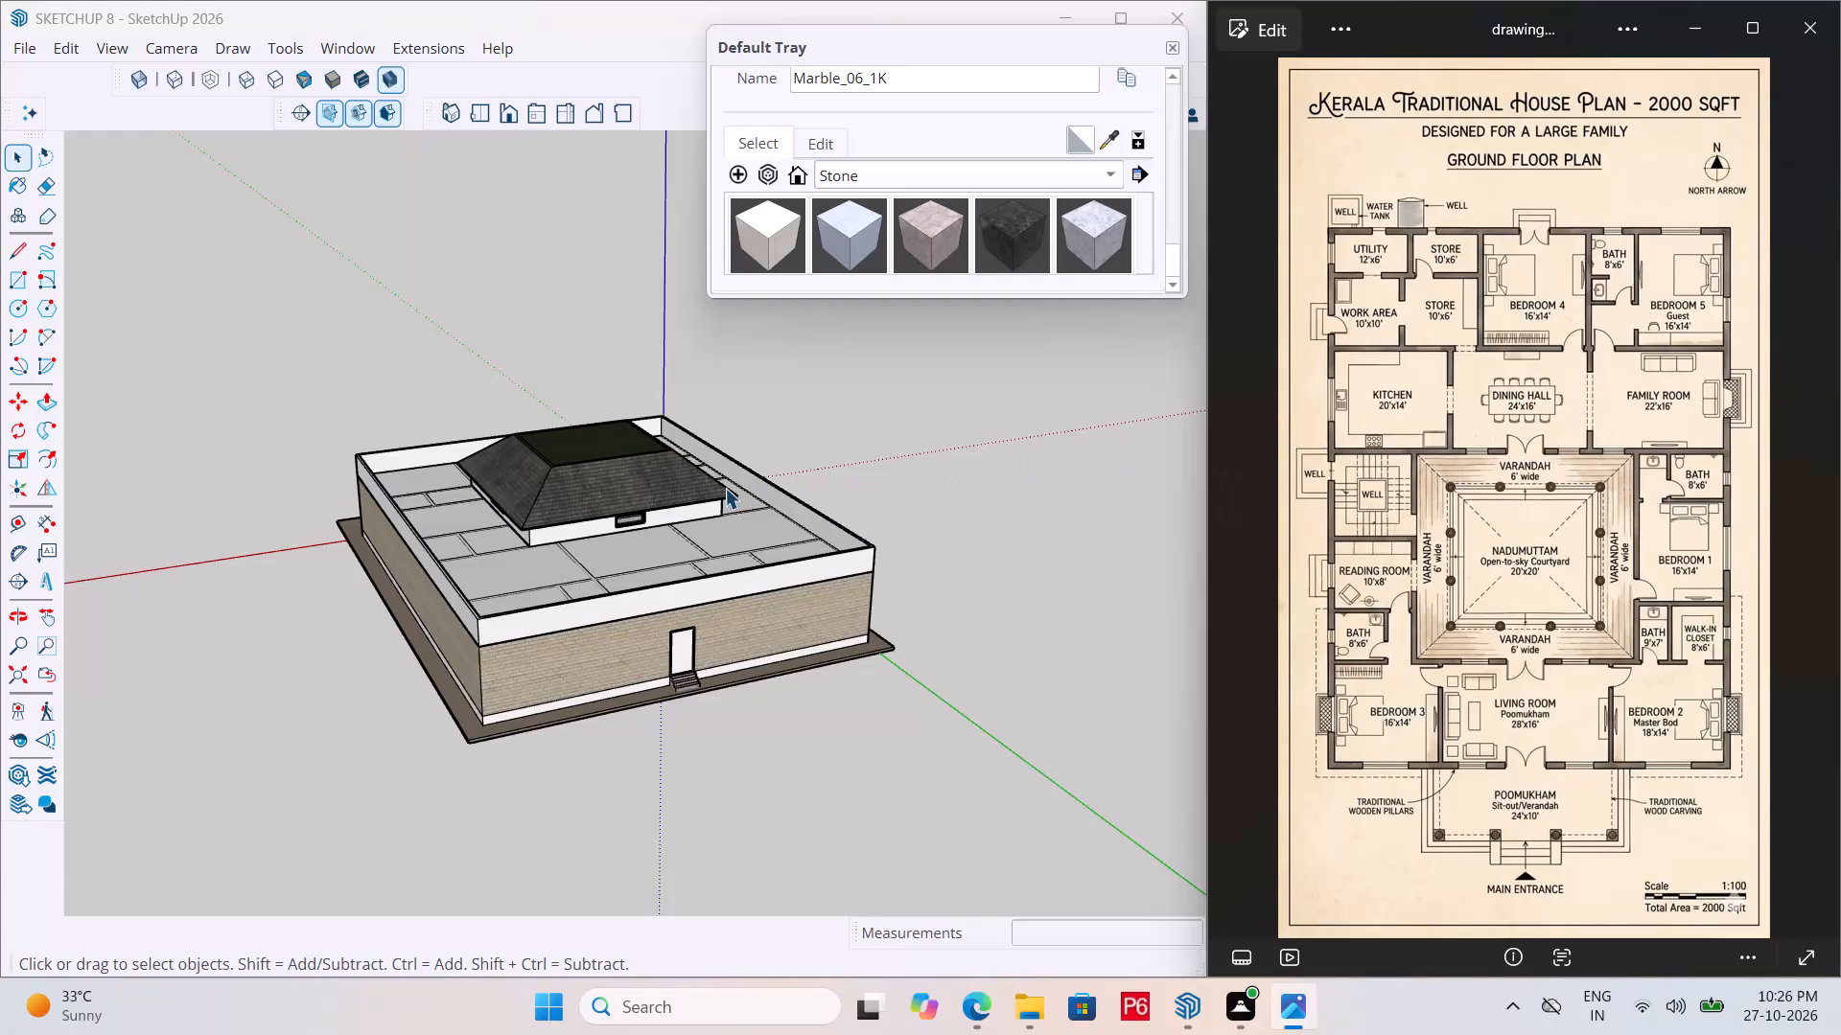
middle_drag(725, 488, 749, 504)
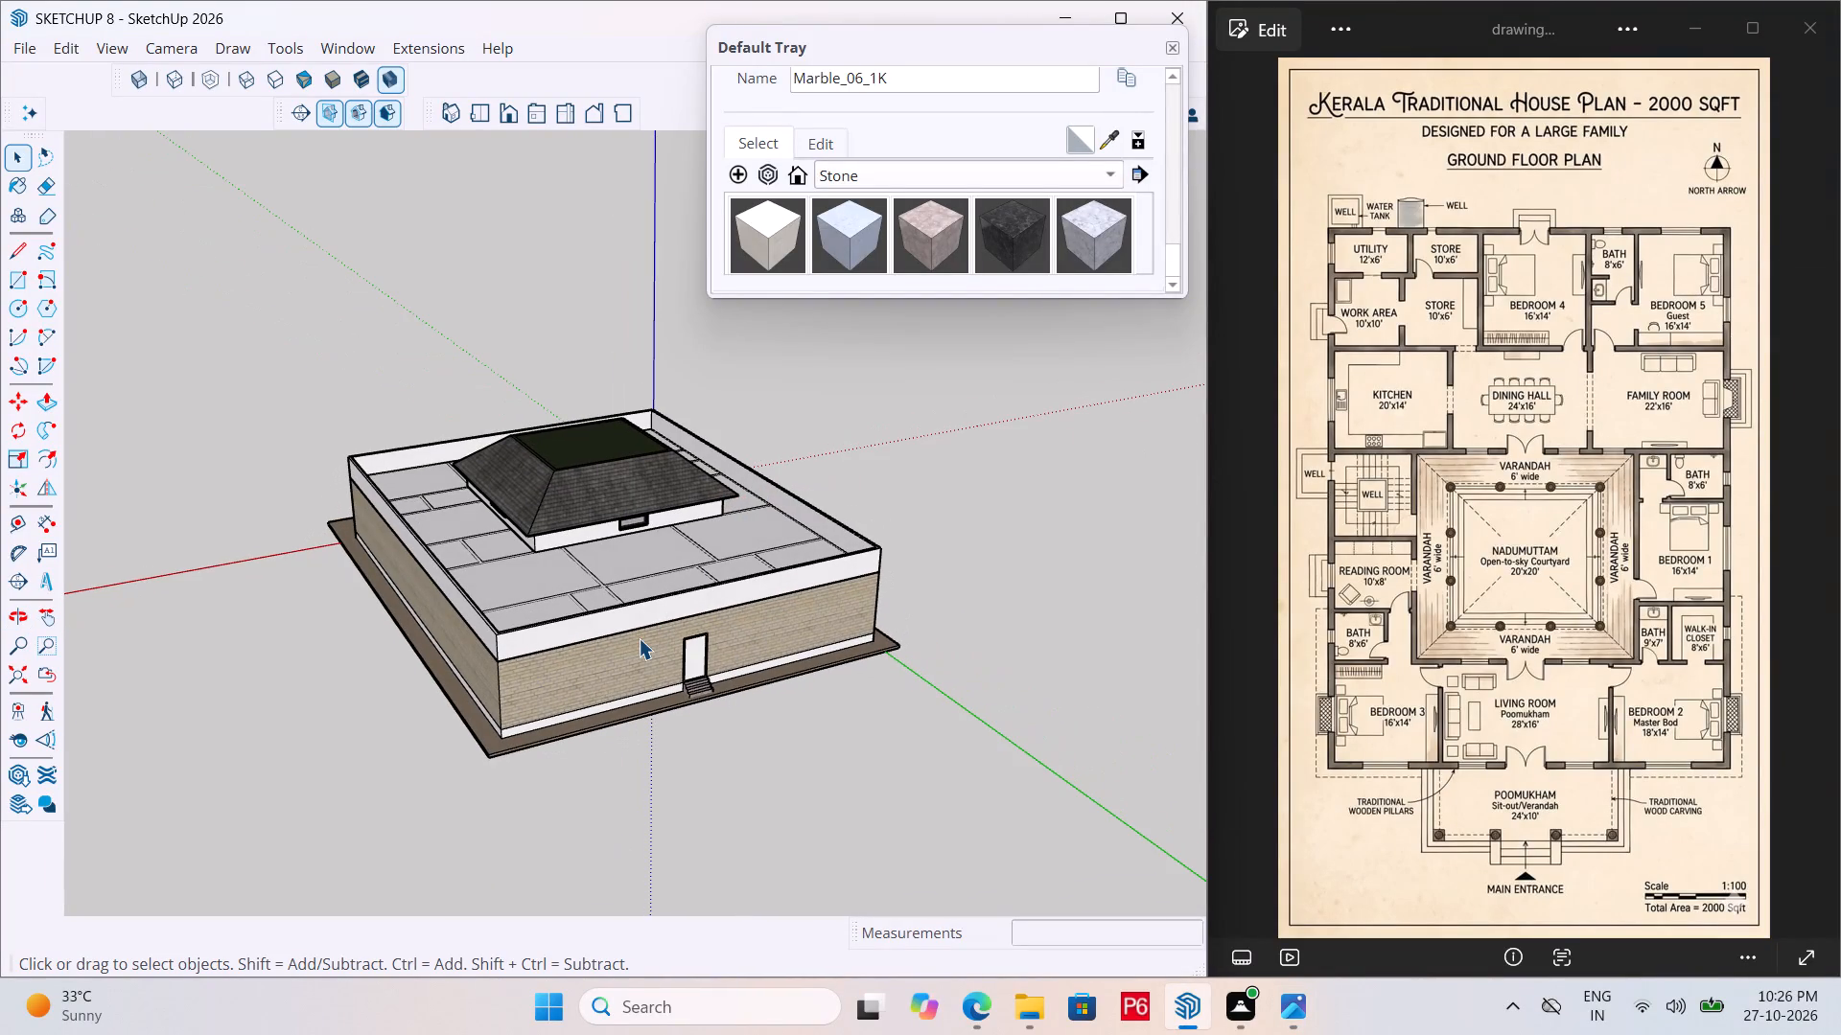
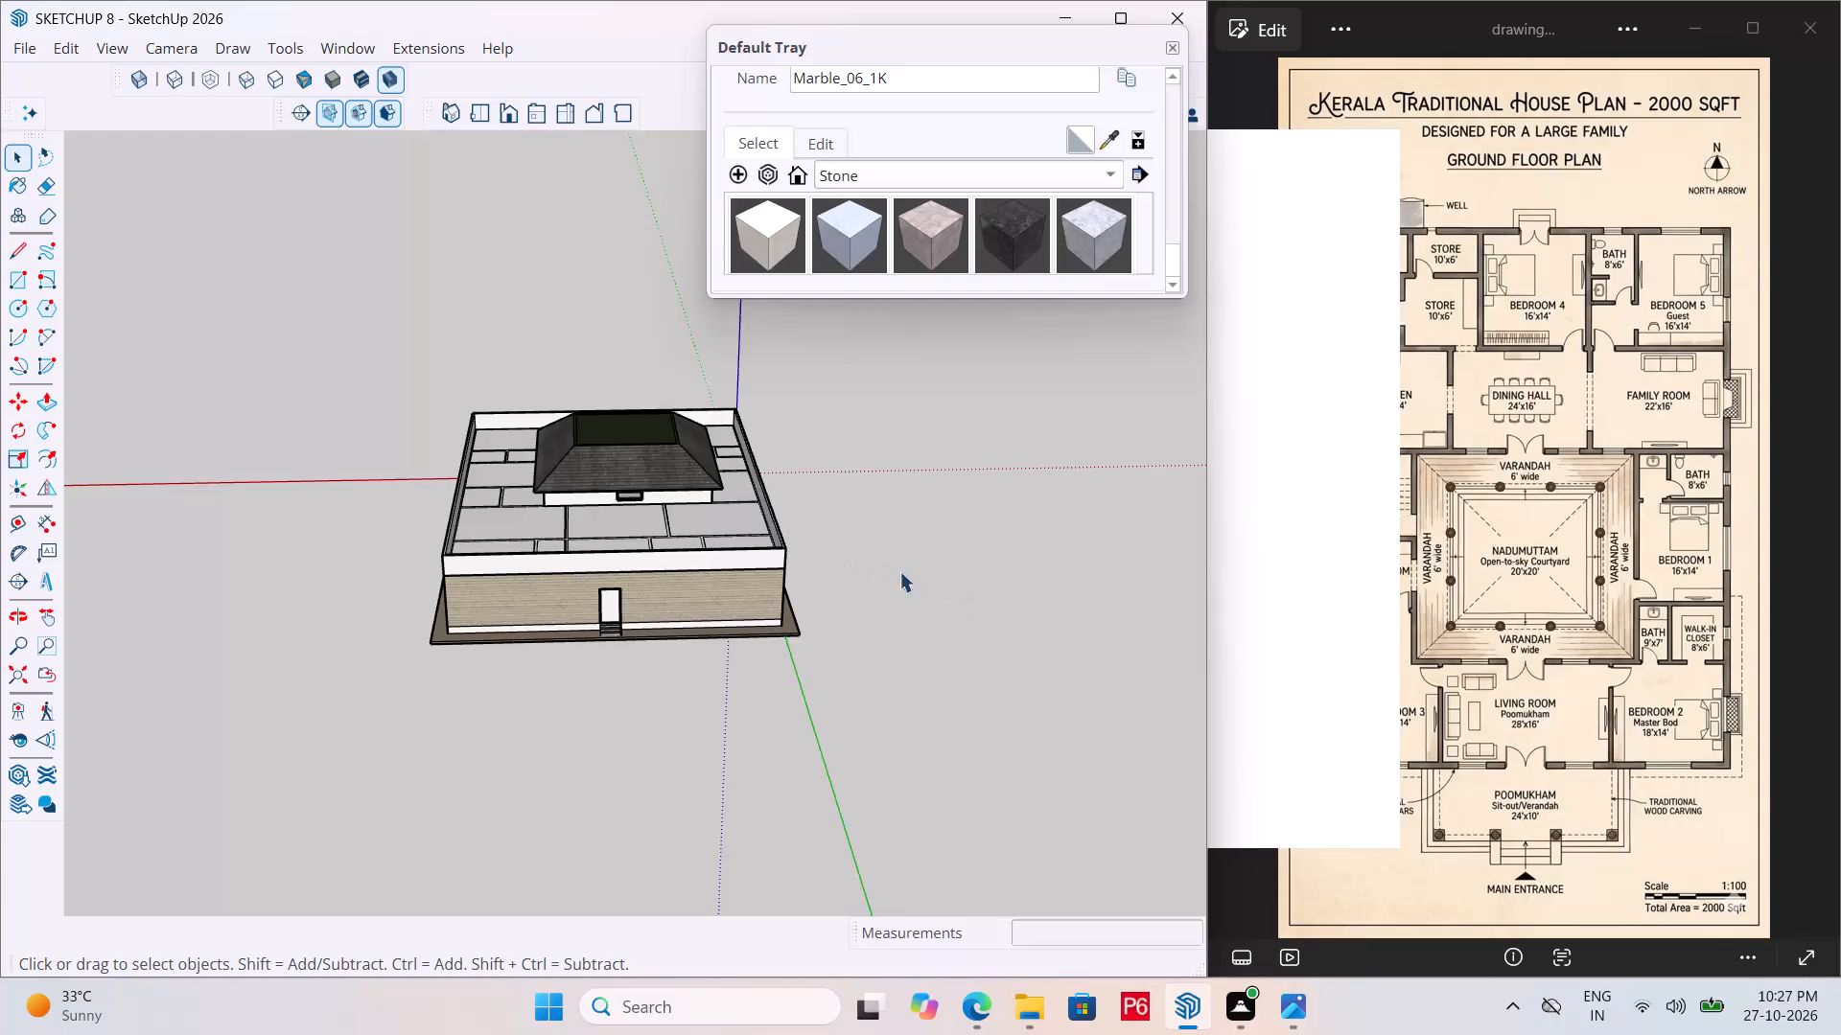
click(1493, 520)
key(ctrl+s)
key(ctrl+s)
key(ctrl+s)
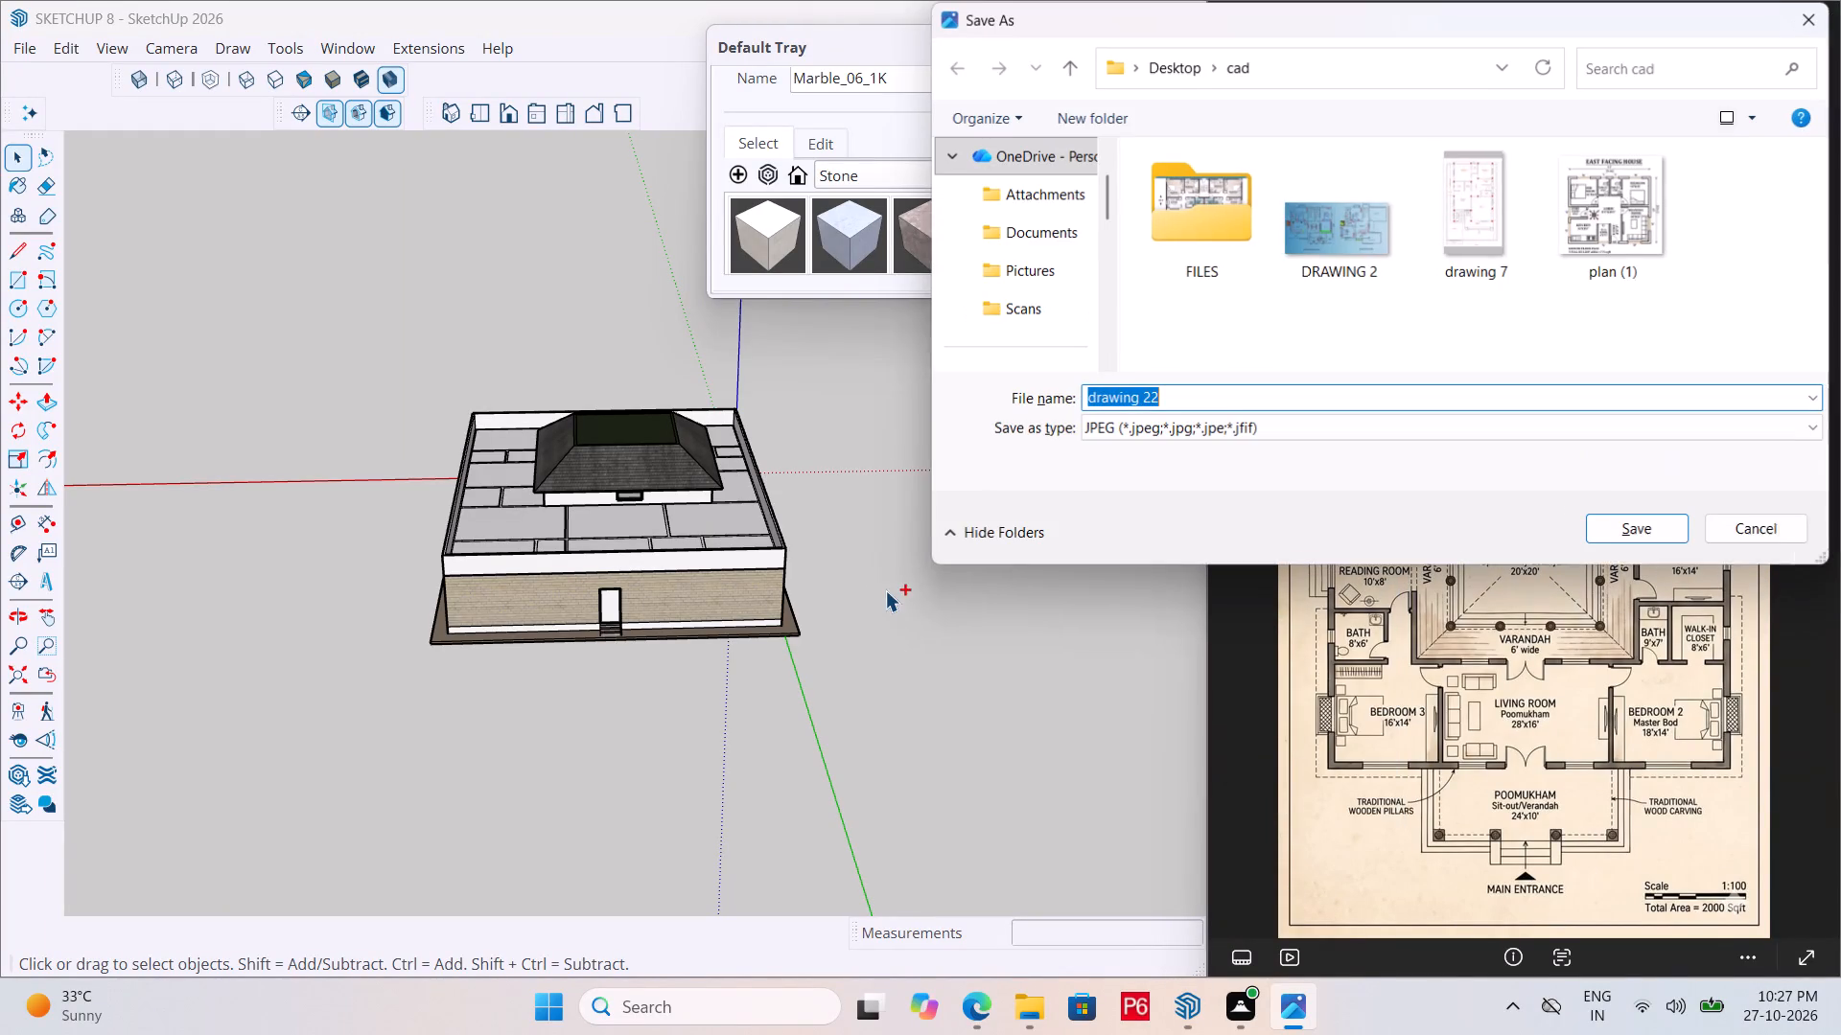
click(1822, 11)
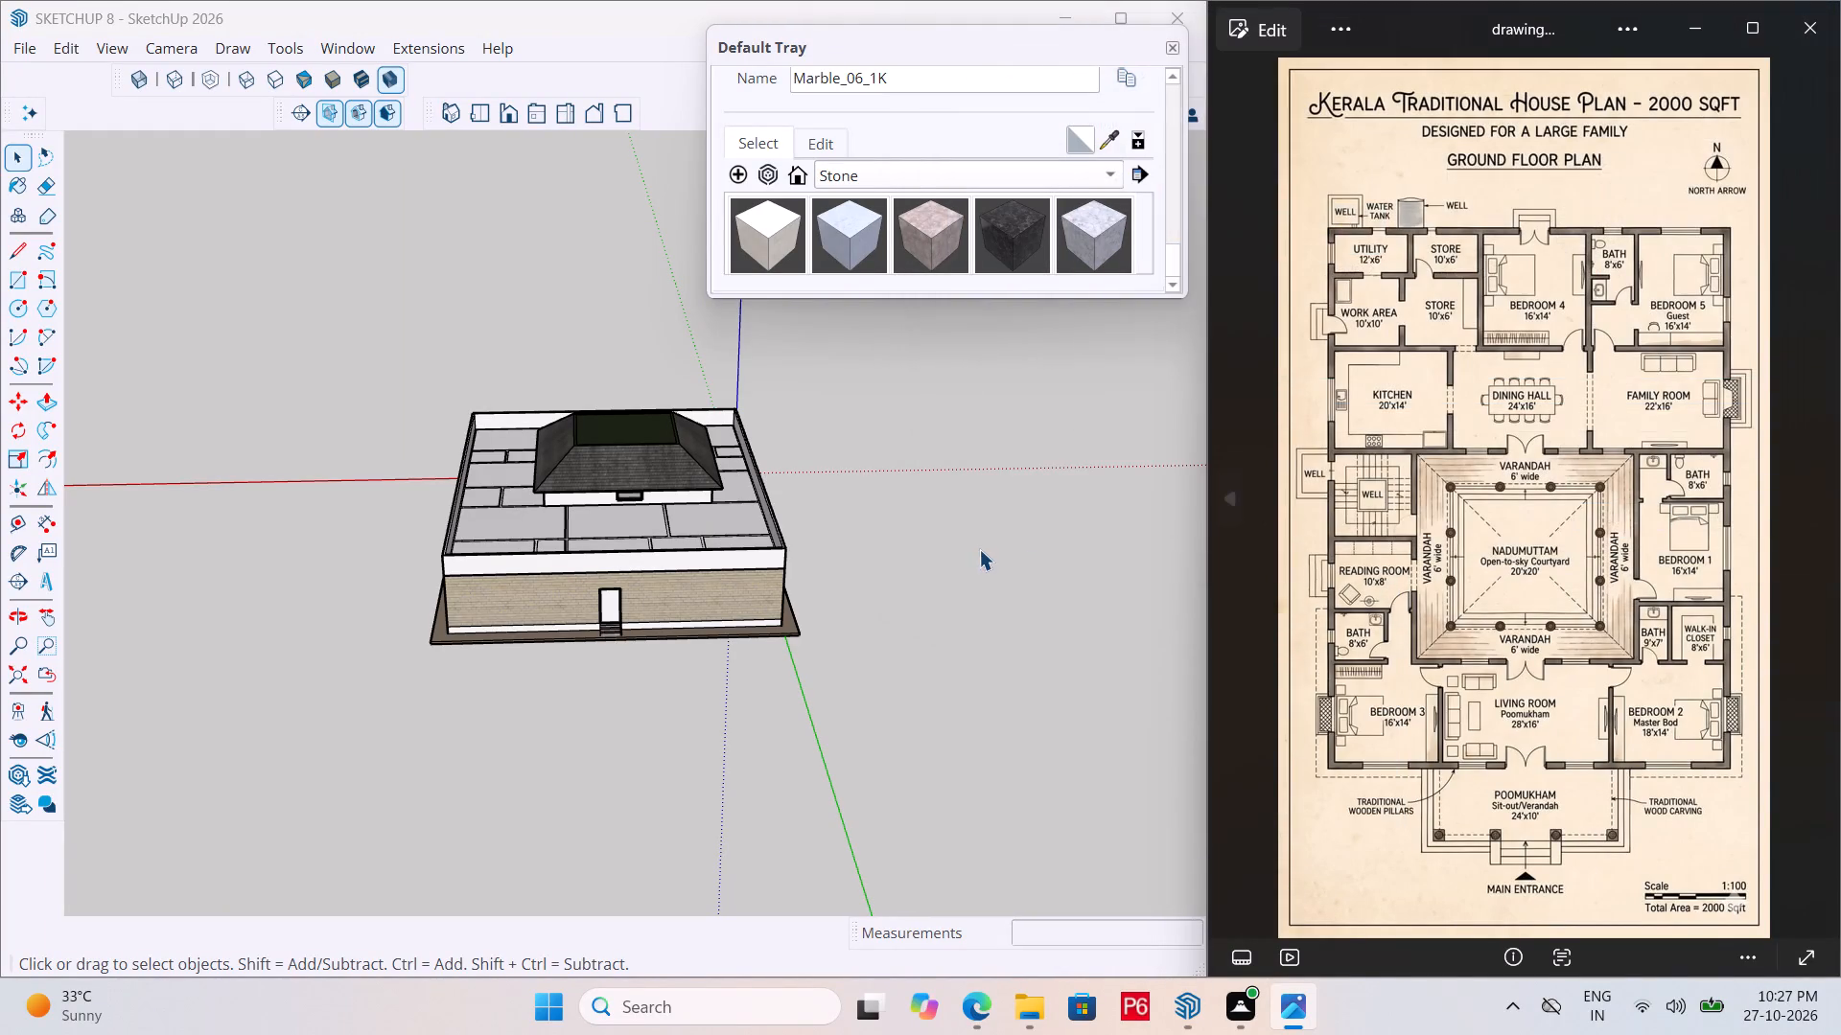
Save the house model file.
click(979, 536)
drag(1049, 536, 1098, 547)
click(897, 480)
click(1006, 532)
key(ctrl+s)
key(ctrl+s)
key(ctrl+s)
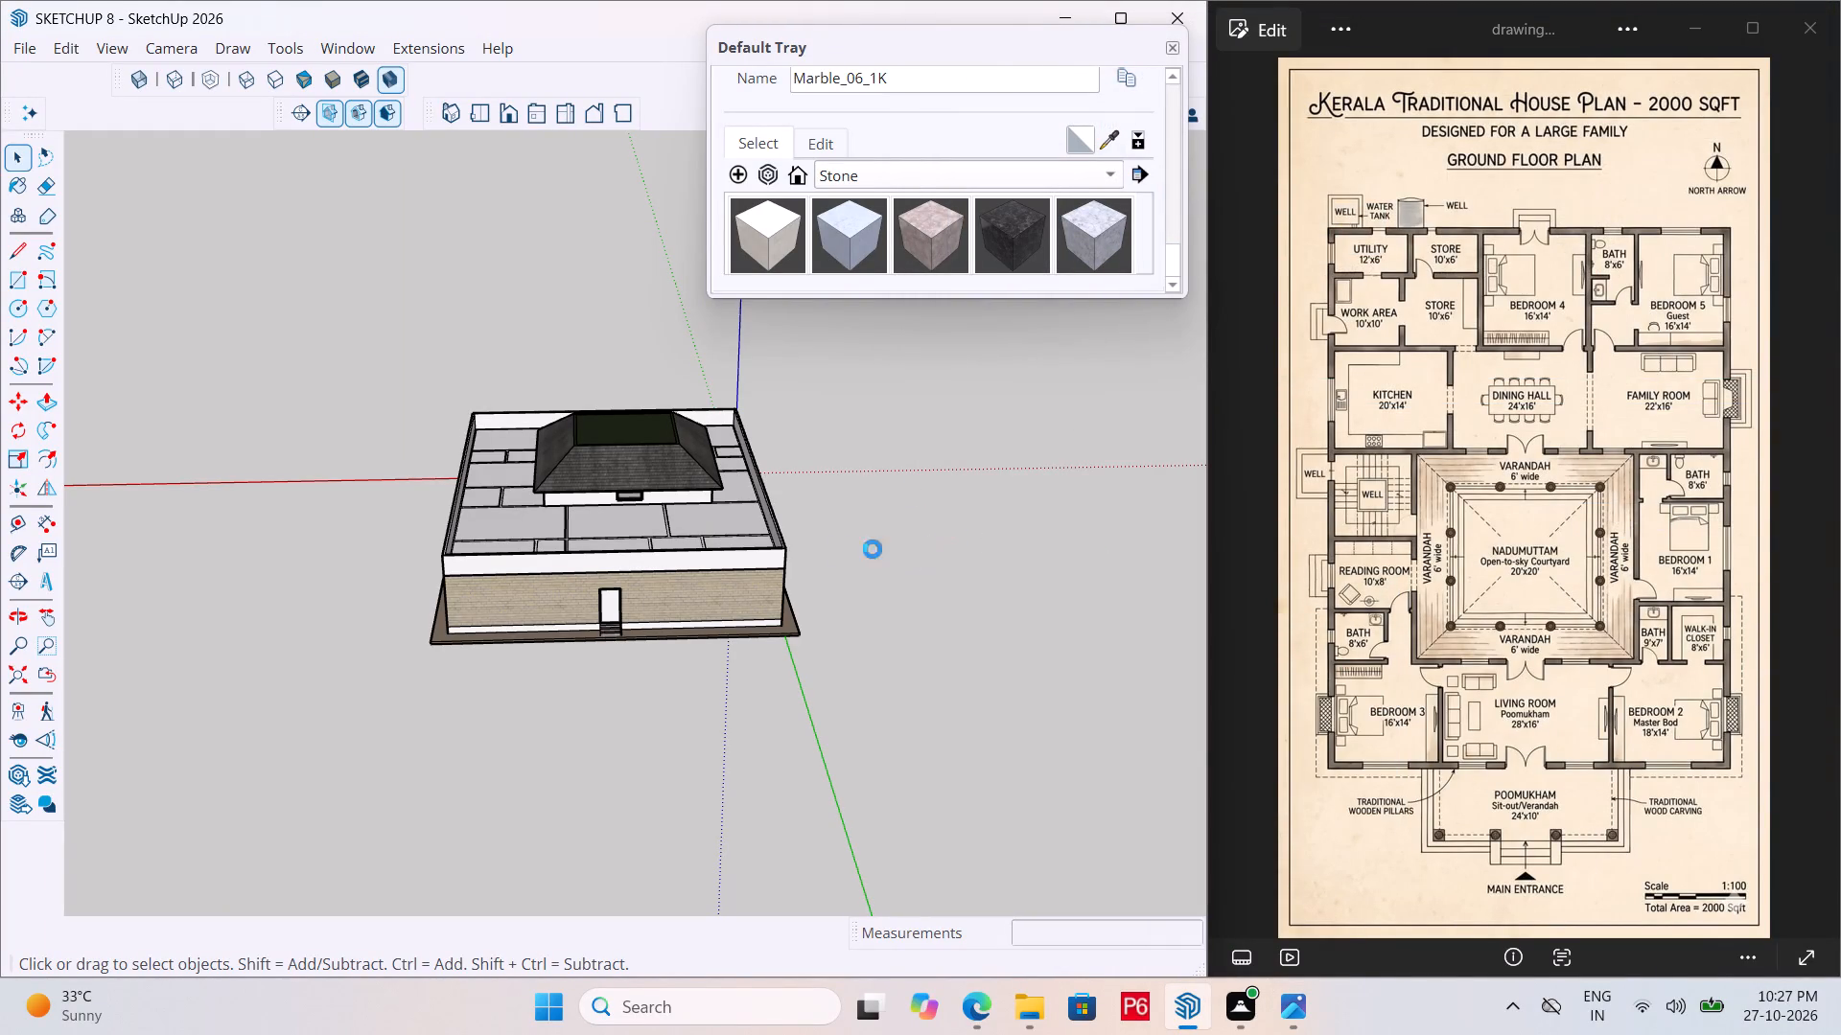
key(ctrl+s)
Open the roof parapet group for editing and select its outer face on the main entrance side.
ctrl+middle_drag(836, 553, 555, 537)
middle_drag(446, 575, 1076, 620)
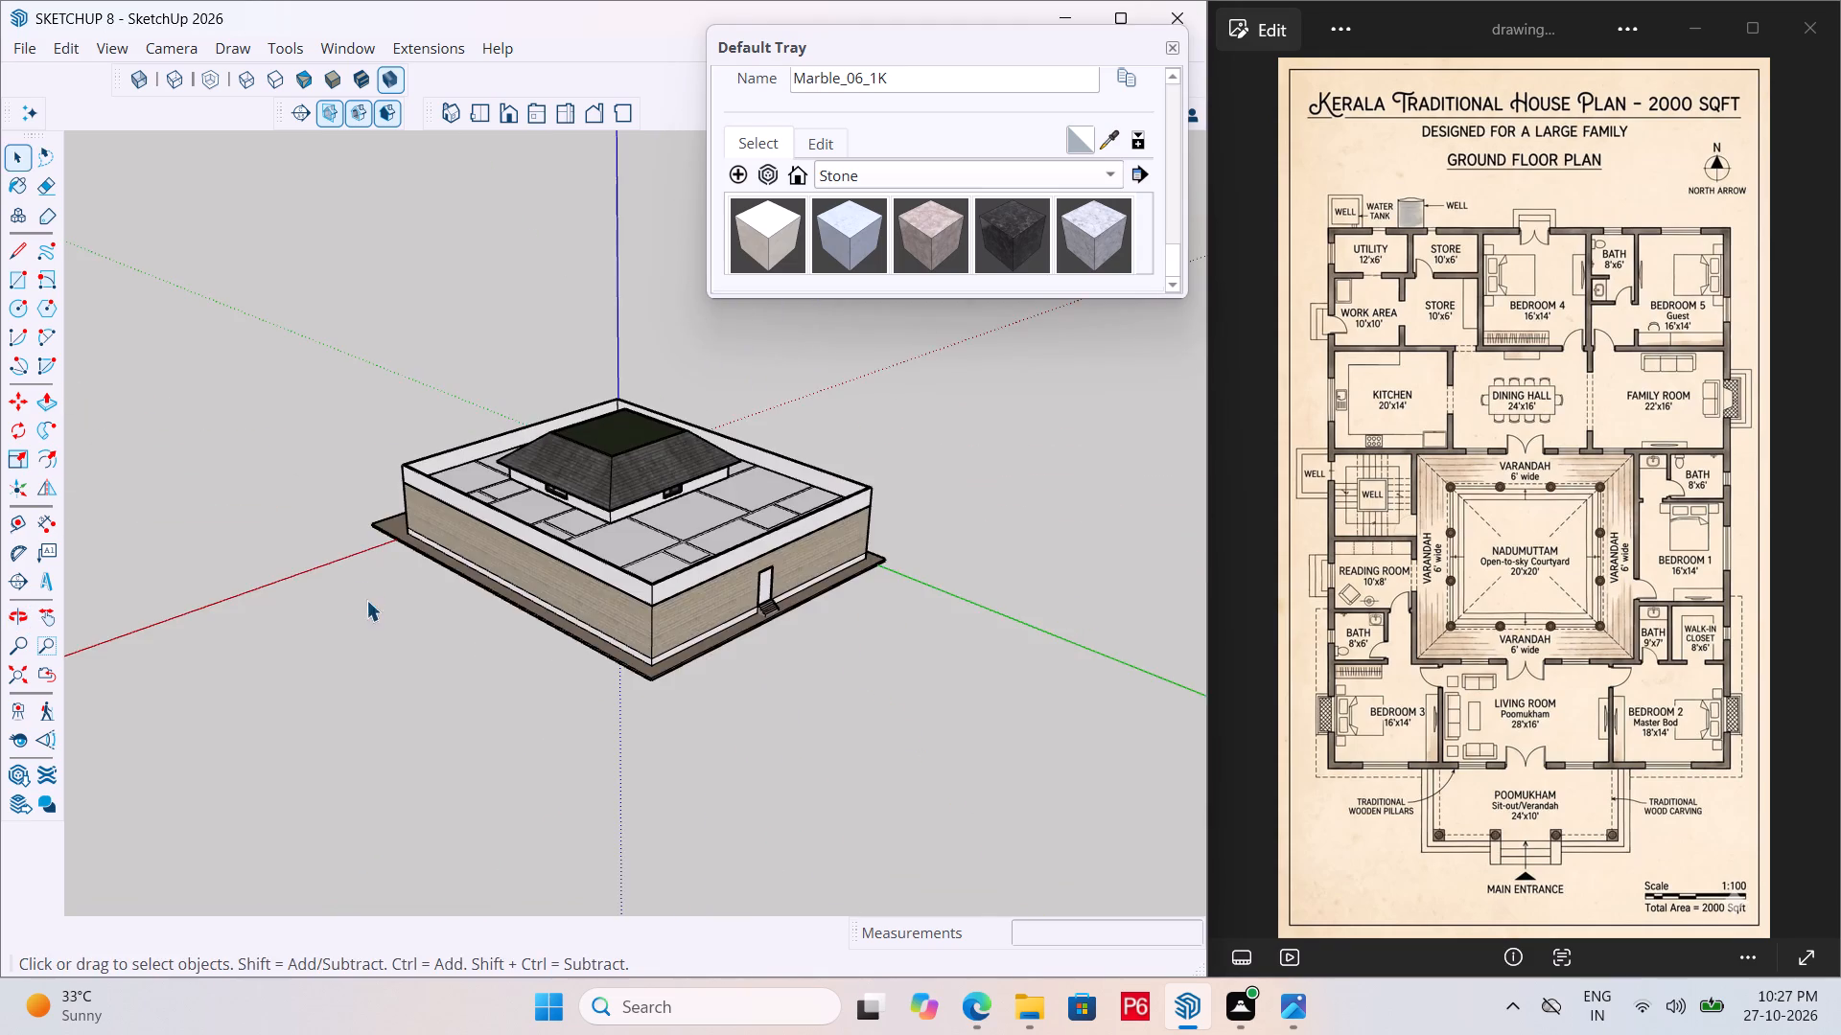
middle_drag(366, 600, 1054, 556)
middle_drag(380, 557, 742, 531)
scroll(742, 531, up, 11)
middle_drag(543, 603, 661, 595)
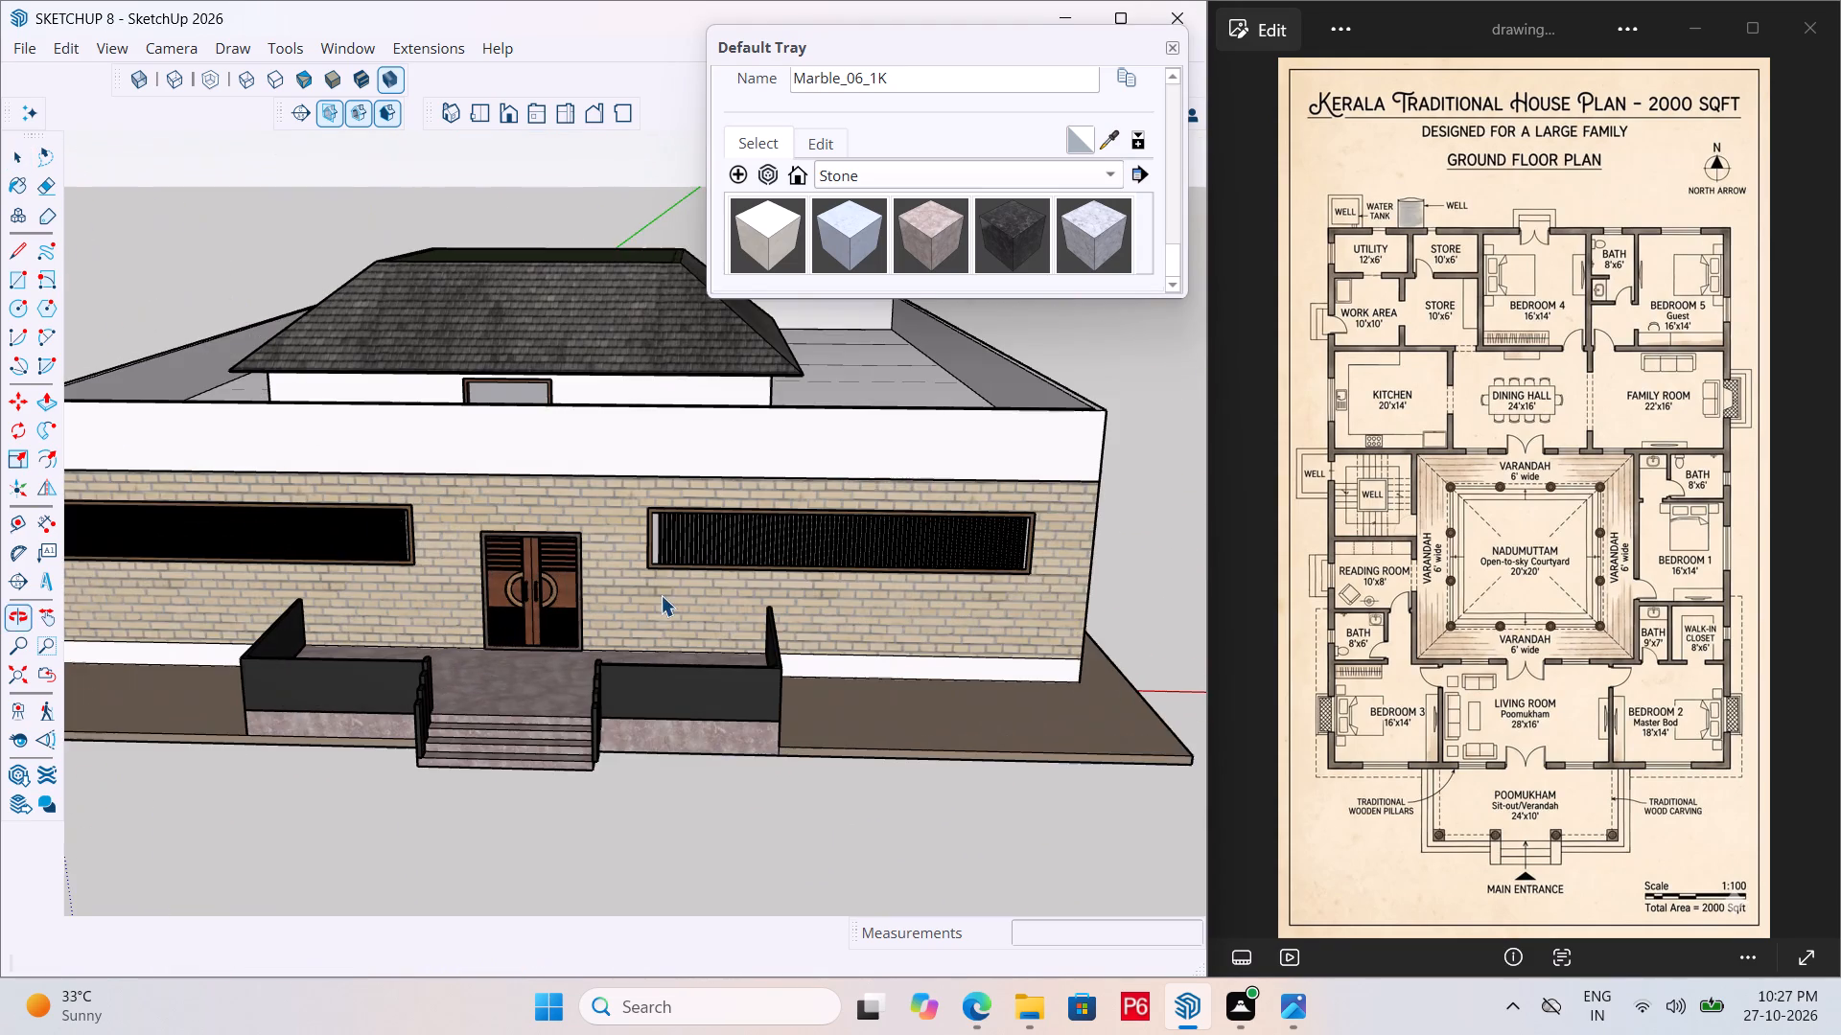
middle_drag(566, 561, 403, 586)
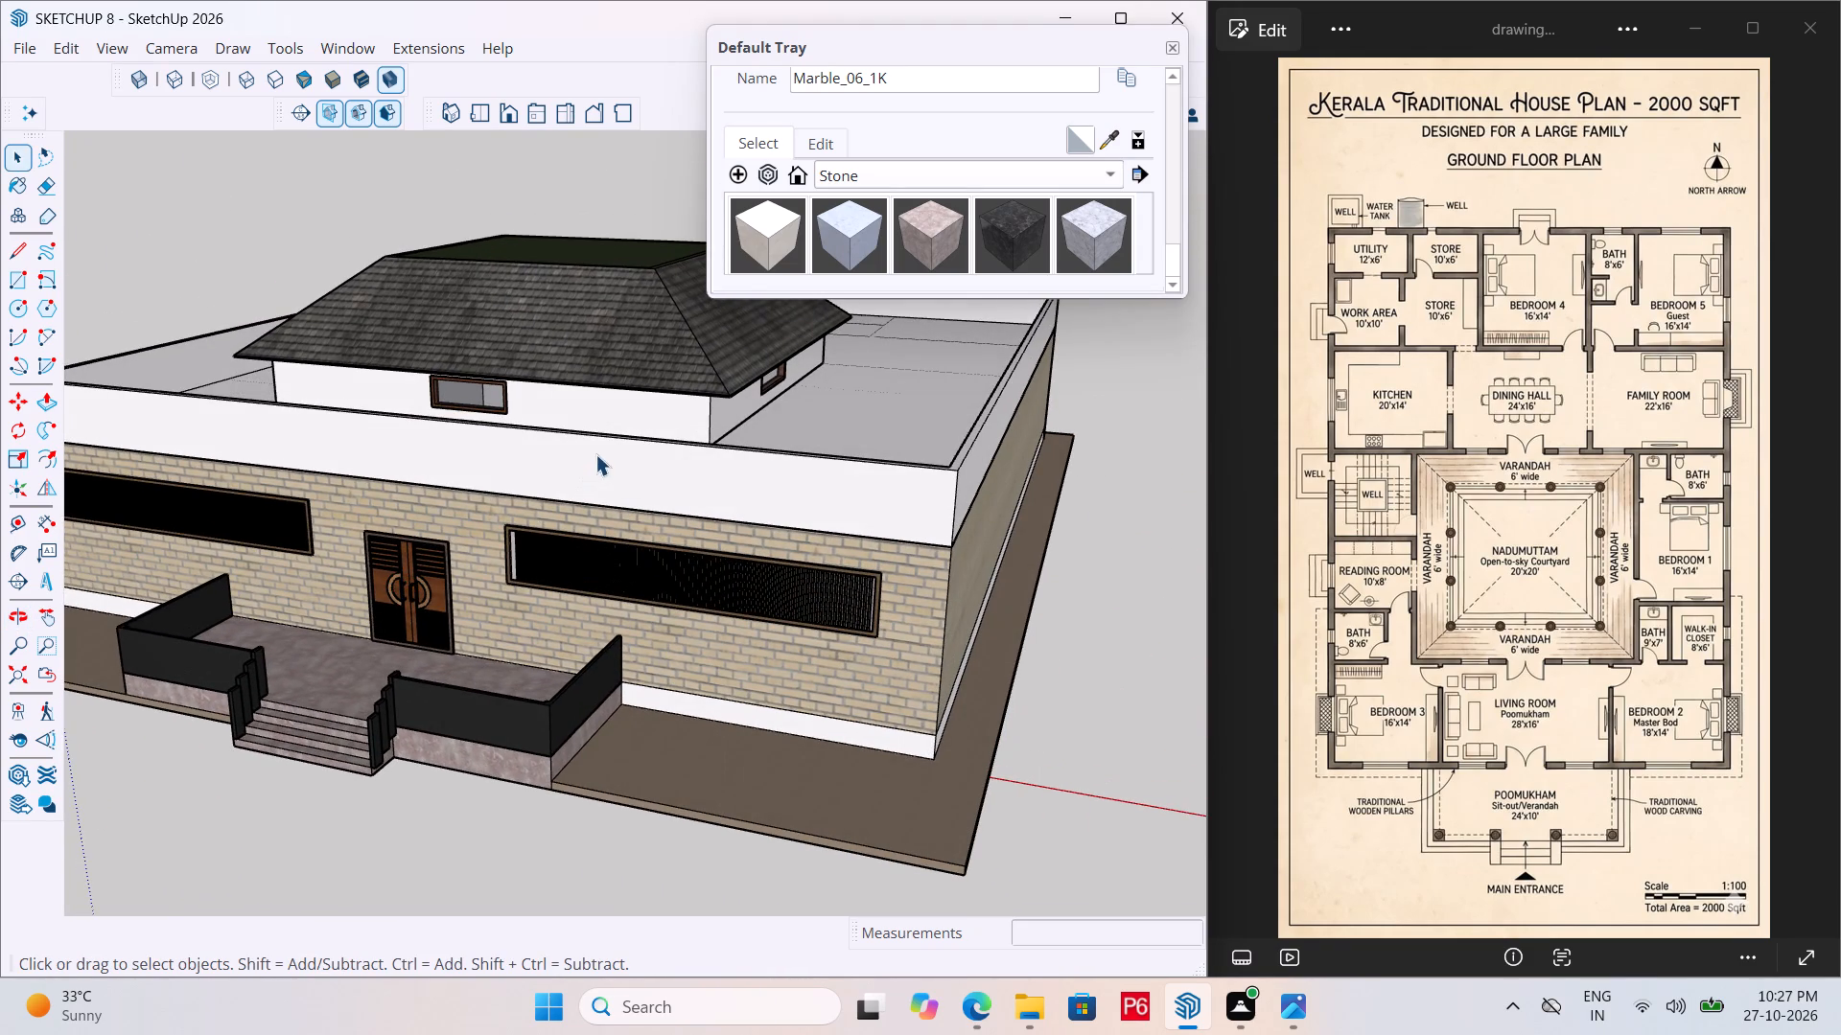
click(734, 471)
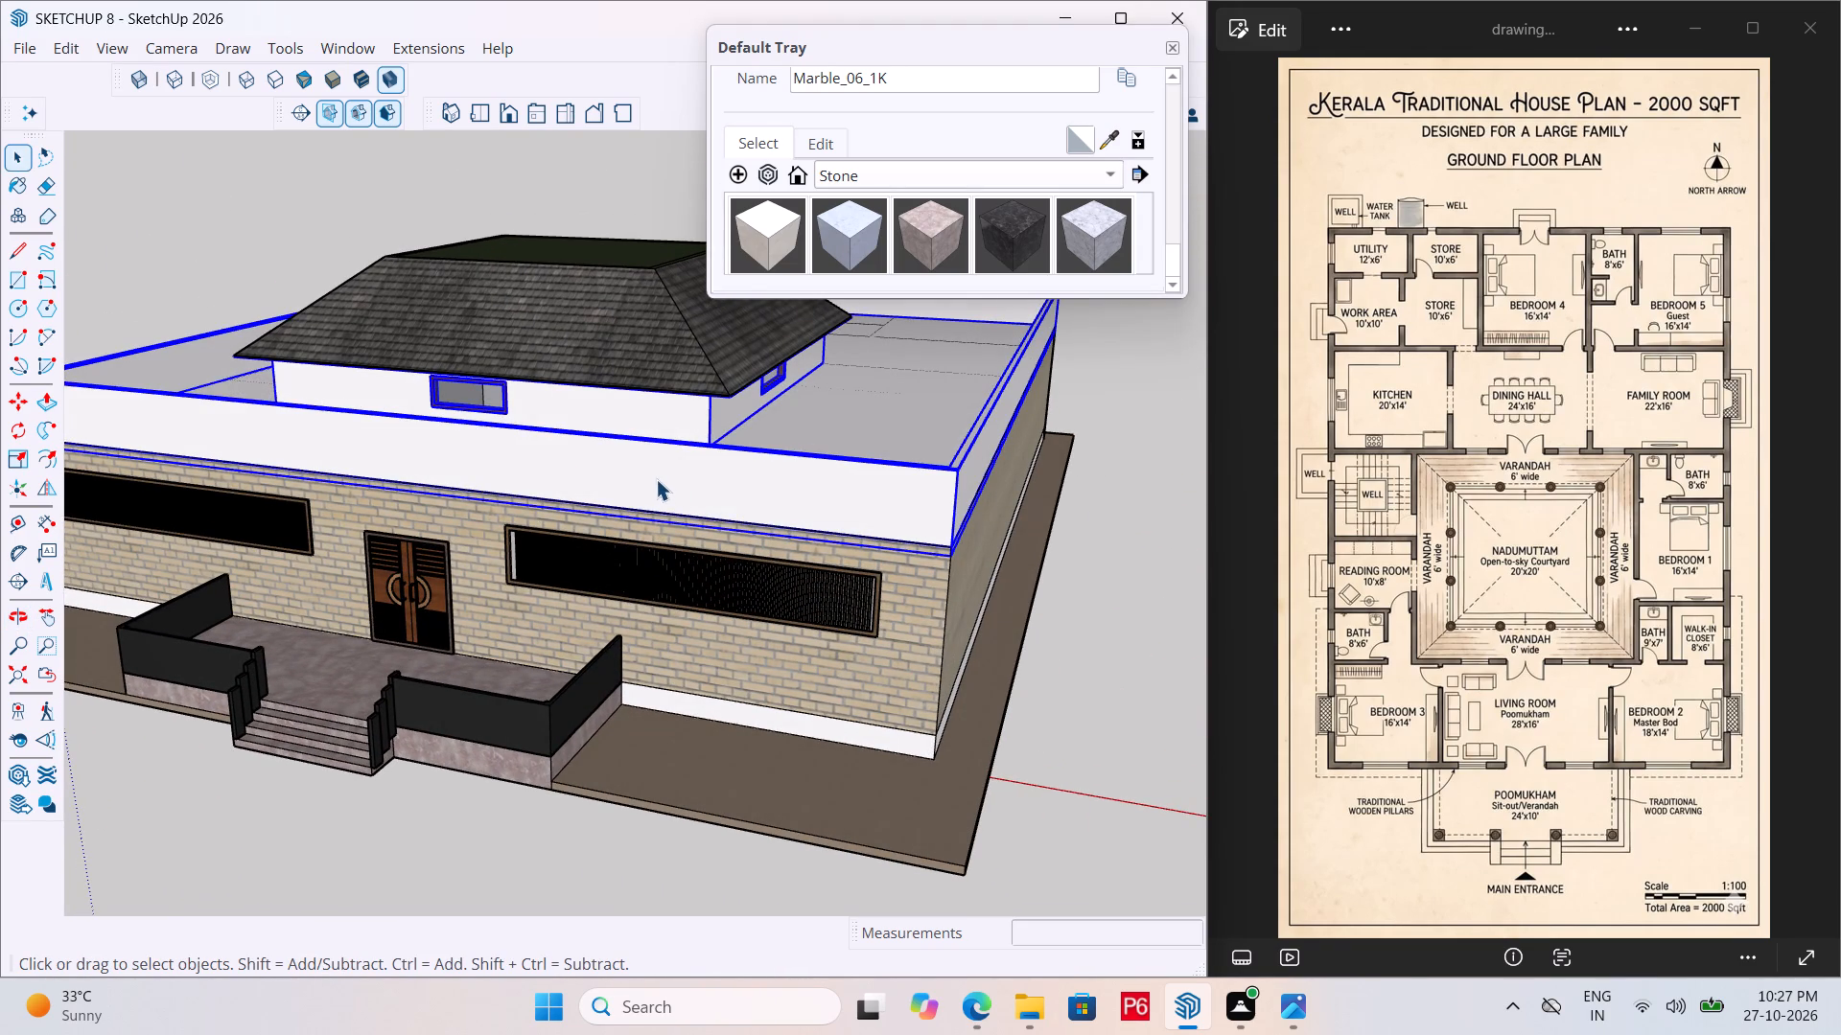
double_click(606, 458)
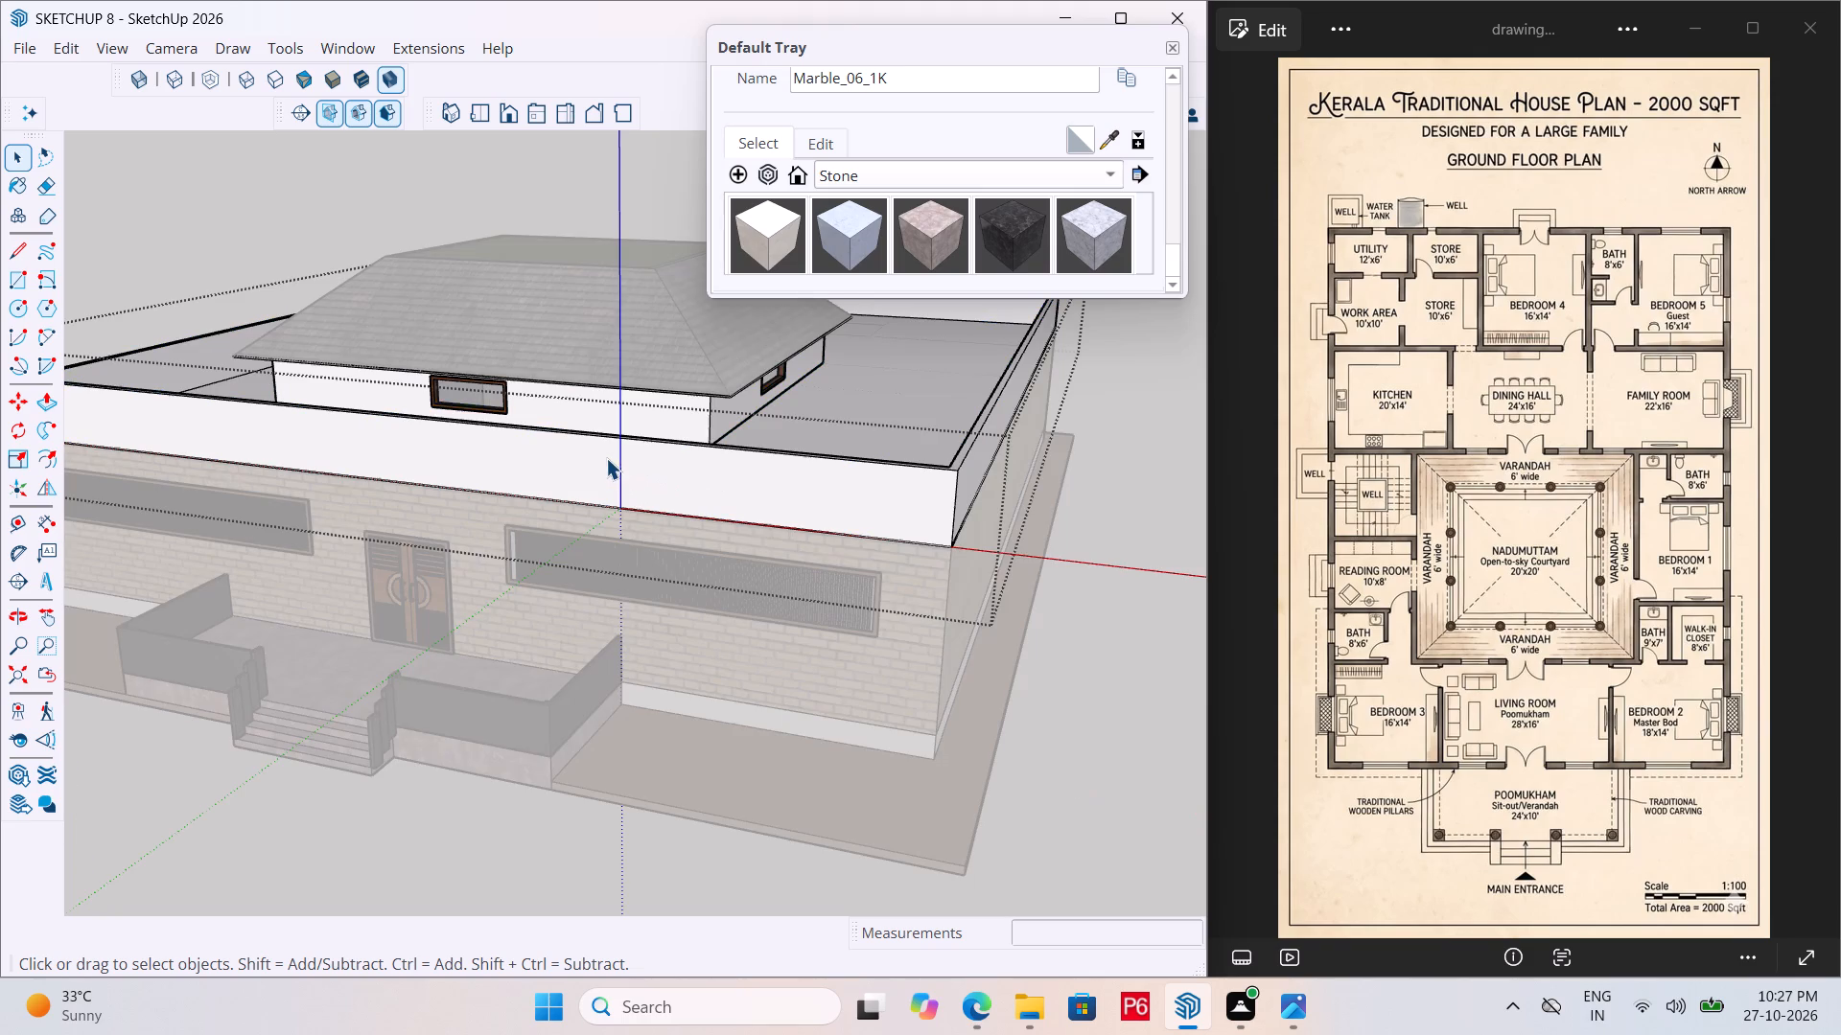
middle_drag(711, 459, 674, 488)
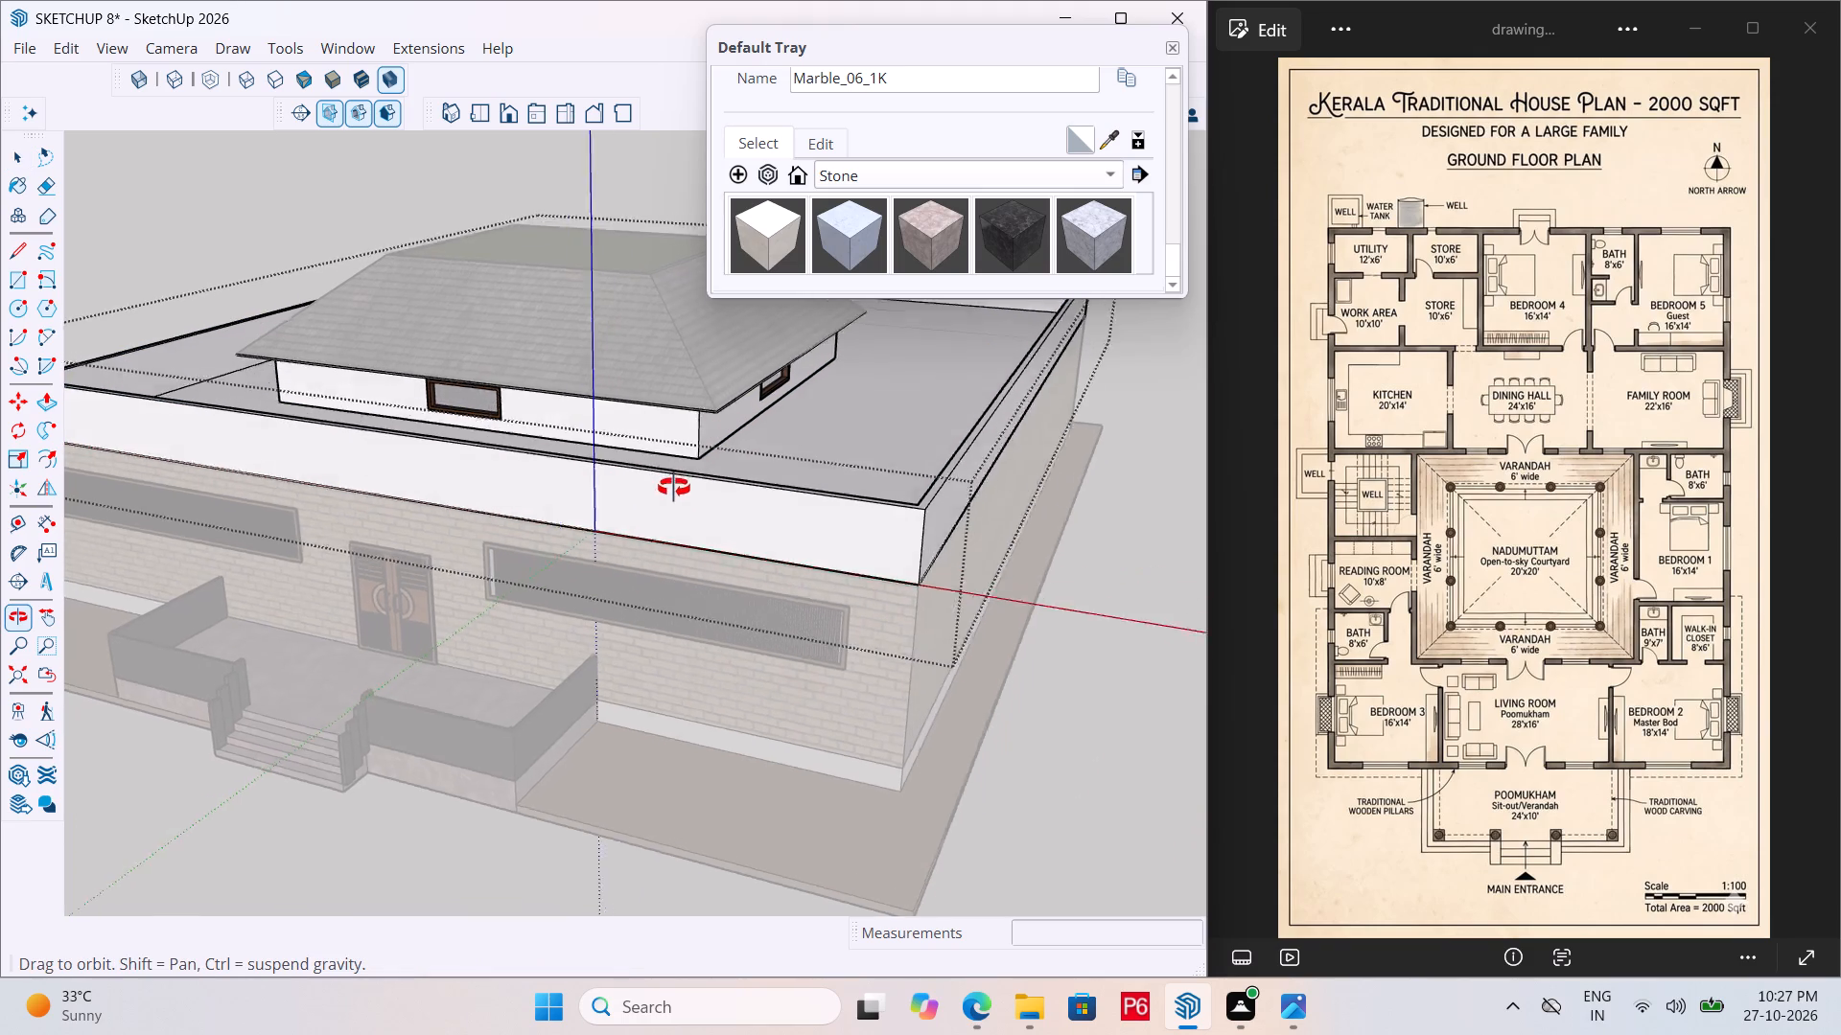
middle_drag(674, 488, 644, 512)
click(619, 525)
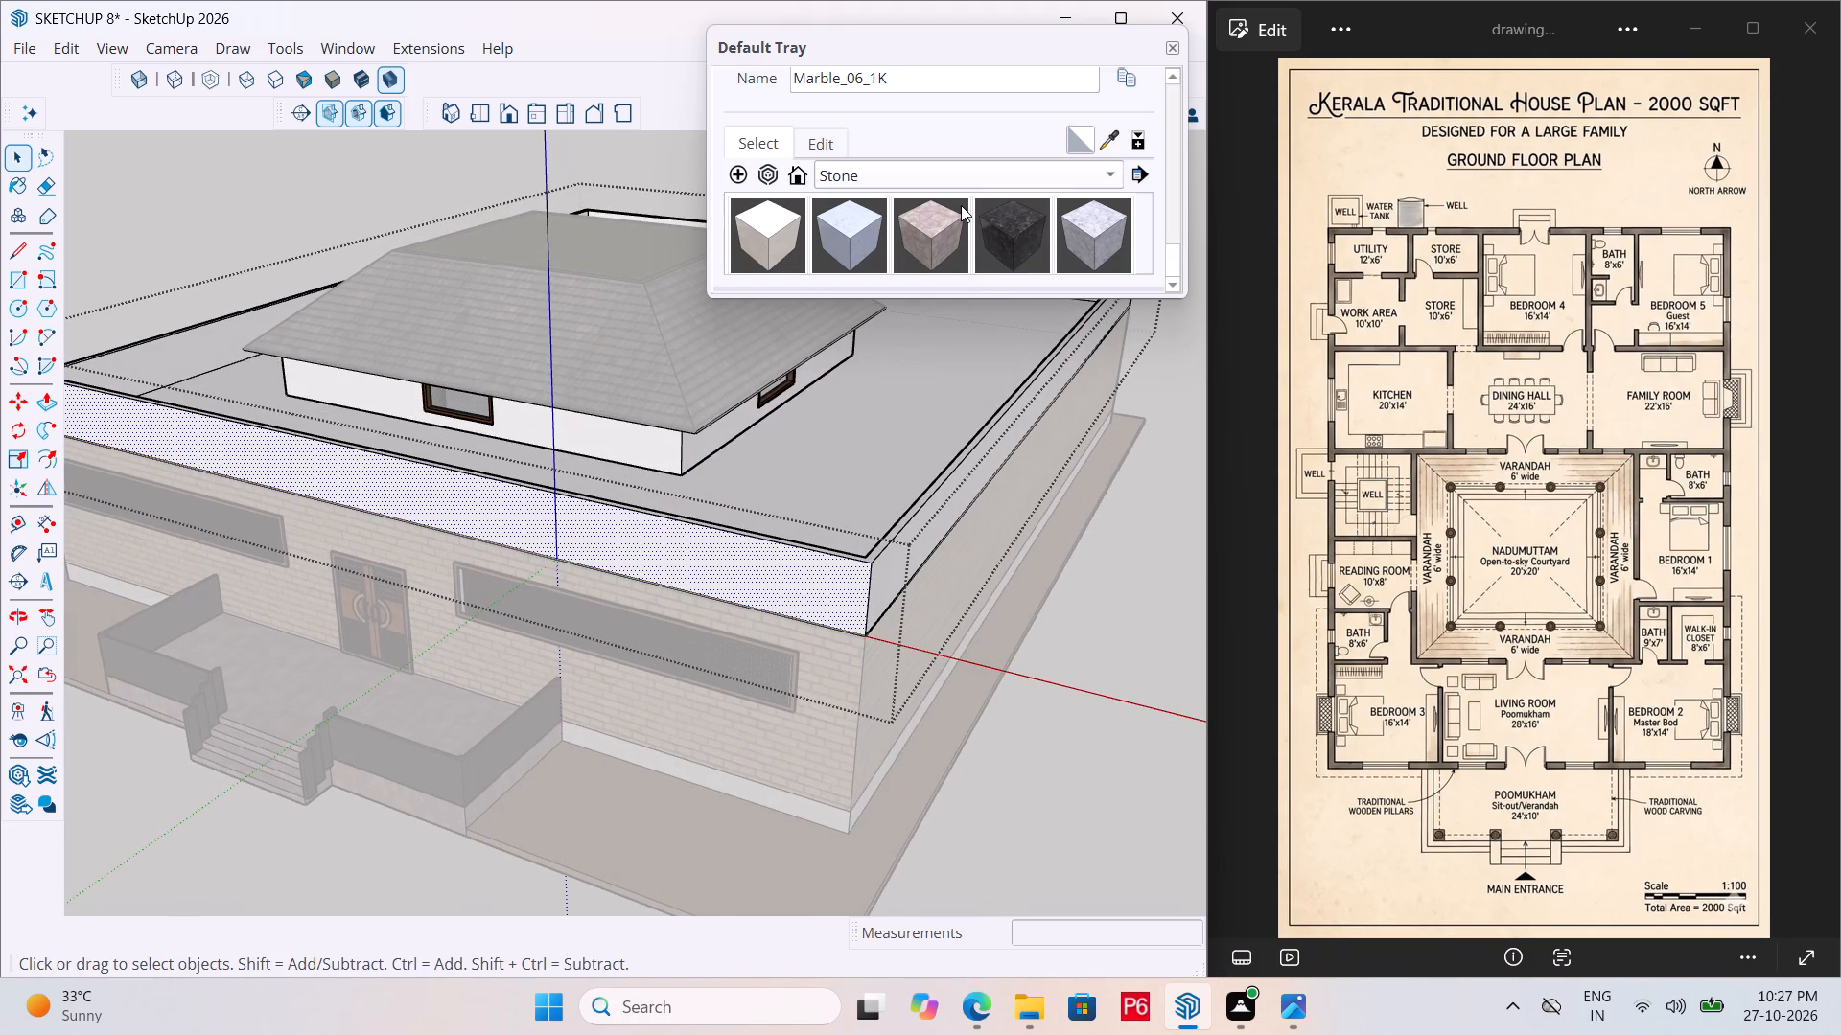
Browse the Wood, Tile, Stone, Ground and Brick material collections for a parapet finish.
click(937, 177)
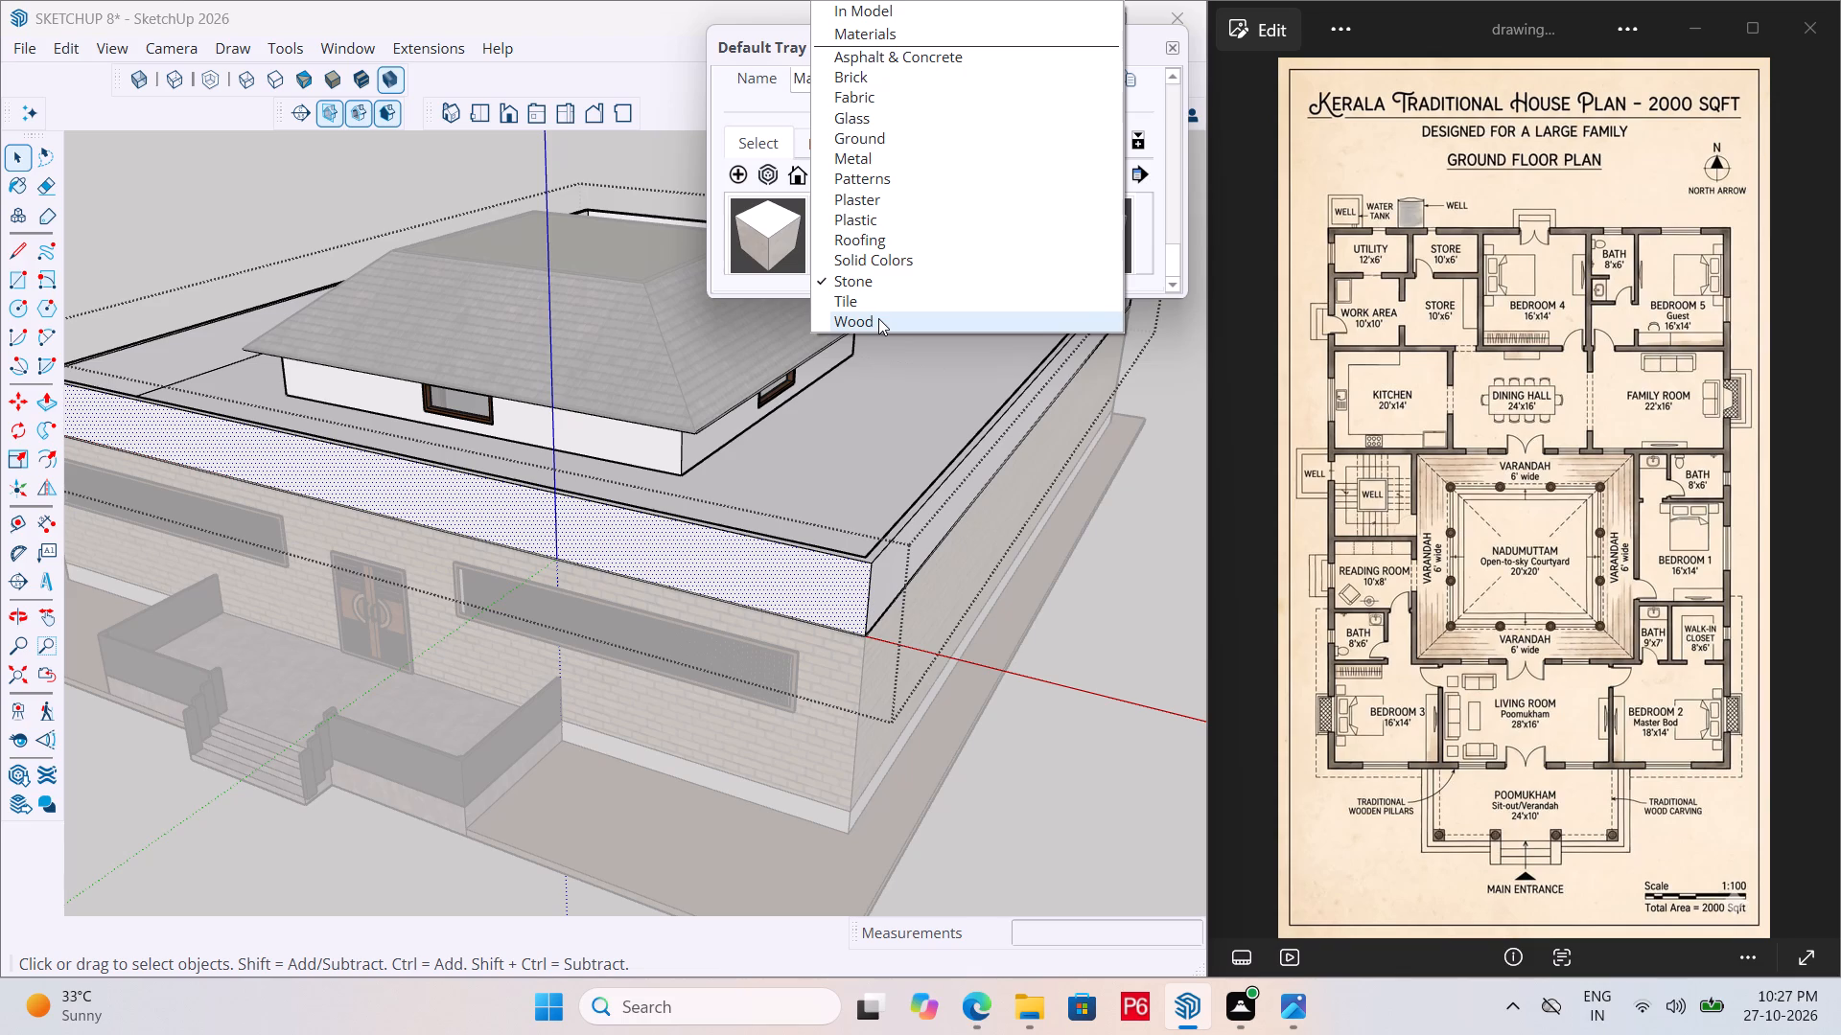
click(878, 318)
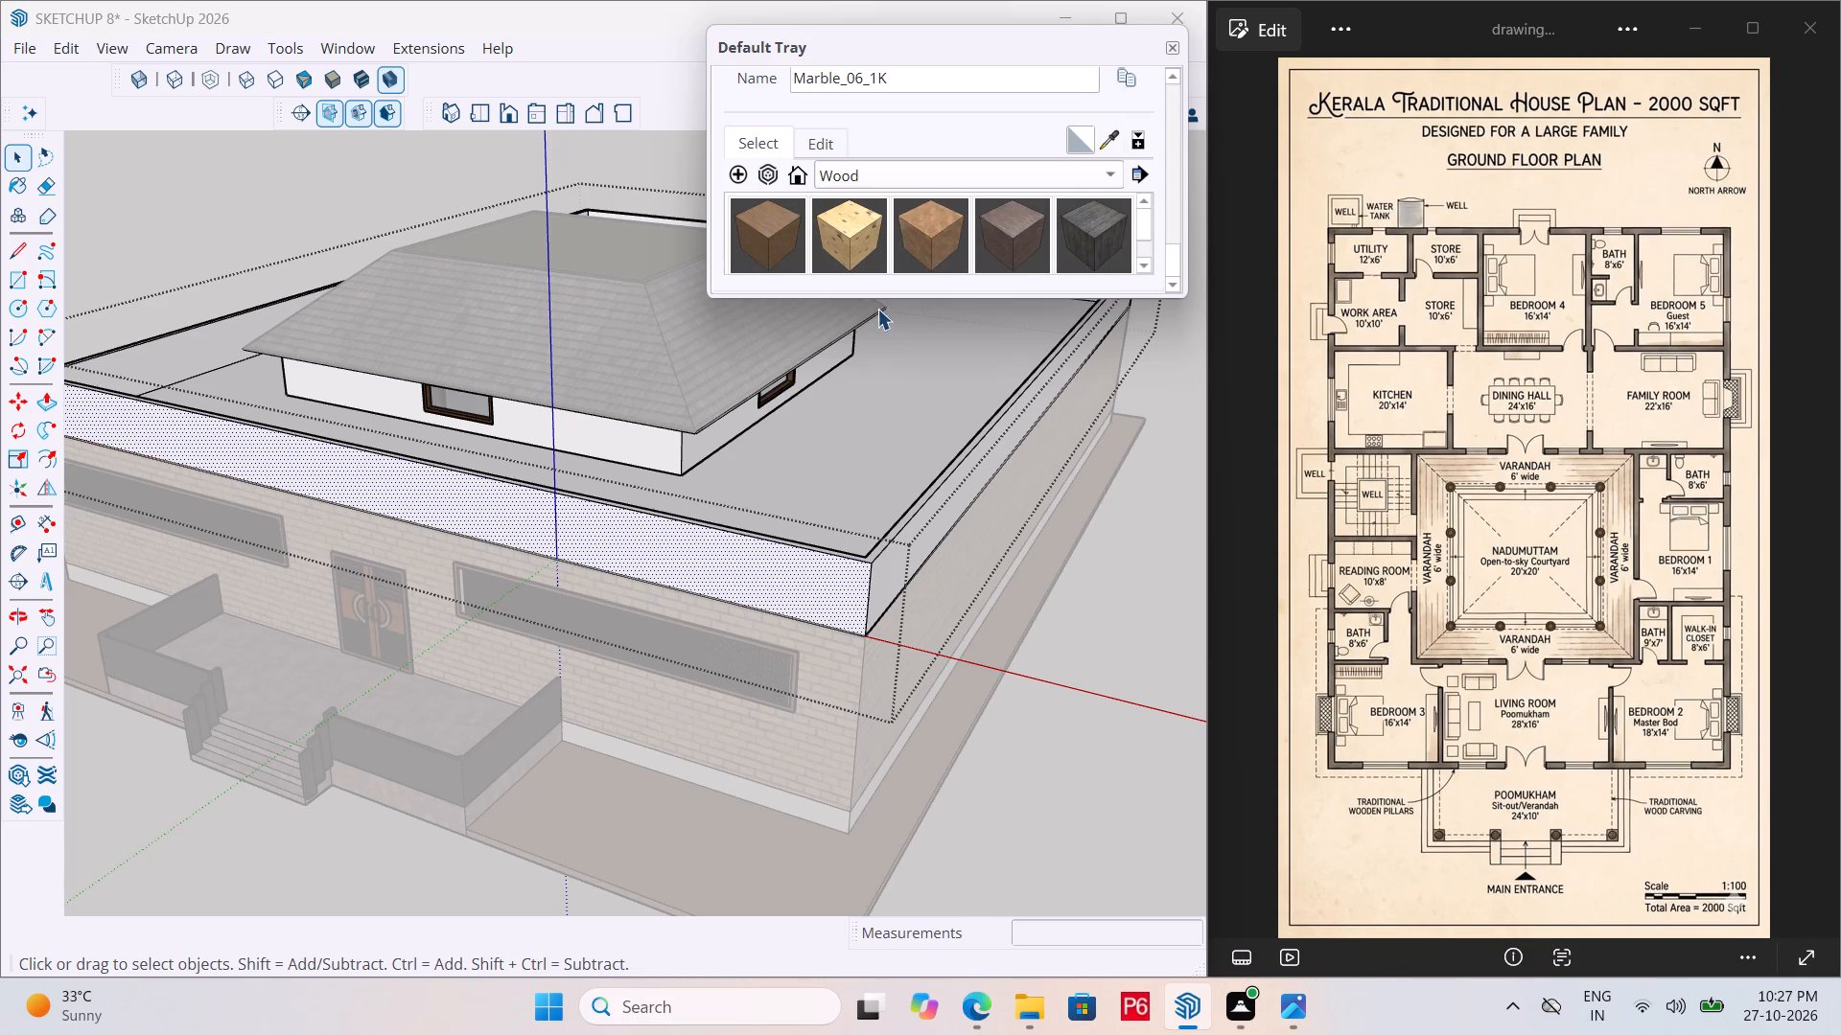
click(905, 176)
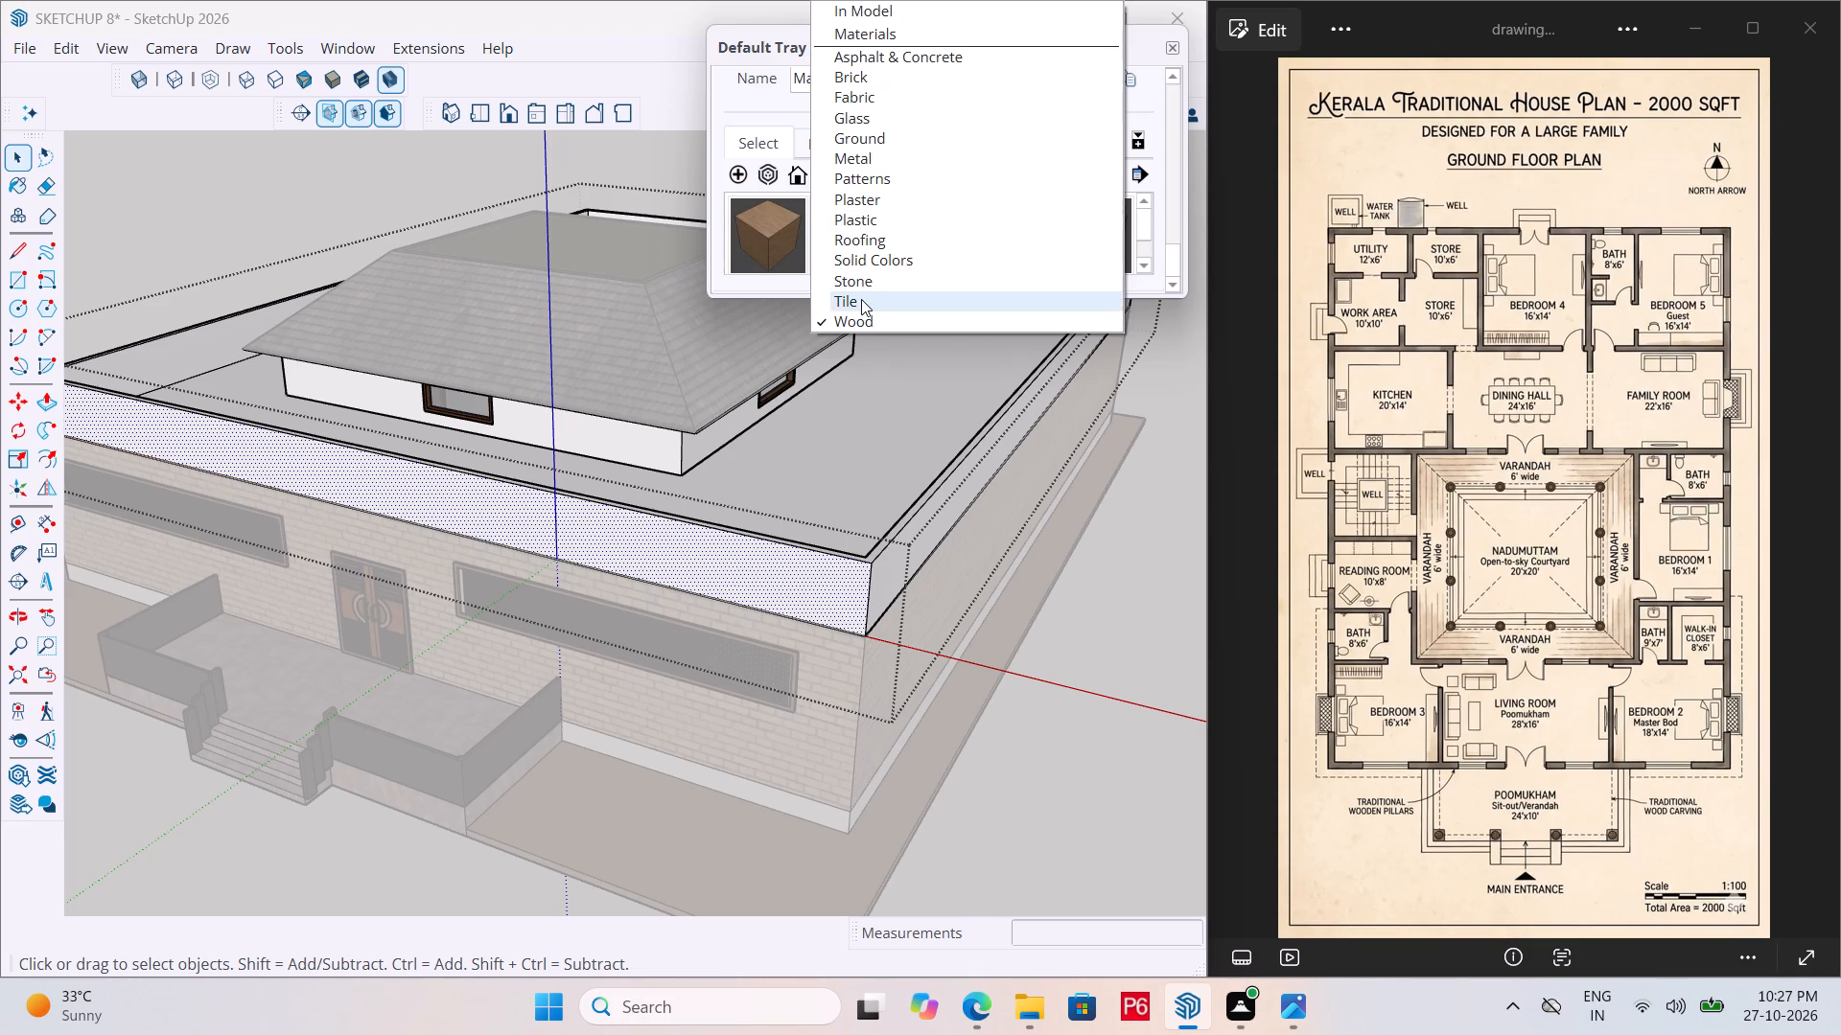
double_click(861, 299)
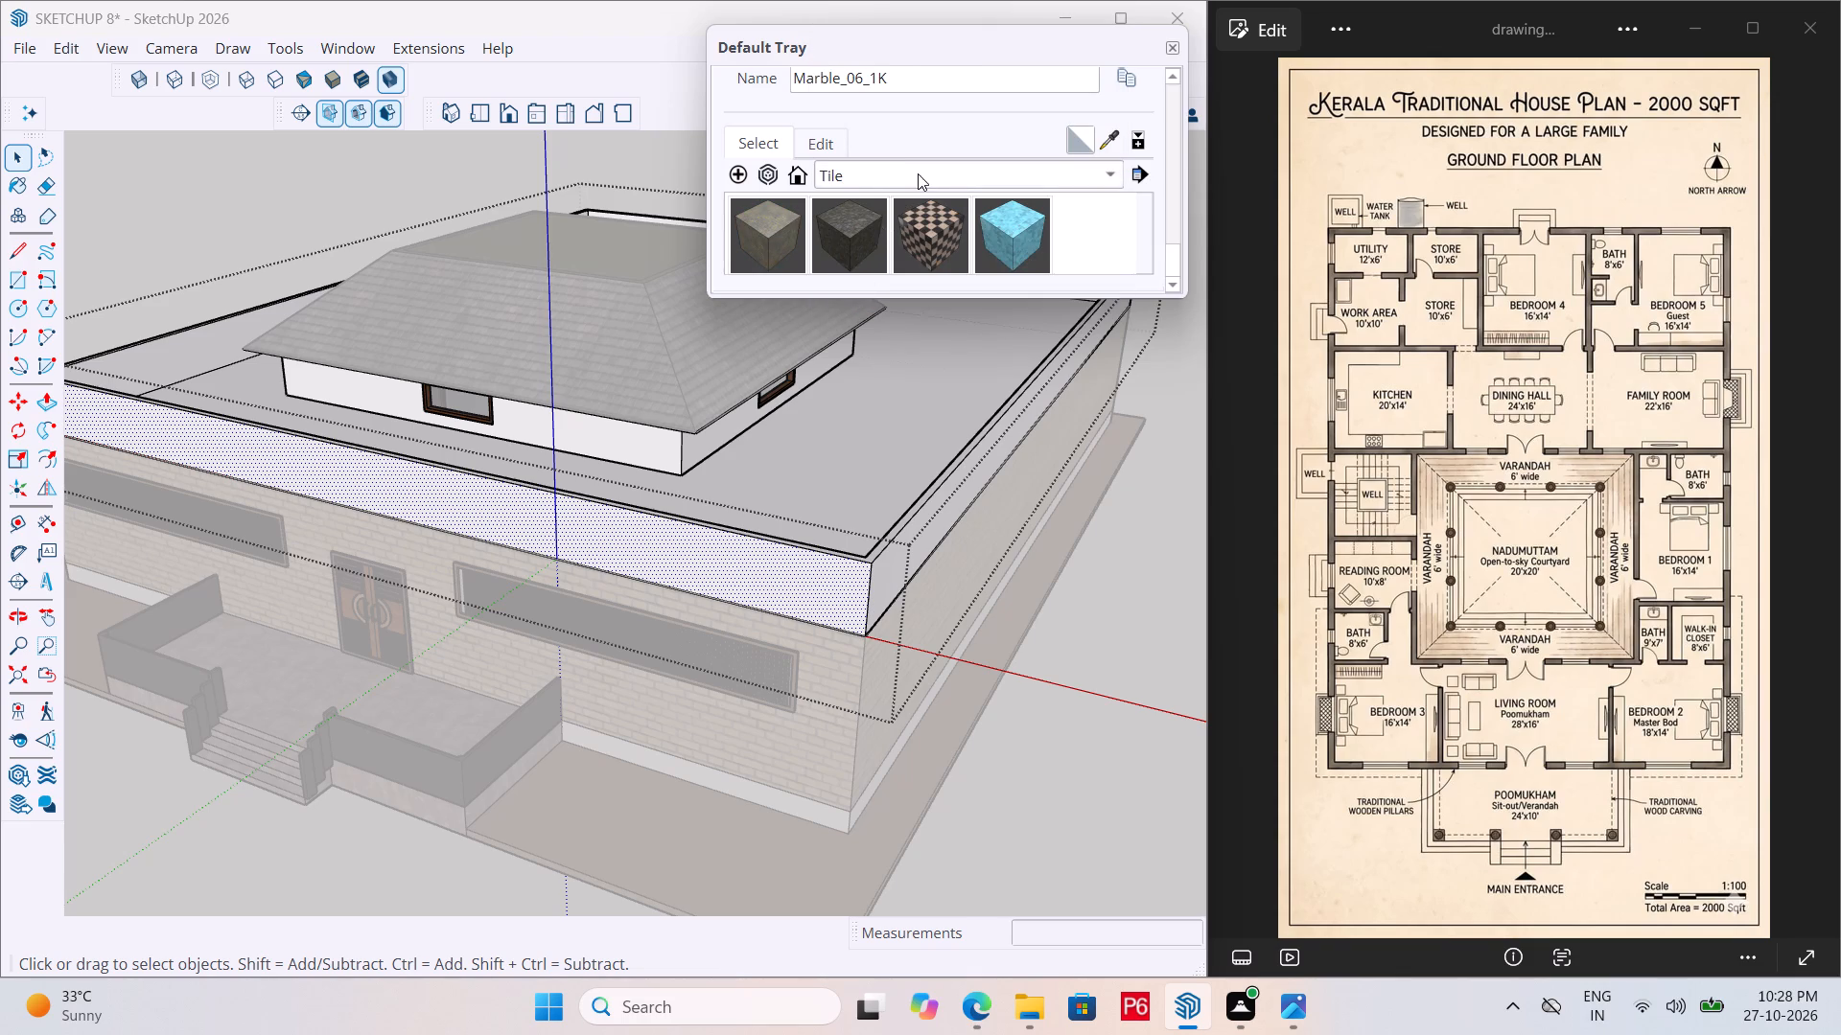
click(918, 173)
click(878, 275)
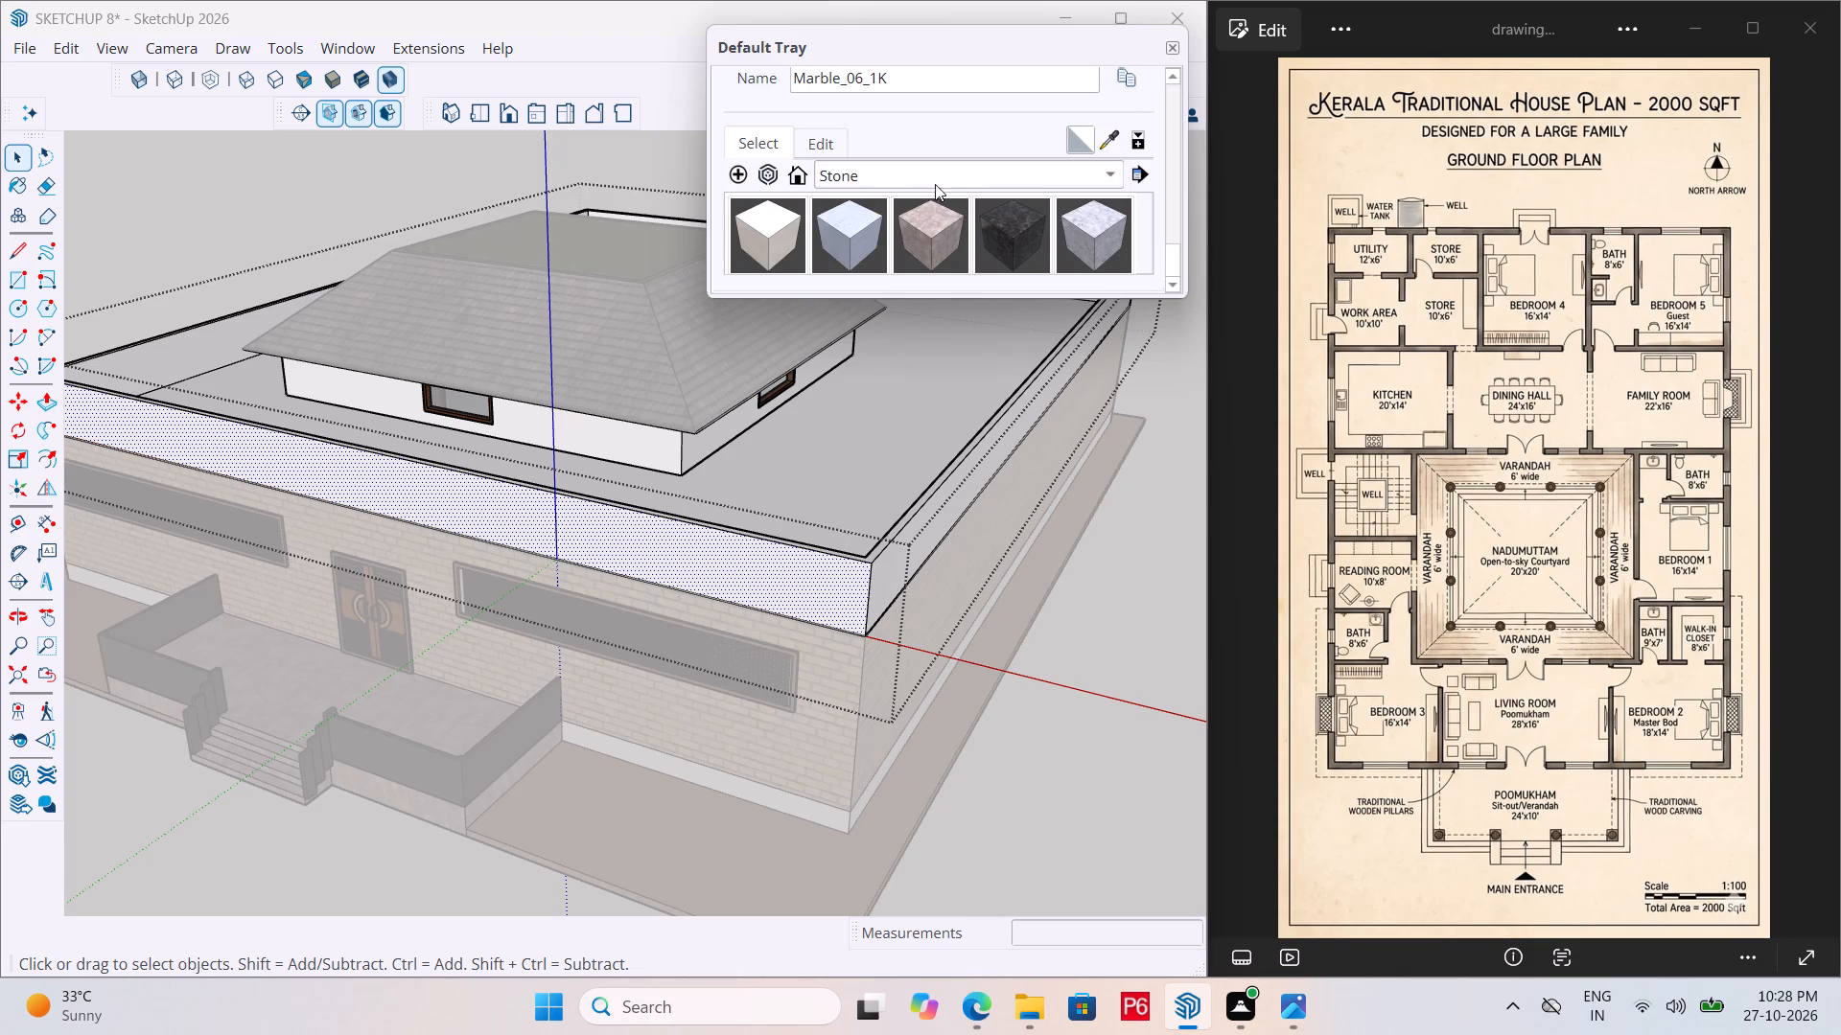
click(941, 178)
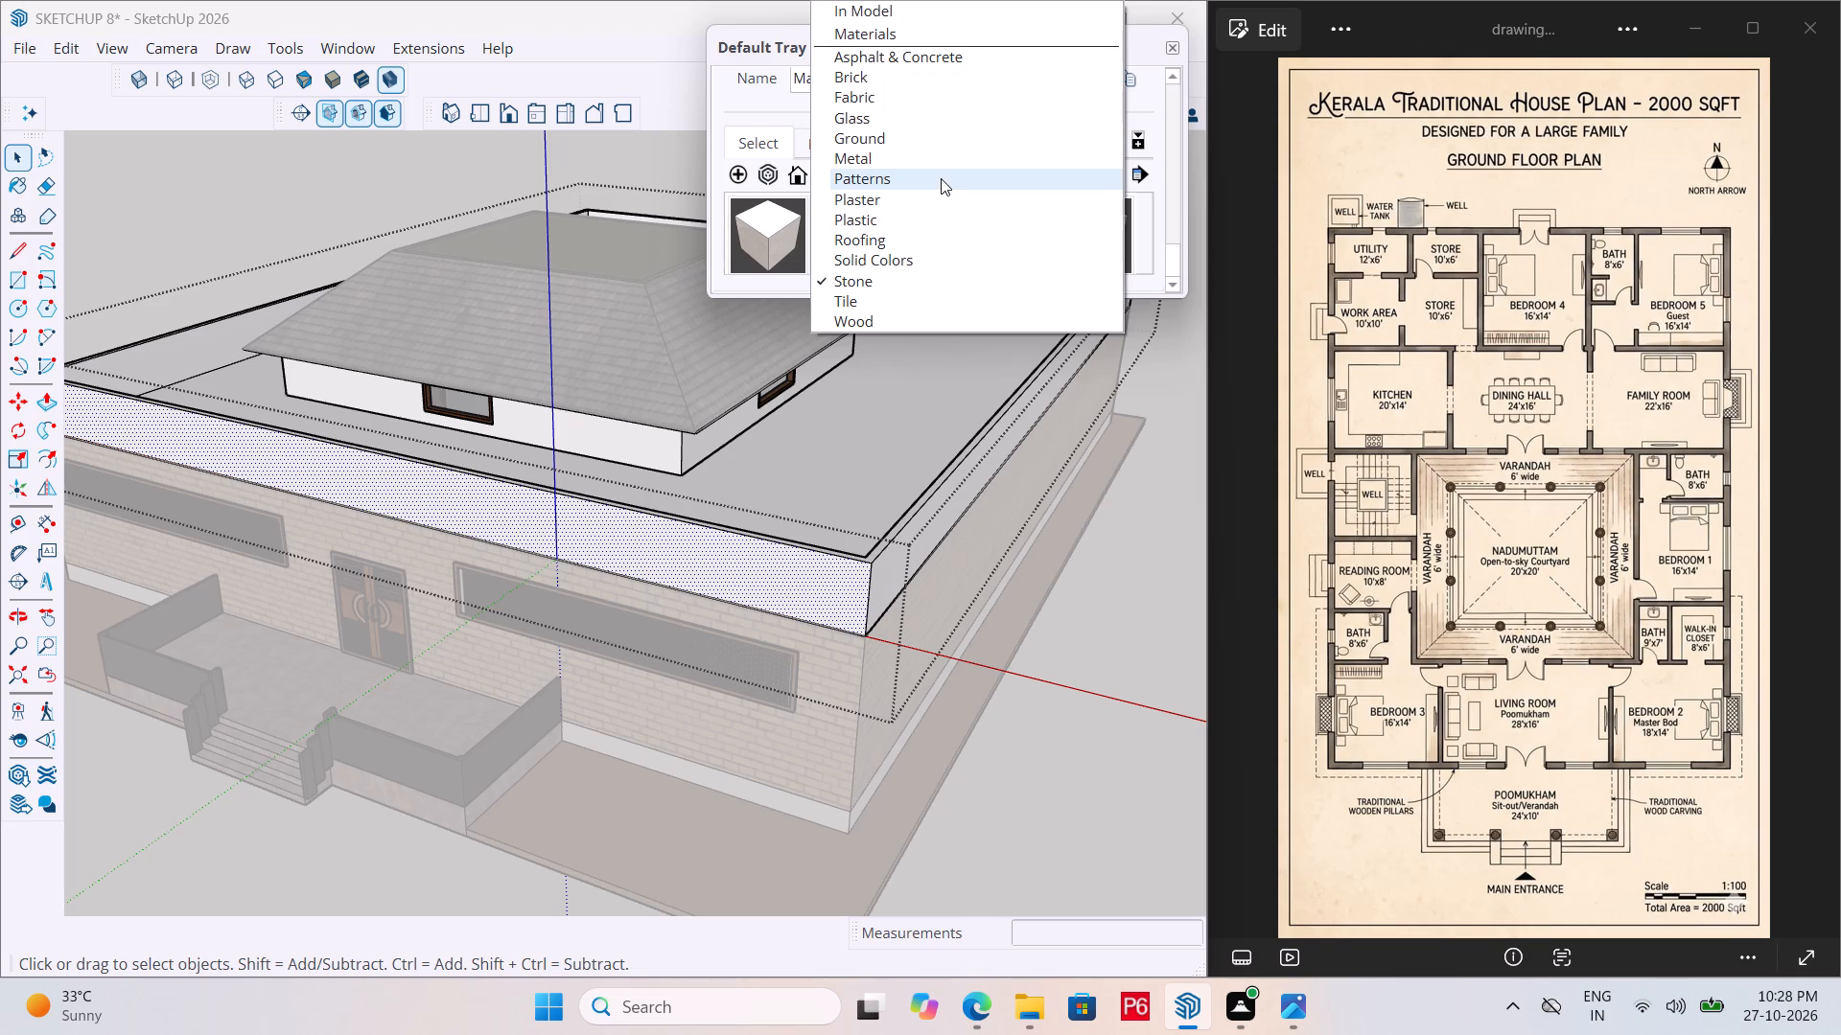
click(894, 134)
click(870, 172)
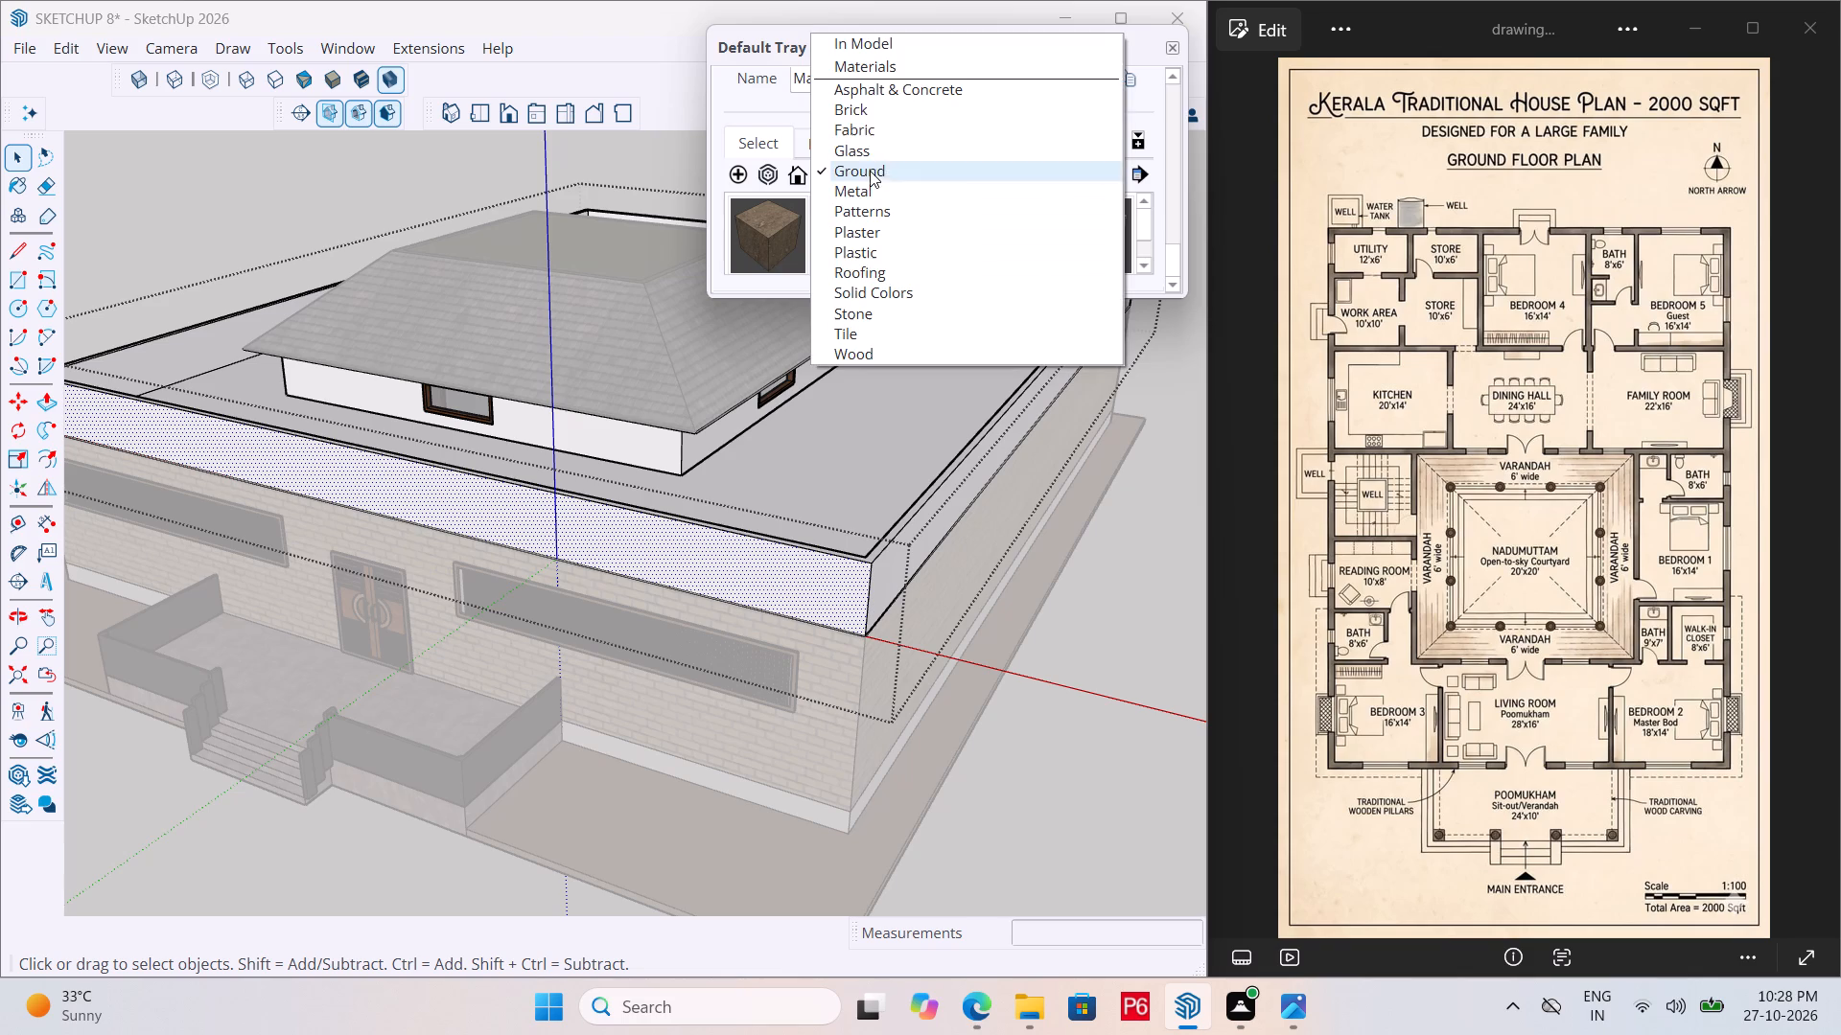
click(868, 130)
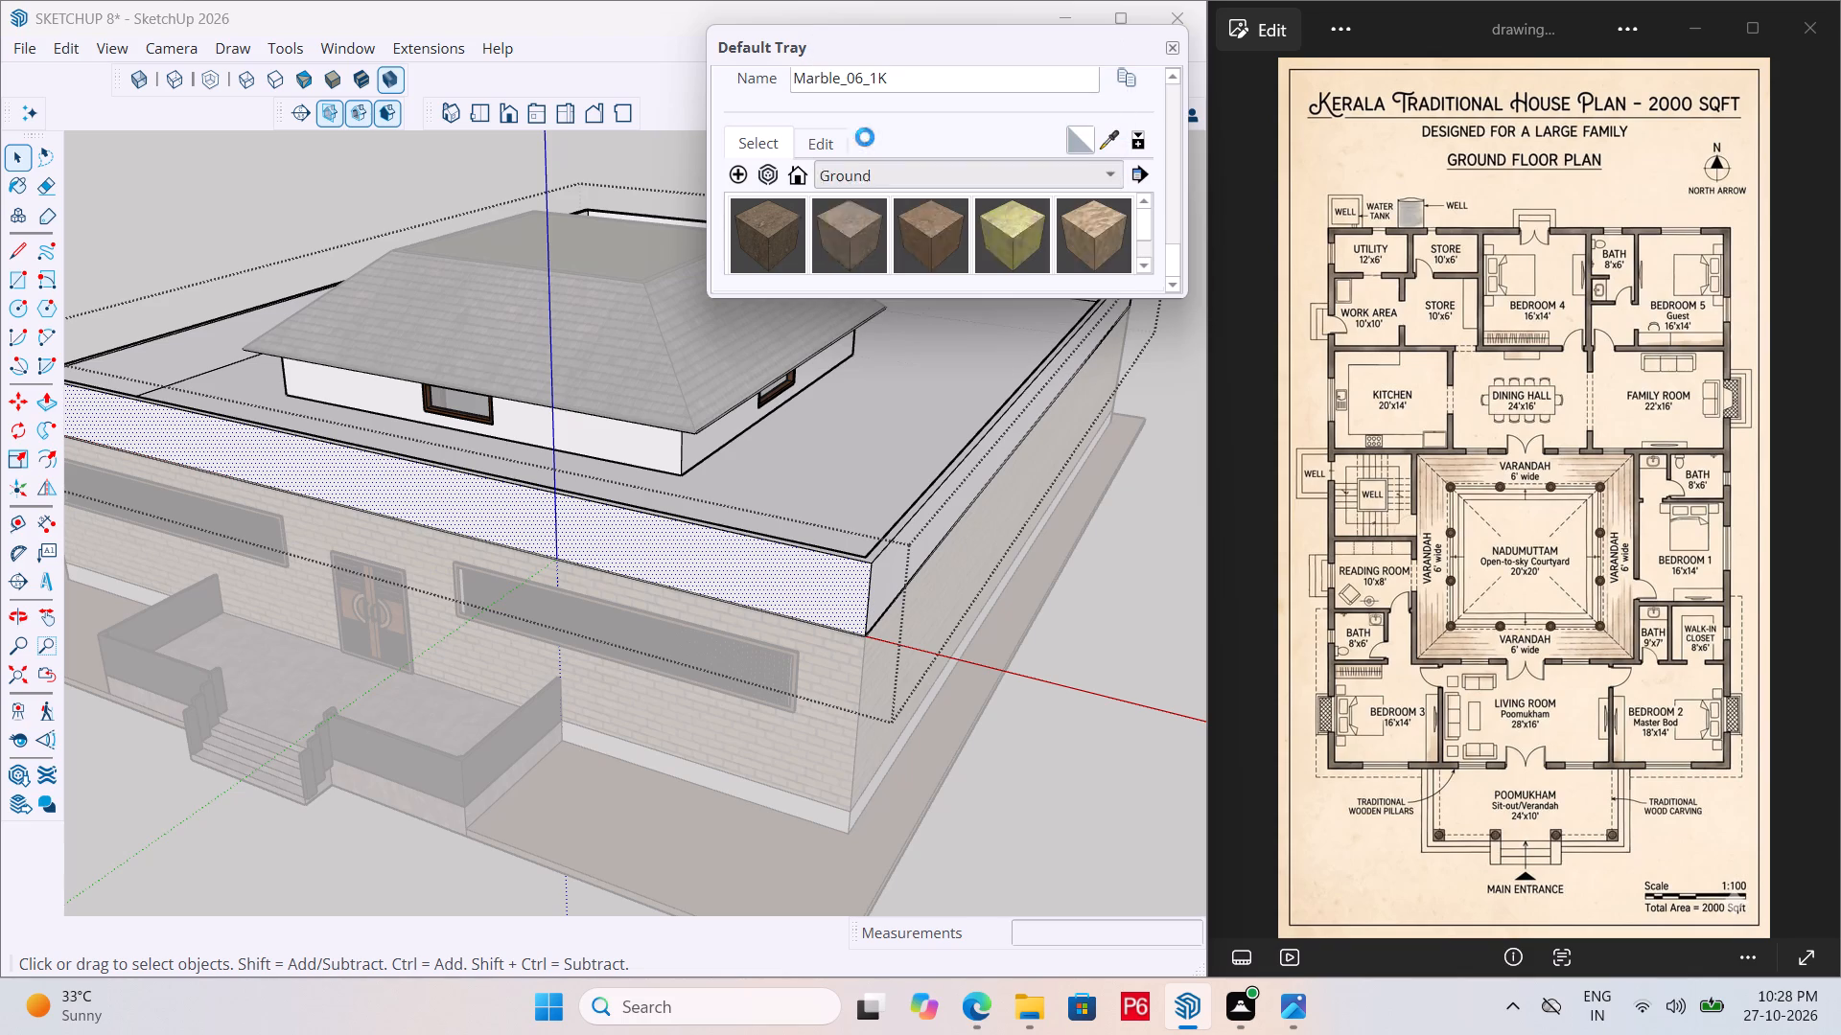
click(875, 171)
click(878, 152)
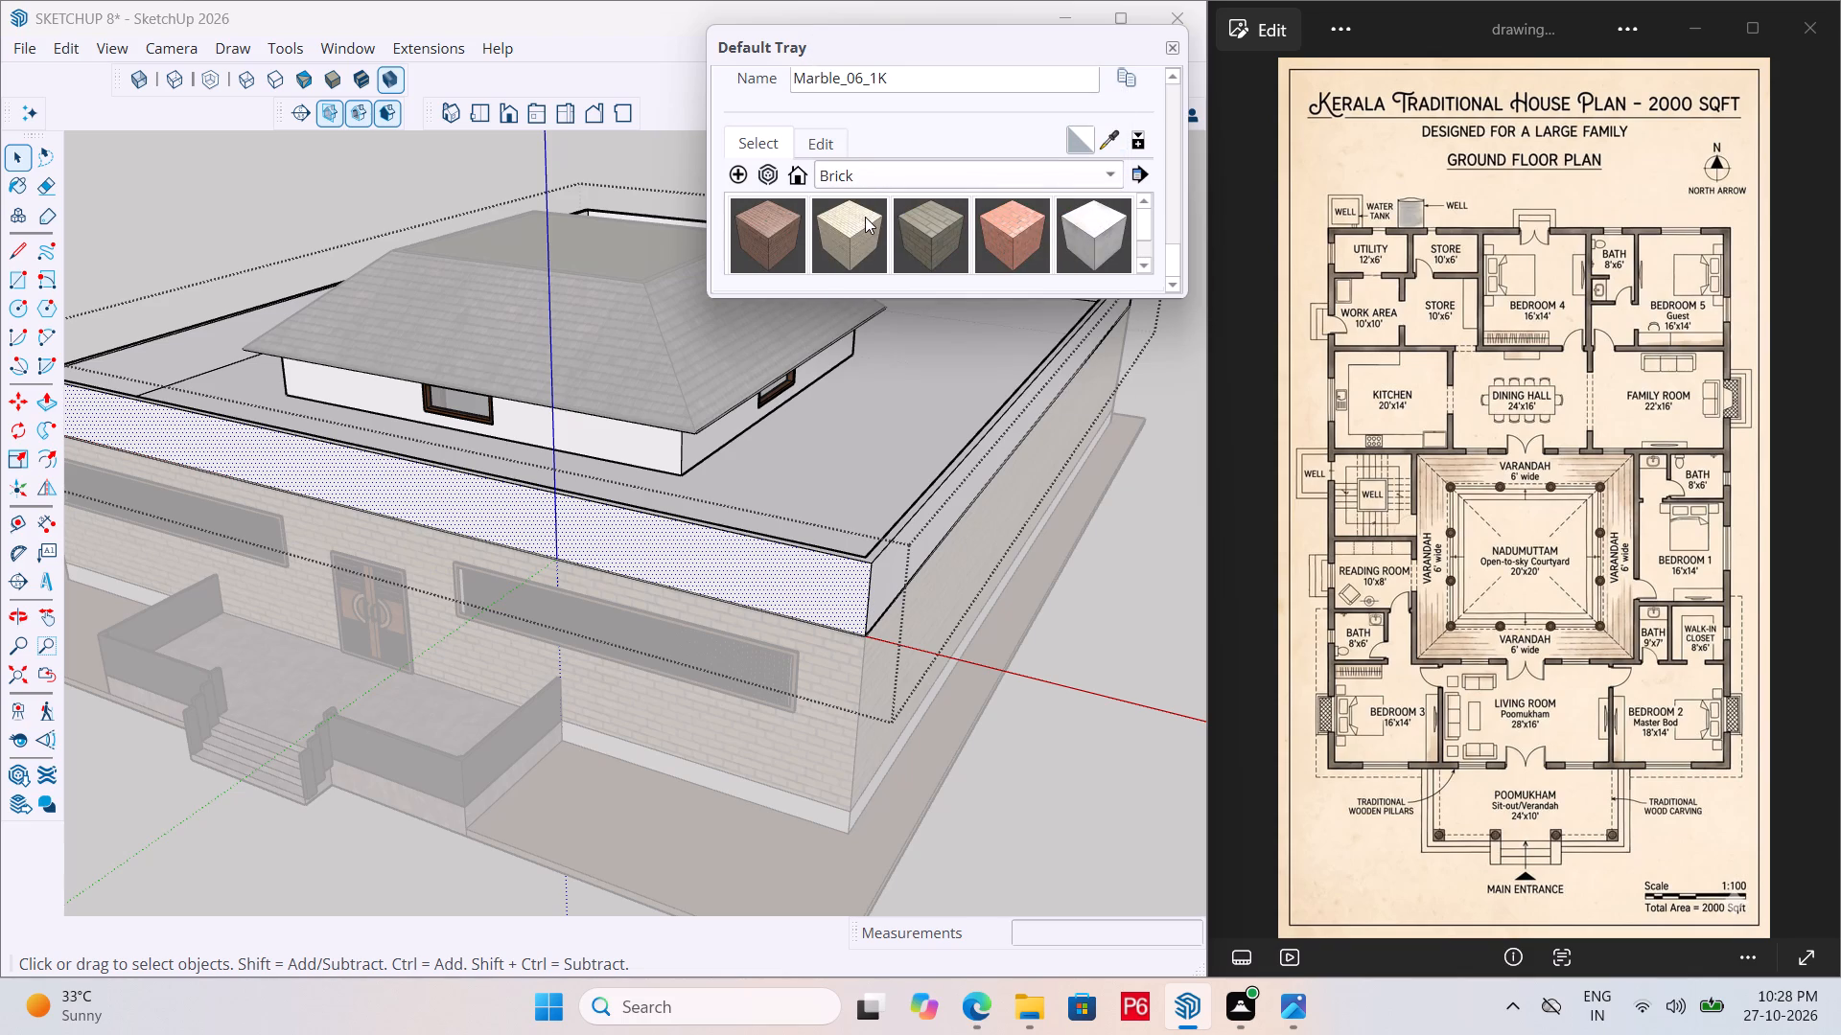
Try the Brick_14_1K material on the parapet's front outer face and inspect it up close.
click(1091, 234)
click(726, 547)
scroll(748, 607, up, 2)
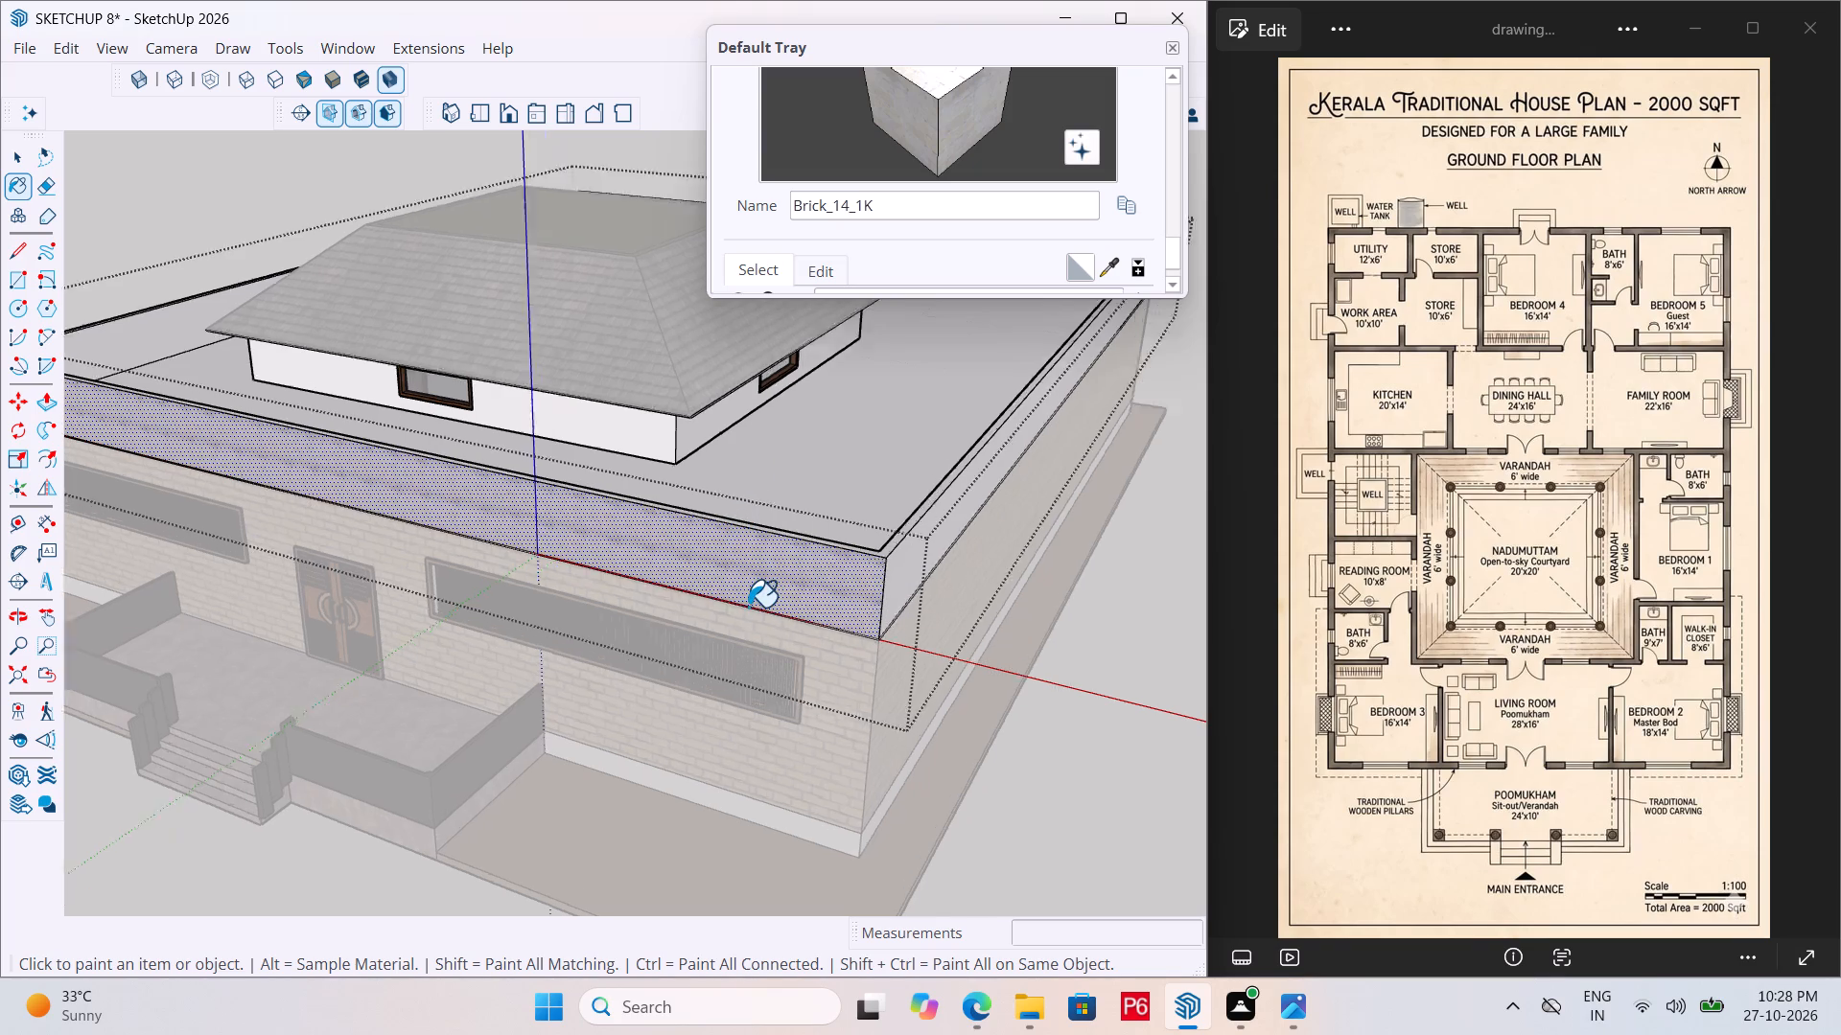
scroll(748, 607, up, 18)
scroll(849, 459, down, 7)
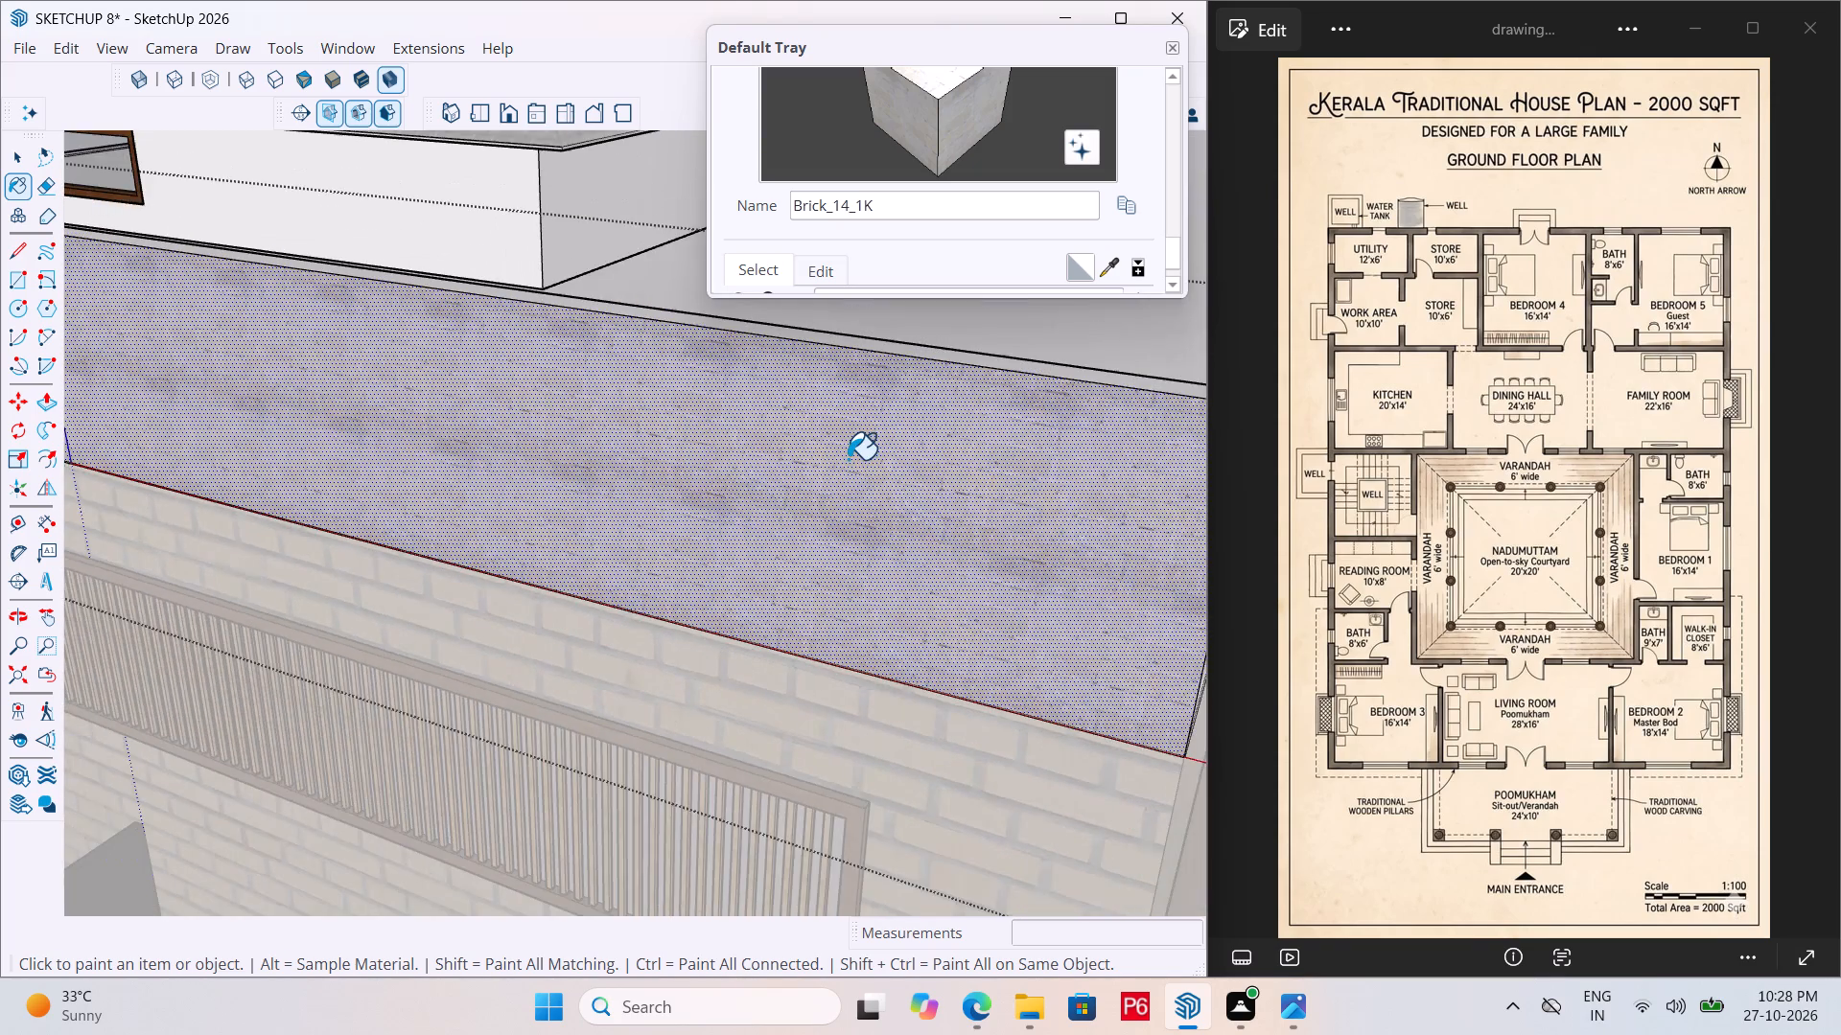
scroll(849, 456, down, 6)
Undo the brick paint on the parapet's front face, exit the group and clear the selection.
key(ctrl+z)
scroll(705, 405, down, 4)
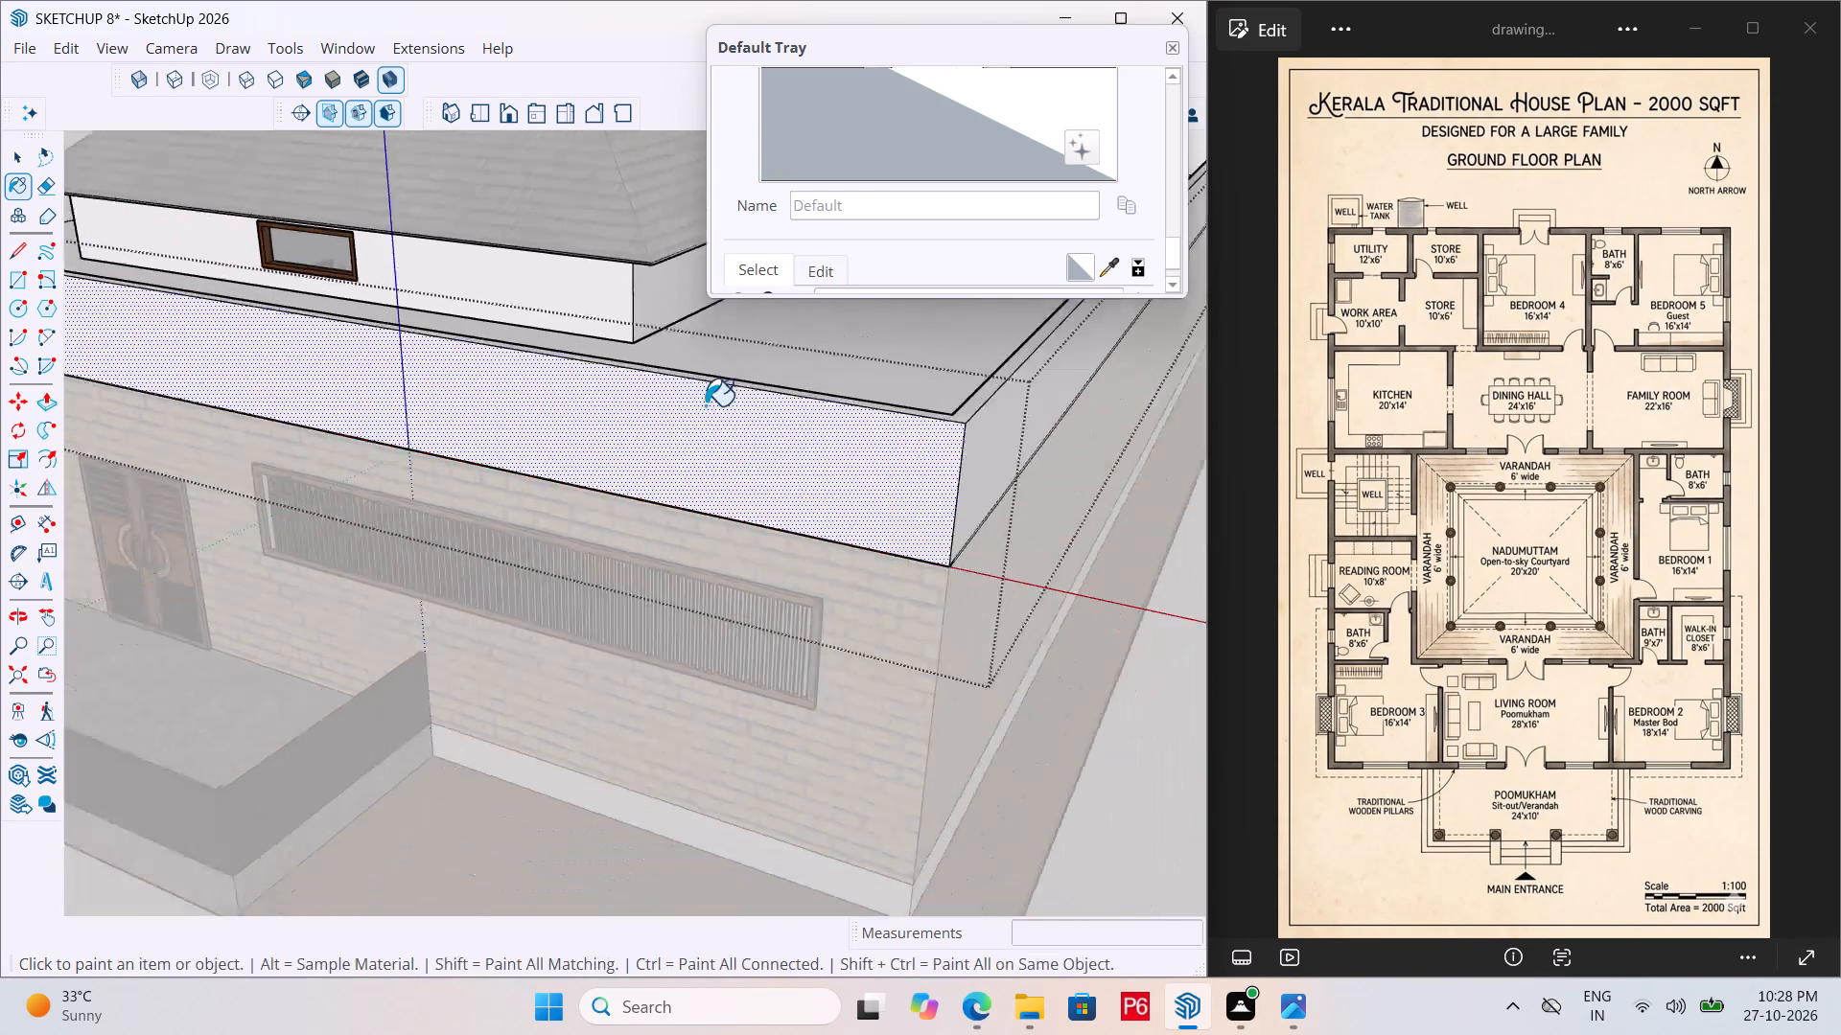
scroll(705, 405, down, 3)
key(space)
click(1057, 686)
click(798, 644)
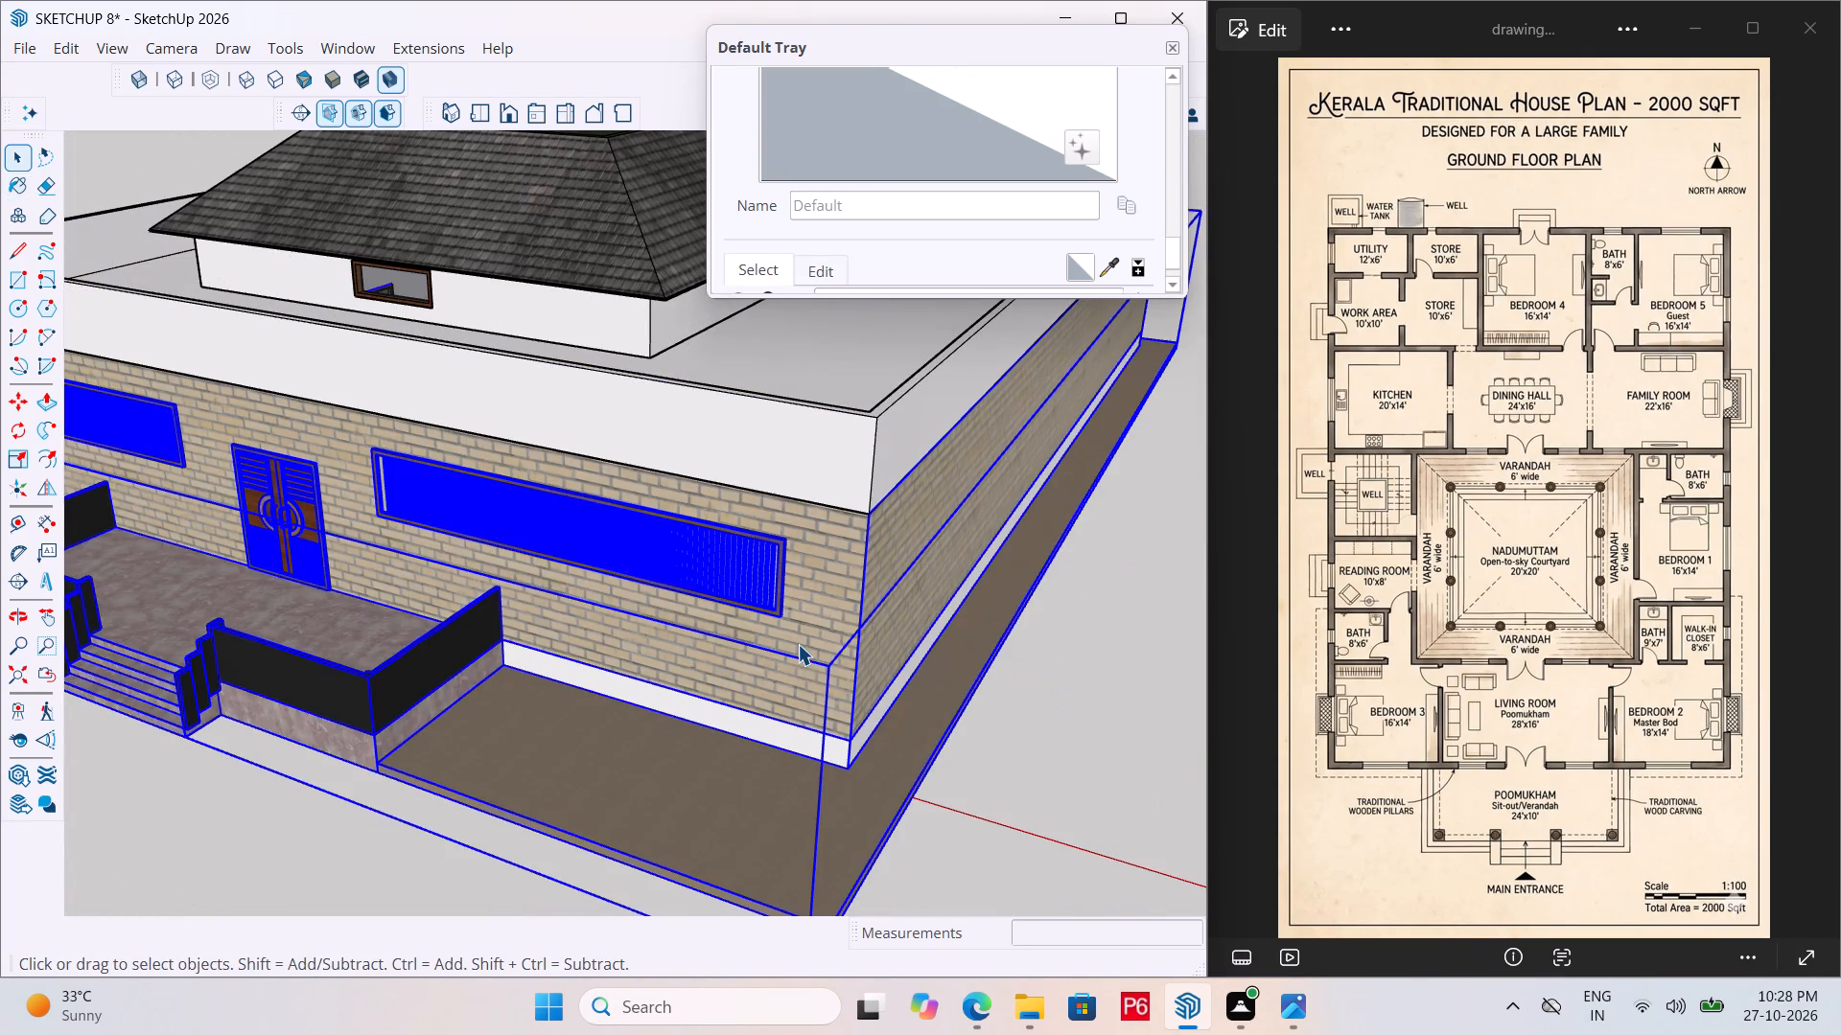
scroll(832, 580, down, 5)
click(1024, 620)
Open the roof parapet group for editing again from the main entrance side.
scroll(784, 646, up, 6)
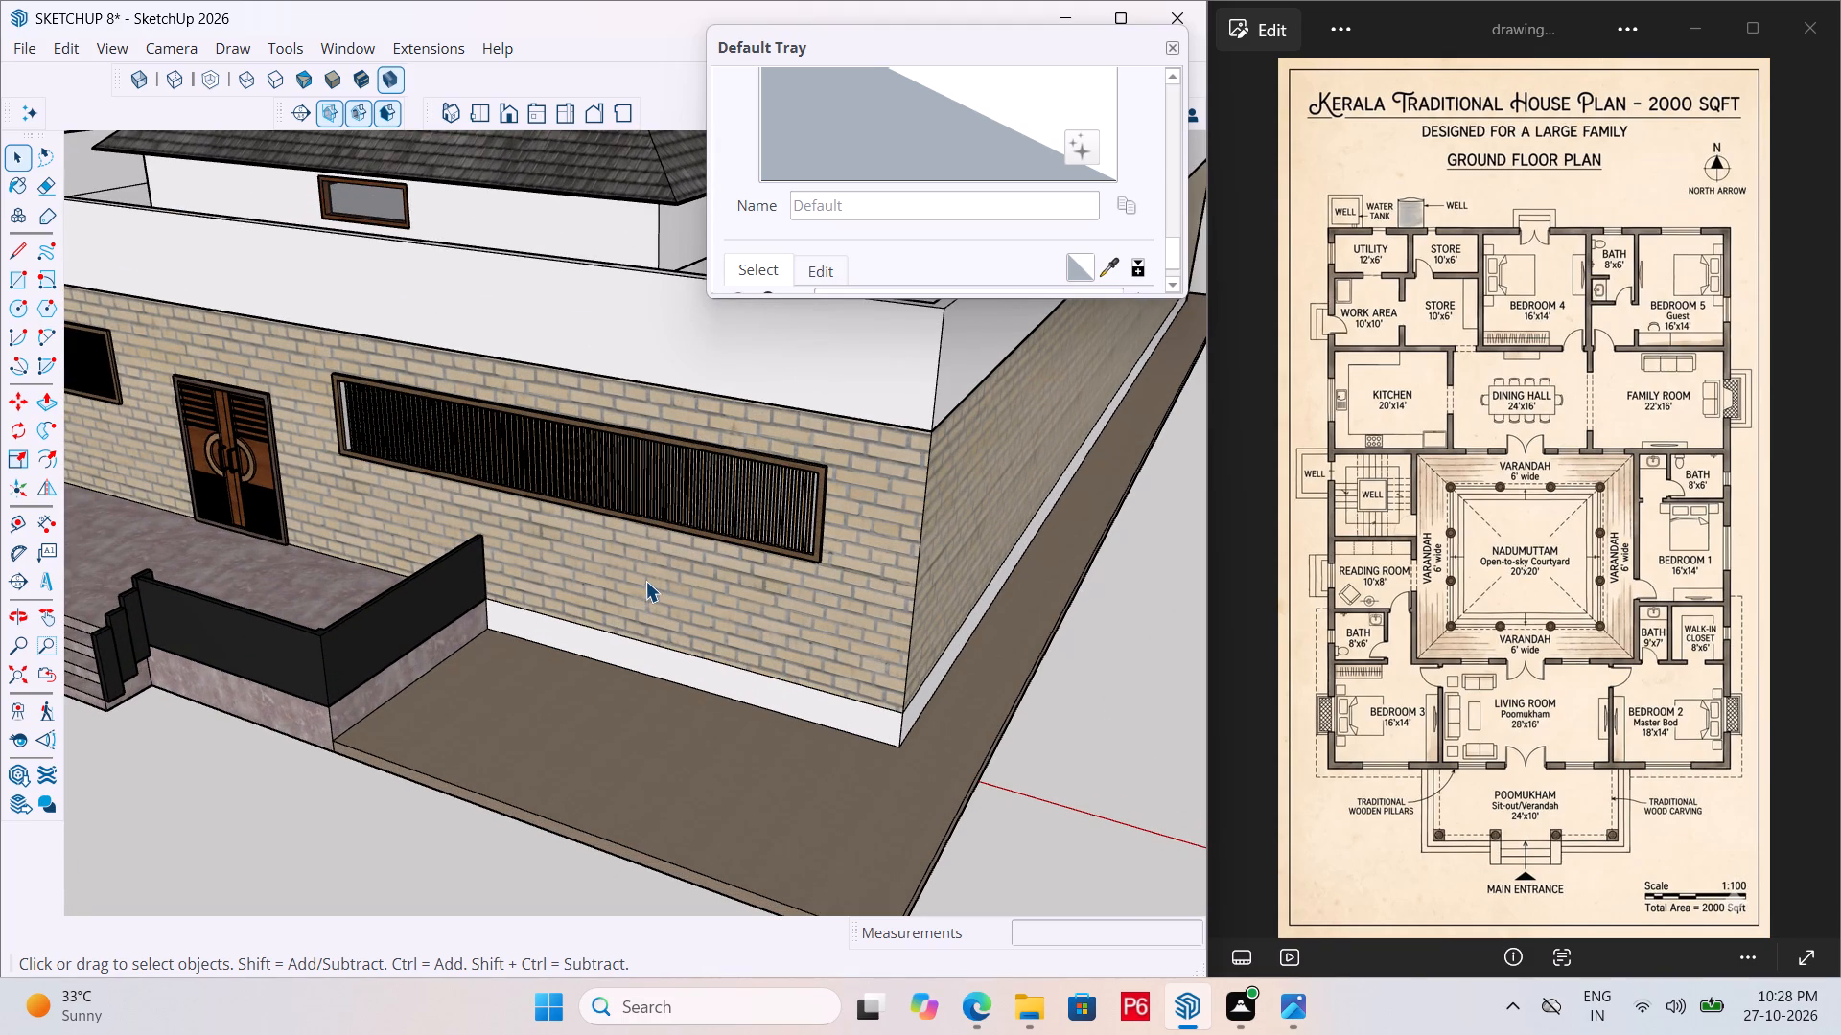
scroll(693, 641, down, 4)
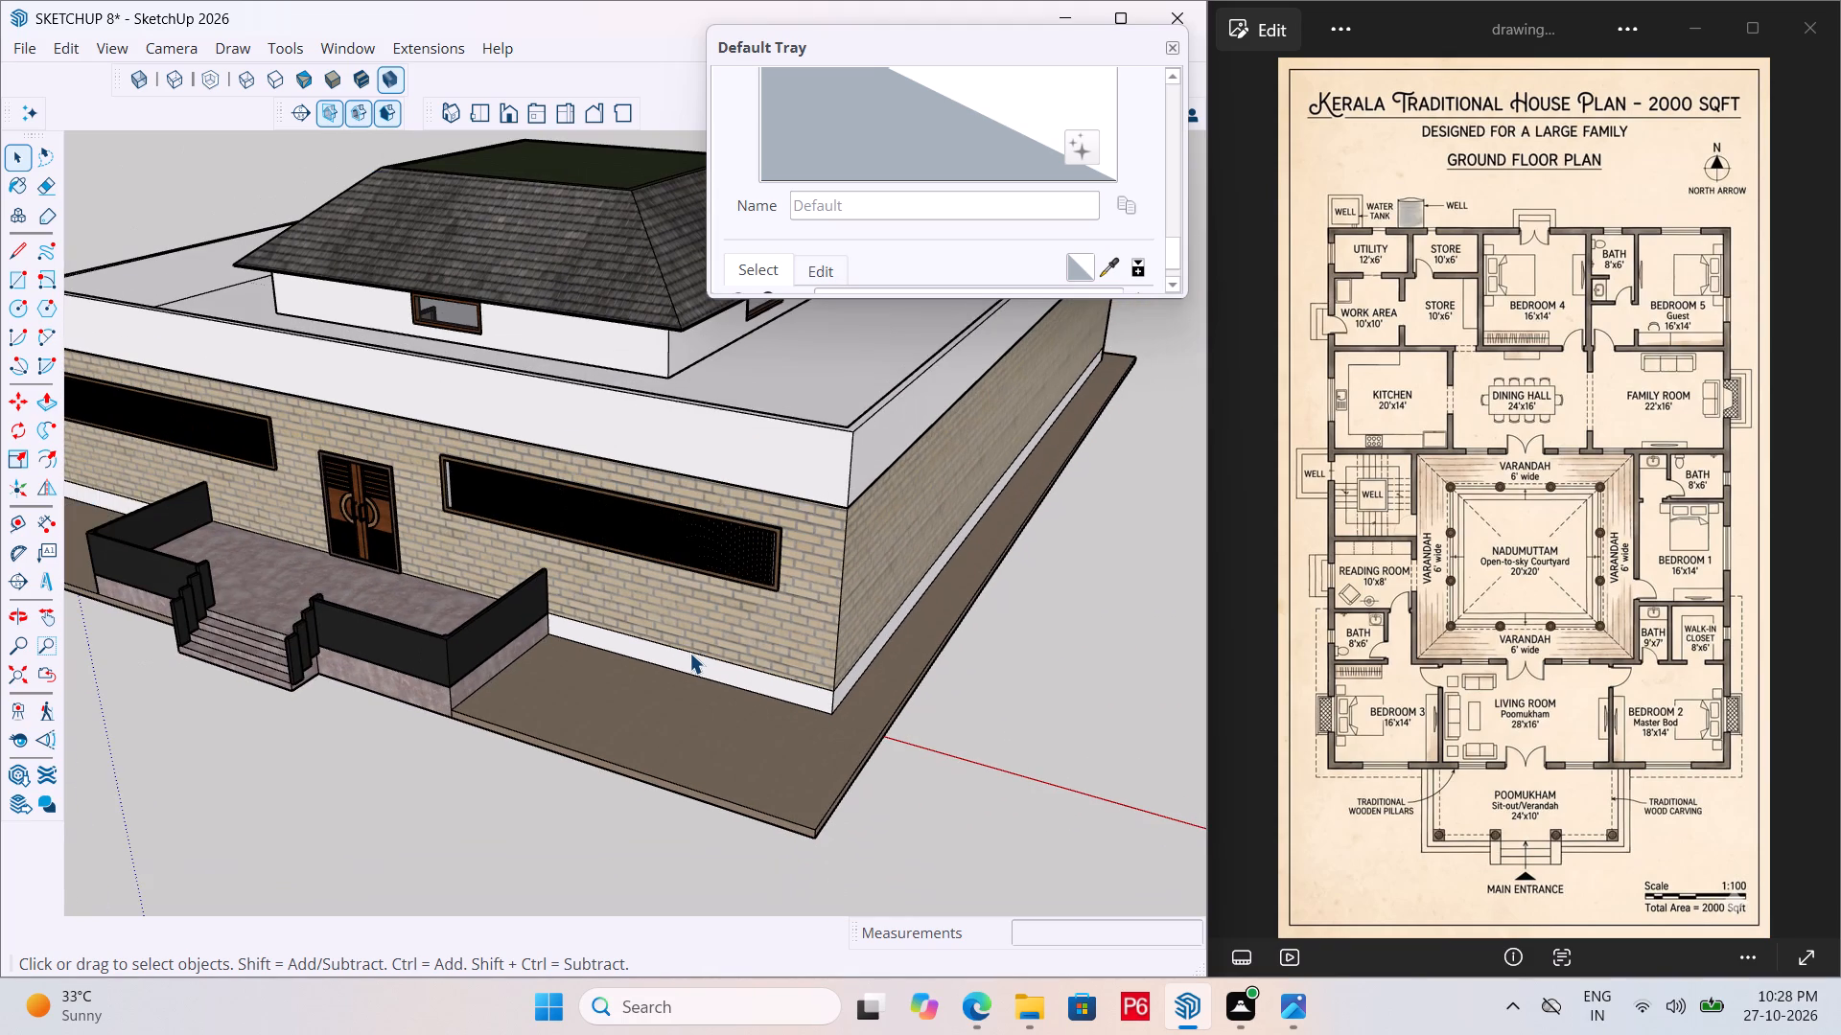
scroll(858, 654, down, 4)
scroll(807, 566, up, 5)
scroll(655, 482, up, 2)
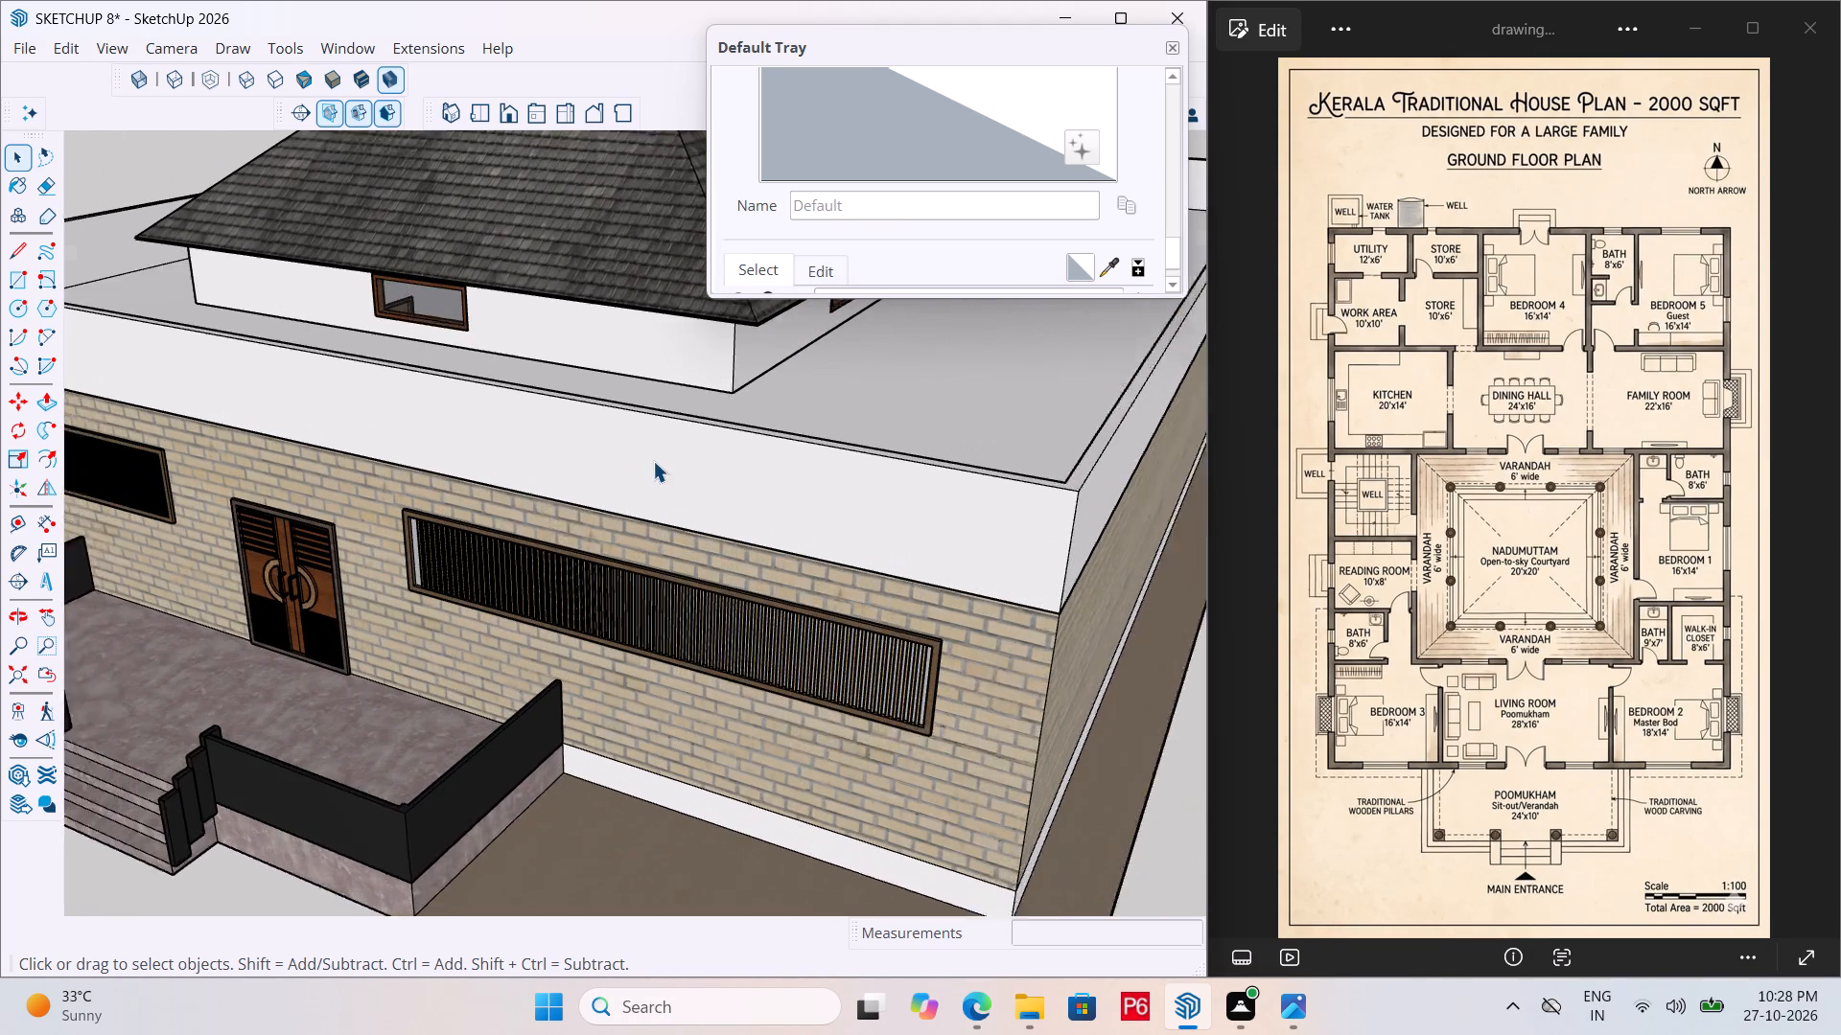
scroll(653, 461, up, 2)
click(540, 427)
triple_click(518, 414)
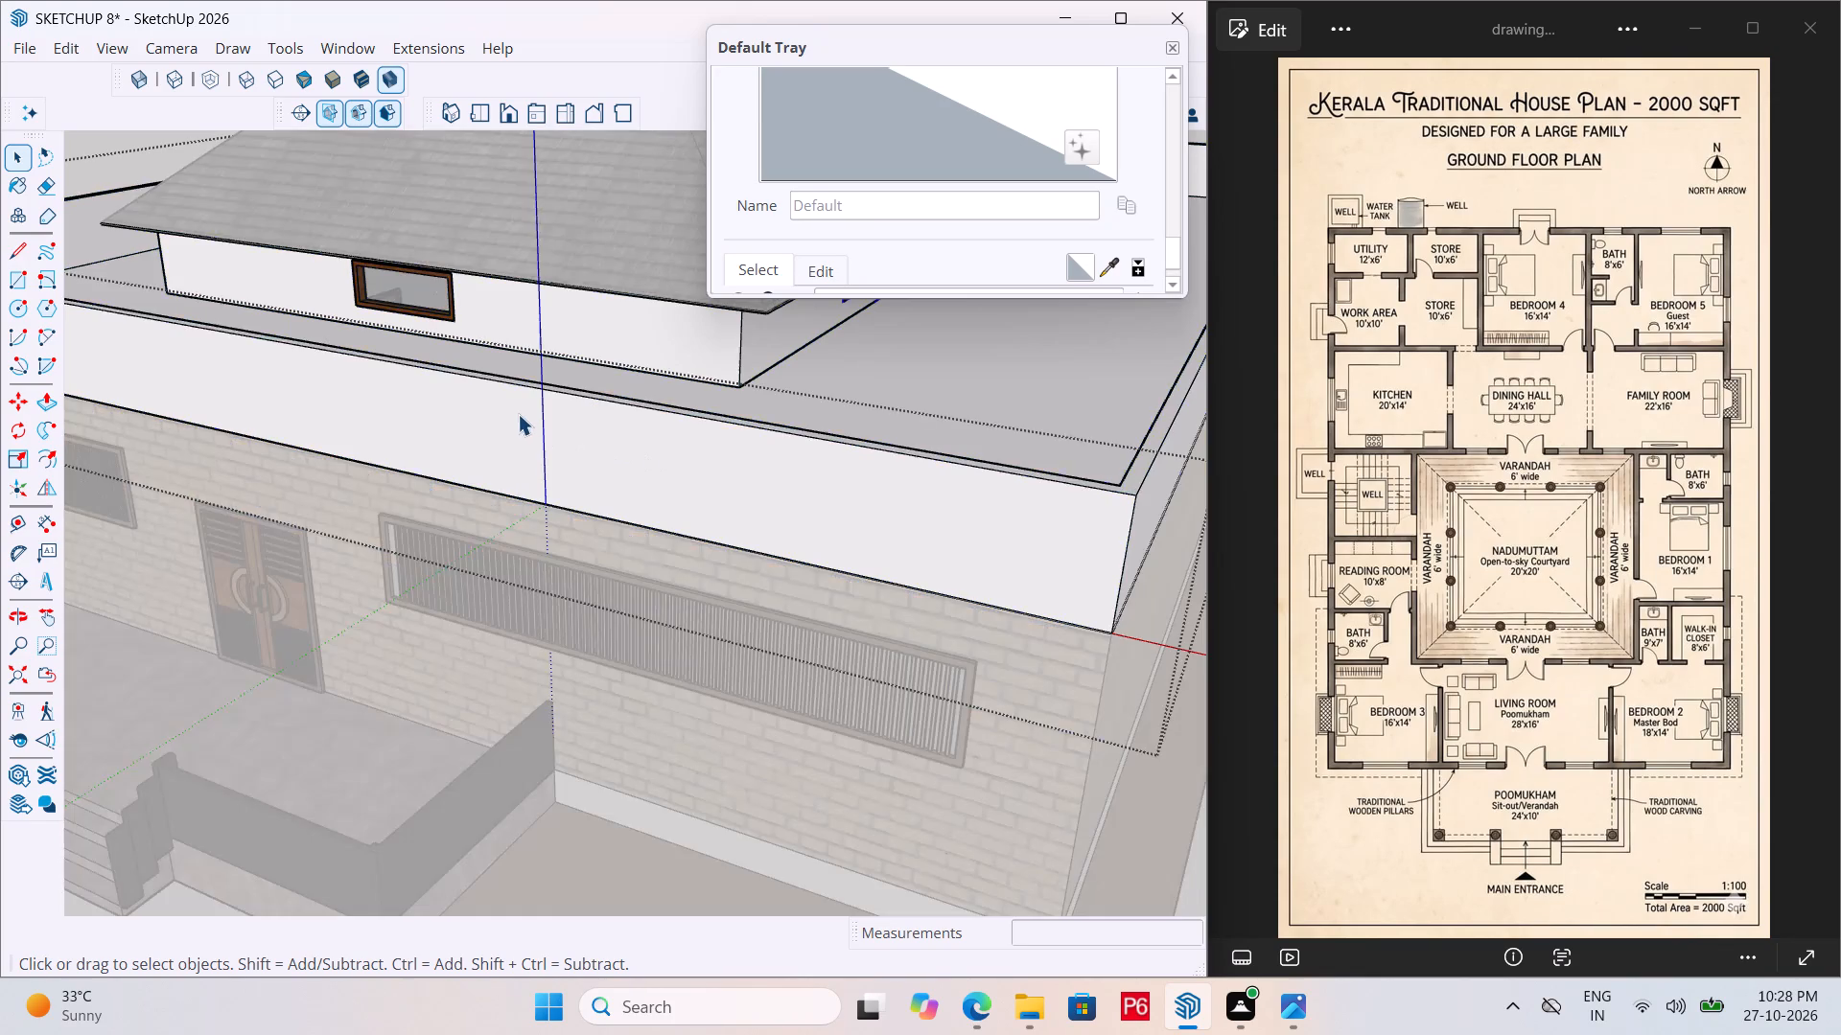
Draw a rectangle 64' 6" by about 2 3/4" along the full bottom edge of the parapet's front outer face.
middle_drag(1154, 623, 695, 615)
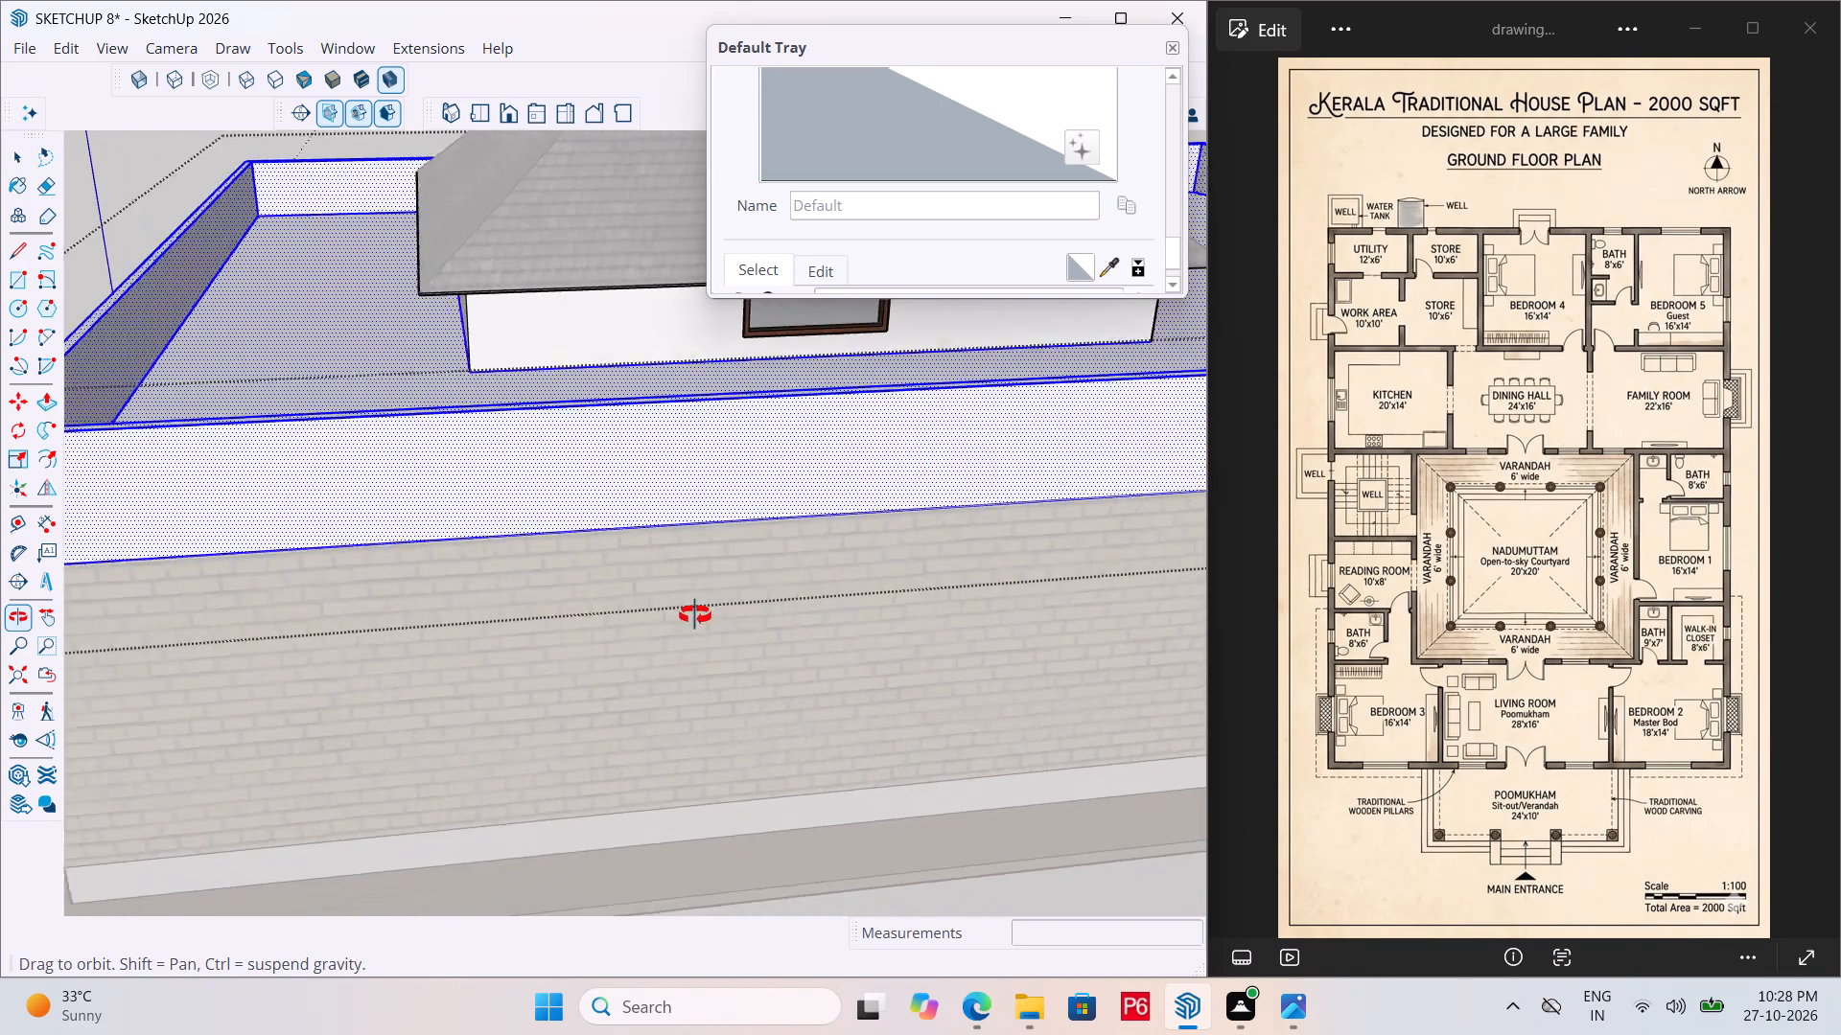
middle_drag(695, 615, 1195, 622)
scroll(1134, 533, down, 7)
scroll(21, 274, up, 6)
scroll(236, 364, up, 11)
scroll(223, 461, up, 5)
click(245, 435)
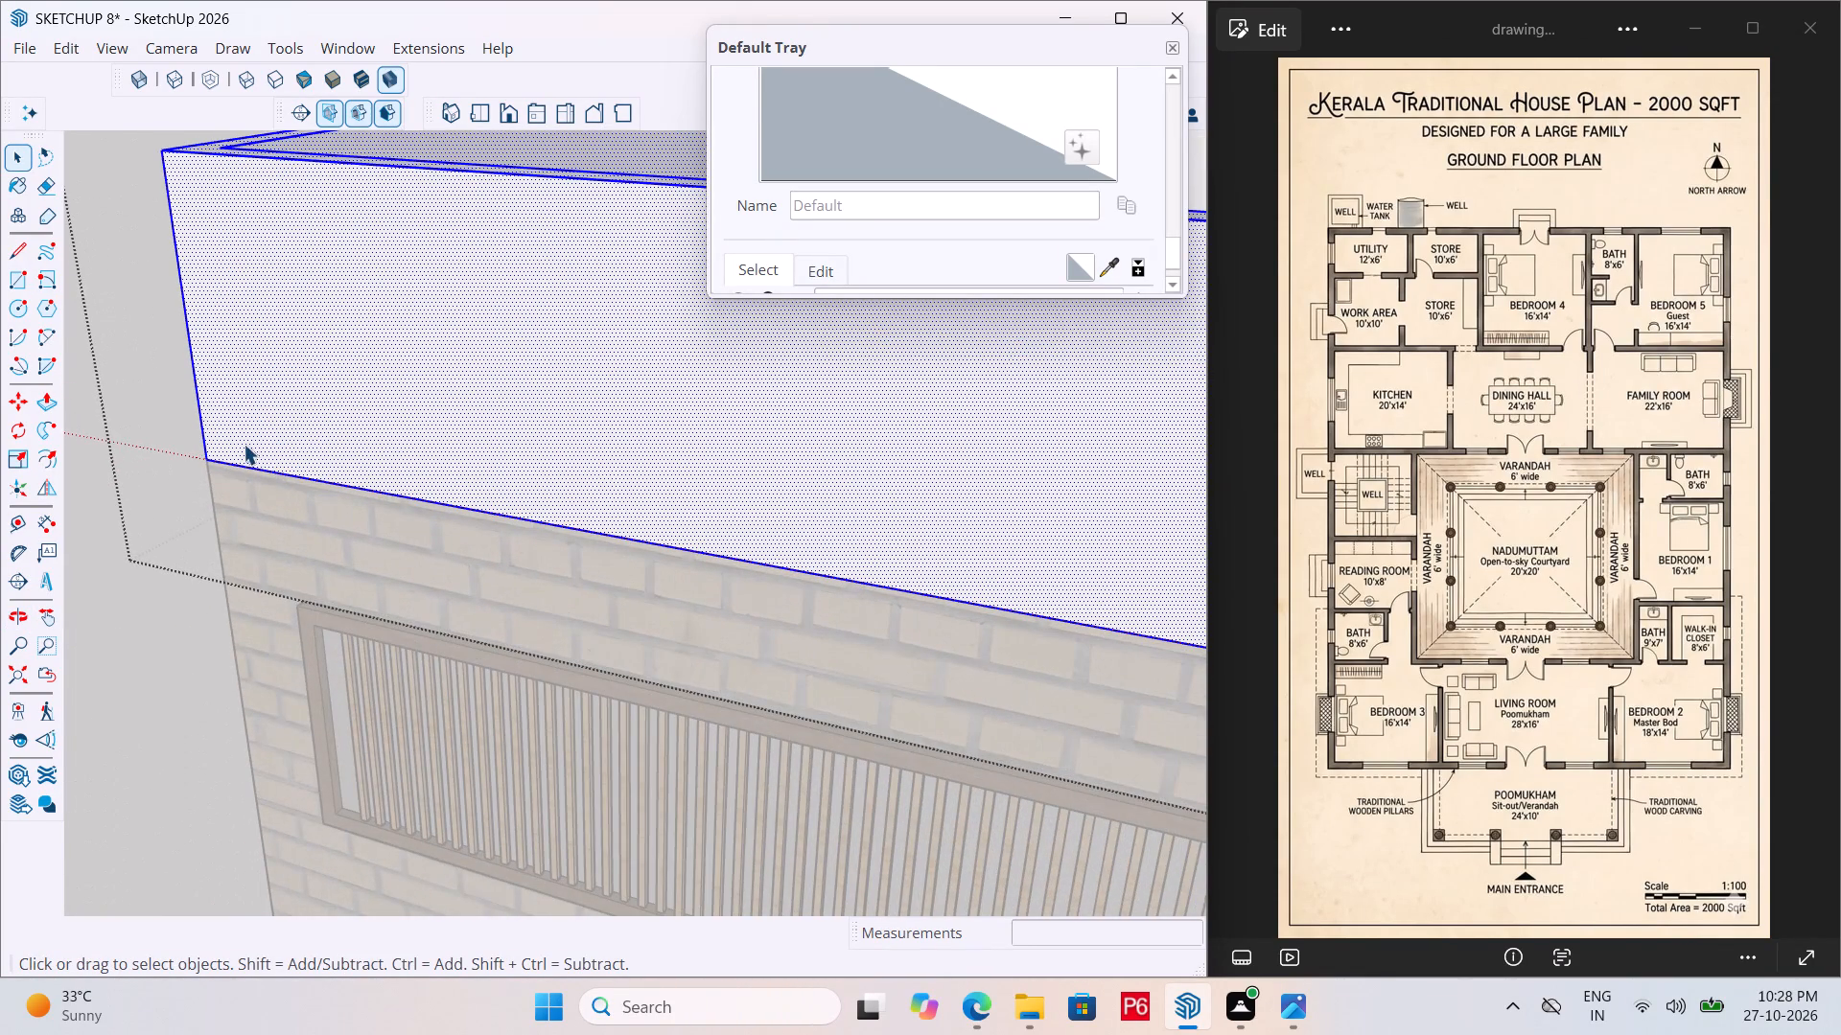
click(260, 443)
middle_drag(257, 442, 171, 461)
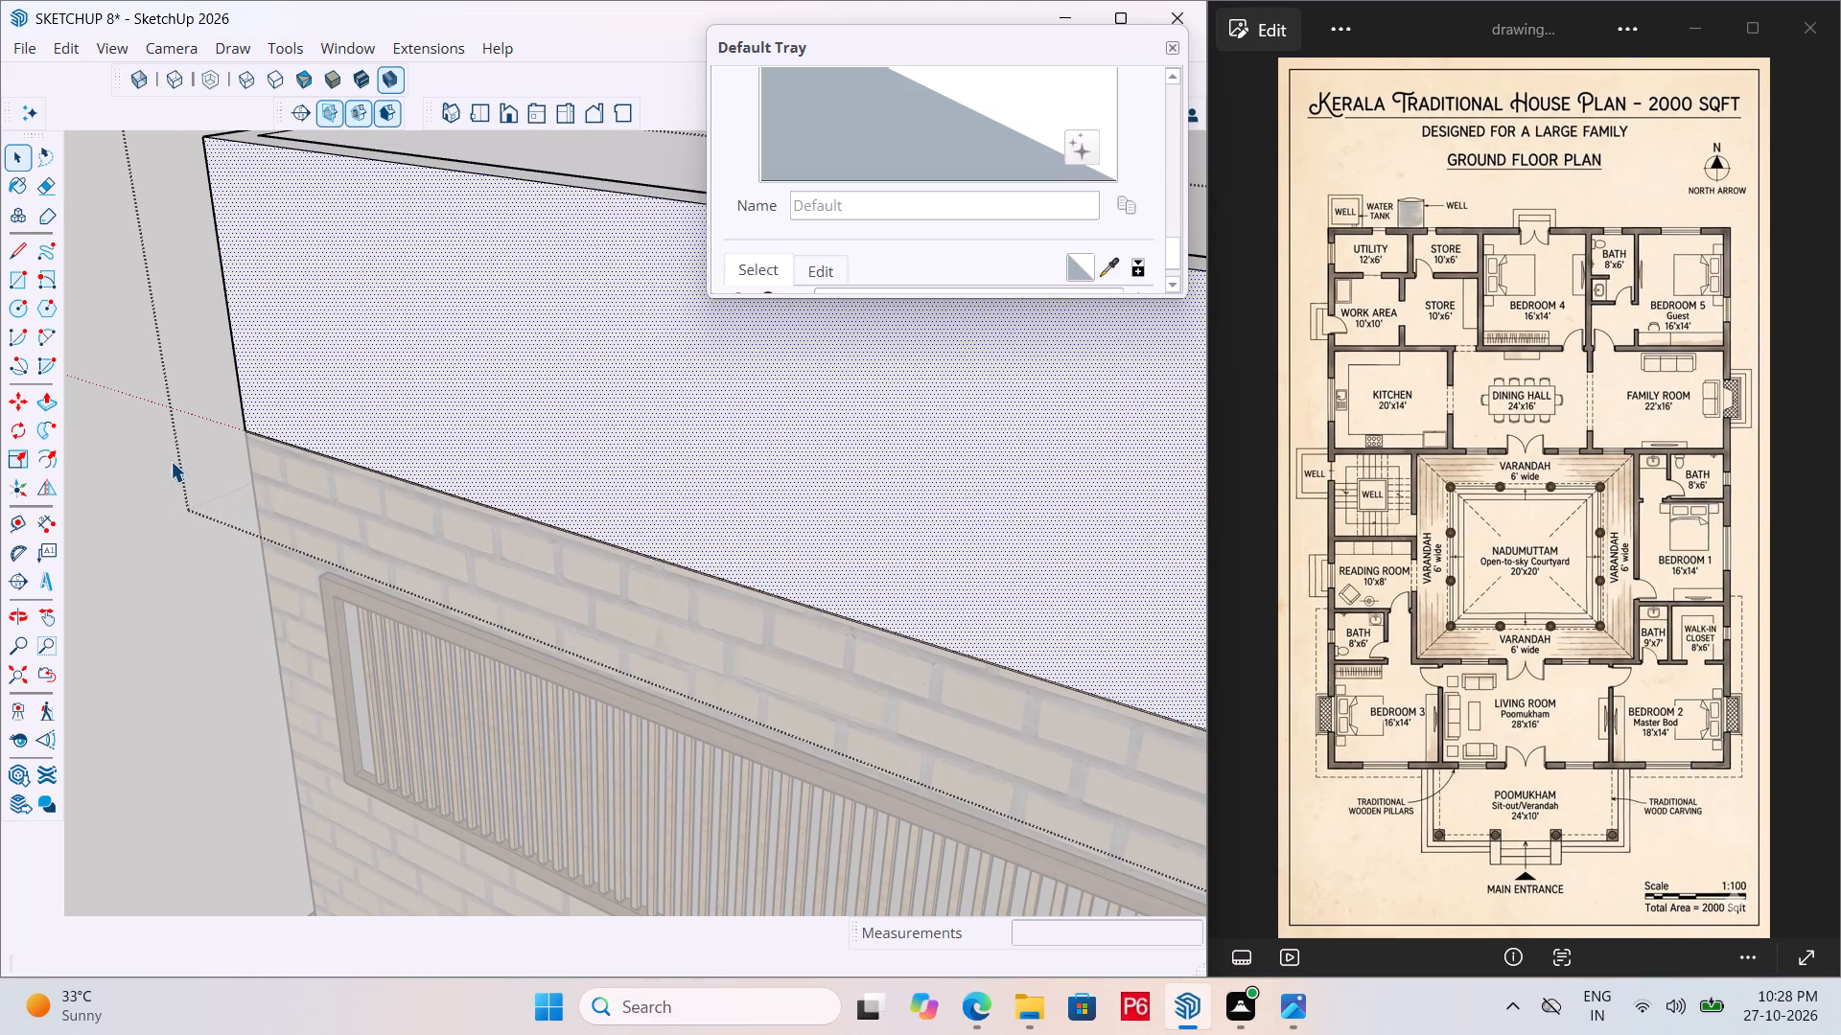
key(r)
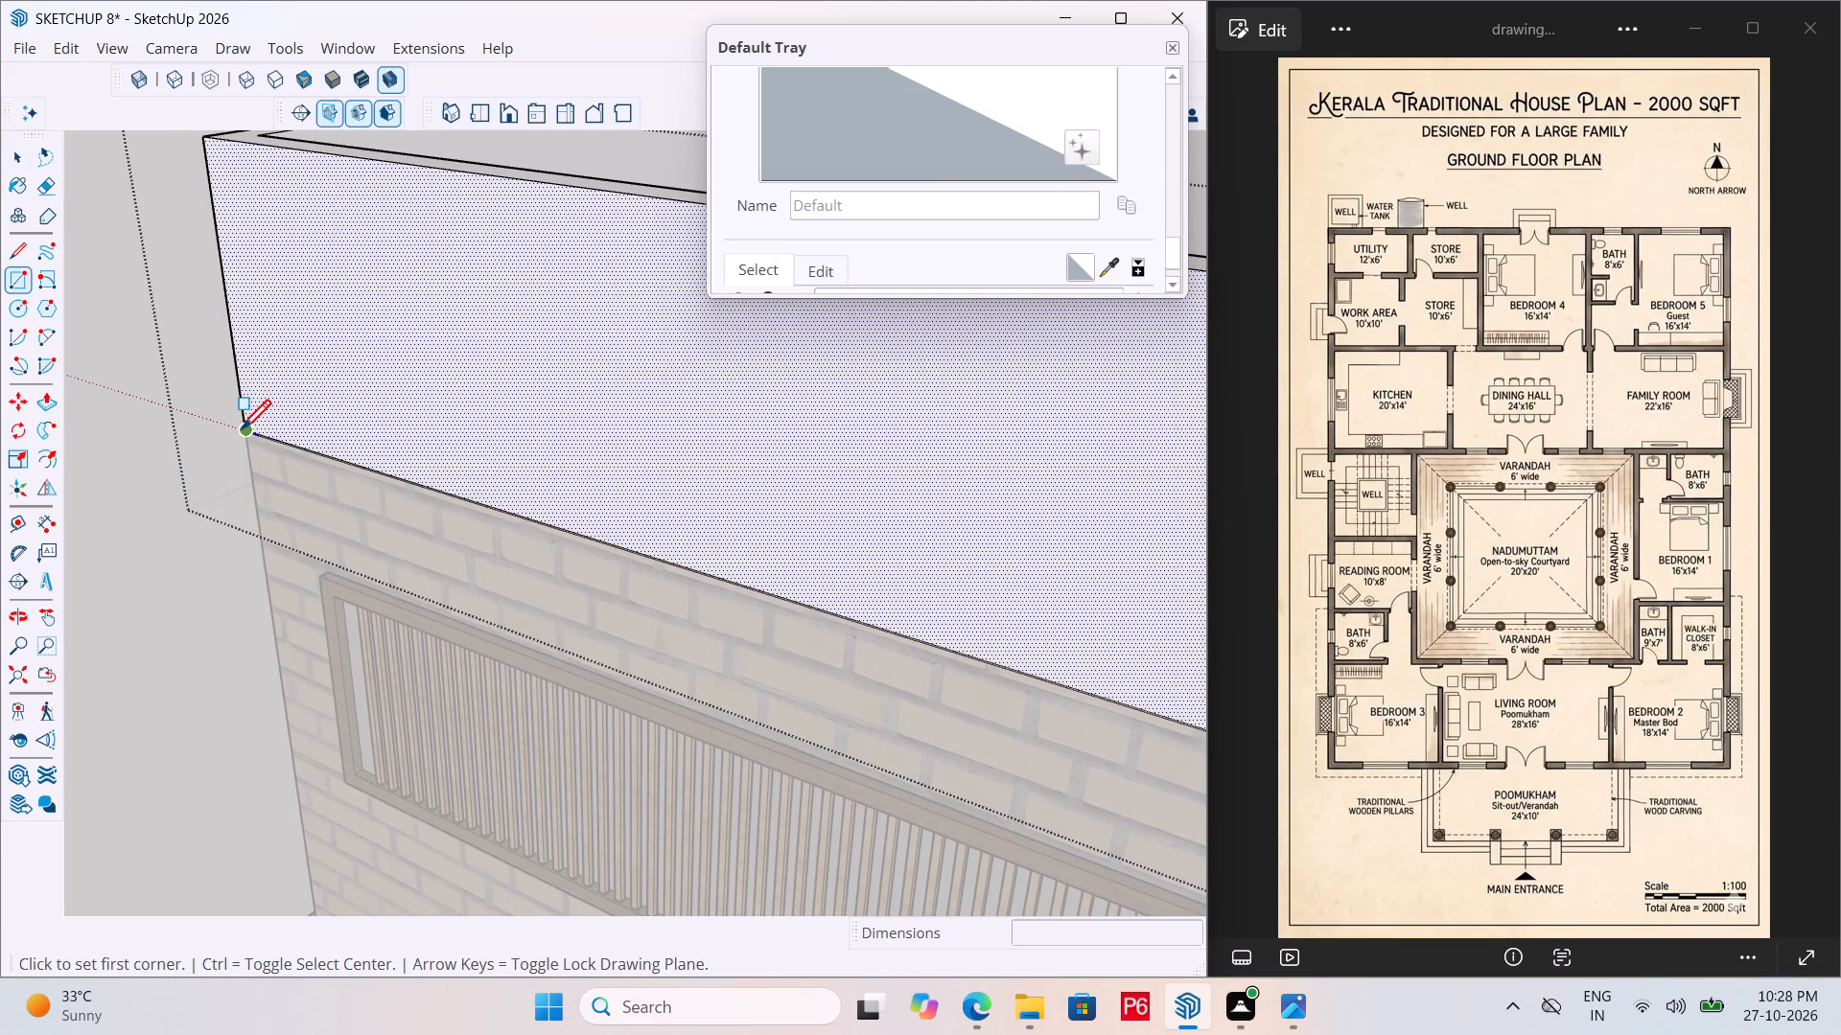
click(242, 432)
scroll(318, 389, down, 7)
scroll(250, 341, down, 6)
scroll(359, 363, down, 6)
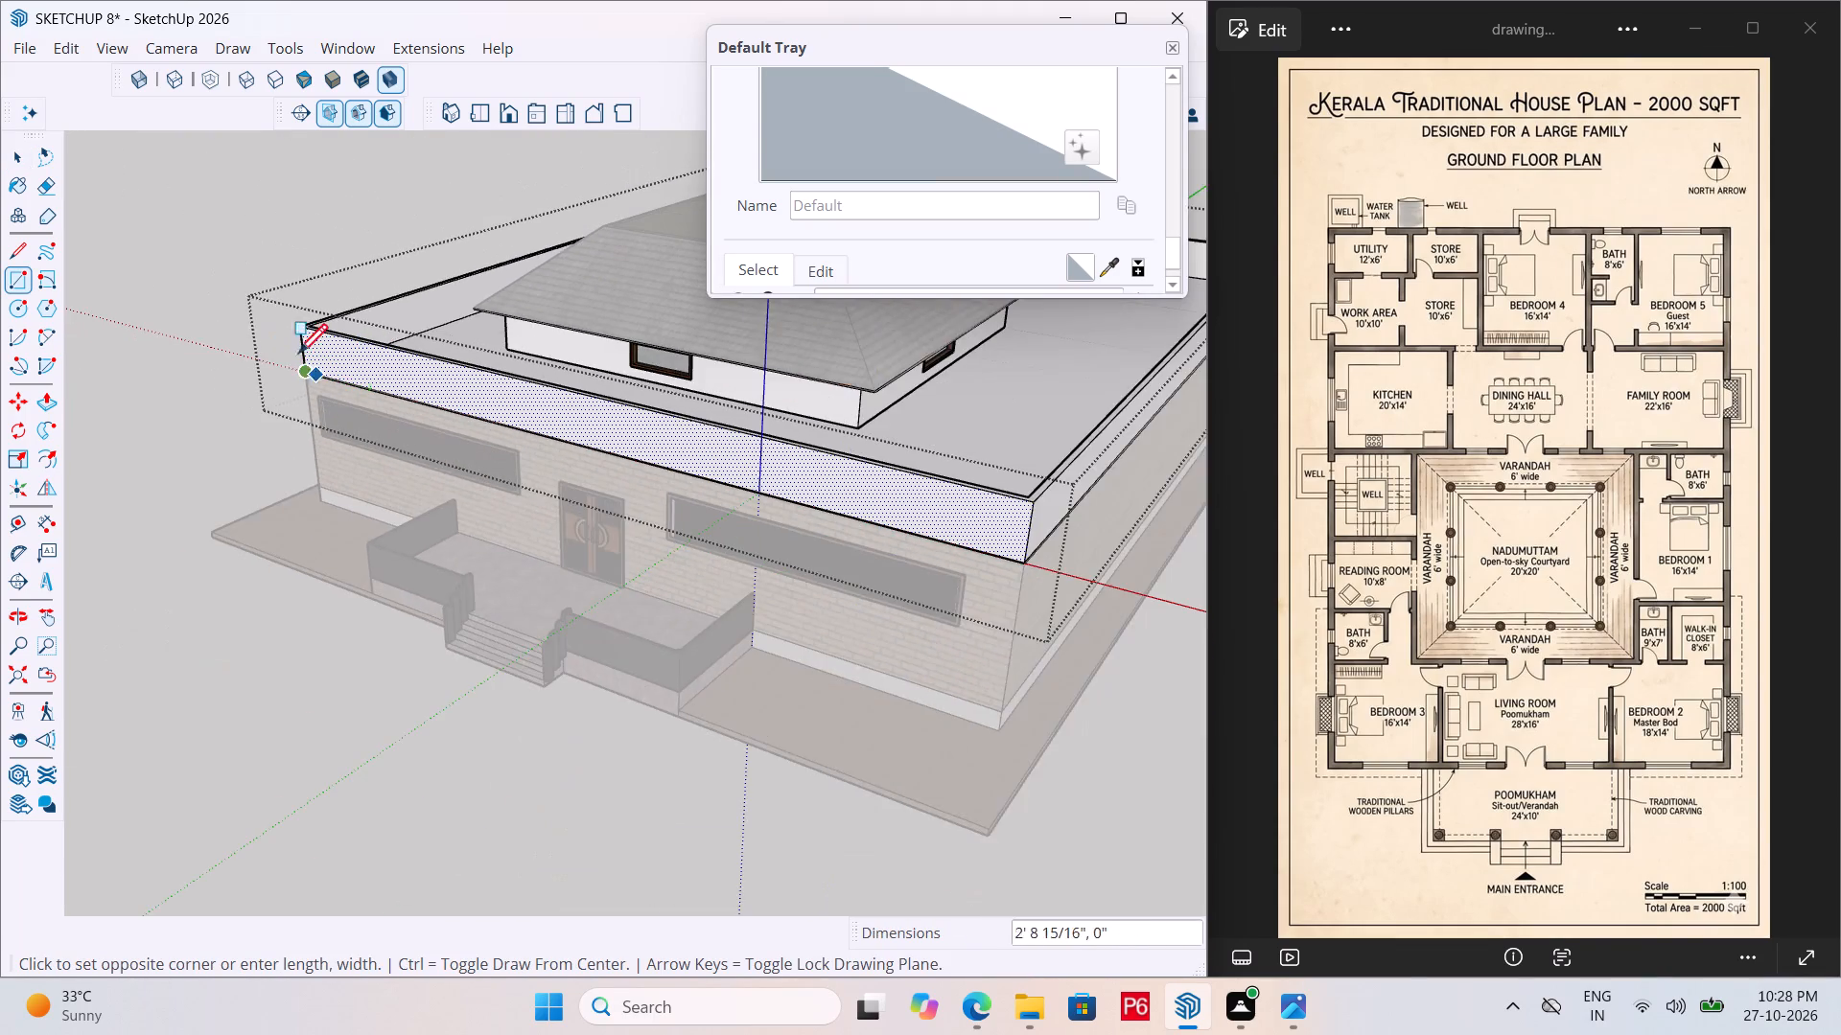
scroll(260, 350, down, 3)
scroll(757, 504, up, 19)
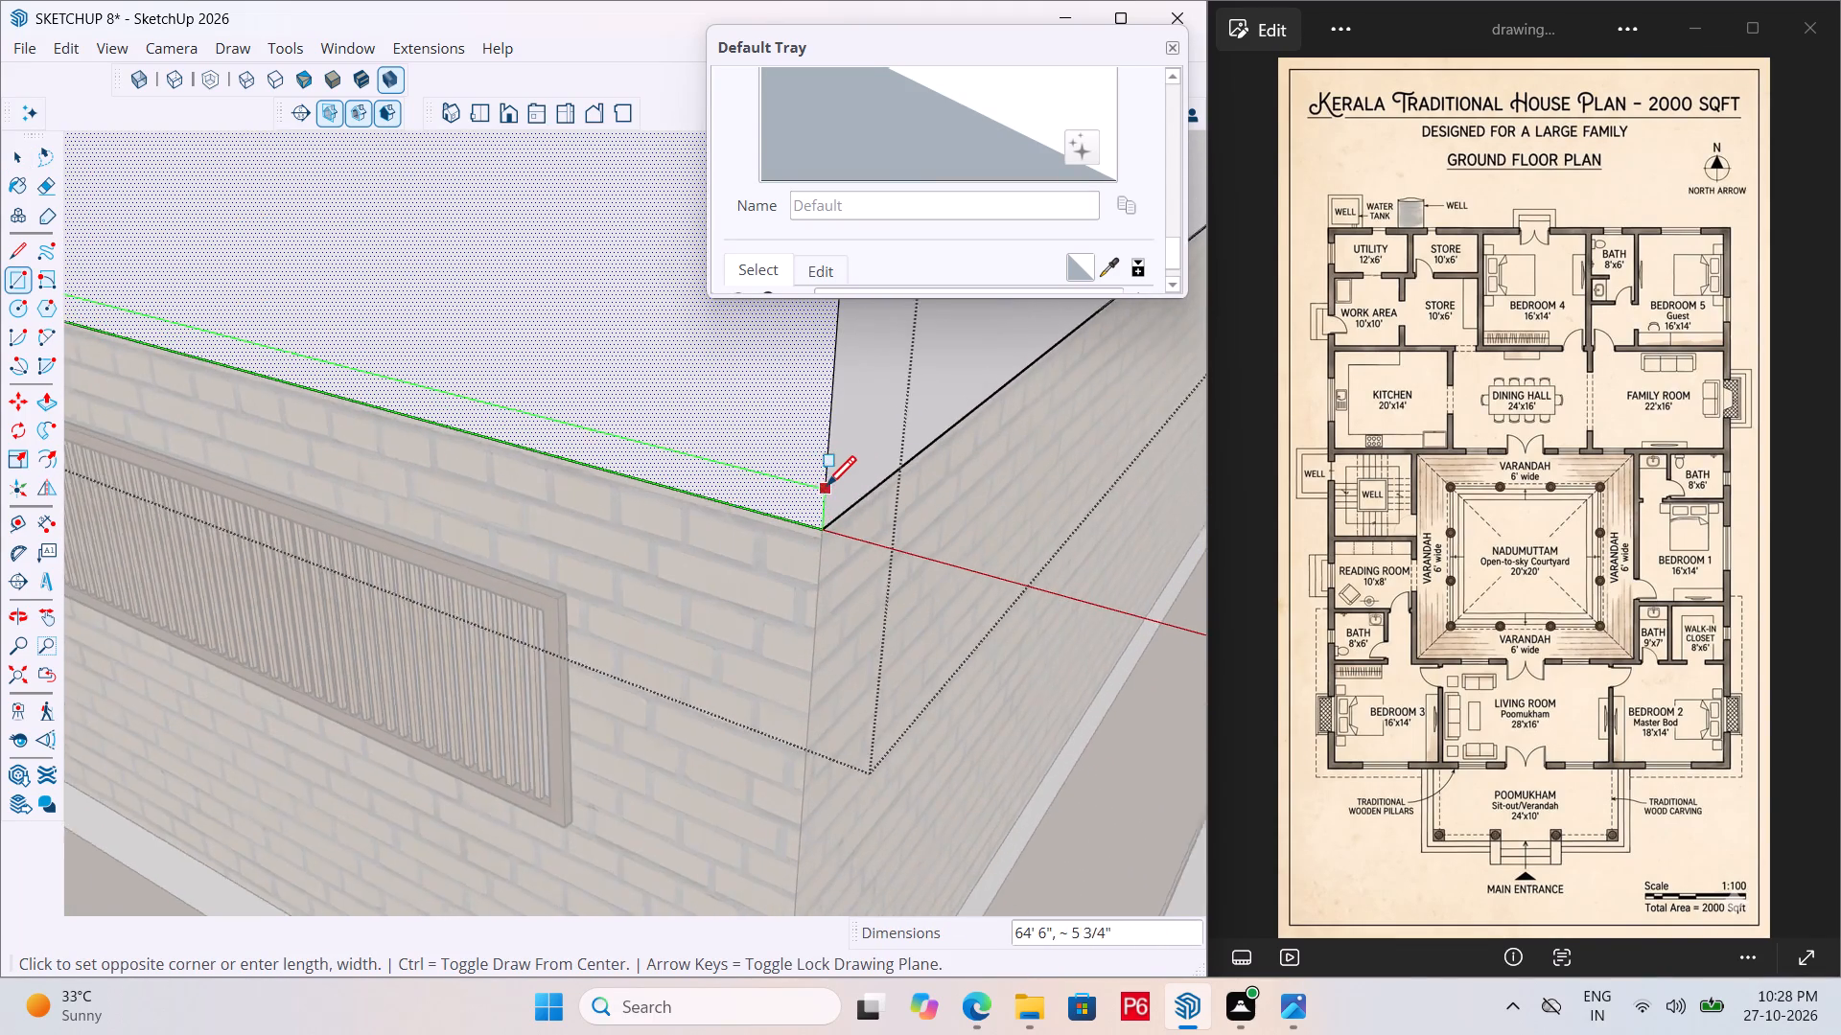
scroll(827, 489, up, 2)
click(825, 516)
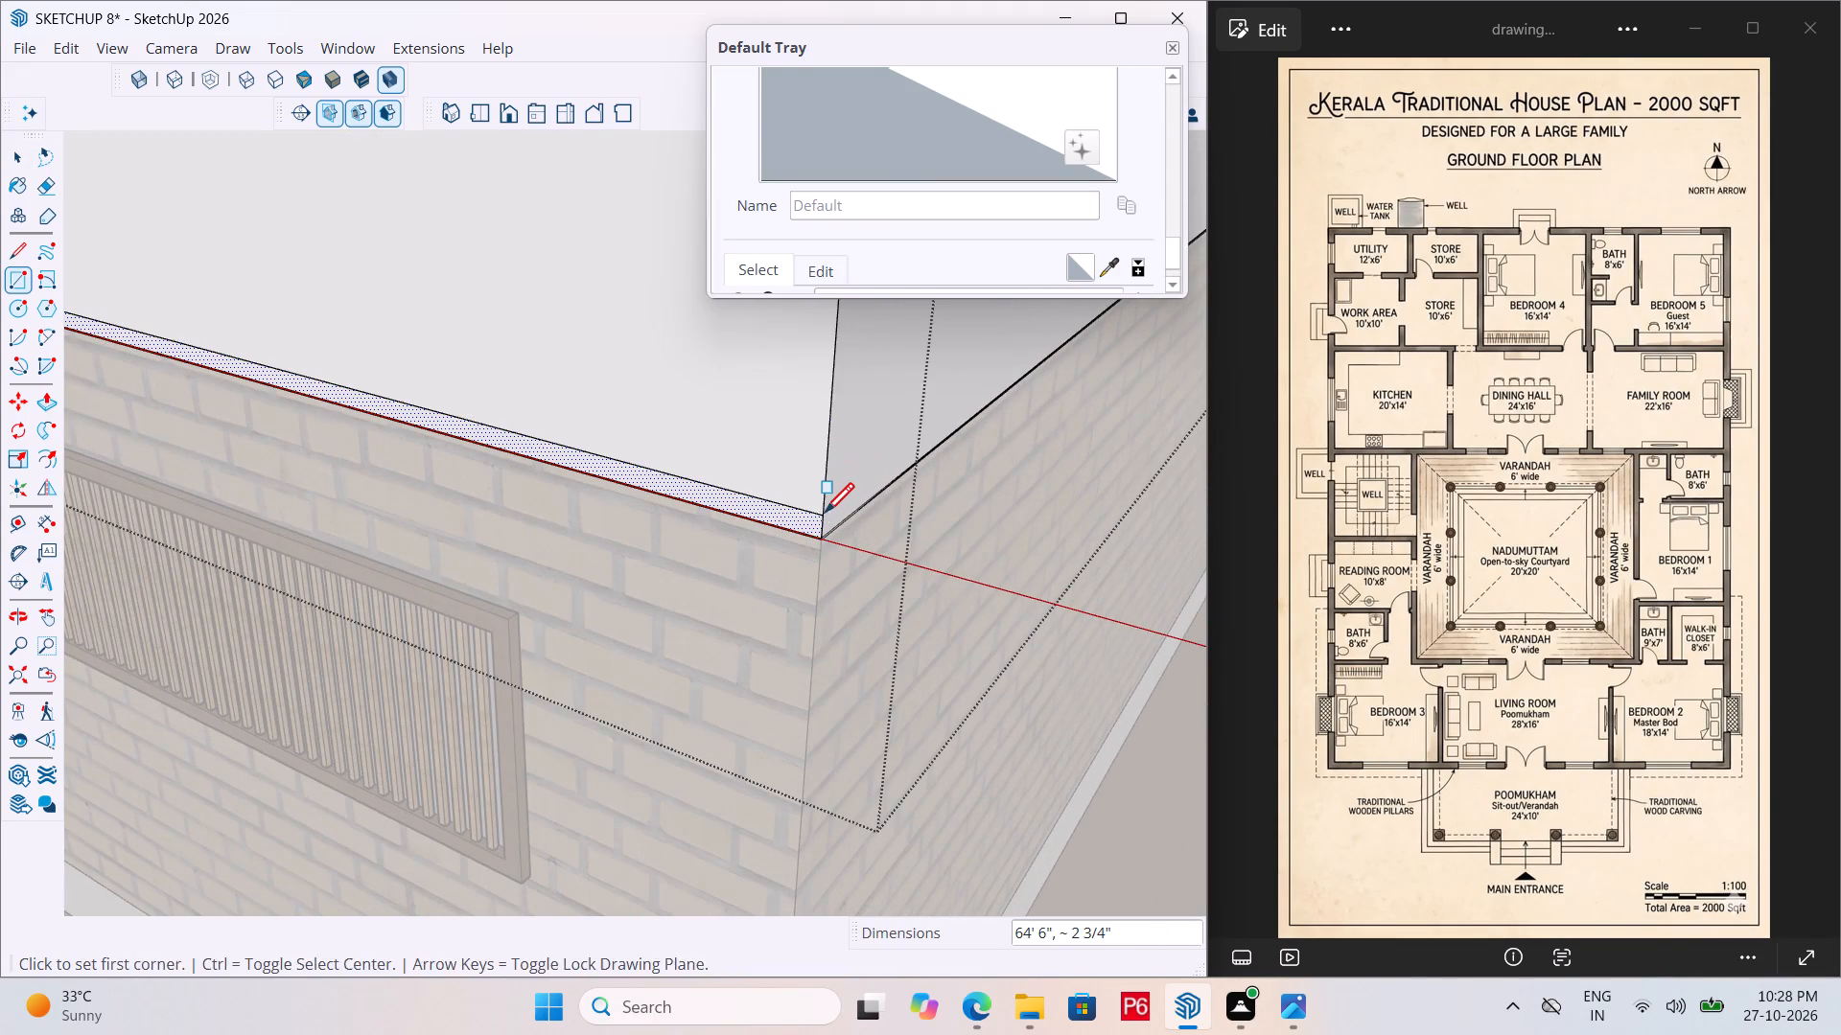
Make a group from the thin strip along the bottom edge of the parapet's front face.
key(space)
click(805, 523)
click(805, 523)
double_click(805, 523)
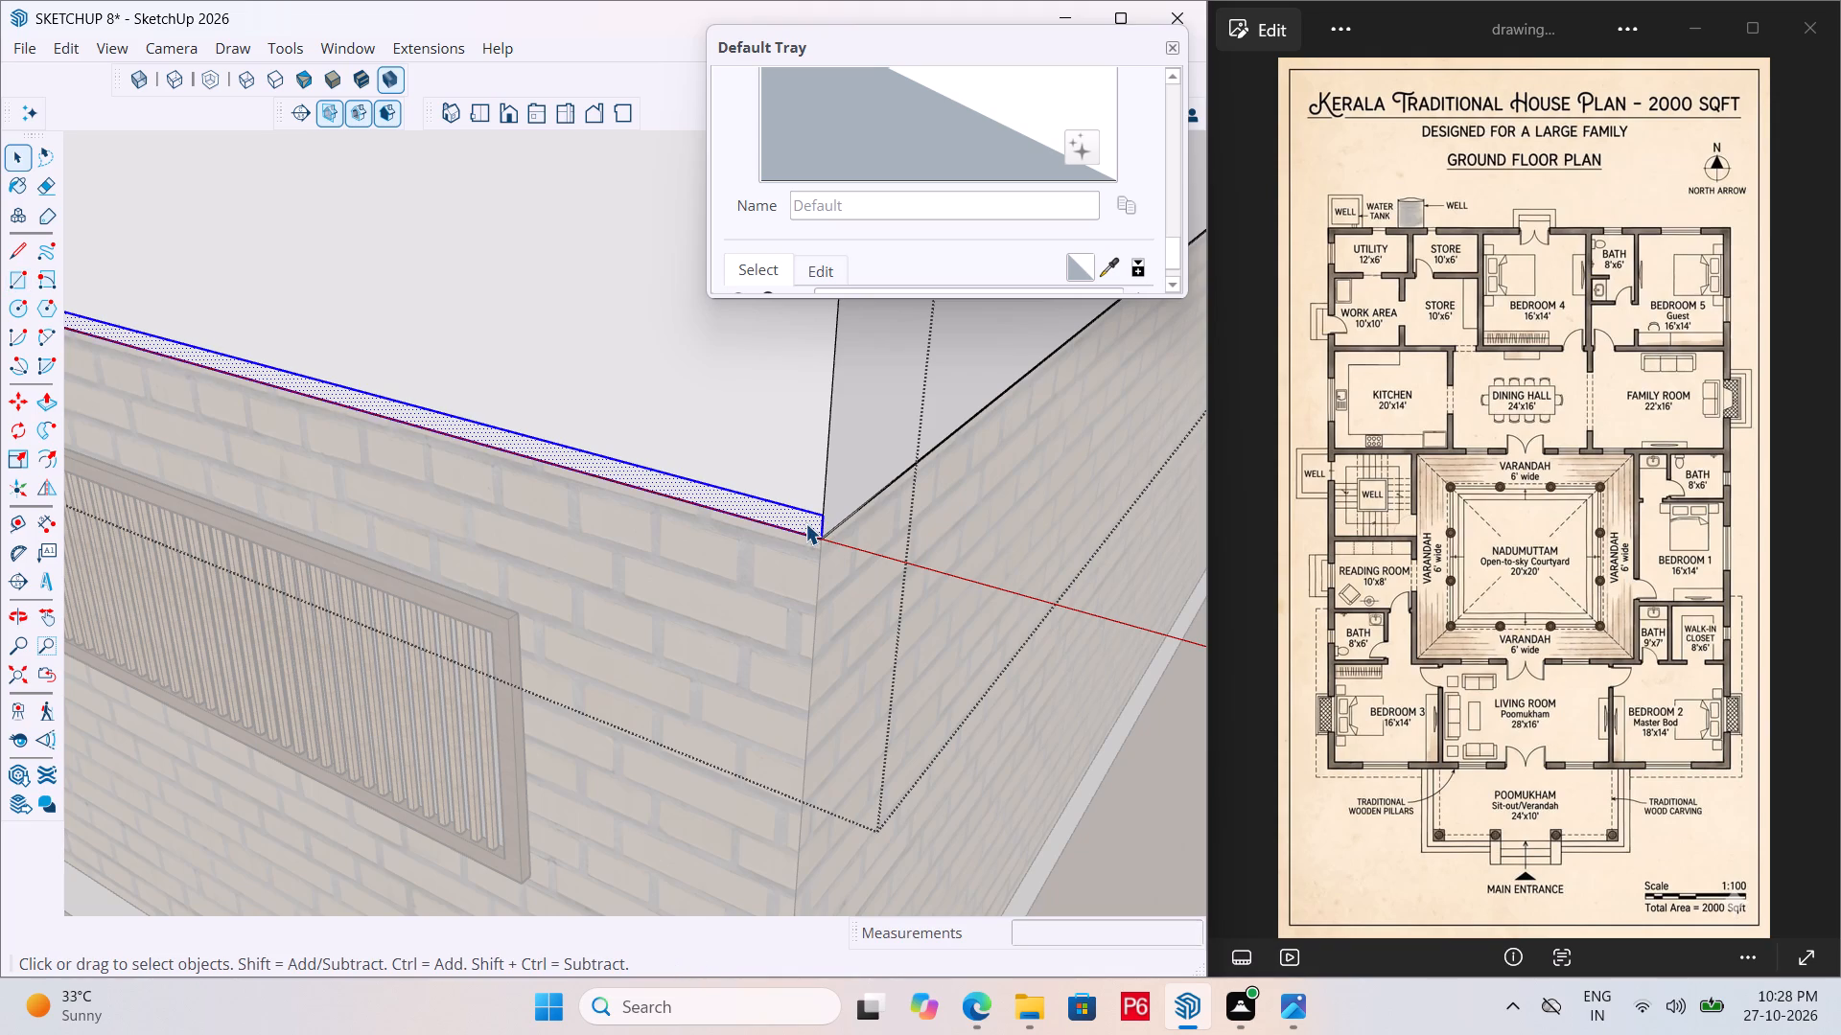
right_click(800, 515)
click(896, 735)
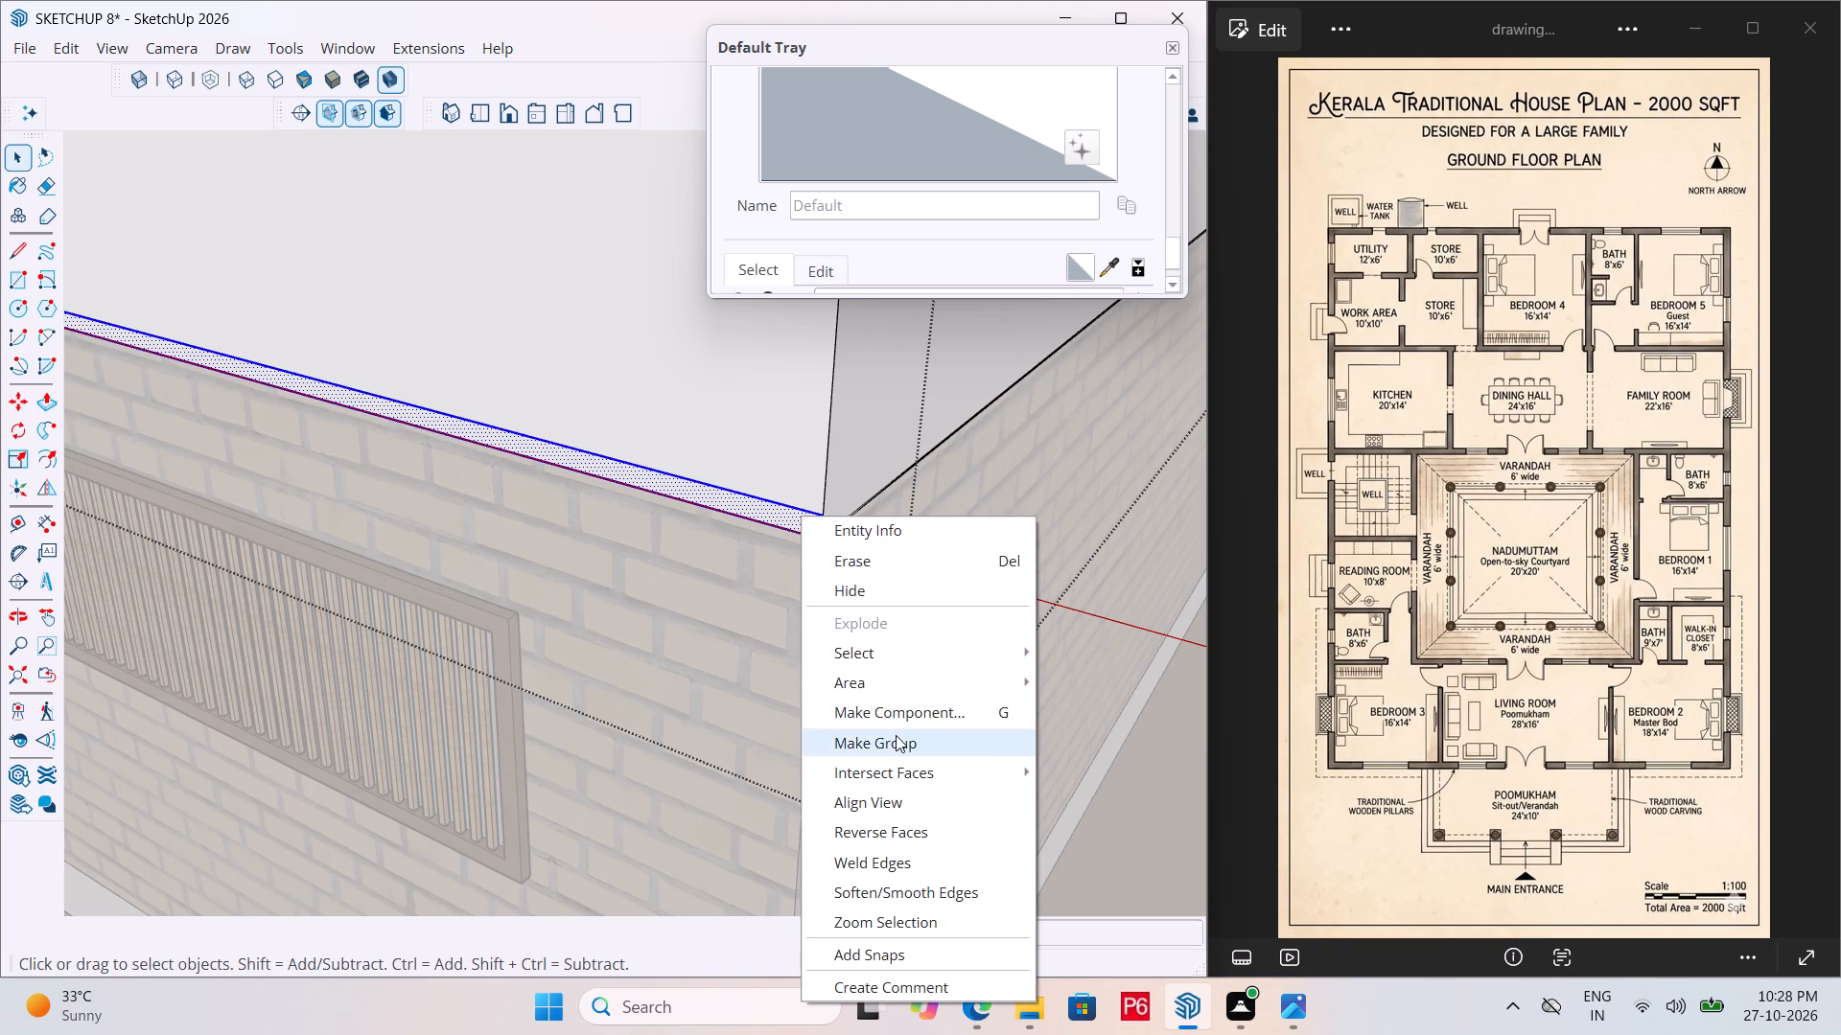
Open the strip group and push/pull its front face outward 2' to form a projecting slab along the house front.
triple_click(781, 517)
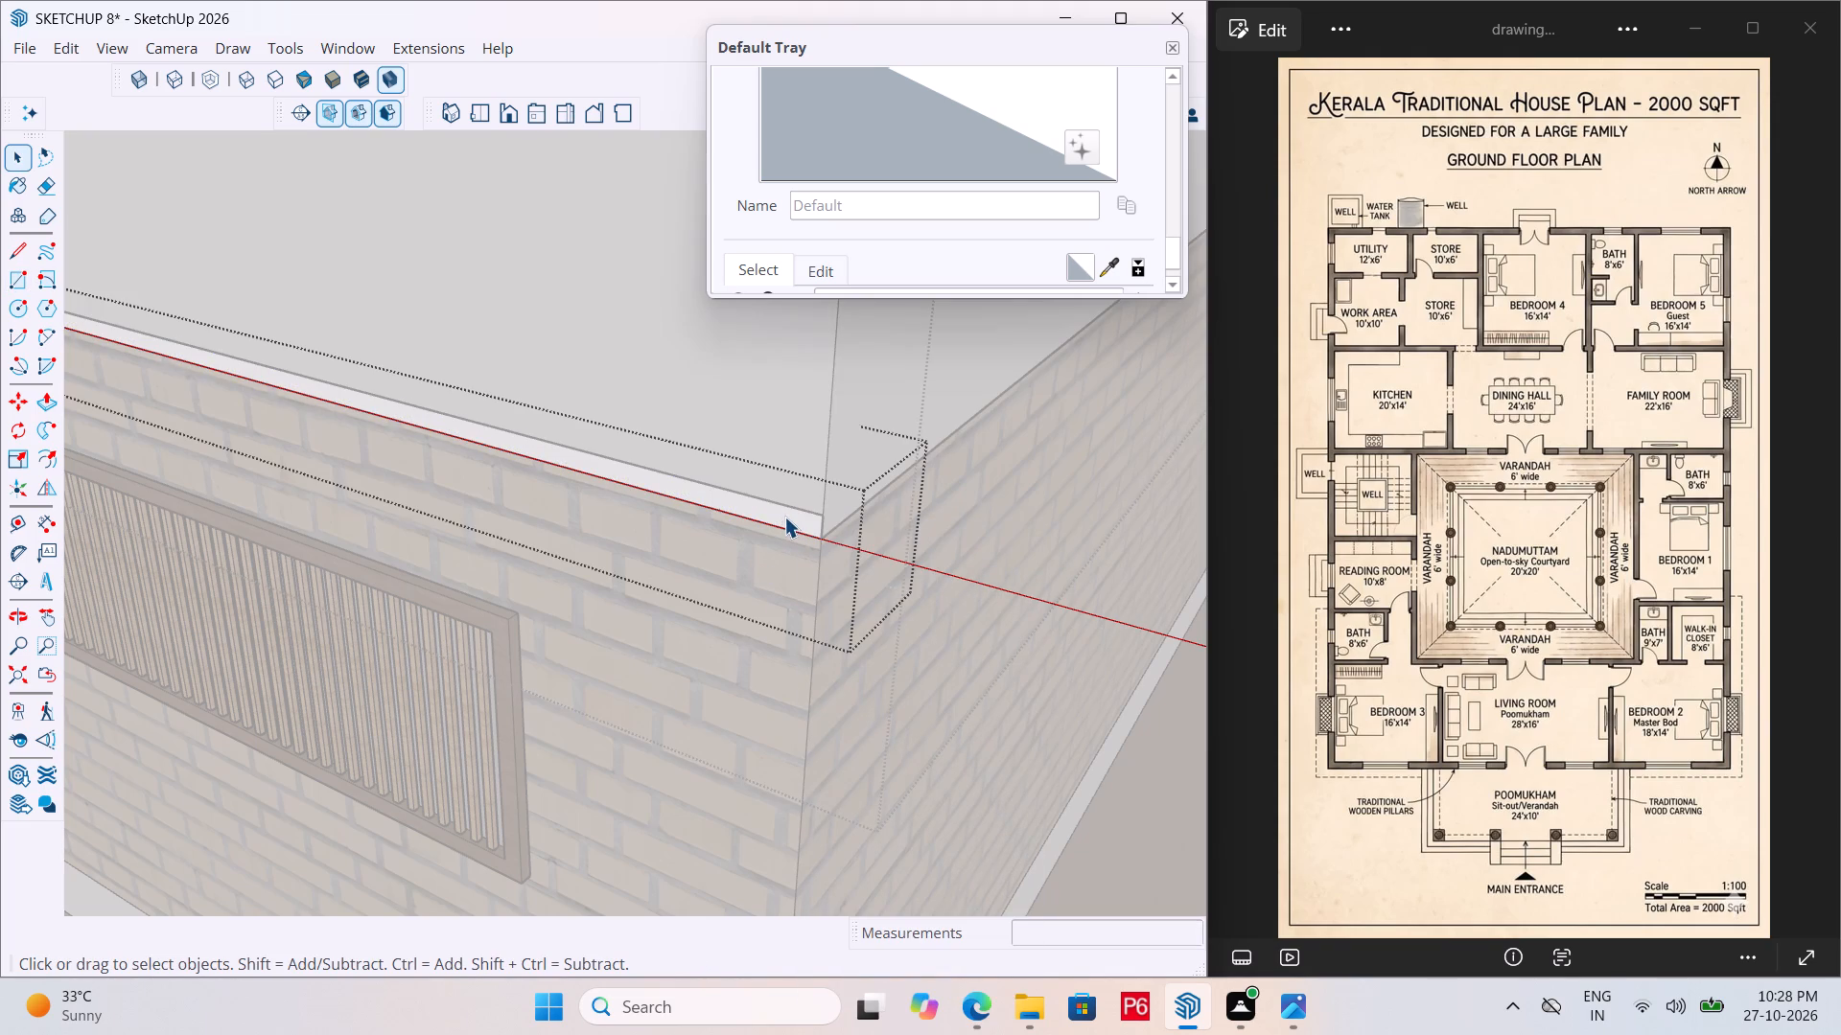
key(p)
click(784, 517)
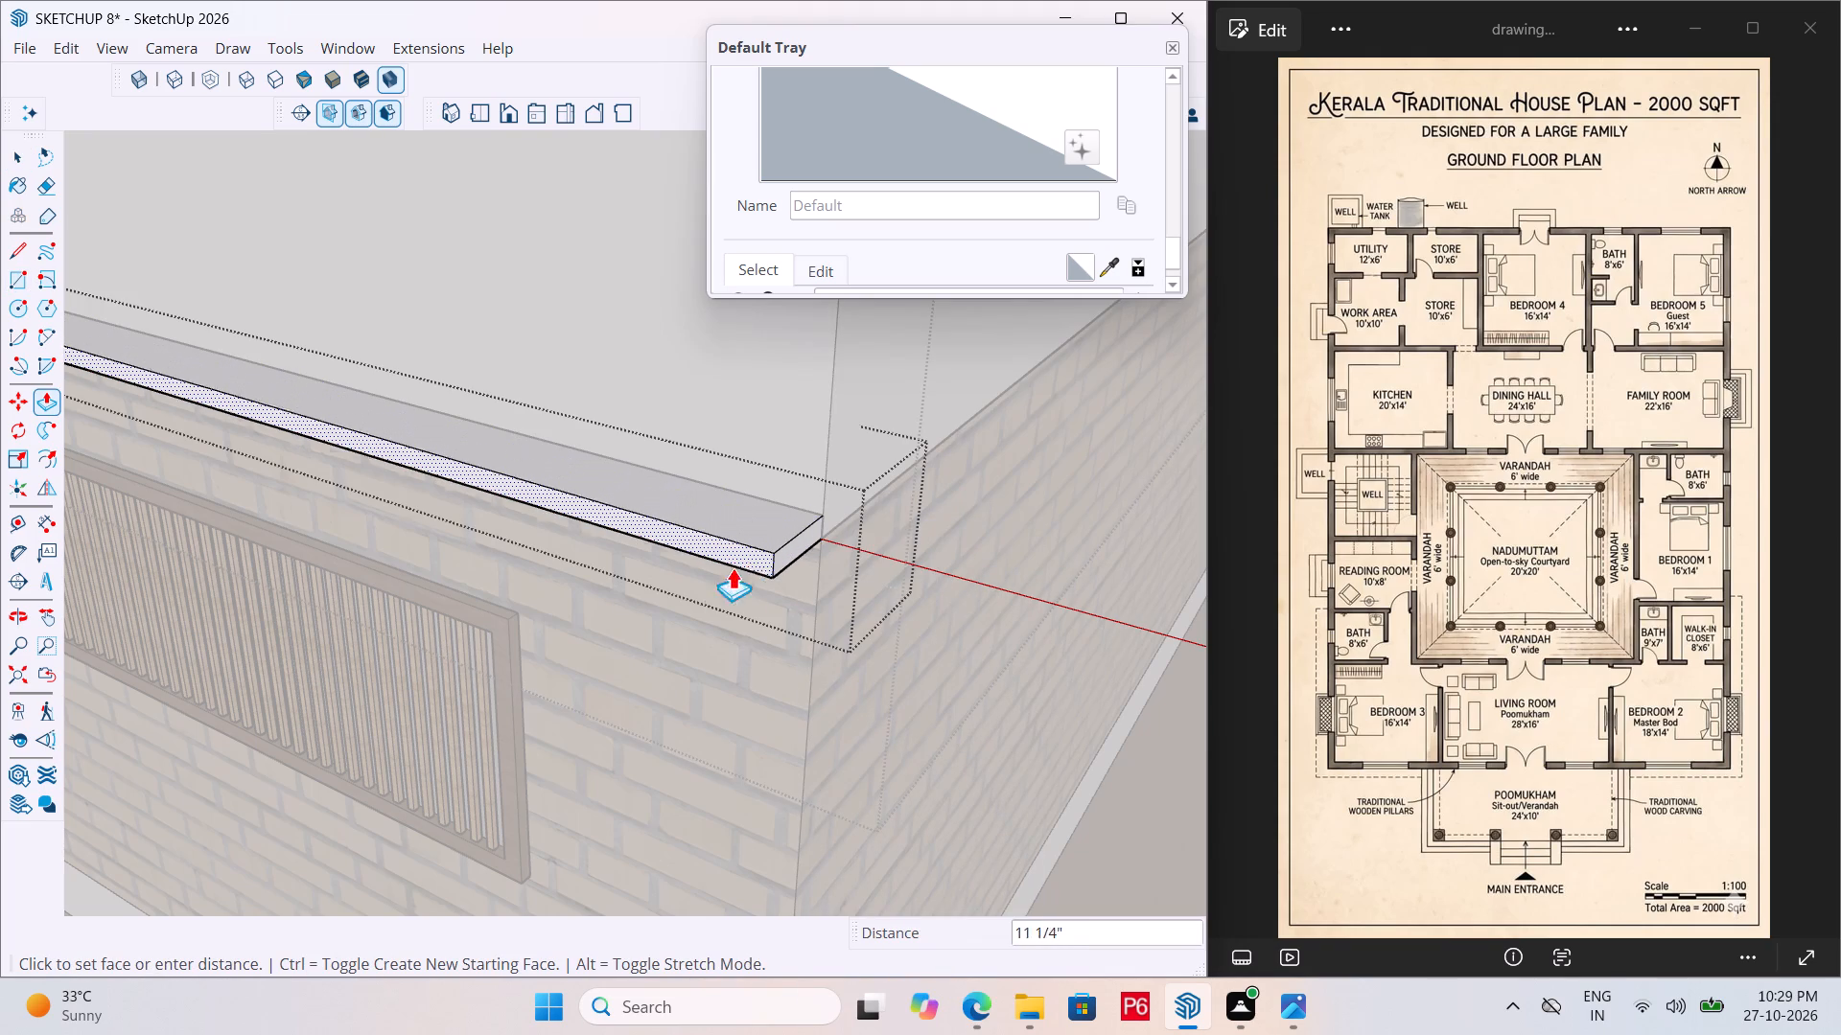
scroll(708, 556, down, 15)
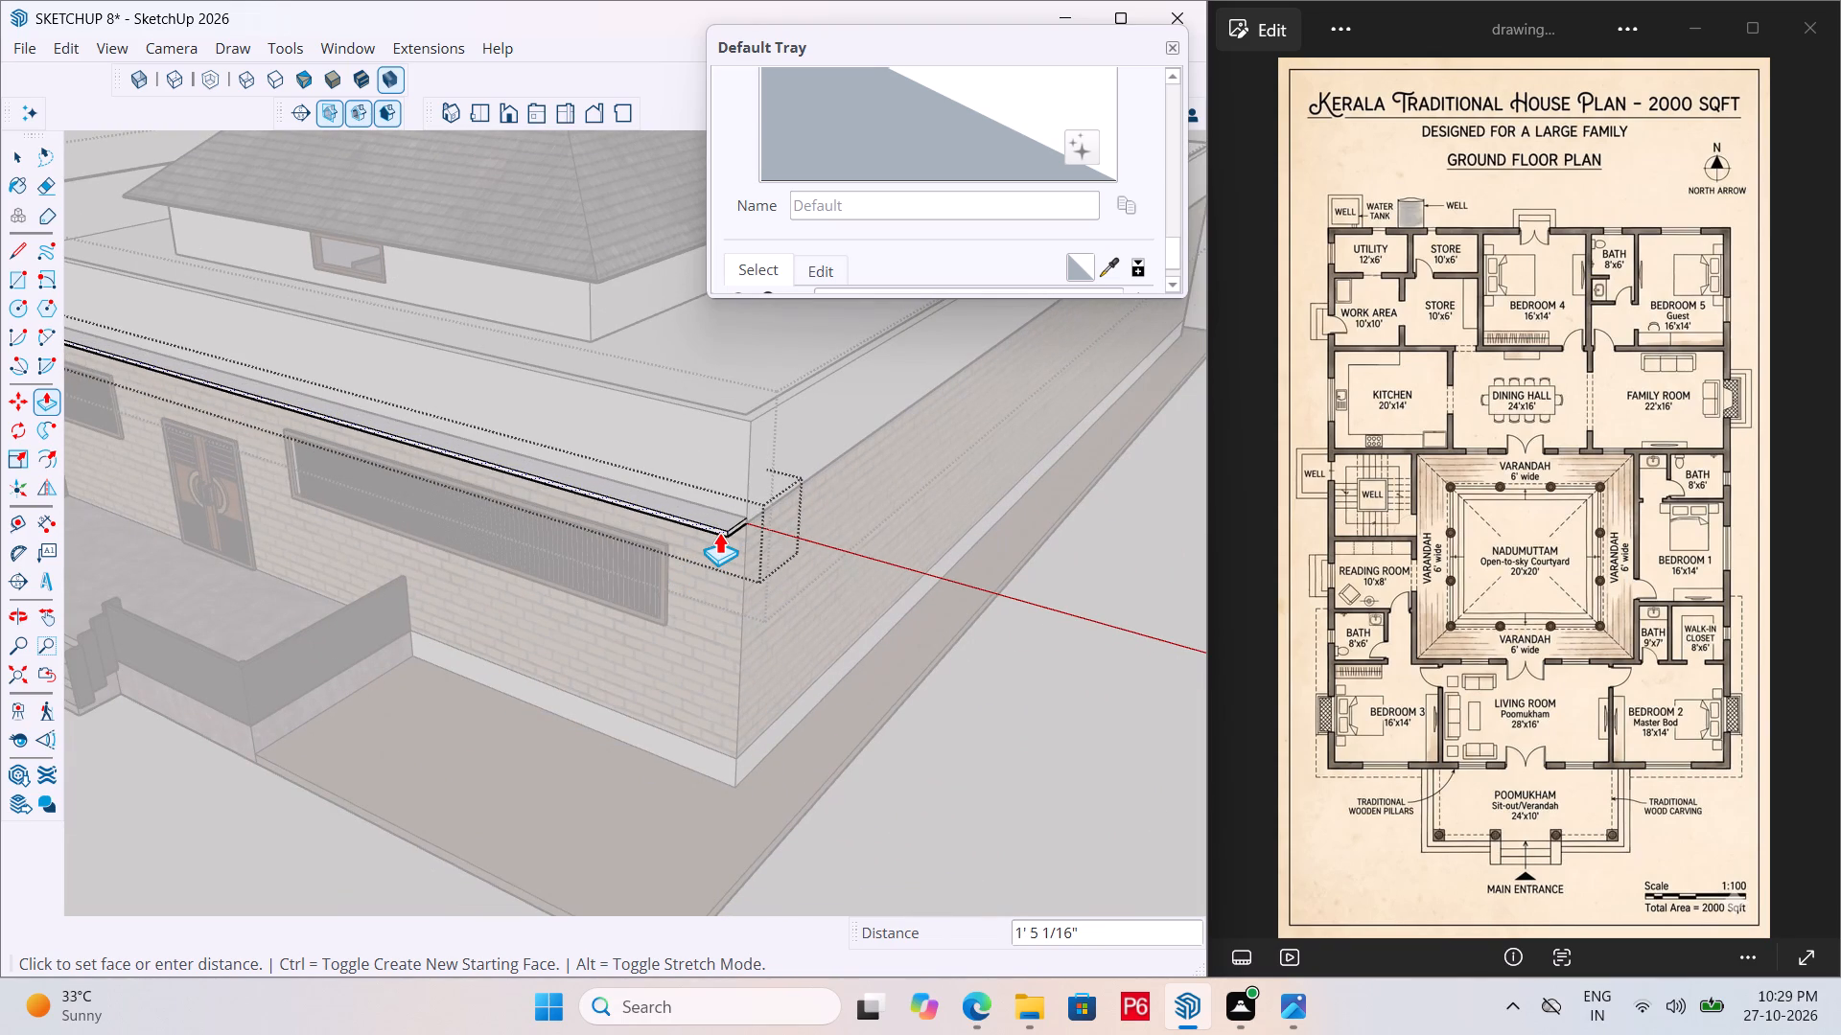
text(2')
key(Return)
middle_drag(609, 603, 578, 615)
scroll(594, 608, down, 1)
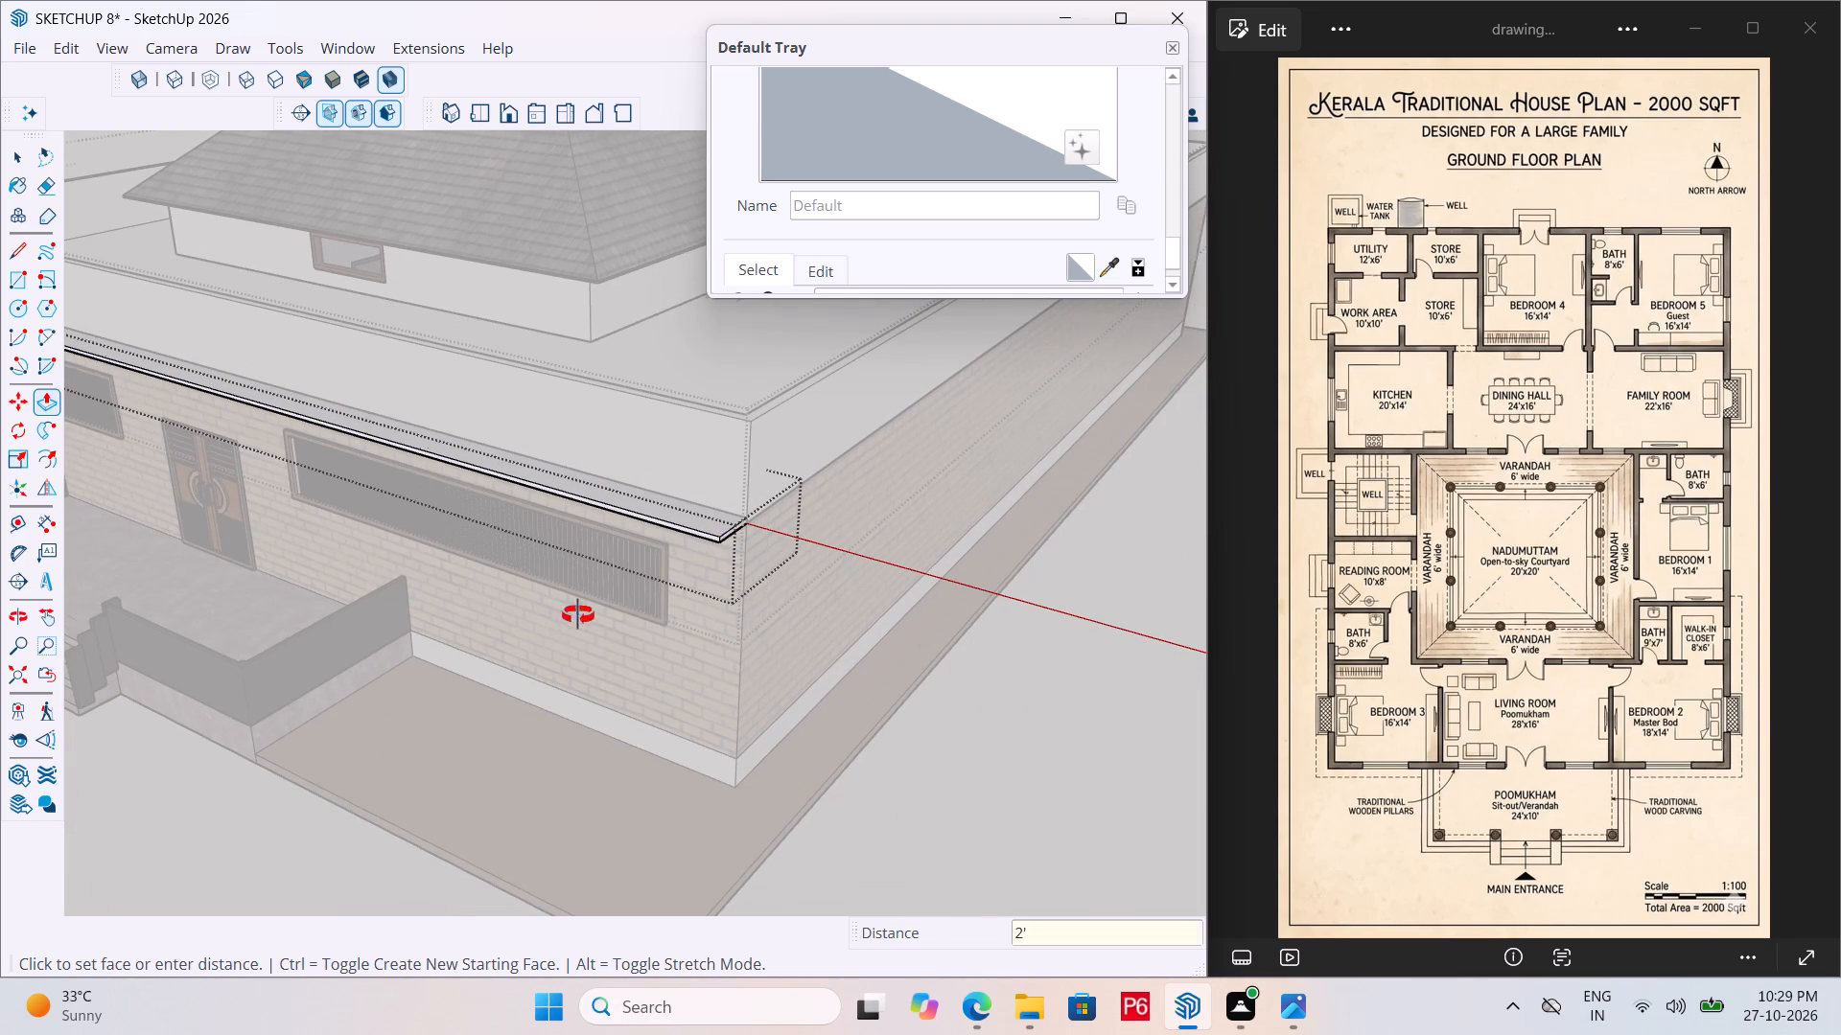
middle_drag(578, 615, 498, 676)
Exit the slab group and the parapet group, saving the model.
key(space)
click(930, 777)
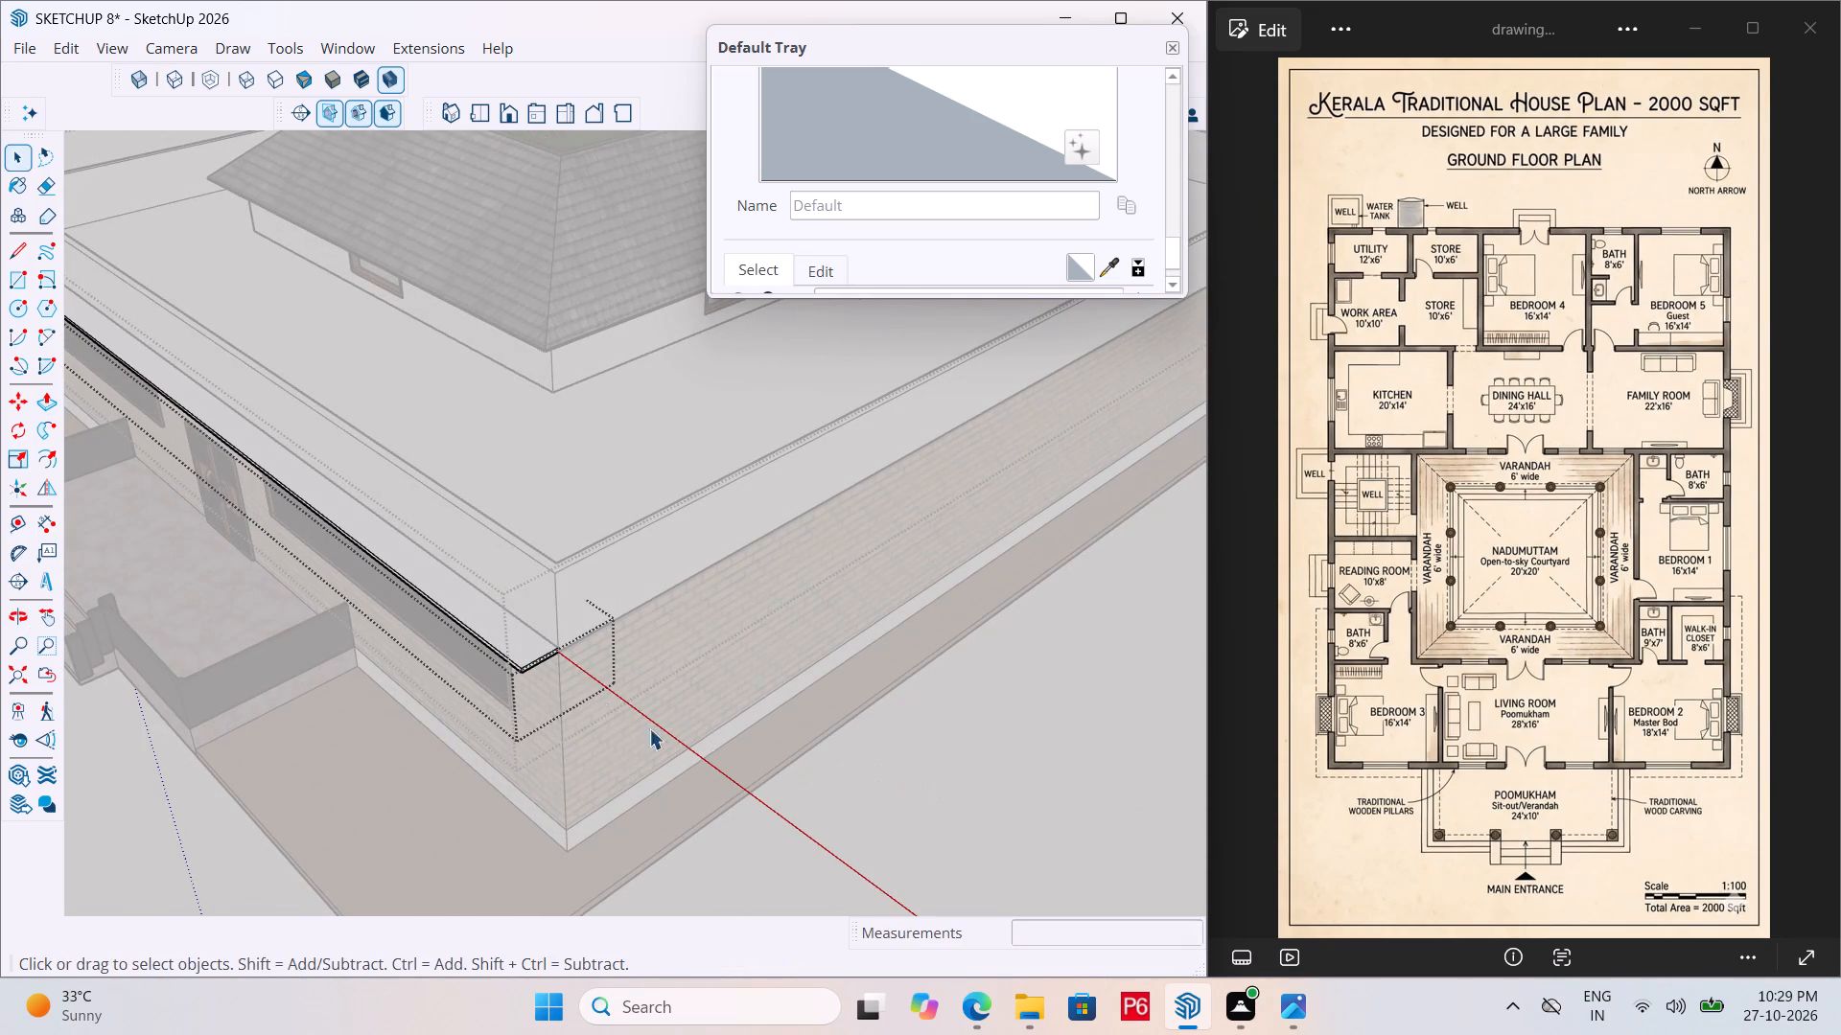
middle_drag(575, 680, 696, 639)
key(ctrl+s)
key(ctrl+s)
key(ctrl+s)
key(ctrl+s)
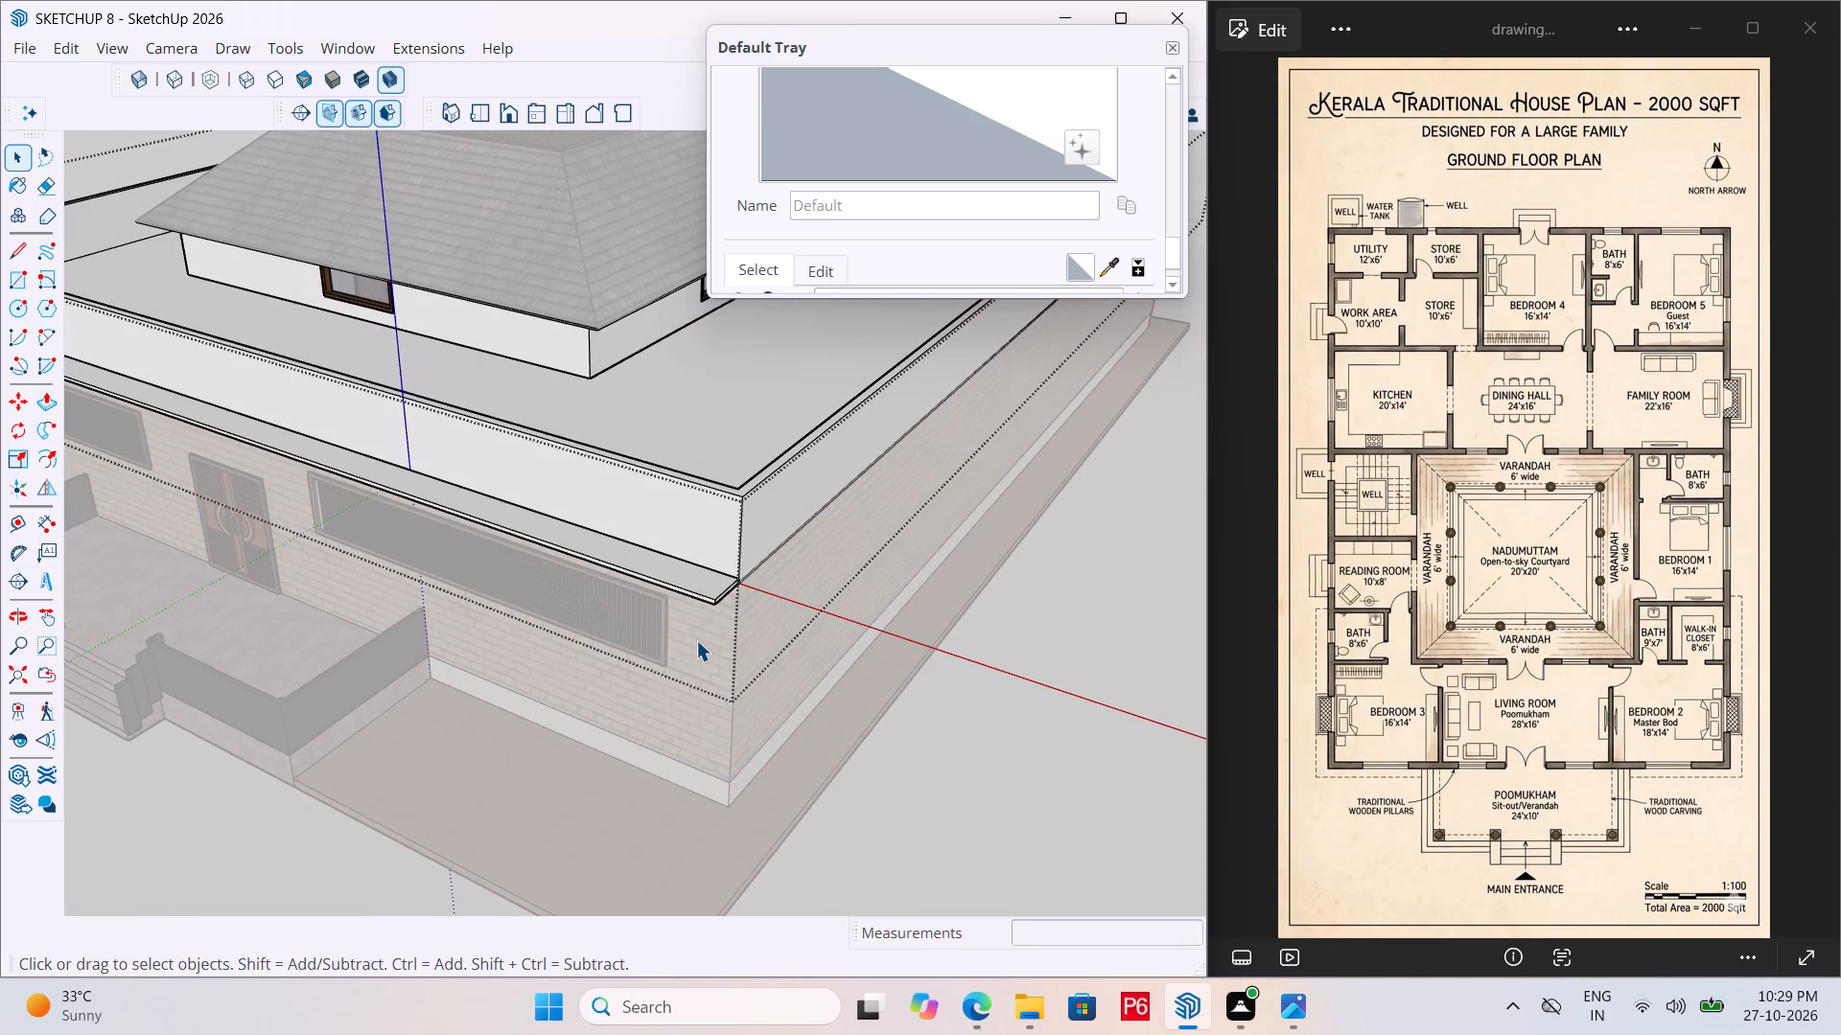
scroll(811, 588, down, 6)
key(space)
click(963, 694)
Reopen the parapet group and the projecting slab group inside it for editing at the opposite front corner.
middle_drag(571, 530, 570, 530)
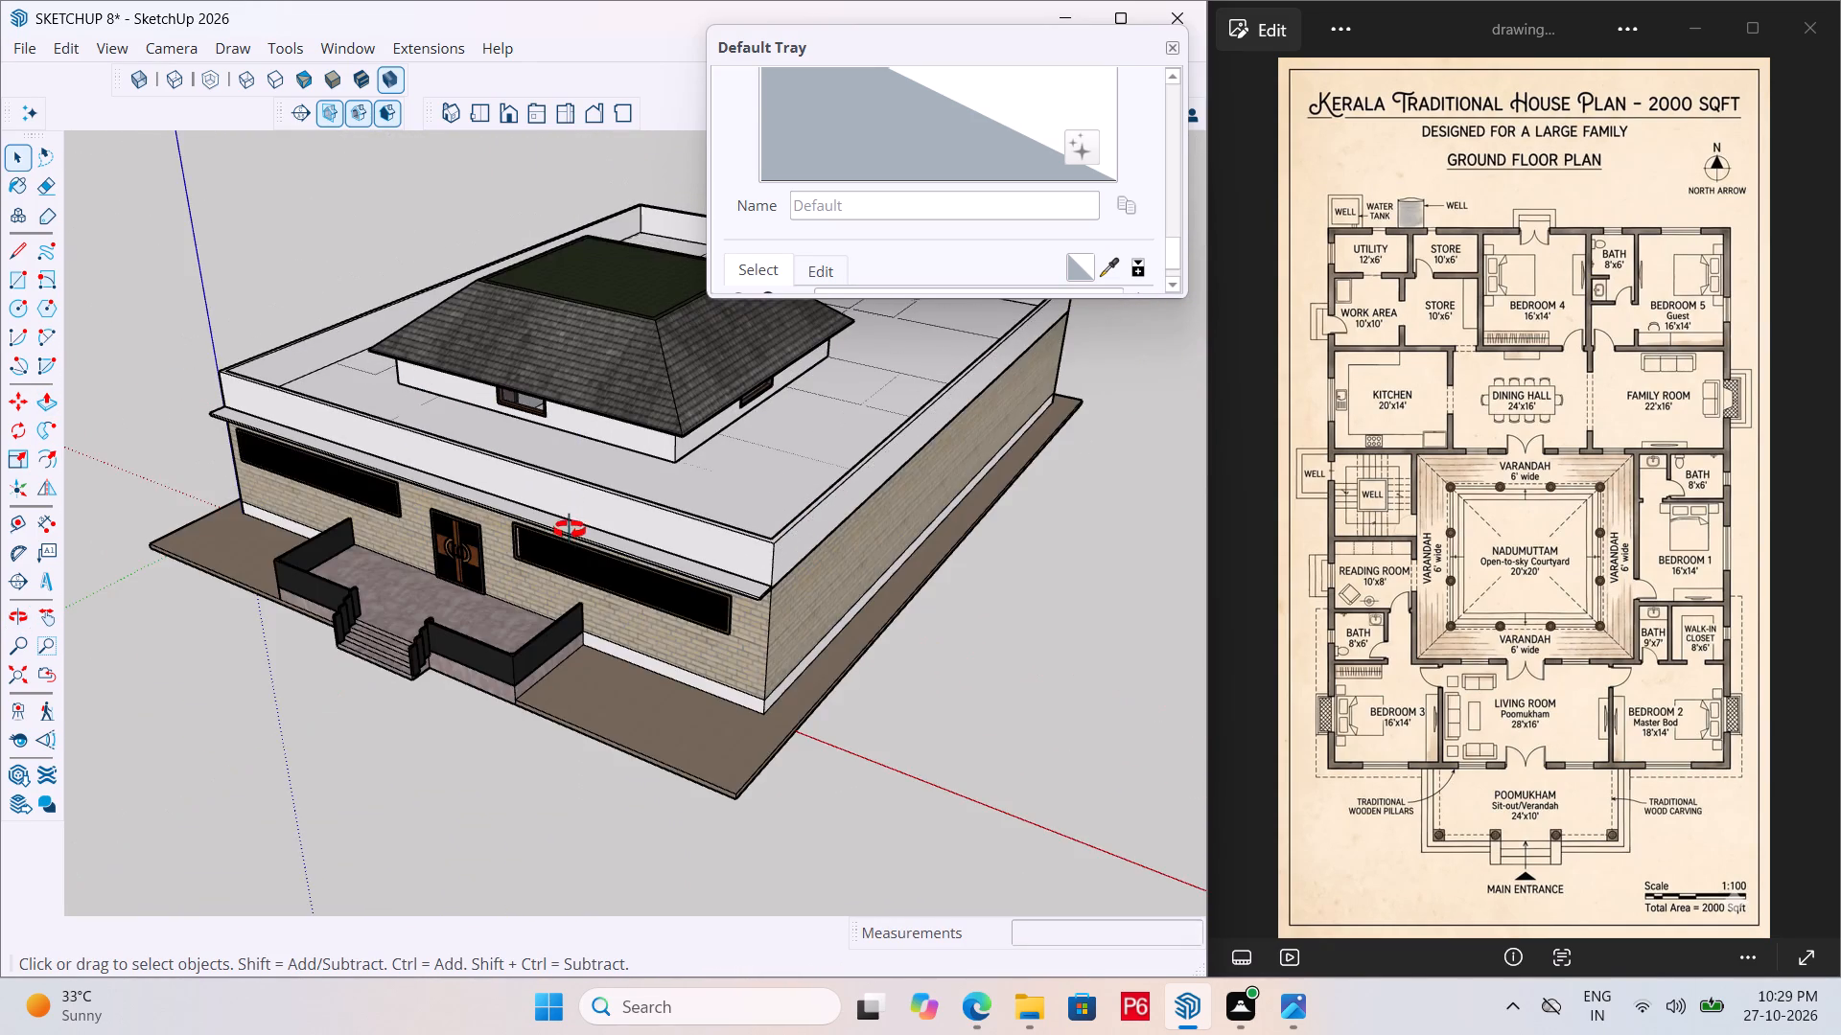
middle_drag(570, 530, 1147, 543)
scroll(646, 547, up, 10)
click(430, 635)
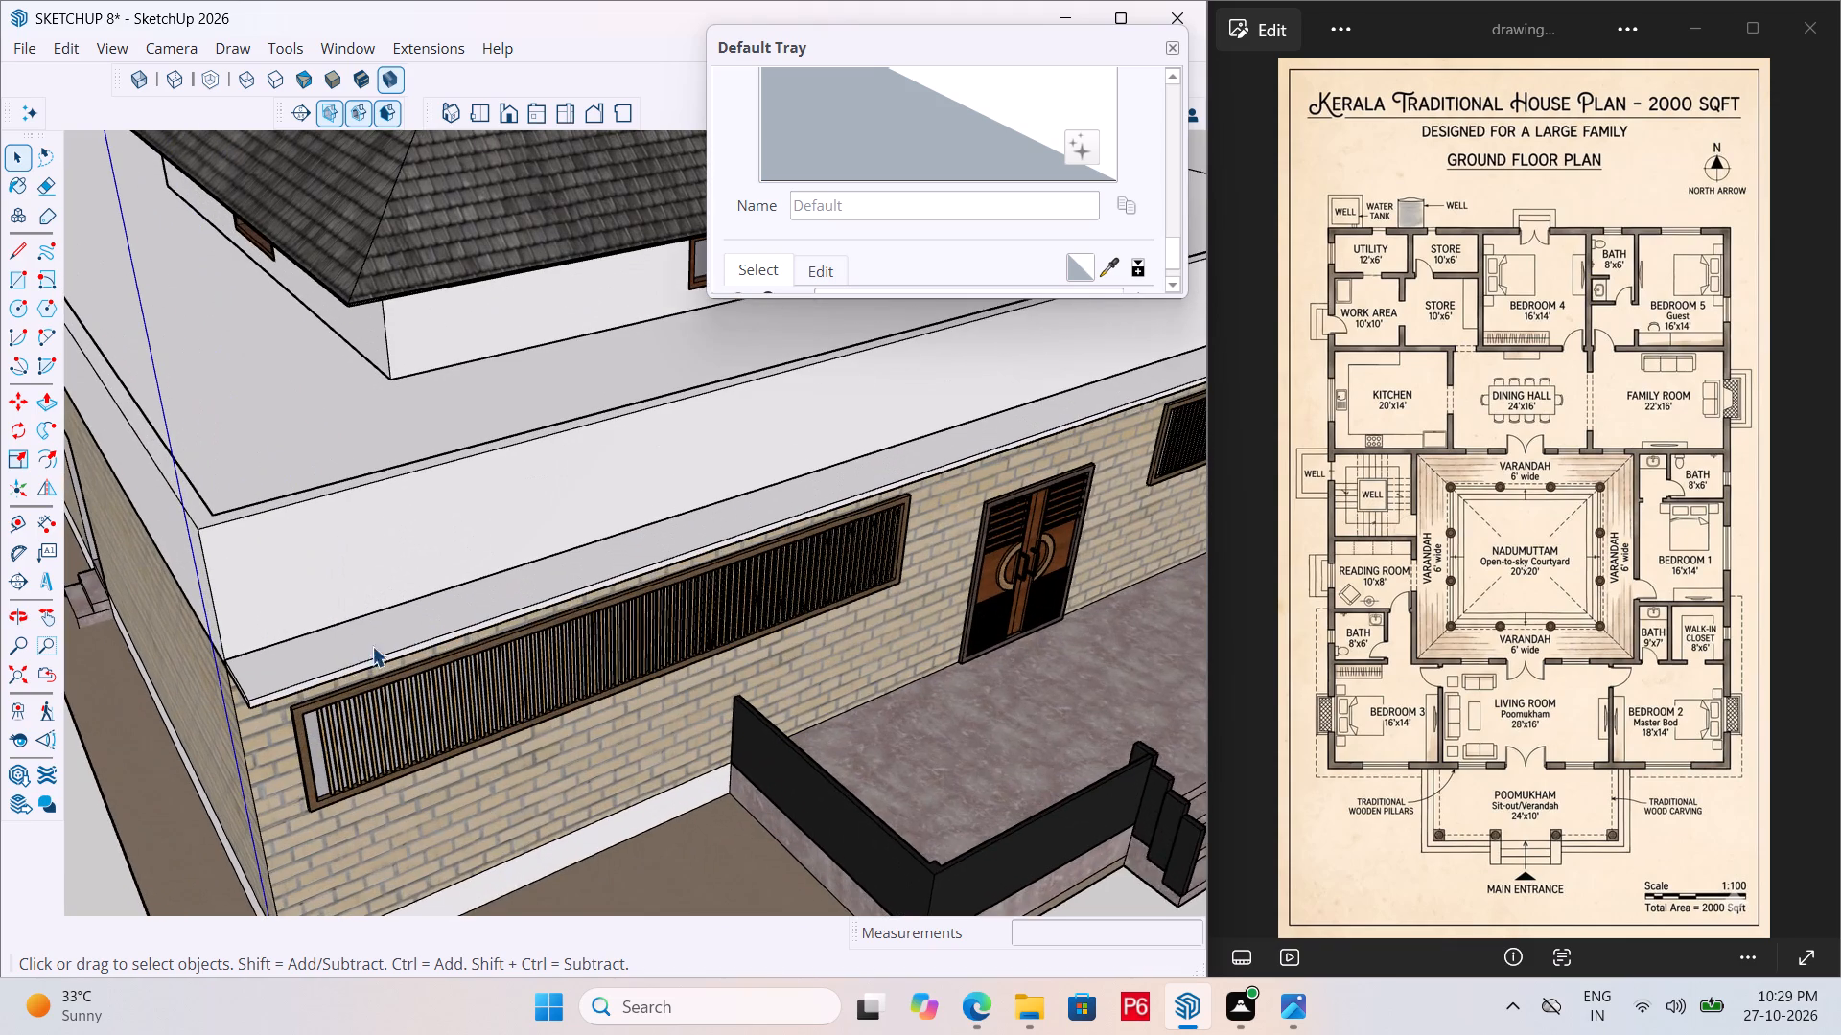
scroll(292, 674, up, 1)
middle_drag(351, 673, 446, 647)
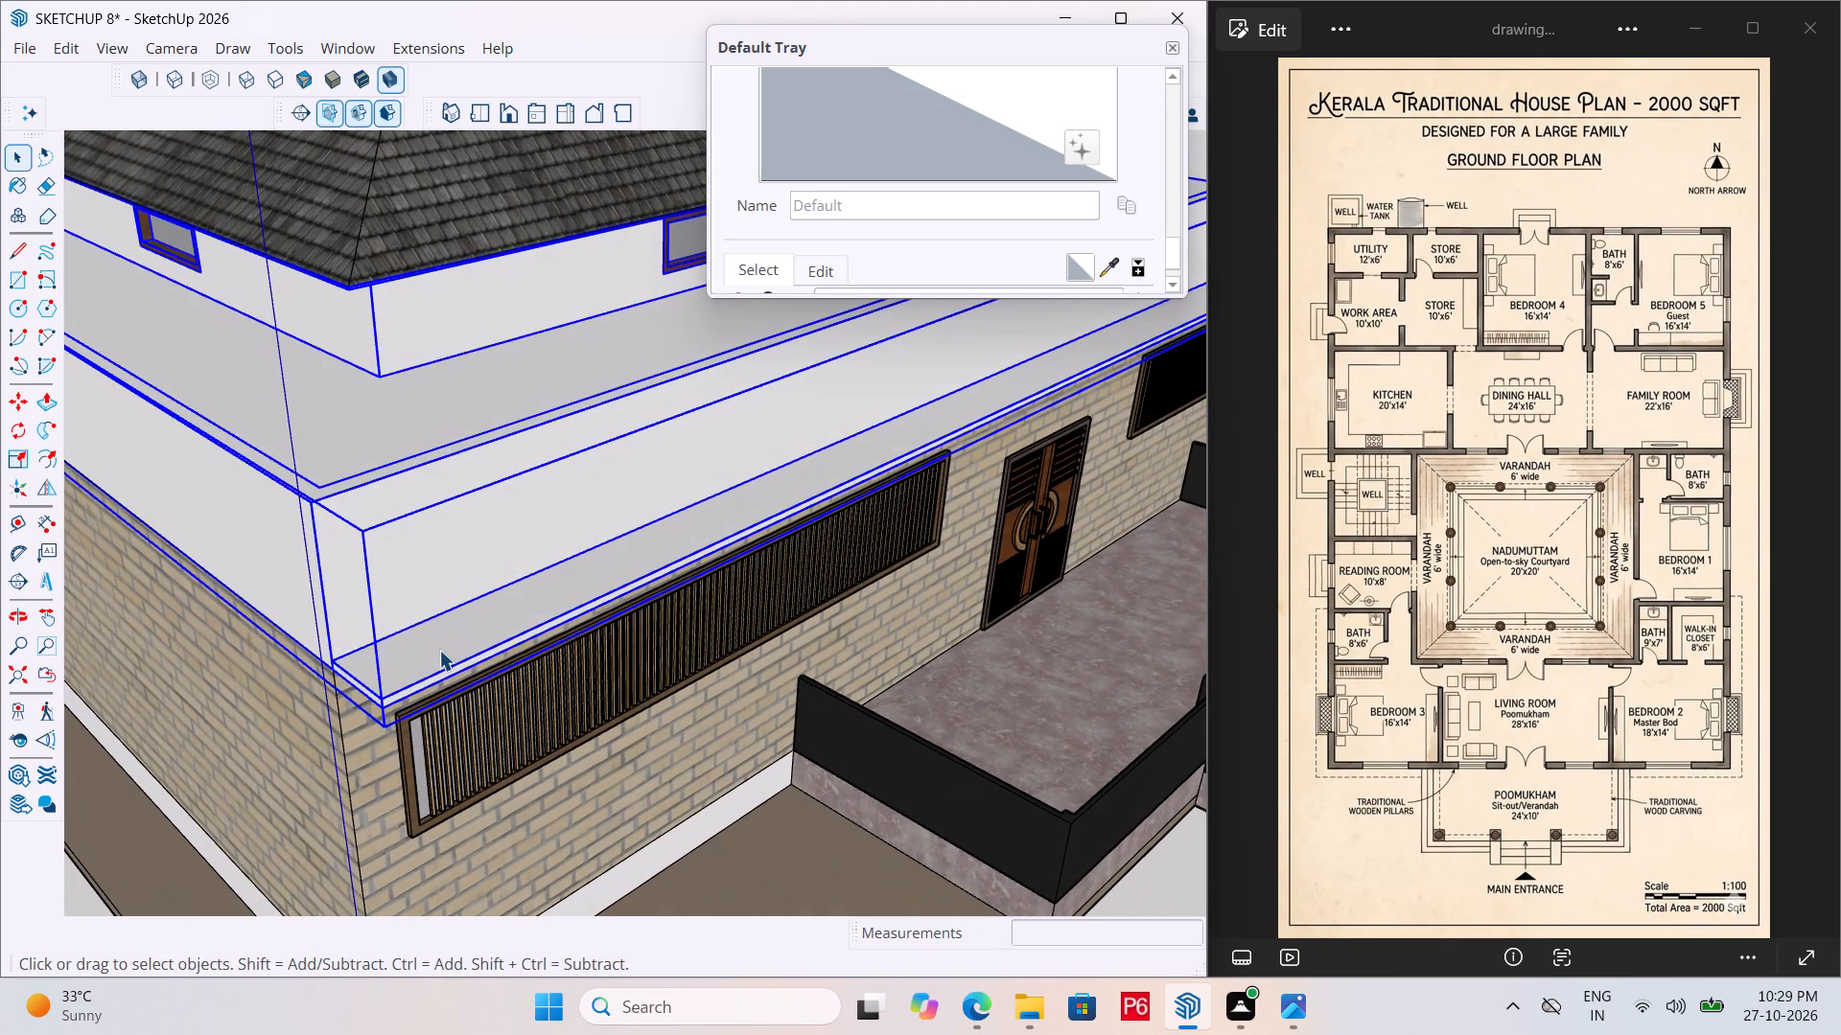
scroll(410, 652, up, 4)
double_click(375, 675)
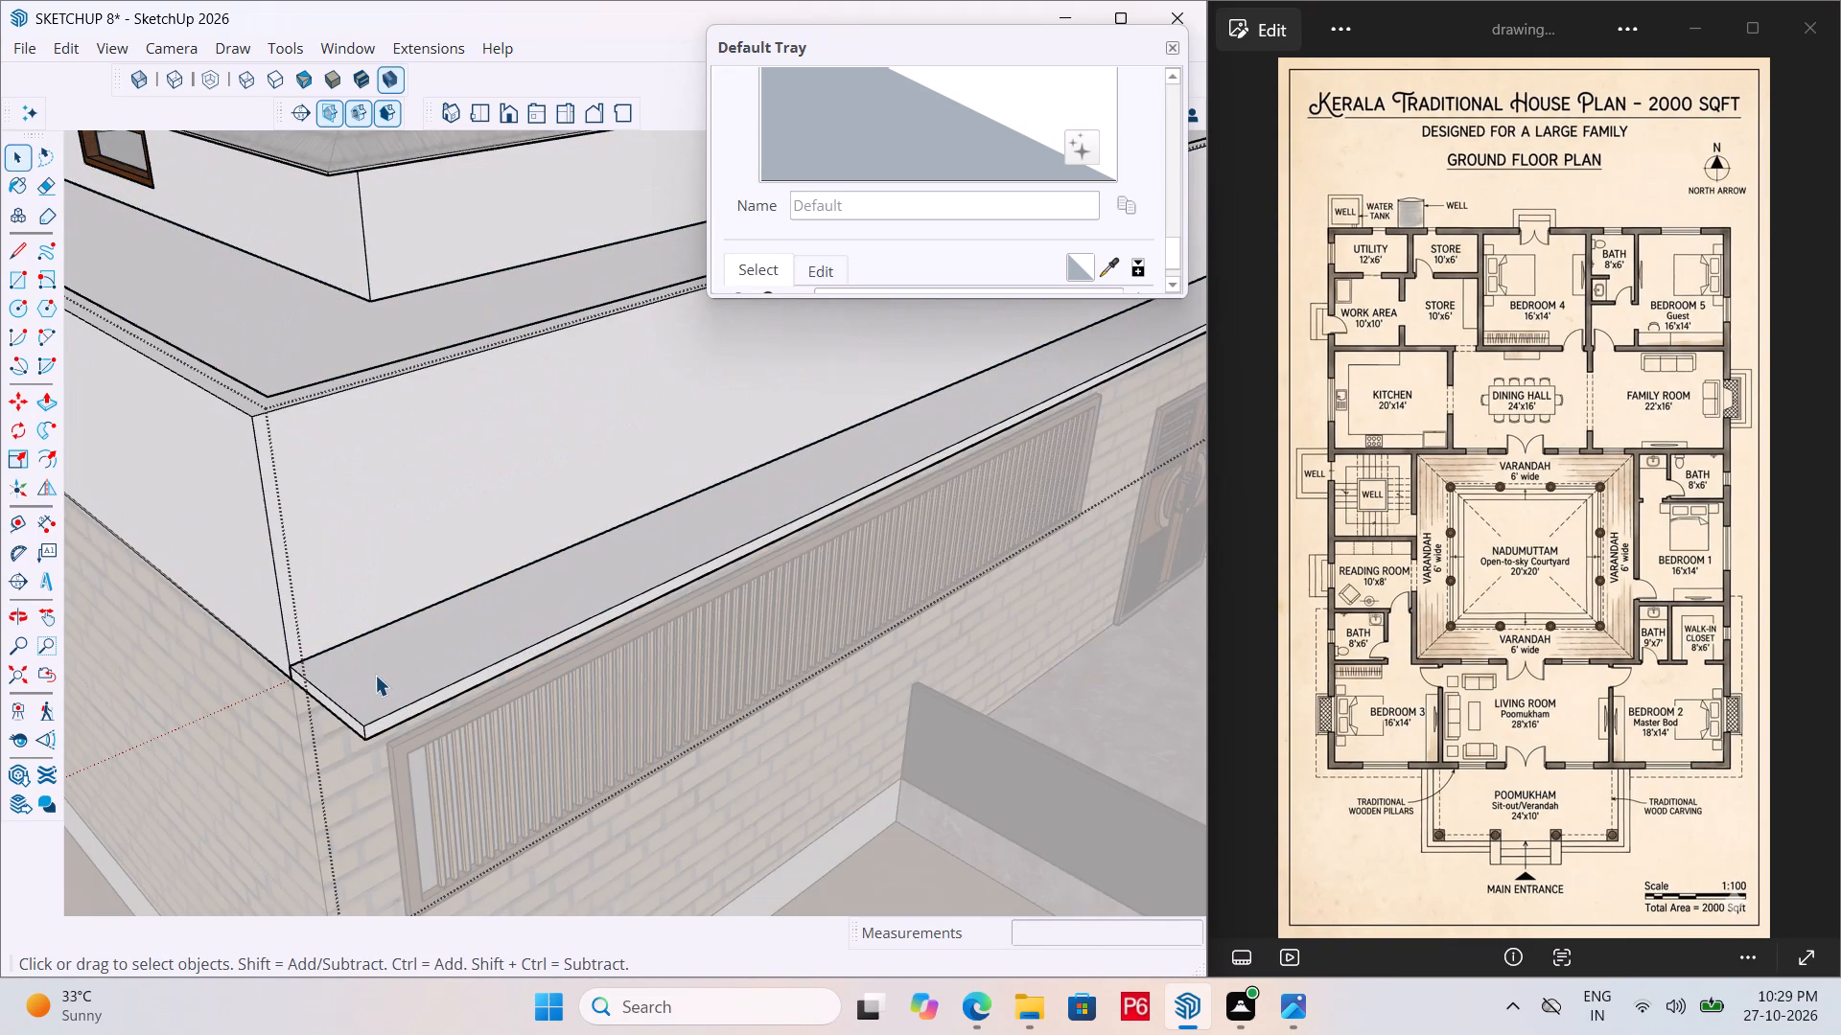
click(353, 685)
middle_drag(363, 687, 506, 719)
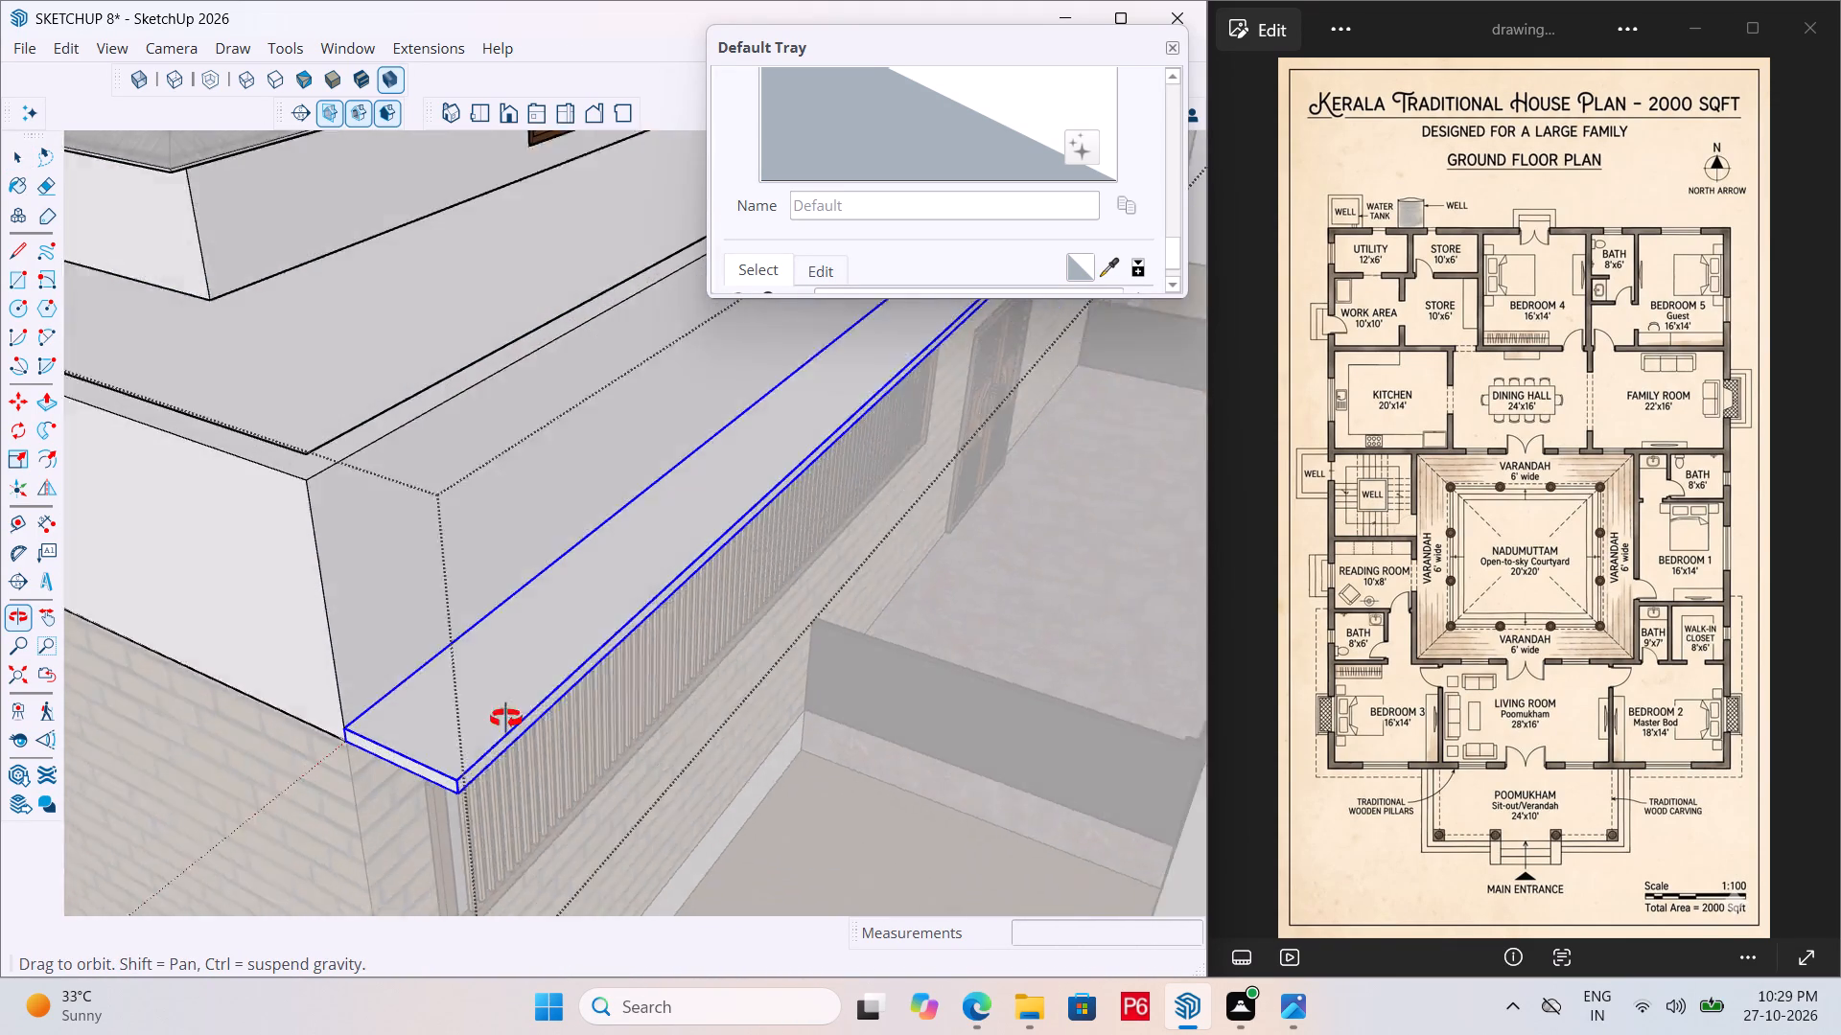
middle_drag(506, 719, 563, 716)
double_click(480, 748)
scroll(491, 759, up, 4)
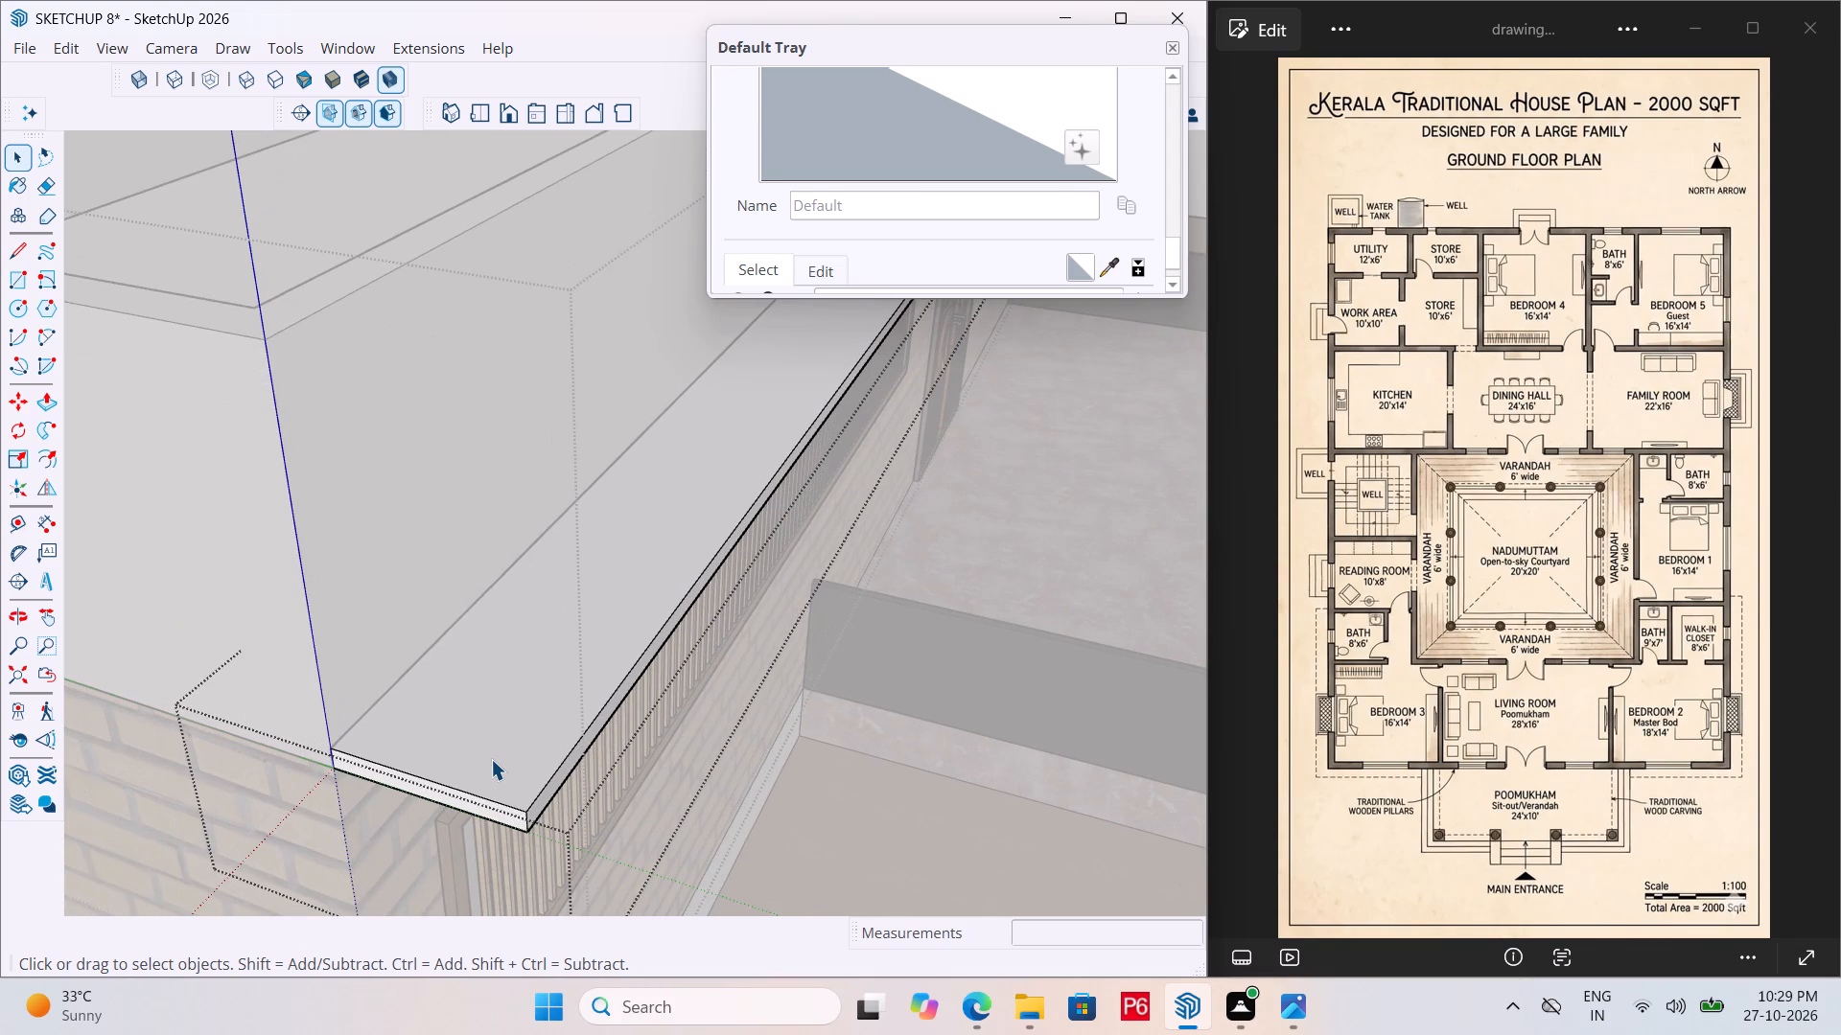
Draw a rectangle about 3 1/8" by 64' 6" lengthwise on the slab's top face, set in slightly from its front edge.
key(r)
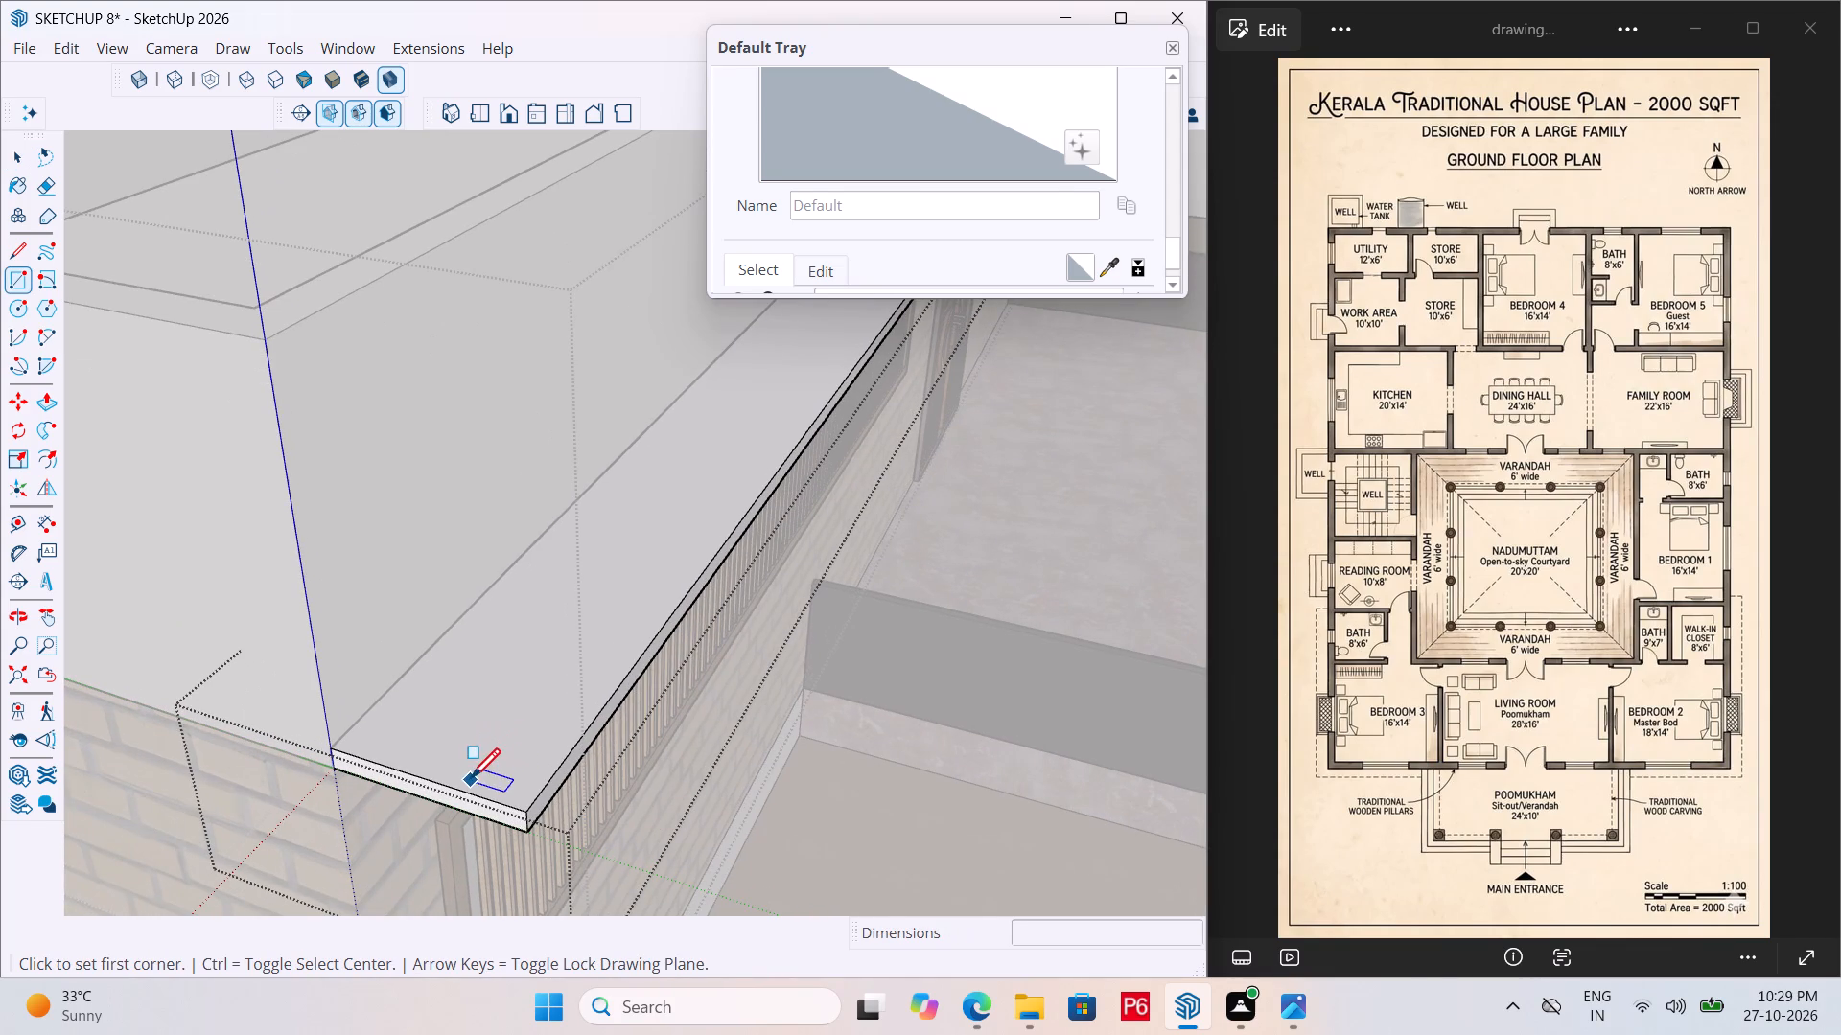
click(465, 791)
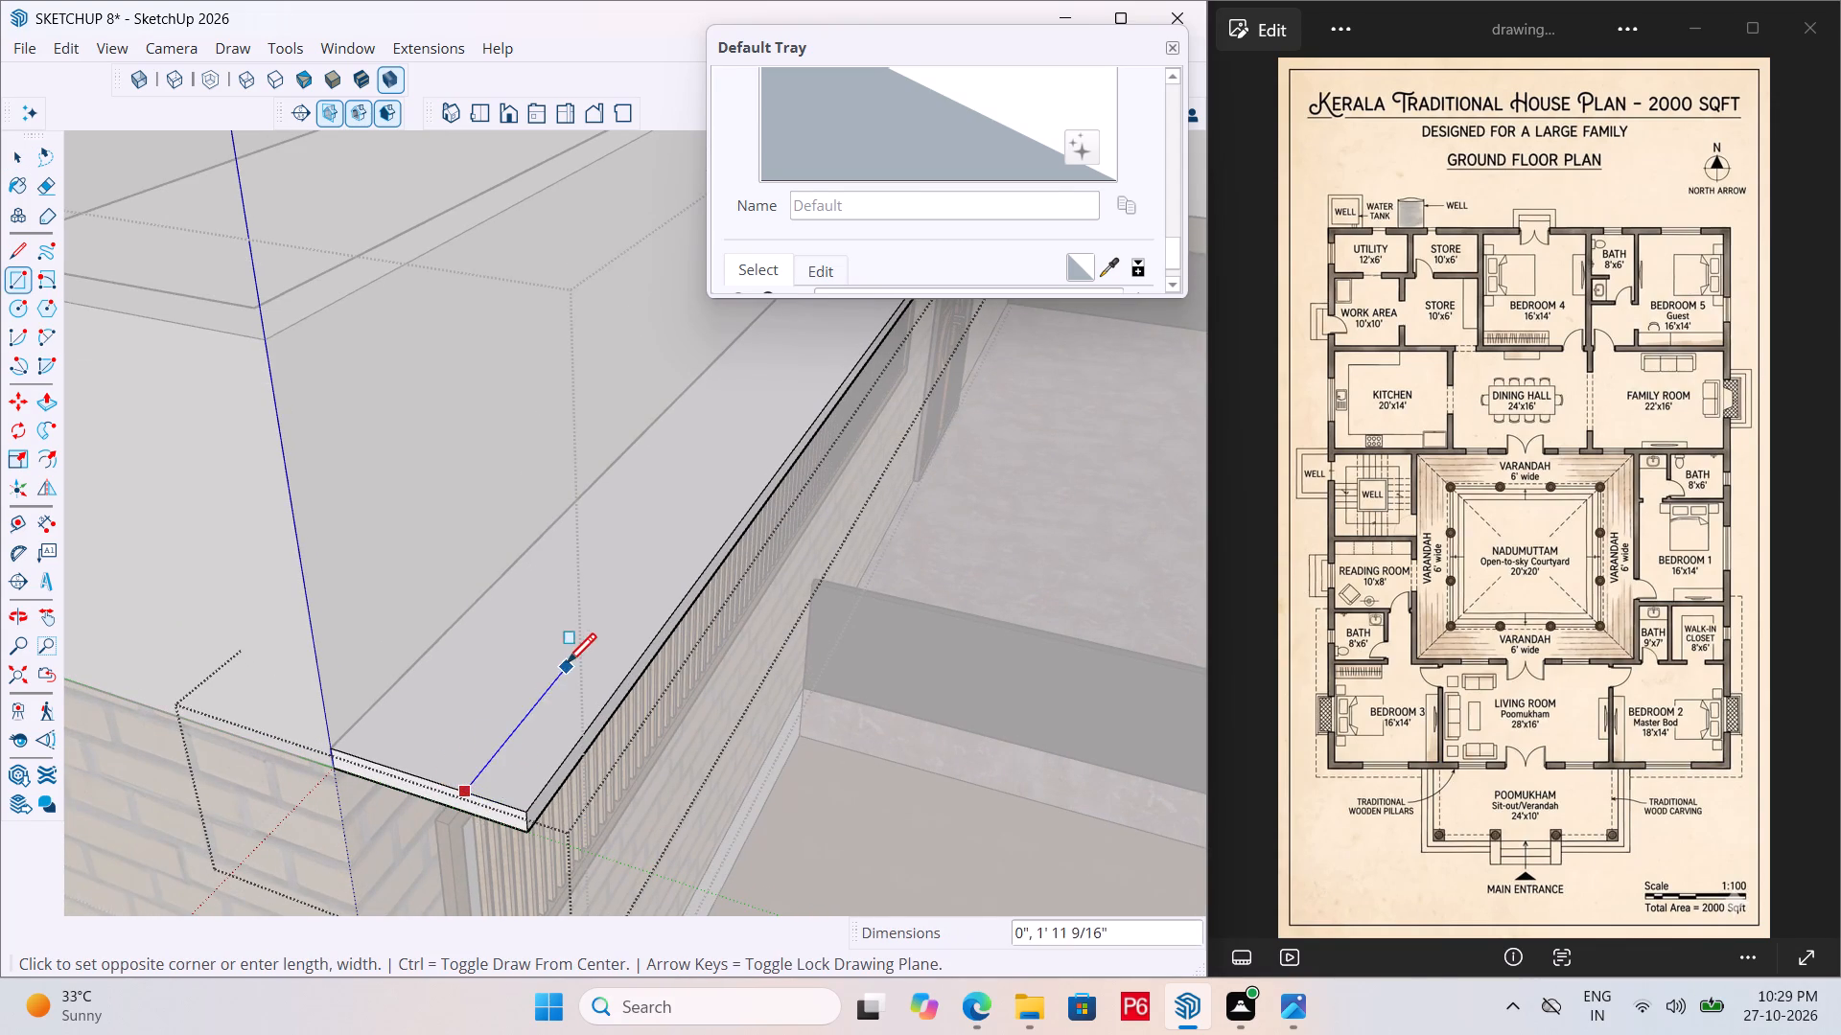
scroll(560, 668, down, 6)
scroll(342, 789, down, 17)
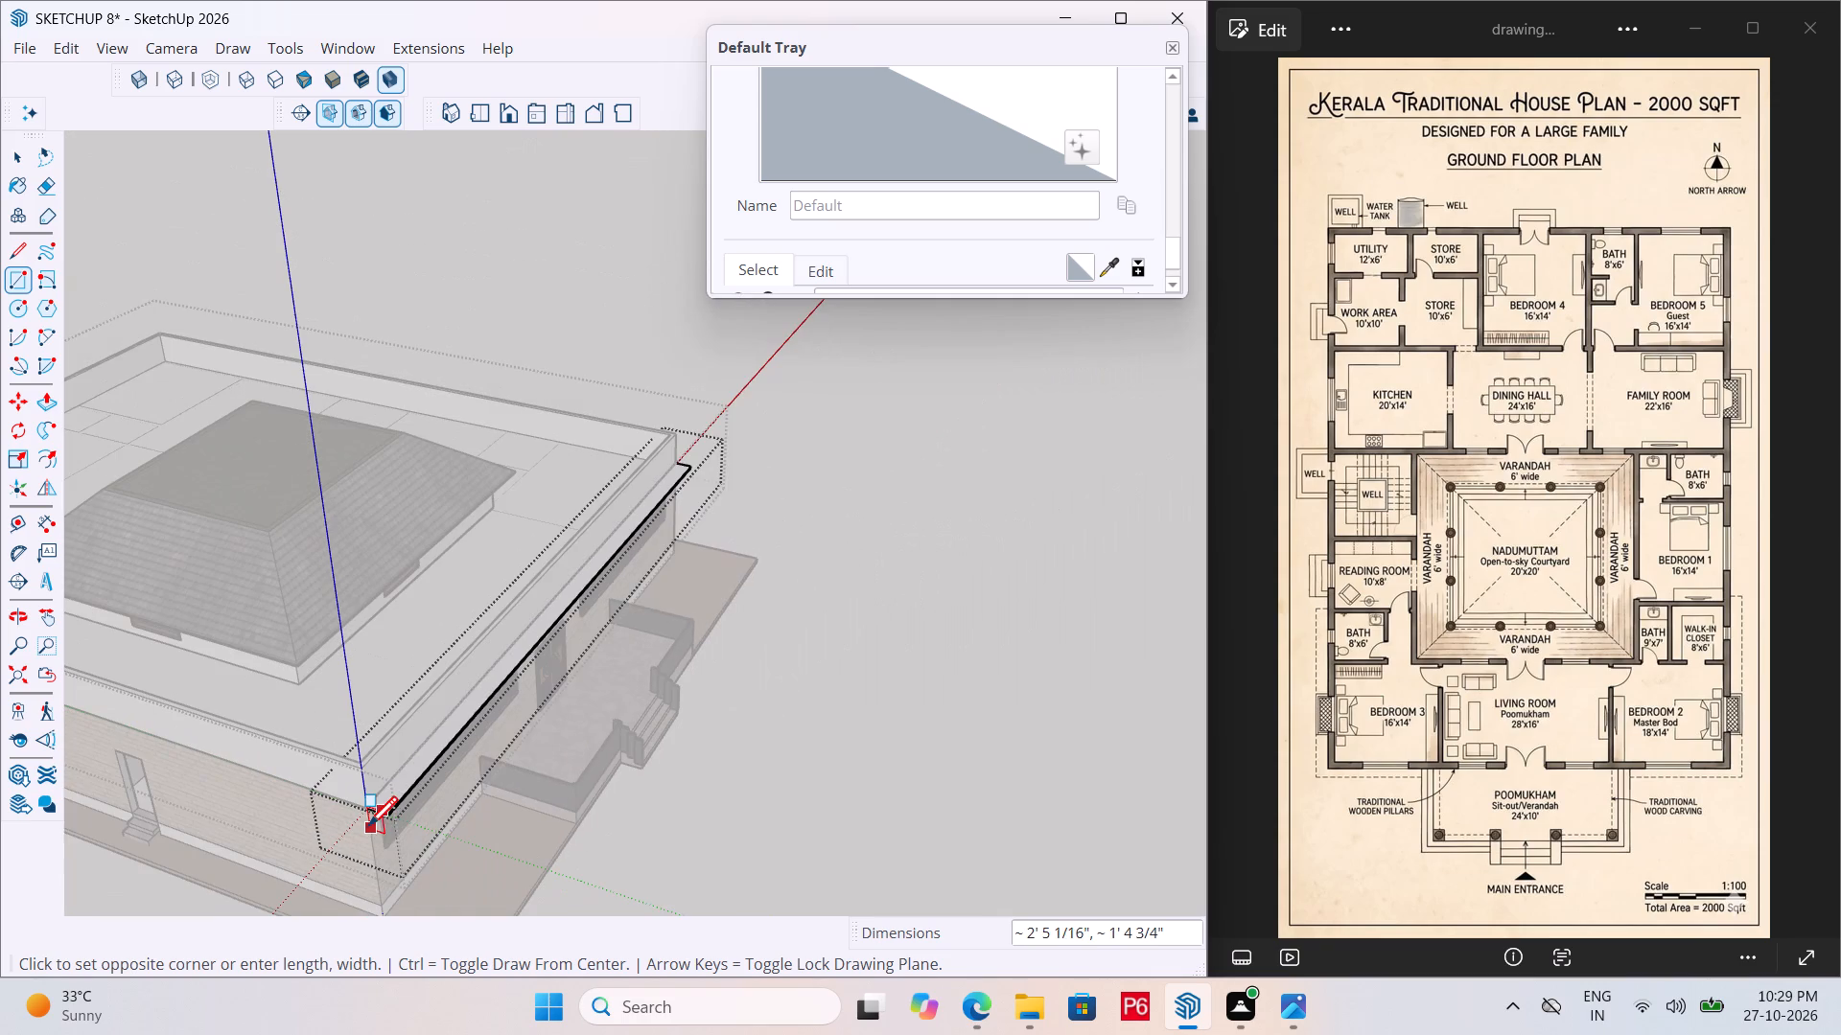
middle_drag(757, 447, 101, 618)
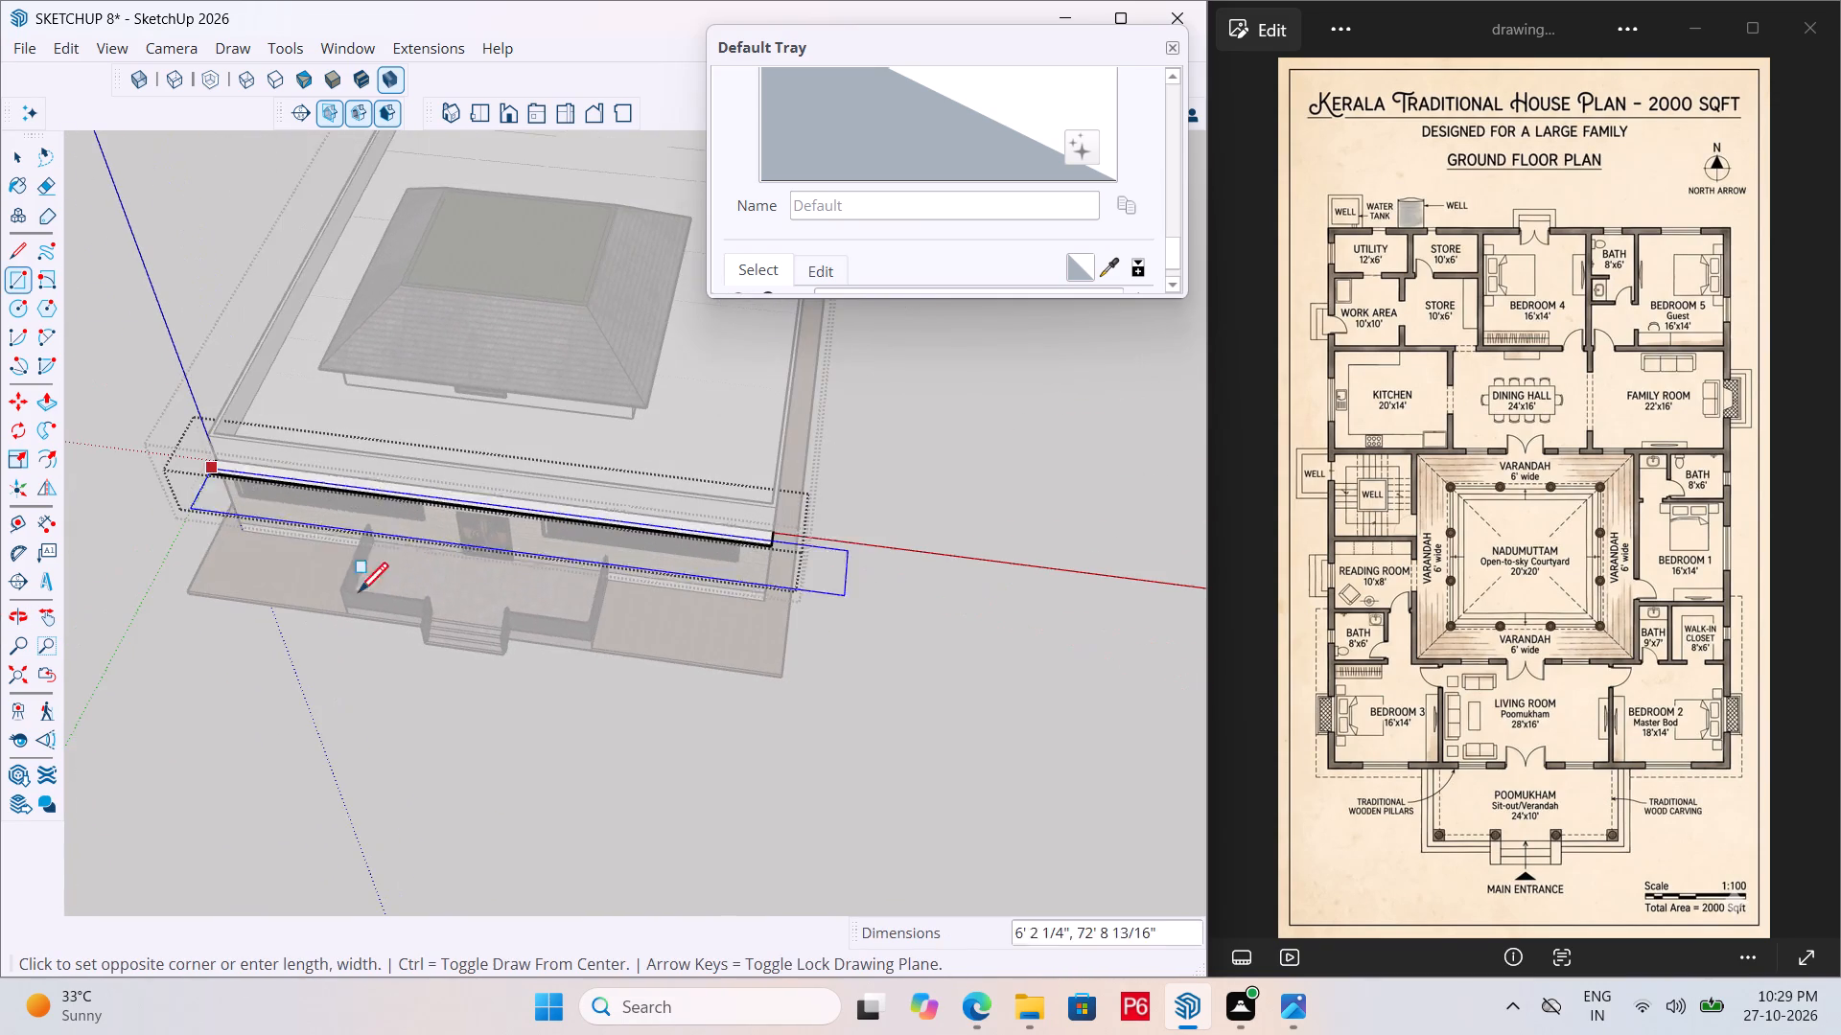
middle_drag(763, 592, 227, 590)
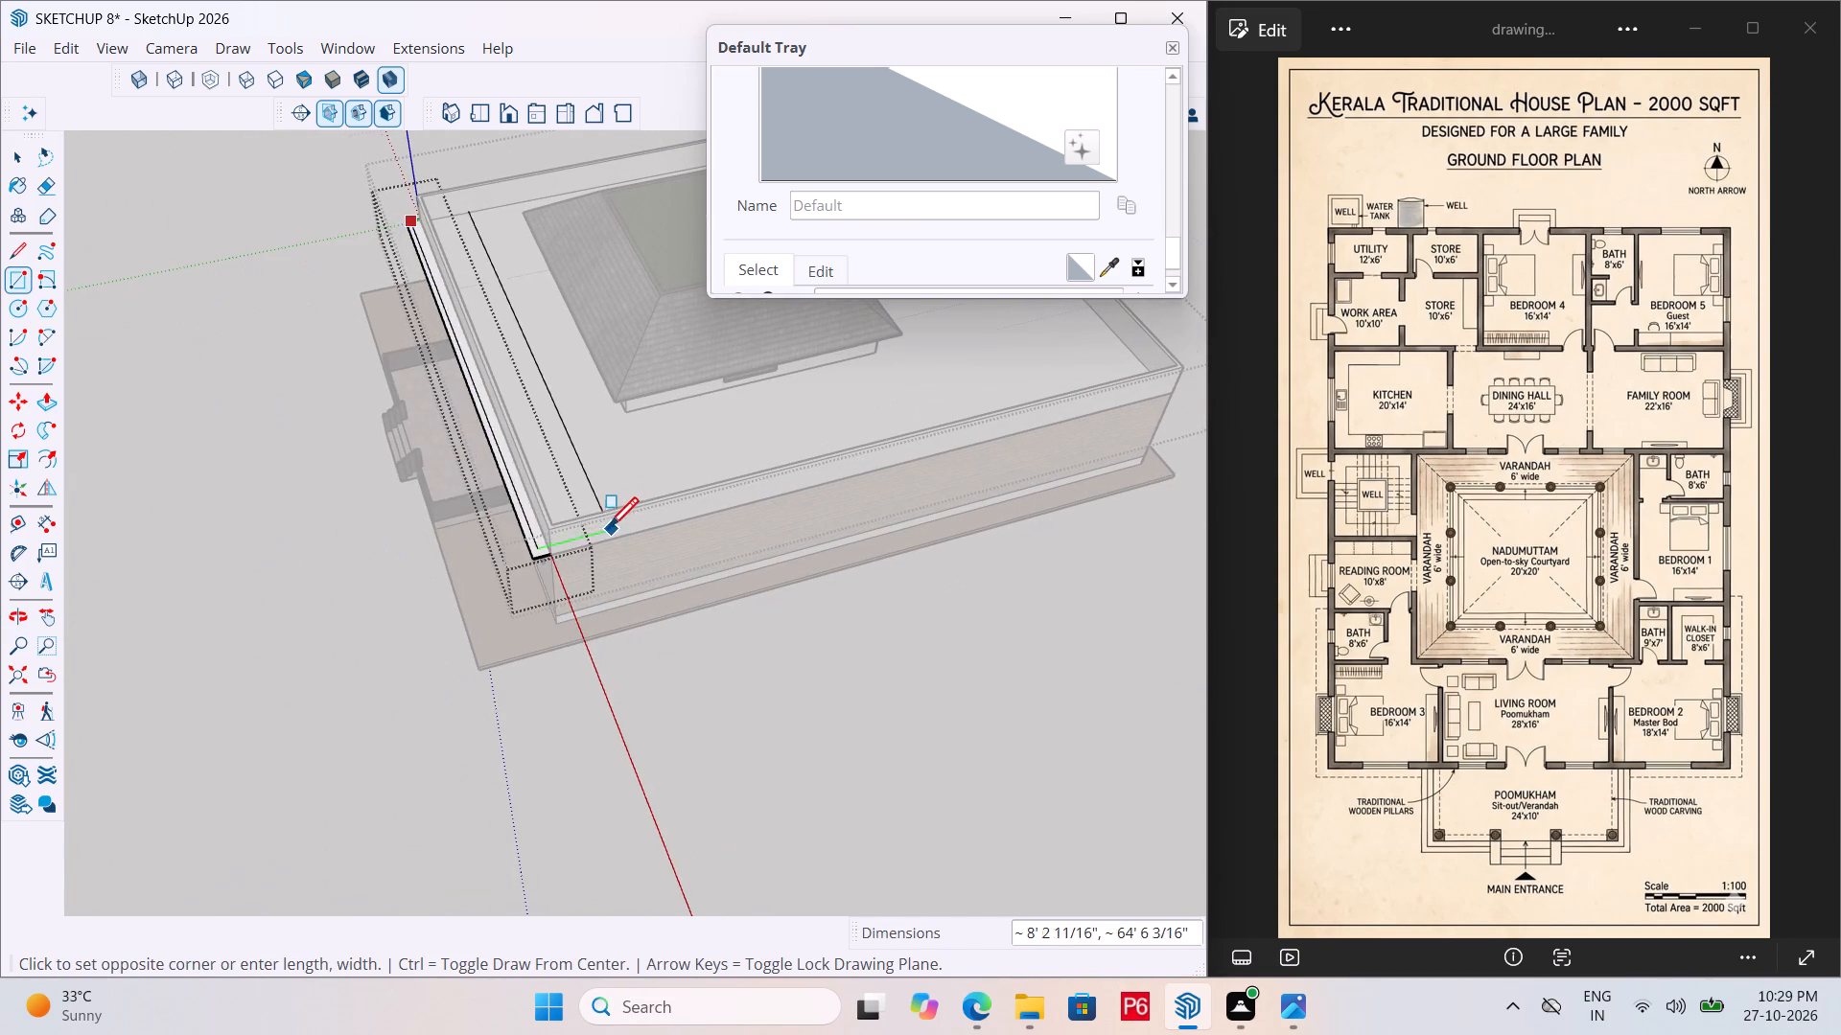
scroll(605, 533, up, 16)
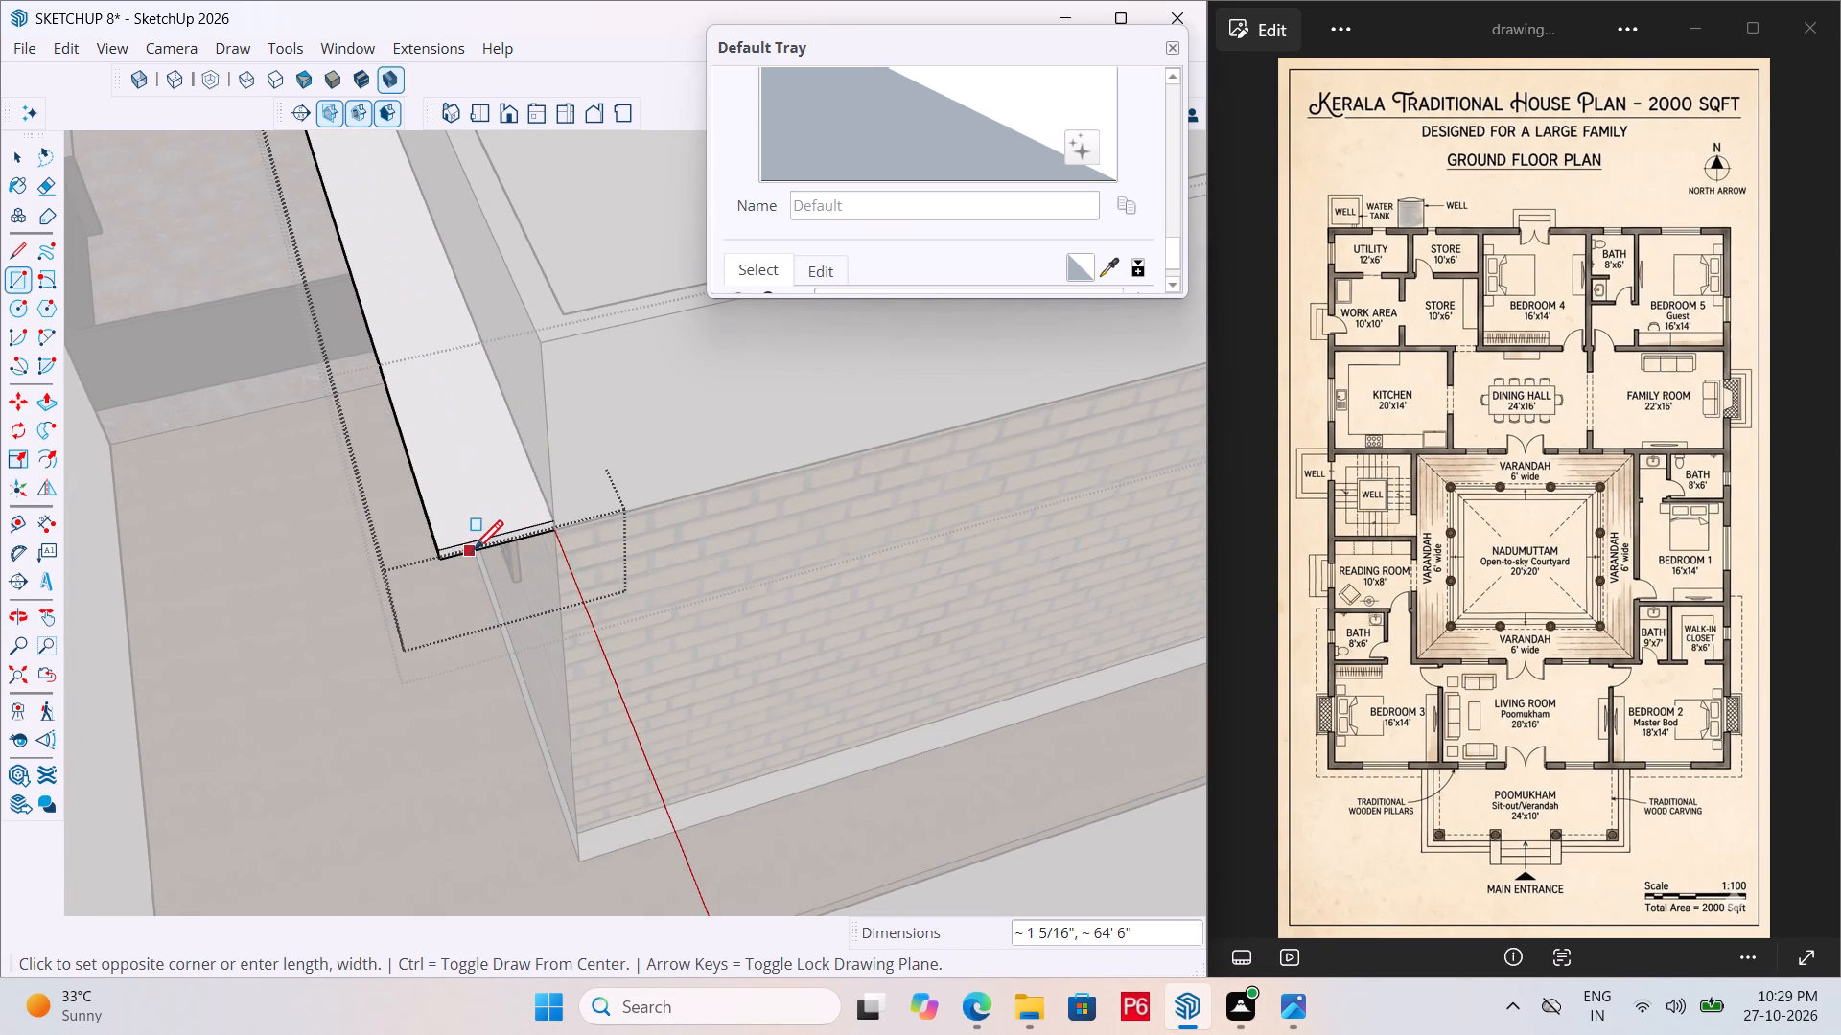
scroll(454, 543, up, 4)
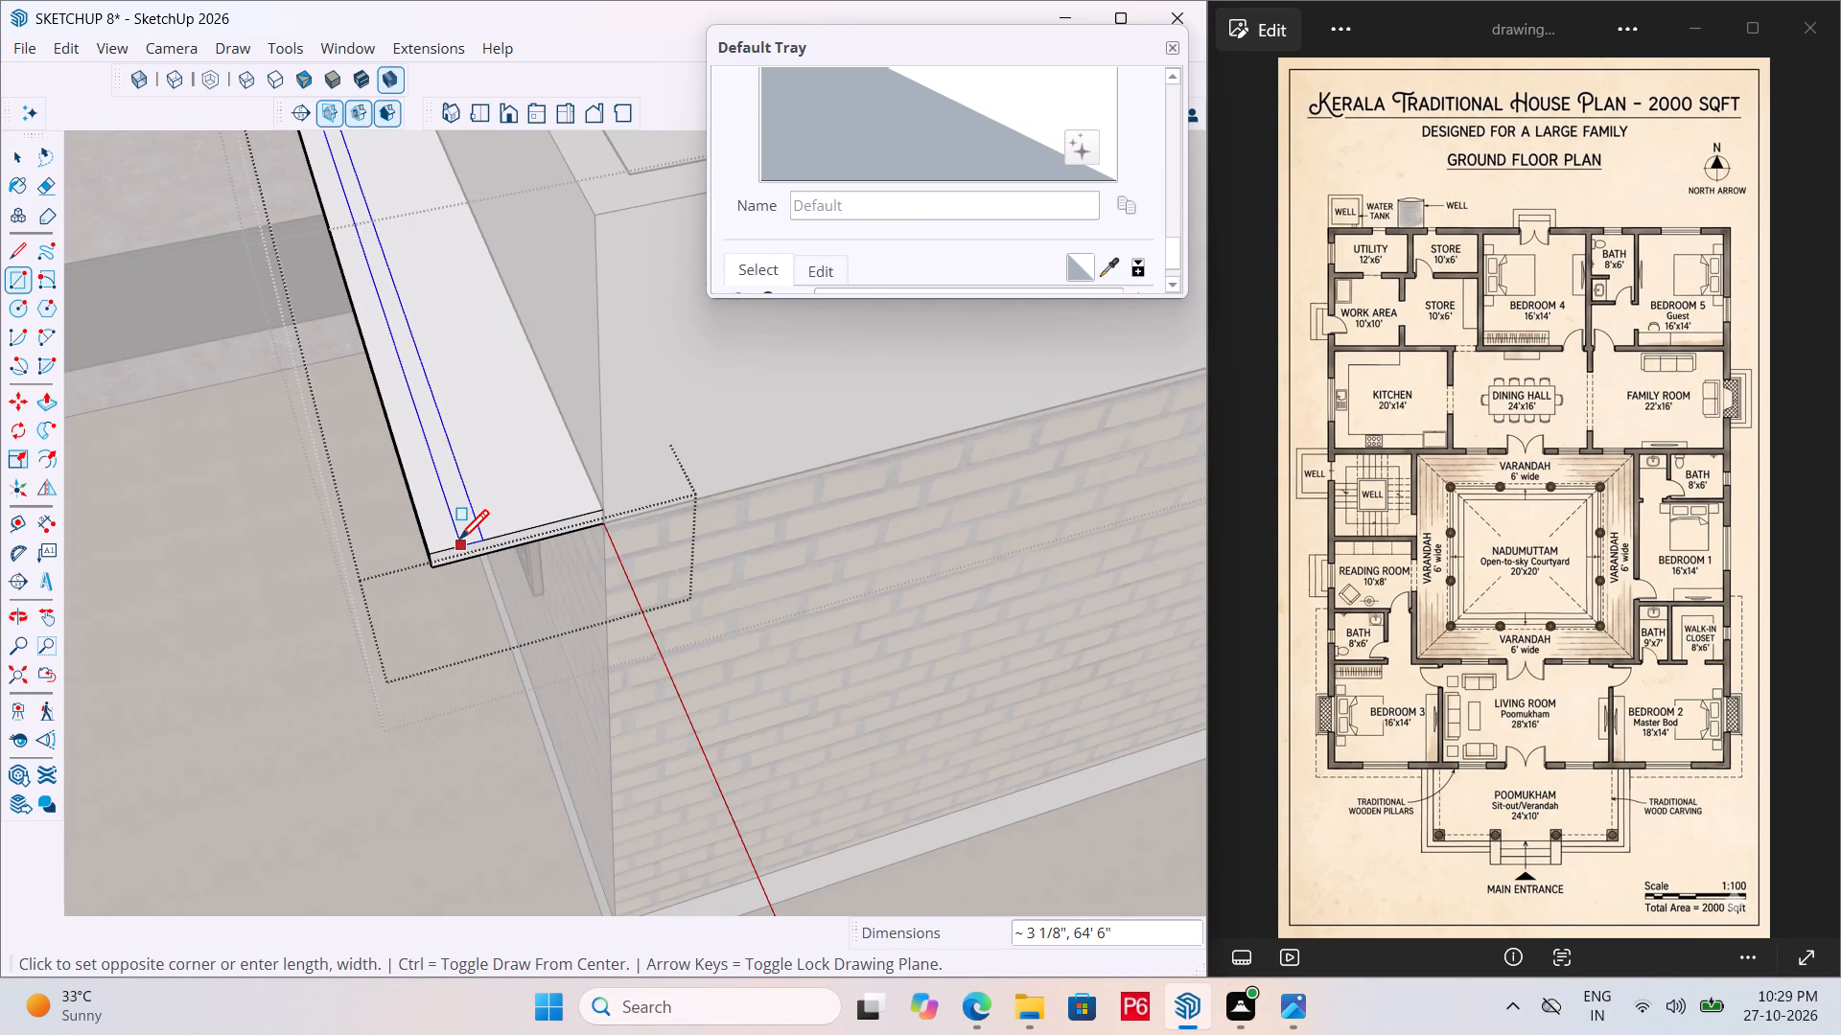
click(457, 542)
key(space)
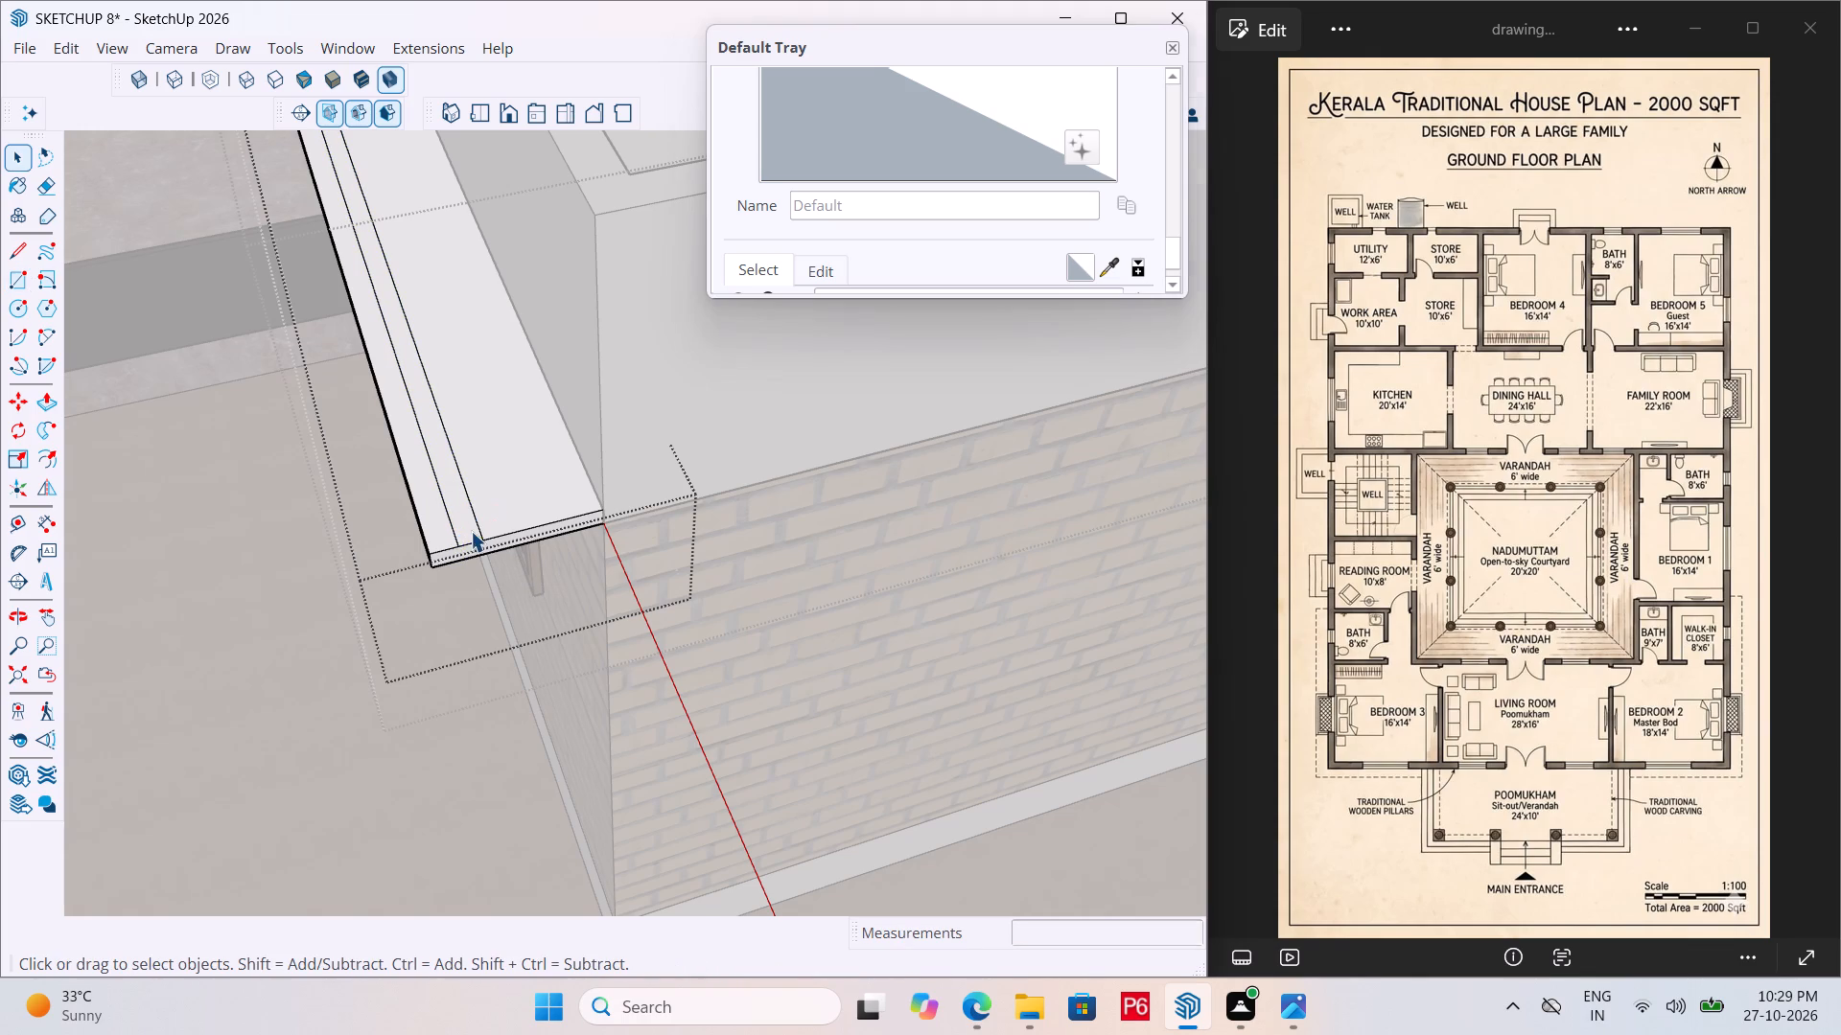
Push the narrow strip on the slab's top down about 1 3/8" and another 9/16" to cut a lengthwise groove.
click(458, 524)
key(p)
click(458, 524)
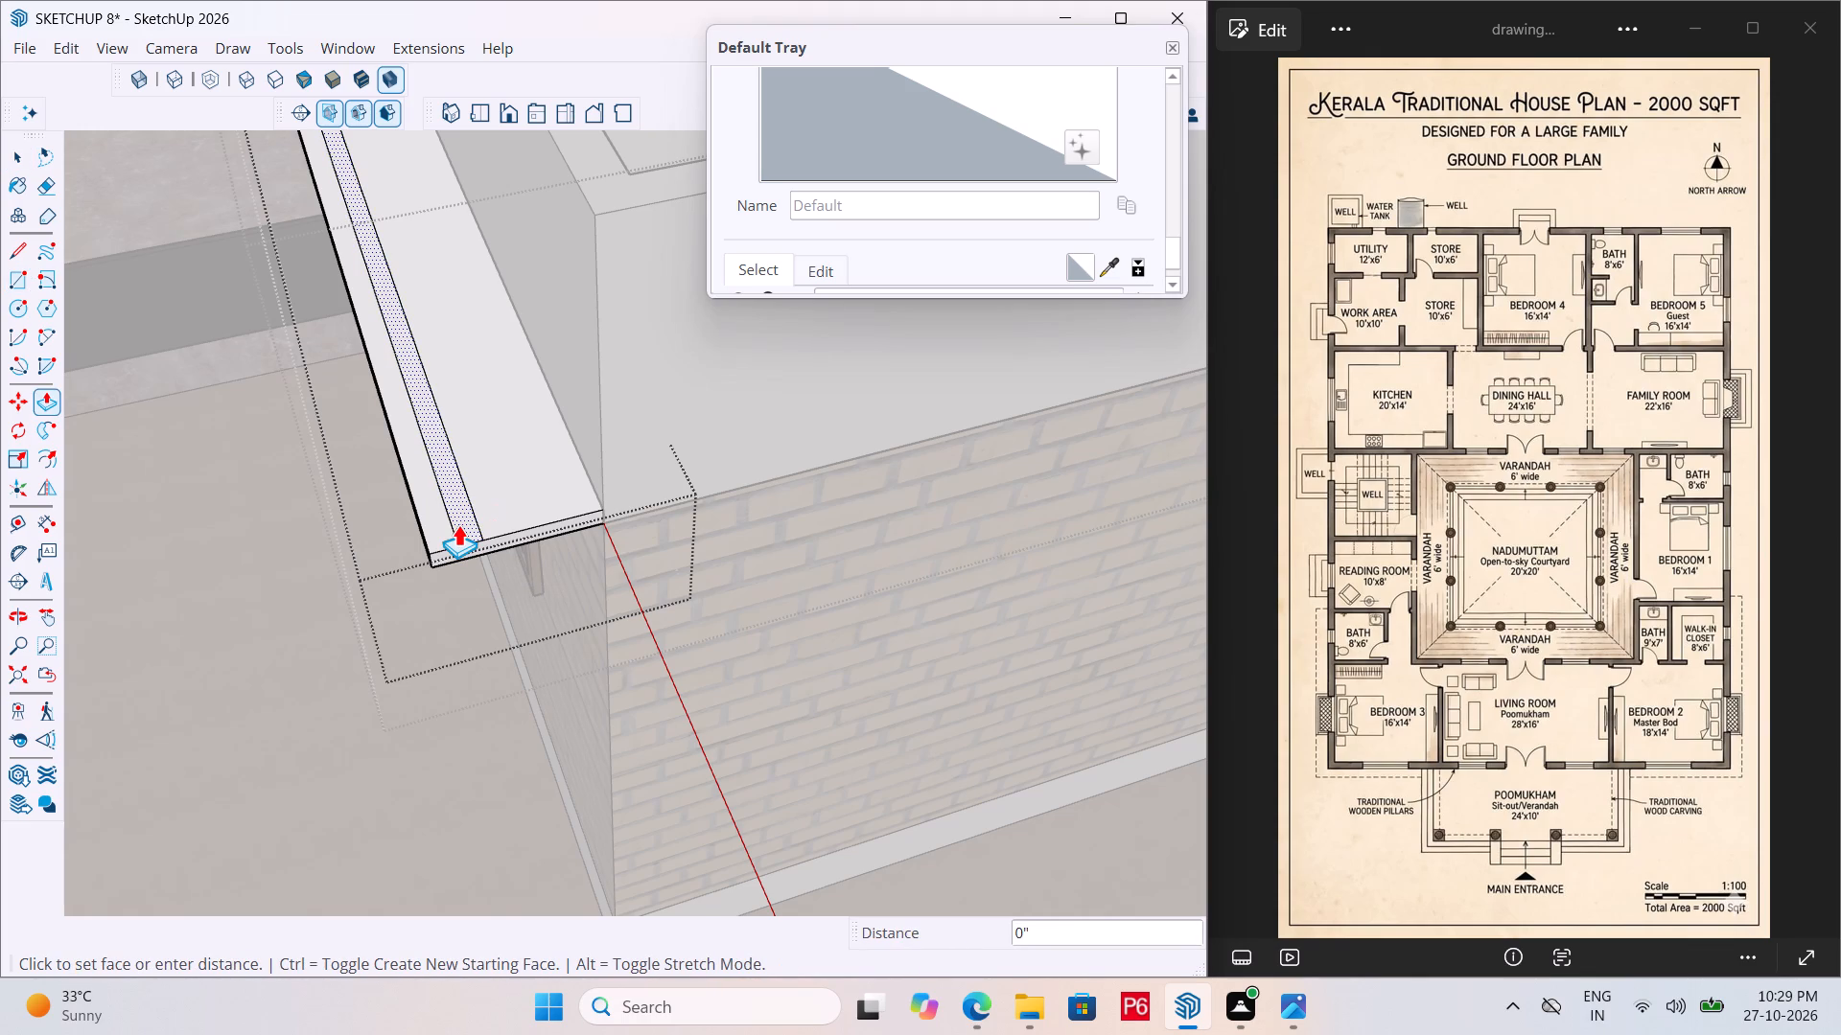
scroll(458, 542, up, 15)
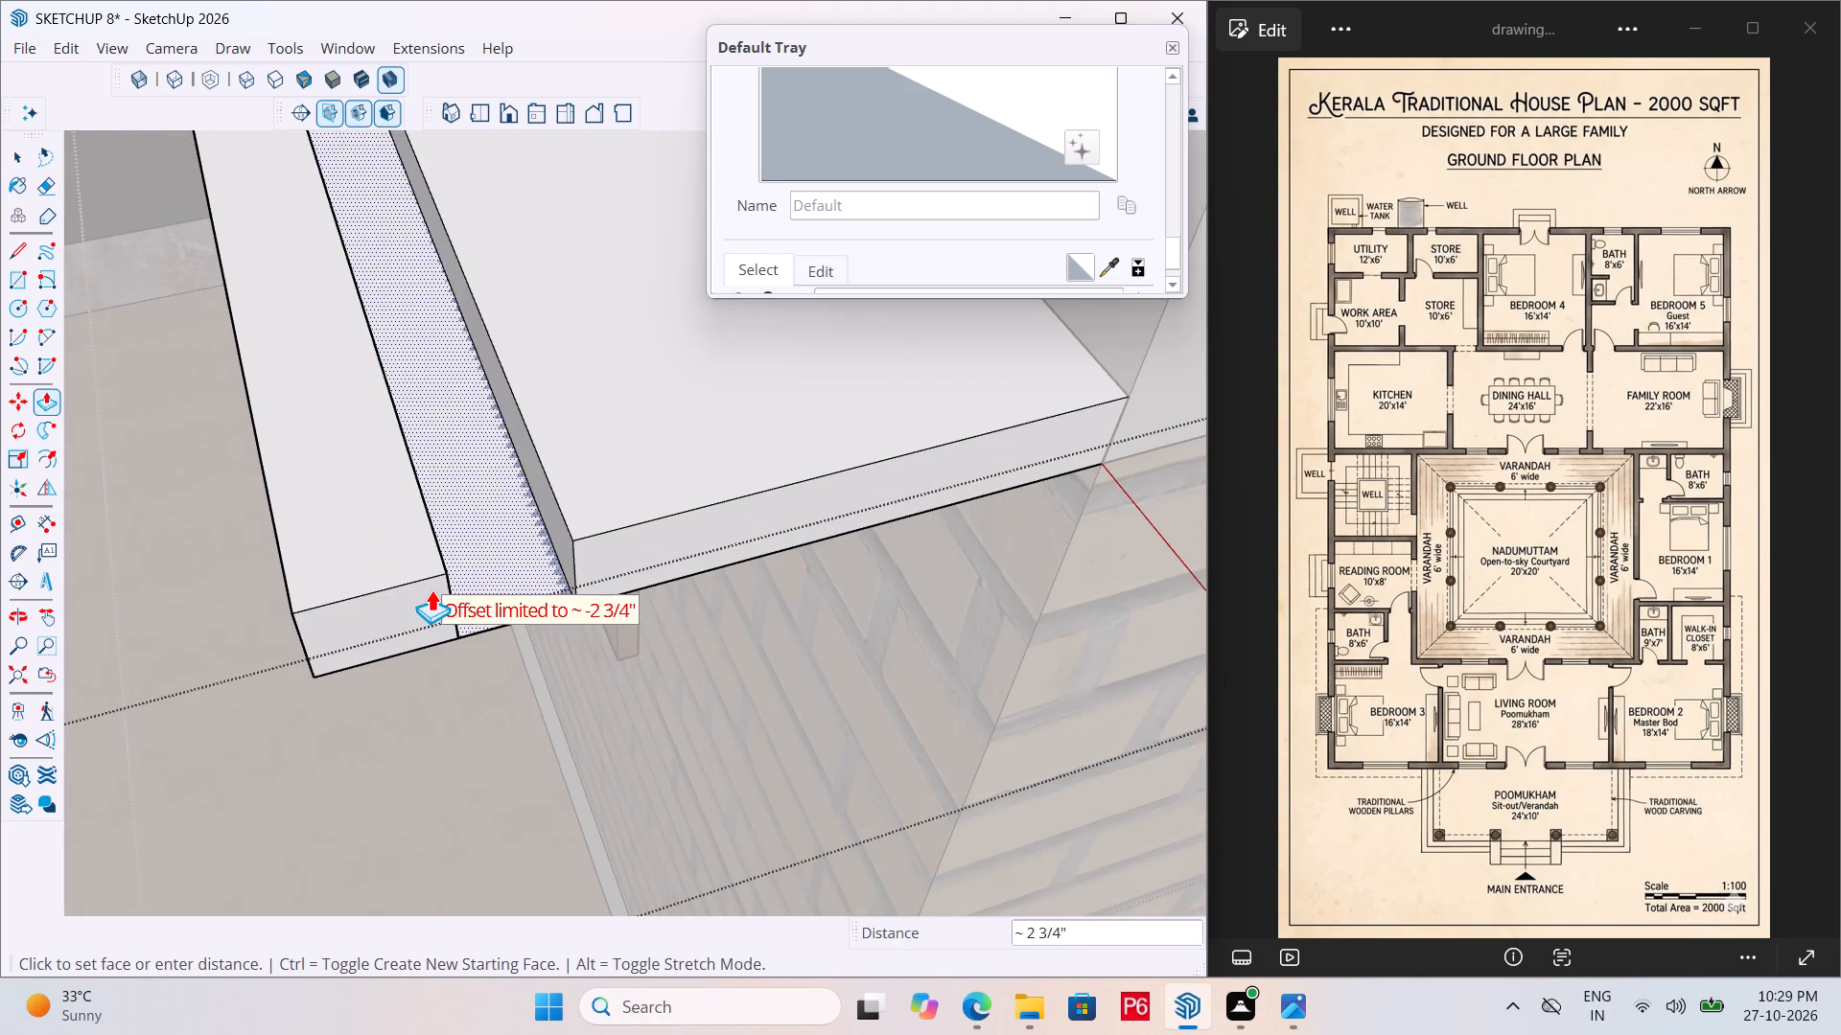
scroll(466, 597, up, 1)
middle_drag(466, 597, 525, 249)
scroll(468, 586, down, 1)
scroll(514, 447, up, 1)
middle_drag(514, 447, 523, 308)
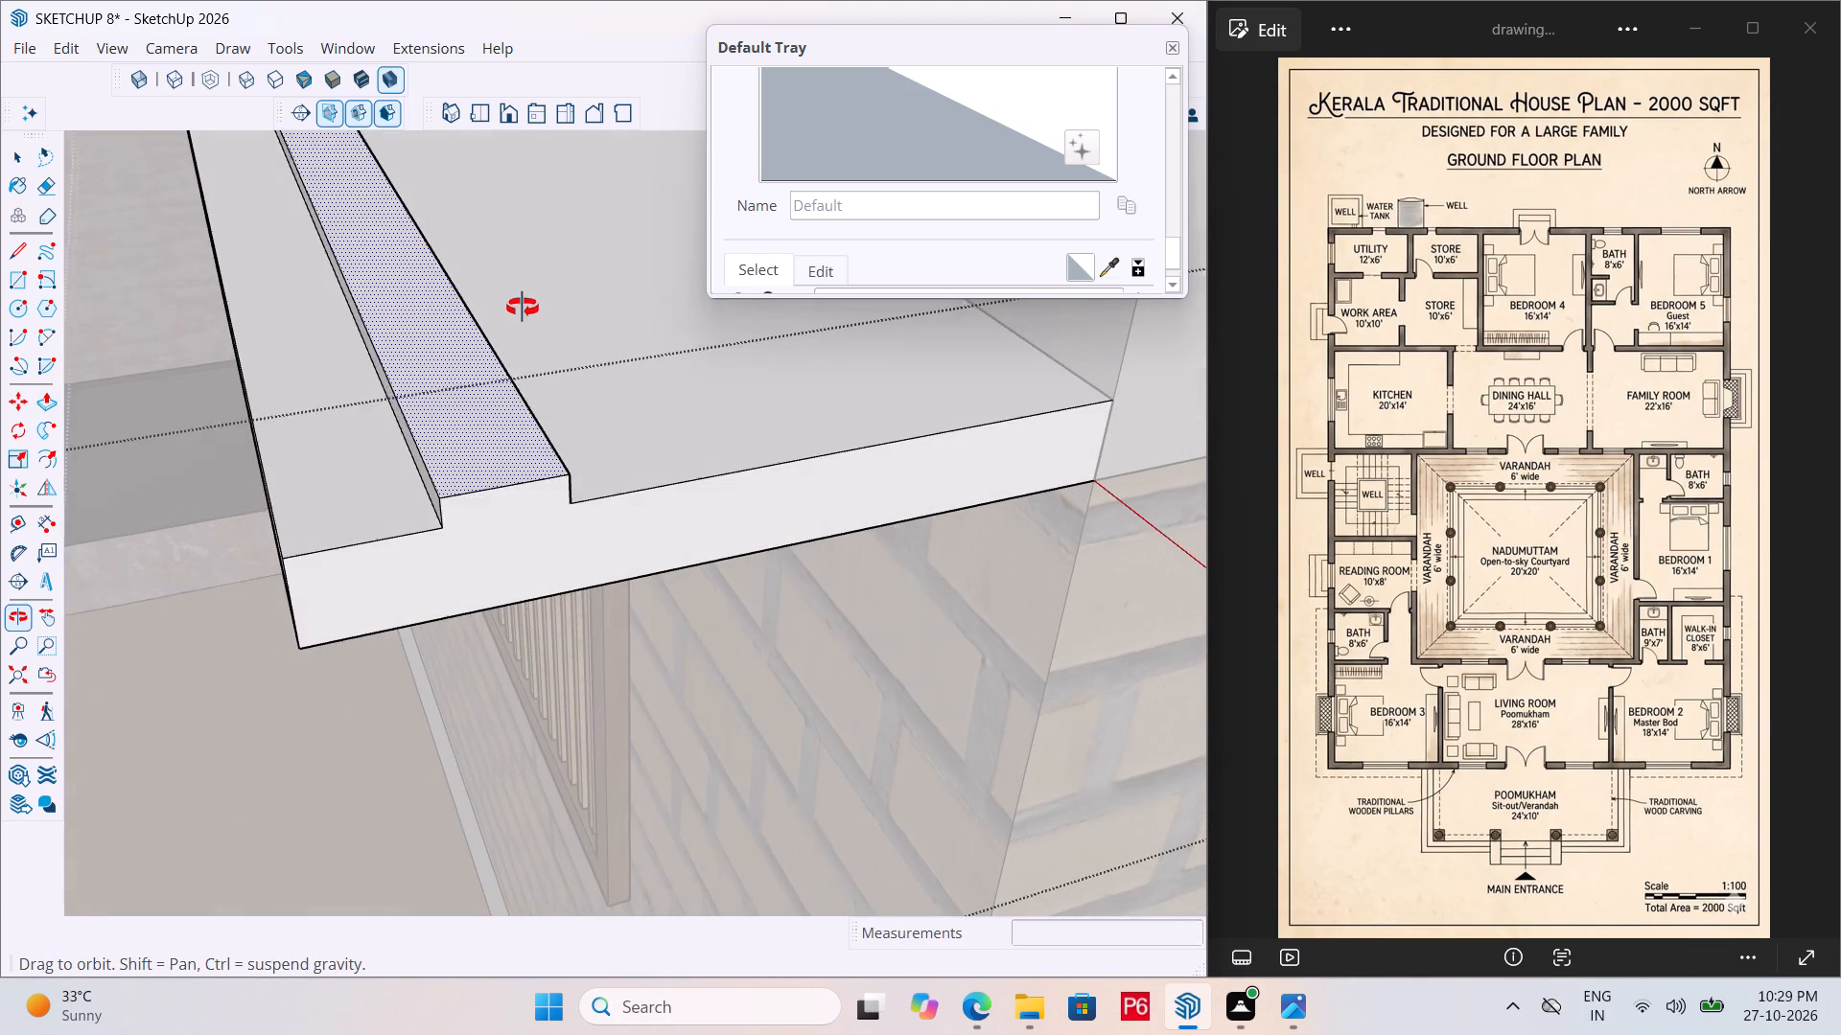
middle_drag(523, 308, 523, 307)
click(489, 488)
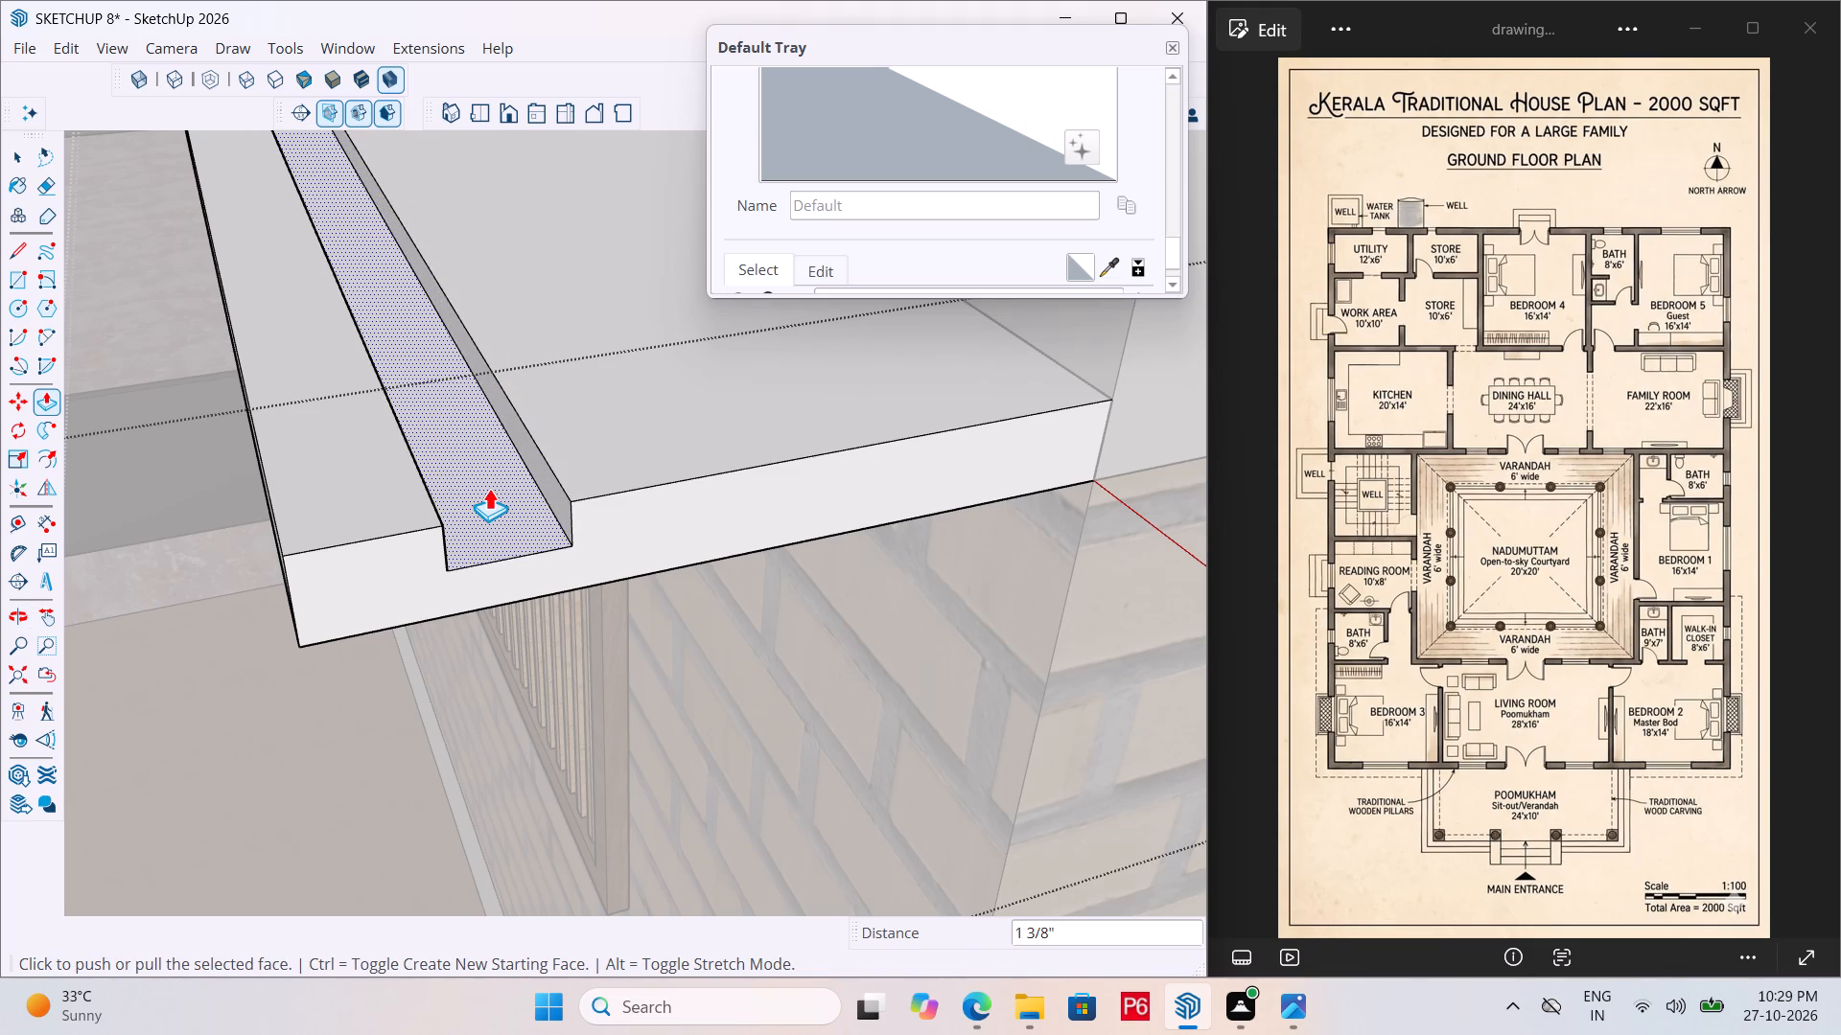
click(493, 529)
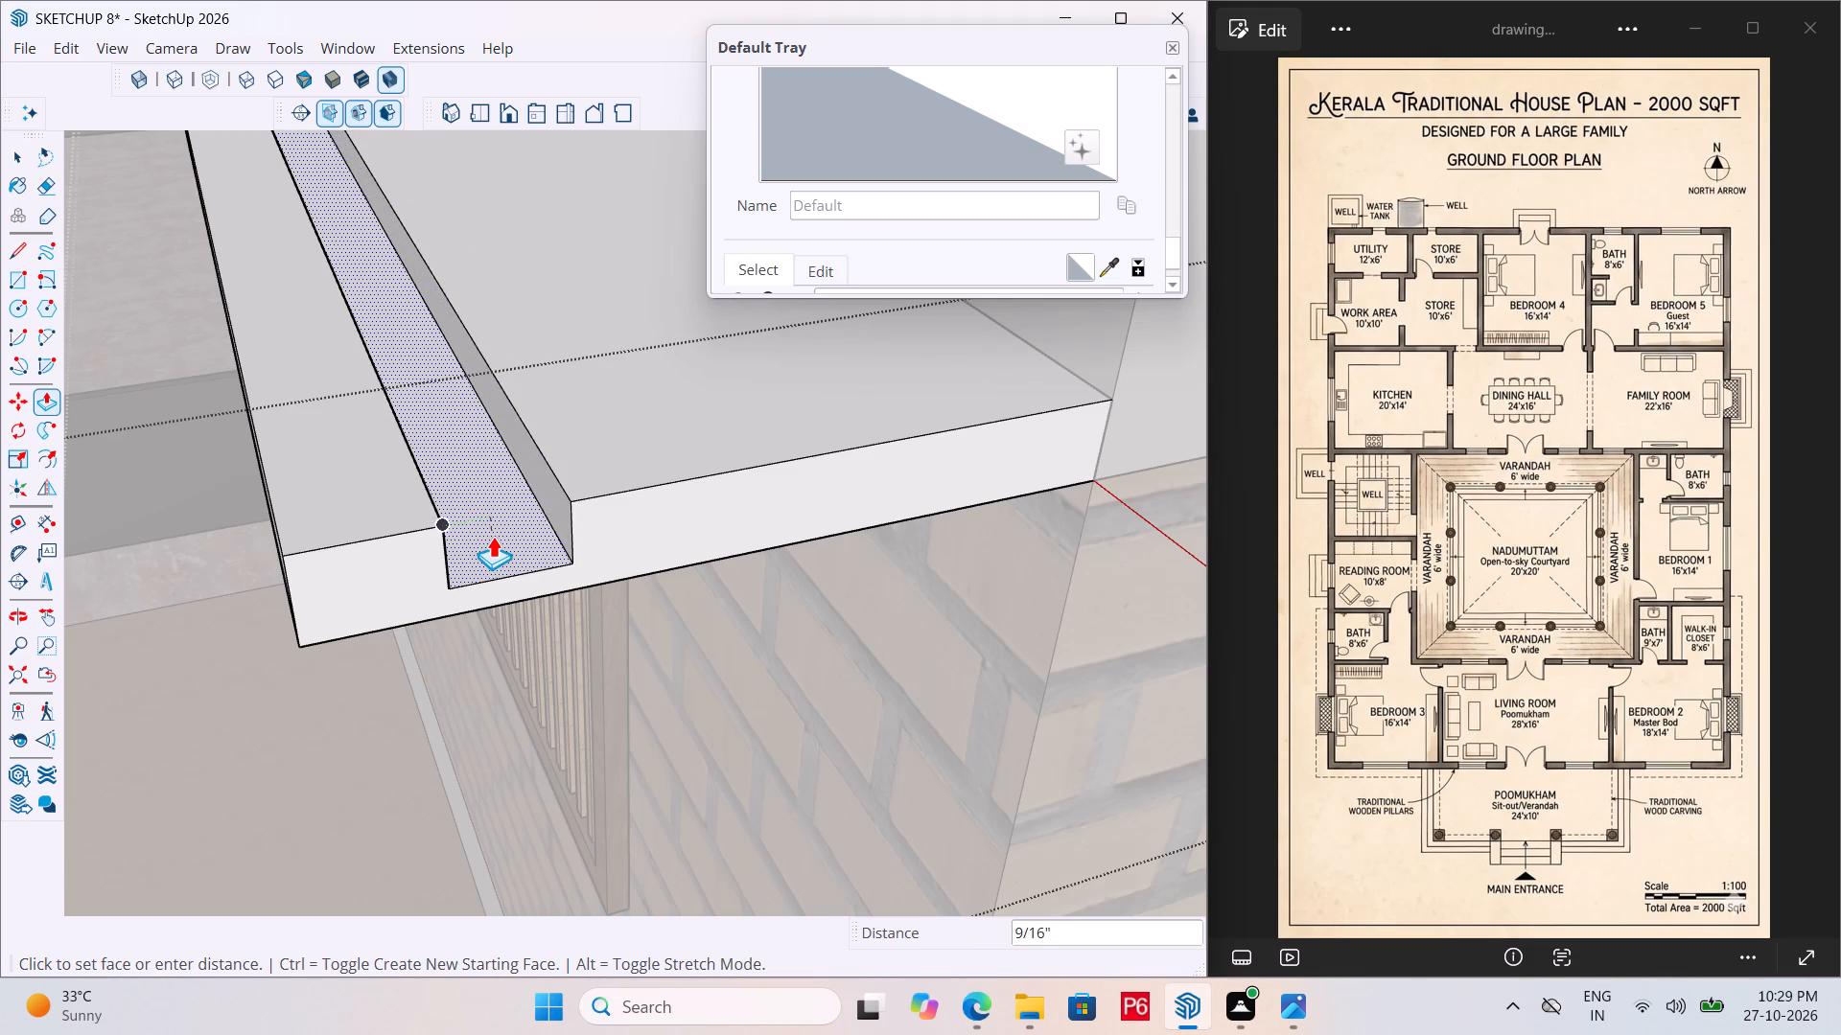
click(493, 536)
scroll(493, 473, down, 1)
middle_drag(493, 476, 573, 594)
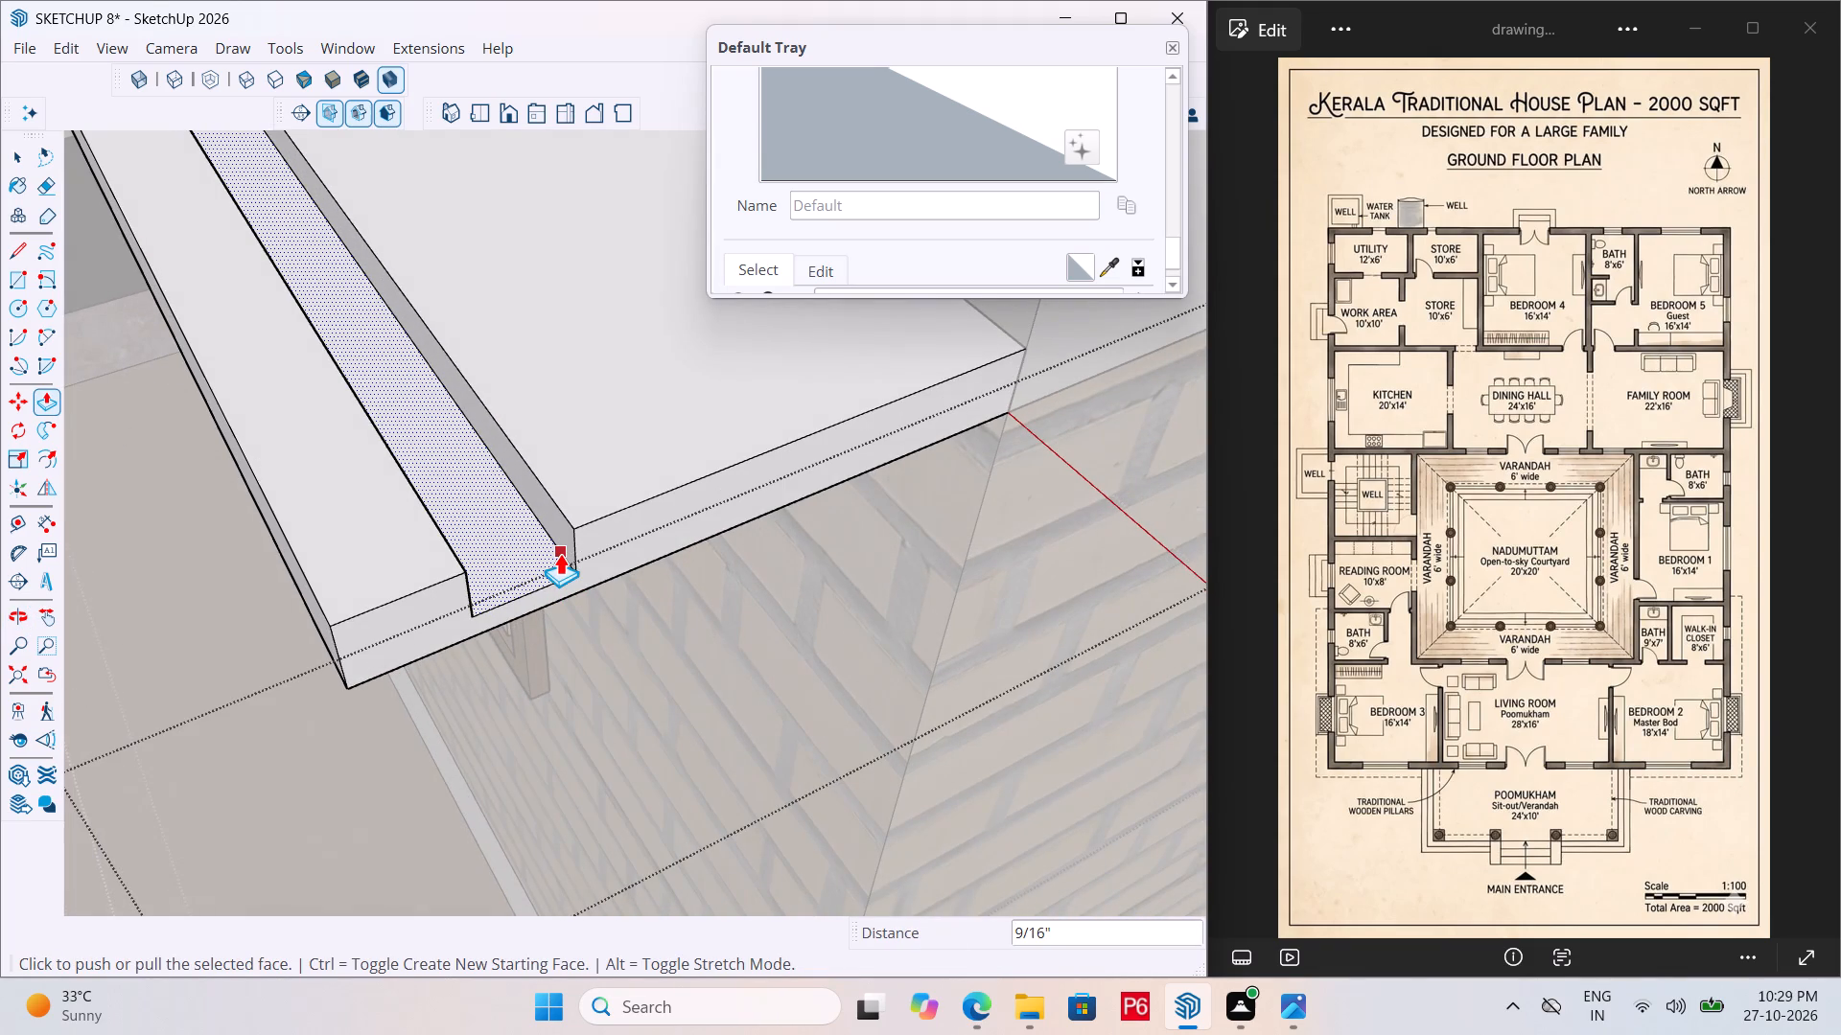
Save the model.
key(ctrl+s)
key(ctrl+s)
key(ctrl+s)
key(ctrl+s)
key(ctrl+s)
key(ctrl+s)
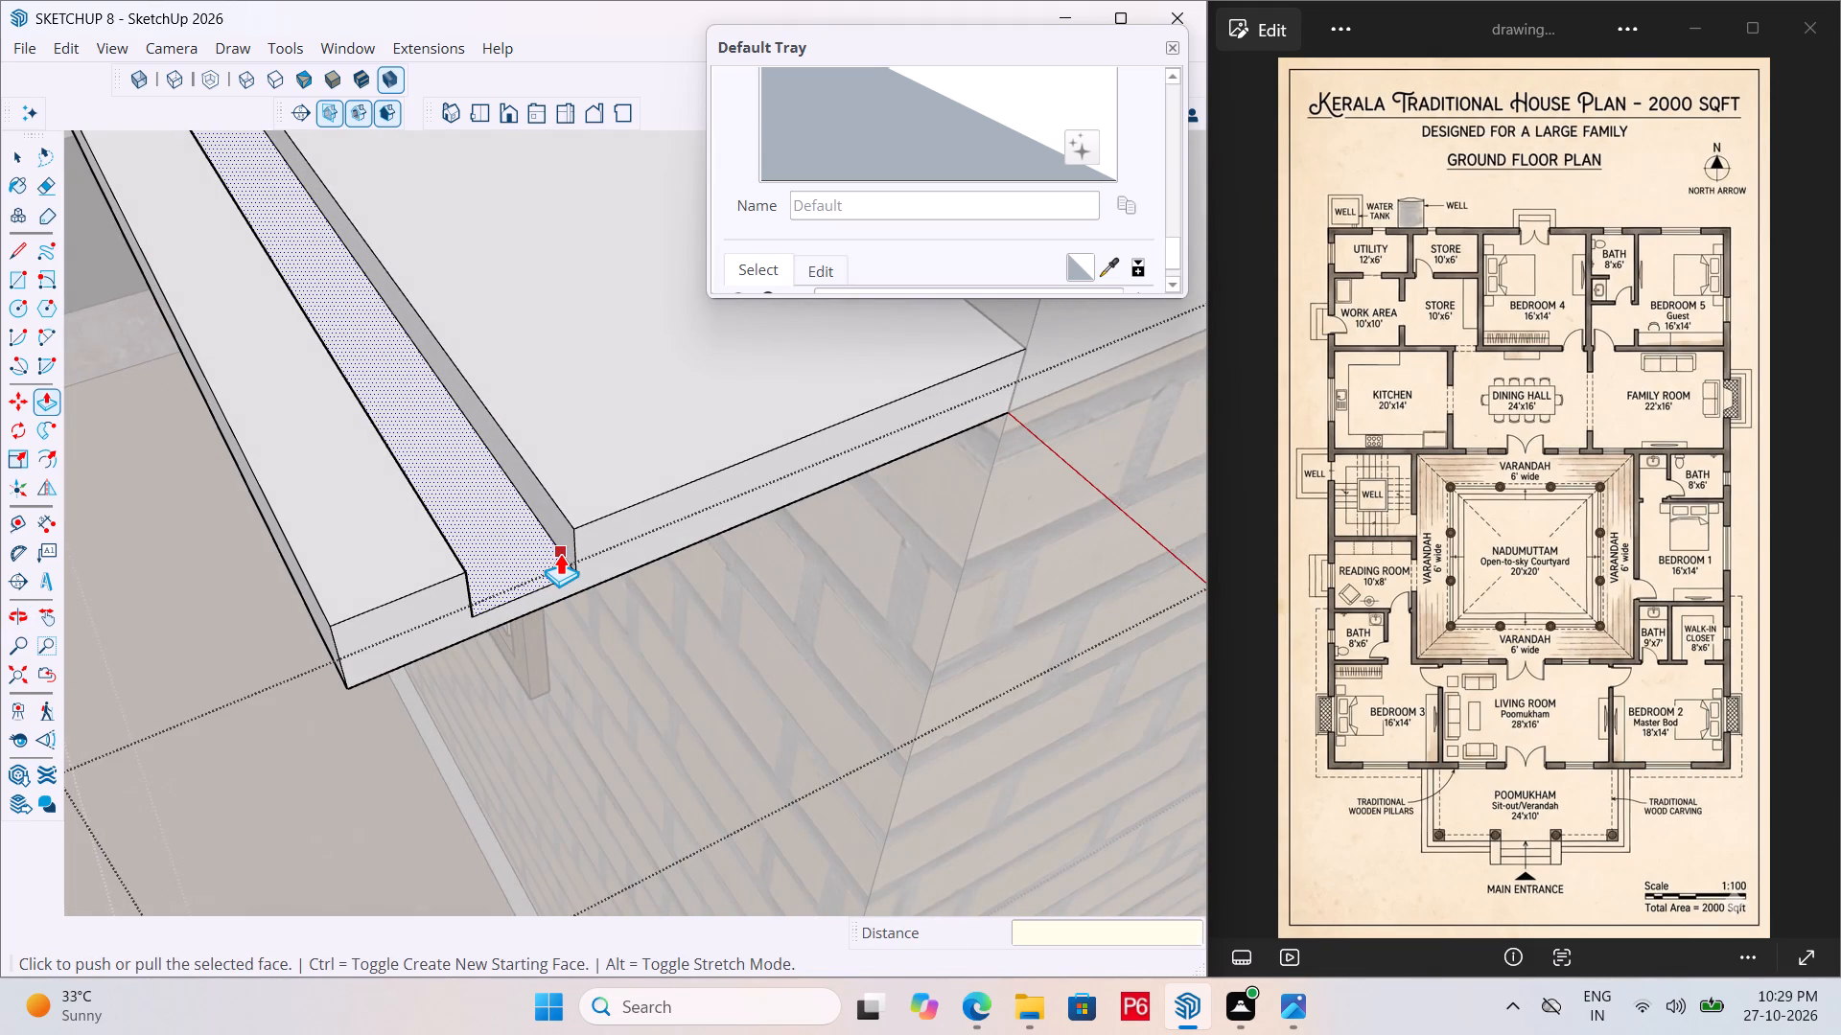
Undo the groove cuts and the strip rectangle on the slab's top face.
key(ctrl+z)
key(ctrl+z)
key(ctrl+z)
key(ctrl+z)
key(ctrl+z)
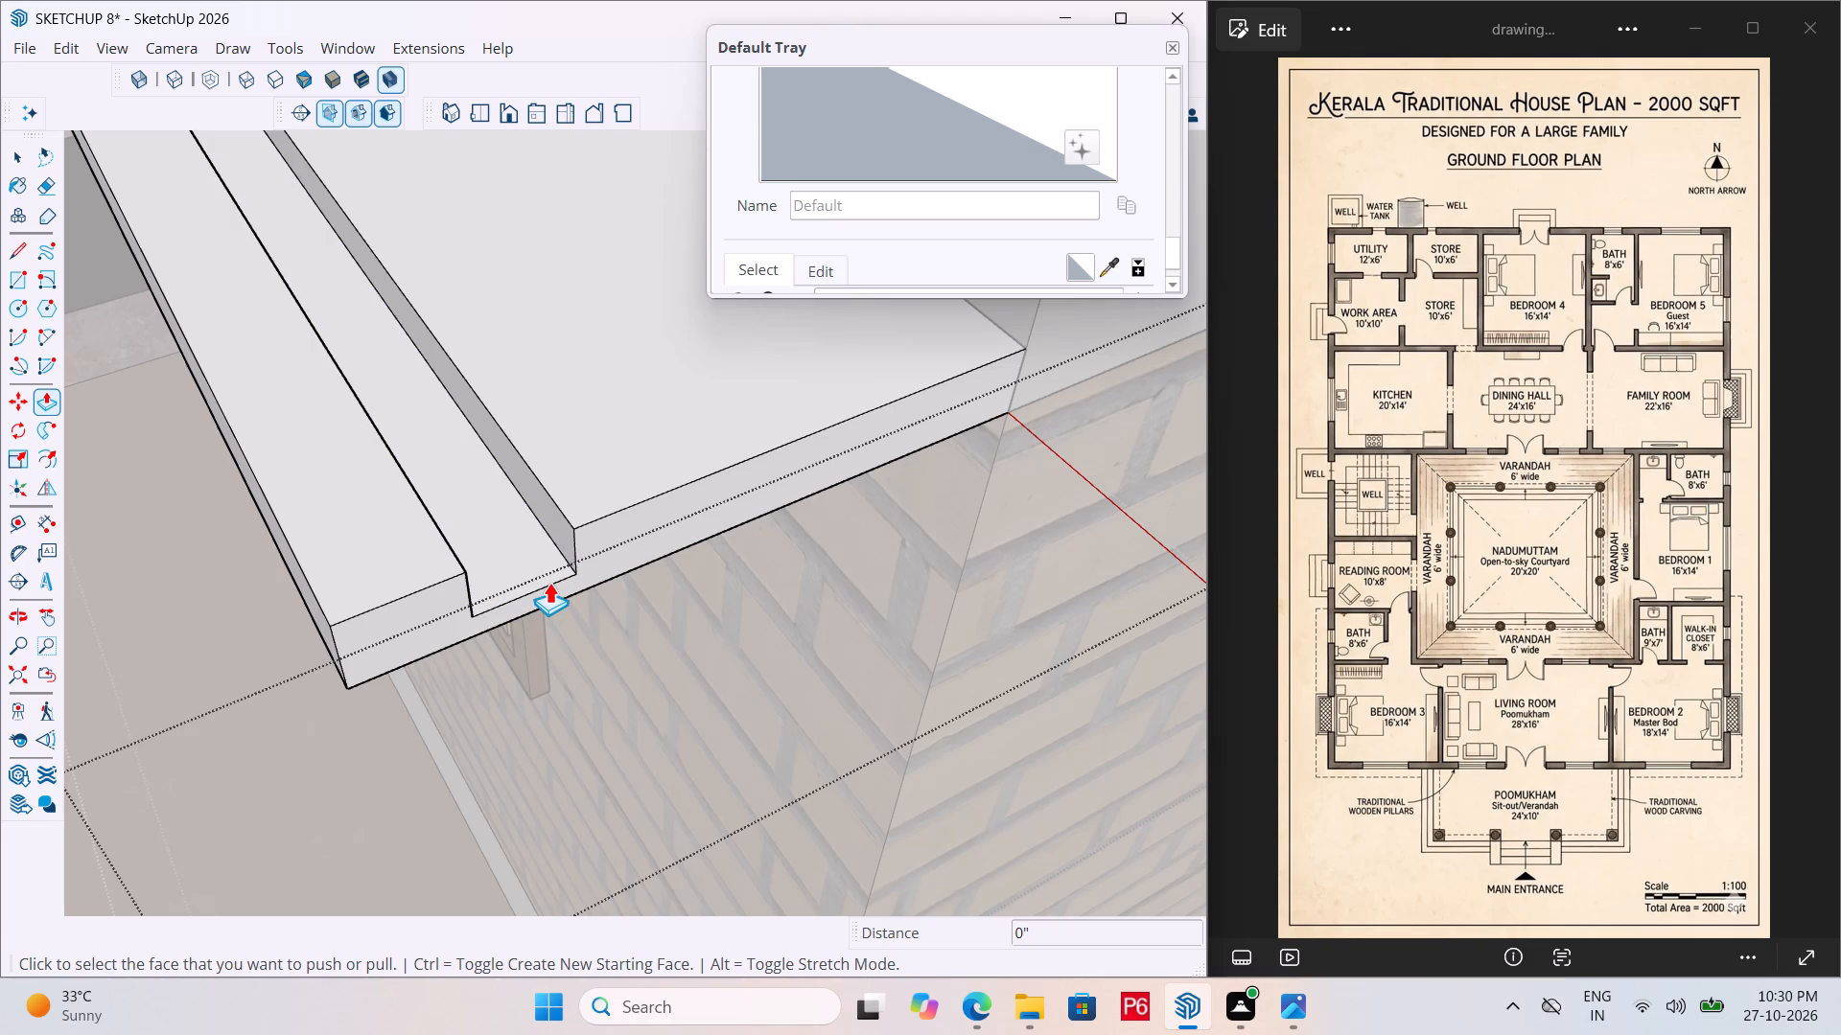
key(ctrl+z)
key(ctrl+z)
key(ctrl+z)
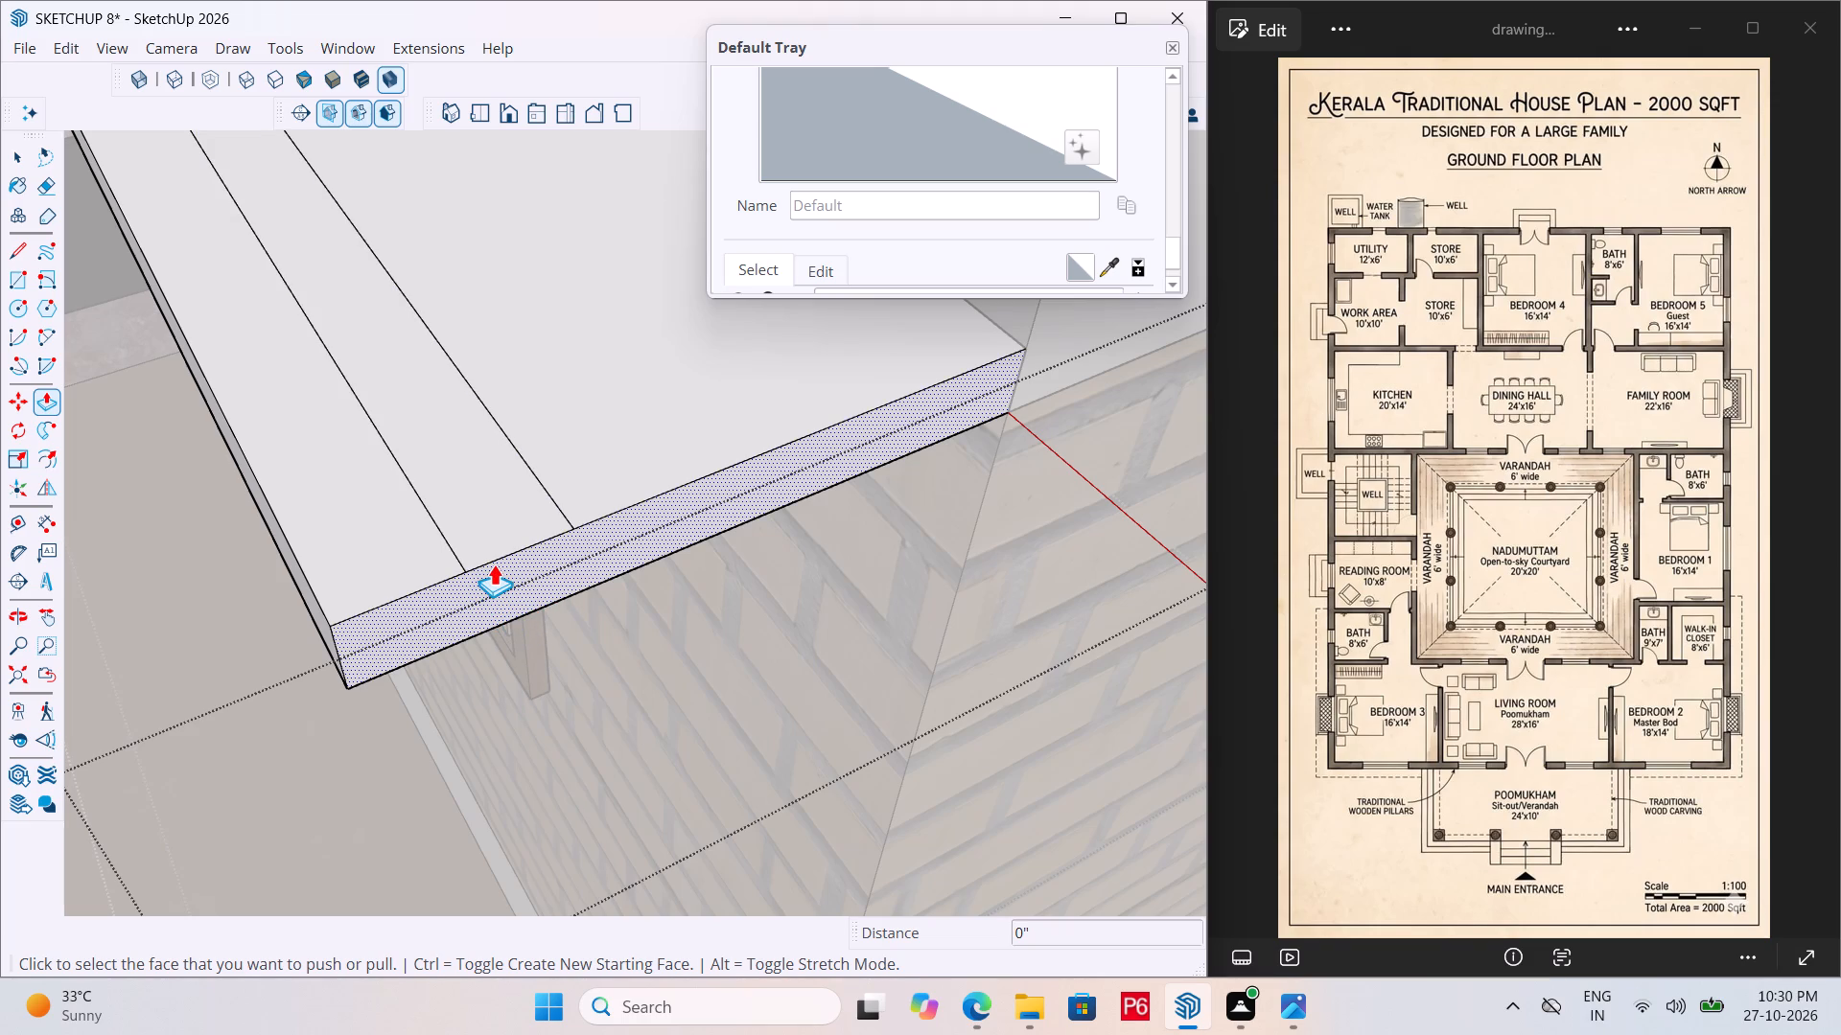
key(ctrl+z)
Draw a rectangle about 1 1/4" high by 64' 6" along the slab's front face, between its top and bottom edges.
scroll(559, 531, down, 5)
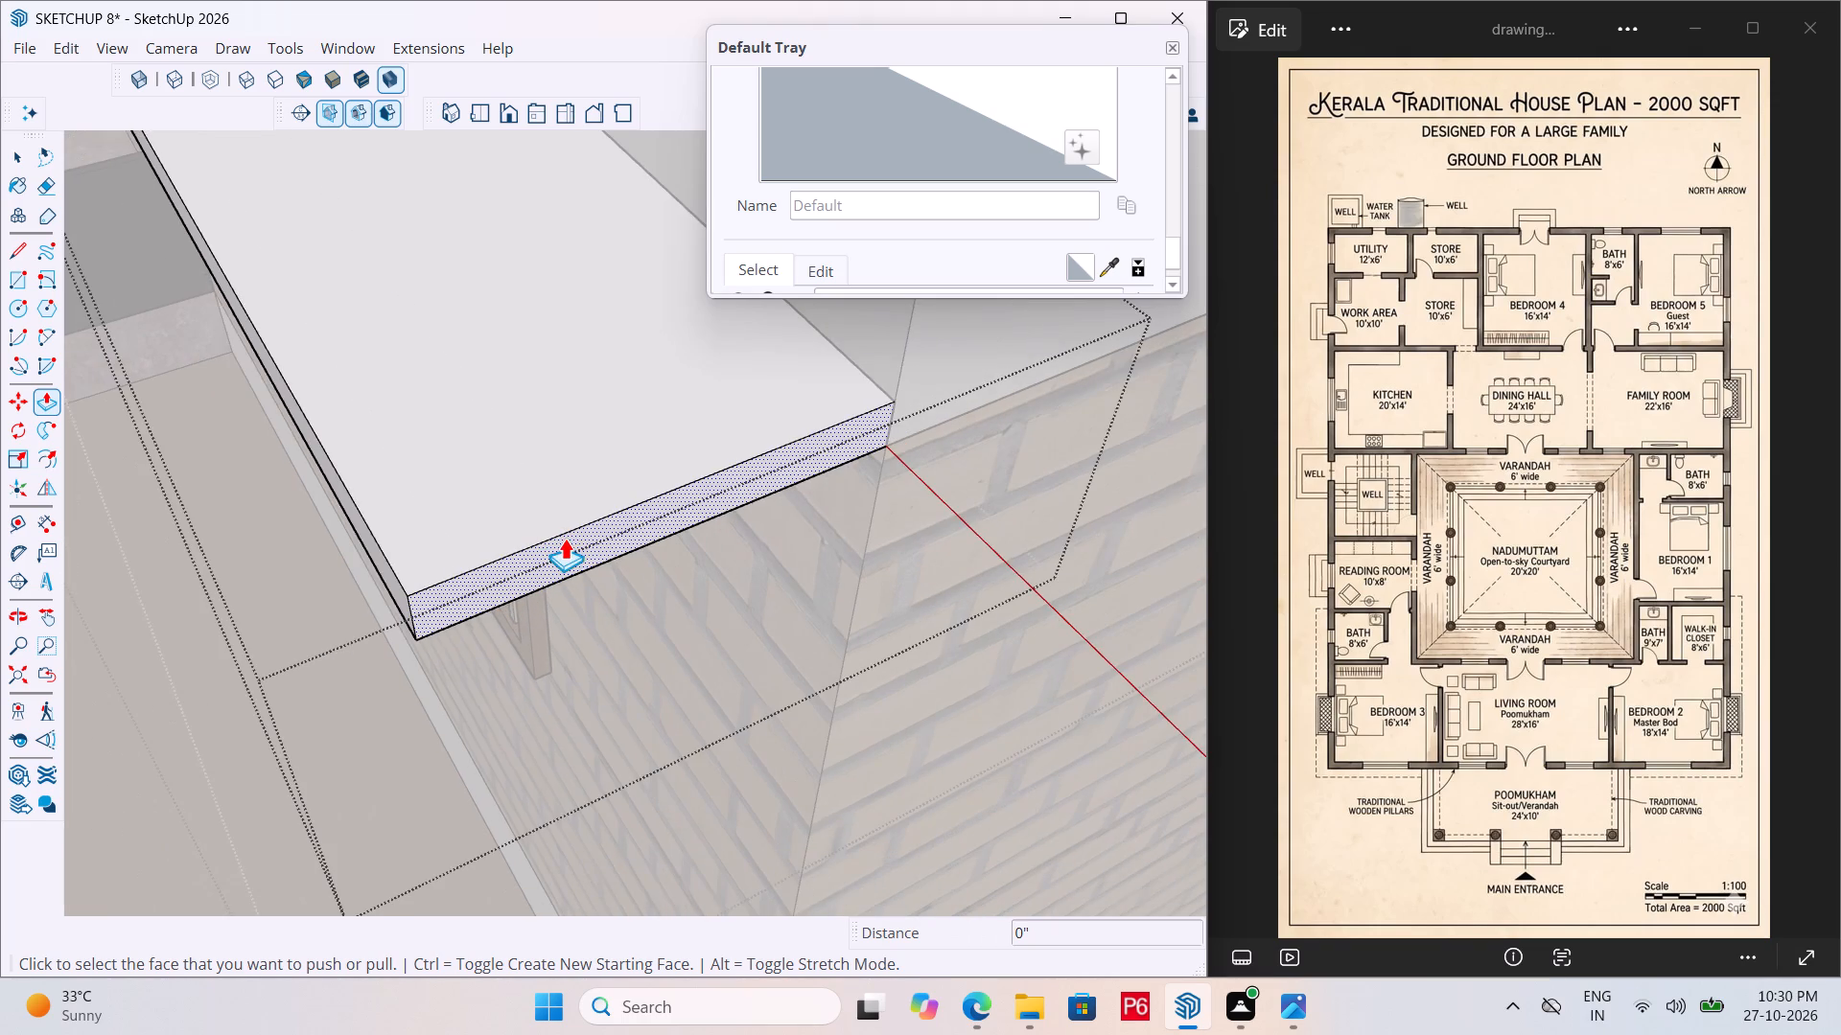
scroll(594, 554, down, 7)
scroll(687, 583, down, 7)
middle_drag(665, 587, 727, 547)
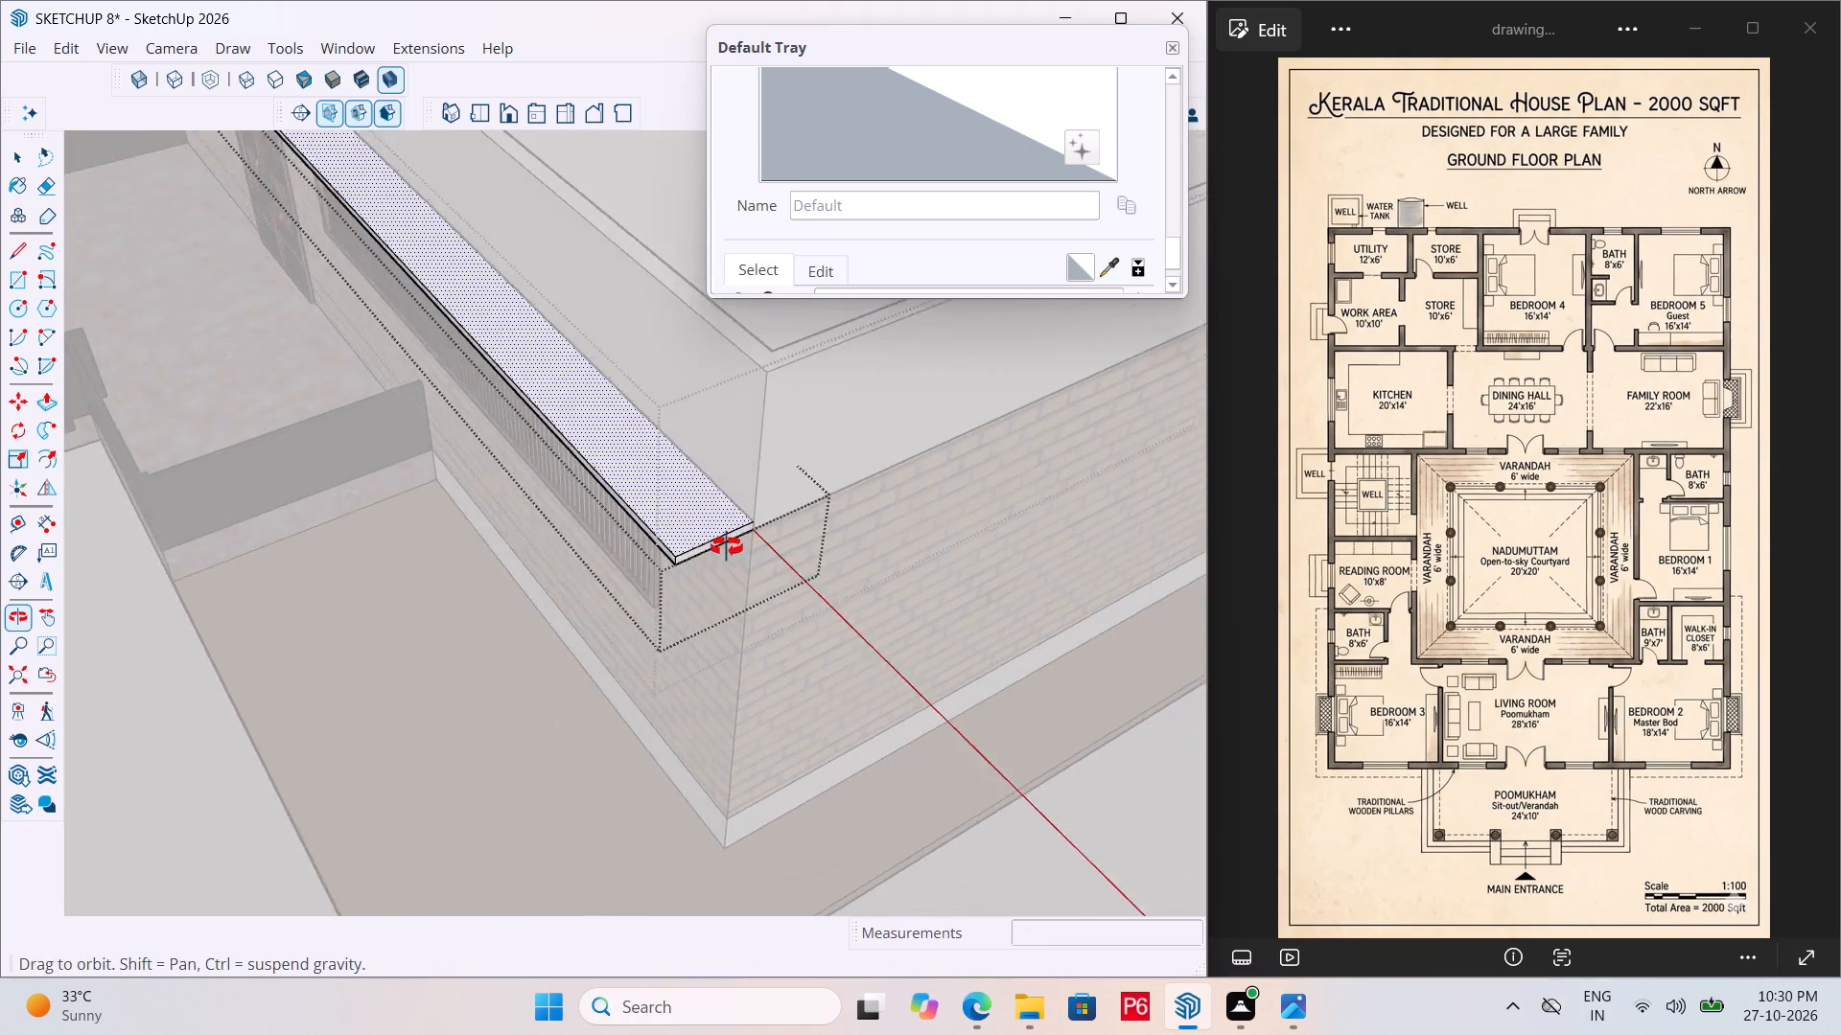
middle_drag(727, 547, 873, 505)
scroll(883, 463, up, 18)
middle_click(894, 448)
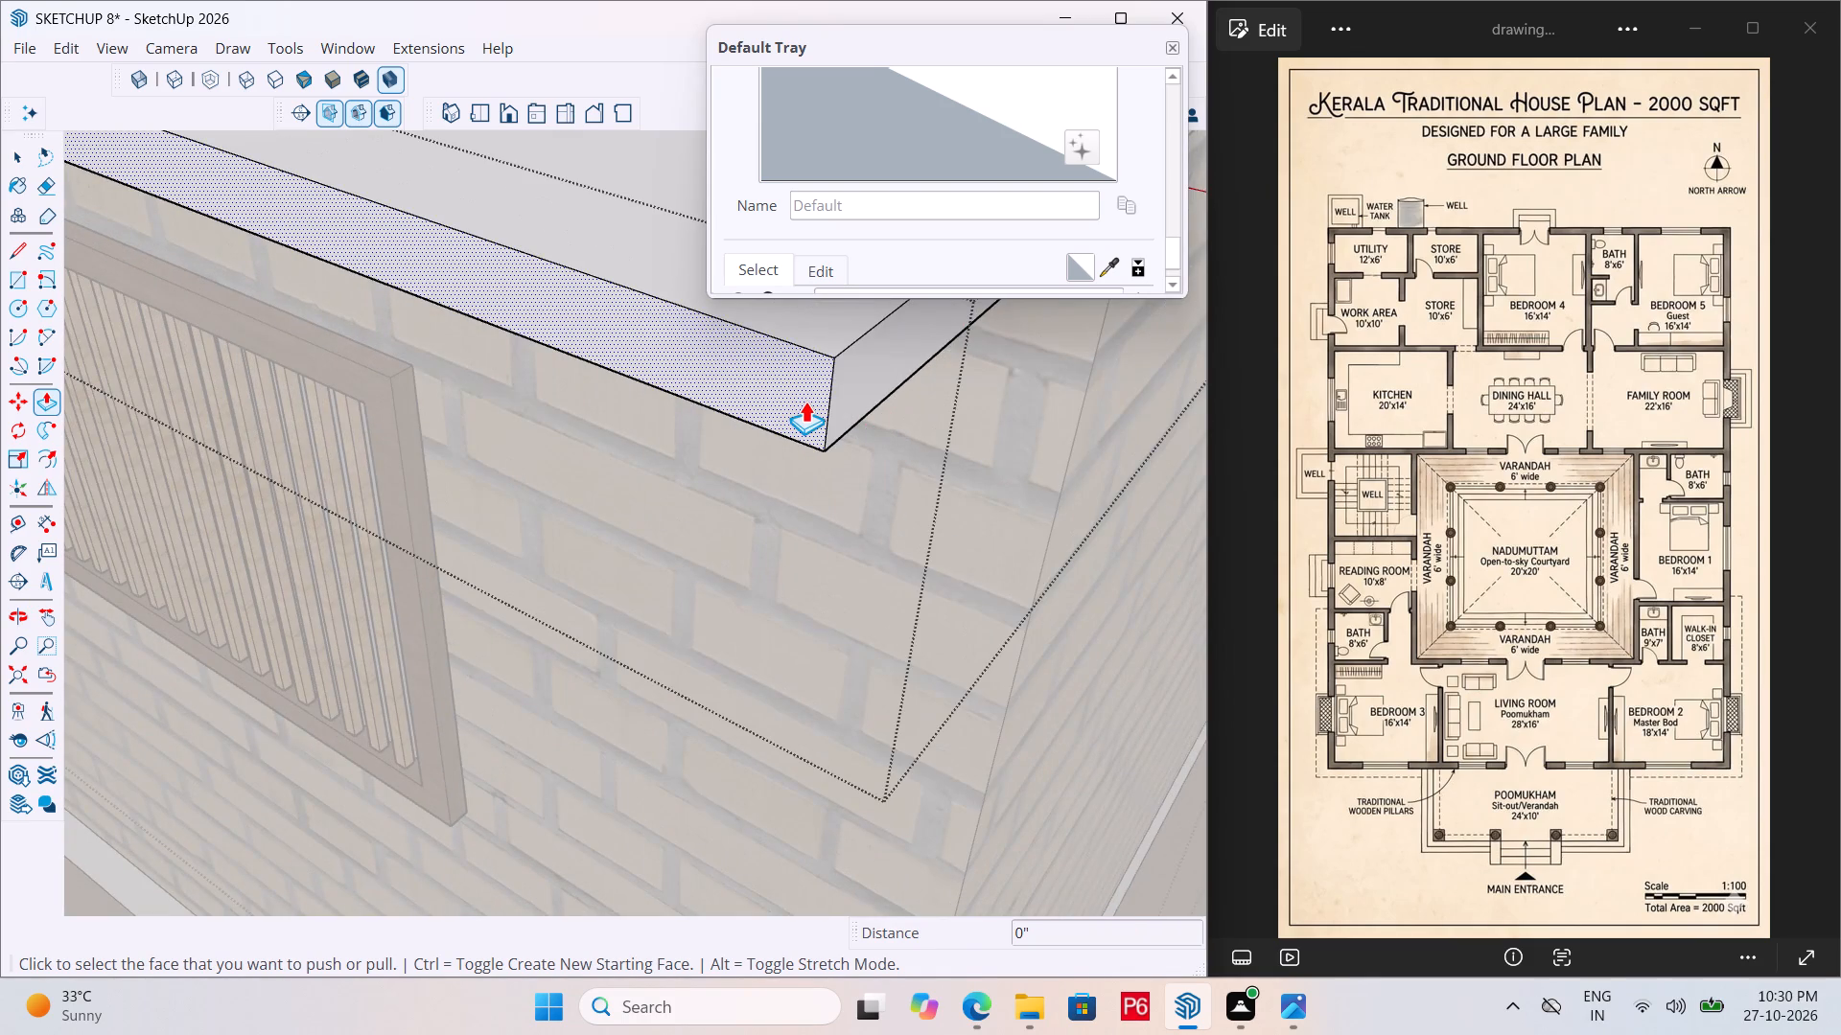
key(r)
click(828, 379)
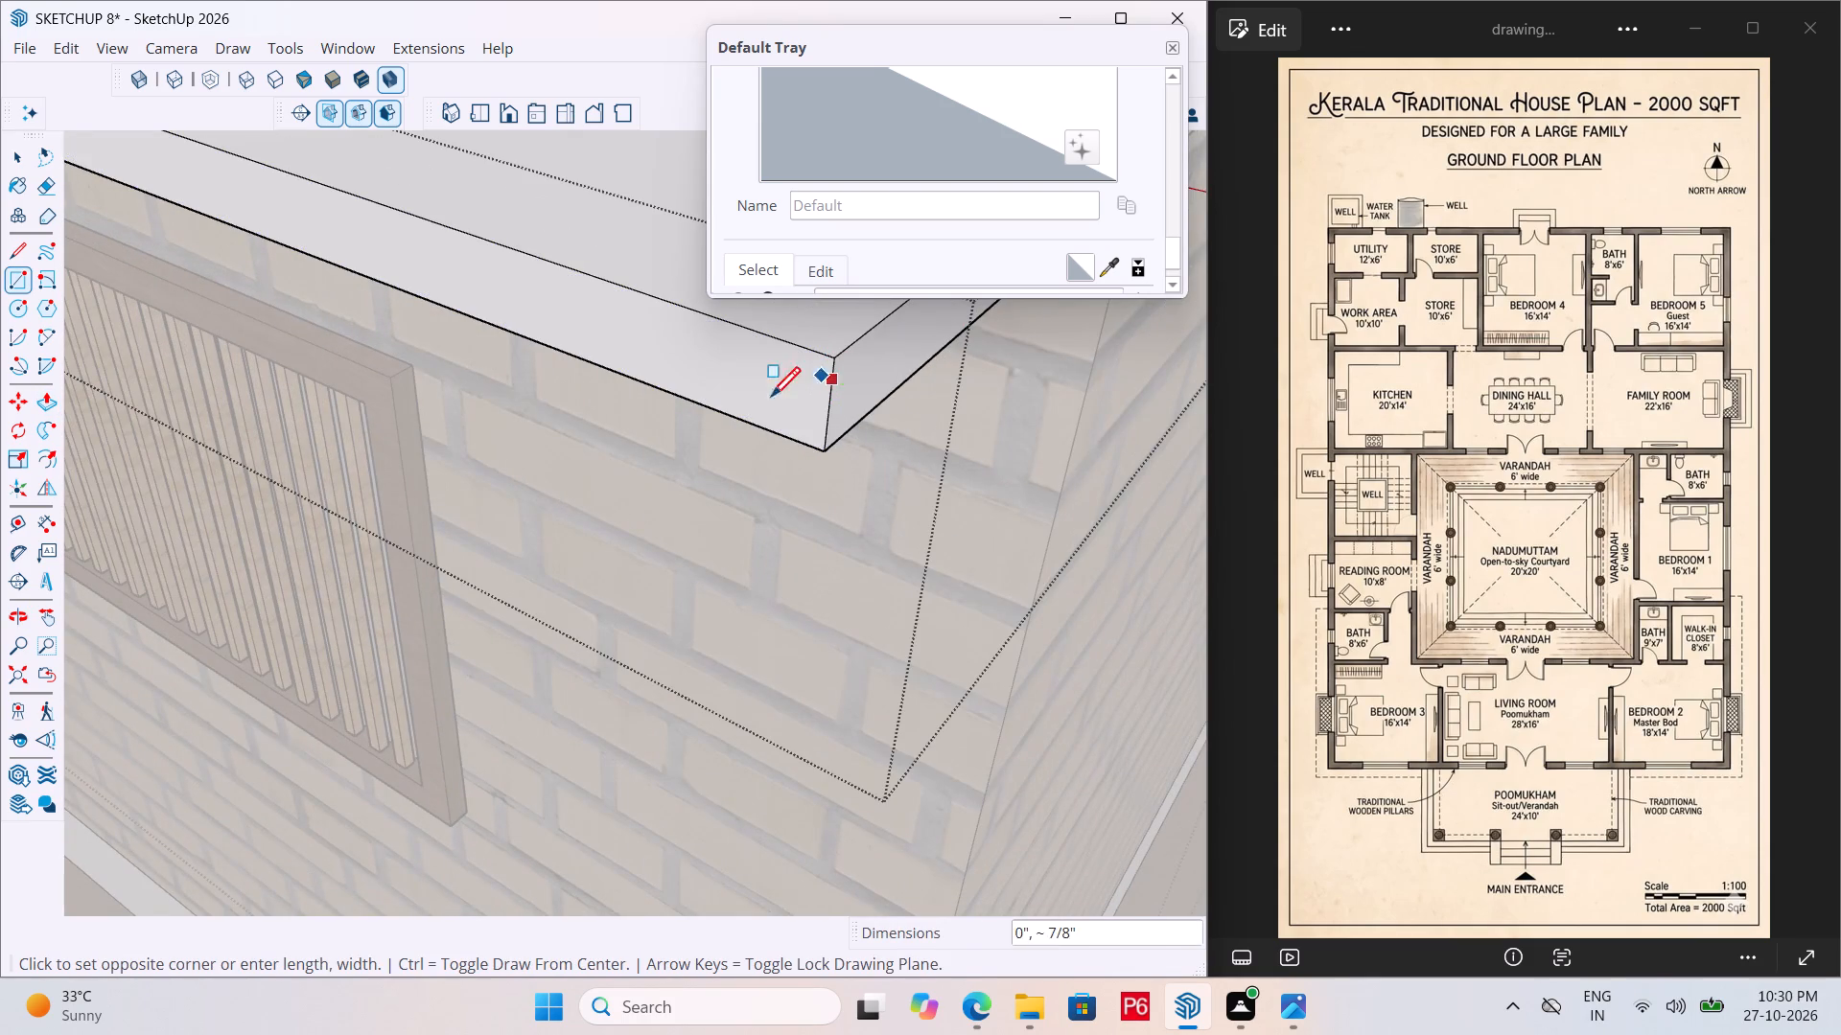
scroll(835, 429, down, 6)
scroll(1062, 531, down, 12)
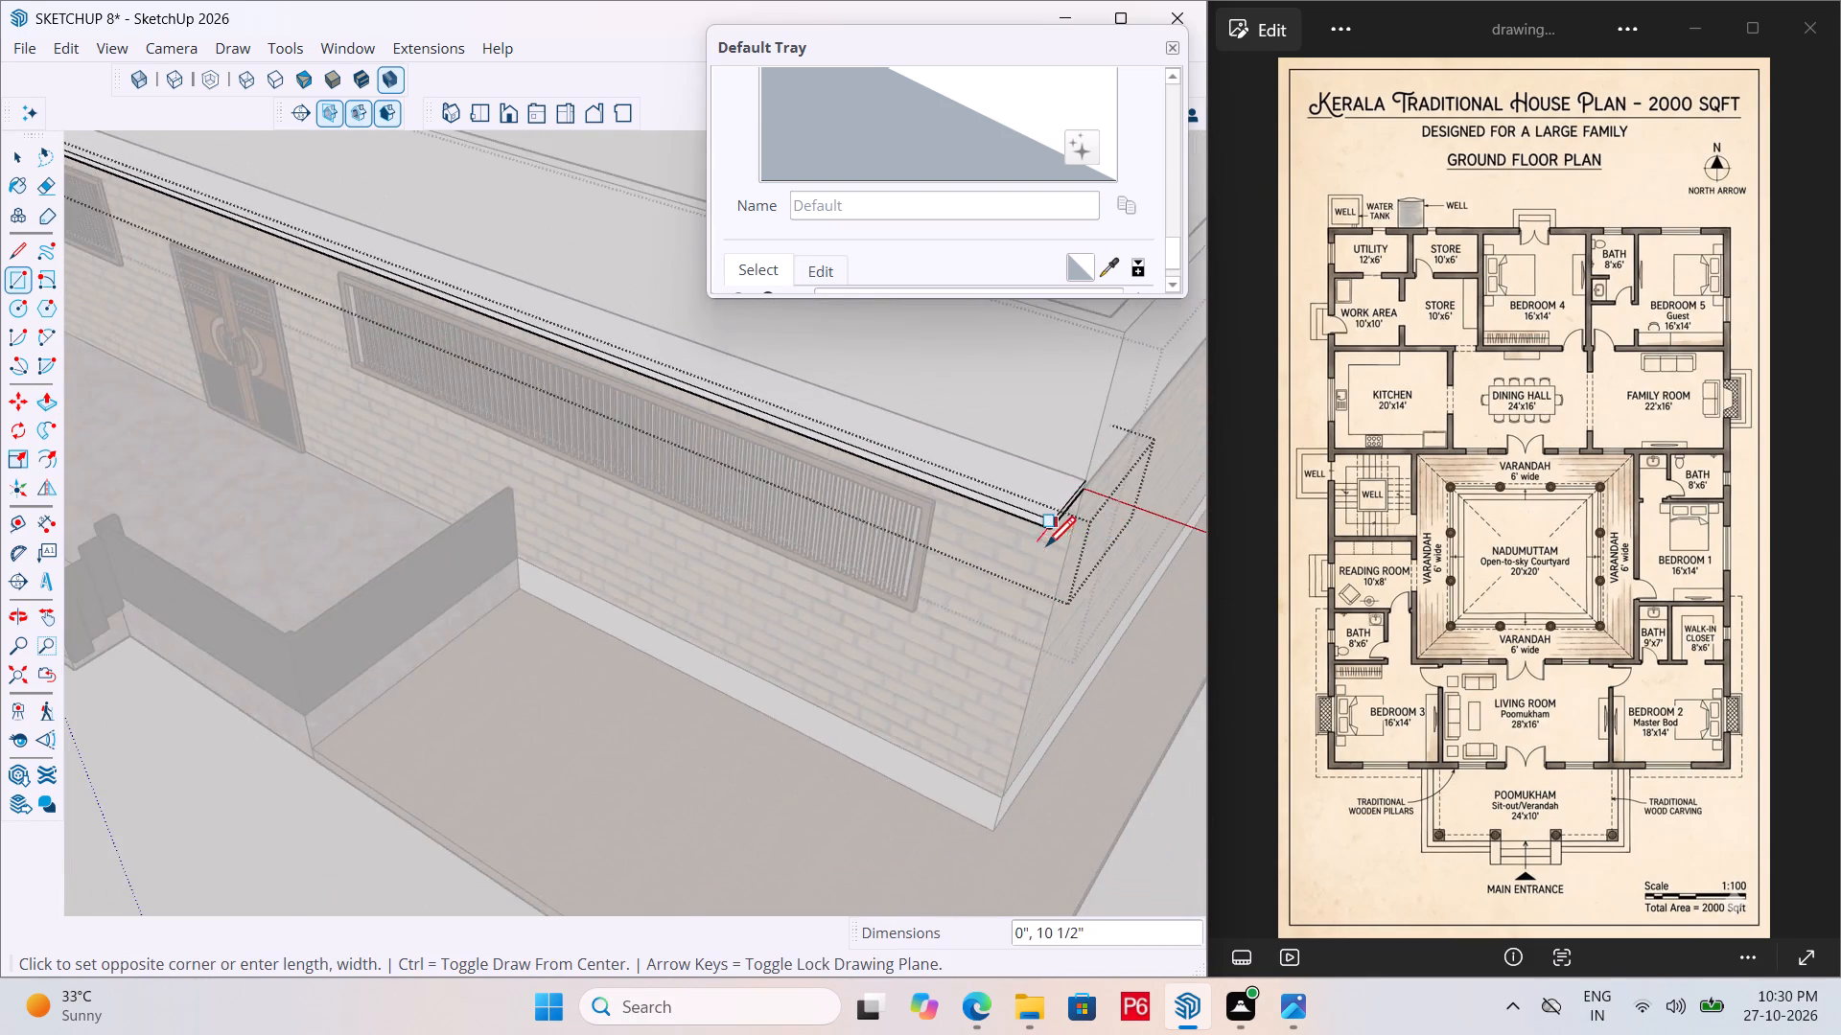
scroll(1046, 550, down, 5)
scroll(930, 500, down, 6)
scroll(468, 268, up, 6)
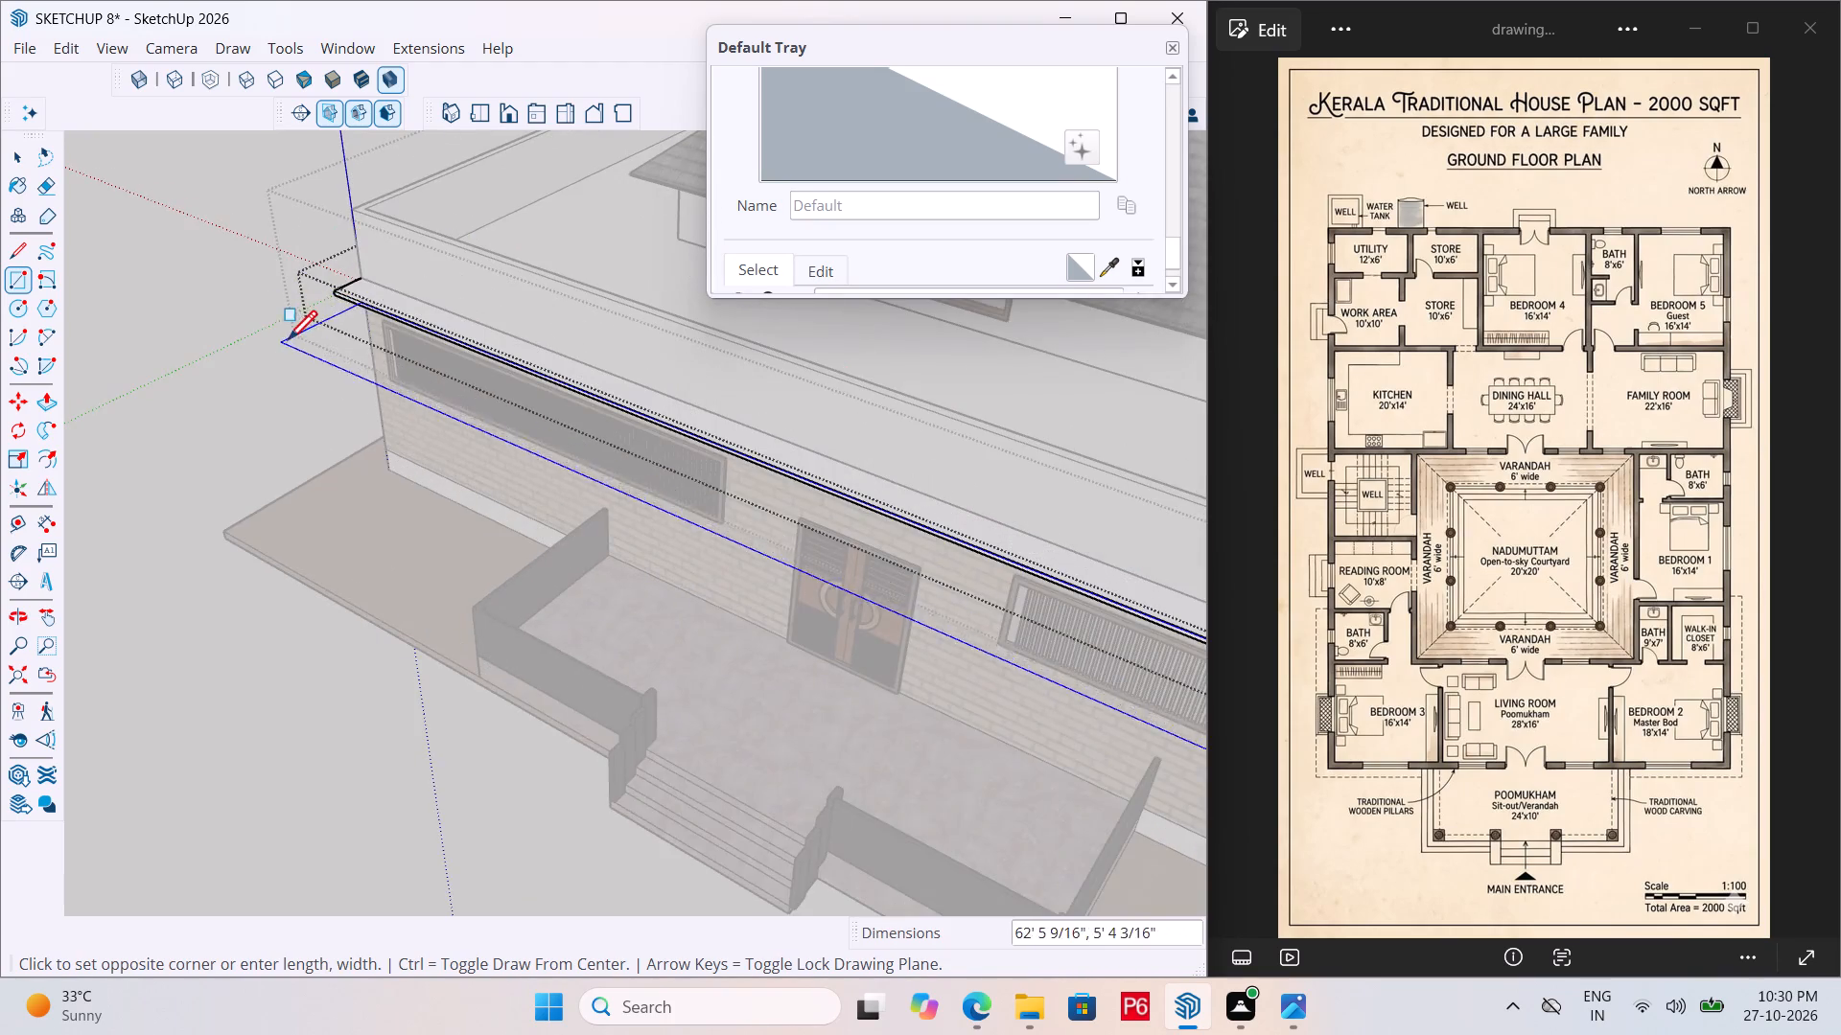
middle_drag(297, 343, 916, 354)
scroll(479, 419, up, 5)
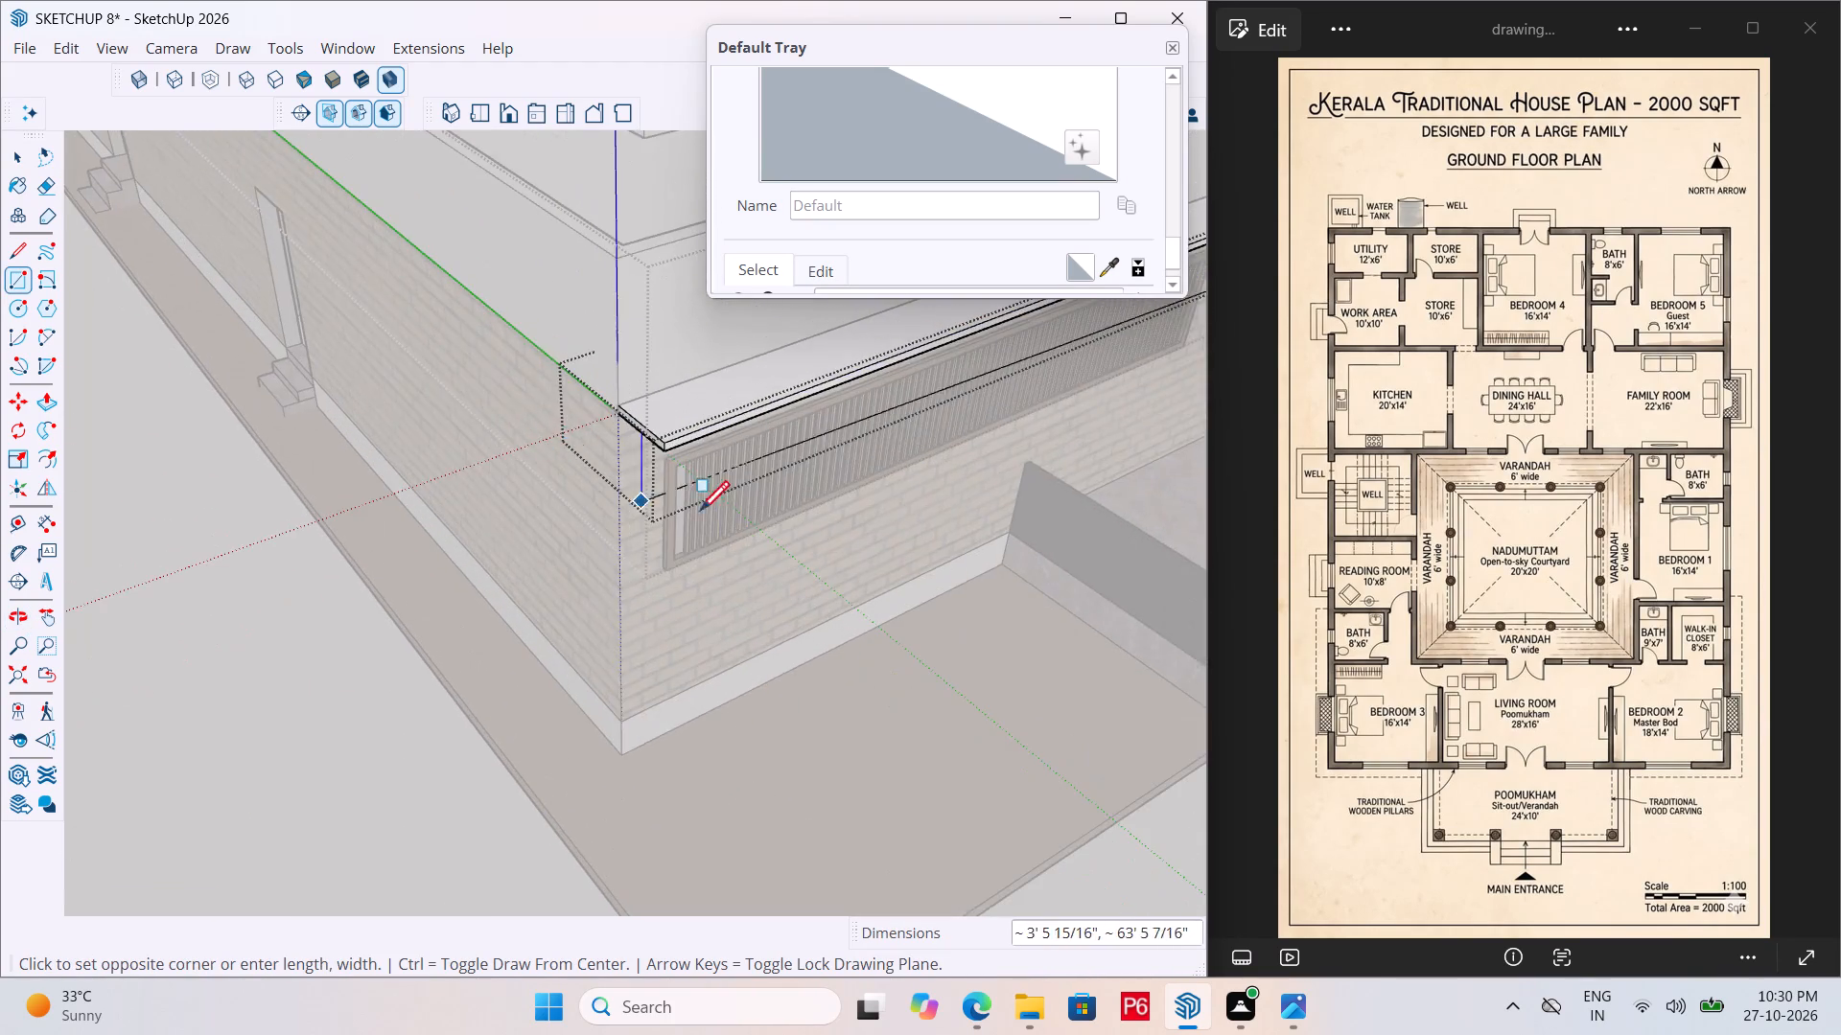
scroll(720, 506, up, 4)
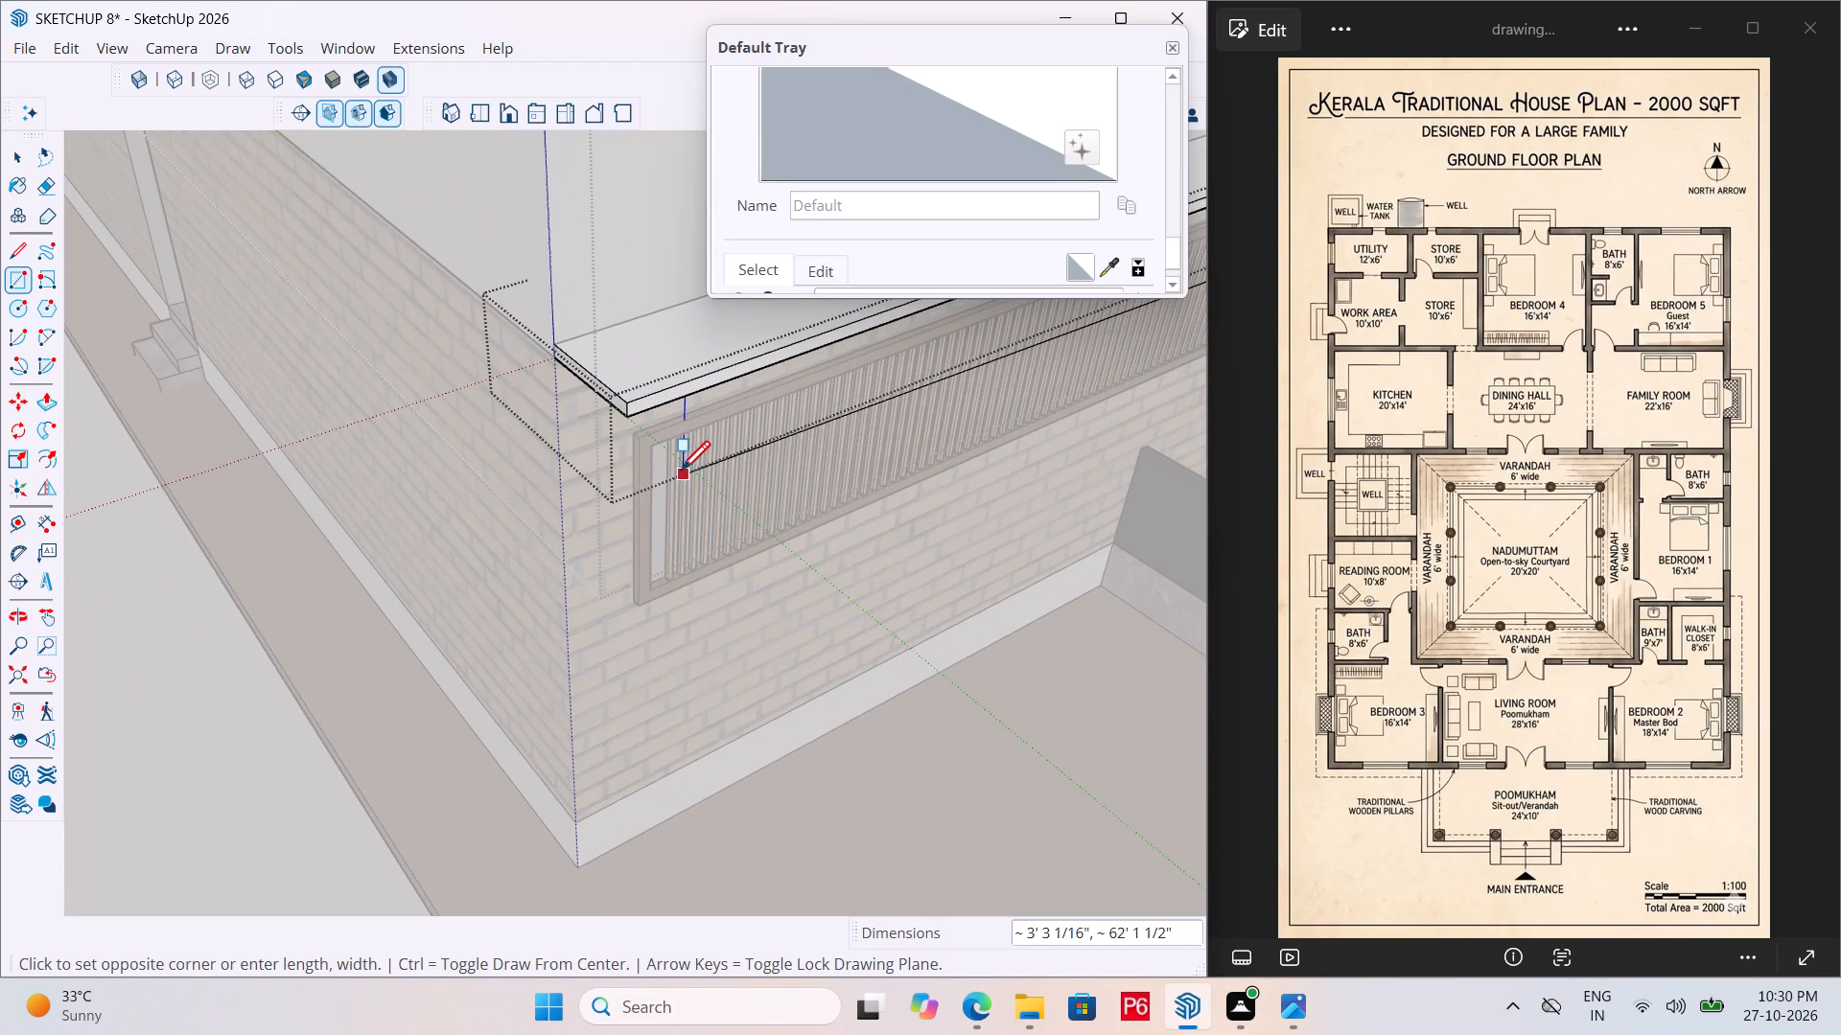
scroll(643, 410, up, 4)
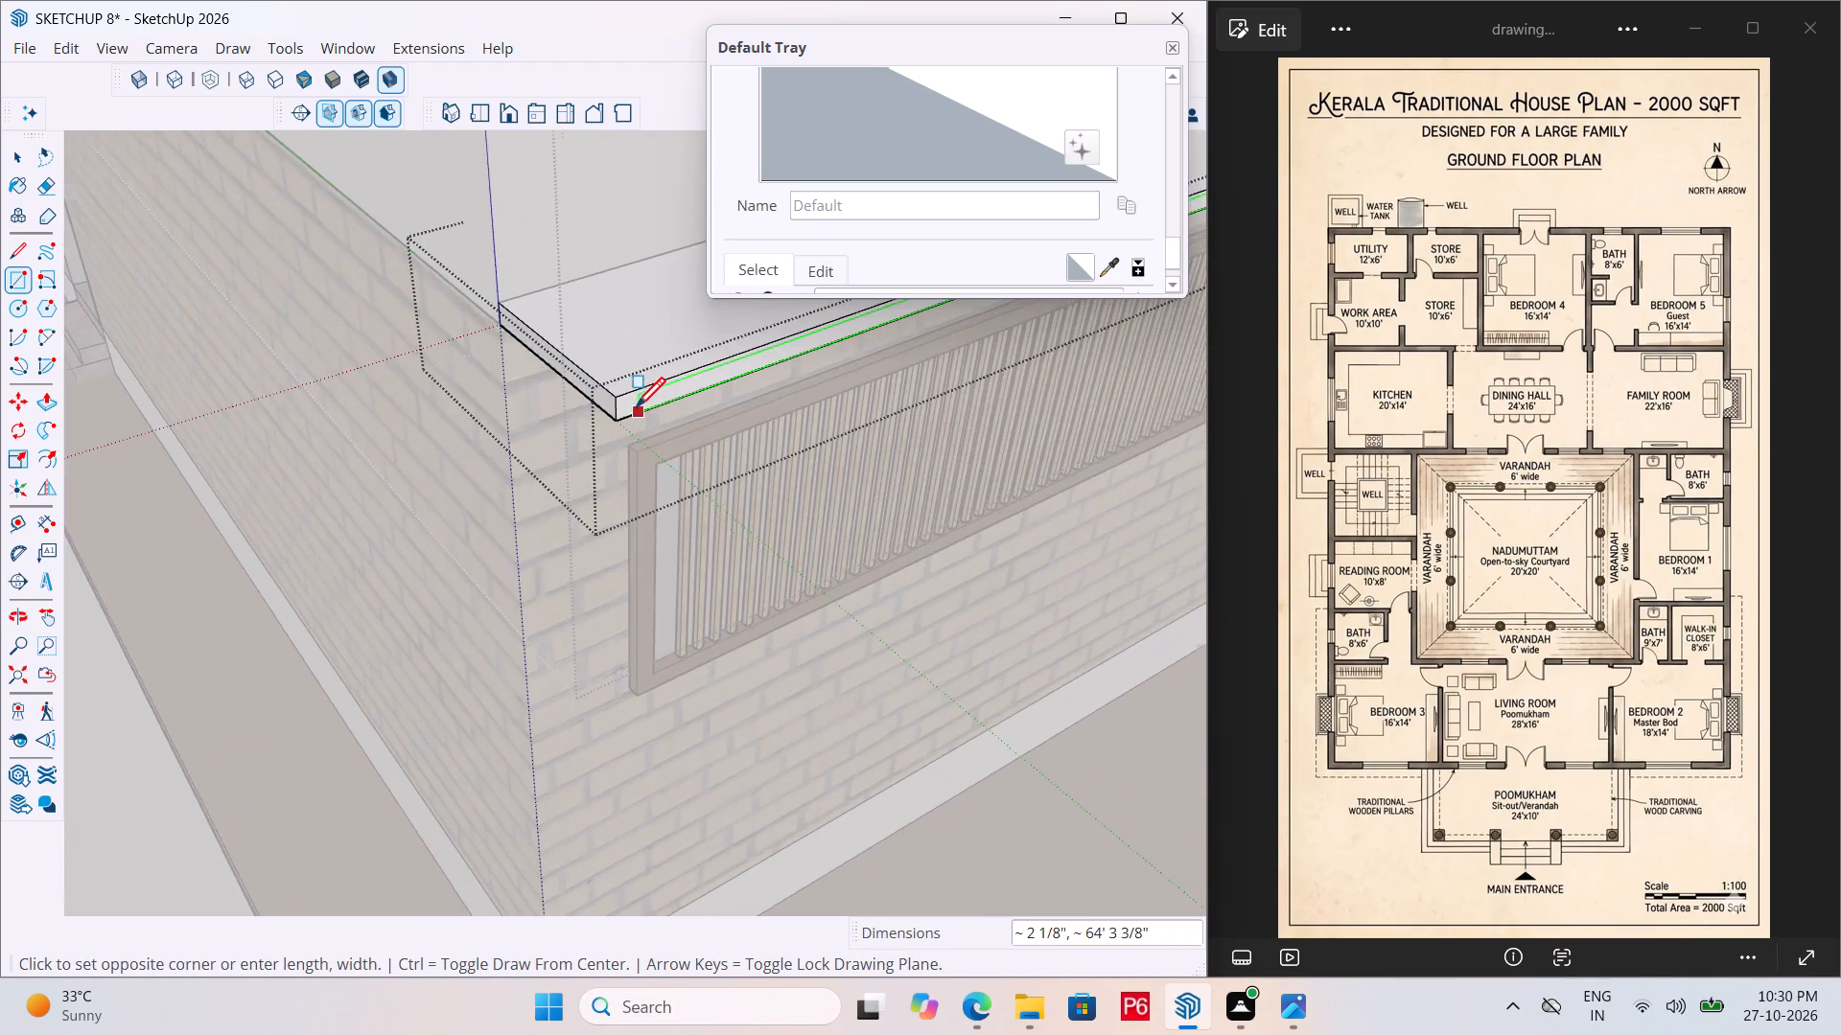
scroll(636, 410, up, 16)
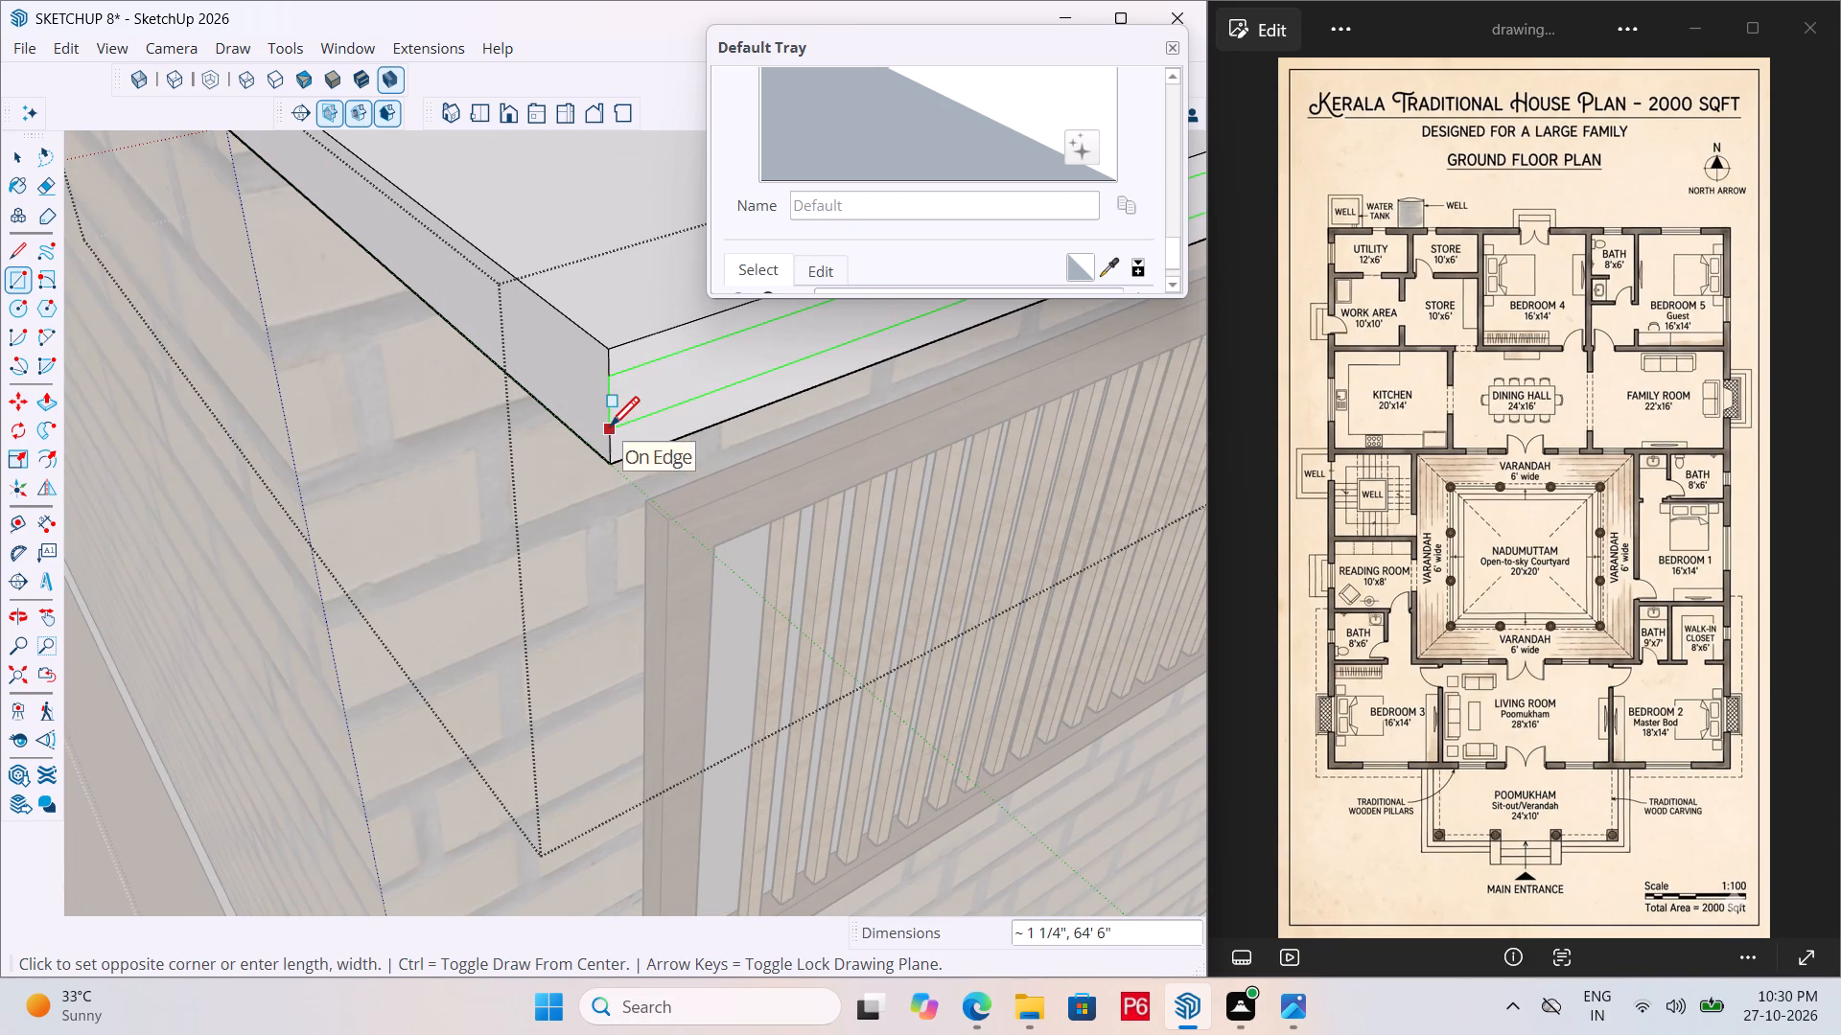
click(610, 432)
key(space)
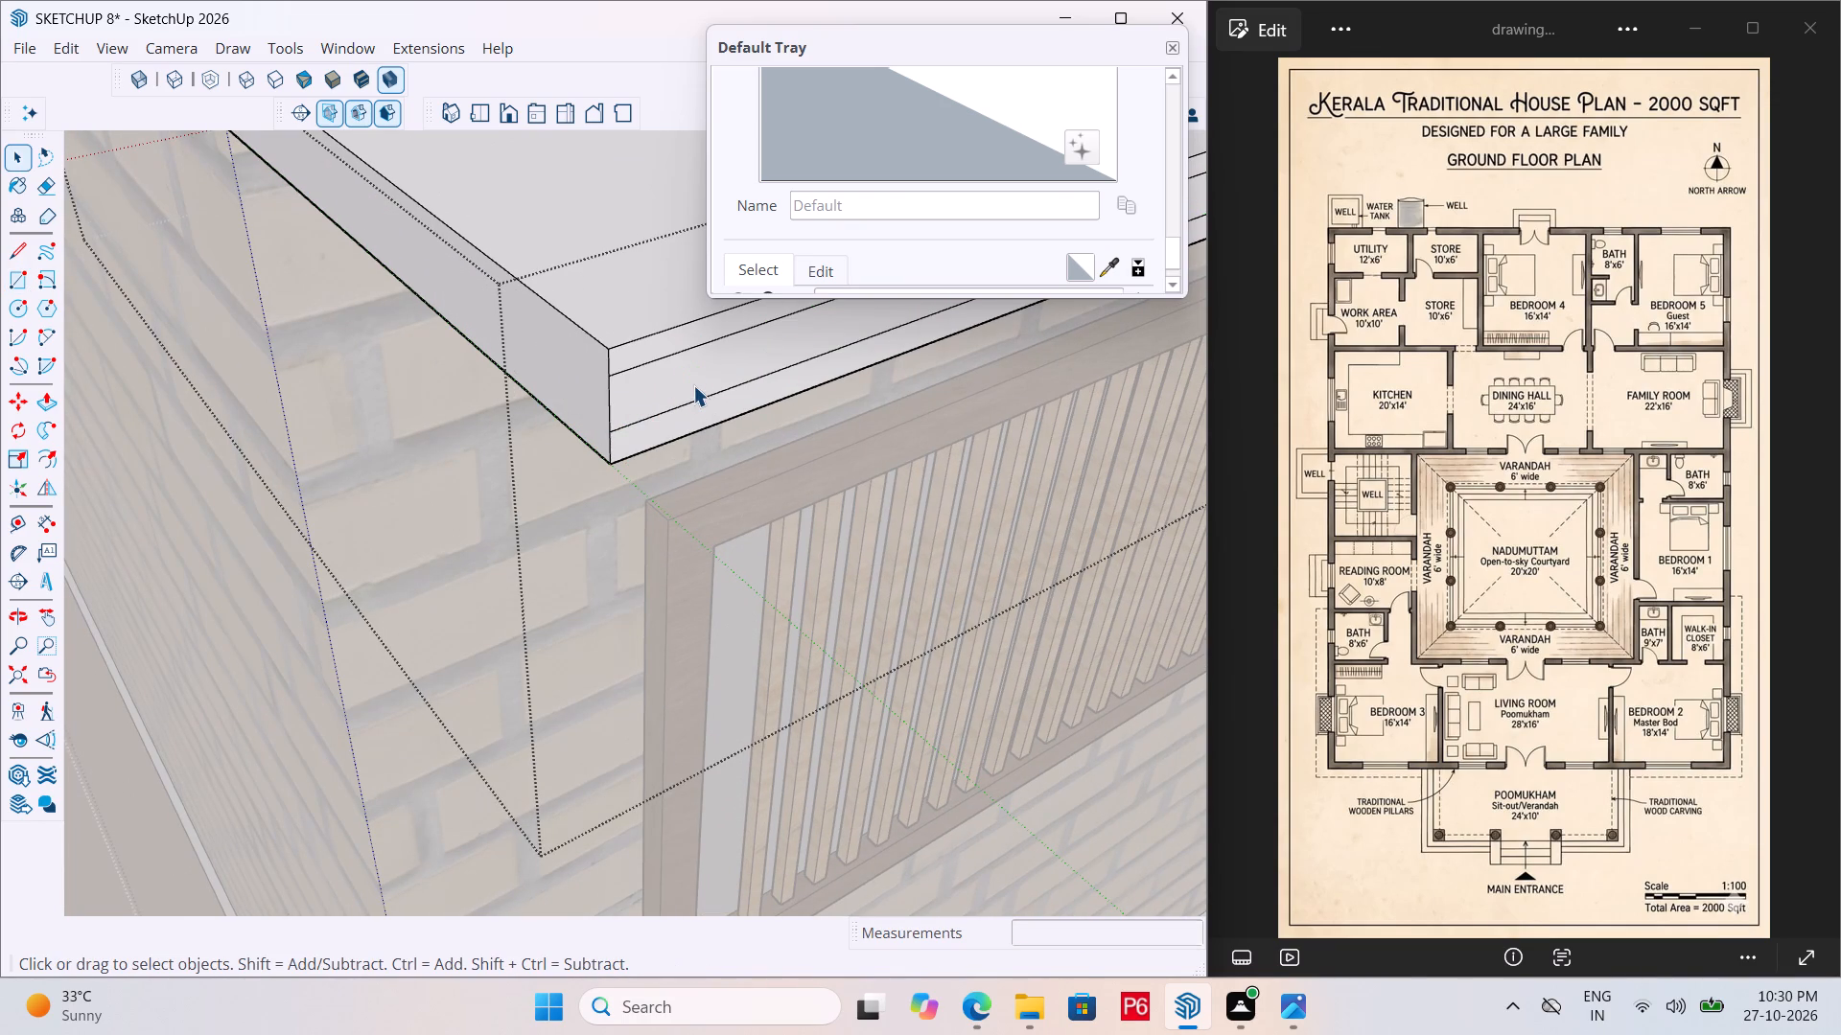
Push the narrow strip on the slab's front face inward about 1 1/8" to form a lengthwise groove.
click(693, 385)
key(p)
click(693, 385)
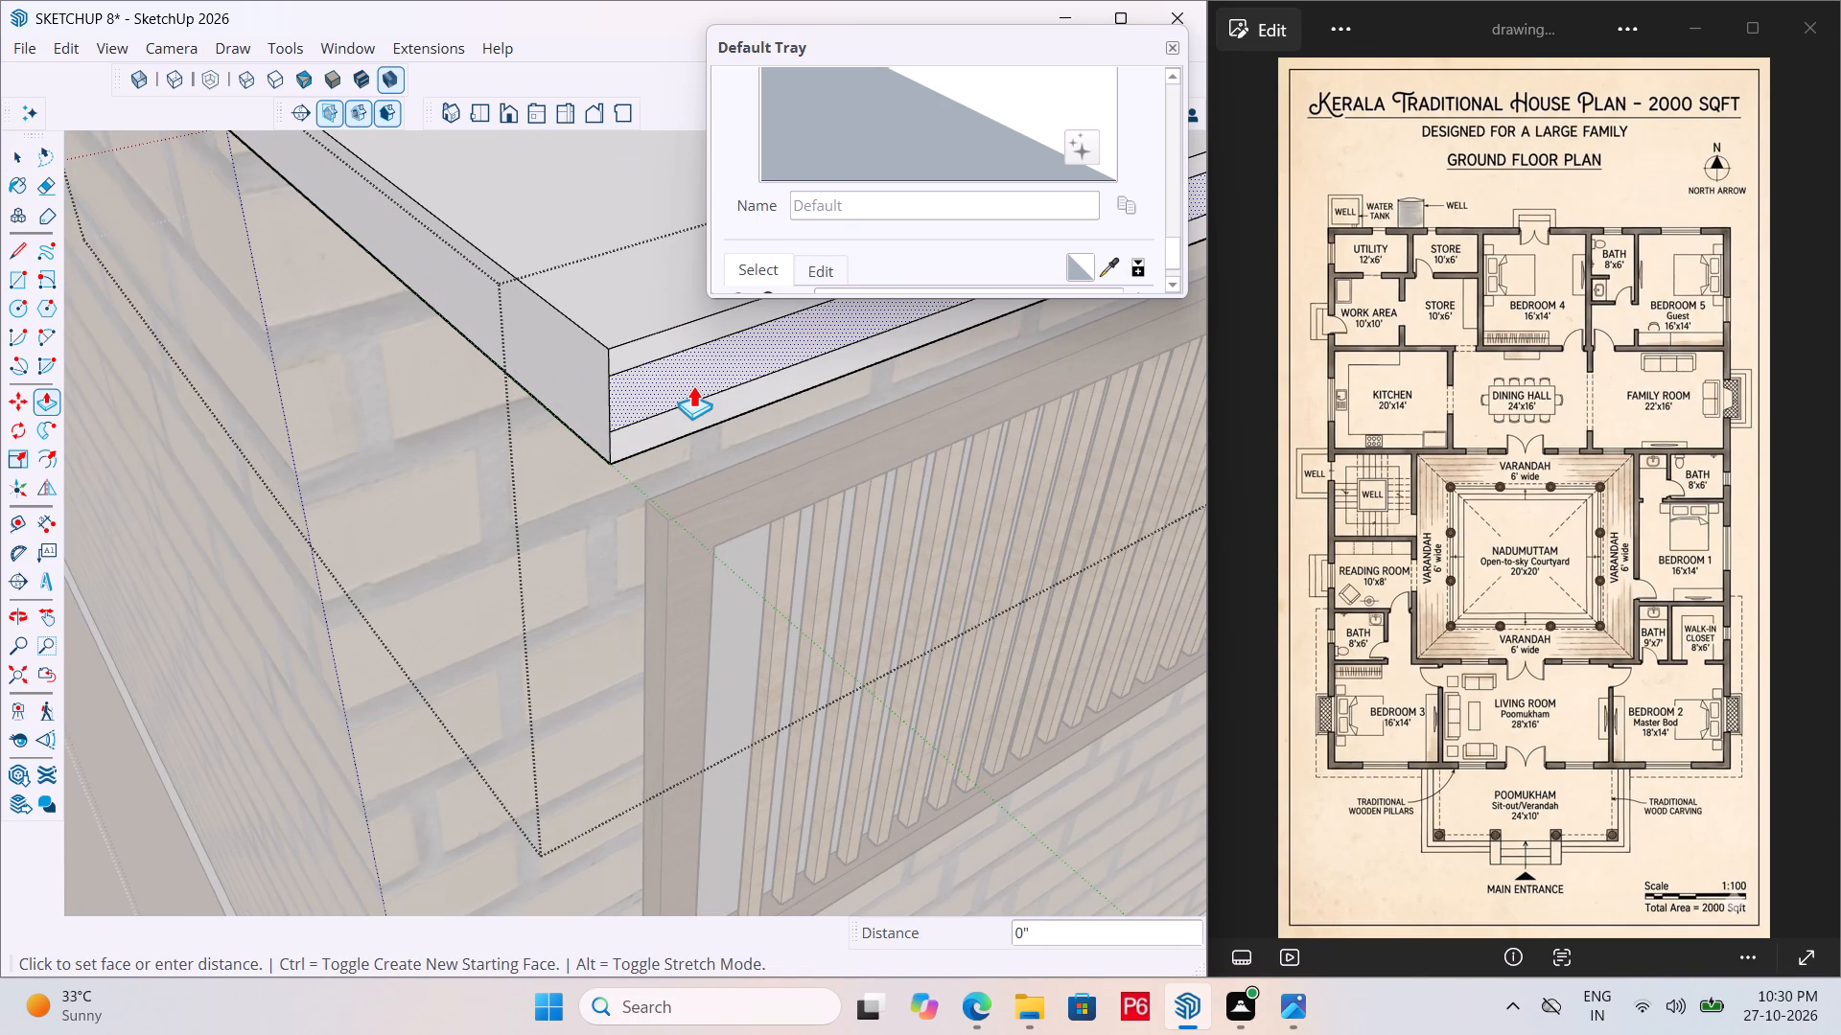
click(649, 380)
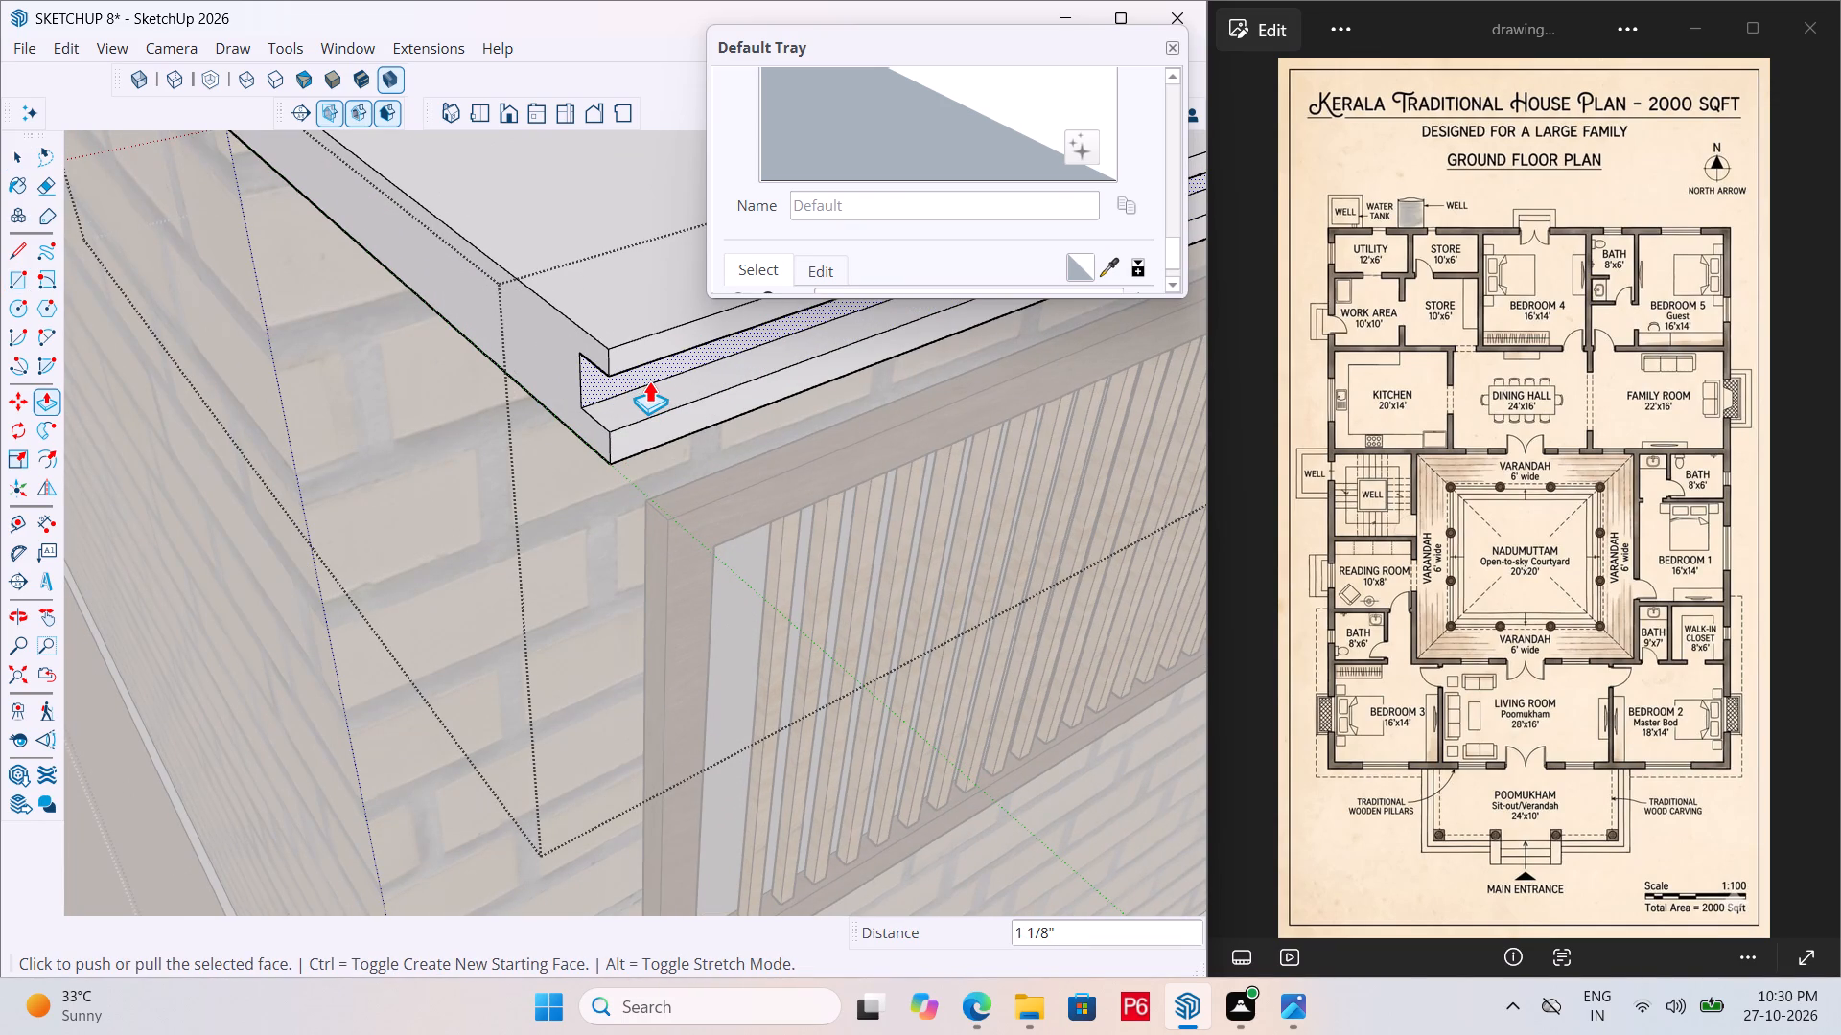
Save the model.
scroll(518, 442, down, 12)
middle_drag(496, 436, 543, 417)
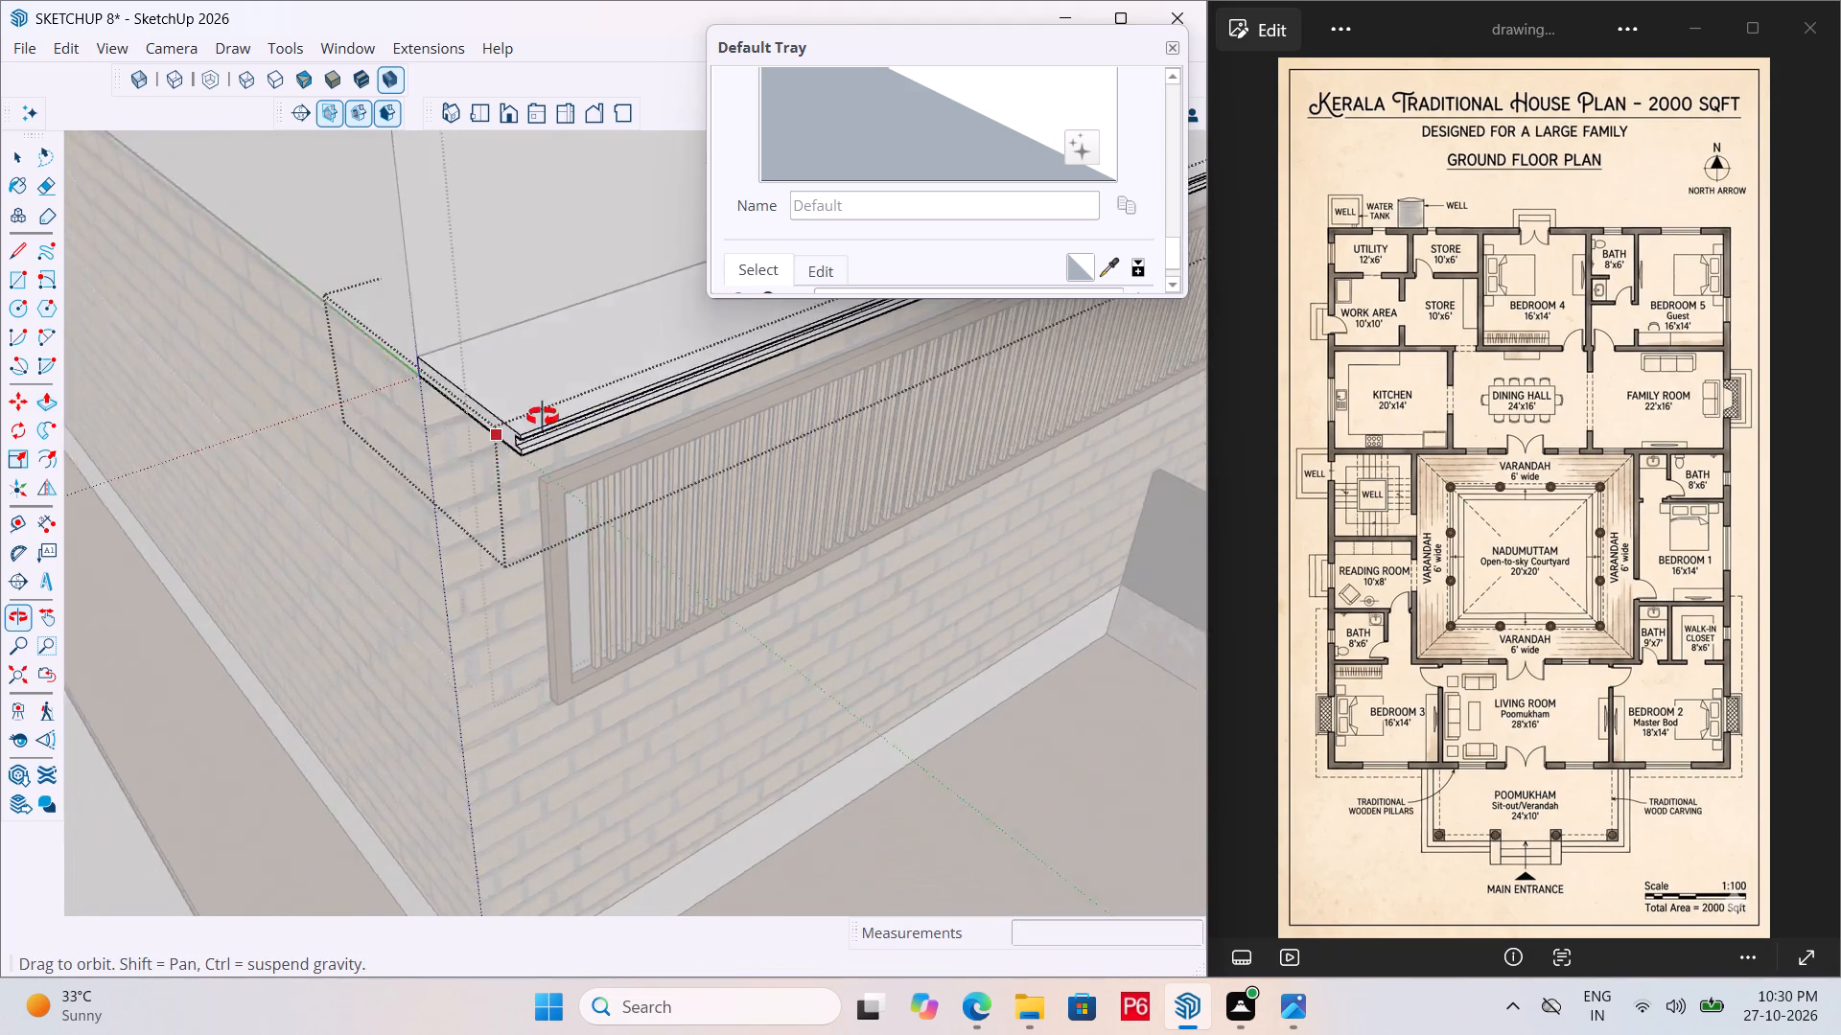
middle_drag(543, 417, 463, 366)
key(ctrl+s)
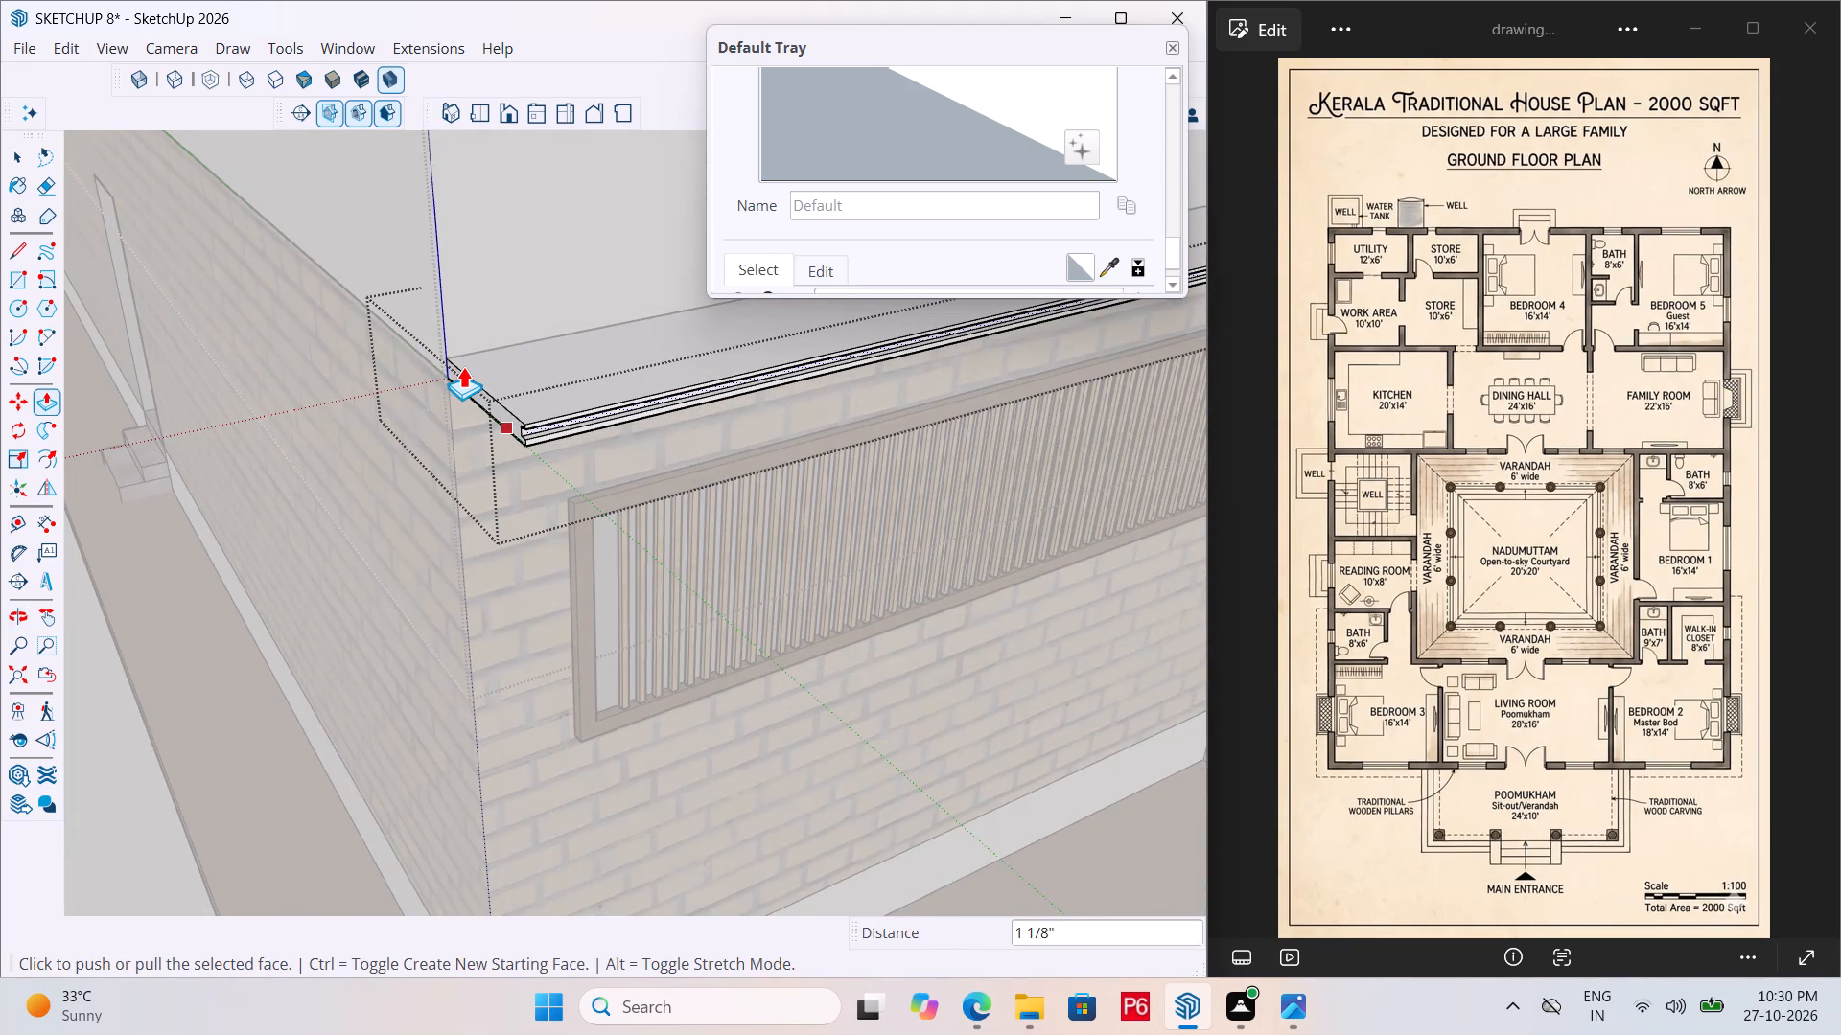
key(ctrl+s)
key(ctrl+s)
key(ctrl+s)
Paint the back face of the slab's front groove with the solid colour M07_Charcoal_Gleam.
scroll(367, 387, down, 6)
middle_drag(883, 429, 314, 405)
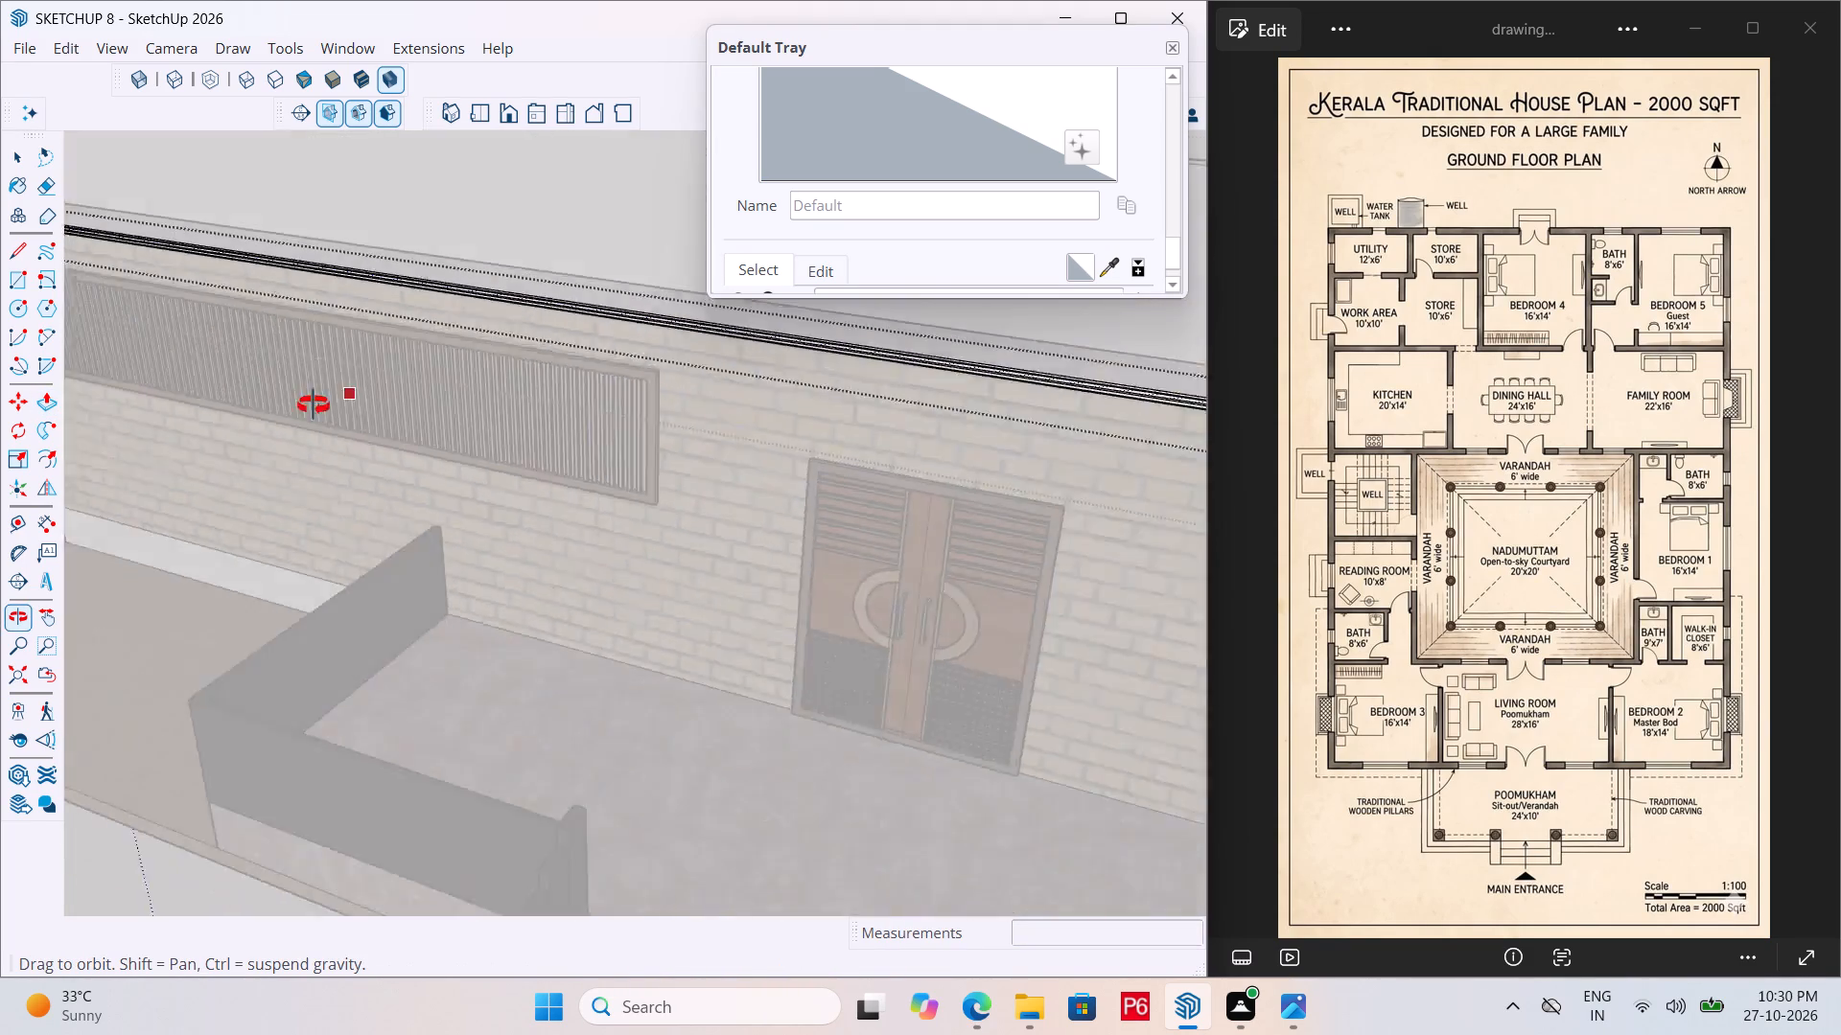
middle_drag(314, 405, 147, 413)
scroll(404, 366, down, 4)
scroll(678, 563, down, 6)
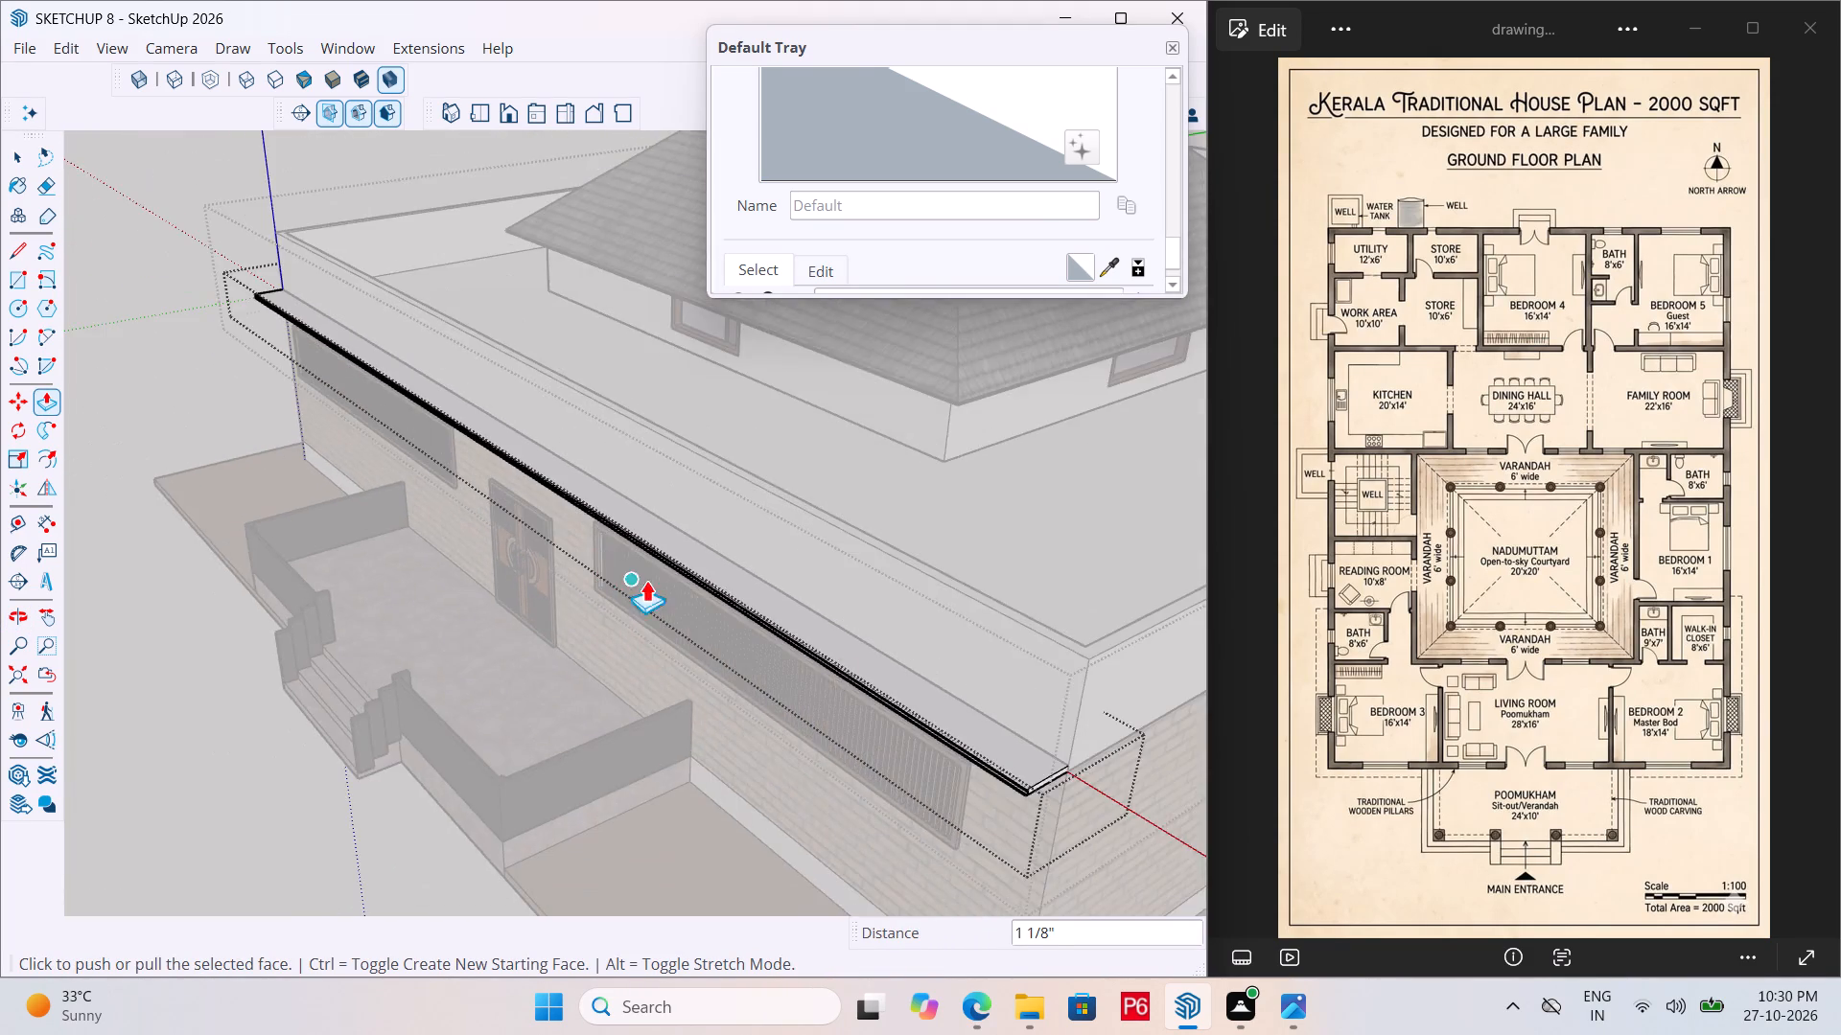
scroll(1097, 753, up, 6)
scroll(975, 790, up, 6)
middle_drag(975, 790, 965, 760)
middle_drag(963, 760, 962, 713)
scroll(962, 717, up, 3)
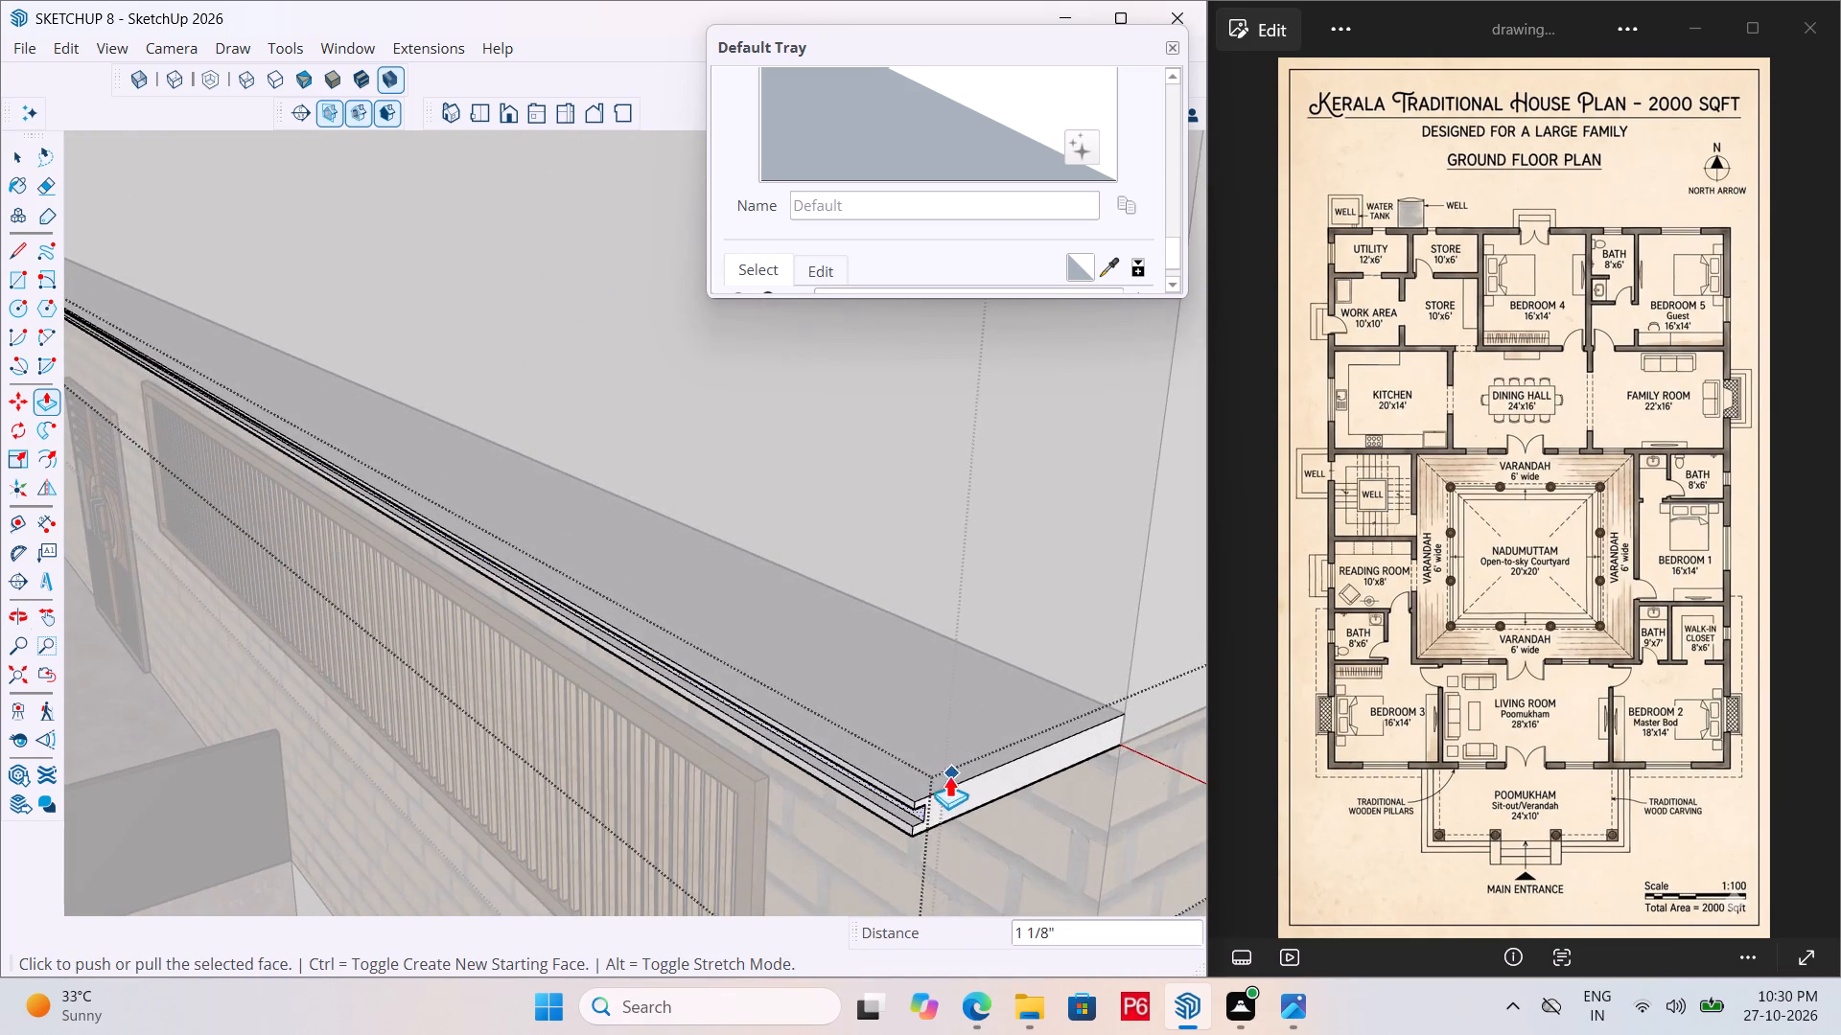
scroll(925, 813, up, 4)
middle_drag(908, 817, 971, 679)
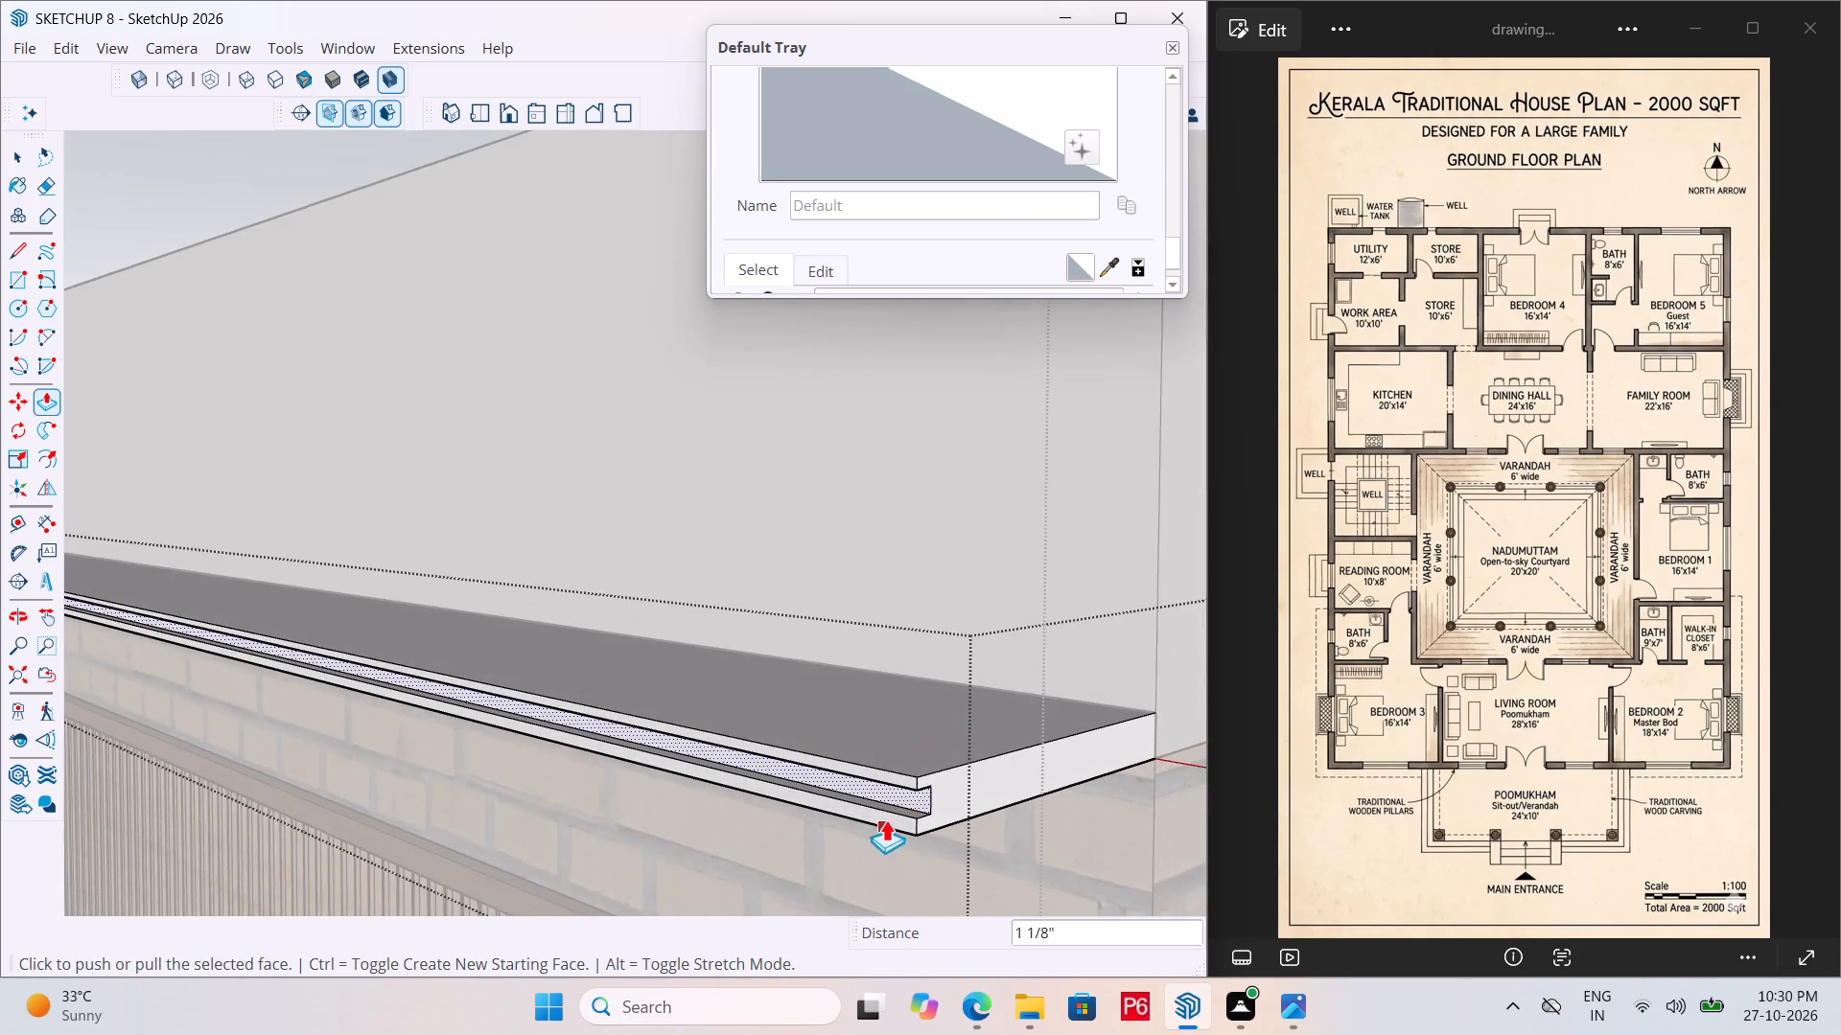
scroll(886, 819, up, 6)
scroll(954, 218, down, 3)
click(917, 176)
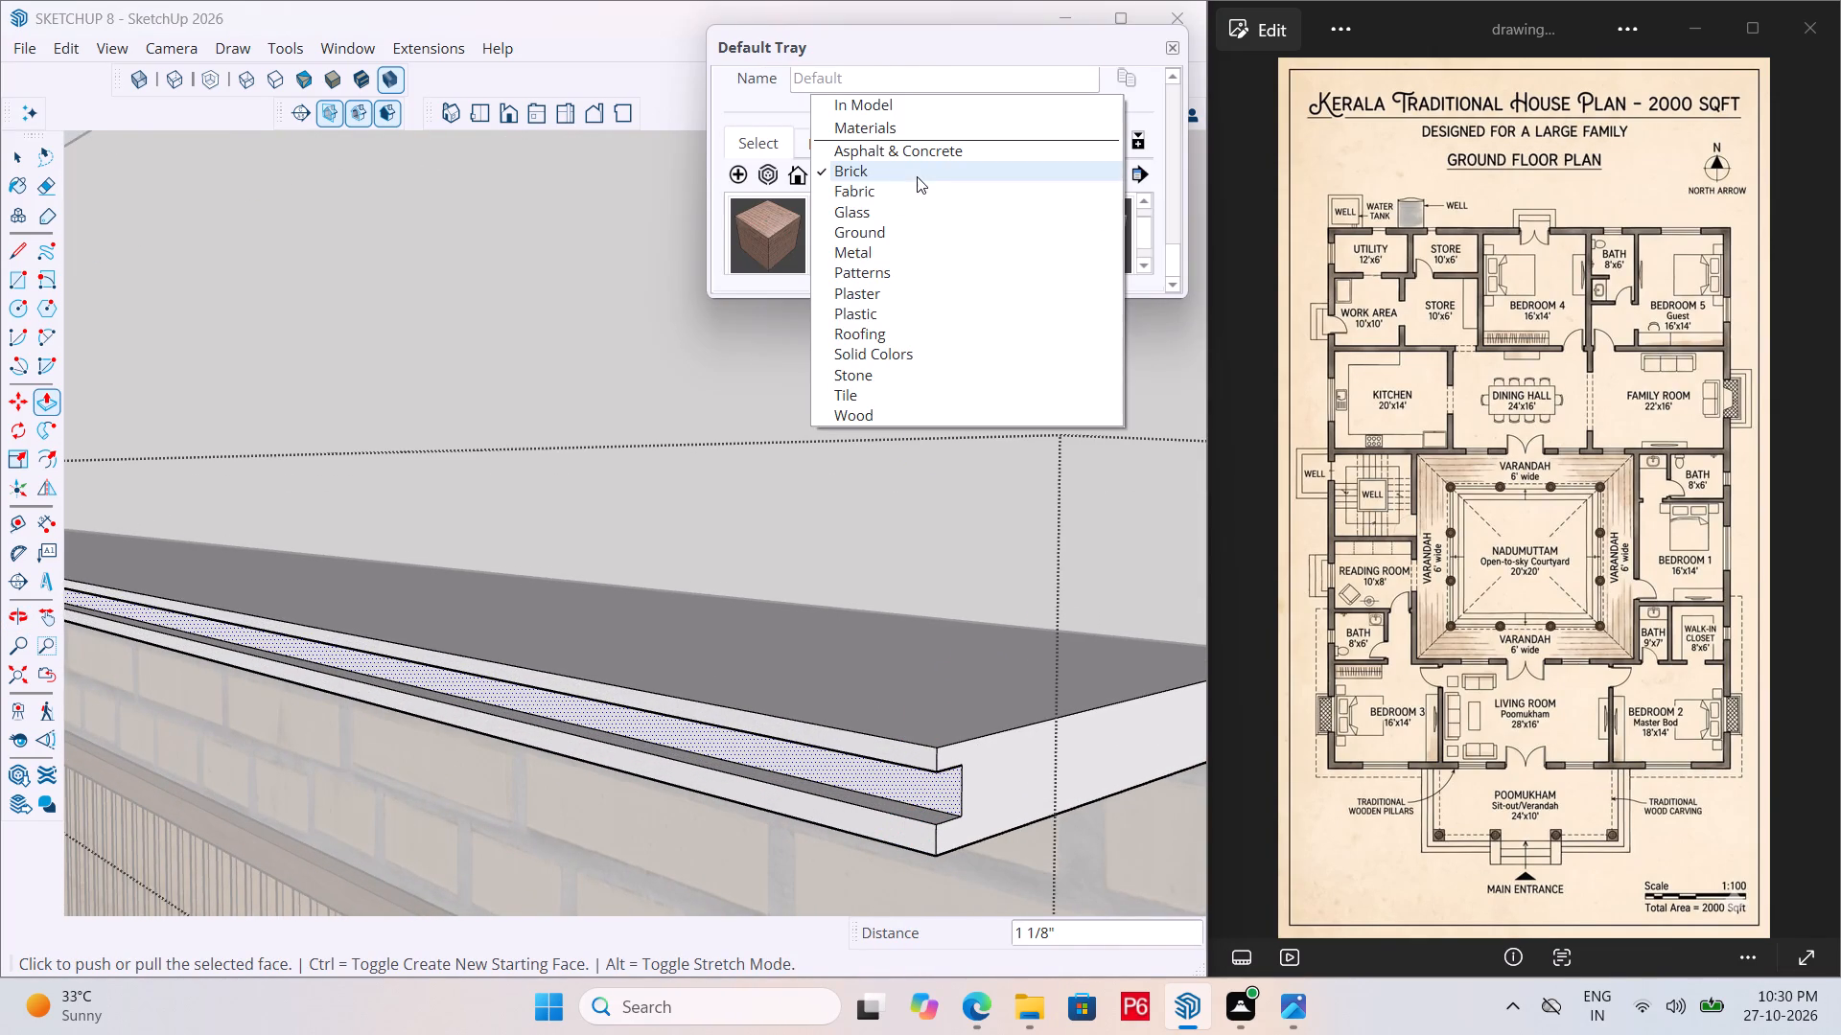
click(912, 353)
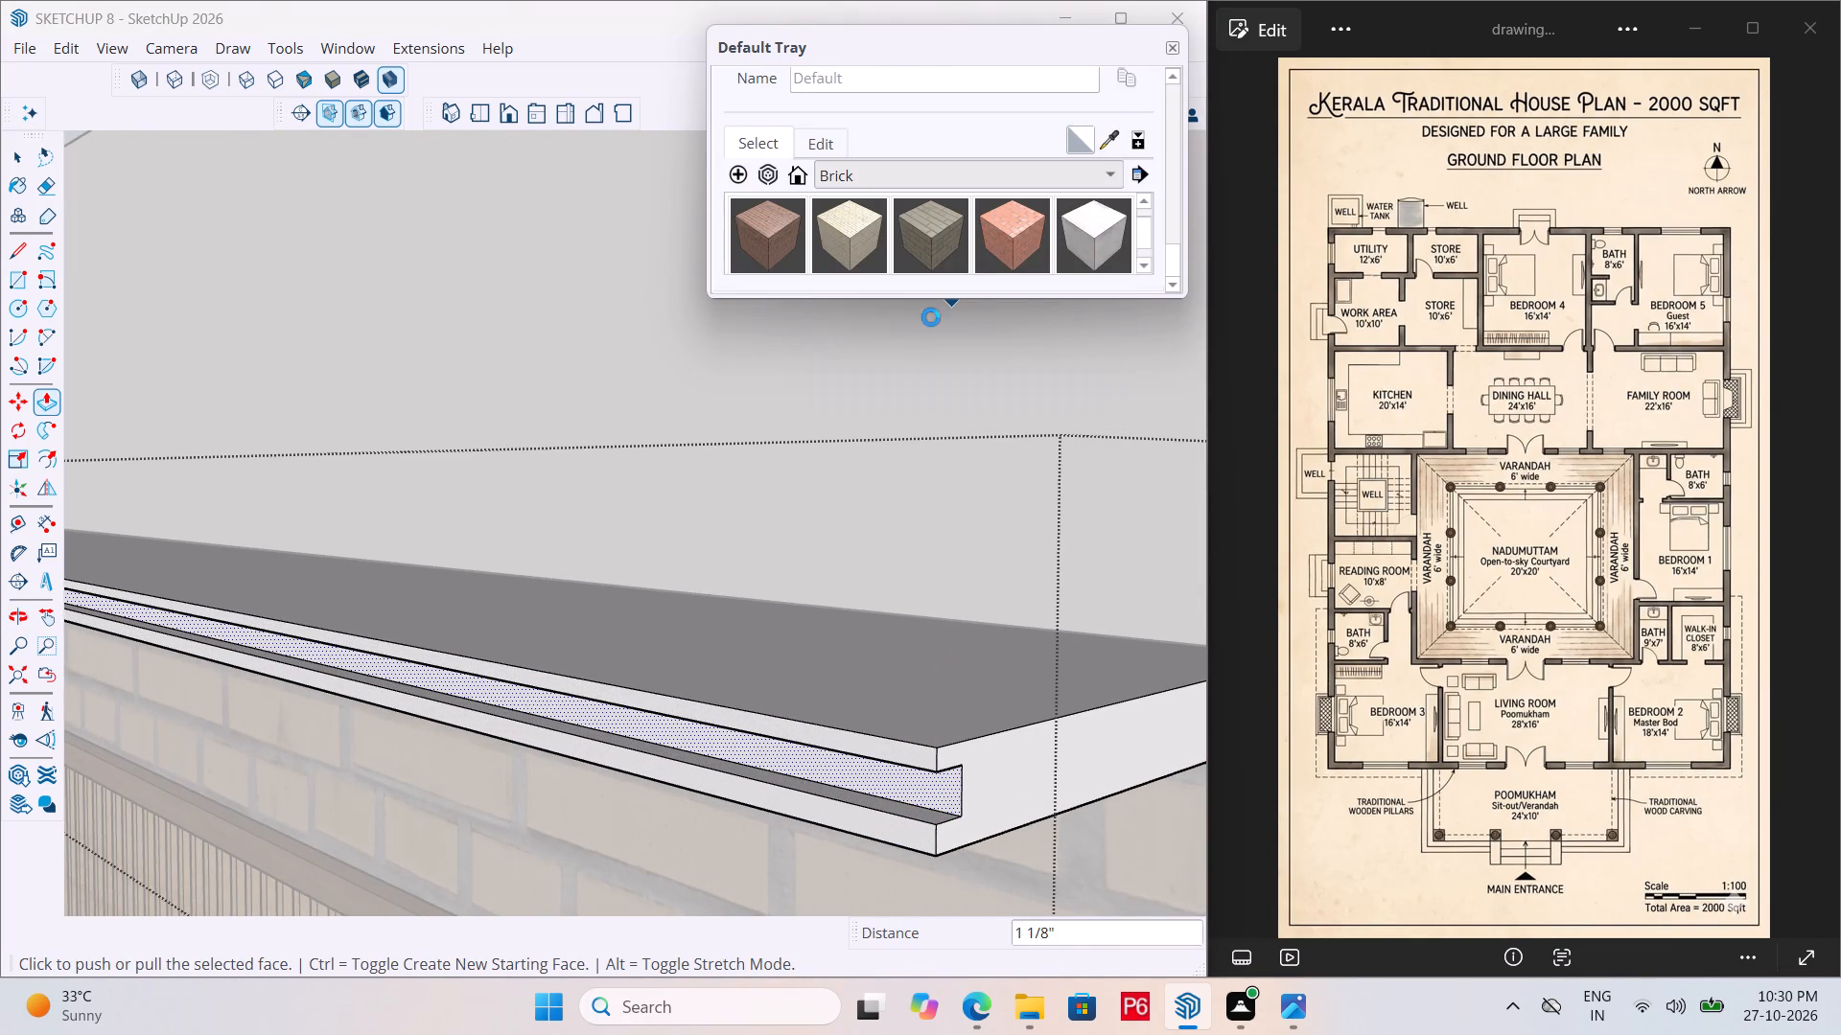
scroll(1000, 232, down, 12)
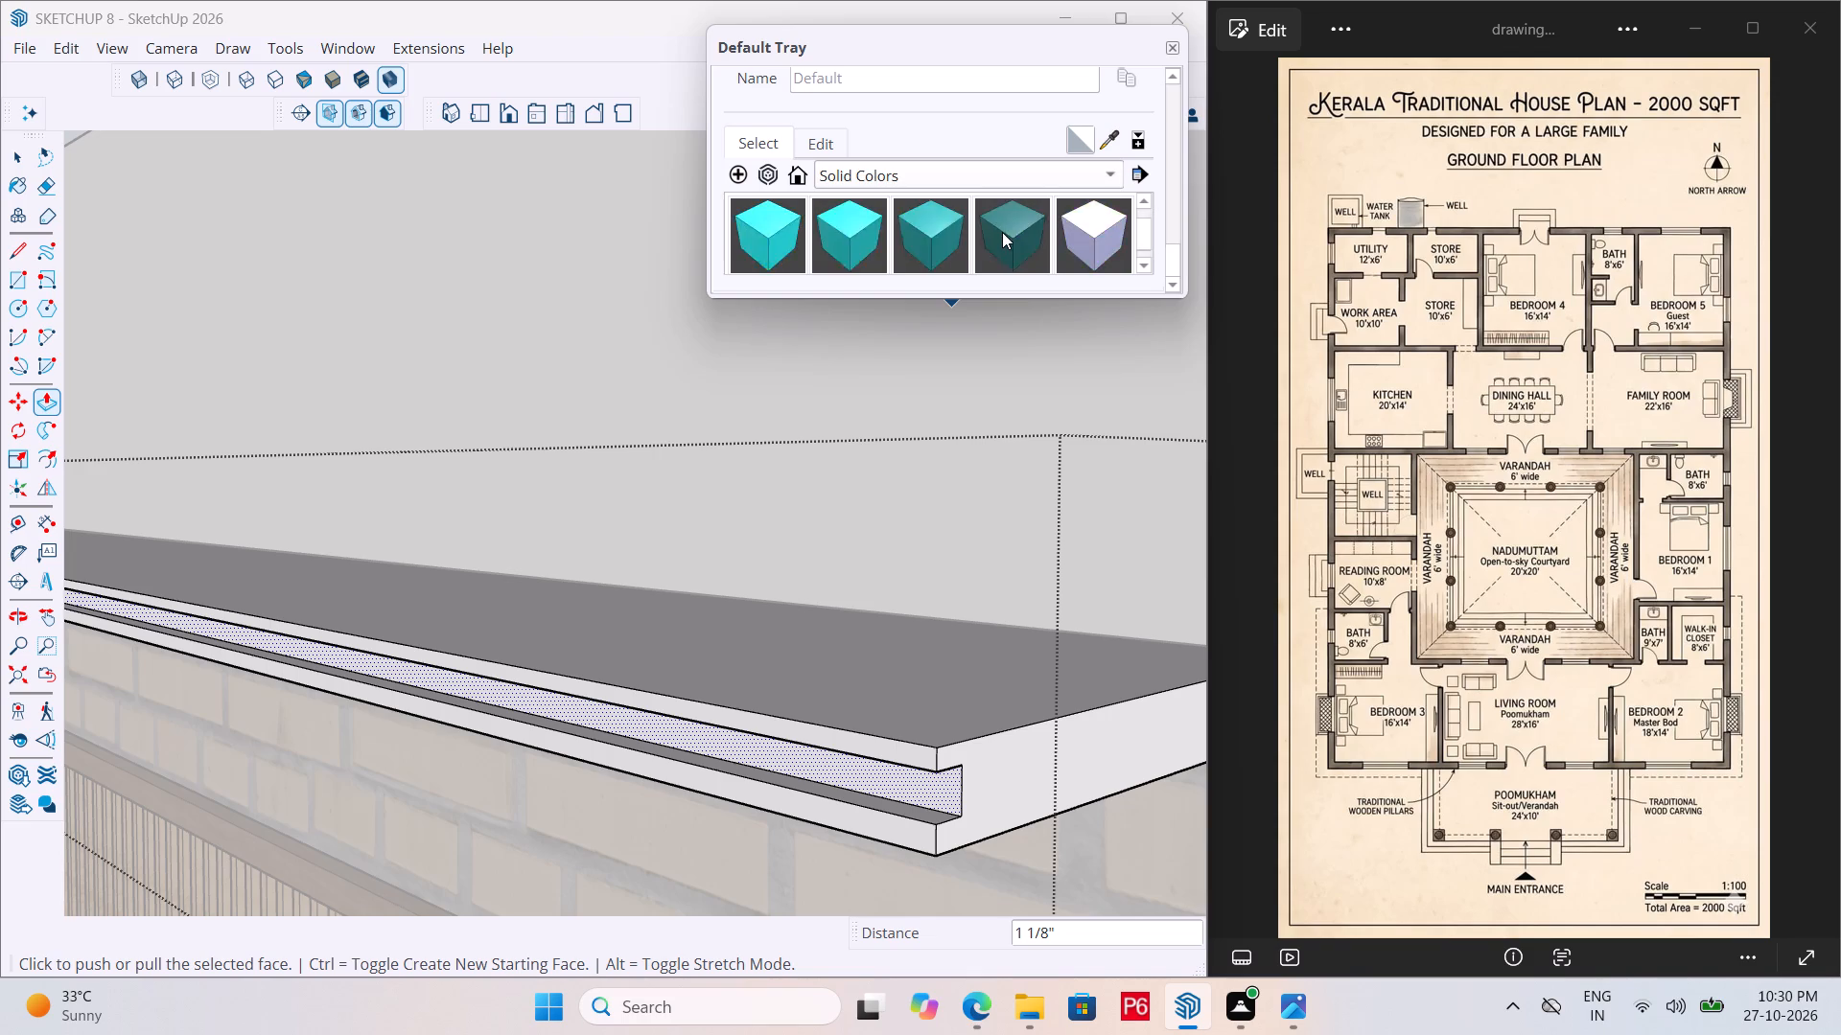
scroll(1002, 232, down, 16)
scroll(1006, 240, down, 9)
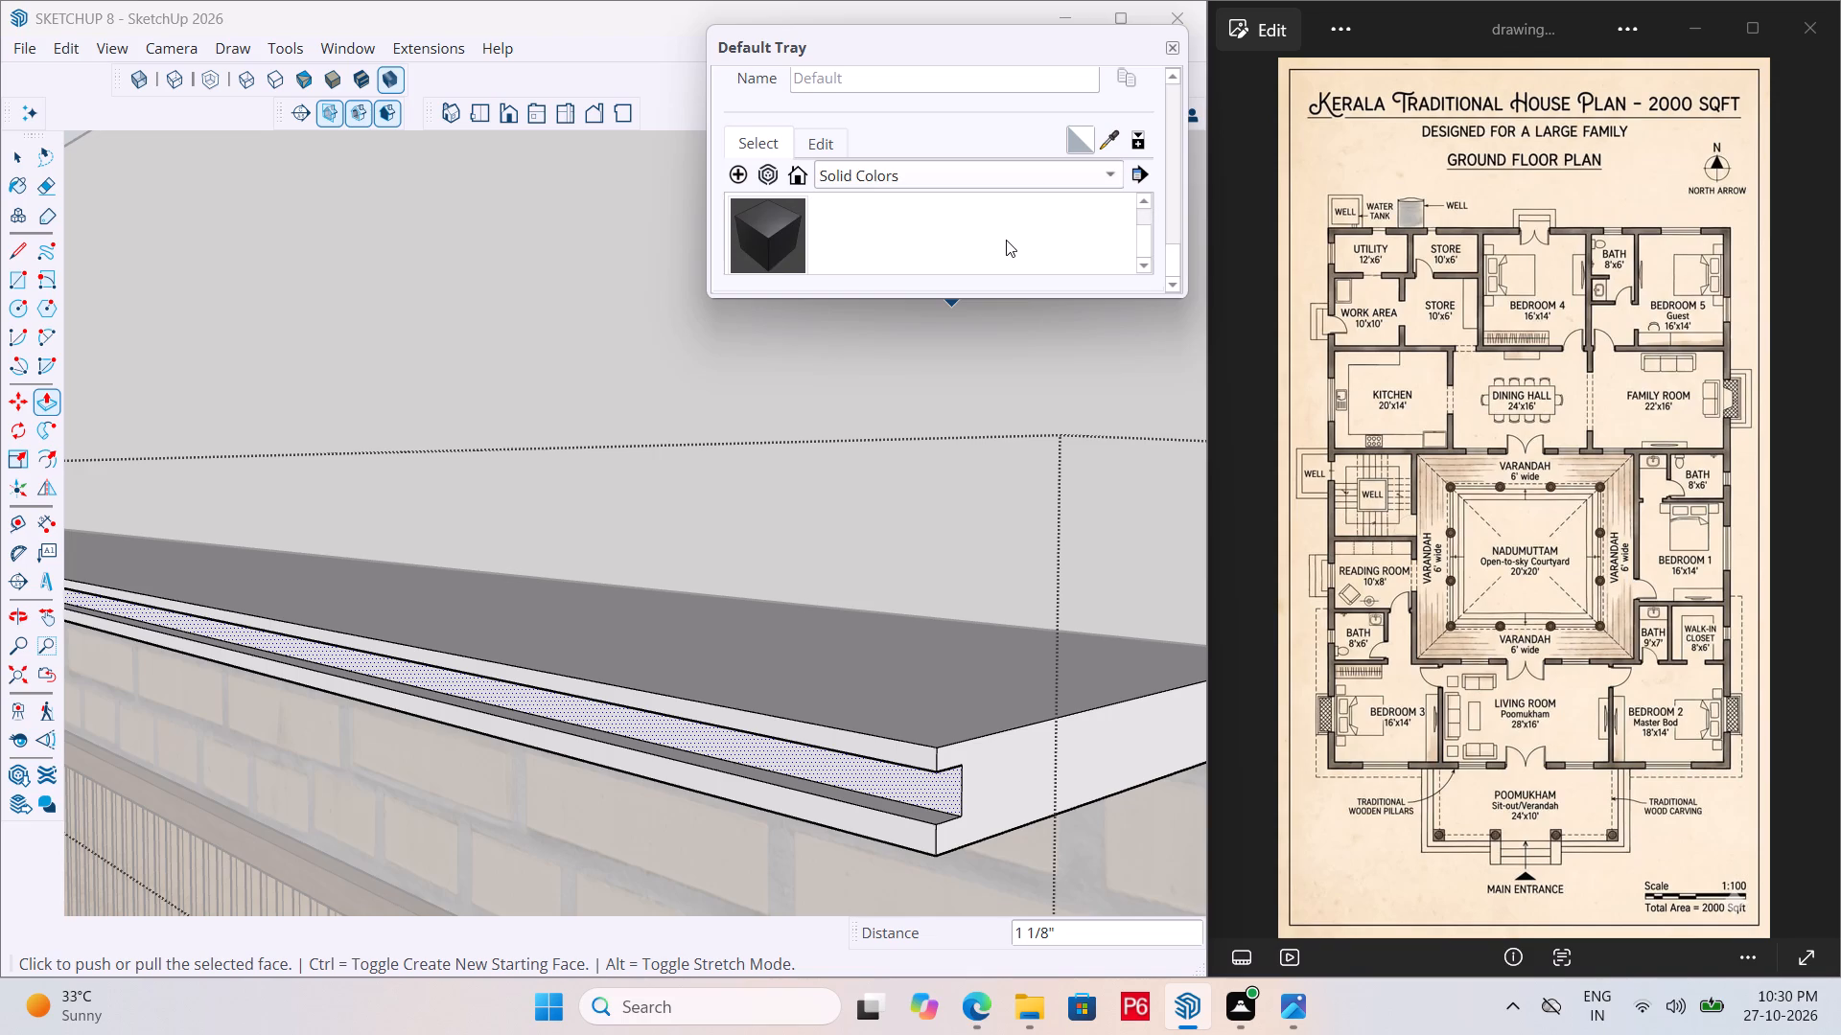
scroll(1006, 240, down, 2)
scroll(920, 236, up, 1)
click(1009, 224)
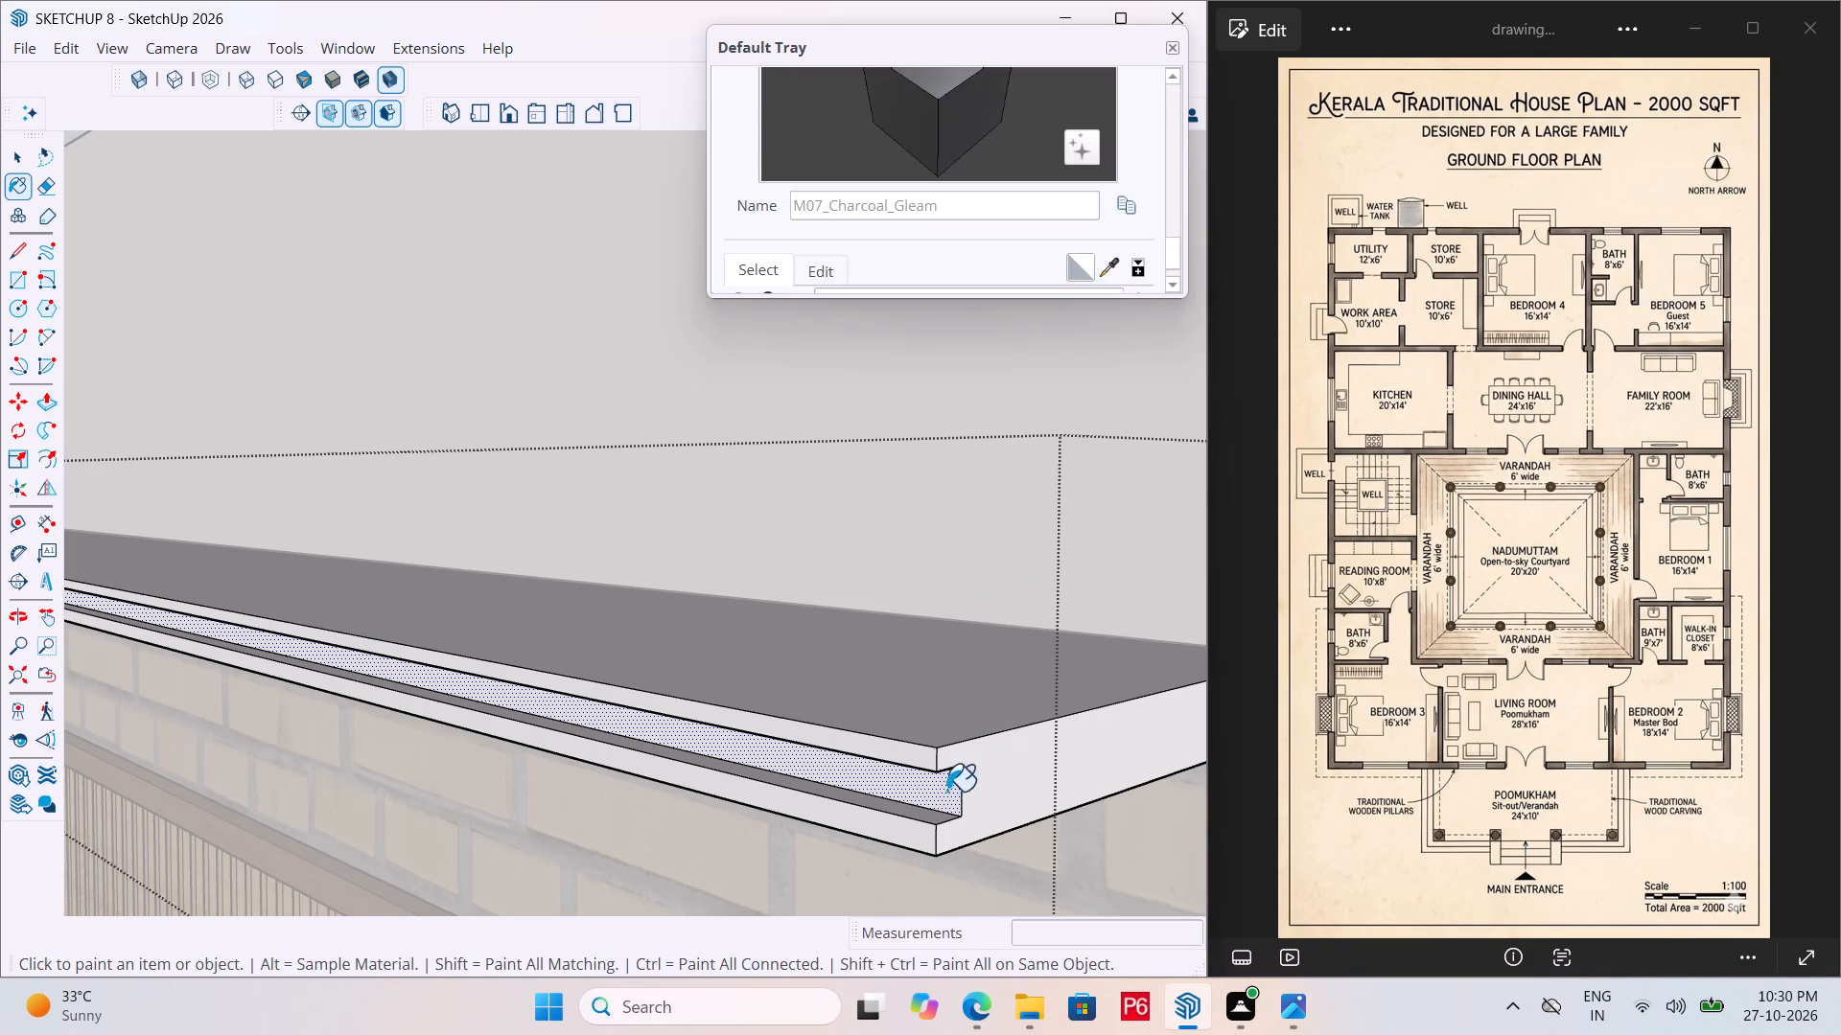
click(941, 783)
scroll(949, 701, down, 6)
scroll(947, 803, up, 5)
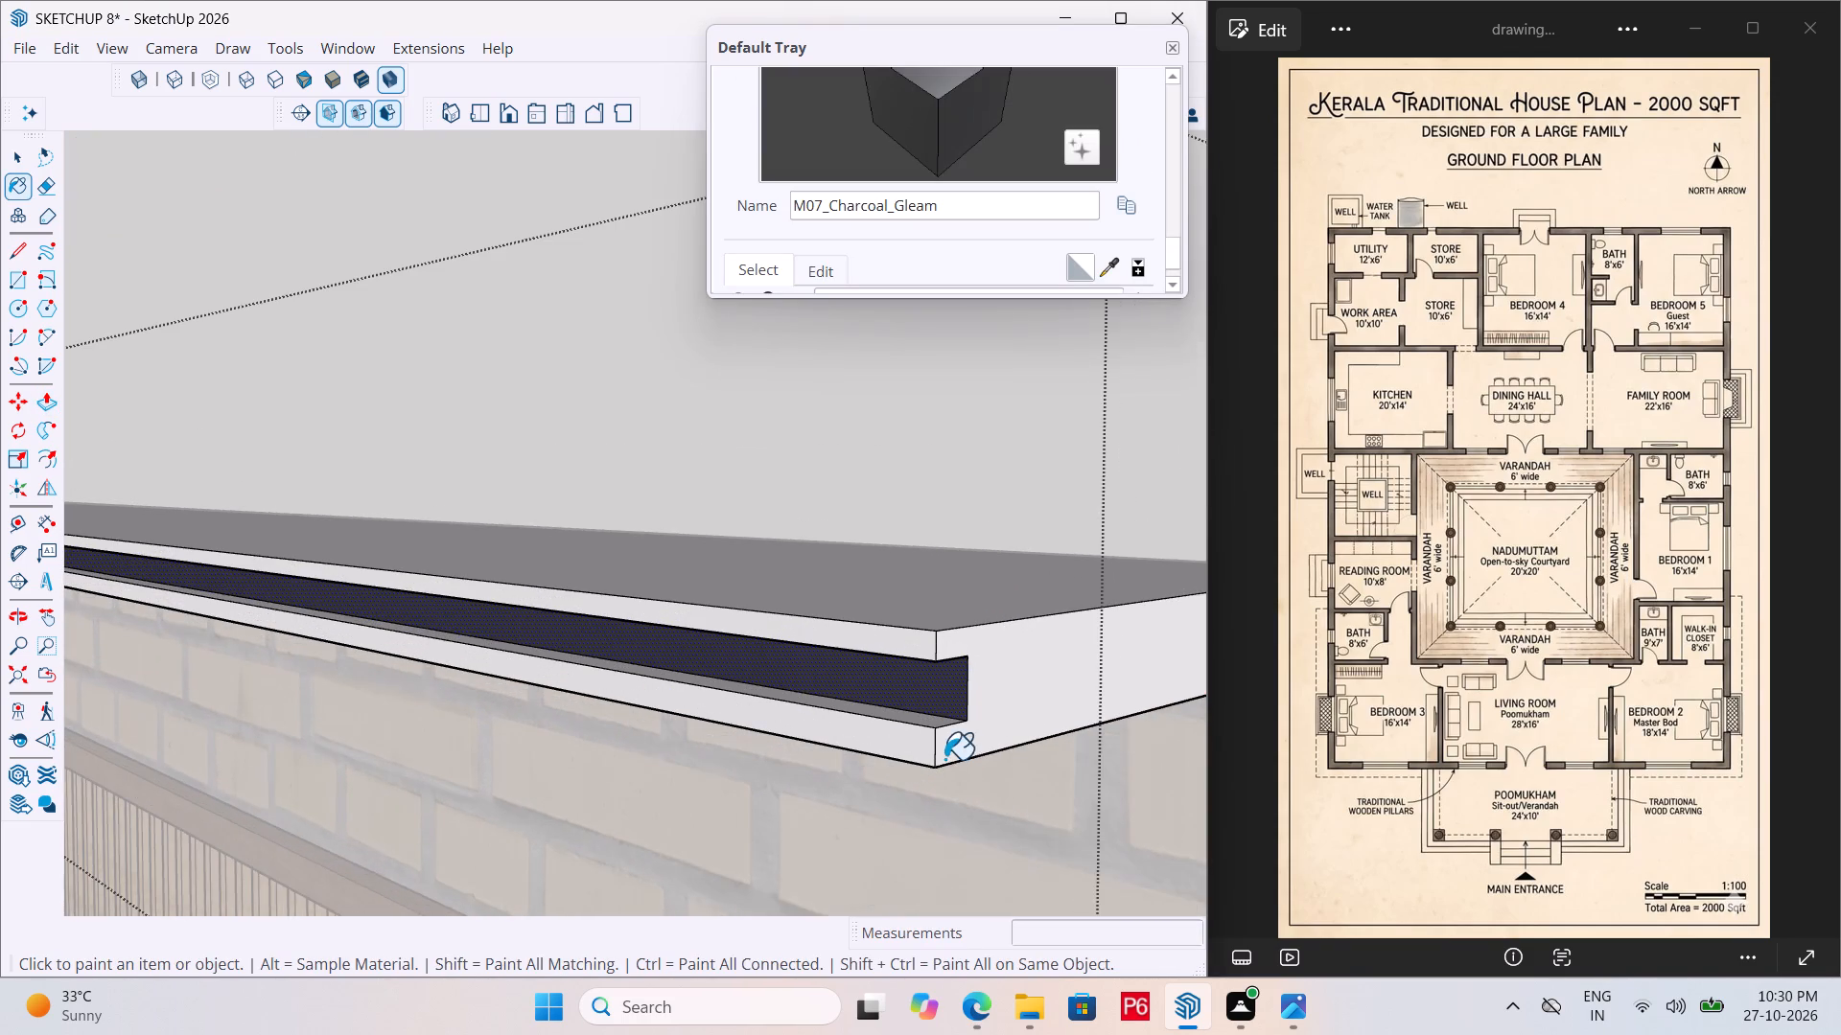
middle_drag(984, 654, 963, 732)
key(space)
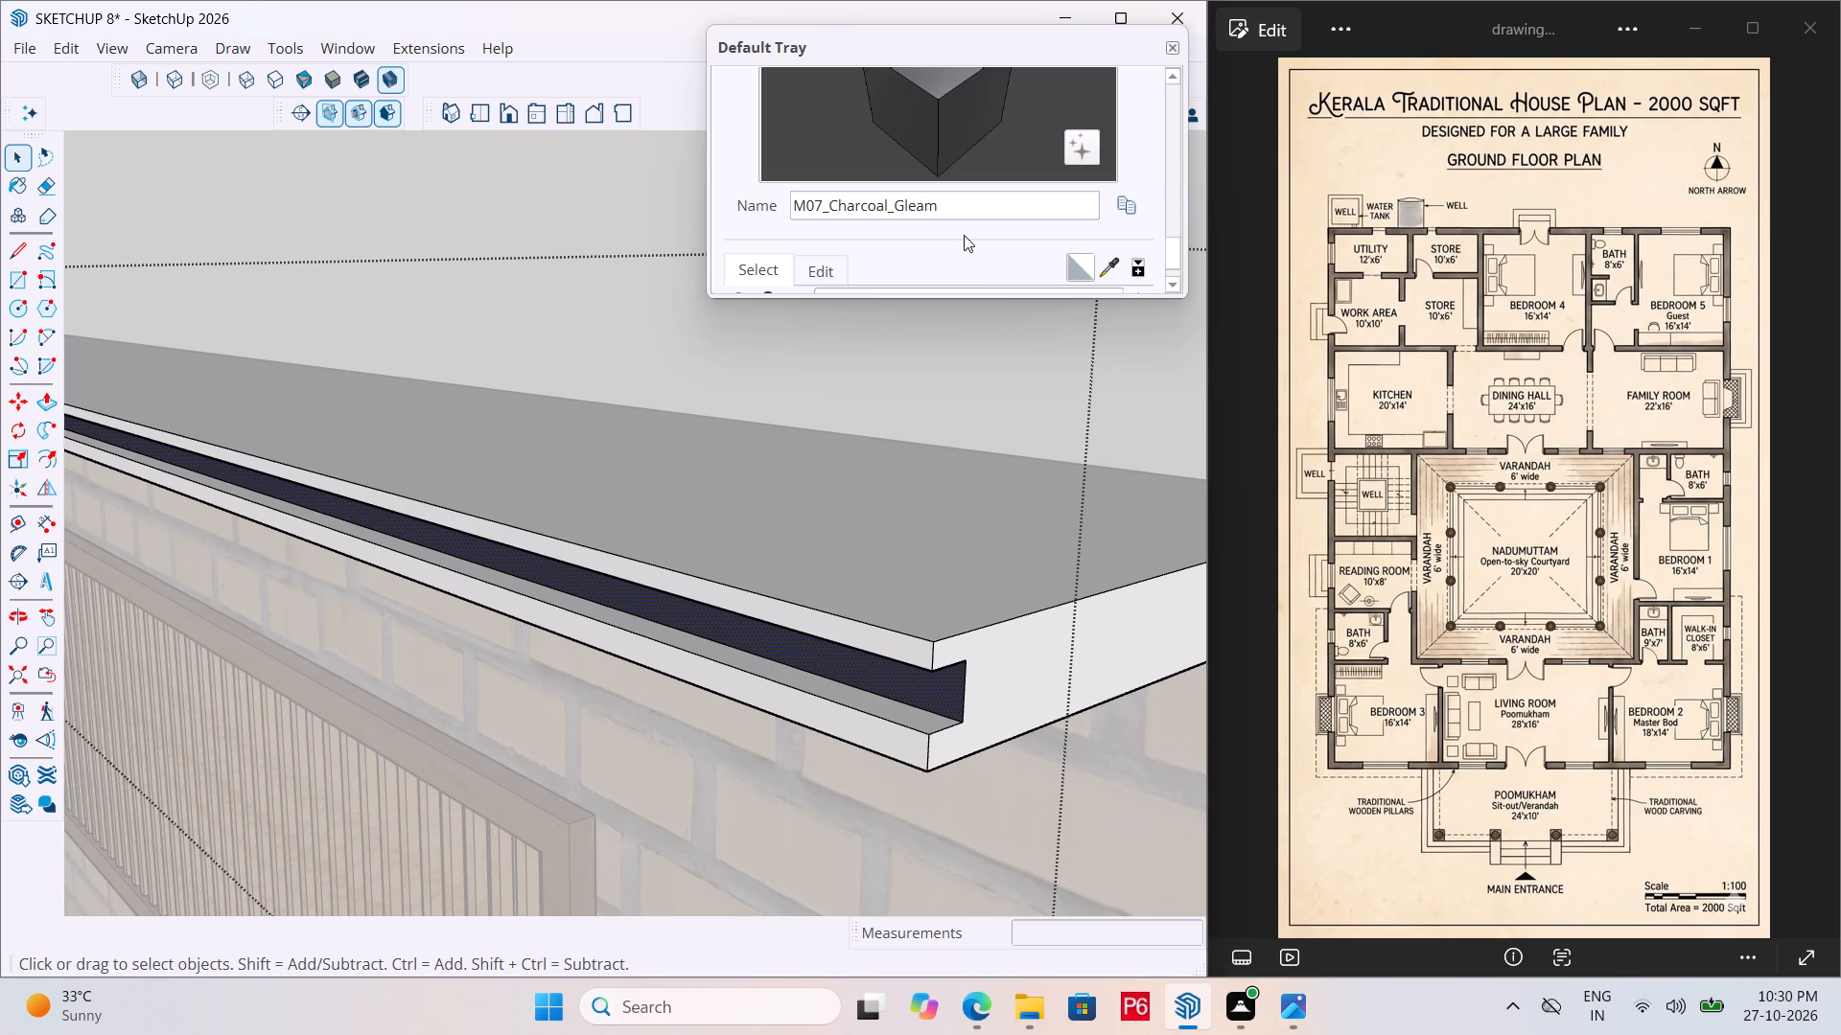
Paint the slab's top, near end, underside, front strips and the groove's upper and lower faces with M05_Graphite_Haze.
scroll(965, 233, down, 3)
scroll(969, 235, up, 1)
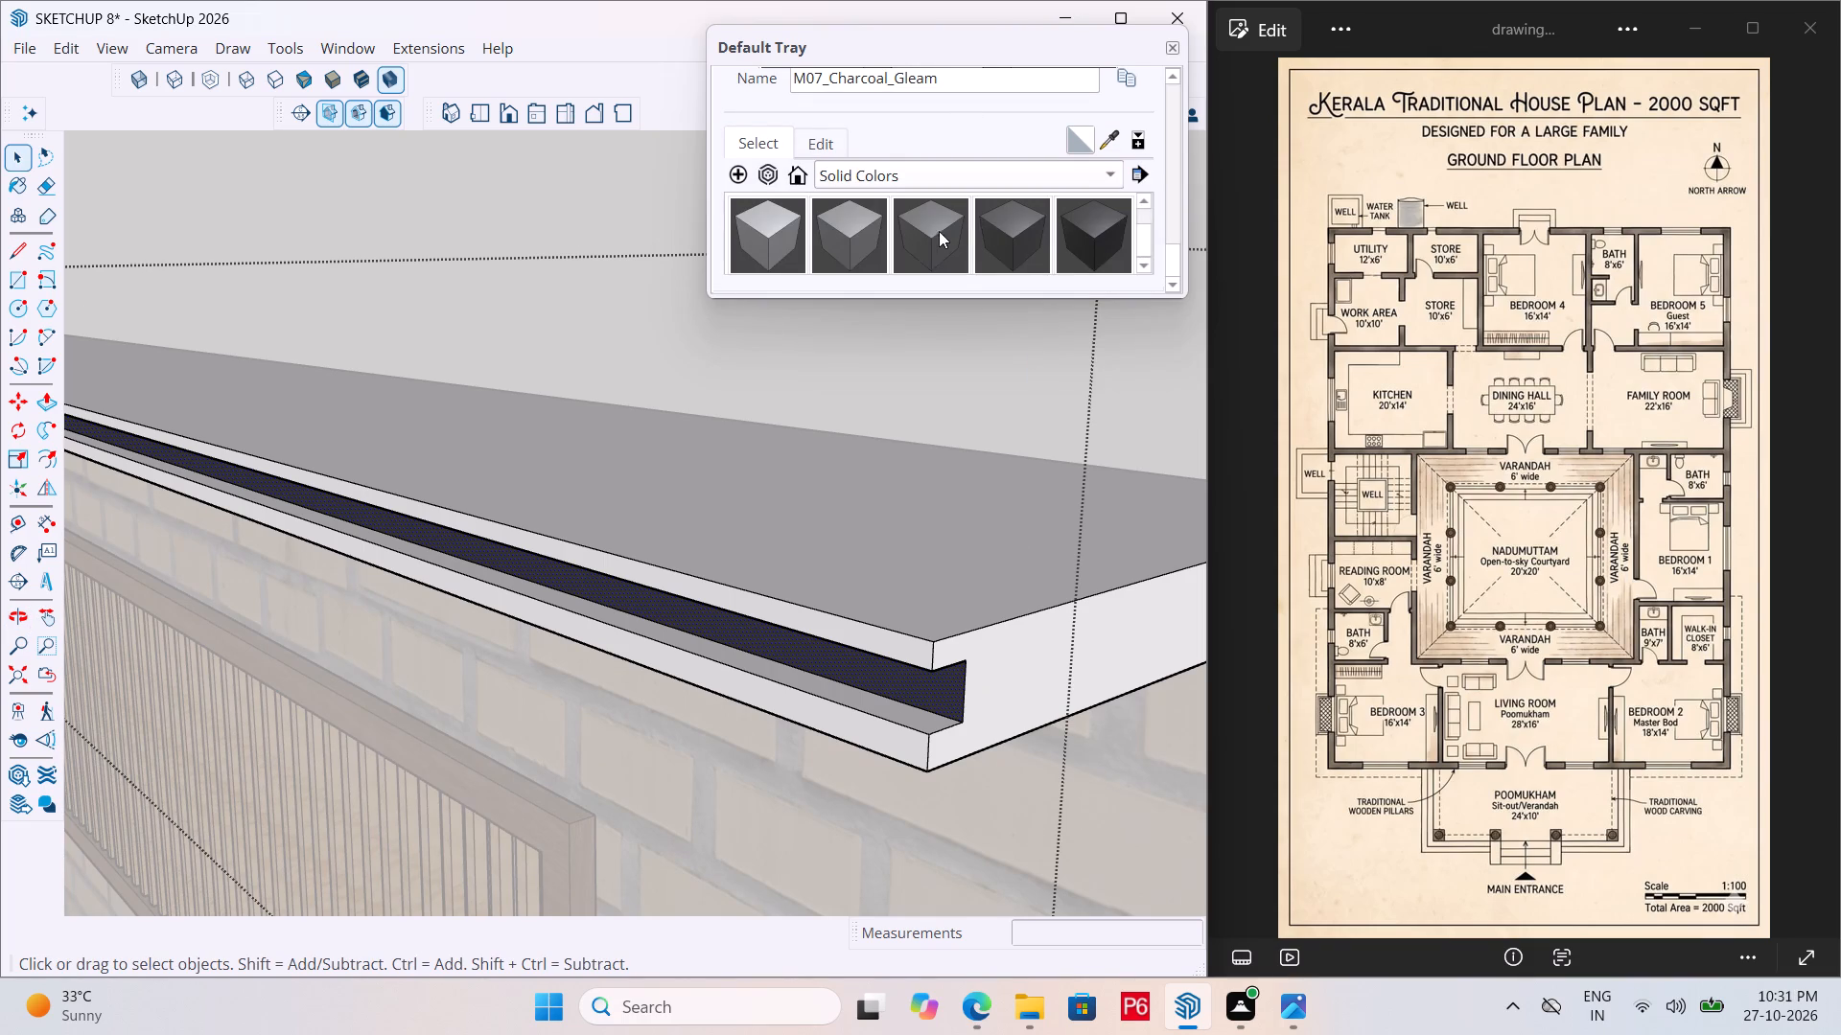
scroll(917, 221, up, 2)
scroll(908, 230, down, 2)
click(856, 233)
click(967, 592)
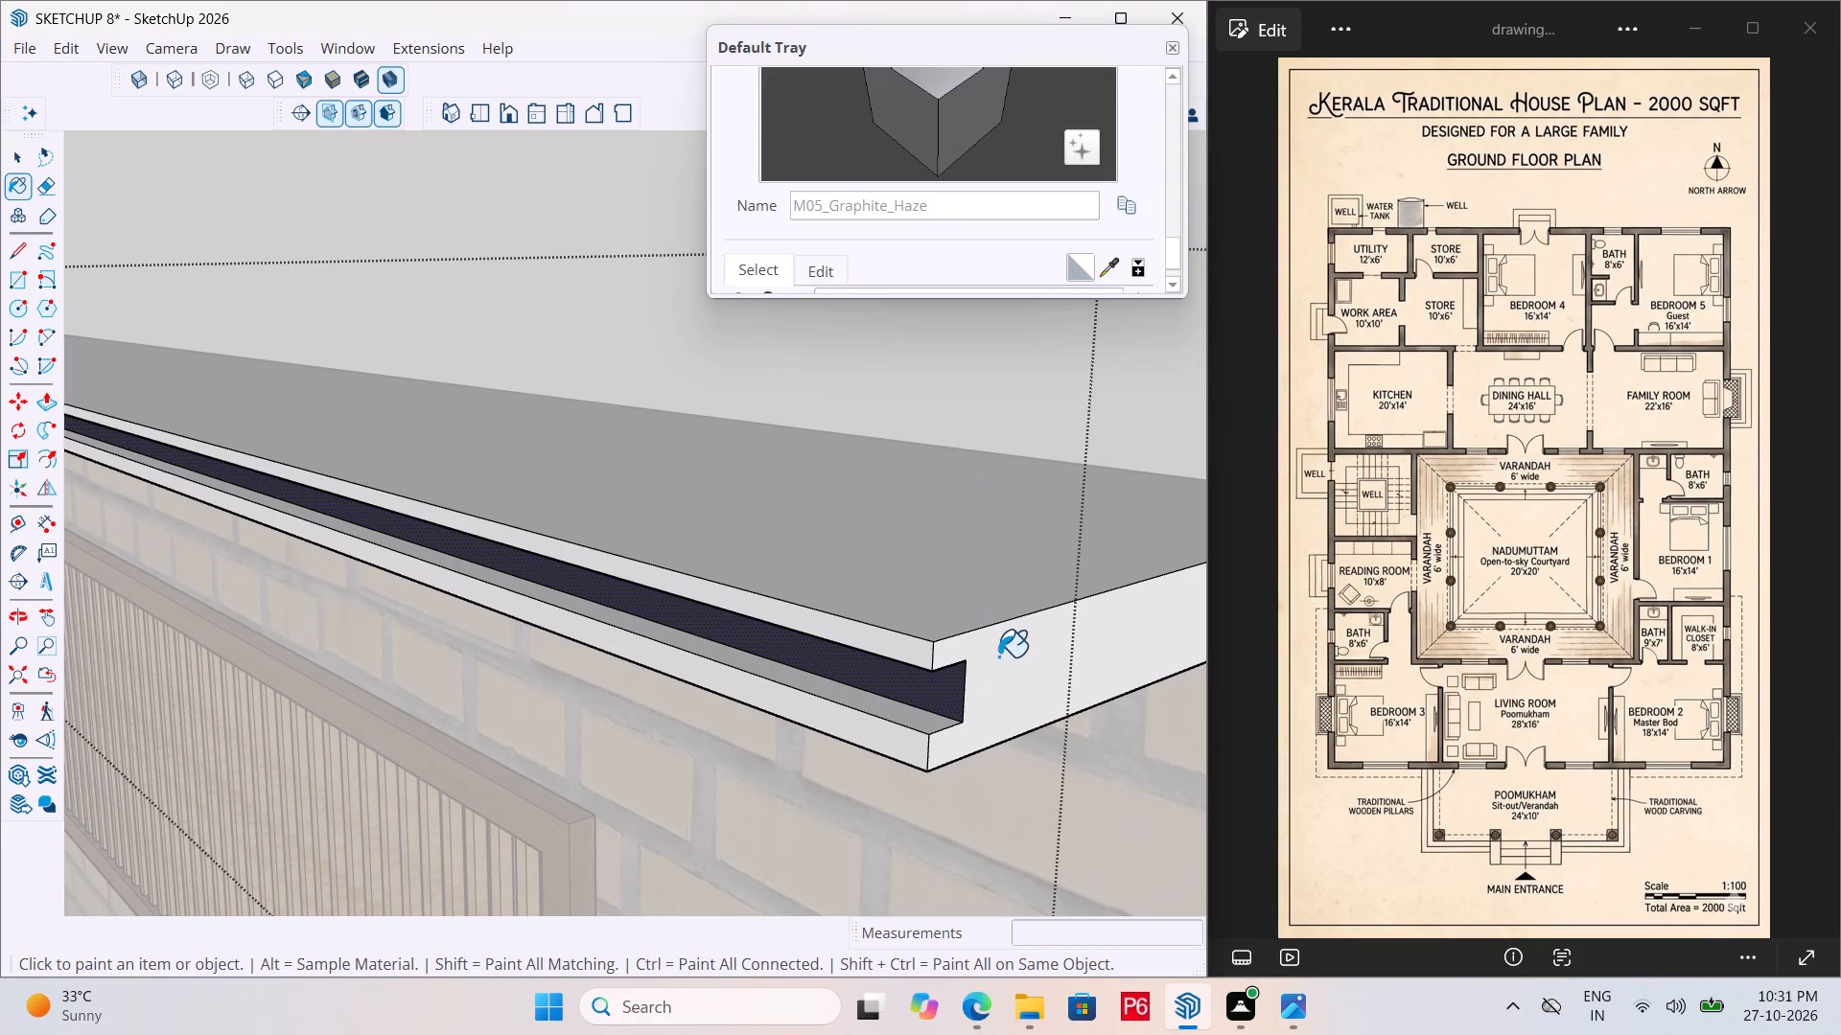
click(998, 656)
click(922, 651)
click(909, 746)
middle_drag(957, 732, 995, 530)
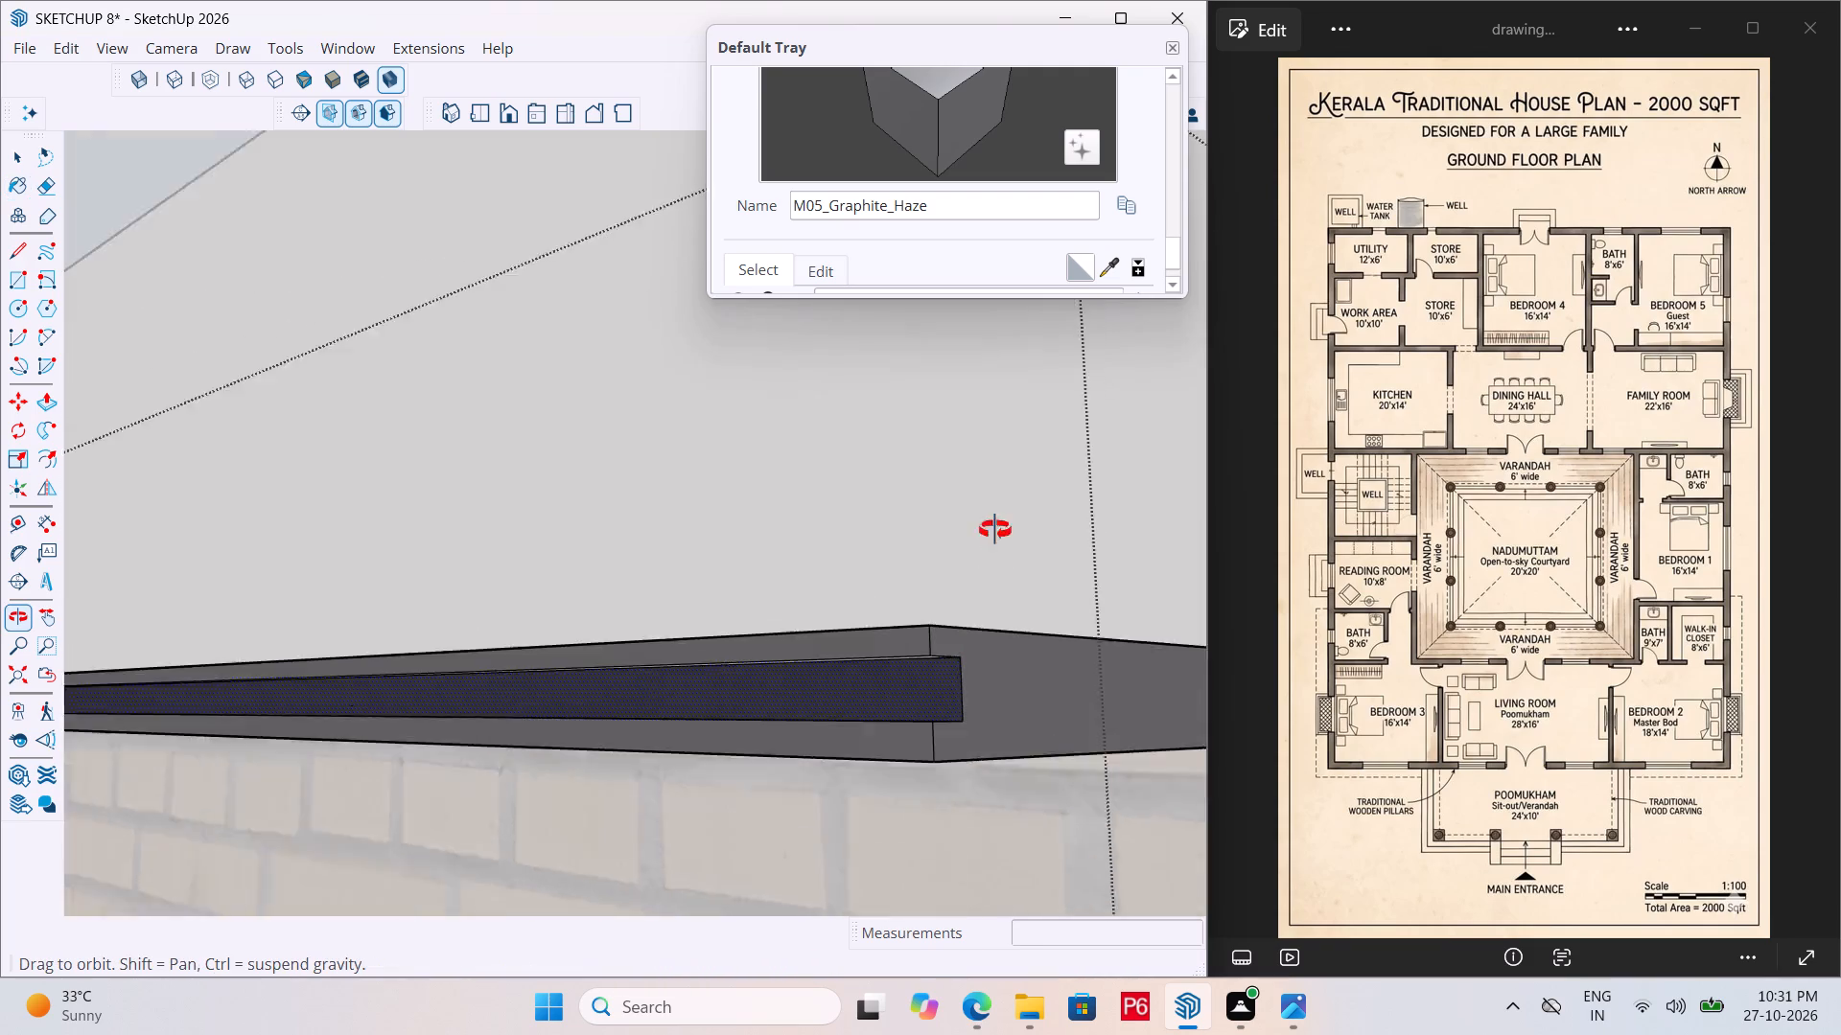
middle_drag(995, 530, 1000, 295)
drag(902, 810, 903, 769)
click(915, 669)
middle_drag(940, 671, 944, 724)
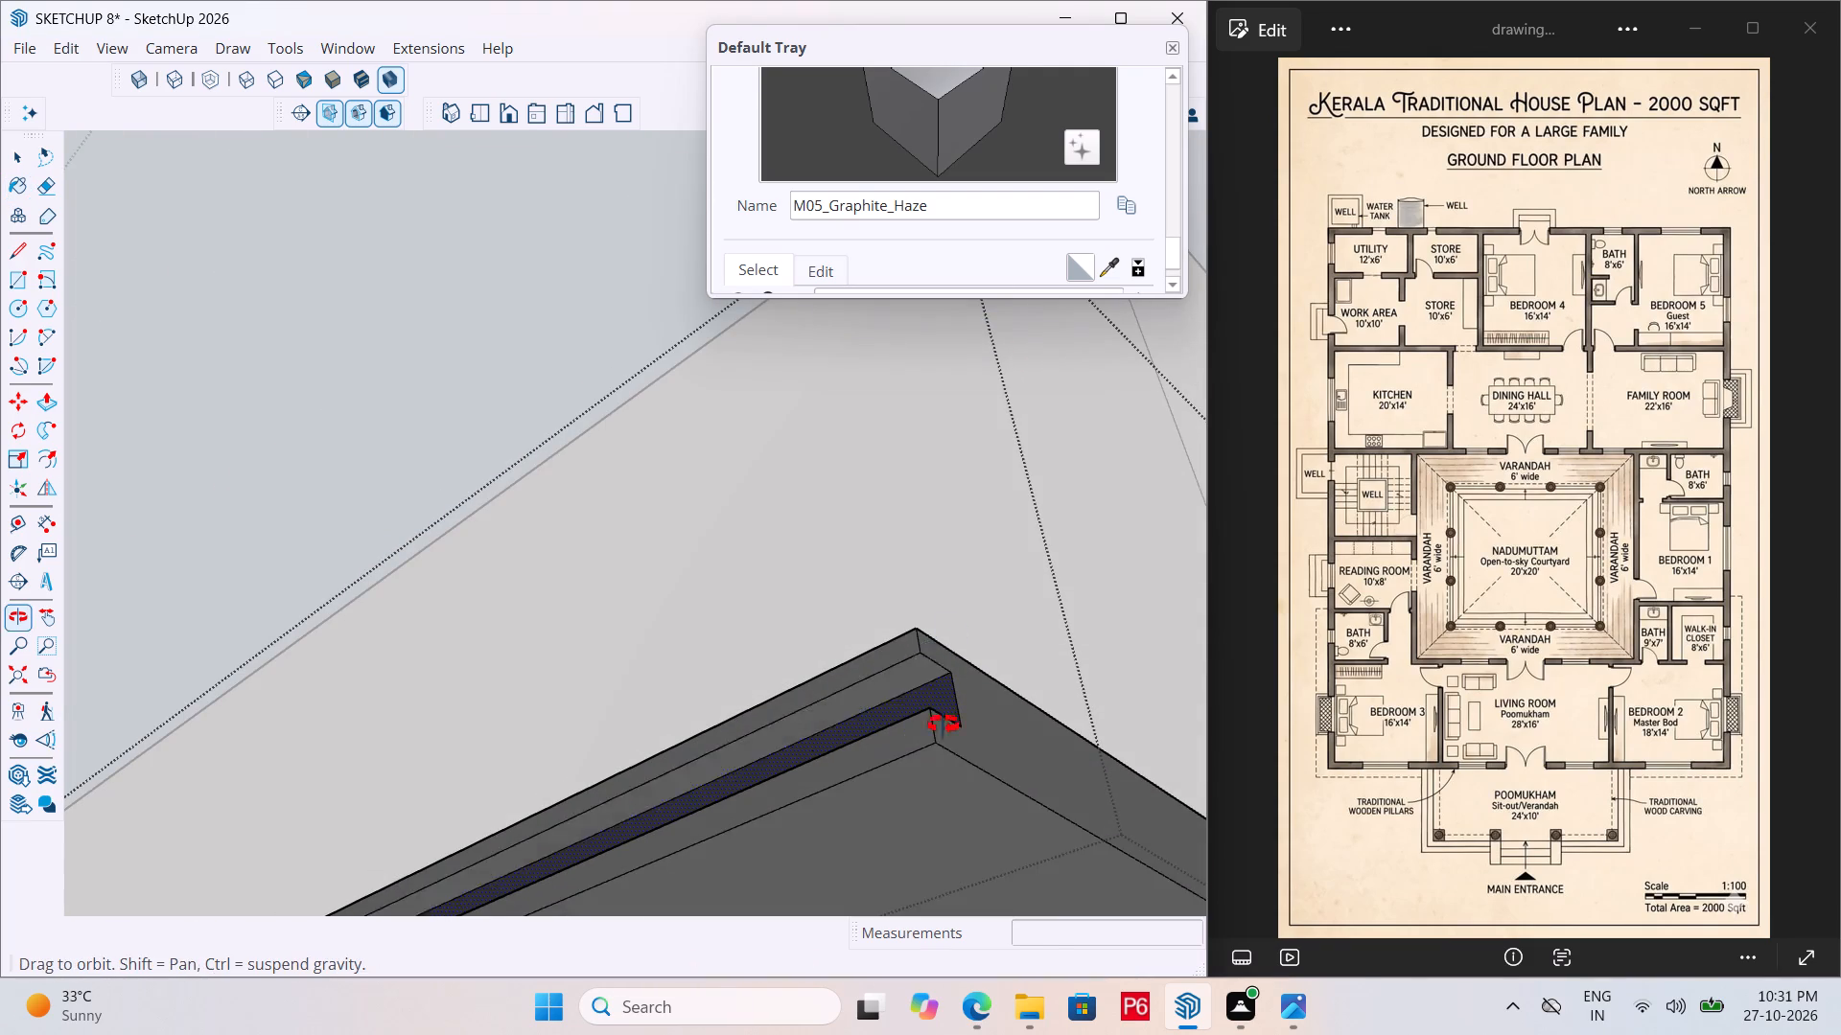
middle_drag(944, 724, 893, 1034)
middle_drag(861, 659, 854, 765)
scroll(882, 760, up, 3)
click(895, 719)
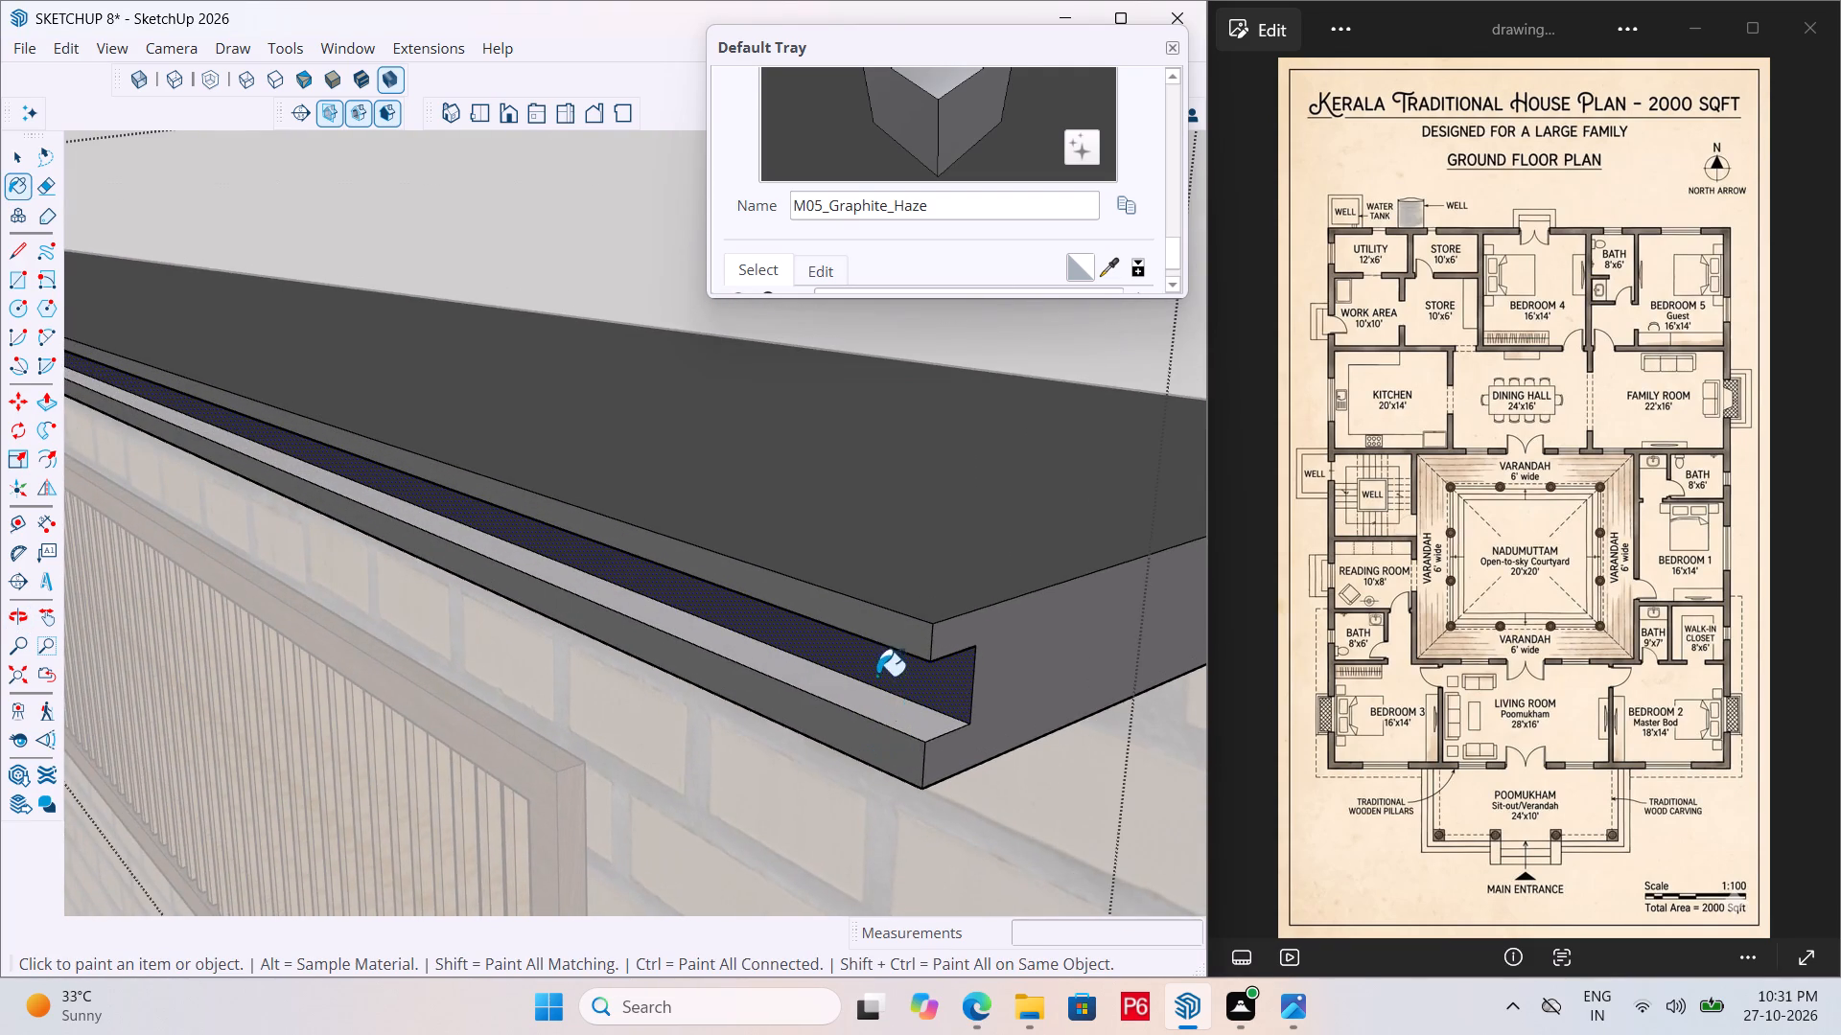
Save the model.
scroll(889, 669, down, 18)
key(ctrl+s)
key(ctrl+s)
key(ctrl+s)
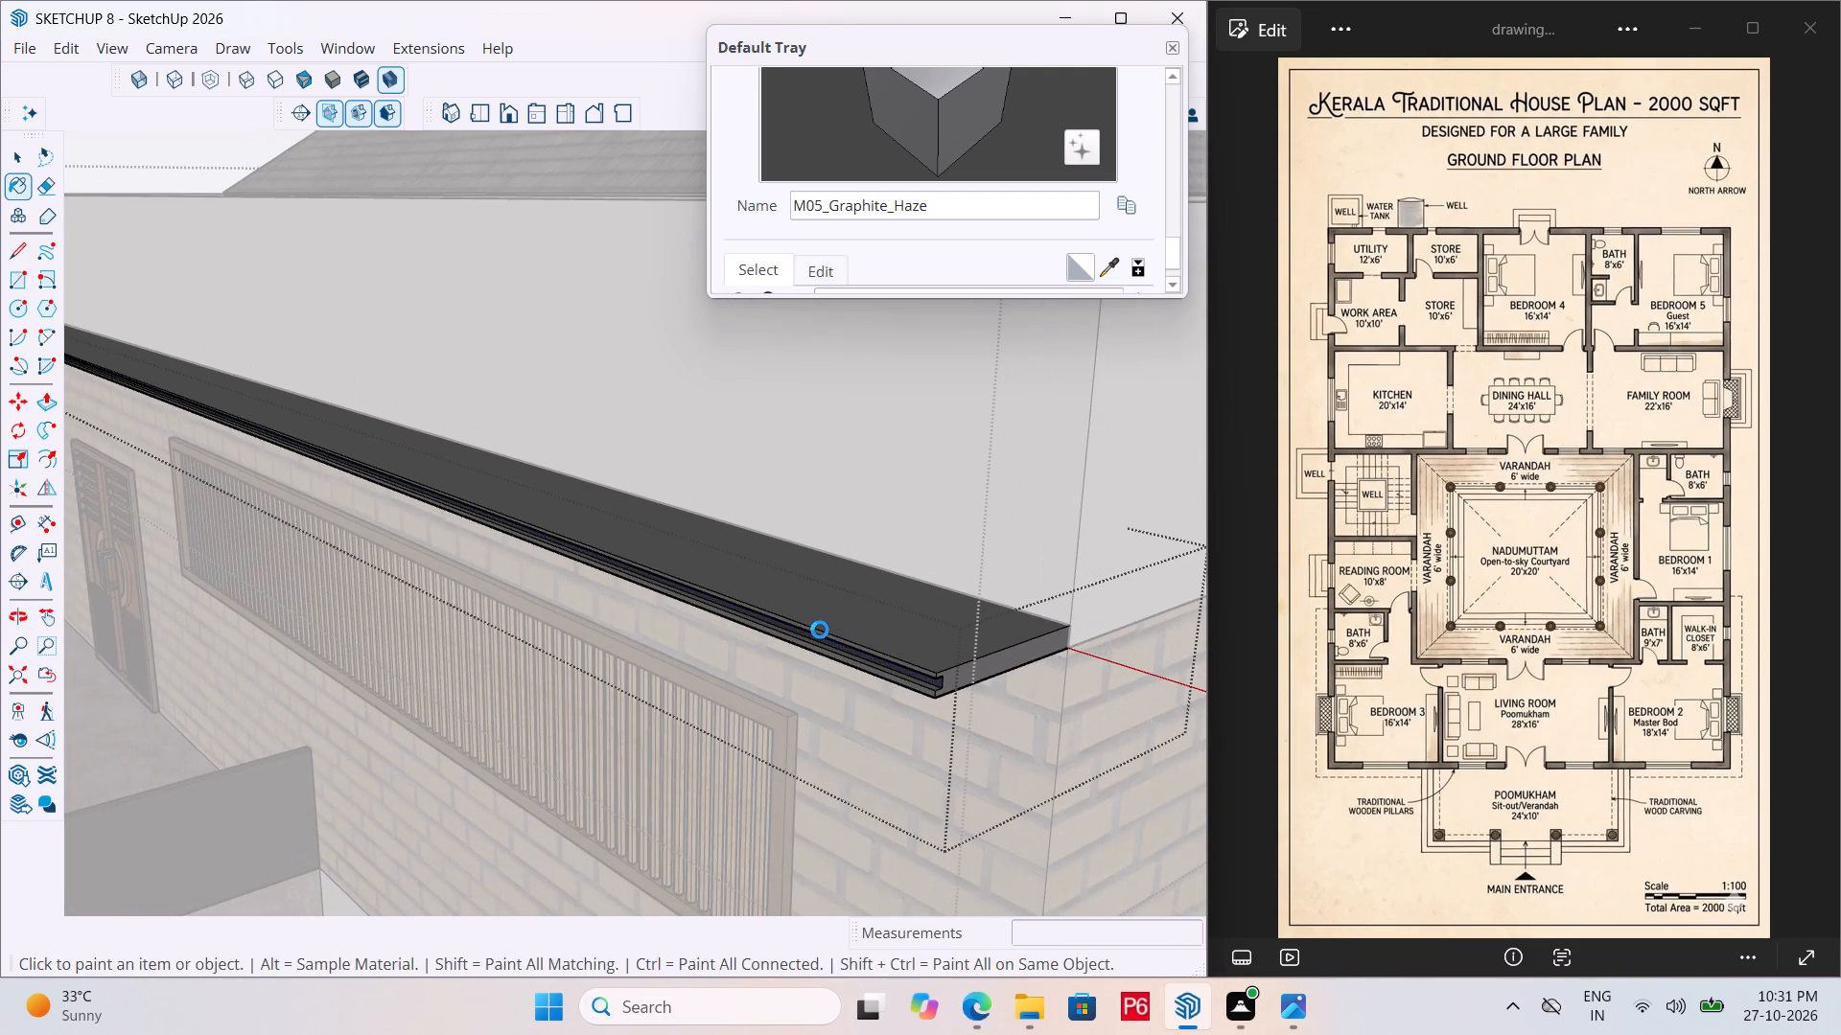
key(ctrl+s)
Paint the slab's unpainted far end face with M05_Graphite_Haze.
scroll(1014, 603, down, 18)
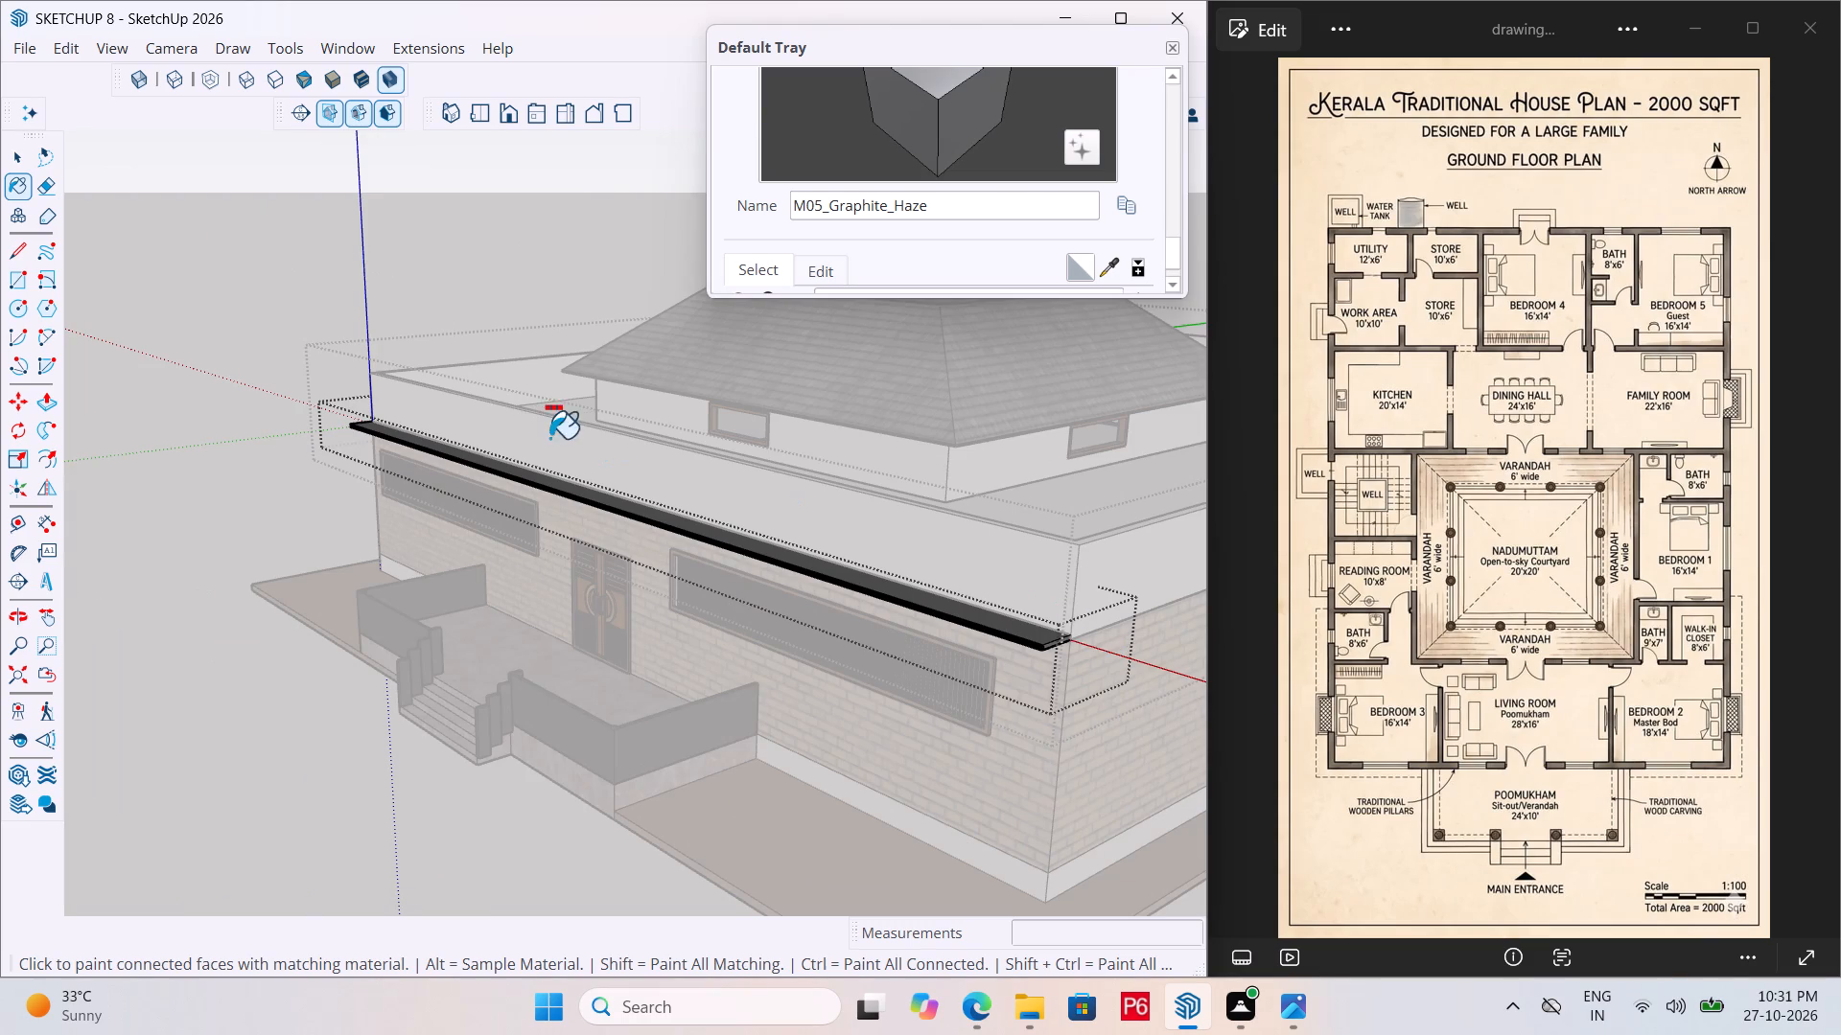
middle_drag(312, 434, 1328, 522)
scroll(763, 683, up, 9)
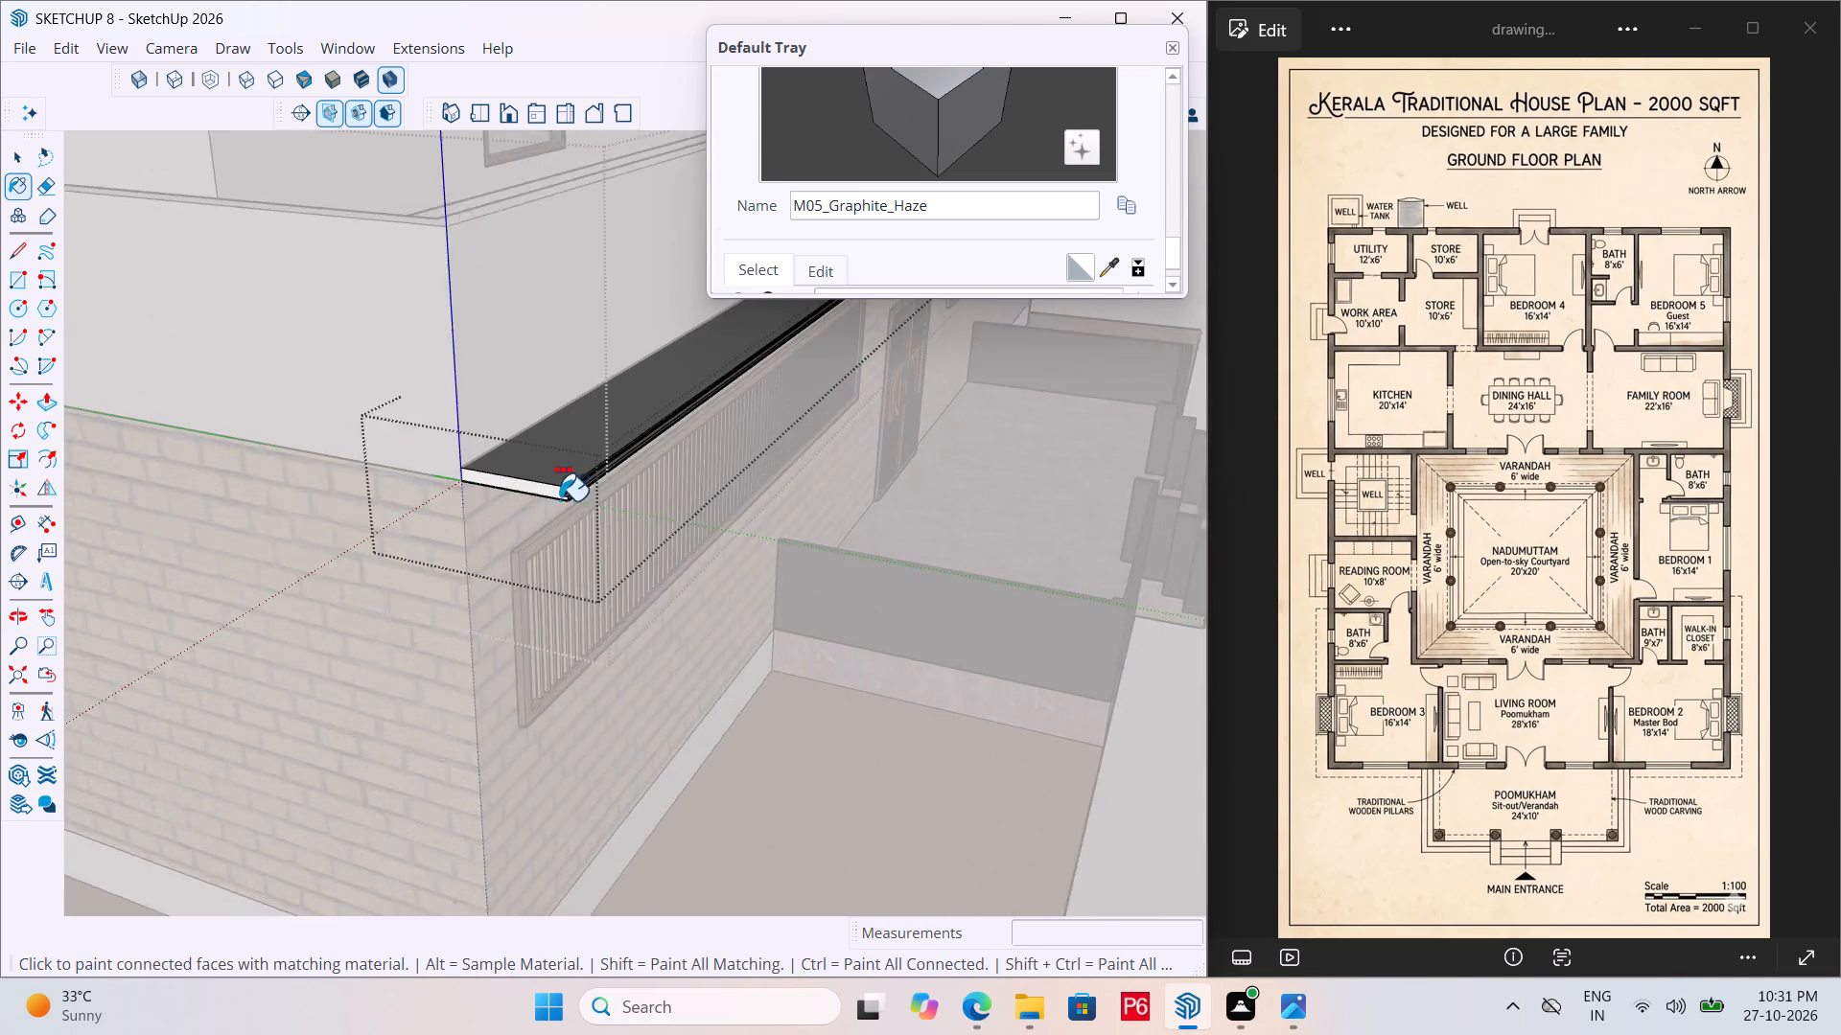
scroll(559, 500, up, 7)
click(567, 491)
Examine the painted slab's front groove and far end.
middle_drag(717, 499, 459, 486)
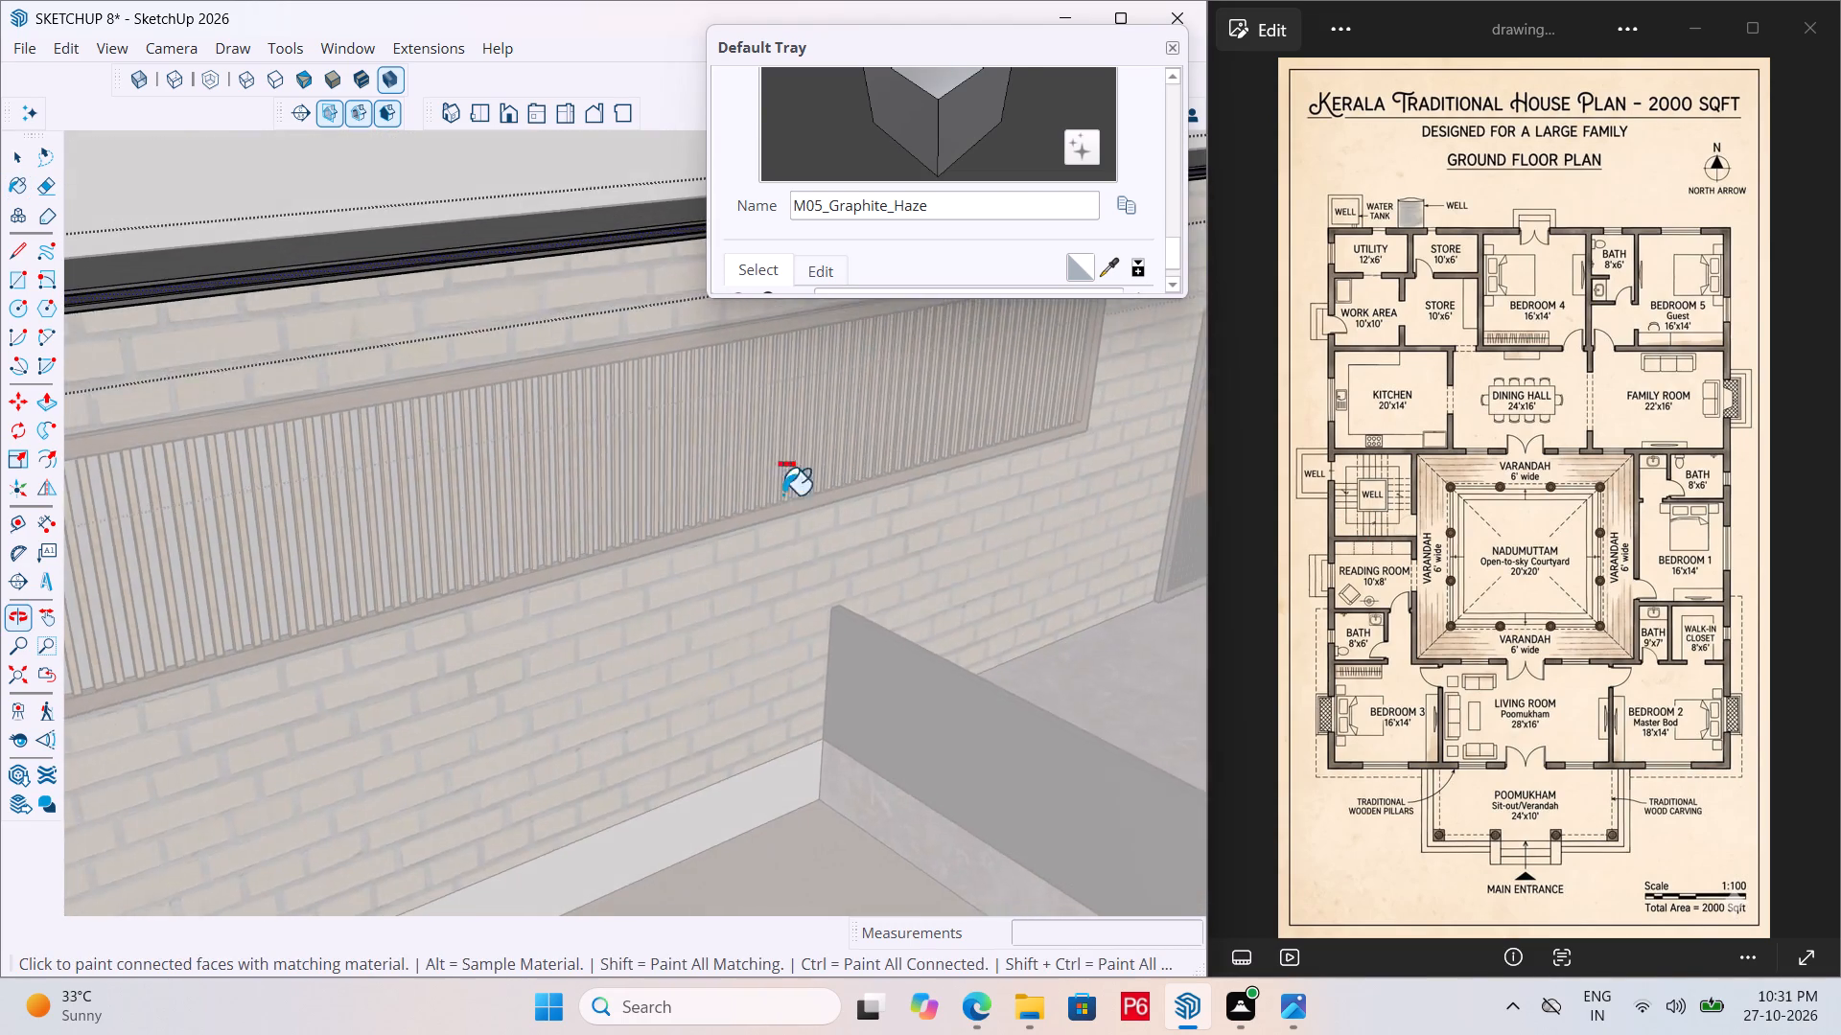
scroll(1173, 530, down, 7)
scroll(699, 566, down, 6)
middle_drag(345, 554, 205, 575)
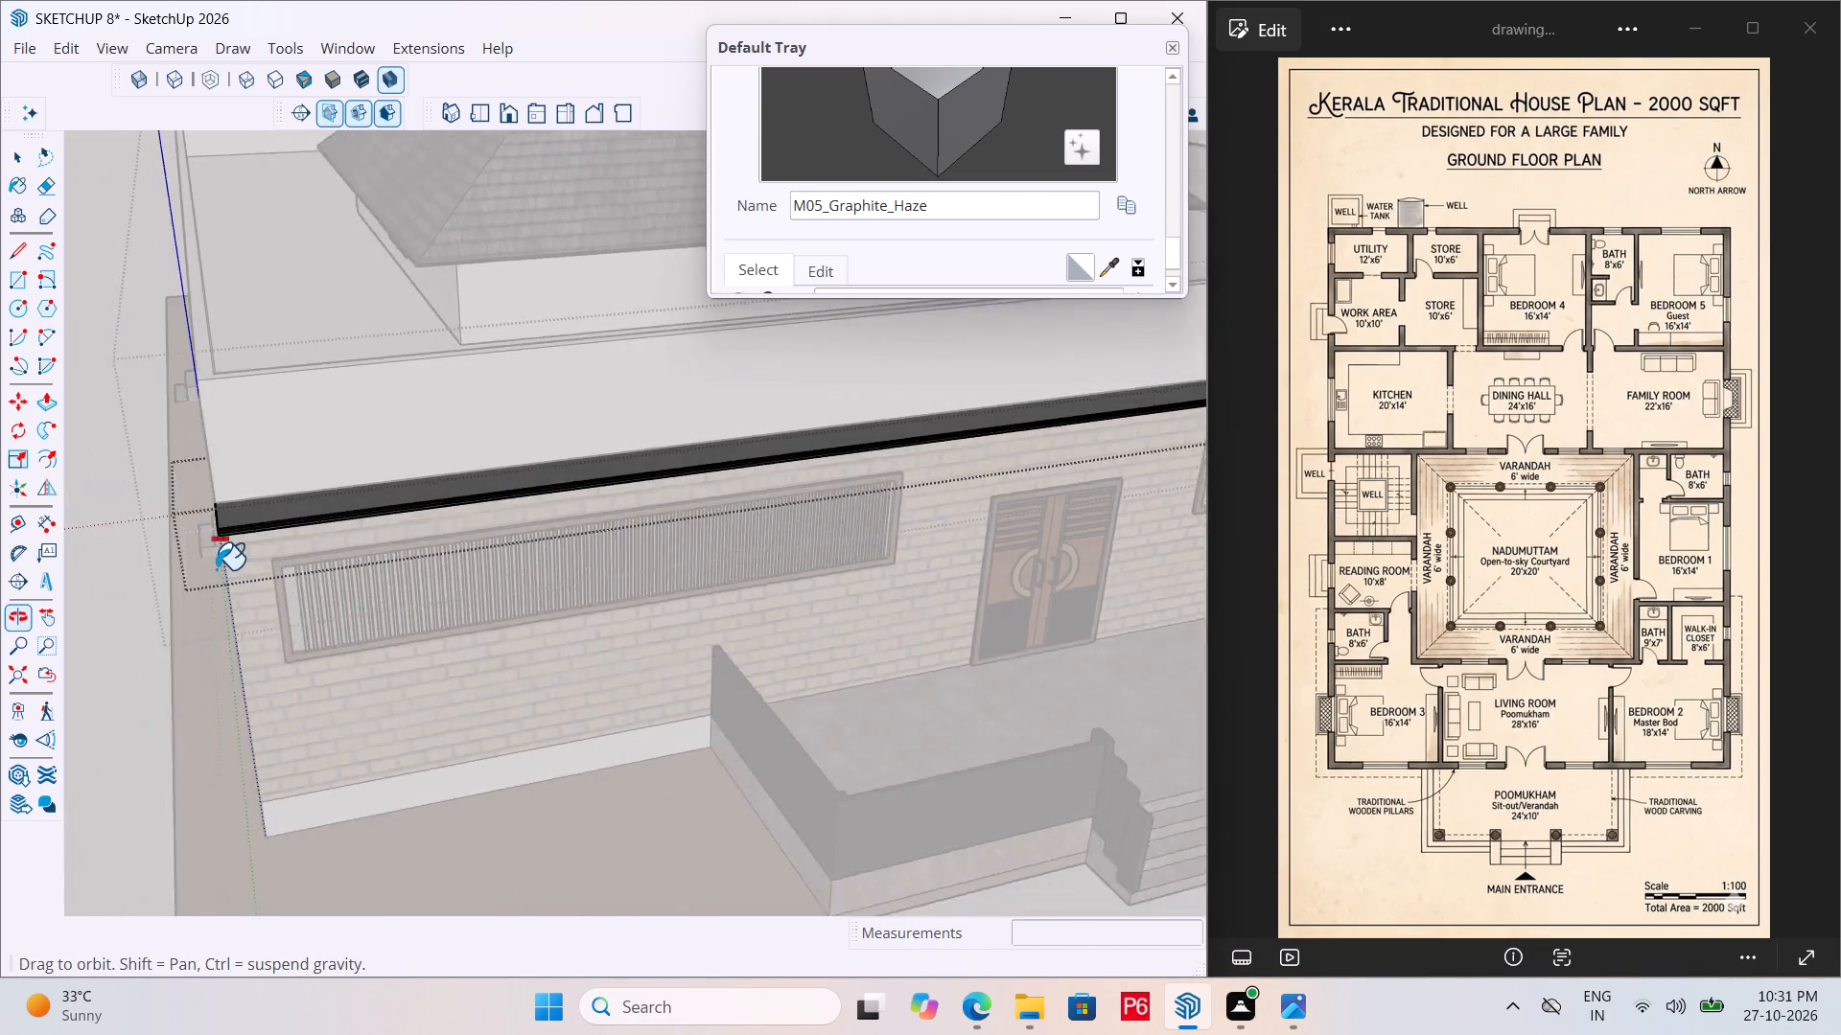
scroll(216, 569, up, 16)
middle_drag(235, 412, 236, 264)
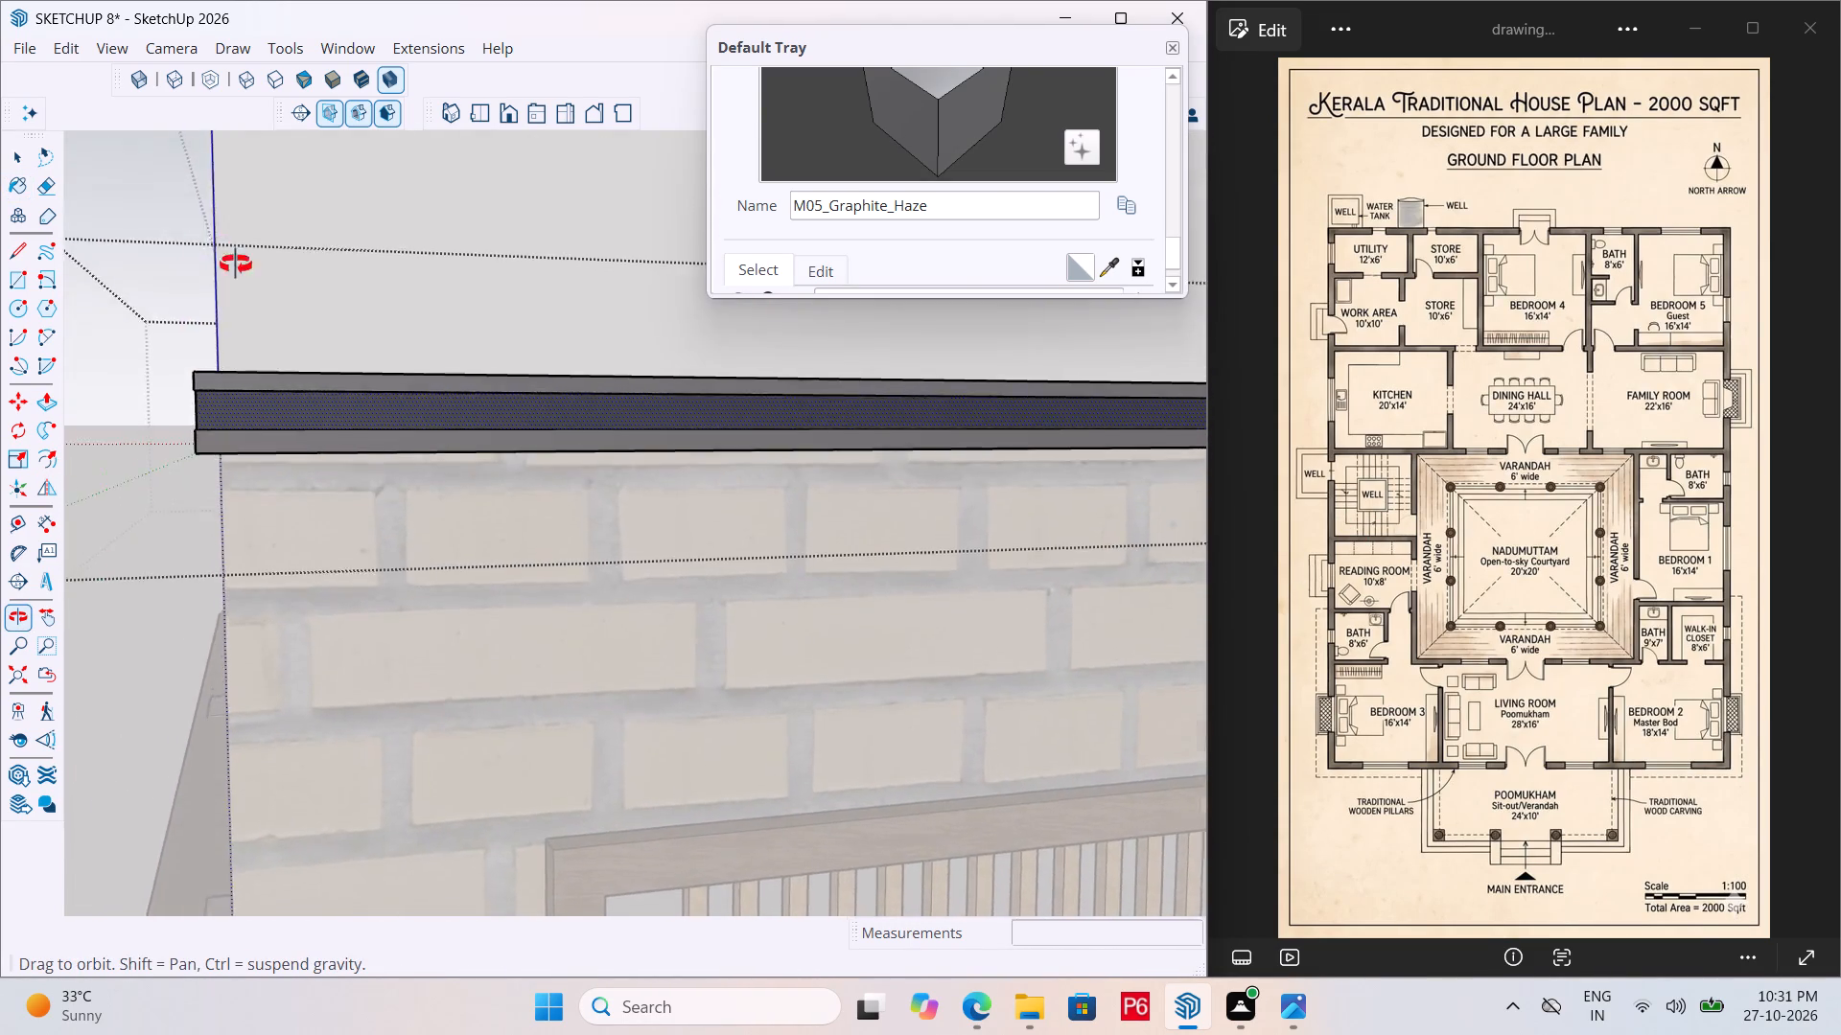
middle_drag(236, 264, 565, 423)
scroll(430, 459, down, 6)
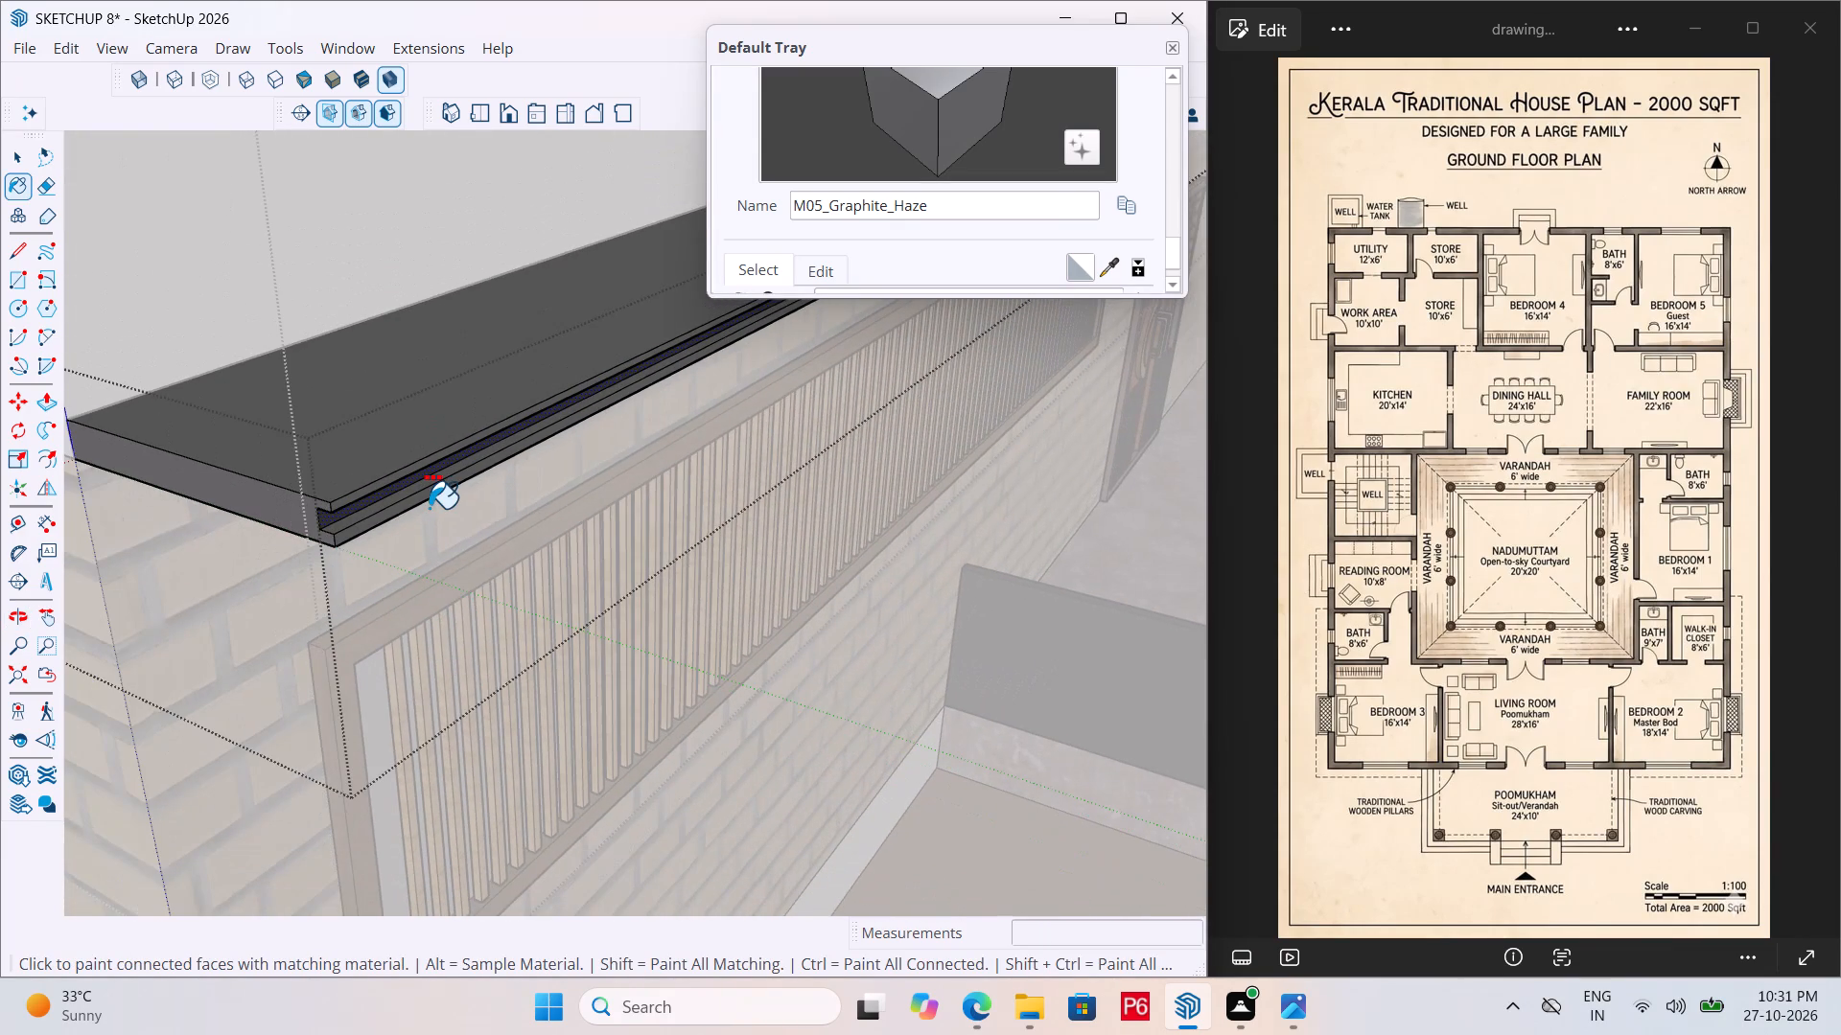
Save the model.
key(ctrl+s)
key(ctrl+s)
key(ctrl+s)
key(ctrl+s)
key(ctrl+s)
key(ctrl+s)
key(ctrl+s)
key(ctrl+s)
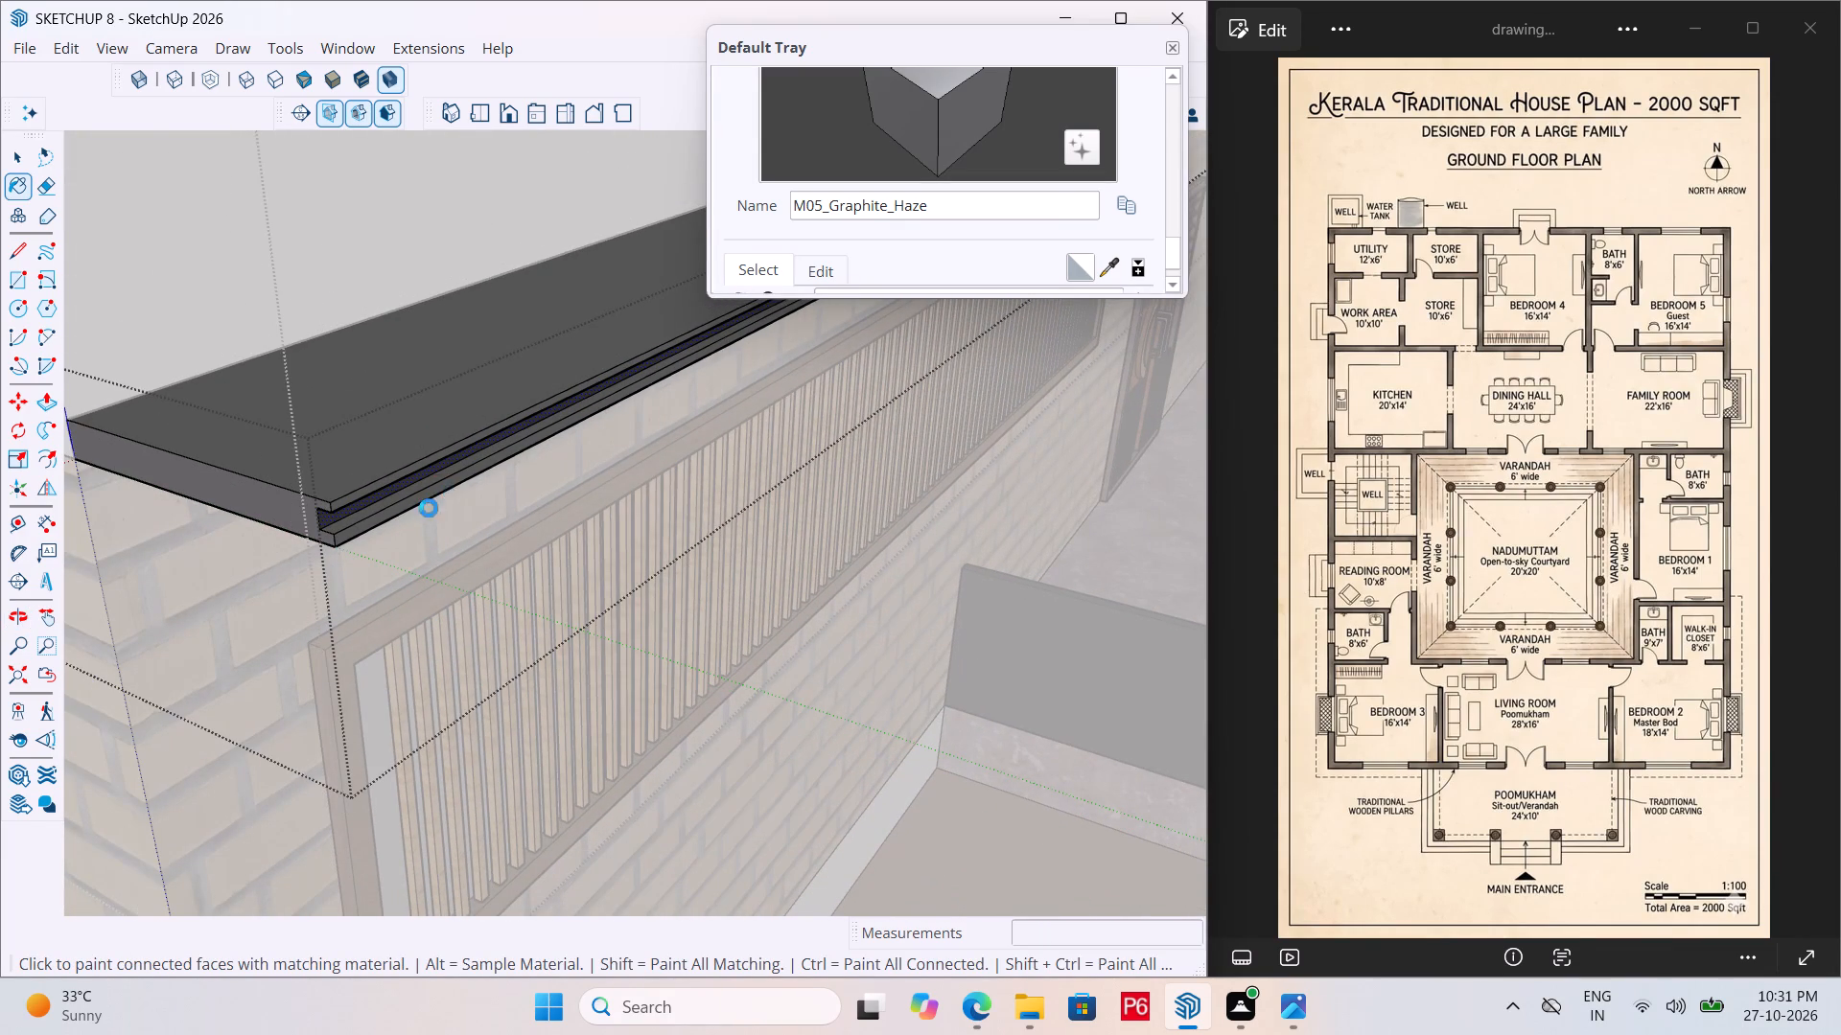
key(ctrl+s)
key(ctrl+s)
key(ctrl+s)
key(ctrl+s)
key(ctrl+s)
Finish editing the slab group and return to the surrounding roof group.
scroll(429, 508, down, 4)
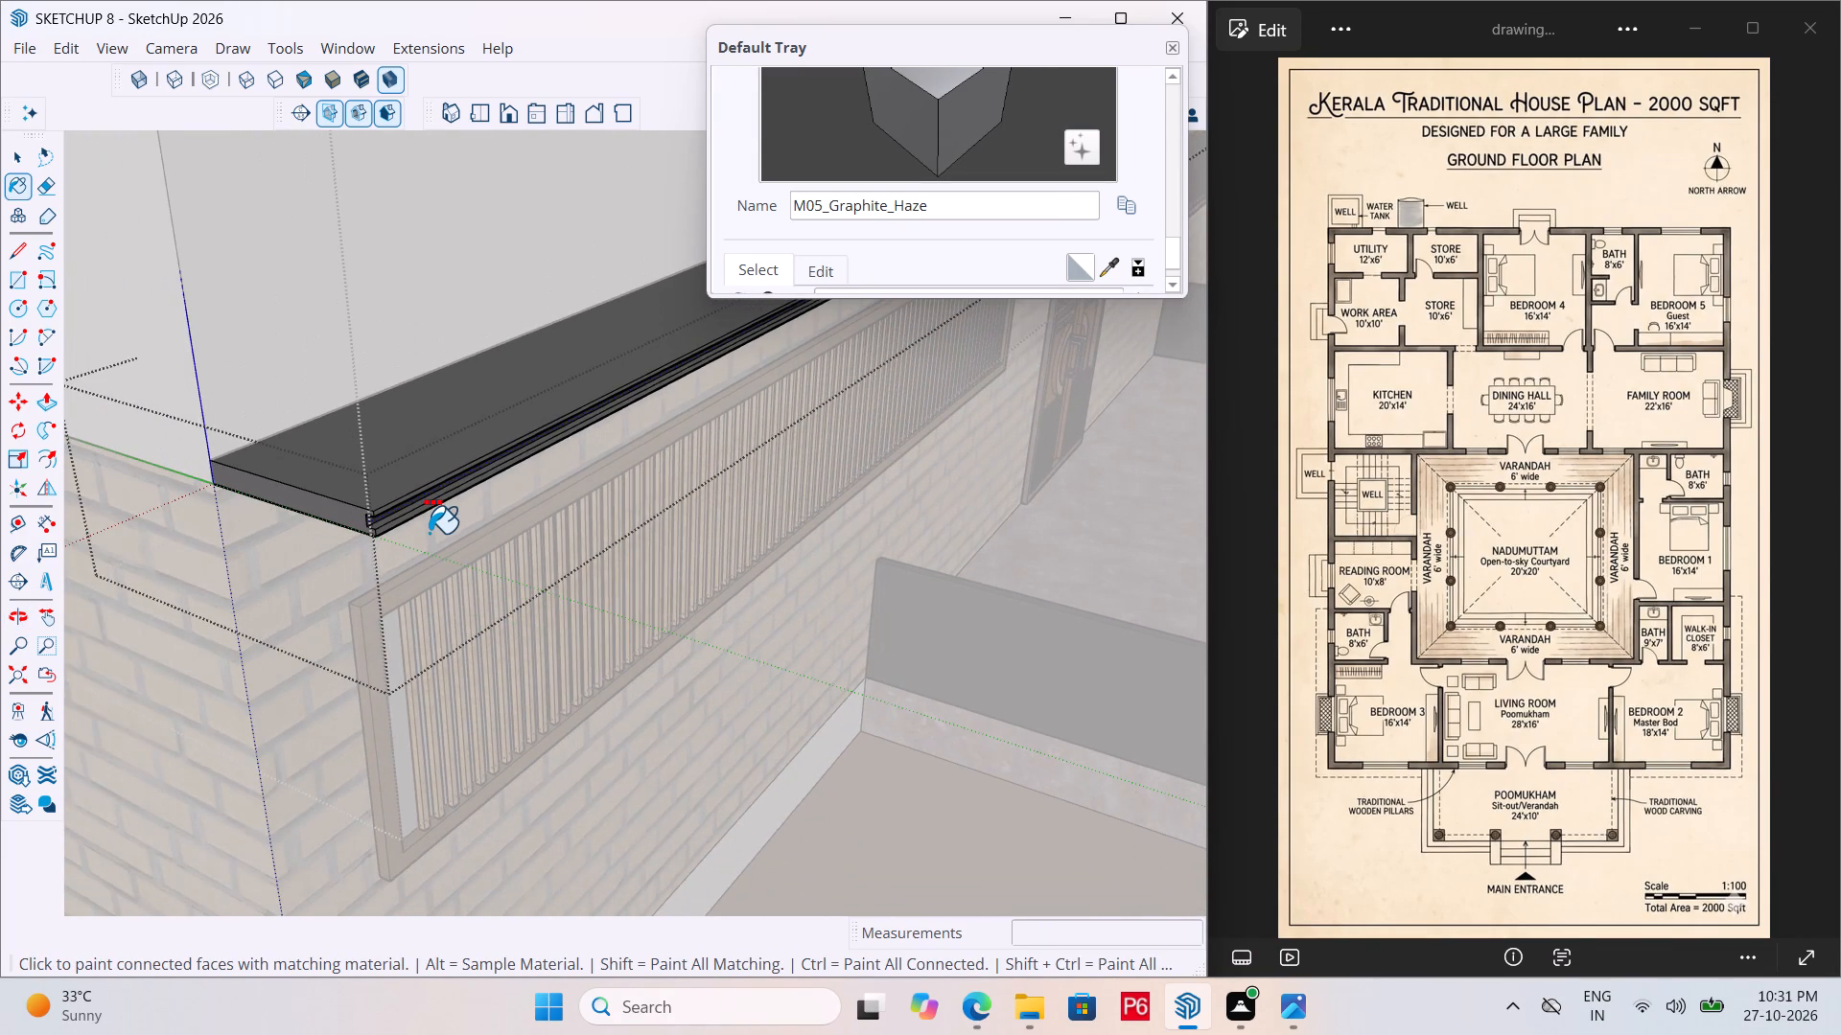
scroll(429, 533, down, 17)
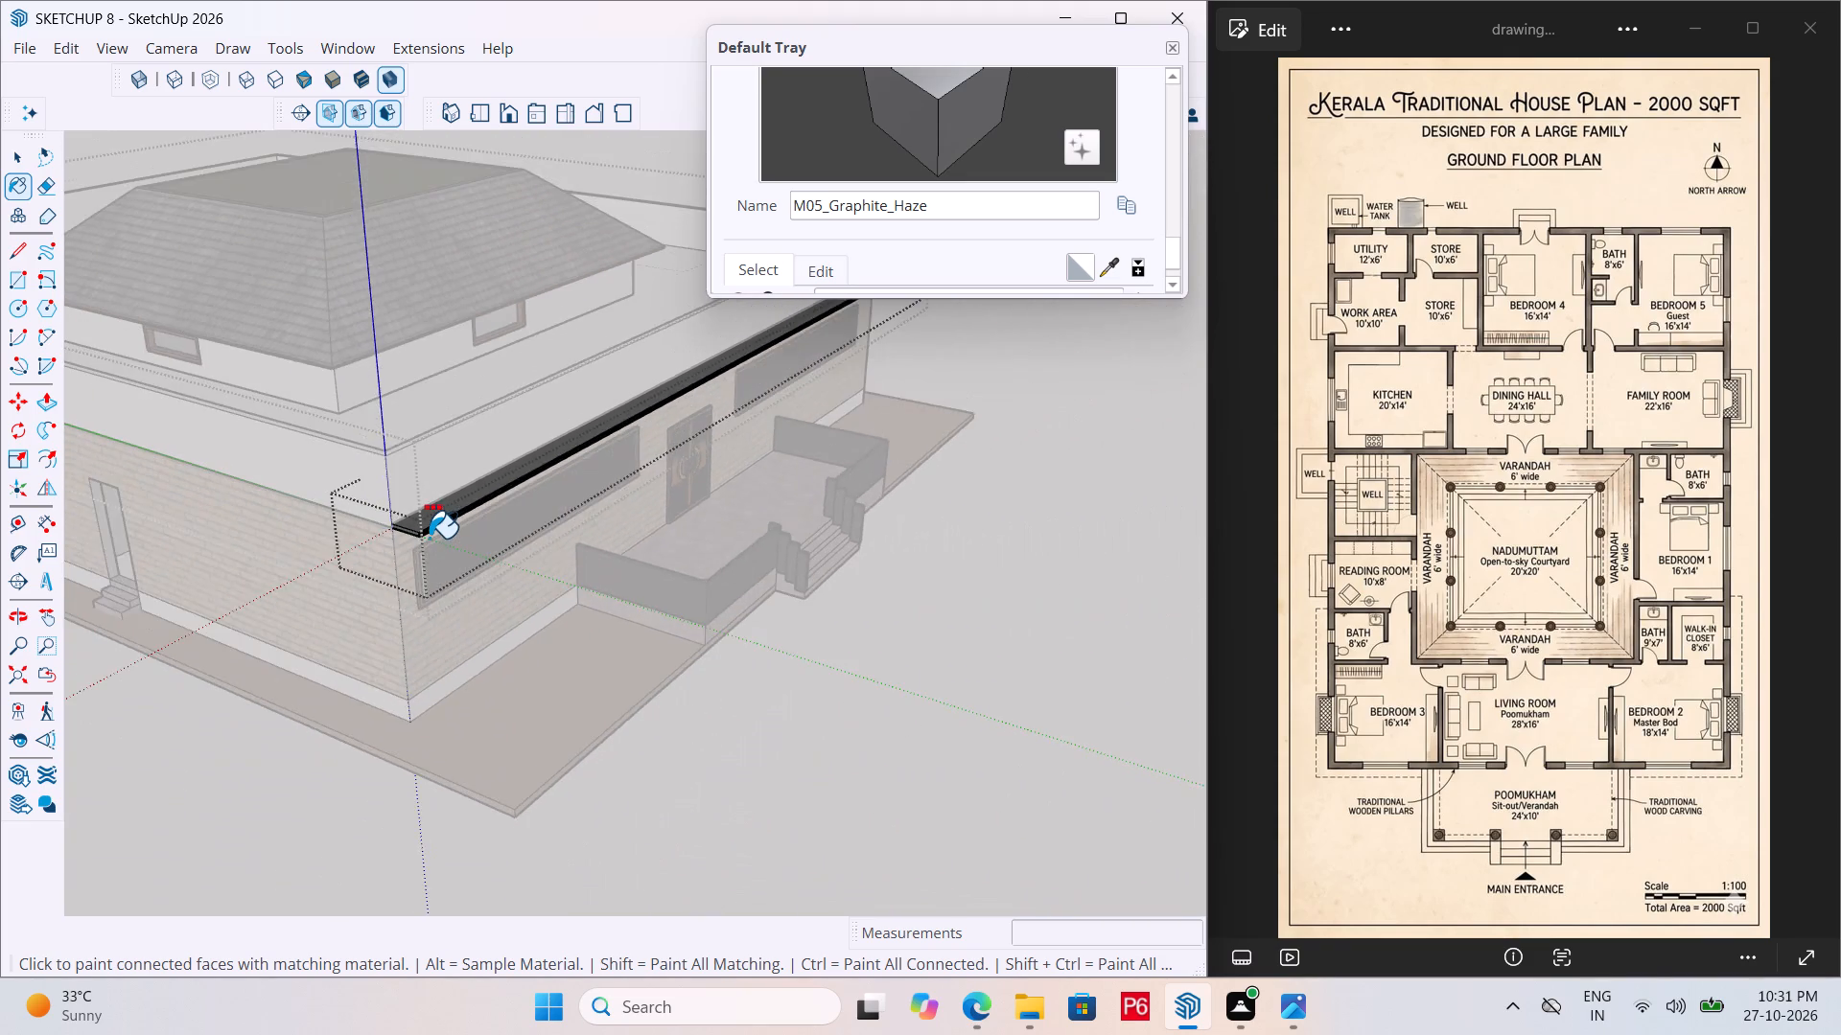
scroll(429, 539, down, 5)
middle_drag(676, 548, 496, 540)
key(space)
click(818, 569)
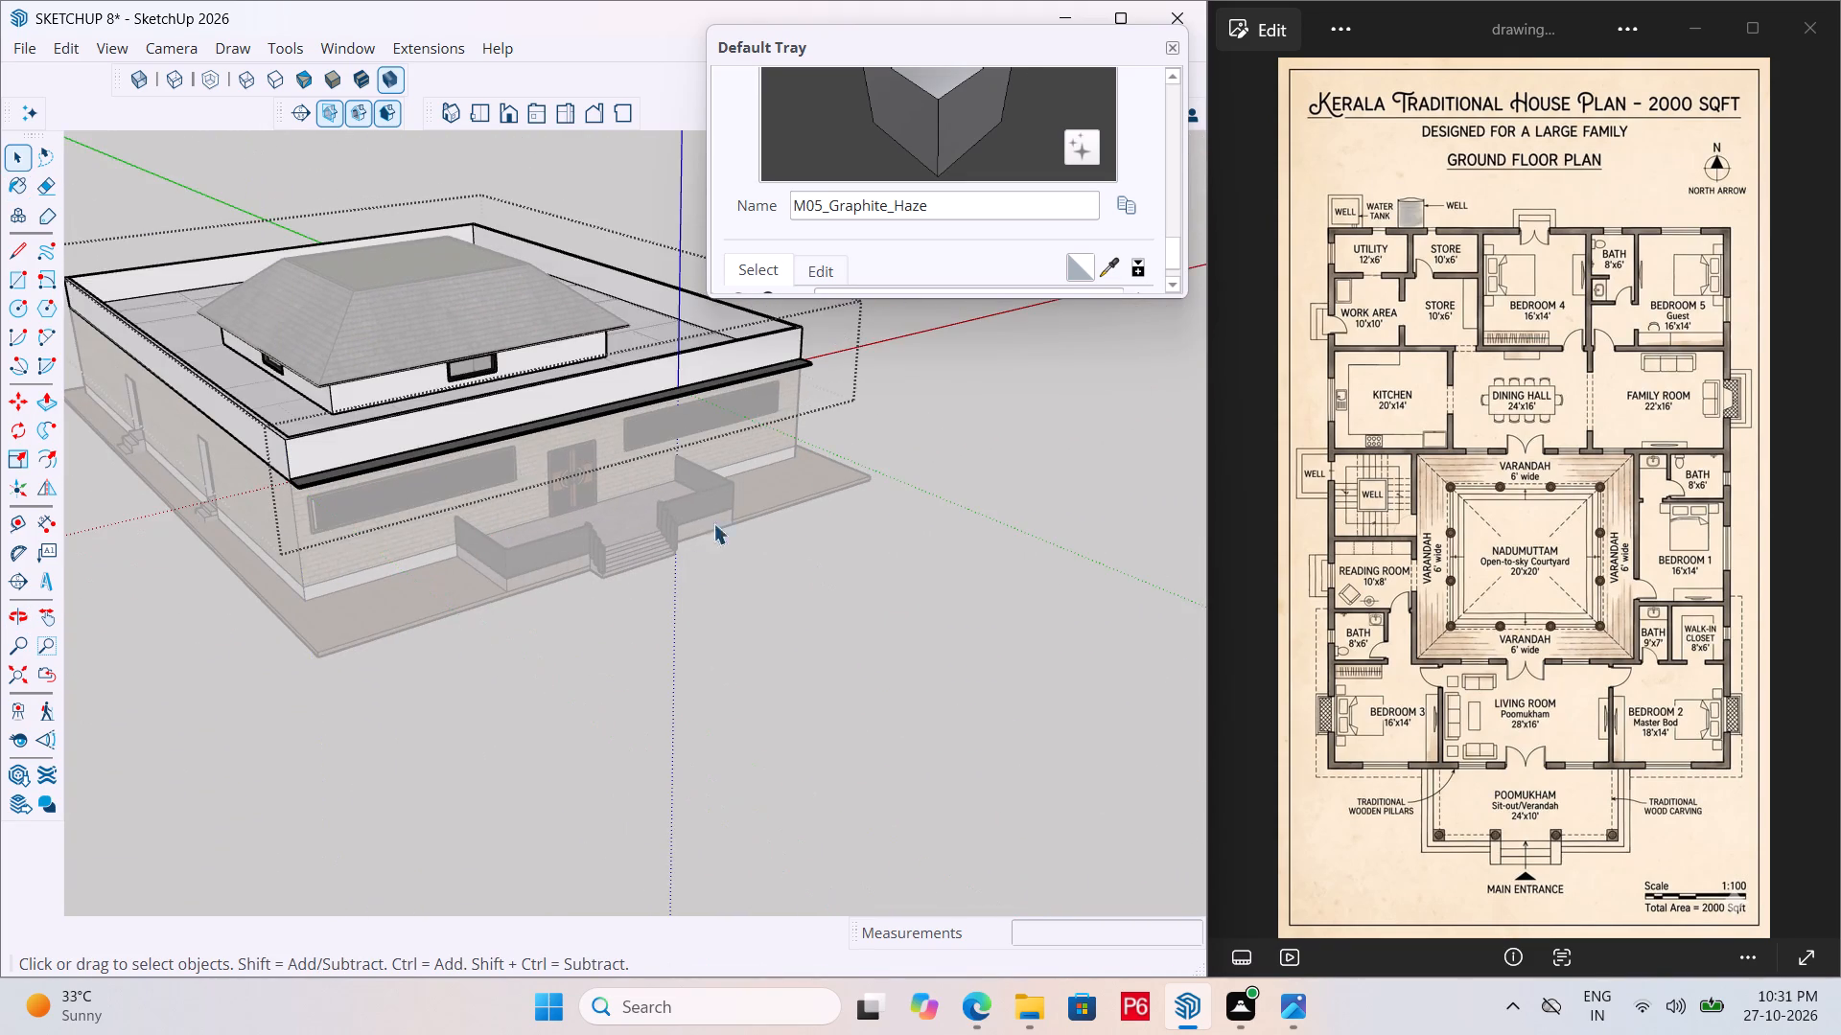
Examine the slab at the house corner, then leave the roof group and review the front facade and roof edge.
scroll(384, 466, up, 11)
scroll(292, 476, up, 5)
middle_drag(300, 475, 433, 471)
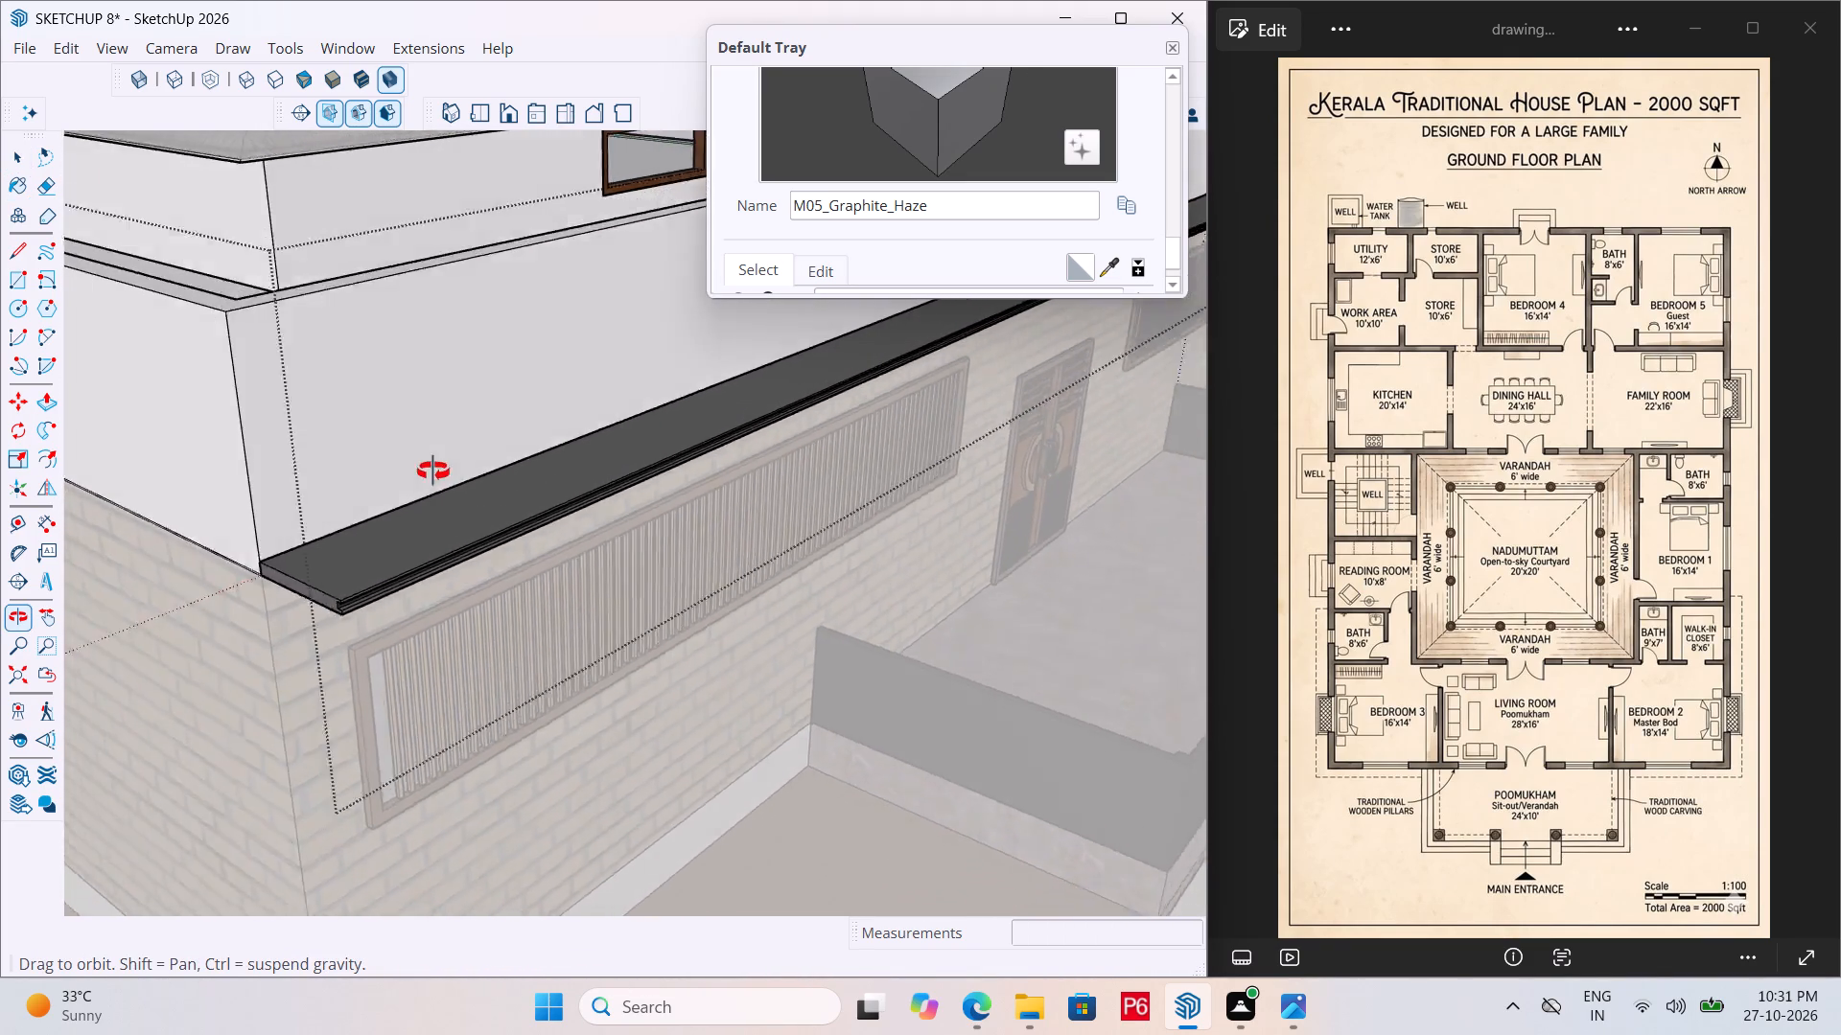
middle_drag(433, 471, 507, 471)
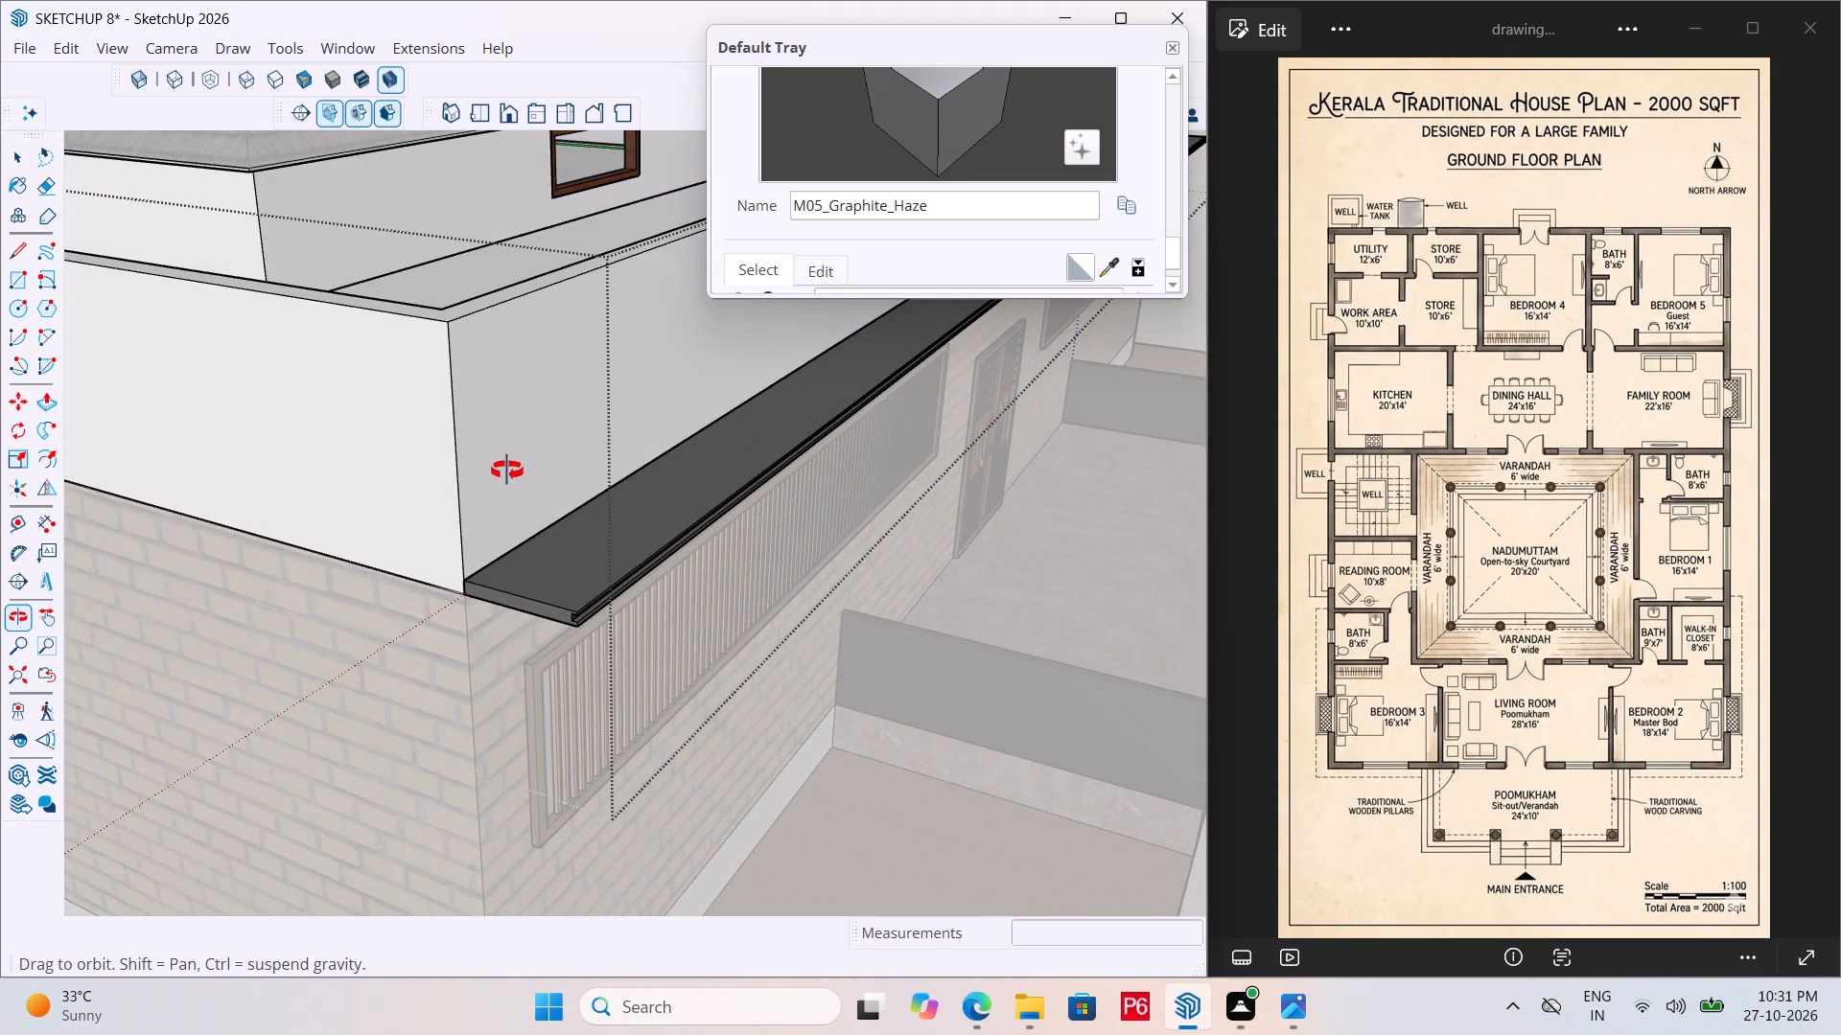
middle_drag(507, 471, 563, 472)
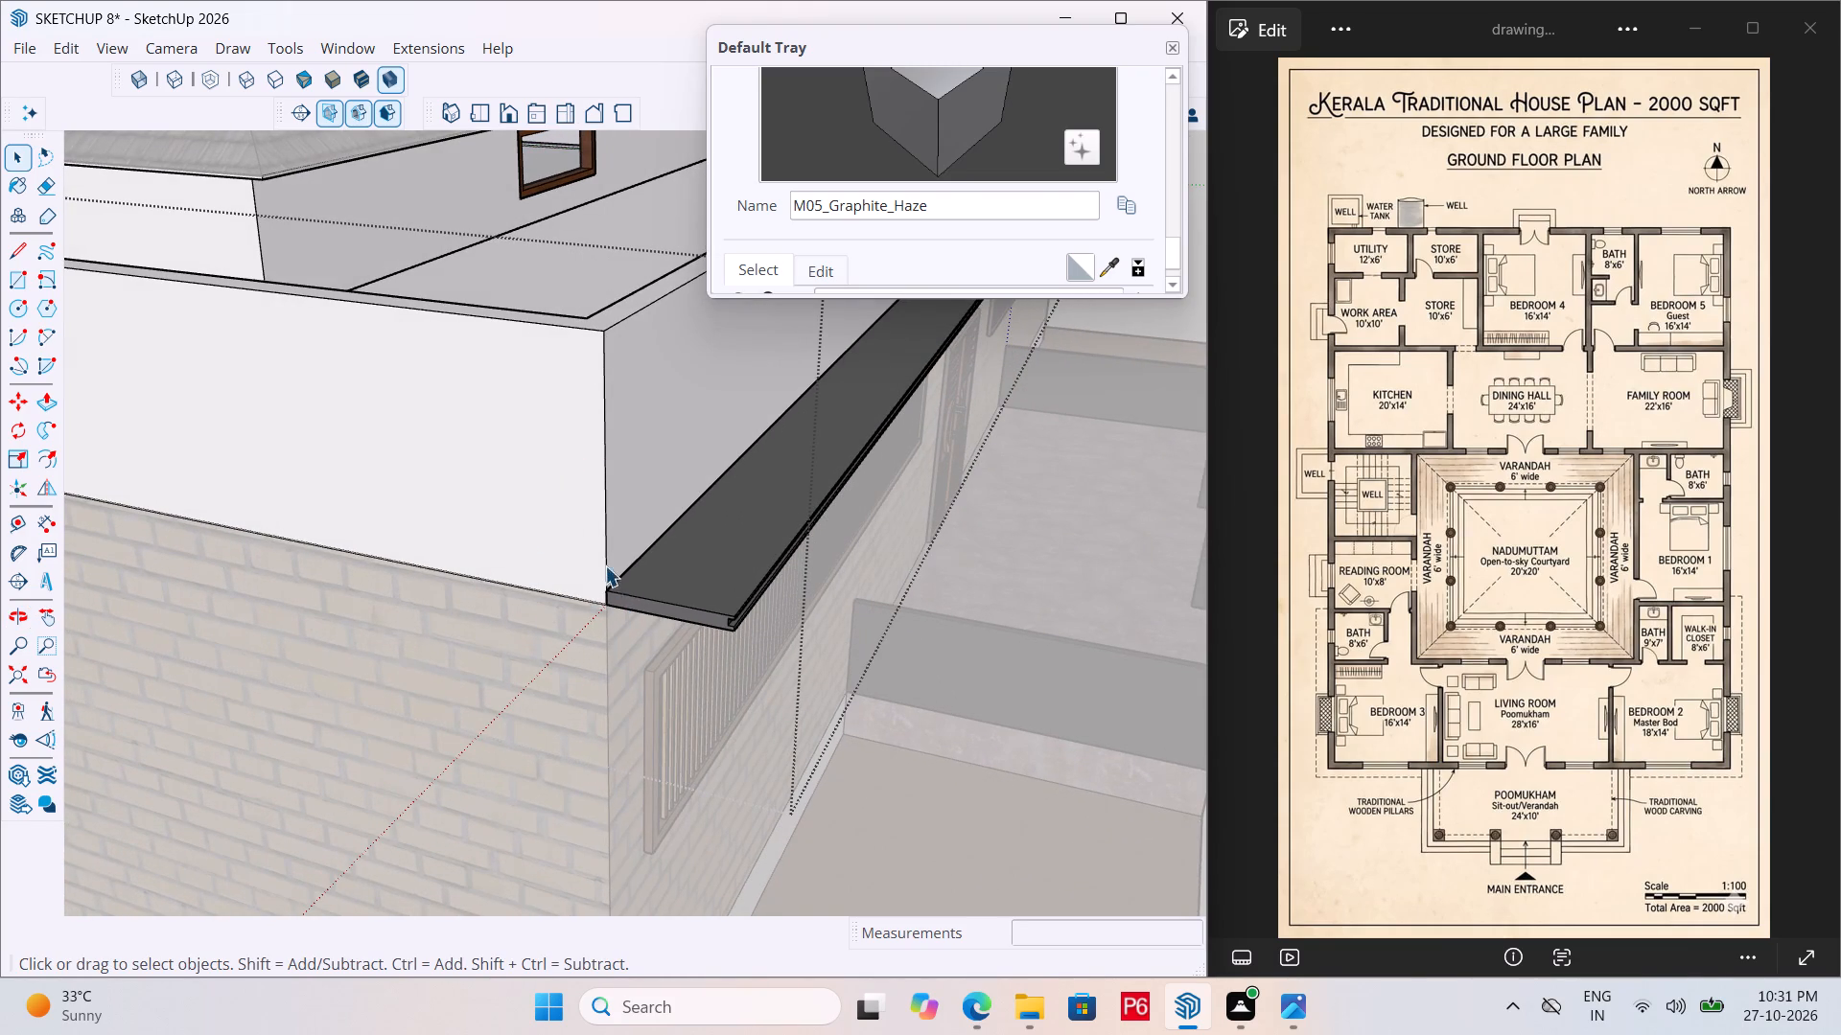
middle_drag(605, 565, 541, 711)
scroll(556, 471, down, 6)
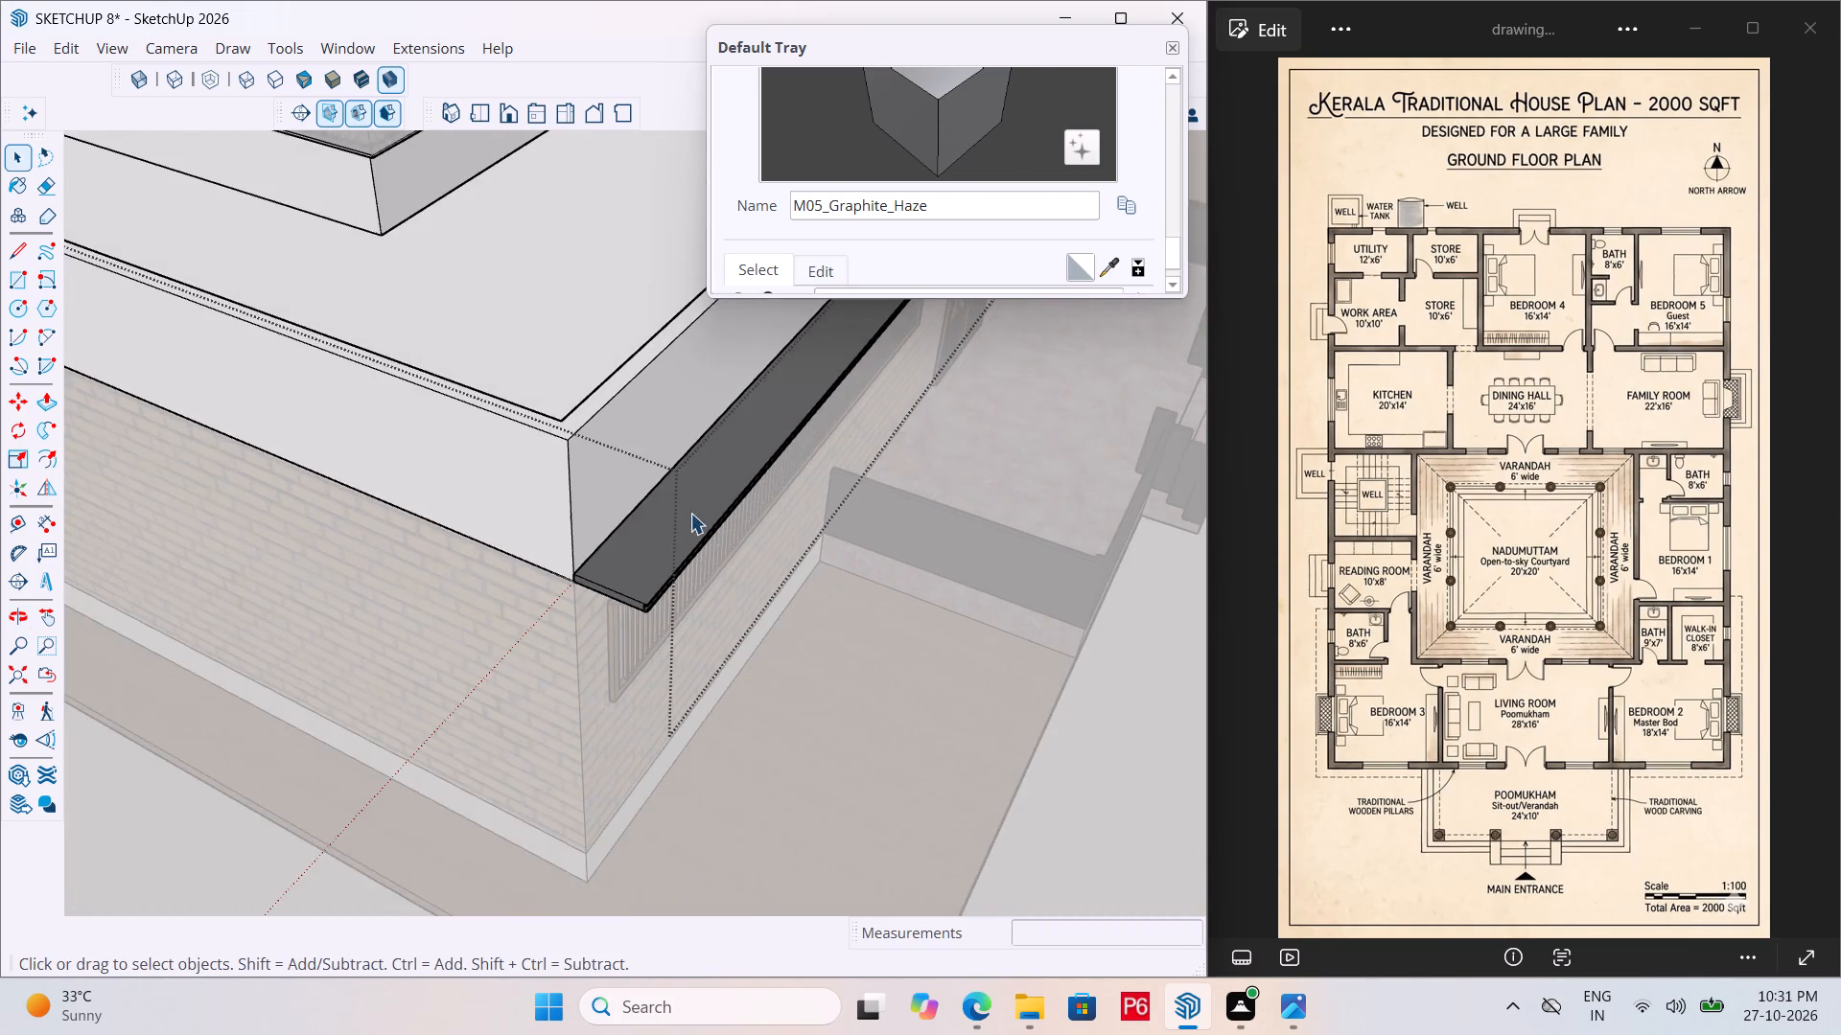
middle_drag(690, 509, 571, 397)
key(space)
click(1007, 796)
middle_drag(782, 615, 396, 520)
scroll(559, 576, down, 6)
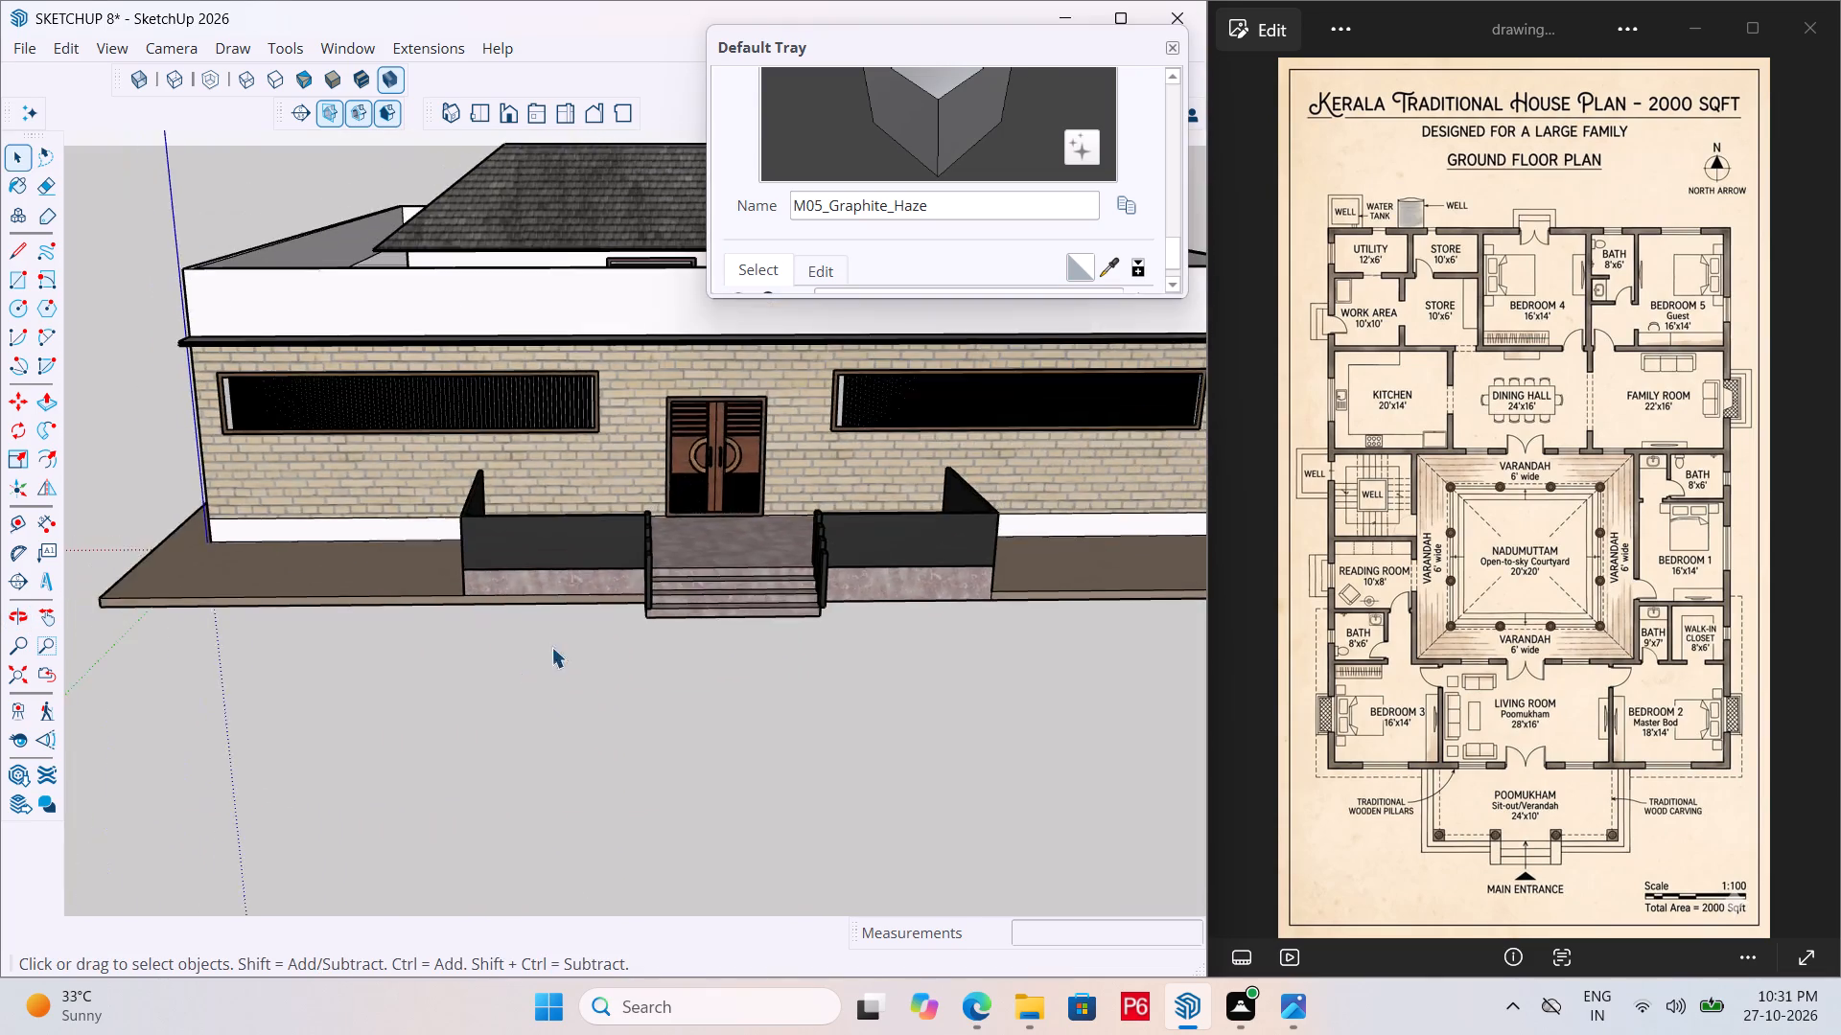
middle_drag(981, 515, 444, 540)
scroll(536, 633, down, 5)
middle_drag(629, 517, 655, 781)
Open the roof group and push/pull the parapet's top rim up 4" as a separate band with a new starting face.
scroll(655, 781, up, 2)
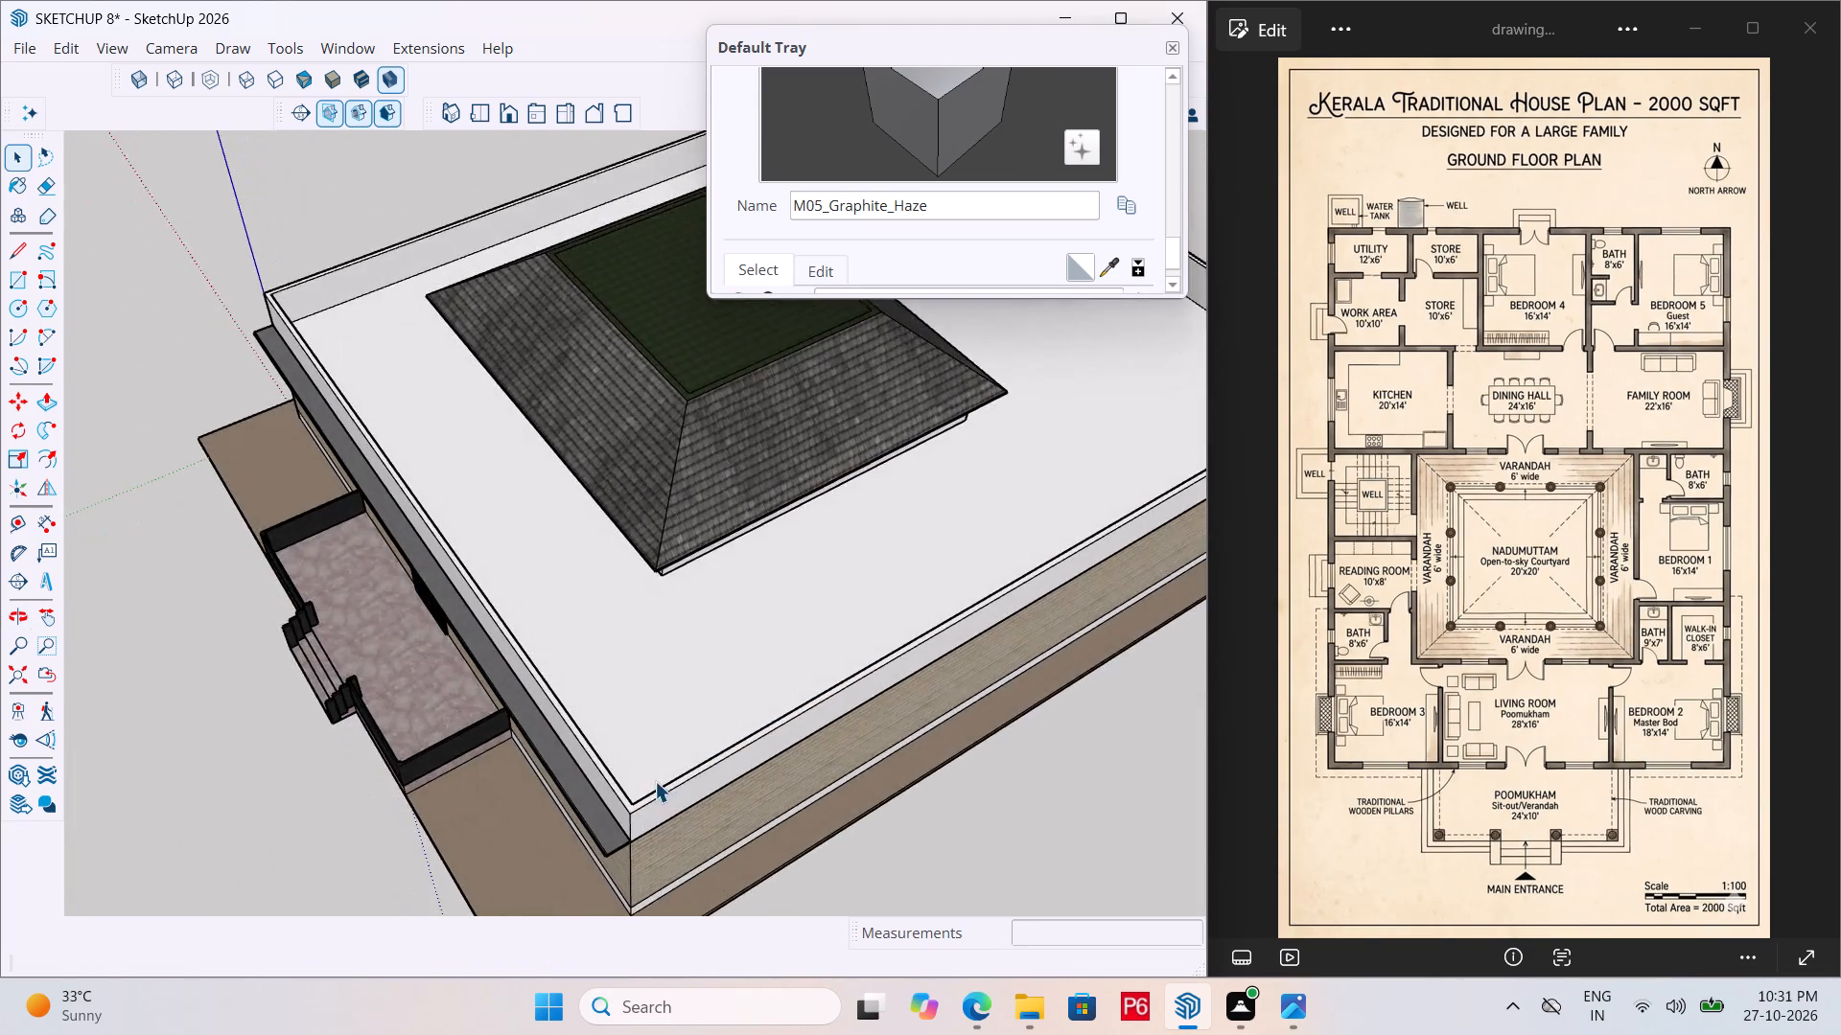
scroll(655, 781, up, 10)
double_click(614, 826)
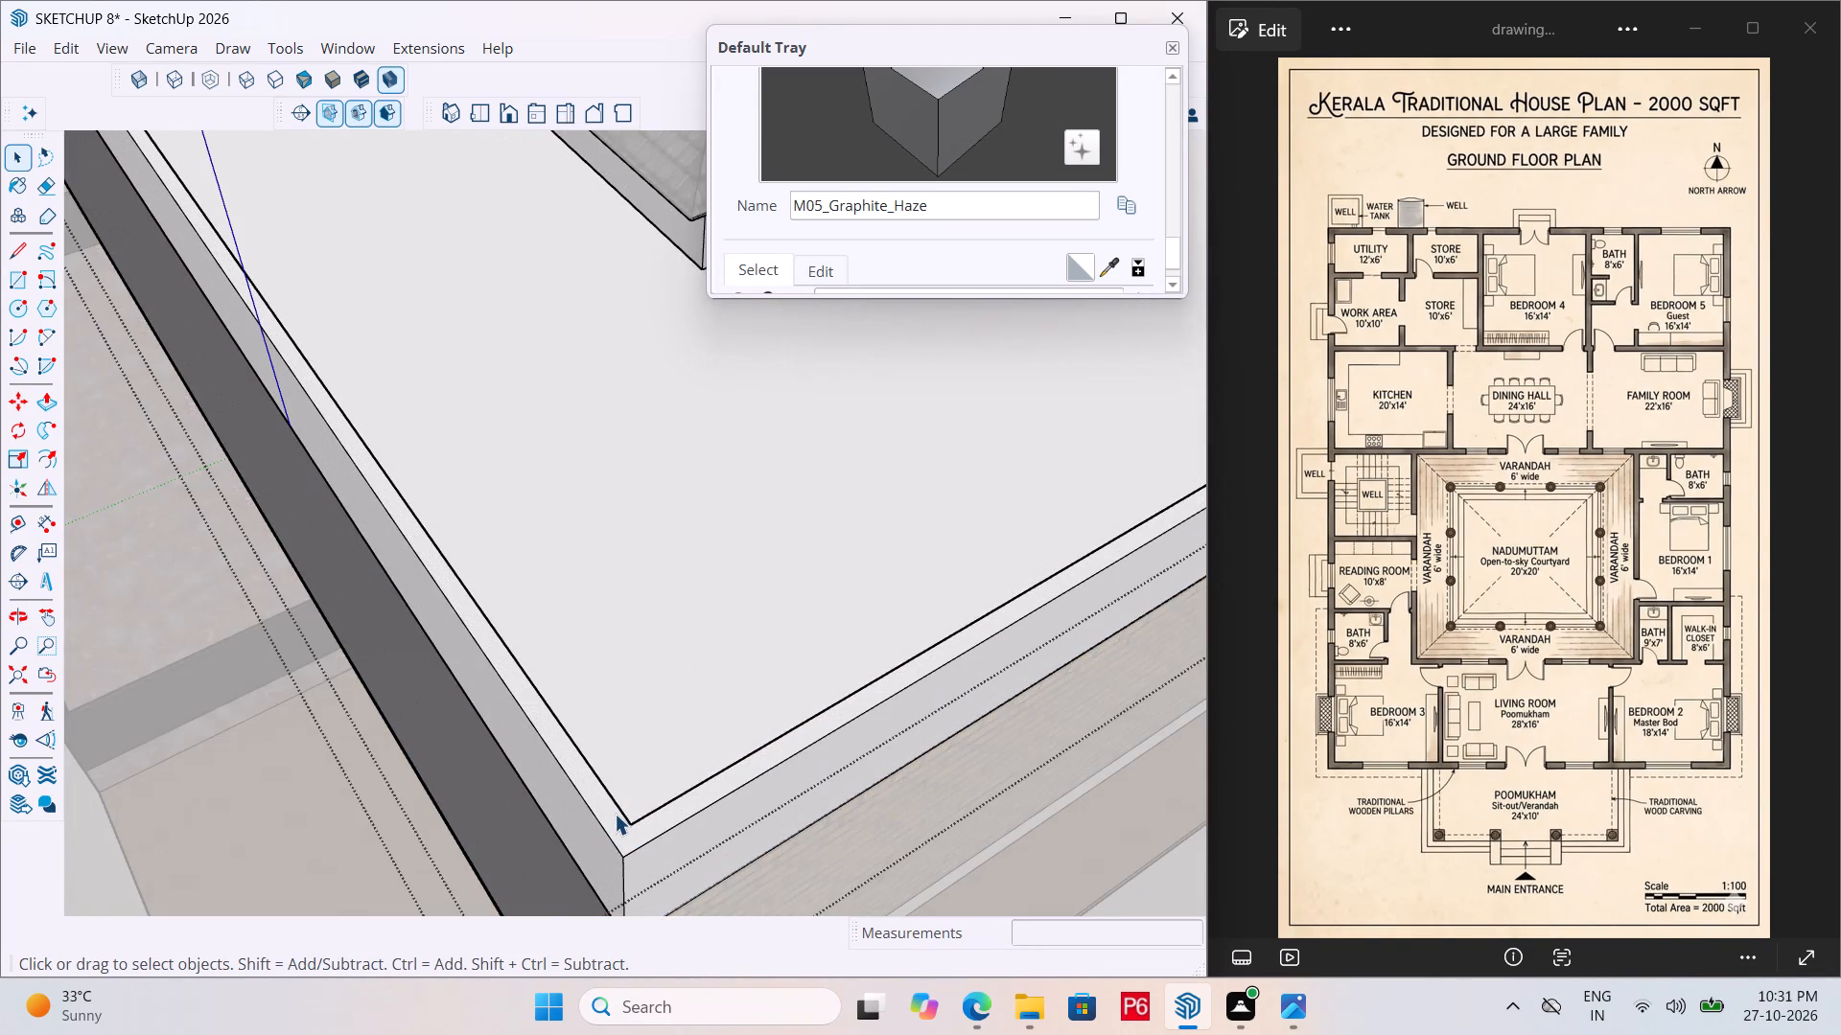
click(615, 814)
key(p)
click(615, 814)
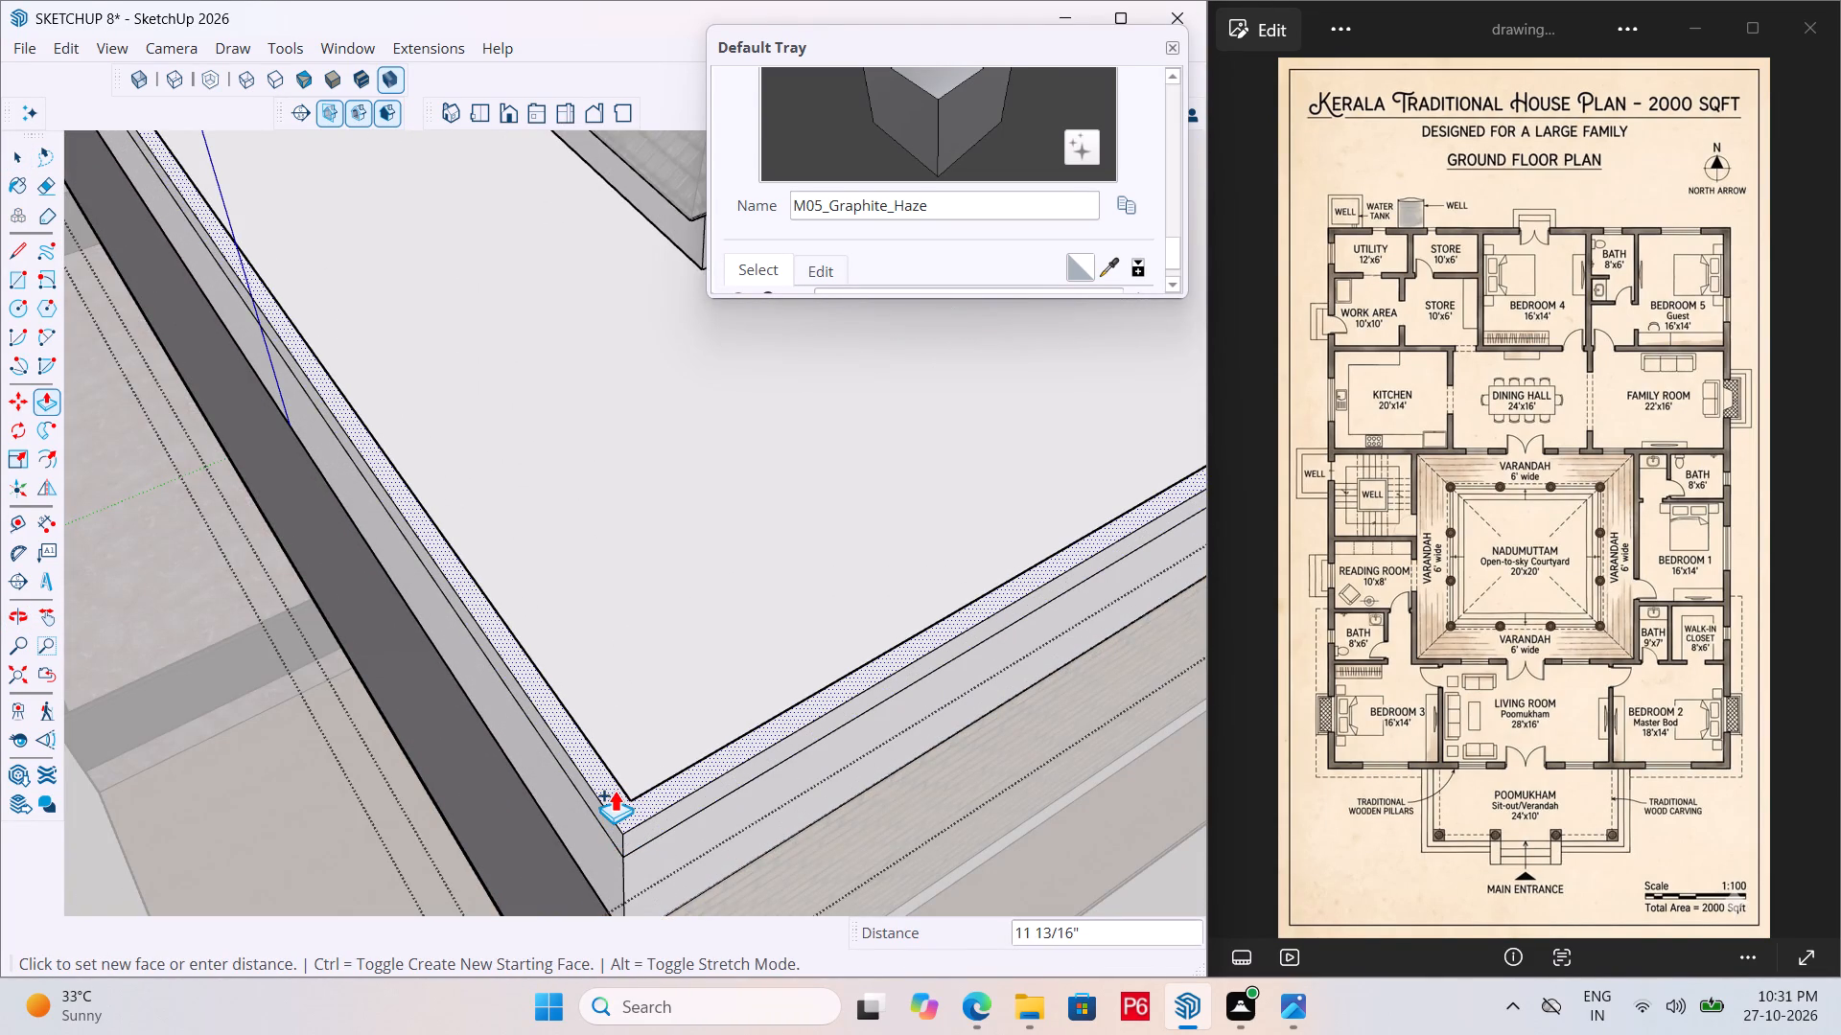
middle_drag(615, 787, 631, 614)
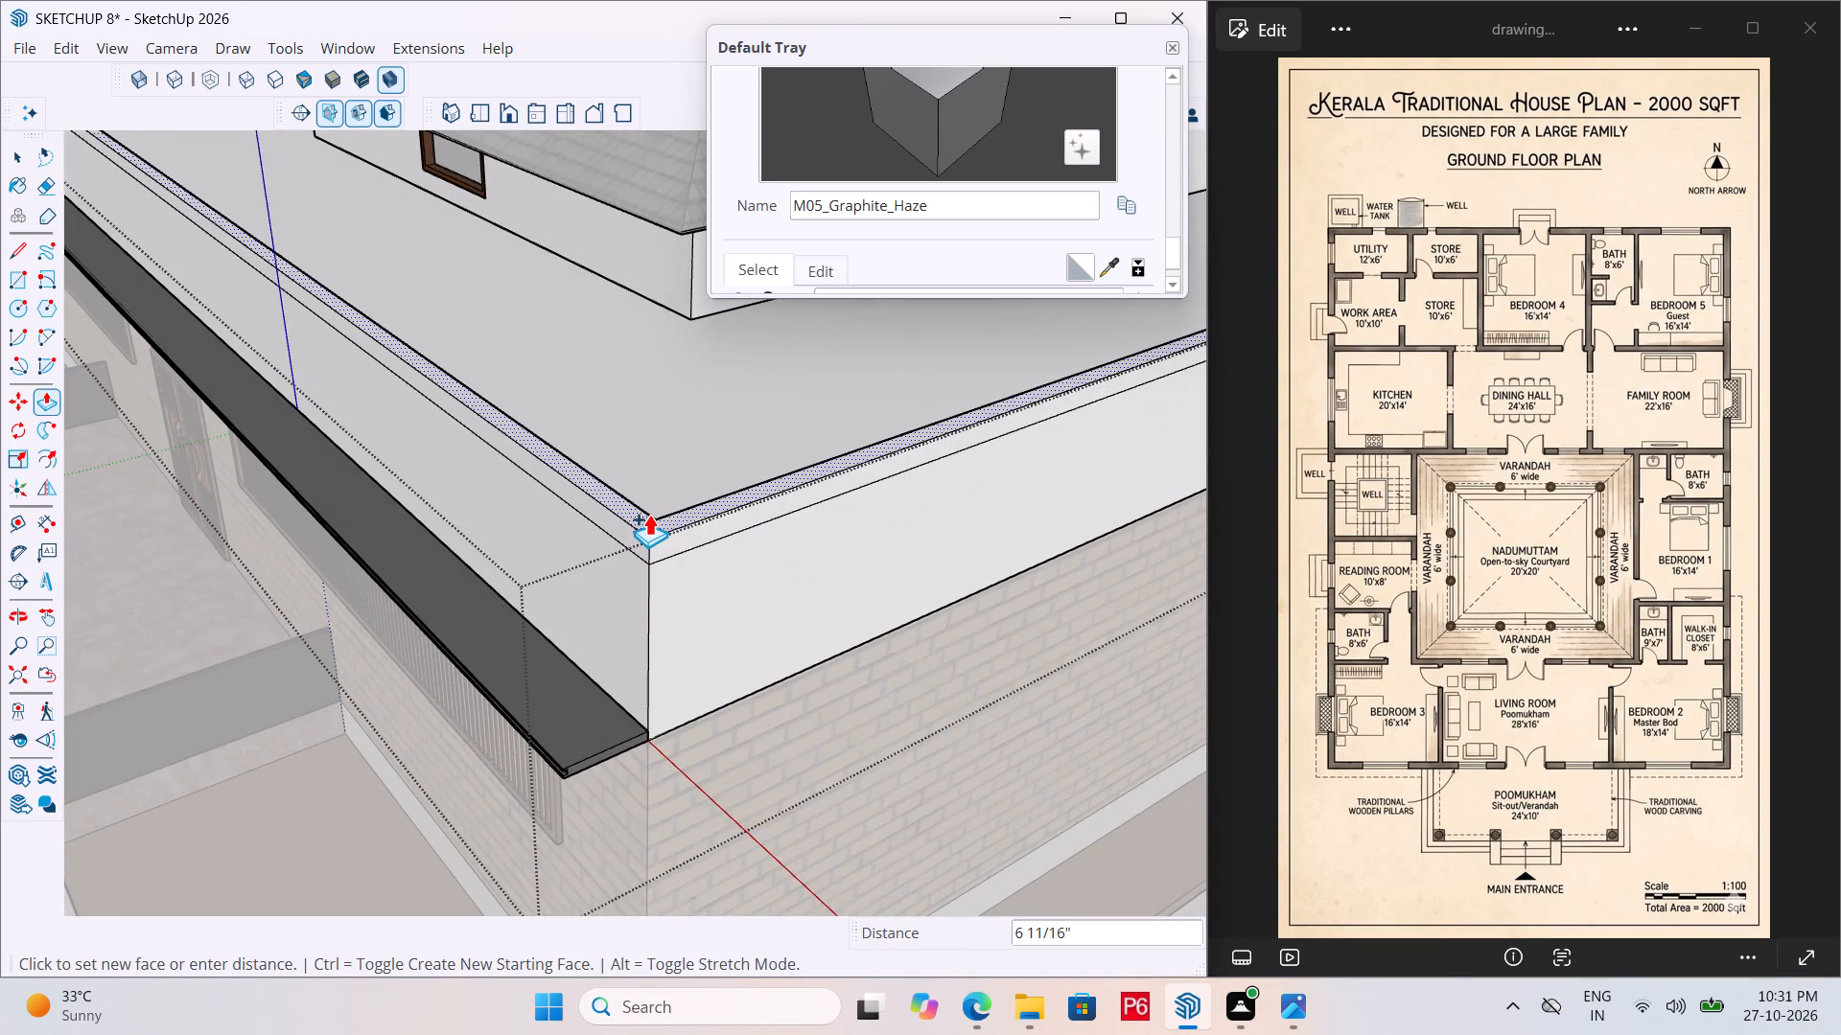
text(4")
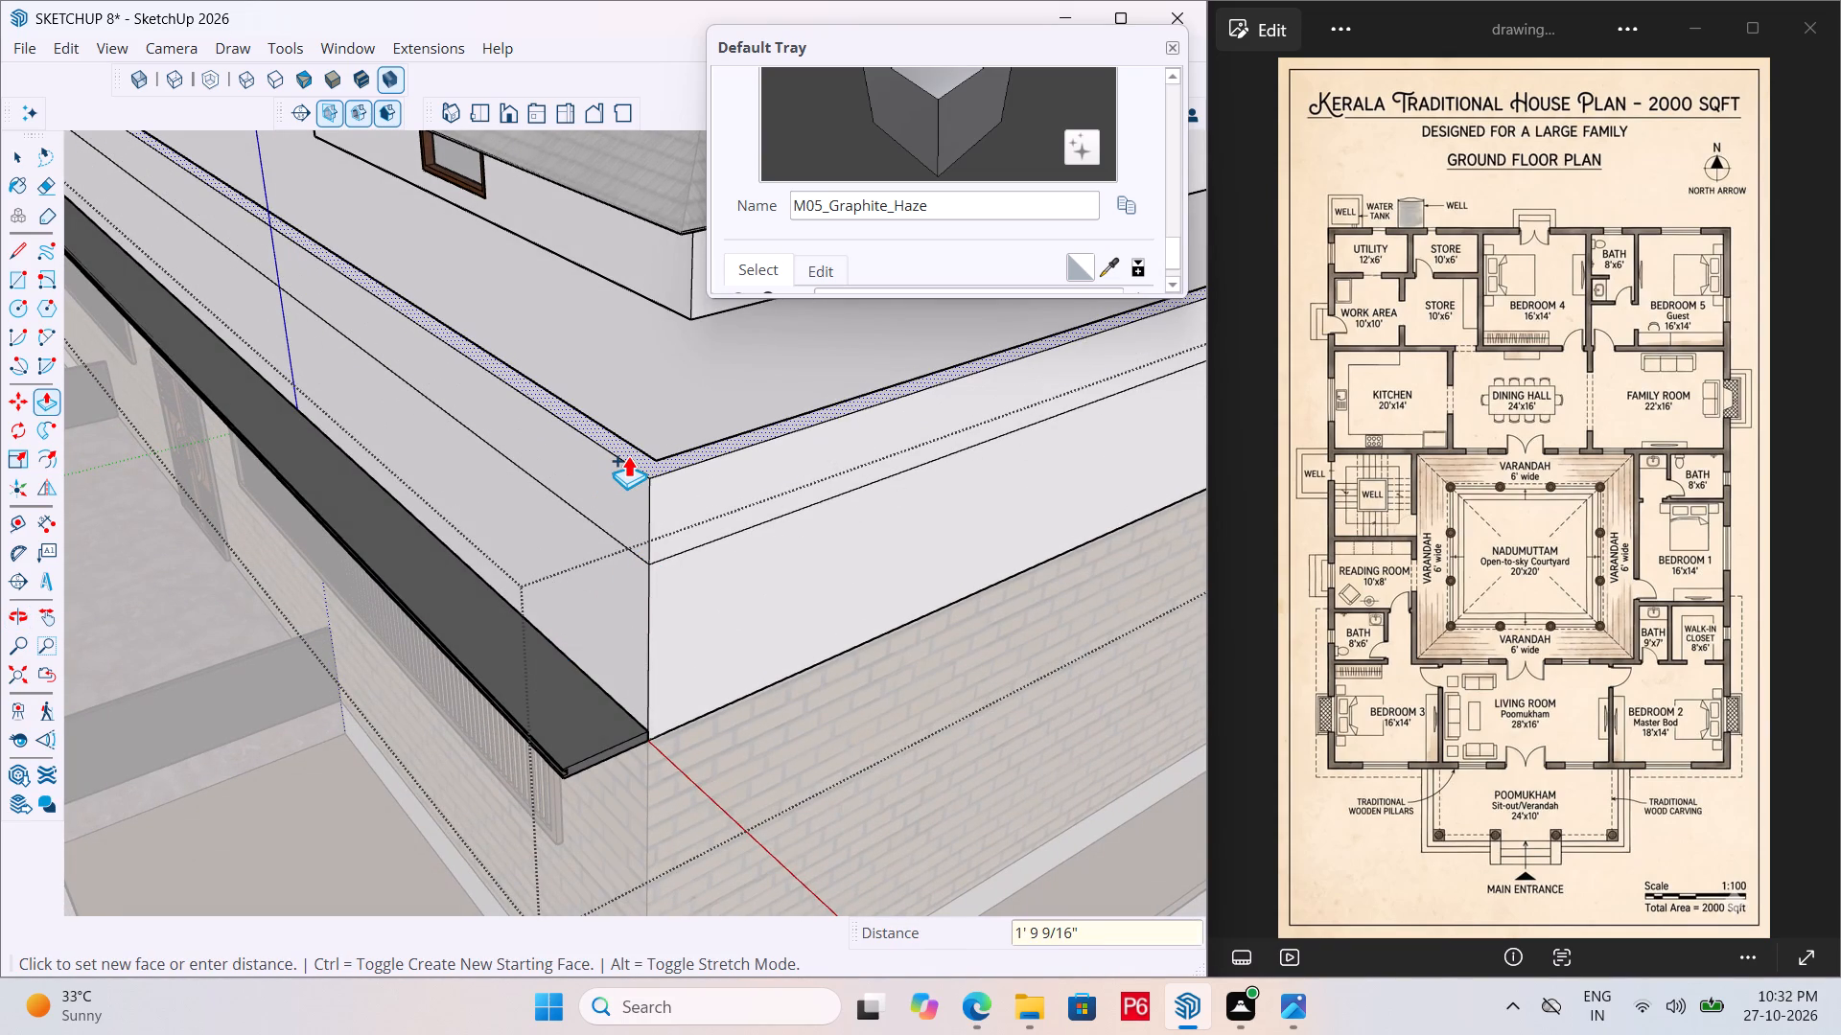
text(4")
key(Return)
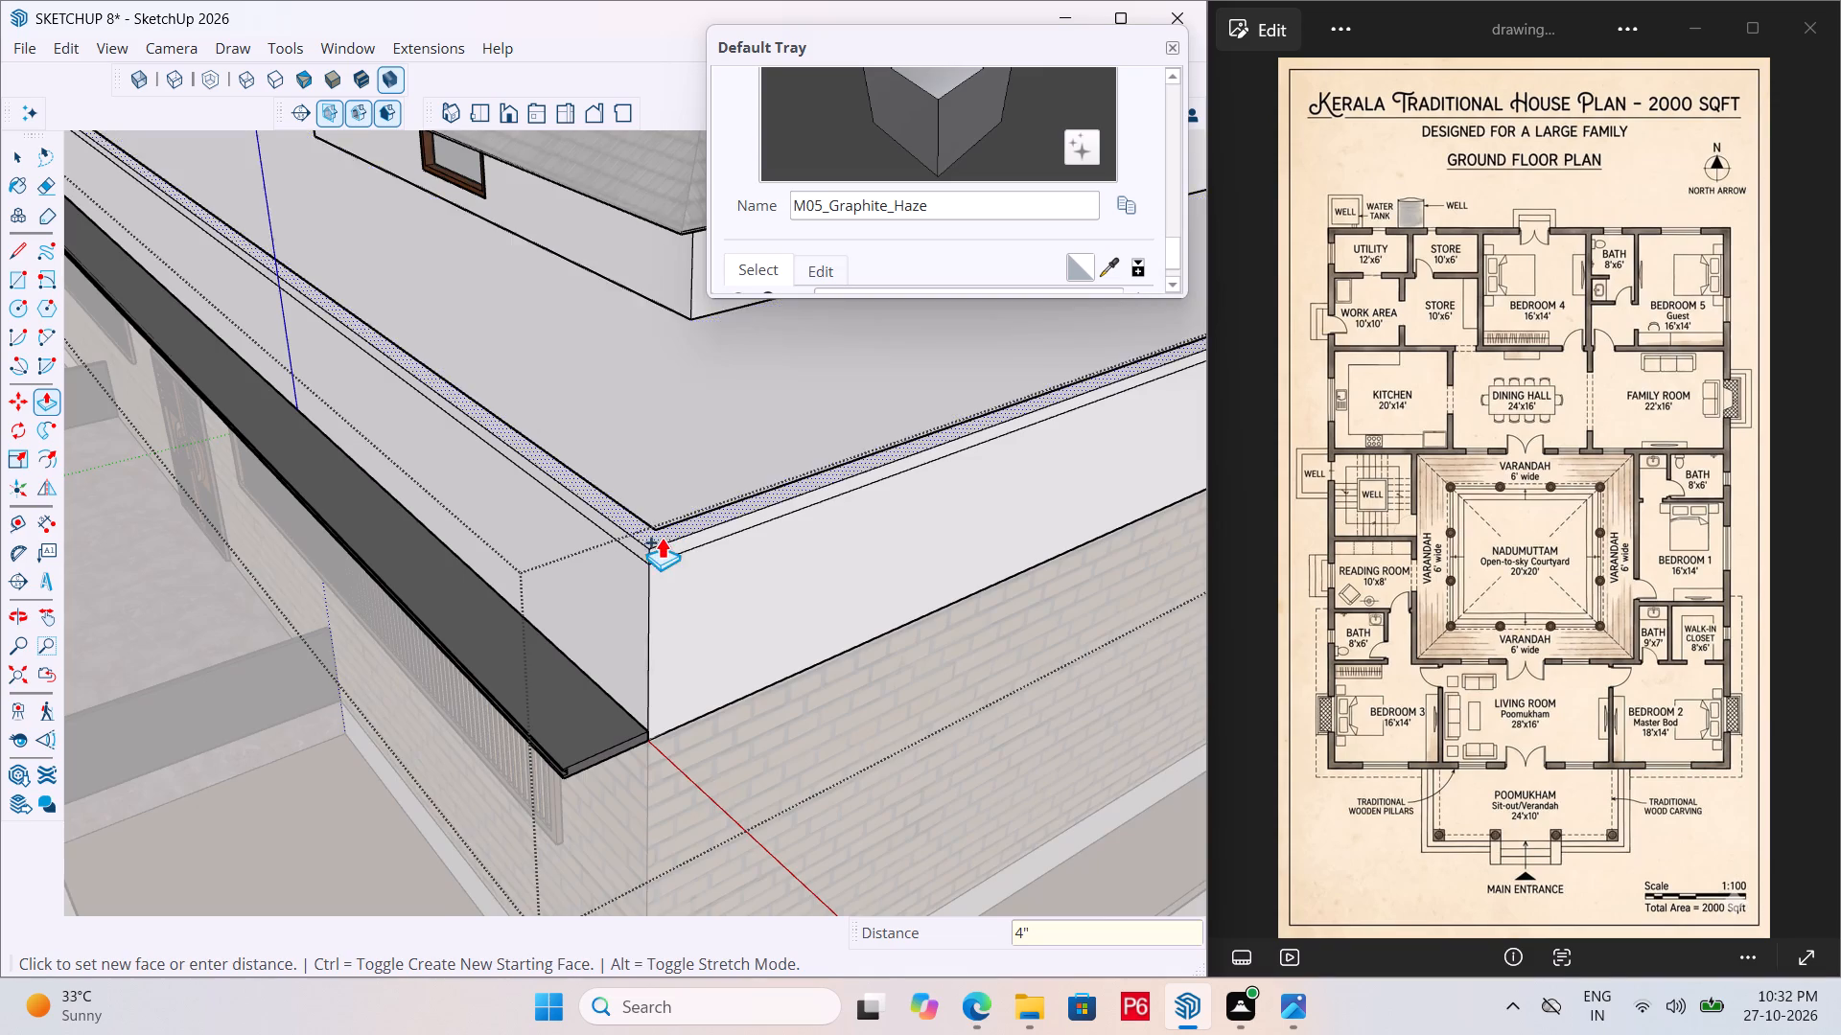
Push/pull the new parapet band outward about 1 3/4" on the front and repeat it on the adjoining side.
scroll(661, 540, up, 13)
click(622, 550)
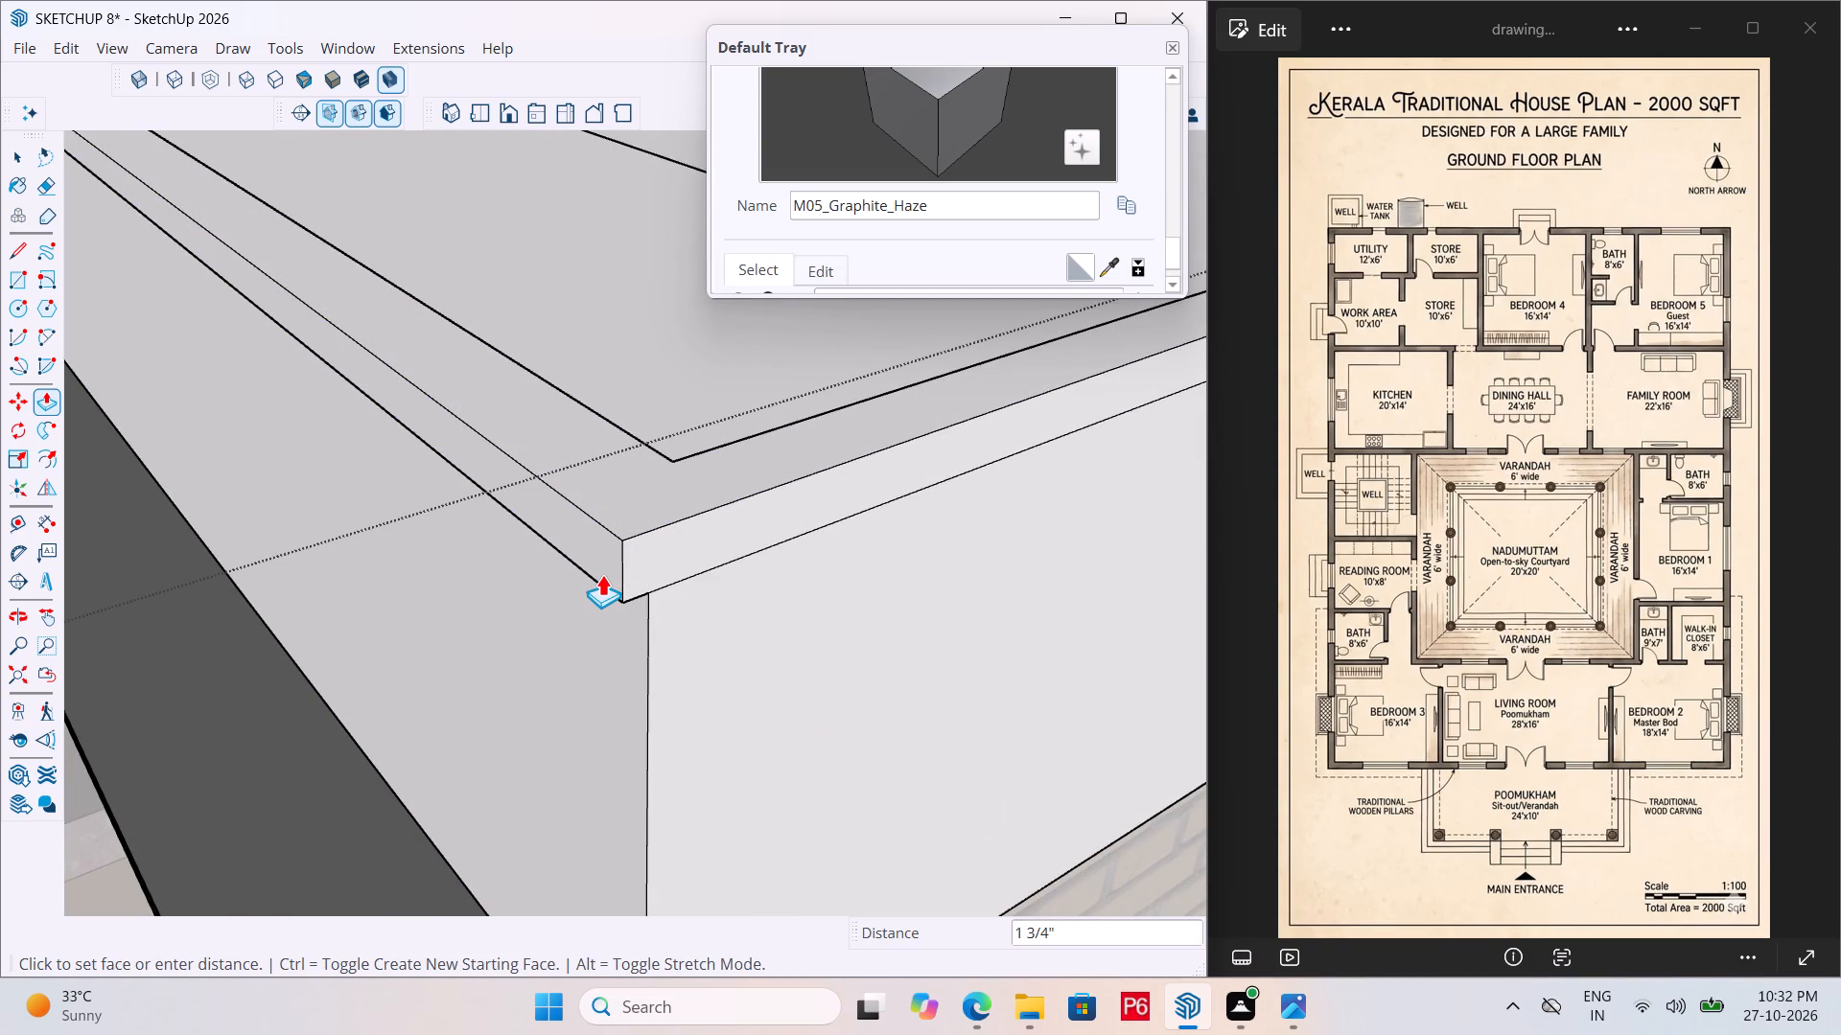
click(602, 574)
double_click(660, 555)
Repeat the same outward push/pull on the parapet band's remaining two outer faces.
scroll(523, 644, down, 17)
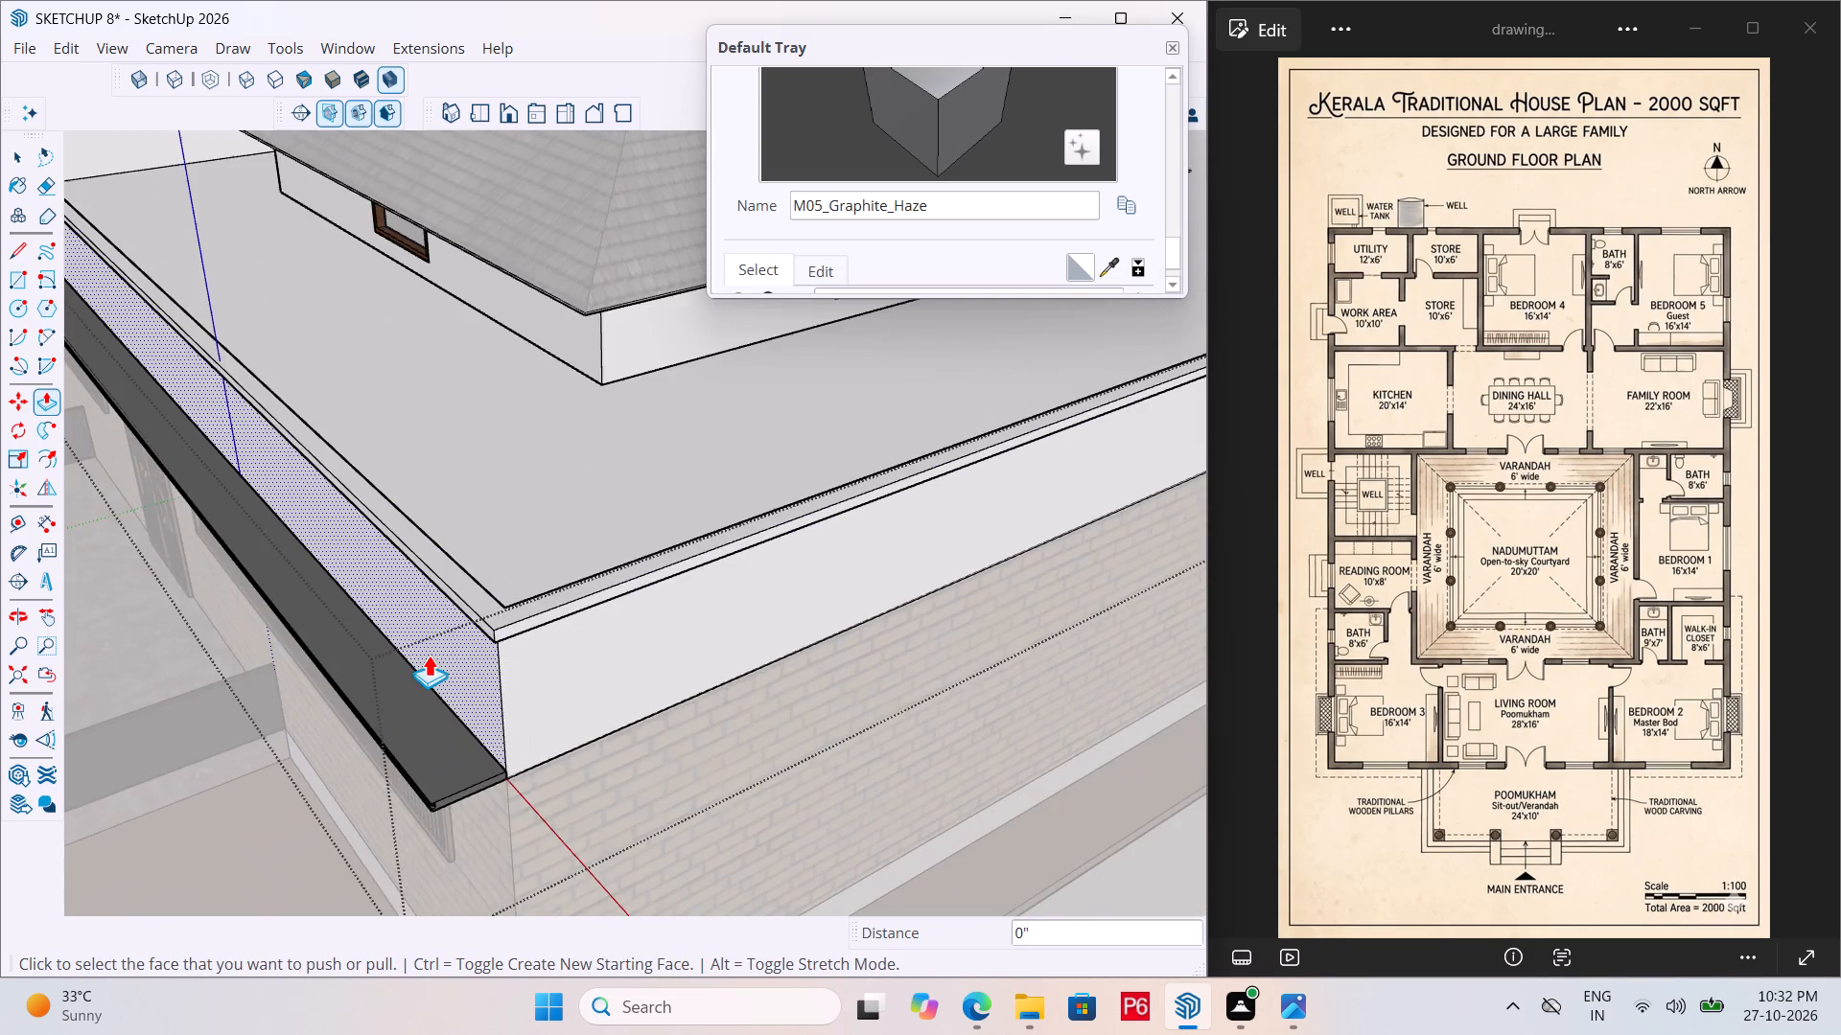
scroll(429, 655, down, 11)
middle_drag(1049, 422, 291, 431)
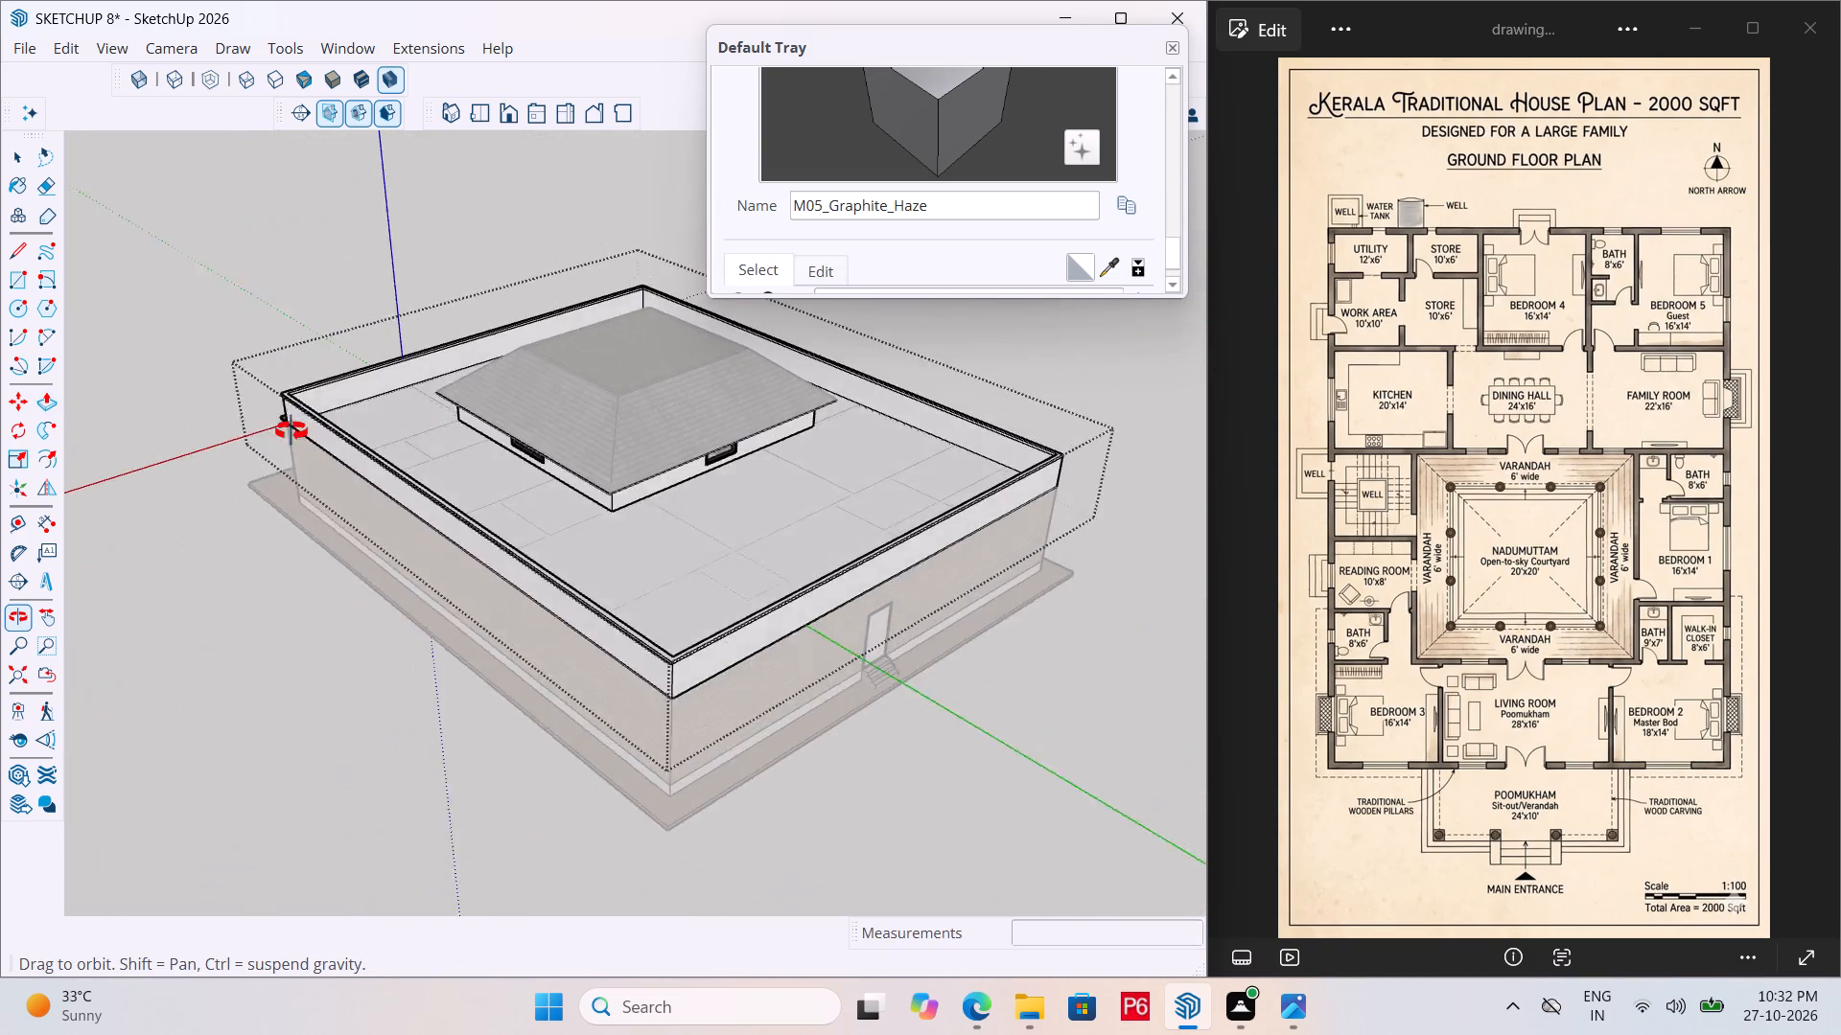
middle_drag(291, 431, 268, 426)
scroll(648, 642, up, 20)
scroll(648, 642, up, 3)
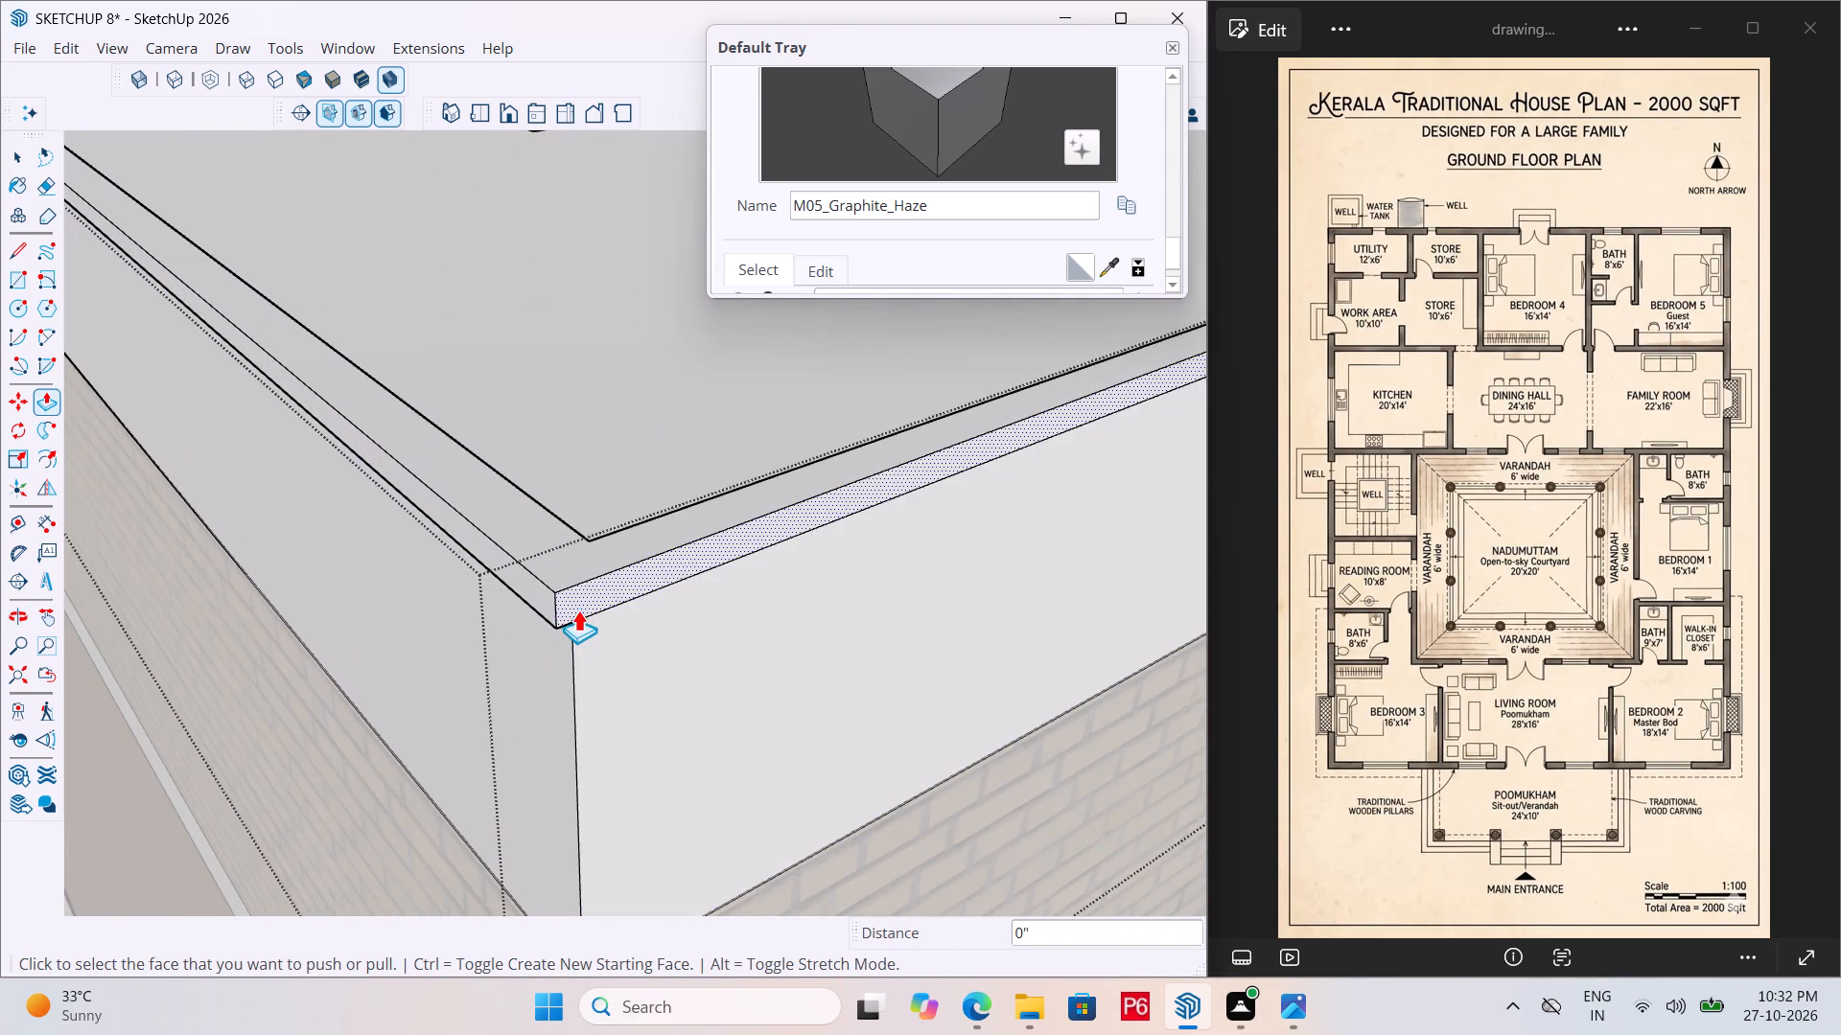
double_click(578, 609)
scroll(466, 670, down, 14)
scroll(392, 687, down, 7)
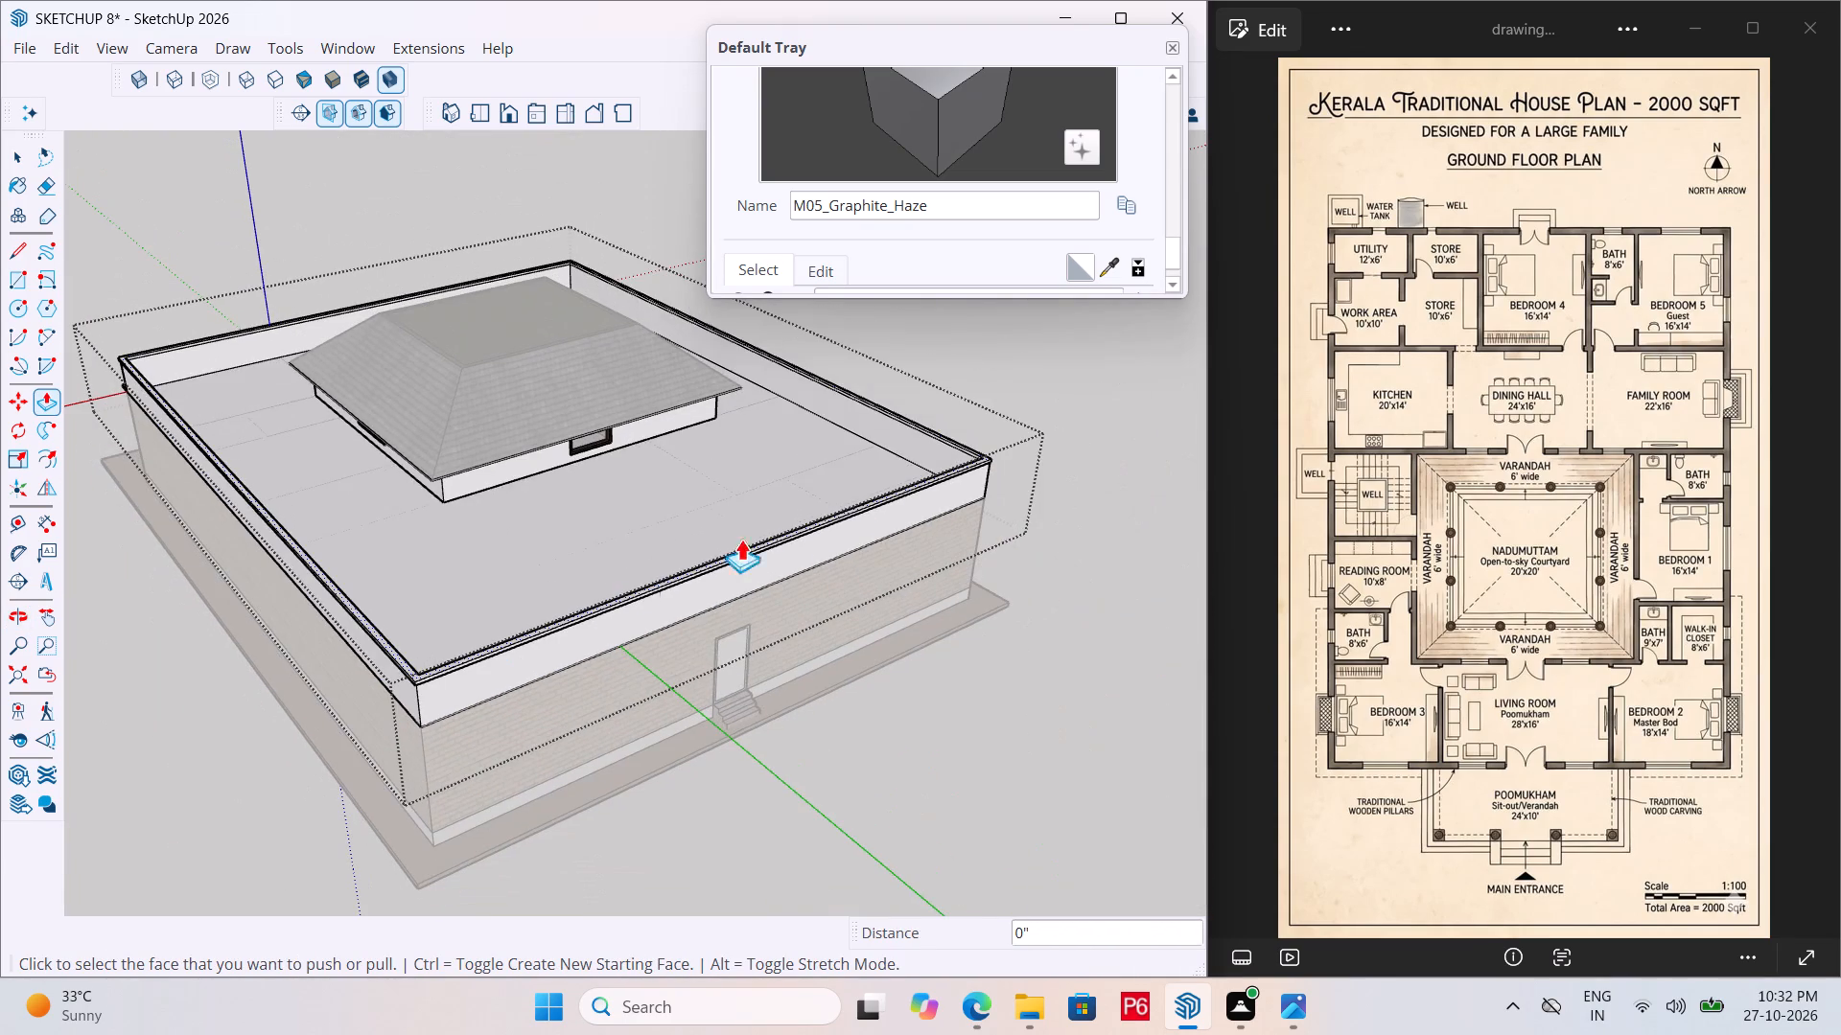
middle_drag(1028, 488, 436, 514)
scroll(678, 563, up, 7)
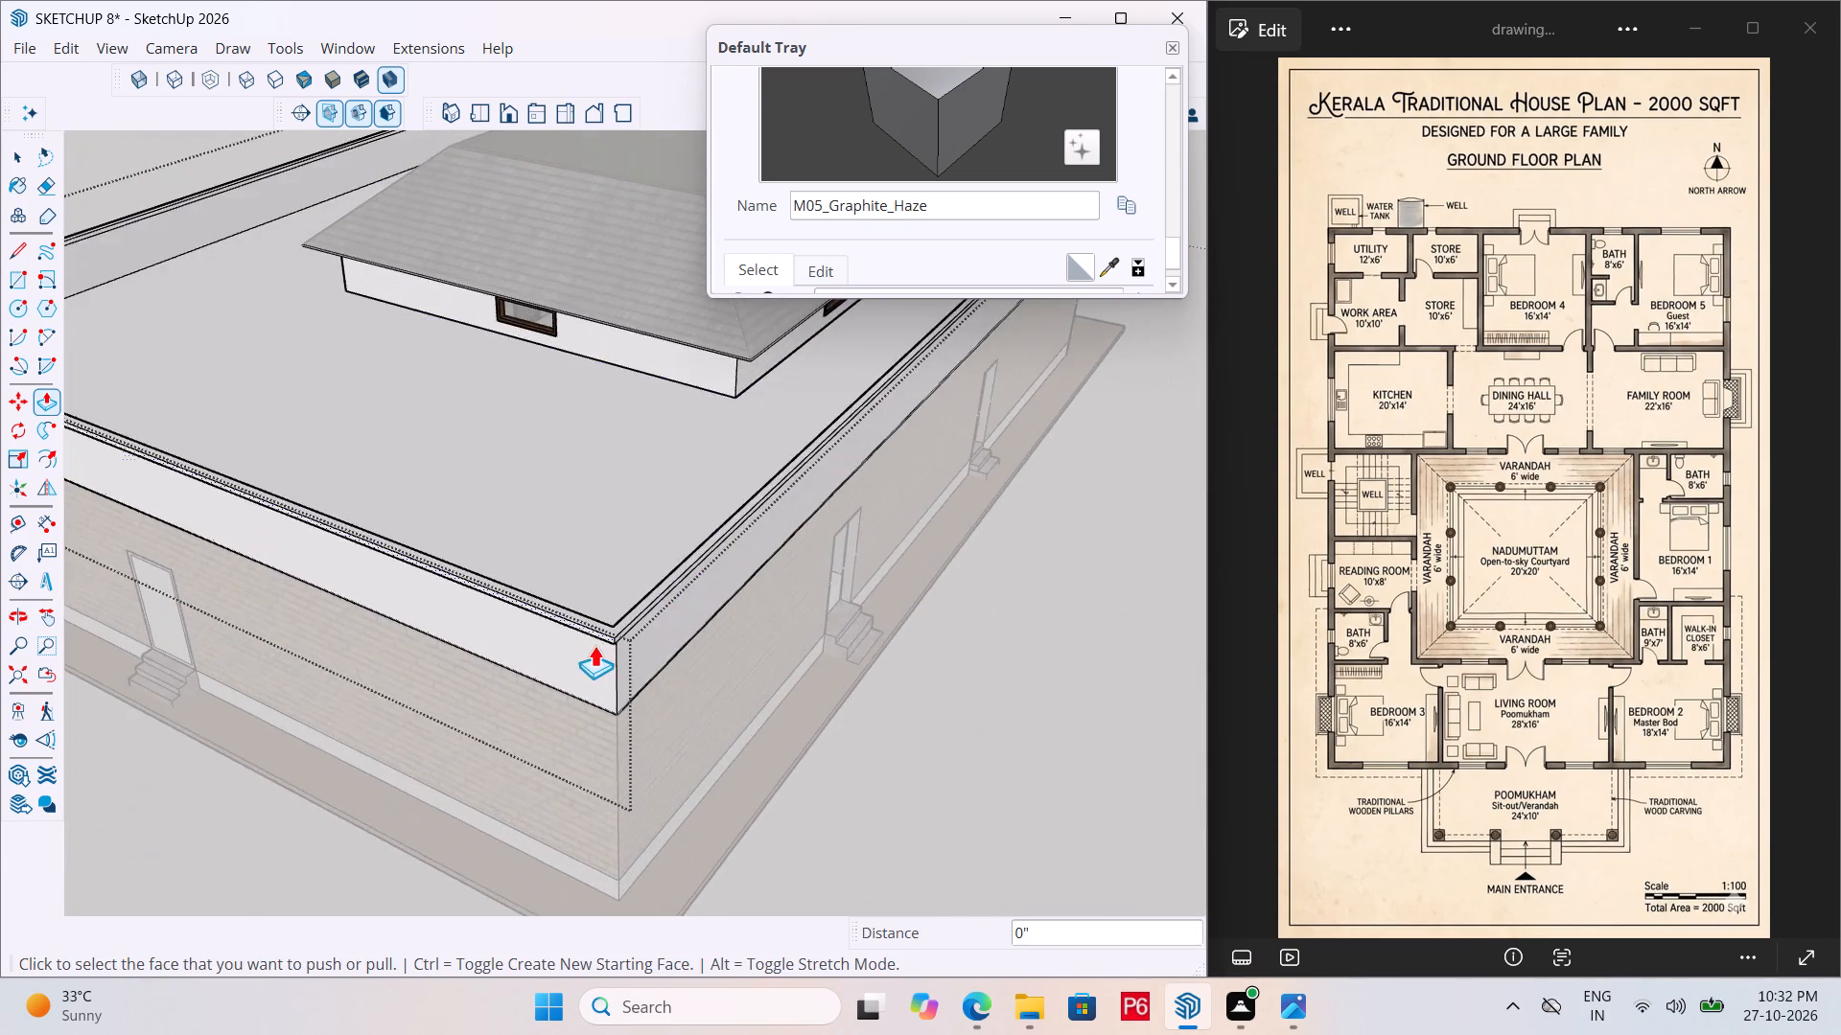
scroll(594, 645, up, 15)
double_click(608, 616)
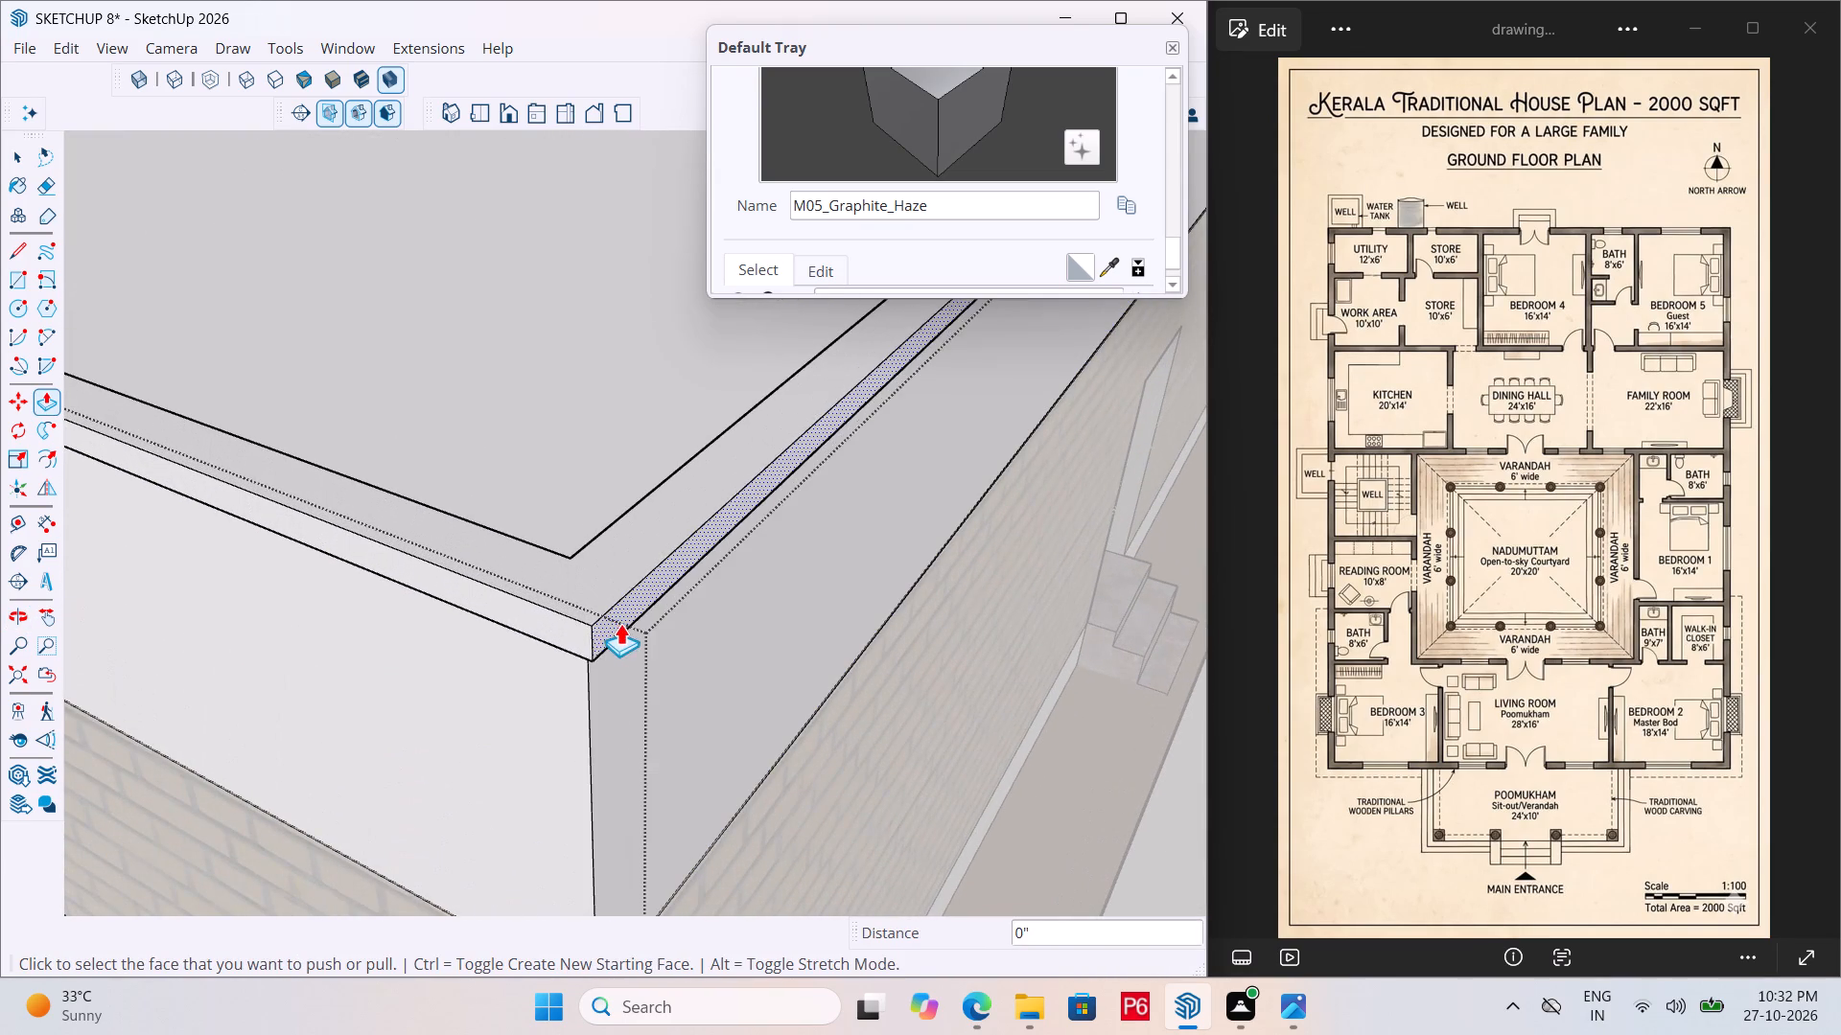
Save the model.
scroll(625, 621, down, 6)
key(ctrl+s)
key(ctrl+s)
key(ctrl+s)
key(ctrl+s)
key(ctrl+s)
scroll(641, 627, down, 2)
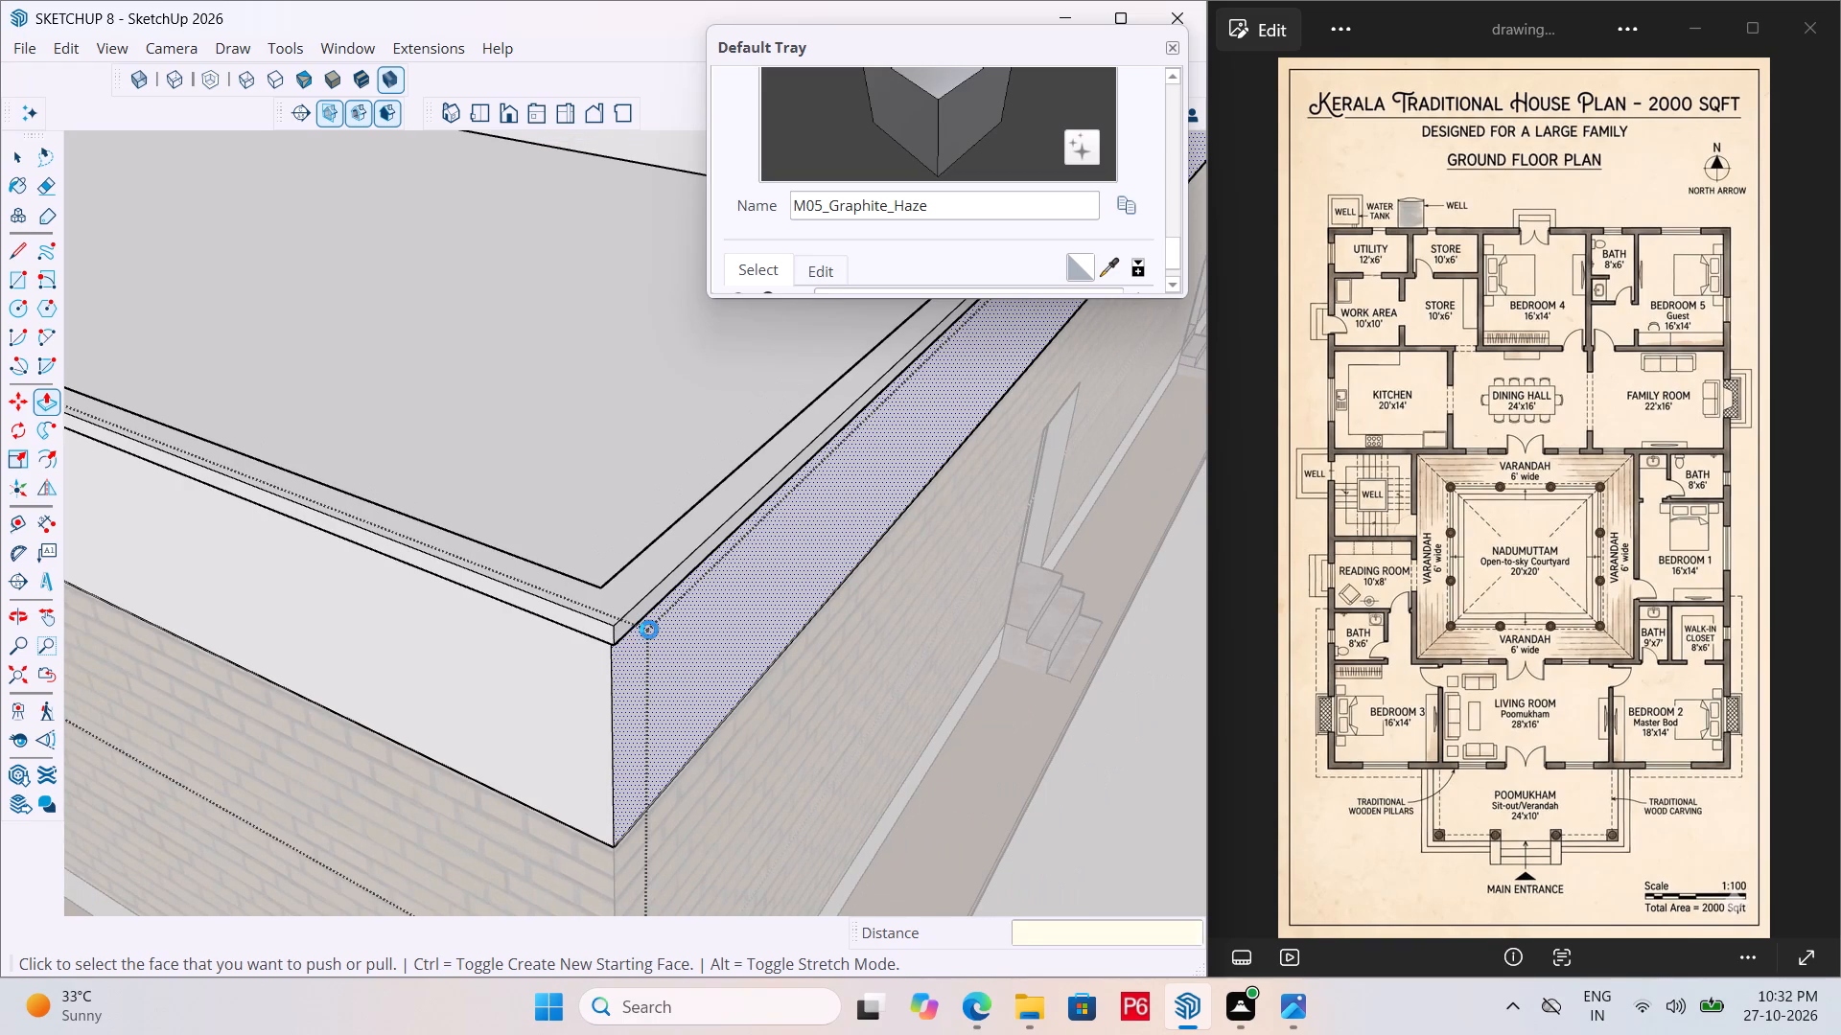
Leave the roof group and review the projecting parapet band around the house.
scroll(649, 630, down, 5)
scroll(801, 642, down, 15)
middle_drag(975, 612, 193, 517)
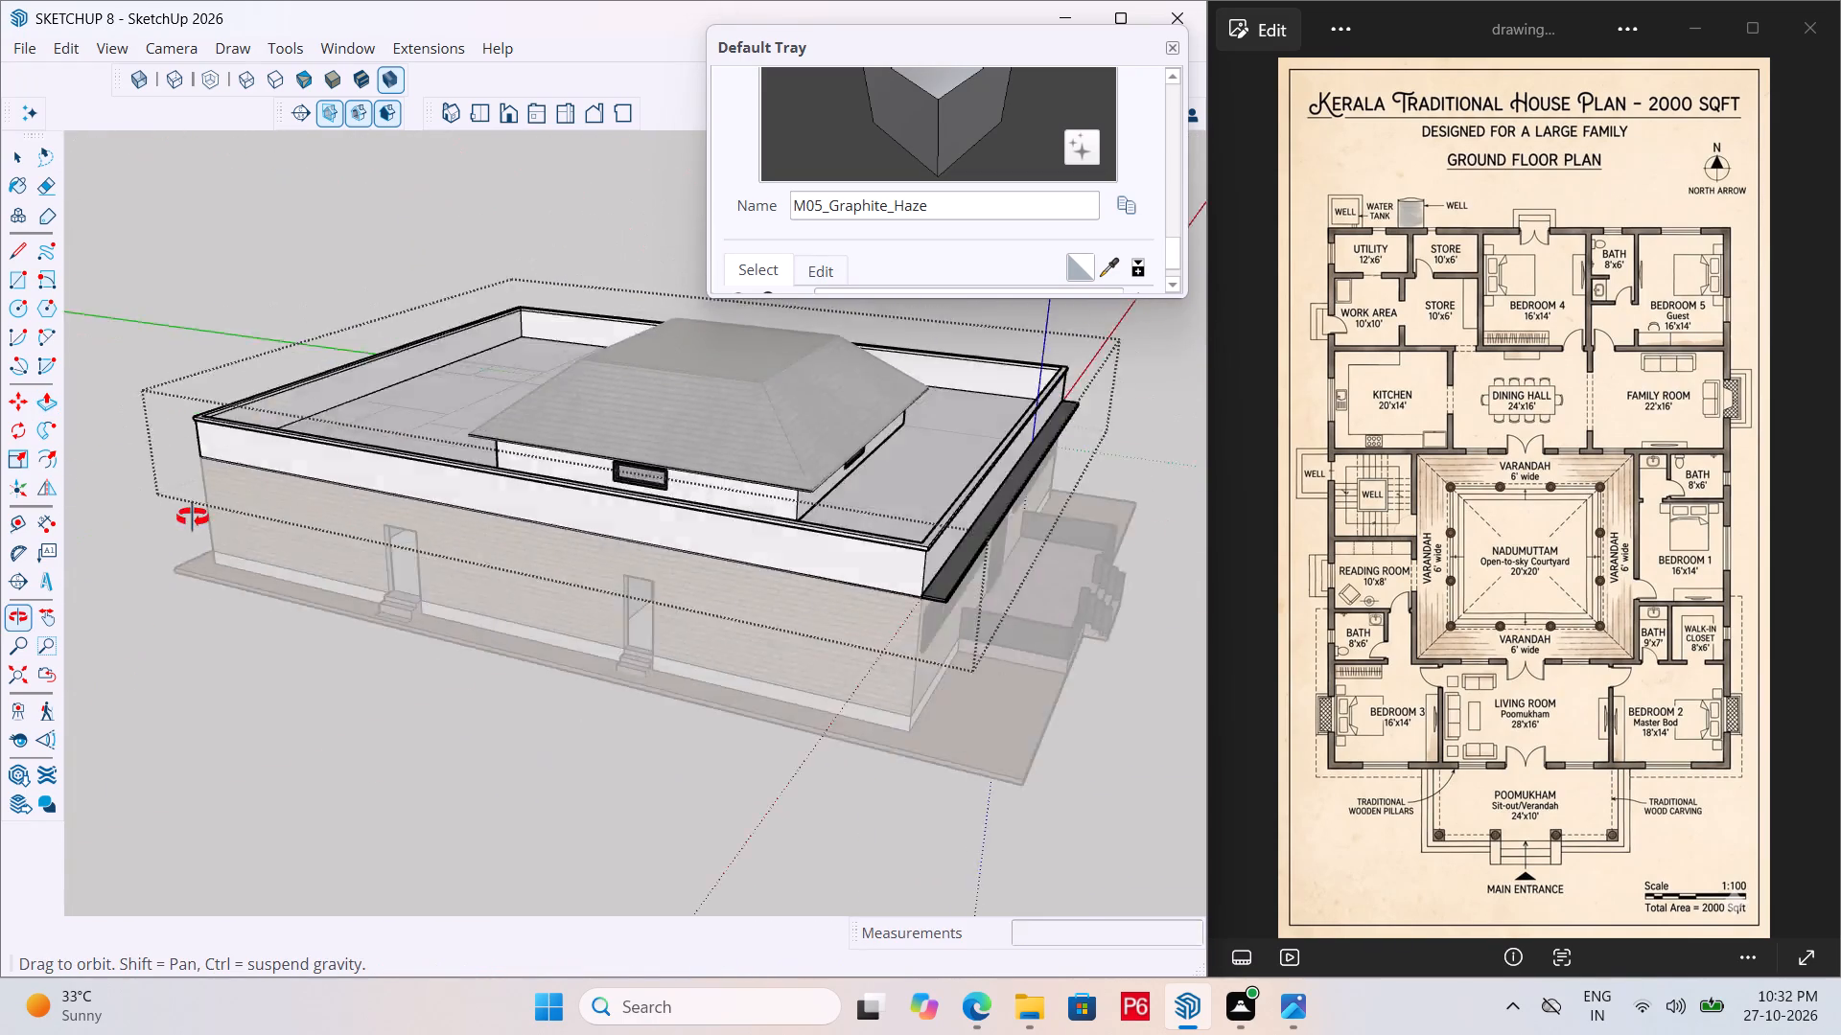
middle_drag(193, 517, 40, 487)
middle_drag(831, 590, 706, 636)
key(space)
click(1056, 741)
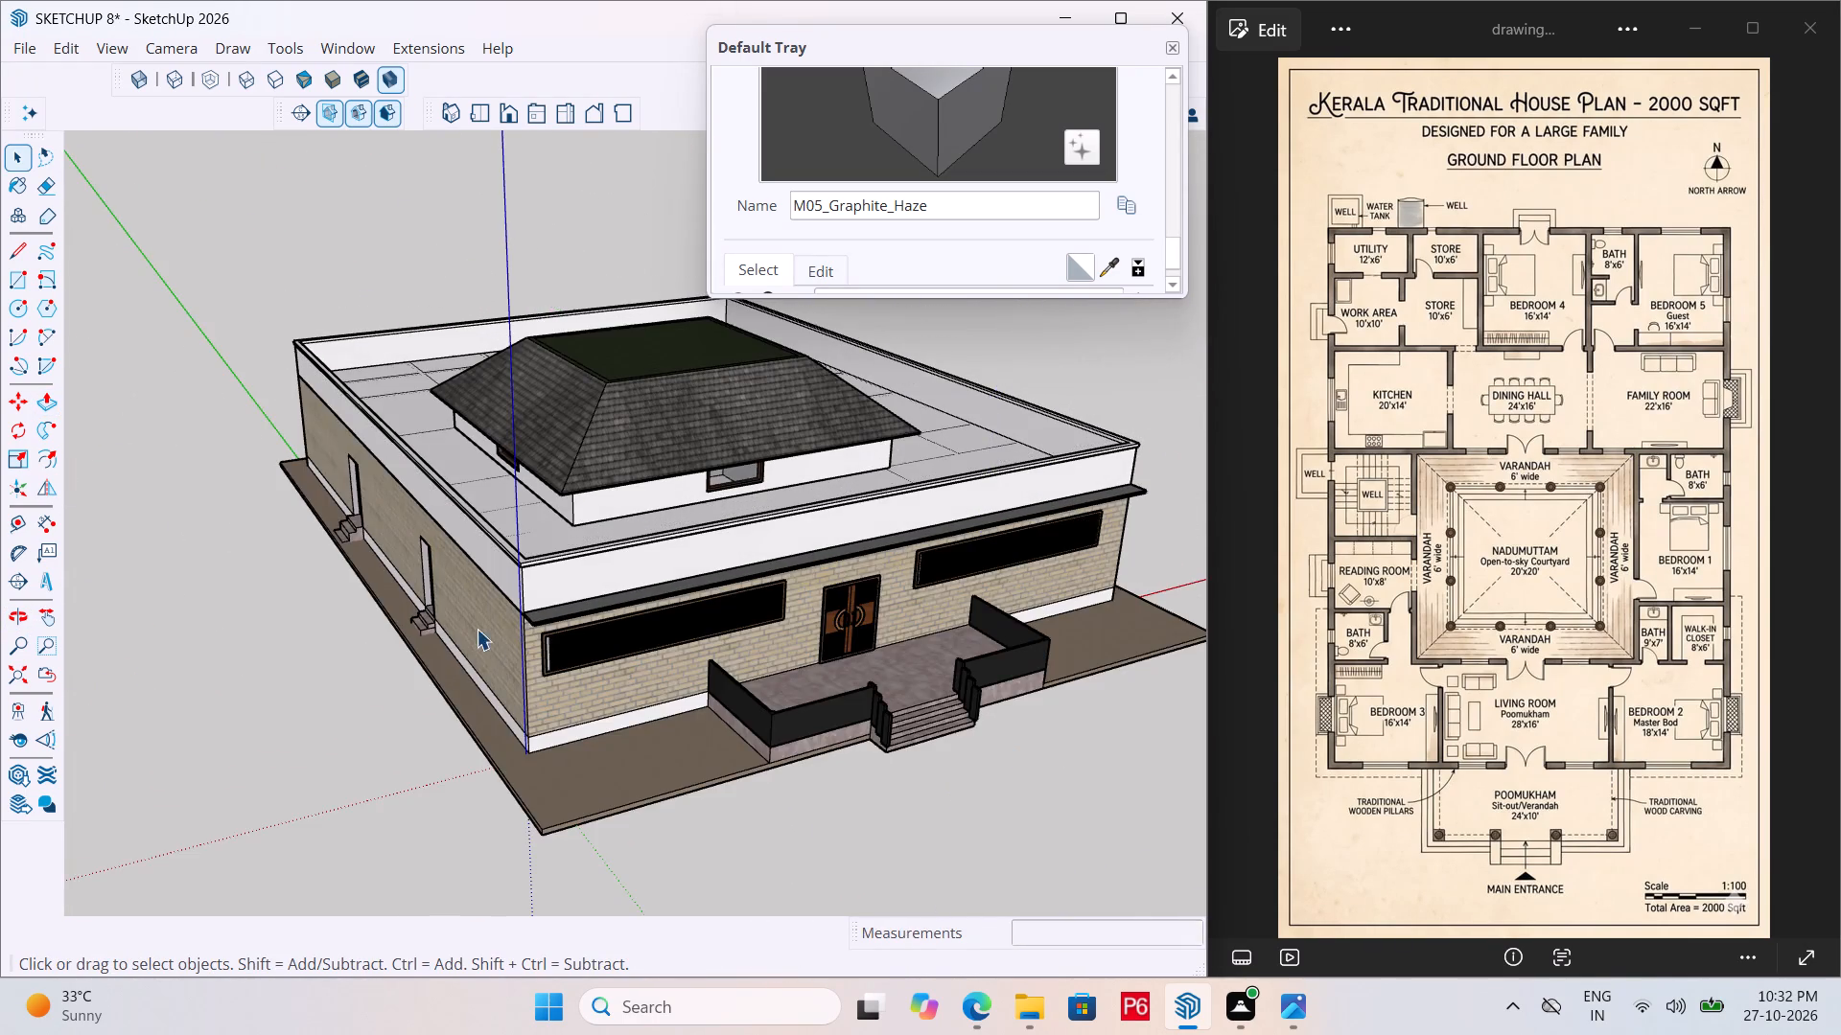
Open the roof group and paint the parapet's front outer face and the adjoining side face with M05_Graphite_Haze.
scroll(512, 594, up, 12)
click(564, 571)
double_click(496, 571)
click(548, 563)
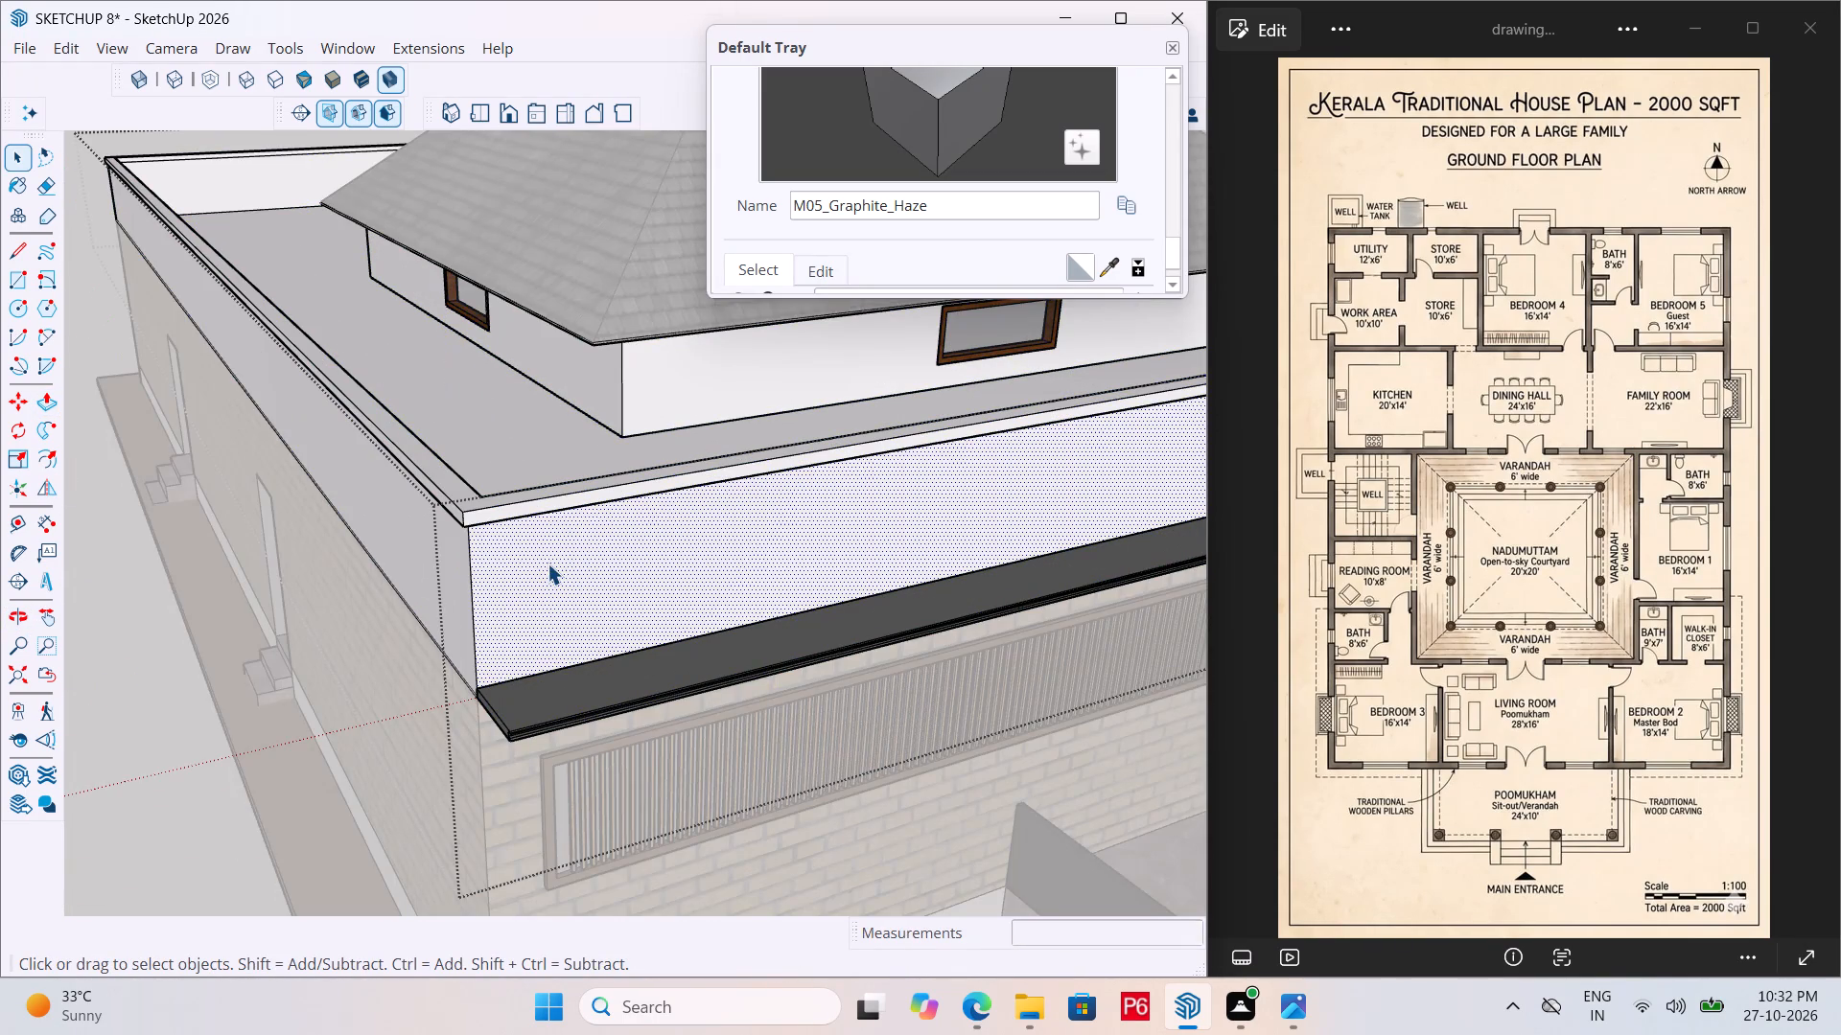
scroll(873, 243, down, 5)
scroll(896, 241, up, 1)
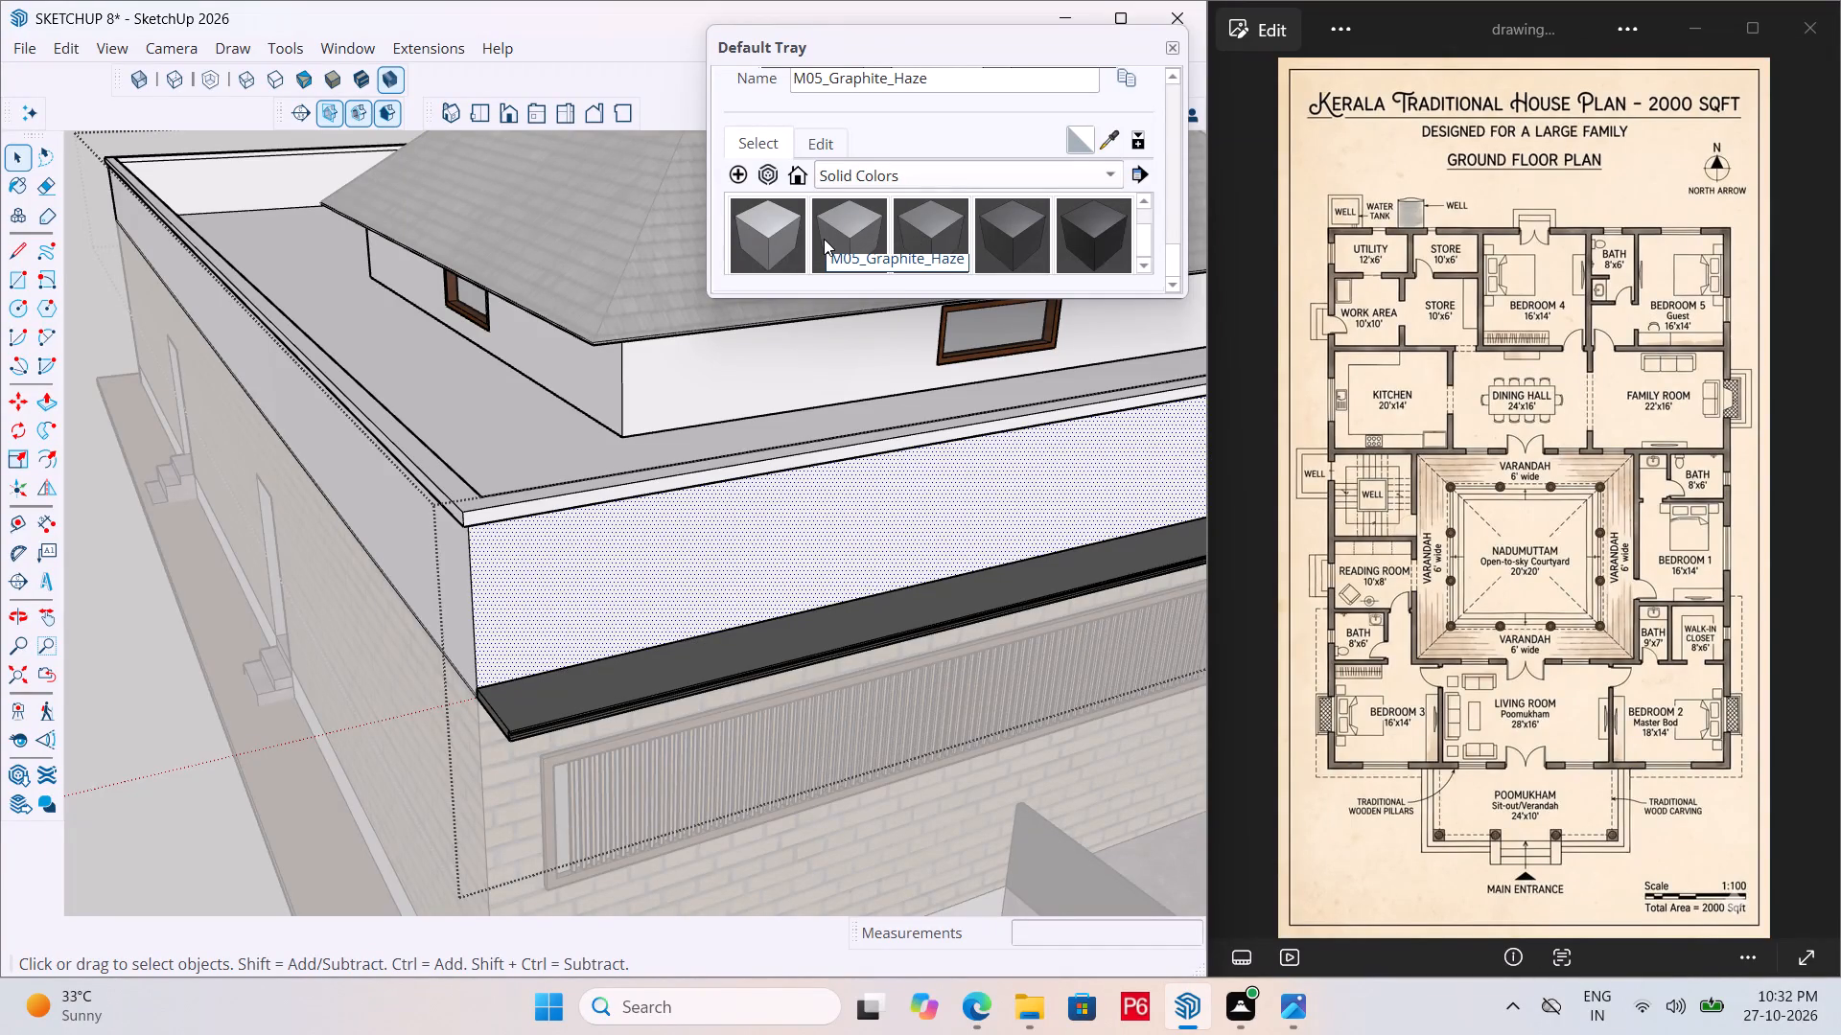
click(845, 221)
click(663, 568)
click(444, 567)
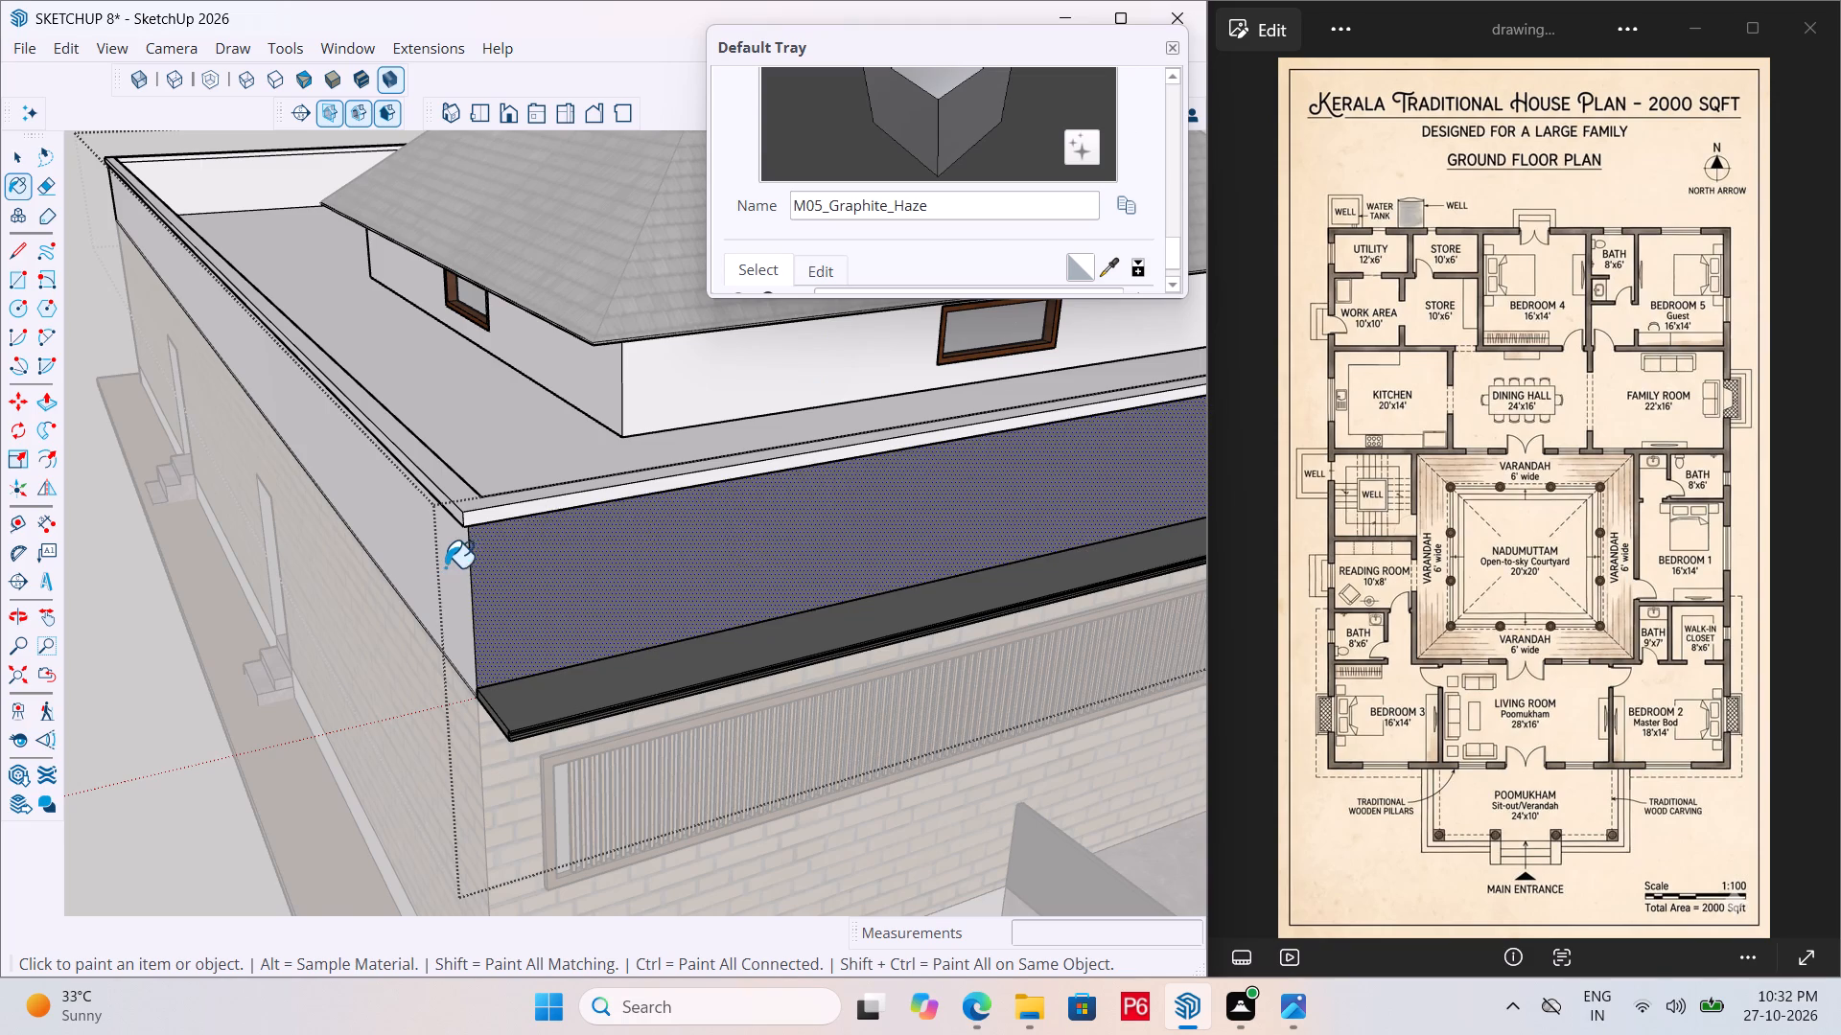
Paint the parapet's remaining two outer faces with M05_Graphite_Haze.
scroll(750, 658, down, 7)
scroll(210, 702, down, 12)
middle_drag(1041, 643, 487, 650)
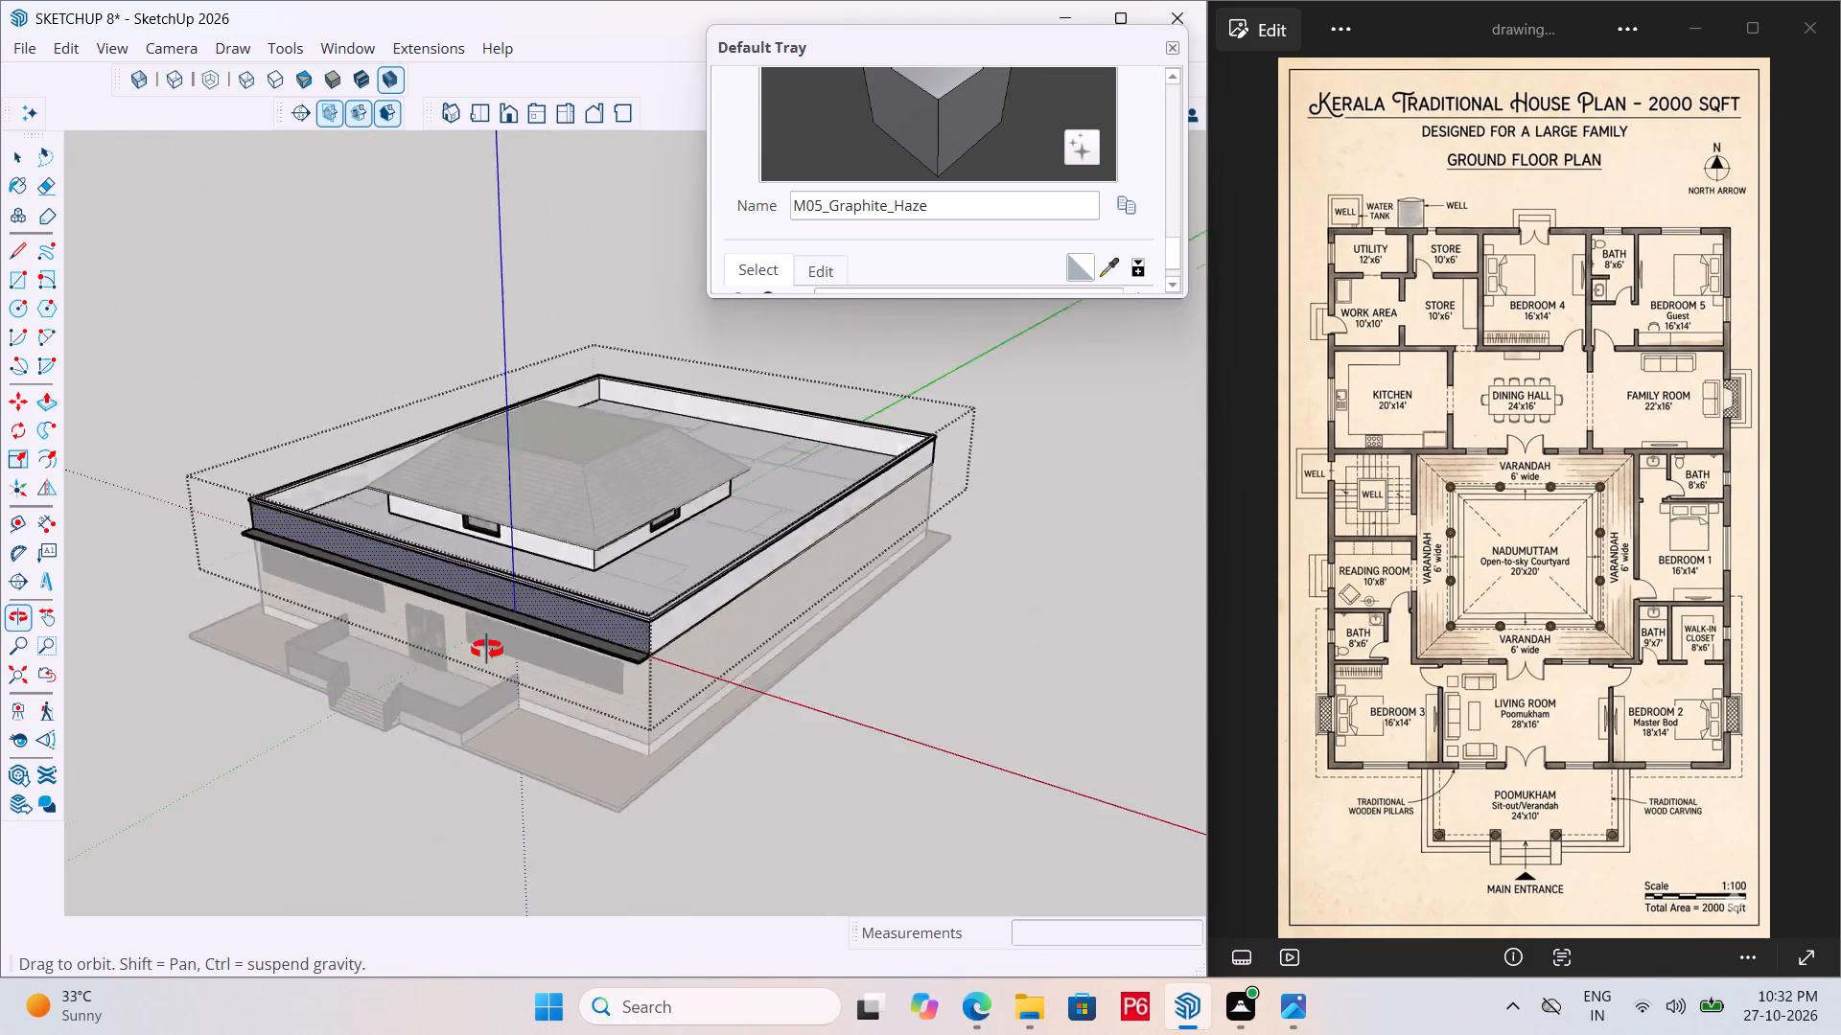
middle_drag(487, 650, 446, 650)
scroll(624, 630, up, 4)
click(632, 575)
middle_drag(1103, 521, 921, 521)
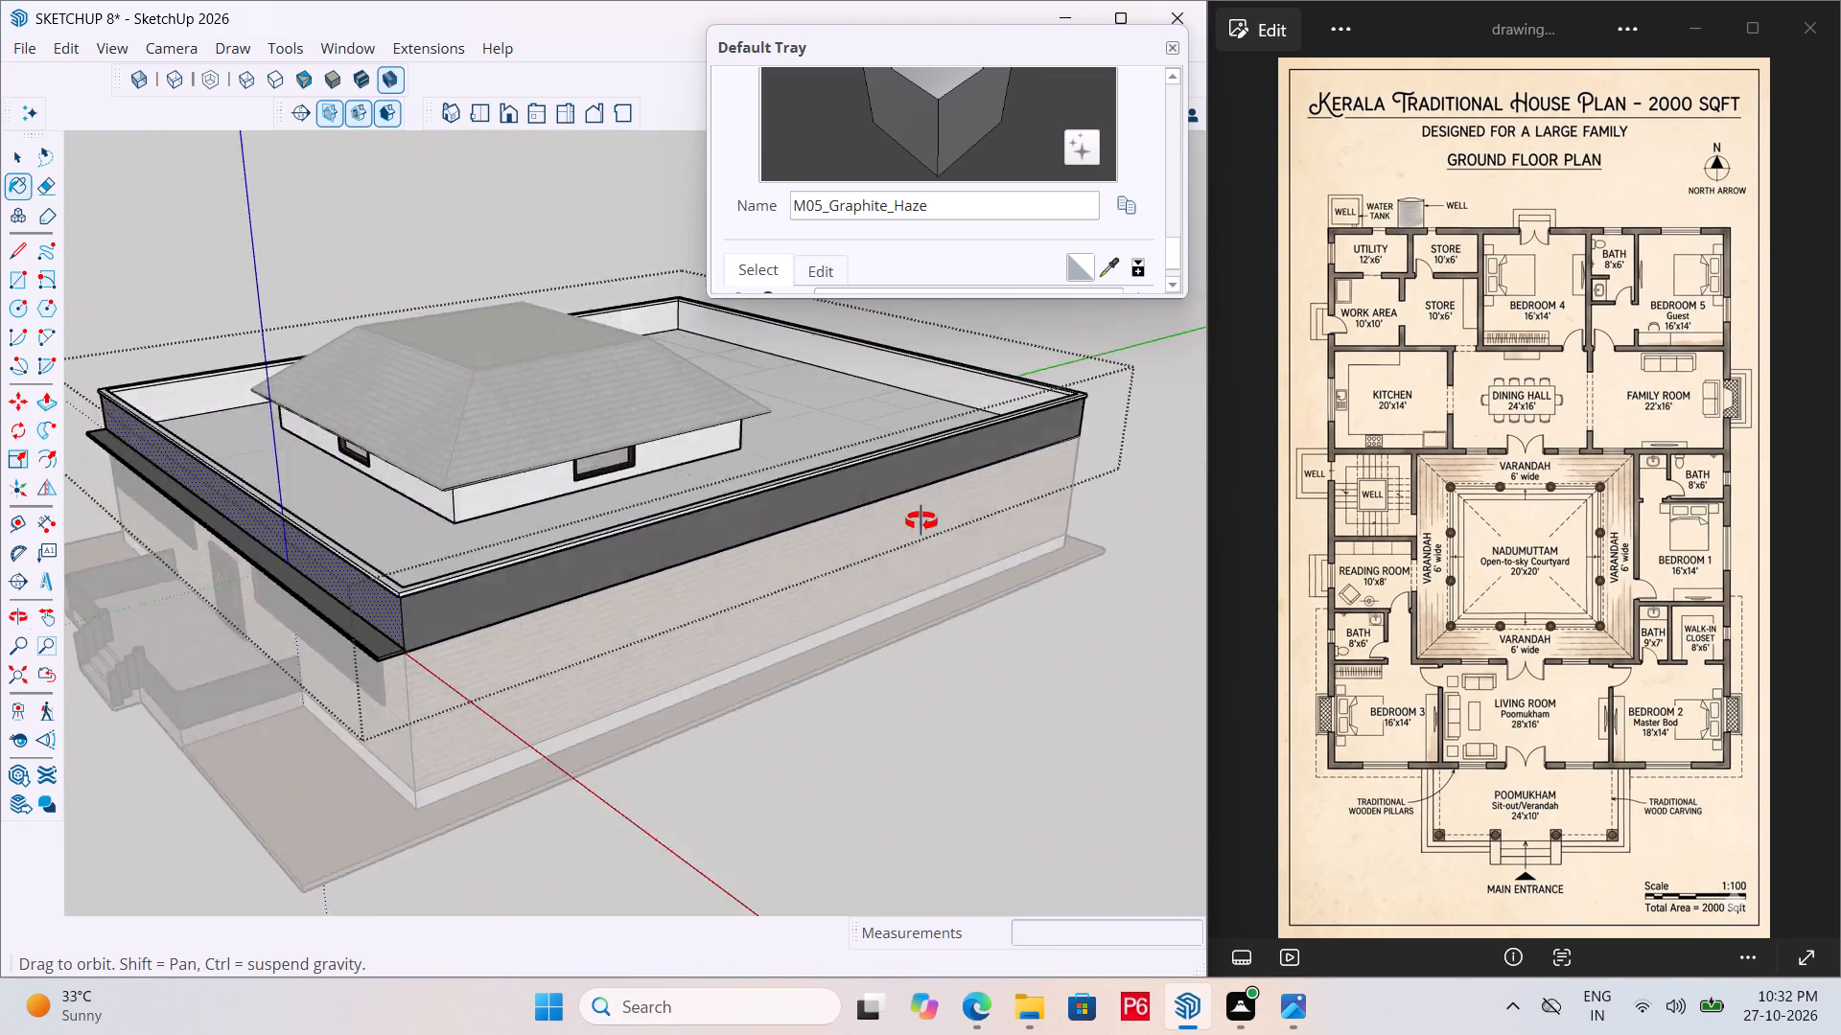
middle_drag(921, 521, 99, 509)
scroll(424, 563, up, 4)
click(628, 566)
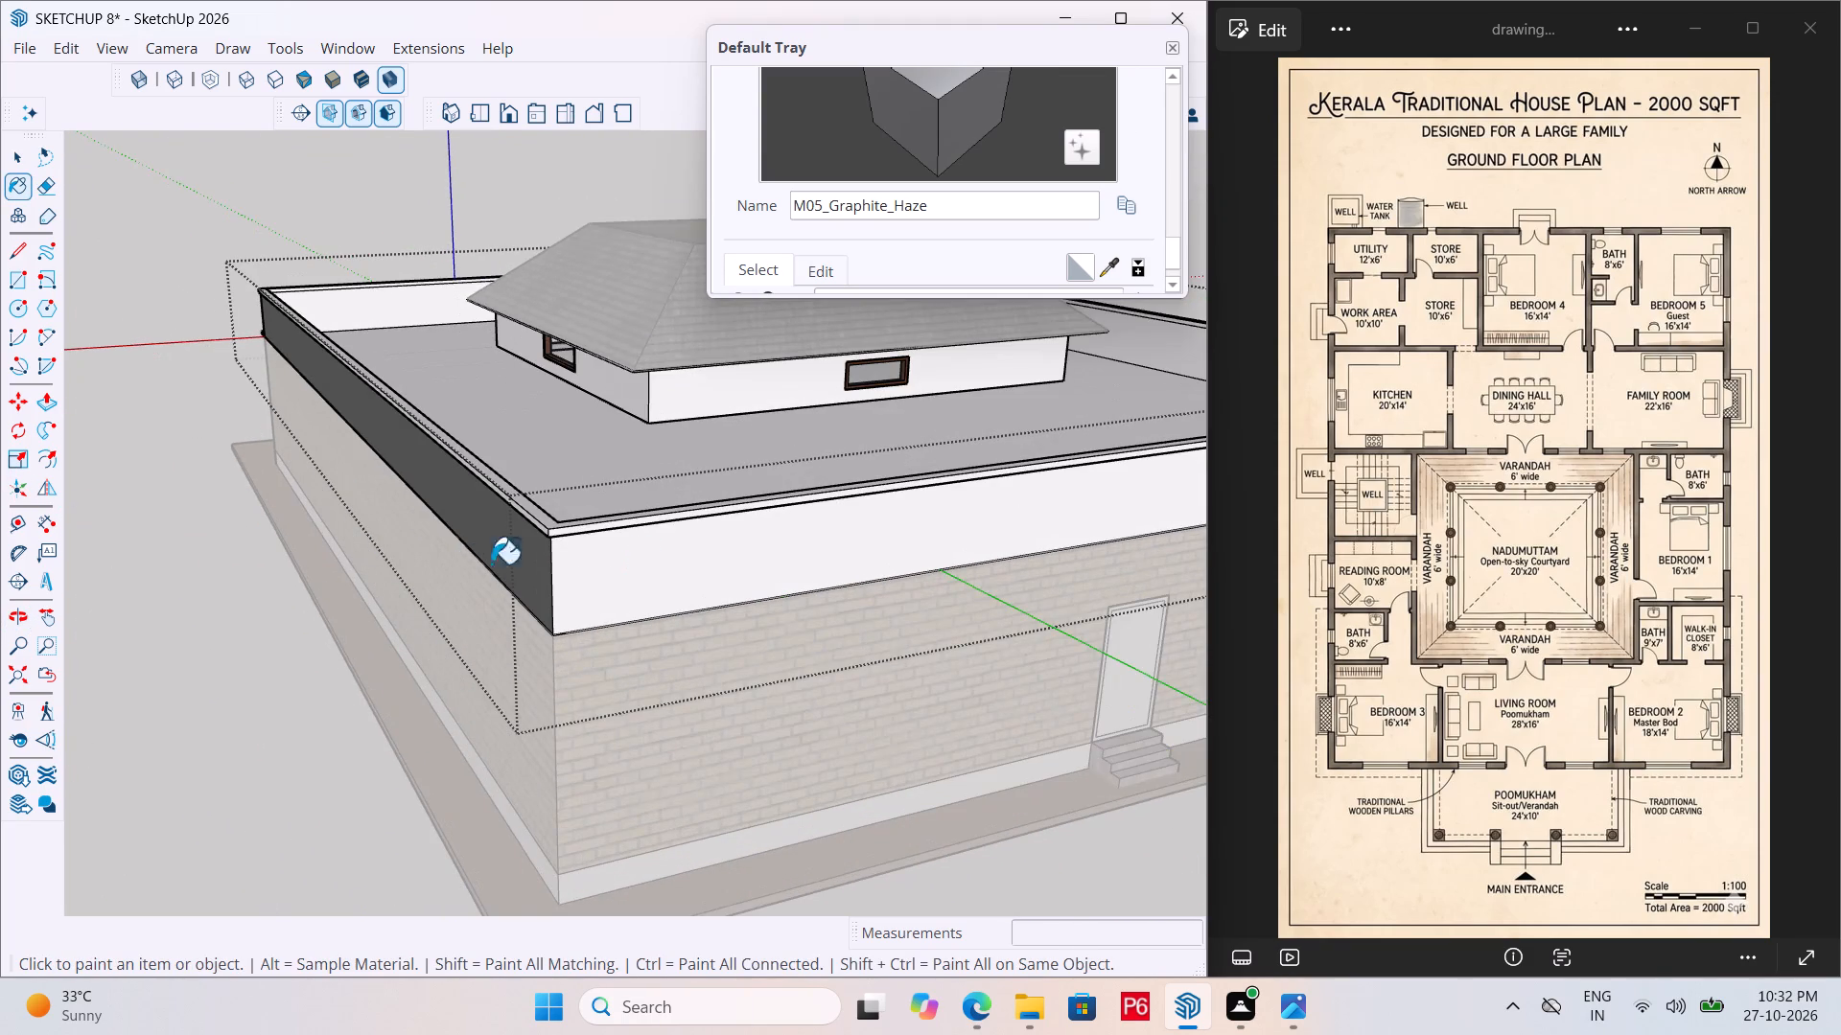
Save the model.
middle_drag(459, 569, 553, 571)
key(ctrl+s)
key(ctrl+s)
key(ctrl+s)
key(ctrl+s)
key(ctrl+s)
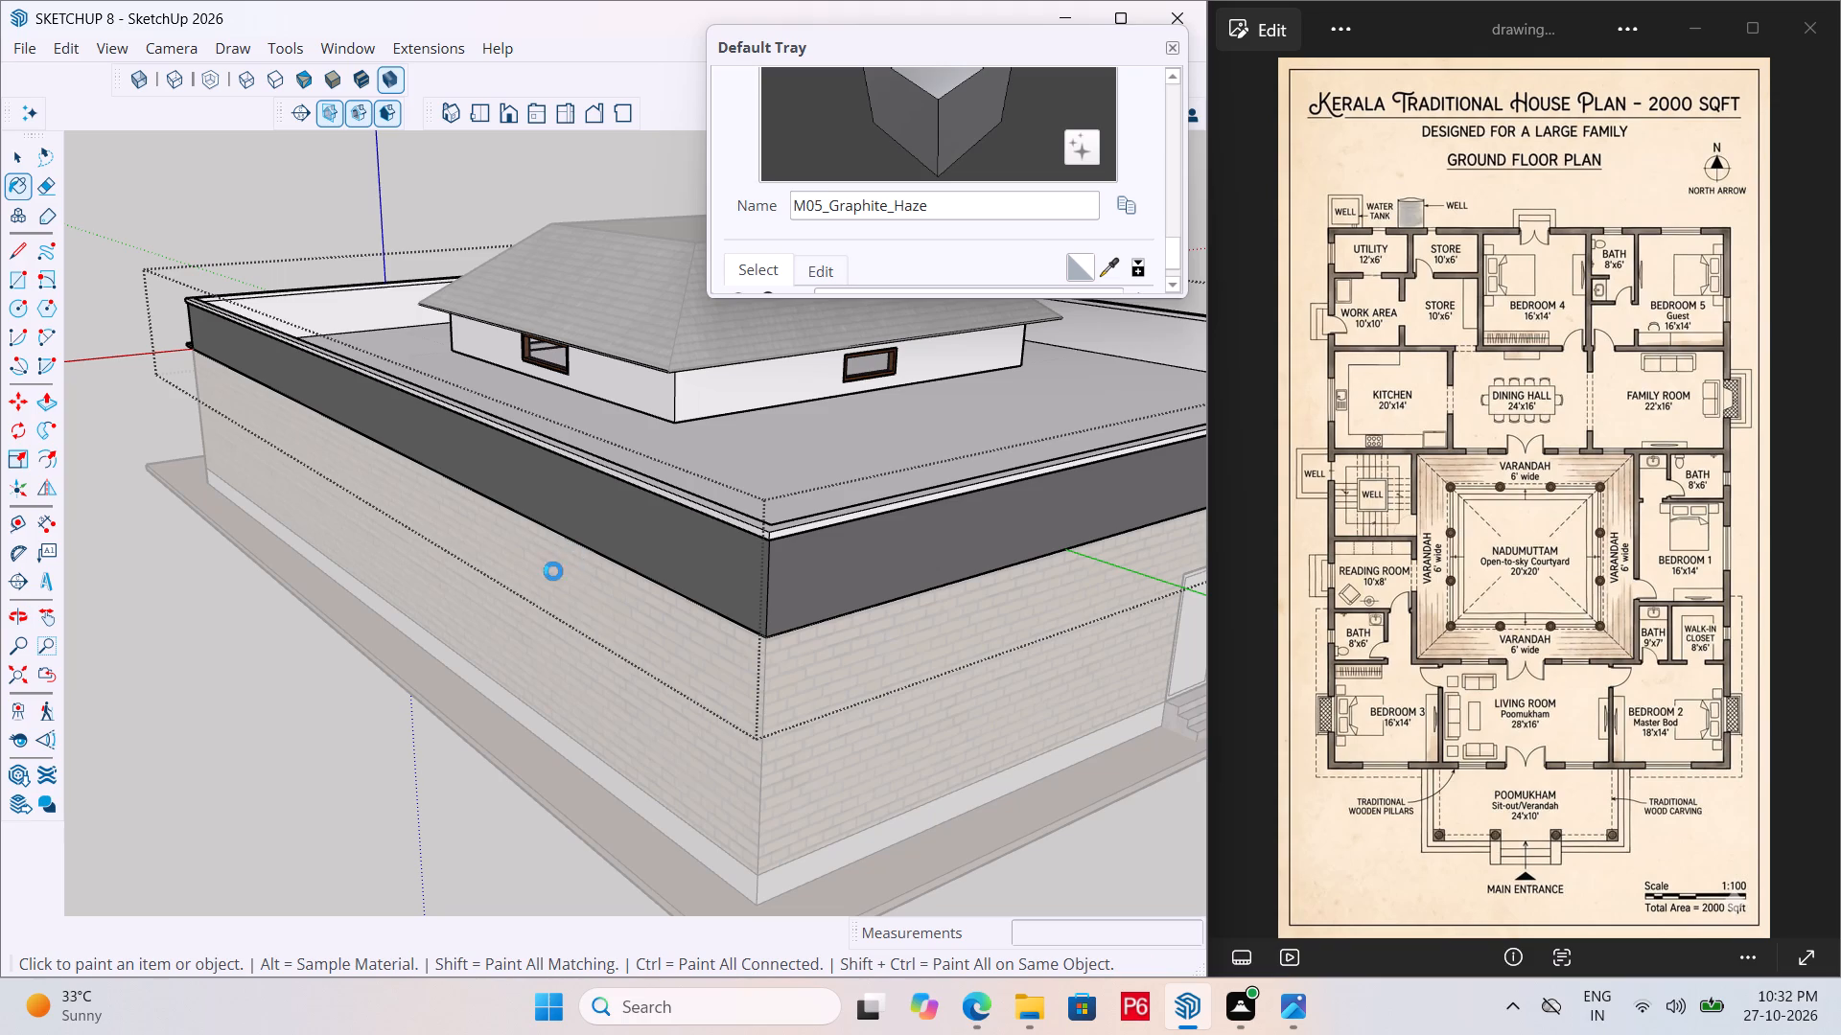
key(ctrl+s)
Leave the roof group and review the painted parapet around the house.
scroll(553, 571, down, 12)
middle_drag(338, 598, 761, 676)
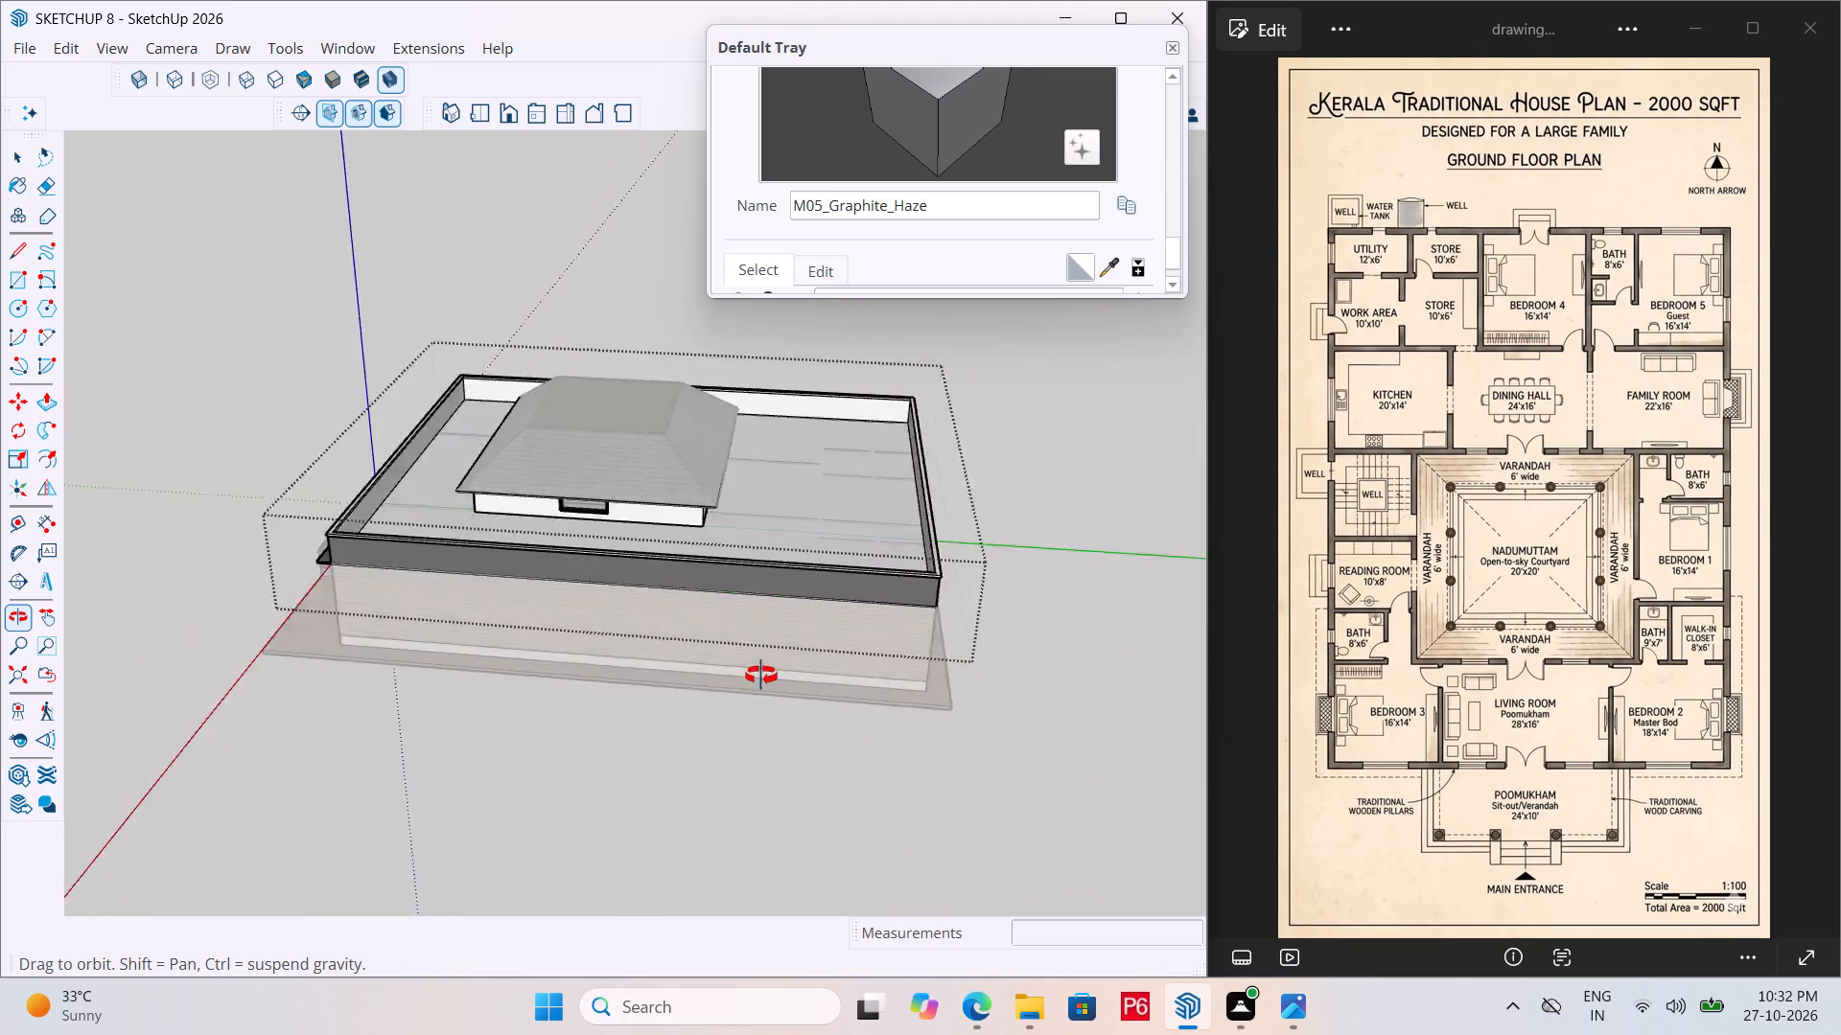
middle_drag(761, 676, 1359, 630)
key(space)
click(980, 667)
middle_drag(471, 664, 927, 702)
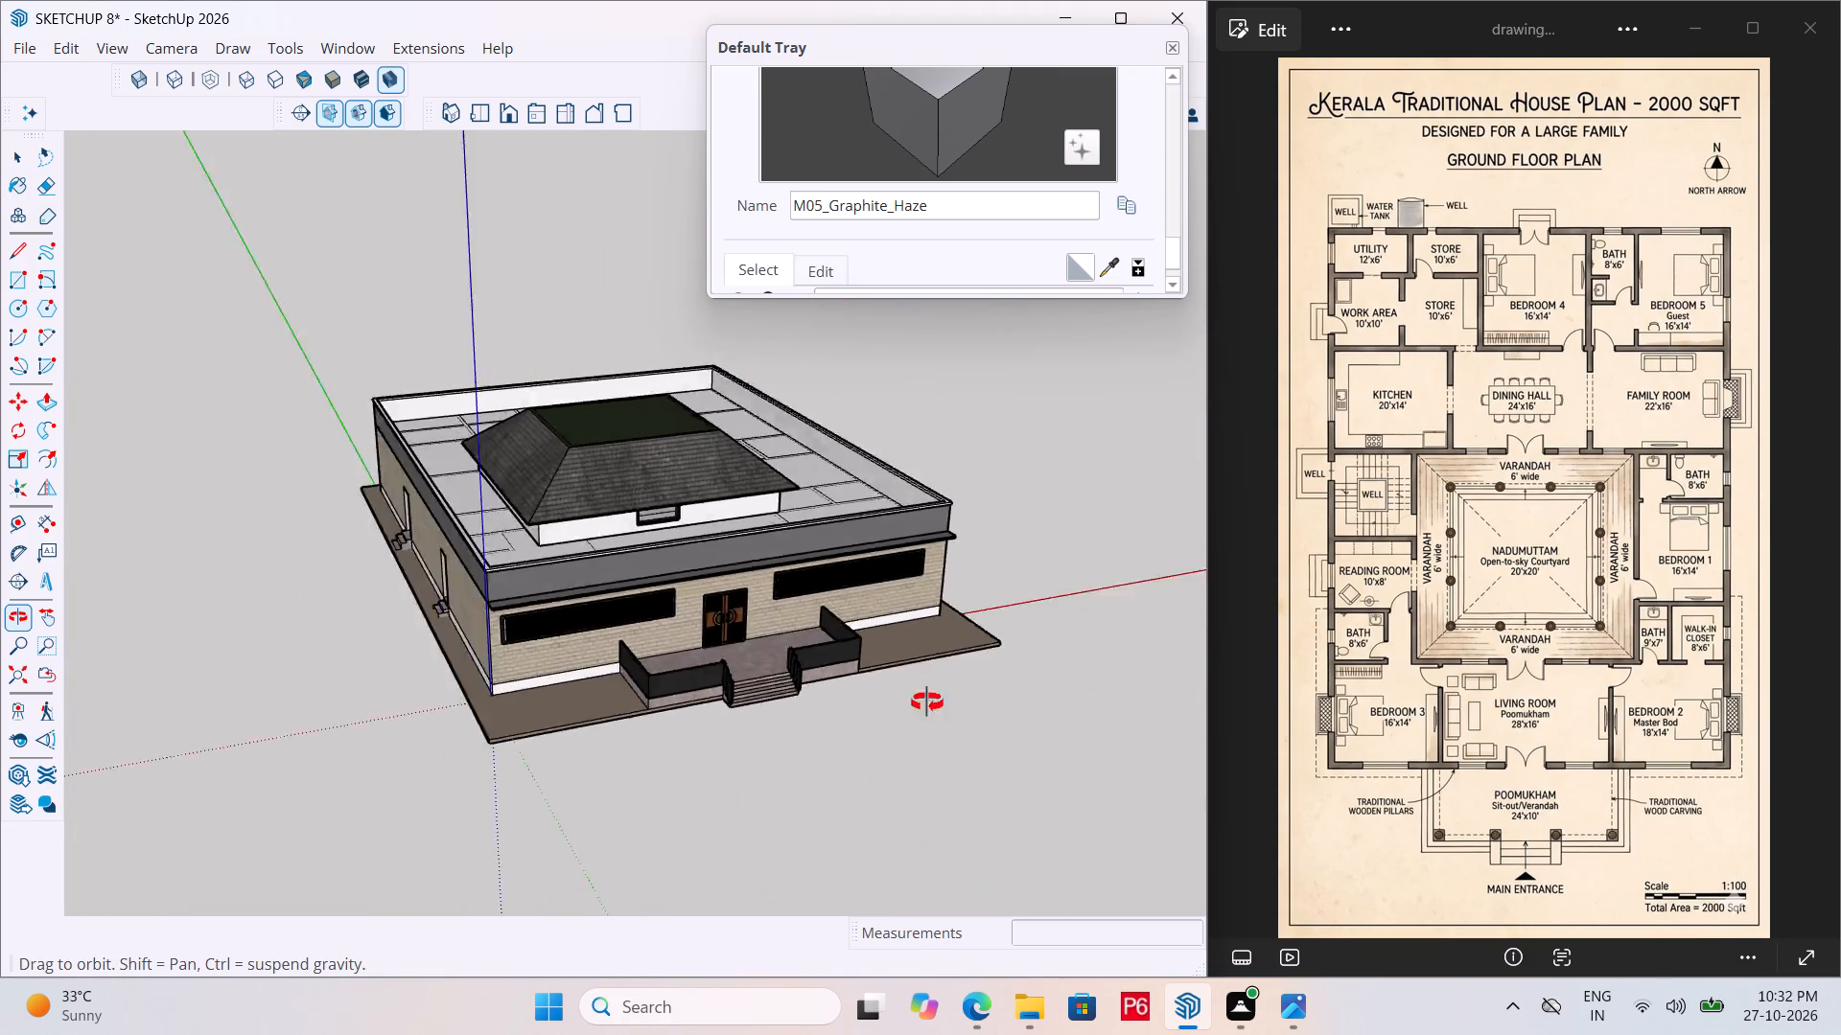
middle_drag(927, 702, 1061, 700)
Open the wall group for editing and select the front base band below the brickwork.
scroll(712, 678, up, 15)
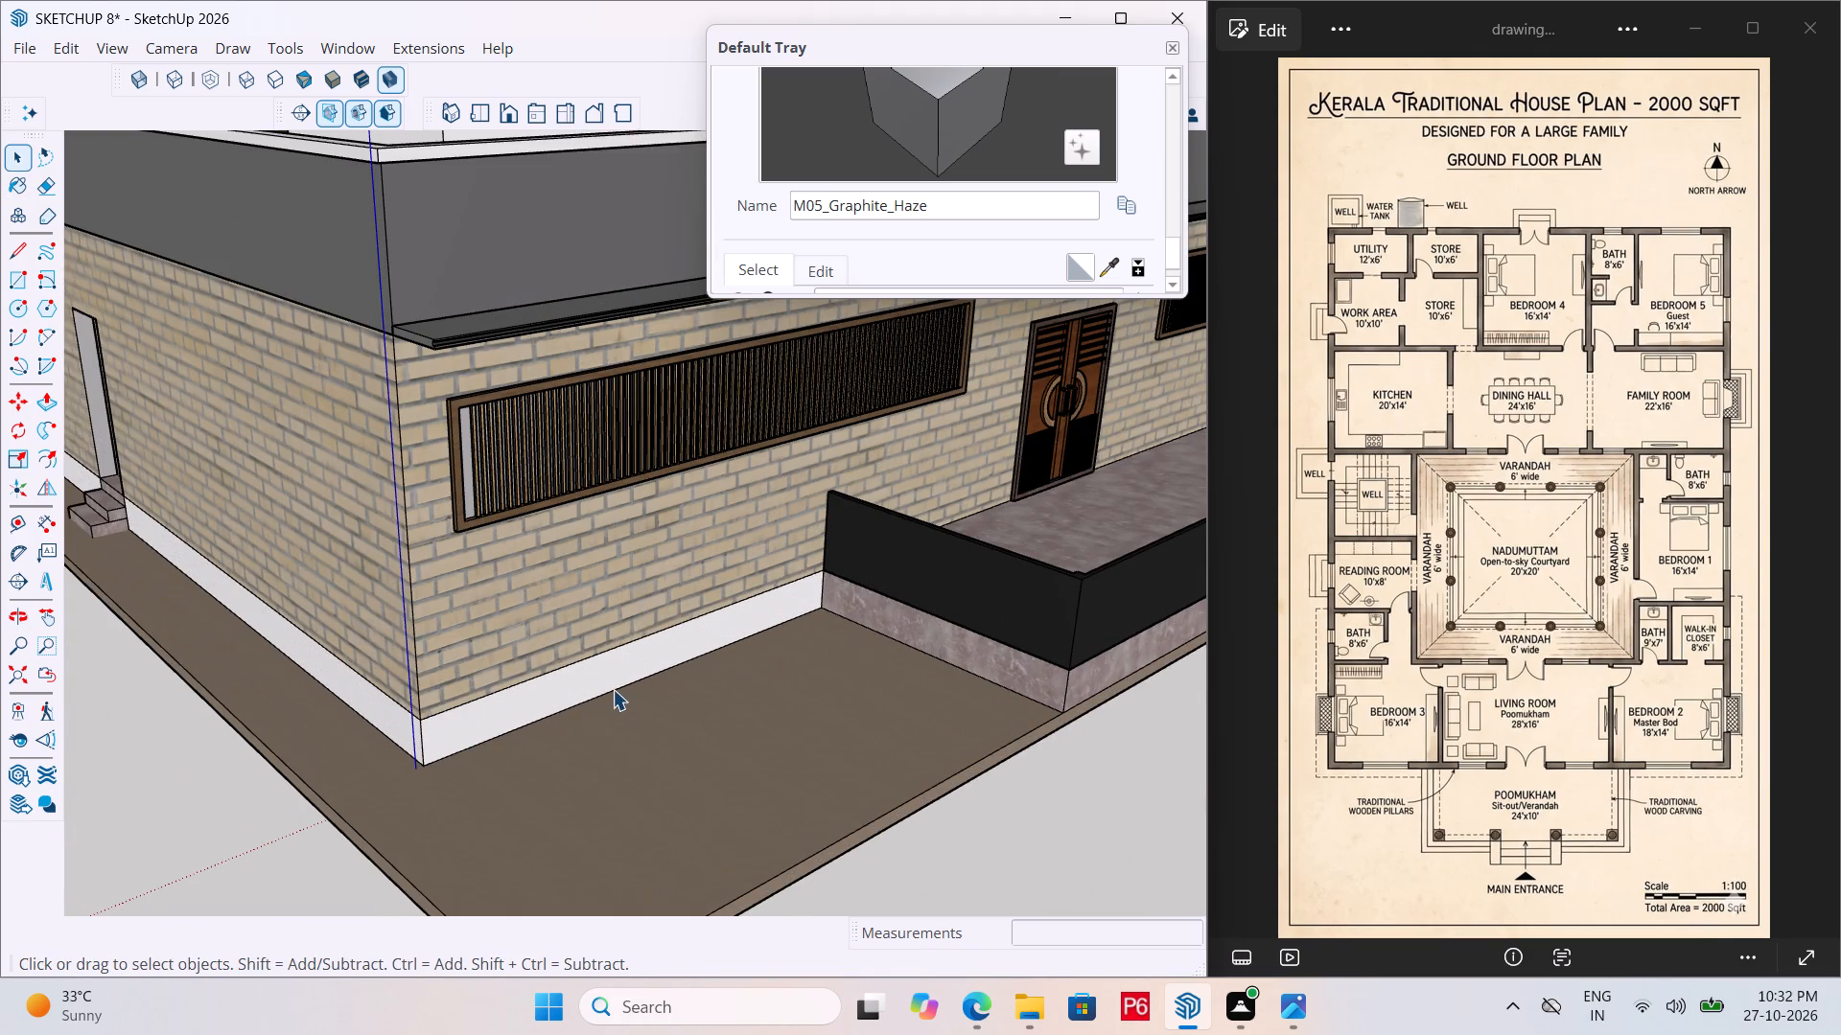
click(618, 674)
double_click(617, 665)
click(622, 658)
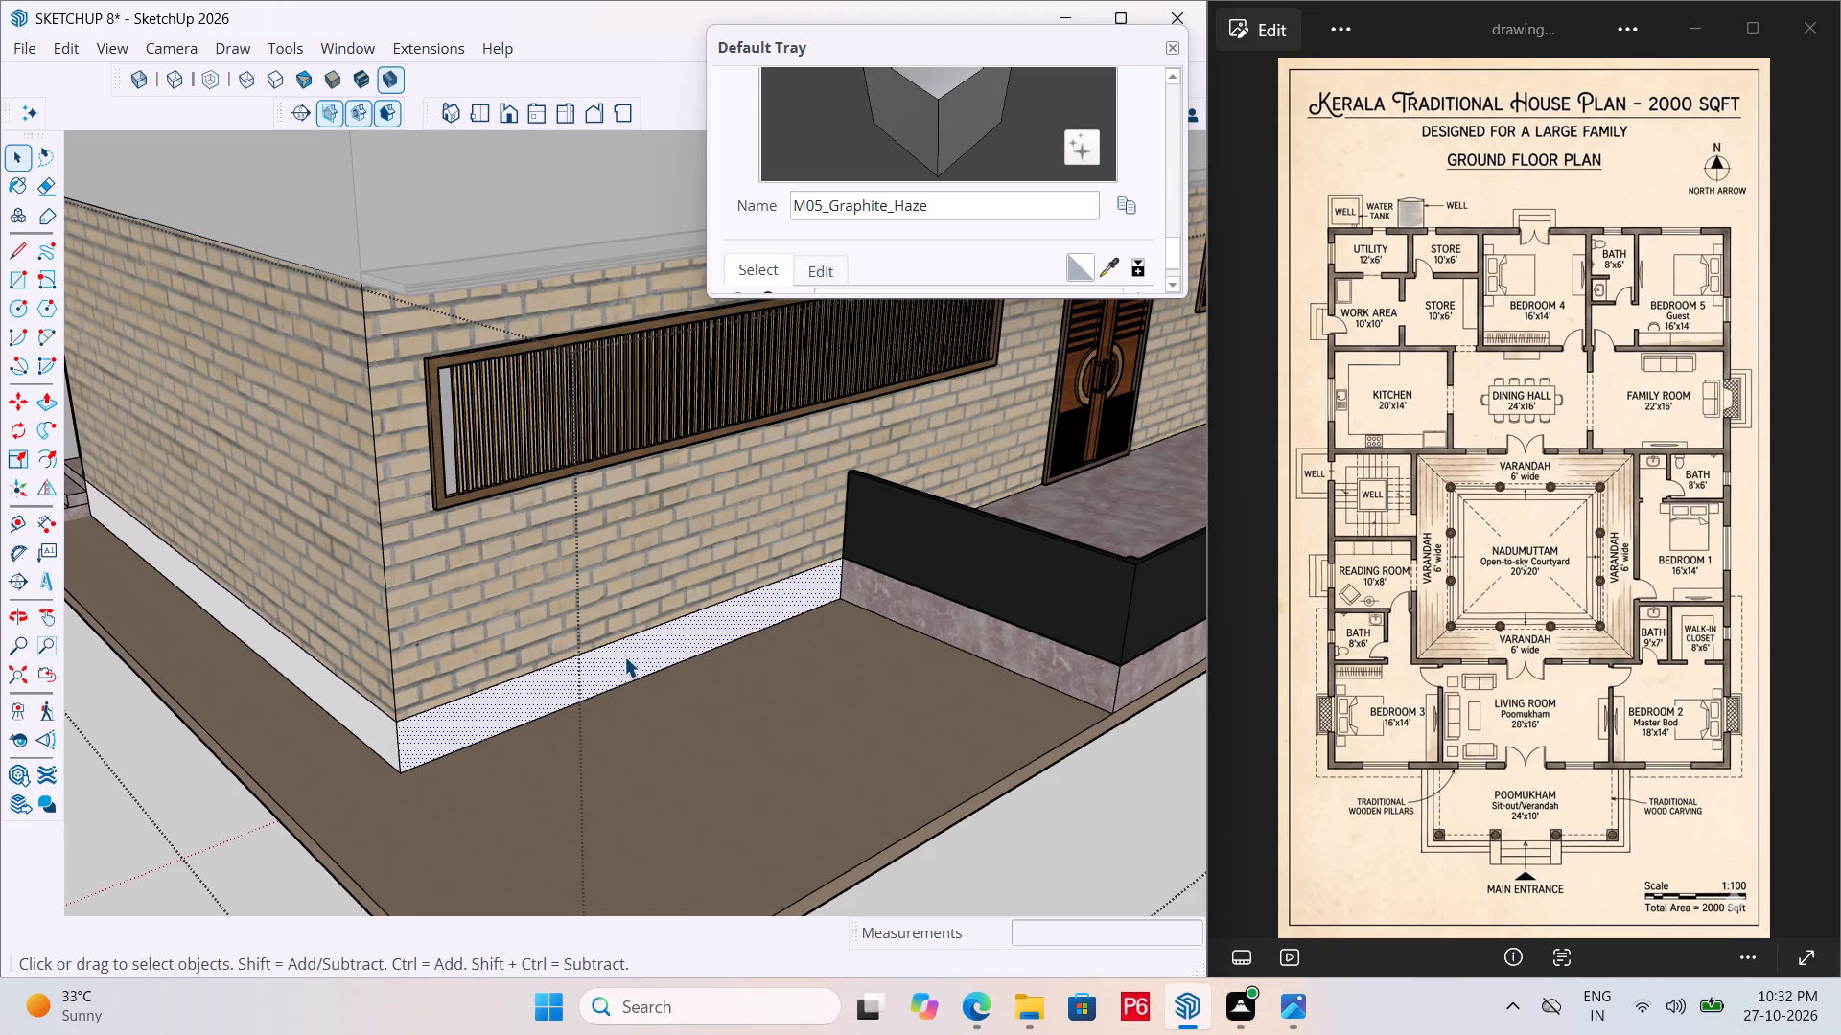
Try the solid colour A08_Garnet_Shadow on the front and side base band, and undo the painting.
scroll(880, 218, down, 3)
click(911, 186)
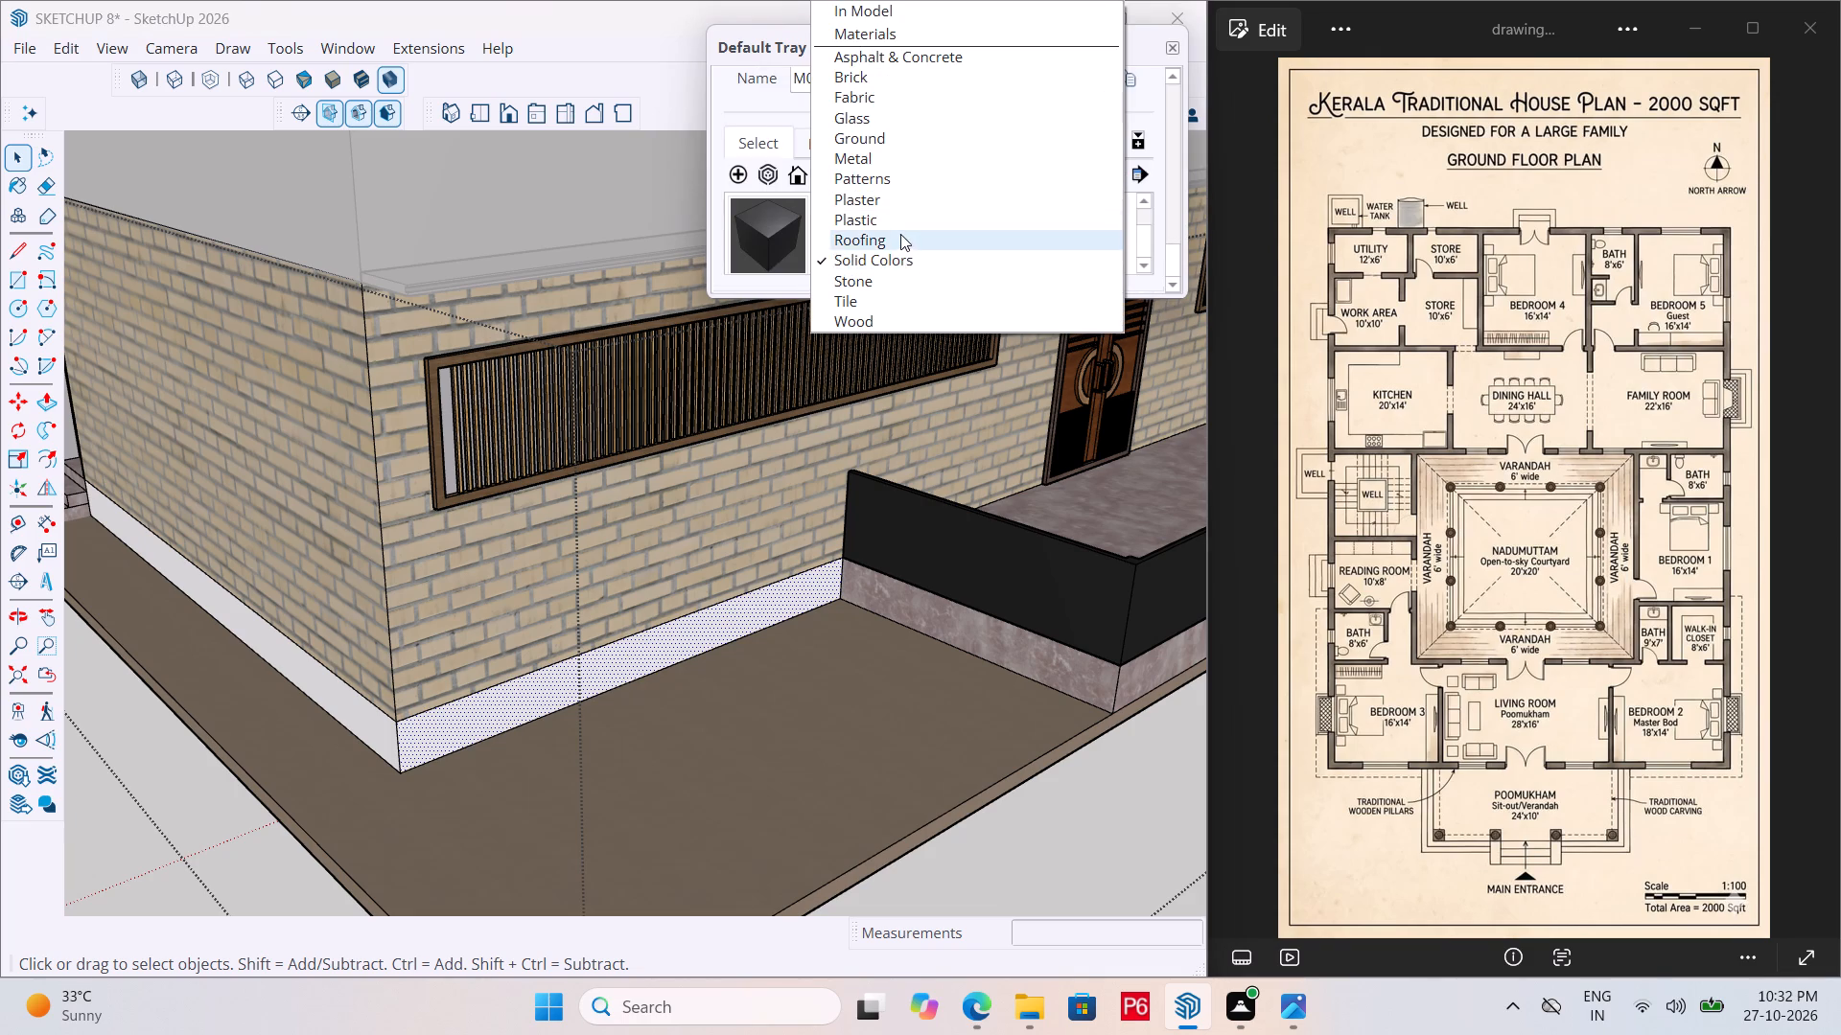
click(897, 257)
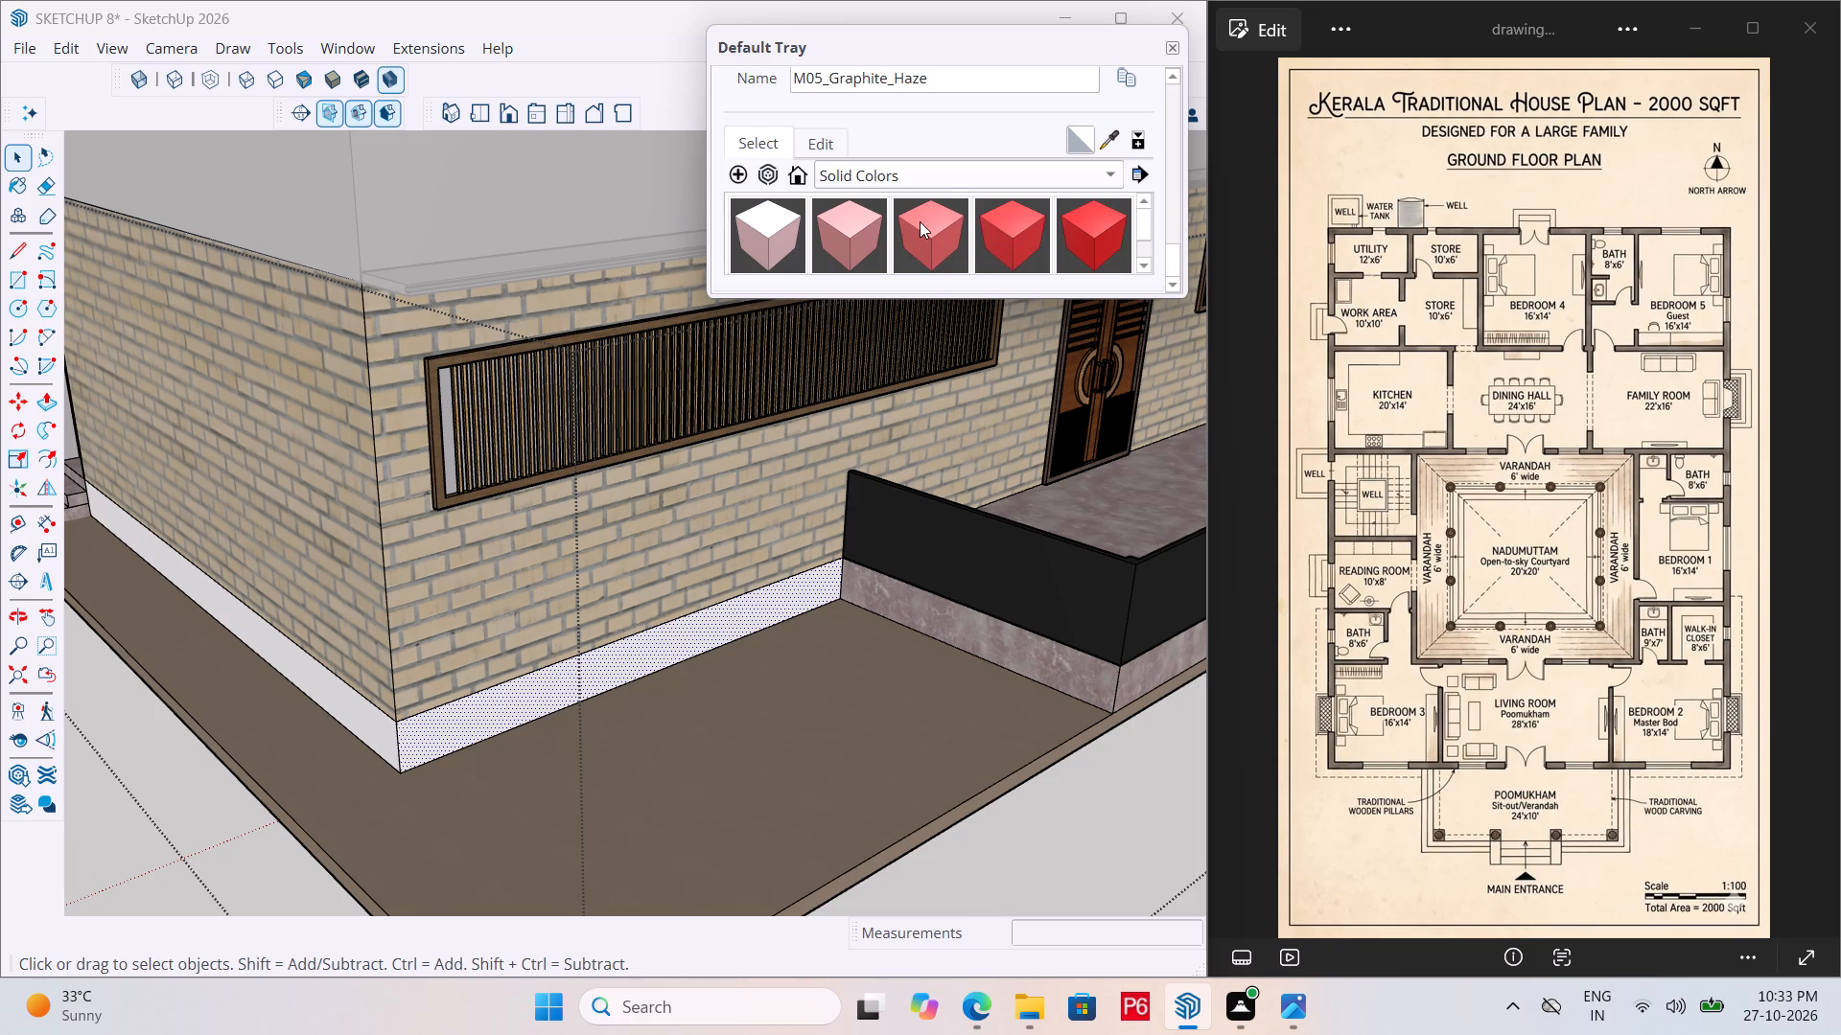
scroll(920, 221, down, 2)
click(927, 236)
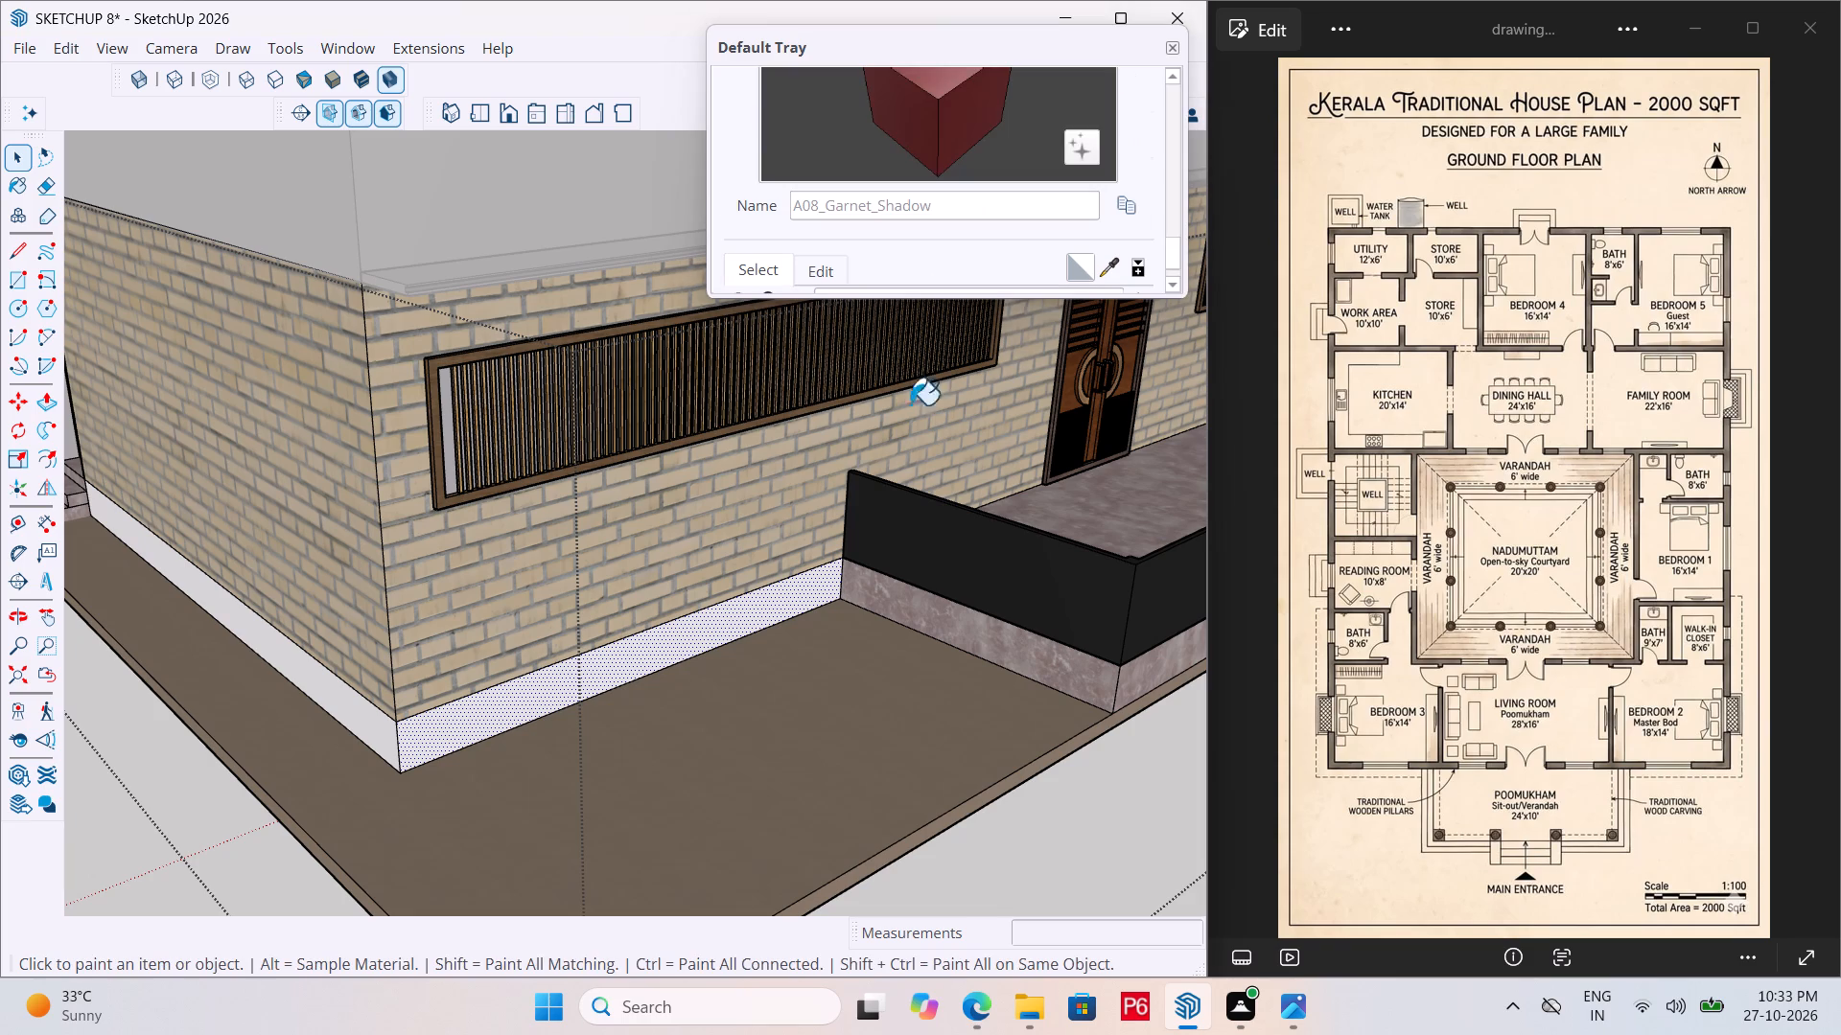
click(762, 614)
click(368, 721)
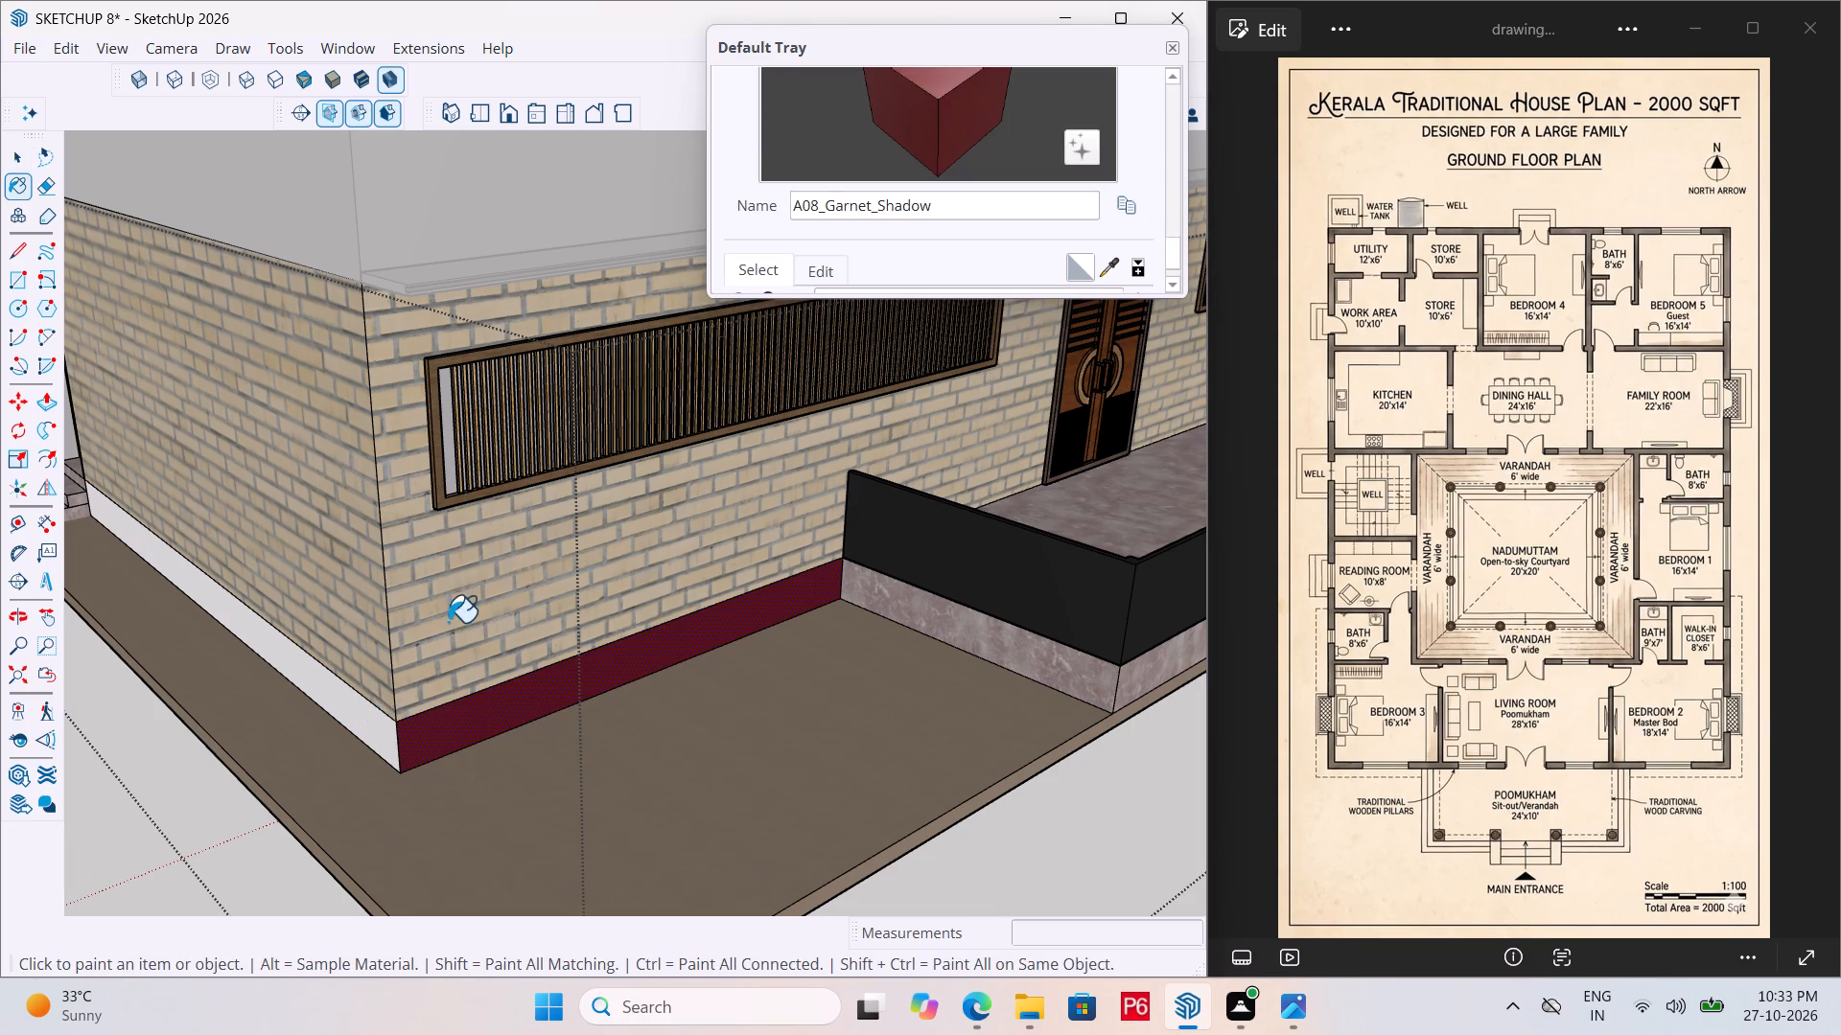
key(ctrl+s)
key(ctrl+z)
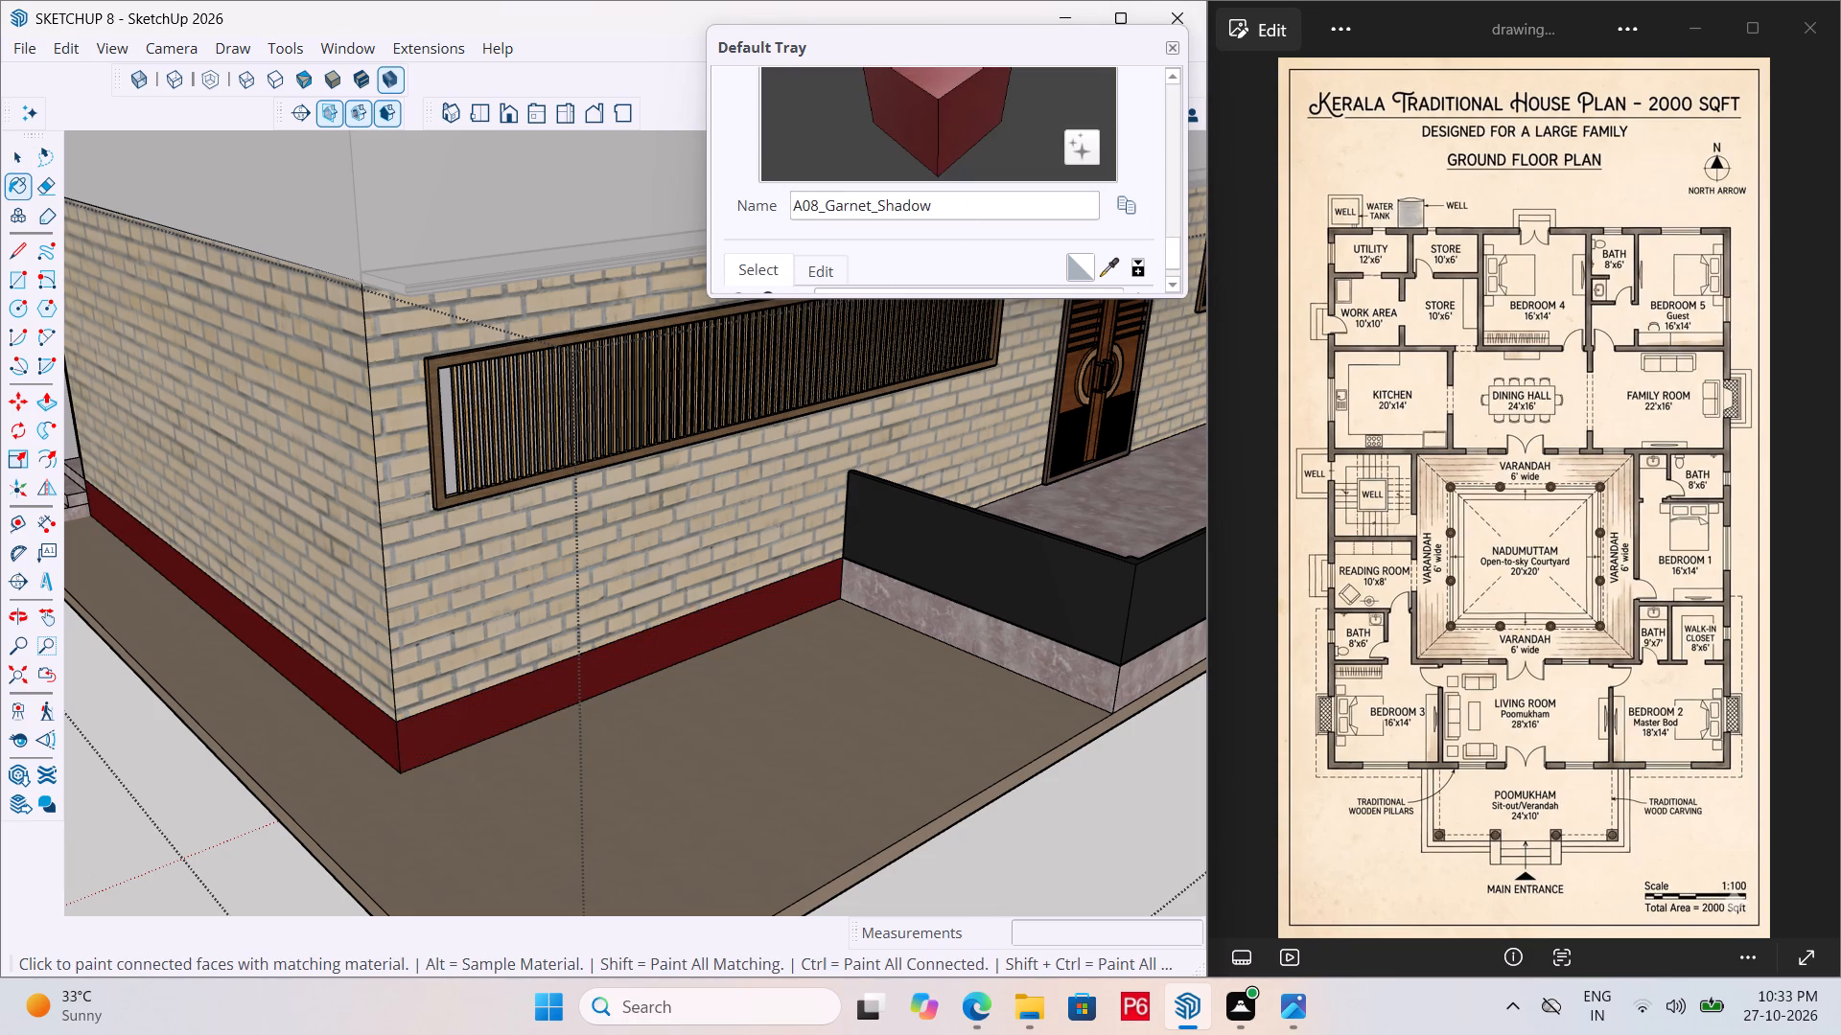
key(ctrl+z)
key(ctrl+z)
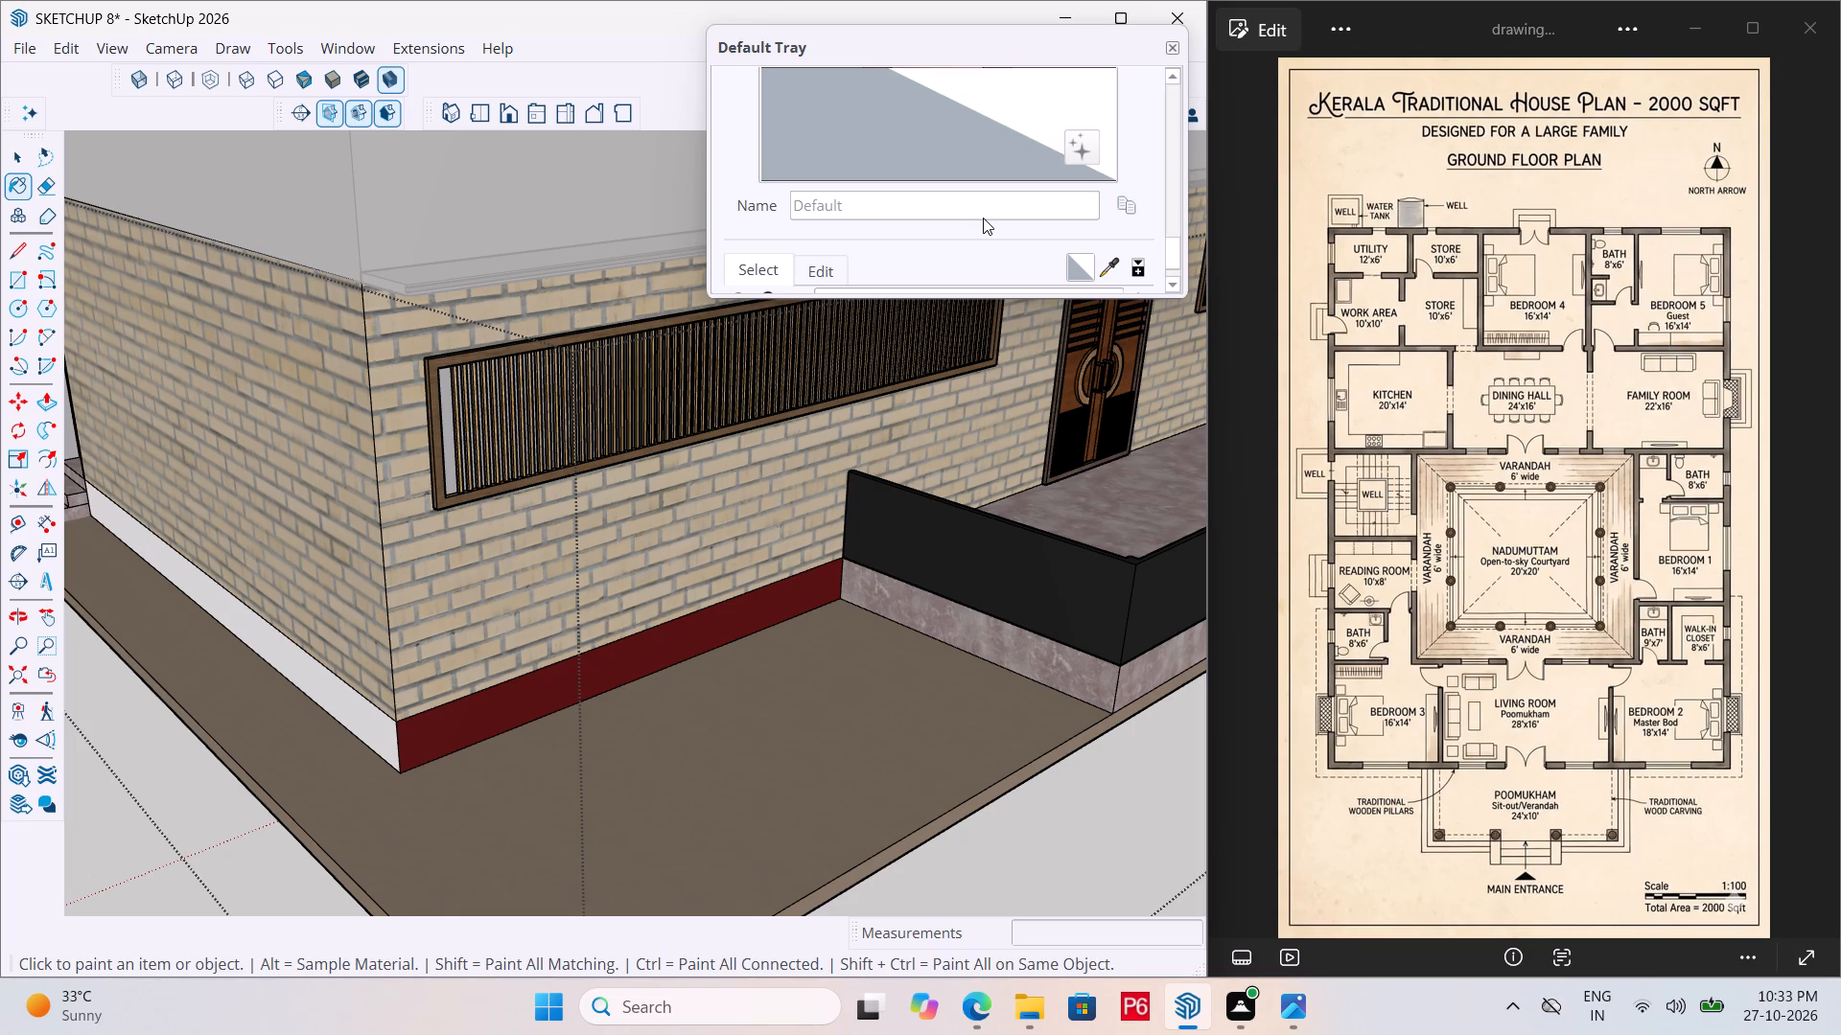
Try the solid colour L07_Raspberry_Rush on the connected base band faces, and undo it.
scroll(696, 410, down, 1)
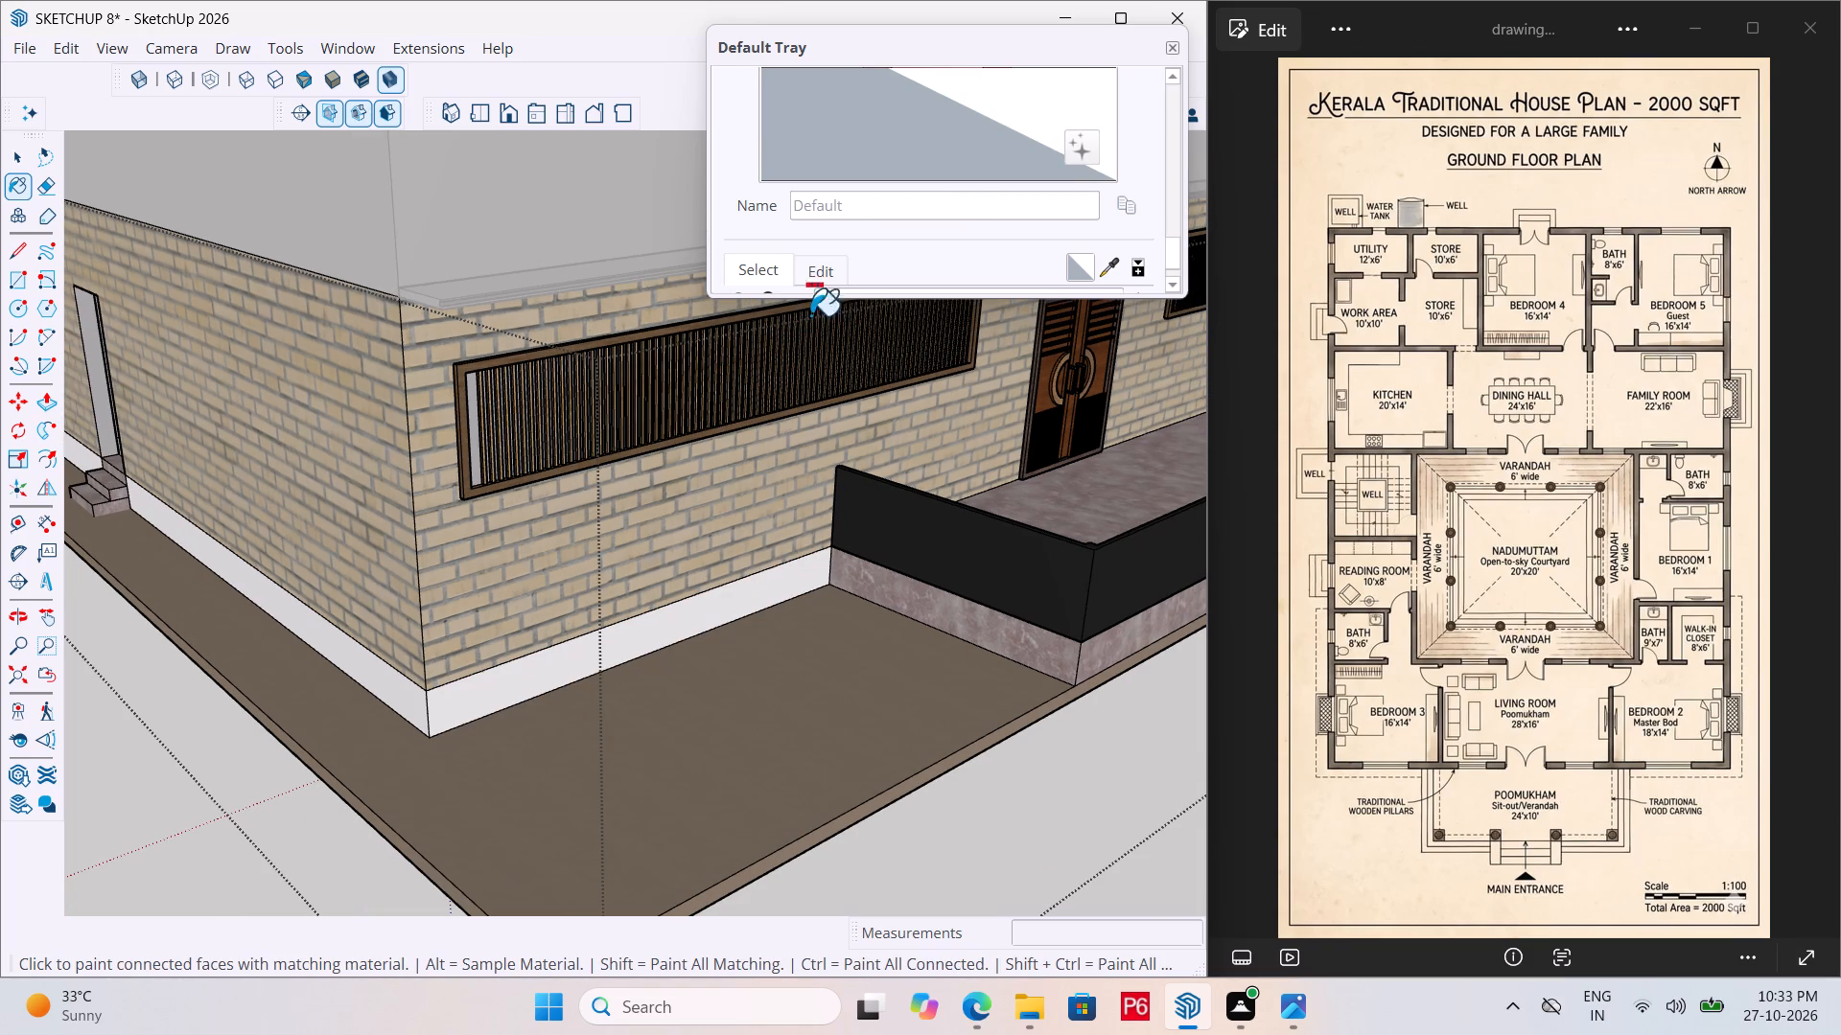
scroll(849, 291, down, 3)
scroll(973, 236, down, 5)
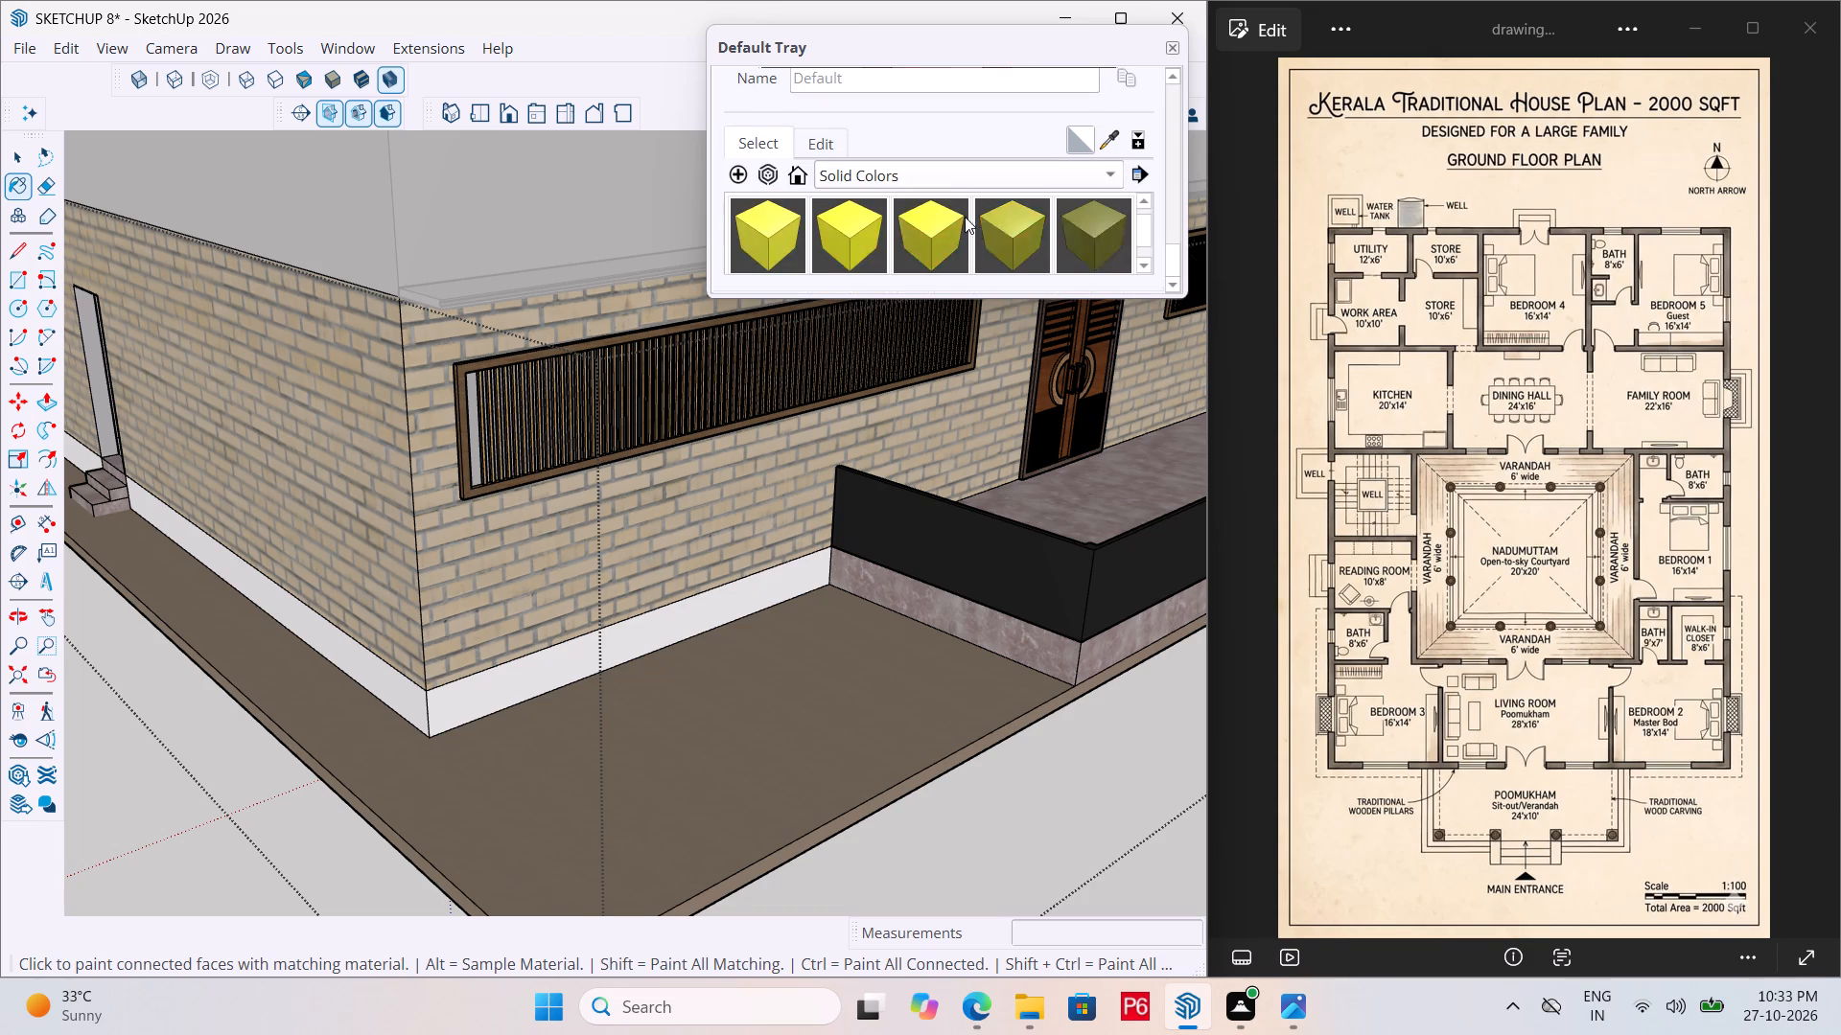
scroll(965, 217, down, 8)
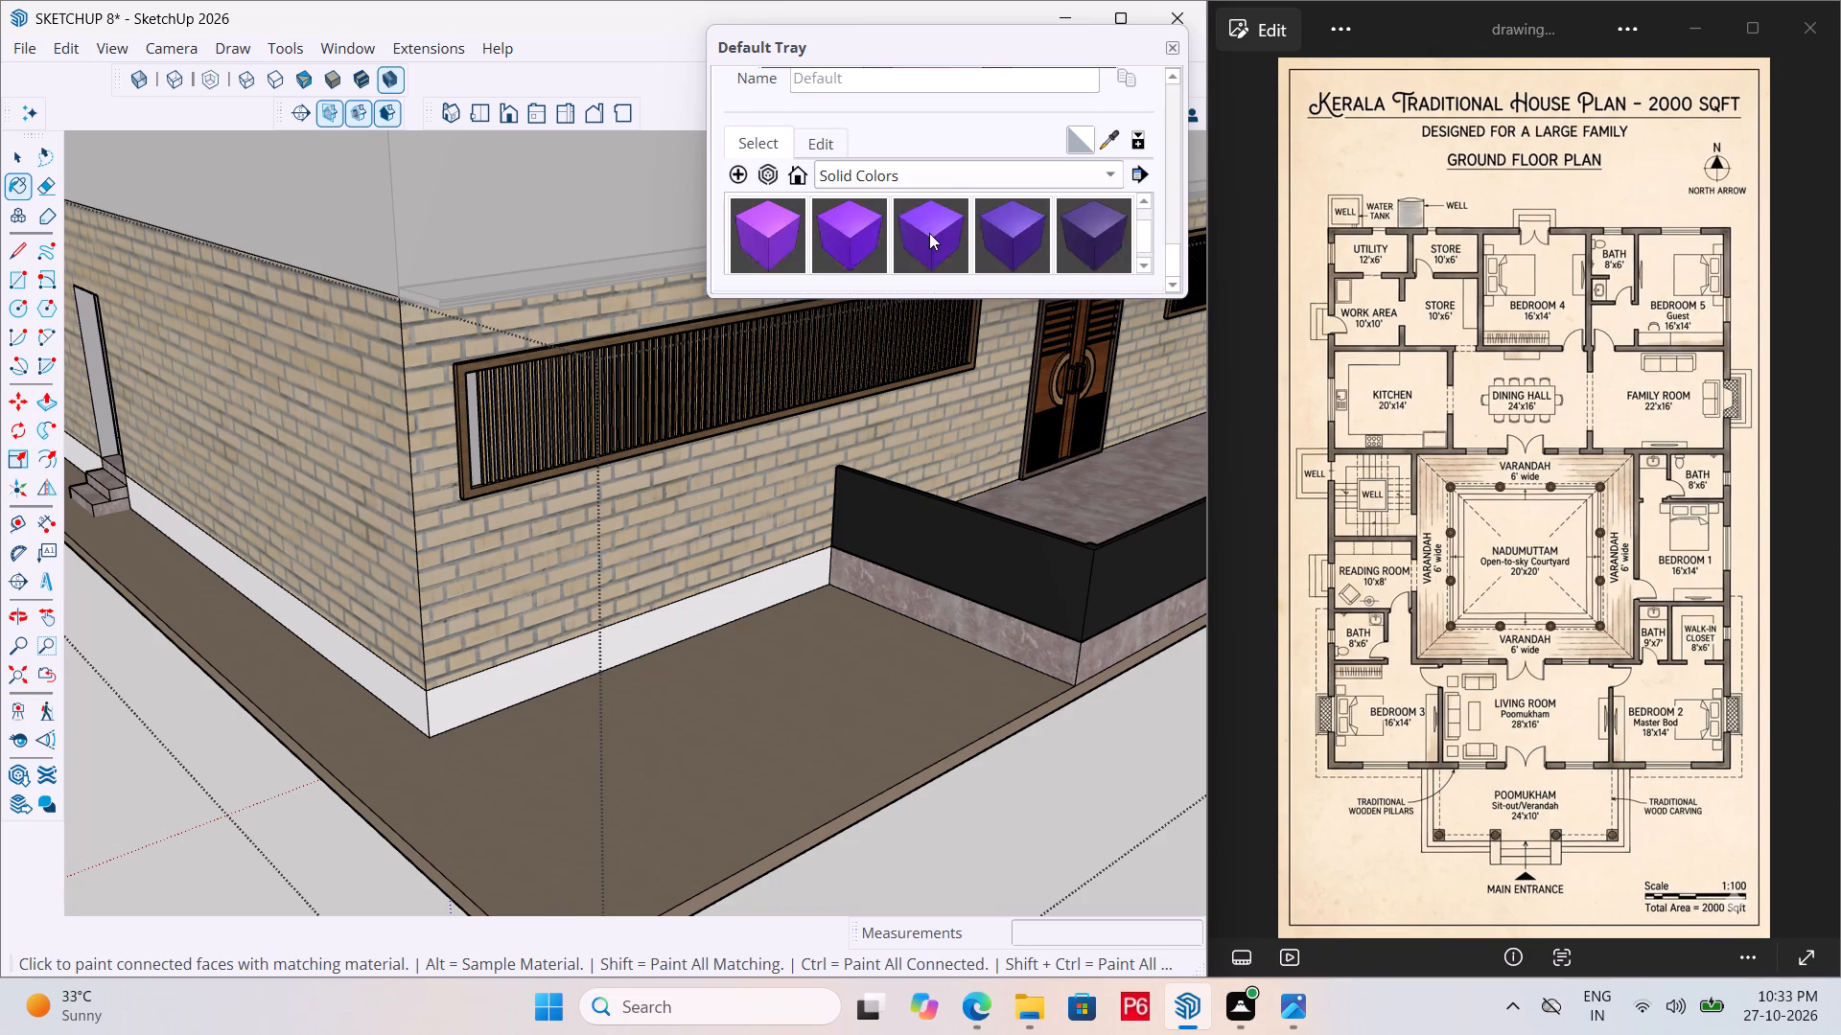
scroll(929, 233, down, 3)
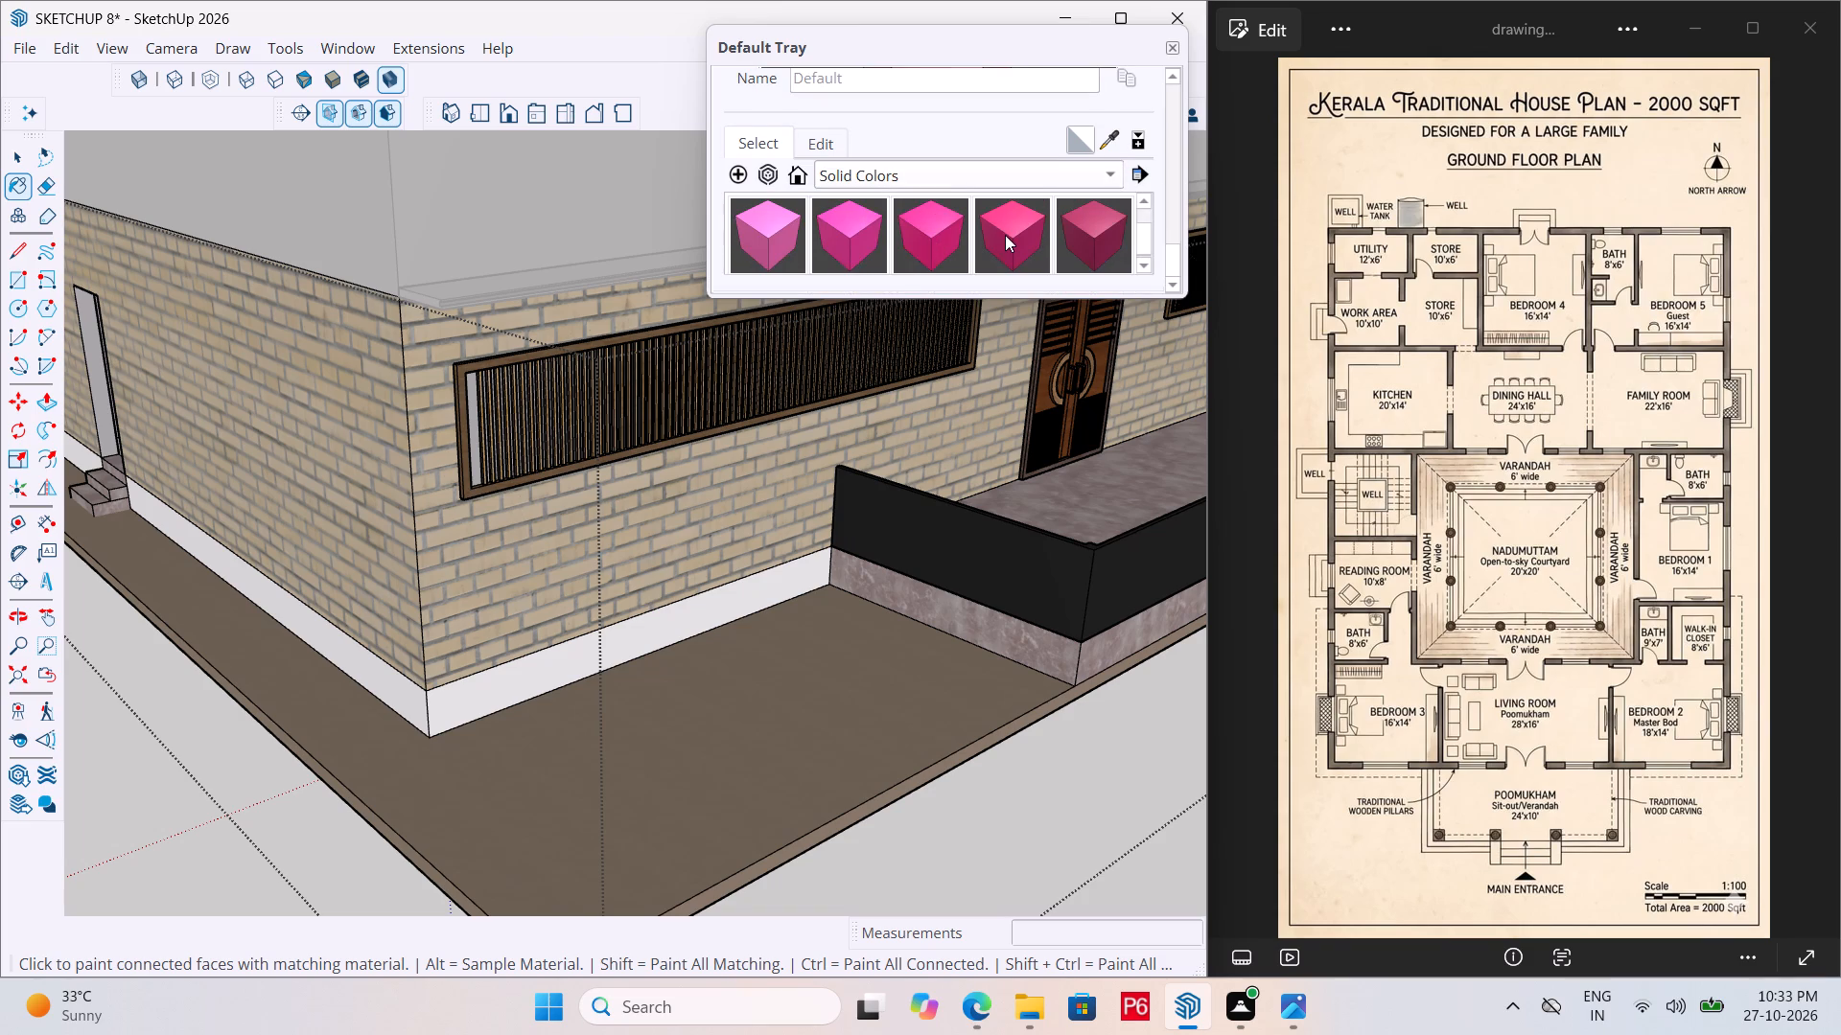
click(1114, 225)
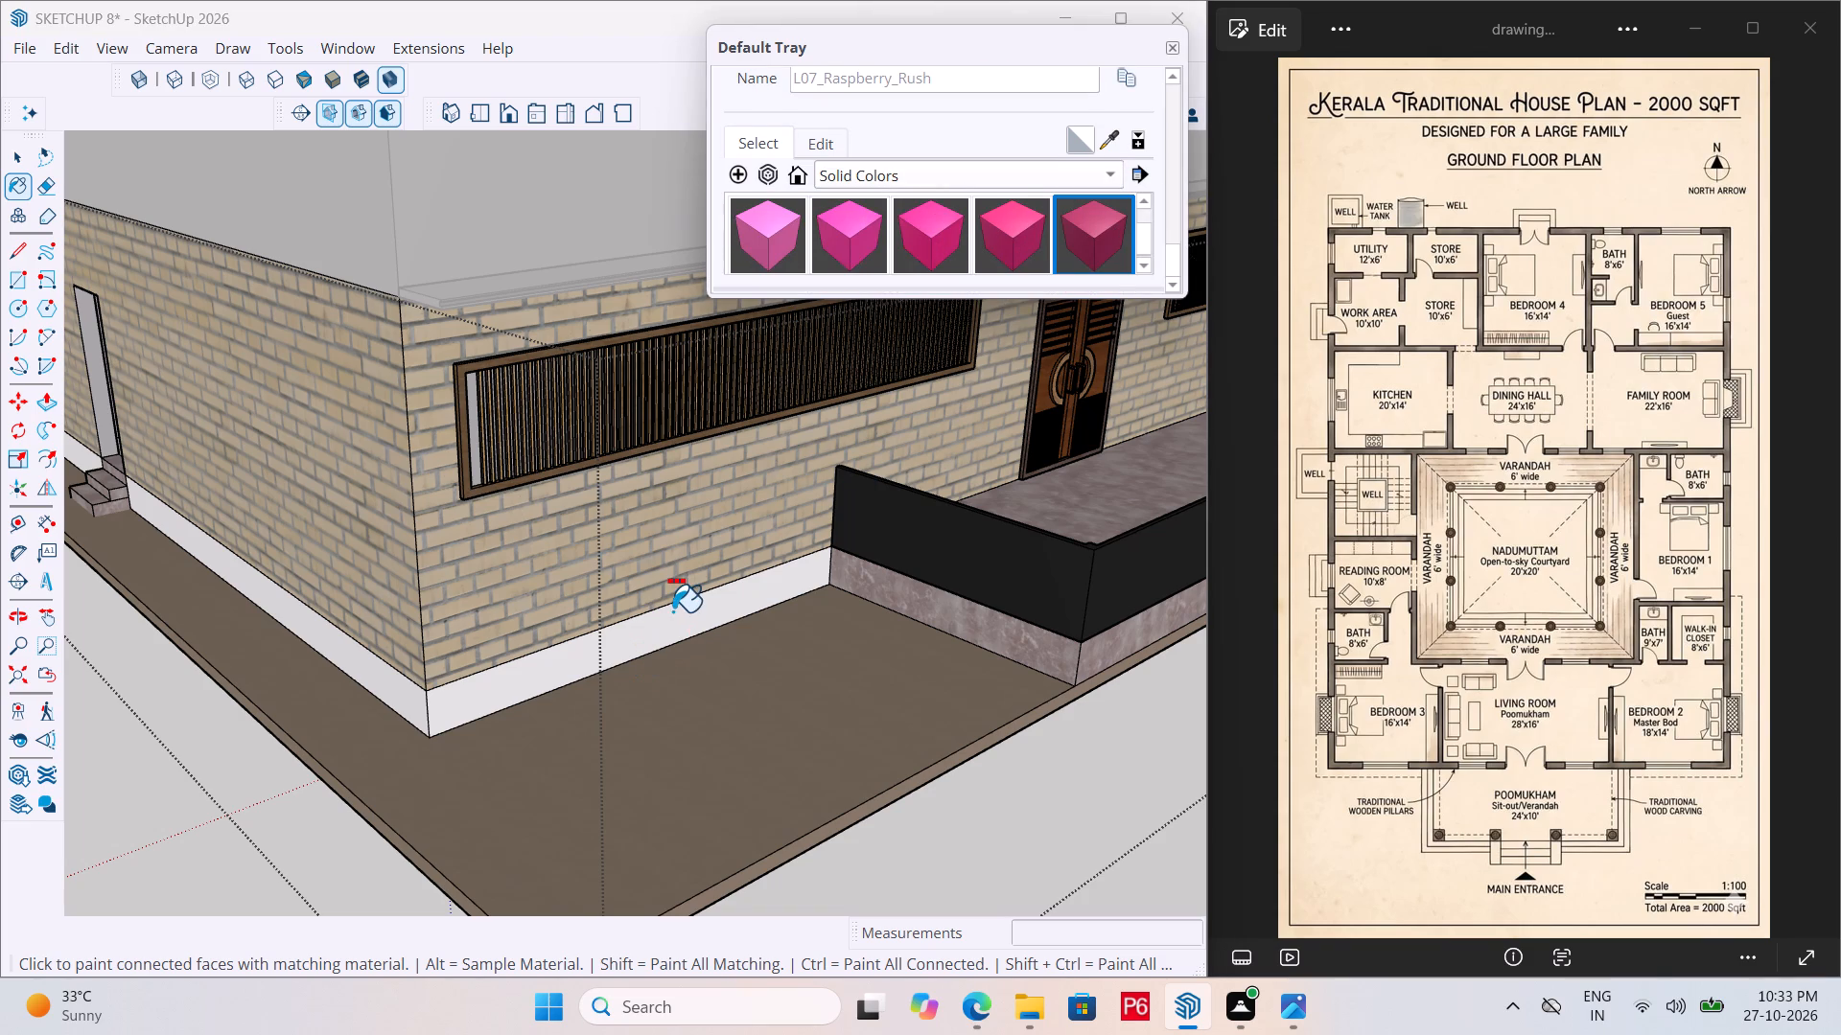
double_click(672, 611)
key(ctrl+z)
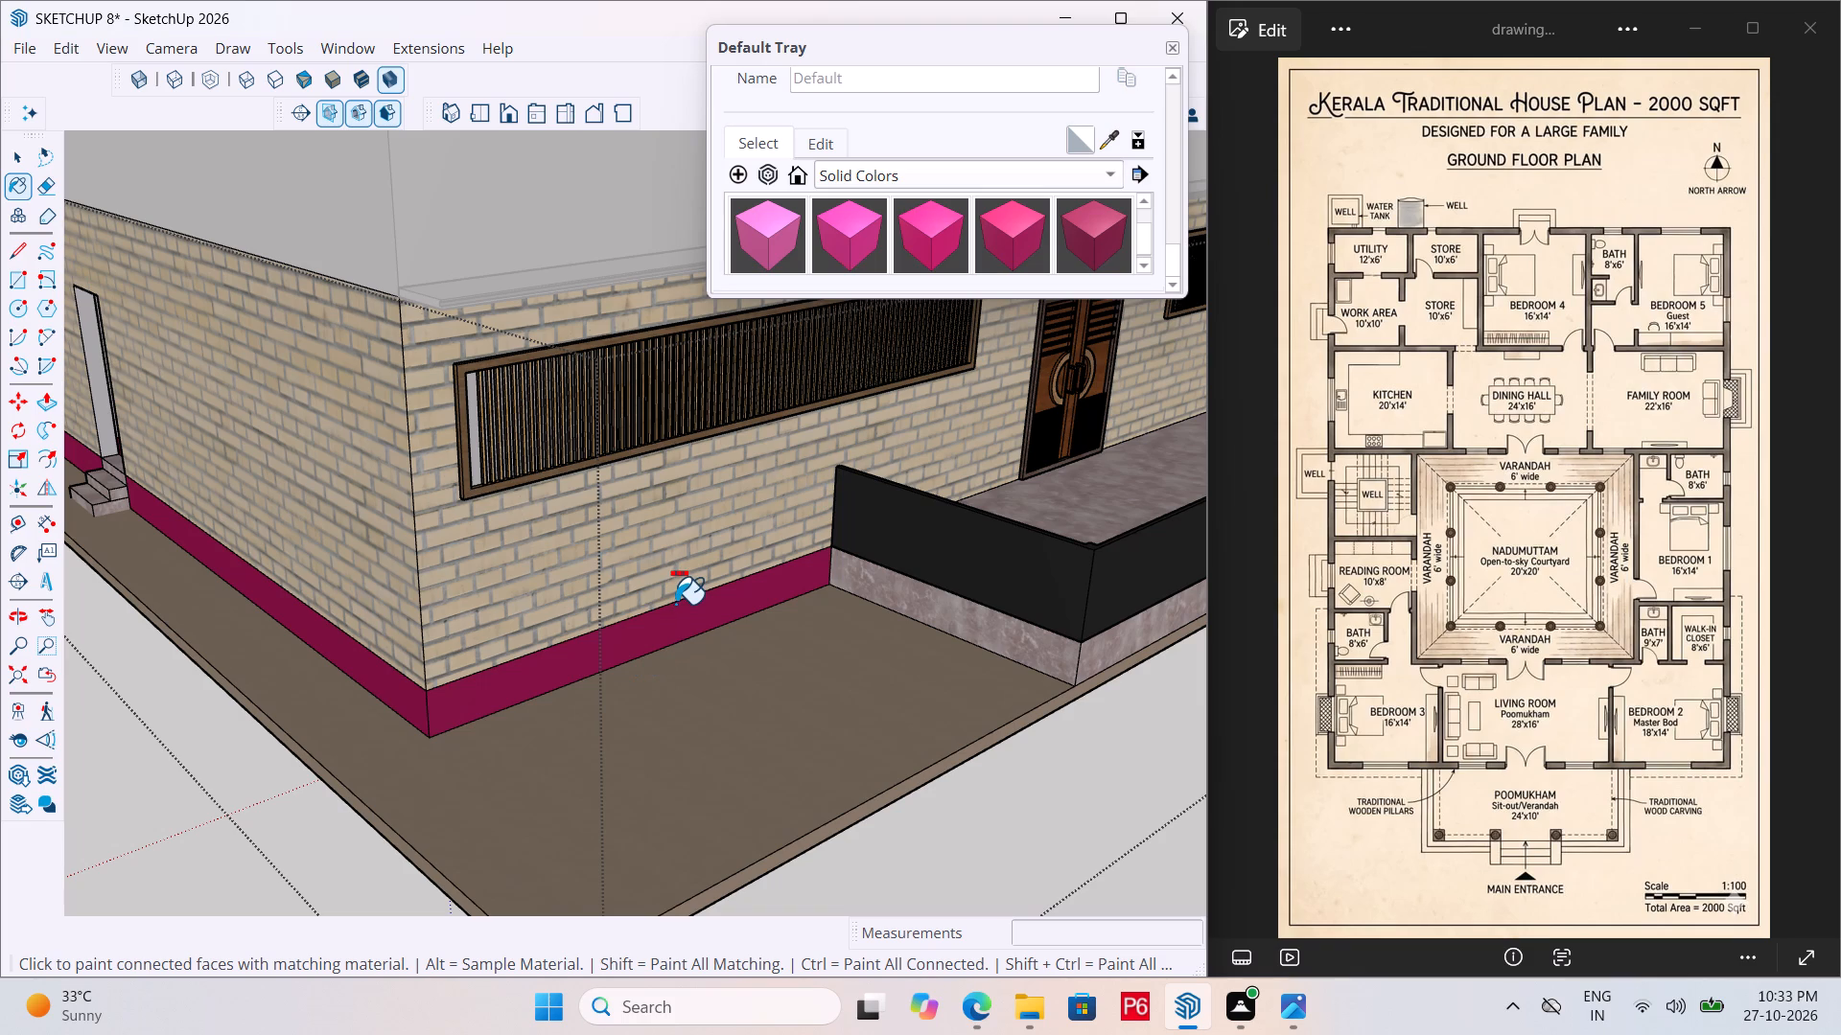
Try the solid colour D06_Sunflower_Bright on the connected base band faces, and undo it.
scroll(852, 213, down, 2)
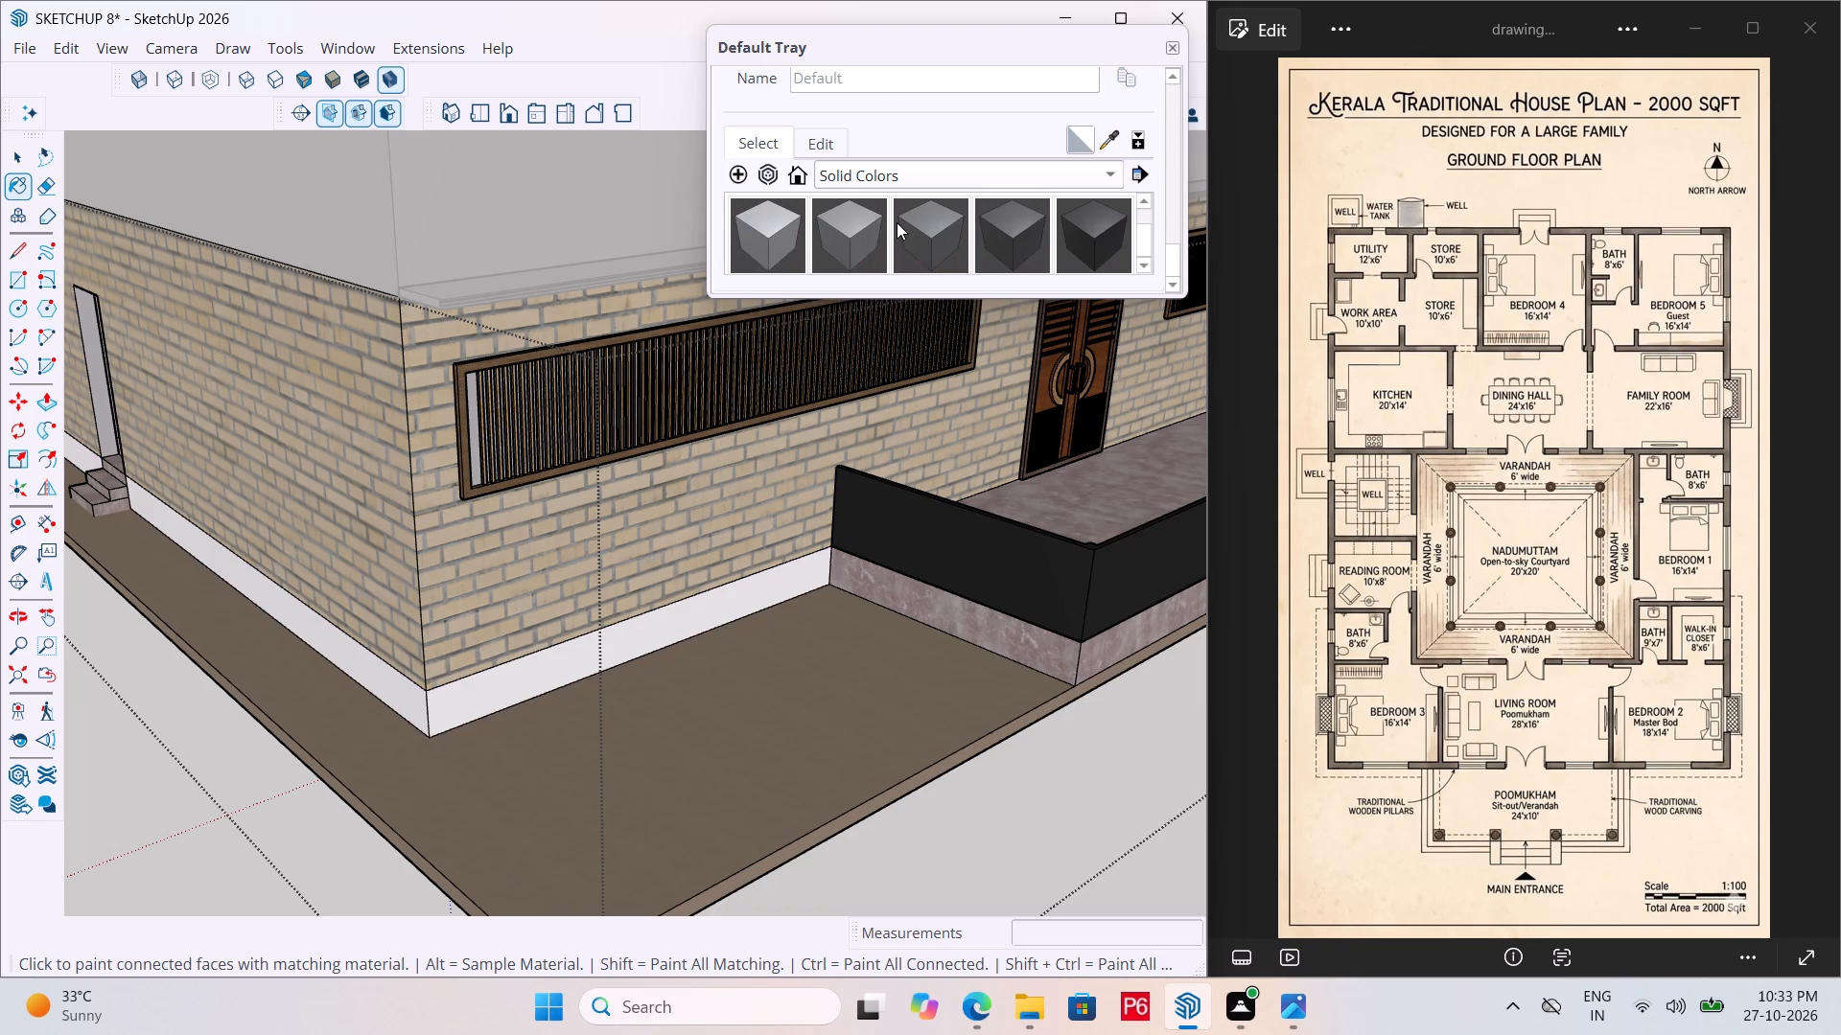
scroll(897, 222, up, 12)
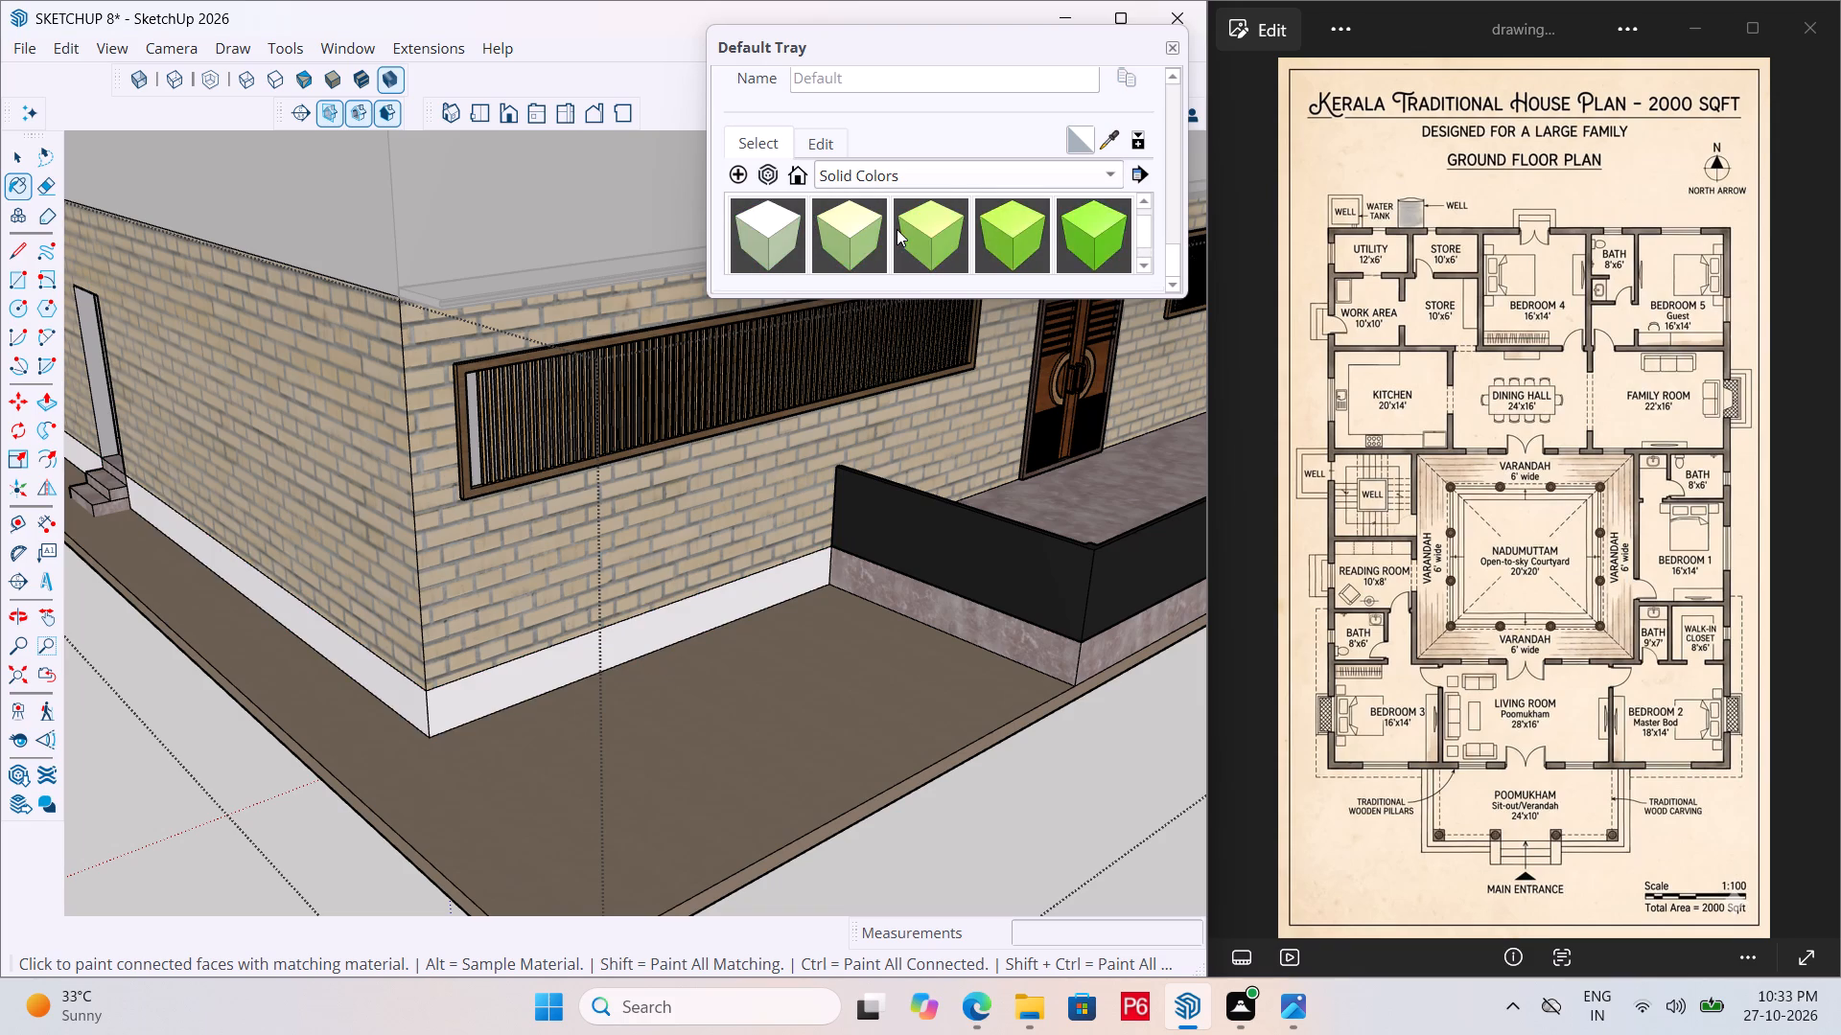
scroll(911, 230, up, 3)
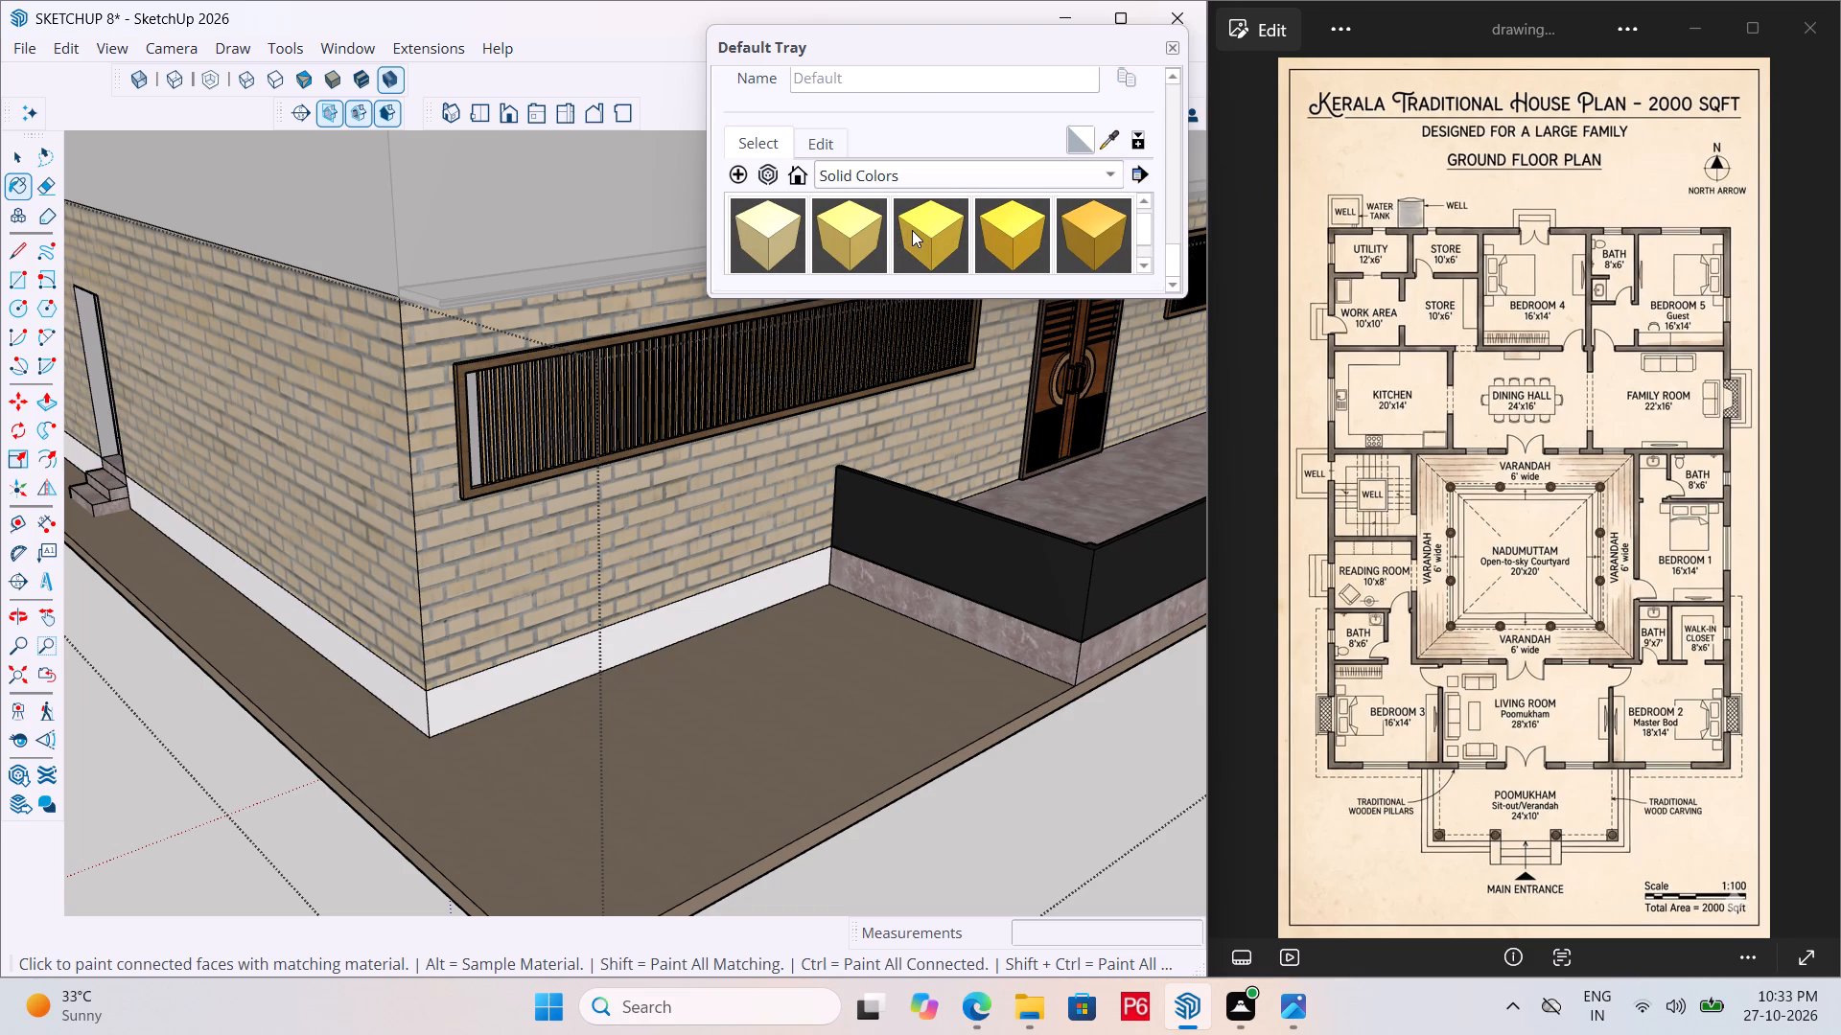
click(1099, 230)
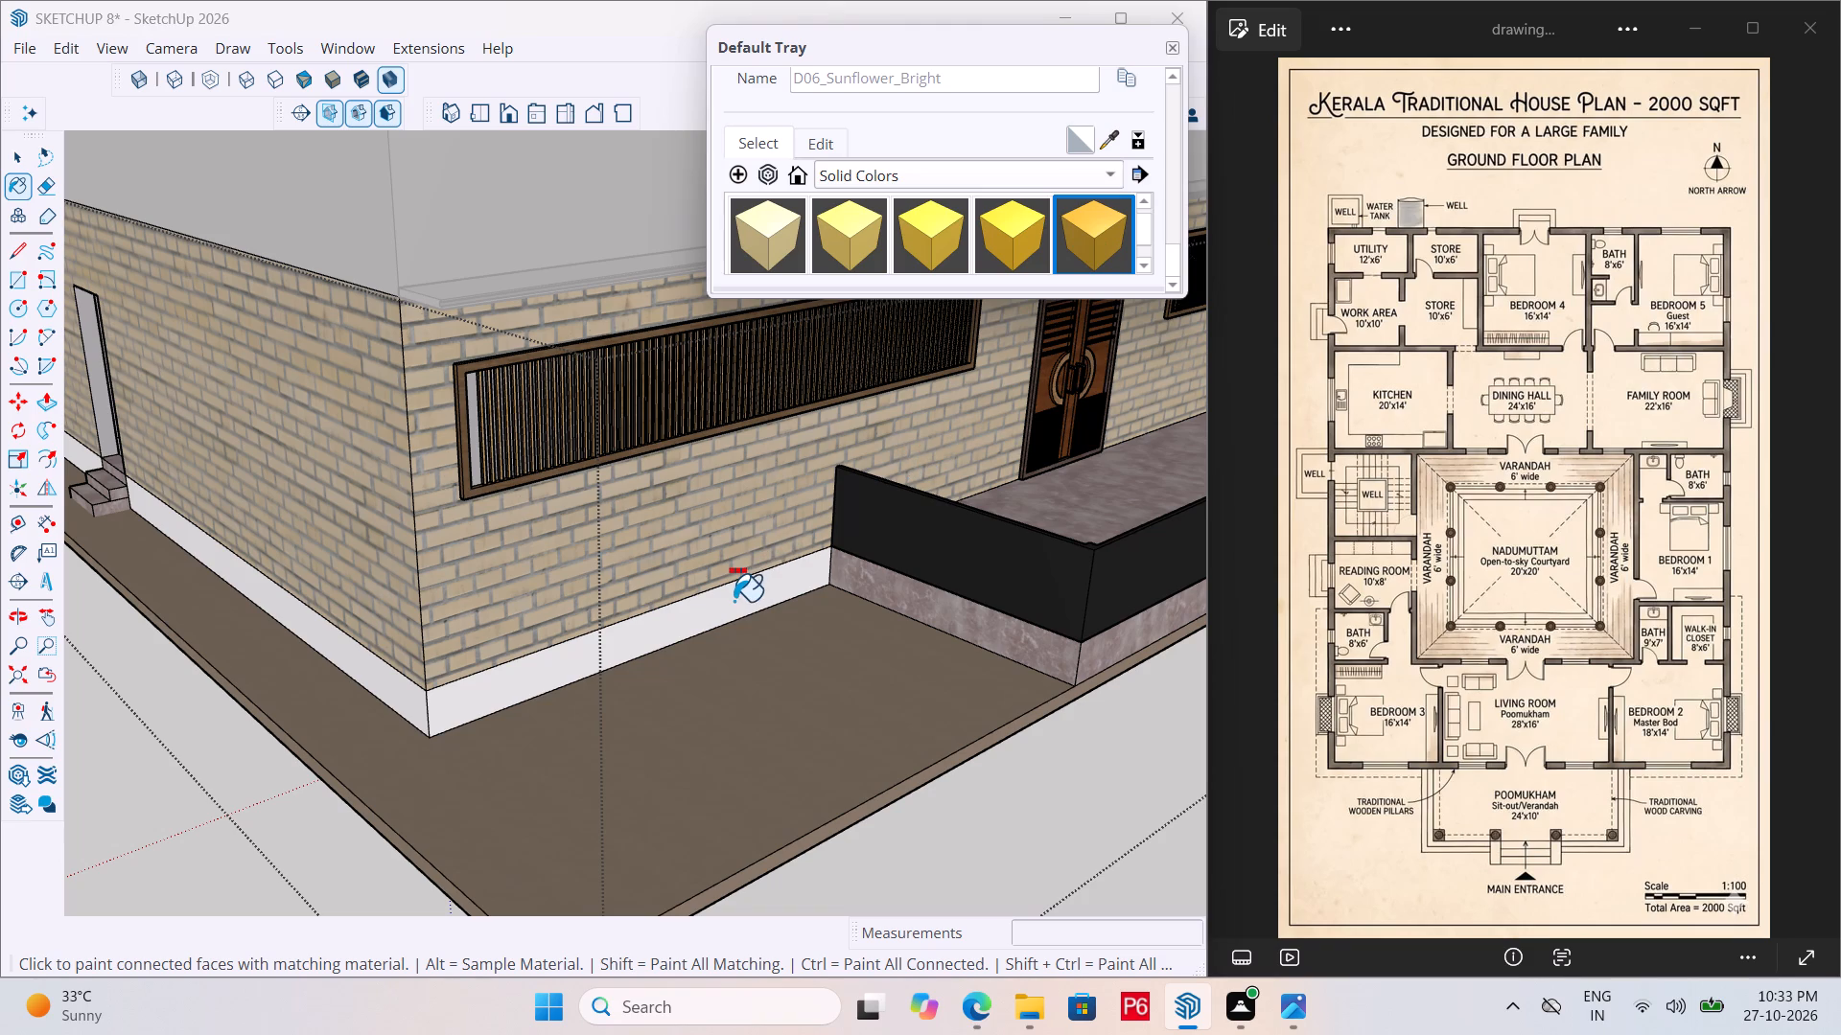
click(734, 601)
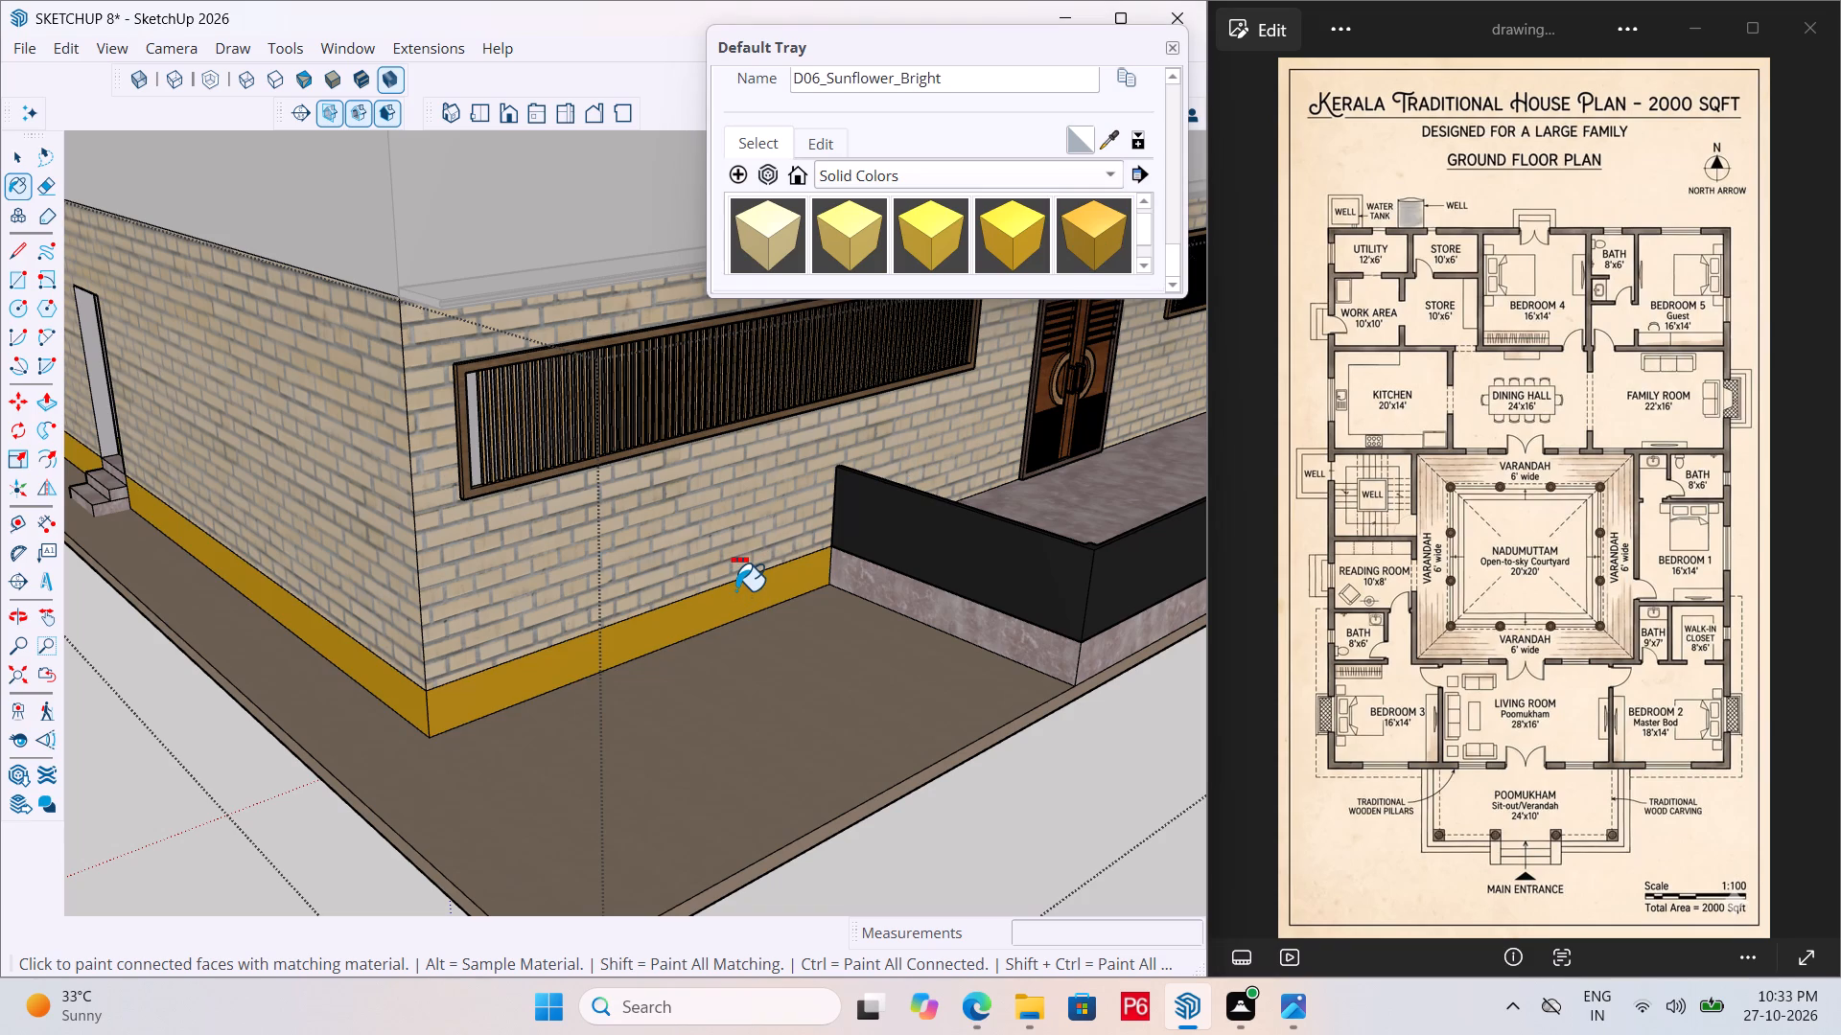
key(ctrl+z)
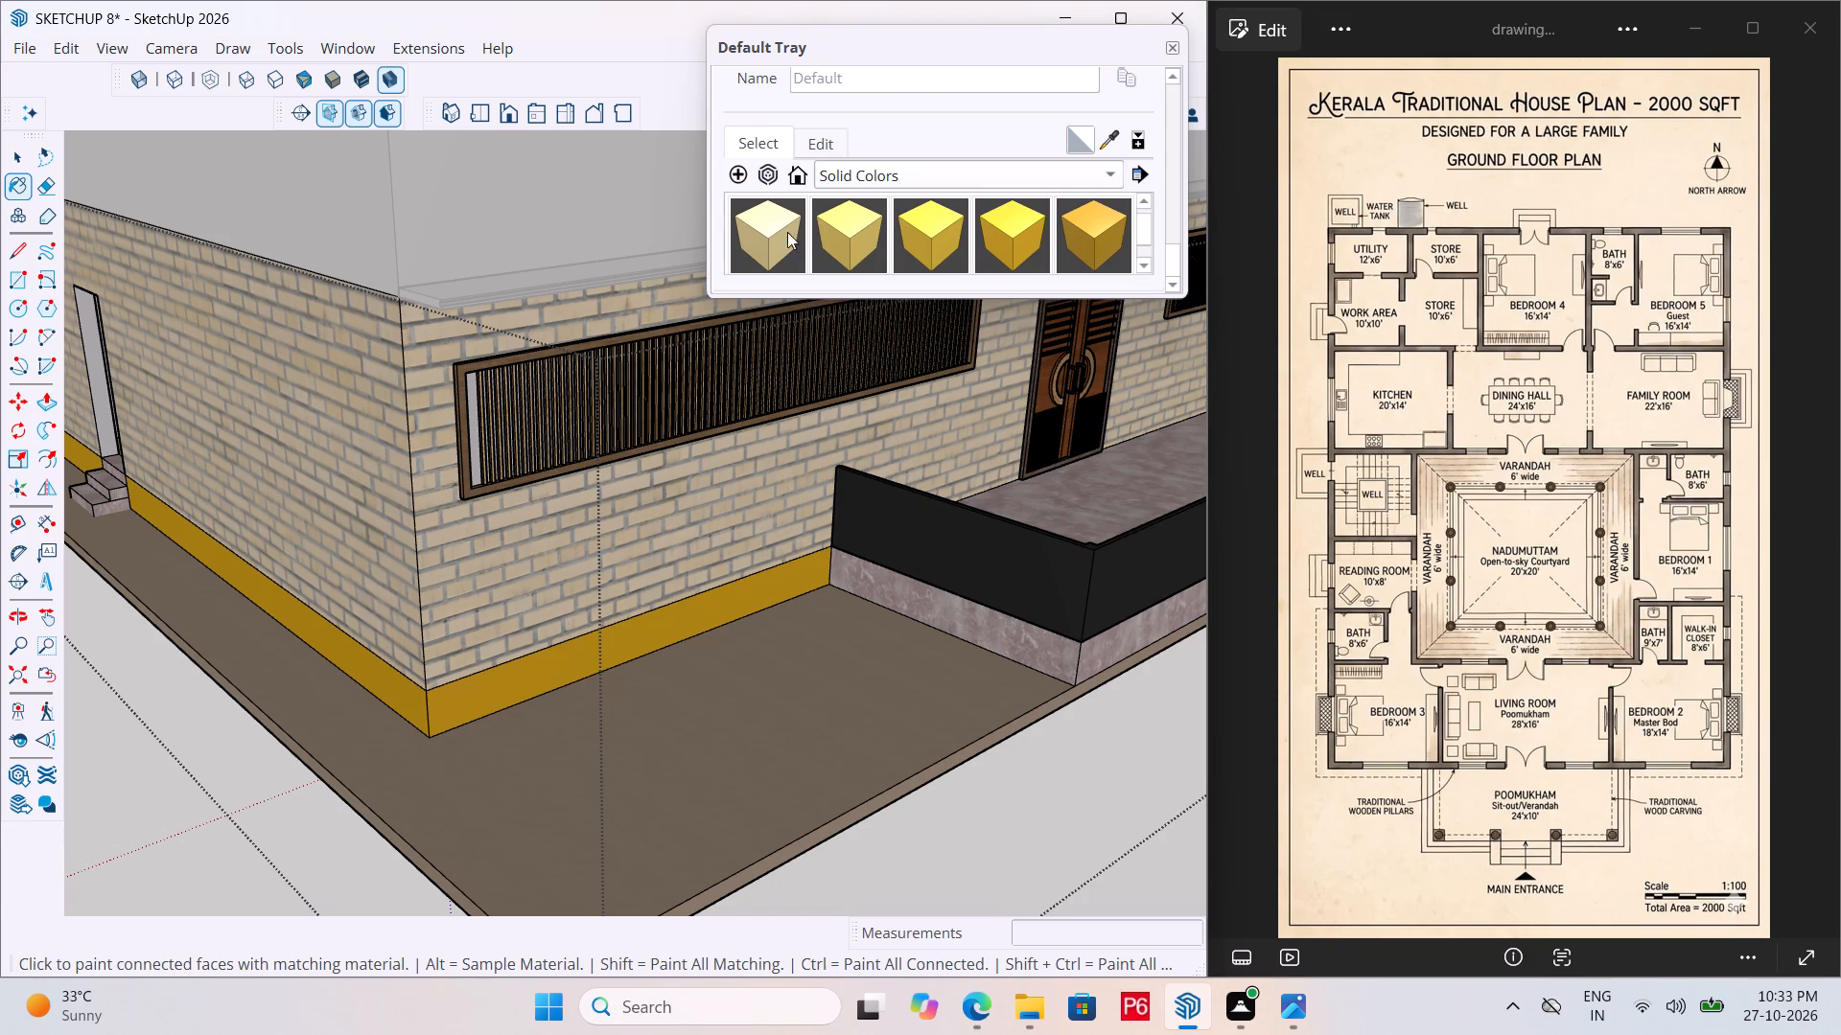
Paint the connected base band around the house with D02_Buttercup_Glow, check it from other sides and leave the wall group.
click(770, 232)
click(643, 623)
scroll(408, 679, down, 4)
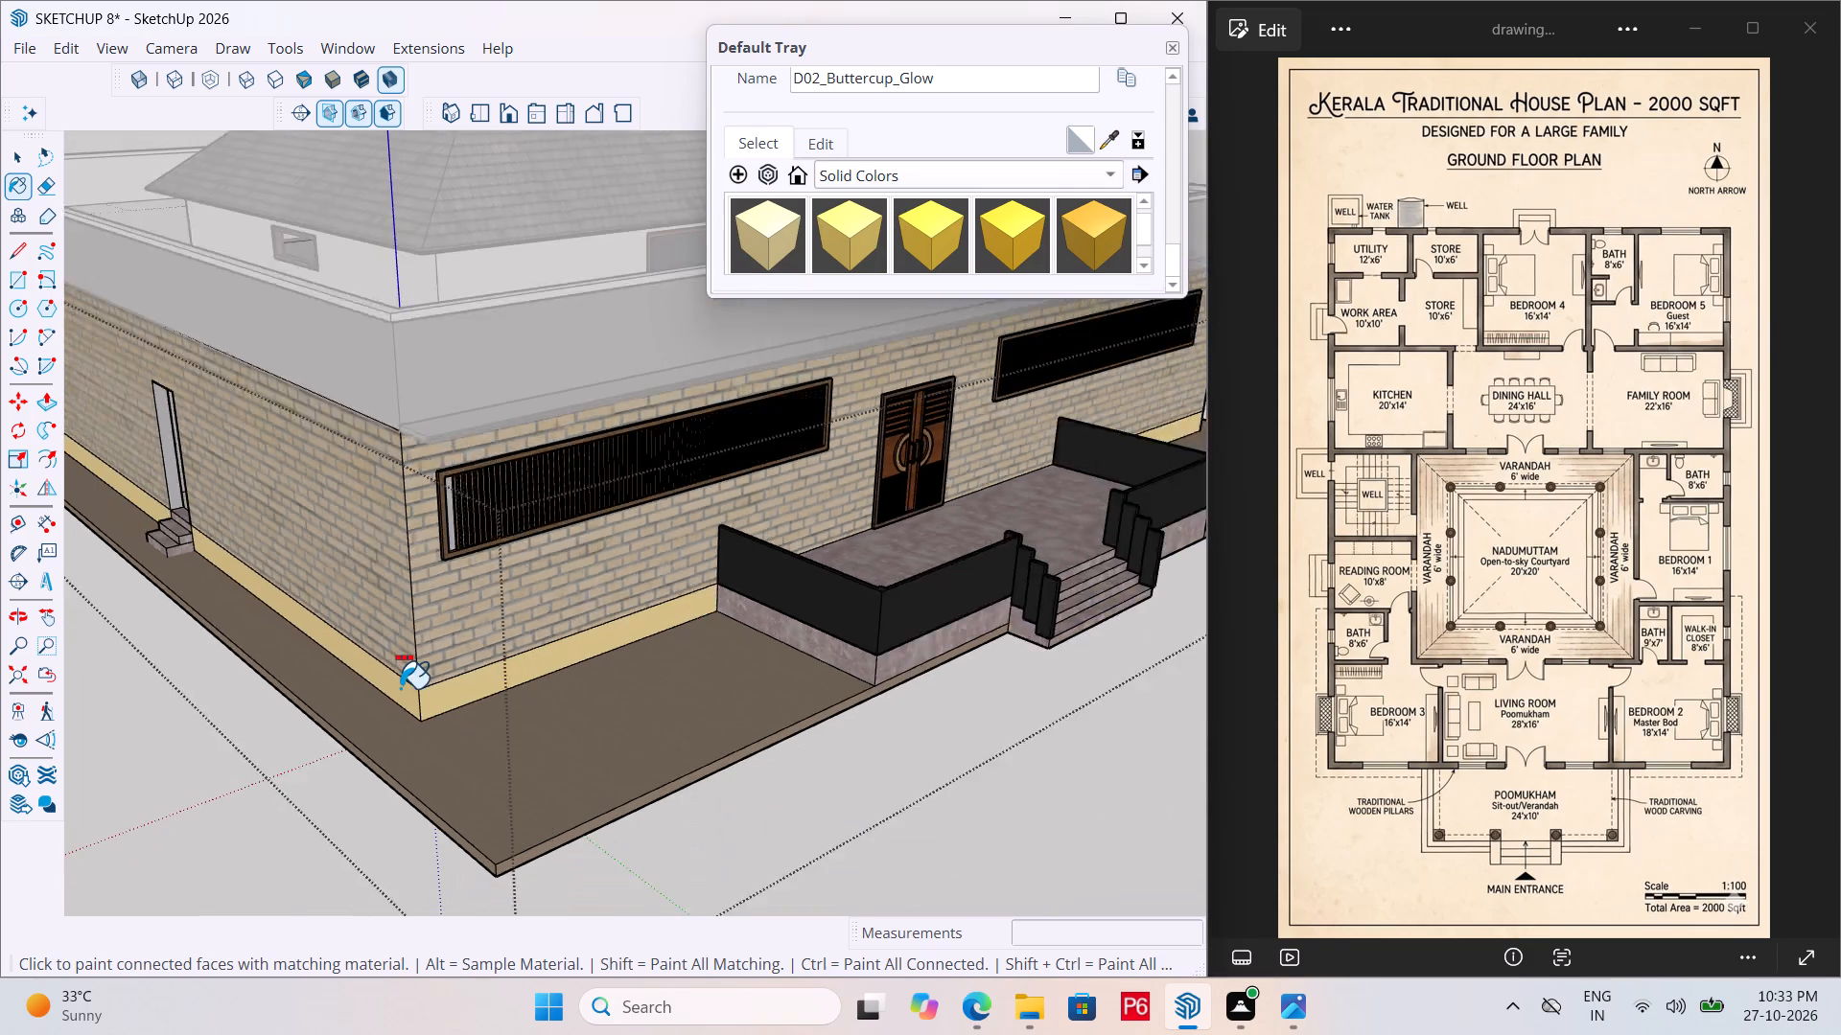
scroll(400, 688, down, 10)
middle_drag(747, 593, 0, 507)
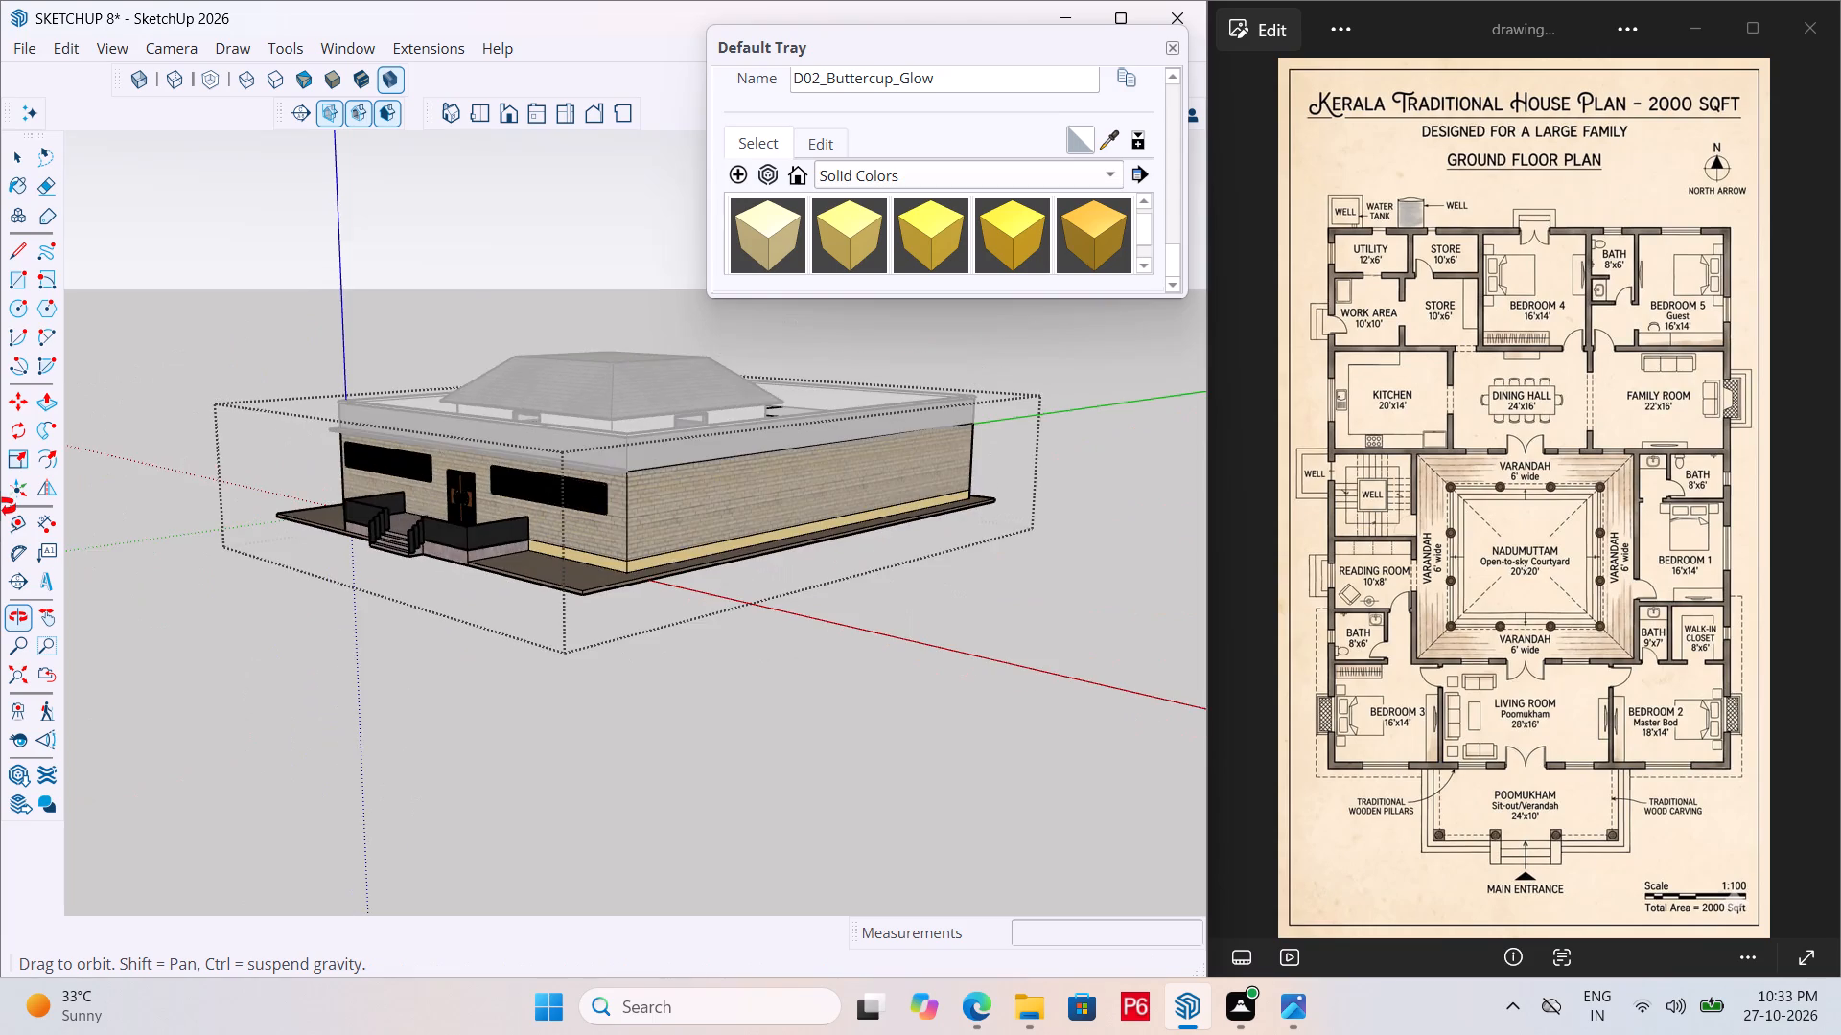
middle_drag(0, 507, 458, 632)
key(ctrl+a)
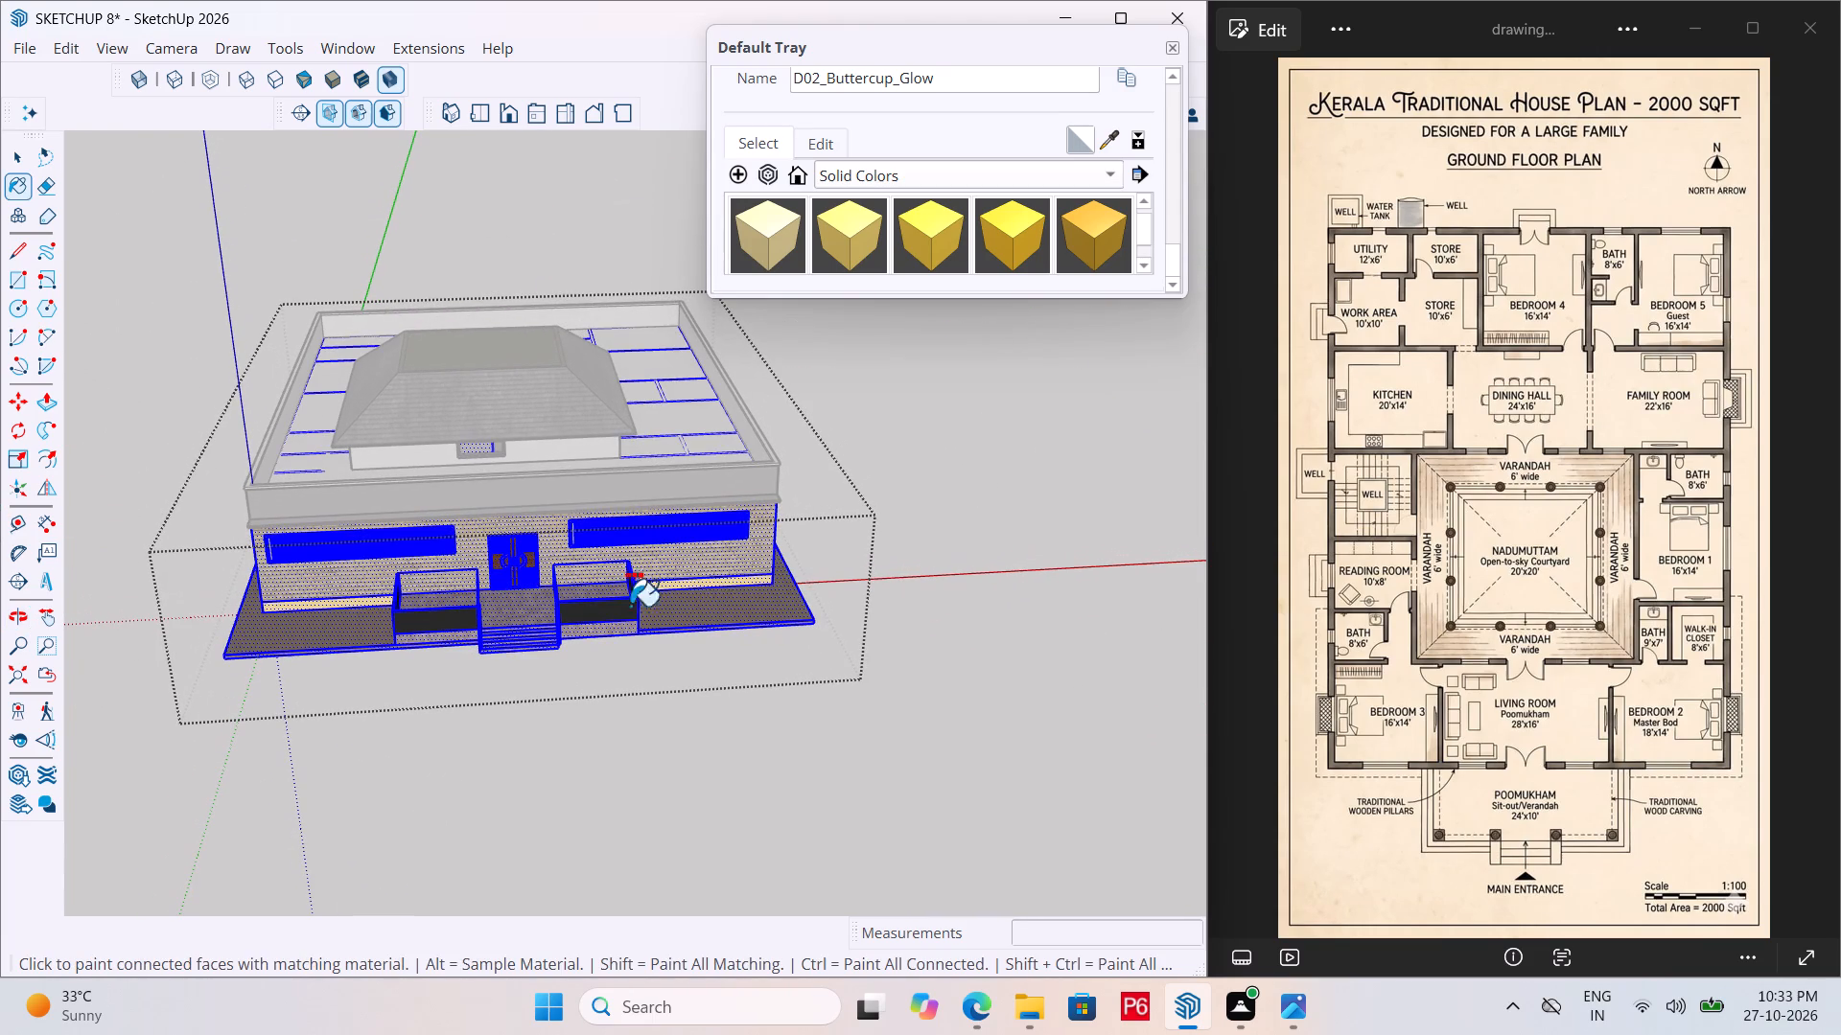
key(ctrl+a)
key(space)
double_click(932, 537)
Check the front corner of the house and save the model.
middle_drag(558, 528, 641, 451)
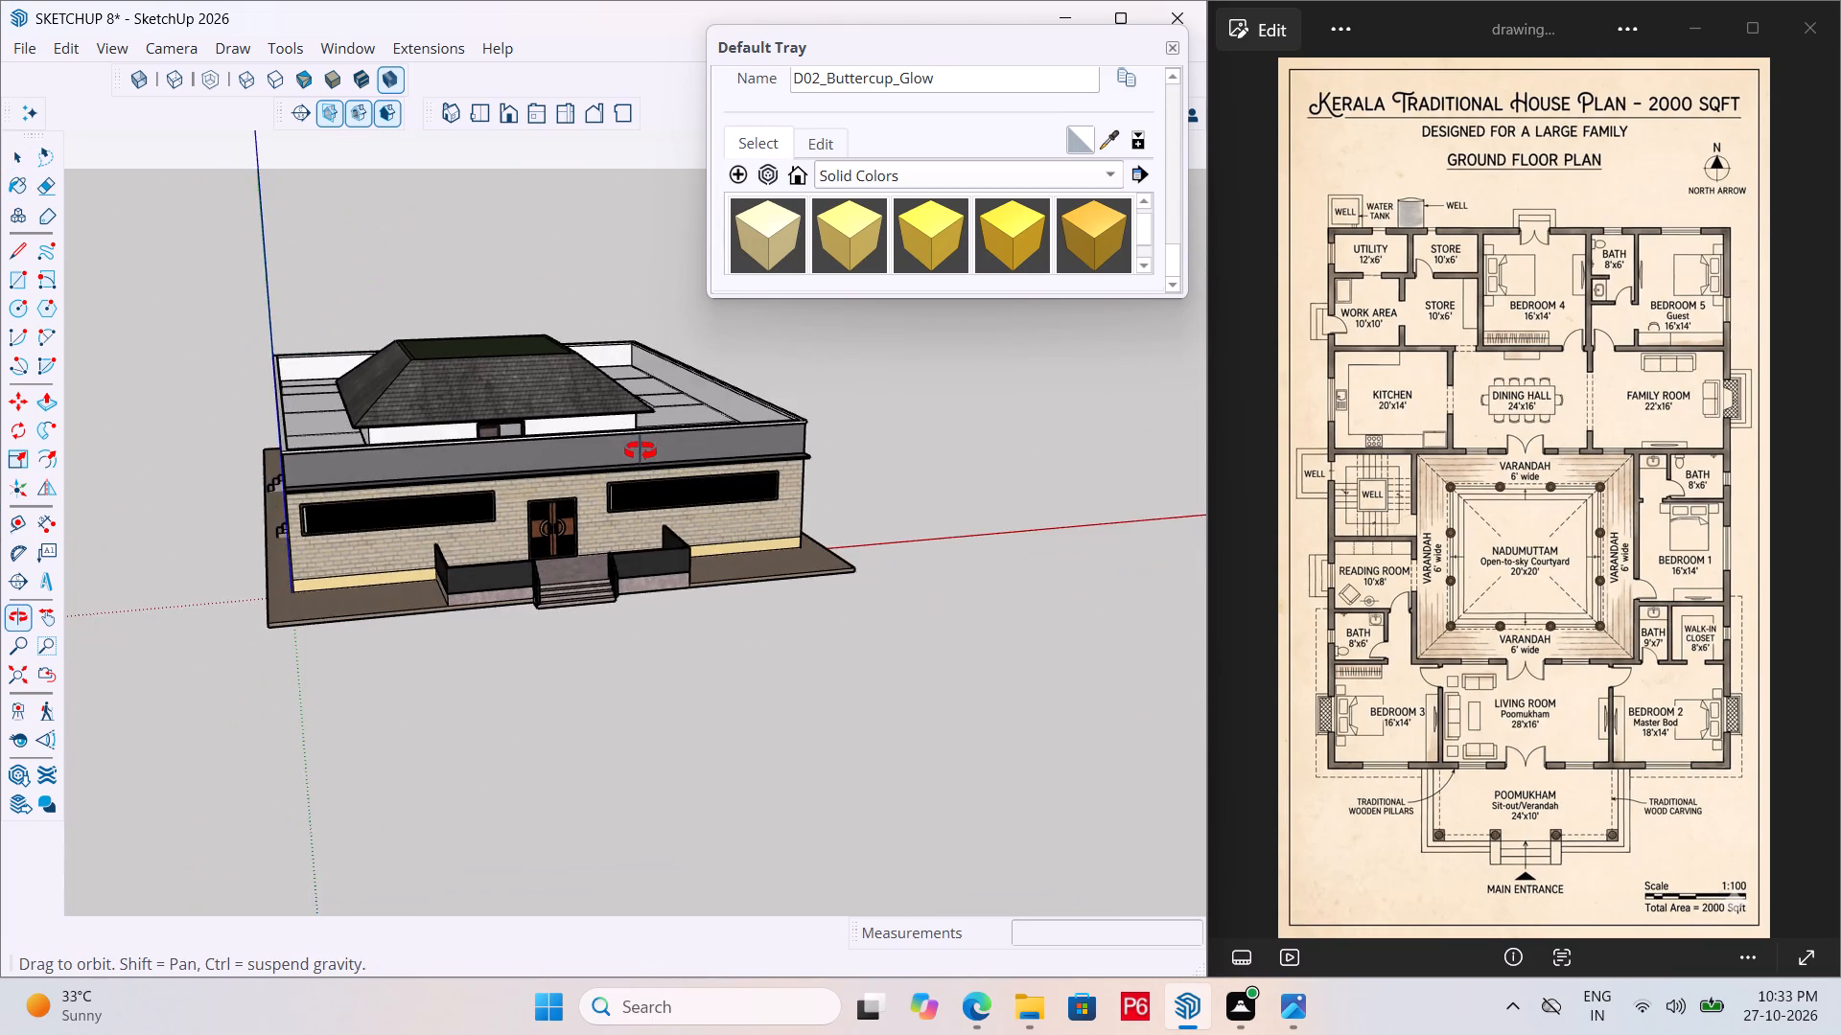
middle_drag(641, 451, 885, 442)
scroll(492, 511, up, 17)
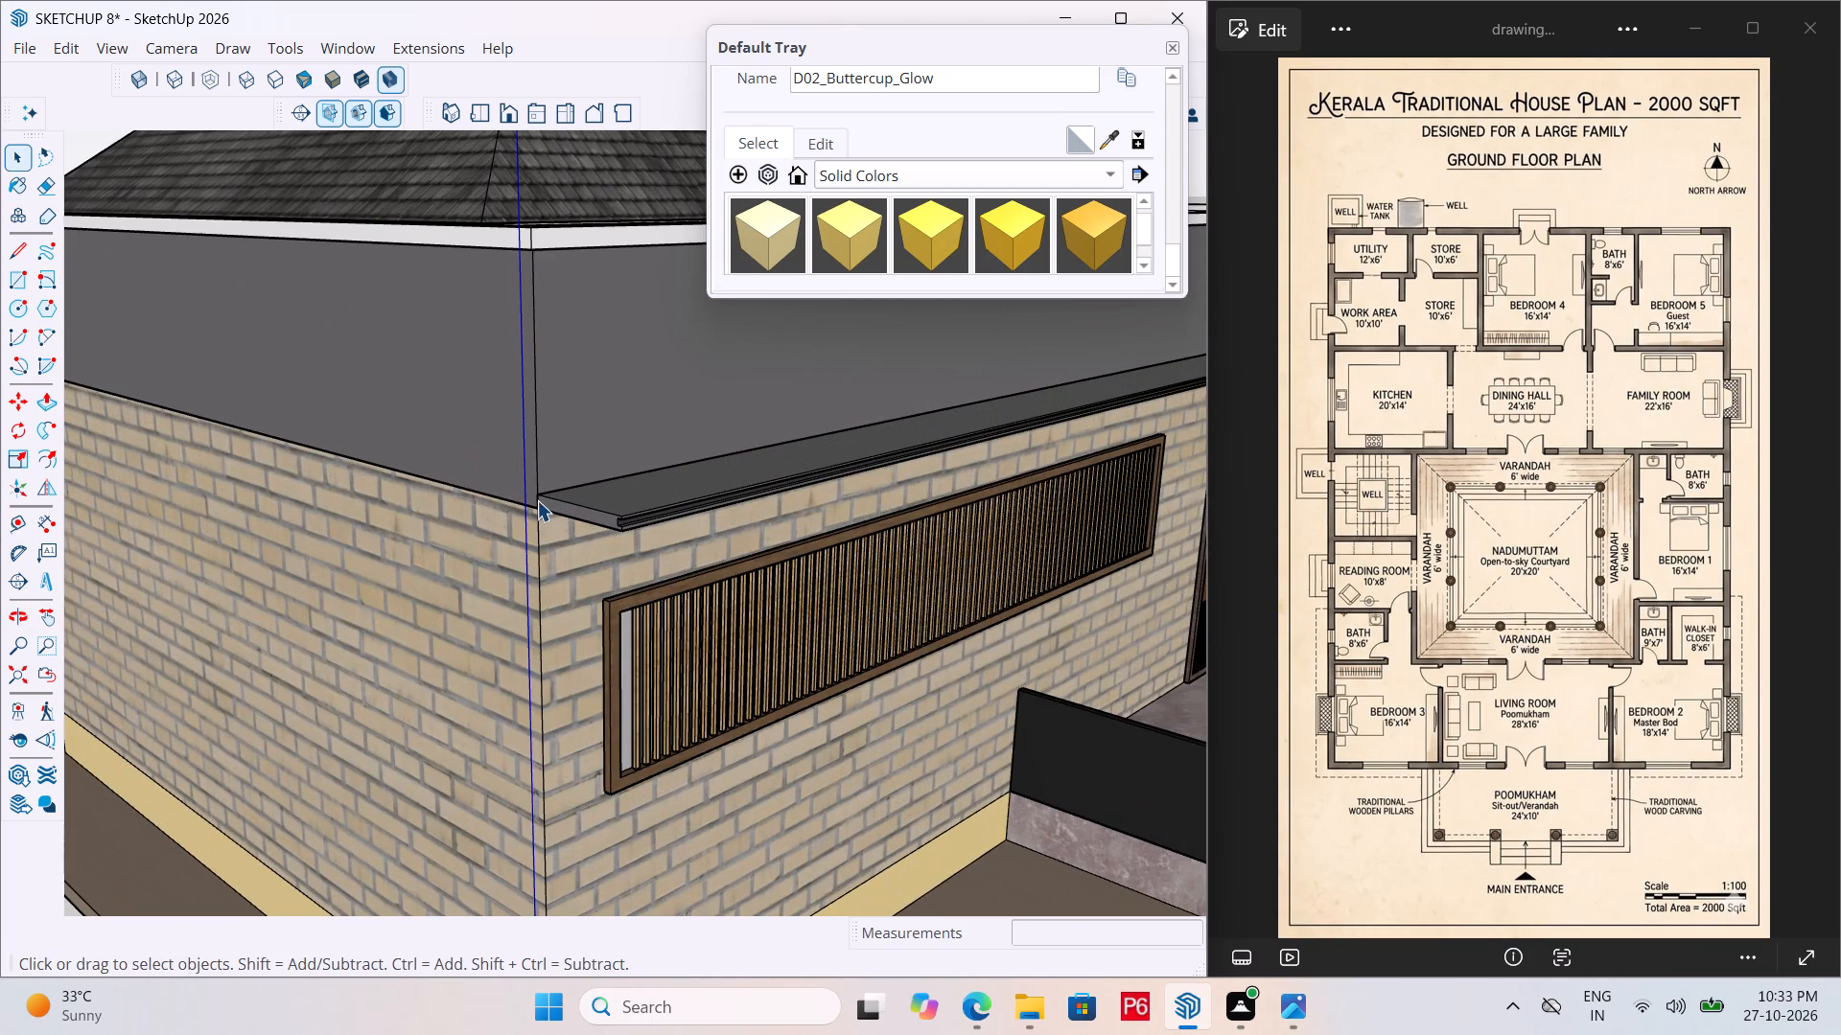
key(ctrl+s)
key(ctrl+s)
key(ctrl+s)
scroll(687, 515, down, 7)
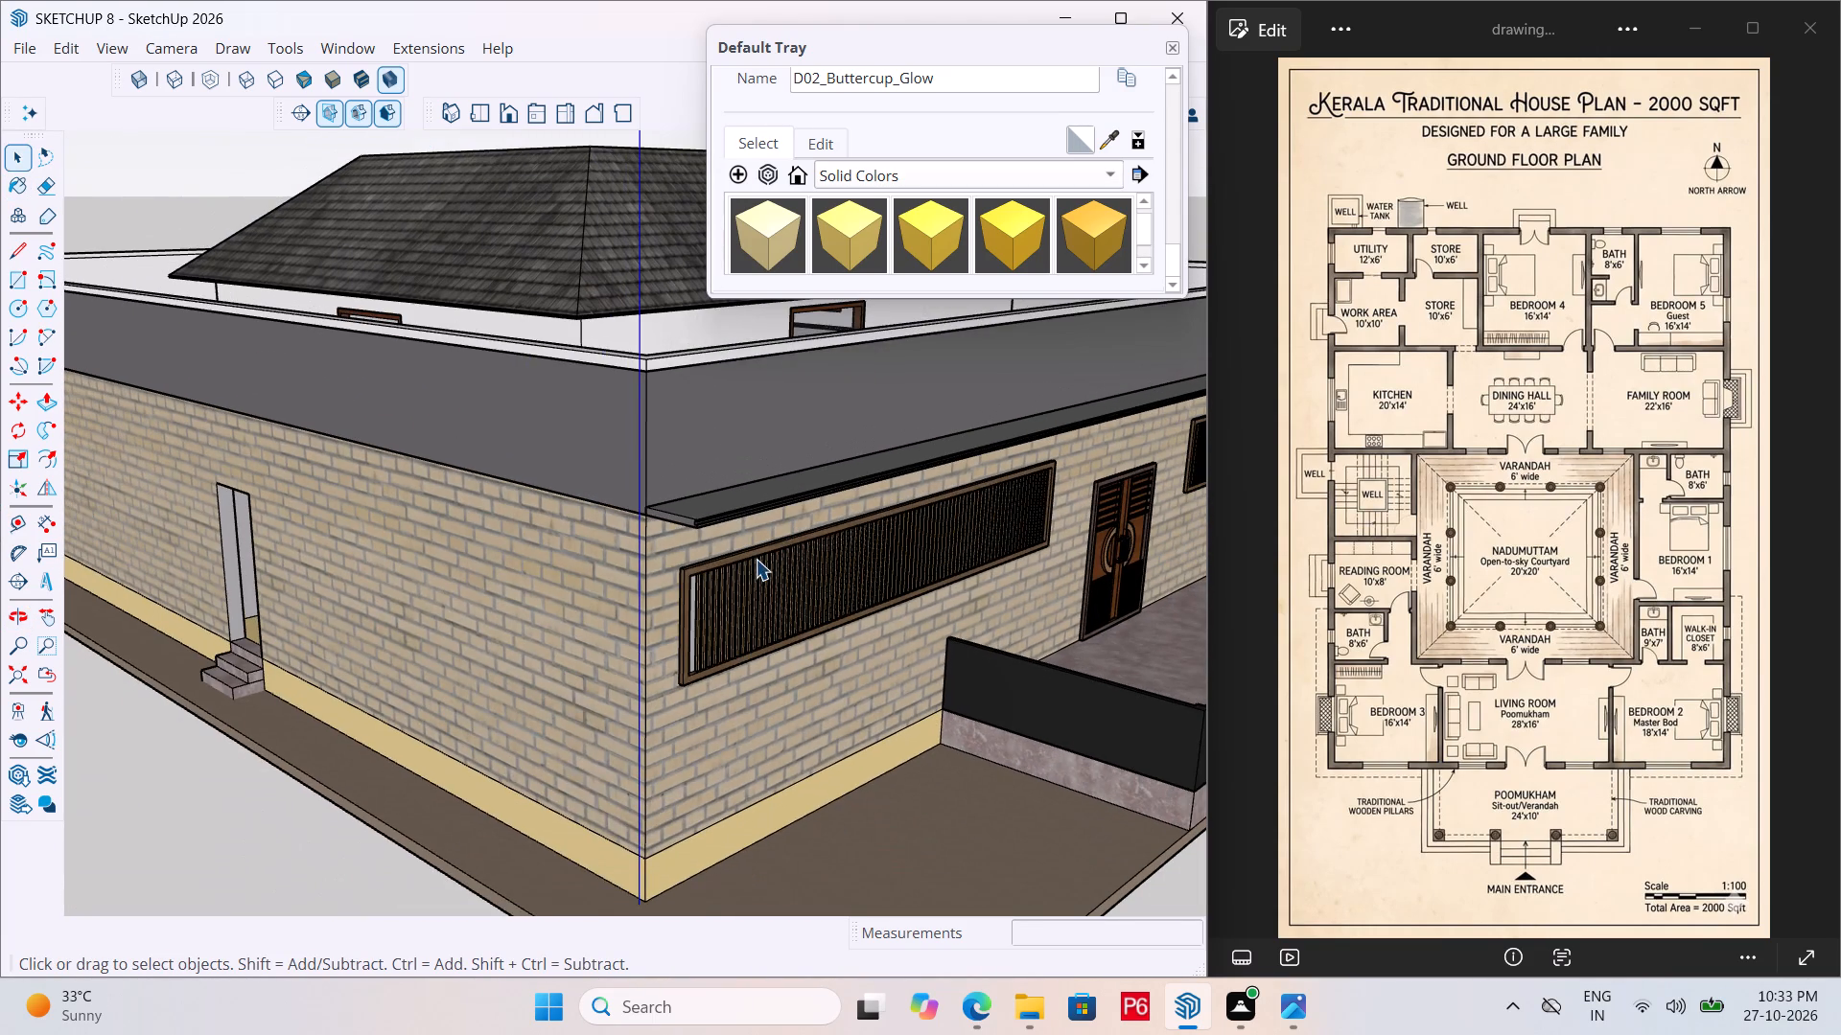
Open the dark parapet group and place a guide 4" above its bottom edge on the side wall with the door steps.
scroll(600, 563, down, 1)
middle_drag(599, 561, 741, 591)
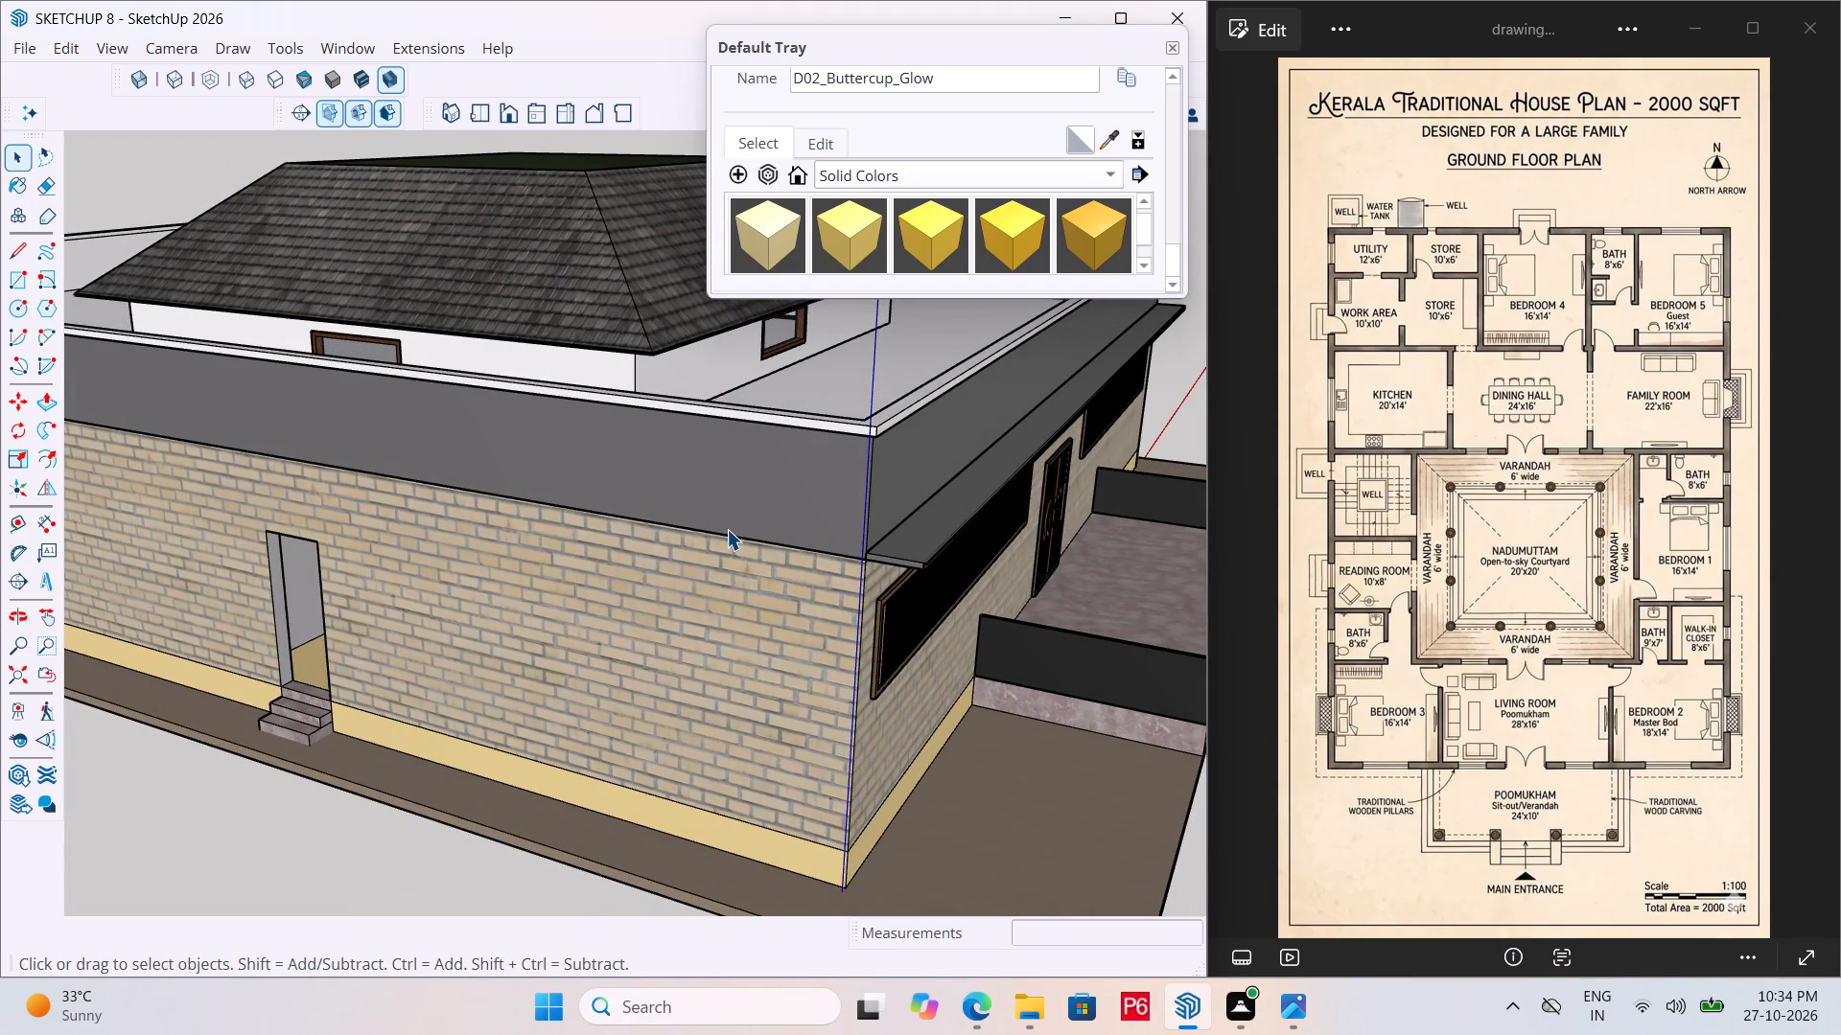
double_click(791, 516)
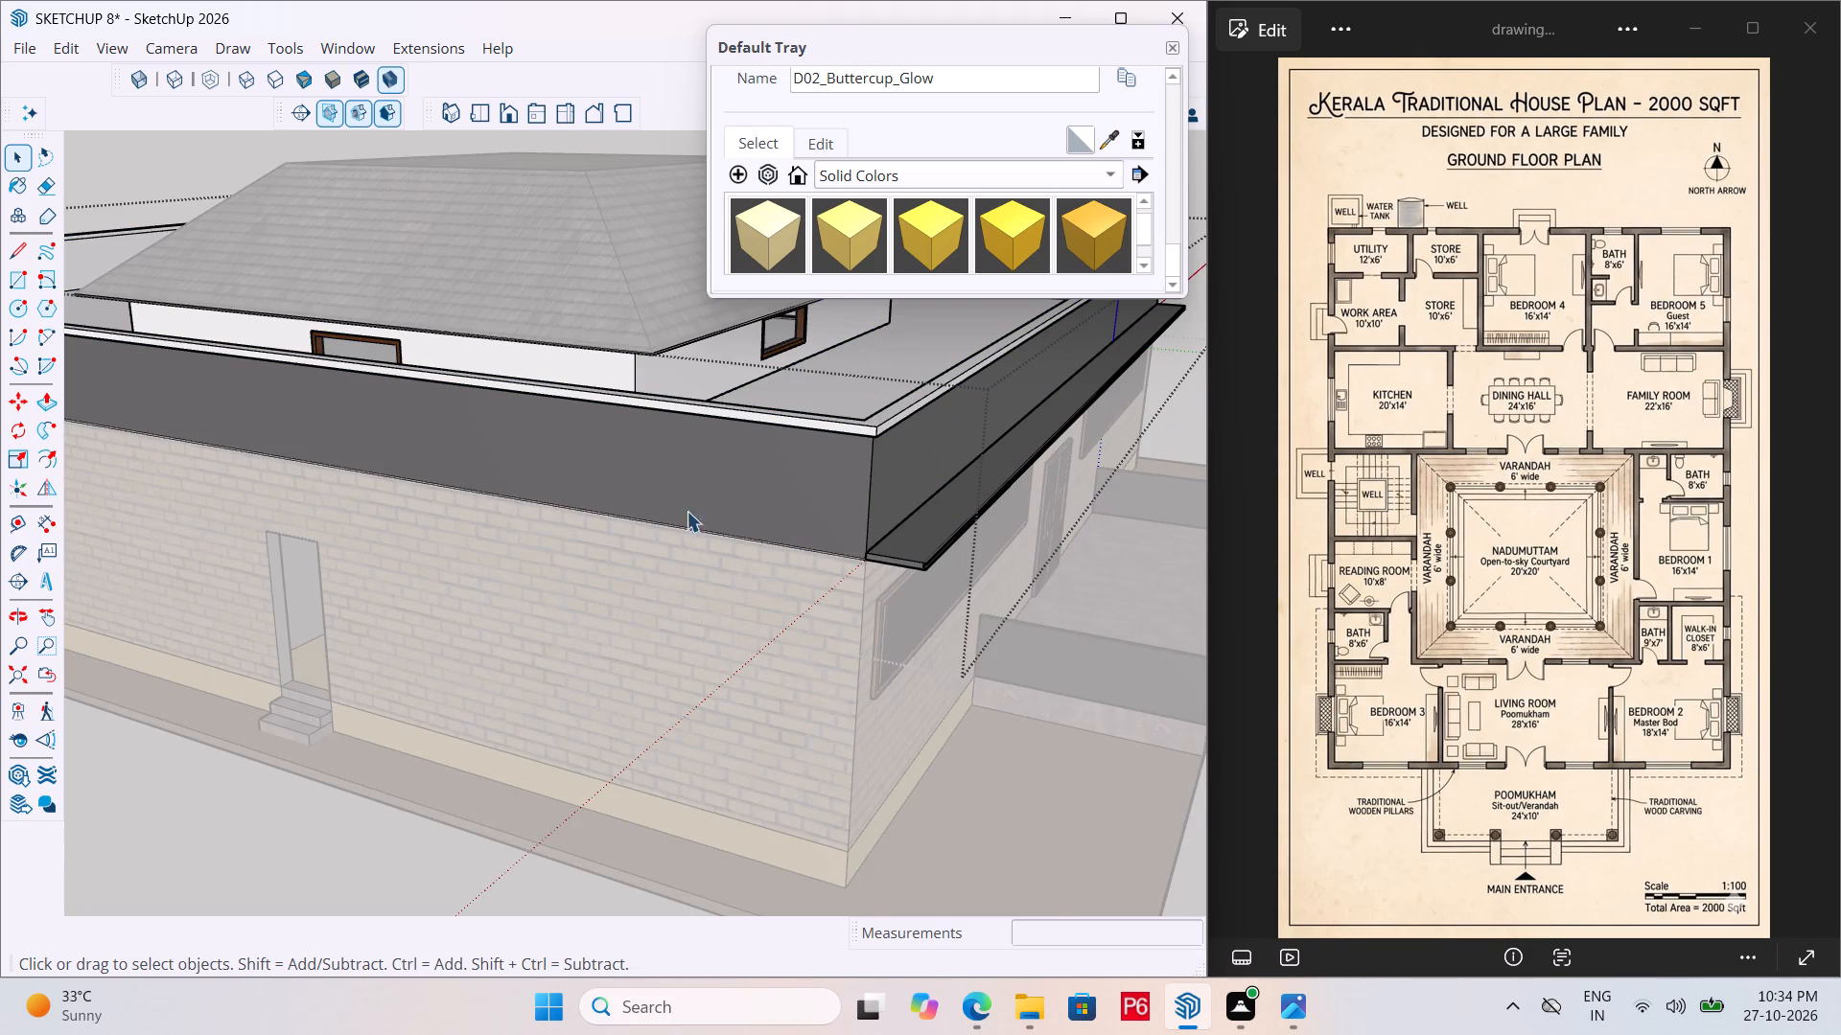
scroll(665, 500, up, 5)
key(t)
click(676, 539)
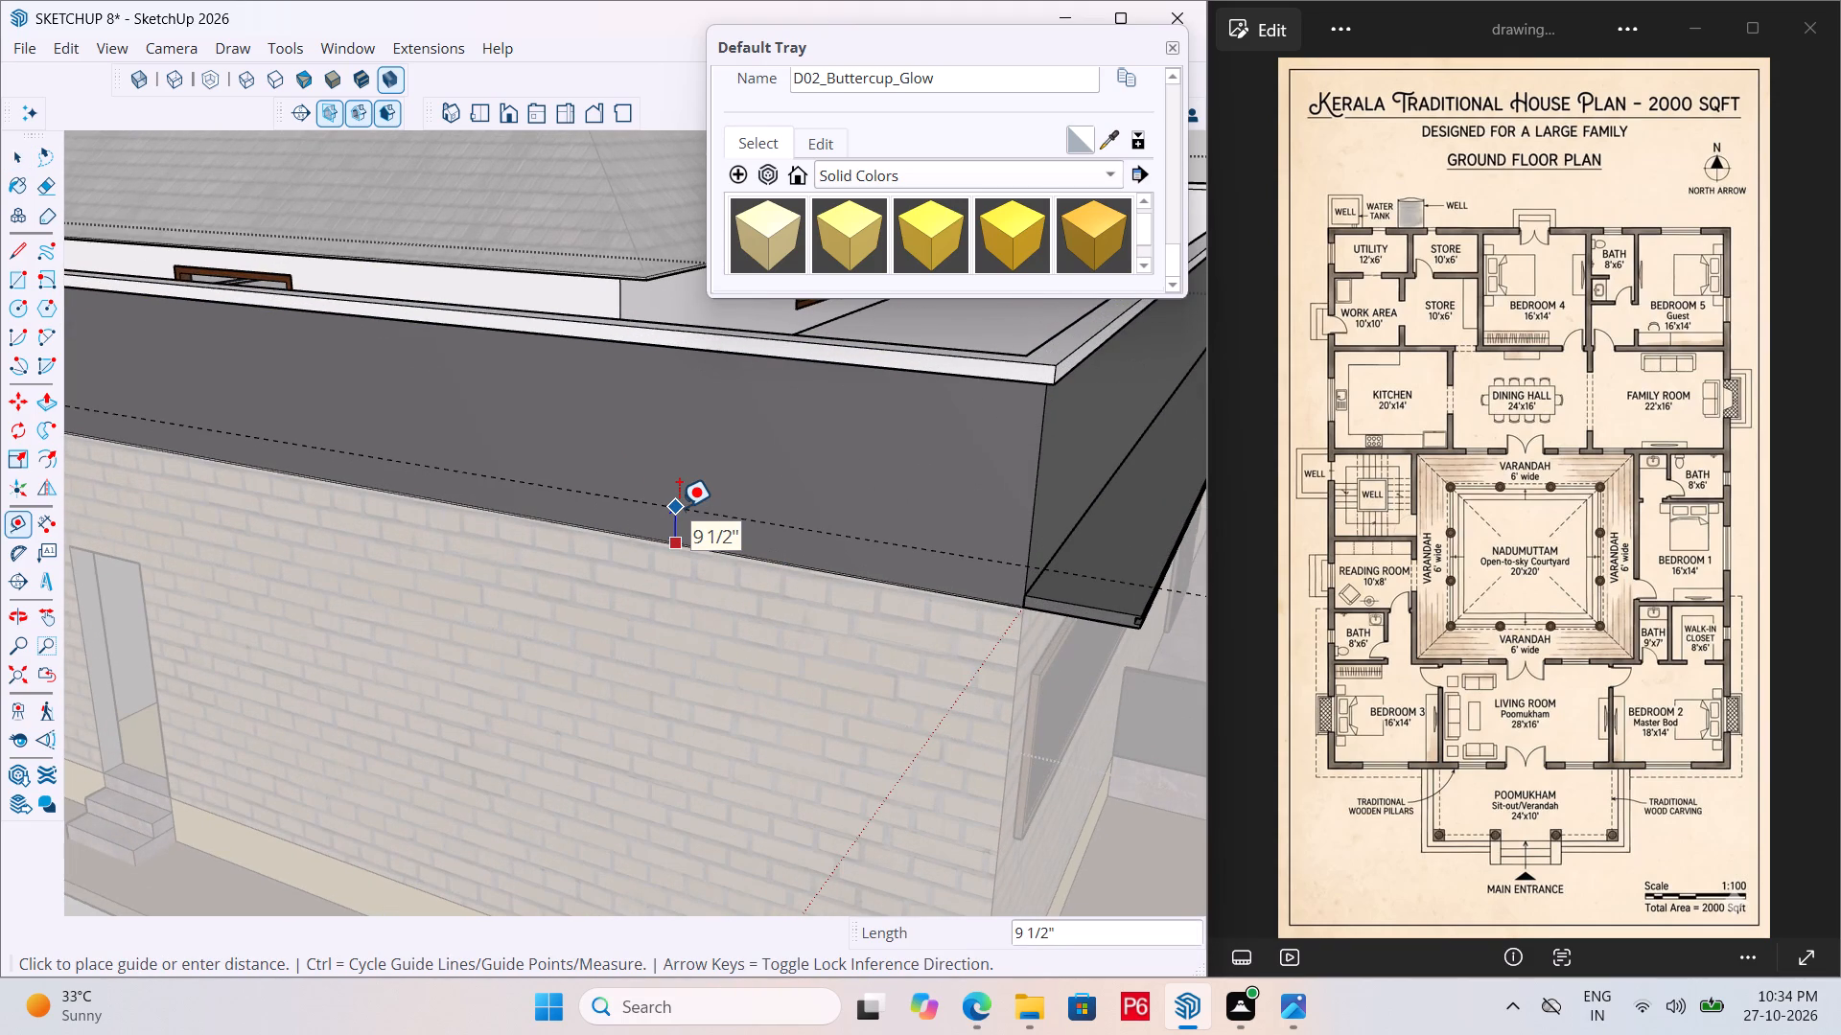
text(4")
key(Return)
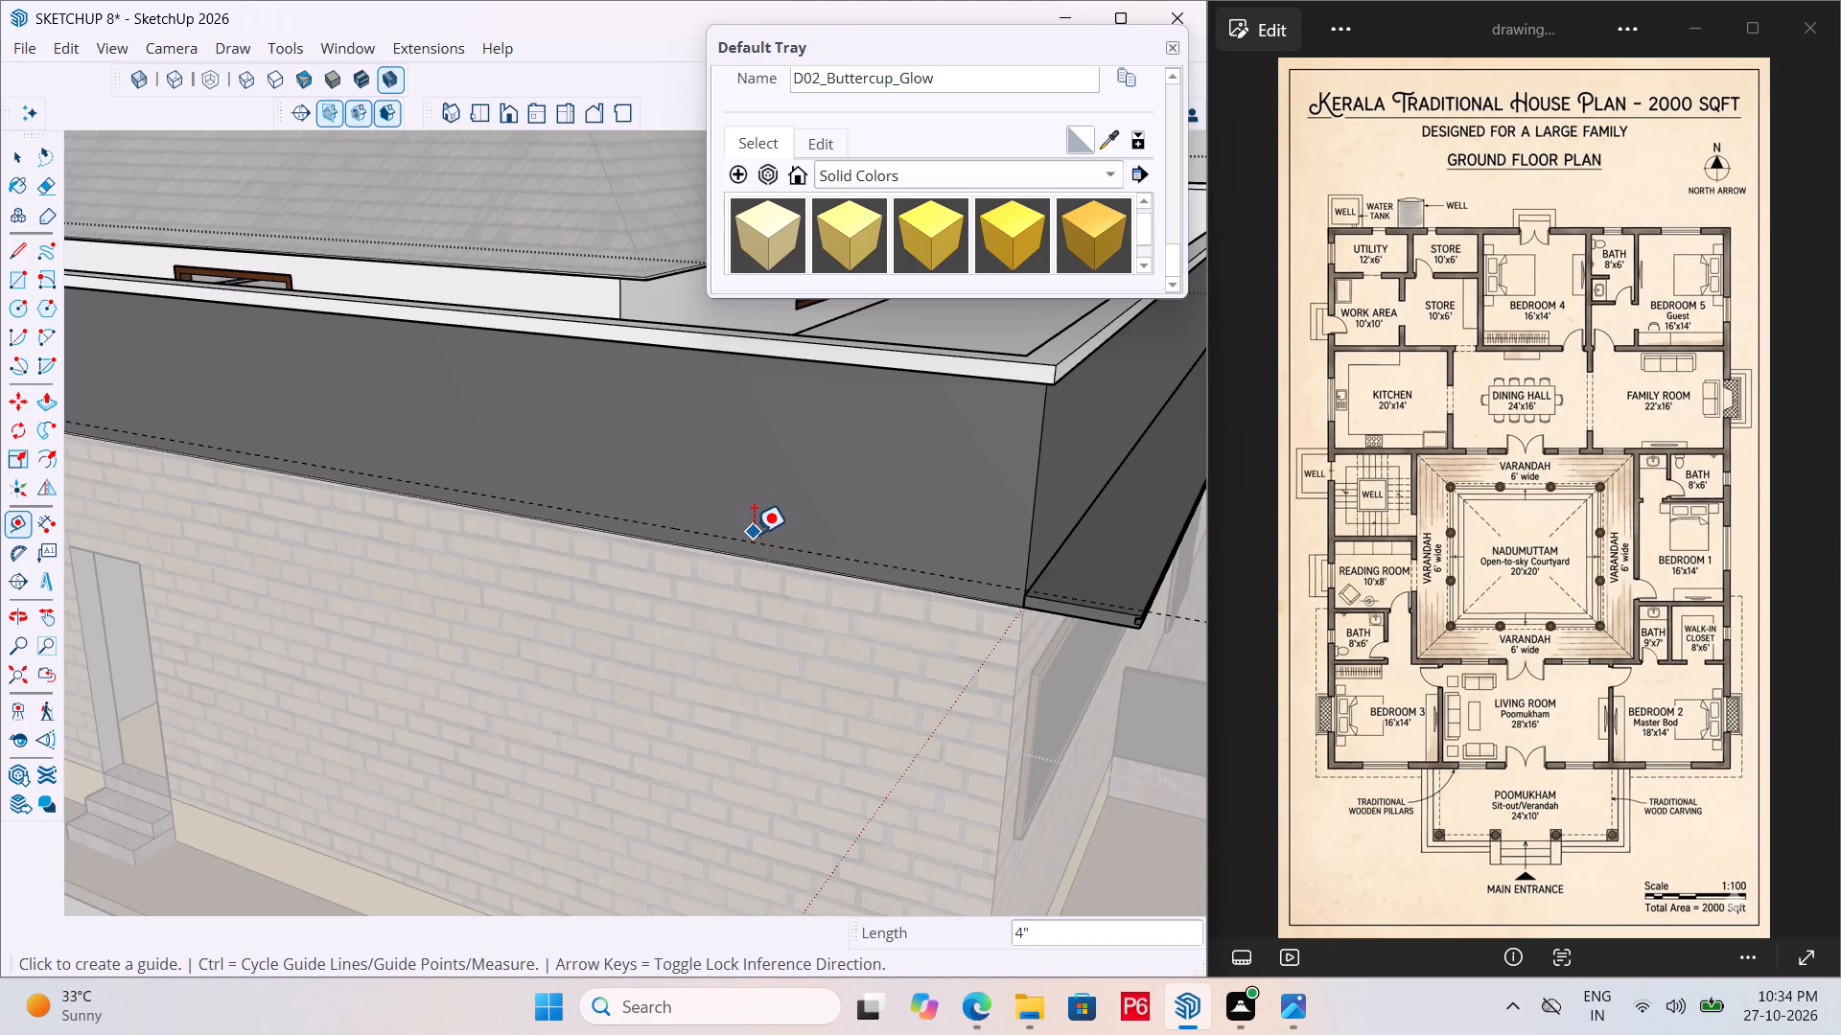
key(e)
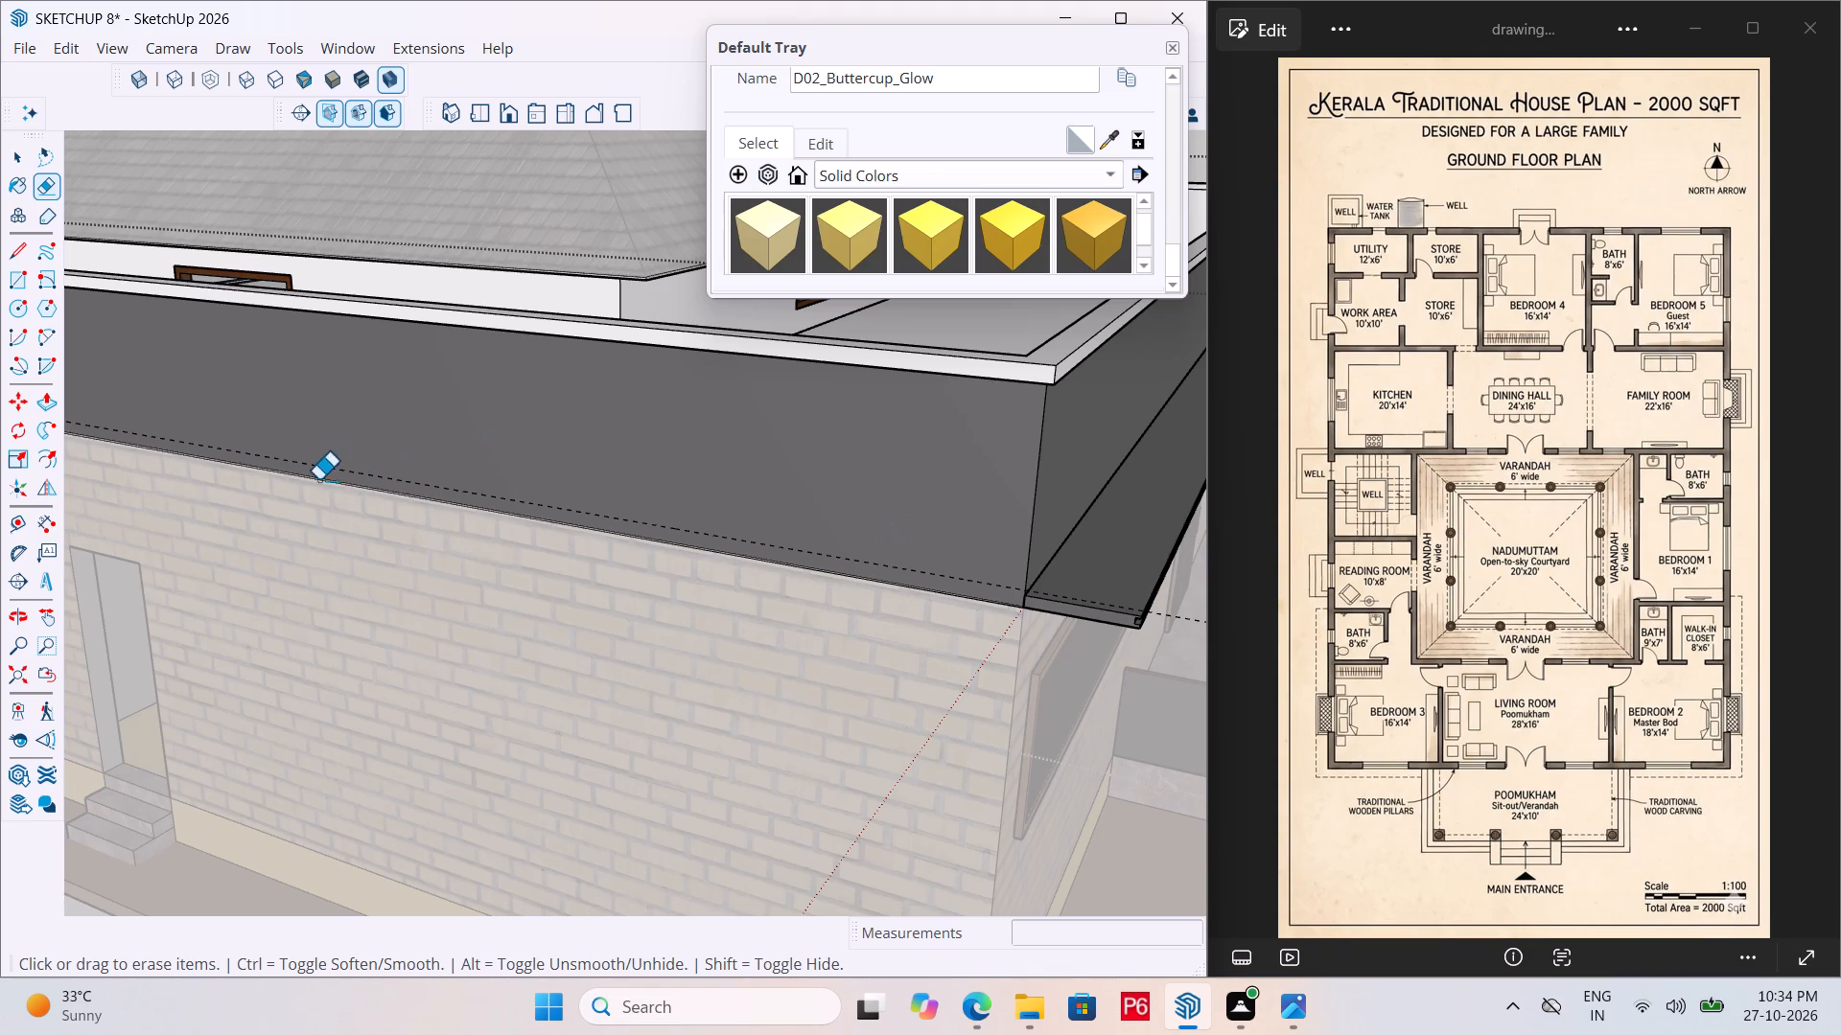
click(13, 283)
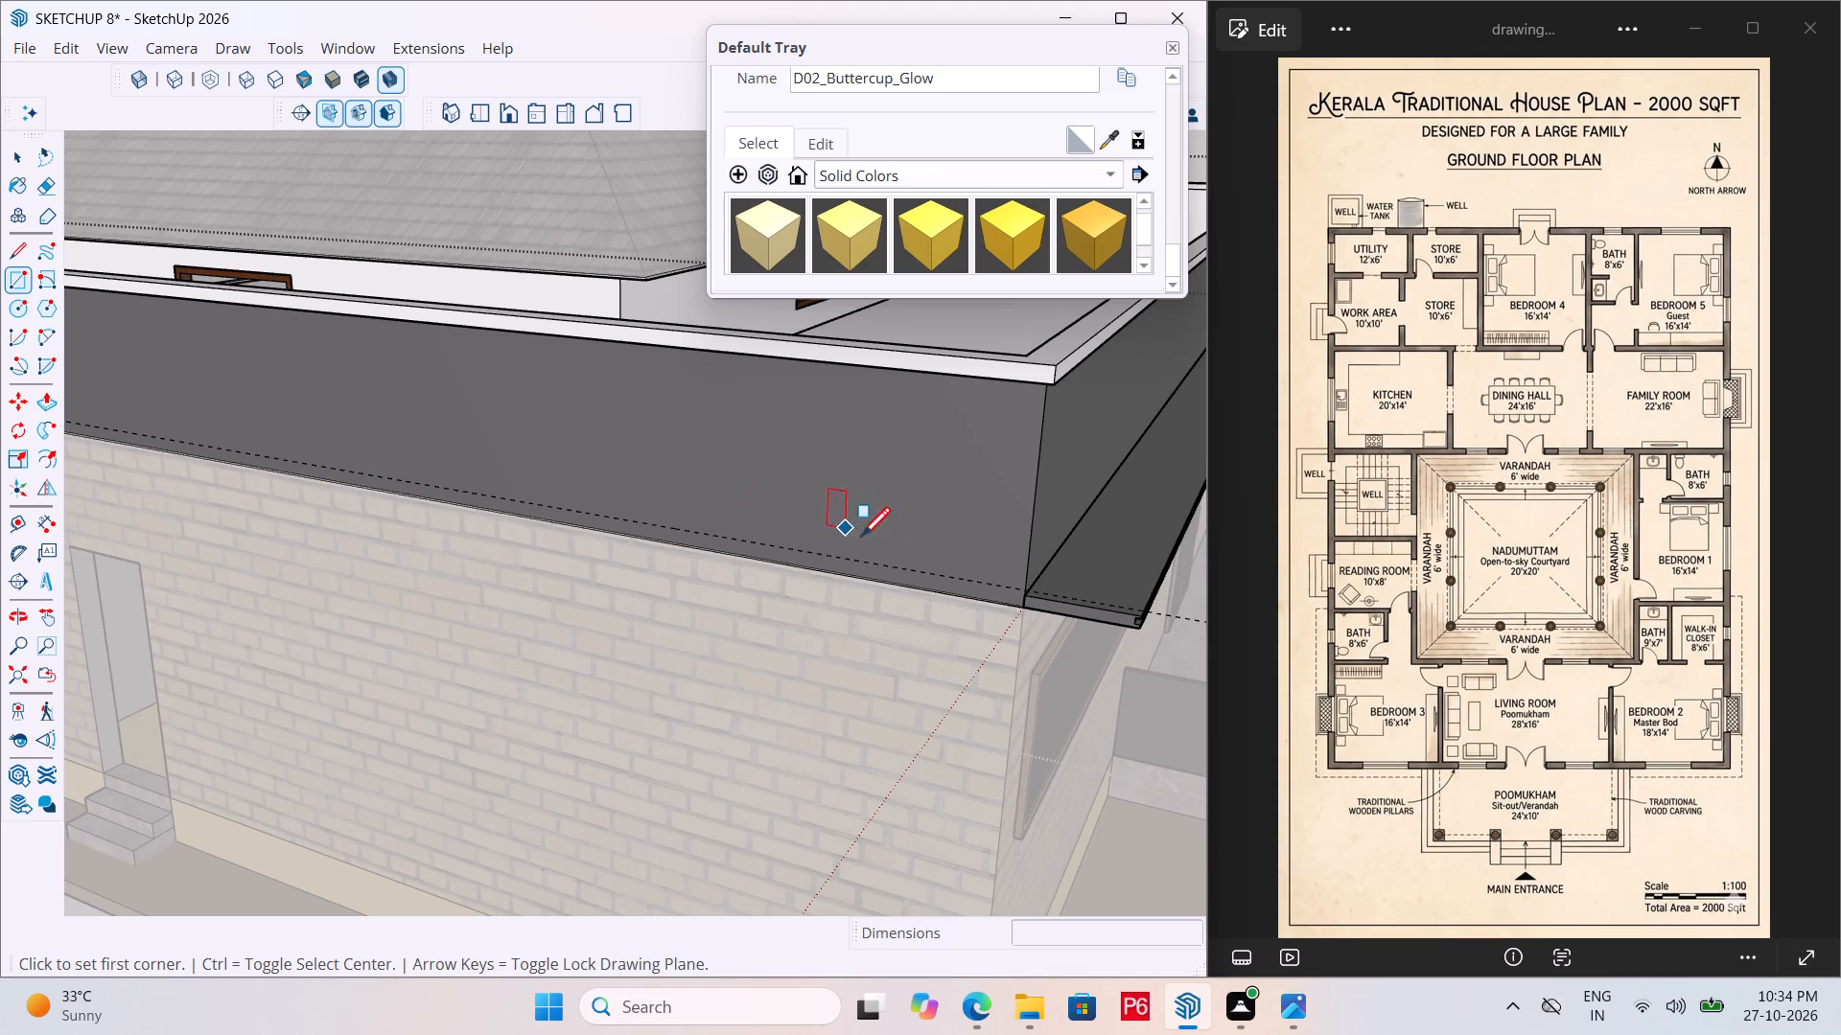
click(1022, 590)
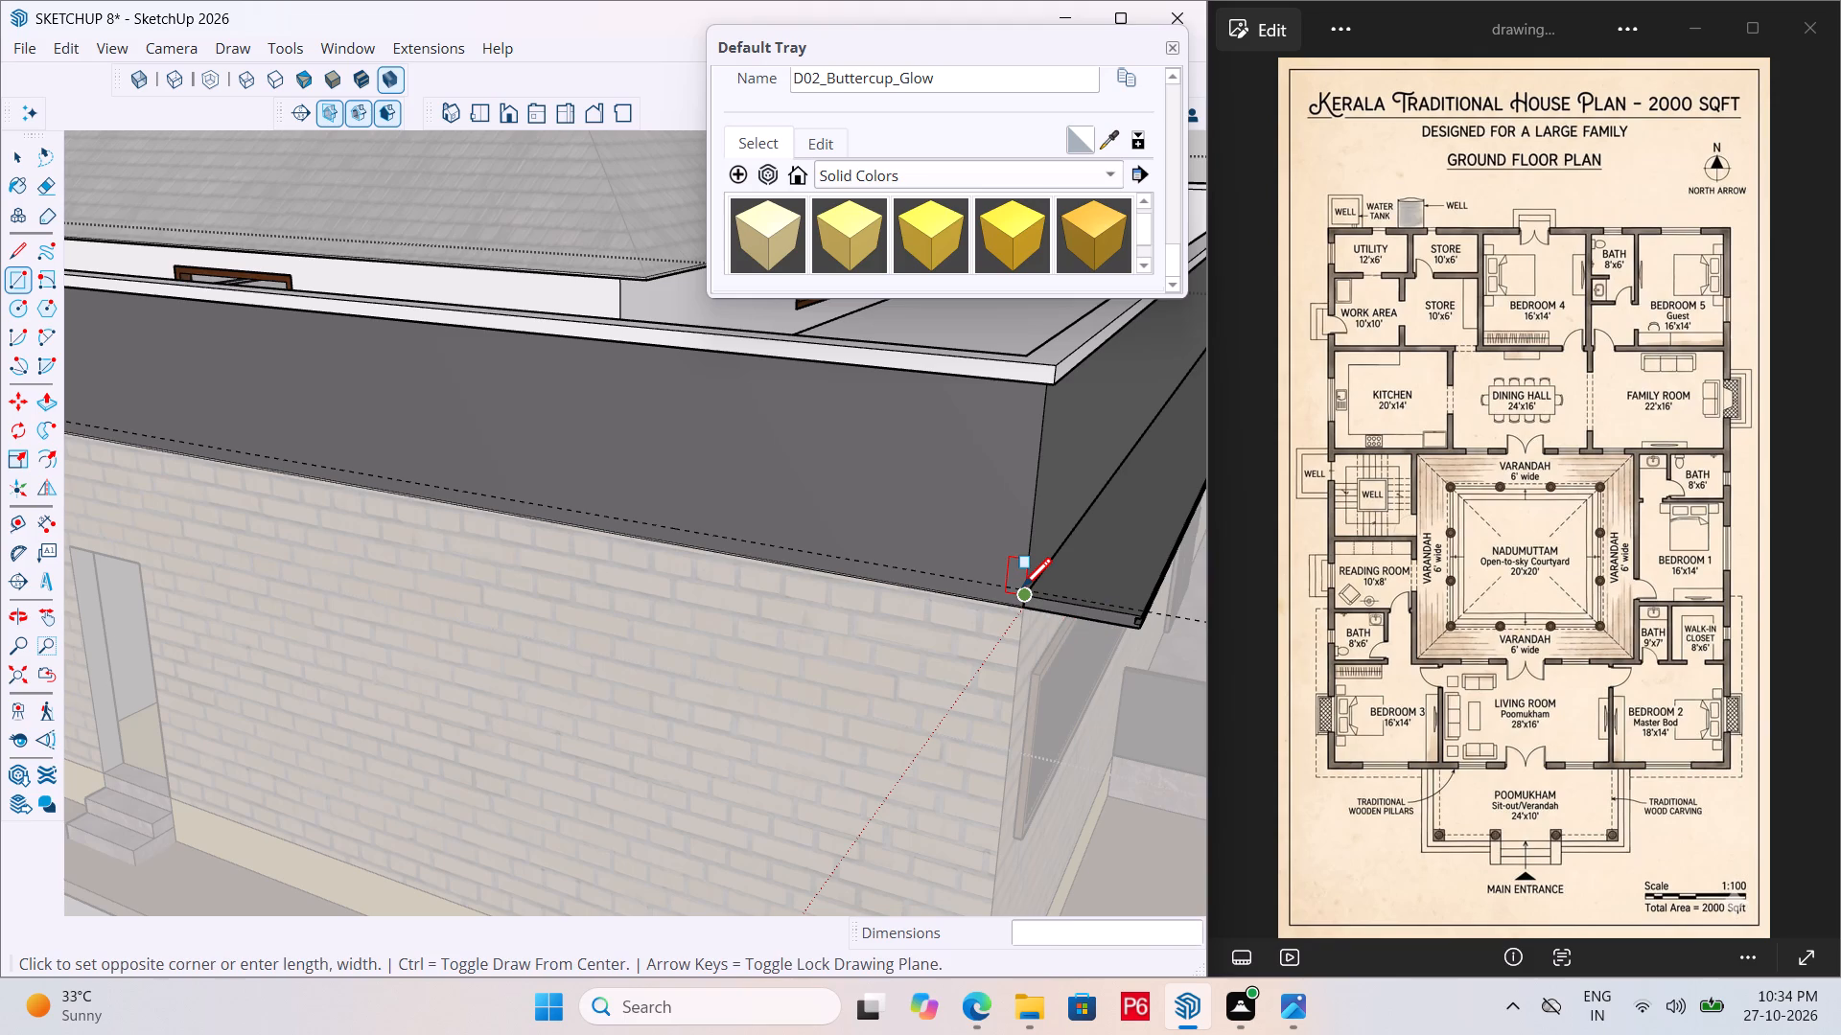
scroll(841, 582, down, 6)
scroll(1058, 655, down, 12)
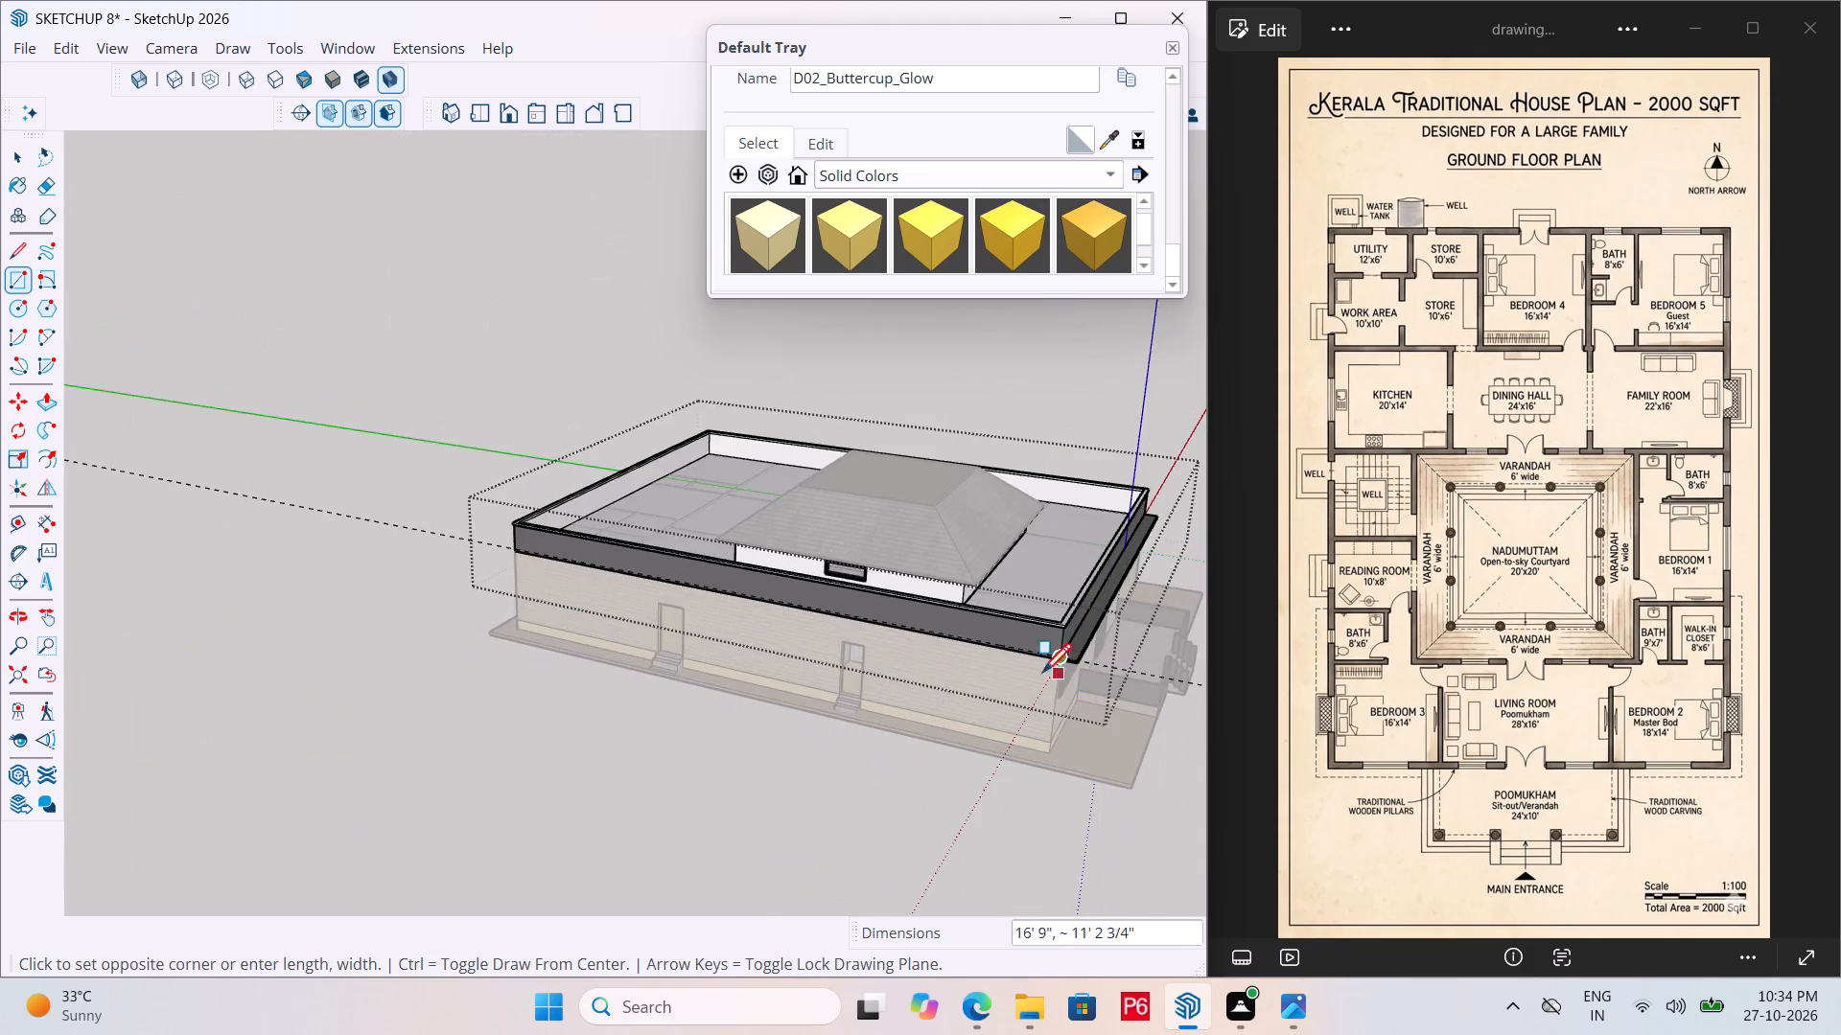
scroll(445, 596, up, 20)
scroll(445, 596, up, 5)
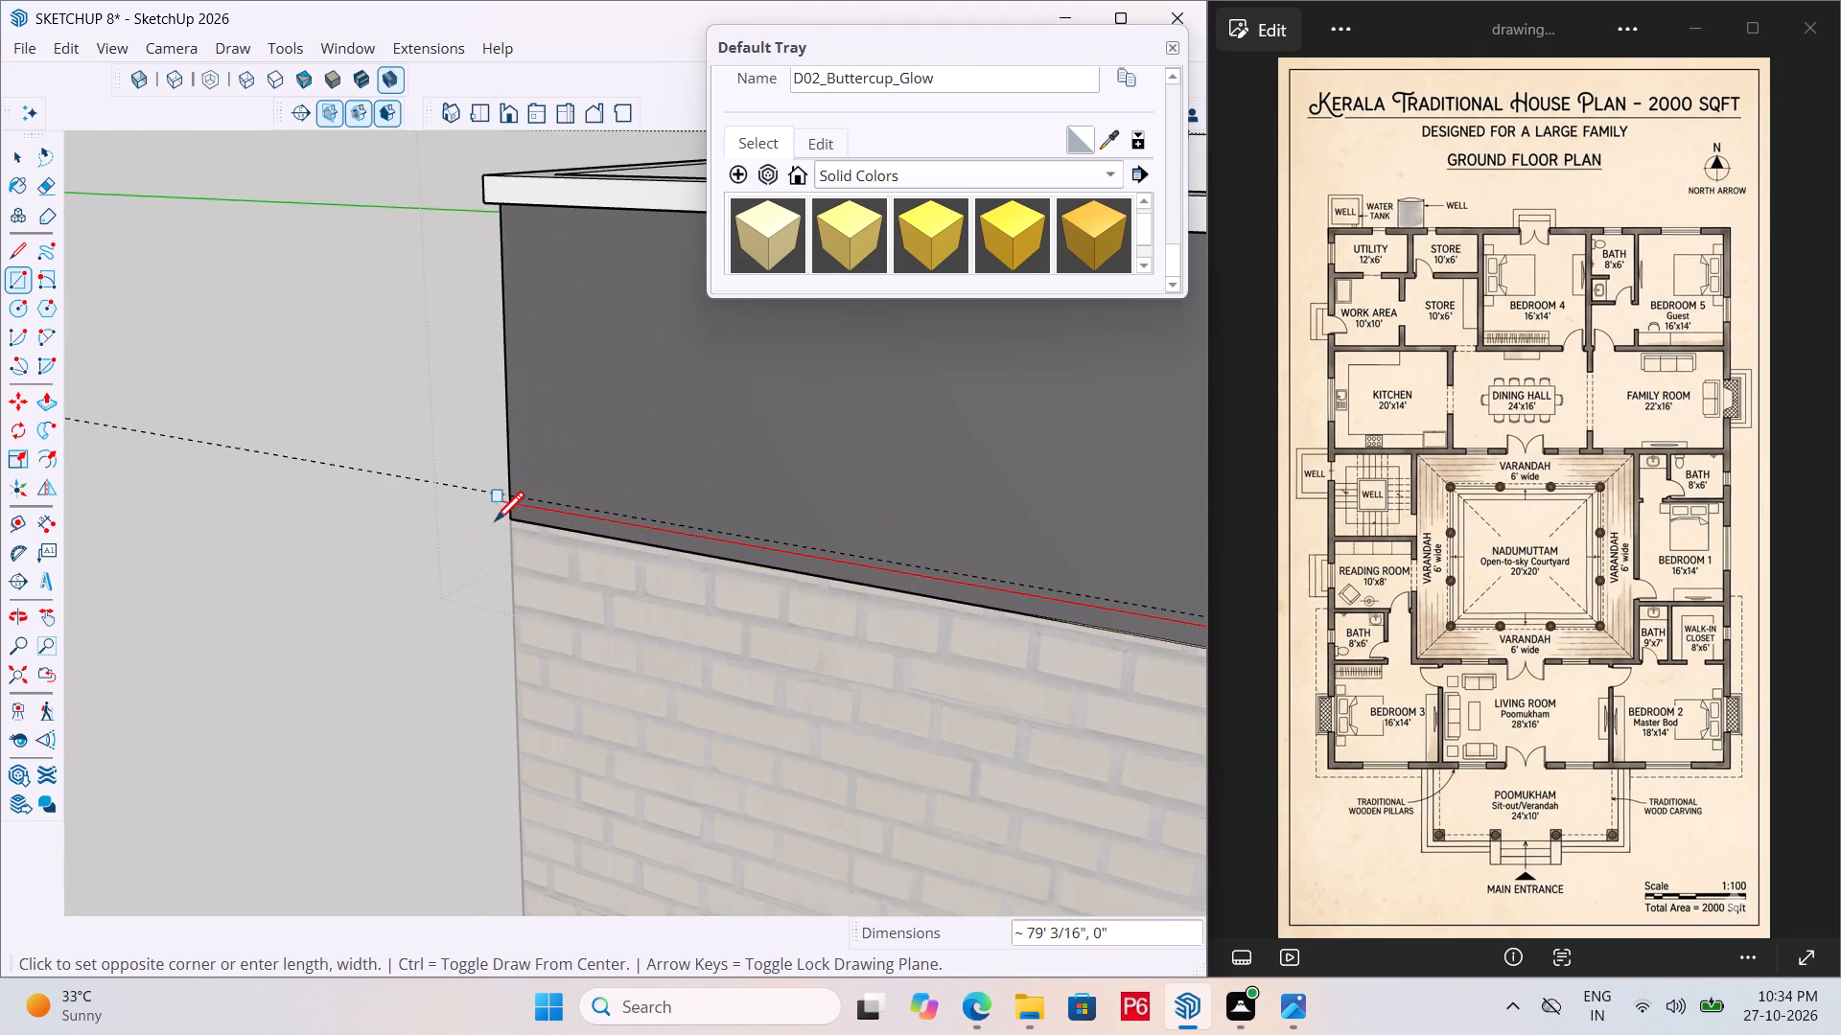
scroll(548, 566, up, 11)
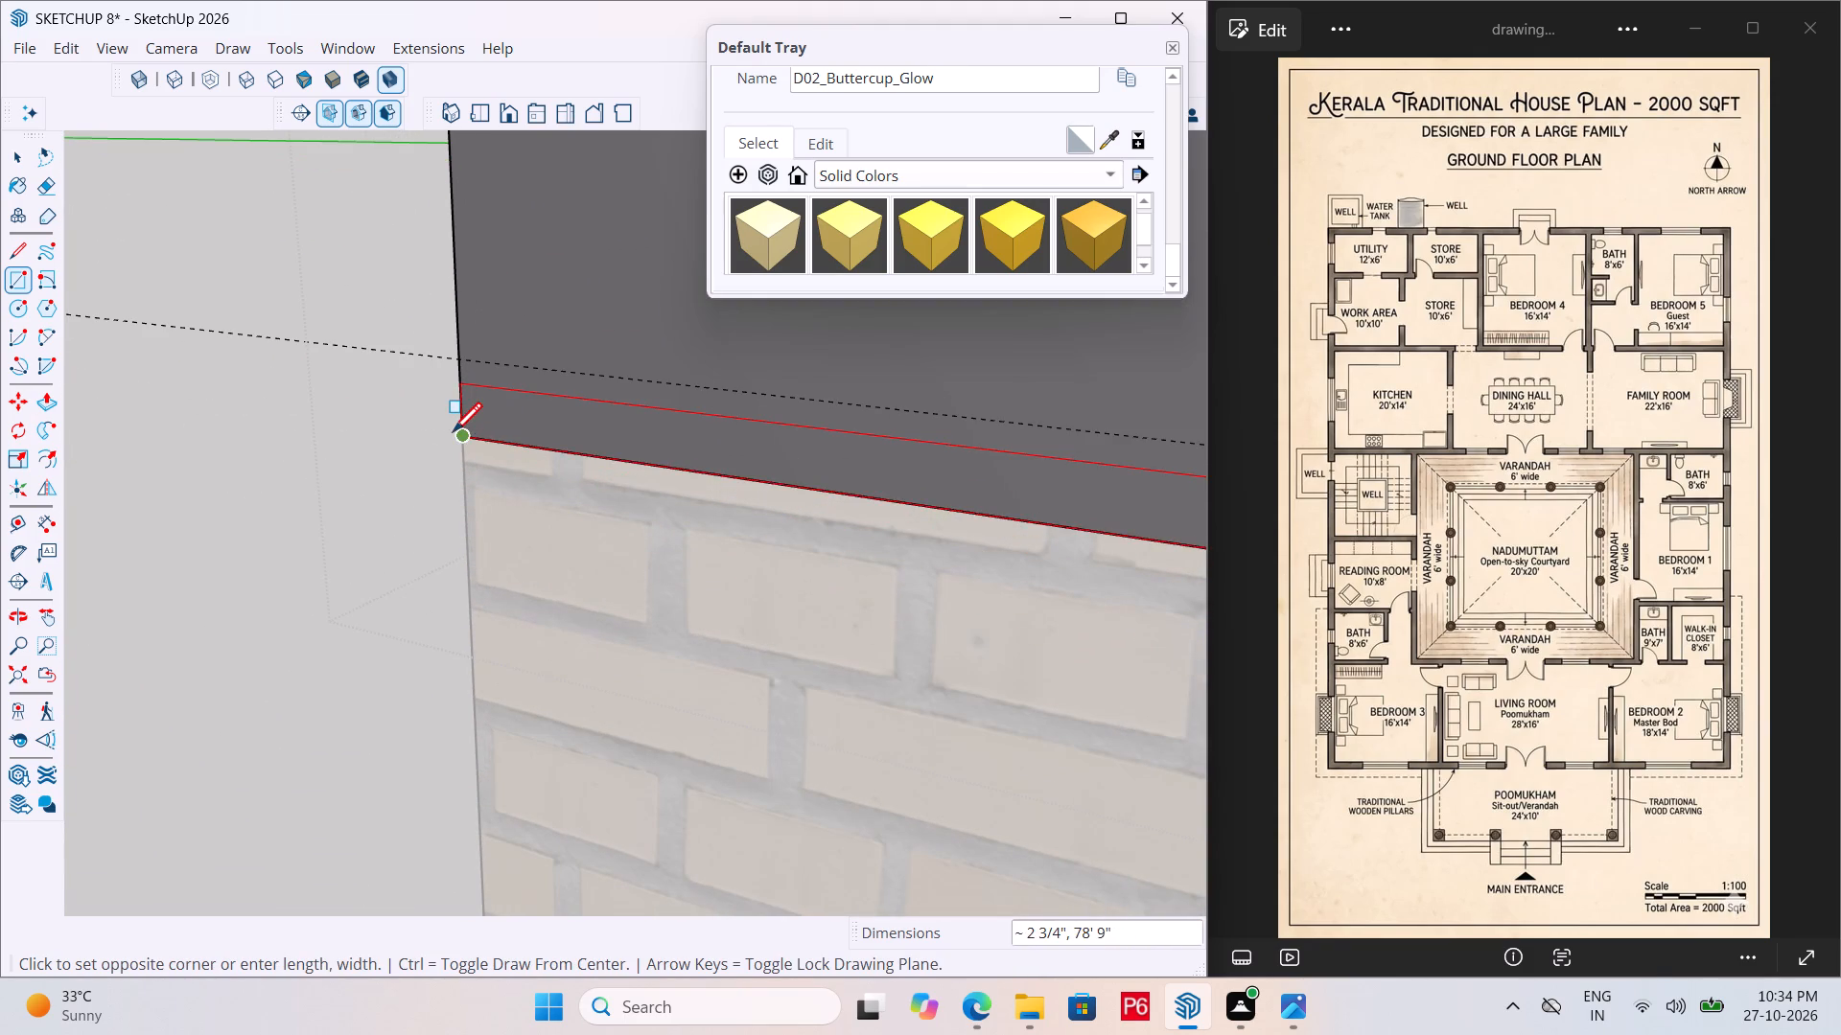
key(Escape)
Draw a 4" by 78' 9" rectangle along the parapet's bottom edge, from the guide at the far end to the front corner.
click(457, 363)
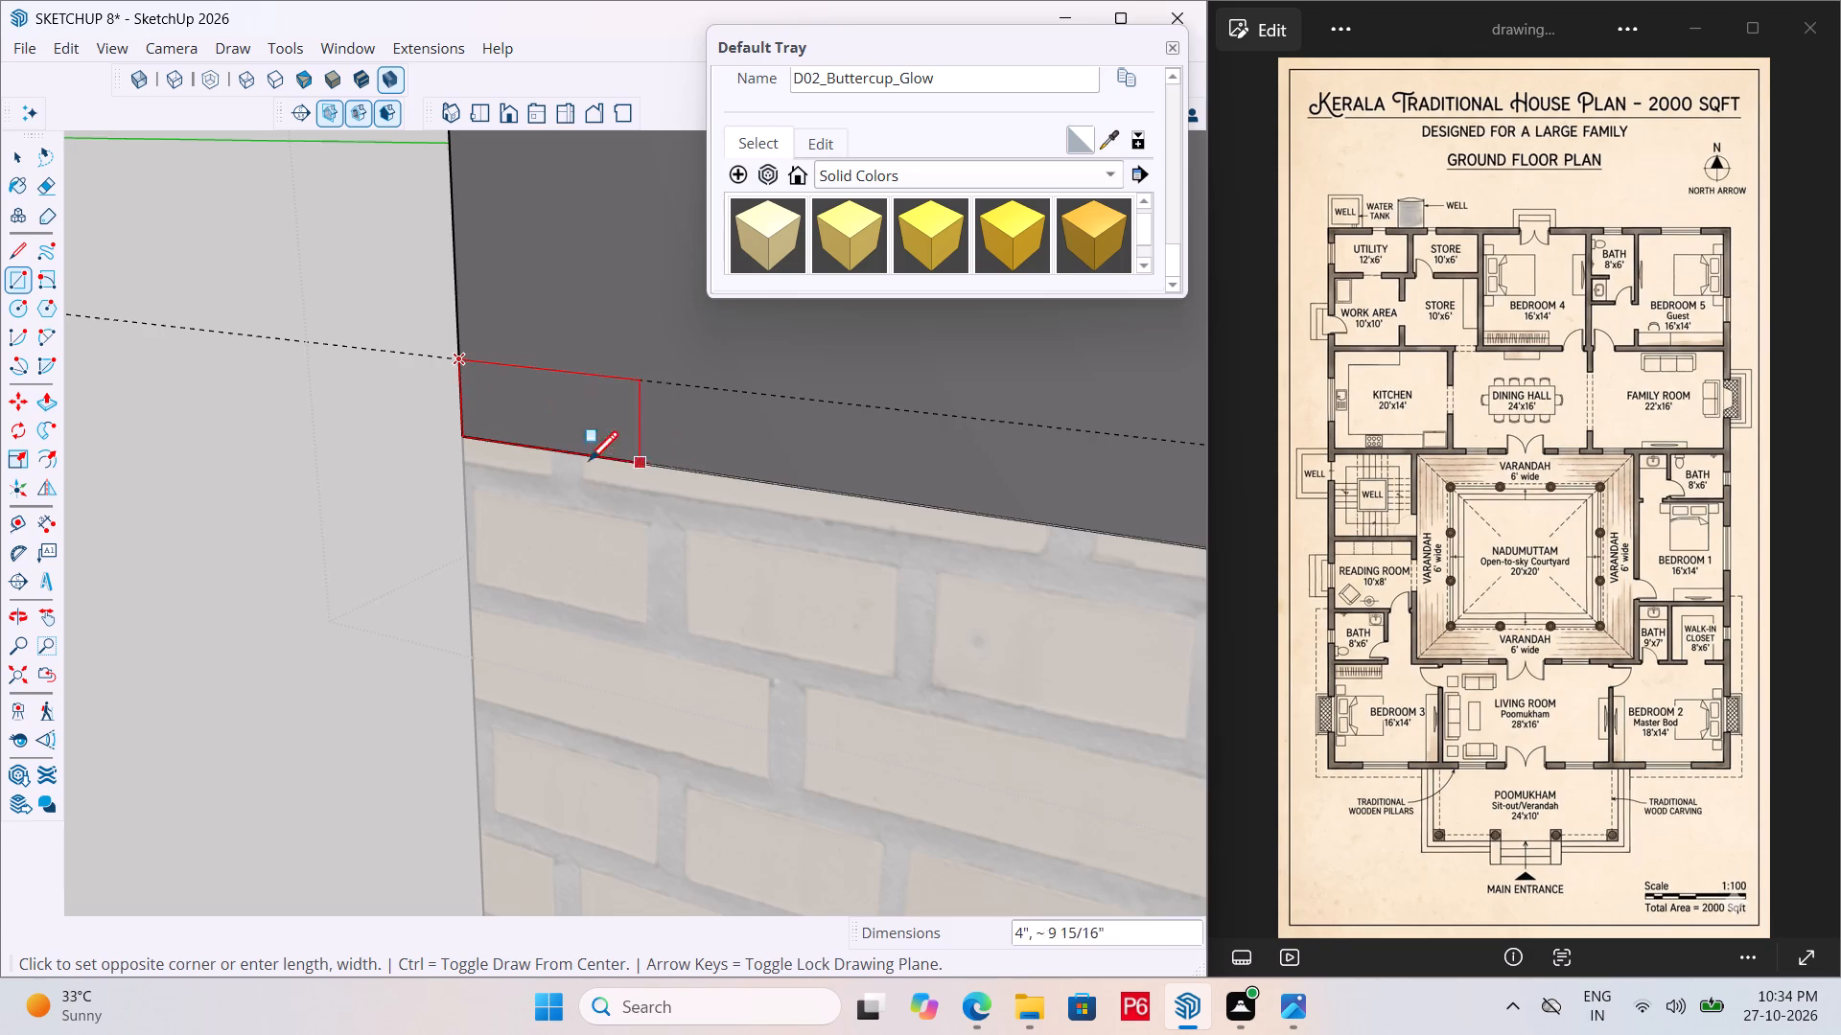
scroll(481, 458, down, 20)
scroll(387, 512, down, 6)
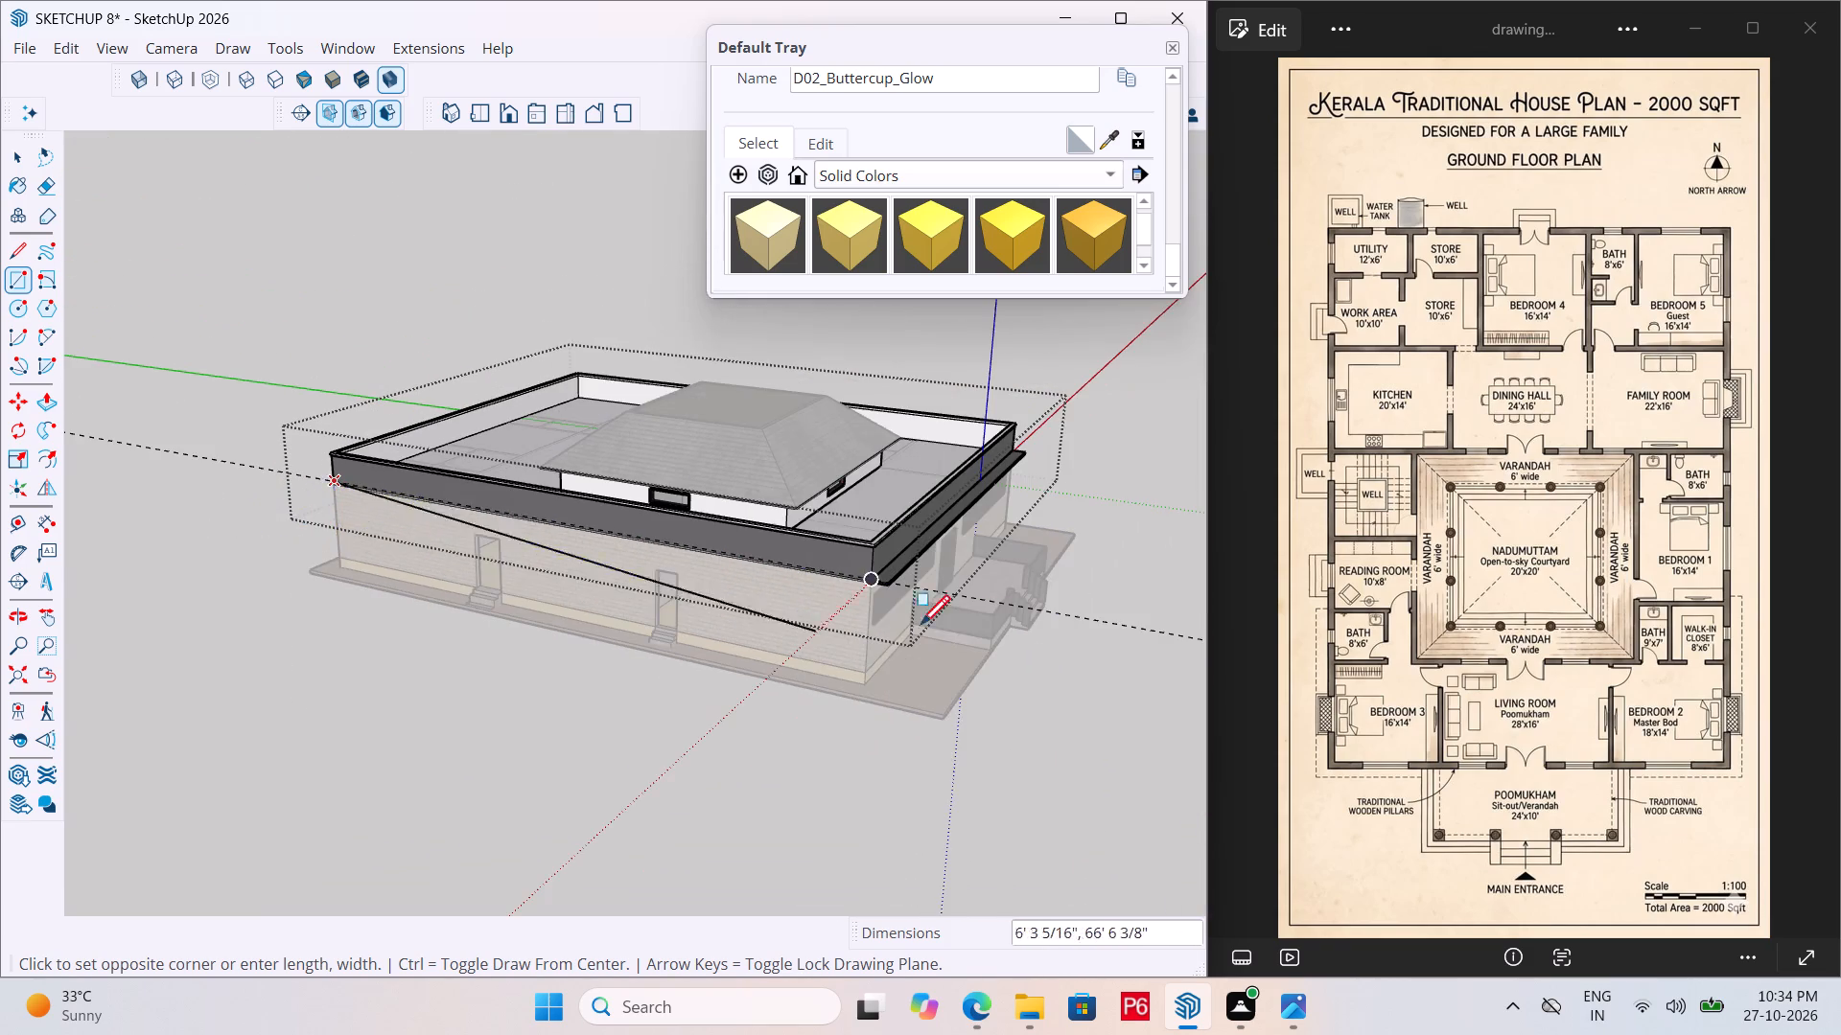
scroll(1086, 650, up, 20)
scroll(1086, 650, up, 9)
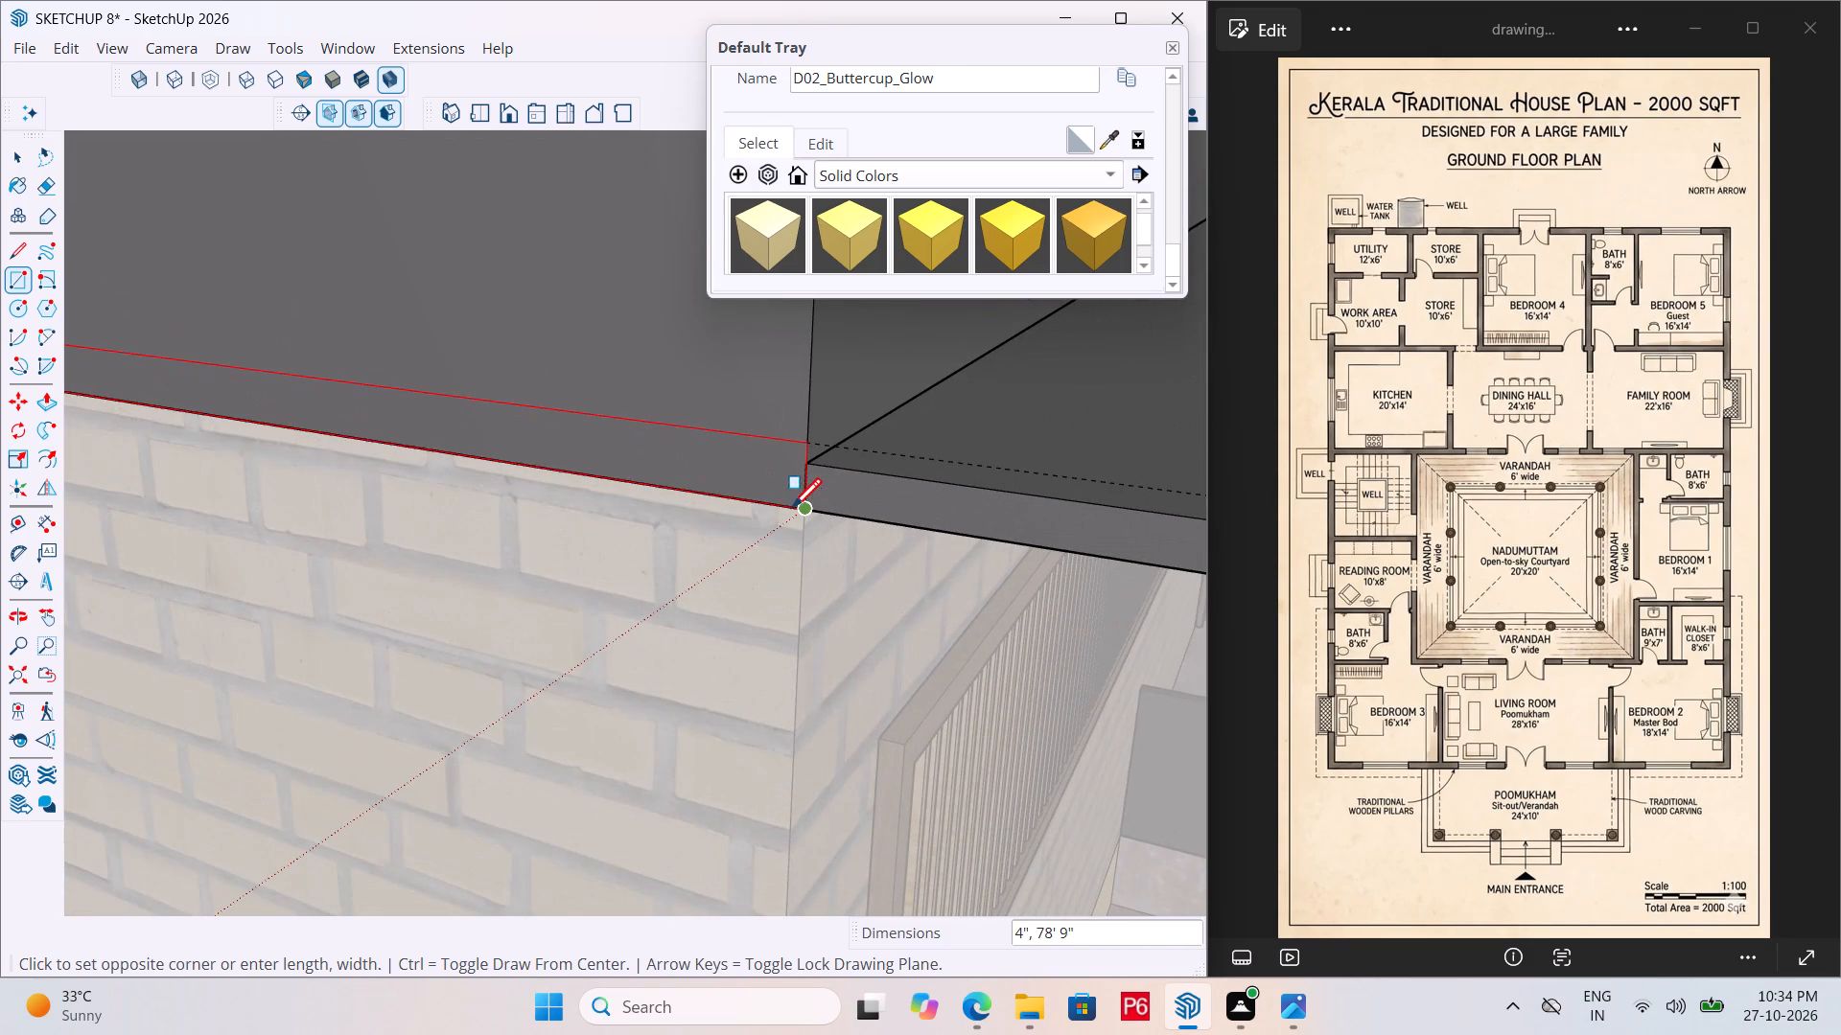
click(796, 506)
key(space)
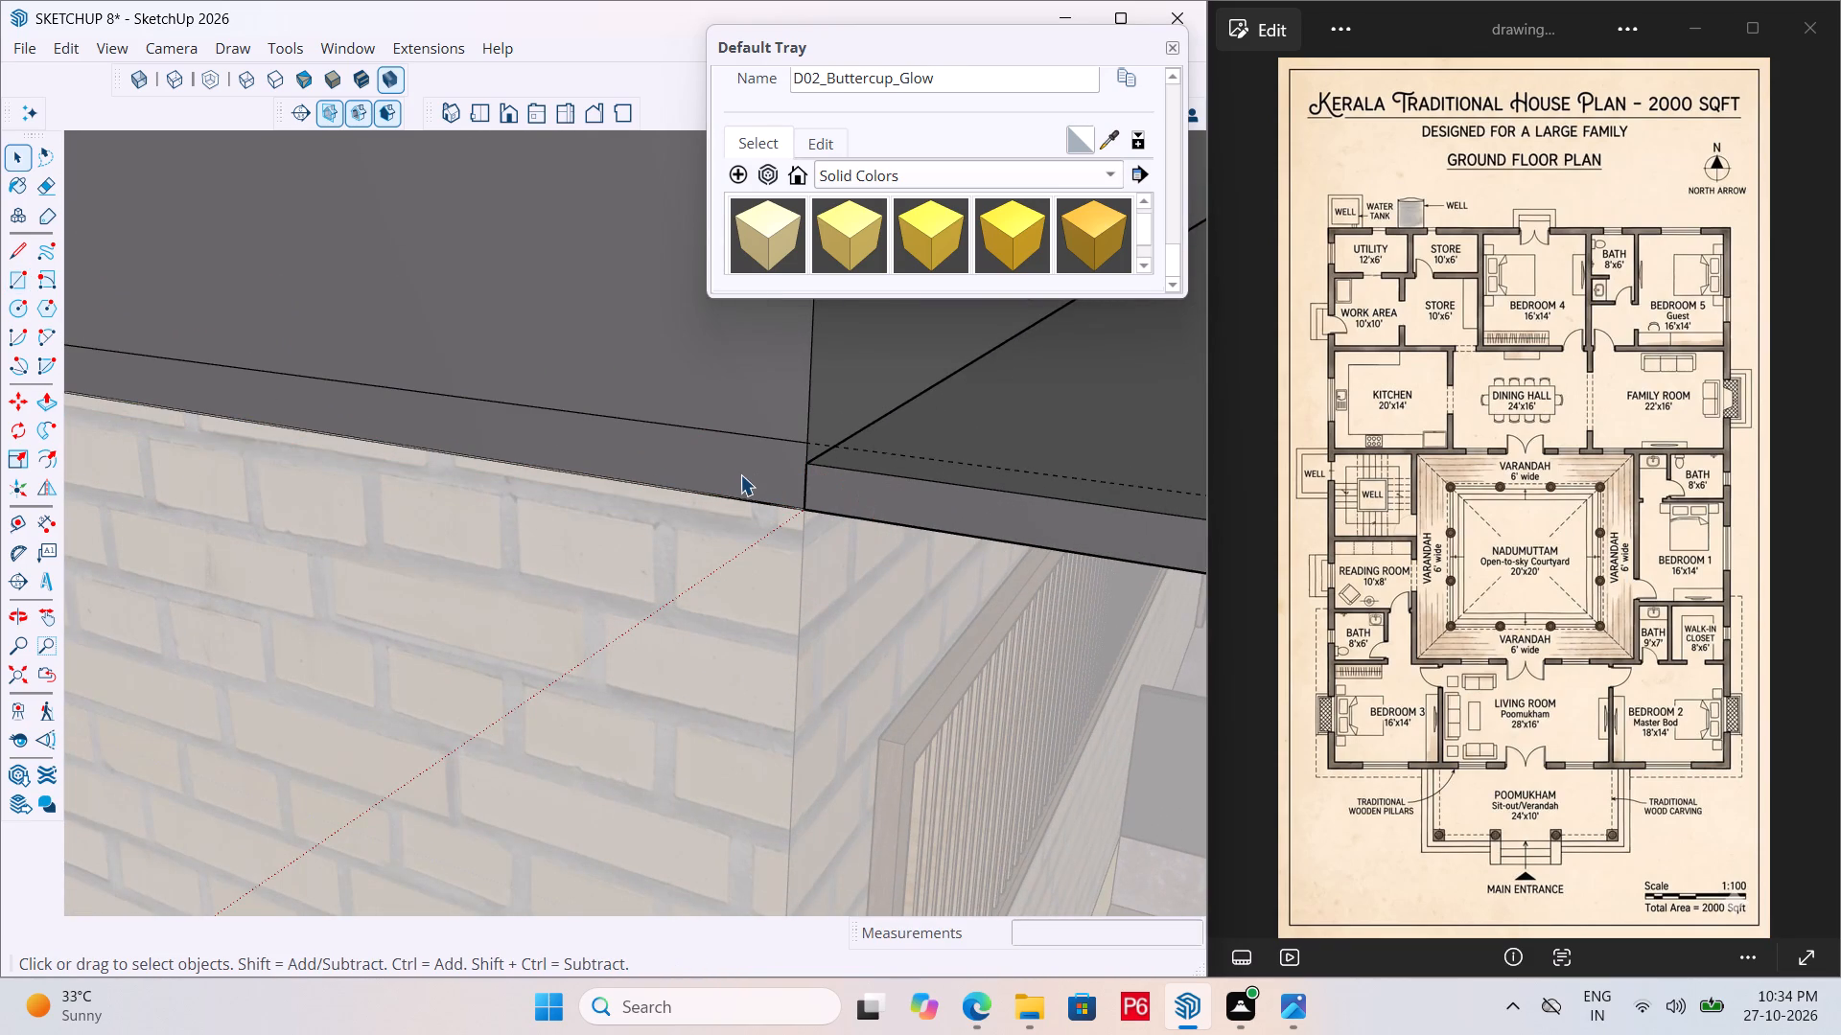
Make the new strip face and its edges into a group.
double_click(740, 474)
right_click(740, 474)
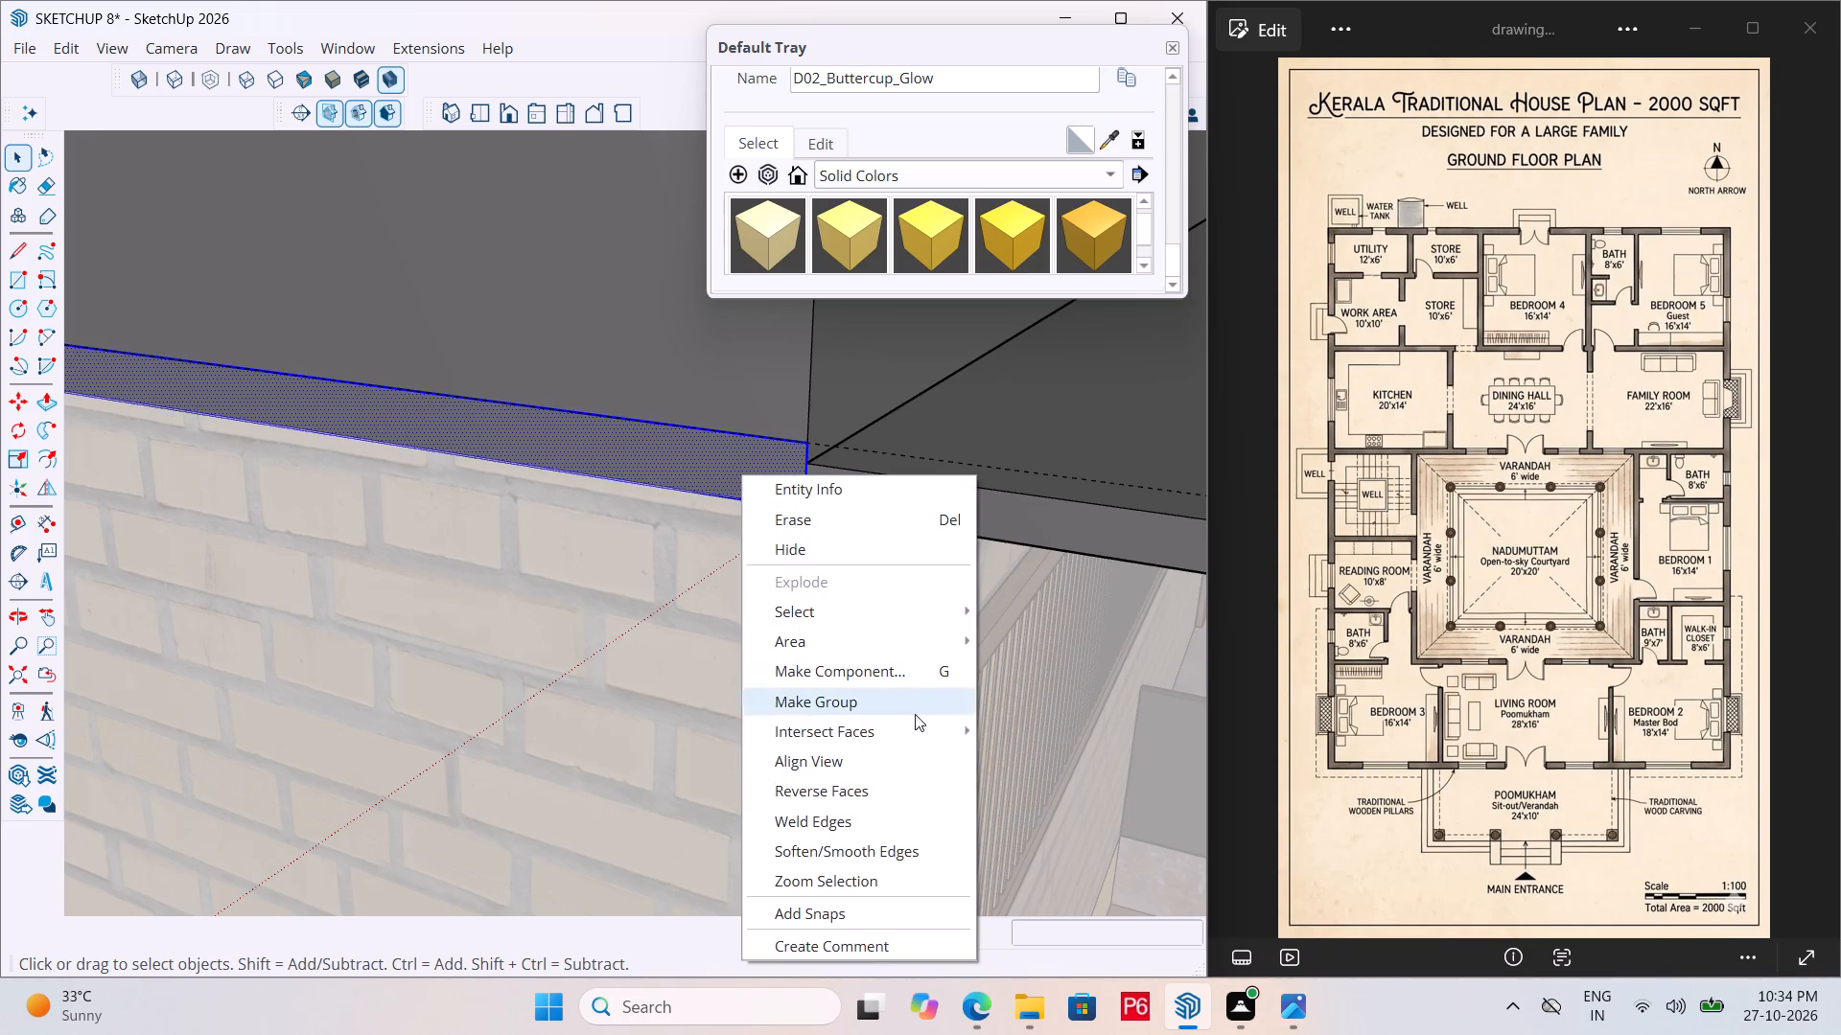
click(887, 697)
key(space)
Erase the guide line running along the strip past the front corner.
scroll(779, 499, down, 4)
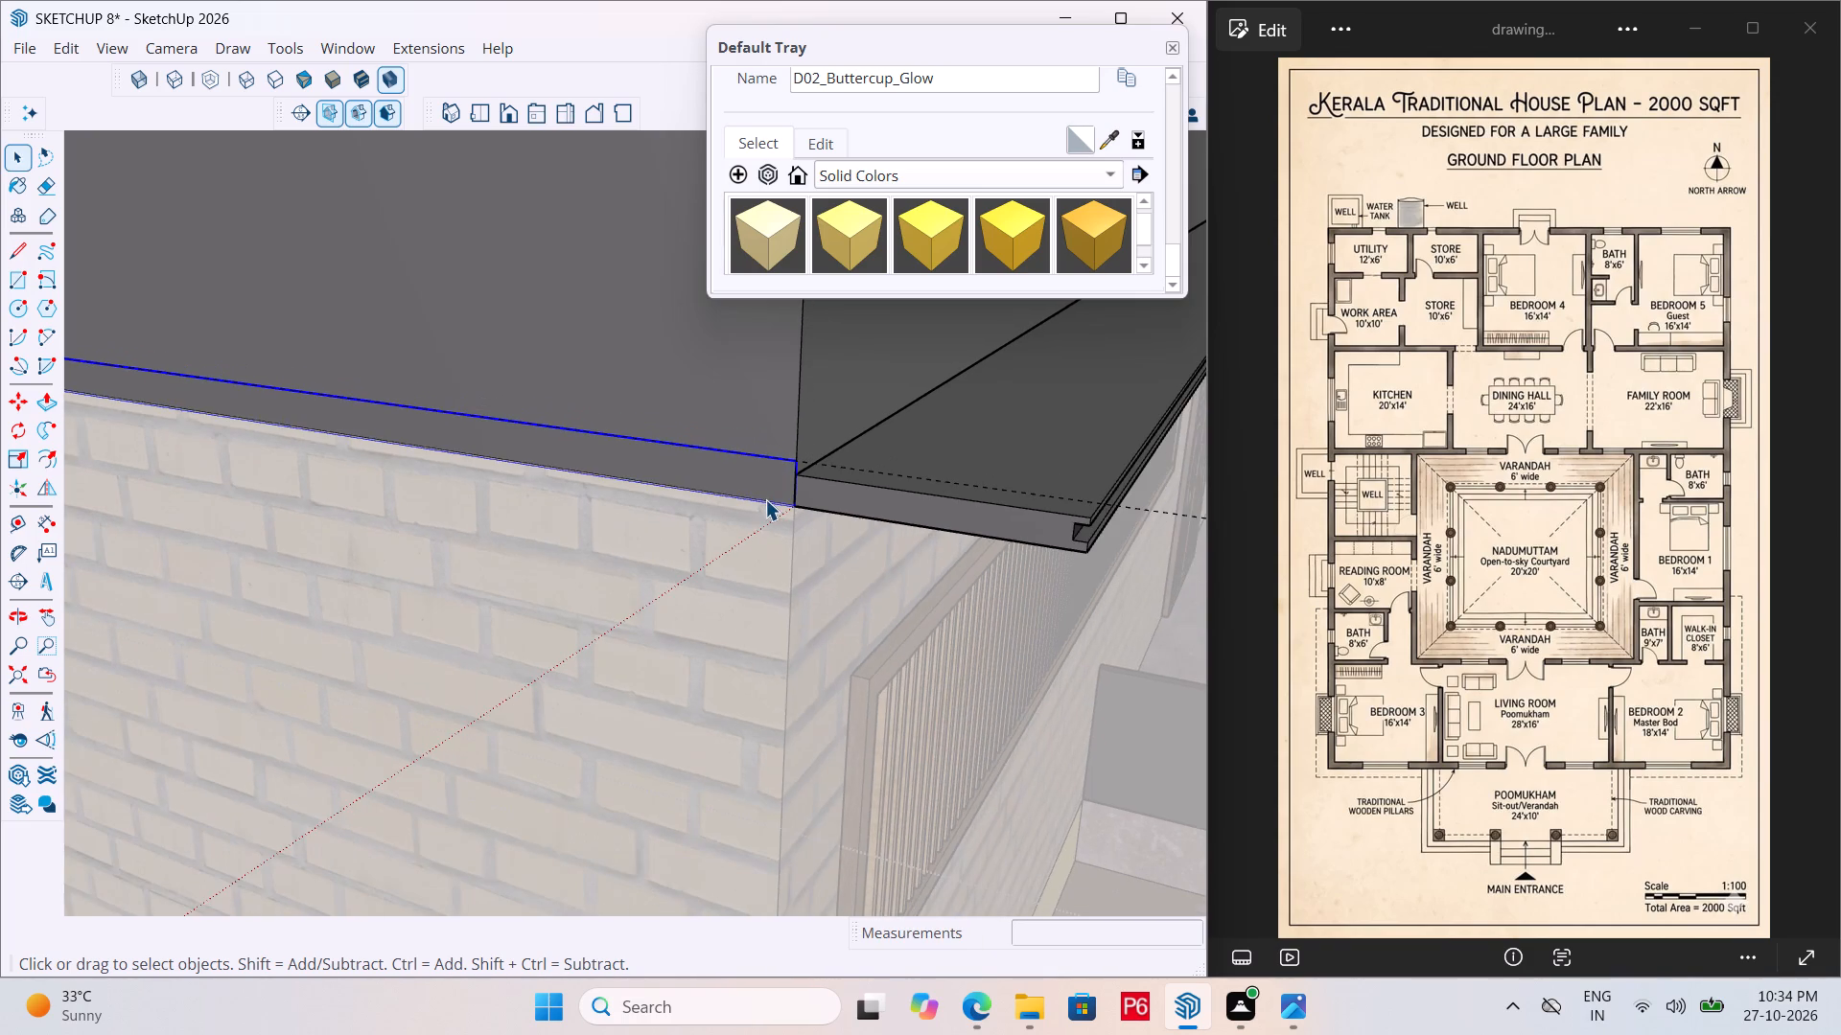
scroll(736, 507, down, 6)
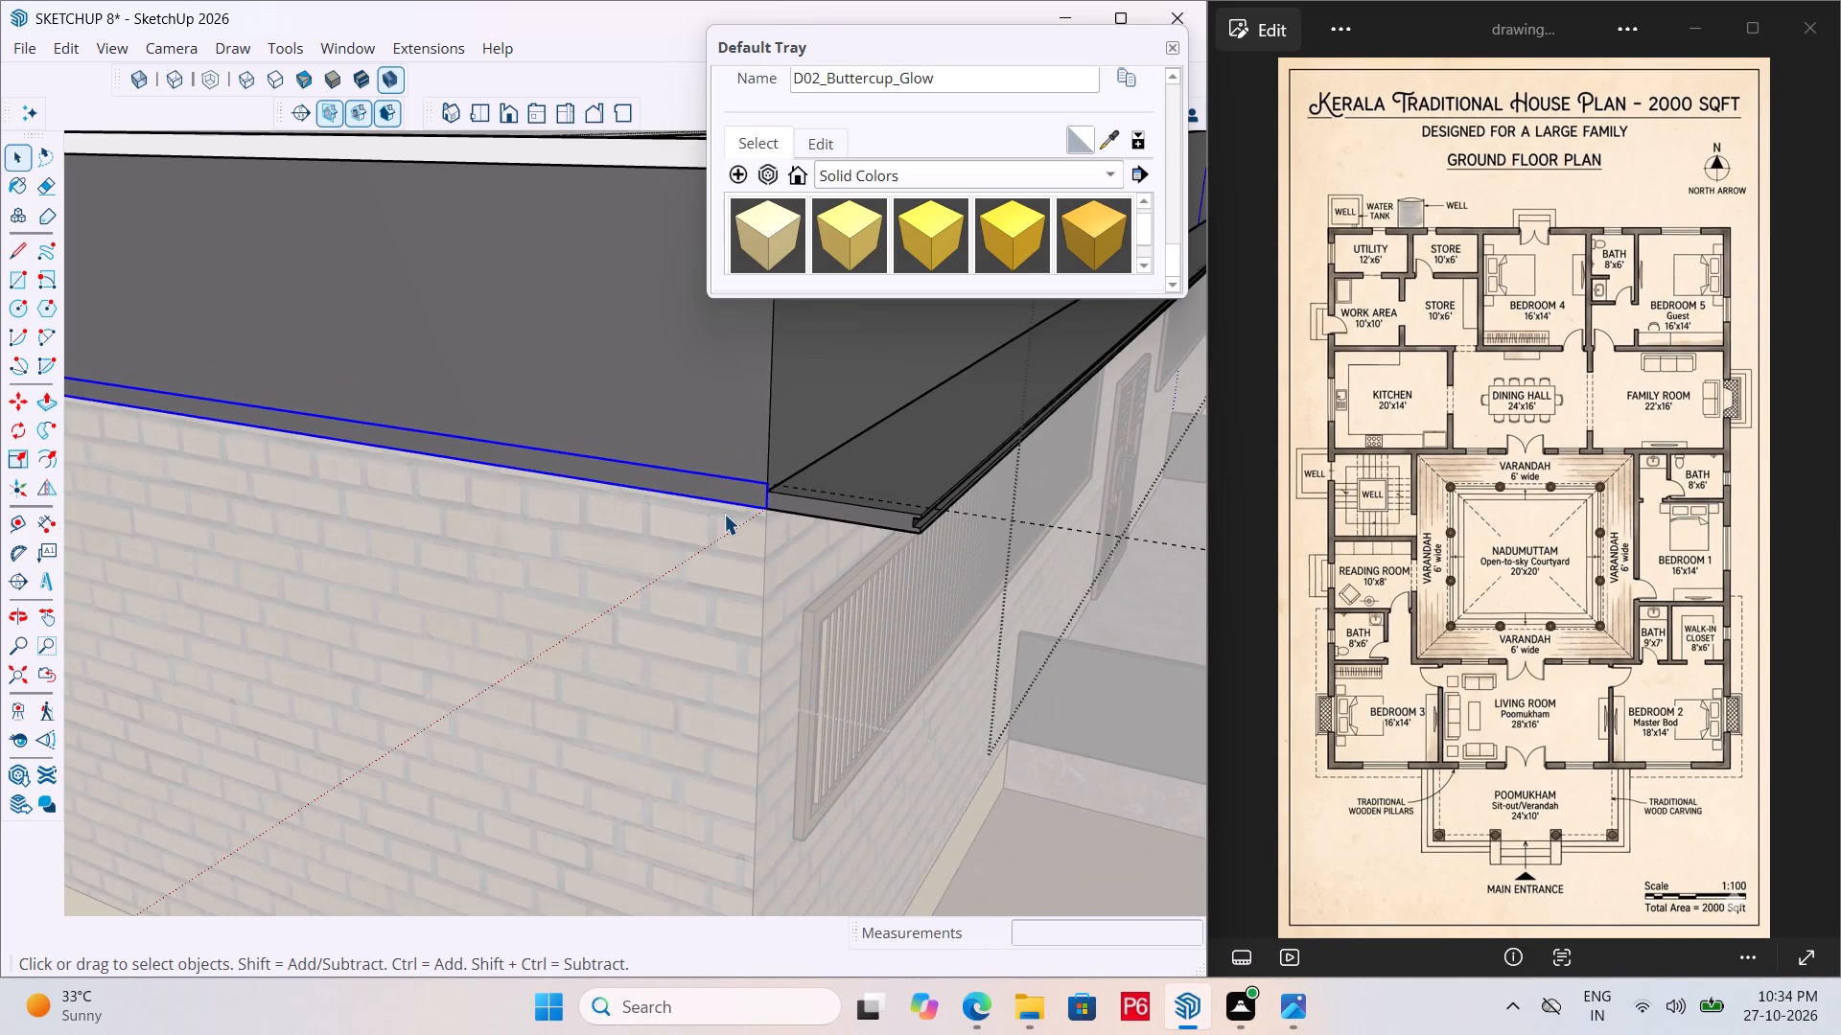
key(e)
click(993, 523)
click(995, 518)
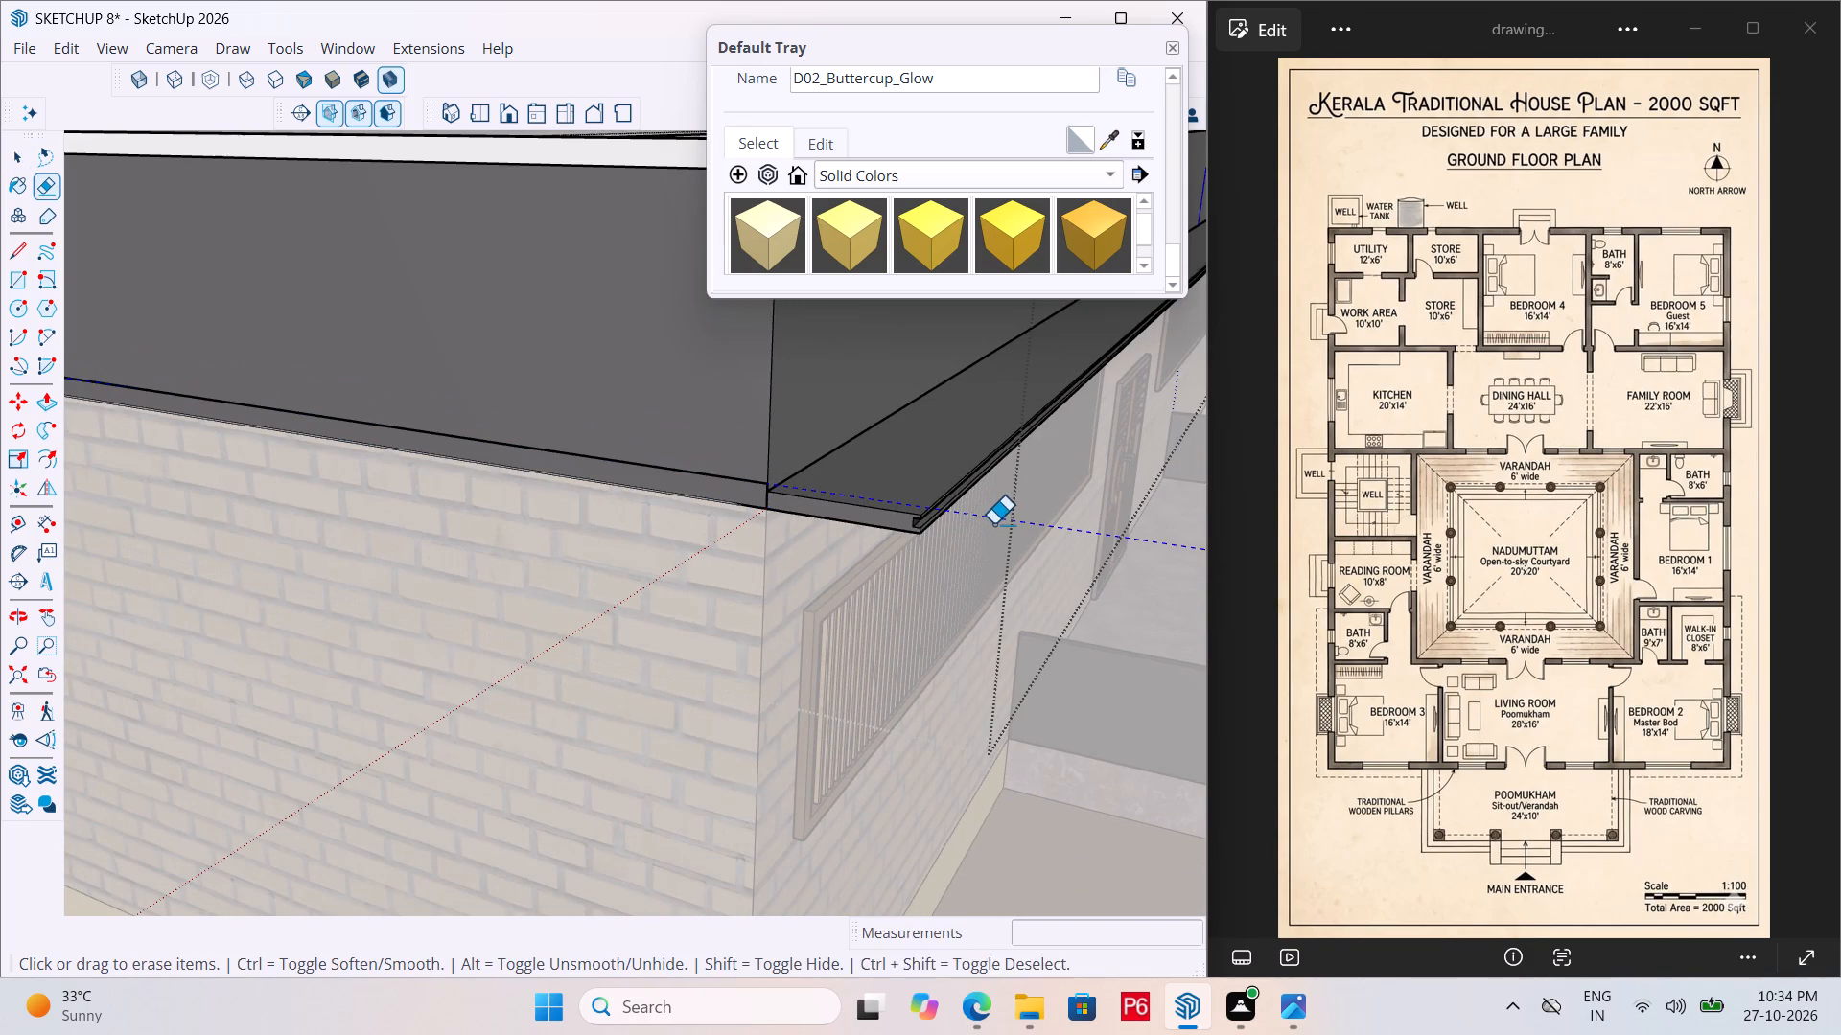
Open the projecting ledge group above the front window for editing.
scroll(937, 581, down, 3)
middle_drag(933, 582, 831, 583)
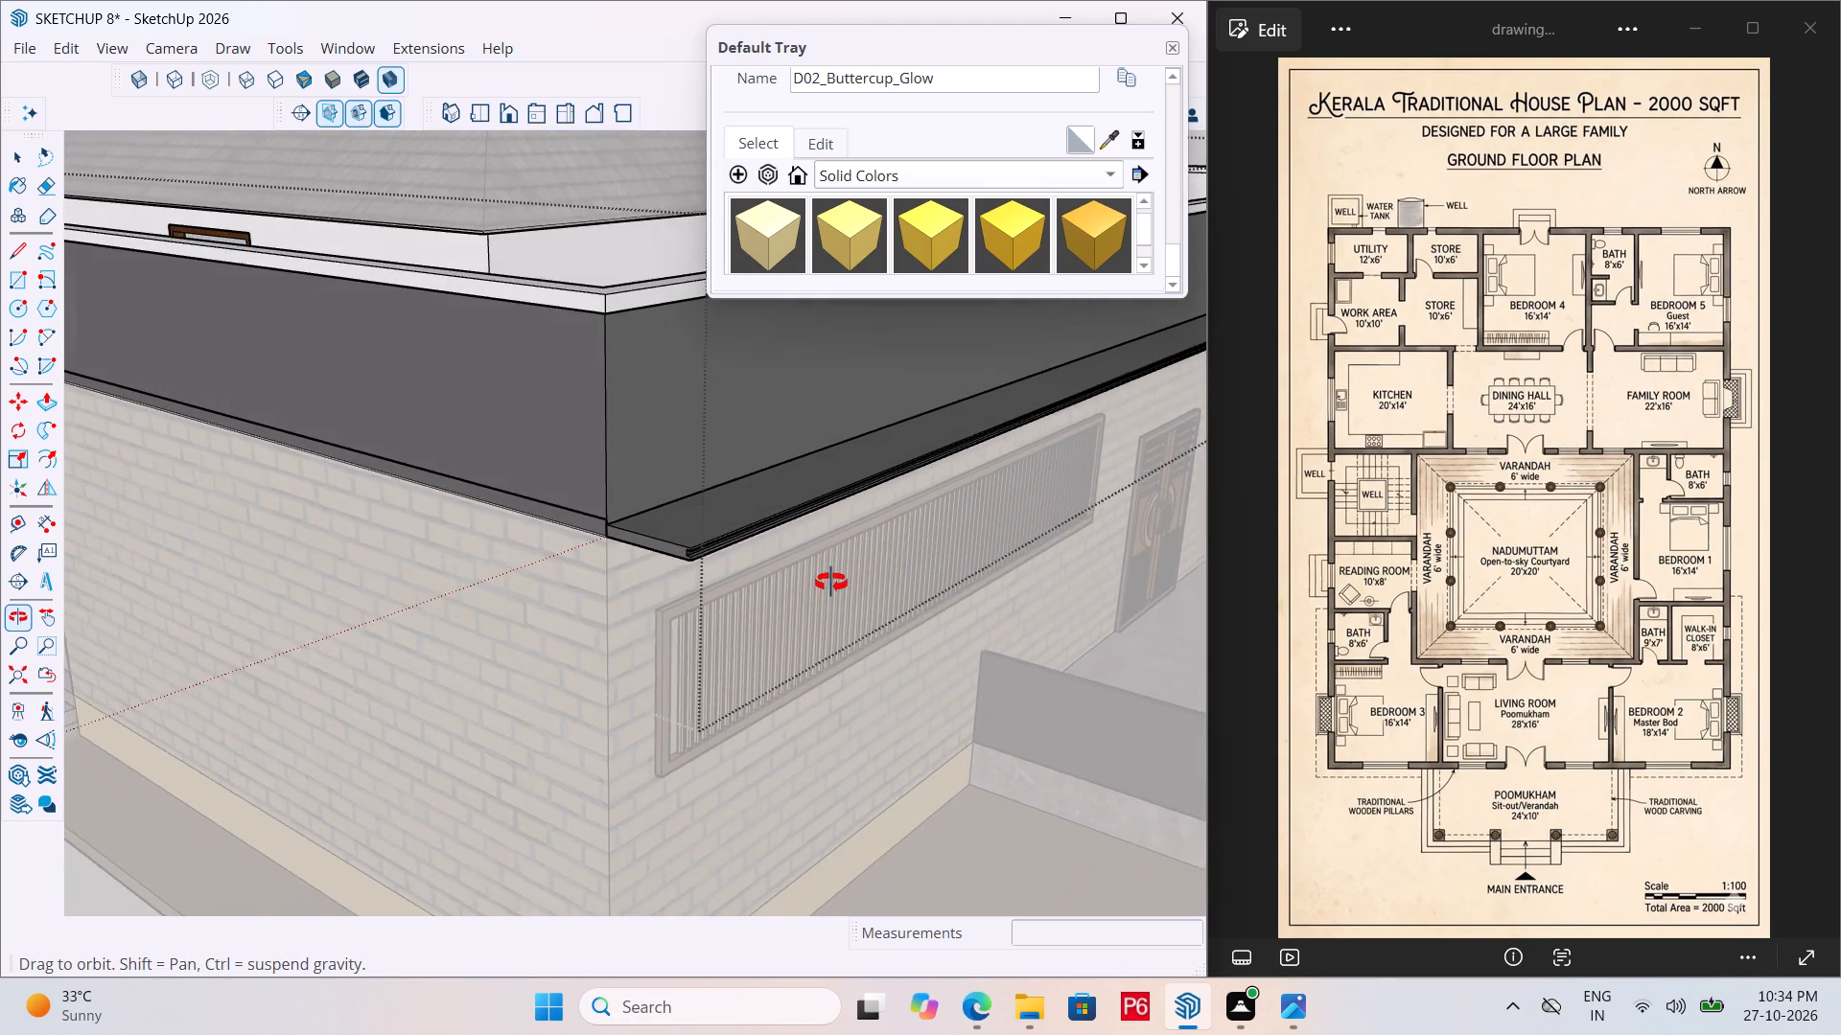
middle_drag(831, 583, 817, 593)
scroll(664, 566, up, 9)
key(space)
click(606, 554)
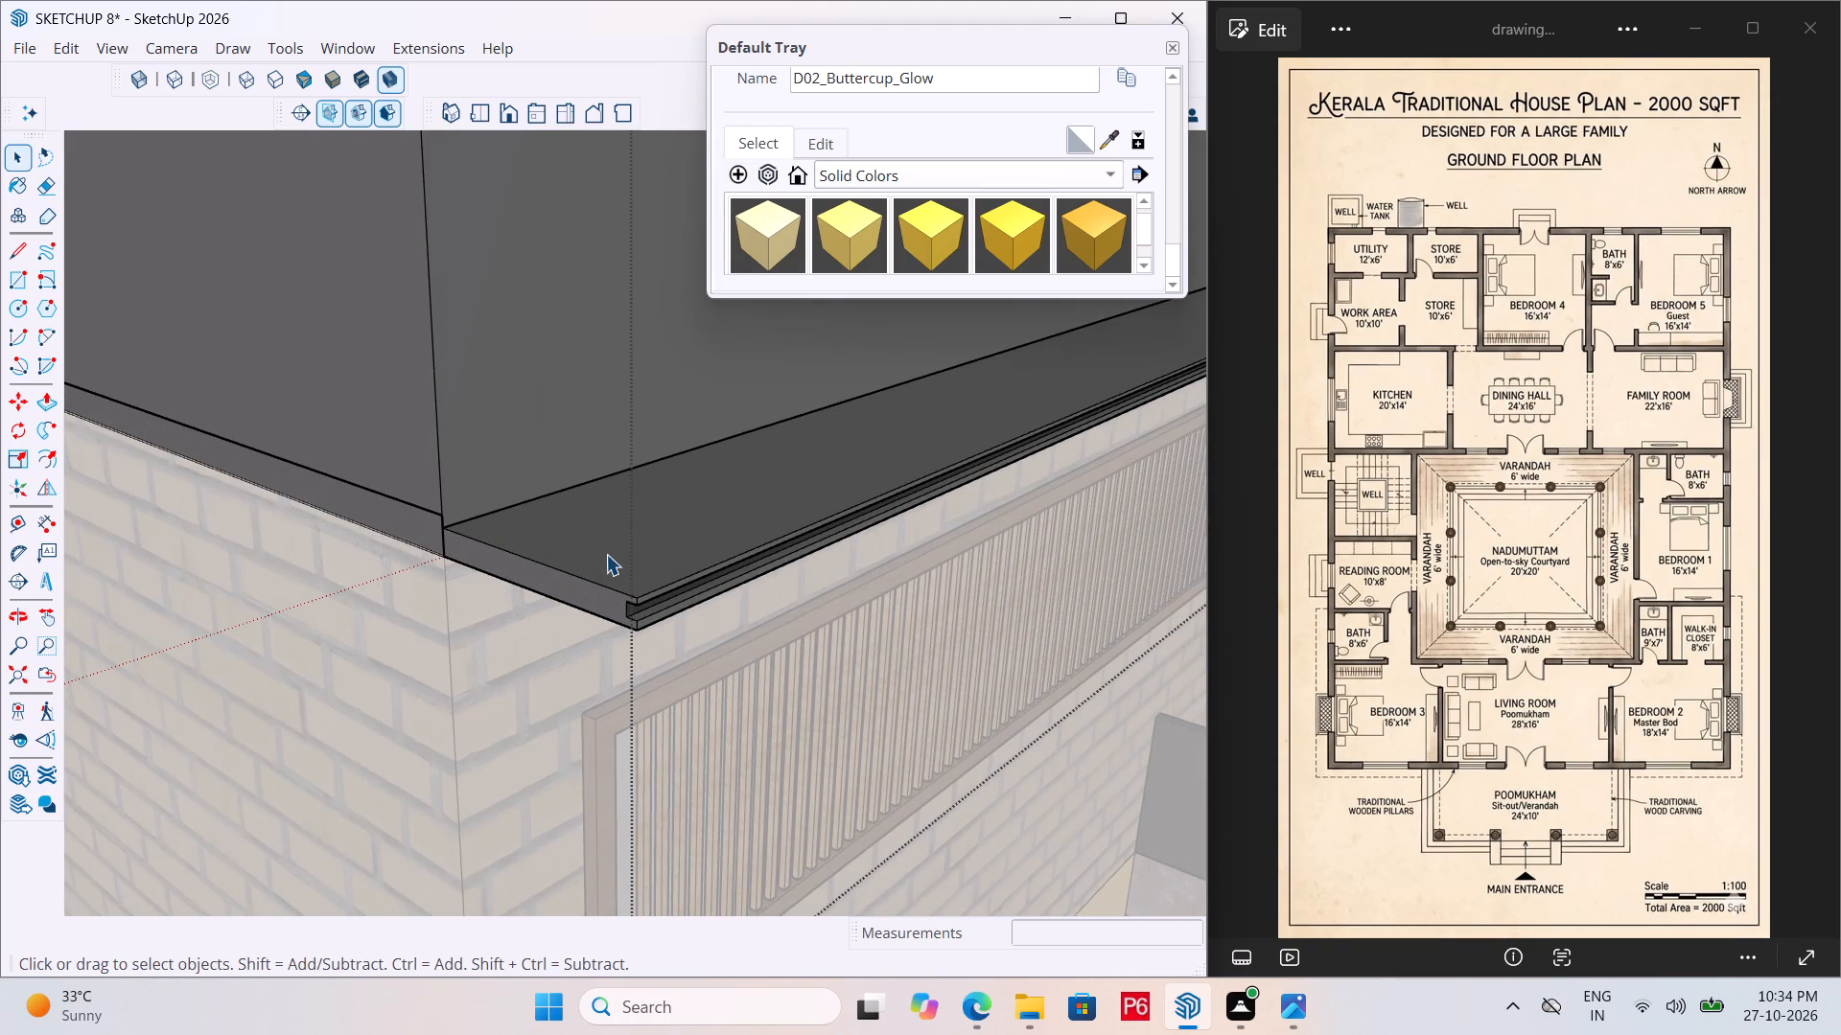
double_click(604, 552)
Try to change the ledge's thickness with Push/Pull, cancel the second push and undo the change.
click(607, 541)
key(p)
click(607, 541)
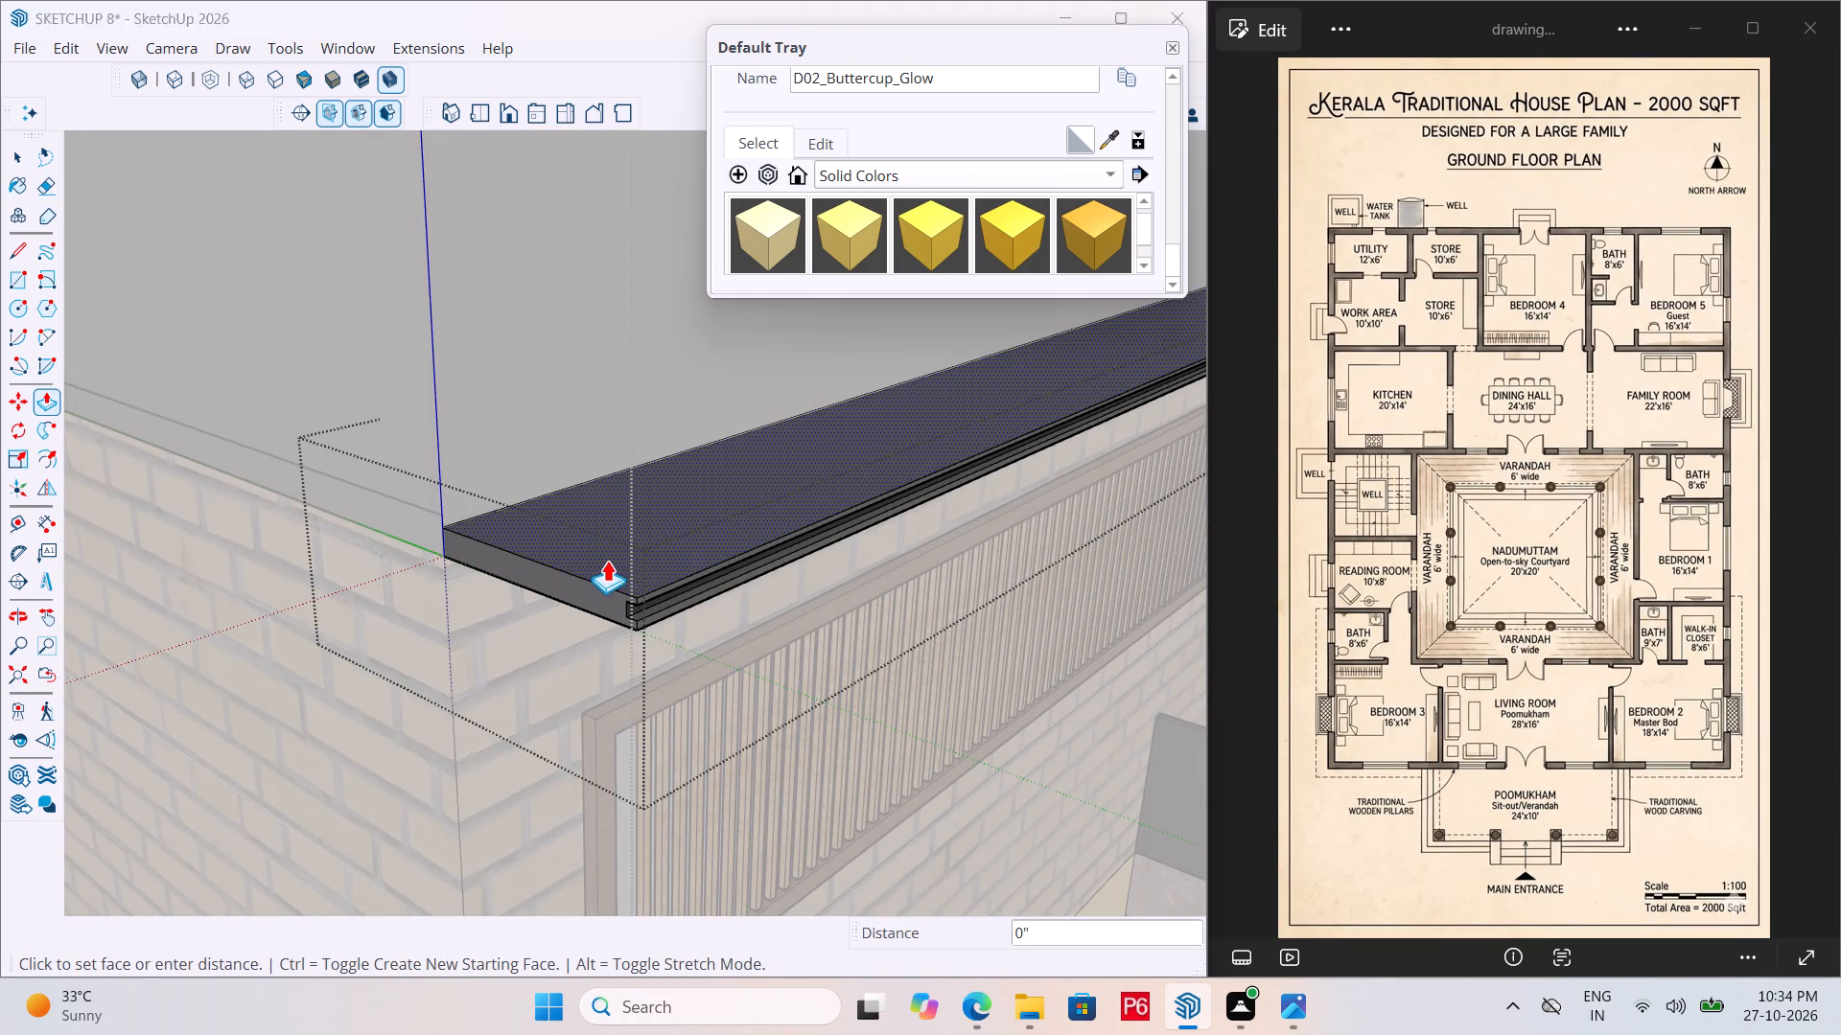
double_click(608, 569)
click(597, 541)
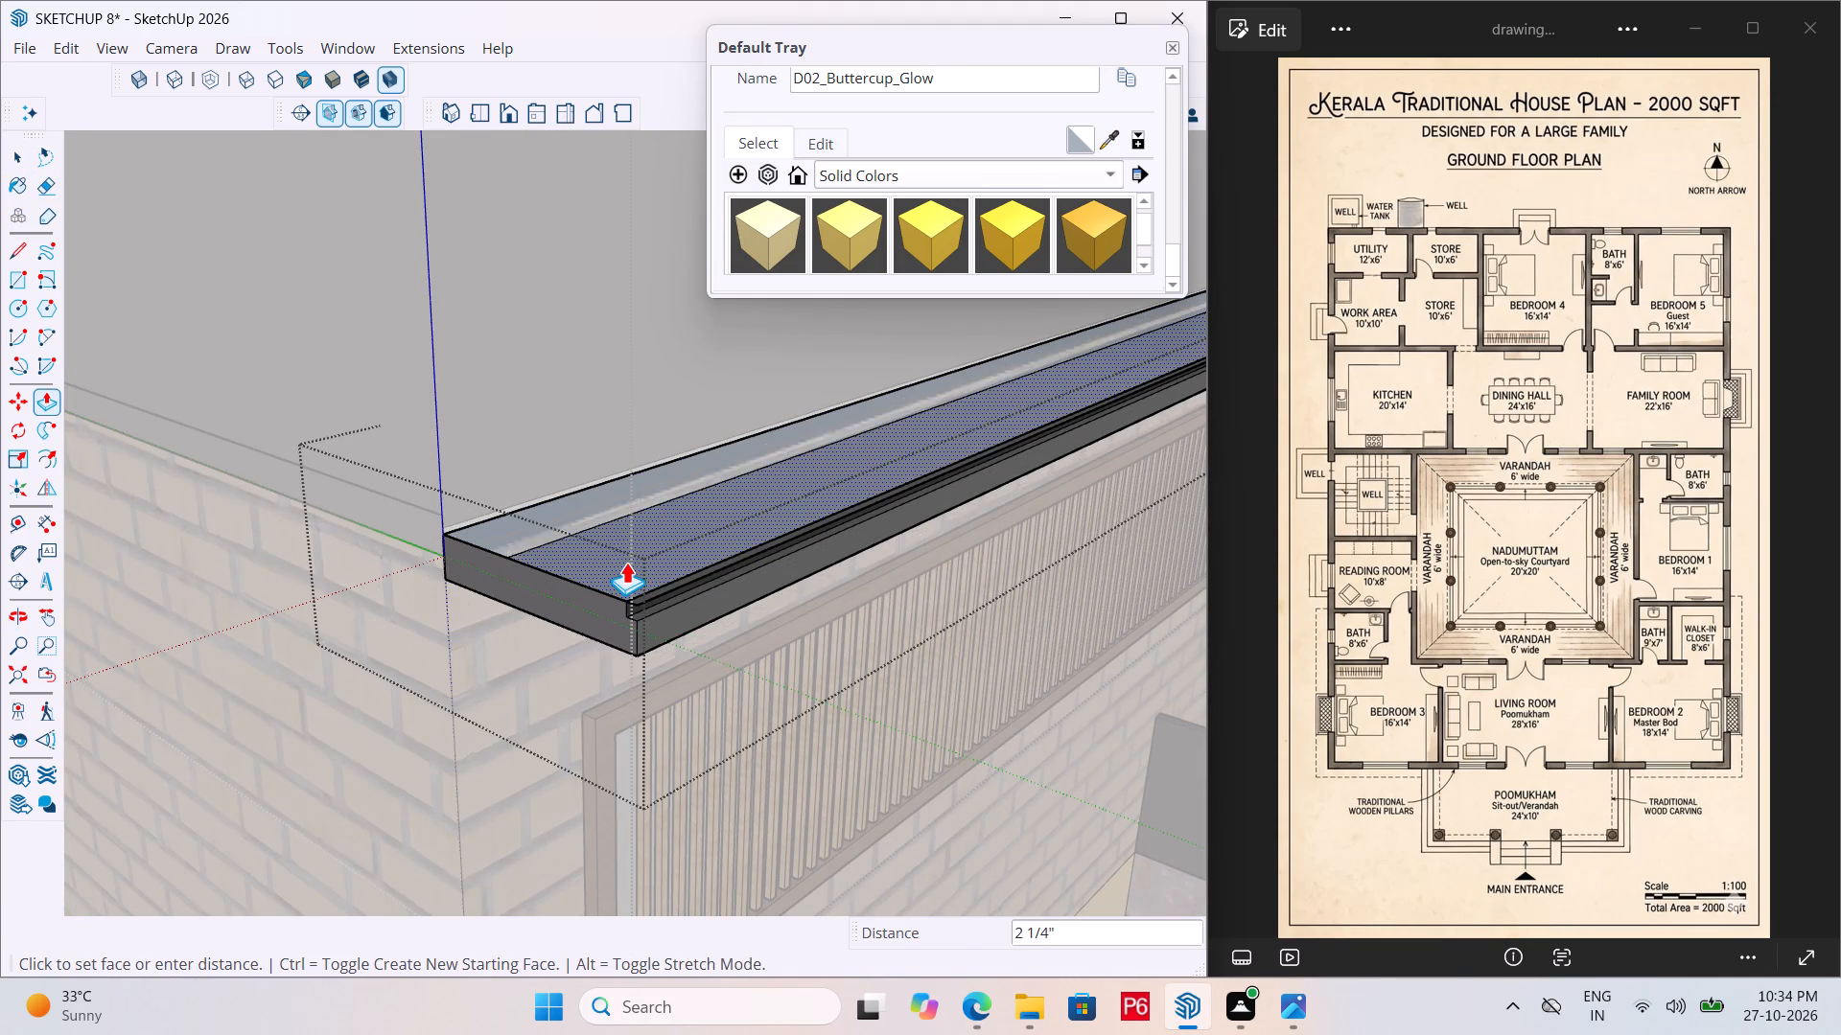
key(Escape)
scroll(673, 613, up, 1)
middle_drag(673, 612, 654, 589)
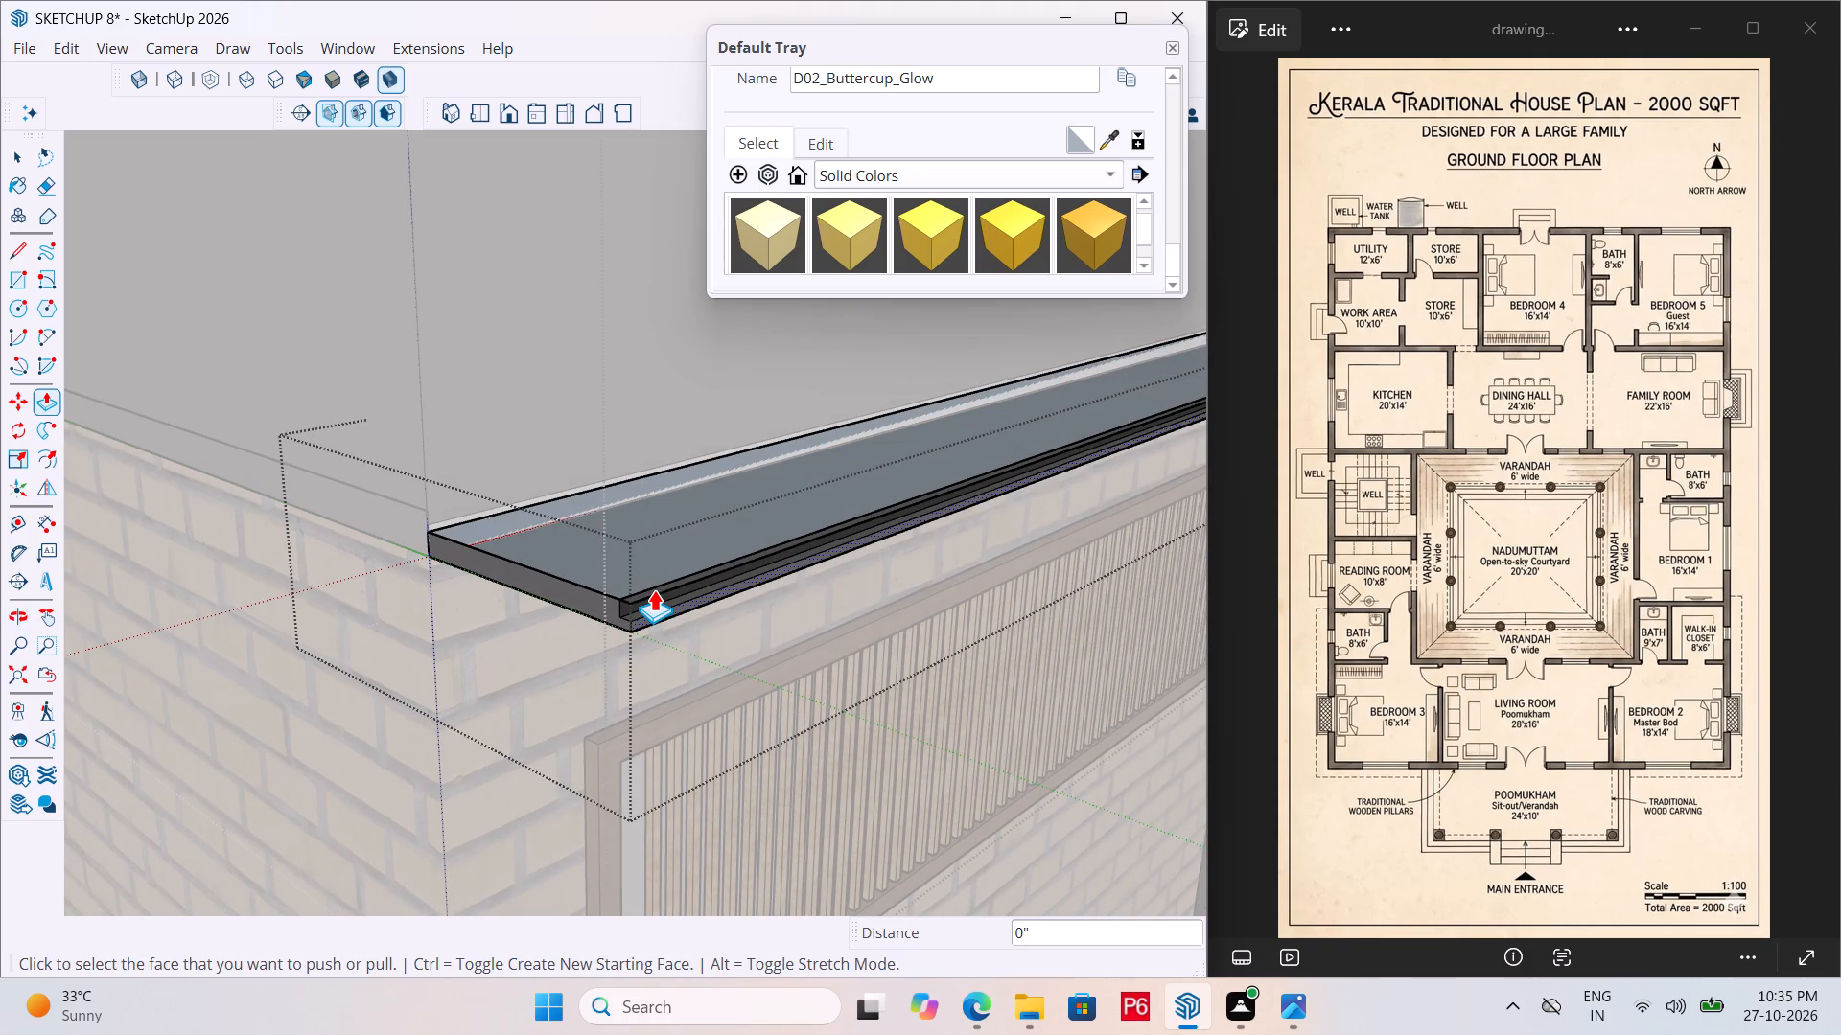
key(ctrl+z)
Push the ledge's upper and lower lips back flush with the groove and erase the dividing edges to leave one plain front face.
ctrl+scroll(653, 589, up, 11)
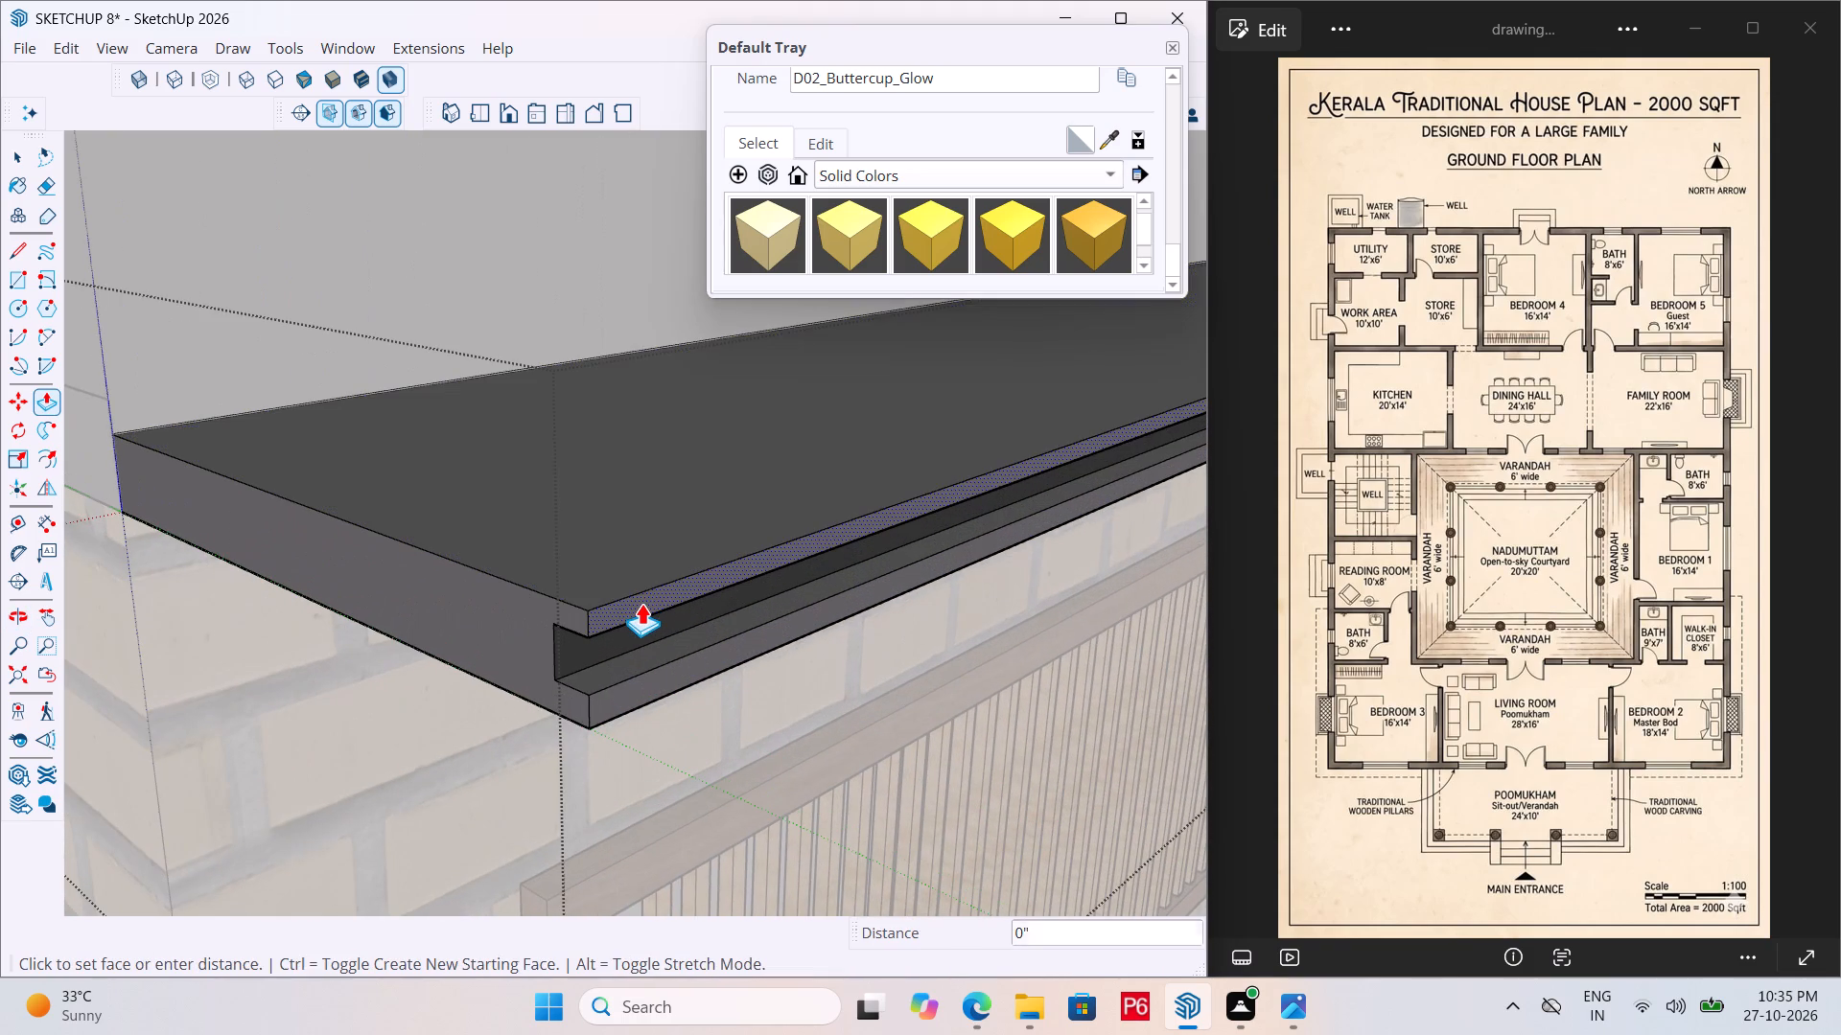
click(641, 603)
click(572, 633)
click(607, 697)
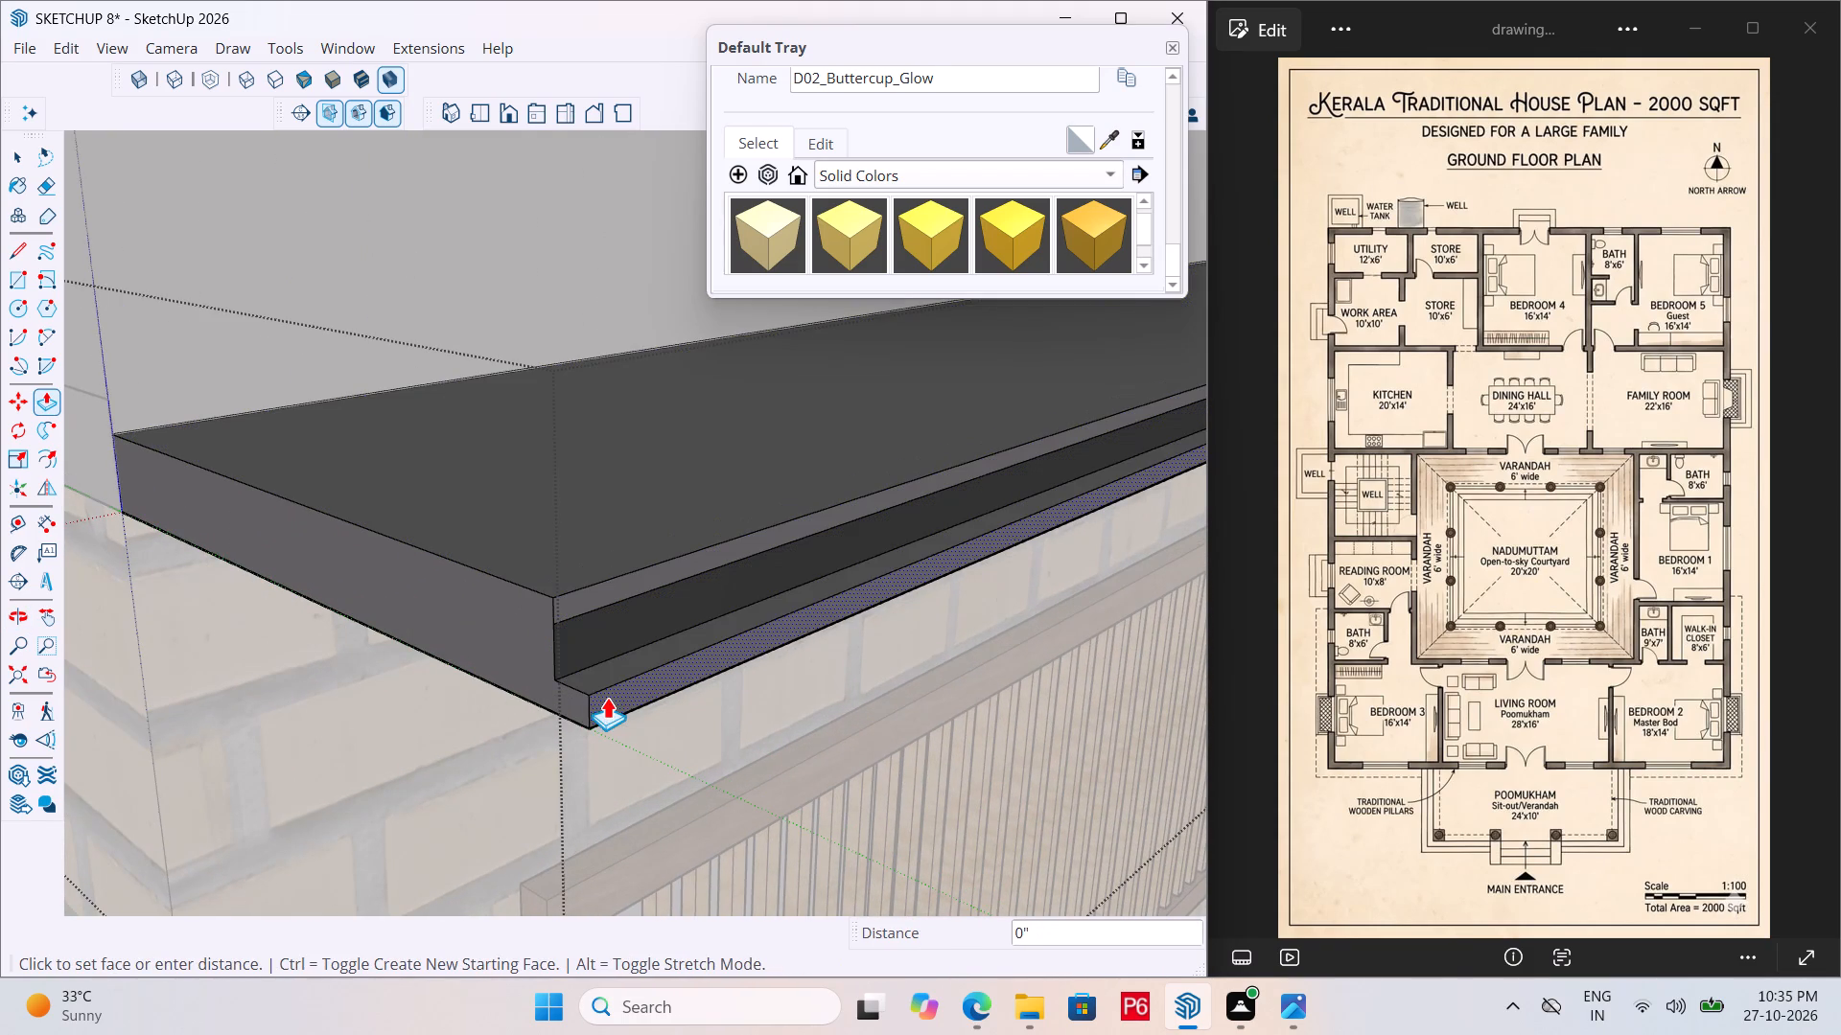
click(583, 649)
scroll(618, 641, up, 4)
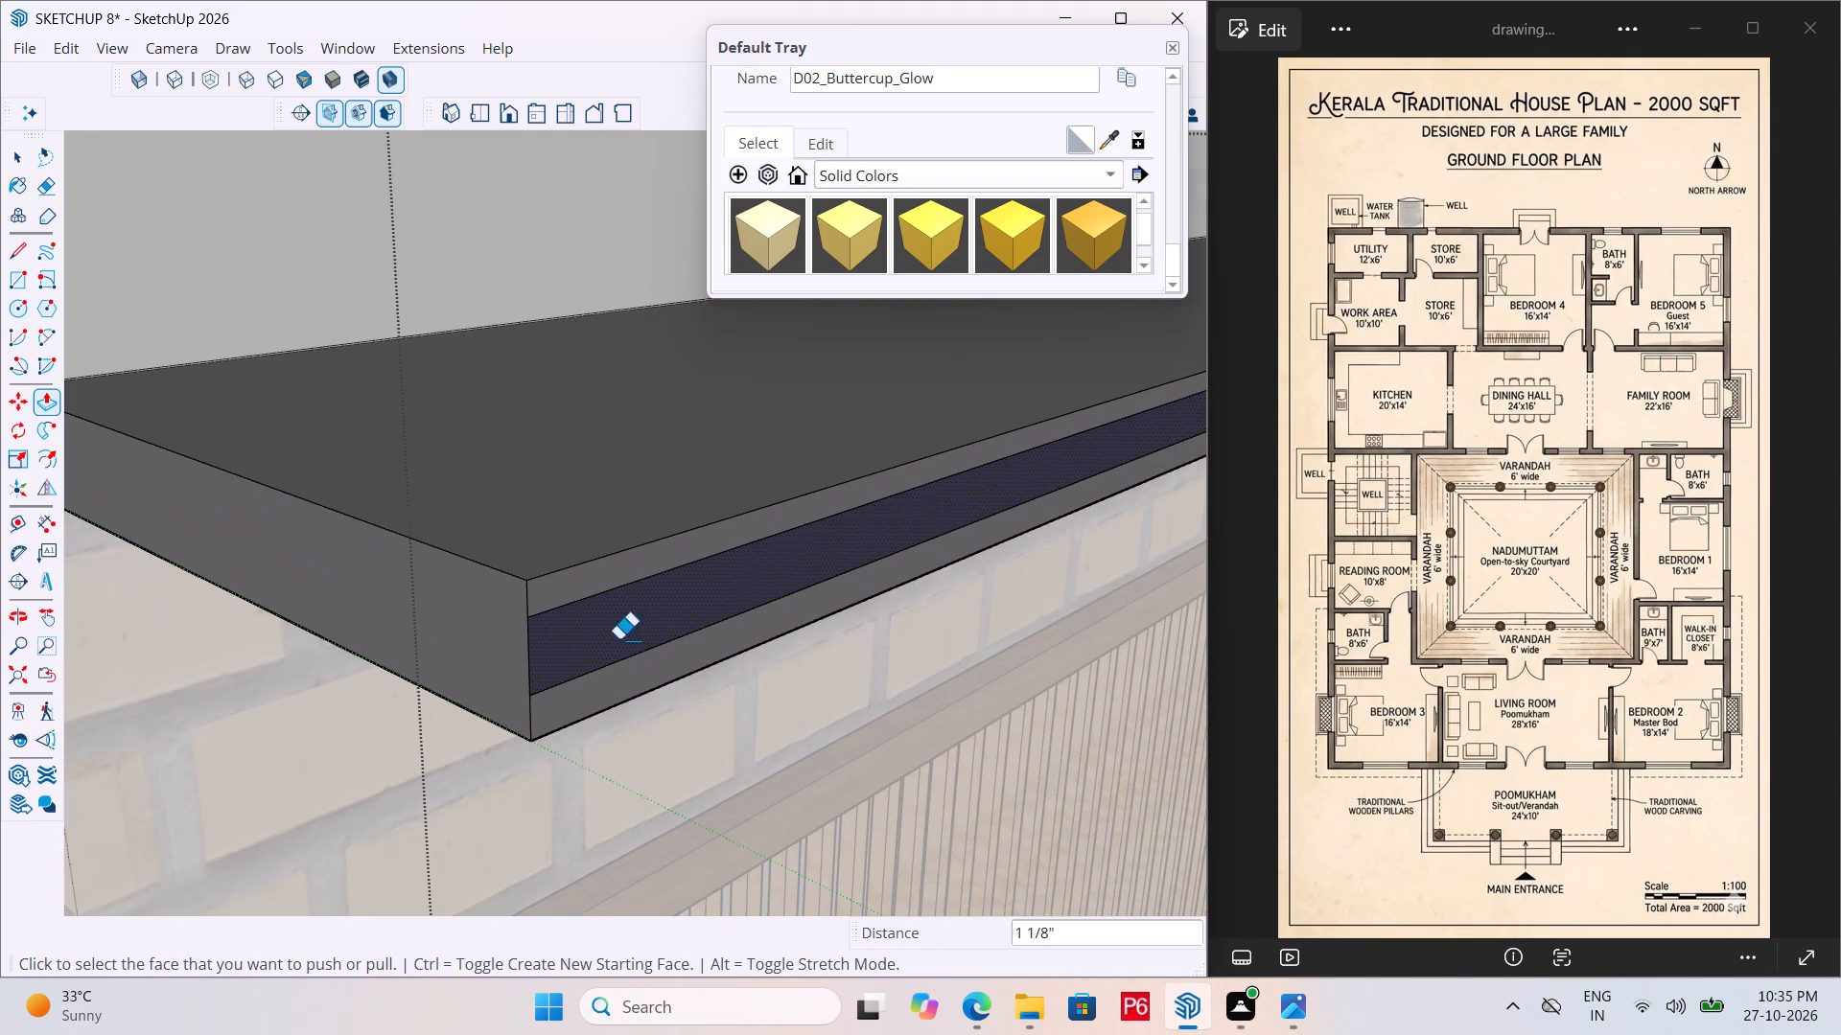
key(e)
drag(646, 576, 635, 667)
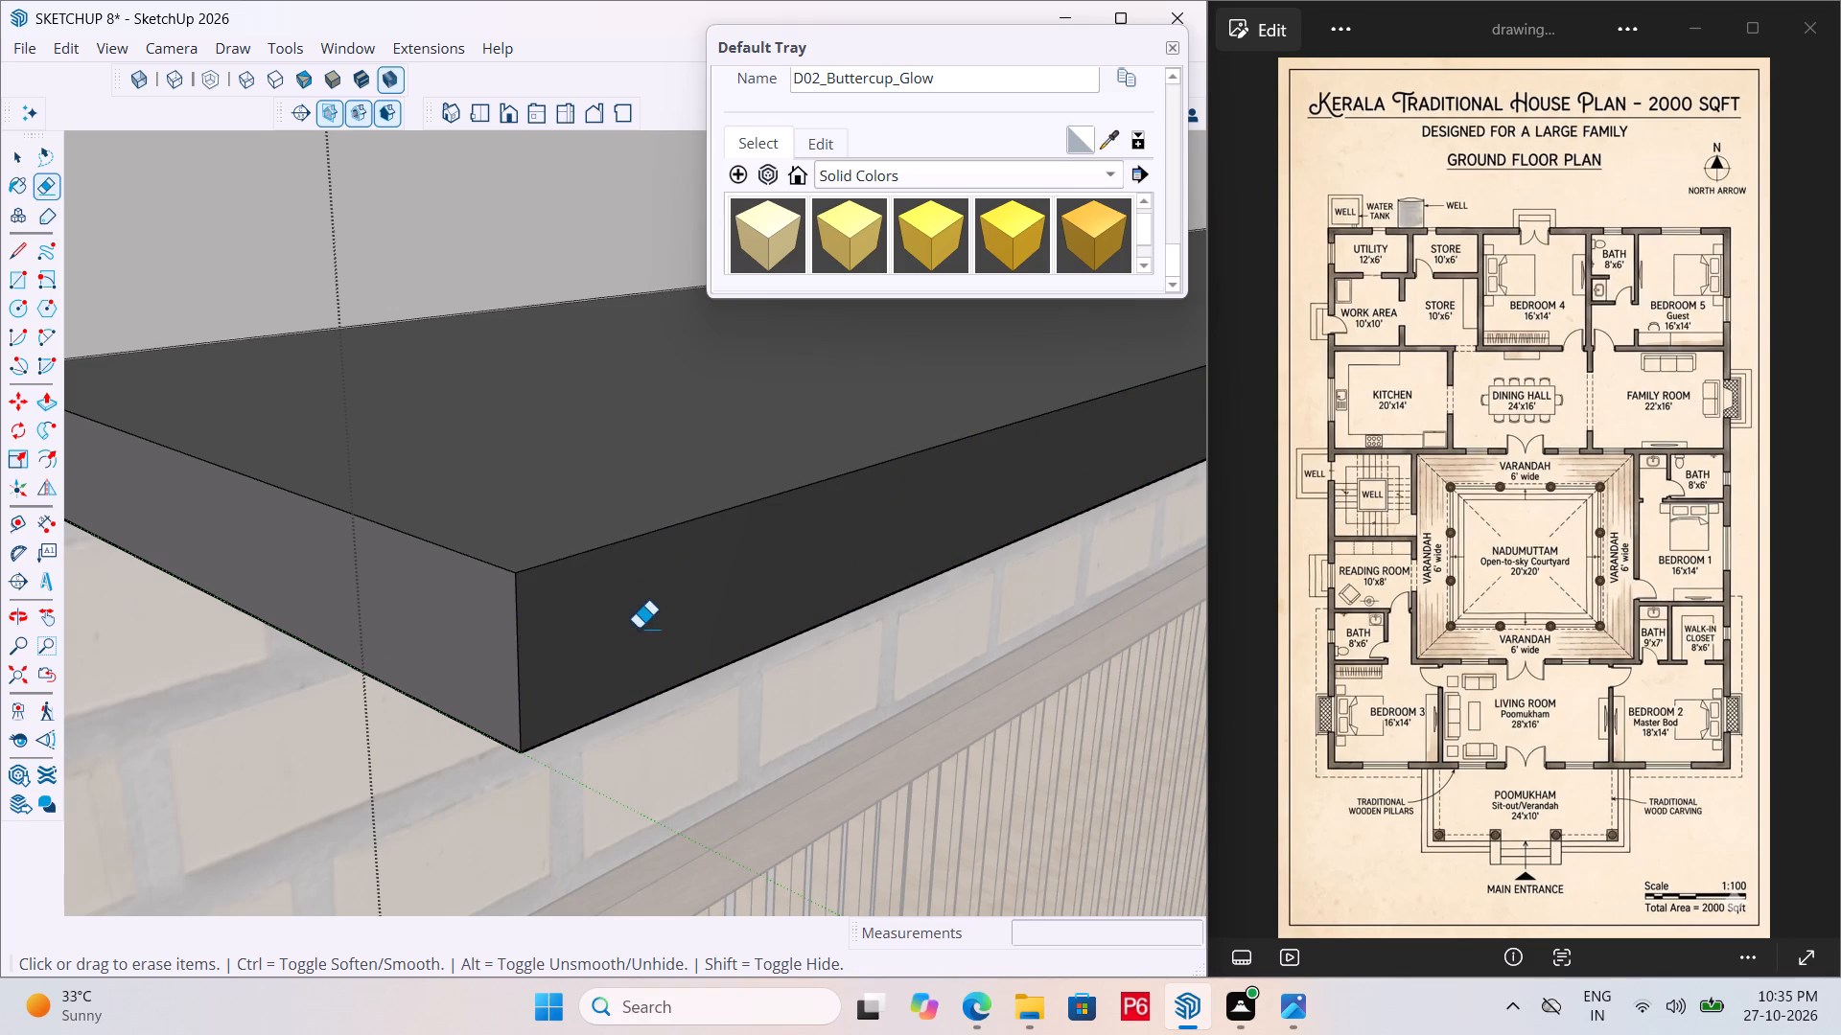
Push the ledge's front face inward 8 9/16".
key(p)
click(621, 649)
scroll(431, 434, down, 11)
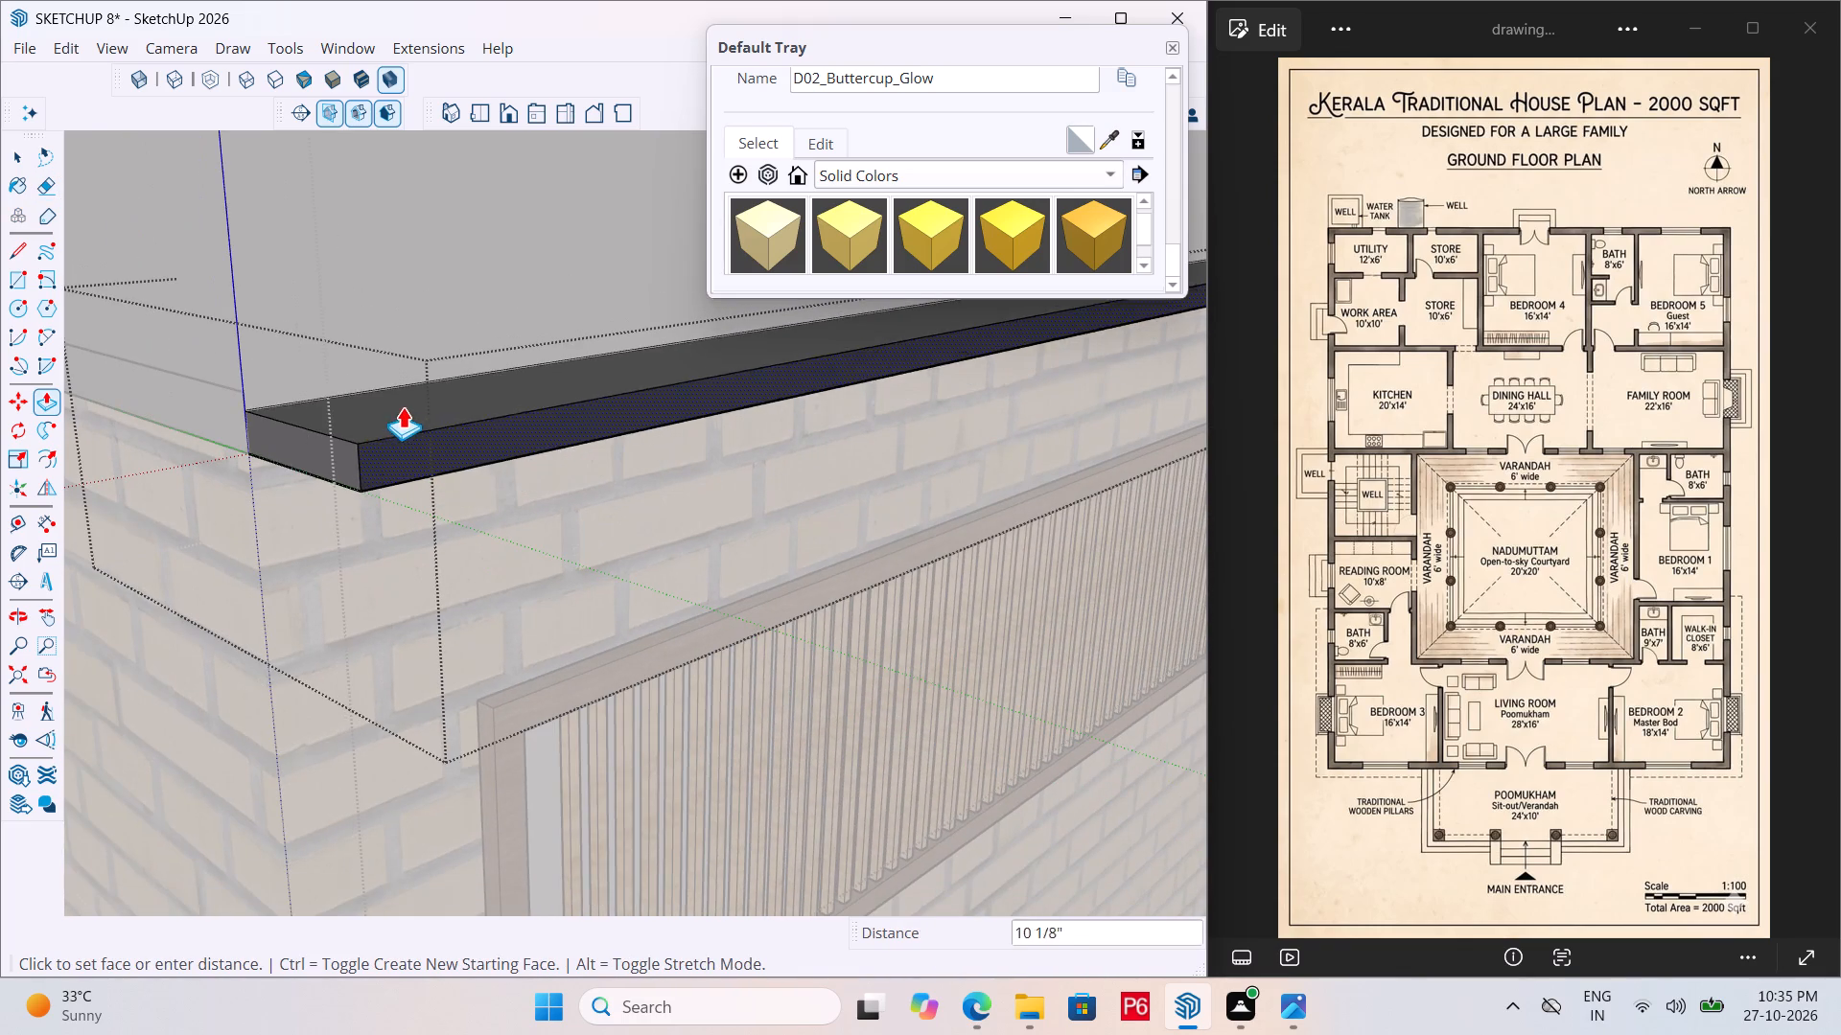
click(413, 445)
Raise the ledge's top face level with the top edge of the adjoining side strip.
middle_drag(254, 375, 256, 376)
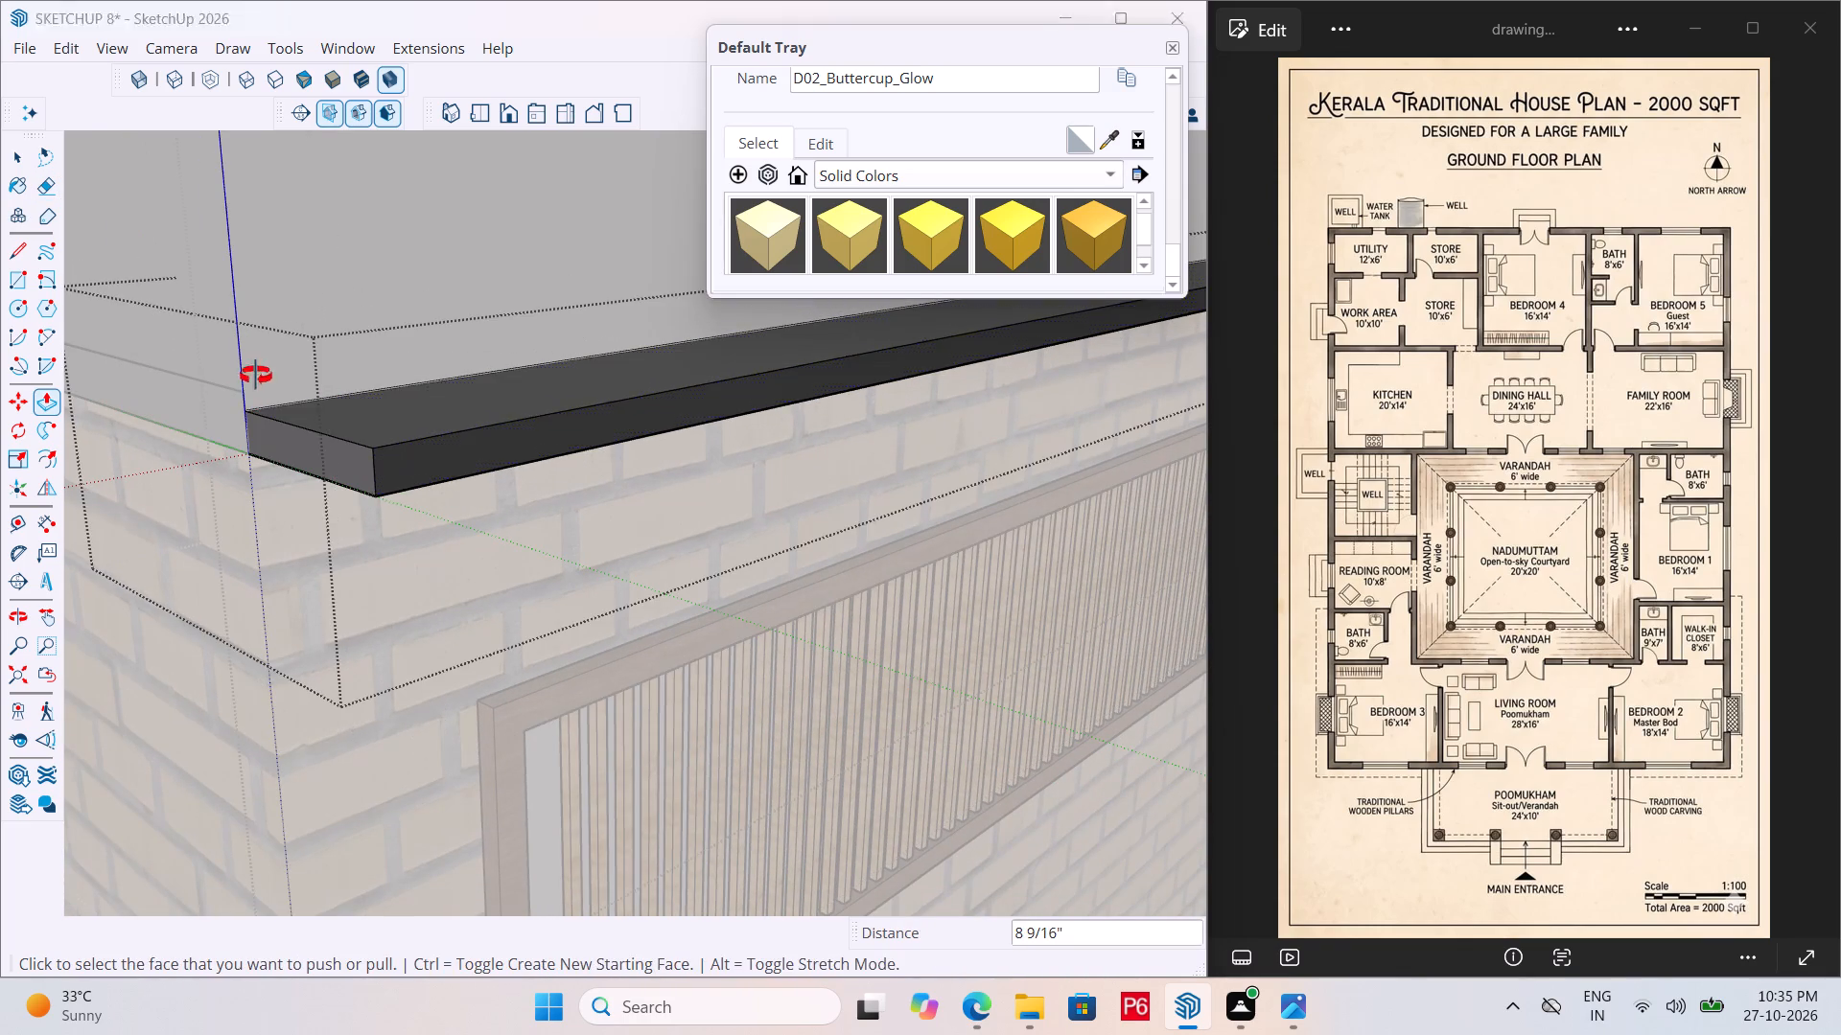
middle_drag(256, 376, 549, 400)
scroll(665, 472, down, 4)
scroll(591, 498, up, 8)
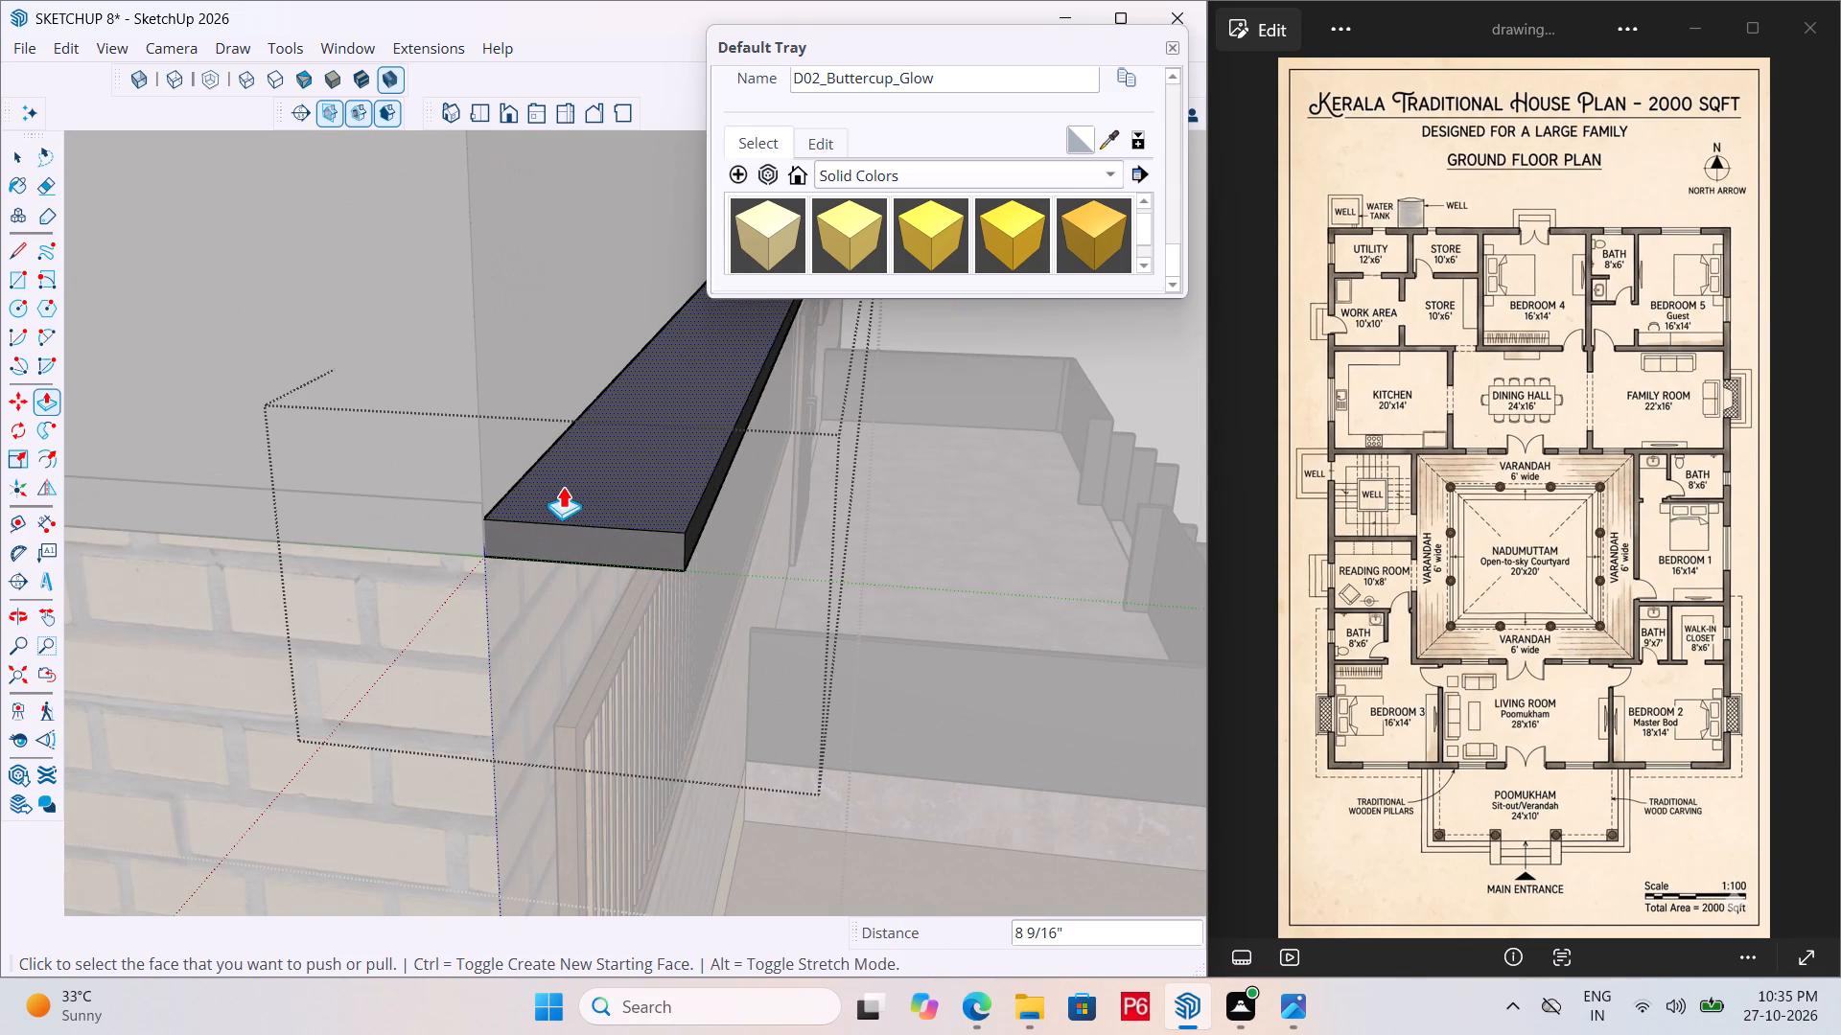
drag(563, 486, 562, 474)
Push the ledge's front face further inward to narrow the ledge and leave its group.
middle_drag(703, 490, 549, 473)
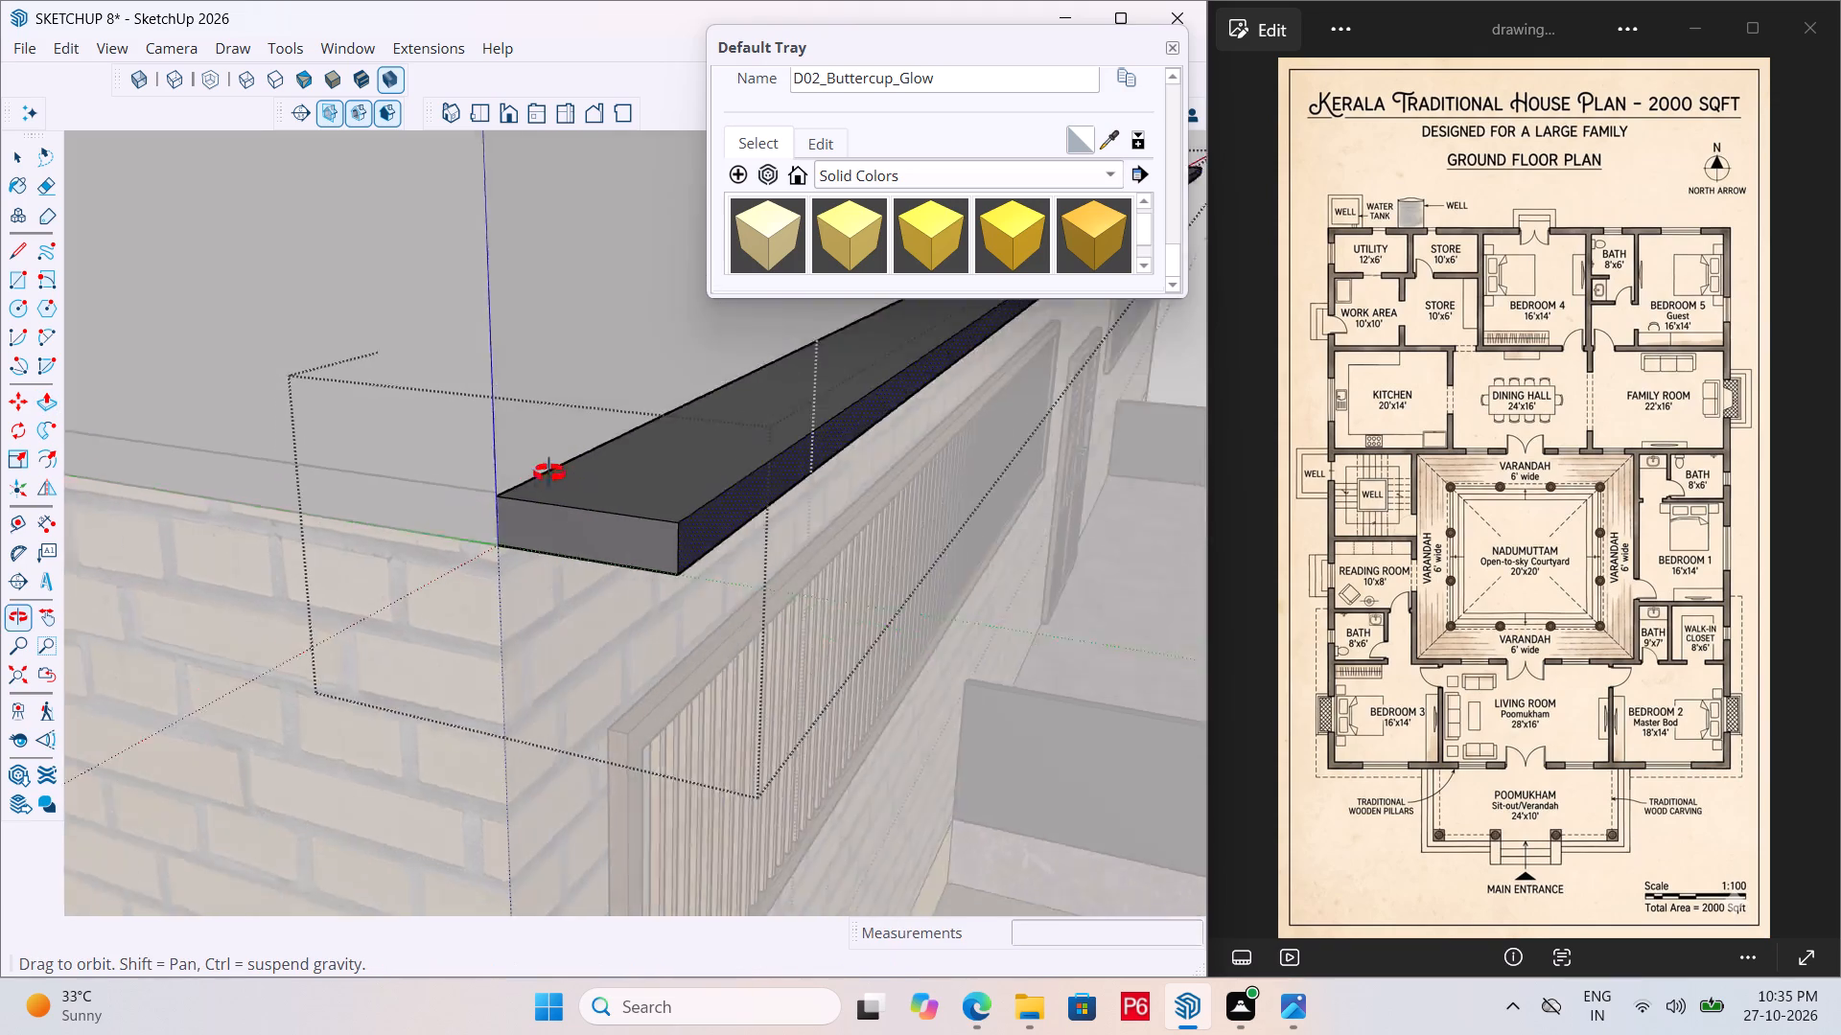
middle_drag(549, 473, 493, 465)
scroll(708, 564, up, 8)
click(627, 510)
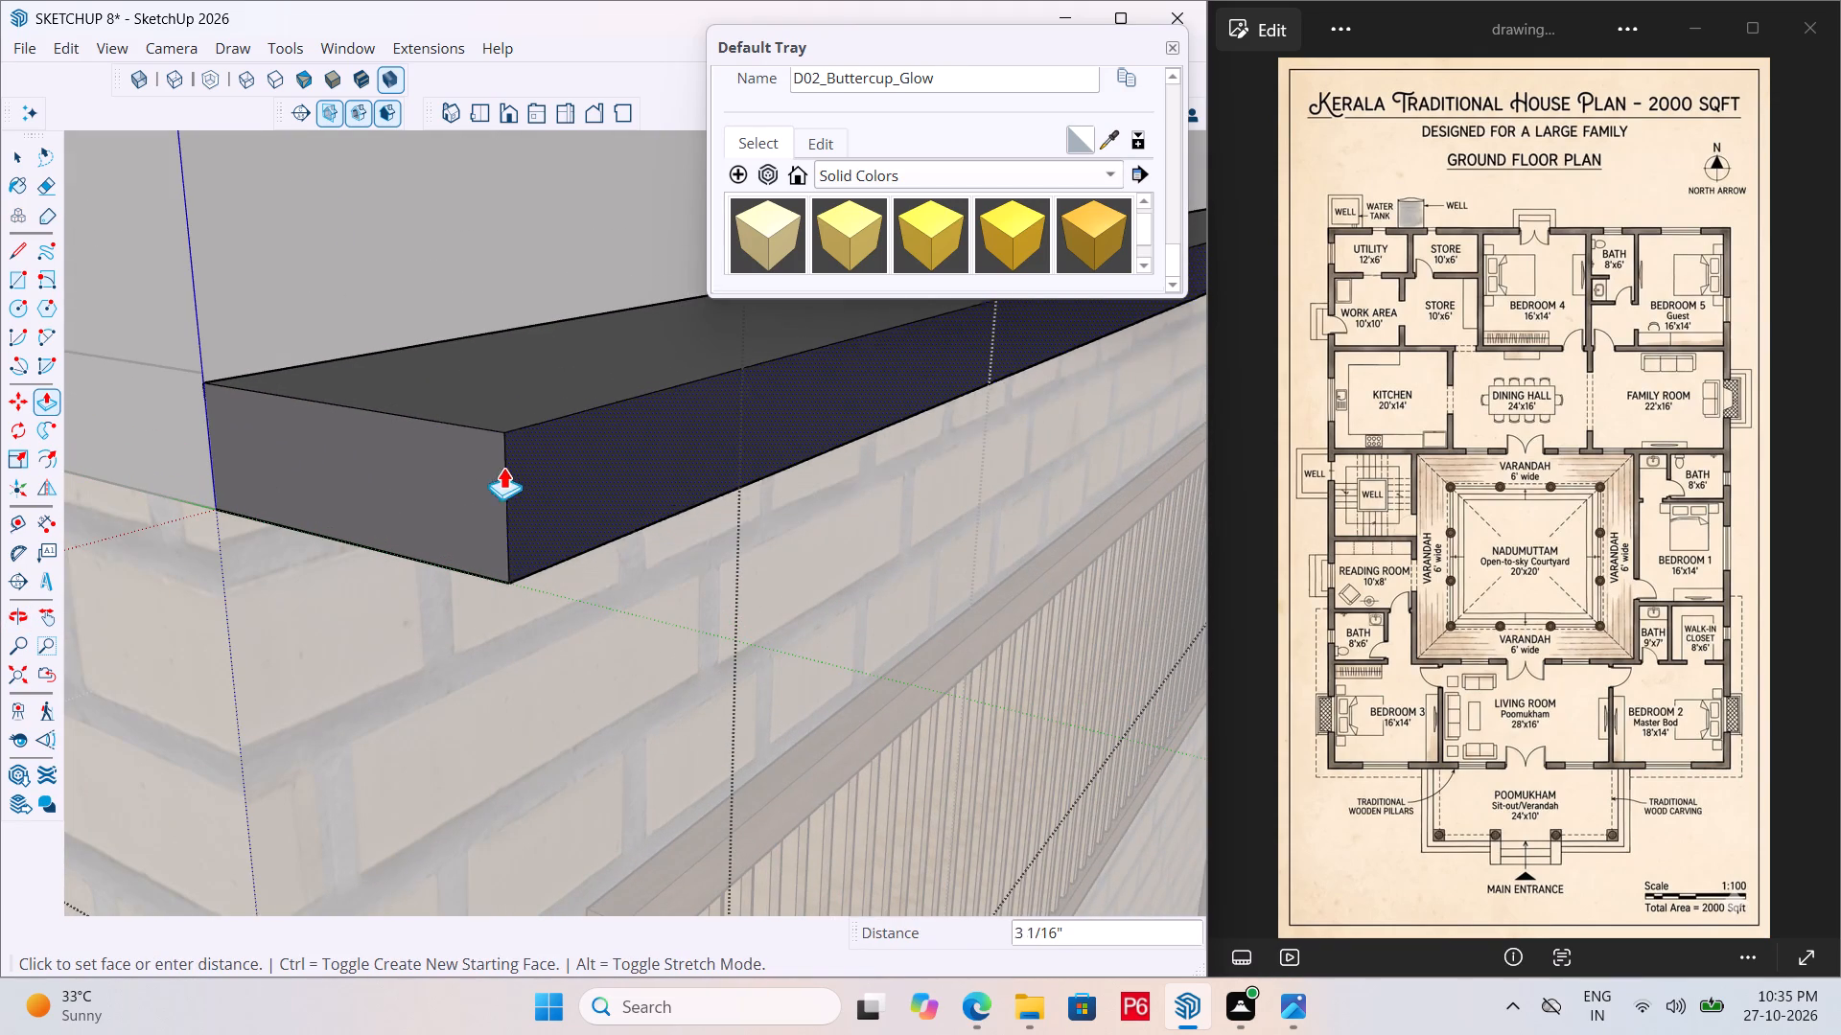
click(486, 462)
scroll(569, 469, down, 12)
key(space)
click(475, 467)
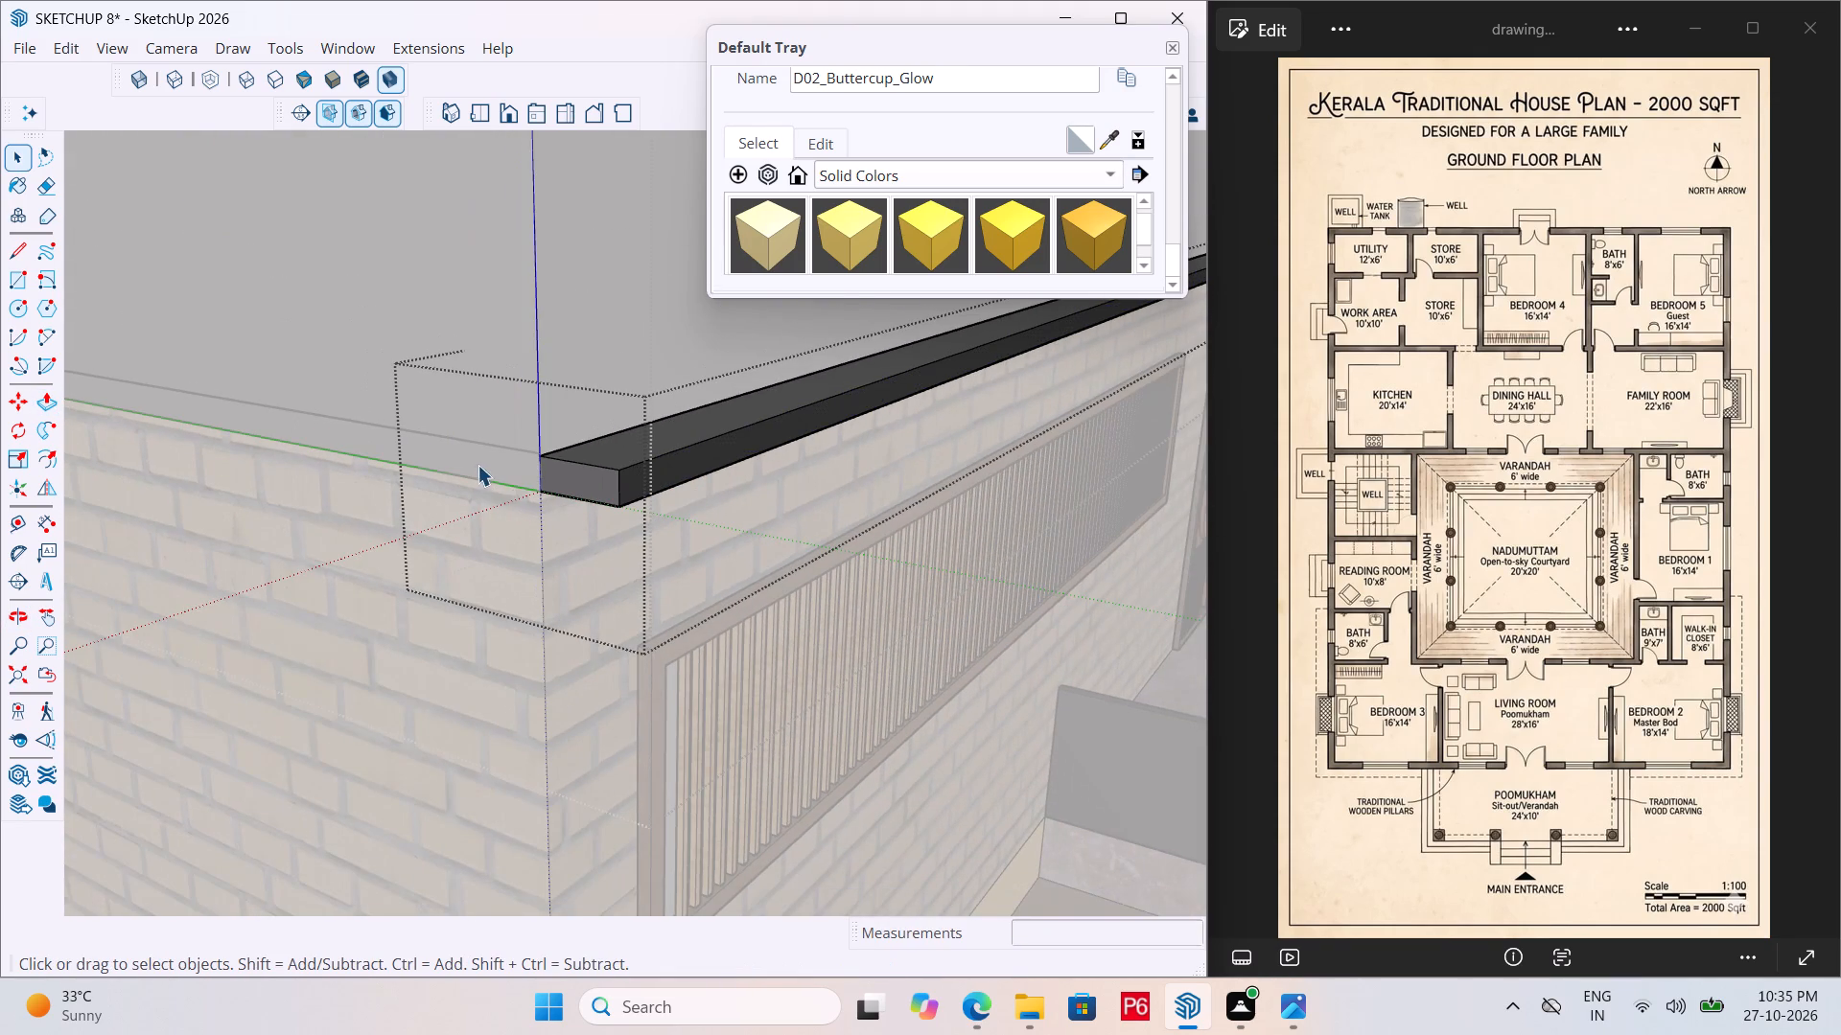
scroll(478, 424, down, 17)
click(1029, 726)
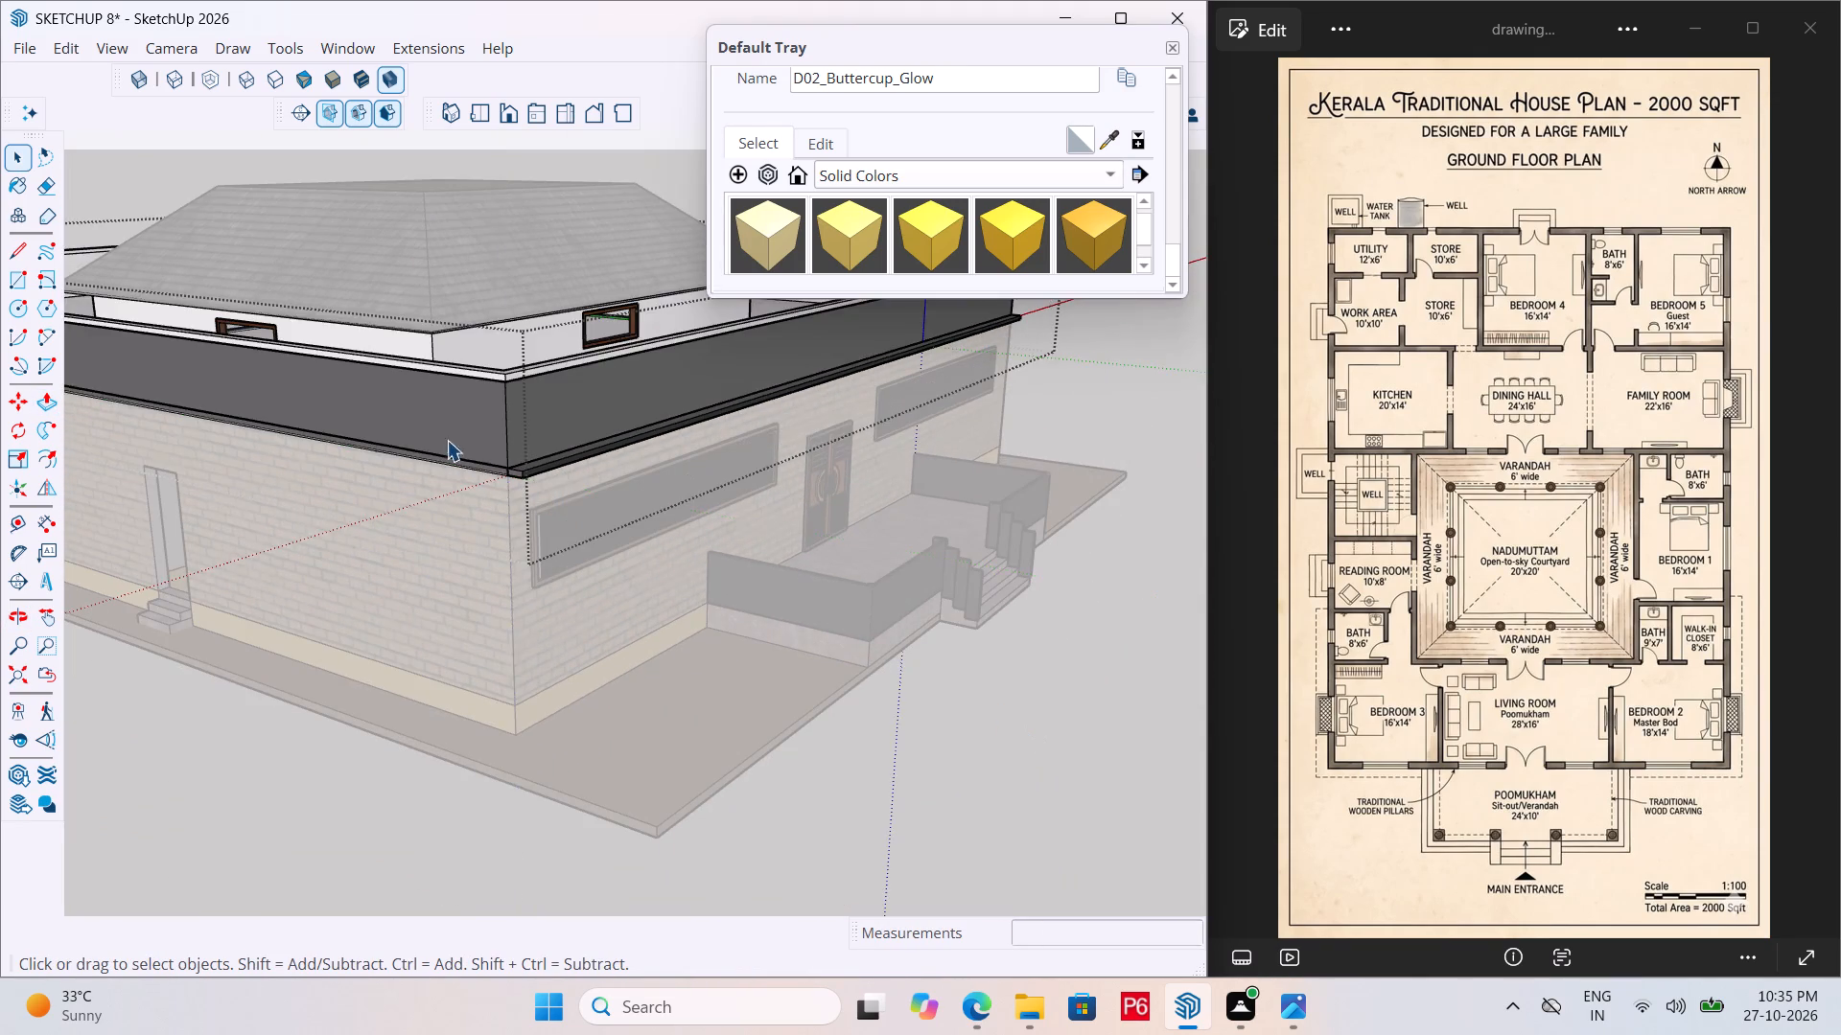
Open the side ledge's group at the front corner and pull its front face outward 2".
scroll(431, 424, up, 16)
double_click(573, 495)
click(591, 497)
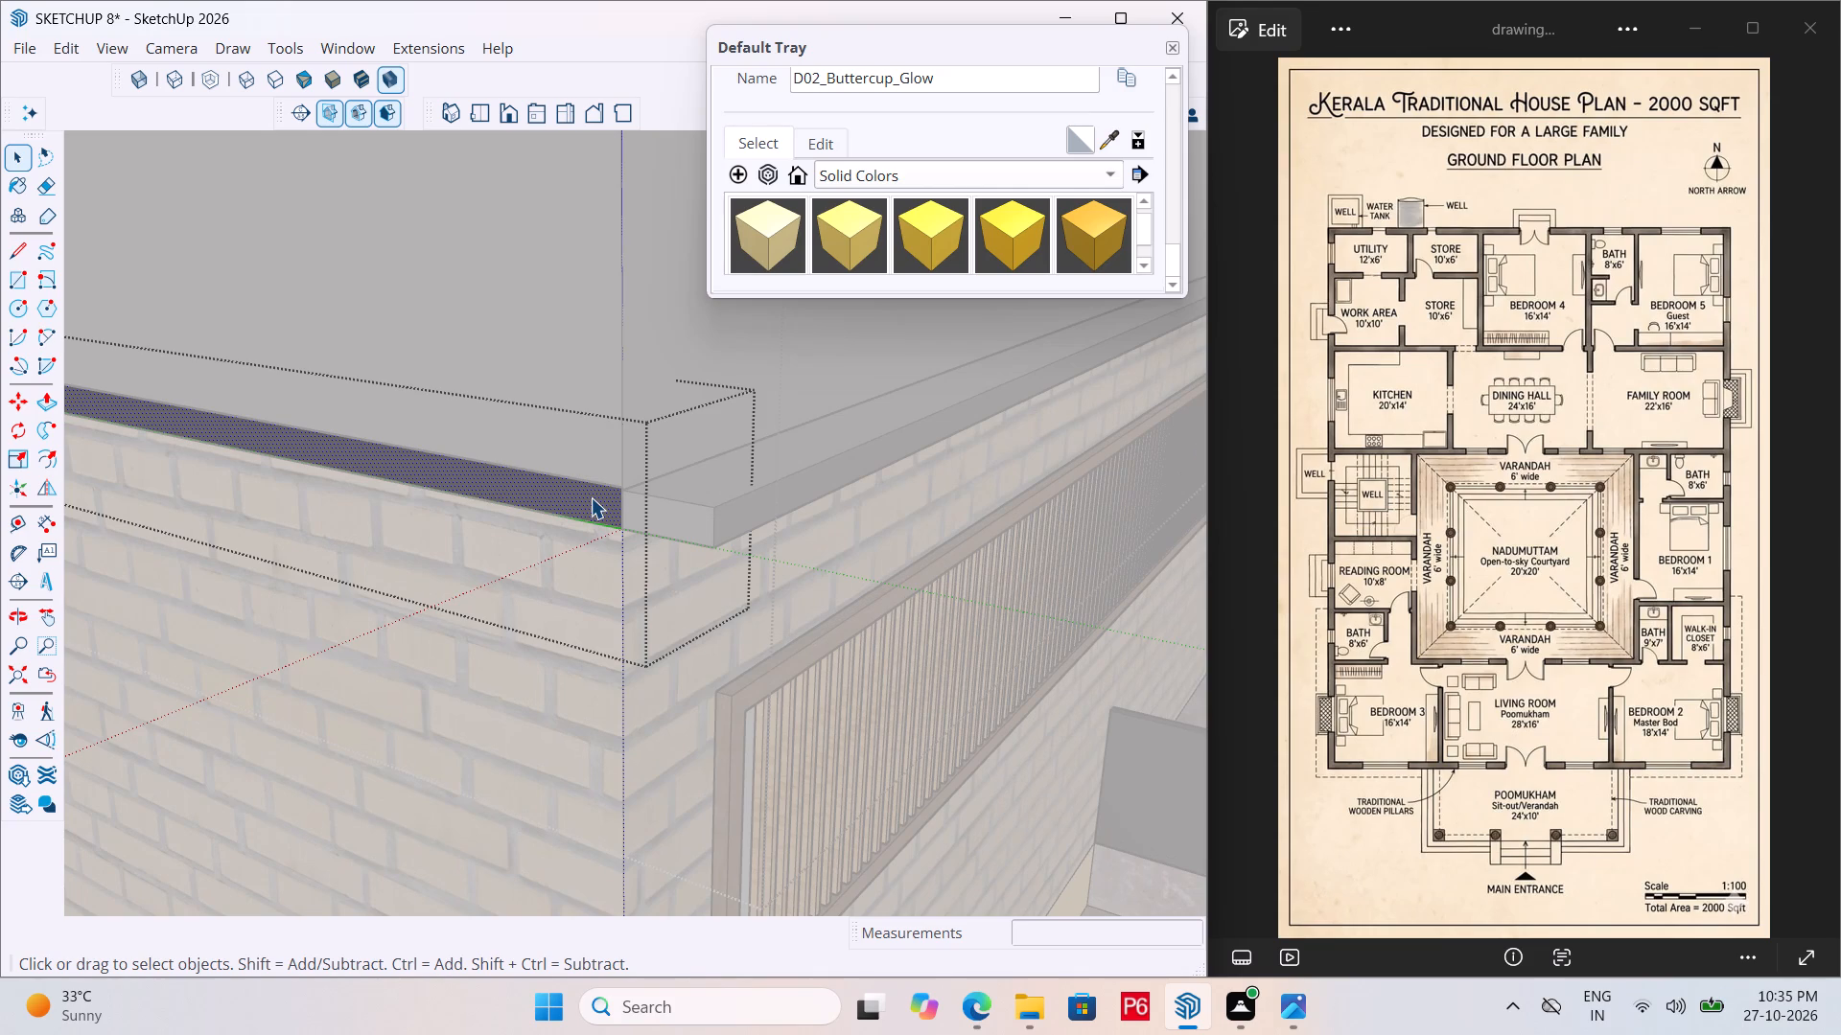
key(p)
click(591, 497)
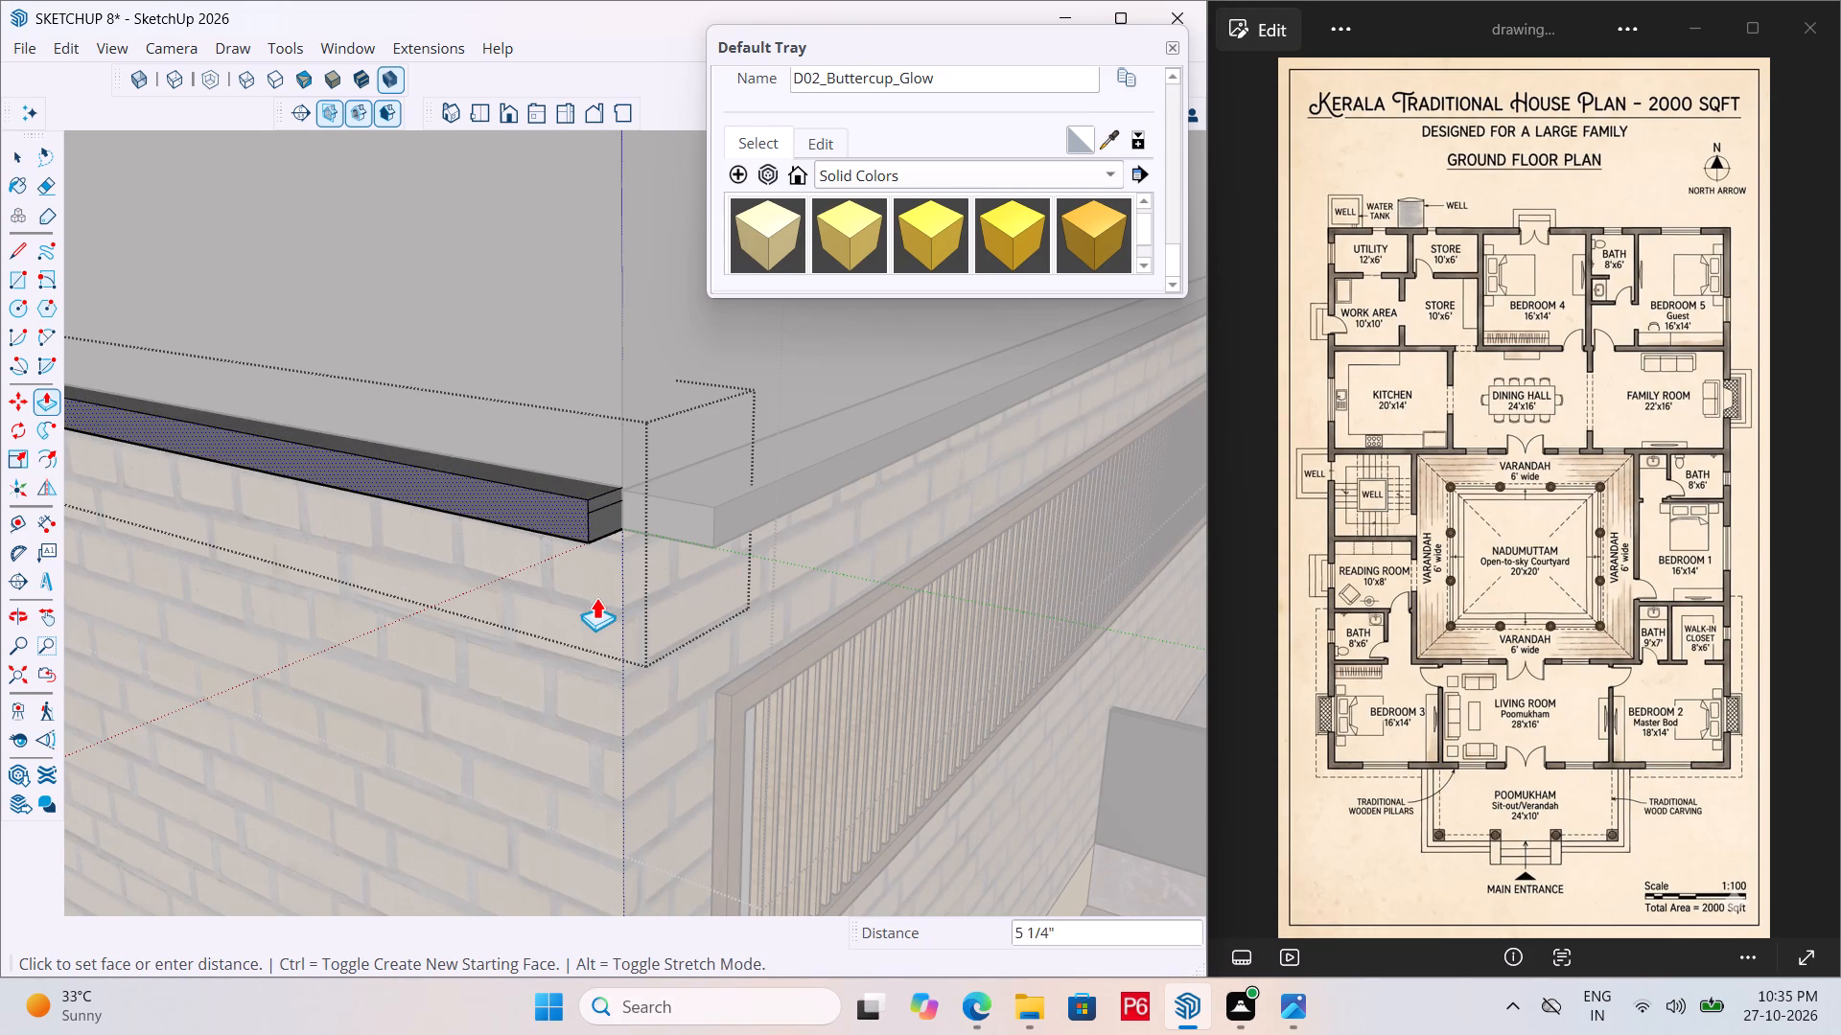
text(2")
key(Return)
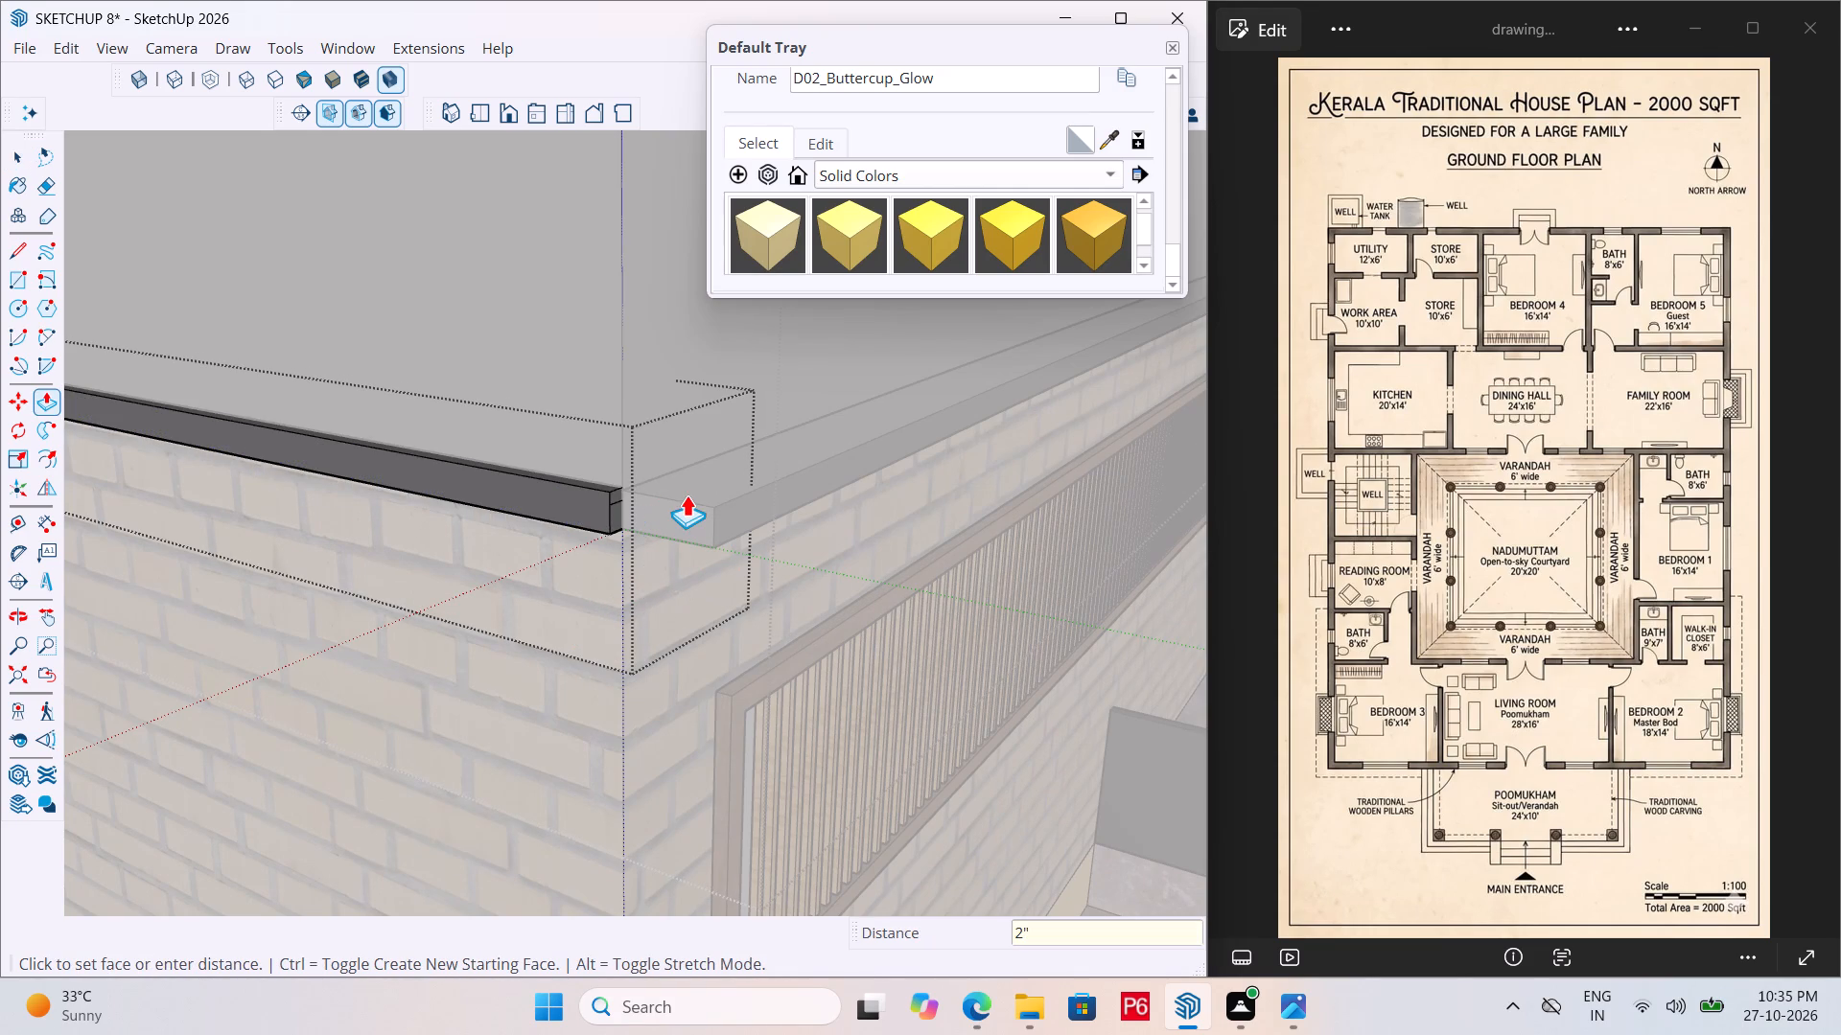
Reset the entrance-side strip's projection by pushing its outer face back flush with the wall and pulling it out 2".
key(space)
click(817, 484)
click(808, 484)
double_click(783, 501)
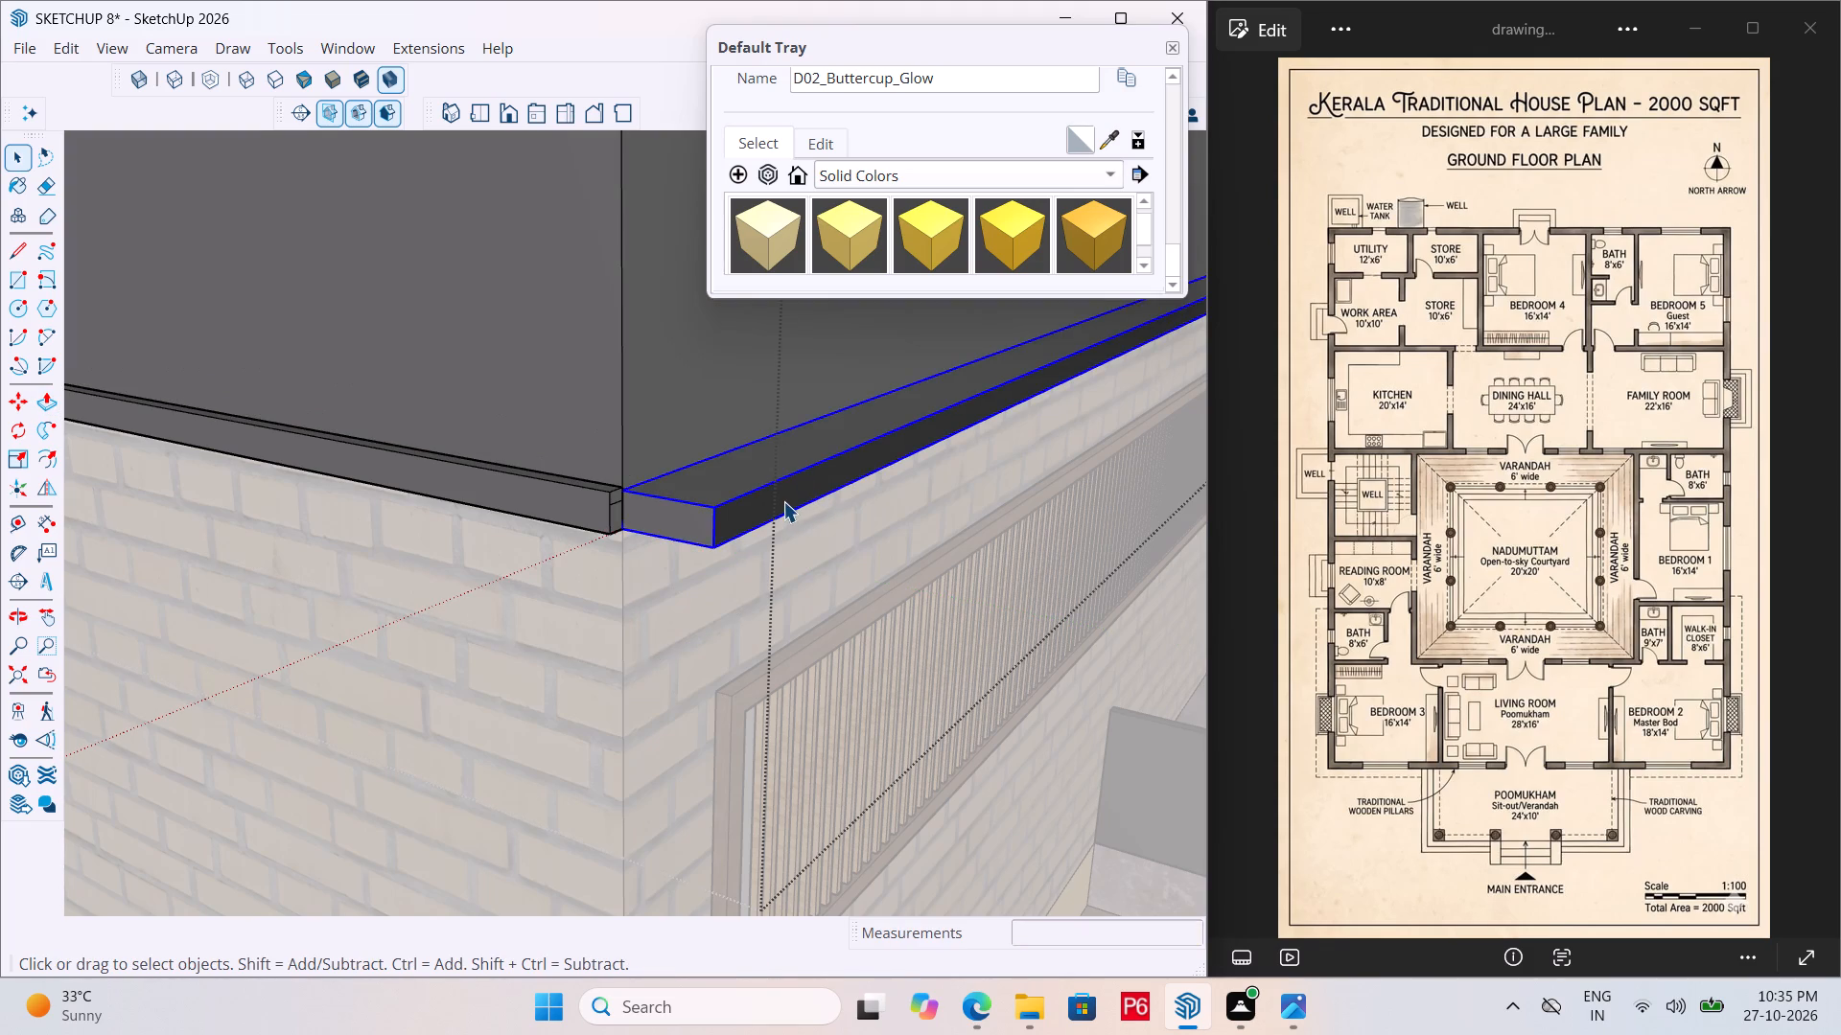
click(754, 511)
key(p)
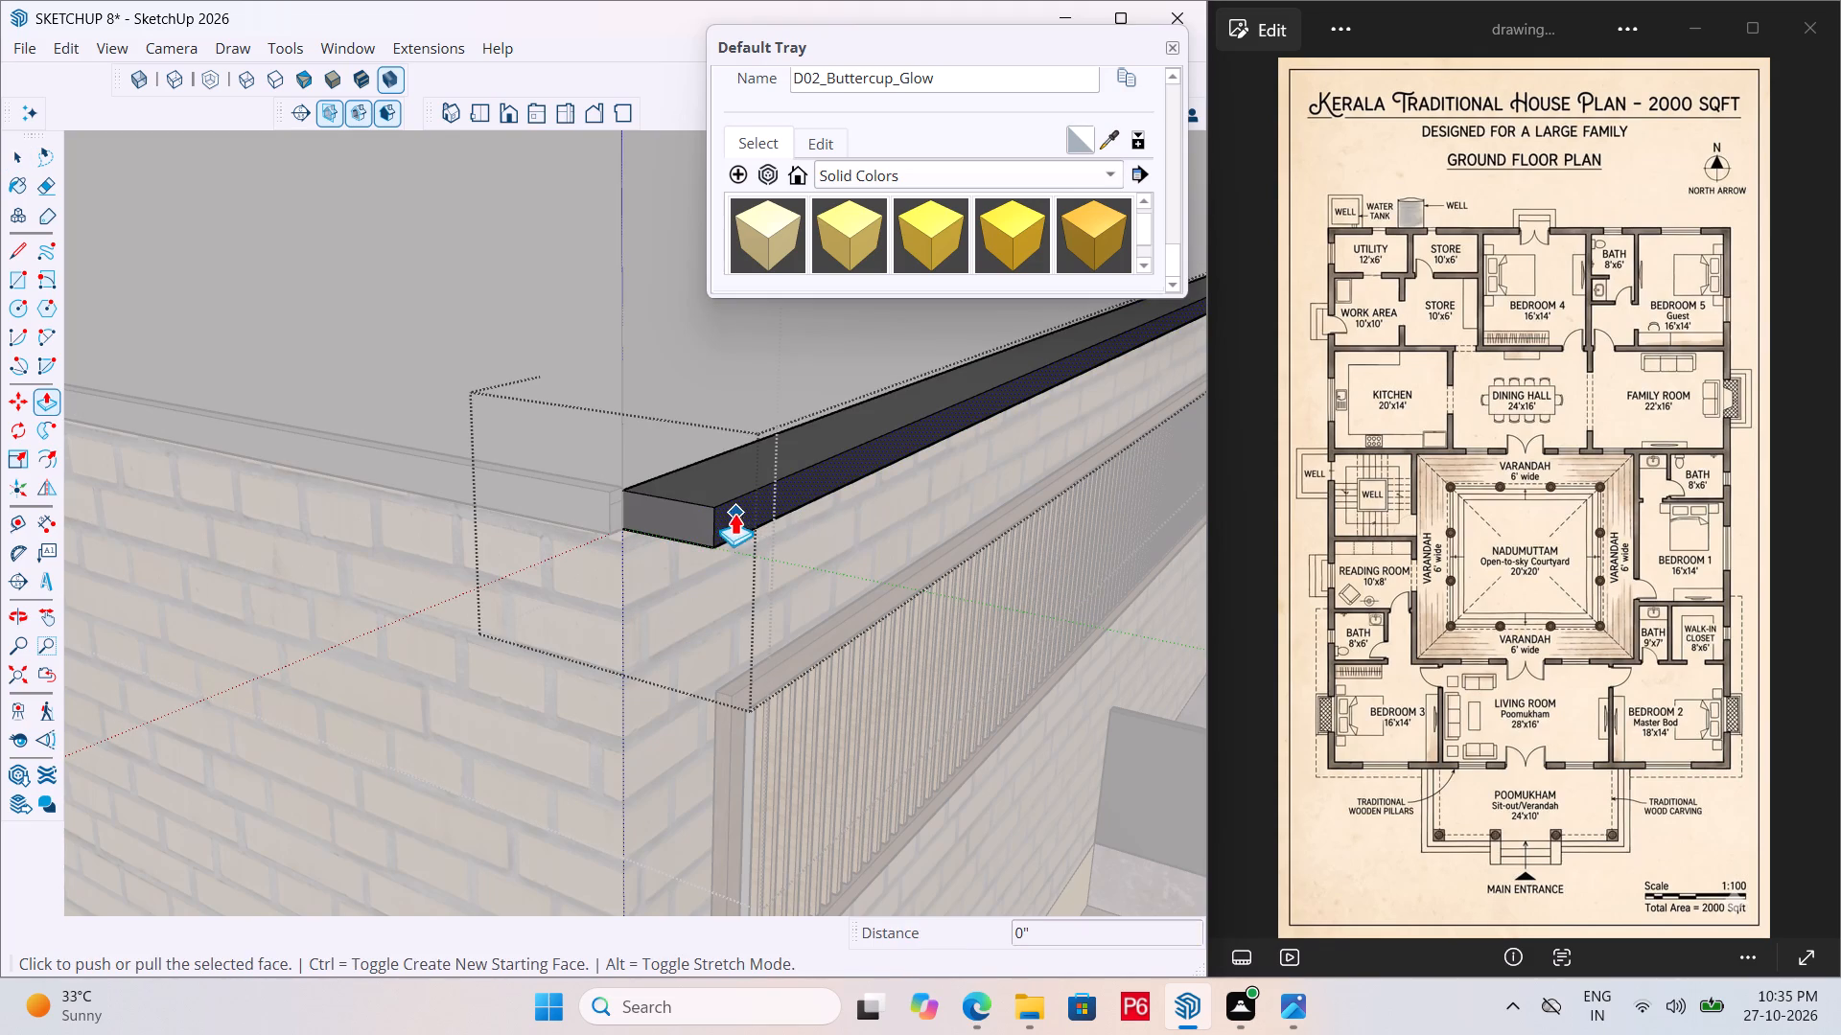
click(726, 509)
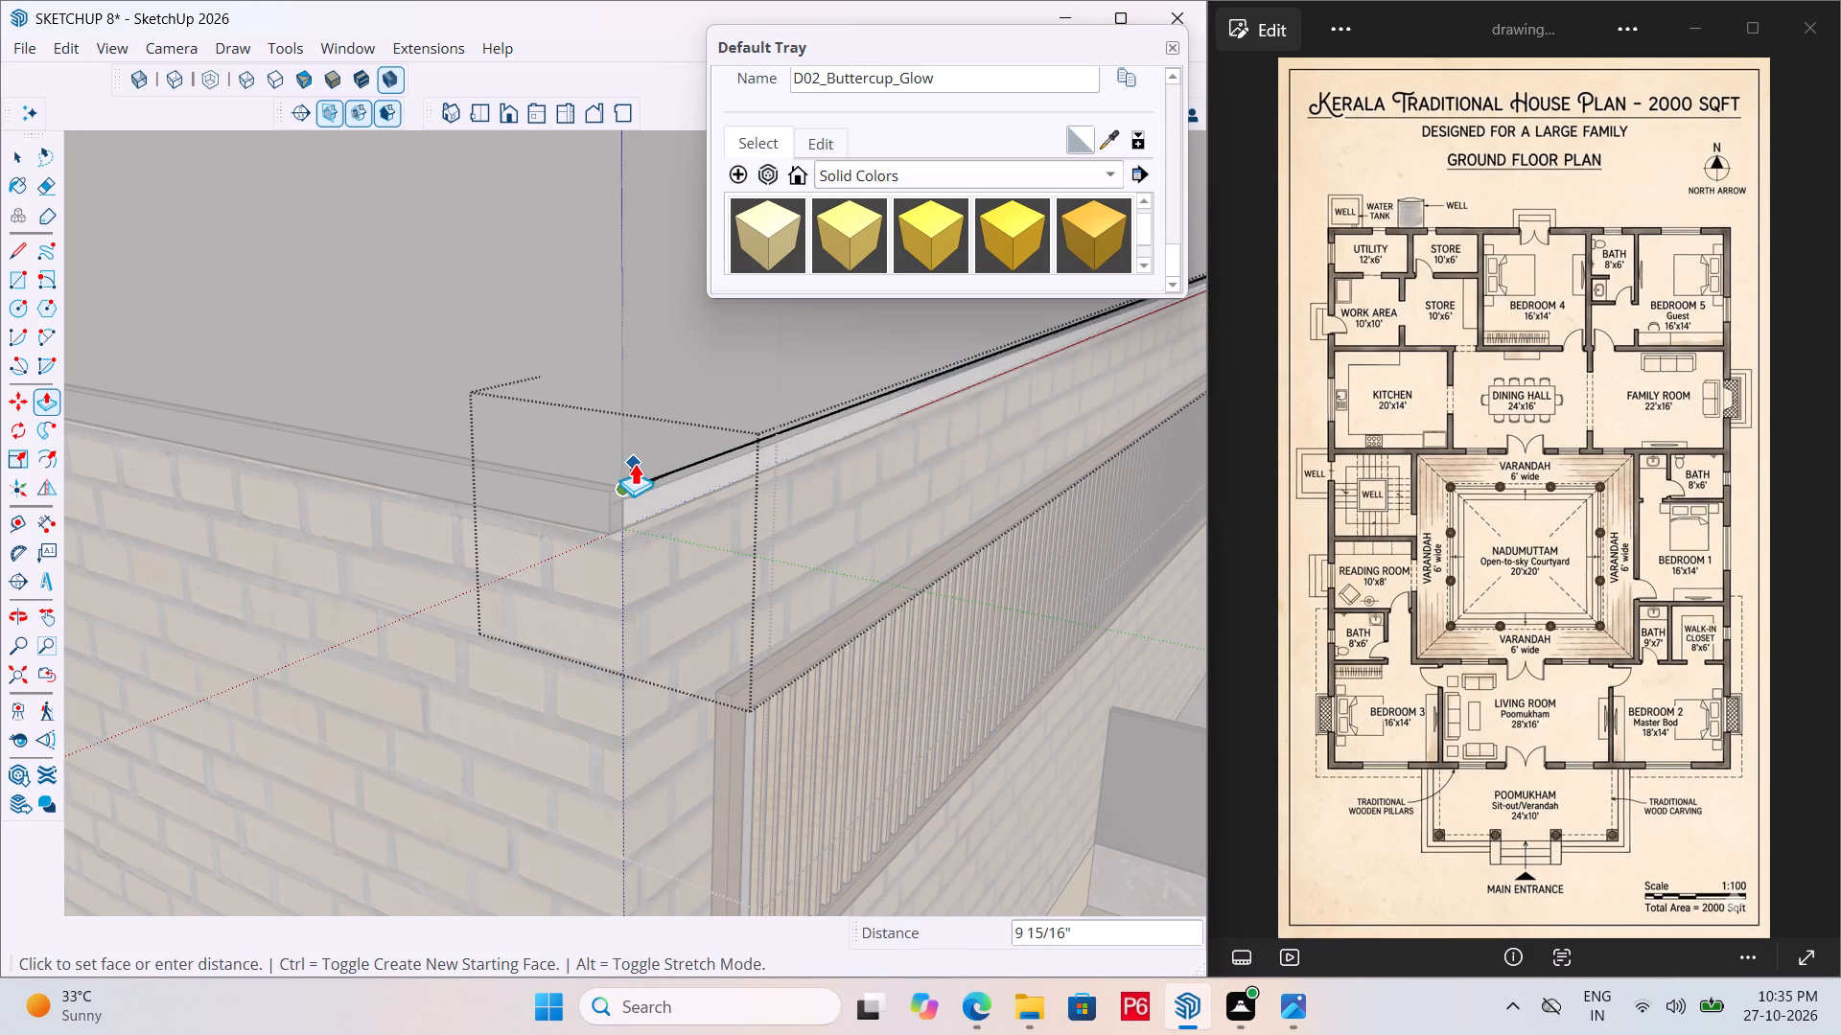
click(639, 457)
scroll(675, 474, up, 9)
click(605, 510)
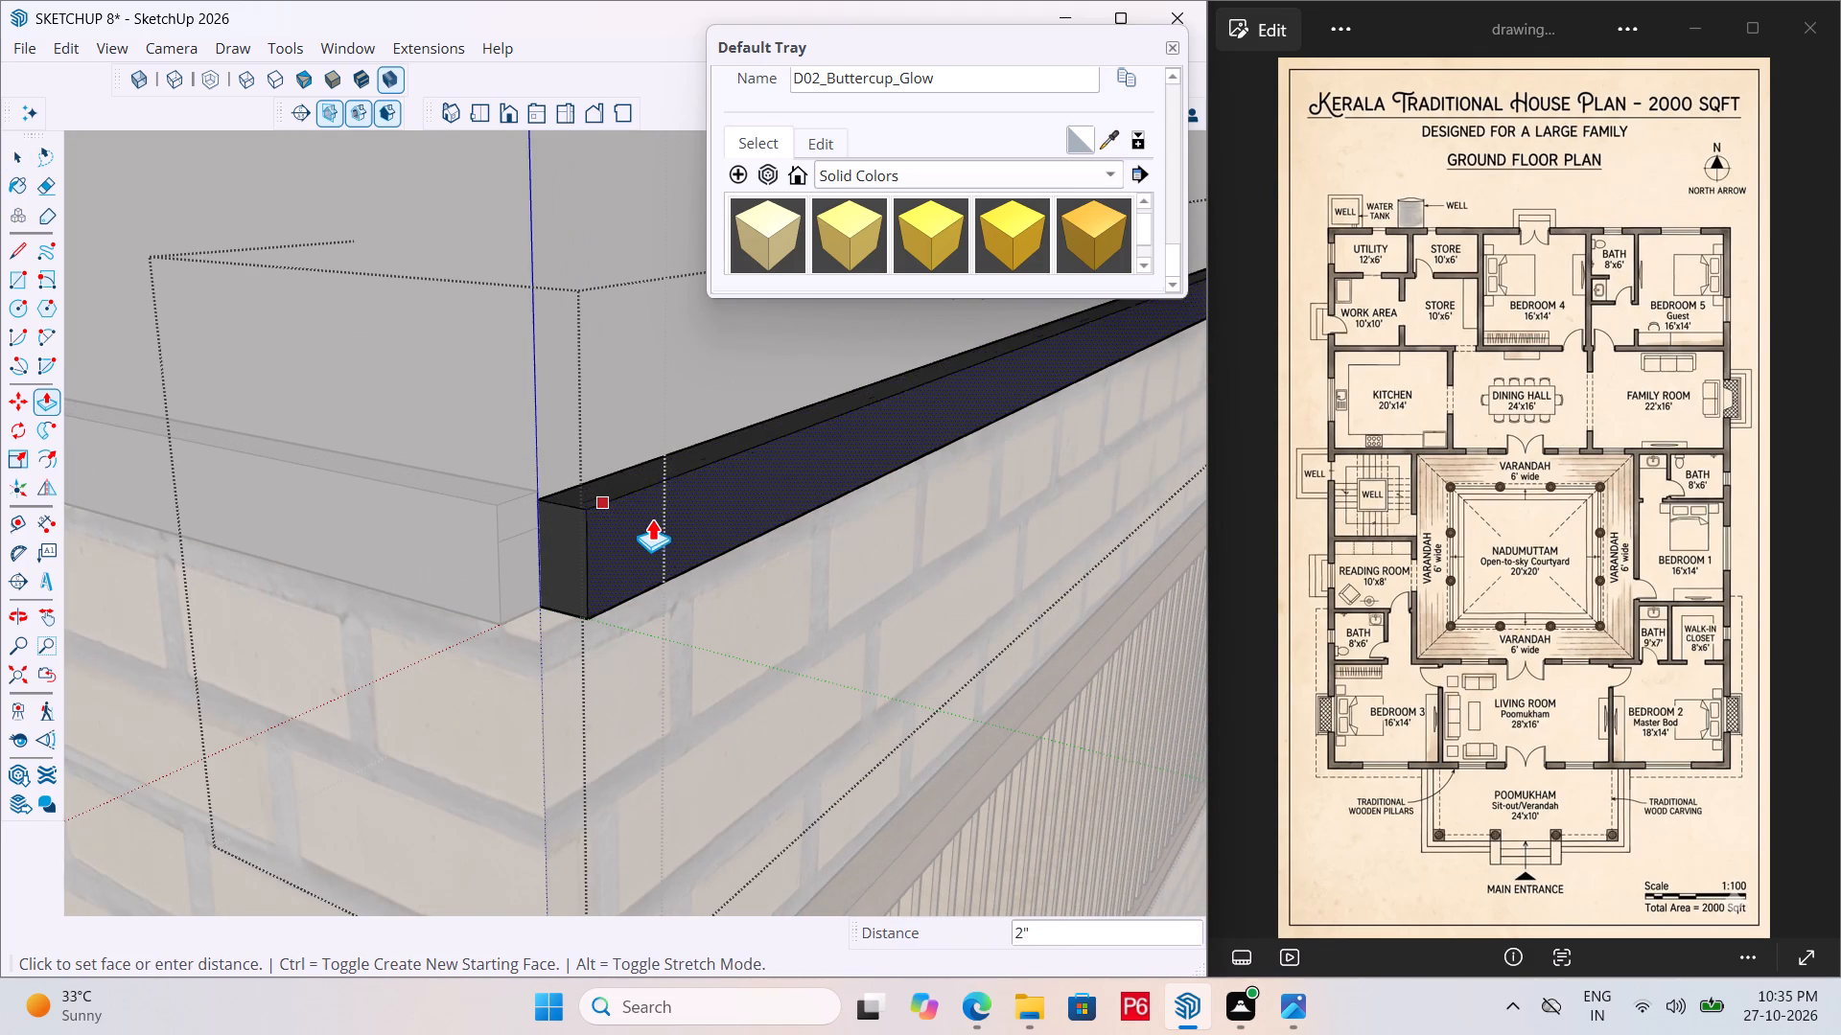
text(2")
key(Return)
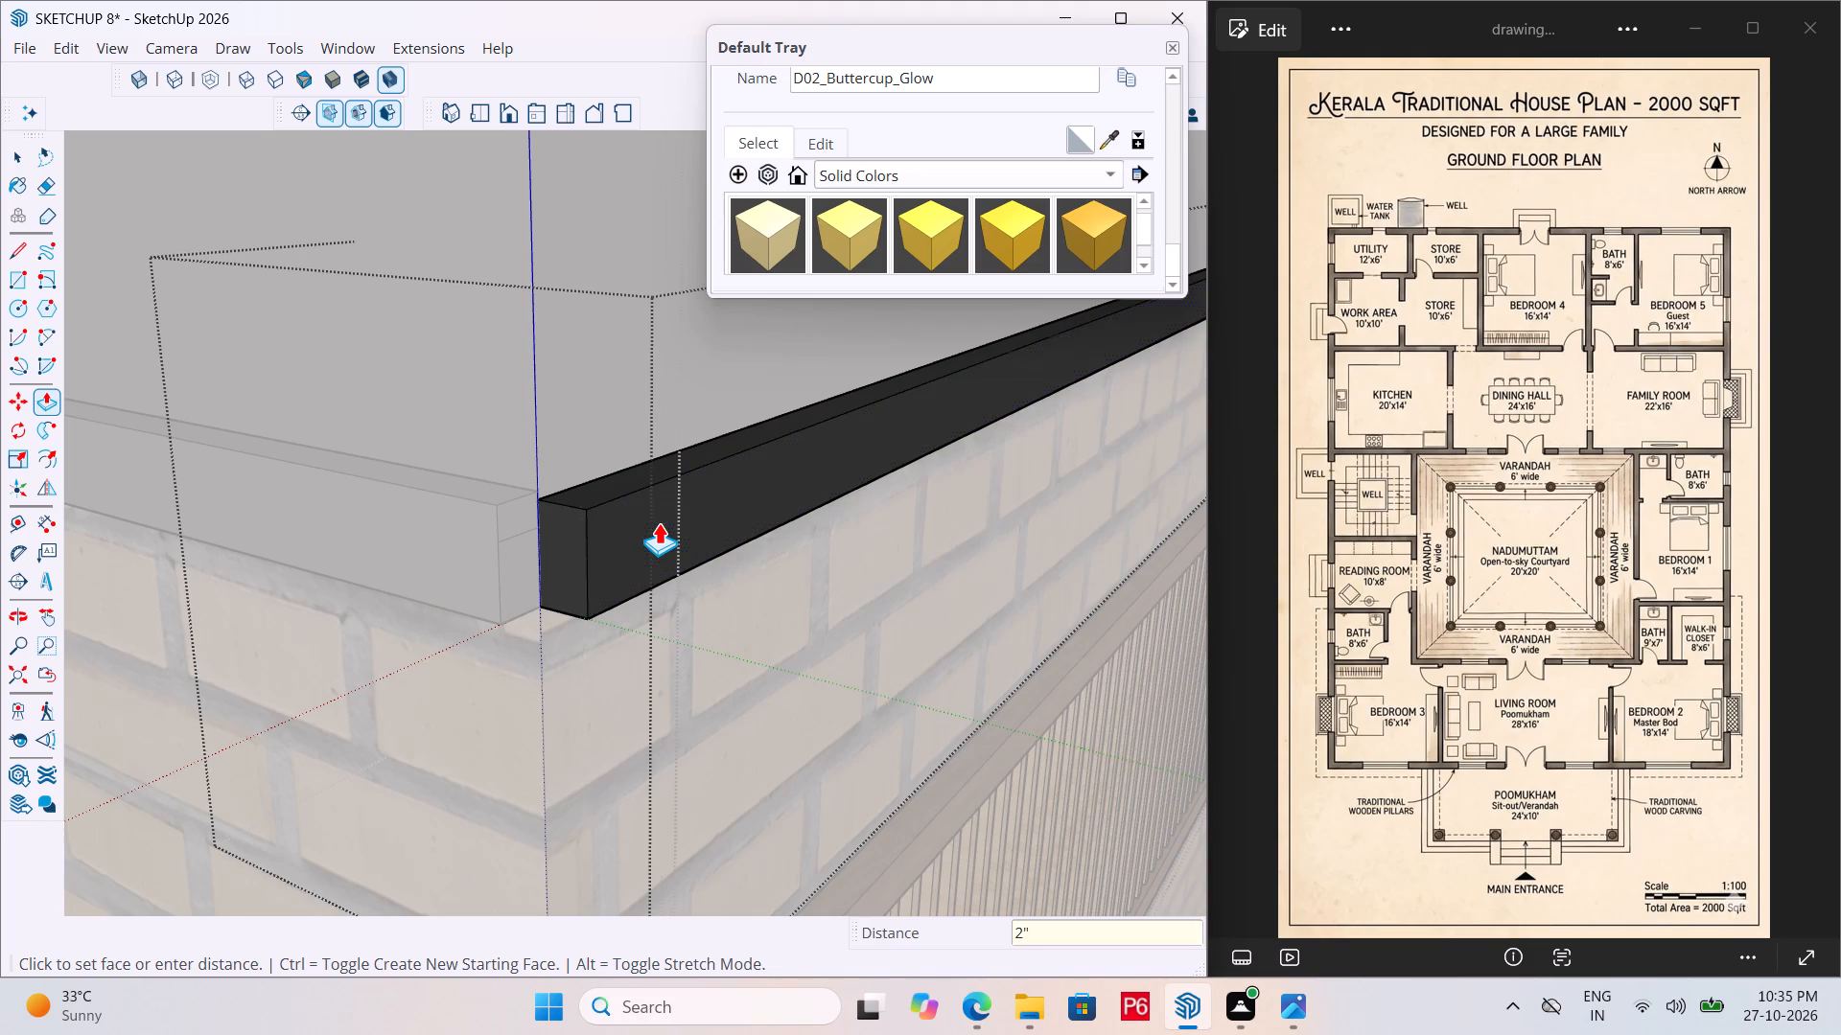
Extend the entrance-side strip's corner end face 2" past the wall to meet the side ledge's front face.
click(568, 548)
click(446, 531)
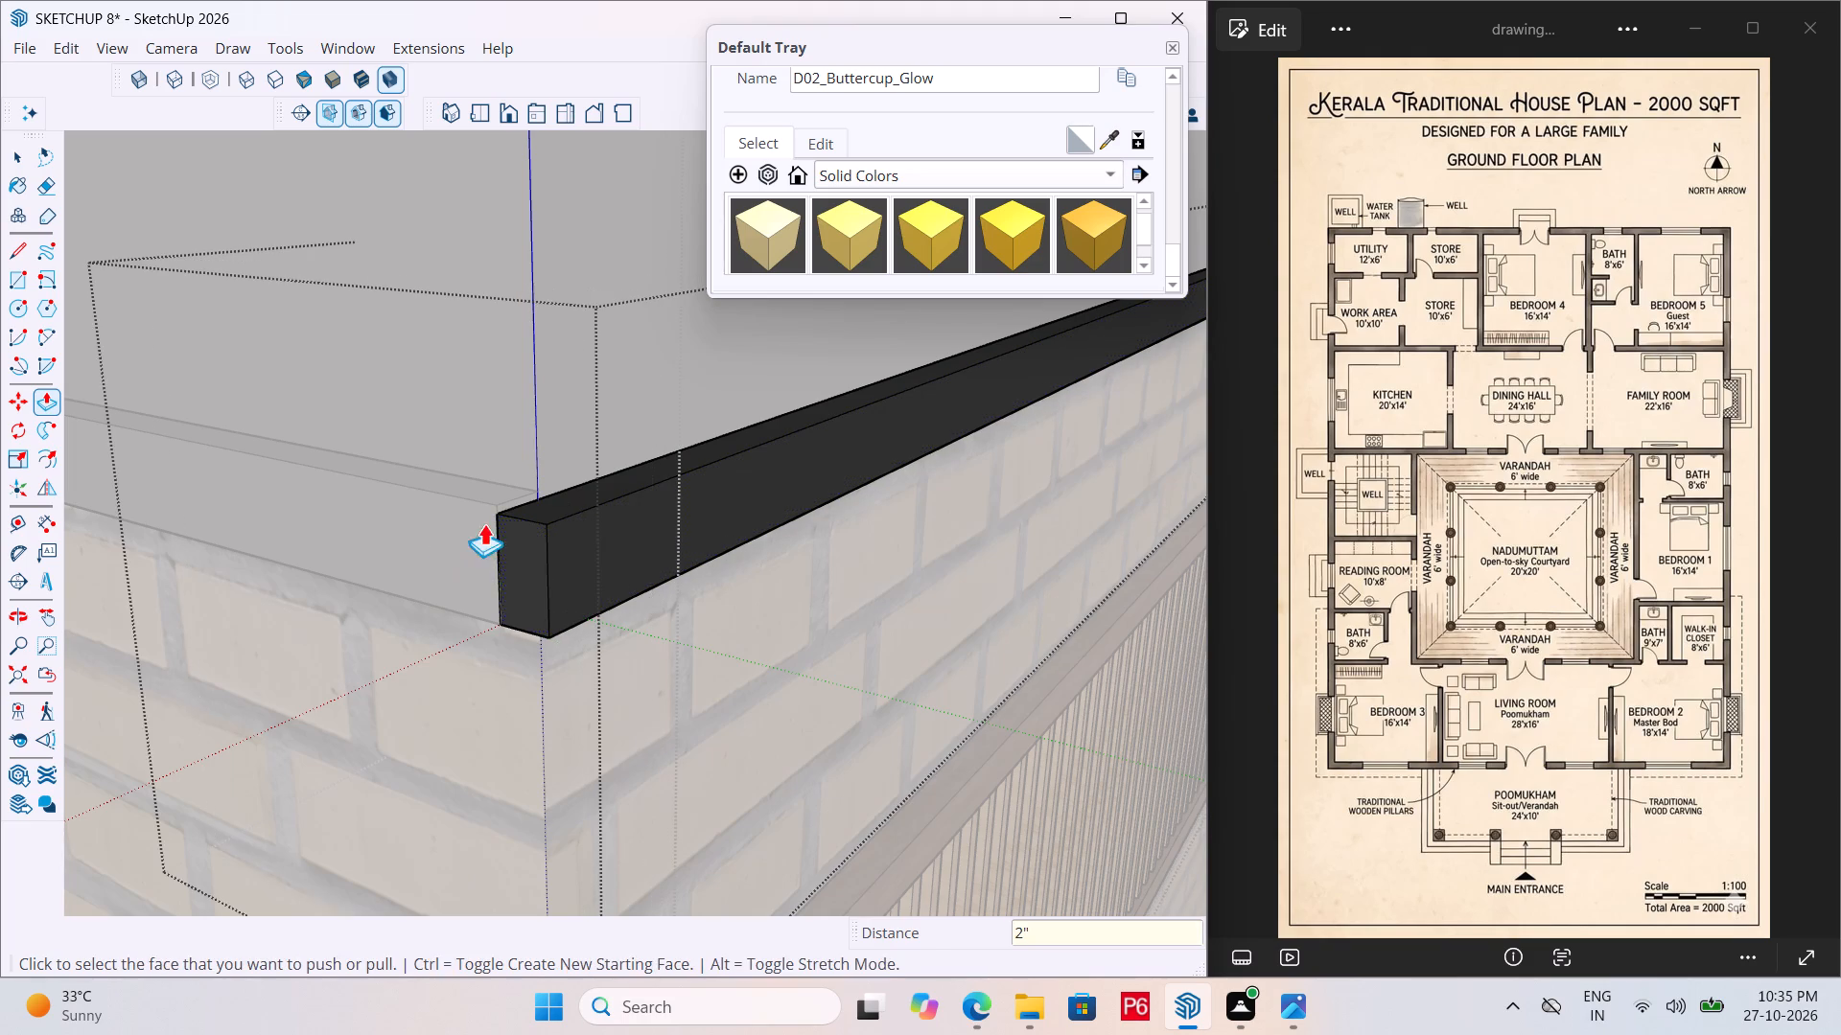
Align the entrance-side strip's top face with the adjoining side ledge's top edge, moving it about 5/16".
middle_drag(489, 520, 592, 589)
scroll(532, 496, up, 14)
click(537, 537)
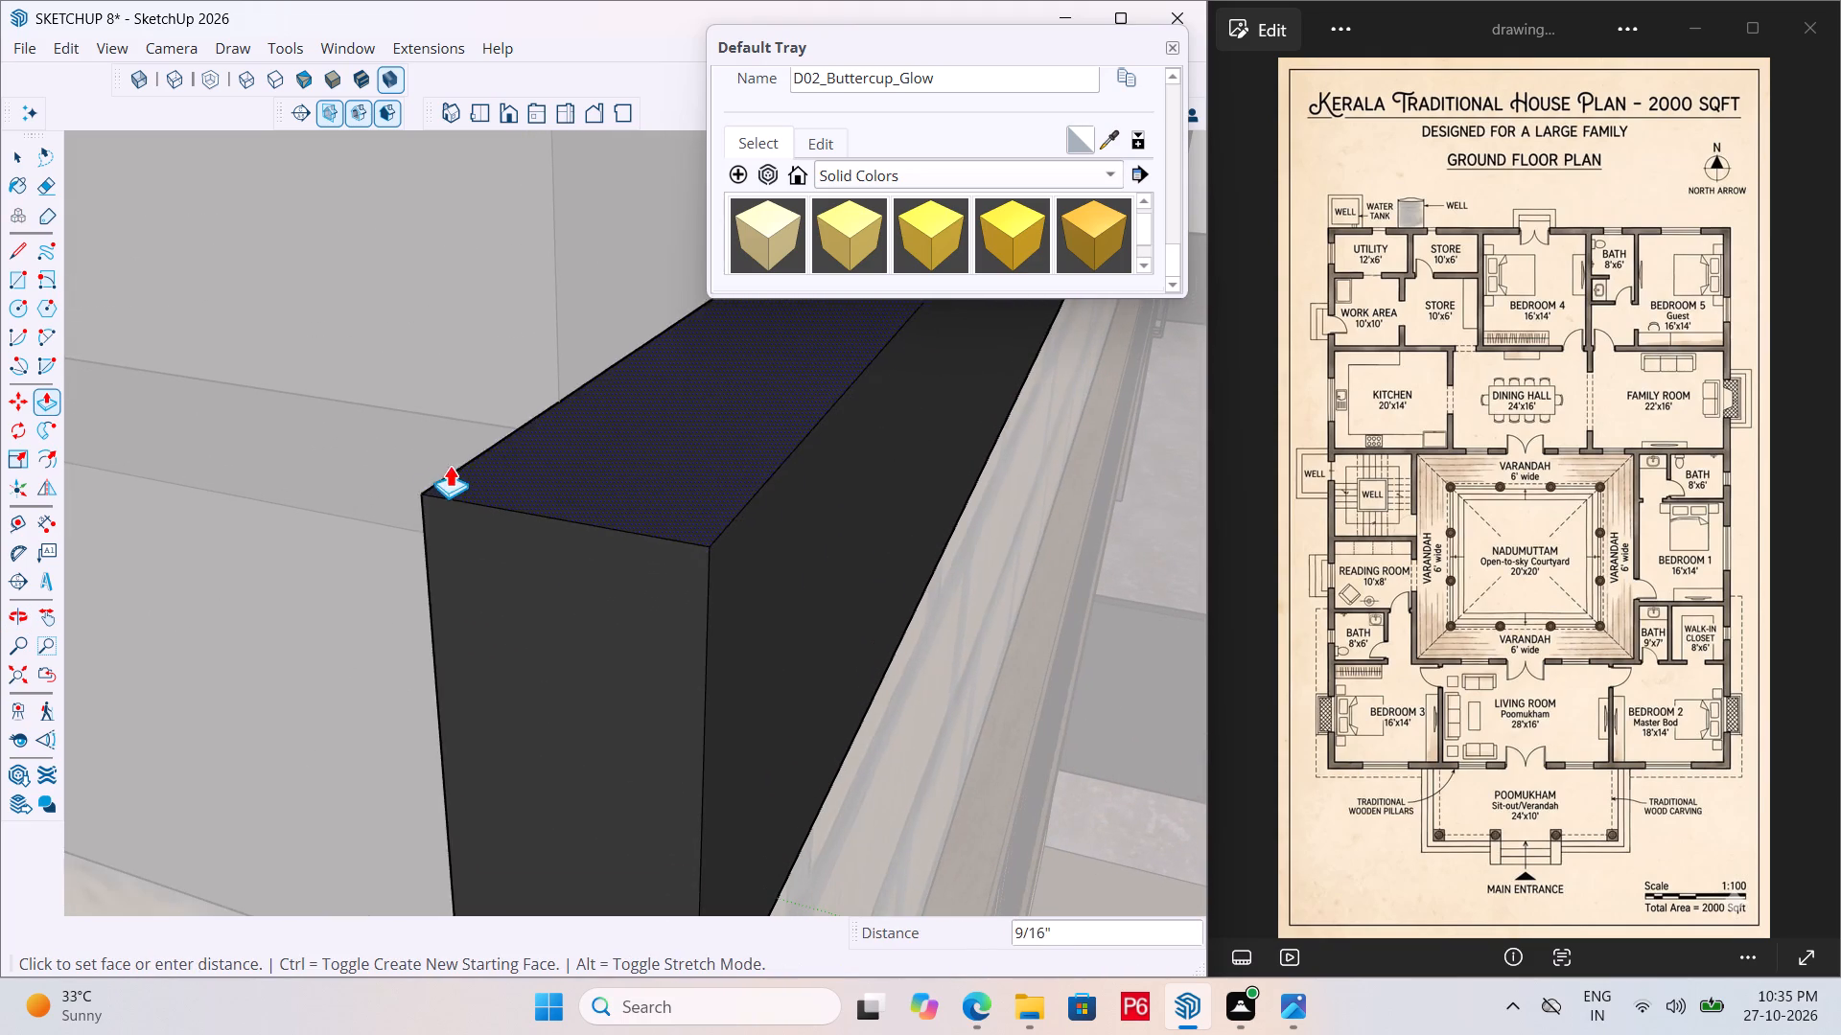
click(343, 498)
scroll(480, 573, down, 18)
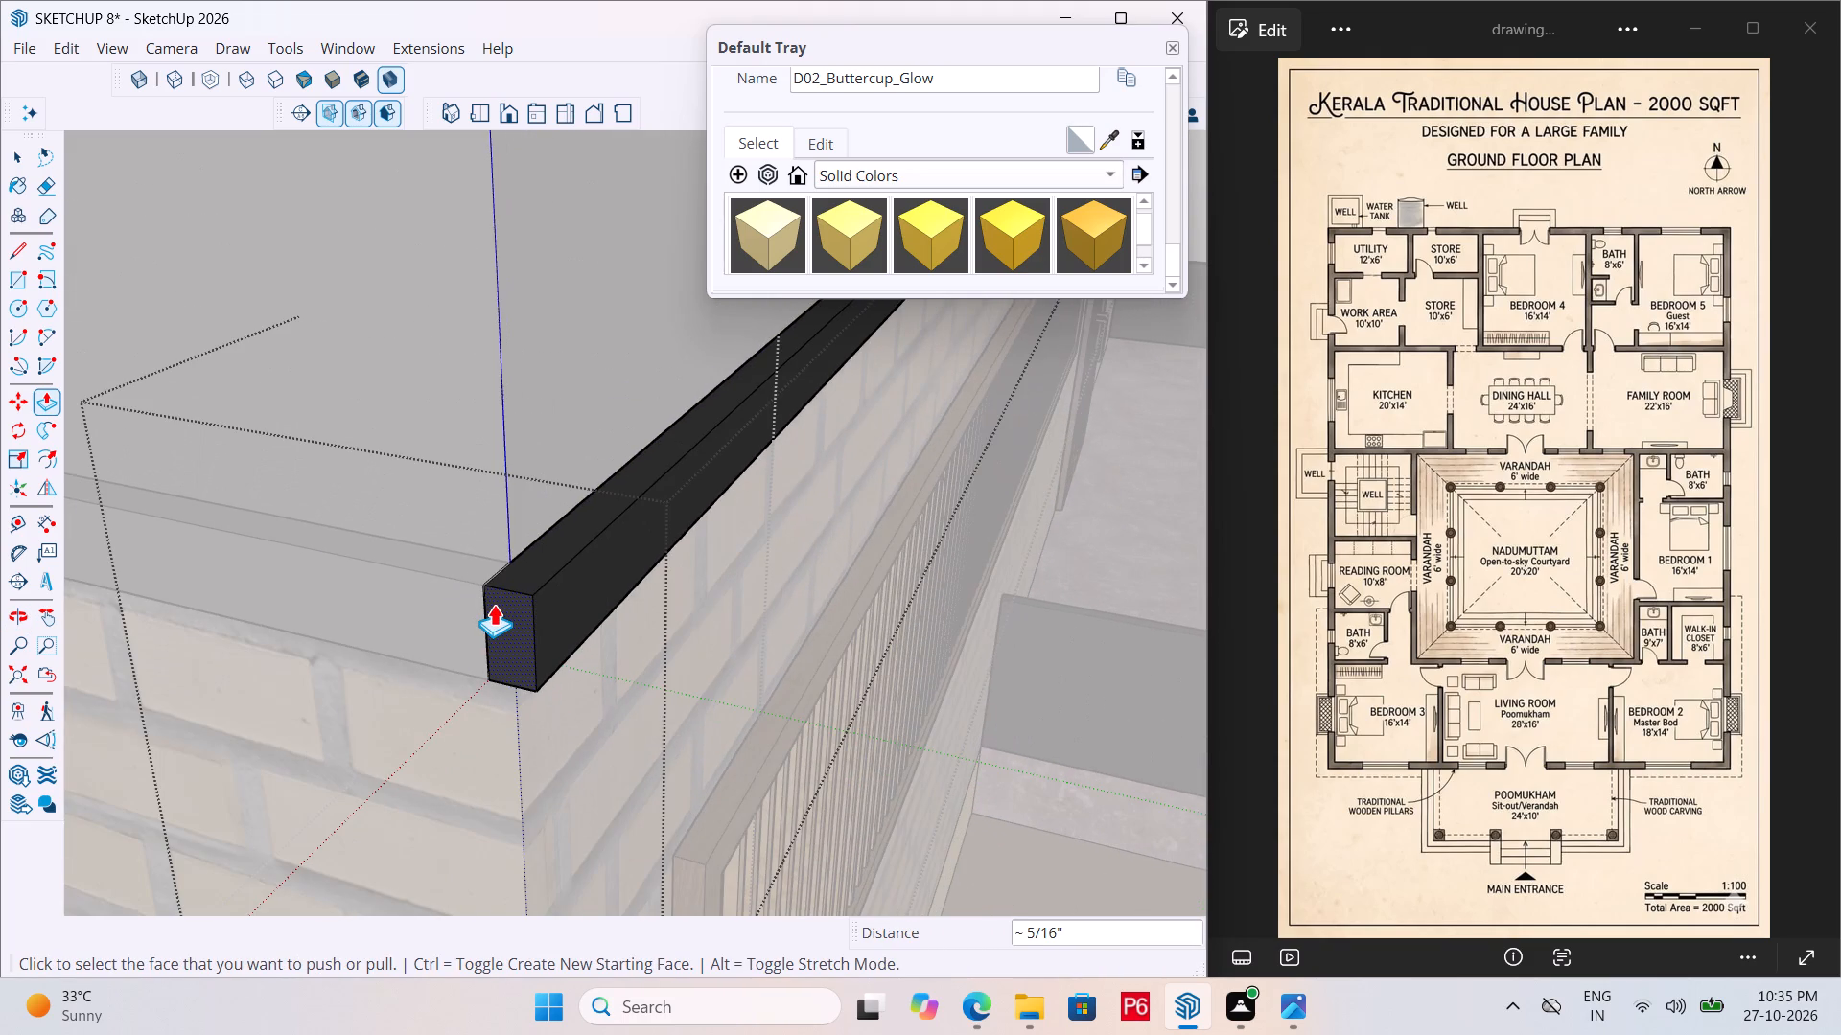
Save the model and leave the entrance-side strip's group.
key(ctrl+s)
key(ctrl+s)
key(ctrl+s)
key(ctrl+s)
key(ctrl+s)
key(ctrl+s)
key(ctrl+s)
key(ctrl+s)
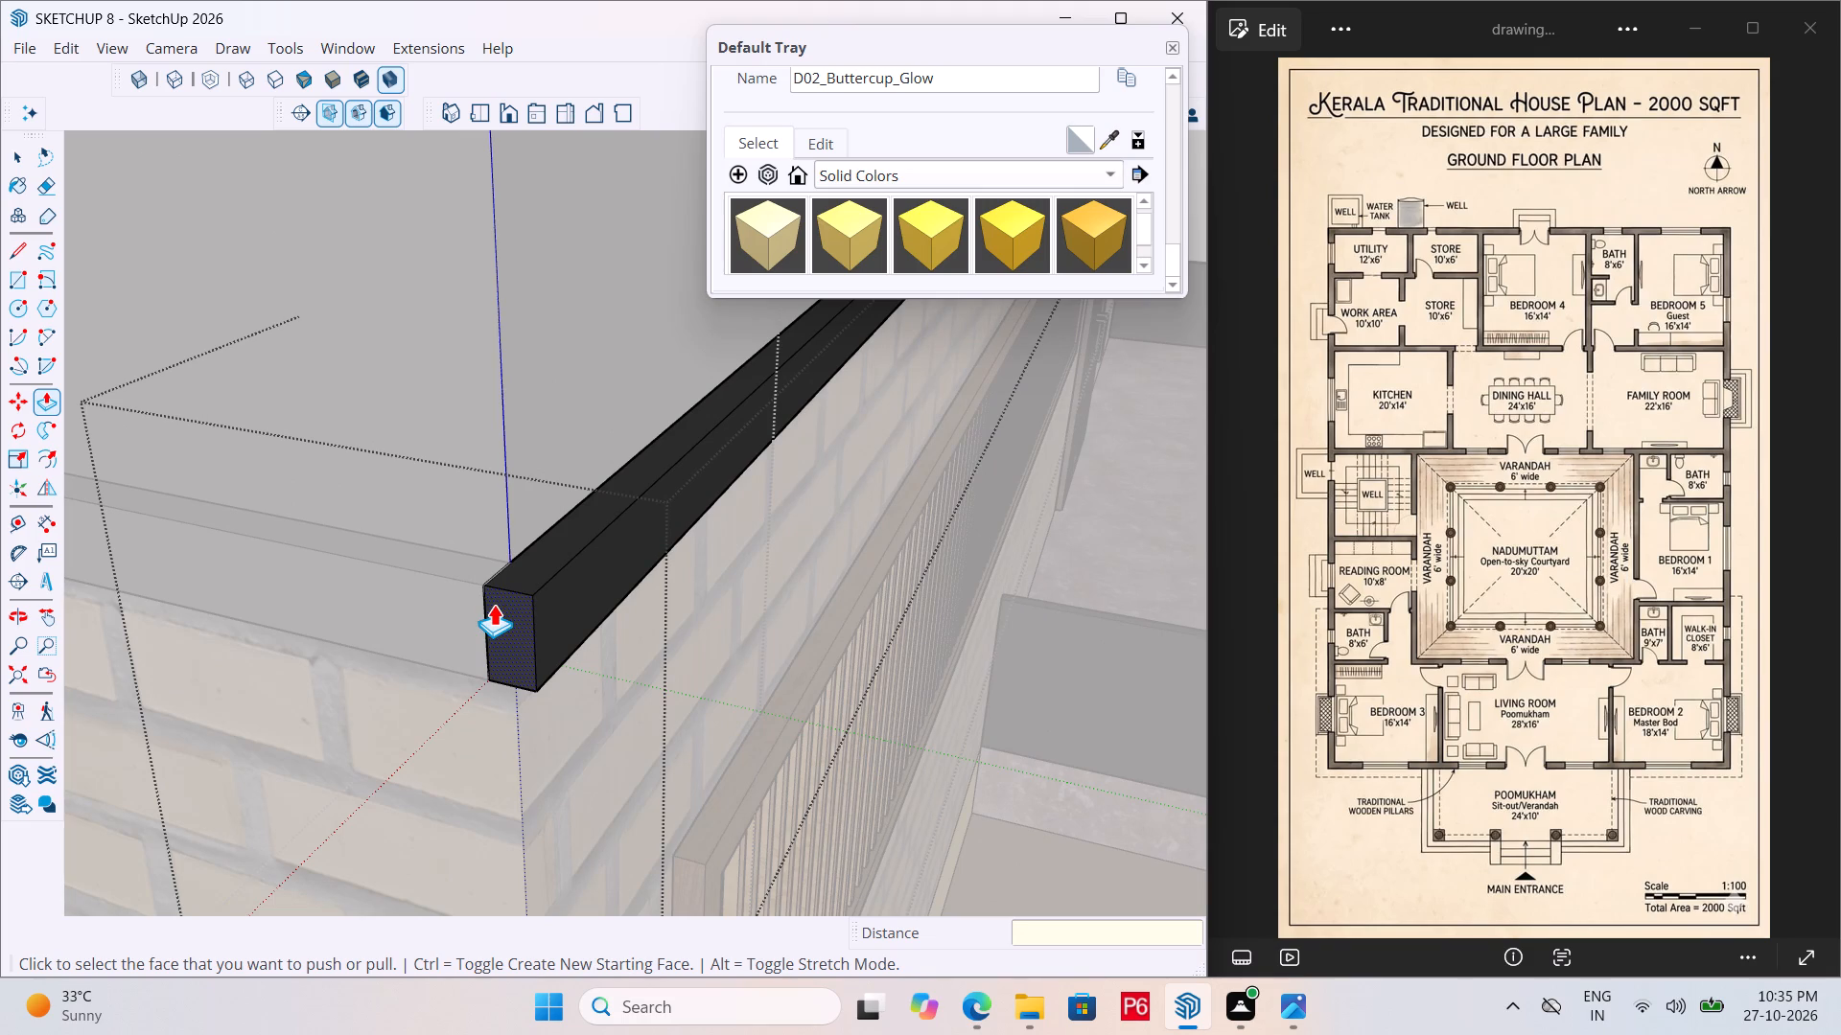
key(ctrl+s)
key(ctrl+s)
key(ctrl+s)
scroll(562, 597, down, 11)
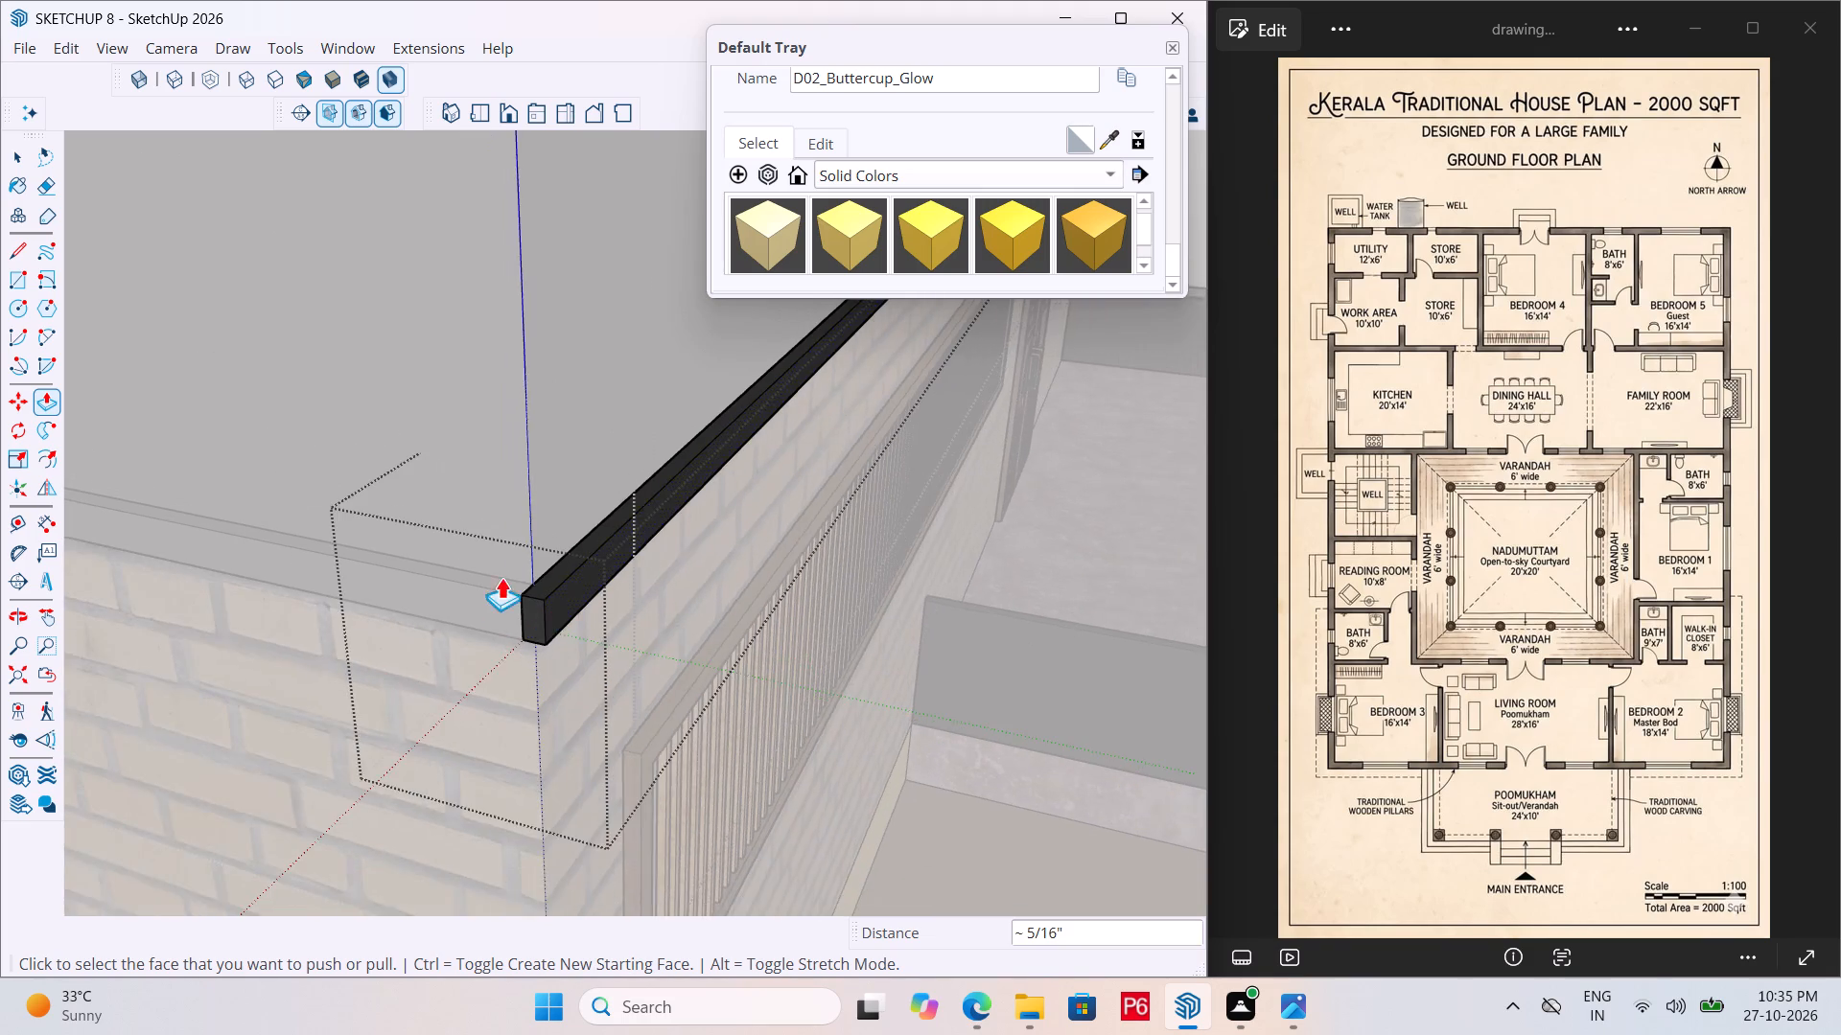
scroll(479, 584, down, 15)
scroll(561, 600, down, 5)
middle_drag(716, 586, 482, 568)
key(space)
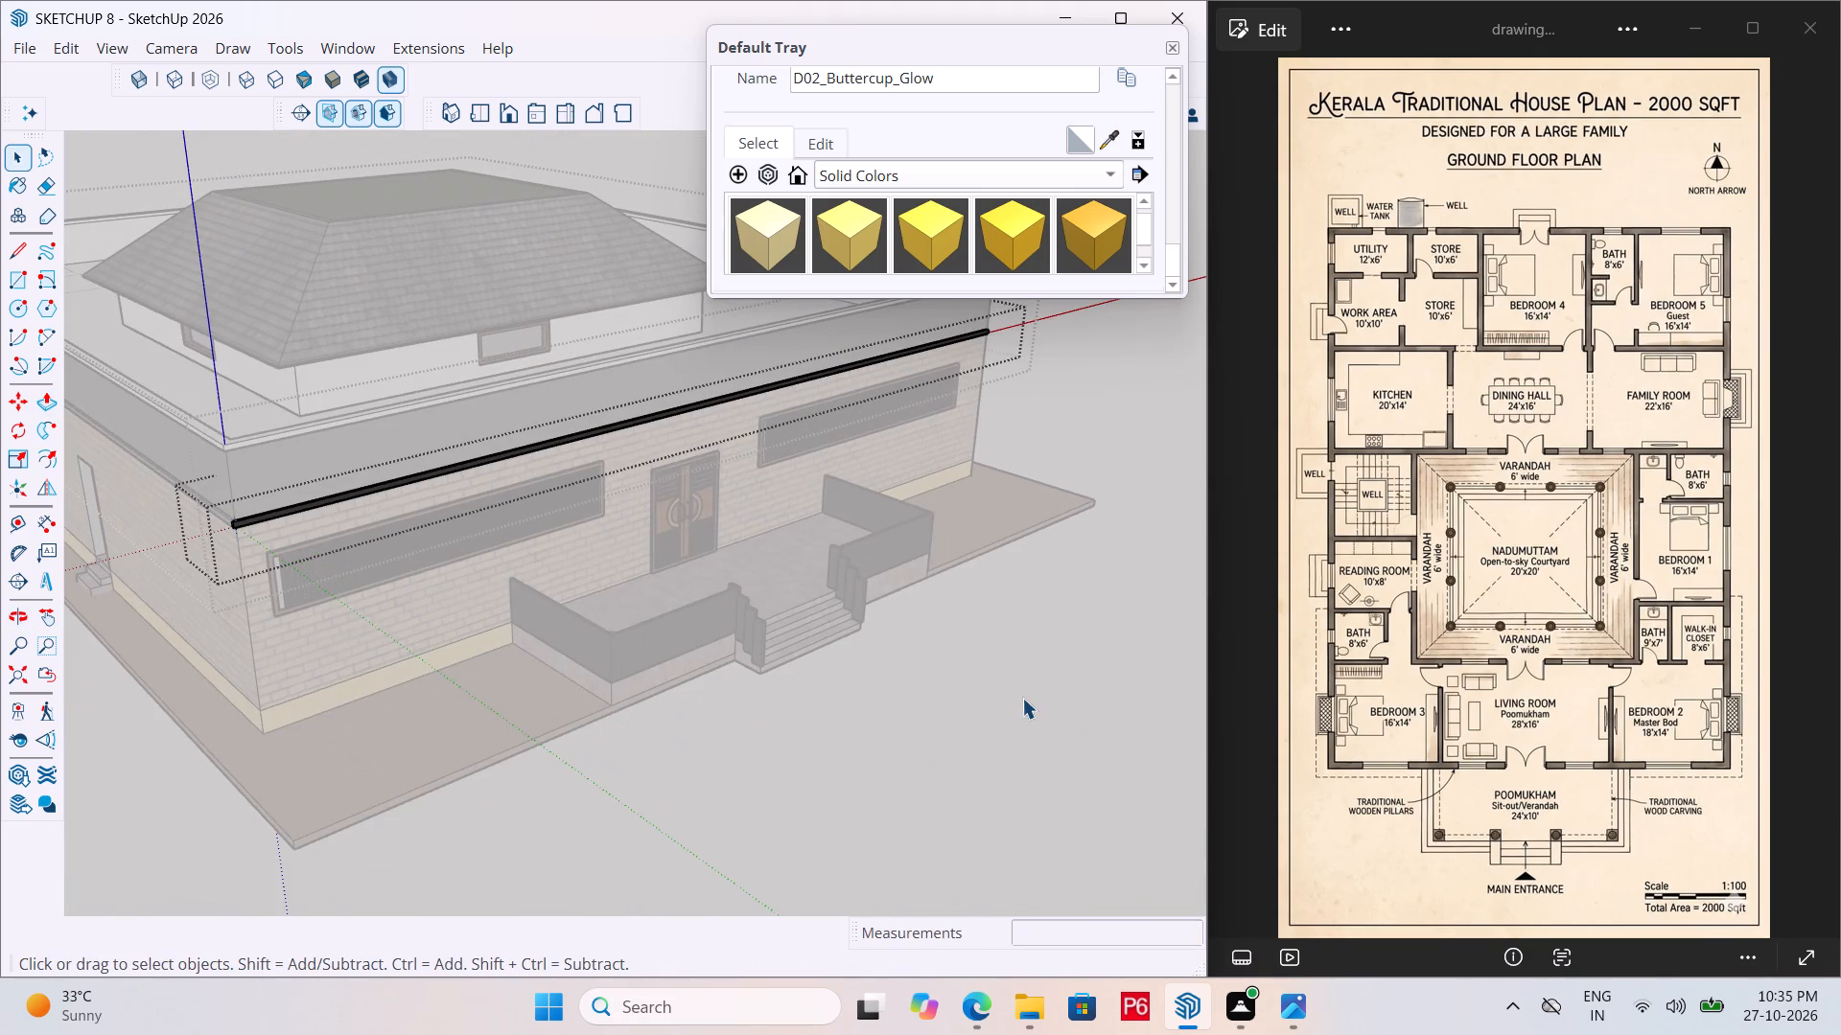
click(1022, 698)
Open the entrance-side strip's group and extend its opposite end face 2" past the other front corner.
middle_drag(322, 538, 0, 543)
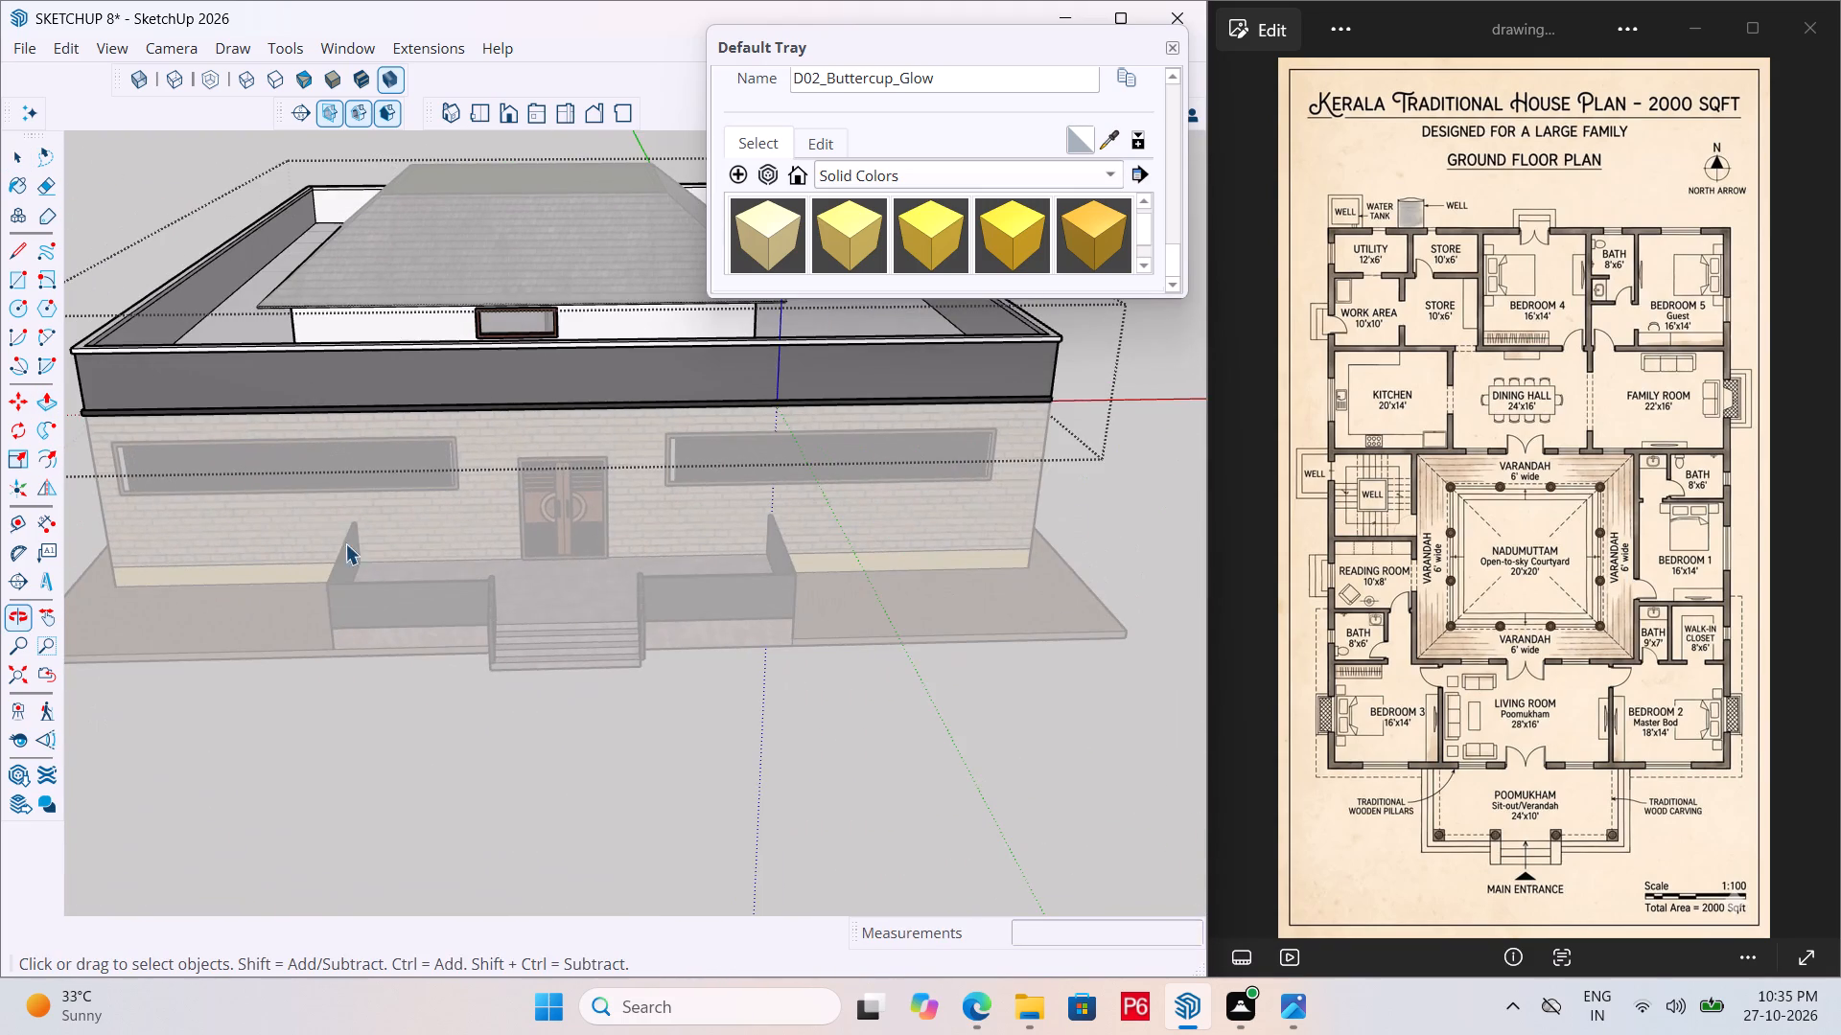
middle_drag(1016, 463, 559, 451)
scroll(559, 451, up, 11)
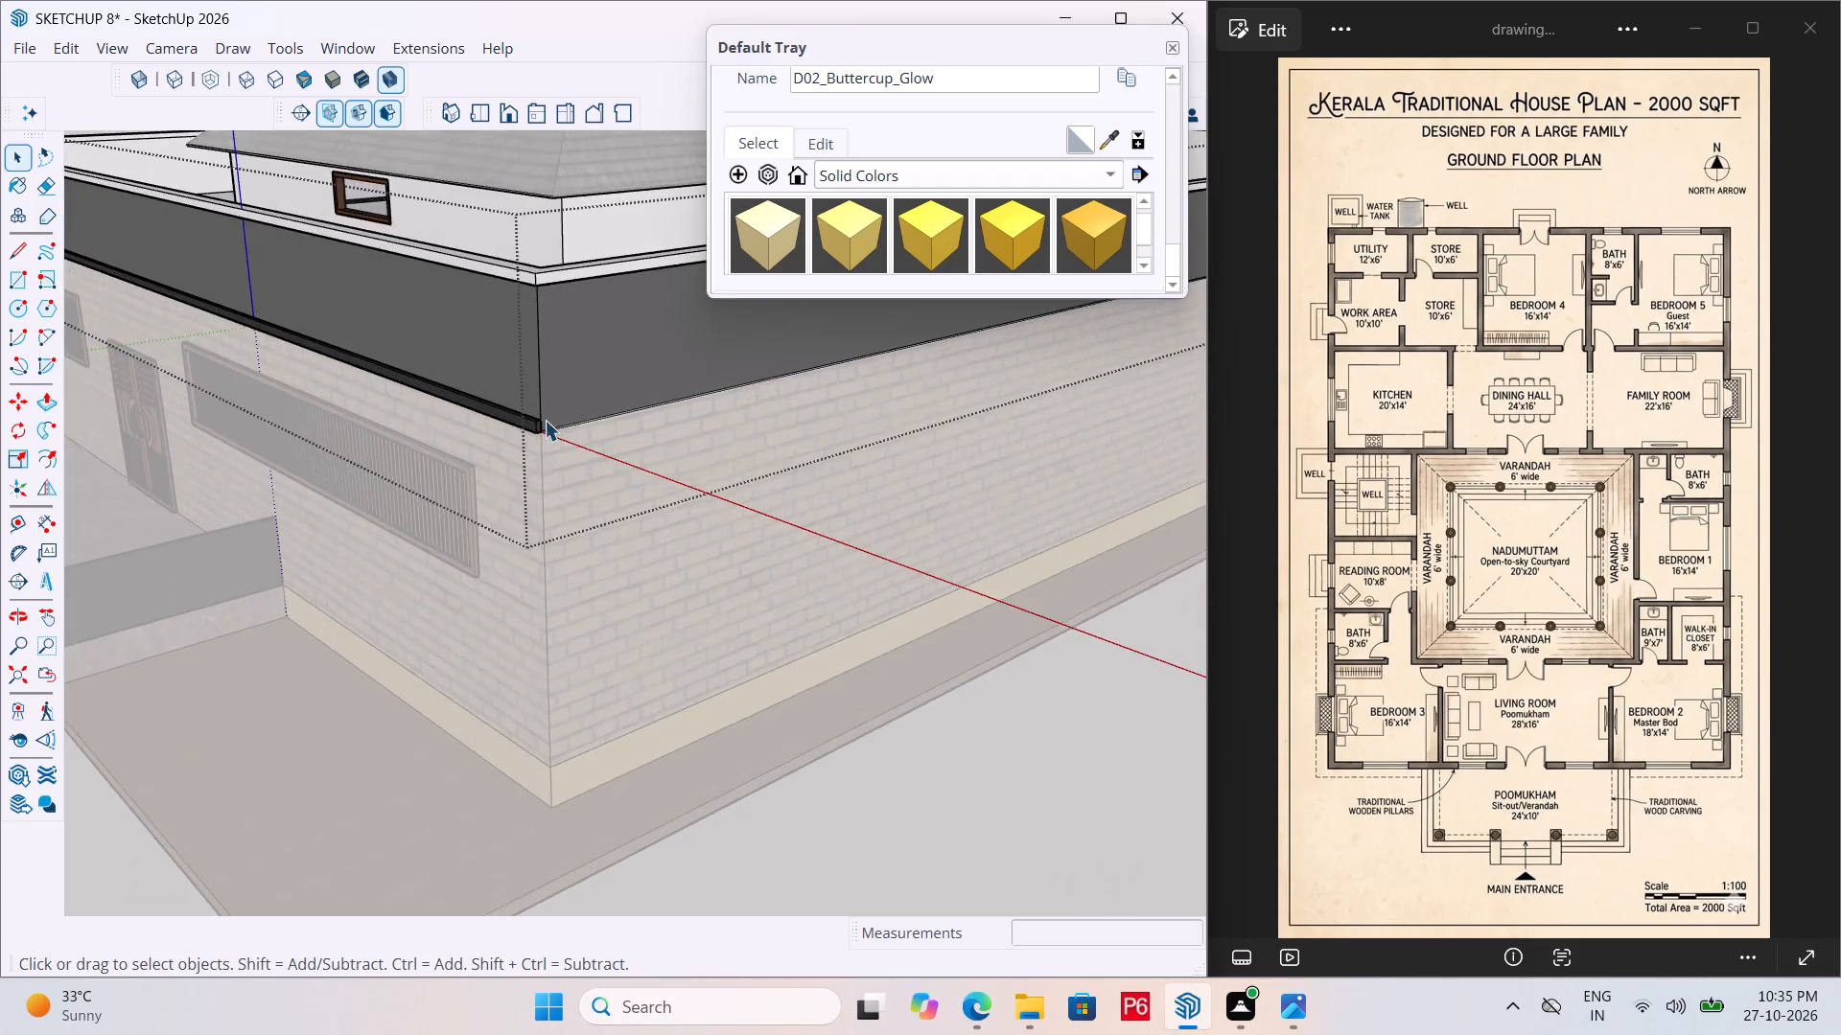
scroll(545, 420, up, 20)
scroll(545, 420, up, 1)
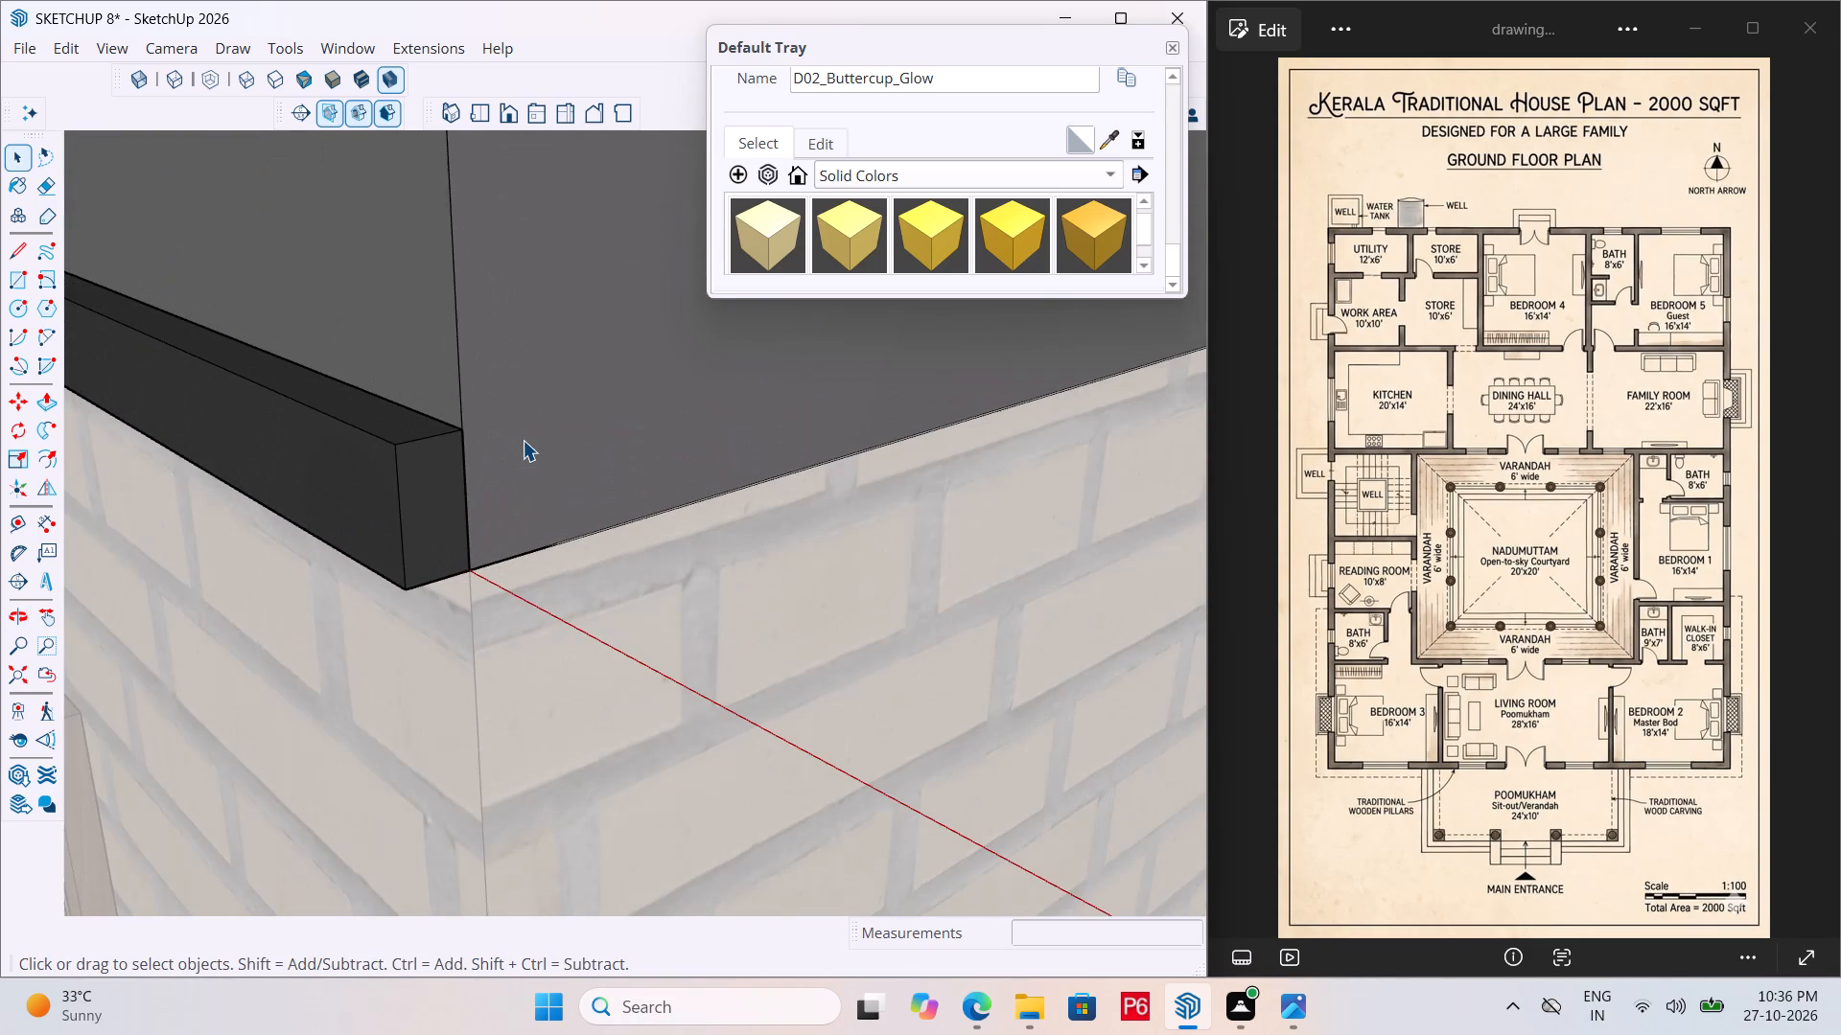
key(space)
click(431, 508)
double_click(419, 500)
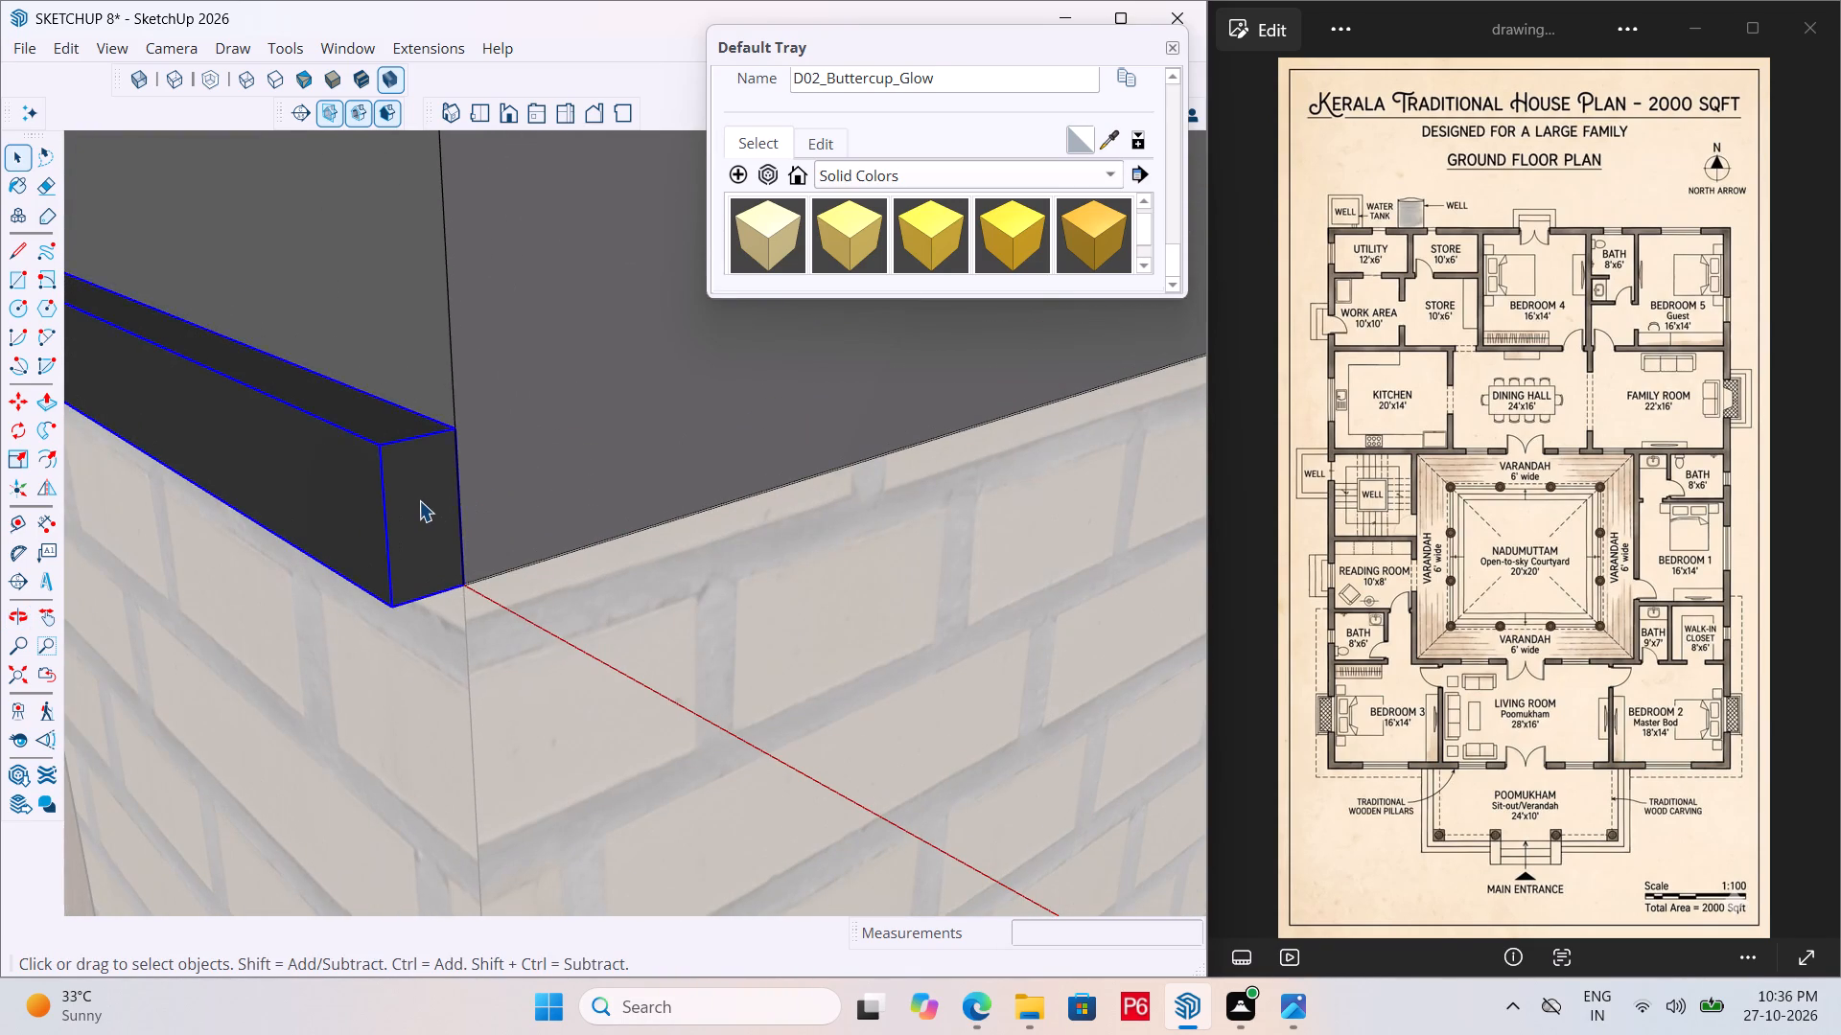
click(419, 493)
key(p)
click(419, 493)
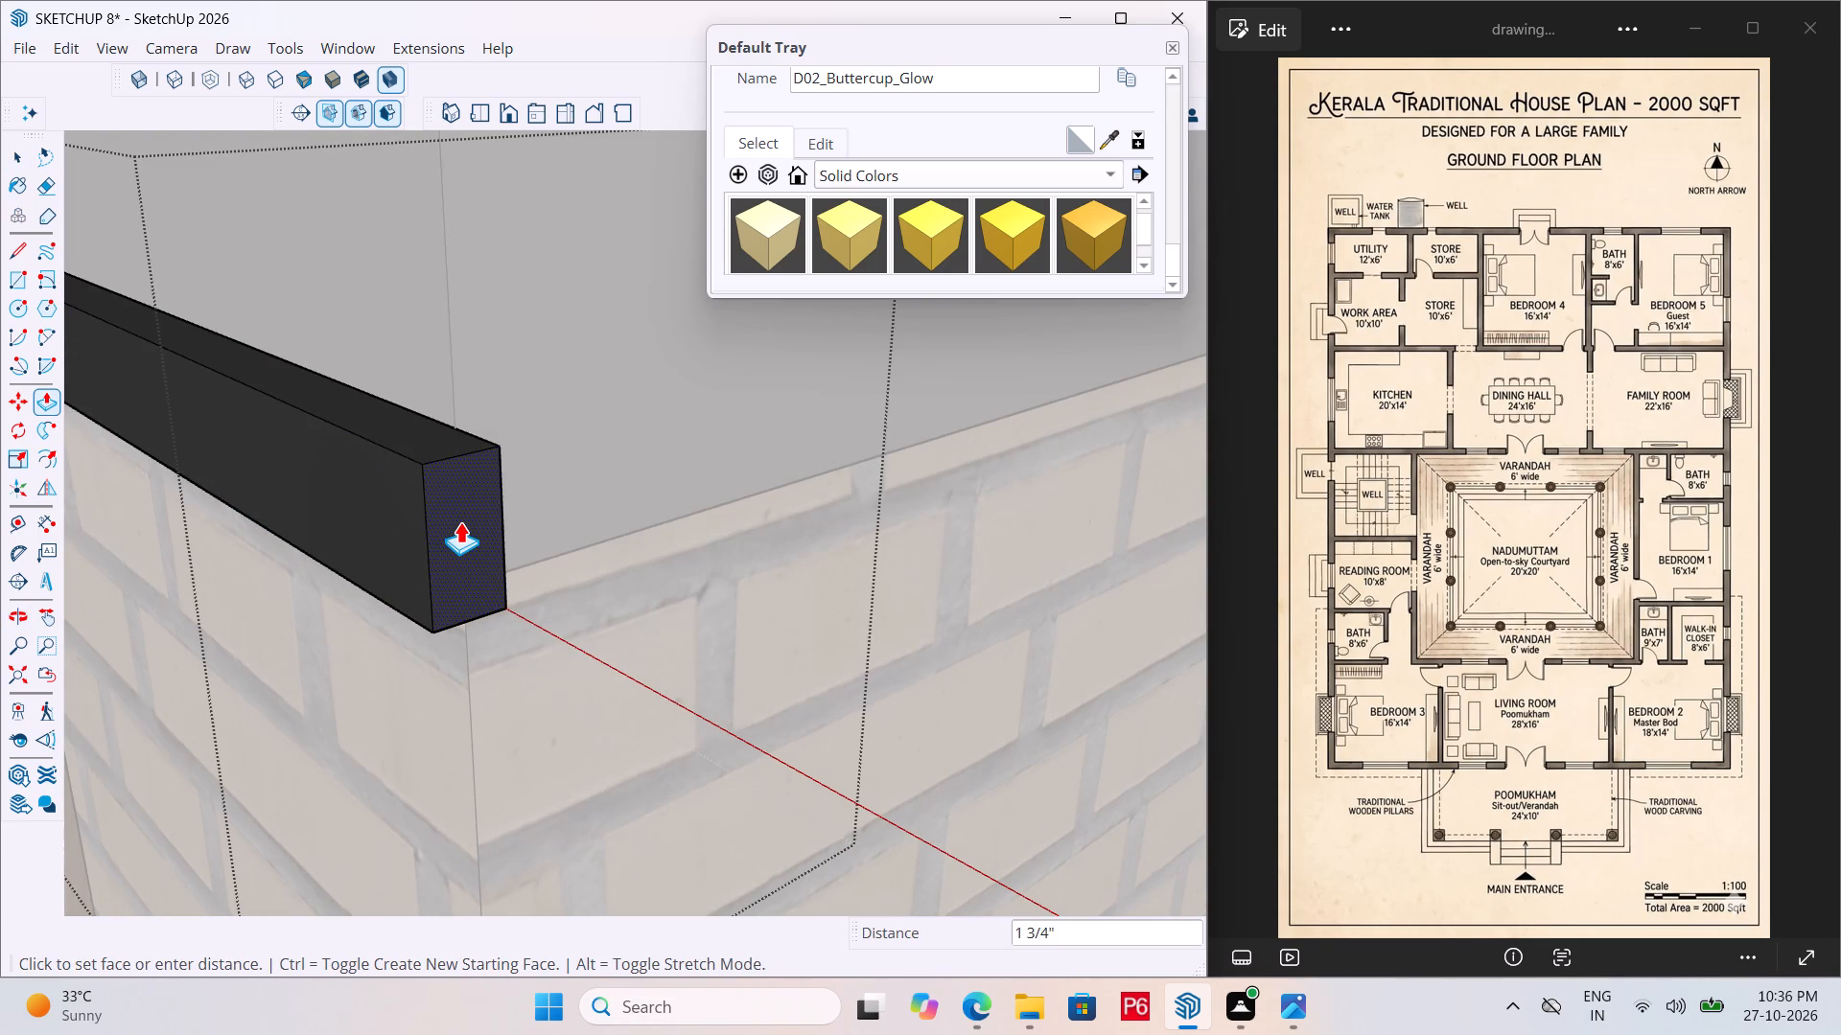
text(2")
key(Return)
Pull the strip end's wall-side face along the adjacent side wall to the rear corner, 78' 9" long.
middle_drag(710, 524, 219, 501)
scroll(471, 499, up, 5)
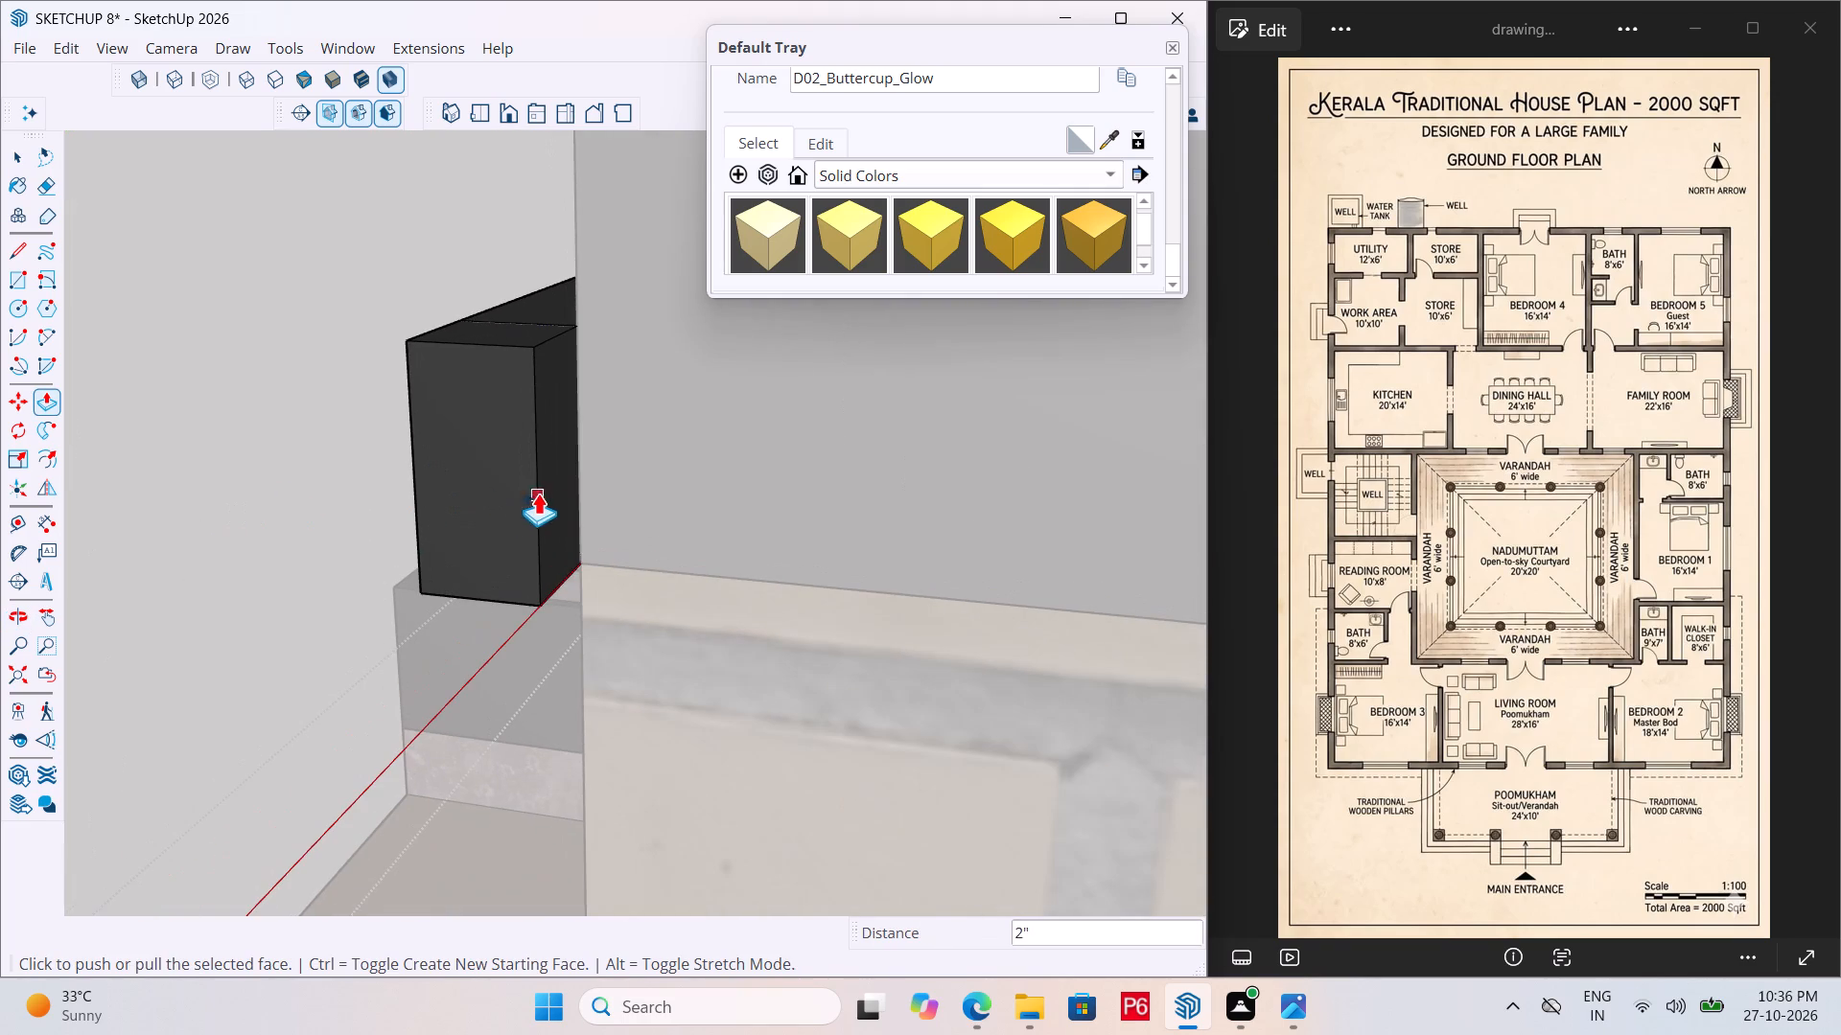
key(space)
click(555, 485)
key(p)
click(556, 485)
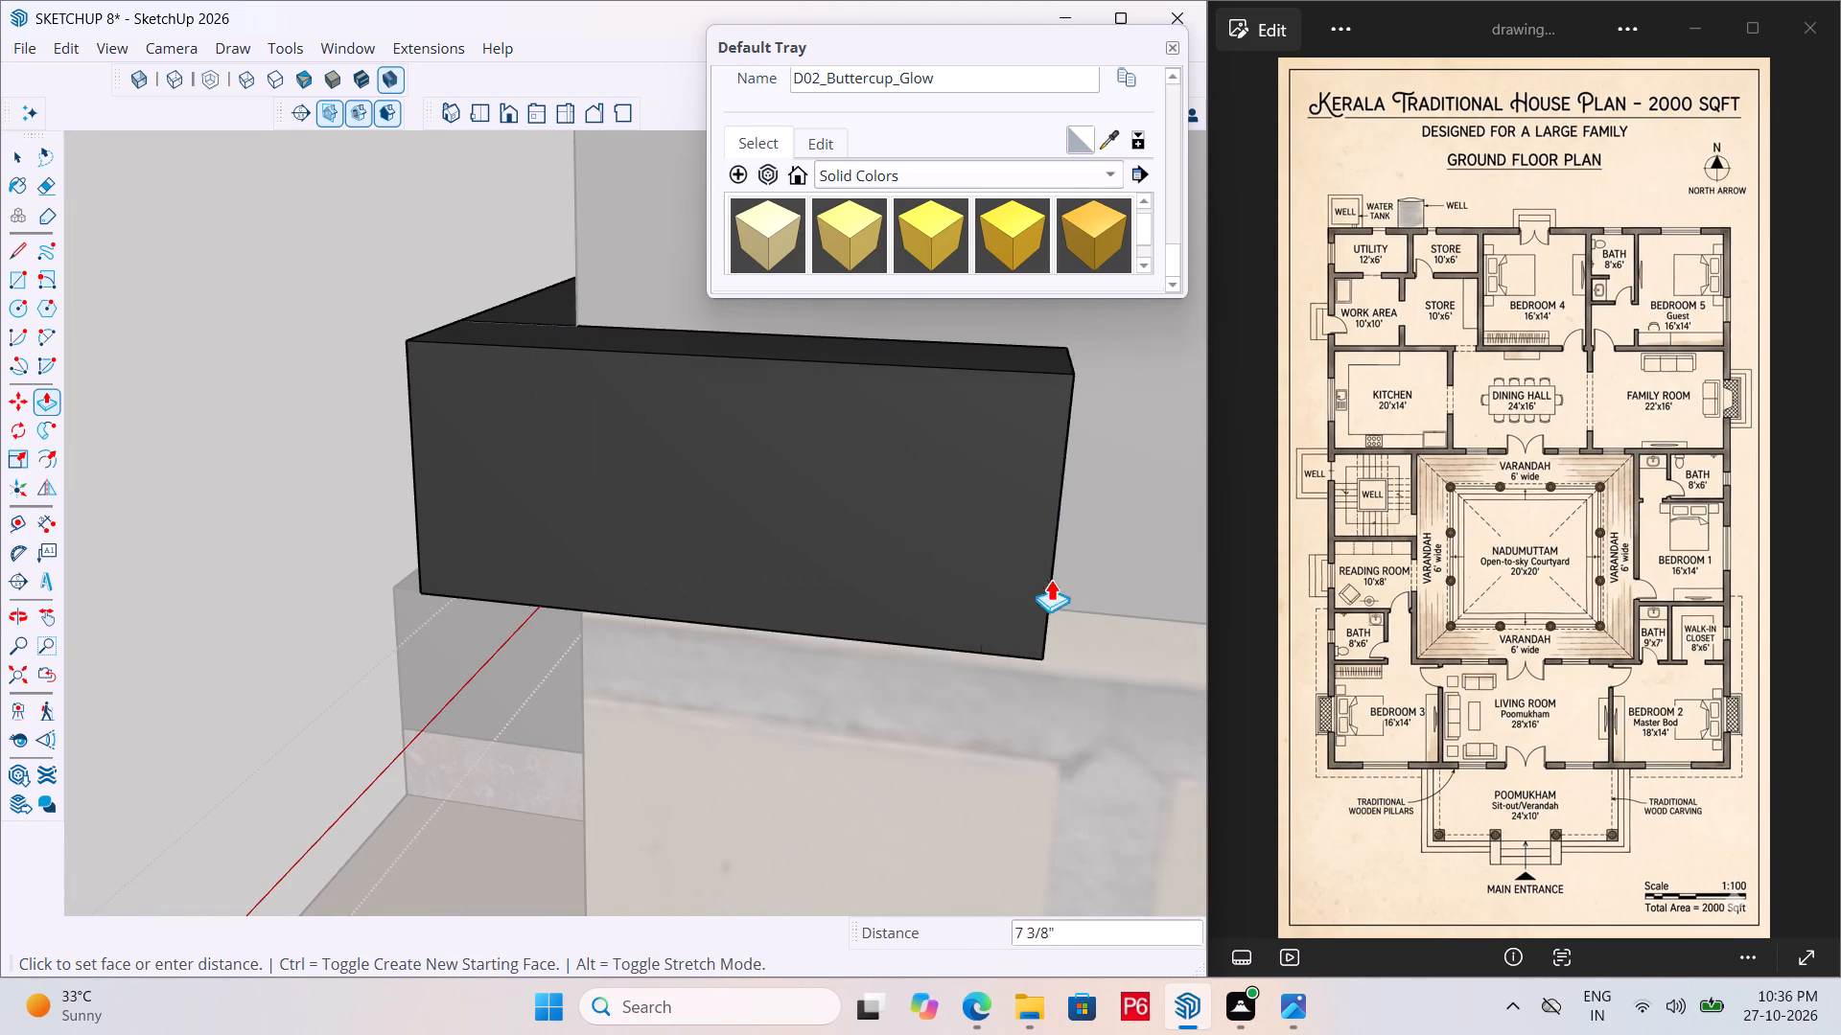
scroll(684, 539, down, 20)
scroll(684, 539, down, 6)
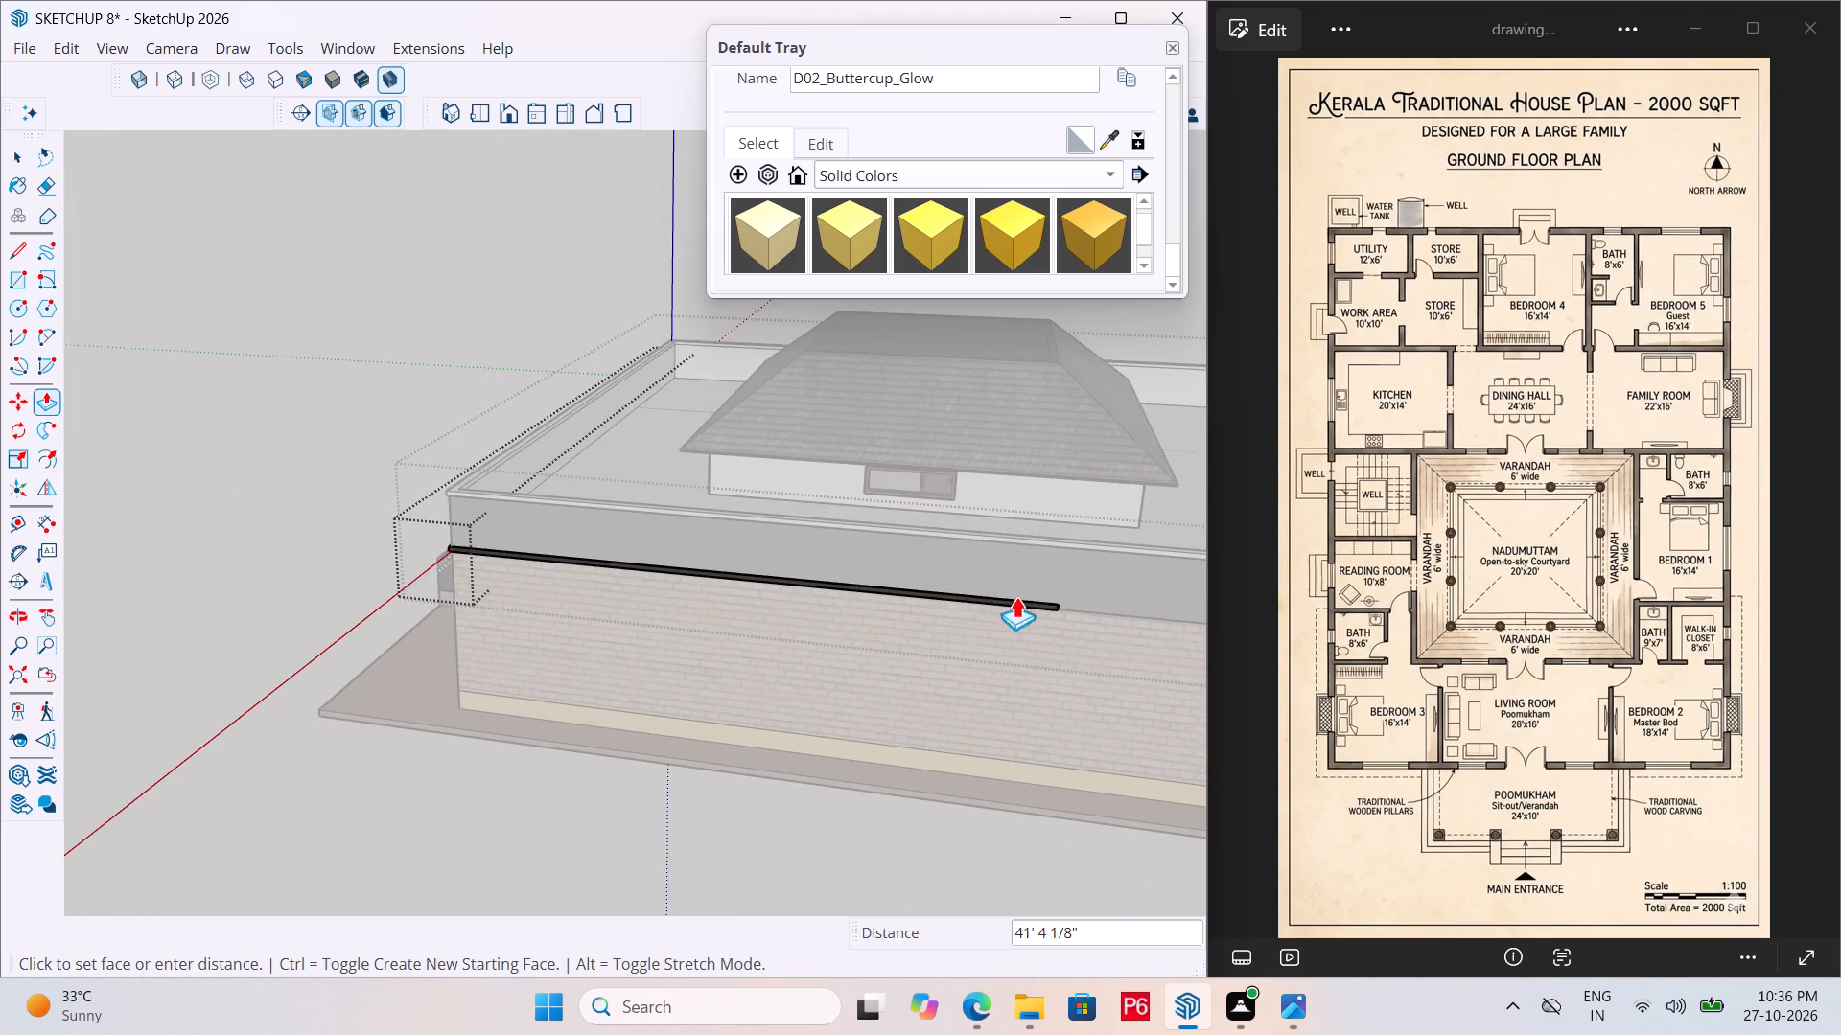
scroll(935, 590, down, 6)
scroll(848, 596, down, 13)
scroll(989, 609, up, 9)
middle_drag(715, 587, 468, 615)
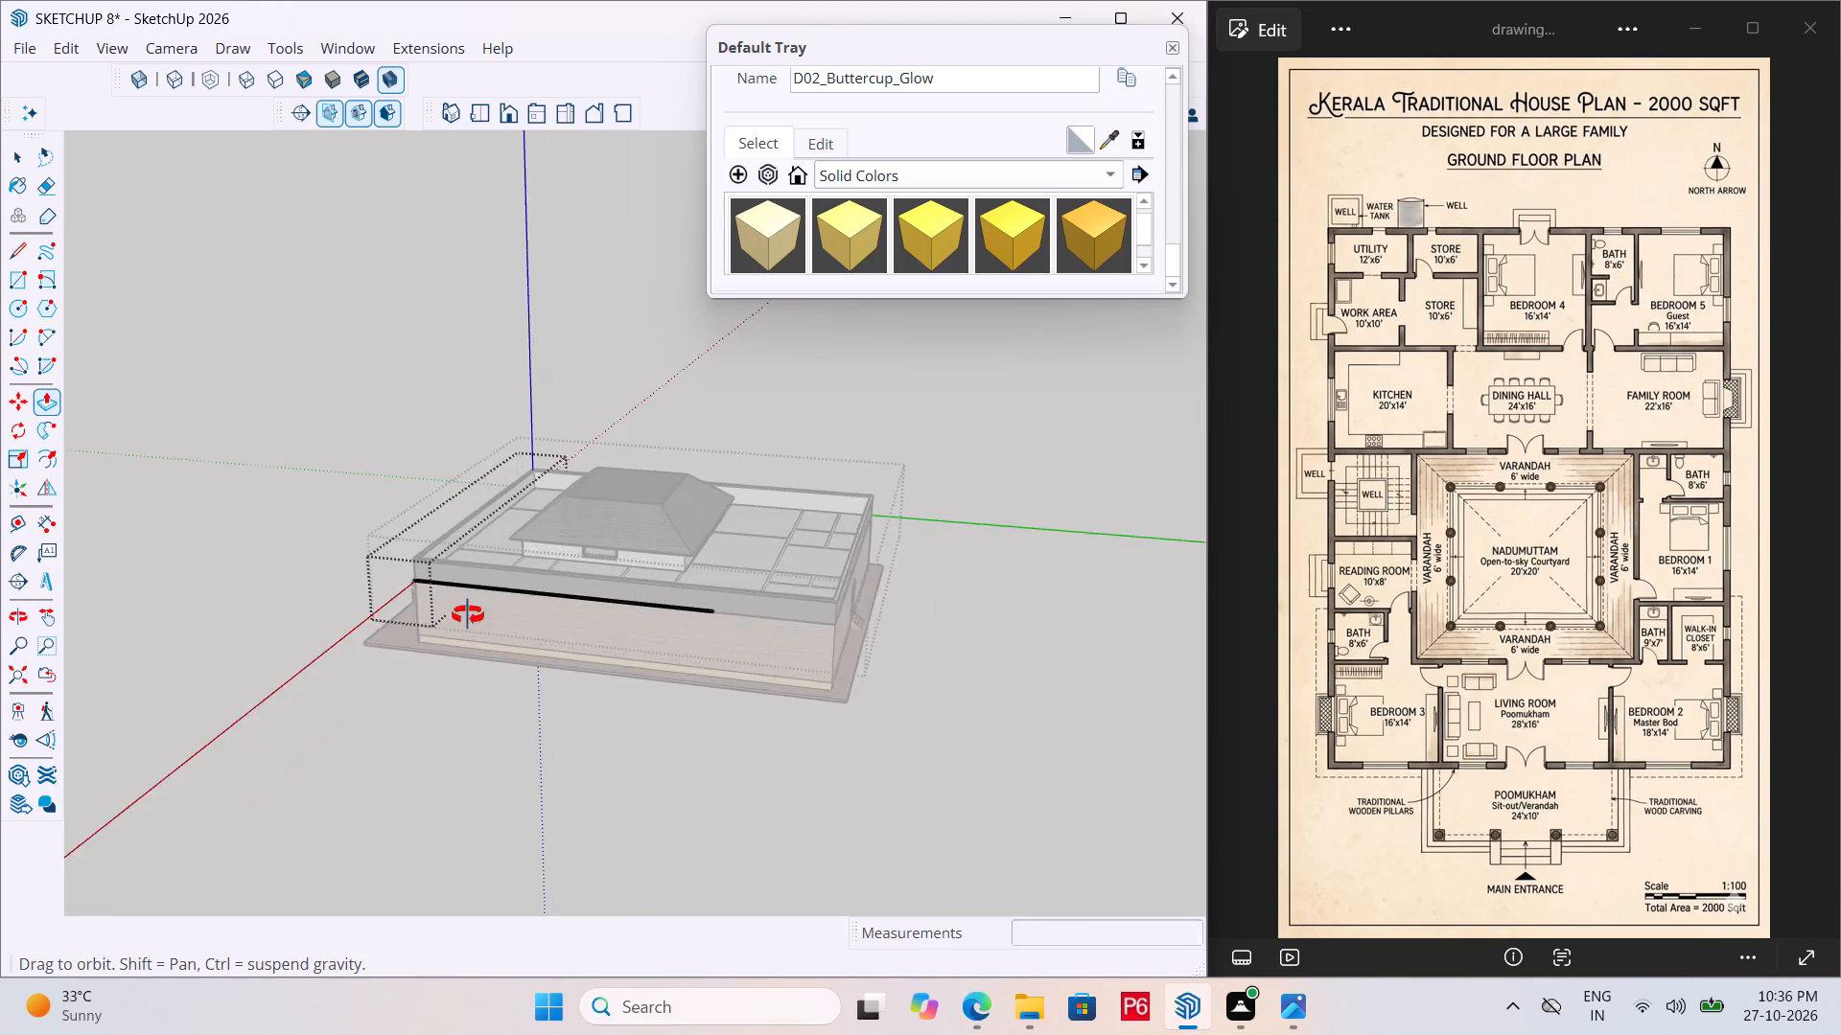
middle_drag(468, 615, 286, 595)
scroll(507, 626, up, 20)
scroll(507, 626, up, 1)
middle_click(665, 662)
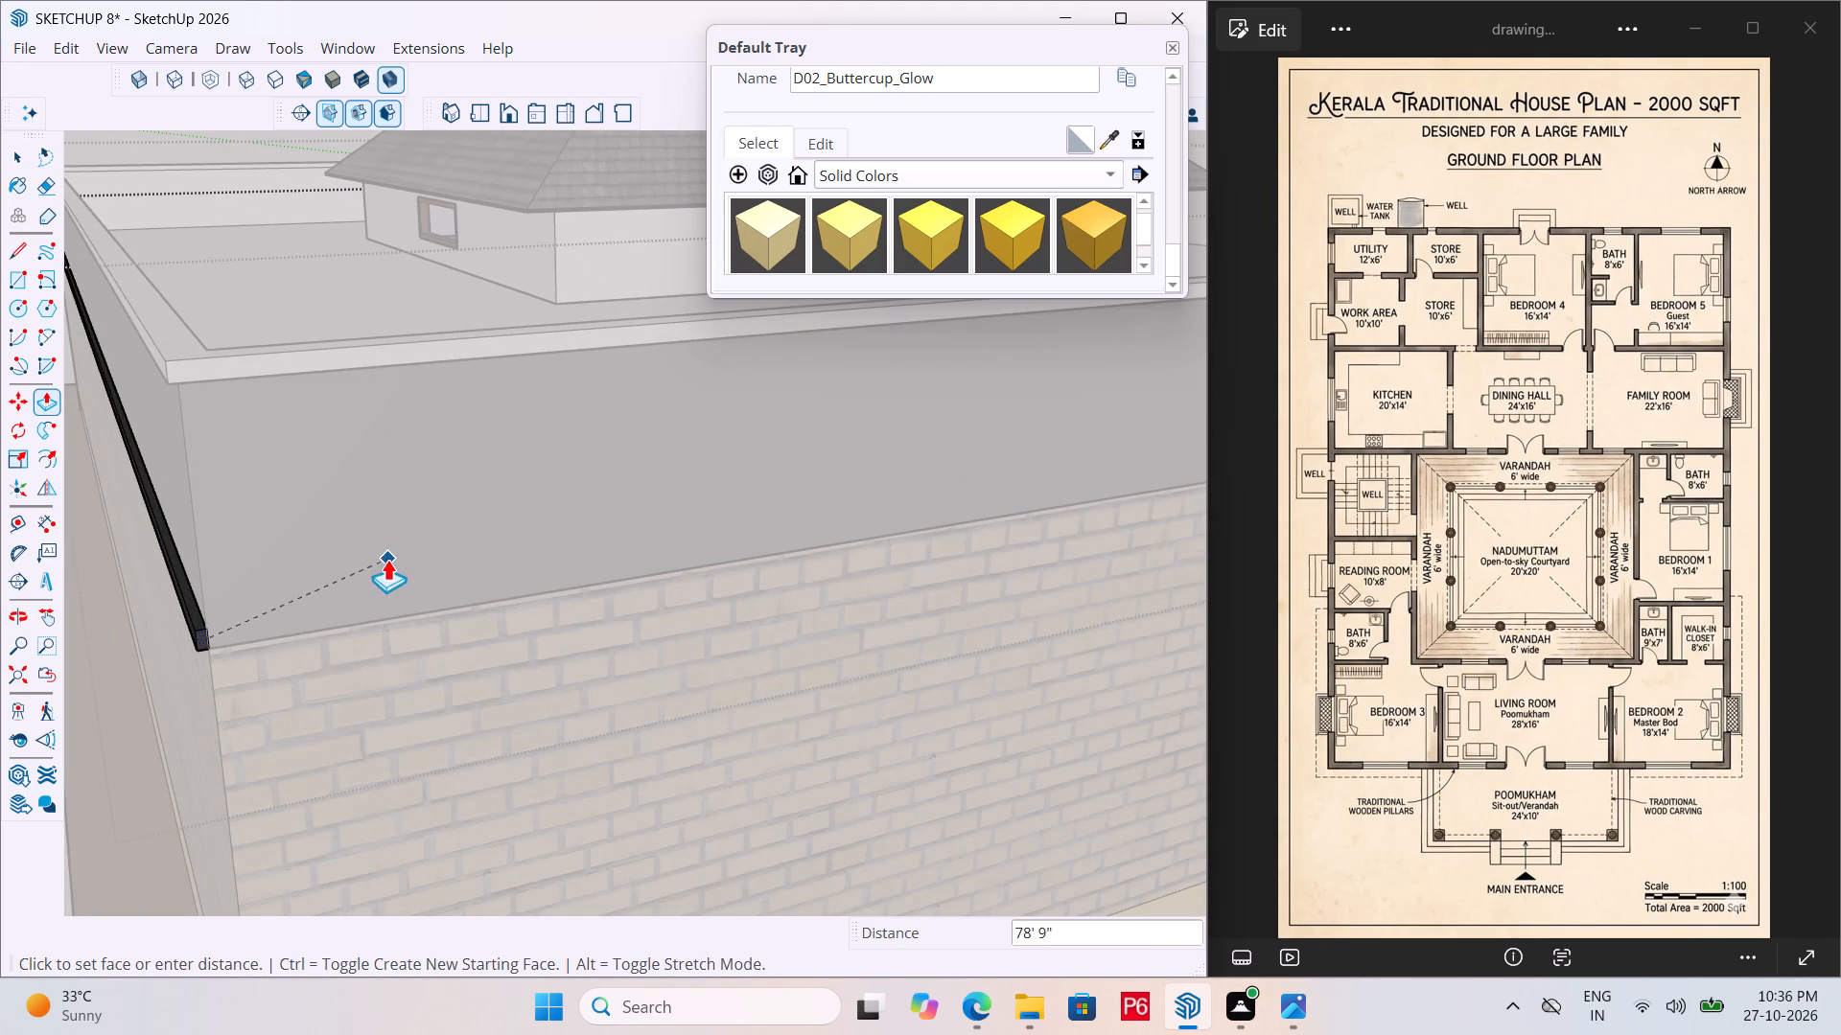
click(380, 555)
Extend the new side strip's end face 2" past the rear corner of the wall.
middle_drag(222, 636, 626, 633)
scroll(236, 813, up, 8)
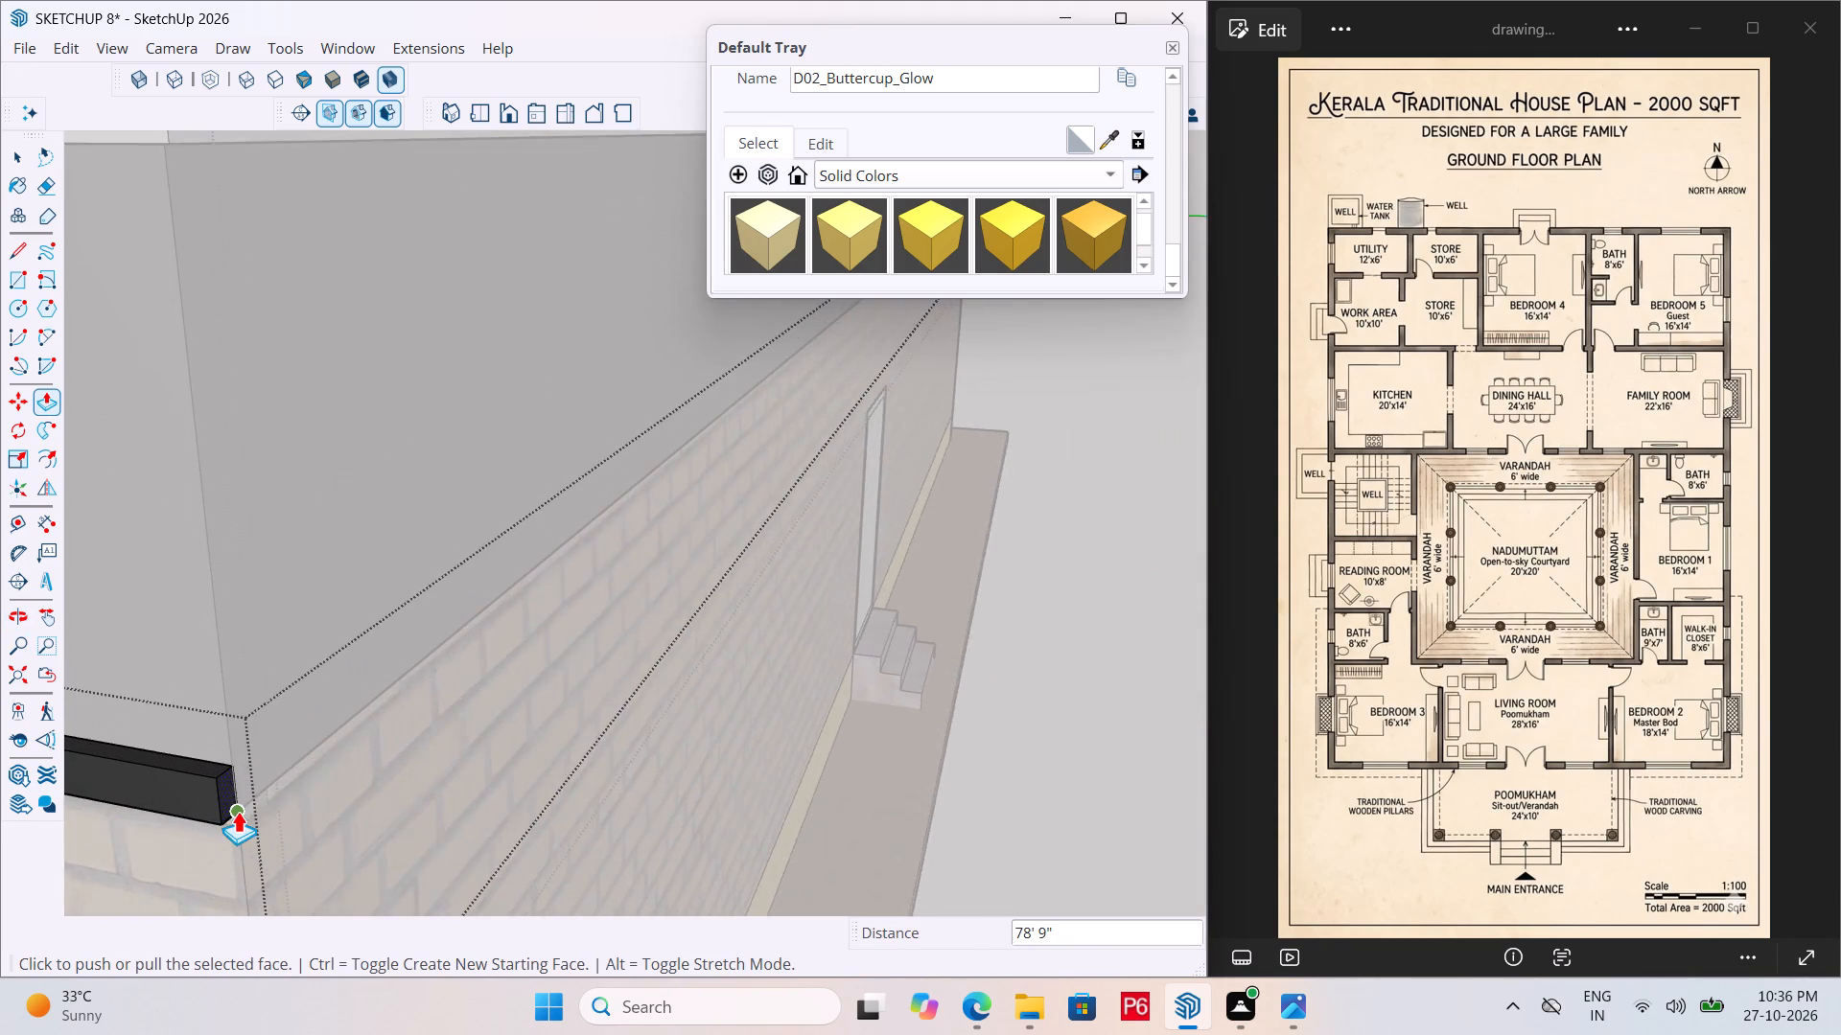
scroll(238, 811, up, 9)
click(224, 760)
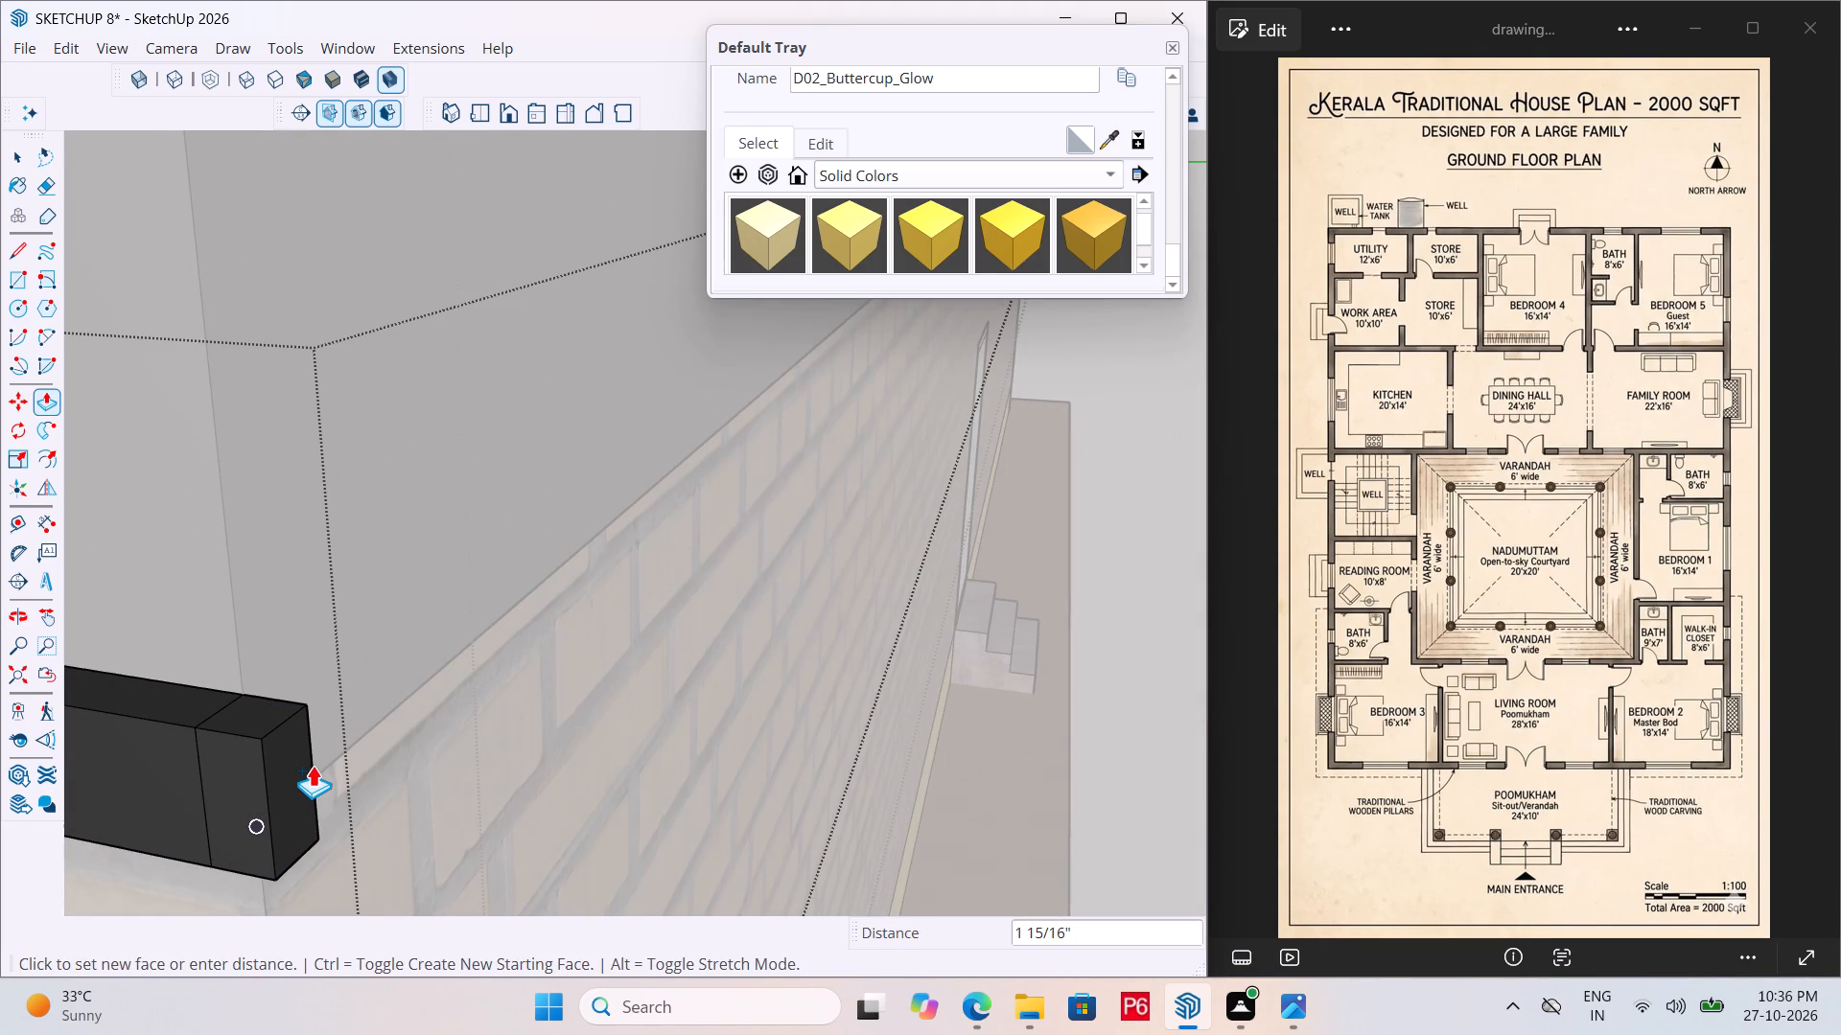
key(1)
key(BackSpace)
text(2")
key(Return)
Pull the side strip's projecting end along the rear wall to its far corner, 64' 8" long.
scroll(592, 682, down, 6)
scroll(711, 631, down, 6)
middle_drag(668, 661, 611, 662)
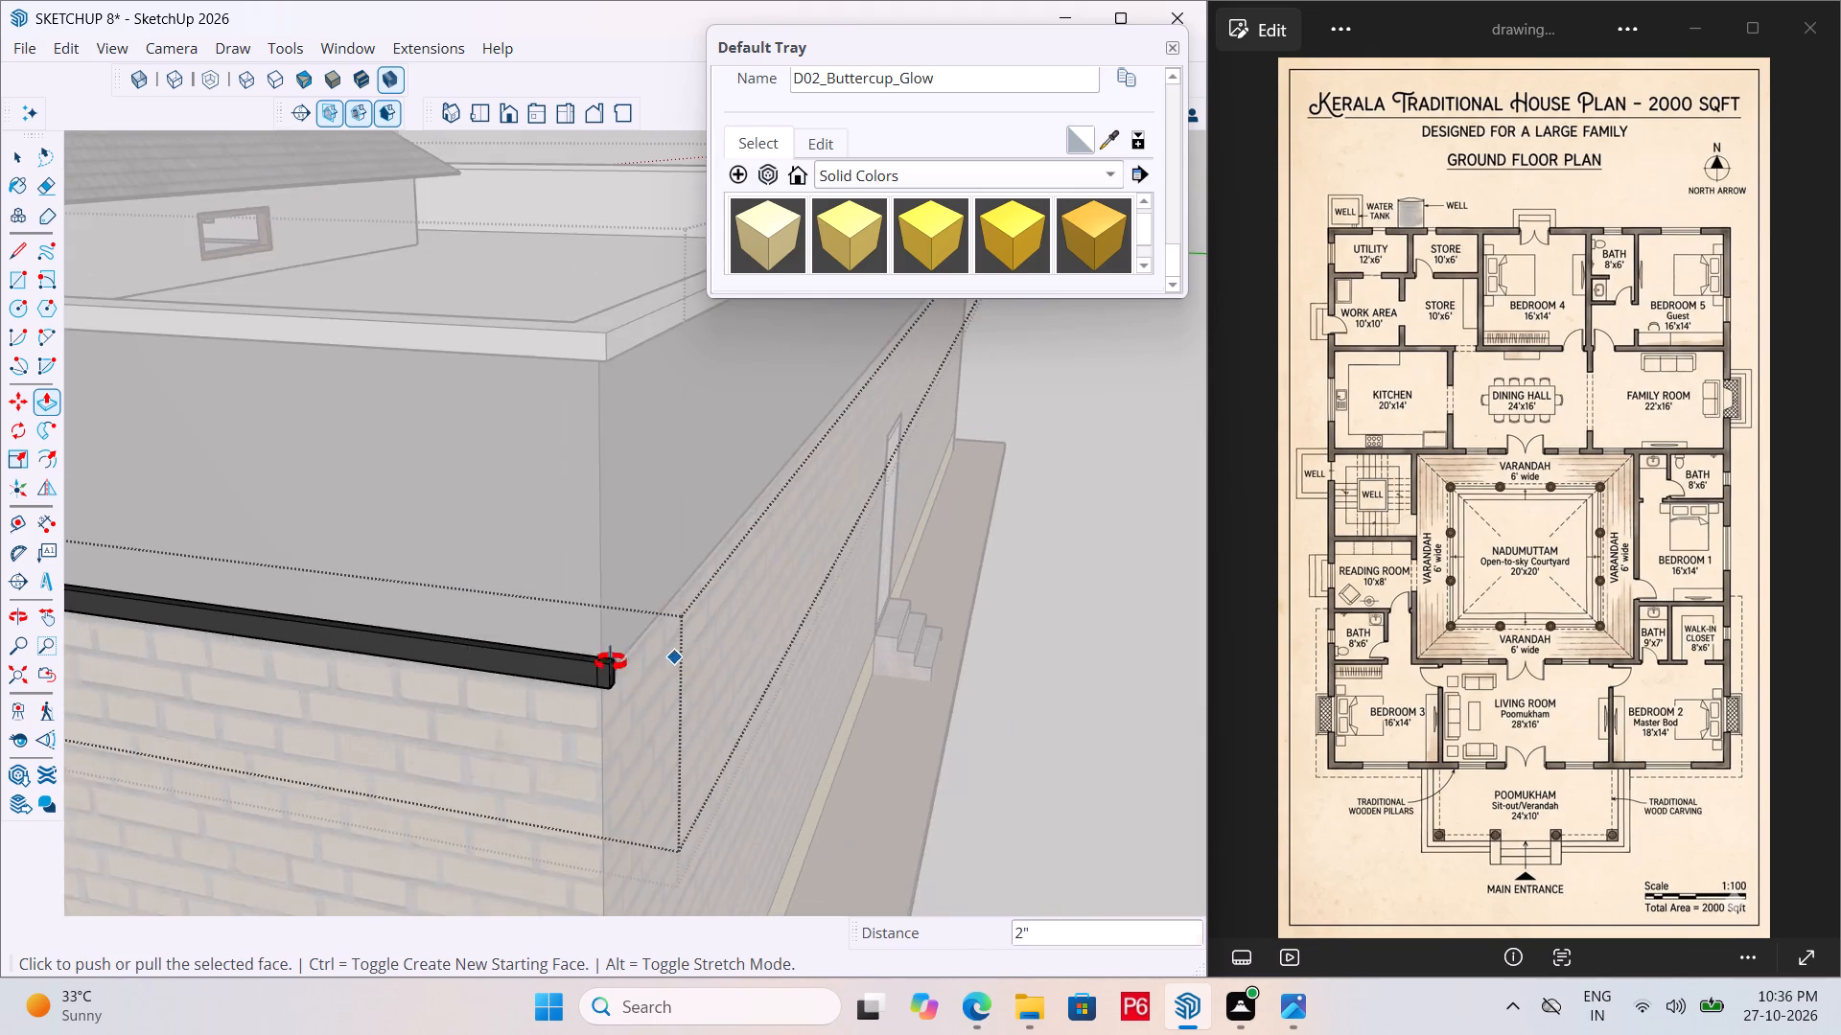
middle_drag(611, 662, 93, 663)
scroll(802, 674, up, 3)
middle_drag(914, 670, 471, 629)
scroll(805, 734, up, 11)
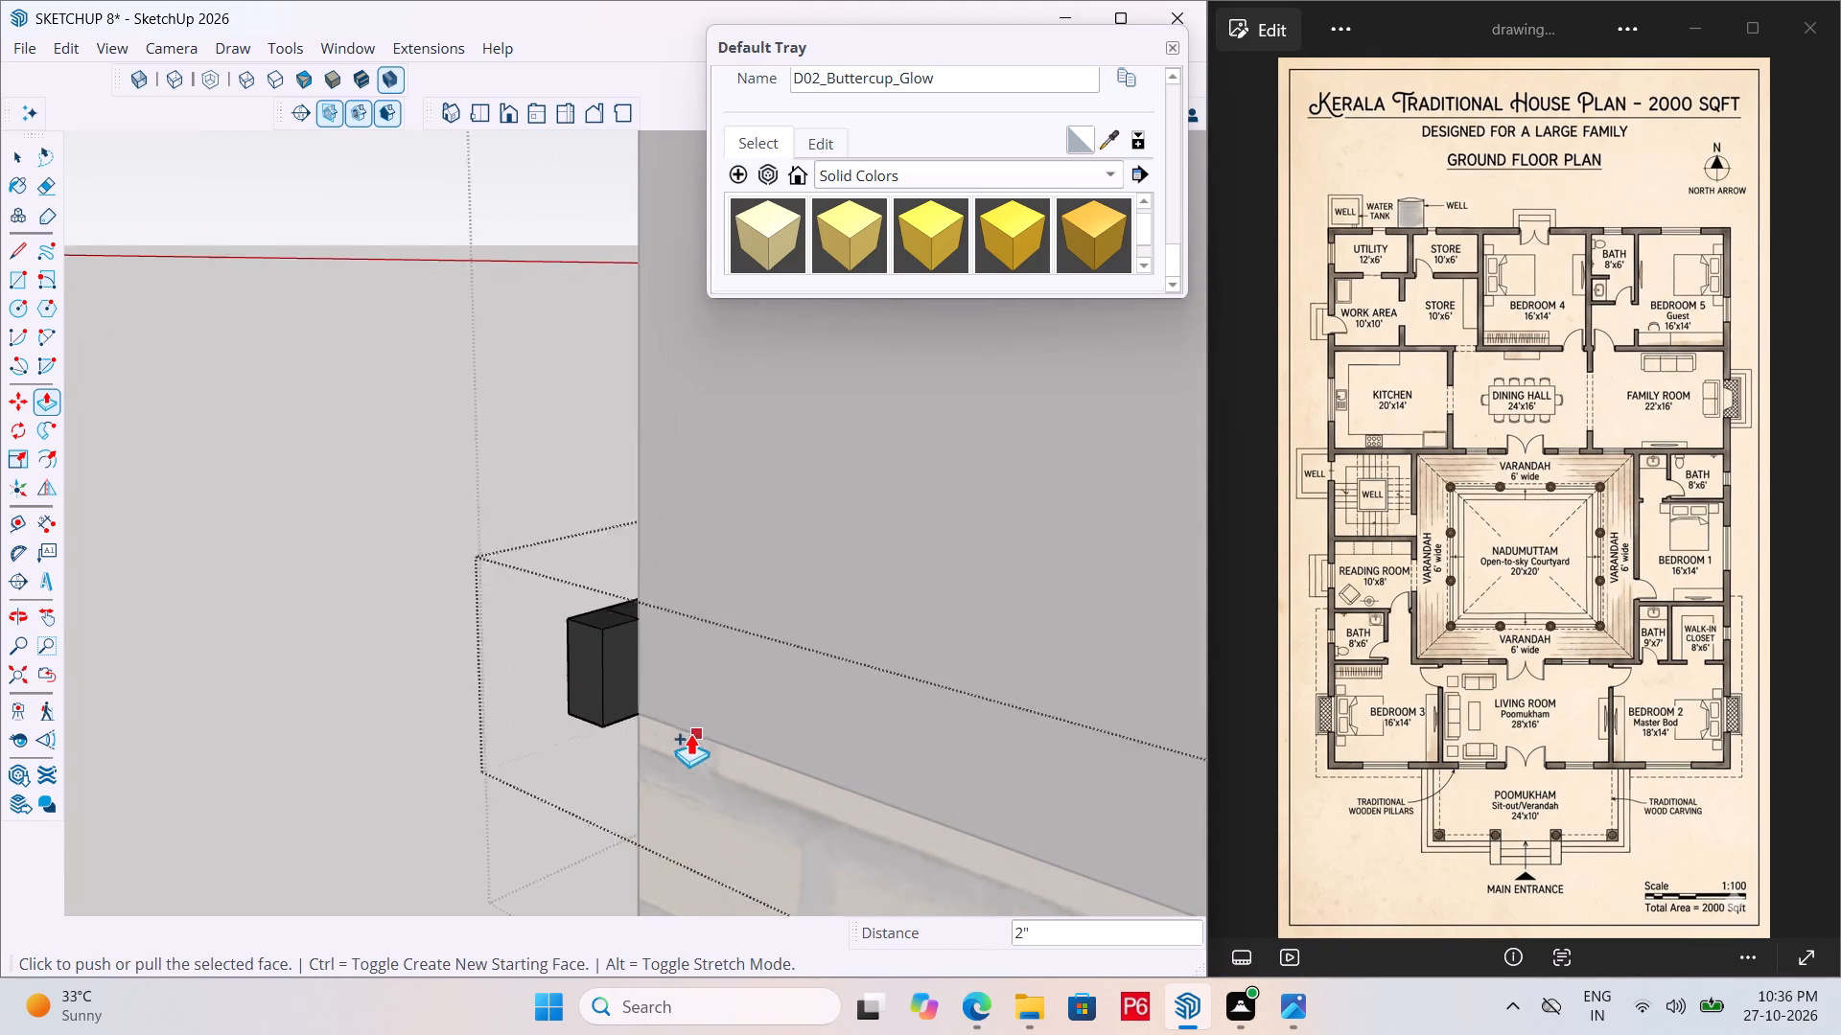
scroll(690, 733, up, 1)
key(space)
click(605, 658)
key(p)
click(605, 658)
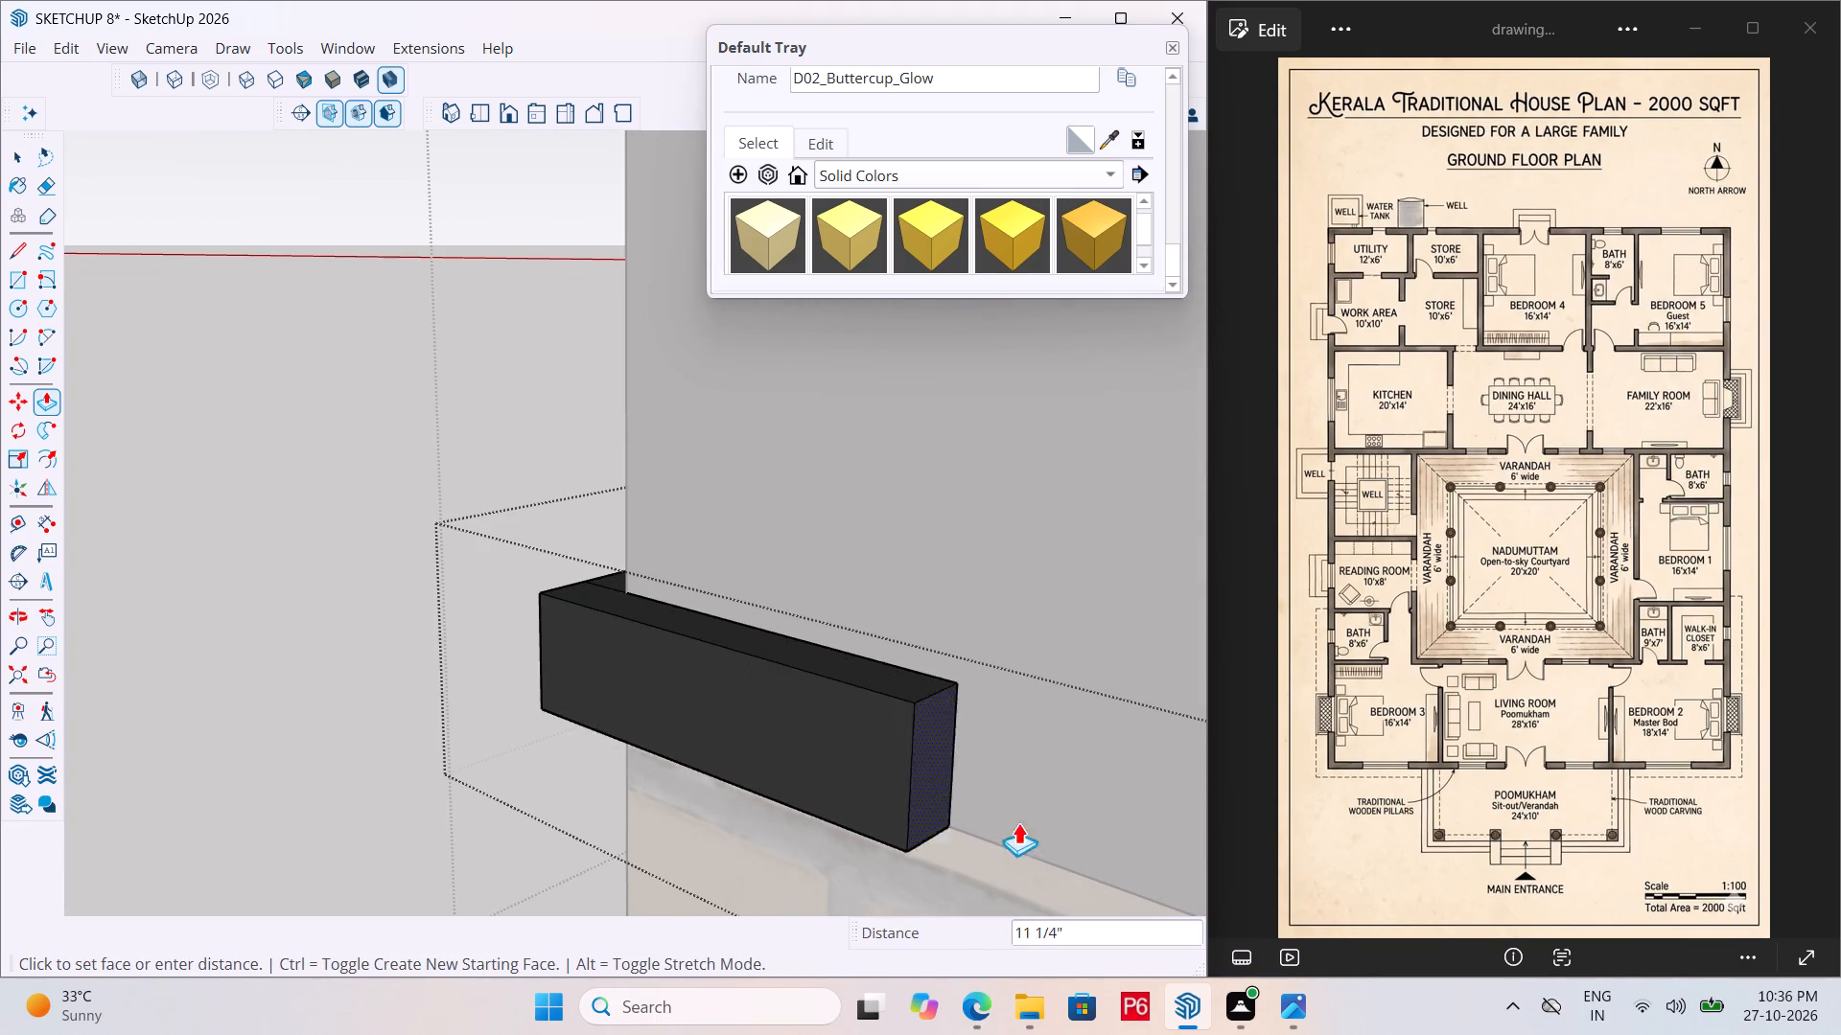
scroll(897, 702, down, 8)
scroll(693, 611, down, 14)
scroll(589, 586, down, 8)
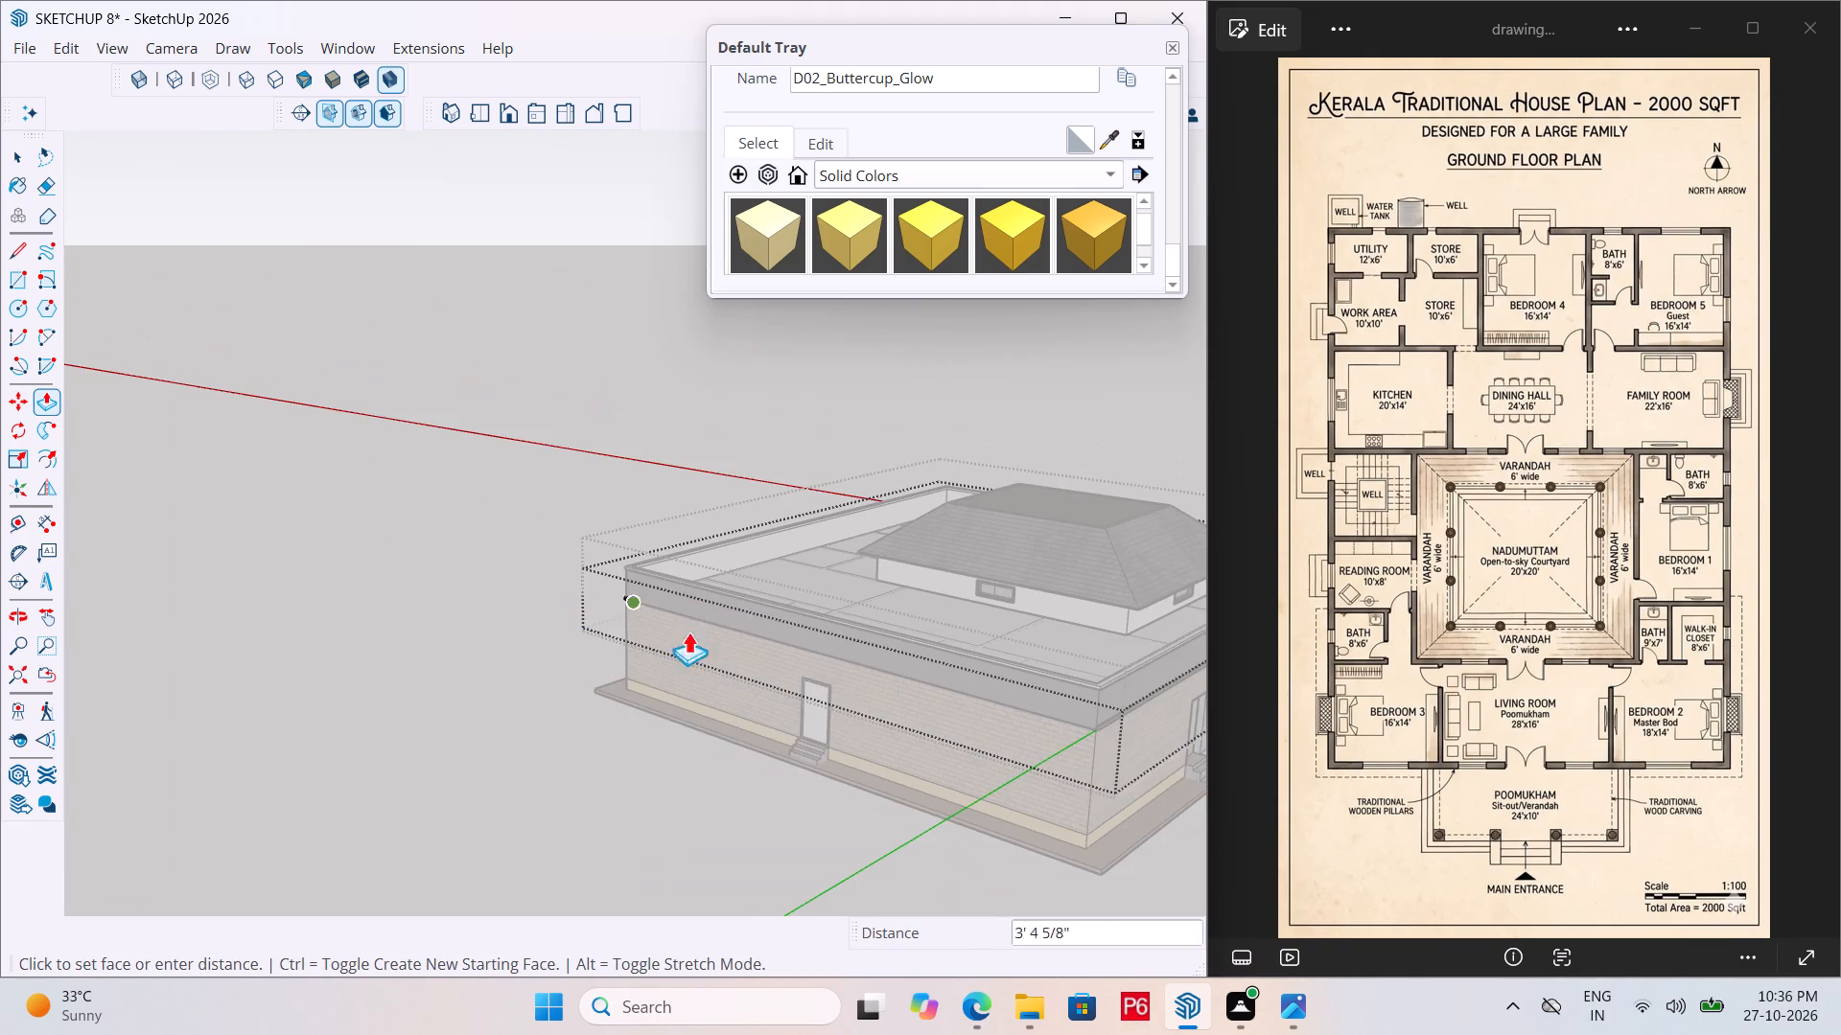
scroll(1289, 813, up, 20)
scroll(1289, 813, up, 12)
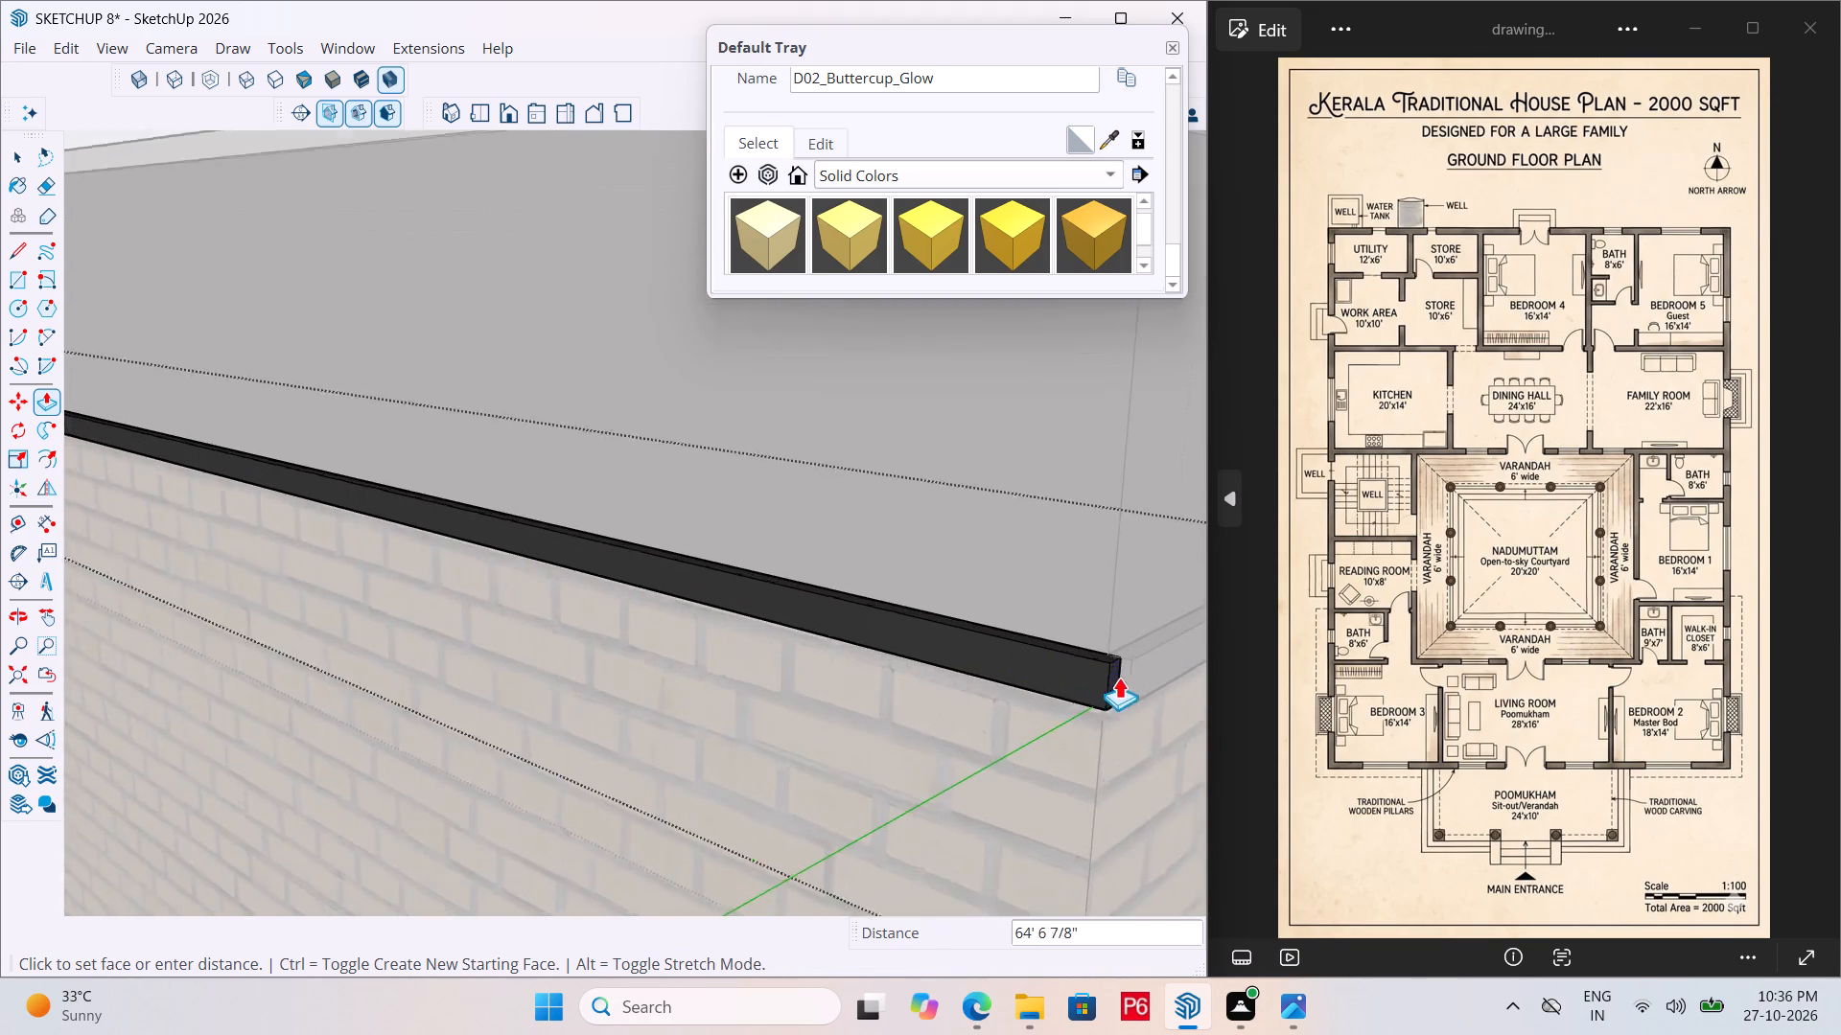
scroll(1119, 677, up, 3)
middle_drag(1182, 687, 661, 666)
scroll(788, 566, down, 5)
middle_drag(877, 648, 1009, 673)
scroll(877, 648, down, 1)
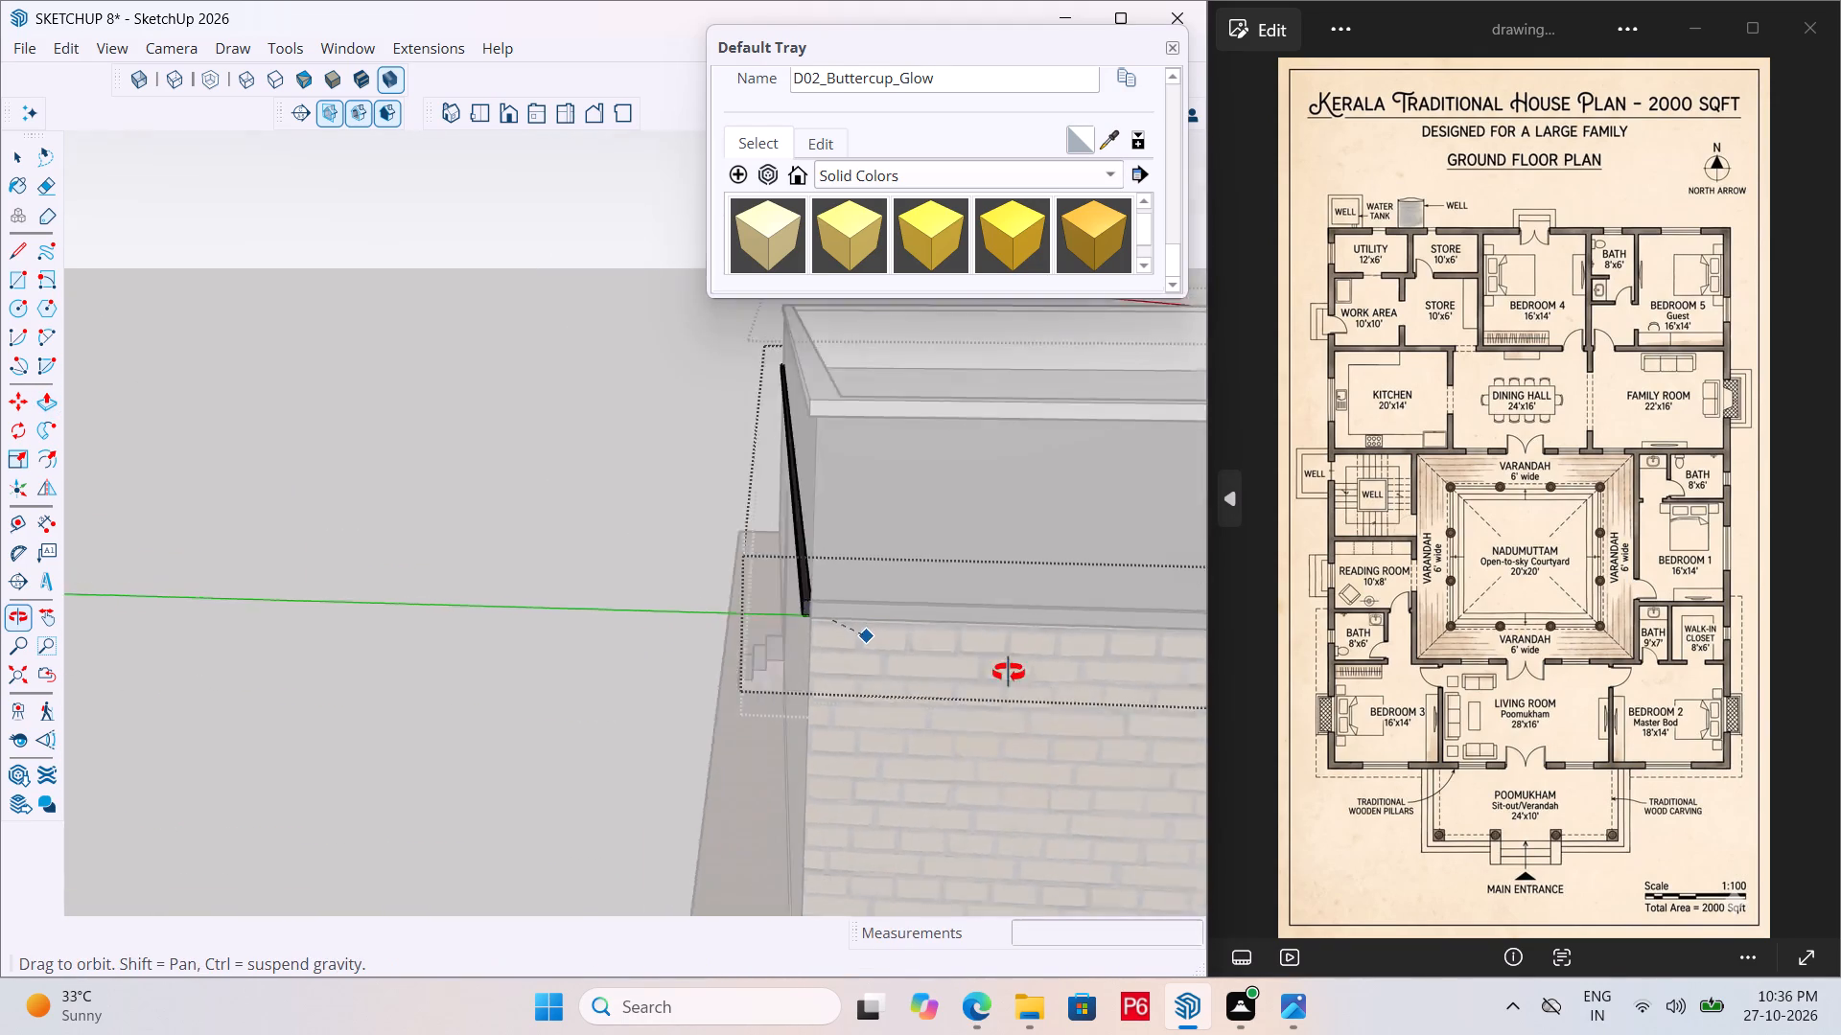
middle_drag(1009, 673, 1050, 663)
scroll(1050, 663, up, 20)
scroll(1050, 663, up, 2)
middle_drag(715, 529, 722, 537)
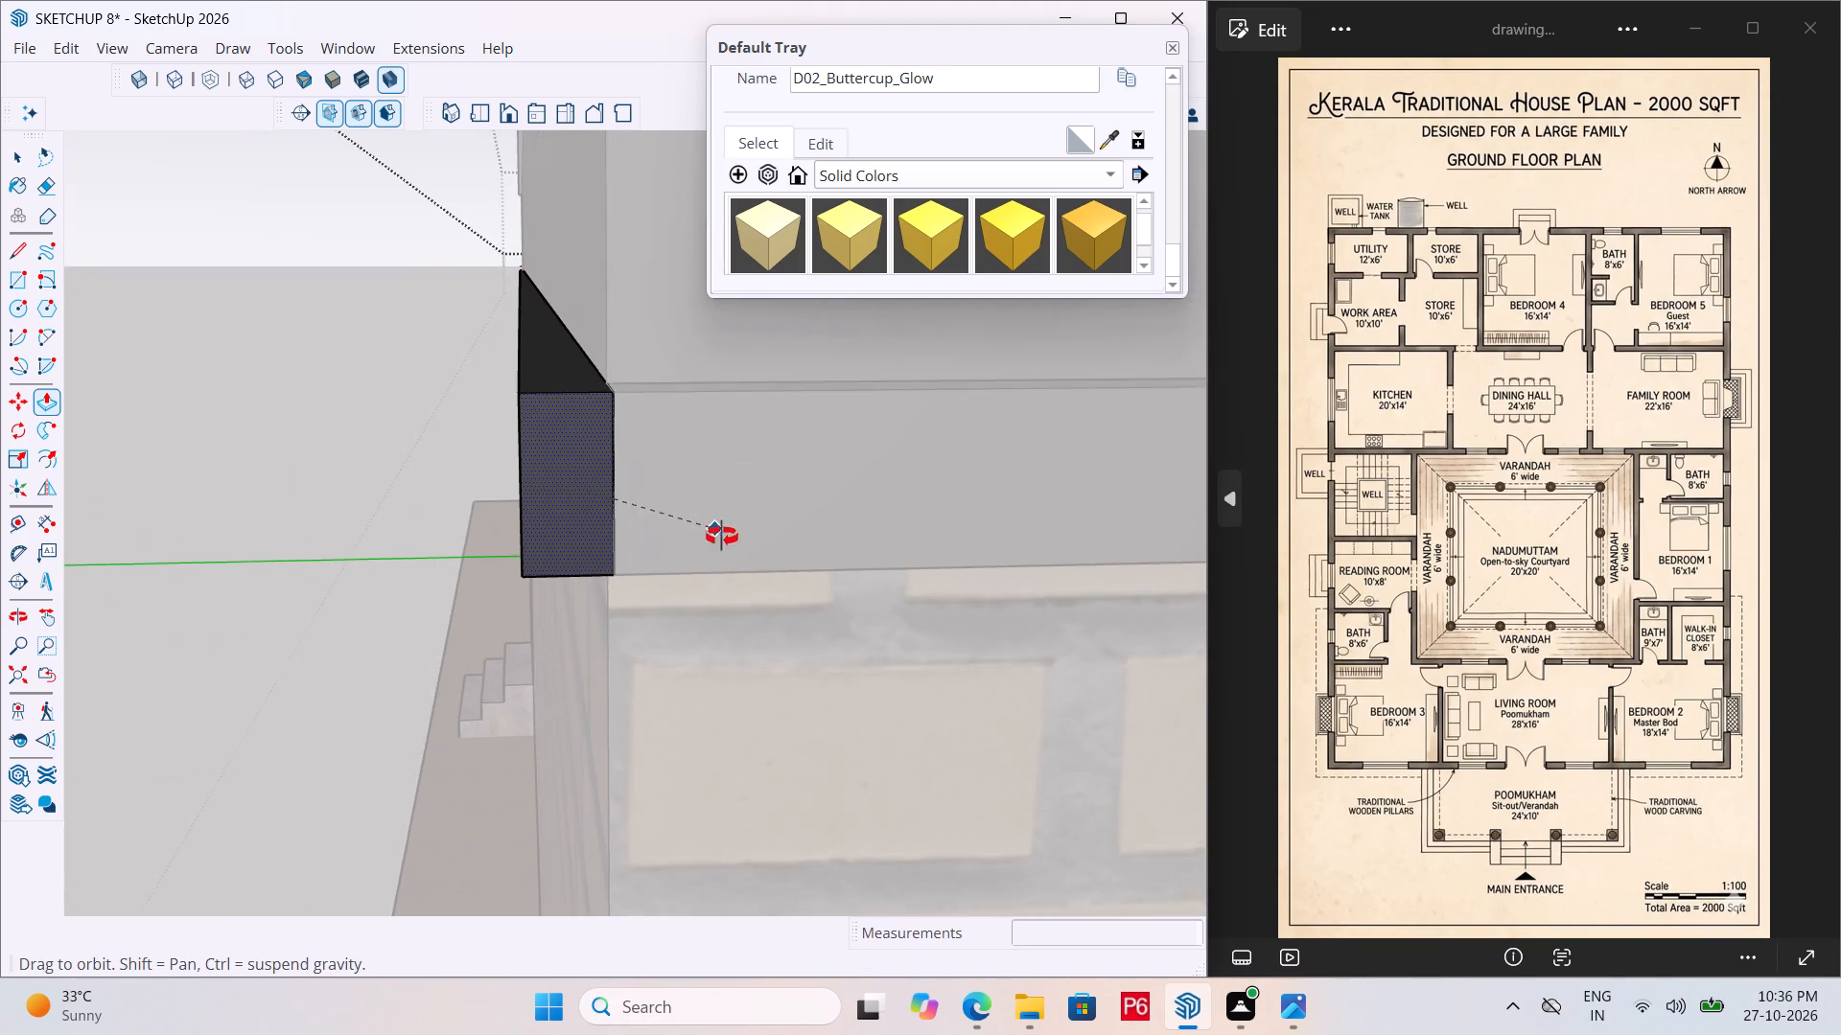
middle_drag(722, 537, 865, 645)
click(694, 518)
Save the model with the band extended around the side and rear walls.
scroll(874, 558, down, 3)
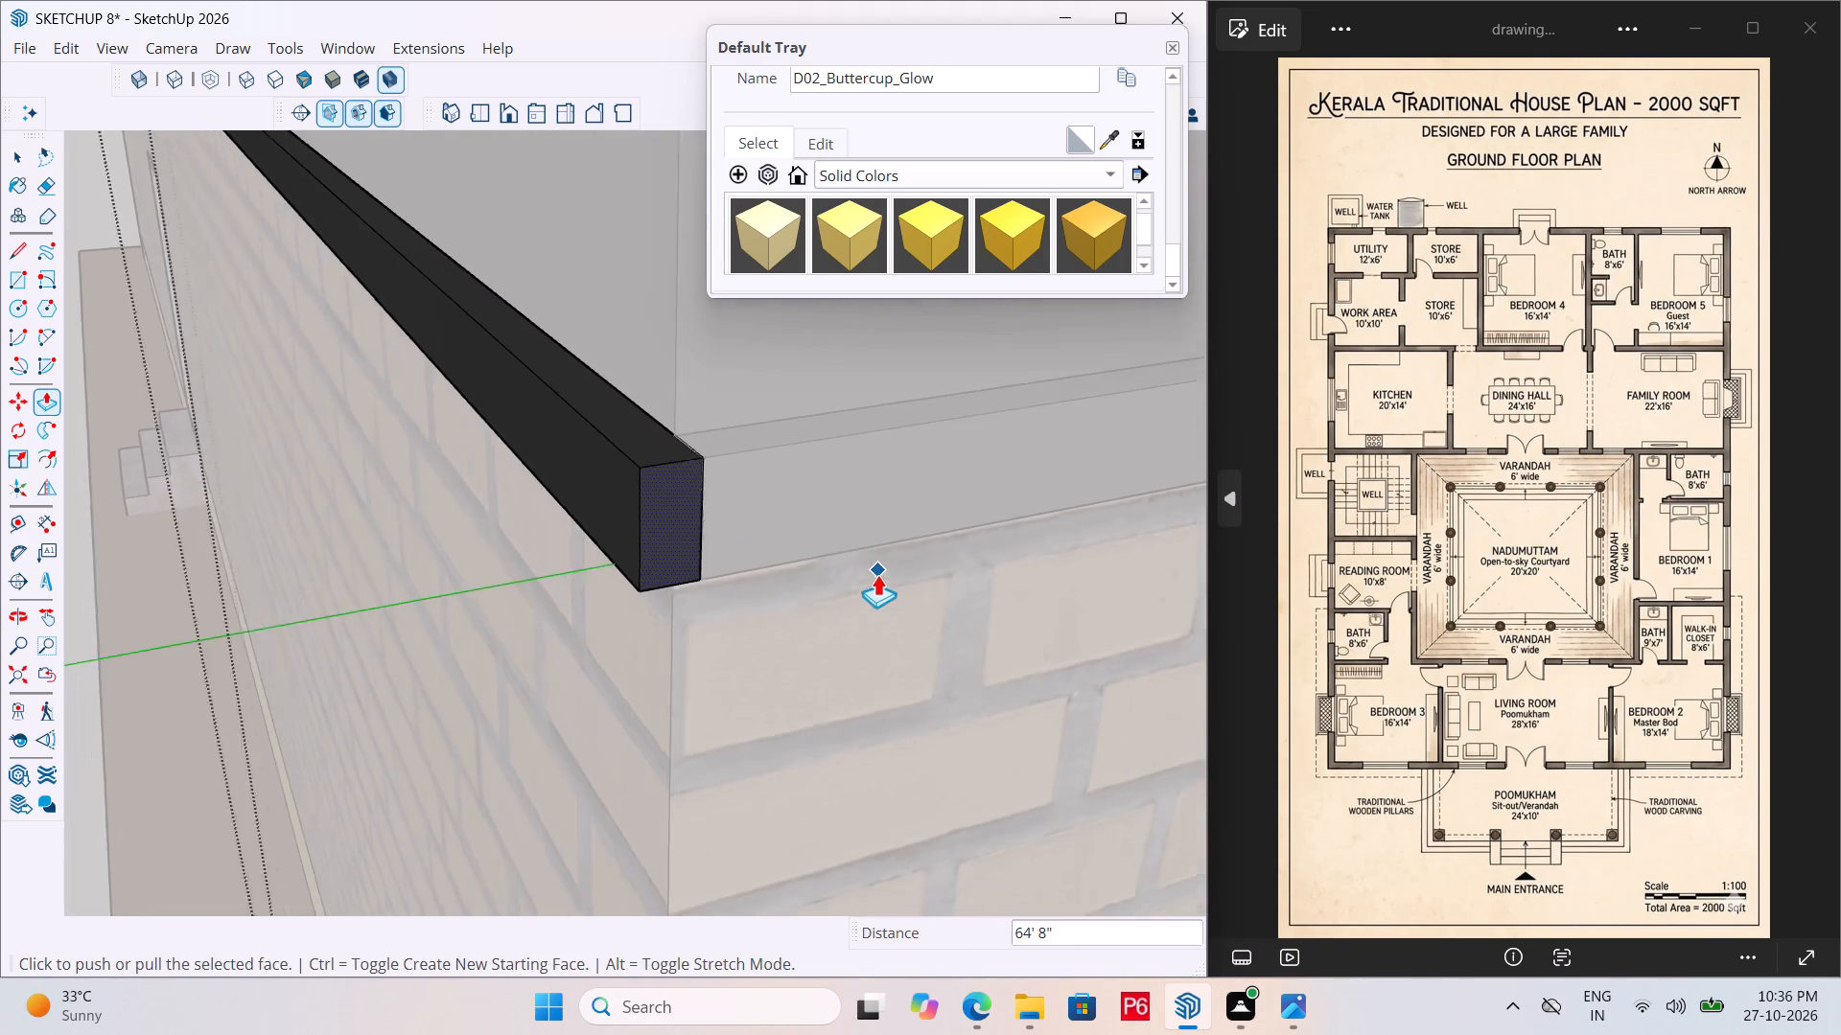
scroll(877, 574, down, 2)
key(ctrl+s)
key(ctrl+s)
key(ctrl+s)
key(ctrl+s)
key(ctrl+s)
key(ctrl+s)
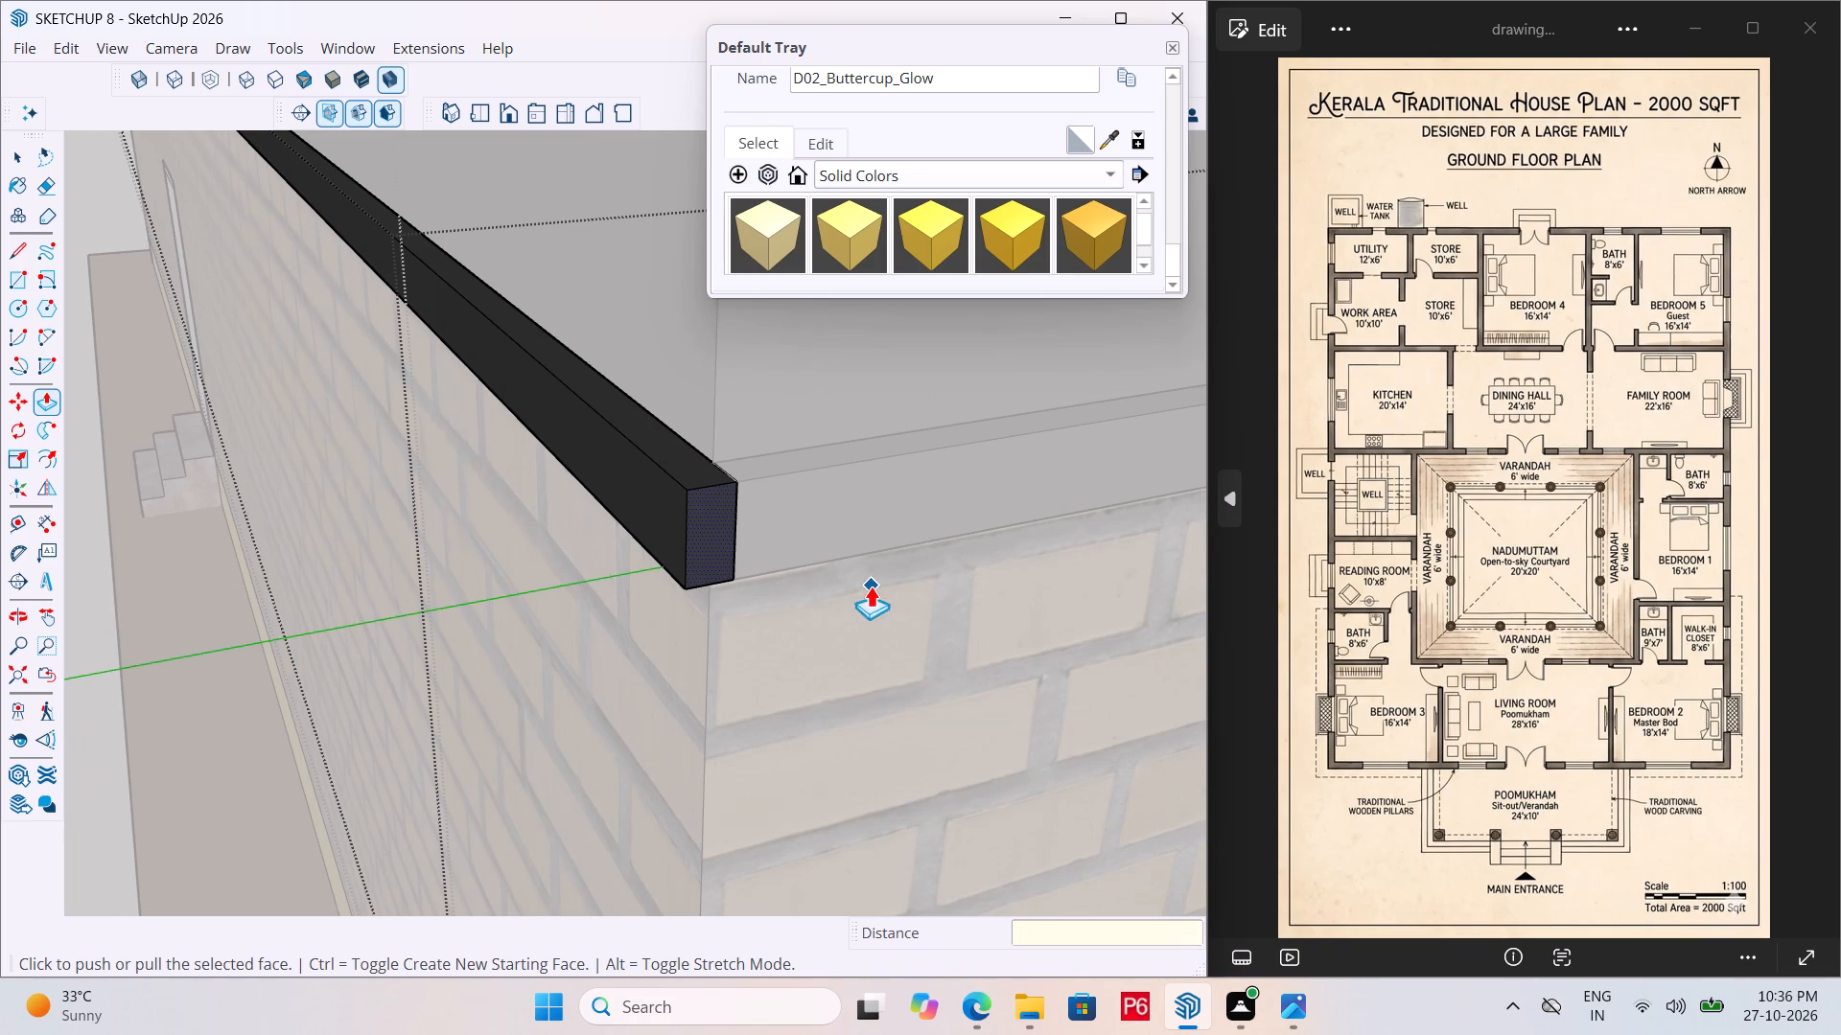
key(ctrl+s)
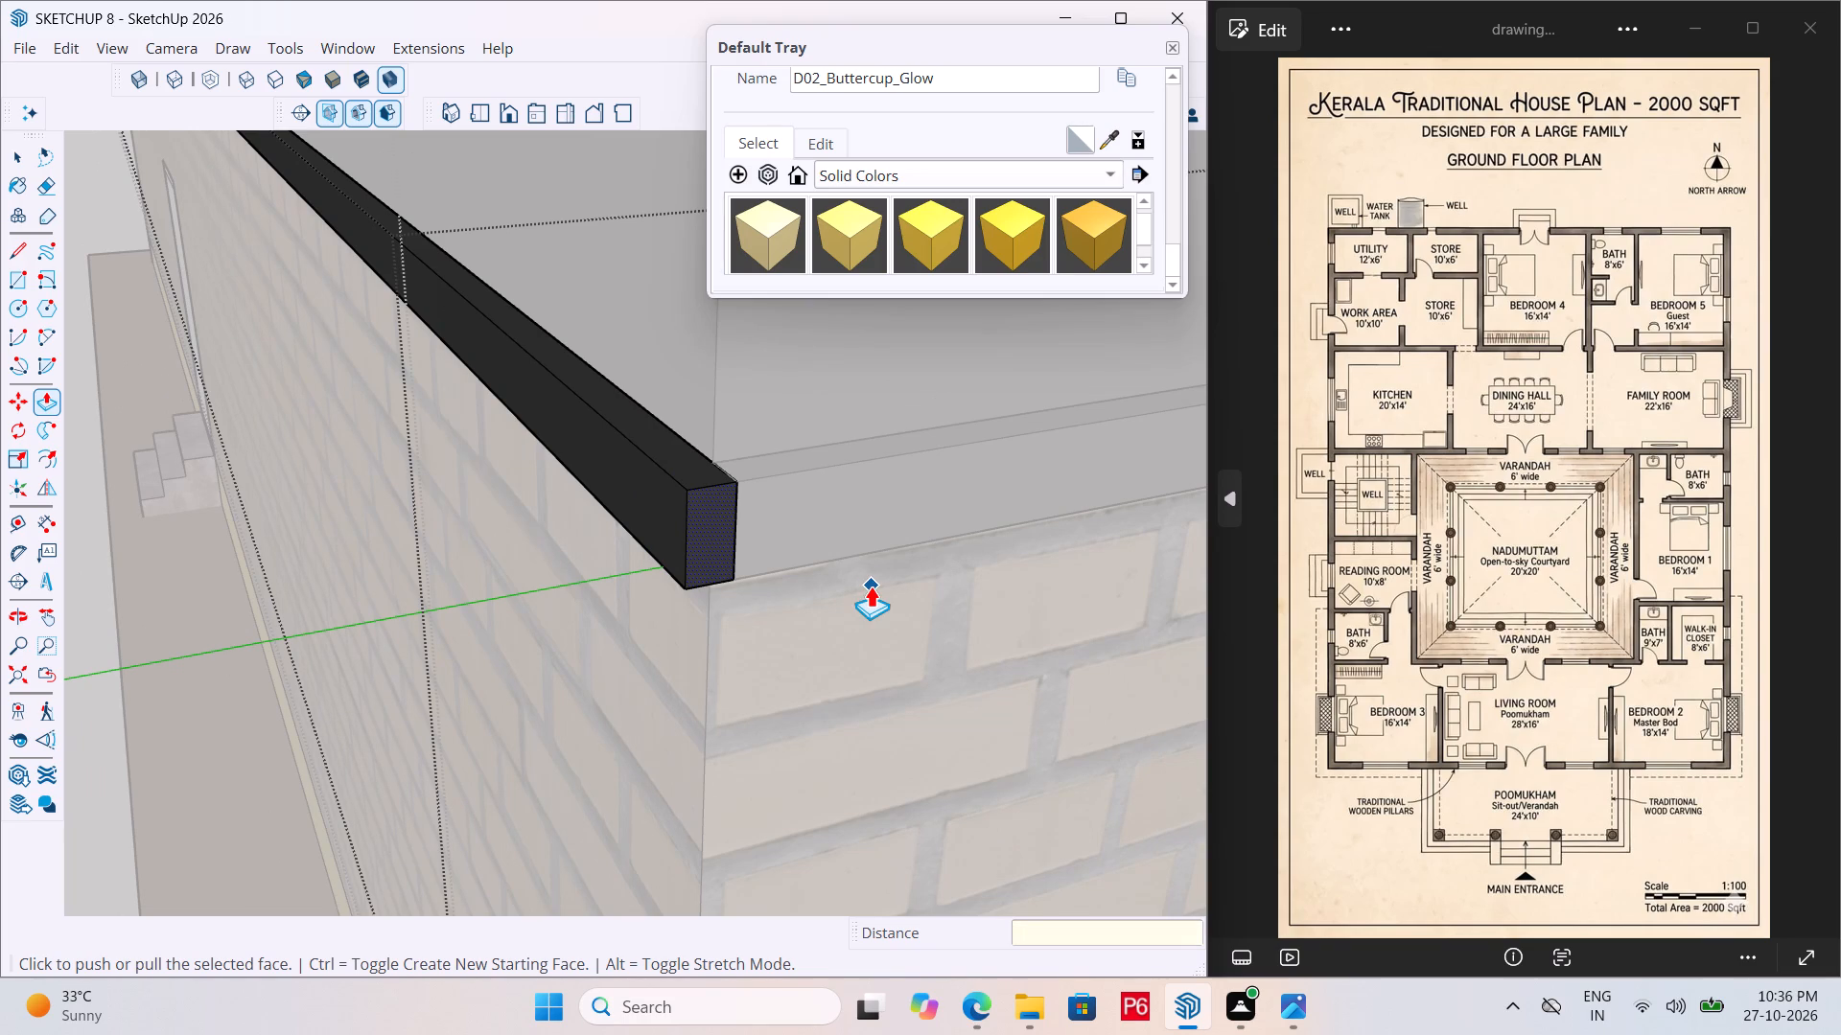
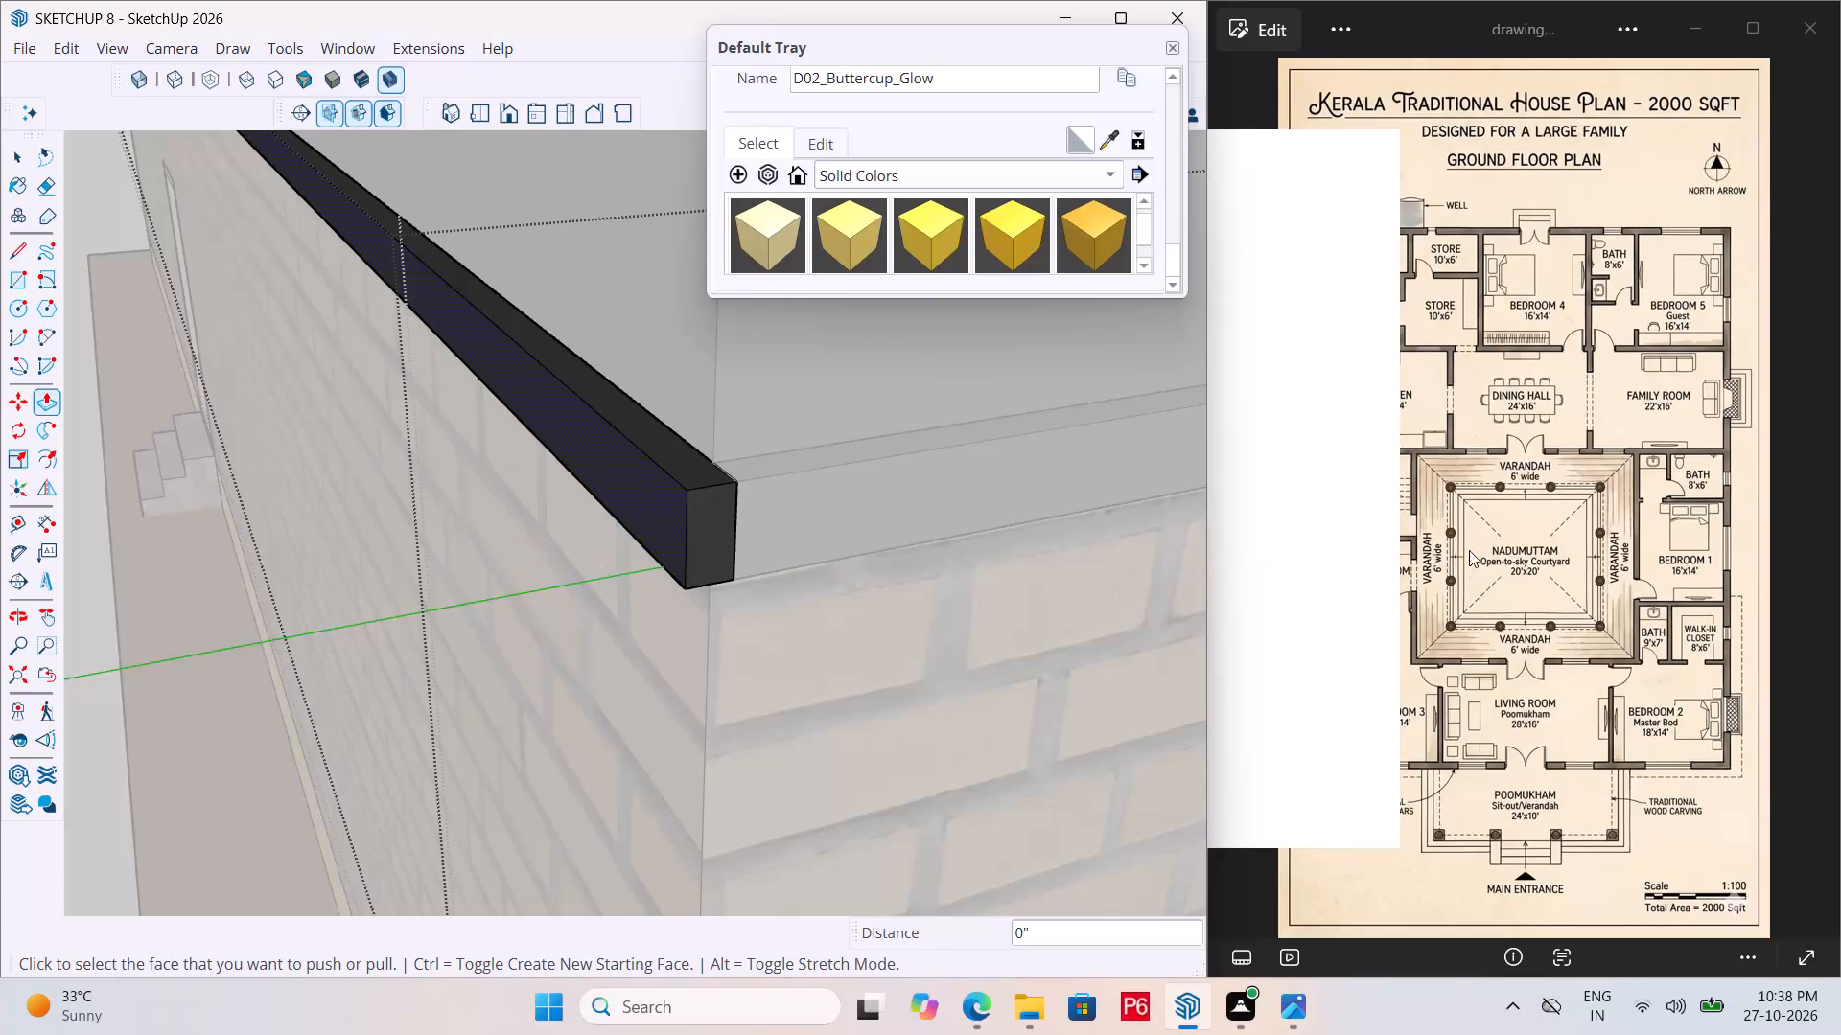
Save the model with the band wrapped around the walls.
click(1511, 513)
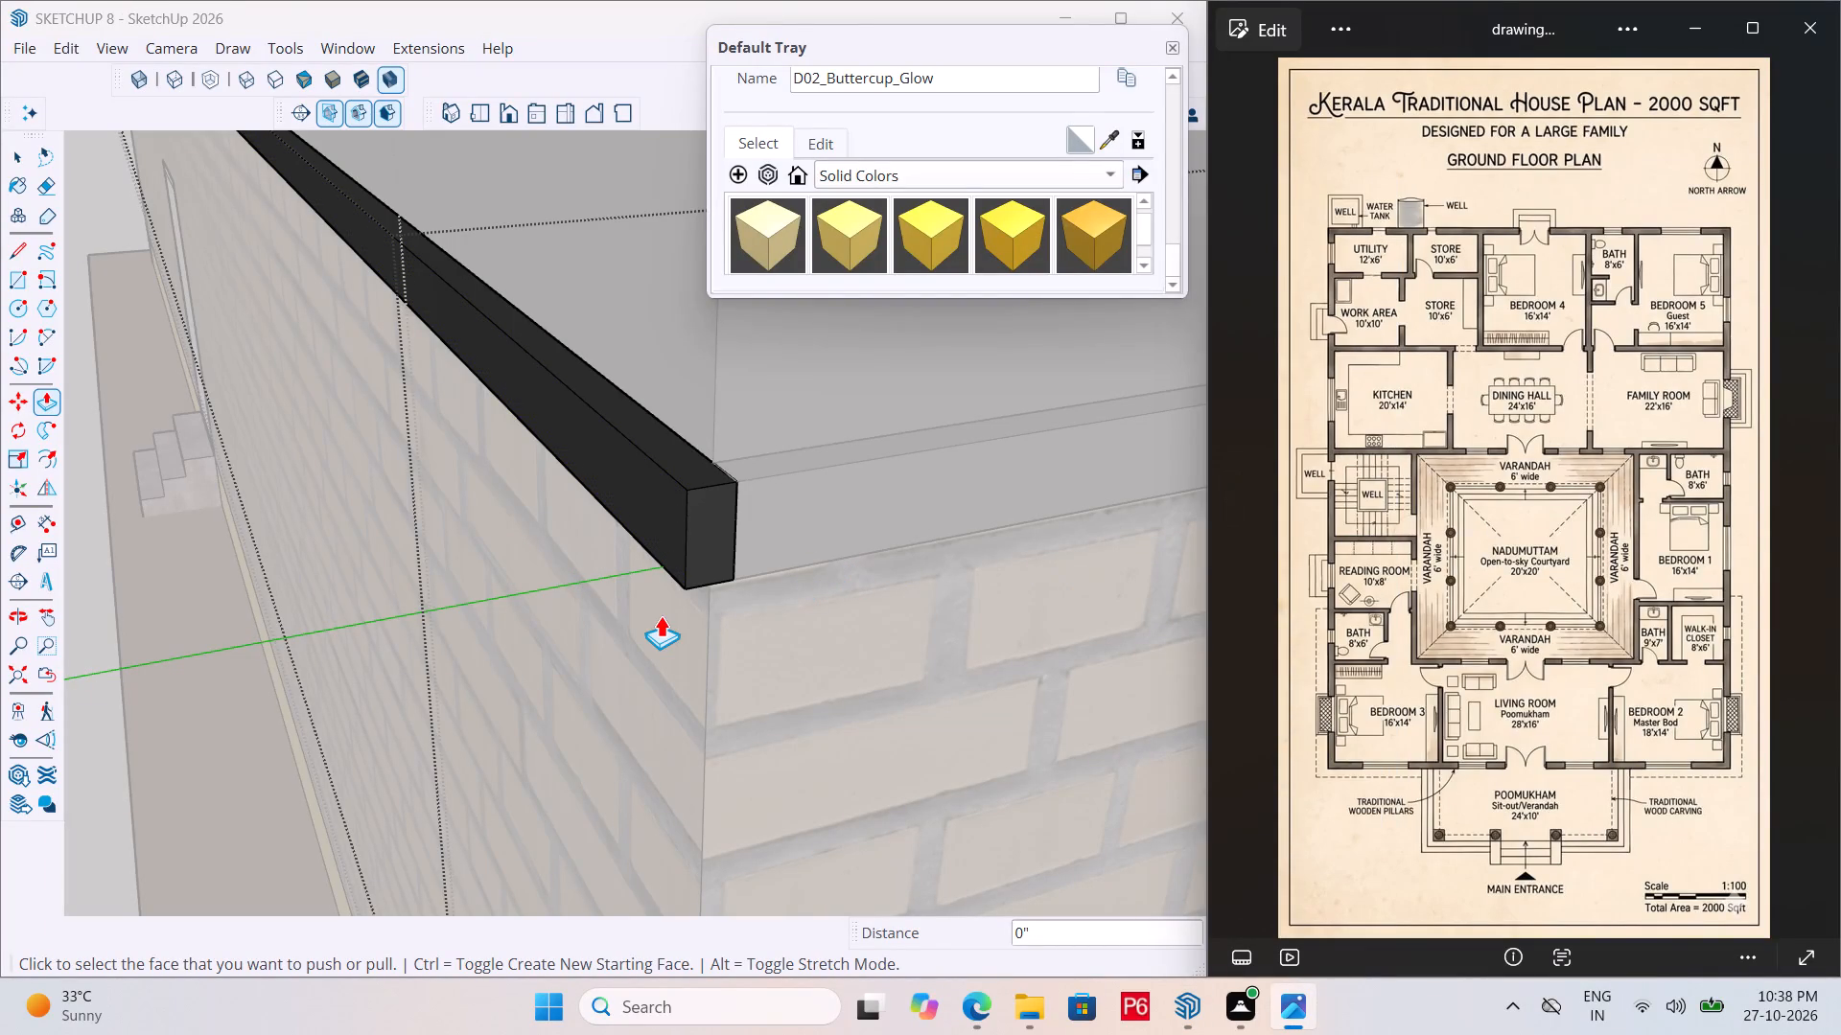
click(660, 617)
click(780, 665)
key(ctrl+s)
key(ctrl+s)
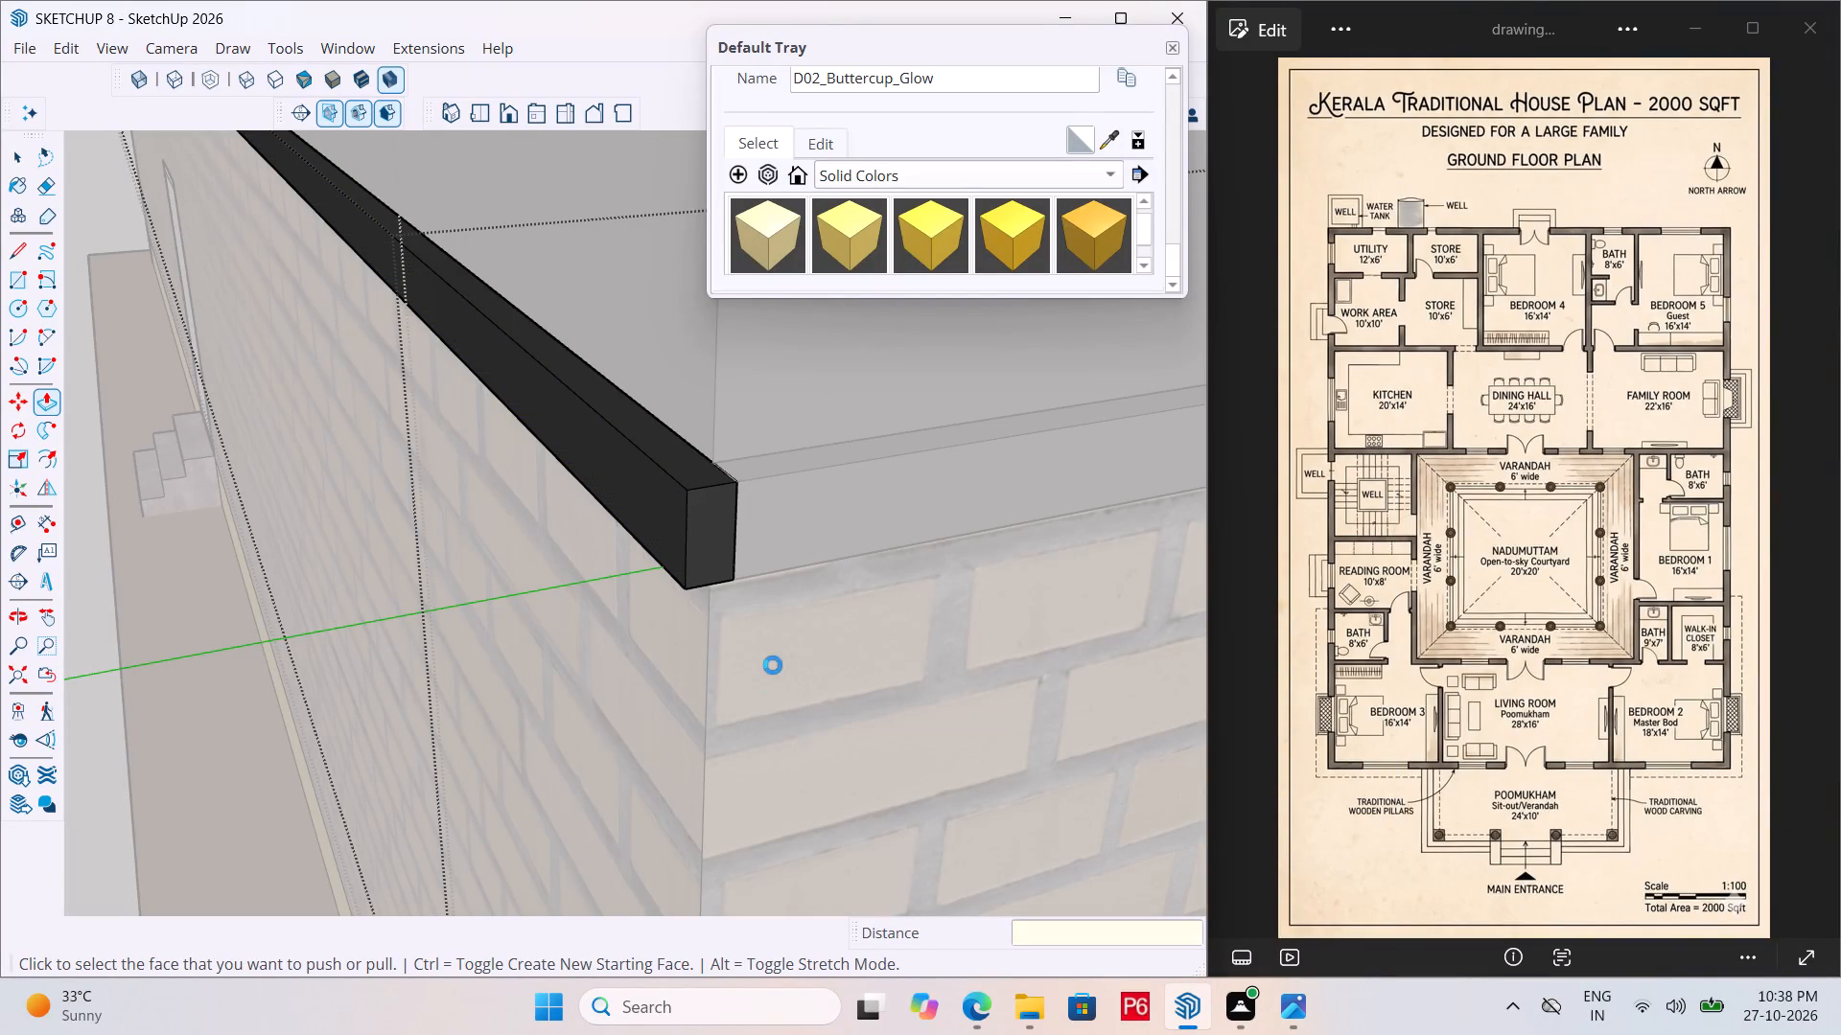
key(ctrl+s)
key(ctrl+s)
key(ctrl+s)
key(ctrl+s)
key(ctrl+s)
Exit the band's group and examine how the band strips meet at the front corner below the parapet.
scroll(503, 670, down, 19)
scroll(555, 575, down, 11)
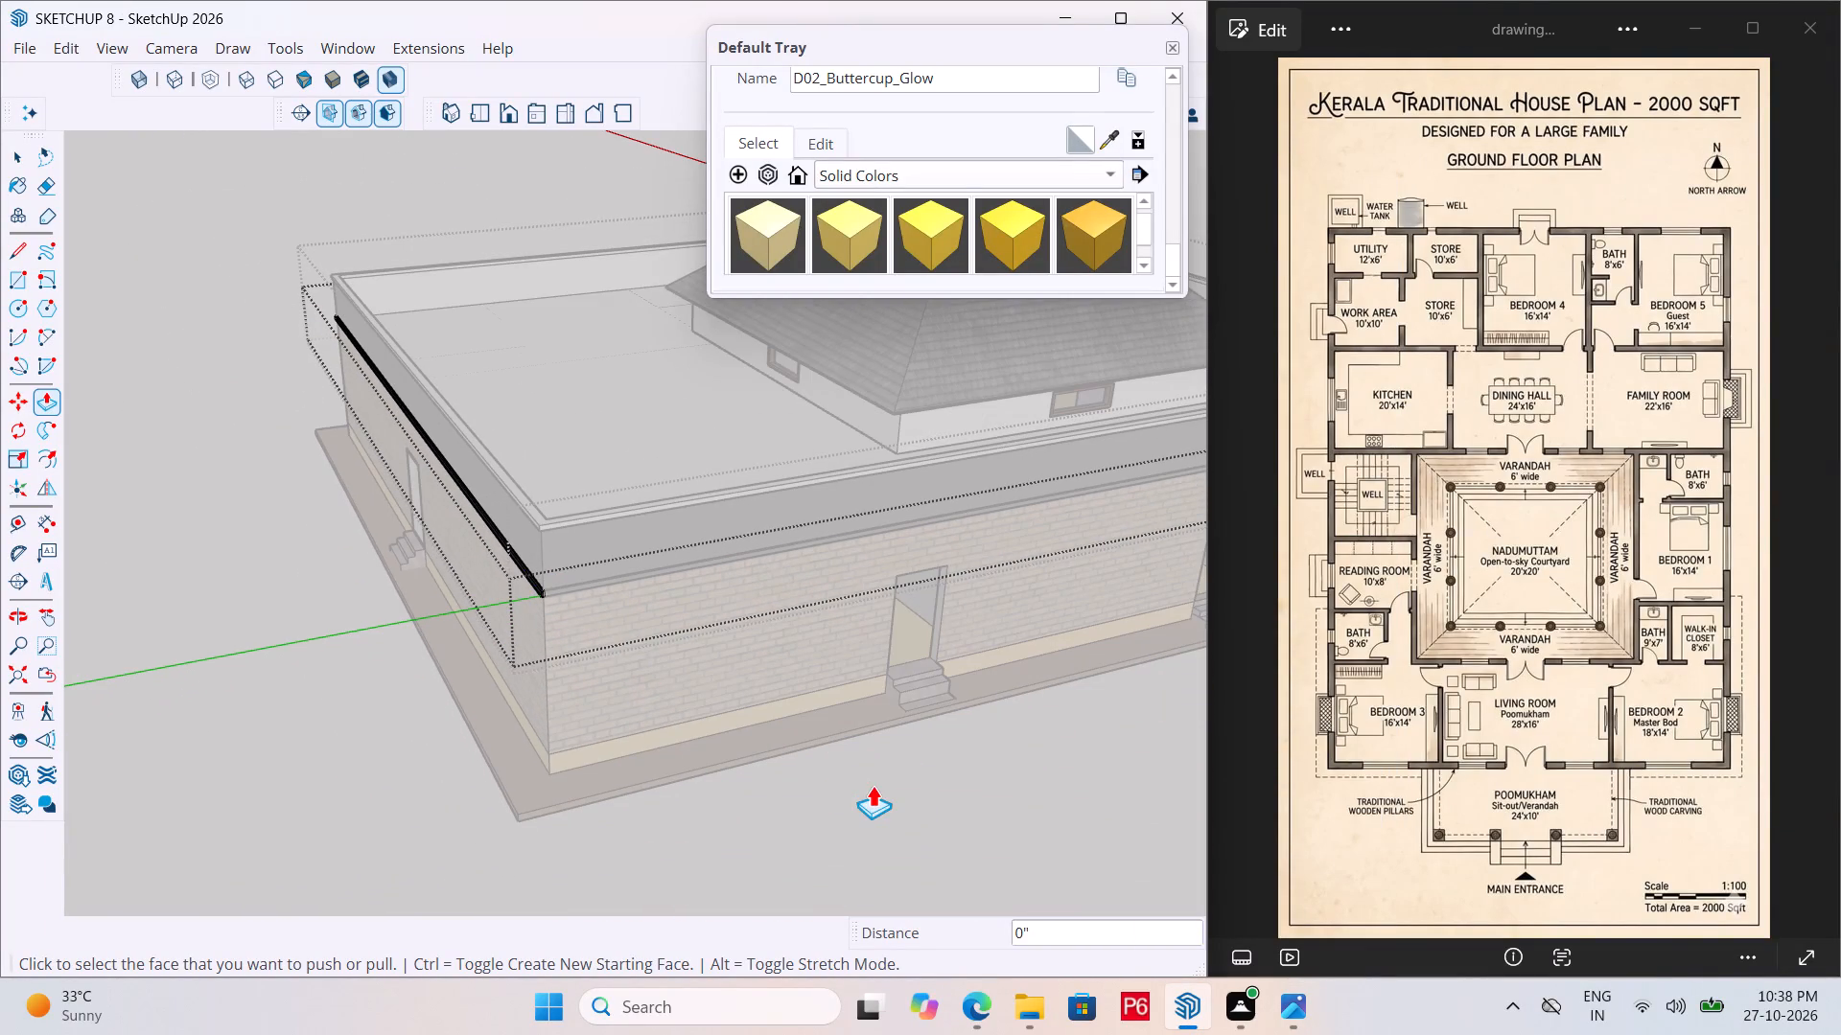
click(873, 785)
key(space)
double_click(873, 787)
double_click(804, 758)
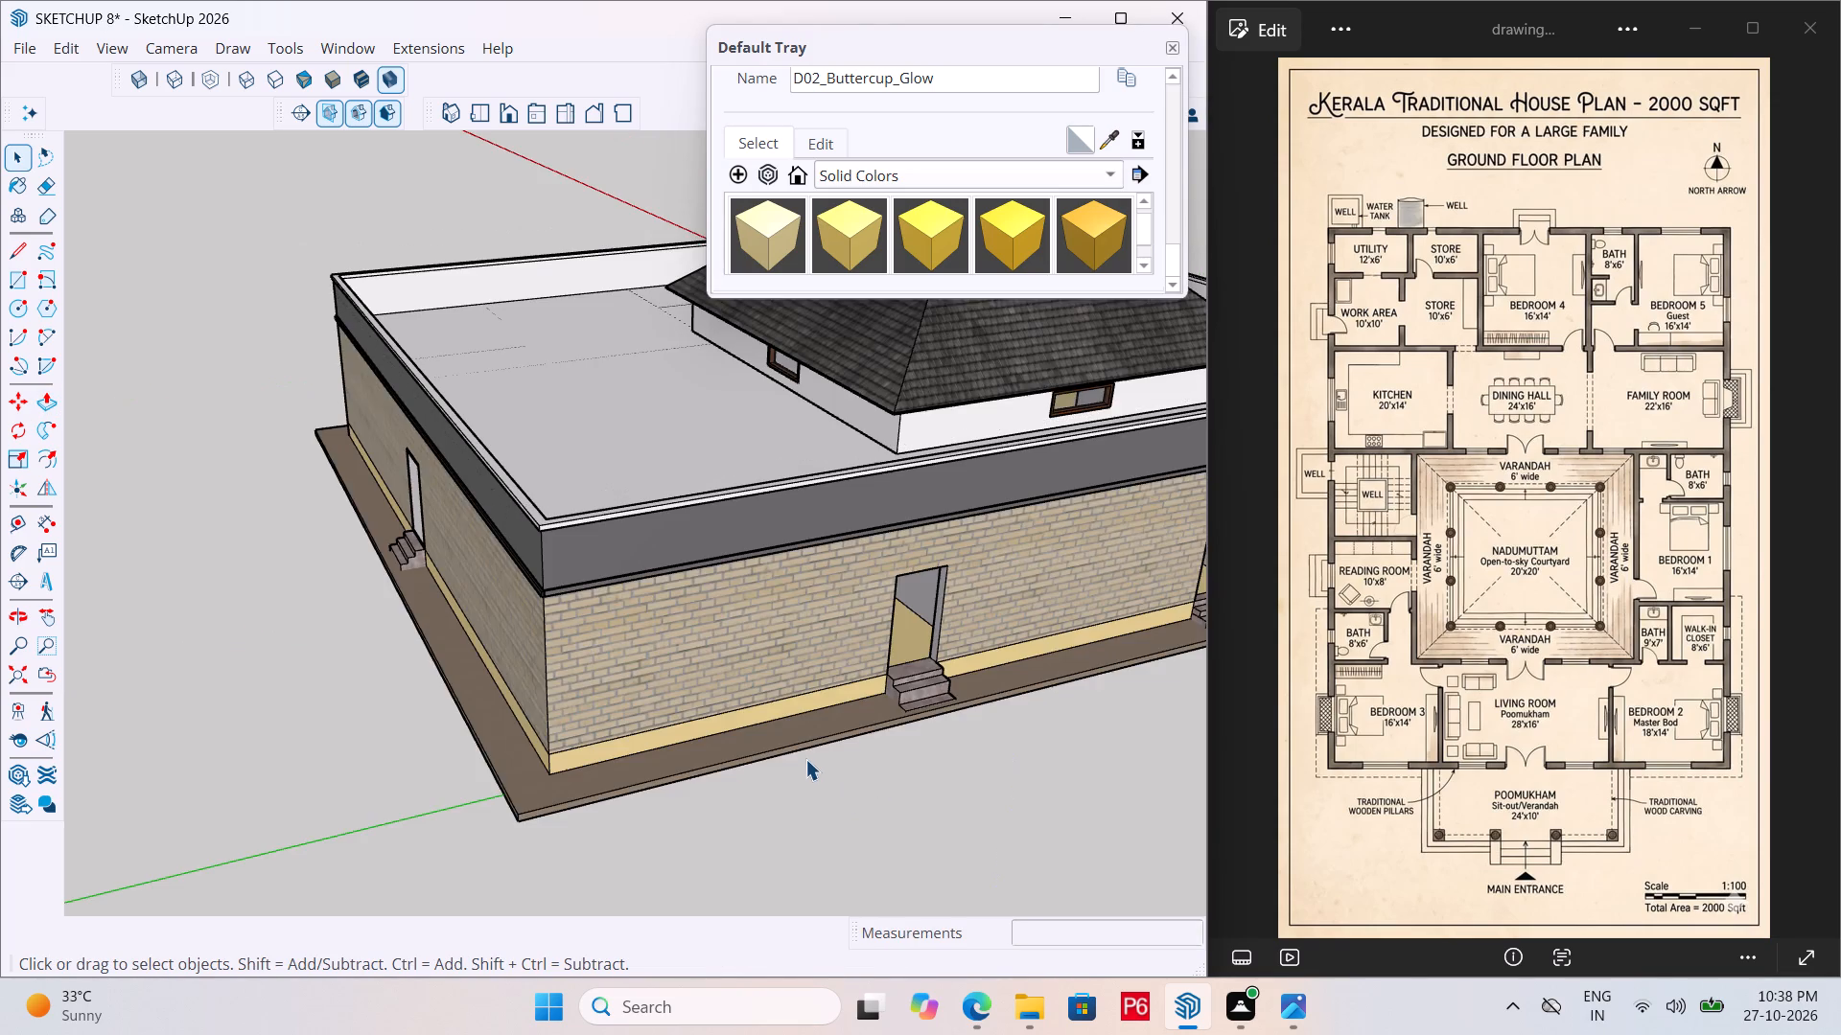
scroll(875, 745, down, 5)
middle_drag(884, 674, 102, 534)
middle_drag(638, 605, 657, 641)
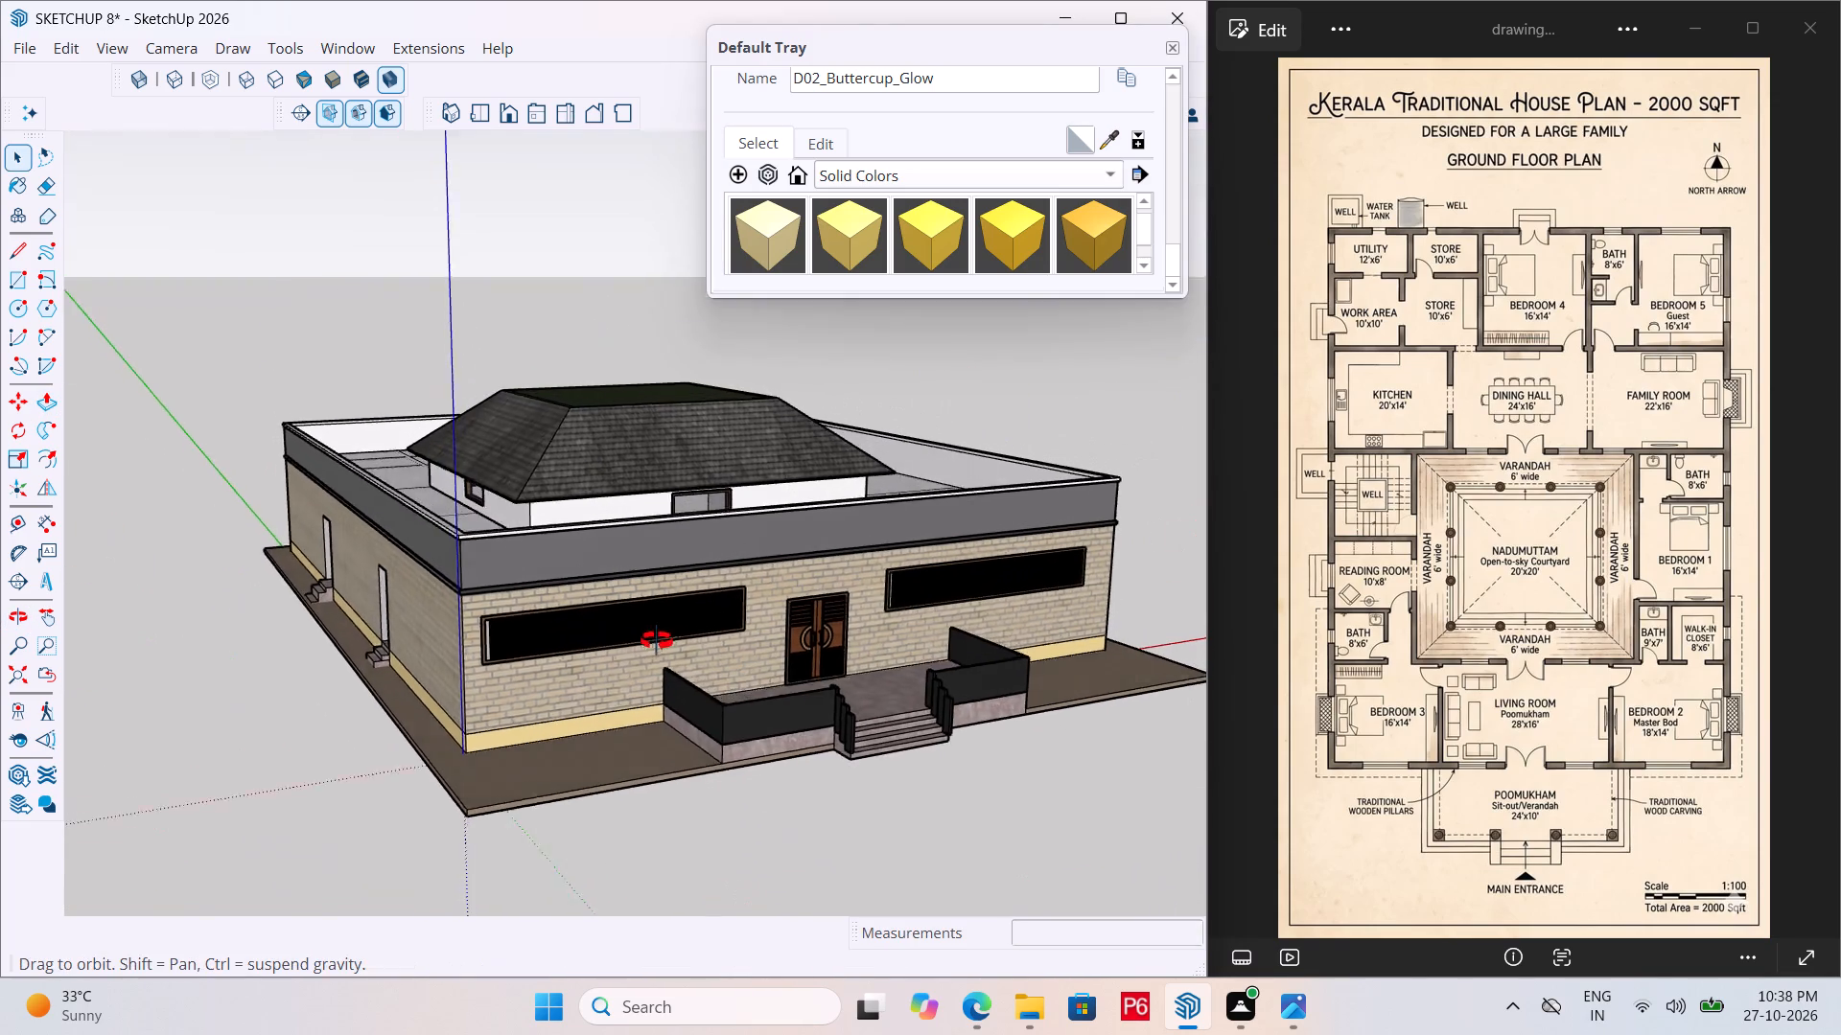
middle_drag(657, 641, 746, 647)
scroll(521, 603, up, 17)
scroll(687, 648, up, 4)
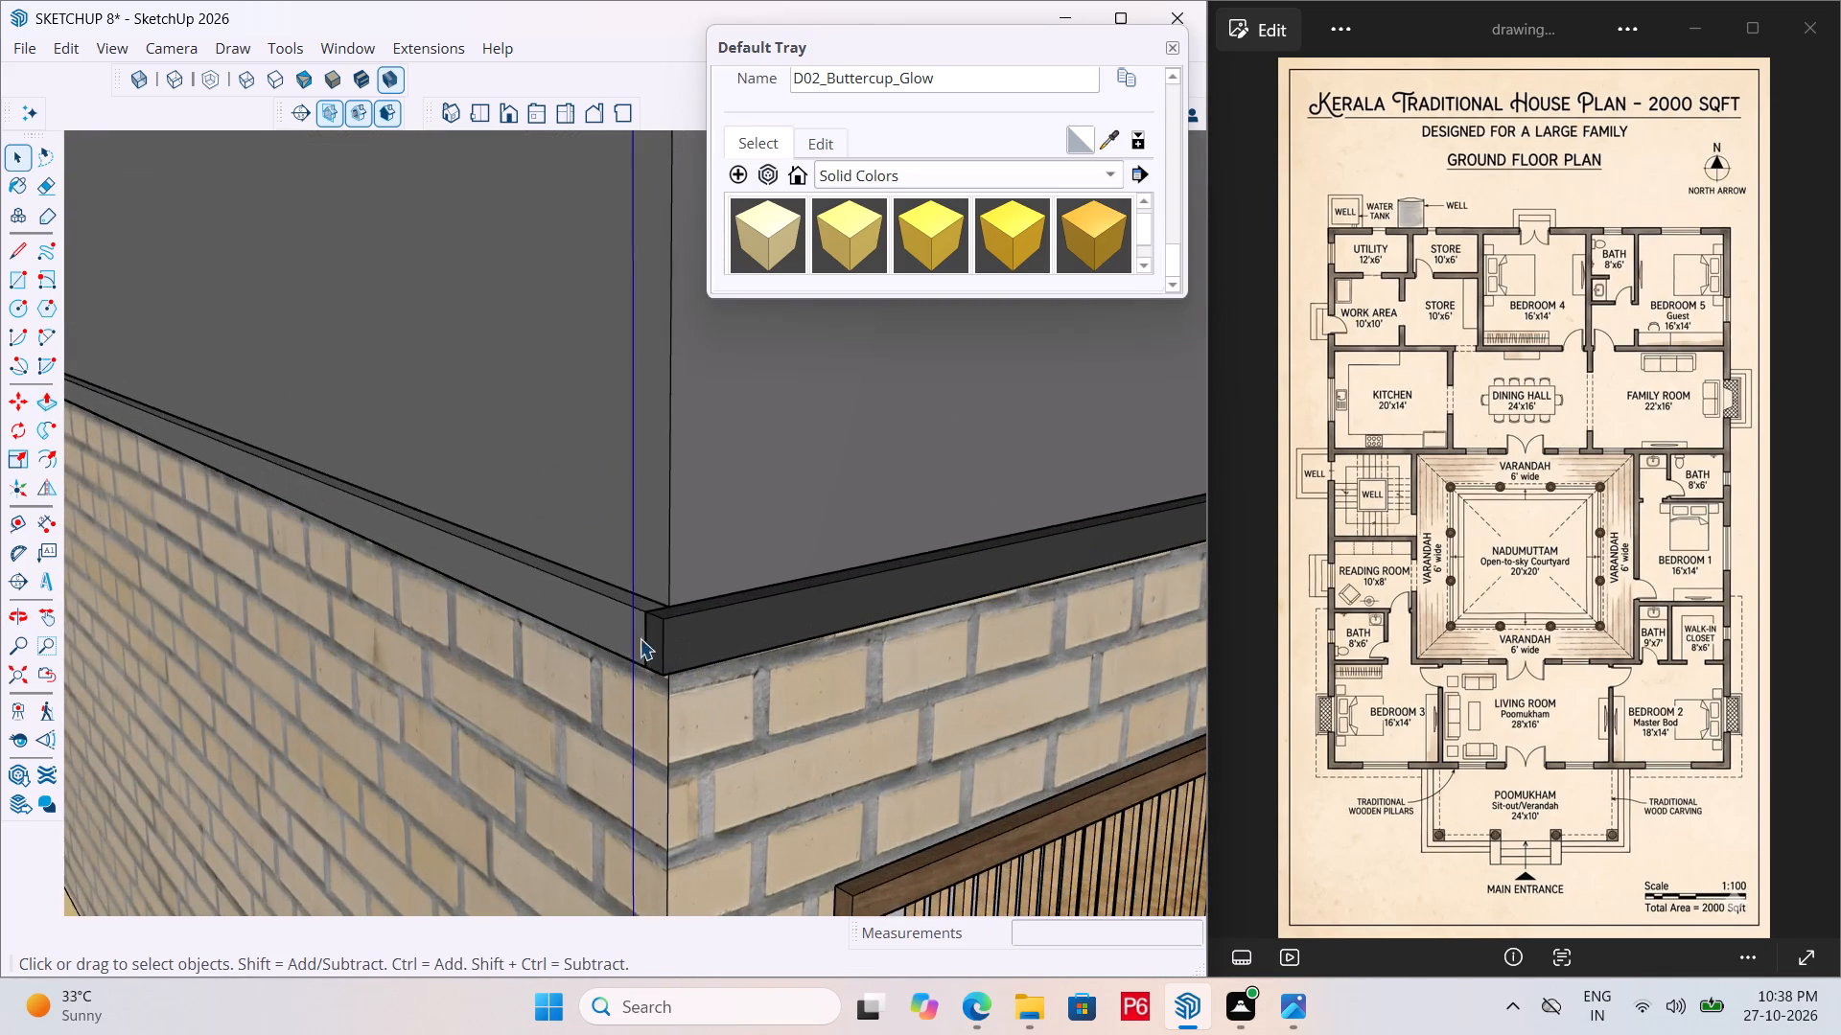
middle_drag(616, 636, 782, 689)
scroll(621, 624, up, 4)
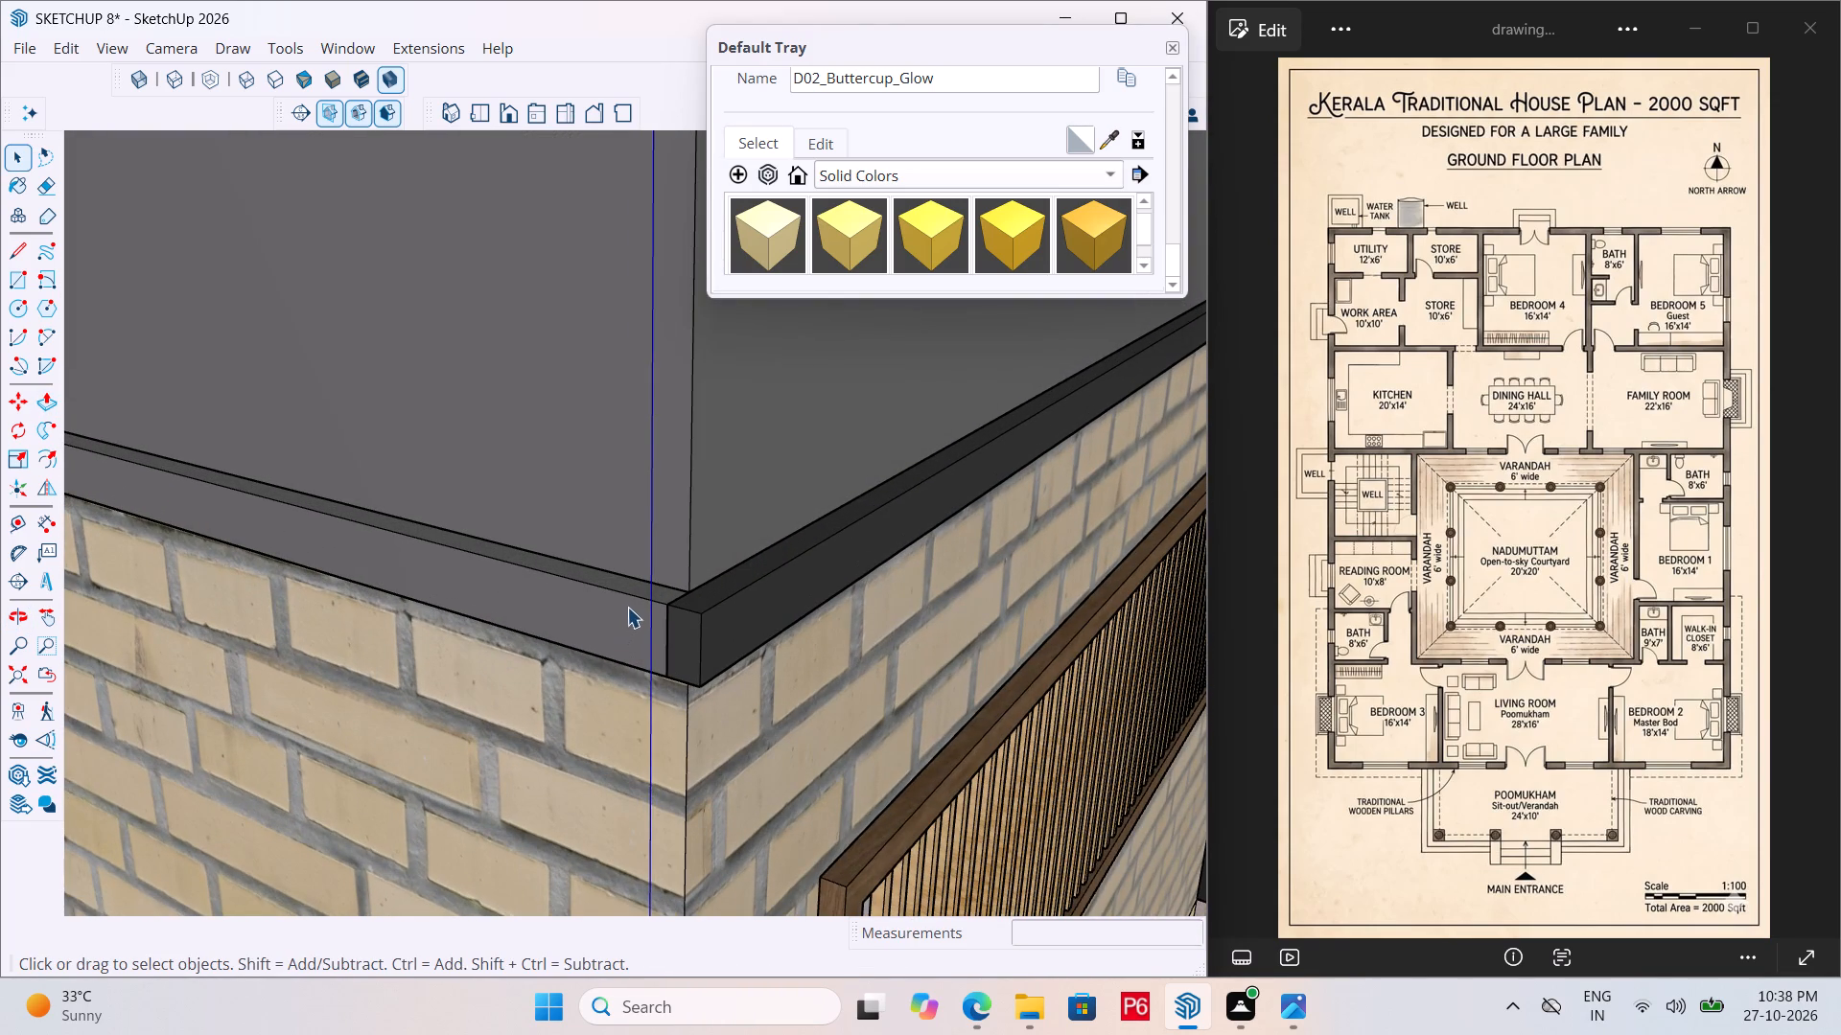
middle_drag(765, 618, 478, 607)
scroll(765, 618, down, 16)
scroll(402, 588, down, 5)
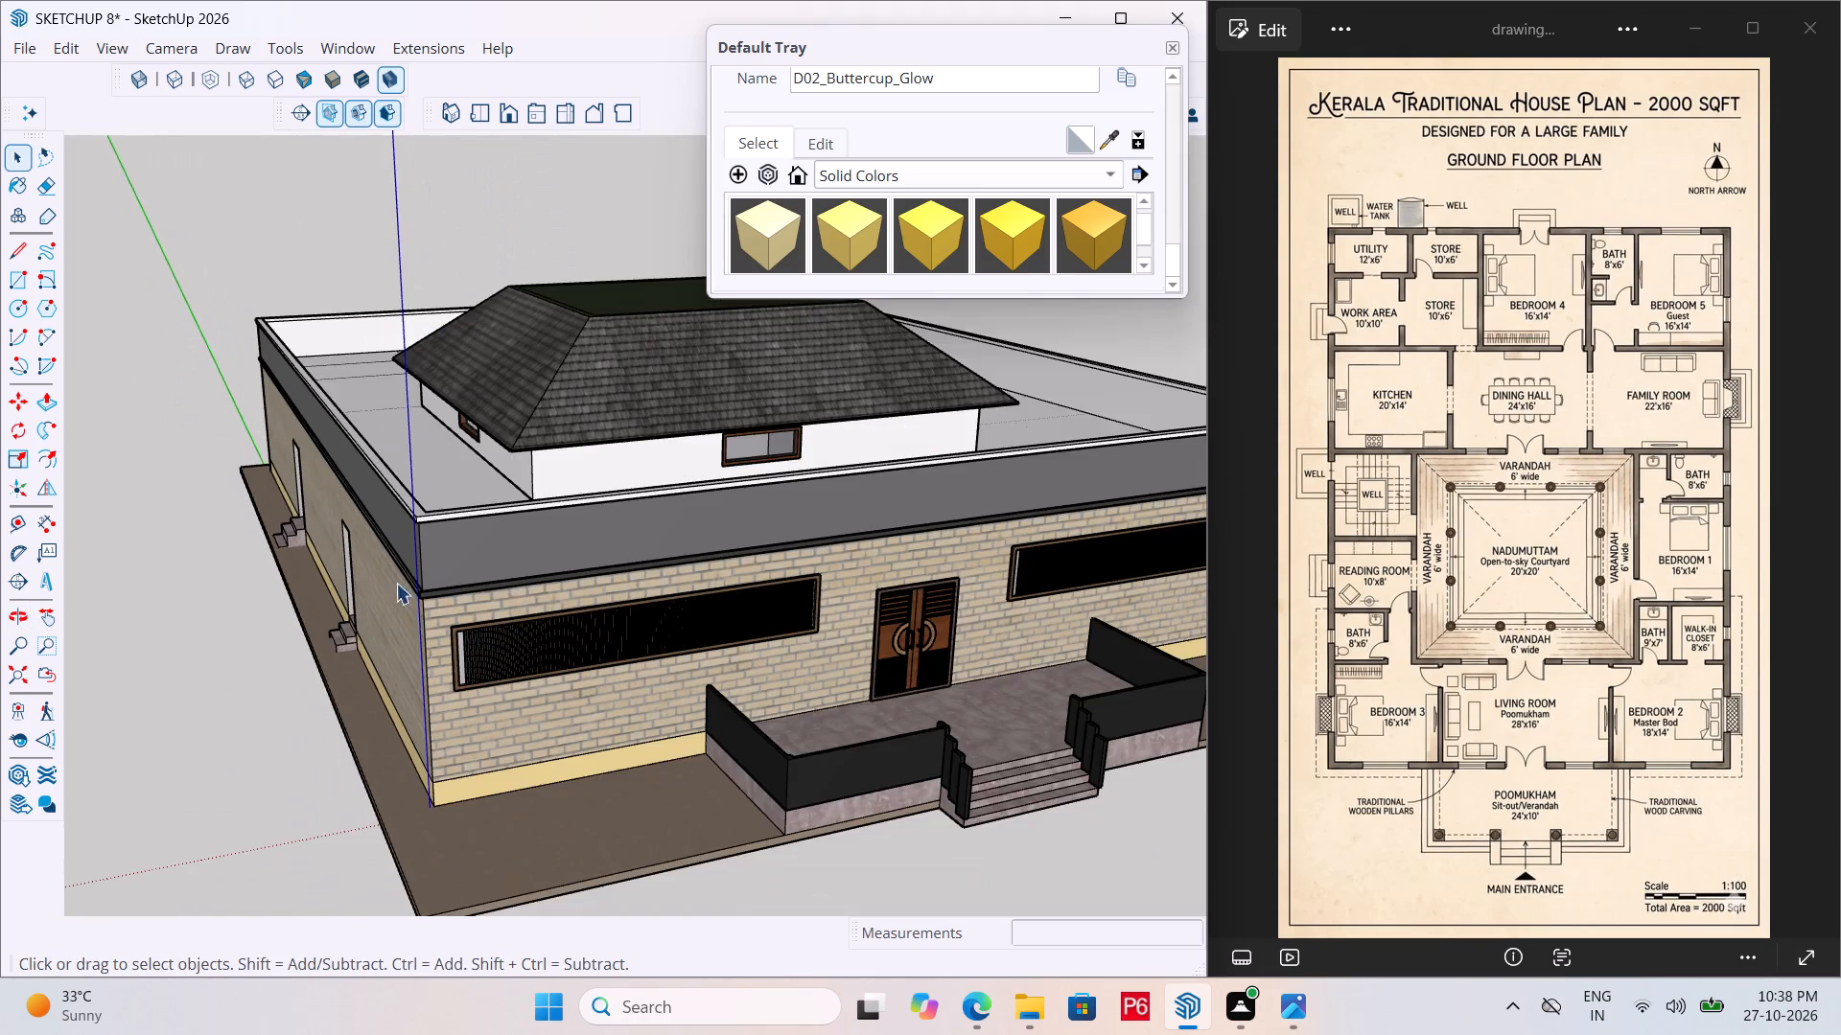
scroll(363, 572, up, 16)
scroll(555, 595, down, 13)
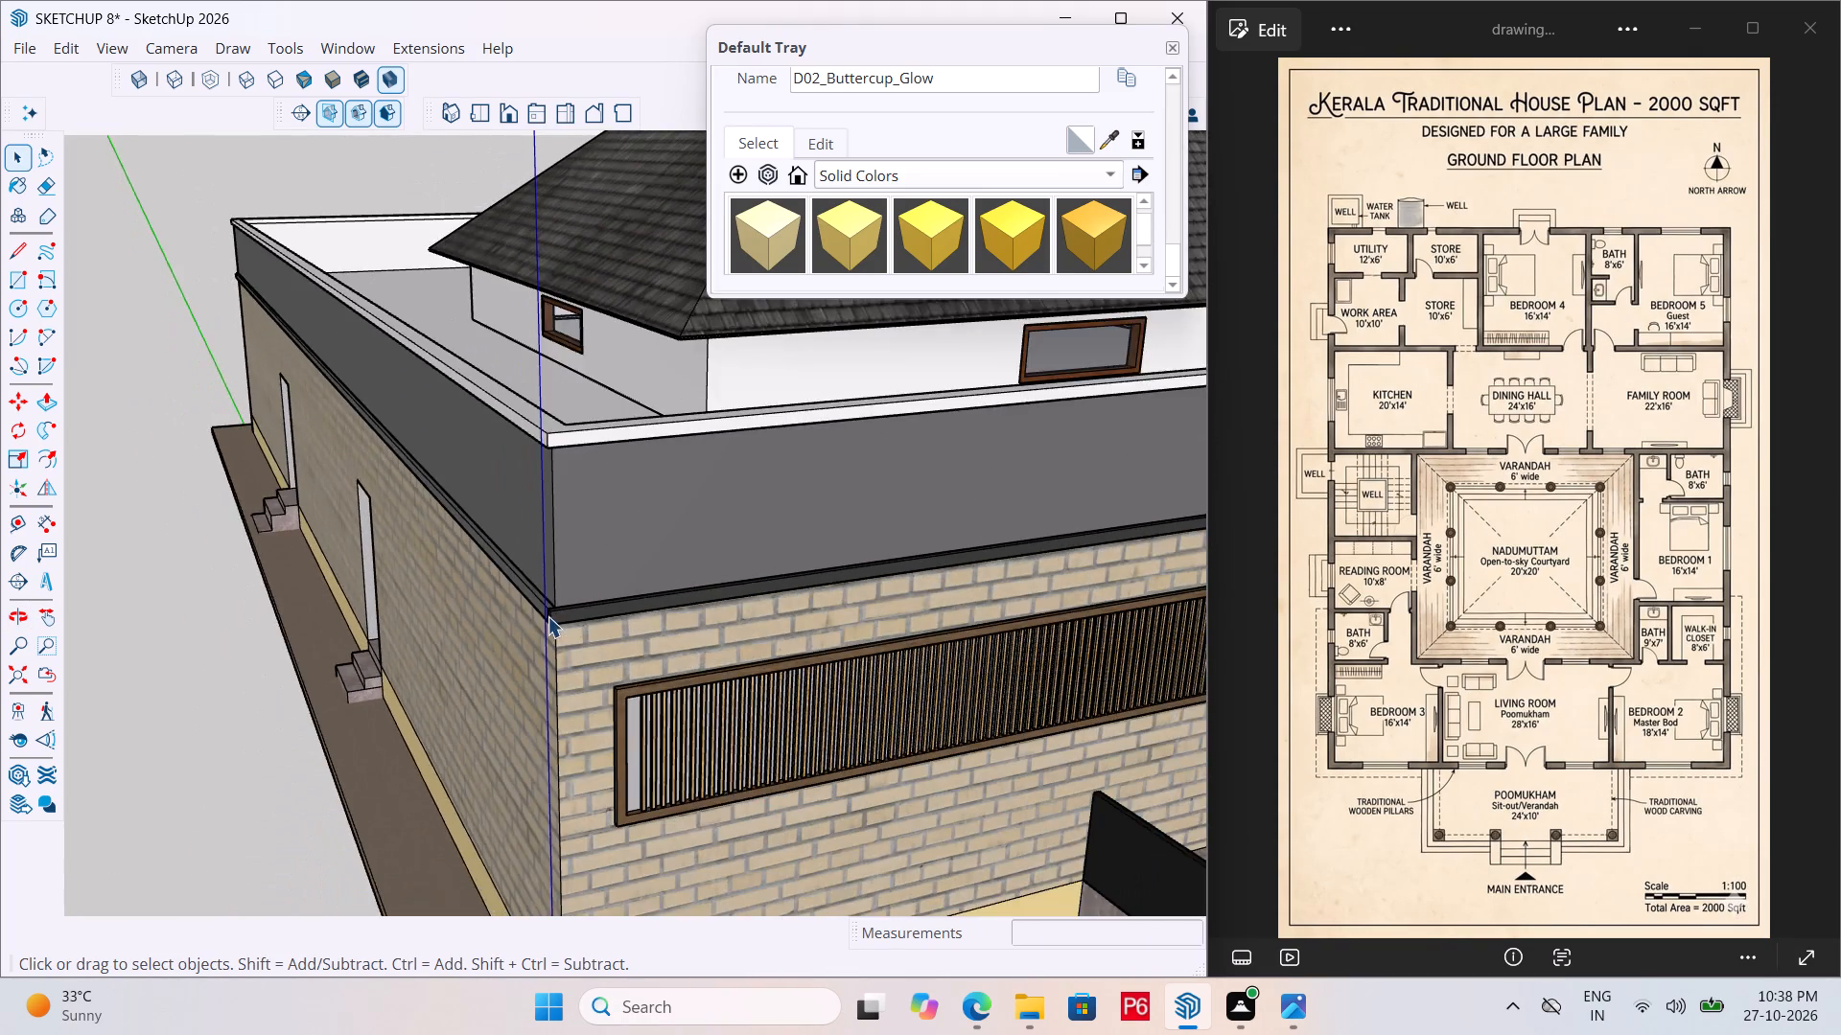
scroll(536, 613, down, 5)
scroll(620, 672, up, 12)
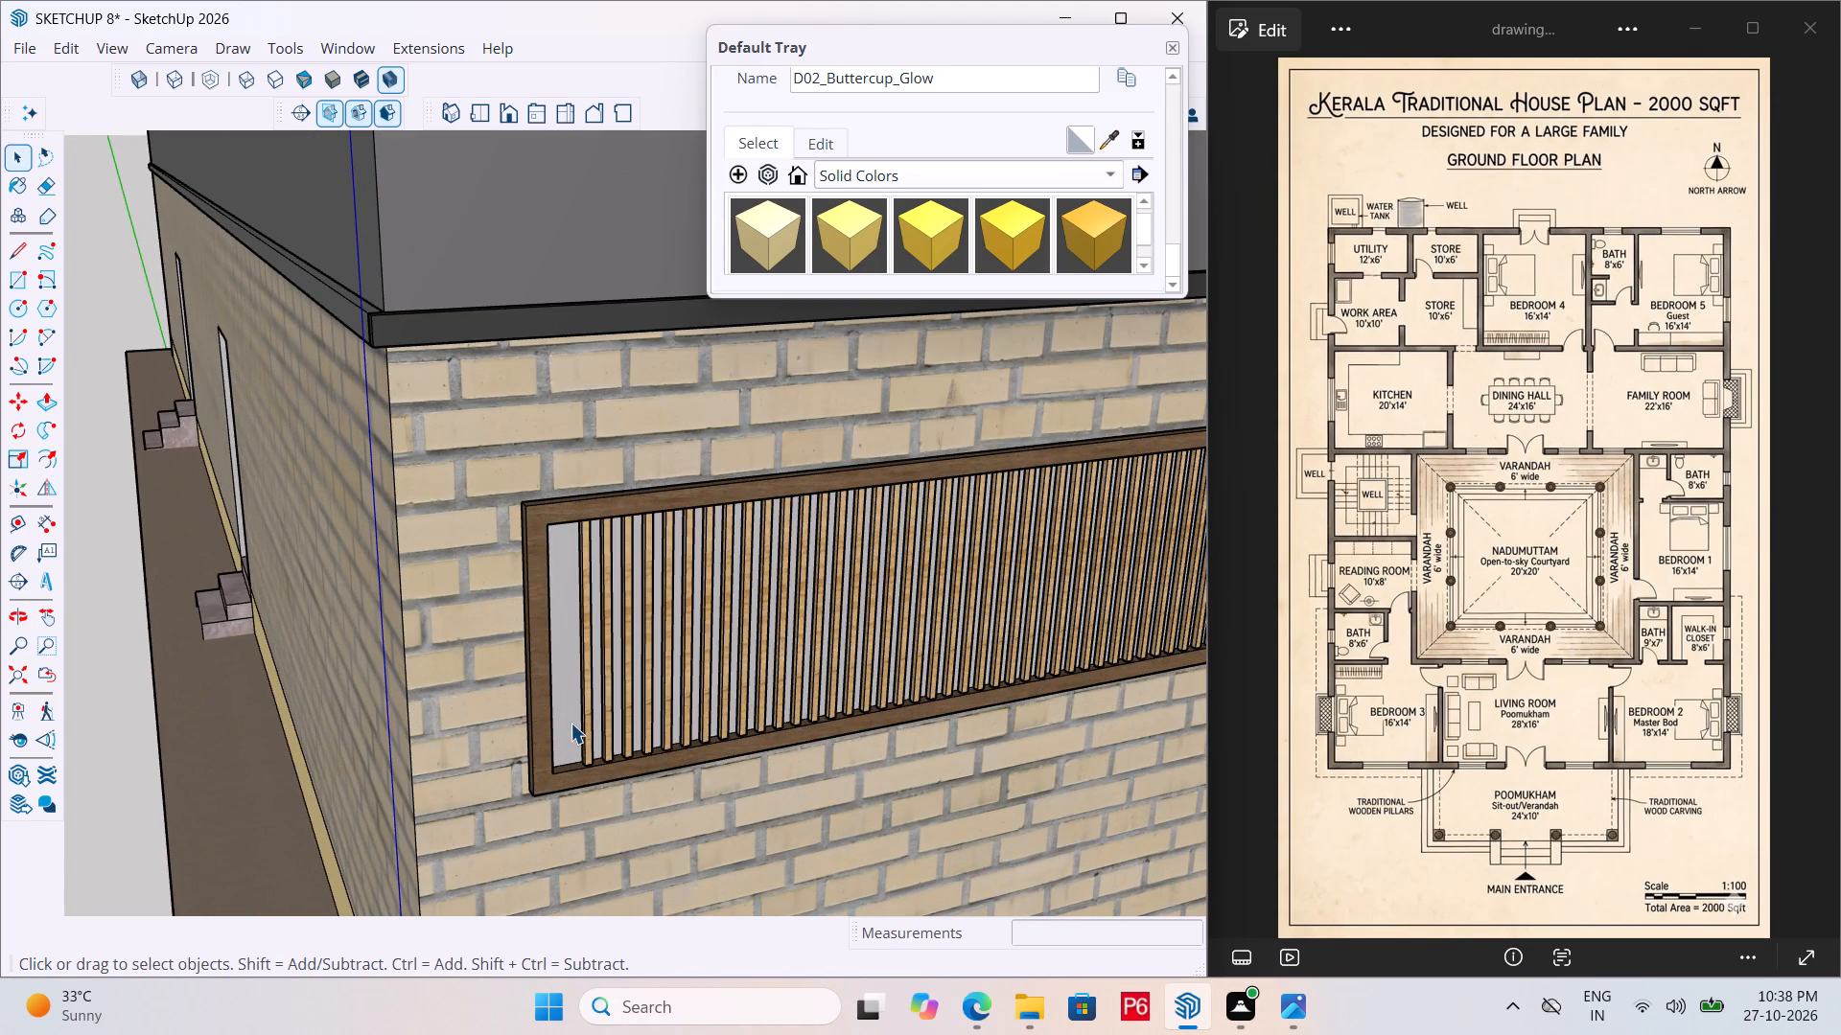
scroll(593, 753, down, 10)
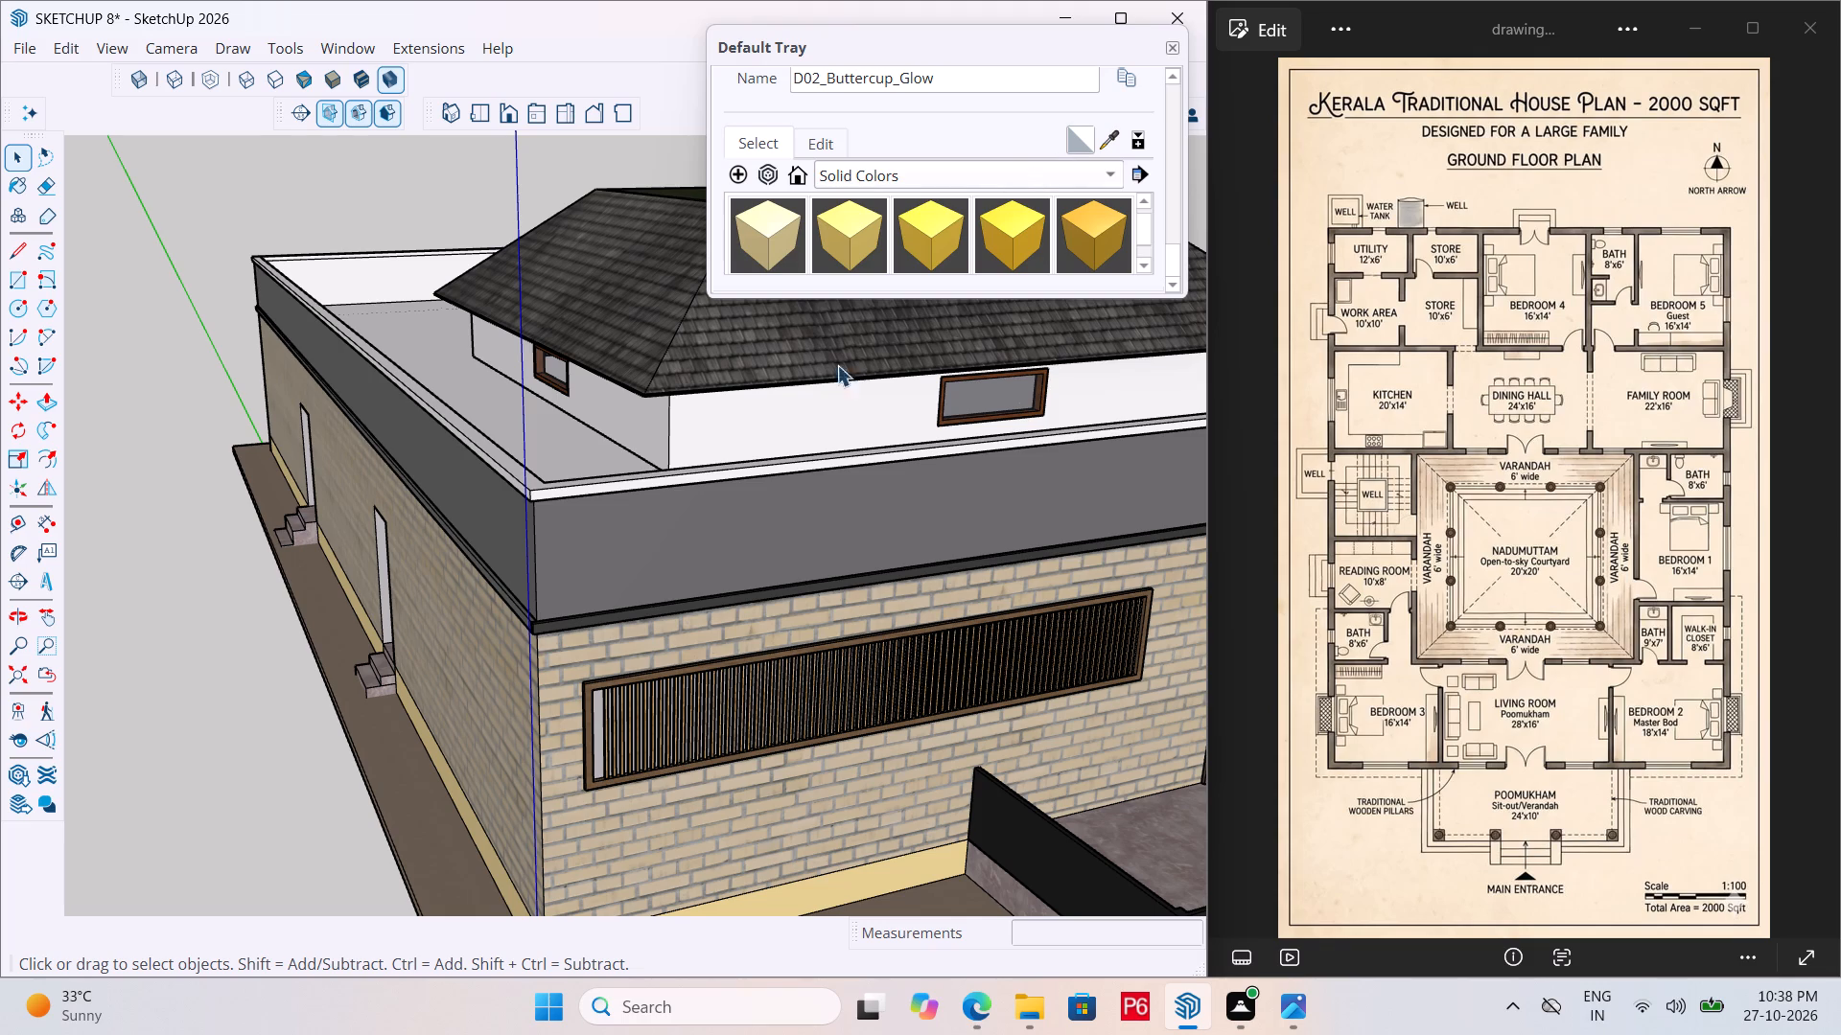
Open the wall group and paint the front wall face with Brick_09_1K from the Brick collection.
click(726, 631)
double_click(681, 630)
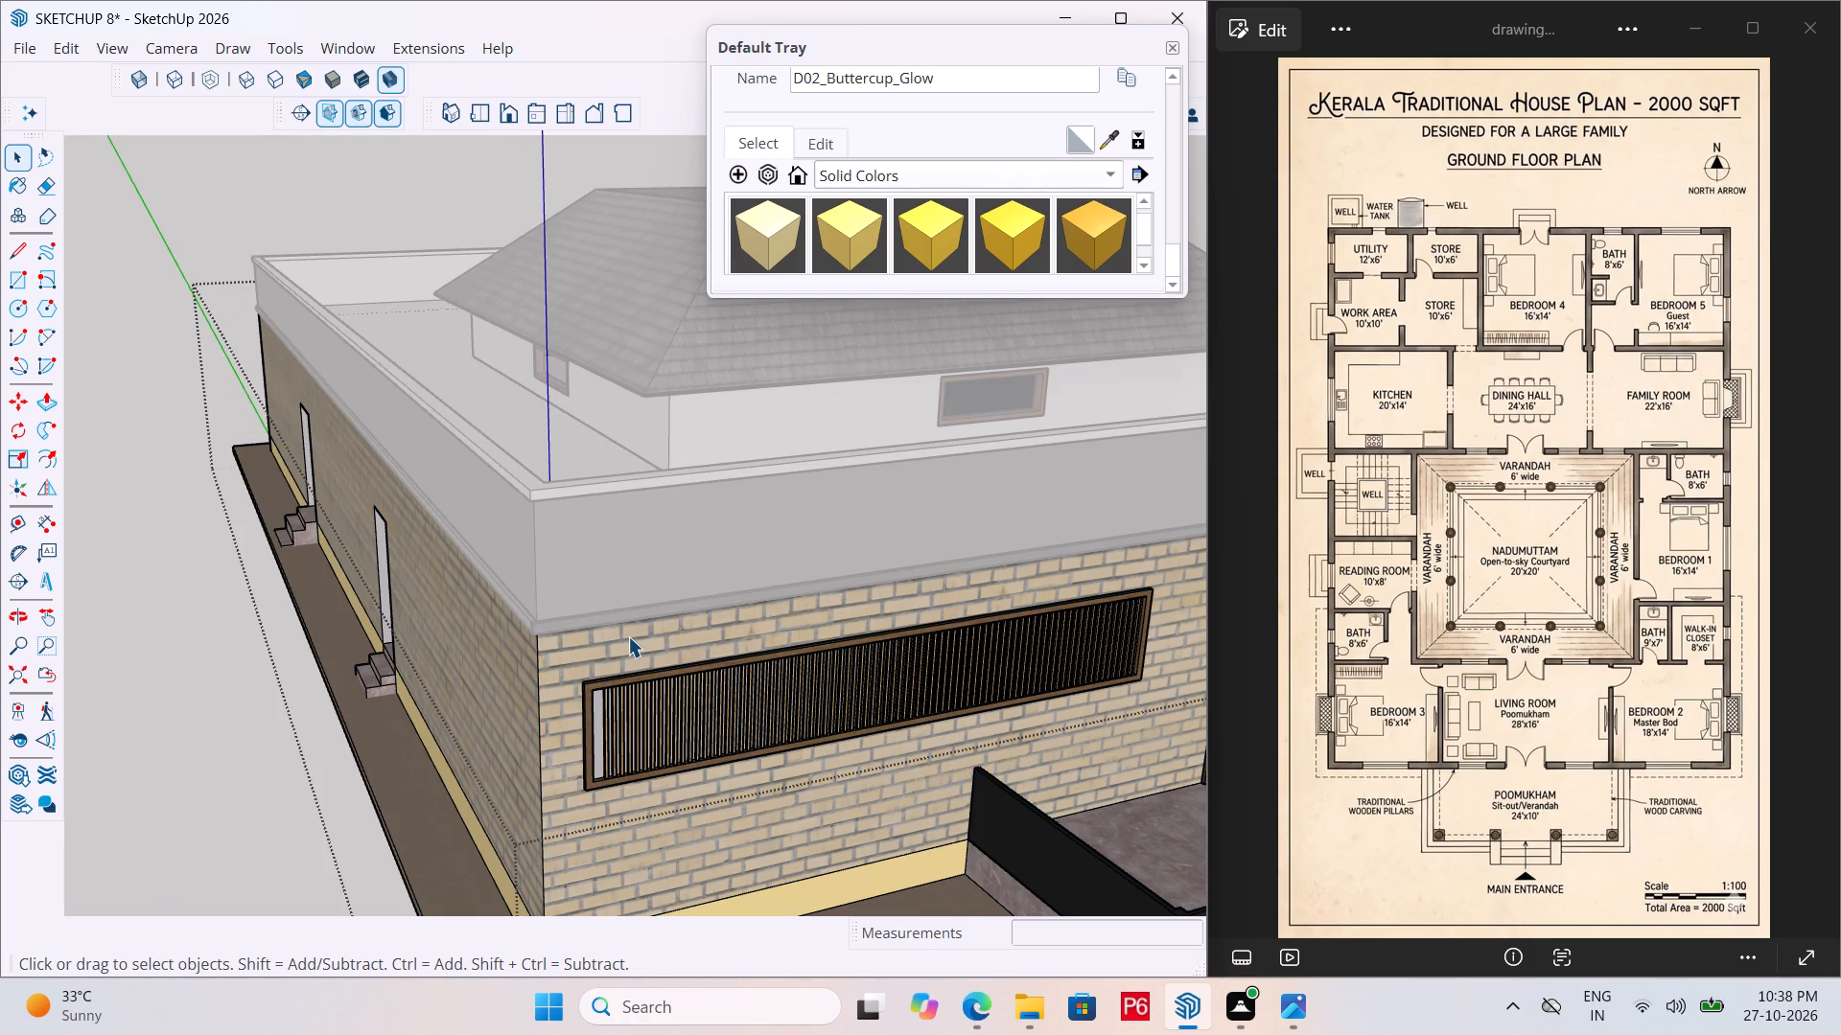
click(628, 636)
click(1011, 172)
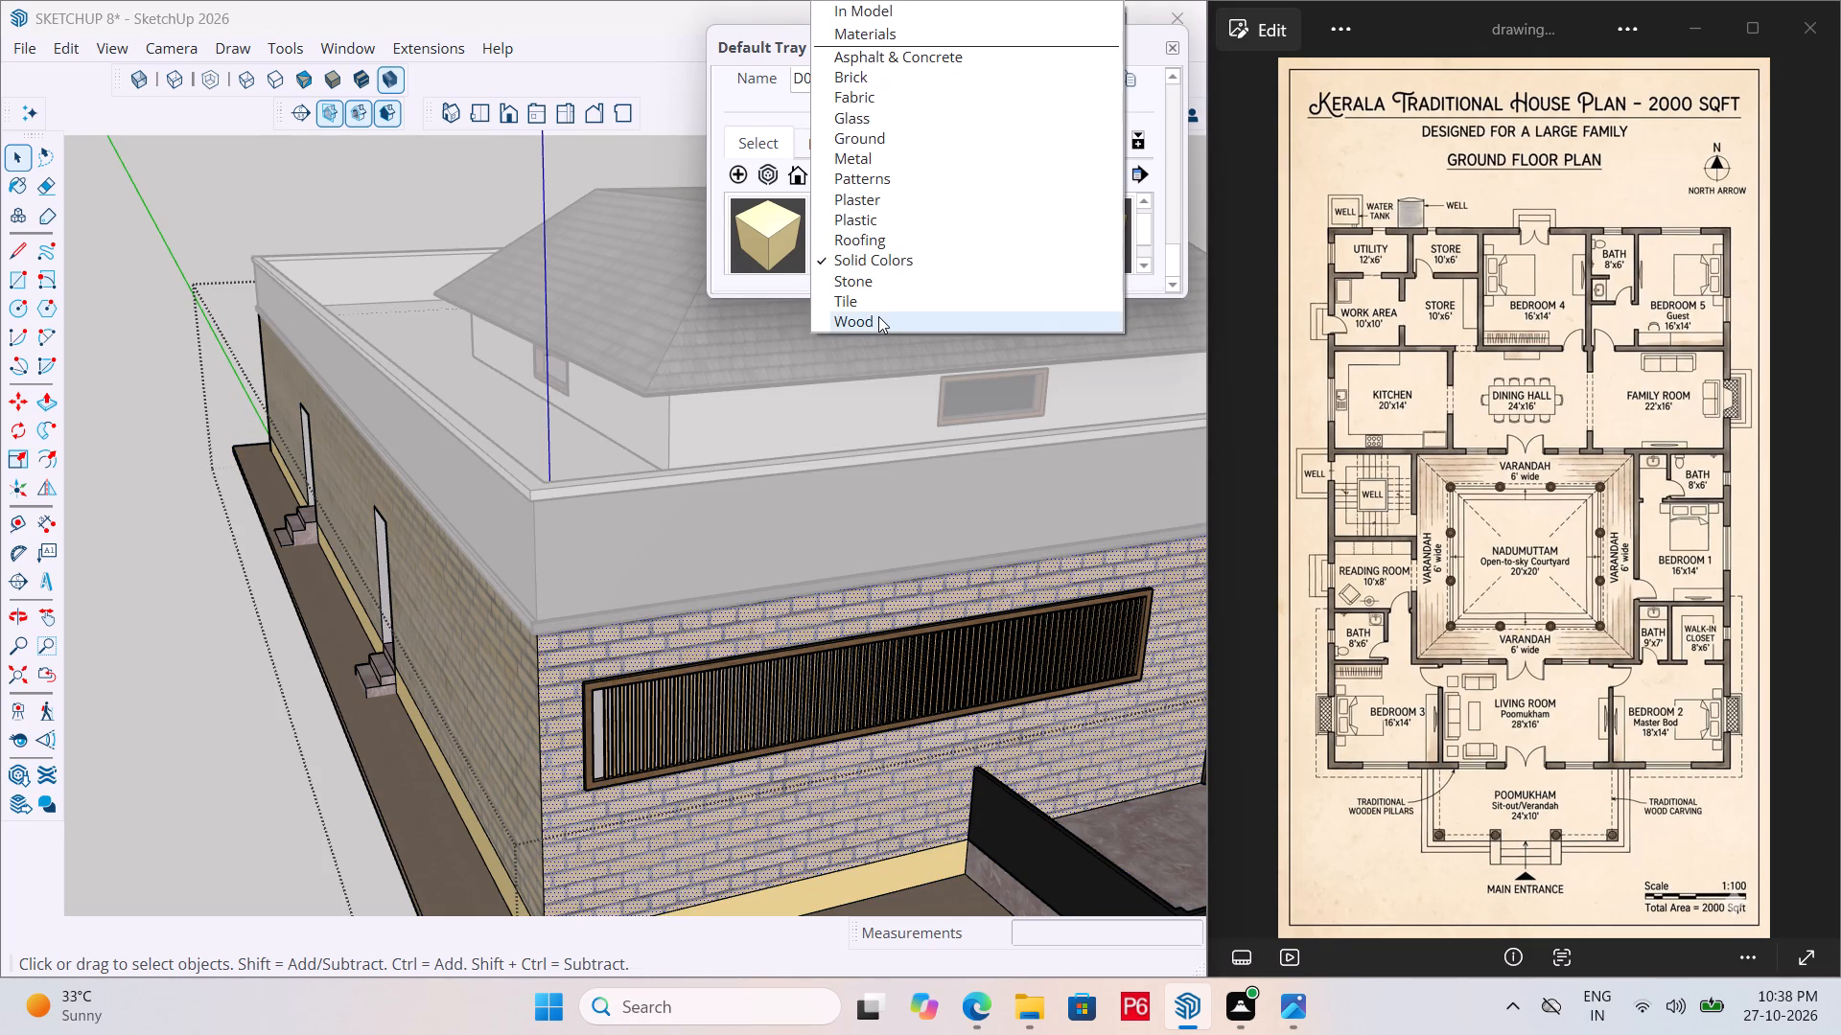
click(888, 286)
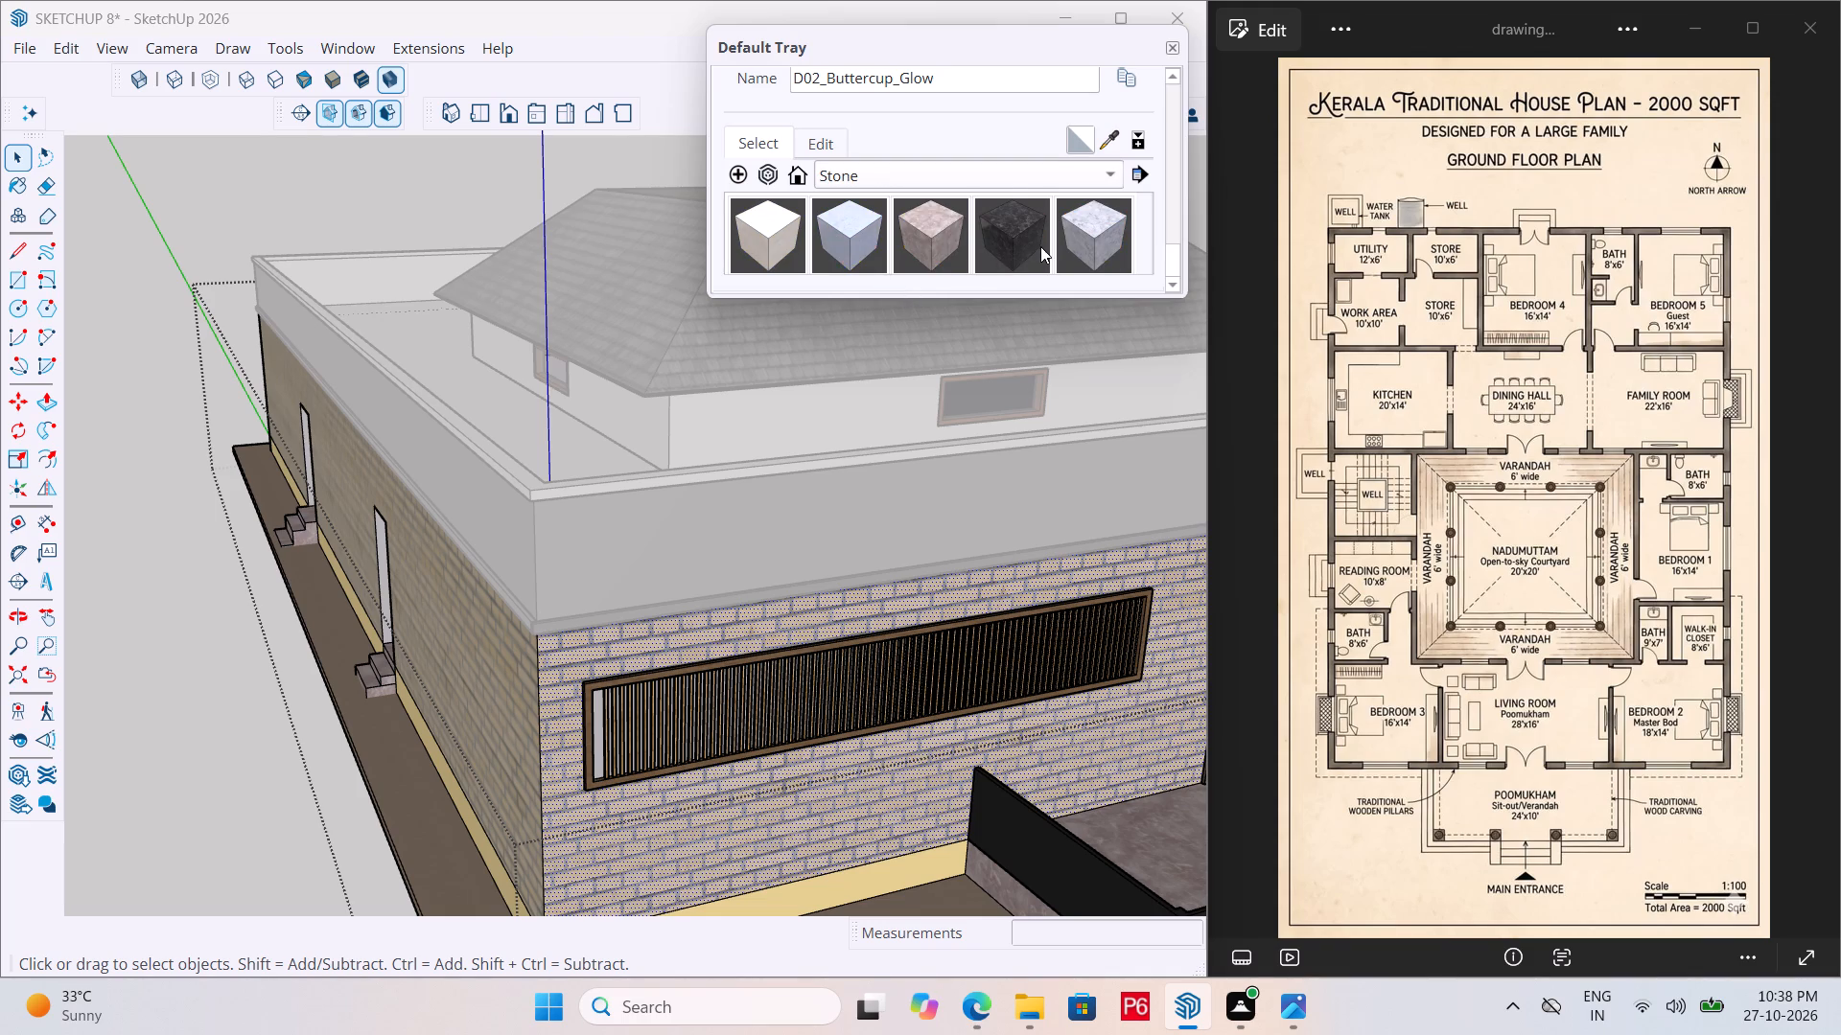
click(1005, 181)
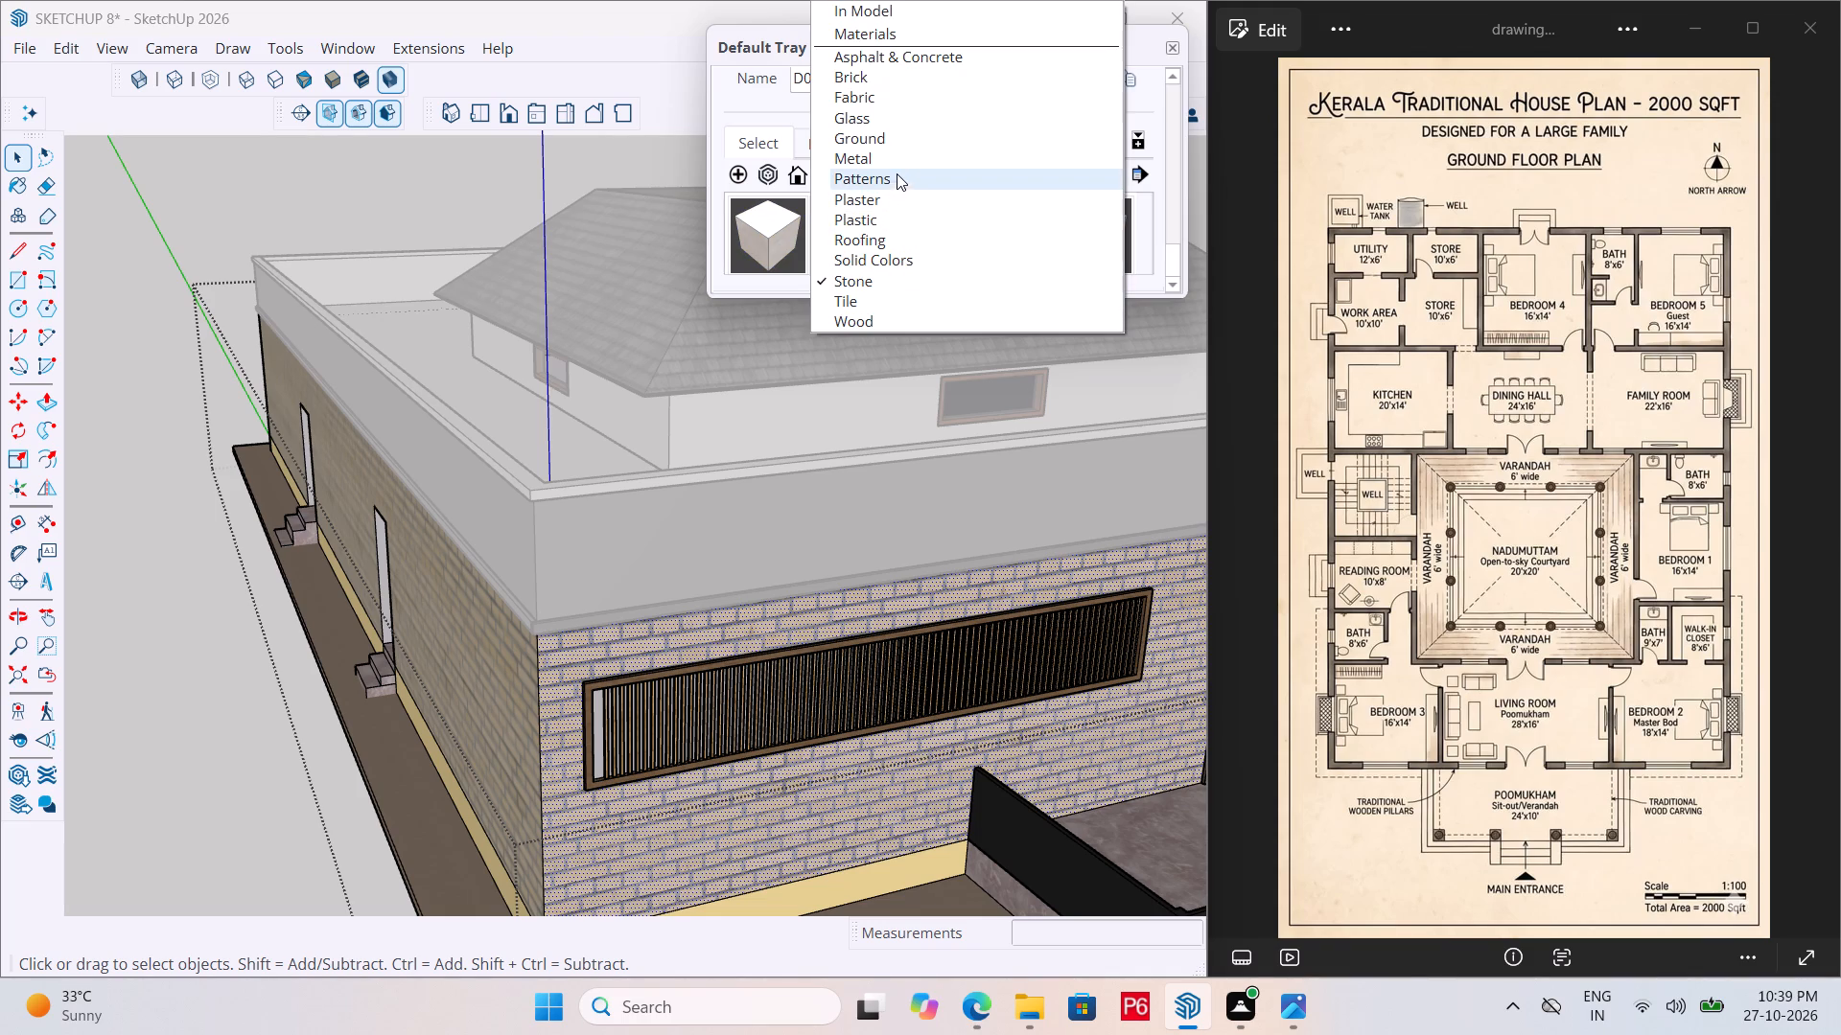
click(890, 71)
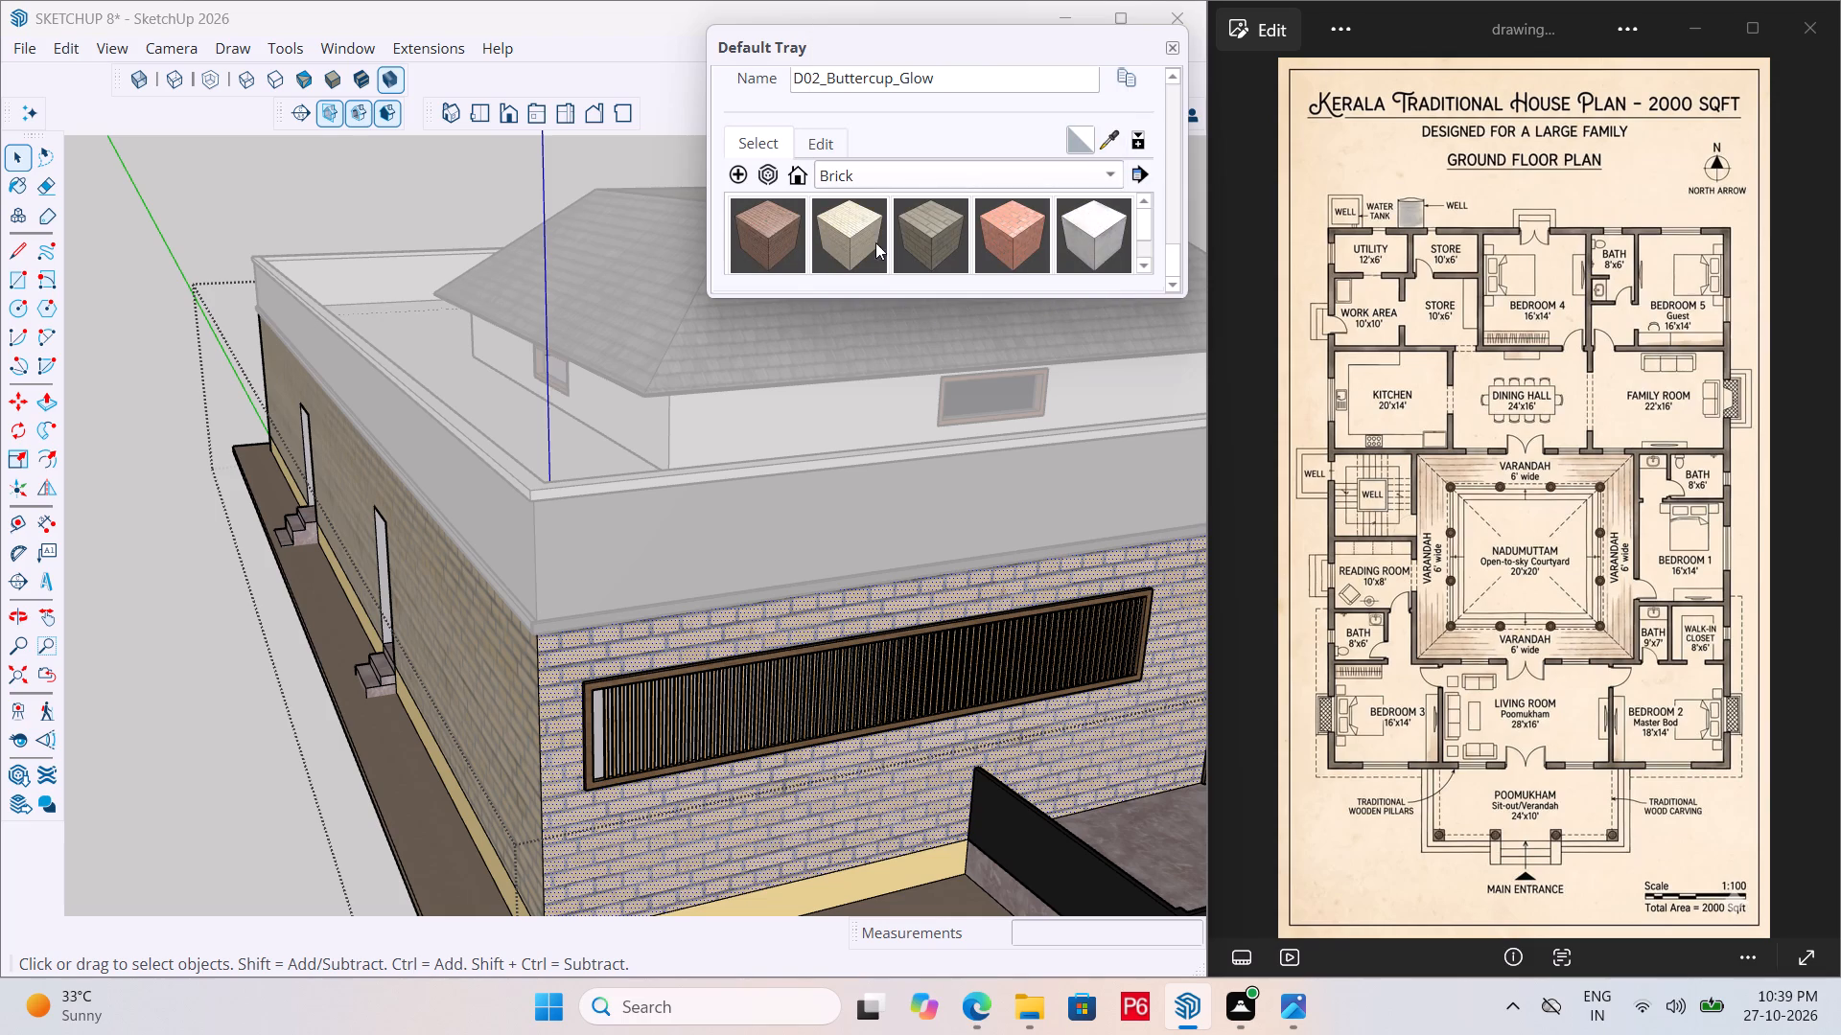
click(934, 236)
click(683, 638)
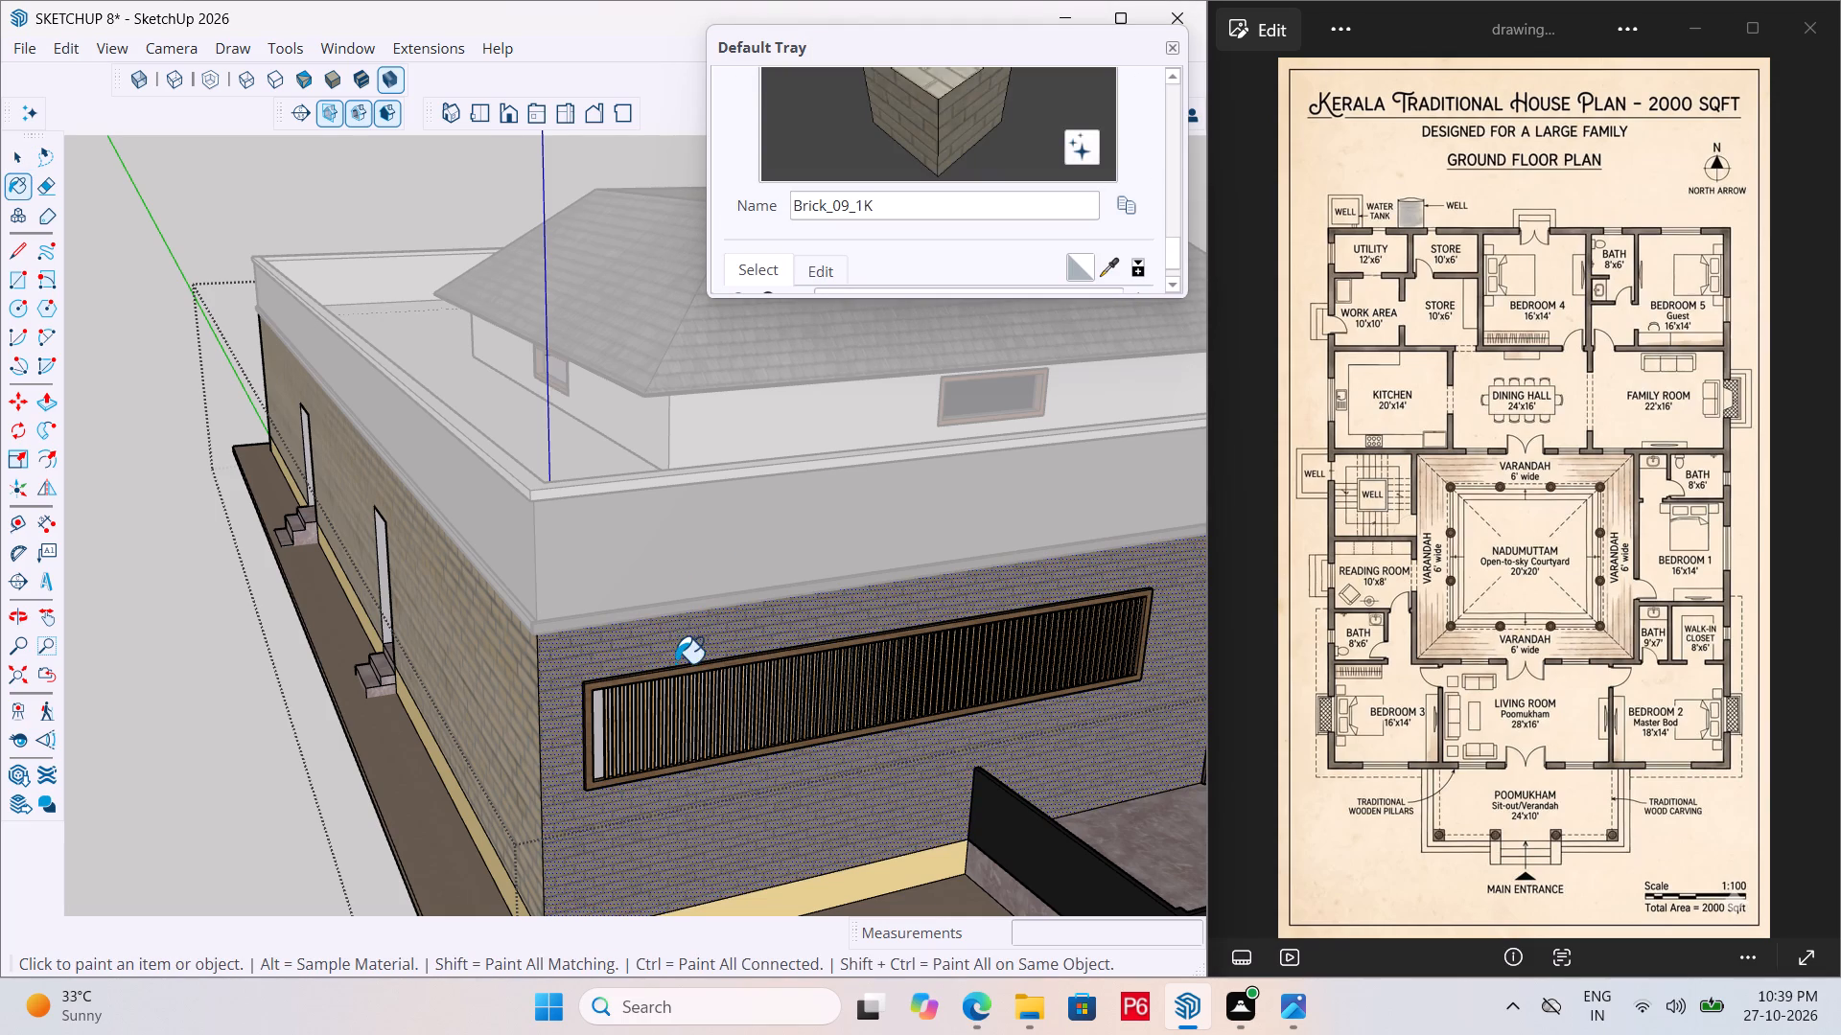
Paint the front wall face with the red-brown Brick_01_1K material.
scroll(469, 685, down, 7)
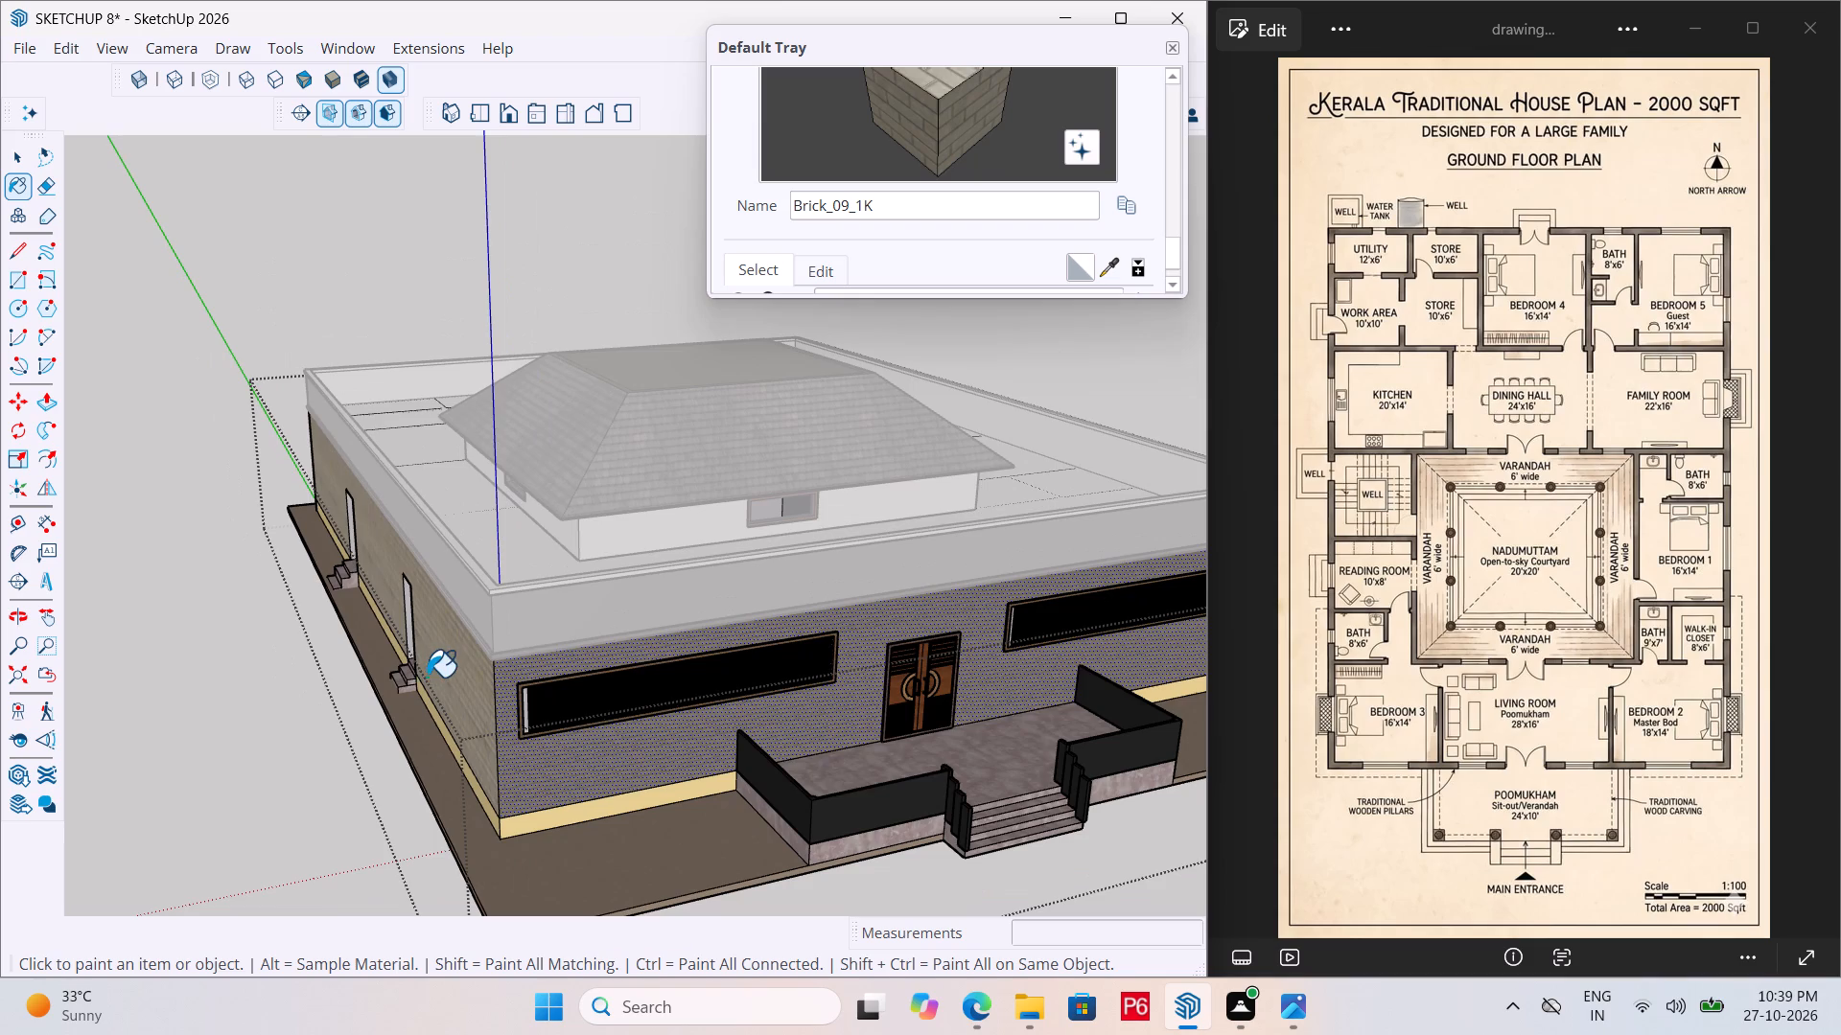
scroll(593, 760, up, 6)
scroll(925, 260, down, 1)
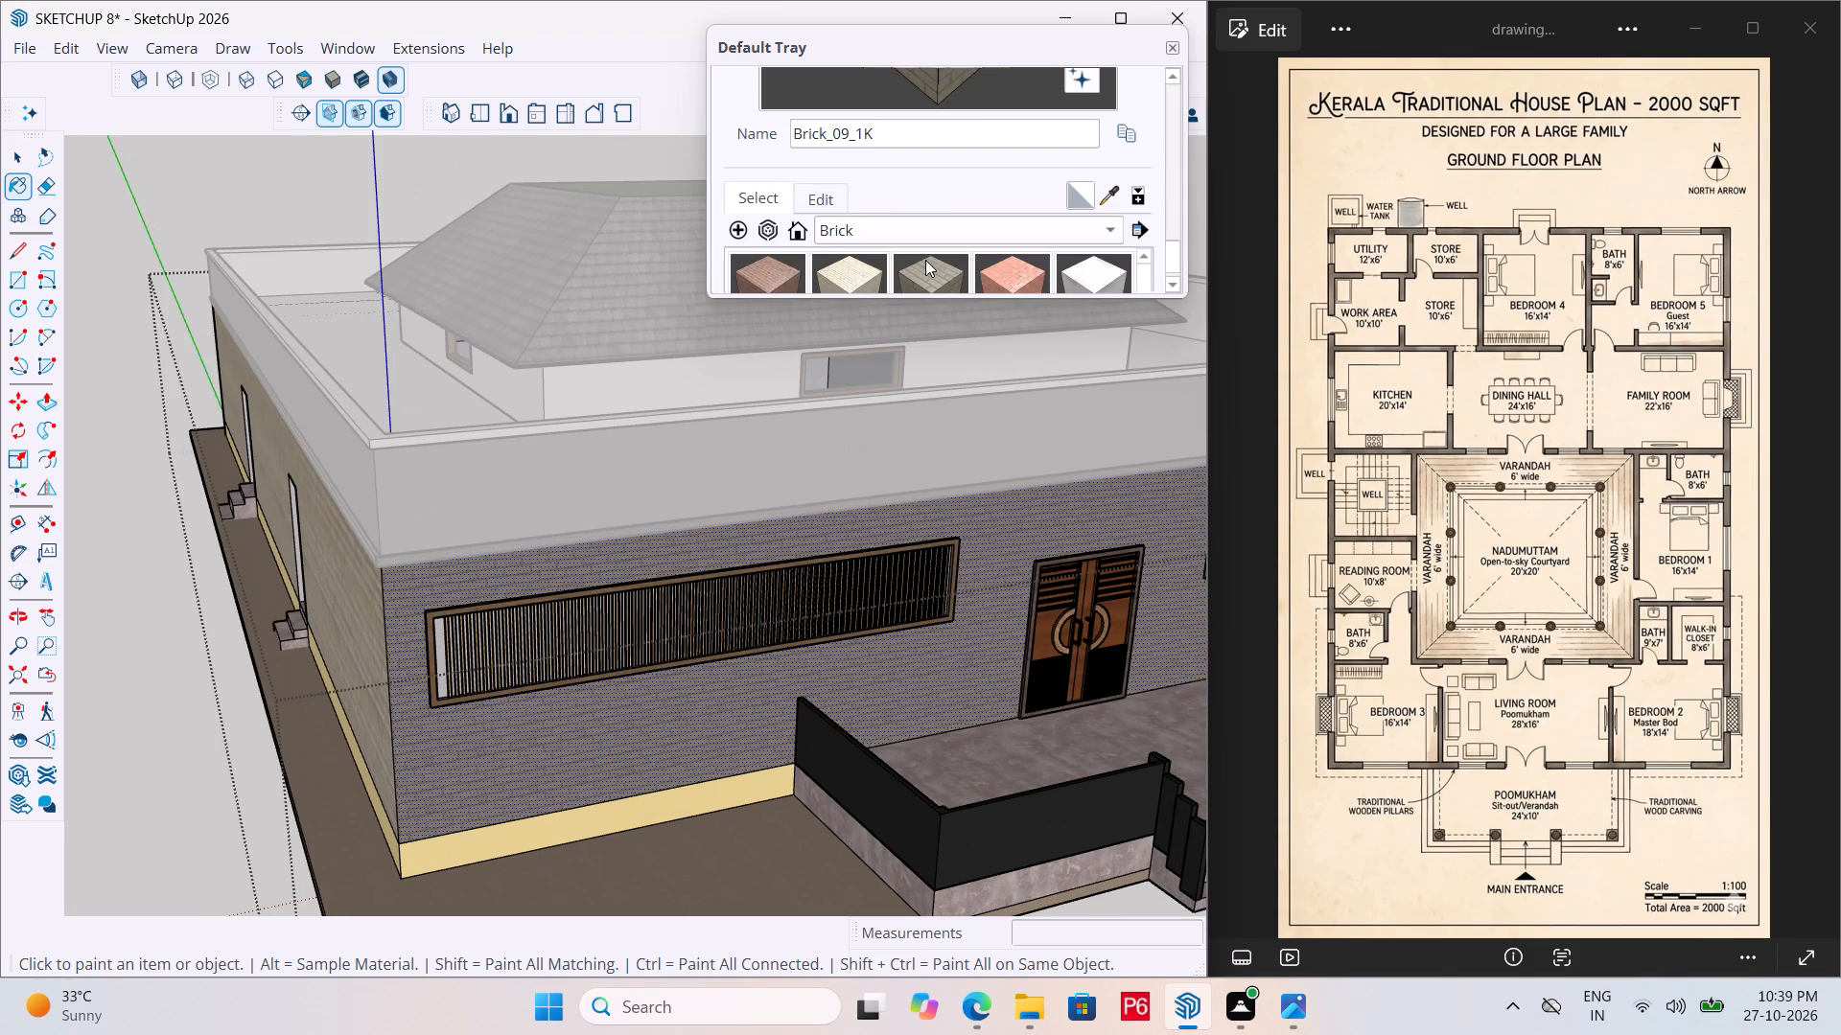
scroll(925, 260, down, 1)
click(774, 275)
click(746, 541)
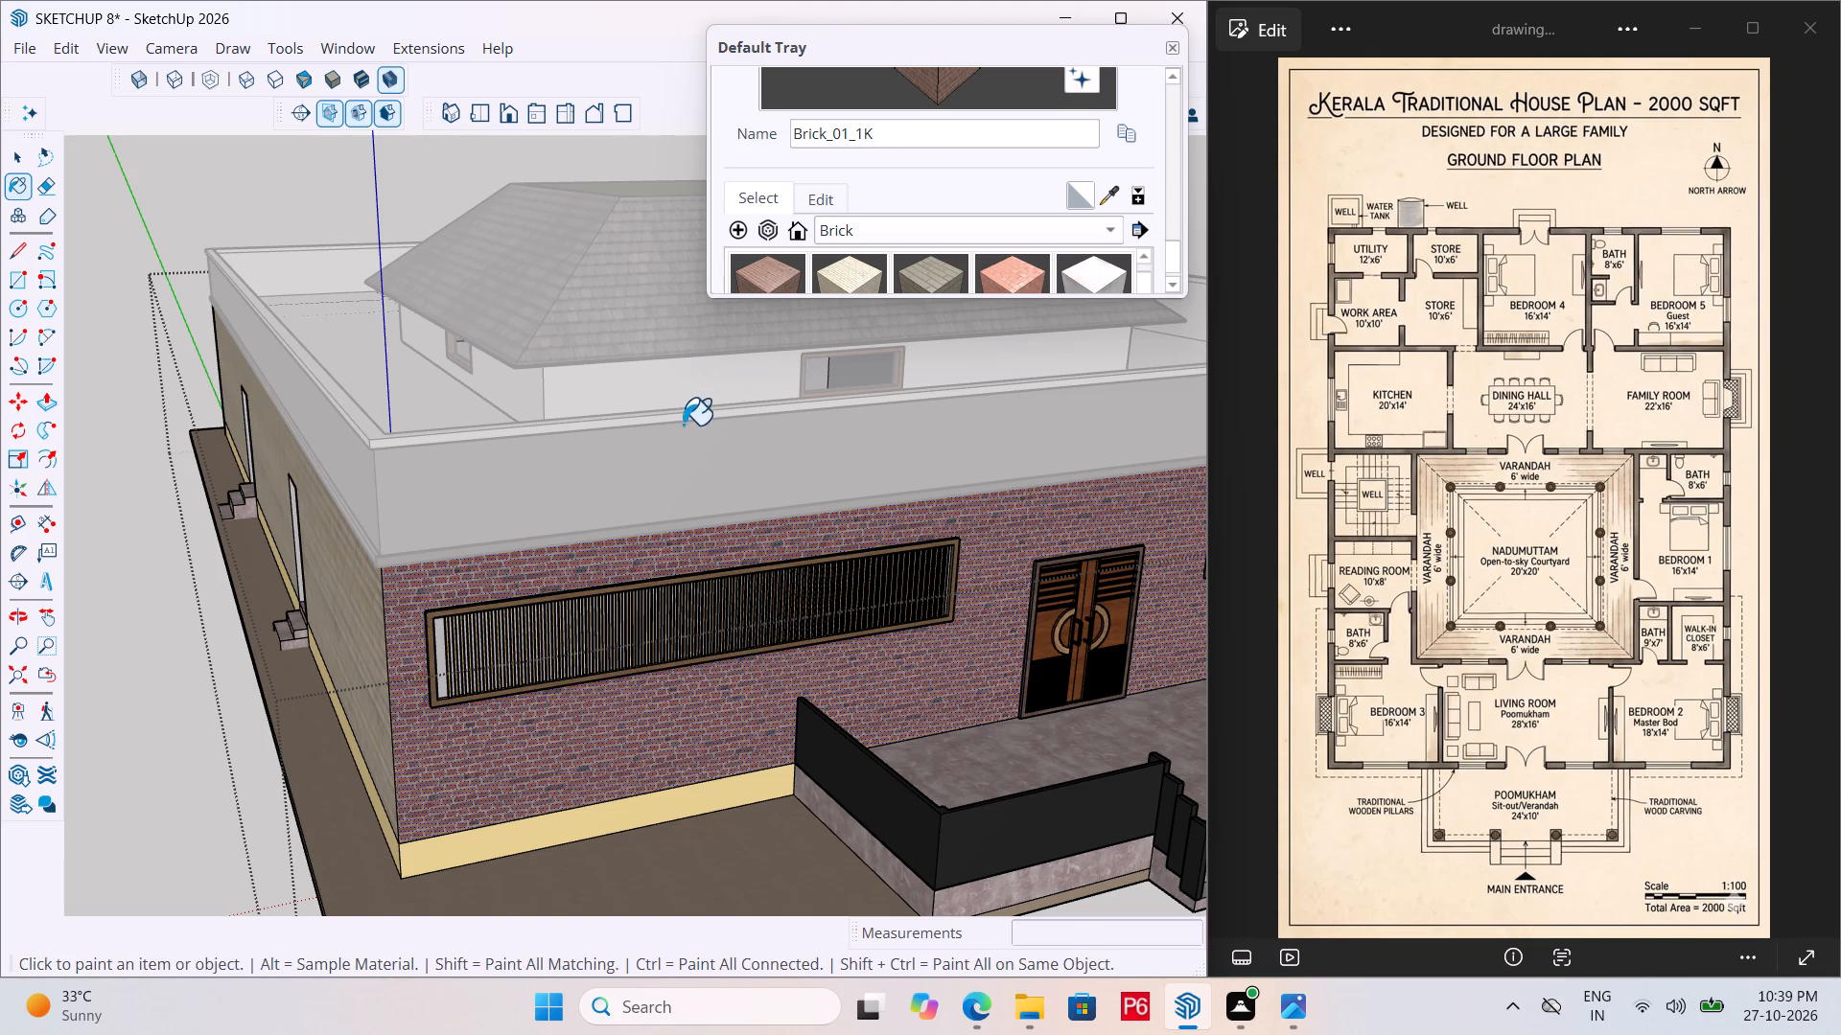
Save the model with the new front wall brick.
scroll(670, 661, up, 5)
key(ctrl+s)
key(ctrl+s)
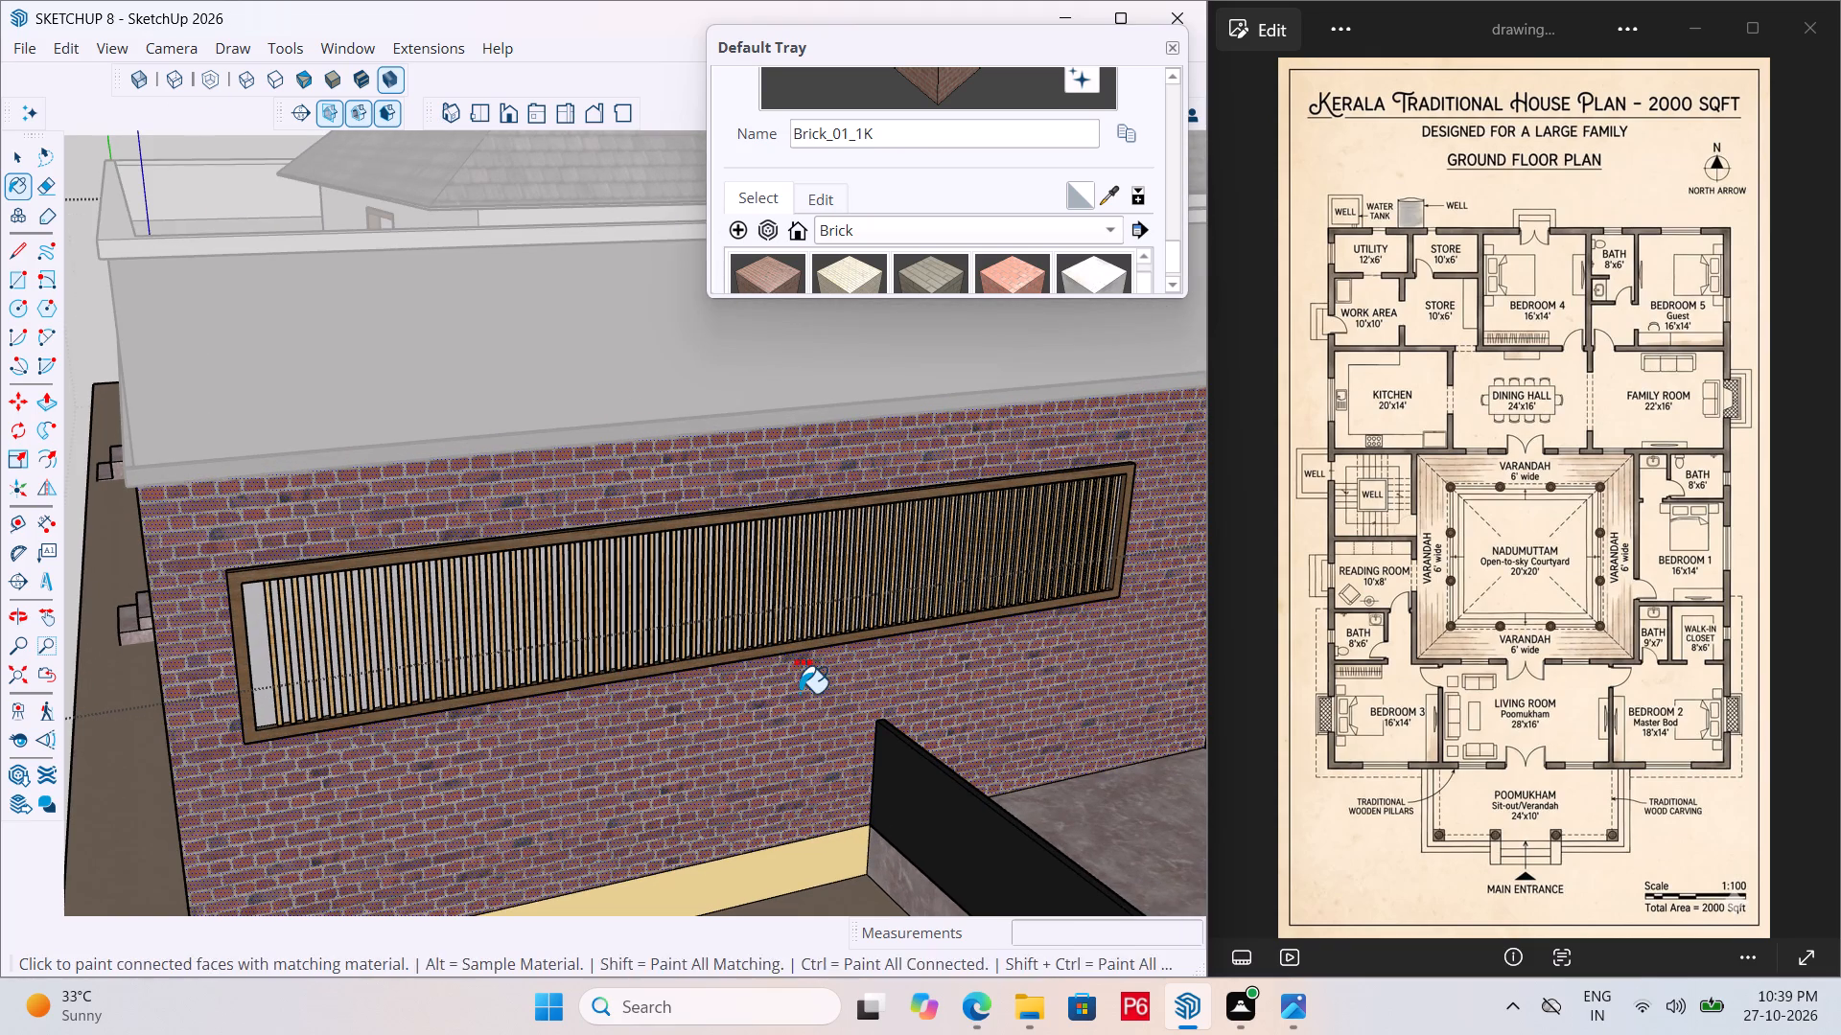
Set the Brick_01_1K texture width to 12' with its proportions locked.
key(space)
click(835, 192)
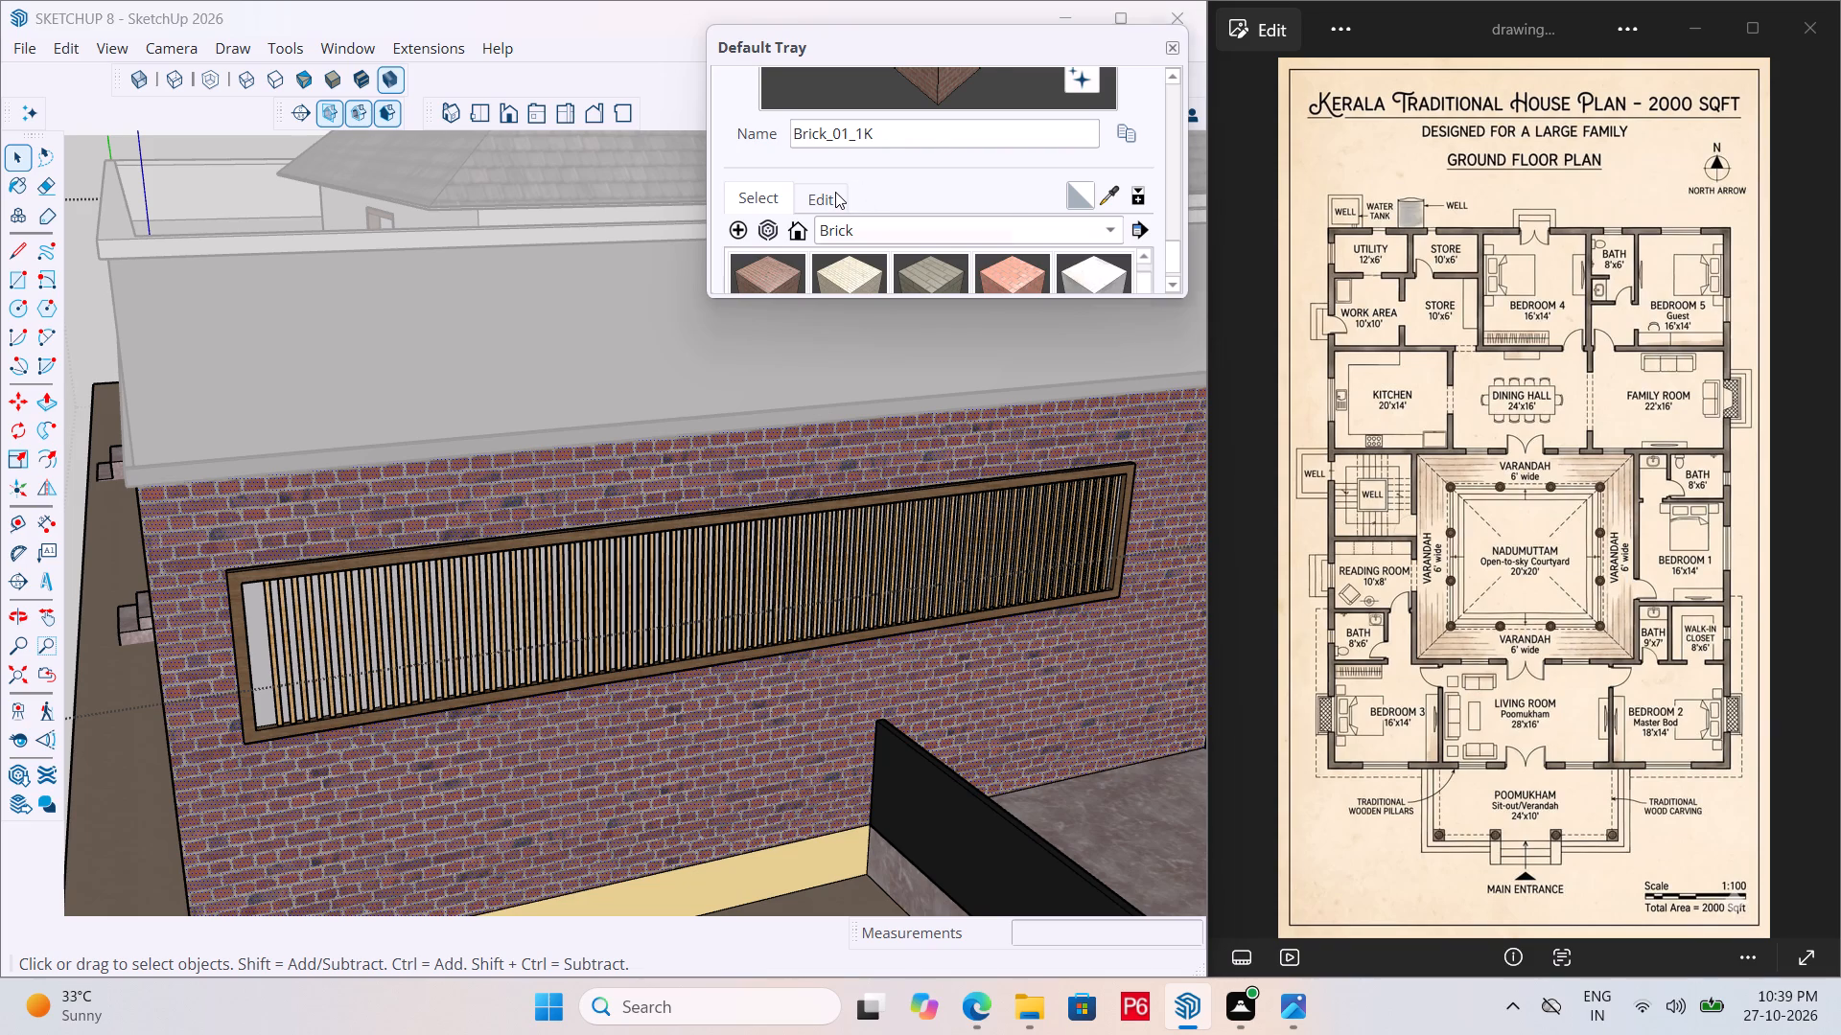
click(862, 228)
drag(862, 228, 757, 214)
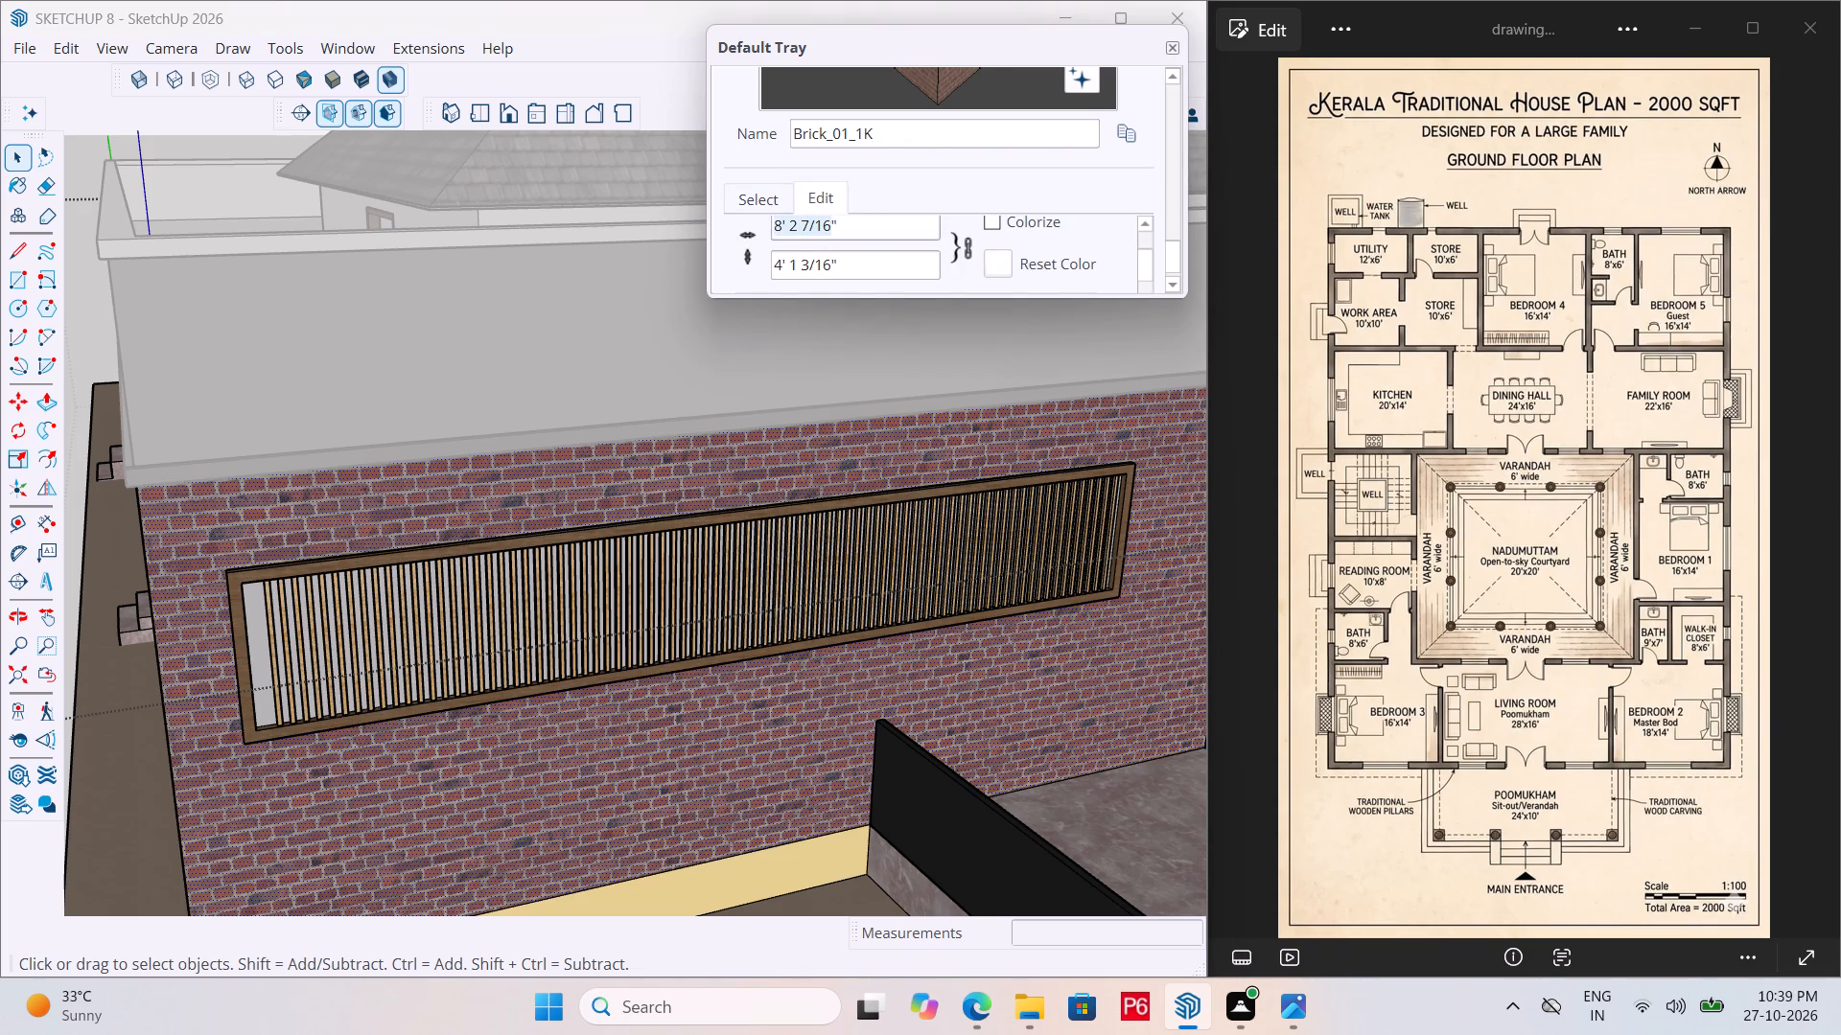
drag(757, 214, 754, 214)
drag(844, 228, 747, 225)
text(12)
key(apostrophe)
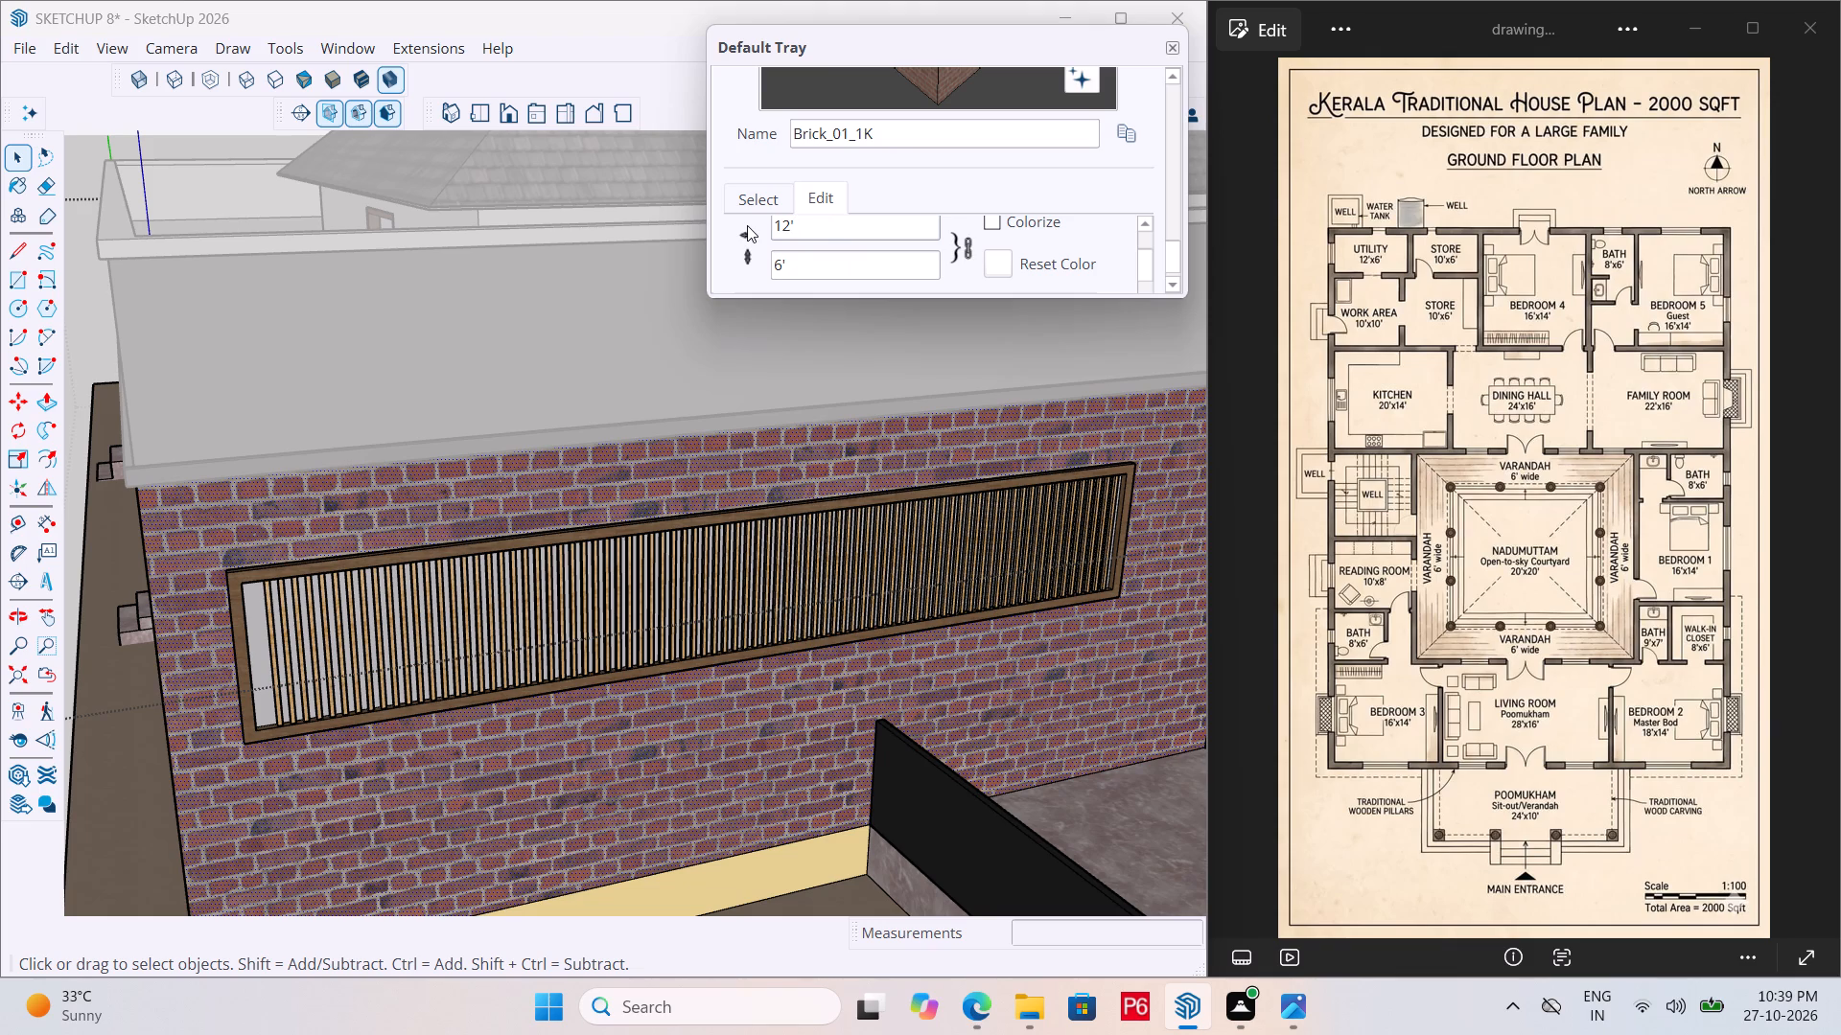
Save the model with the enlarged brick texture.
scroll(324, 86, down, 5)
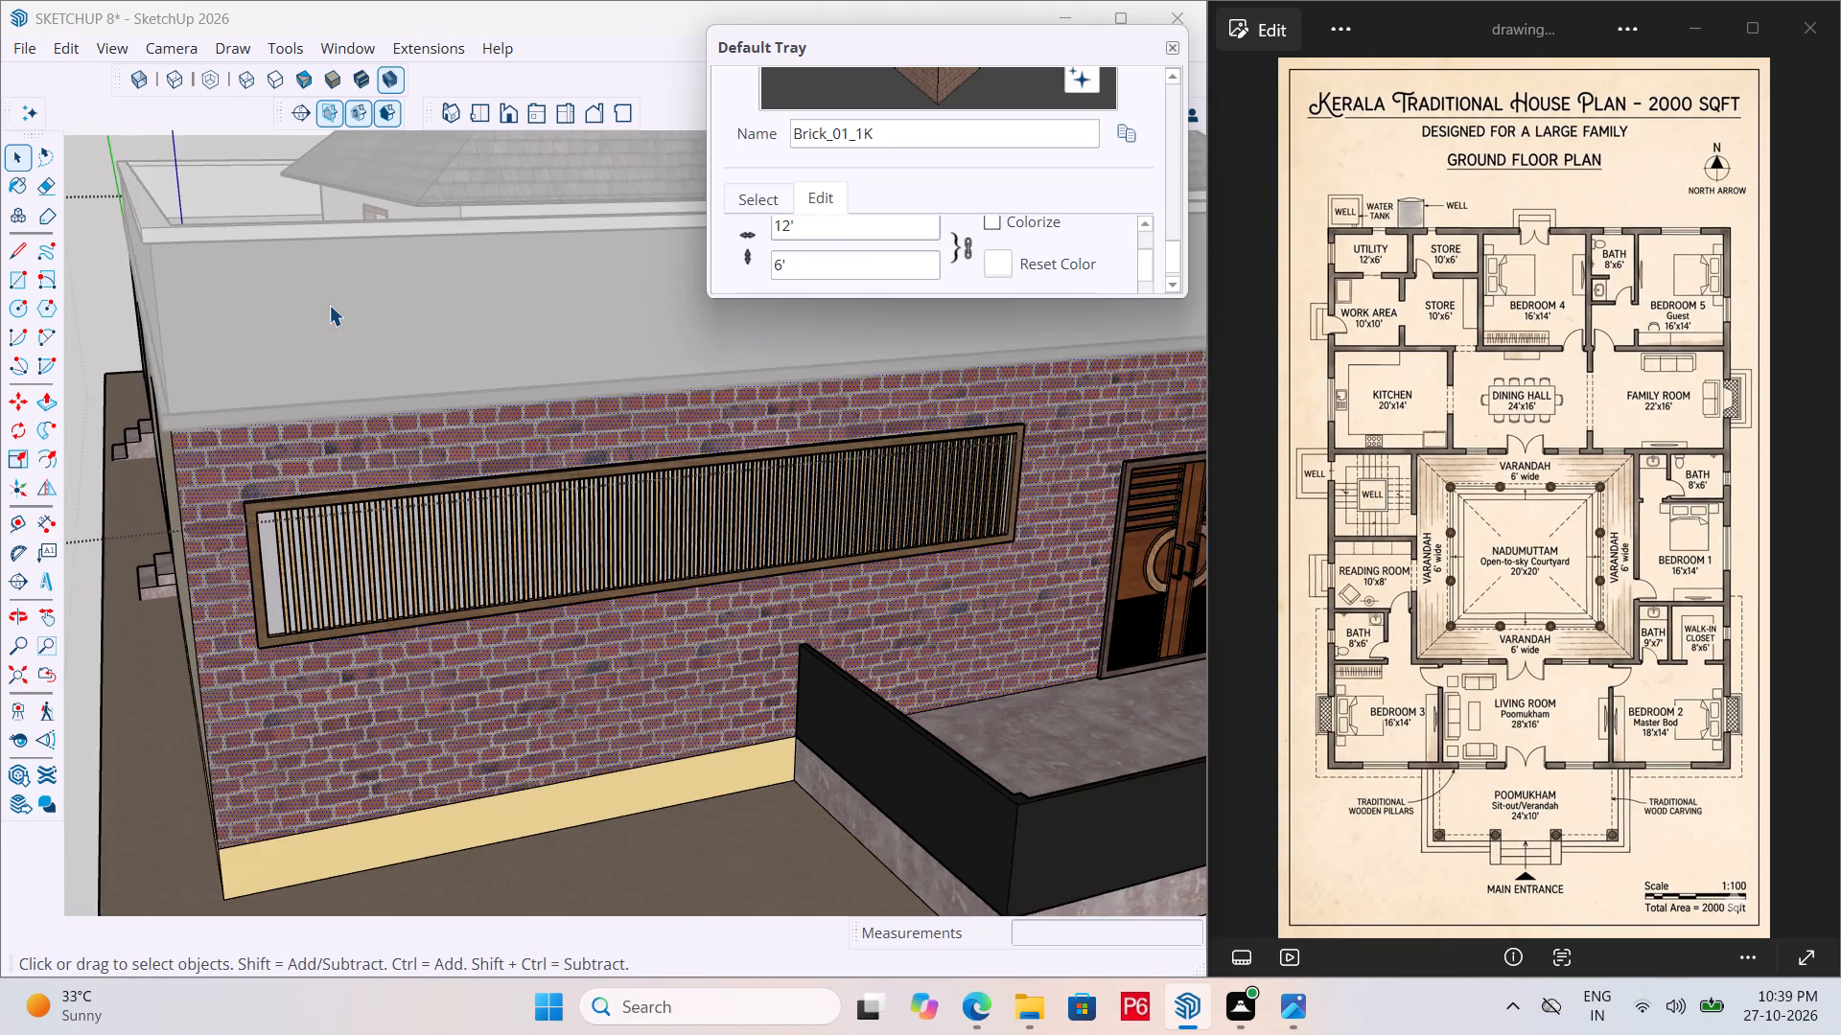
scroll(329, 305, down, 6)
key(ctrl+s)
key(ctrl+s)
key(ctrl+s)
key(ctrl+s)
Exit the wall group and examine the front elevation with its new brick finish.
key(space)
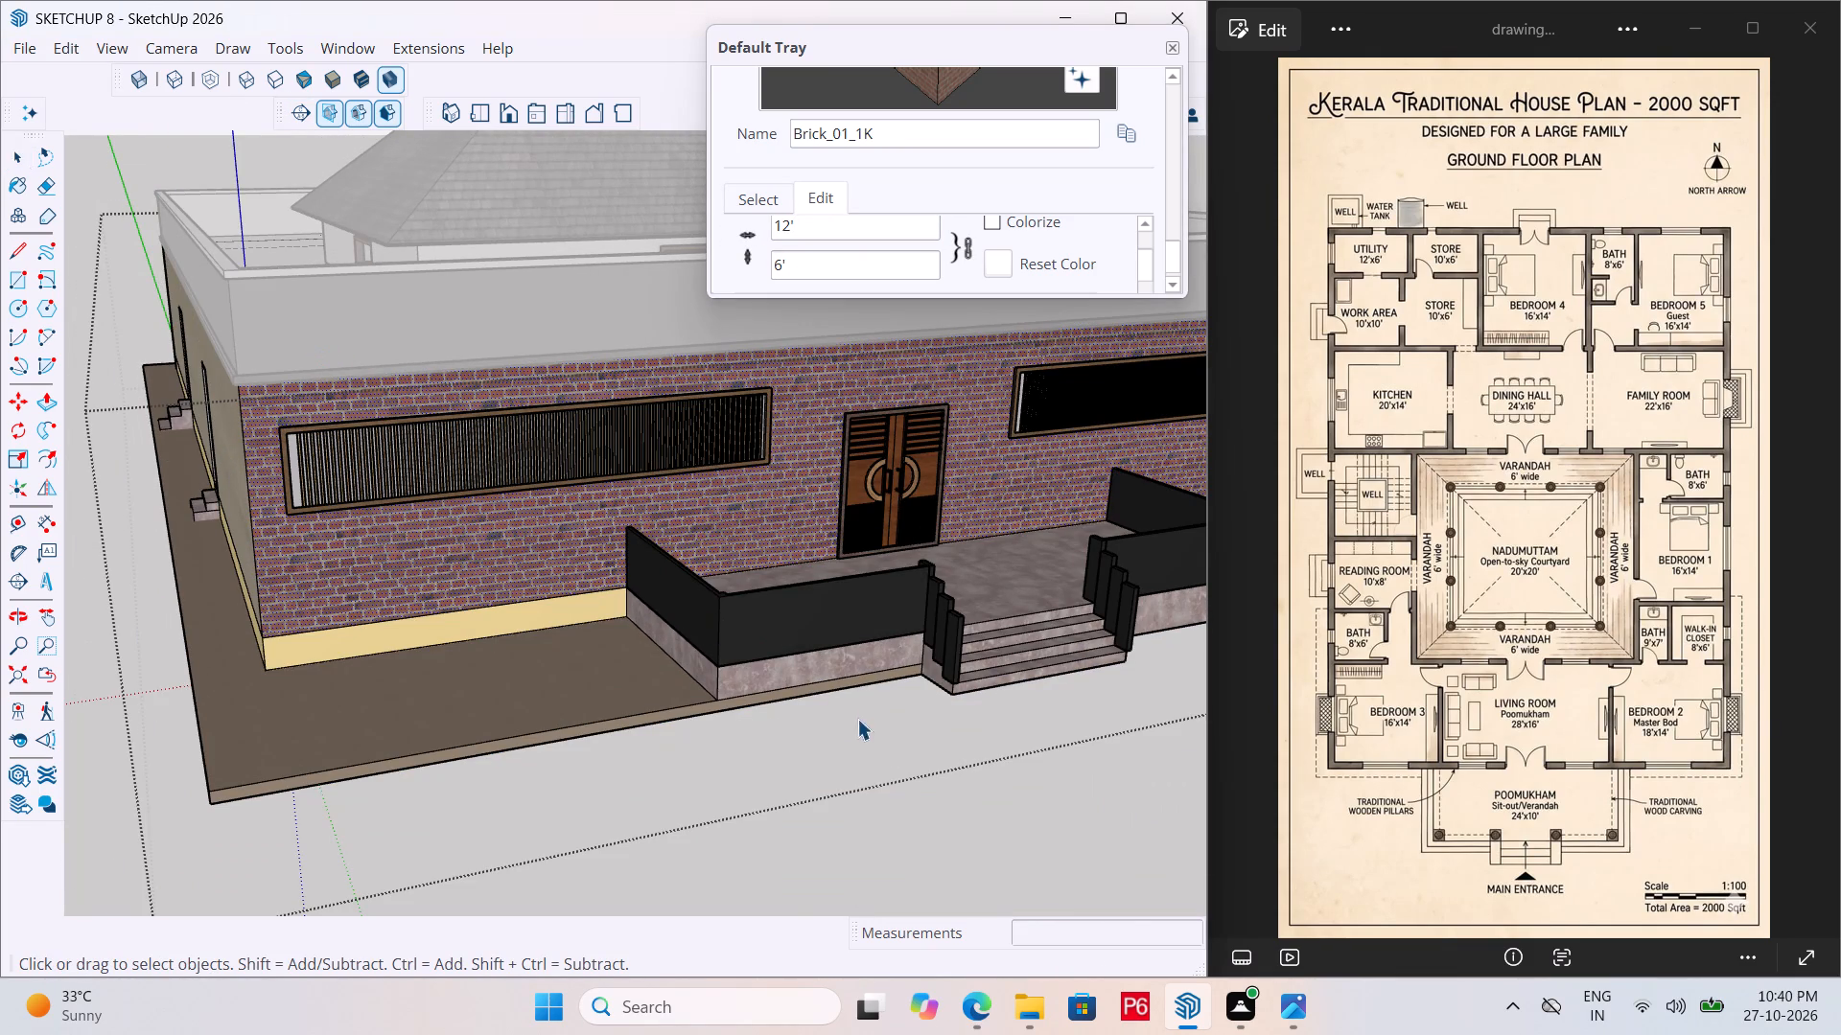
click(934, 774)
scroll(497, 477, down, 2)
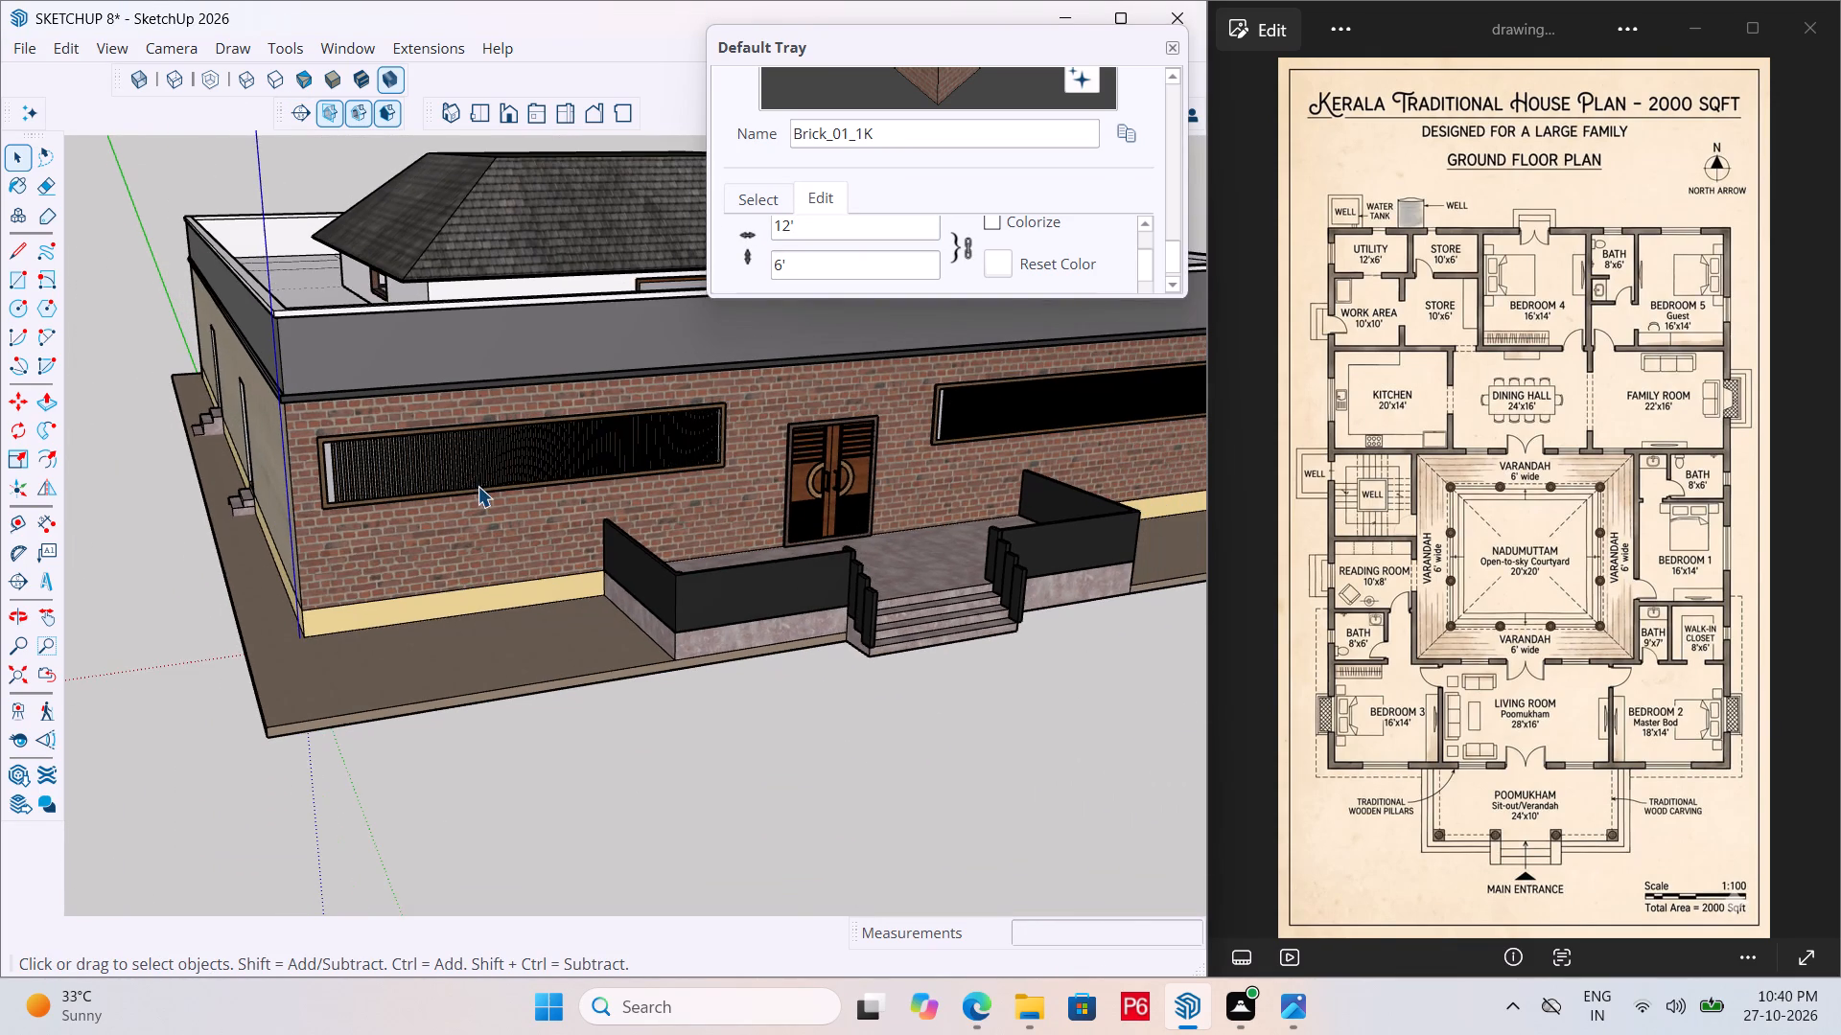
scroll(467, 491, down, 2)
middle_drag(554, 458, 308, 405)
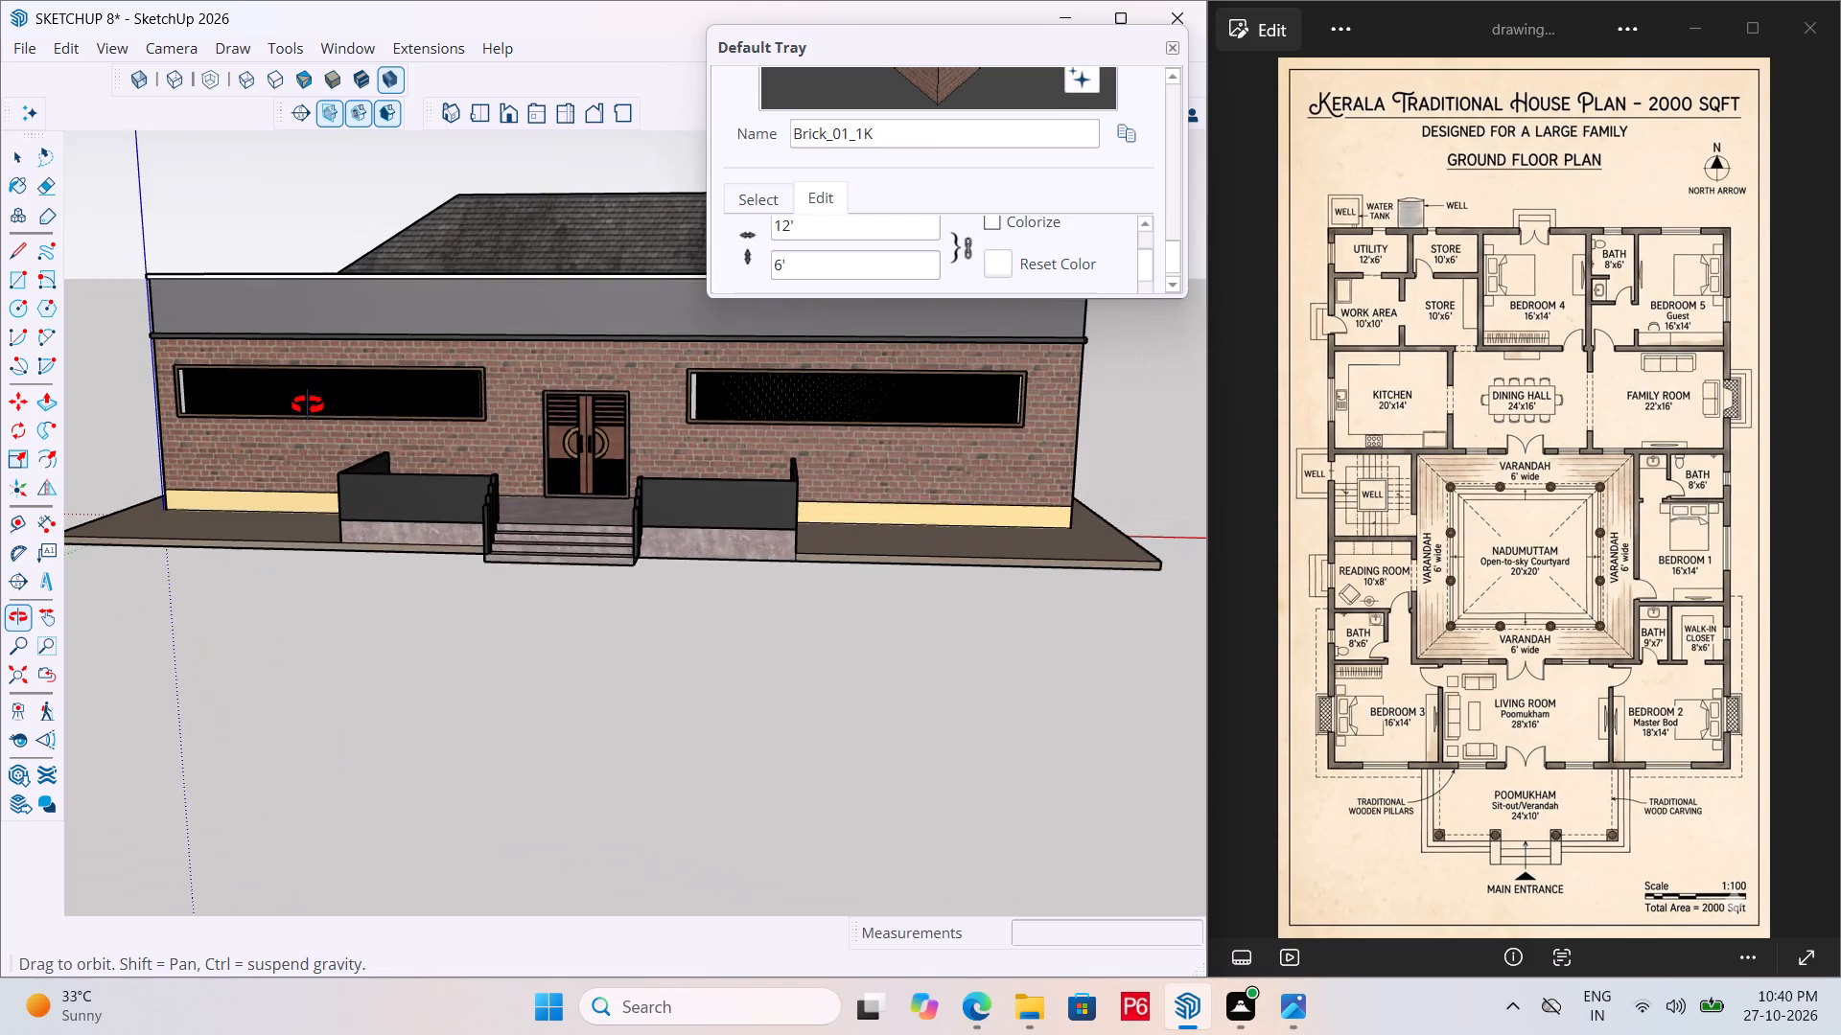
middle_drag(308, 405, 420, 528)
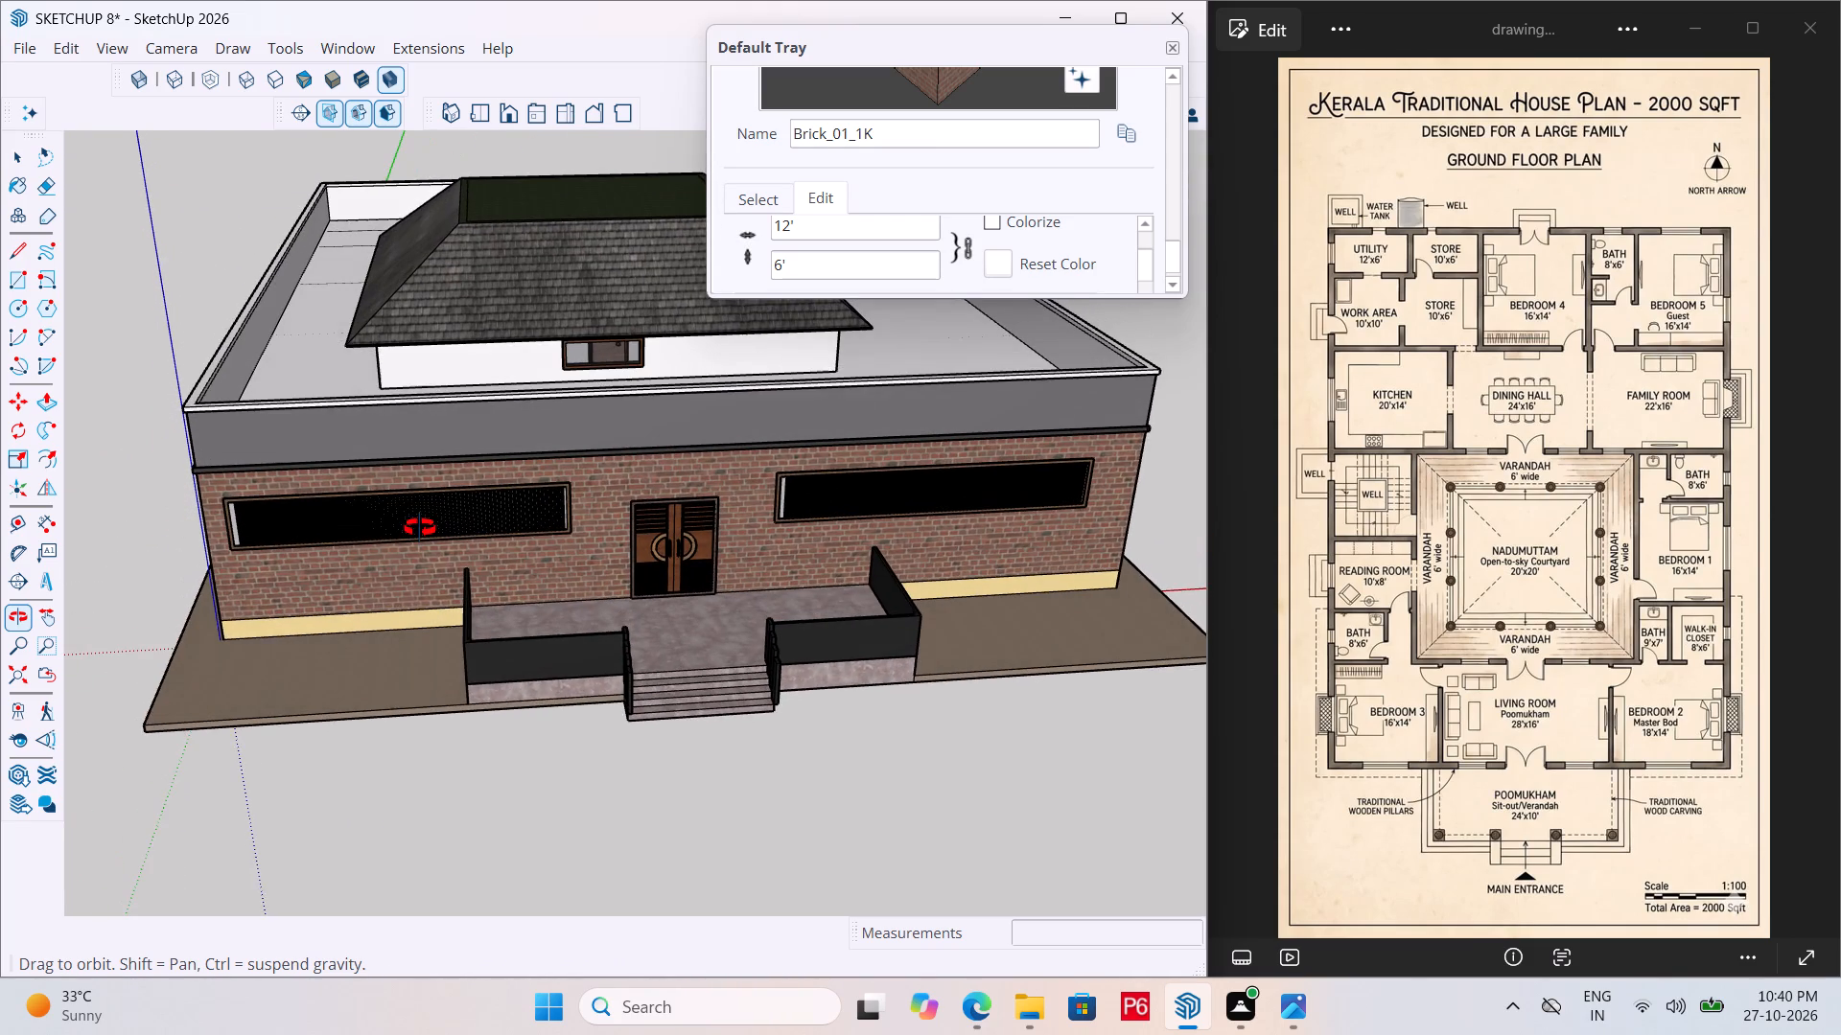
middle_drag(420, 528, 420, 530)
middle_drag(424, 573, 427, 599)
middle_drag(428, 607, 443, 655)
Open the upper roof group for editing and push/pull the front eave edge face outward by 1".
scroll(431, 458, up, 7)
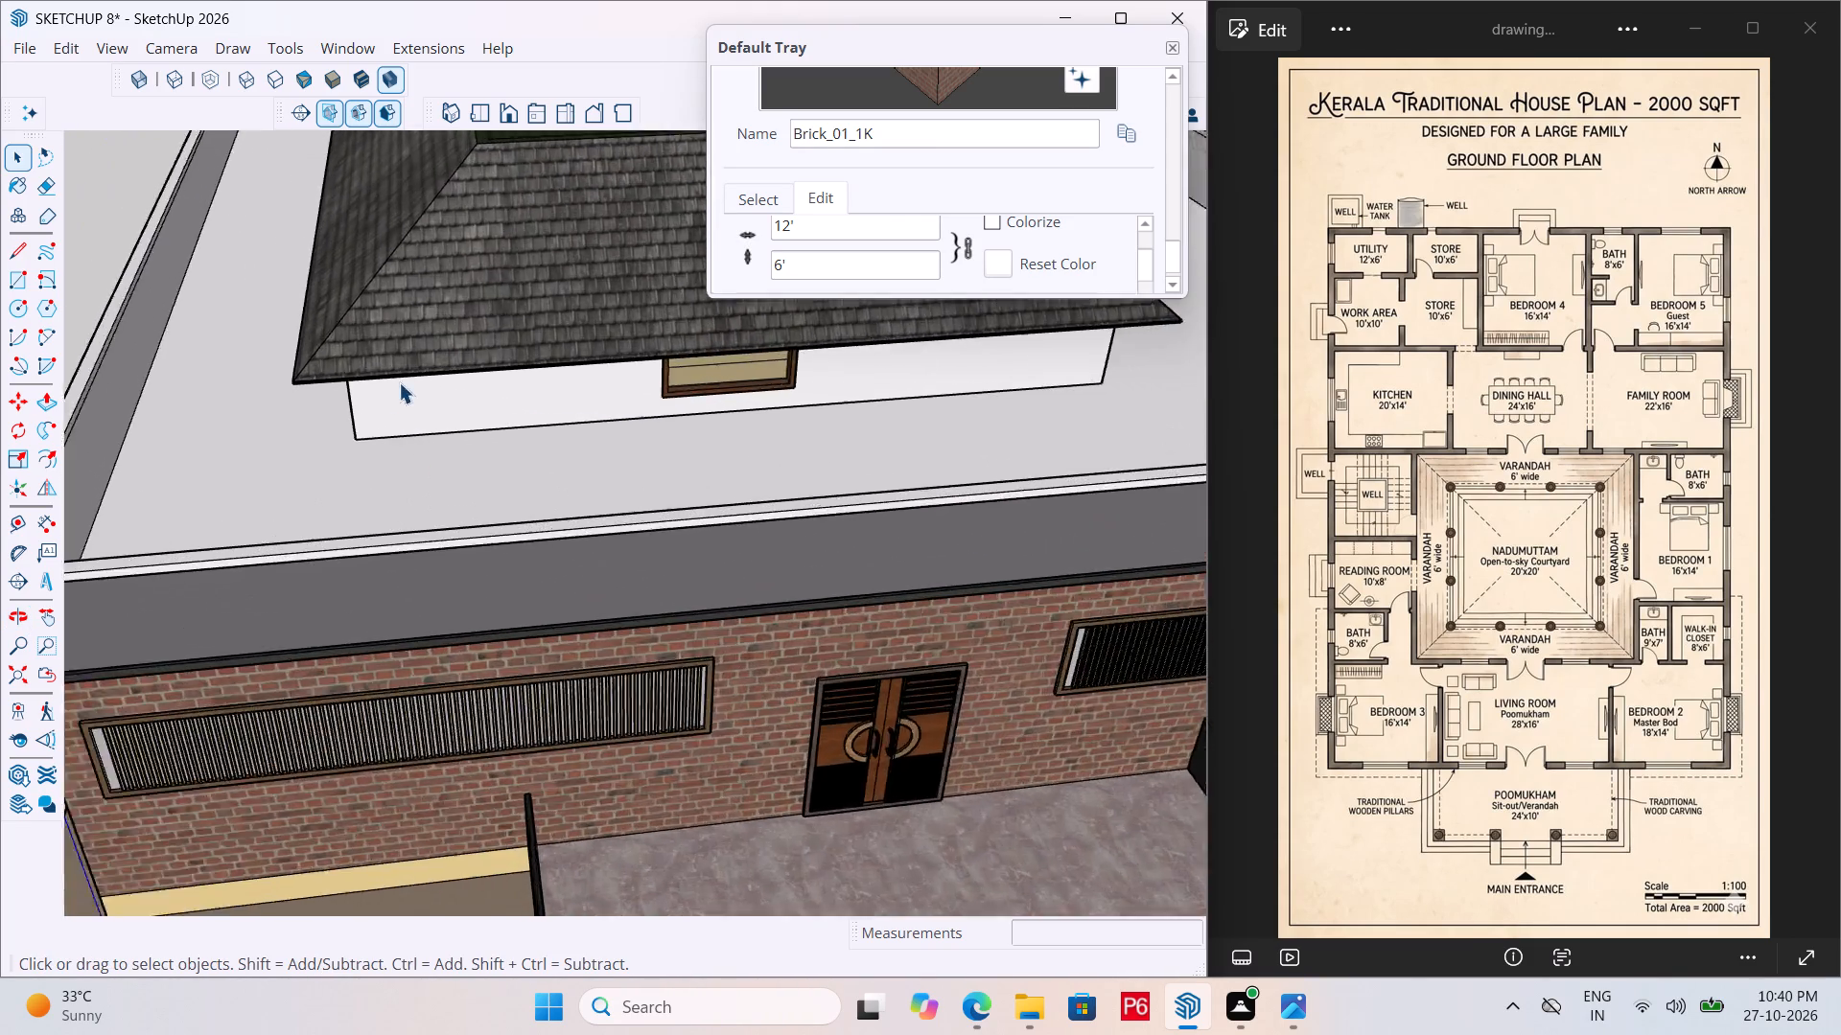
scroll(399, 382, up, 3)
scroll(318, 347, up, 6)
scroll(313, 351, down, 5)
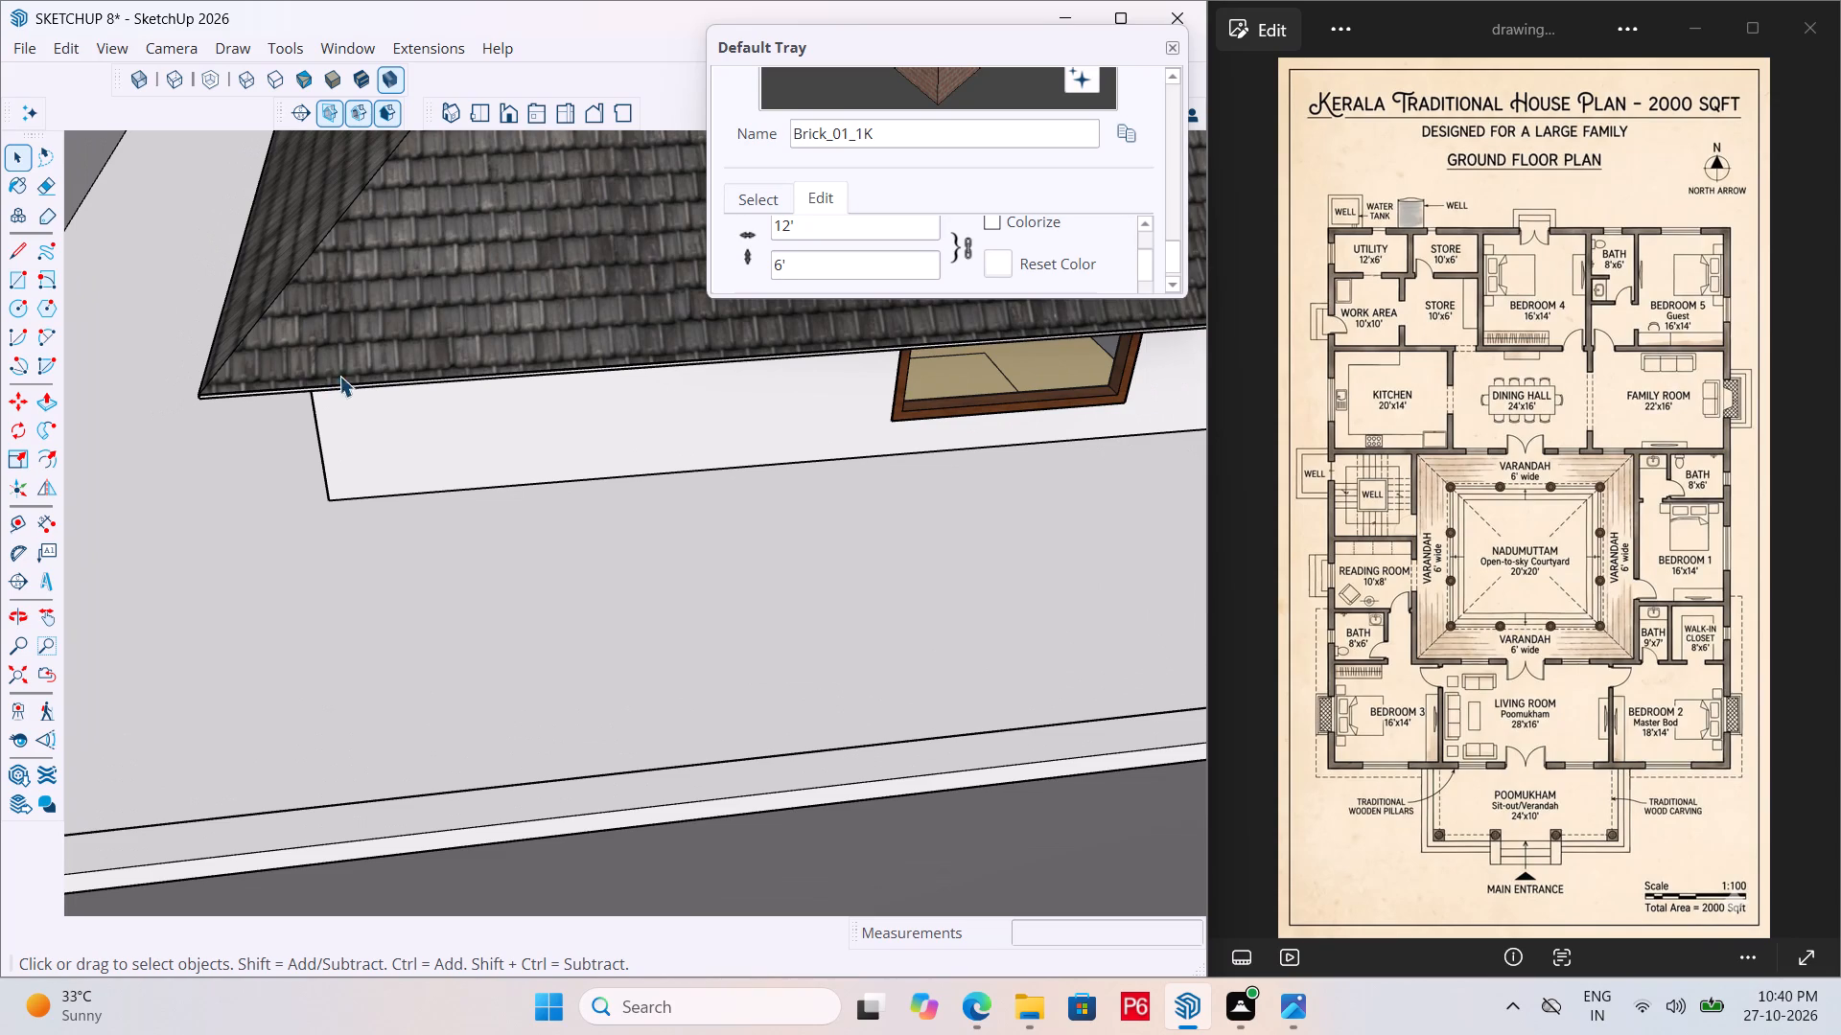
scroll(590, 444, down, 4)
middle_drag(364, 427, 578, 373)
scroll(578, 373, up, 8)
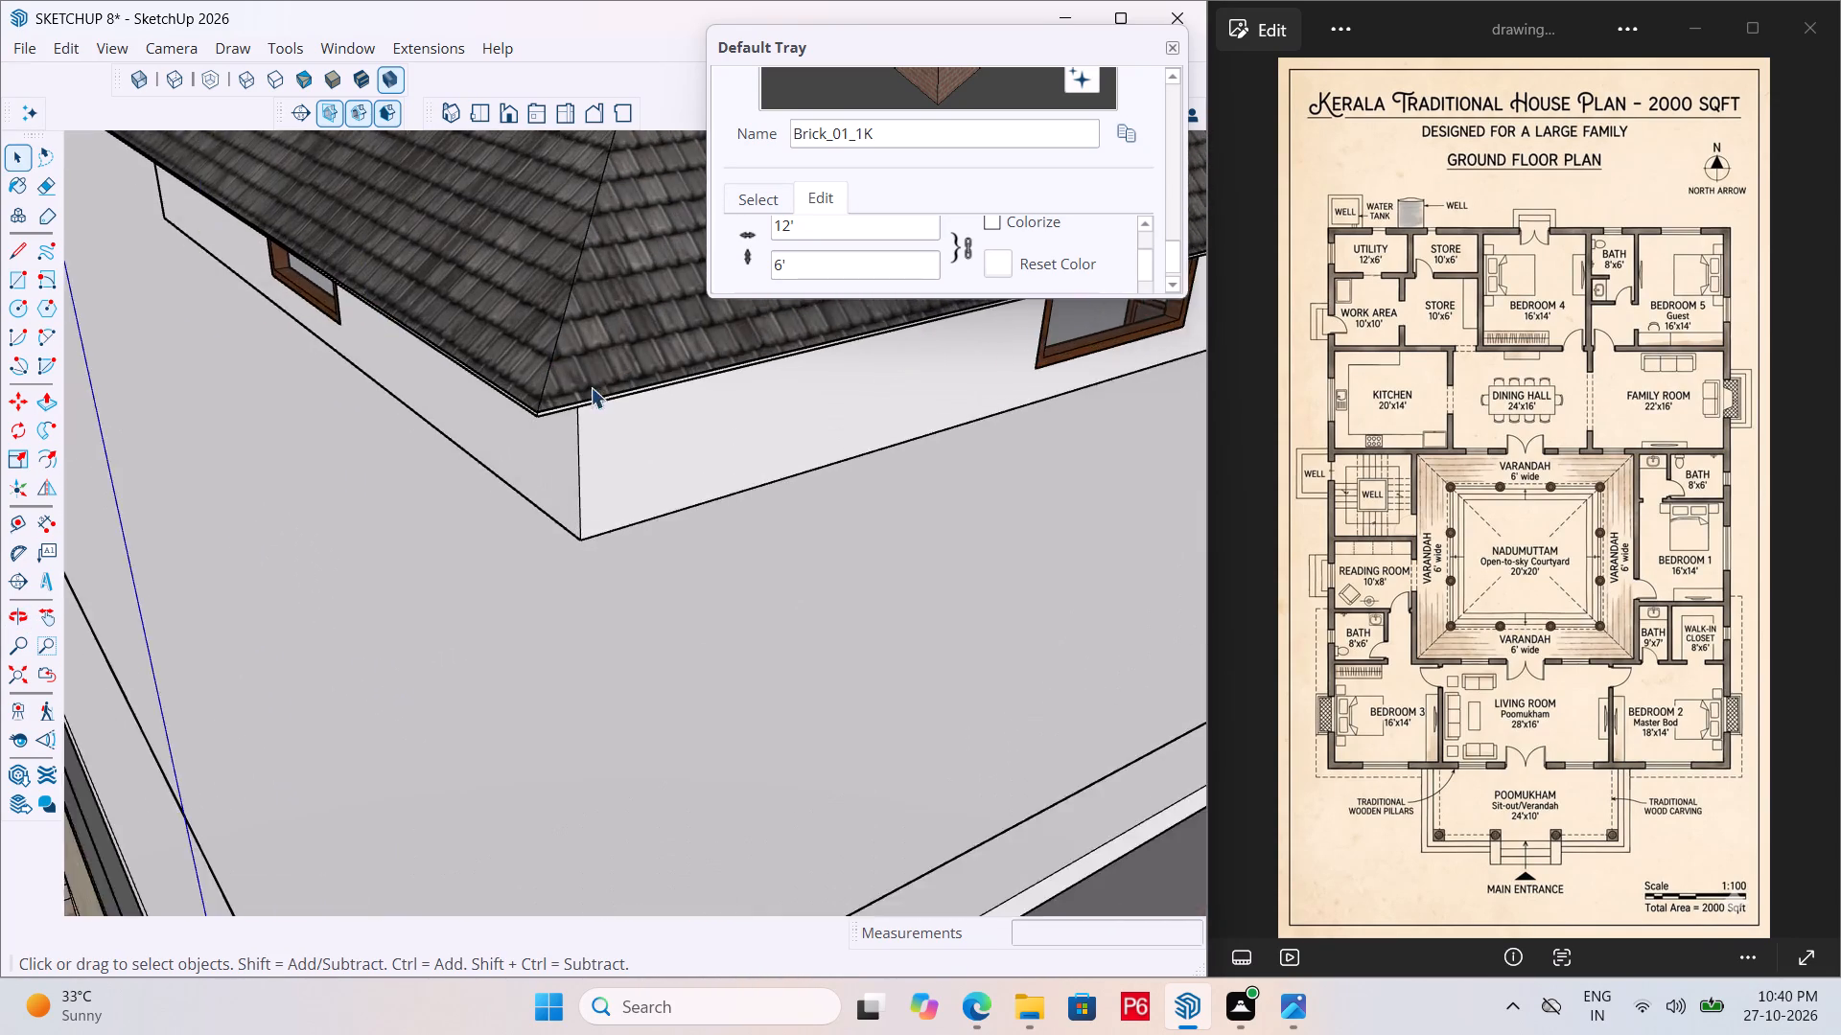
scroll(591, 387, up, 14)
click(432, 423)
triple_click(406, 421)
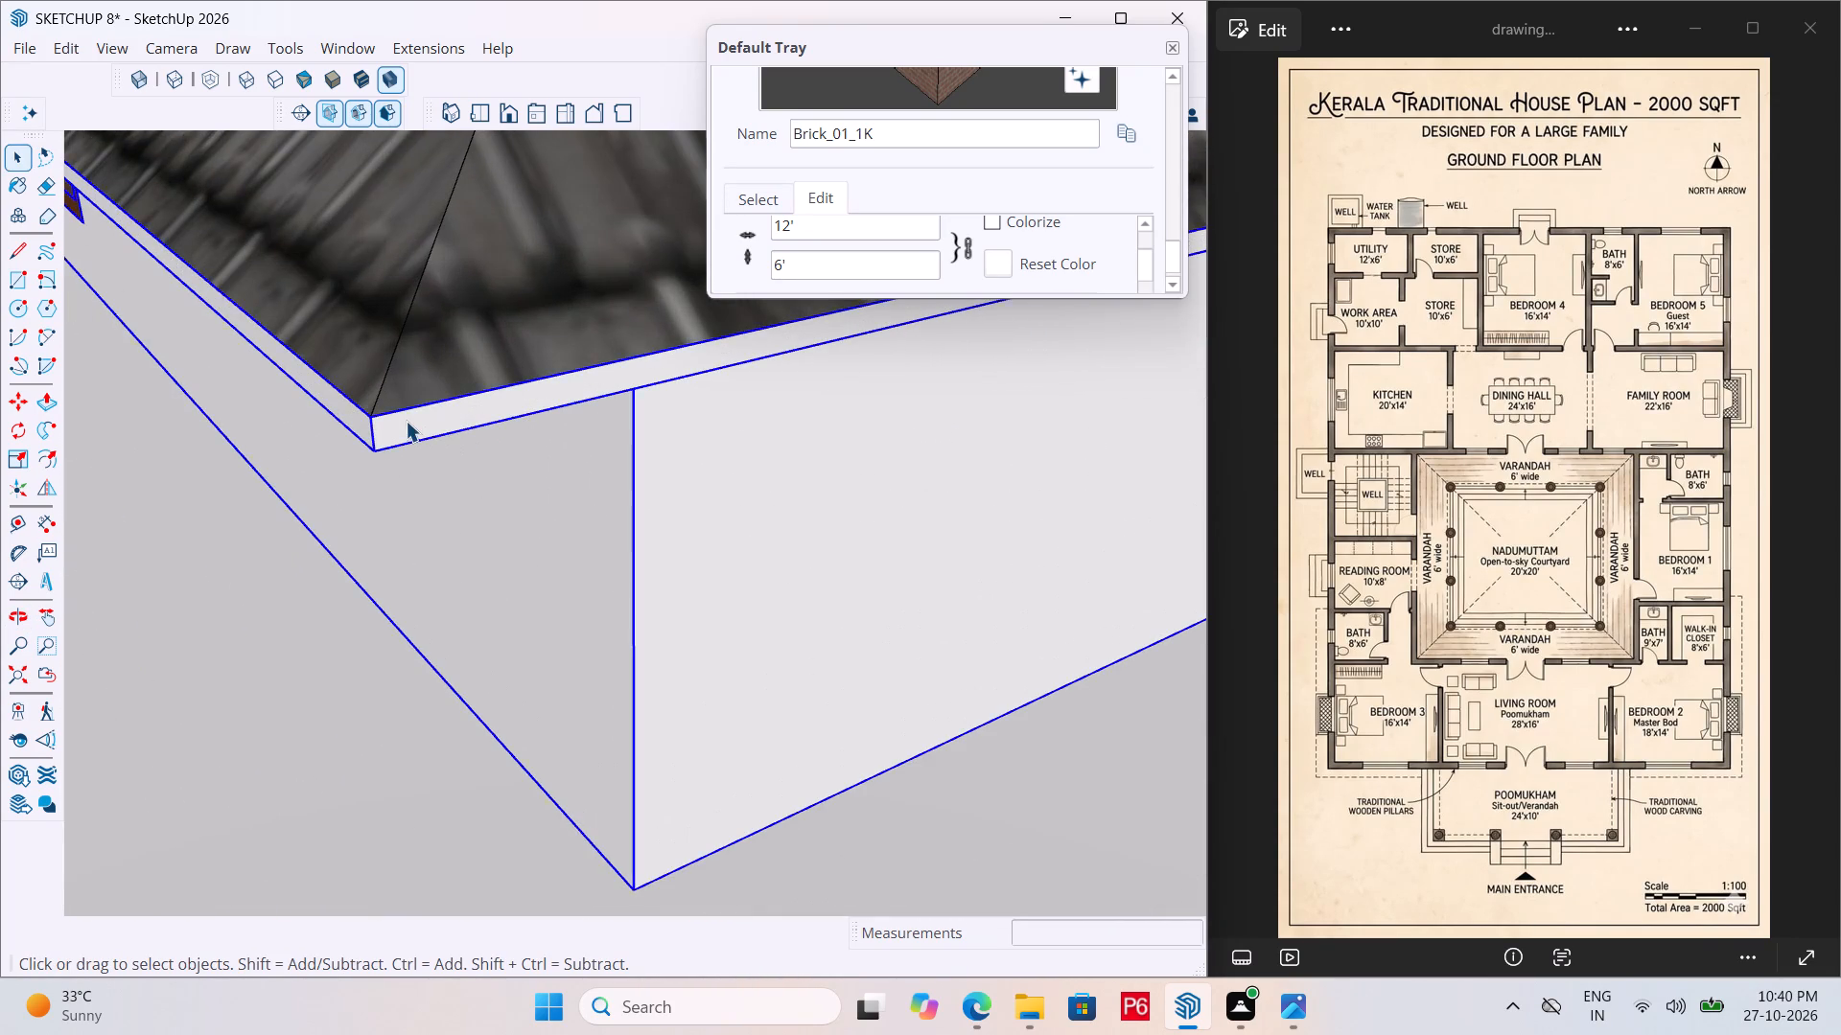
click(410, 423)
drag(410, 423, 424, 423)
click(438, 423)
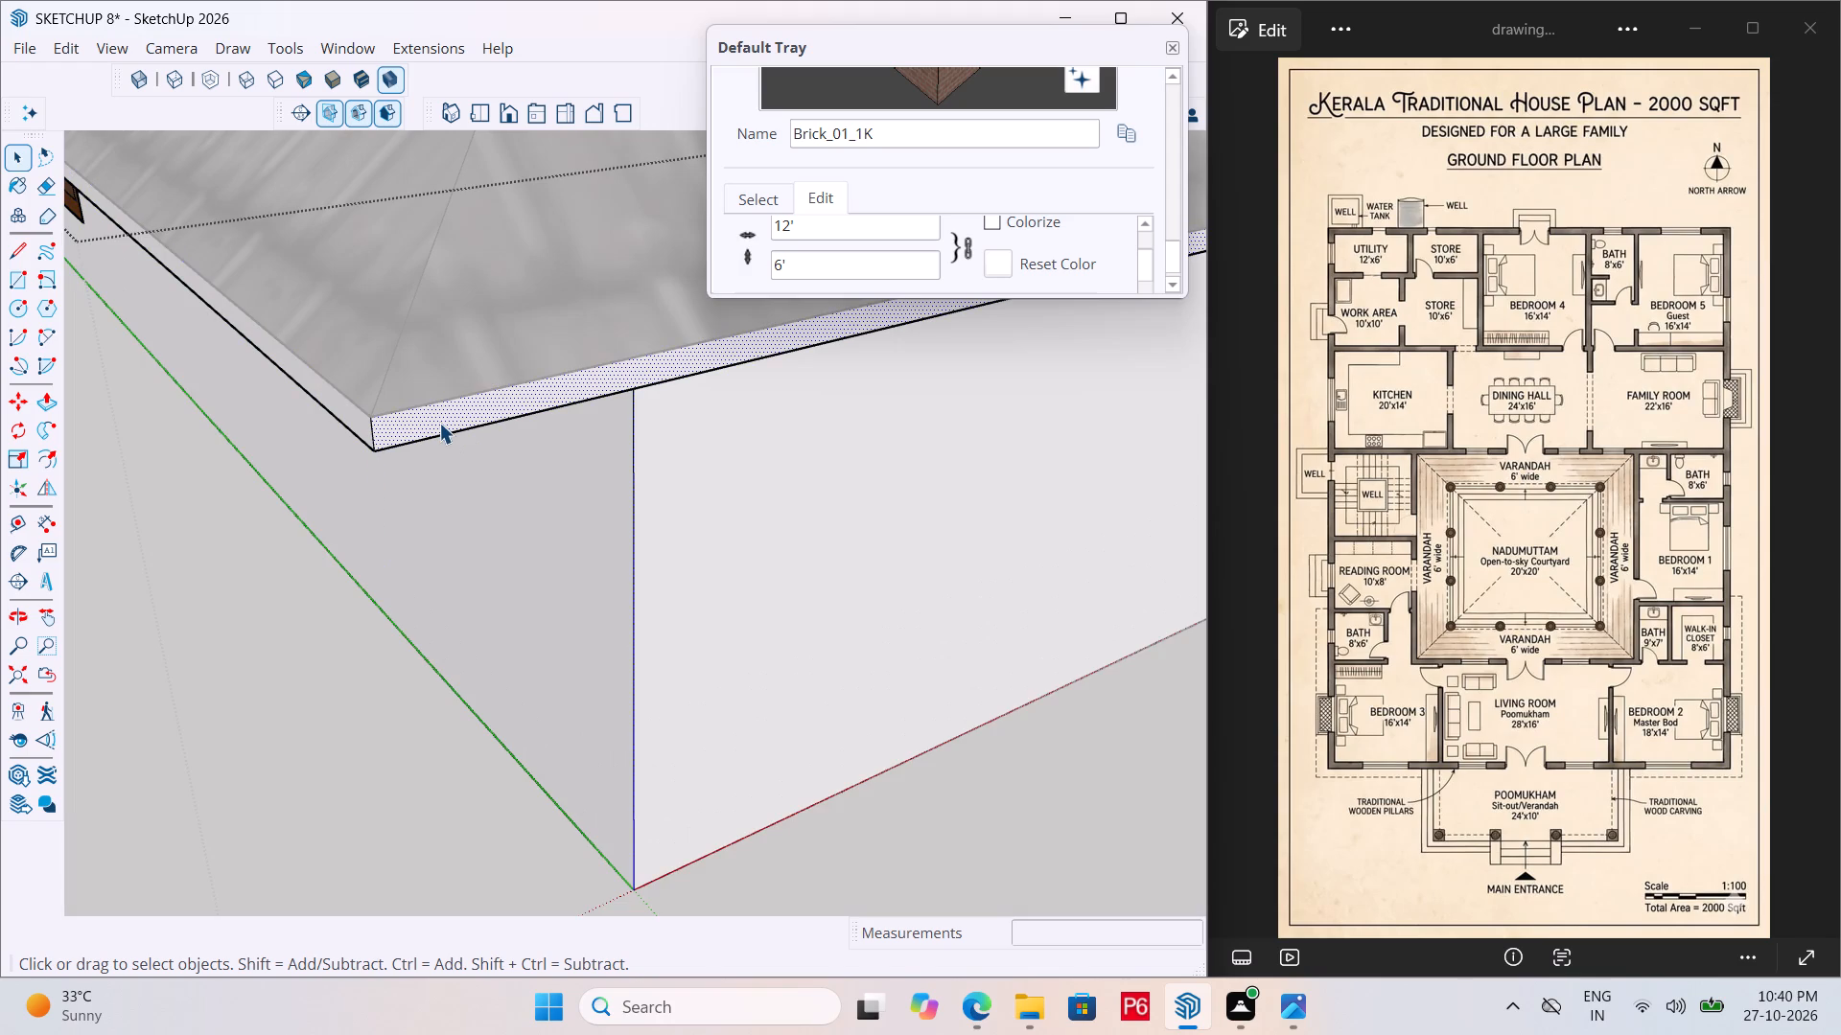
key(p)
click(439, 423)
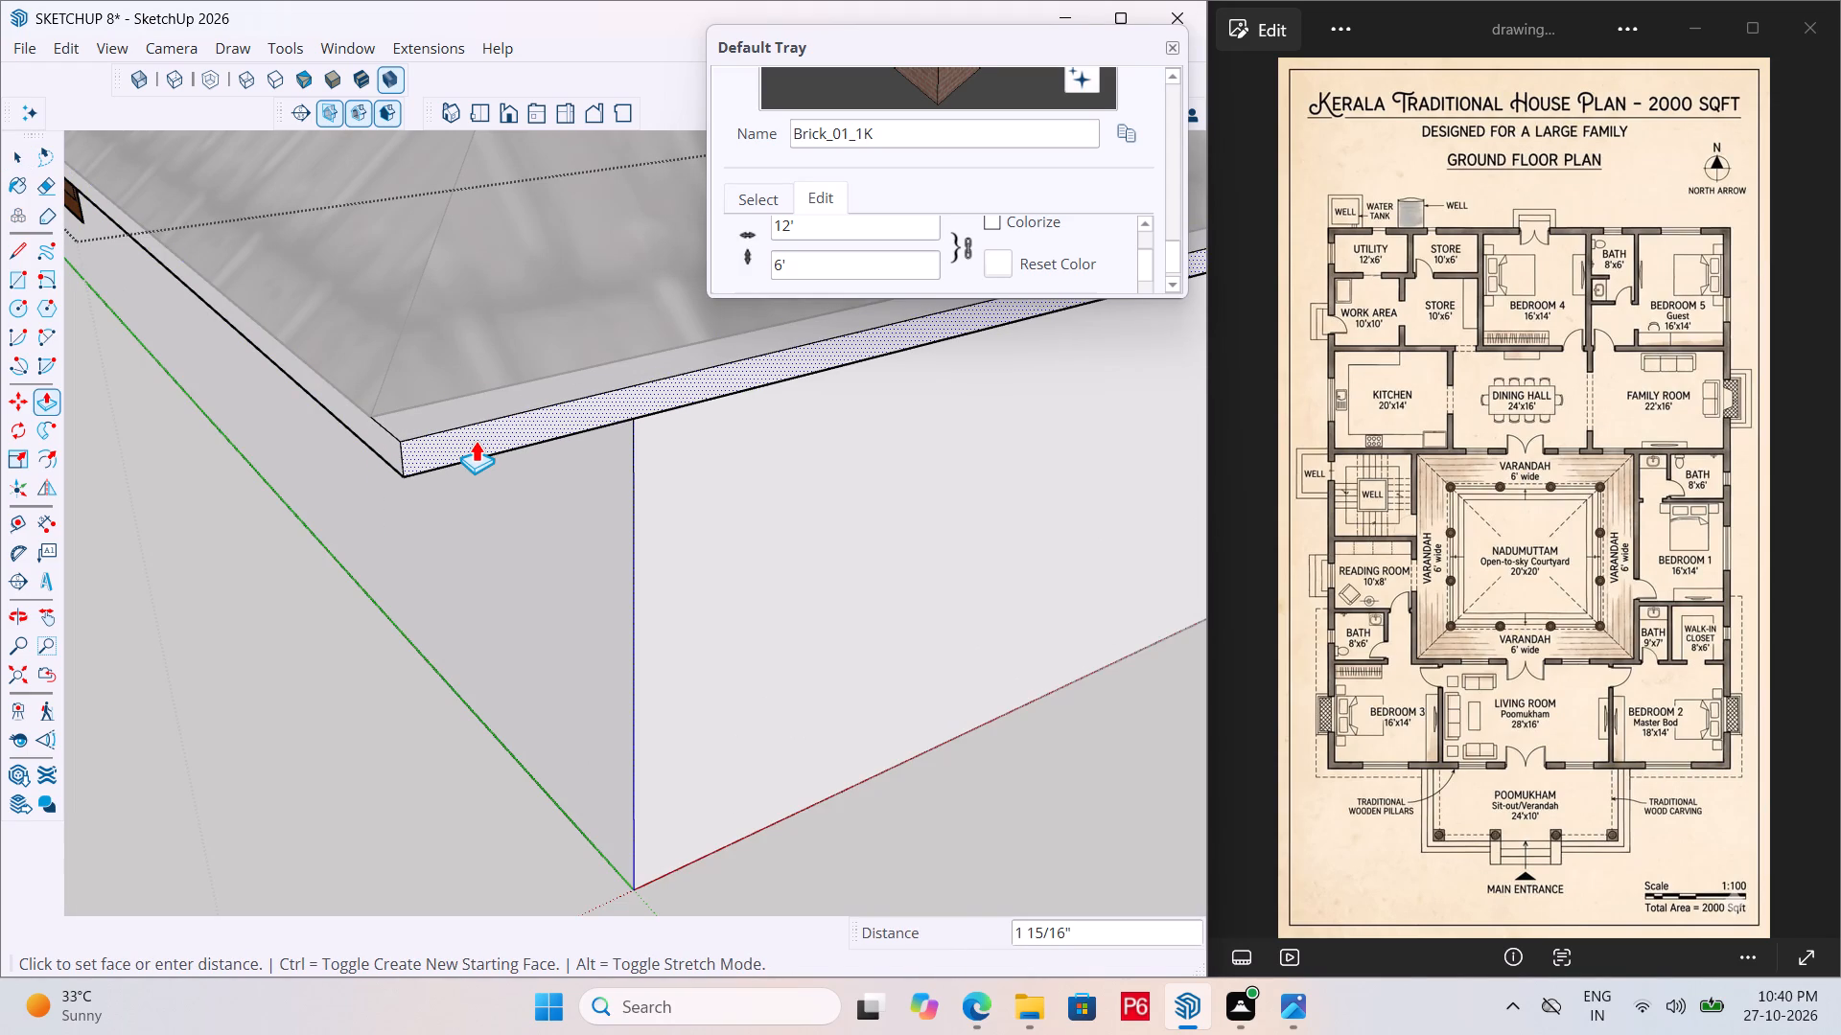
text(1")
key(Return)
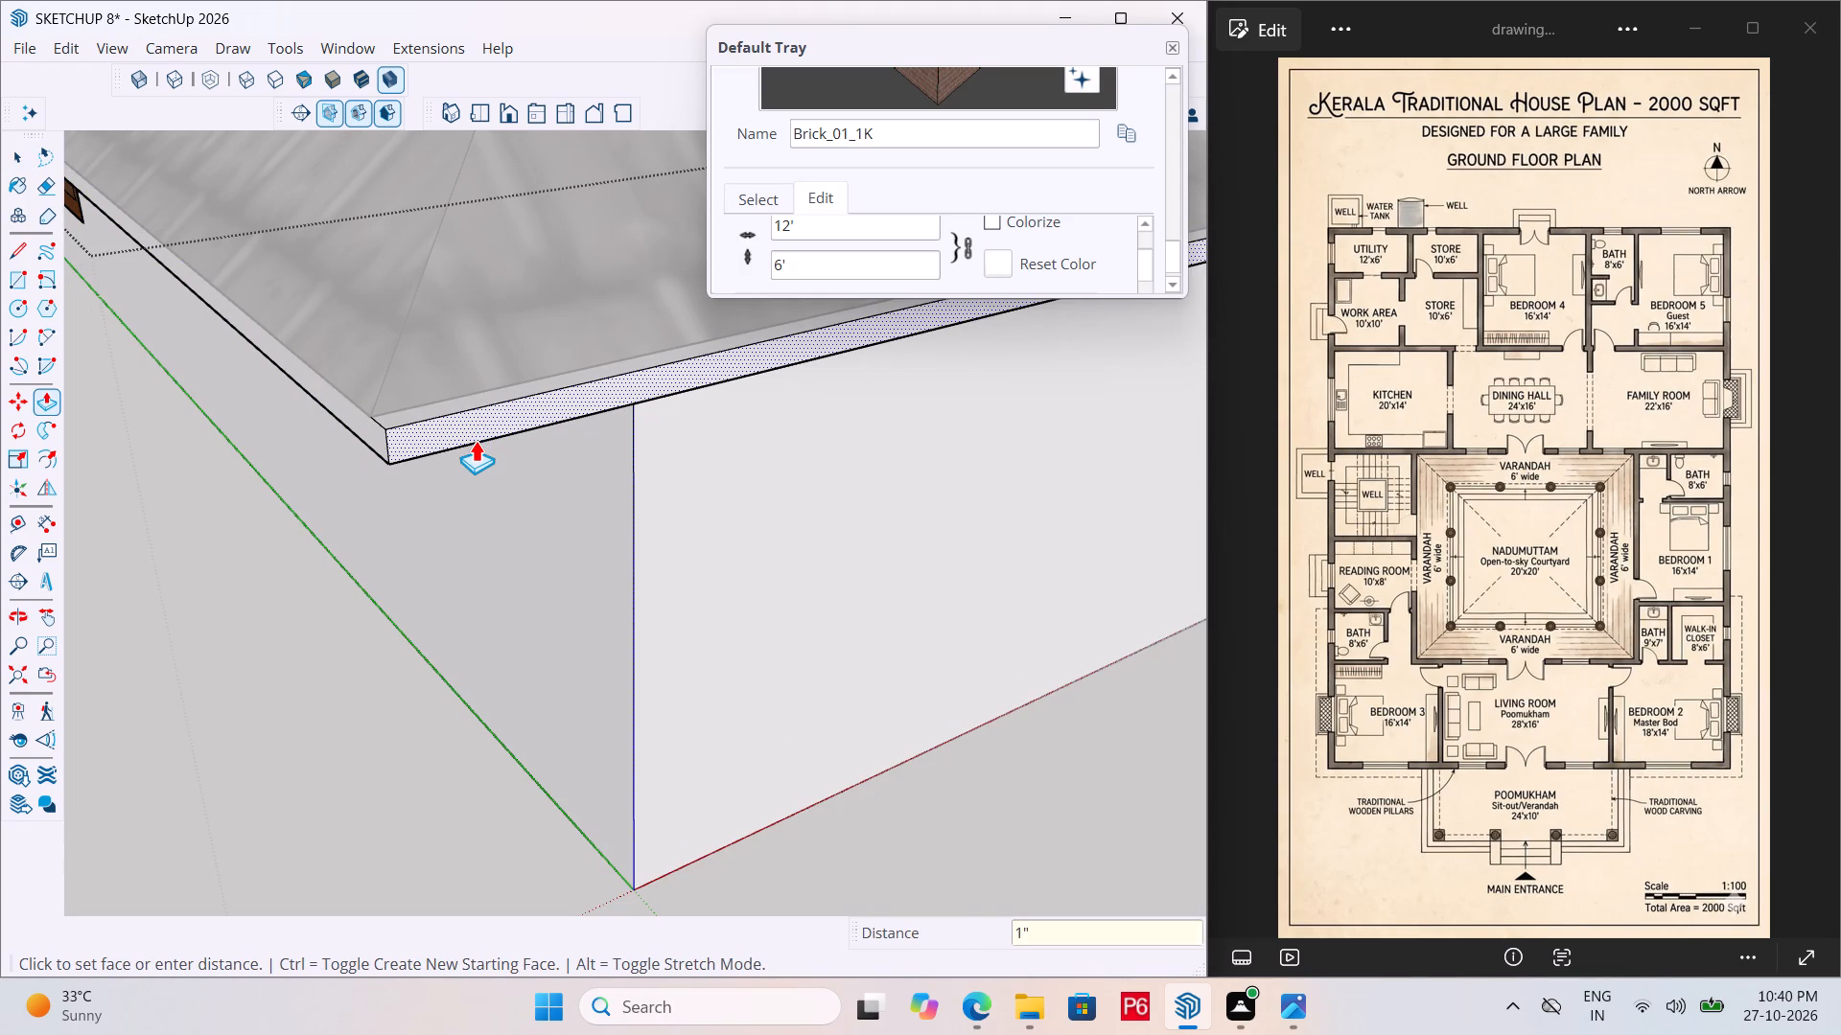
key(space)
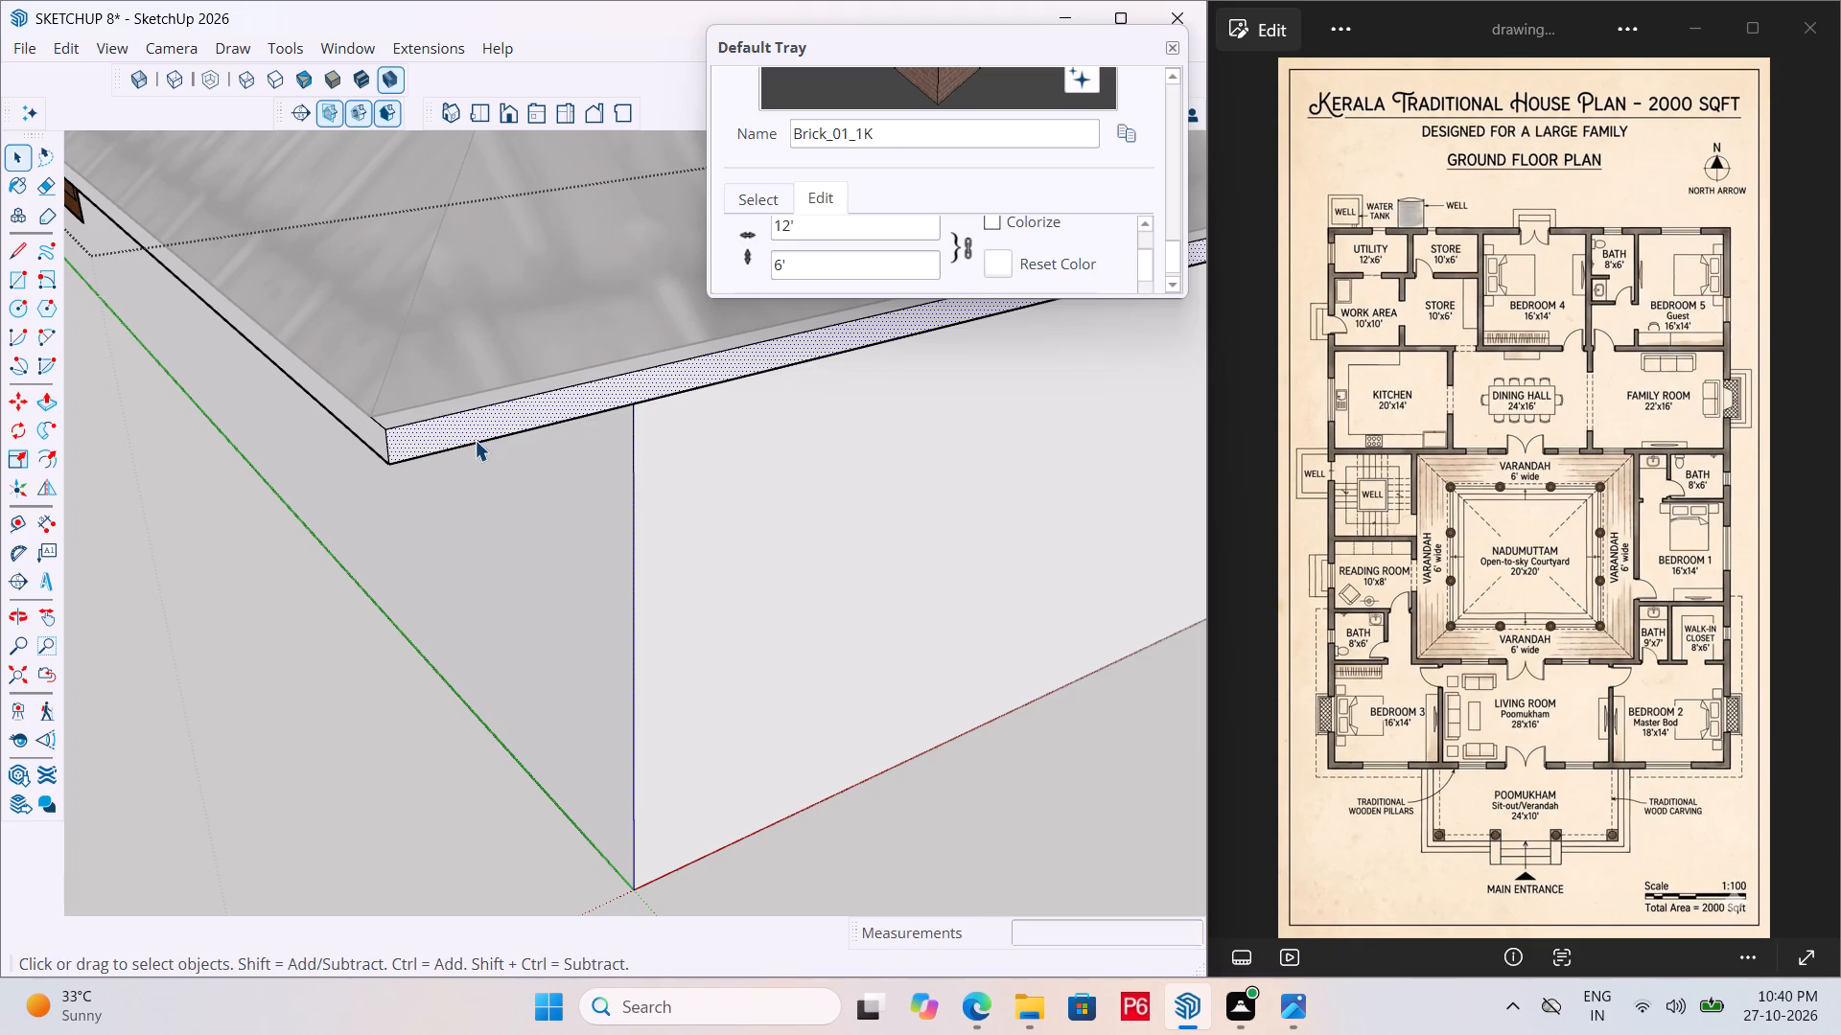
Extend the adjoining eave edge face at the same corner of the upper roof outward by the same 1".
scroll(369, 416, up, 4)
click(378, 433)
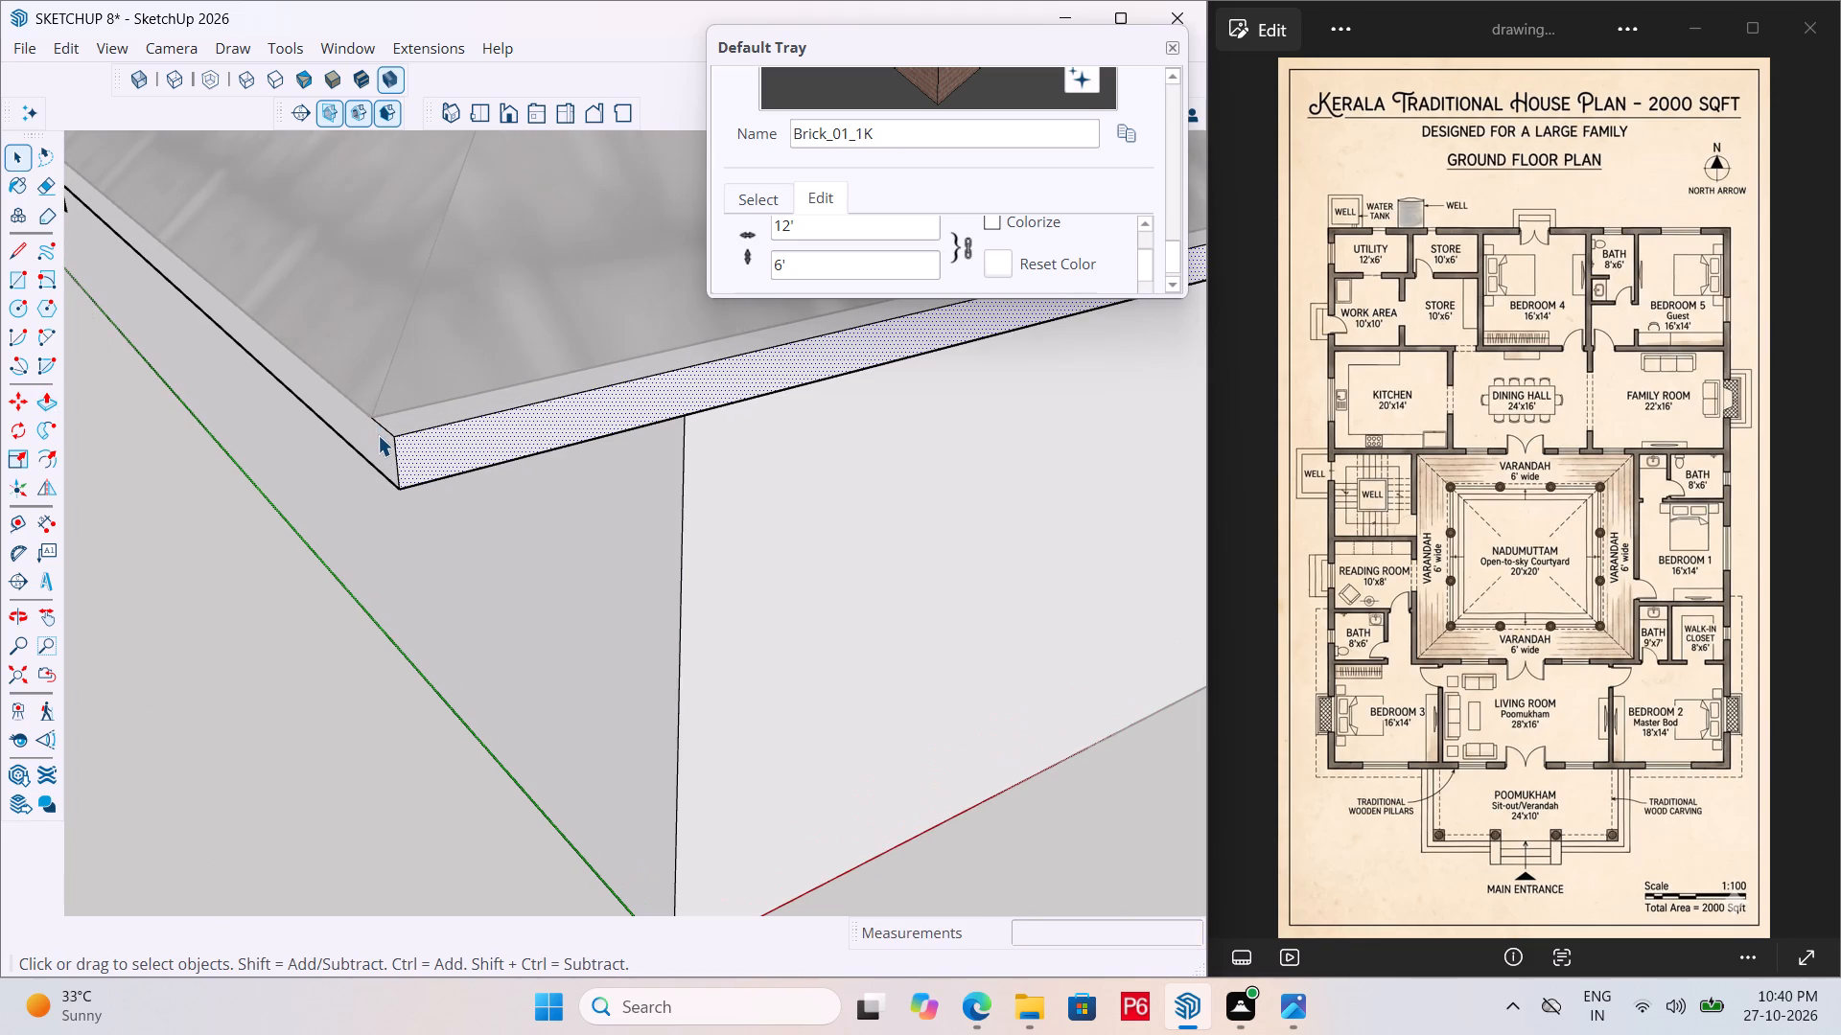
key(p)
double_click(378, 435)
Extend the eave edge face on the opposite side of the upper roof outward by the same 1".
scroll(301, 564, down, 19)
scroll(302, 621, down, 4)
middle_drag(871, 465, 172, 542)
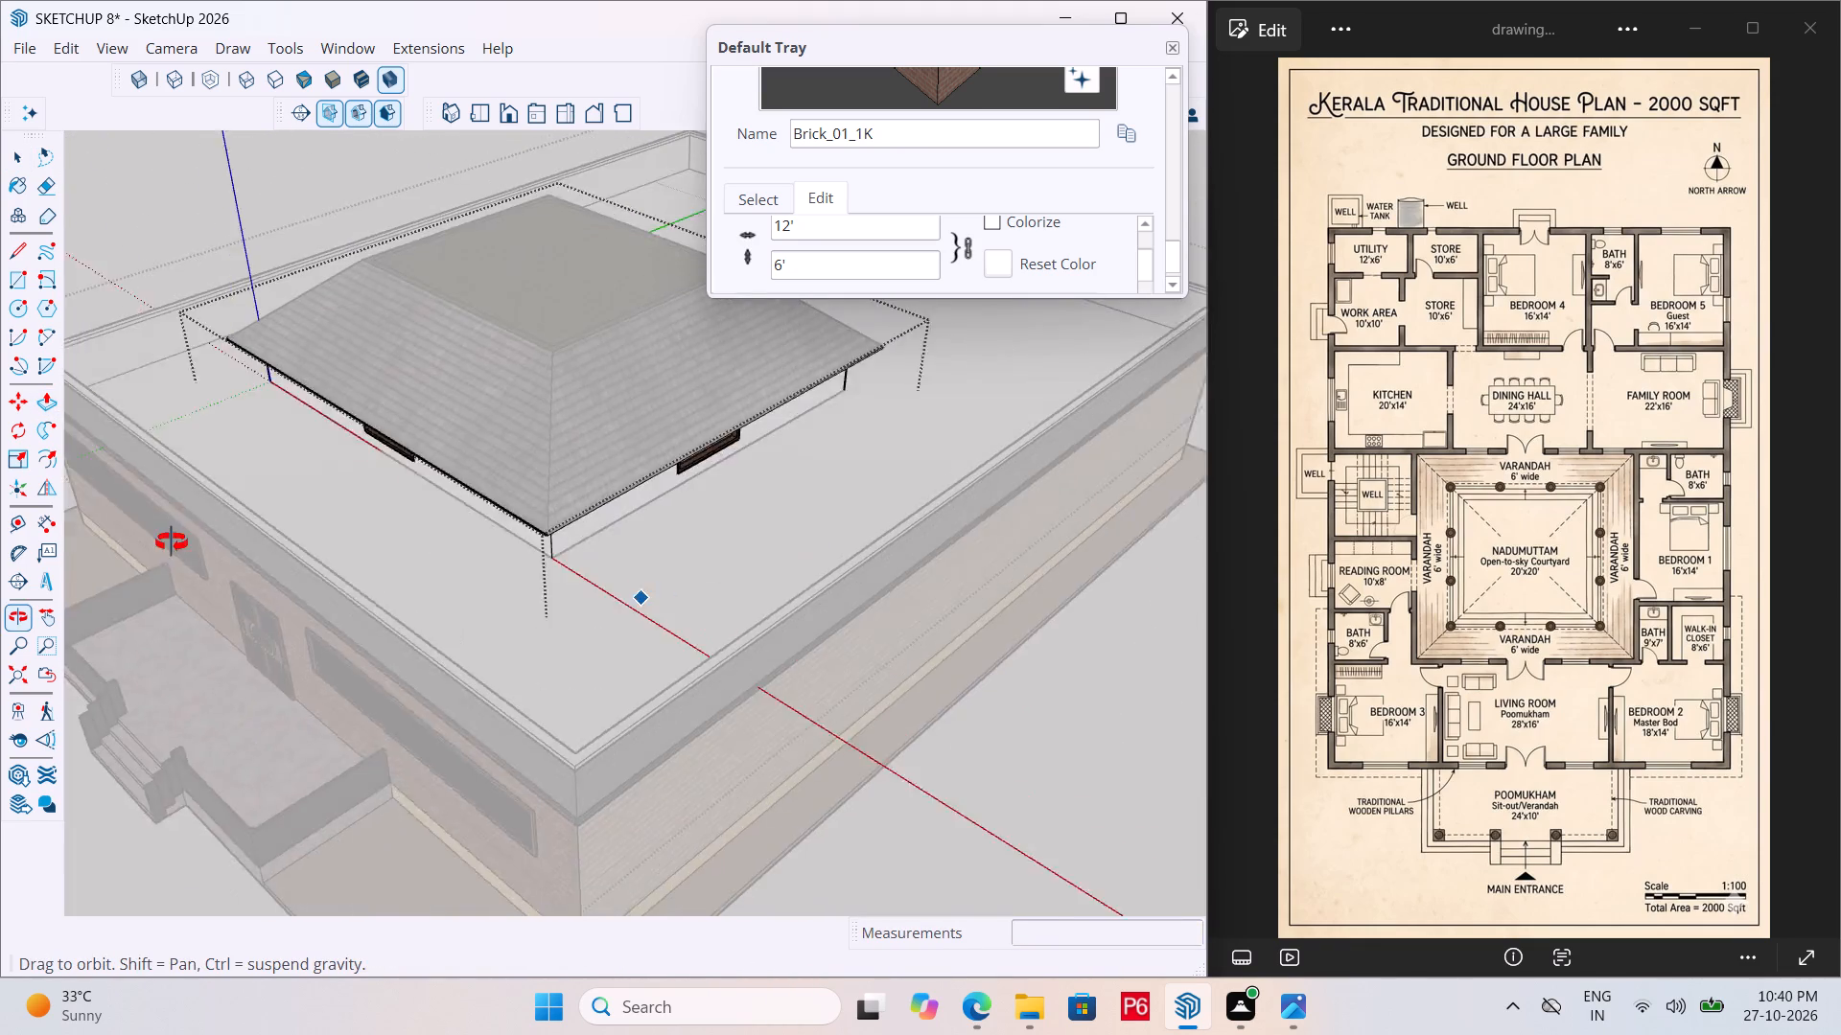
middle_drag(172, 542, 229, 530)
scroll(307, 519, up, 20)
scroll(307, 519, up, 5)
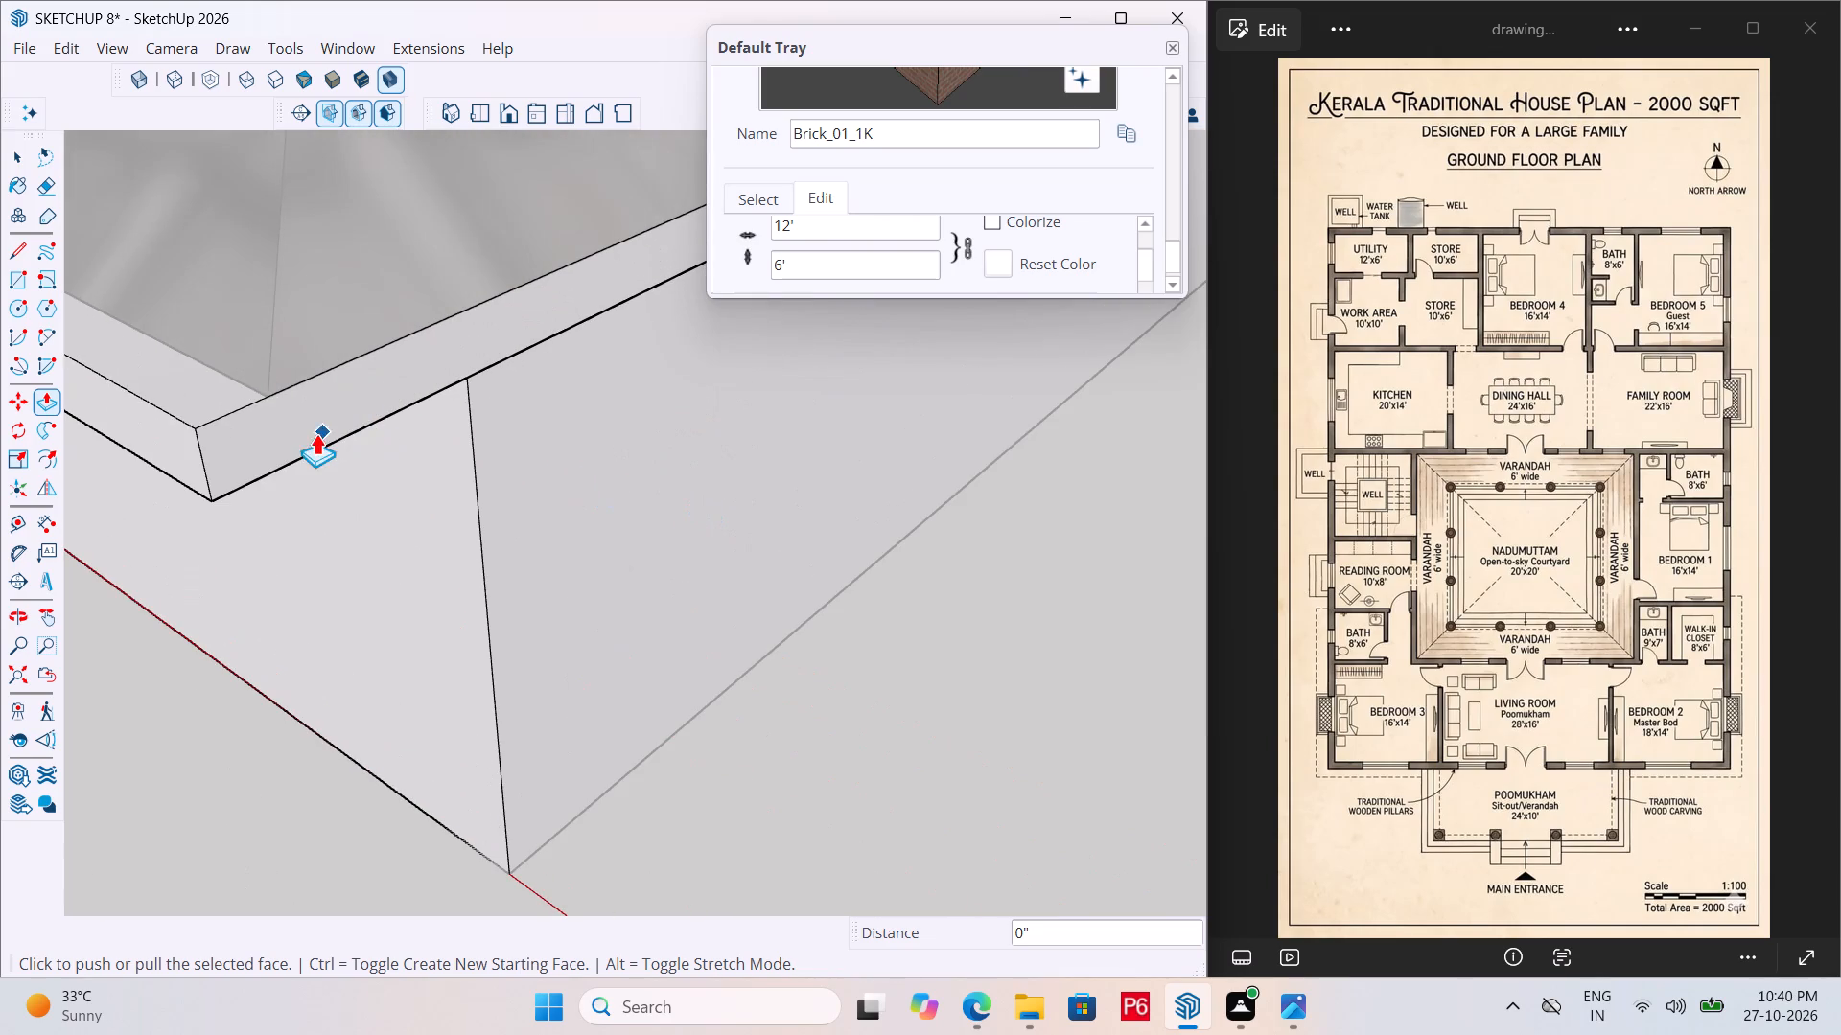
key(space)
click(284, 430)
key(p)
double_click(284, 430)
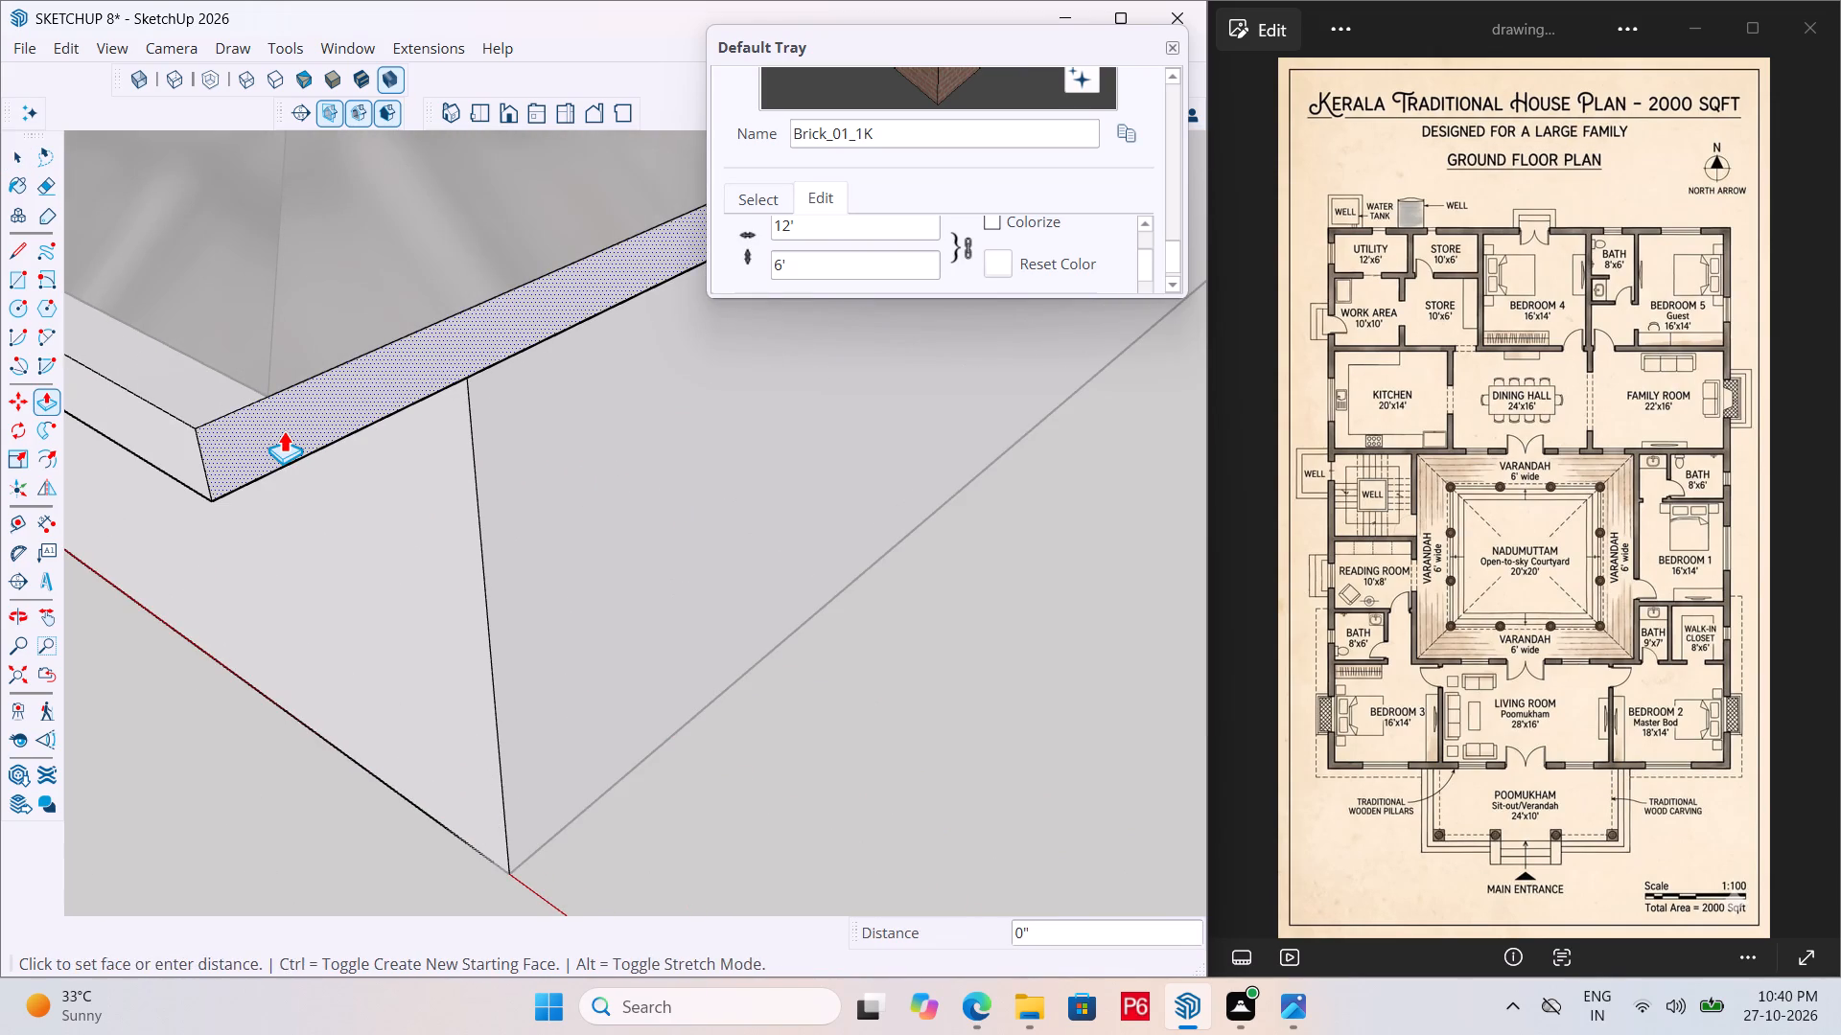
Extend the remaining rear eave edge face of the upper roof outward by the same 1".
scroll(362, 575, down, 6)
scroll(448, 640, down, 18)
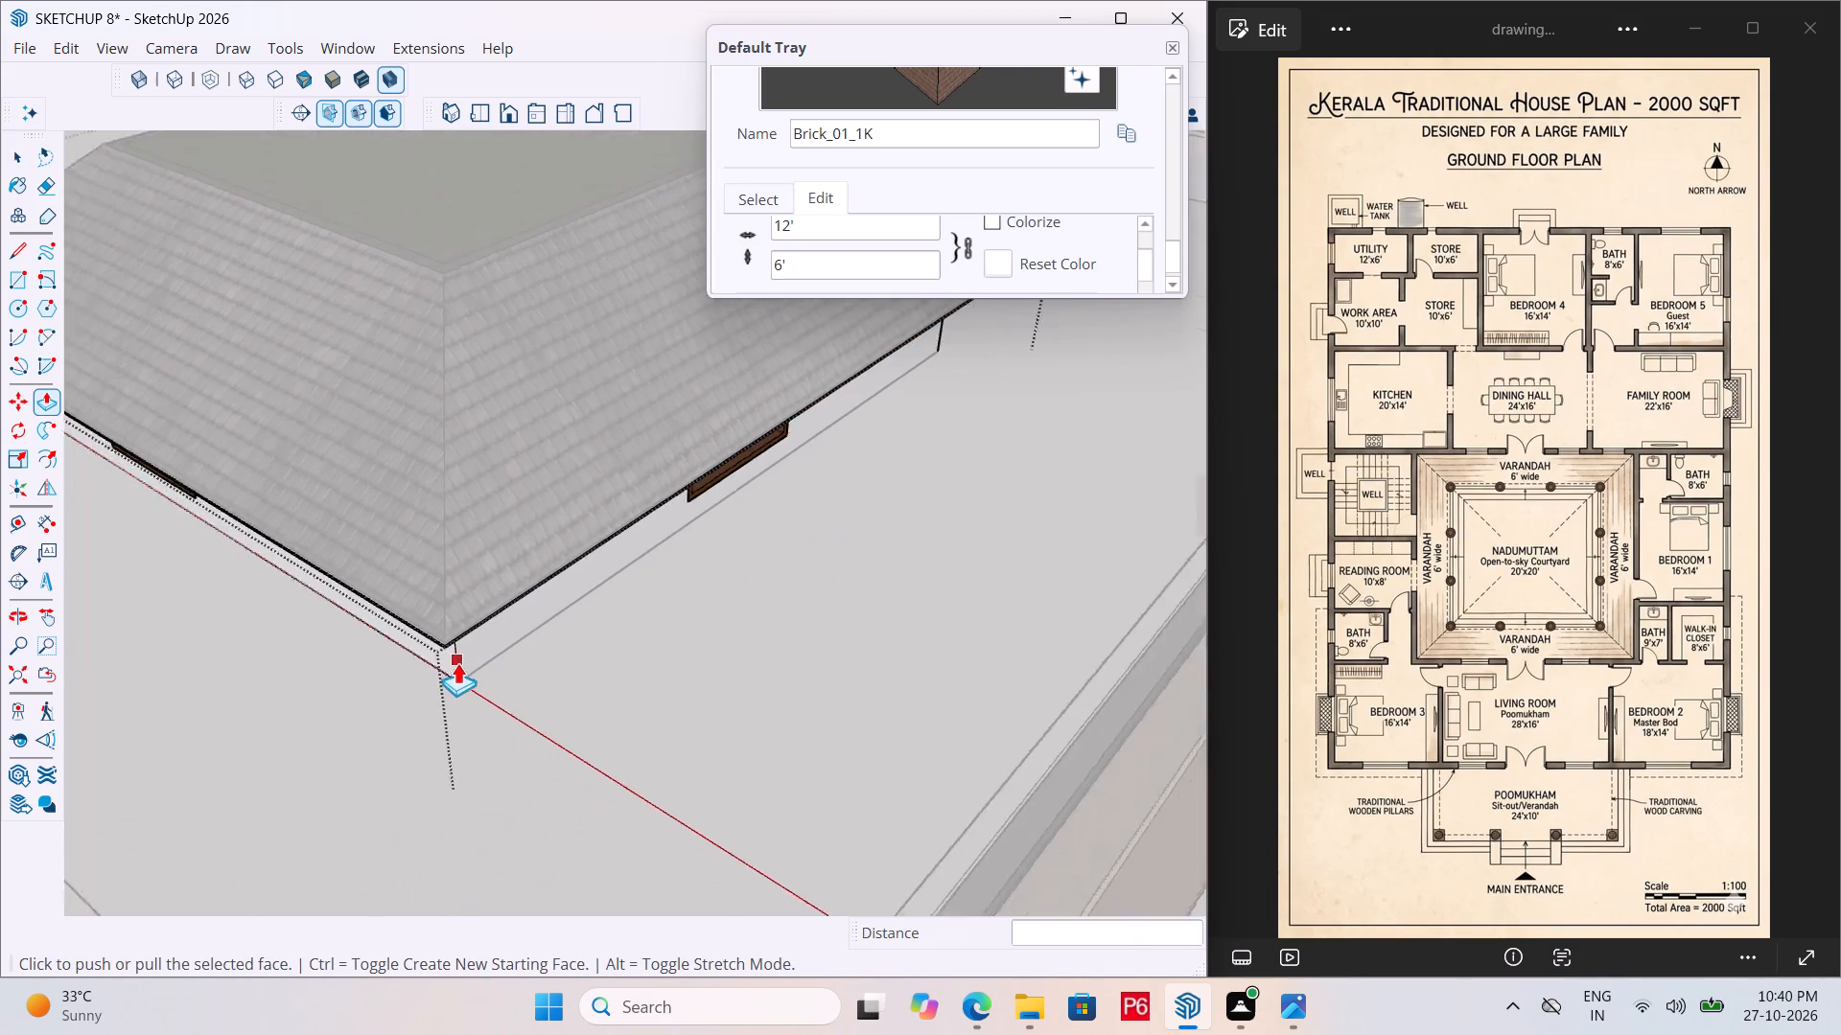
scroll(457, 662, down, 3)
middle_drag(841, 471, 193, 490)
scroll(770, 490, up, 16)
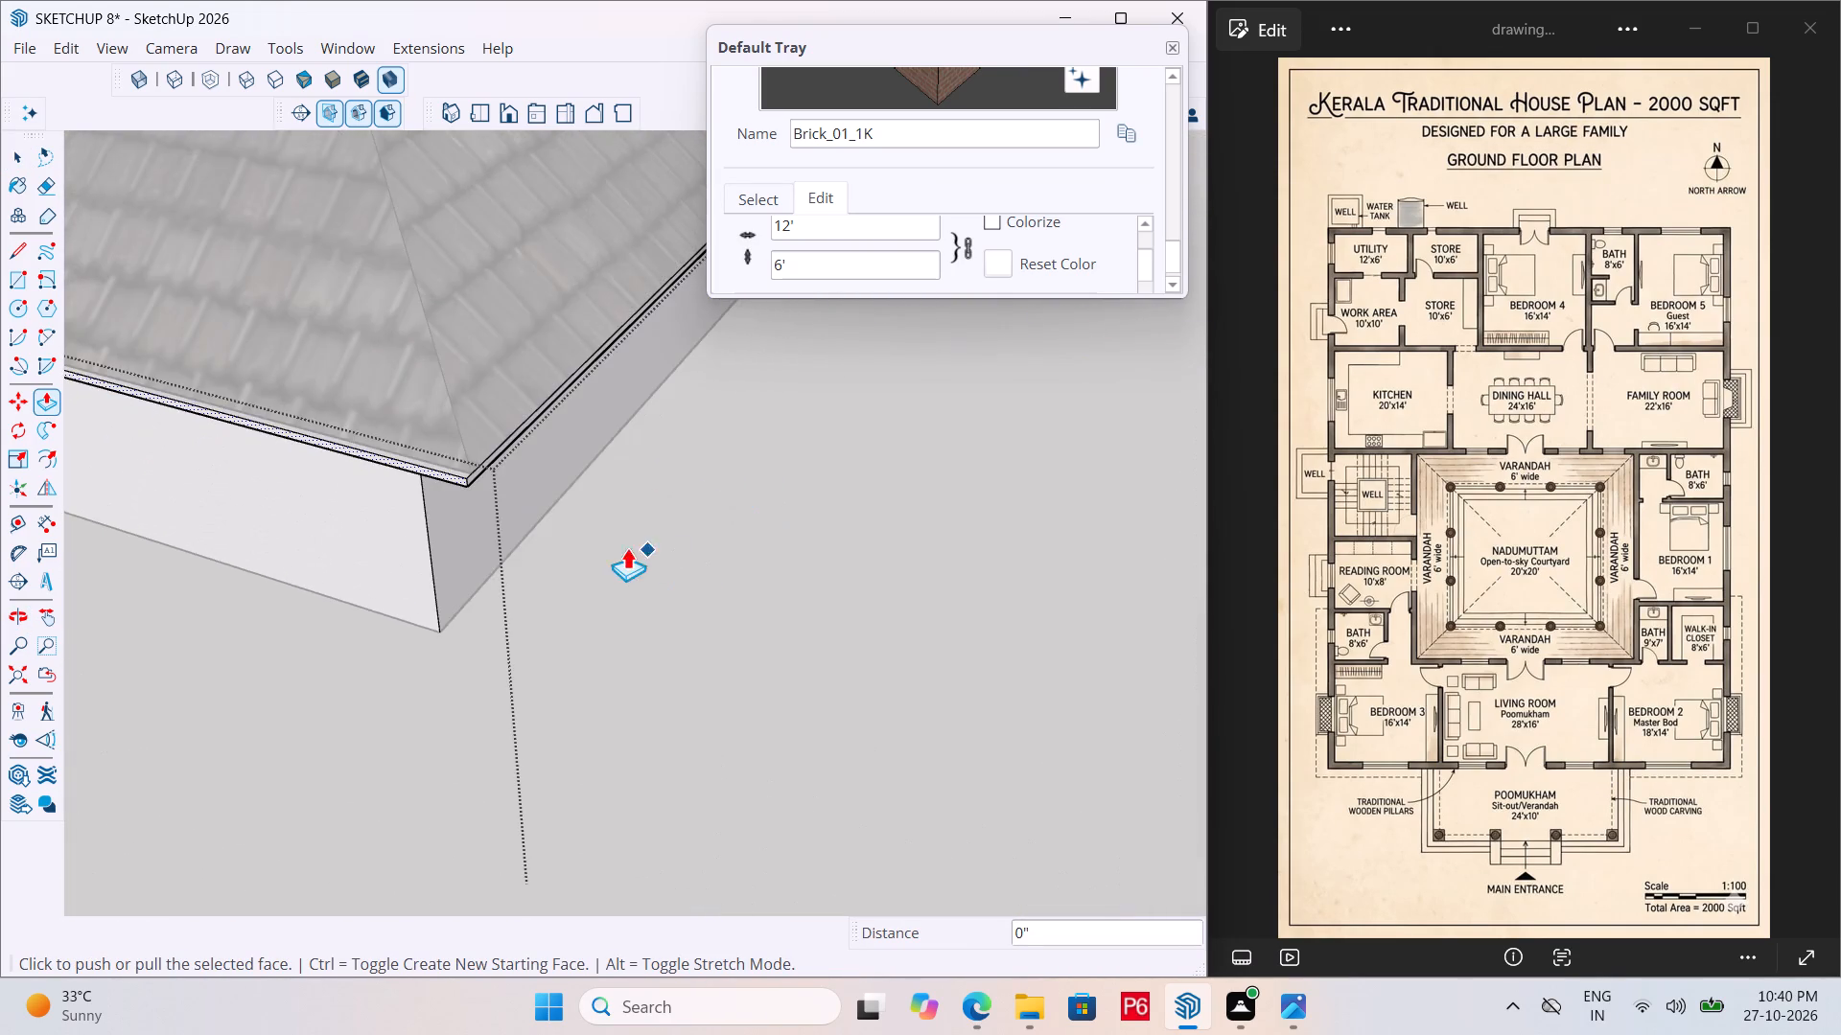
scroll(518, 492, up, 11)
scroll(704, 527, down, 5)
scroll(619, 527, up, 6)
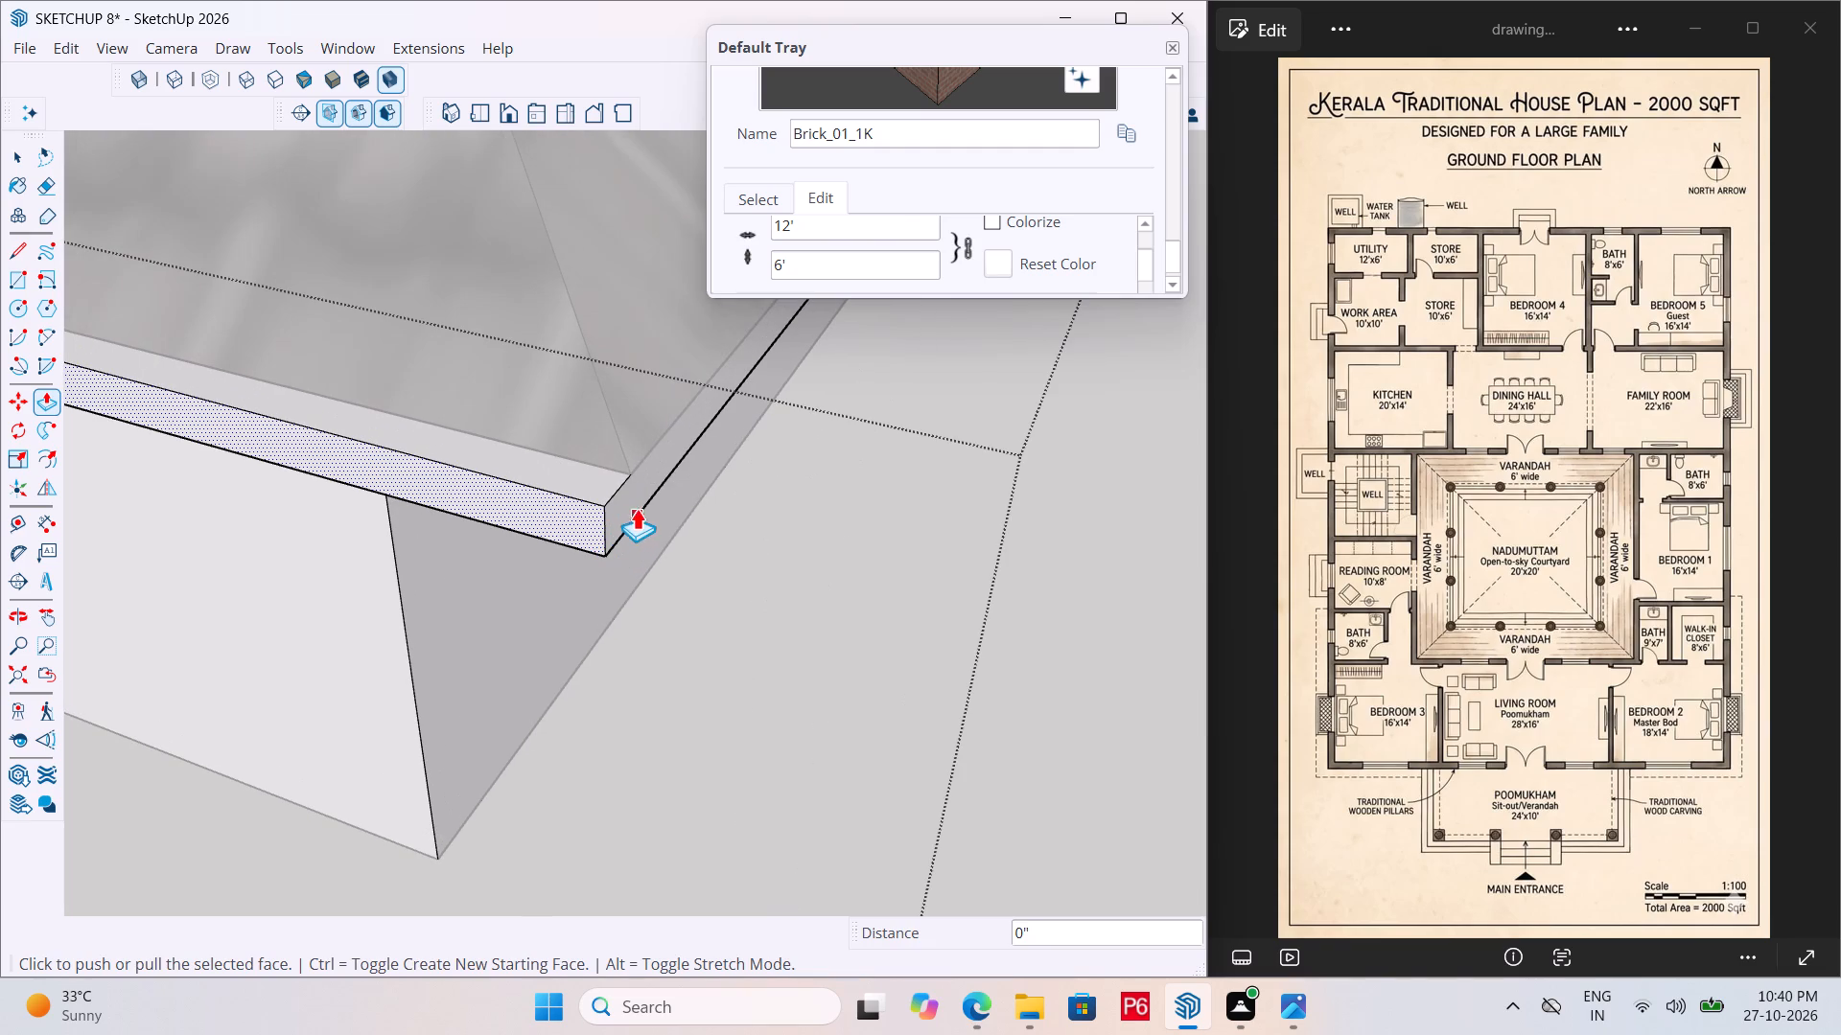
key(space)
click(628, 497)
key(p)
double_click(628, 497)
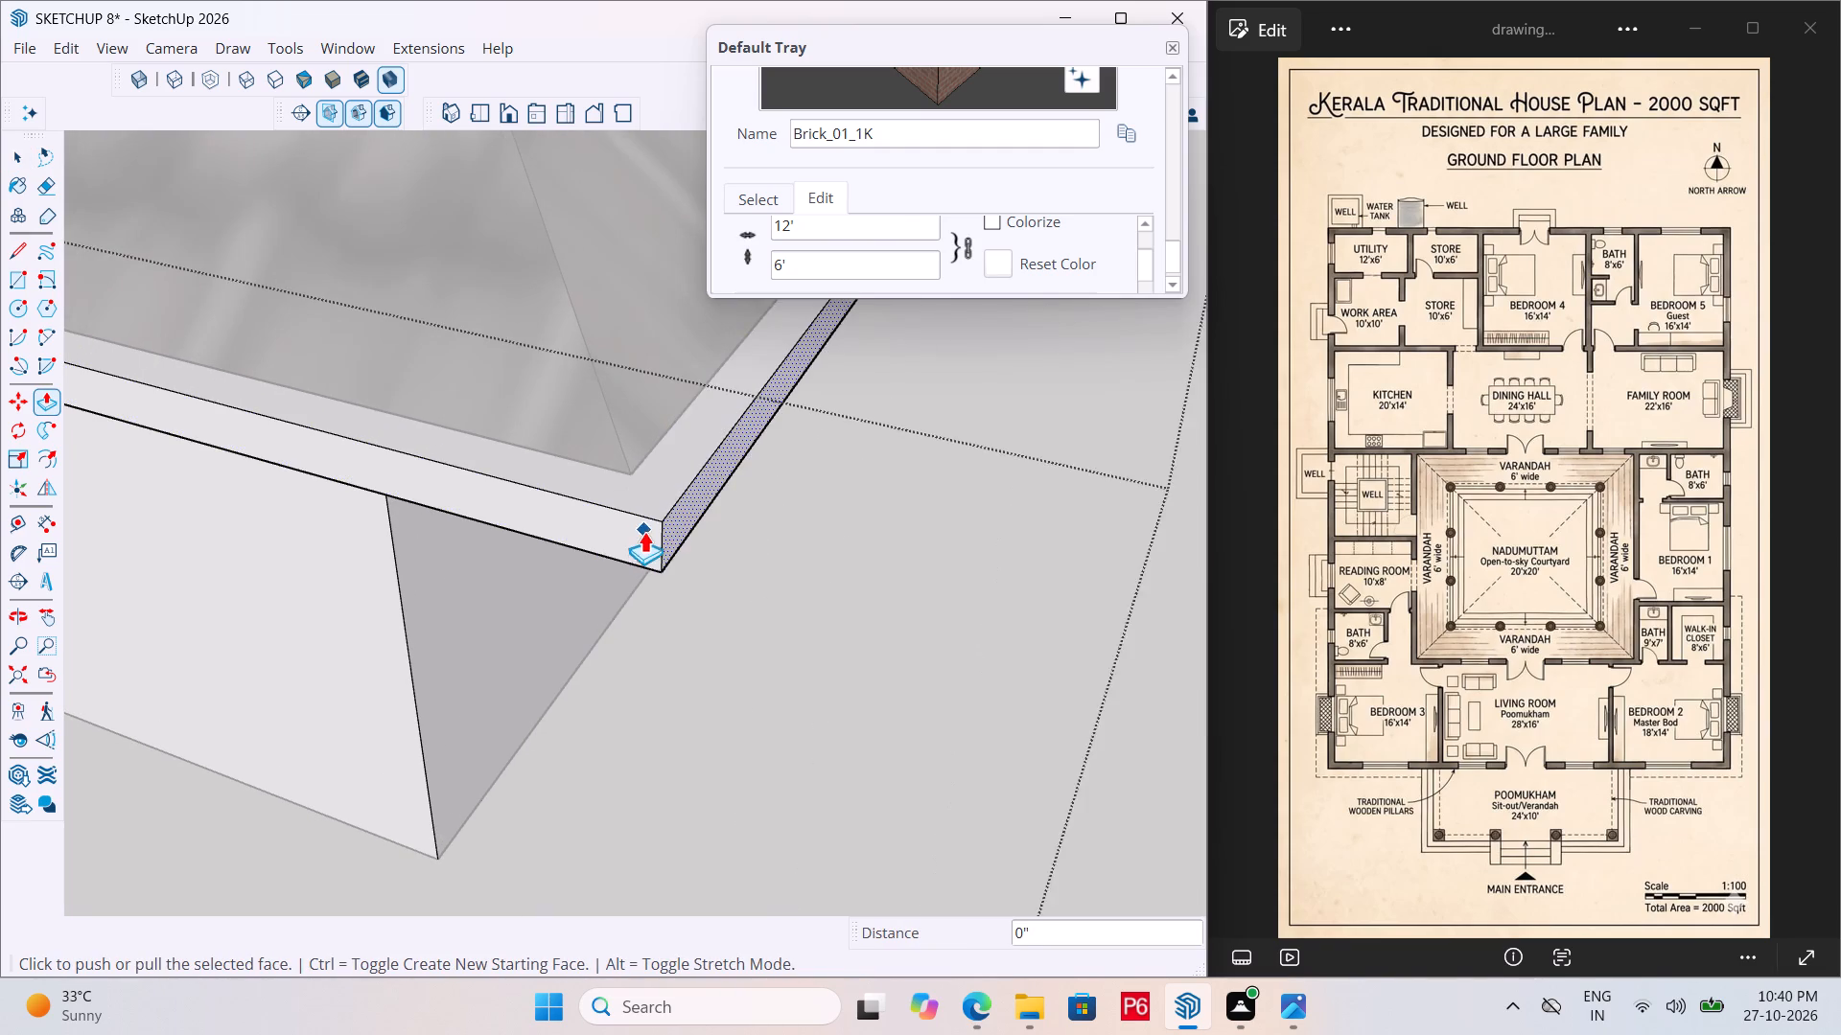
Offset the eave rim's top face inward by about 1/4", and again by about 3/8", to outline a narrow strip.
scroll(644, 538, down, 4)
middle_drag(637, 530, 592, 553)
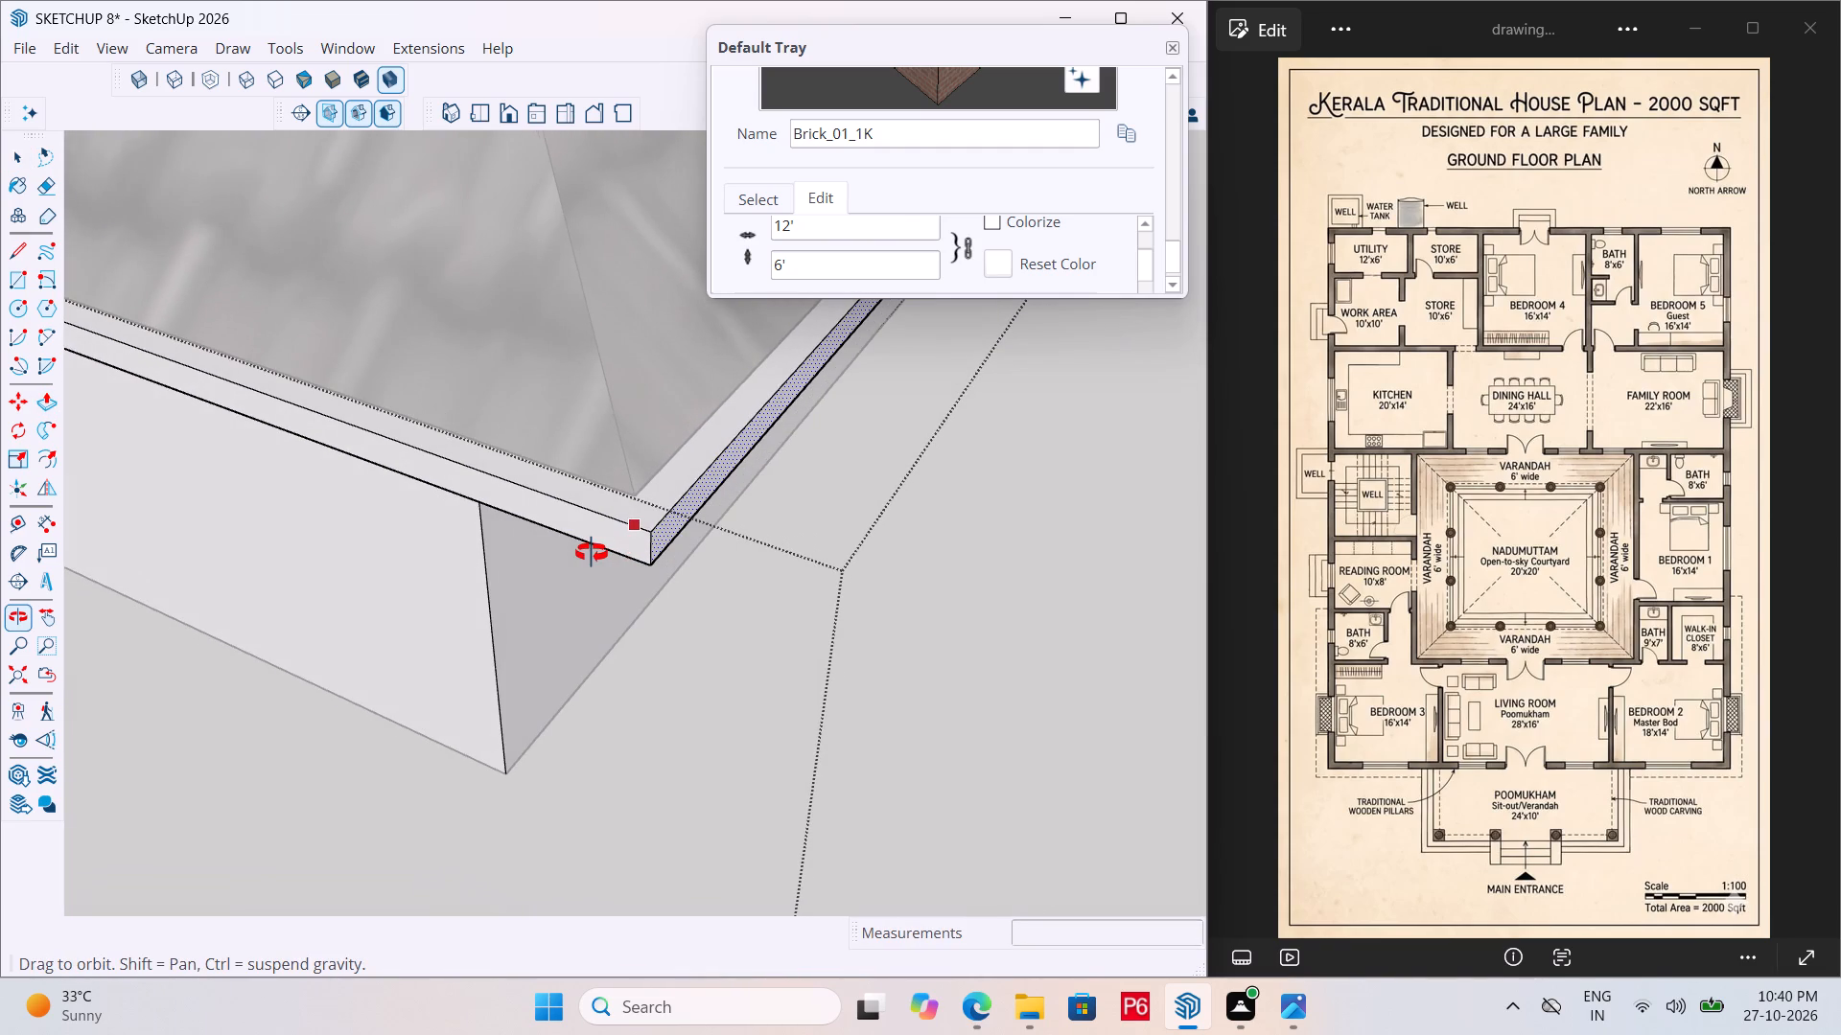
middle_drag(592, 553, 695, 551)
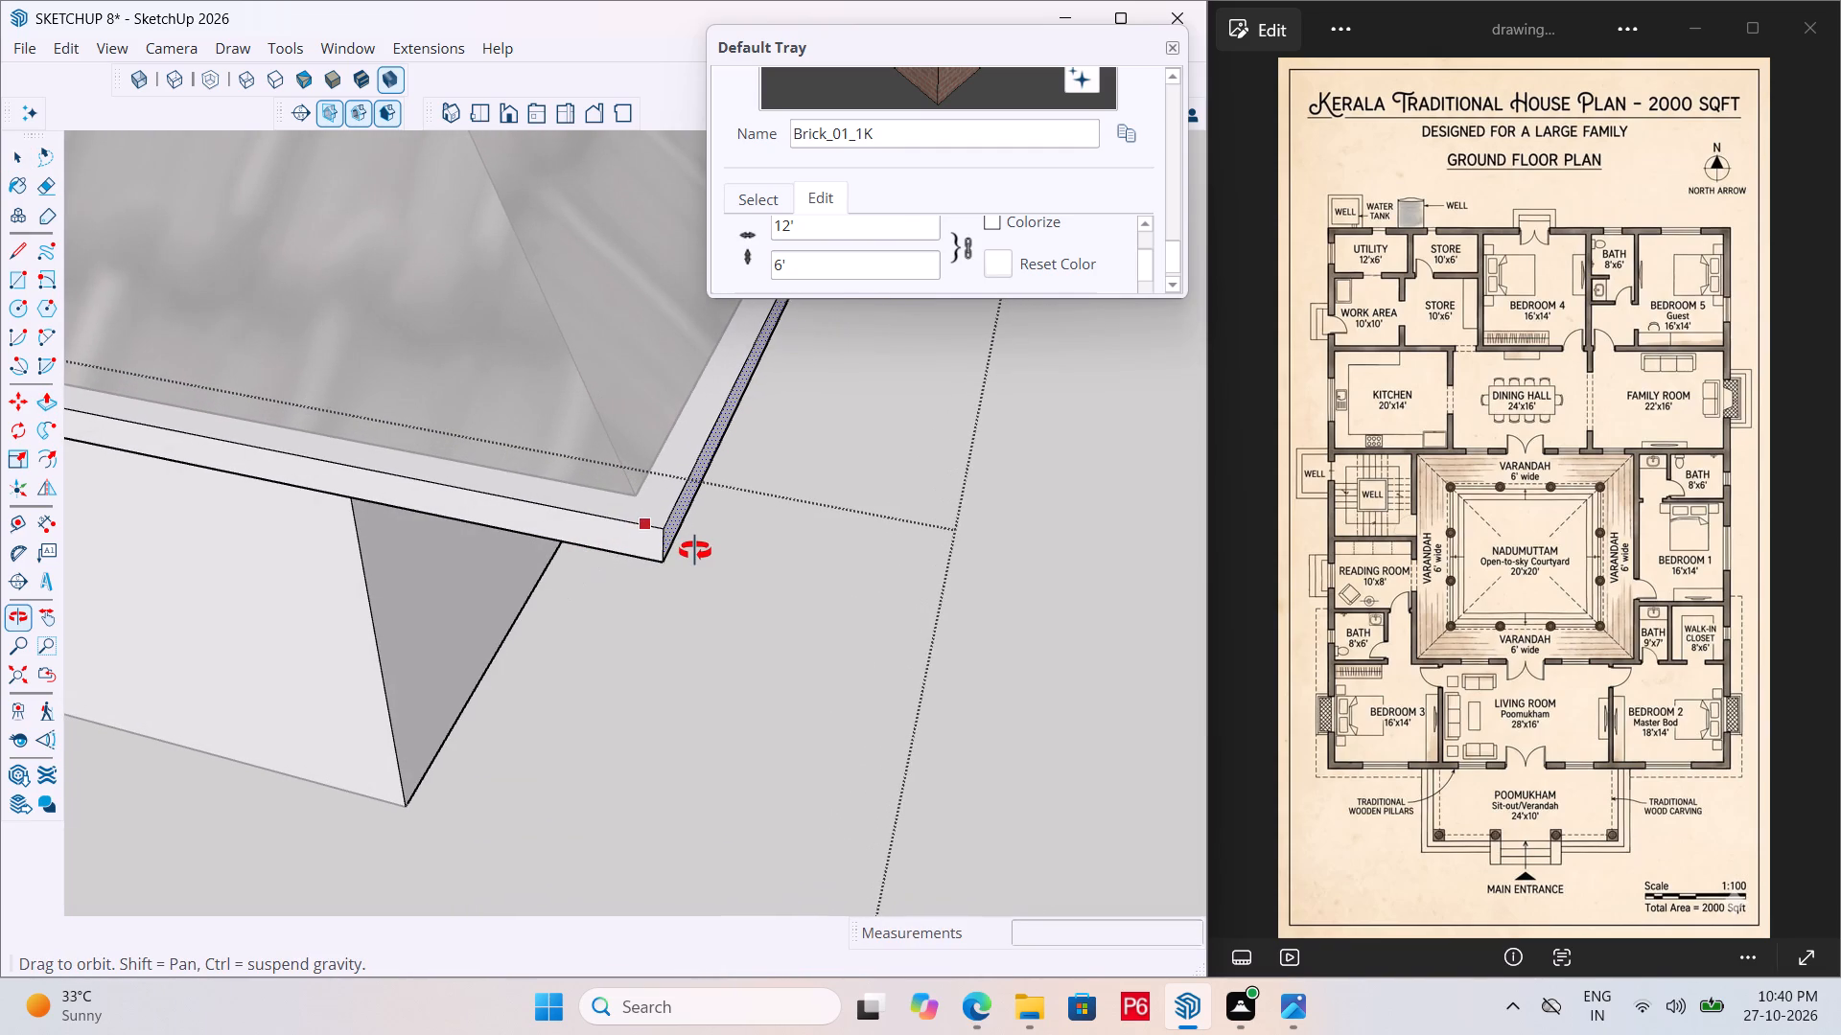
middle_drag(695, 551, 665, 550)
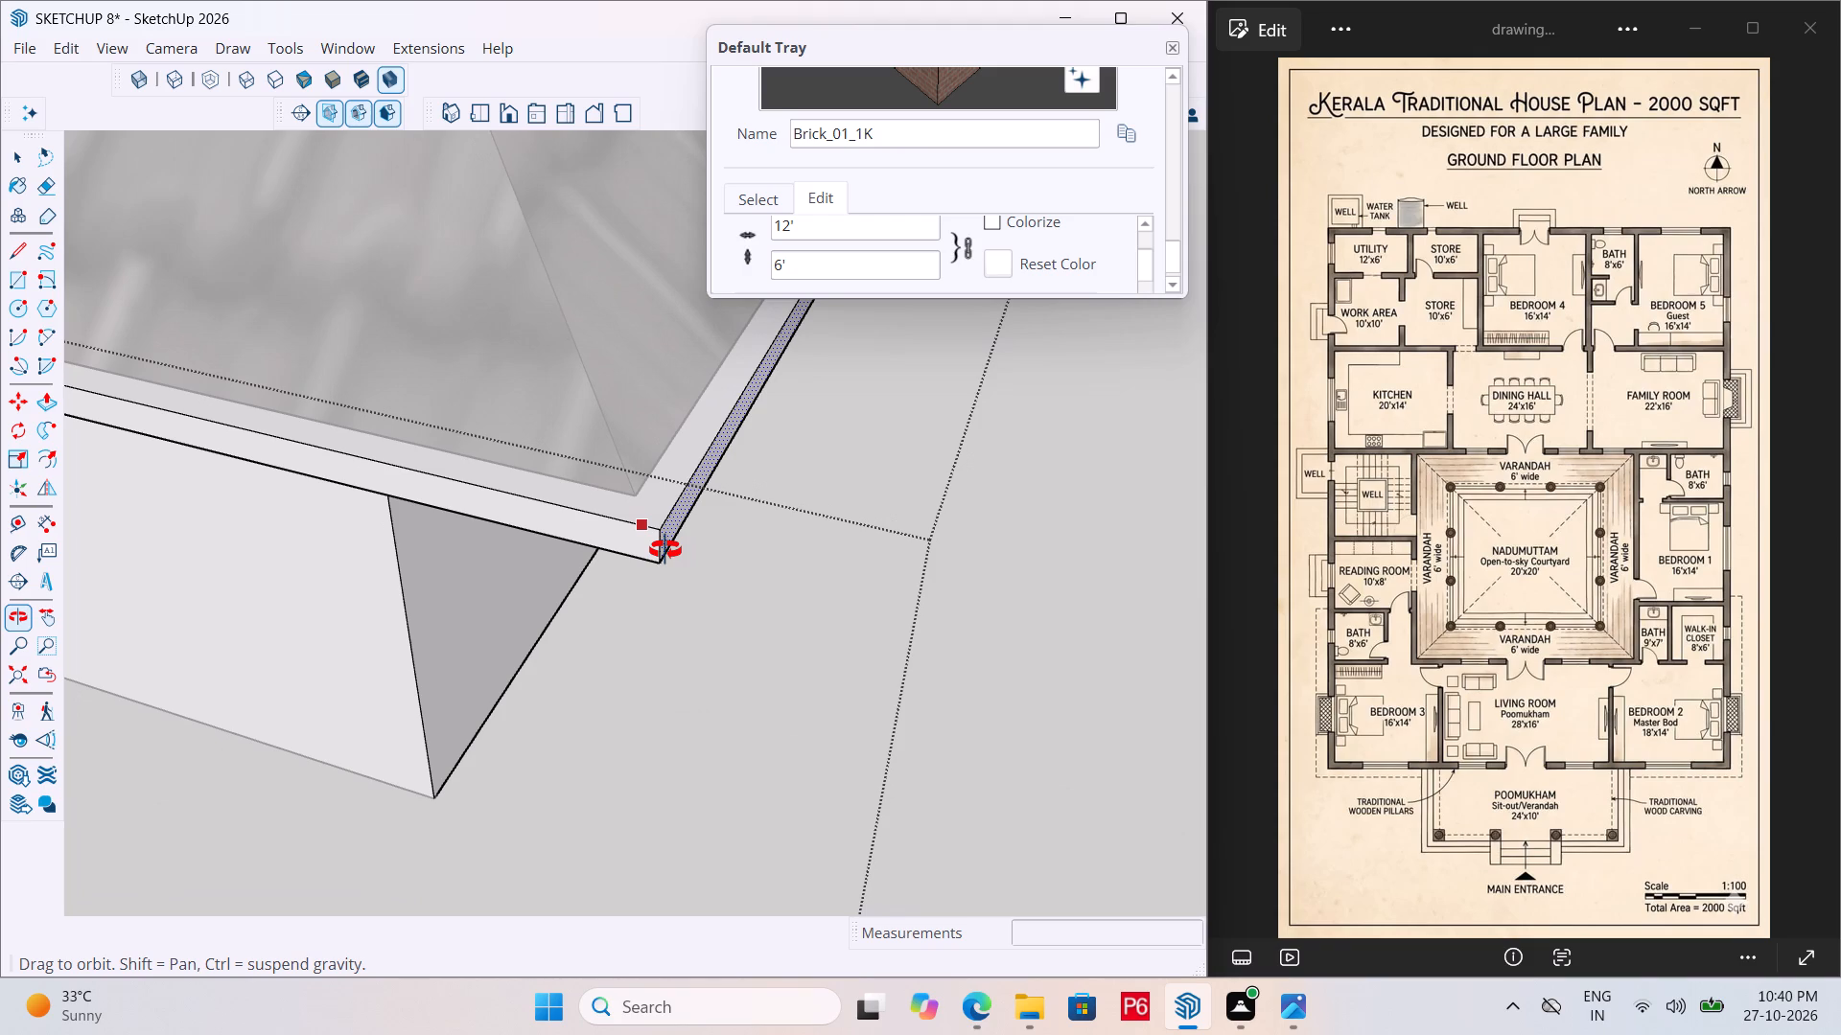
middle_drag(665, 550, 655, 555)
middle_click(648, 559)
scroll(632, 479, up, 6)
key(space)
click(664, 522)
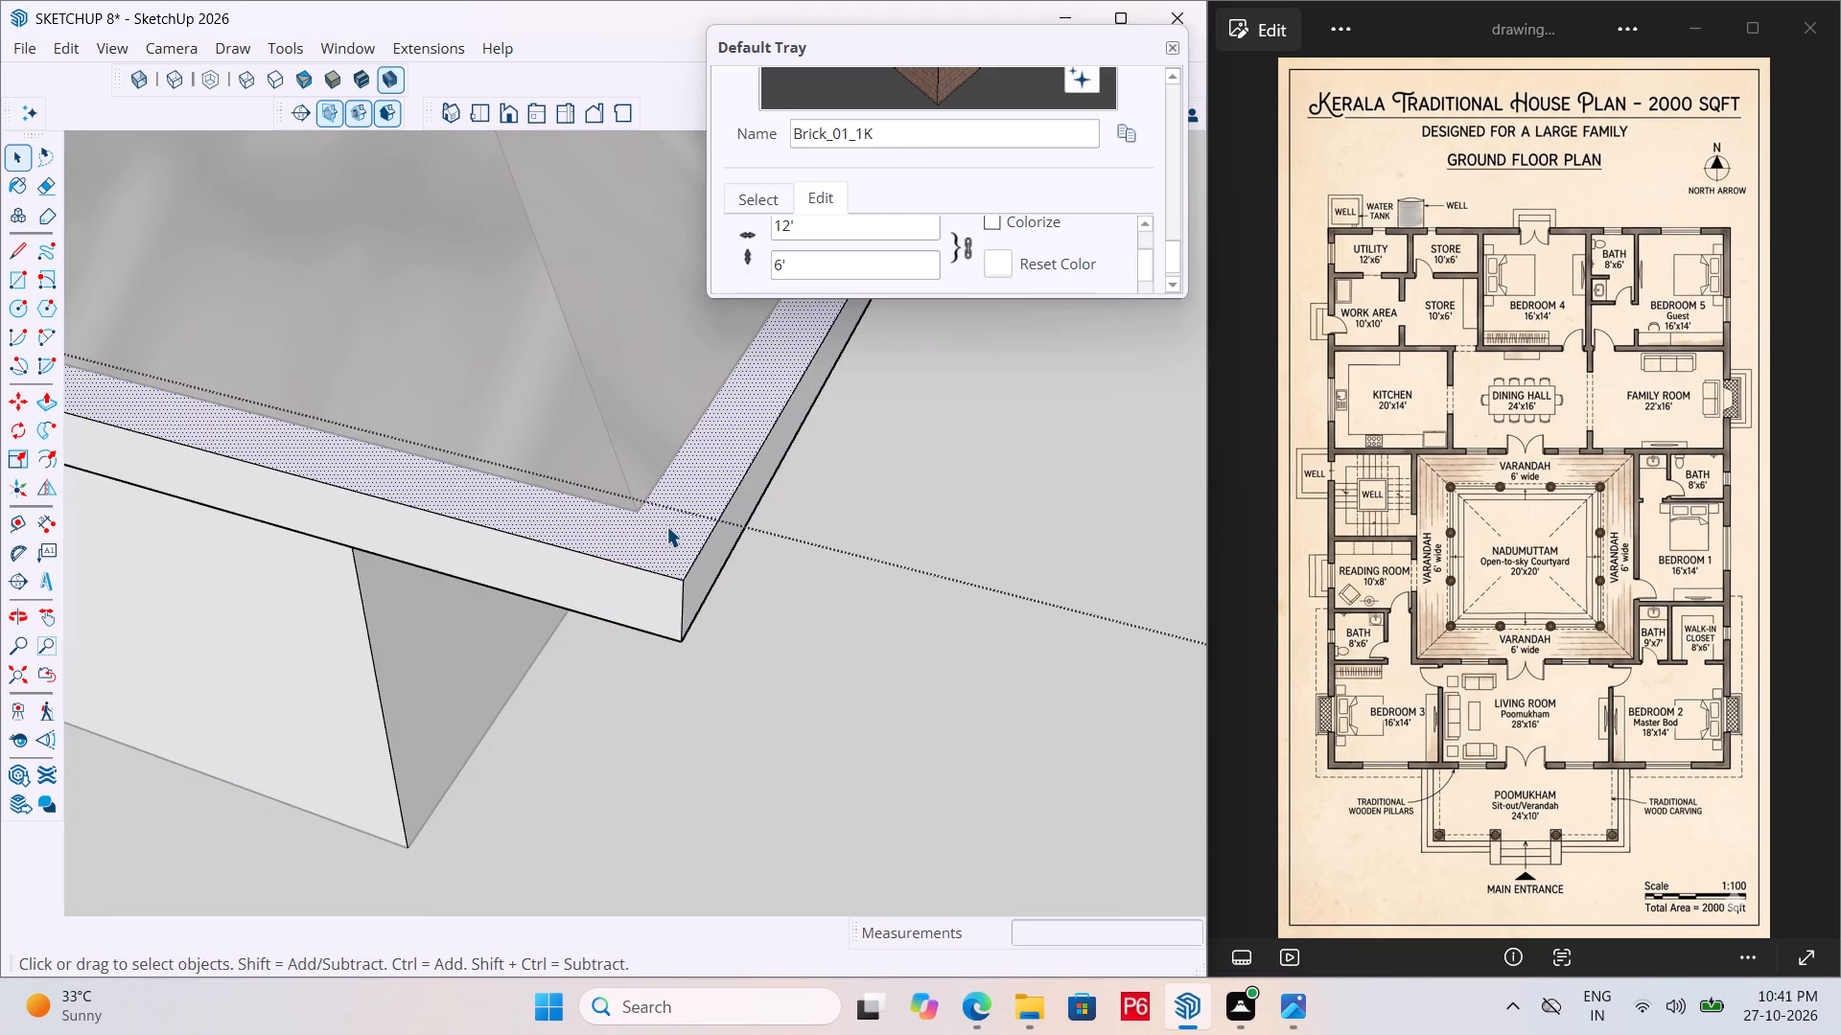
double_click(666, 526)
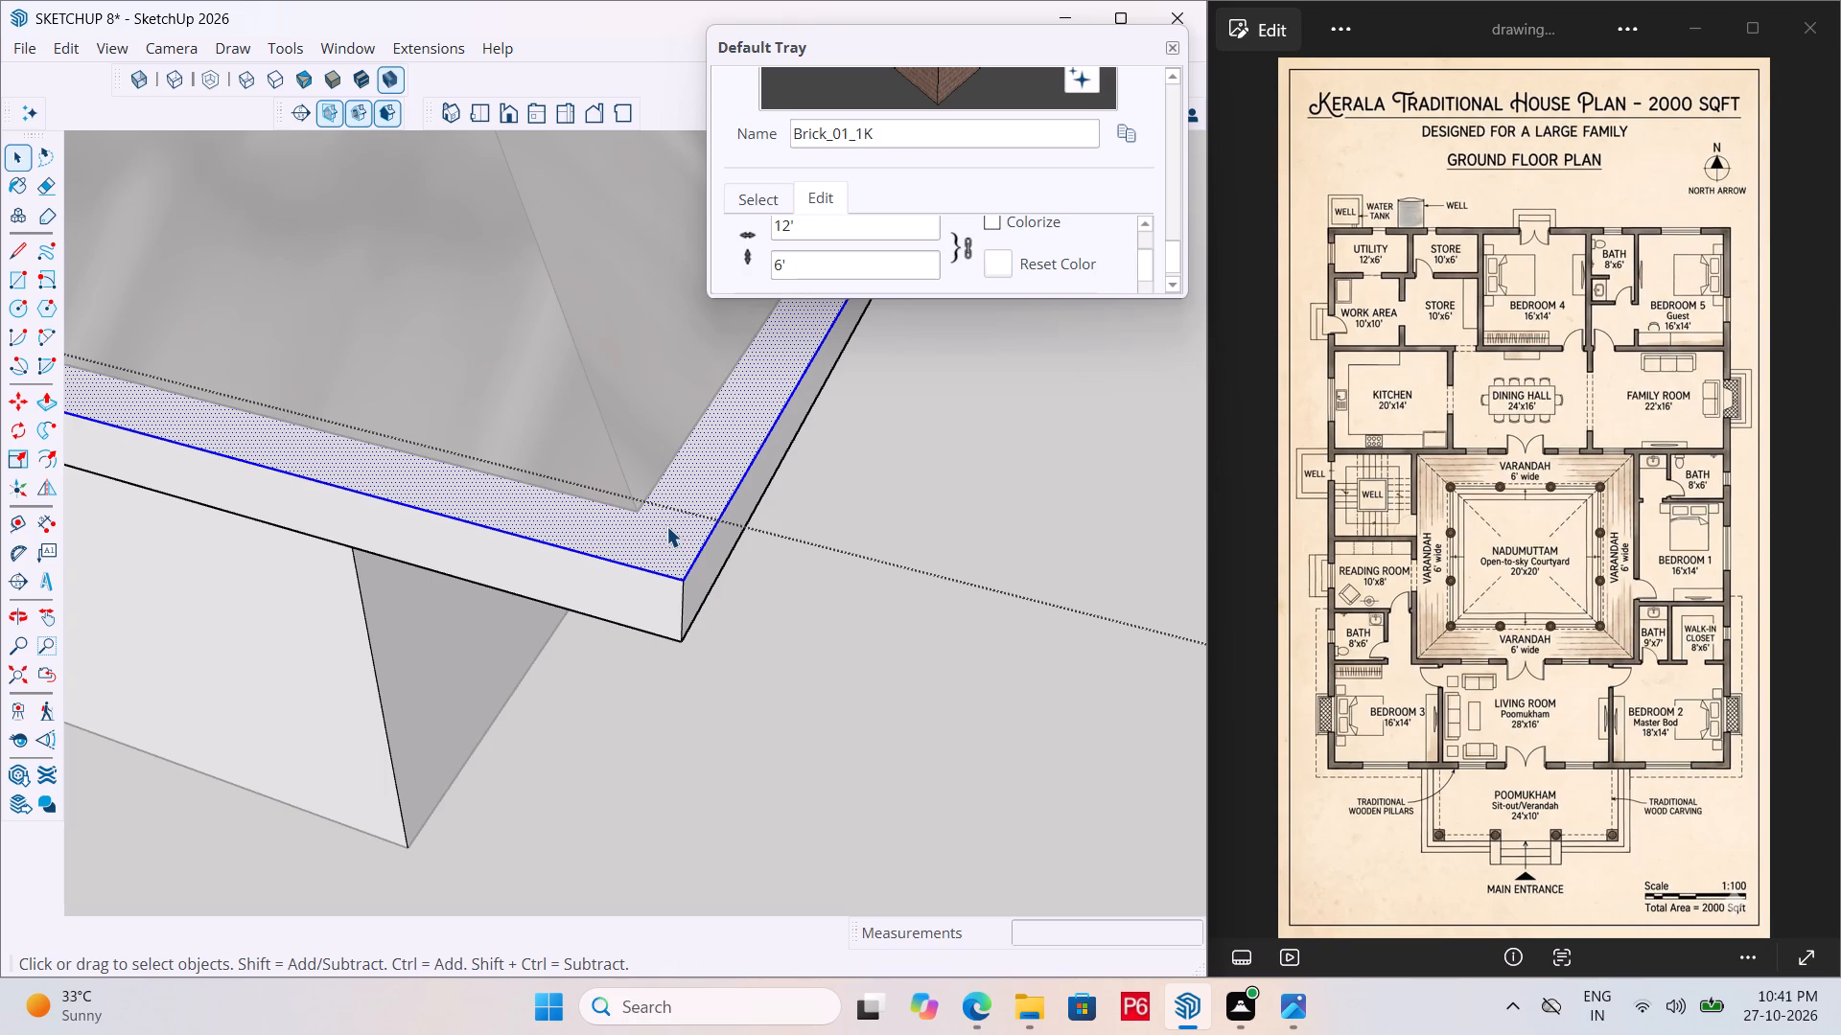
key(q)
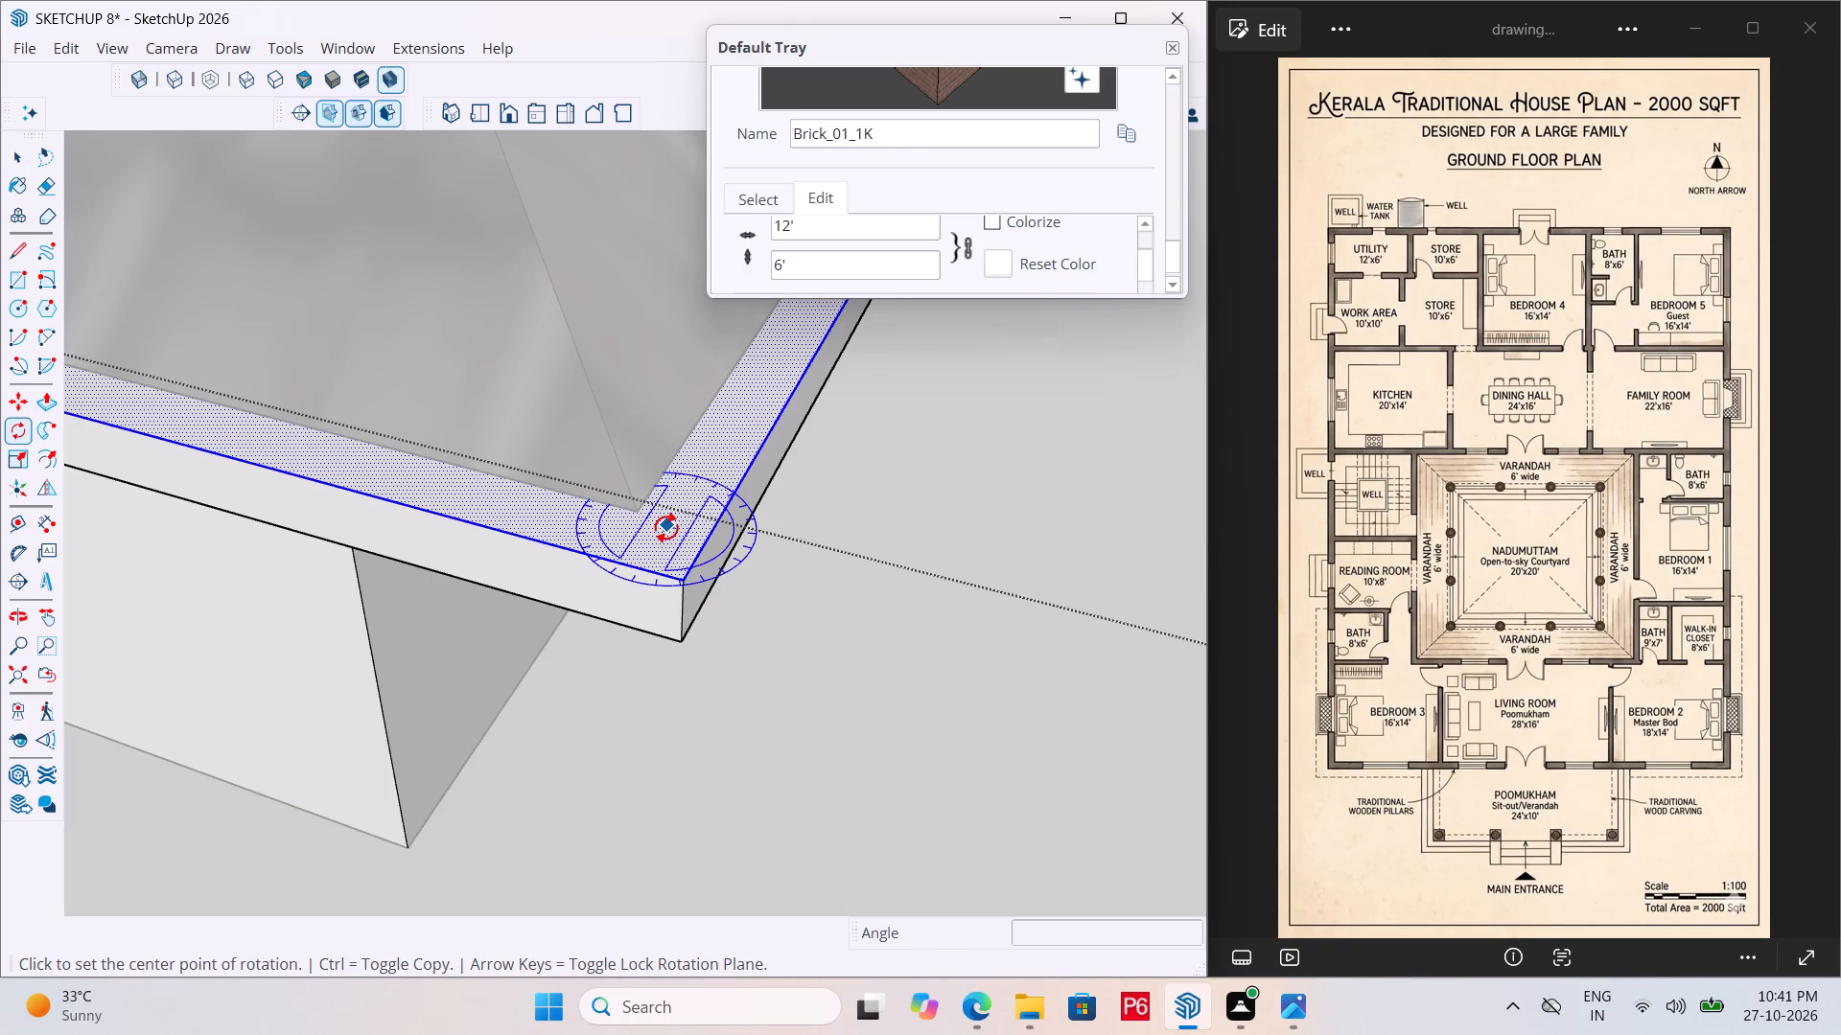
click(20, 453)
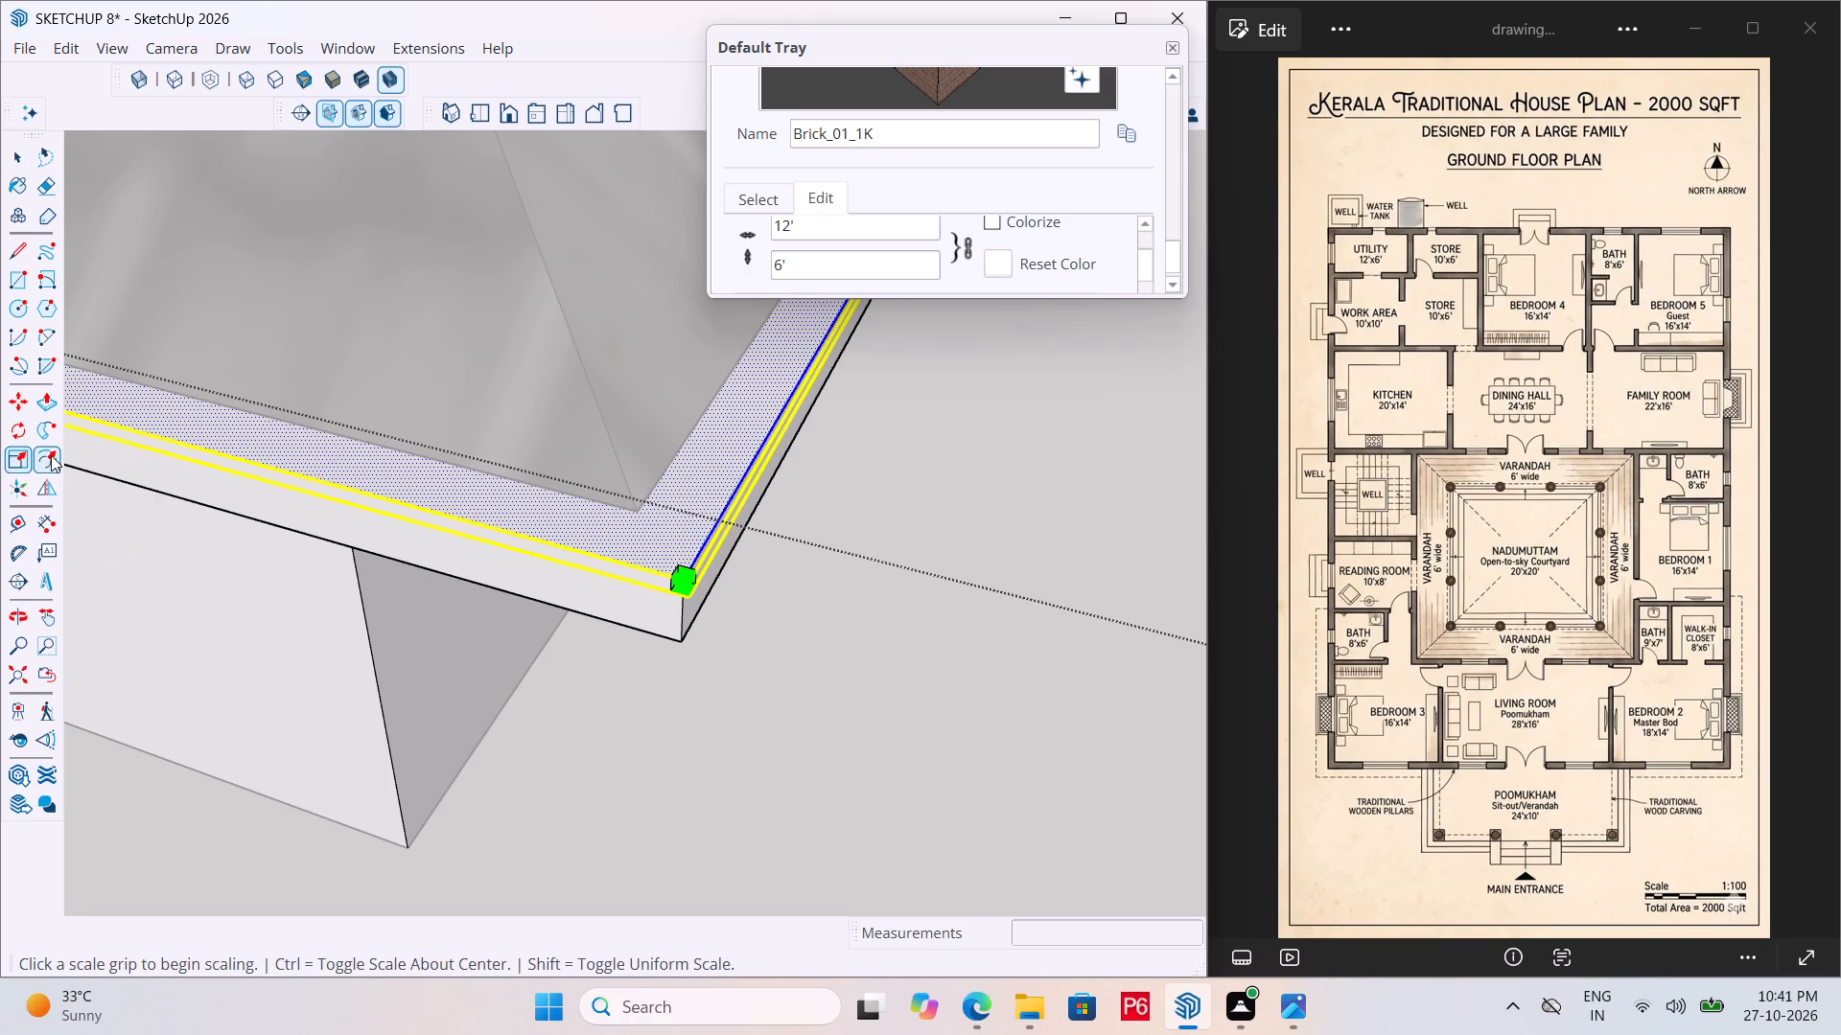
click(51, 455)
click(667, 521)
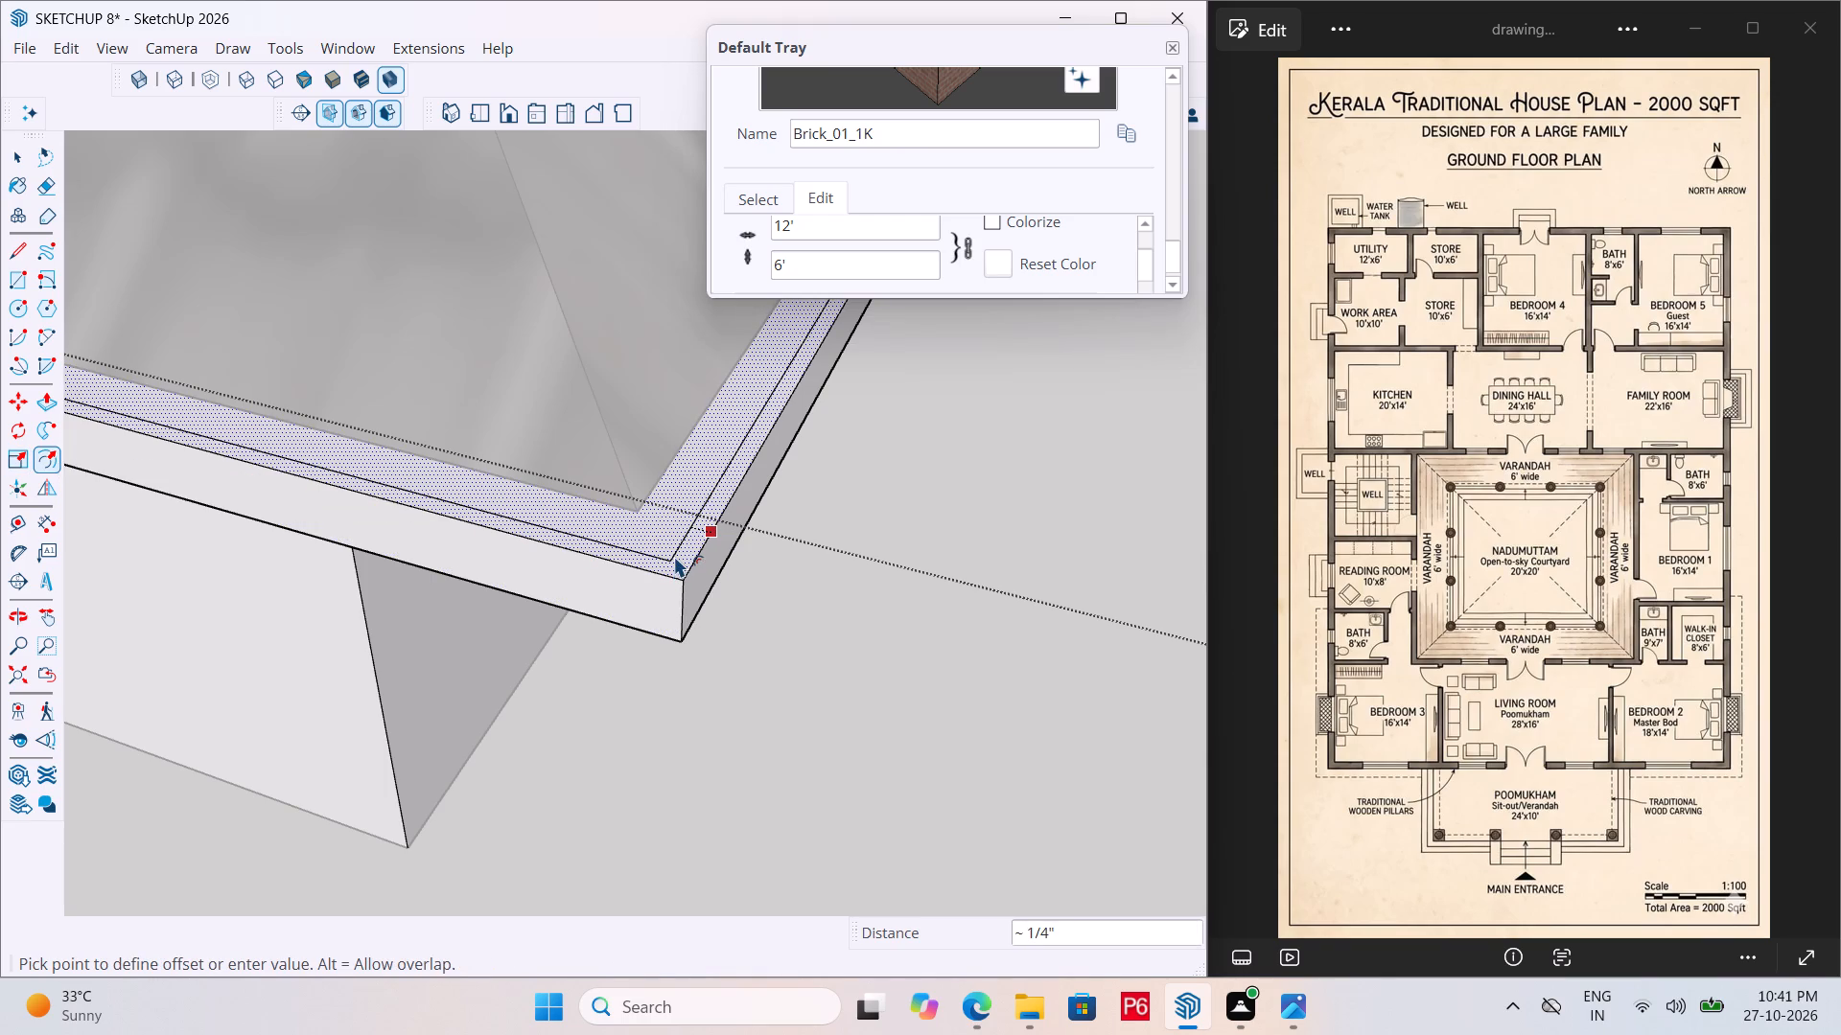
double_click(675, 553)
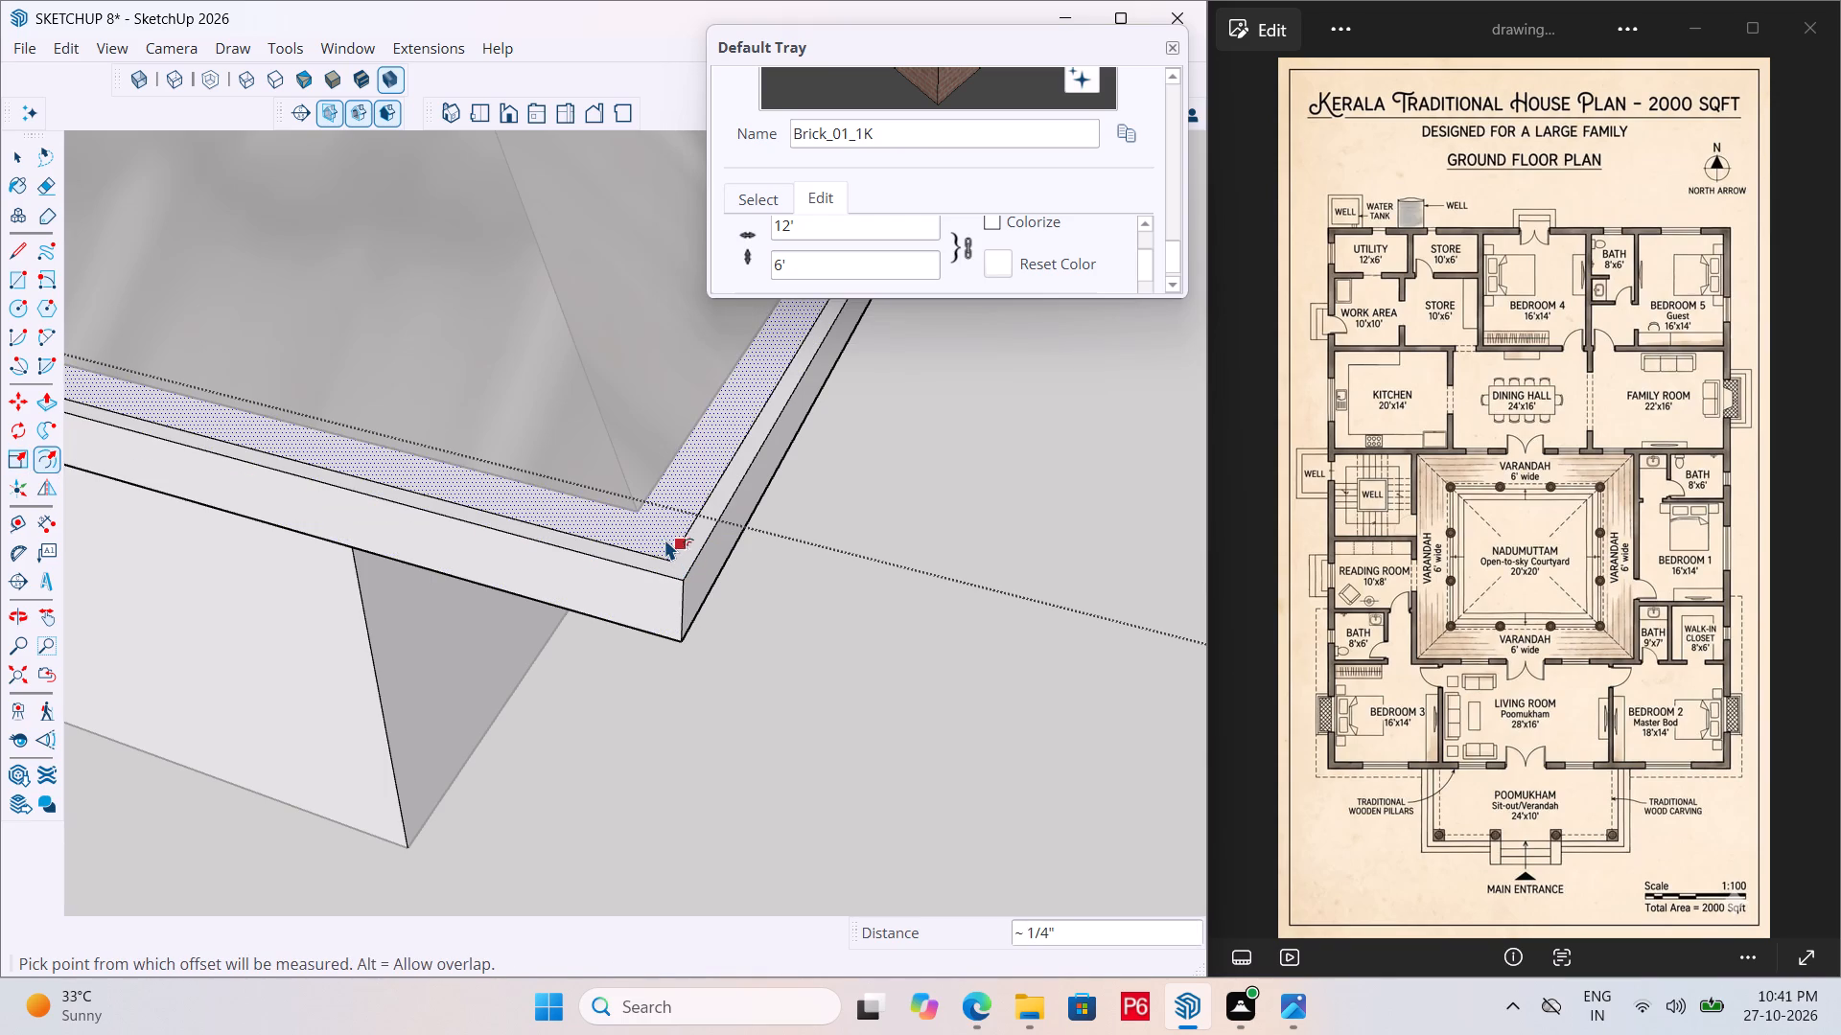
click(648, 527)
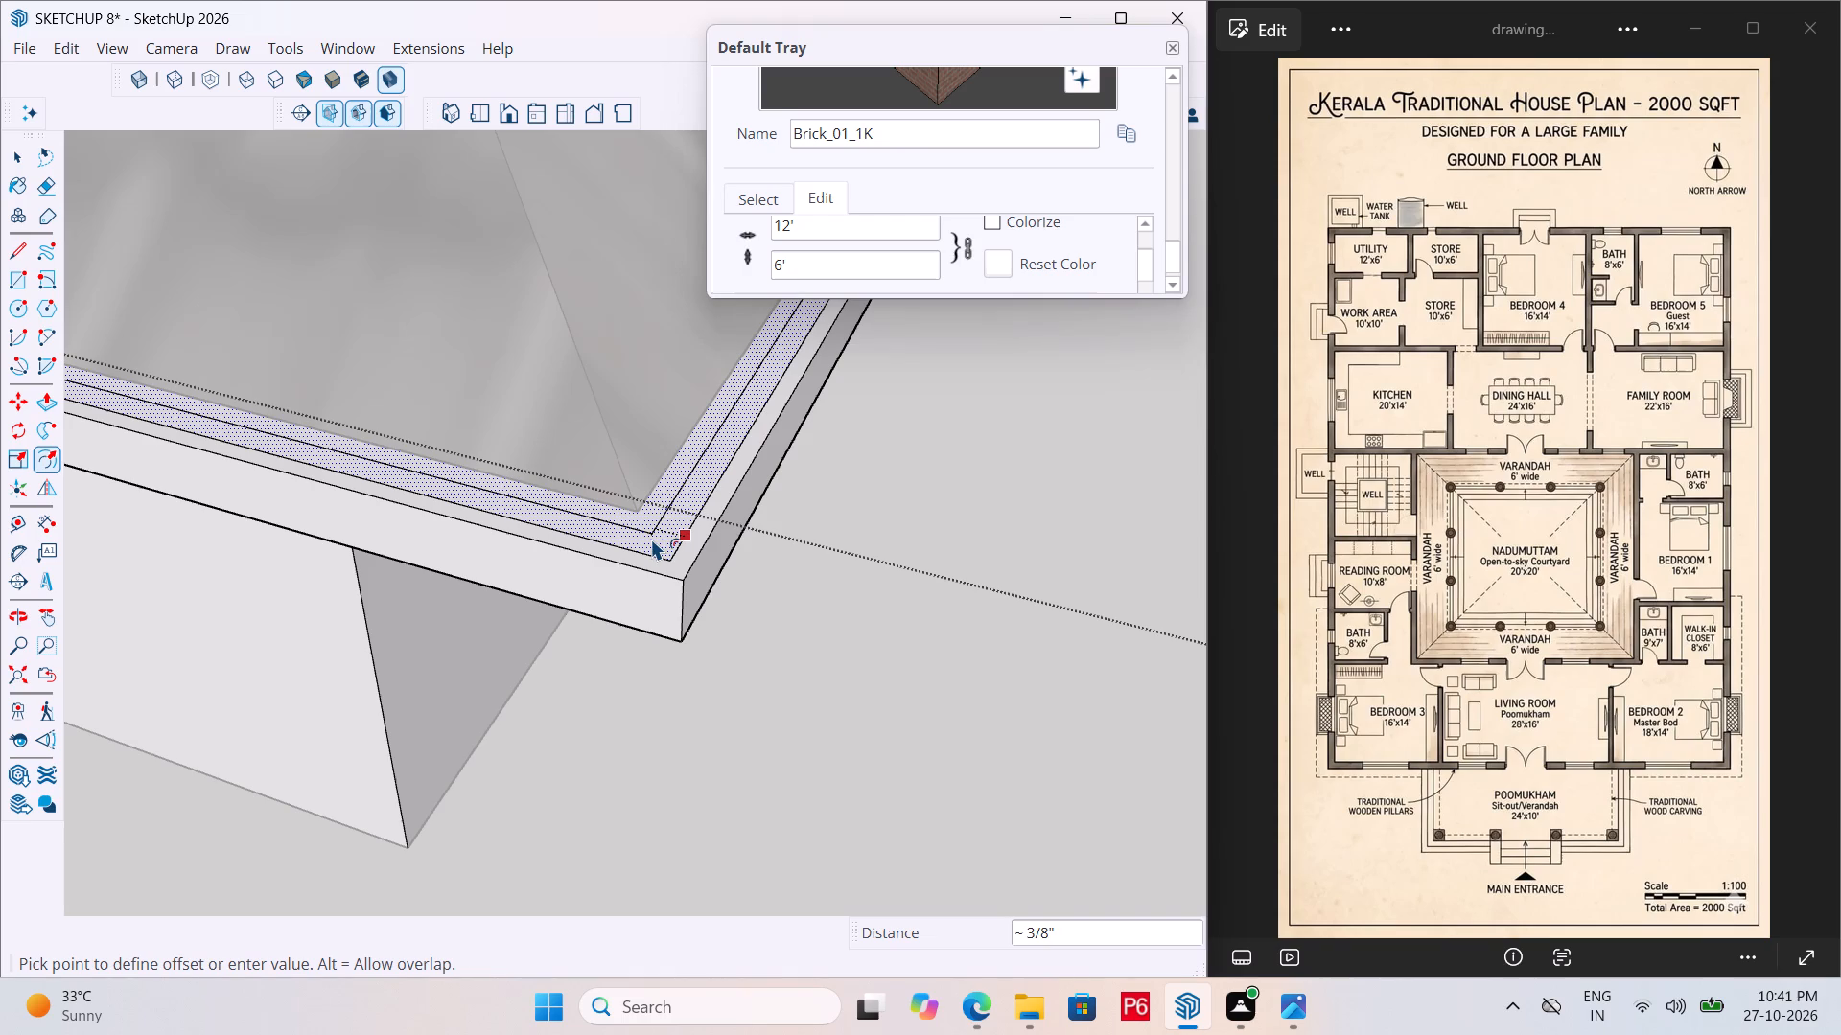
click(651, 539)
Push the narrow strip on the eave rim down about 5/16" to form a groove around the roof.
scroll(657, 554, up, 5)
key(space)
click(677, 538)
key(p)
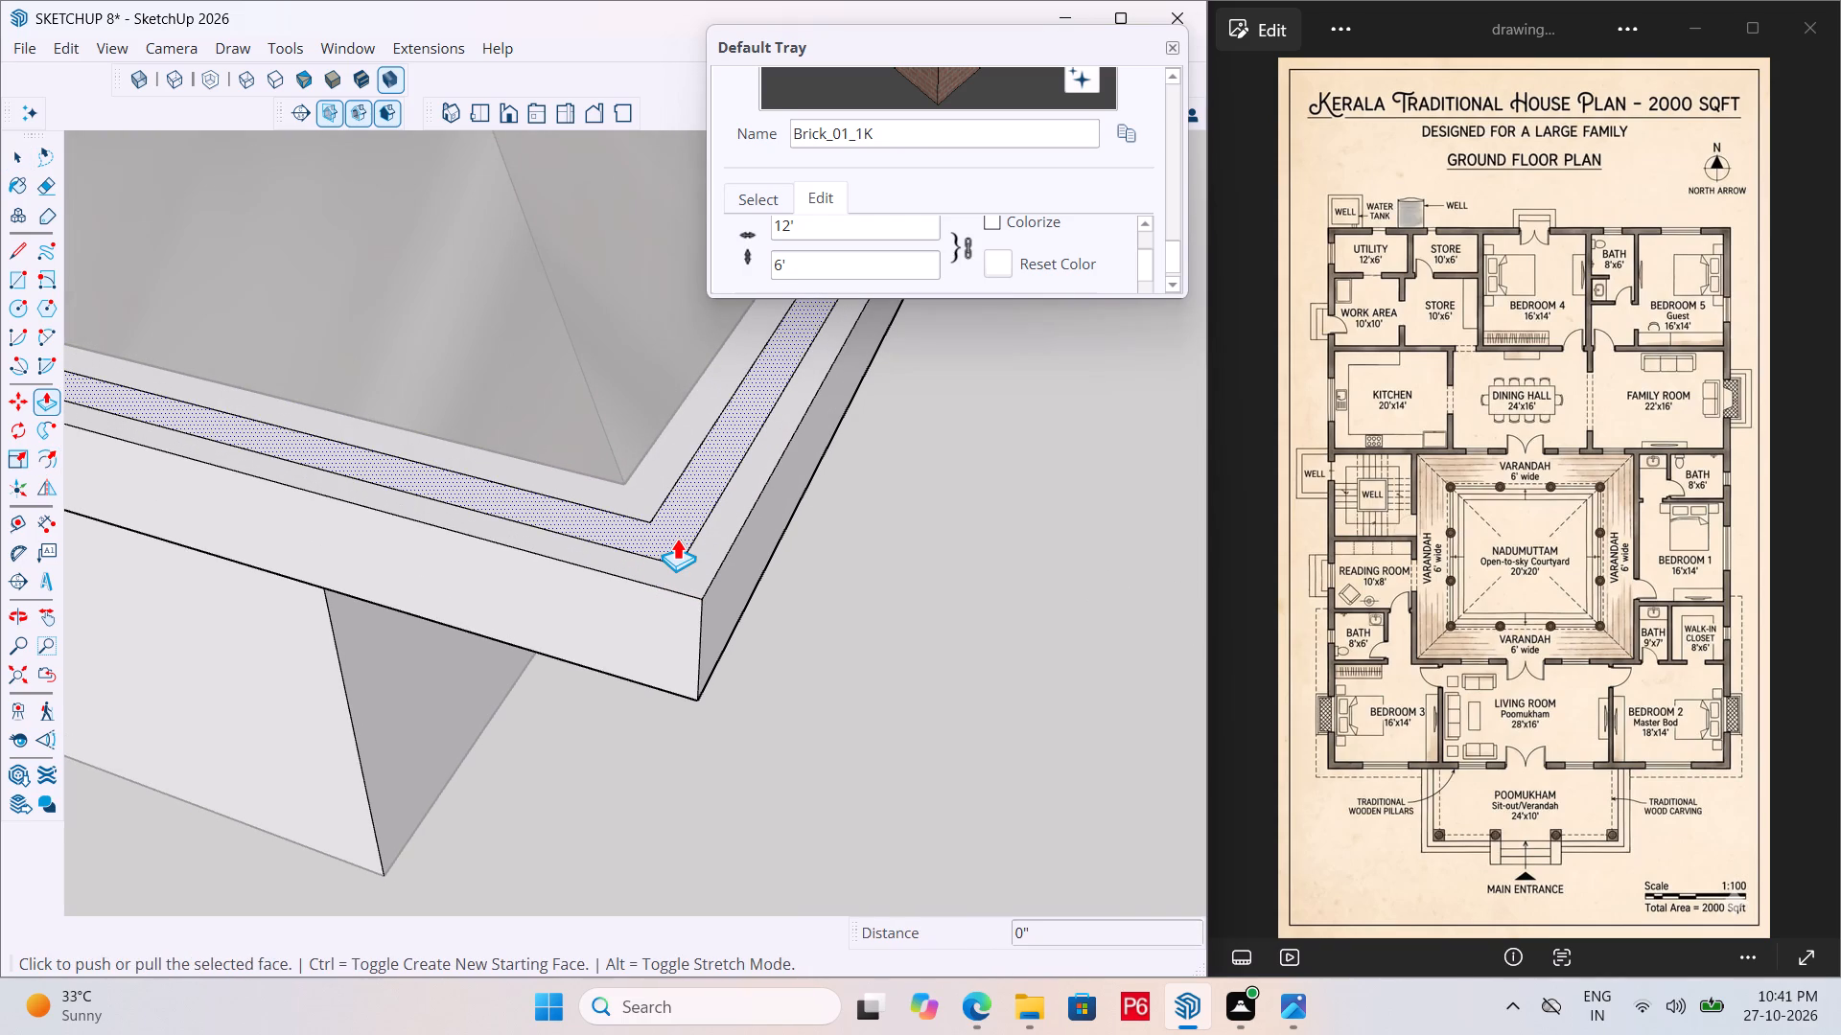
click(677, 538)
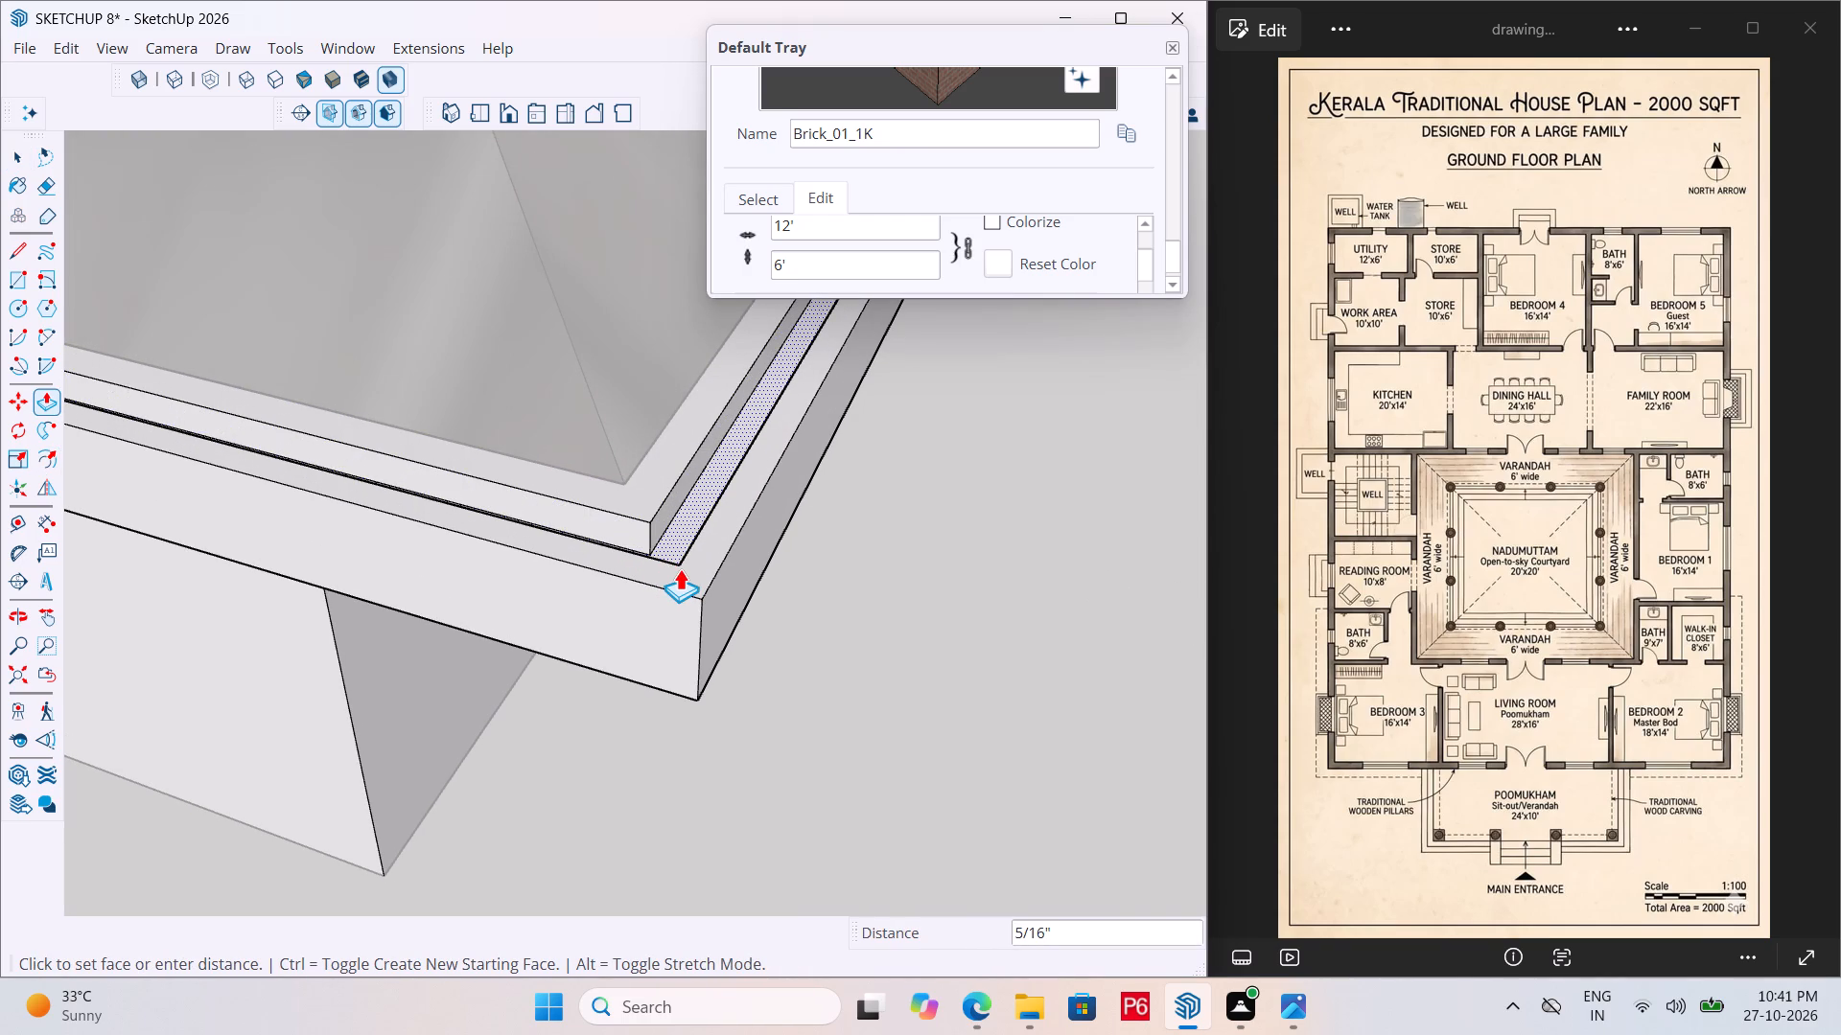
click(680, 568)
Save the model with the grooved eave rim.
key(ctrl+s)
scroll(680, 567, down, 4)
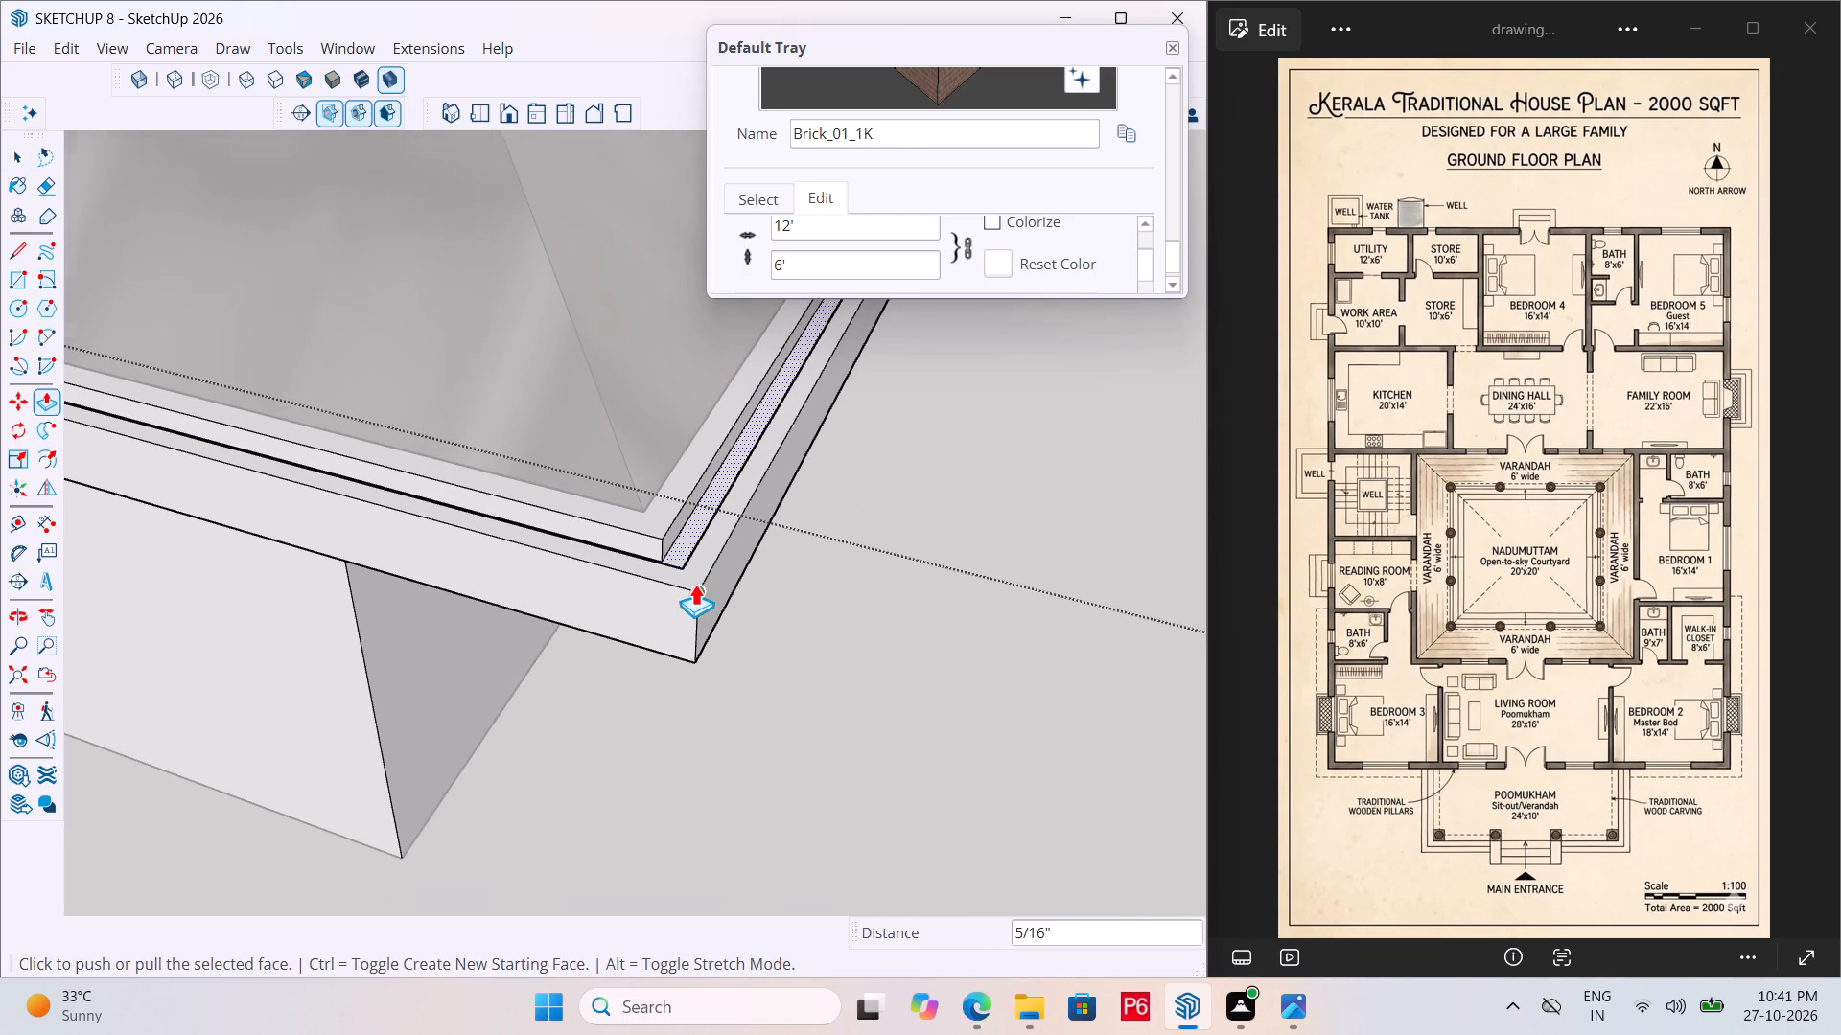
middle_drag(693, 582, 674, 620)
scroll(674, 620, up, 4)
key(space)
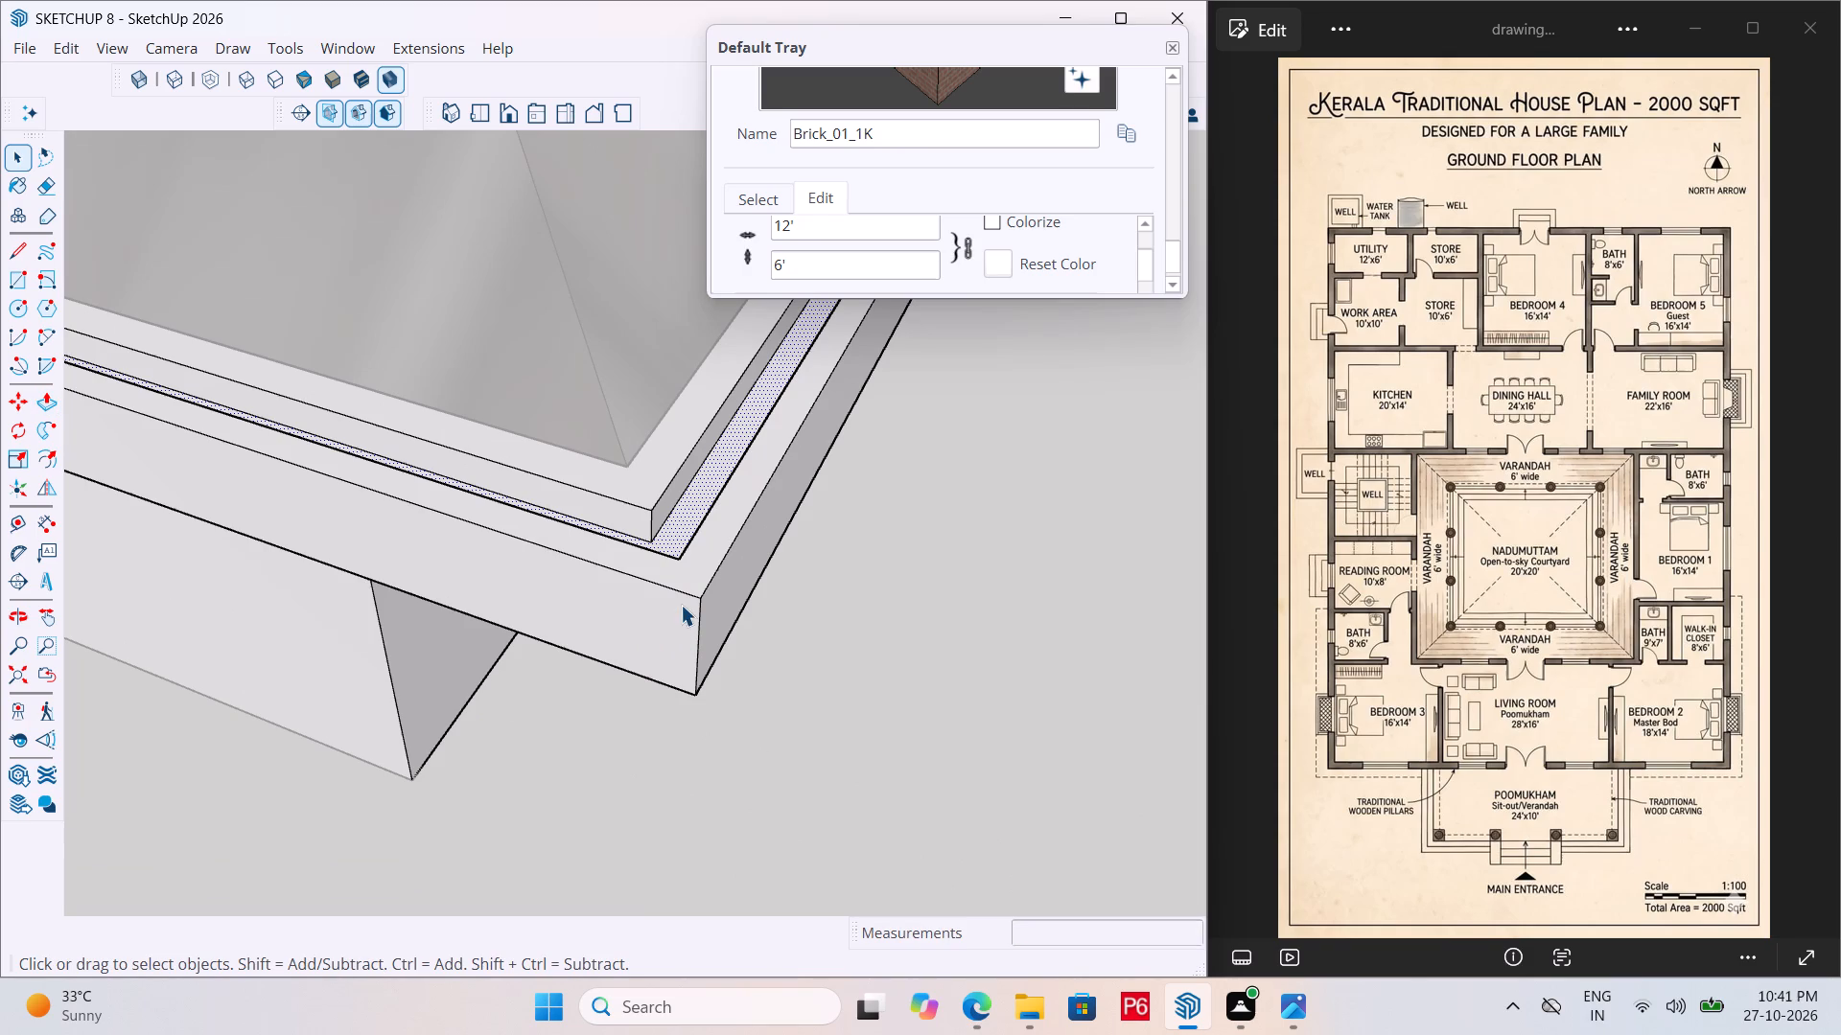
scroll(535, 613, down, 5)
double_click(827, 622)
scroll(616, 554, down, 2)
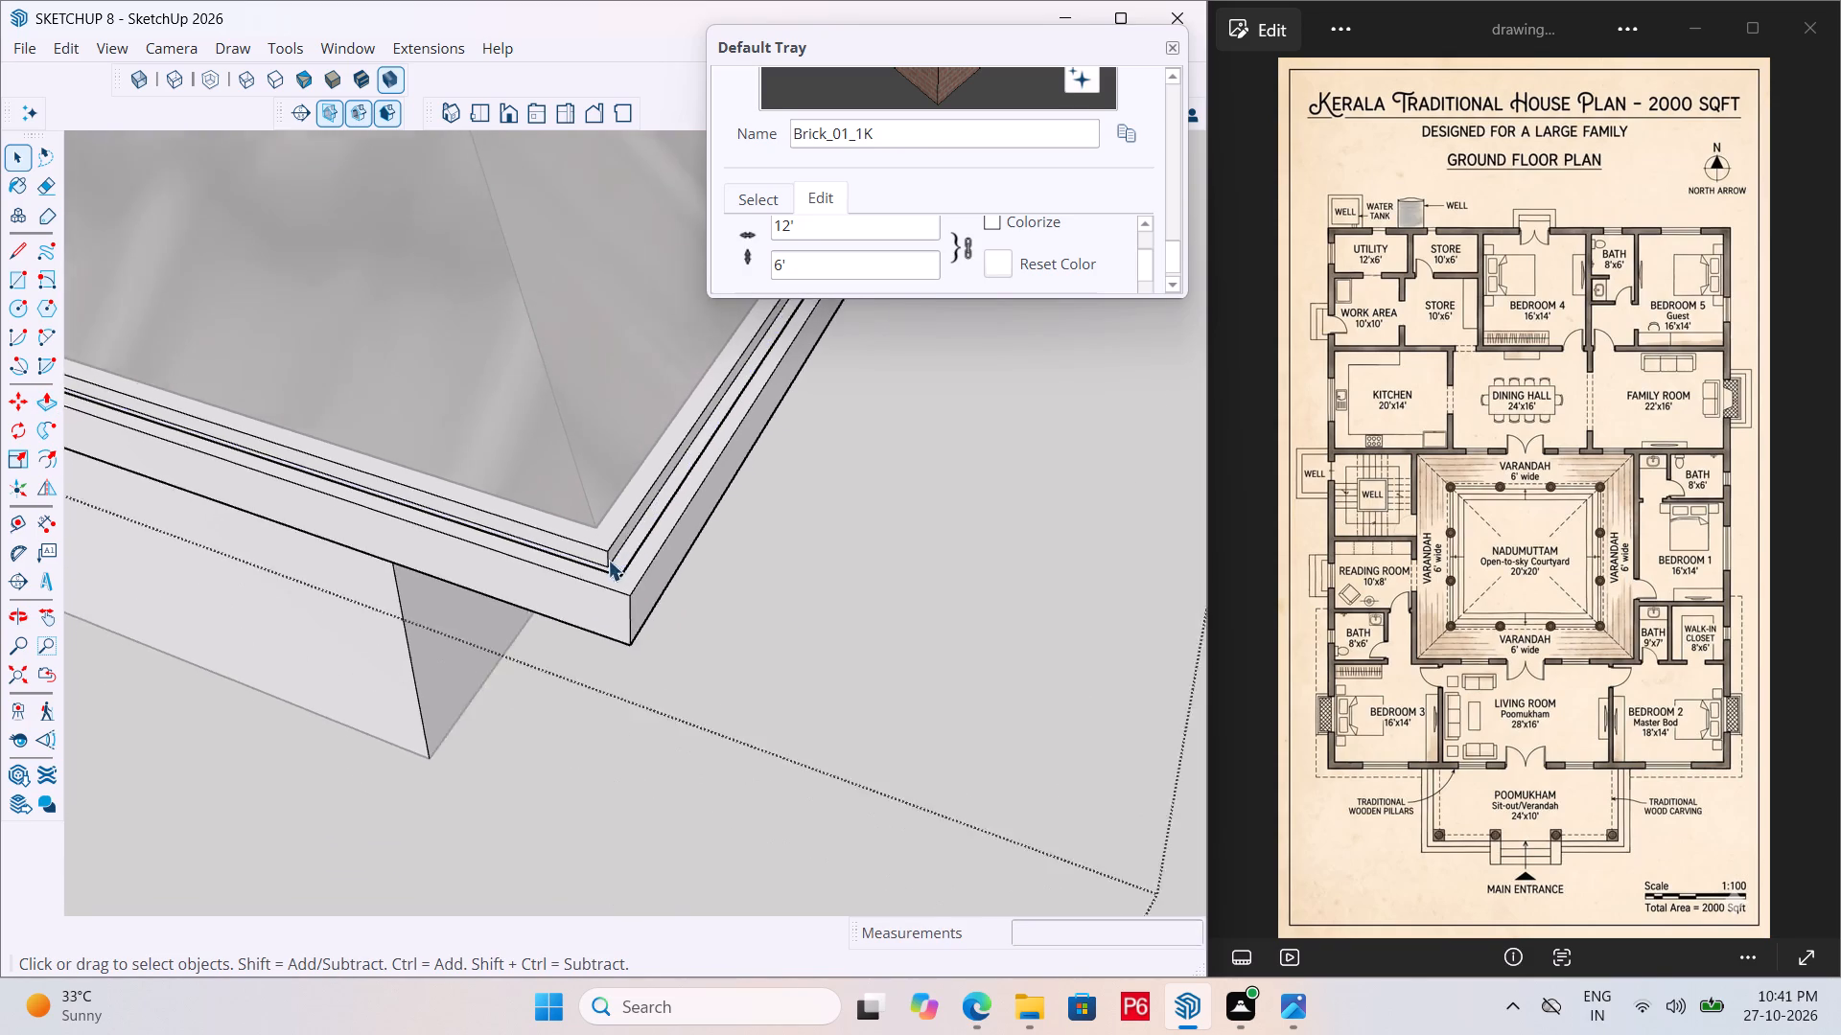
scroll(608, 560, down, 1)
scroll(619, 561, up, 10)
Paint the eave rim's outer edge faces and outer top strip at this corner with the solid colour M05_Graphite_Haze.
click(624, 577)
click(575, 504)
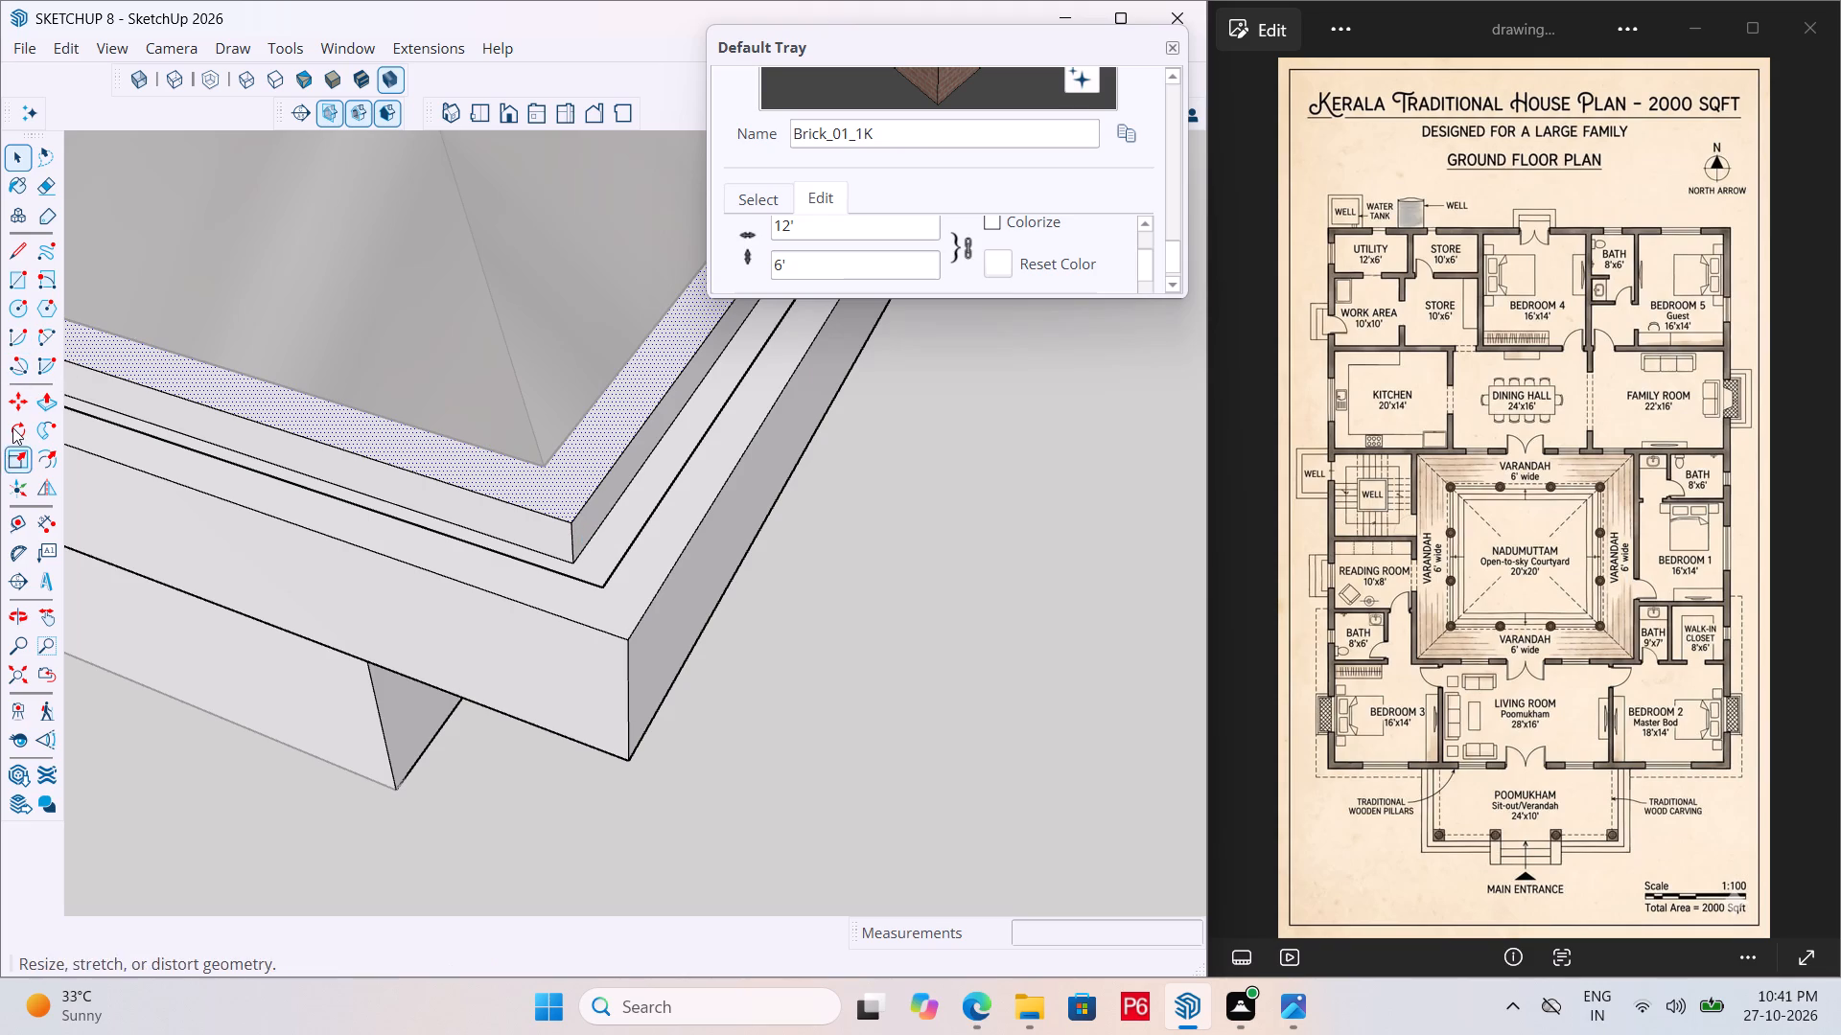
click(16, 187)
scroll(943, 232, down, 3)
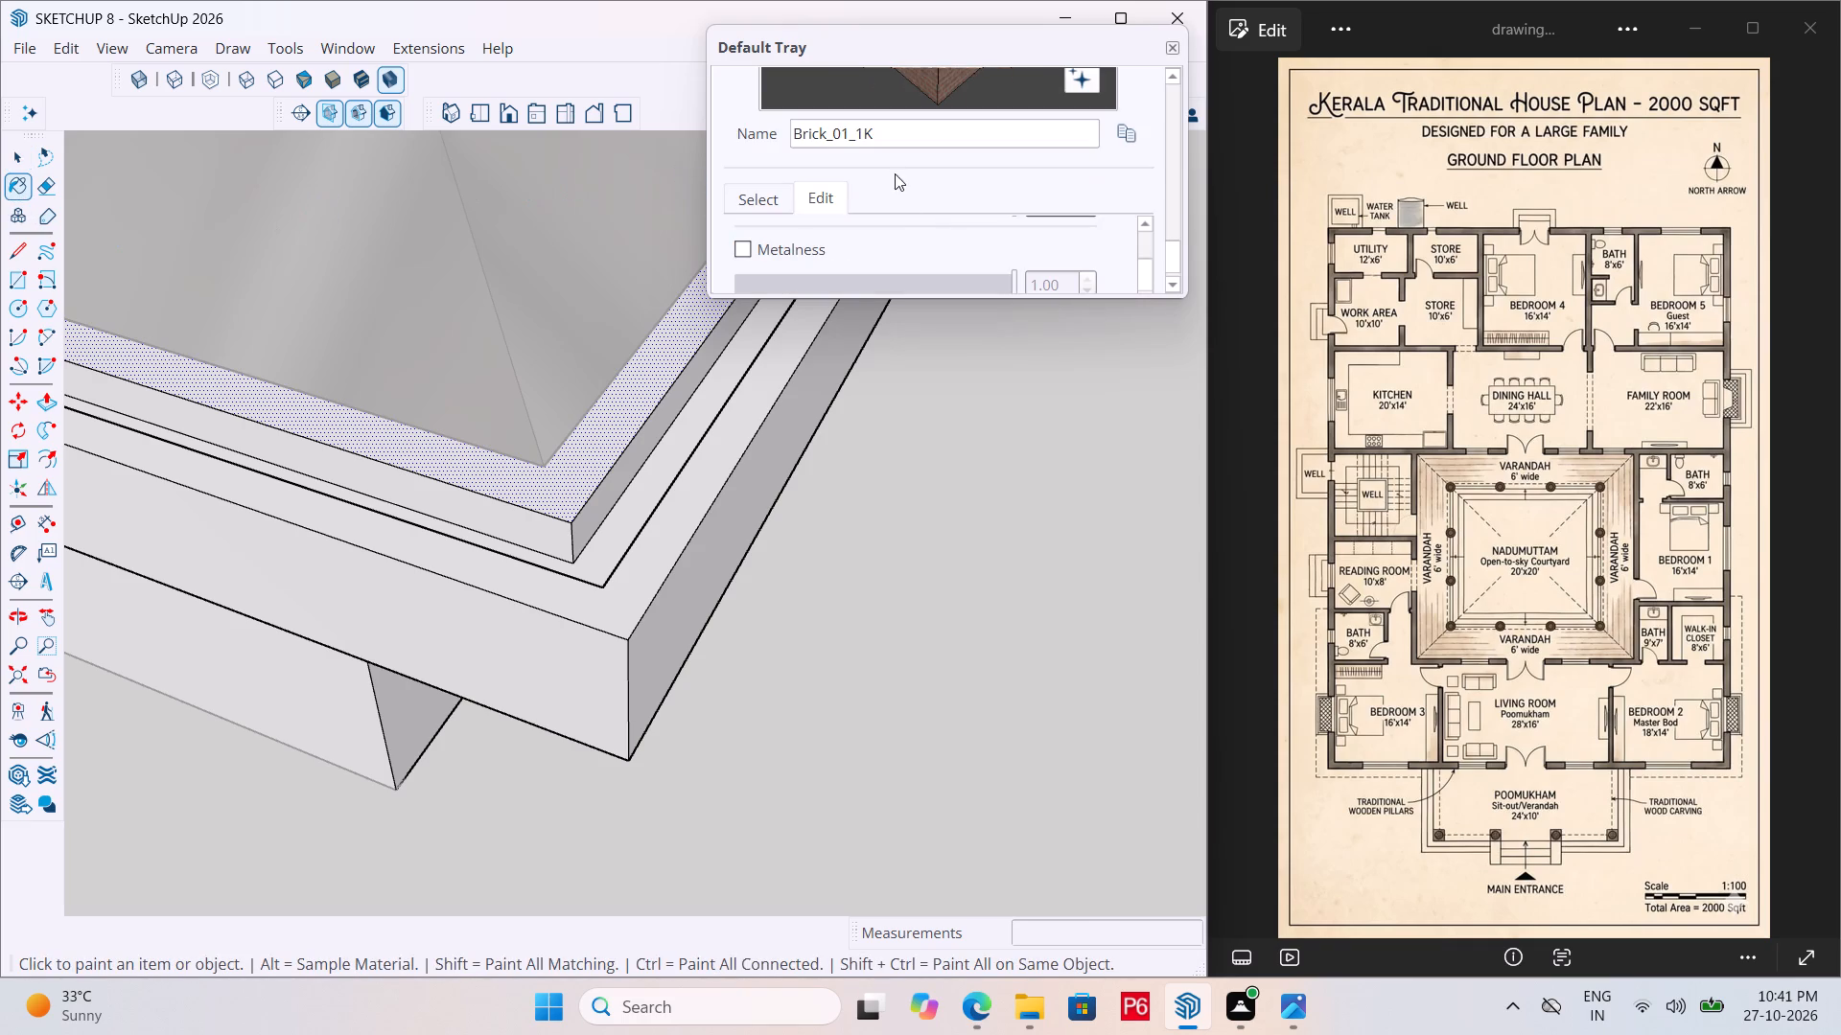
click(735, 200)
click(855, 239)
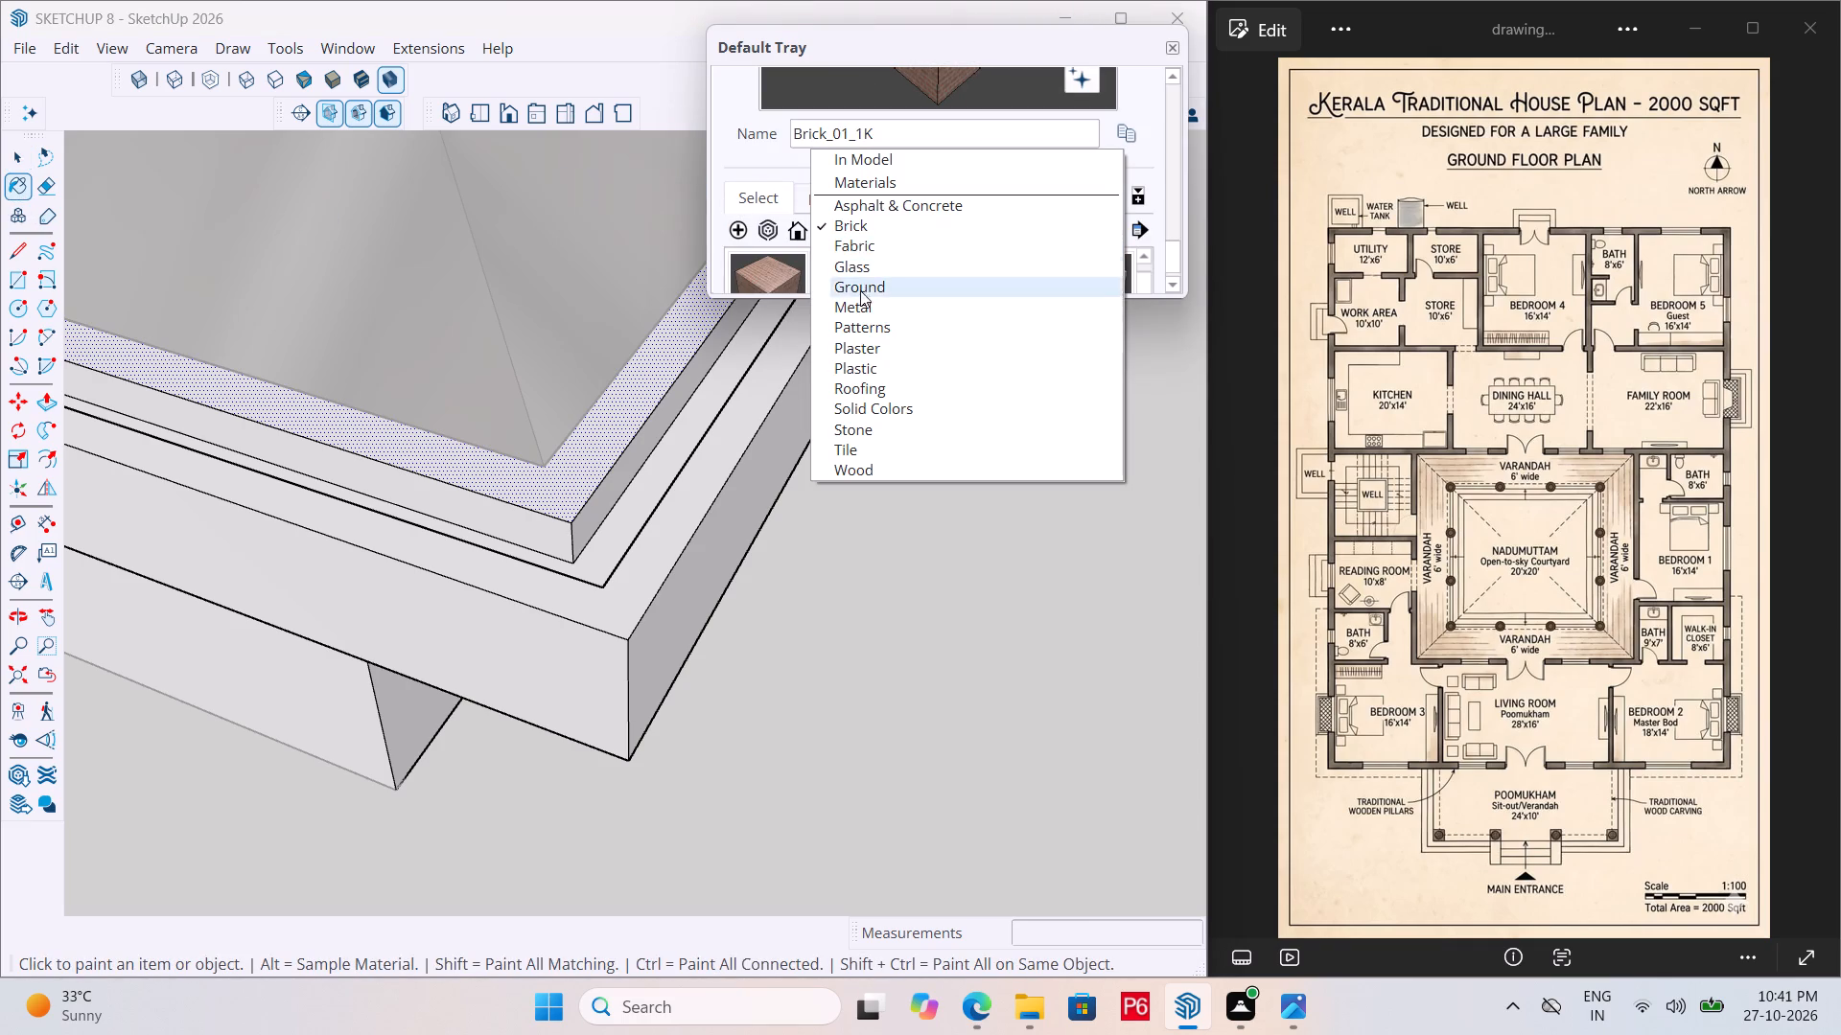
click(906, 409)
scroll(897, 263, down, 4)
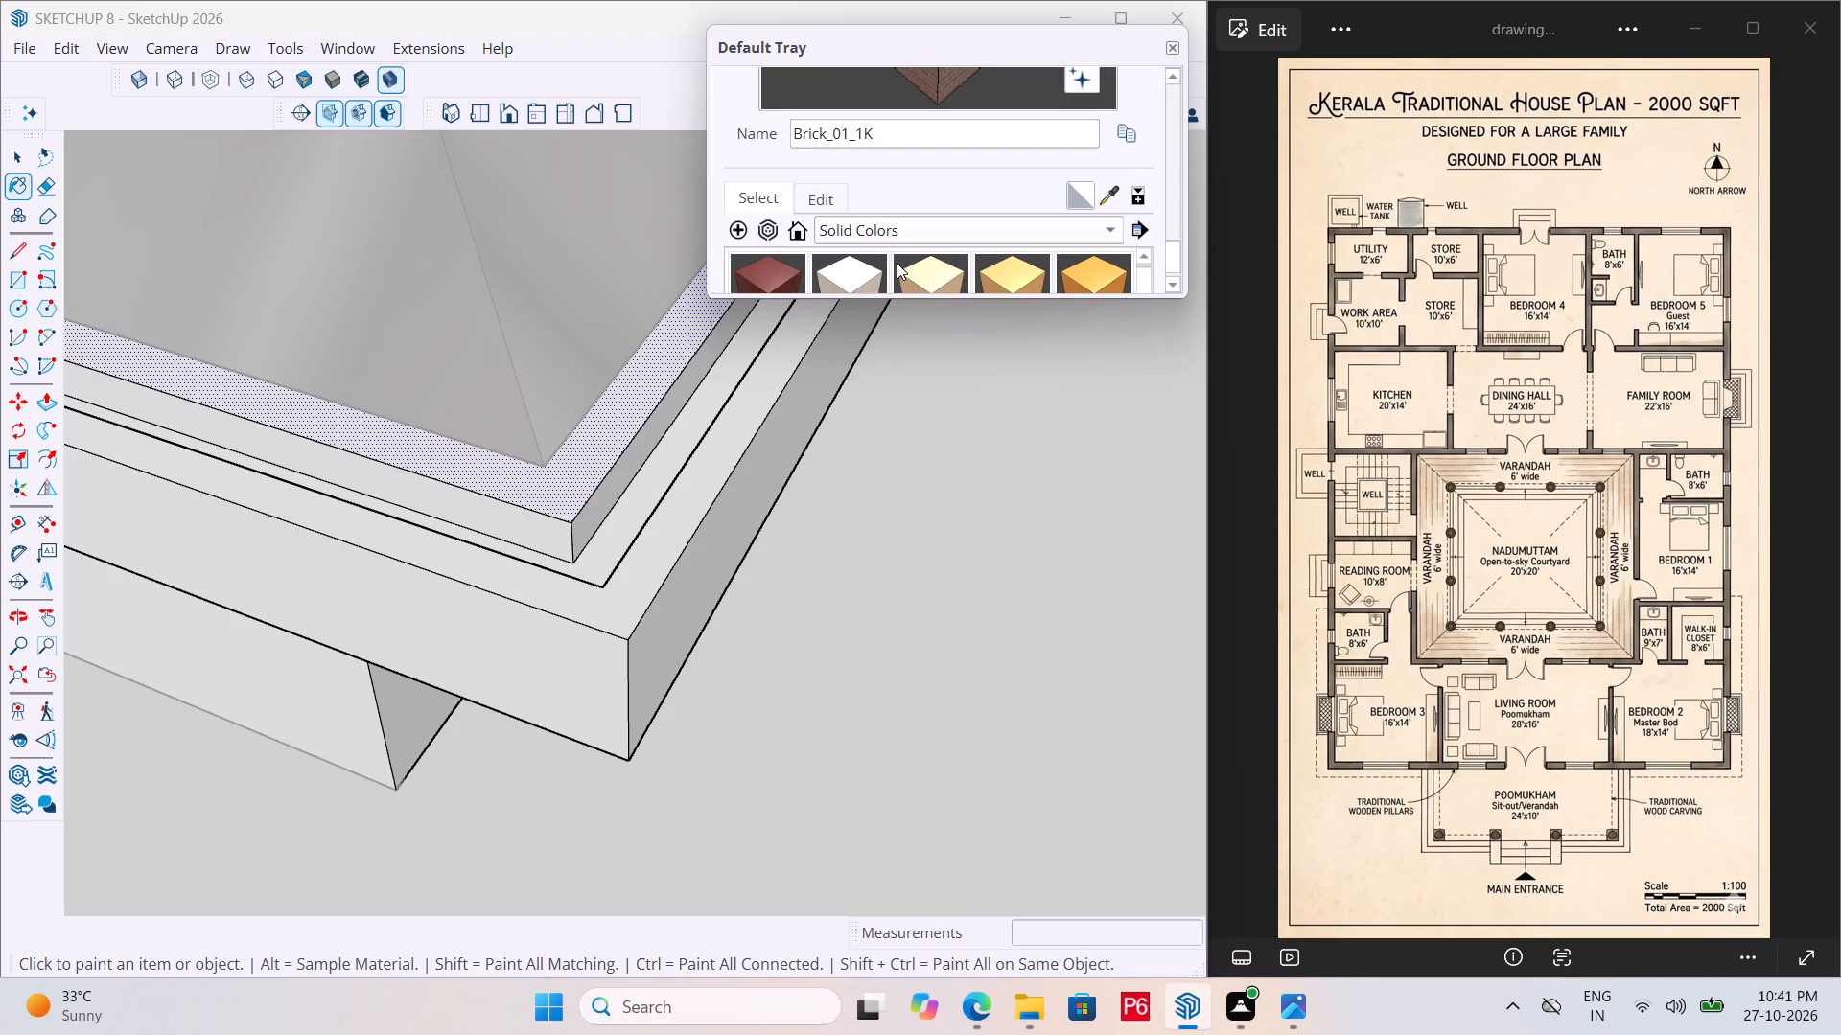
scroll(943, 253, down, 19)
scroll(983, 224, down, 3)
scroll(917, 224, up, 2)
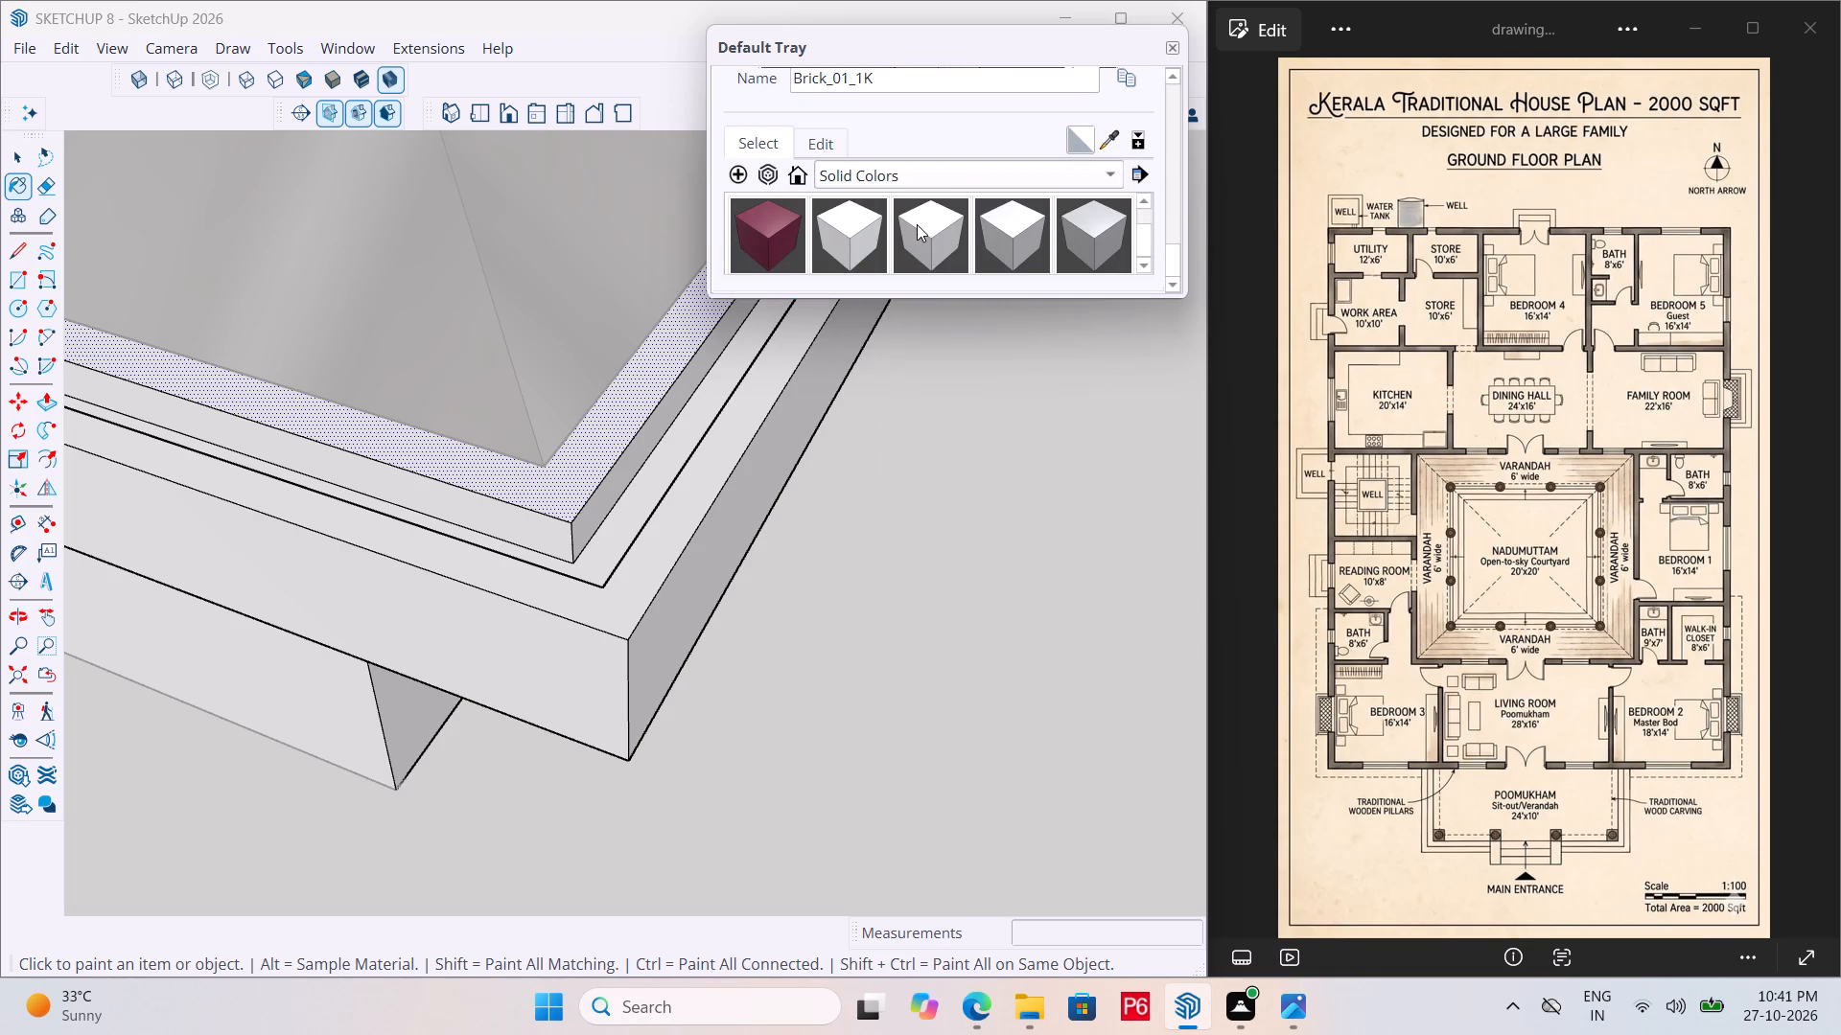
scroll(900, 236, down, 2)
scroll(891, 235, up, 1)
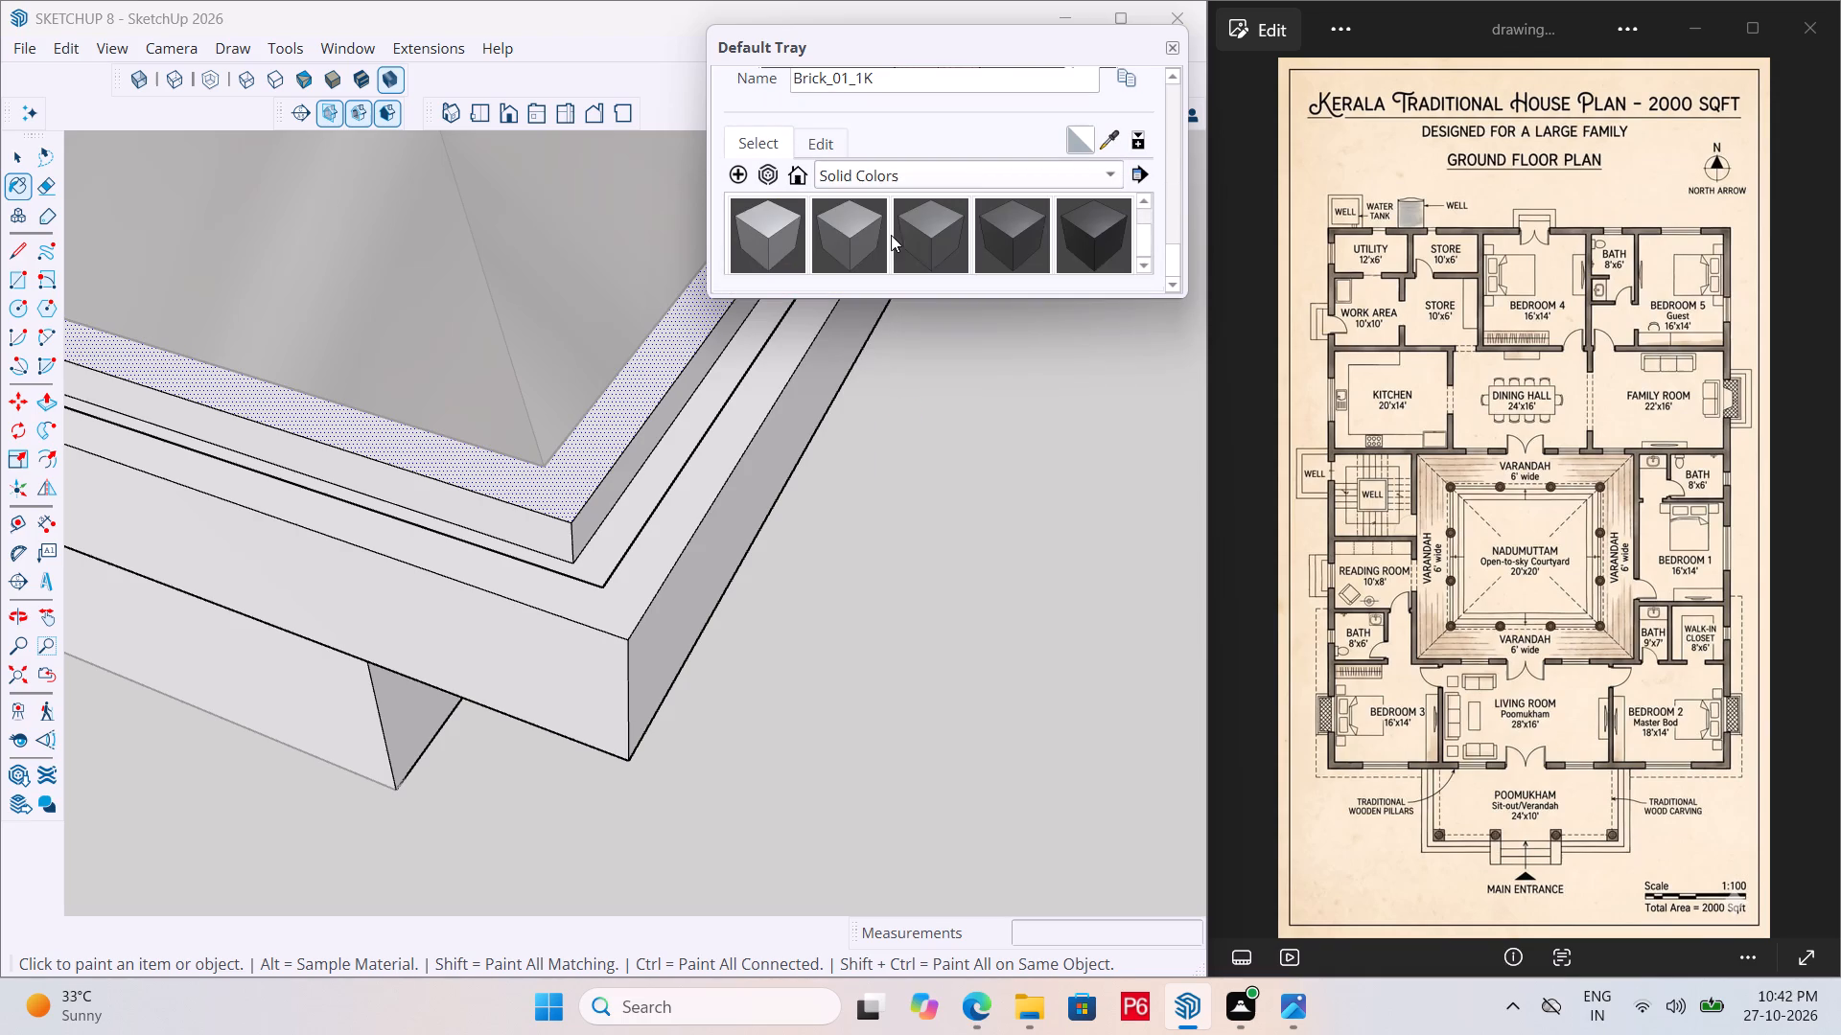
click(832, 235)
click(683, 565)
click(680, 524)
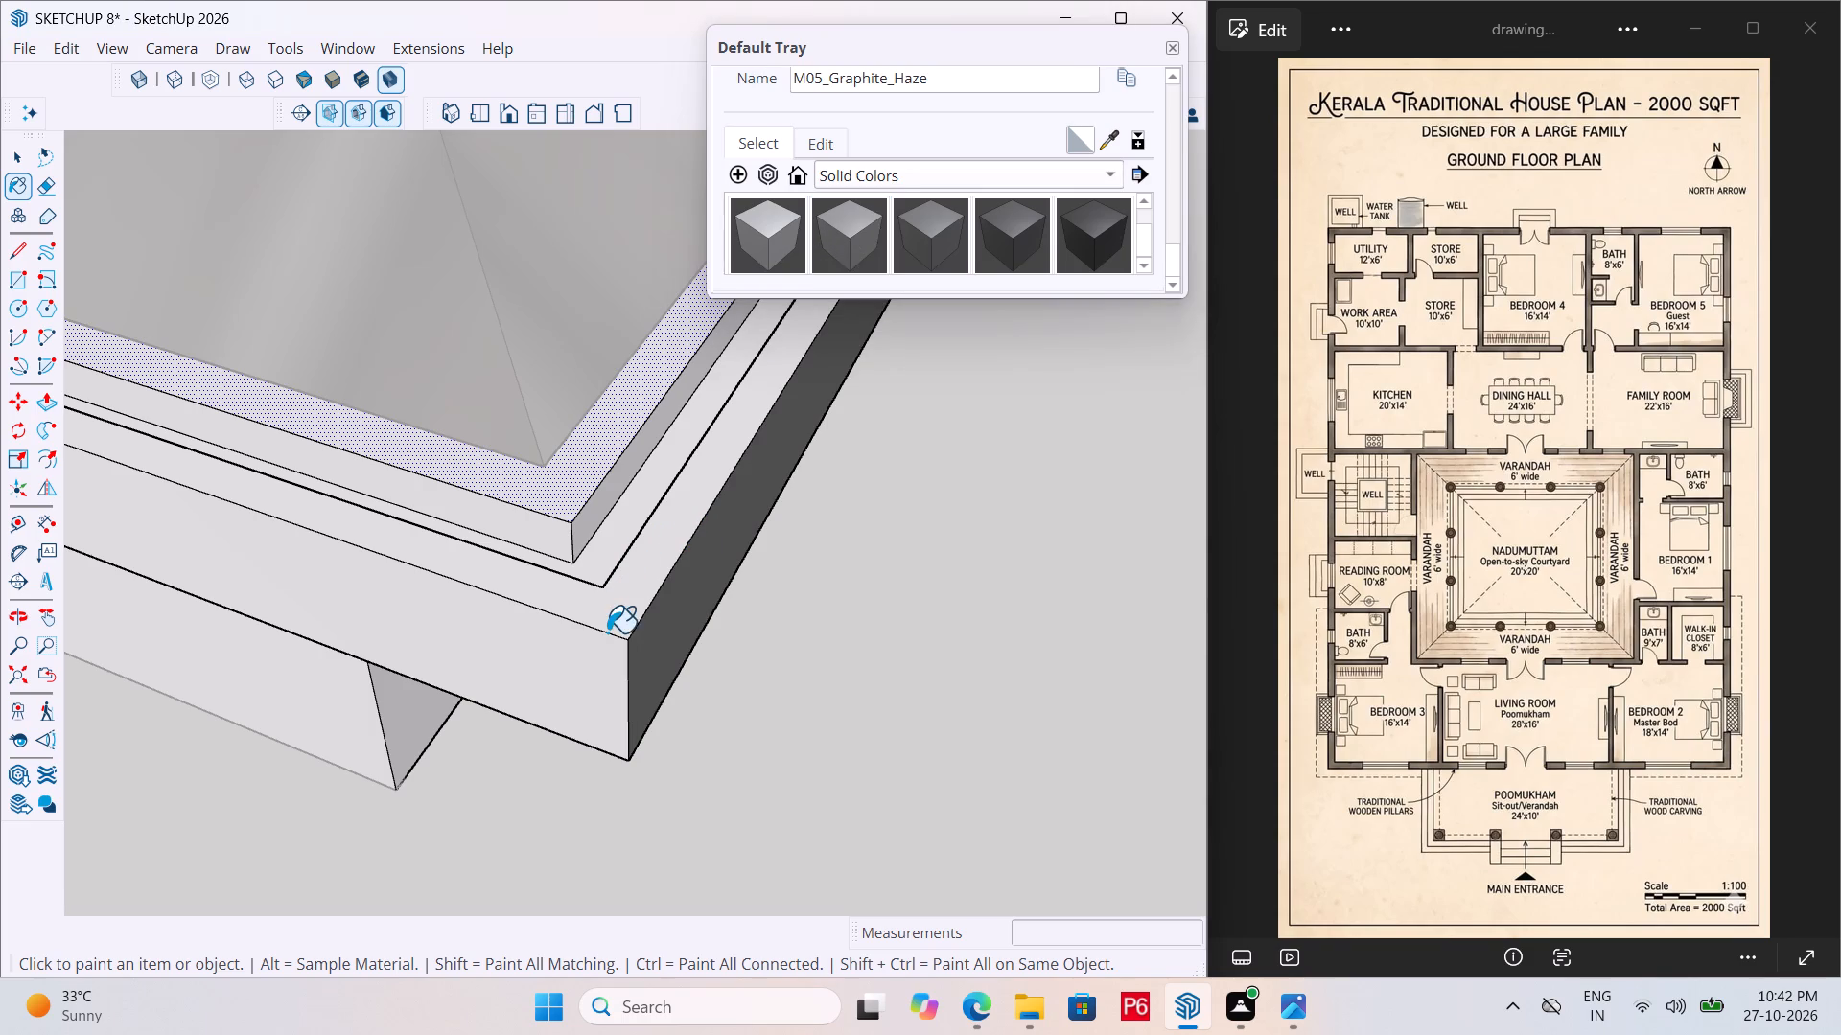
drag(579, 655, 585, 636)
Paint the rim's inner raised lip, its top and side faces, and the groove floor with M05_Graphite_Haze.
click(582, 517)
drag(540, 521, 547, 502)
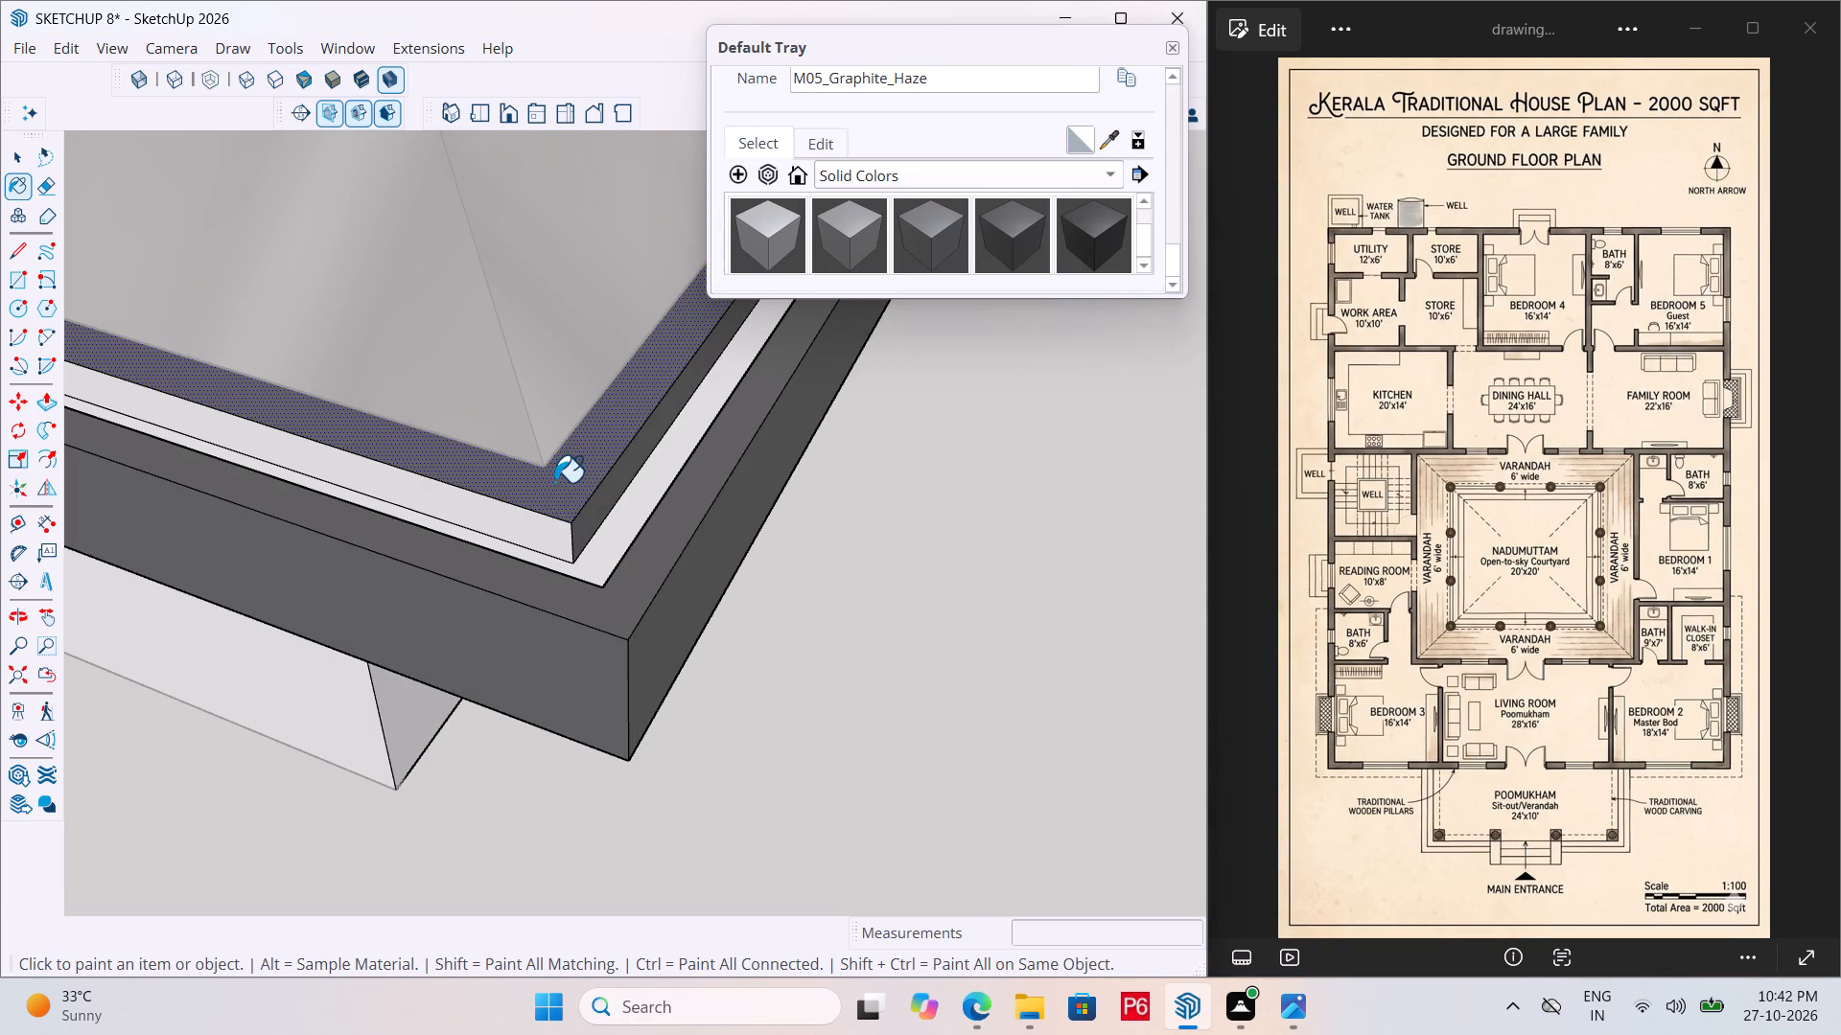
click(554, 482)
click(548, 532)
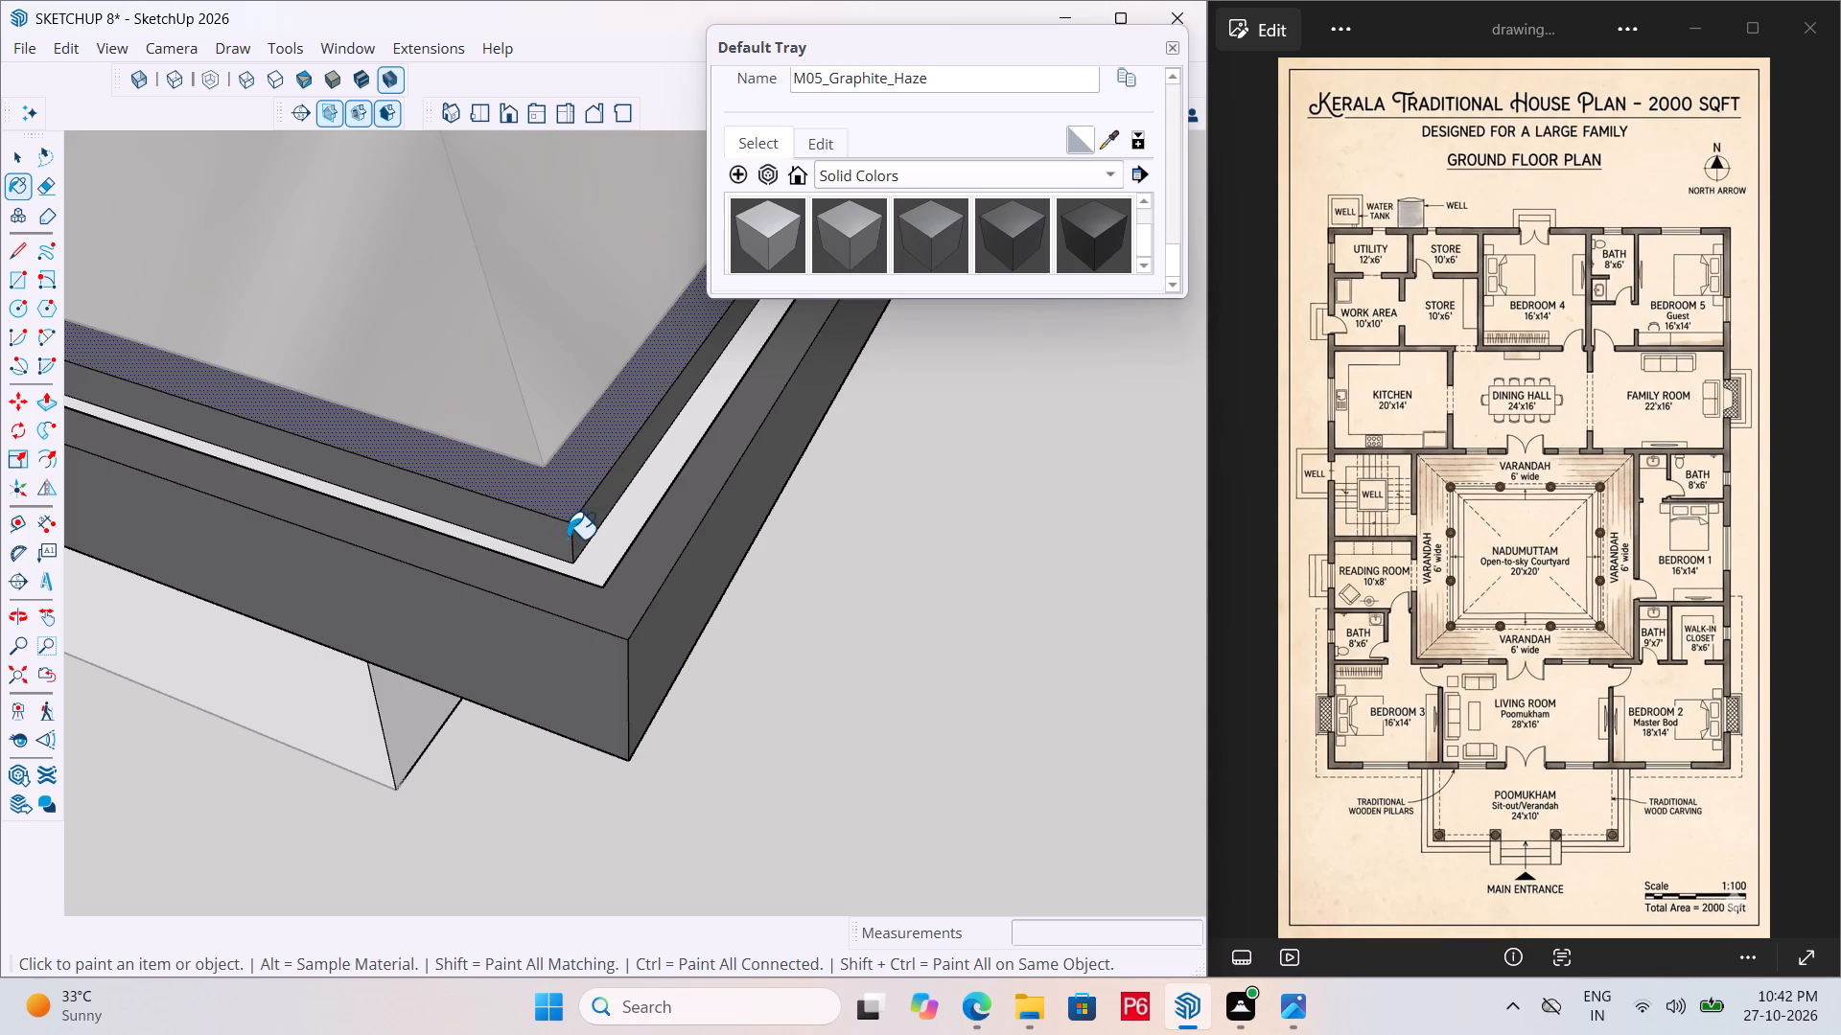
scroll(589, 542, up, 5)
click(627, 530)
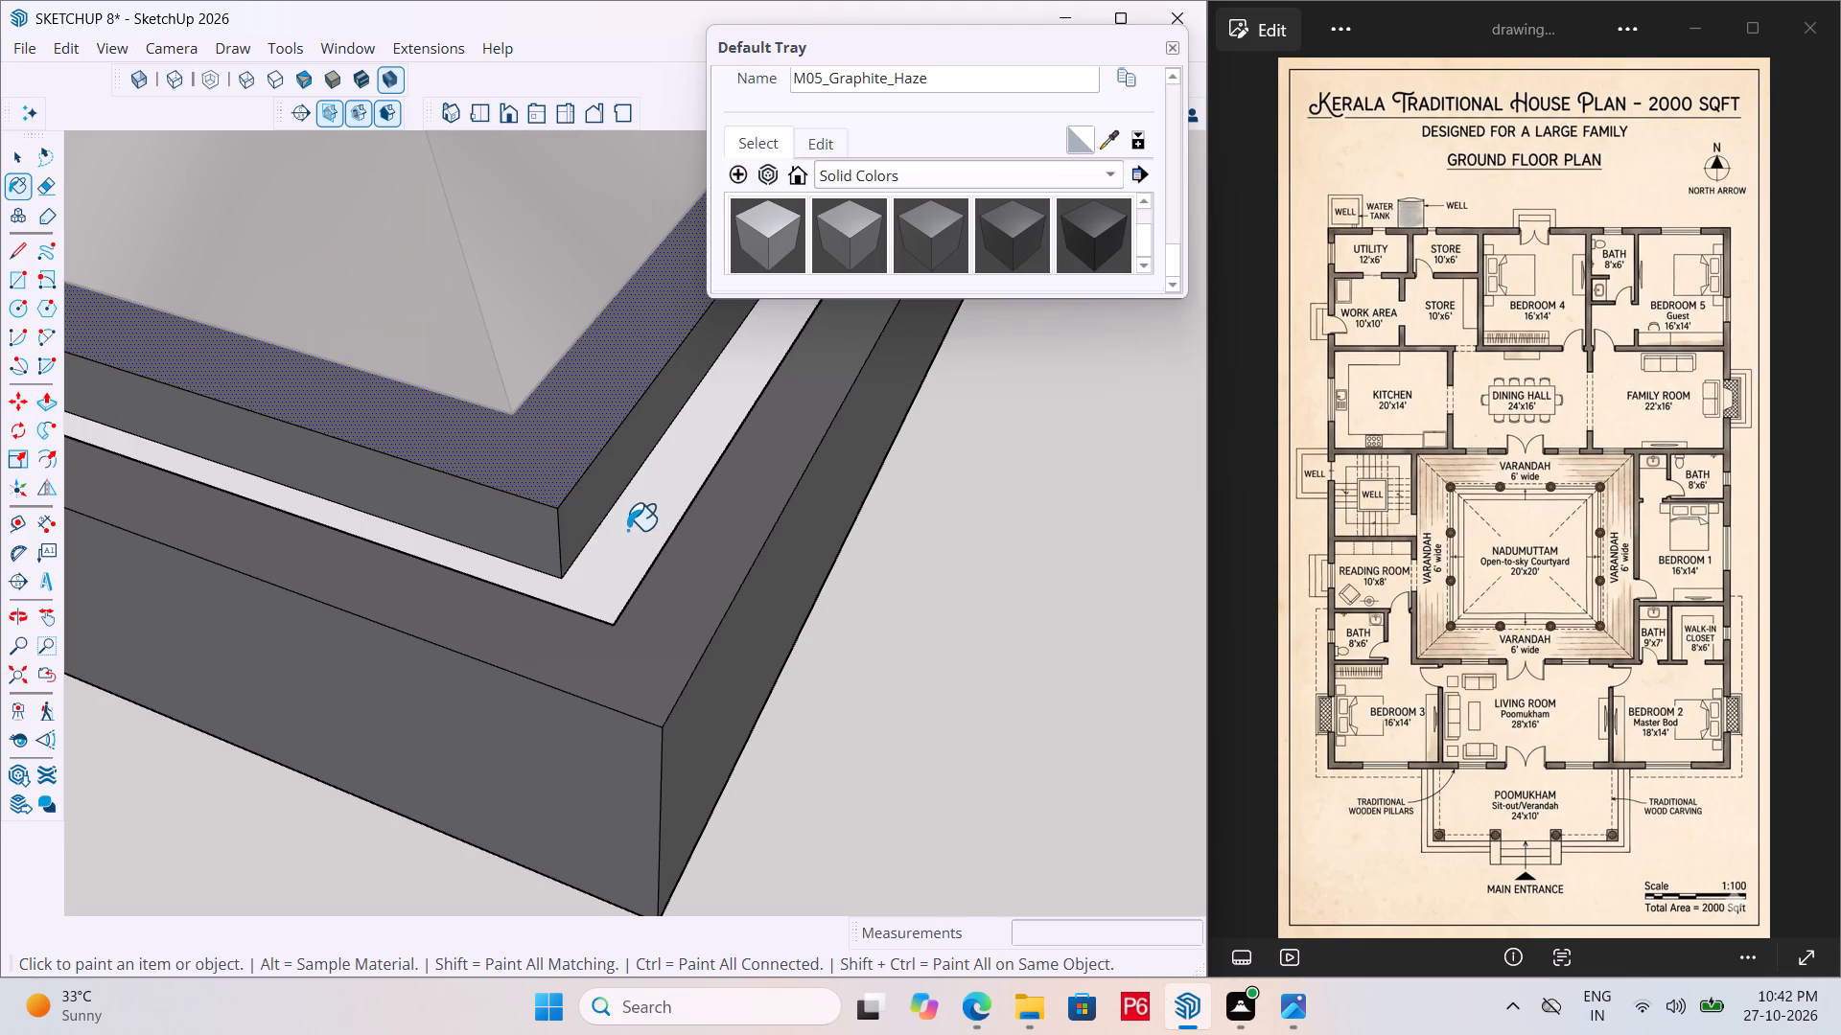
Paint the unpainted lip side face and outer edge face along the roof's adjacent side with M05_Graphite_Haze.
scroll(616, 530, down, 6)
scroll(690, 547, down, 6)
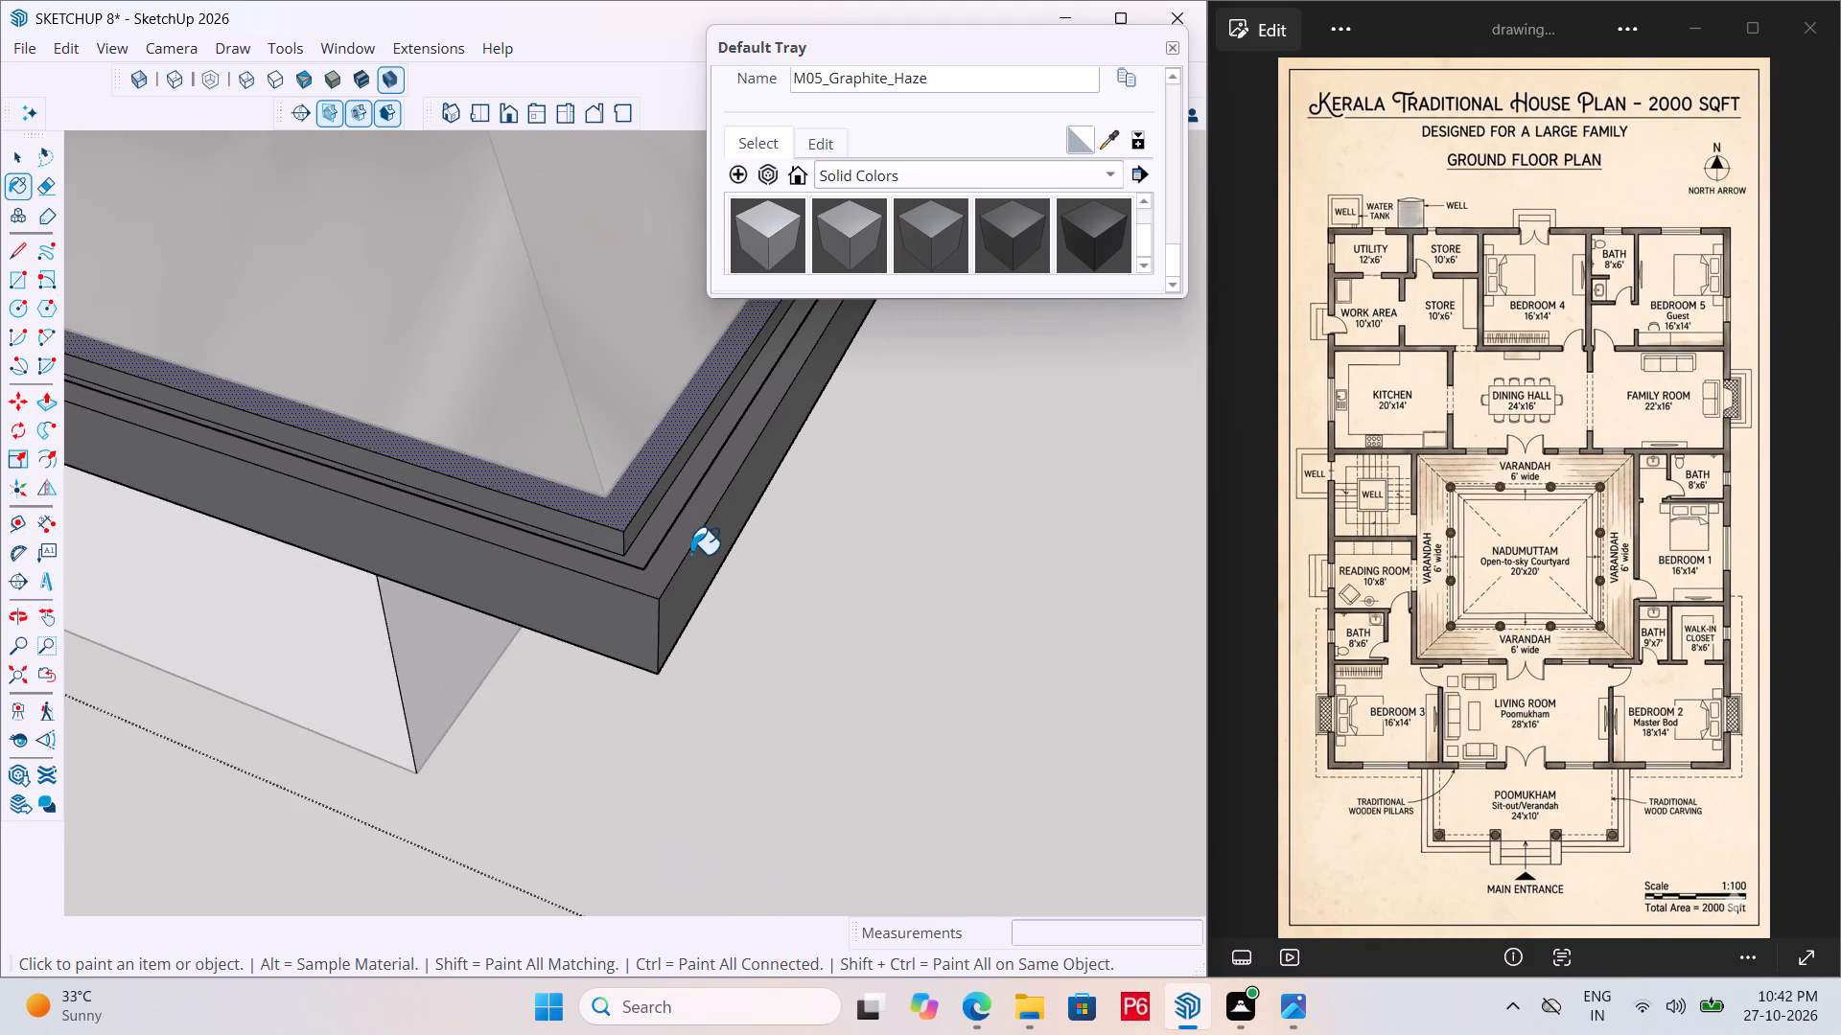
scroll(712, 567, down, 7)
scroll(882, 605, down, 13)
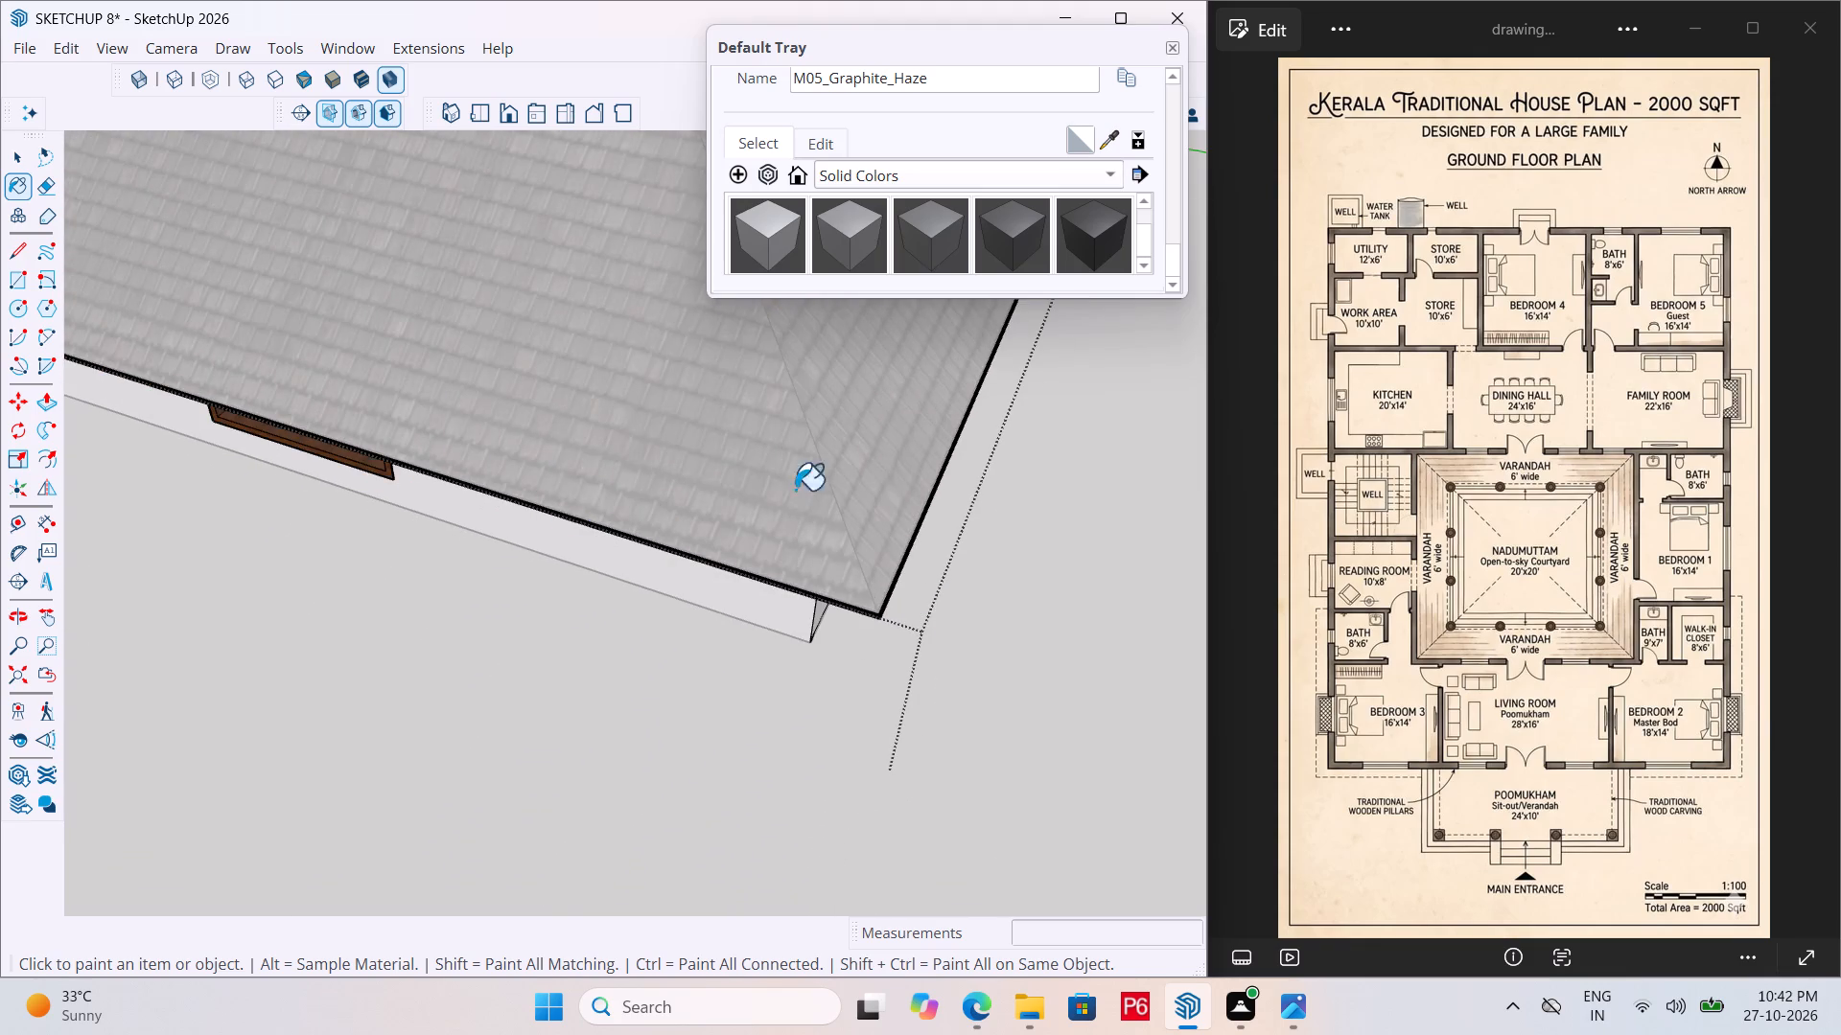
scroll(871, 521, down, 8)
scroll(972, 597, down, 6)
middle_drag(614, 497, 1123, 449)
scroll(756, 432, up, 6)
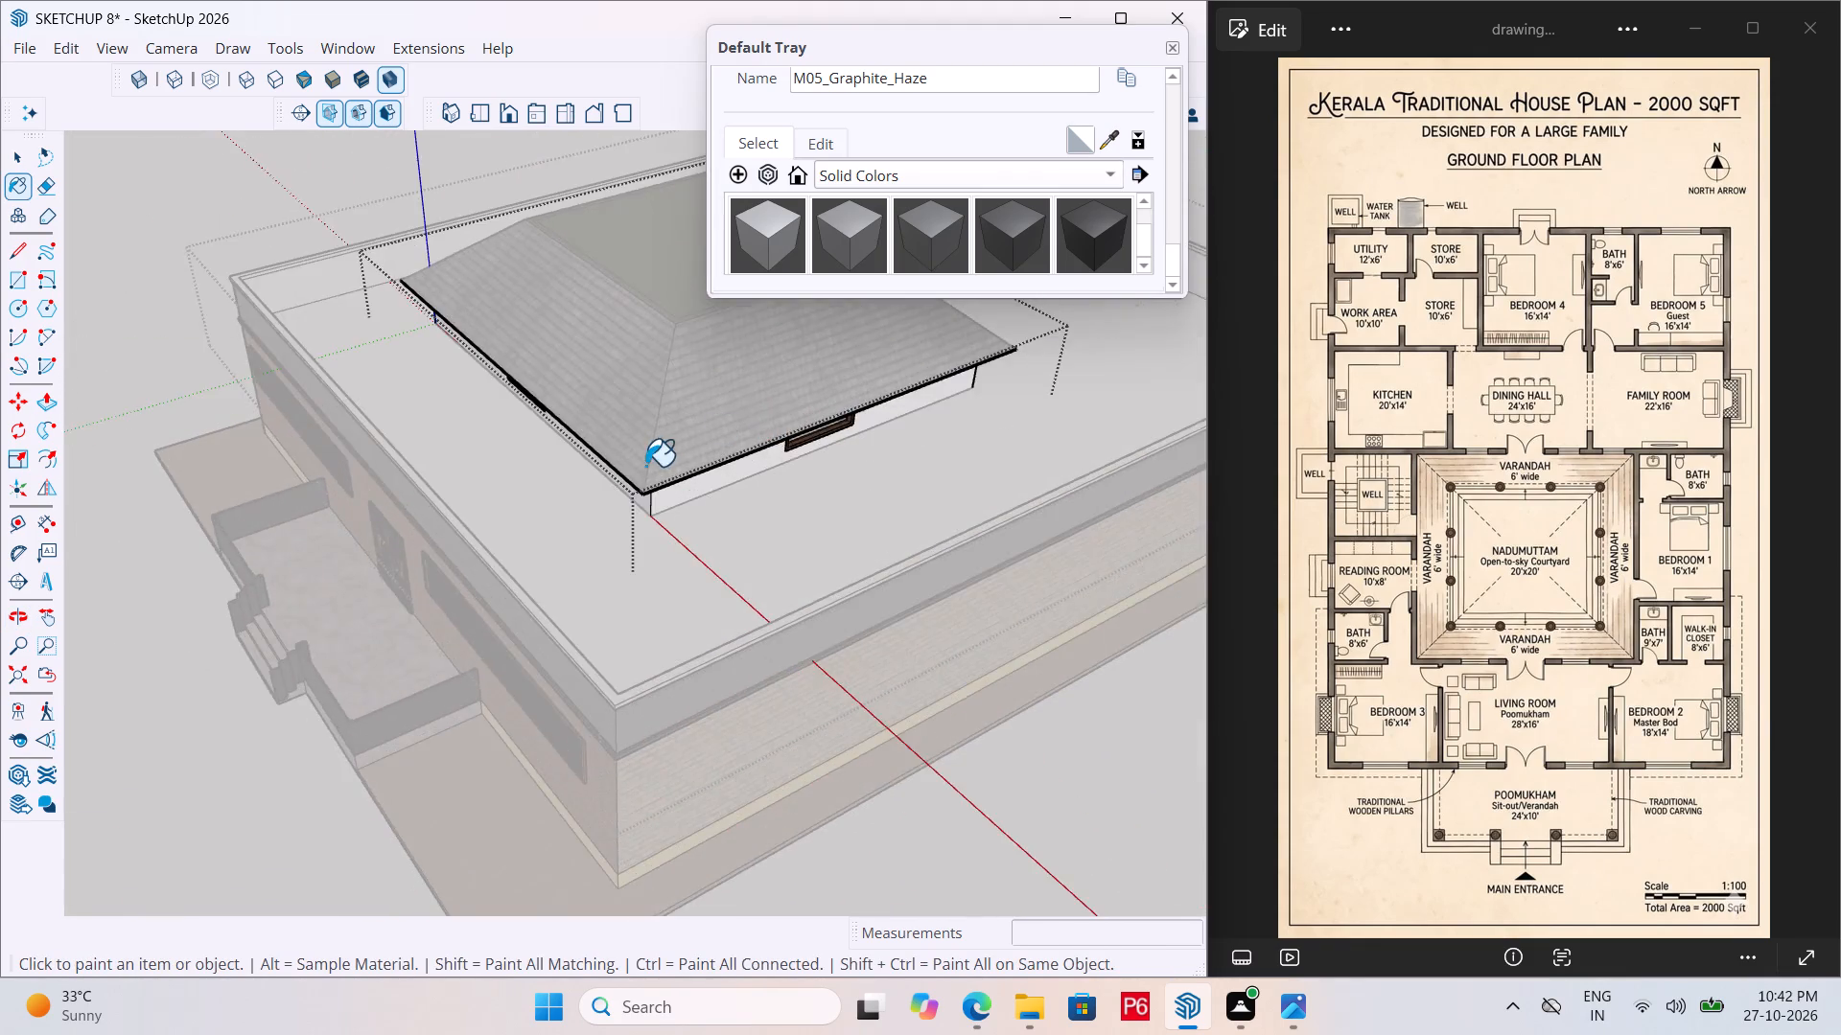
scroll(645, 466, up, 20)
scroll(645, 466, up, 7)
scroll(528, 586, down, 6)
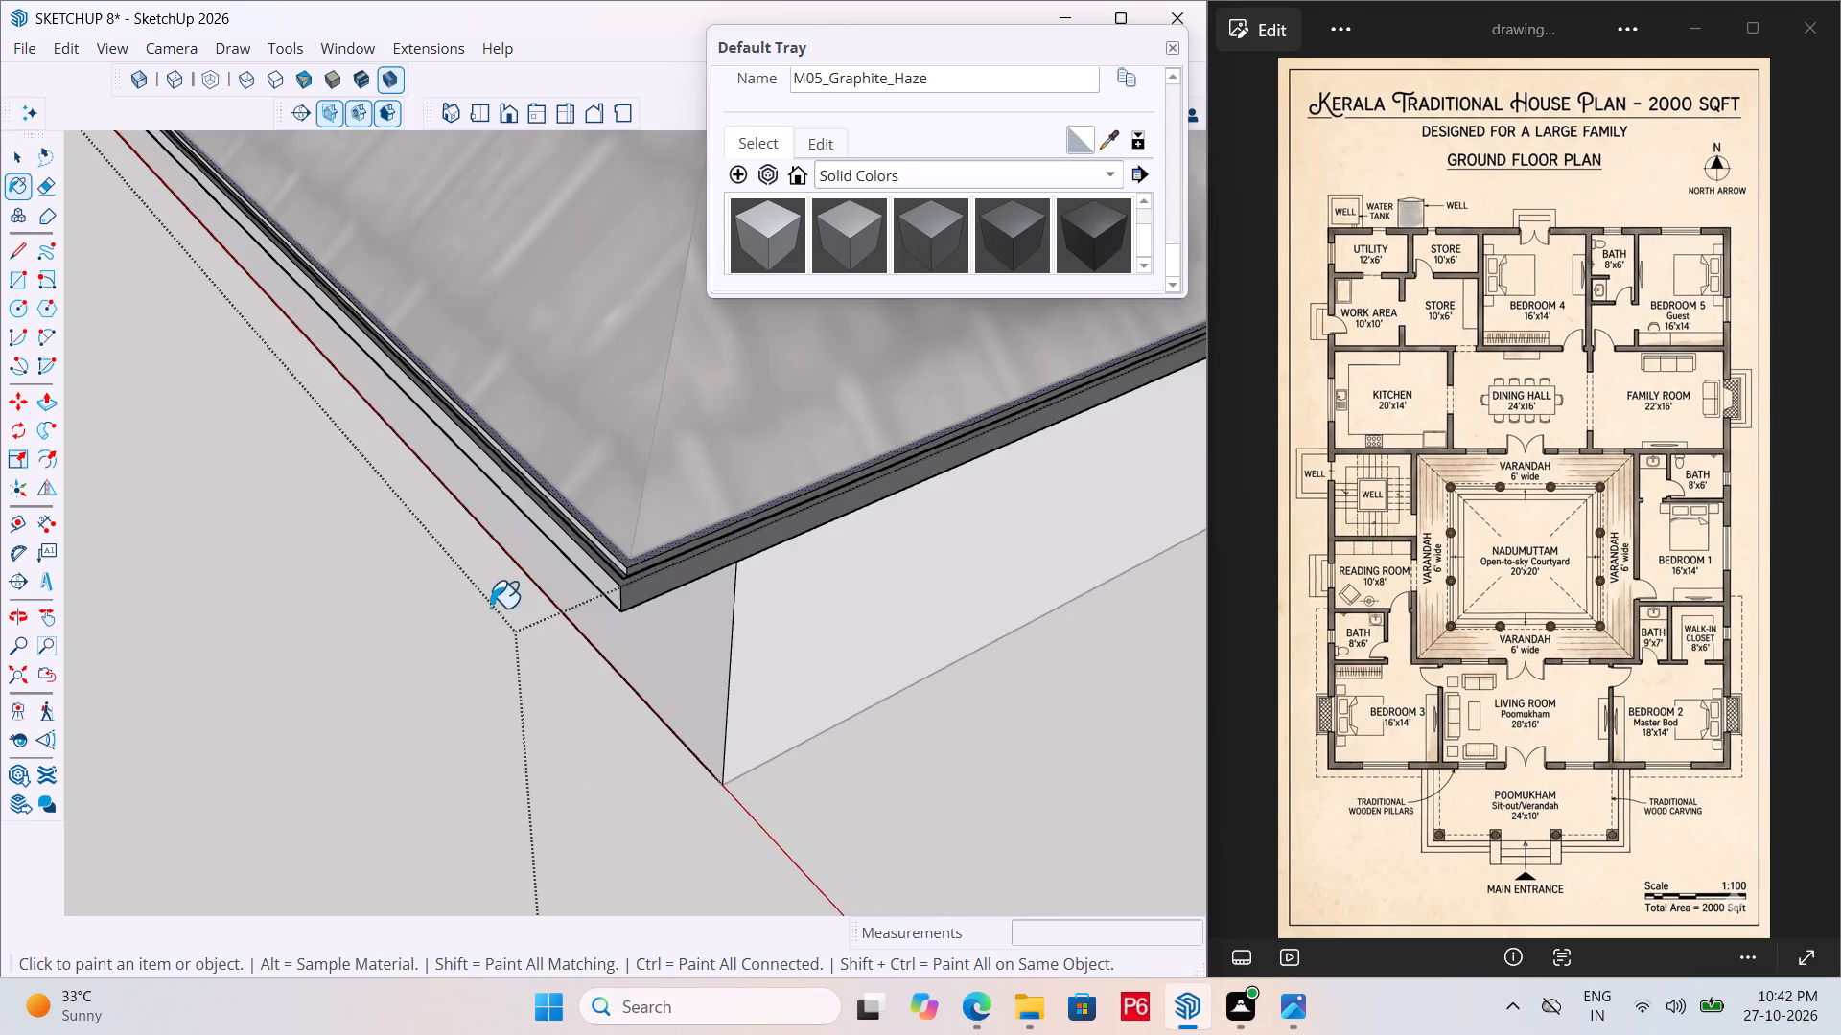
scroll(561, 558, up, 17)
click(617, 589)
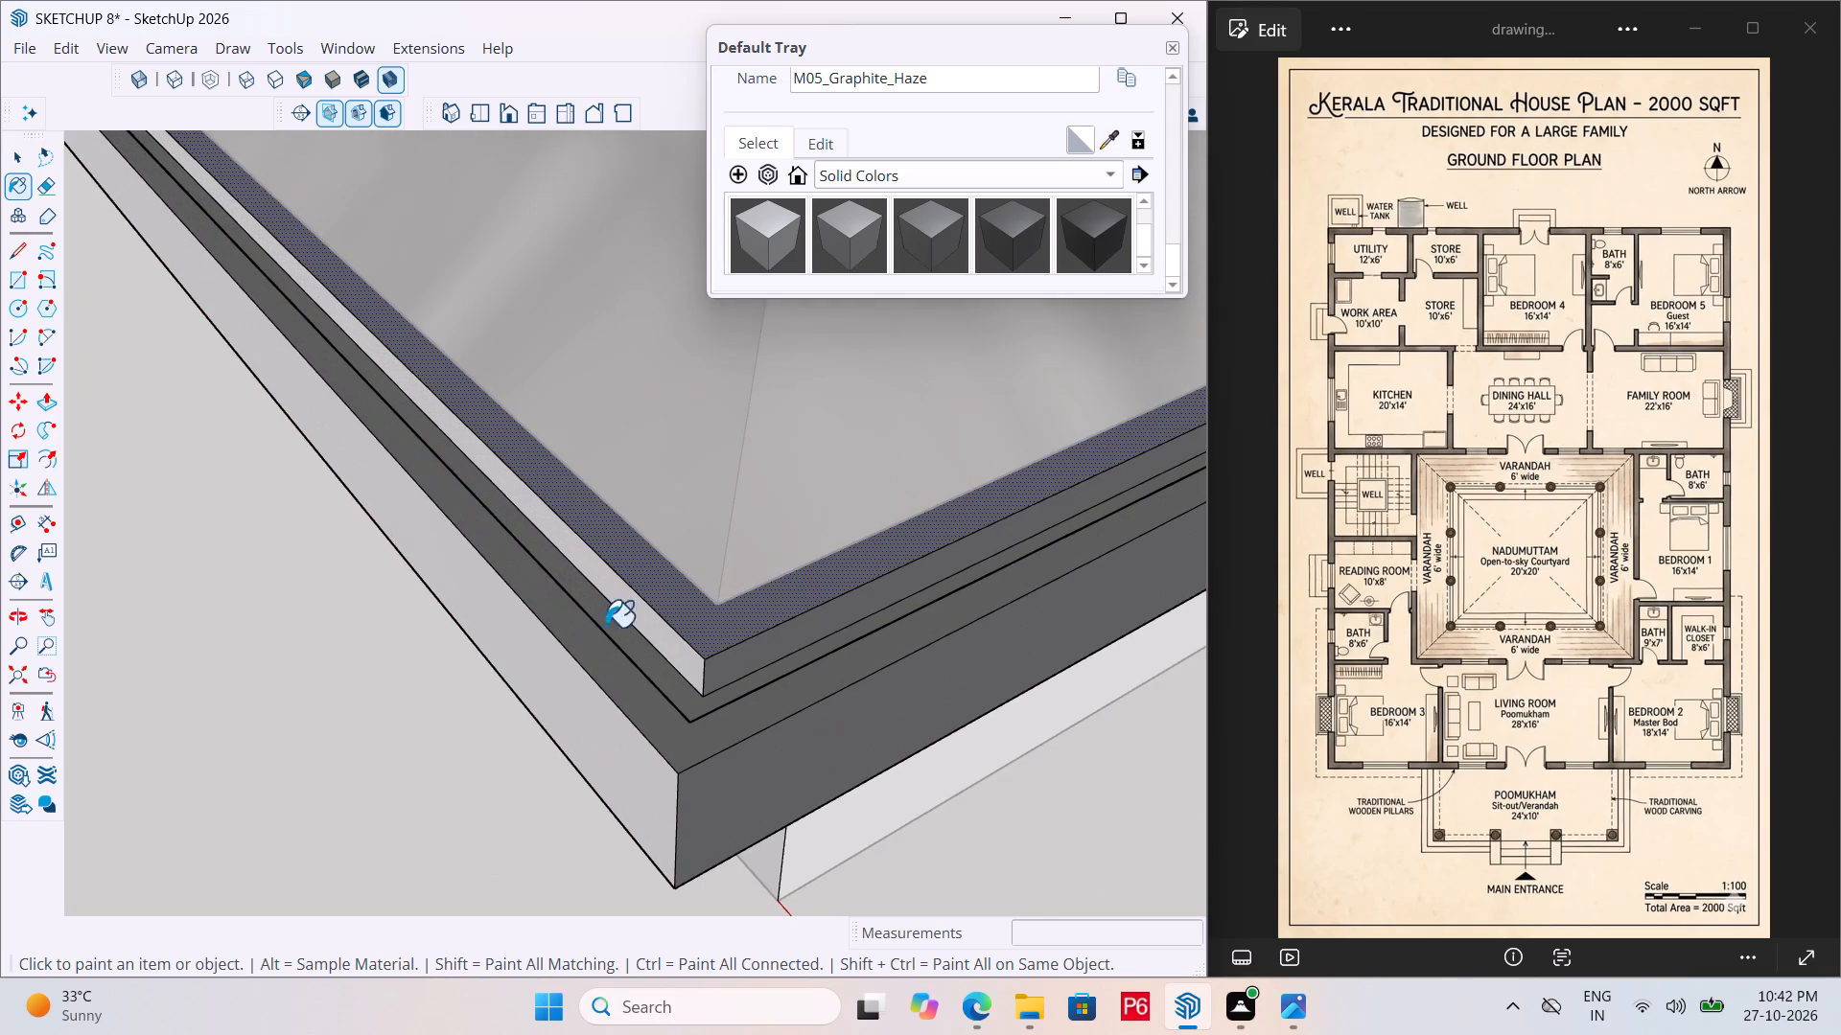
click(585, 678)
Paint the unpainted faces inside the eave groove at two roof corners with M05_Graphite_Haze.
scroll(672, 652, down, 10)
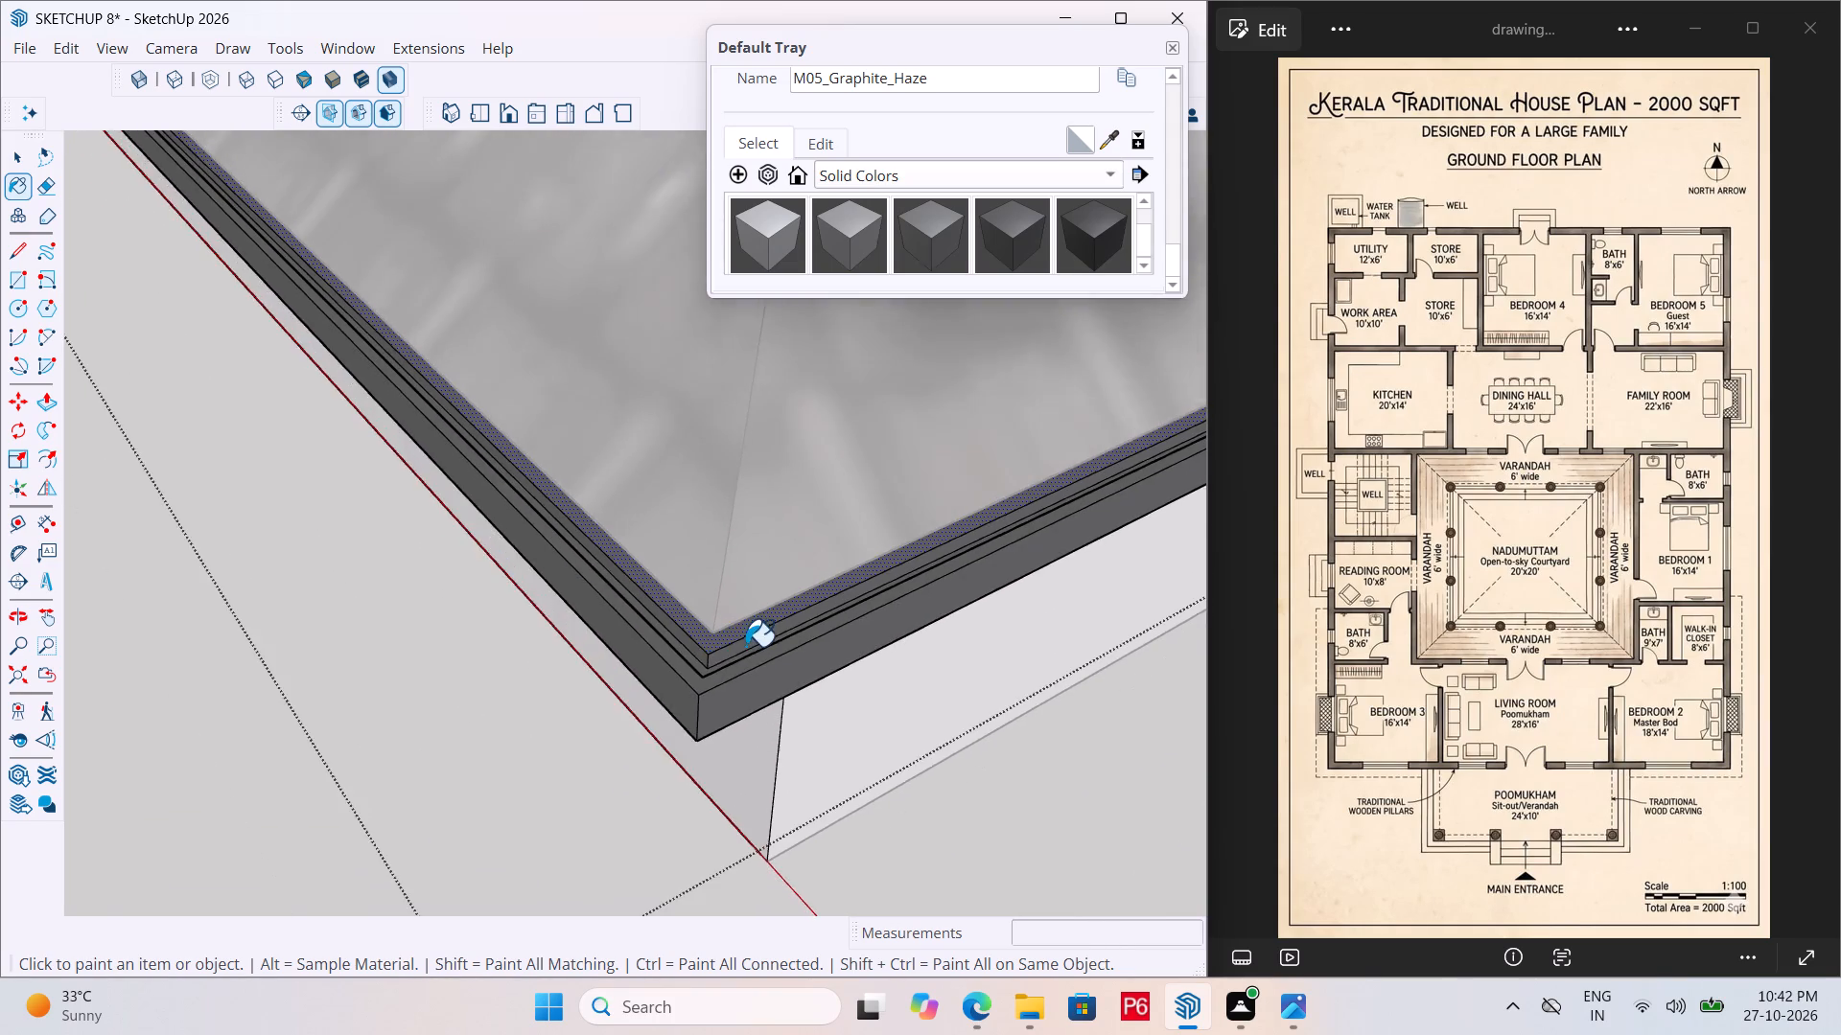
middle_drag(723, 639, 38, 563)
scroll(589, 655, up, 11)
click(475, 600)
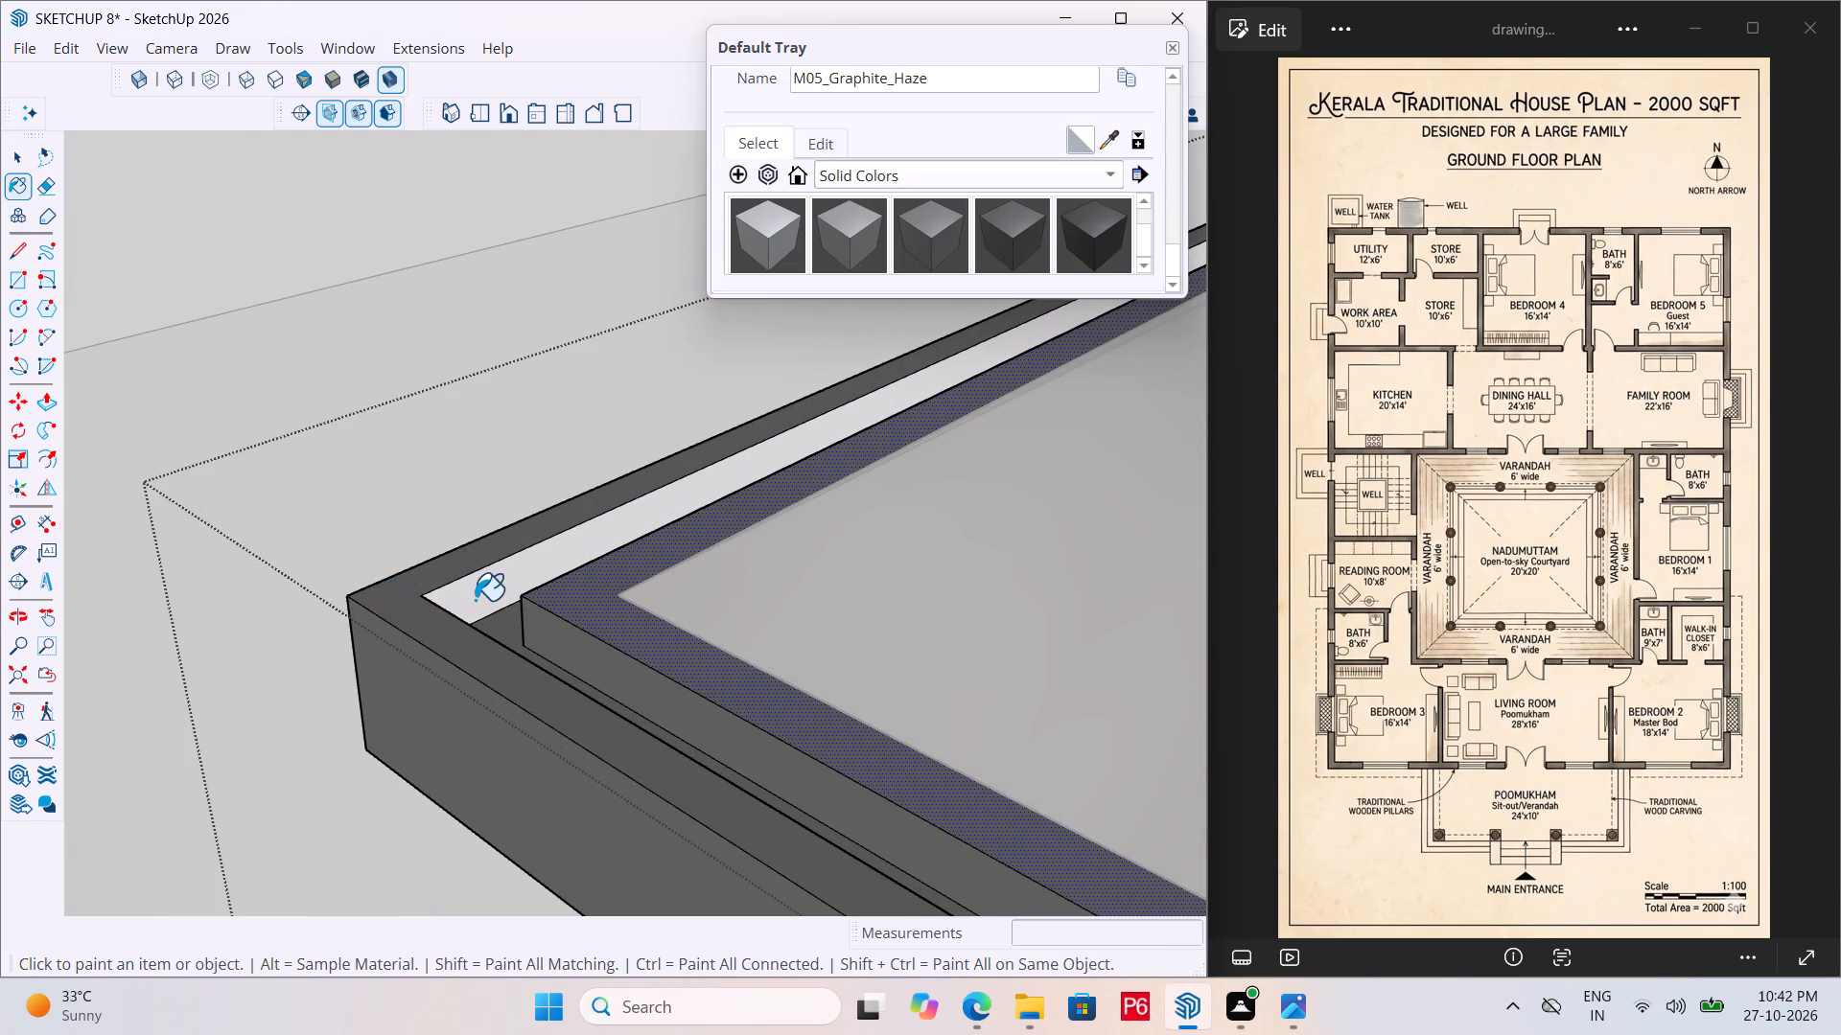
scroll(396, 609, down, 13)
middle_drag(389, 649, 1554, 936)
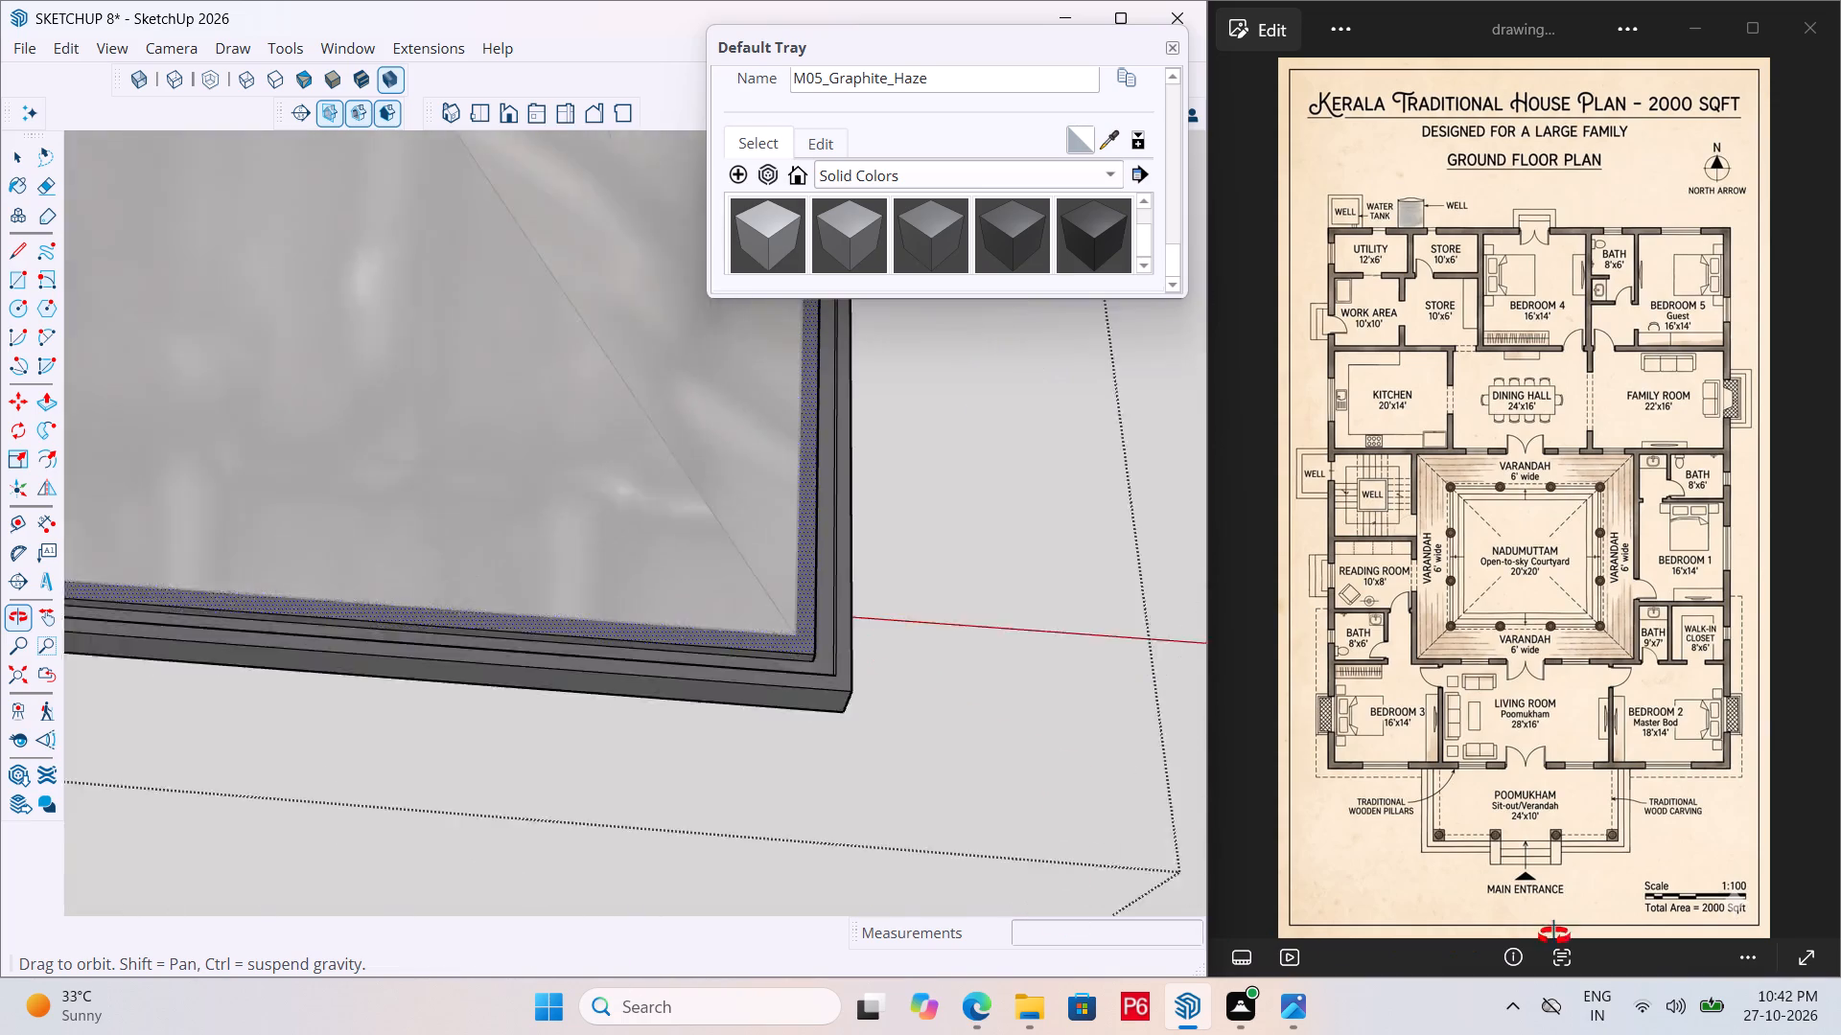
middle_drag(1554, 936, 1672, 796)
scroll(924, 609, up, 6)
scroll(846, 619, down, 6)
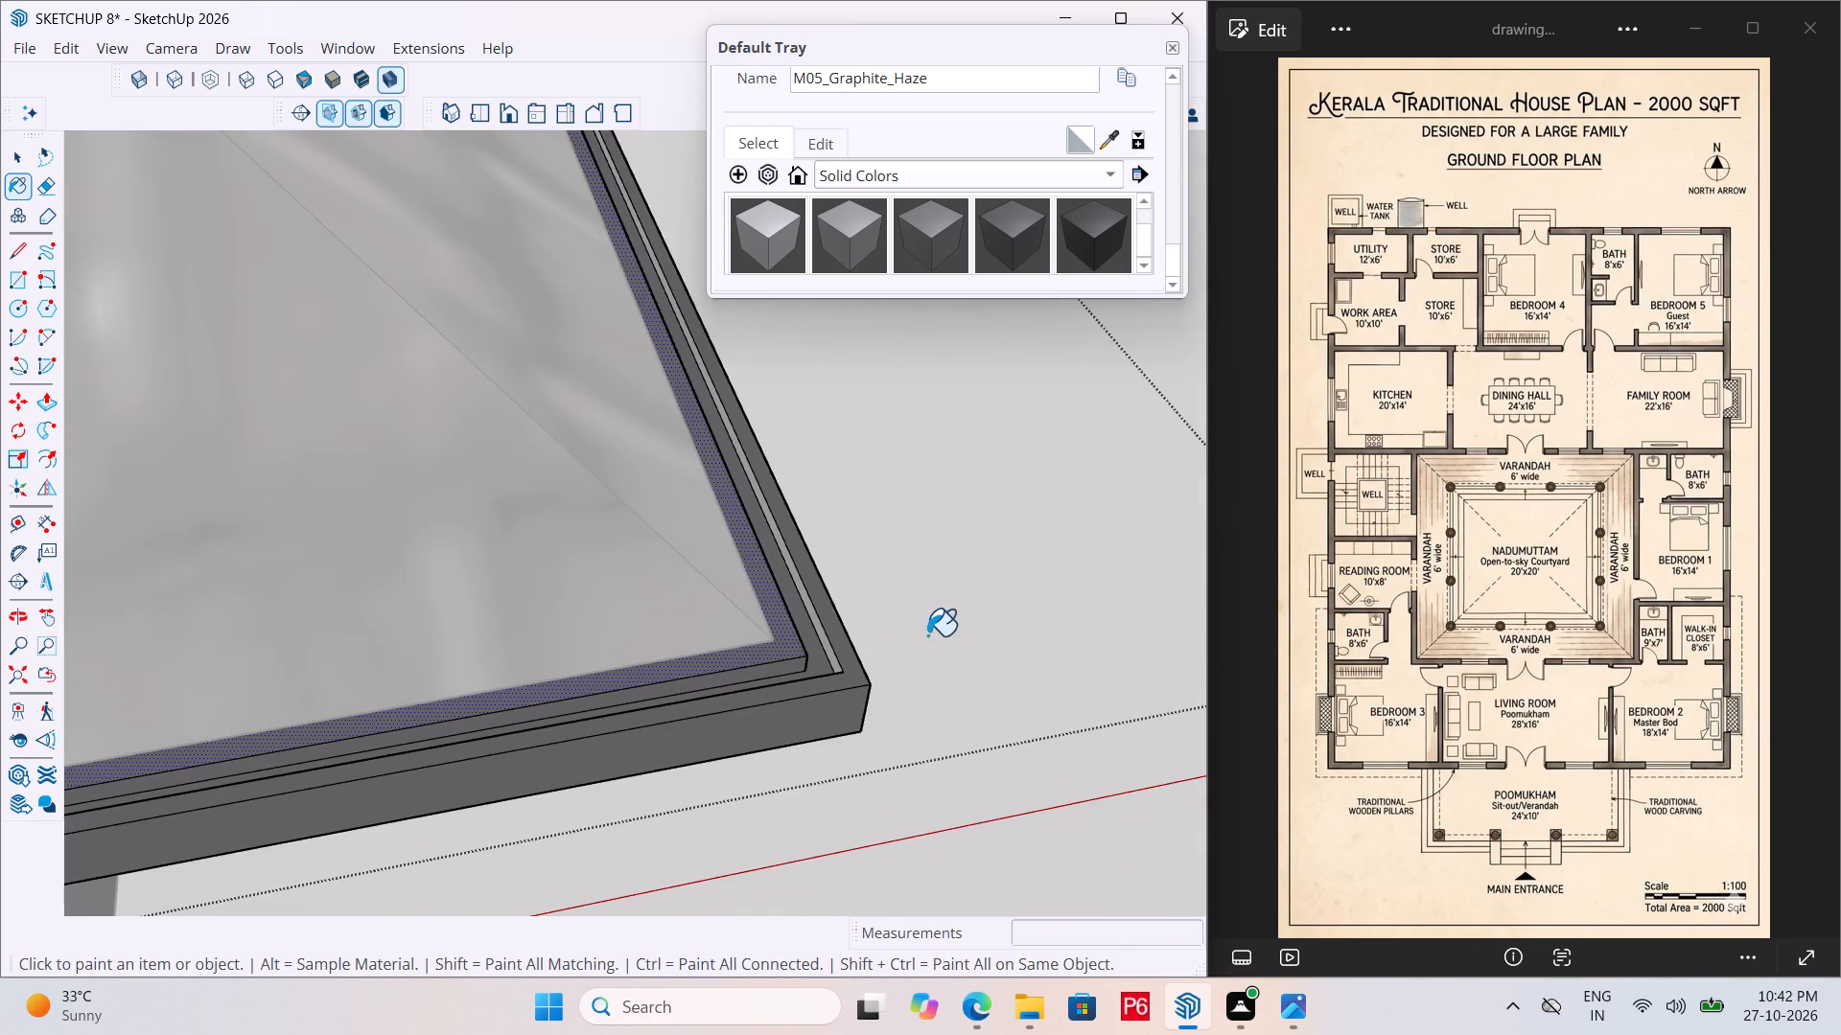
middle_drag(808, 631, 889, 593)
scroll(869, 592, up, 10)
click(796, 650)
Paint the outer edge, lip side and groove faces still unpainted at the corner near the model origin with M05_Graphite_Haze.
scroll(897, 579, down, 15)
scroll(1043, 578, down, 16)
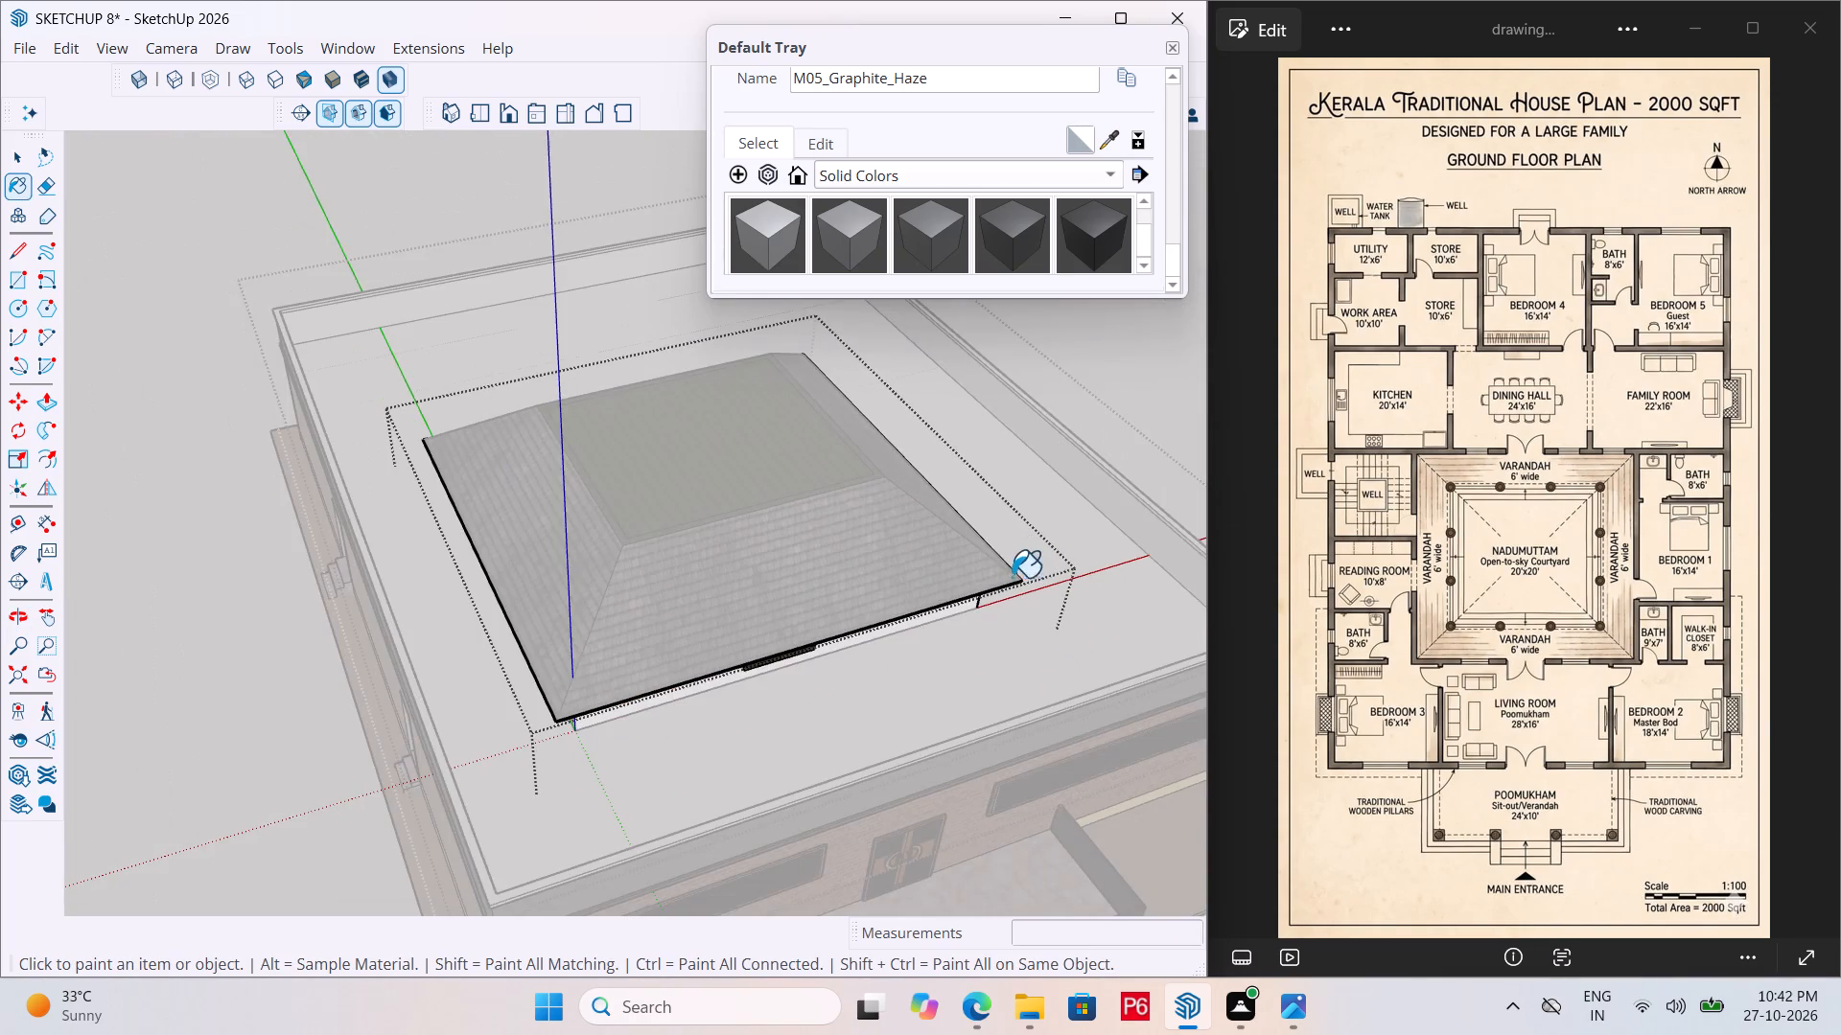
scroll(506, 706, up, 18)
middle_drag(572, 709, 713, 626)
scroll(713, 626, up, 3)
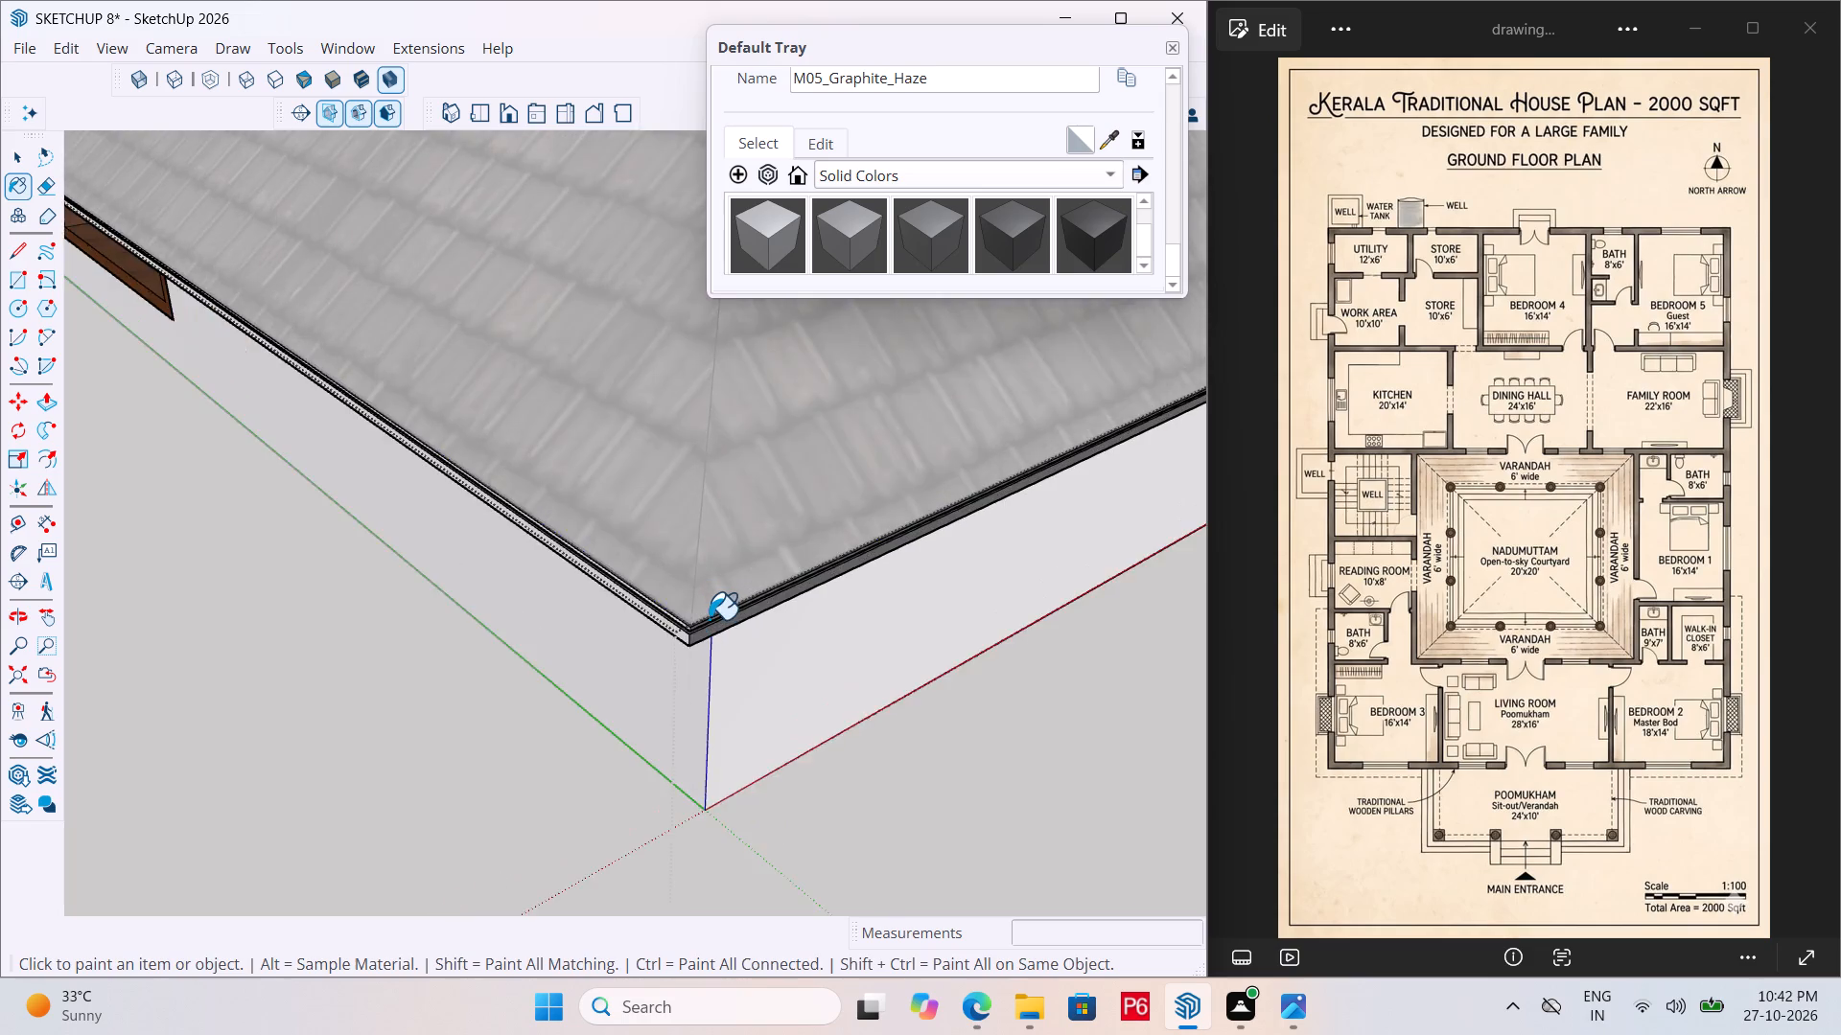
scroll(709, 619, up, 13)
drag(663, 654, 666, 644)
scroll(667, 630, up, 10)
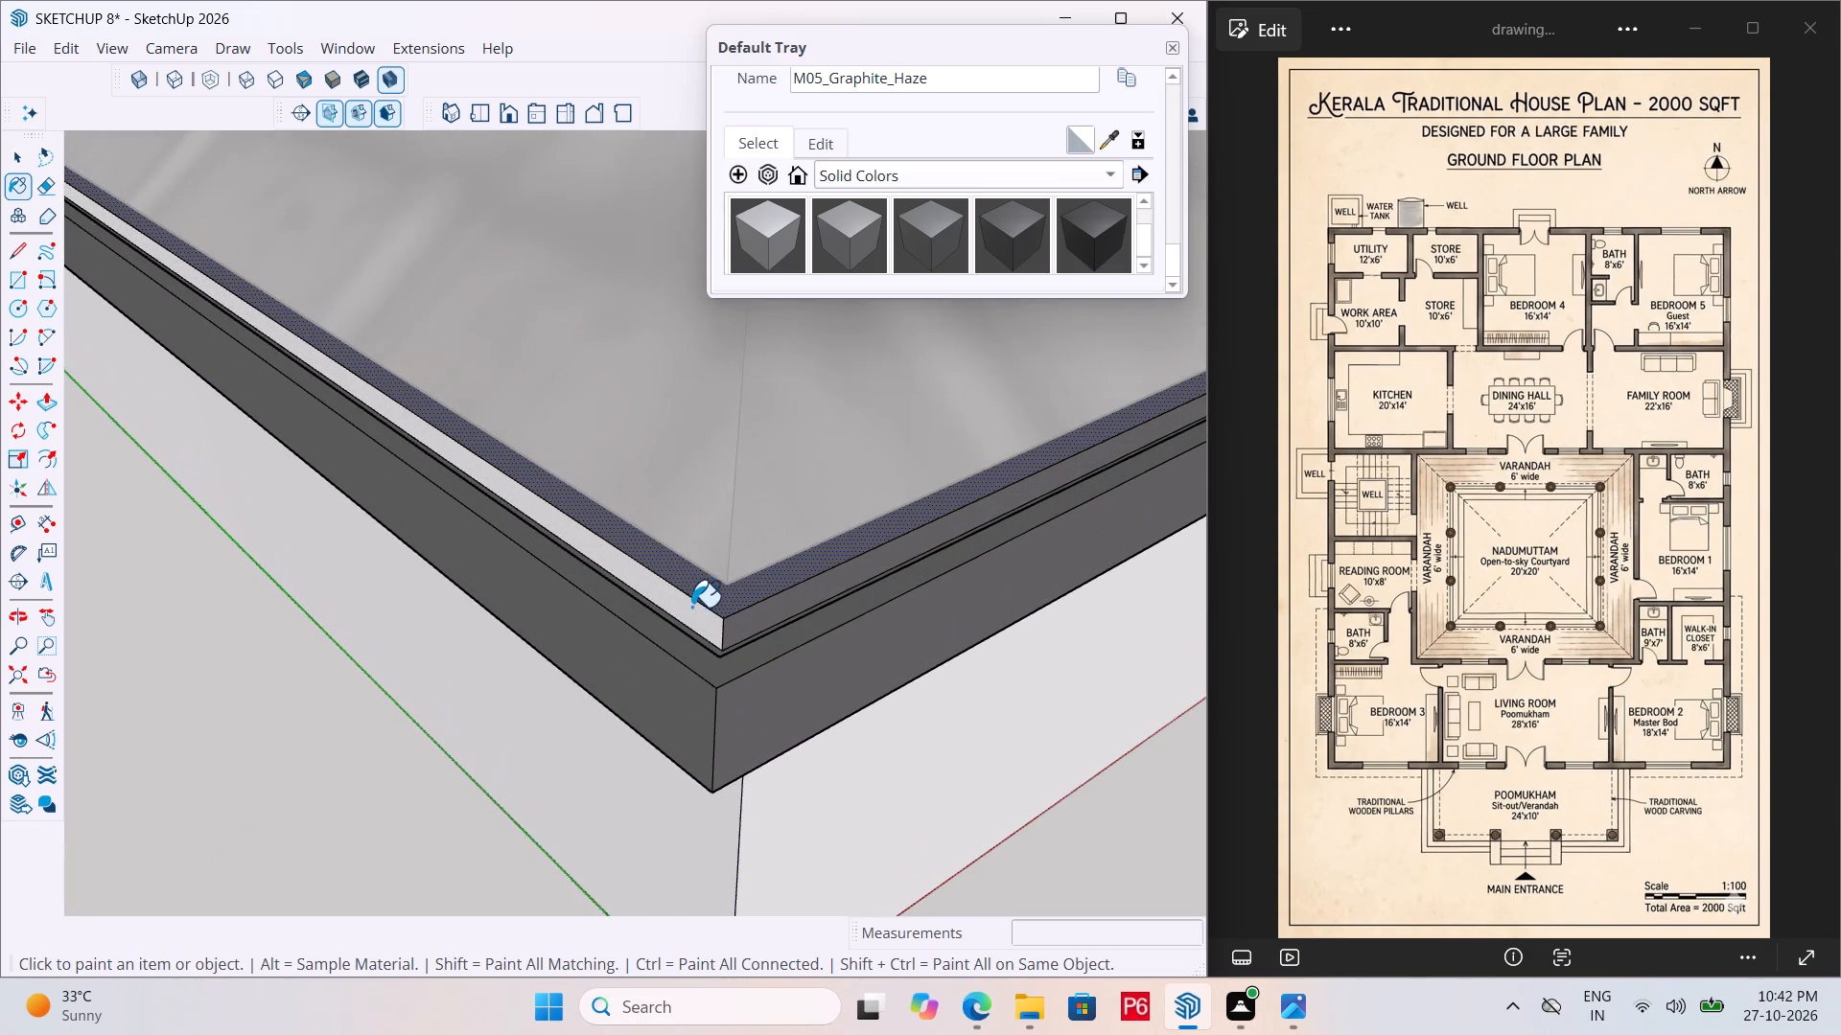
click(691, 607)
middle_drag(754, 606, 121, 609)
scroll(473, 627, up, 6)
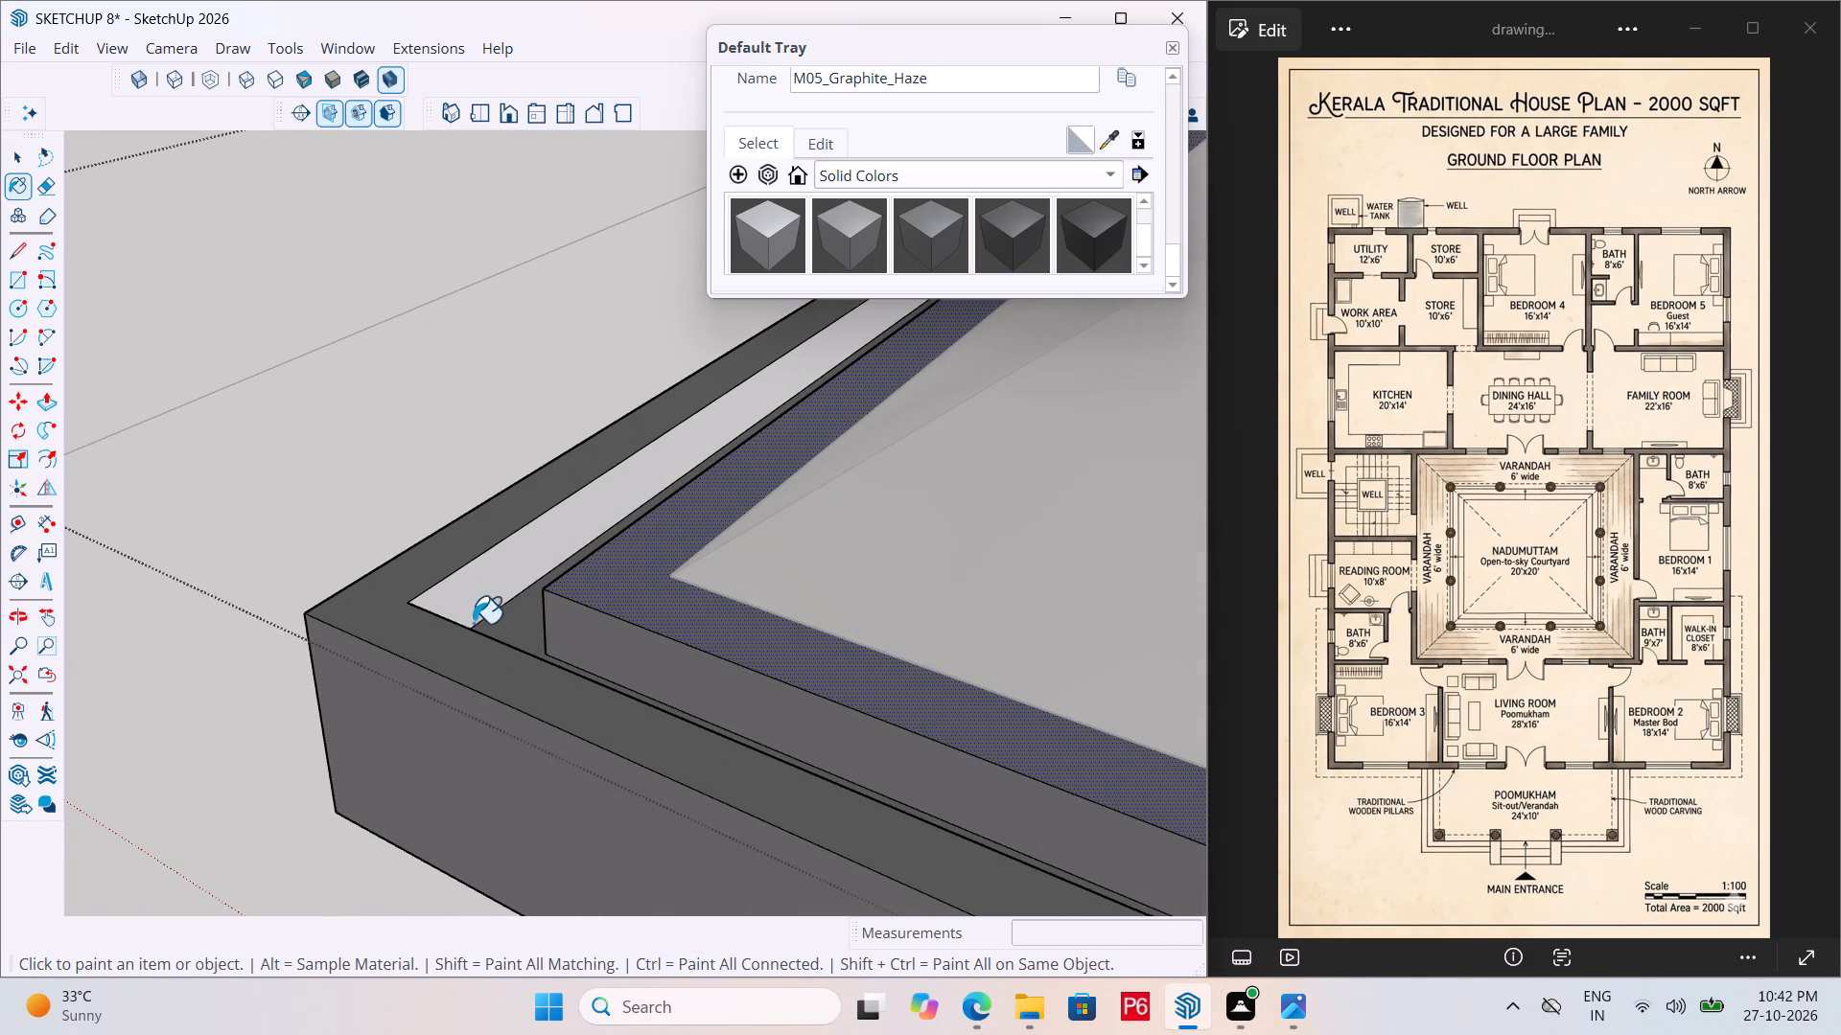
click(492, 585)
Examine the remaining corners of the upper roof's eave rim for faces still unpainted.
scroll(454, 595, down, 14)
scroll(505, 635, down, 7)
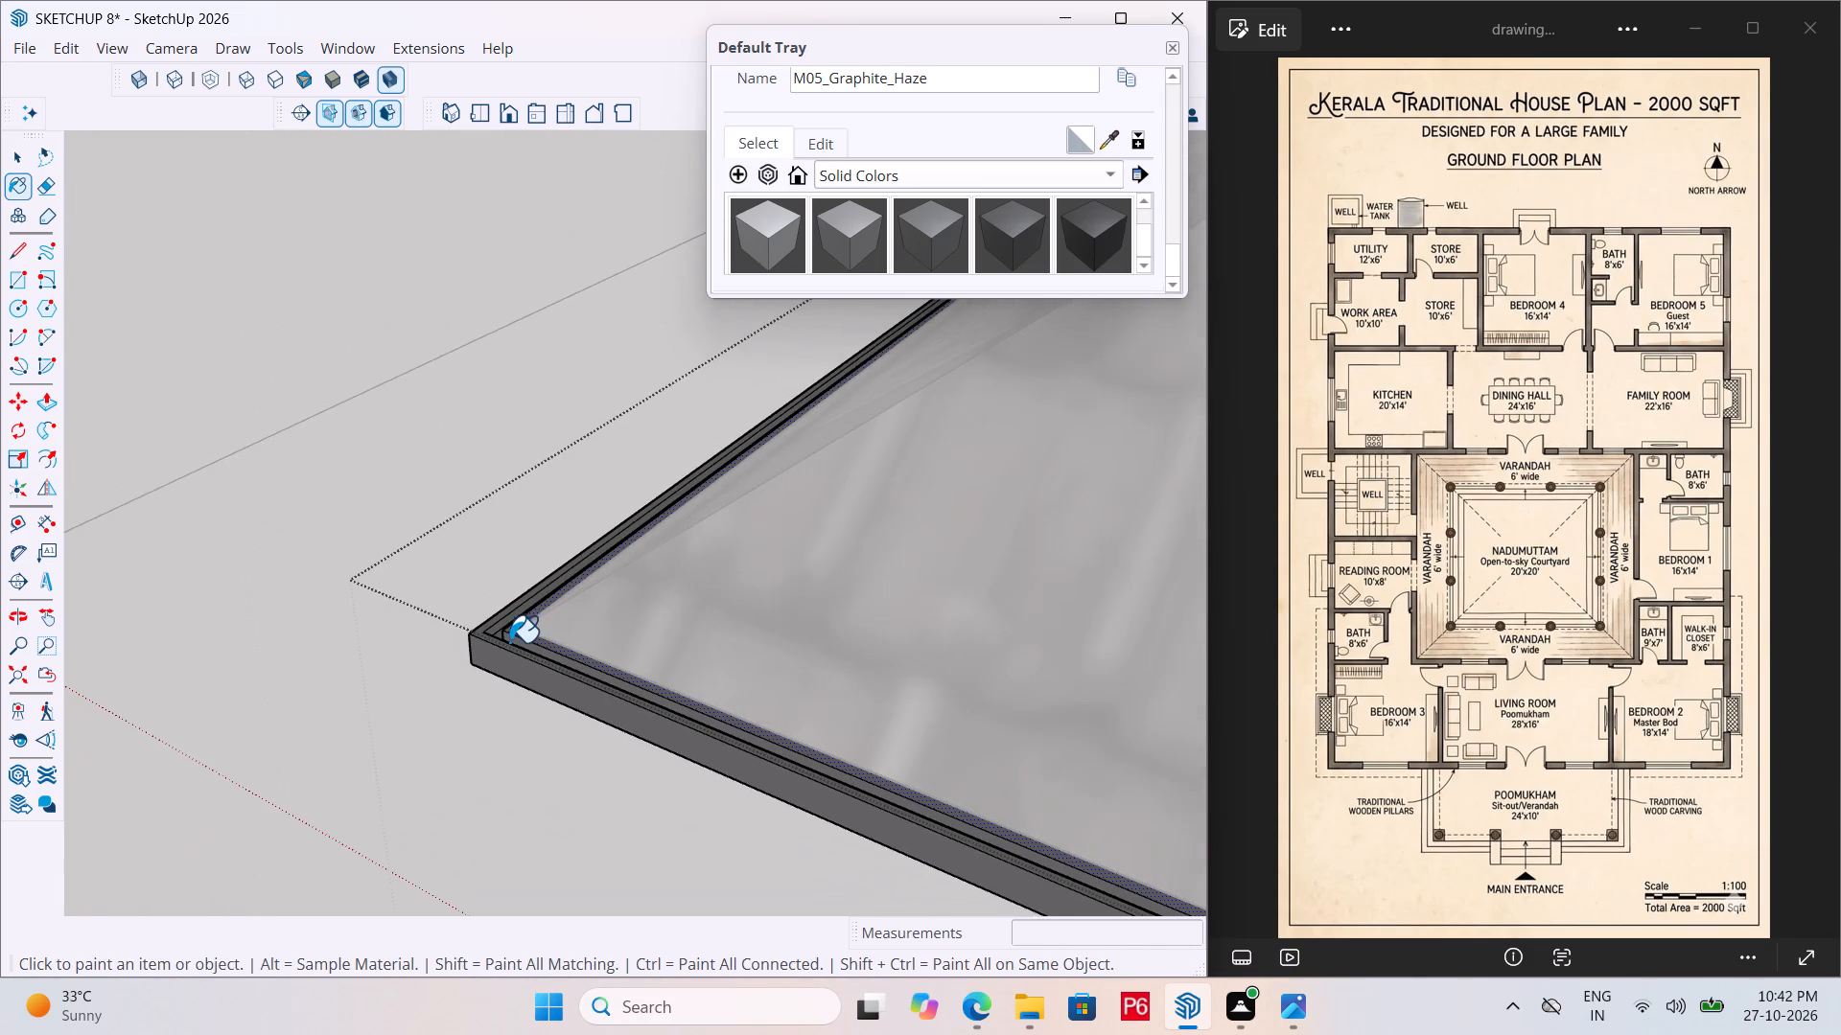
middle_drag(510, 643, 1184, 670)
scroll(923, 680, down, 7)
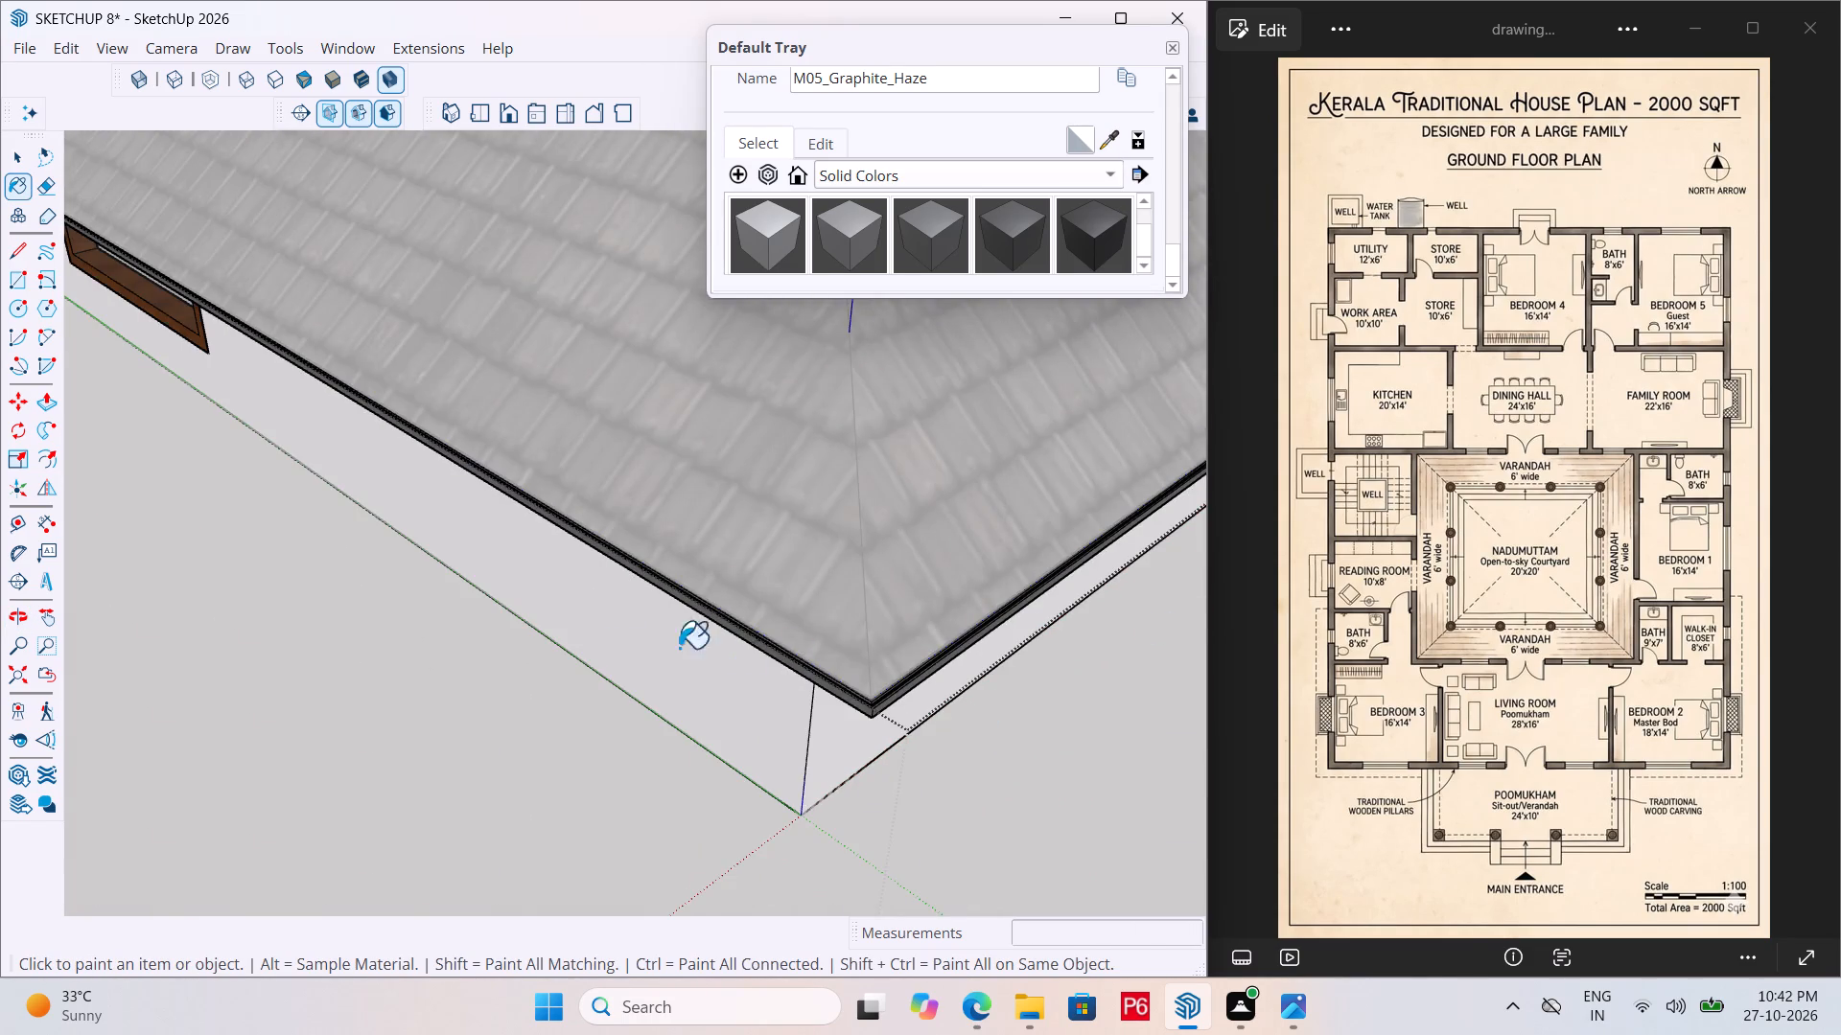
scroll(781, 713, down, 8)
scroll(998, 796, down, 7)
scroll(479, 474, up, 19)
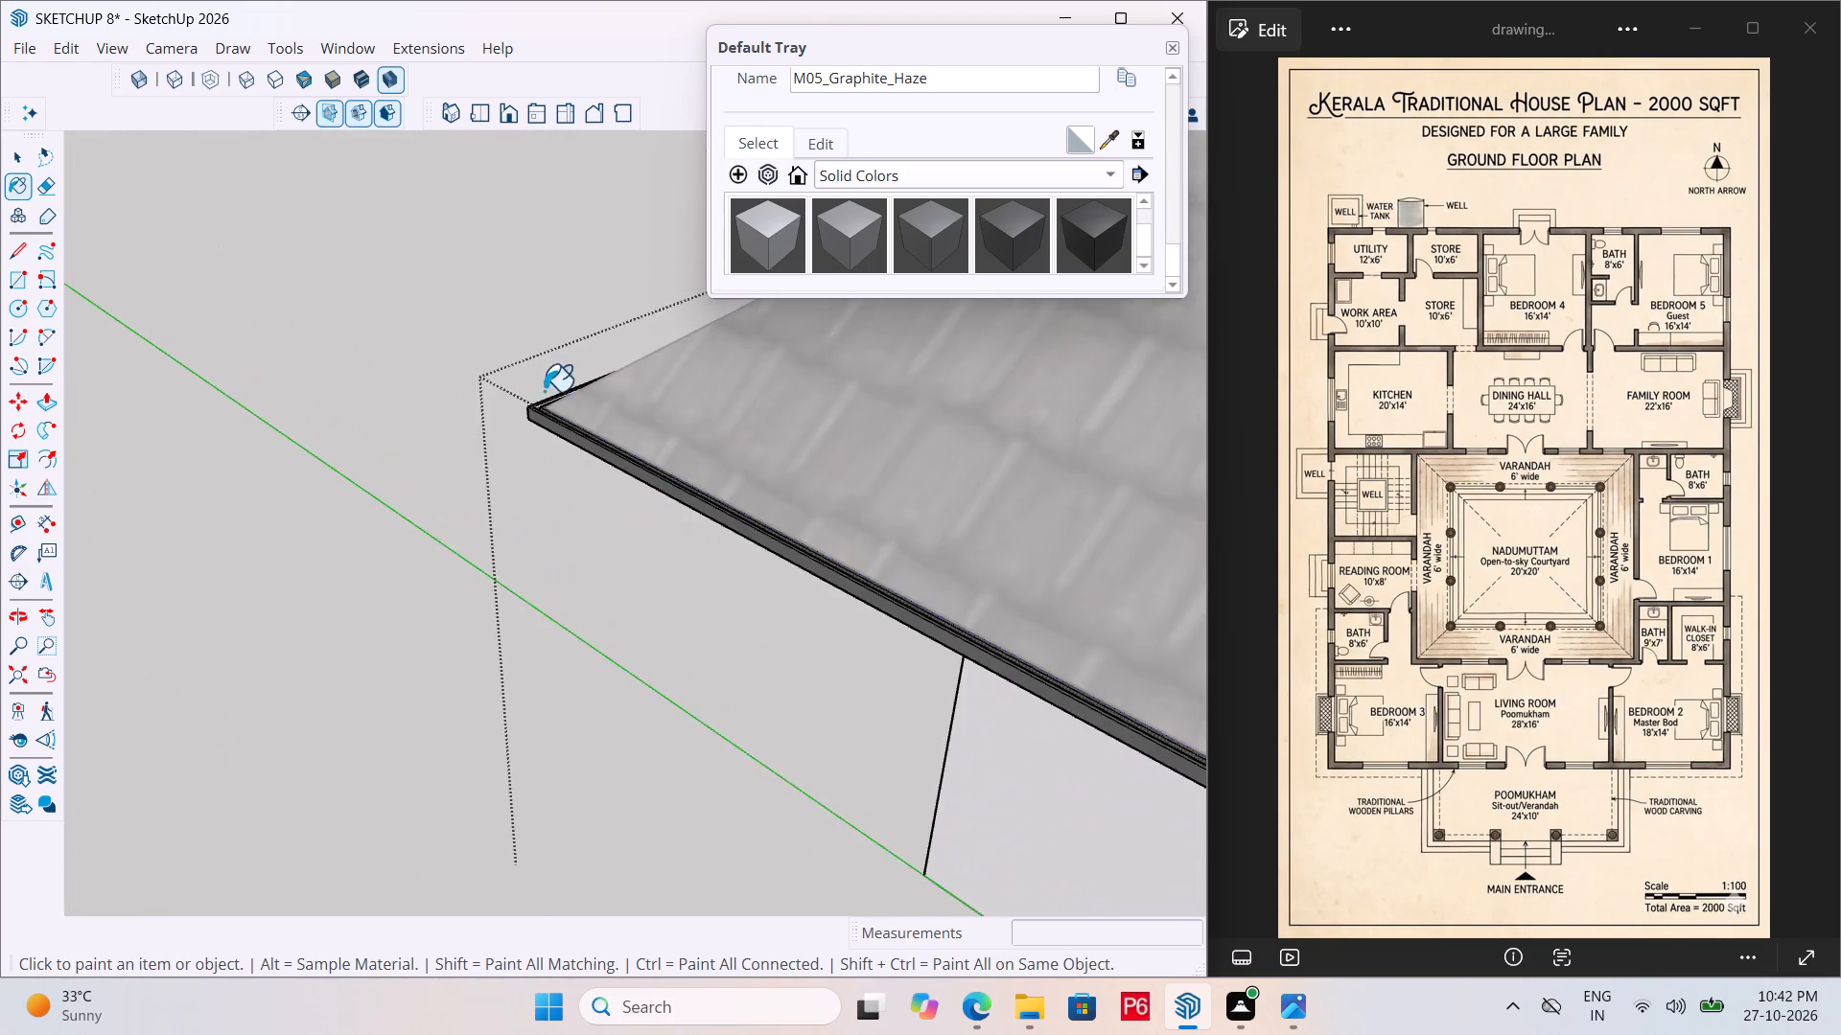
middle_drag(544, 391, 620, 605)
scroll(618, 449, up, 7)
scroll(465, 510, down, 7)
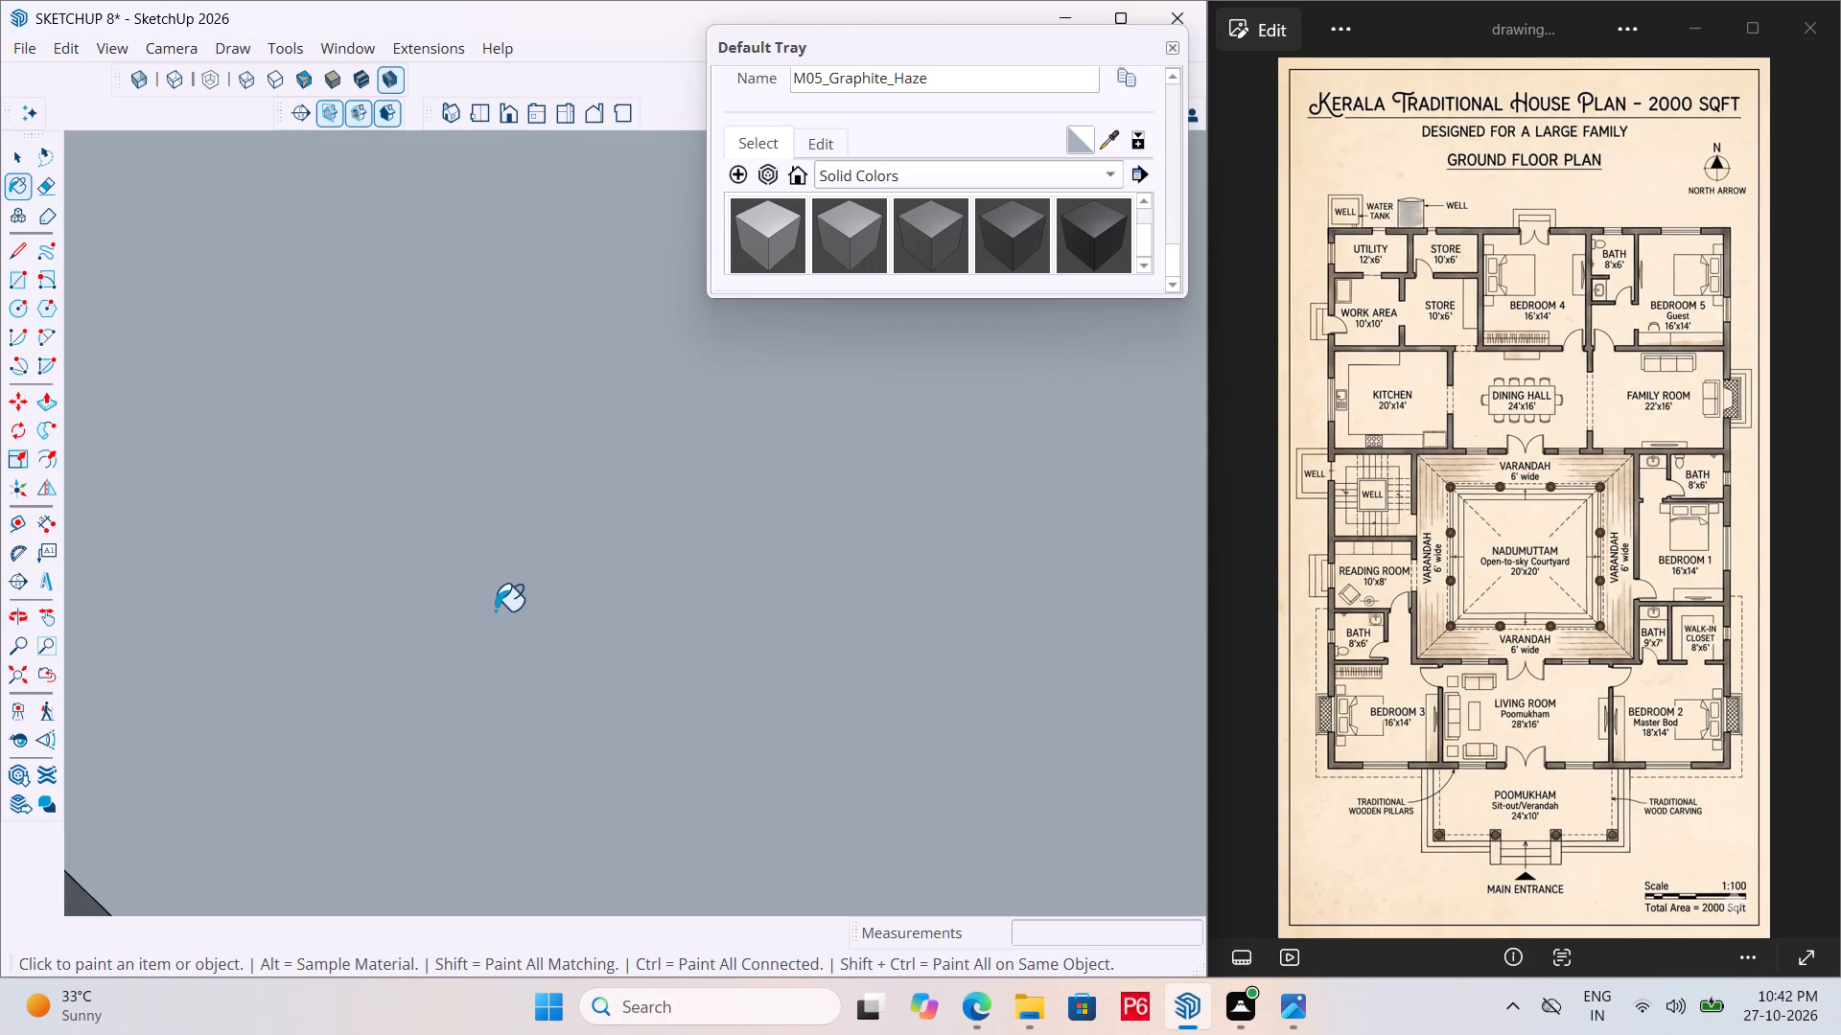
click(487, 113)
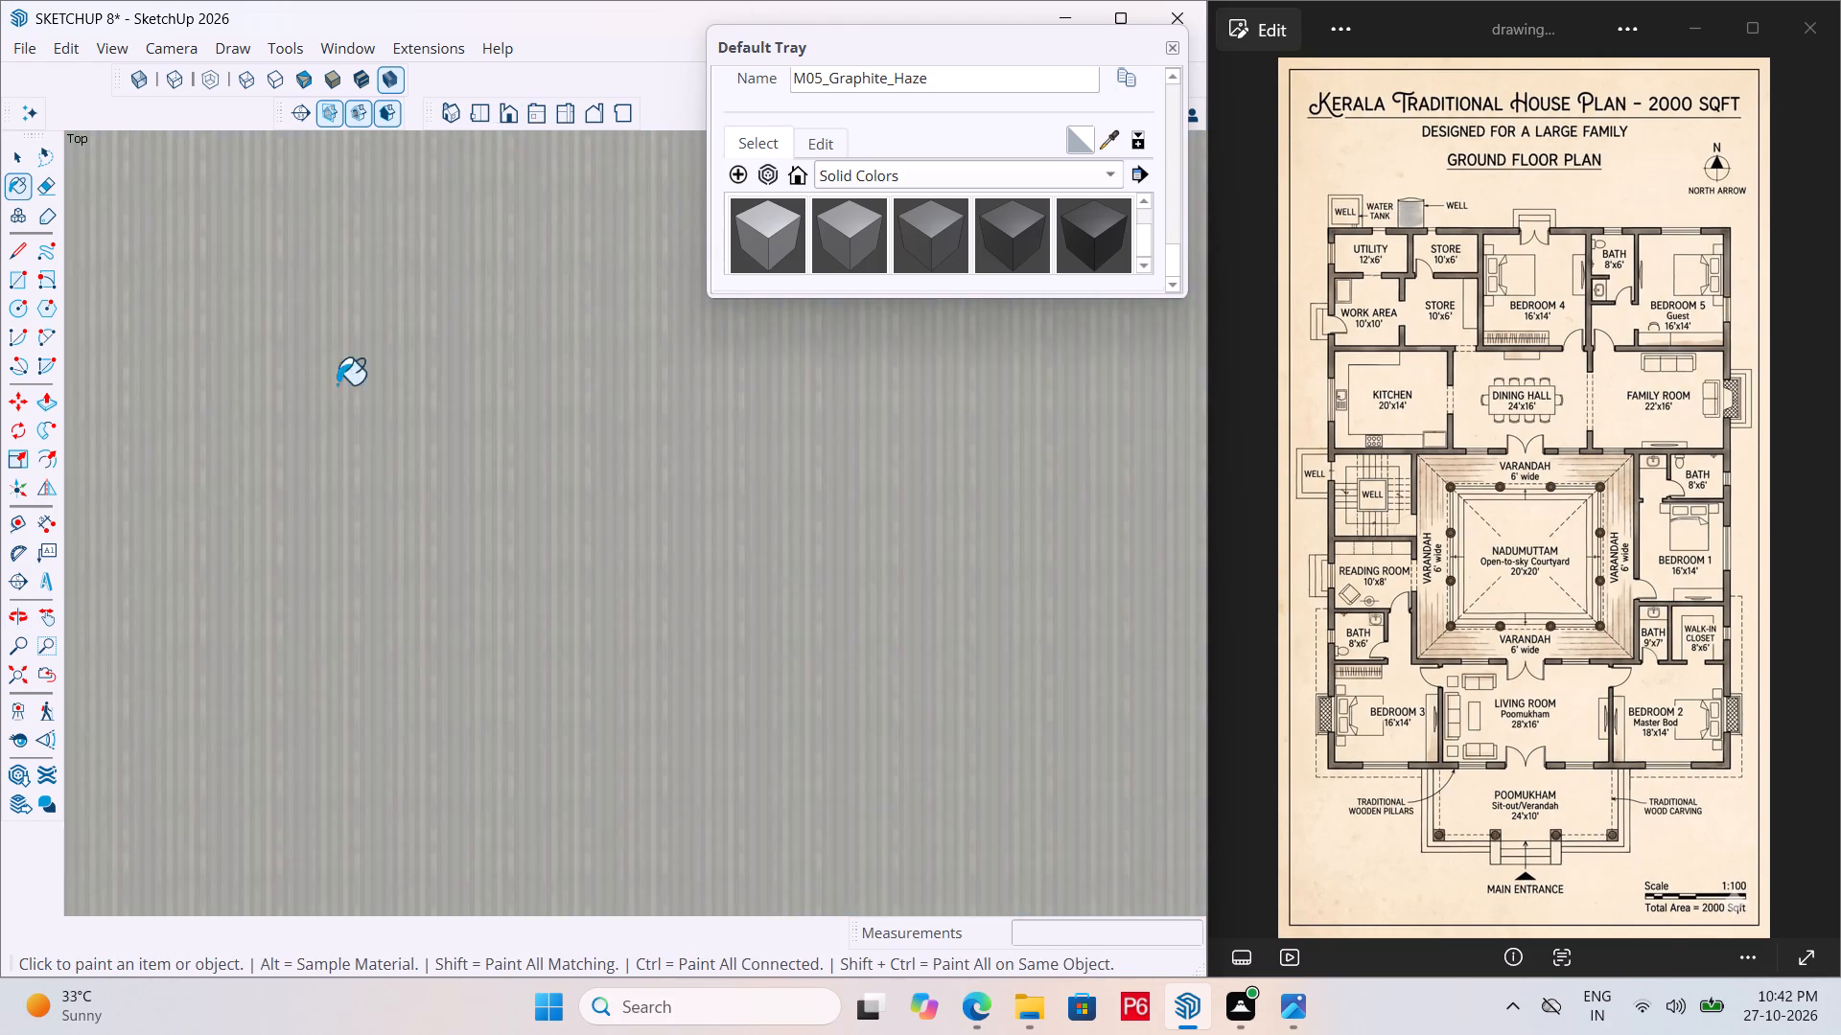
scroll(483, 563, down, 7)
scroll(731, 549, down, 7)
scroll(813, 533, down, 7)
middle_drag(660, 747, 521, 420)
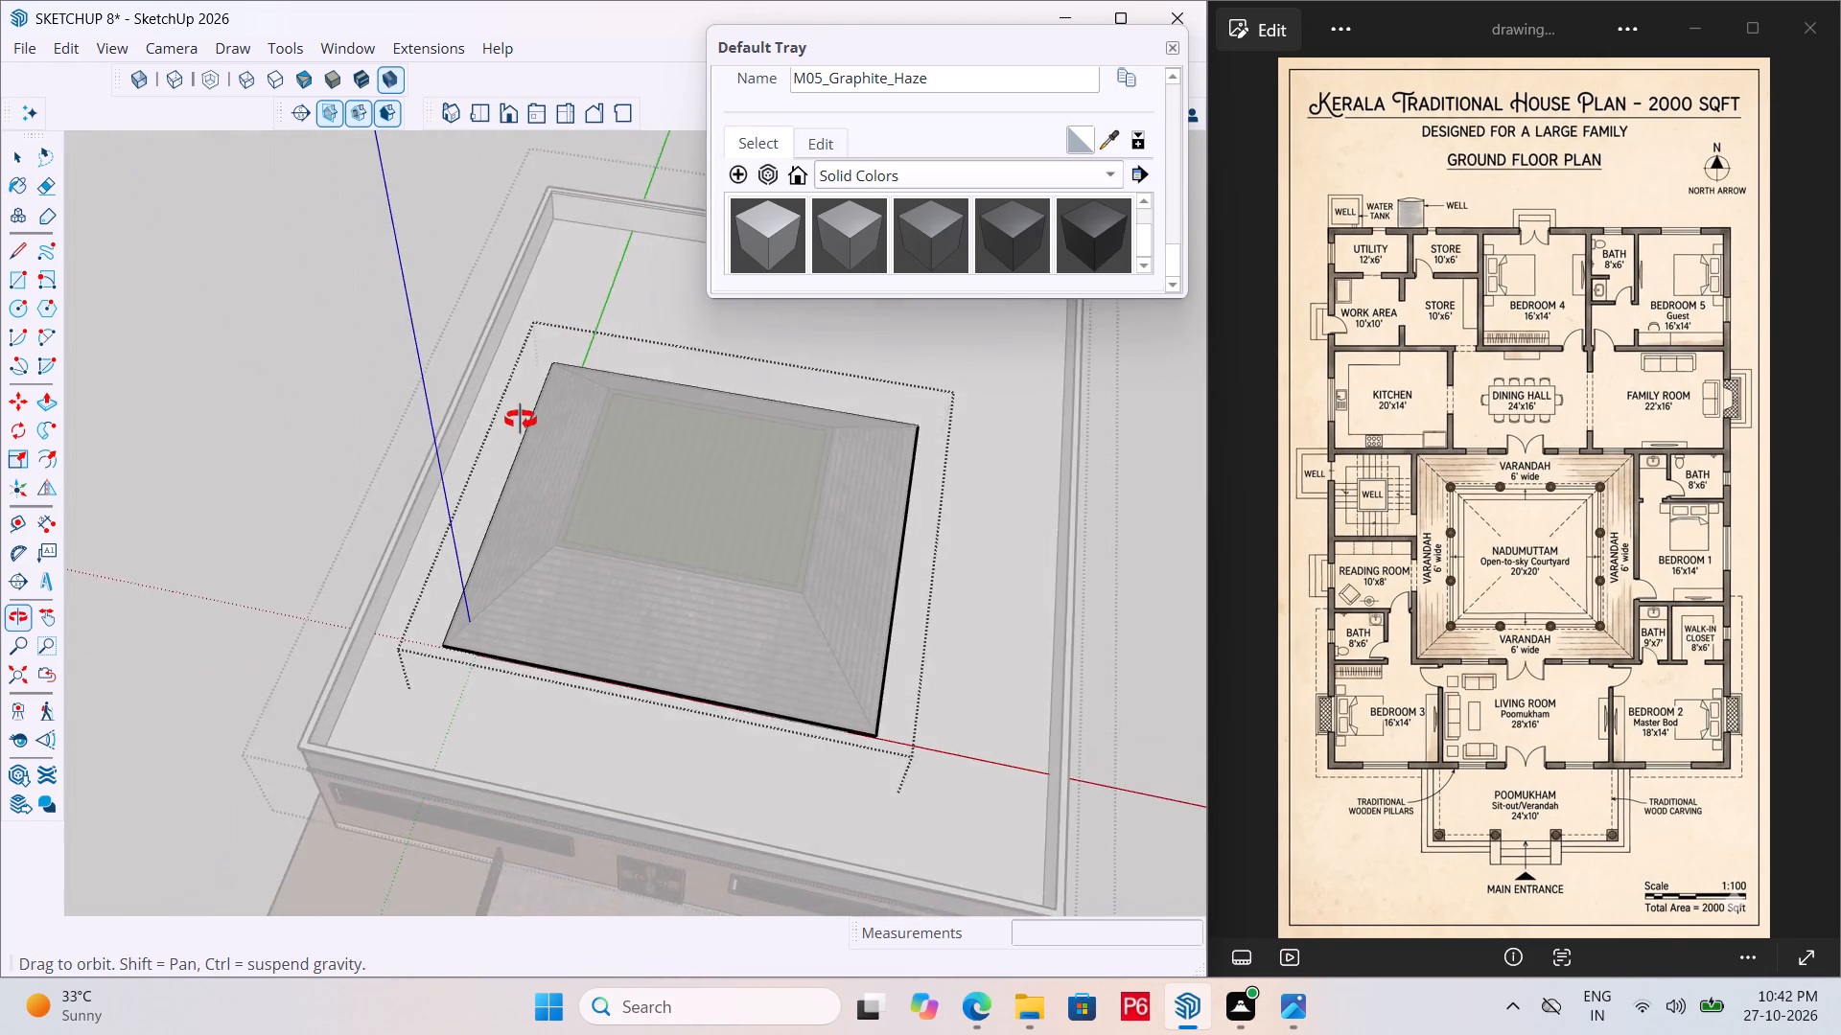
middle_drag(521, 420, 474, 448)
scroll(467, 455, up, 20)
scroll(467, 455, up, 2)
scroll(289, 540, up, 9)
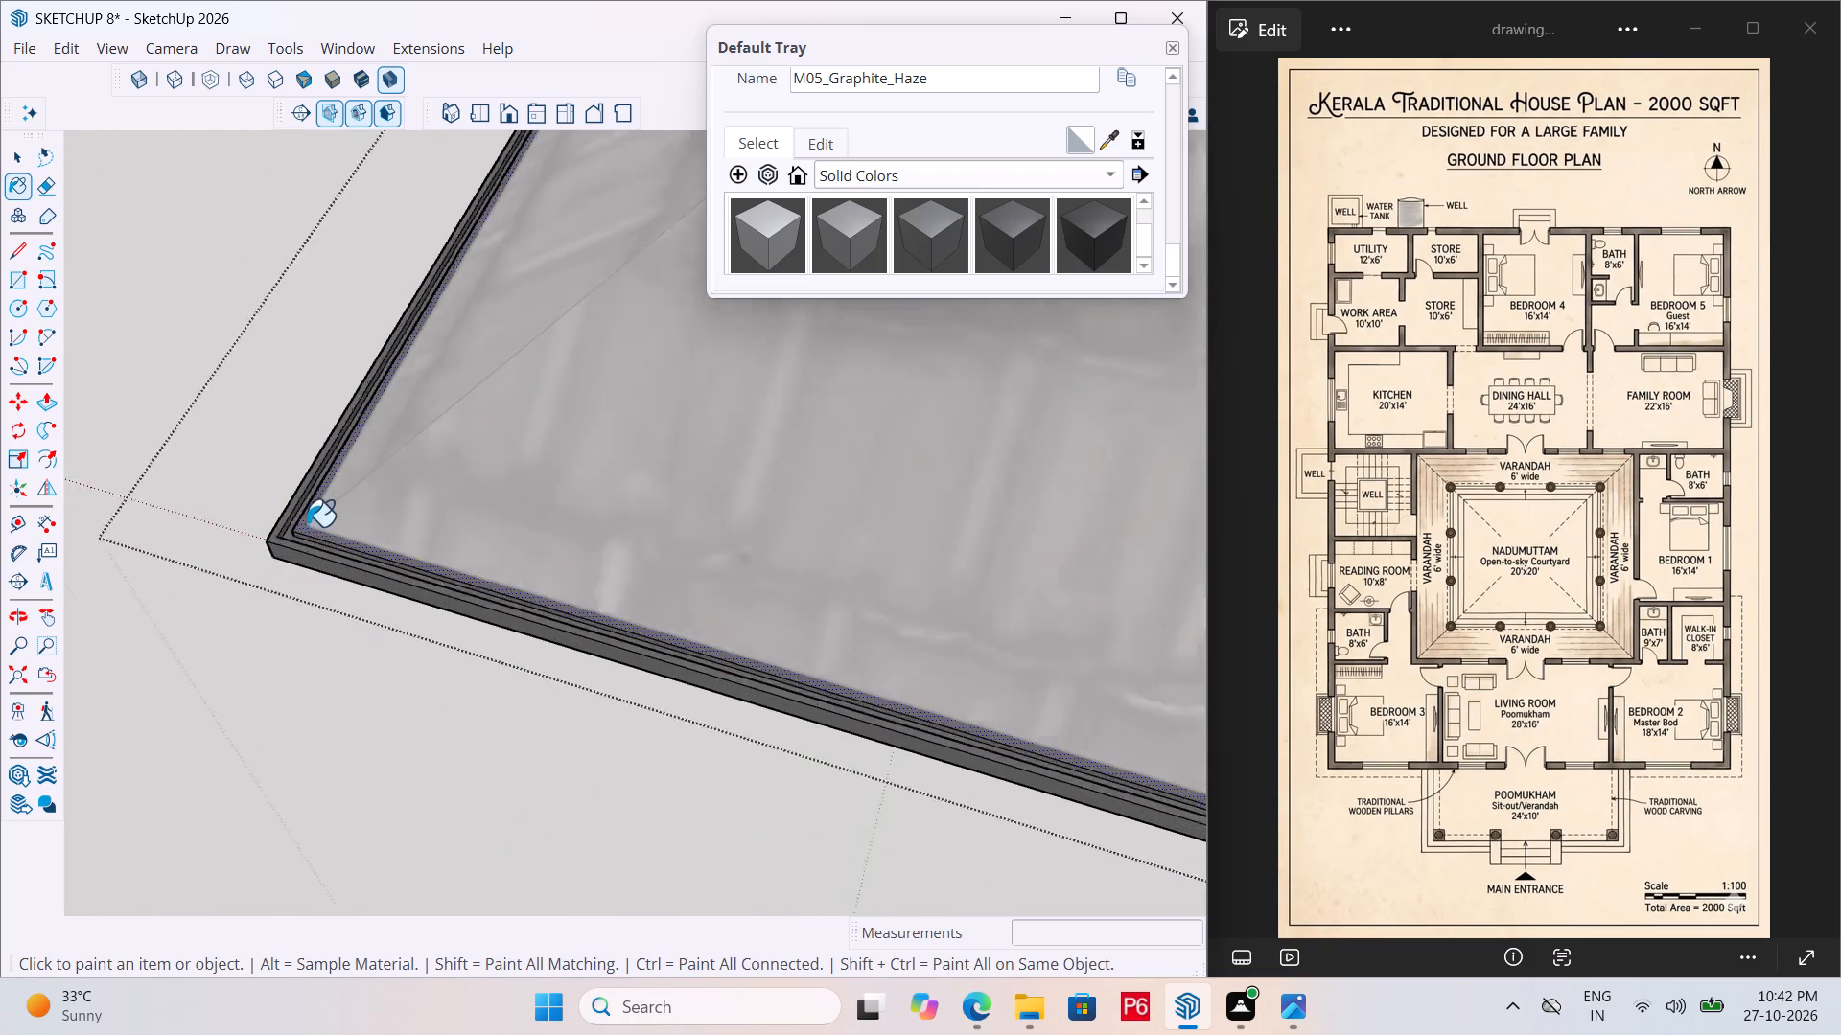
scroll(306, 526, up, 15)
scroll(221, 581, down, 14)
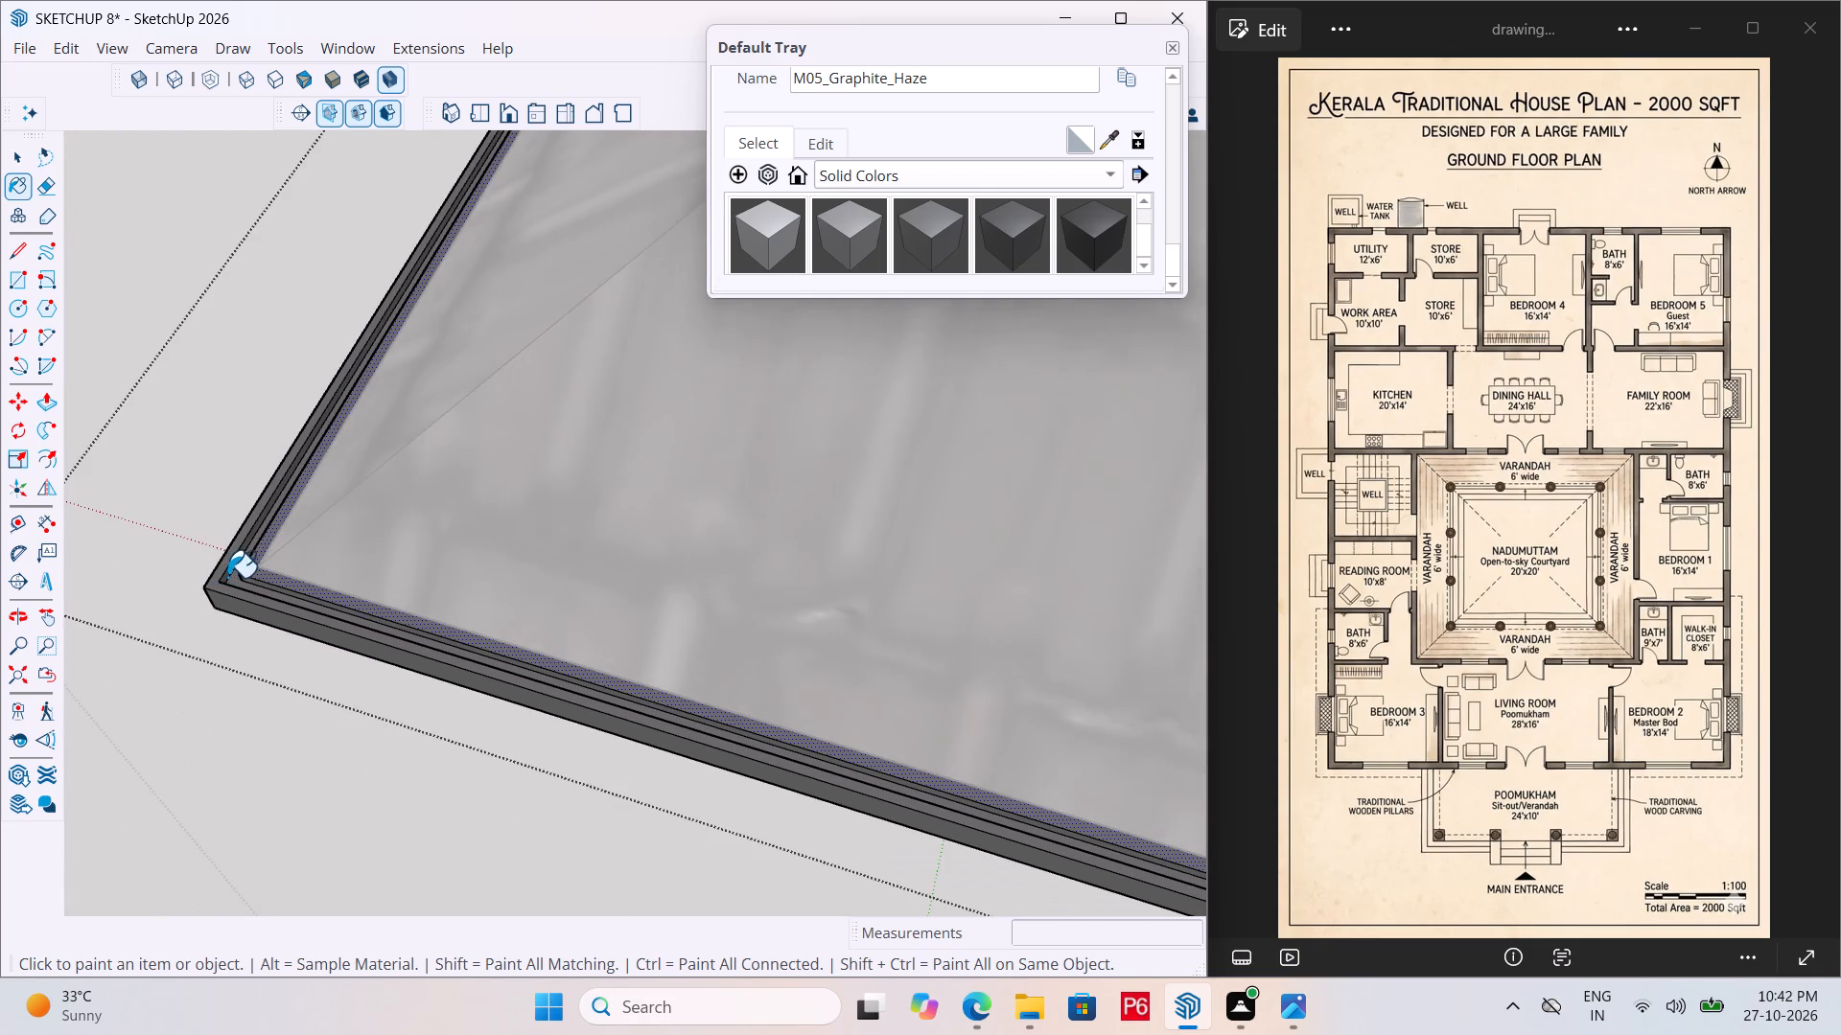
Examine the next corner of the upper roof's eave rim for faces still unpainted.
scroll(254, 559, down, 15)
scroll(261, 552, down, 18)
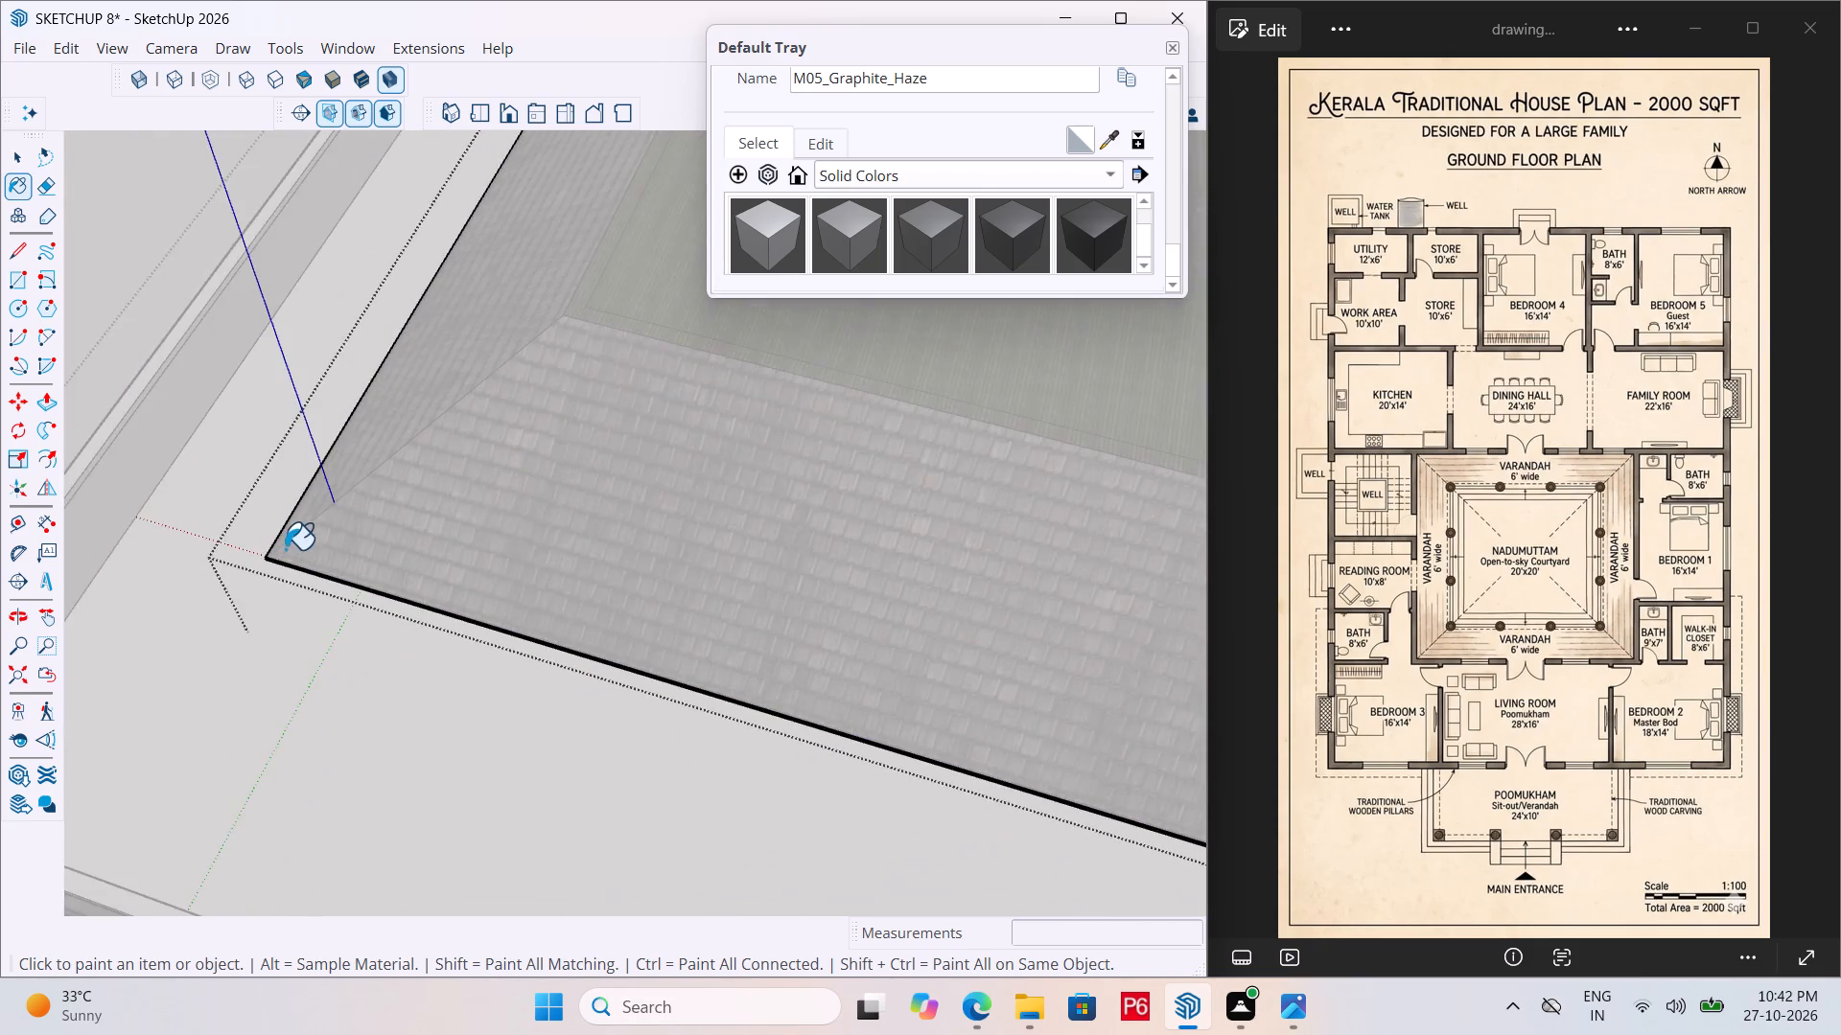
scroll(285, 546, down, 13)
middle_drag(581, 678, 84, 693)
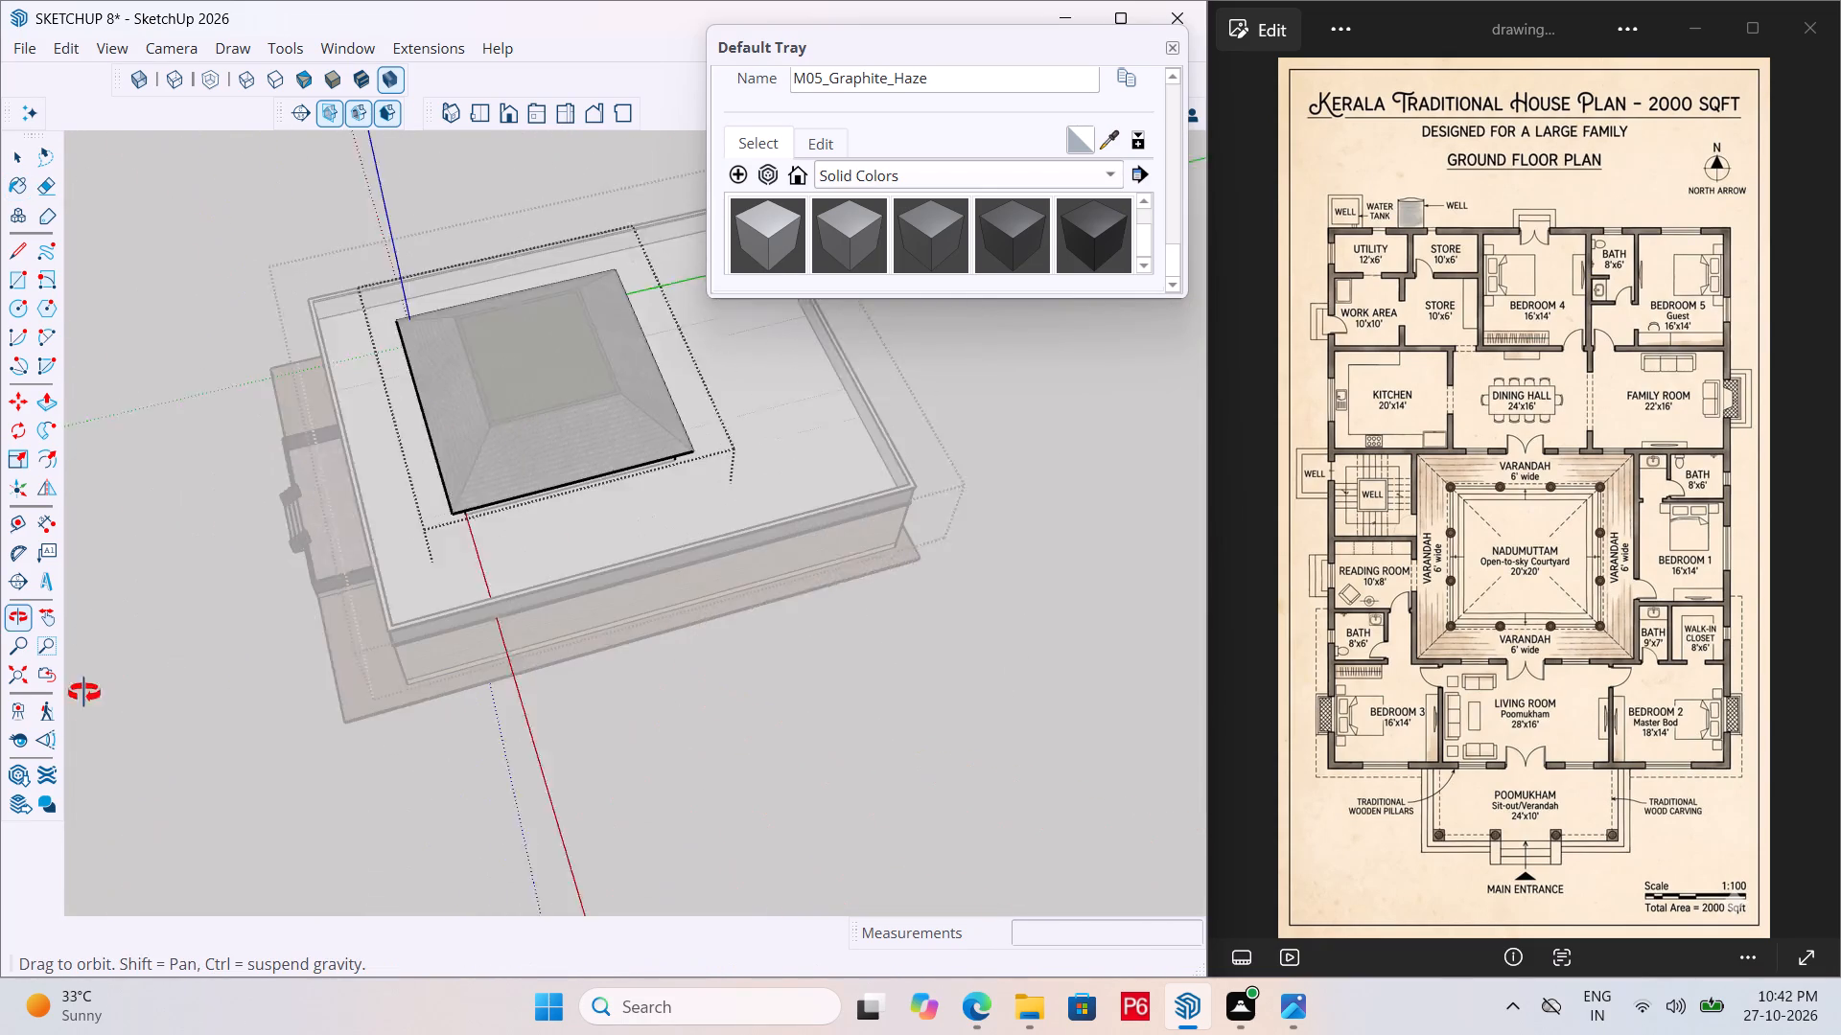
middle_drag(84, 693, 44, 697)
middle_drag(668, 508, 477, 503)
scroll(409, 469, up, 11)
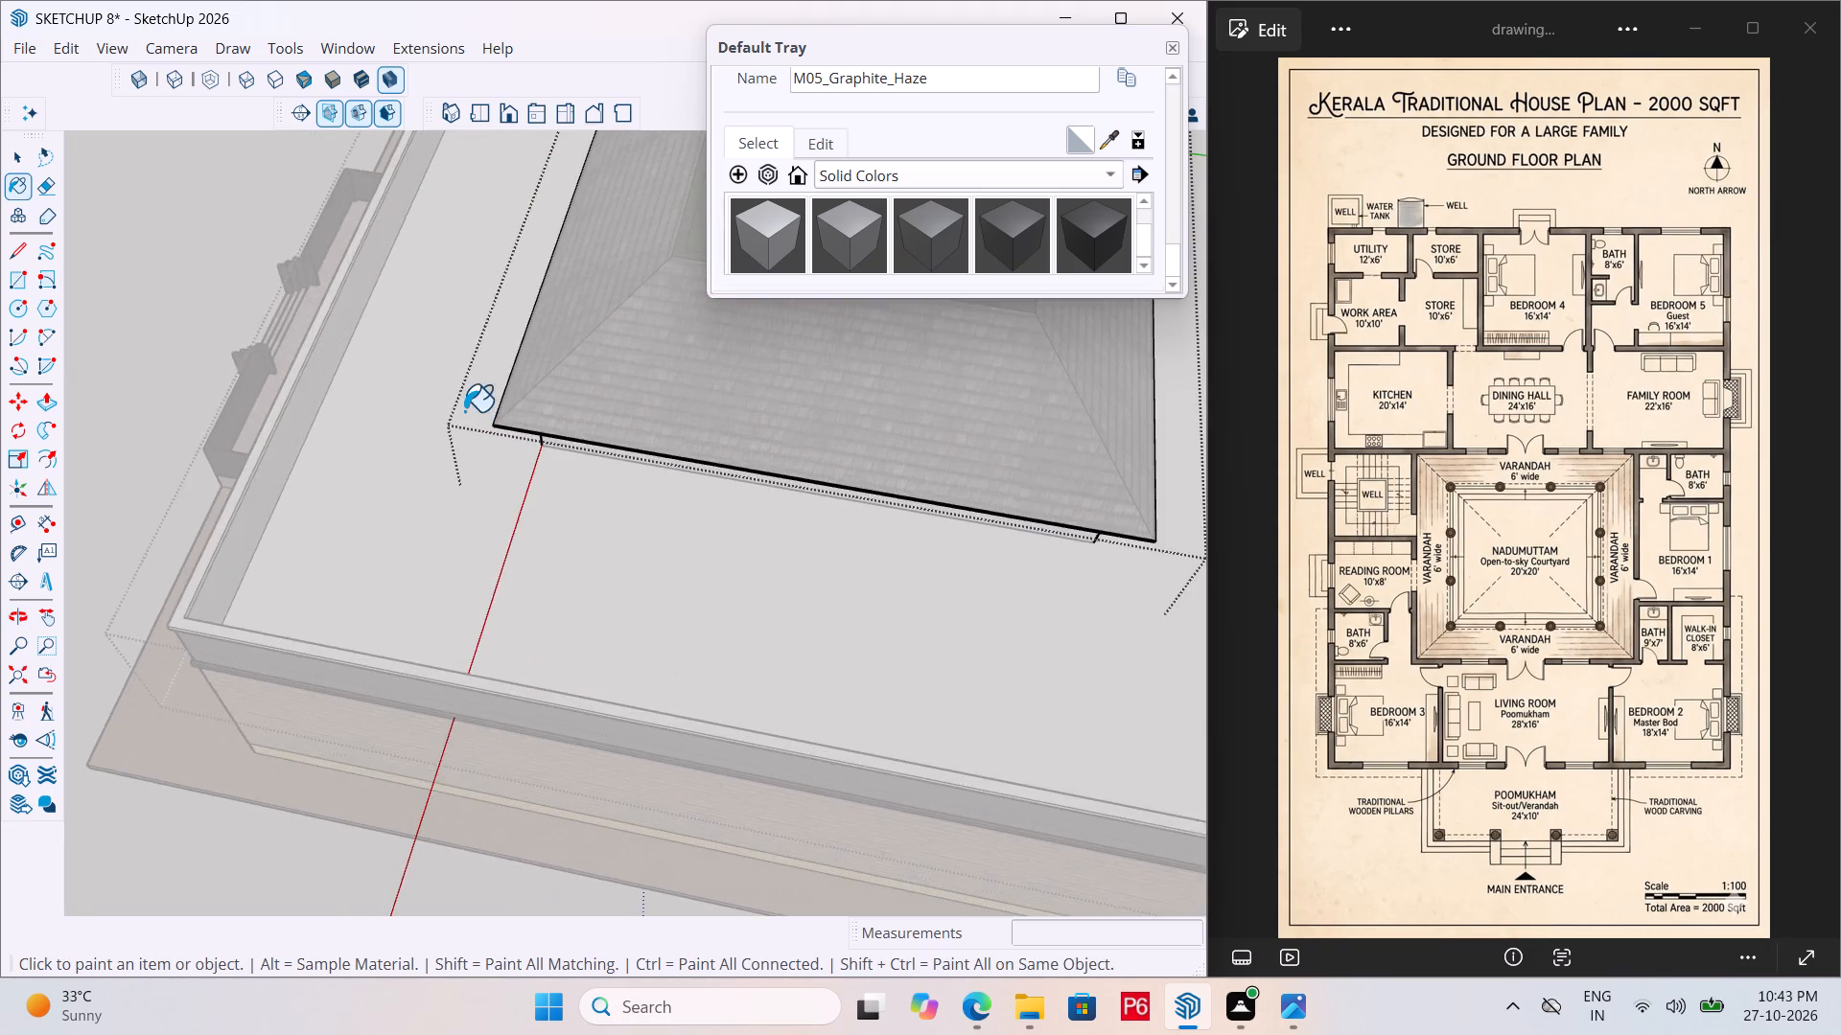
scroll(464, 411, up, 20)
scroll(464, 411, up, 16)
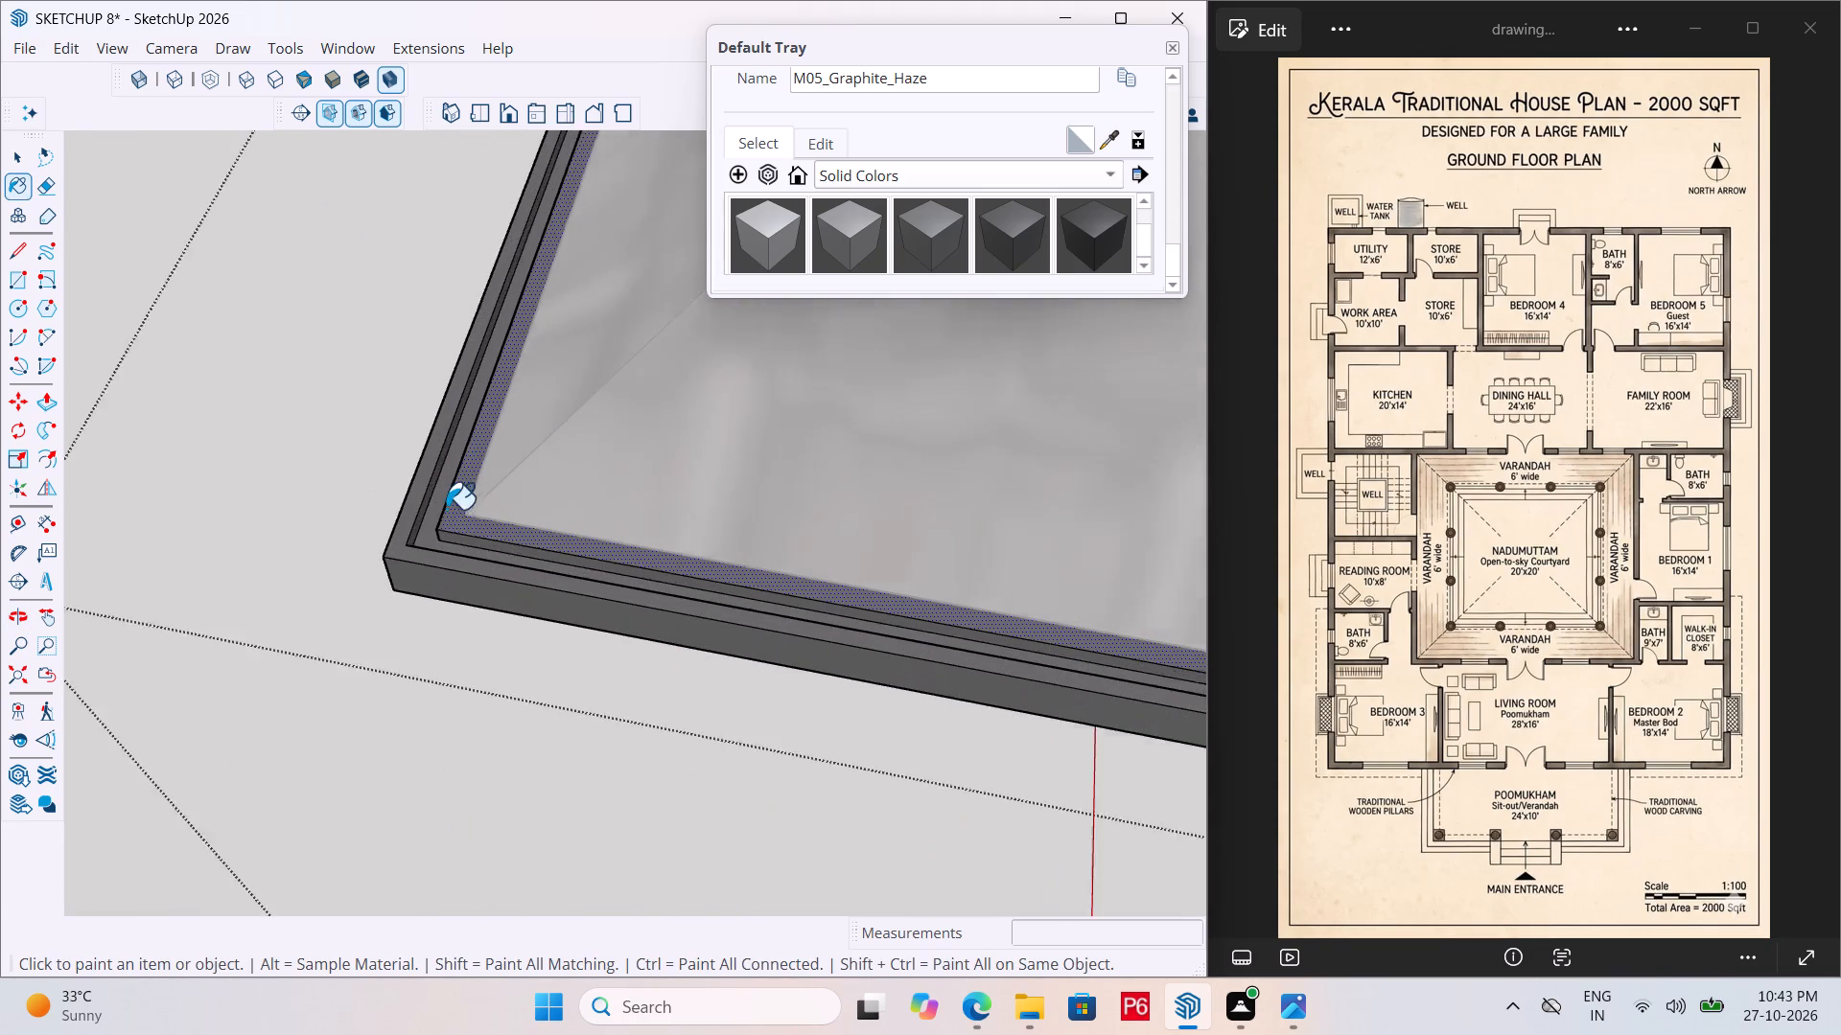
scroll(446, 509, up, 3)
Paint the remaining light face inside the eave groove at the upper roof's opposite corner with M05_Graphite_Haze.
middle_drag(442, 522, 1277, 512)
scroll(644, 612, down, 5)
scroll(660, 690, down, 17)
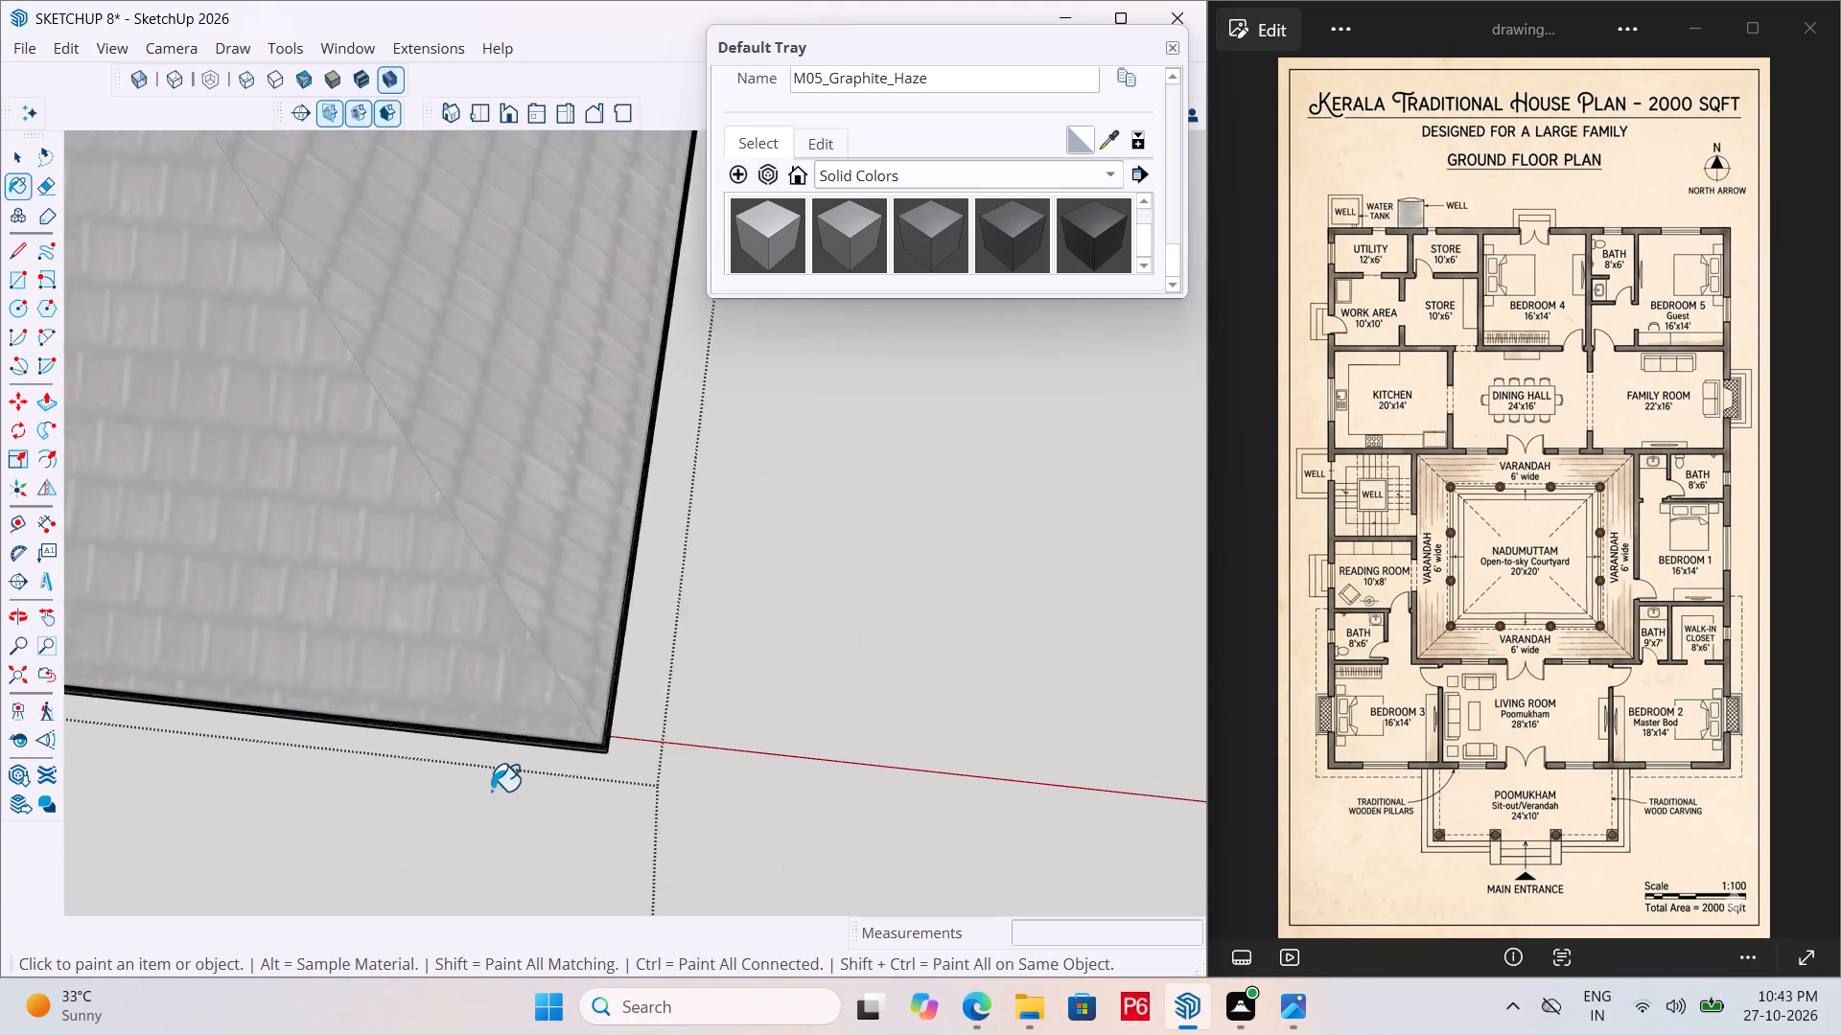
scroll(491, 791, down, 17)
scroll(611, 449, up, 15)
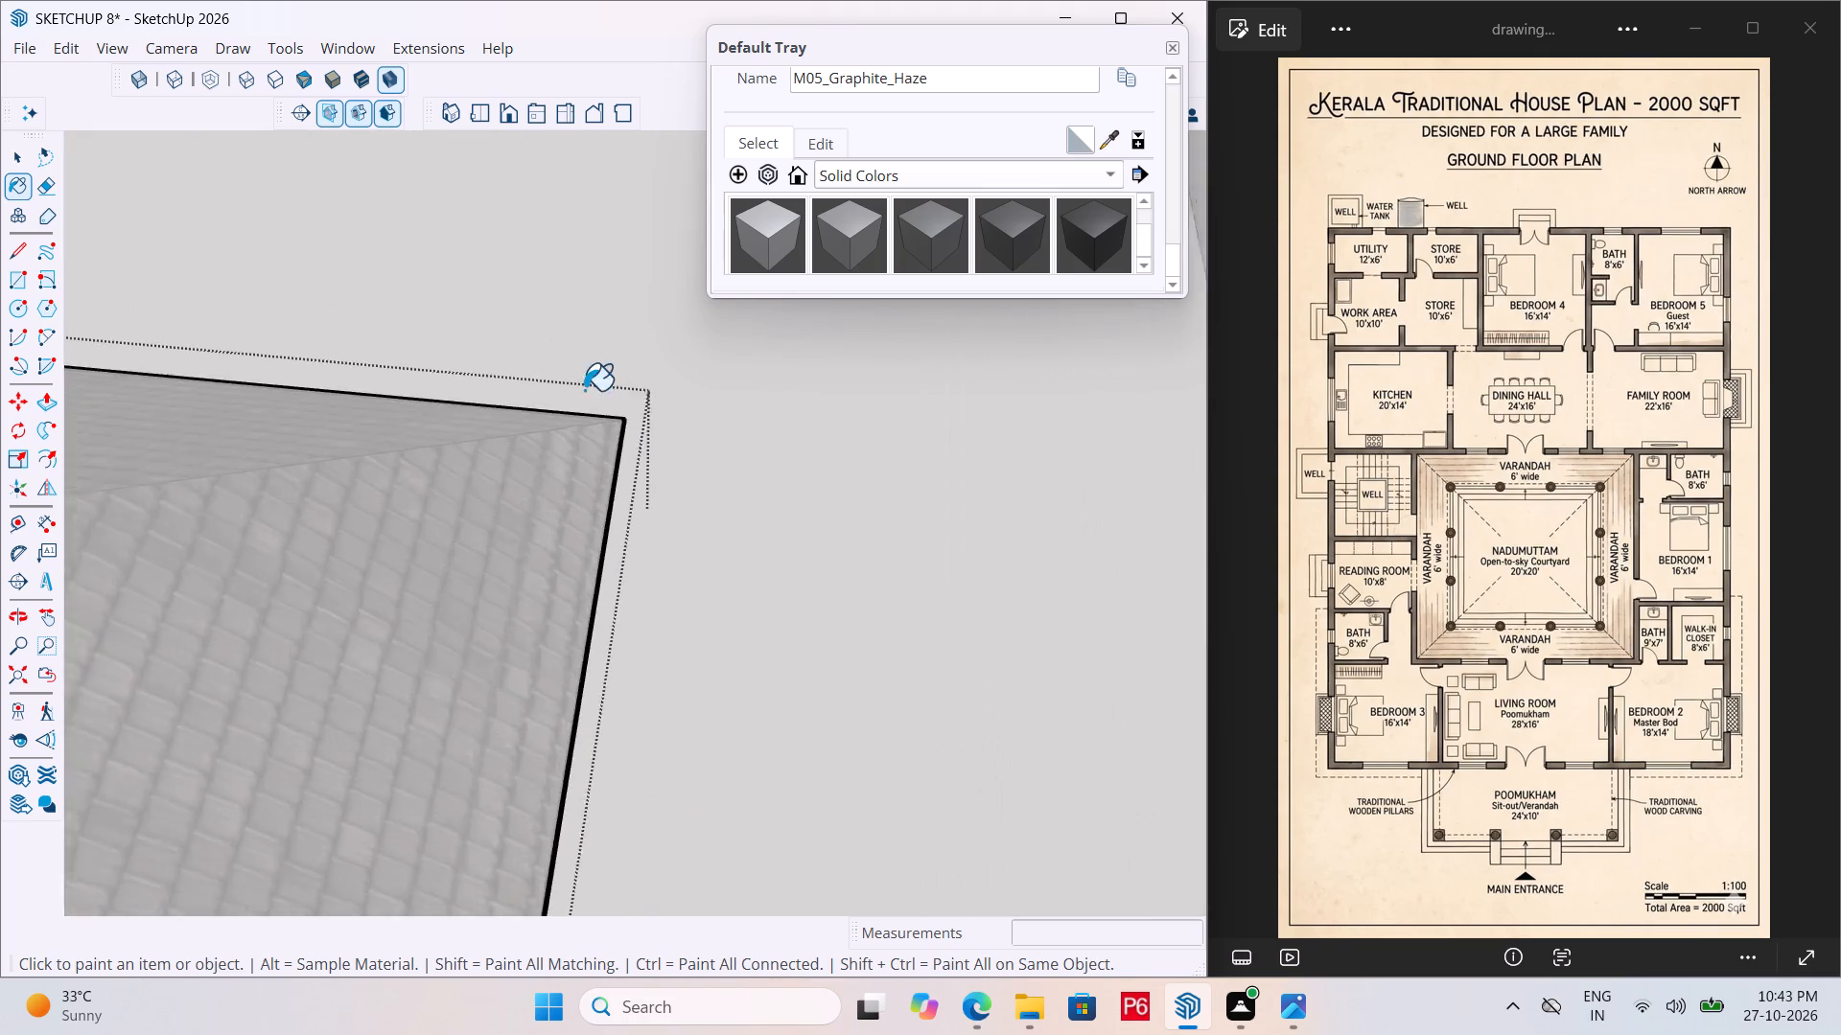
scroll(584, 390, up, 20)
scroll(584, 390, up, 2)
scroll(738, 502, down, 7)
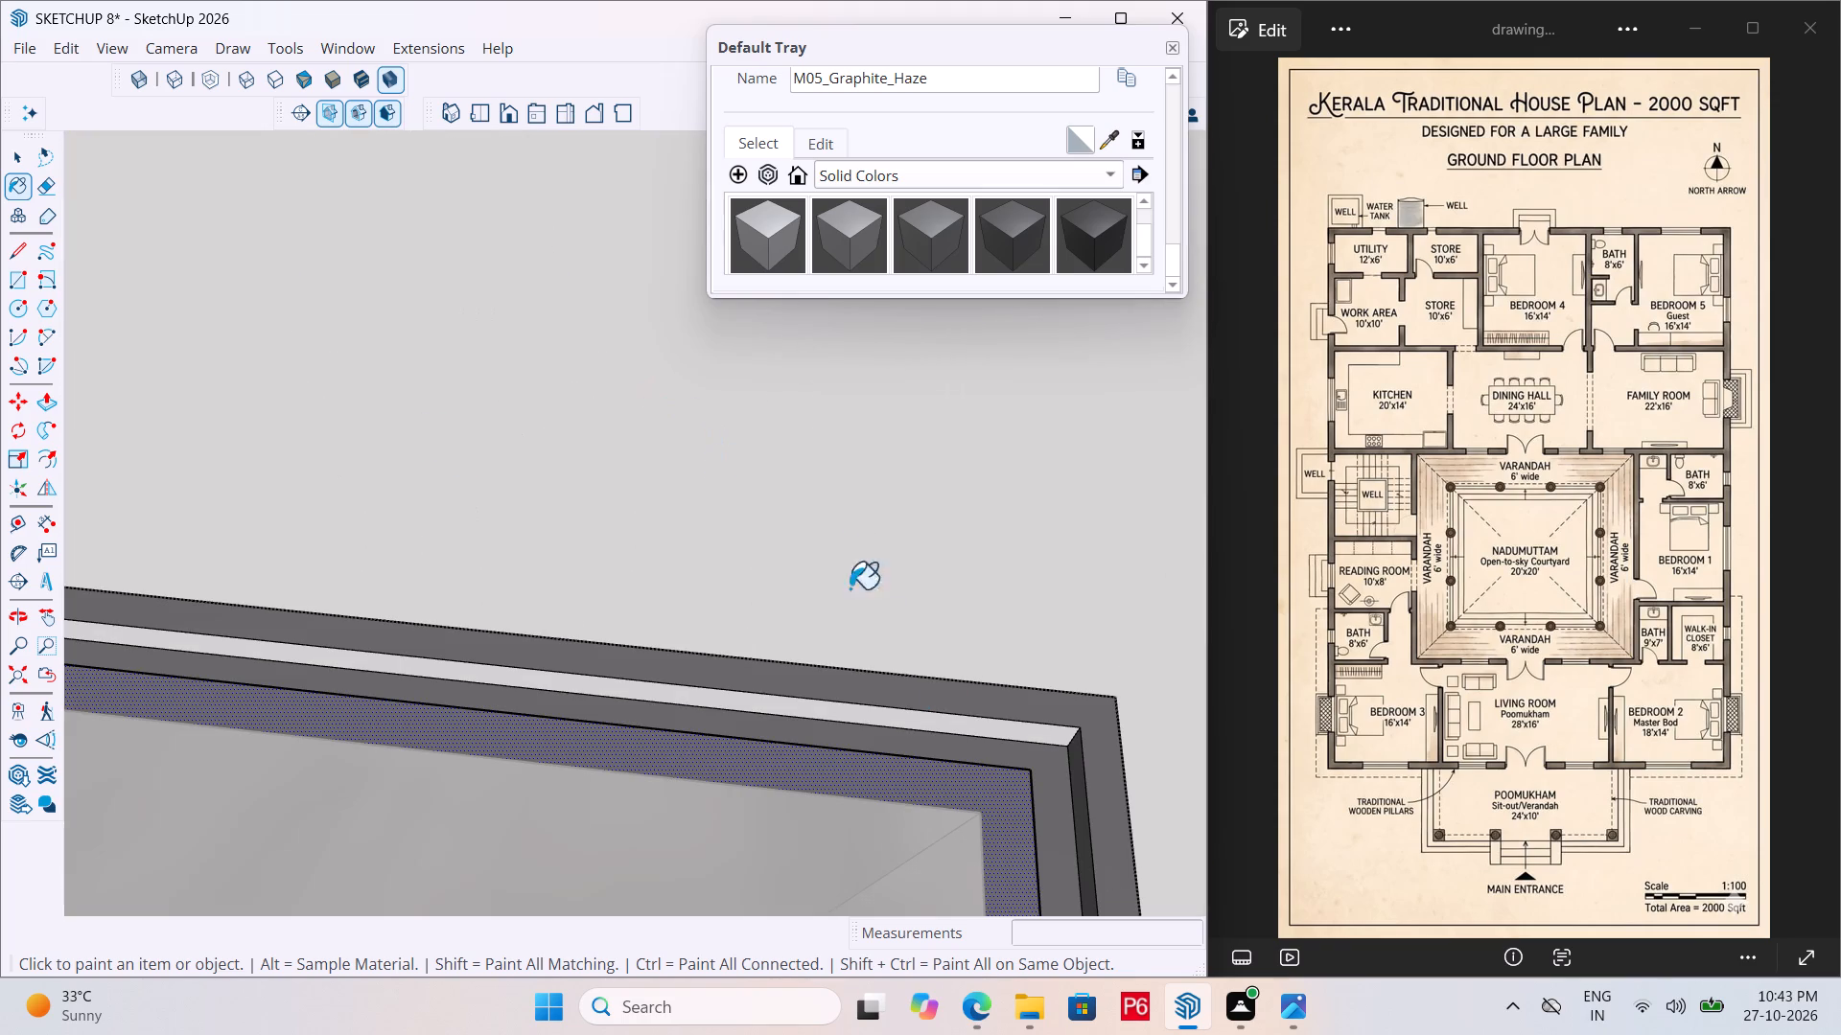
click(978, 728)
scroll(684, 664, down, 7)
scroll(622, 612, down, 6)
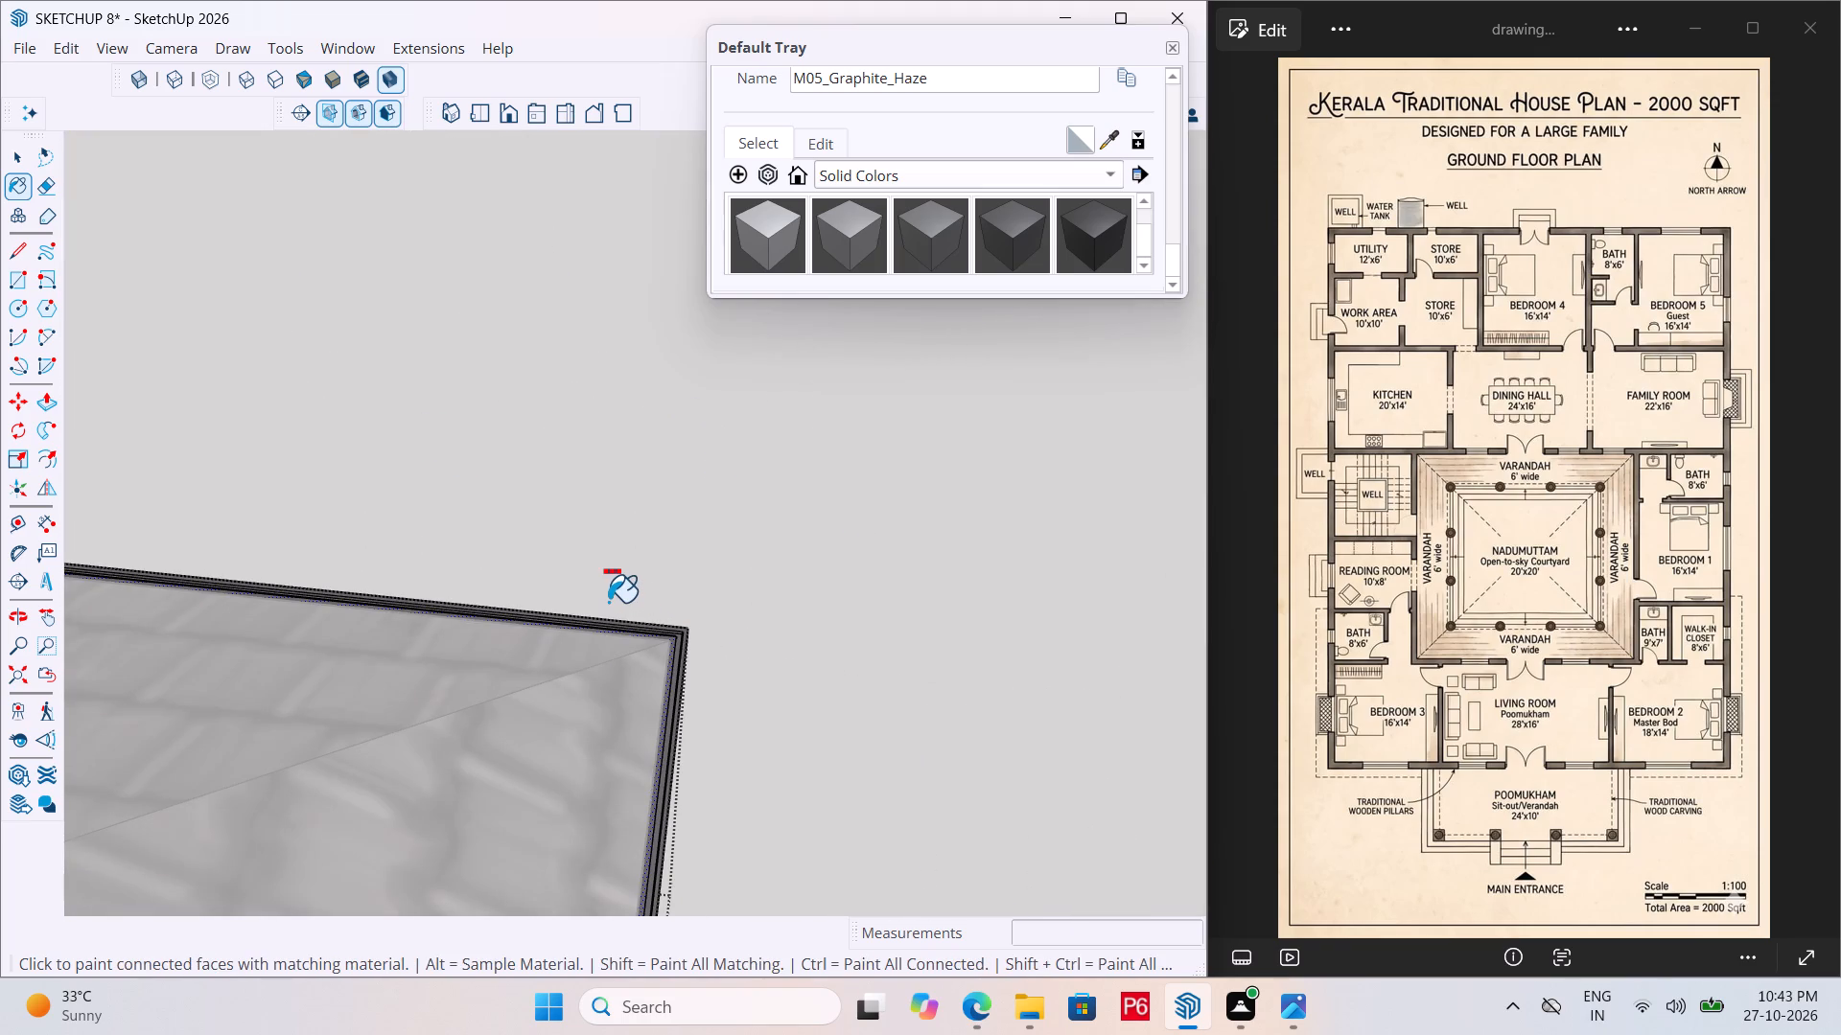
Save the model with the painted eave rim.
key(ctrl+s)
ctrl+scroll(608, 602, down, 4)
key(ctrl+s)
key(ctrl+s)
key(ctrl+s)
Close the upper roof group and its enclosing group to return to the whole house model.
ctrl+scroll(589, 566, down, 6)
scroll(575, 524, down, 13)
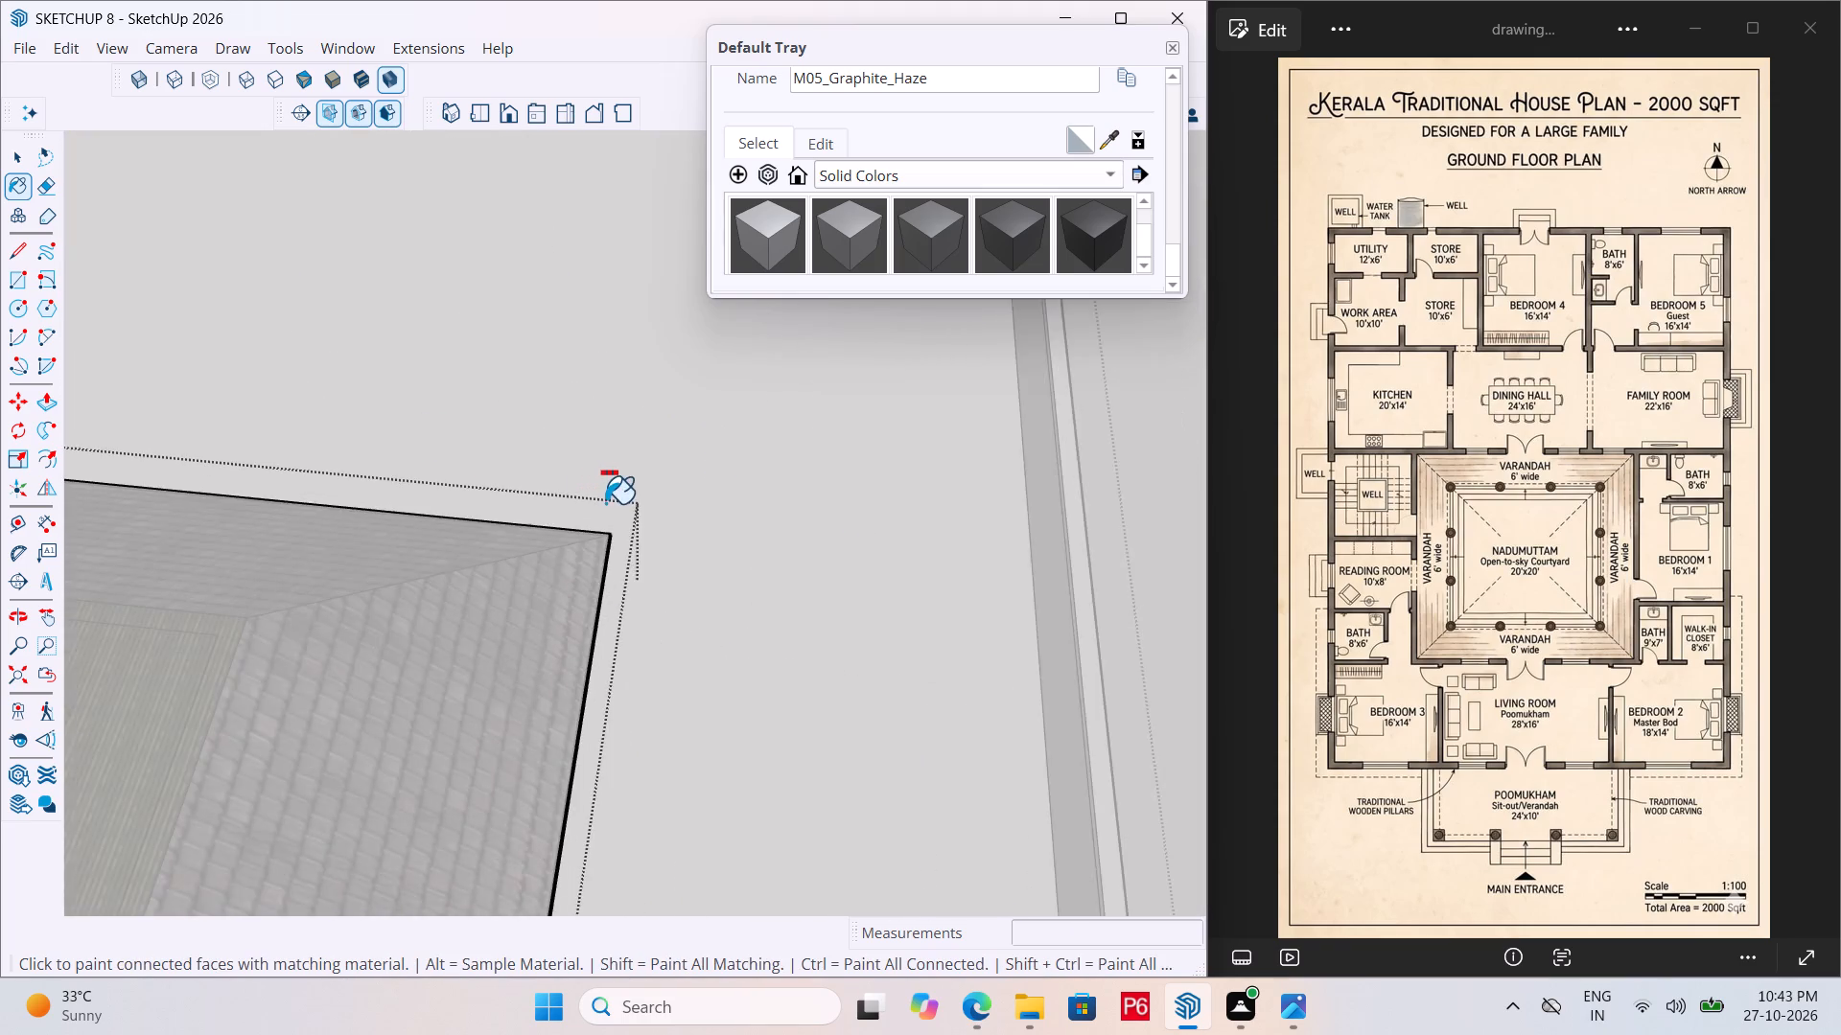
scroll(605, 503, down, 20)
middle_drag(946, 593, 771, 375)
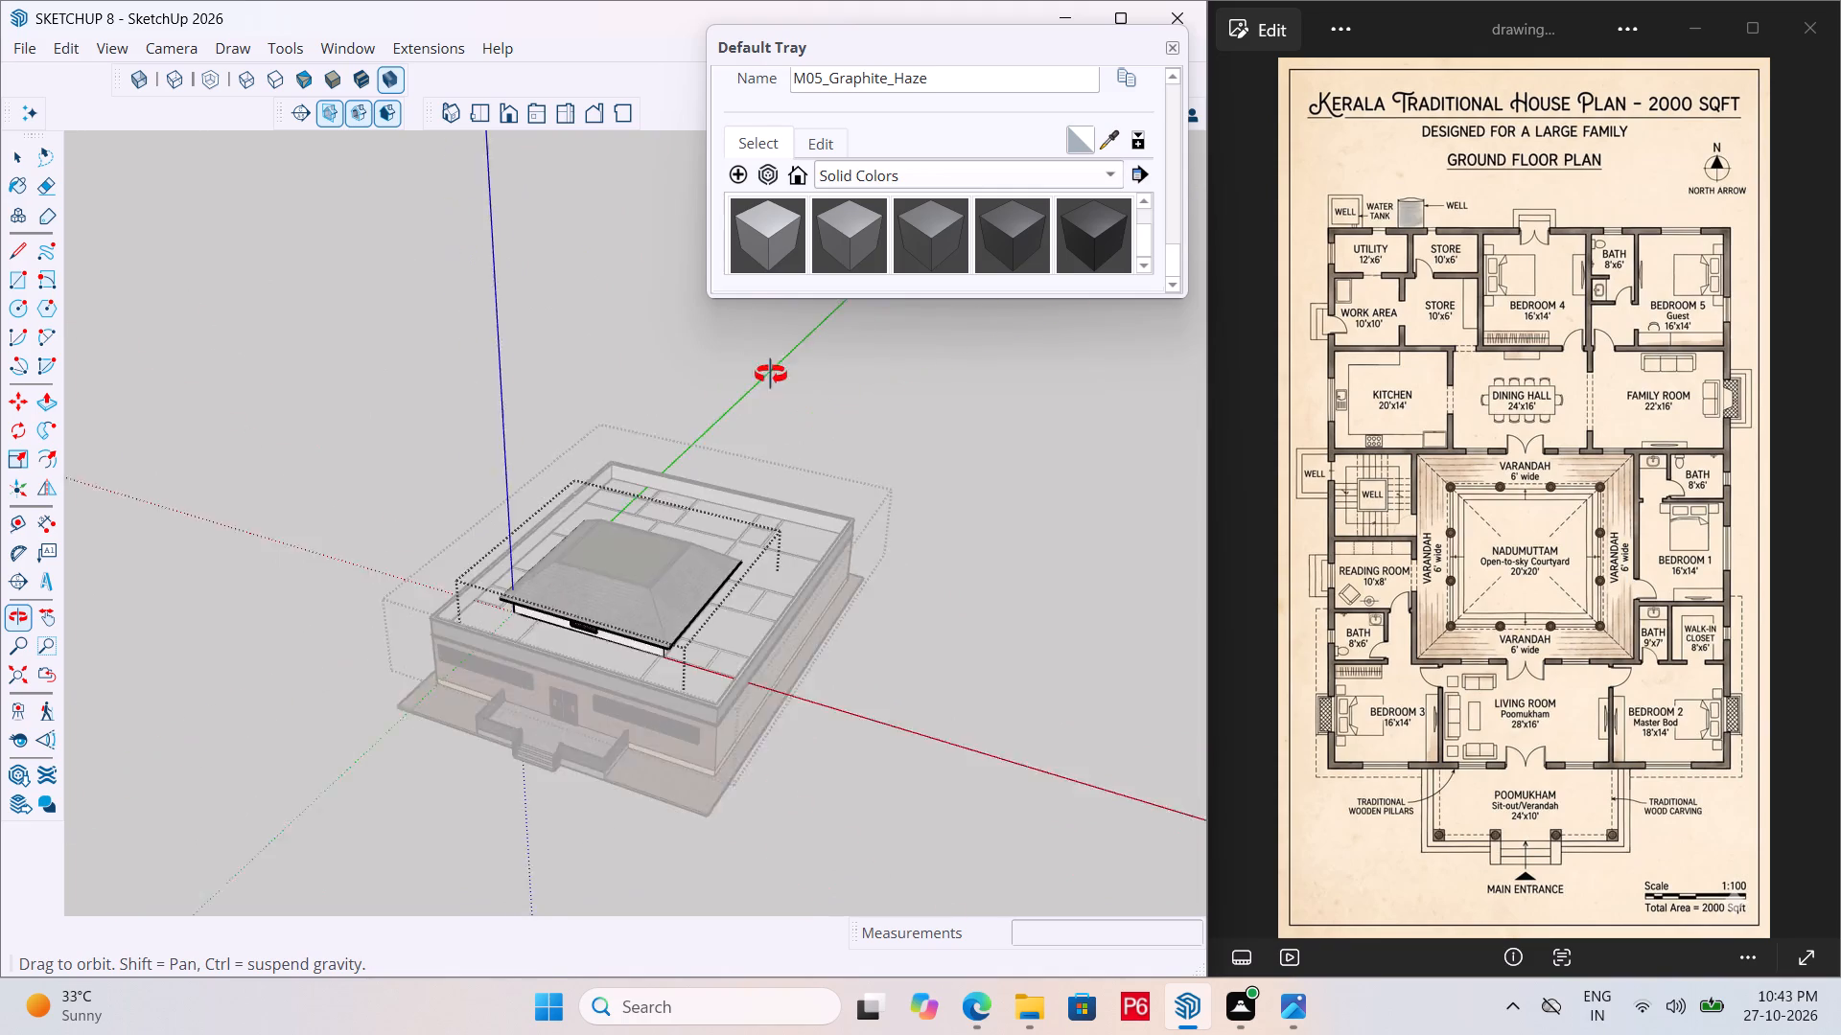
middle_drag(771, 375, 870, 327)
key(space)
click(859, 680)
middle_drag(650, 655, 719, 584)
double_click(925, 636)
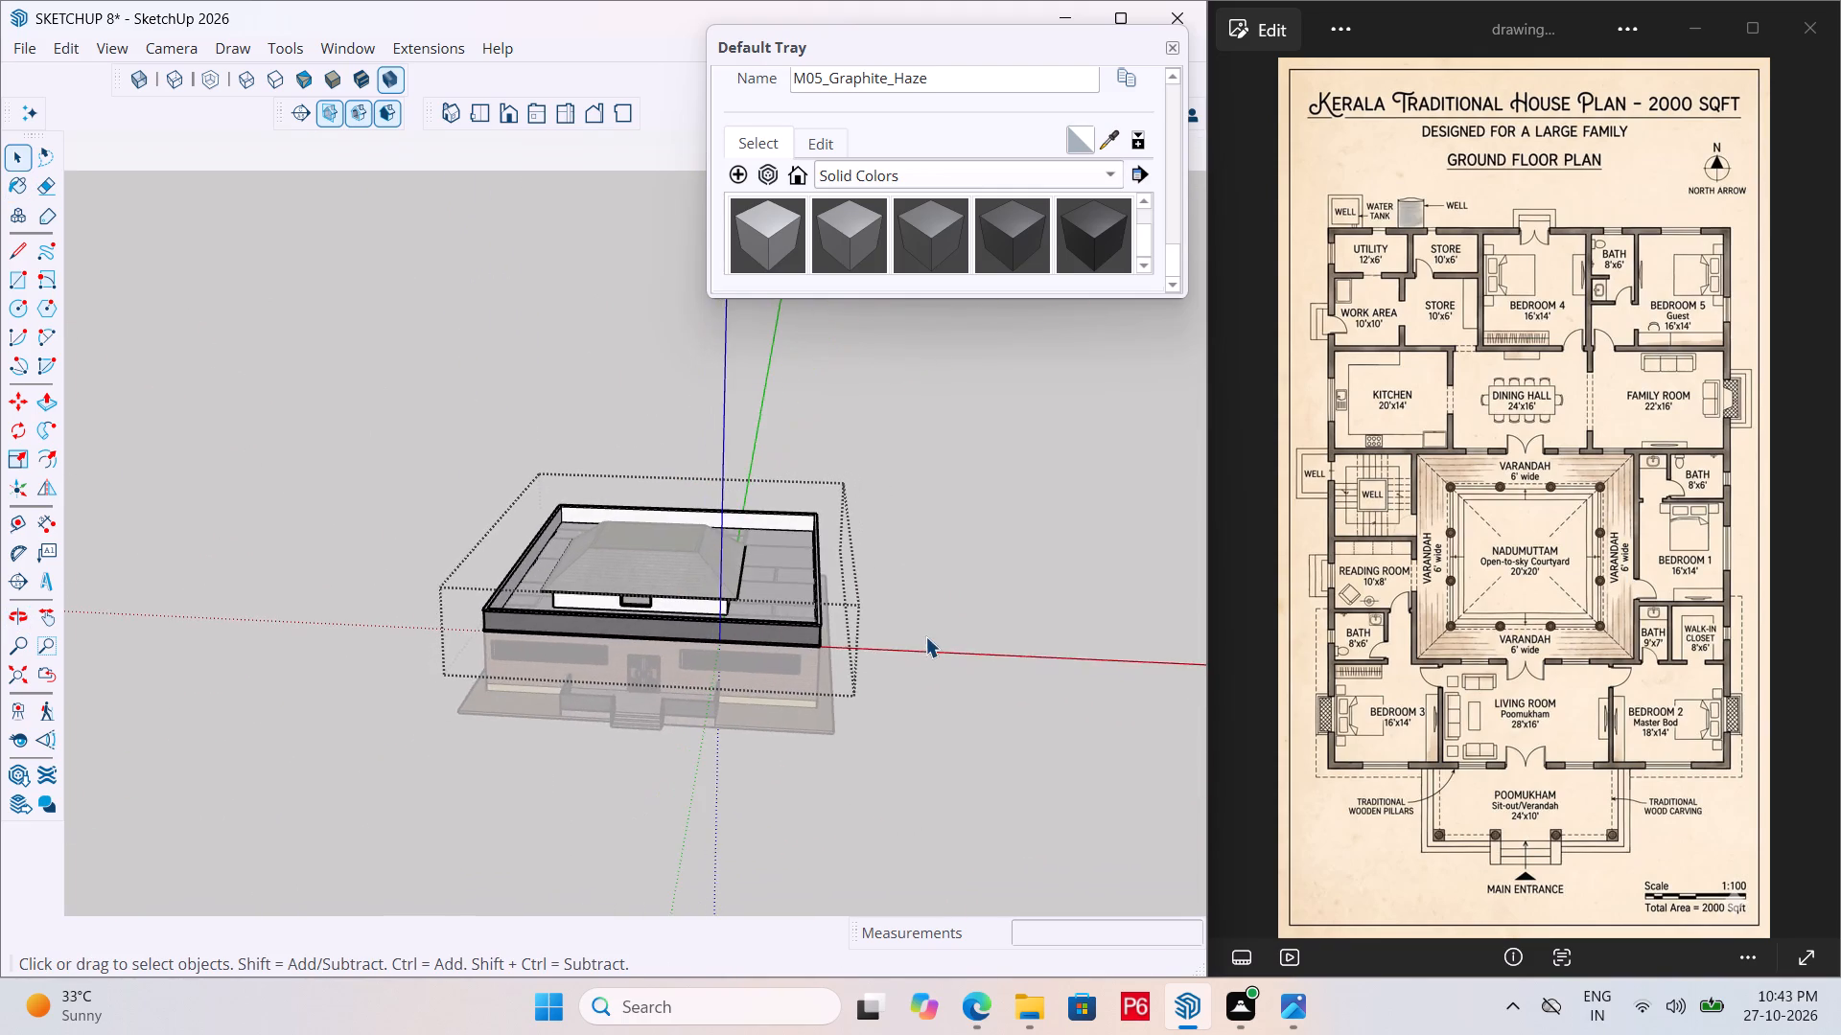
middle_drag(744, 710, 687, 643)
scroll(690, 659, up, 5)
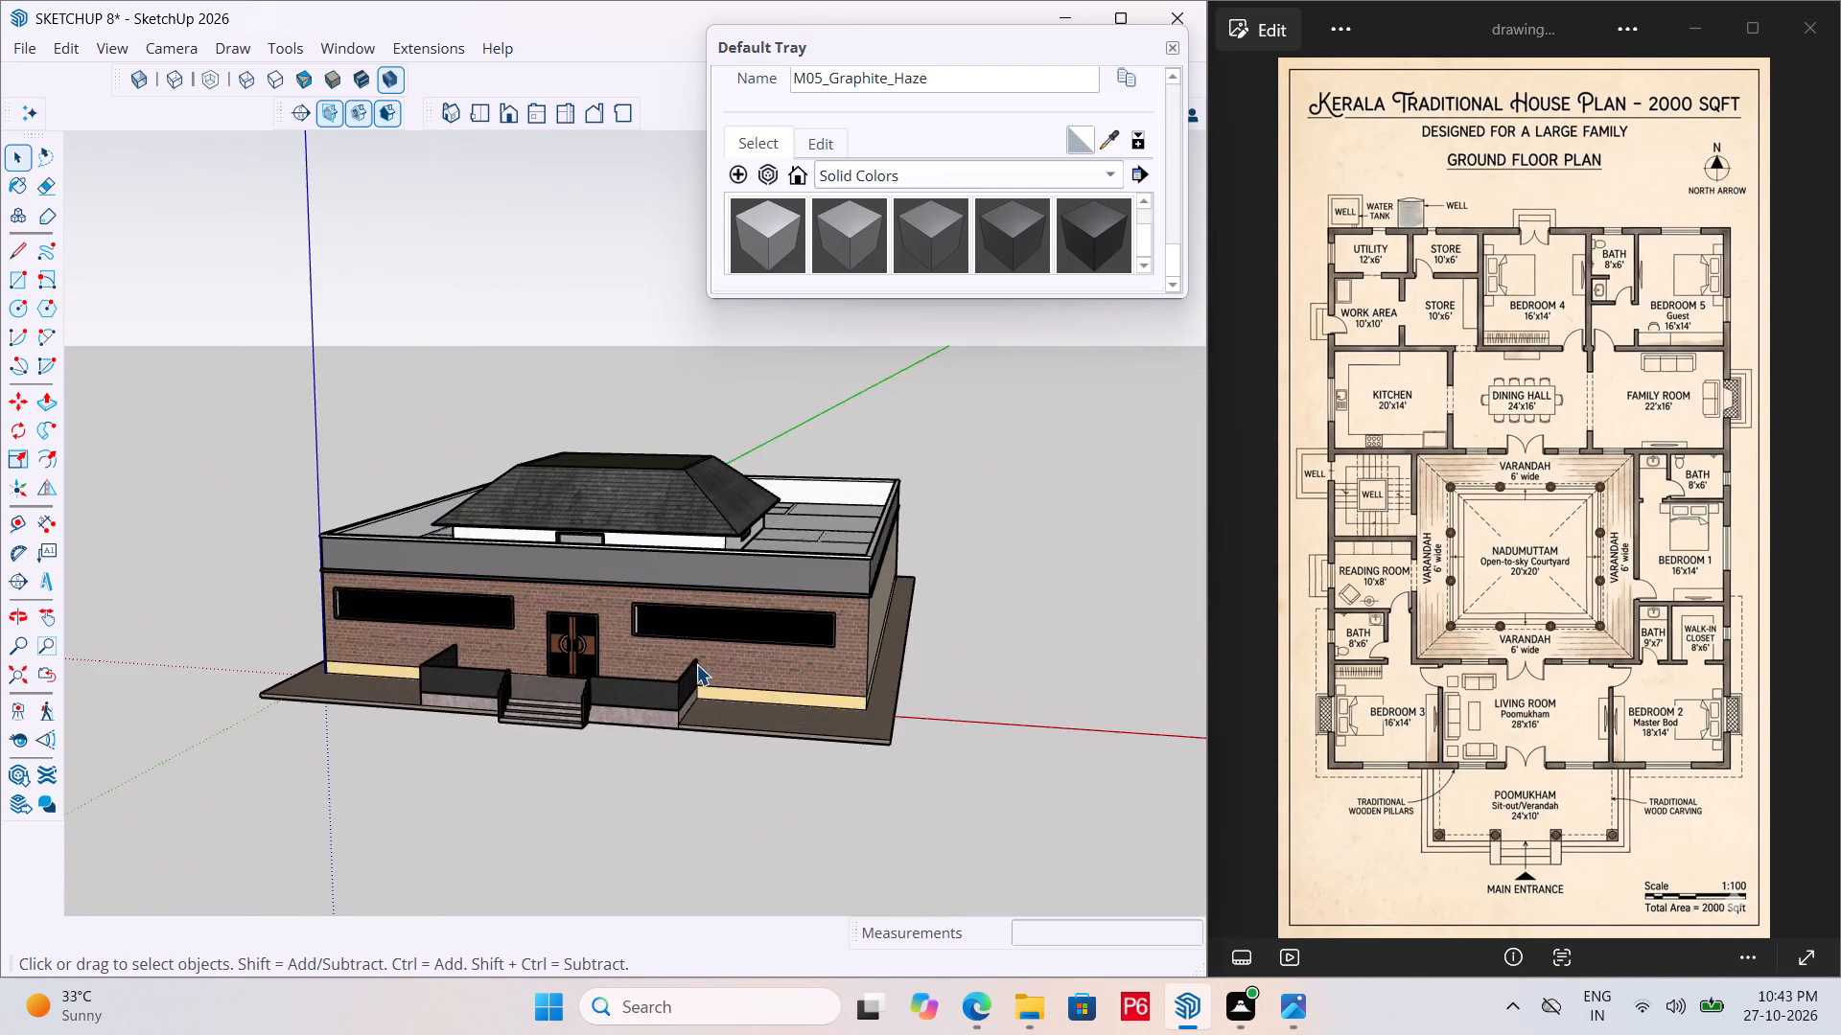
scroll(696, 664, up, 12)
Save the house model again with all groups closed.
key(ctrl+s)
key(ctrl+s)
key(ctrl+s)
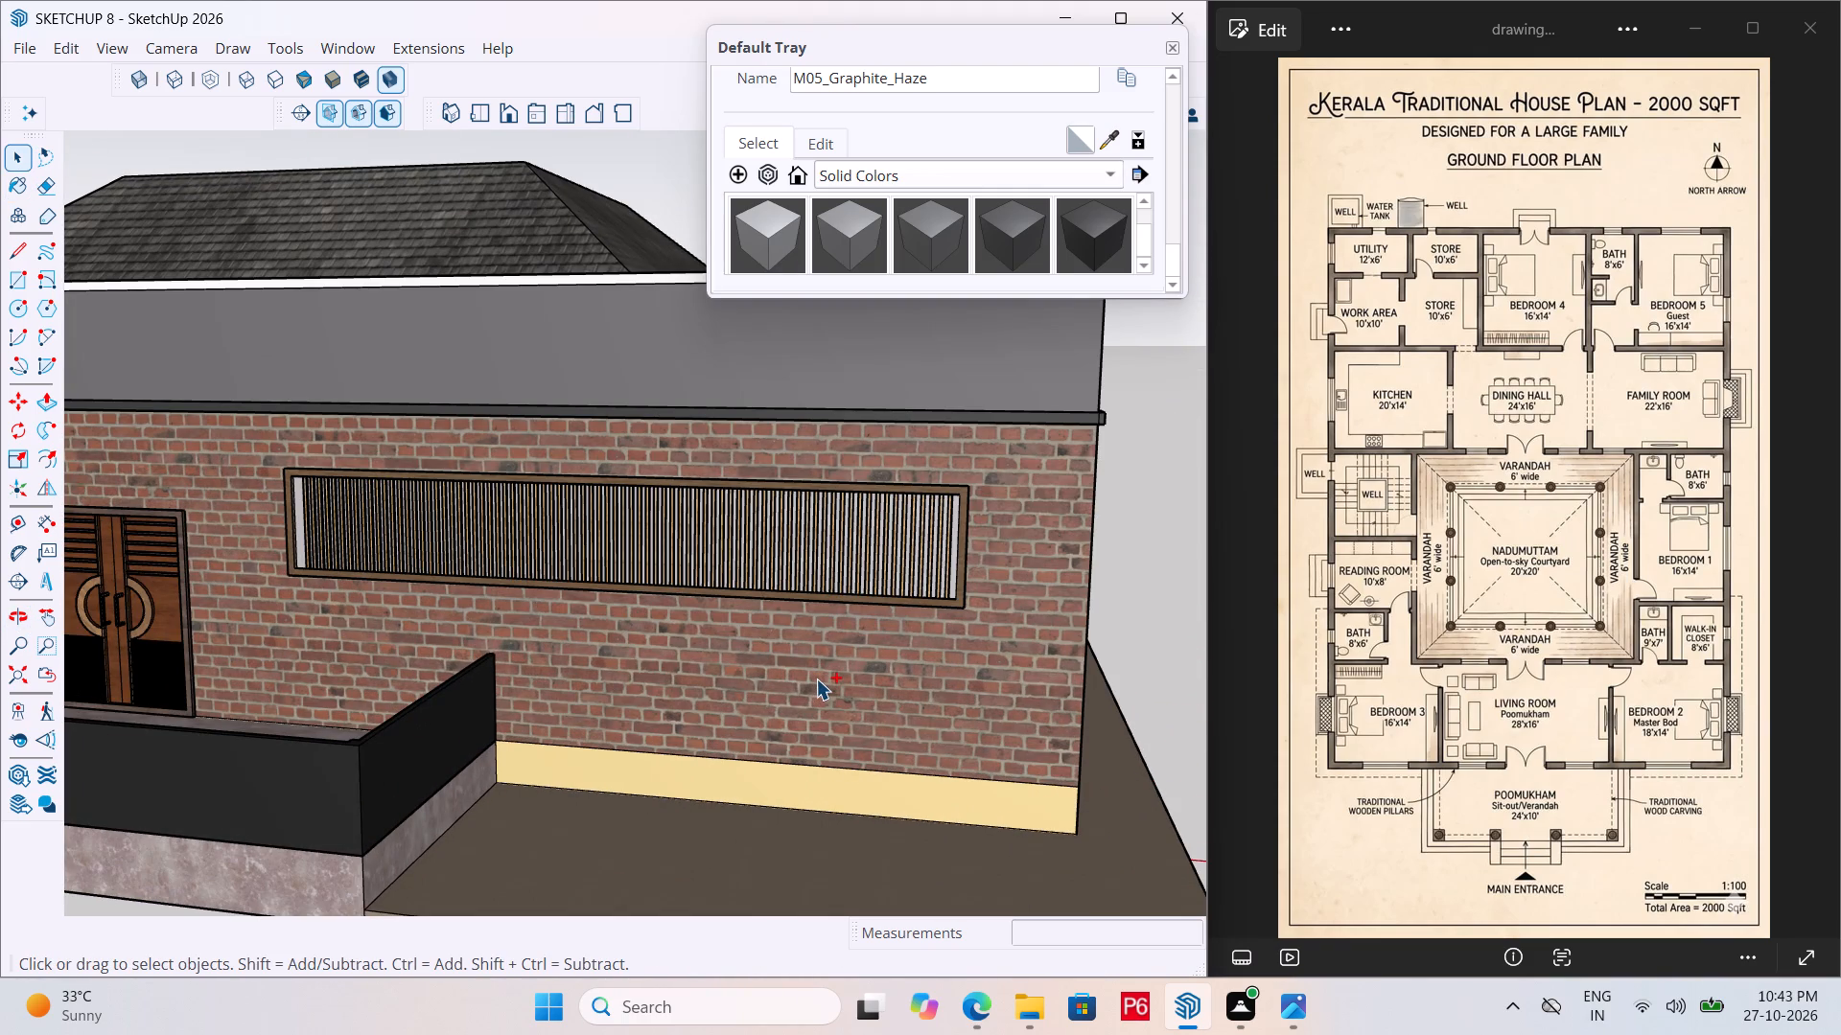
key(ctrl+s)
key(ctrl+s)
key(ctrl+s)
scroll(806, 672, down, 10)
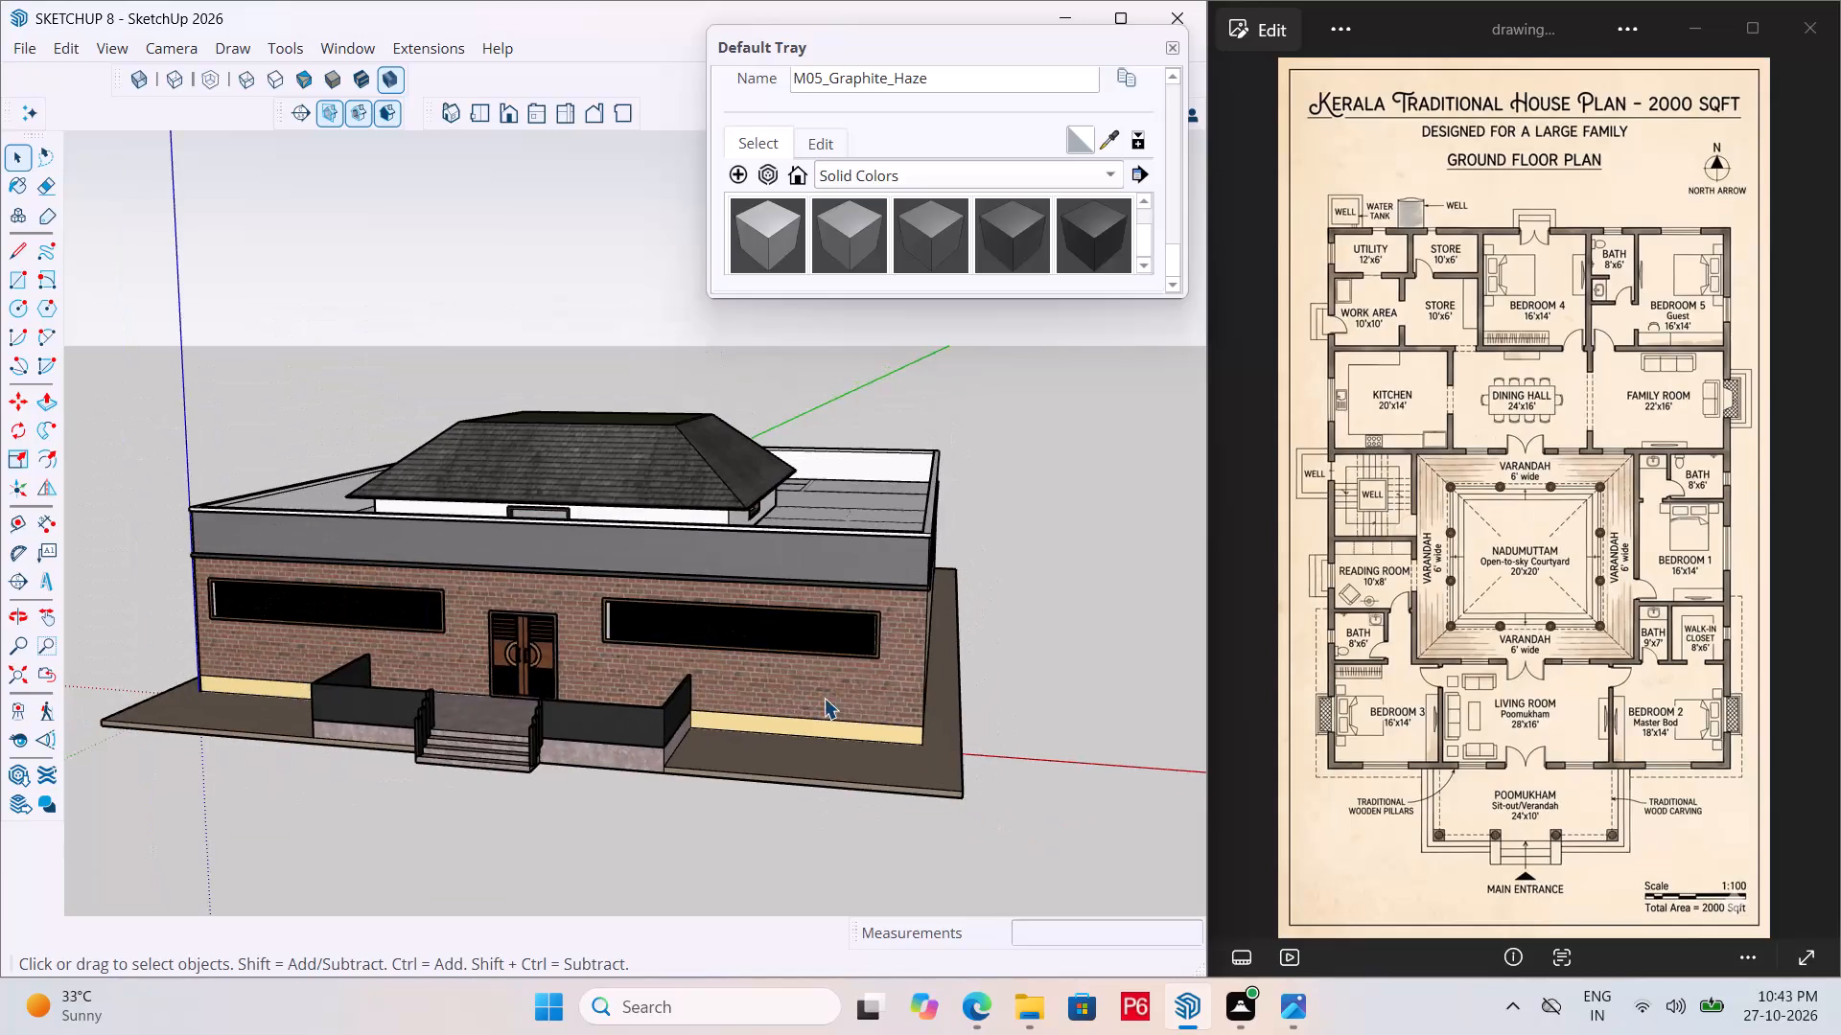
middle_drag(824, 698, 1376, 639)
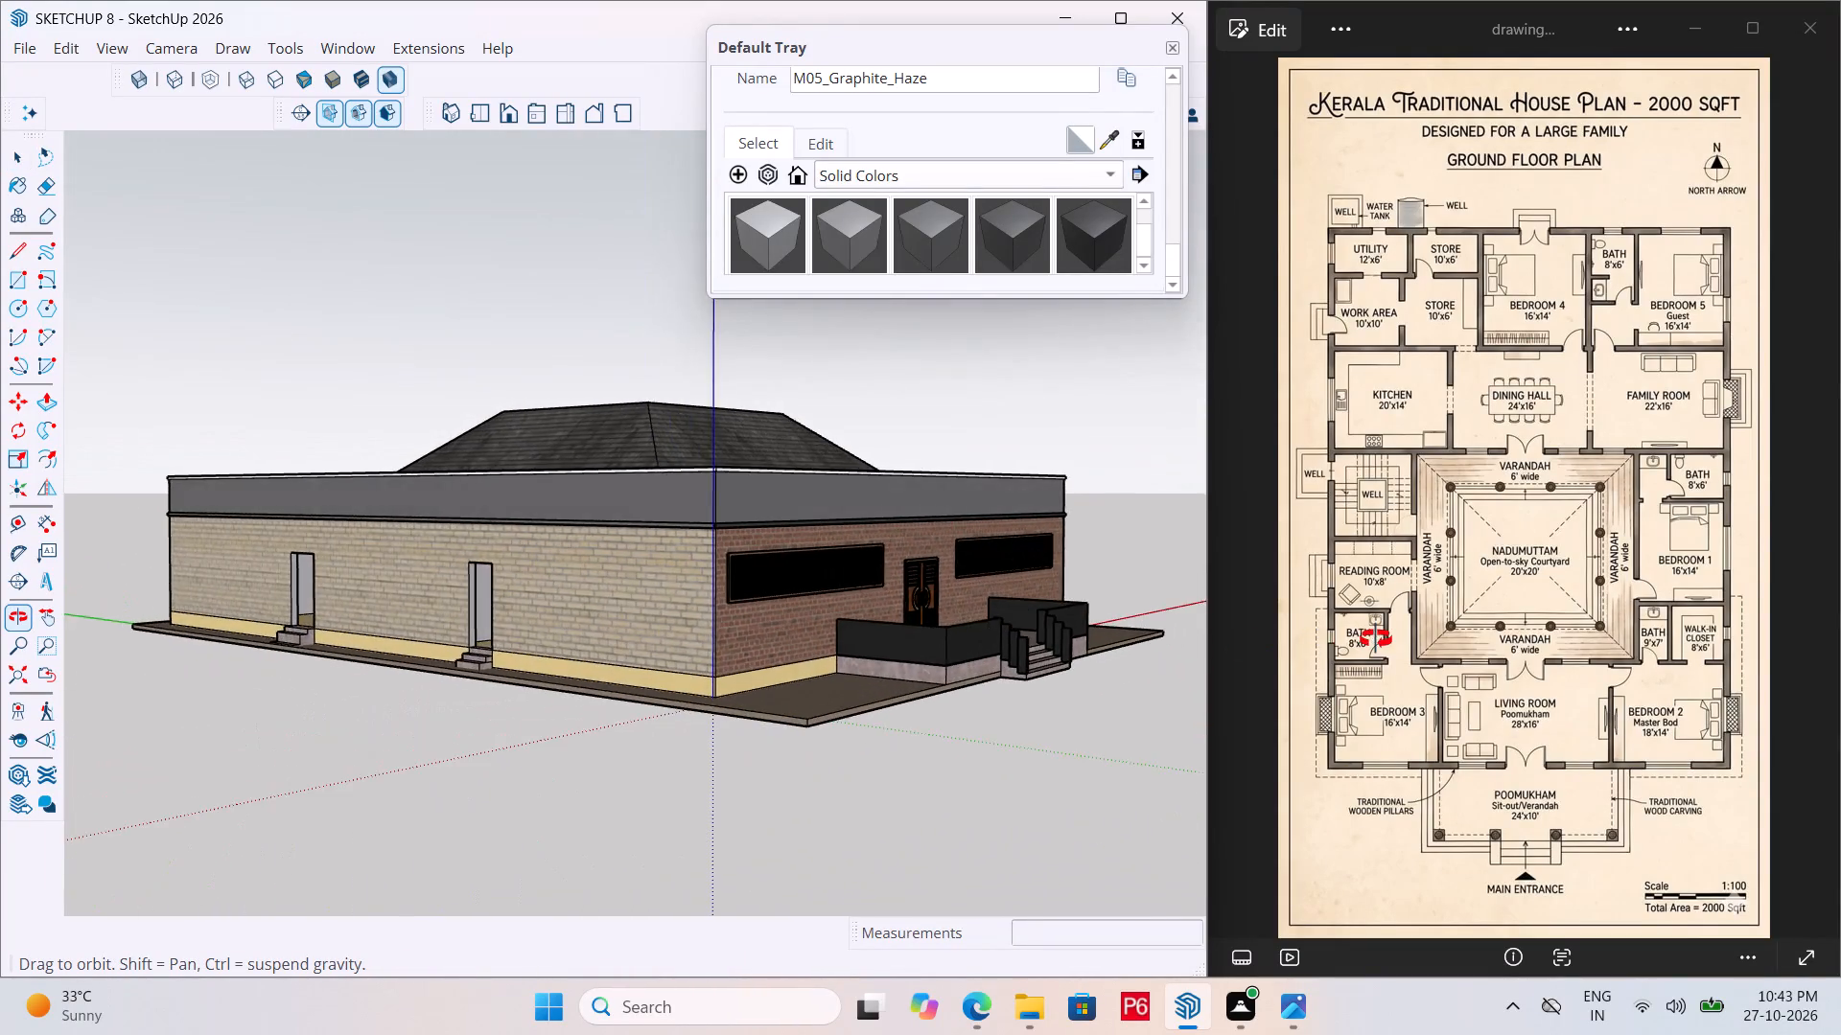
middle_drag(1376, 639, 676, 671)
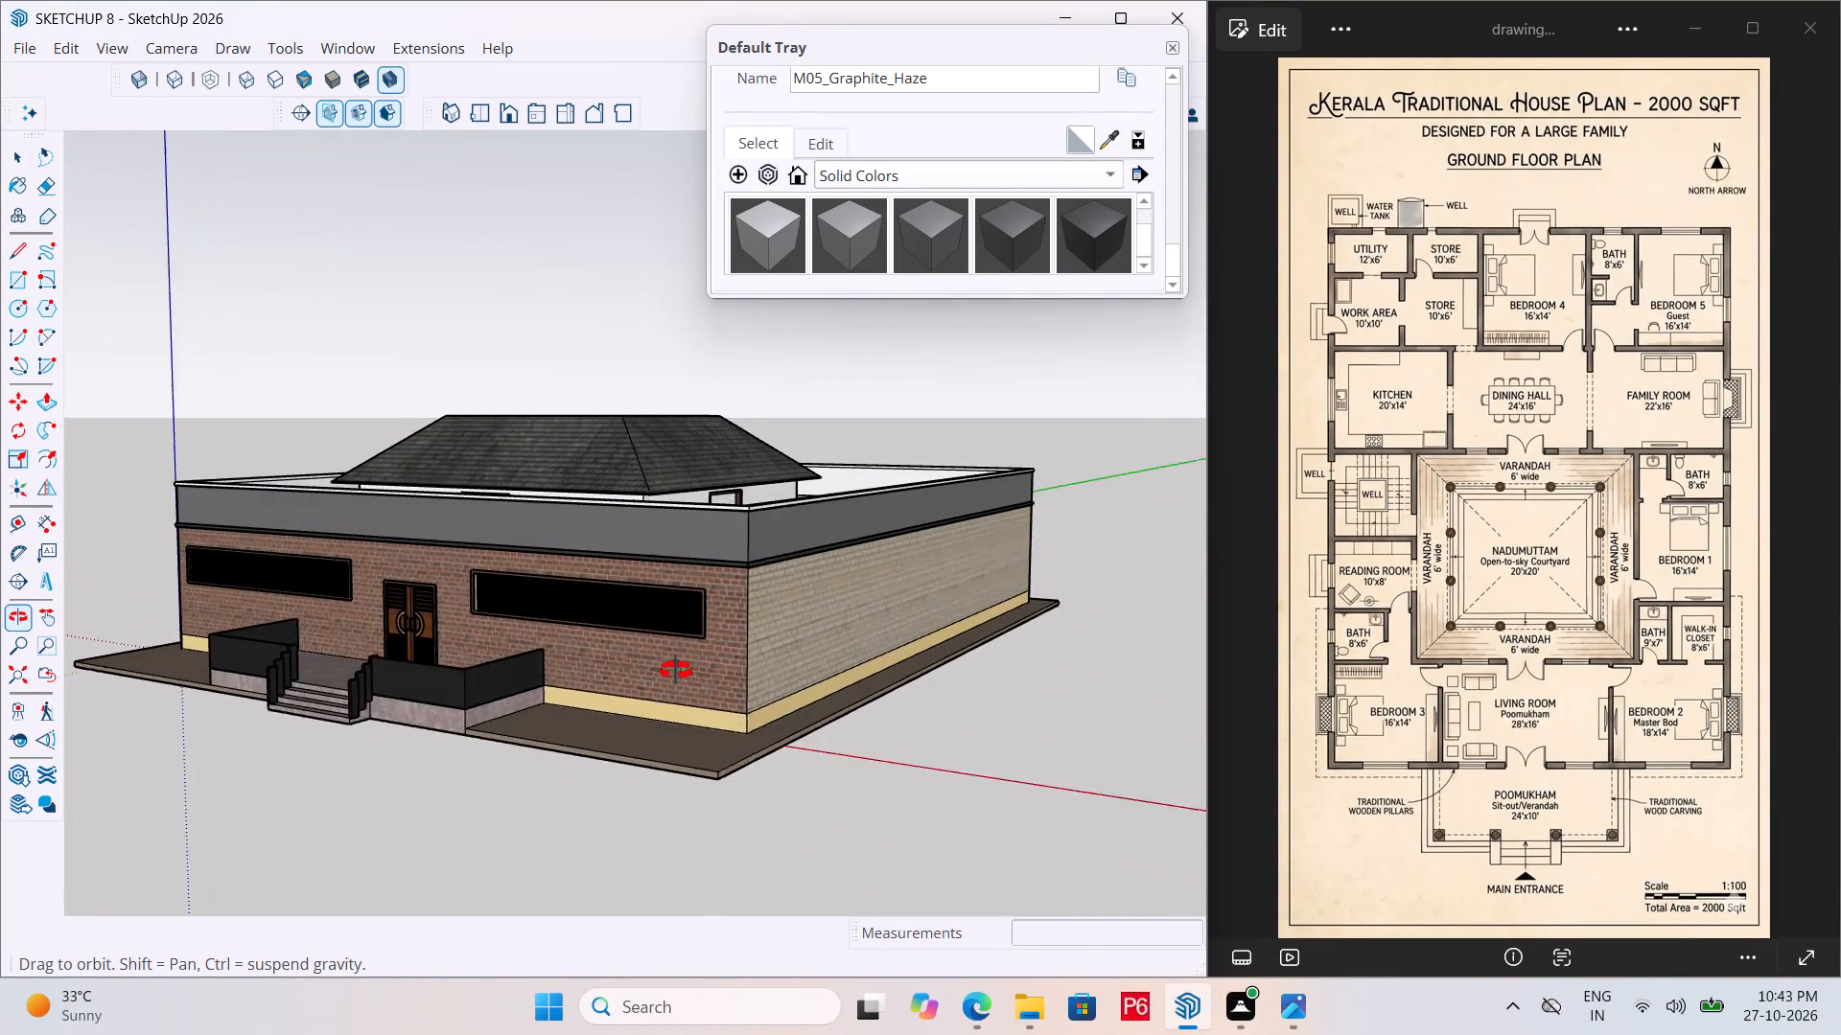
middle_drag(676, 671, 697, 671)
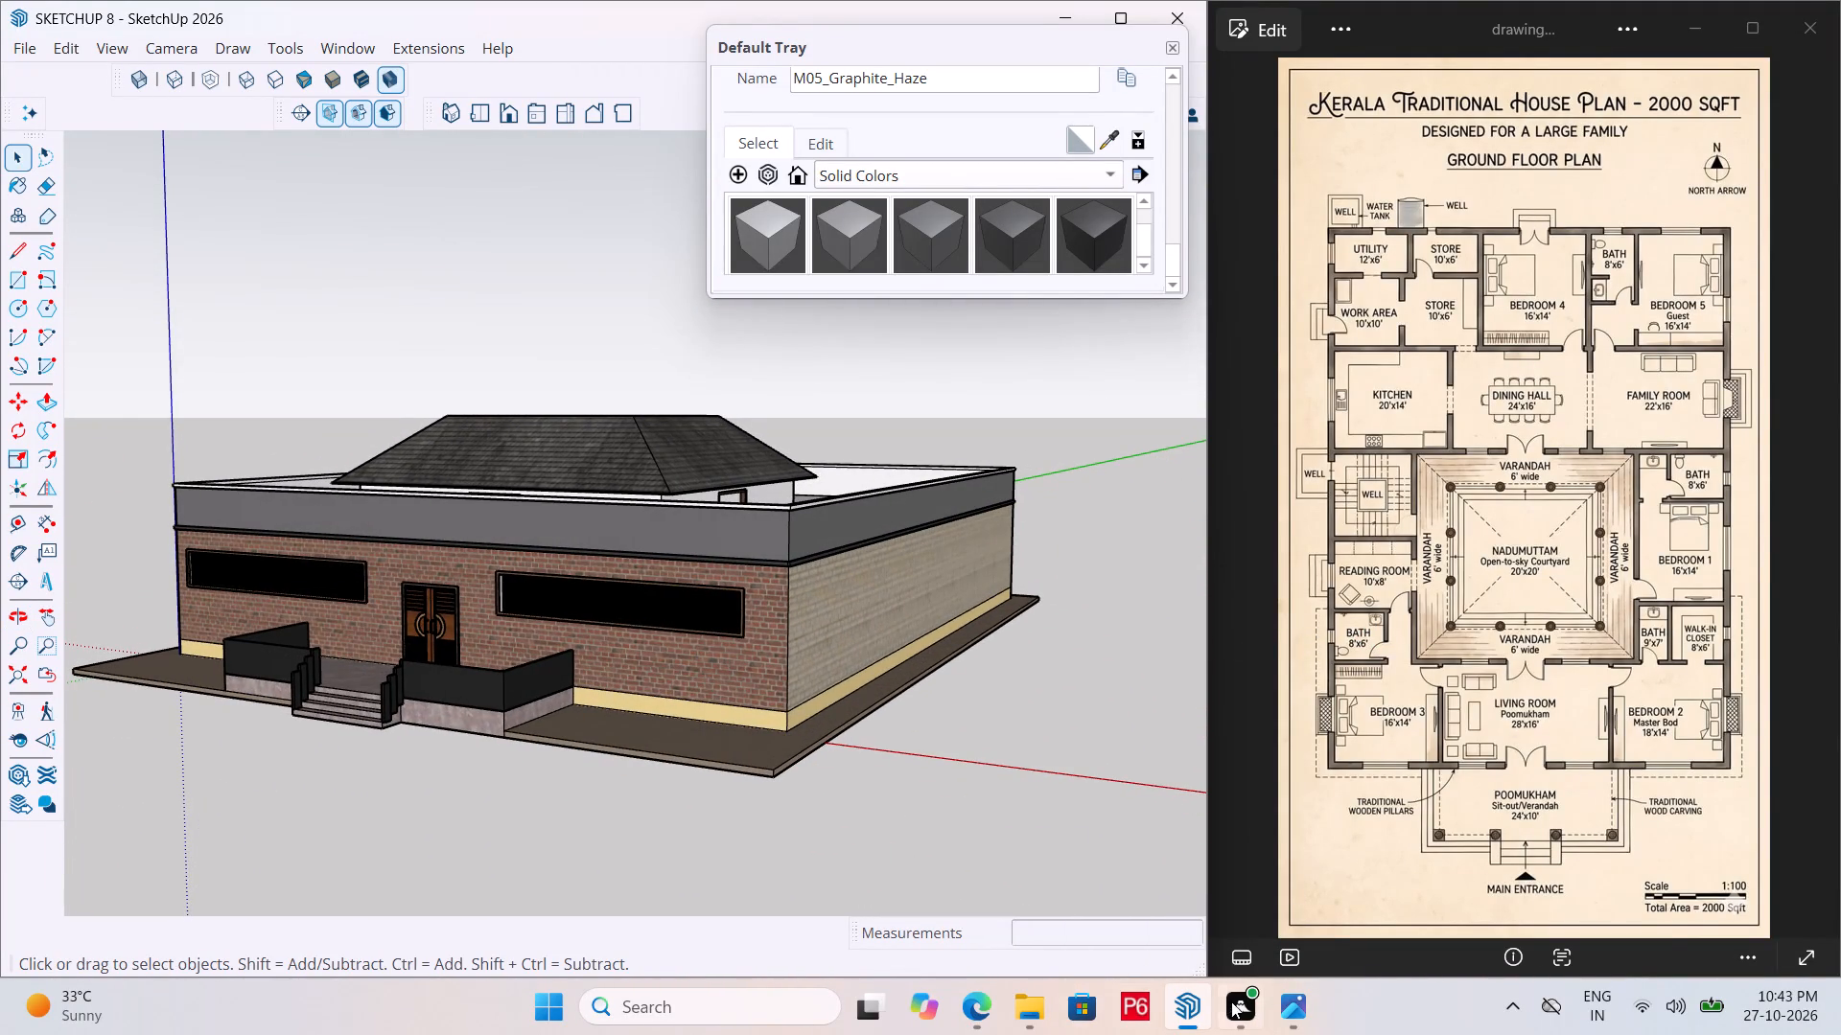
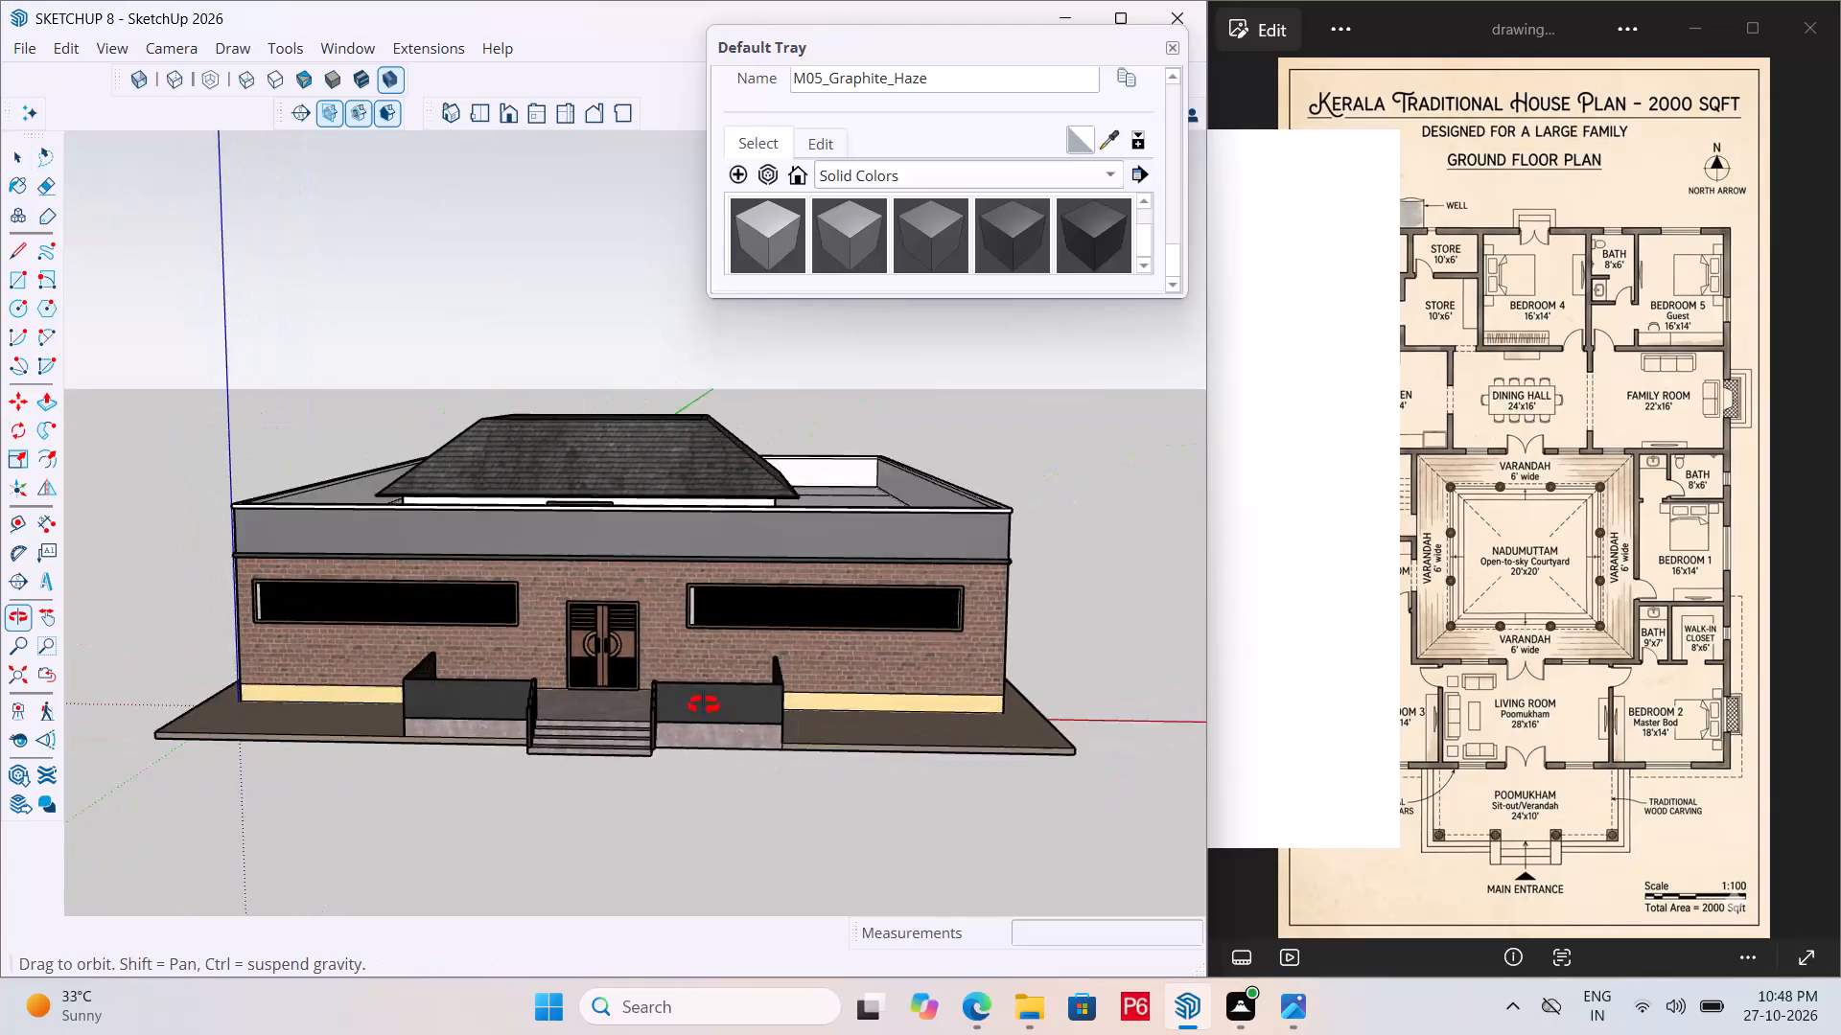
Open the flat roof group and push the light coping's front face inward 1 3/4" at the parapet top.
scroll(608, 719, up, 1)
middle_drag(565, 601, 770, 724)
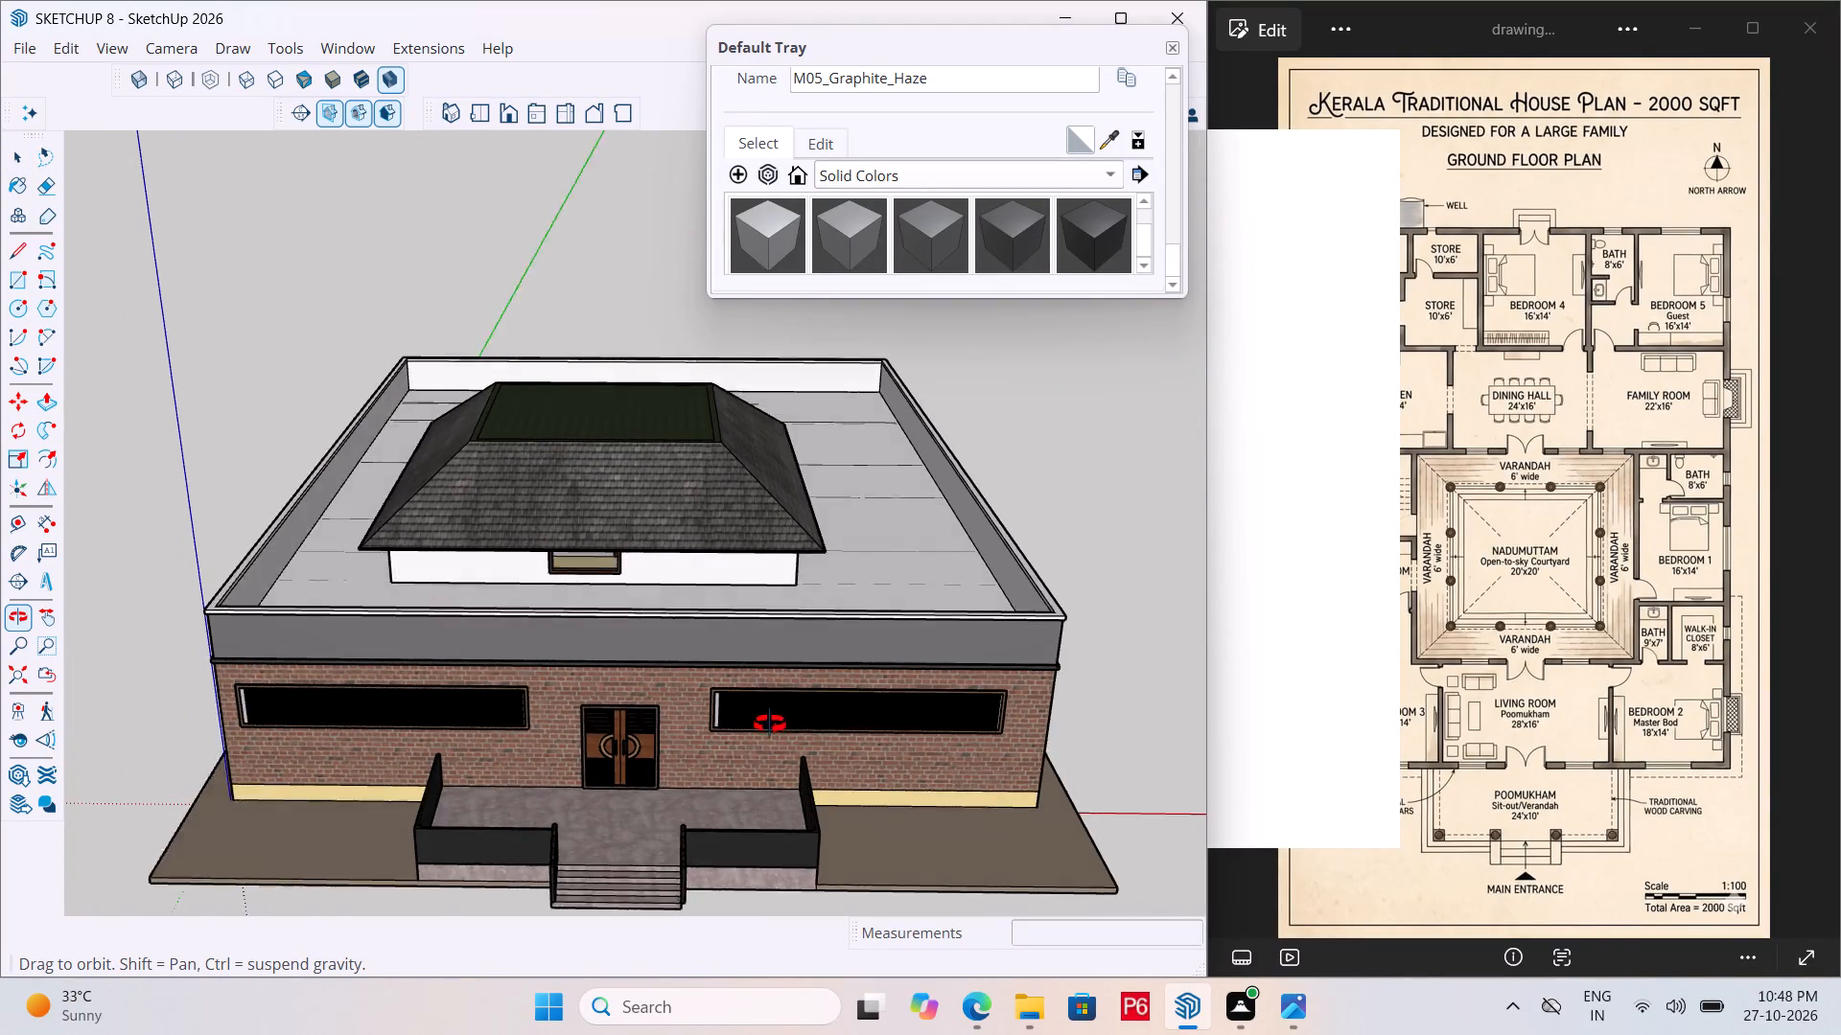
middle_drag(770, 724, 541, 720)
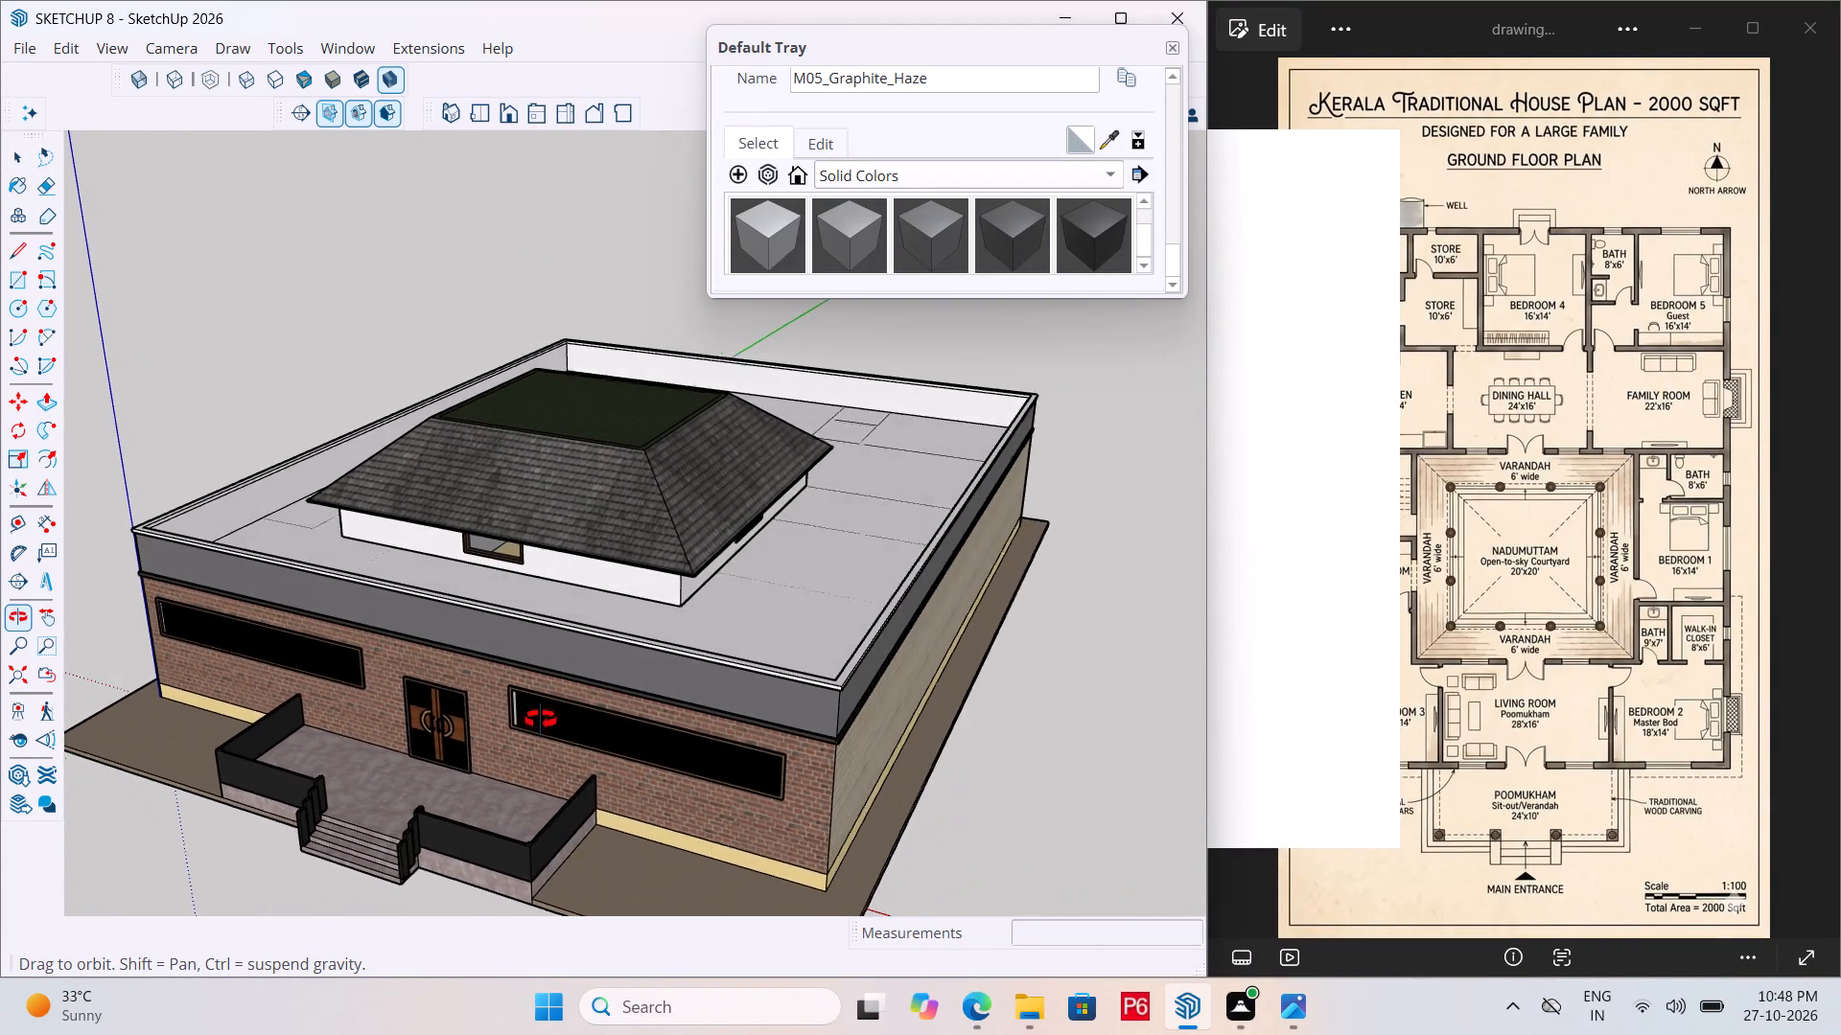
middle_drag(541, 720, 536, 723)
scroll(681, 696, up, 3)
scroll(842, 670, up, 5)
click(879, 697)
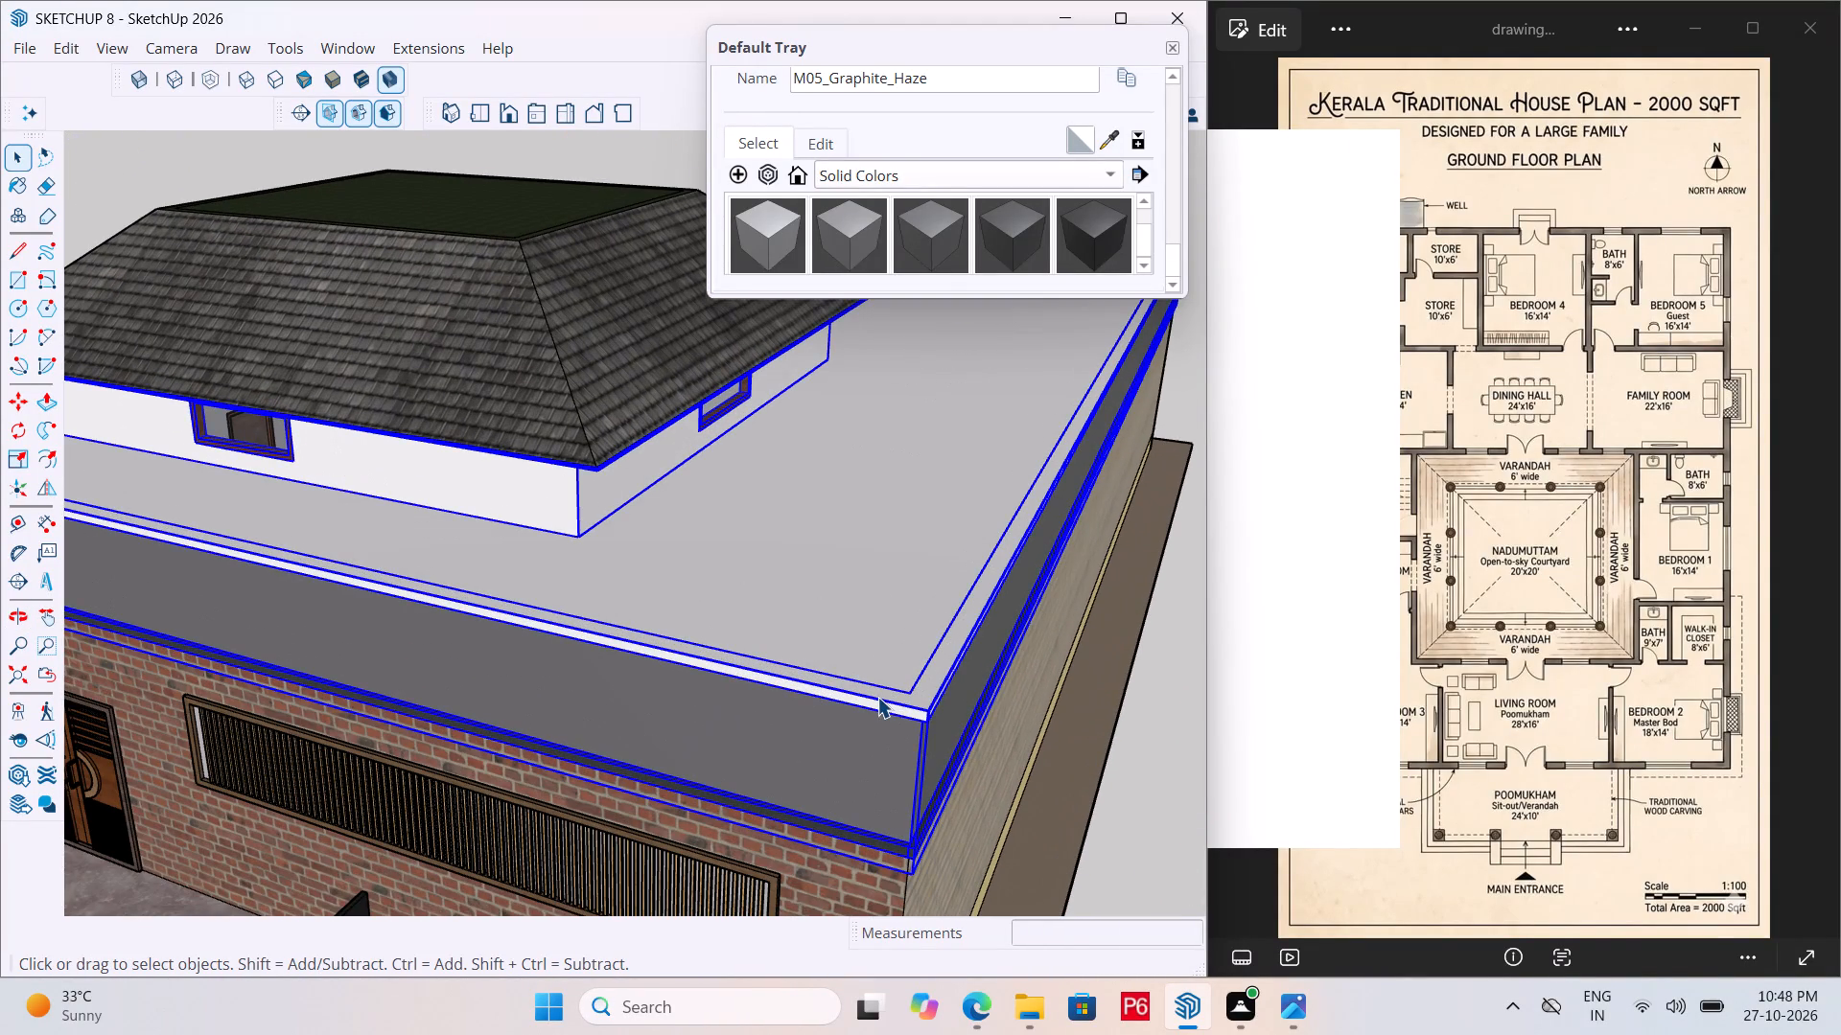
double_click(877, 697)
click(890, 693)
click(890, 696)
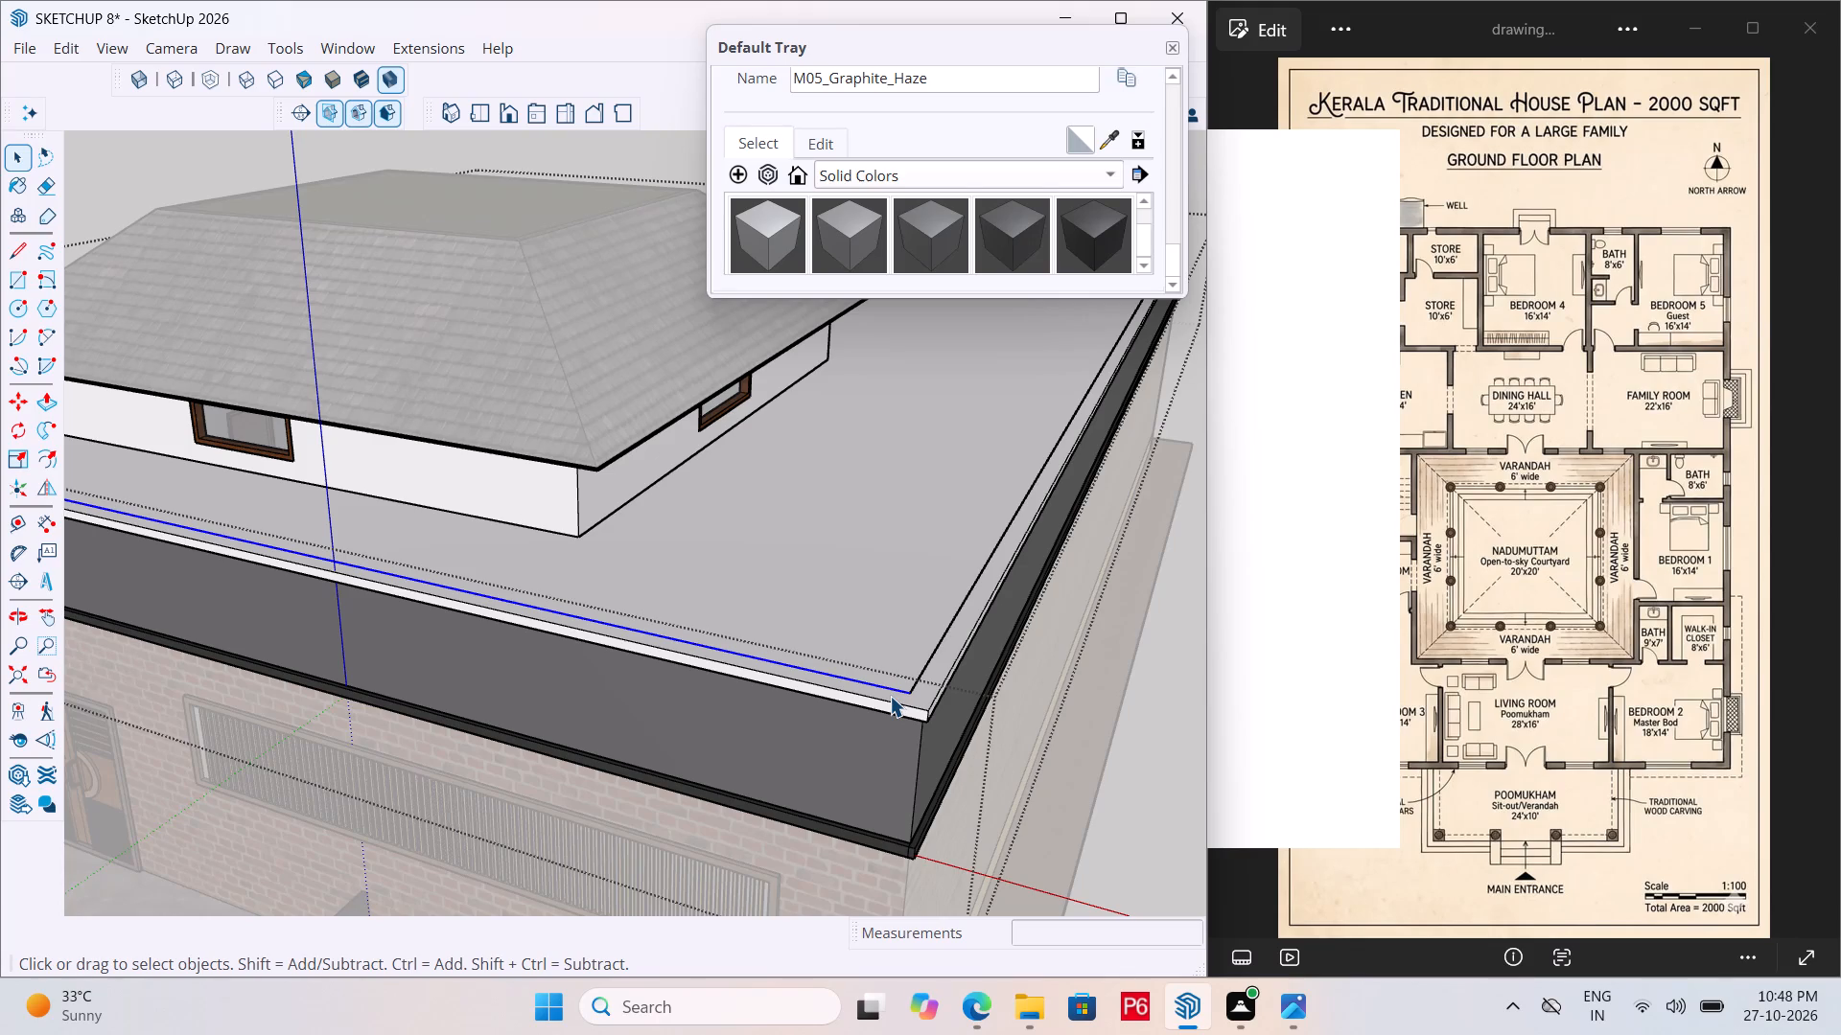
click(890, 696)
scroll(924, 715, up, 10)
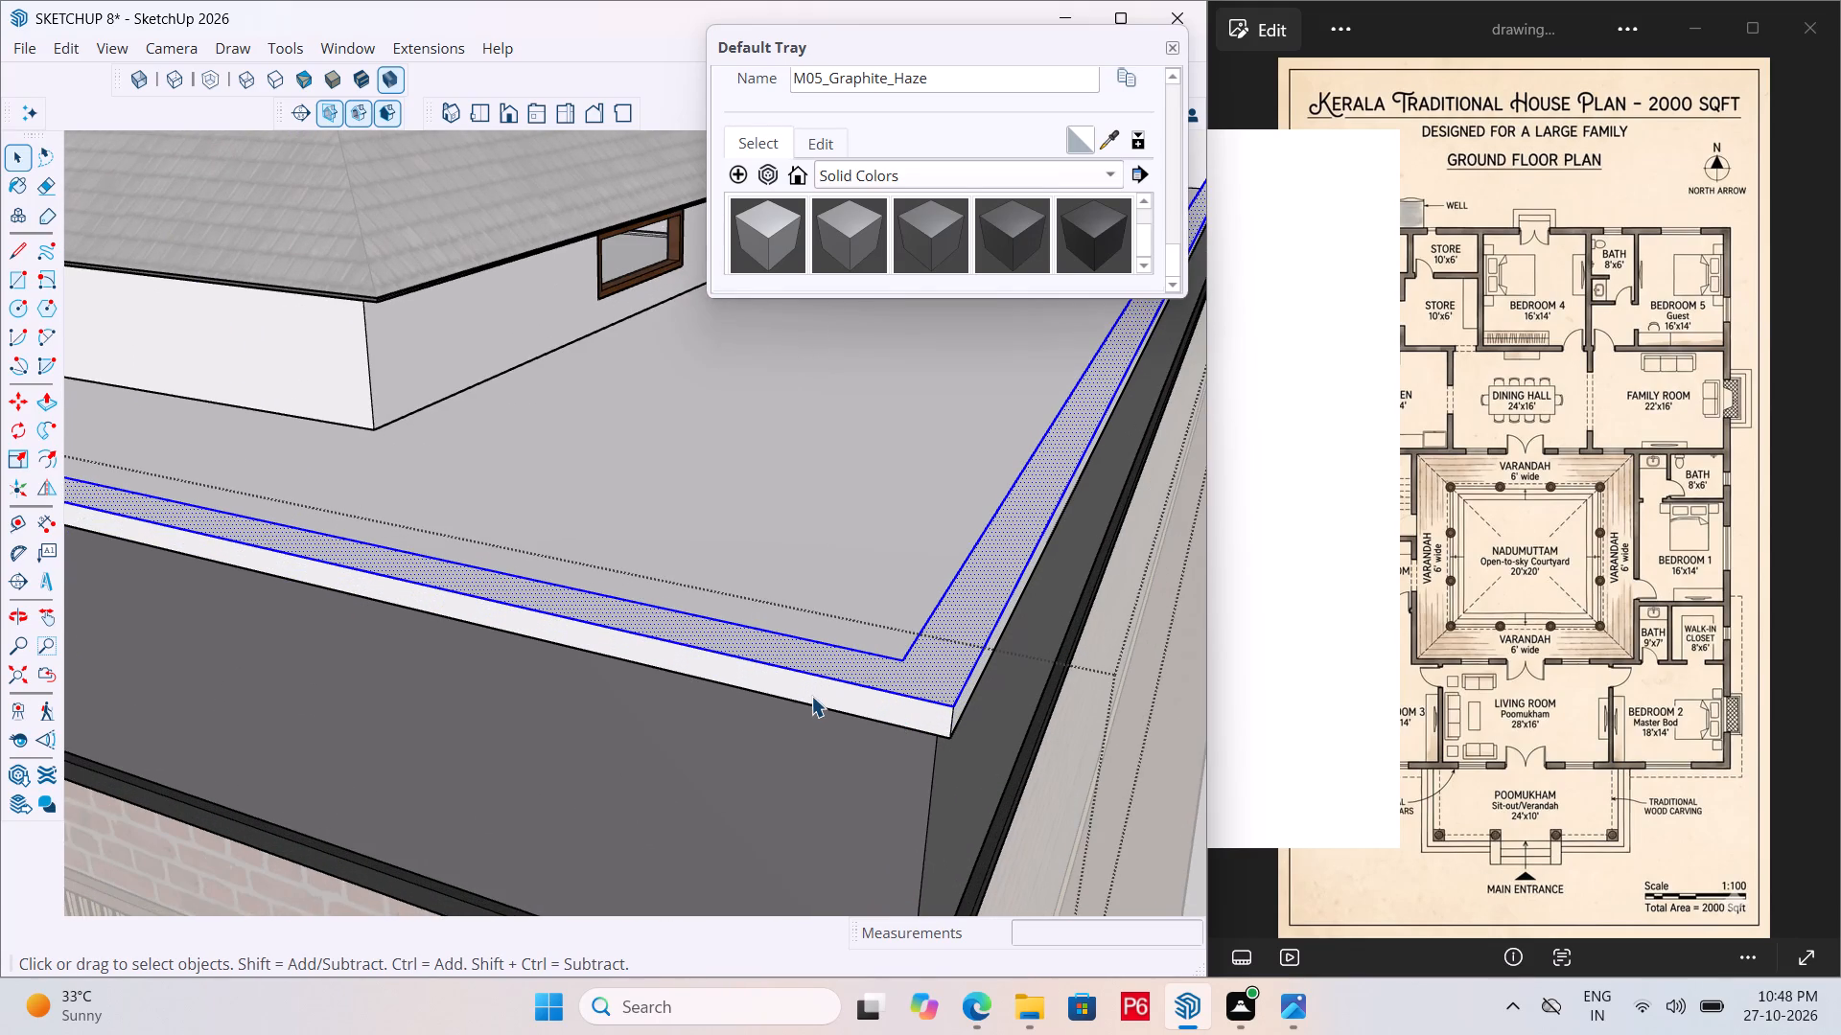
click(811, 696)
key(p)
click(811, 696)
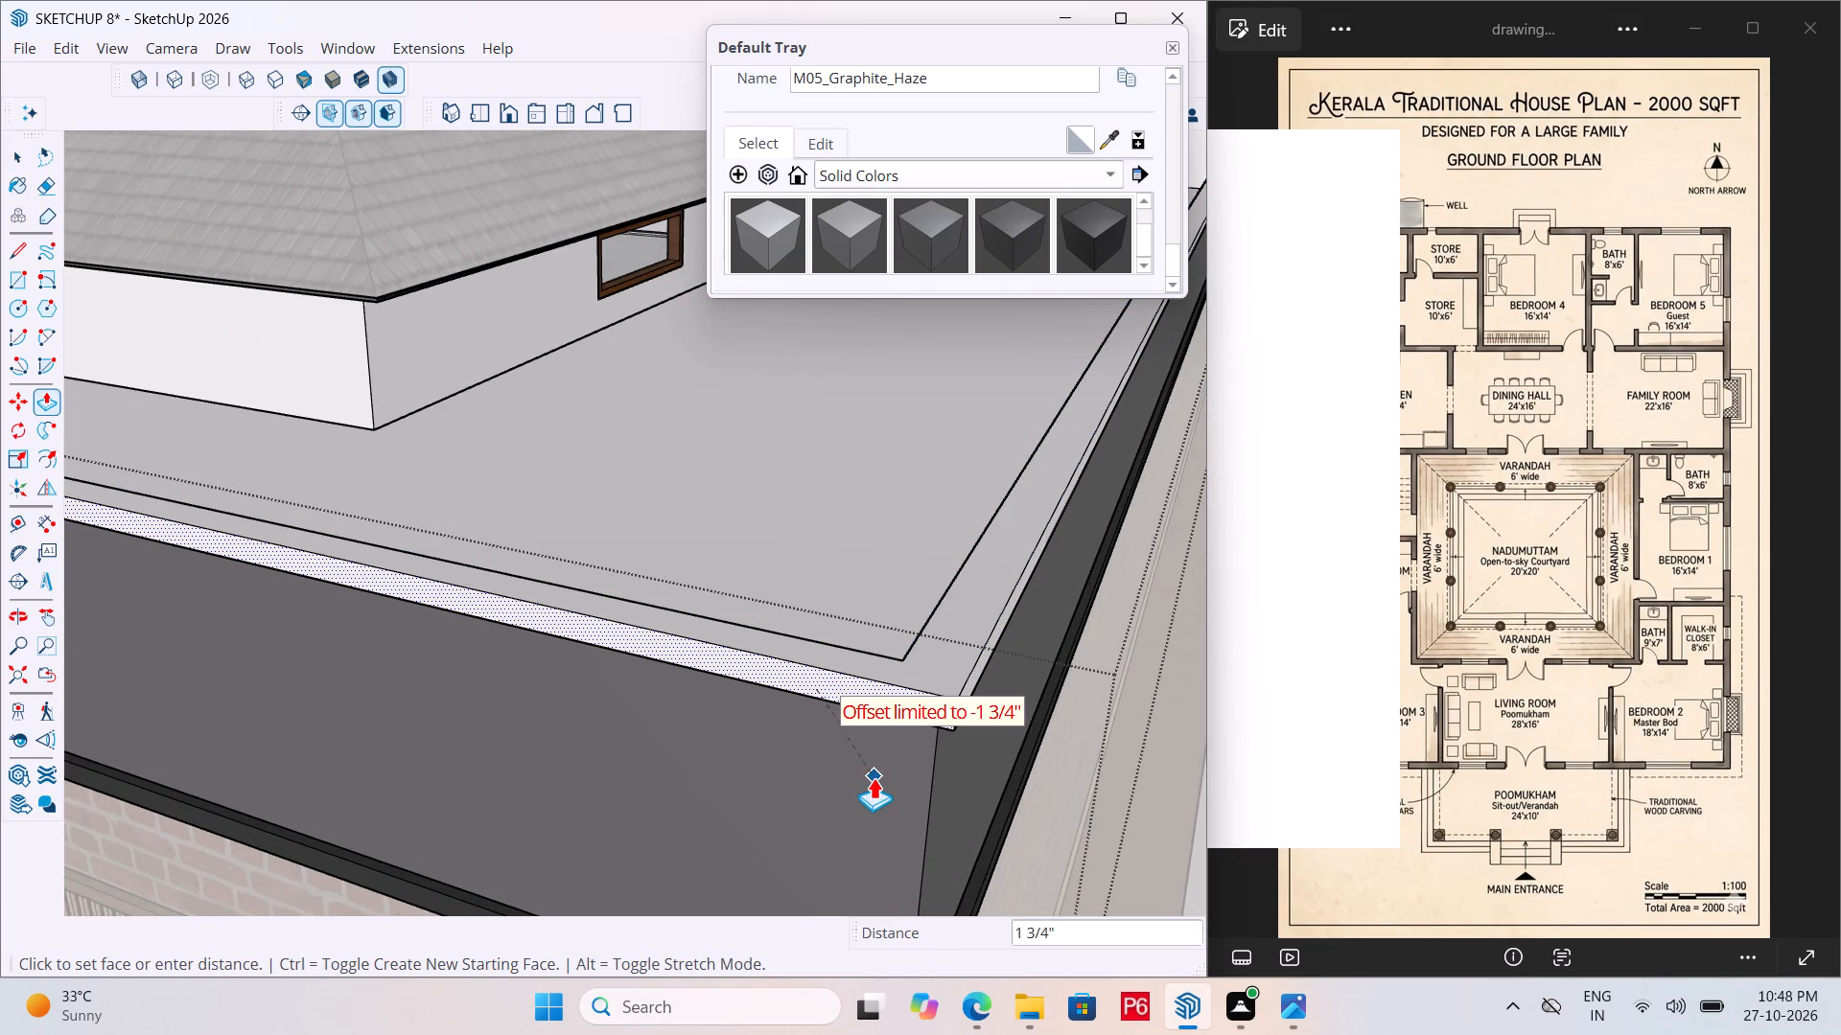
middle_drag(908, 779, 768, 526)
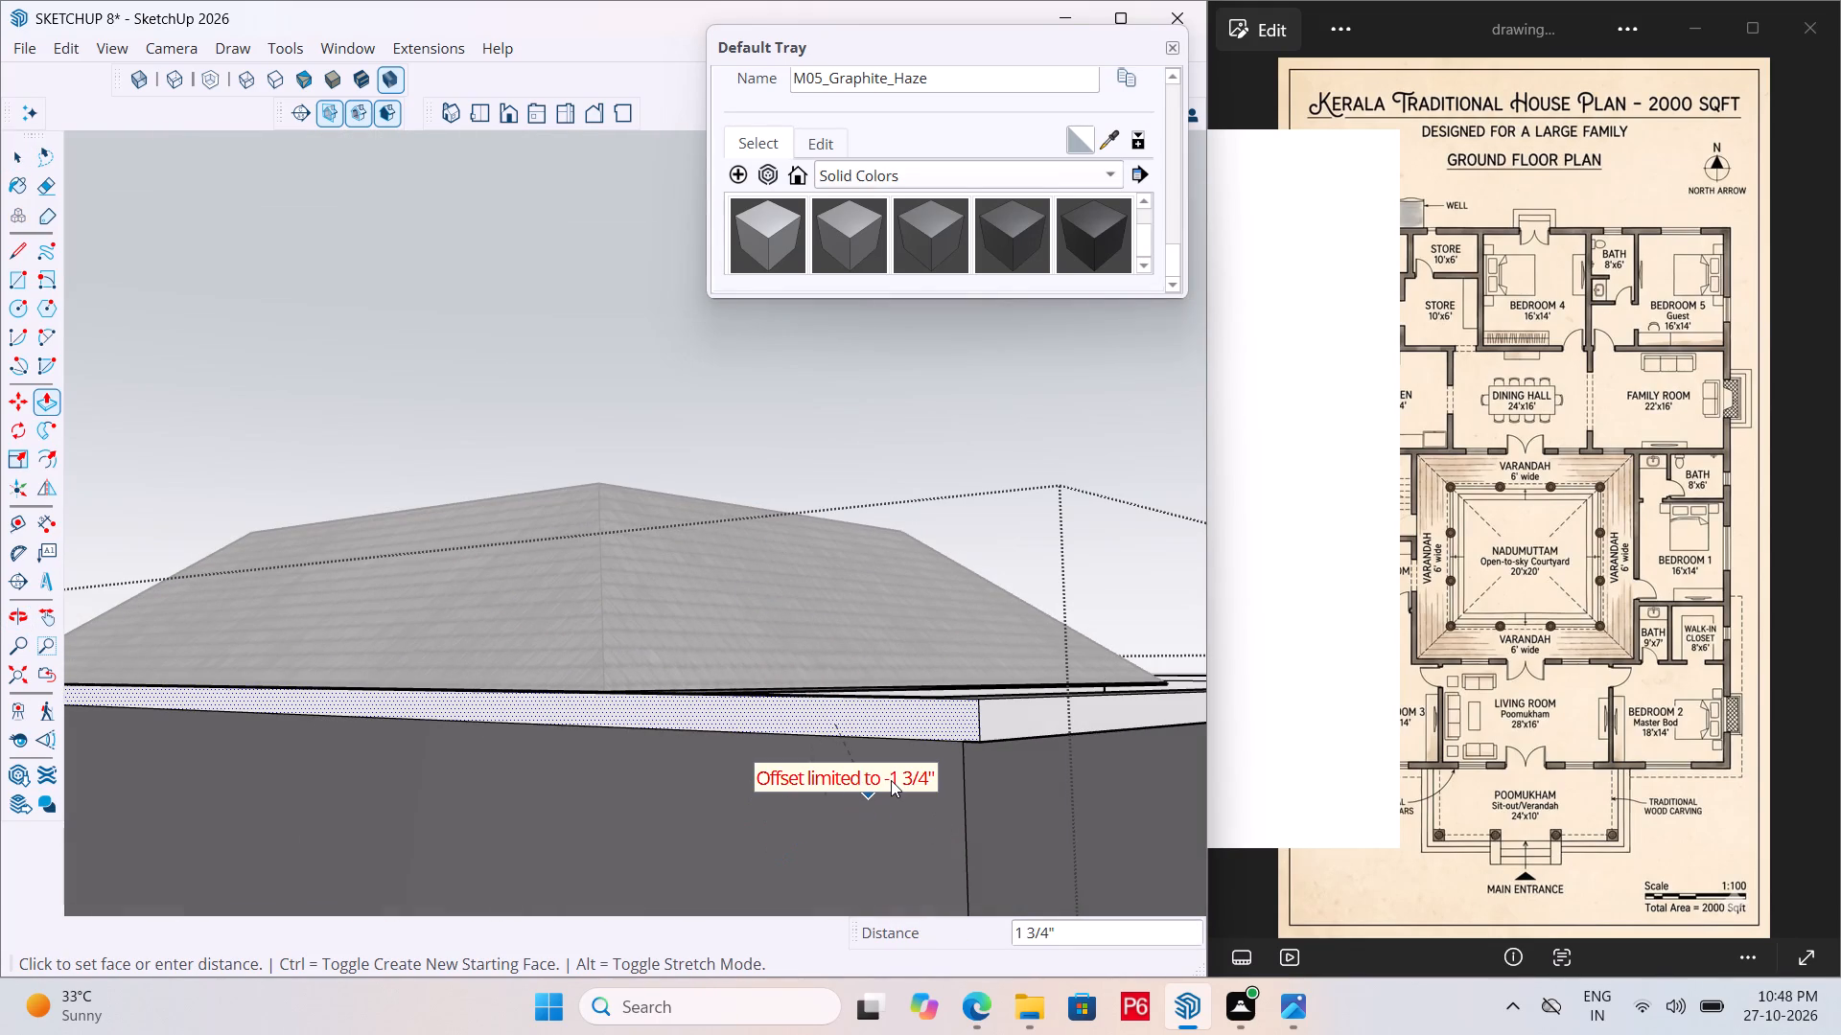
click(891, 780)
middle_drag(967, 745, 1029, 1034)
scroll(996, 680, up, 5)
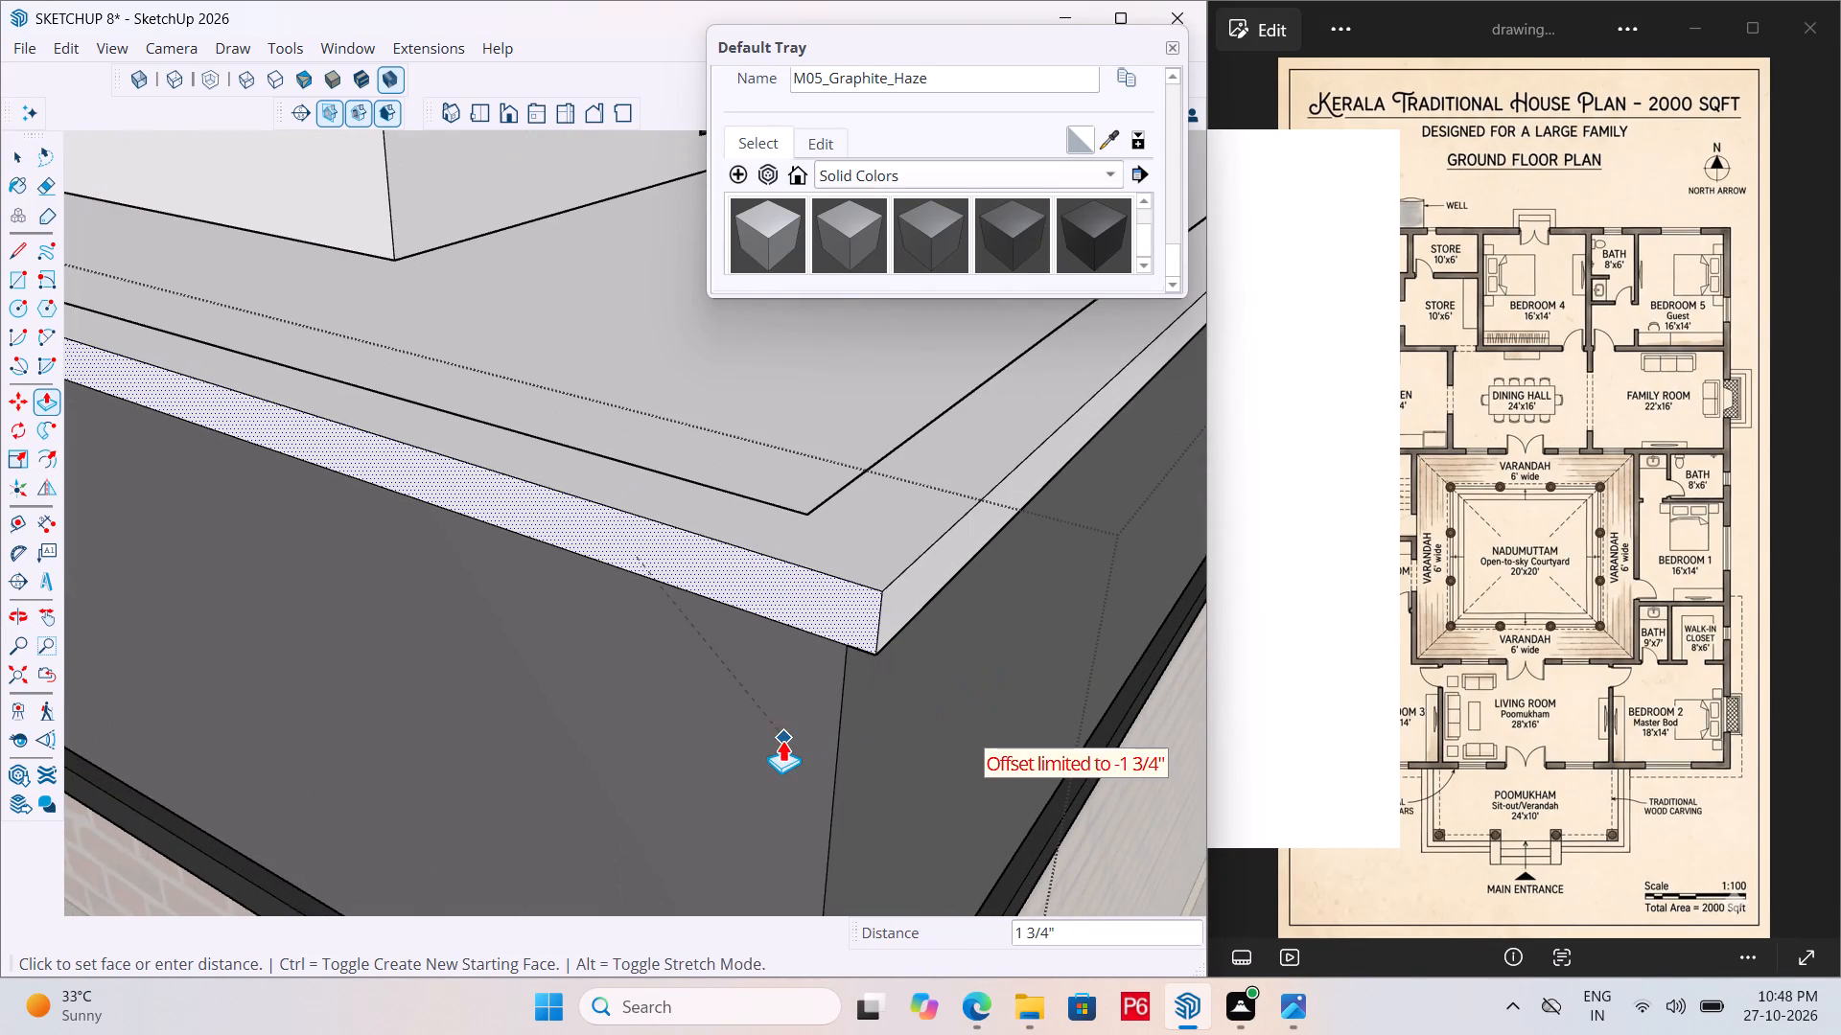
click(810, 698)
Push the coping's outer face on the house's right side inward 1 3/4".
key(space)
click(909, 599)
key(p)
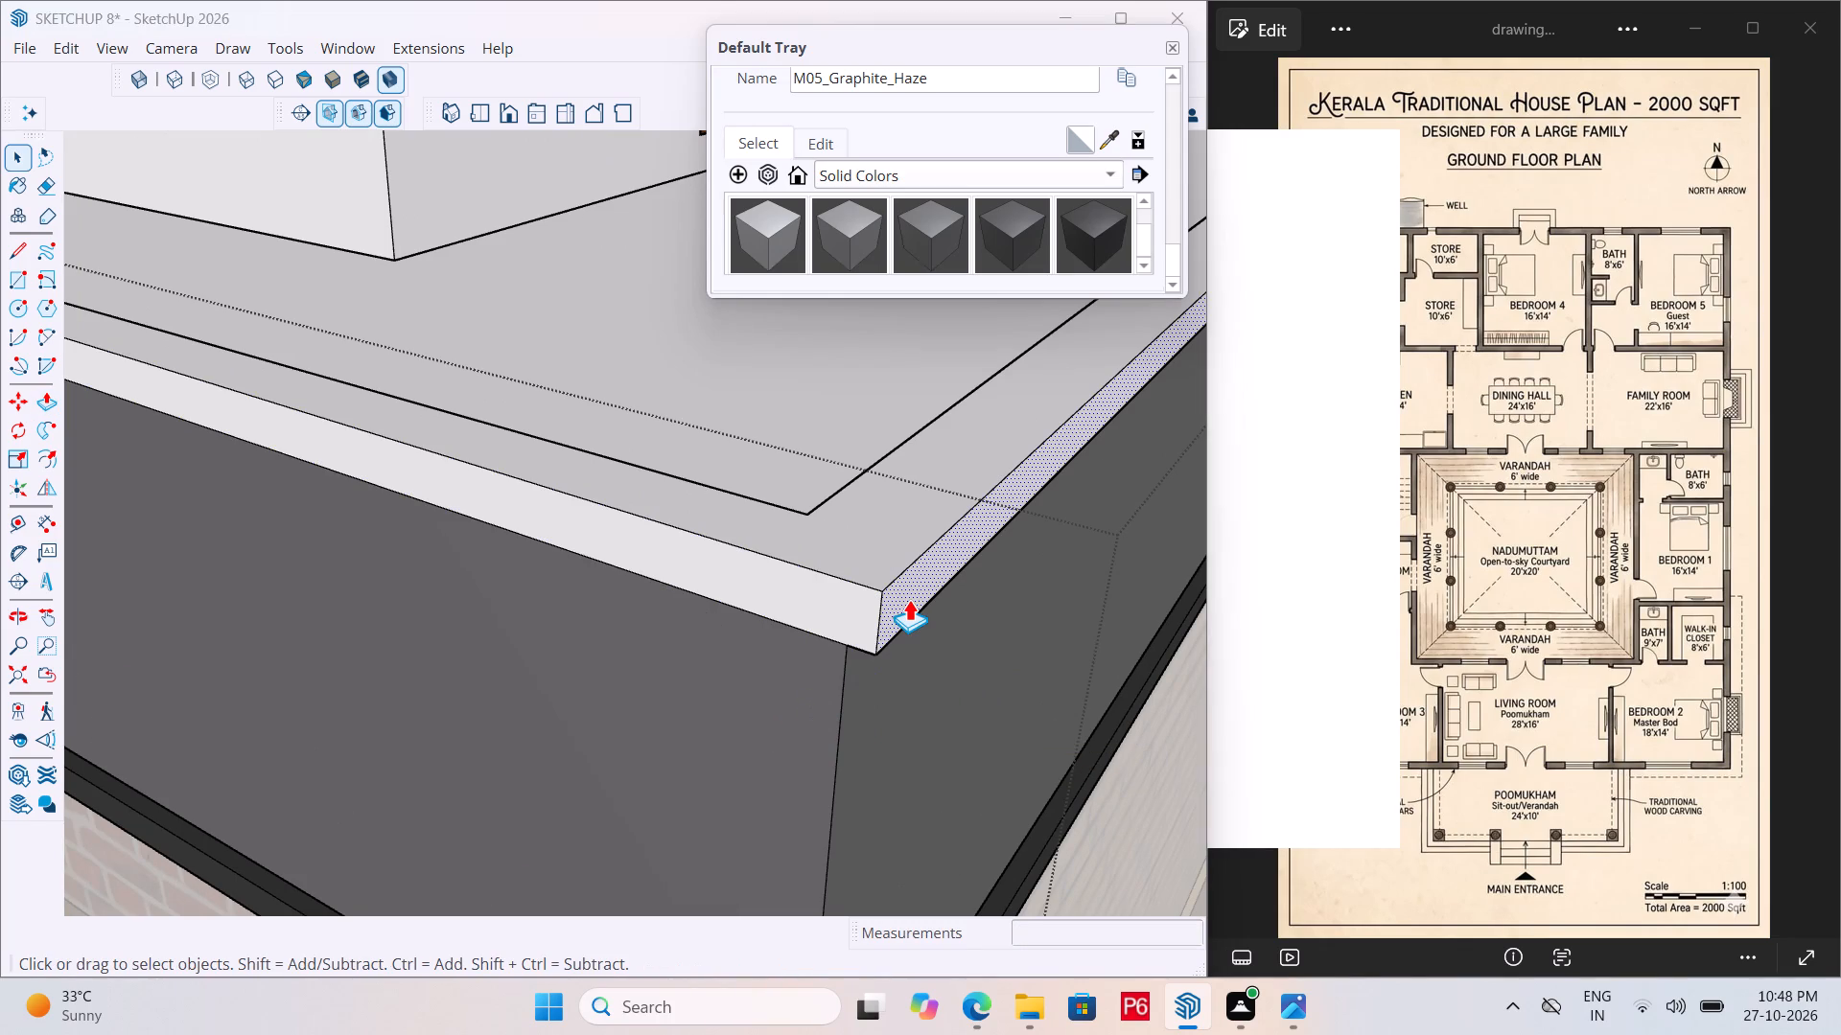
click(909, 599)
click(814, 700)
Push the coping's outer face on the house's left side inward 1 3/4".
scroll(749, 708, down, 5)
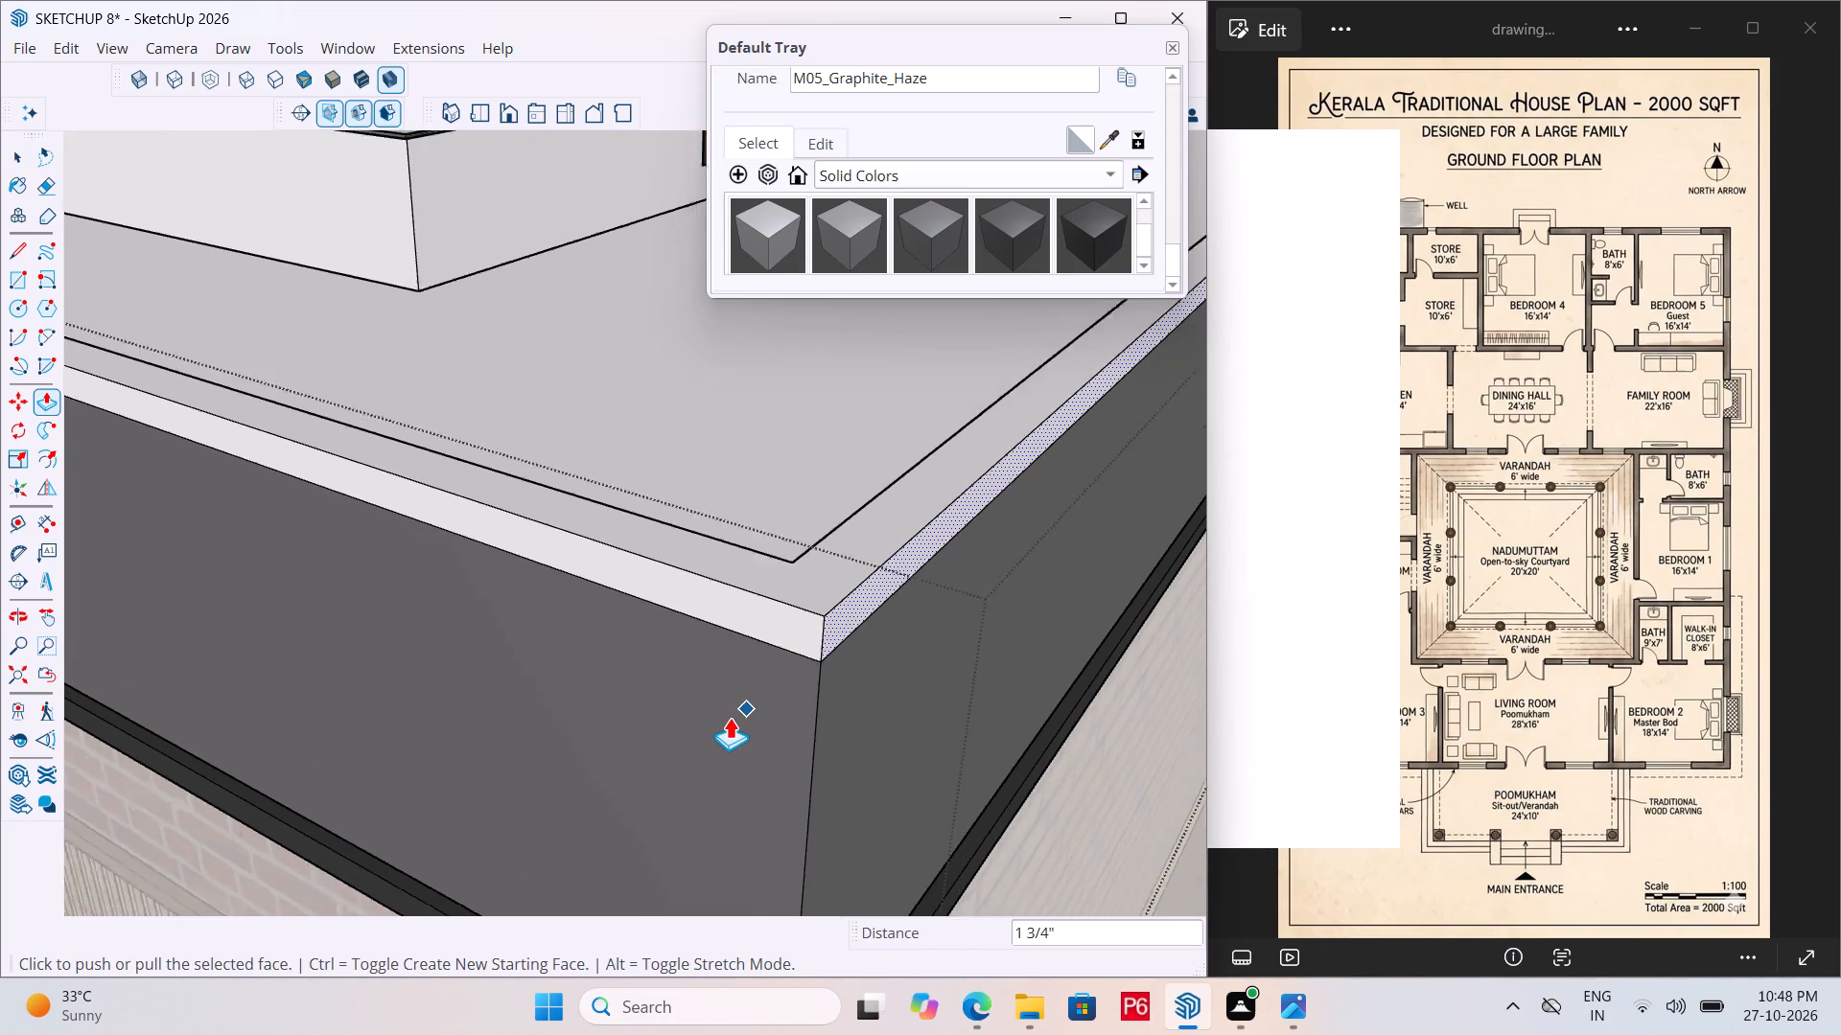
scroll(730, 717, down, 8)
middle_drag(690, 708, 721, 782)
scroll(710, 753, down, 8)
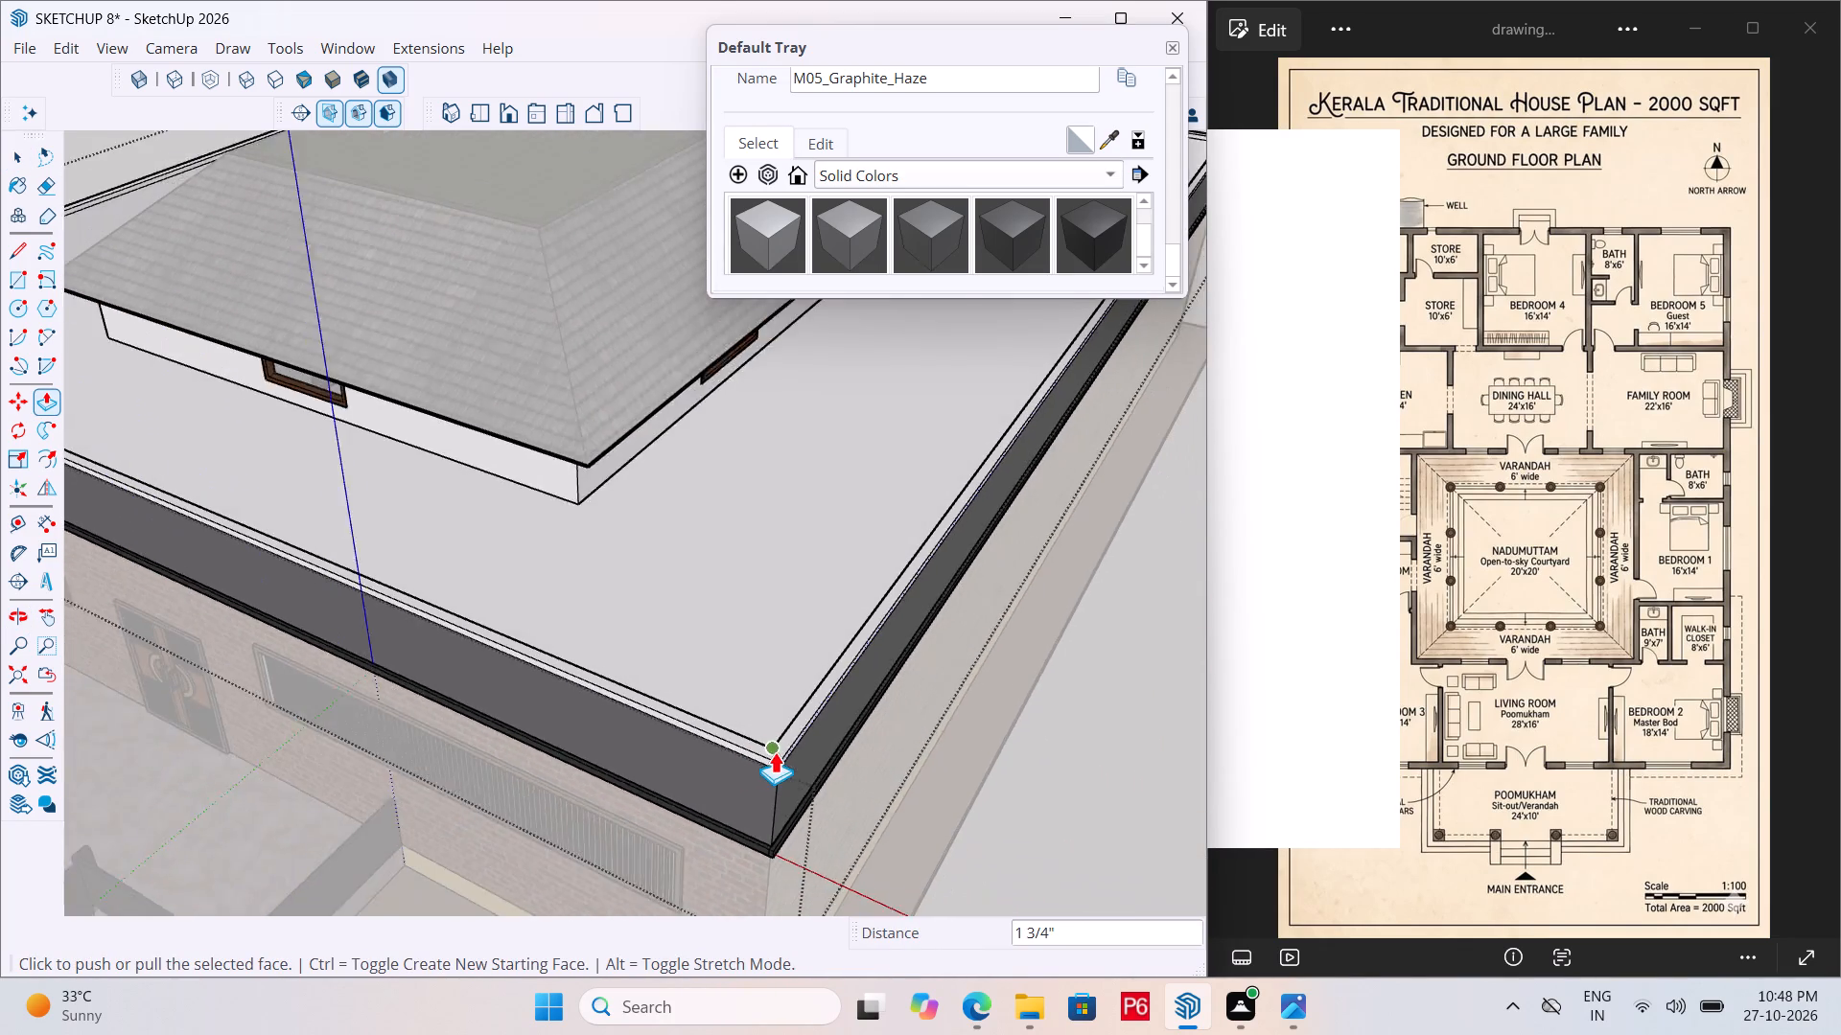
scroll(859, 771, down, 12)
scroll(441, 597, up, 17)
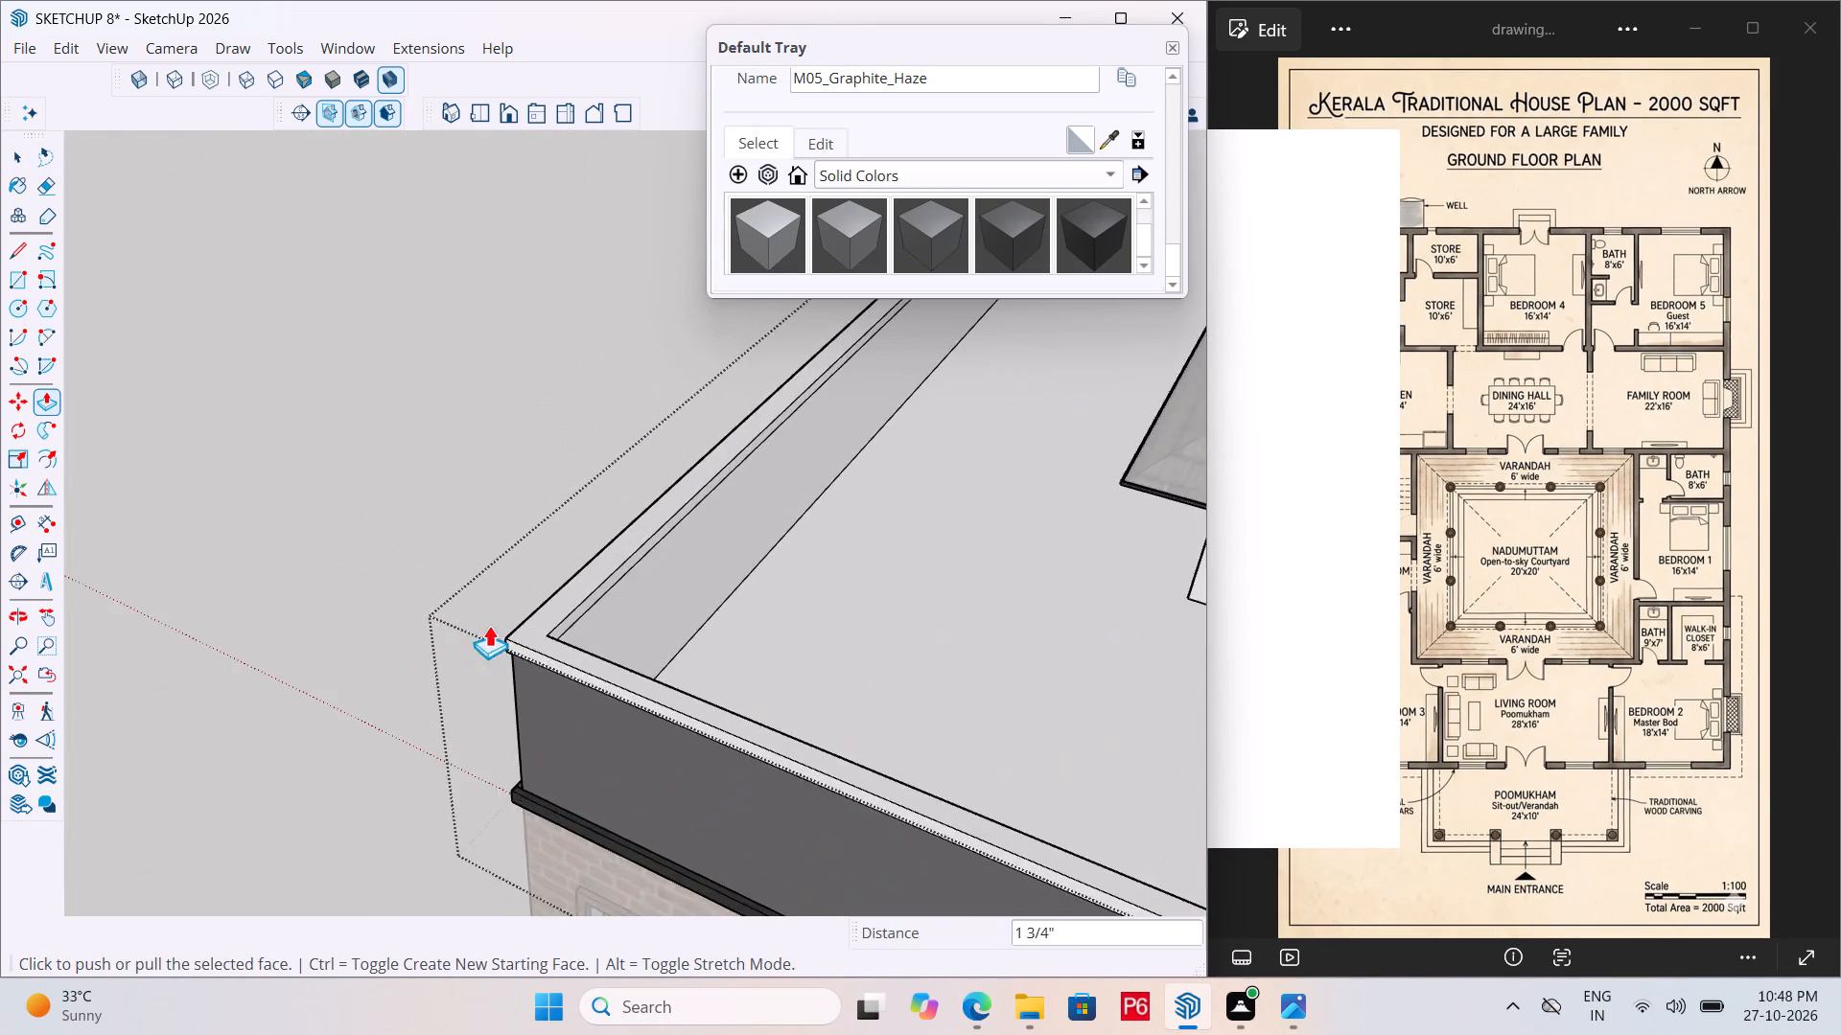
scroll(489, 625, up, 3)
middle_drag(527, 648, 1223, 581)
scroll(1110, 580, up, 4)
key(space)
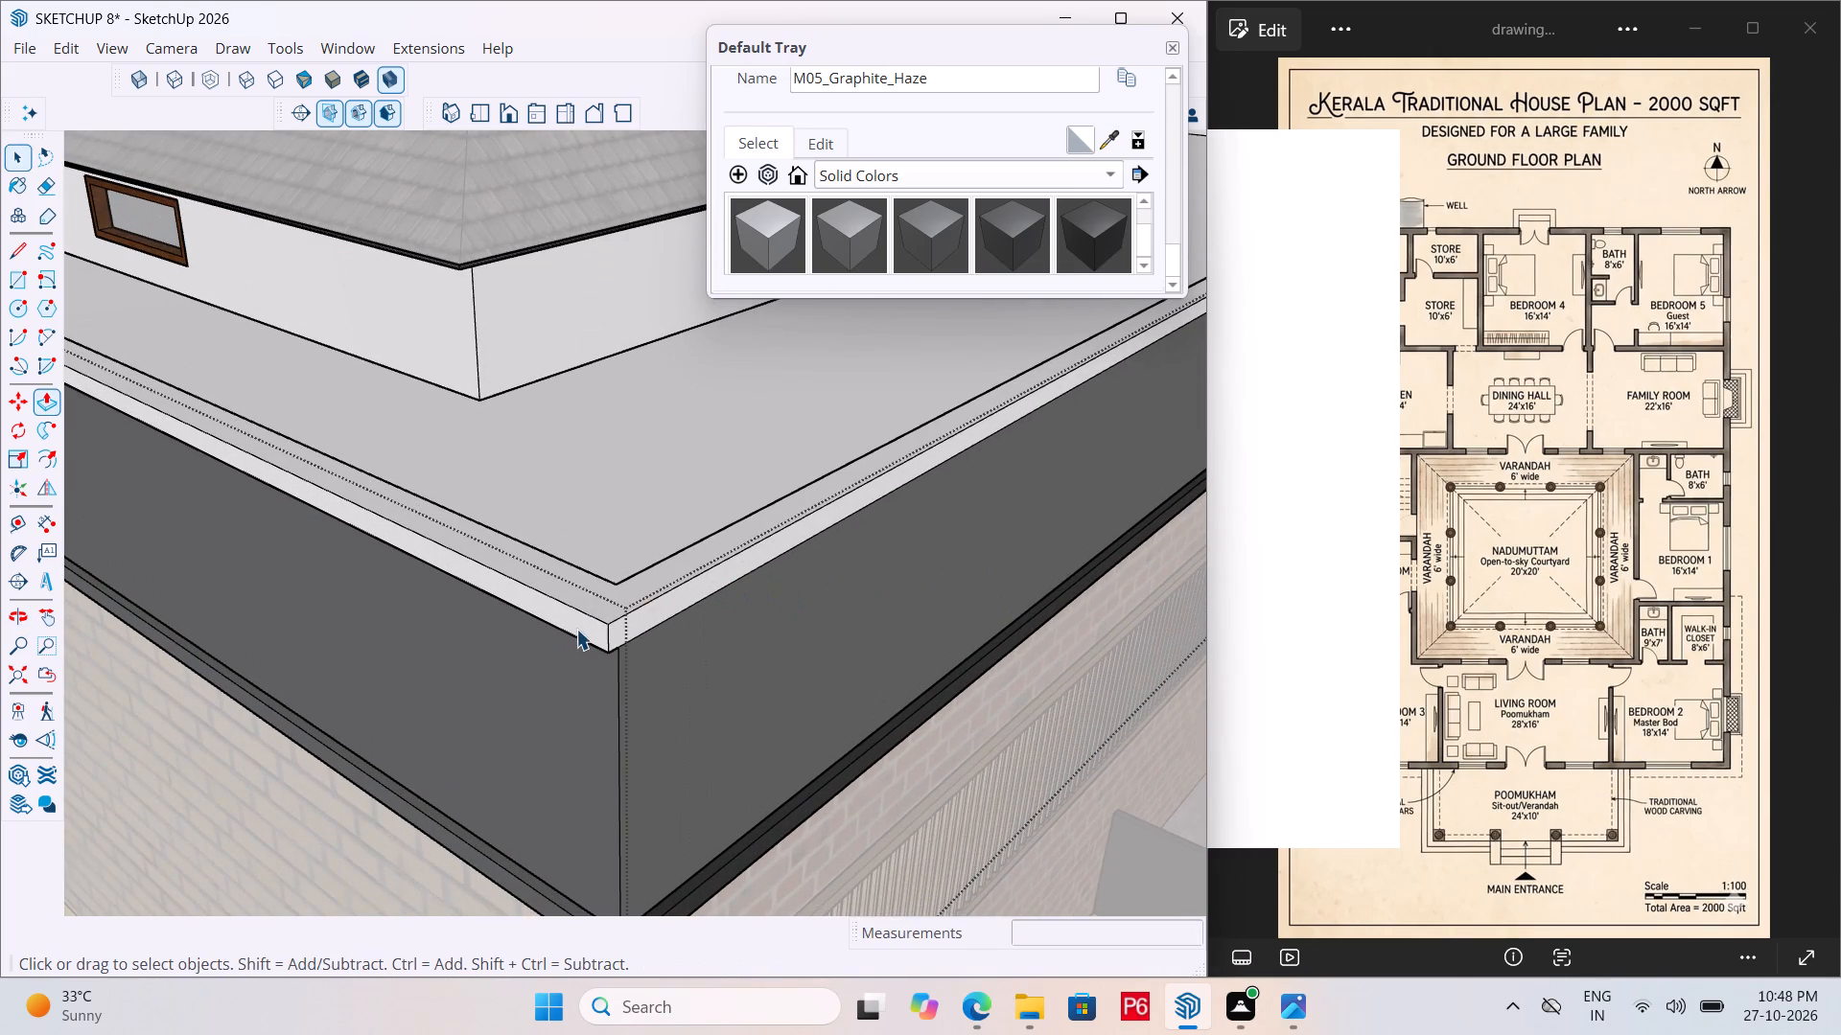
click(577, 627)
key(p)
click(577, 627)
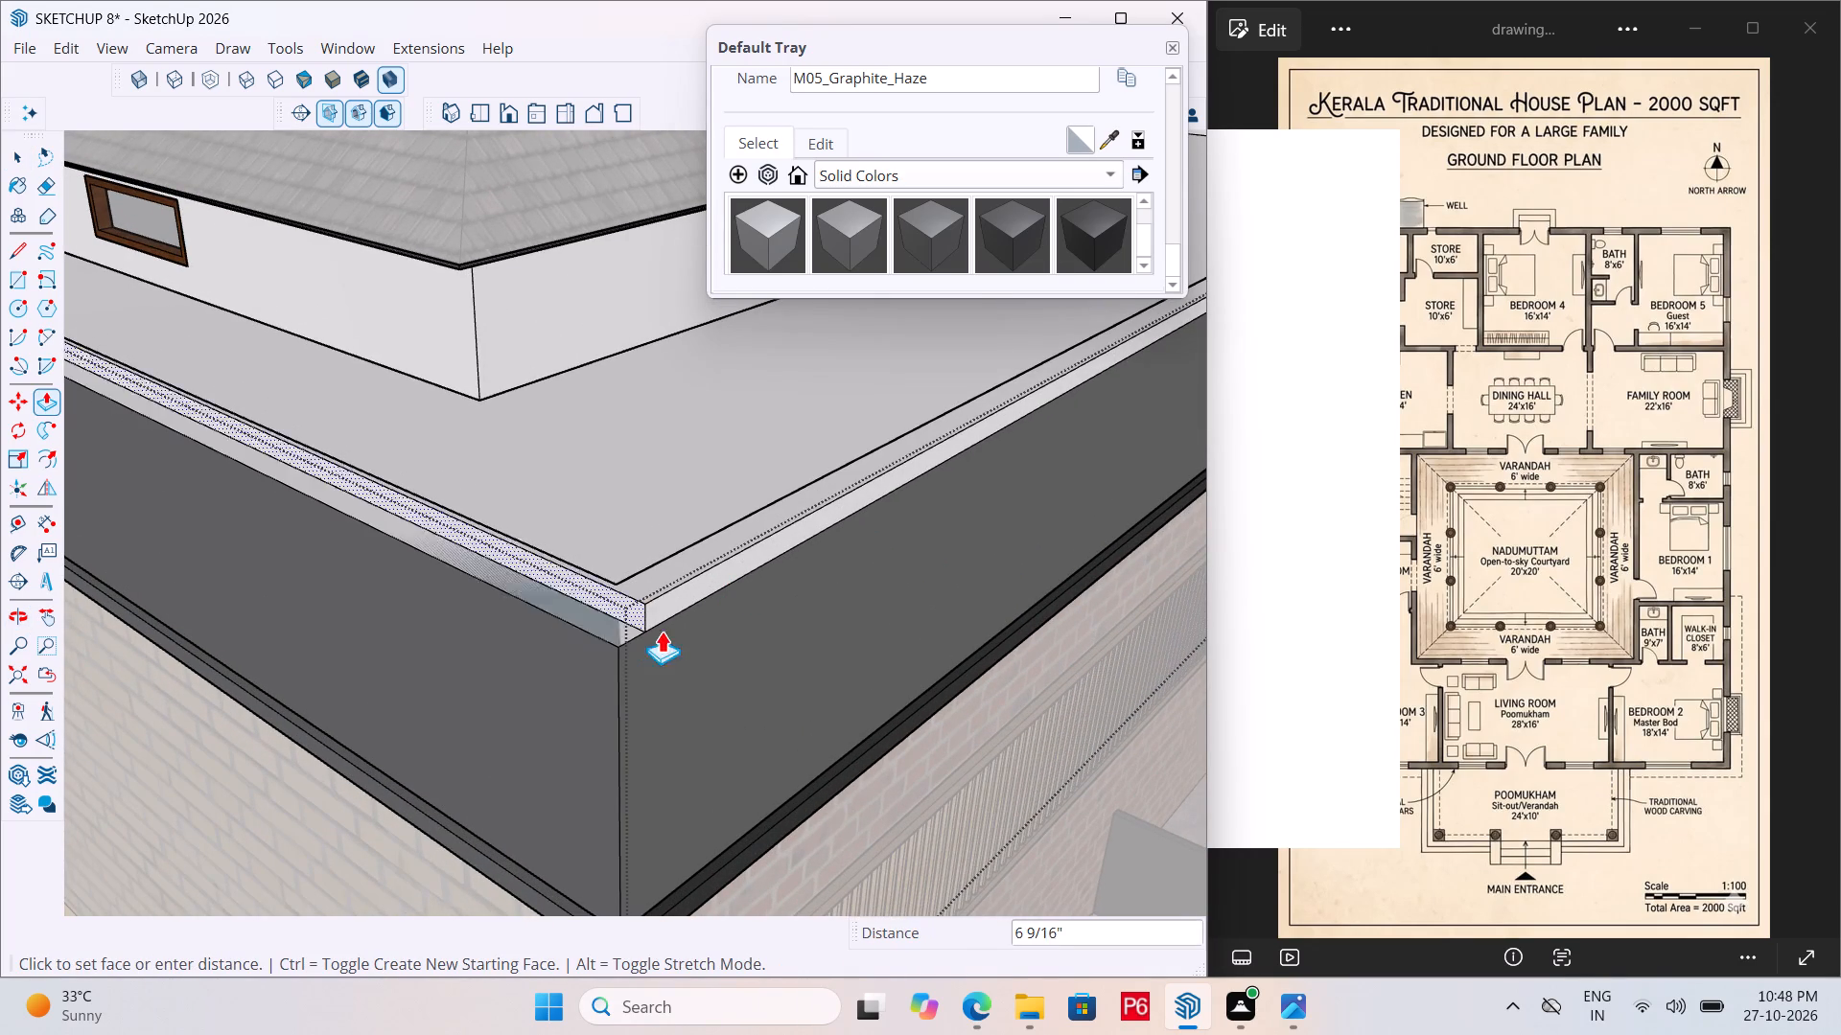
click(617, 726)
Push the coping's outer face on the house's rear side inward 1 3/4".
scroll(851, 707, down, 4)
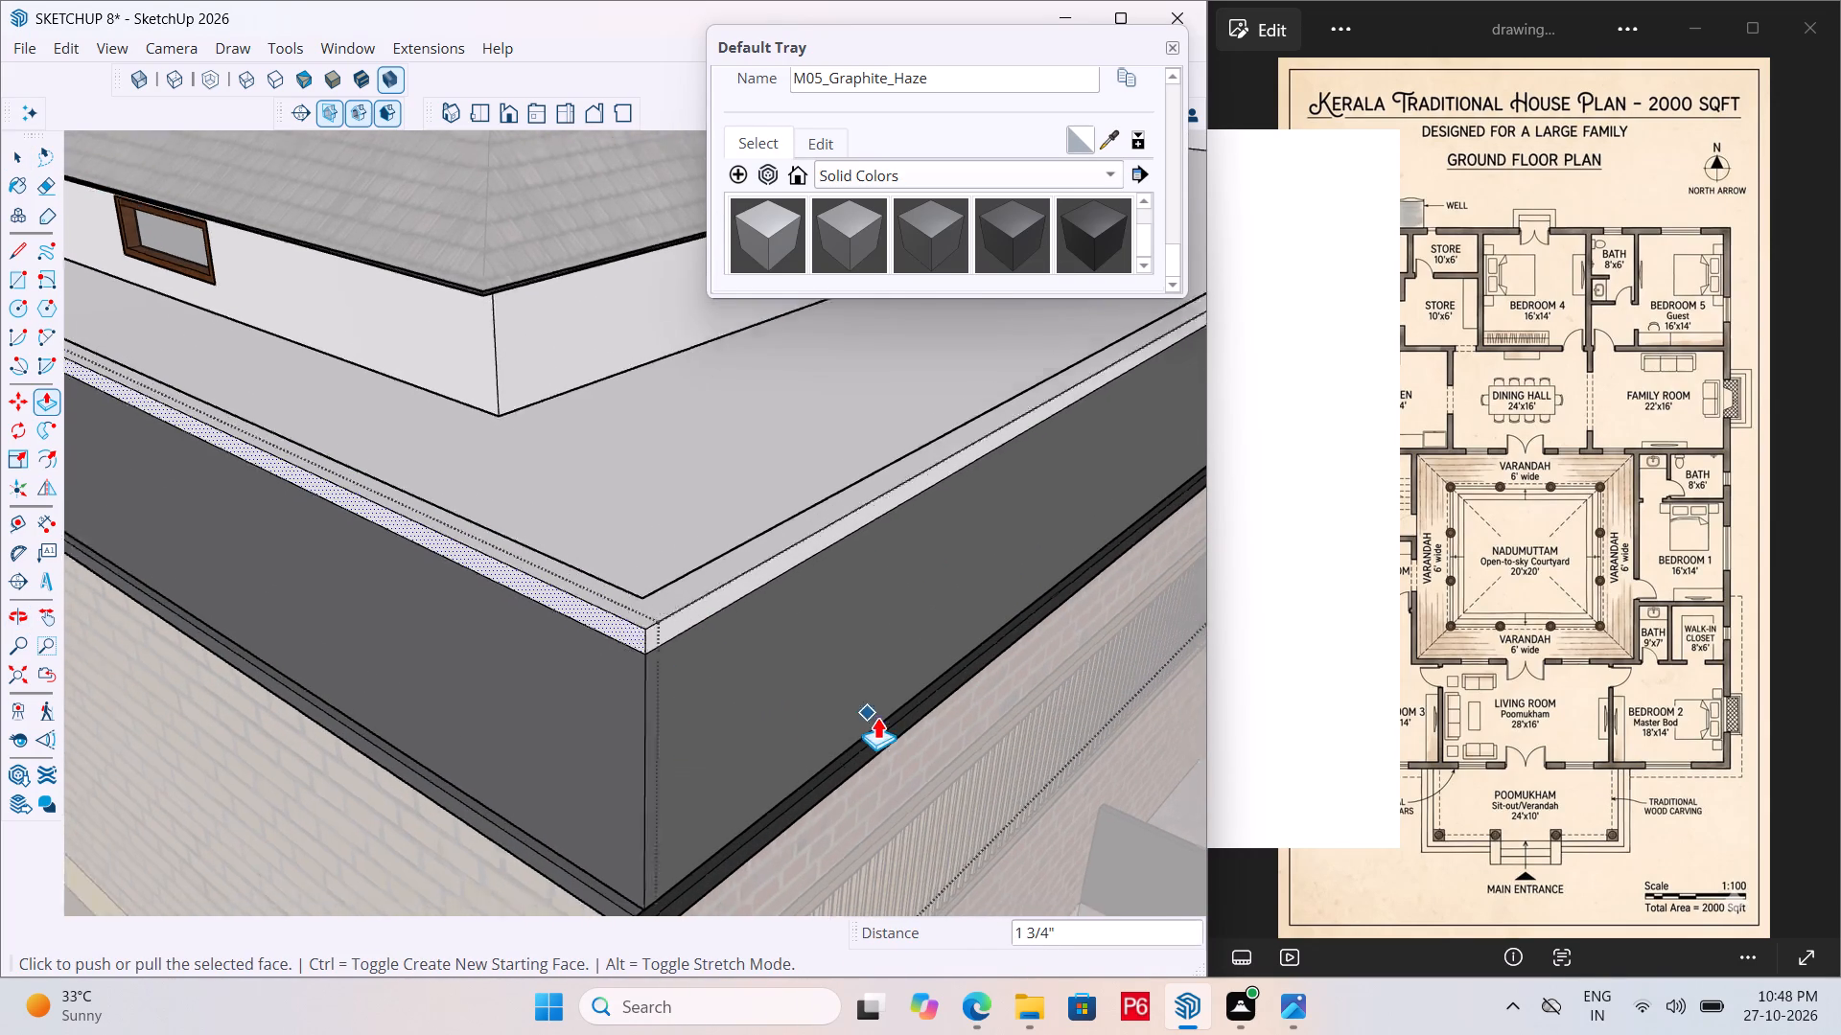
scroll(877, 717, down, 15)
scroll(972, 755, down, 6)
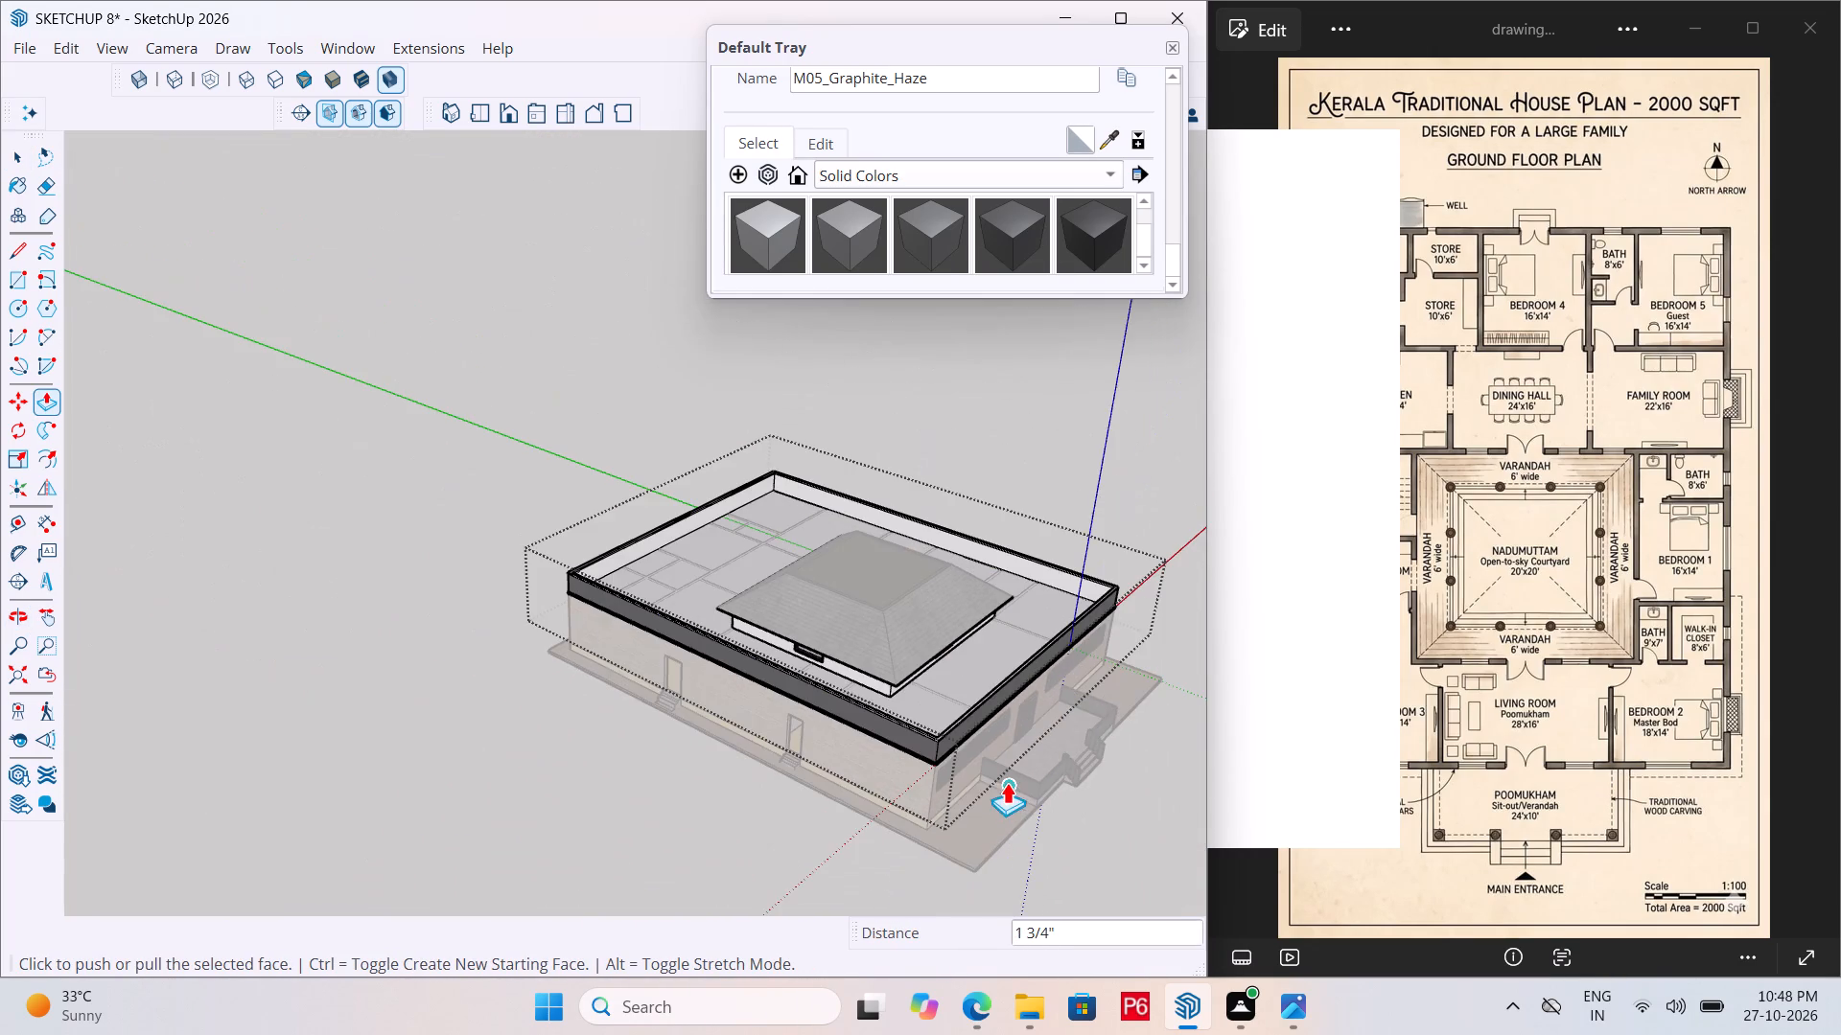
middle_drag(477, 638, 994, 698)
scroll(470, 612, up, 17)
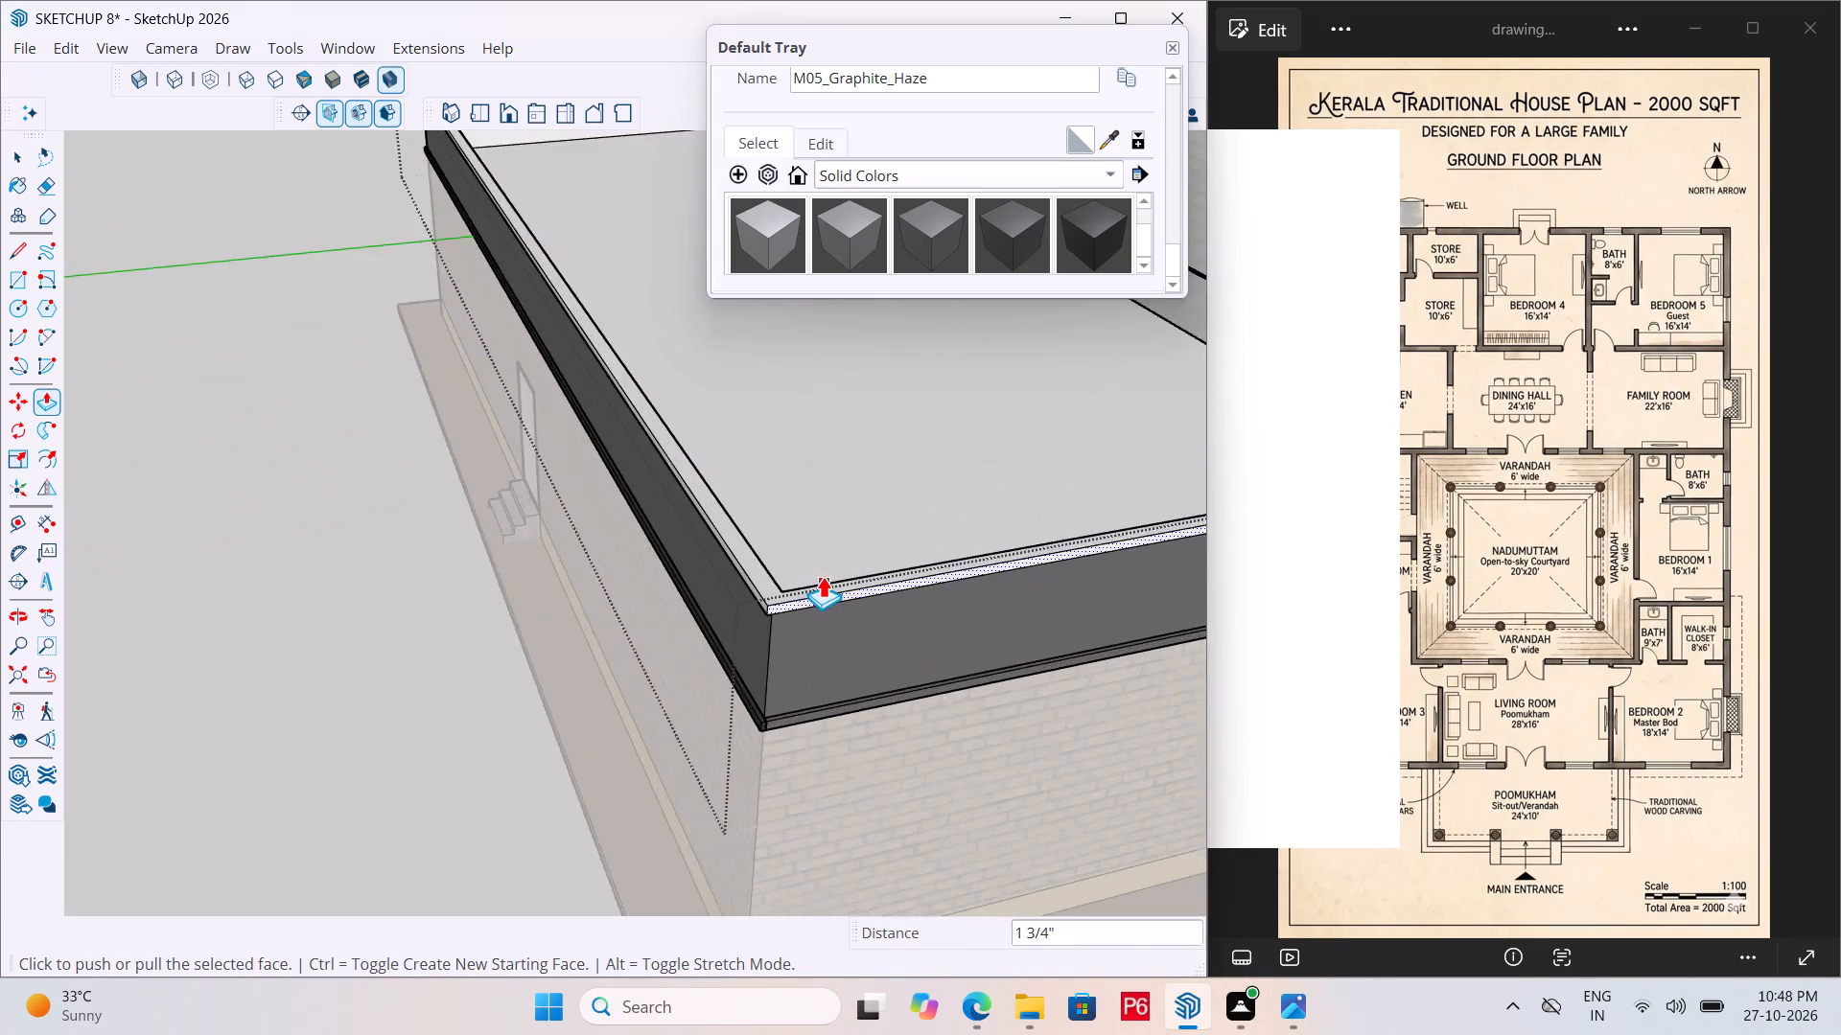
scroll(823, 576, up, 13)
key(space)
click(673, 609)
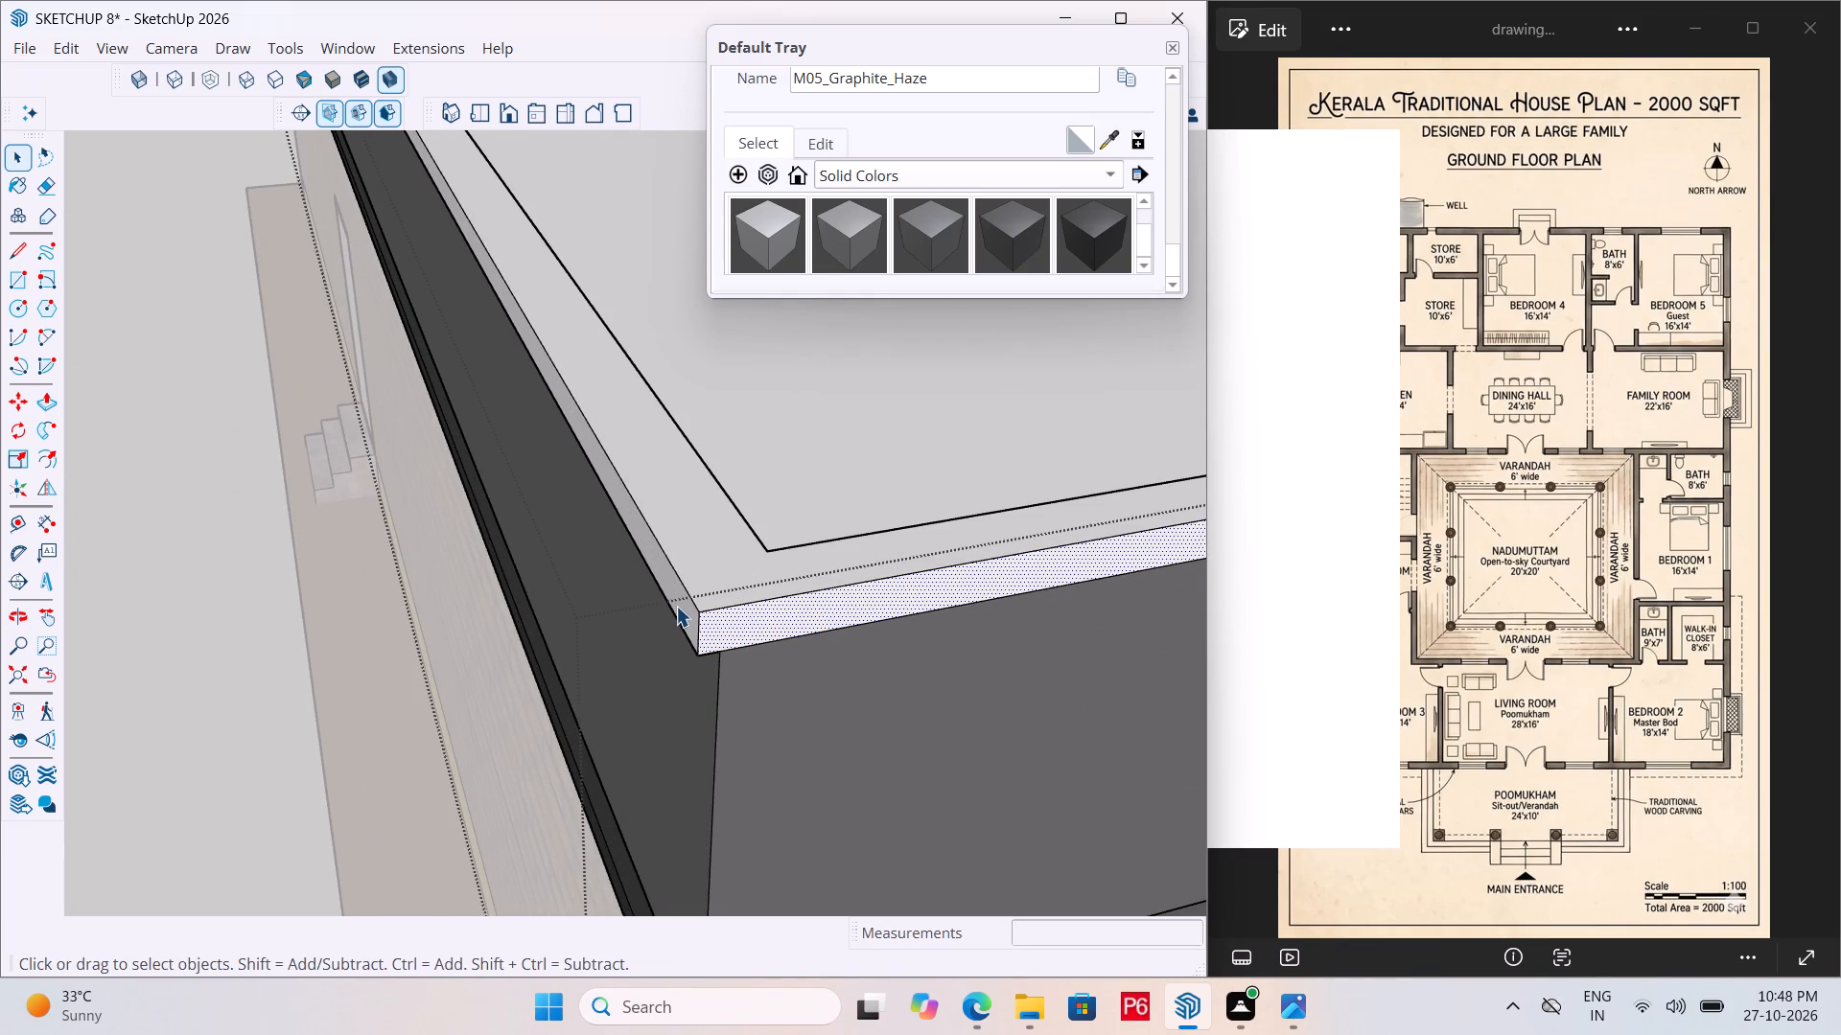
click(679, 604)
key(p)
click(679, 604)
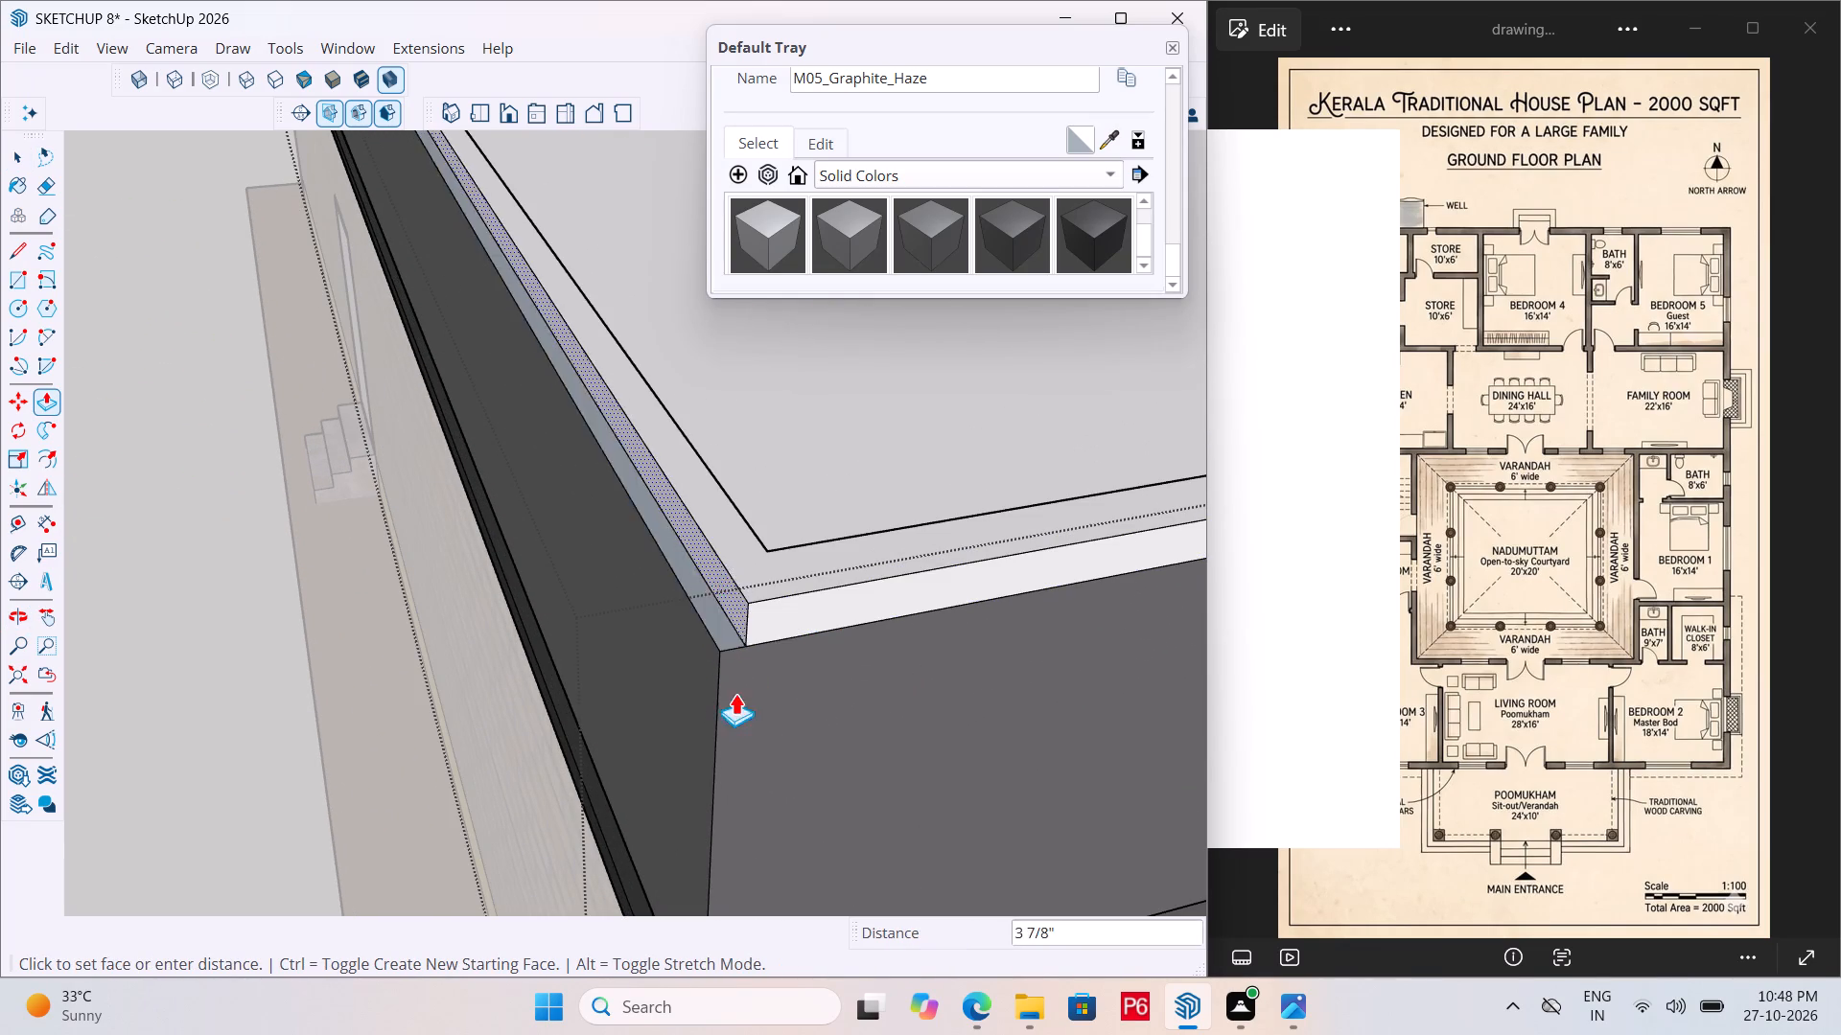
click(701, 700)
Push the left-side coping strip inward 6" to cut it off the parapet top.
scroll(687, 705, down, 11)
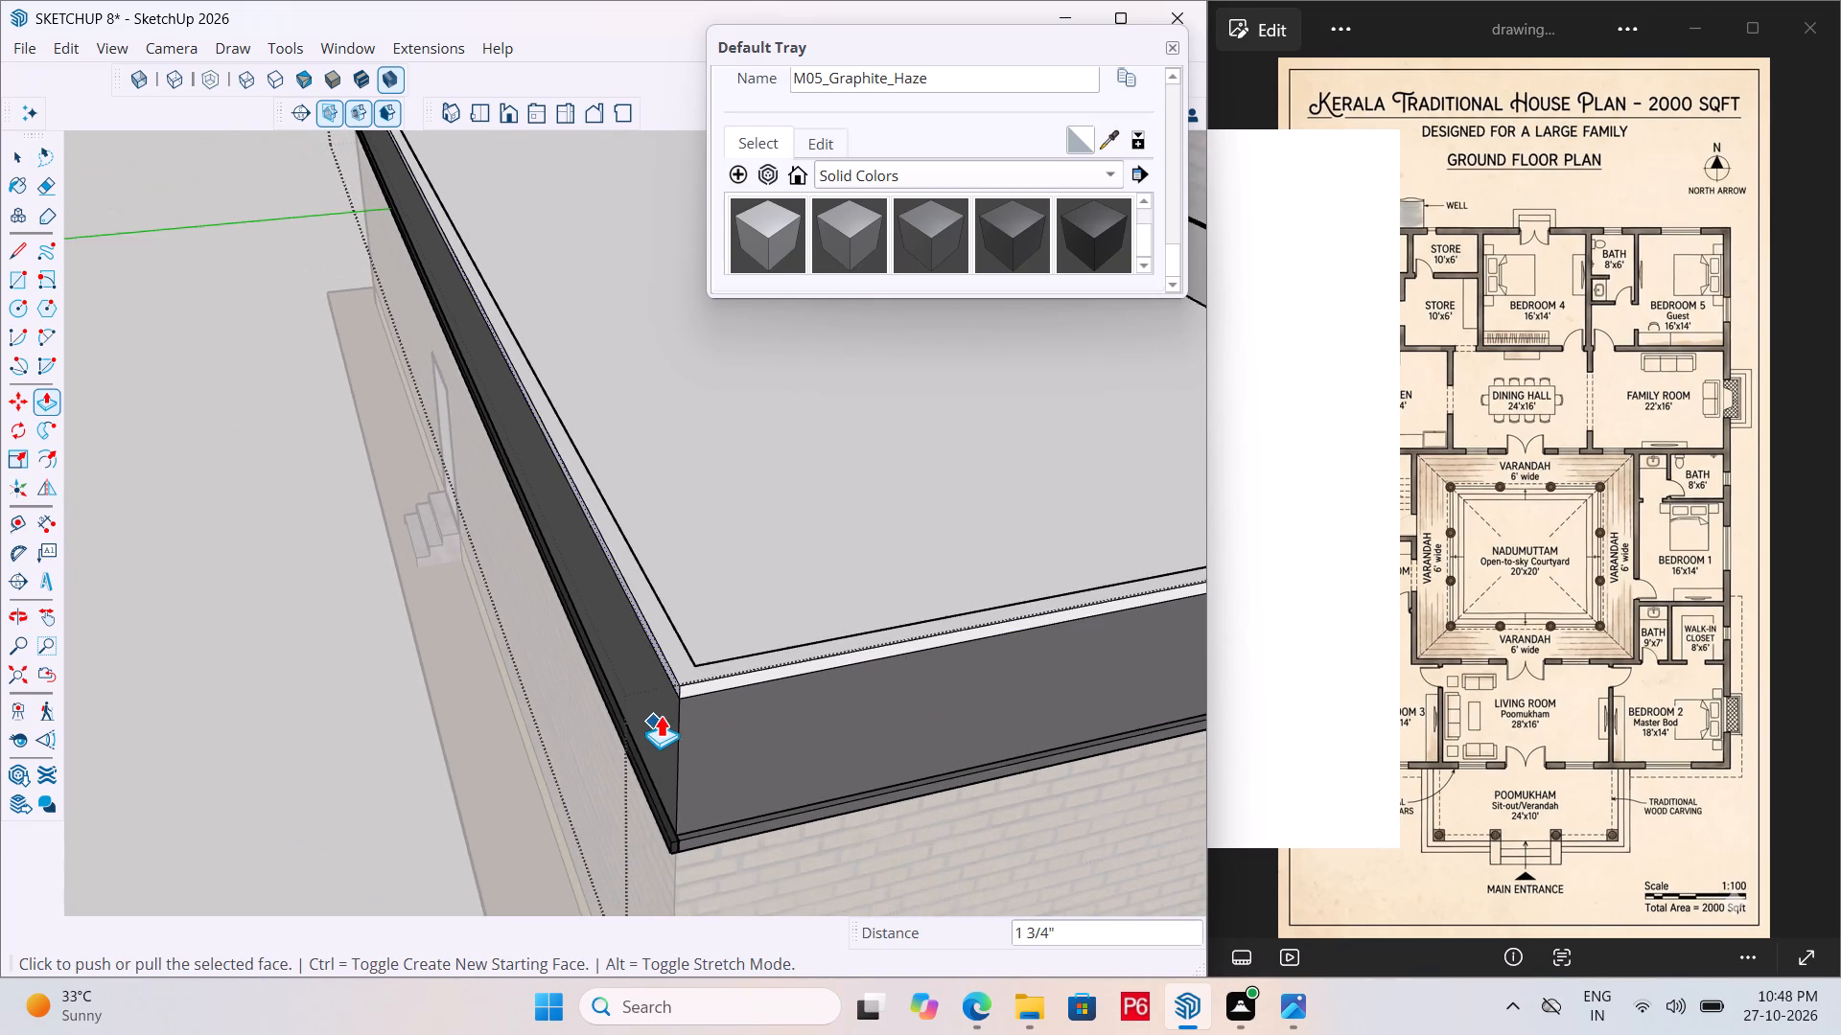
middle_drag(774, 694, 762, 644)
scroll(762, 644, up, 10)
key(space)
click(740, 791)
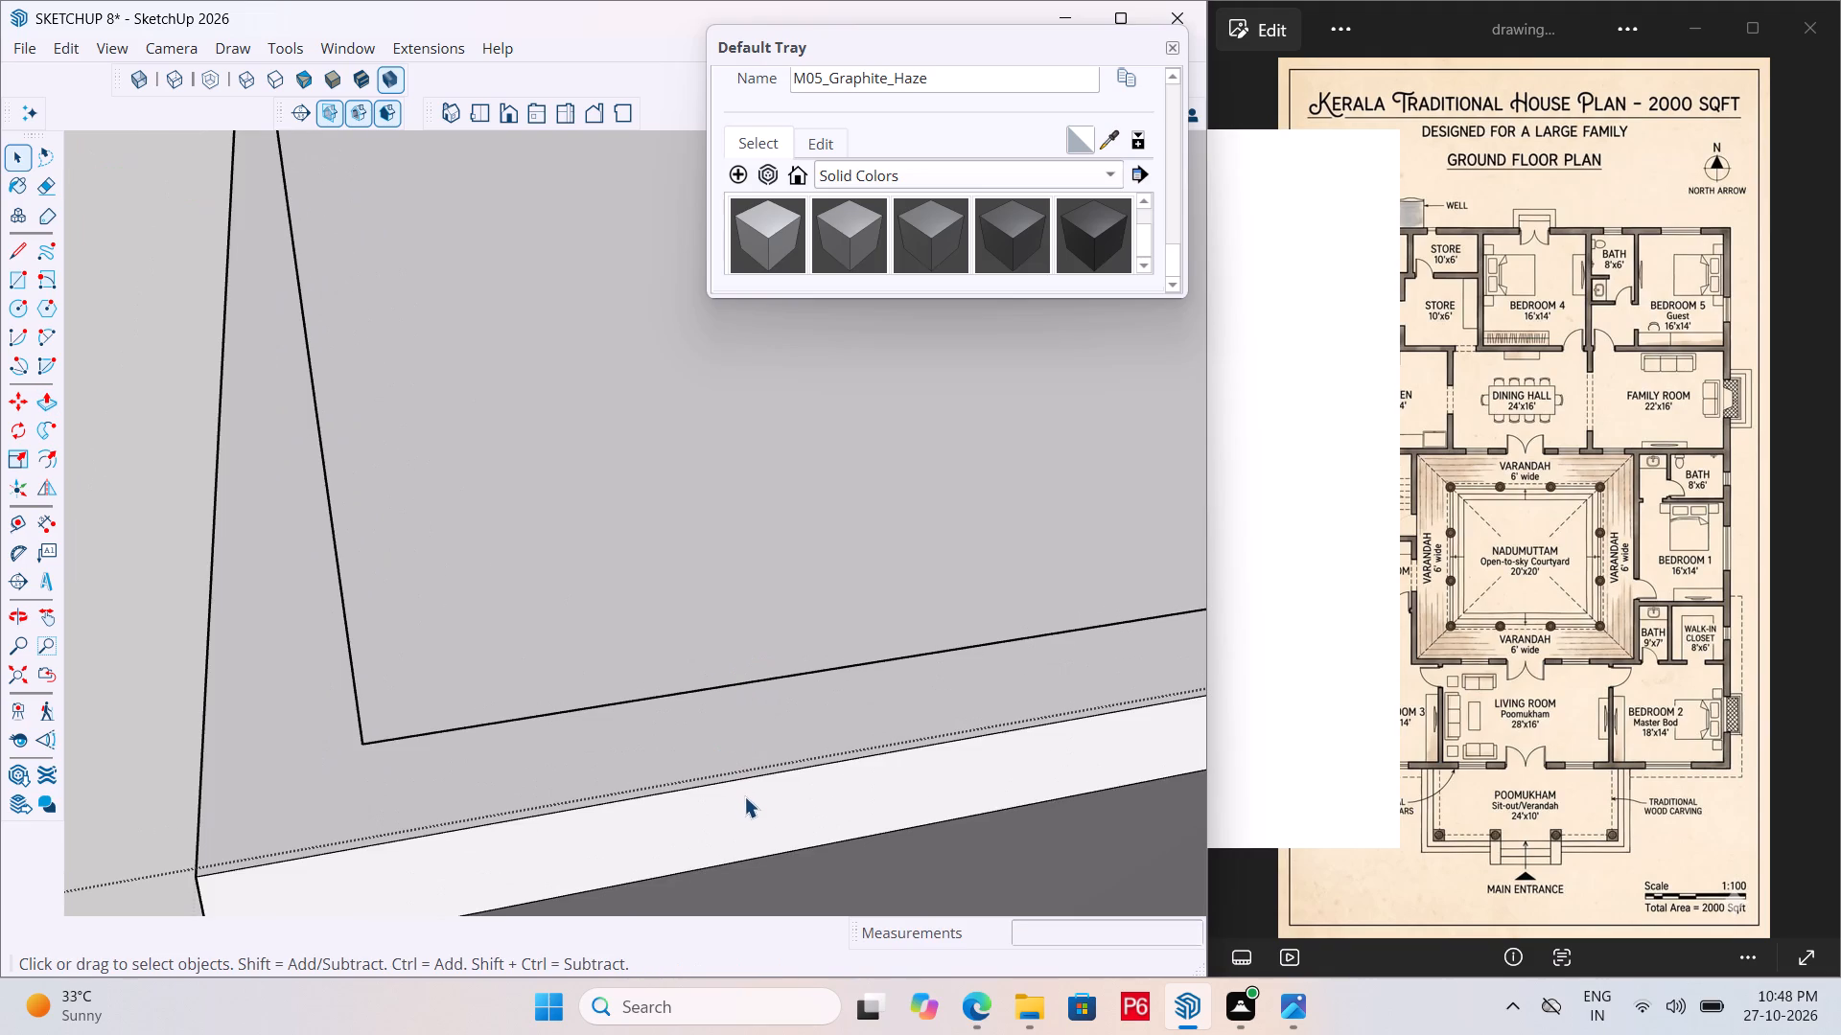
key(p)
click(750, 803)
click(672, 712)
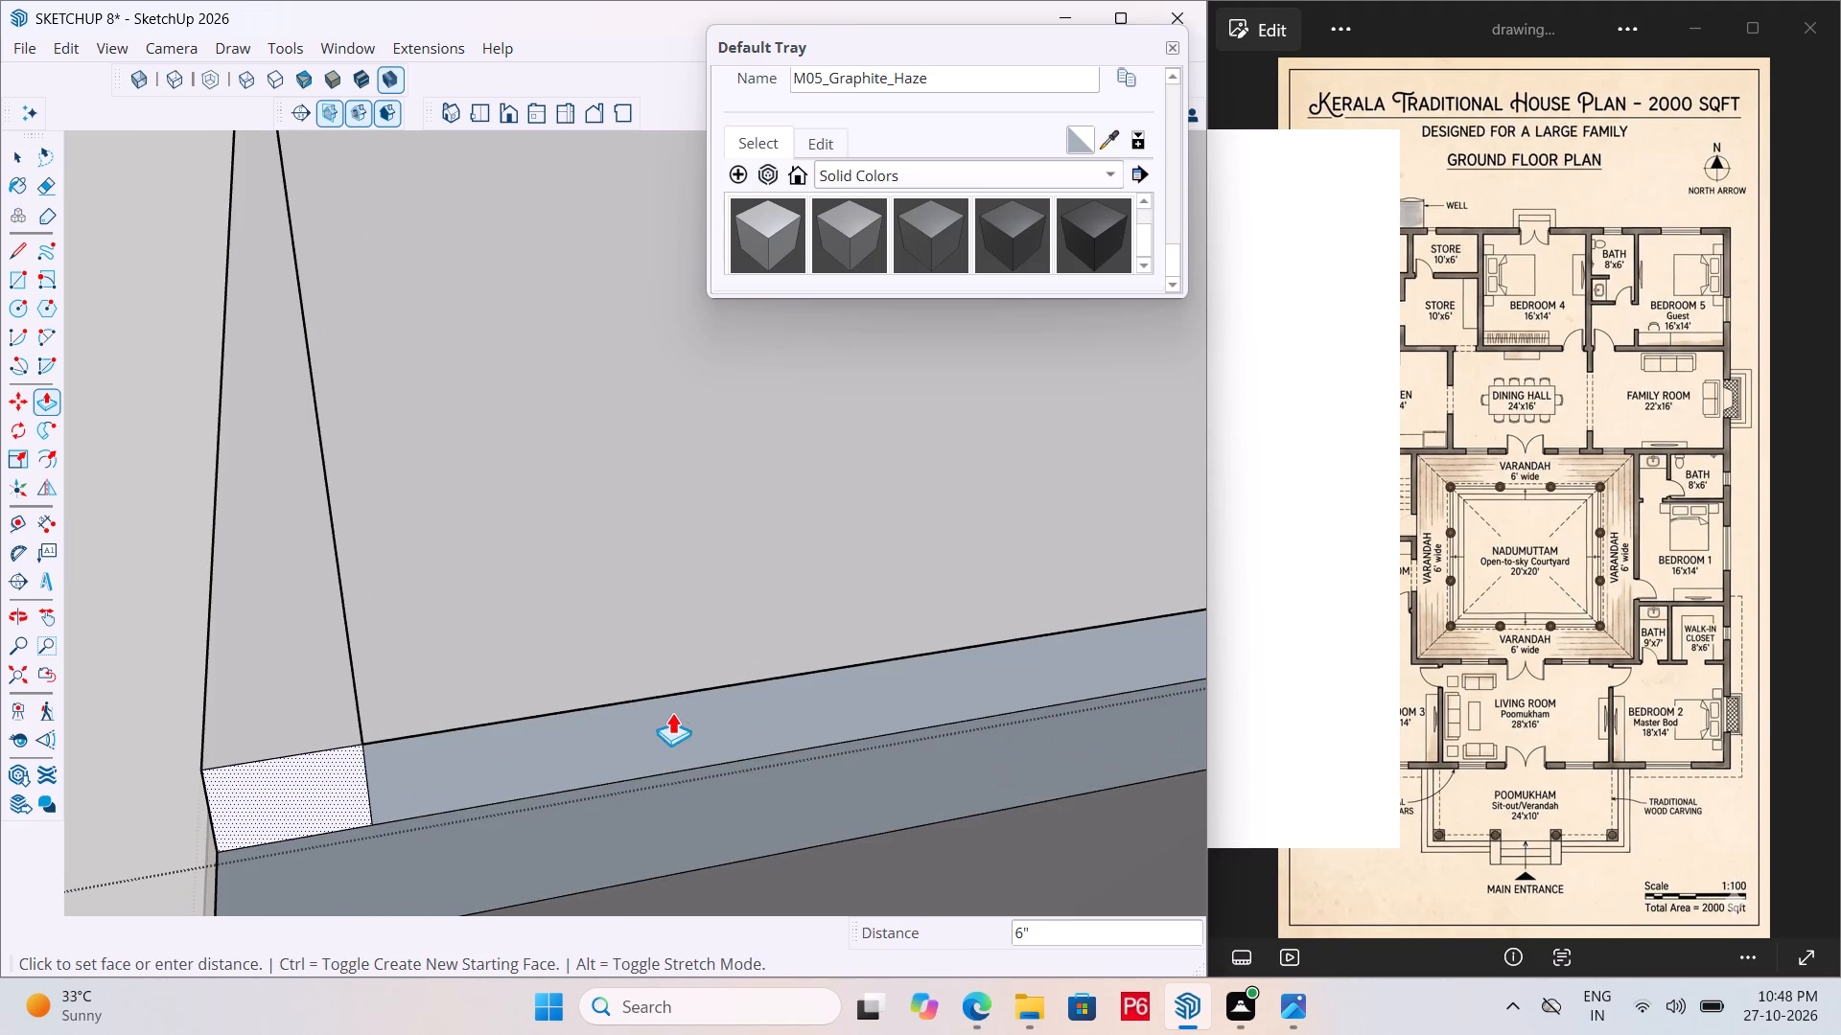
Erase the leftover upper edge and face along the cut-off left-side coping strip.
scroll(605, 715, down, 3)
middle_click(605, 715)
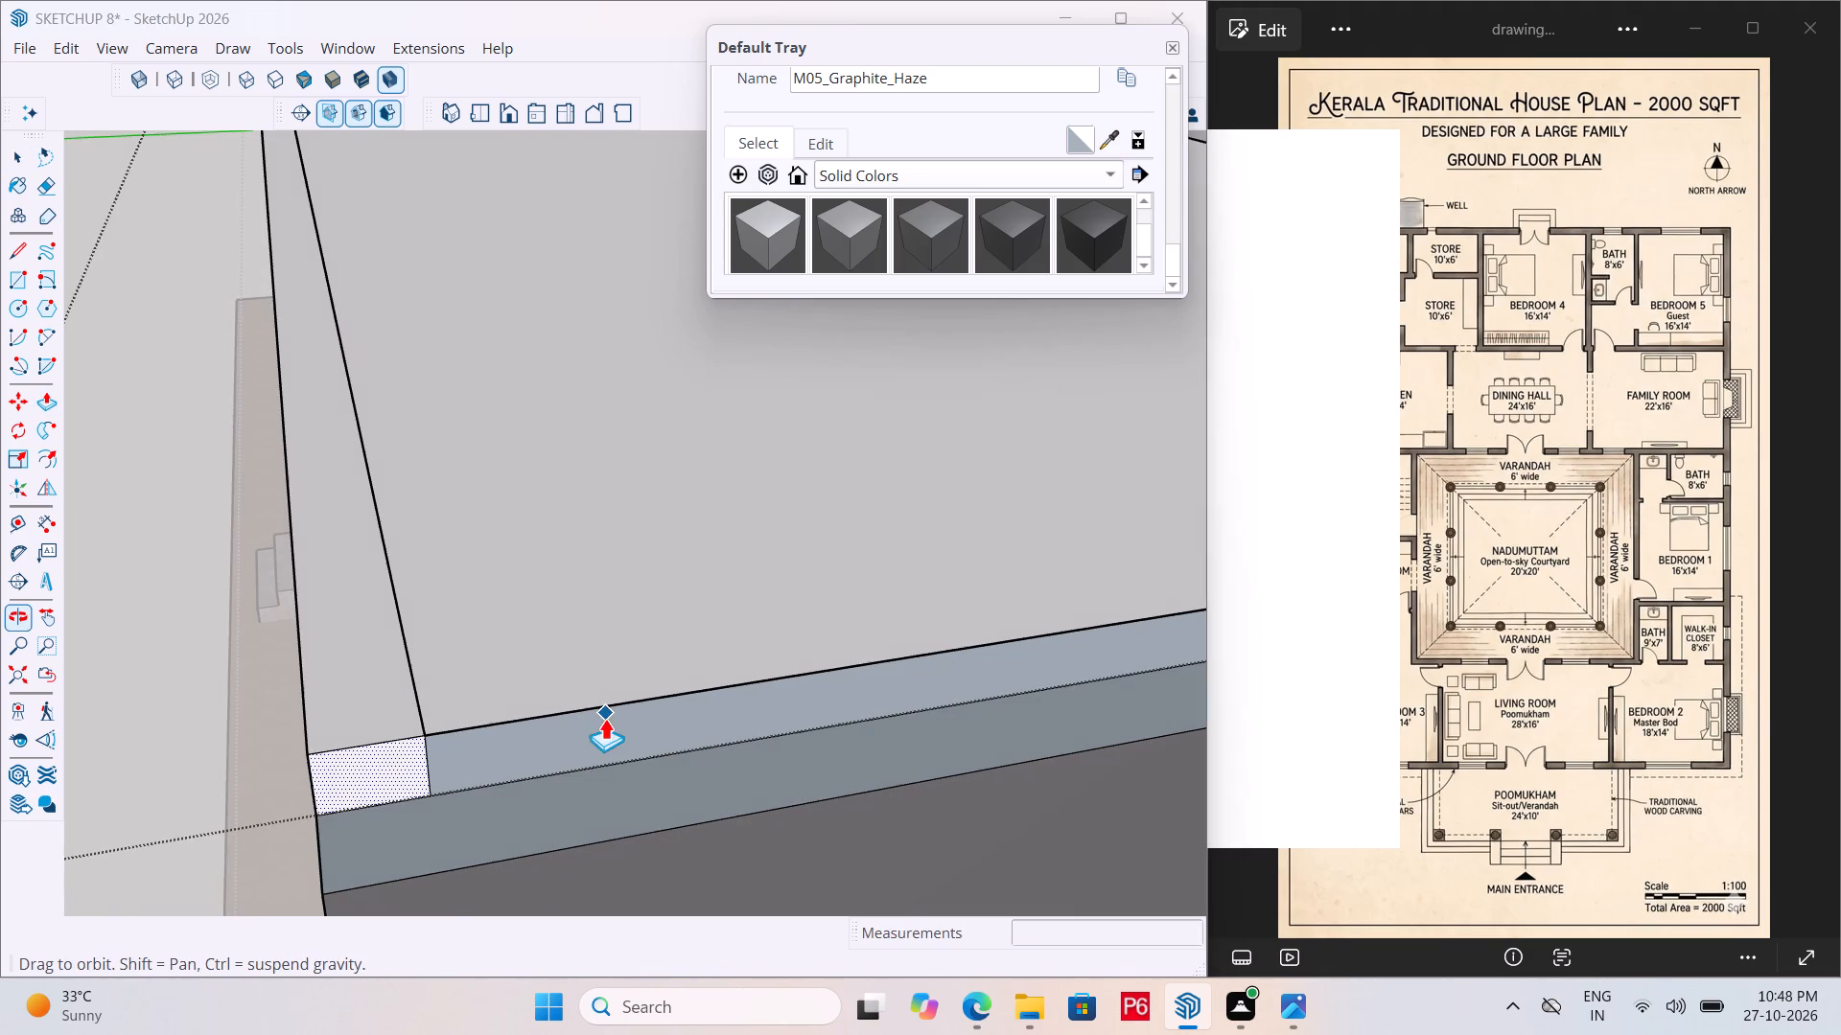
key(e)
drag(629, 697, 631, 716)
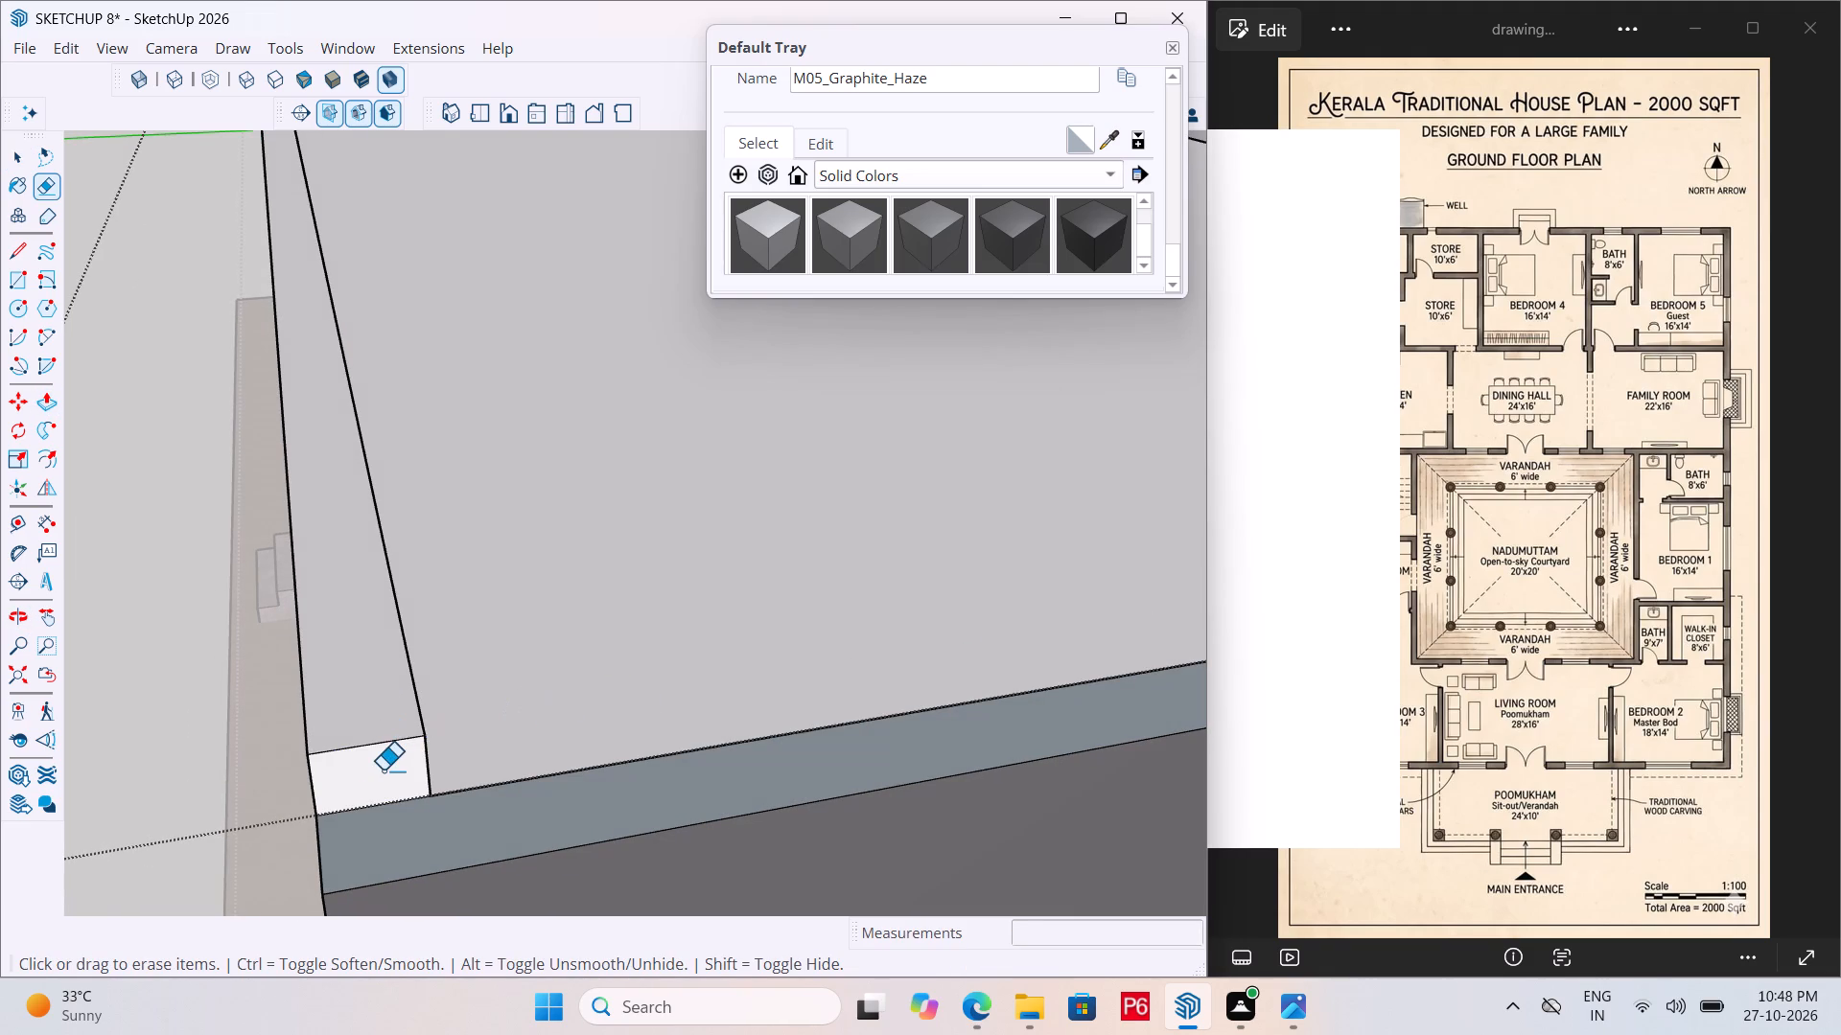
Push the rear coping strip's exposed end 63' 6" along the parapet to the rear-right corner.
key(p)
click(393, 774)
scroll(566, 633, down, 7)
scroll(742, 767, down, 7)
middle_drag(701, 746, 1048, 741)
scroll(919, 732, down, 5)
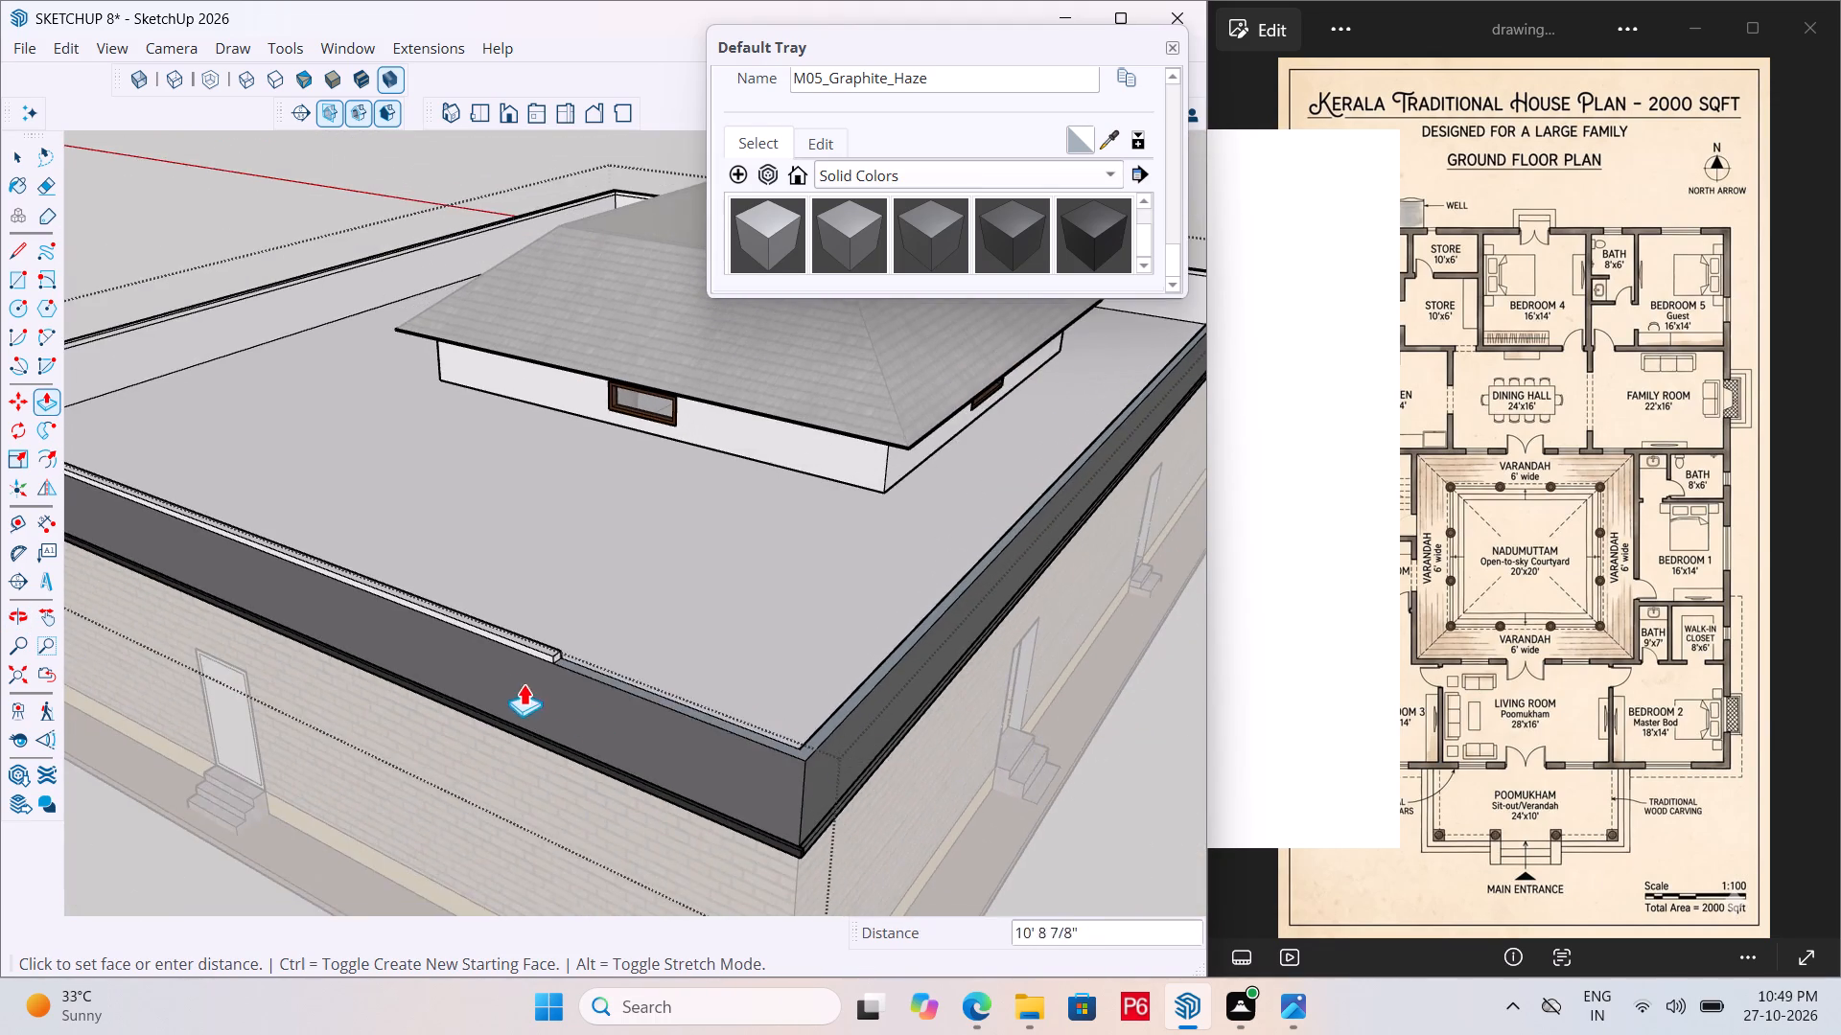
scroll(513, 675, up, 6)
scroll(611, 641, up, 8)
scroll(842, 706, down, 20)
scroll(842, 706, down, 2)
scroll(664, 688, up, 3)
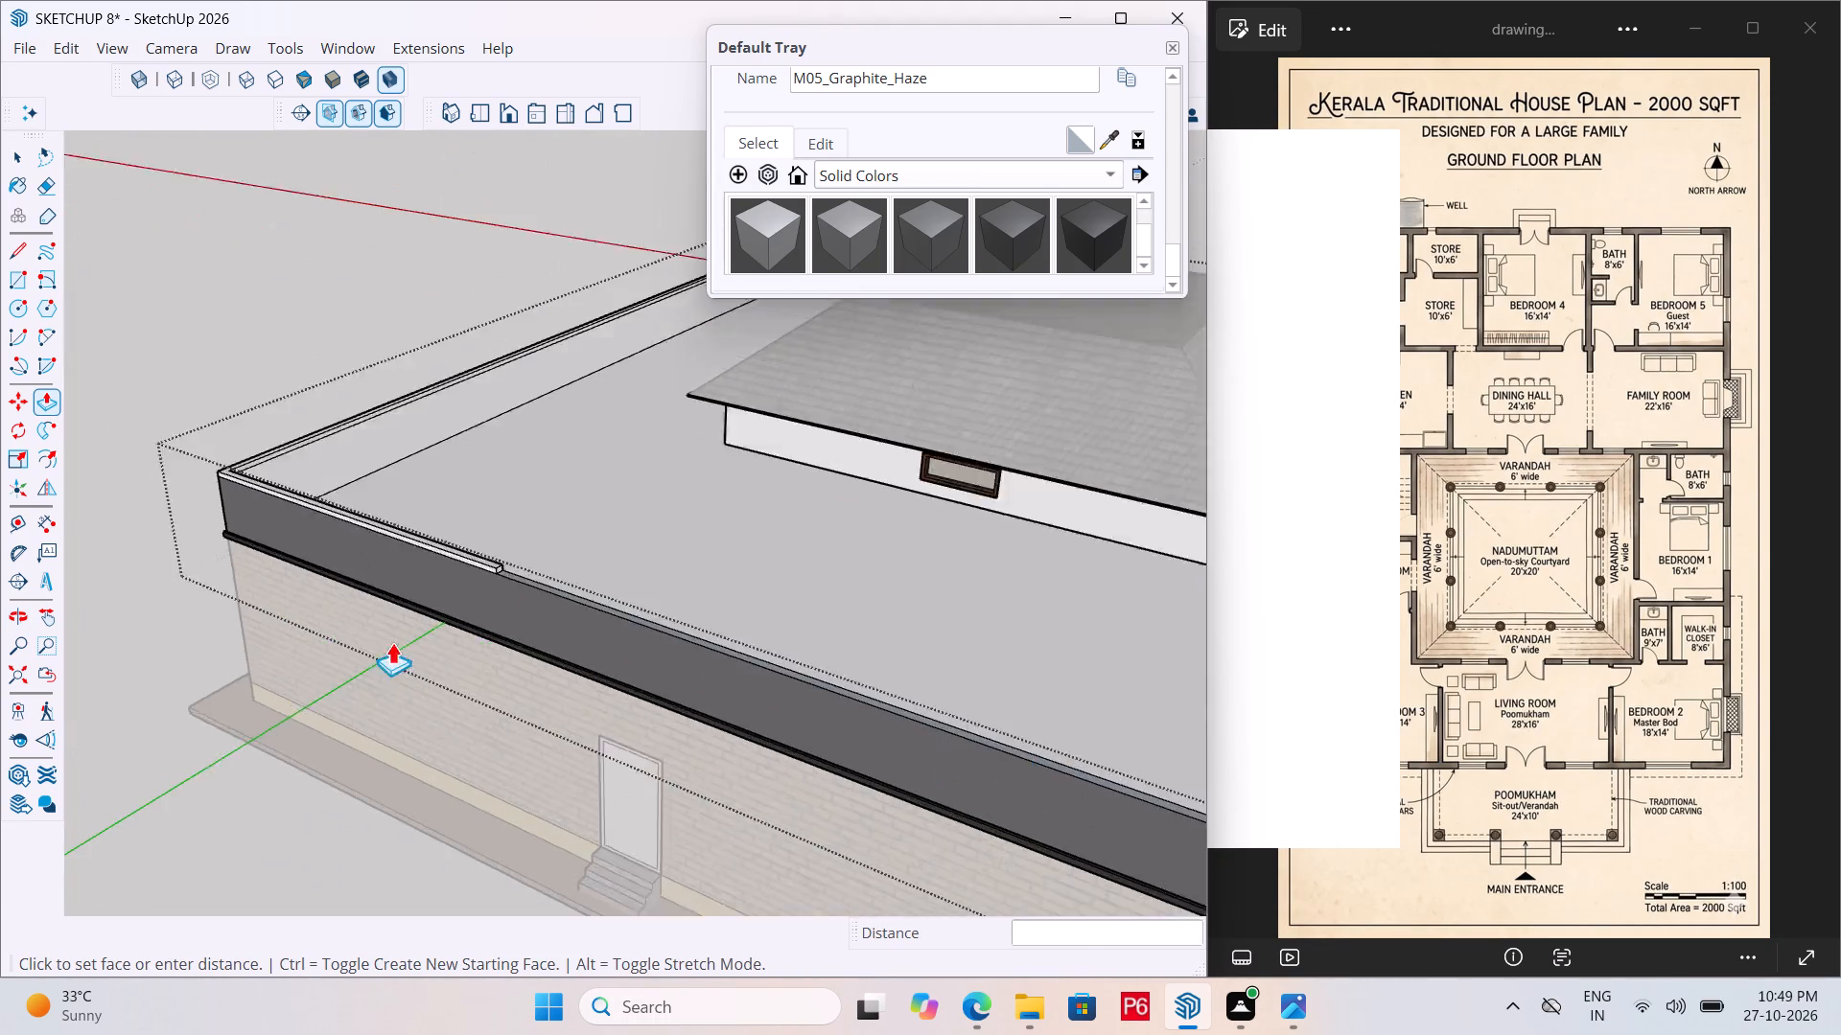
scroll(392, 642, up, 13)
scroll(520, 590, down, 7)
scroll(274, 448, up, 12)
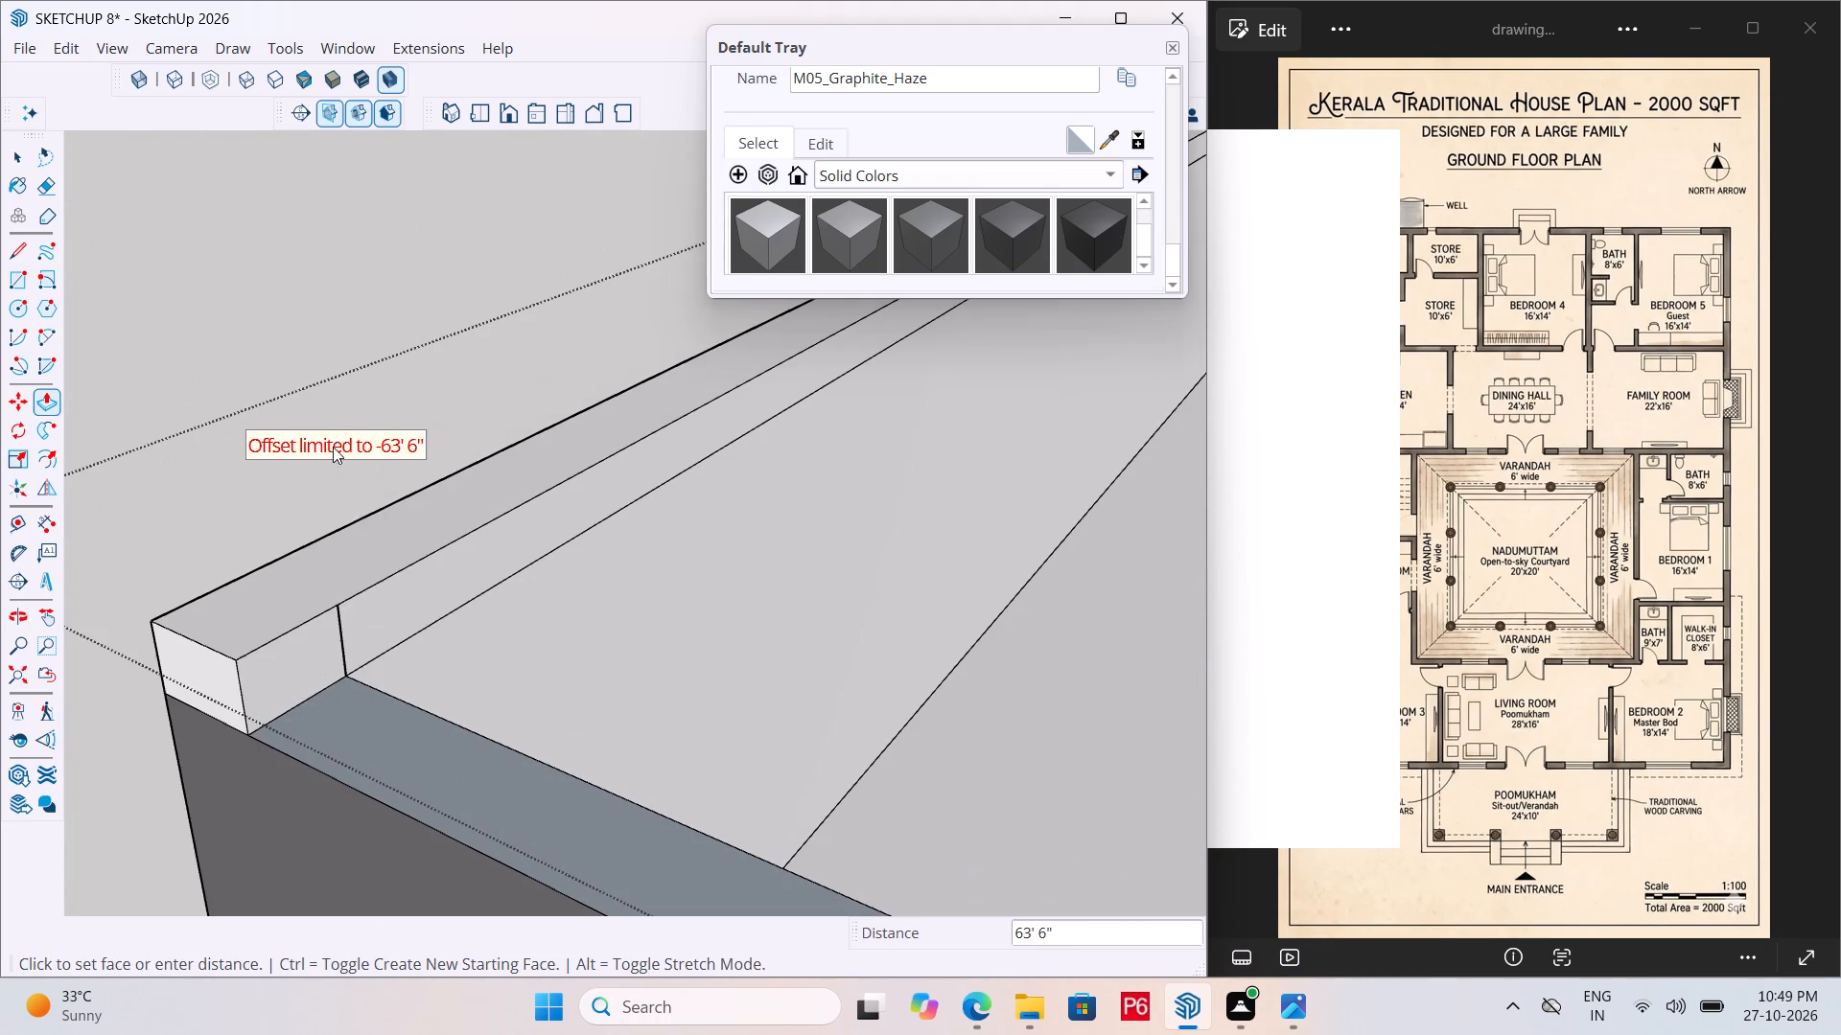
click(392, 599)
Push the right-side coping strip's rear end along the parapet to the front-right corner, about 77' 8".
click(211, 674)
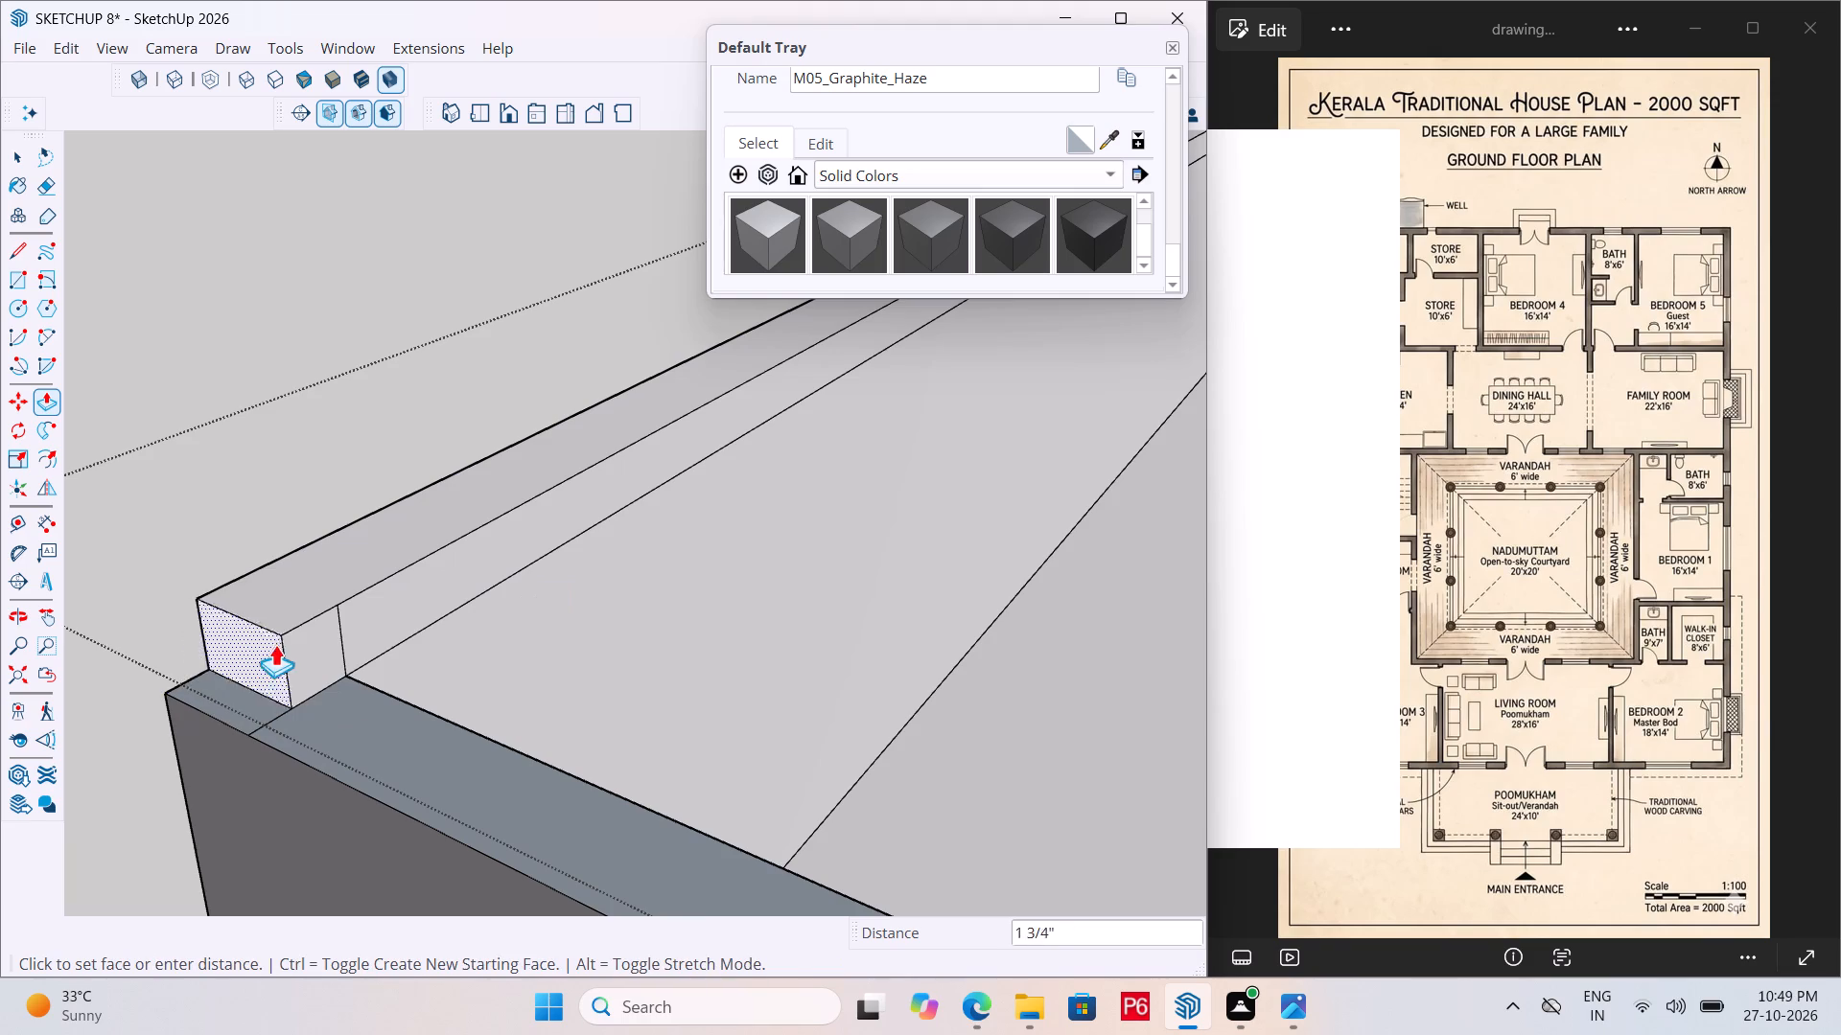
click(329, 616)
click(315, 616)
scroll(751, 489, down, 8)
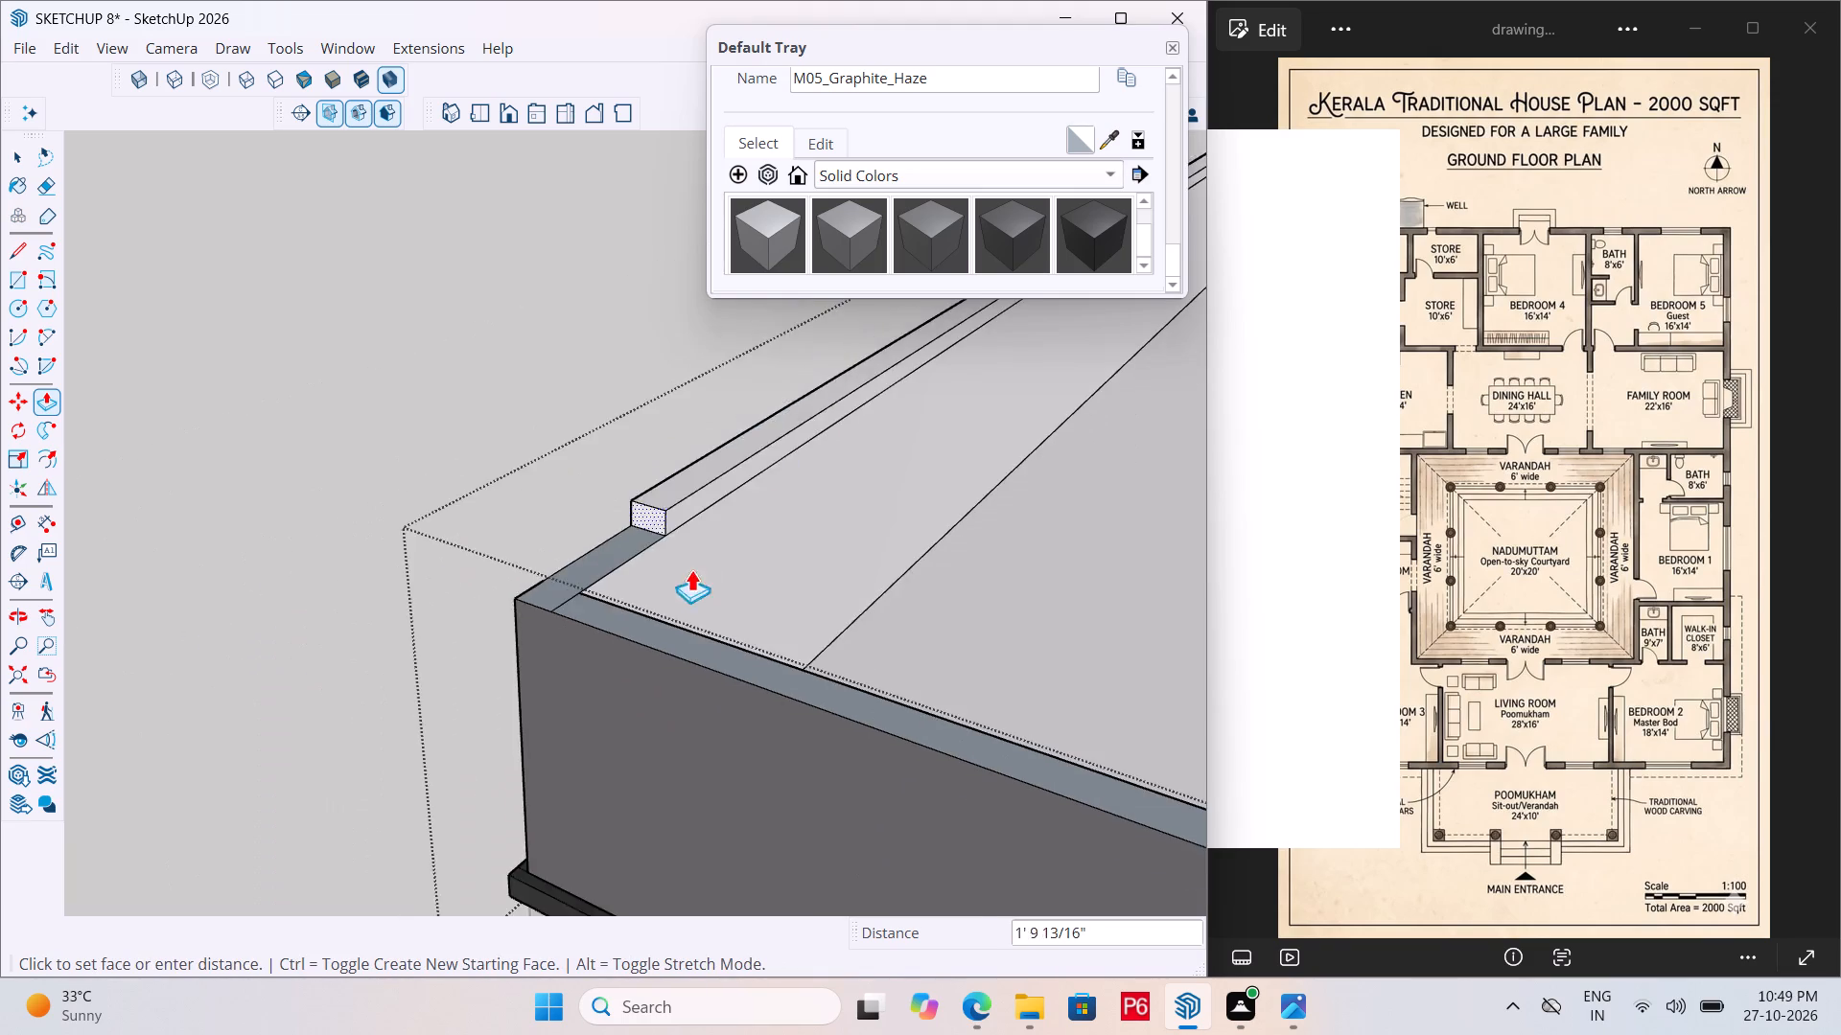
scroll(673, 567, down, 7)
middle_drag(503, 588, 1449, 669)
scroll(865, 601, down, 6)
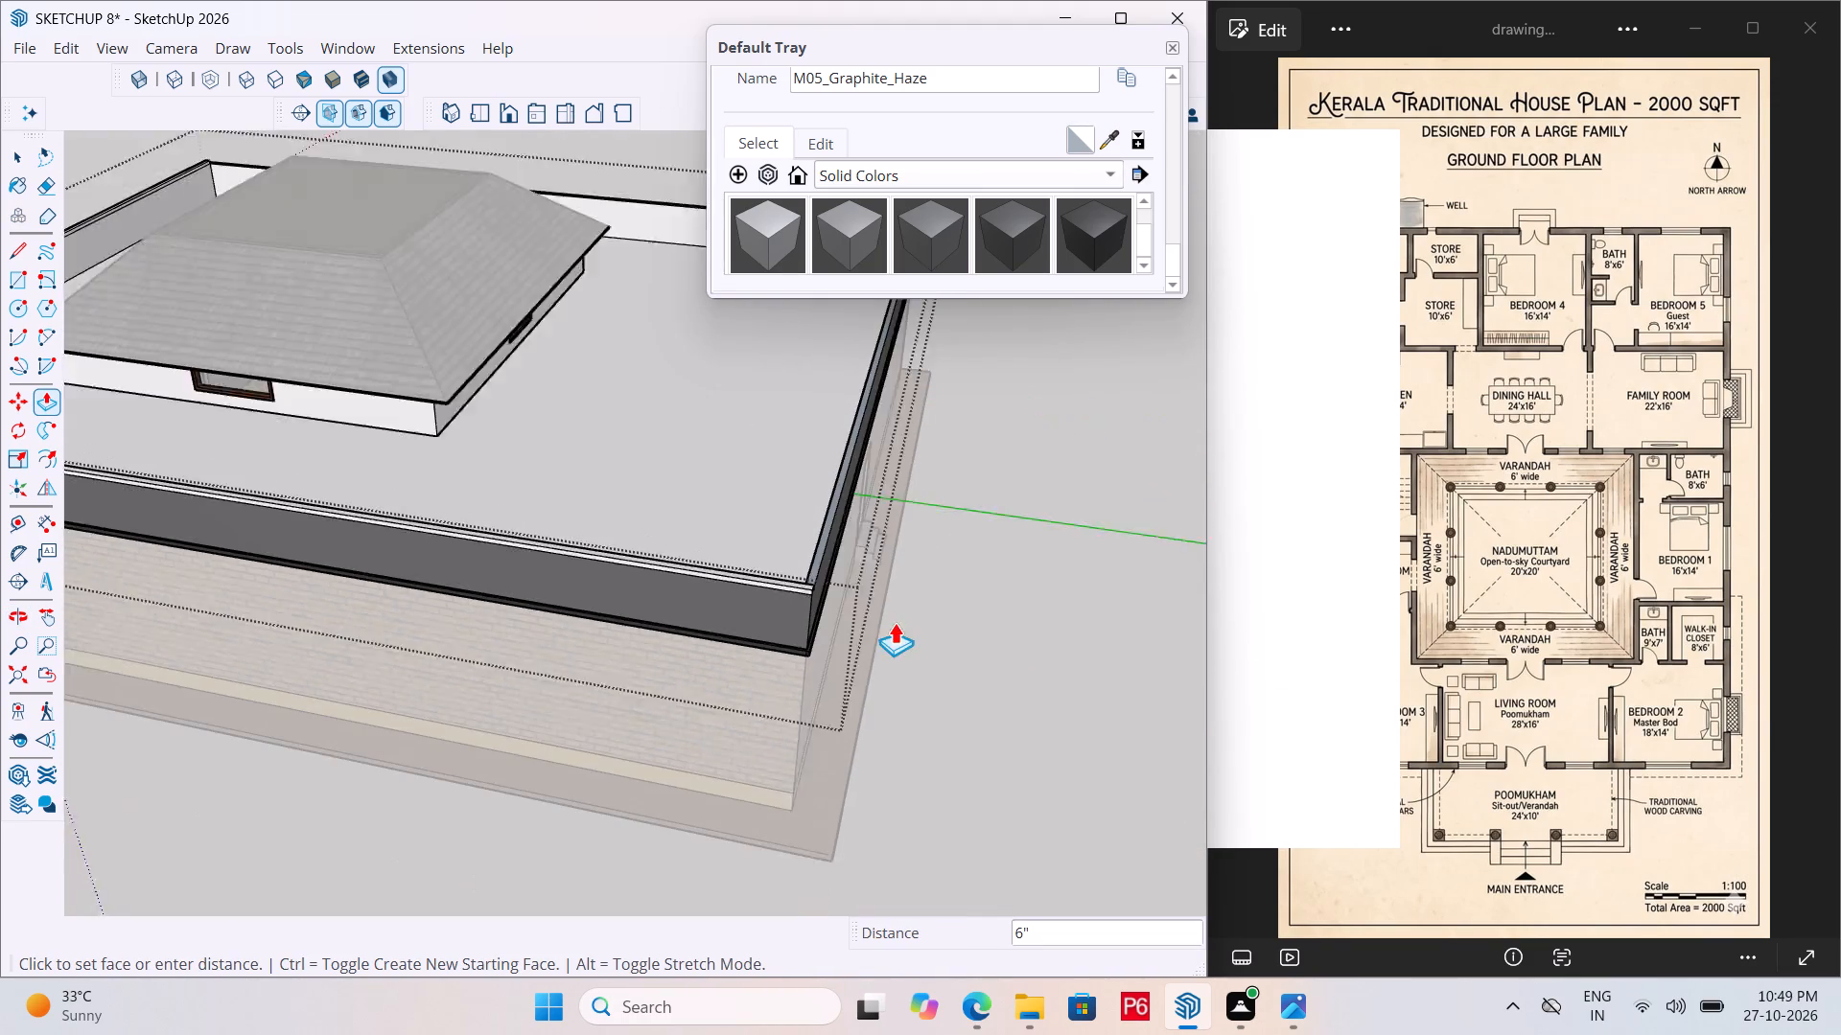
scroll(895, 622, down, 2)
scroll(1002, 625, down, 4)
scroll(231, 480, up, 13)
scroll(67, 509, up, 7)
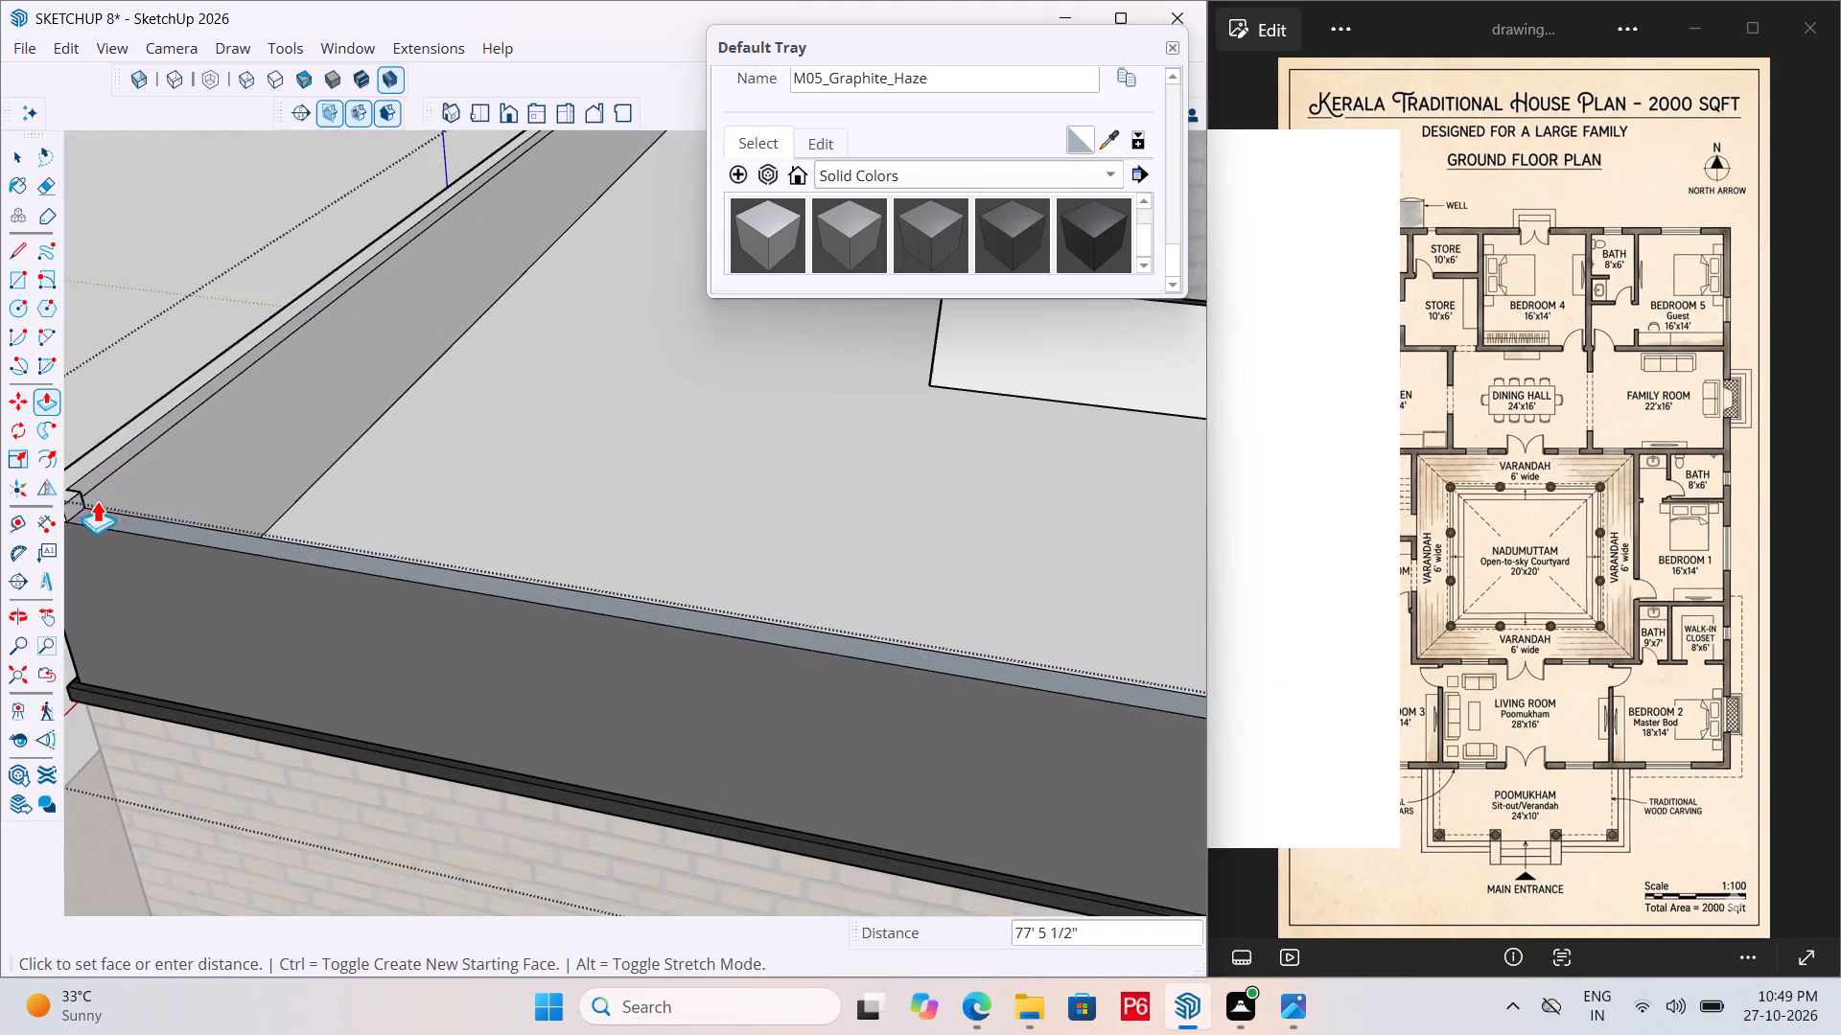
middle_drag(177, 491, 412, 508)
drag(447, 665, 432, 664)
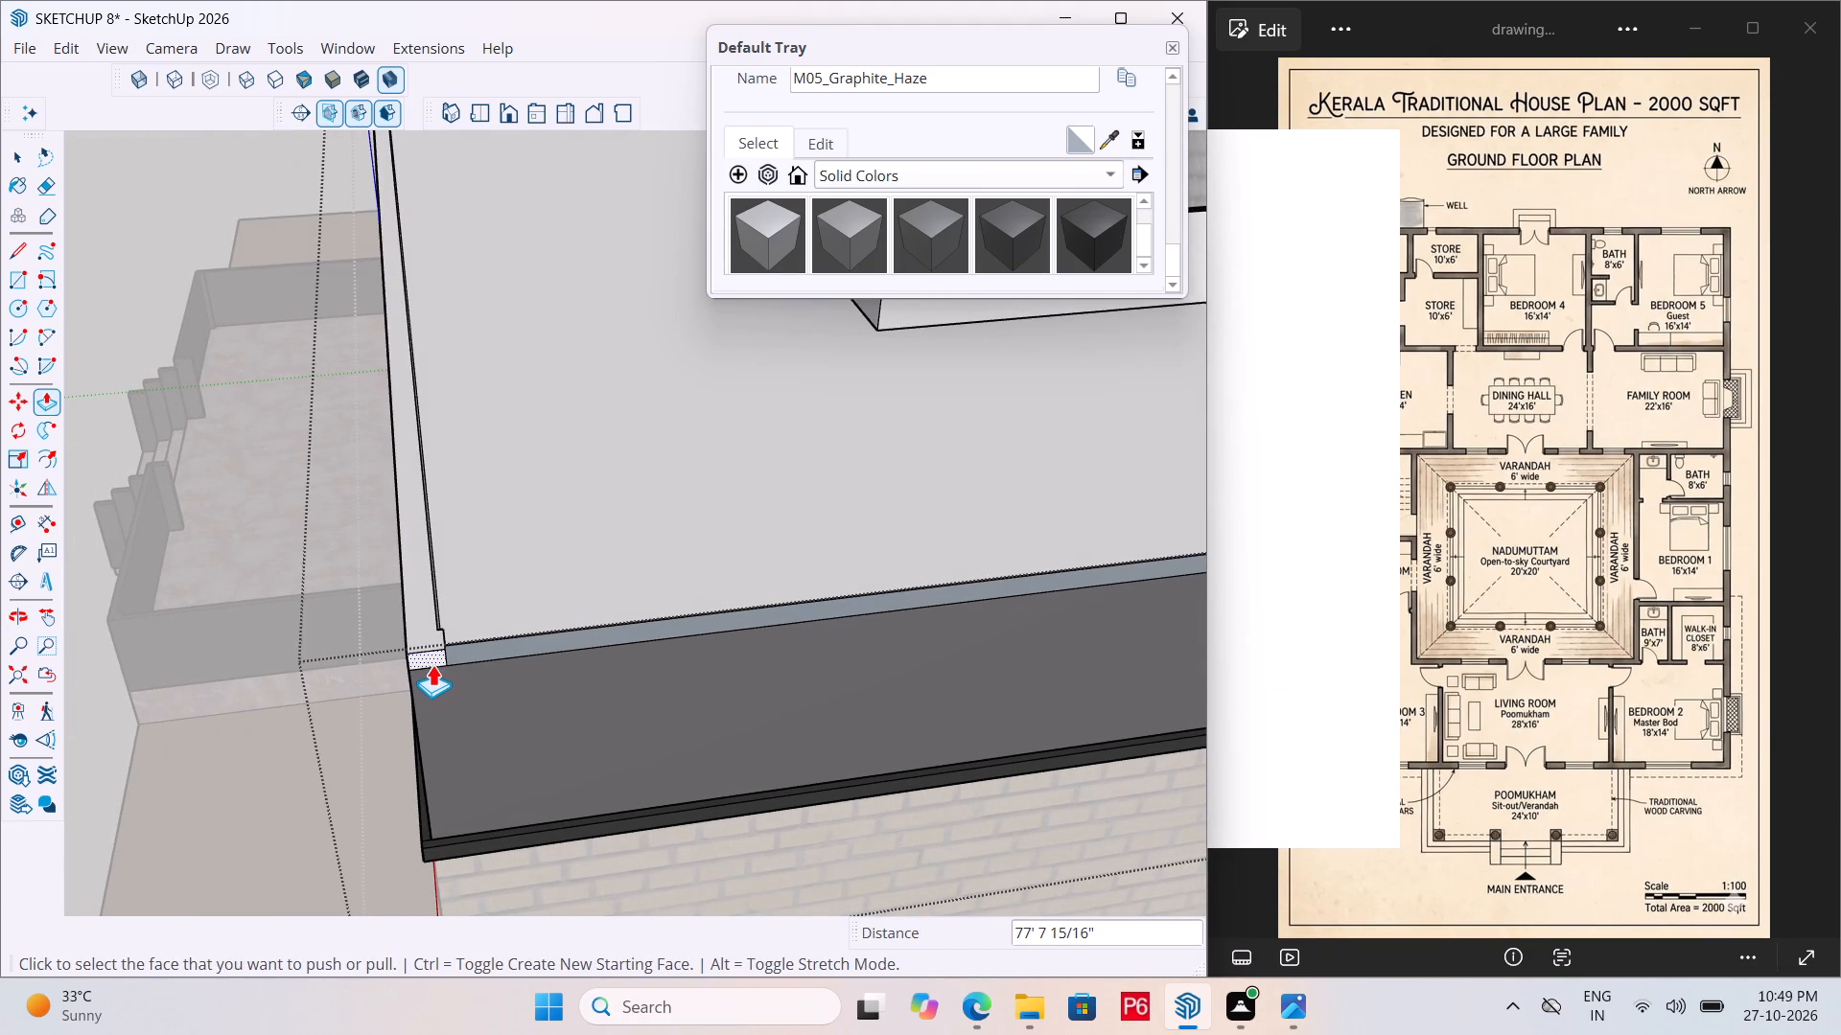
drag(432, 664, 429, 664)
Push the small remaining inner coping face at the front-right corner about 7 1/16" towards the front.
middle_drag(429, 665, 145, 665)
scroll(142, 665, up, 8)
scroll(546, 383, up, 1)
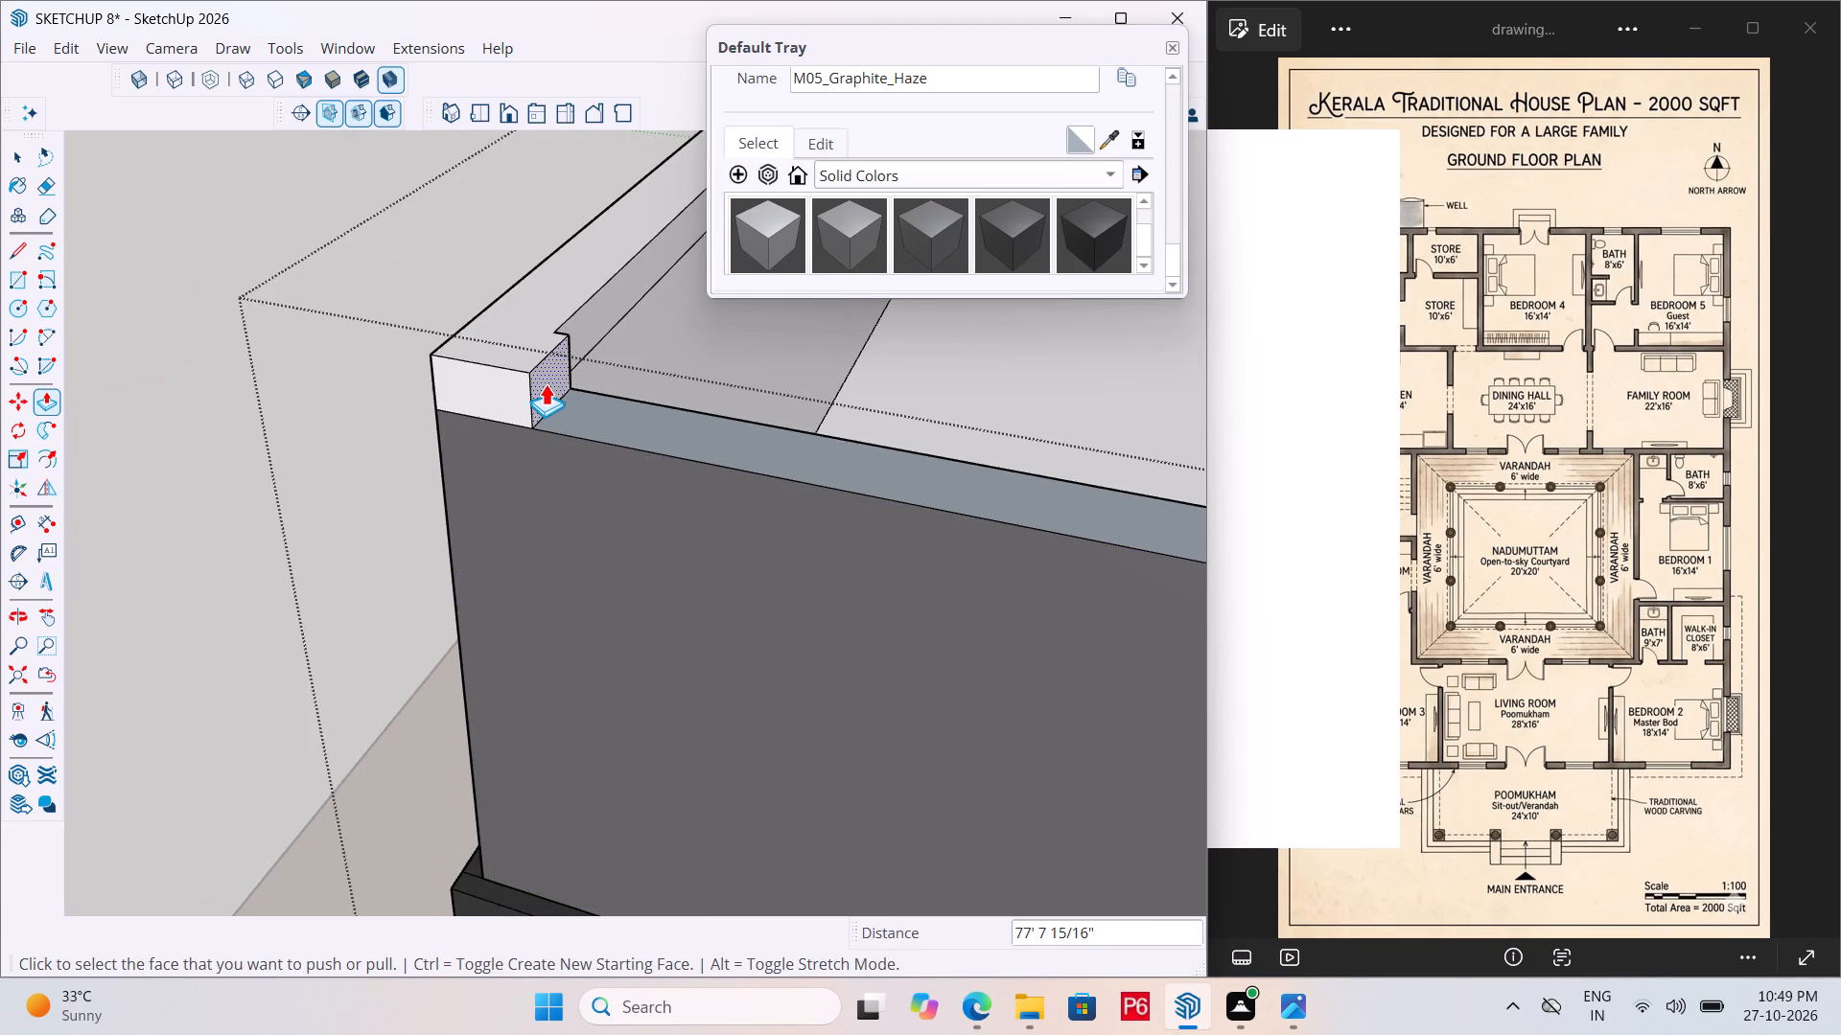
click(546, 383)
click(414, 374)
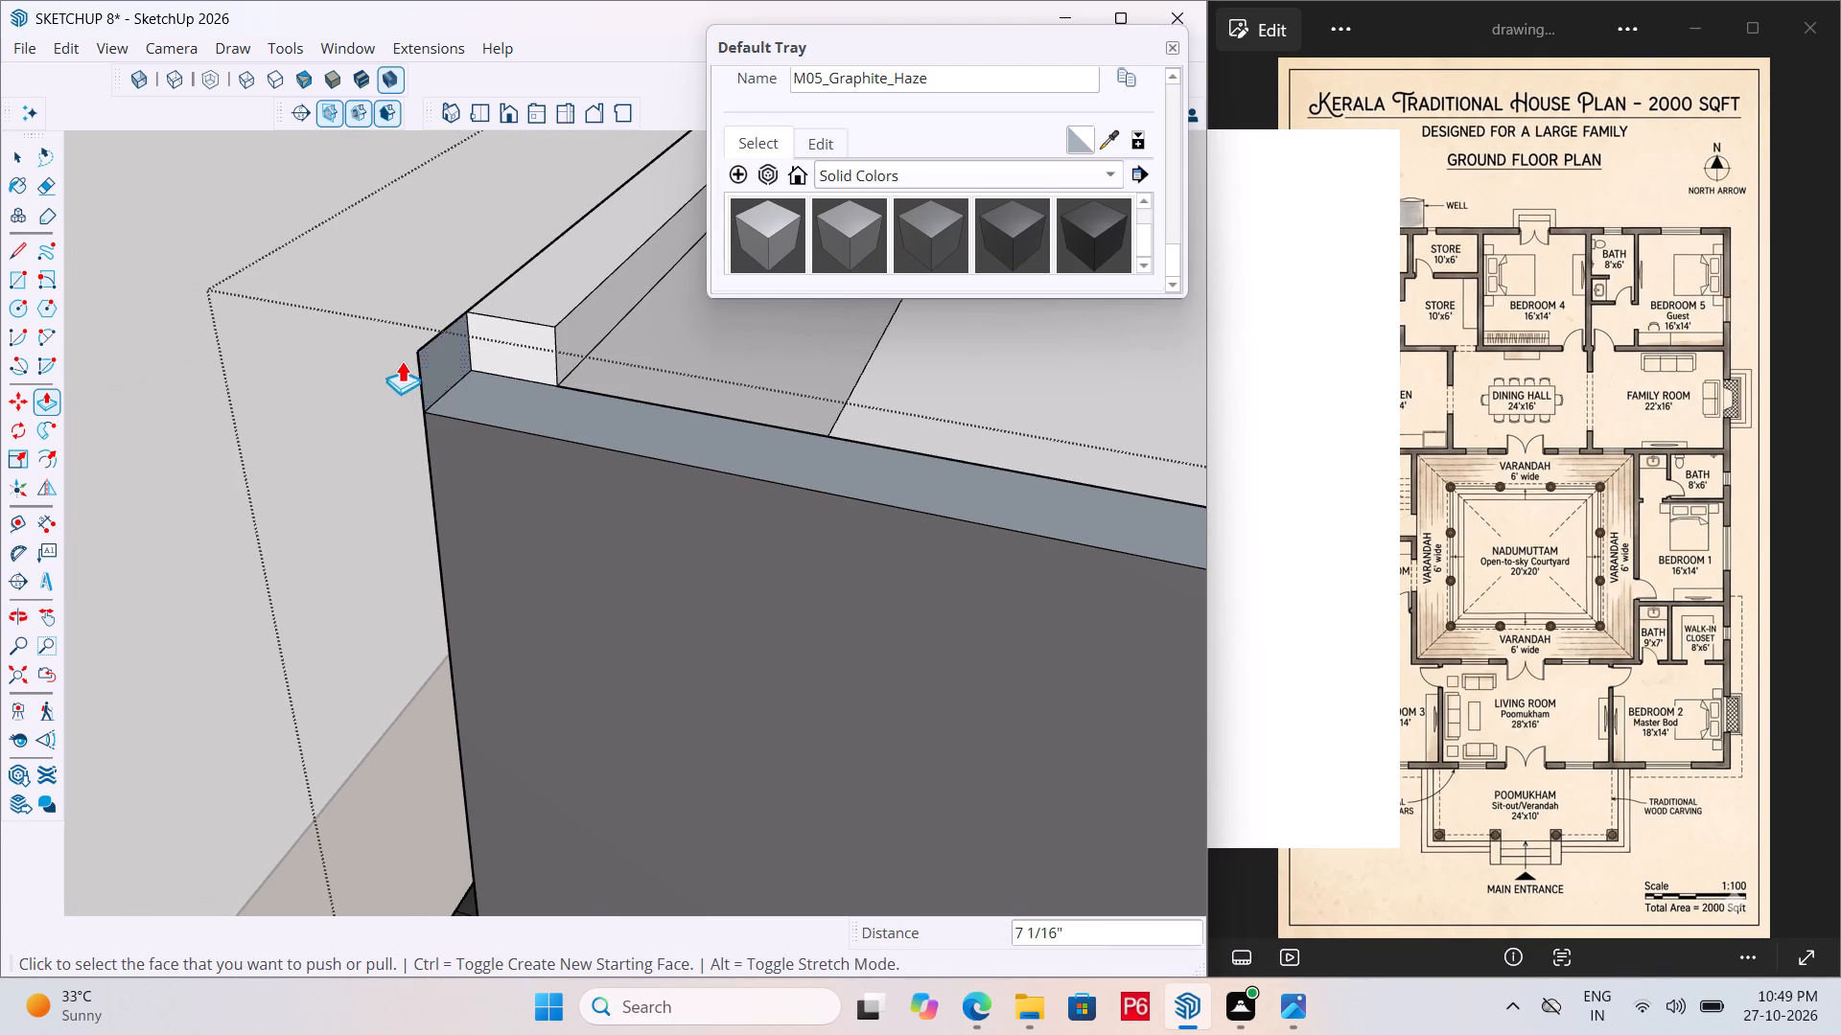
Erase the leftover edge and face where the right-side coping was cut off at the front-right corner.
key(e)
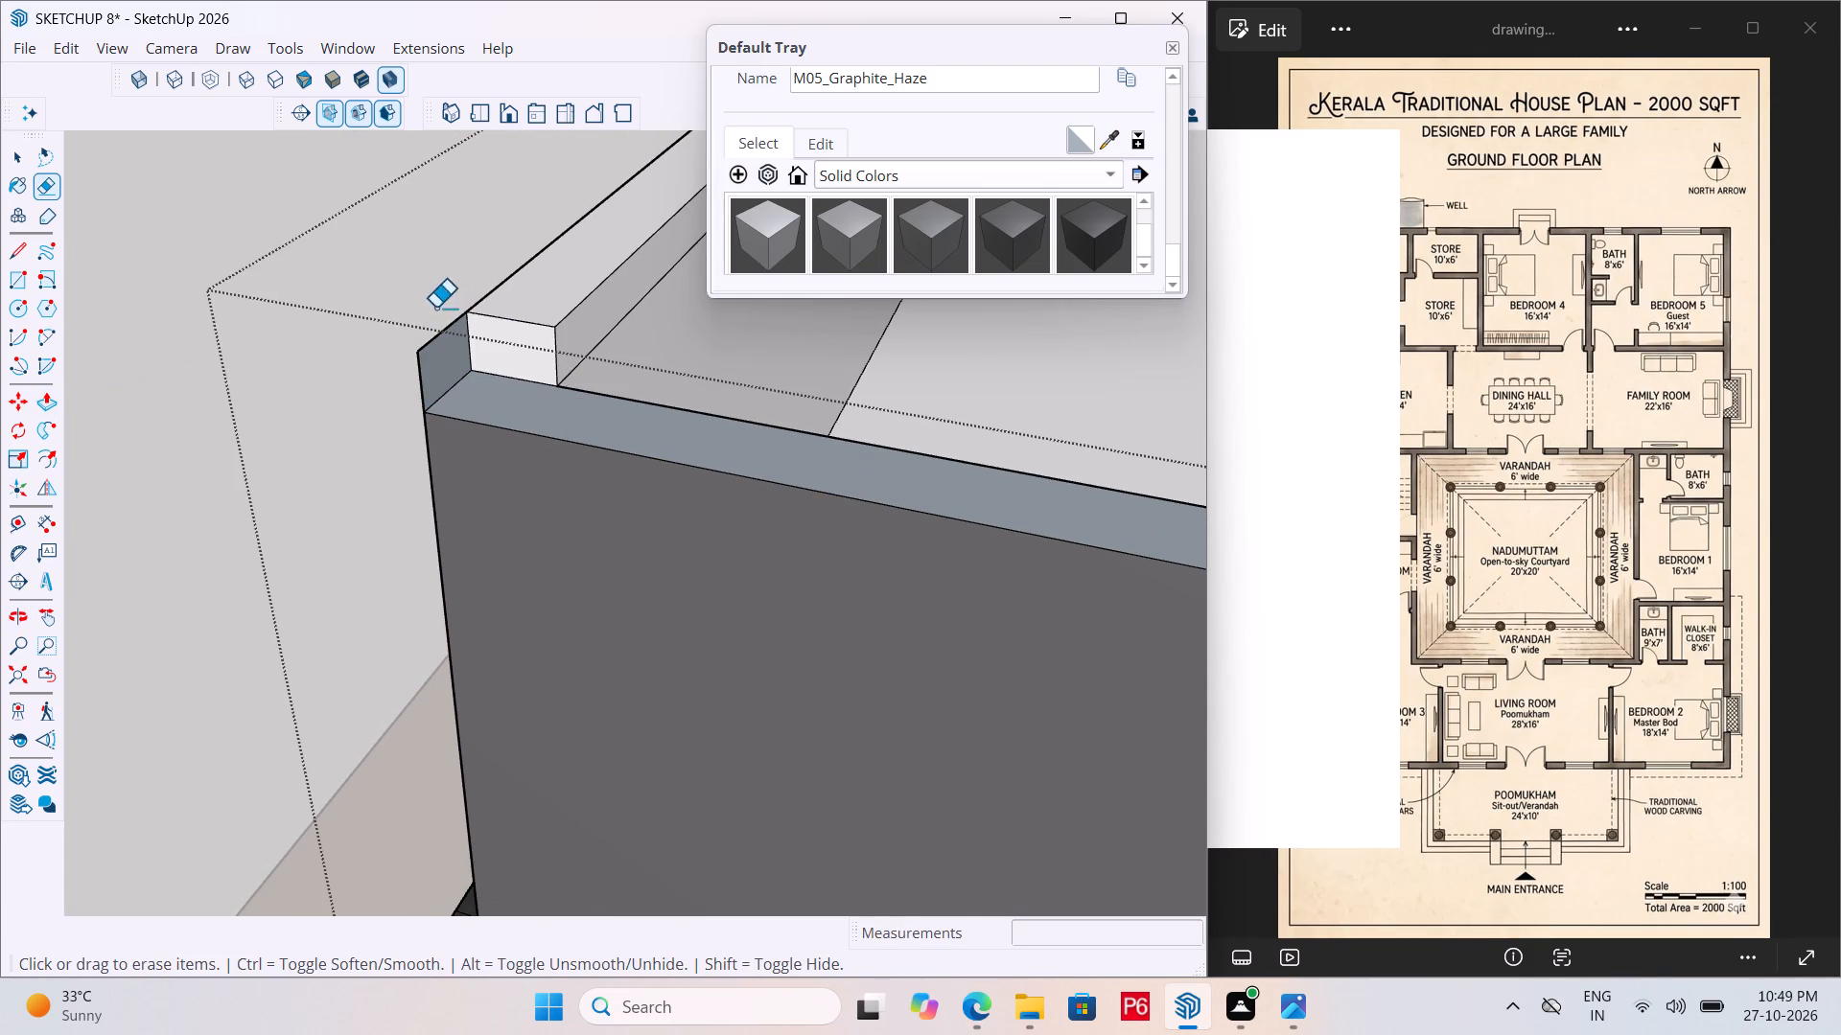
drag(430, 328, 419, 363)
Push the front coping strip's exposed end 63' 6" along the parapet to the front-left corner.
key(p)
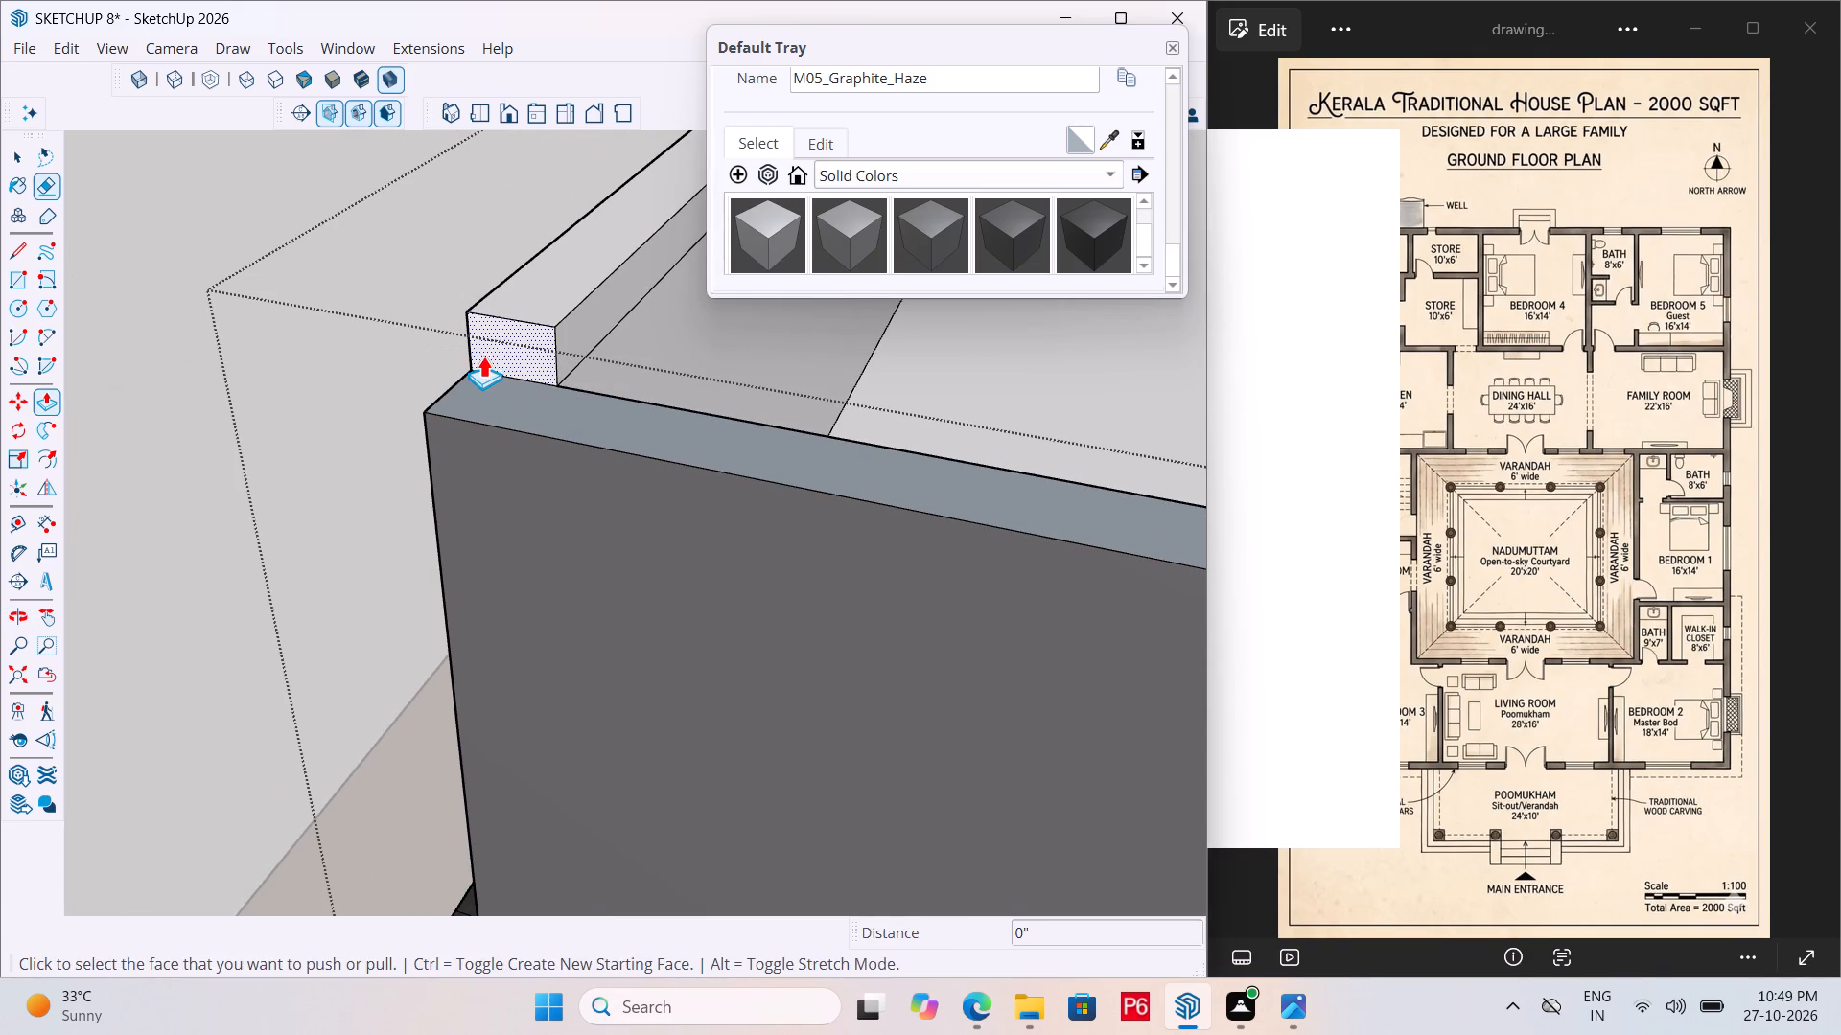
click(497, 355)
middle_drag(478, 421, 1063, 409)
scroll(487, 421, down, 1)
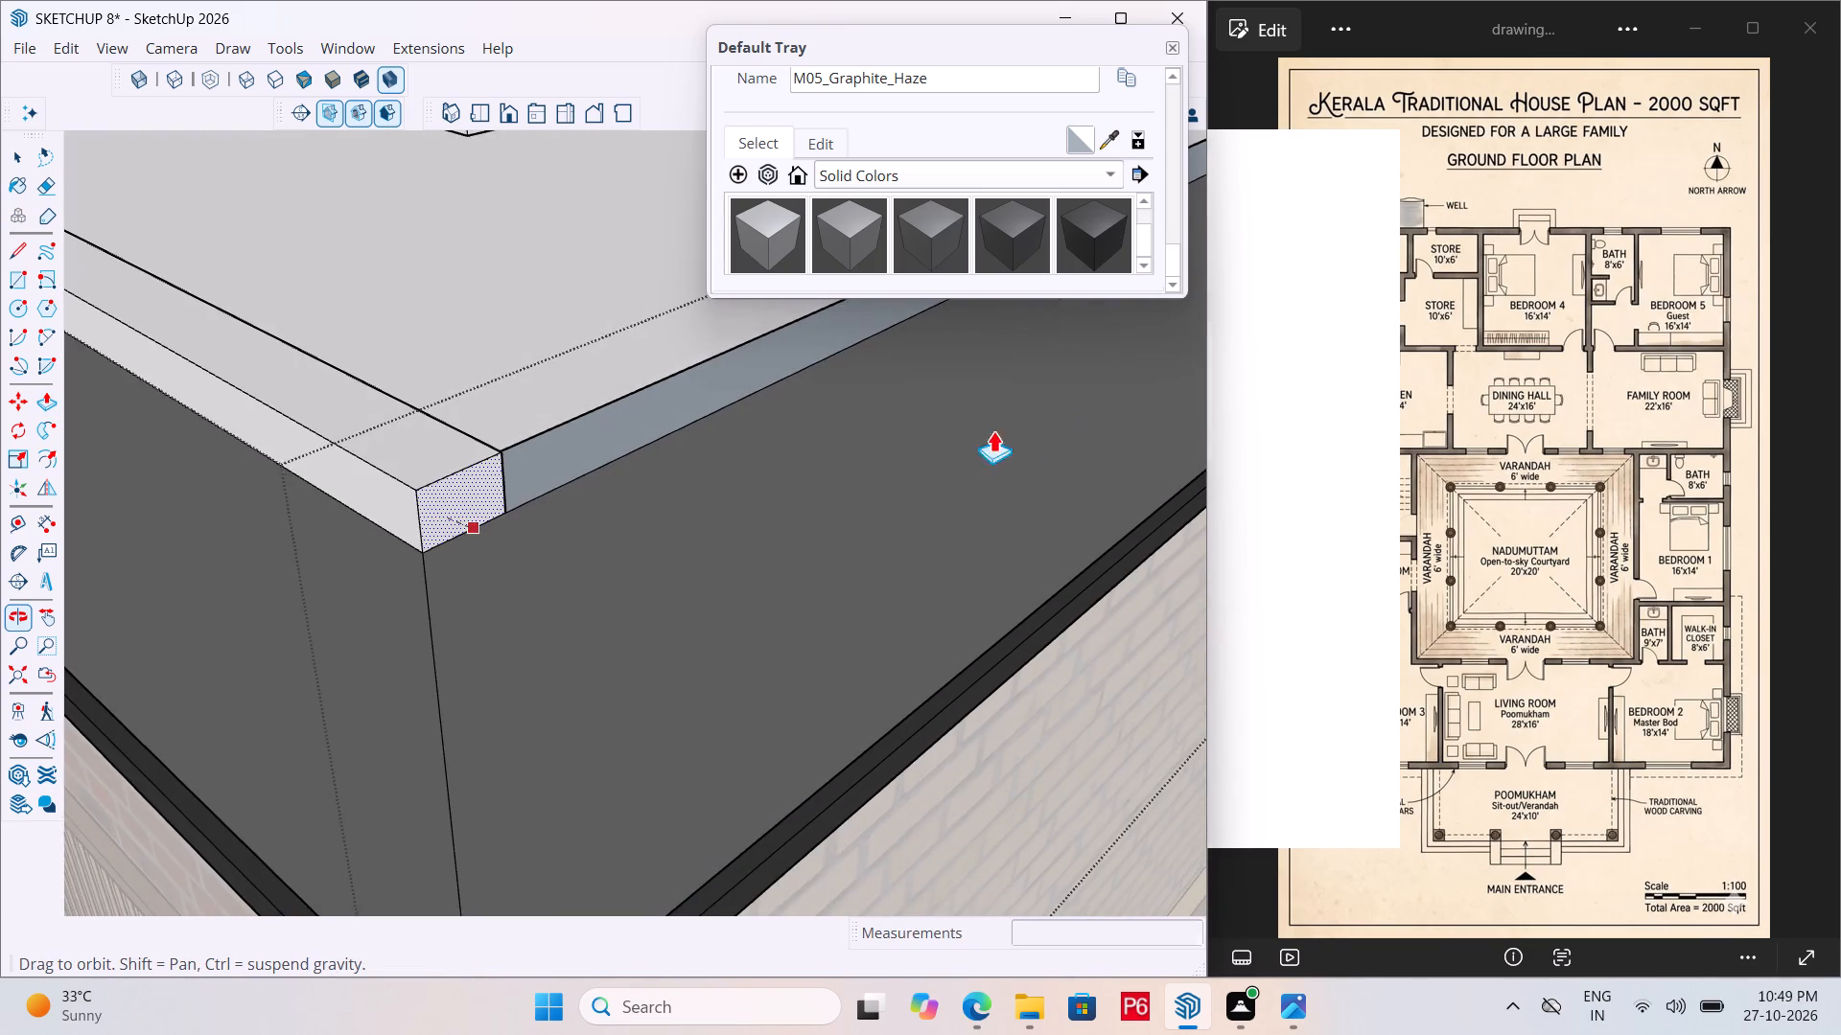
scroll(829, 488, down, 7)
scroll(901, 557, down, 12)
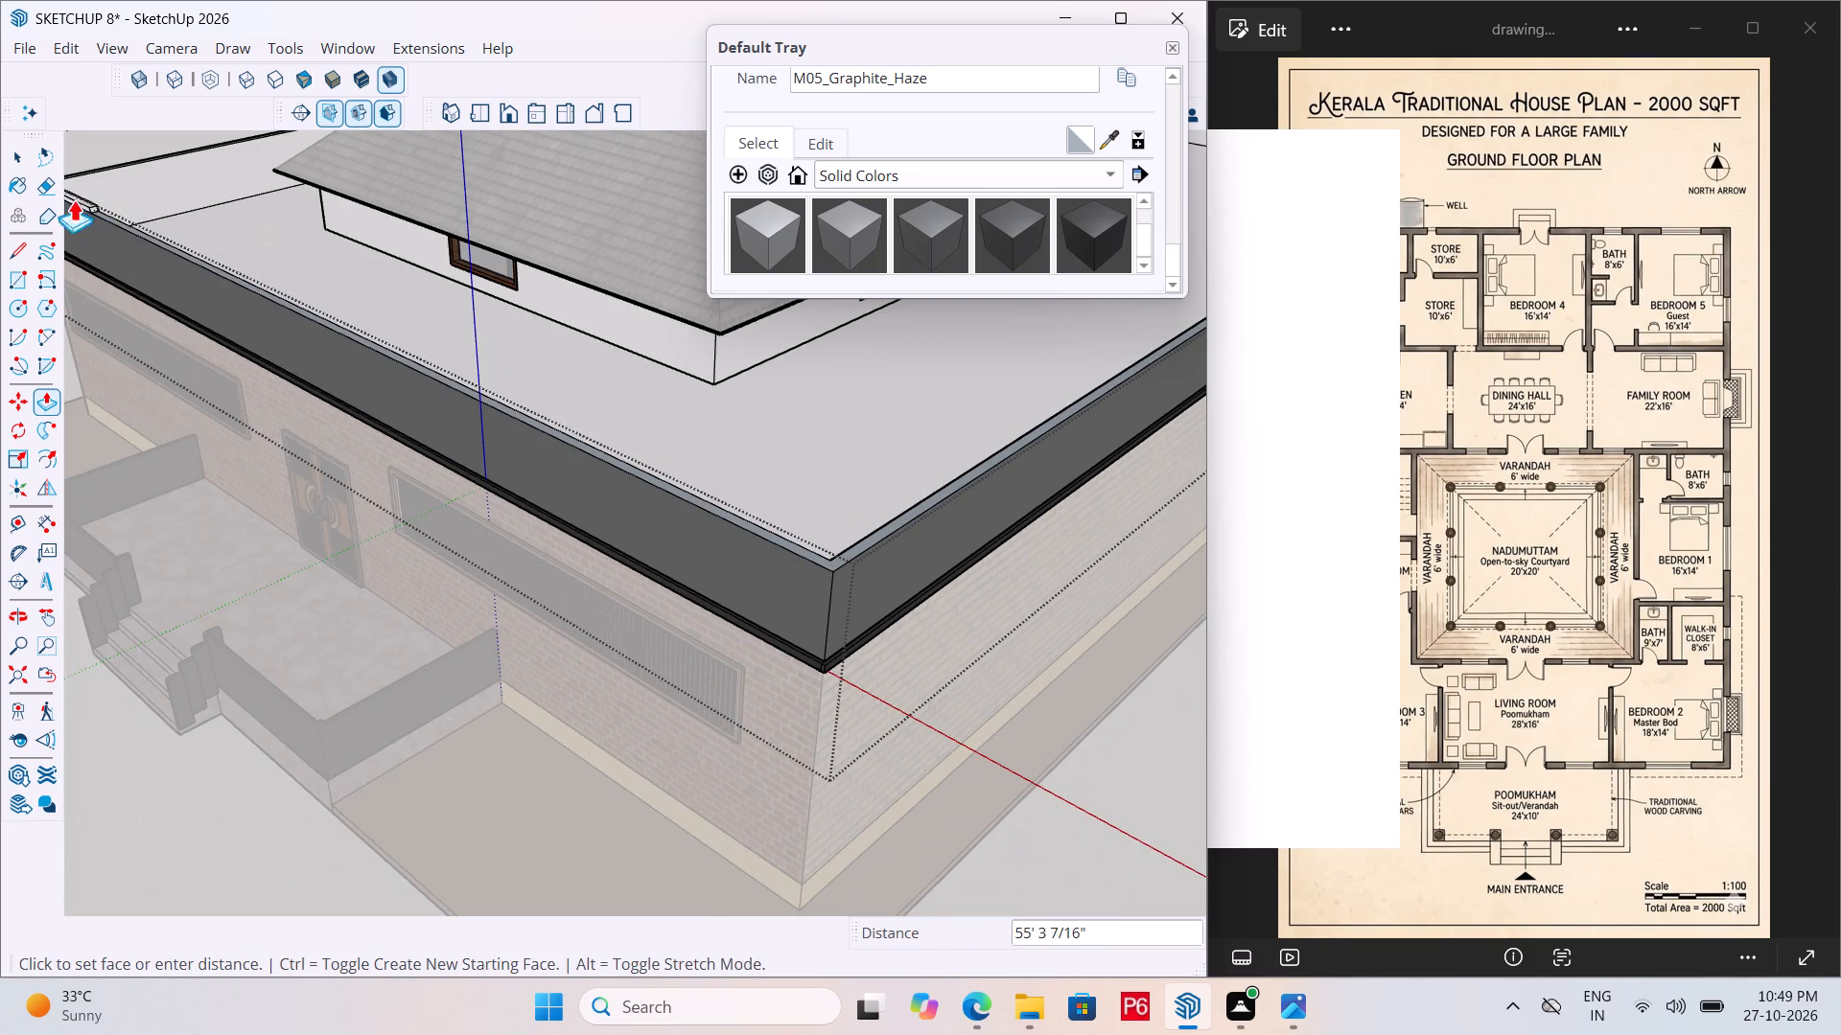
scroll(594, 362, down, 6)
scroll(357, 282, up, 16)
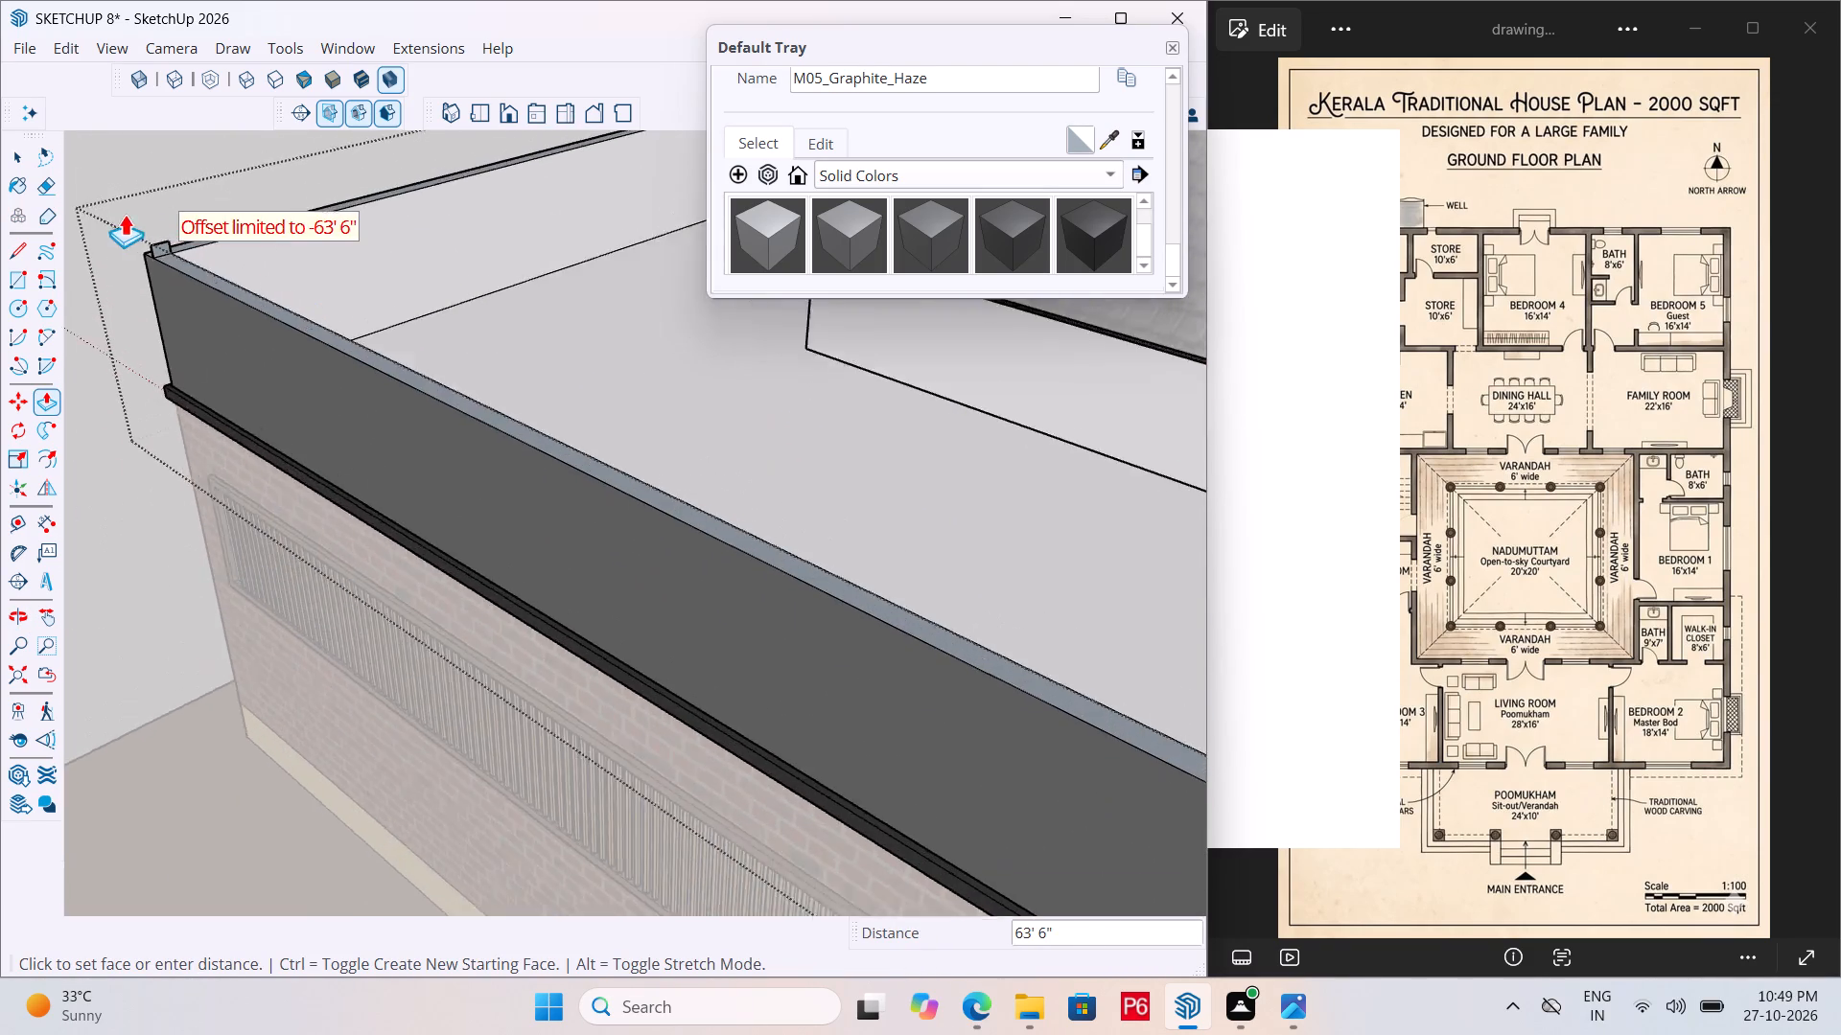
scroll(125, 214, up, 3)
click(191, 280)
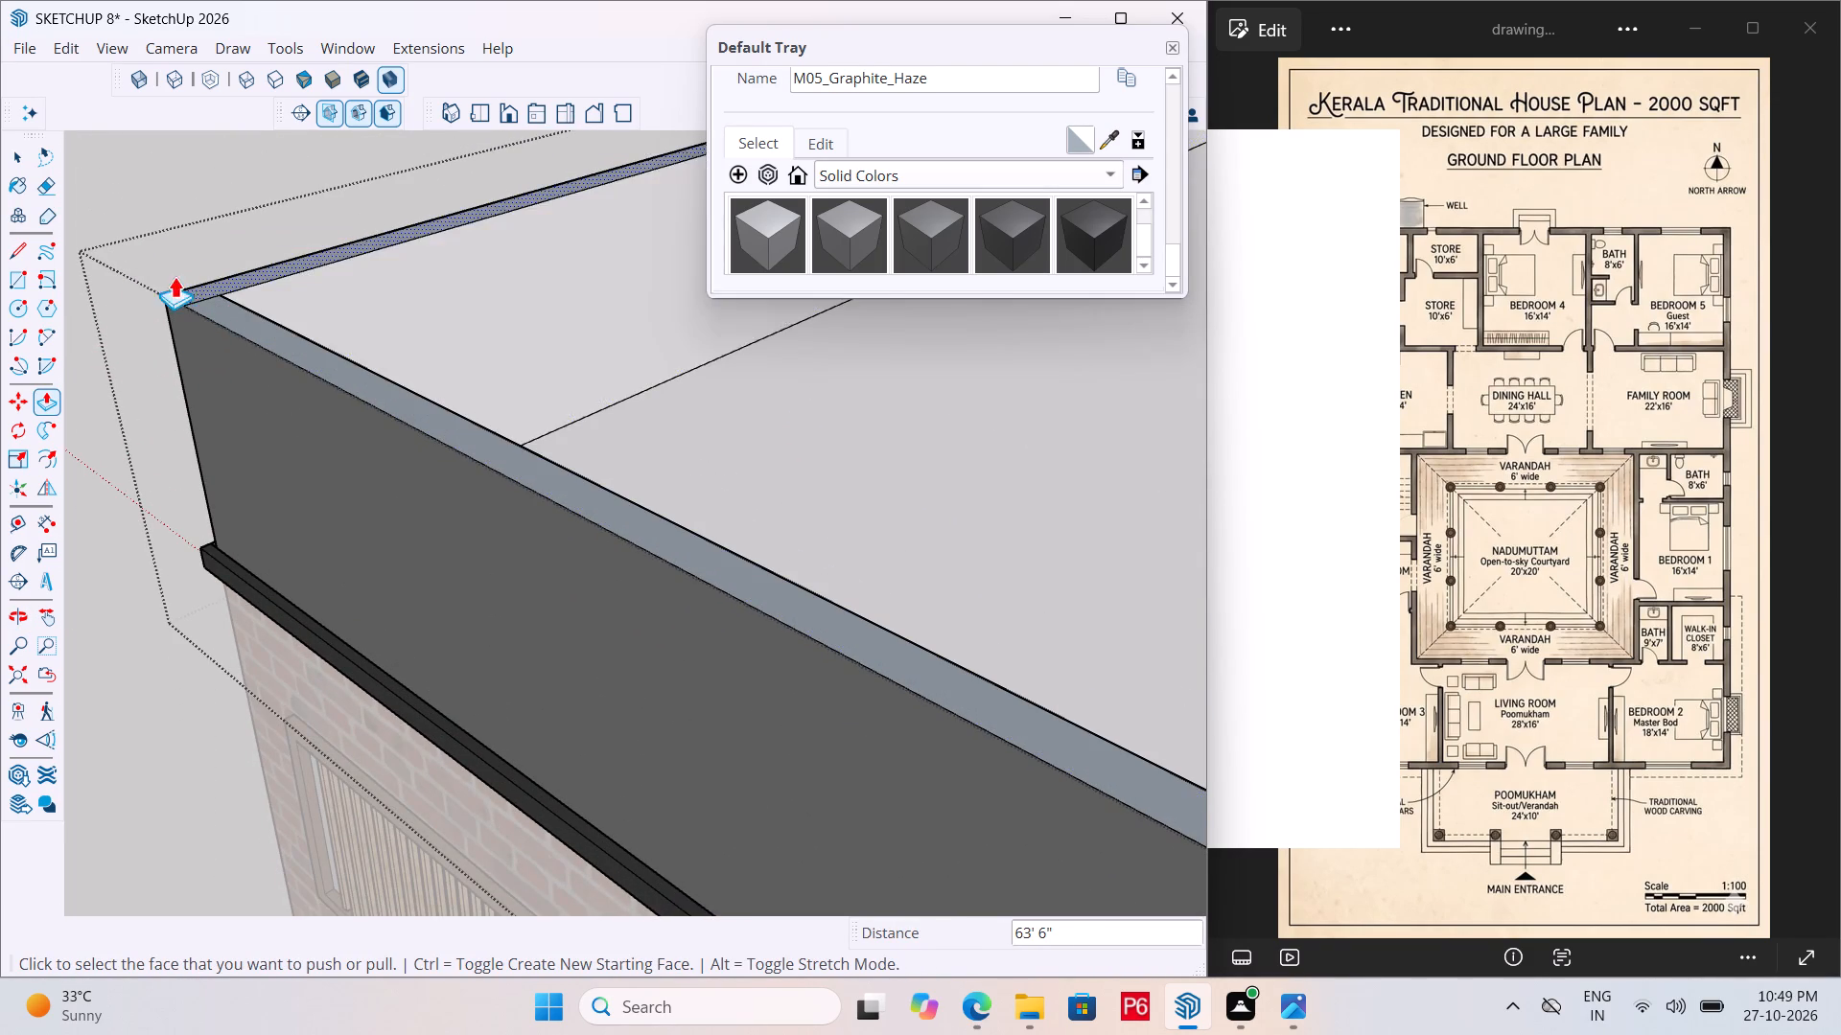
Lower the roof parapet by pushing its continuous top face down about 2' 2 3/16".
scroll(149, 284, down, 13)
scroll(448, 436, up, 7)
scroll(181, 302, down, 8)
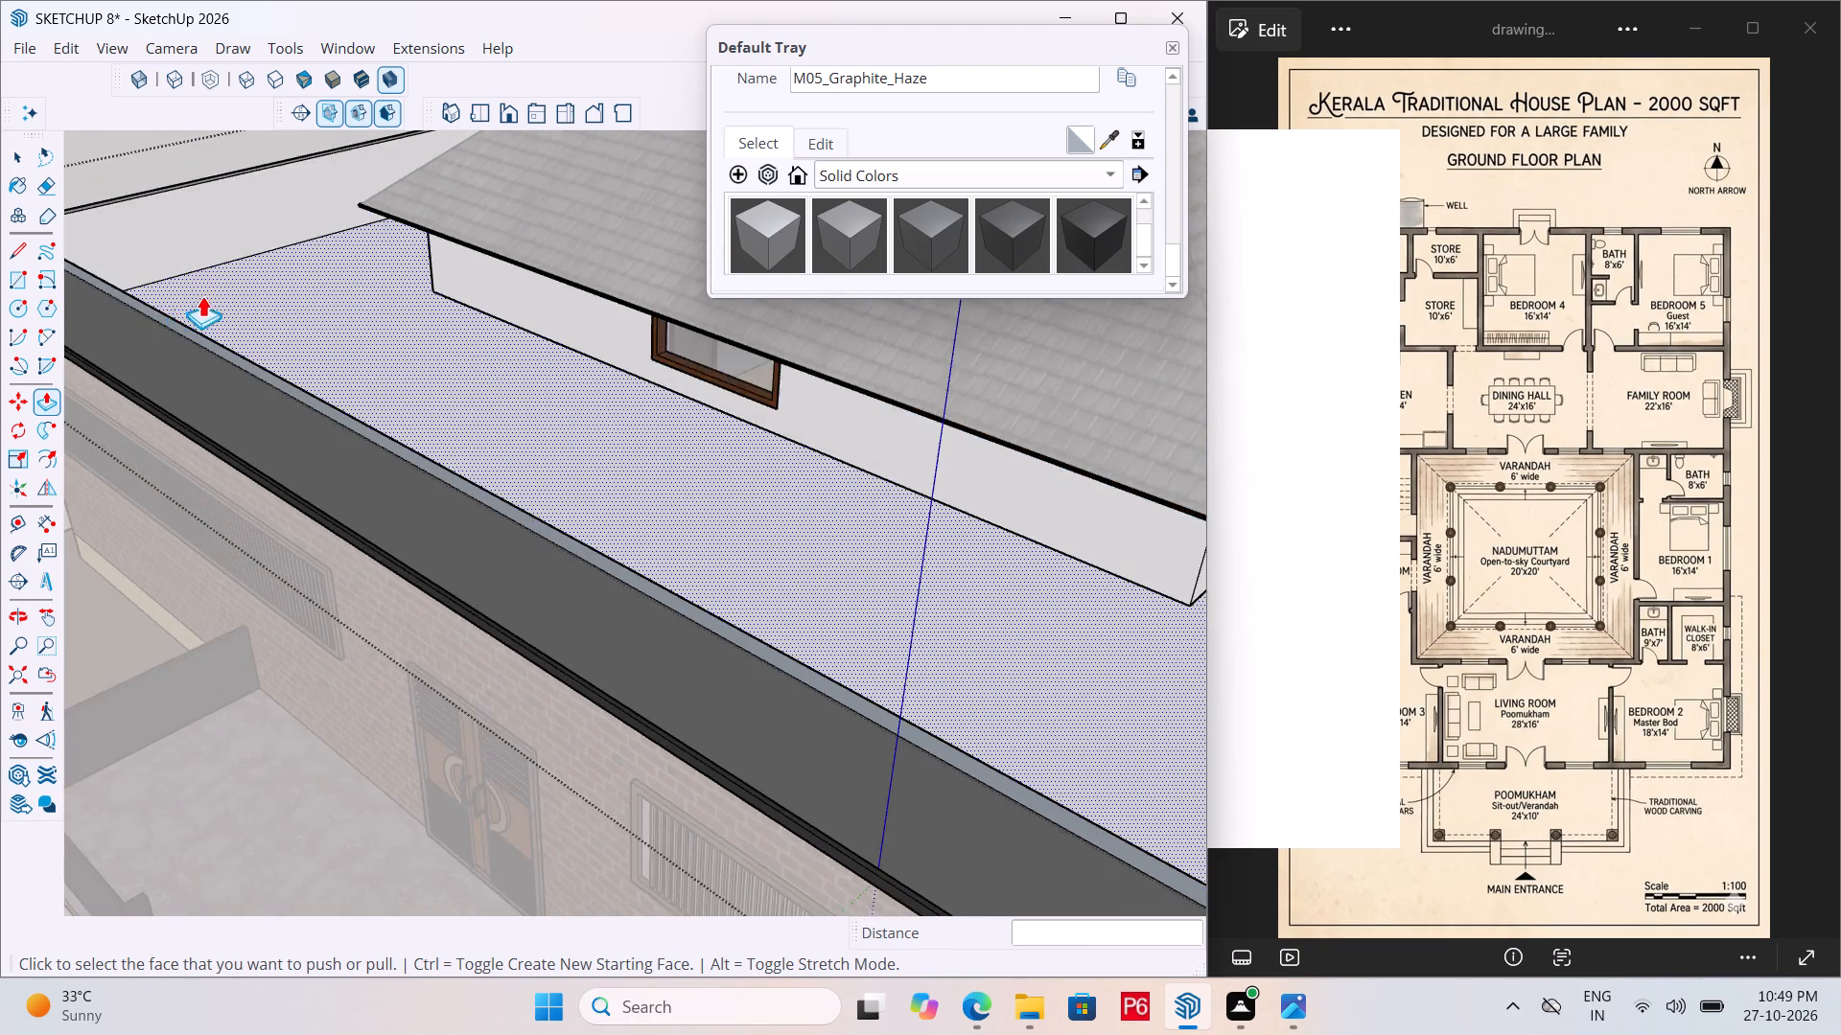
scroll(216, 296, down, 7)
scroll(700, 558, up, 13)
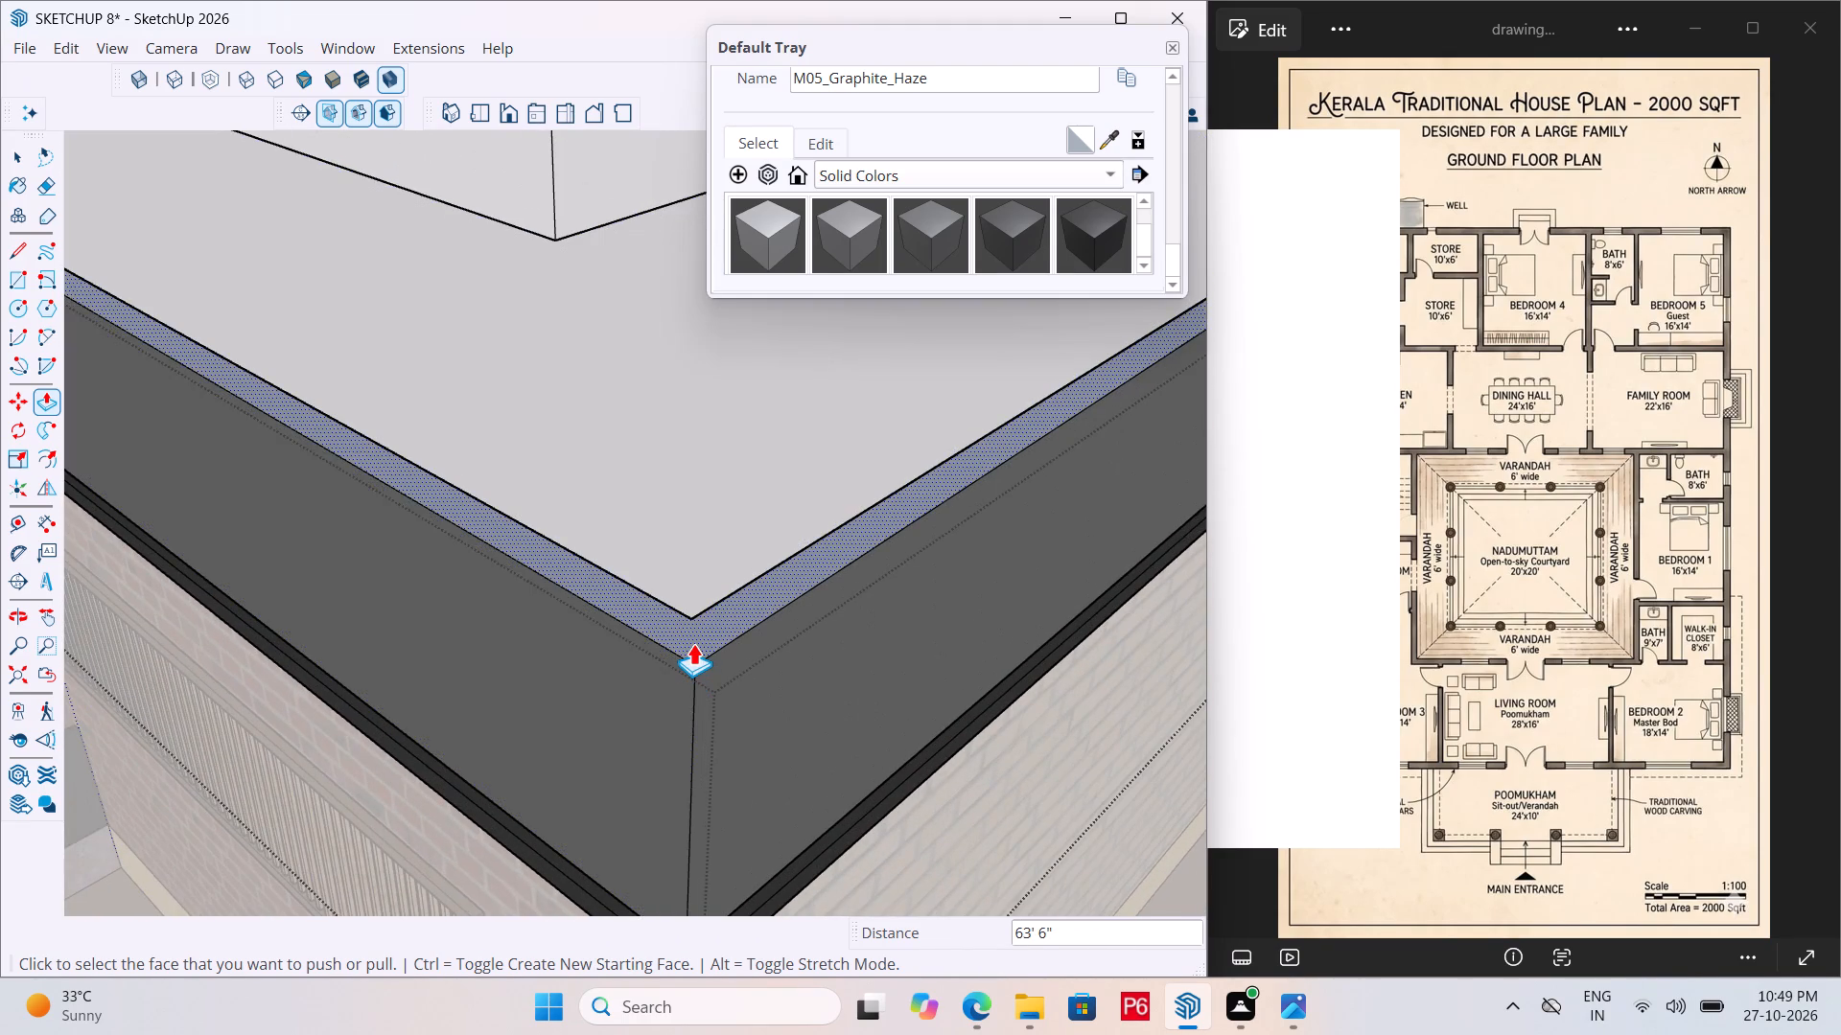
click(693, 643)
scroll(614, 493, down, 8)
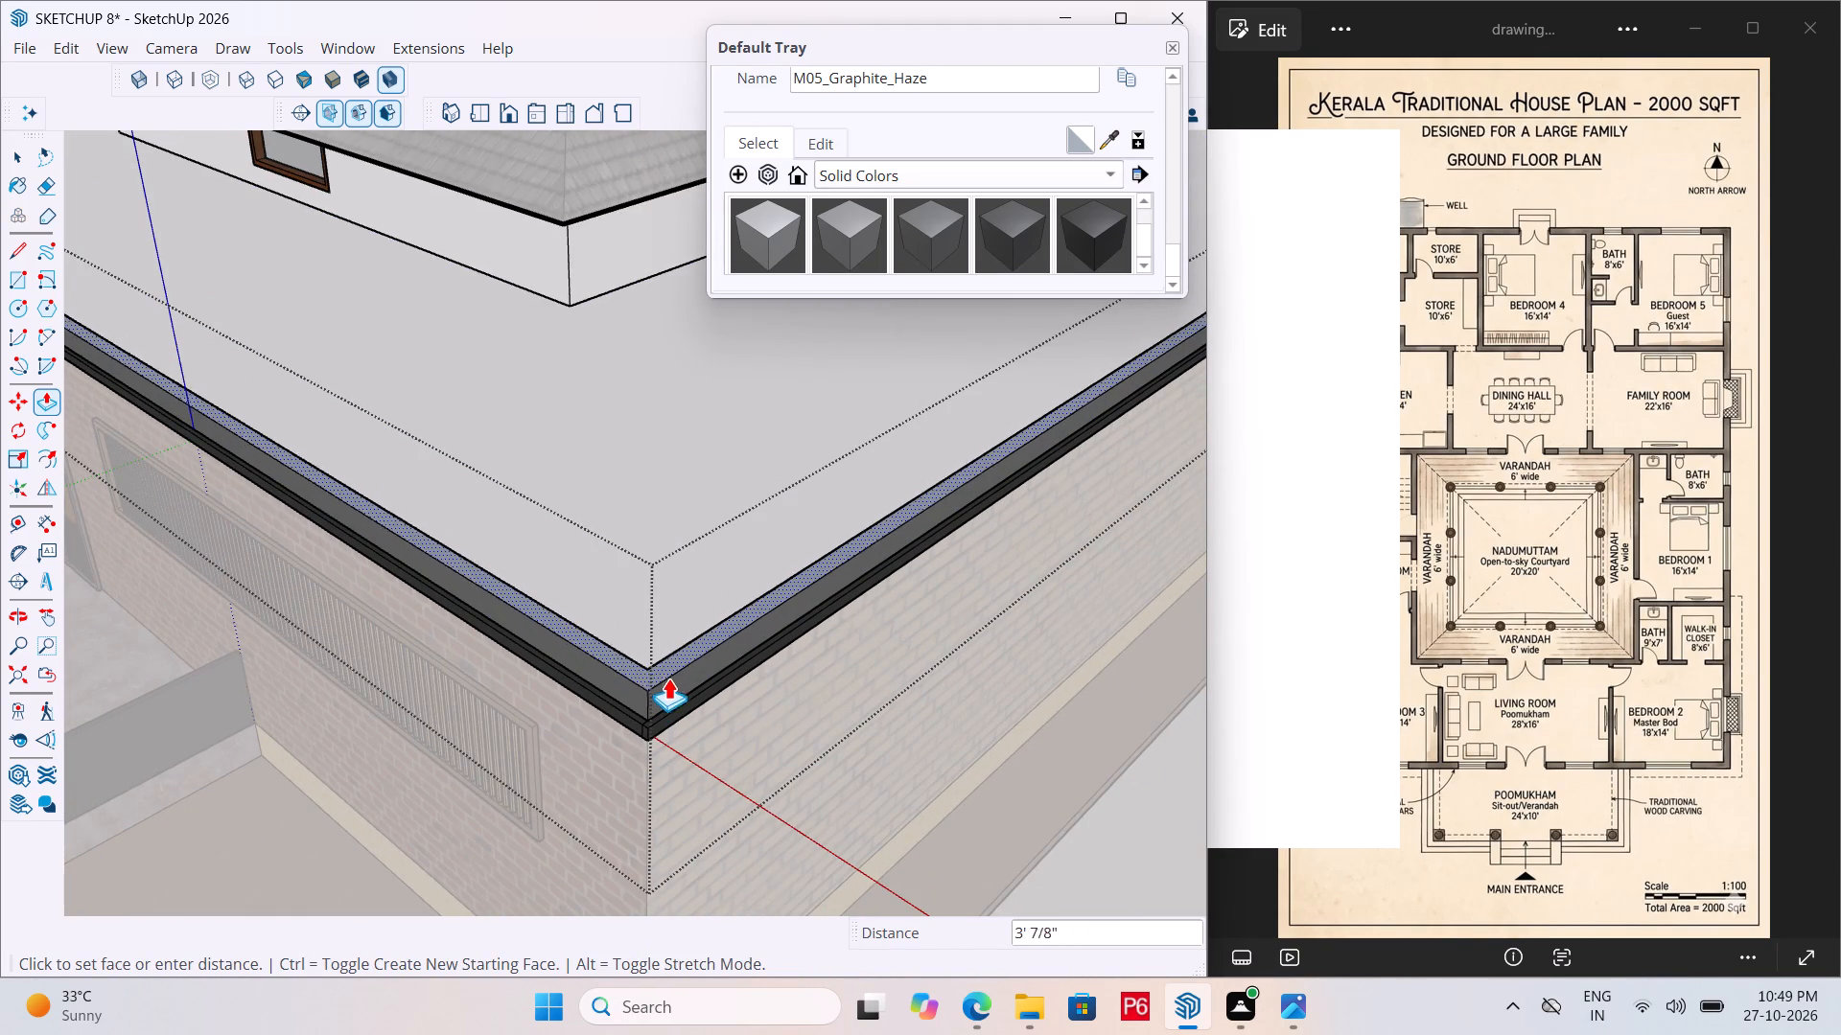
click(670, 648)
Save the model.
middle_click(636, 751)
key(ctrl+s)
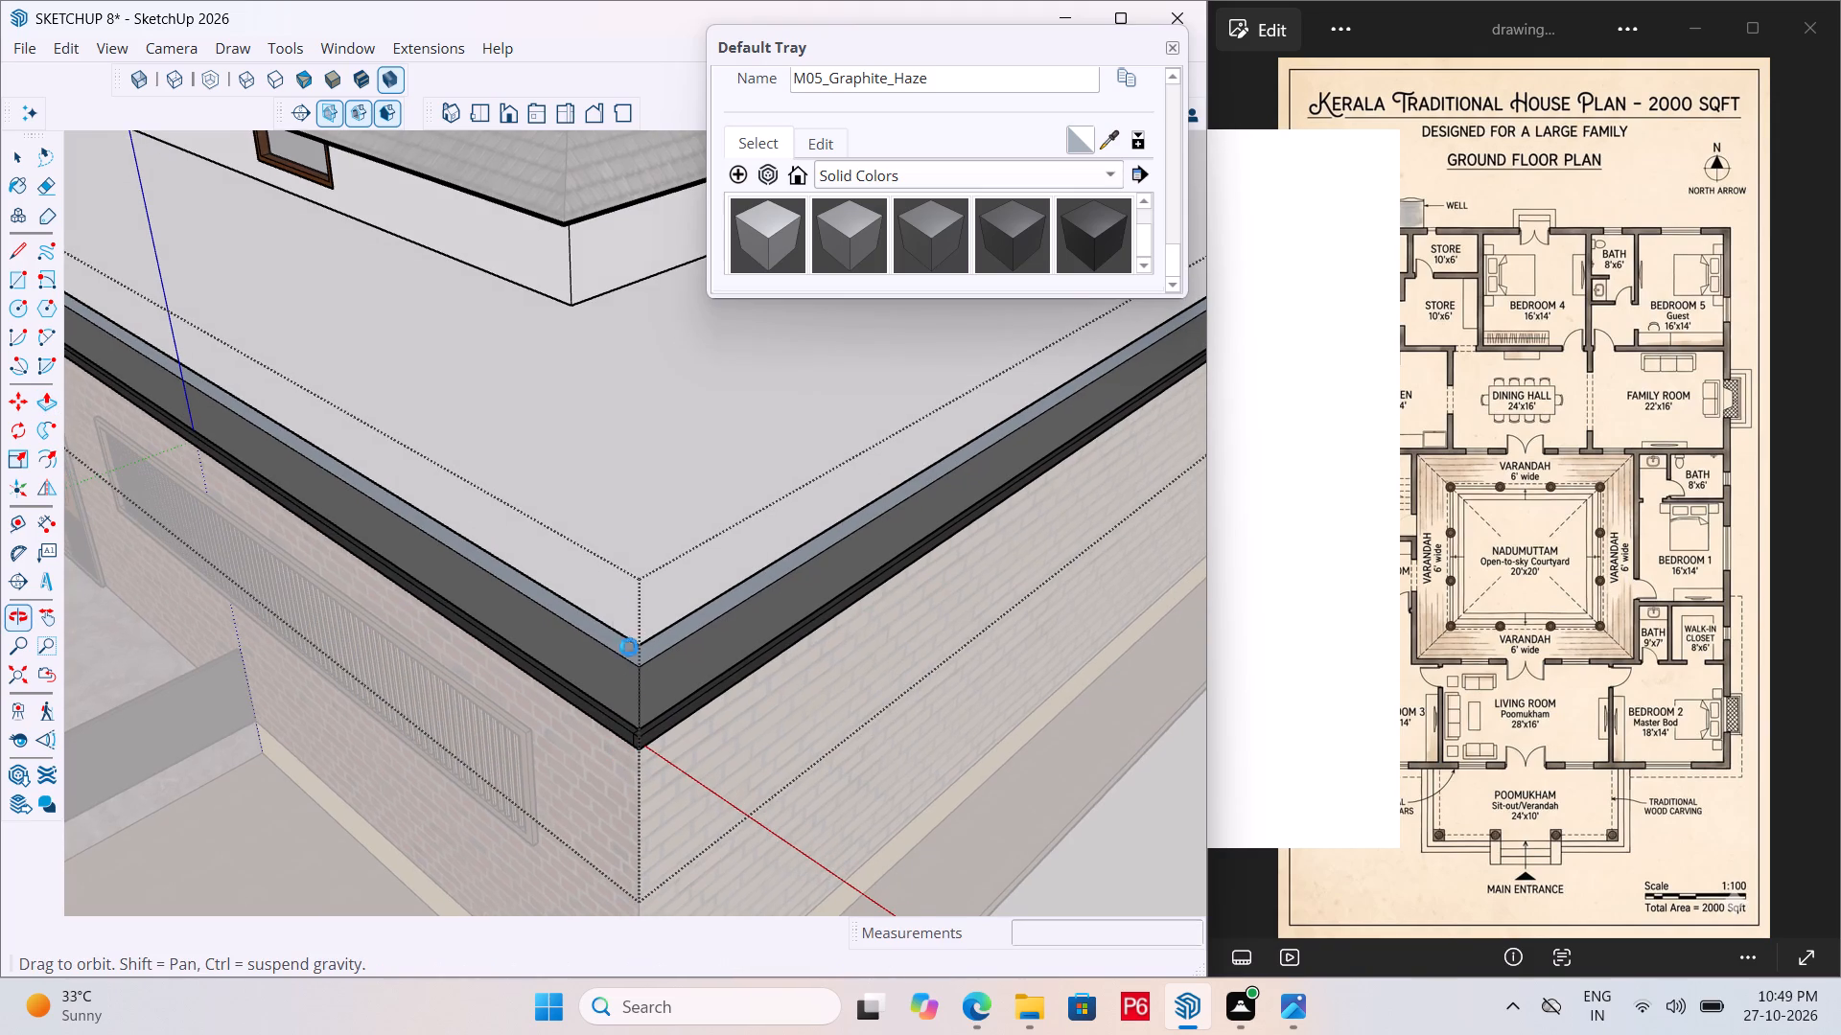
key(ctrl+s)
key(ctrl+s)
ctrl+scroll(608, 588, down, 5)
key(ctrl+s)
scroll(591, 514, down, 5)
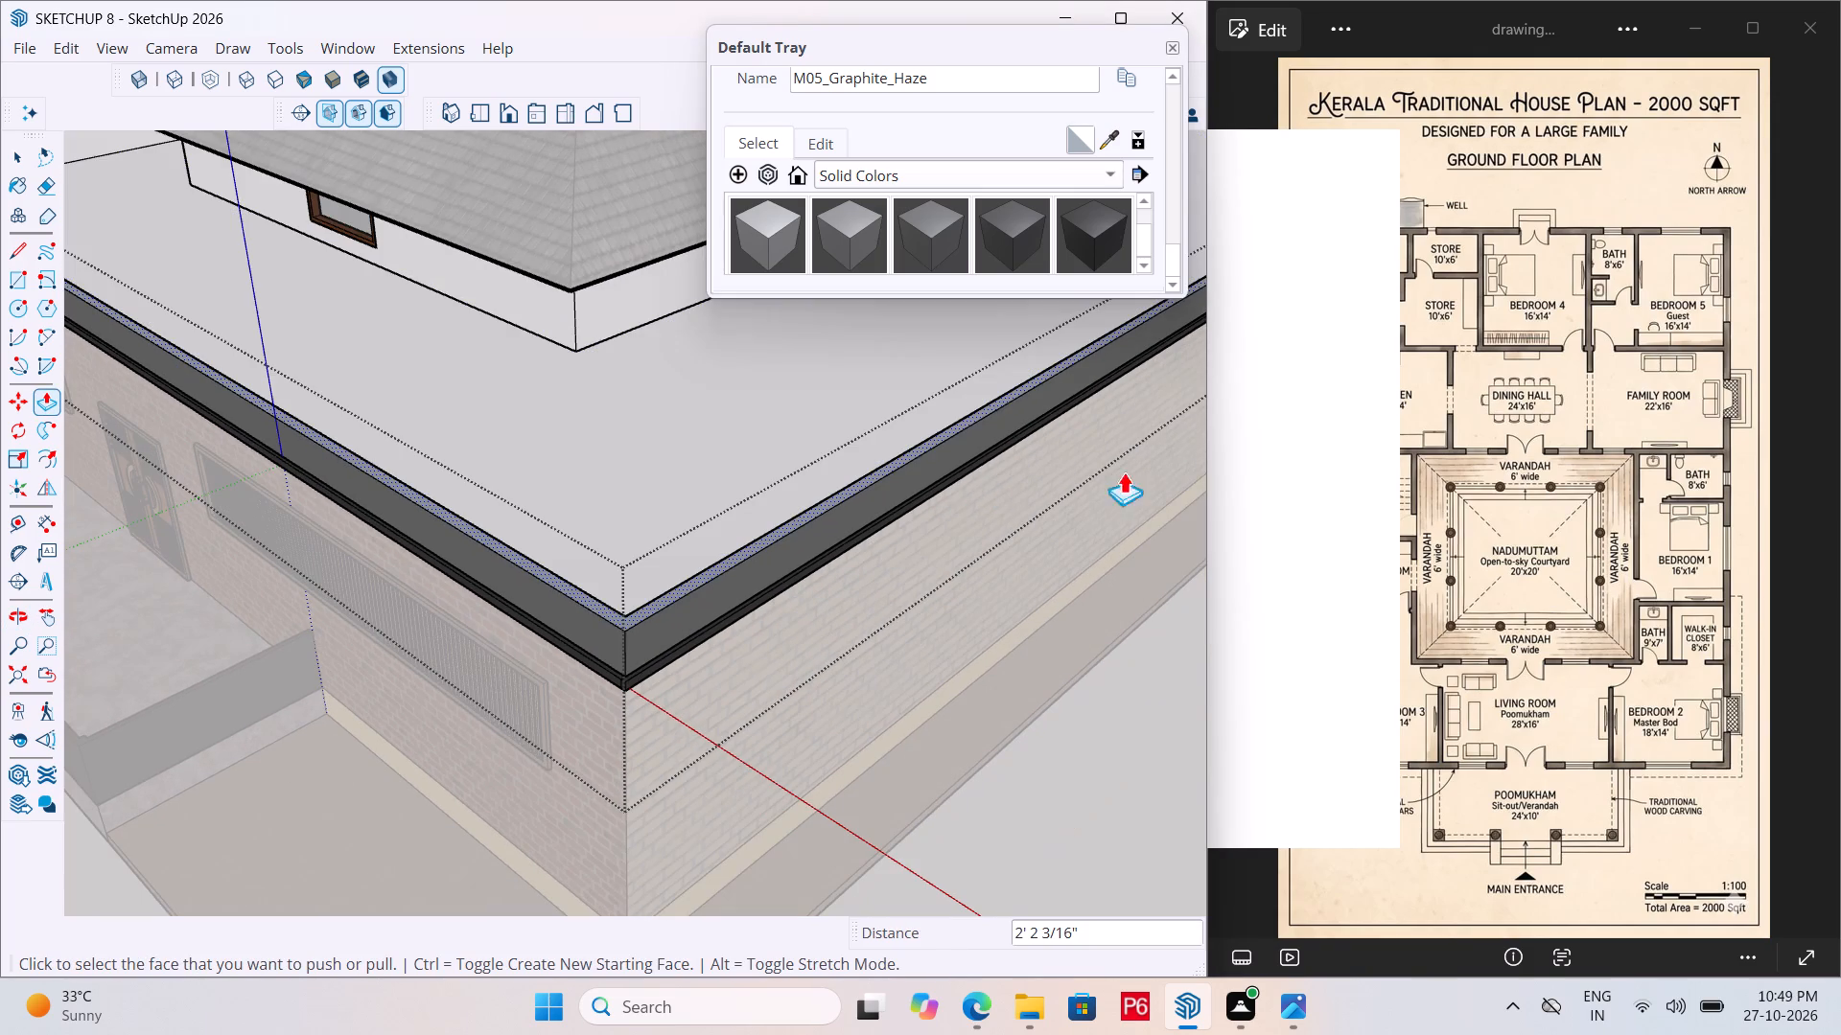
key(space)
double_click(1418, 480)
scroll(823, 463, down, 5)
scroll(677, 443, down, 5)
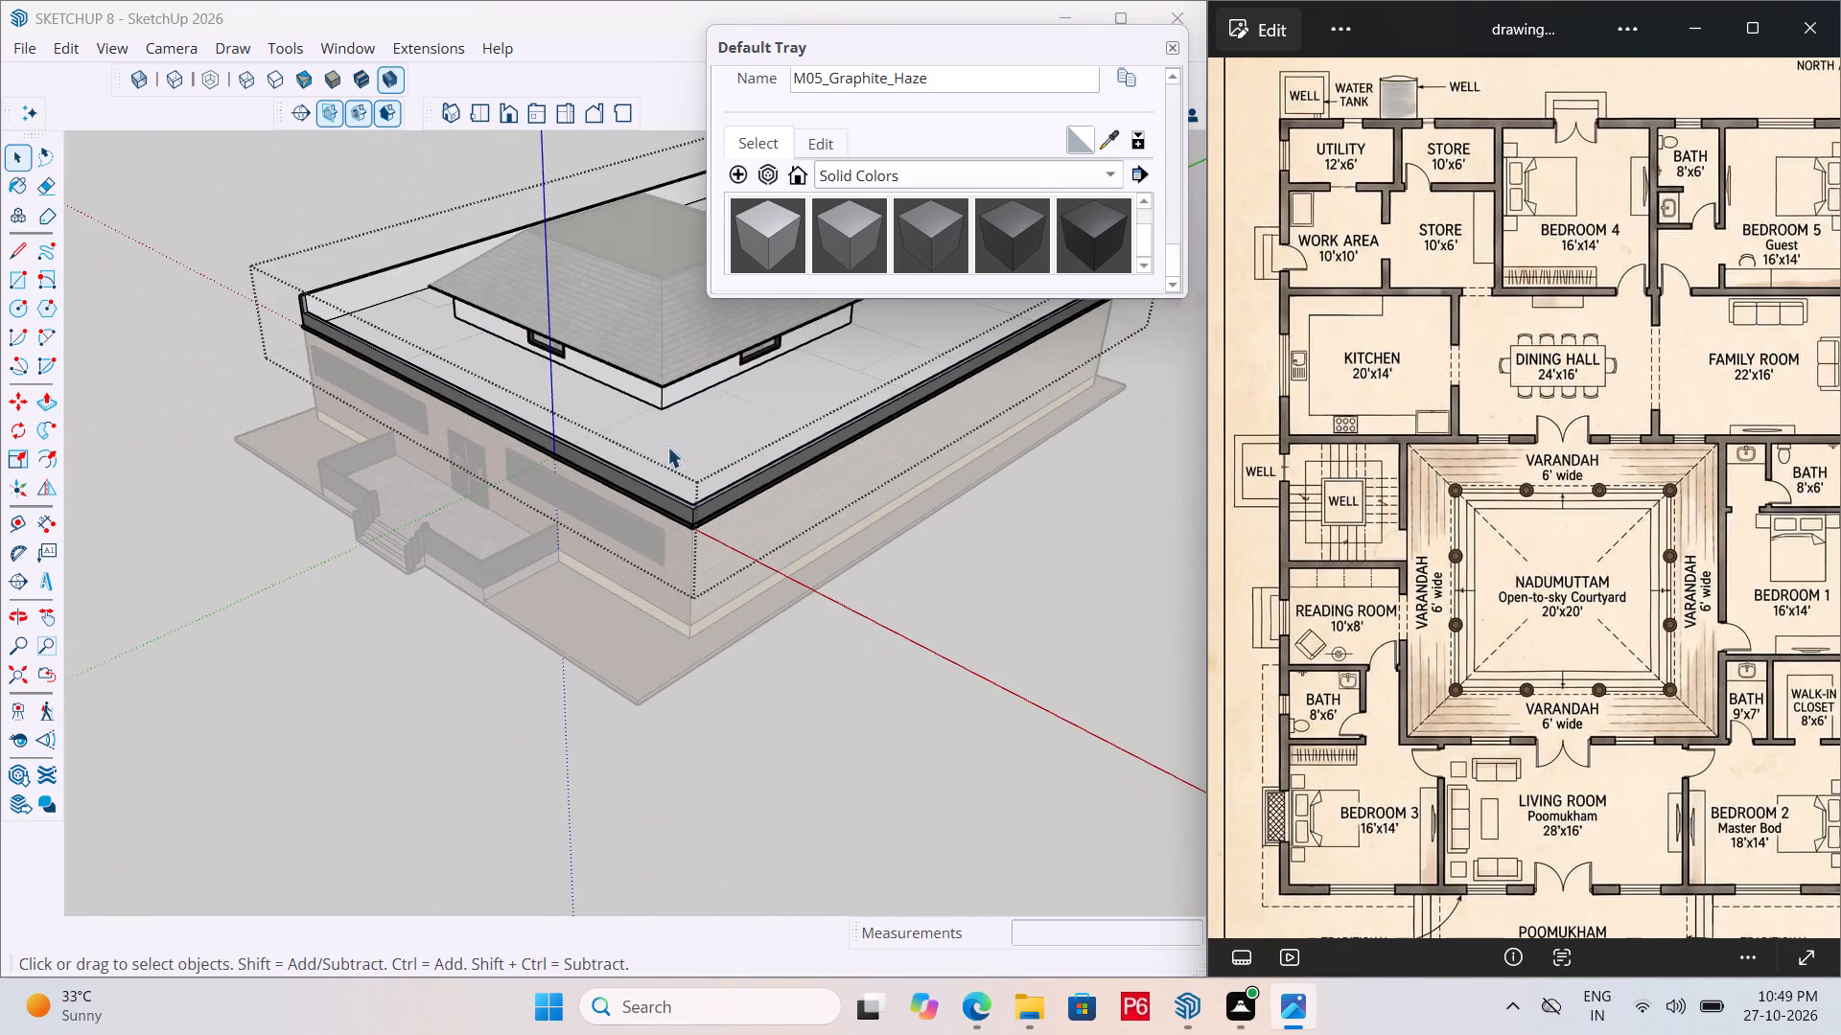
Leave the parapet group, open the dark band beneath it, and erase the band's leftover seam edges at the front-right corner.
click(893, 736)
middle_drag(593, 443, 629, 443)
scroll(614, 448, up, 14)
scroll(761, 507, up, 6)
middle_drag(763, 542, 745, 545)
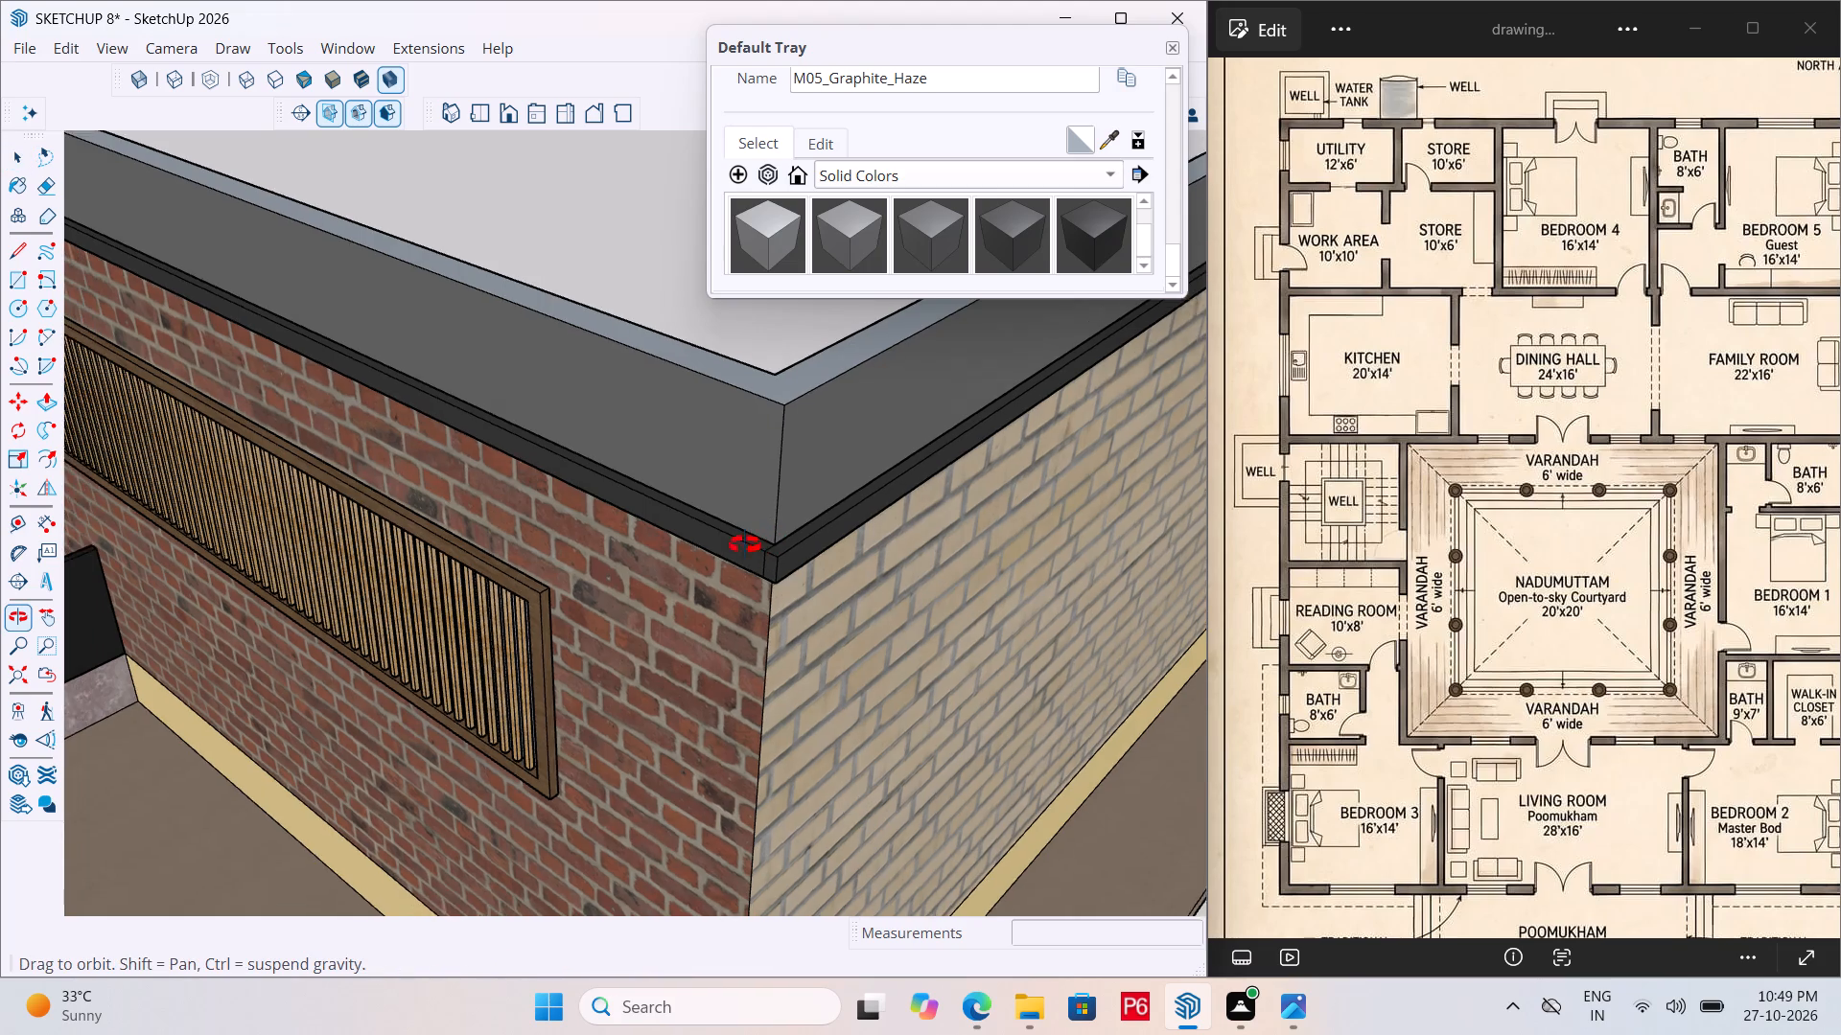
middle_drag(745, 545, 702, 586)
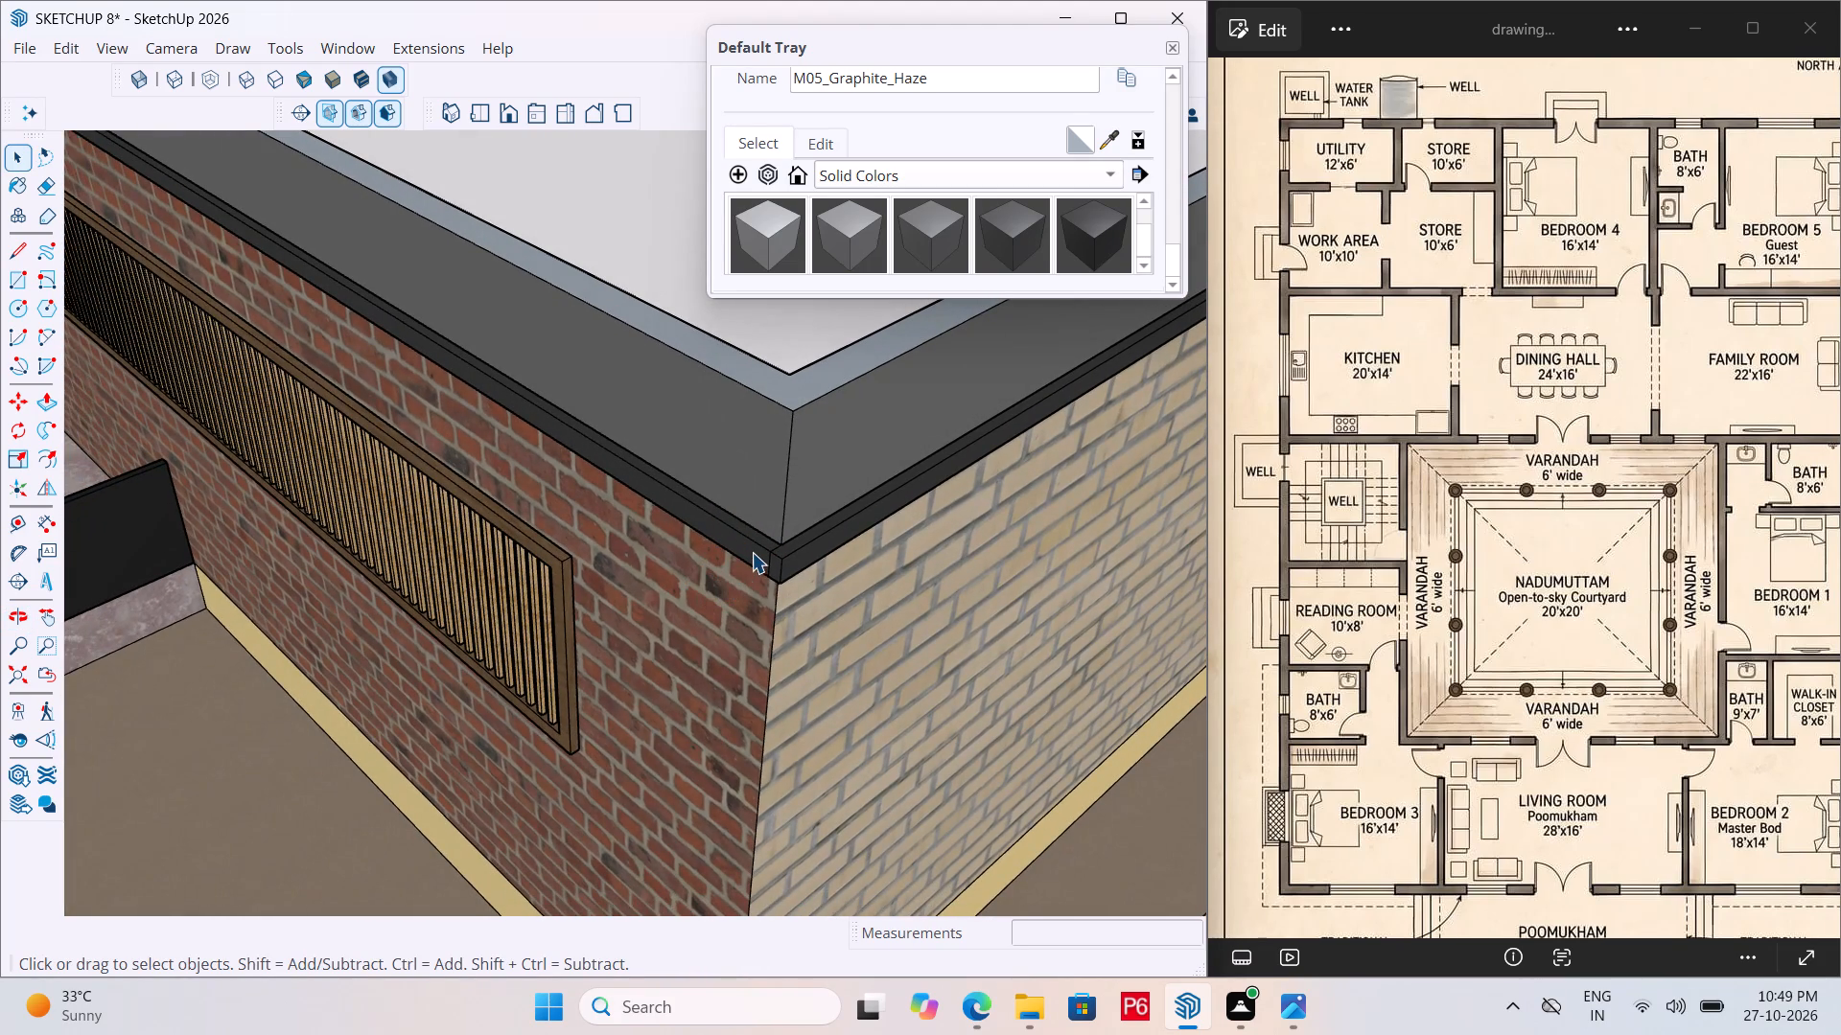
scroll(792, 559, up, 10)
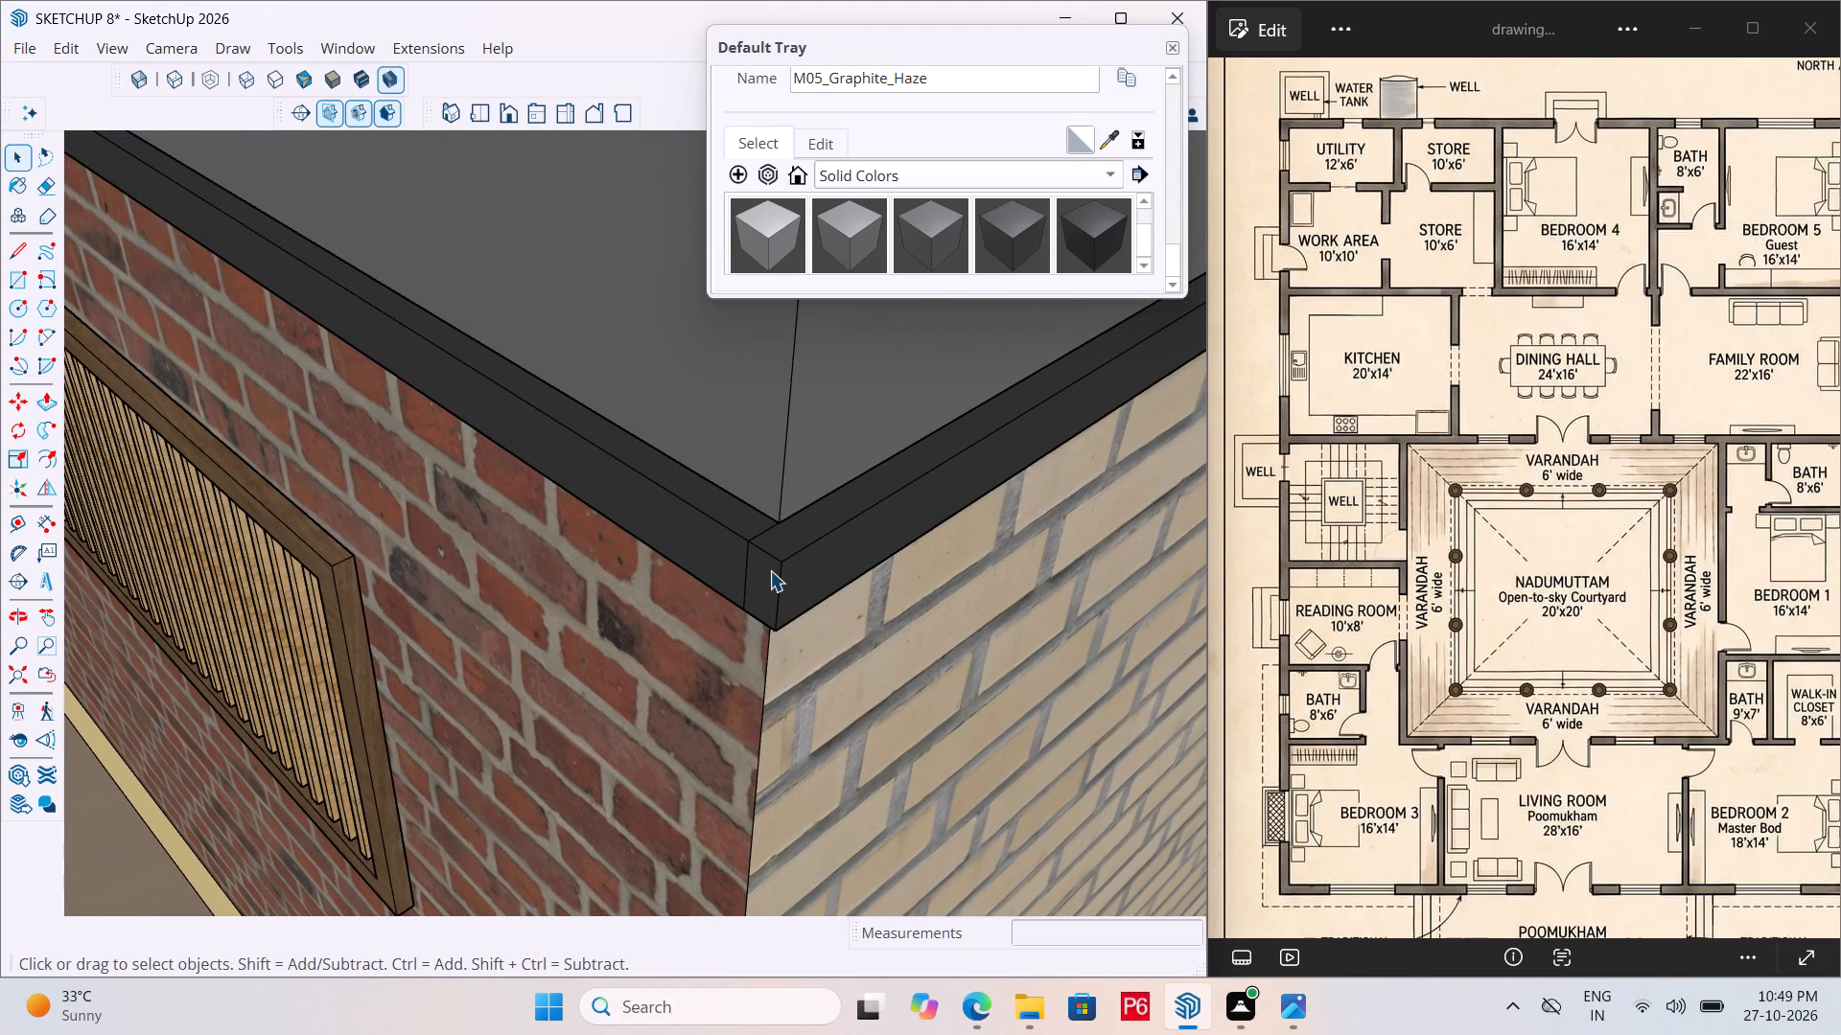
click(770, 570)
double_click(758, 569)
click(736, 560)
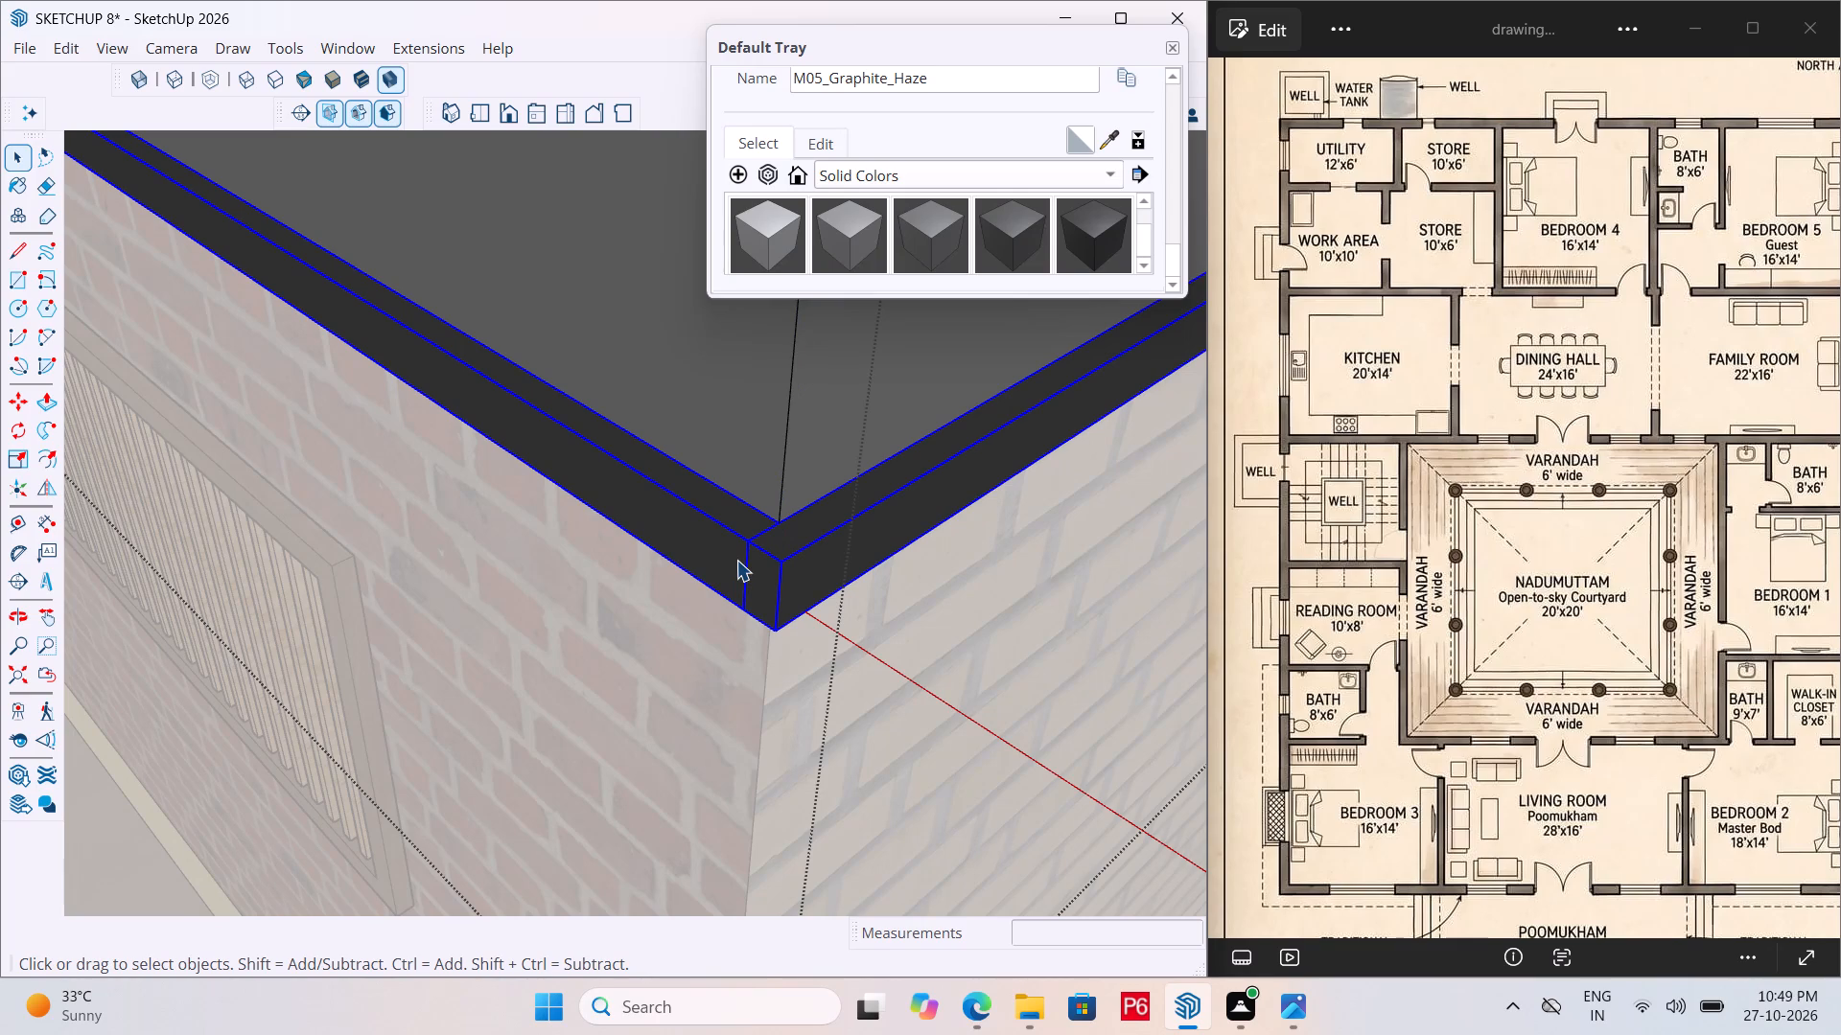
double_click(759, 572)
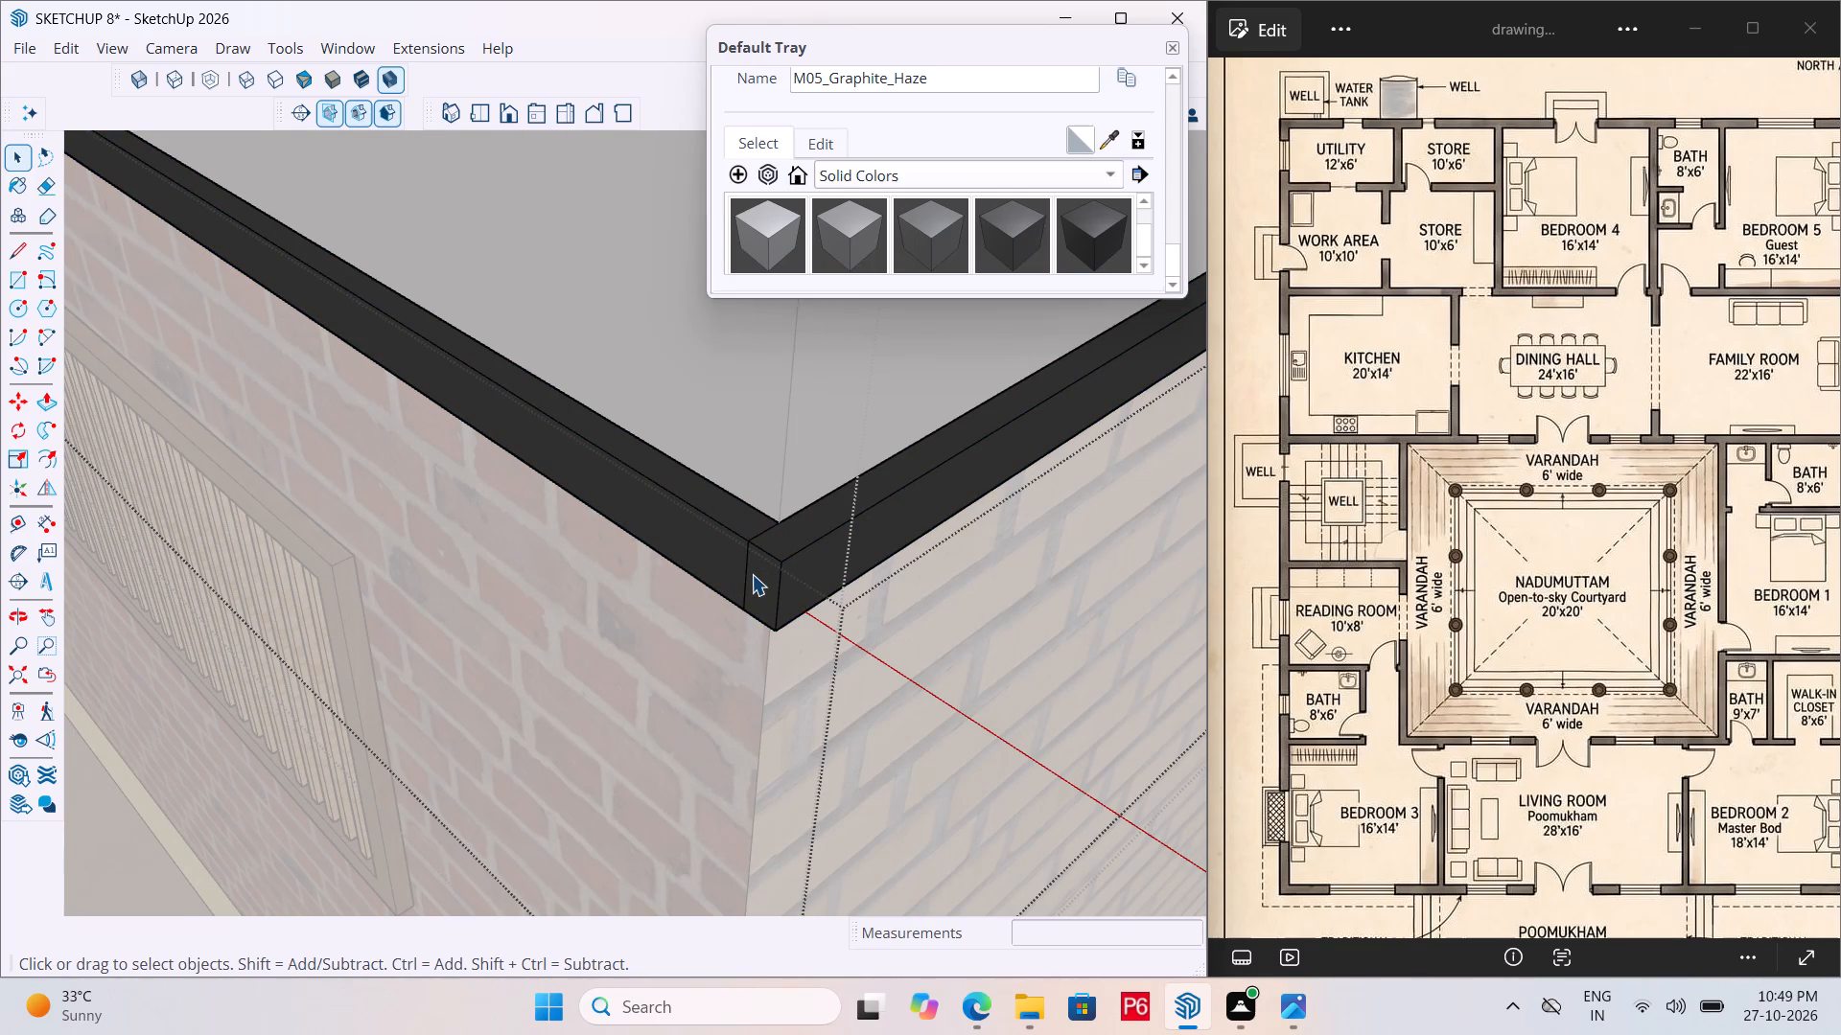
key(e)
drag(752, 574, 746, 565)
click(746, 564)
click(761, 529)
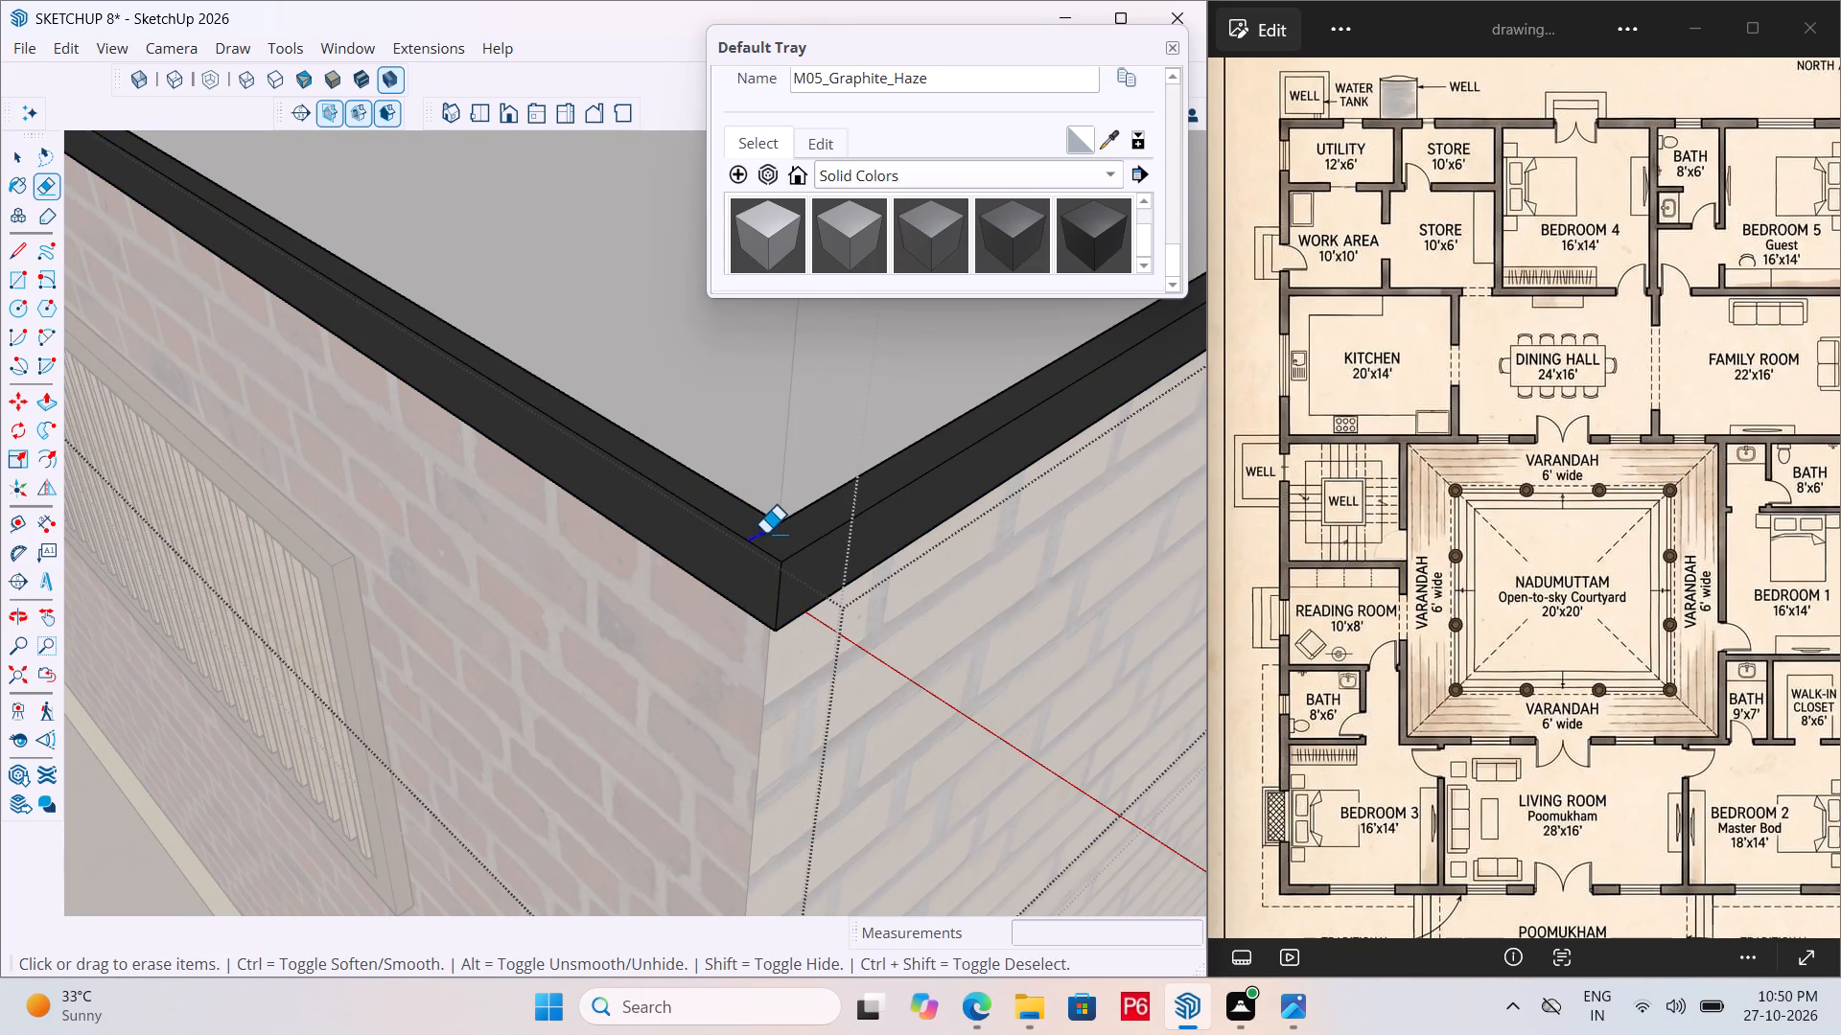
Erase the leftover seam edges on the dark band's top and outer faces at the rear-right corner.
scroll(639, 595, down, 13)
scroll(727, 649, down, 4)
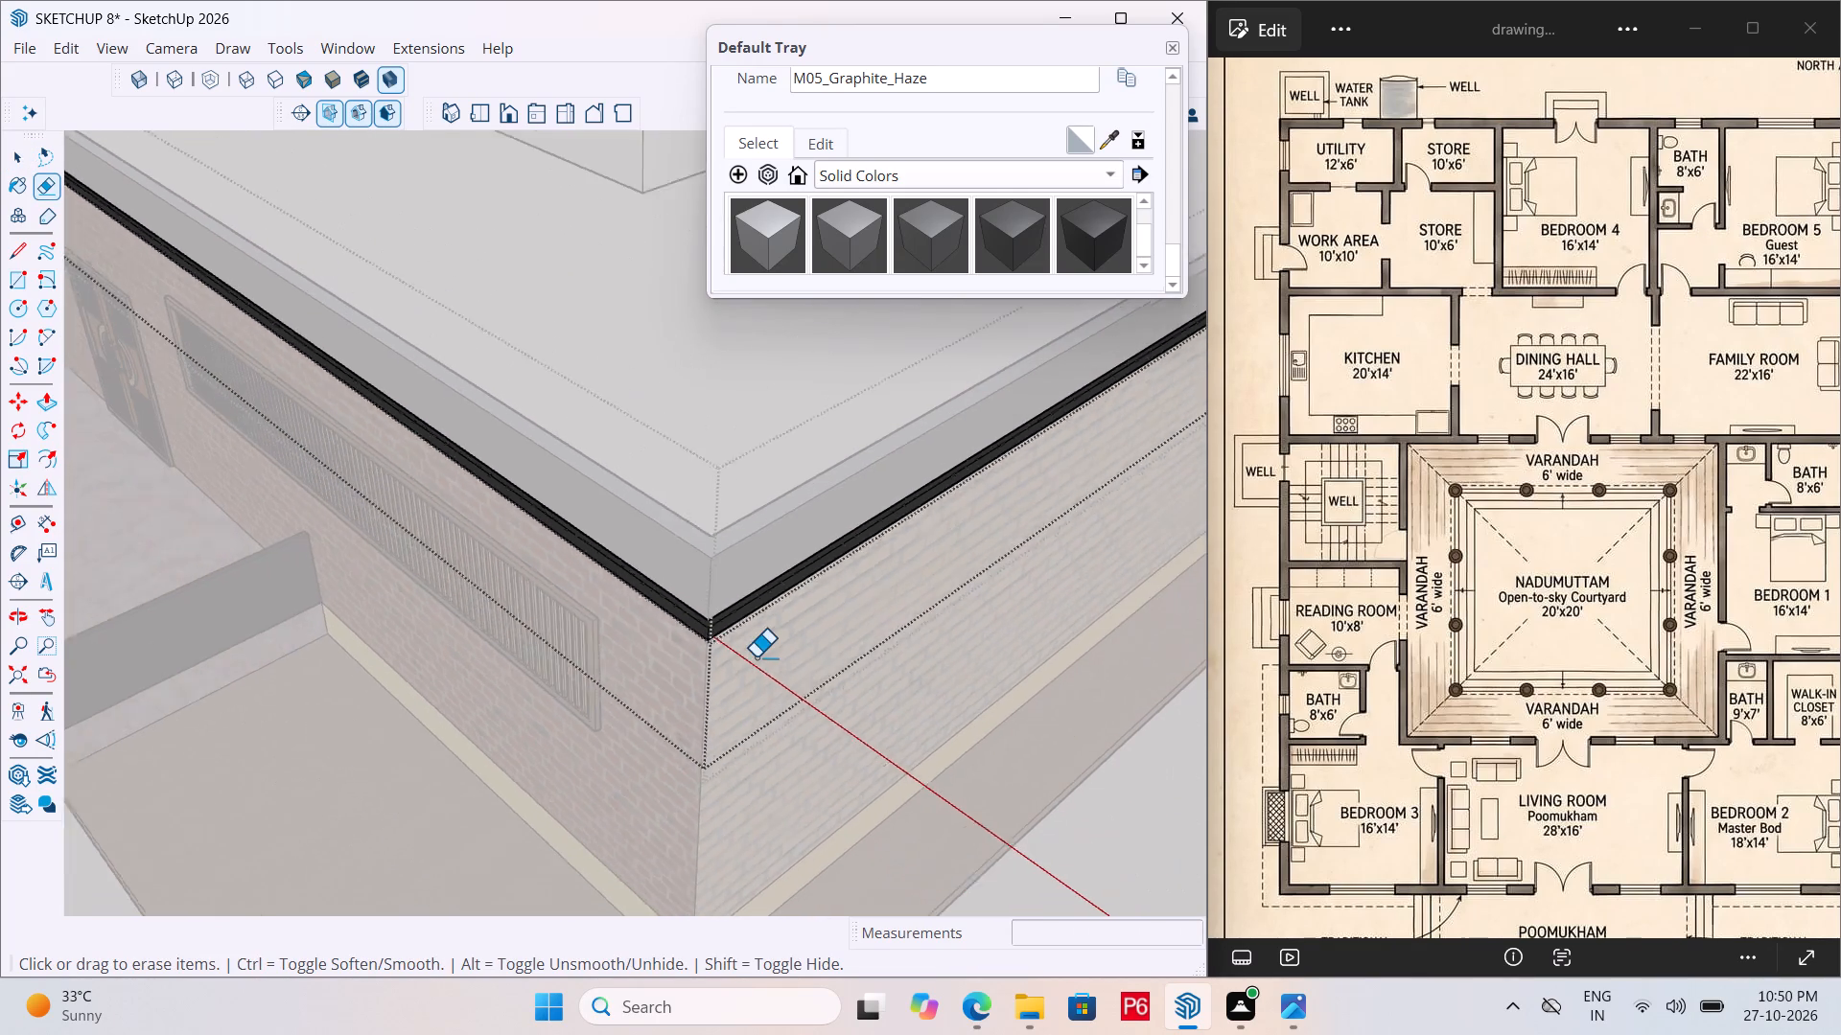
scroll(756, 657, down, 3)
scroll(663, 670, down, 6)
scroll(627, 687, up, 1)
scroll(524, 694, down, 7)
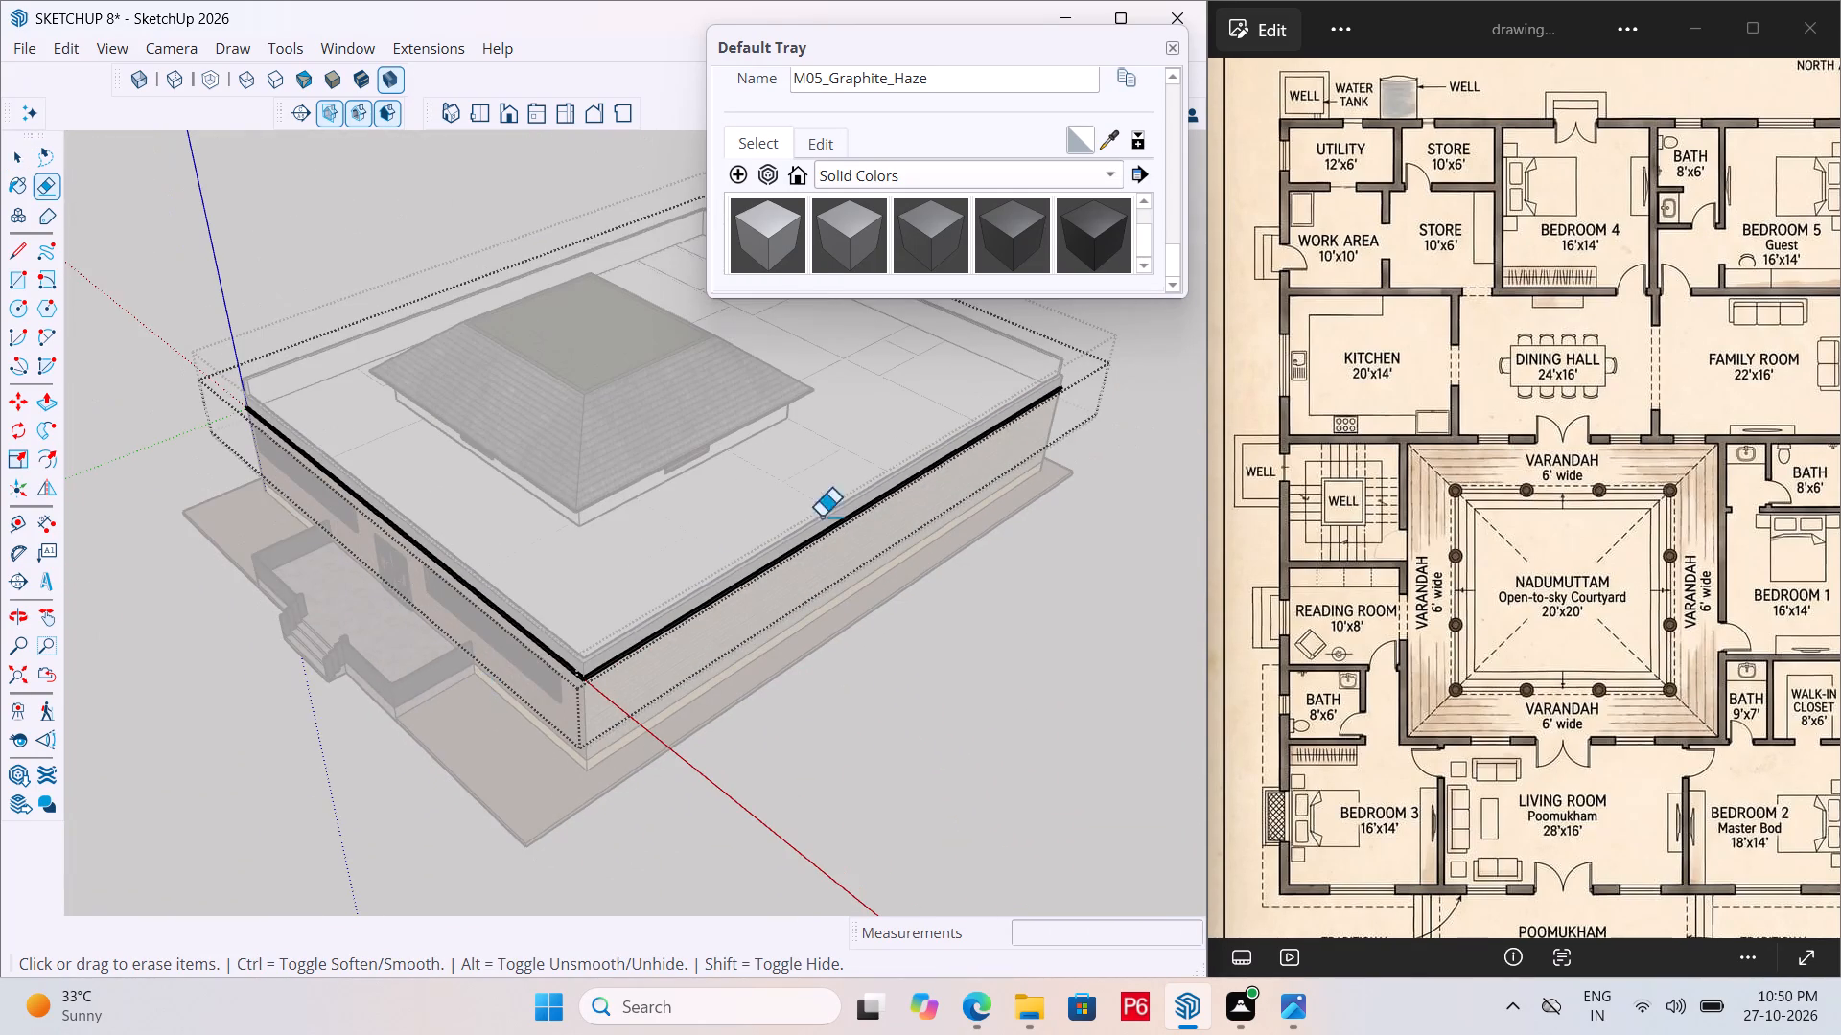
scroll(1126, 416, up, 4)
scroll(1048, 366, up, 20)
scroll(1048, 366, up, 2)
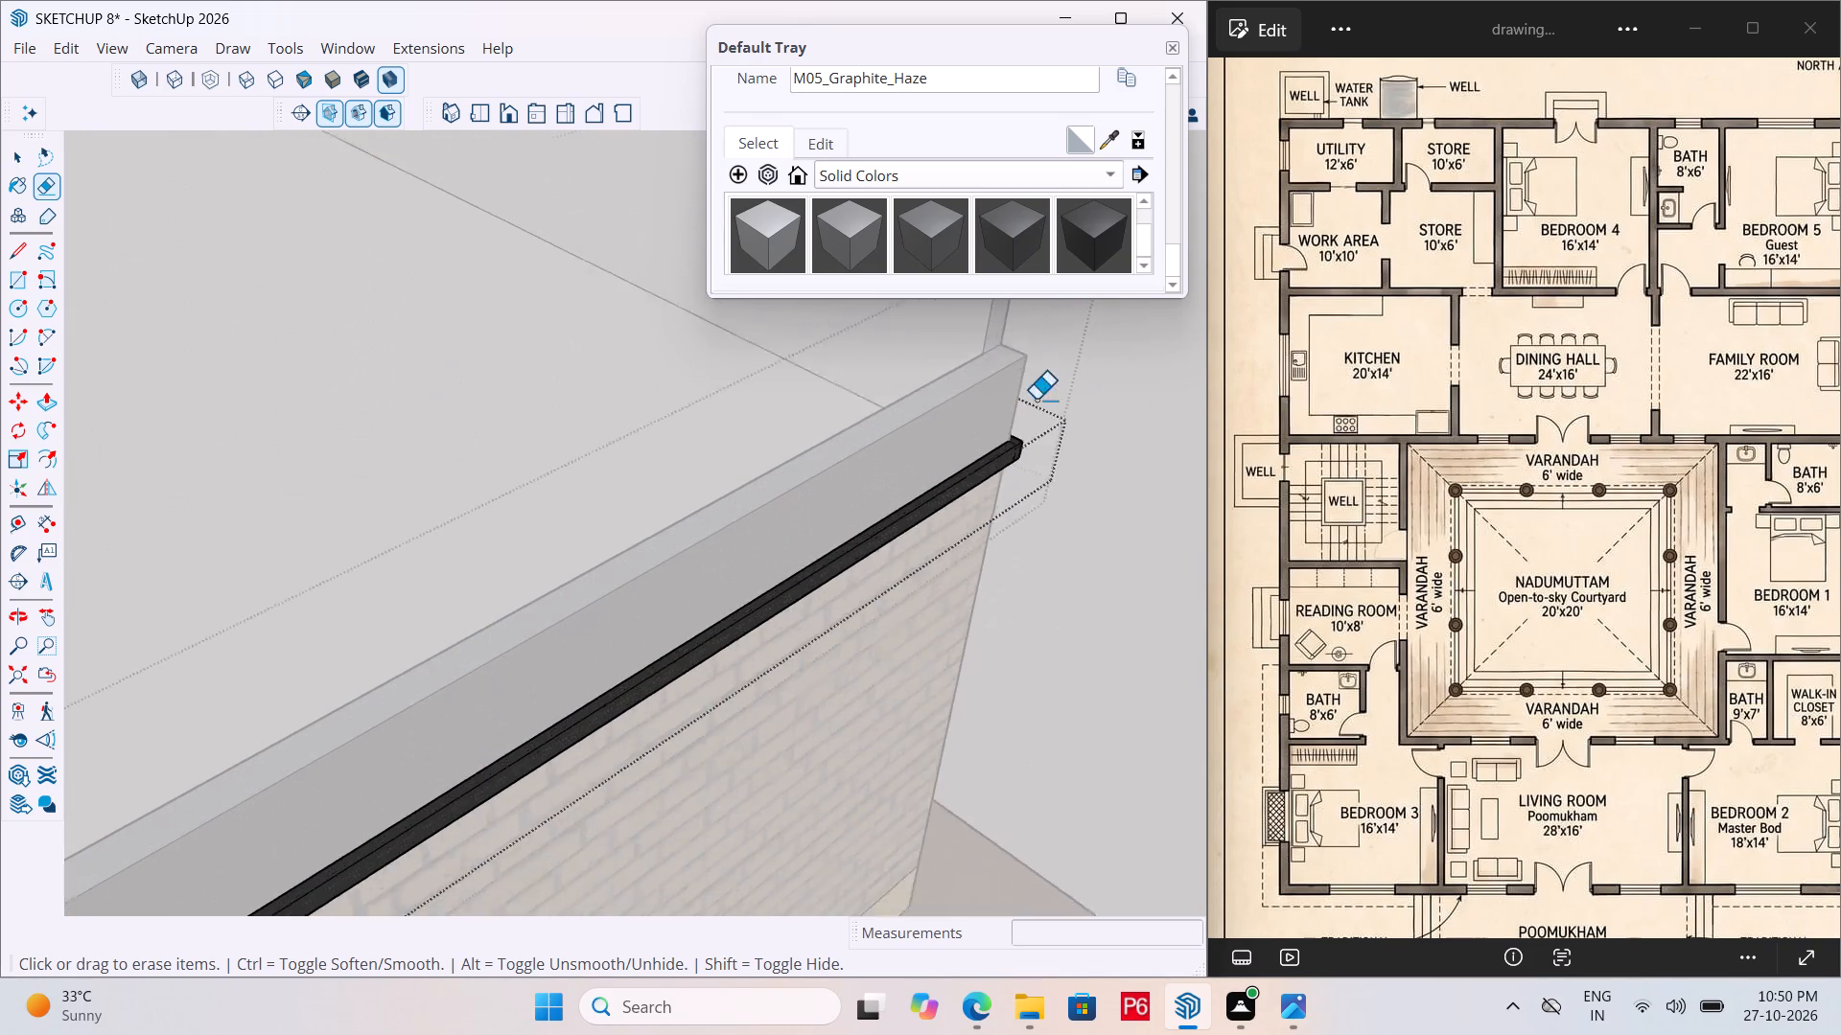
scroll(1036, 400, up, 7)
scroll(966, 555, down, 5)
scroll(932, 648, up, 7)
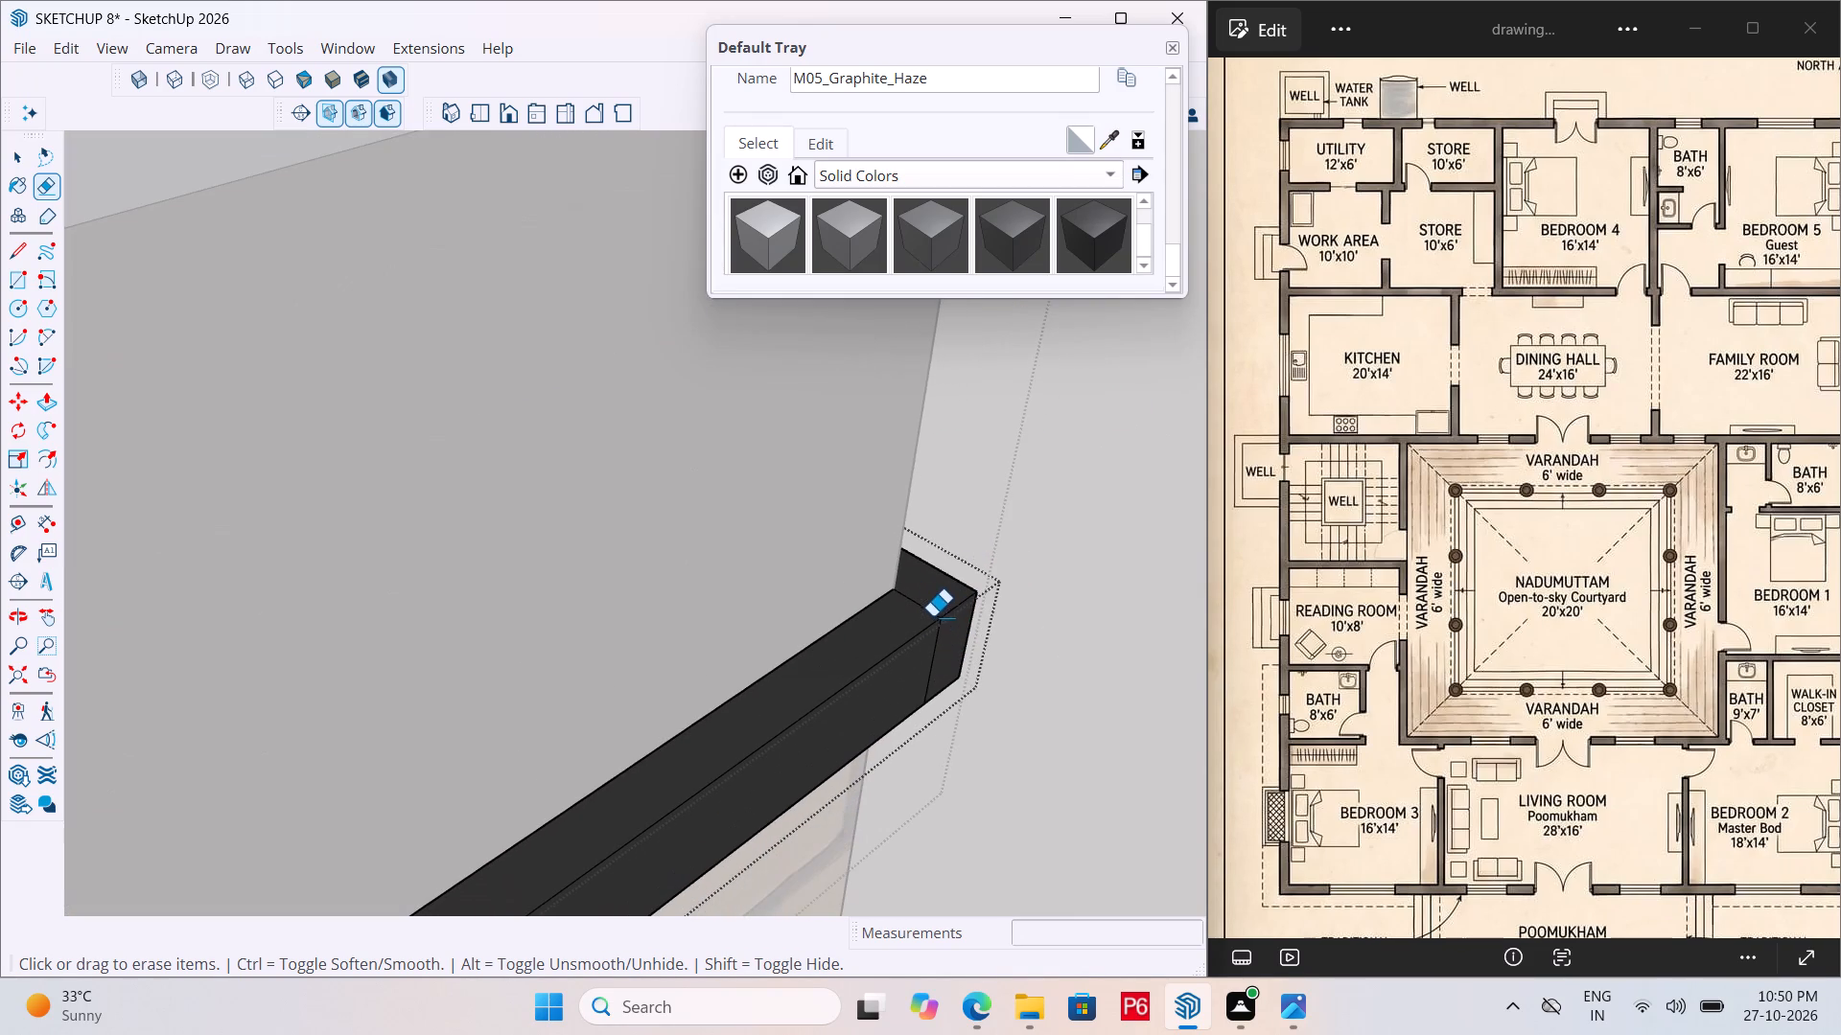
double_click(926, 616)
drag(935, 606, 922, 612)
drag(946, 637, 929, 647)
Examine the dark band's remaining rear corner for leftover seam edges.
scroll(944, 617, down, 14)
middle_drag(1020, 569, 187, 564)
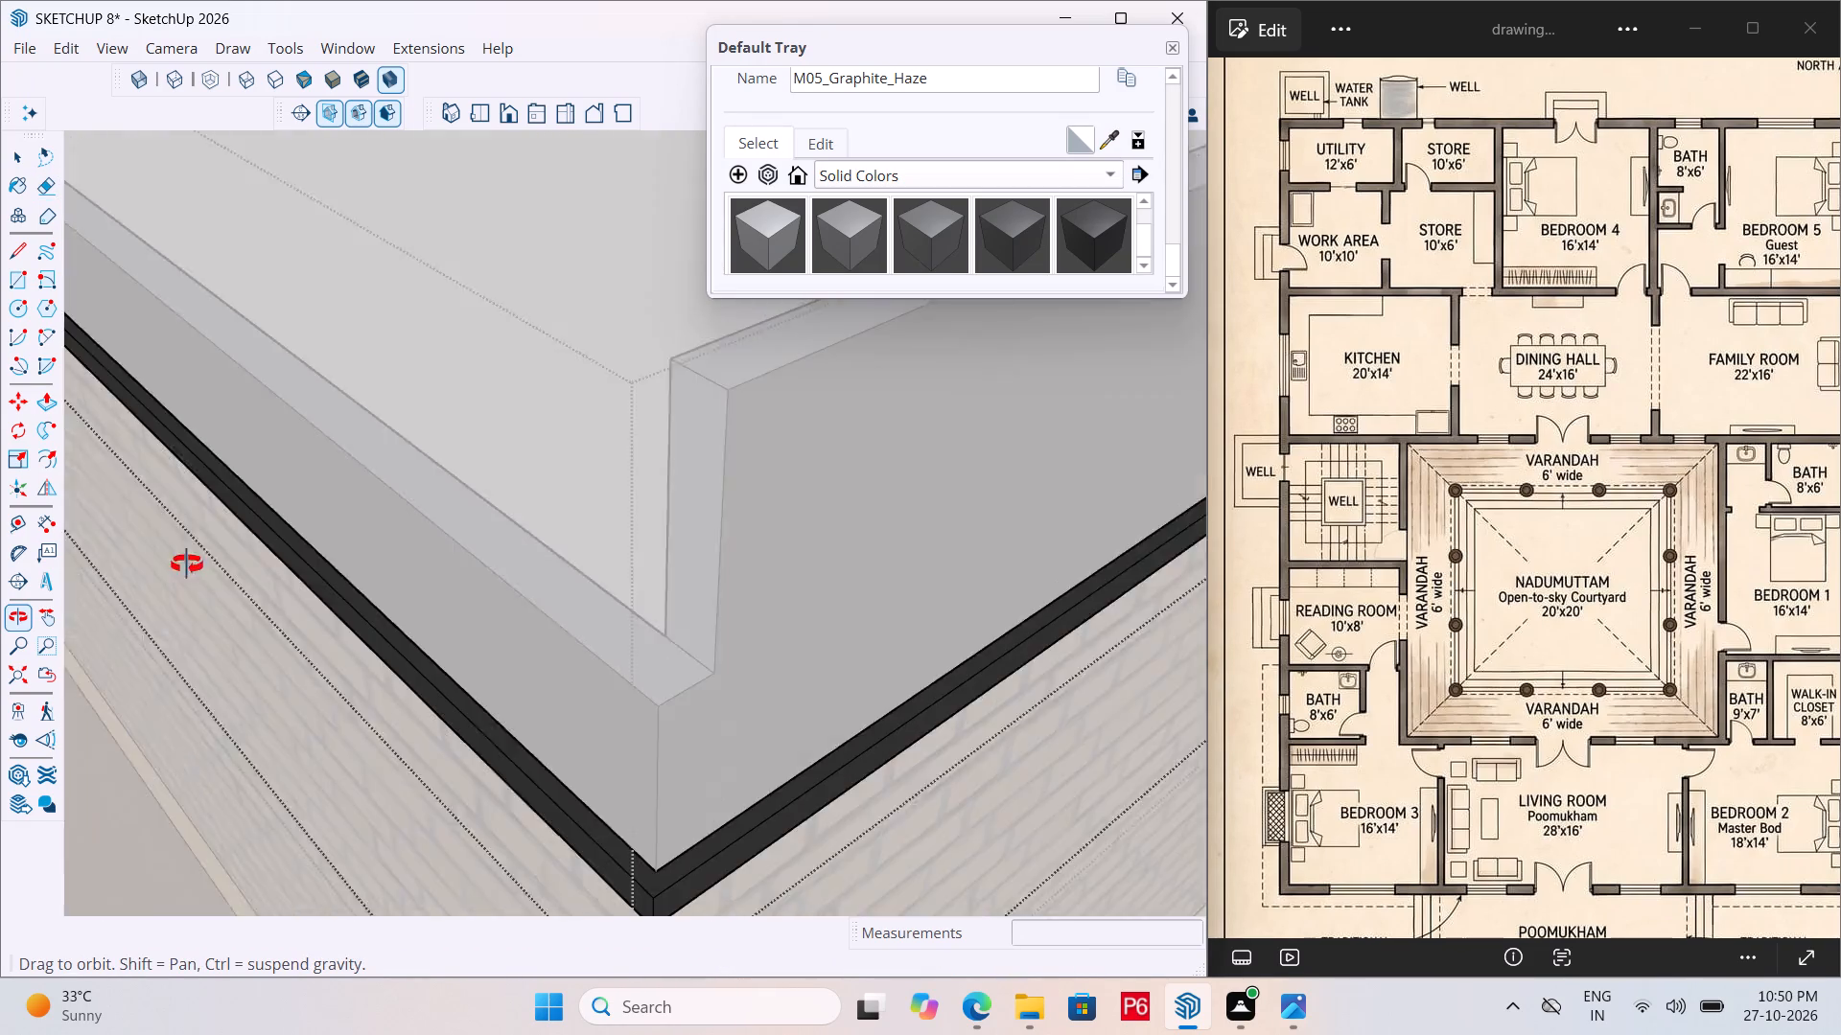
middle_drag(187, 564, 126, 564)
scroll(275, 545, down, 14)
scroll(256, 632, down, 6)
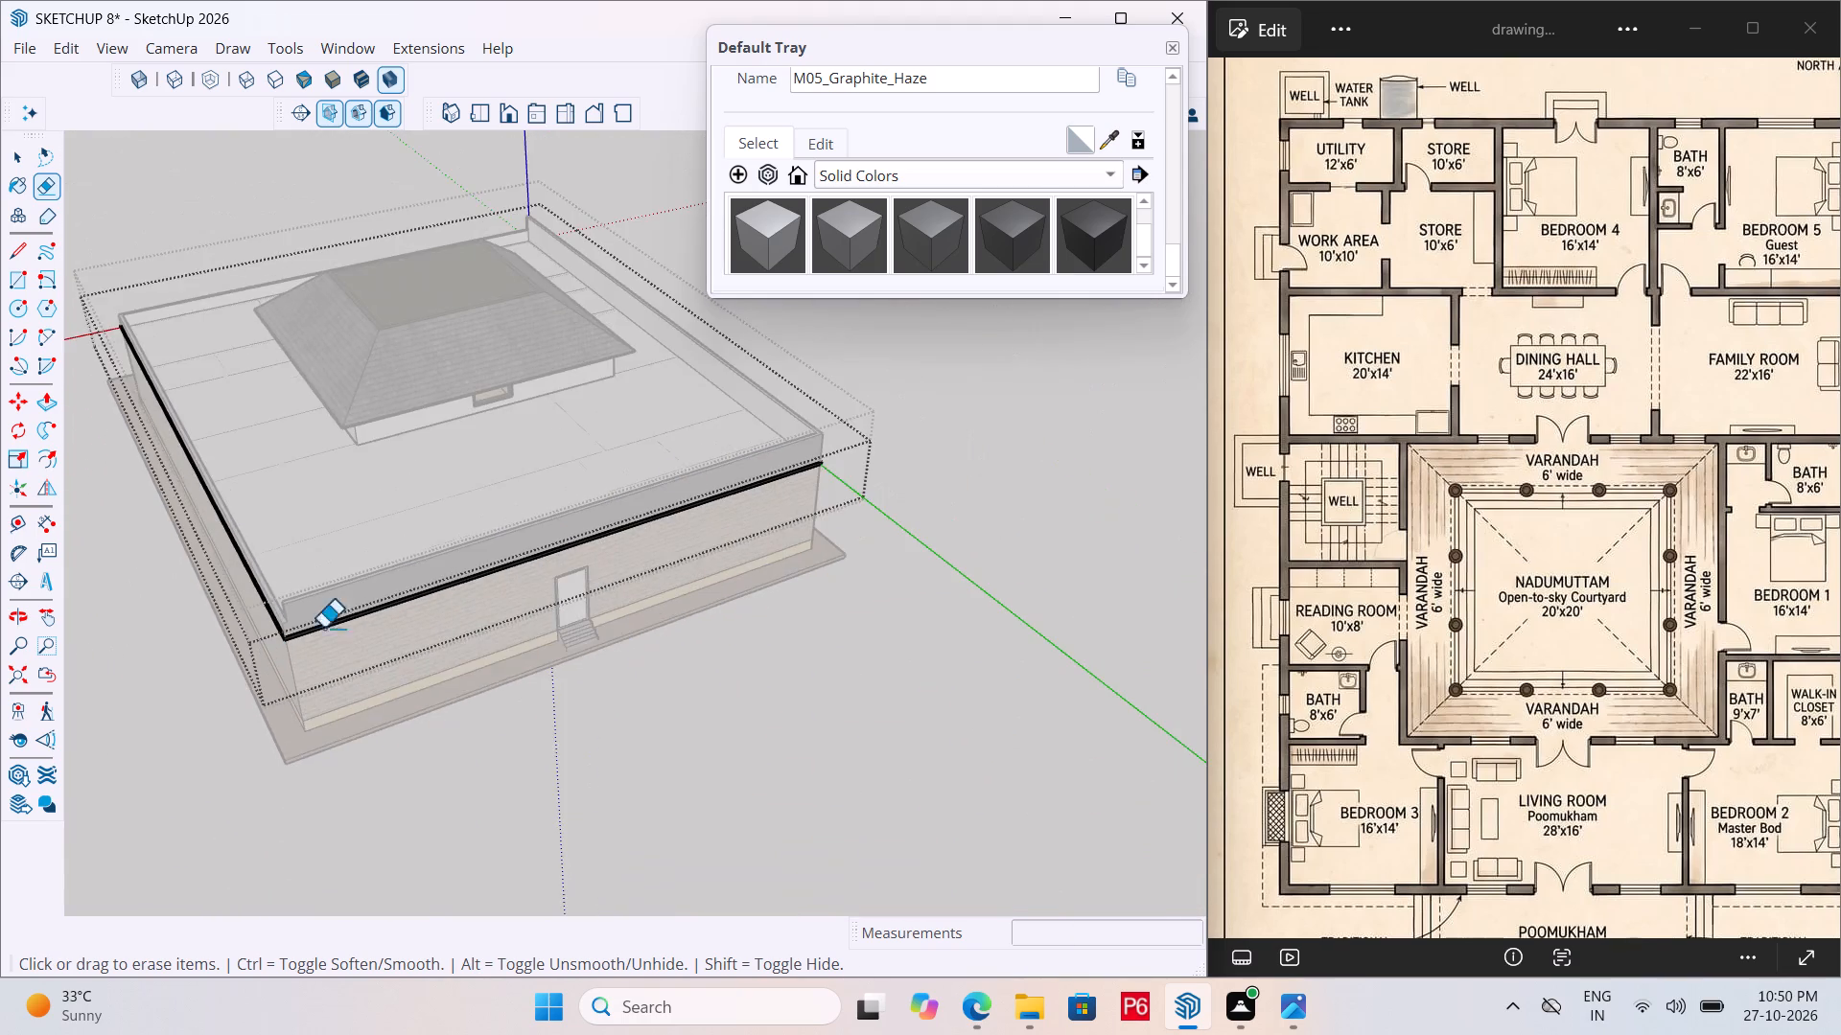
scroll(737, 454, up, 20)
scroll(737, 454, up, 1)
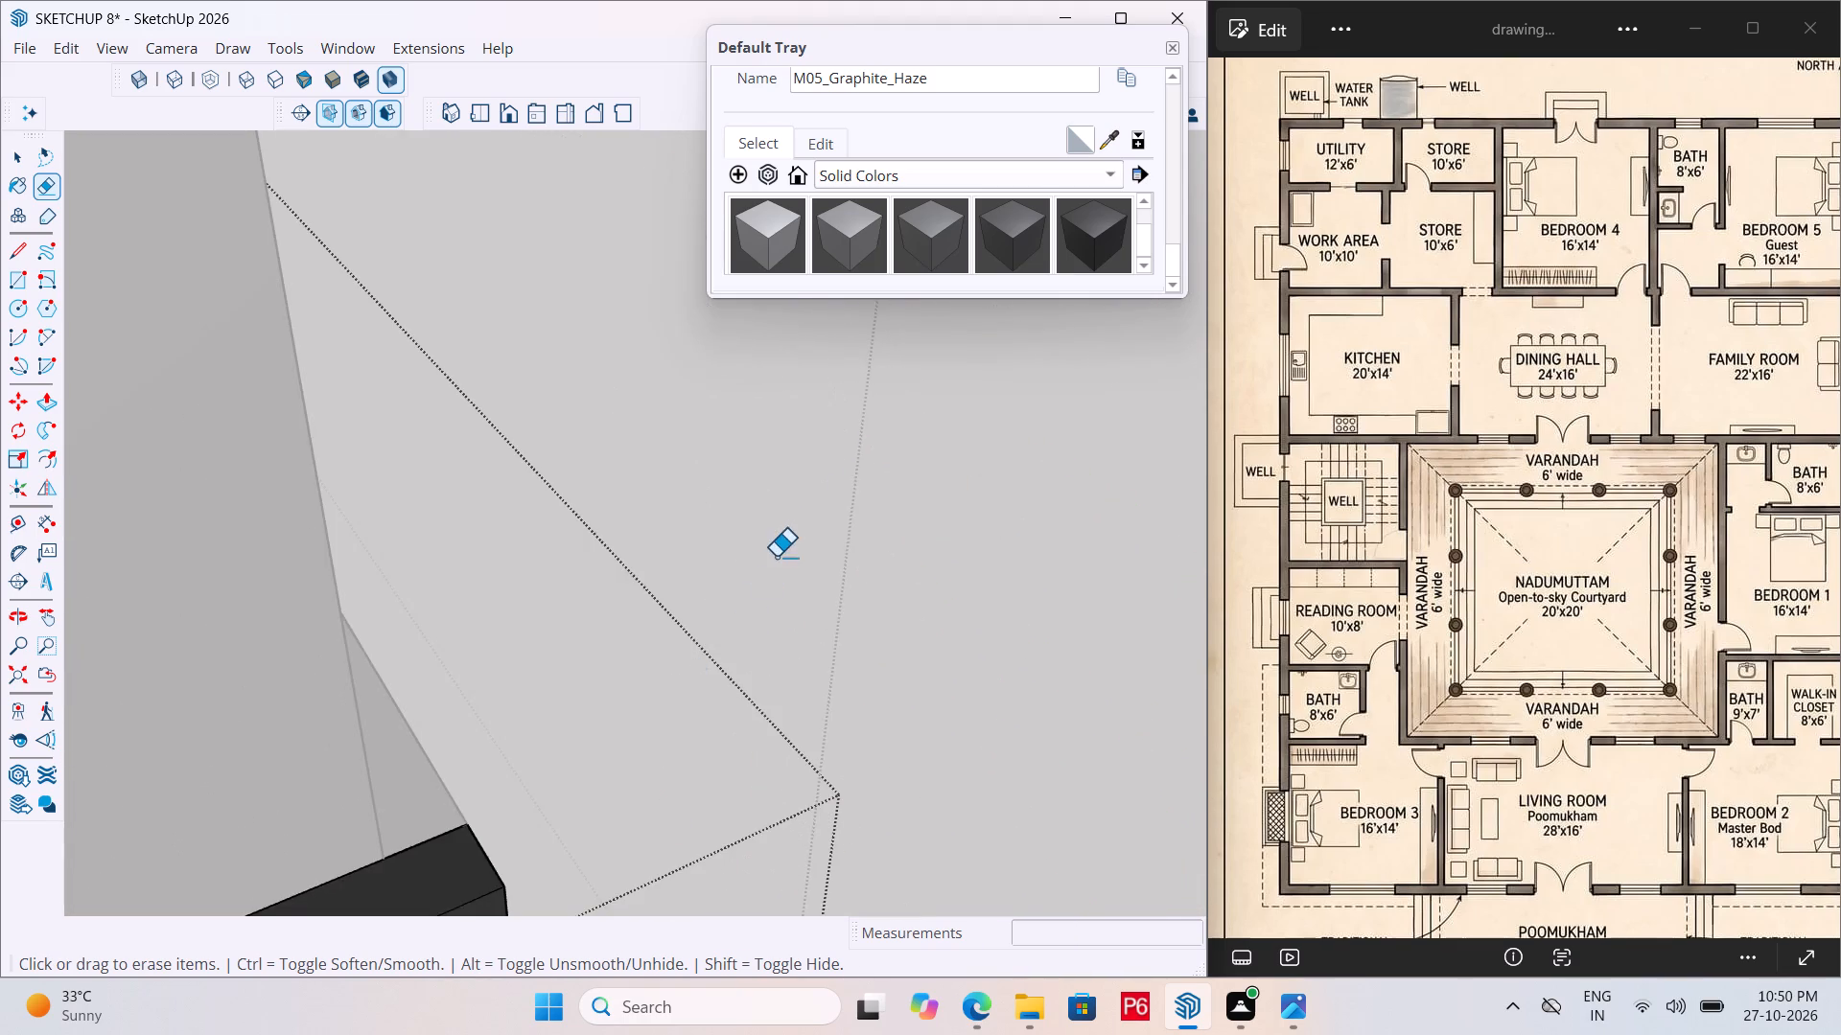
scroll(778, 554, down, 4)
scroll(687, 660, up, 13)
scroll(775, 552, down, 5)
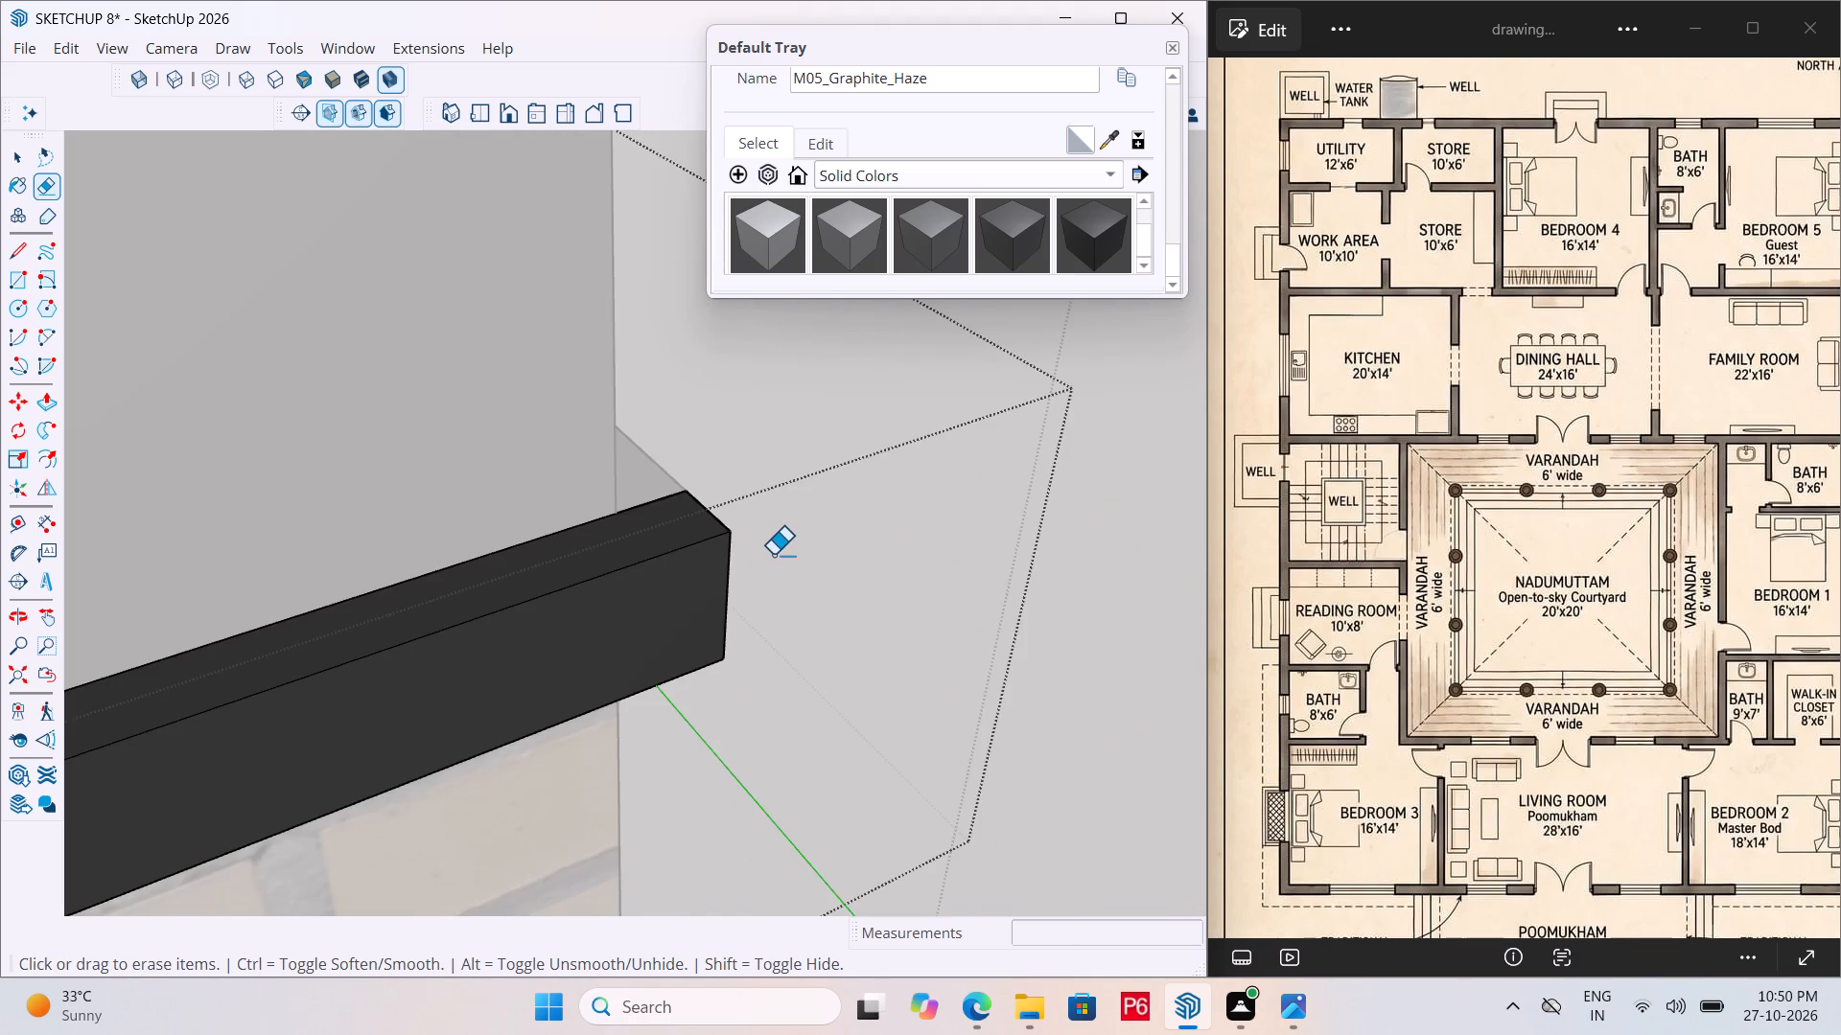
middle_drag(647, 554, 25, 623)
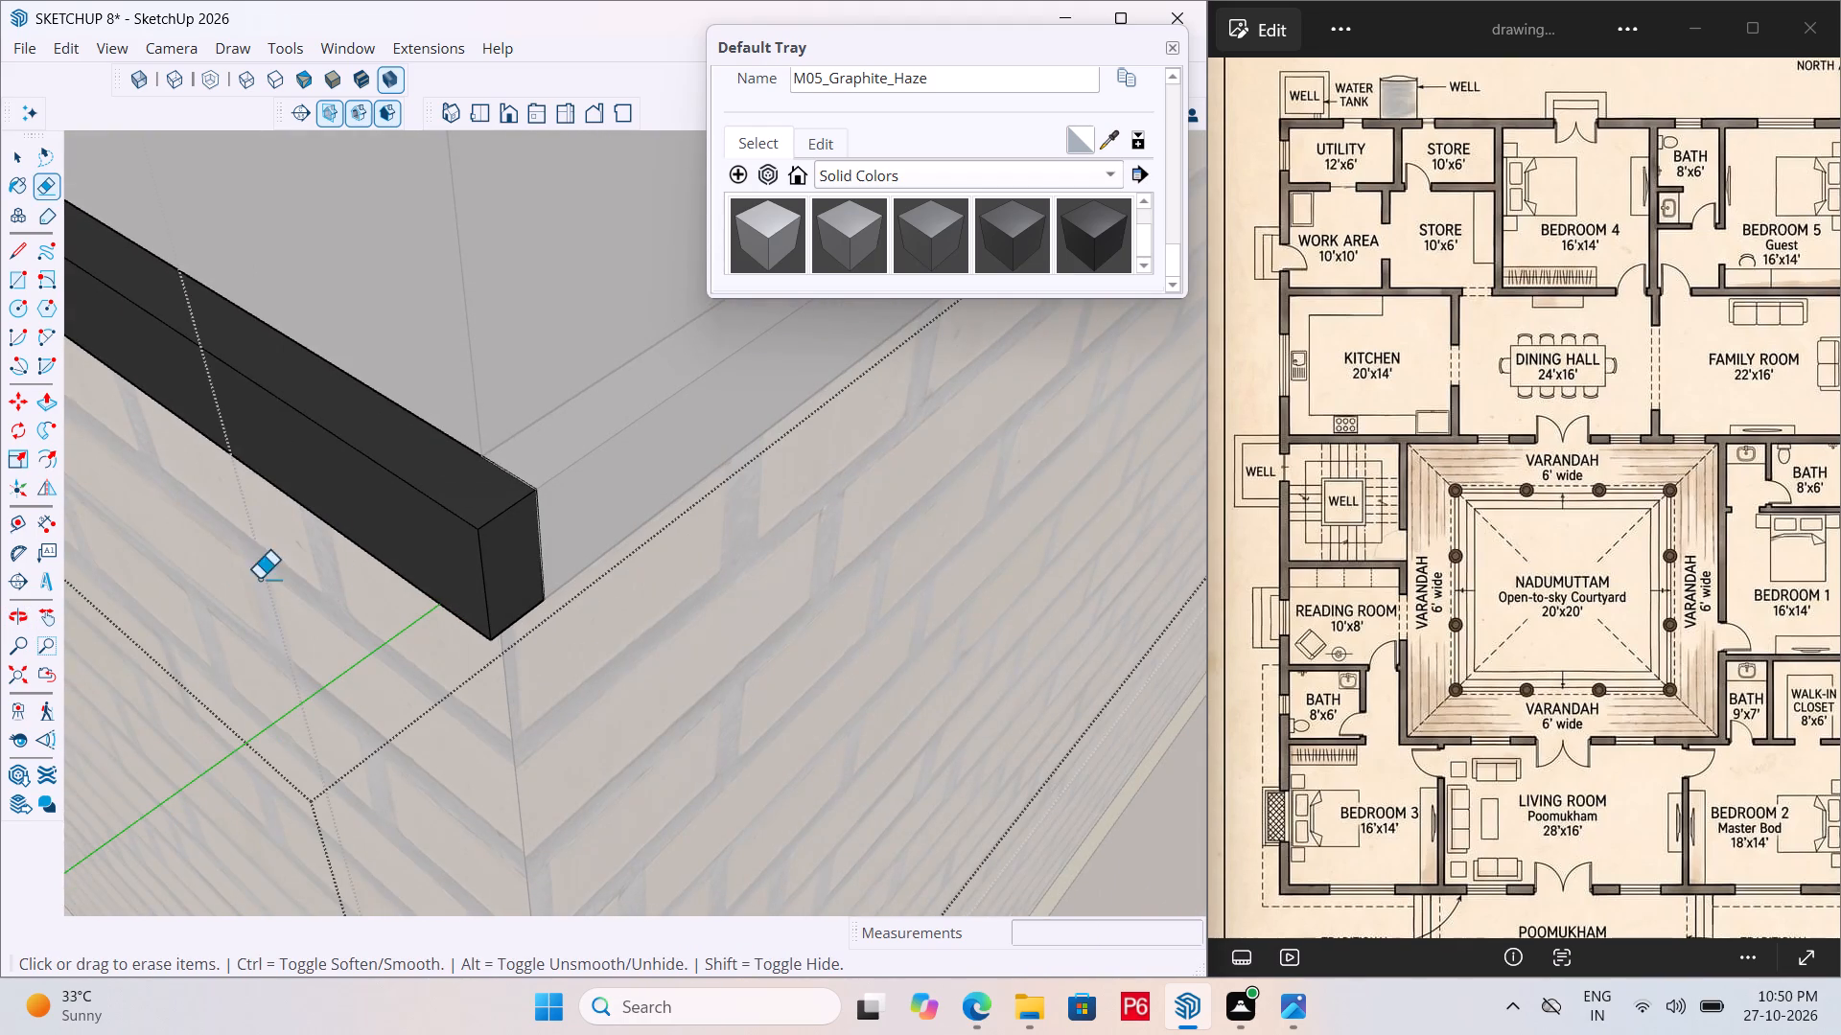
scroll(433, 557, down, 5)
Save the model and exit editing of the dark band and its enclosing groups.
key(ctrl+s)
key(ctrl+s)
key(ctrl+s)
key(ctrl+s)
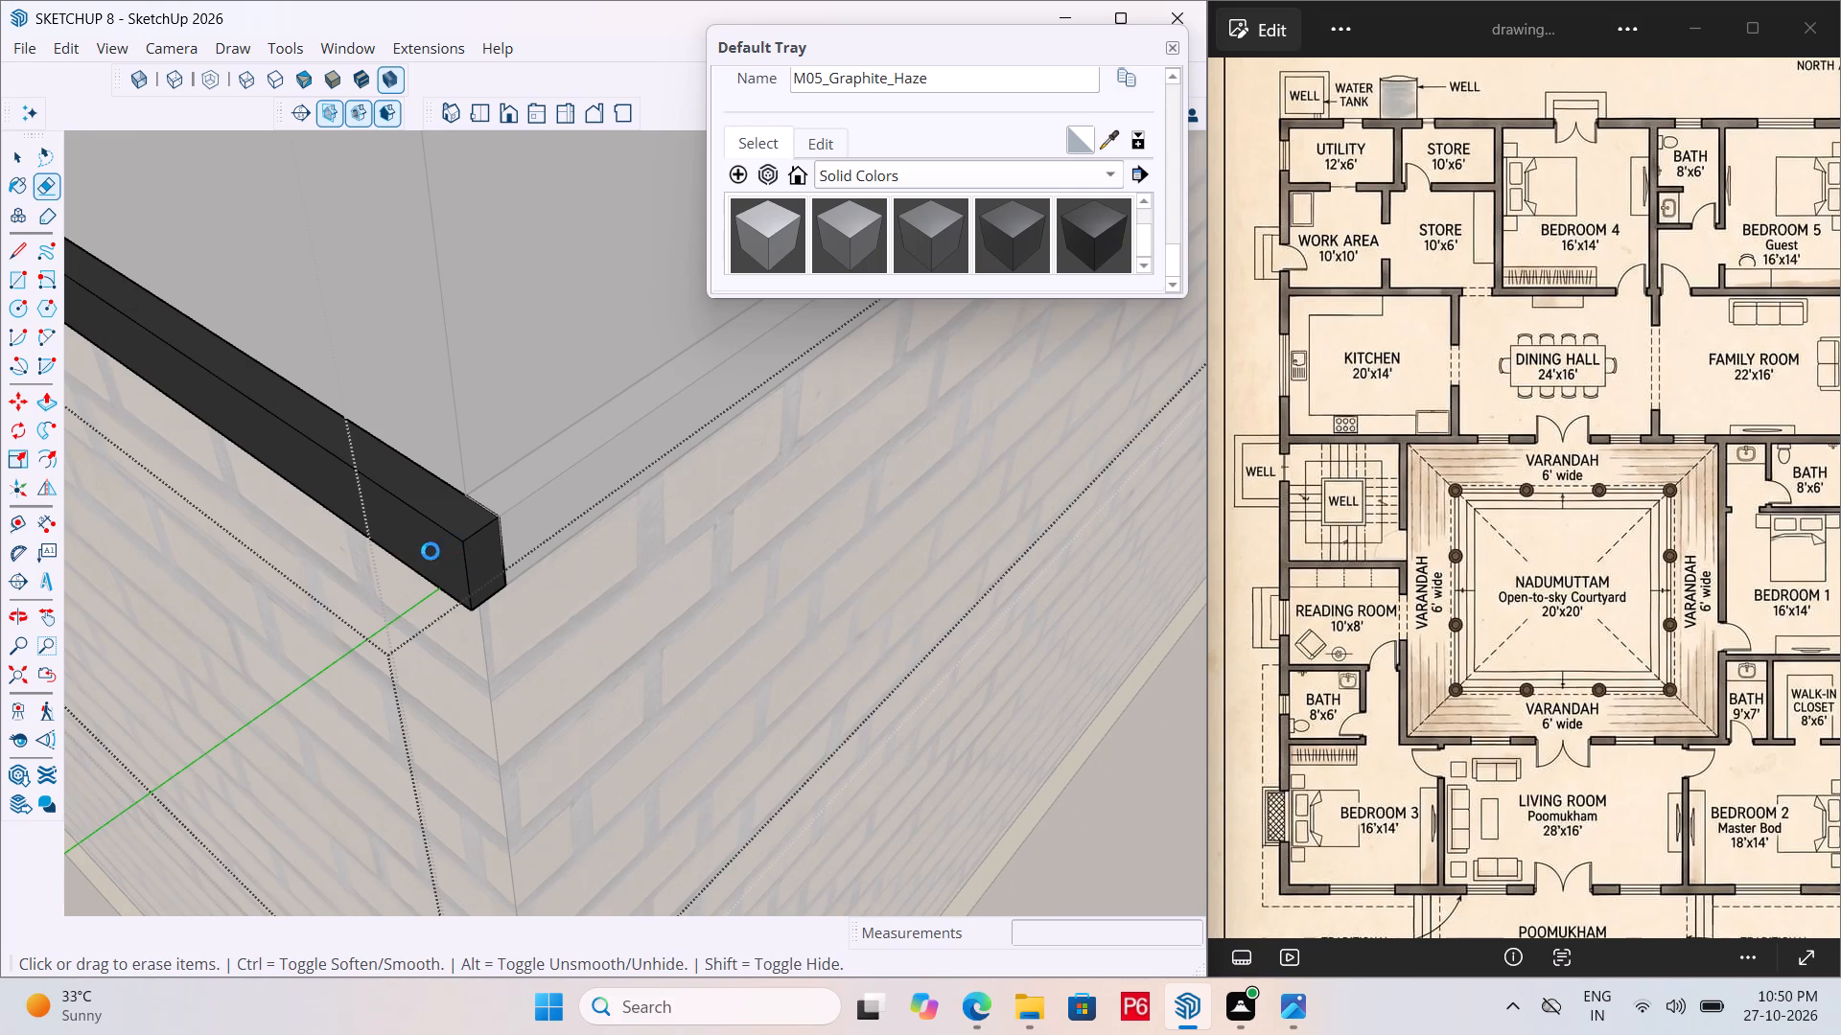
scroll(430, 551, down, 13)
scroll(521, 527, down, 16)
key(space)
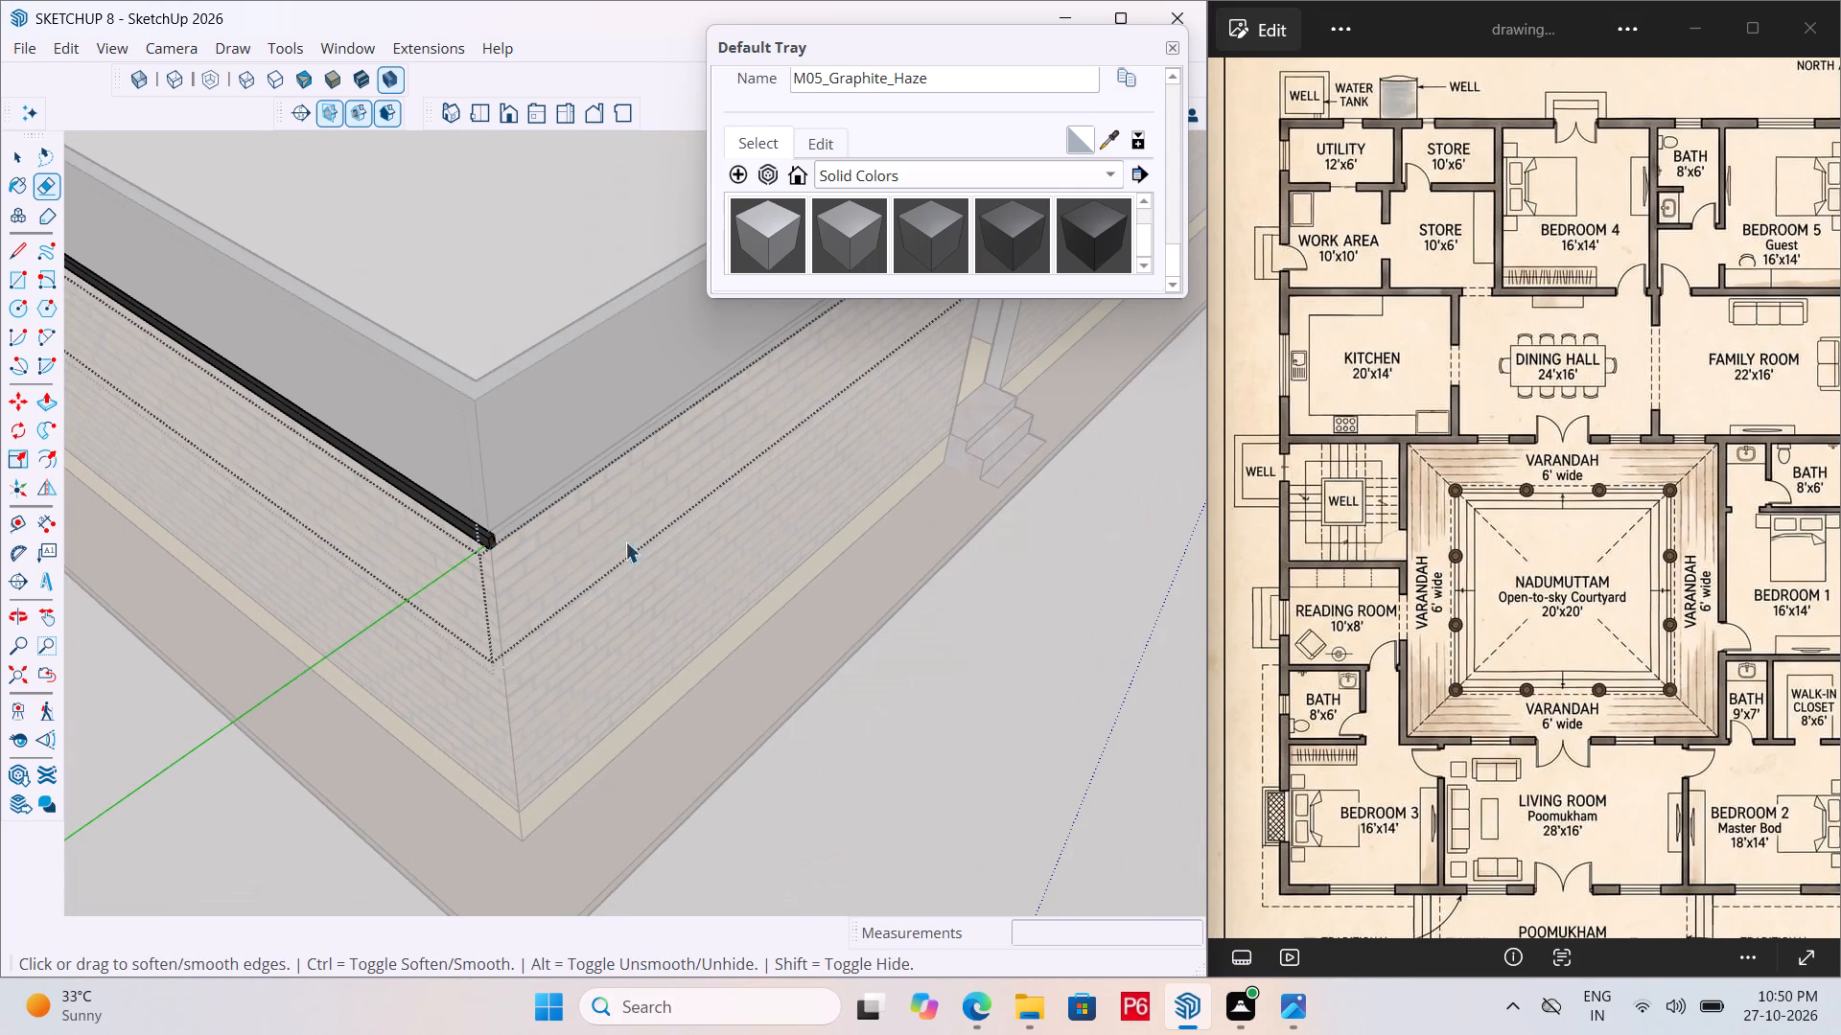
click(946, 634)
scroll(561, 531, down, 8)
triple_click(1065, 584)
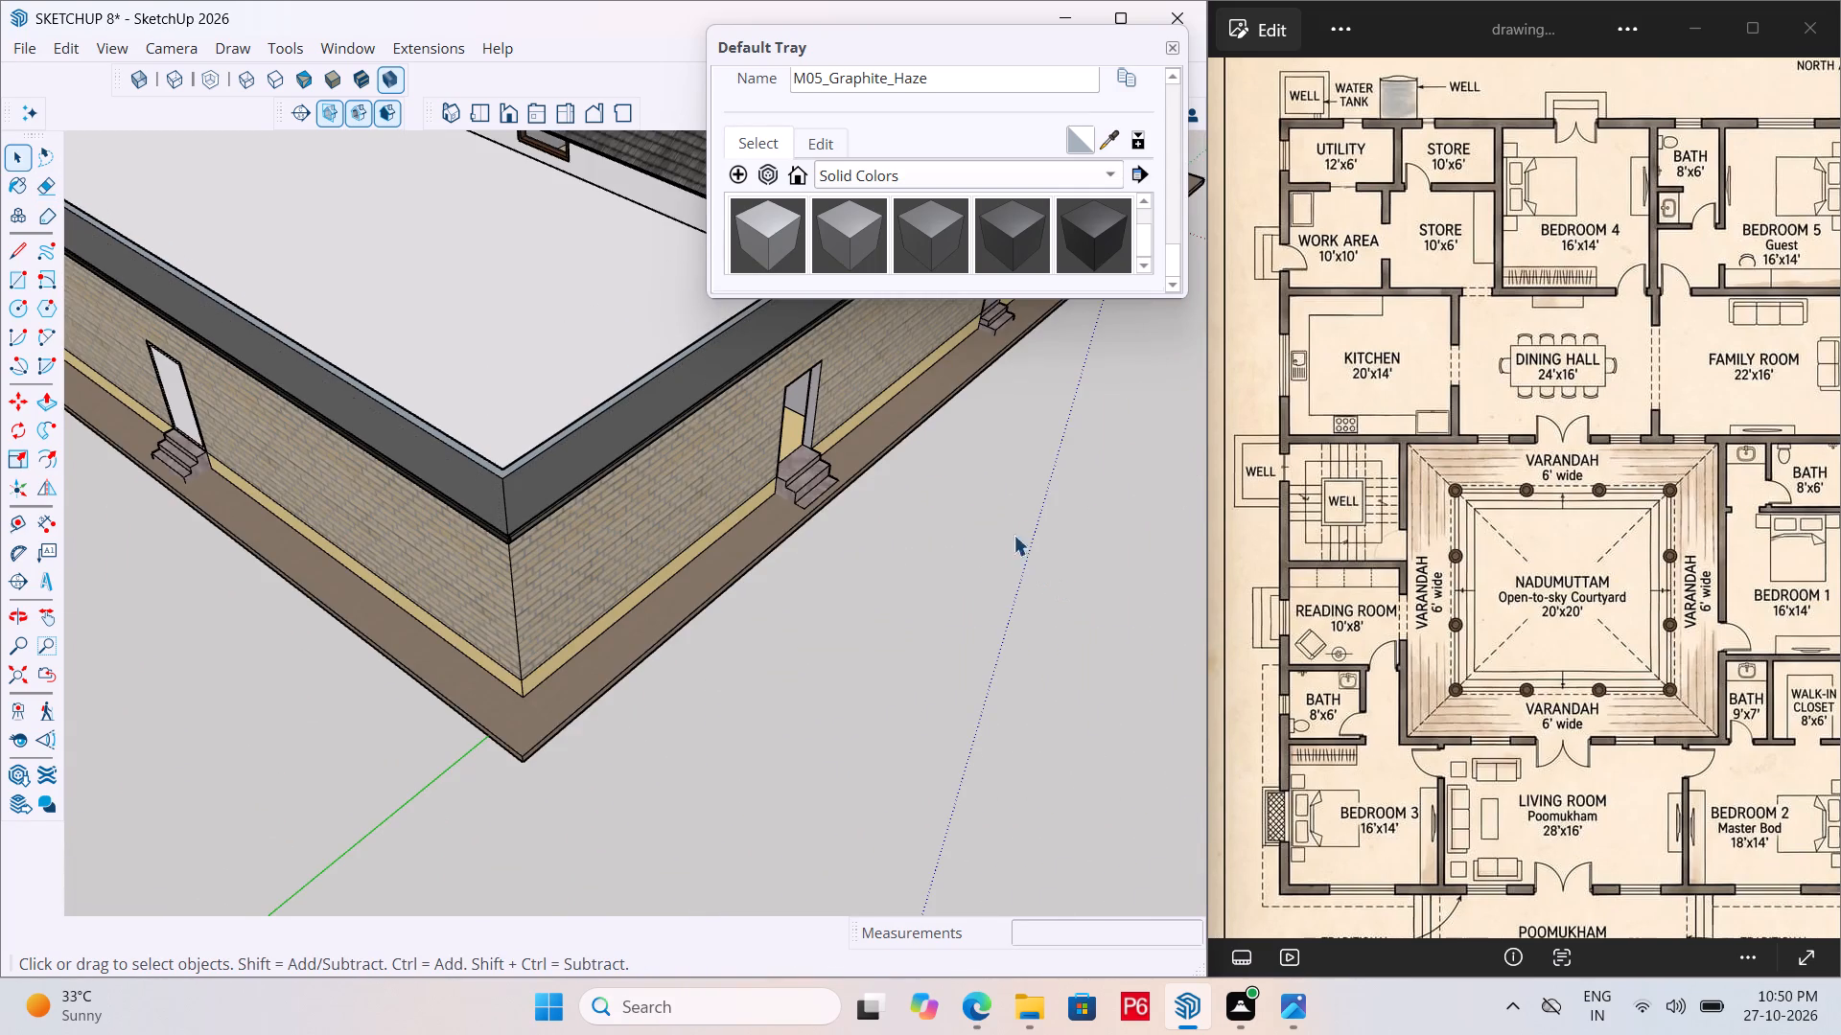
Open the house wall group, select the front wall's outer face, and paint it with Brick_09_1K from the Brick collection.
scroll(764, 569, down, 7)
middle_drag(977, 499, 68, 412)
middle_drag(1074, 543, 781, 511)
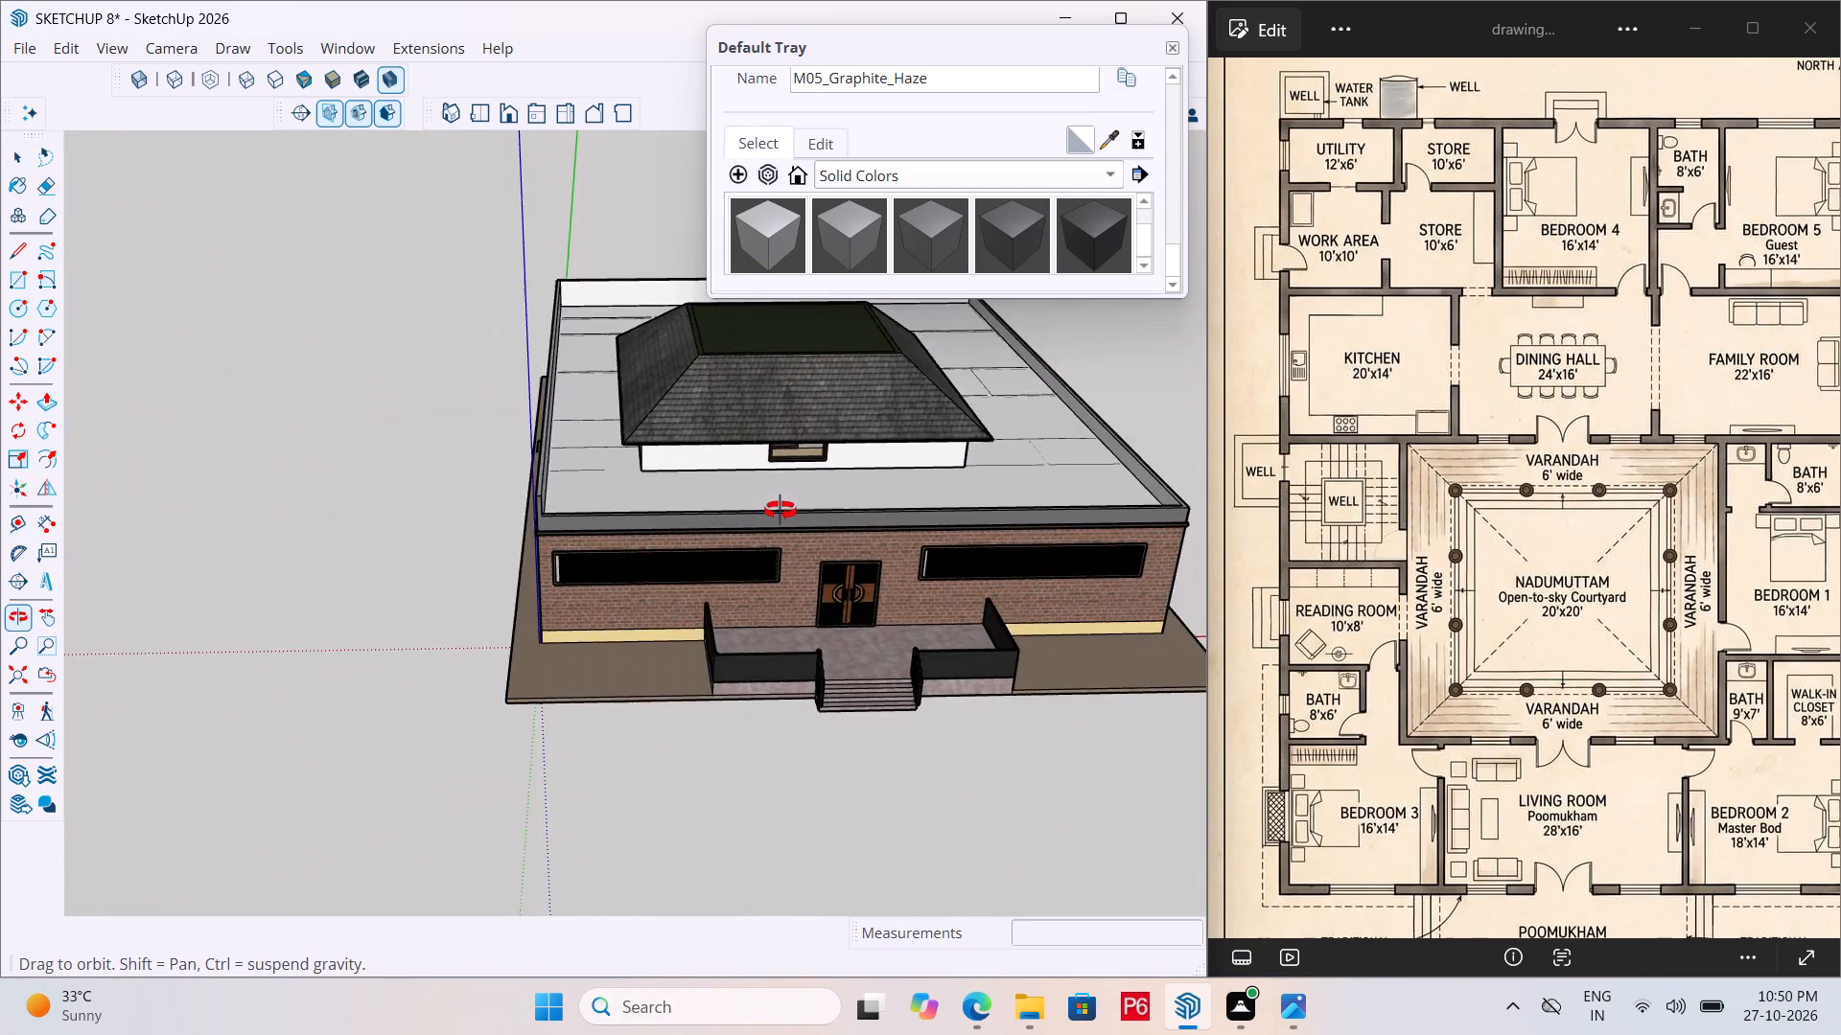
middle_drag(781, 511, 933, 530)
scroll(907, 528, up, 12)
click(901, 562)
double_click(888, 506)
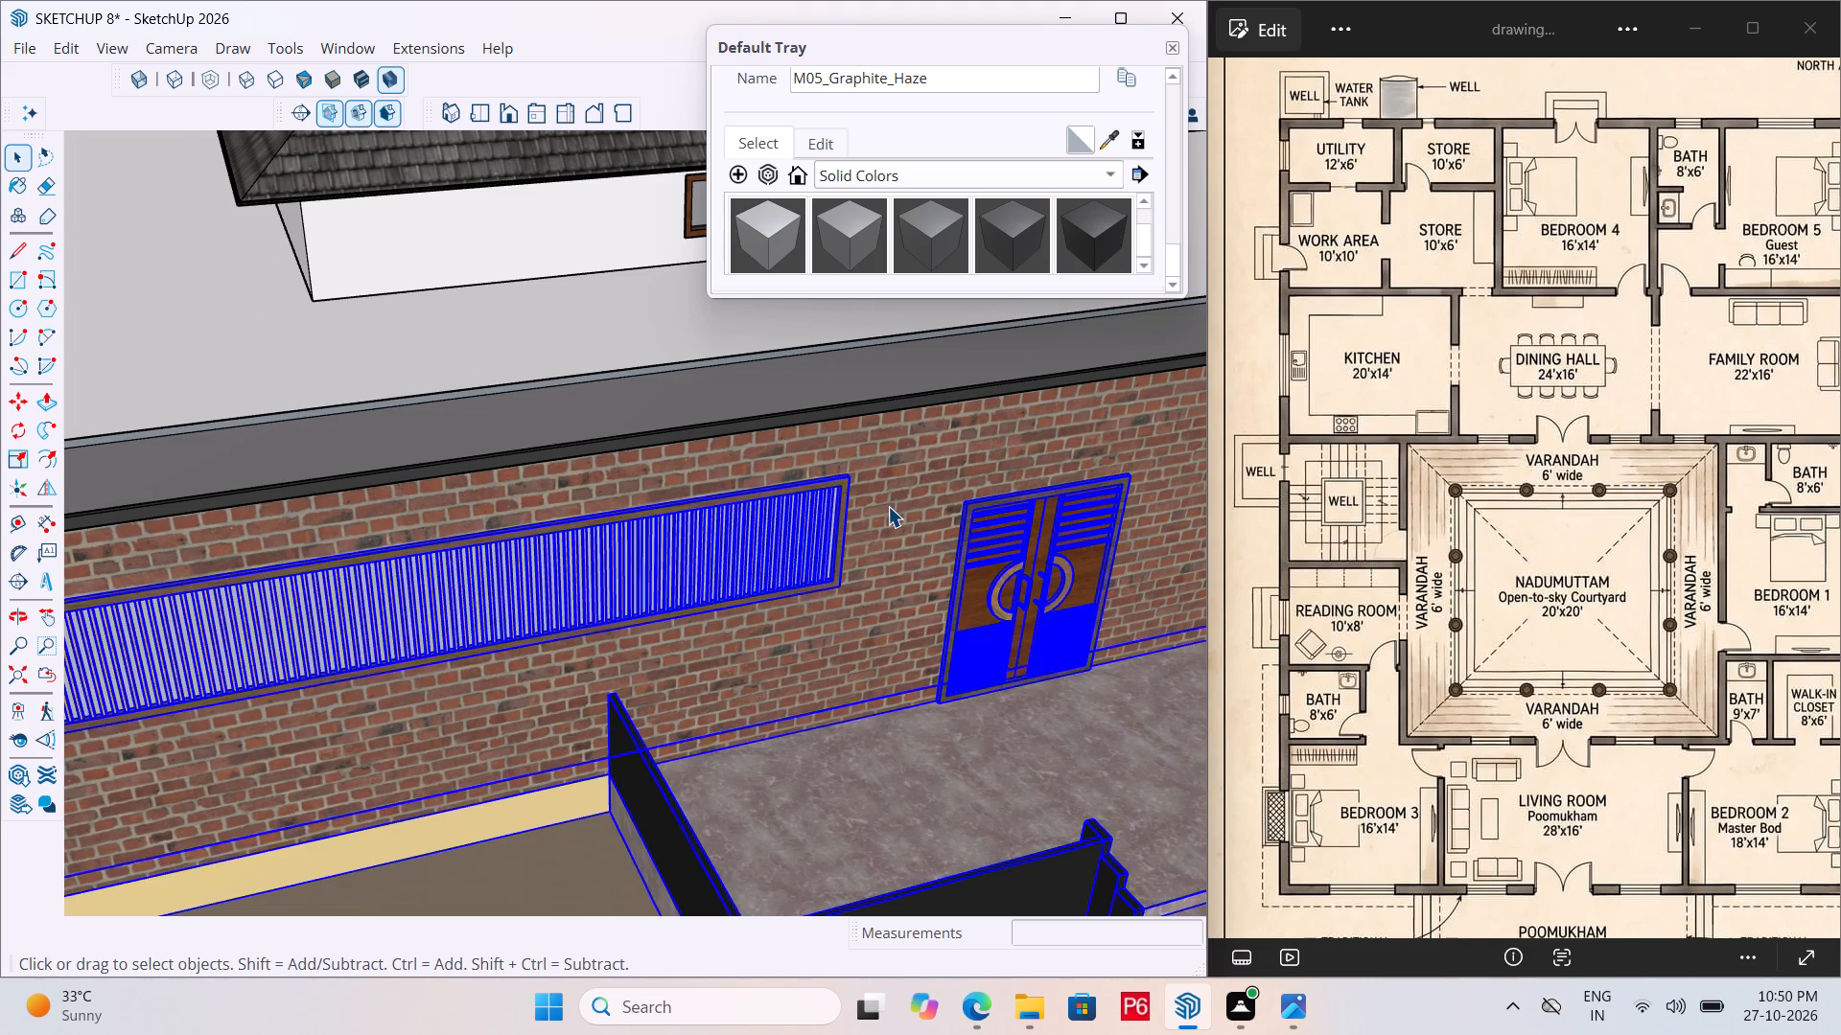
click(892, 488)
click(927, 173)
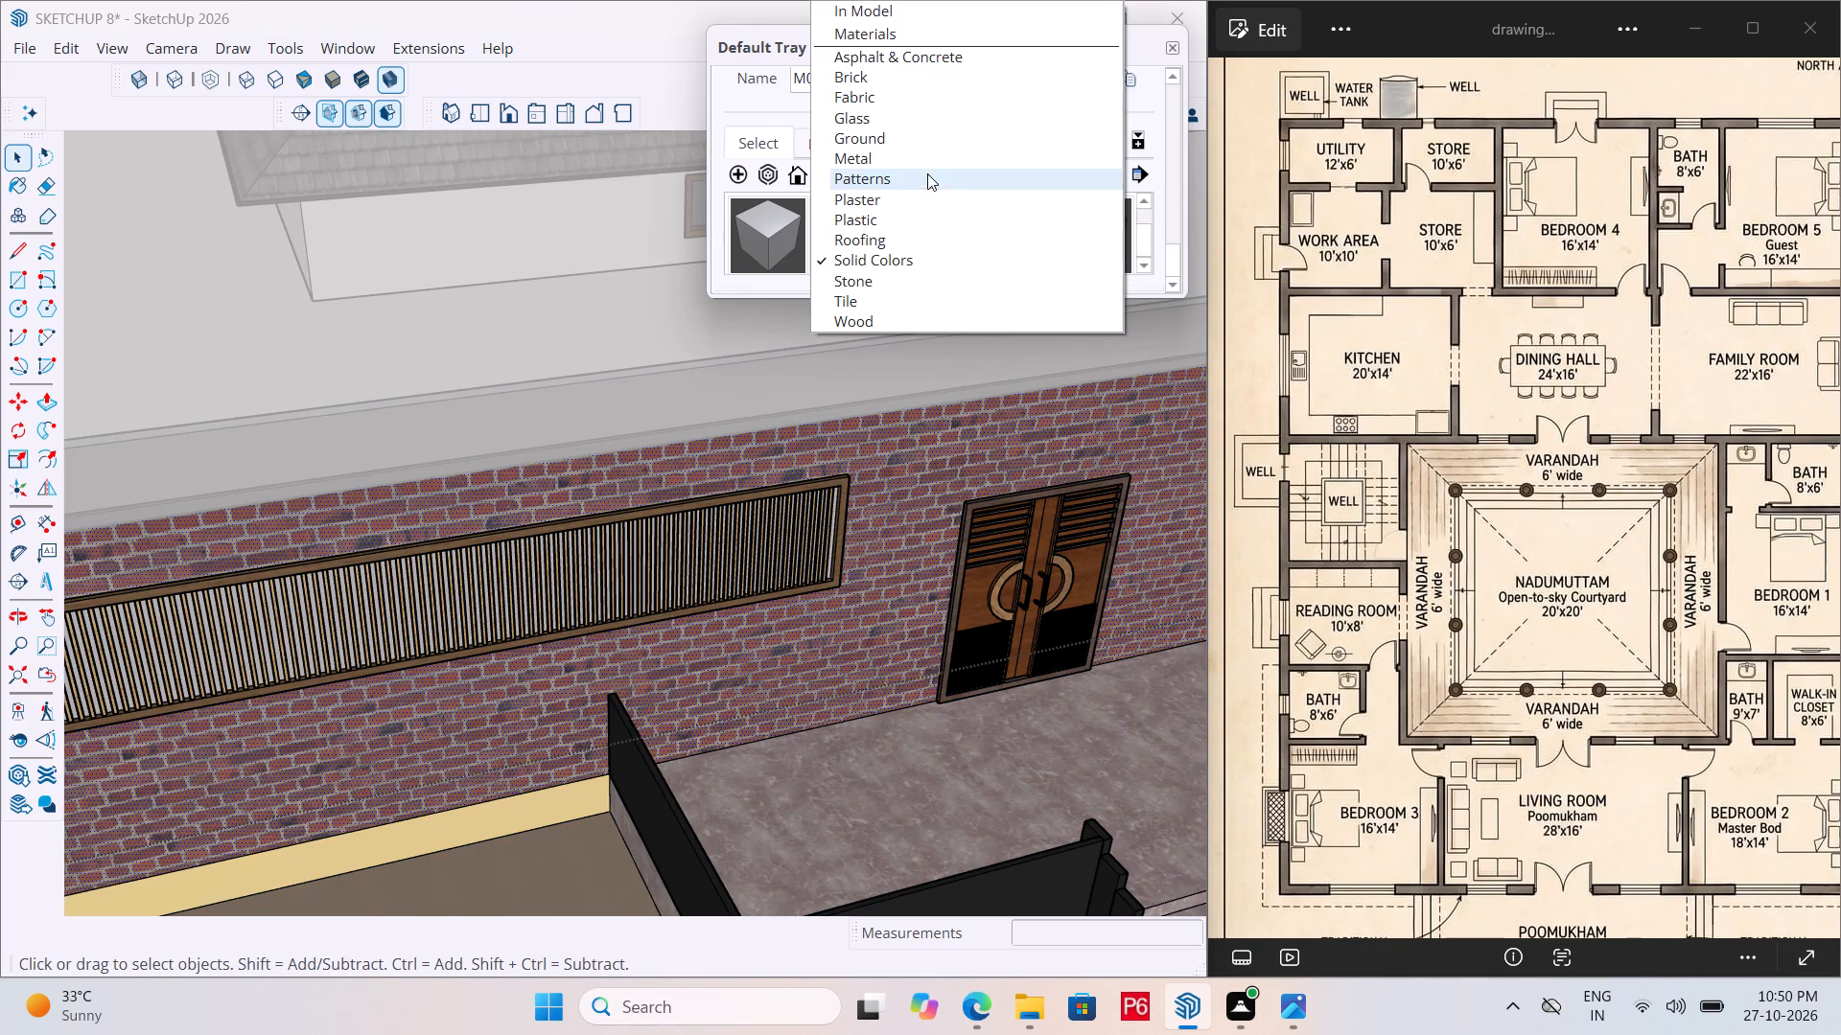
click(920, 80)
click(924, 234)
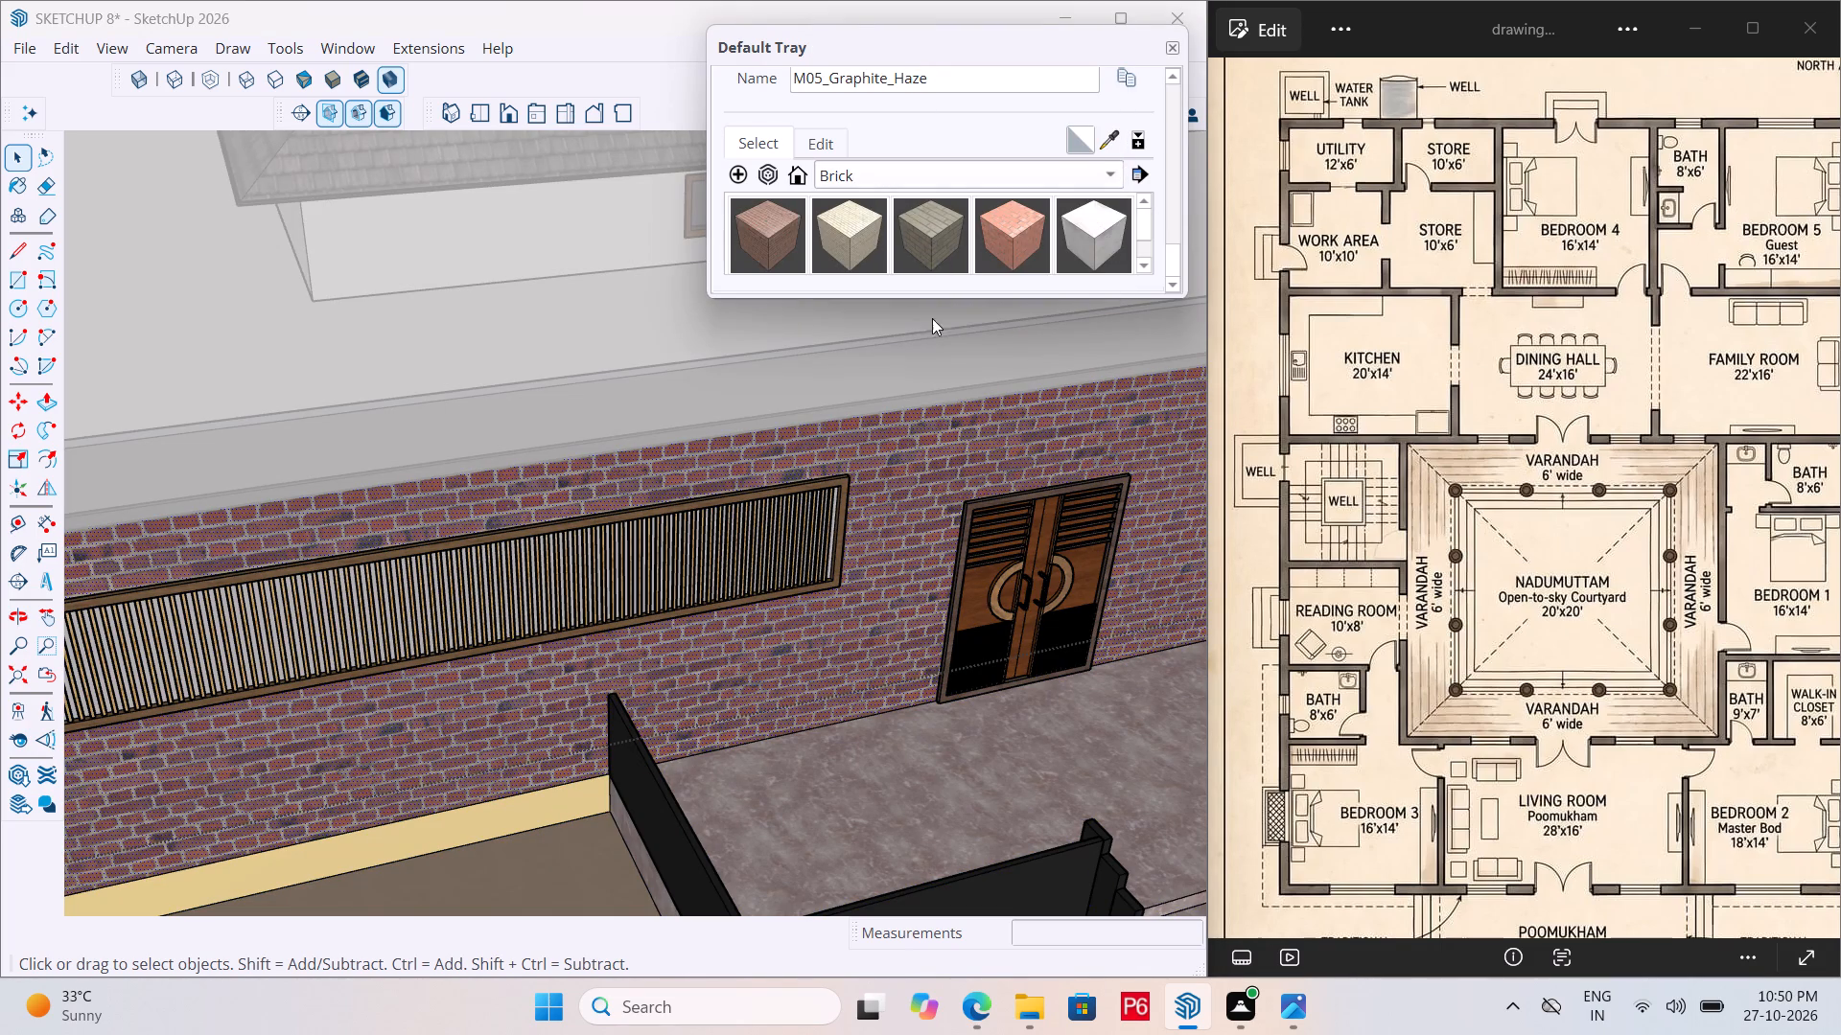
click(920, 452)
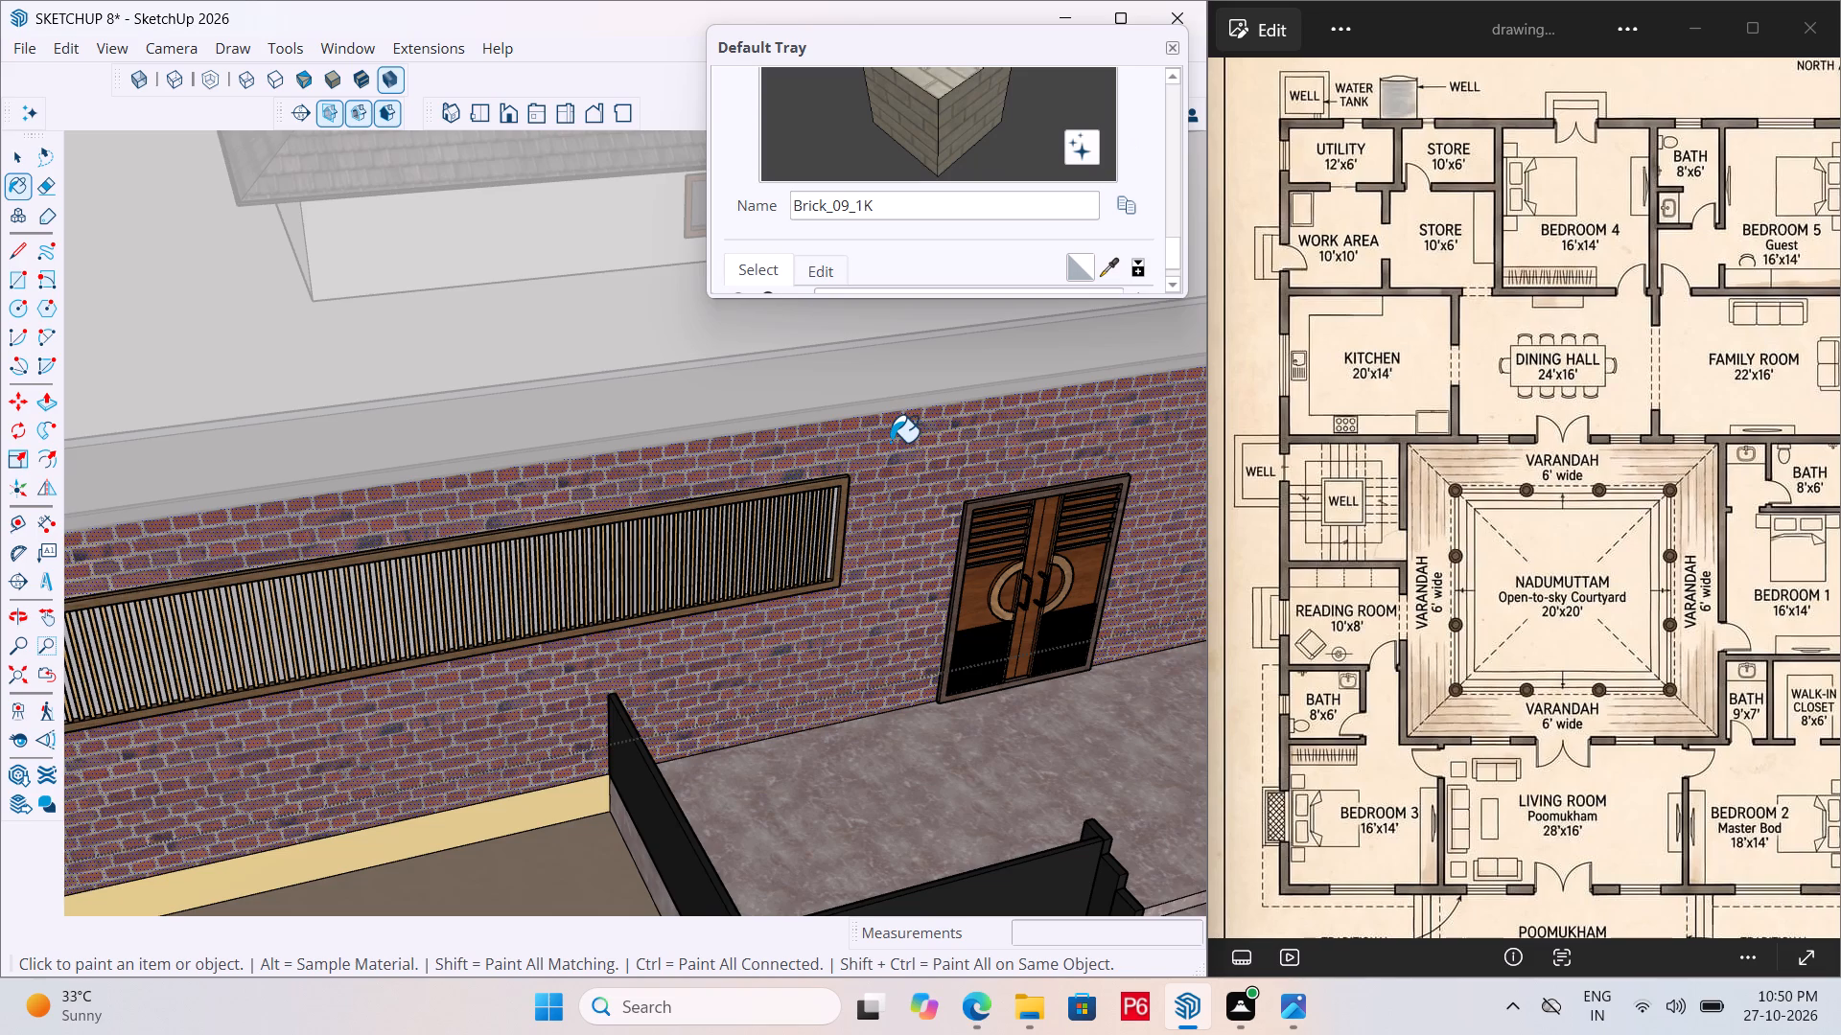
scroll(890, 442, down, 6)
scroll(878, 482, up, 10)
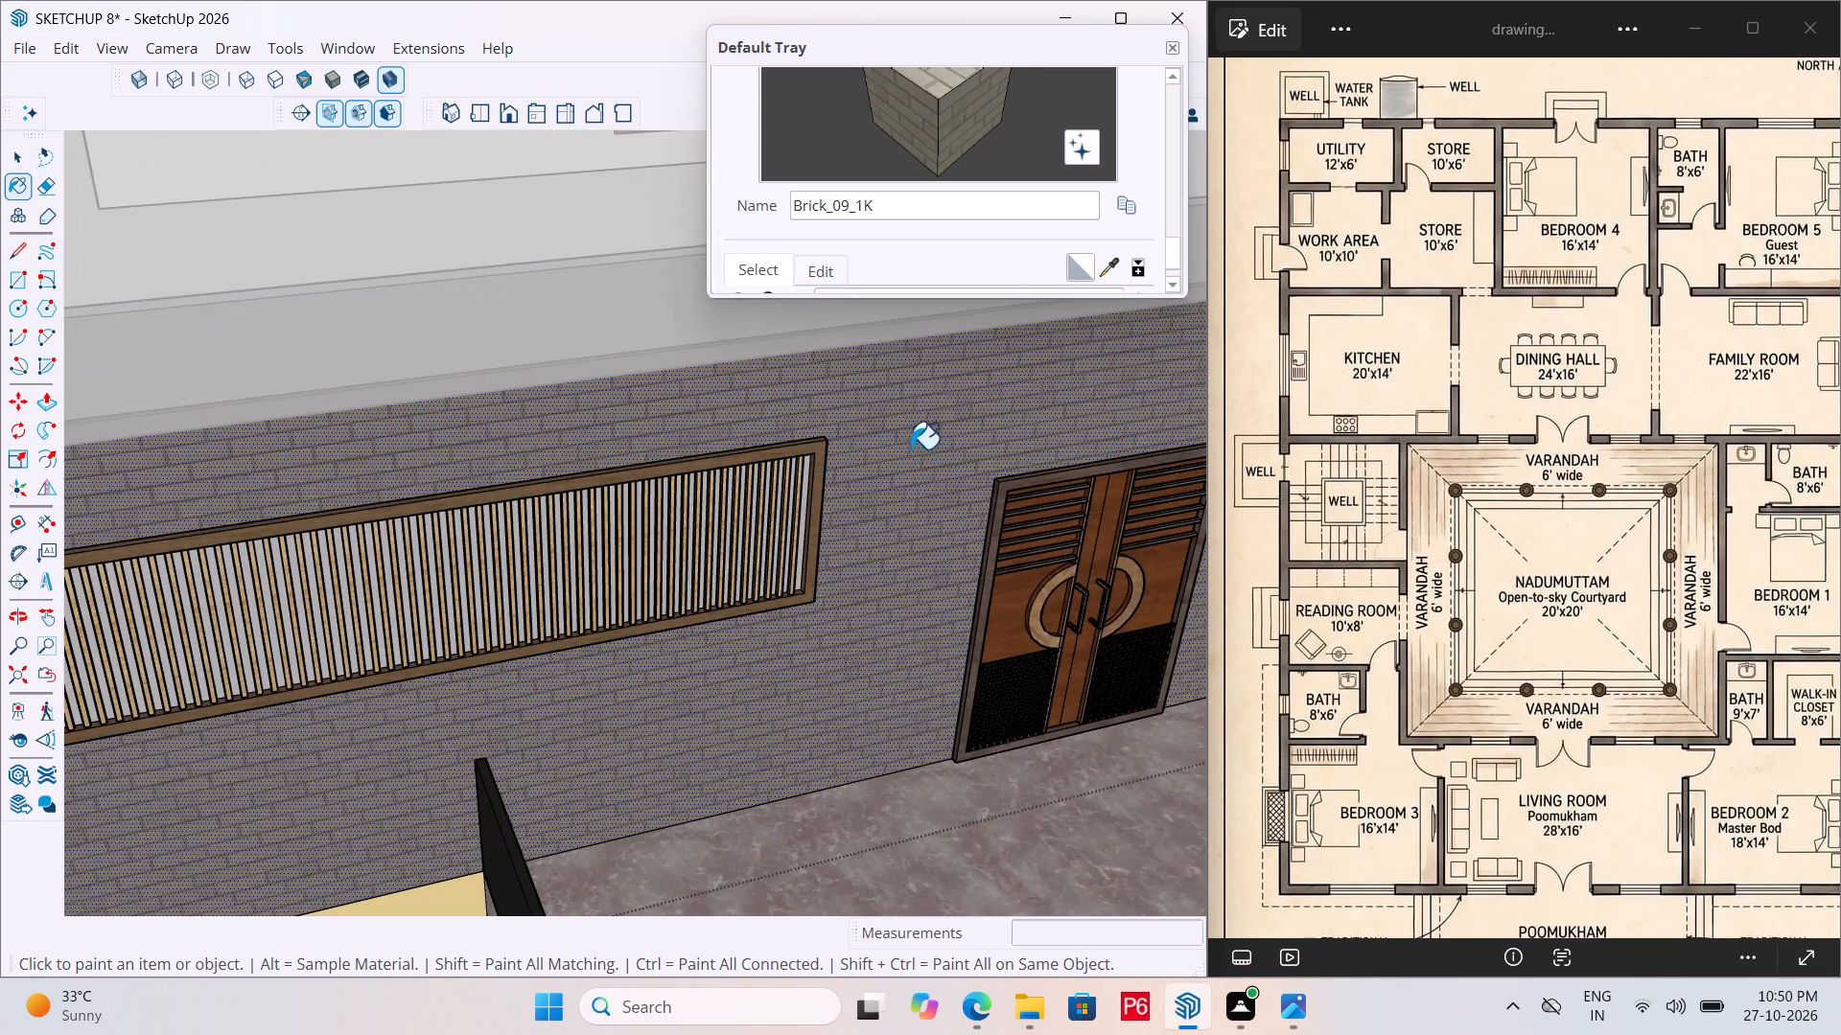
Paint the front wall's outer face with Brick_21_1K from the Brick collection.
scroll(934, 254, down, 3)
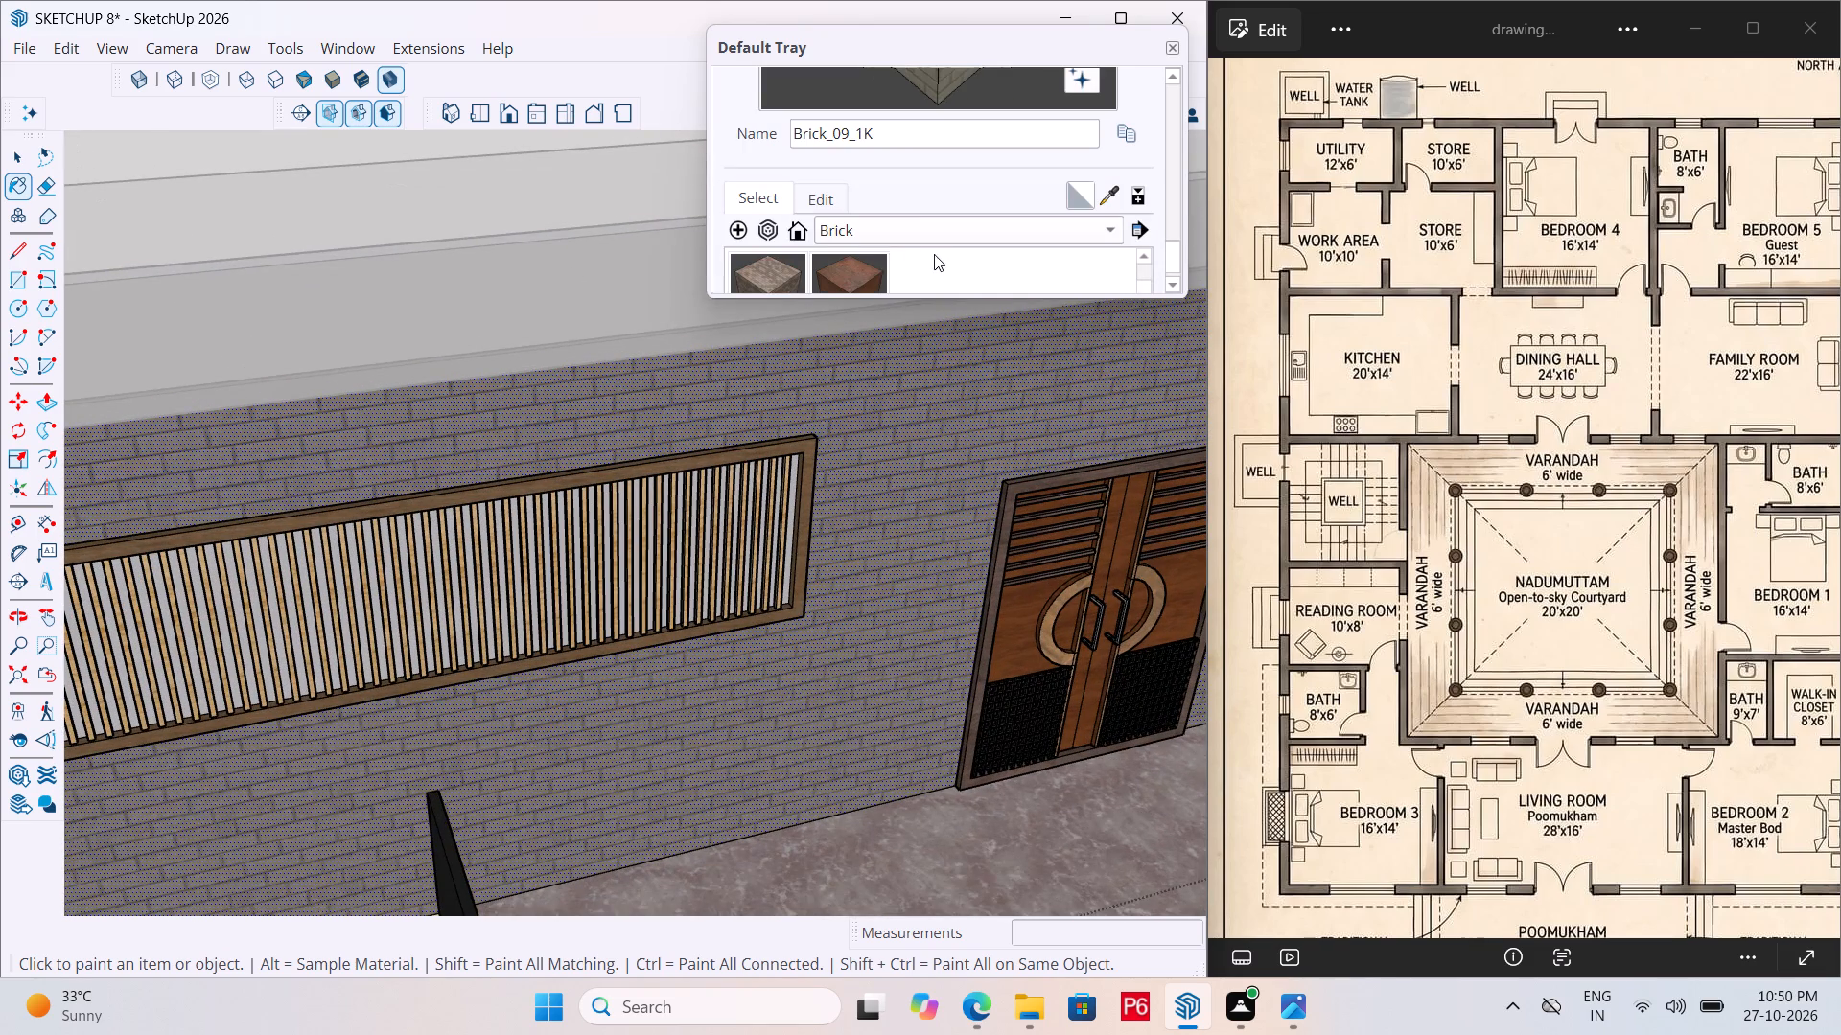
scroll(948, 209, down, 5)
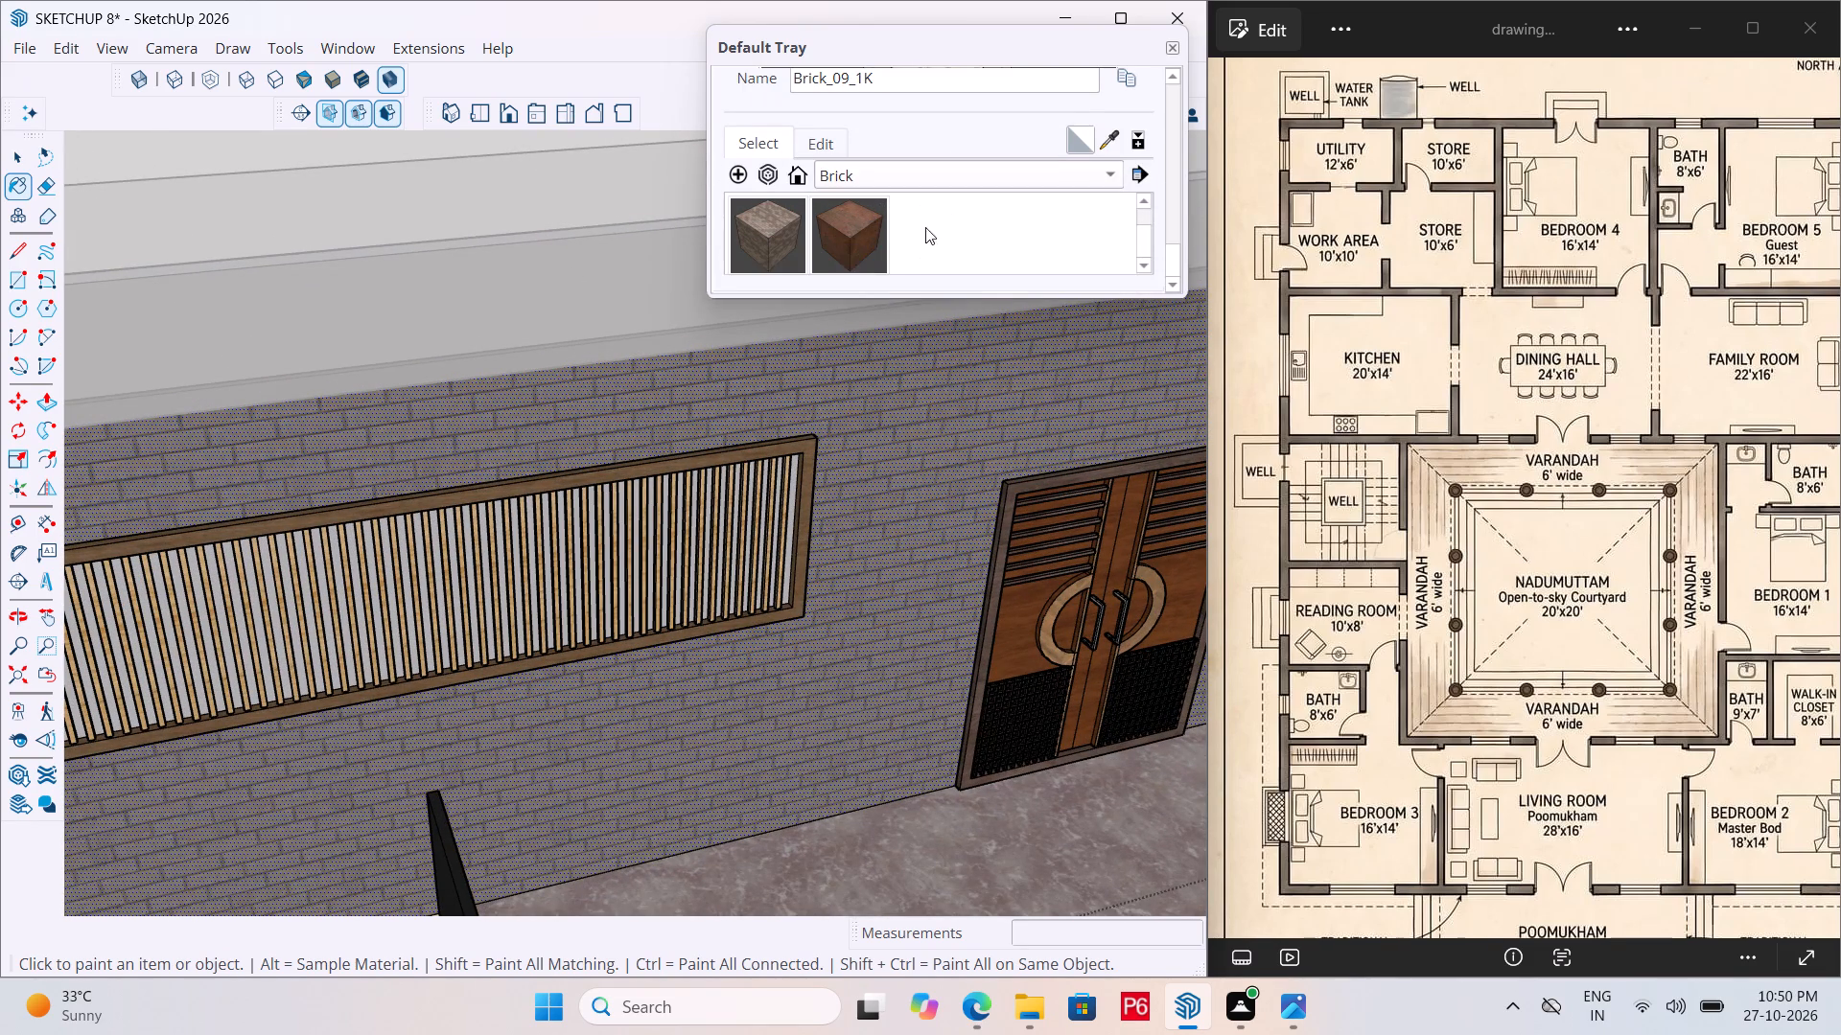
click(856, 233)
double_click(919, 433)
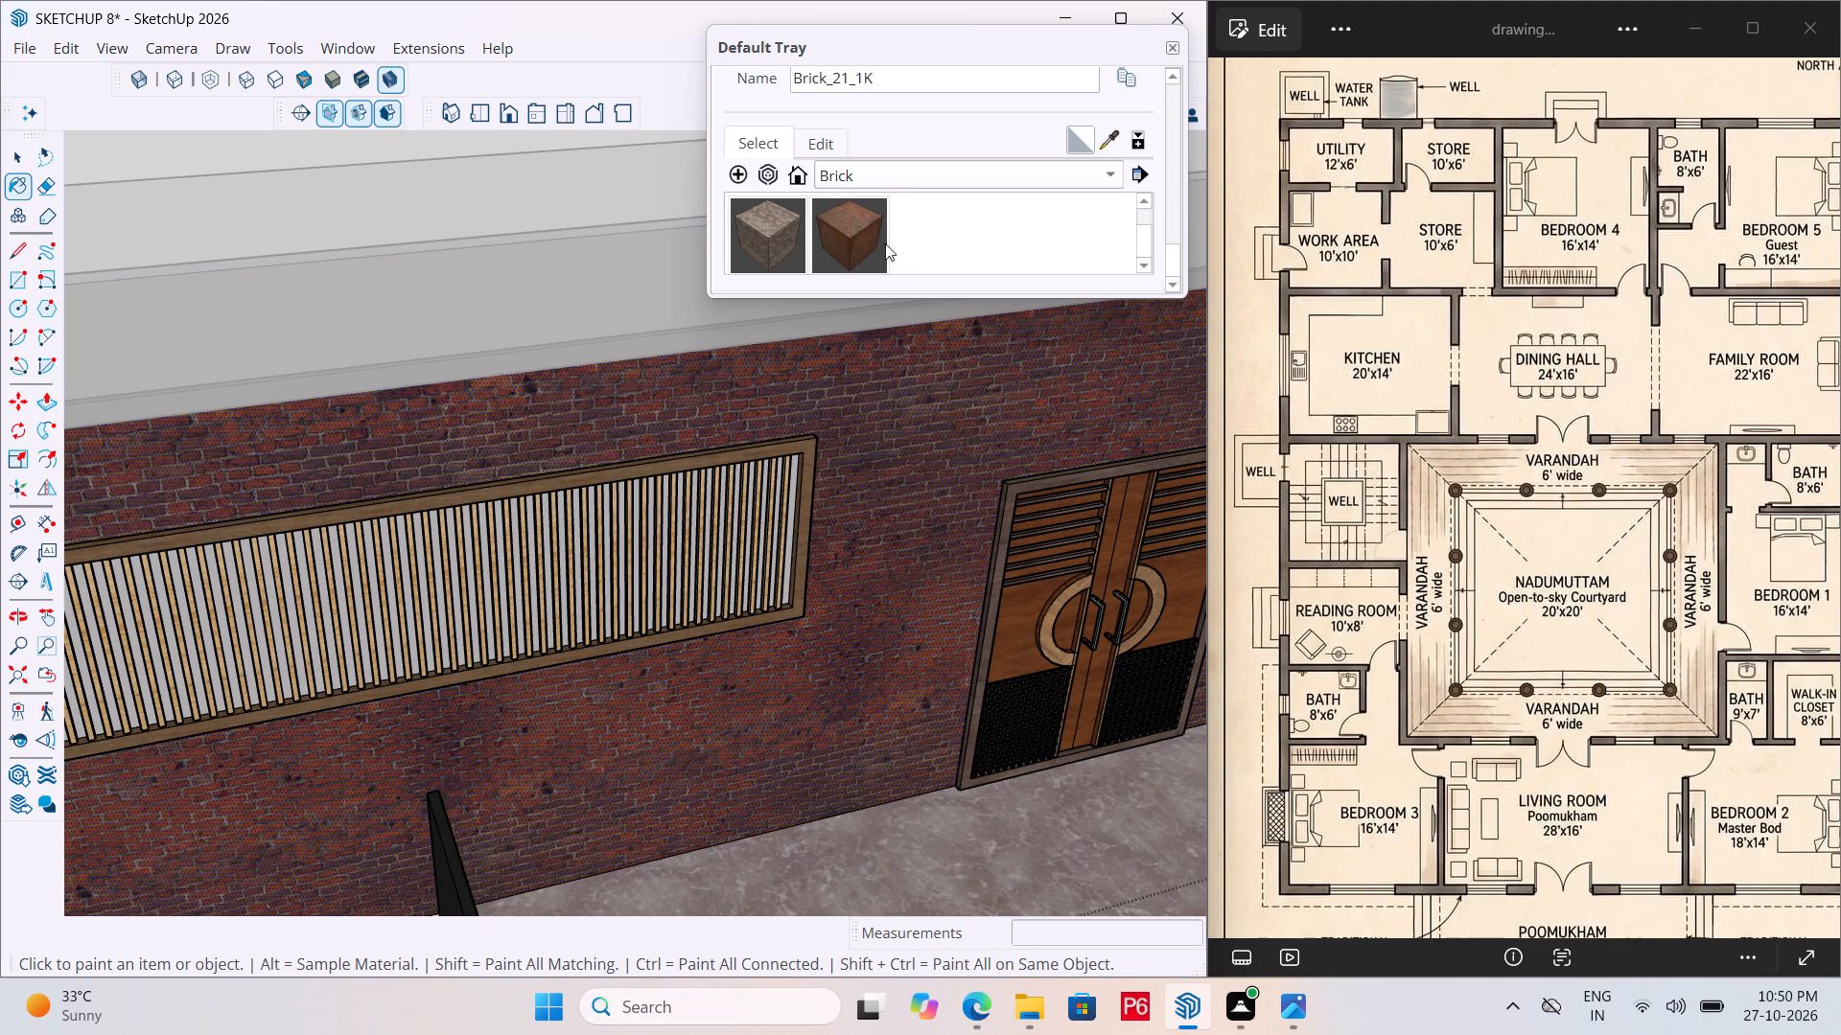
Paint the front wall's outer face with Brick_20_1K from the Brick collection.
click(786, 212)
click(914, 402)
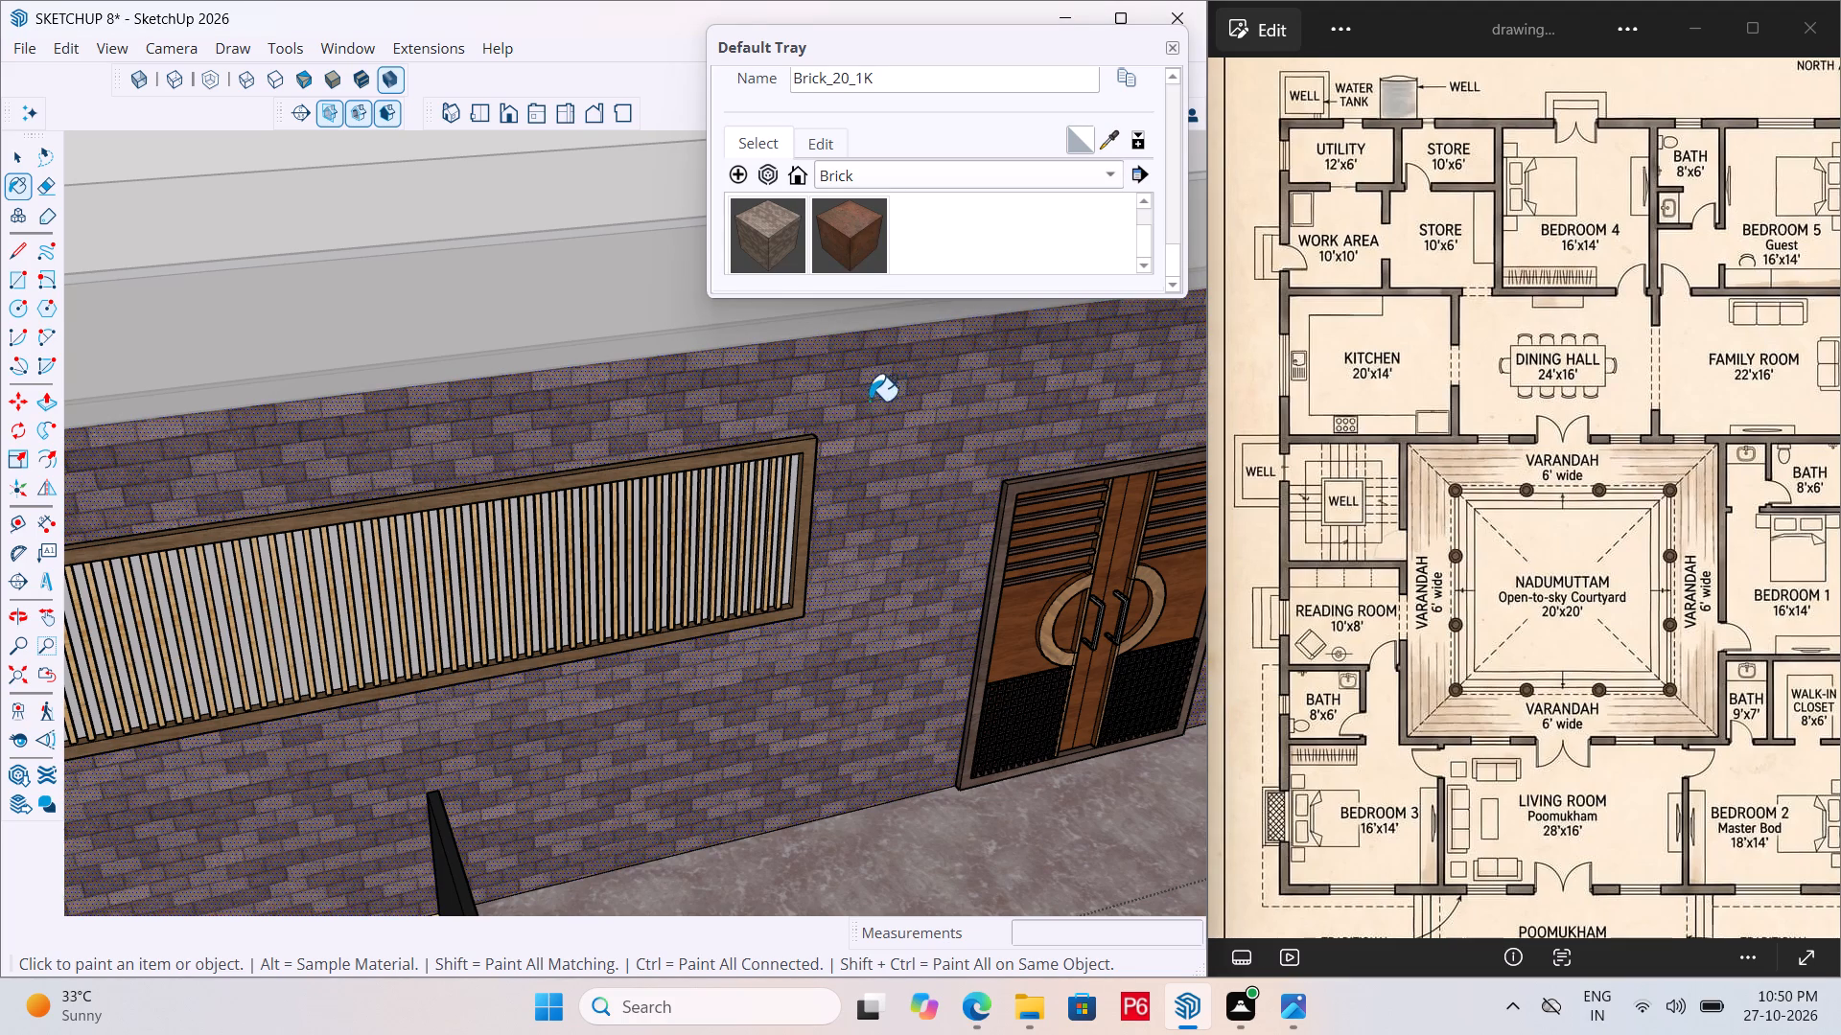
scroll(813, 442, down, 11)
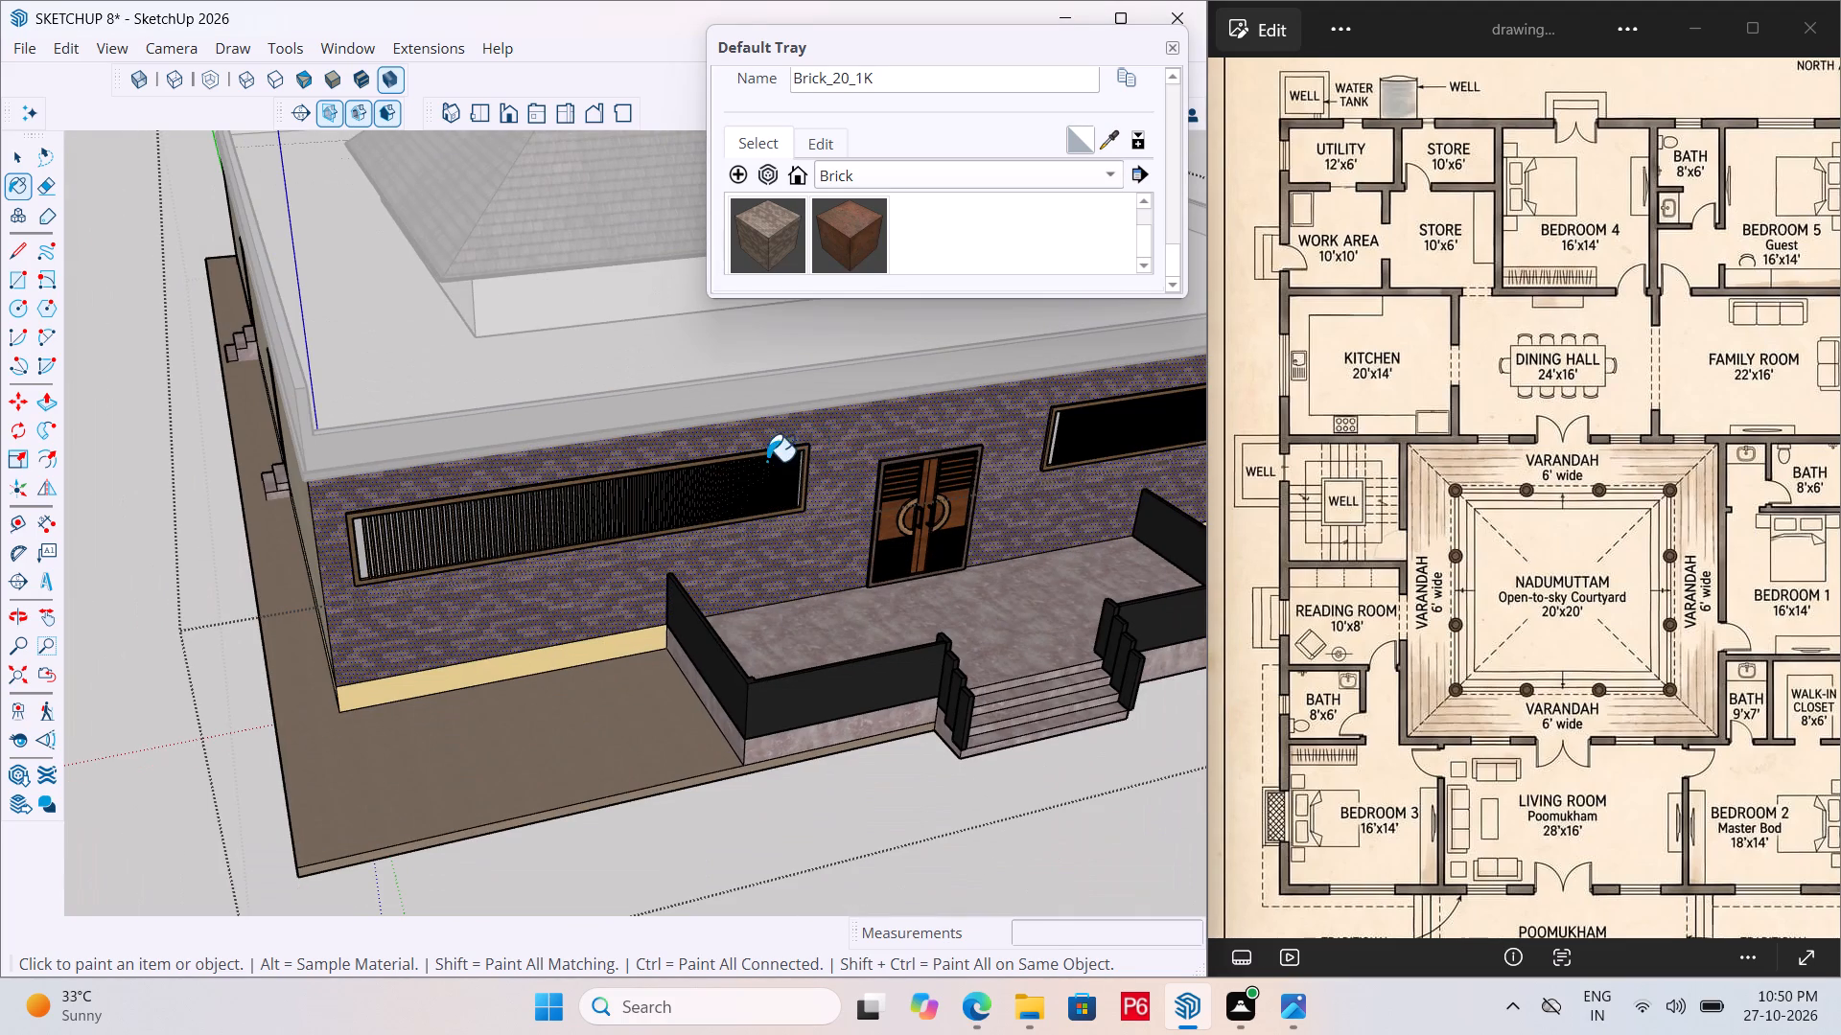
middle_drag(766, 461, 831, 444)
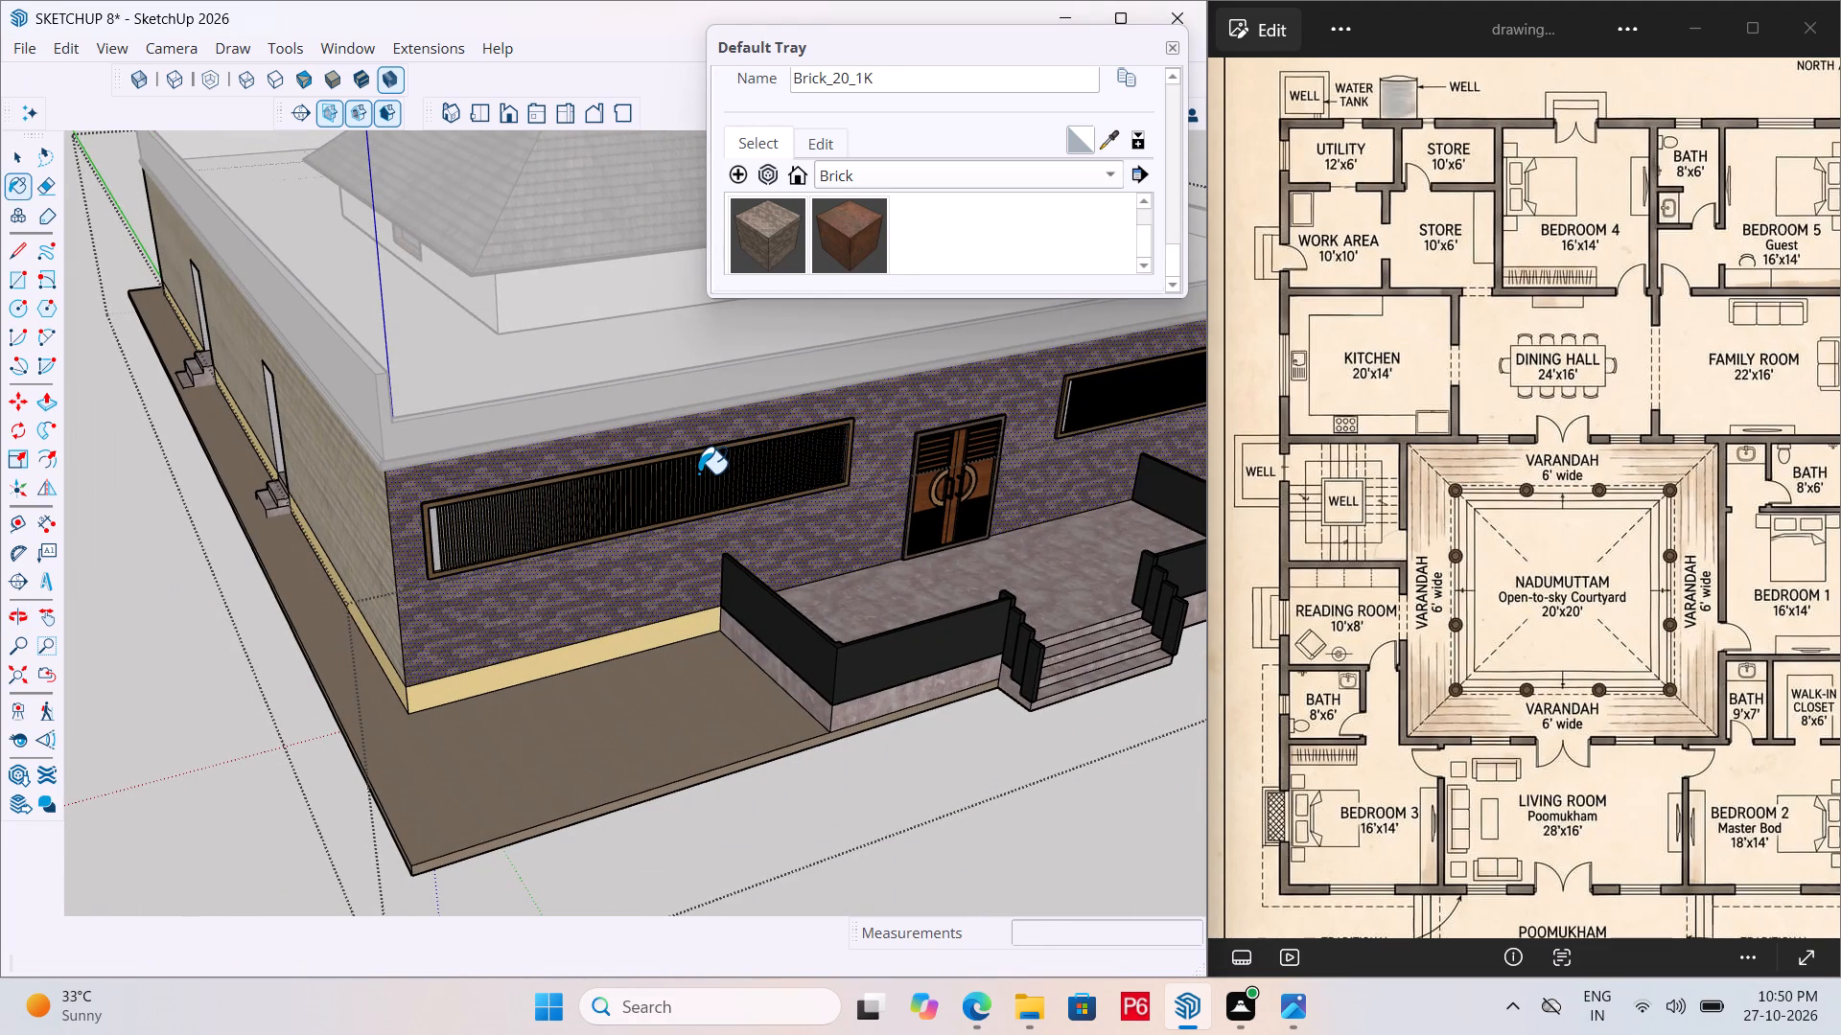
Enlarge the Brick_20_1K texture on the front wall, trying a 12' size and settling on 20'.
click(832, 148)
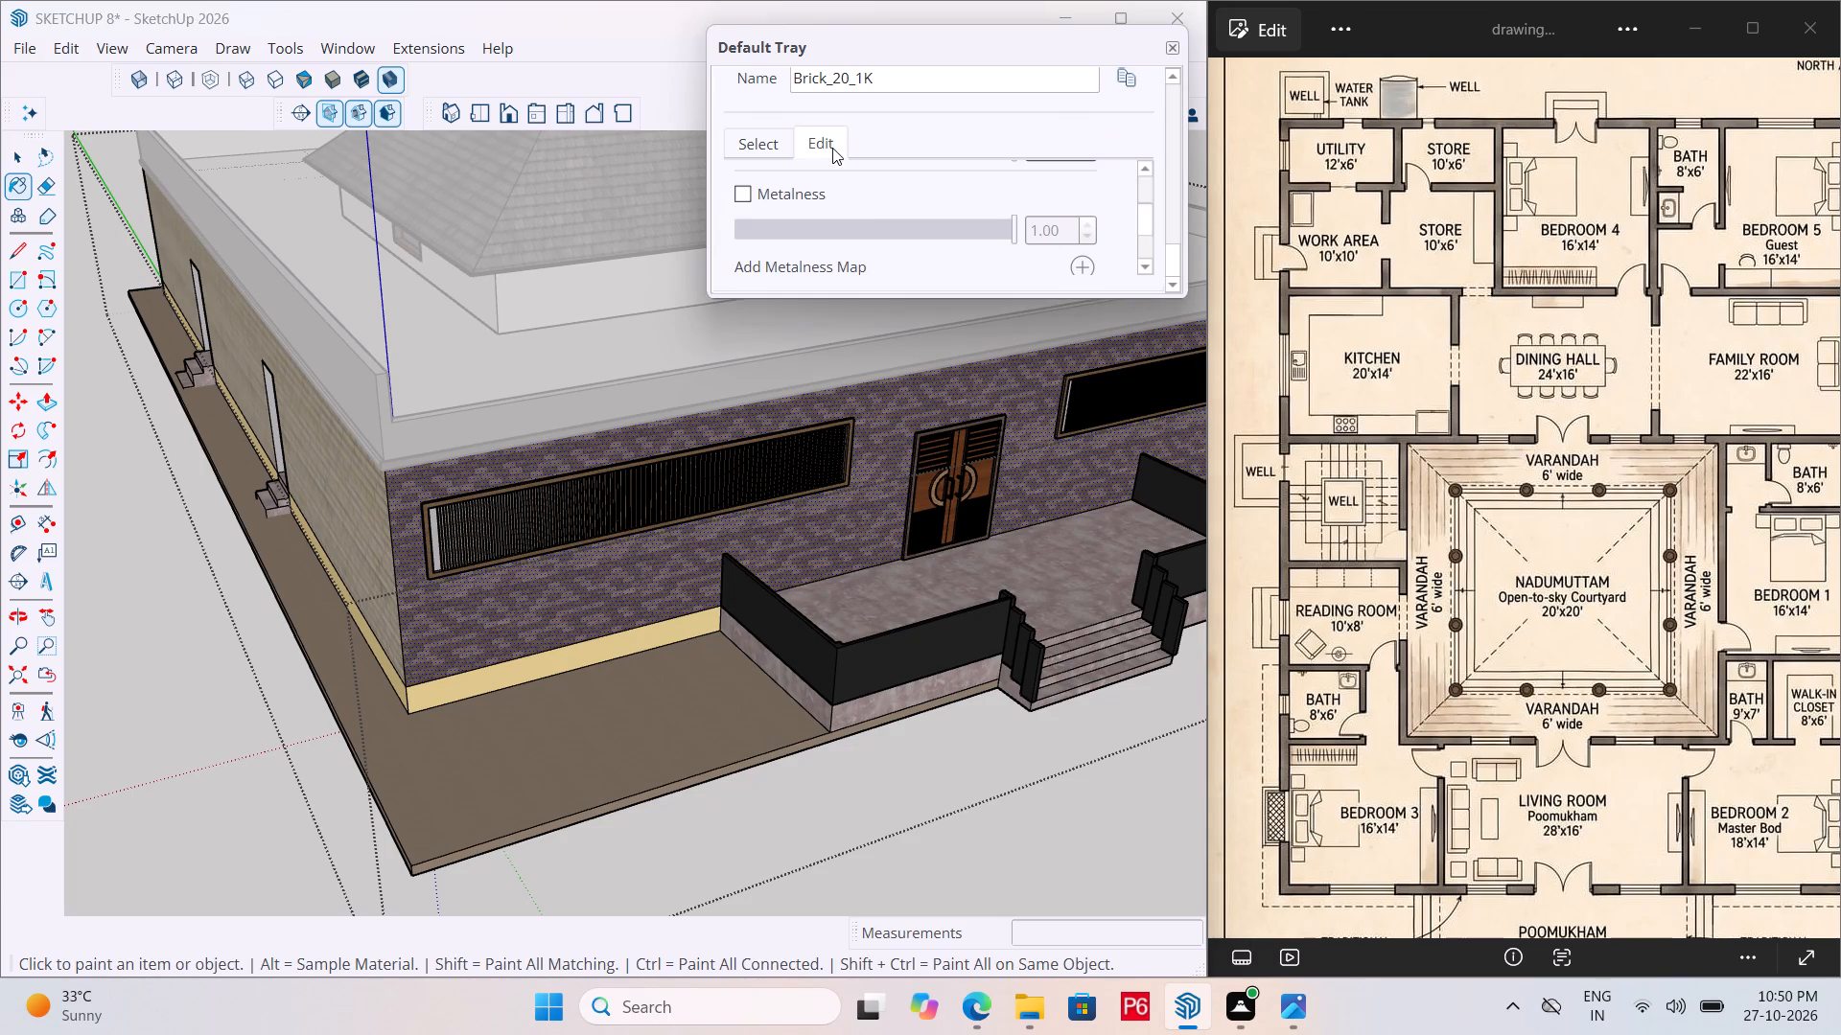
scroll(827, 223, up, 3)
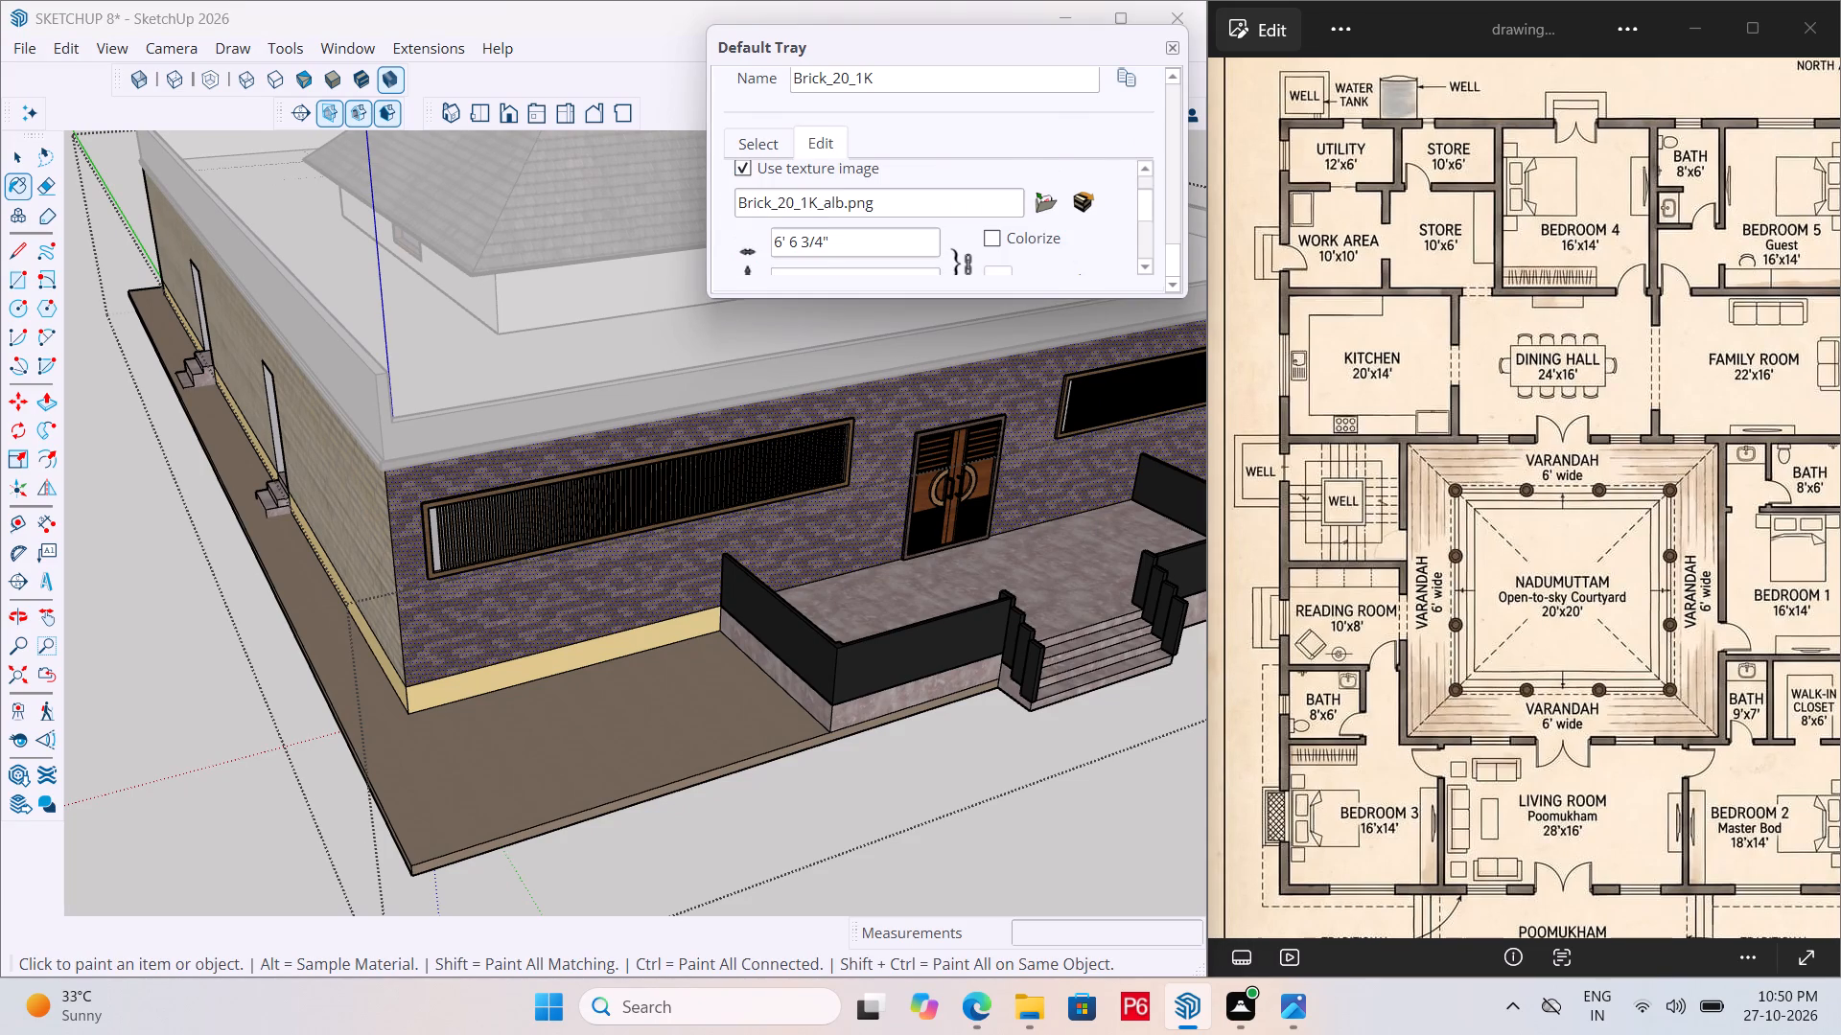
scroll(852, 238, down, 1)
drag(837, 170, 751, 170)
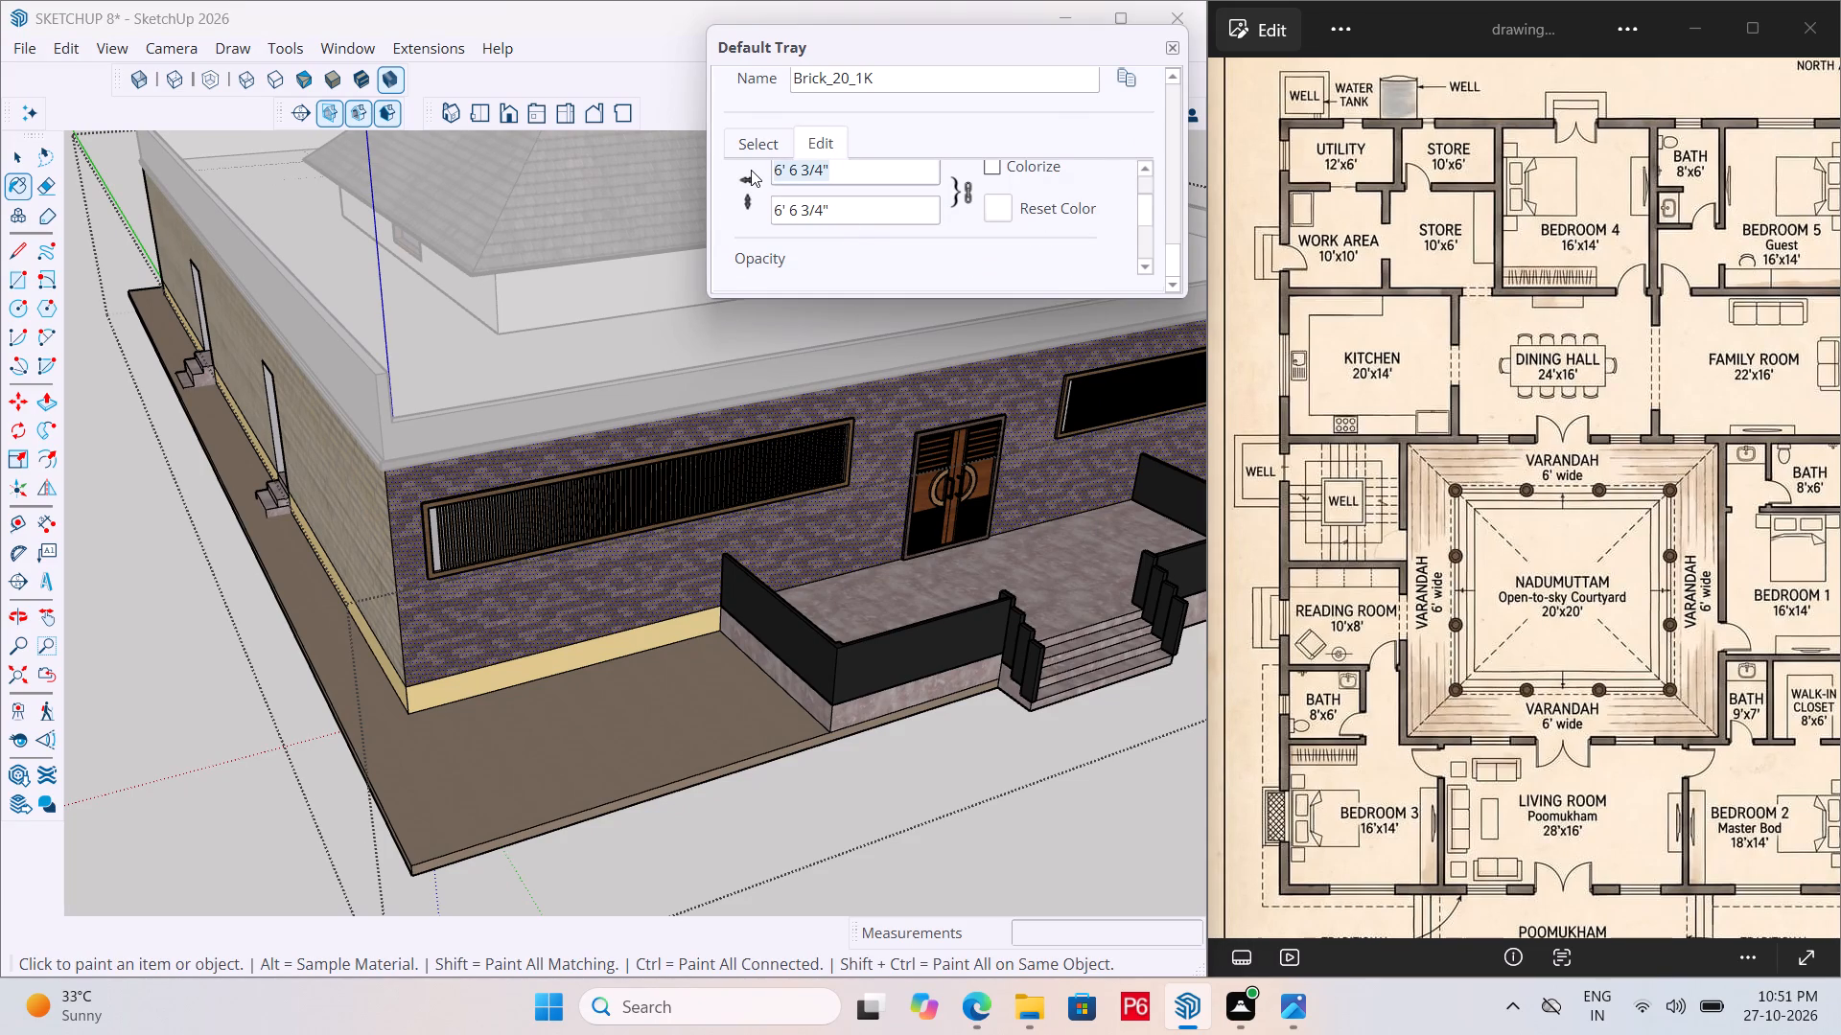
text(12')
key(Return)
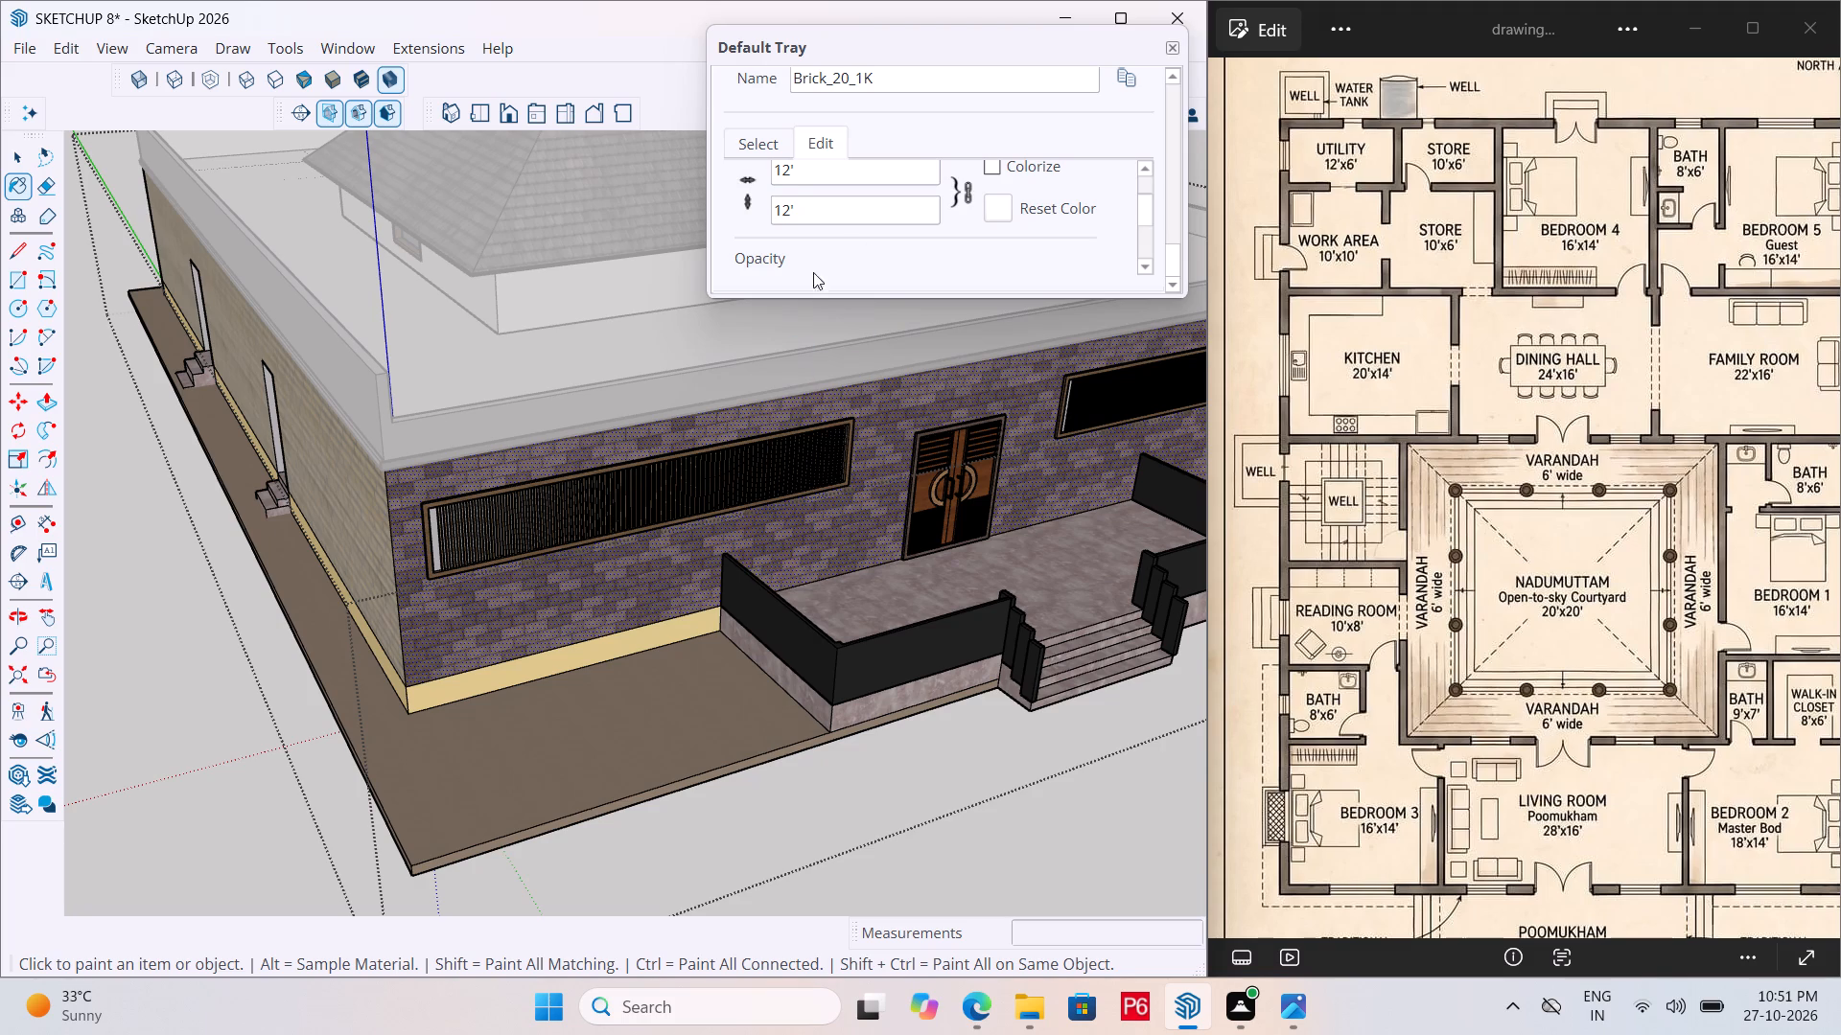
drag(804, 172, 766, 167)
text(20')
key(Return)
Exit editing of the wall group and save the model.
scroll(604, 372, down, 3)
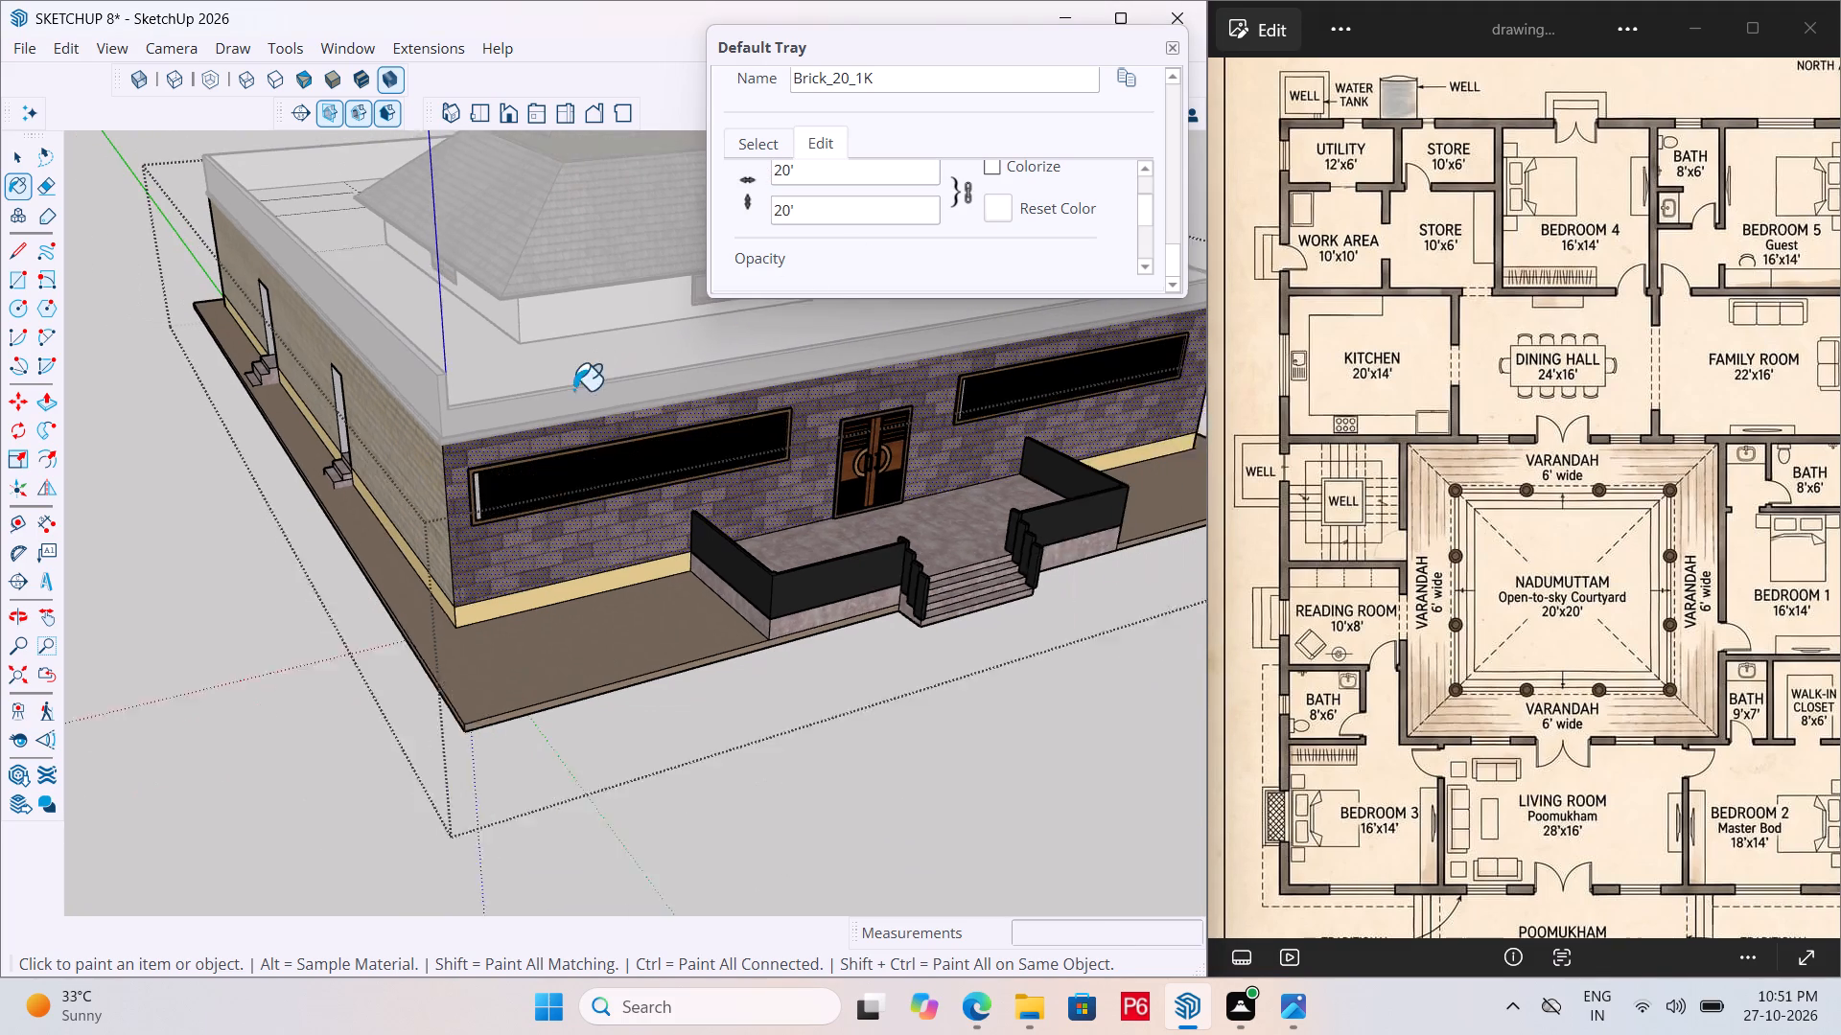
scroll(573, 390, down, 1)
key(space)
click(788, 710)
key(ctrl+s)
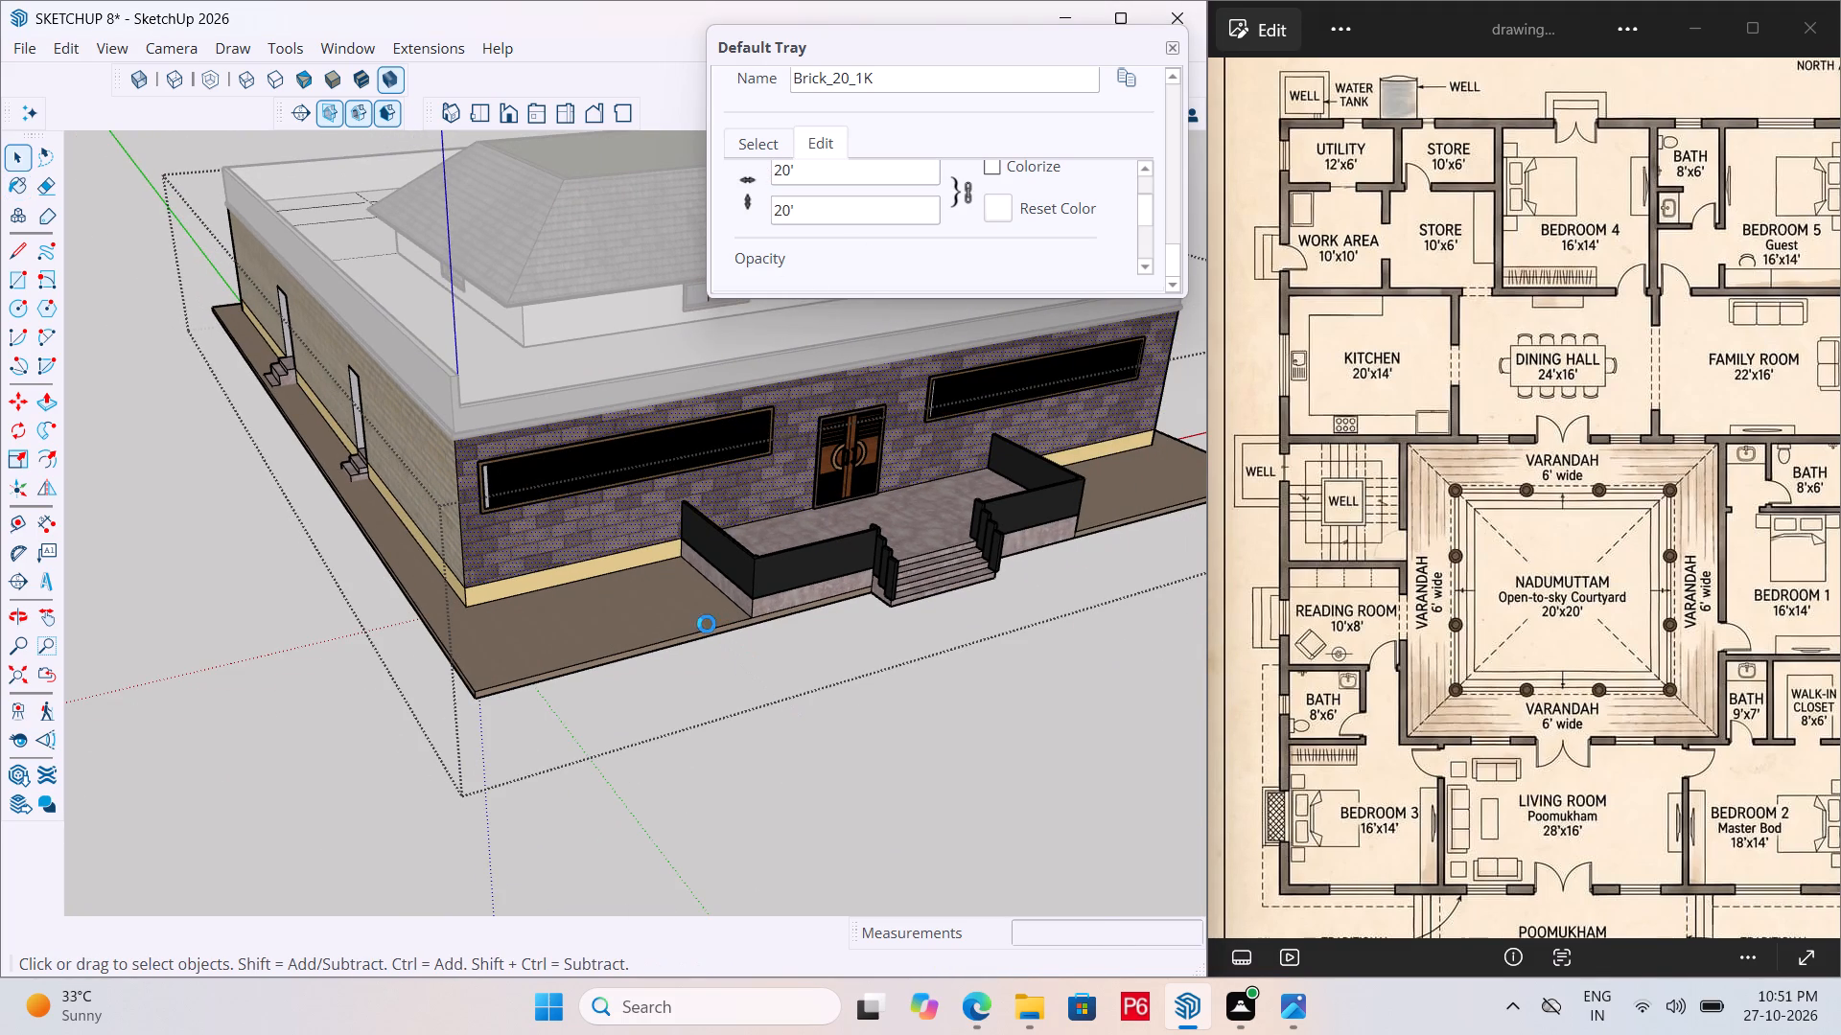
key(ctrl+s)
key(ctrl+s)
key(ctrl+s)
key(ctrl+s)
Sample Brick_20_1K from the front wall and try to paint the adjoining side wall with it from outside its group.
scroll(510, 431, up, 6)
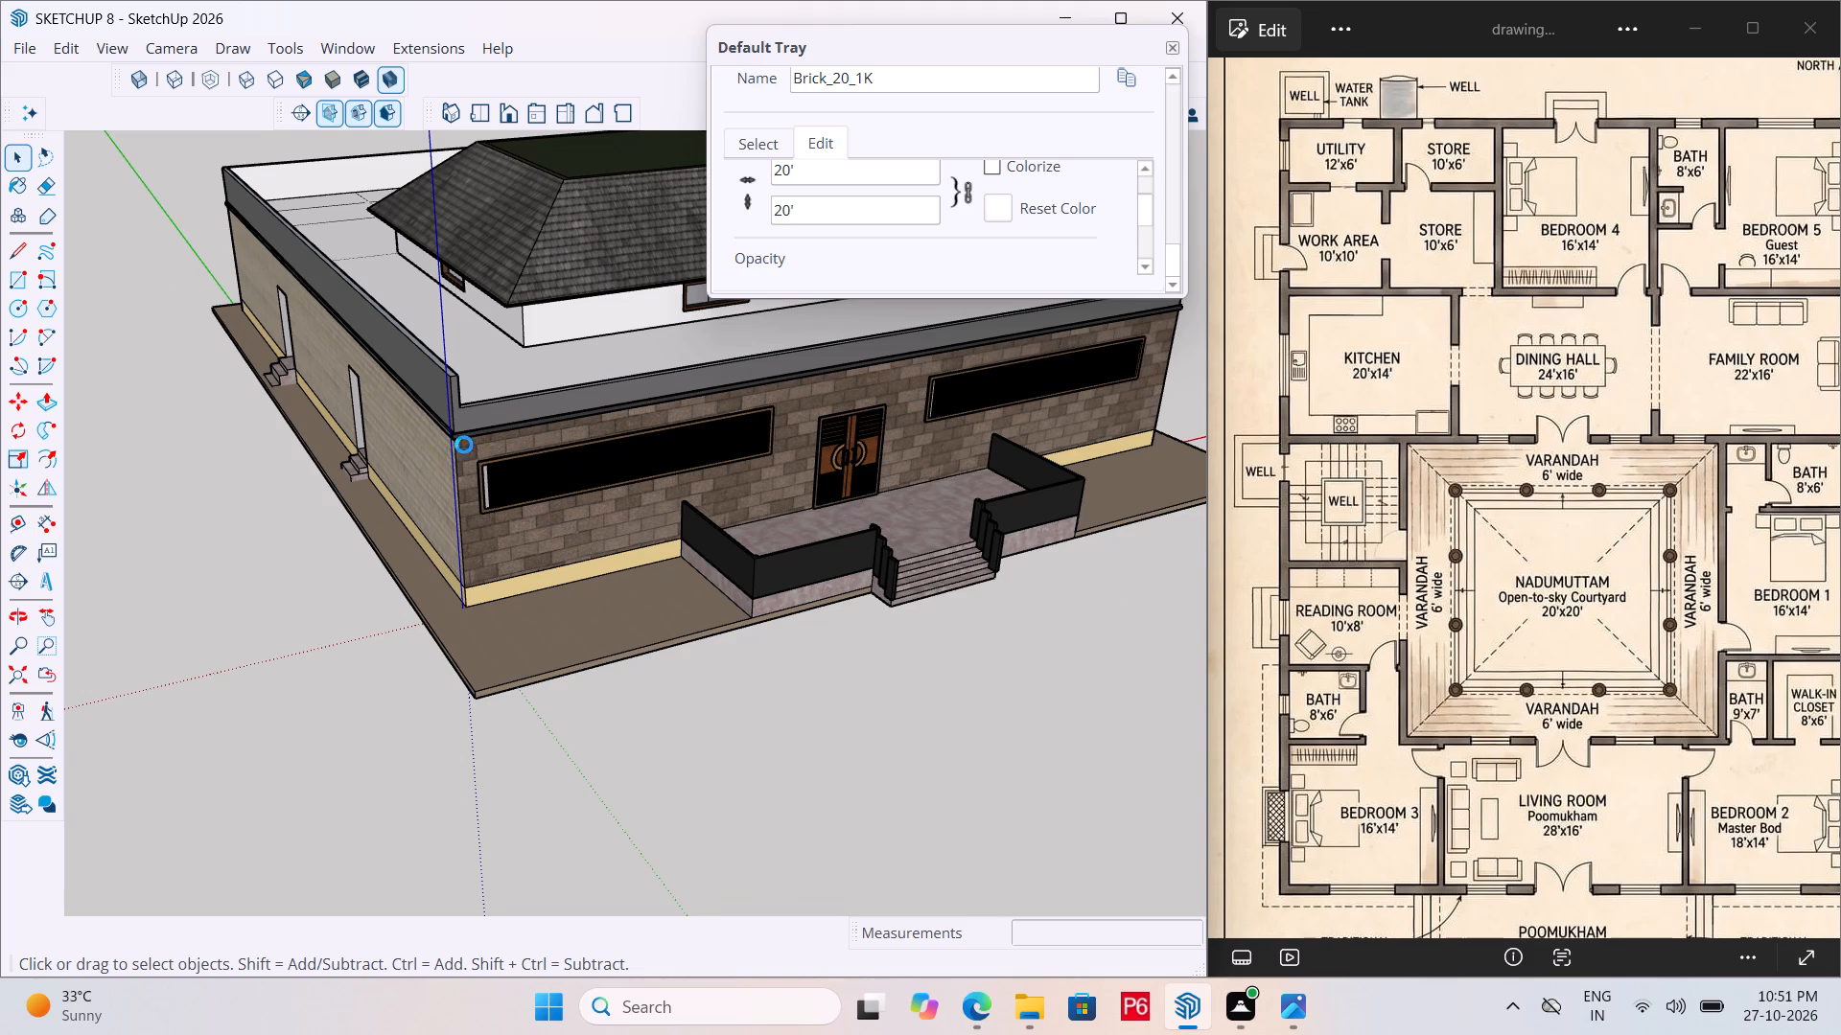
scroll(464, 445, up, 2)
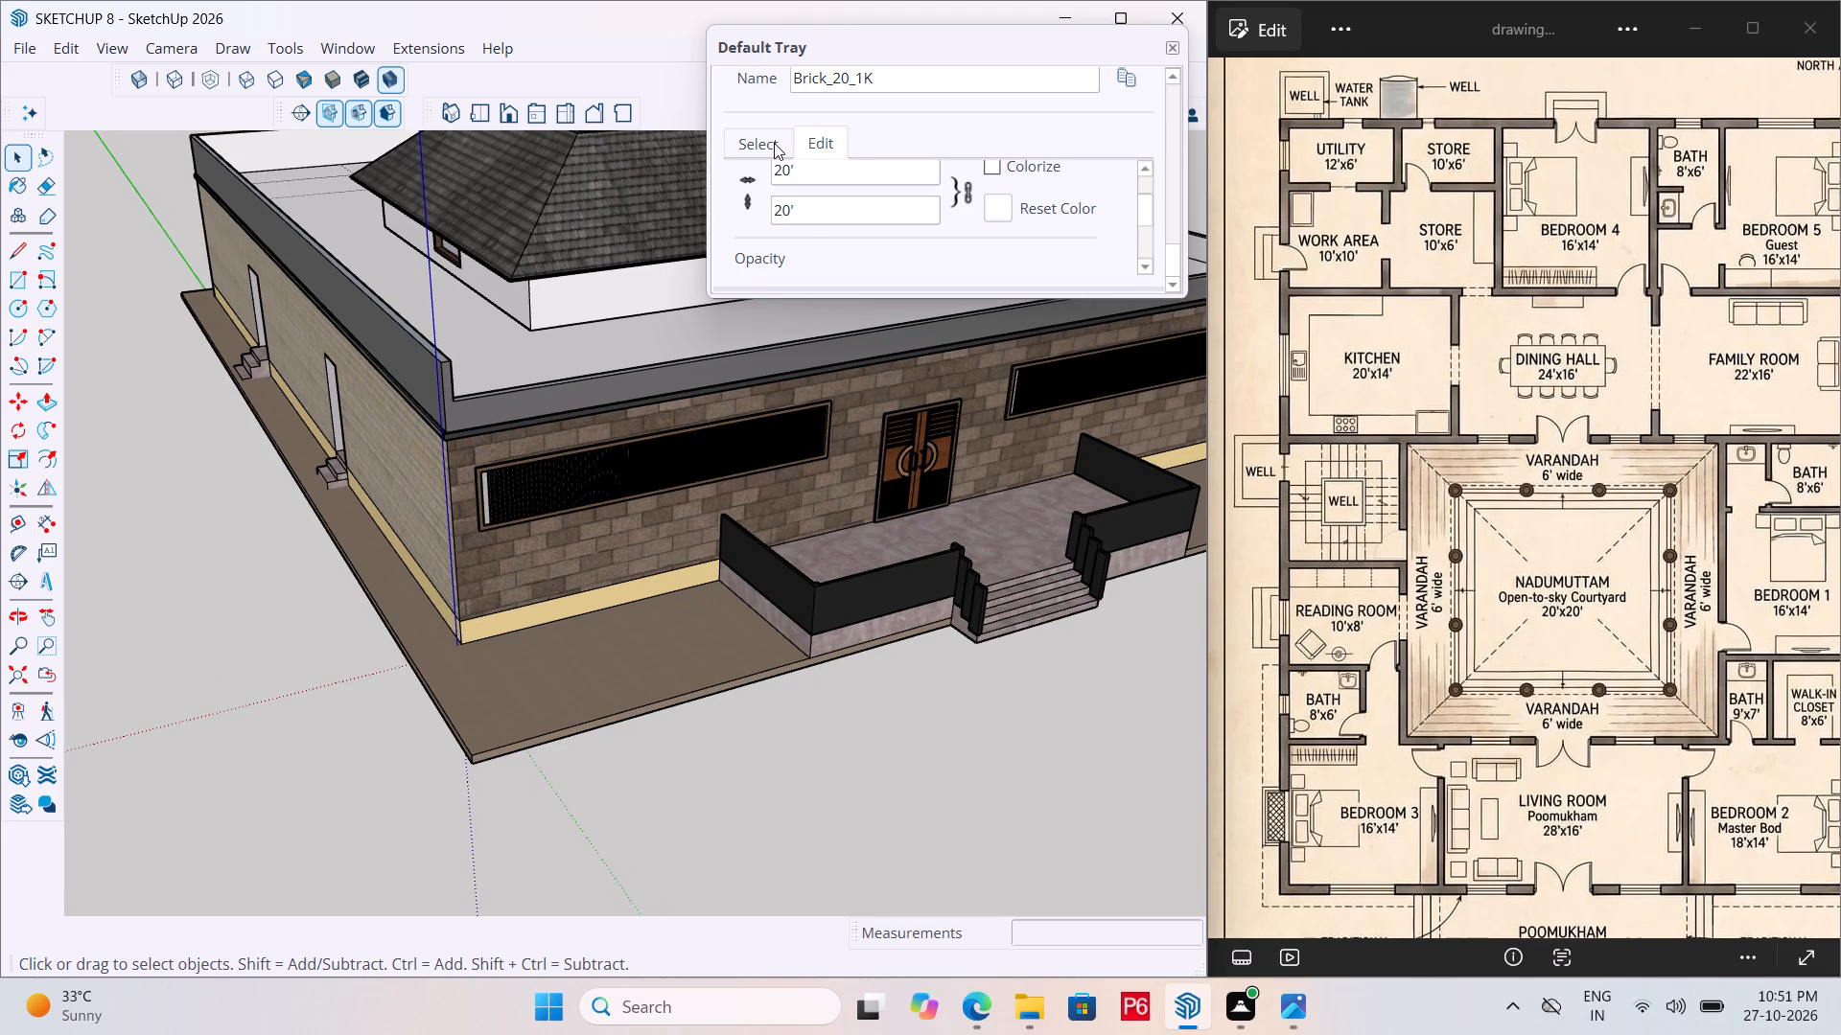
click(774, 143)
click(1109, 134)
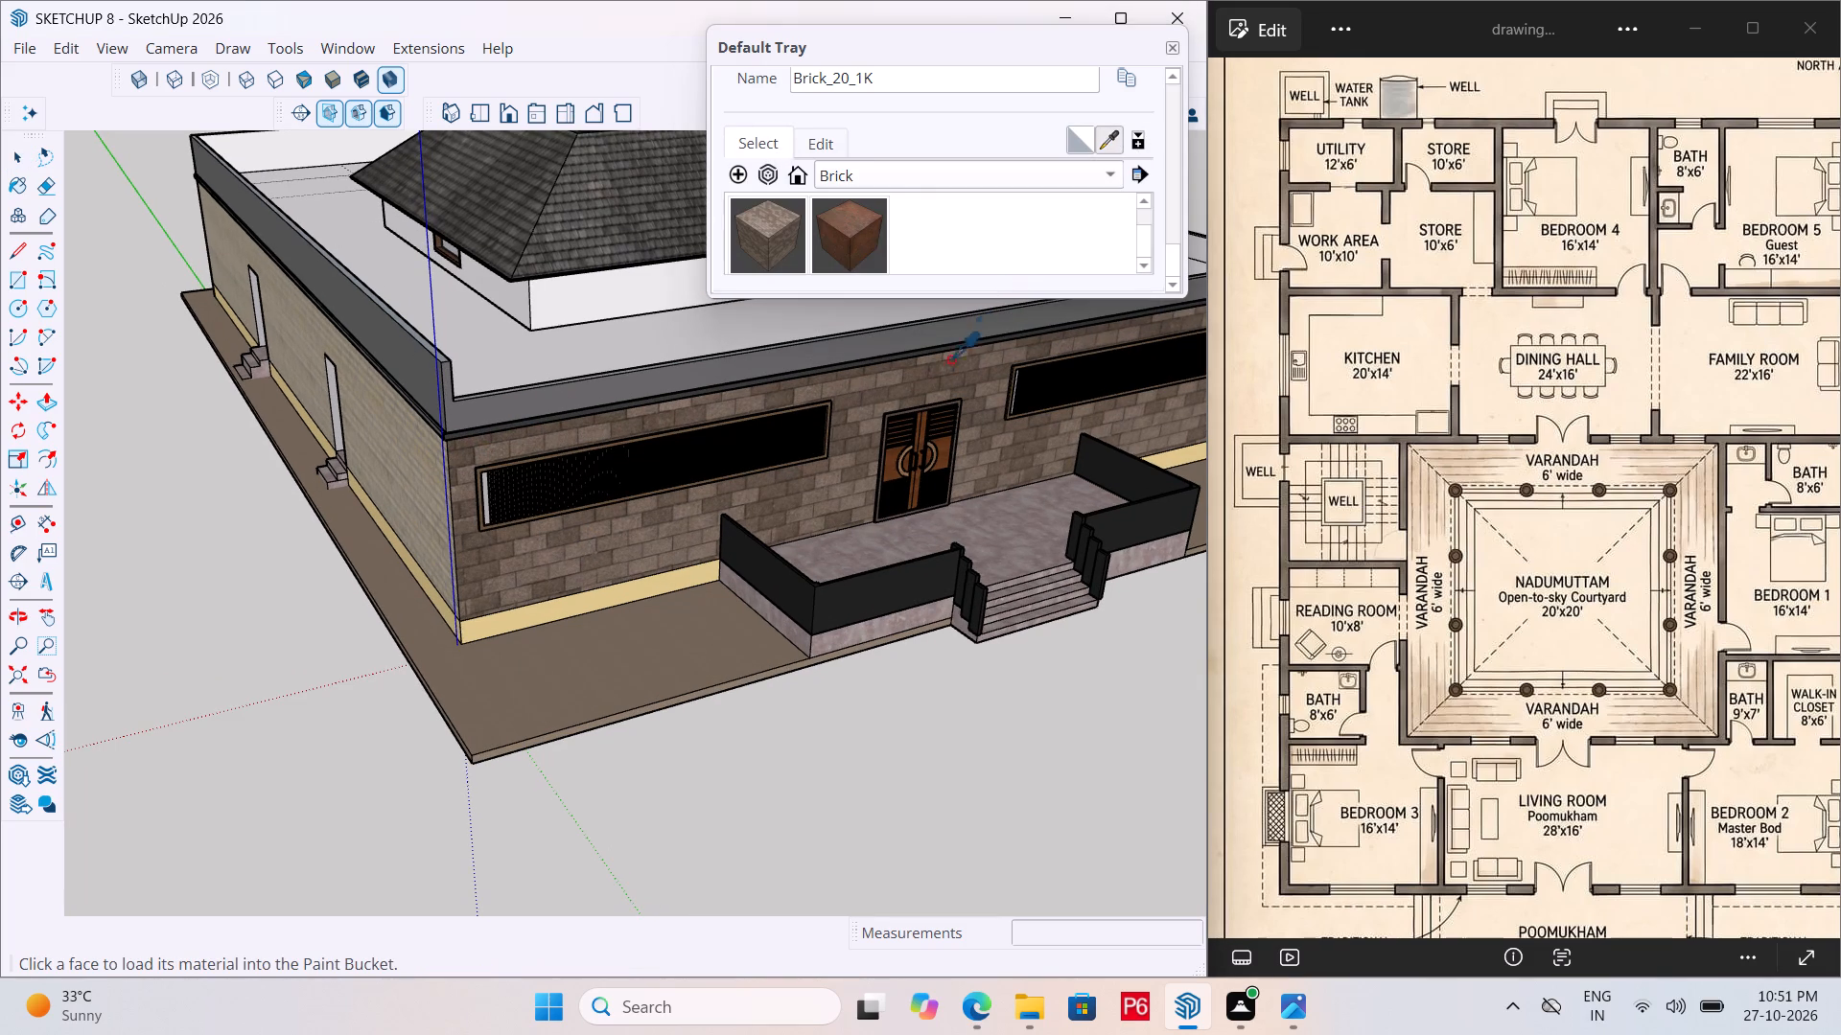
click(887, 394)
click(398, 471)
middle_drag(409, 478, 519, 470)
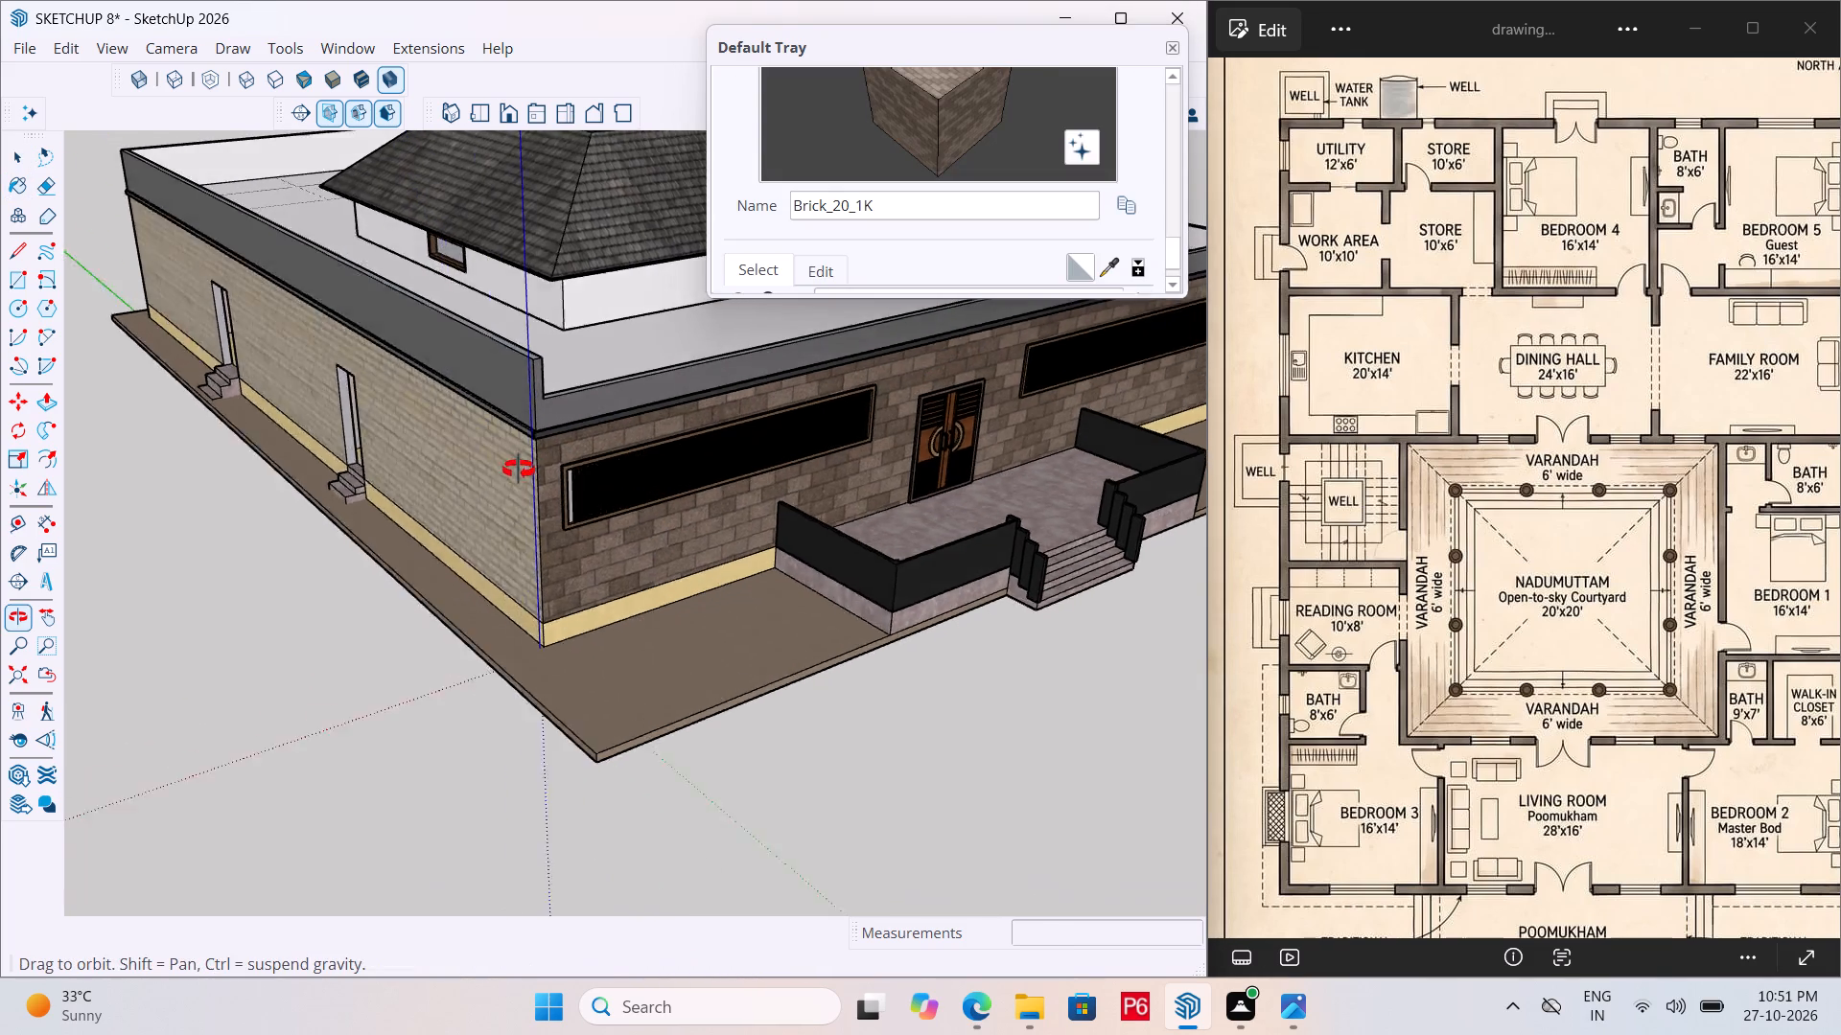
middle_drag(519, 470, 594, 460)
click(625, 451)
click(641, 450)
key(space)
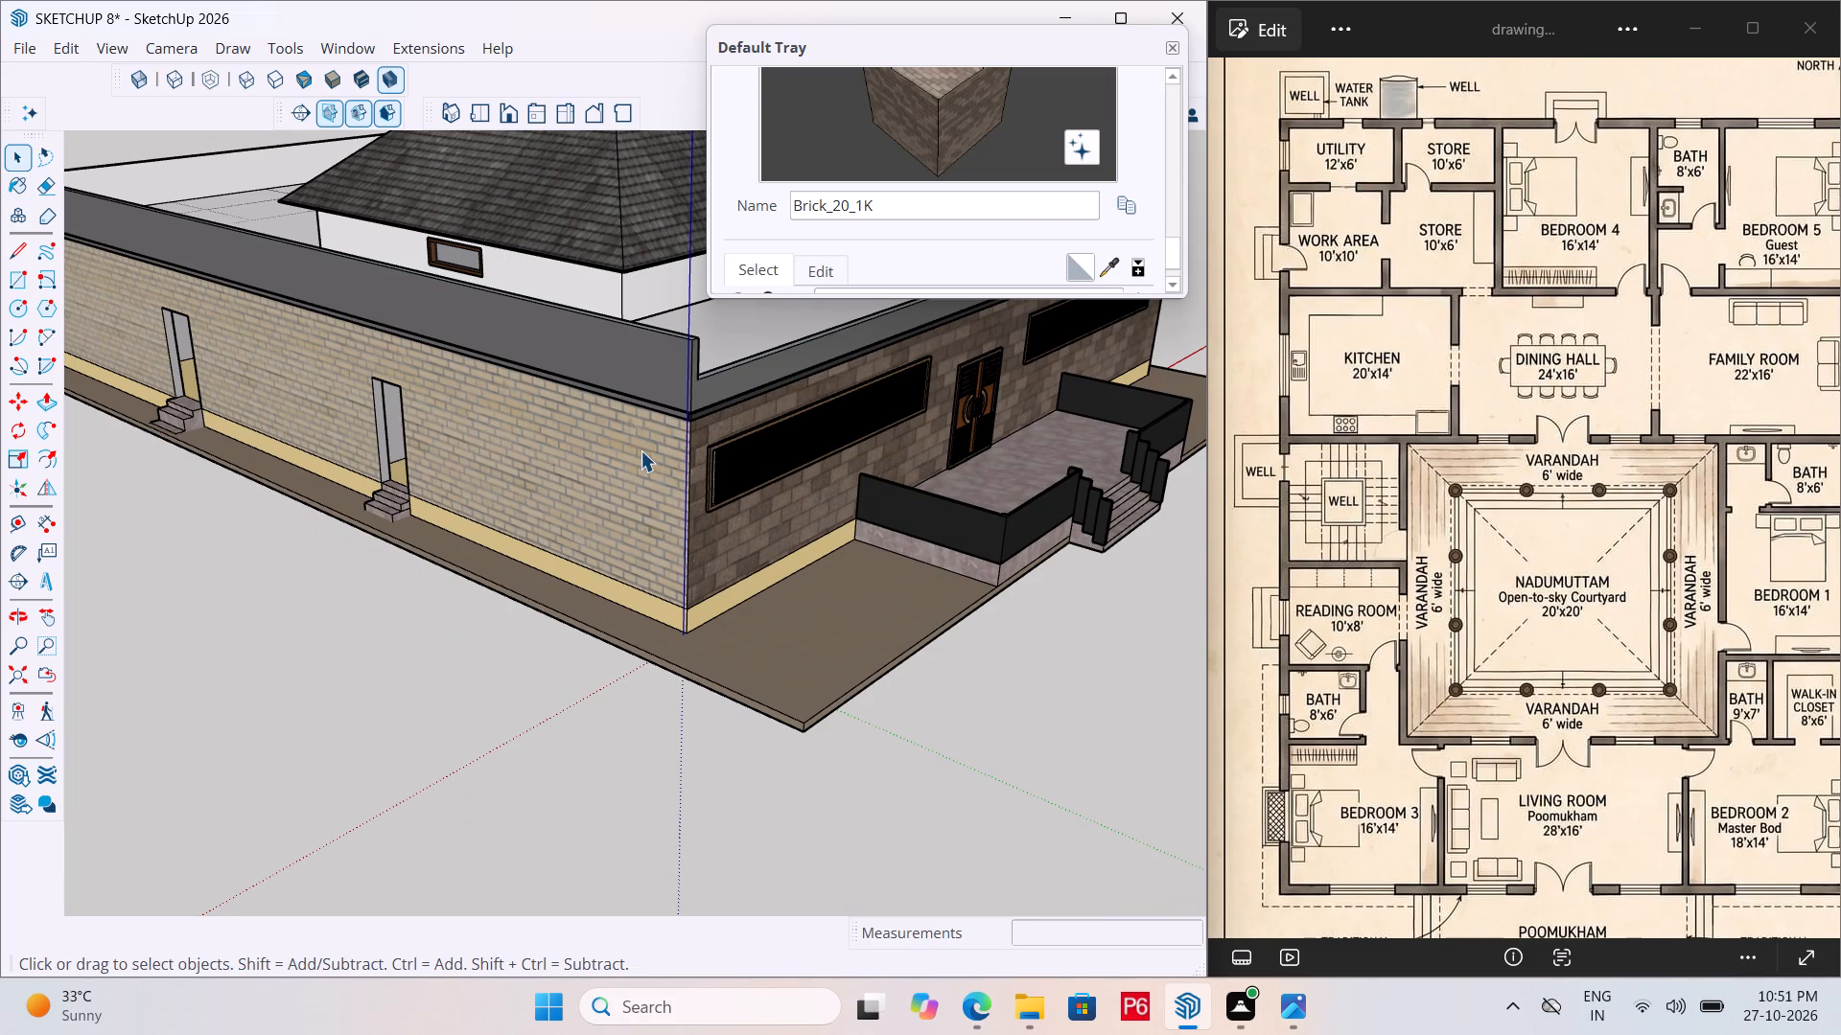
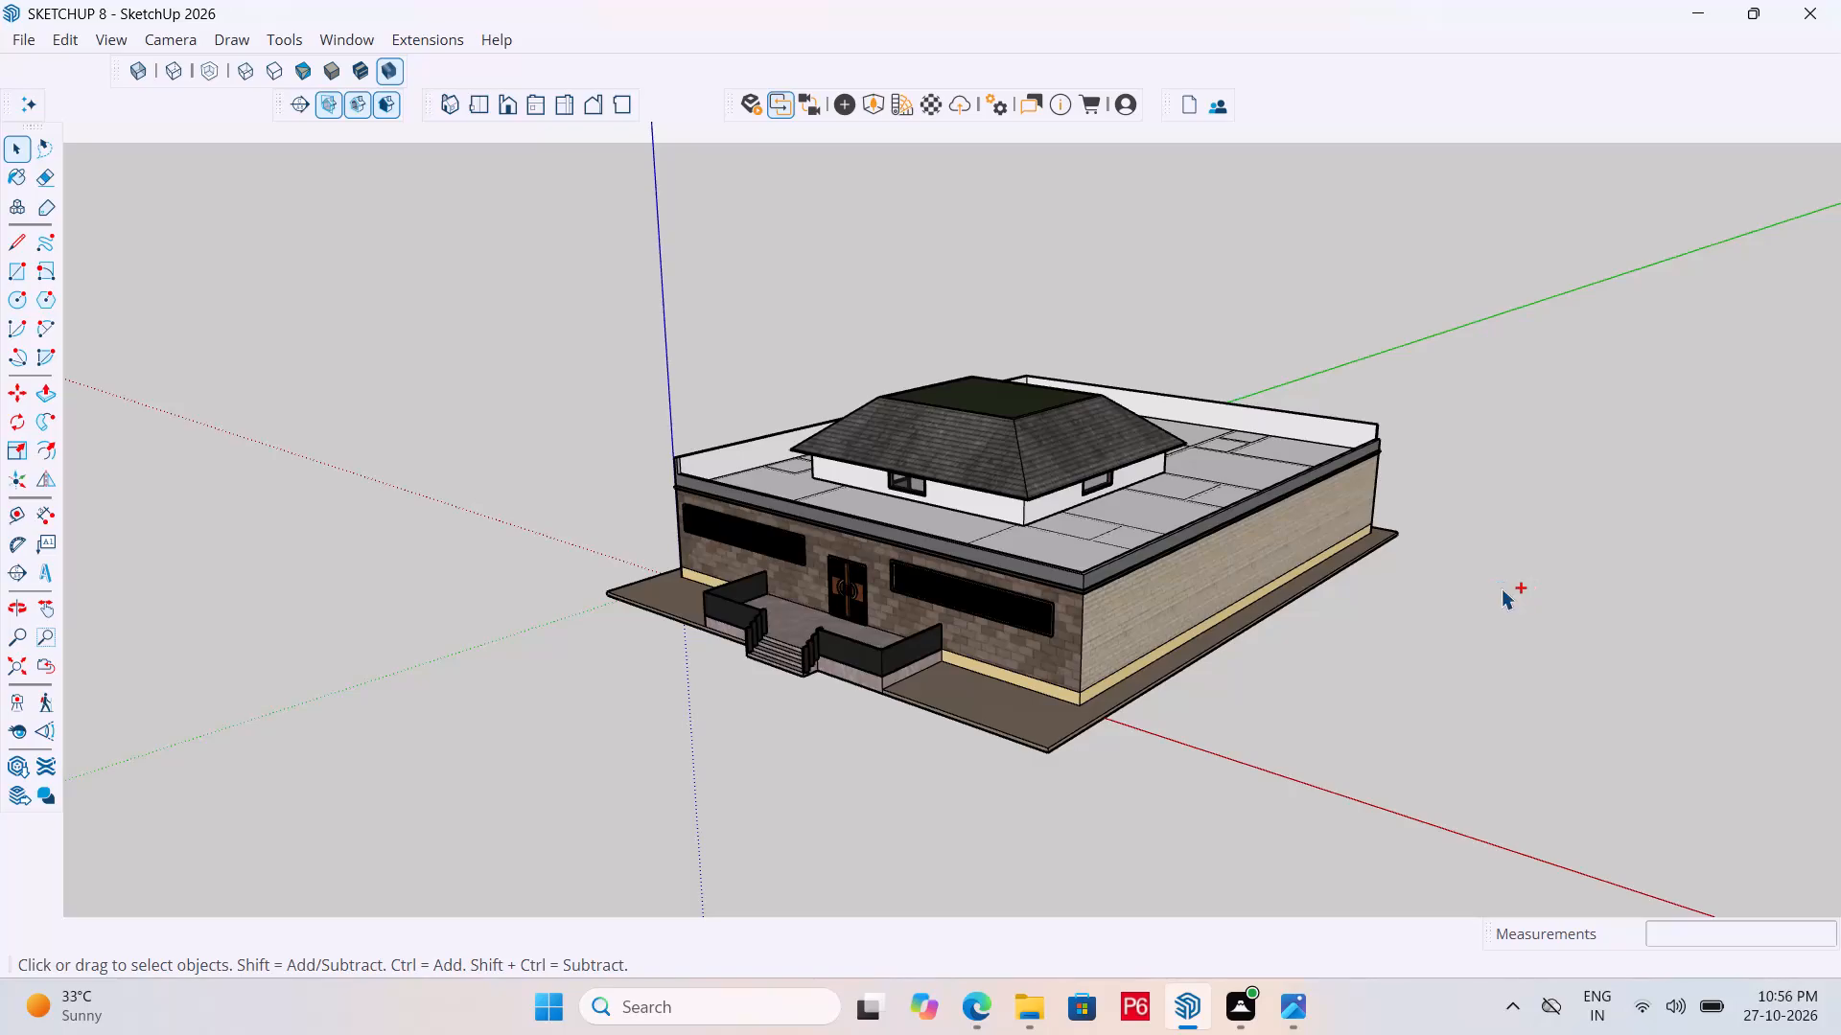
Save the model.
key(ctrl+s)
Open the parapet group and push the higher parapet wall's top face down 2' 2 3/16", level with the adjoining parapet.
middle_drag(1363, 572, 1061, 582)
middle_drag(1275, 534, 862, 577)
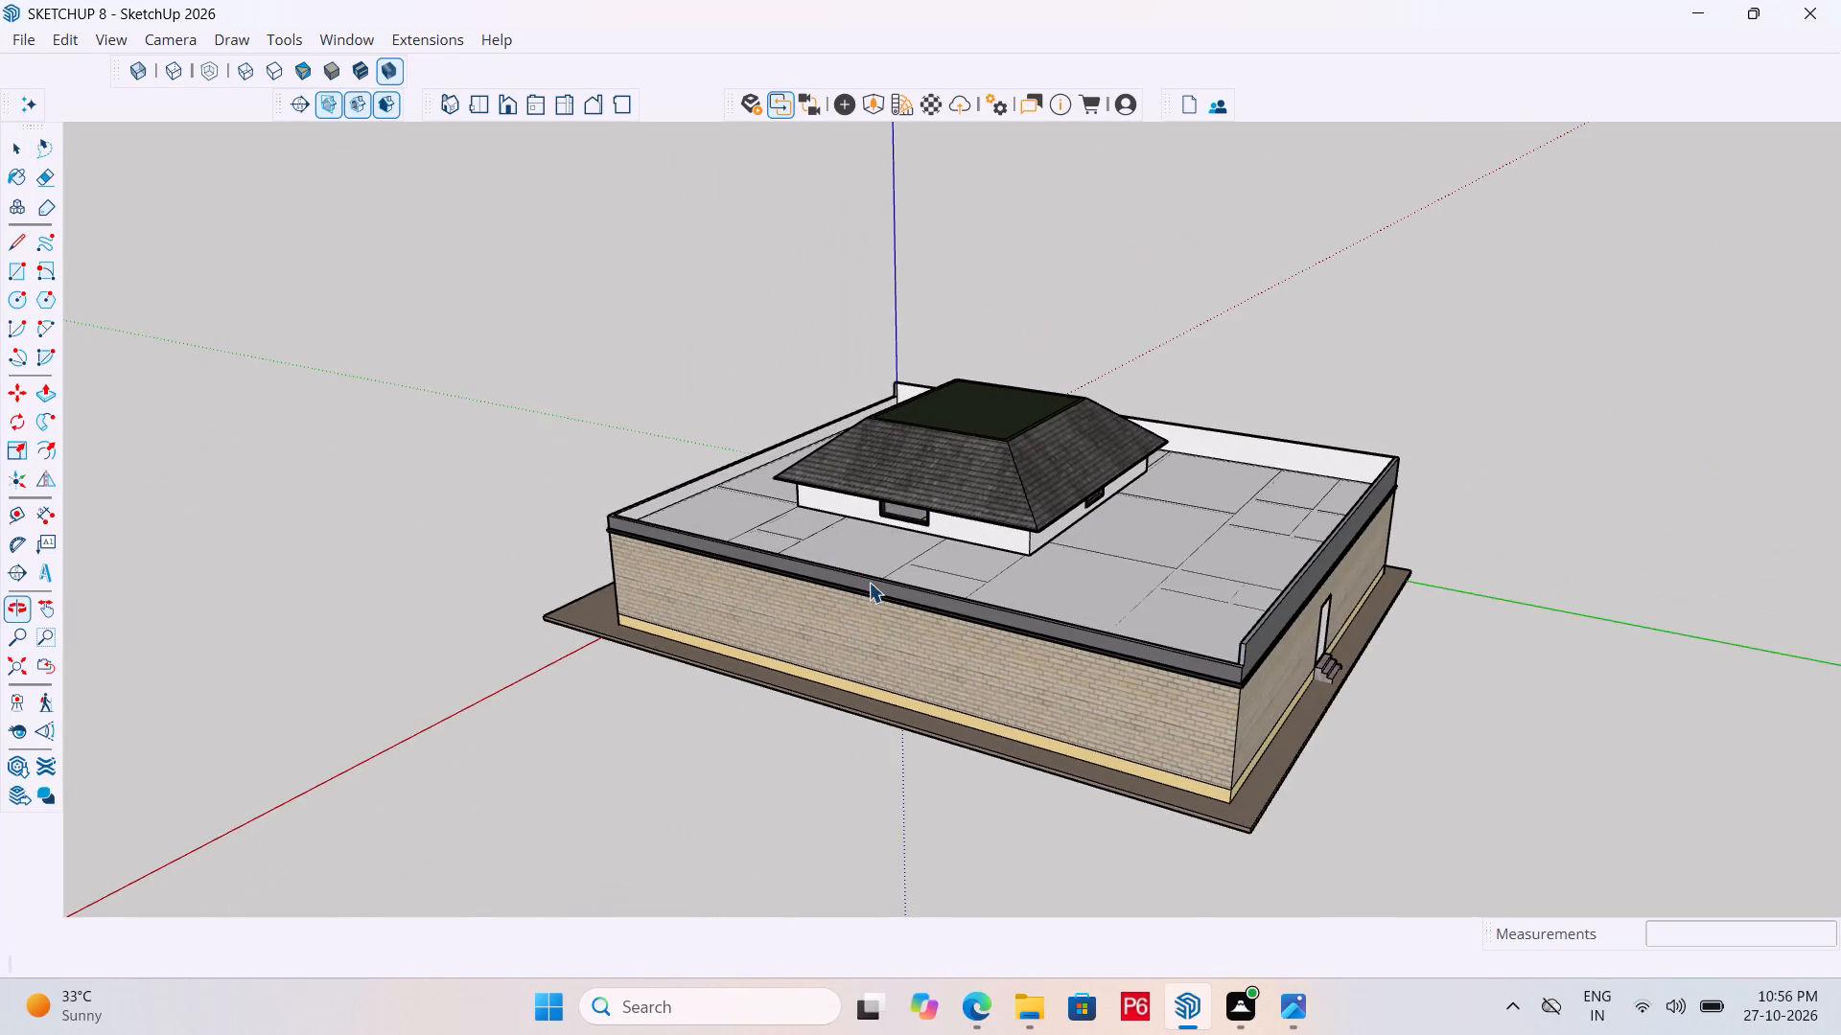
scroll(1359, 690, up, 10)
scroll(1143, 592, up, 5)
middle_drag(1150, 586, 1085, 577)
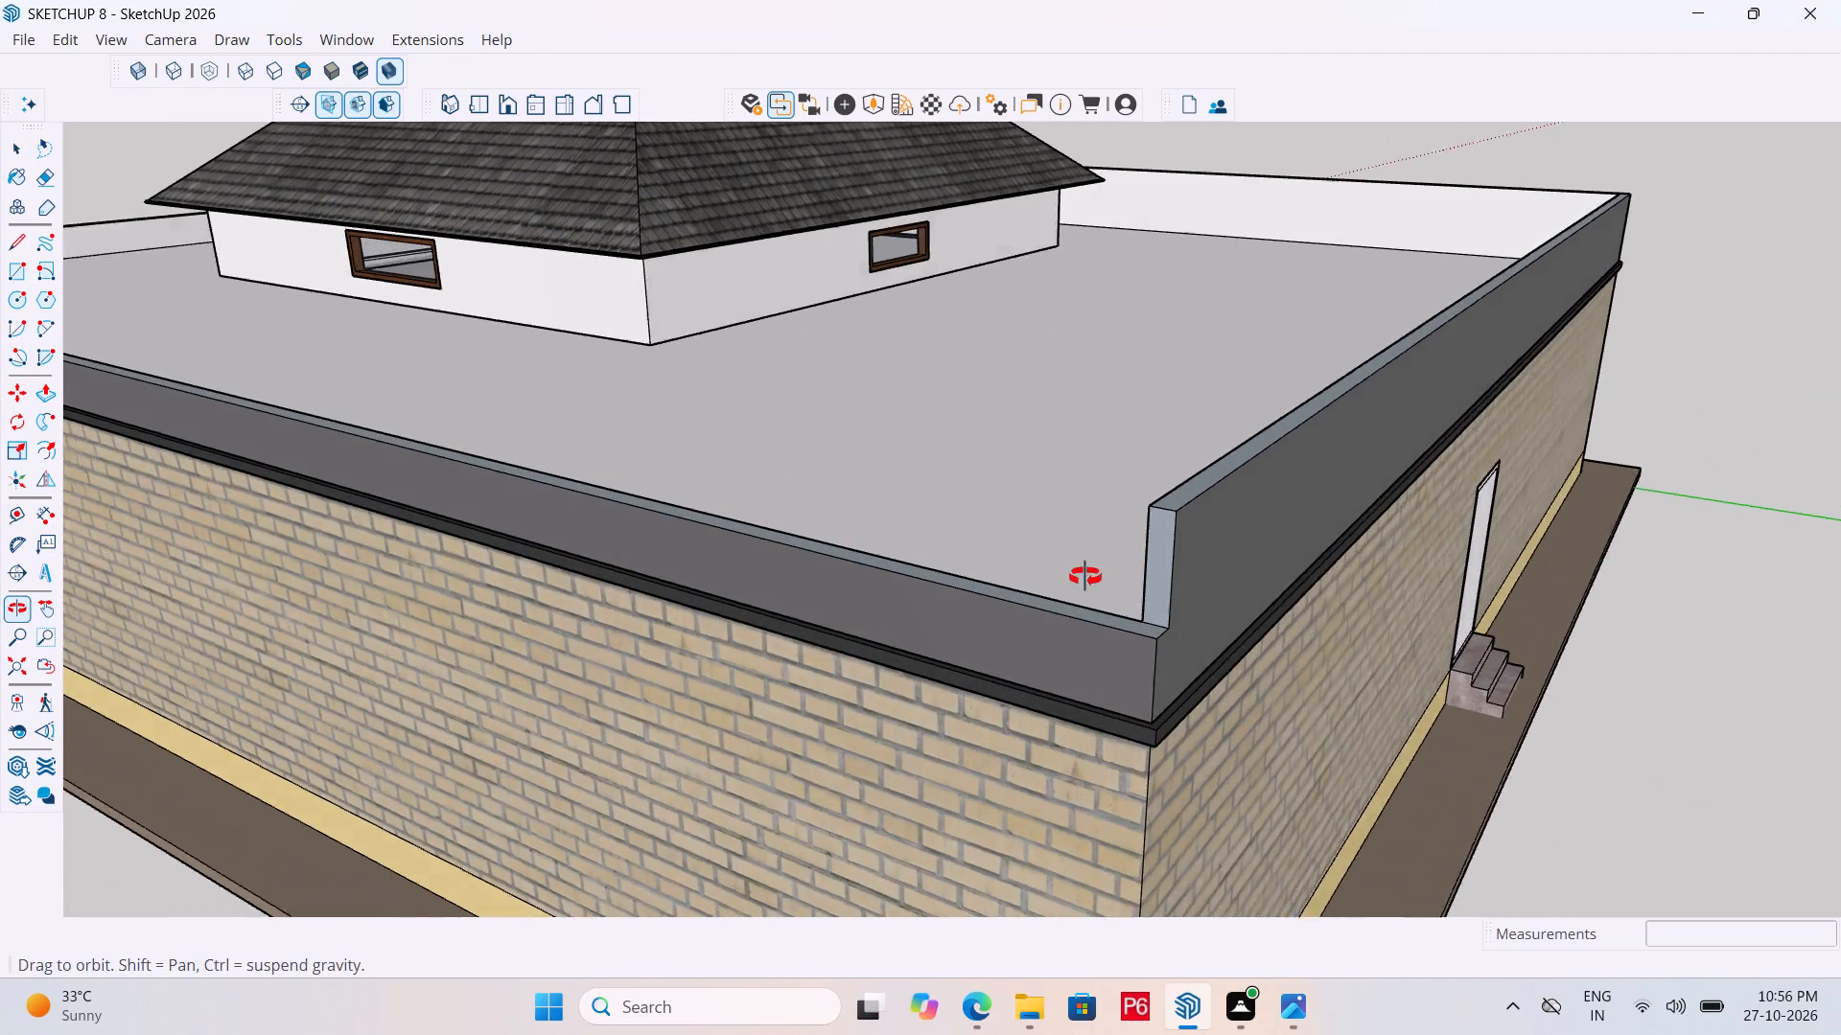
middle_drag(1085, 577, 994, 639)
scroll(1217, 495, up, 3)
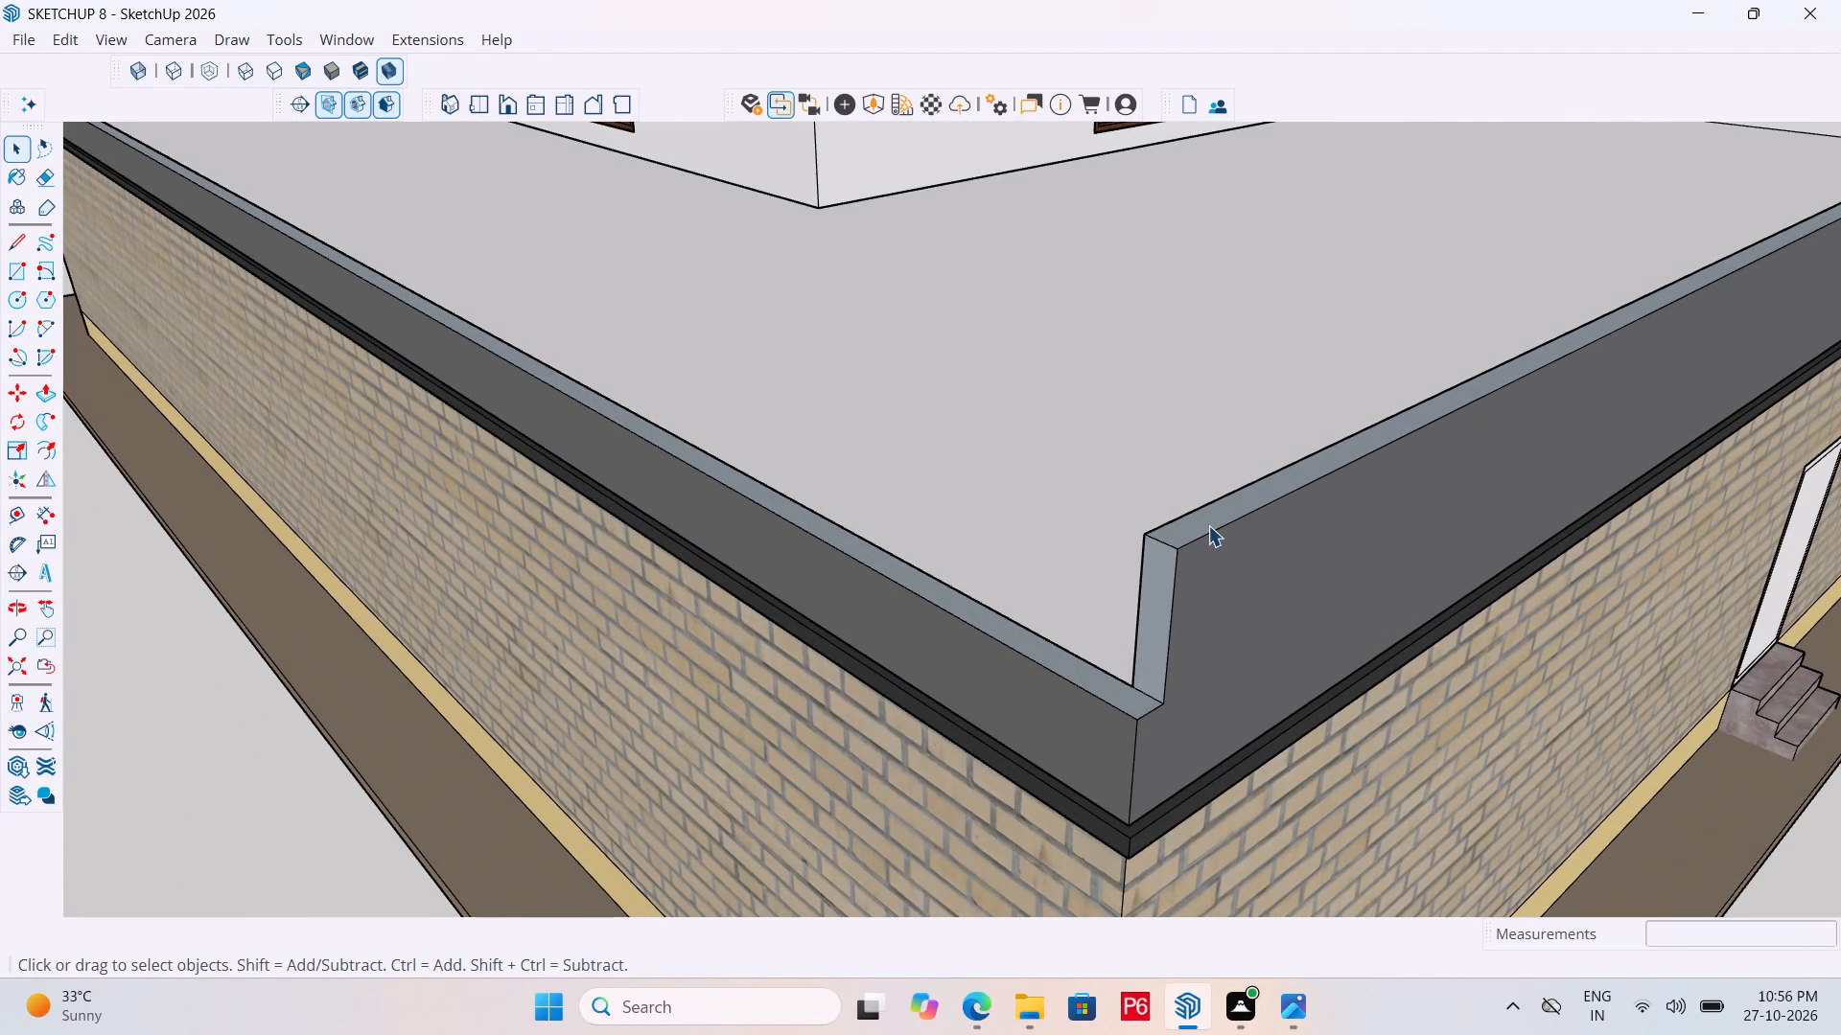
click(1208, 525)
triple_click(1208, 521)
click(1202, 520)
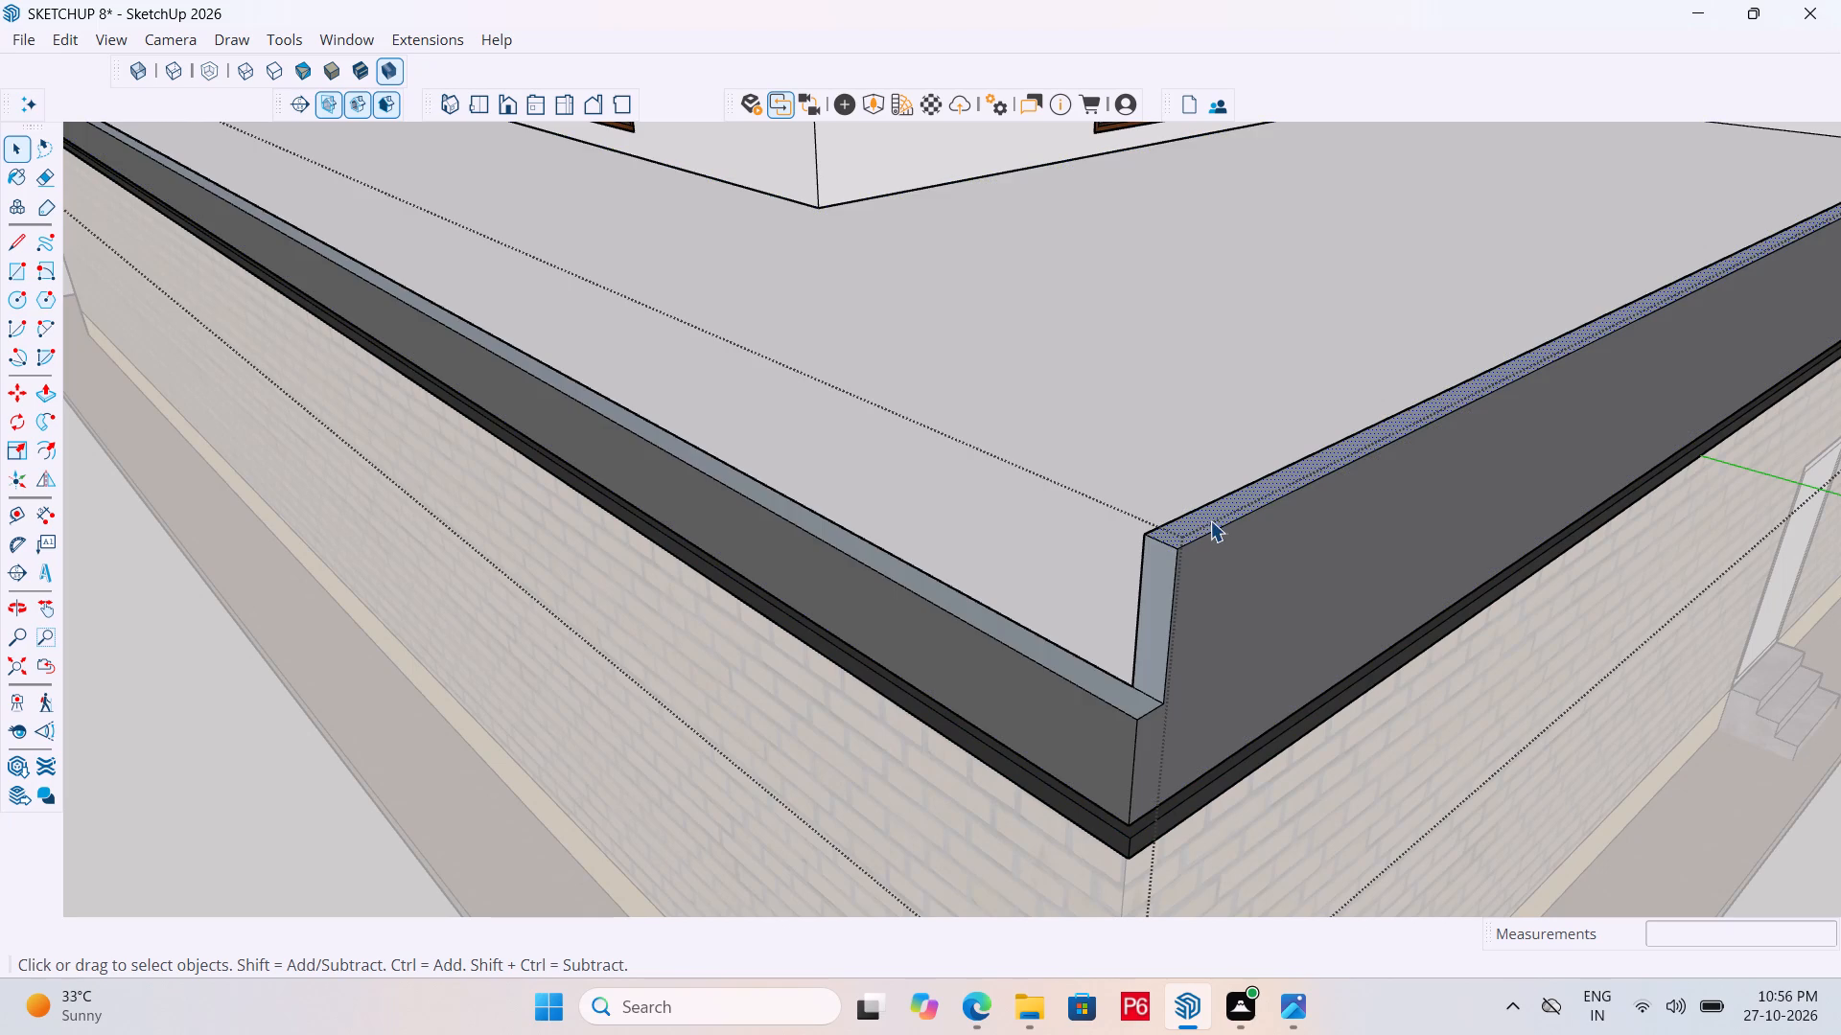
key(p)
click(1213, 520)
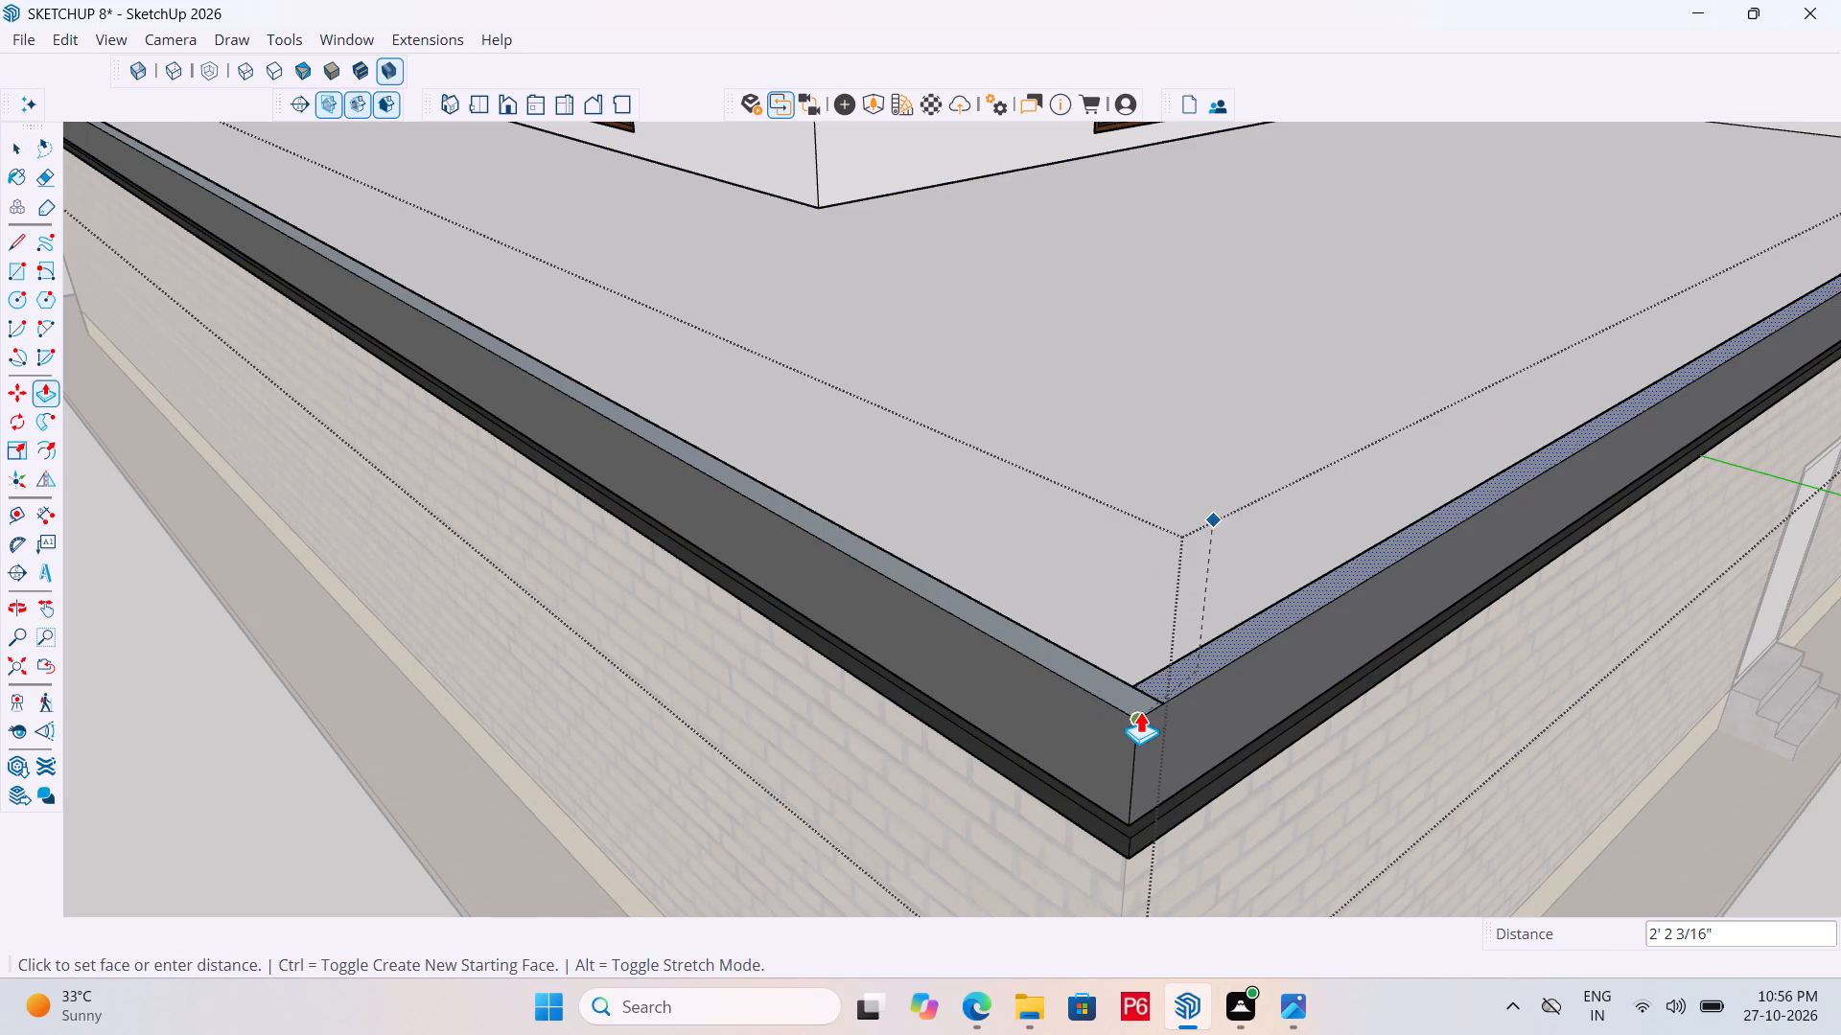
click(1135, 694)
Examine the parapet and its corners around the roof for matching heights.
scroll(871, 736, down, 6)
scroll(769, 708, down, 12)
middle_drag(1324, 545, 1682, 548)
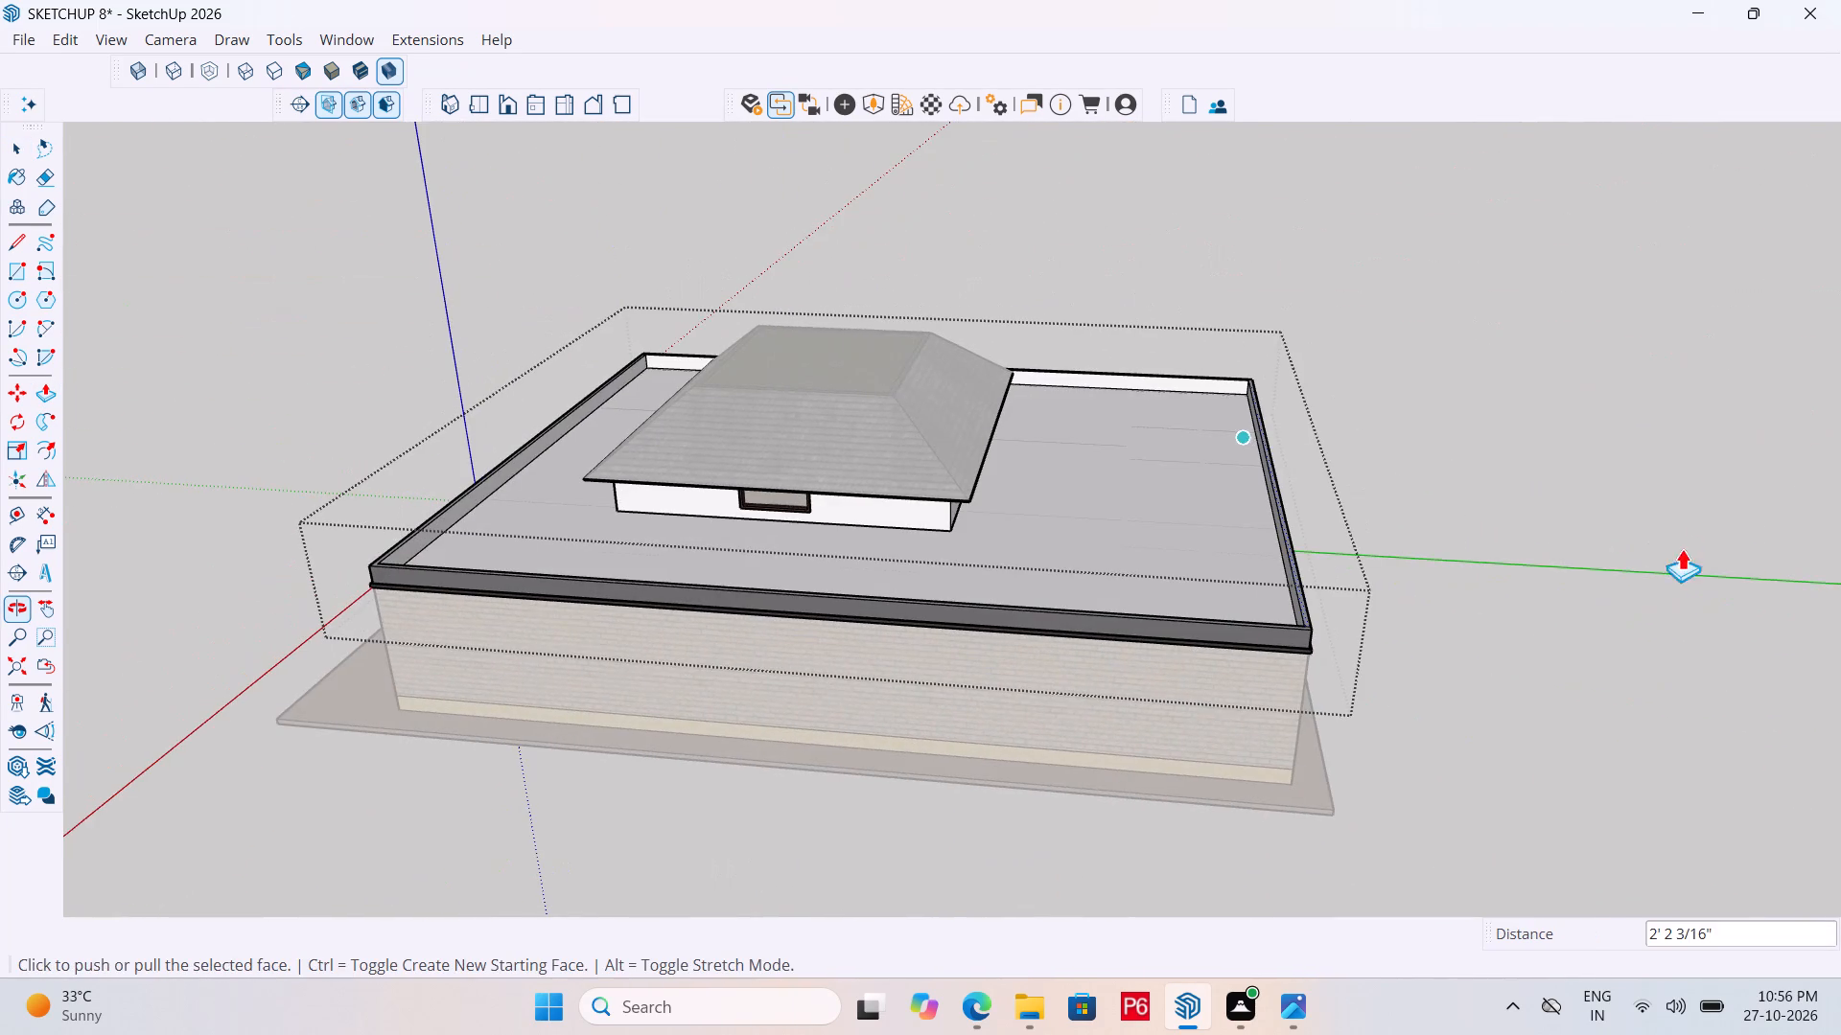
scroll(1403, 696, up, 6)
scroll(1177, 661, up, 11)
middle_drag(1235, 501, 1241, 507)
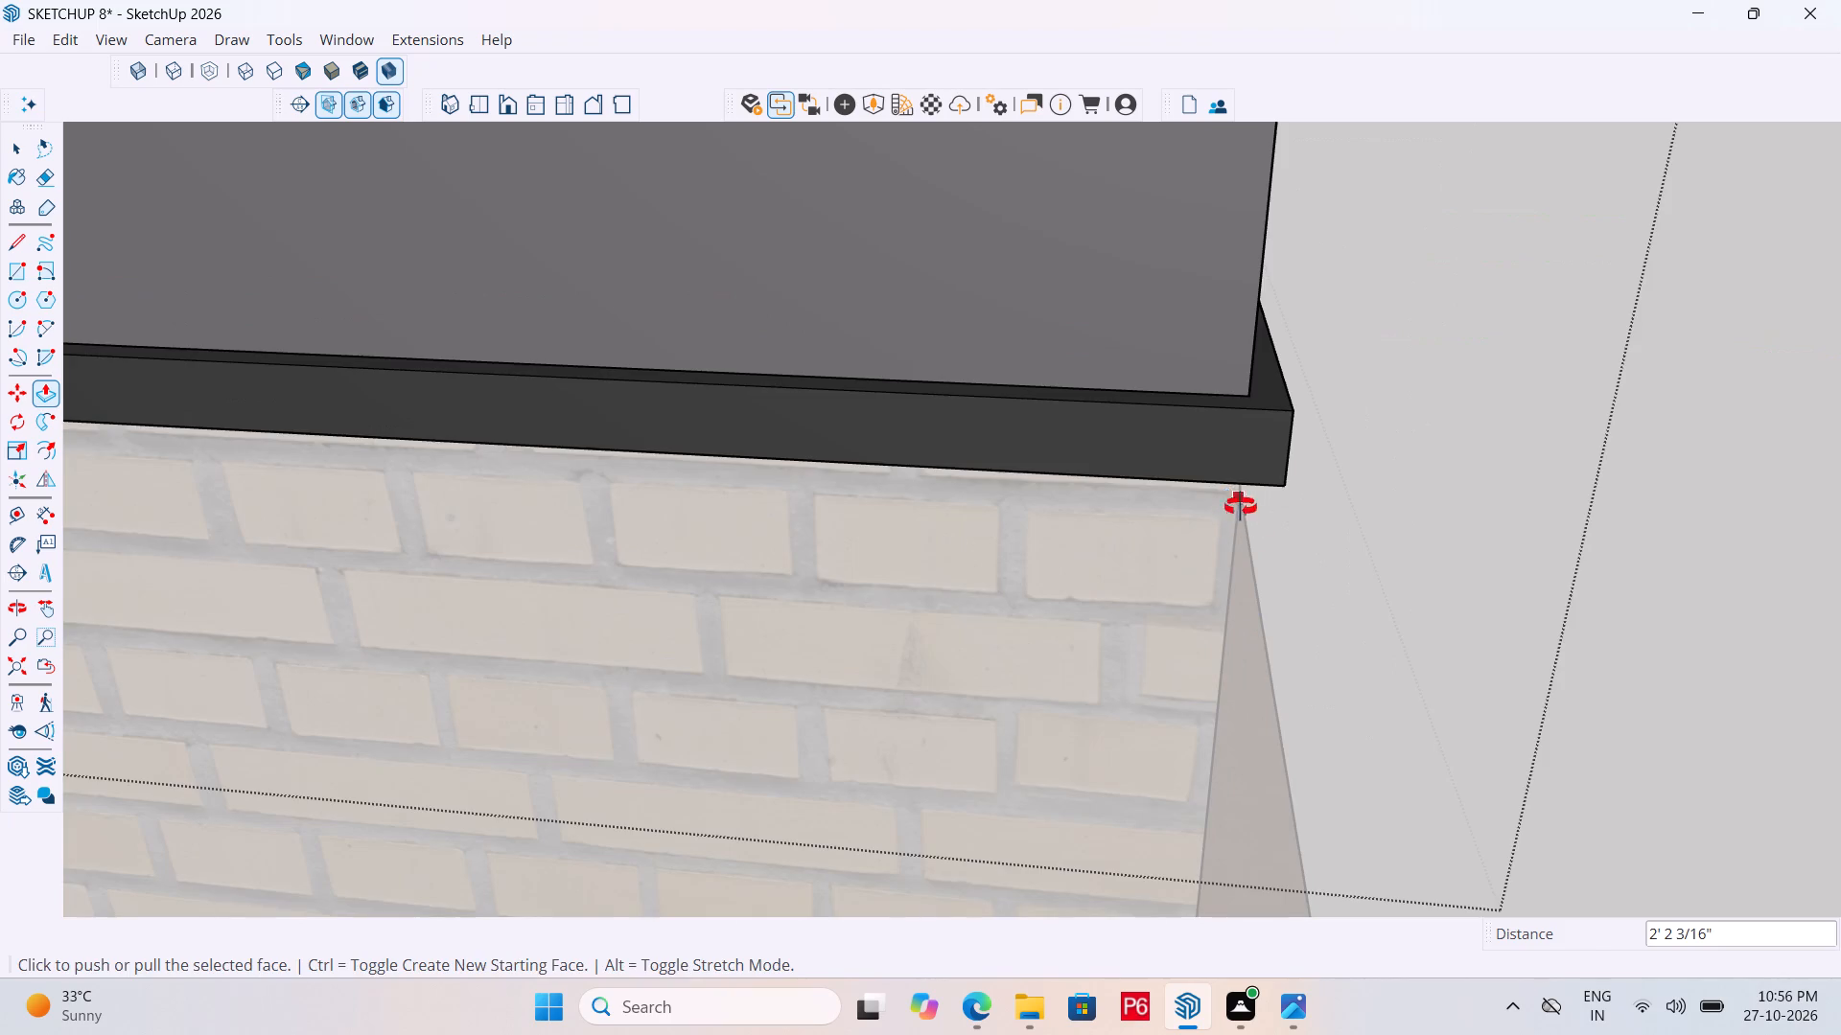
middle_drag(1241, 507, 1385, 608)
scroll(1541, 447, down, 7)
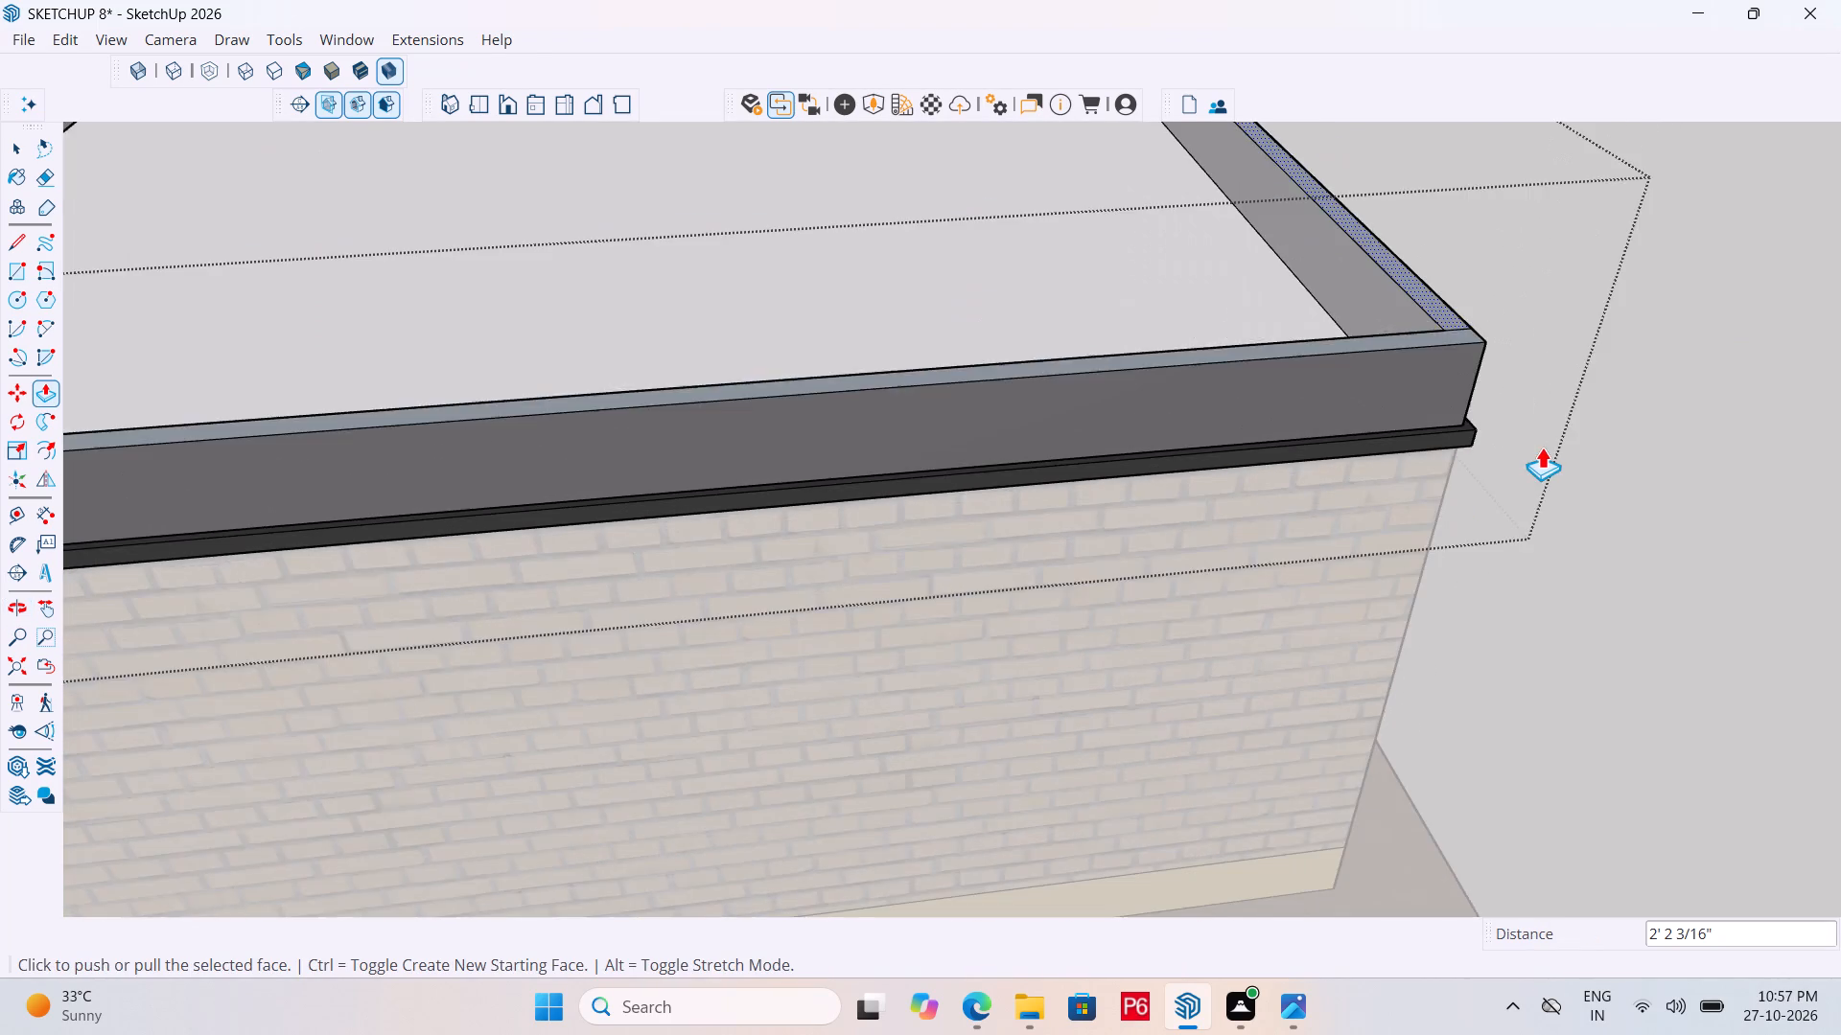
scroll(1570, 446, down, 6)
scroll(1659, 465, down, 5)
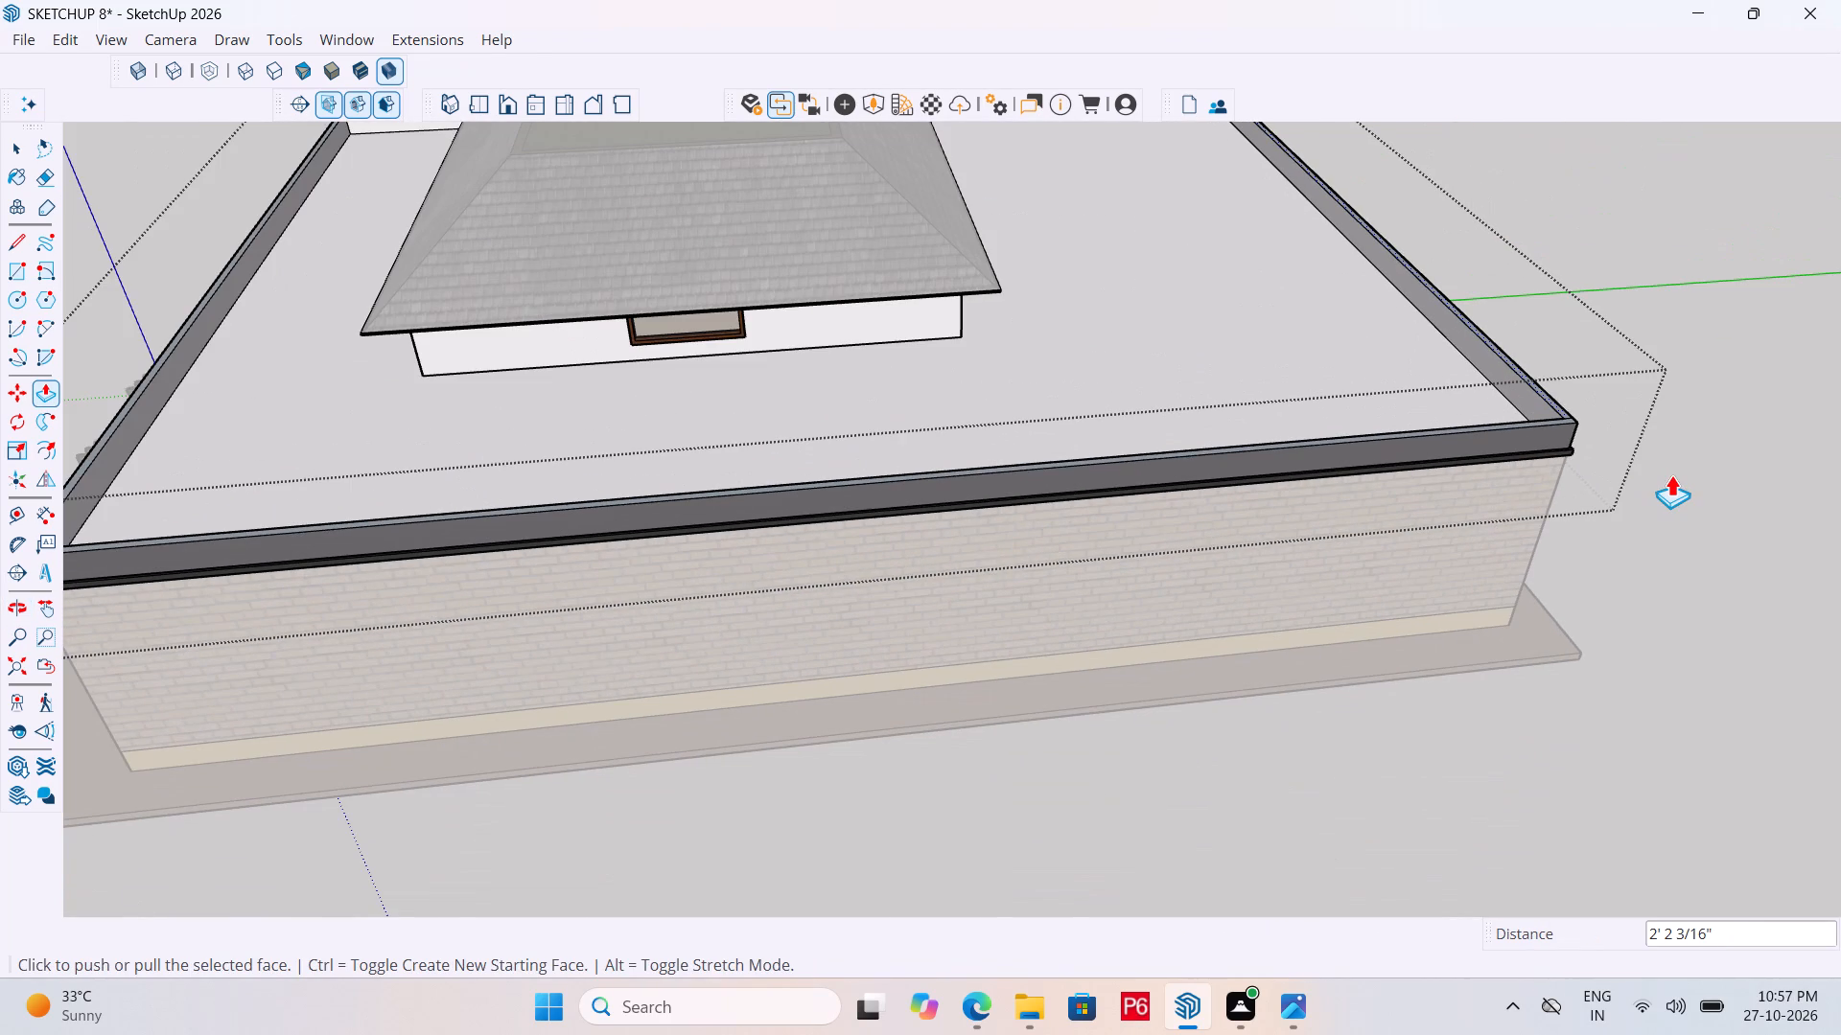
scroll(1682, 478, down, 6)
Open the dark trim band below the parapet at the front corner and raise its top face by 3".
scroll(1006, 502, up, 13)
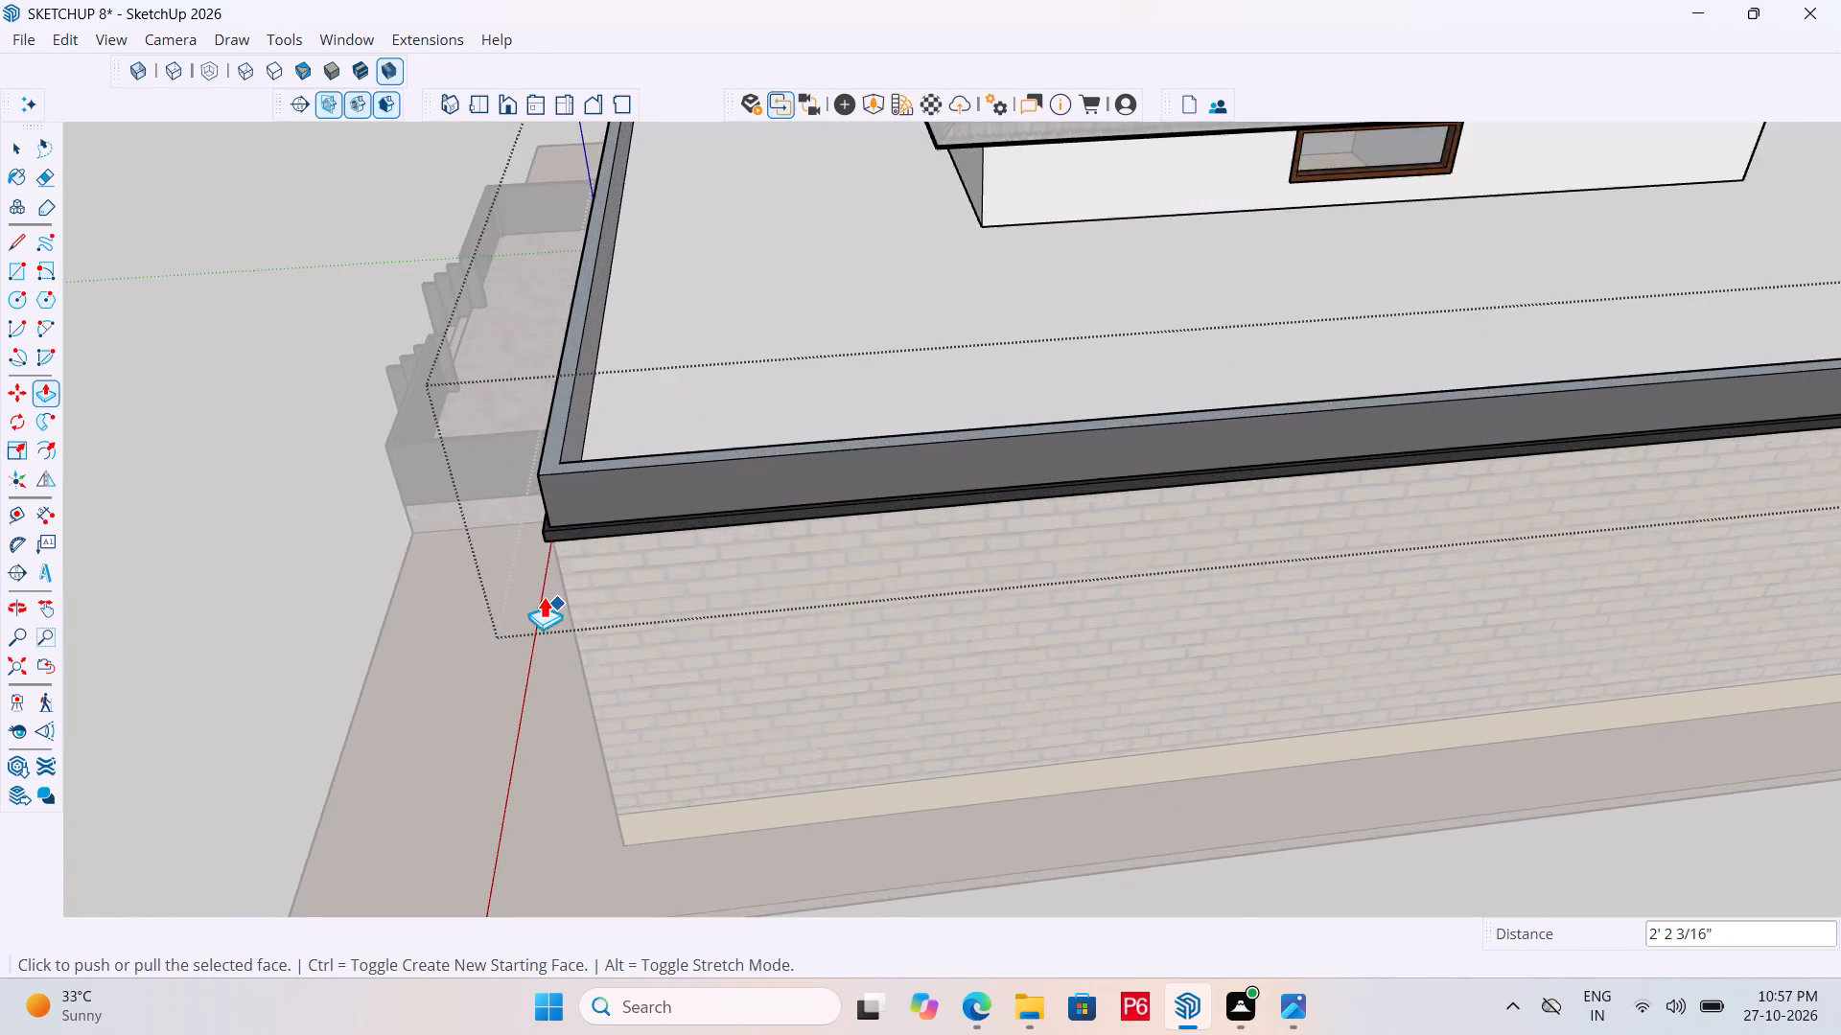
scroll(544, 596, up, 4)
middle_drag(601, 478, 764, 550)
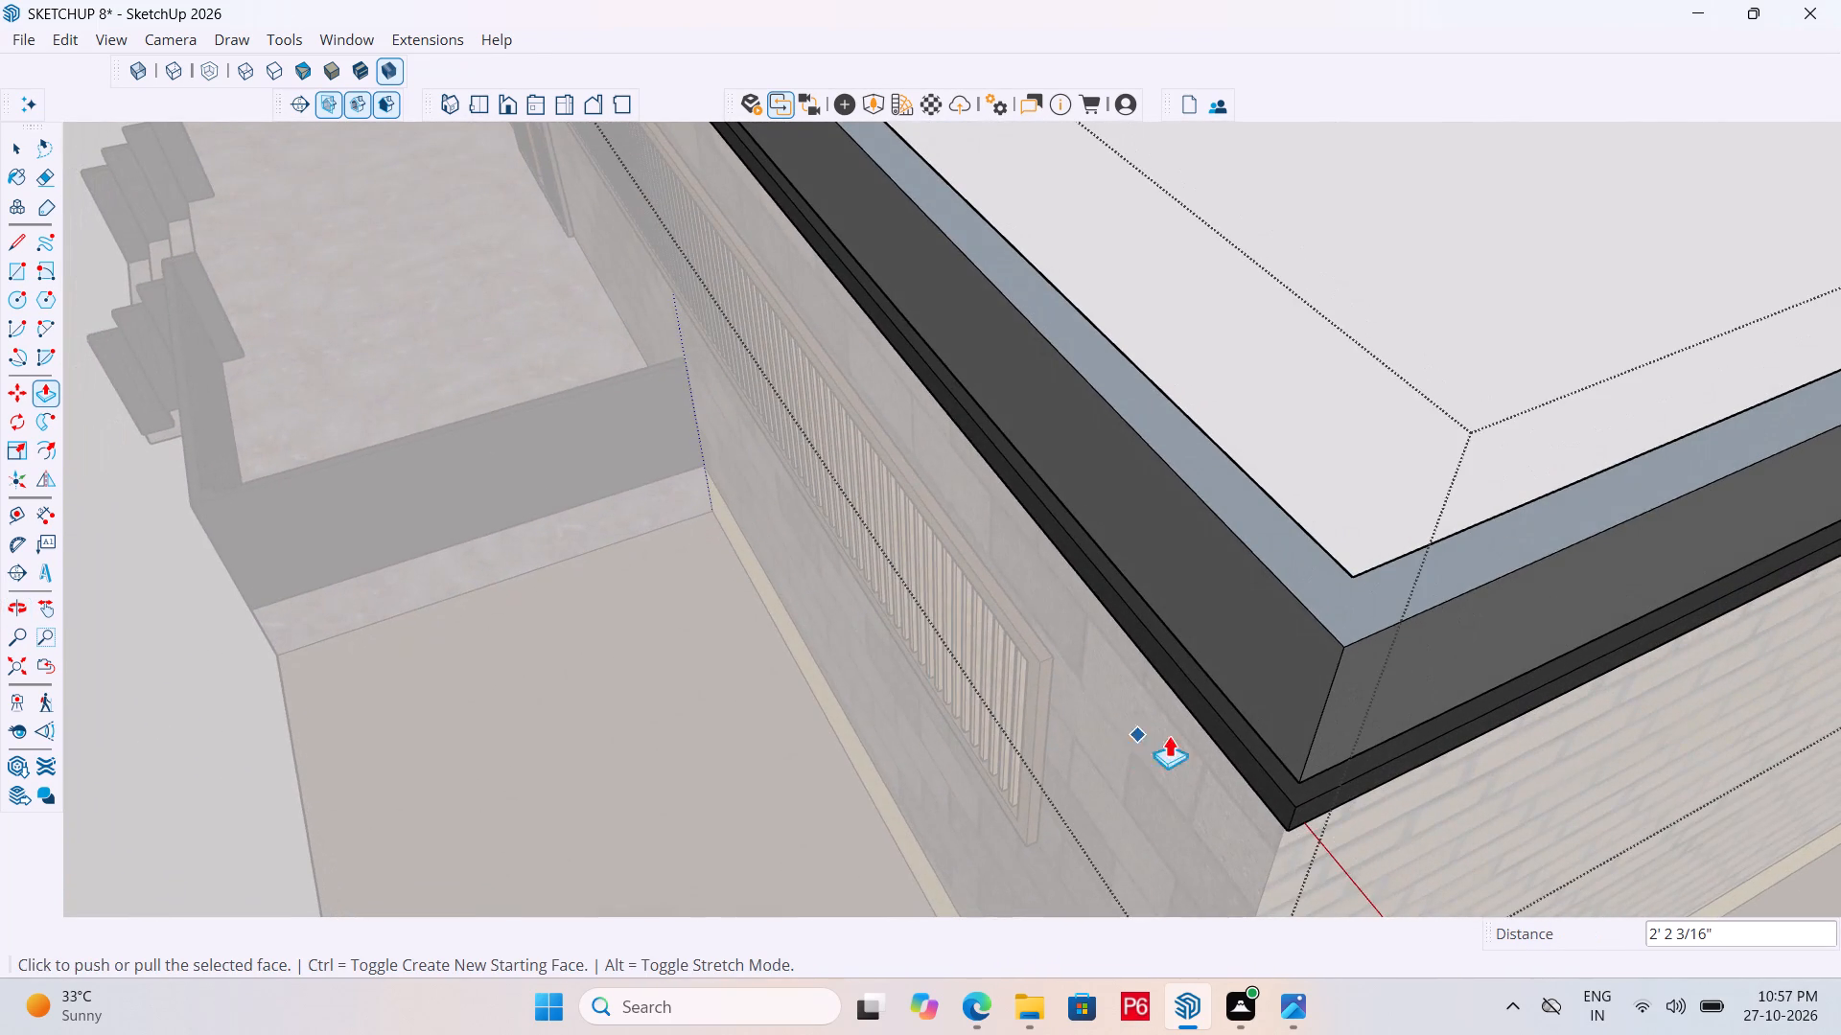
scroll(1229, 745, up, 6)
key(space)
click(1307, 827)
triple_click(1307, 826)
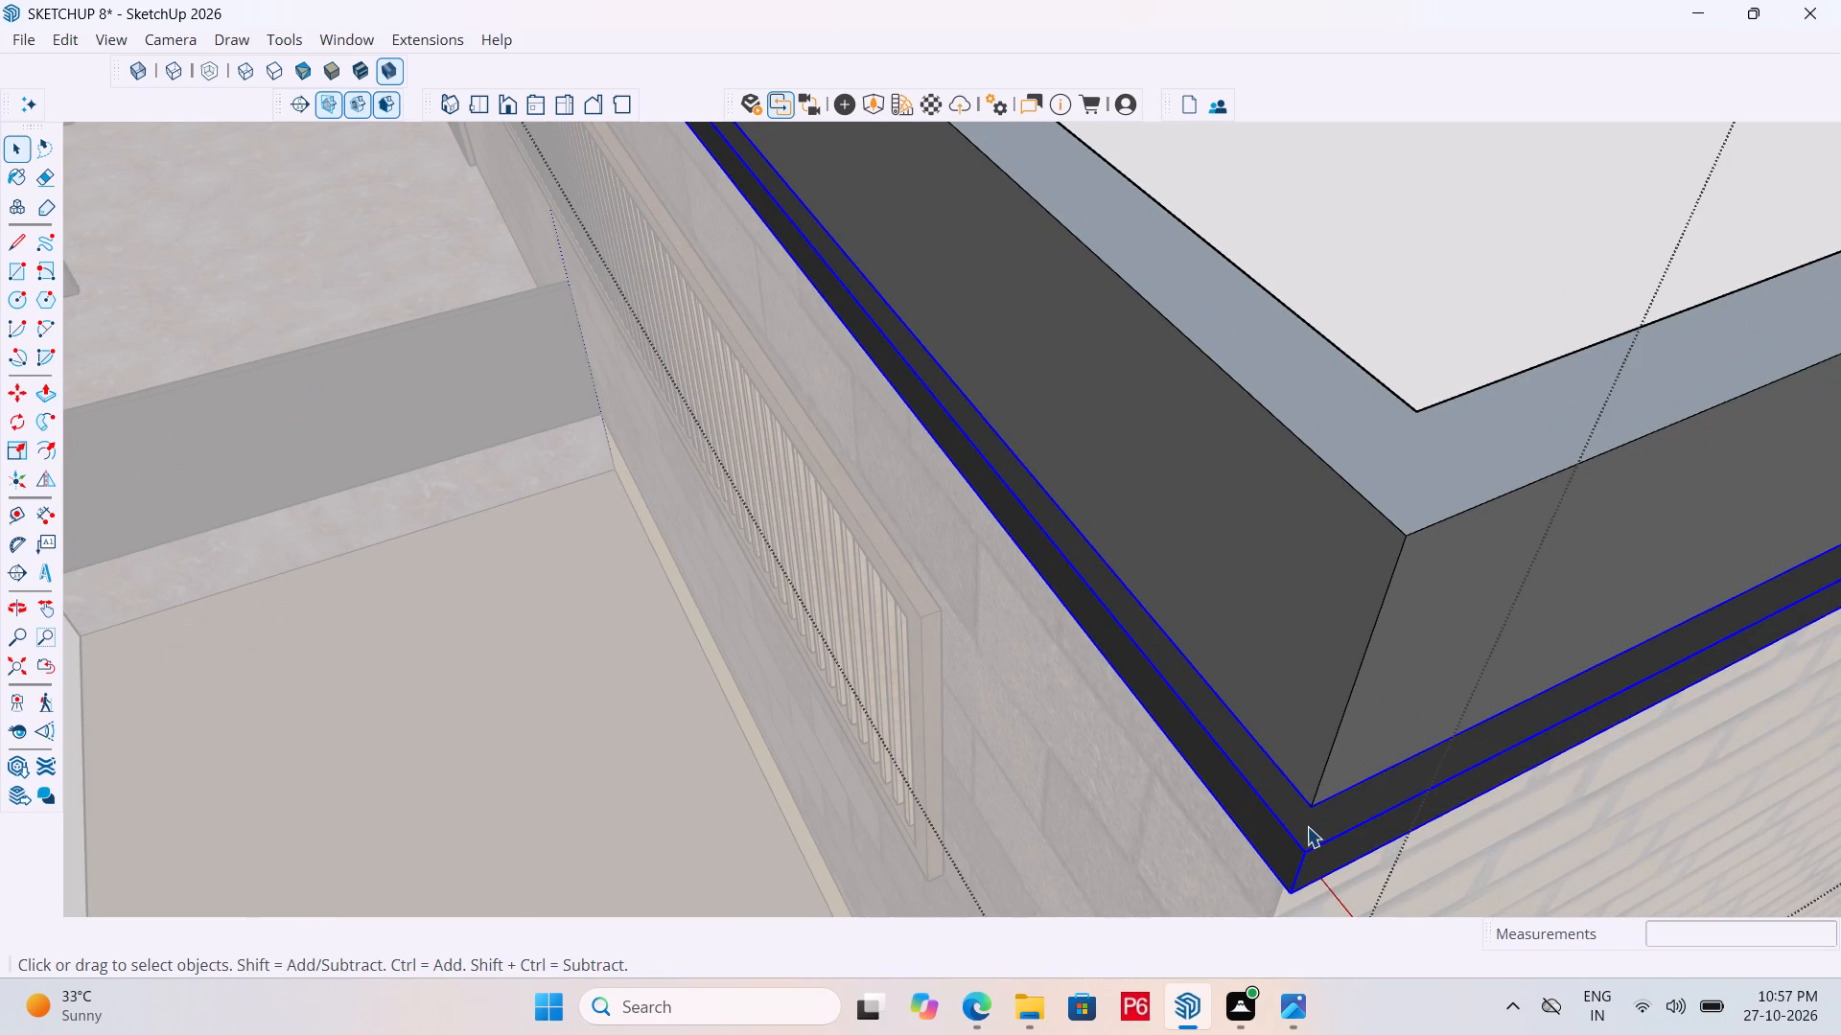
click(1308, 821)
key(p)
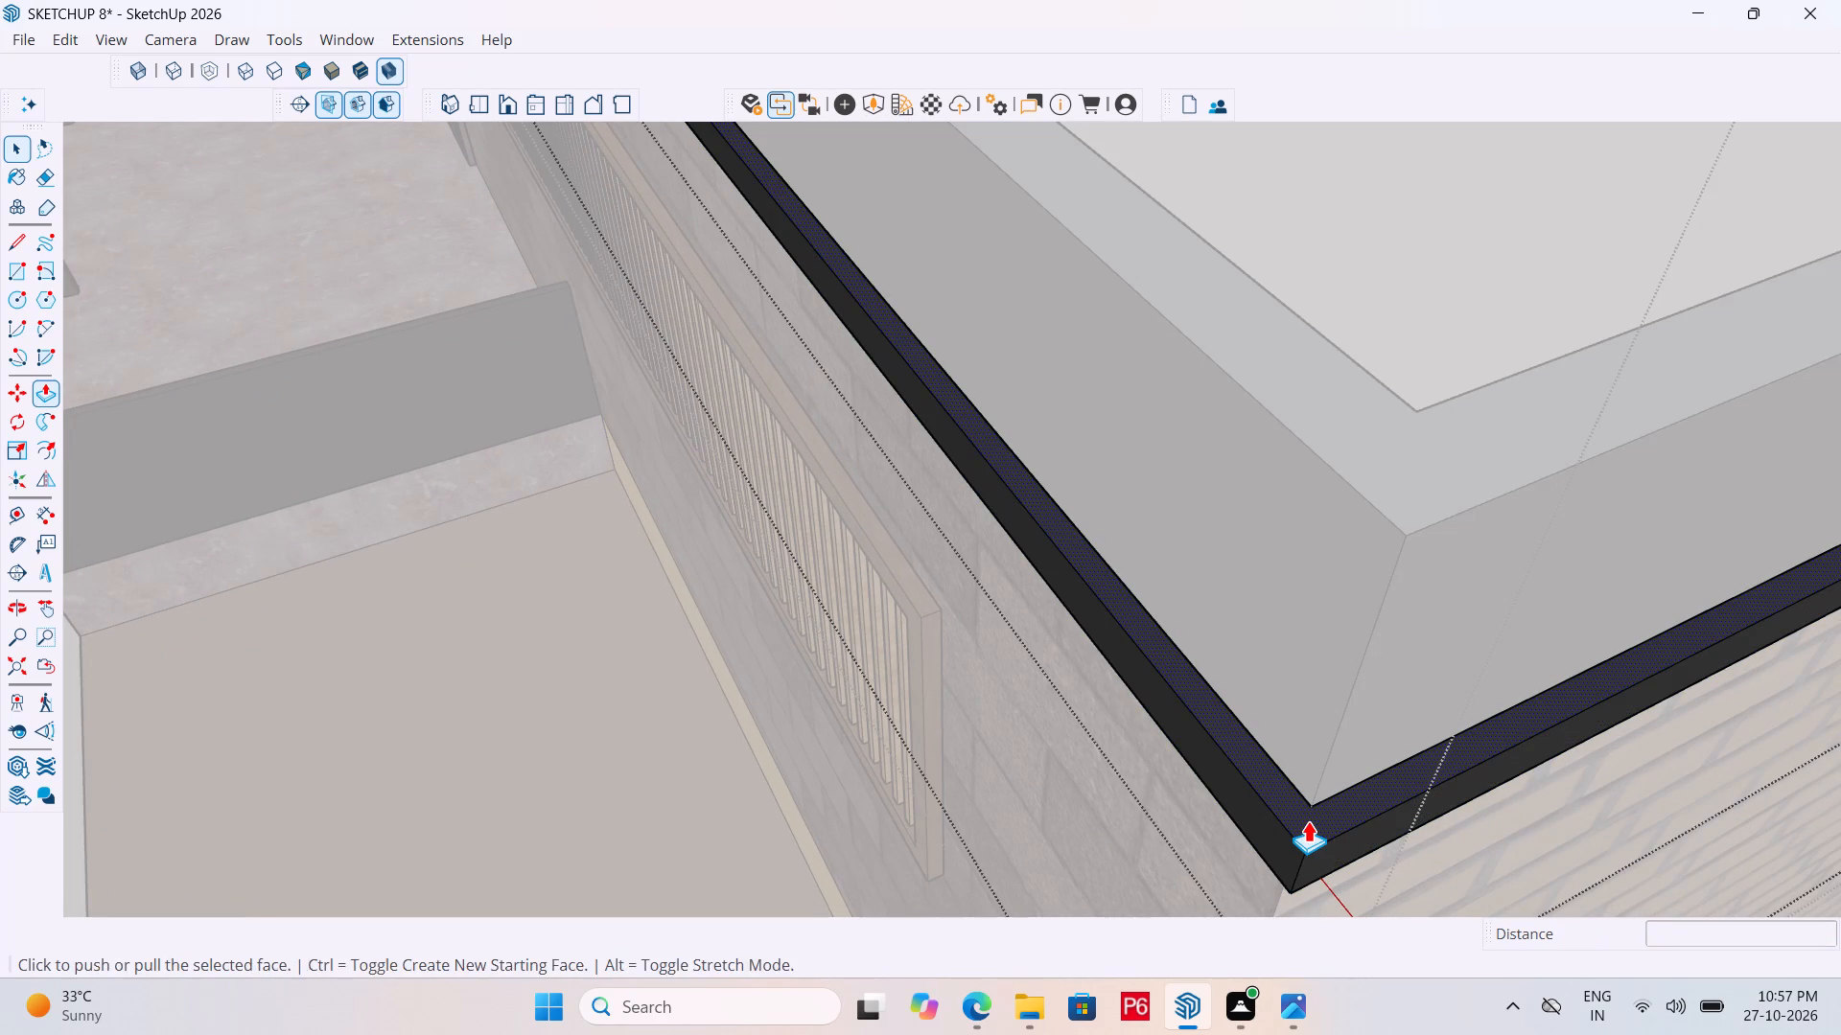
click(1308, 820)
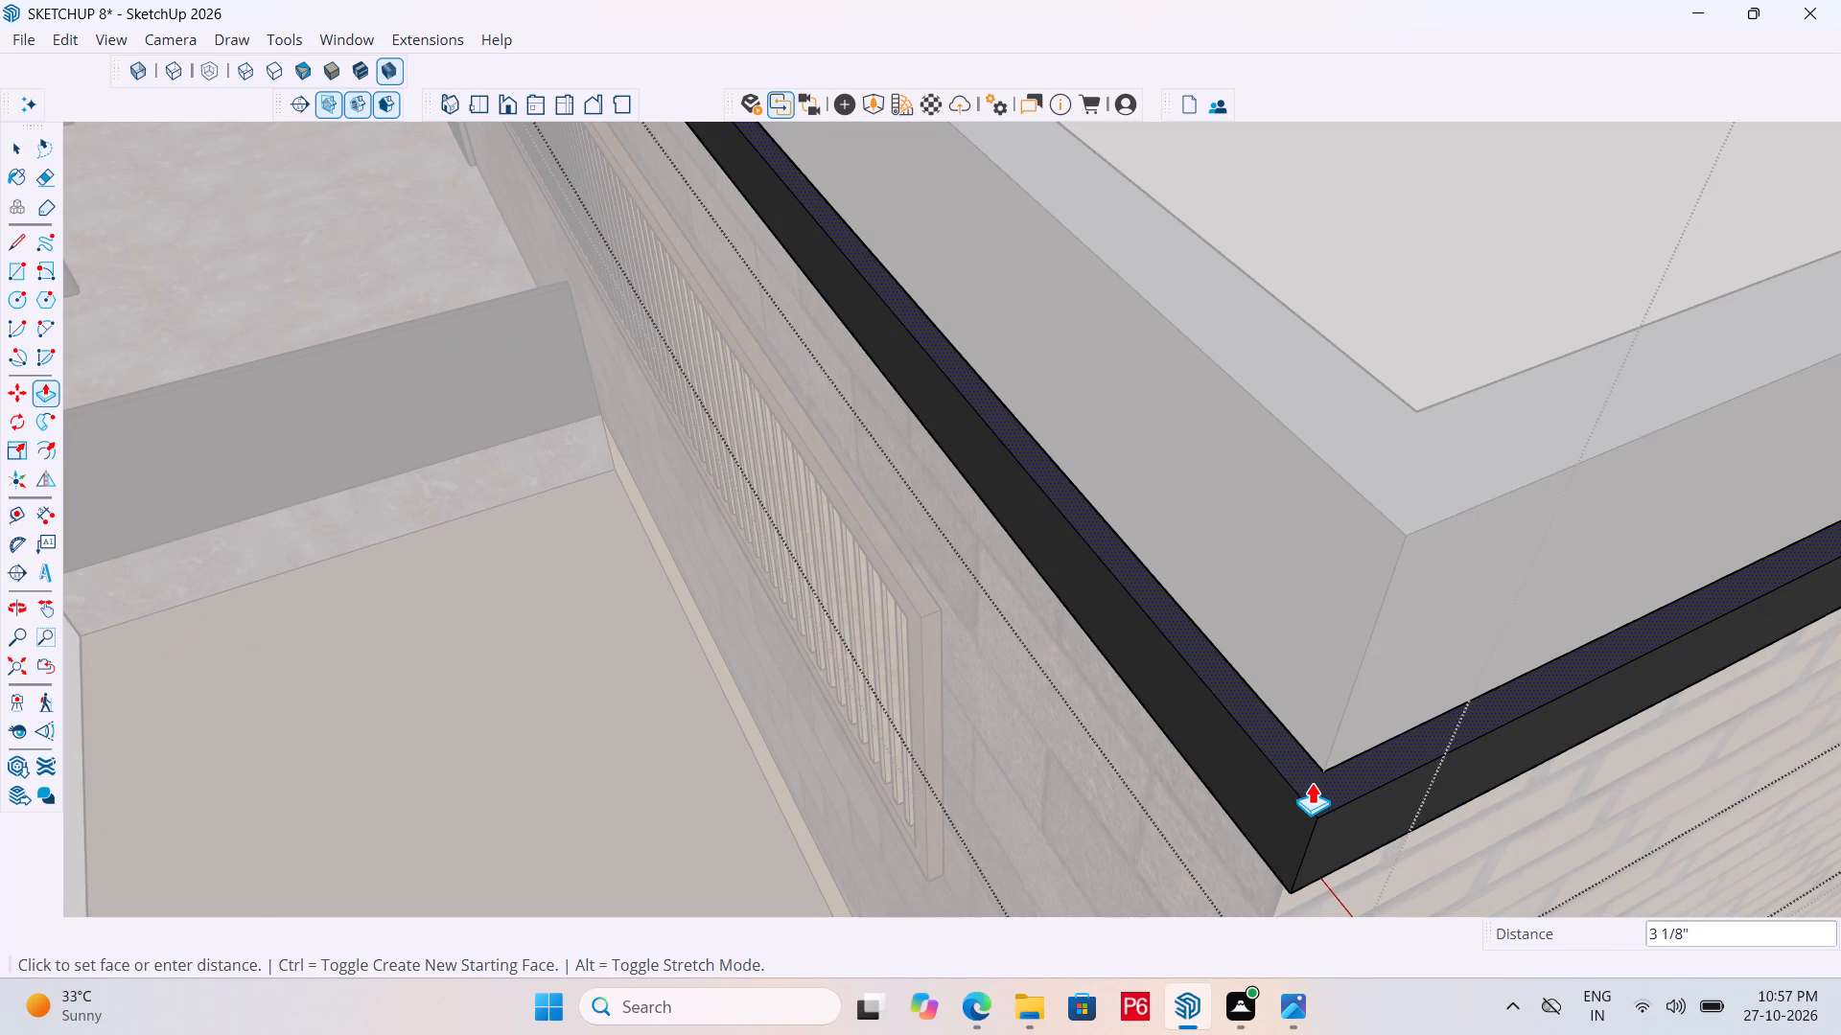
key(Escape)
click(1304, 812)
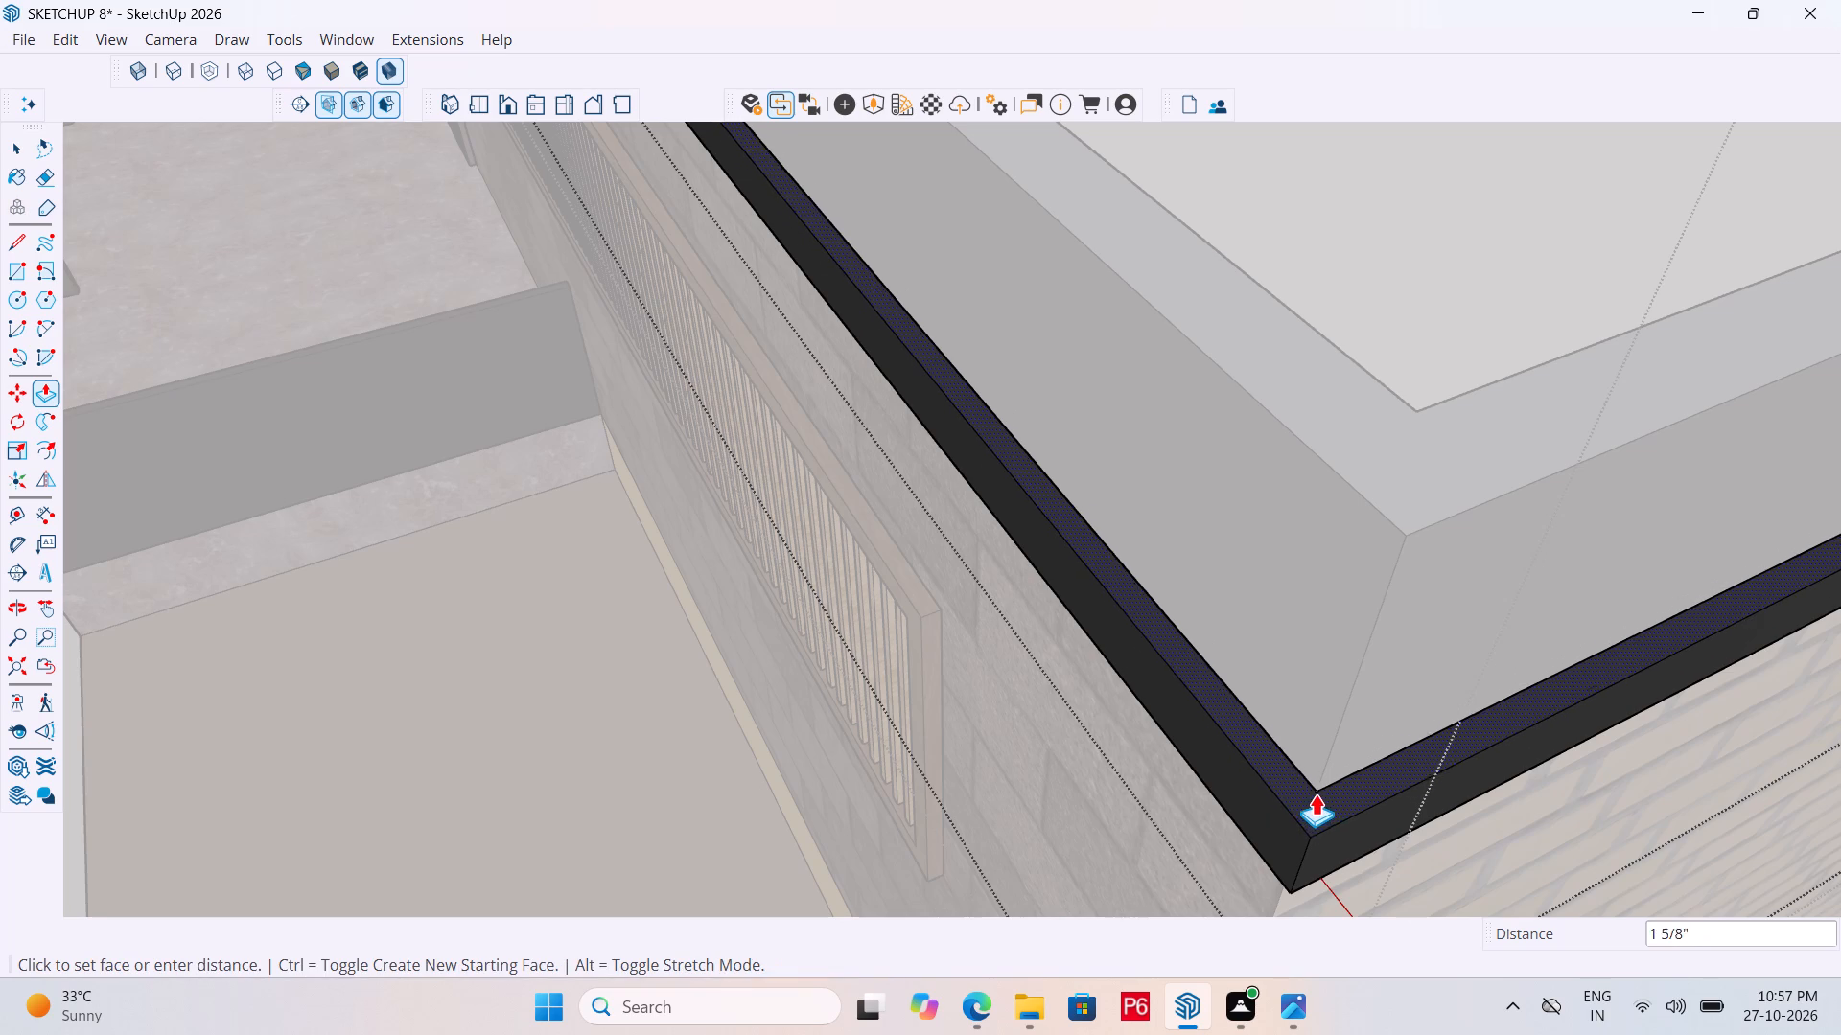
text(3")
key(Return)
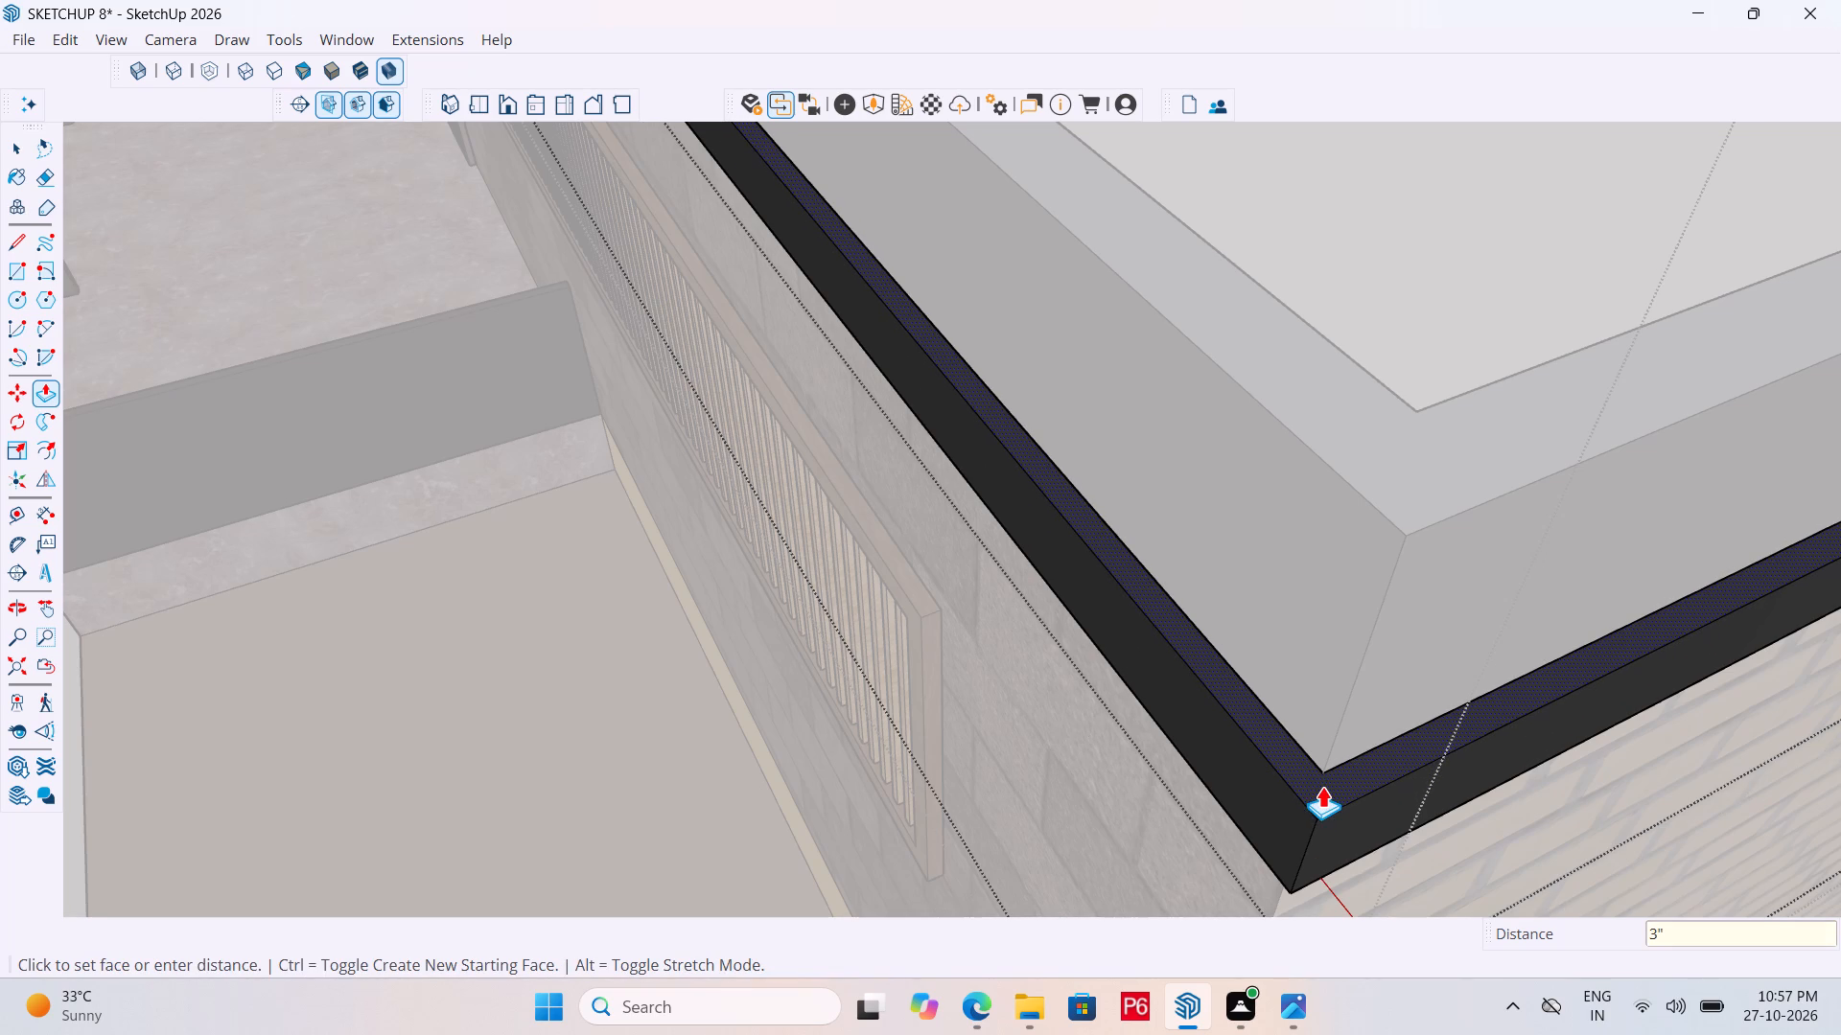
Save the model with the thickened trim band.
scroll(1273, 635, down, 7)
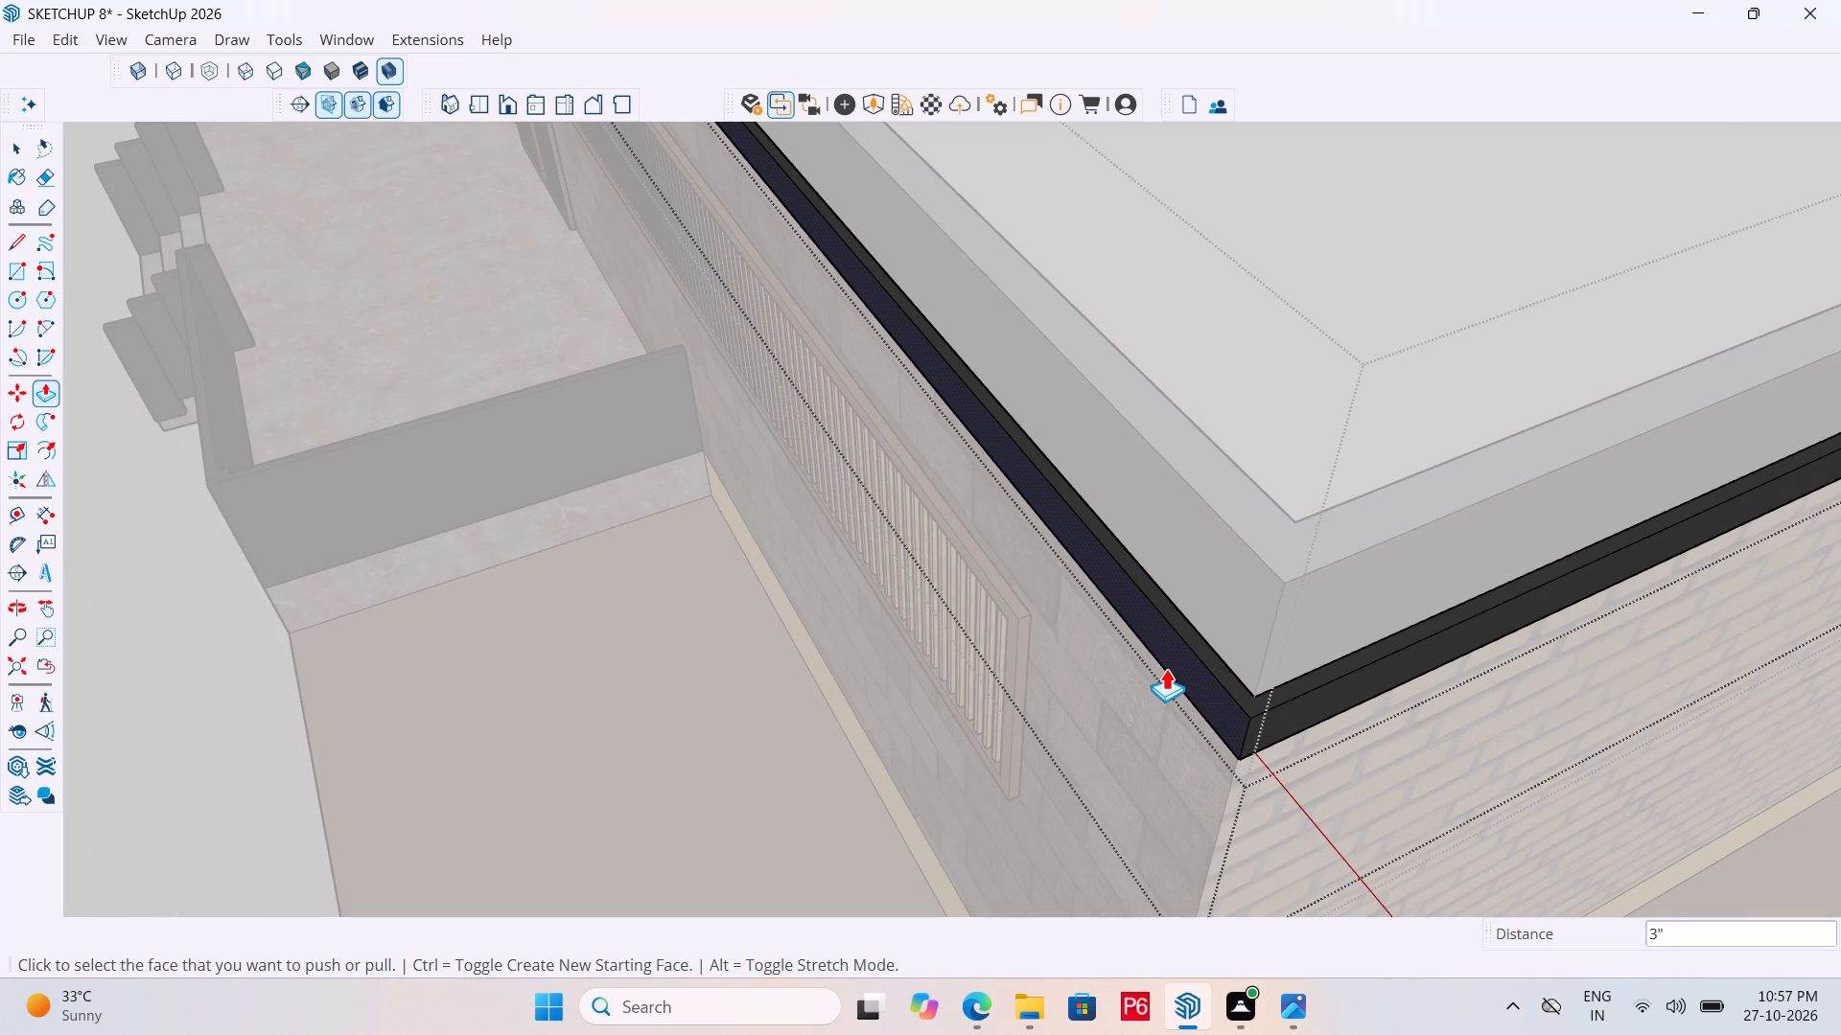
key(ctrl+s)
key(ctrl+s)
key(ctrl+s)
key(ctrl+s)
key(ctrl+s)
key(ctrl+s)
key(ctrl+s)
key(ctrl+s)
Extrude the trim band's outer face above the front wall outward by 3'.
scroll(1058, 661, down, 5)
scroll(859, 650, down, 6)
scroll(1140, 646, down, 6)
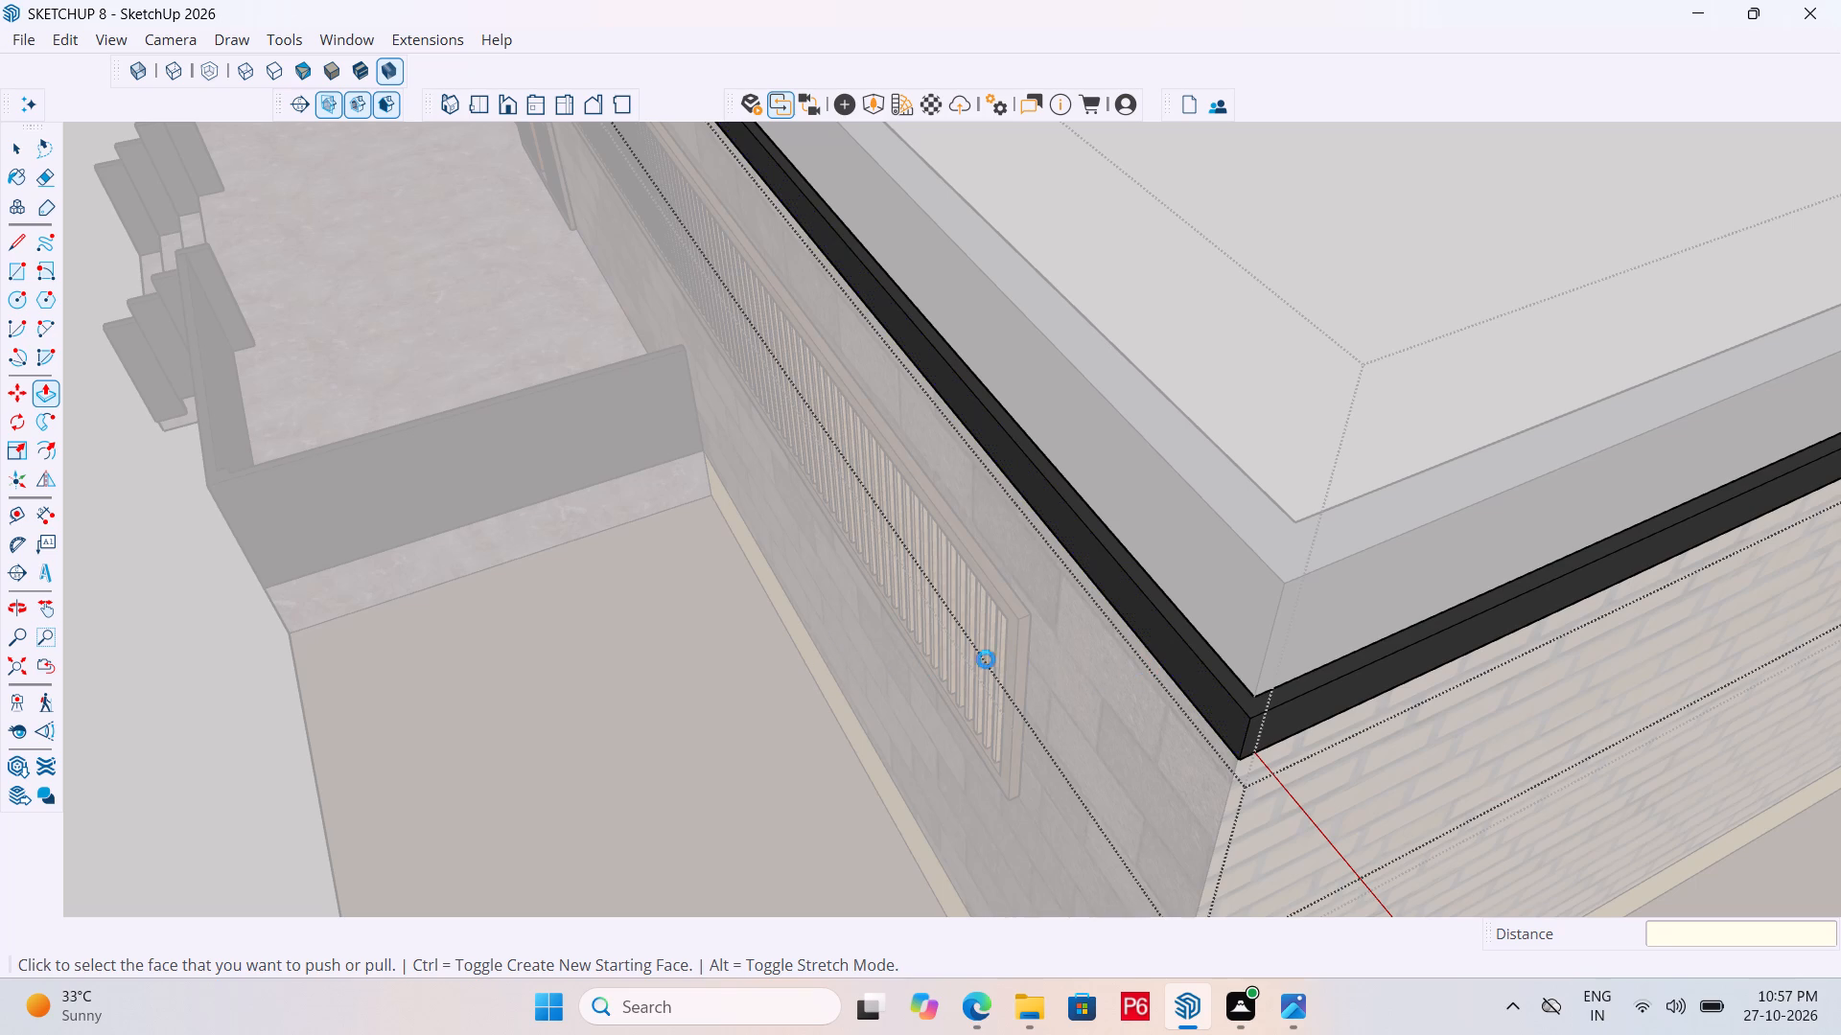
scroll(1280, 646, down, 4)
scroll(1212, 685, up, 10)
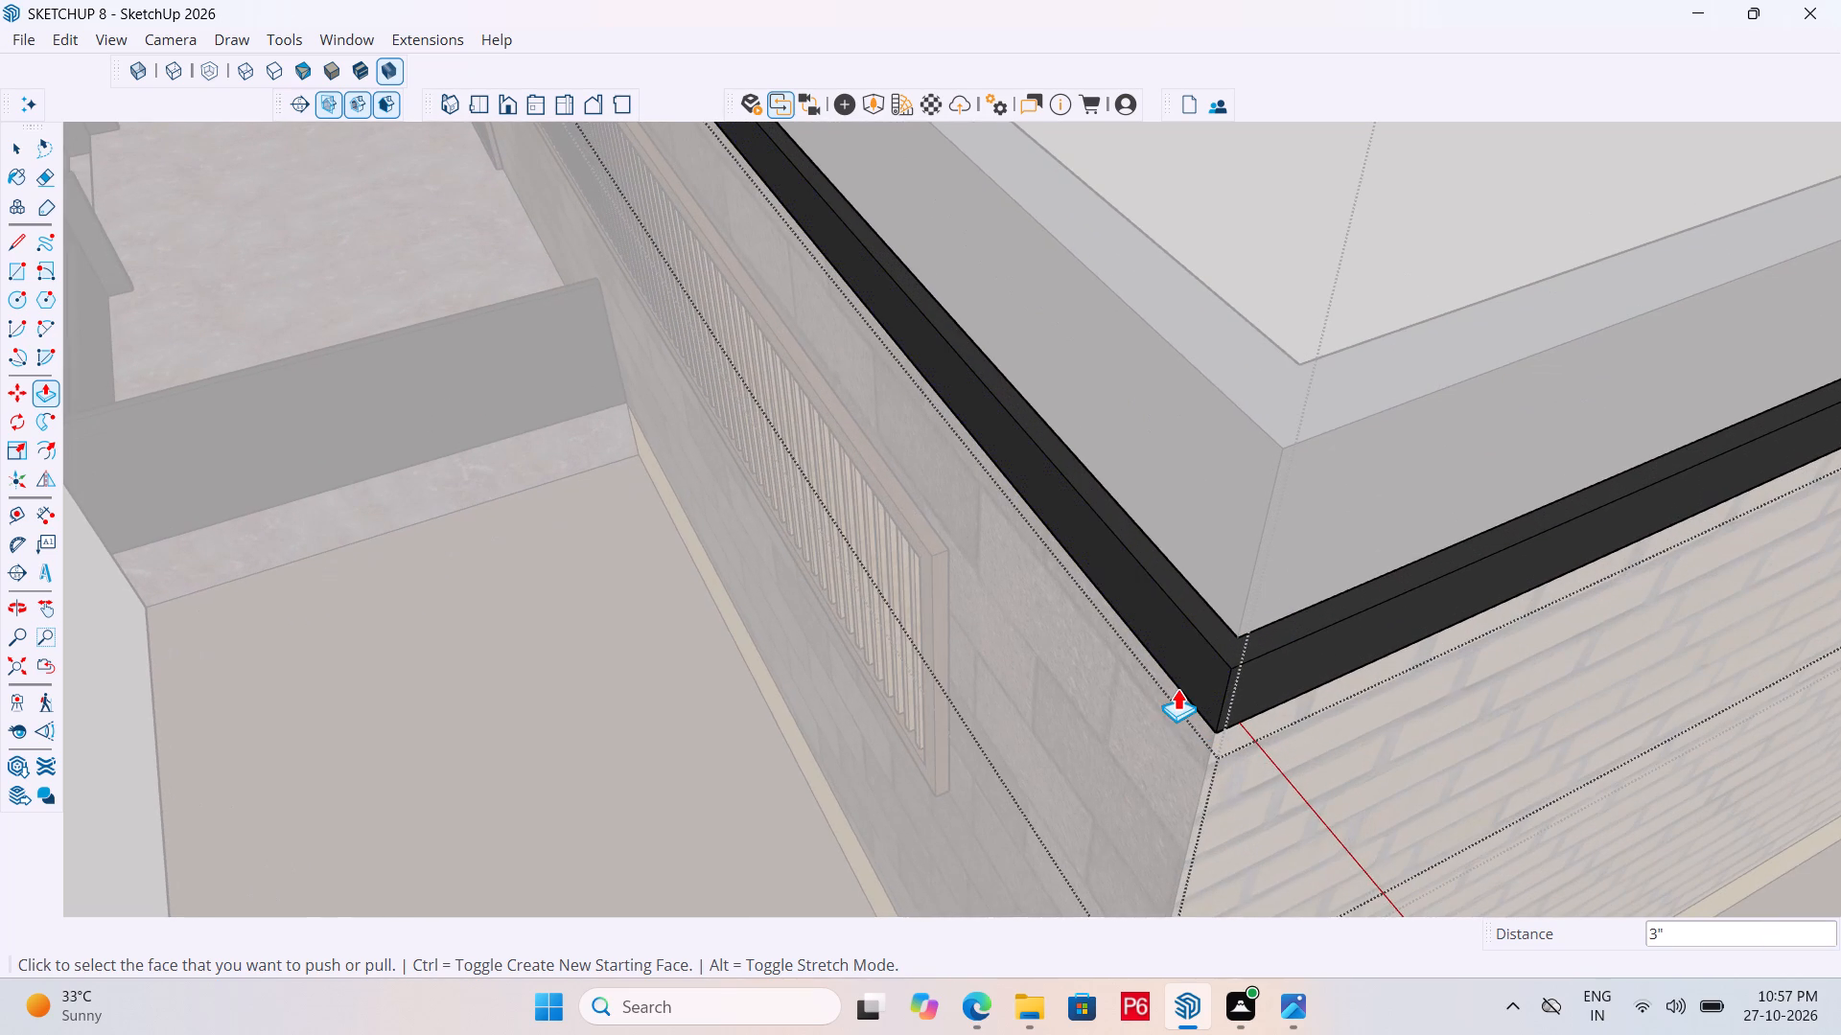
click(1192, 678)
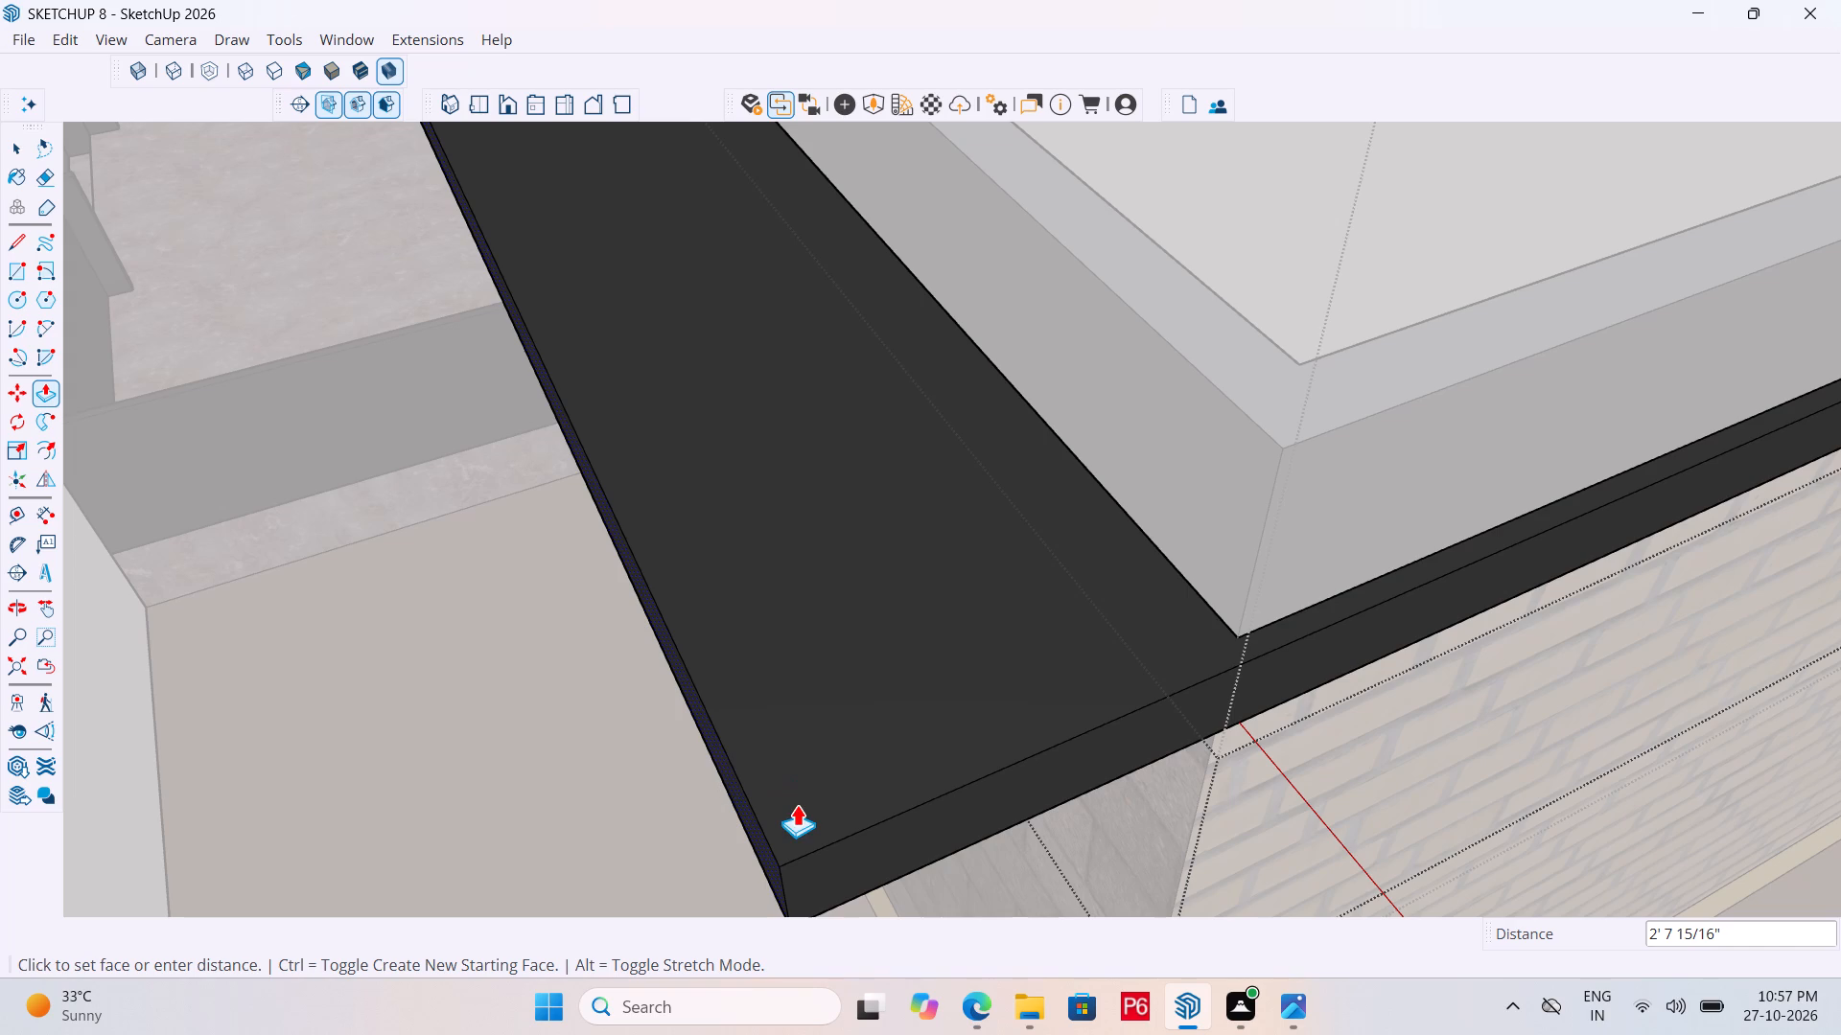
middle_drag(820, 781, 897, 666)
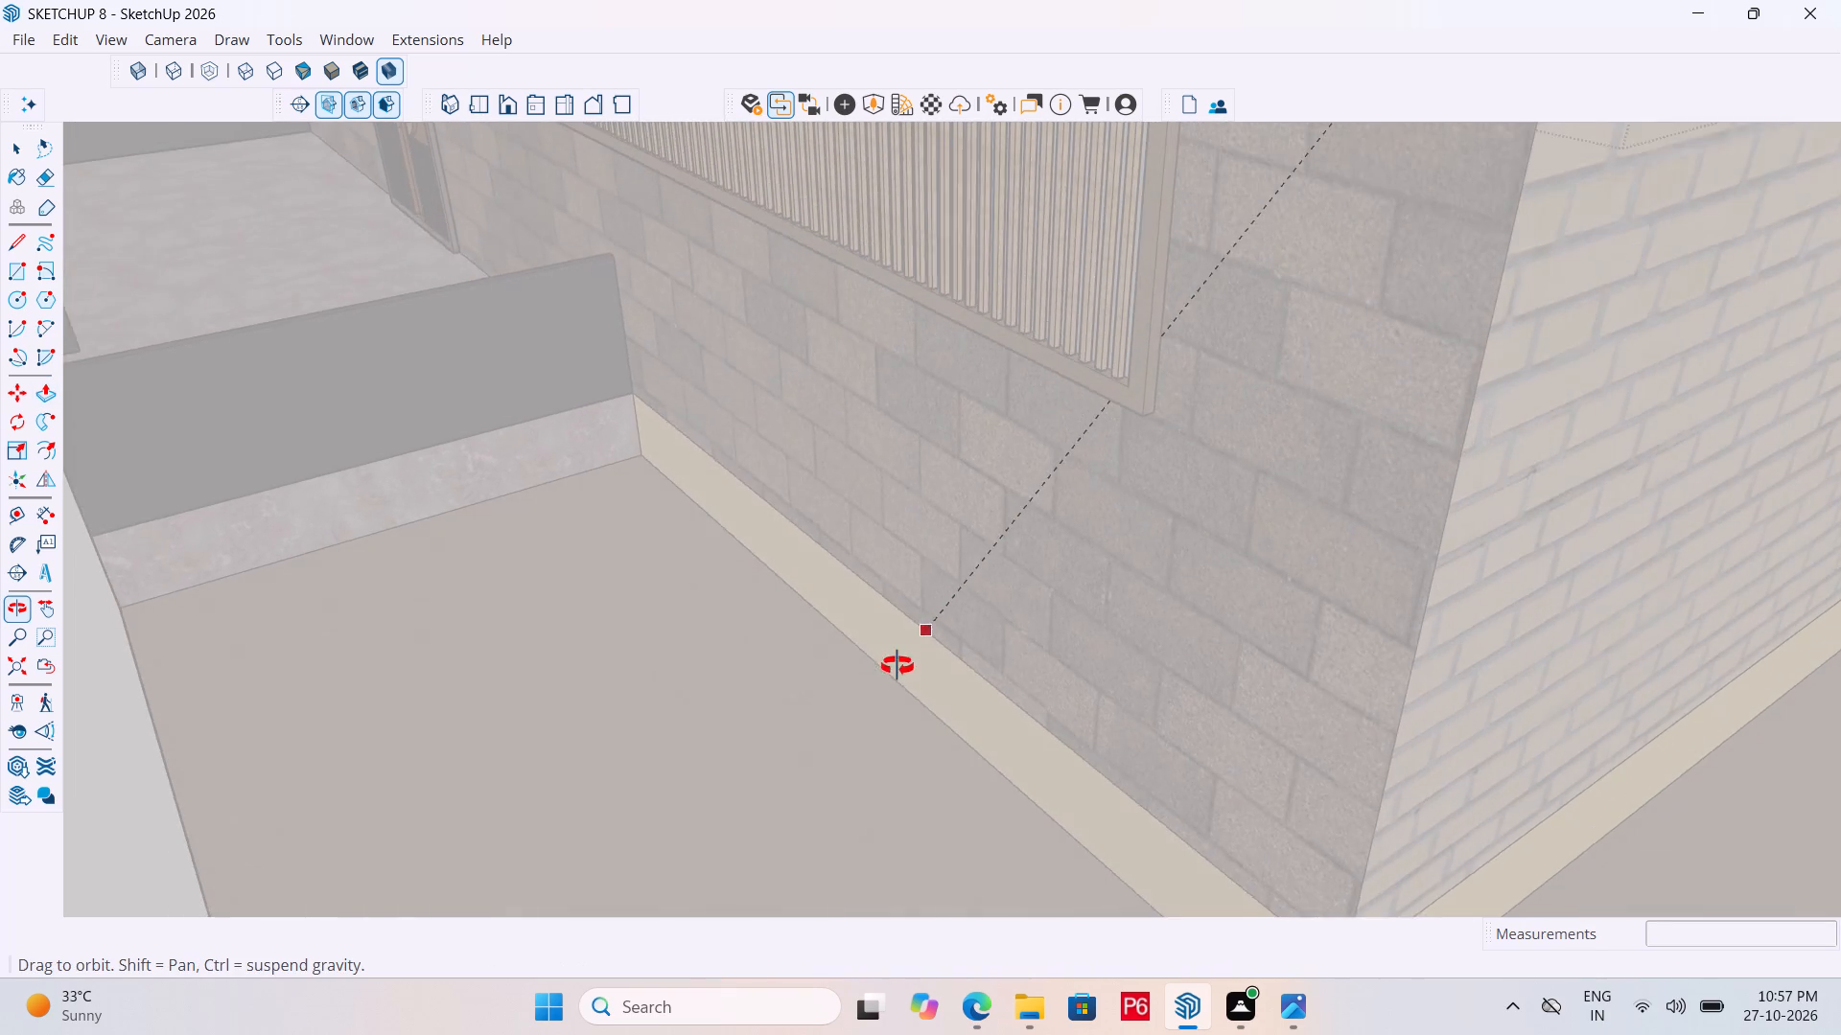
middle_drag(897, 666, 891, 674)
scroll(817, 721, down, 4)
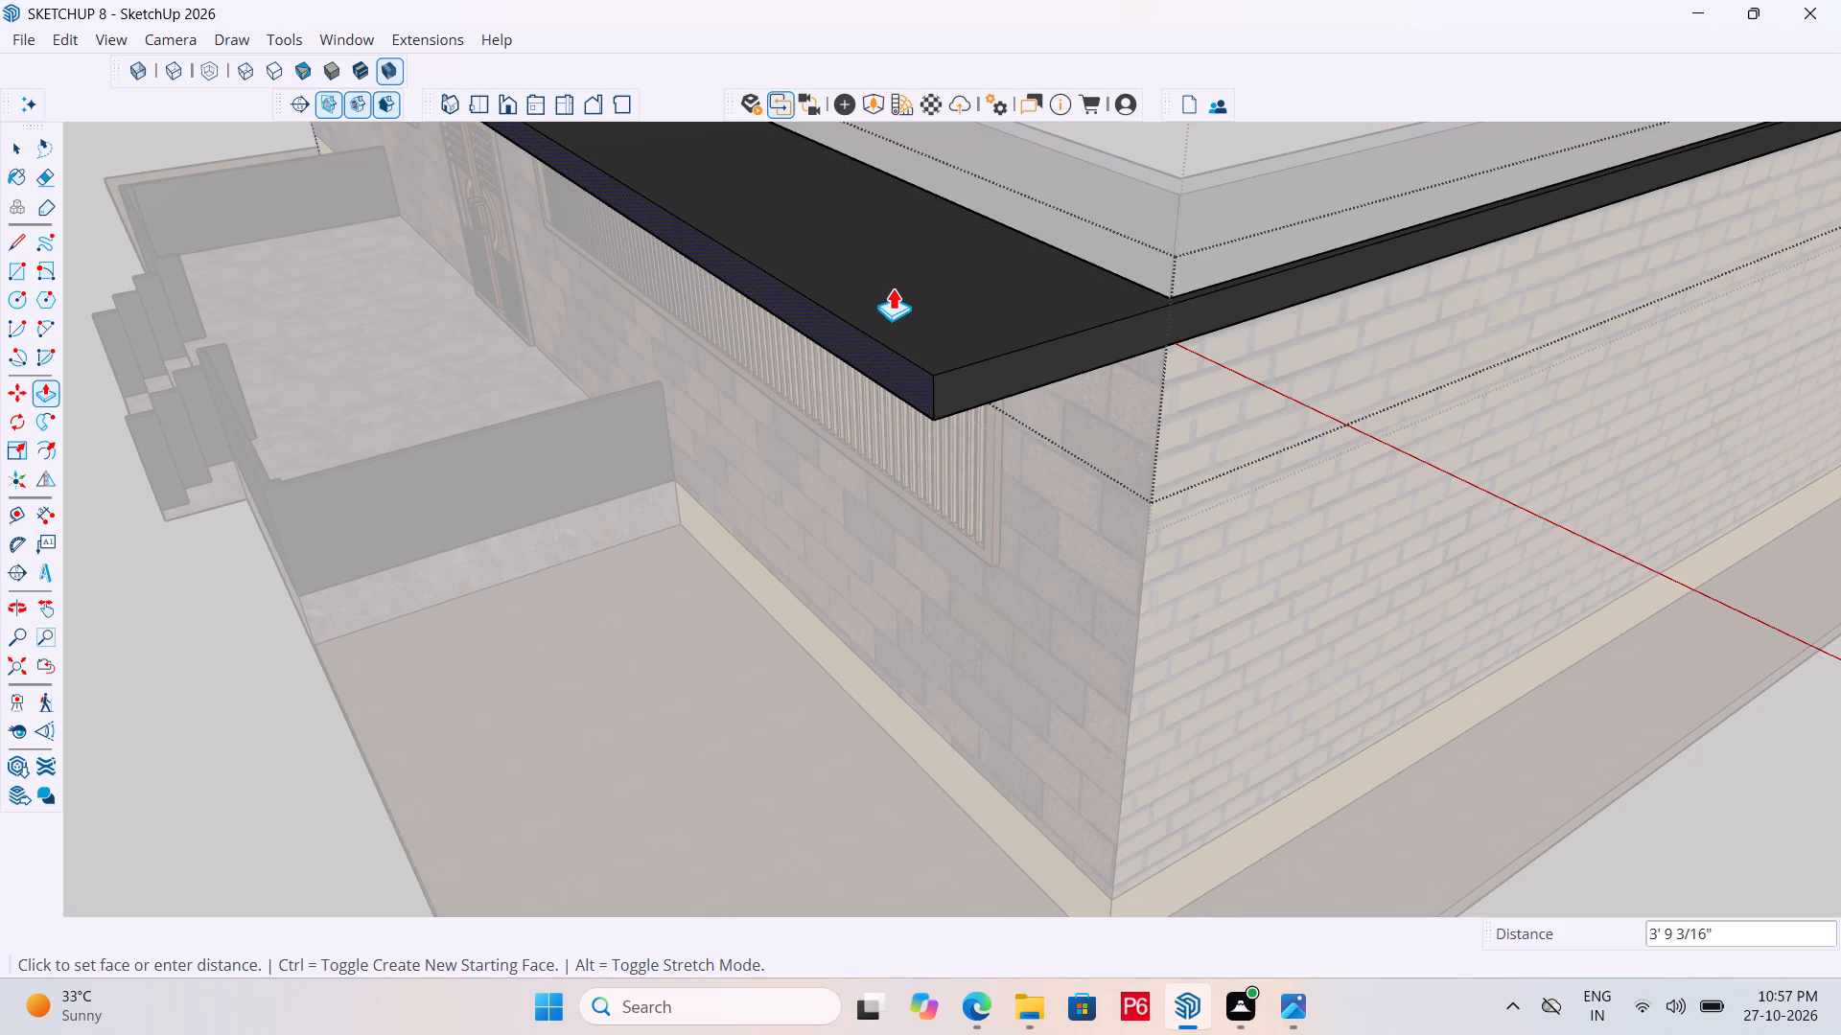
text(3')
key(Return)
Repeat the 3' outward extrusion on the trim band's faces above the plain brick side wall and the single-door rear wall.
scroll(1179, 299, up, 4)
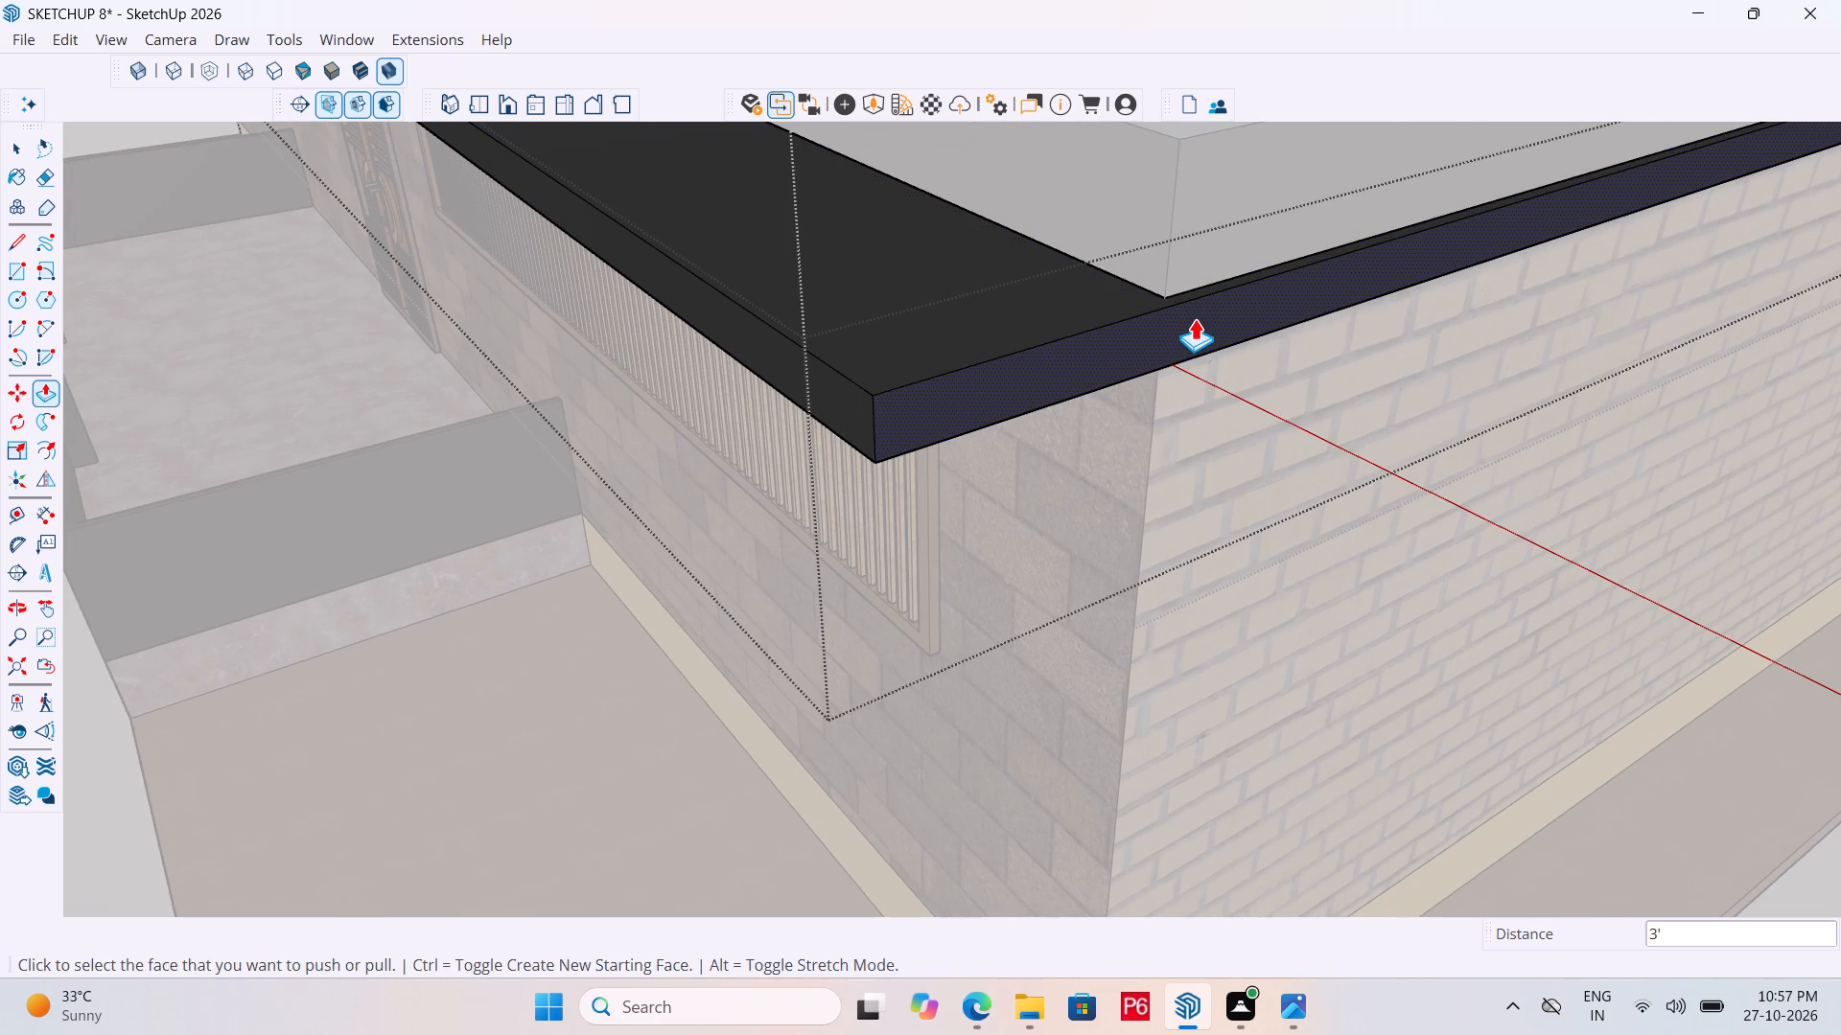
double_click(1195, 318)
scroll(817, 502, down, 6)
scroll(739, 548, down, 7)
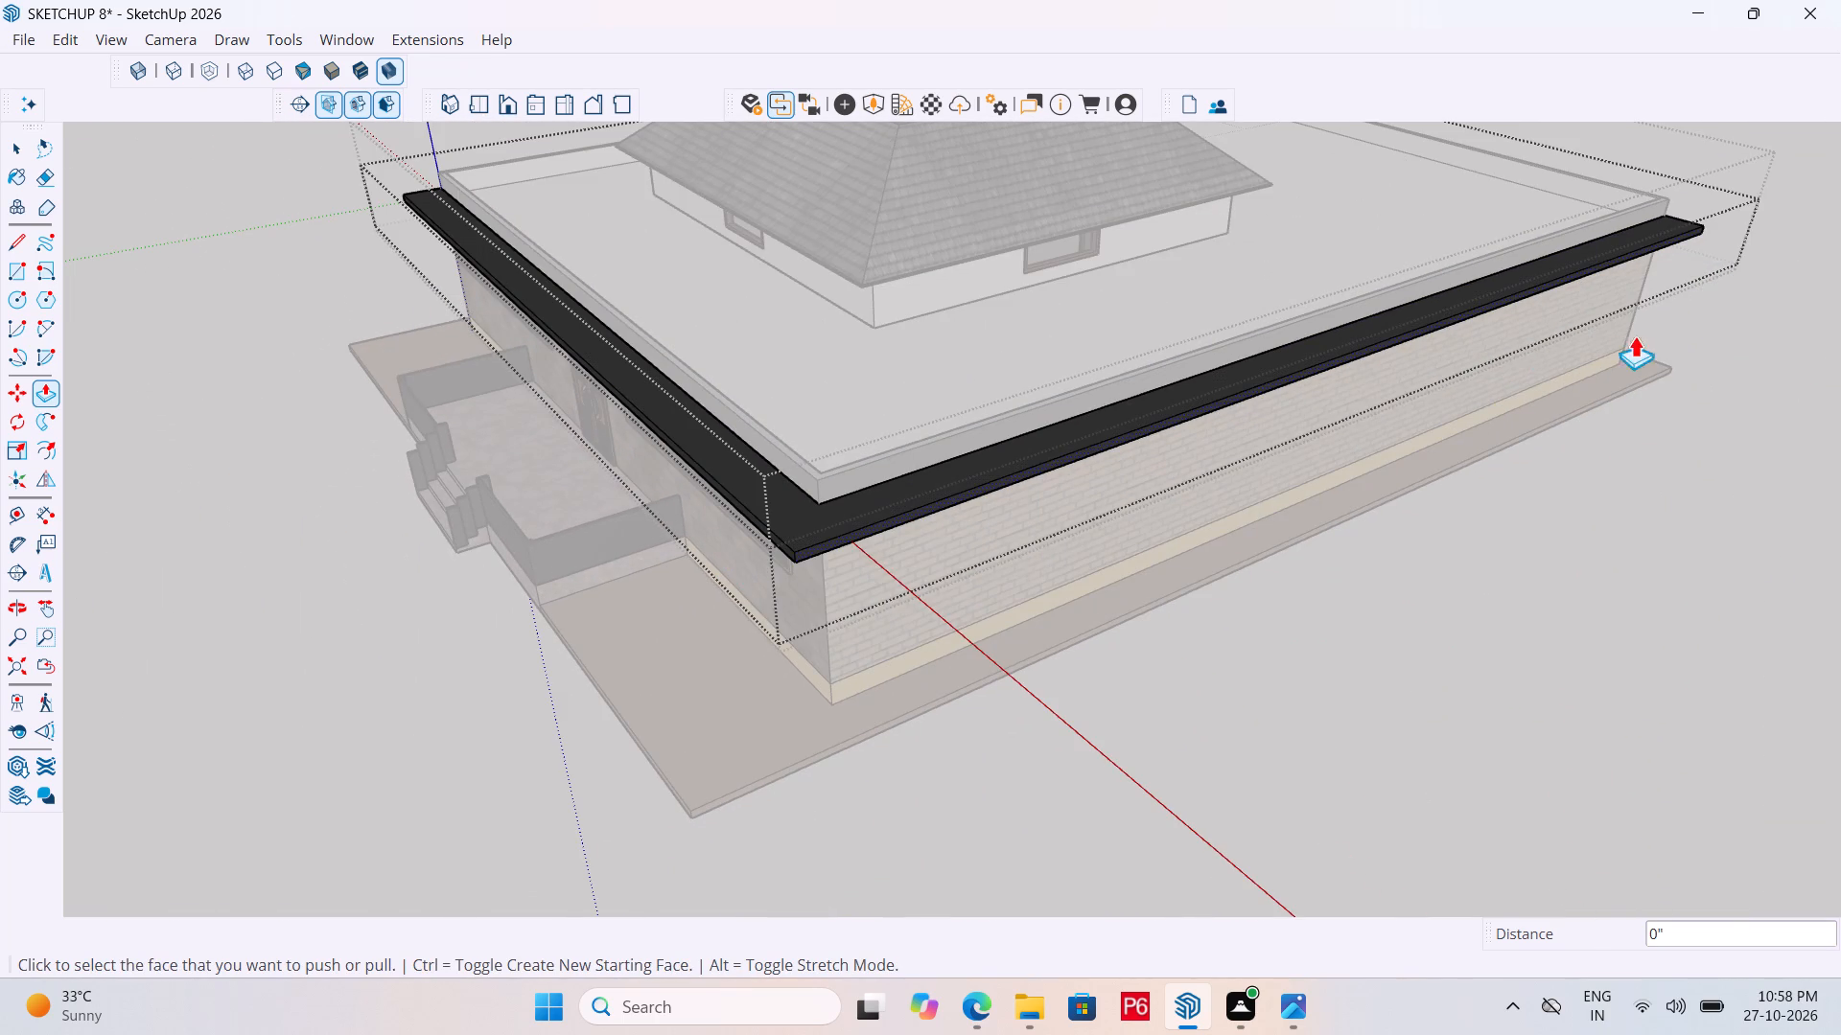
middle_drag(1802, 288, 915, 288)
scroll(1055, 878, up, 4)
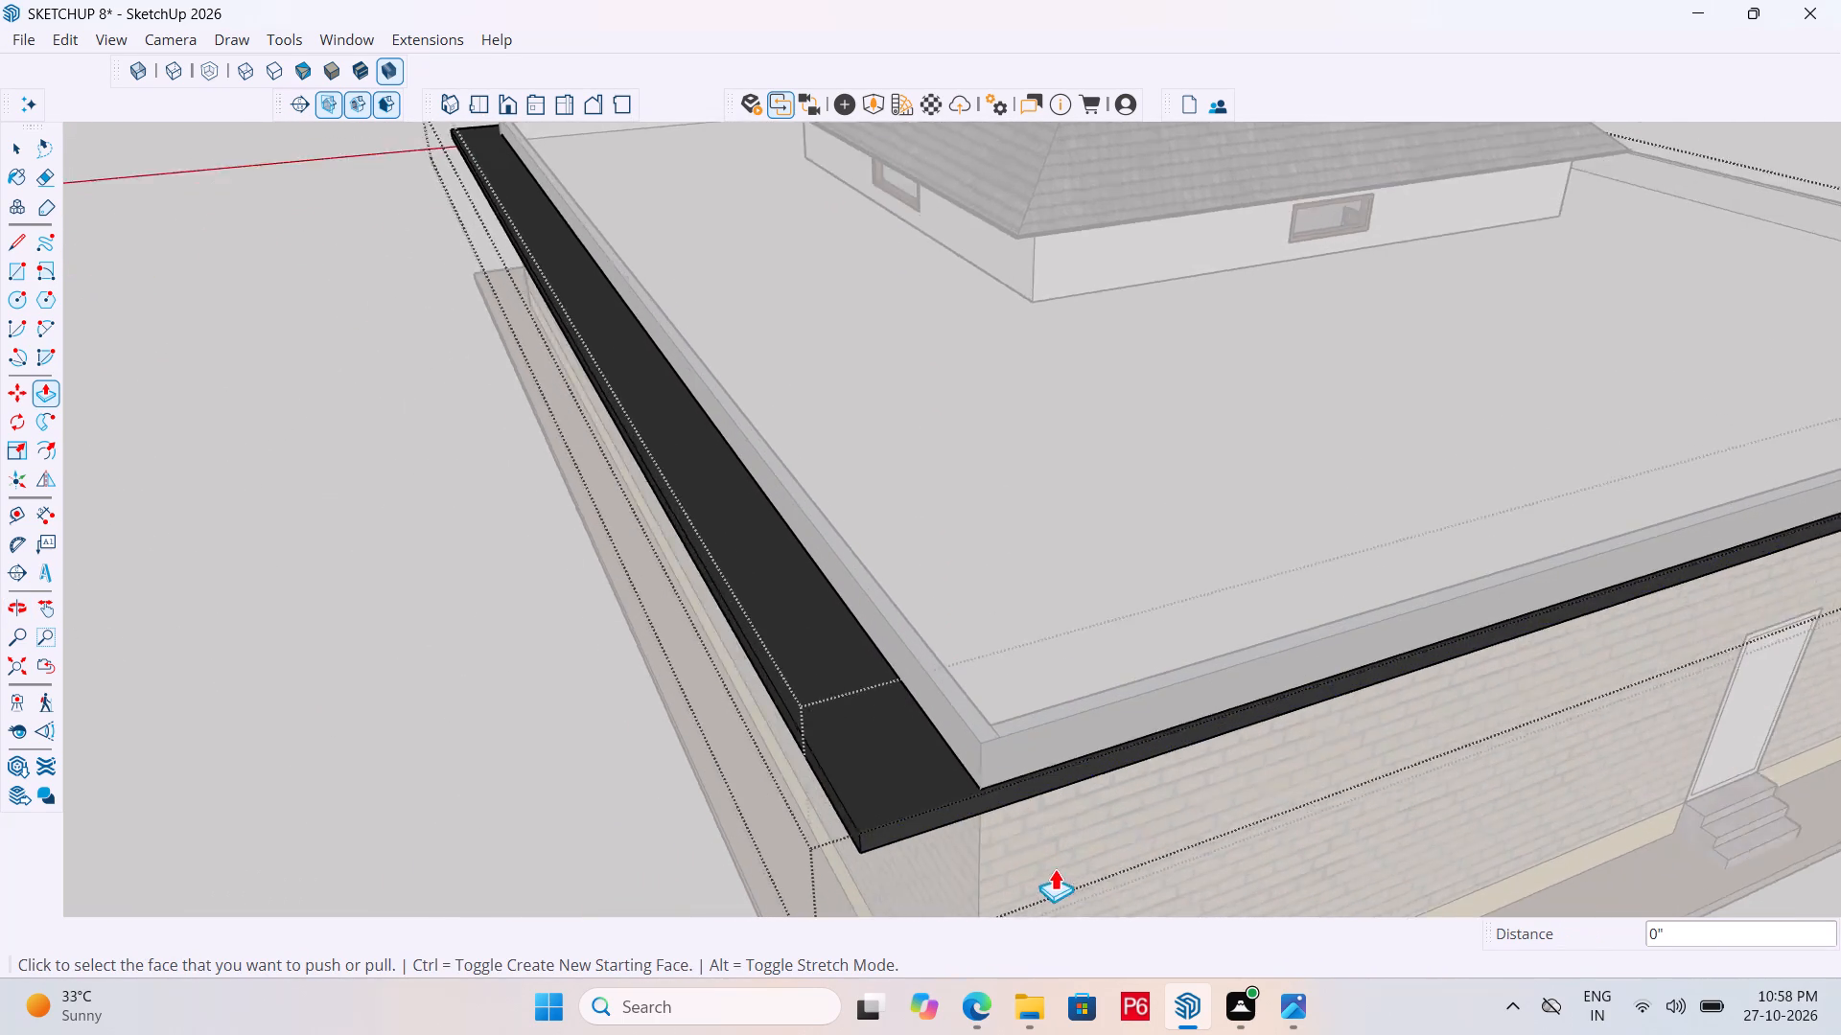
scroll(1055, 868, up, 7)
double_click(985, 715)
scroll(781, 691, down, 8)
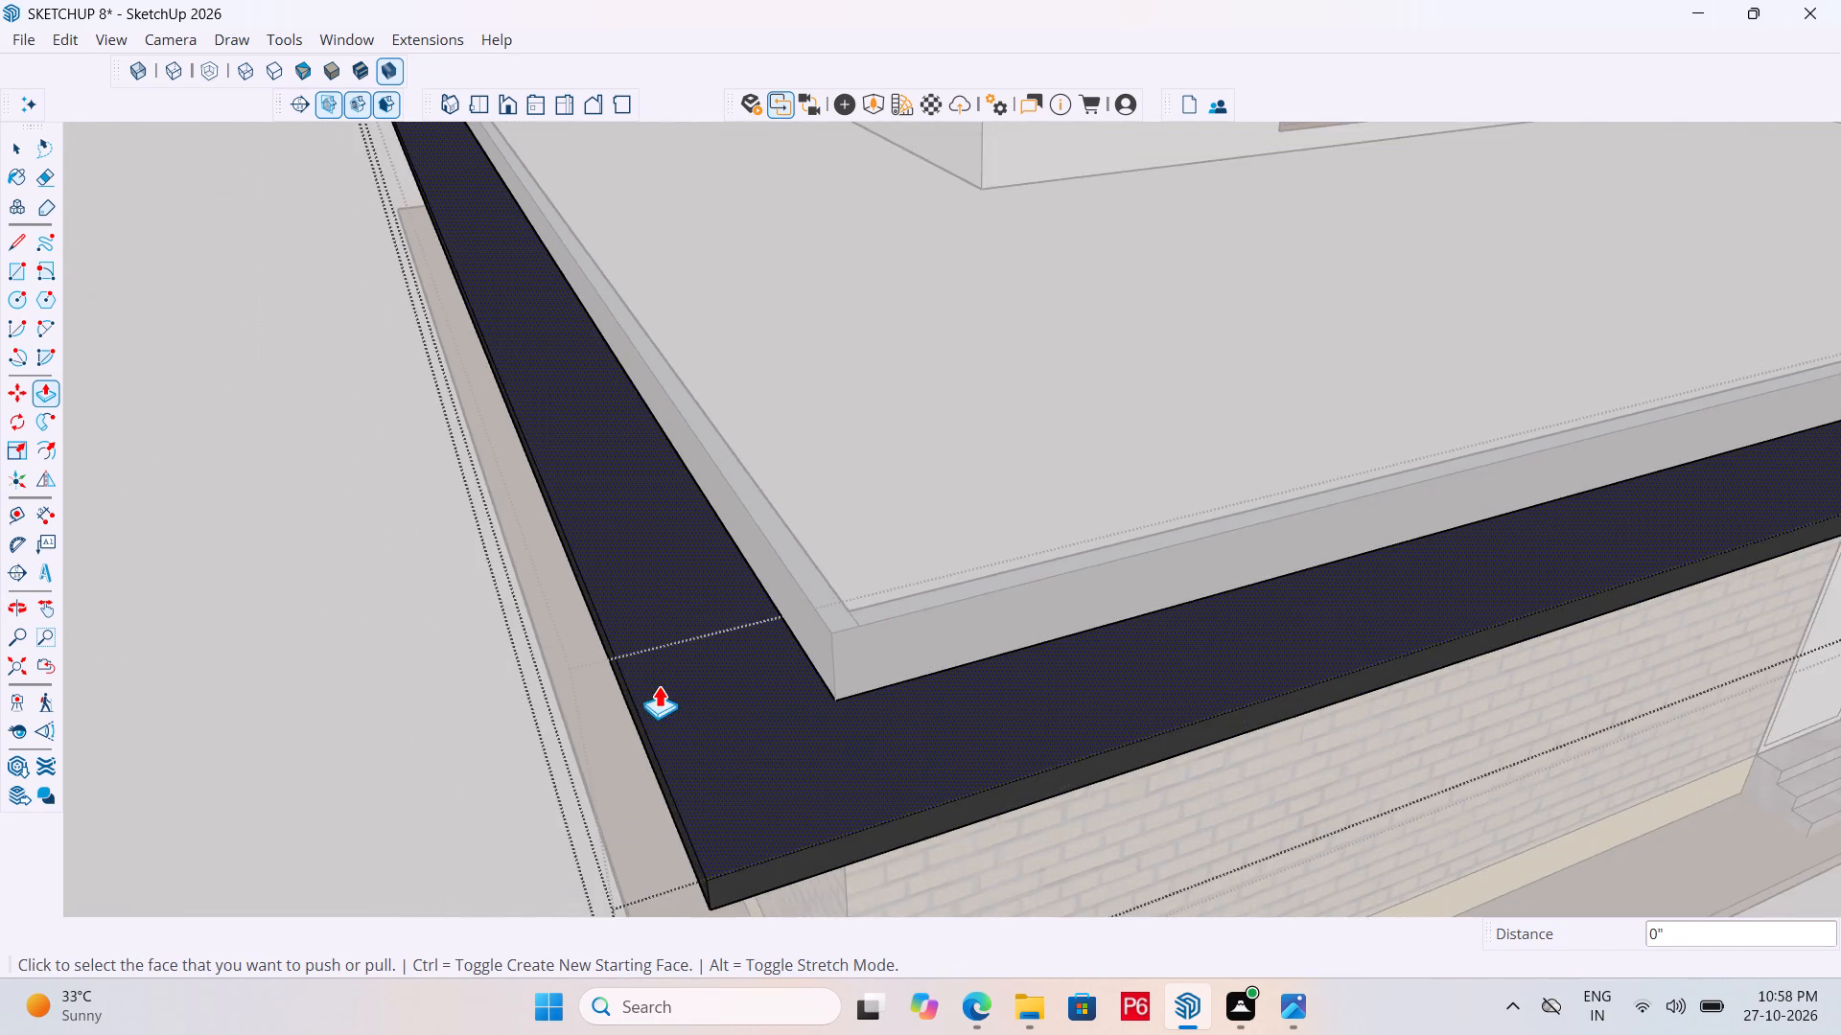
Extend the rear trim band's end face by the same 3' past the corner of the two-door wall and exit the group.
scroll(659, 685, down, 11)
scroll(1608, 526, down, 1)
middle_drag(1600, 527, 922, 526)
scroll(909, 526, up, 2)
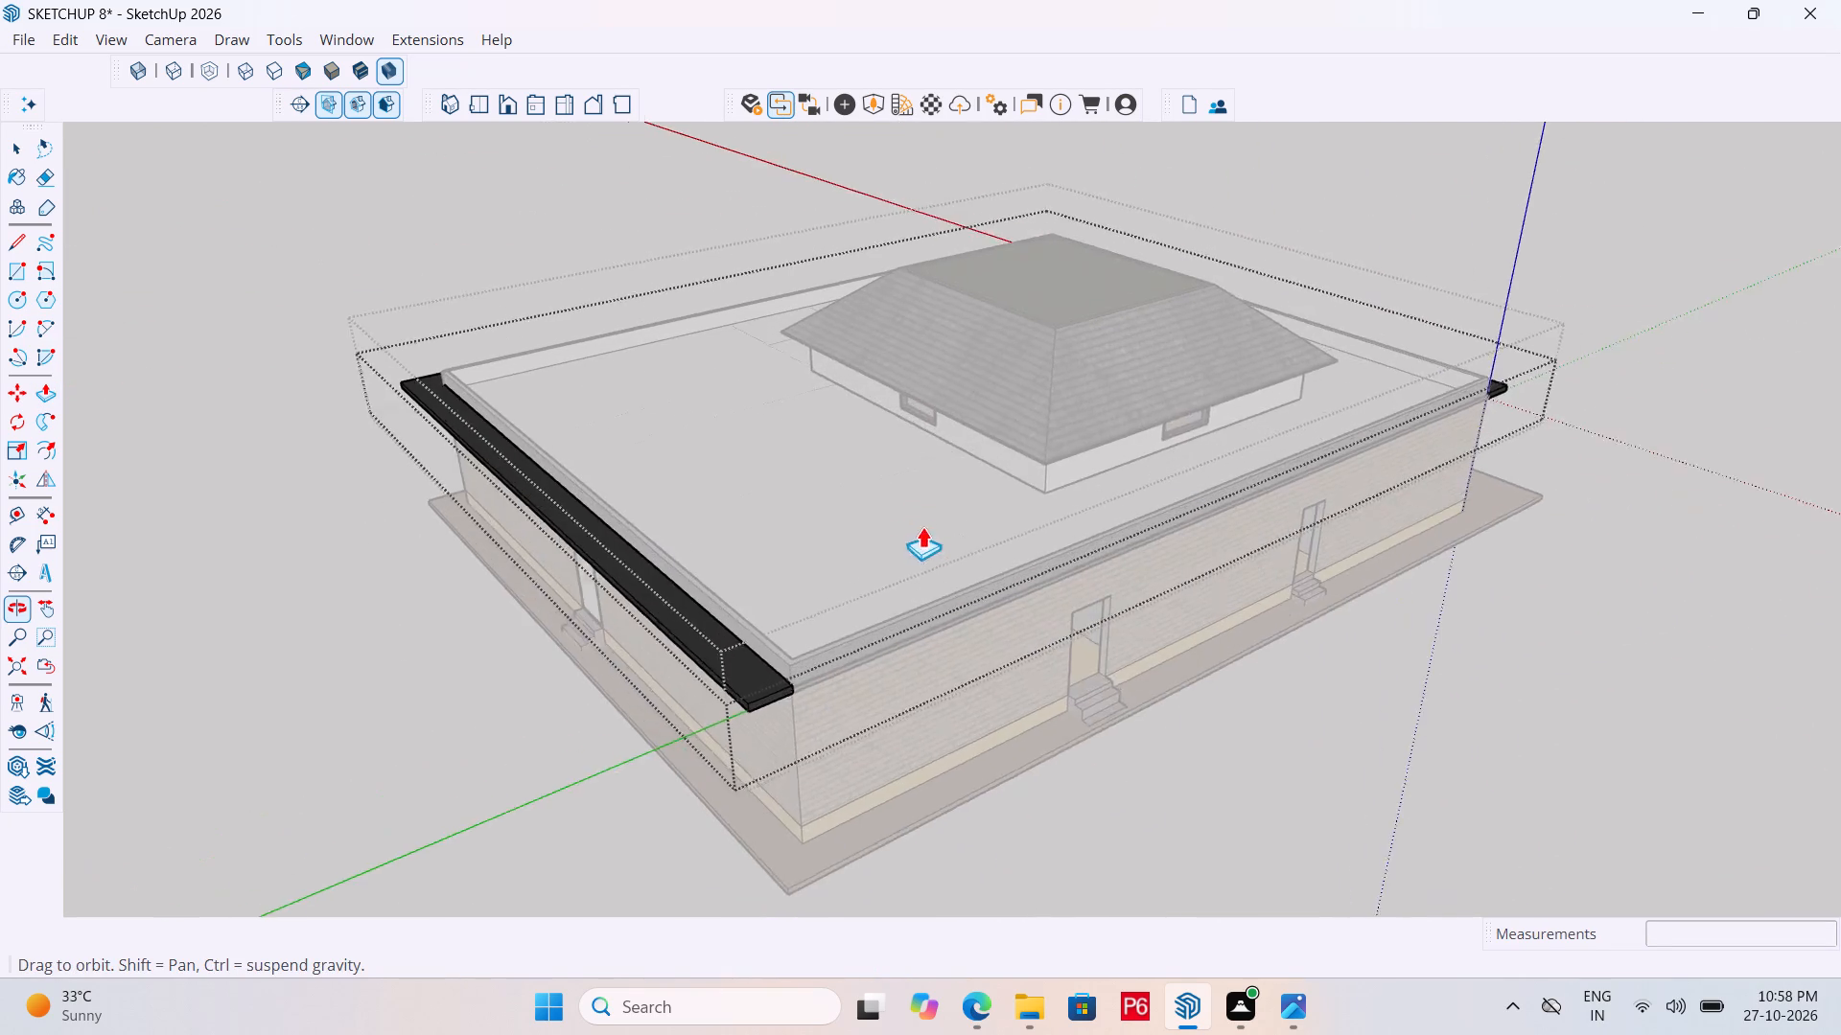
middle_drag(922, 526, 920, 526)
scroll(922, 526, up, 12)
double_click(781, 648)
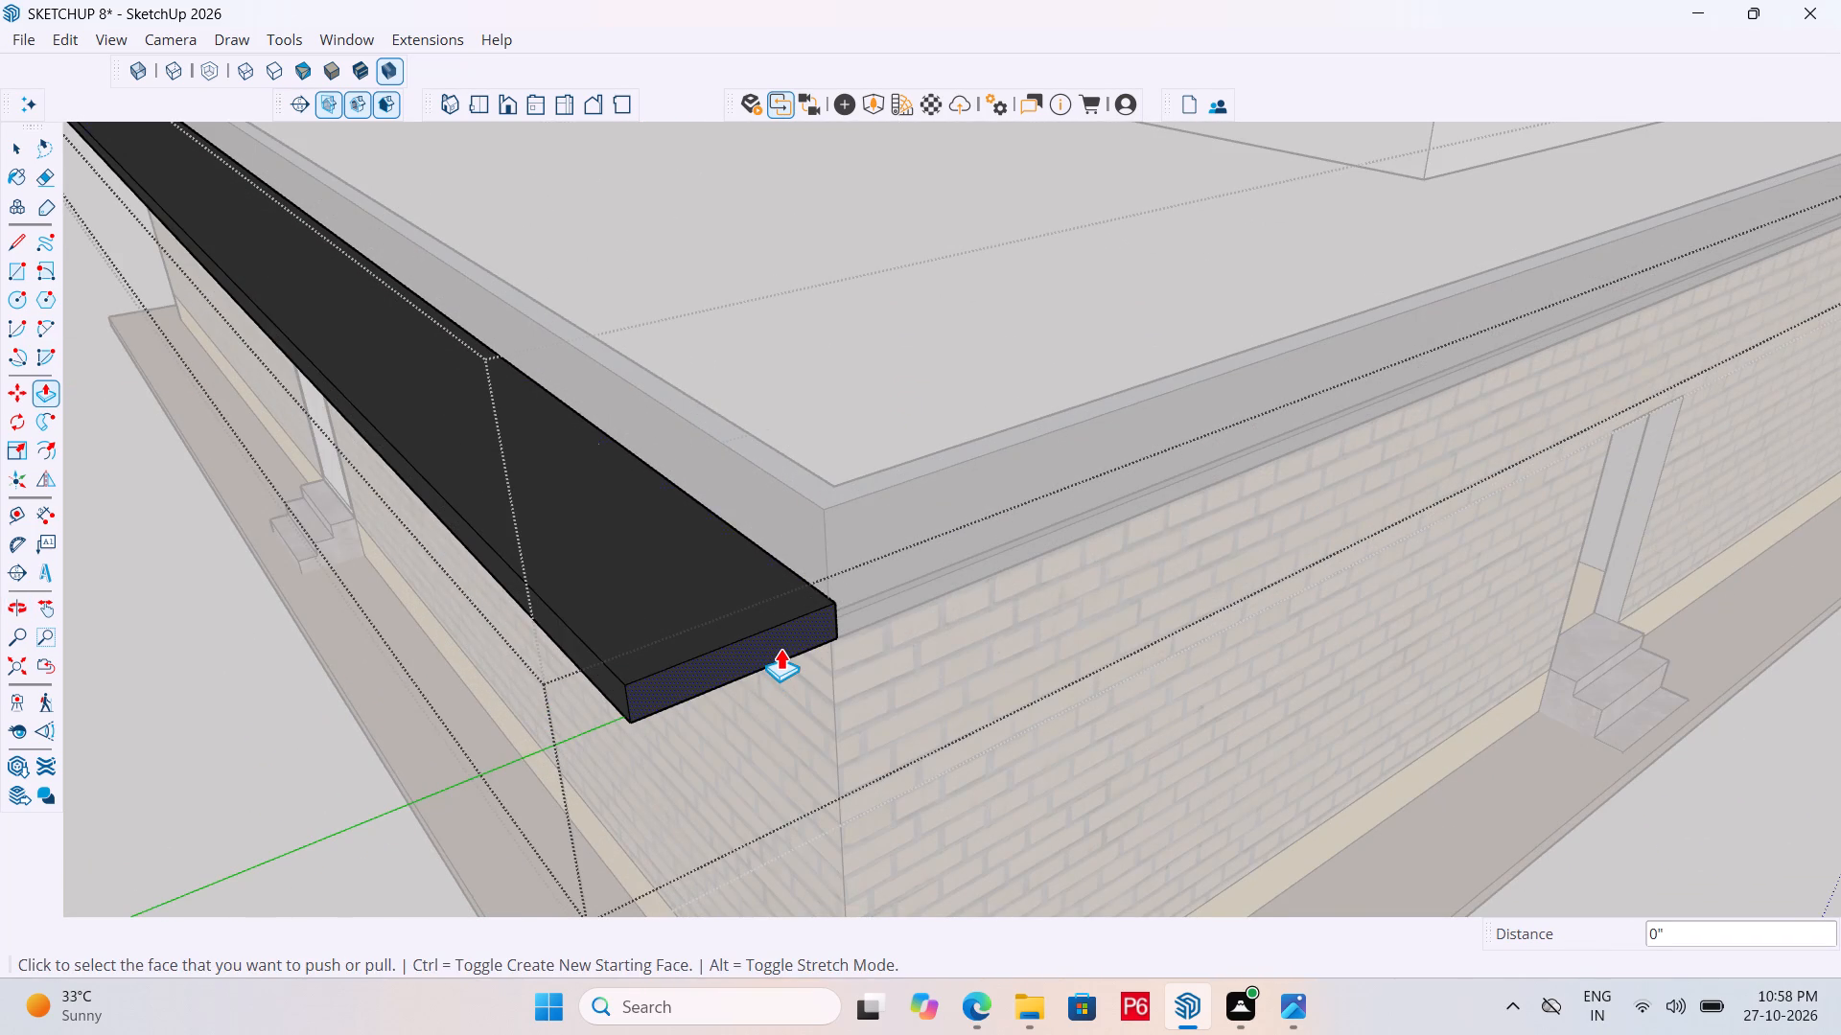
scroll(769, 653, down, 2)
key(space)
click(1646, 819)
Inside the trim group above the two-door wall, raise the thin strip's top face level with the adjoining rear overhang.
scroll(1053, 653, up, 5)
middle_drag(698, 587, 542, 560)
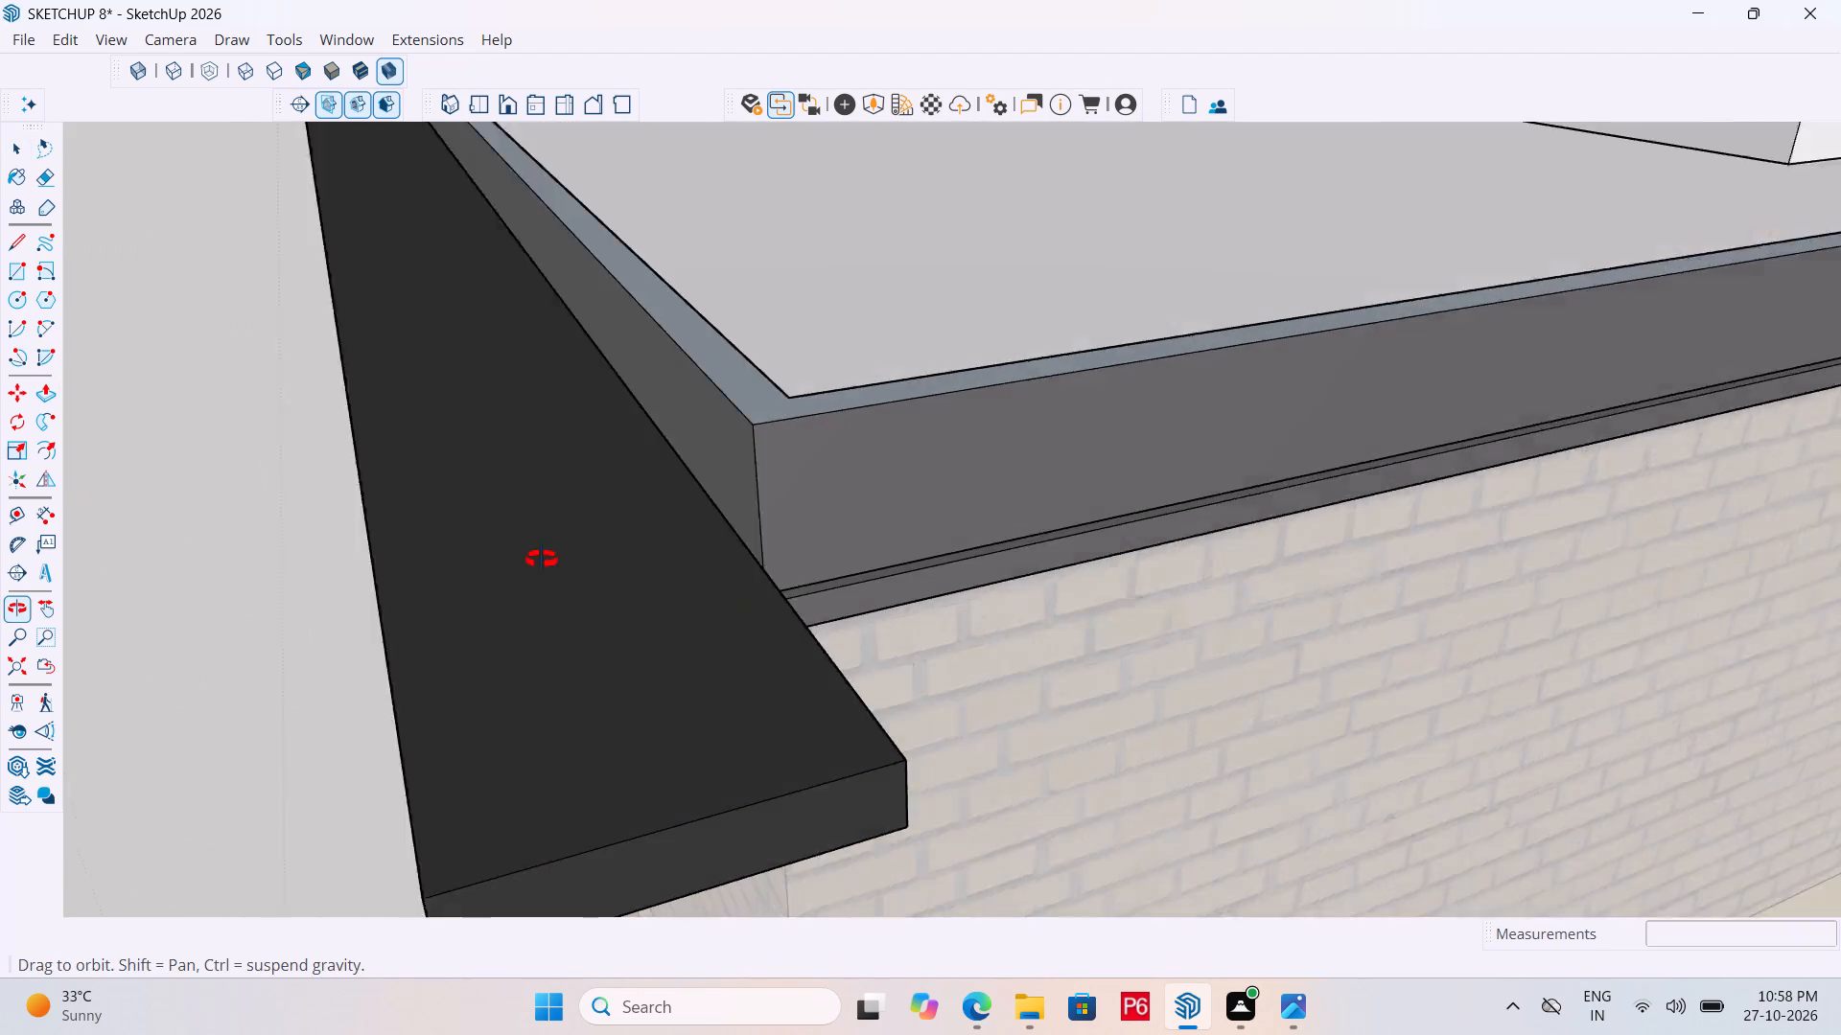
middle_drag(542, 560, 523, 560)
scroll(580, 580, down, 5)
scroll(848, 597, up, 5)
click(804, 581)
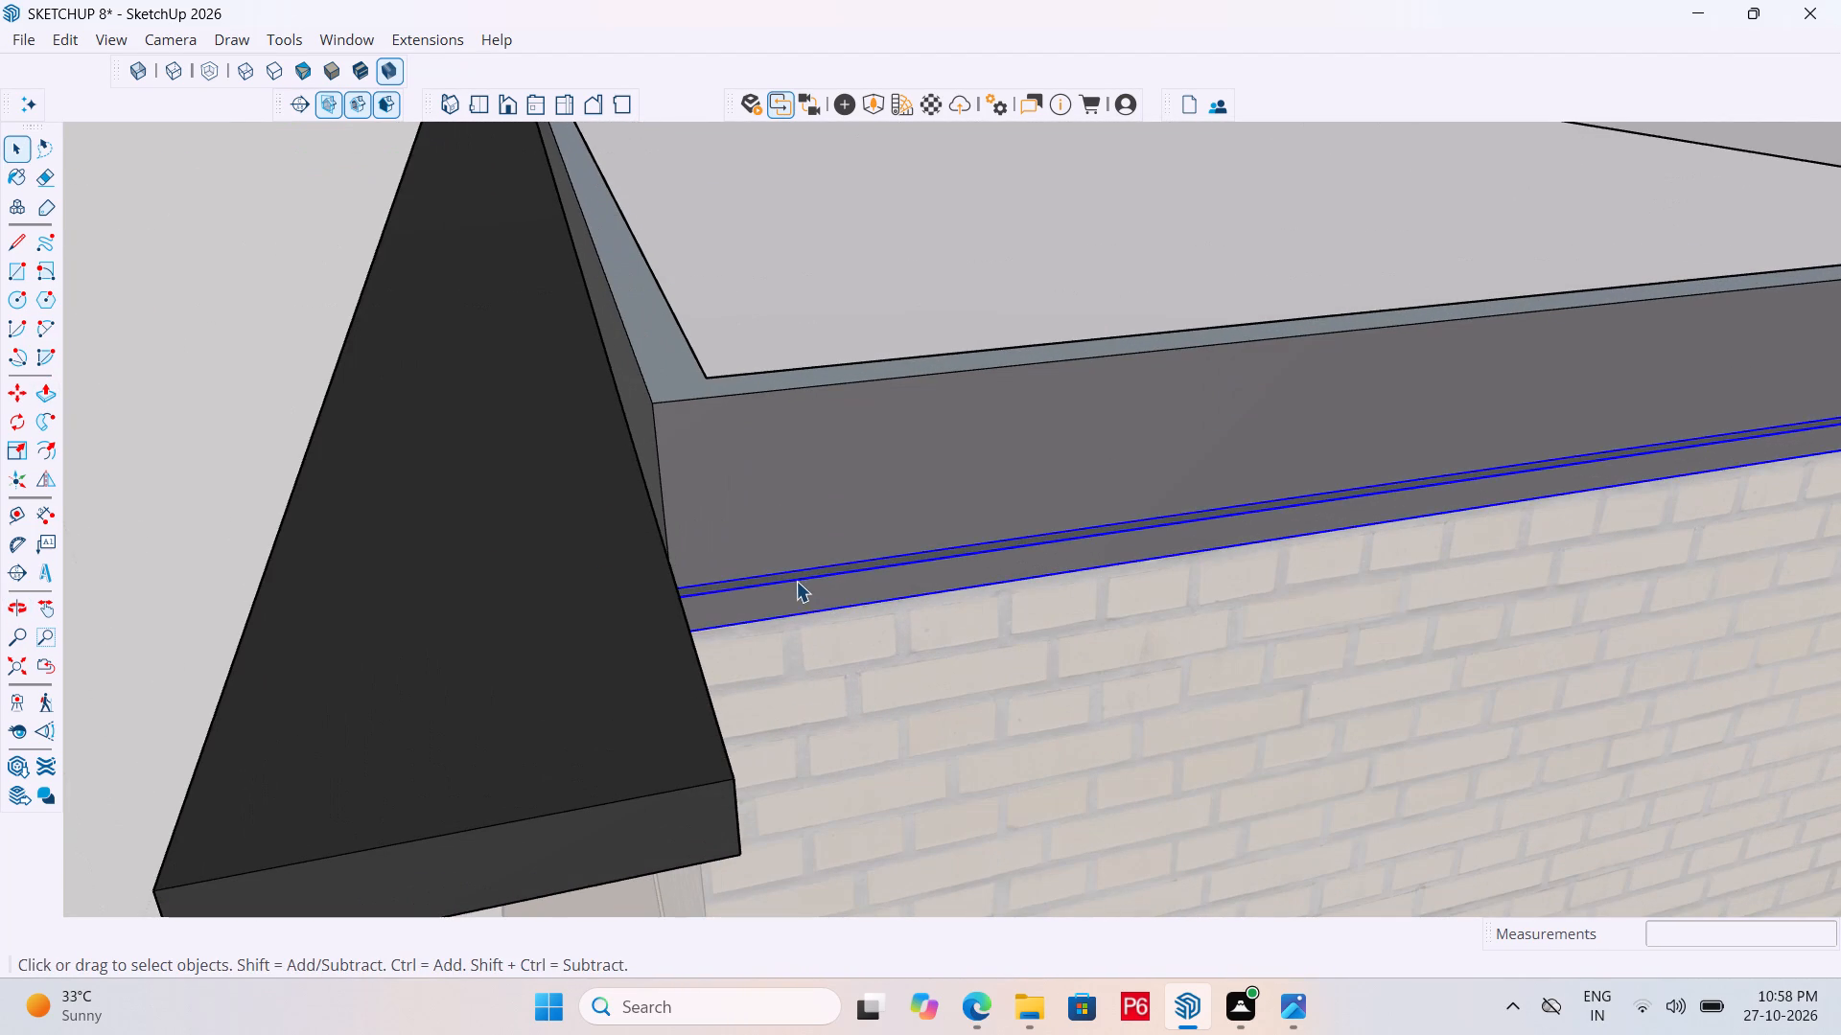
double_click(770, 586)
middle_drag(757, 593, 841, 709)
scroll(705, 622, up, 3)
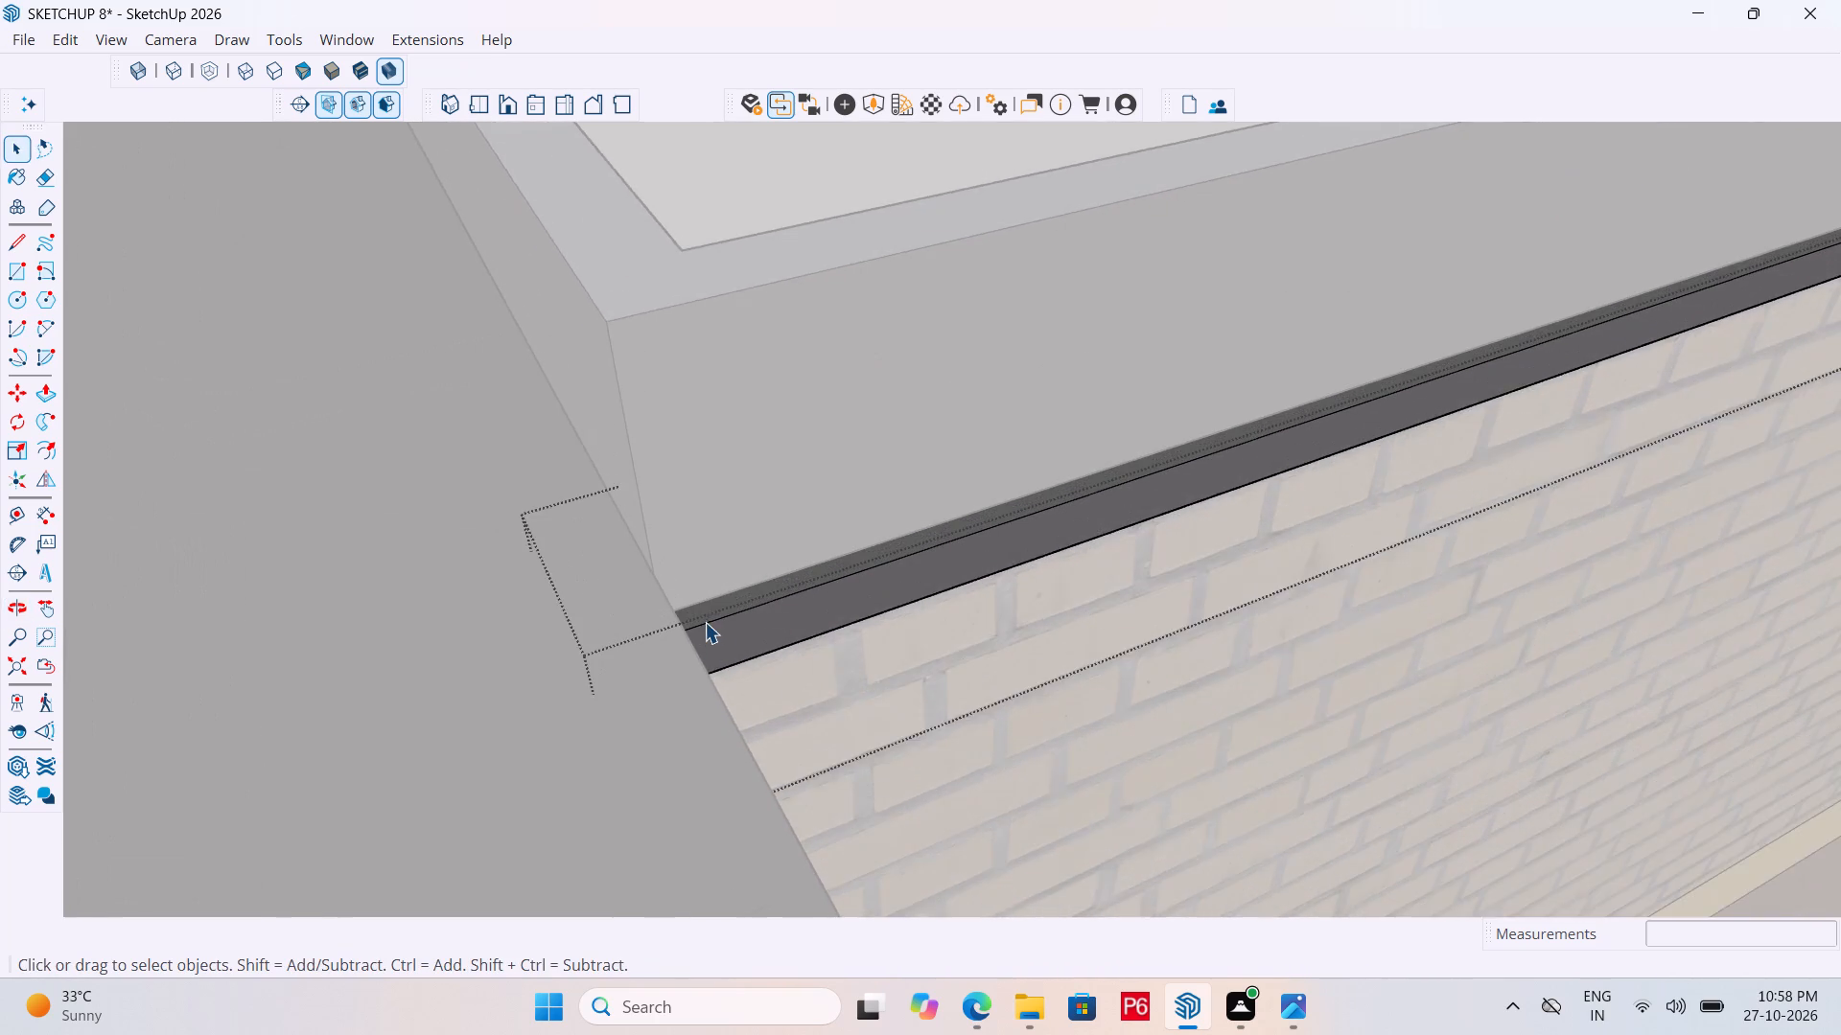
scroll(705, 622, up, 8)
click(713, 609)
key(p)
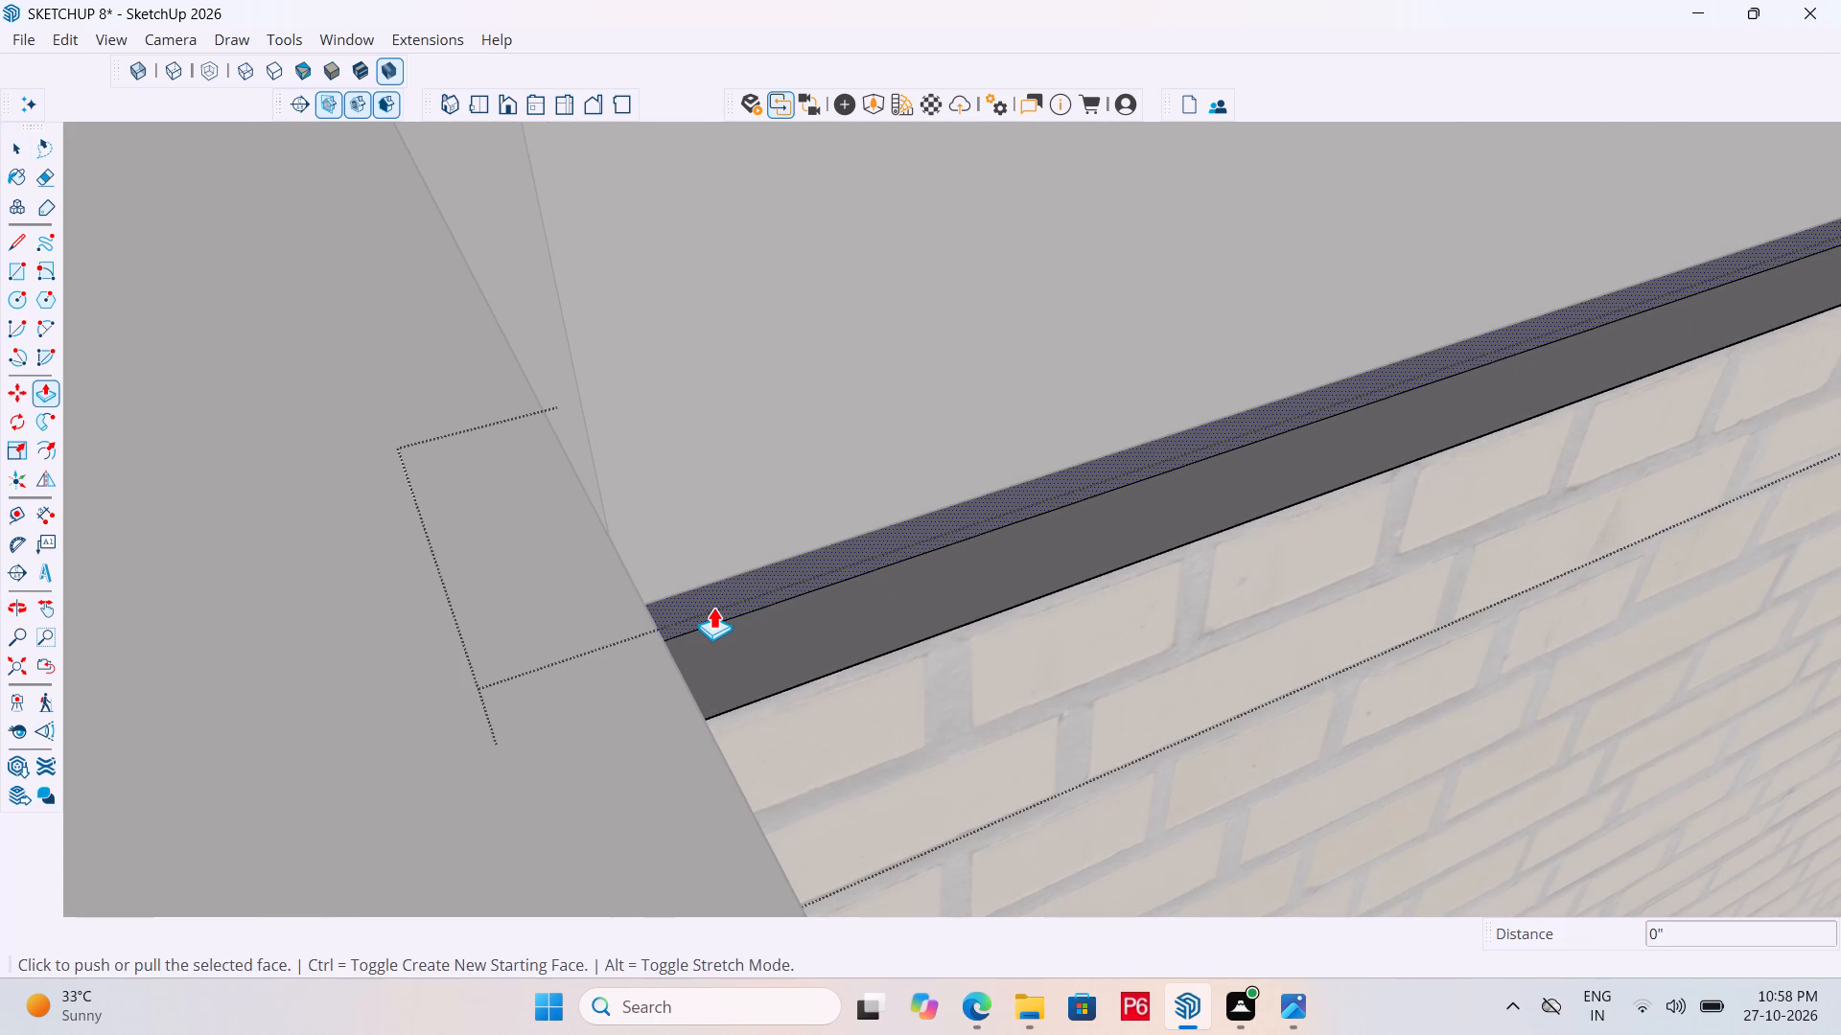
click(713, 607)
click(572, 631)
key(space)
Sample the M07_Charcoal_Gleam material from the rear overhang and paint it on the two-door wall strip's outer, top and bottom faces.
click(722, 583)
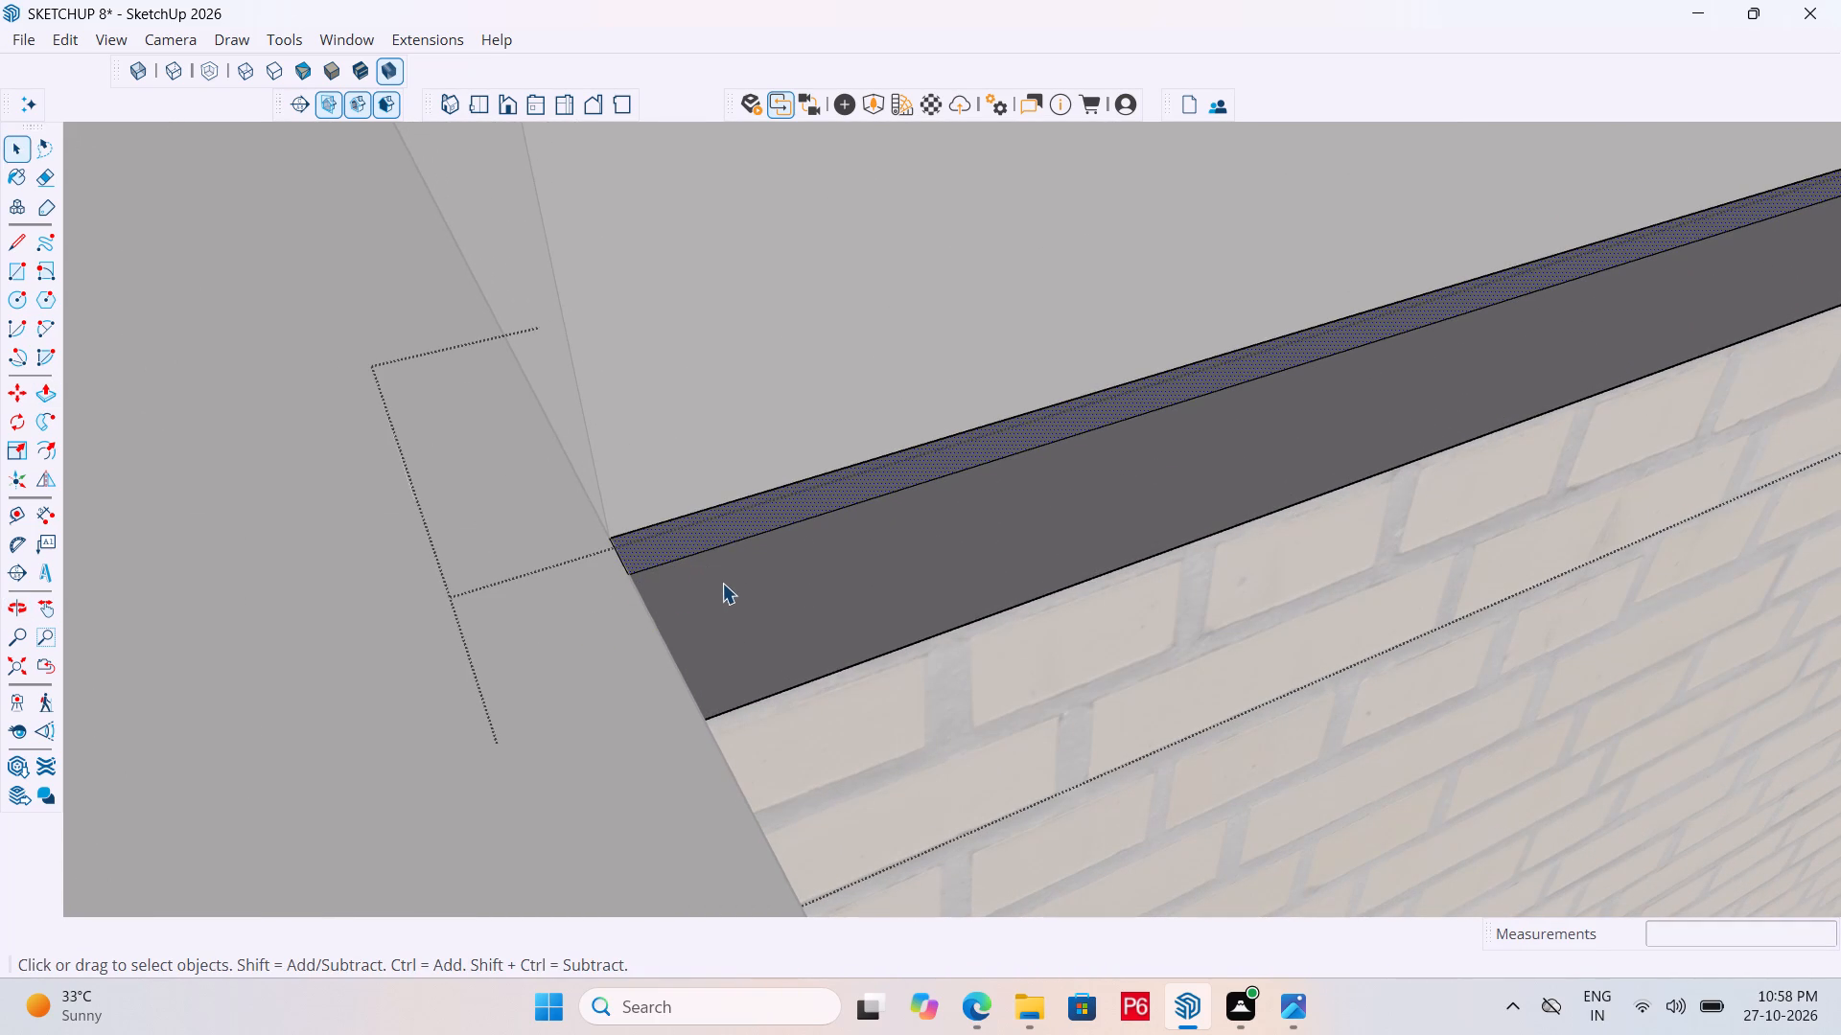
scroll(589, 547, down, 5)
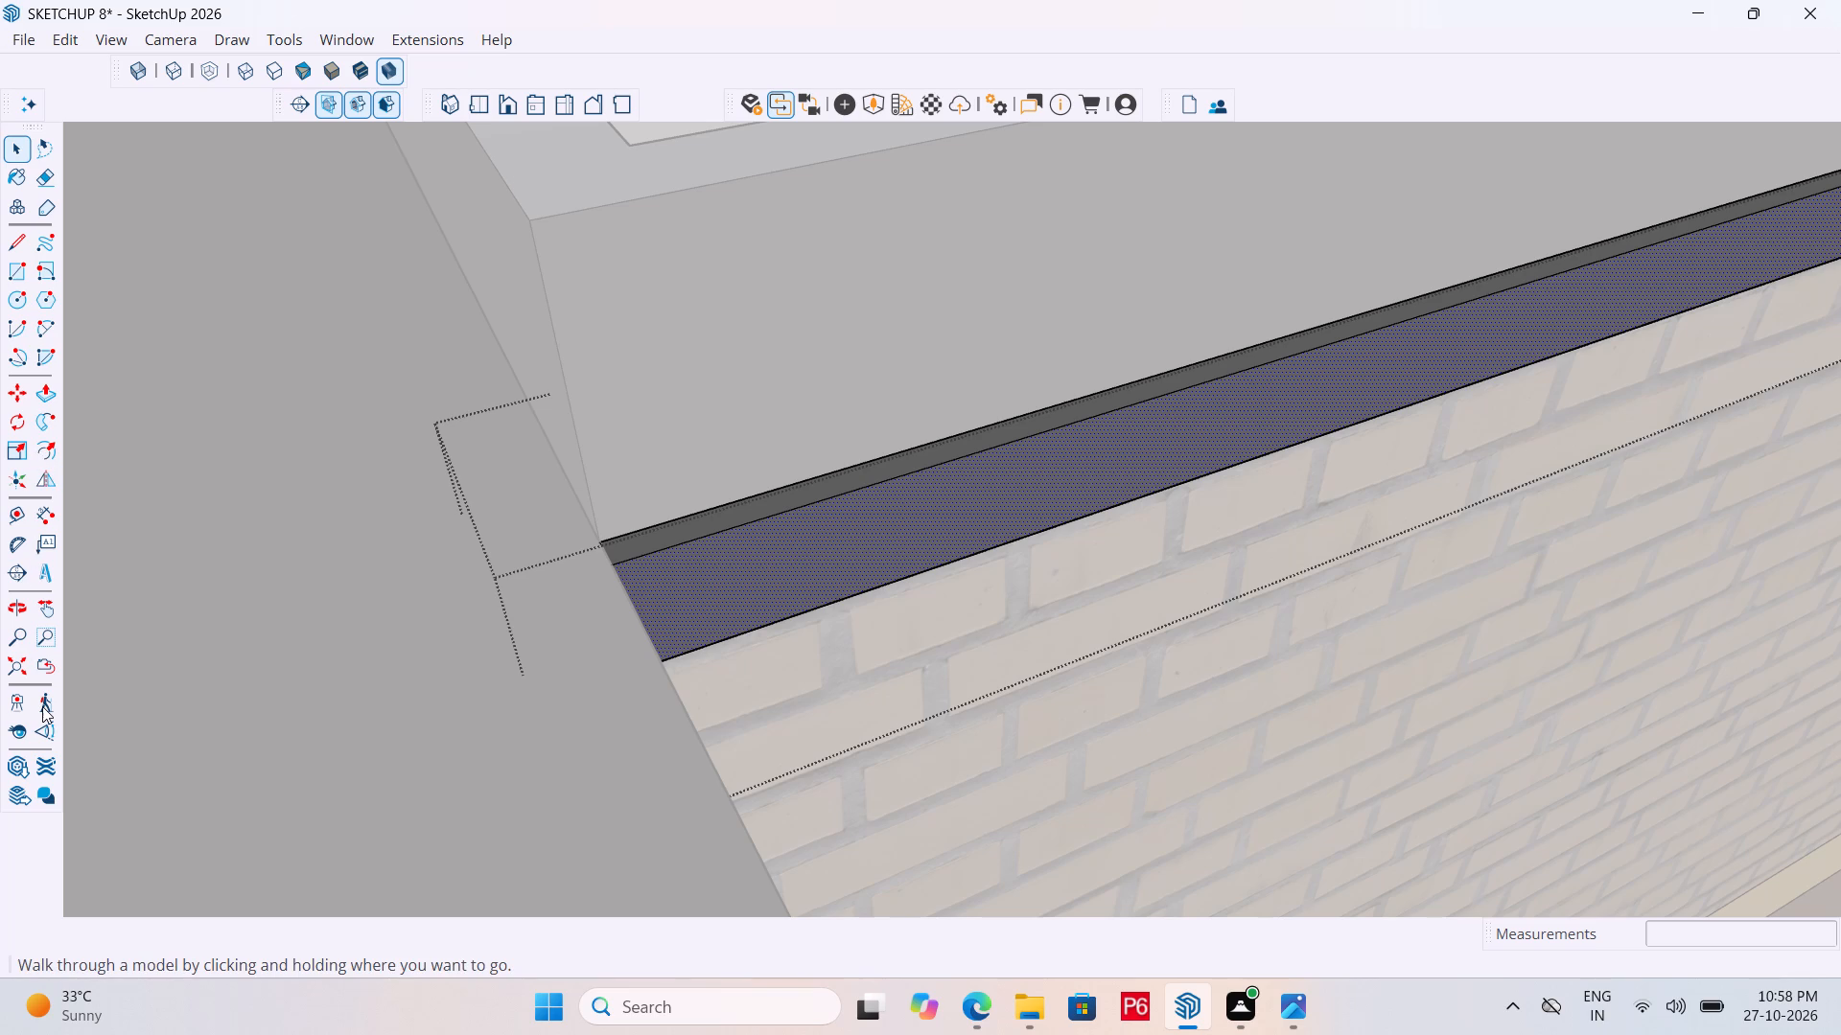
key(b)
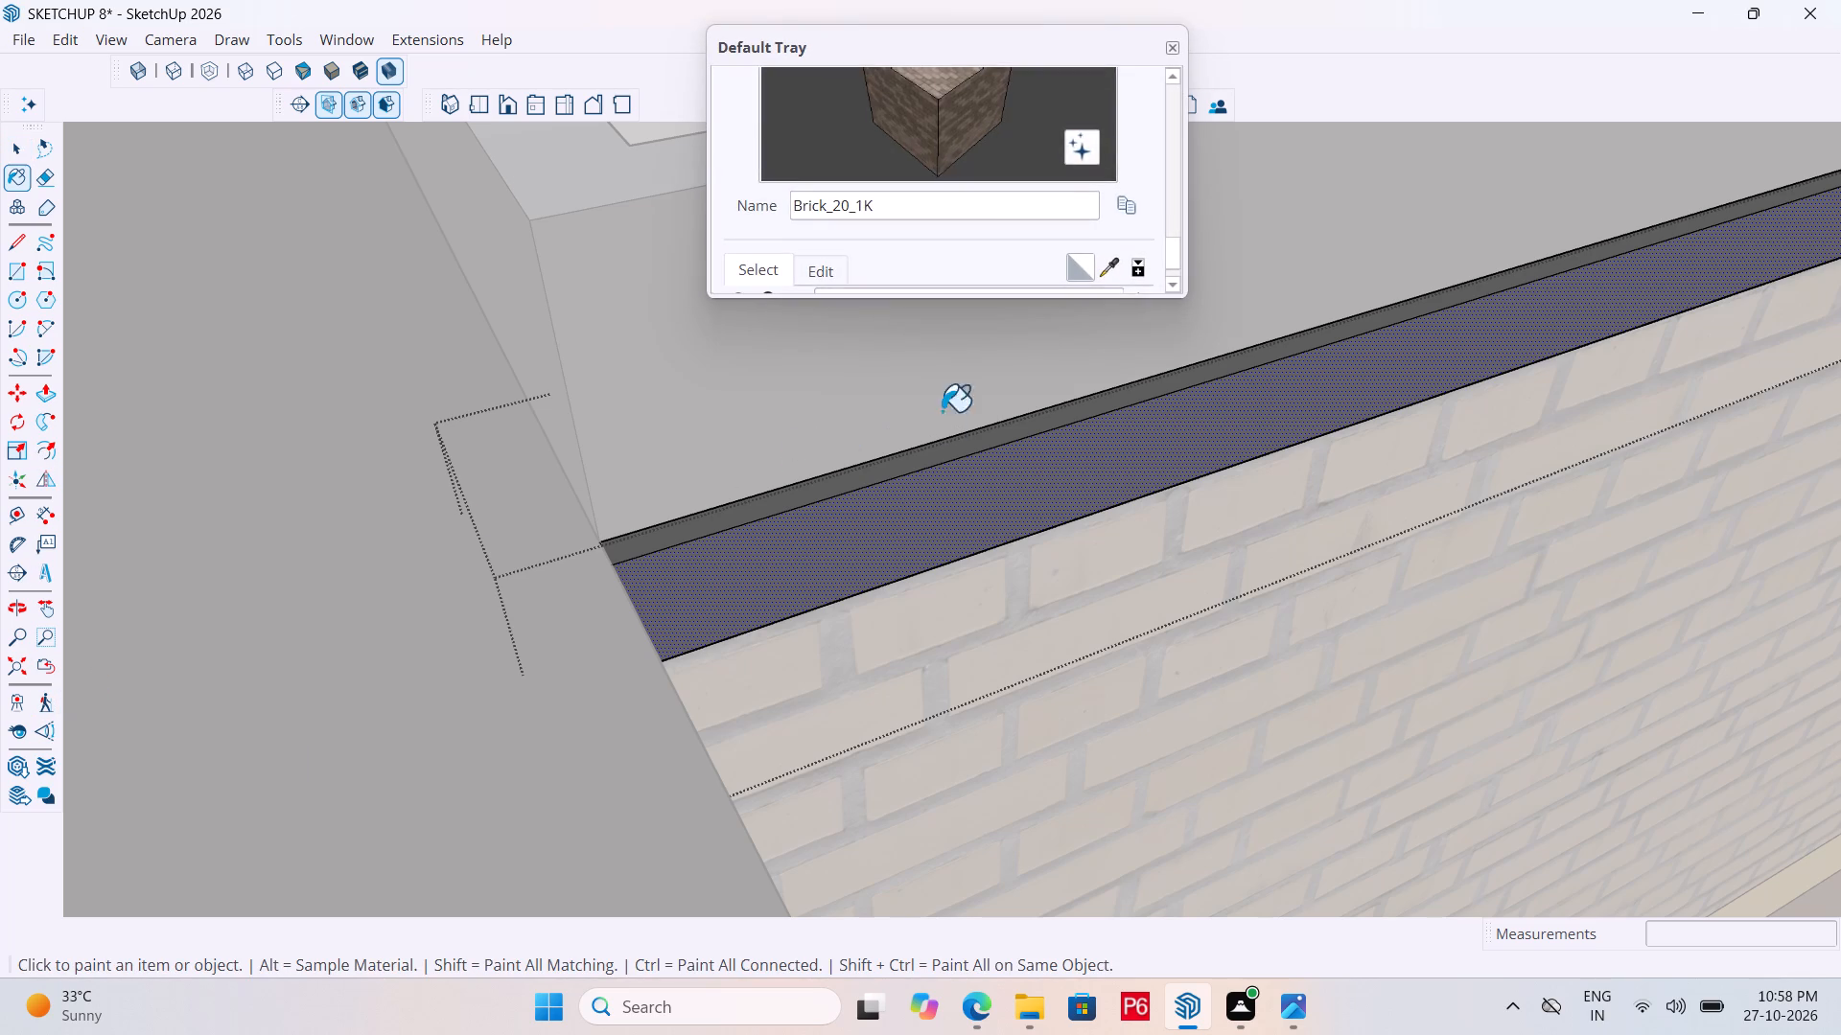
scroll(992, 231, down, 6)
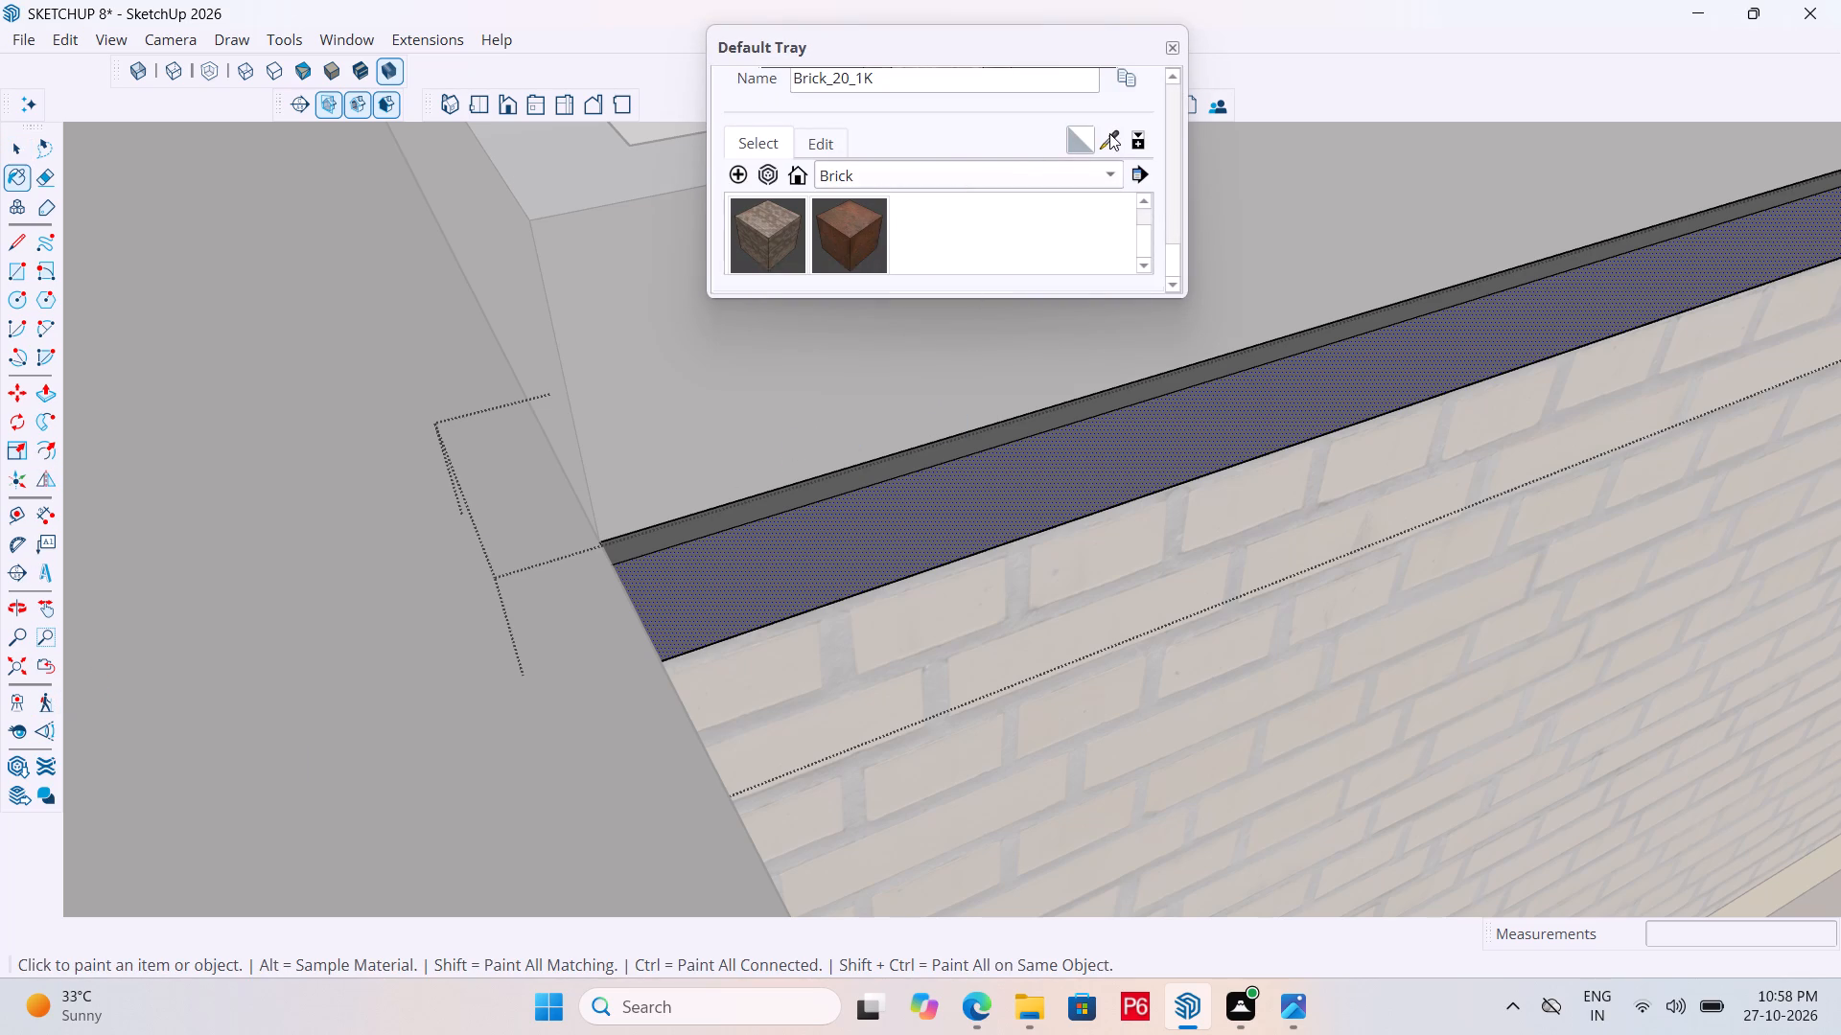
click(1109, 133)
drag(493, 762, 507, 742)
drag(694, 609, 695, 586)
click(685, 537)
middle_drag(813, 638, 798, 626)
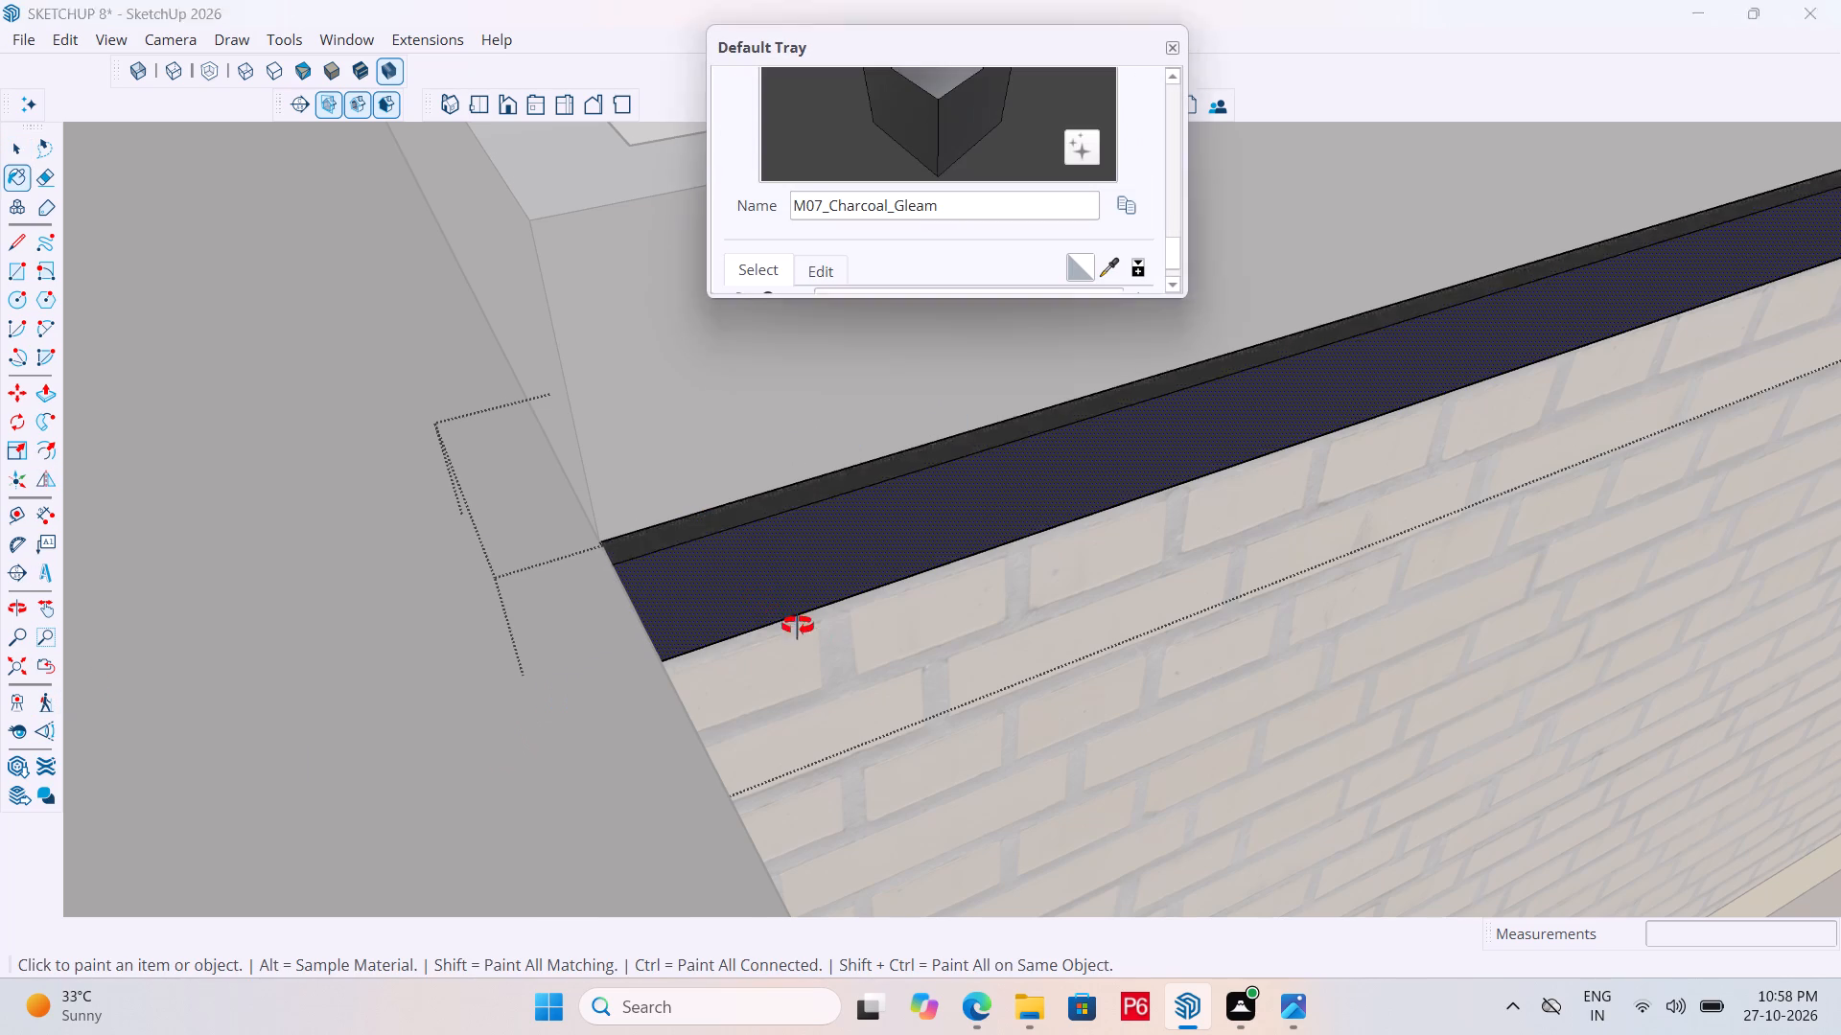
middle_drag(798, 626, 635, 101)
scroll(671, 349, up, 5)
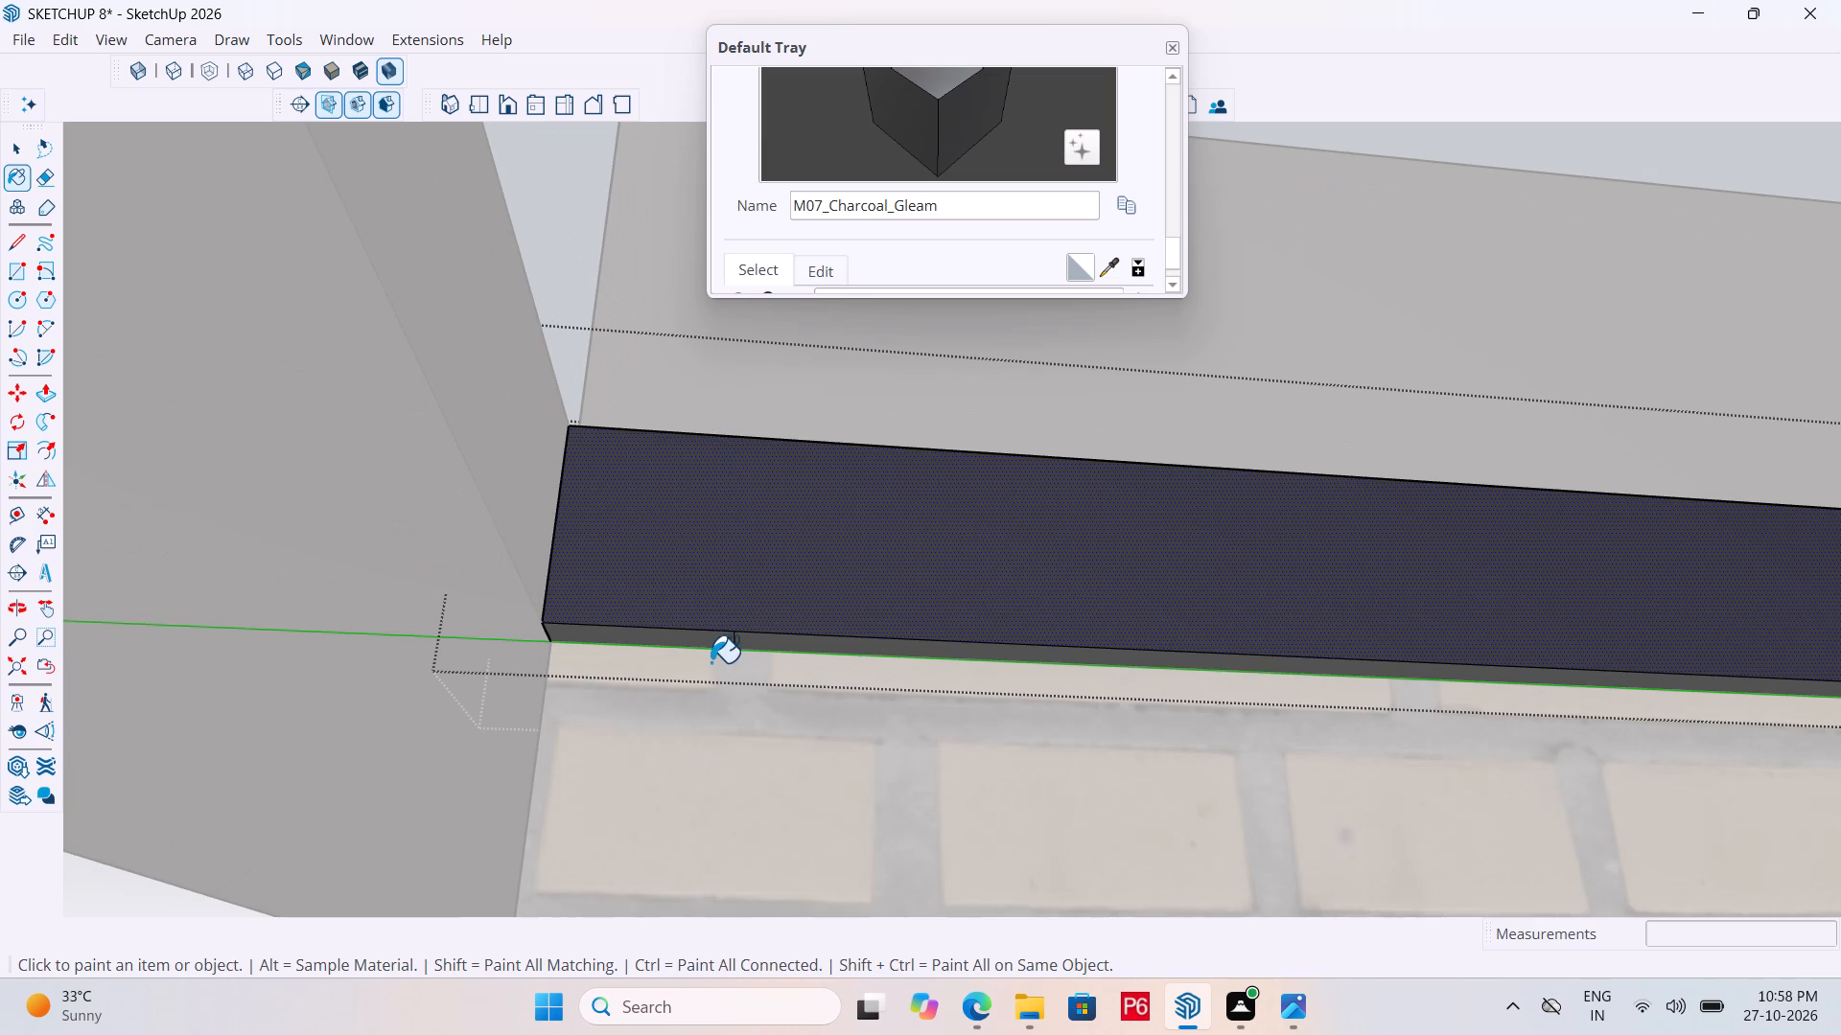
drag(719, 642, 733, 637)
click(748, 637)
scroll(722, 617, down, 5)
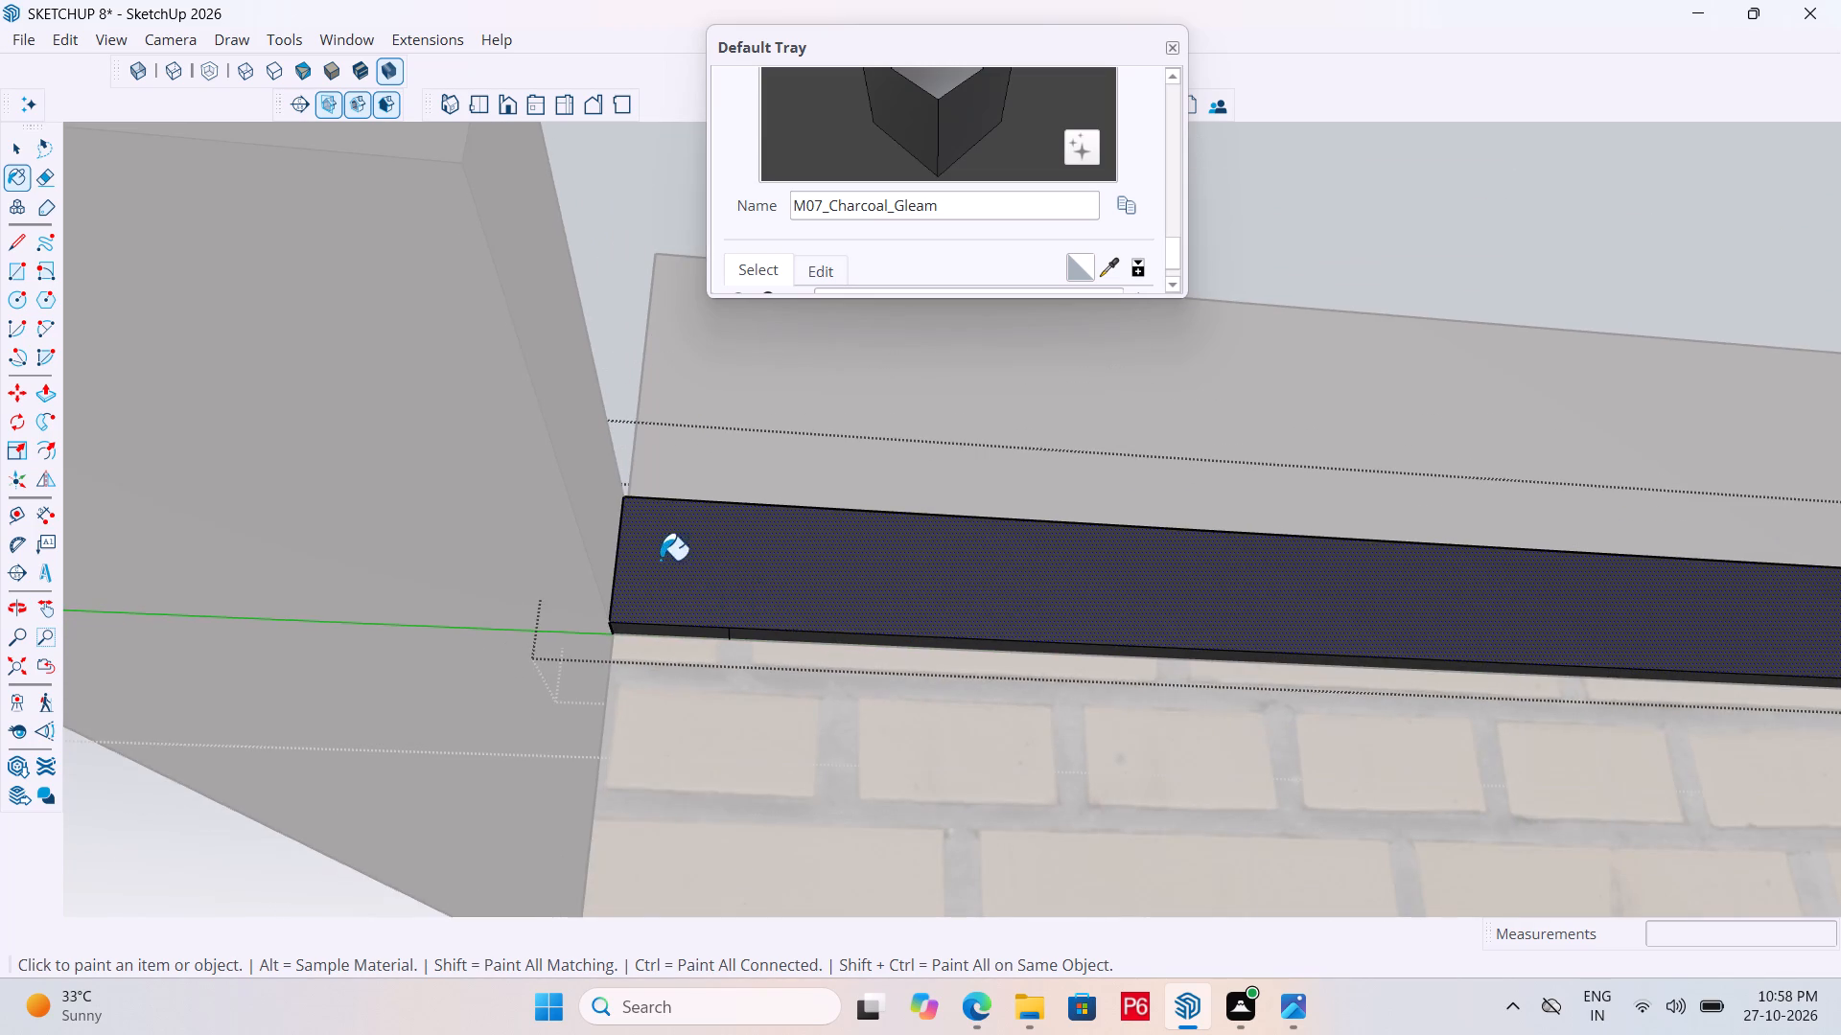
Extrude the outer face of the two-door wall's trim strip outward by 3' and exit the group.
middle_drag(660, 563, 782, 873)
scroll(379, 523, down, 7)
scroll(567, 530, down, 4)
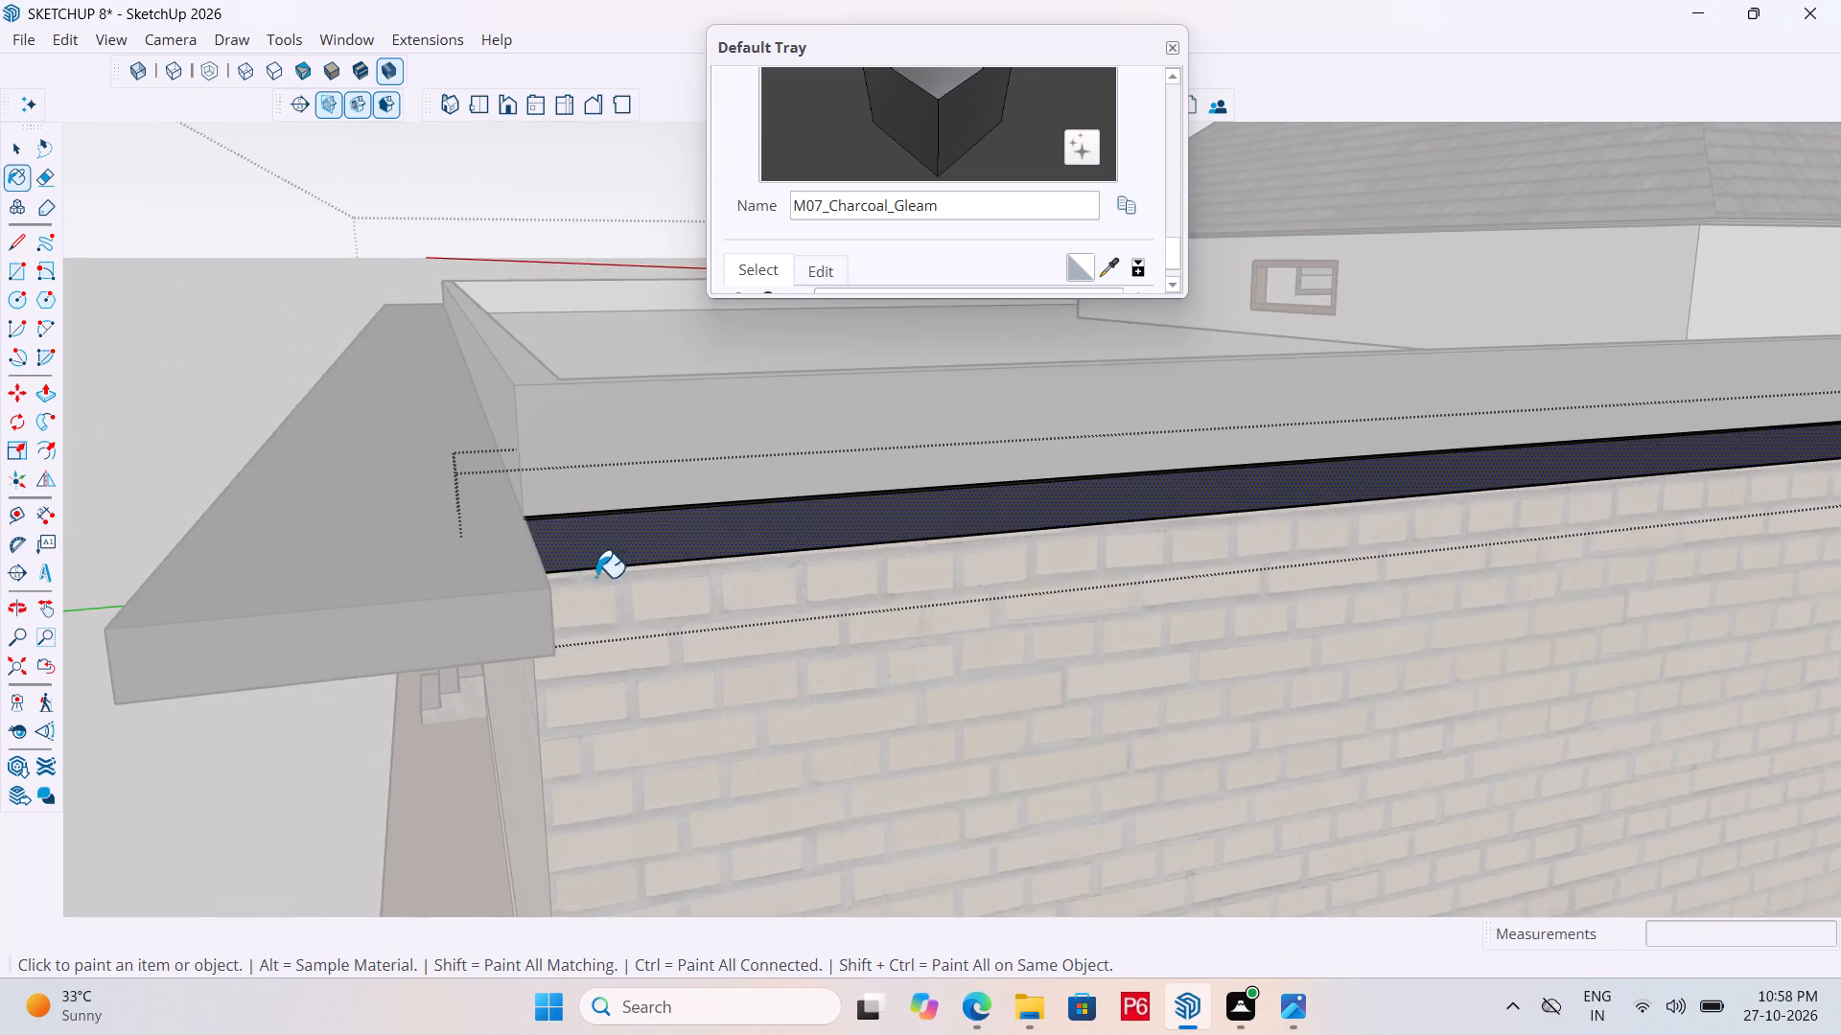
middle_drag(604, 584, 700, 741)
key(p)
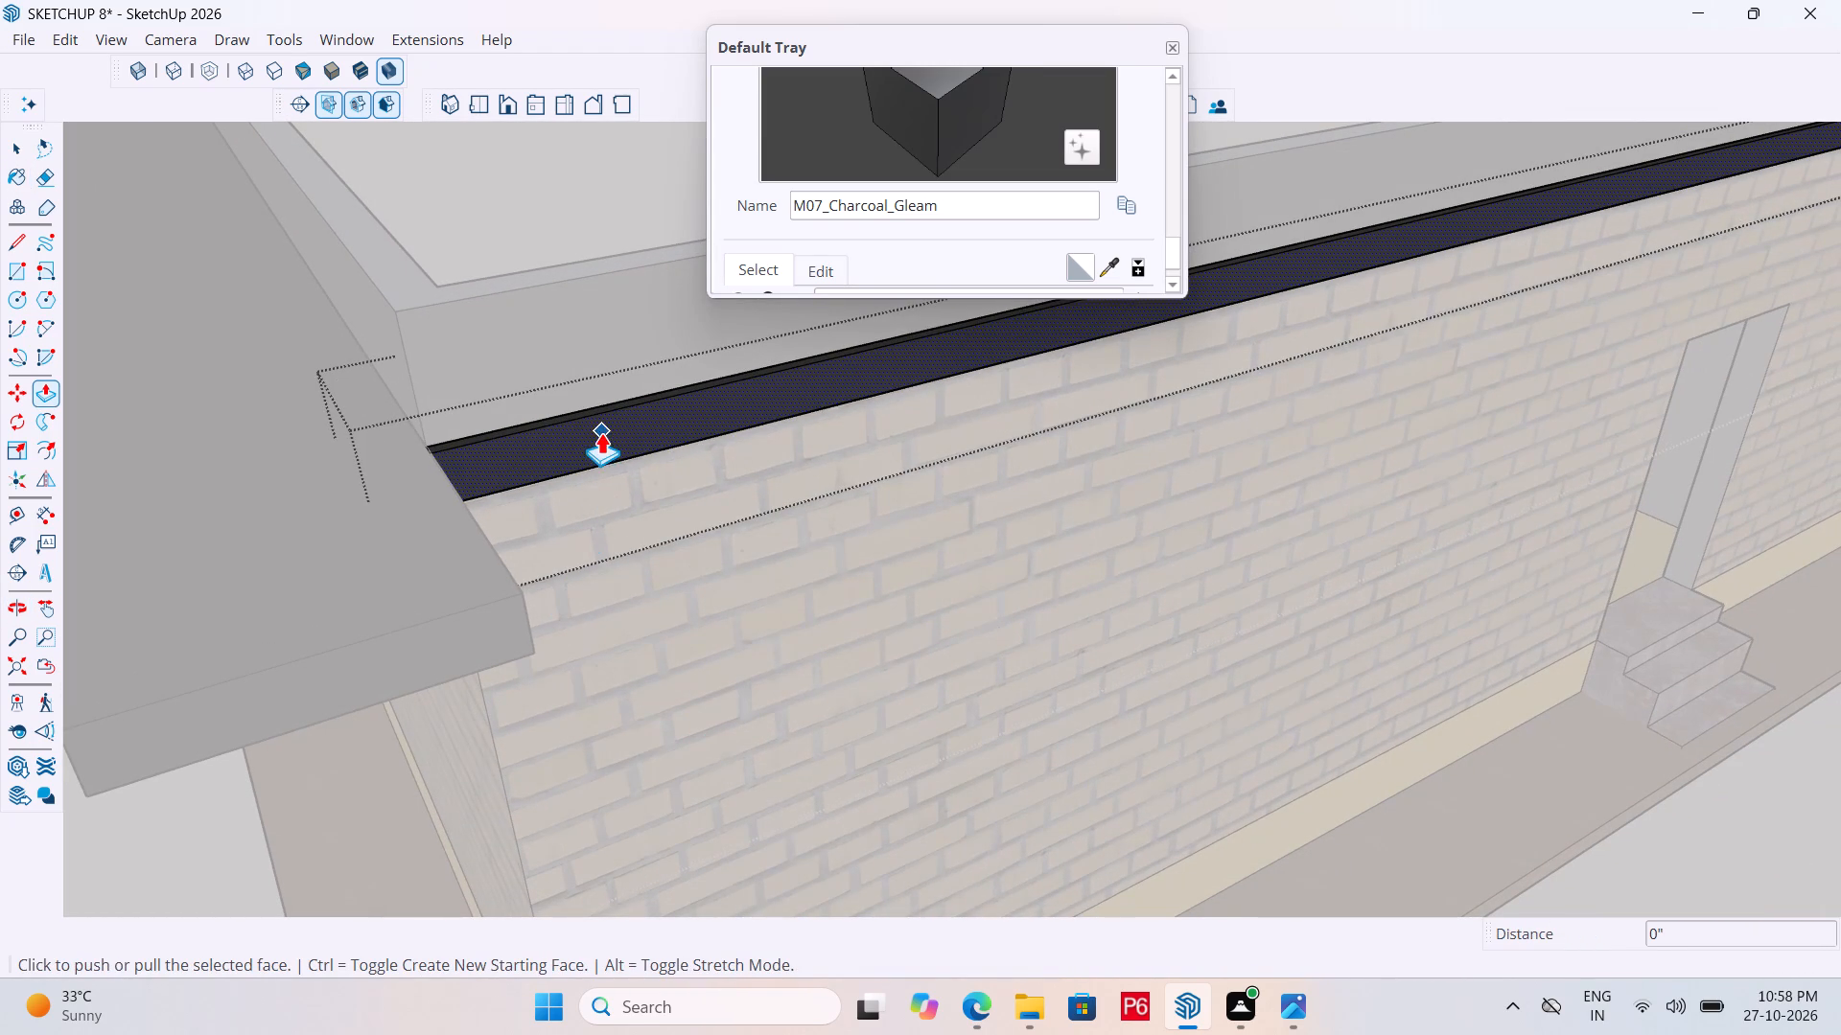
click(601, 432)
click(464, 649)
scroll(754, 676, down, 7)
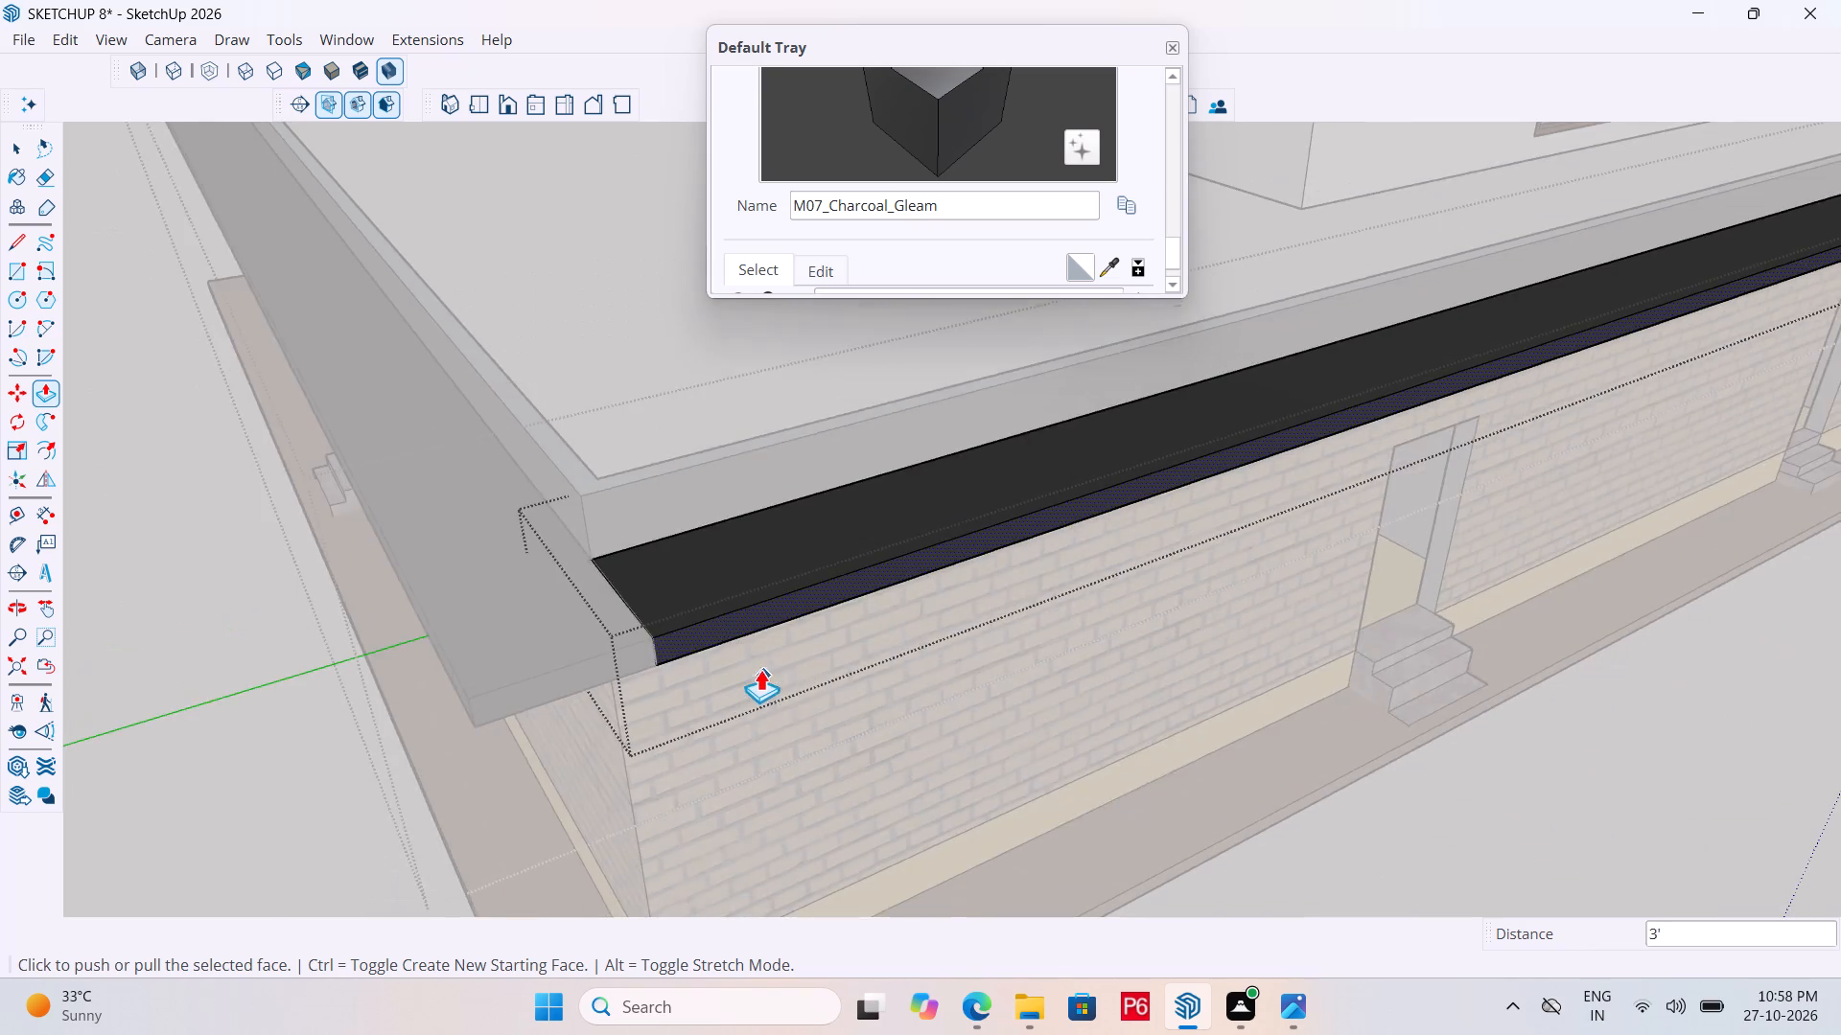
scroll(783, 666, down, 12)
key(space)
click(1189, 819)
Extend the front overhang's end face by 3' past the corner of the two-door wall and exit the group.
middle_drag(1555, 501, 766, 558)
scroll(1018, 851, up, 12)
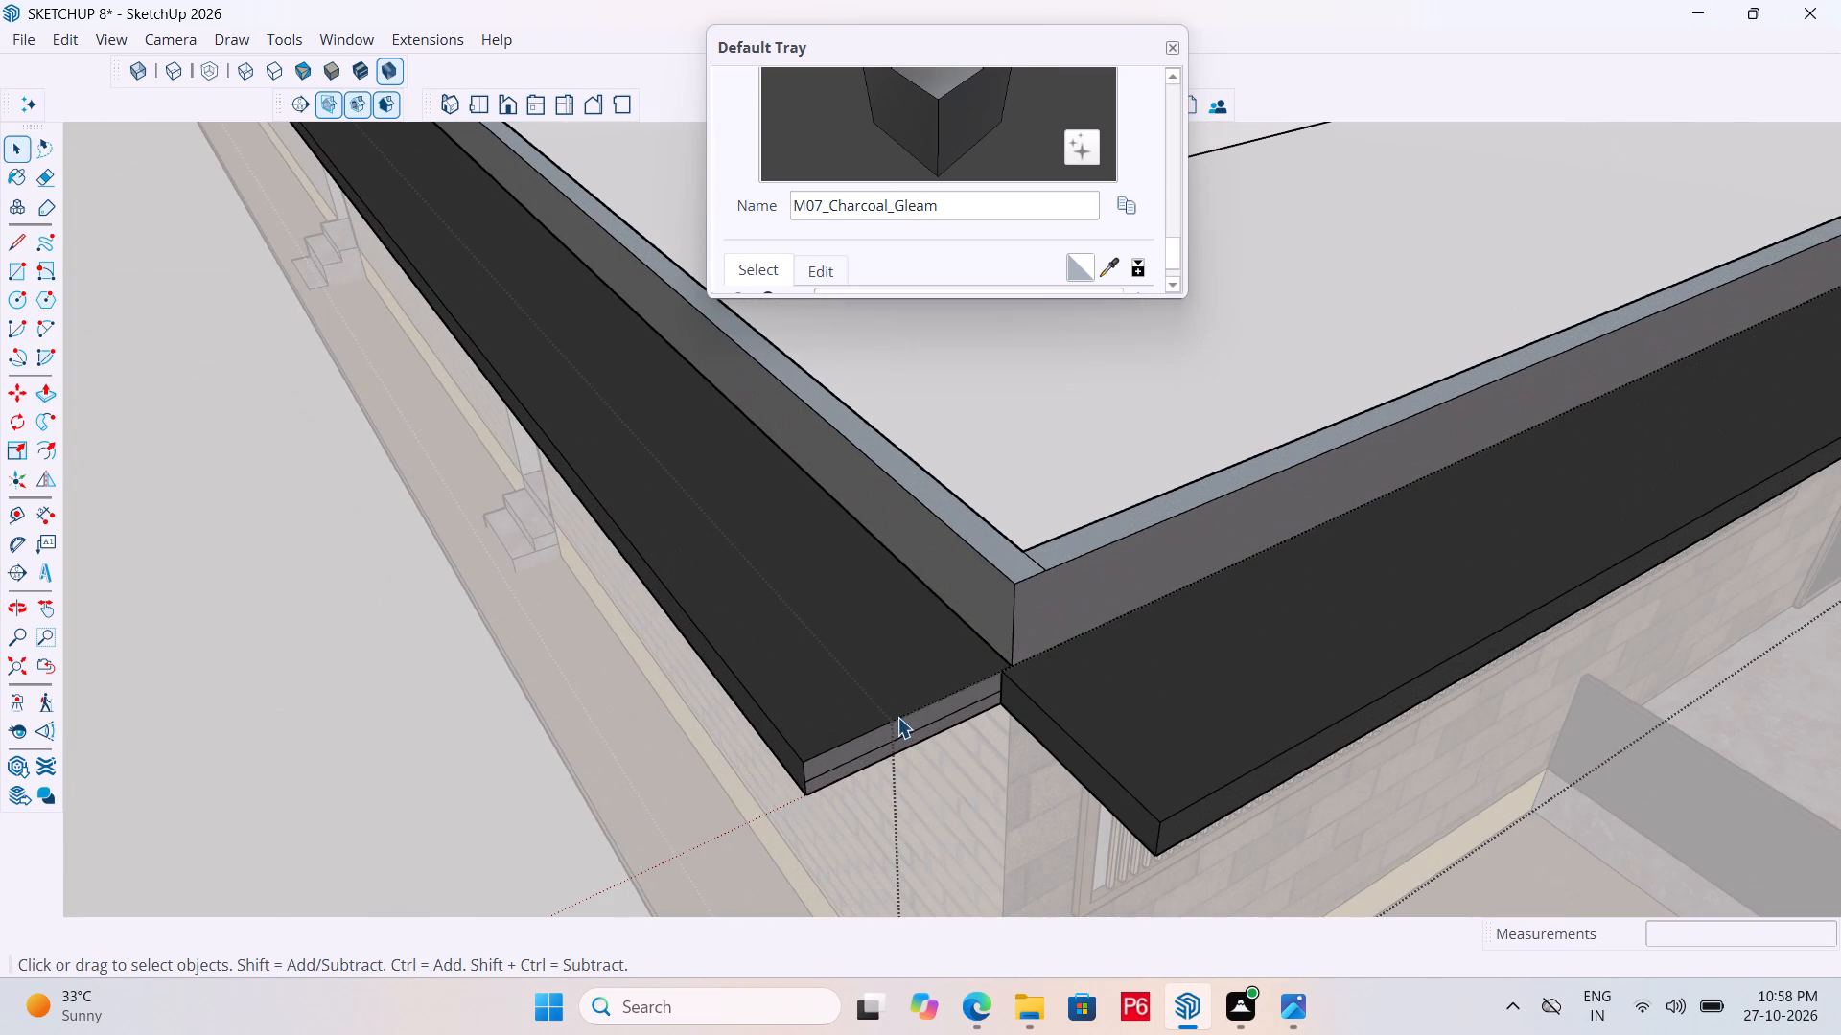
key(space)
middle_drag(1041, 749, 1063, 714)
scroll(1089, 817, up, 2)
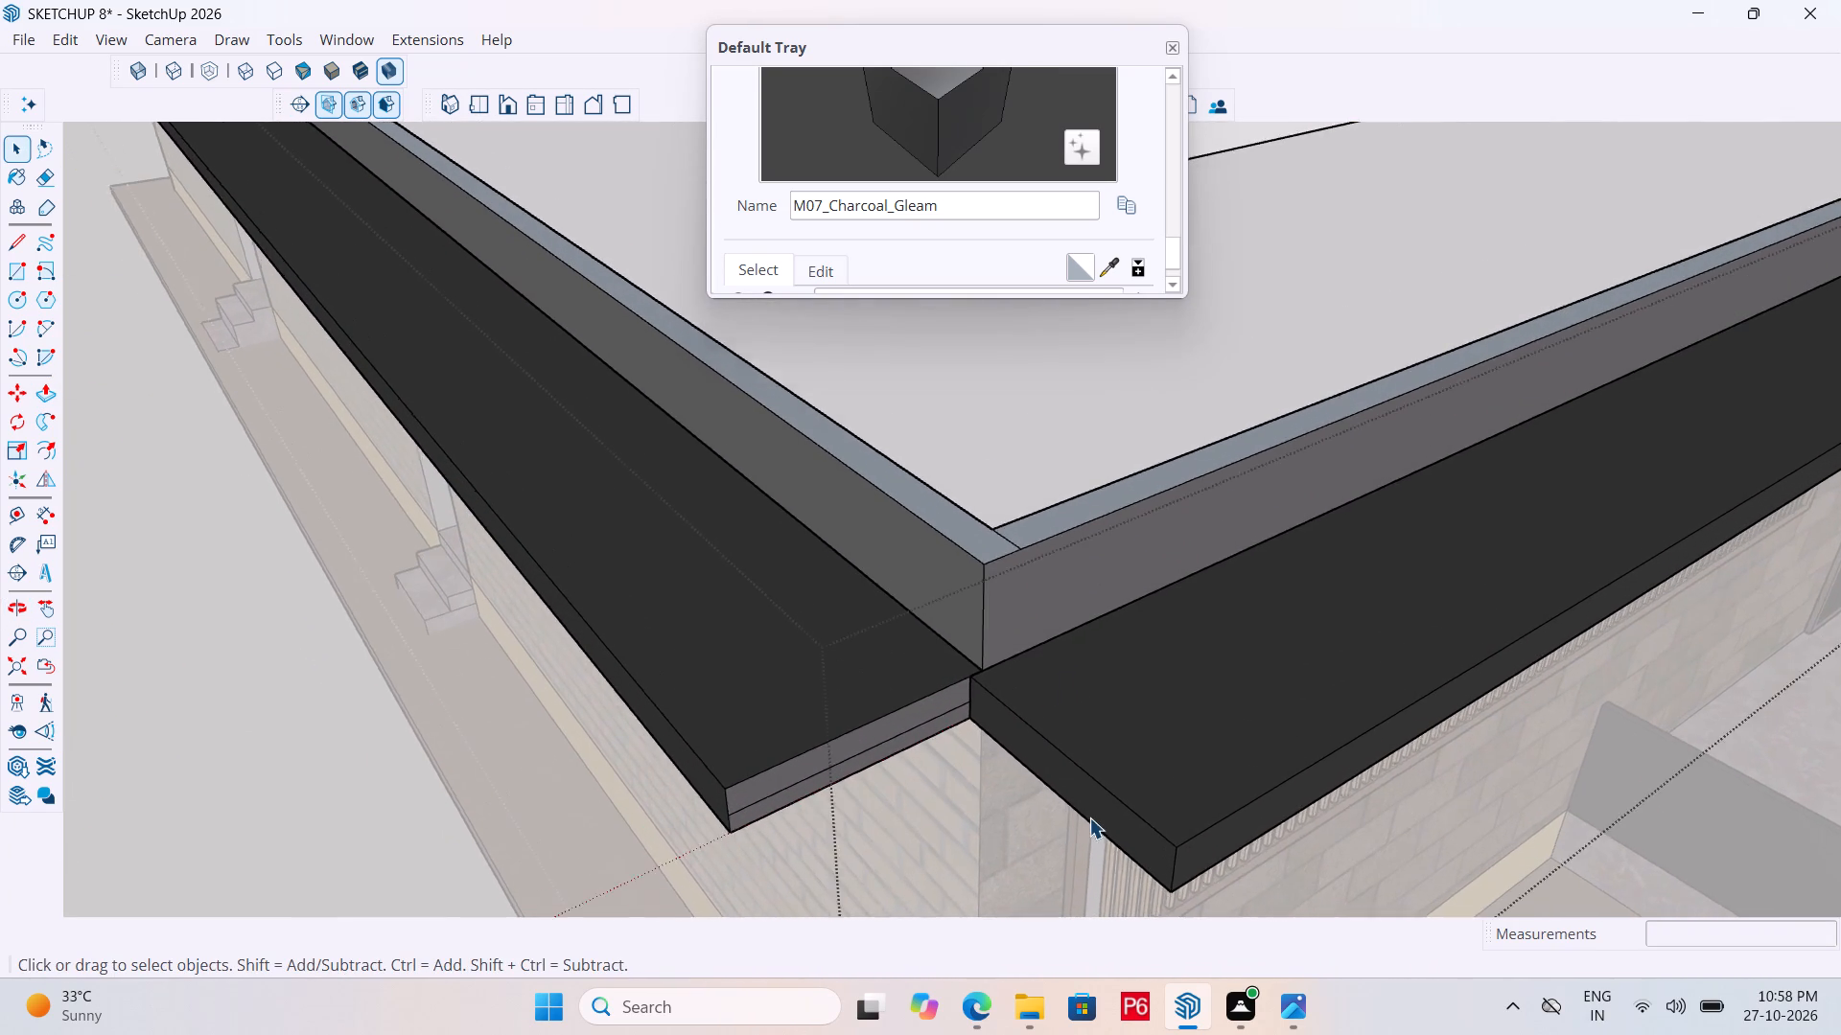
scroll(1089, 817, up, 2)
click(1095, 804)
click(1095, 803)
click(1092, 792)
click(1057, 767)
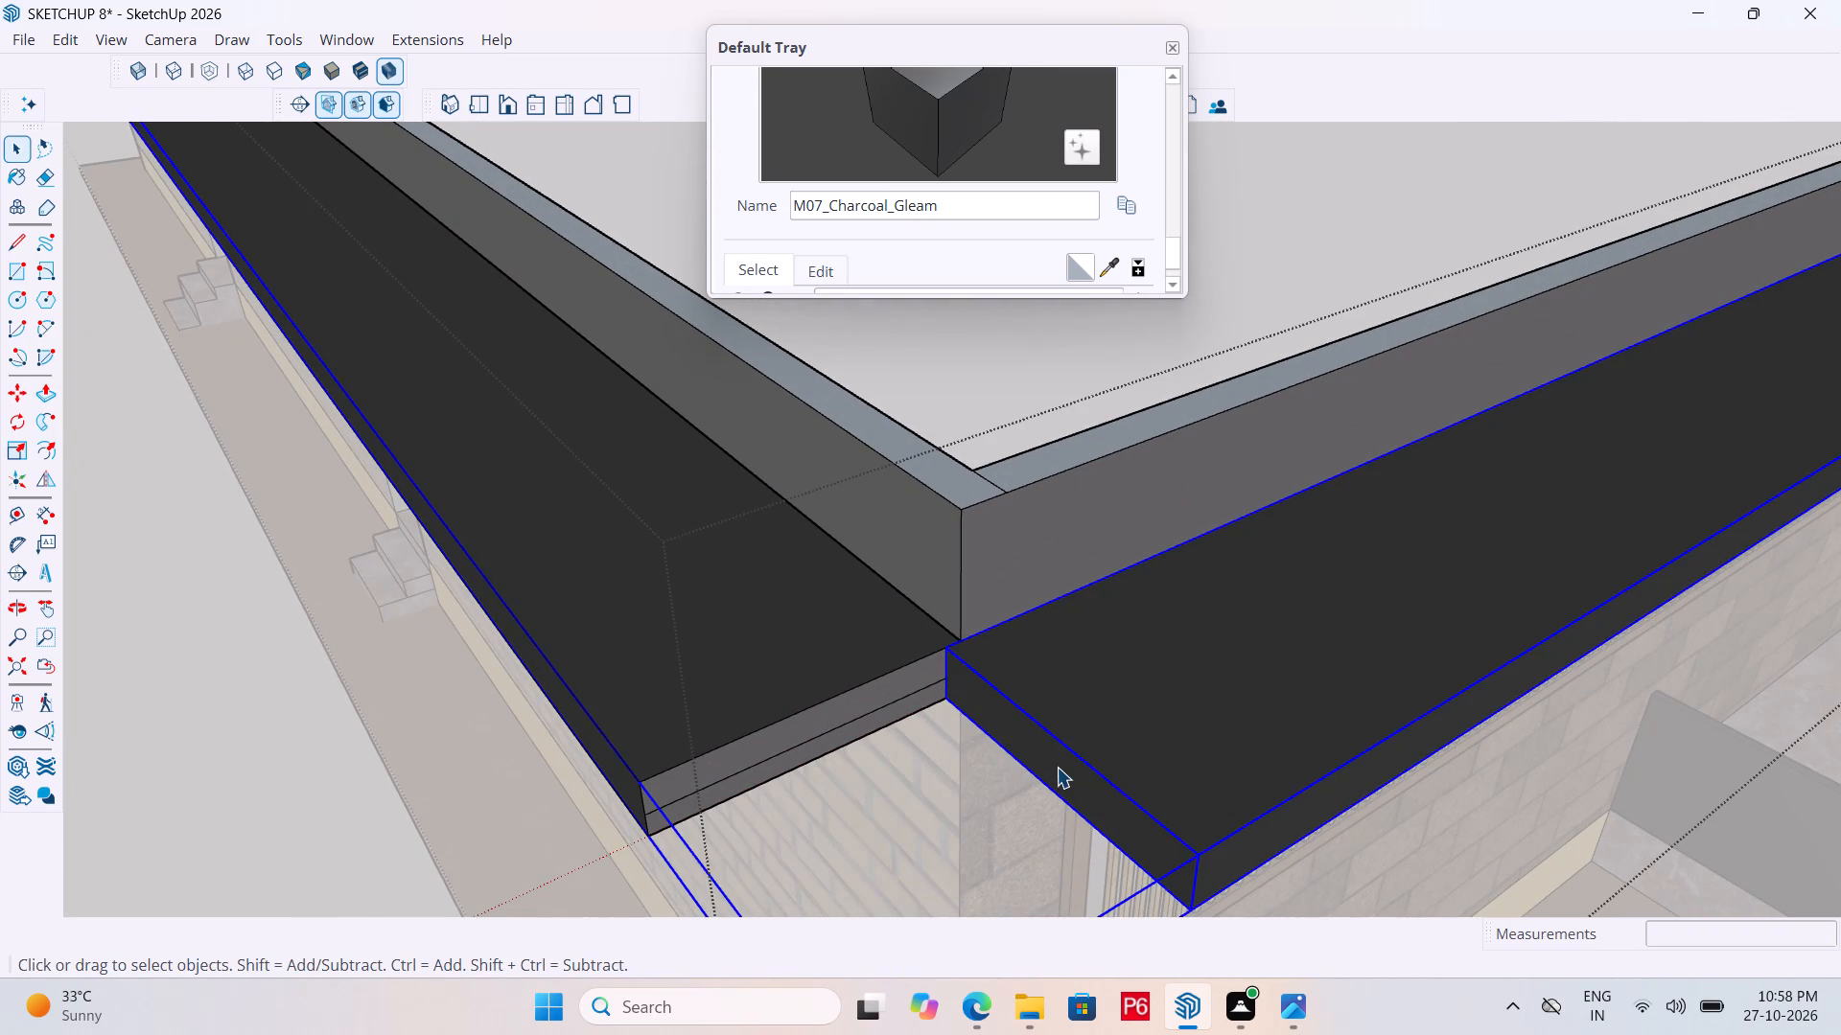
double_click(1033, 748)
click(1006, 719)
key(p)
click(1006, 719)
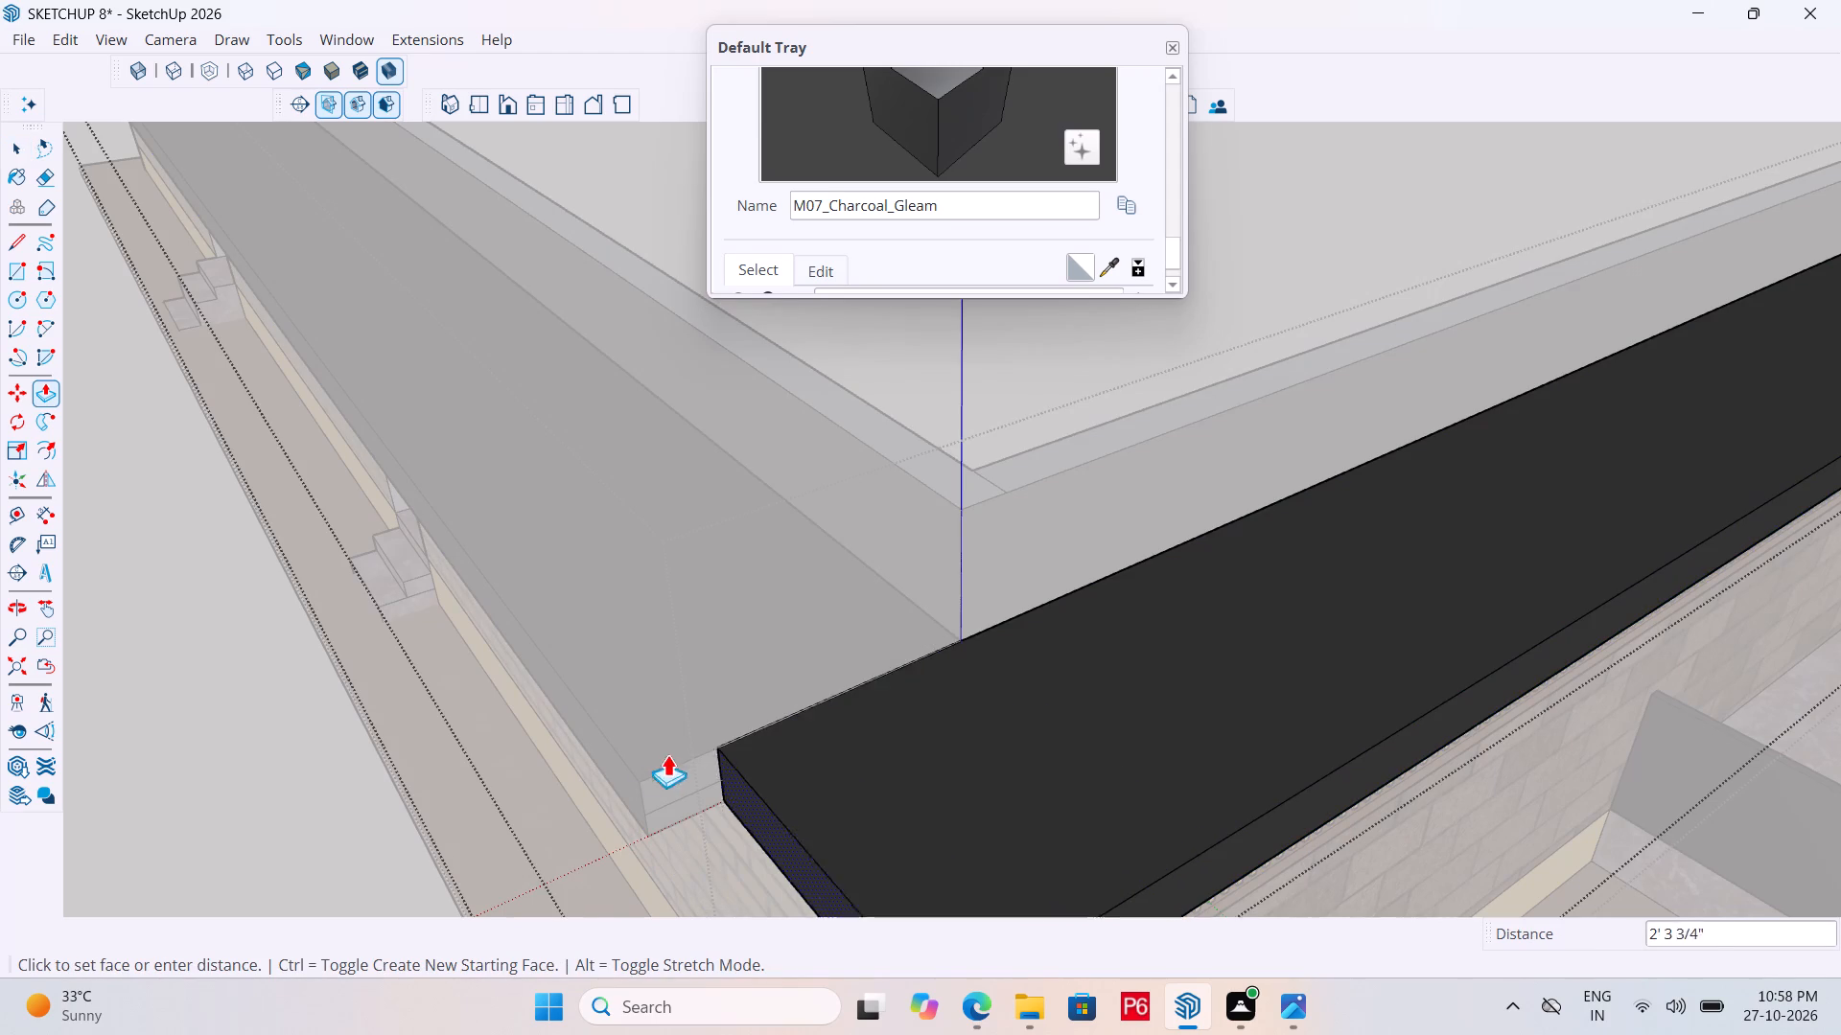
double_click(621, 775)
scroll(651, 701, down, 10)
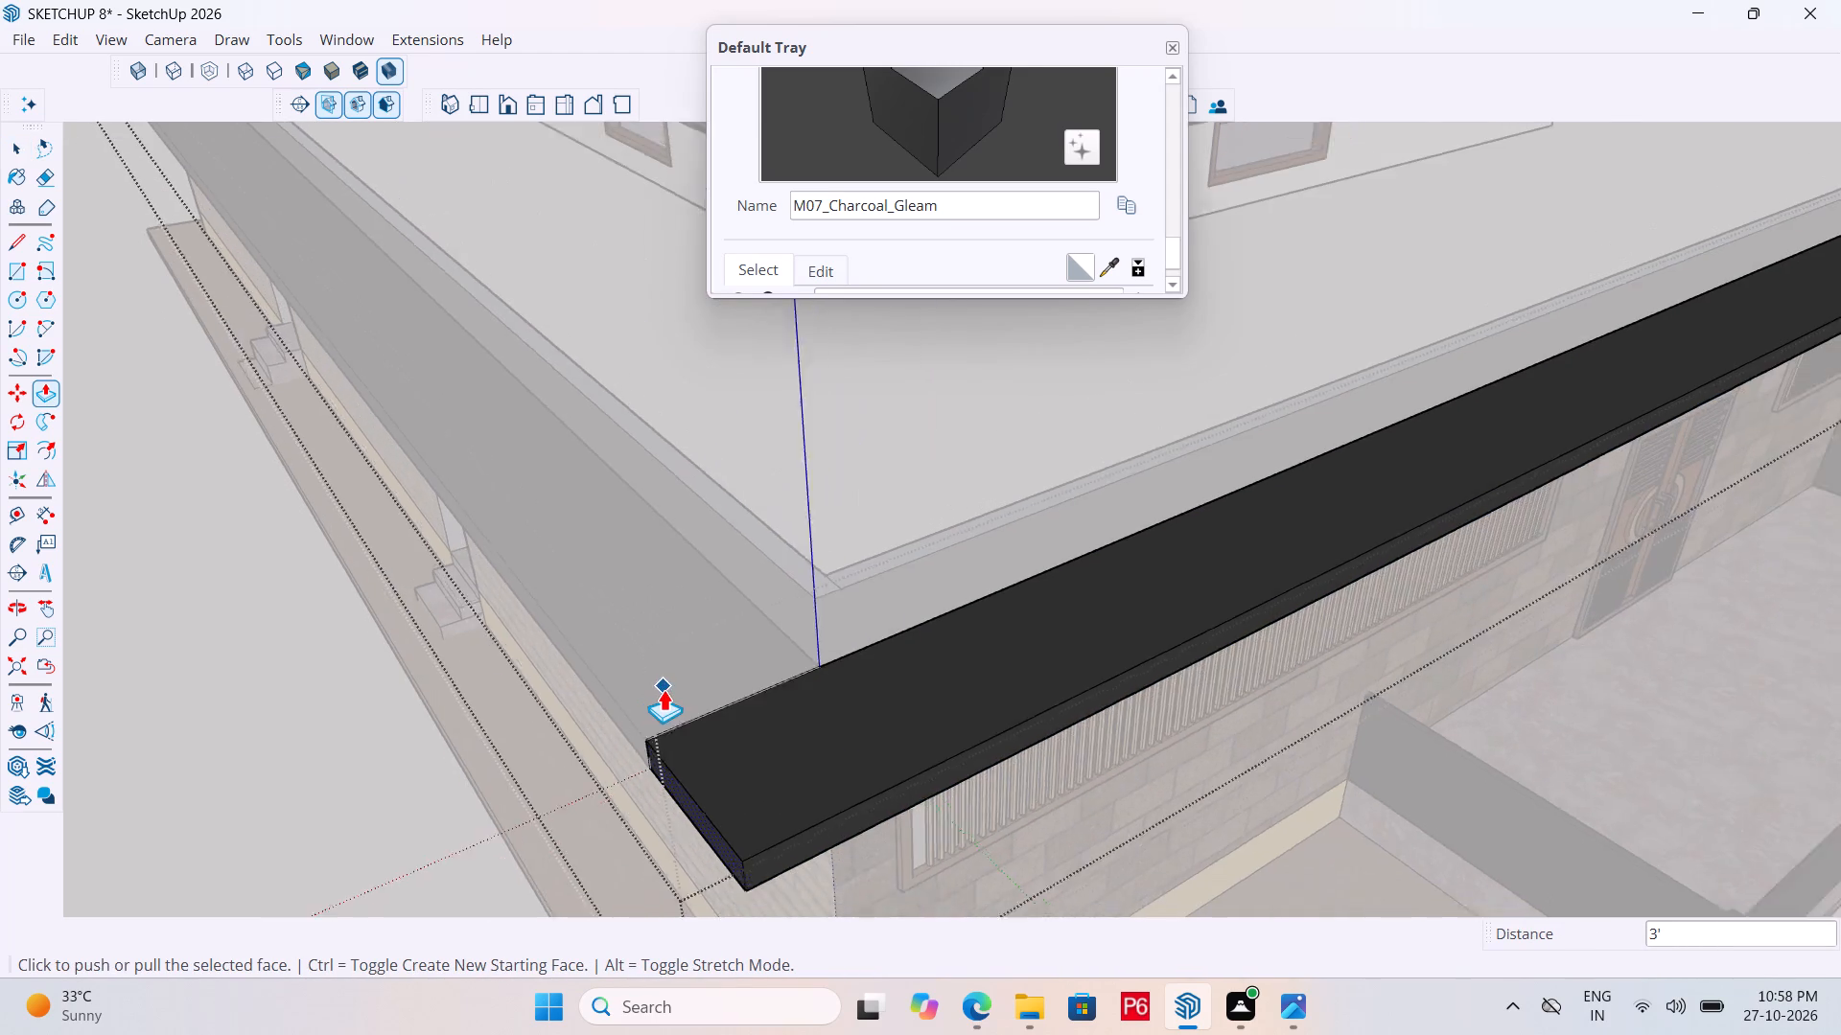
scroll(664, 689, down, 12)
key(space)
click(1217, 798)
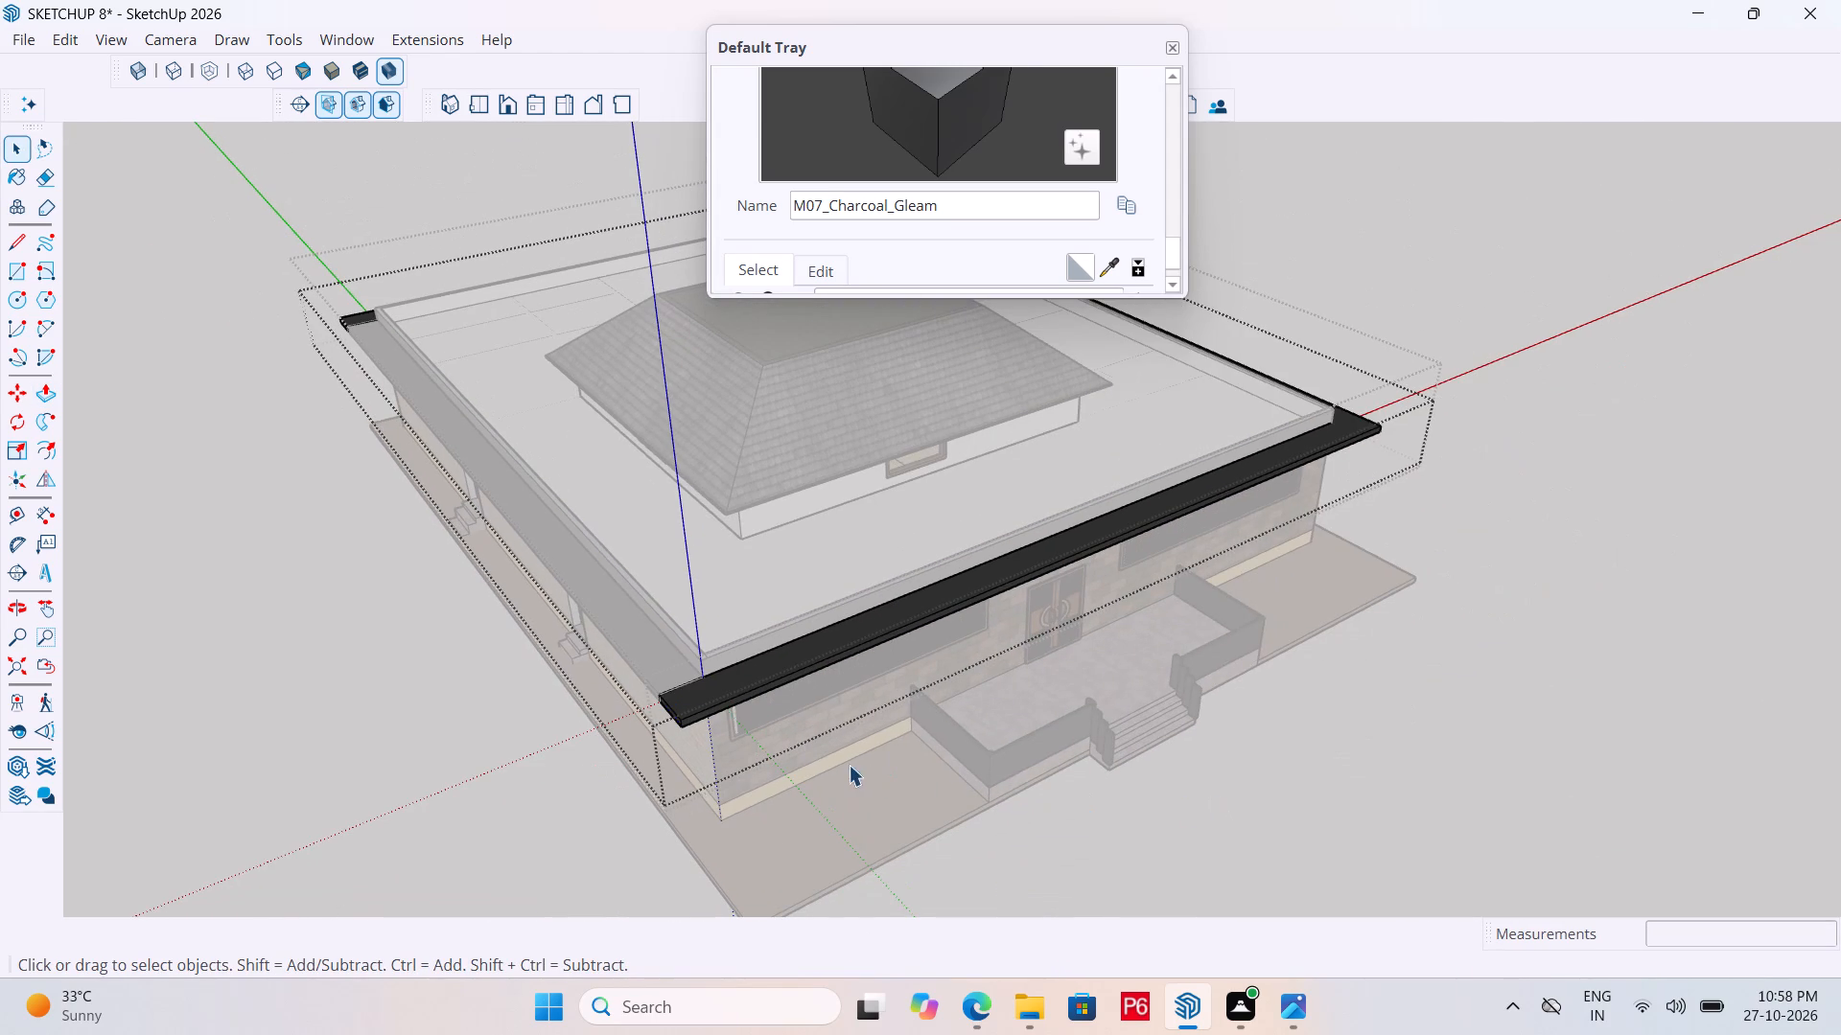
Save the model with the roof overhangs widened on all sides.
middle_drag(807, 782, 757, 783)
key(ctrl+s)
key(ctrl+s)
key(ctrl+s)
key(ctrl+s)
key(ctrl+s)
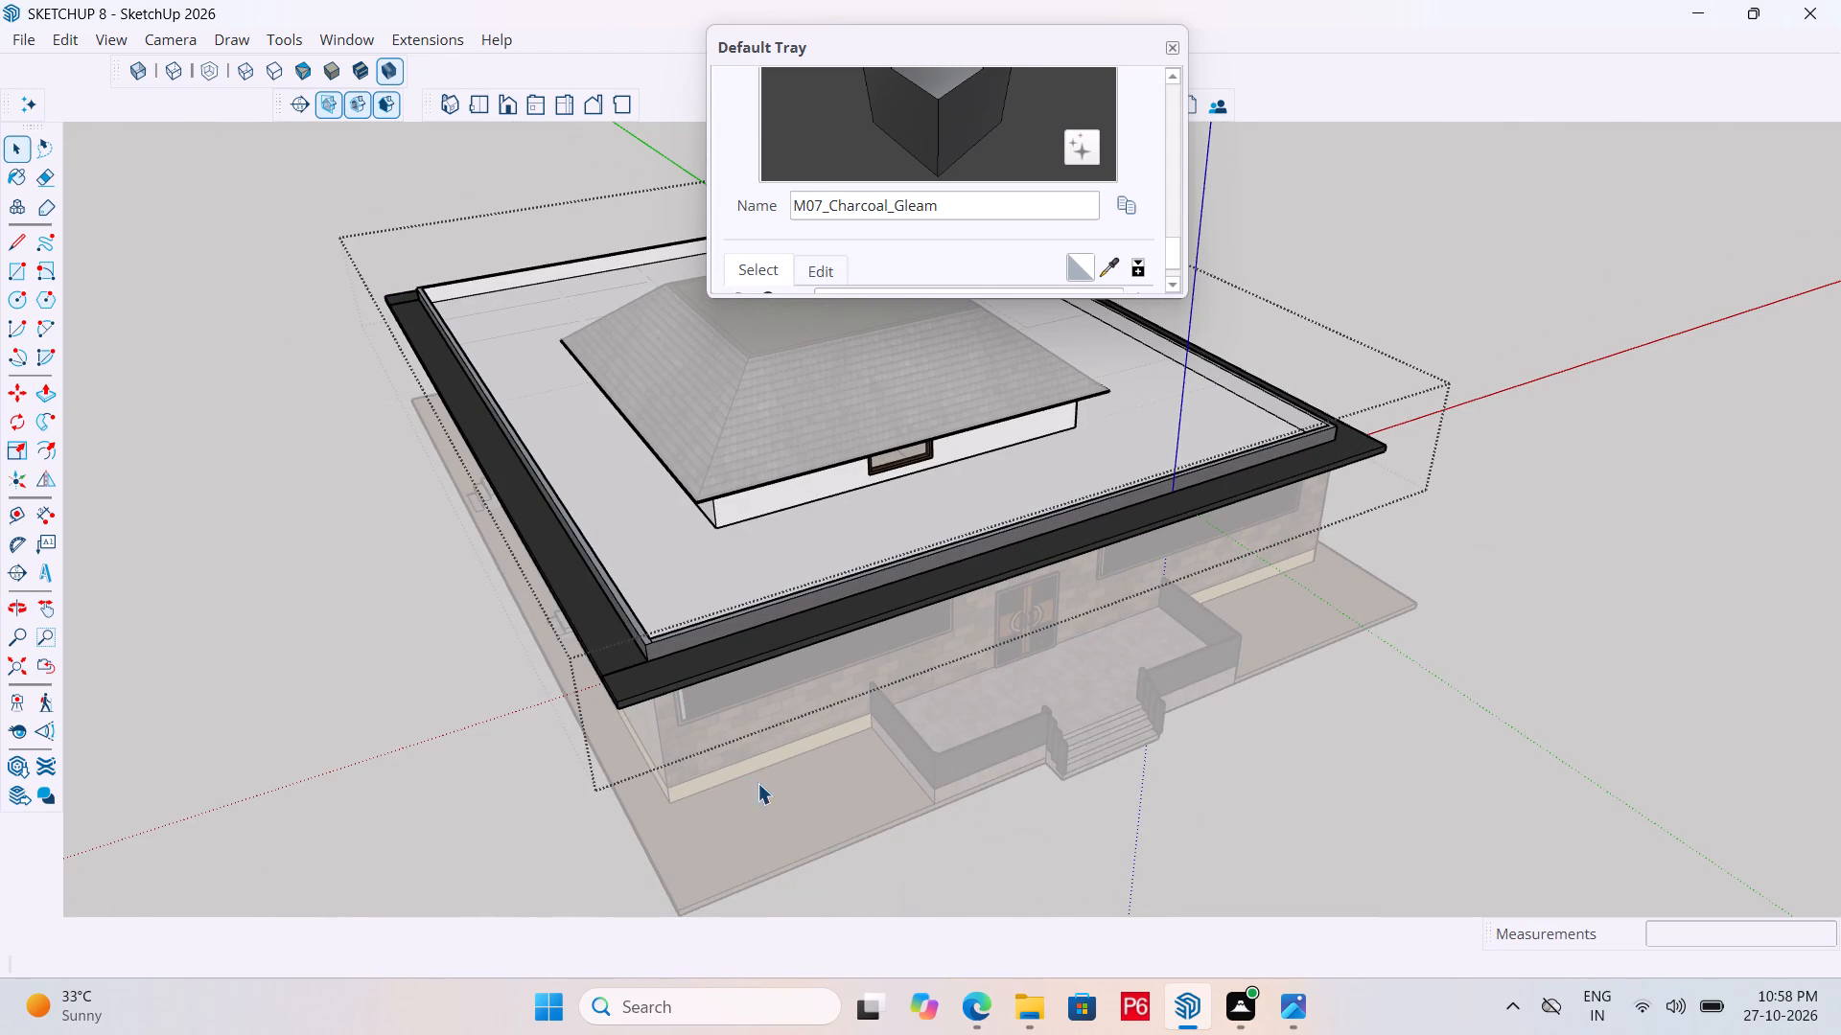
Open the front overhang's group at the two-door wall corner and delete its top face and outer vertical face.
scroll(525, 716, up, 17)
scroll(598, 693, up, 5)
middle_drag(645, 697, 762, 667)
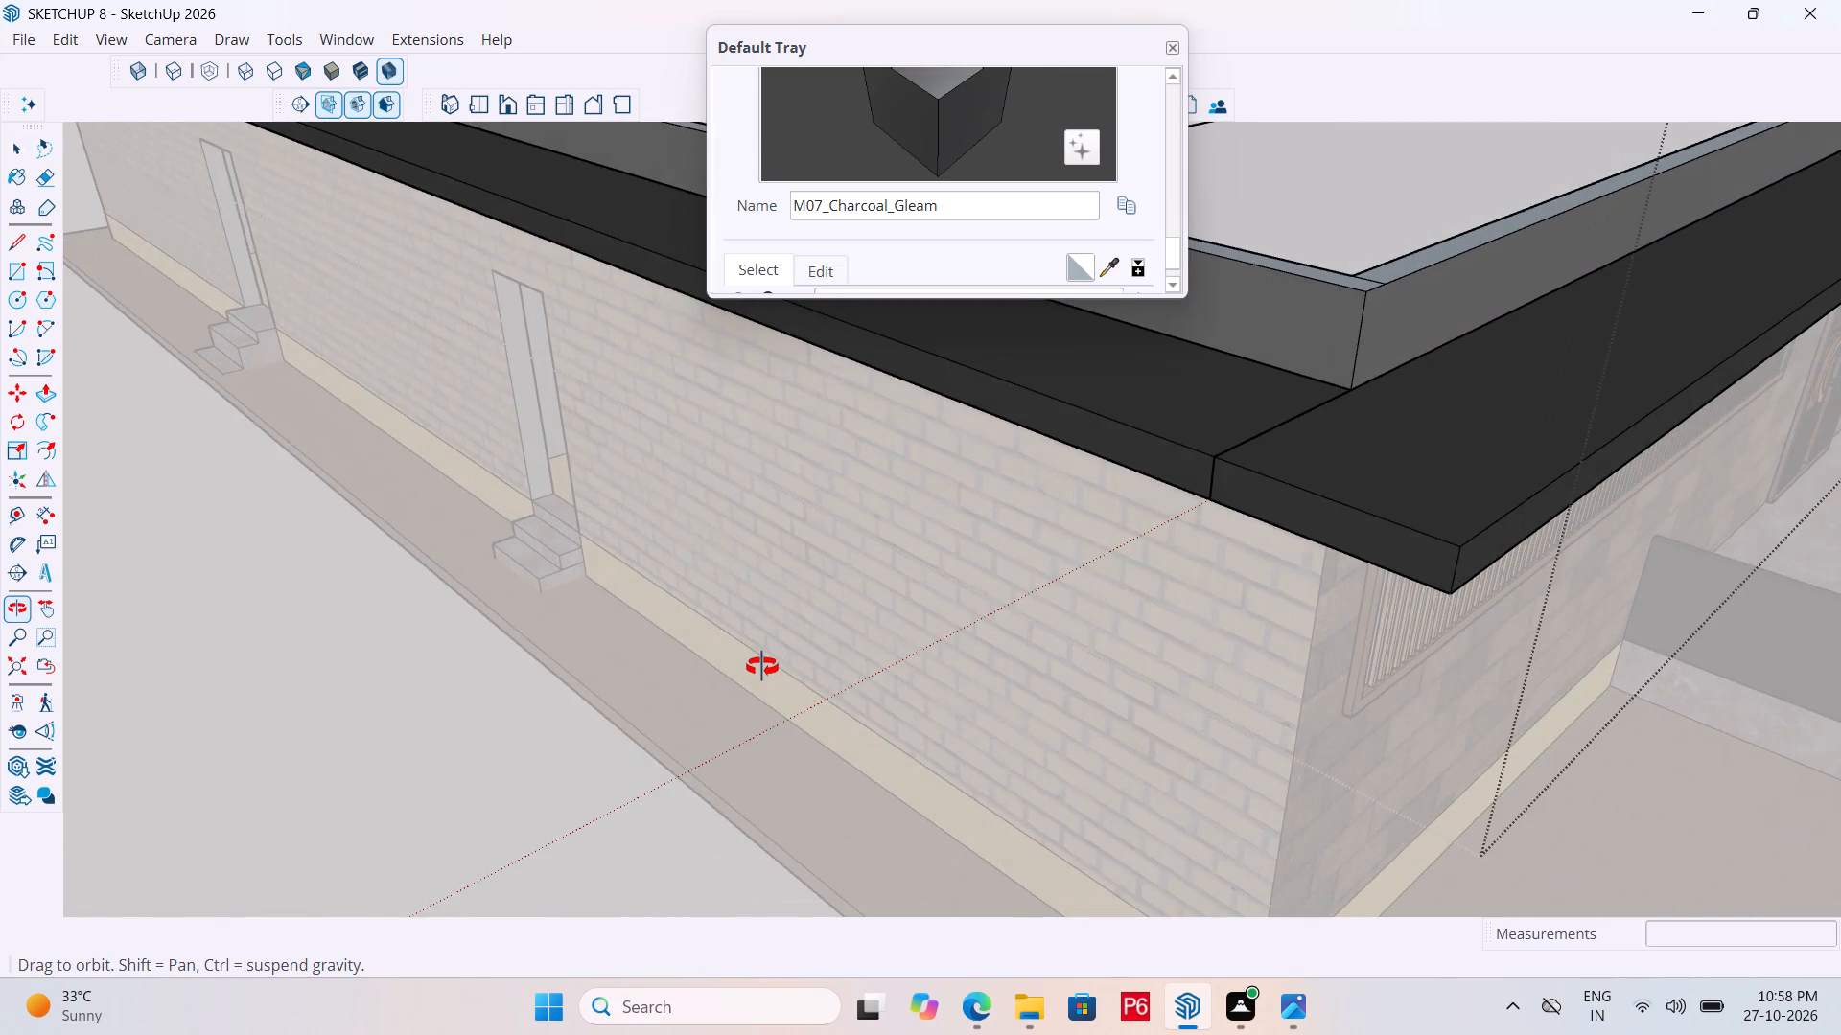
middle_drag(762, 667, 732, 678)
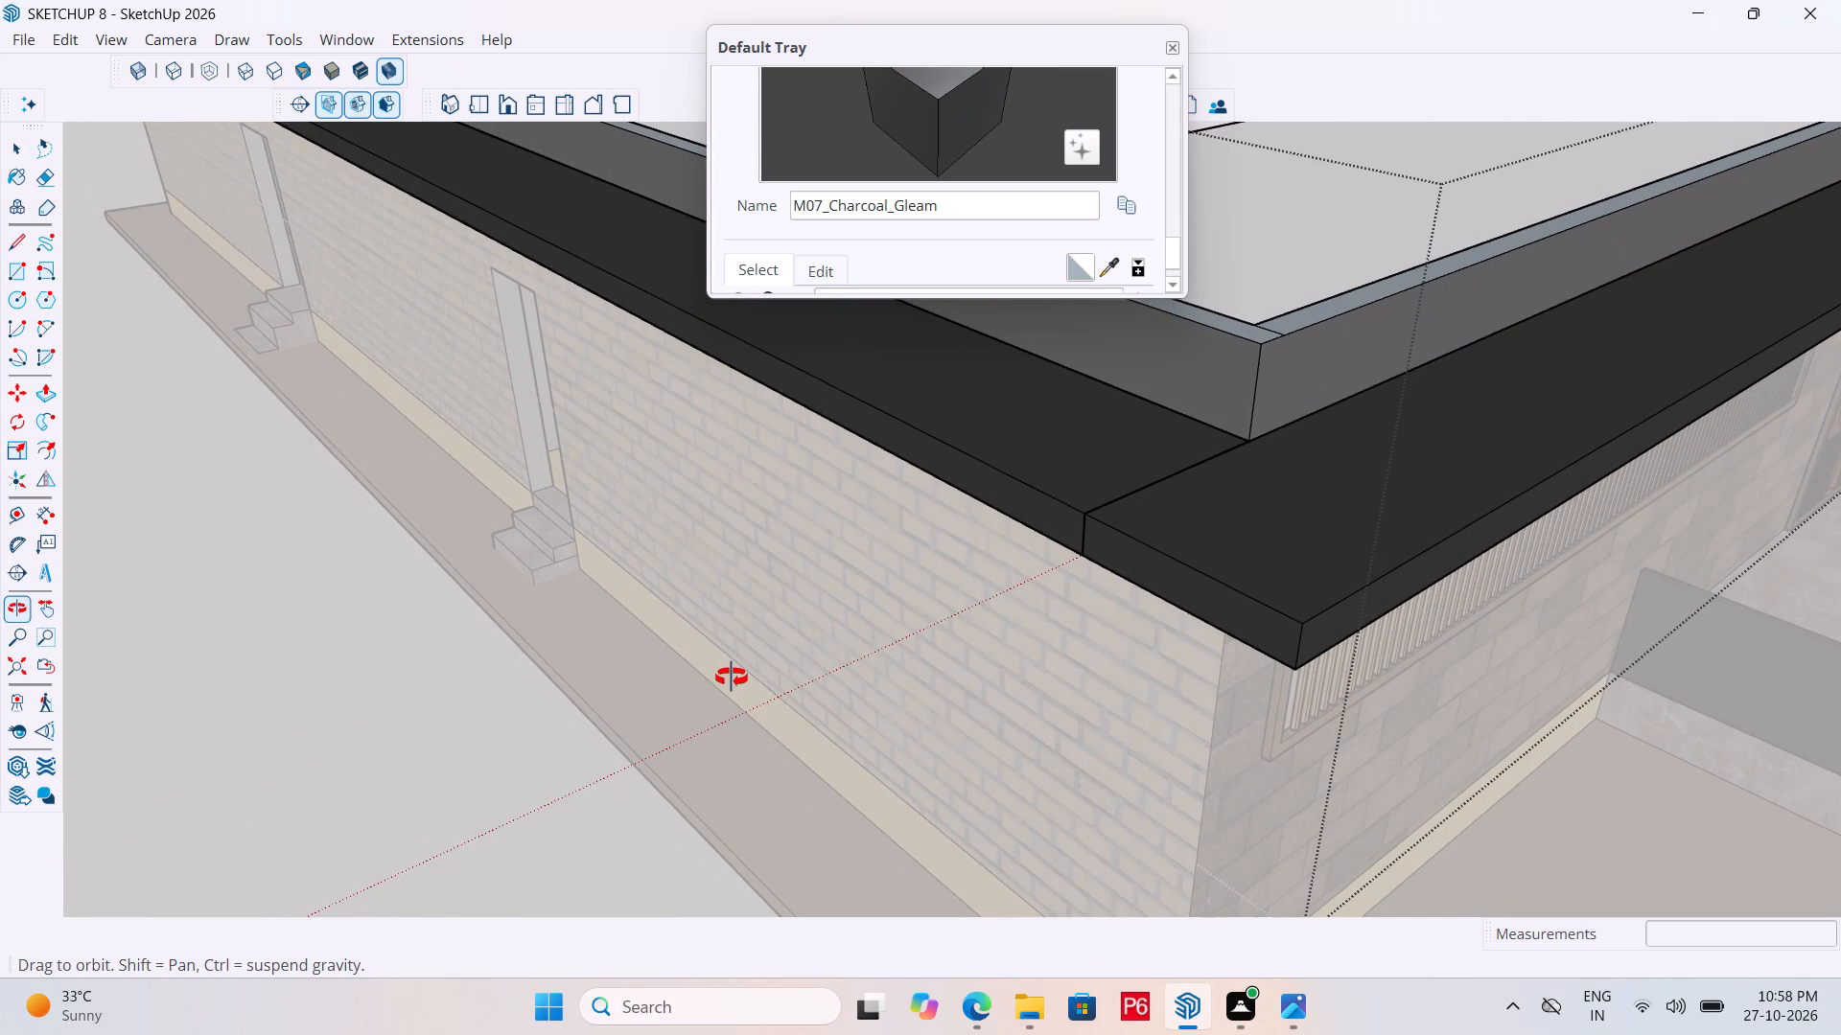
middle_drag(732, 678, 728, 678)
middle_click(728, 678)
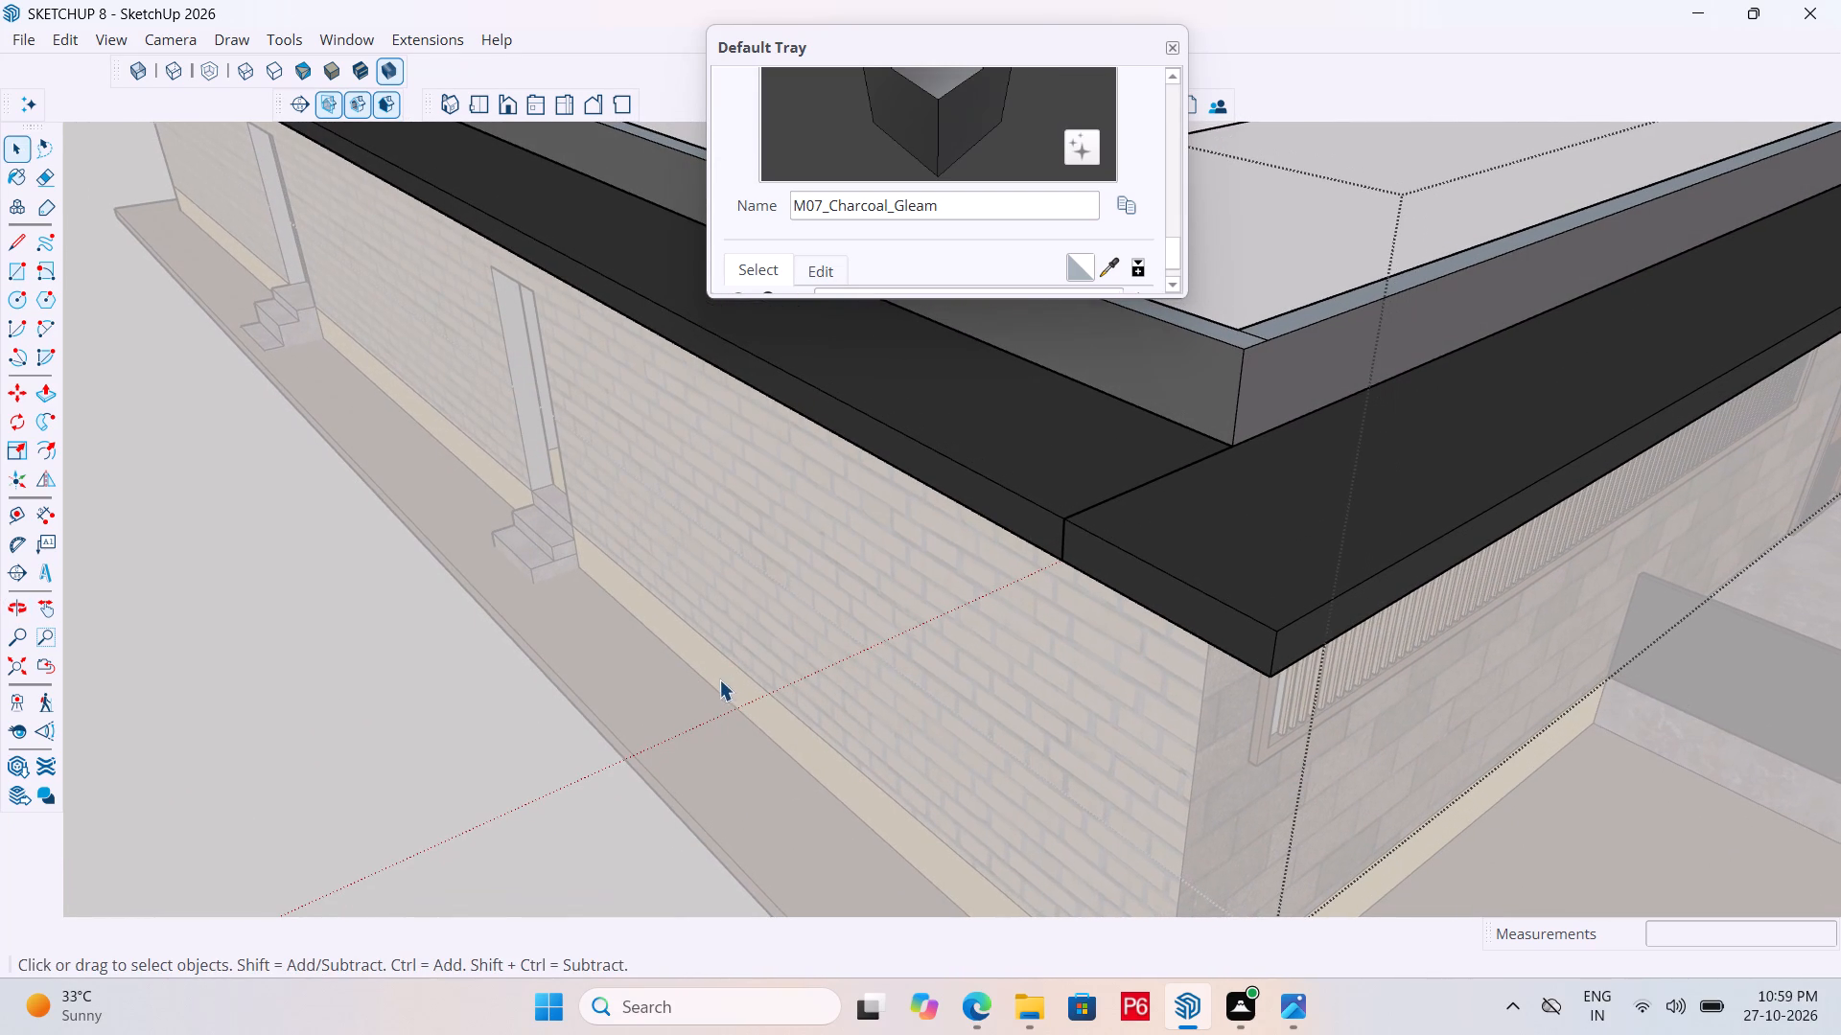
scroll(1304, 606, up, 3)
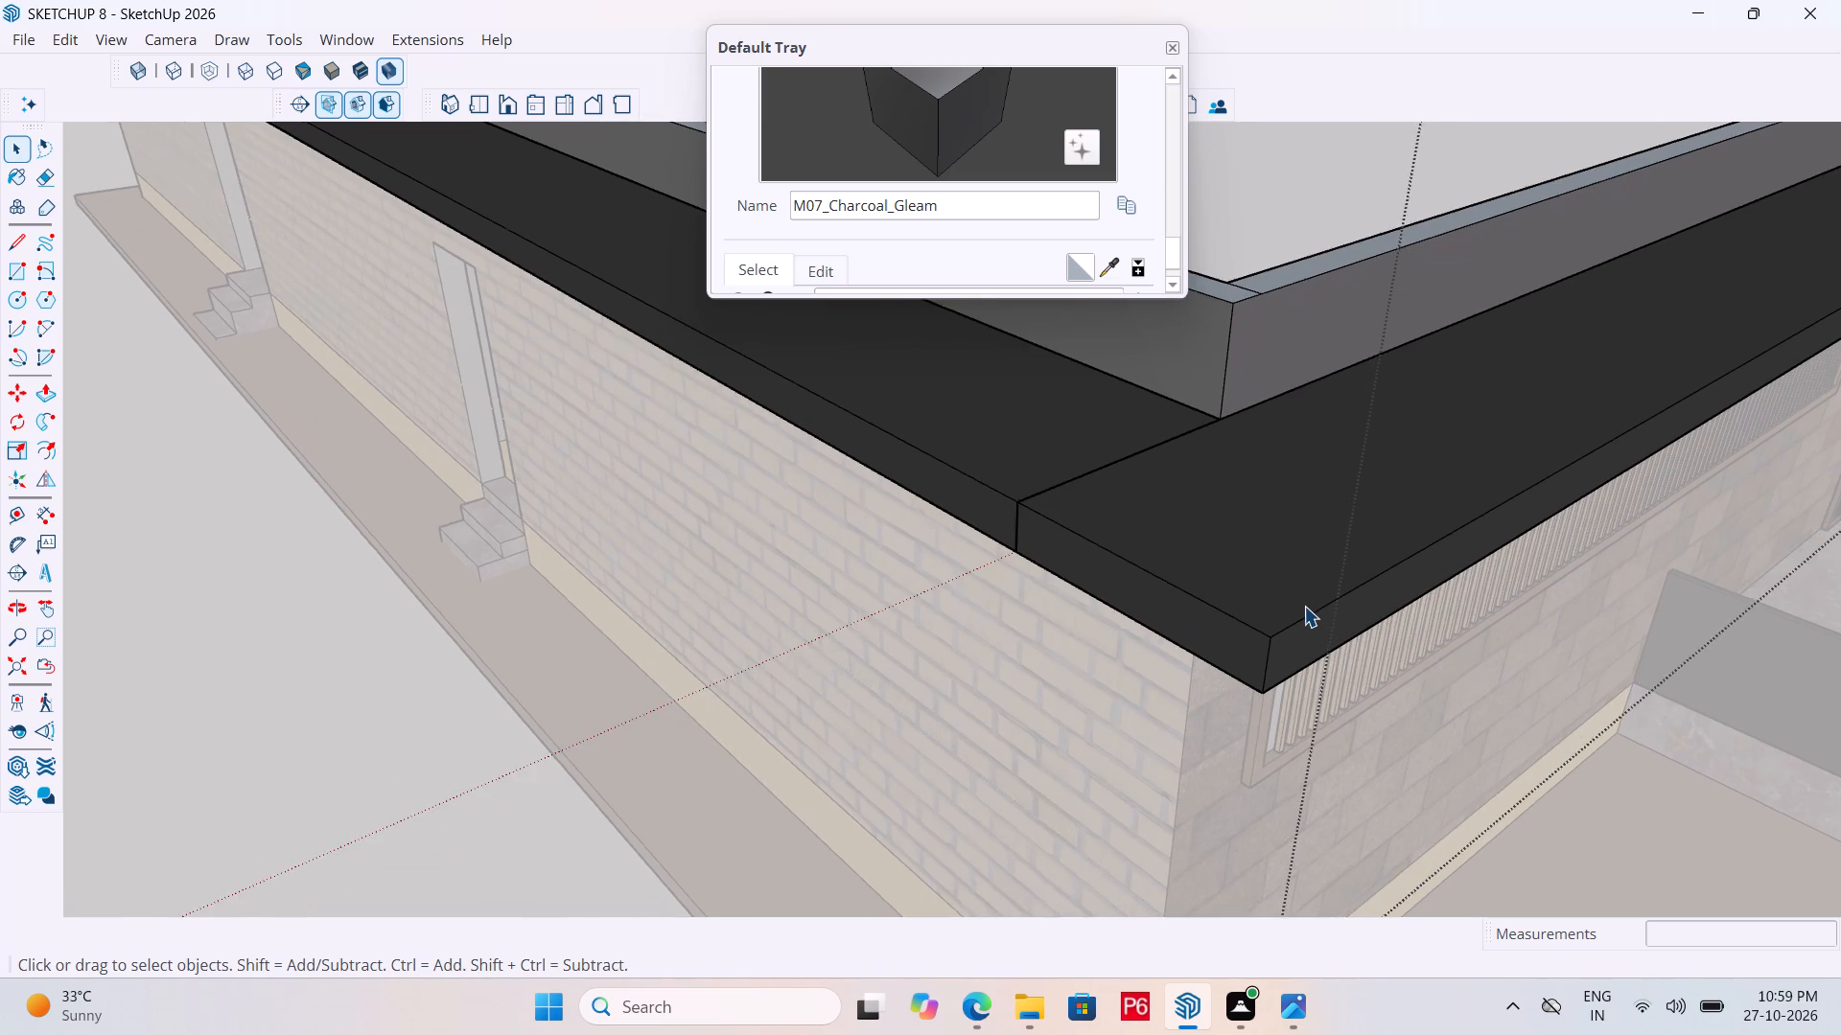
scroll(1304, 606, up, 2)
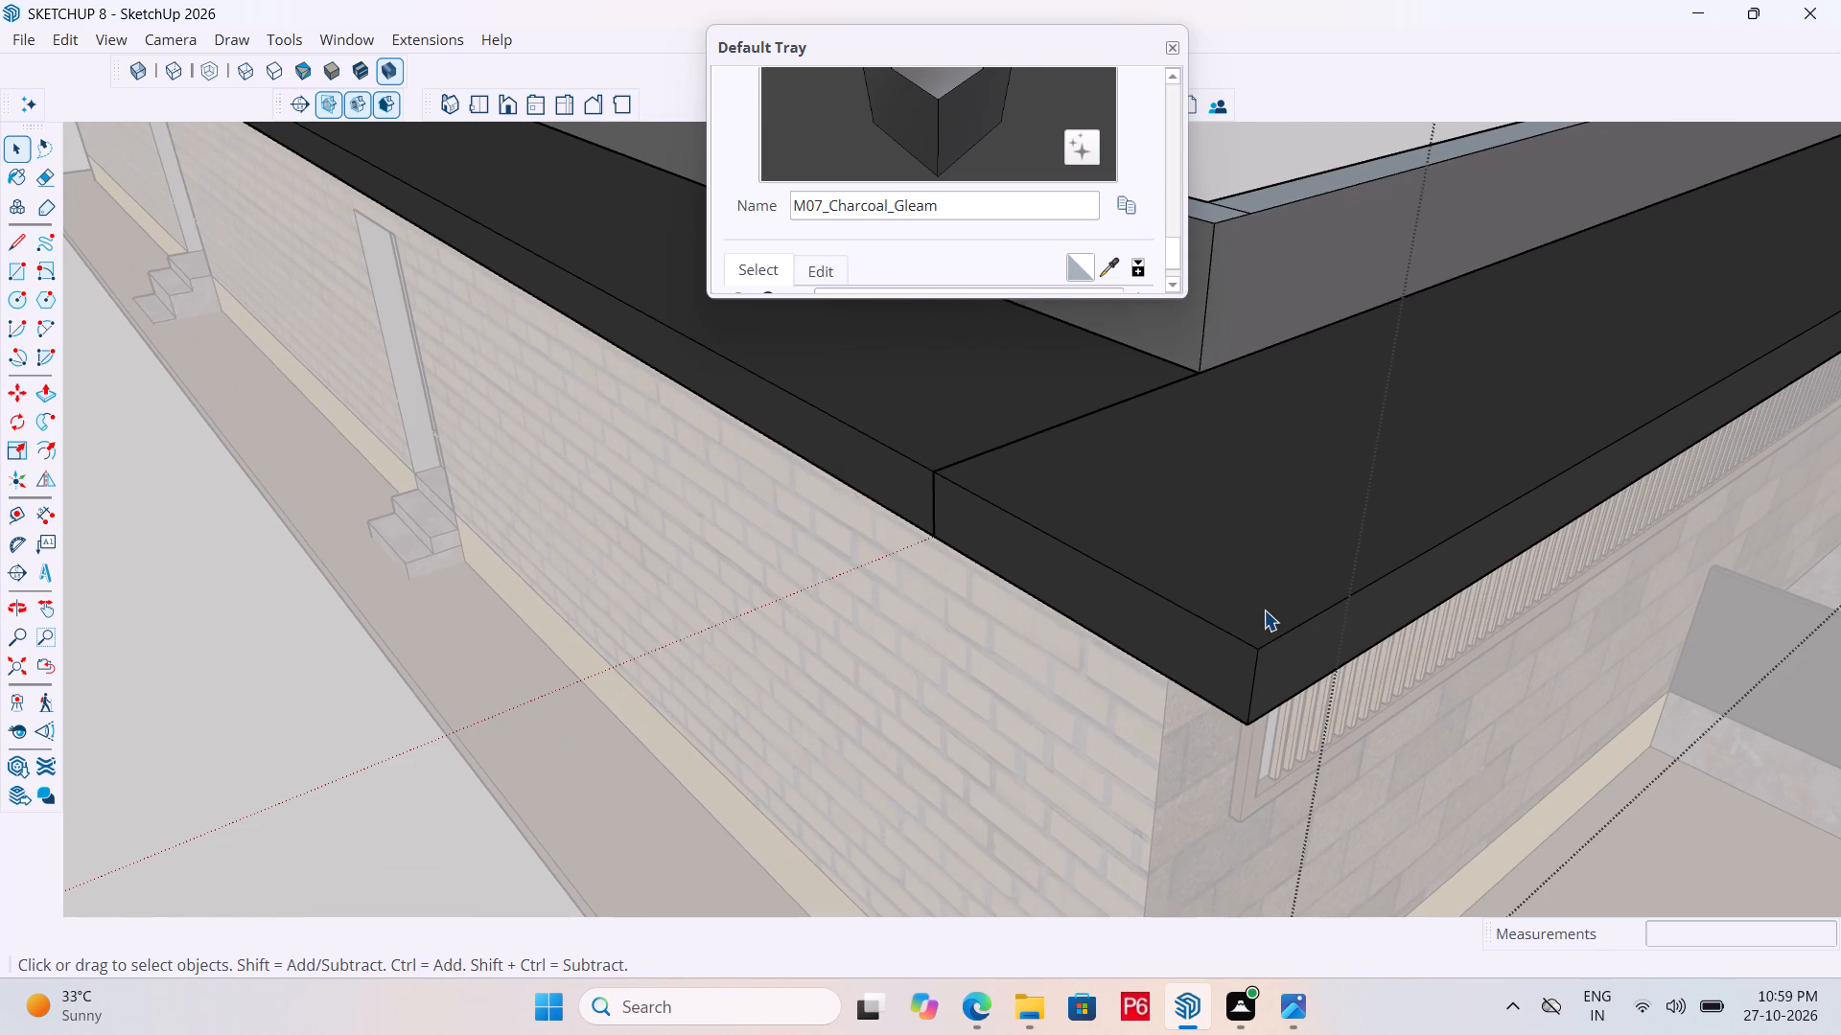
click(1264, 609)
double_click(1237, 577)
click(1219, 508)
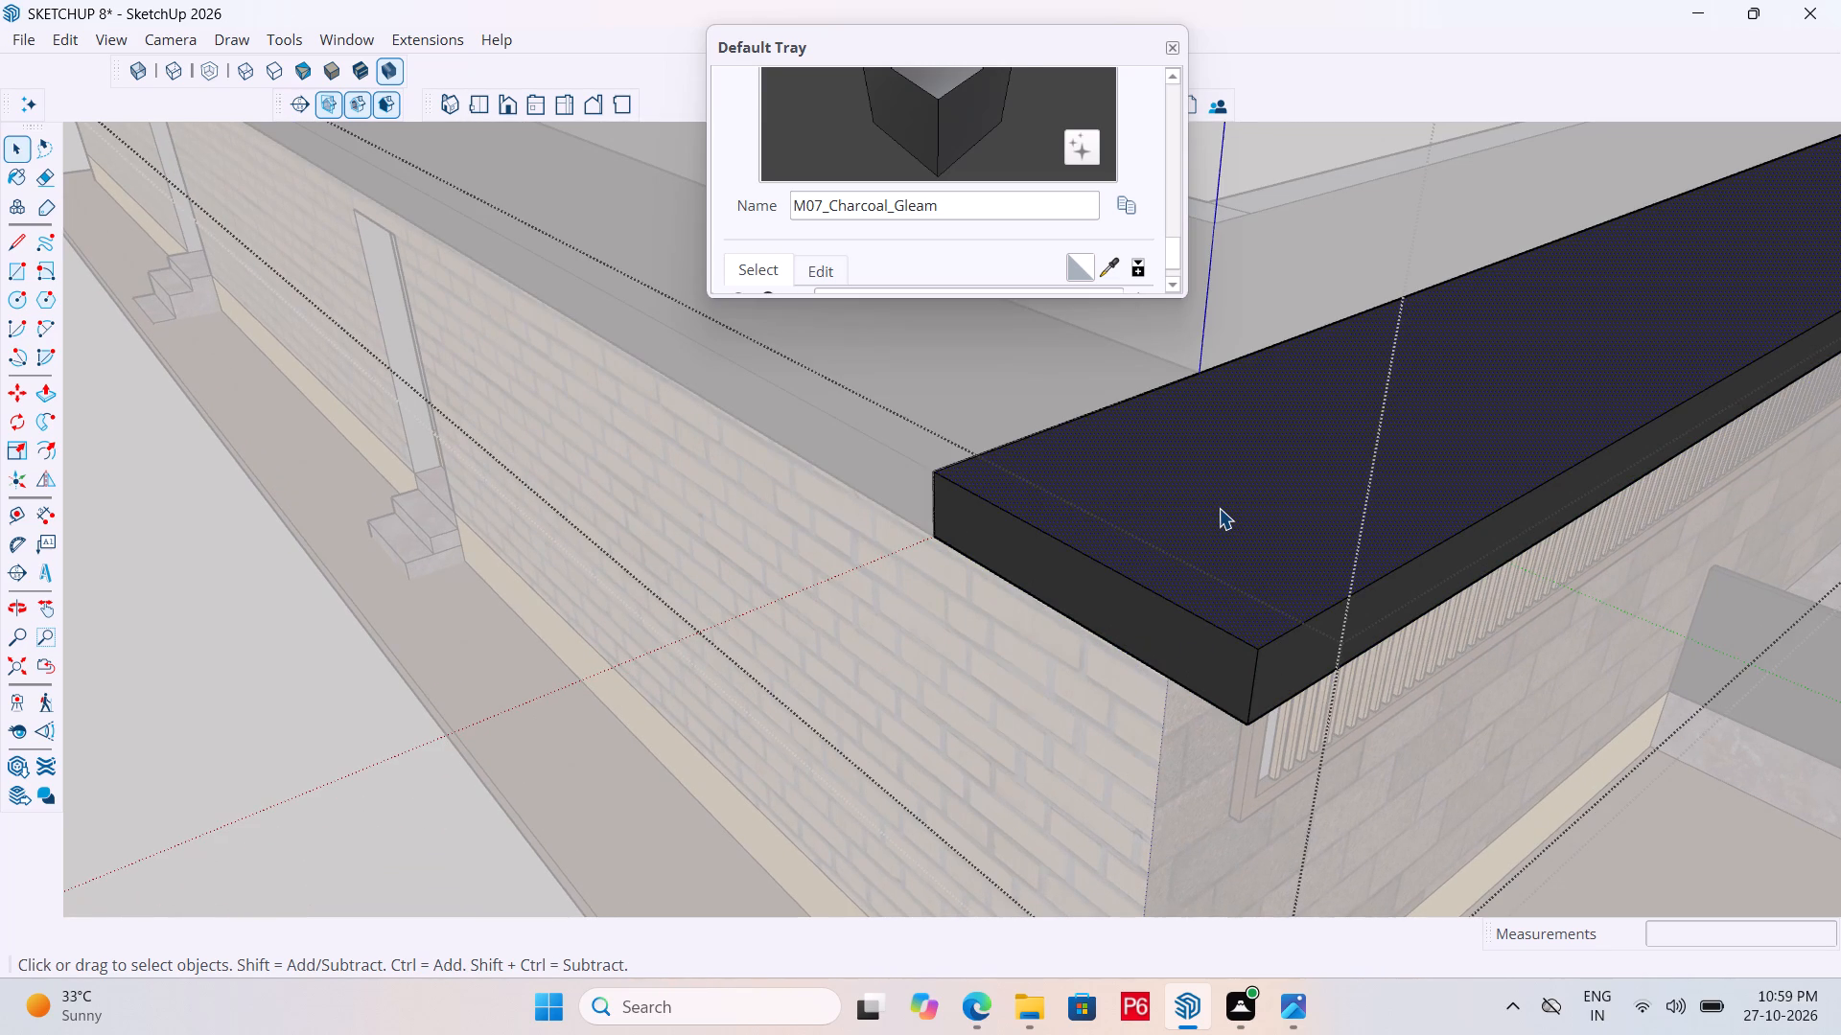
key(Delete)
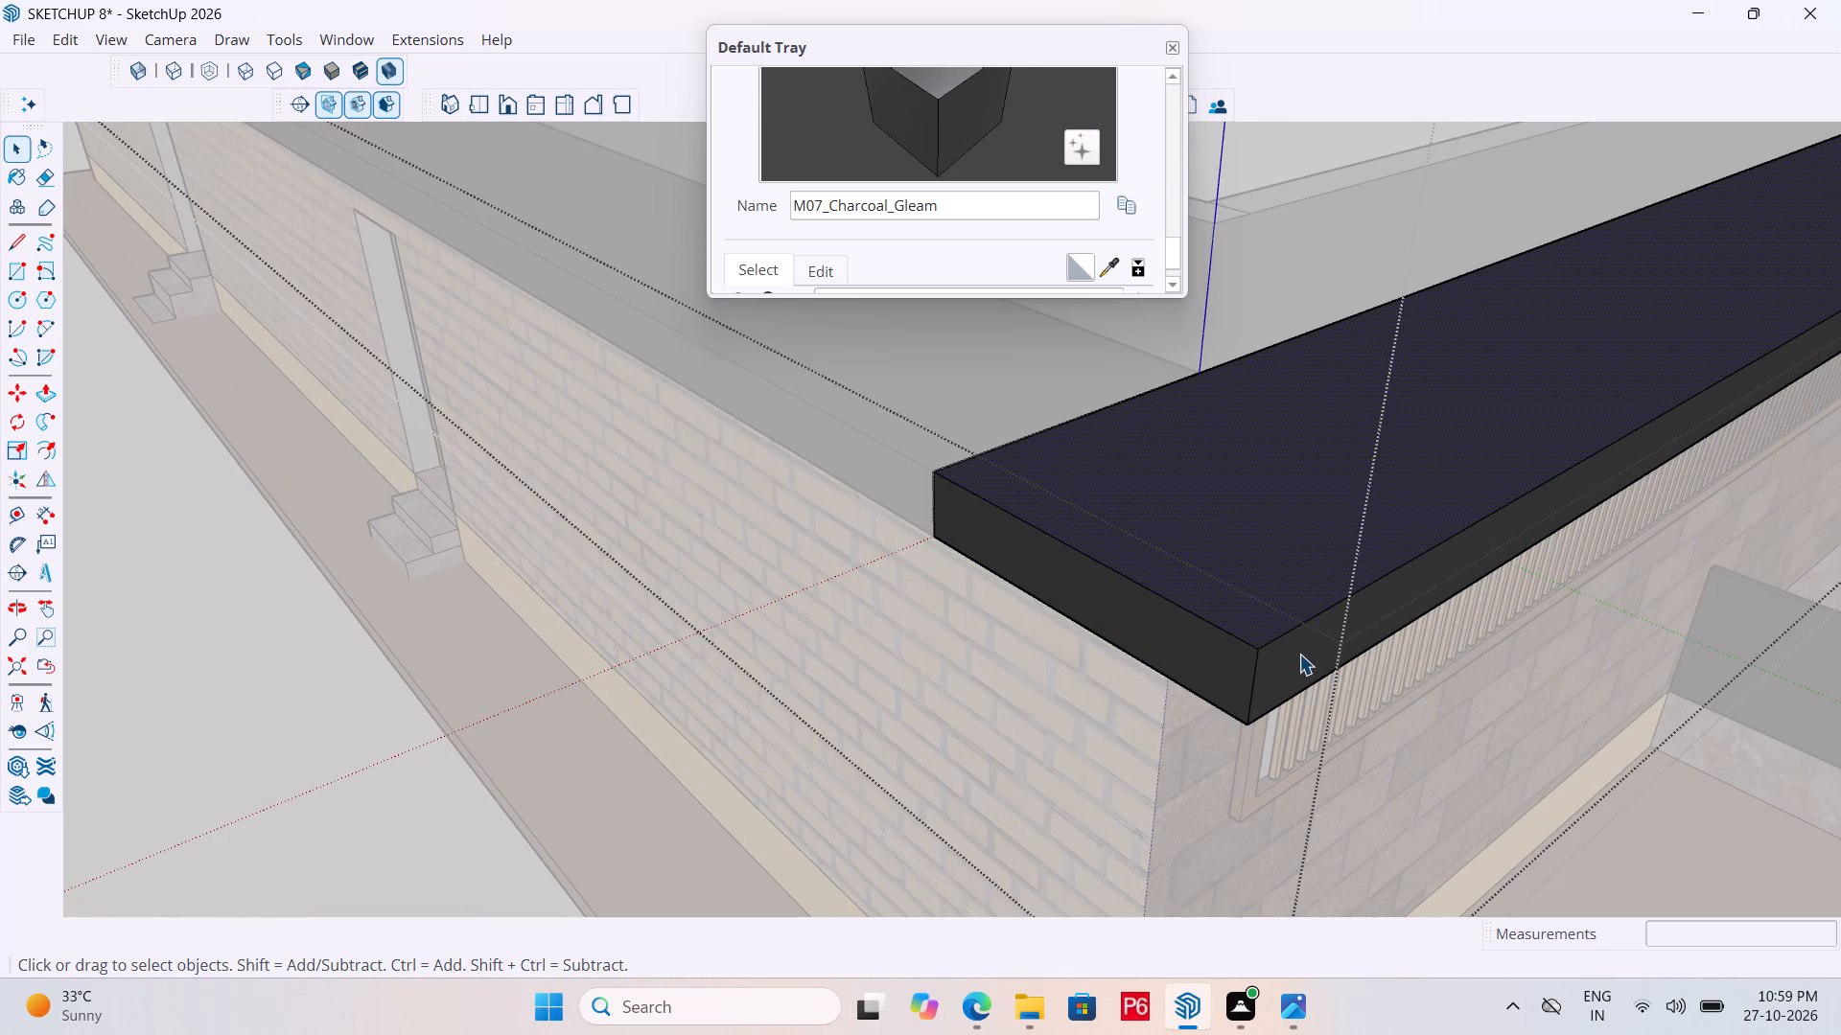
click(1303, 650)
key(Delete)
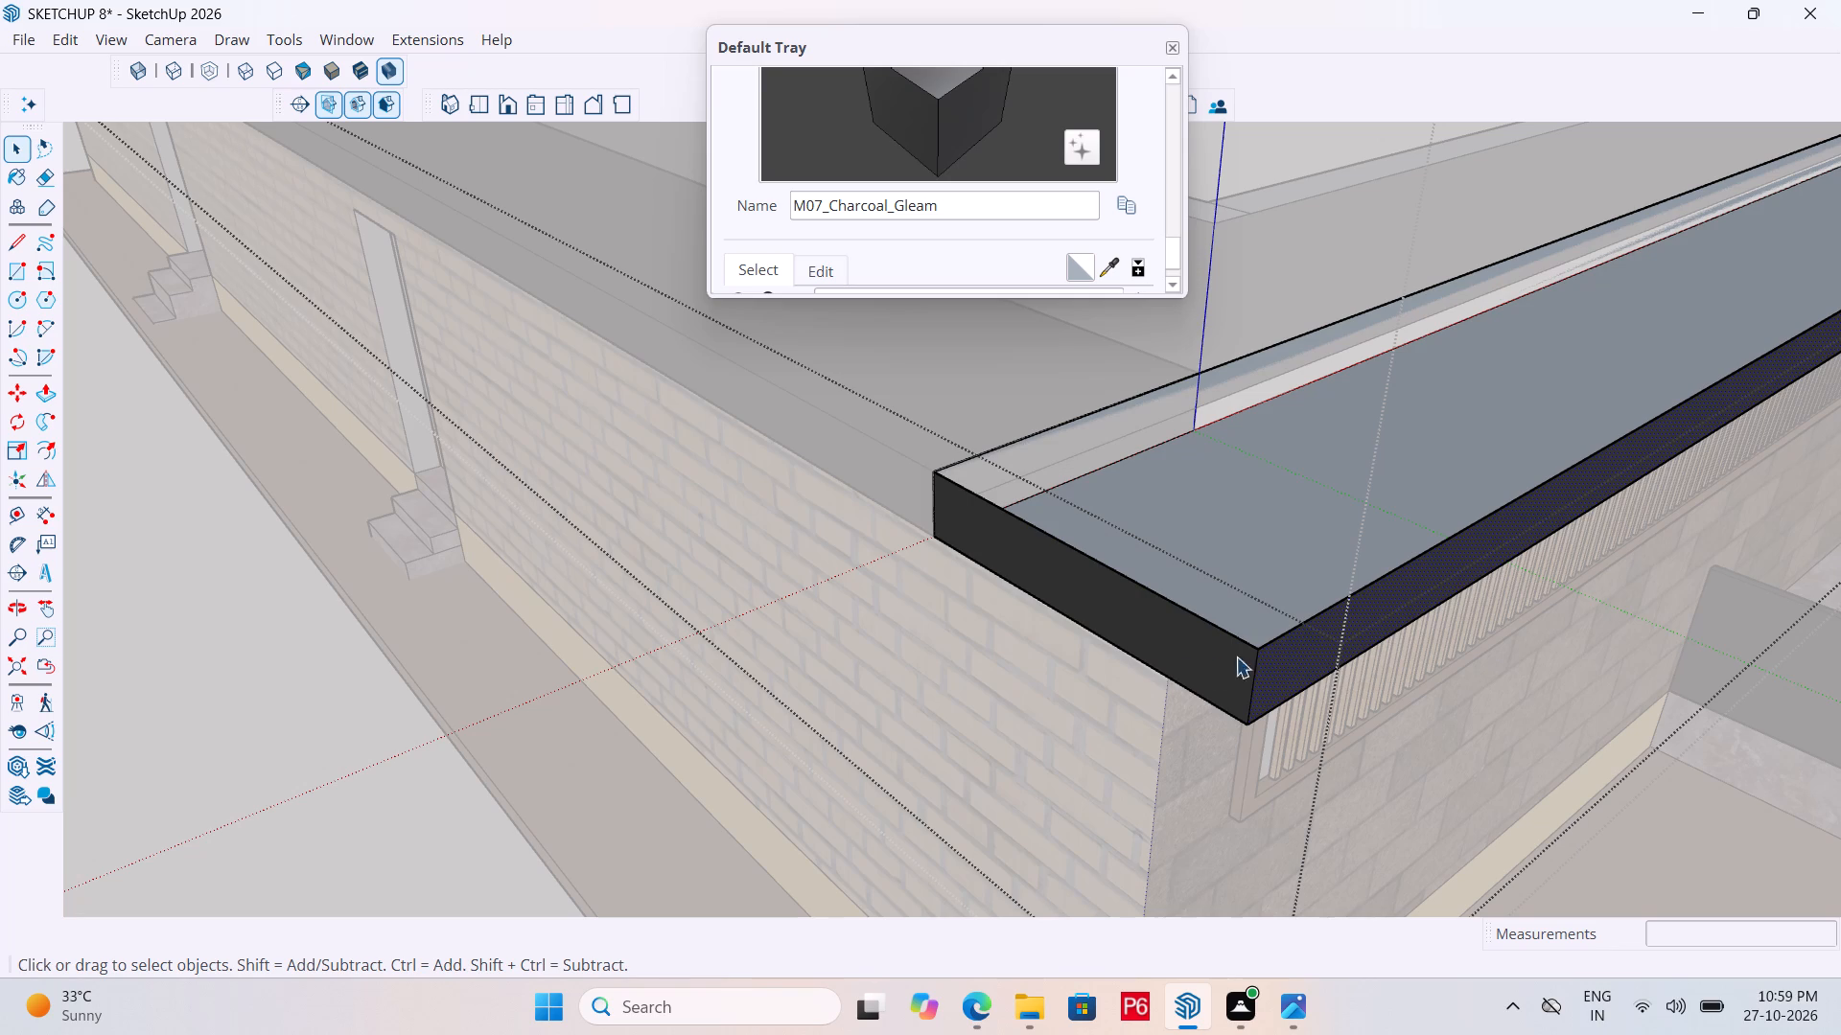
Erase the front overhang's outer top edge and the end face's top and vertical edges at the two-door wall corner.
key(e)
drag(1326, 622, 1326, 608)
click(1326, 604)
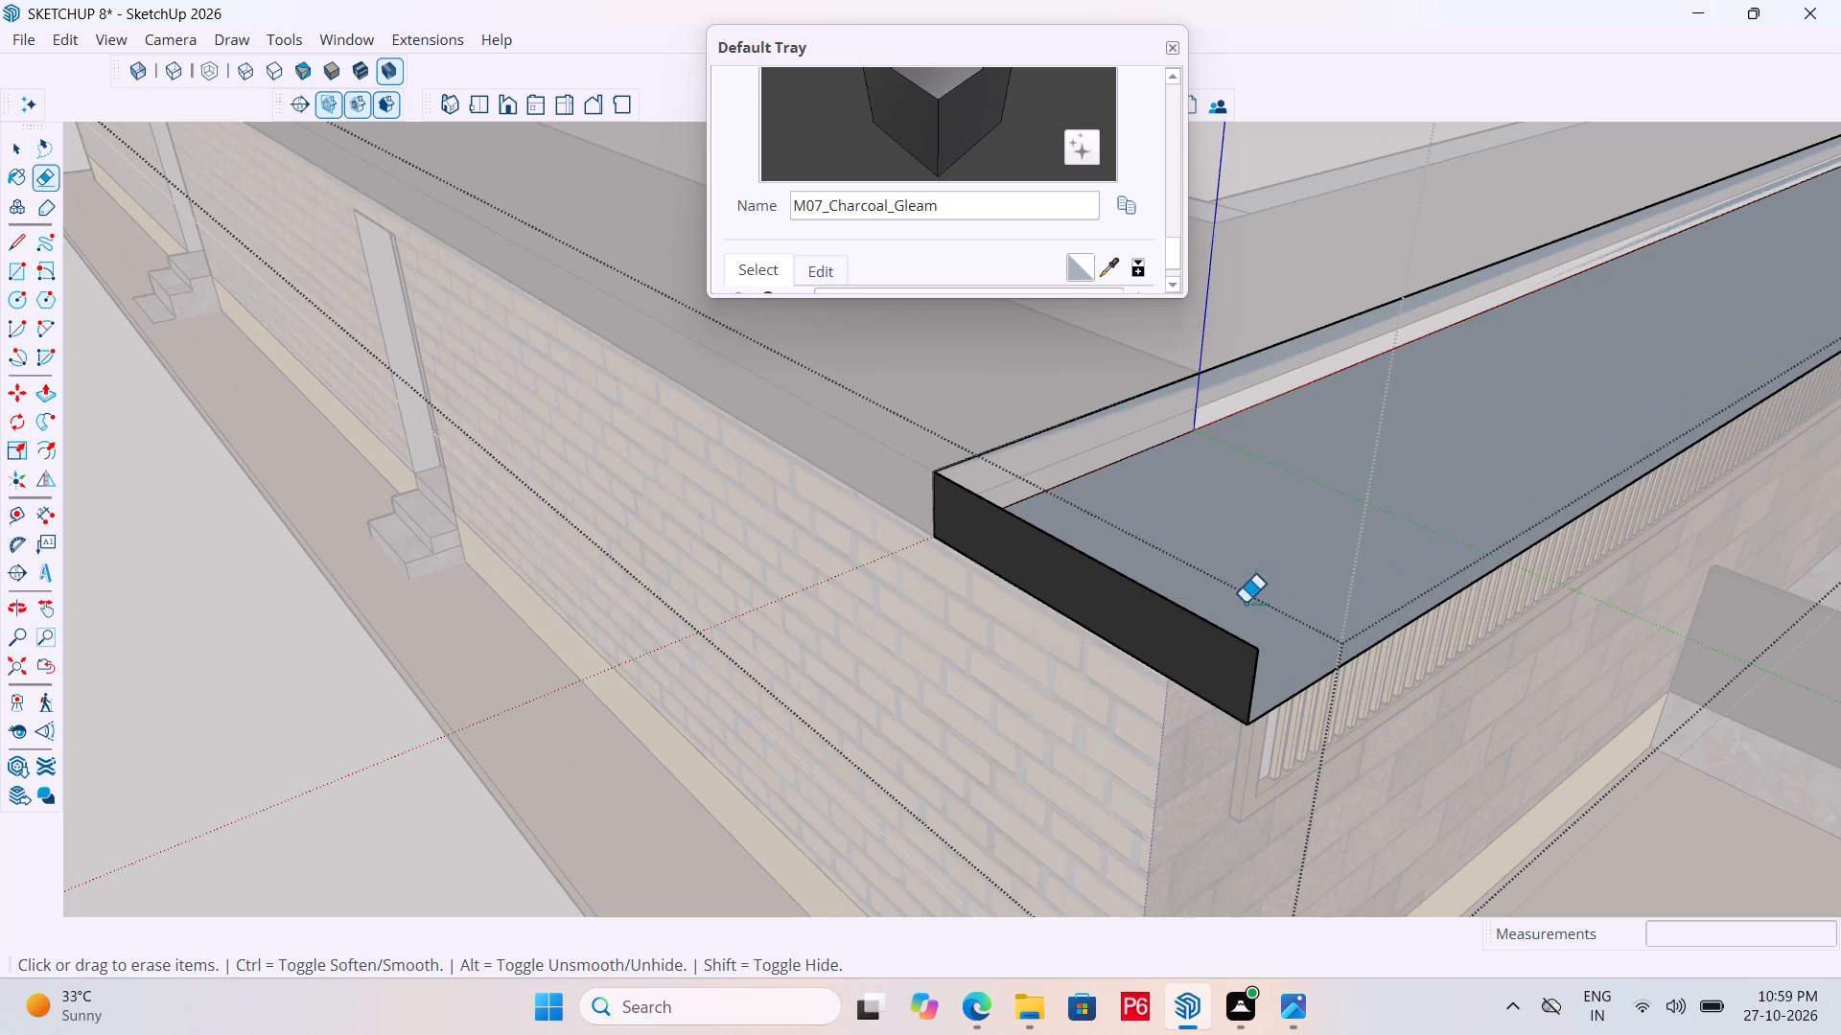
scroll(825, 557, down, 5)
middle_drag(985, 578, 562, 550)
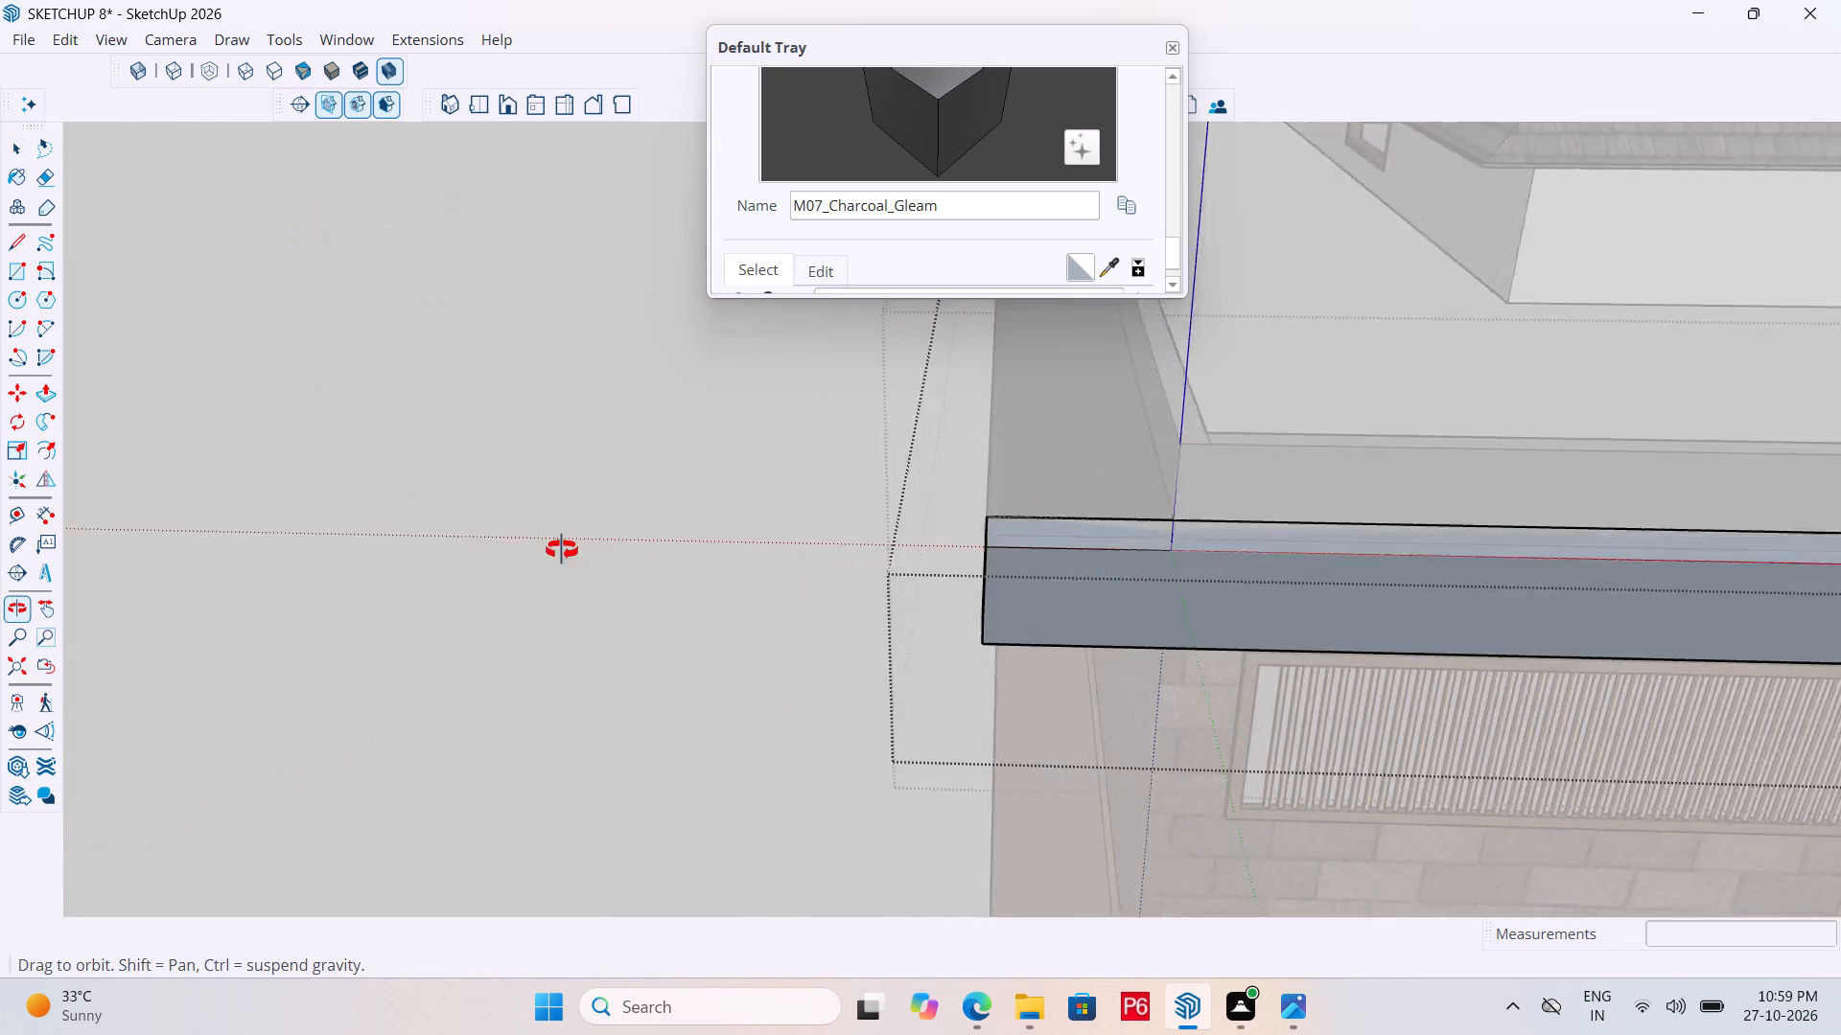
middle_drag(562, 550, 437, 551)
scroll(1058, 630, up, 5)
click(947, 557)
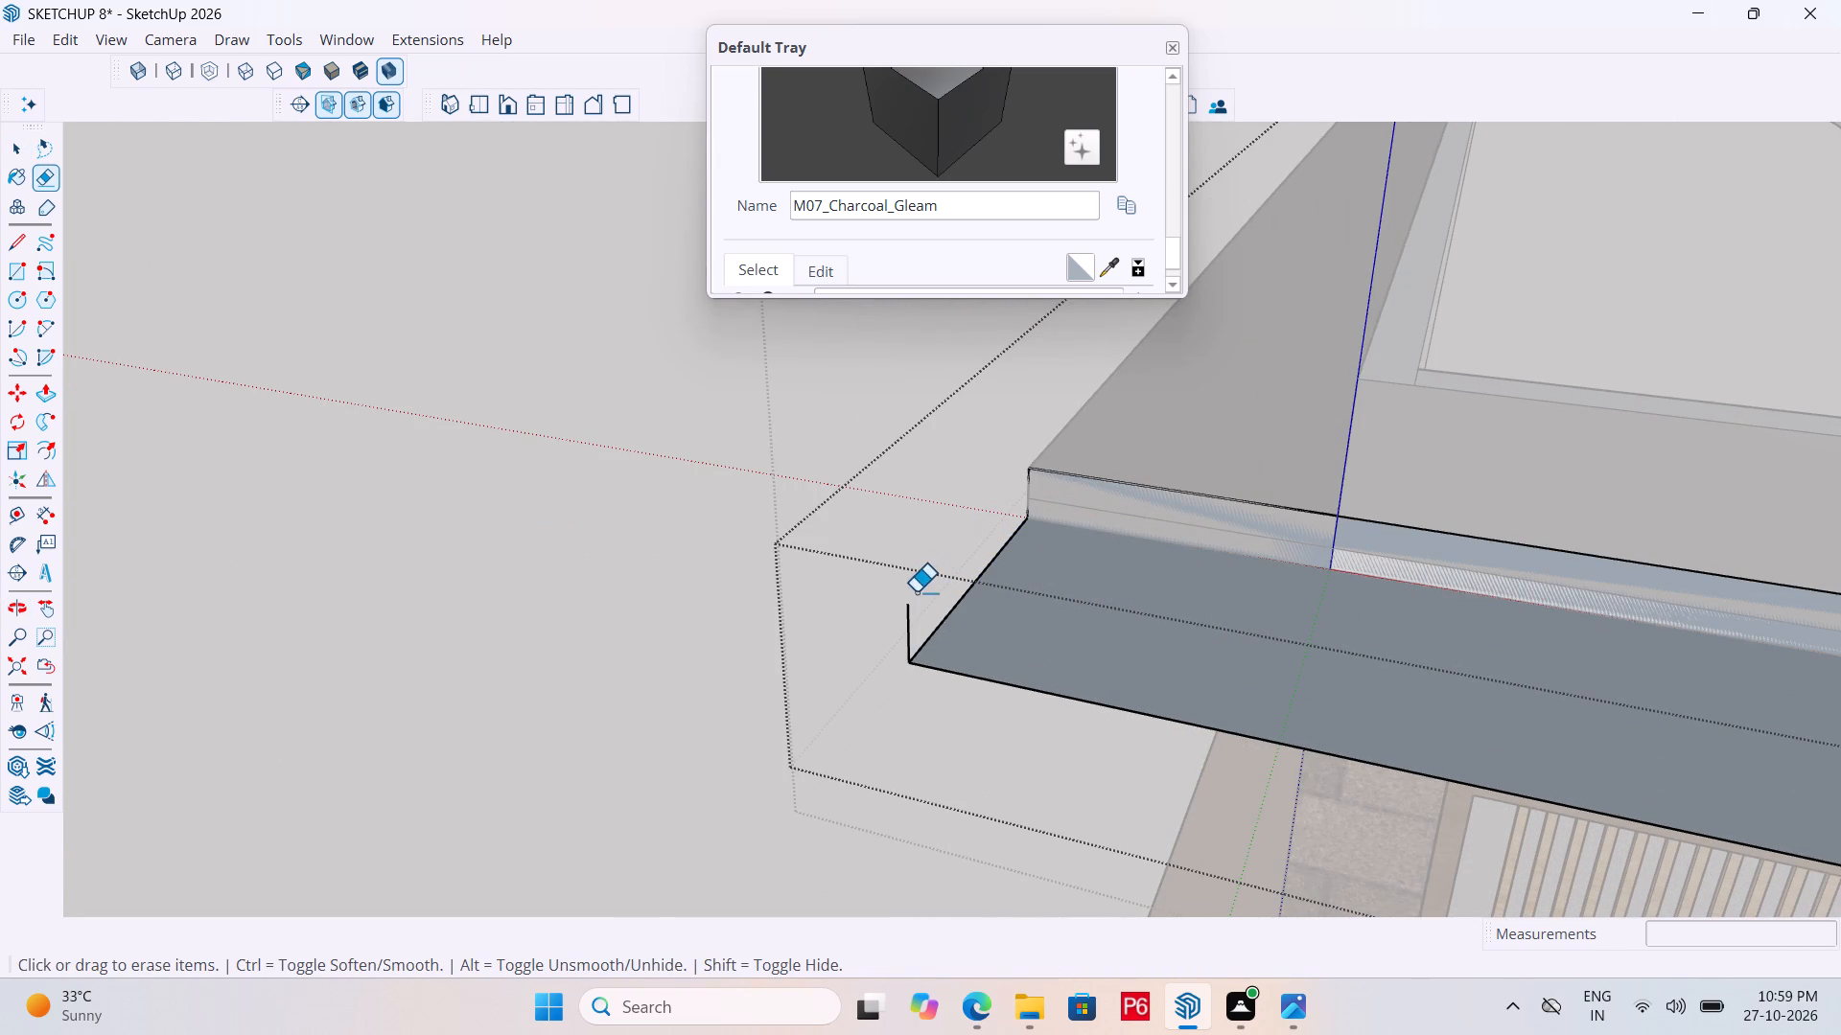
click(901, 613)
At the other front corner, draw a 3' 2" line from the parapet corner across the side overhang's bottom face and a 7" vertical up its fascia.
scroll(742, 563, down, 19)
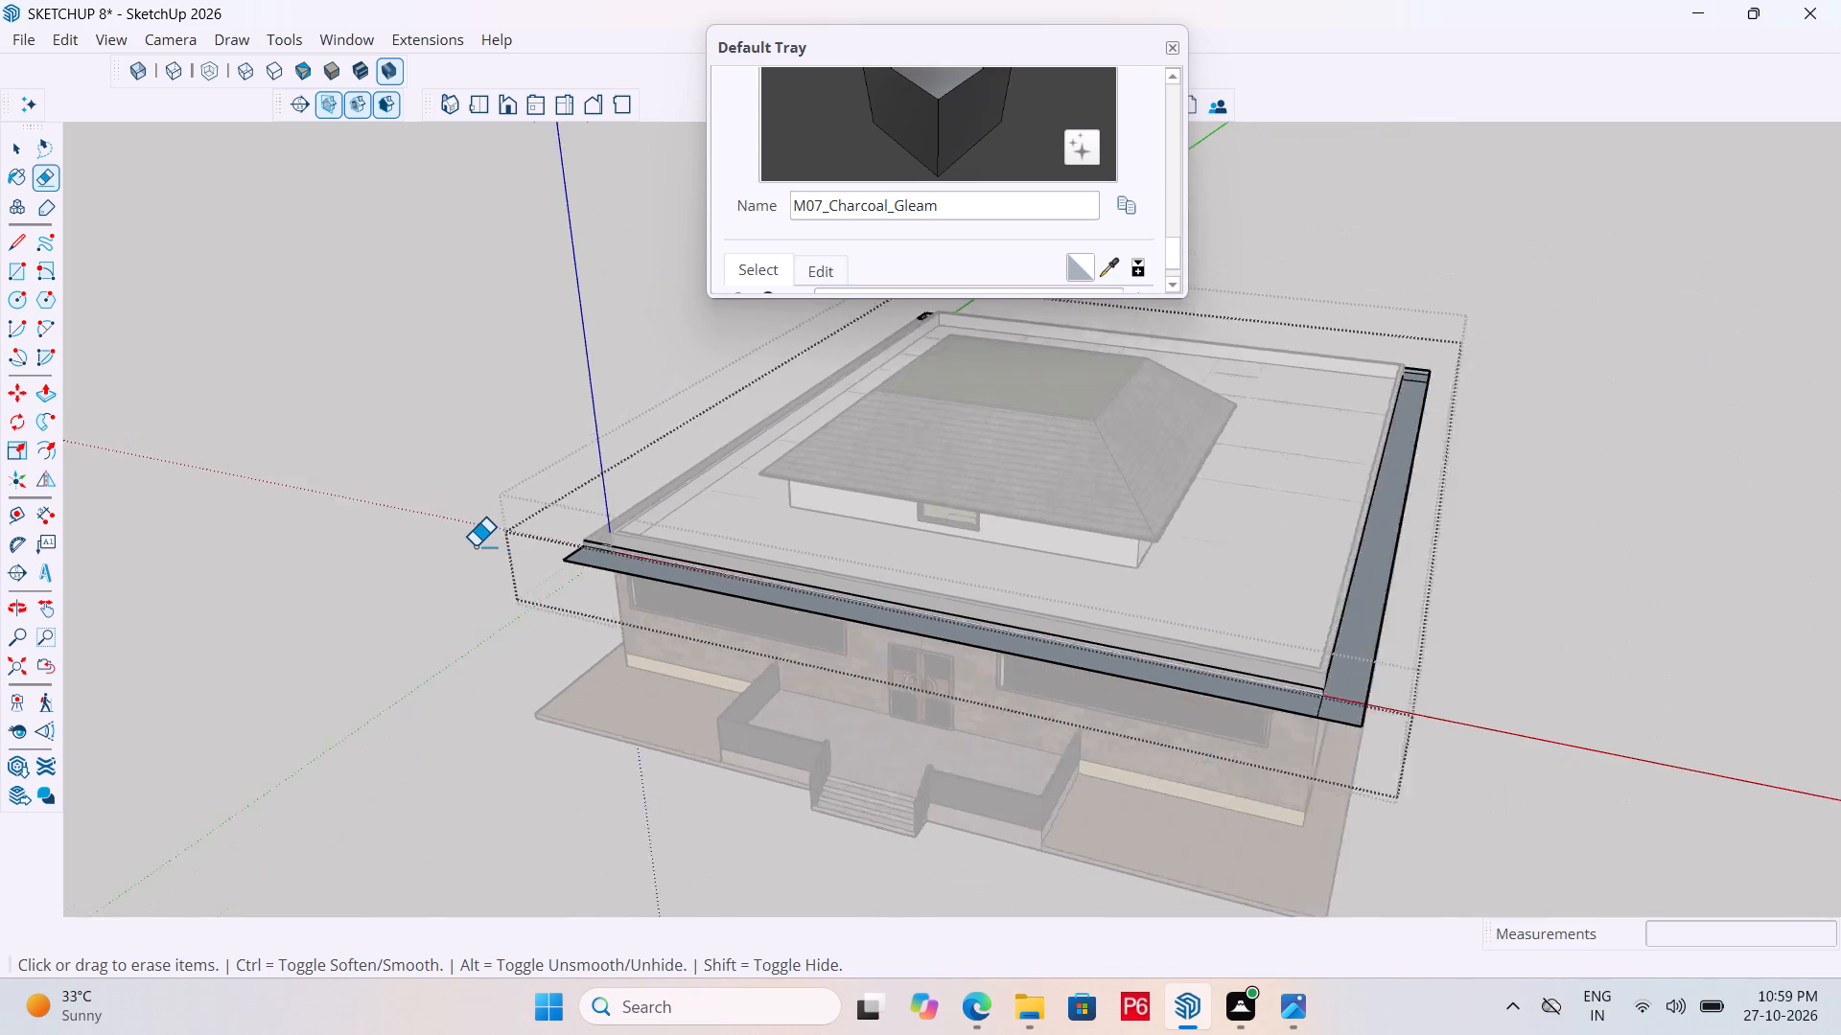
scroll(475, 546, down, 2)
middle_drag(1123, 689, 1388, 709)
scroll(1385, 589, up, 5)
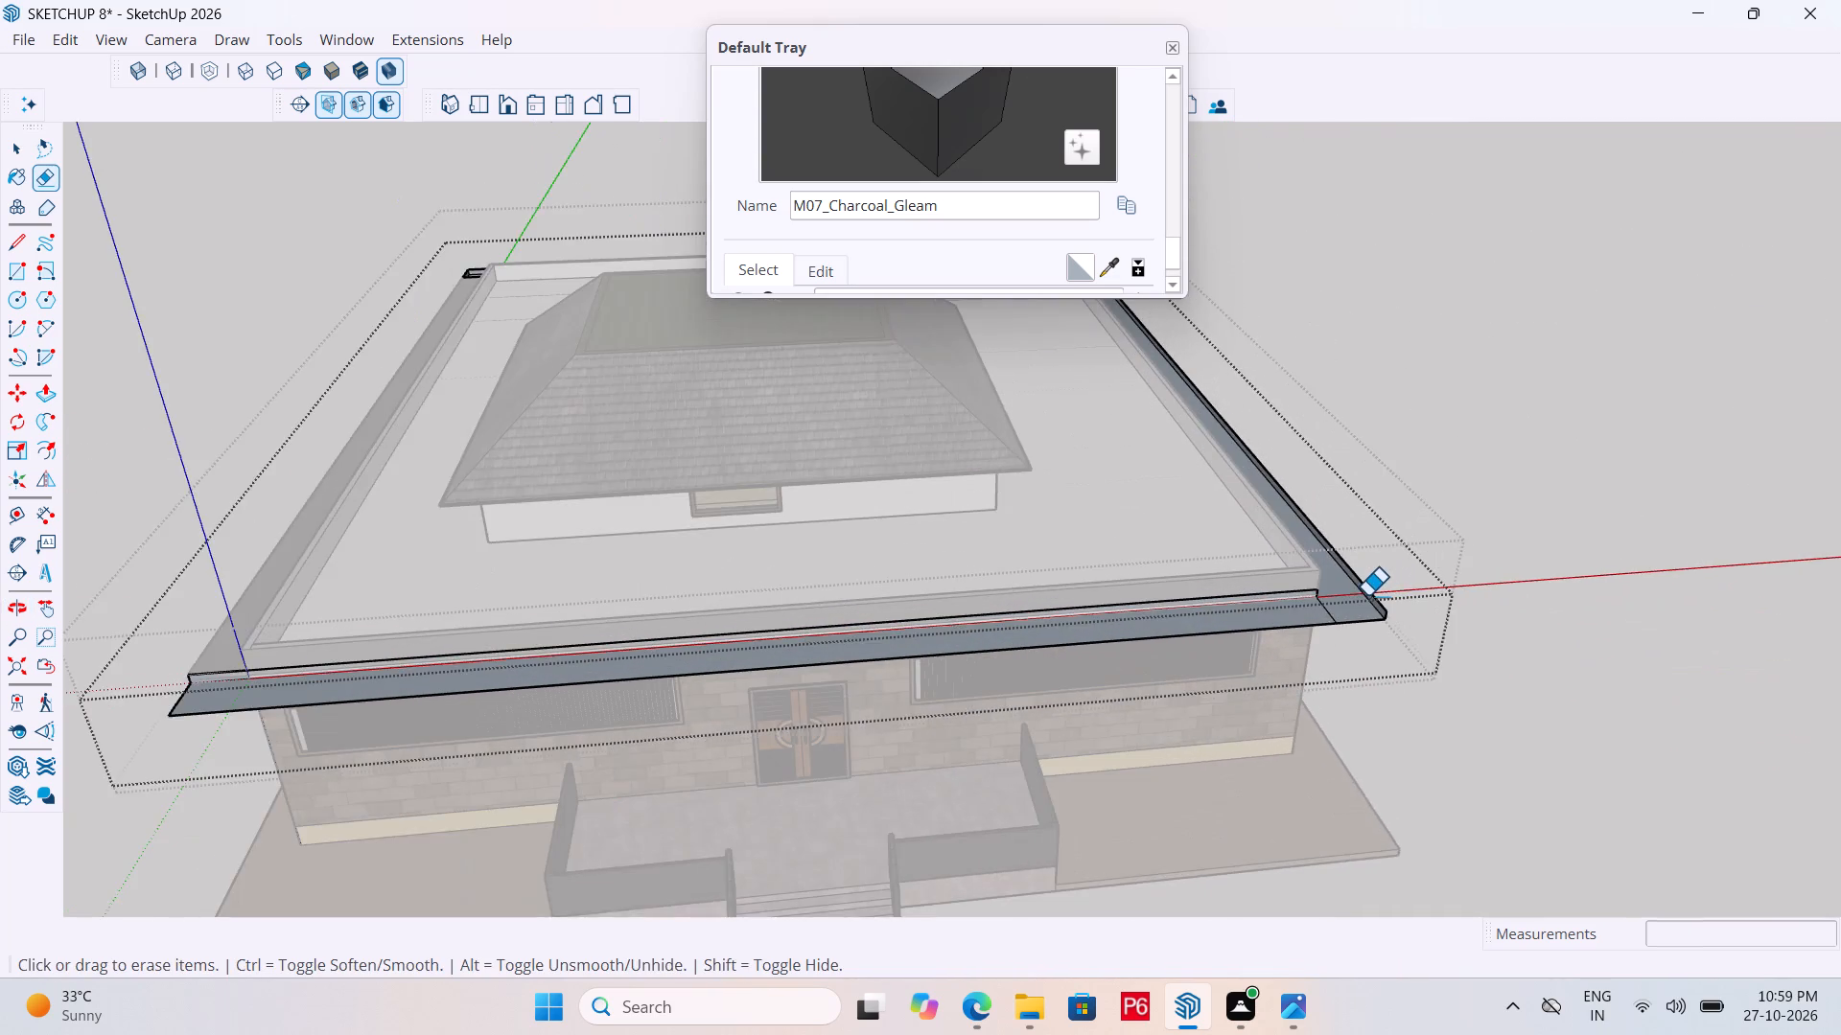
scroll(1367, 596, up, 1)
middle_drag(1367, 599, 804, 621)
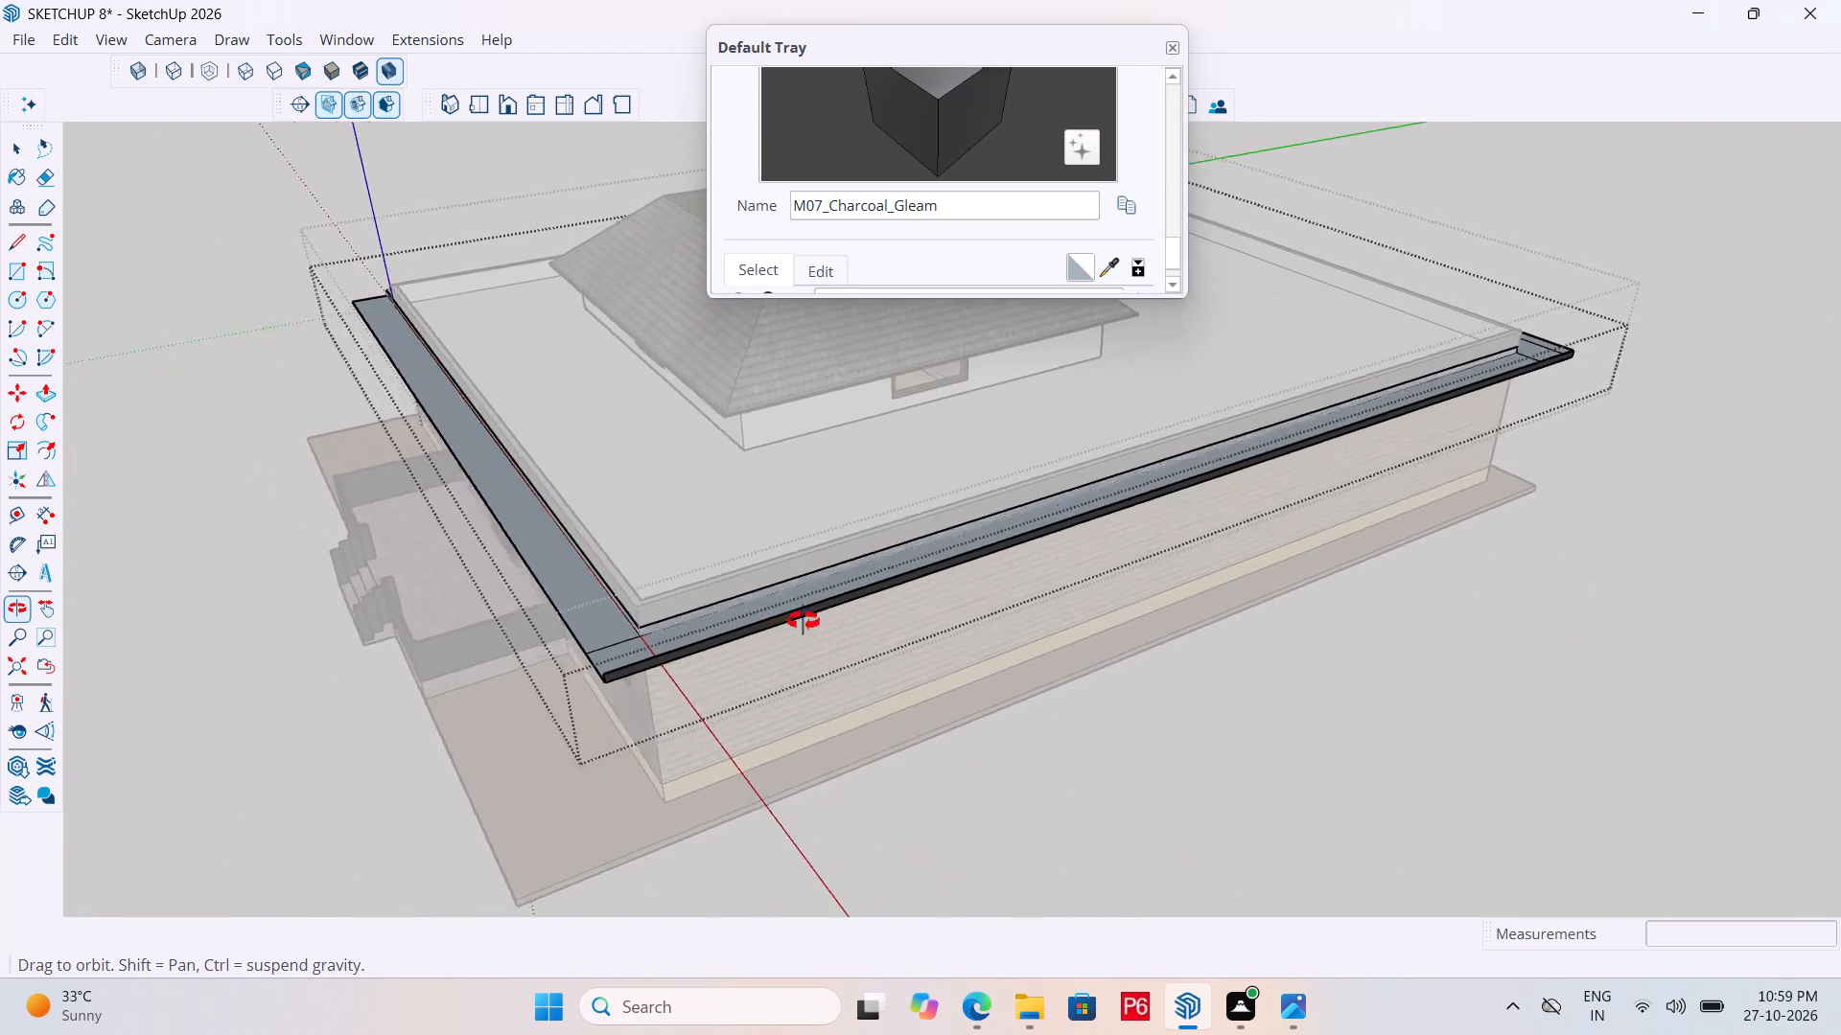
middle_drag(804, 621, 1099, 639)
scroll(998, 697, up, 16)
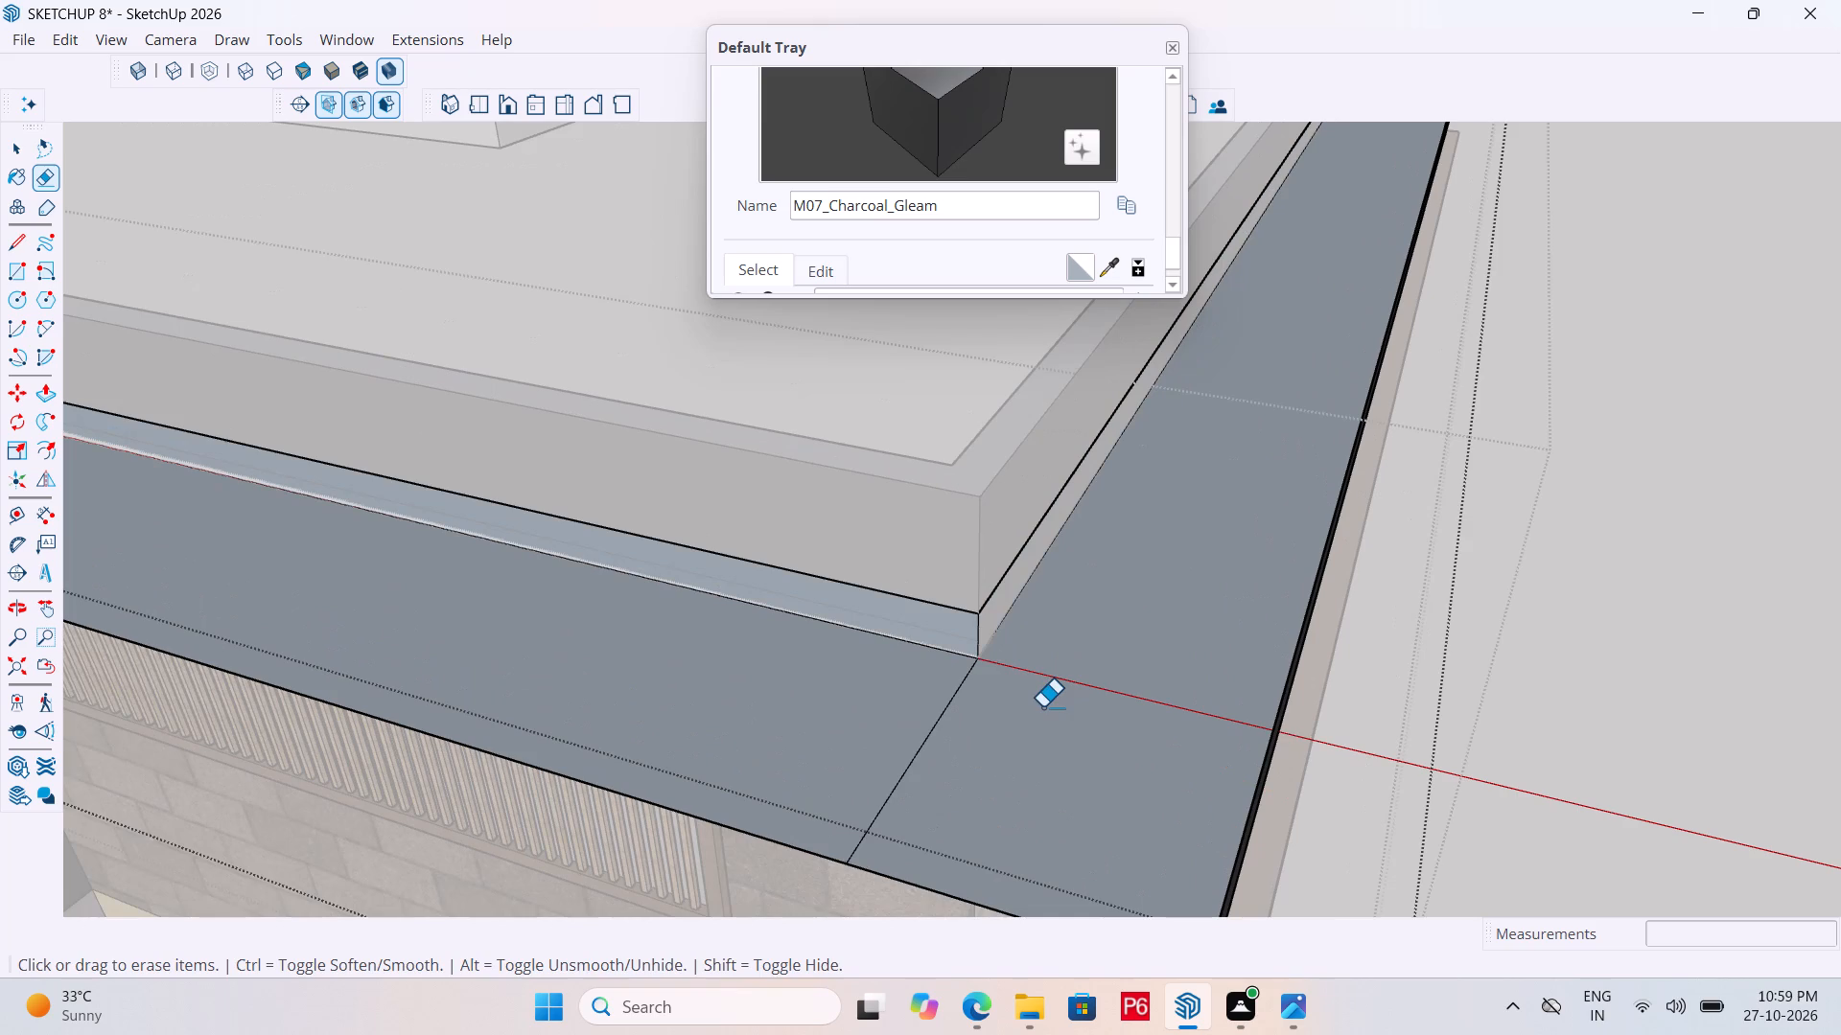
key(l)
click(983, 666)
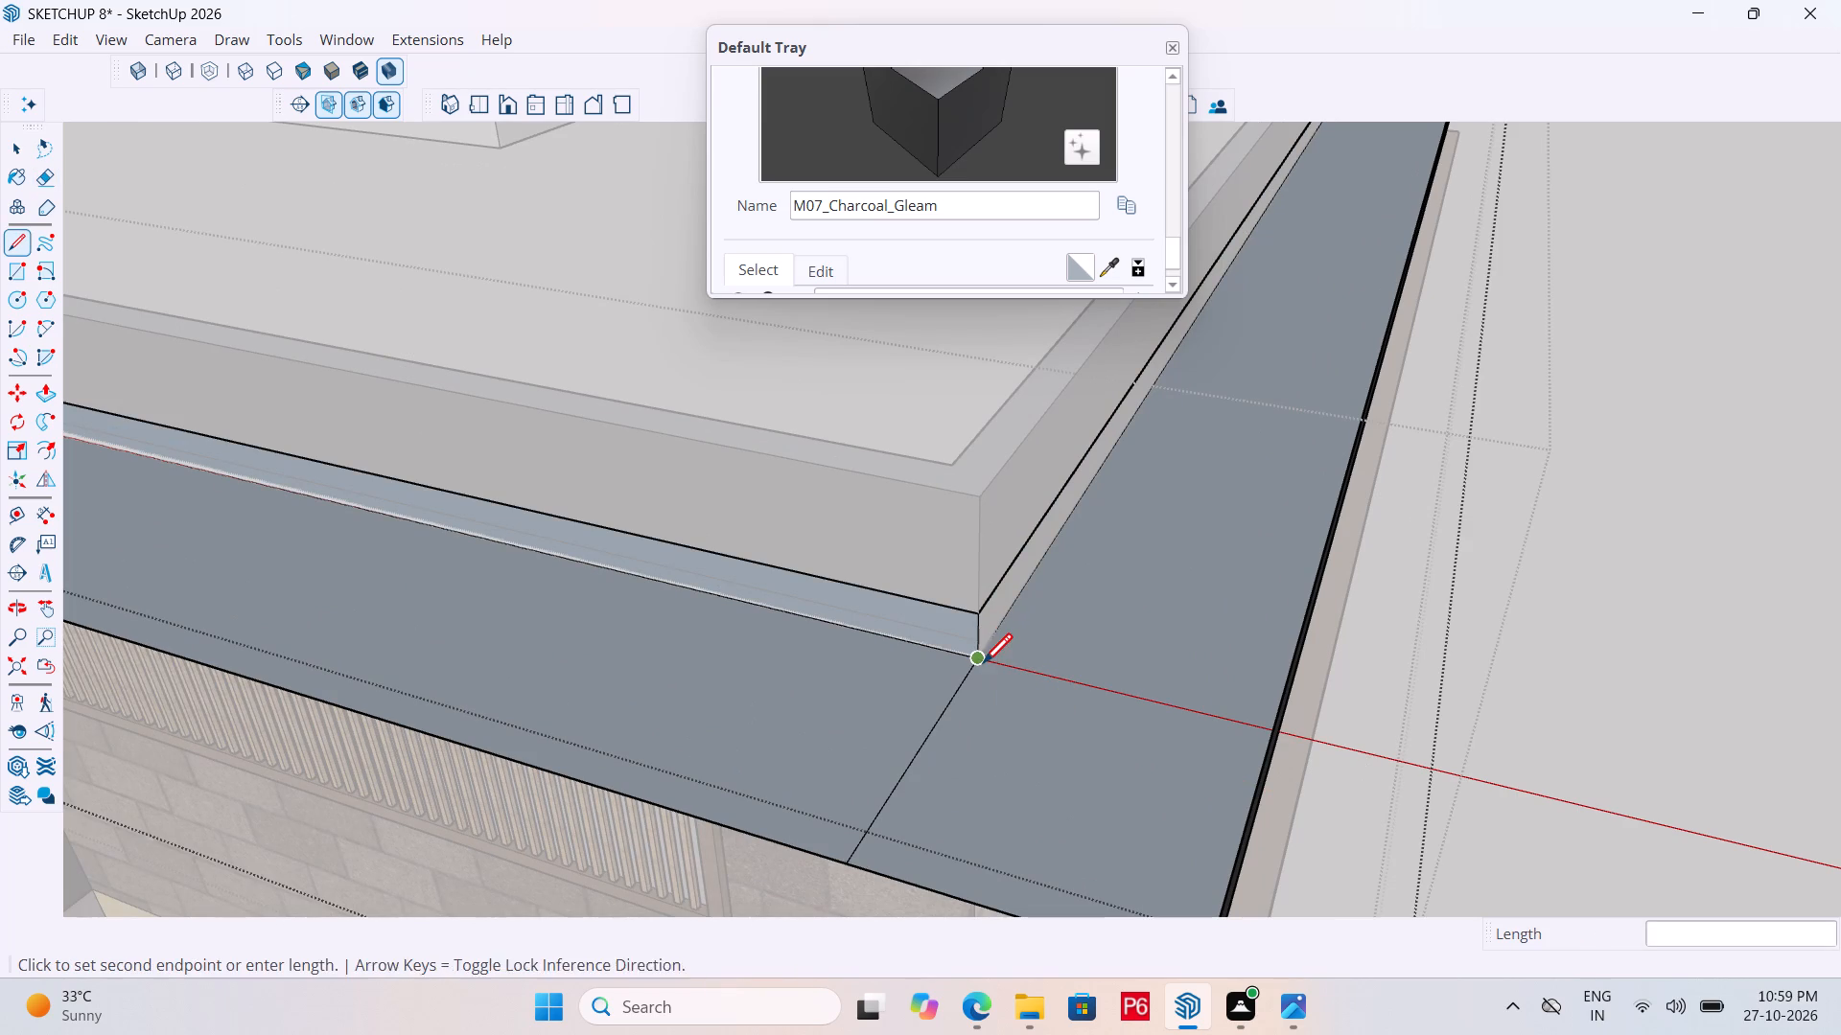
middle_drag(1140, 751, 1465, 648)
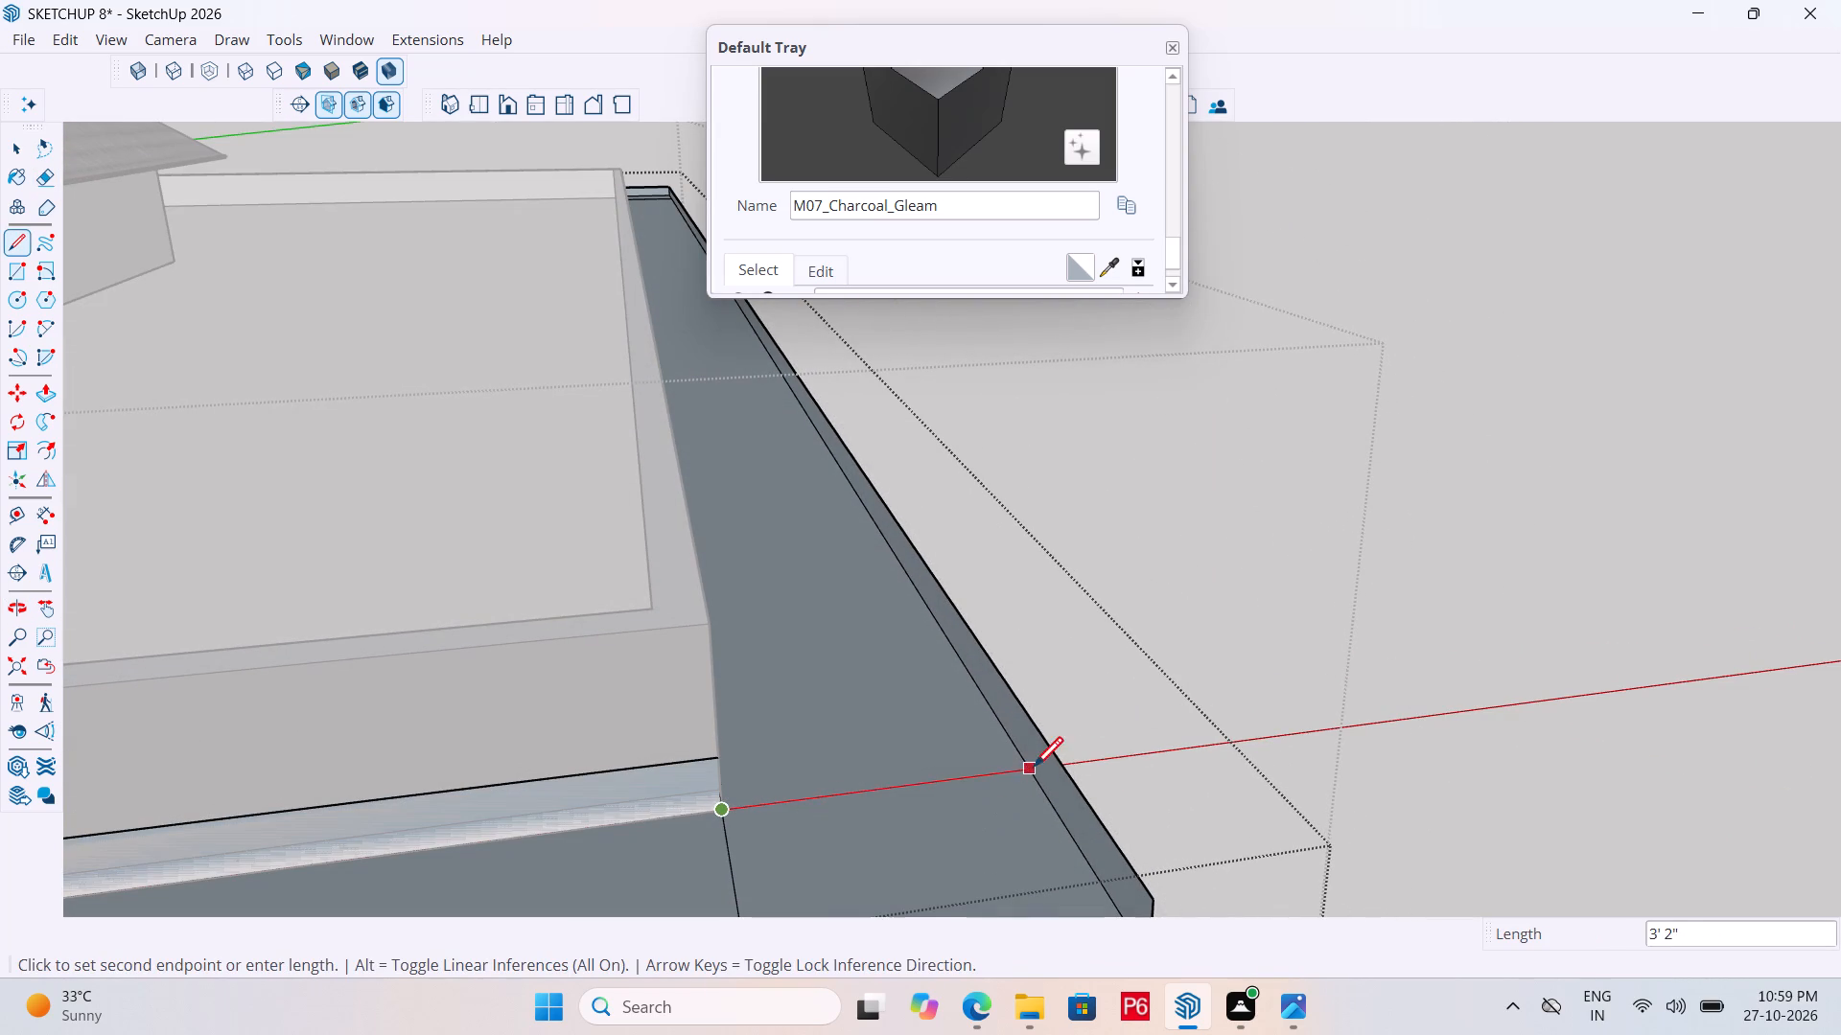
click(1020, 769)
scroll(911, 863, up, 10)
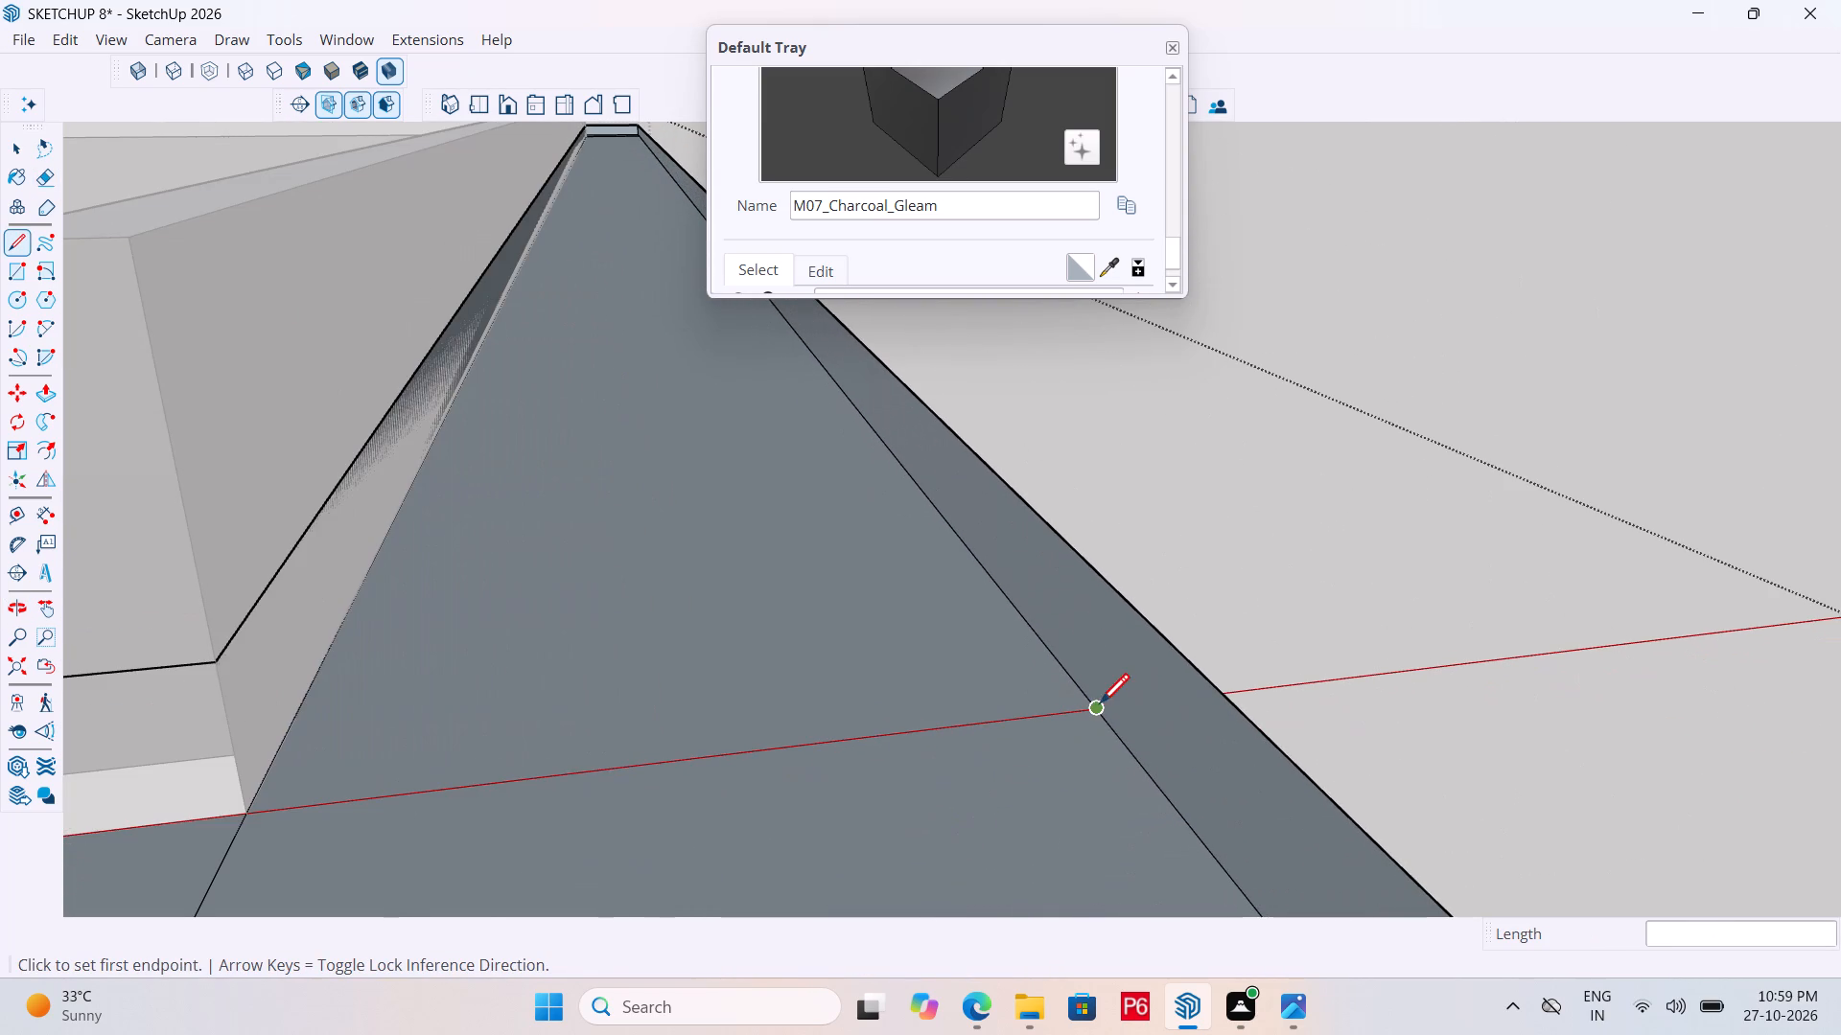
drag(1093, 708, 1103, 696)
click(1105, 580)
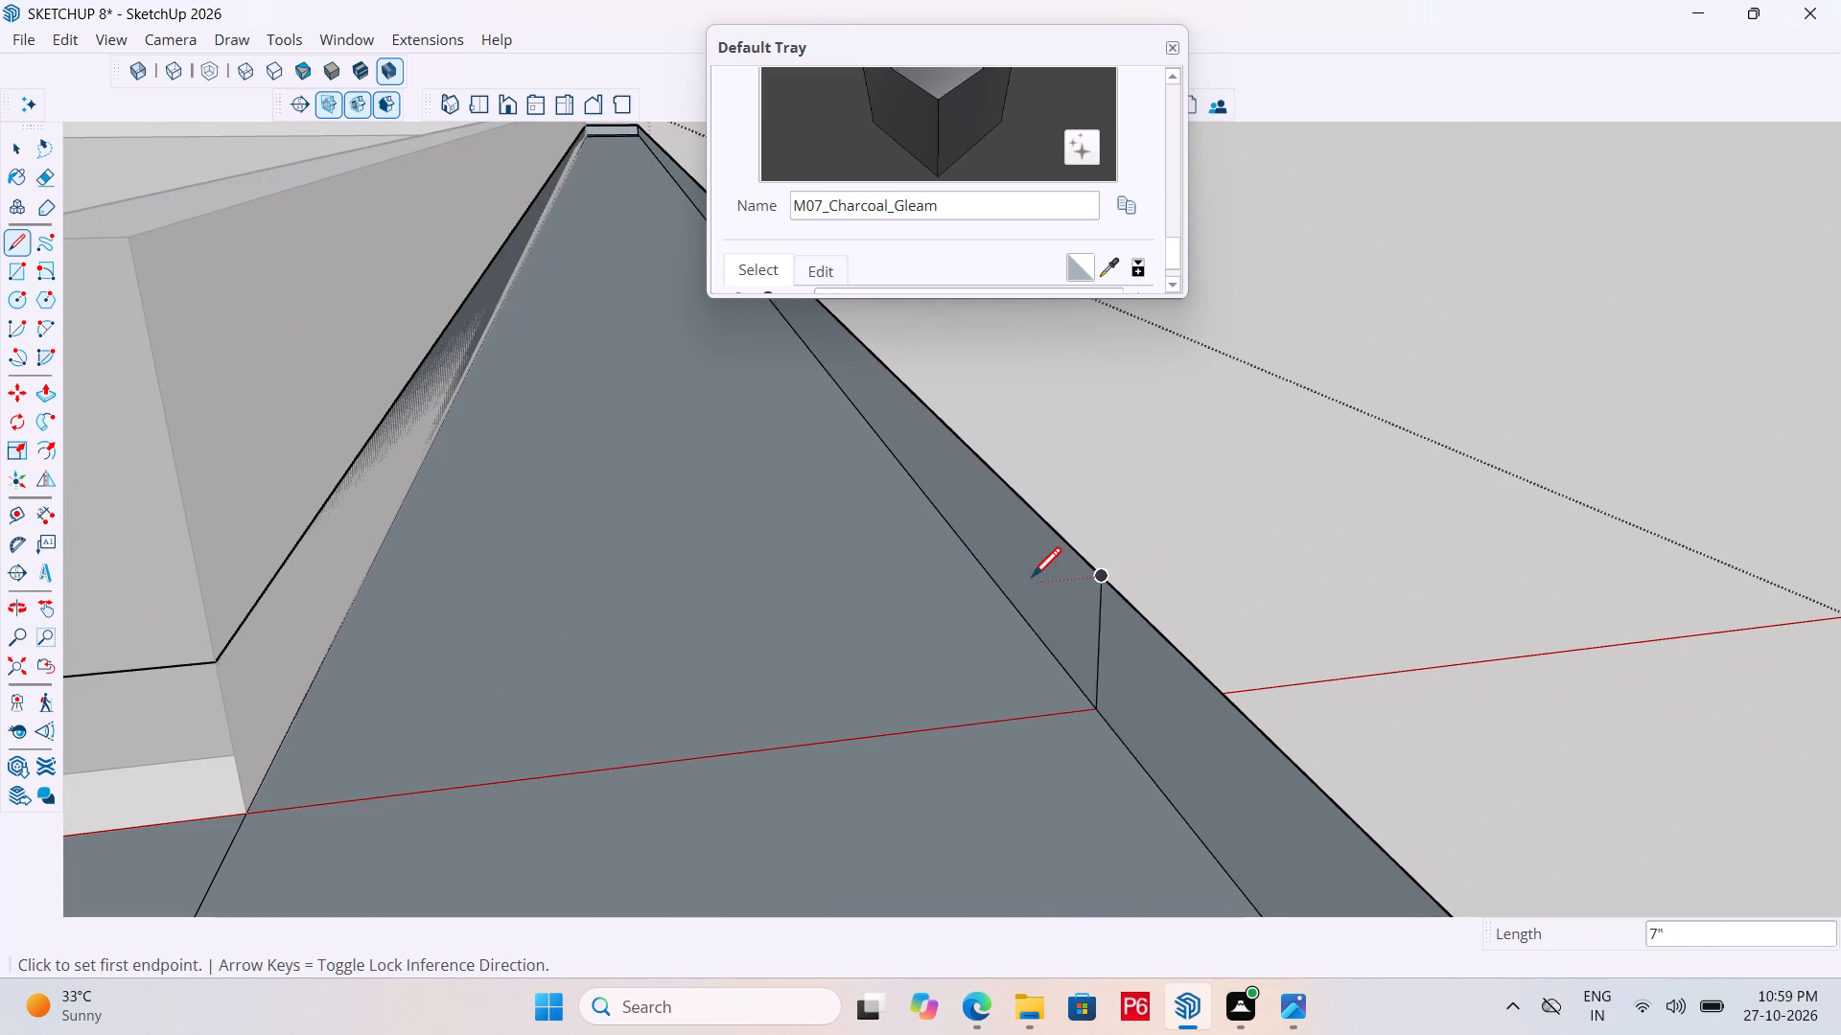
Erase the seam edge running from the parapet corner to the front edge on the overhang's bottom face.
scroll(1032, 579, down, 6)
scroll(1231, 559, down, 6)
middle_drag(1155, 650, 1141, 690)
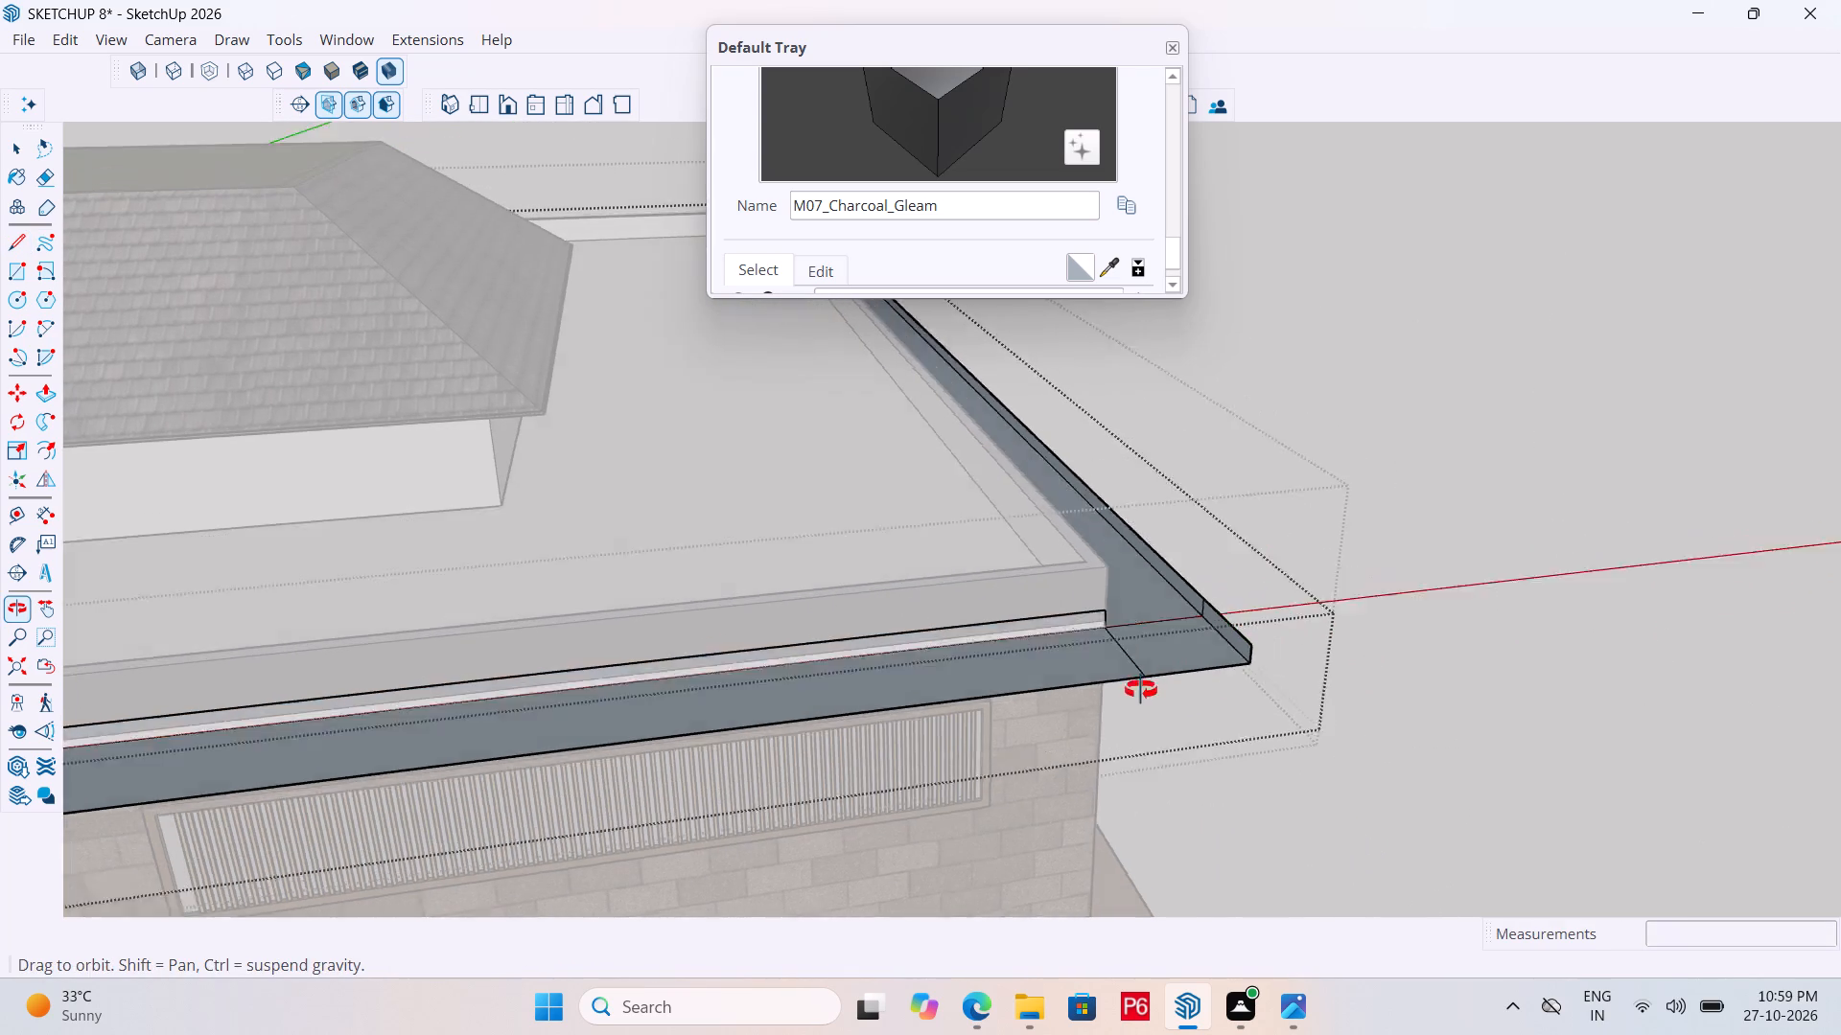
middle_drag(1141, 690, 1107, 714)
key(e)
drag(1096, 710, 1044, 717)
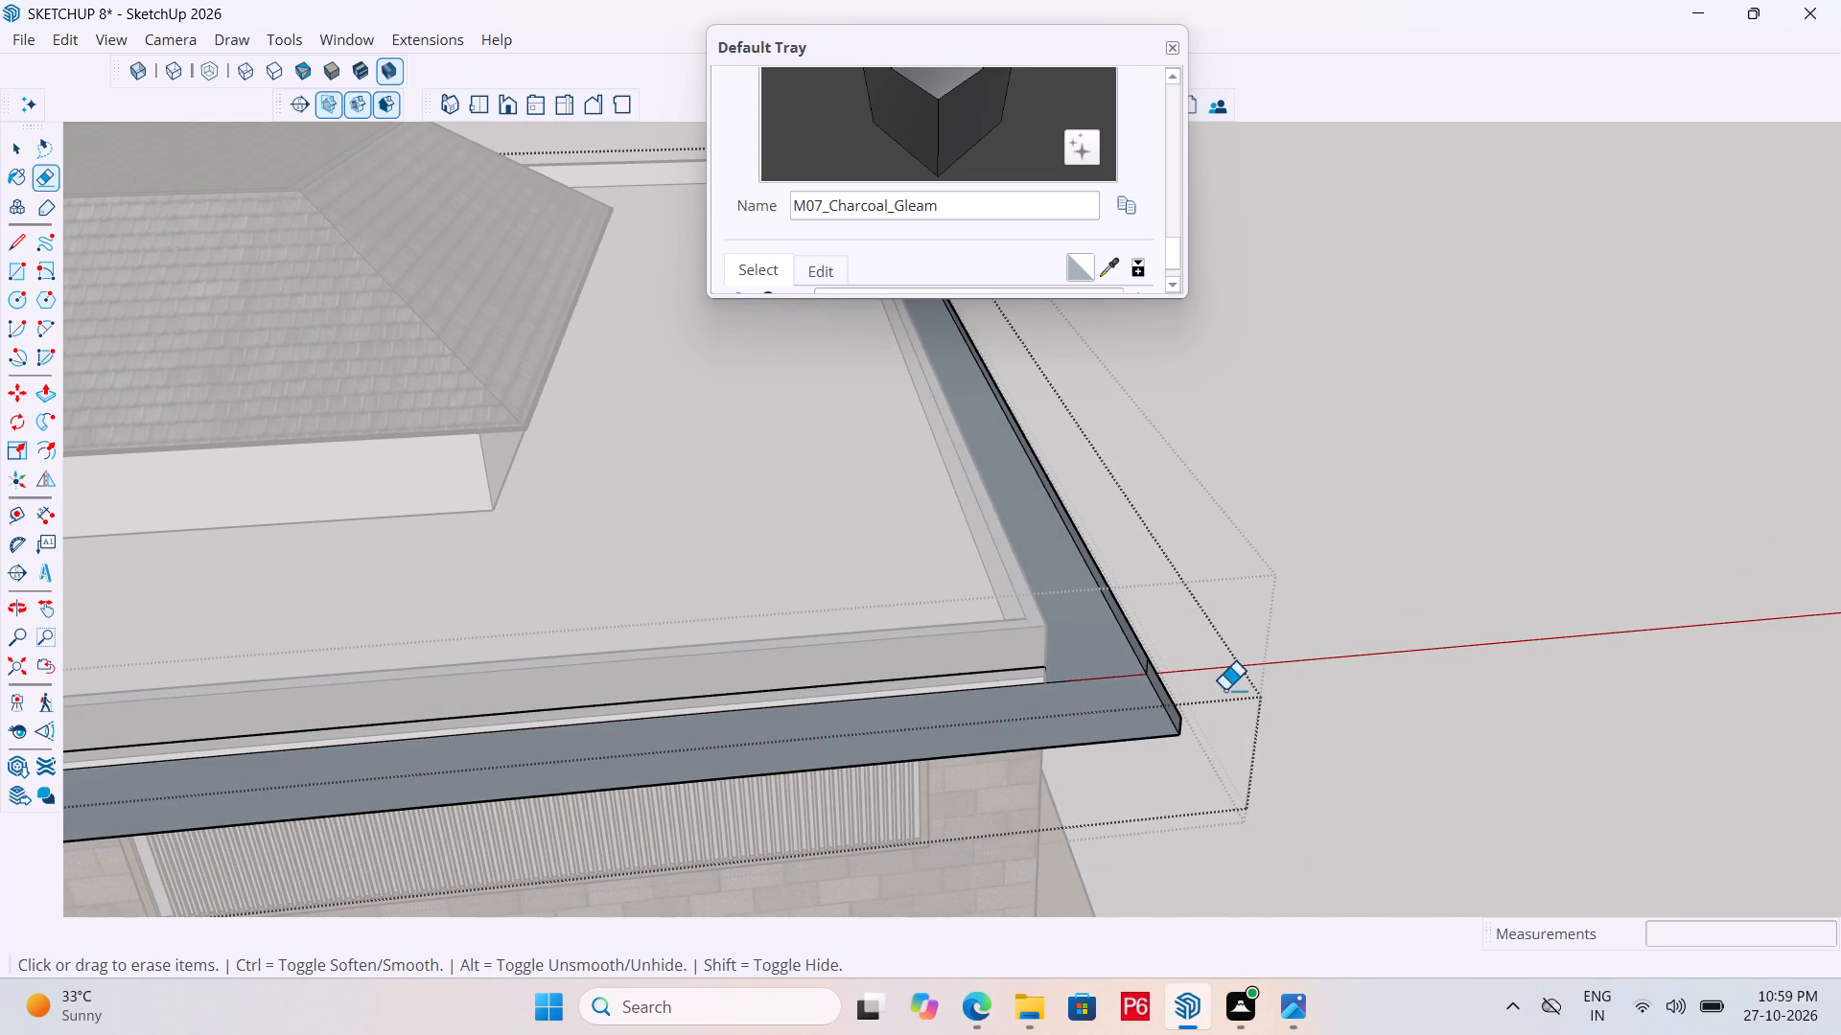
Draw a sloping line of about 3' 2 5/8" from the inner top corner to the outer bottom corner at the front overhang's two-door wall end.
scroll(1237, 691, down, 16)
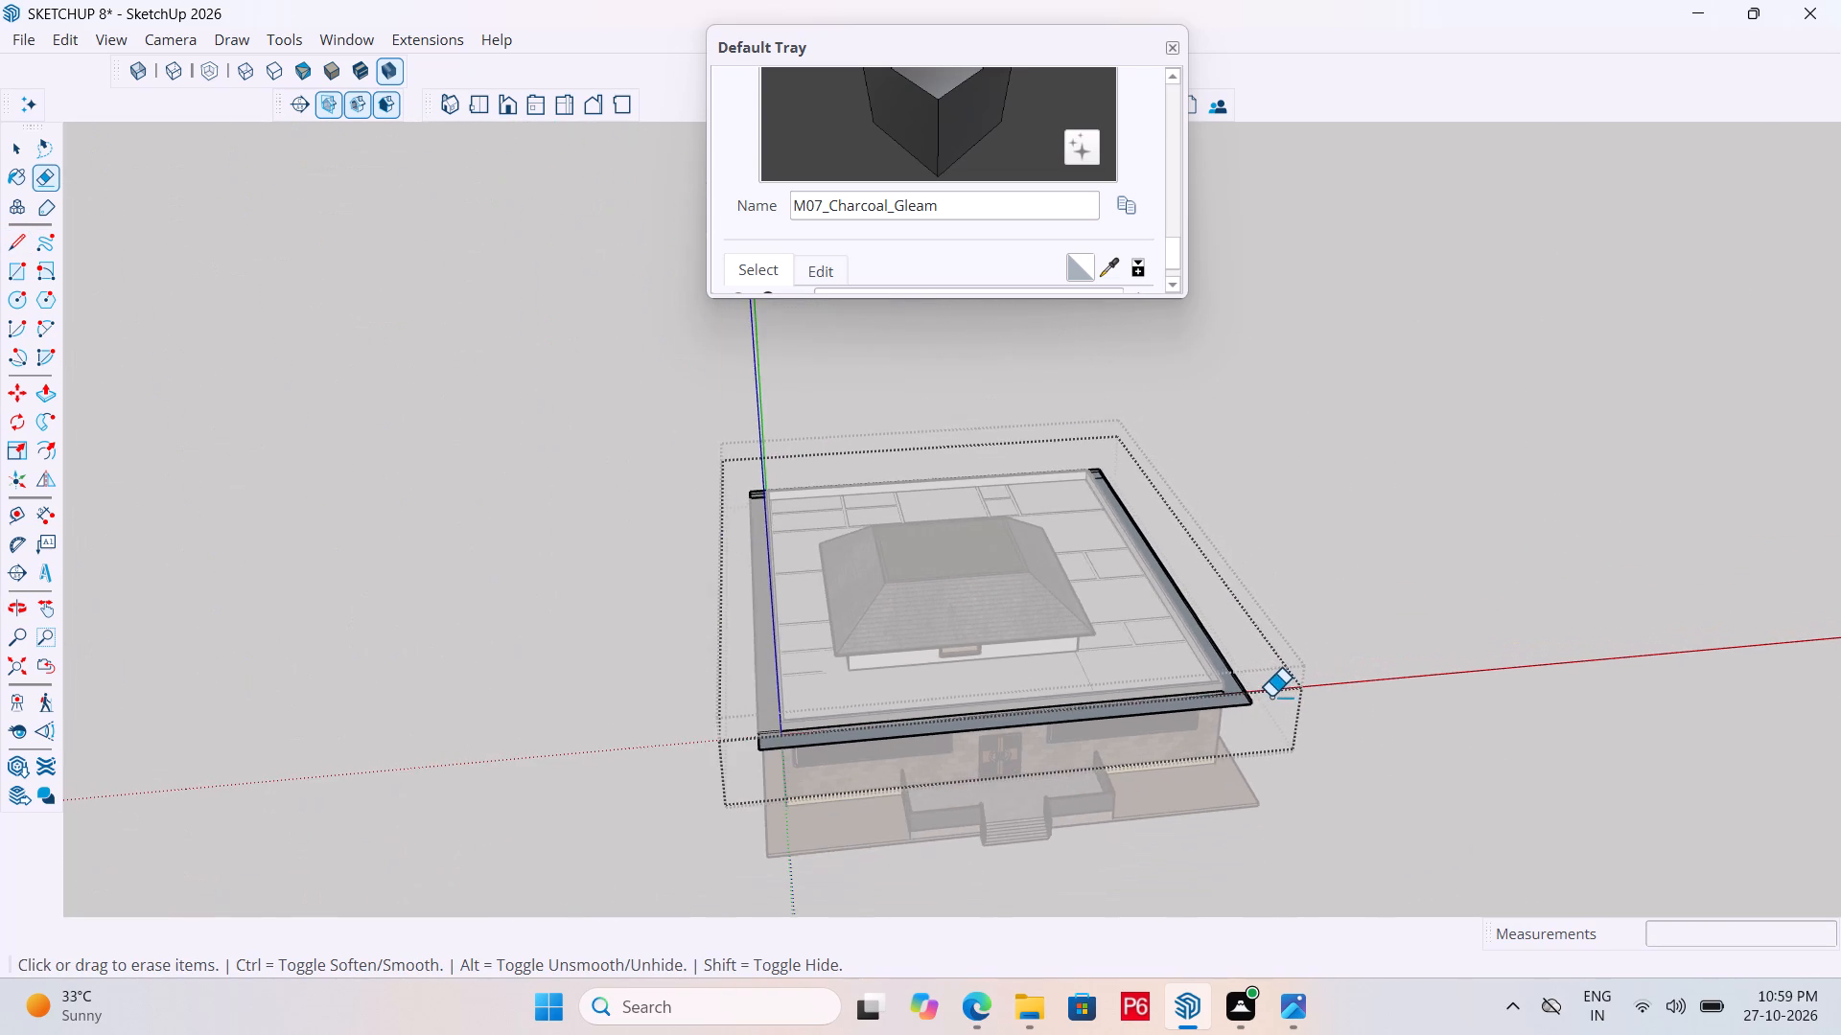
scroll(761, 765, up, 20)
scroll(761, 765, up, 1)
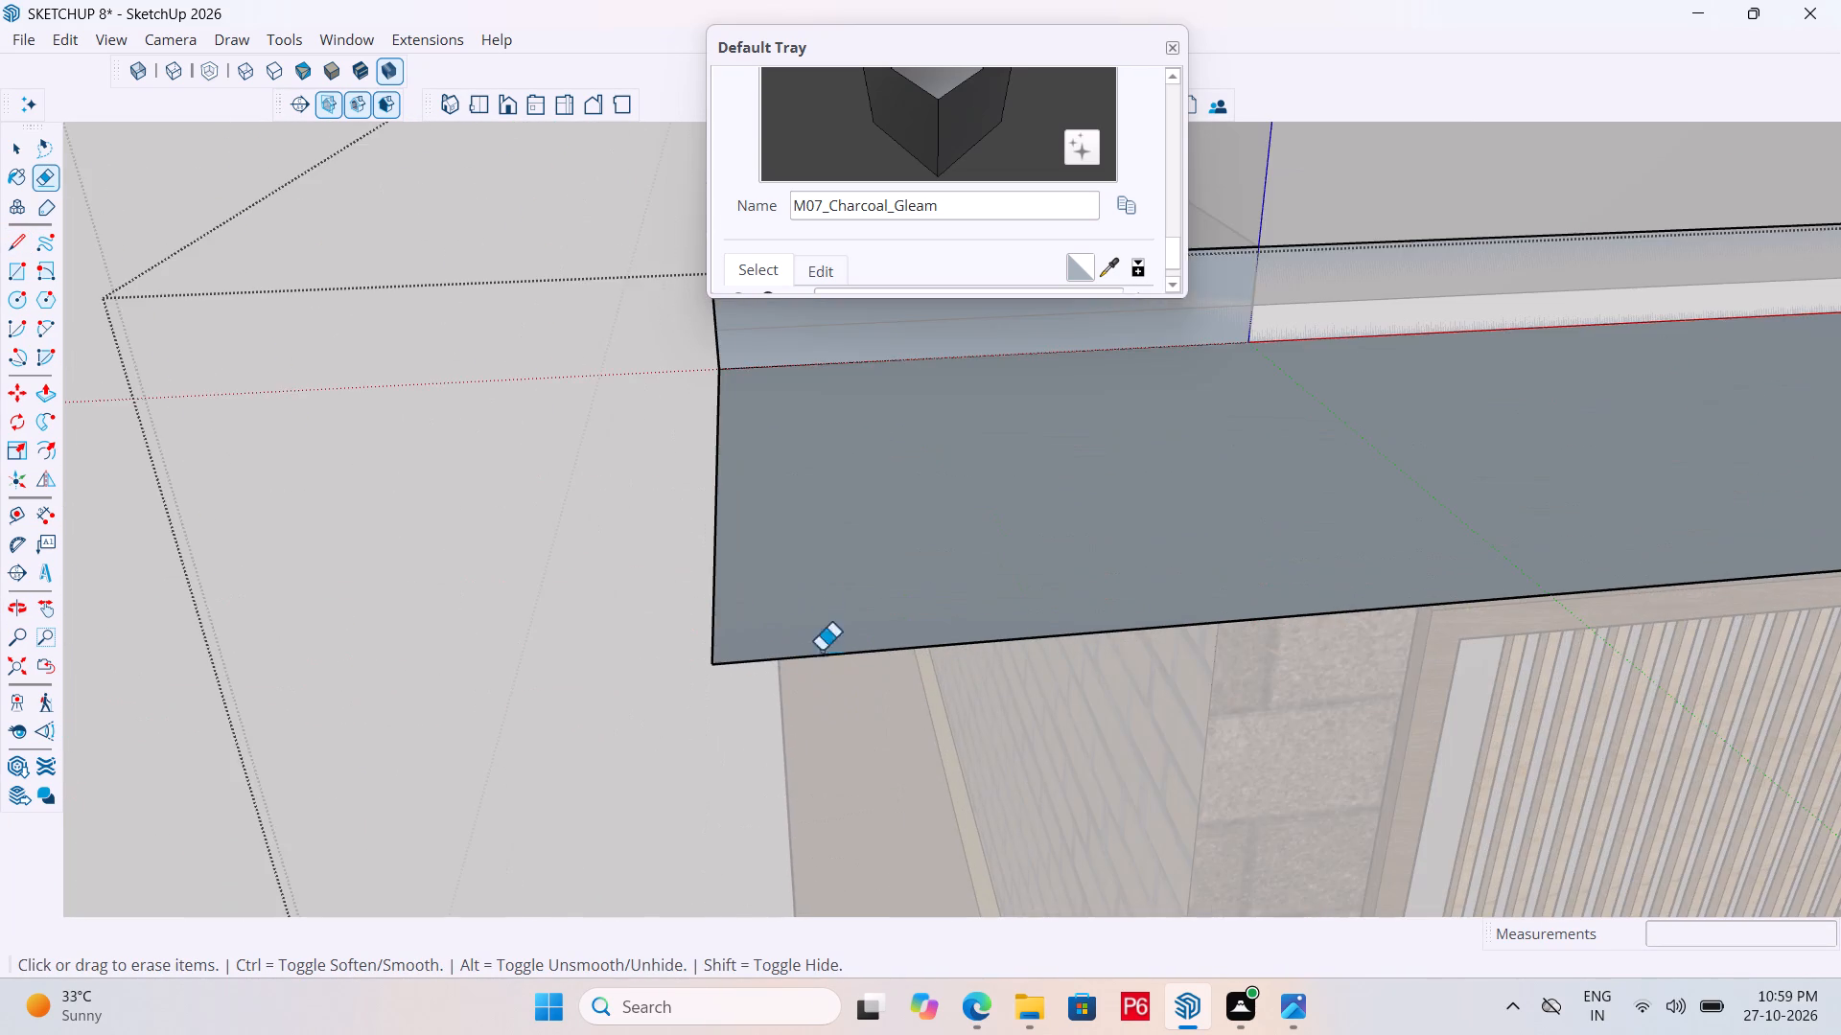
middle_drag(814, 586, 596, 531)
scroll(686, 625, down, 4)
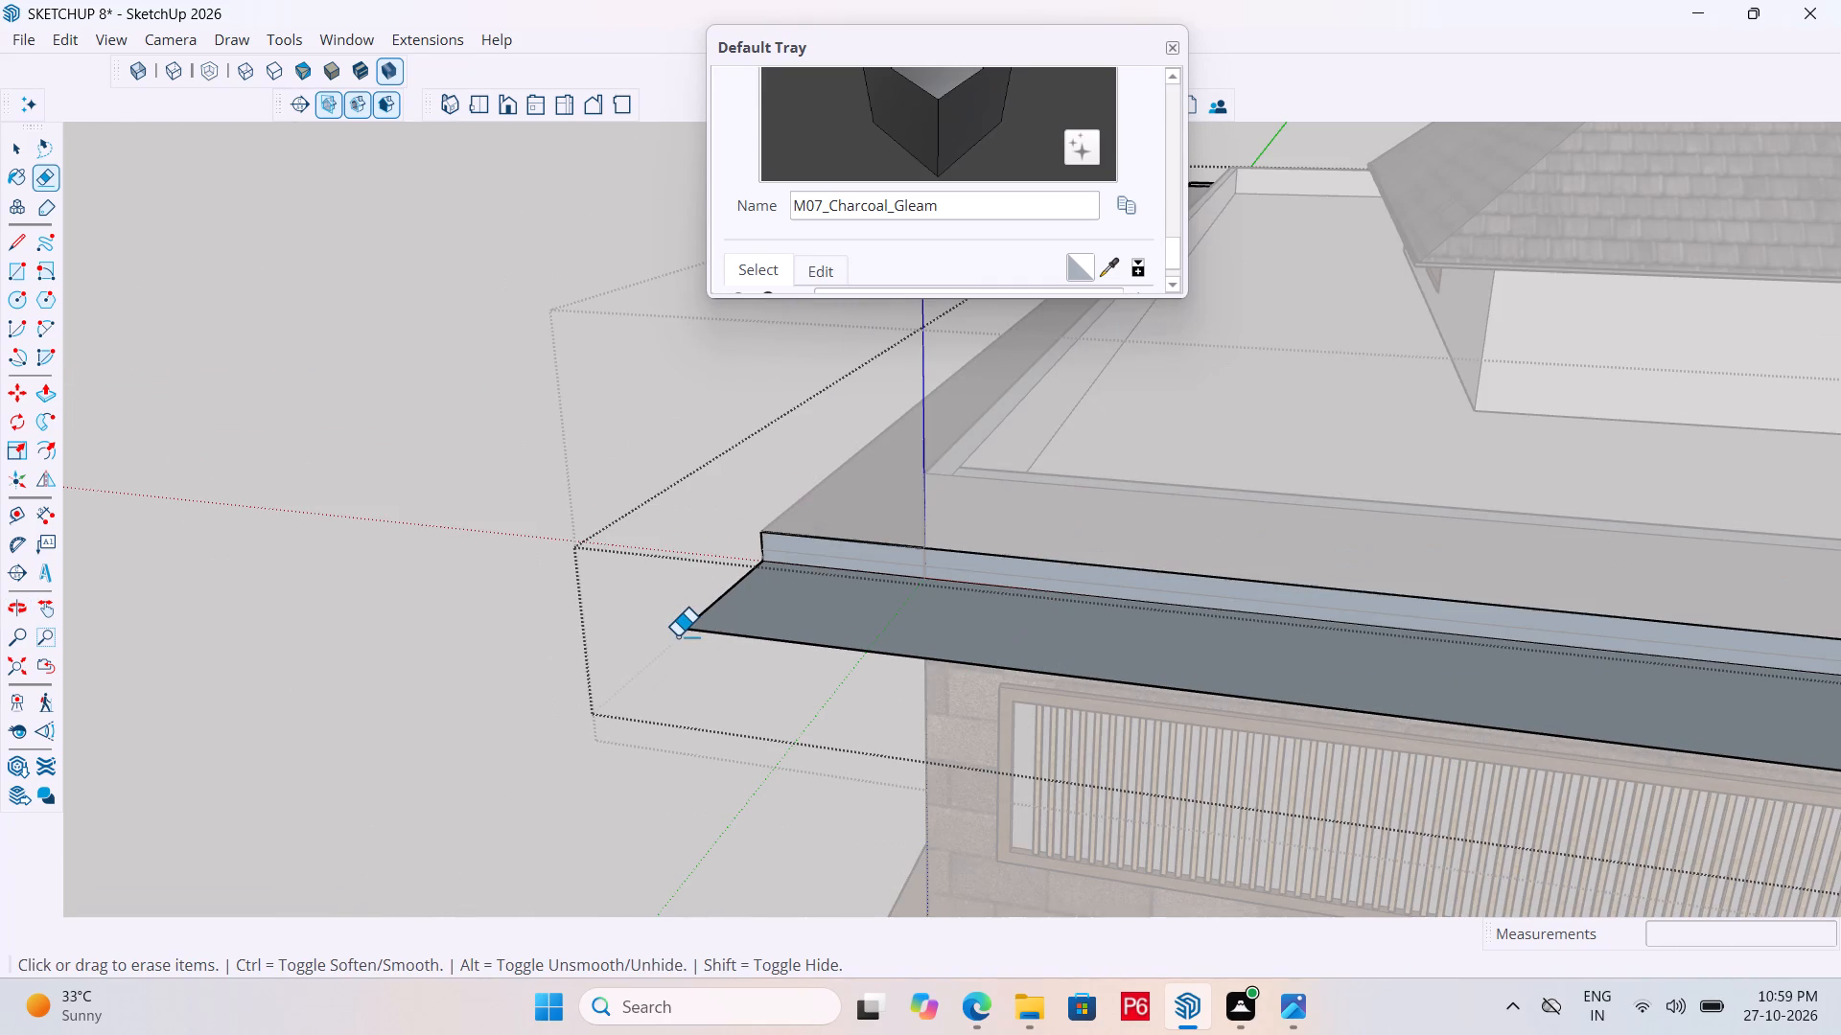
middle_drag(755, 608, 722, 658)
scroll(722, 658, up, 7)
key(l)
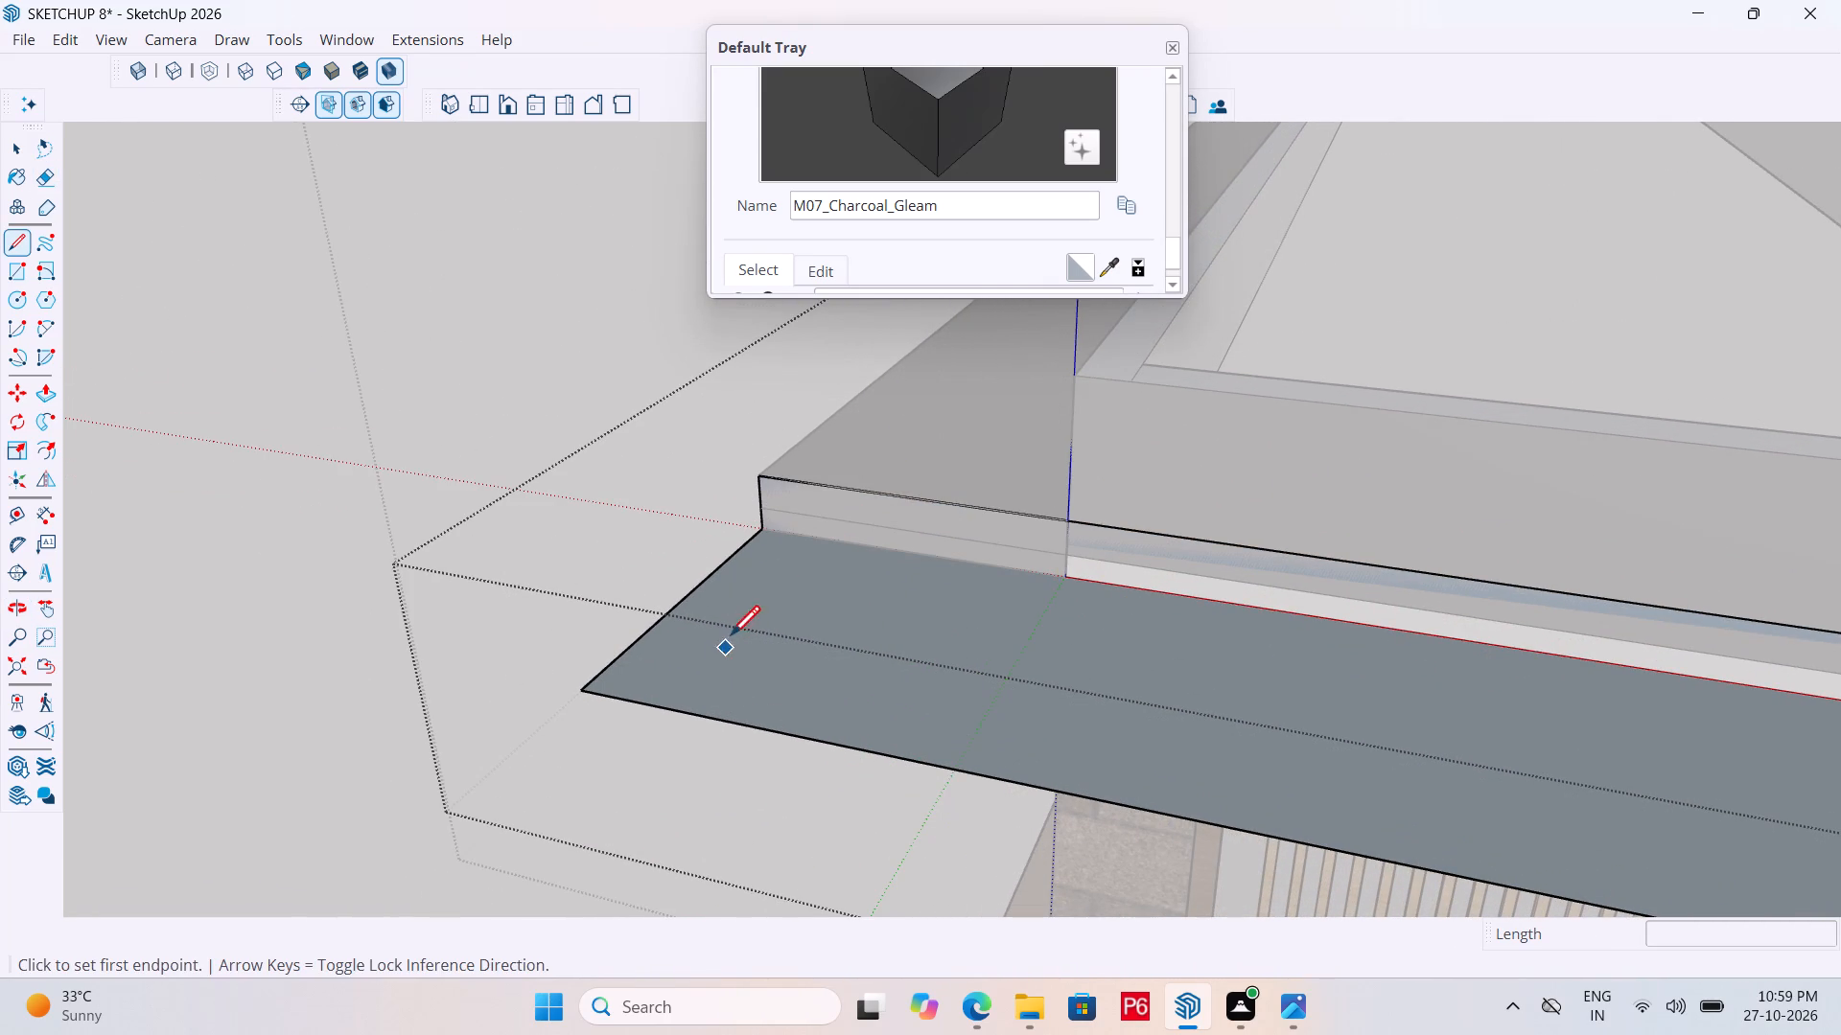
click(760, 473)
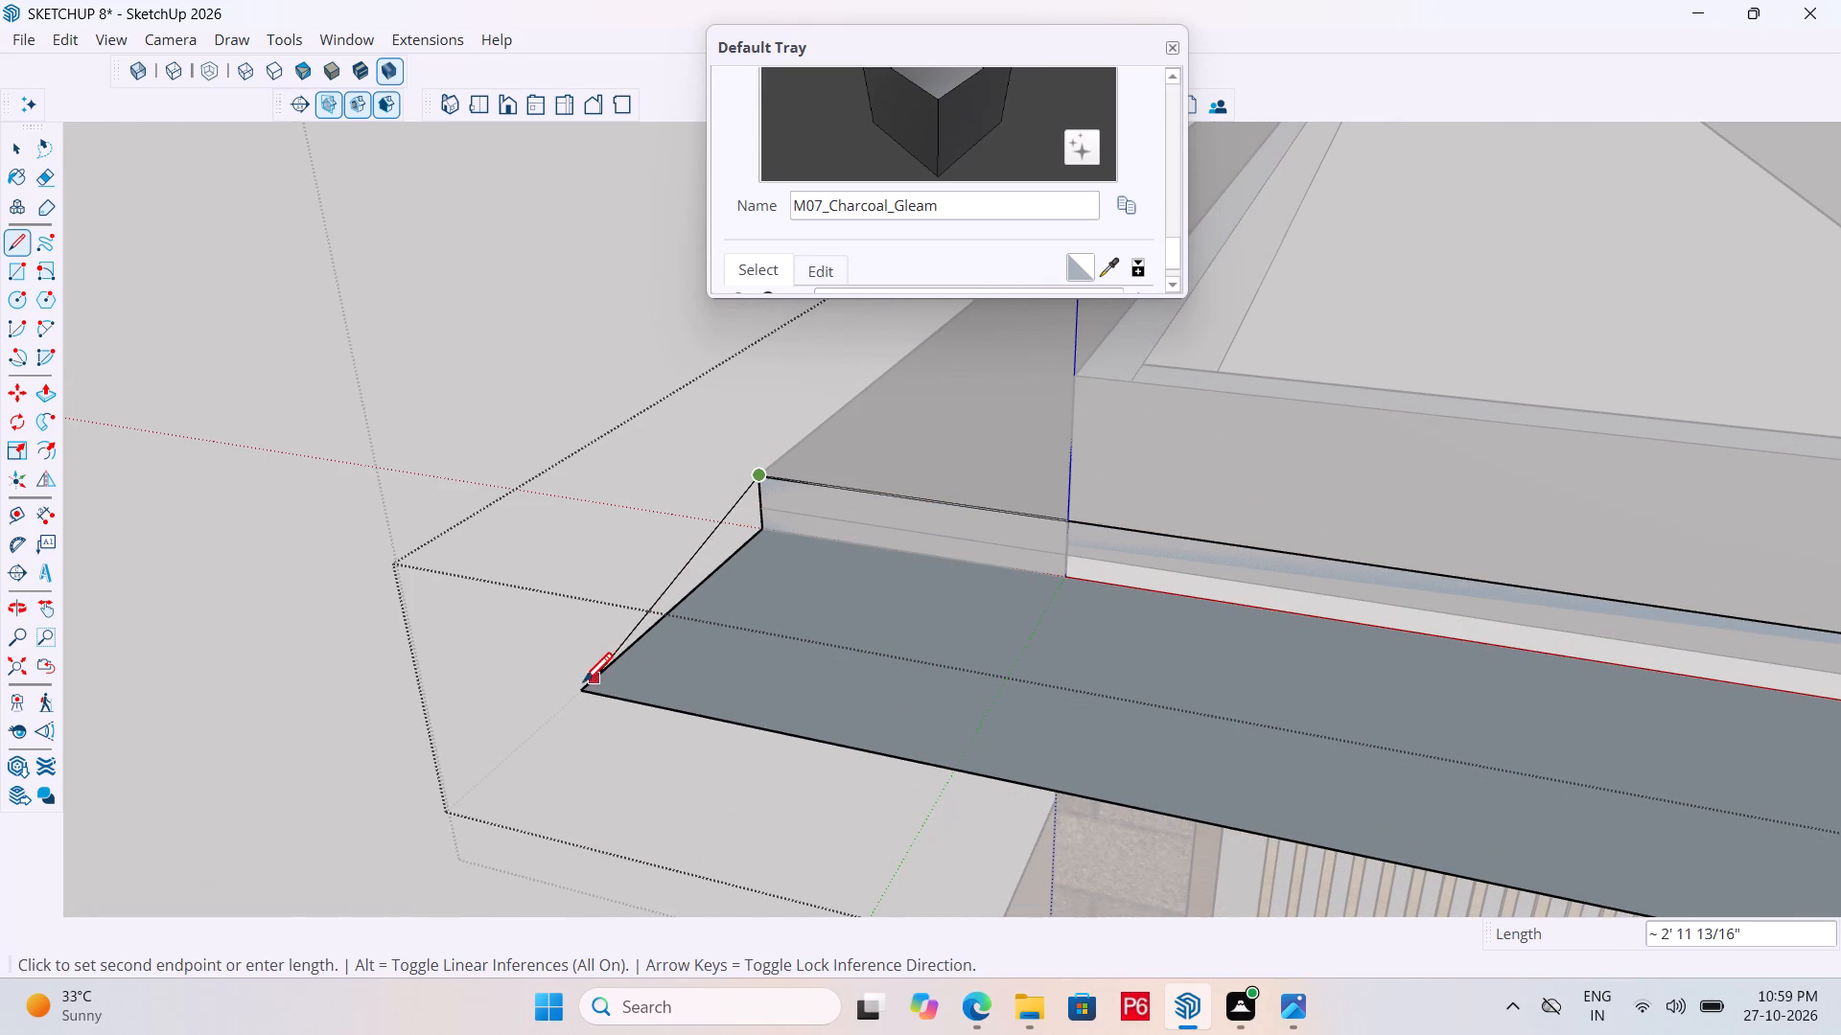
click(580, 684)
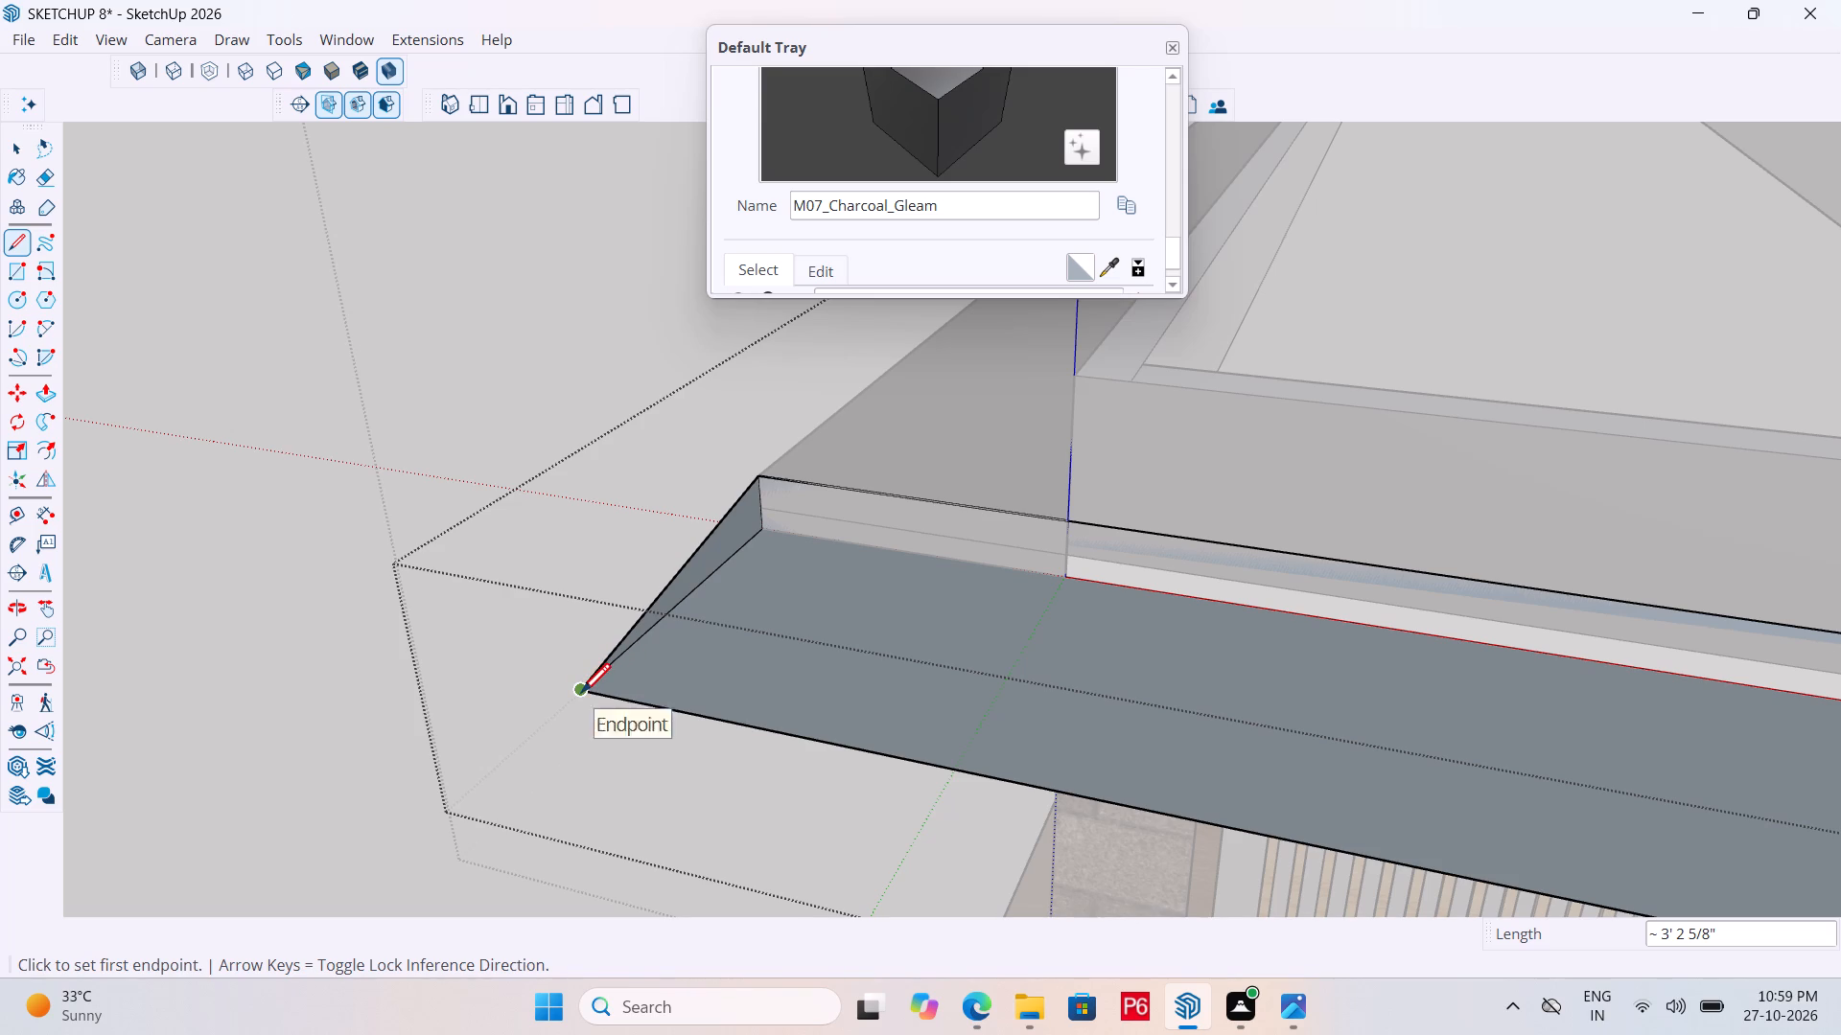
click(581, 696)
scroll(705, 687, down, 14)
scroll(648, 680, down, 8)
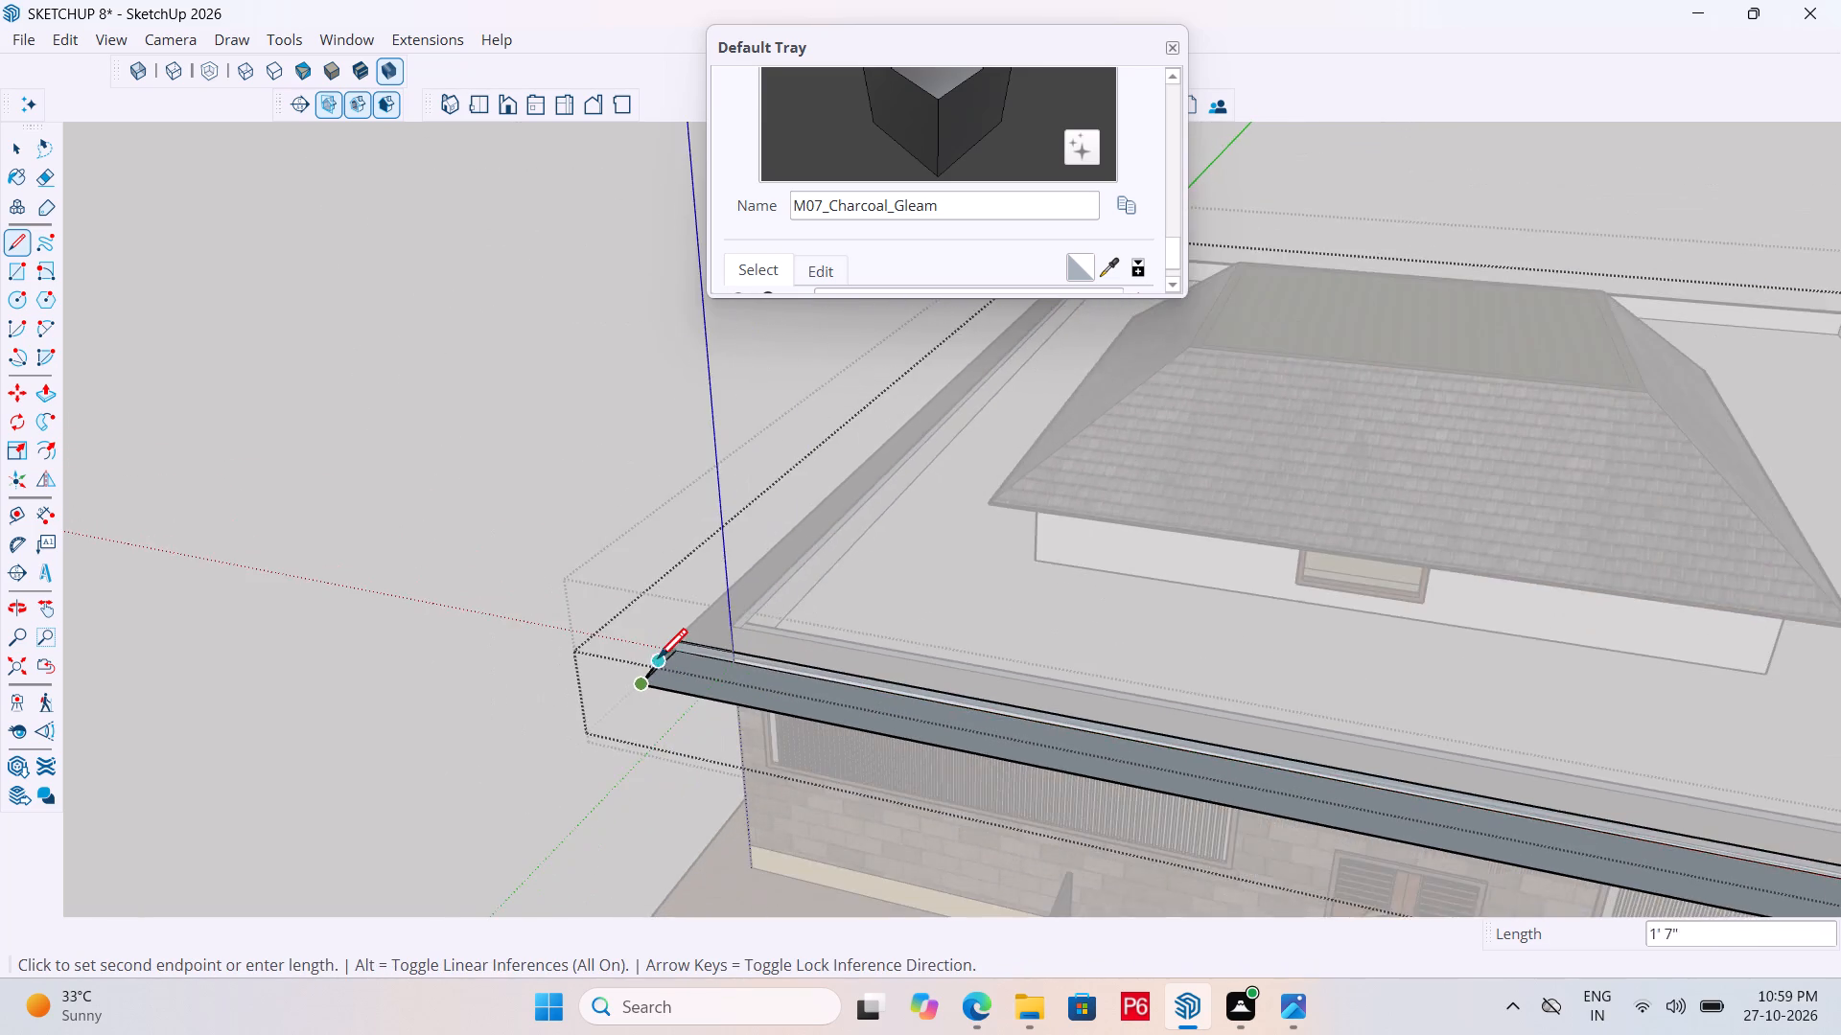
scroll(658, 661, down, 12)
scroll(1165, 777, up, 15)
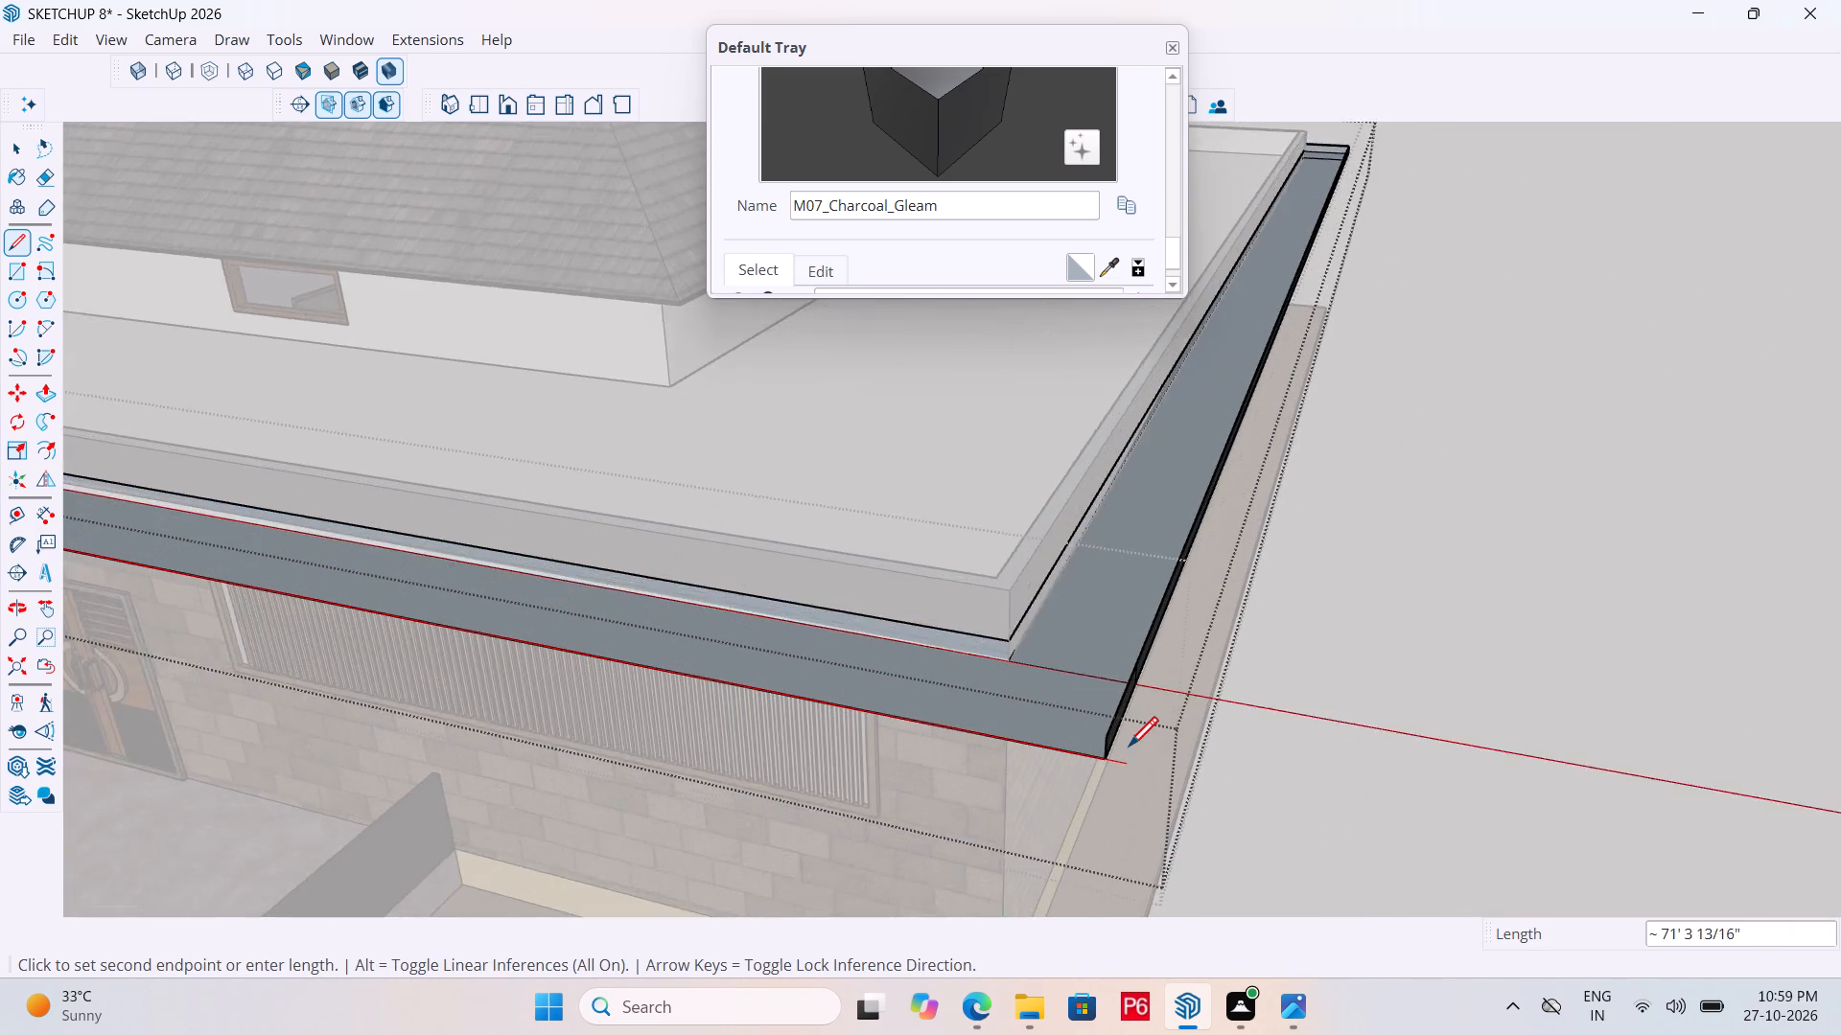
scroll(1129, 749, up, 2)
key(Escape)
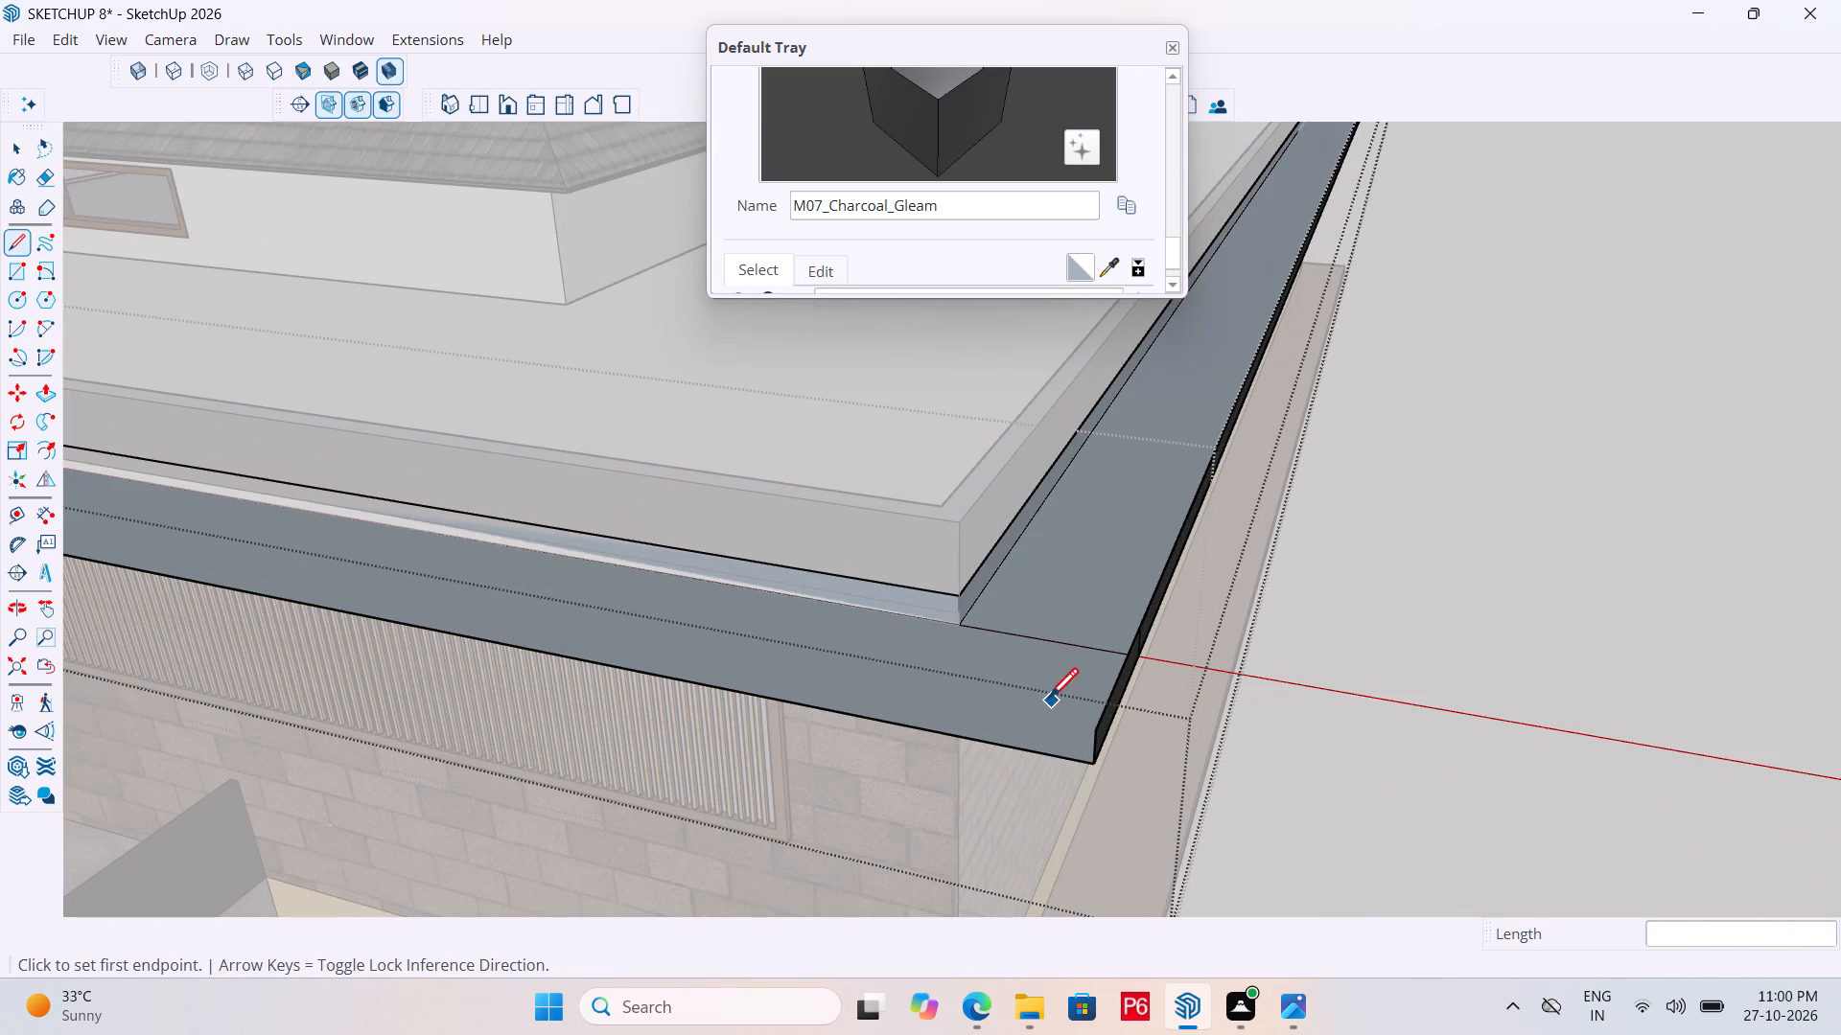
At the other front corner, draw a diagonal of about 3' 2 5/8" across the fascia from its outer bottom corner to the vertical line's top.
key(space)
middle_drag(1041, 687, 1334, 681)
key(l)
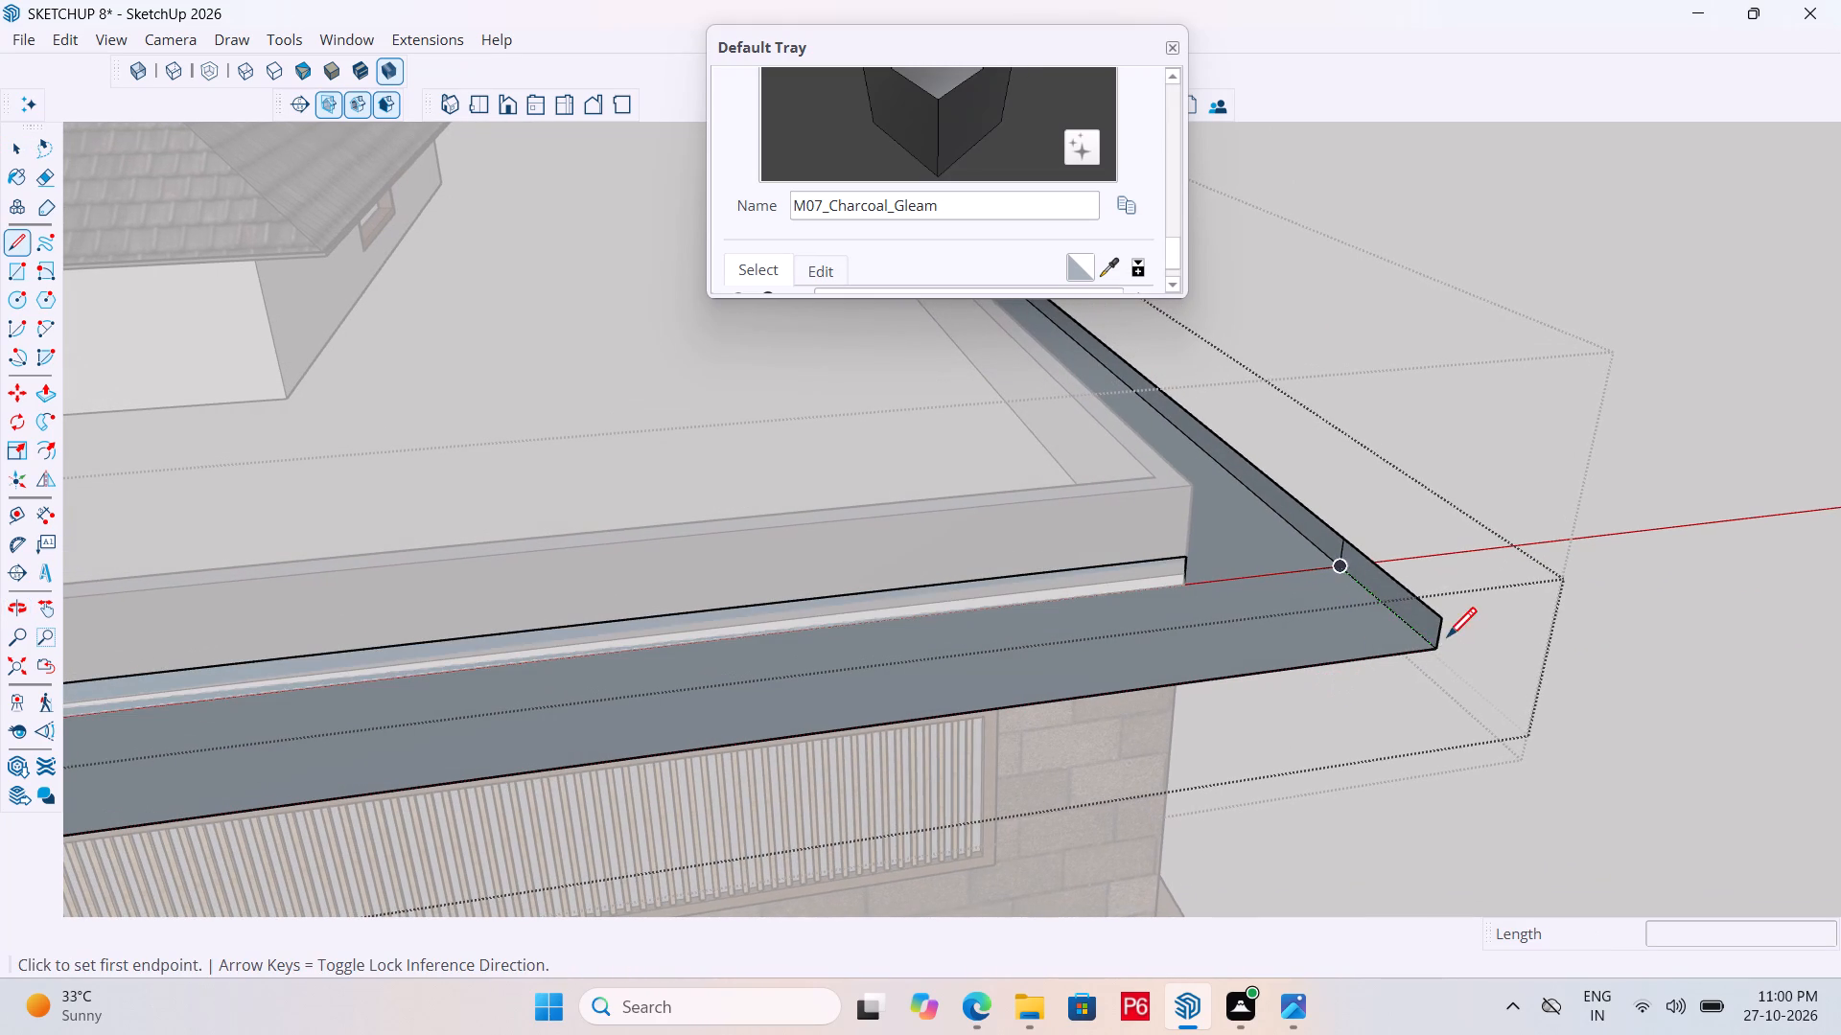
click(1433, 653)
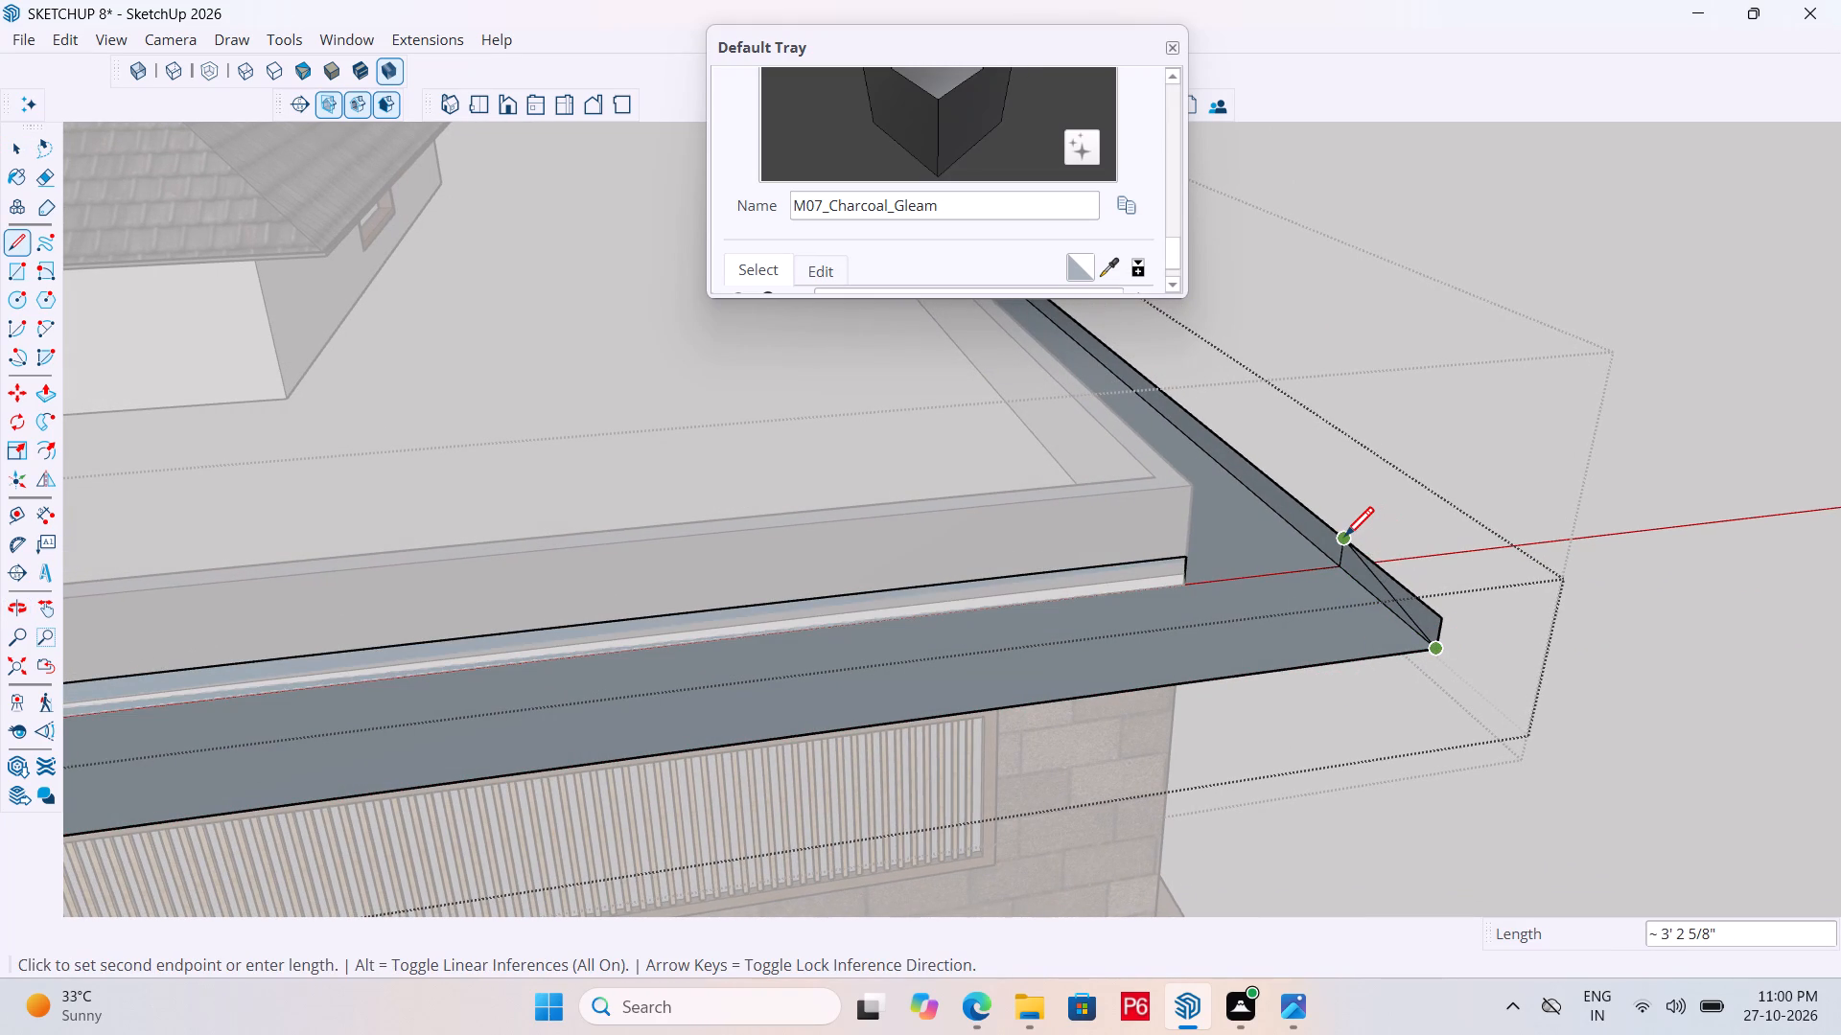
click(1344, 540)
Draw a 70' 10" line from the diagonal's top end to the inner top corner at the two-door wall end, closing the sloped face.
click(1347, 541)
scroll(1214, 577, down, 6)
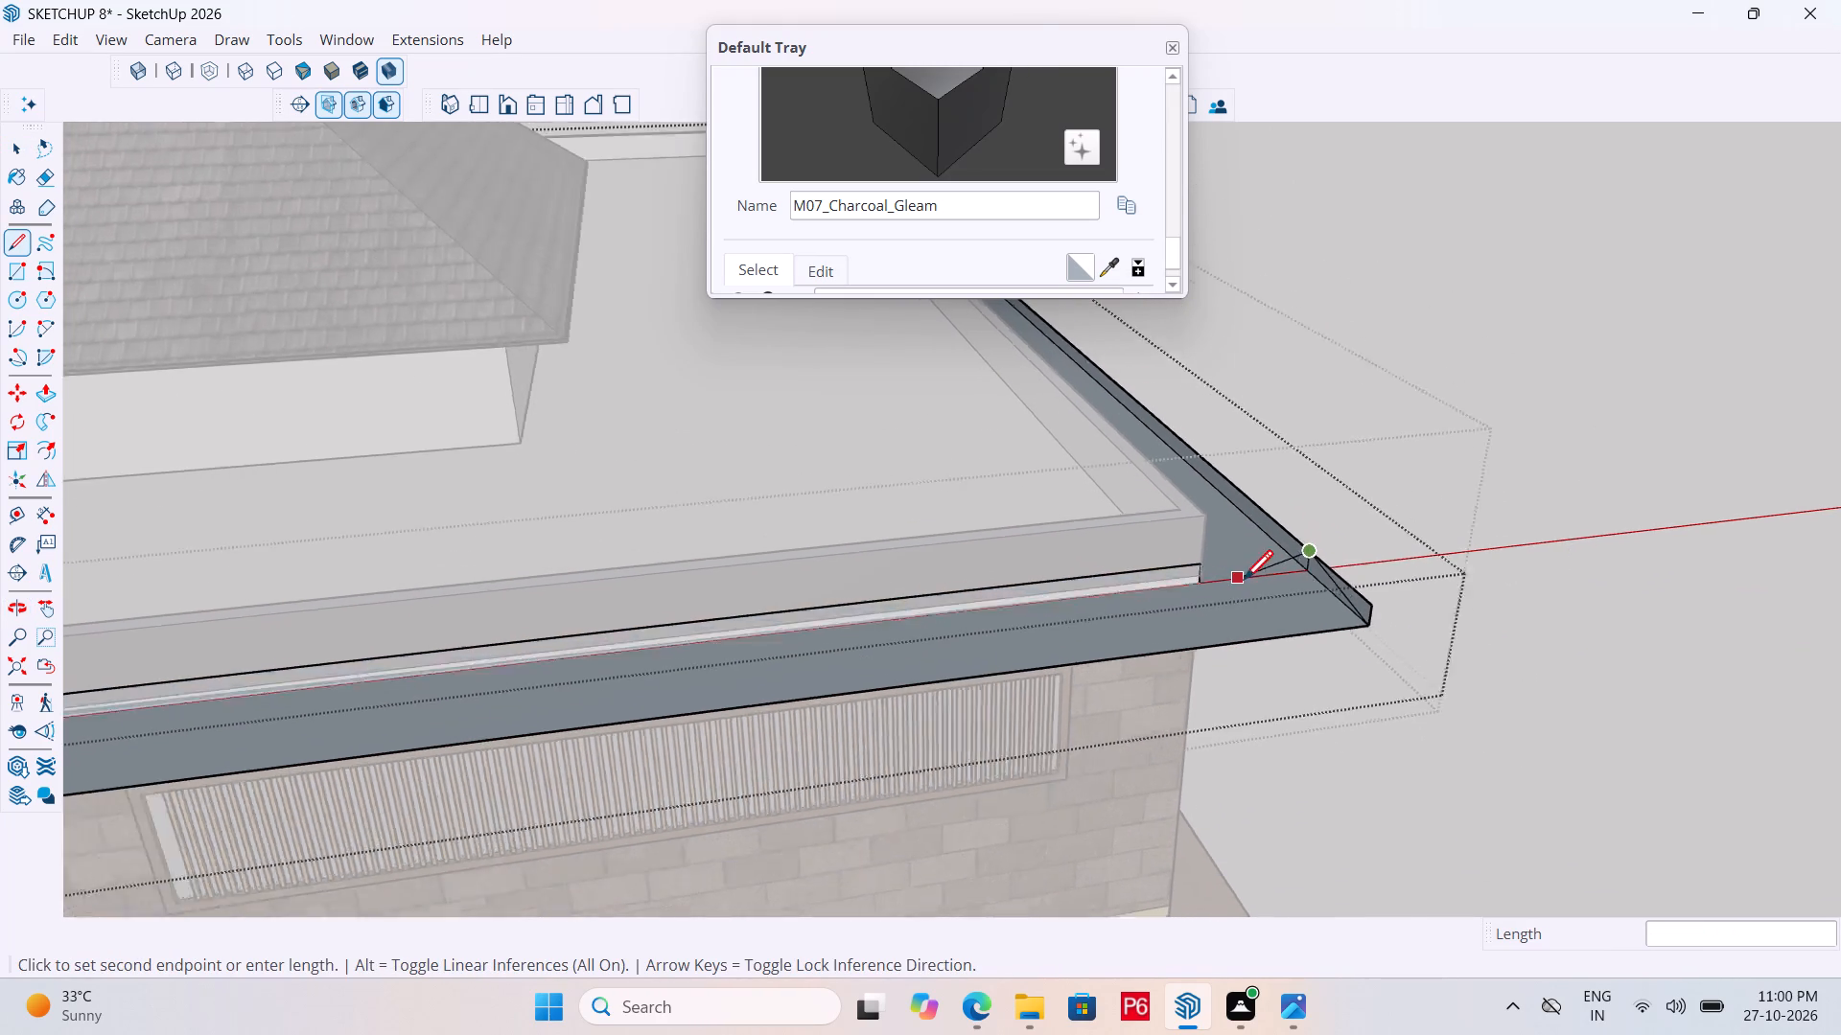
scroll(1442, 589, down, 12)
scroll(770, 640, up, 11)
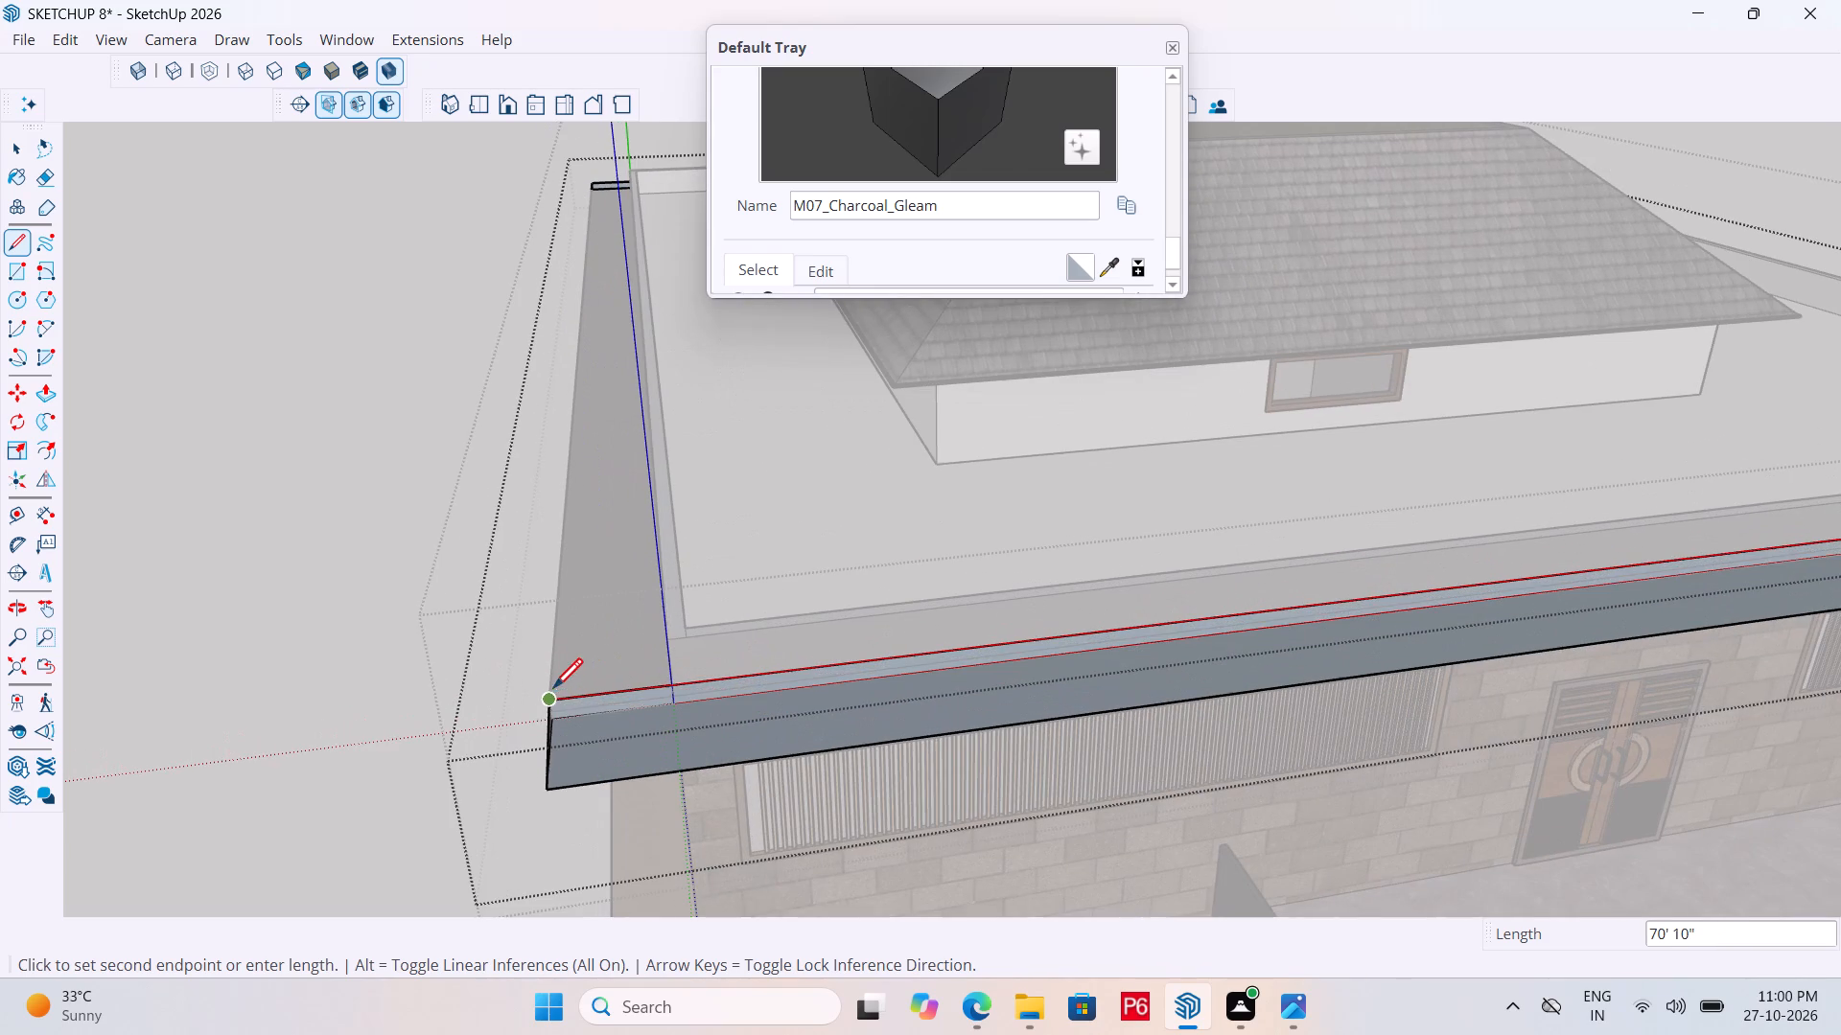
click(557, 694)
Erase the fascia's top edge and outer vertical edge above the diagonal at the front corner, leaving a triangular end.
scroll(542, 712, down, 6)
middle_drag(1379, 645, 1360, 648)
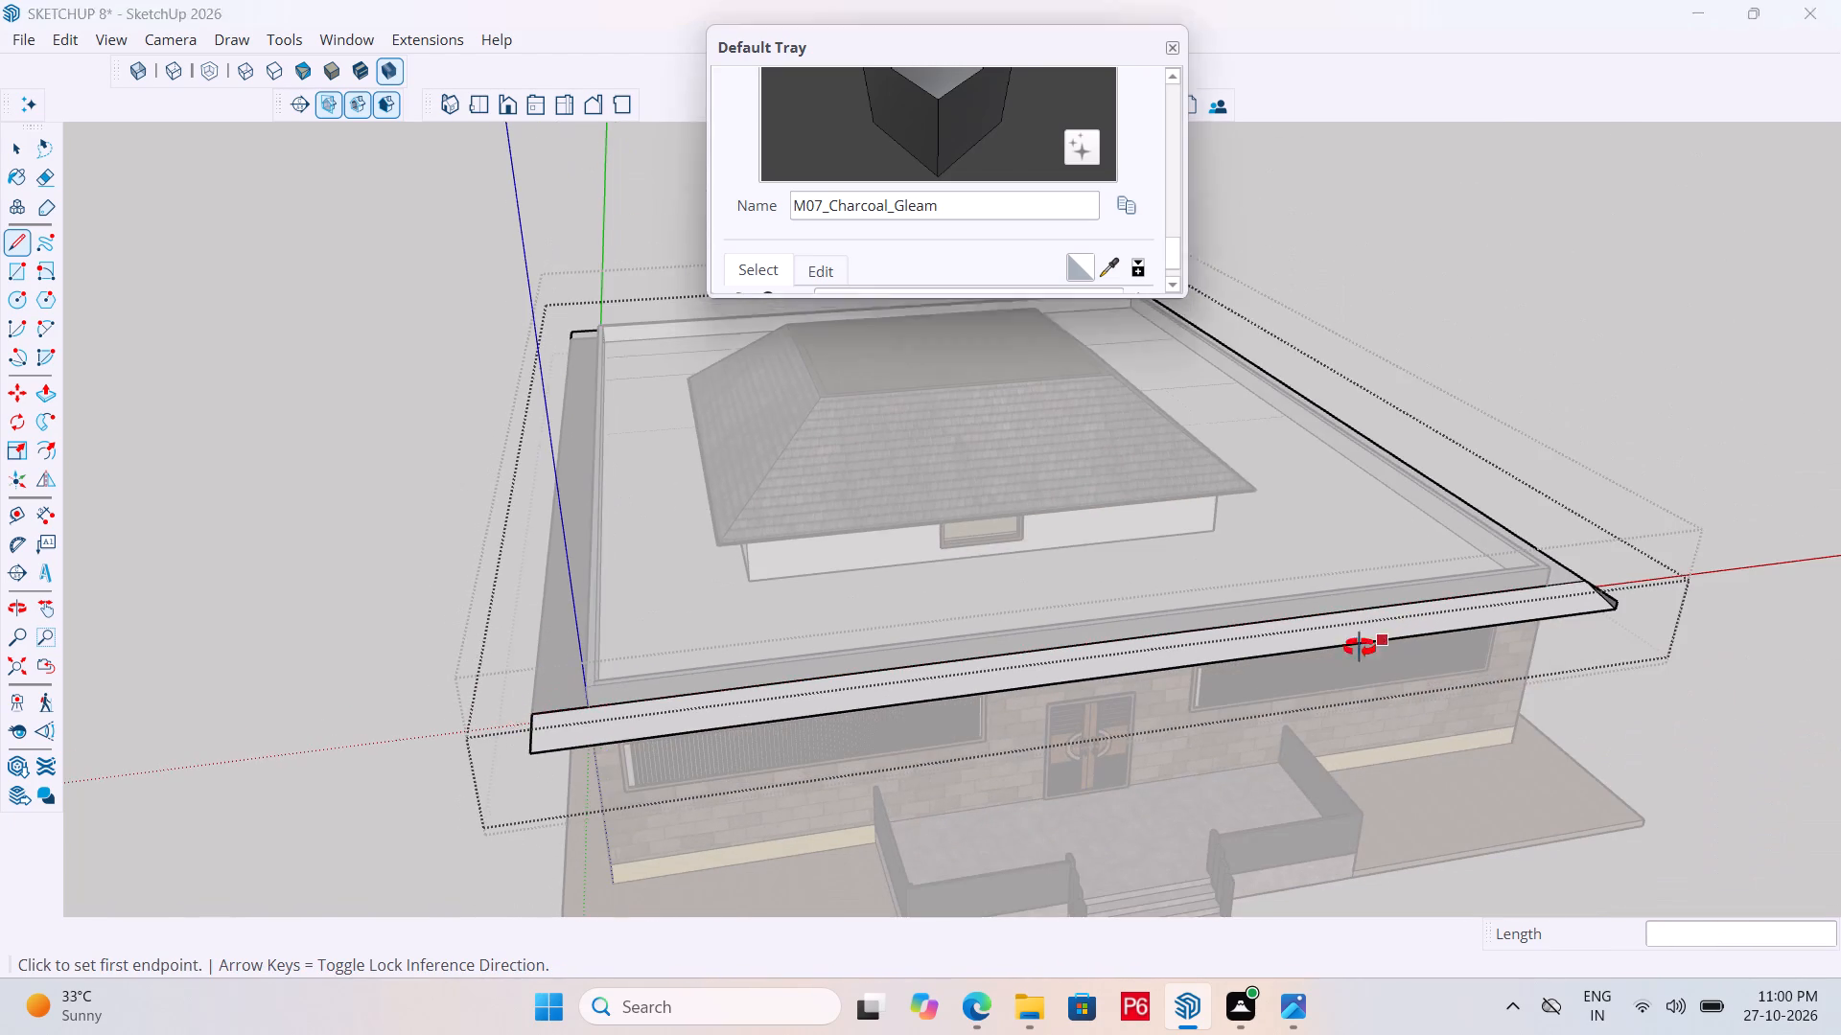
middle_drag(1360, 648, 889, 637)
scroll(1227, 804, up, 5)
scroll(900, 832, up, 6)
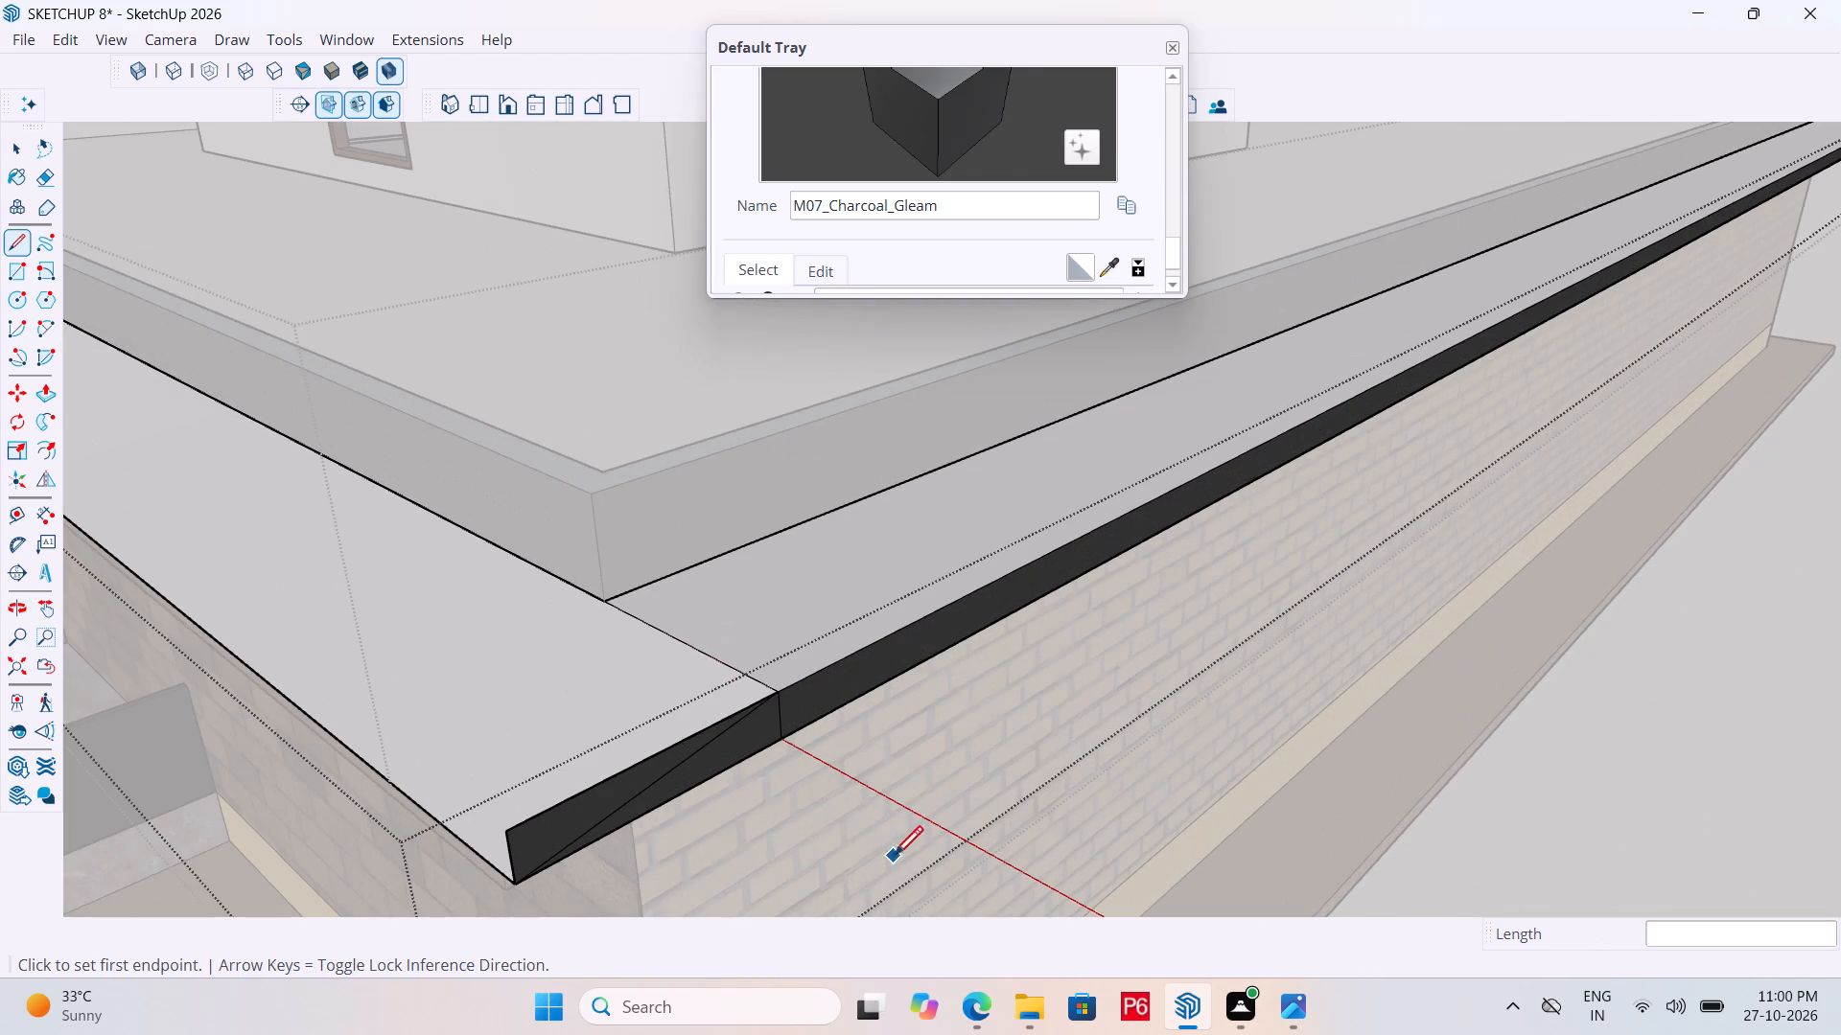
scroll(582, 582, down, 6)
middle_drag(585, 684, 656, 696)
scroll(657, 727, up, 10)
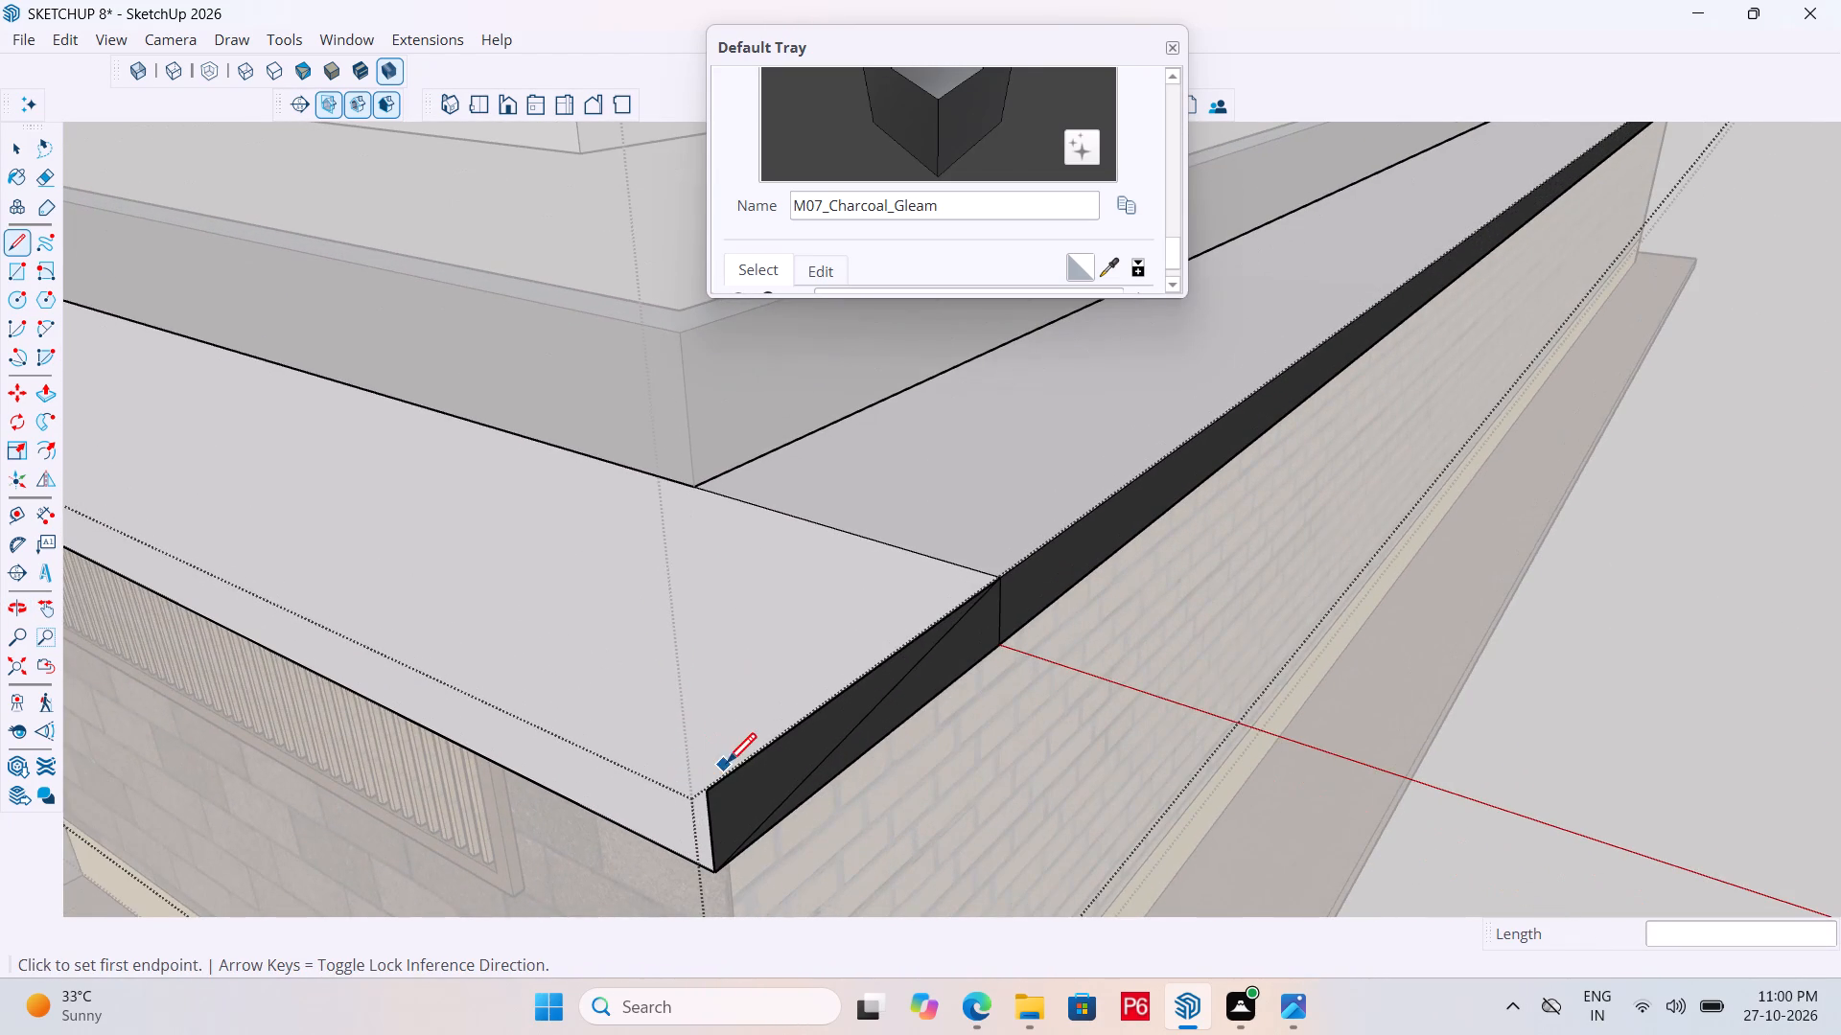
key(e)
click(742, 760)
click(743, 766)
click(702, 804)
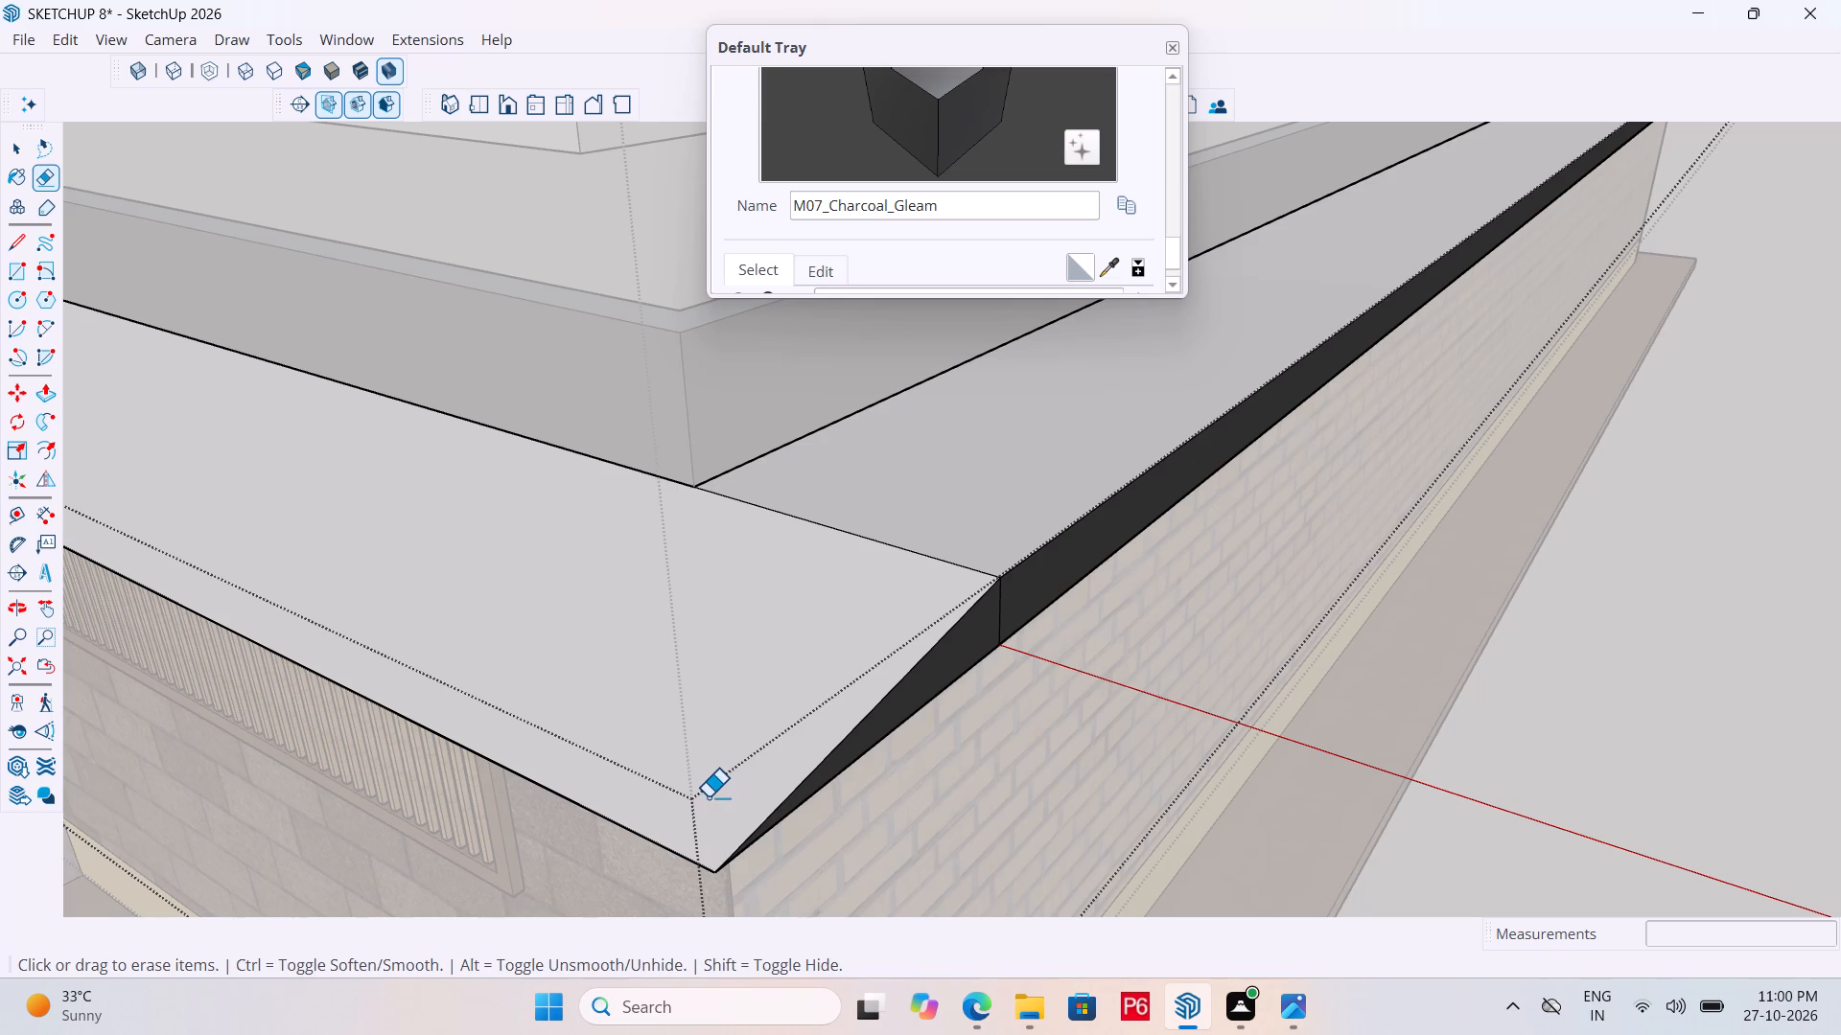
Save the model with the sloped front overhang.
key(ctrl+s)
key(ctrl+s)
key(ctrl+s)
key(ctrl+s)
key(ctrl+s)
key(ctrl+s)
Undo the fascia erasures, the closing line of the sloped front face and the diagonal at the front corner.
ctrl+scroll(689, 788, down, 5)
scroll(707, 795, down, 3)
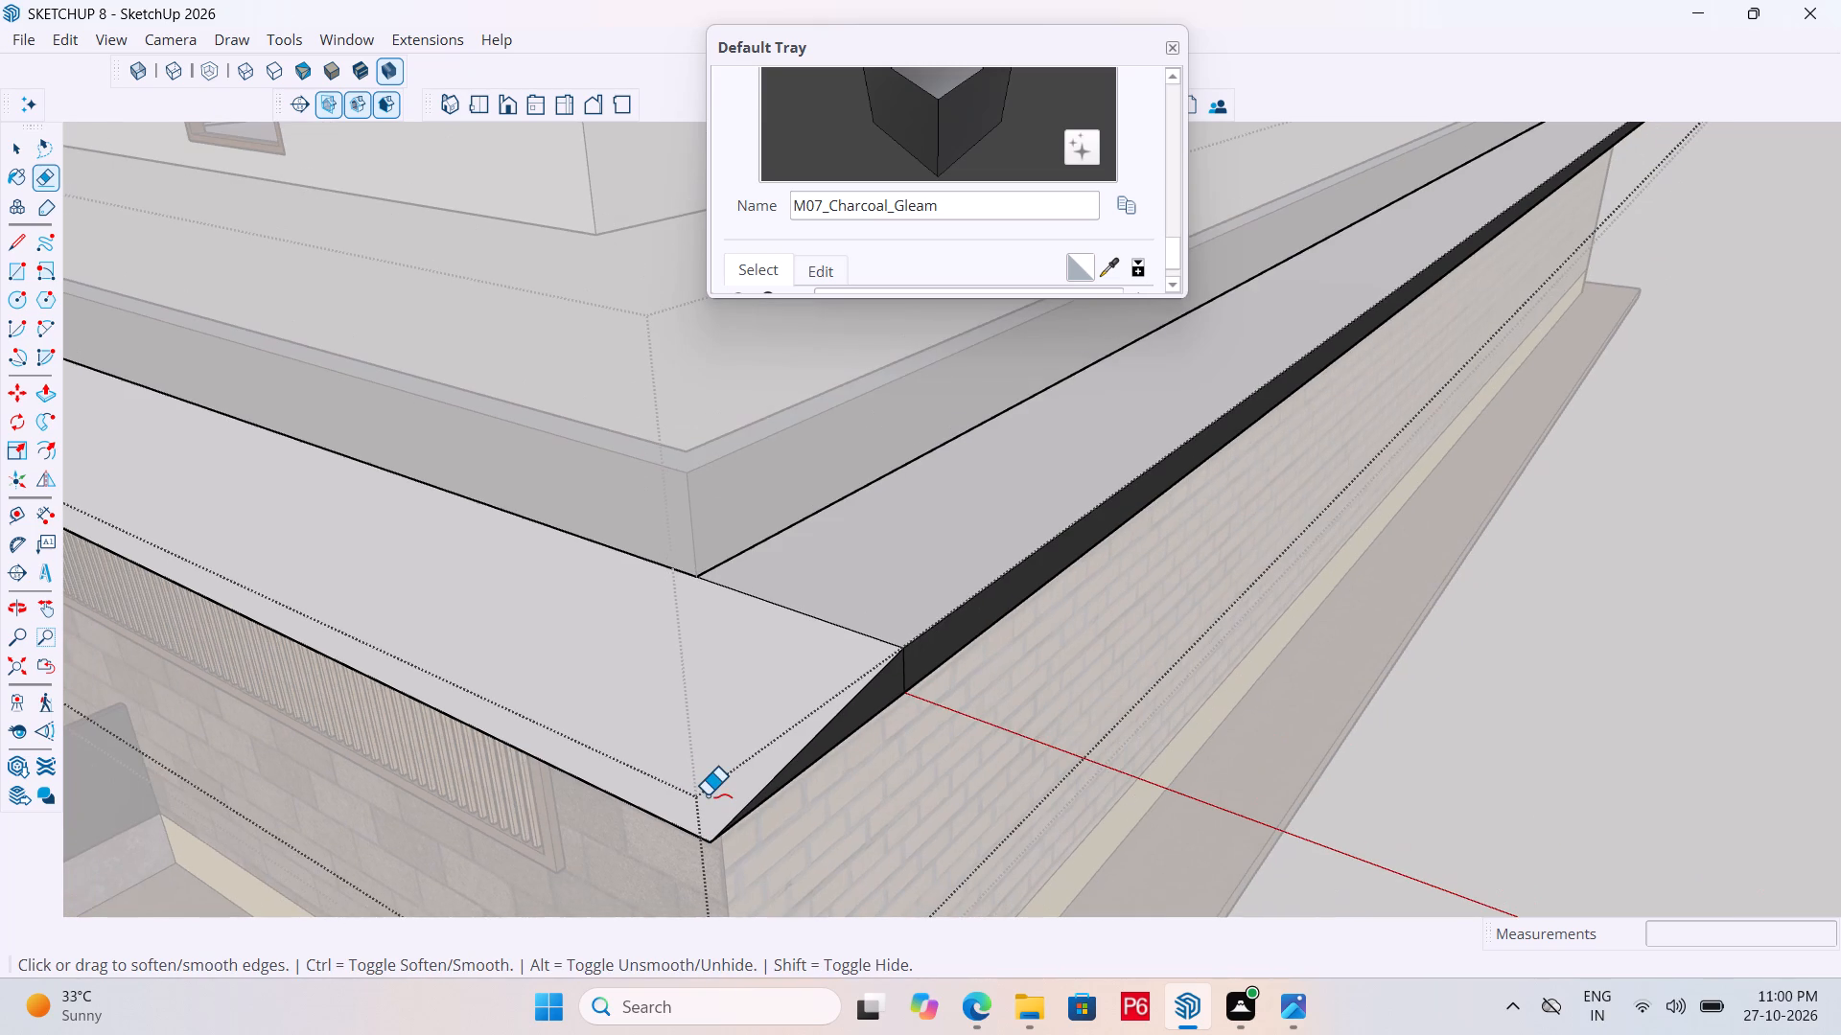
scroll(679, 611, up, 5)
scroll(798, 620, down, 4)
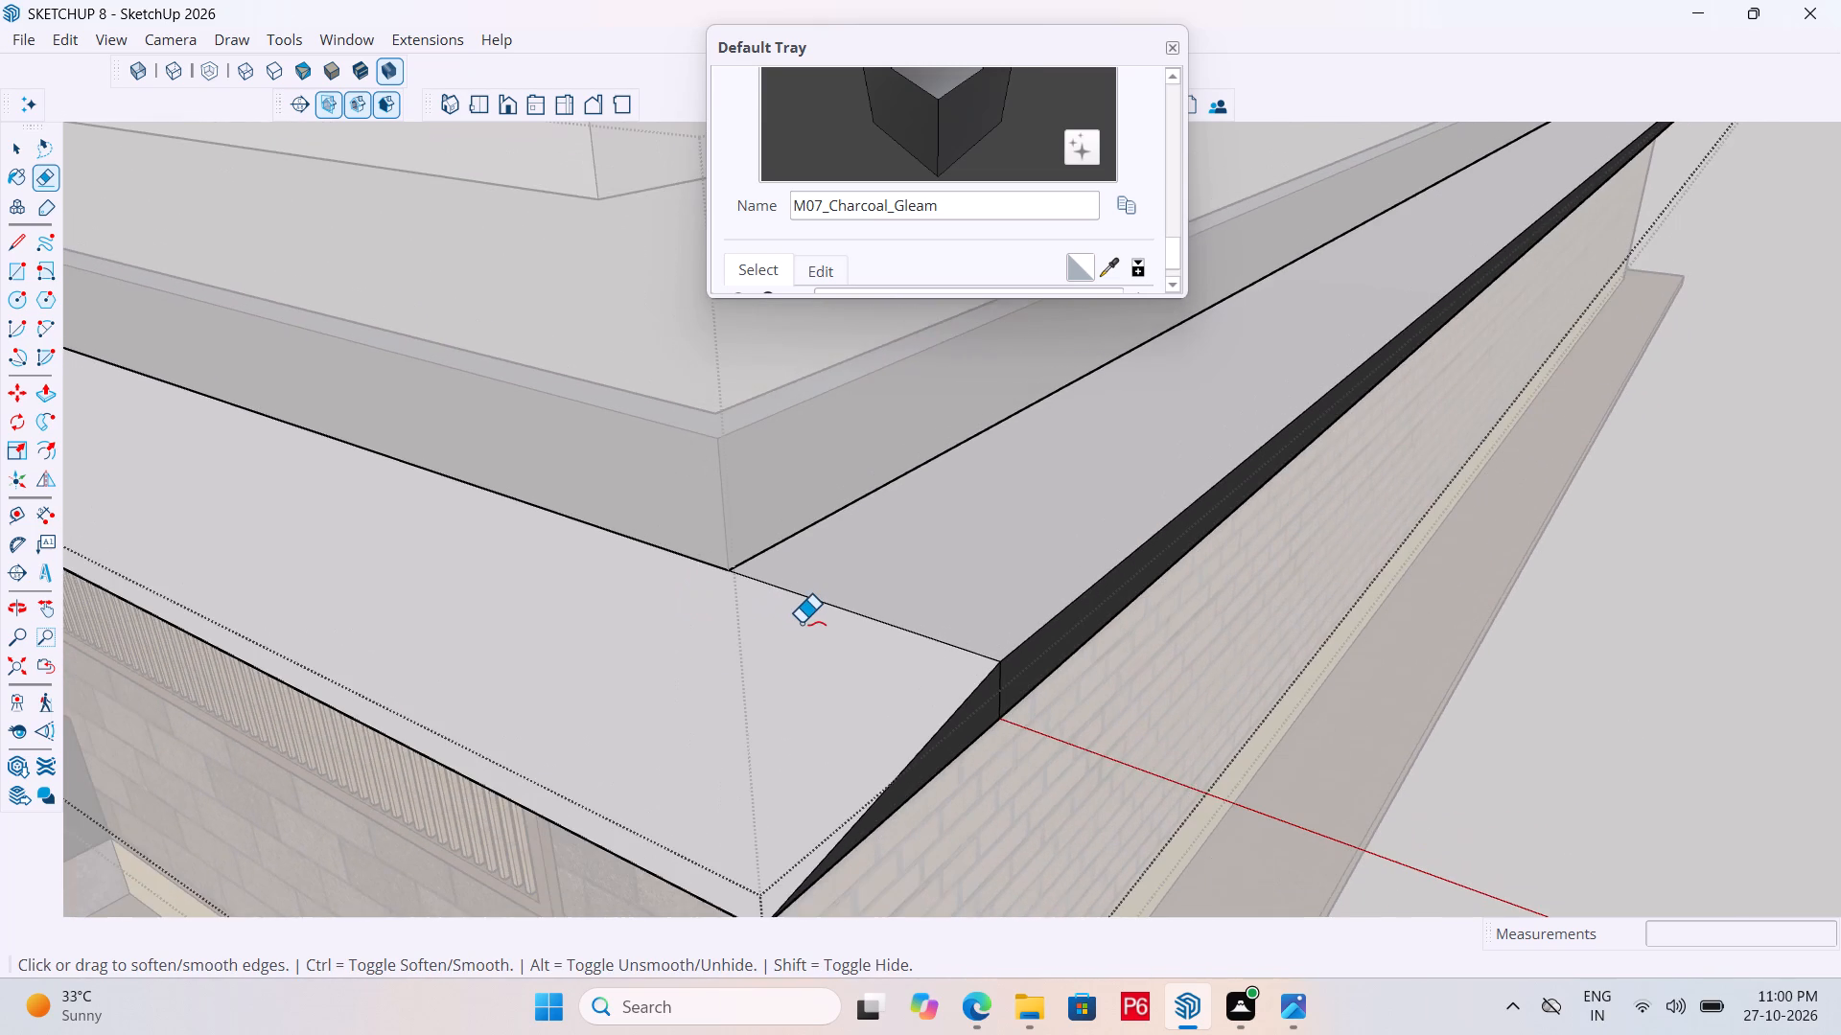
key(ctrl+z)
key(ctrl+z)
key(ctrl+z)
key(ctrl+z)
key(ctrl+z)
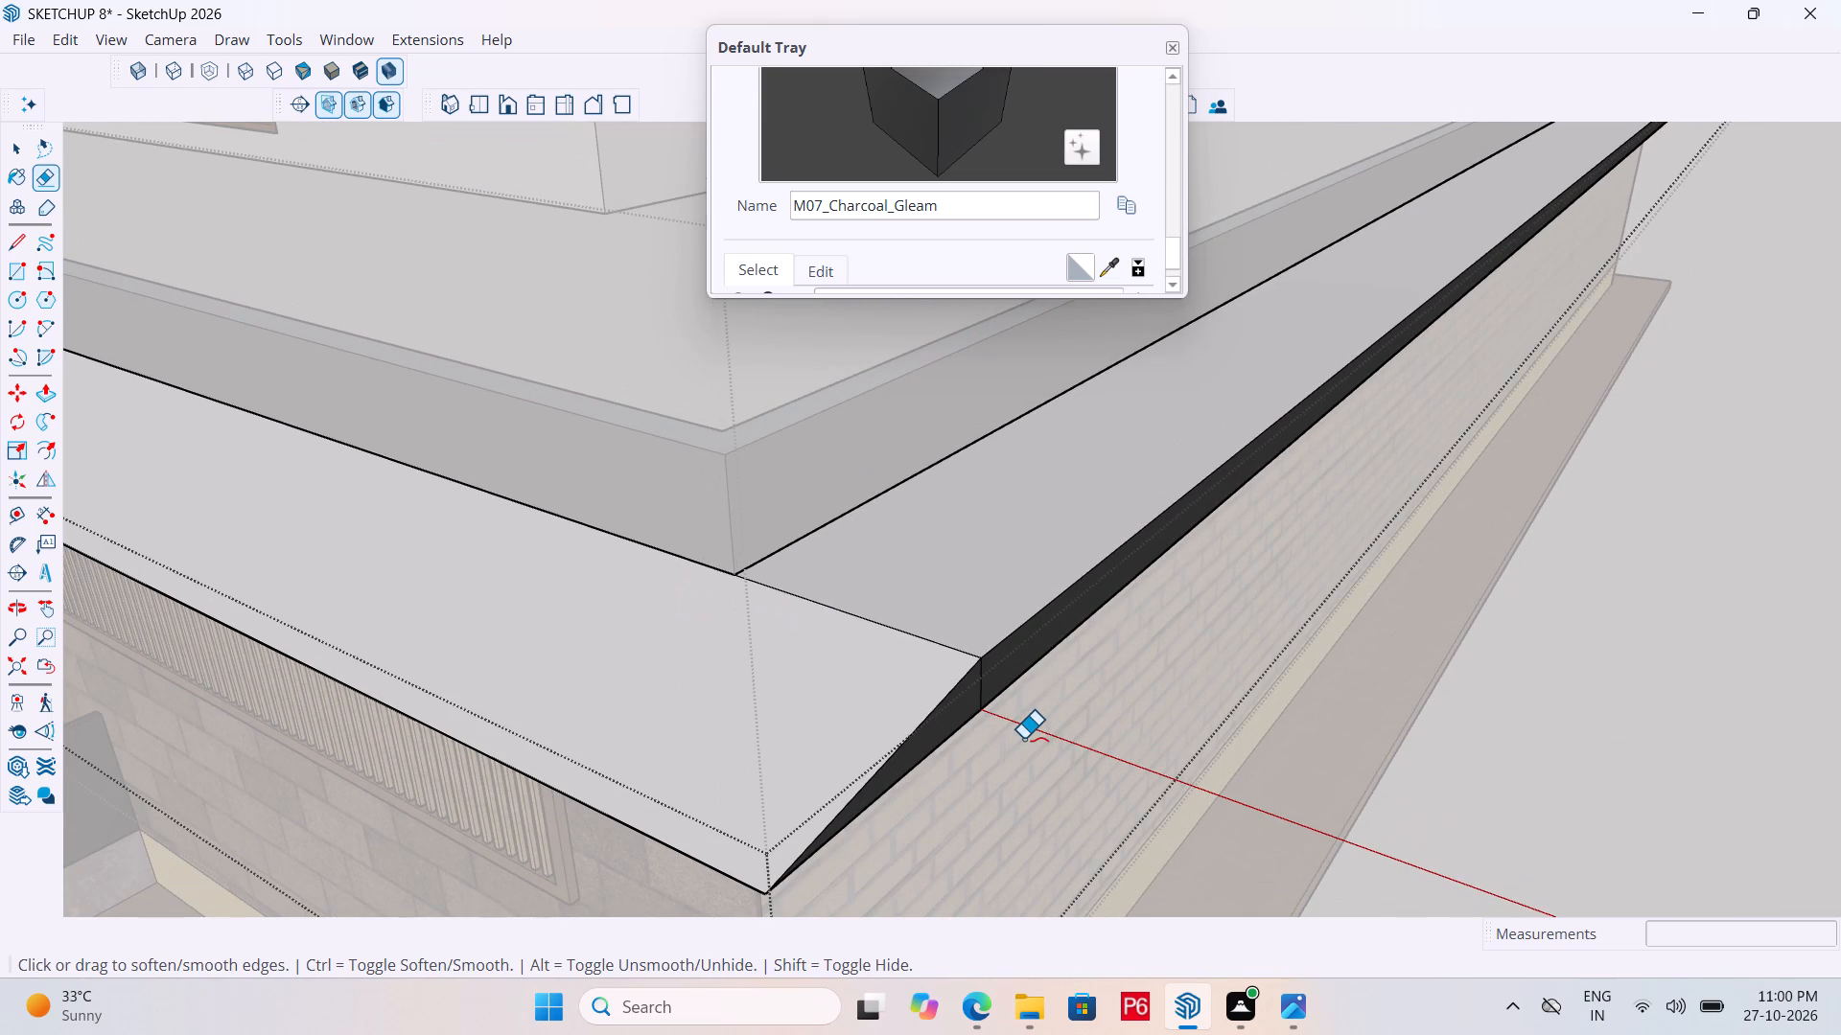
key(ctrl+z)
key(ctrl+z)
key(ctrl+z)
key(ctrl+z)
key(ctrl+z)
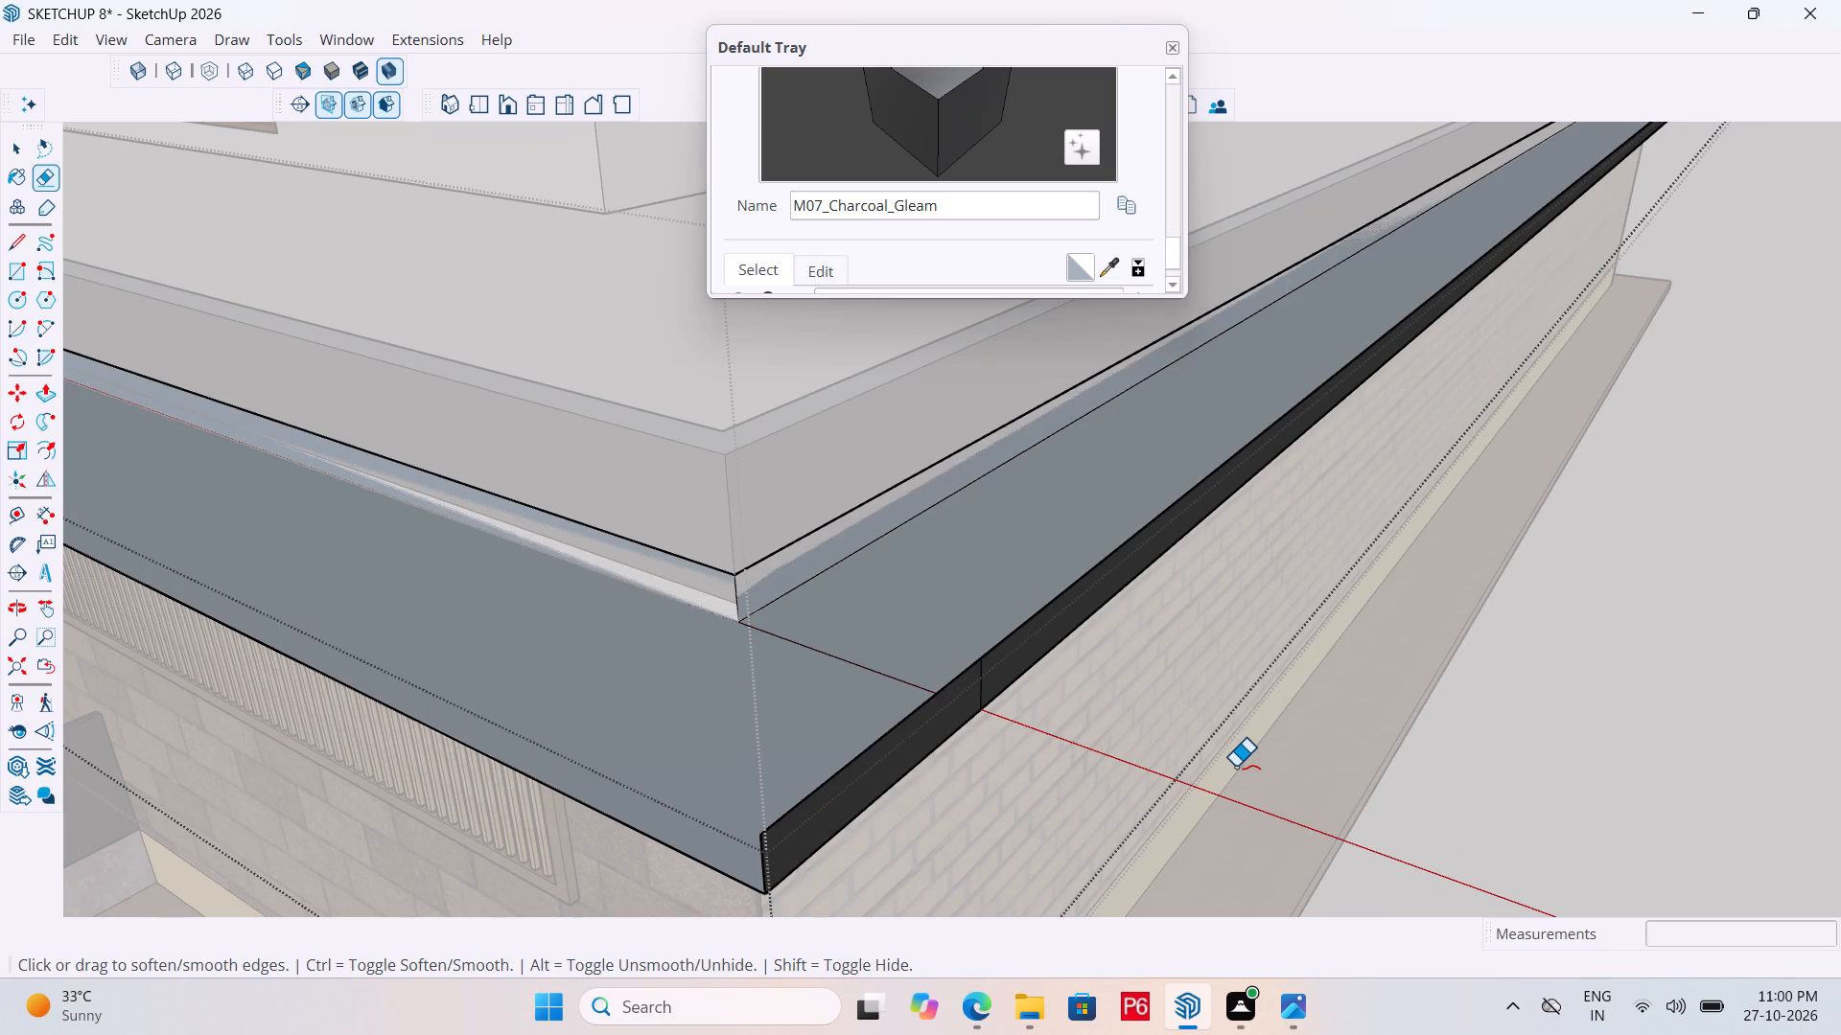
Push the short charcoal fascia segment at the front corner inward 3' 2".
middle_drag(917, 747, 1111, 759)
scroll(1204, 634, down, 8)
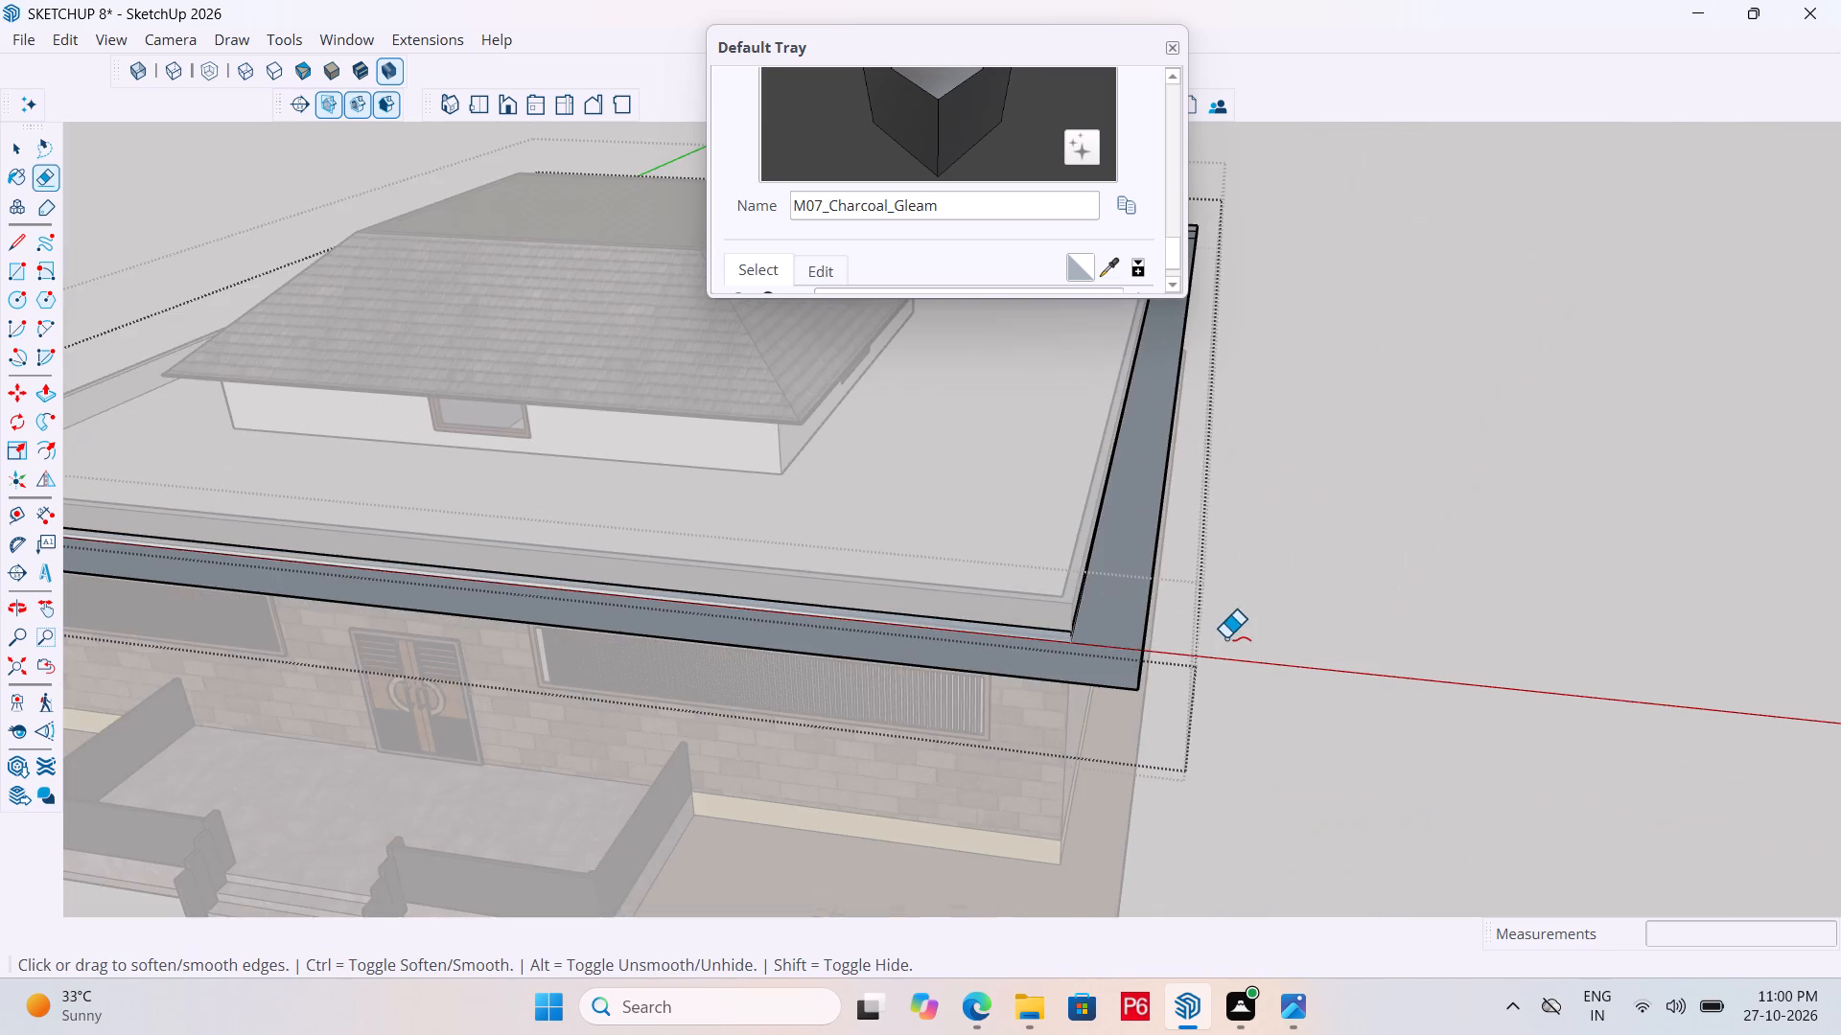
middle_drag(1122, 670, 873, 647)
scroll(875, 647, up, 7)
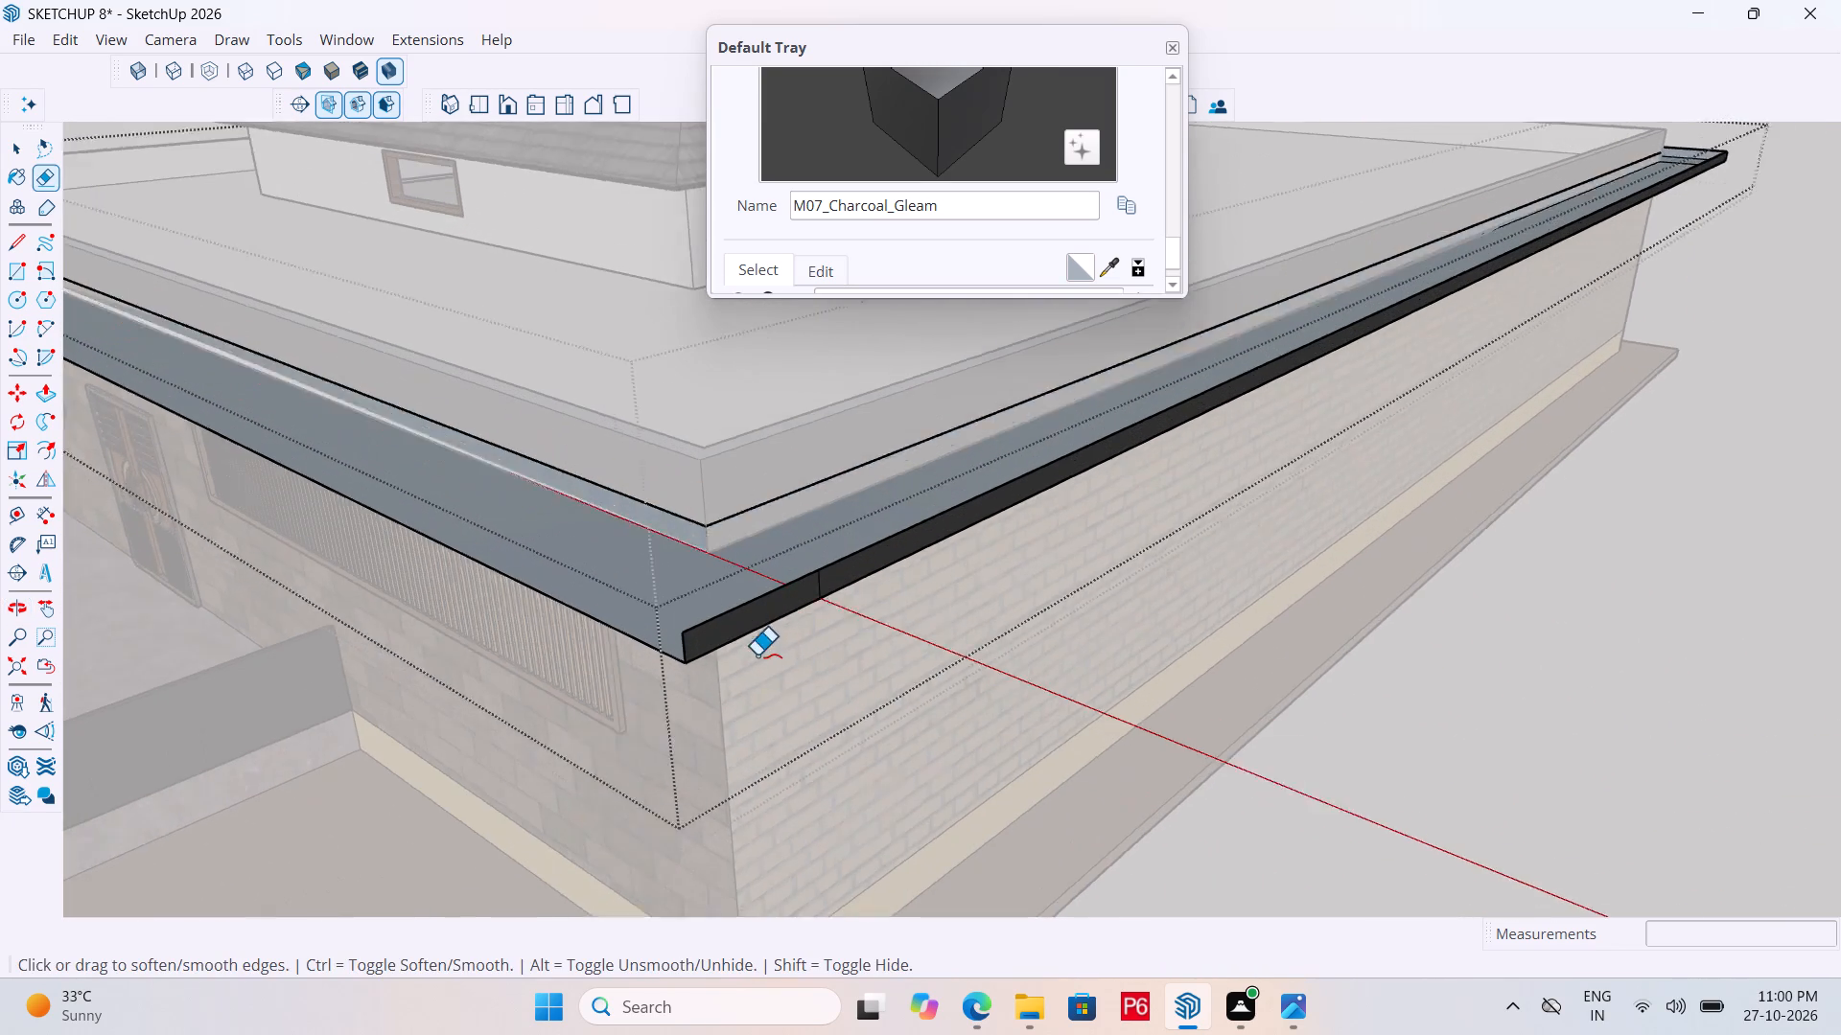
scroll(757, 655, up, 2)
key(space)
click(777, 606)
key(p)
click(767, 592)
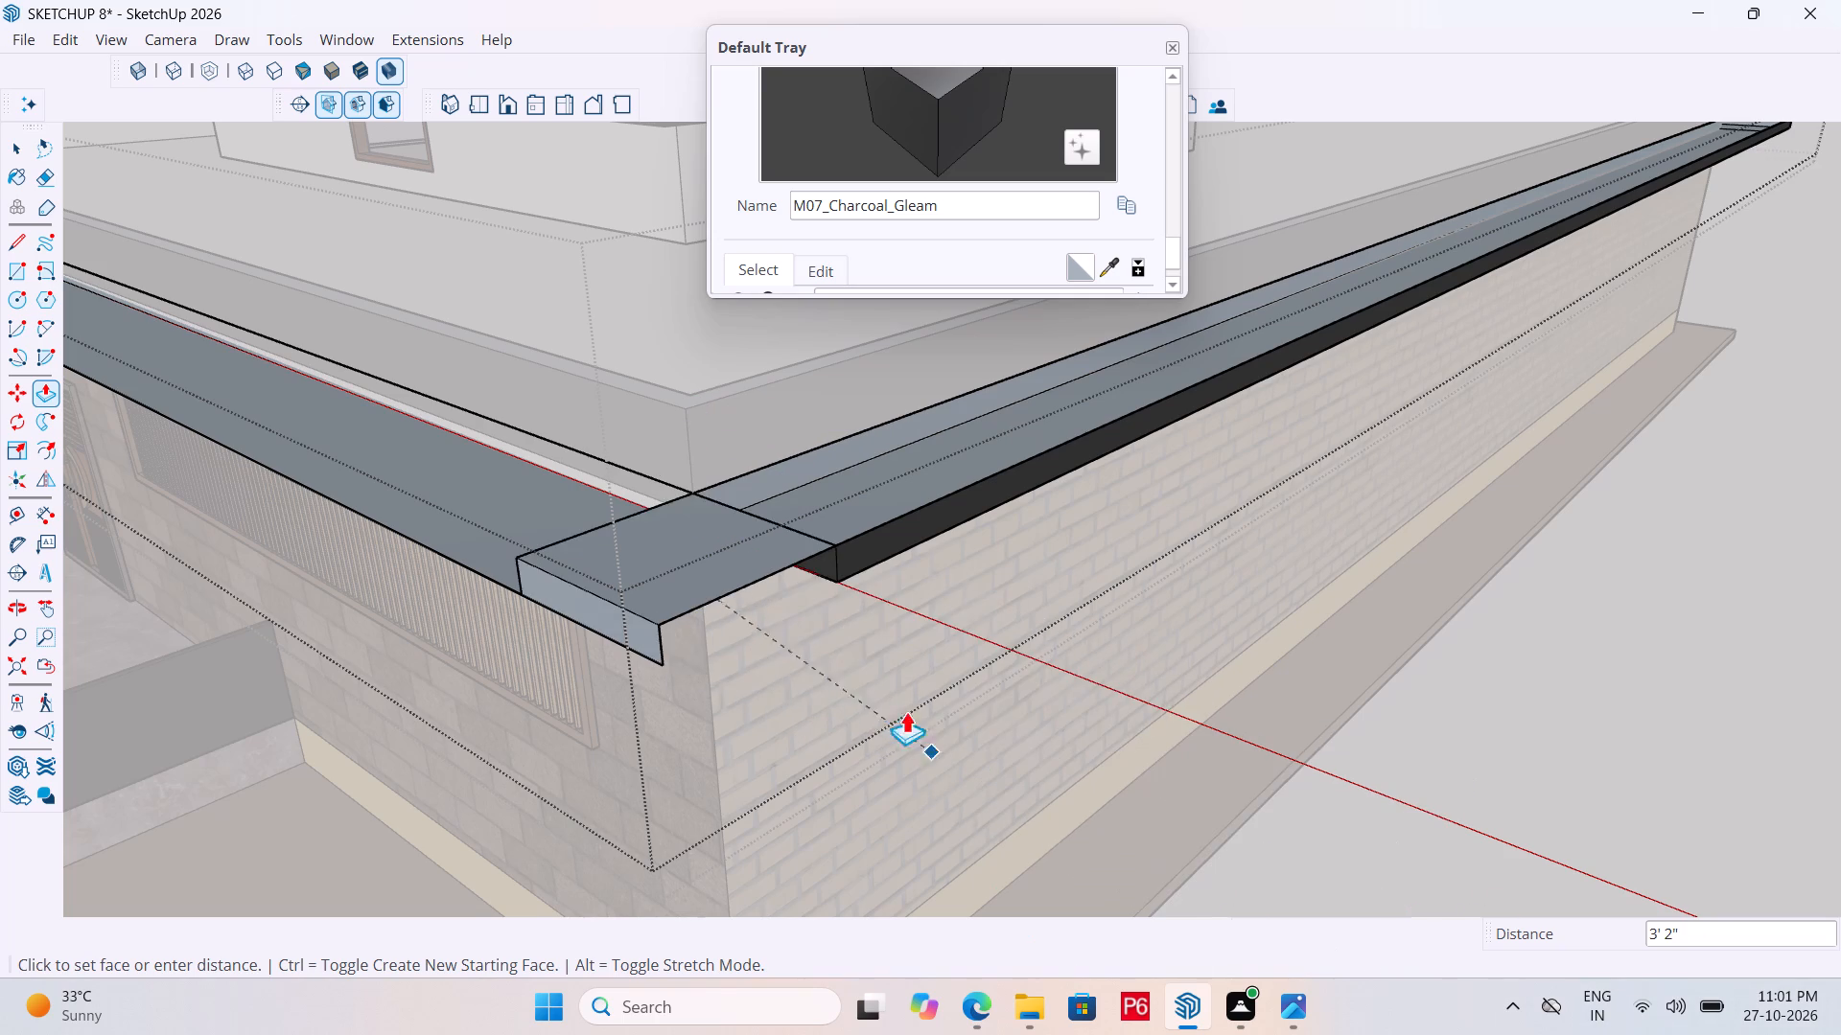
scroll(722, 585, up, 4)
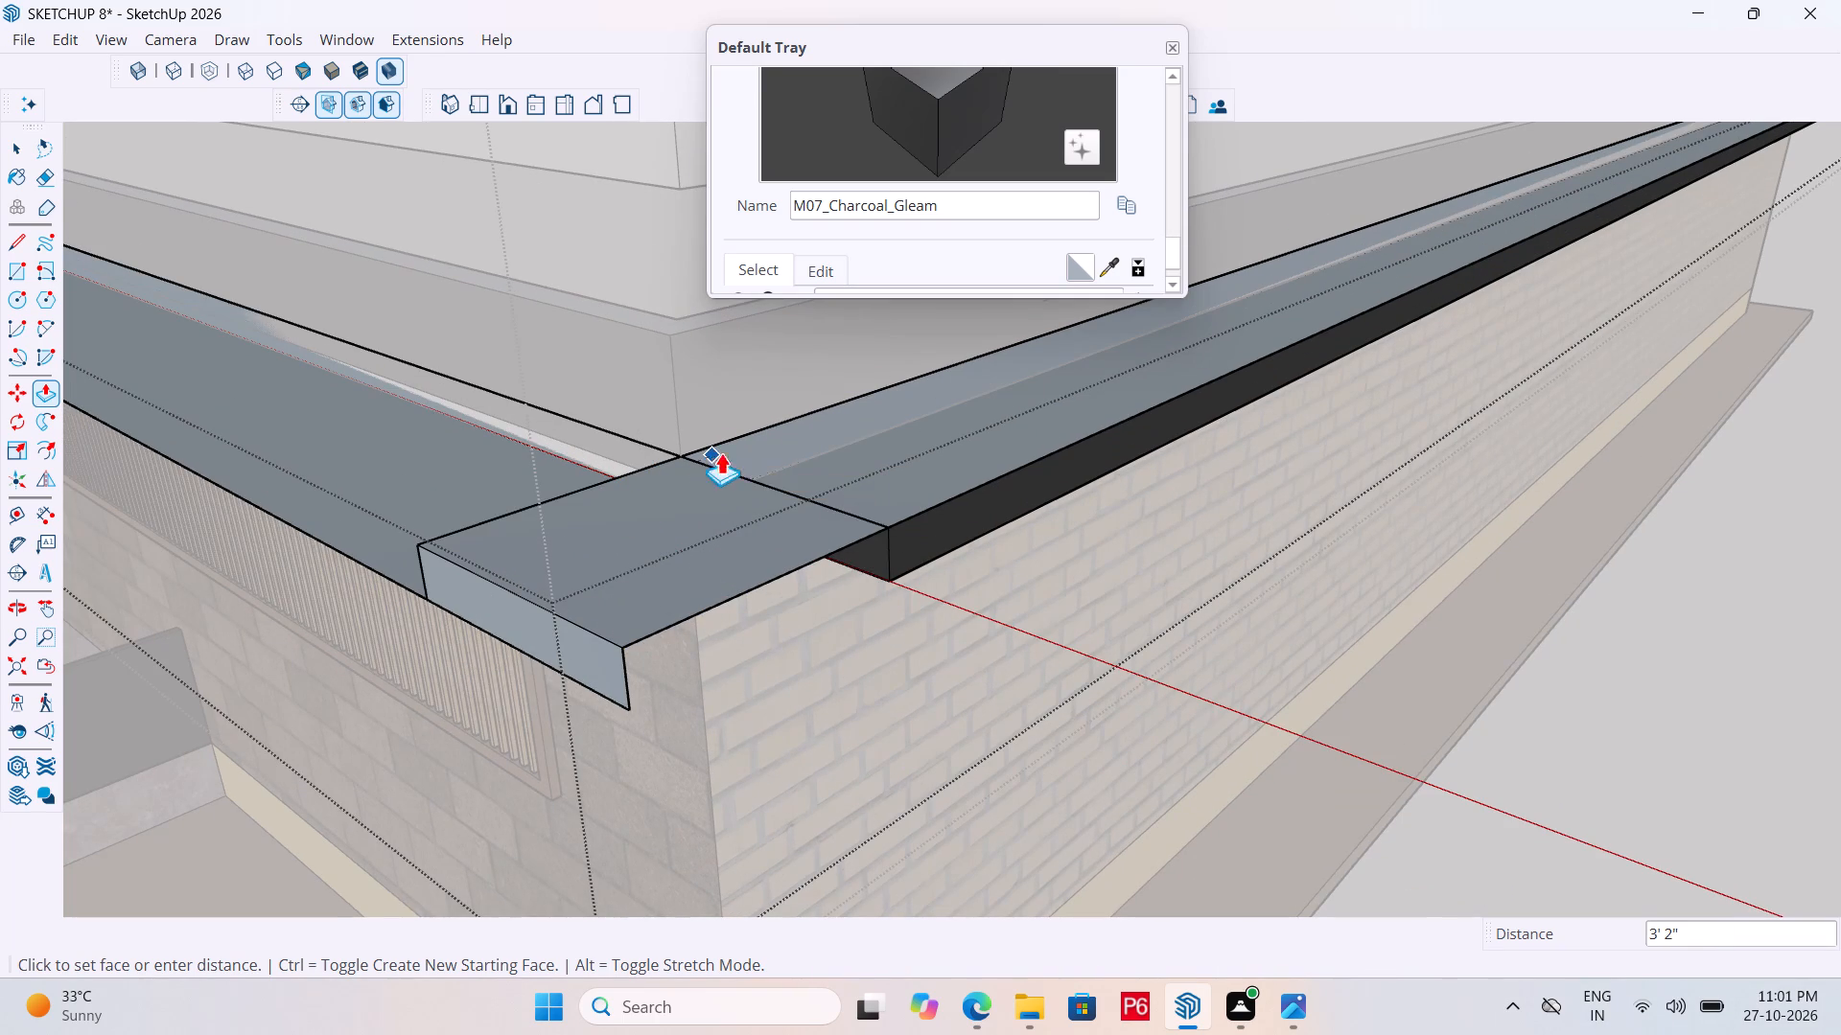
click(775, 451)
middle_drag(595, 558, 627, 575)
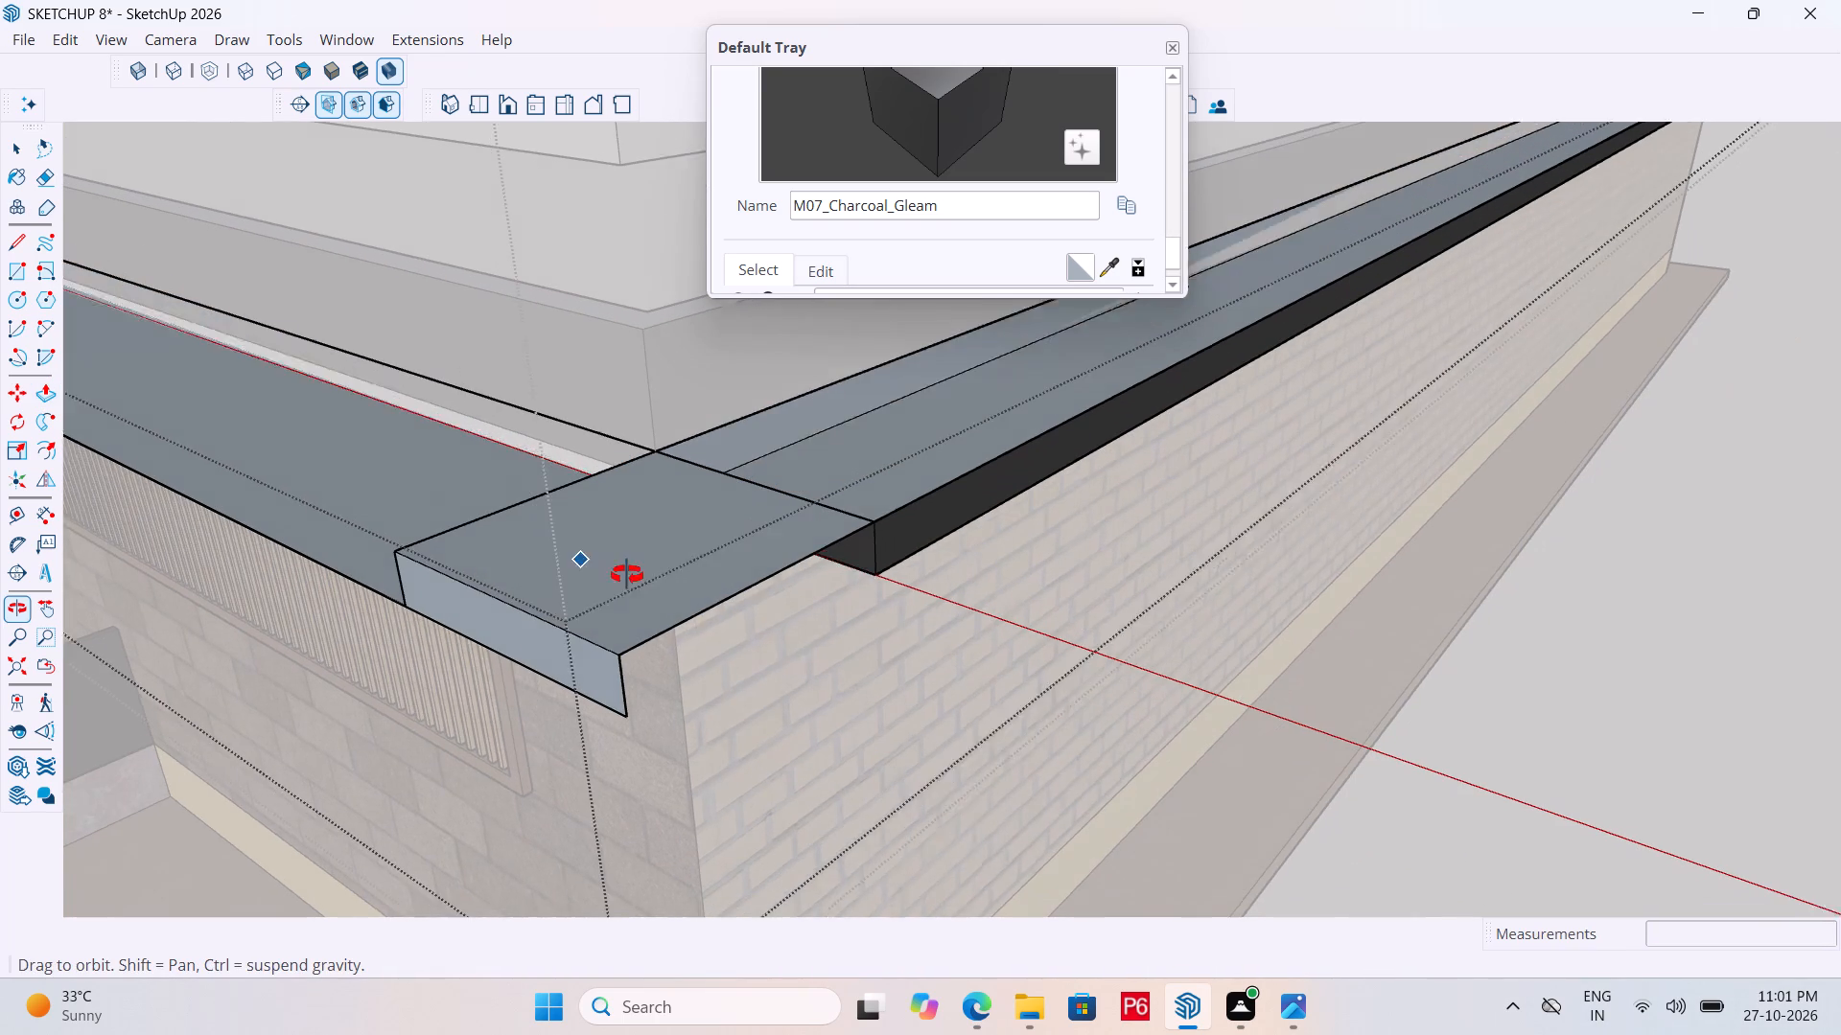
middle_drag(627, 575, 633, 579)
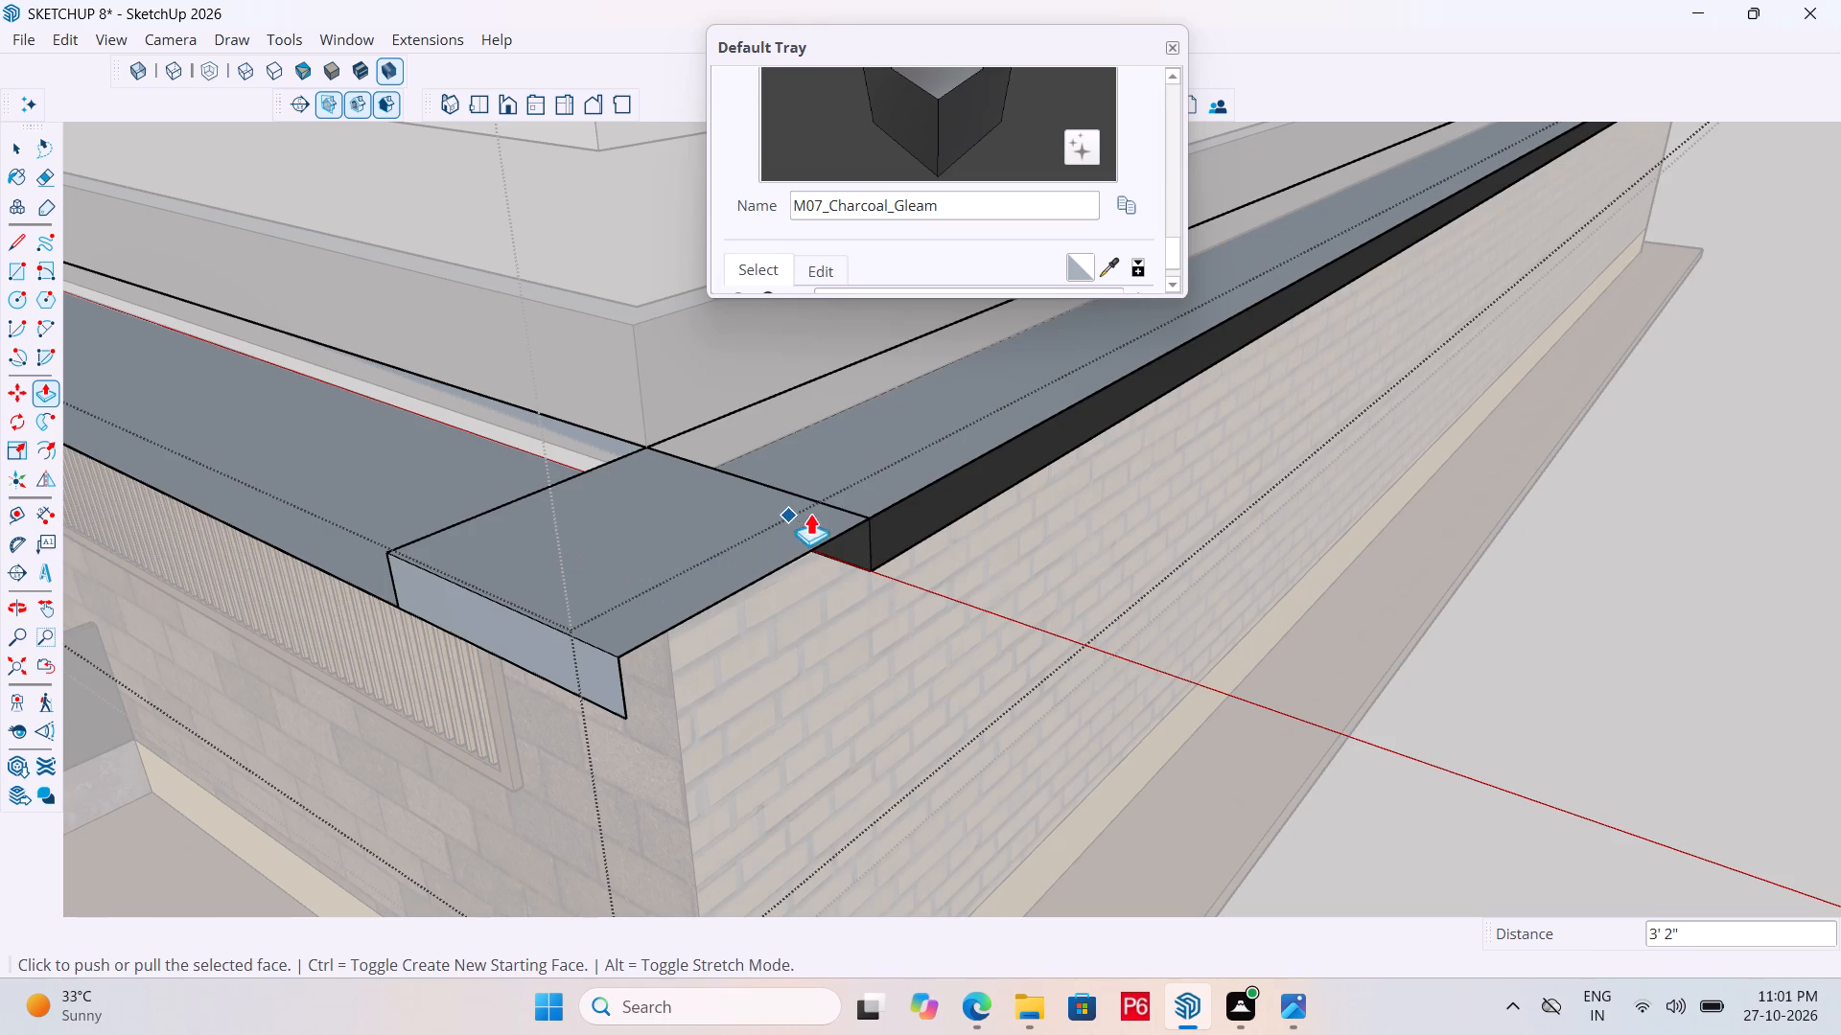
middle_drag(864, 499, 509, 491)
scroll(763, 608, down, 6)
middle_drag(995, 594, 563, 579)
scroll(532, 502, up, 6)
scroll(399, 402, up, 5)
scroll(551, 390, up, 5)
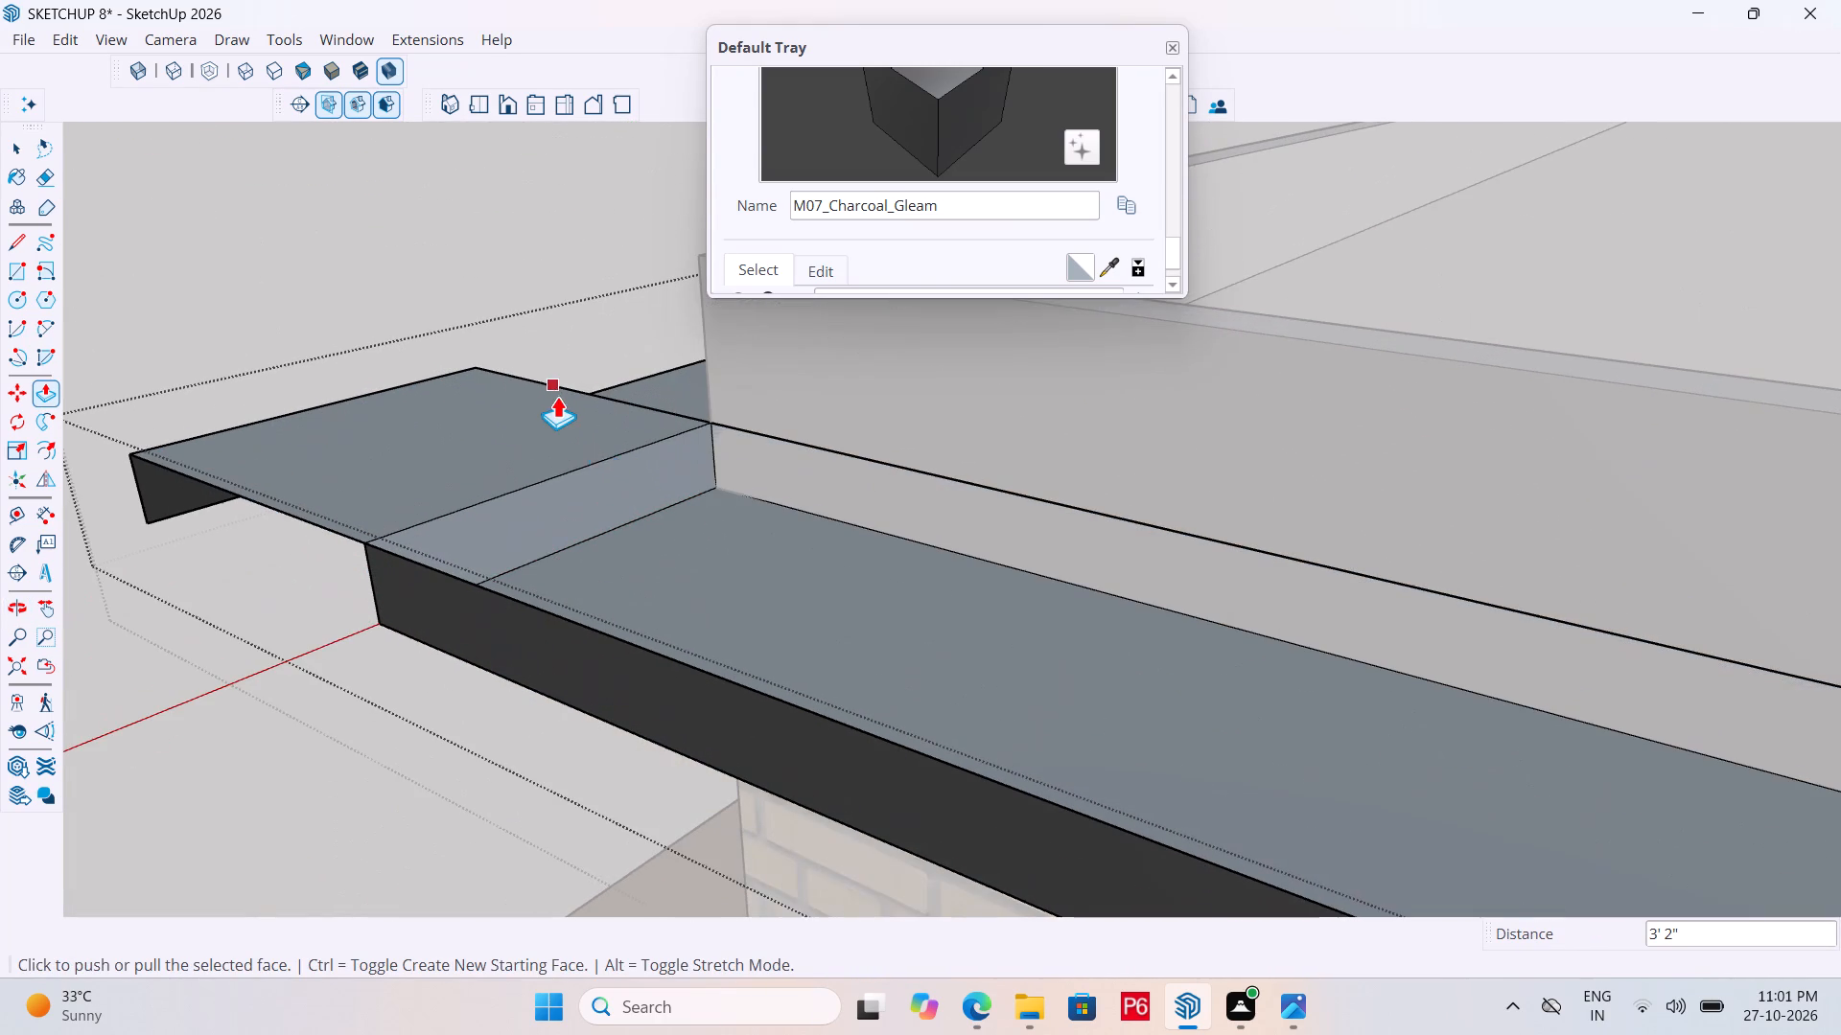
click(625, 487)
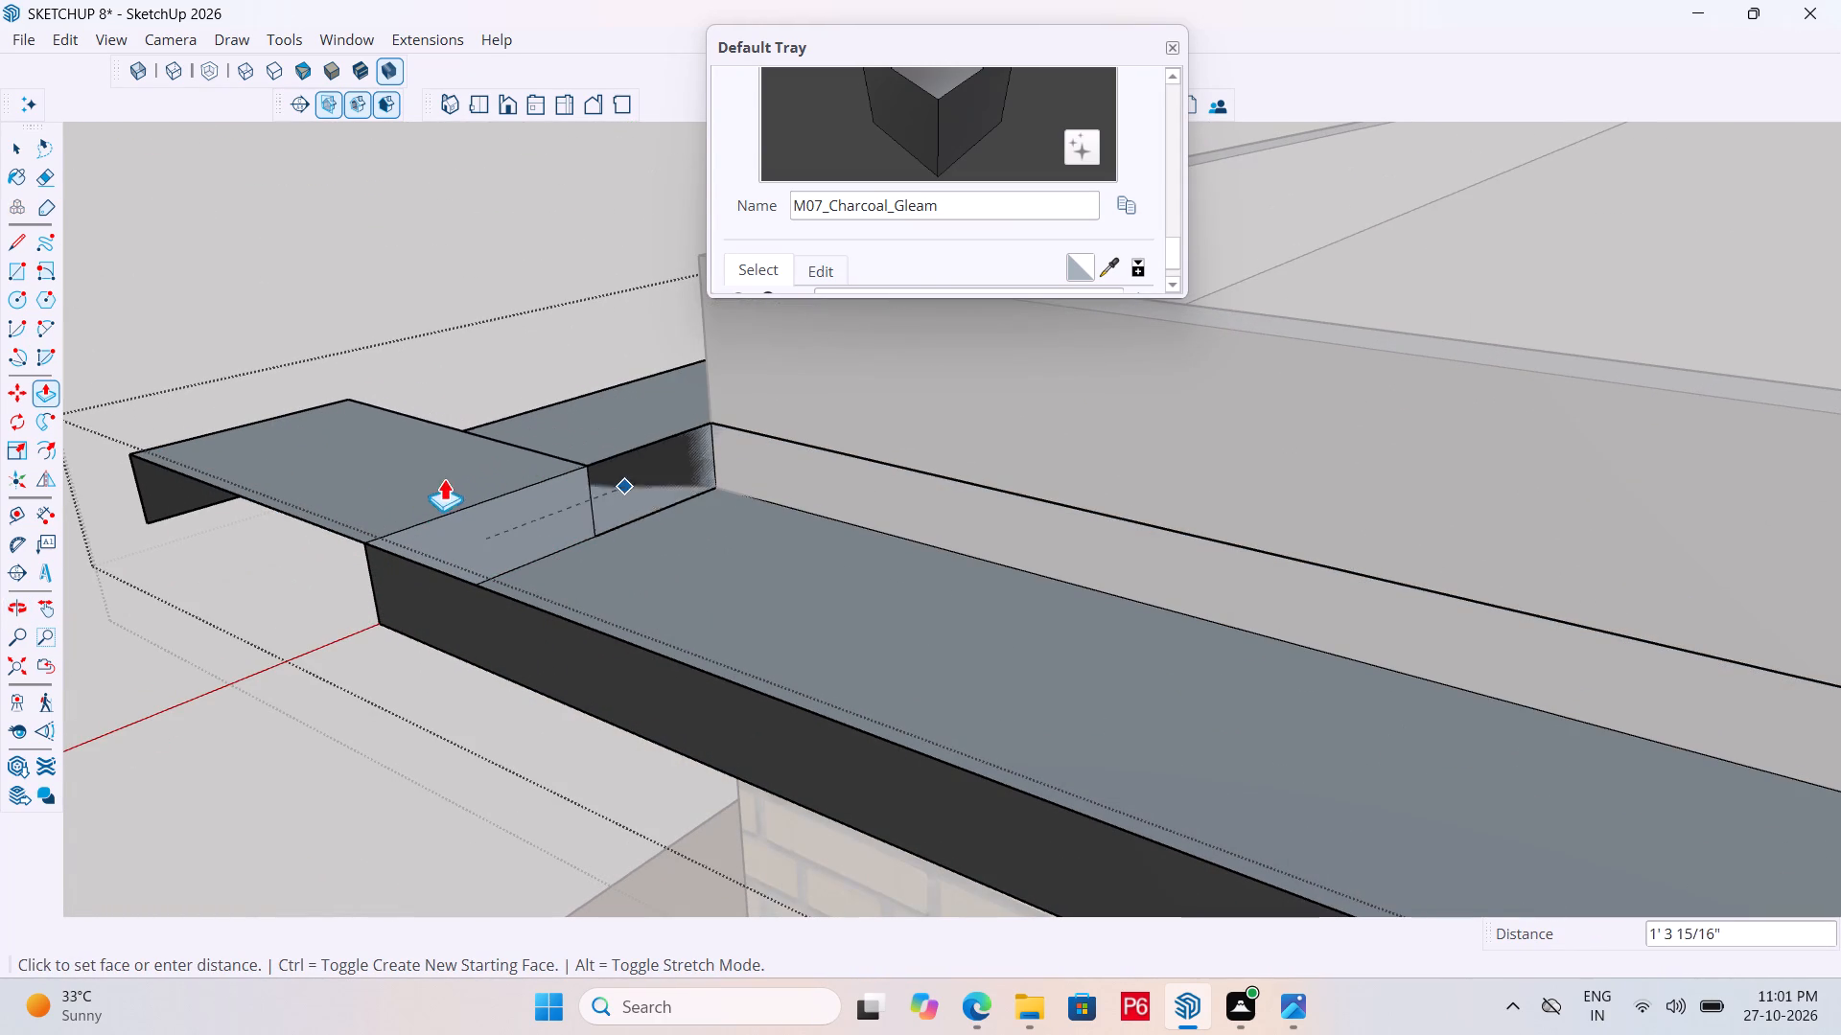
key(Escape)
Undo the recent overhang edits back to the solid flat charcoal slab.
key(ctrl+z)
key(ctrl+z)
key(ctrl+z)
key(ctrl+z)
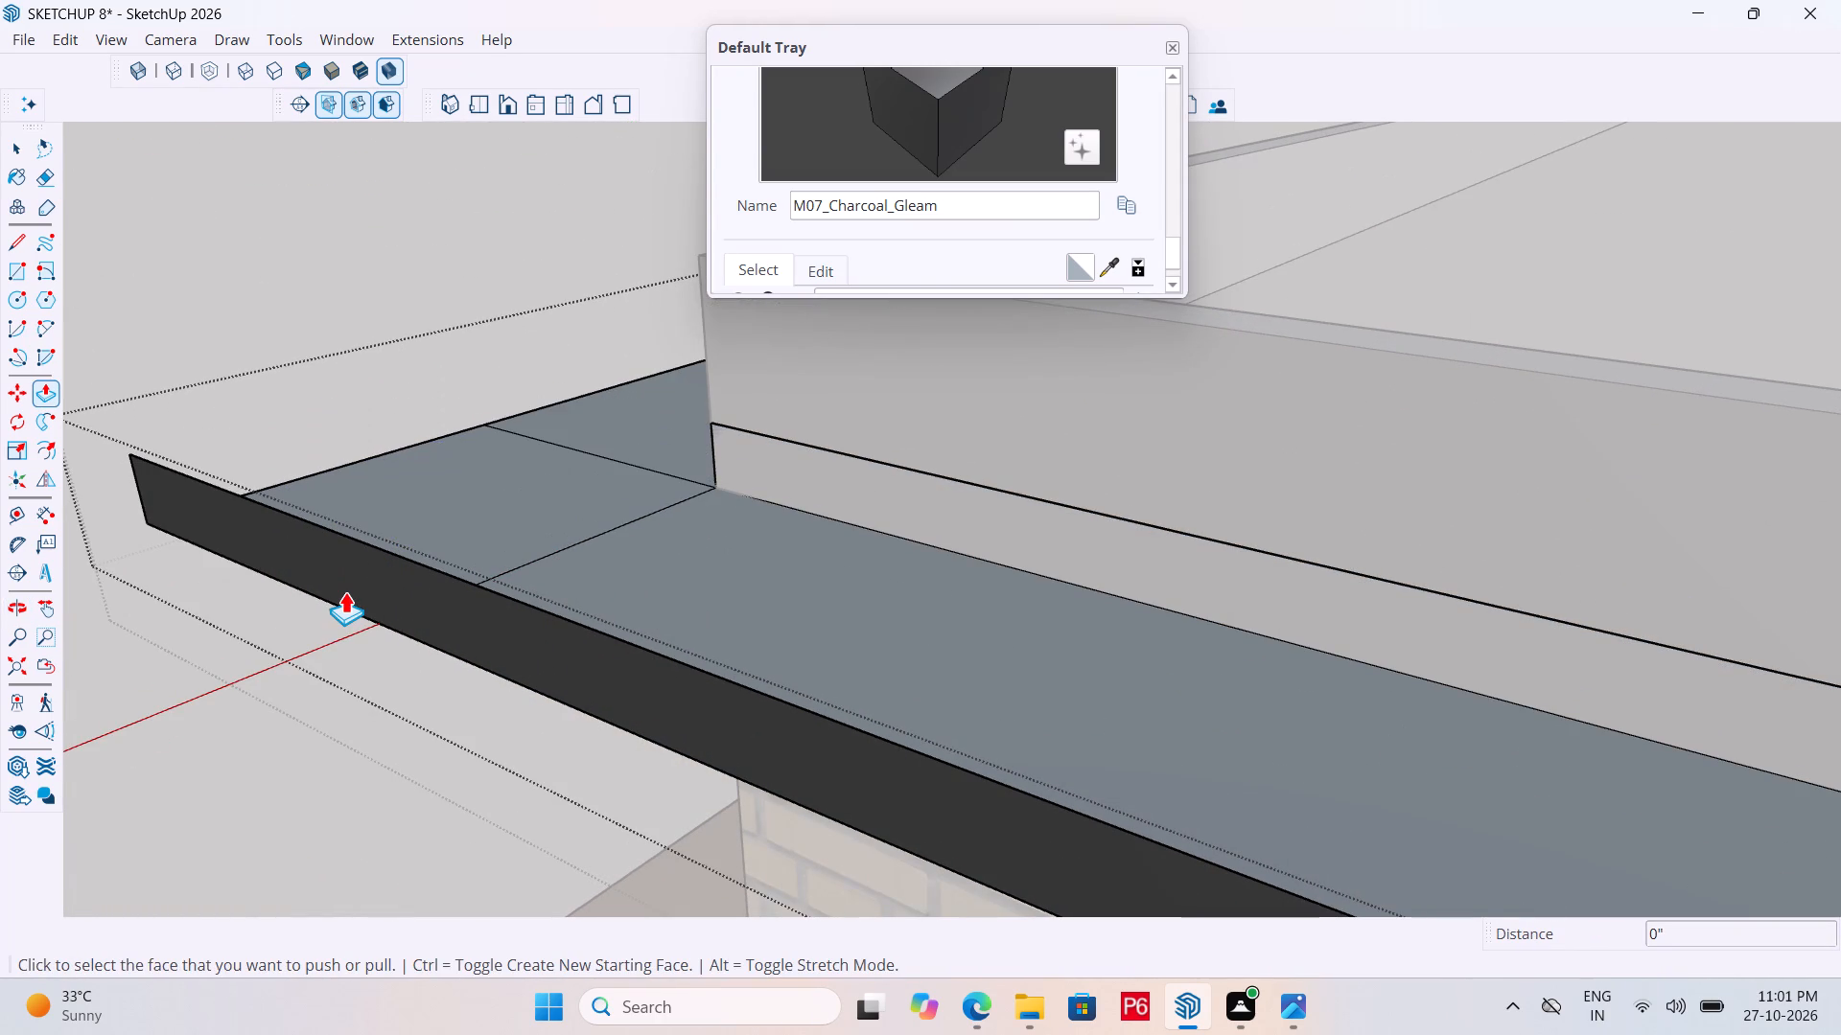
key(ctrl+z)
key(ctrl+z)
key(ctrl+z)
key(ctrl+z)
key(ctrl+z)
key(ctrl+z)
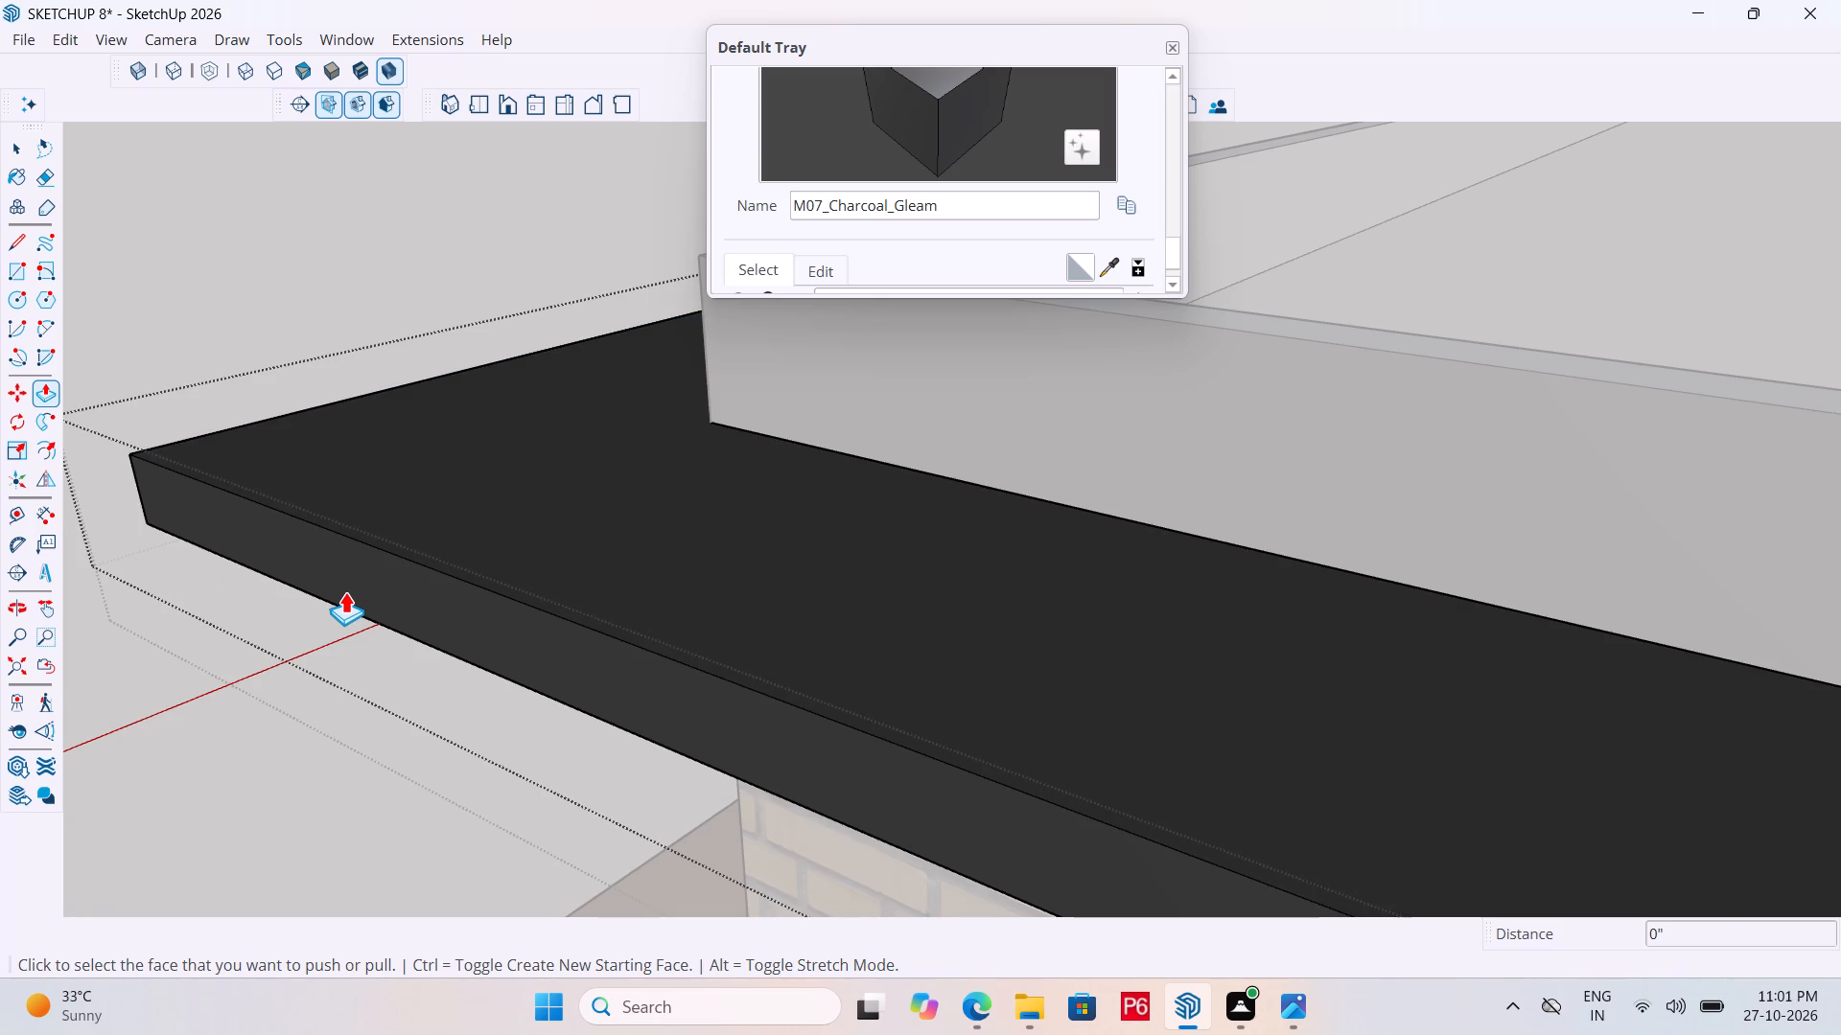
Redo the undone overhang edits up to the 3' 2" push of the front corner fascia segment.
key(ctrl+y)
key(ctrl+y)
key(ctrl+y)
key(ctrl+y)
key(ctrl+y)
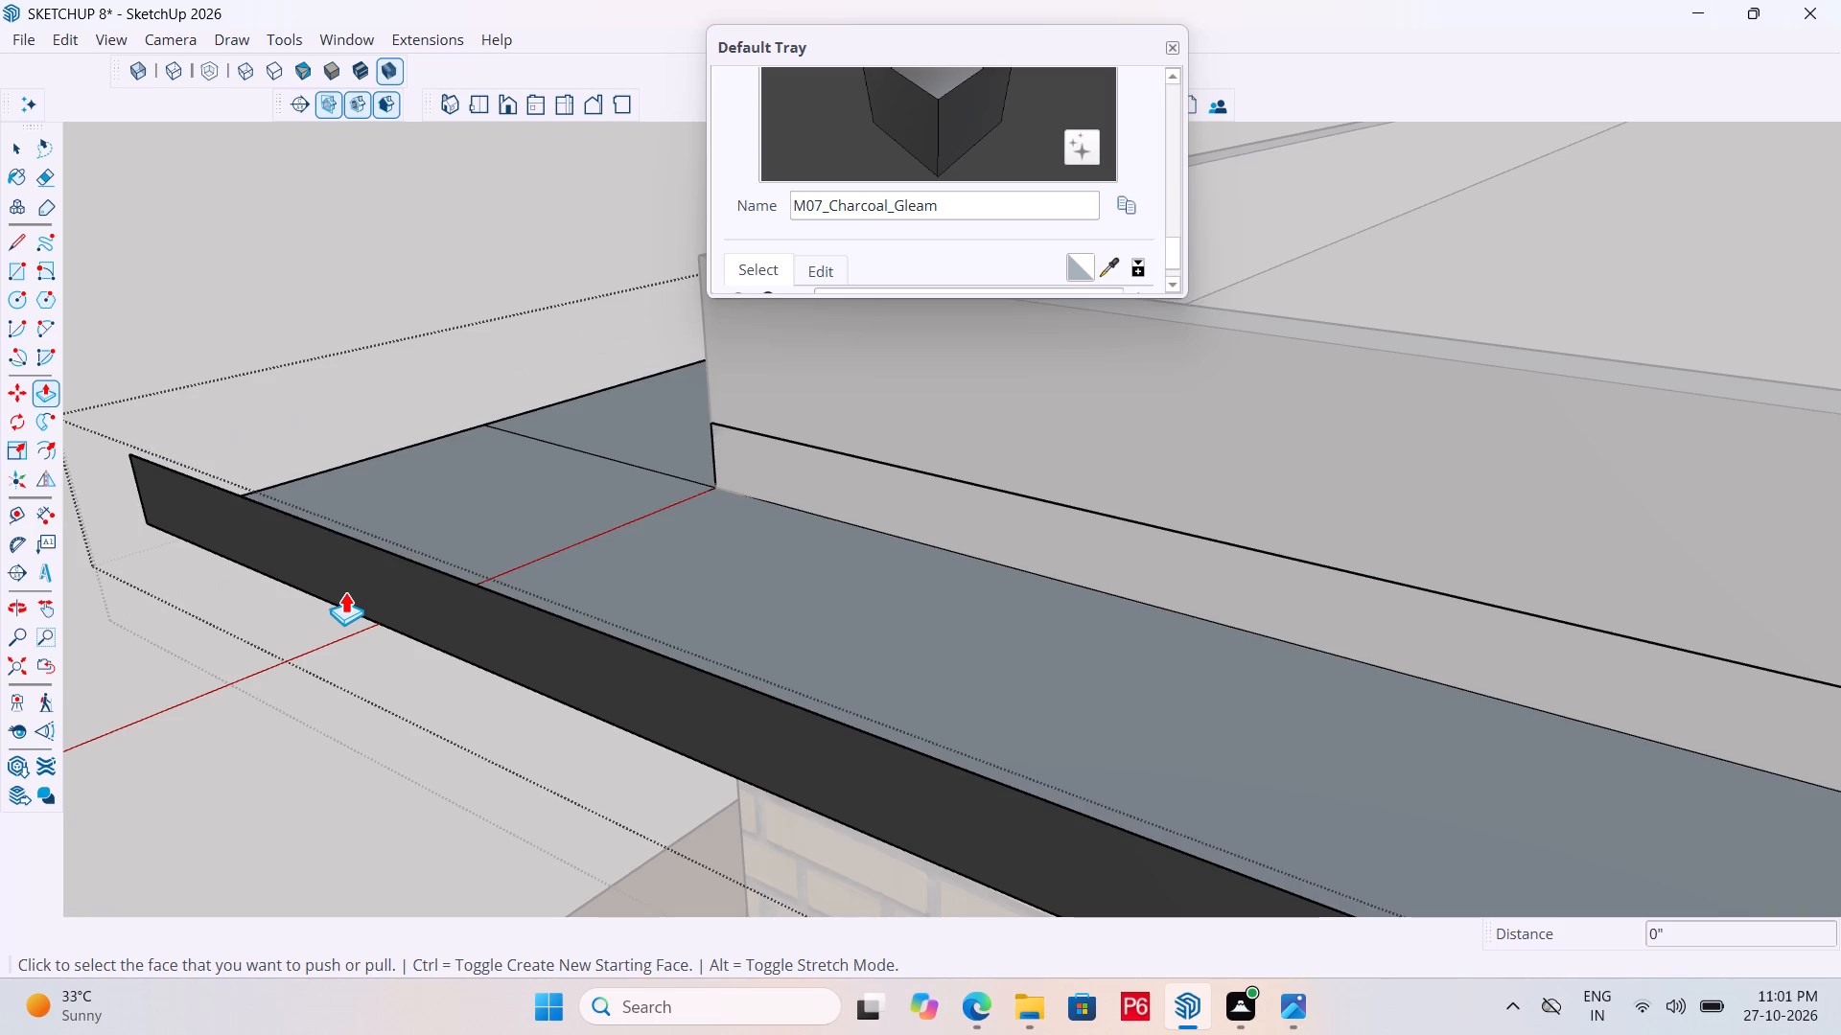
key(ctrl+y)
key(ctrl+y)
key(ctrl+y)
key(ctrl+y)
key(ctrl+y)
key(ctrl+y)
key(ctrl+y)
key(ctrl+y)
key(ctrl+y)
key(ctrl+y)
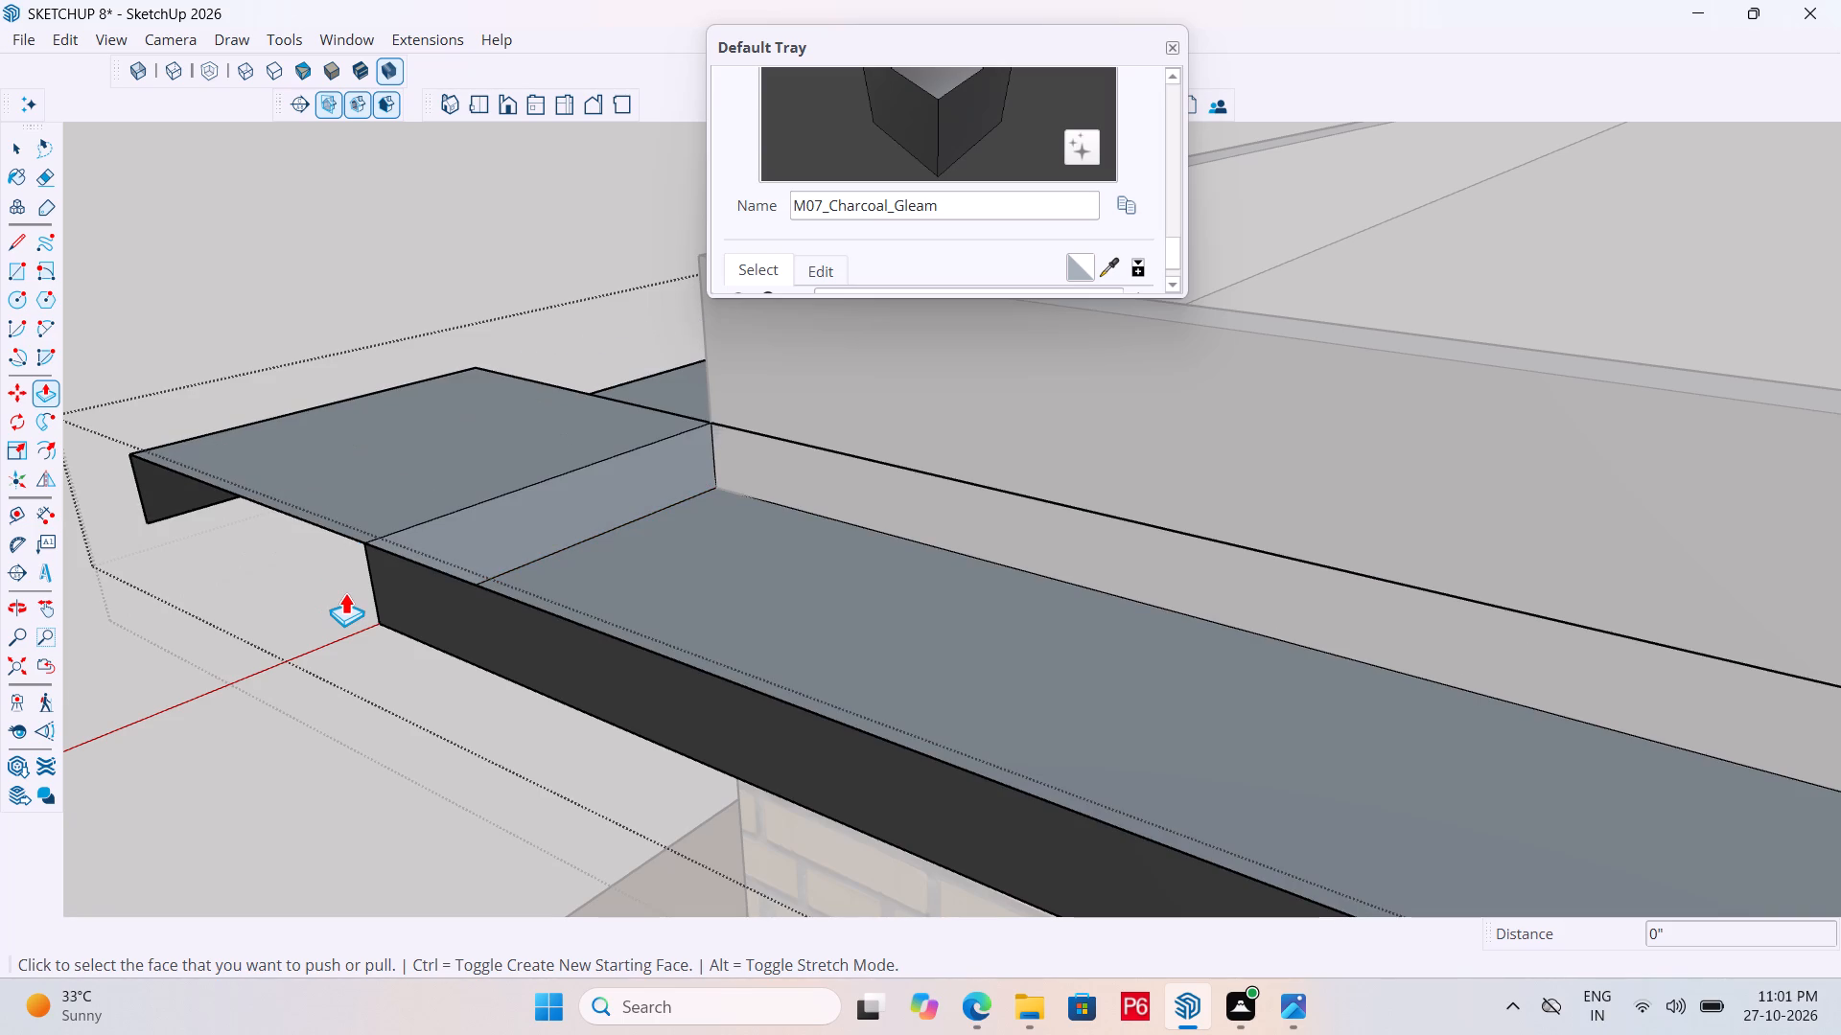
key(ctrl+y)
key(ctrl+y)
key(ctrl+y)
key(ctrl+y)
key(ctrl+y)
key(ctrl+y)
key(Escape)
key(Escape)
Save the model and close the overhang group.
click(290, 741)
click(307, 791)
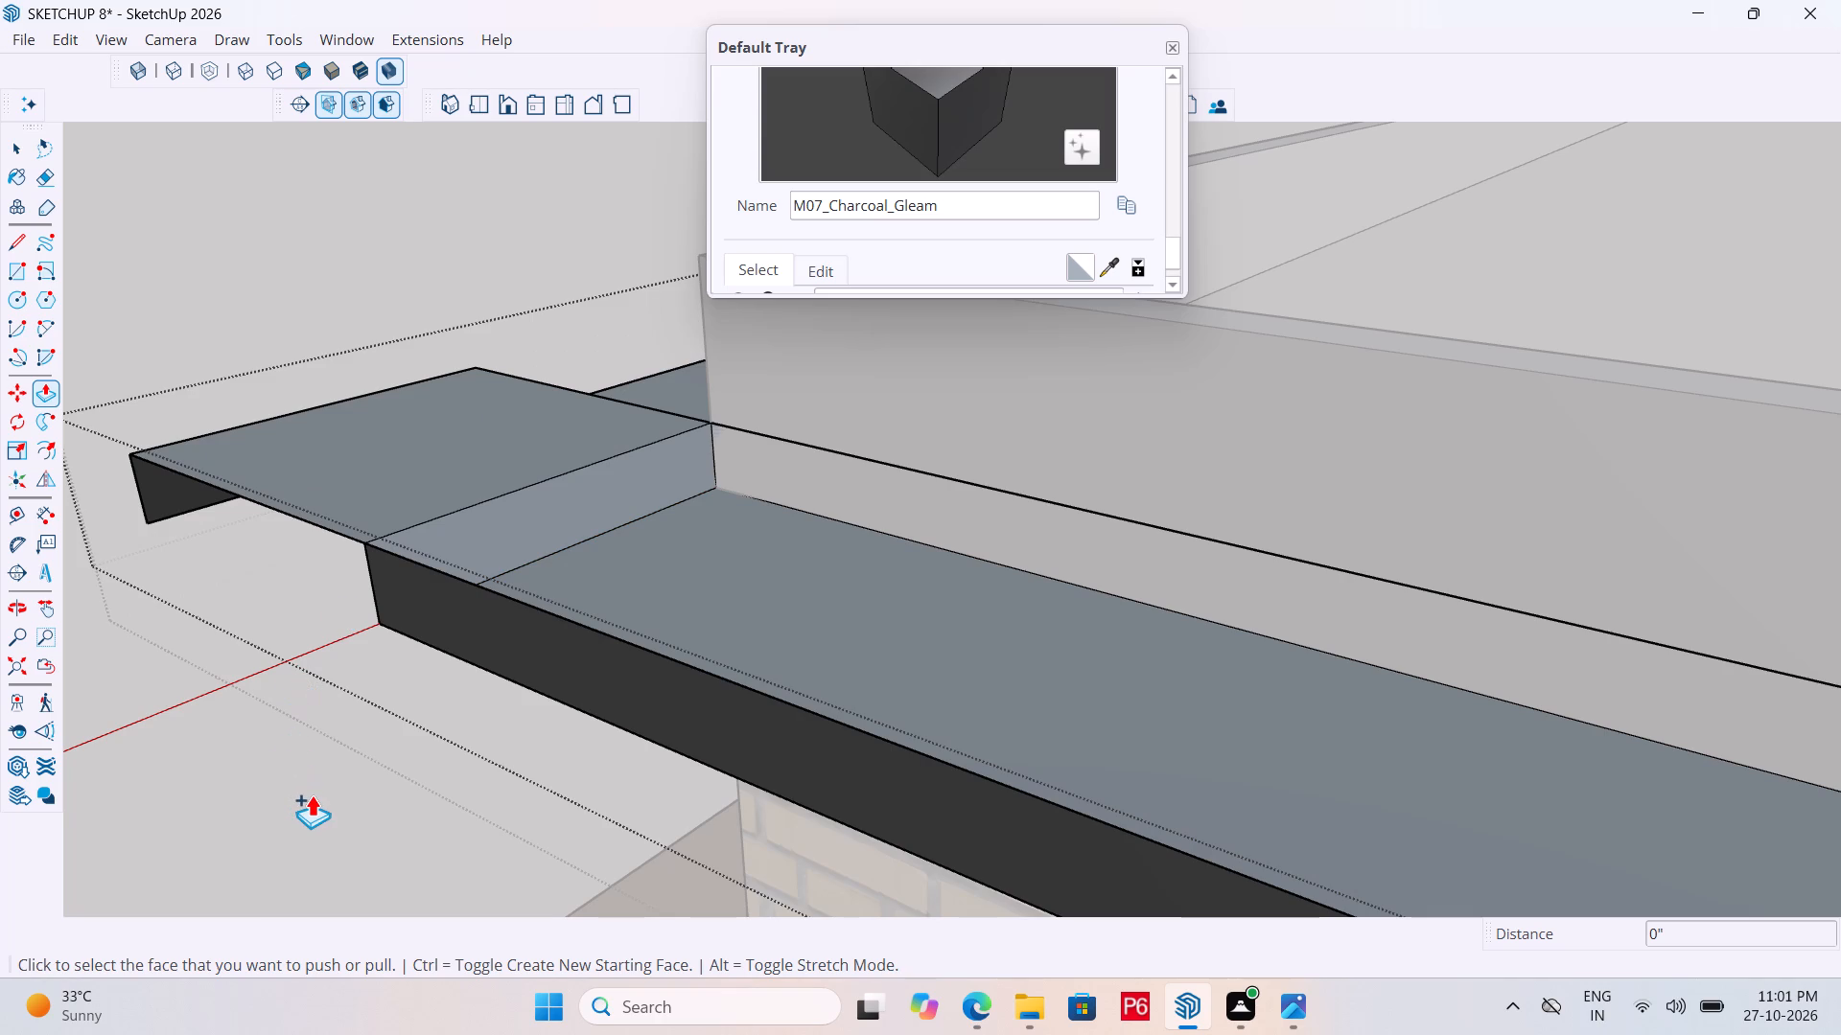
double_click(312, 794)
key(ctrl+s)
key(ctrl+s)
key(space)
click(302, 778)
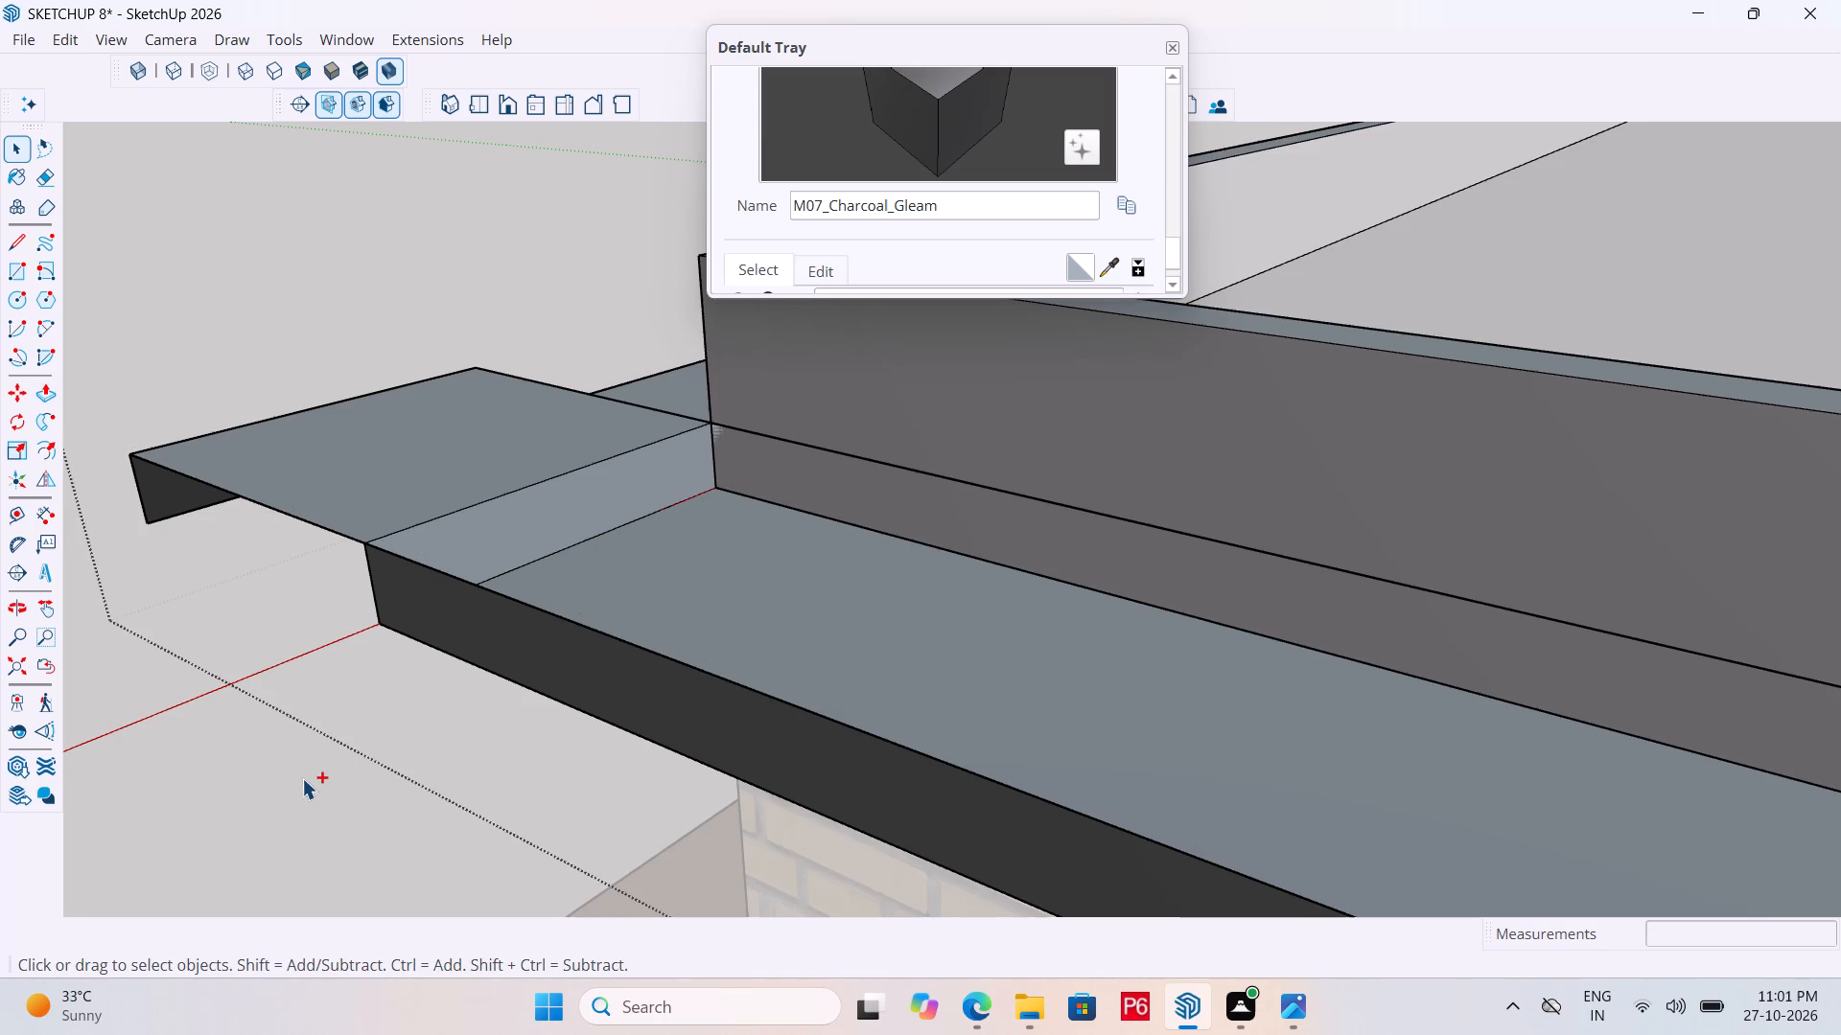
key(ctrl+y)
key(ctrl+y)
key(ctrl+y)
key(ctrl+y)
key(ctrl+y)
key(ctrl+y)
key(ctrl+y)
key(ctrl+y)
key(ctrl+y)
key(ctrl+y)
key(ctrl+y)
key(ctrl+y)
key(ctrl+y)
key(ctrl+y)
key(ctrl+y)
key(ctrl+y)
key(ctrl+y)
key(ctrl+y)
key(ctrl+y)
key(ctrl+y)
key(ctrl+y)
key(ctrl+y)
Reopen the overhang group and push the raised corner block's inner side face outward 3' 2" to the side fascia.
scroll(667, 403, down, 5)
middle_drag(456, 500, 1728, 643)
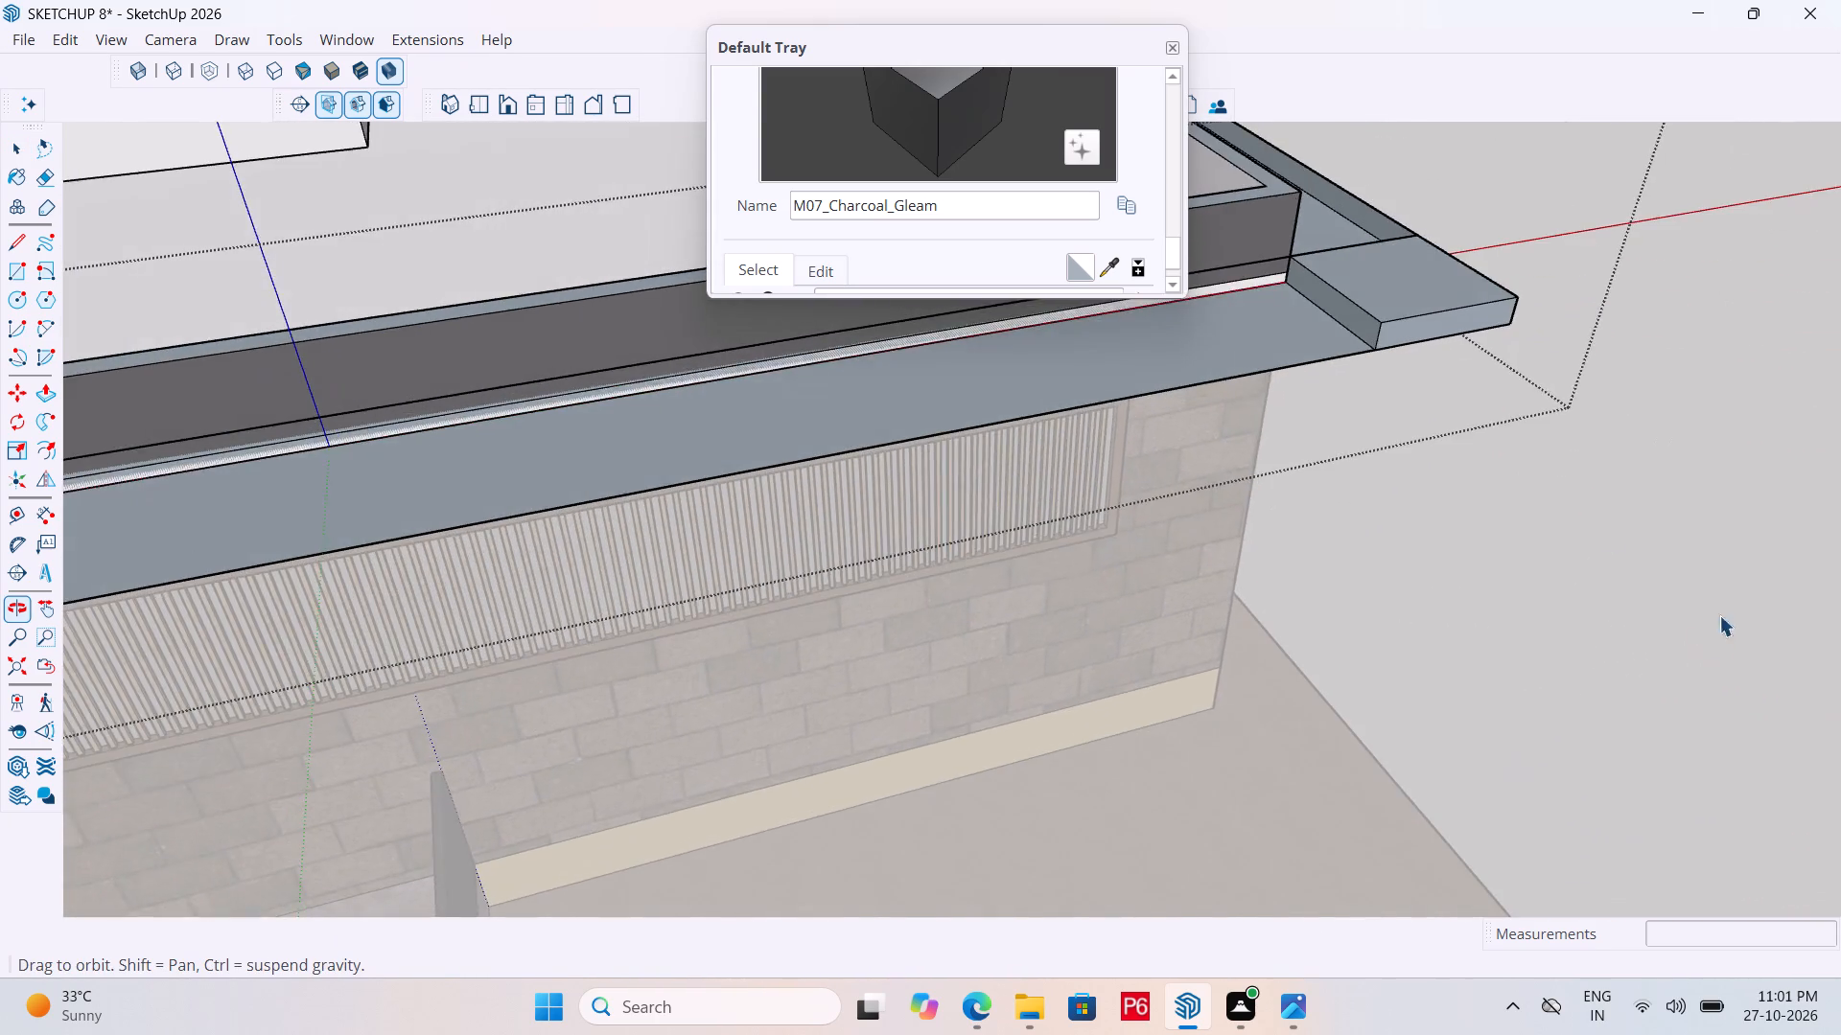
scroll(1460, 391, up, 5)
scroll(1347, 539, down, 6)
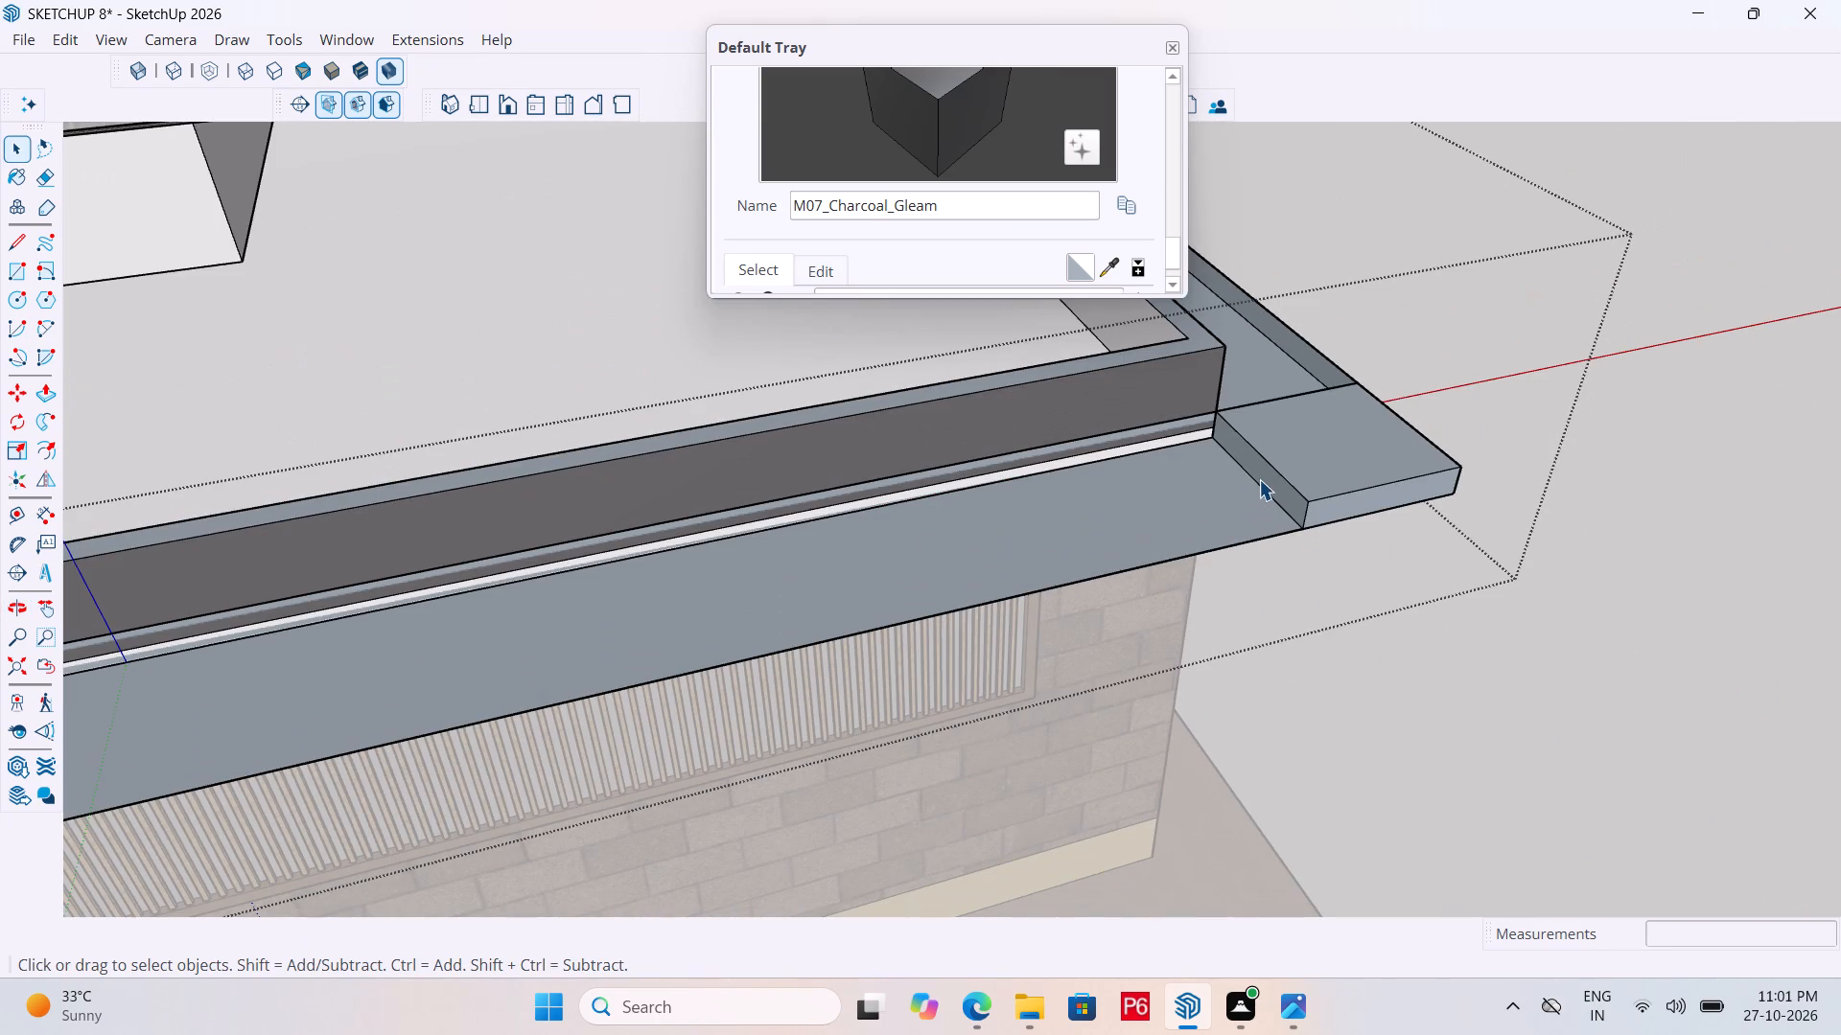
scroll(1363, 591, down, 5)
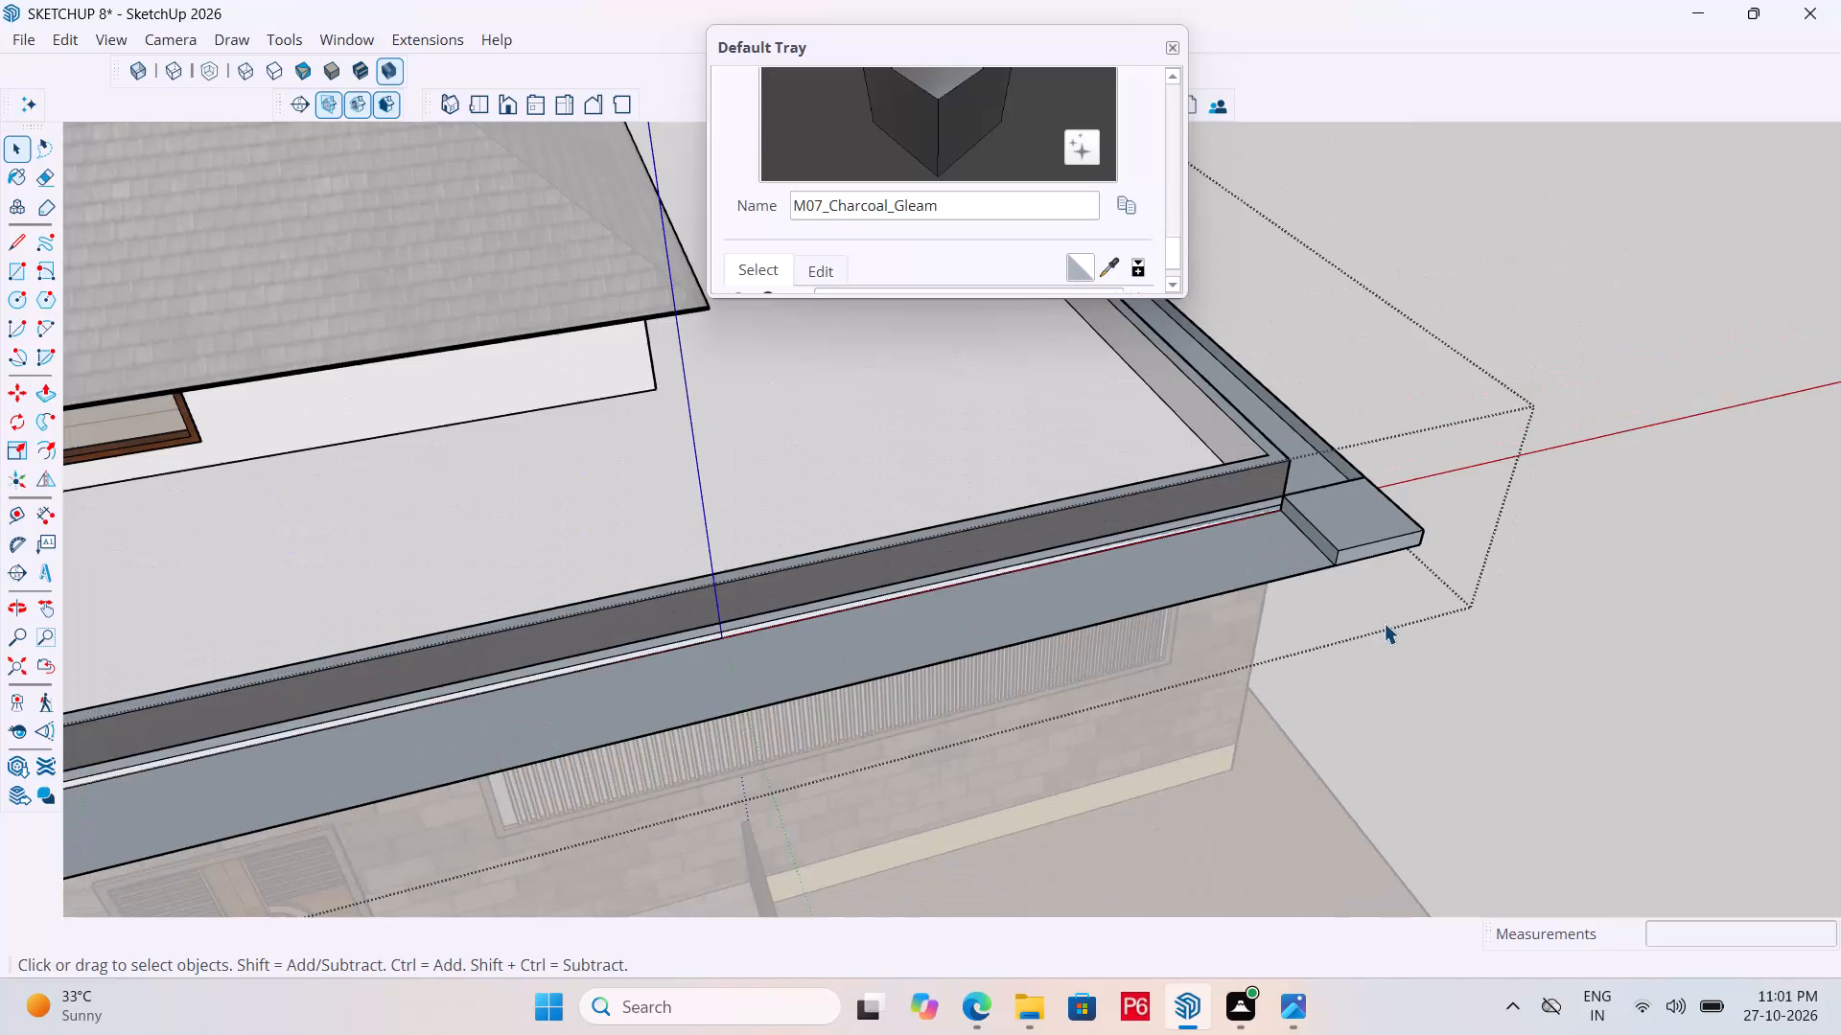
scroll(1327, 639, down, 2)
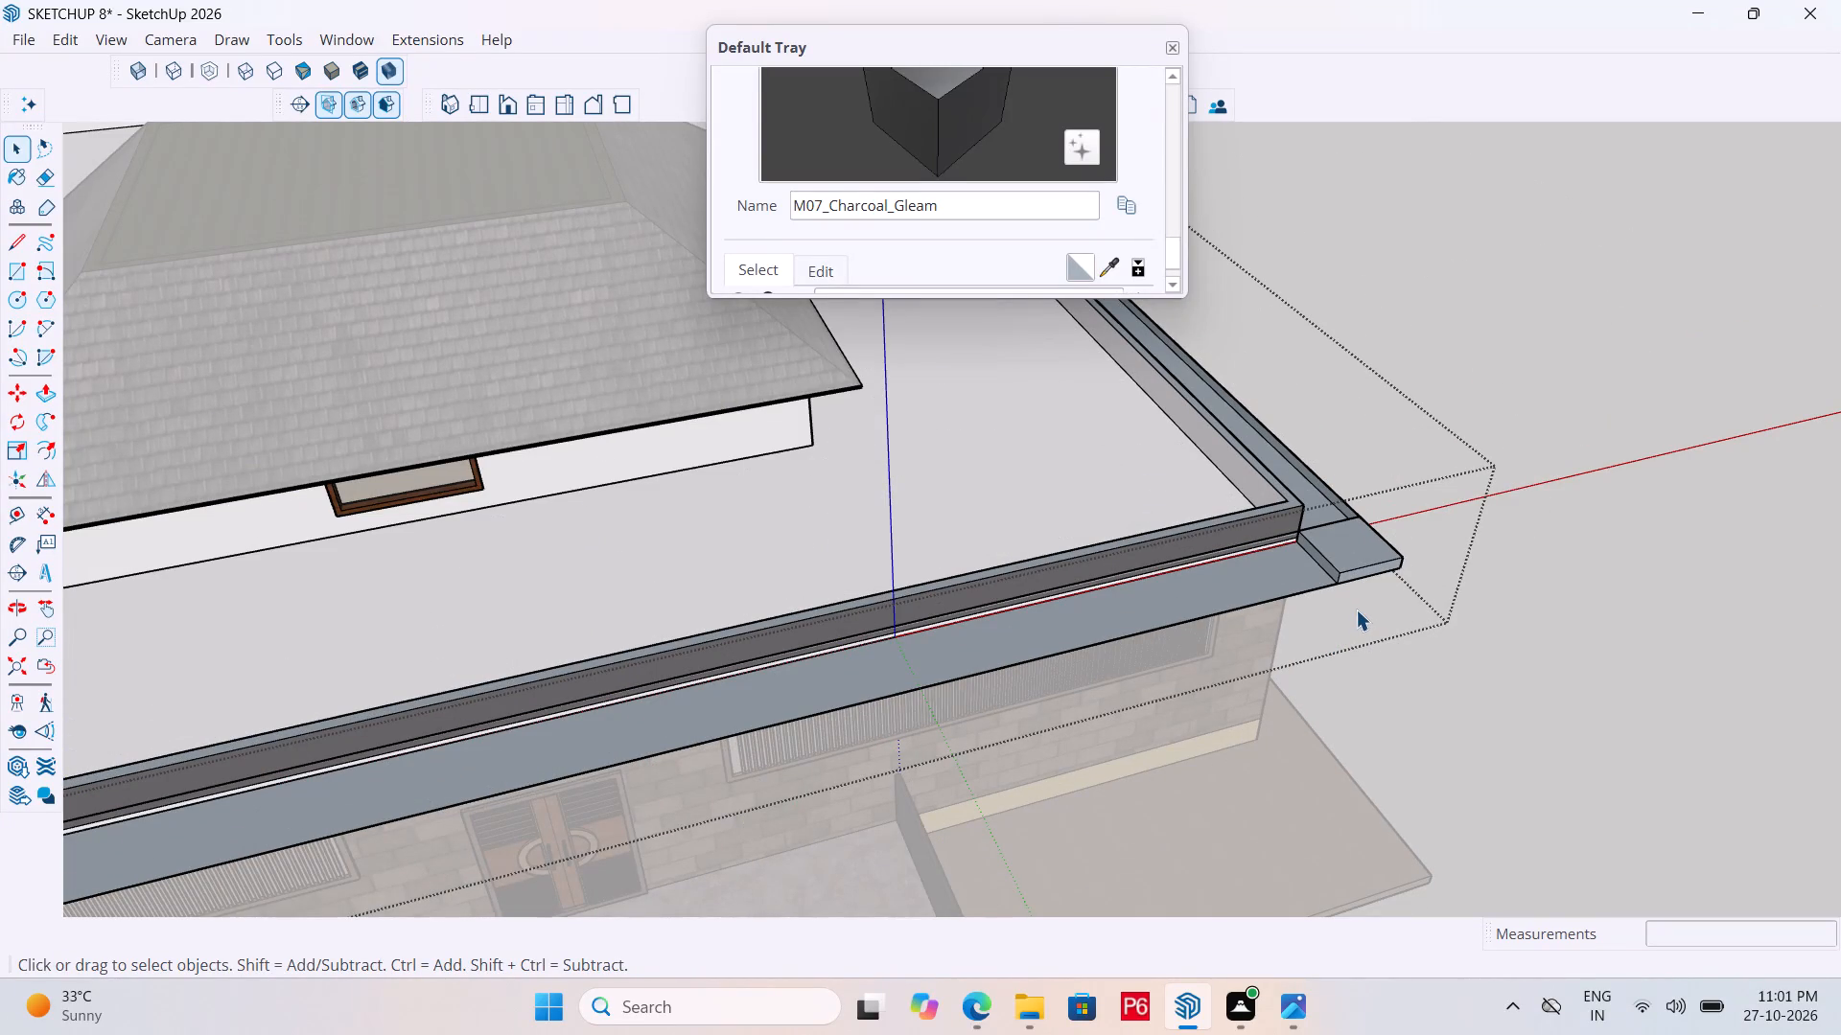
scroll(1355, 586, up, 5)
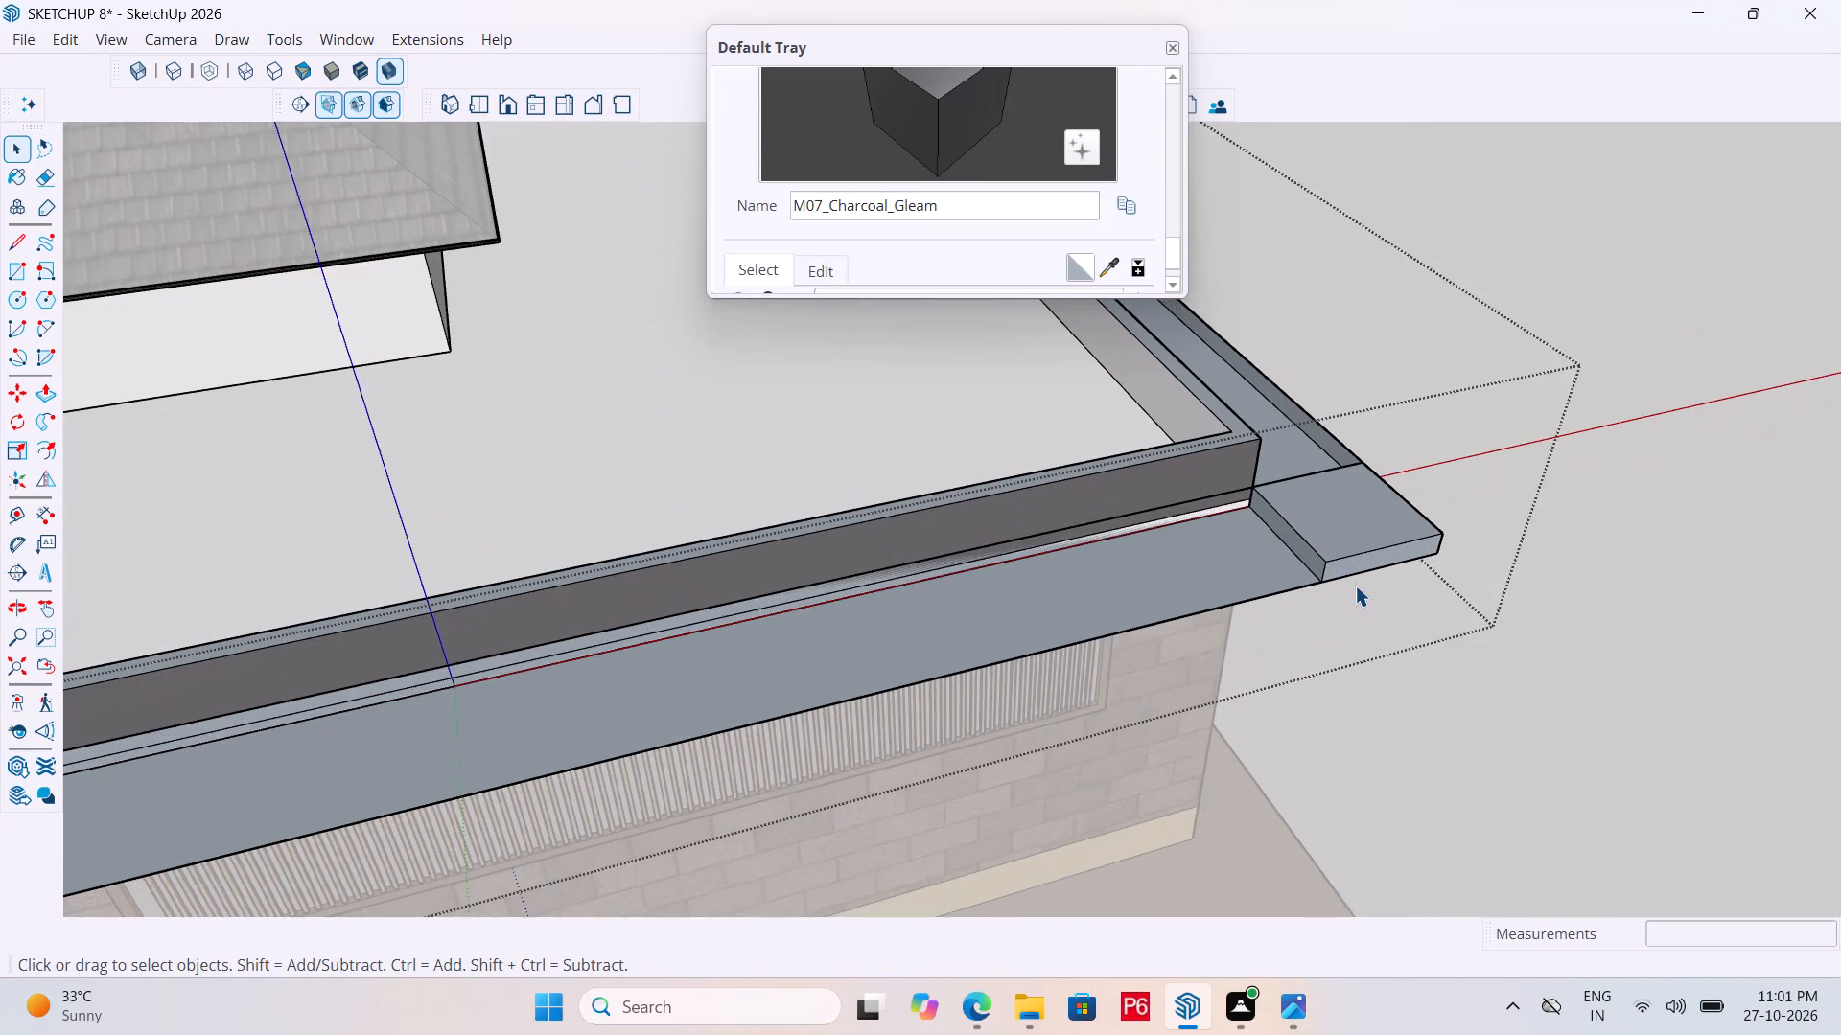
scroll(1343, 568, up, 5)
click(1280, 530)
double_click(1280, 530)
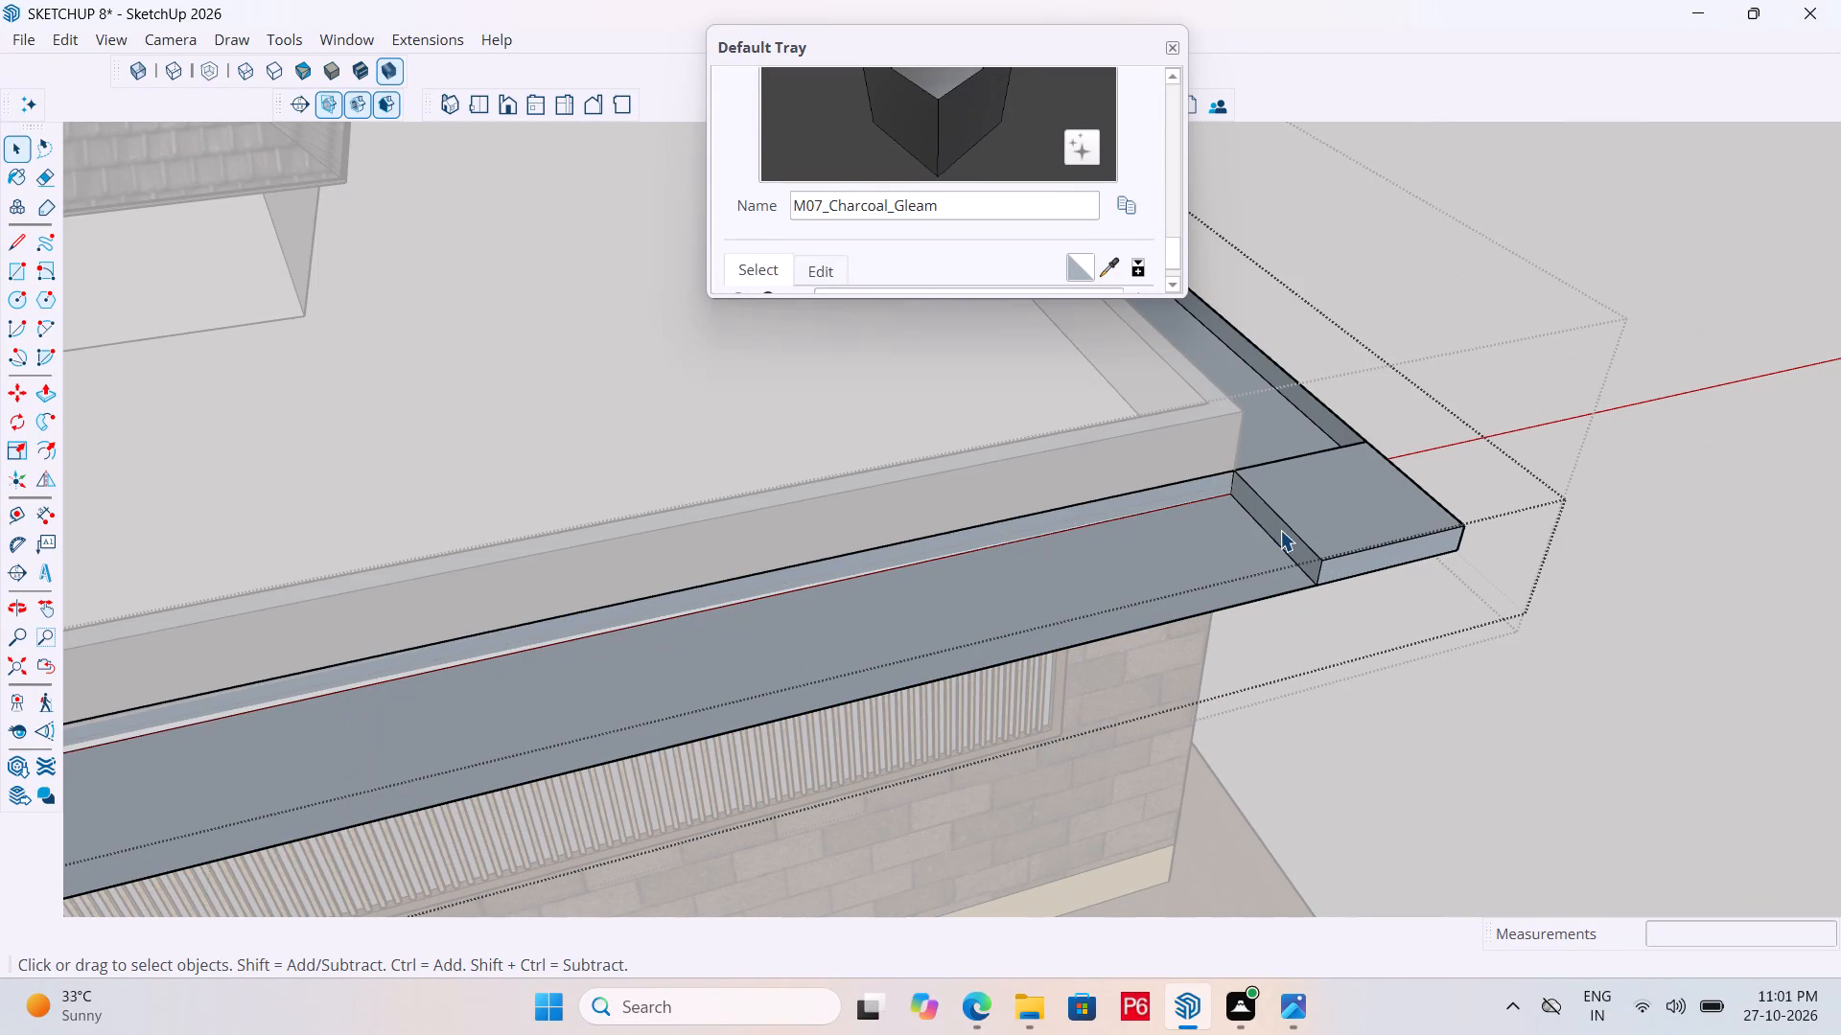
click(1269, 522)
scroll(1369, 553, up, 9)
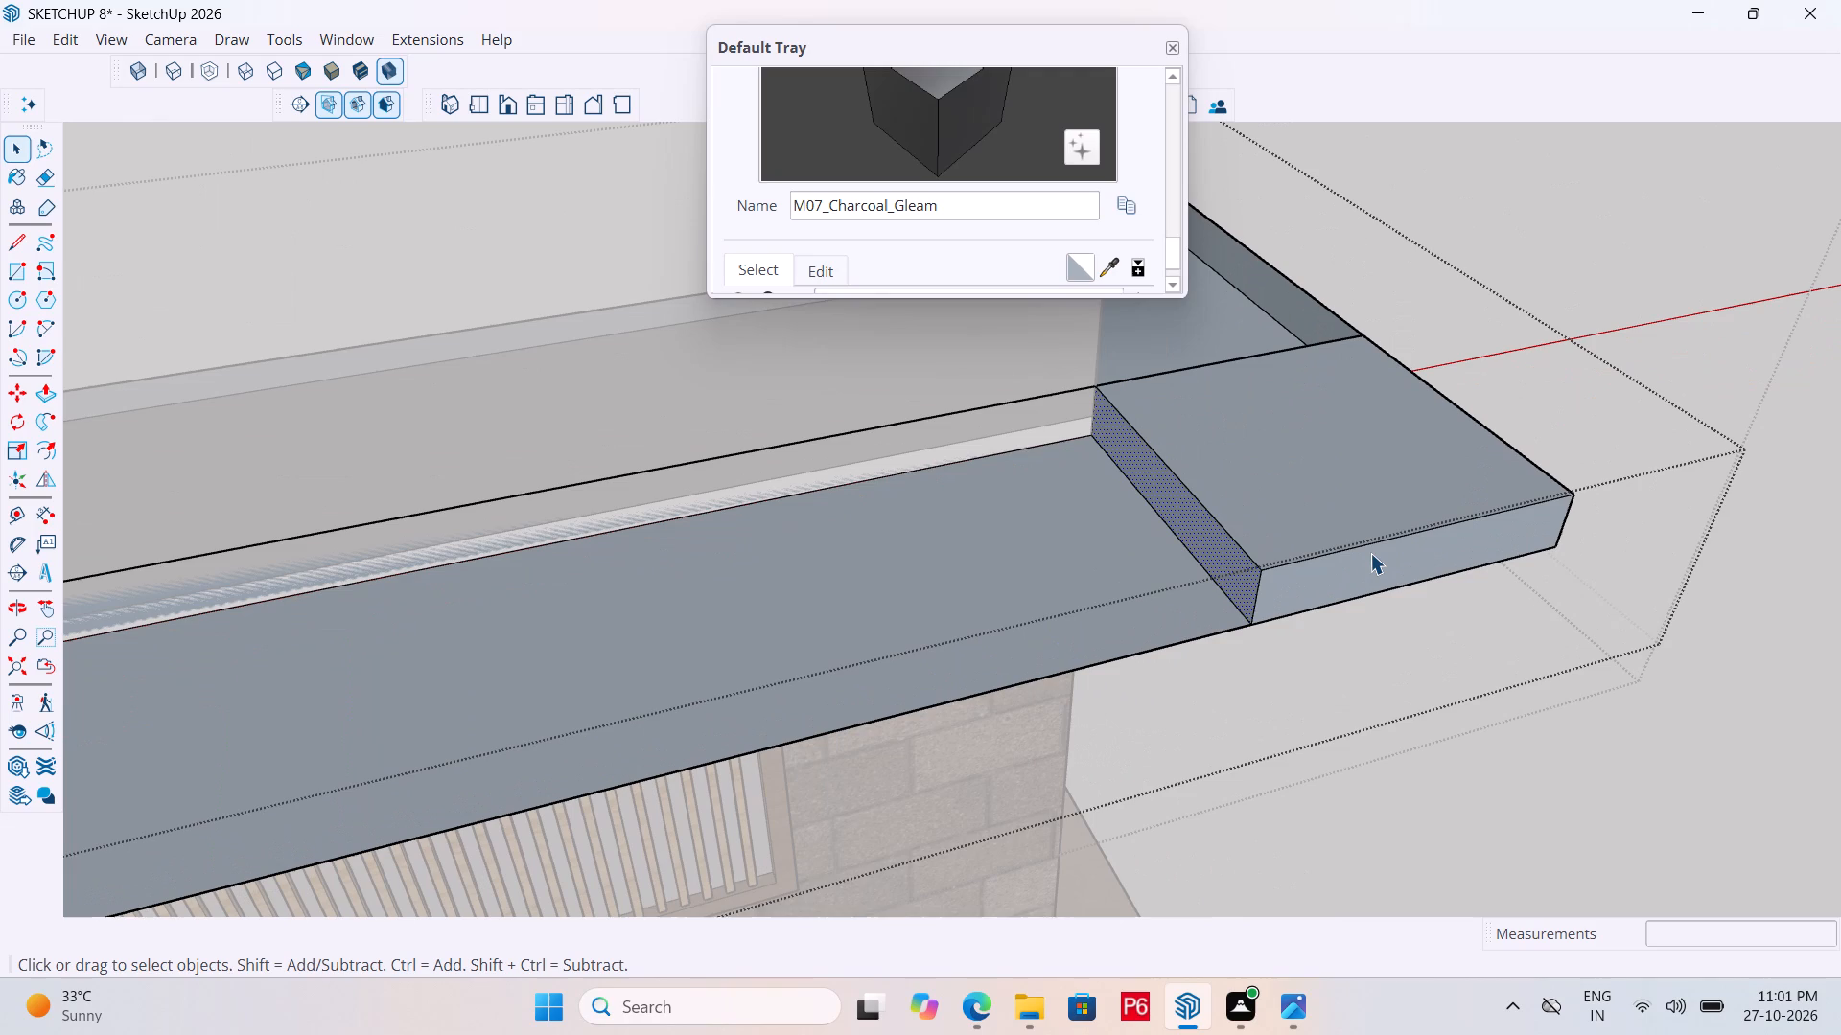
key(l)
key(p)
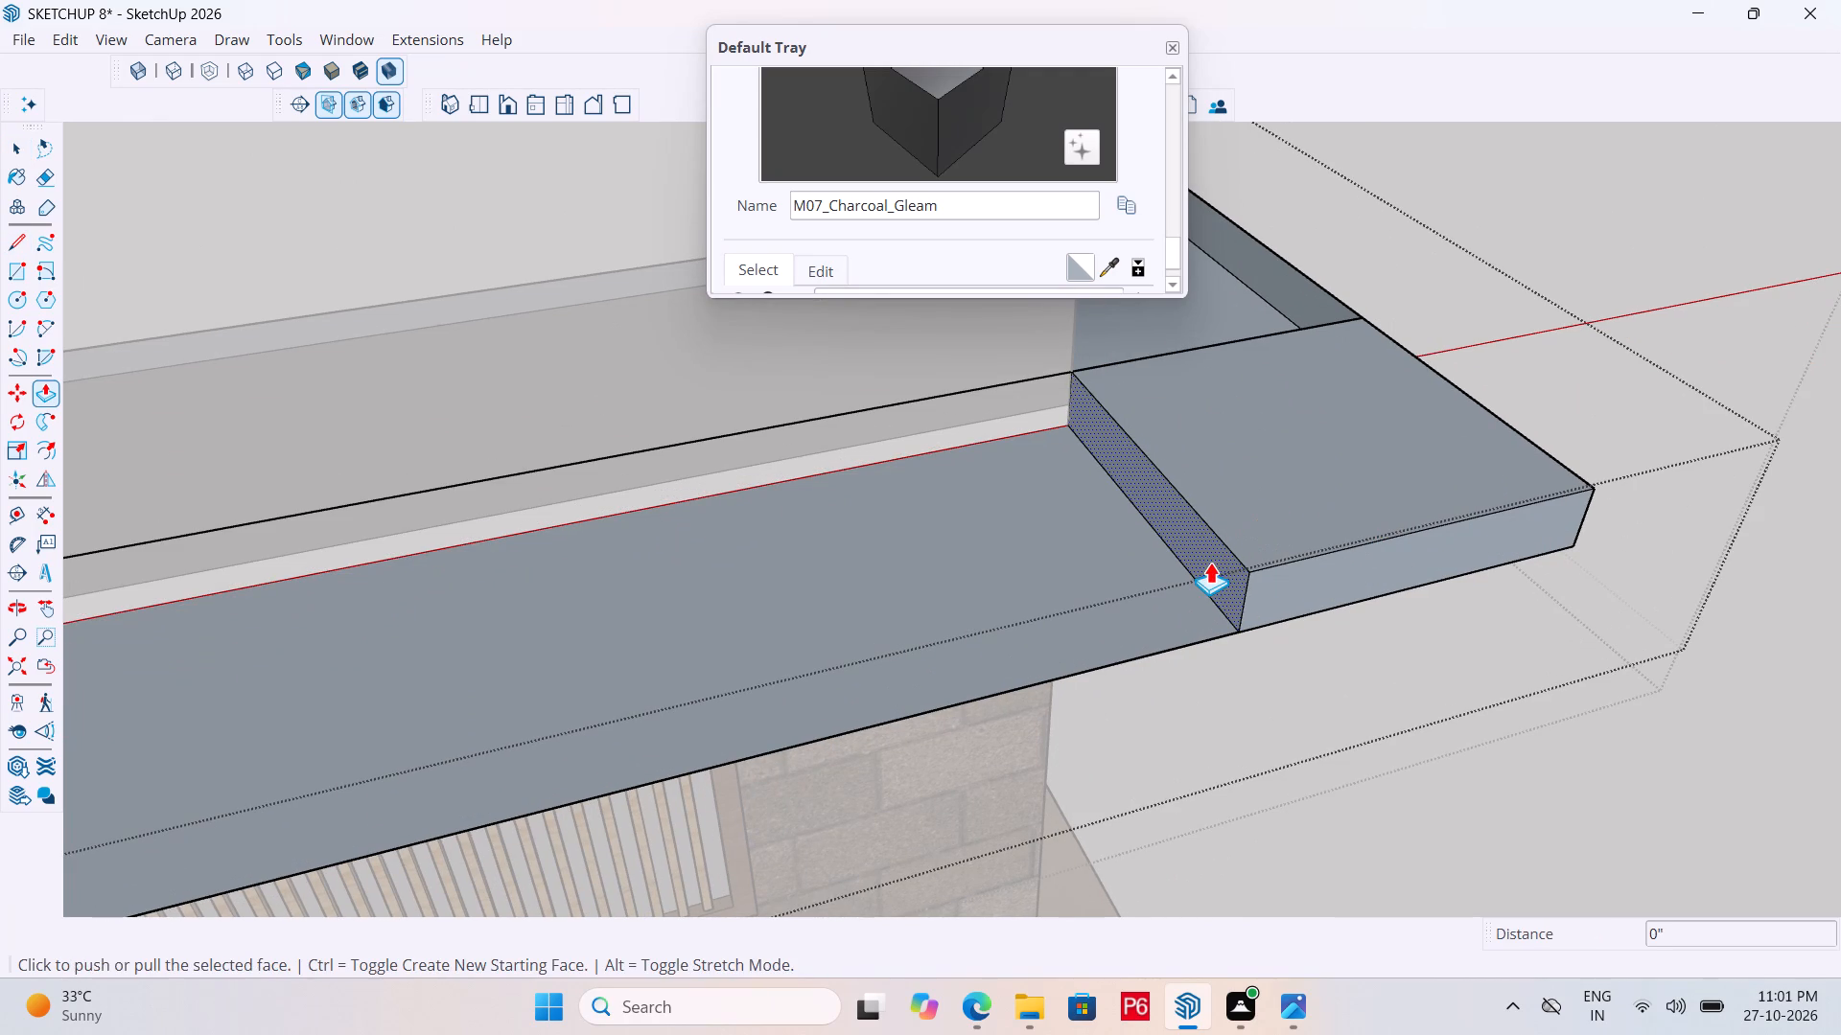
click(1208, 554)
click(1568, 467)
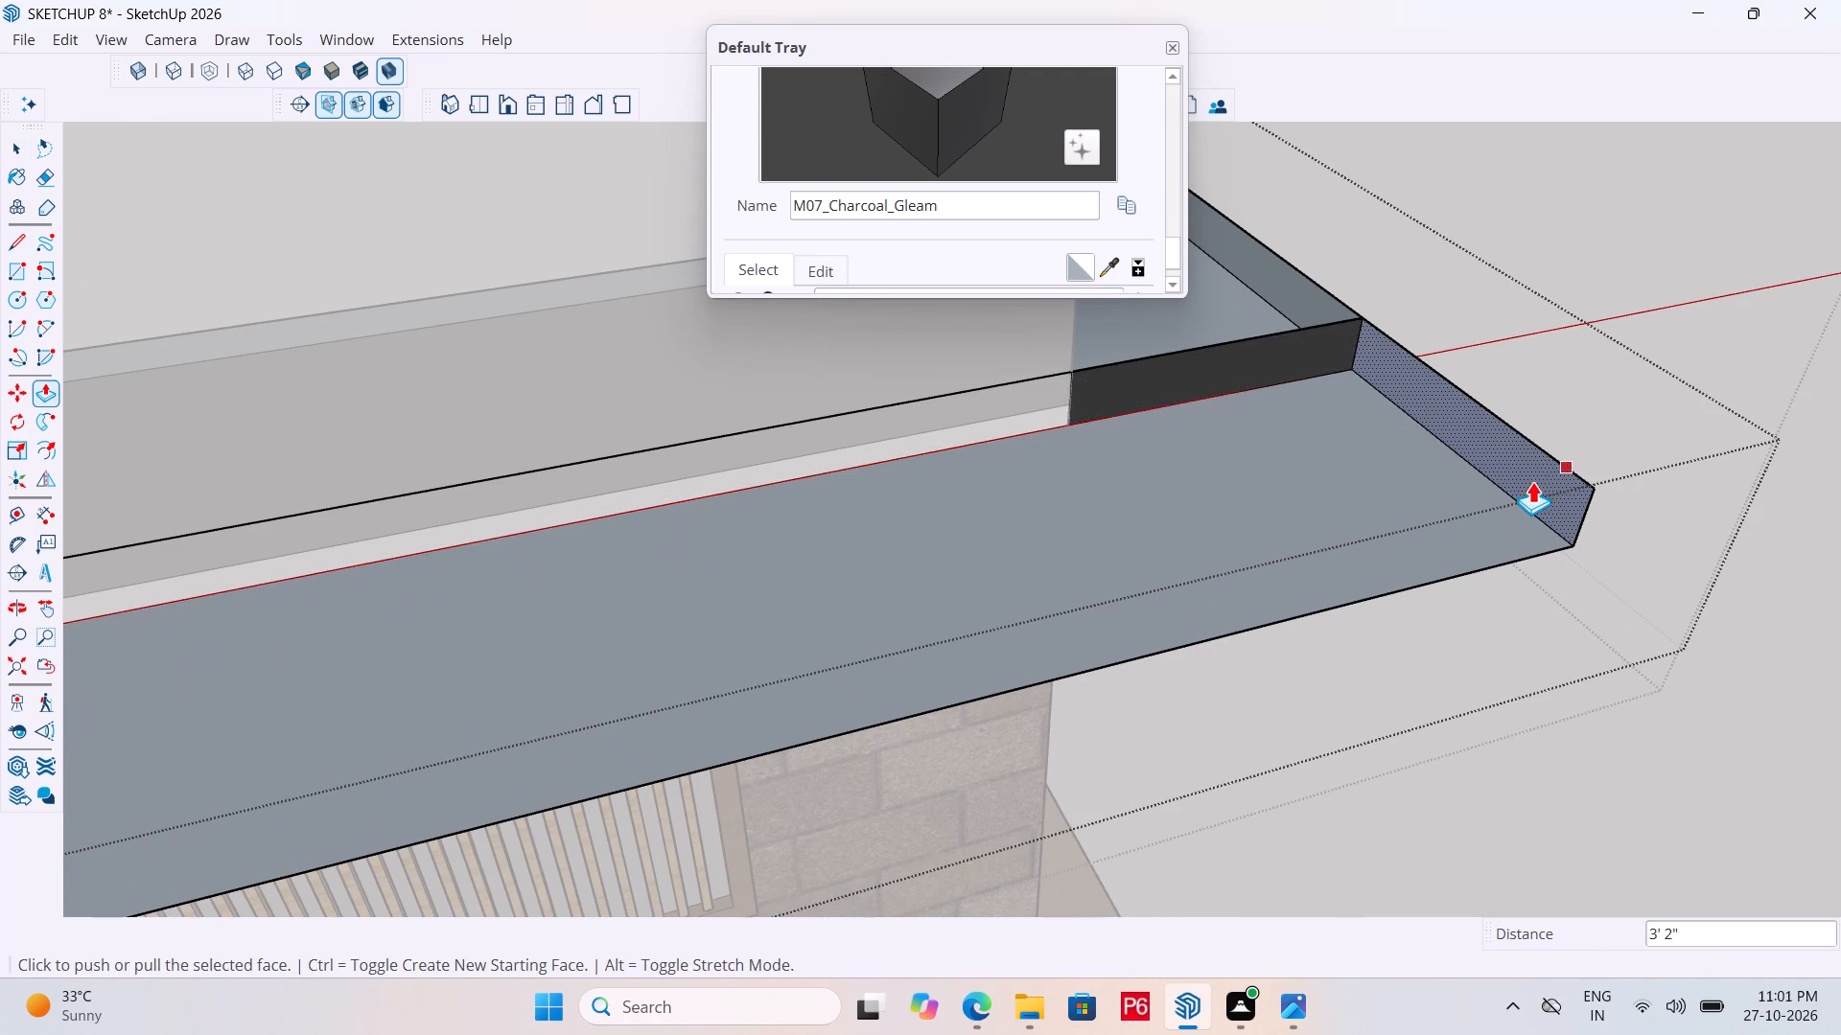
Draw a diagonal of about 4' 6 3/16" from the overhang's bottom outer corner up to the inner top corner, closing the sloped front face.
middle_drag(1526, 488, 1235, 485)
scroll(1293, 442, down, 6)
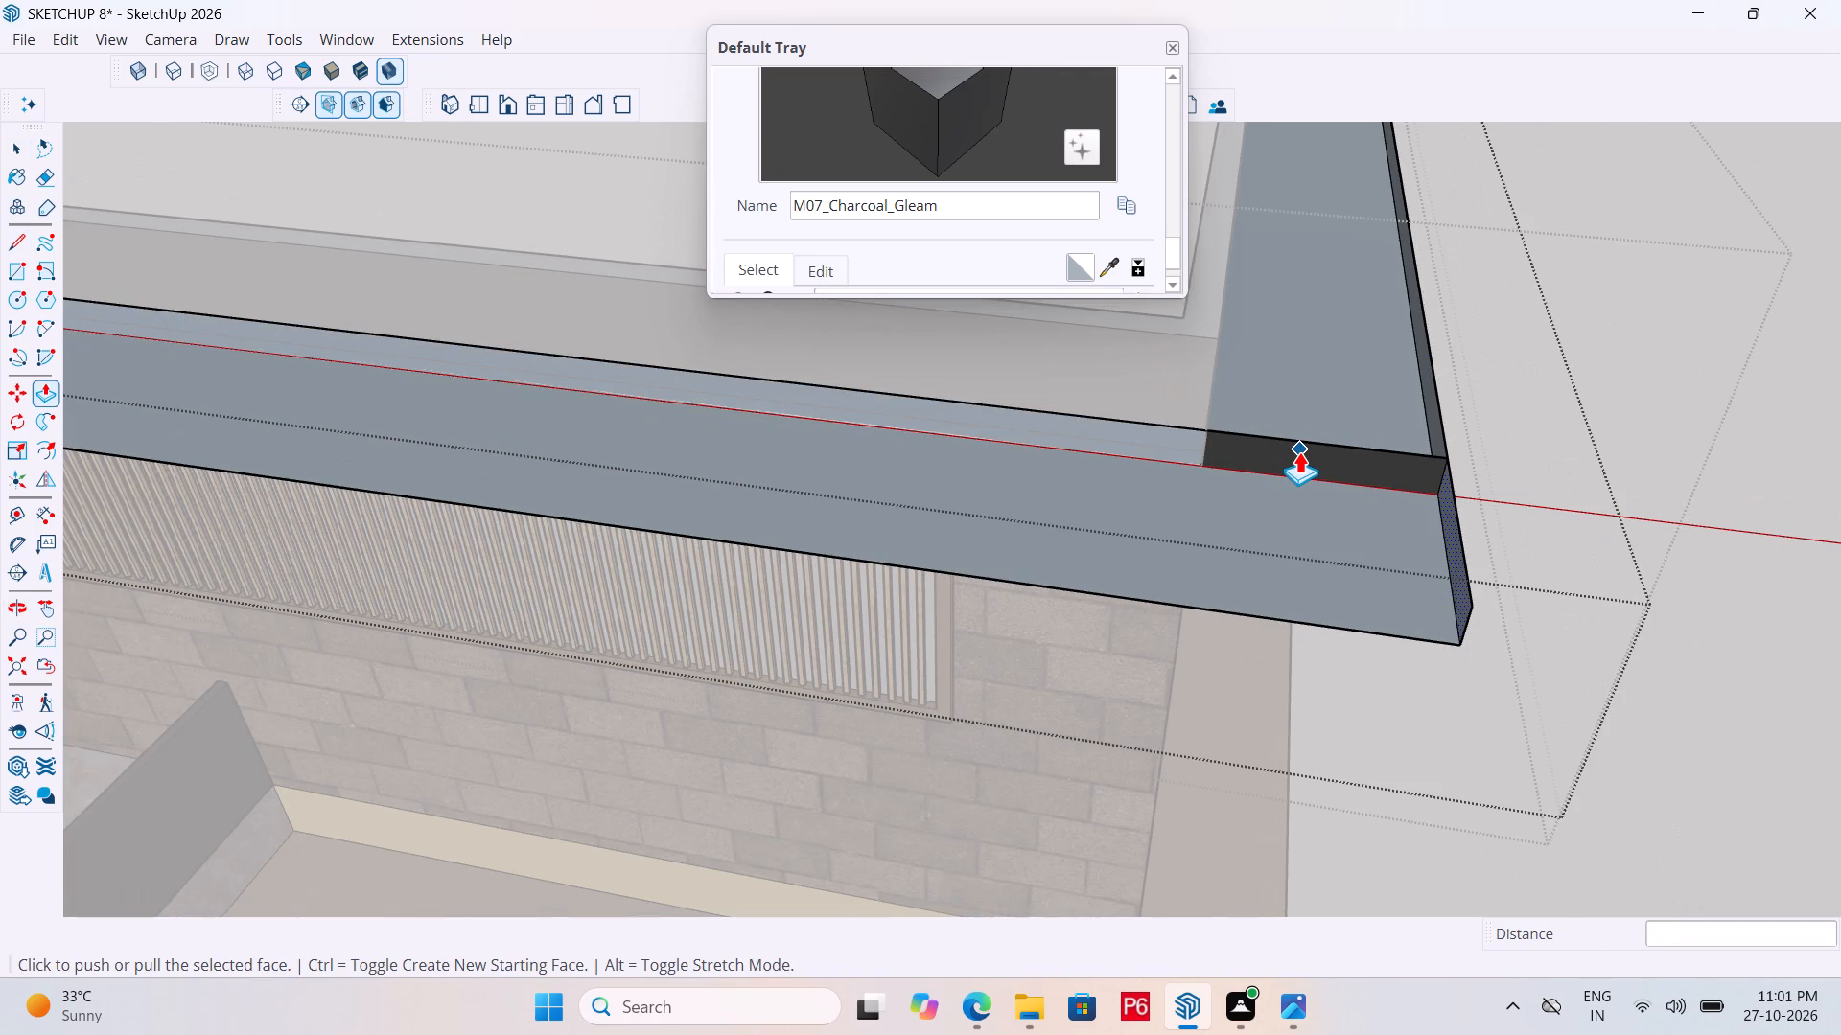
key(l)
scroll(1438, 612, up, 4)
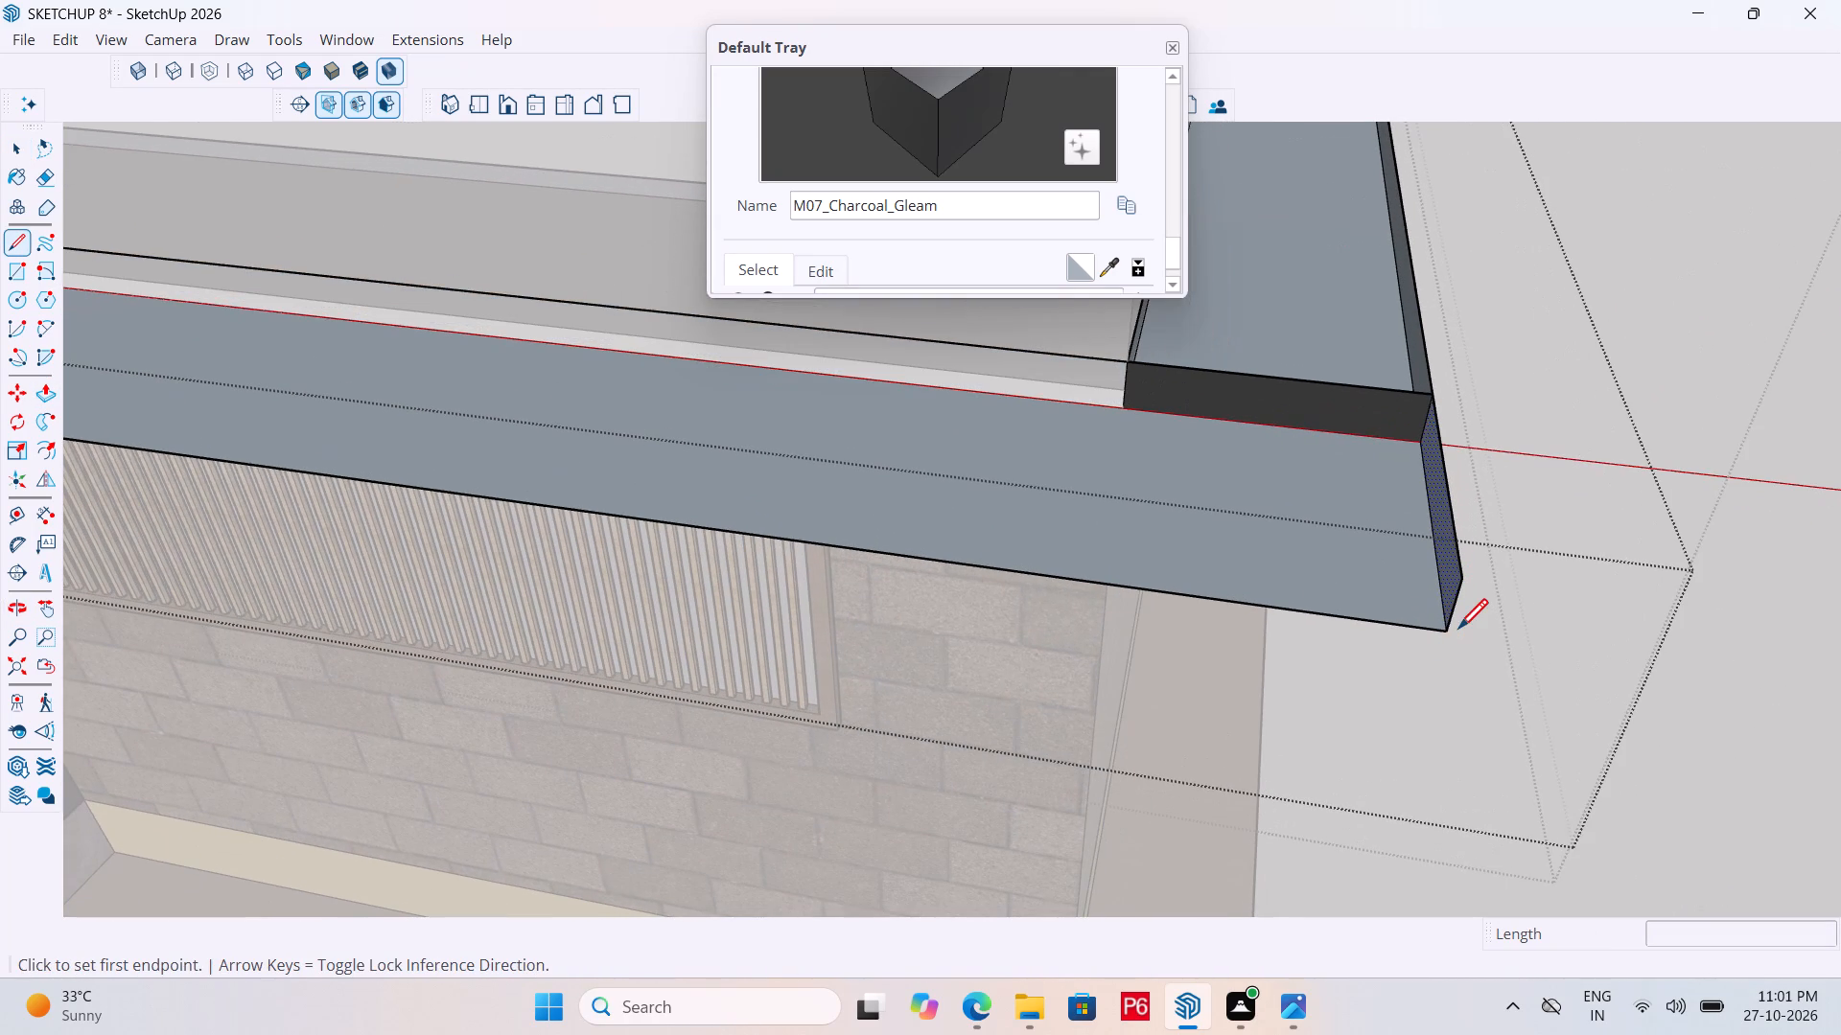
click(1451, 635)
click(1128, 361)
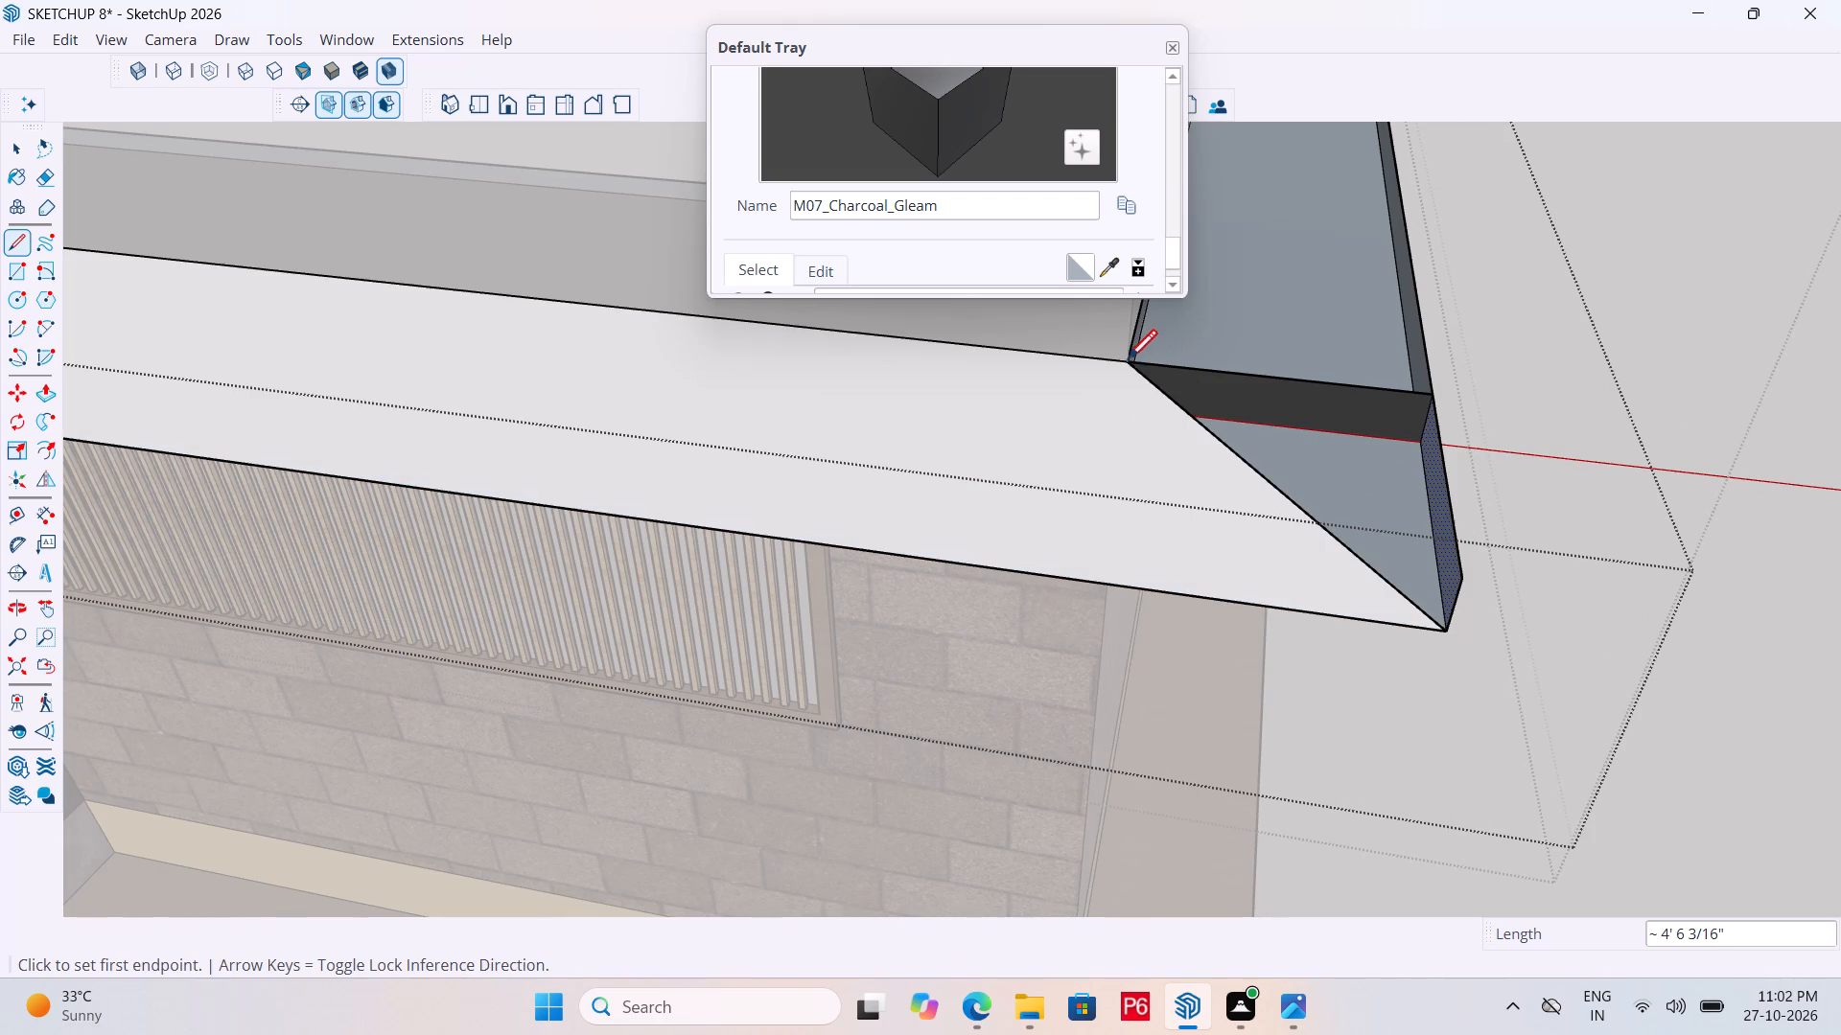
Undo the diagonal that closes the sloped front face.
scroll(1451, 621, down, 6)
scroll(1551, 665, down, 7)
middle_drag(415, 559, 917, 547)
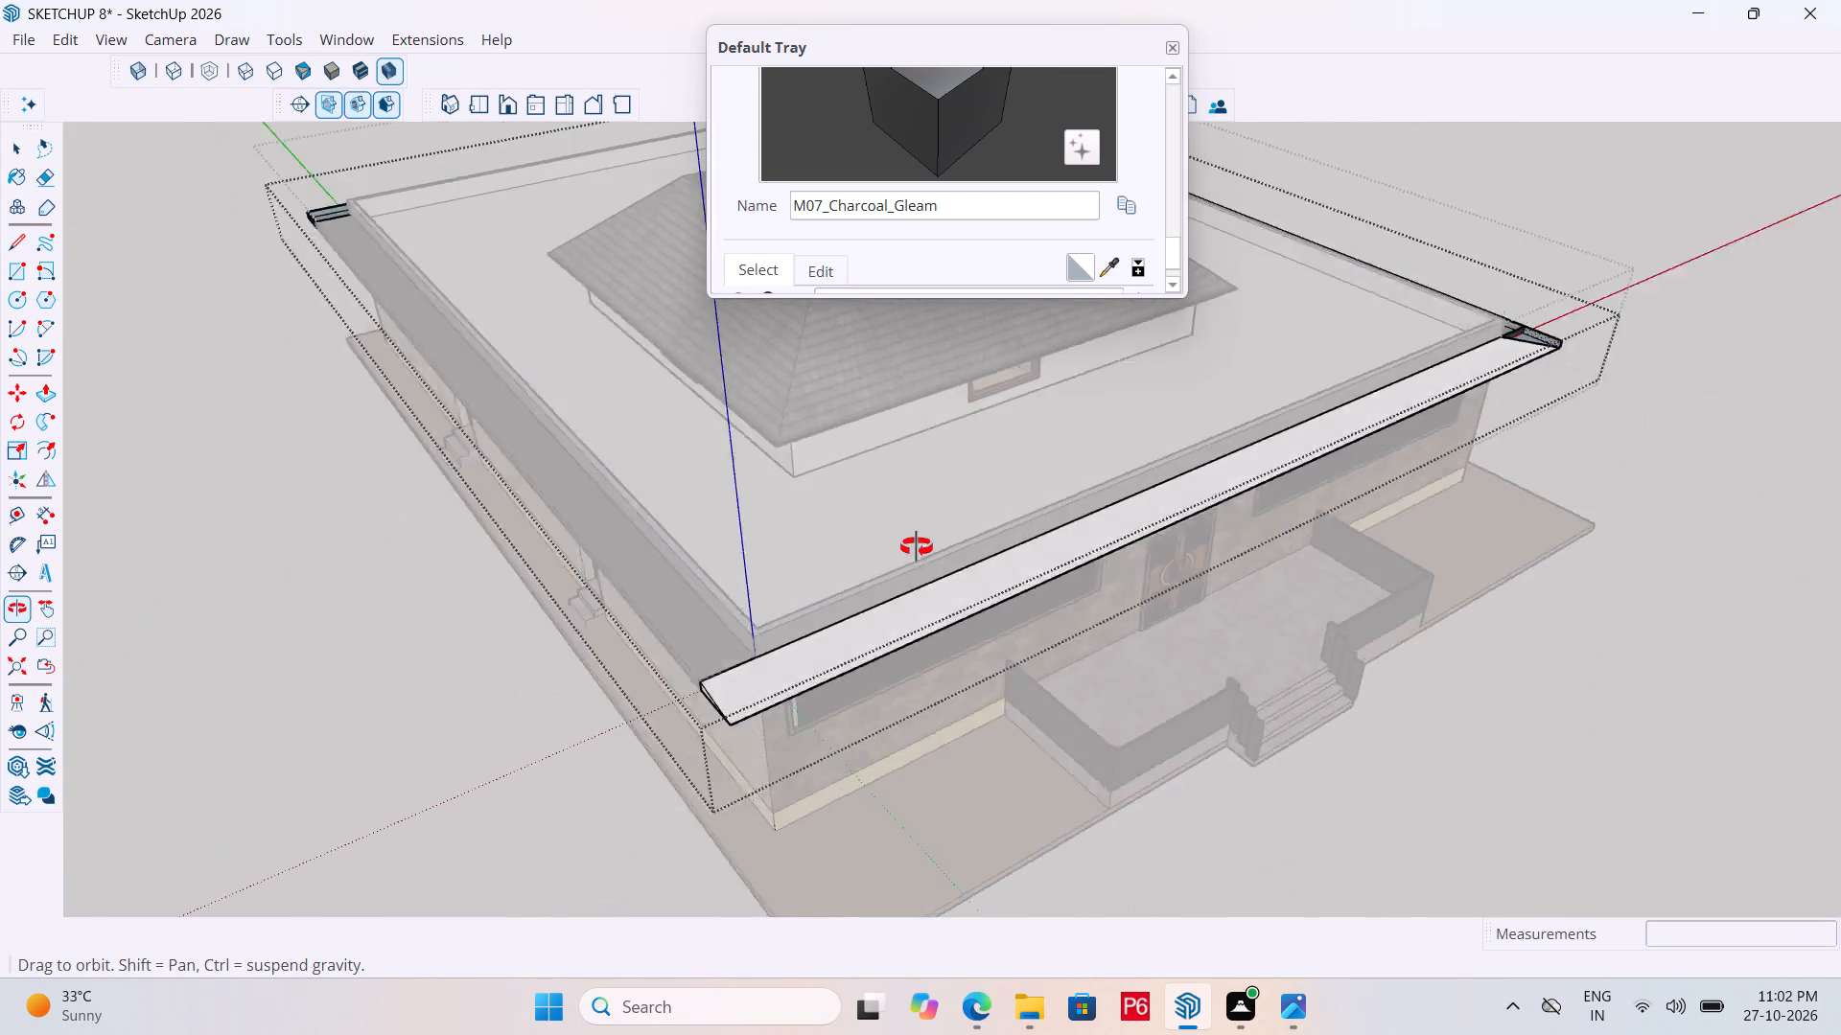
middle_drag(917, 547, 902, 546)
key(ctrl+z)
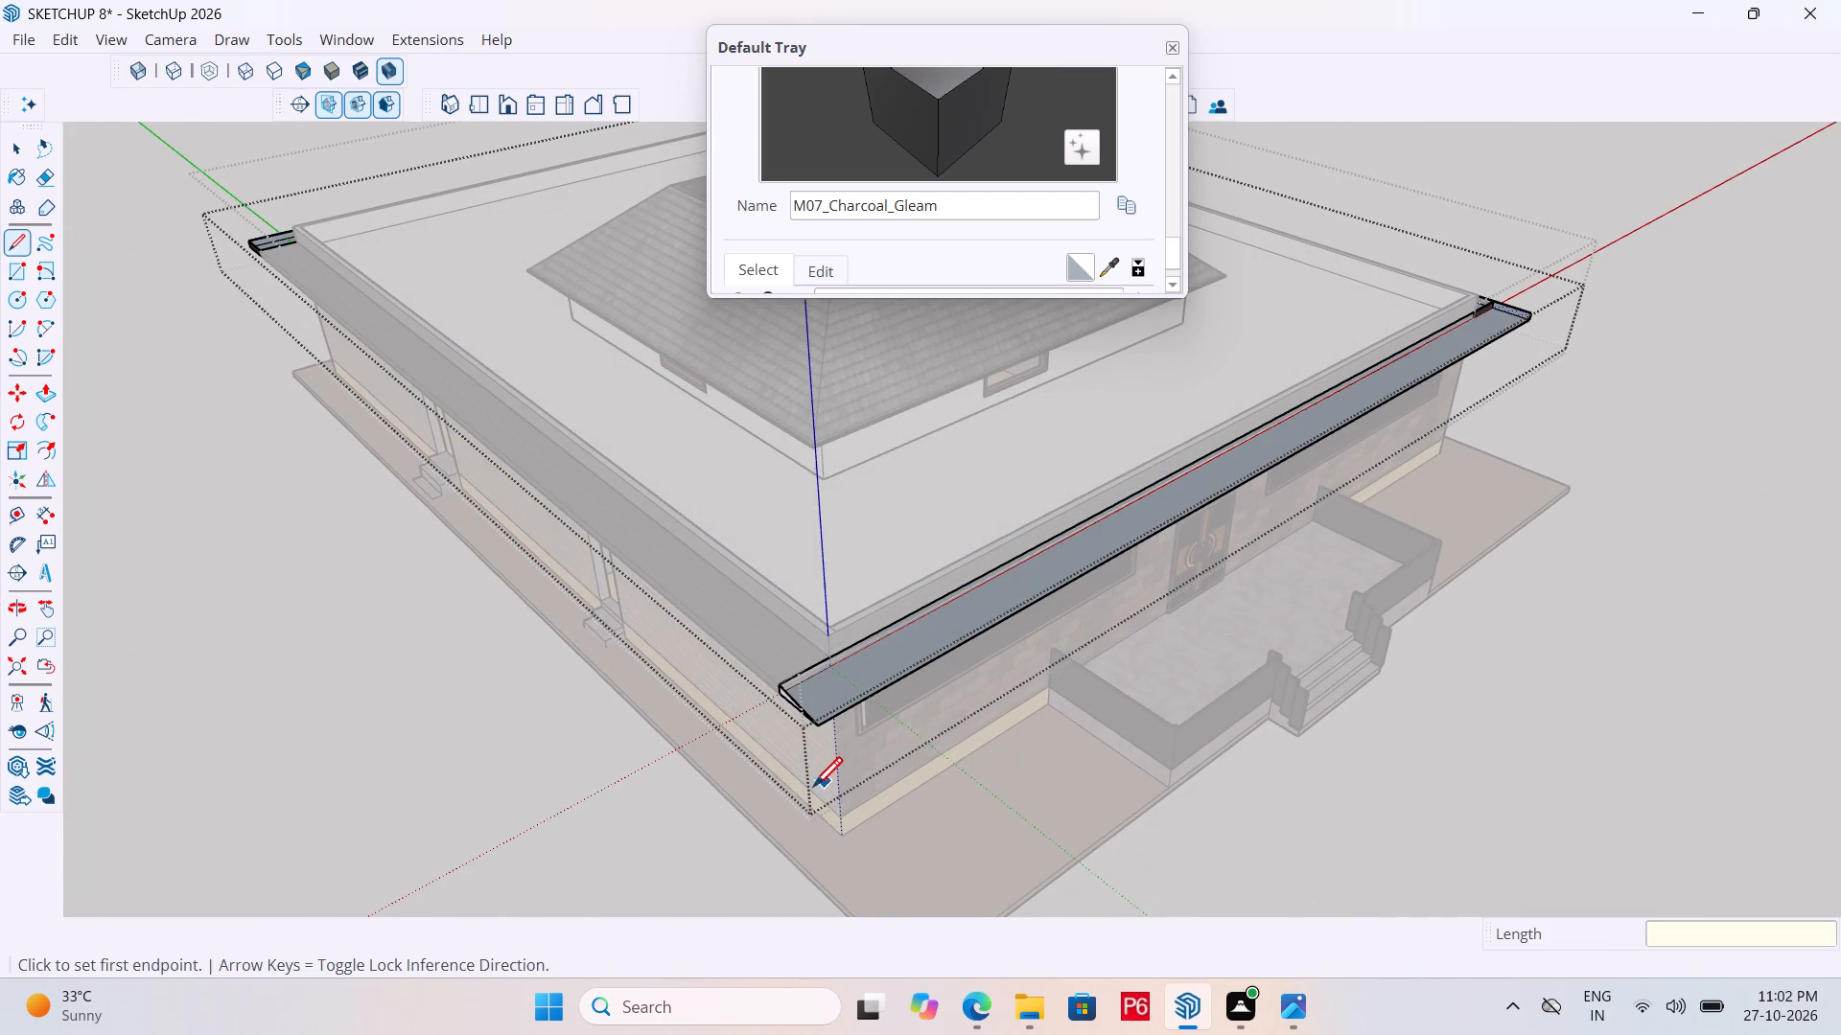
Draw a line of about 4' 6 3/16" from the inner top corner at the two-door wall end to the overhang's bottom outer corner.
scroll(838, 701, up, 13)
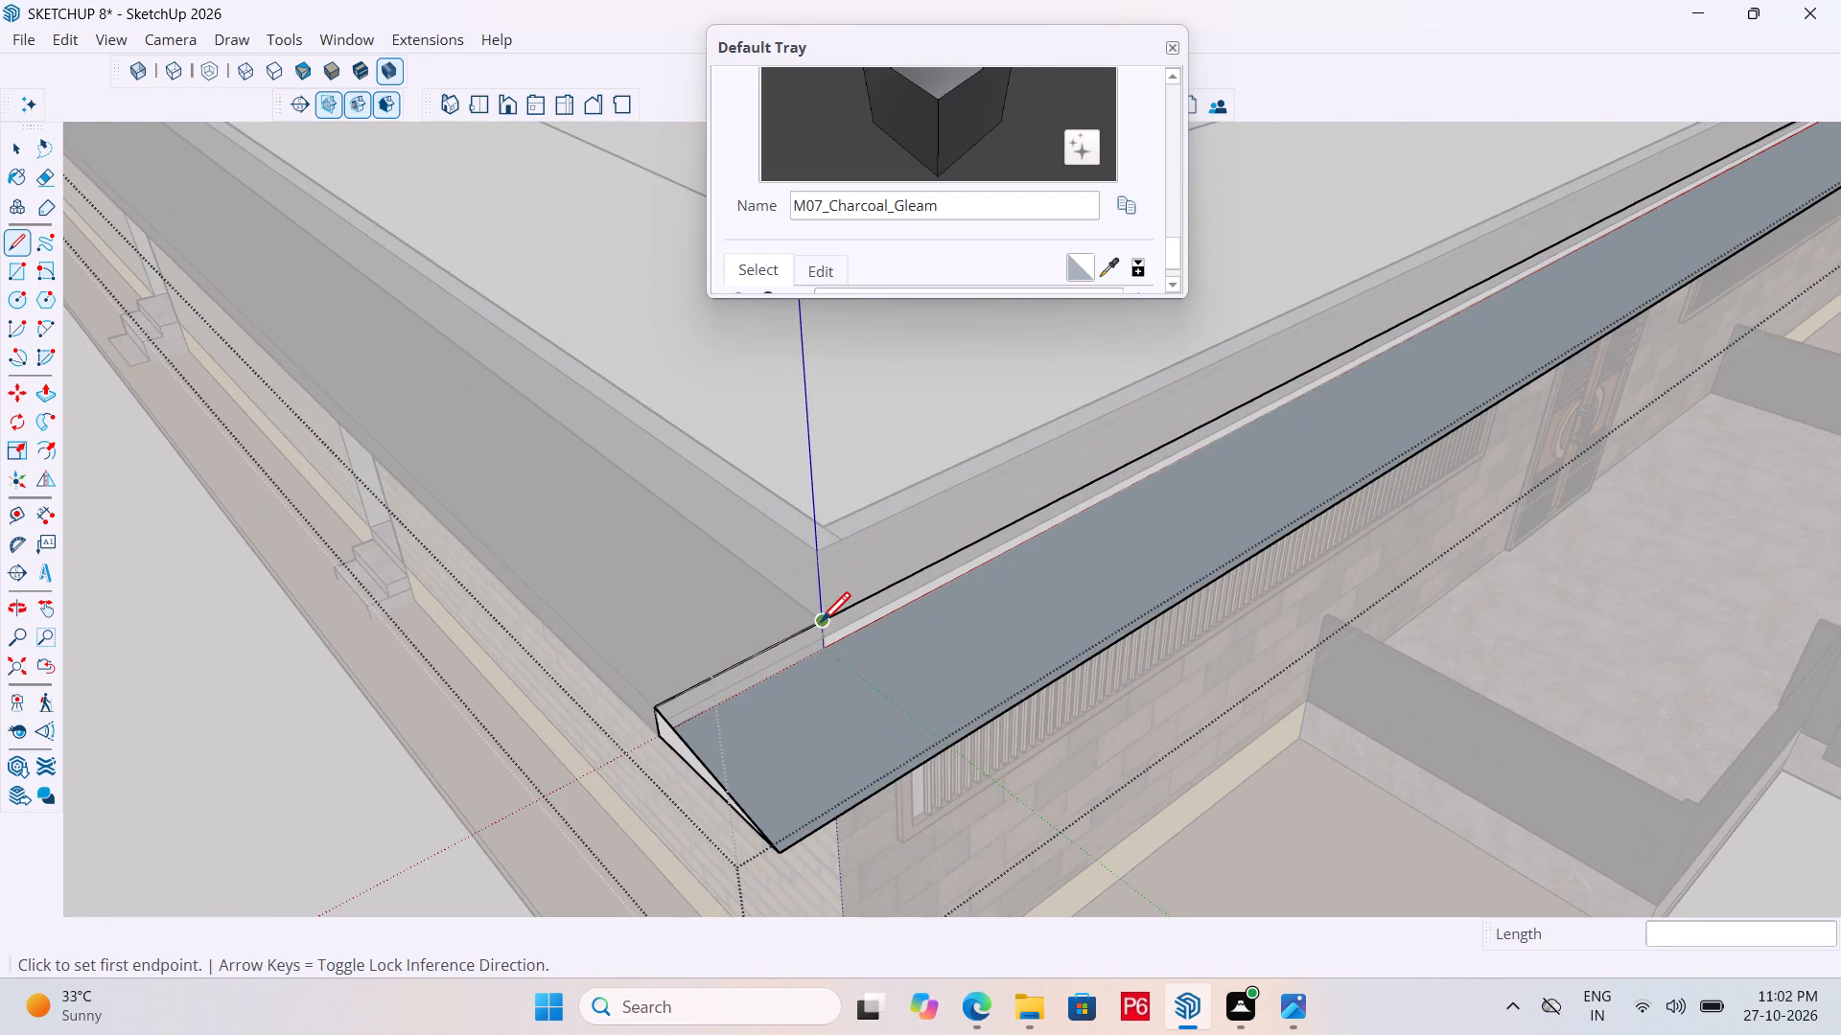
click(821, 625)
click(782, 848)
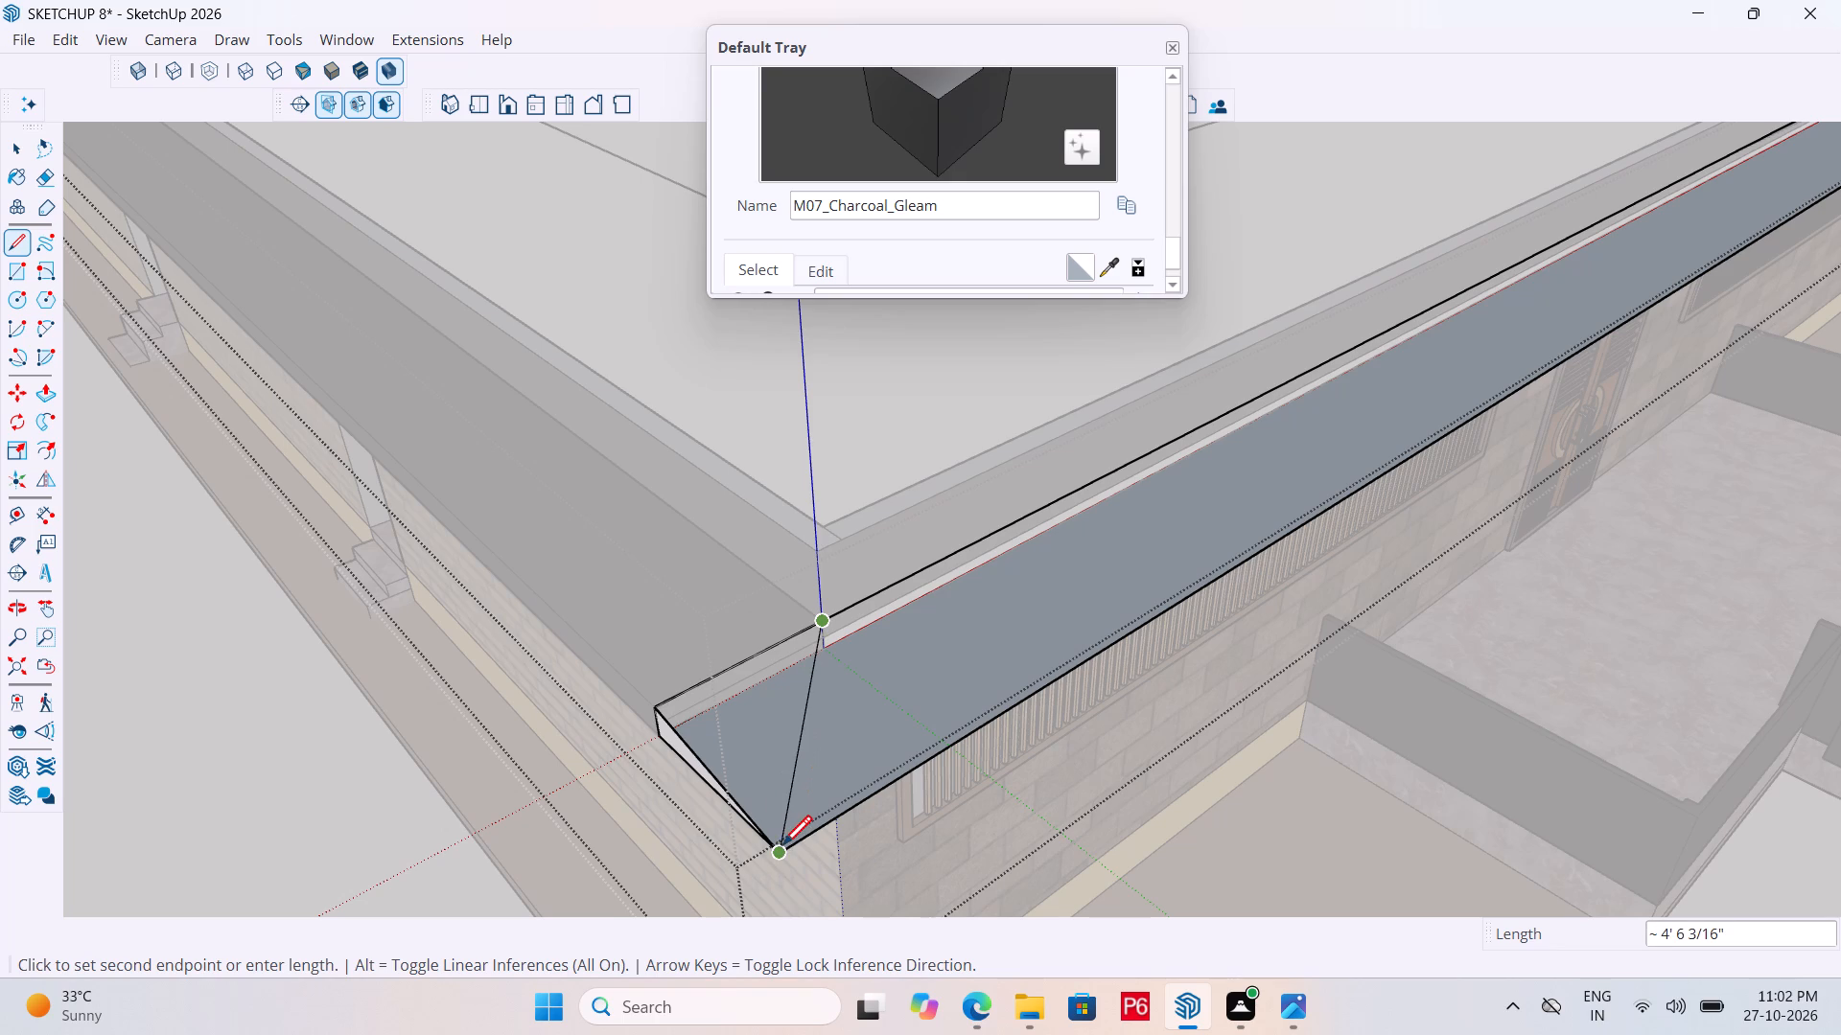
Draw a line of about 4' 6 3/16" from the inner top corner to the bottom outer corner at the porch-side overhang's plain-wall end.
scroll(696, 835, down, 5)
scroll(714, 831, up, 3)
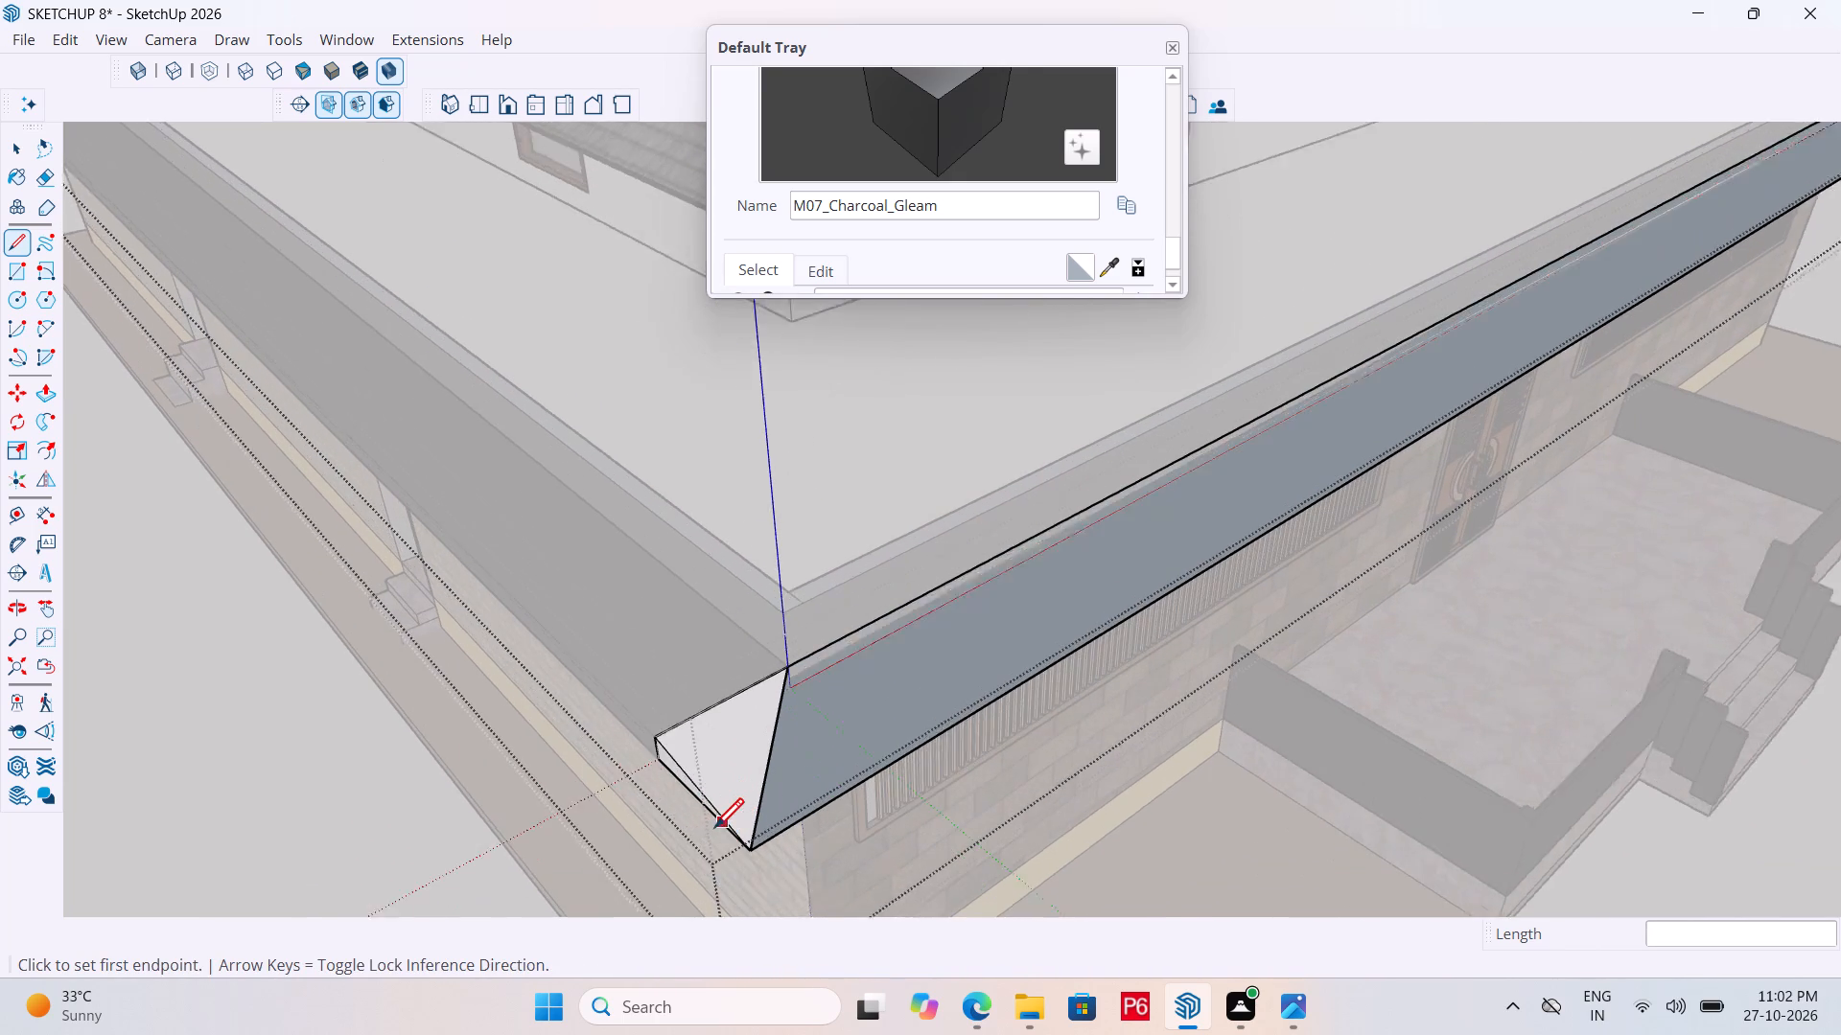
scroll(714, 831, up, 2)
scroll(440, 759, down, 6)
scroll(306, 767, down, 6)
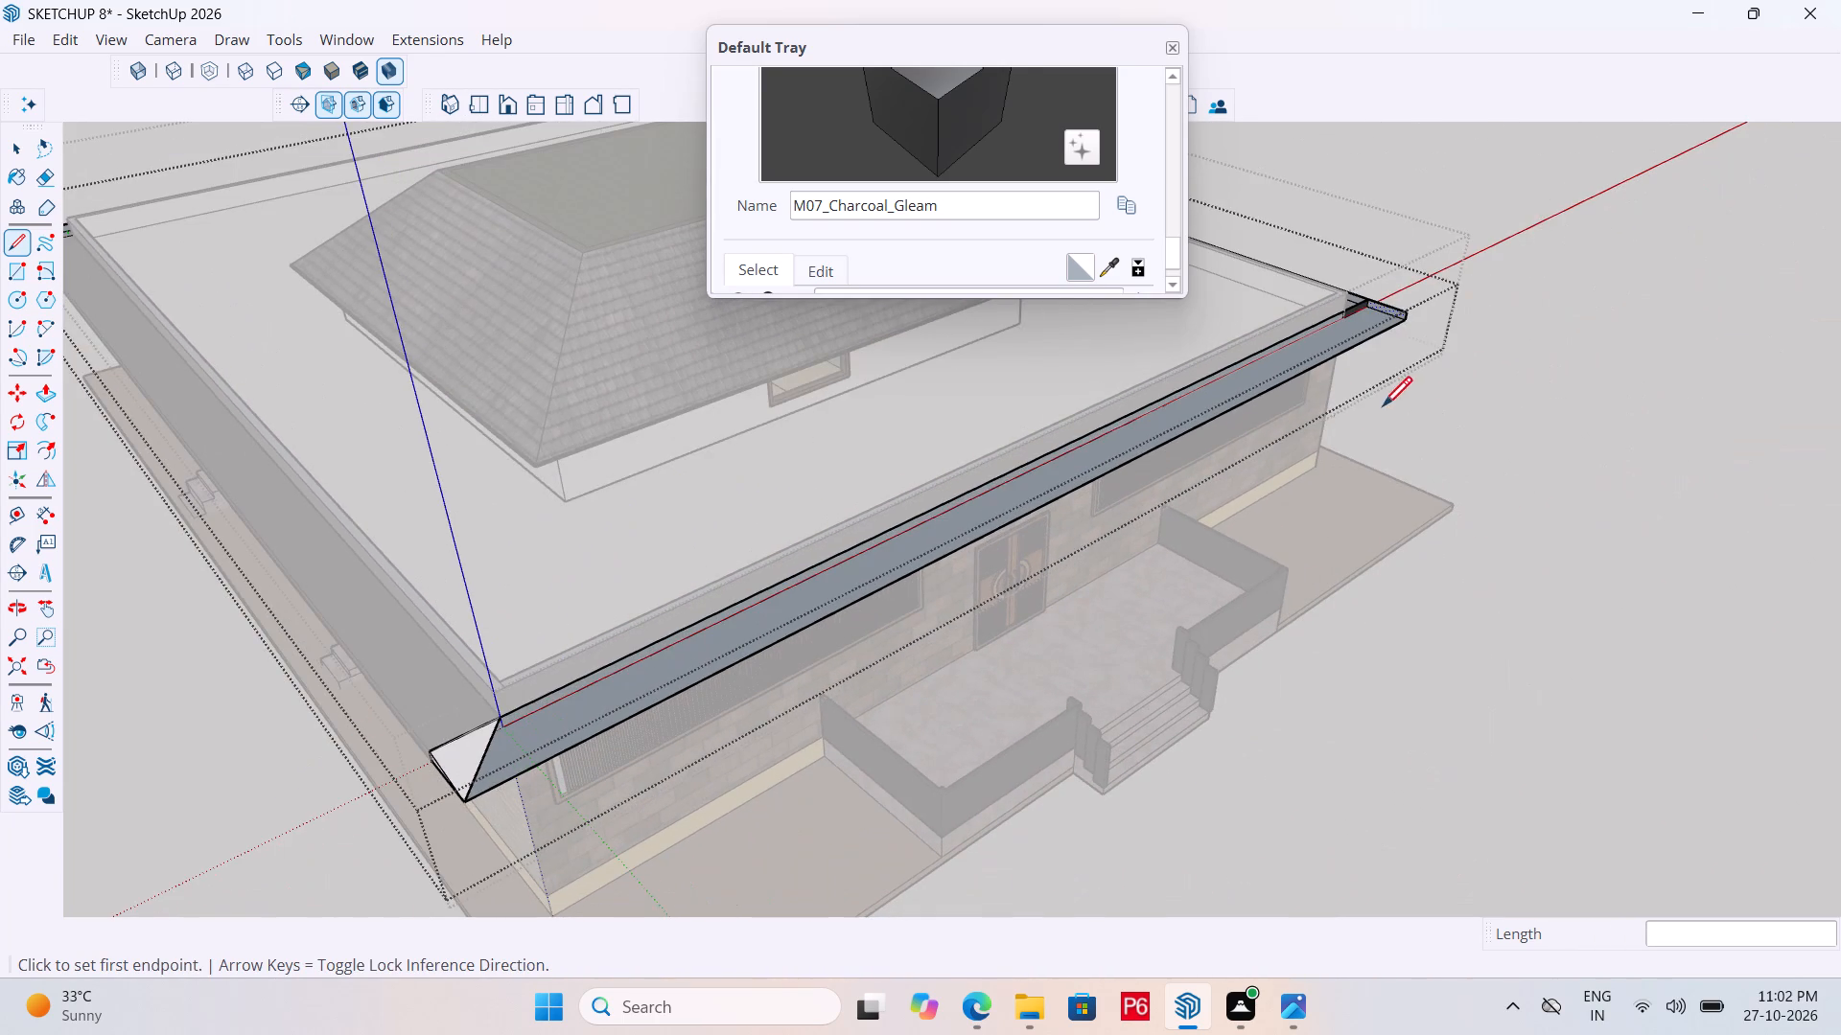
middle_drag(1470, 398, 941, 434)
scroll(1391, 616, up, 12)
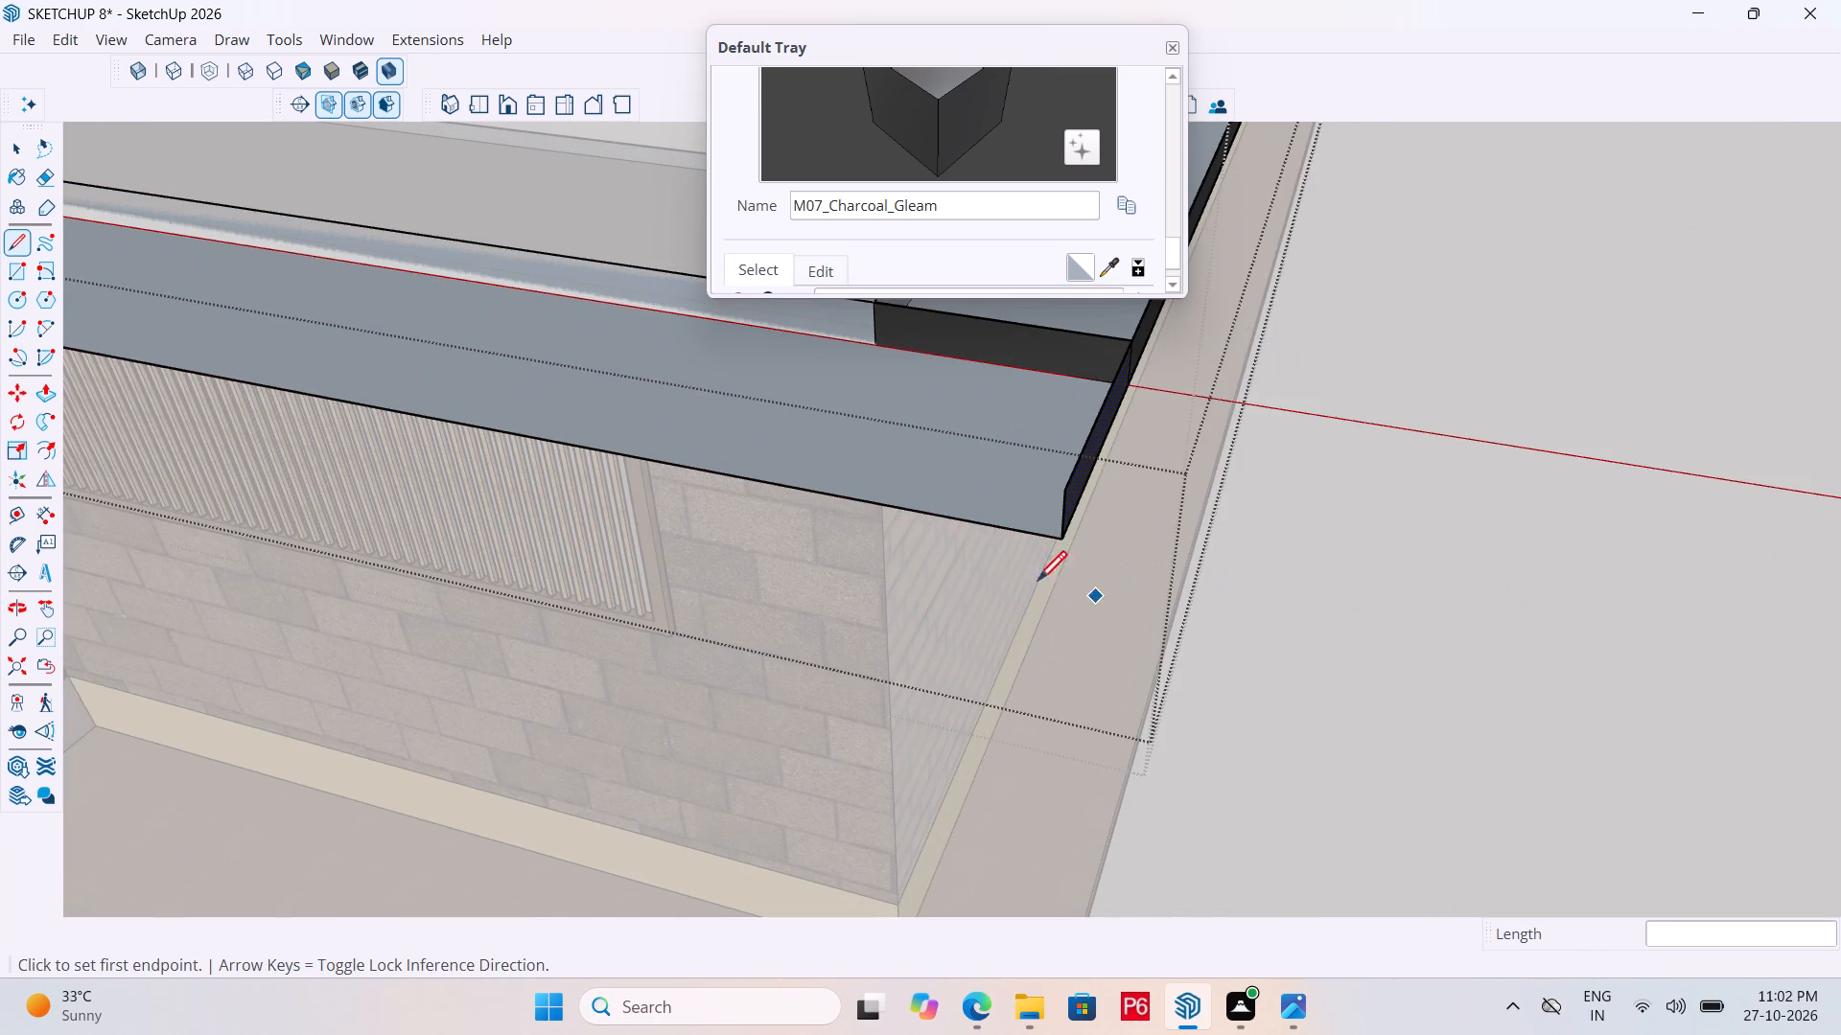
scroll(1003, 609, down, 4)
click(920, 417)
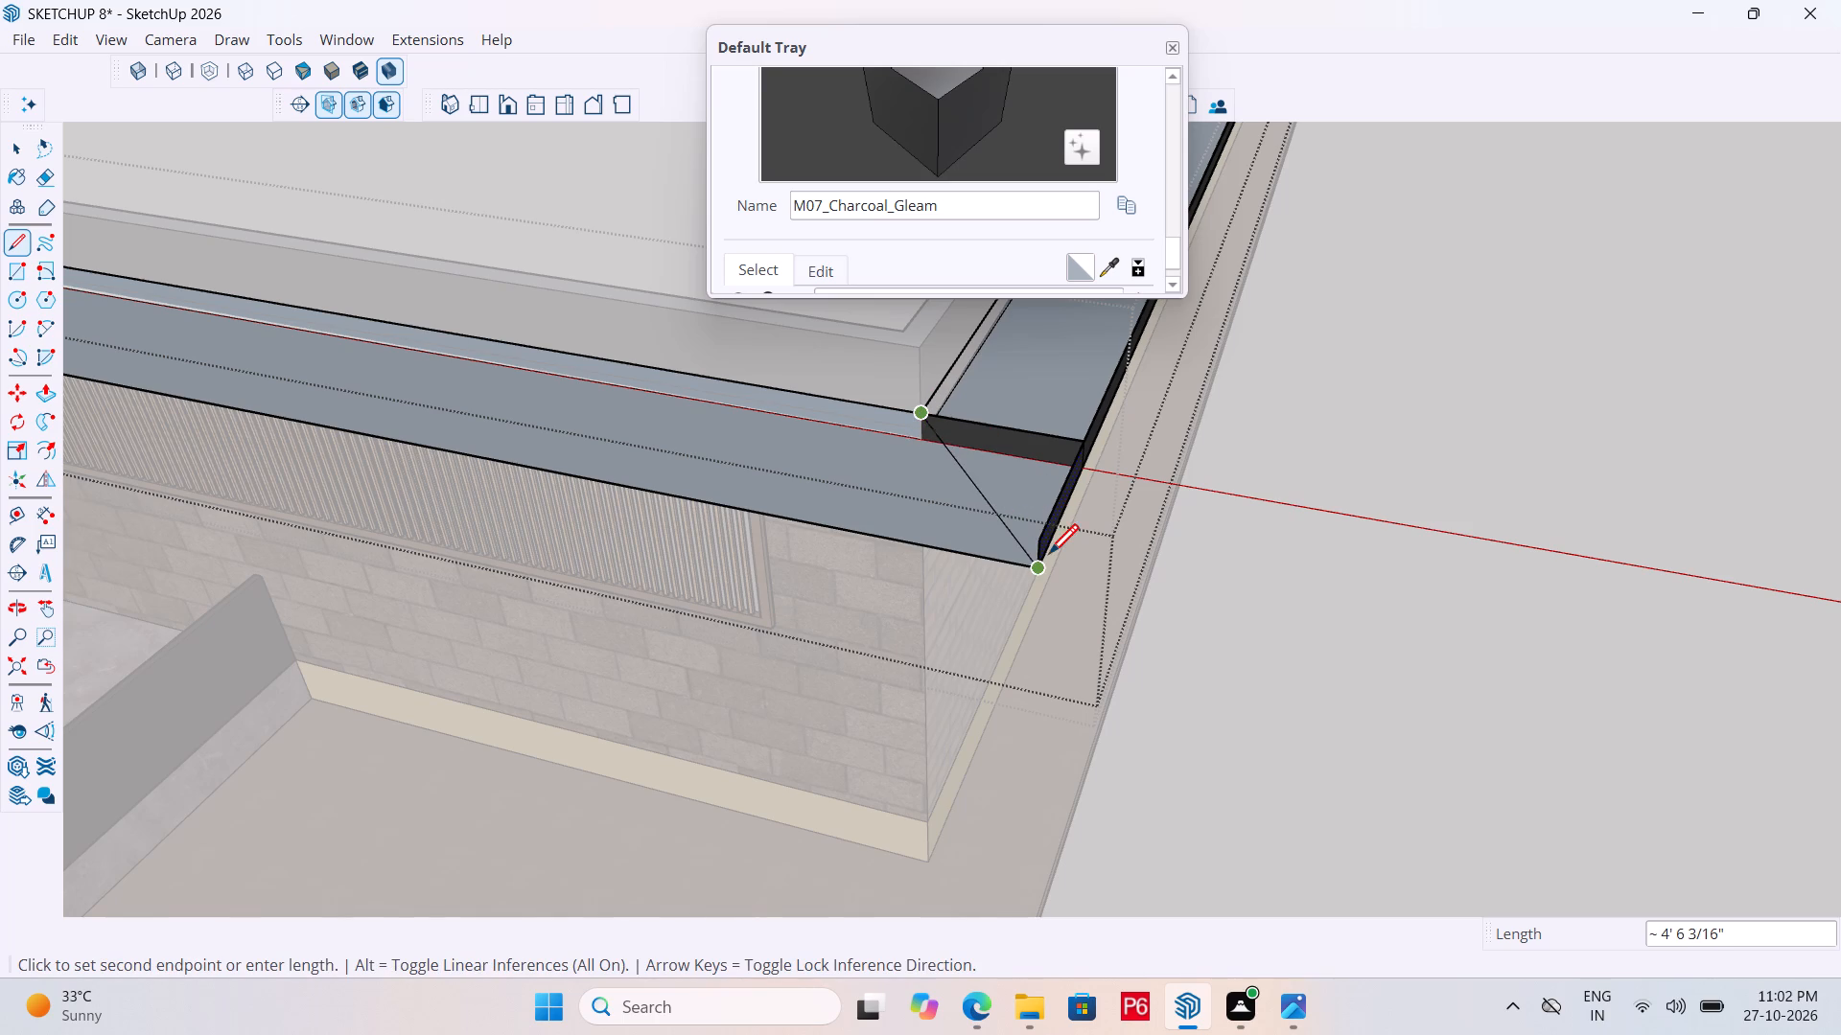
click(1049, 560)
Erase the leftover top and fascia edges beyond the diagonal at the two-door wall corner and close the overhang group.
scroll(1551, 714, down, 7)
scroll(1688, 752, down, 5)
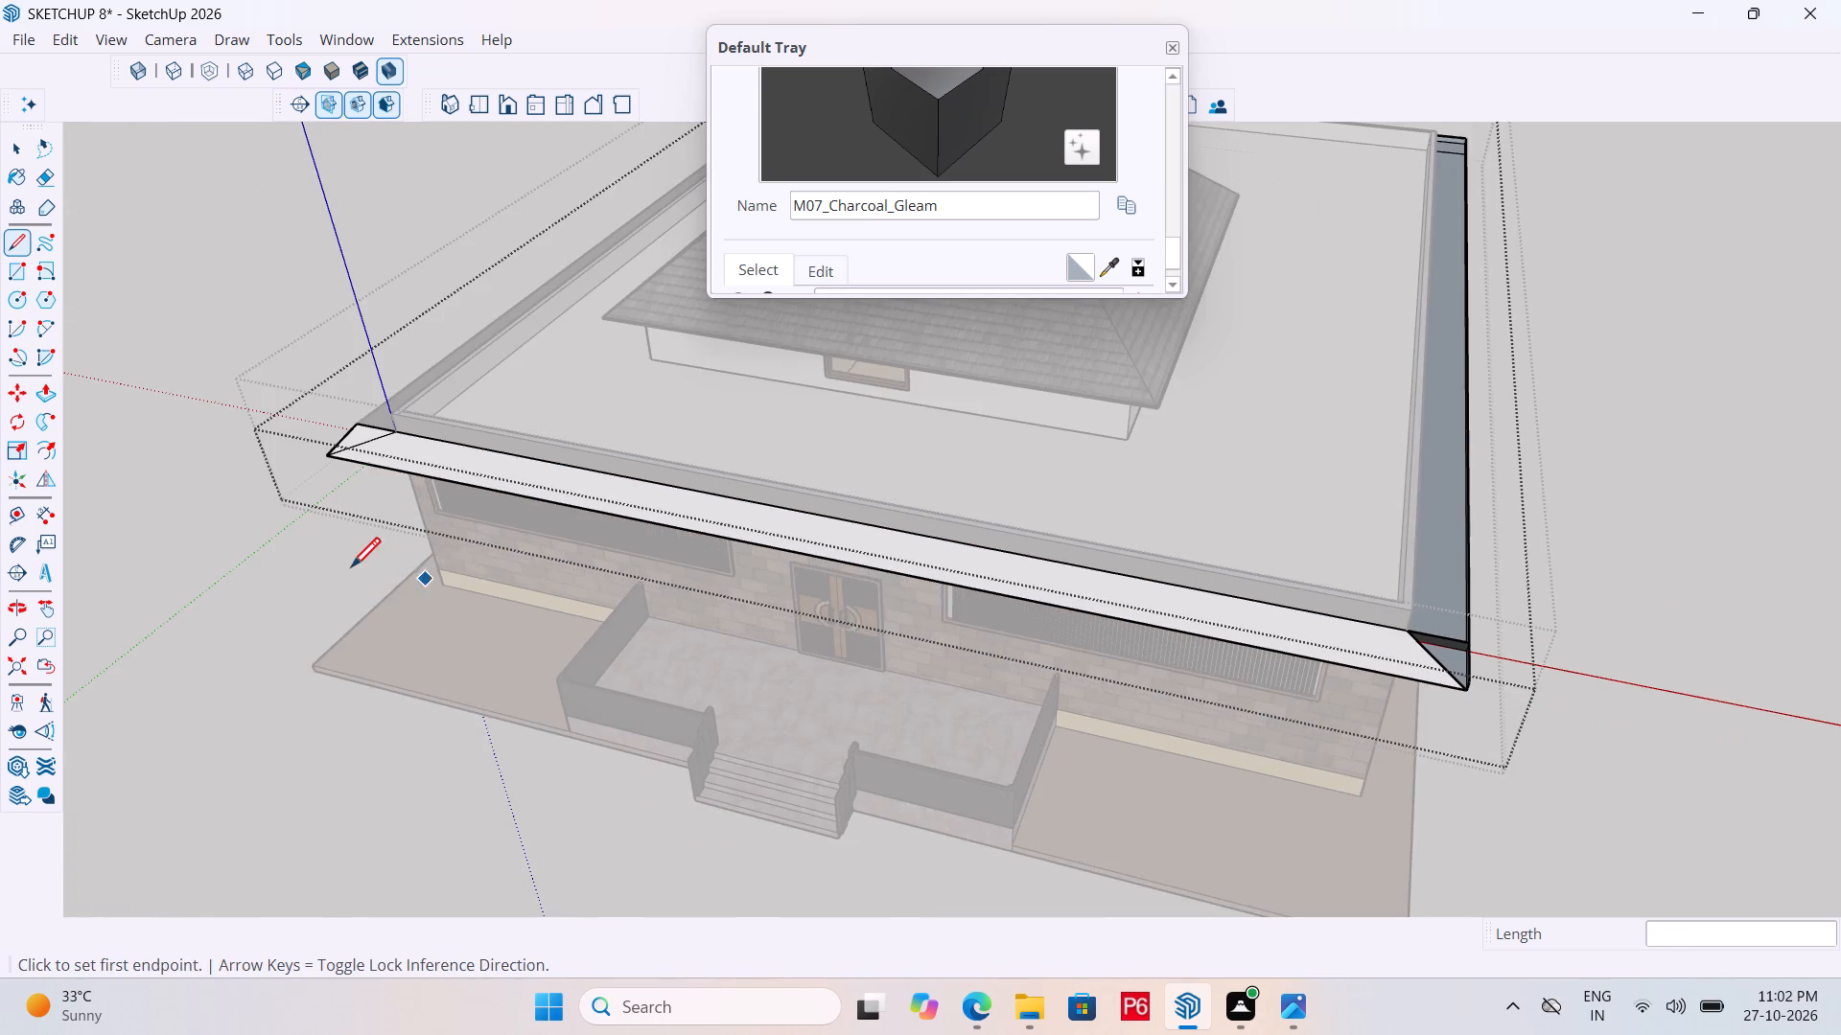
middle_drag(340, 568, 945, 568)
scroll(907, 712, up, 12)
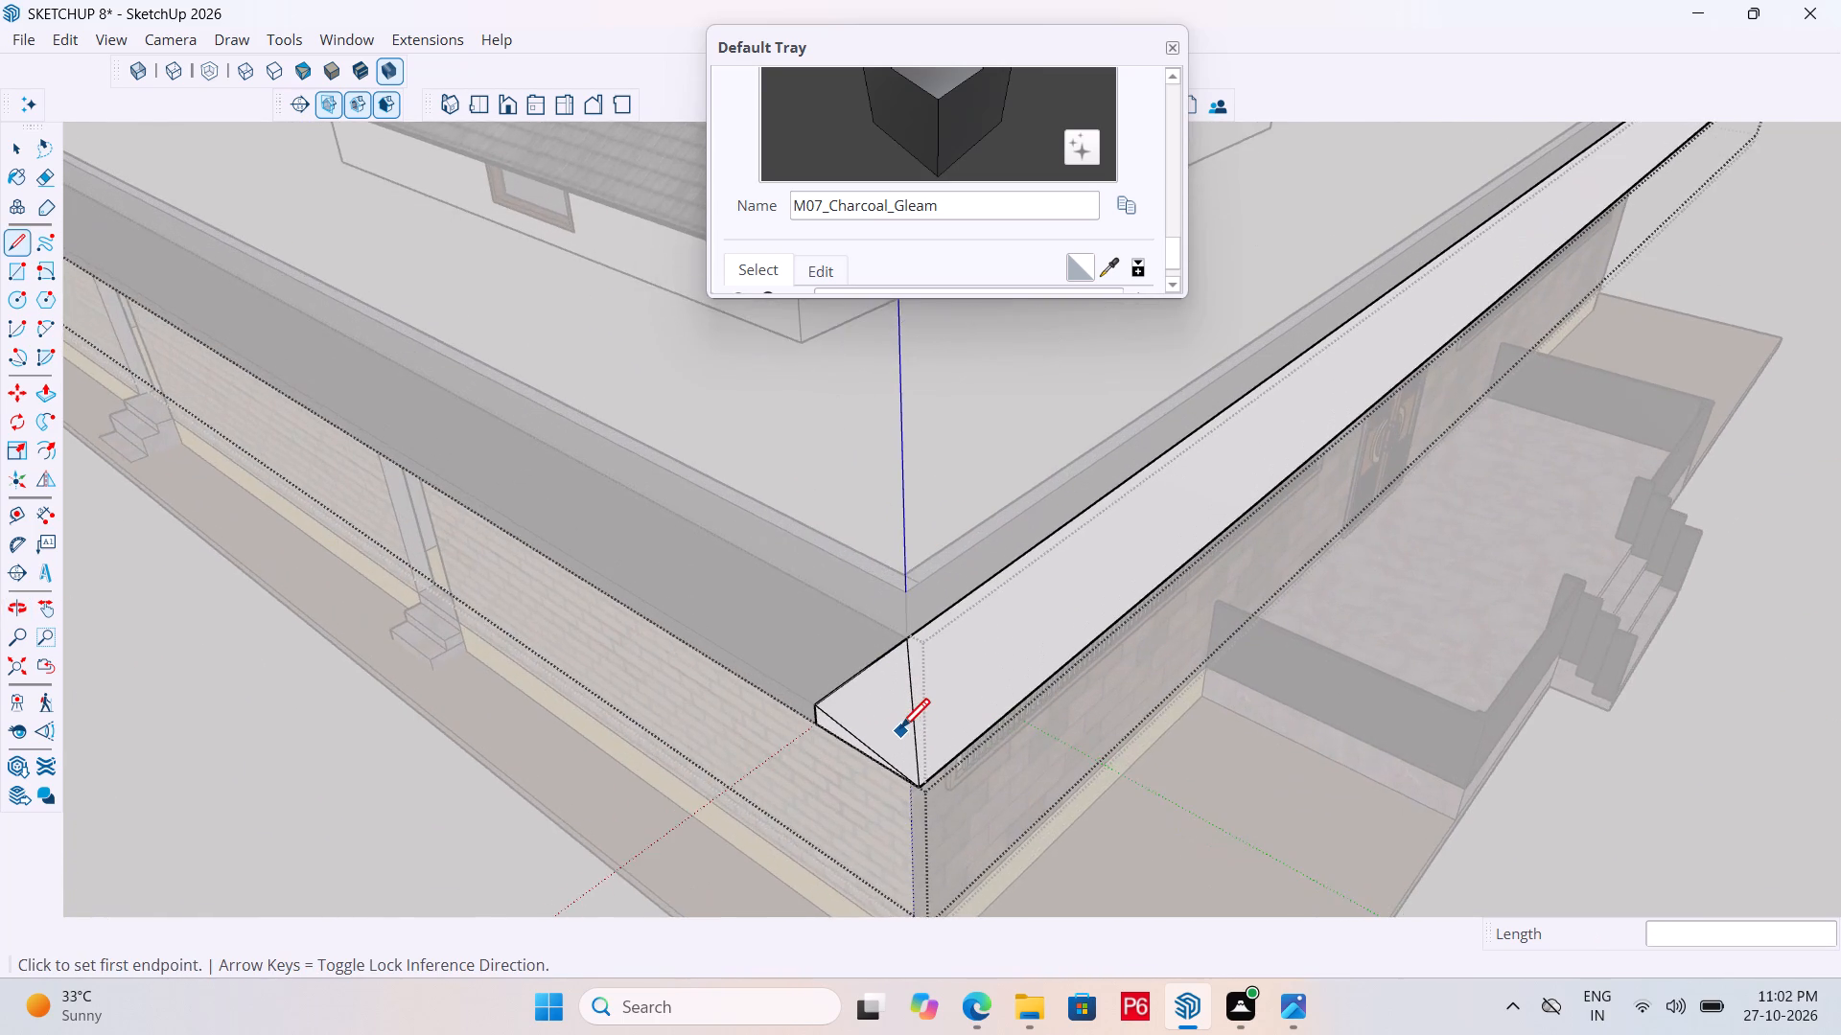
middle_drag(898, 729, 798, 666)
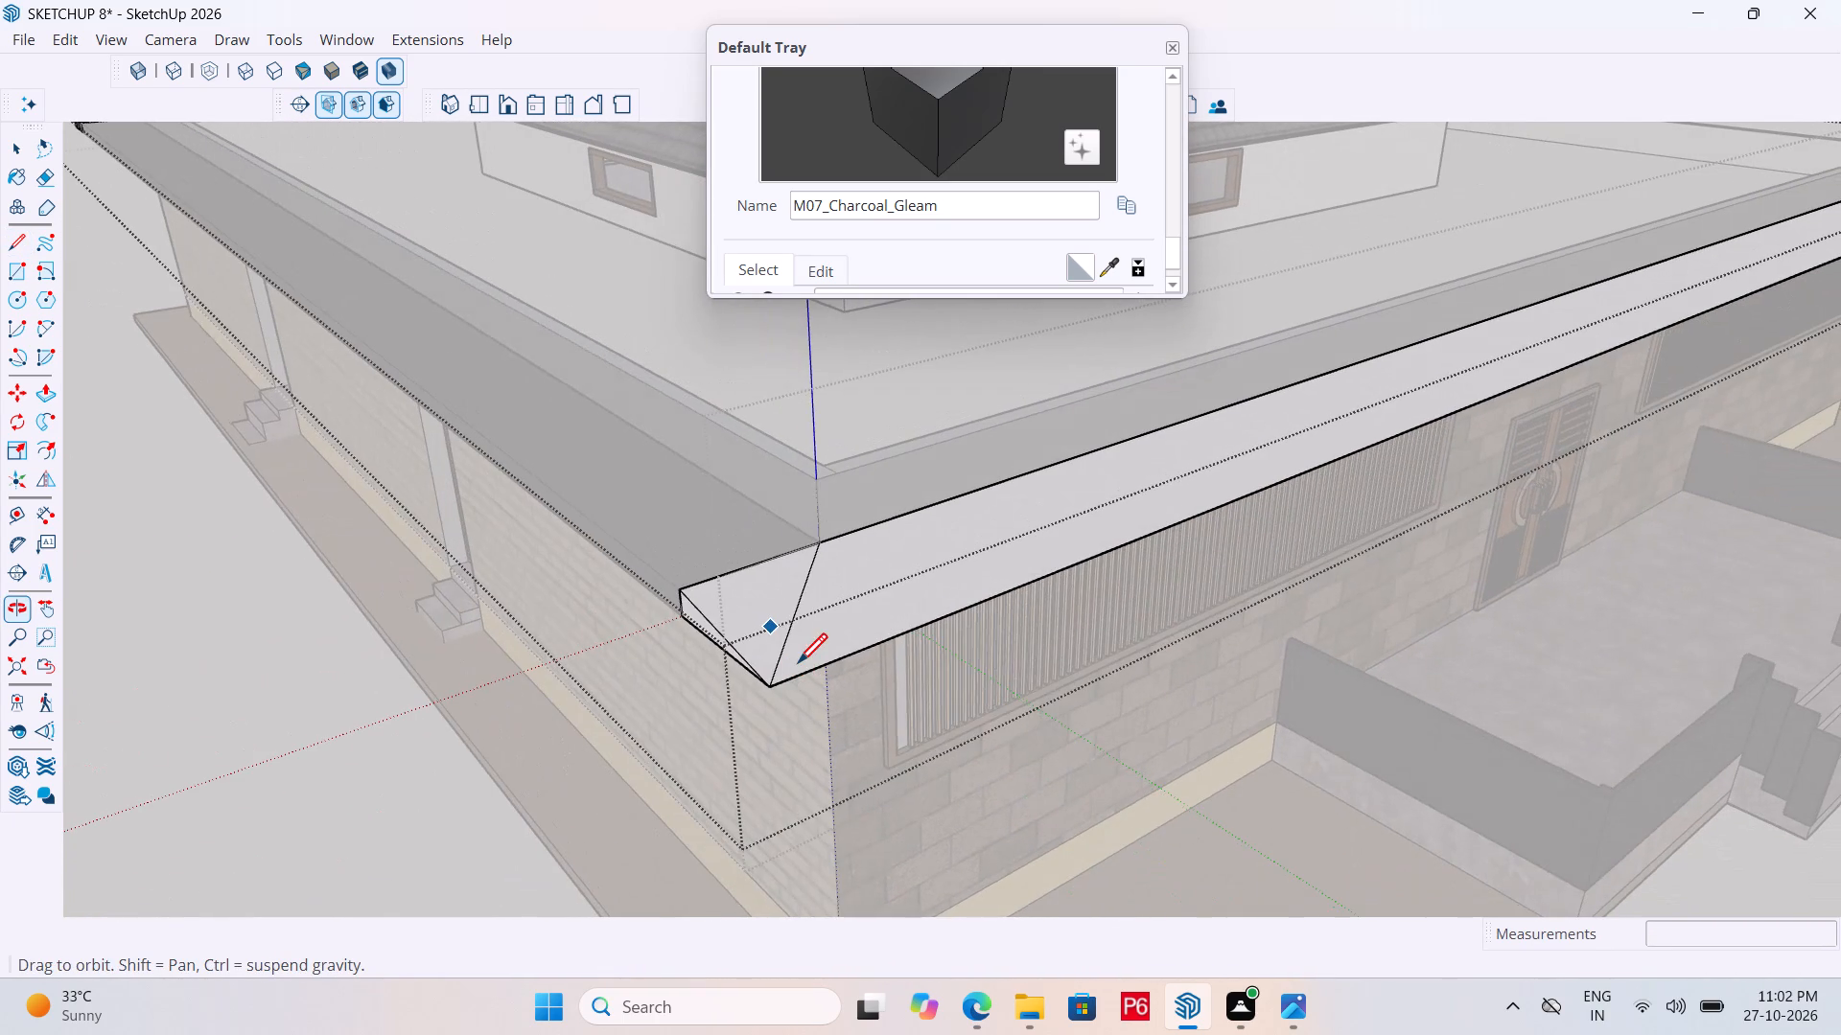
key(e)
click(734, 551)
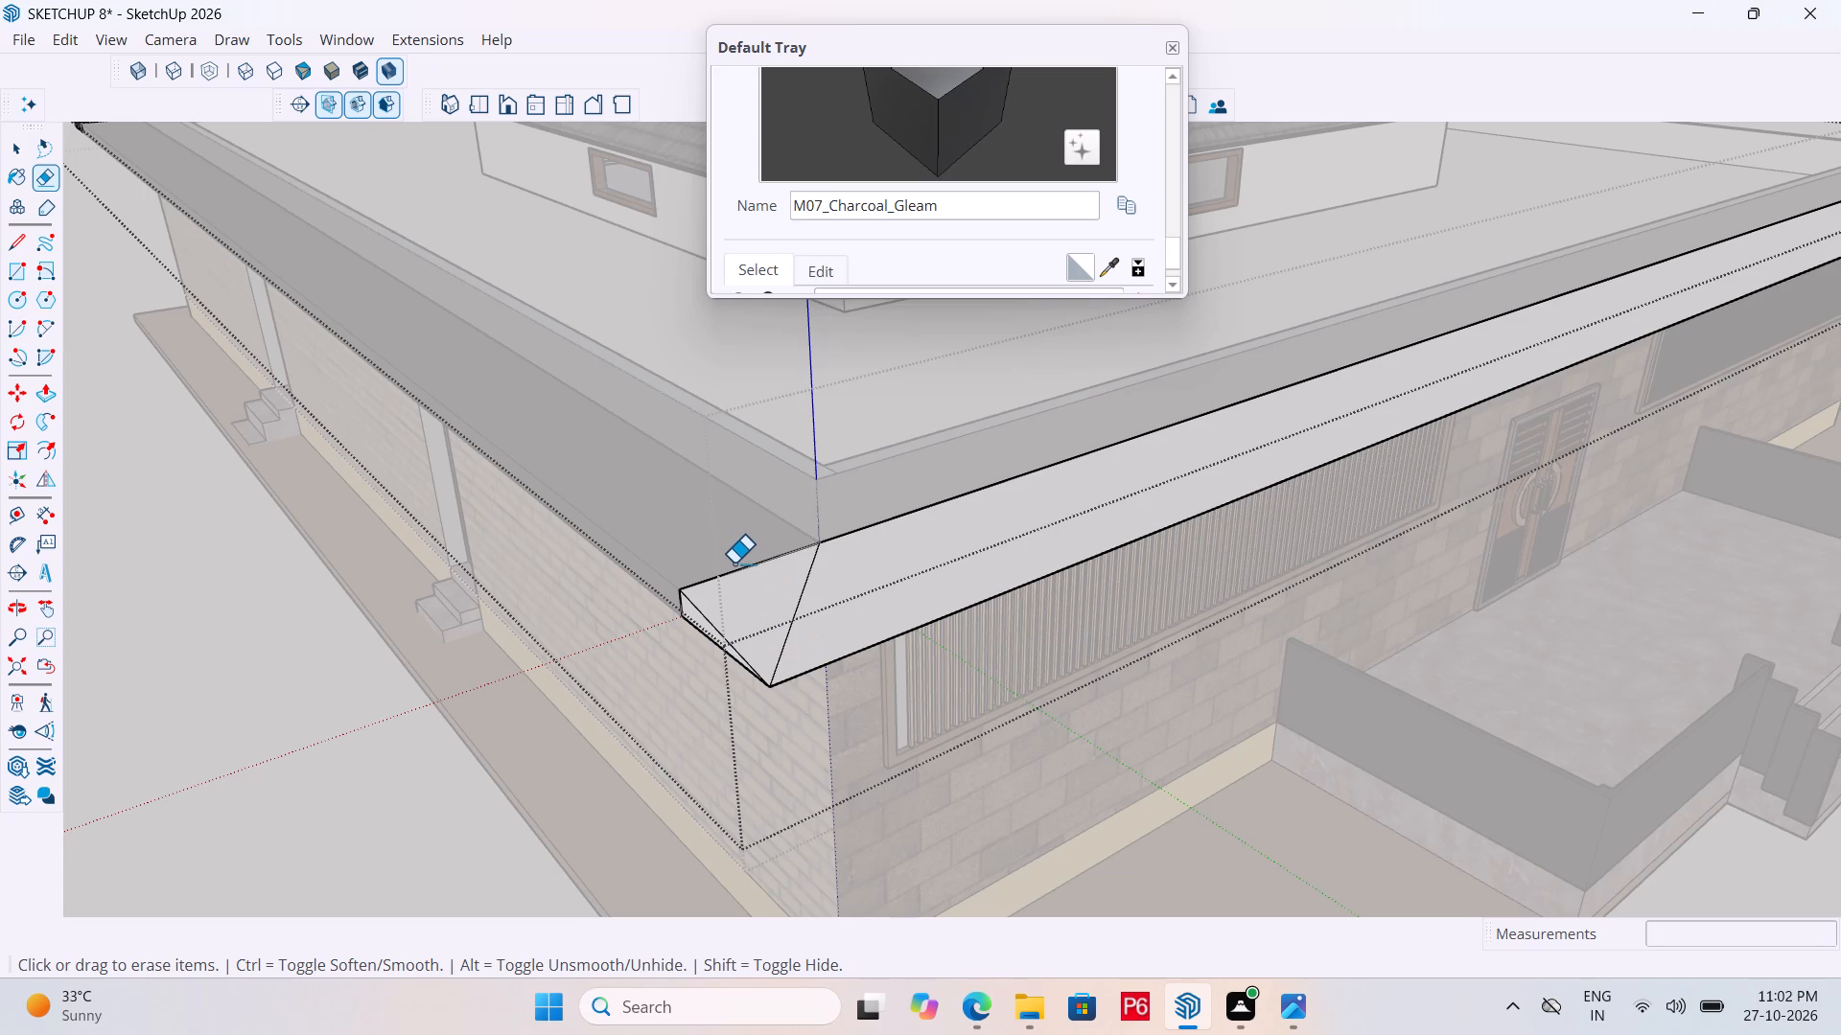
drag(735, 609, 734, 570)
scroll(696, 601, up, 3)
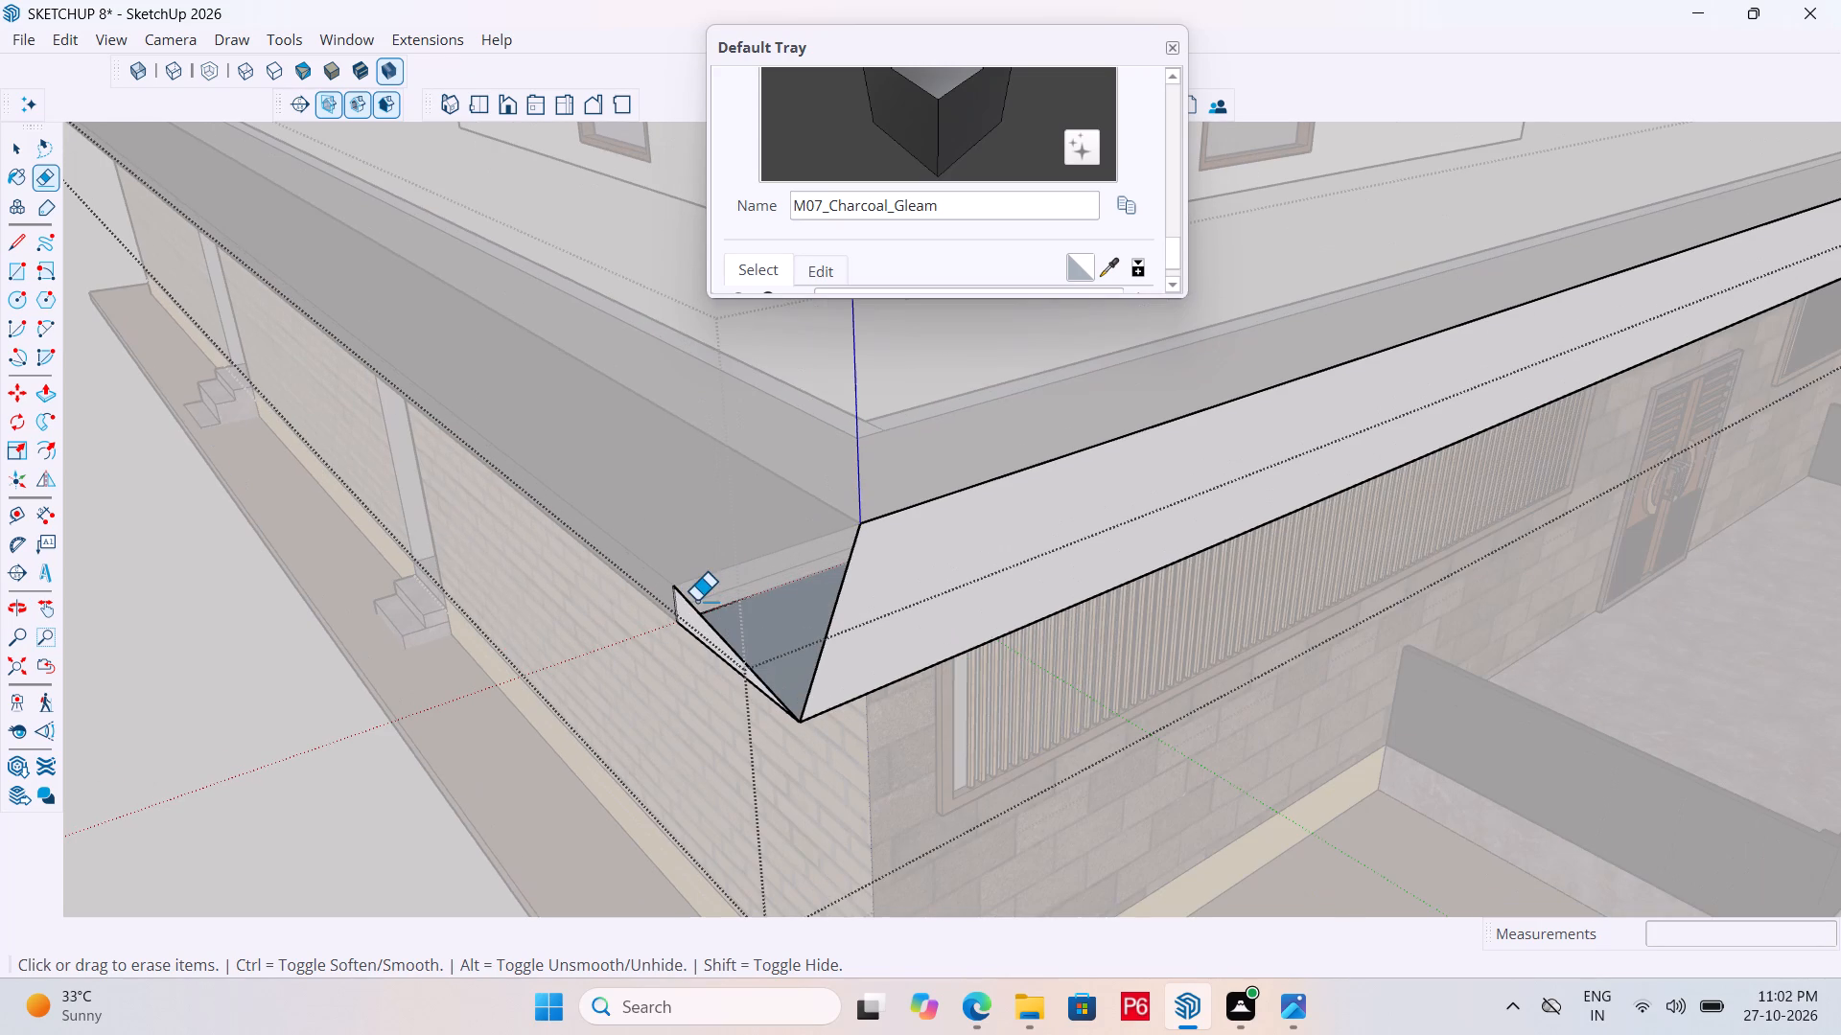
double_click(693, 609)
scroll(670, 620, down, 2)
middle_drag(670, 624, 1050, 676)
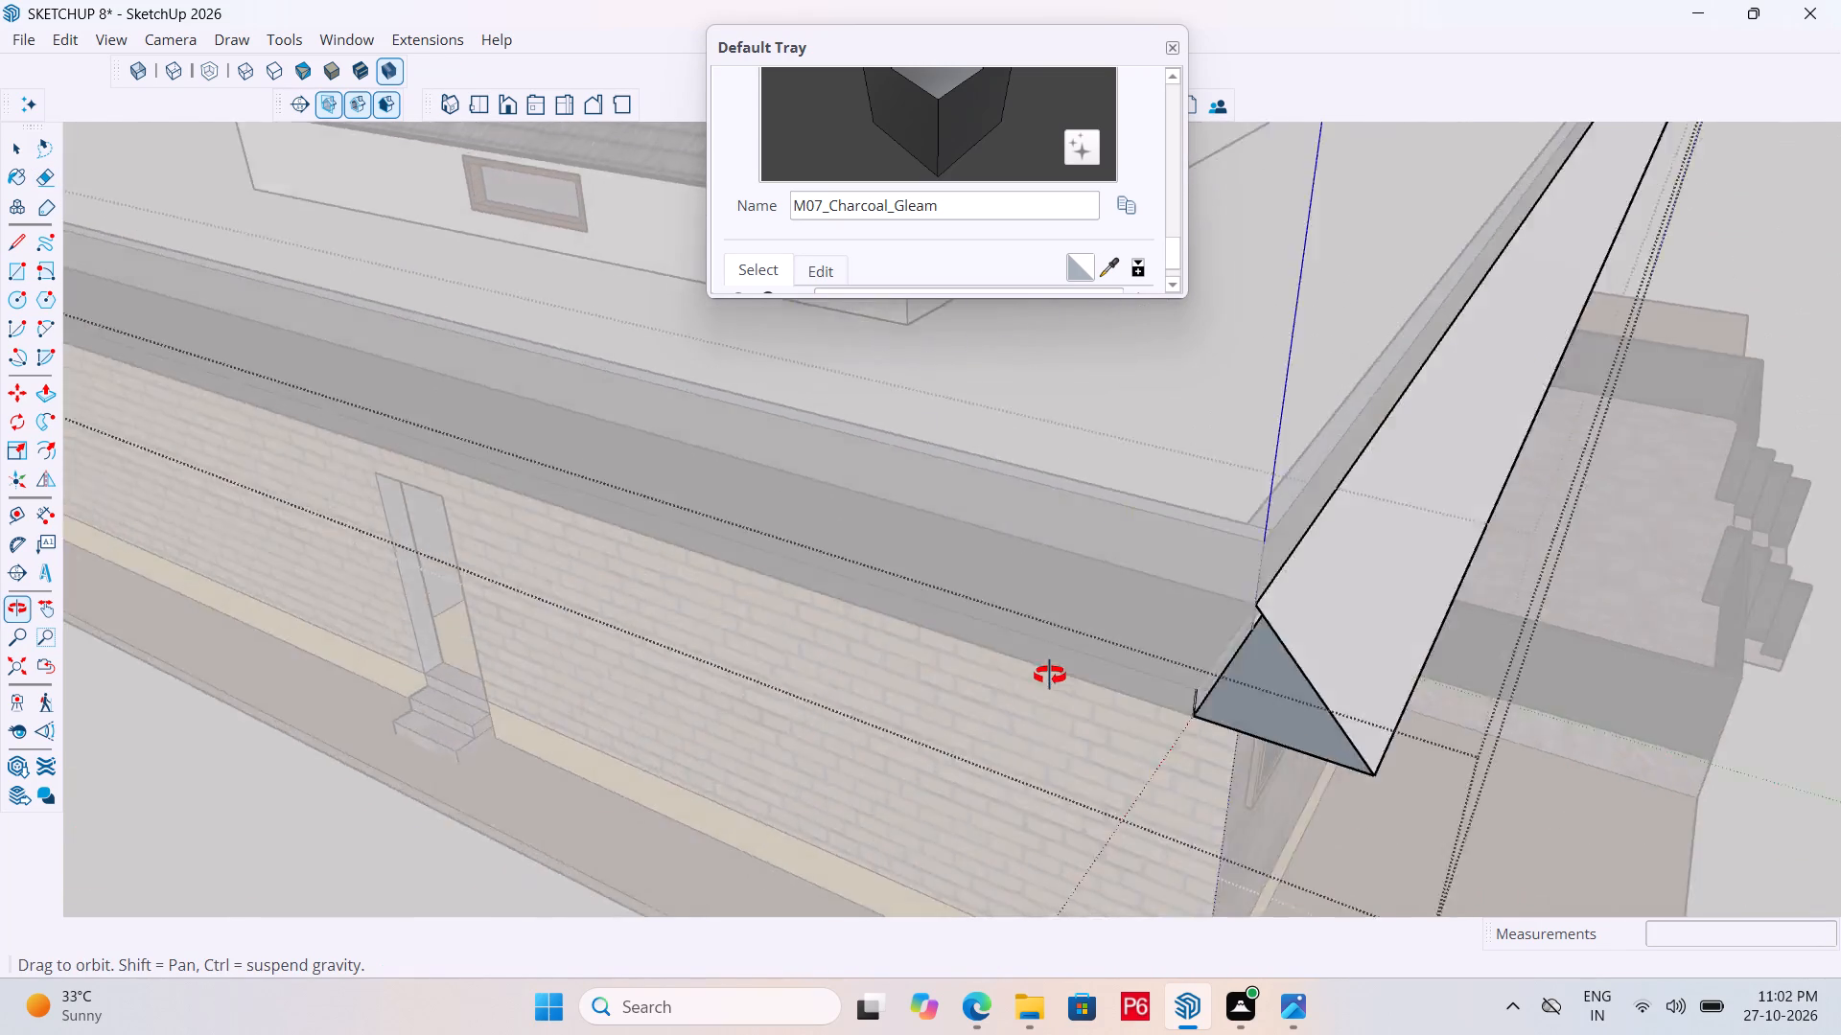
middle_drag(1050, 676, 814, 663)
scroll(785, 641, up, 1)
scroll(740, 575, down, 6)
key(space)
click(438, 728)
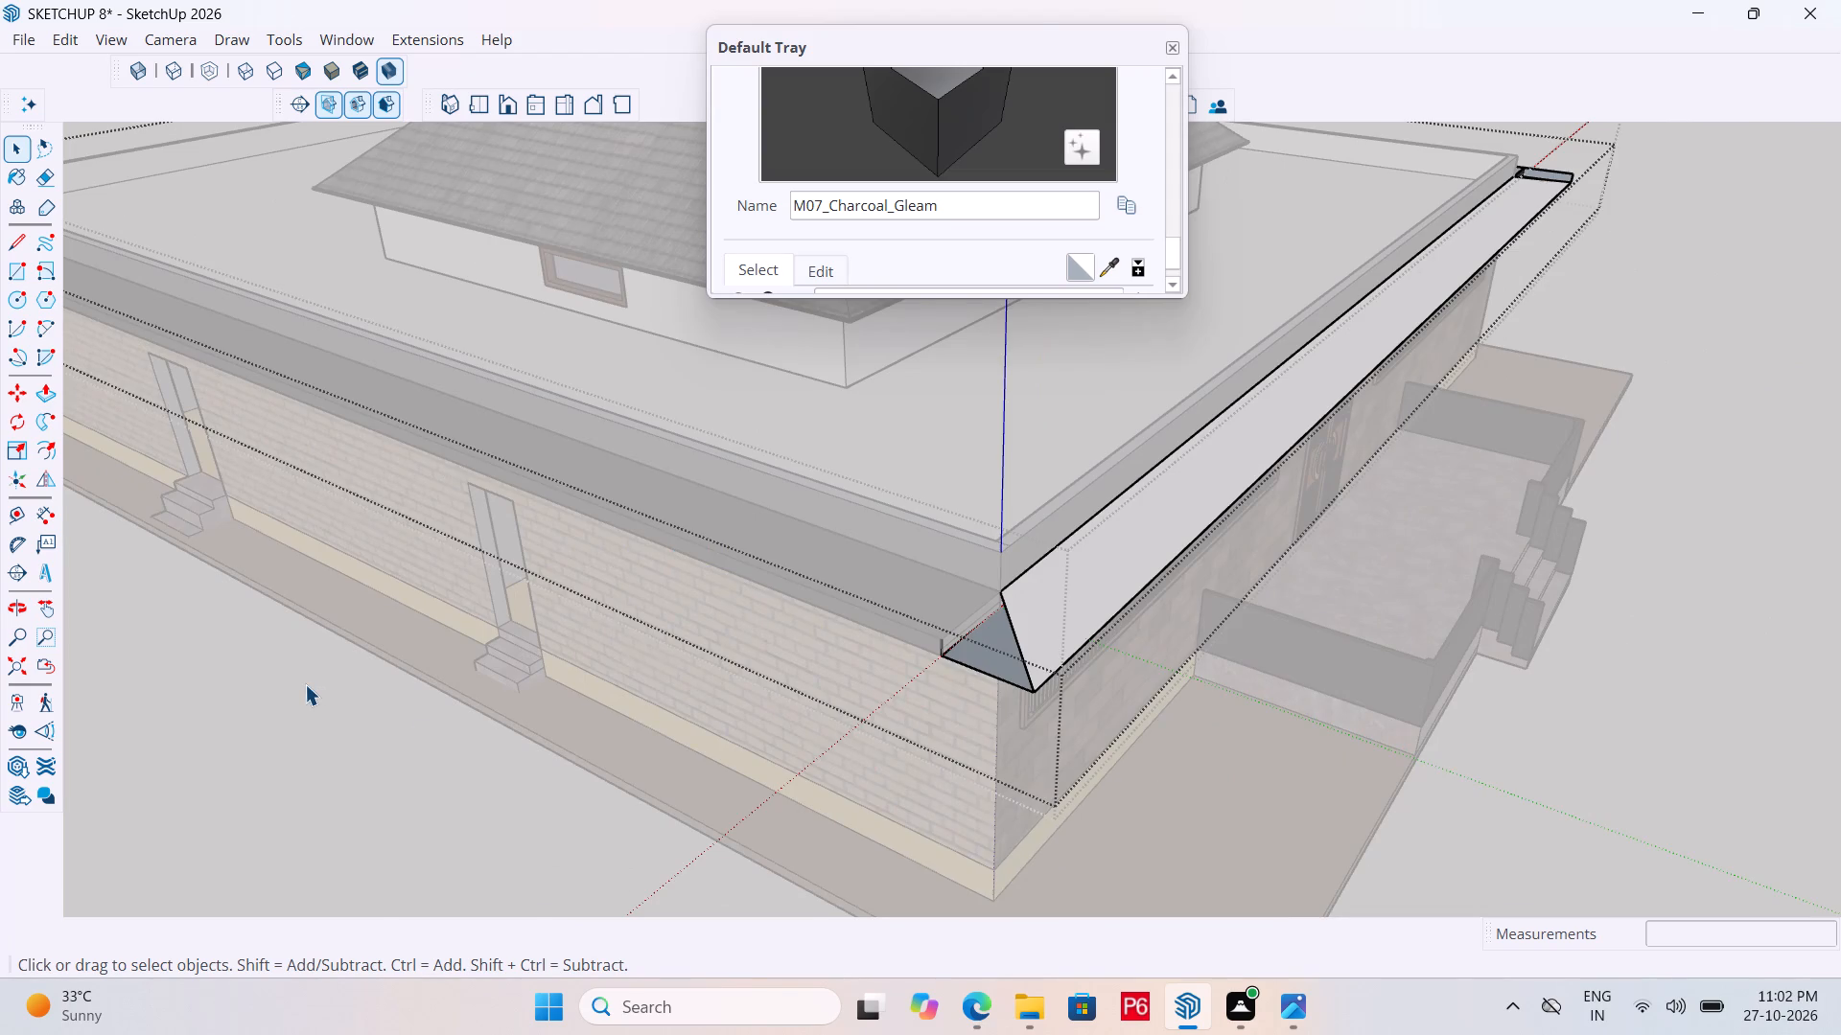
Reopen the overhang group and erase the corner block's fascia top edge and its vertical stub at the plain brick wall end.
scroll(305, 684, down, 3)
middle_drag(1433, 380, 380, 429)
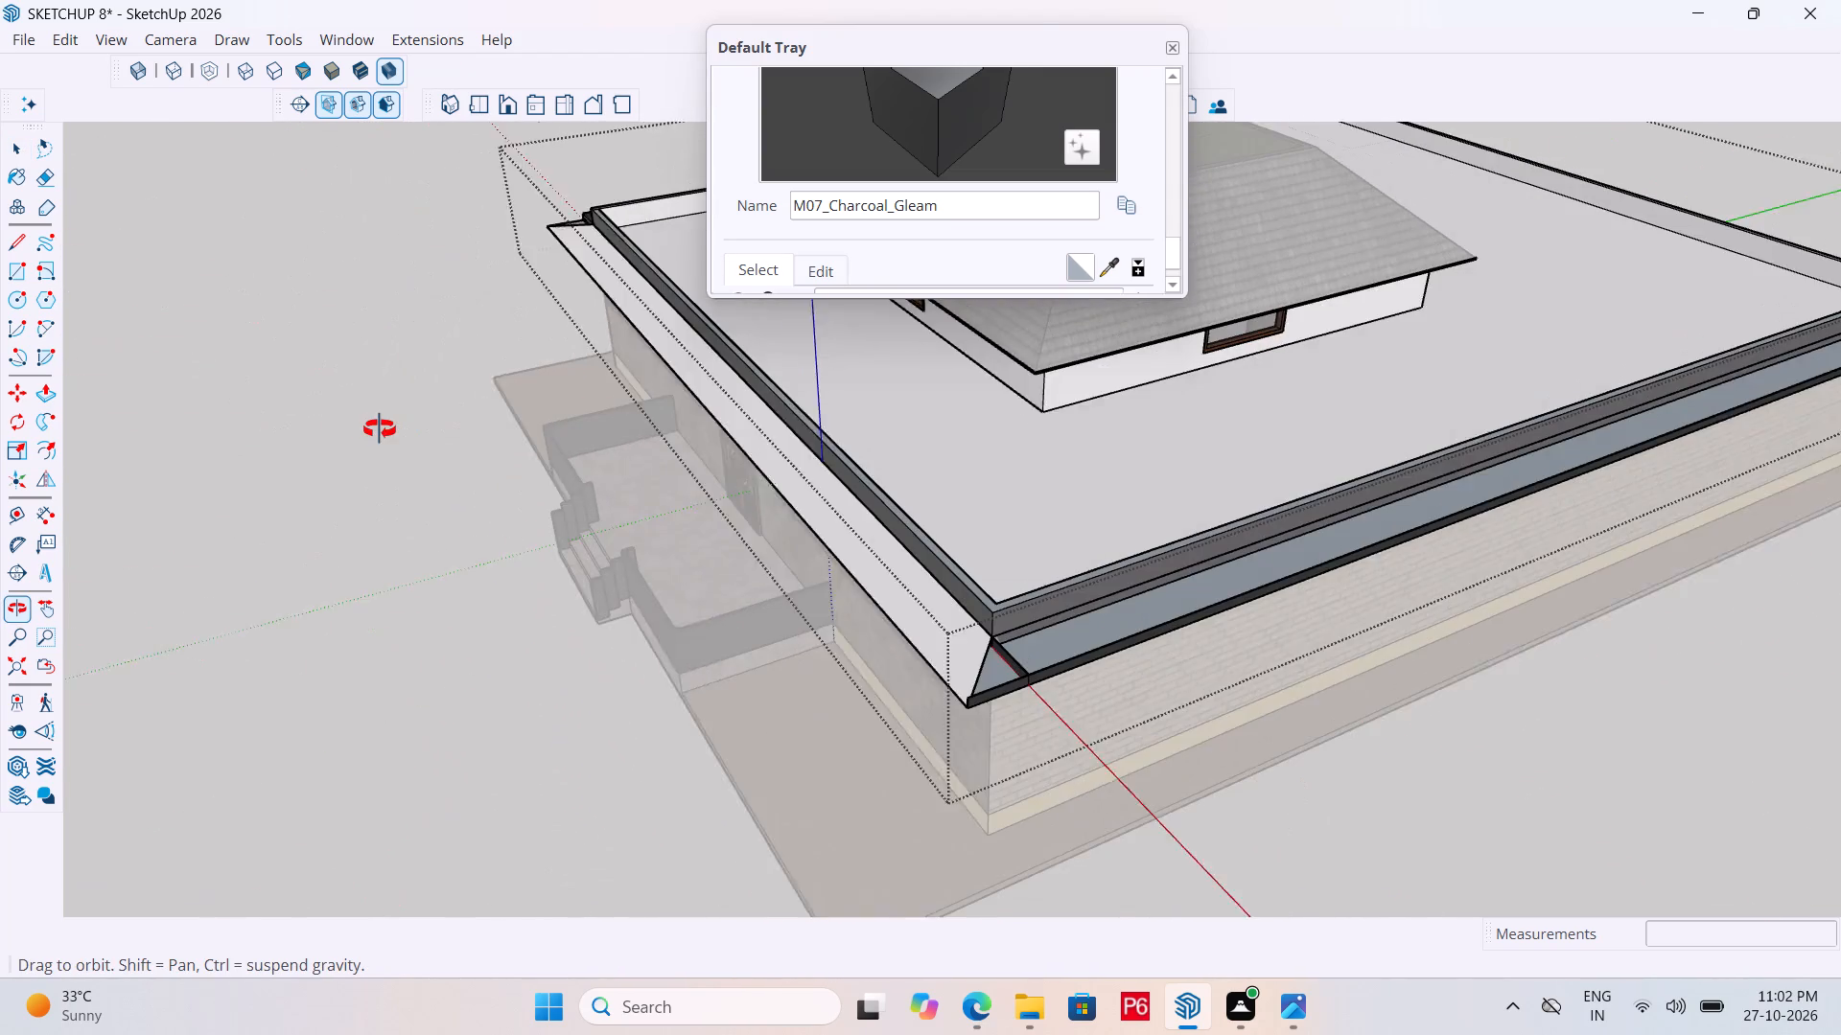
middle_drag(380, 429, 367, 430)
scroll(786, 738, up, 6)
scroll(1168, 617, up, 5)
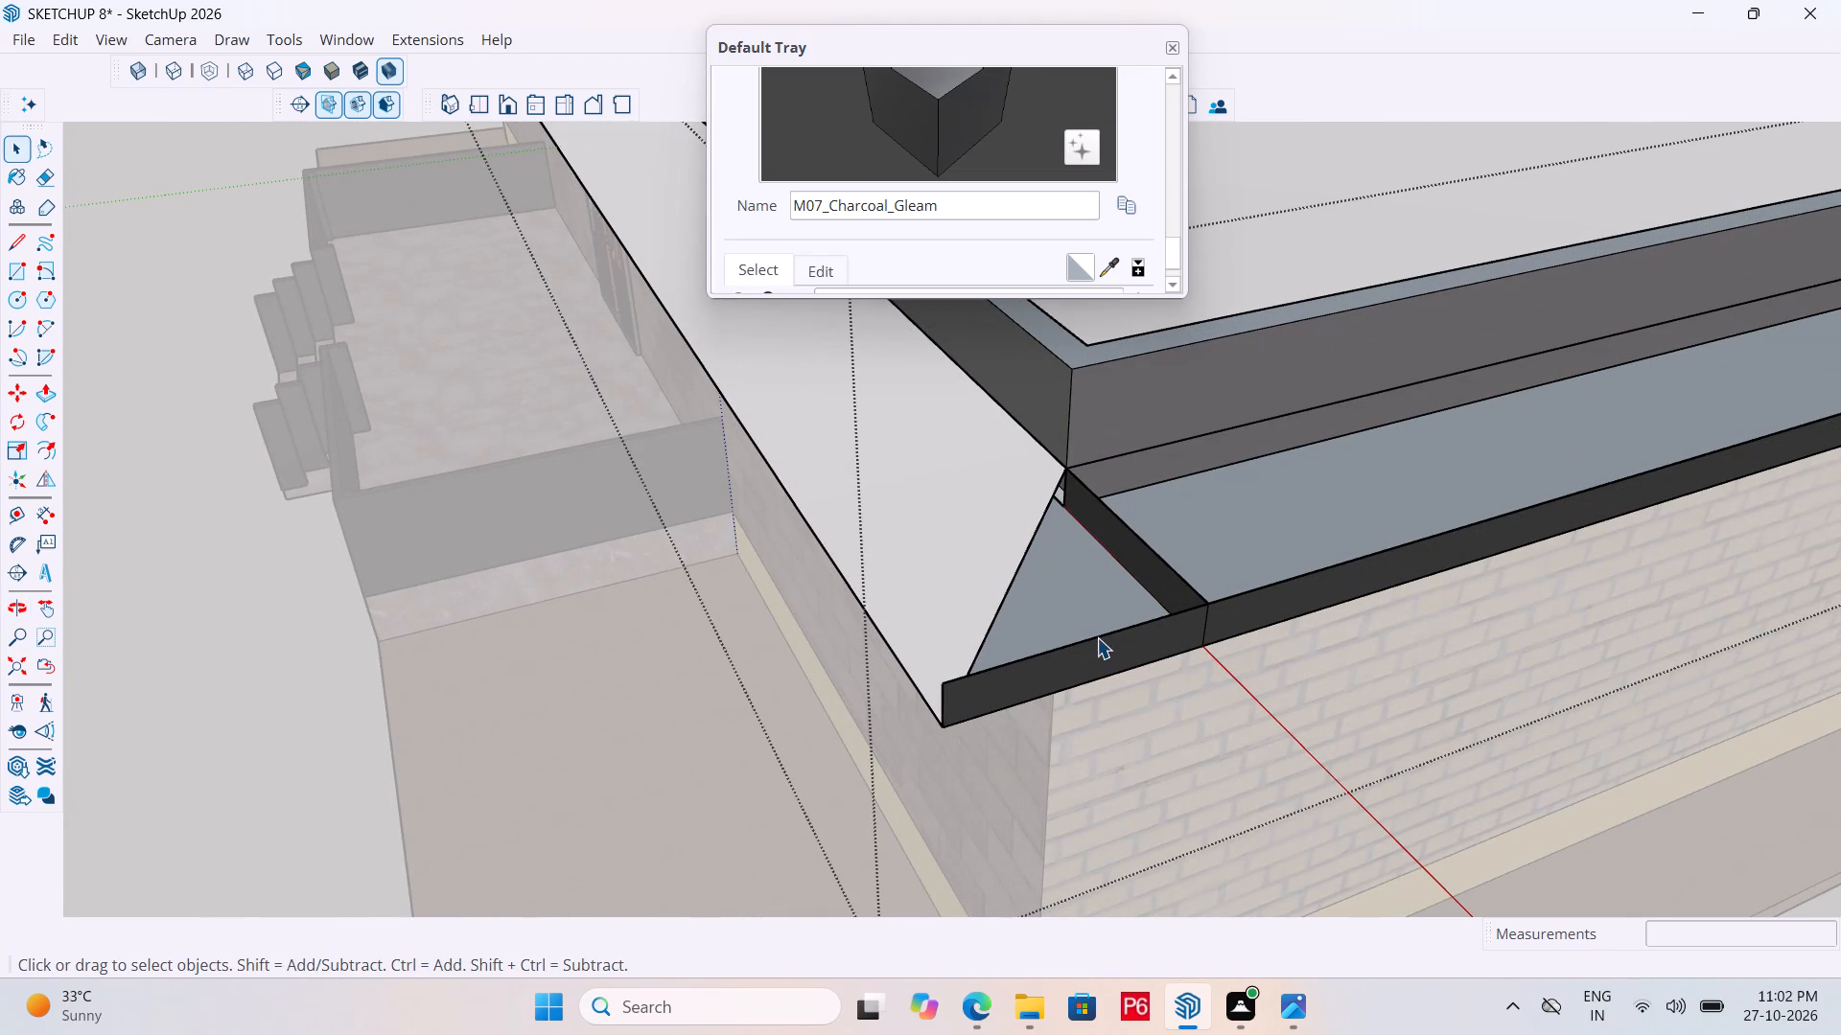
key(e)
key(space)
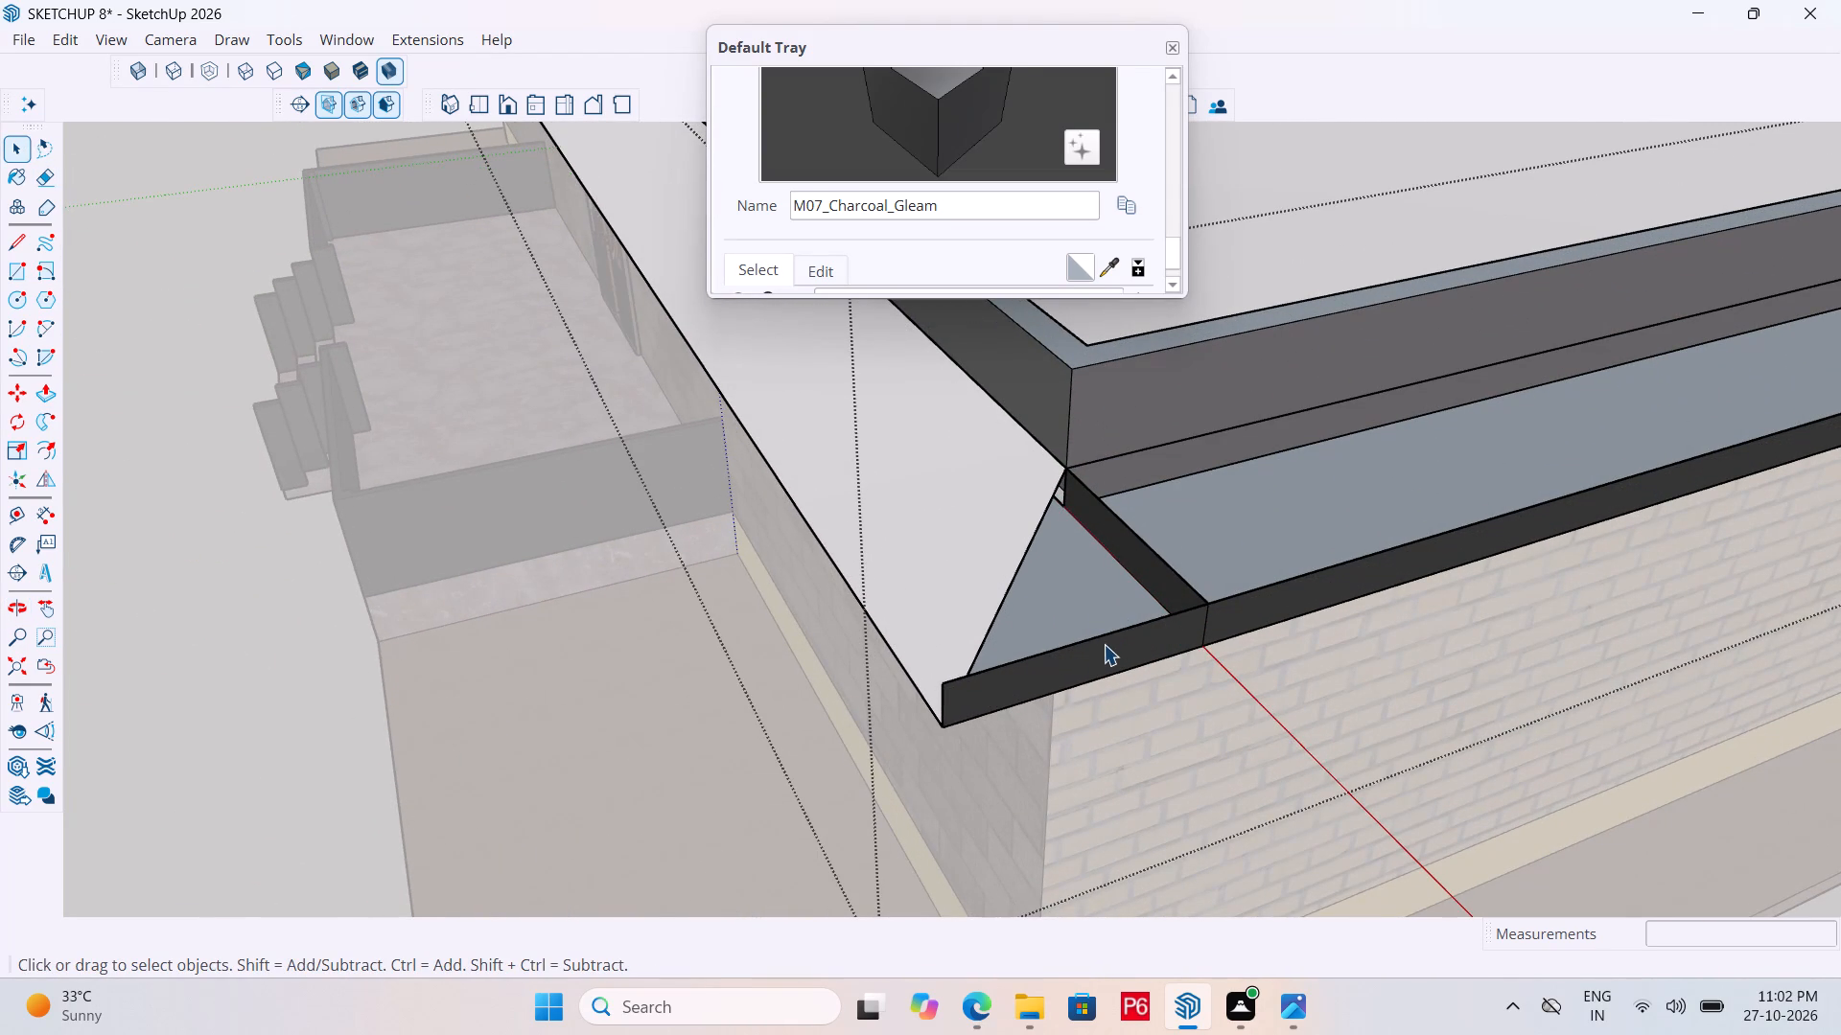
triple_click(1104, 644)
click(1104, 644)
click(1089, 647)
key(e)
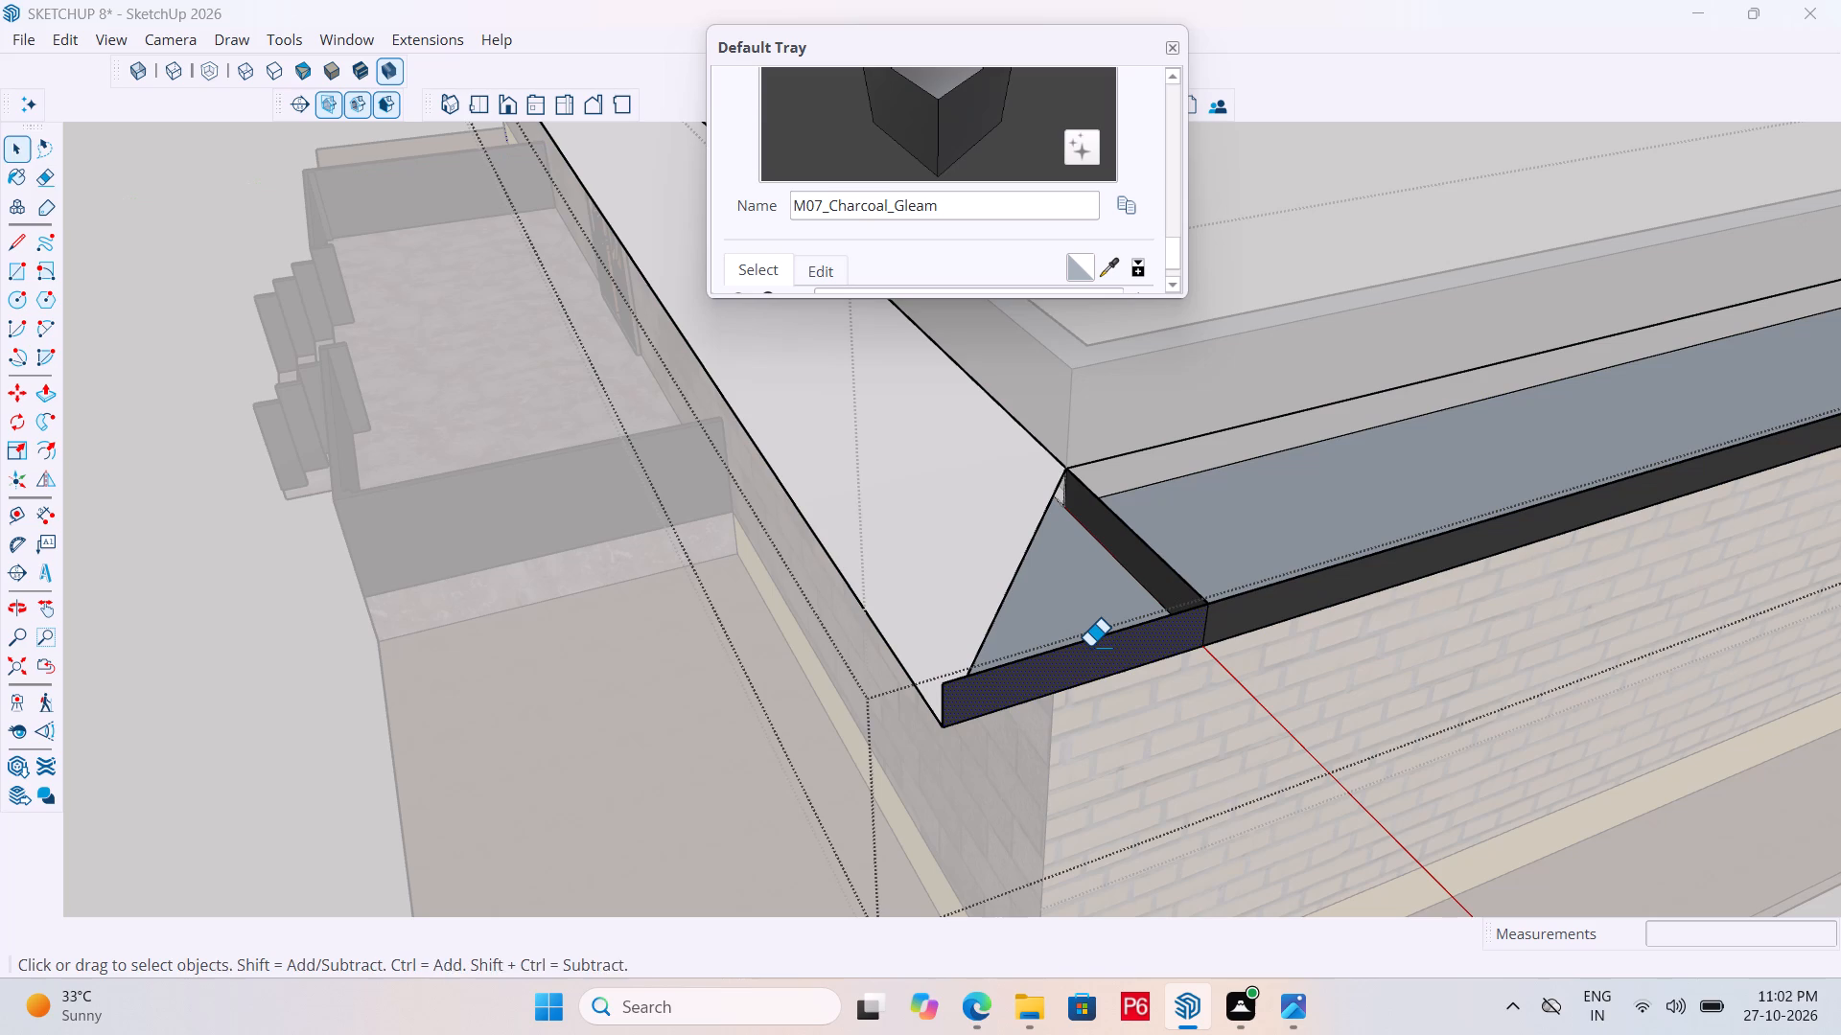
drag(1089, 647, 1091, 632)
click(1091, 632)
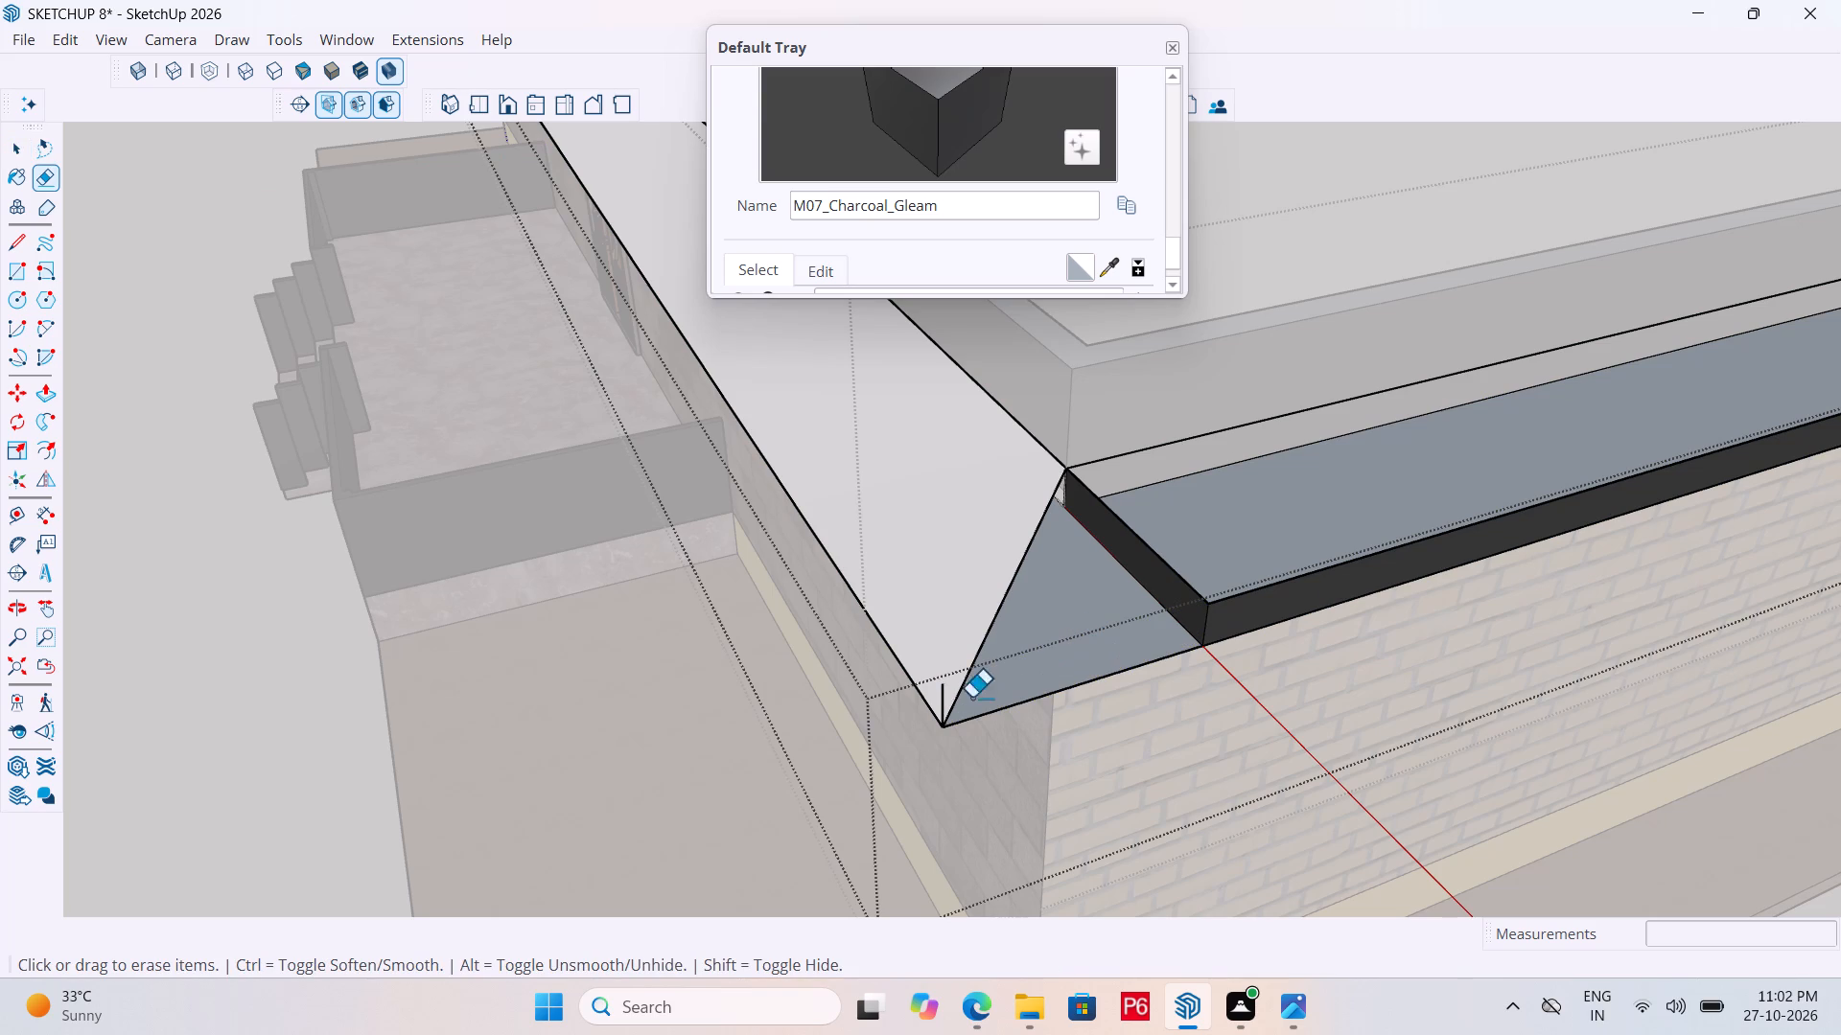
click(947, 692)
click(945, 687)
Erase the raised dividing strip beside the corner, the plain brick wall overhang's fascia top edge and its vertical stub.
drag(1176, 546, 1165, 550)
click(1163, 552)
click(1153, 555)
click(1146, 556)
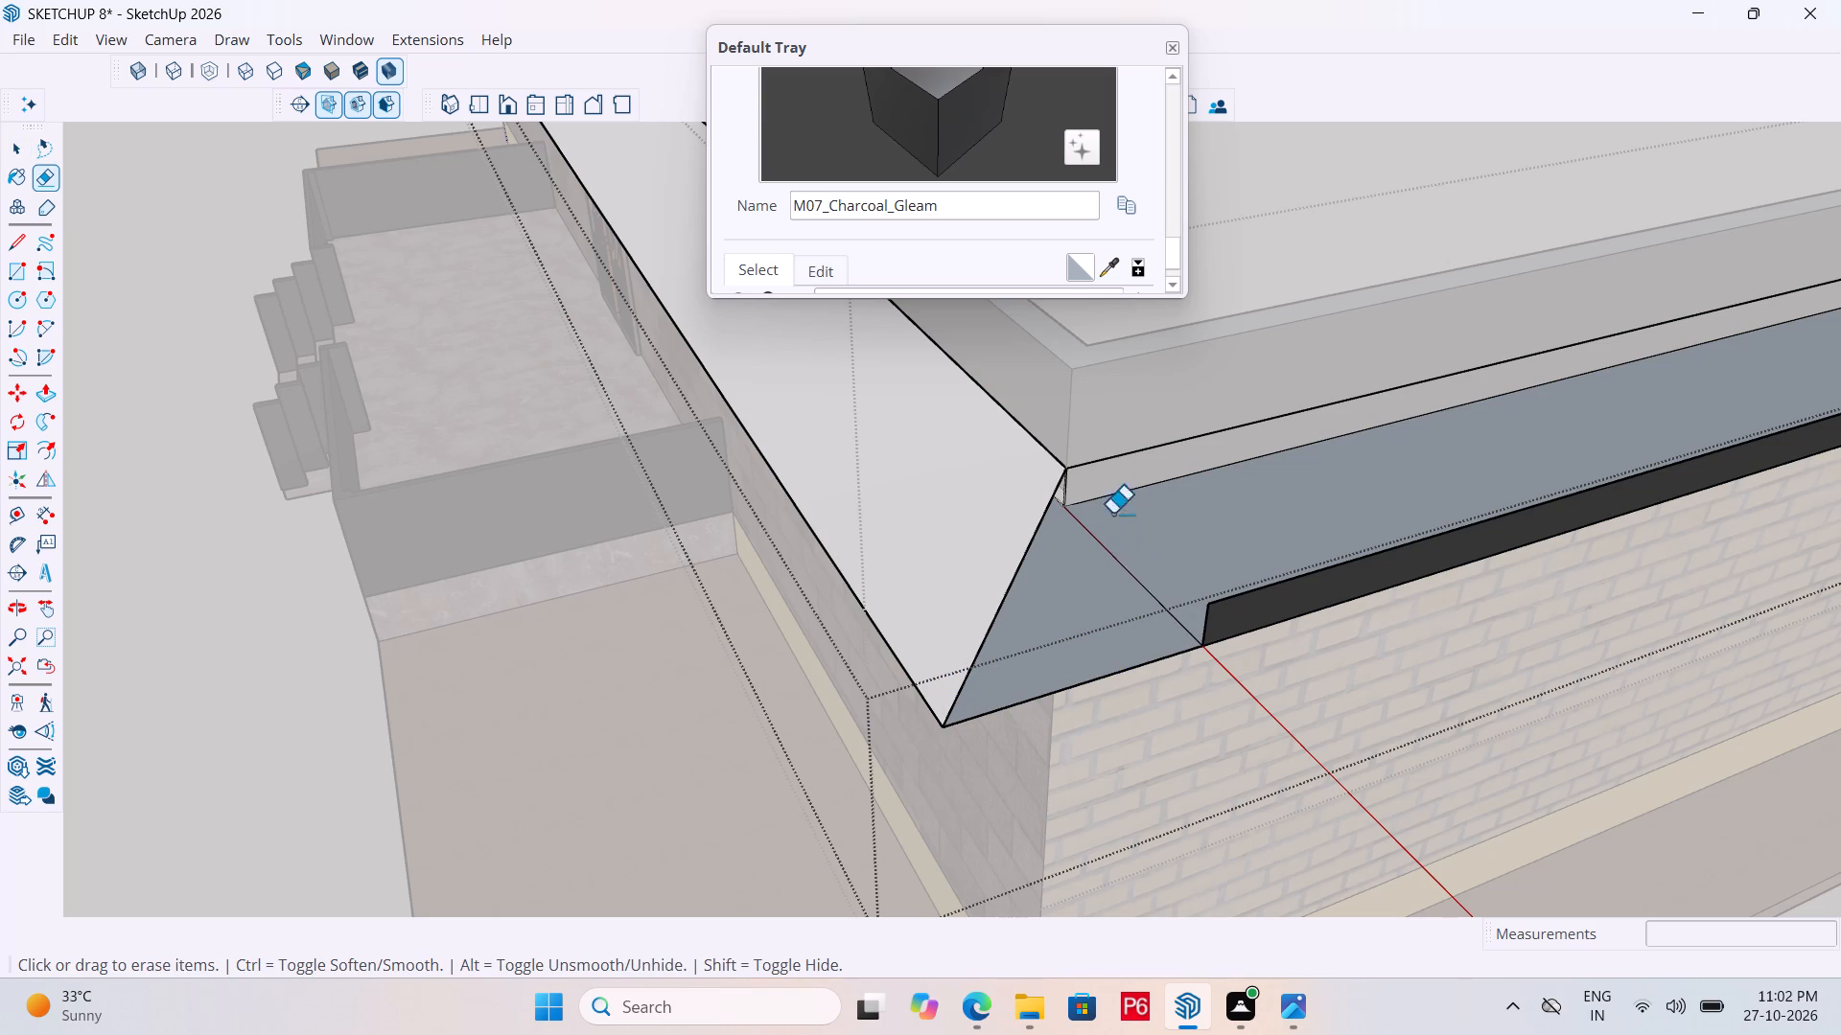
scroll(918, 566, down, 4)
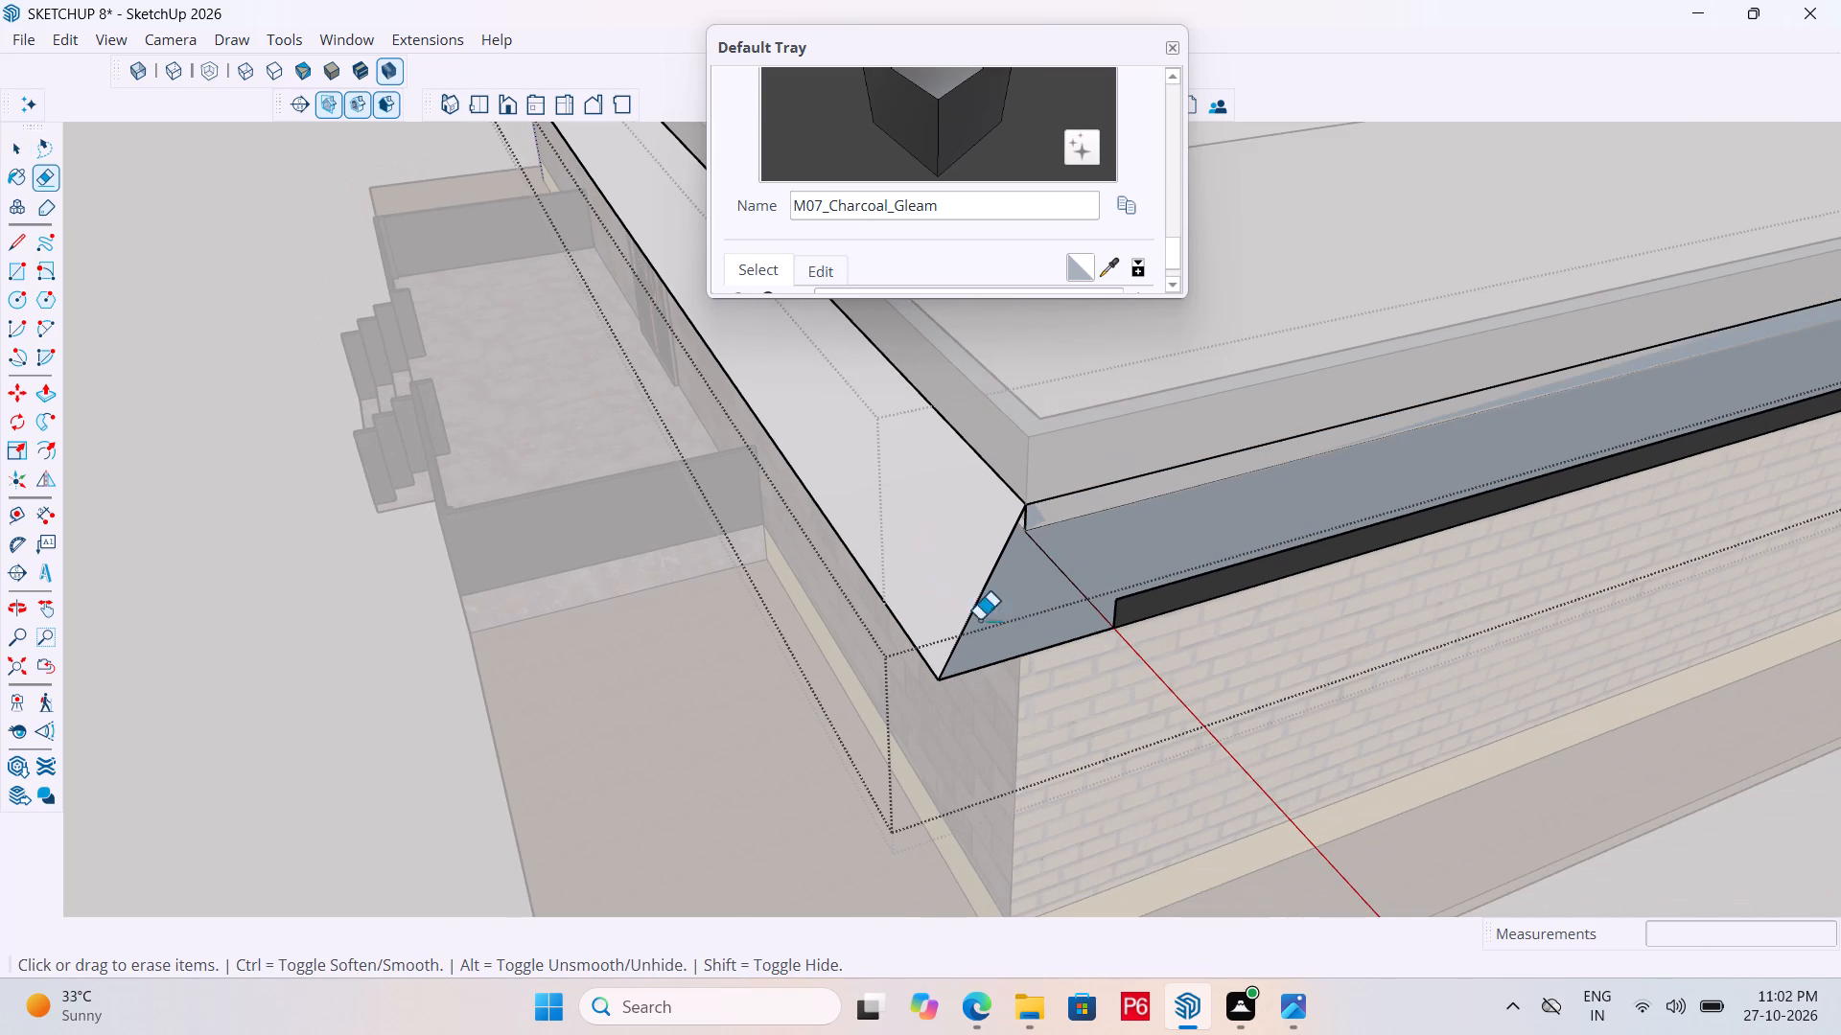
double_click(1136, 598)
click(1123, 599)
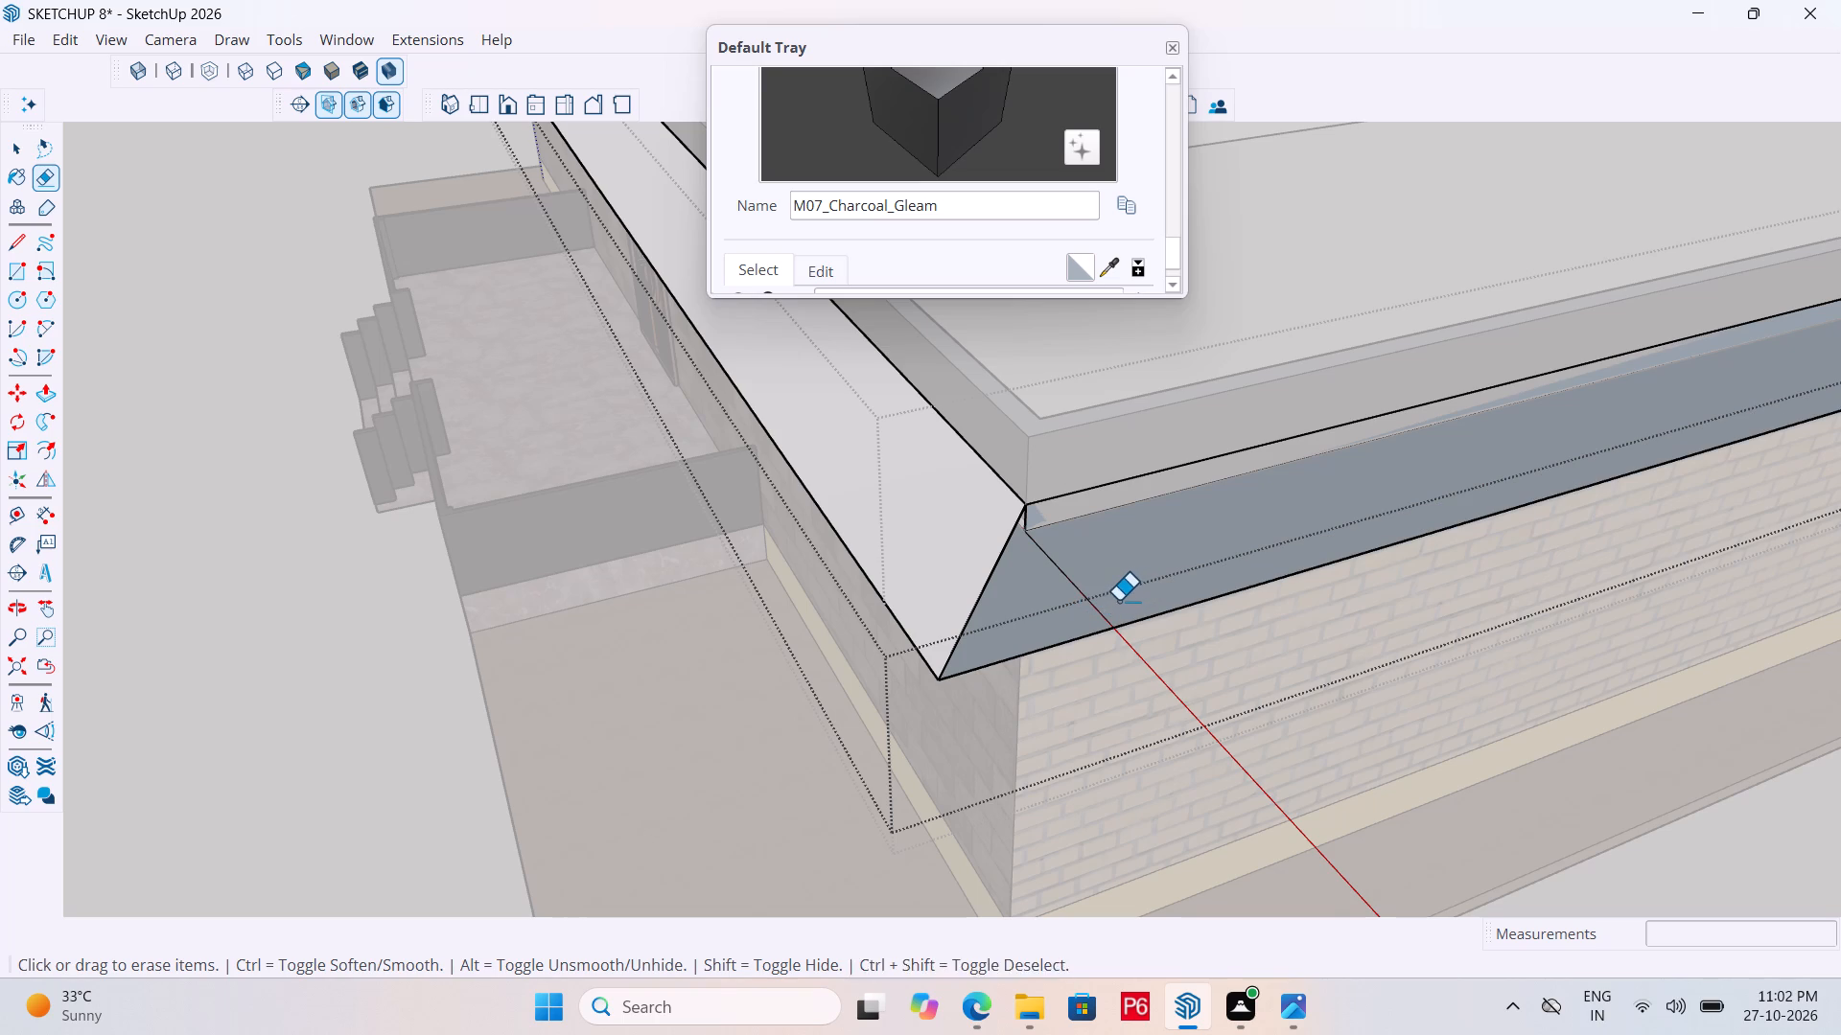
click(1116, 601)
Erase the dividing edge across the overhang's bottom face at the far end of the plain brick wall.
scroll(956, 653, down, 5)
scroll(797, 662, down, 6)
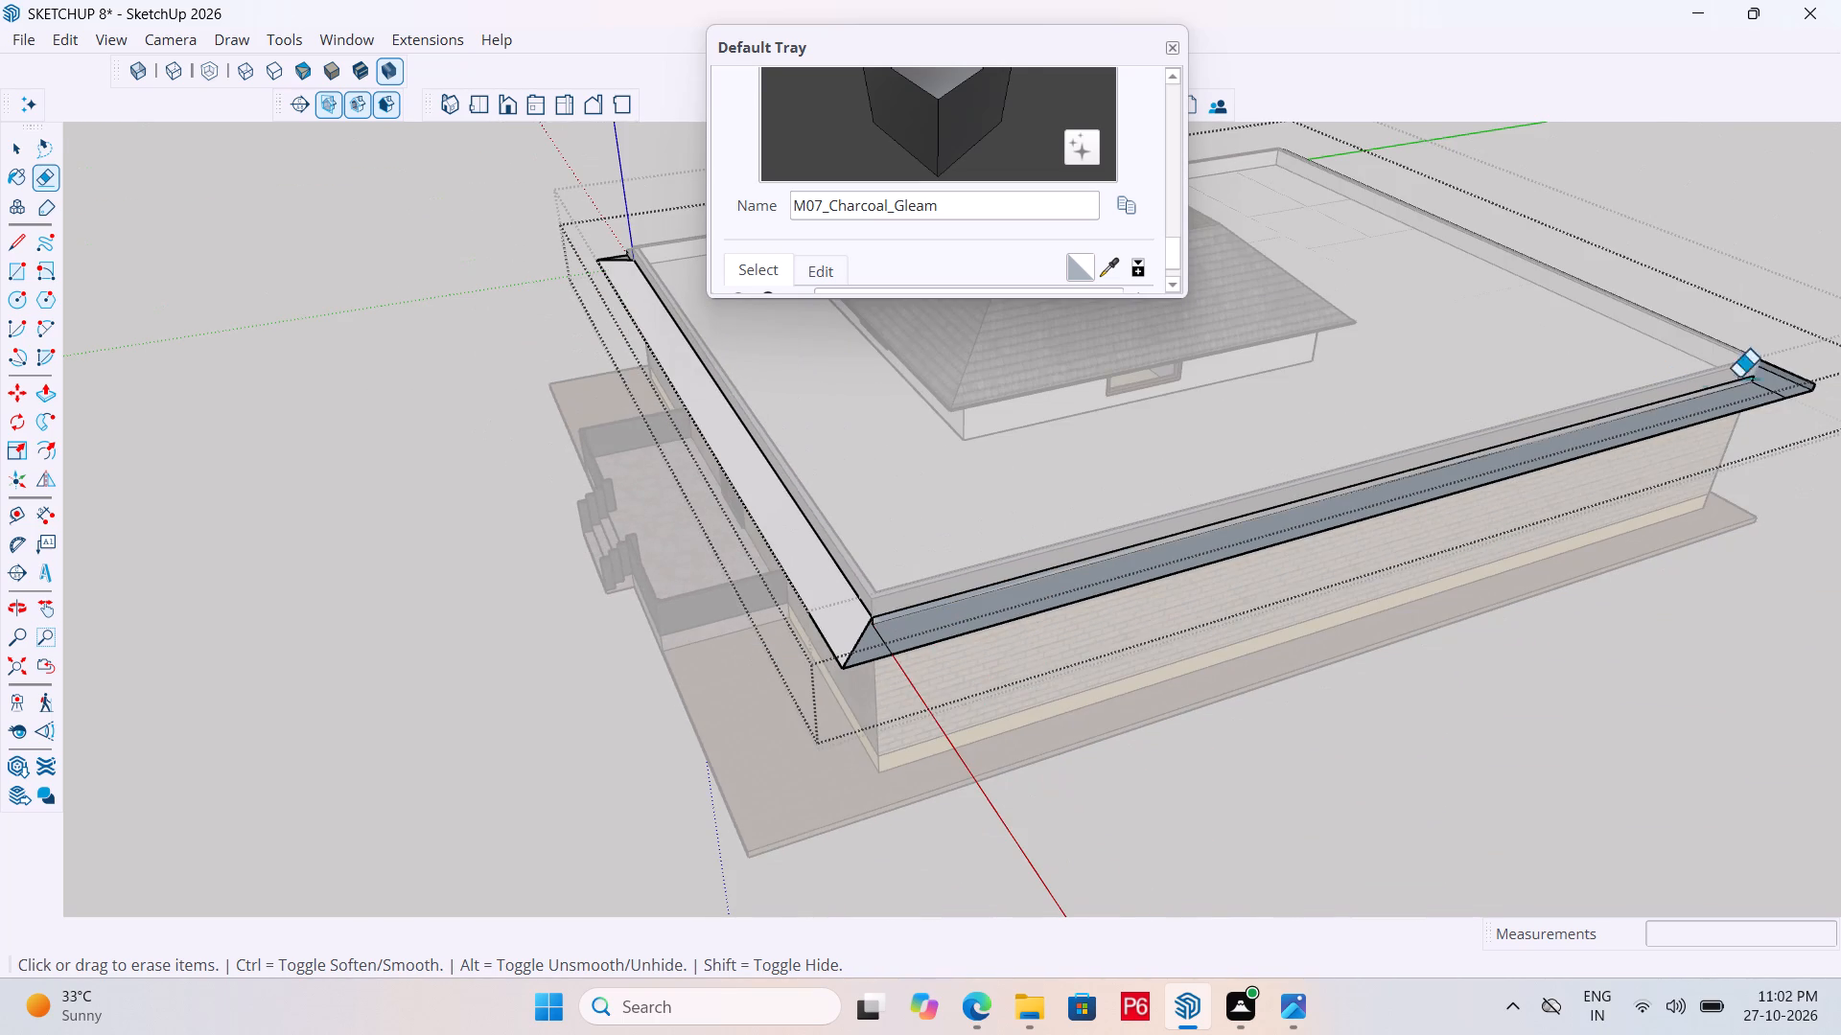
scroll(1806, 377, up, 15)
click(1649, 390)
double_click(1649, 383)
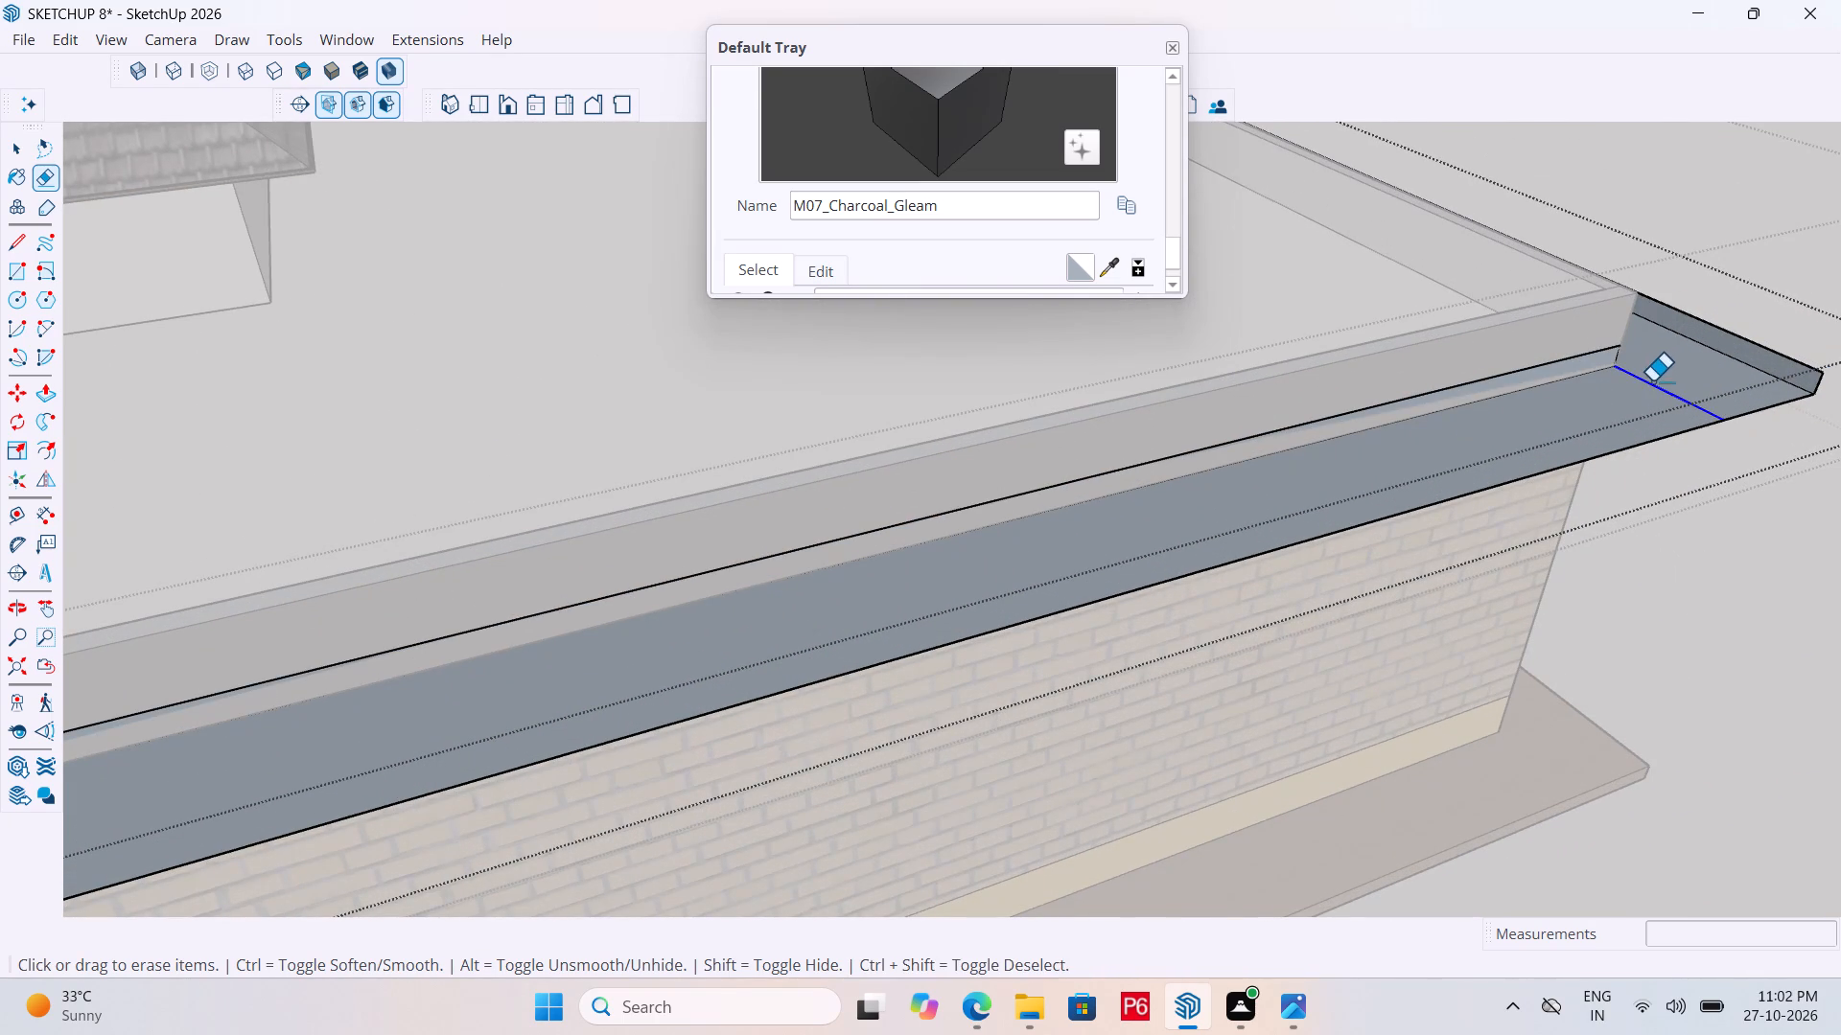
Draw a line of about 4' 6 3/16" from the bottom outer corner to the inner top corner at the plain brick wall's far end.
scroll(1654, 380, down, 12)
scroll(1567, 471, down, 5)
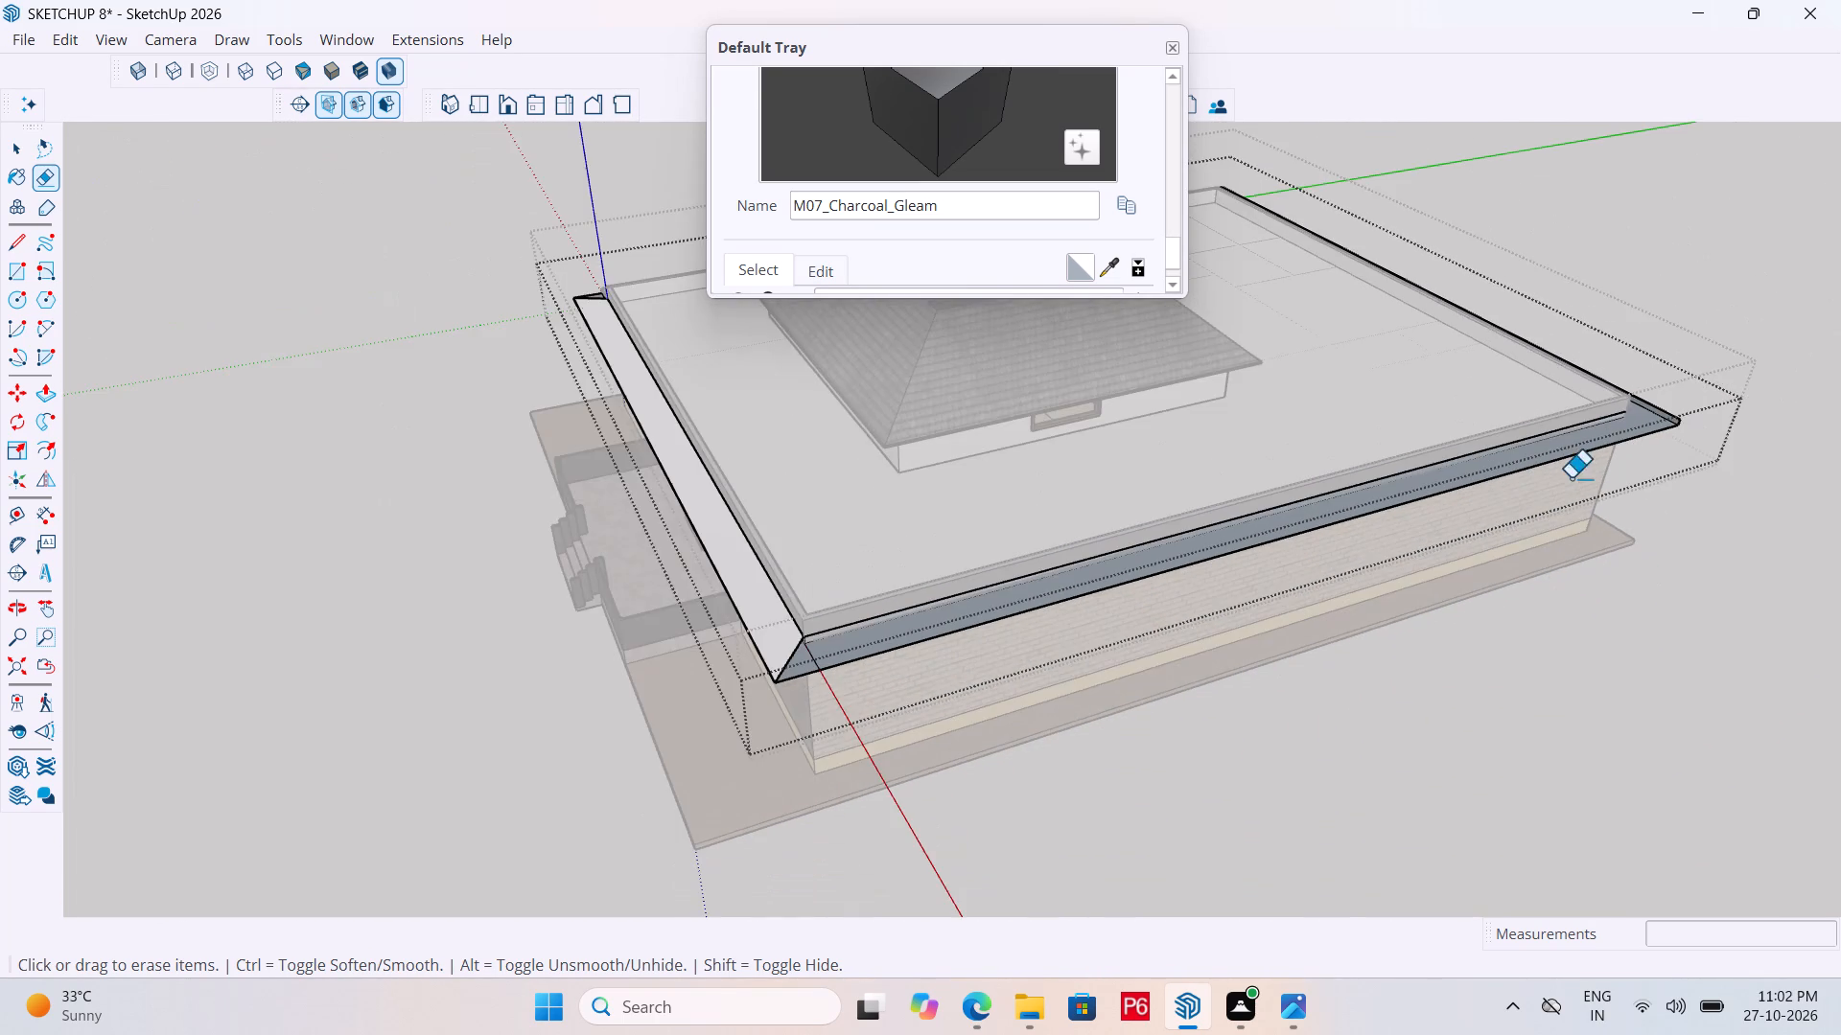
scroll(1091, 694, up, 6)
scroll(529, 607, up, 7)
scroll(517, 612, down, 7)
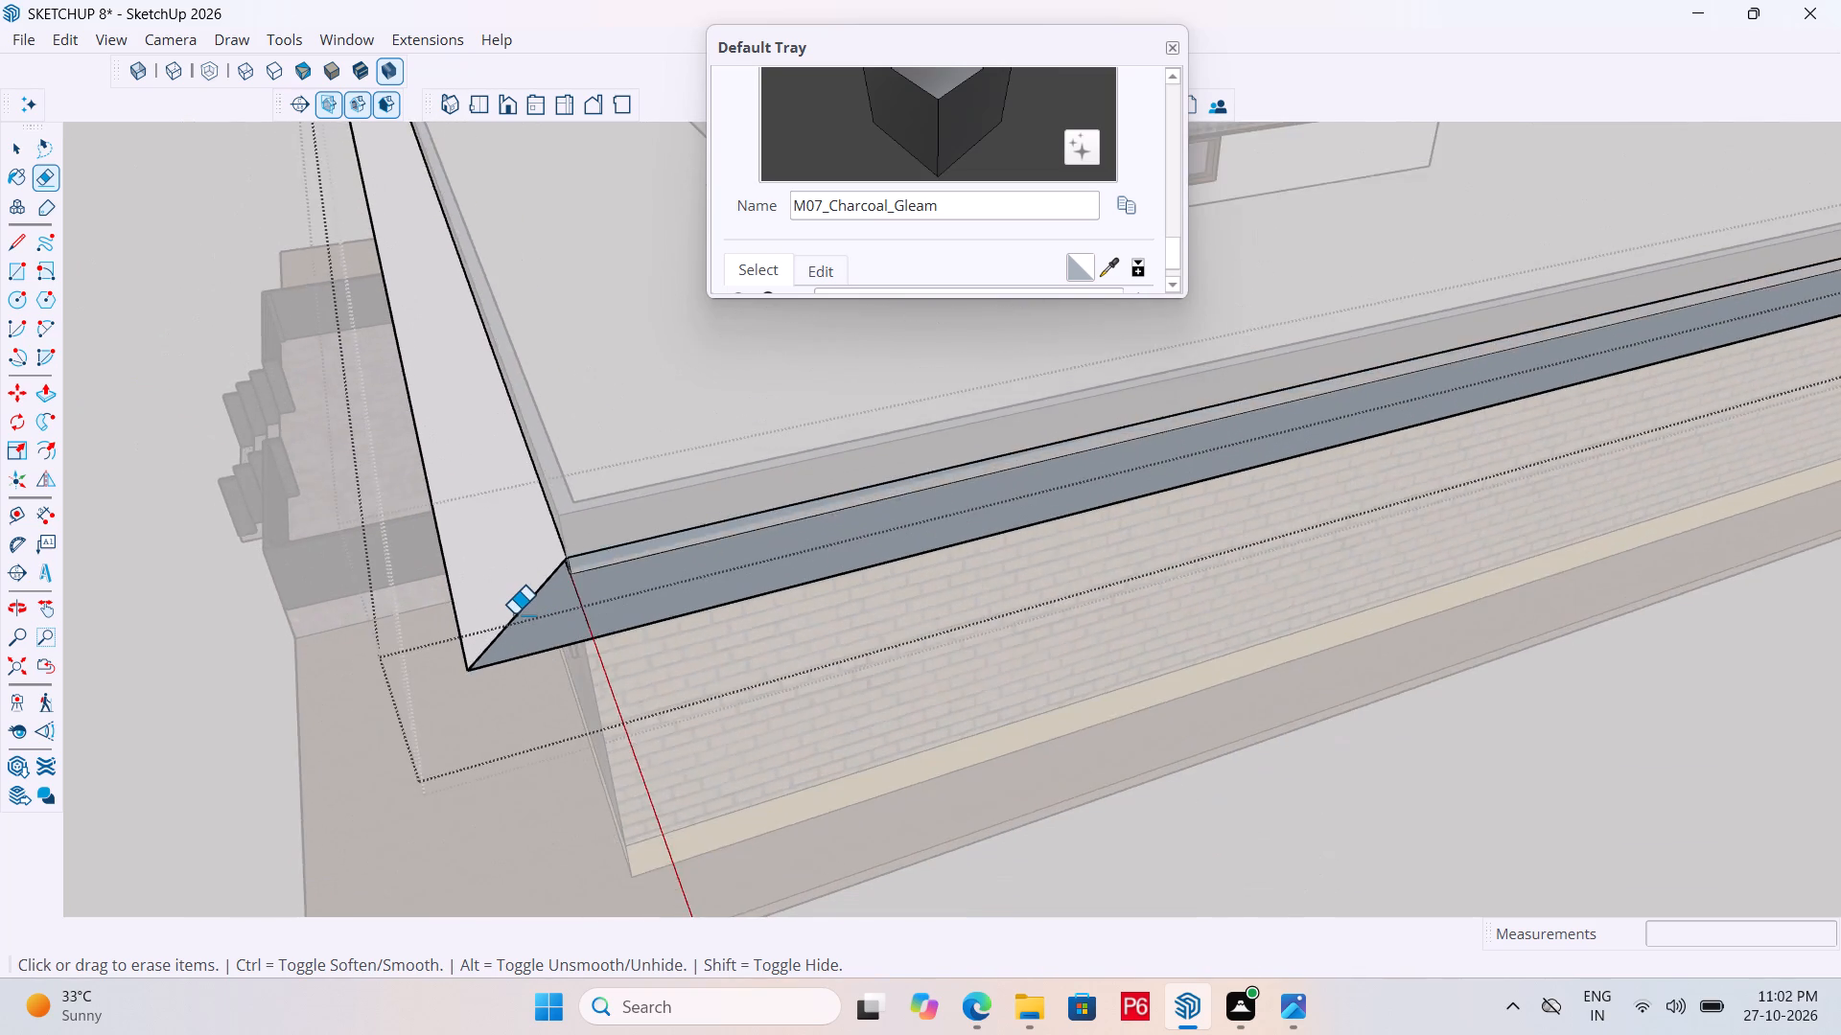
scroll(514, 614, down, 14)
middle_drag(1307, 426, 948, 459)
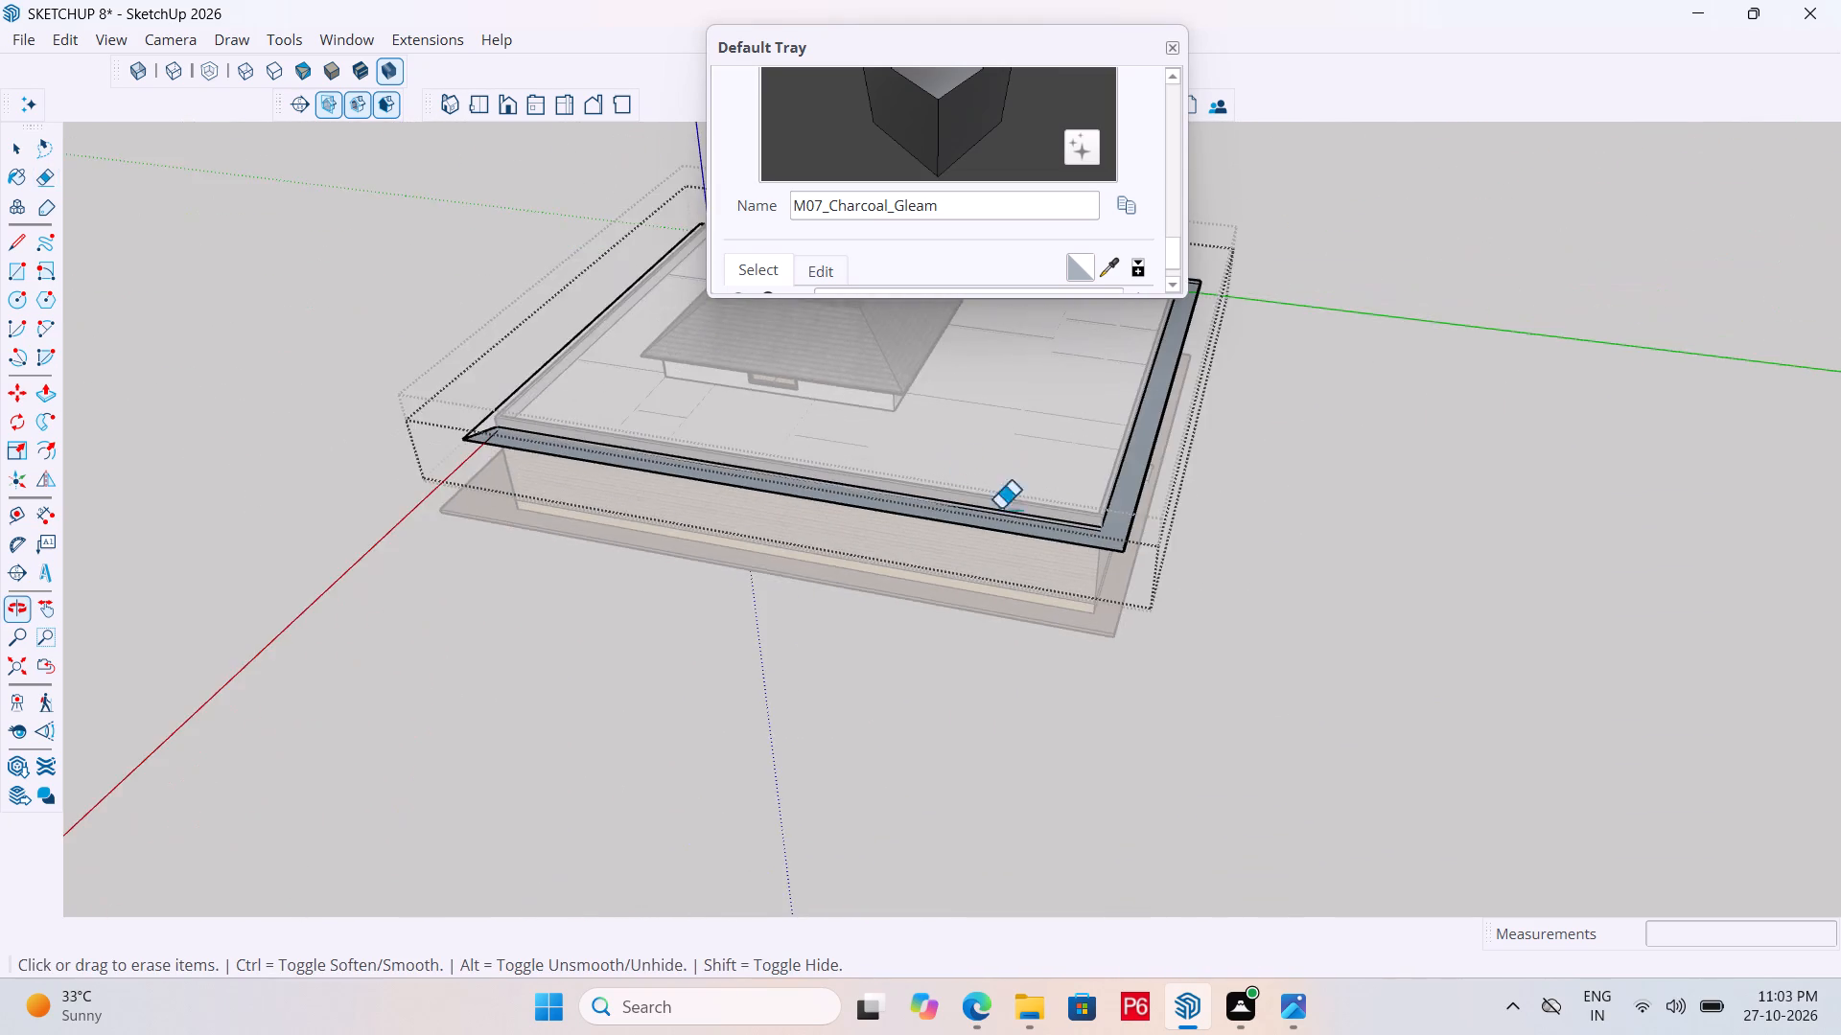
scroll(1094, 542, up, 19)
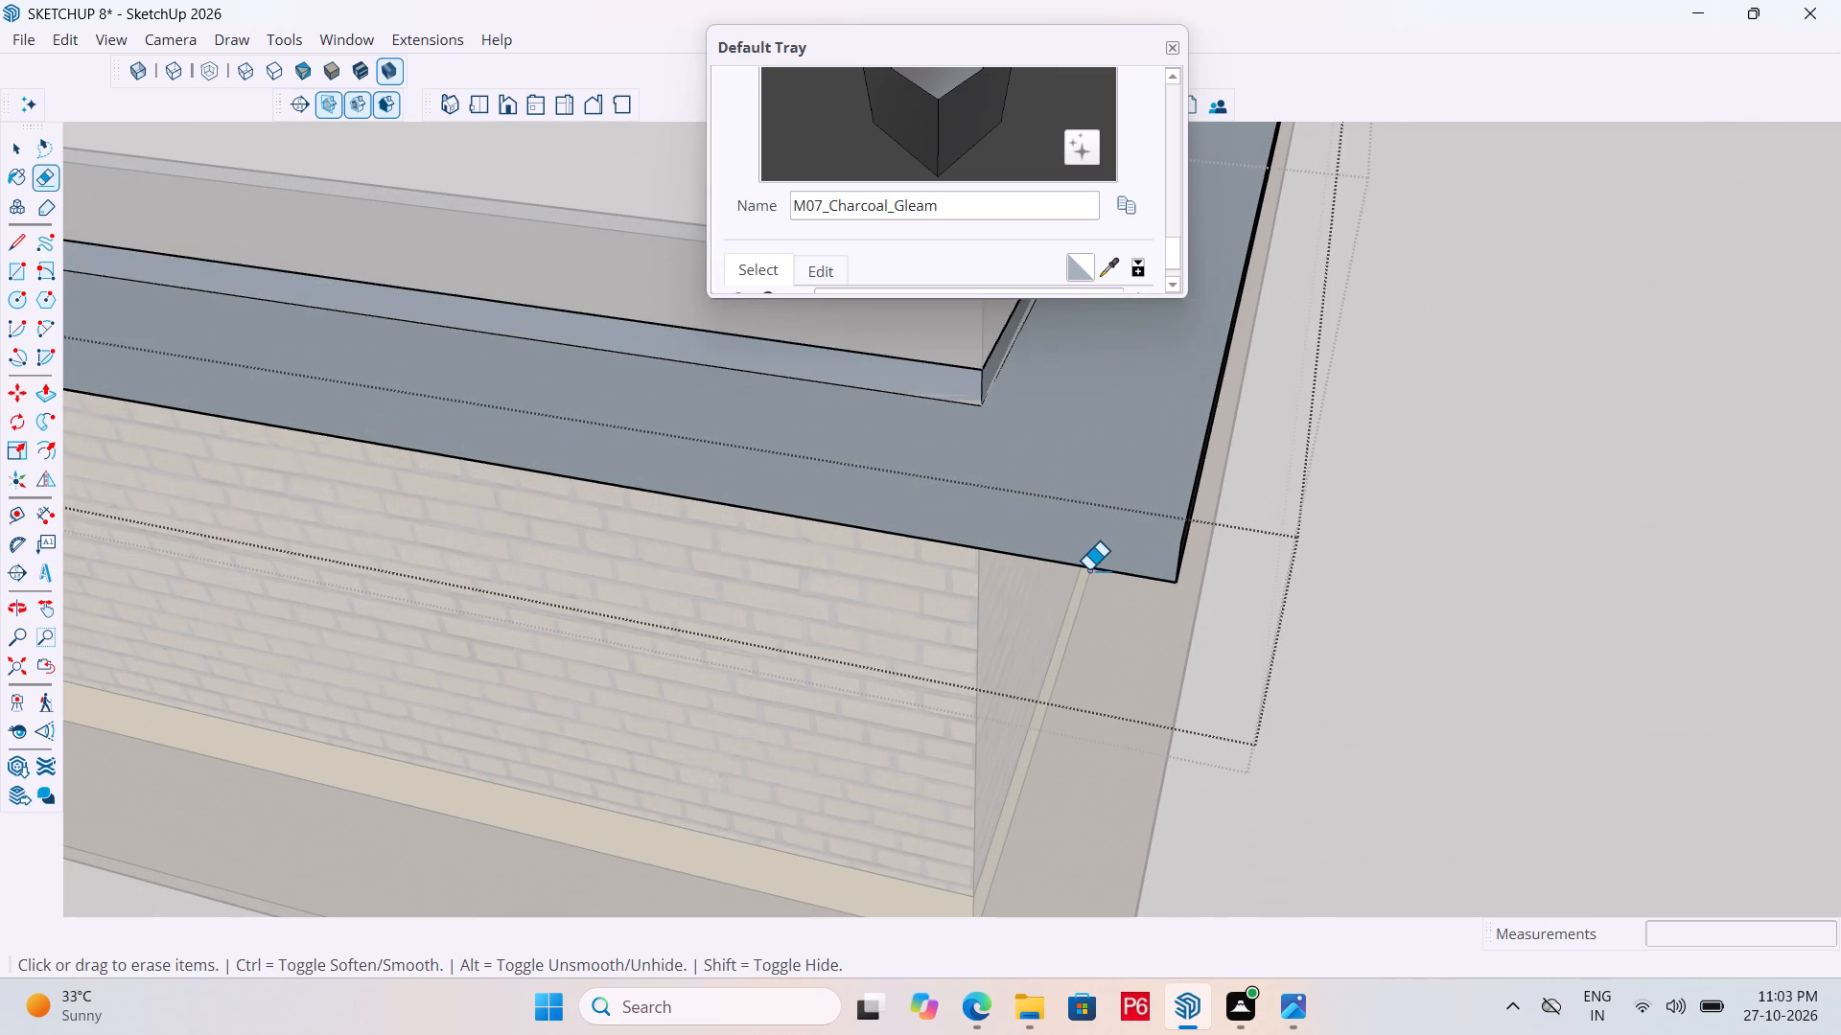
key(l)
scroll(1176, 576, up, 3)
click(1178, 589)
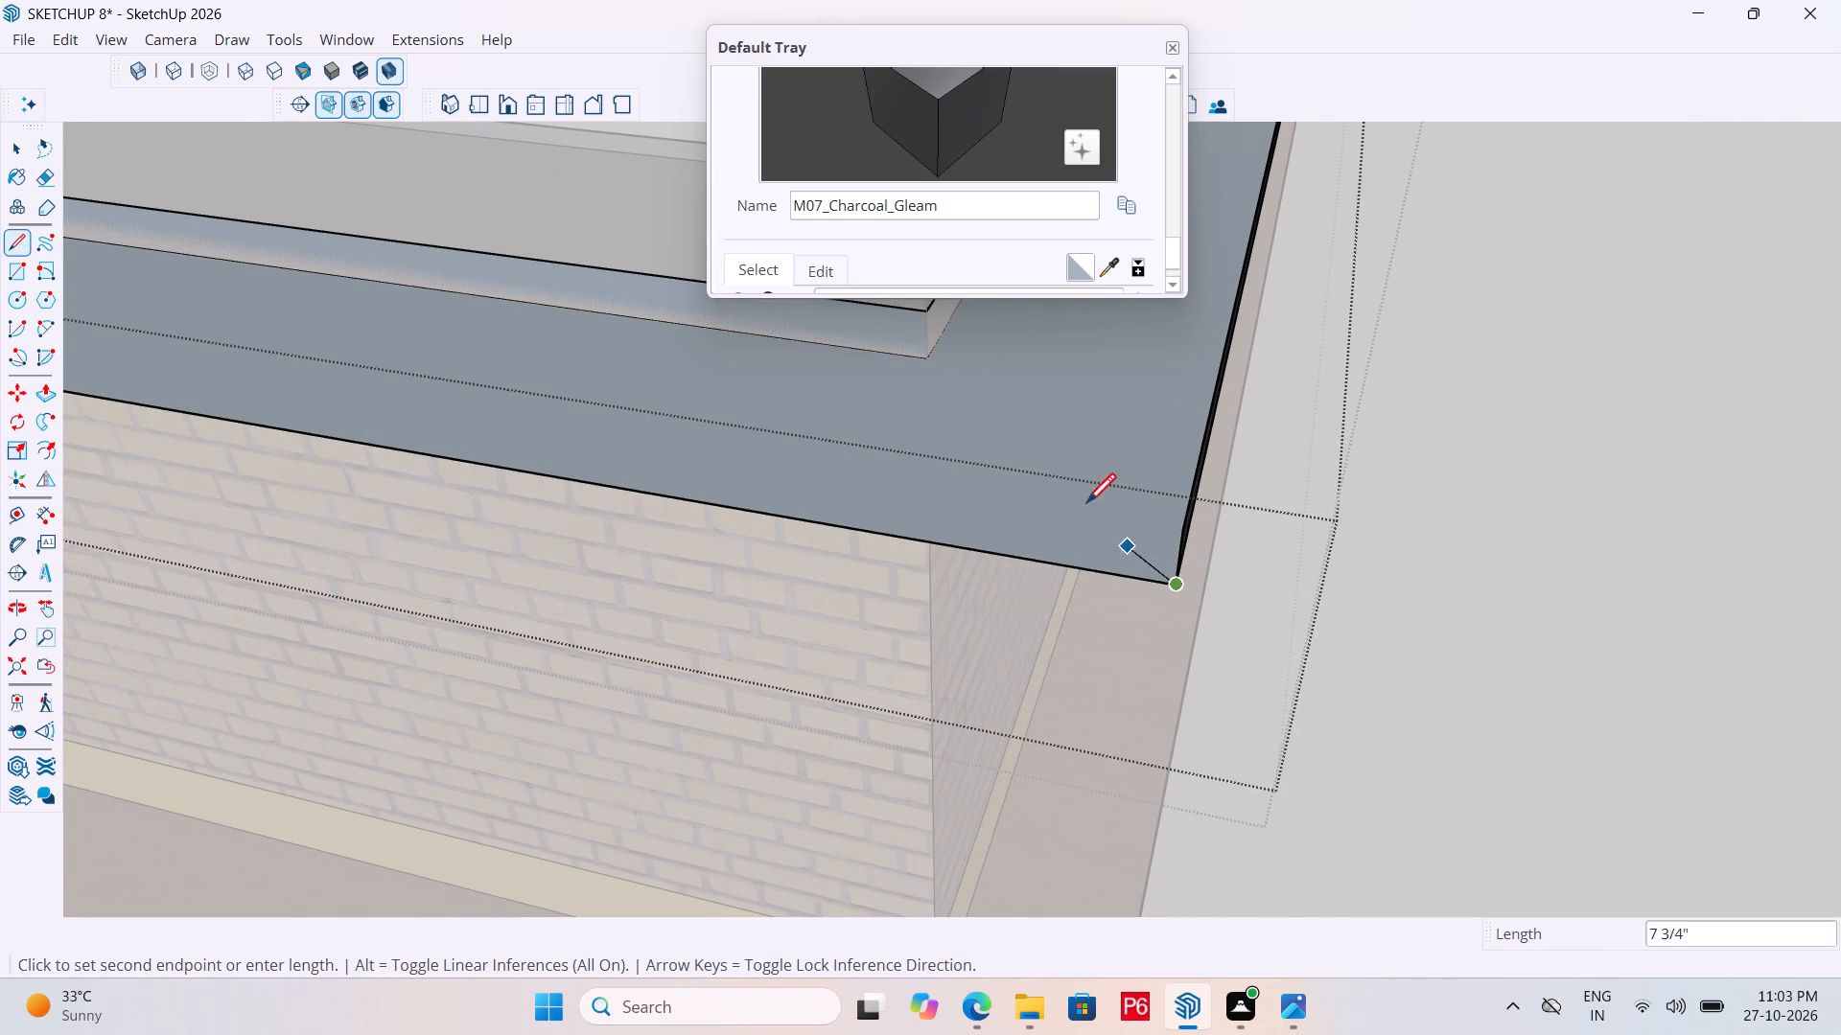
scroll(1081, 510, down, 4)
click(999, 415)
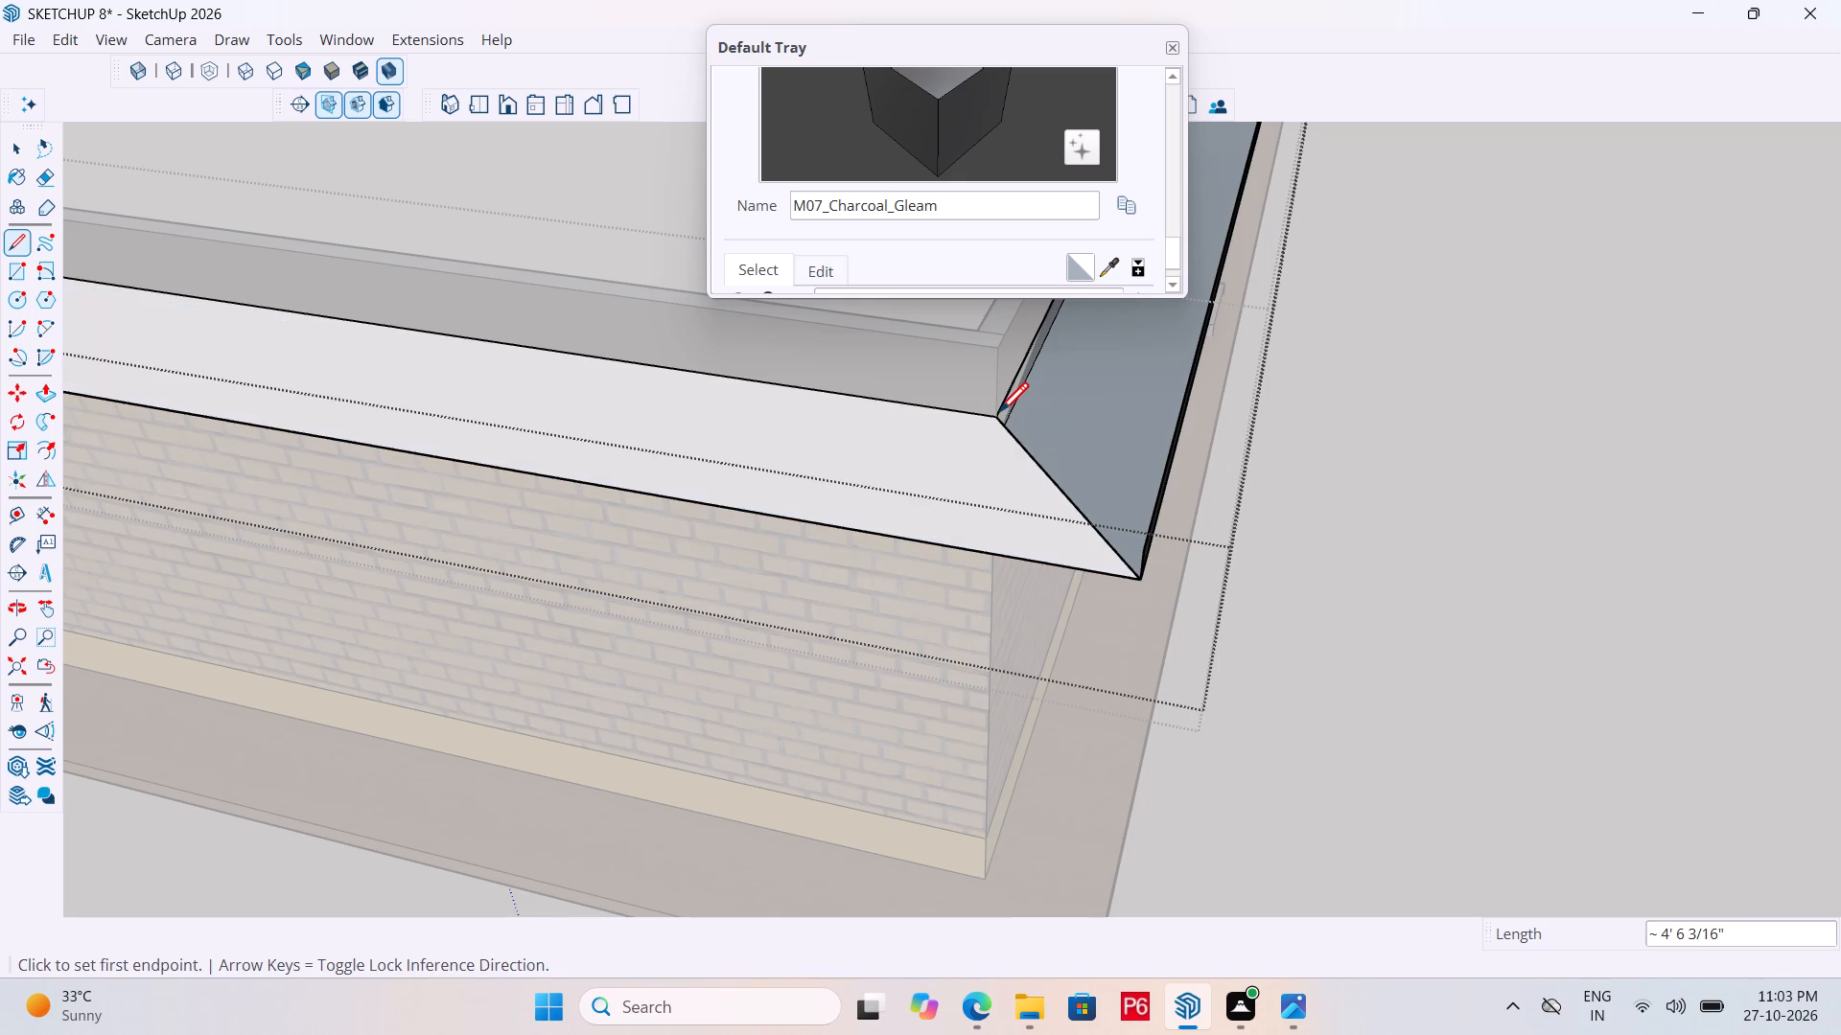
Erase the fascia's top edge along the single-door rear wall's overhang and the vertical stub at its corner with the plain brick wall.
scroll(1066, 527, down, 6)
scroll(1244, 615, down, 7)
middle_drag(1237, 614, 1197, 604)
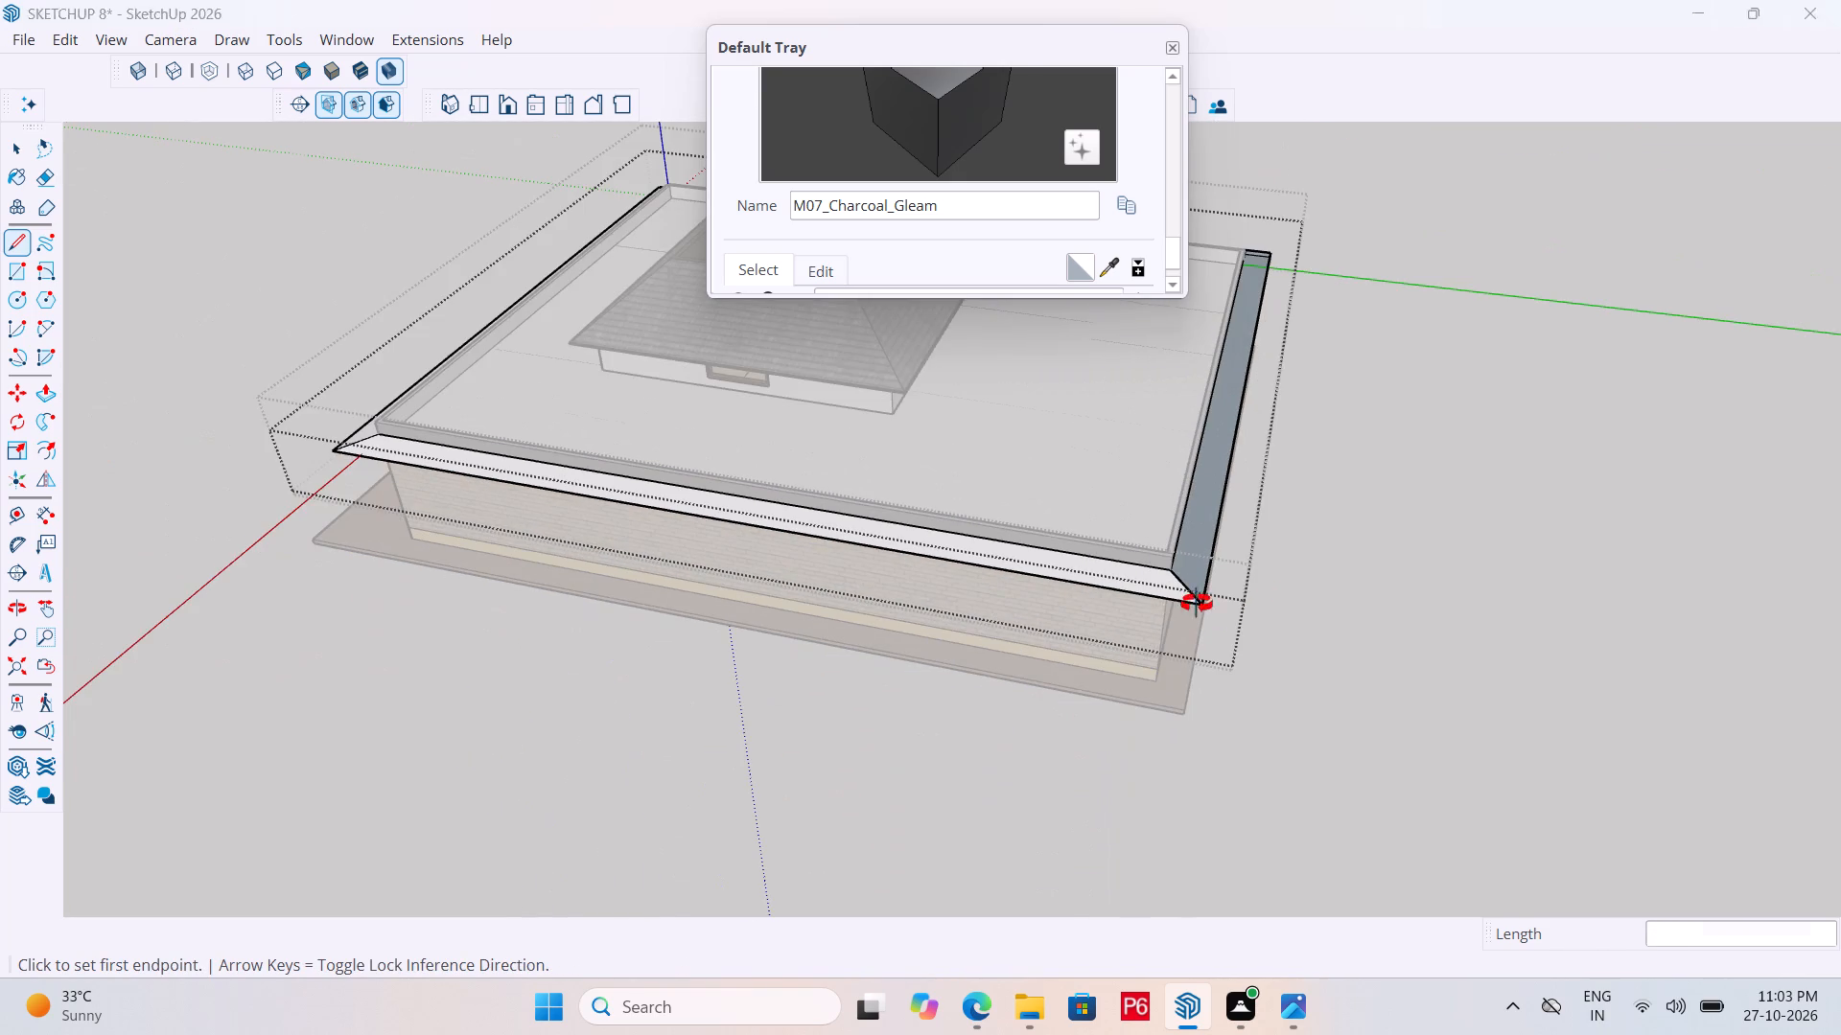
middle_drag(1197, 604, 860, 545)
scroll(860, 545, up, 12)
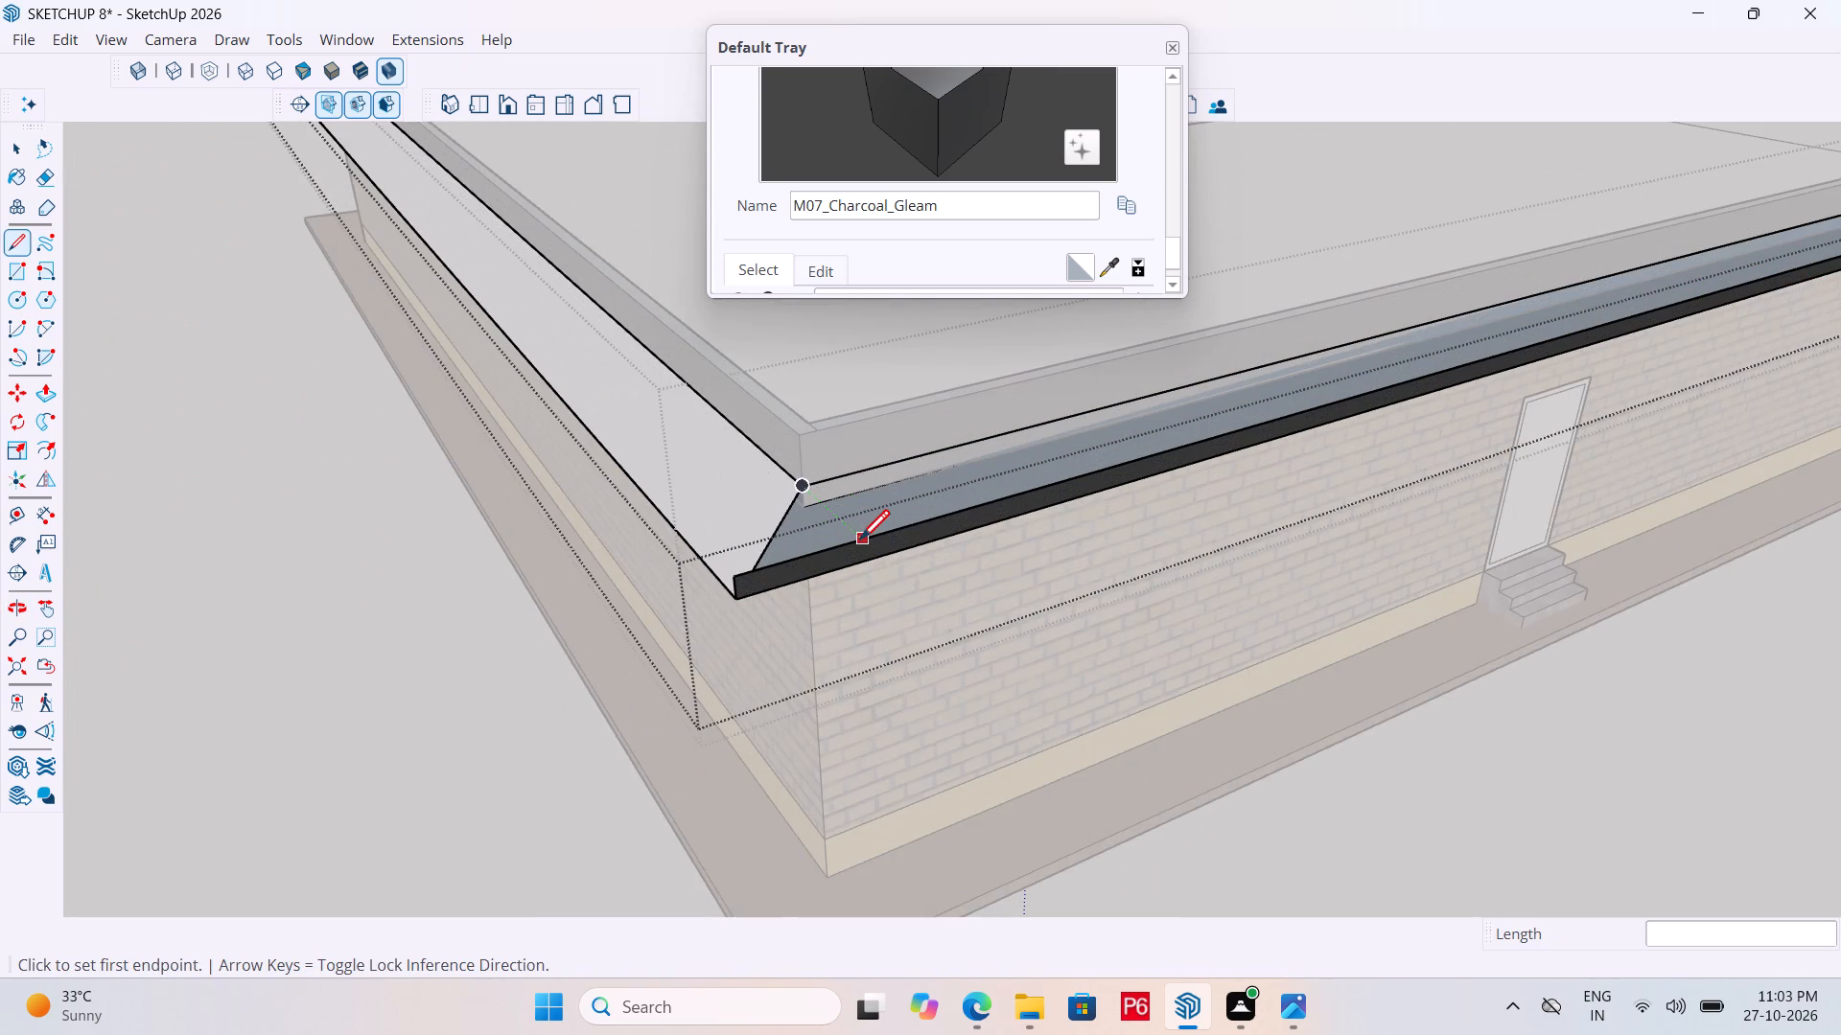
middle_drag(860, 542, 930, 542)
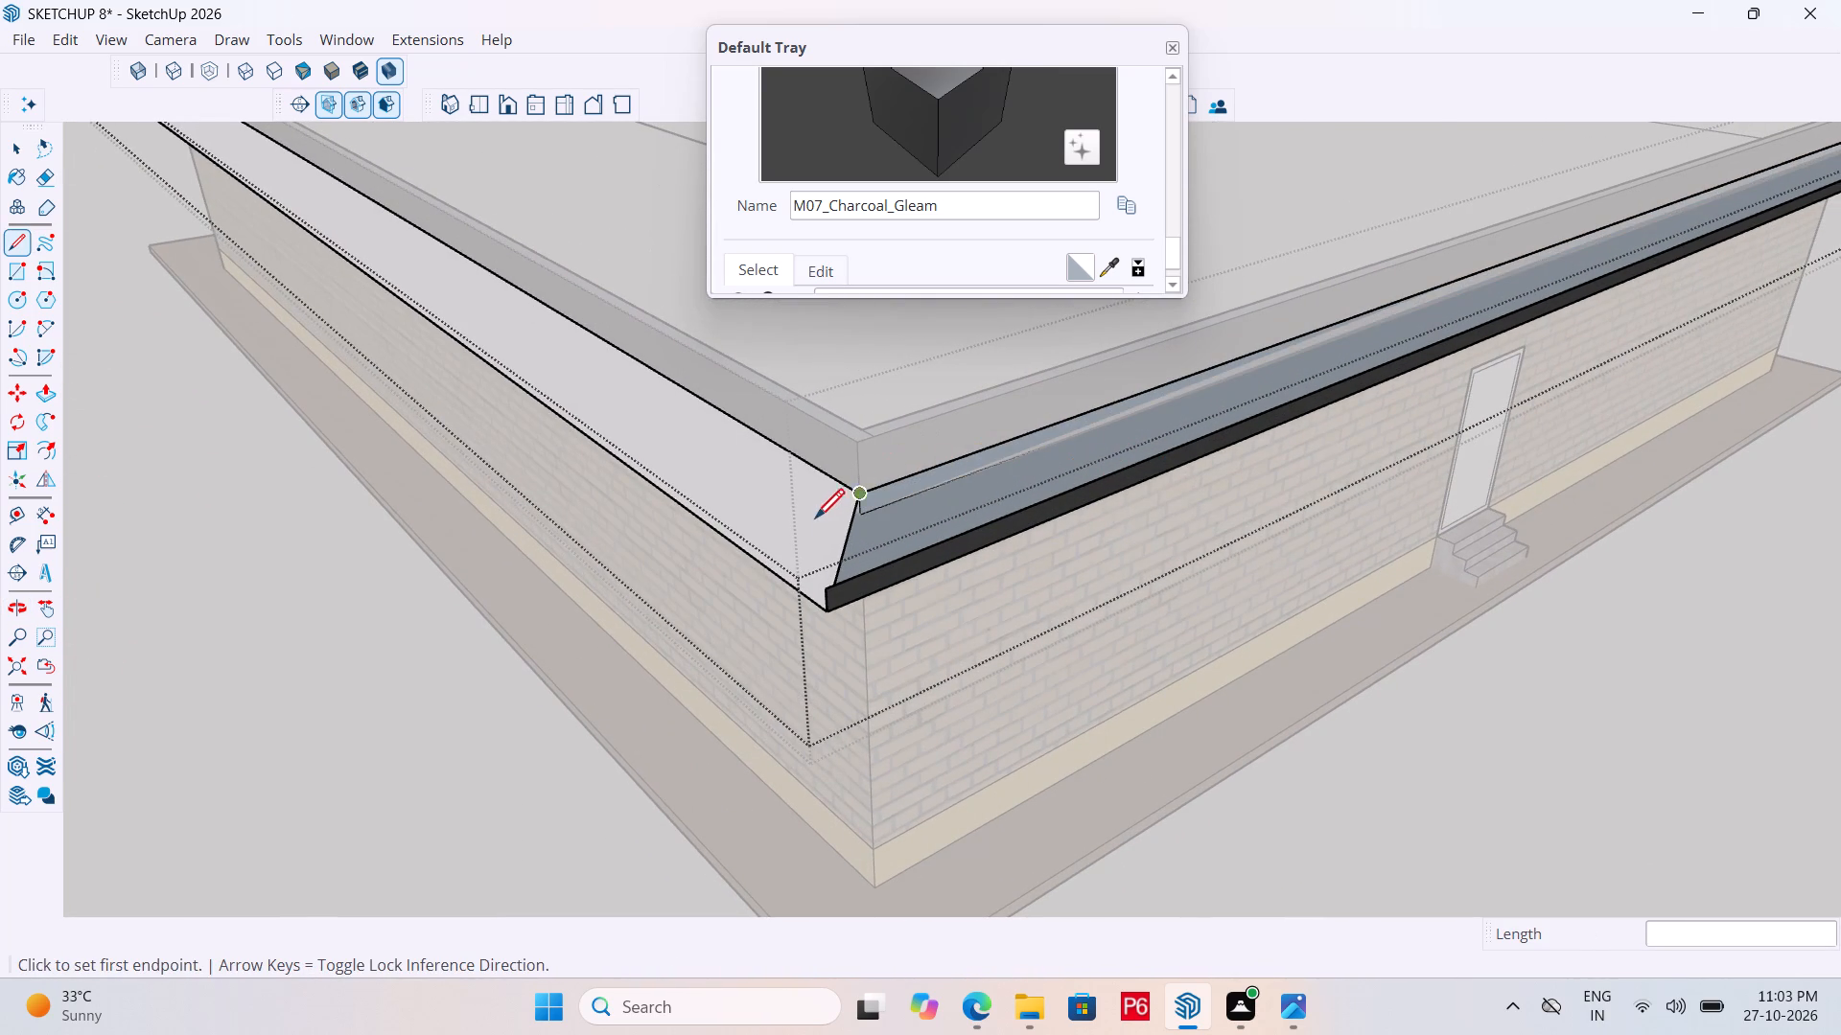
scroll(805, 531, up, 3)
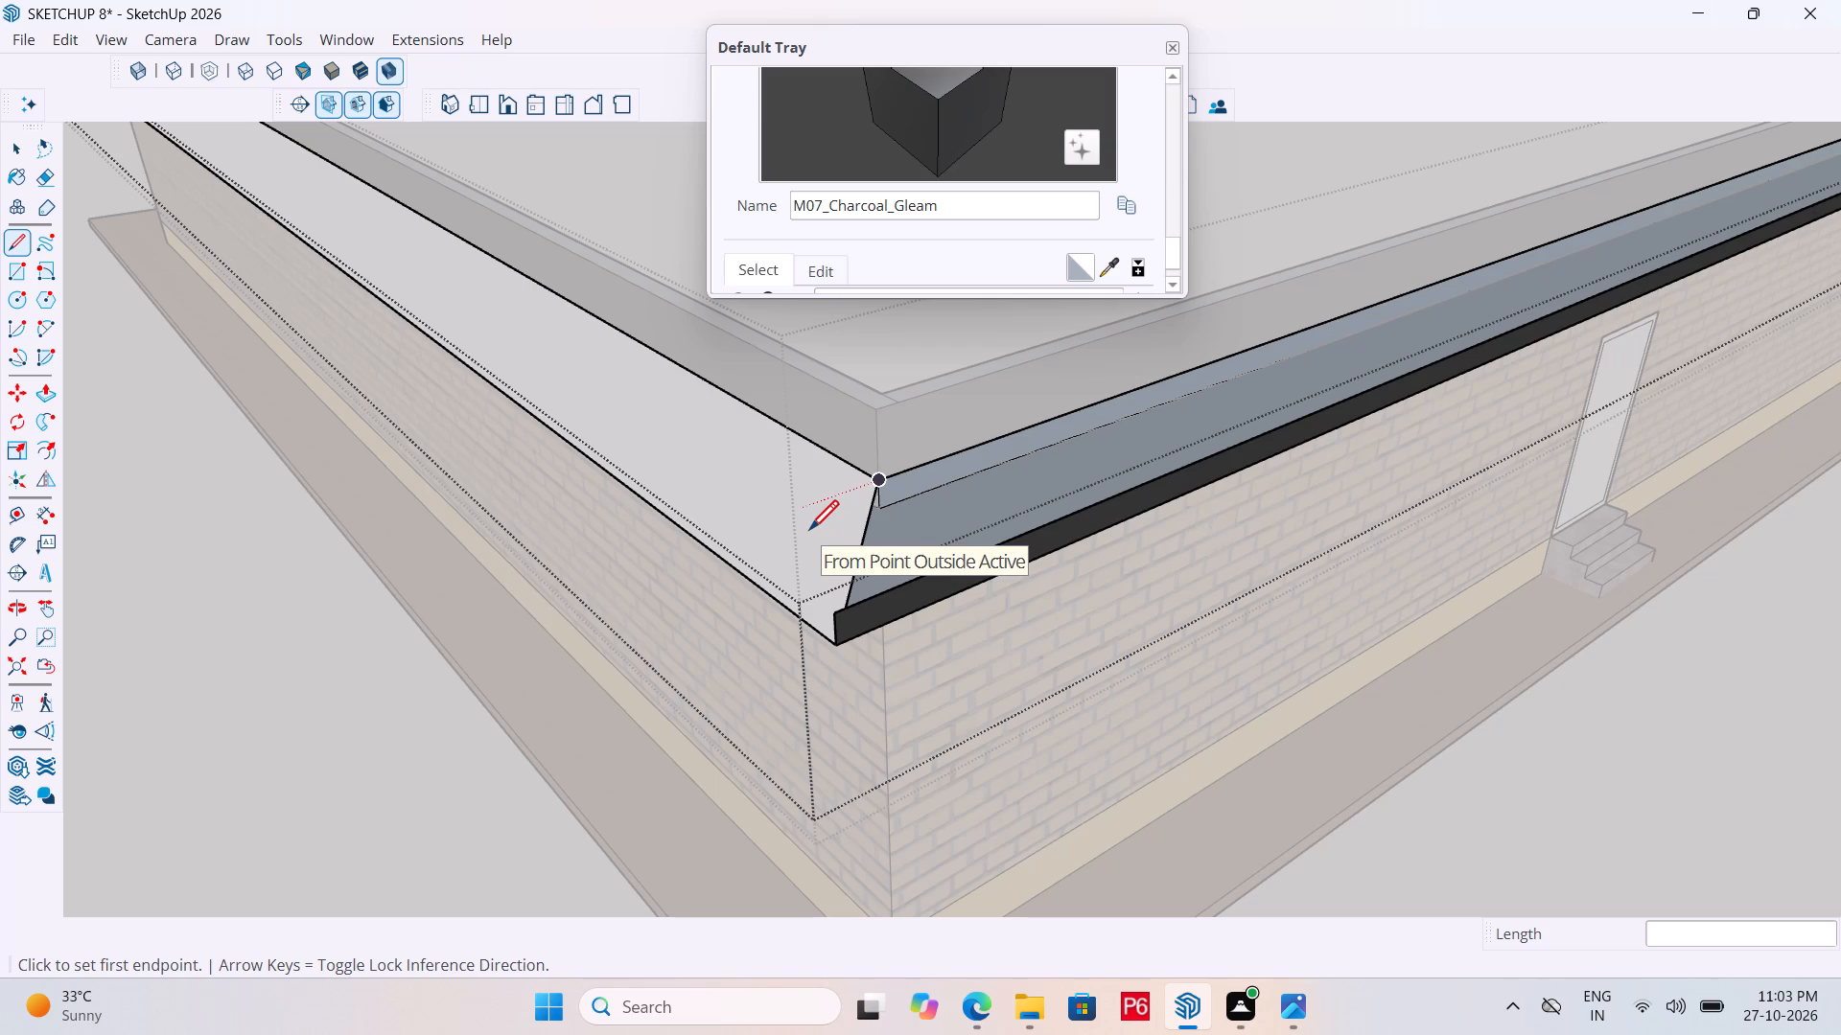
middle_drag(852, 630, 1224, 617)
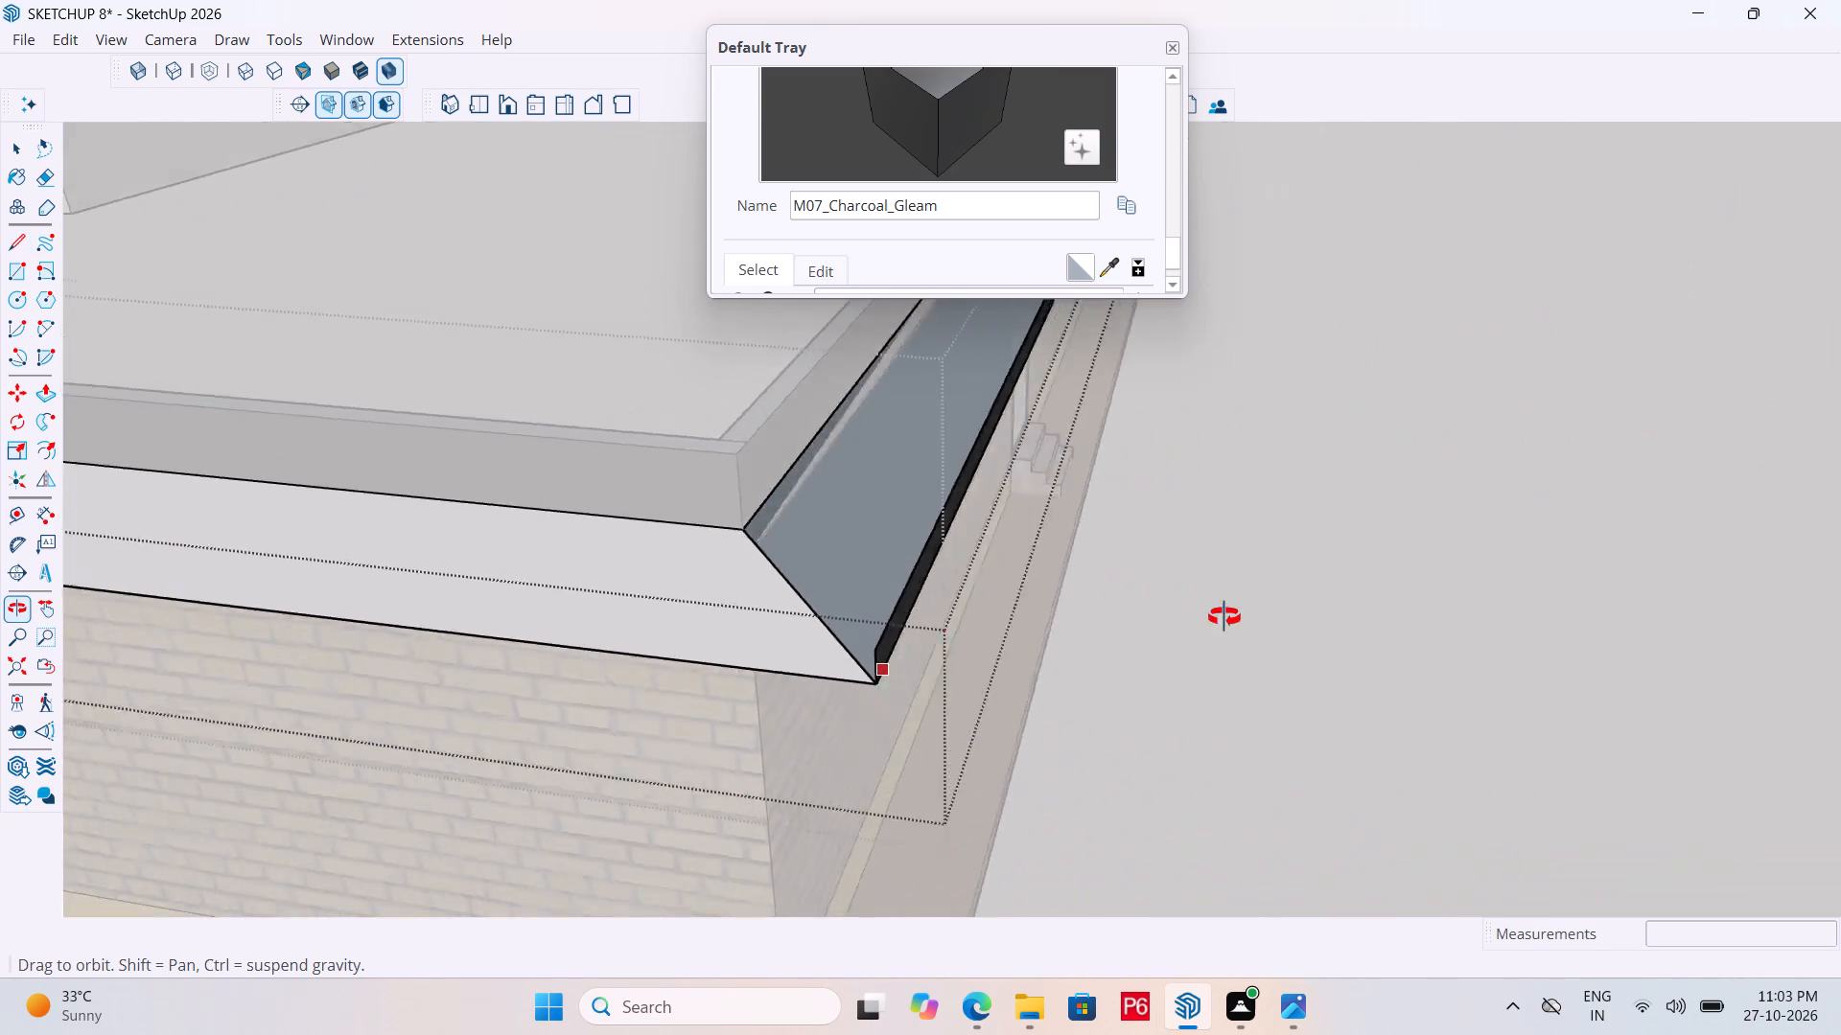
middle_drag(1224, 617, 1626, 570)
scroll(940, 676, up, 6)
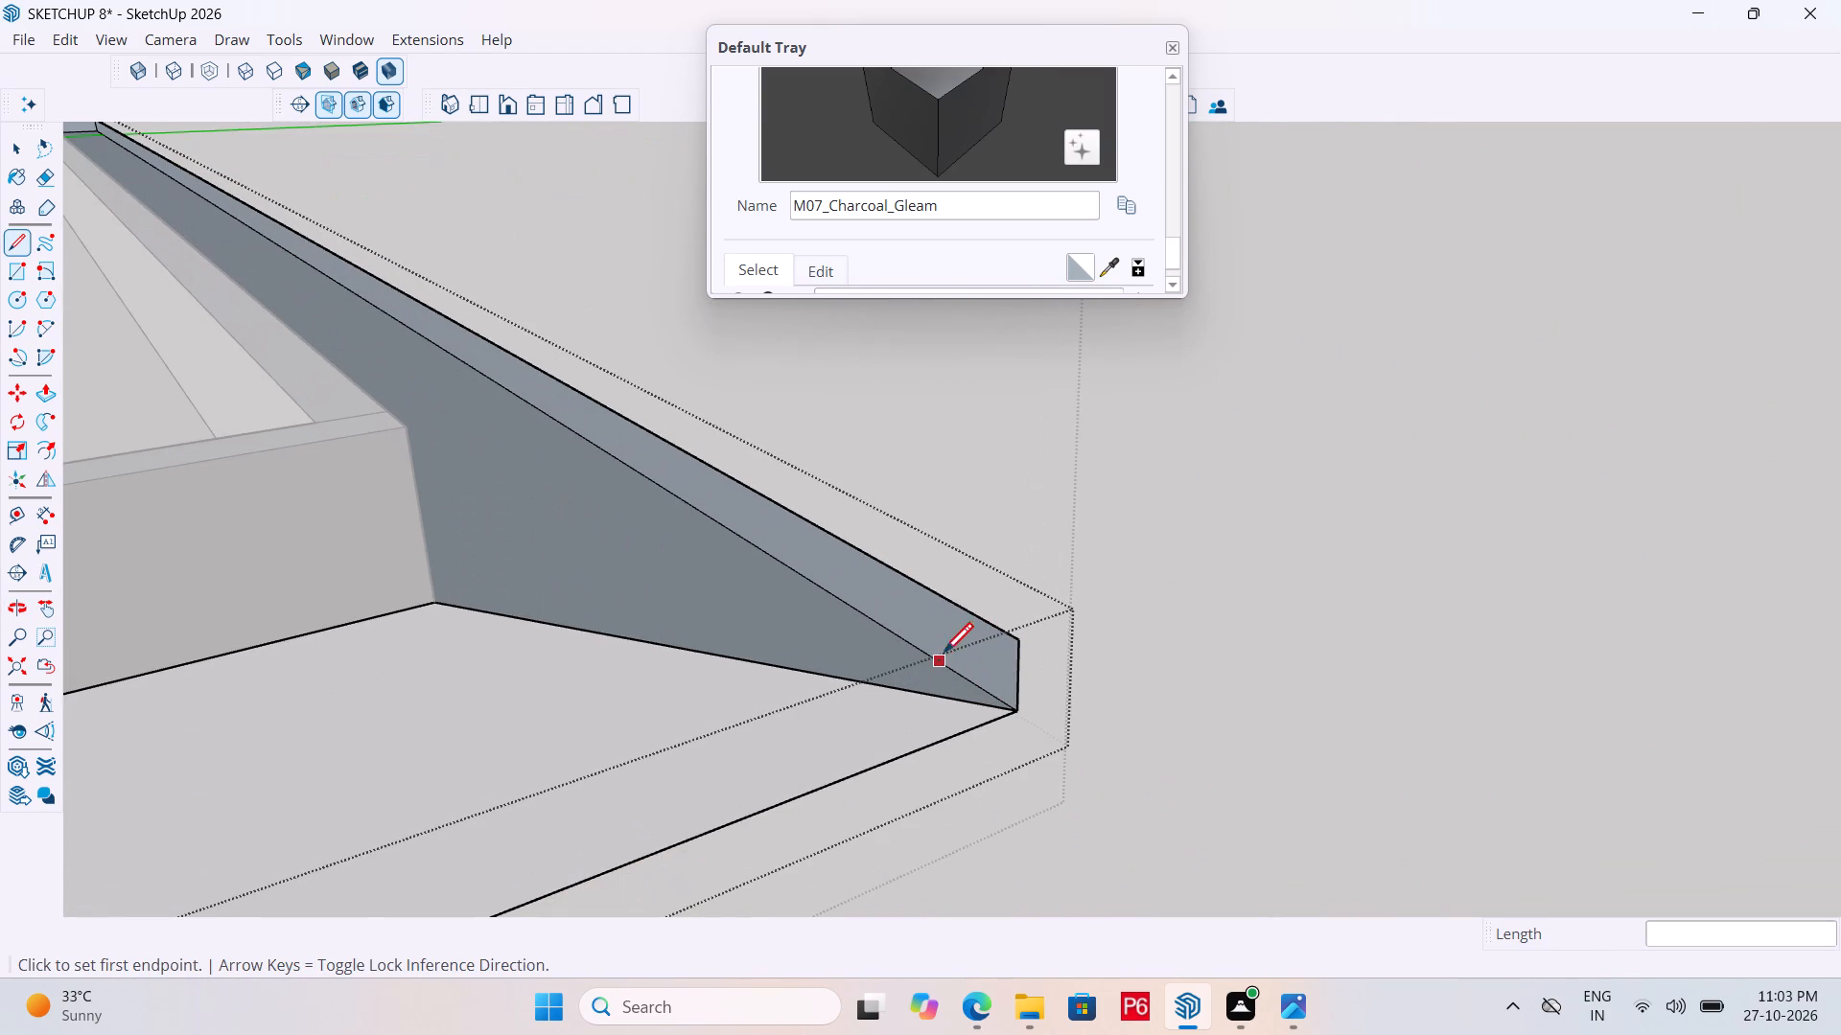
key(e)
drag(984, 632, 1001, 622)
drag(1017, 656, 1026, 655)
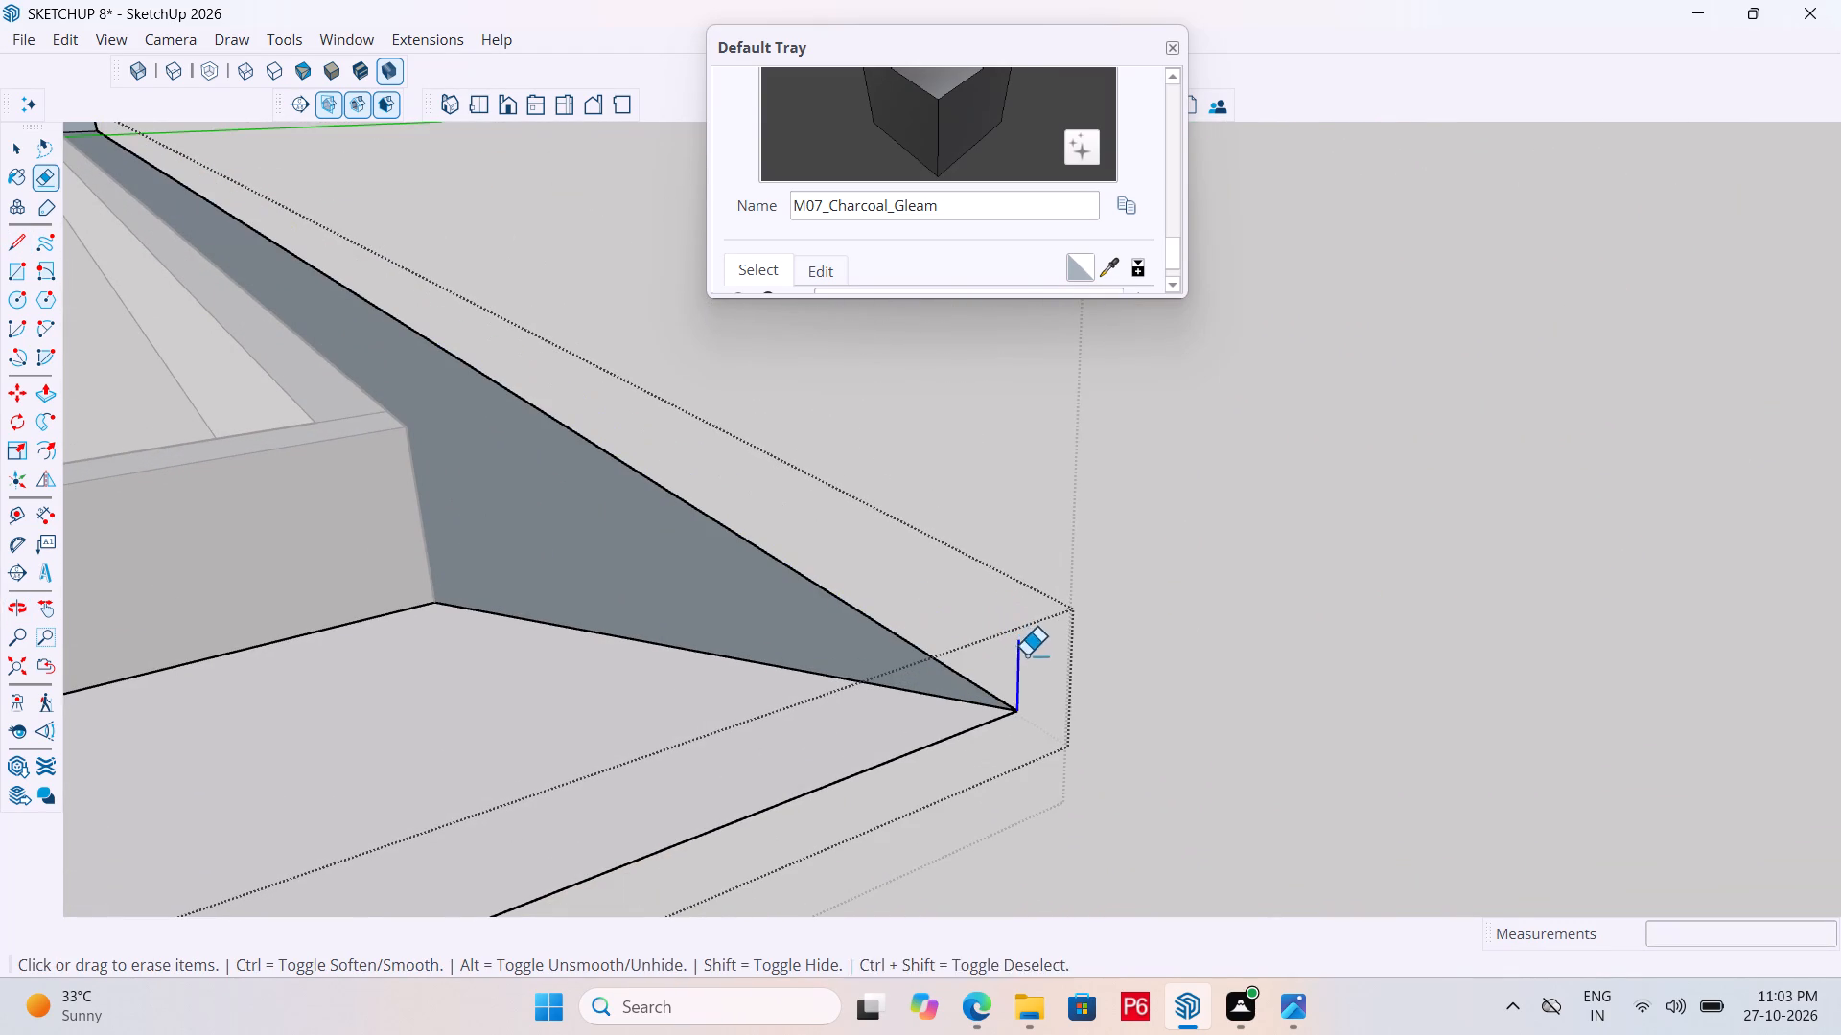
Erase the end fascia's top edge and the vertical stub at the single-door rear wall overhang's corner with the two-door wall.
scroll(1141, 630, down, 7)
middle_drag(1097, 661, 434, 747)
scroll(1049, 670, down, 4)
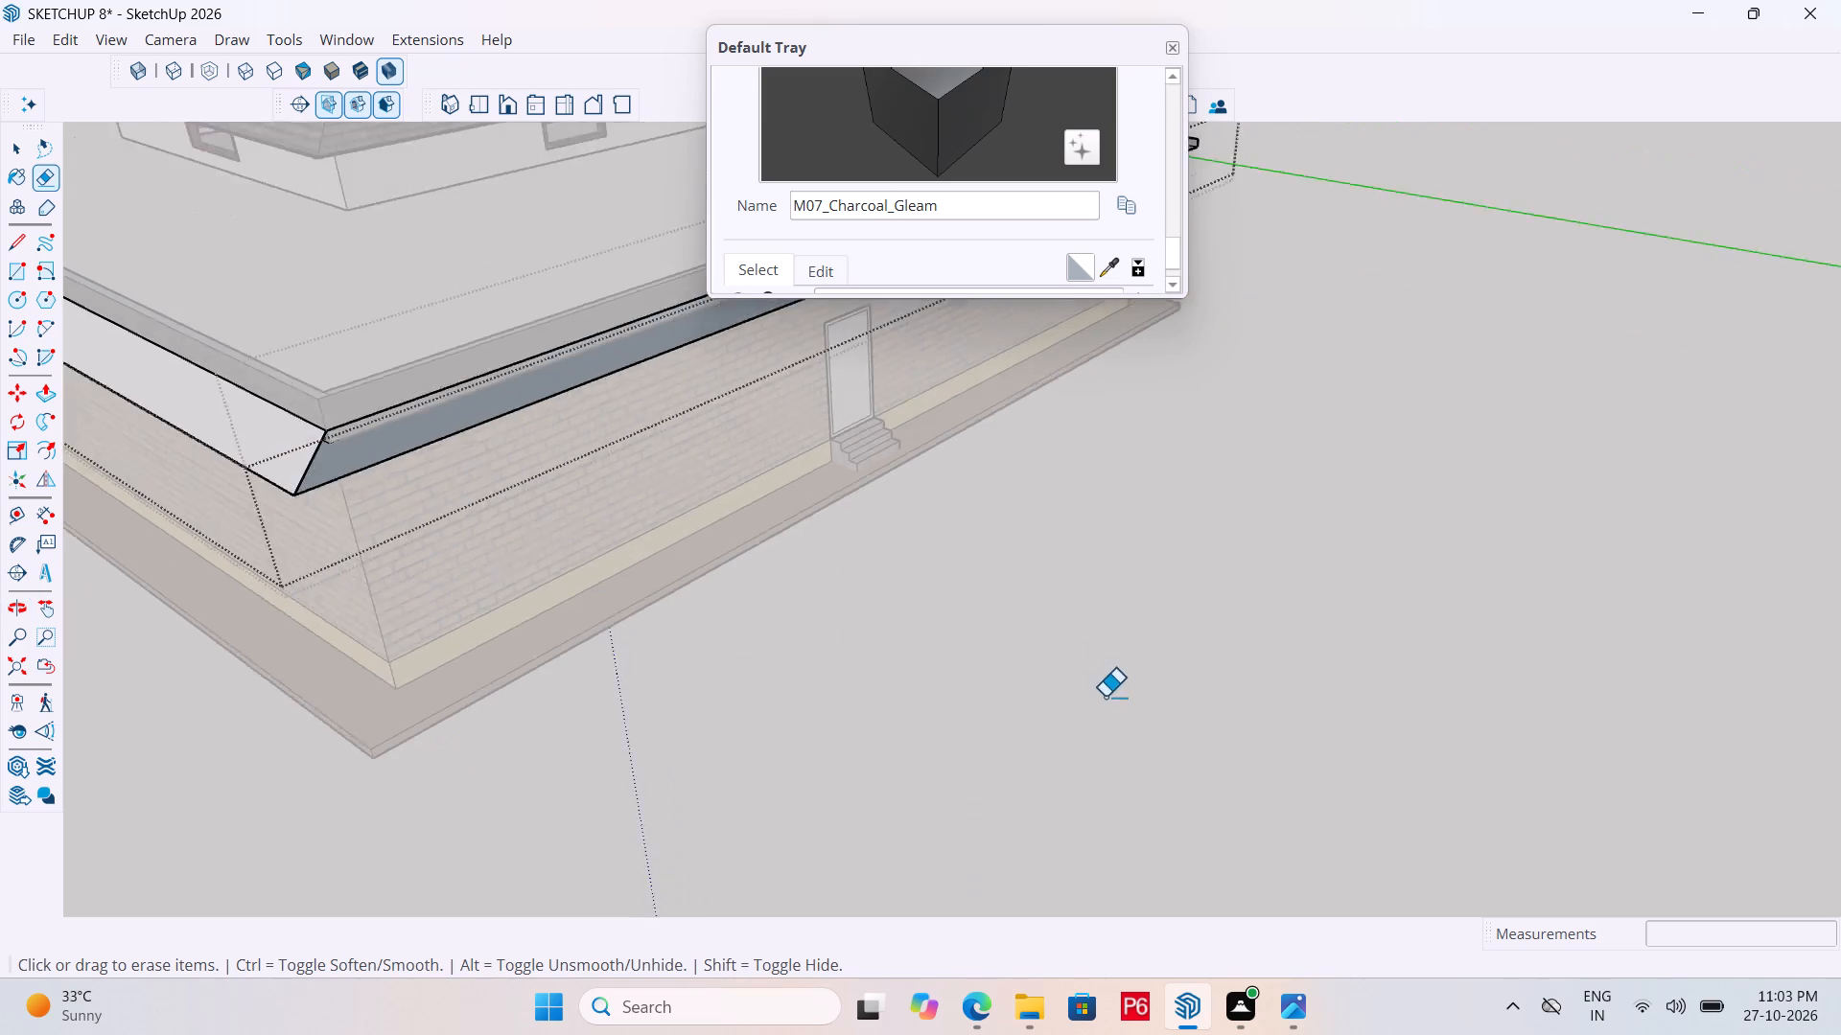
scroll(1105, 697, down, 2)
middle_drag(1278, 479, 559, 571)
scroll(967, 402, up, 9)
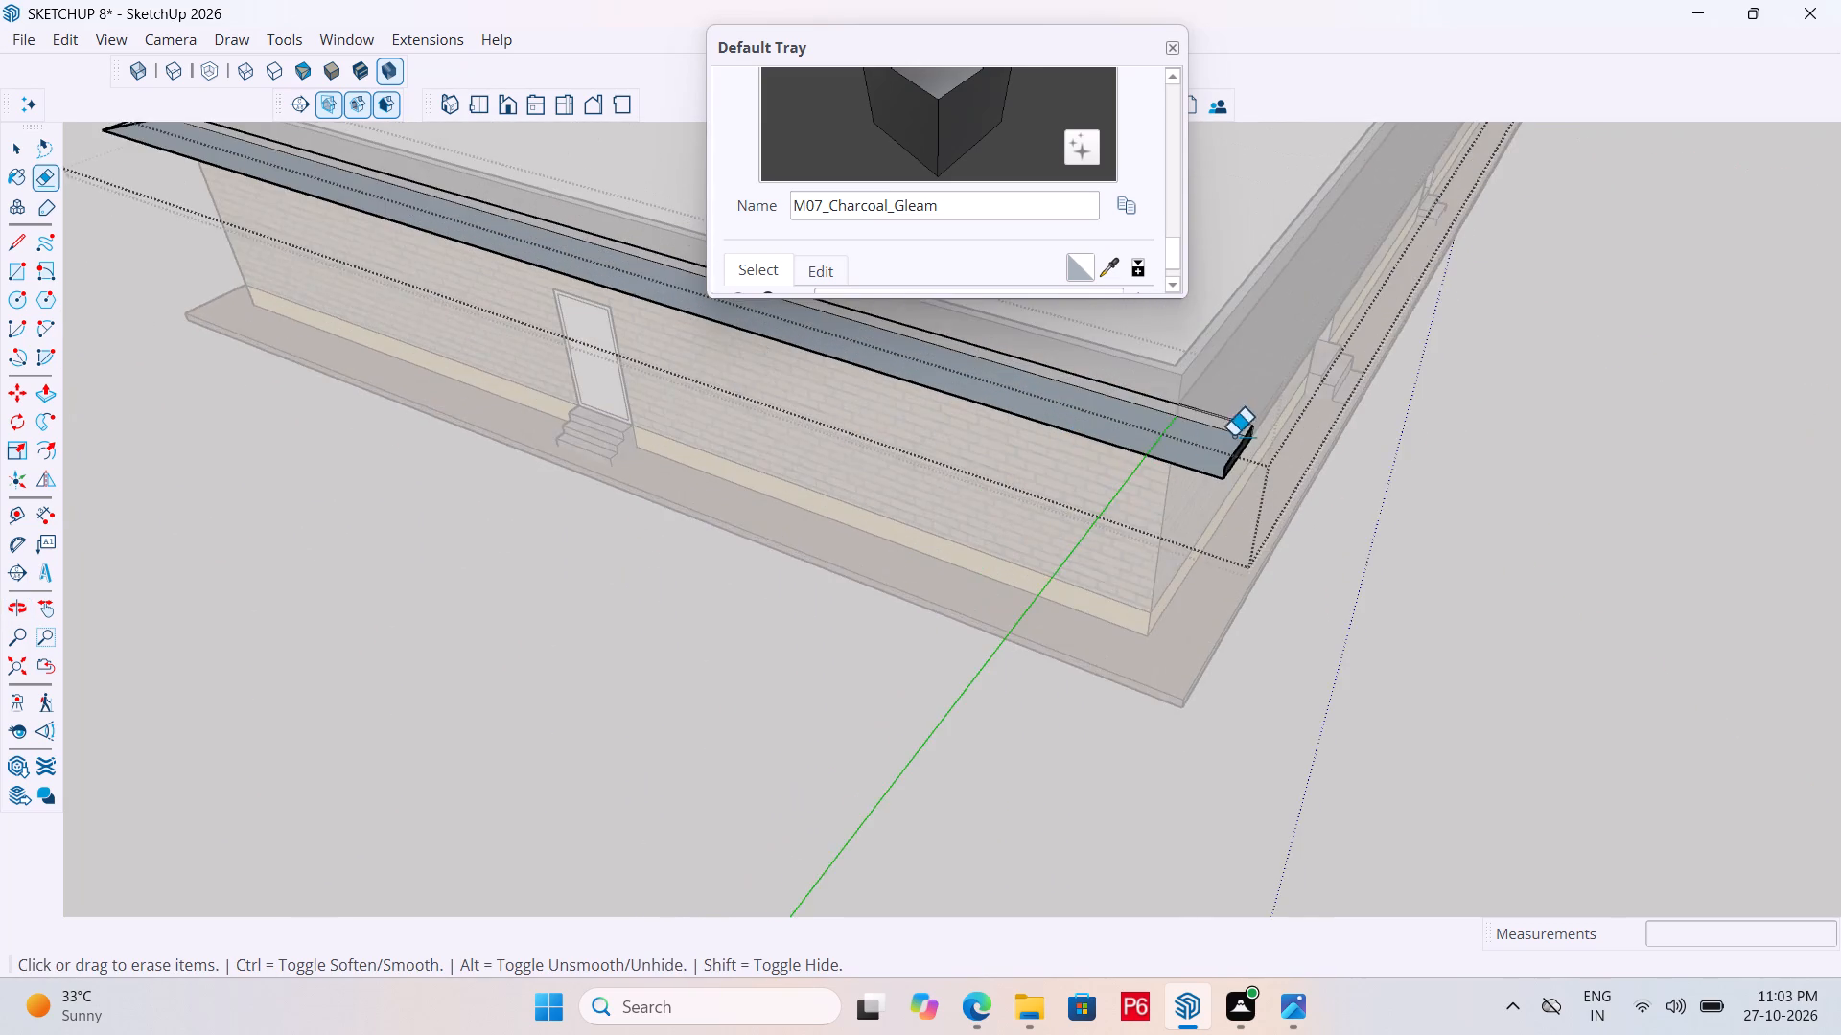
scroll(1233, 436, up, 3)
double_click(1242, 452)
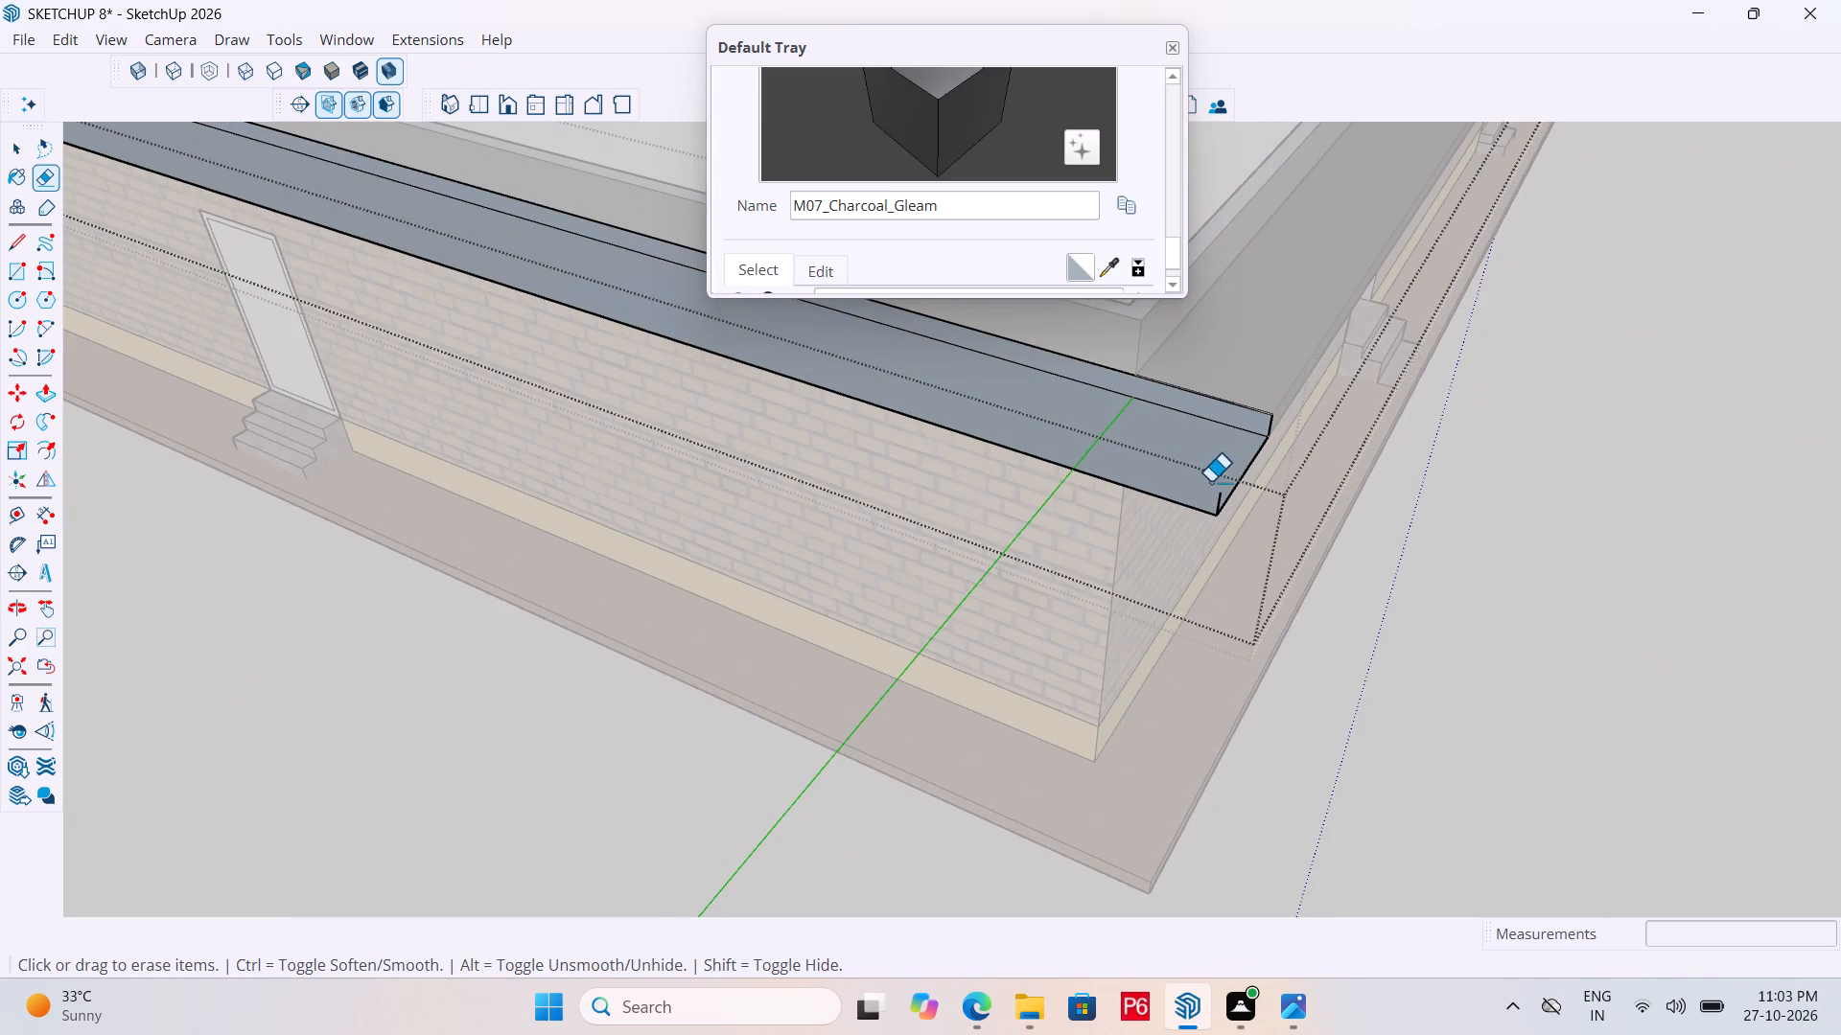
click(1218, 494)
scroll(1119, 450, down, 1)
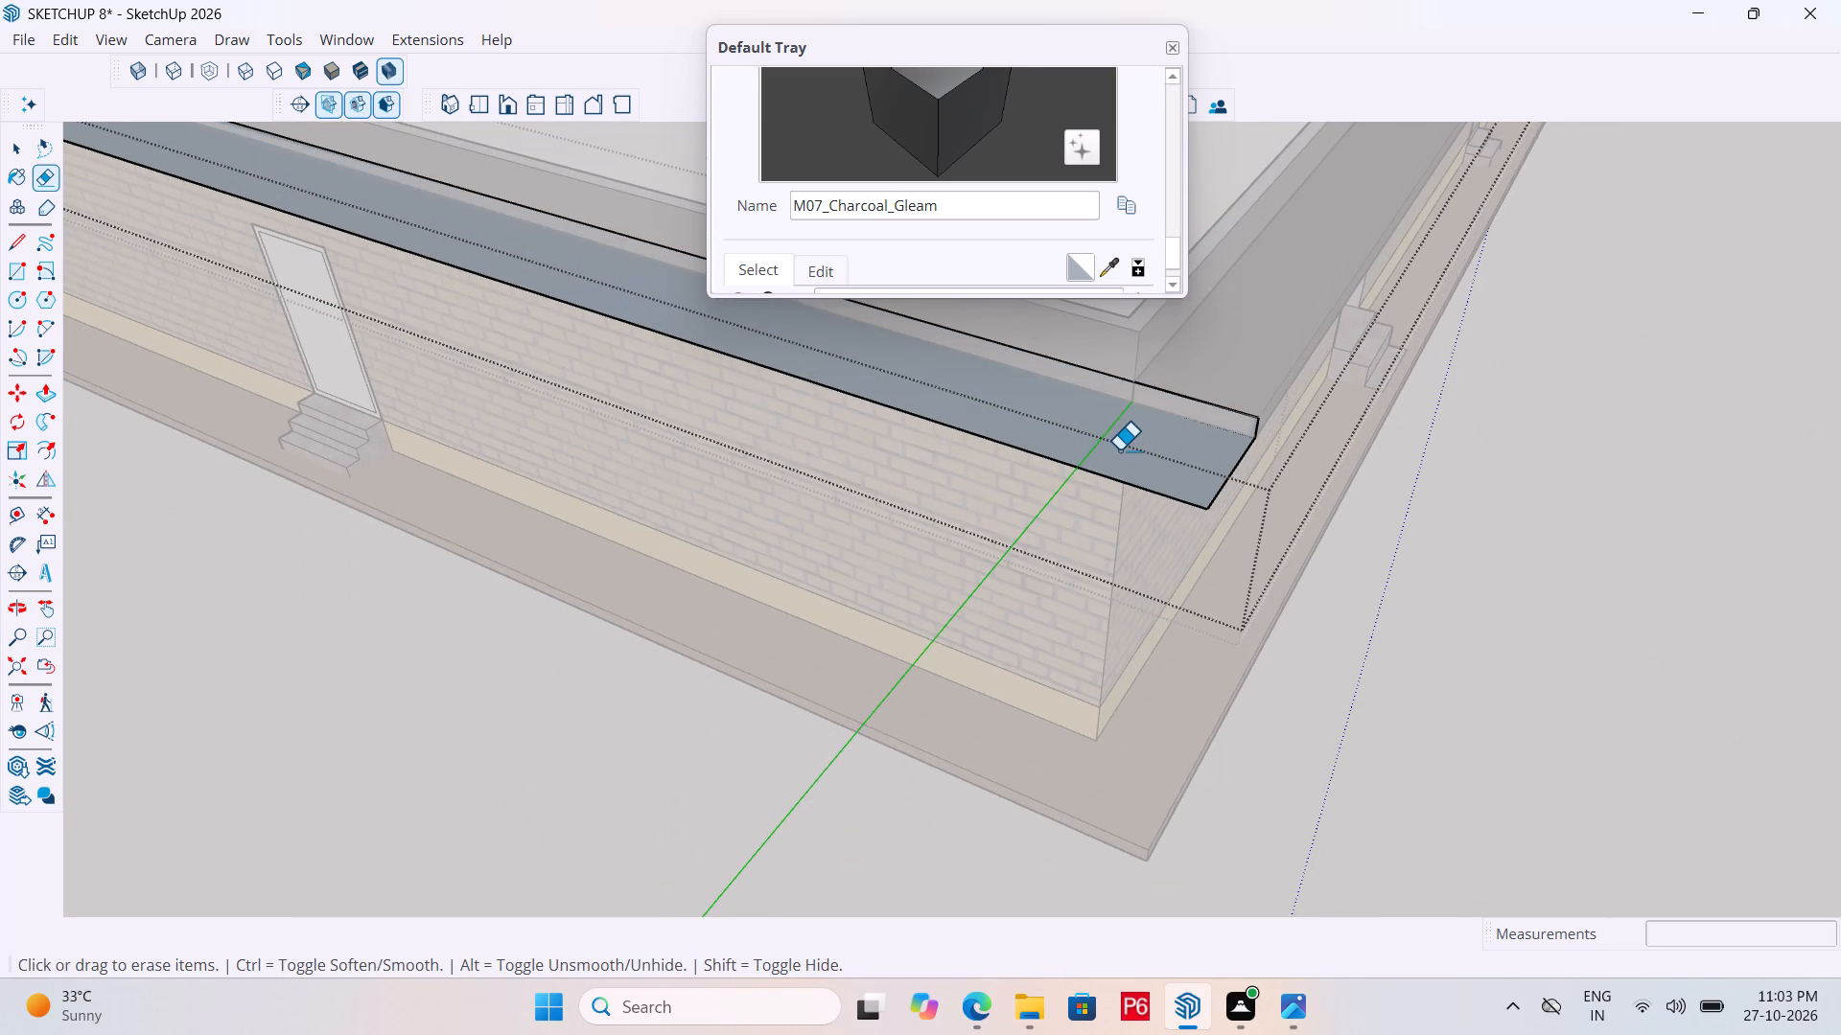
Draw a mitre line from the inner top corner to the outer bottom corner at that end of the single-door wall's overhang.
scroll(1133, 444, up, 4)
key(l)
click(1135, 352)
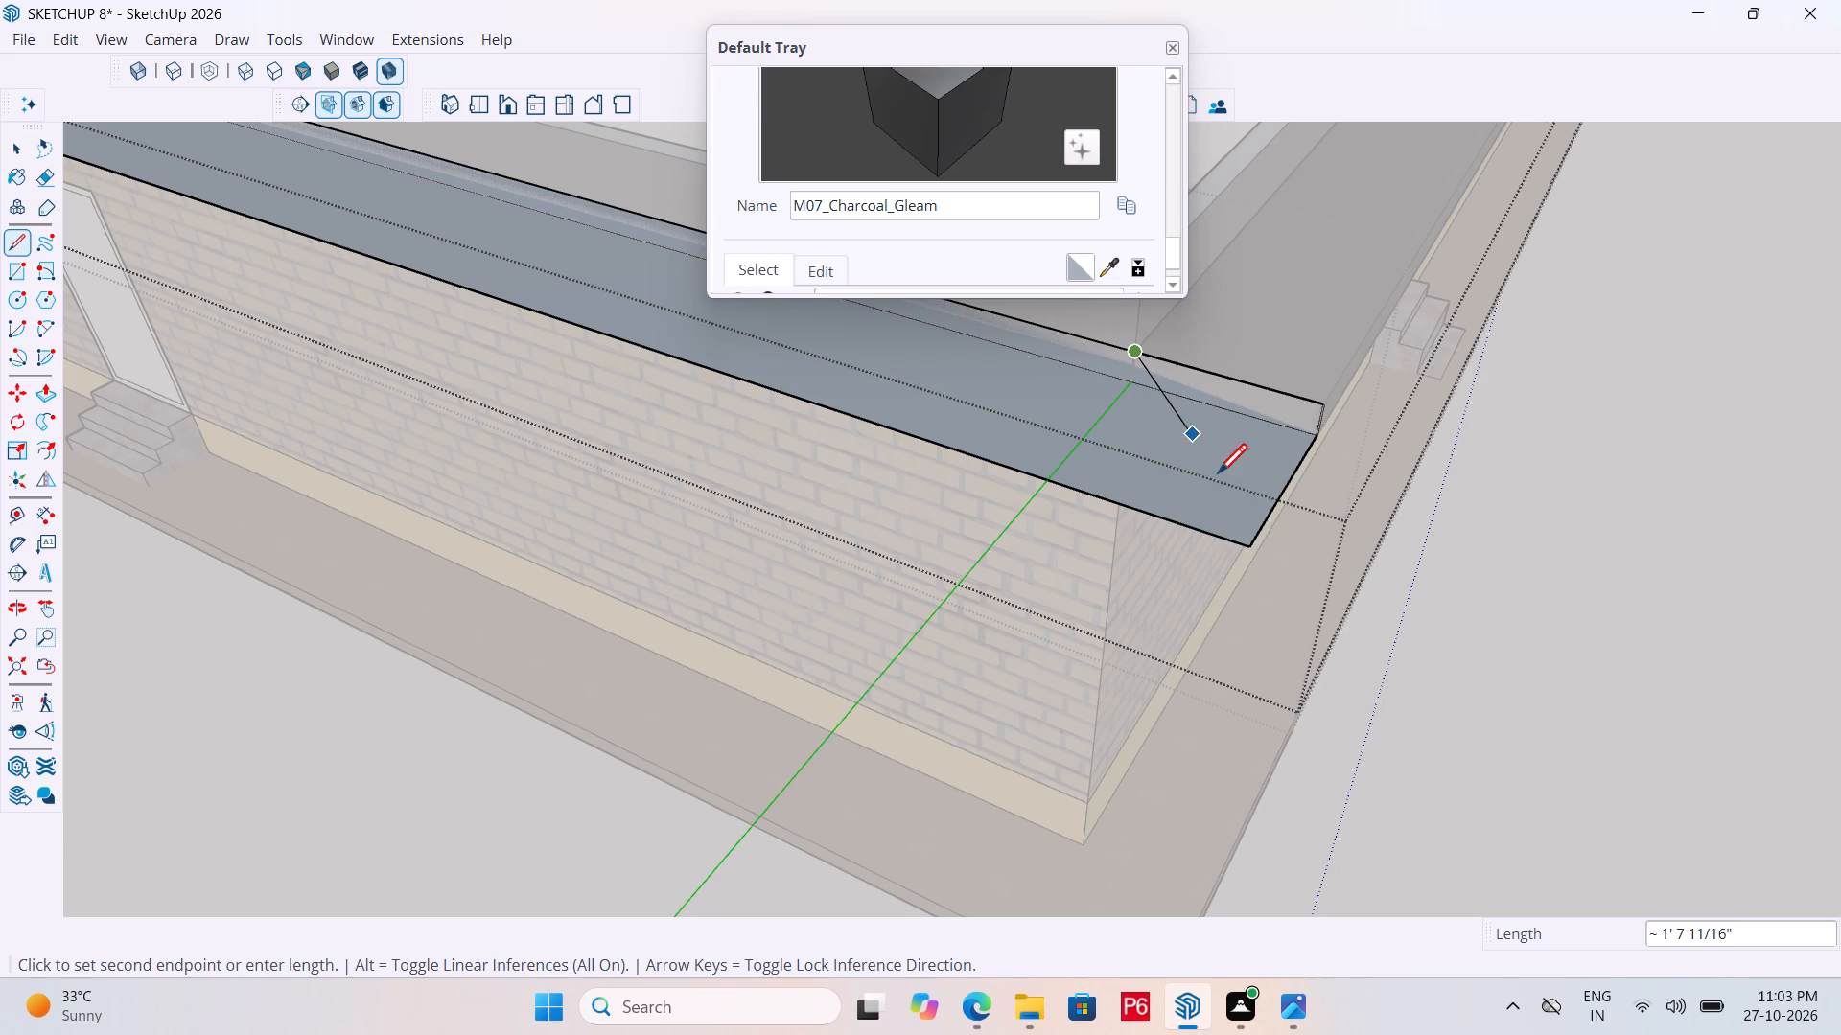
click(1255, 544)
scroll(1130, 560, down, 7)
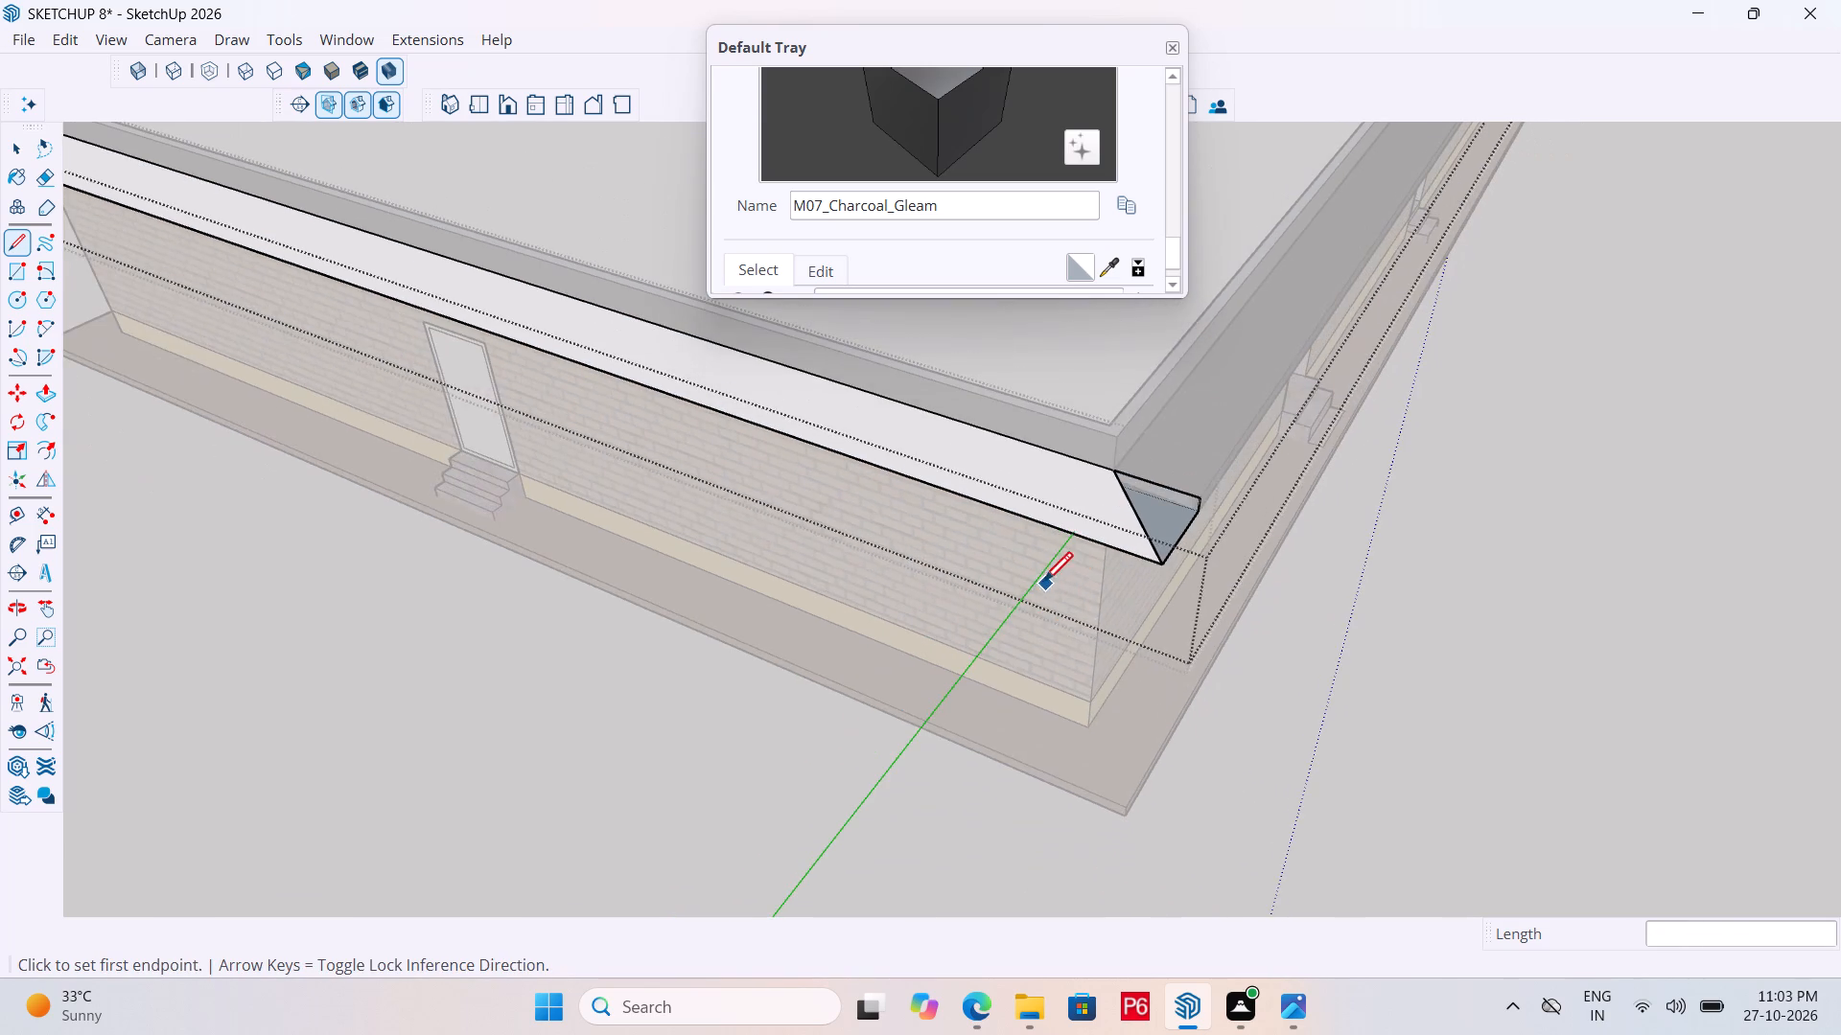
scroll(1035, 597, down, 5)
scroll(1114, 568, up, 12)
Erase the leftover top edge and short vertical edge beyond the mitre line at the corner with the two-door wall.
key(e)
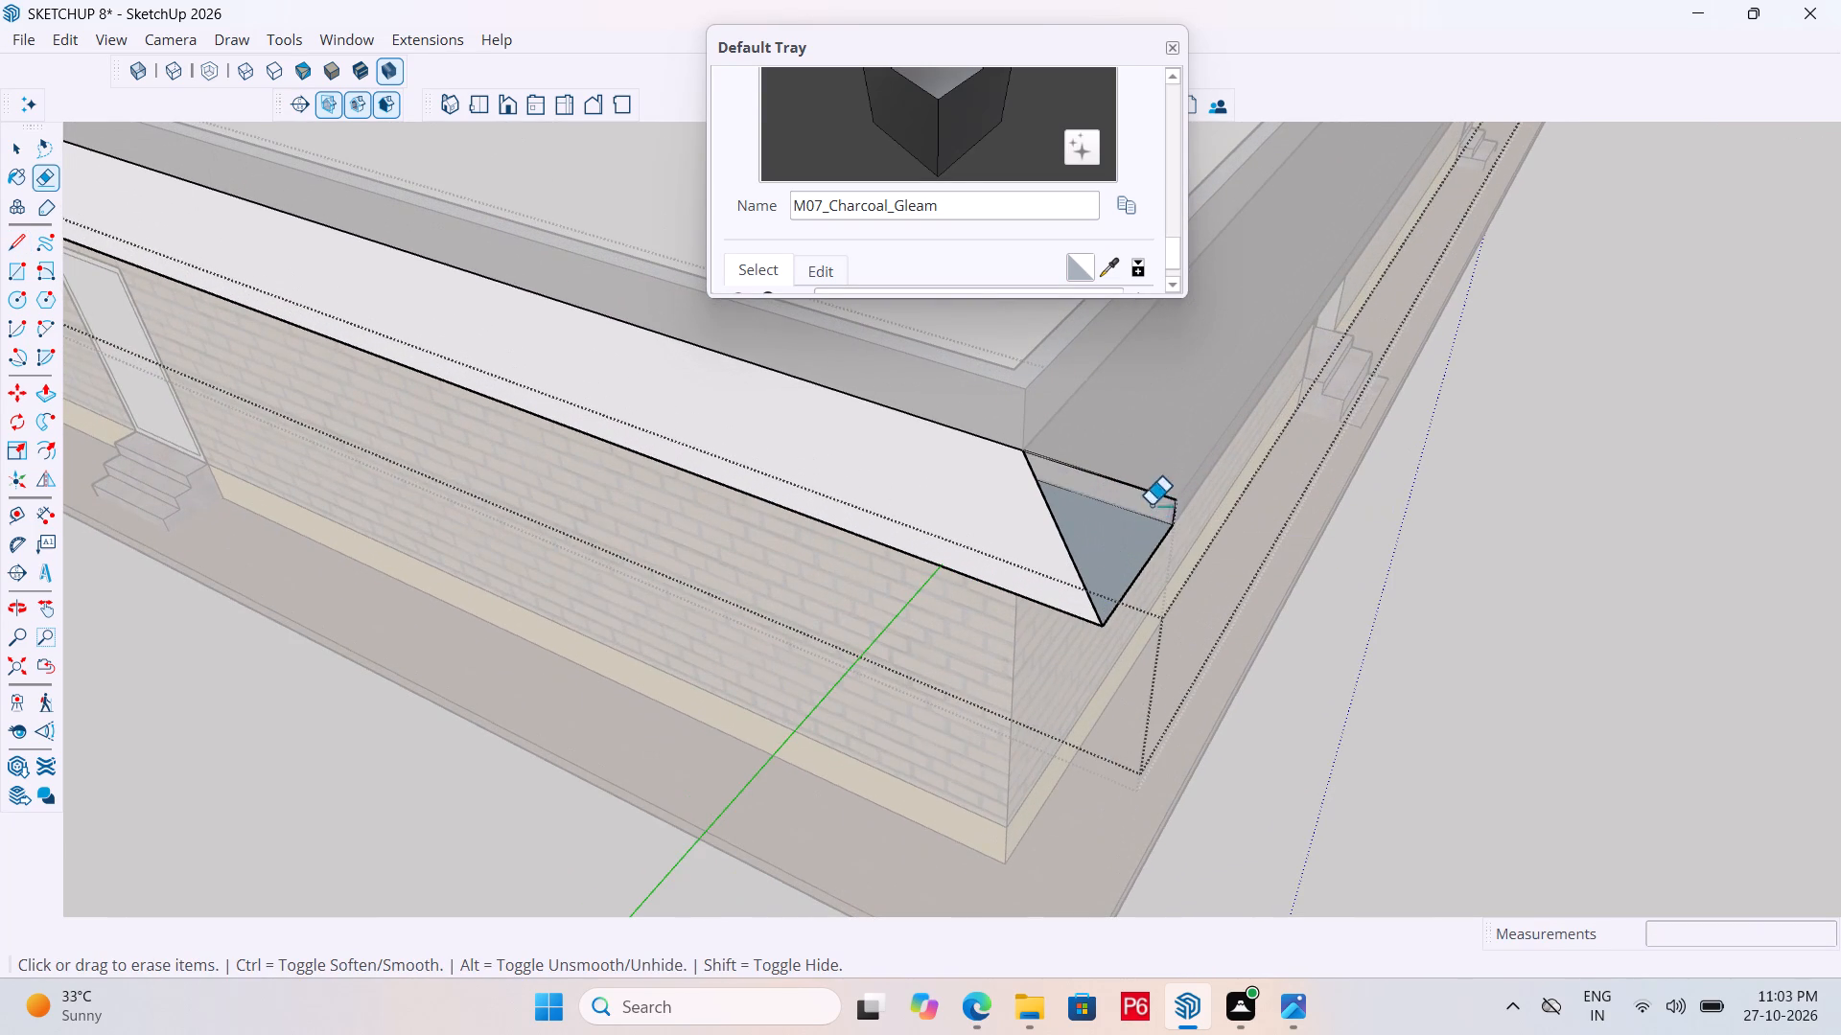
drag(1144, 483, 1130, 497)
click(1130, 497)
click(1169, 502)
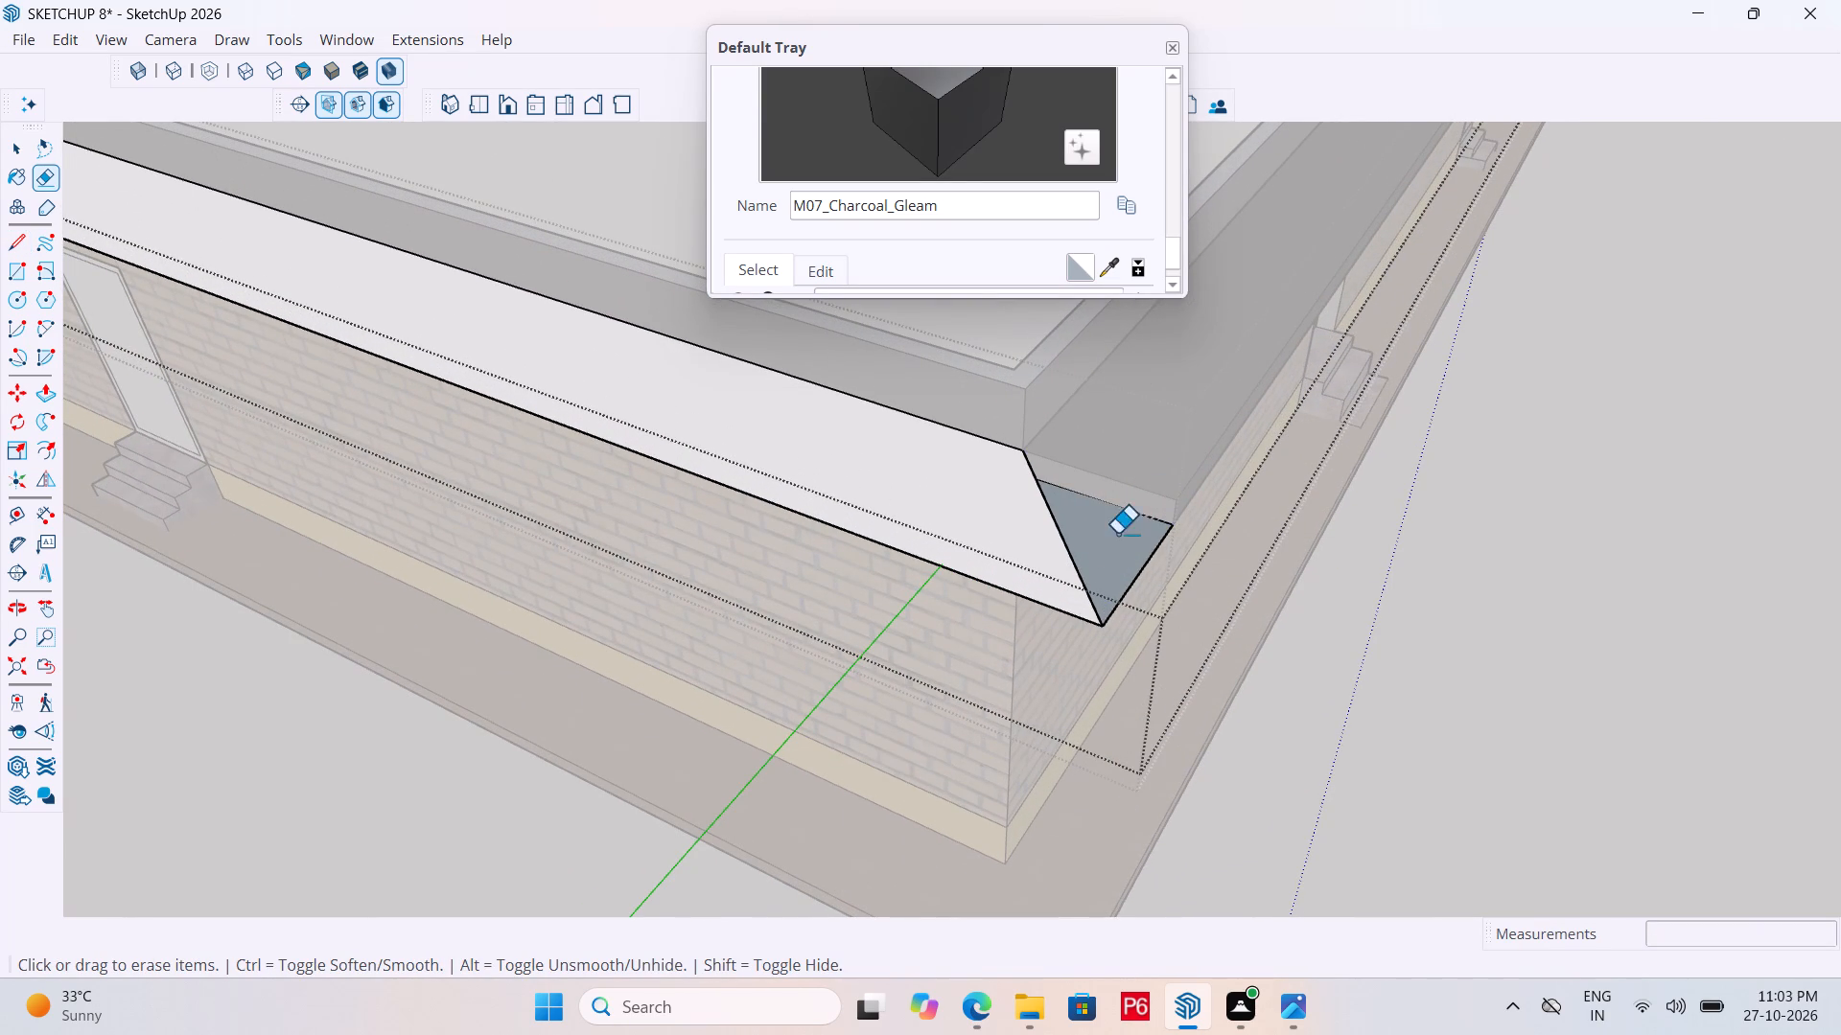
Open the two-door wall's overhang for editing and push its dark top face down about 6 3/8".
middle_drag(1160, 568, 921, 526)
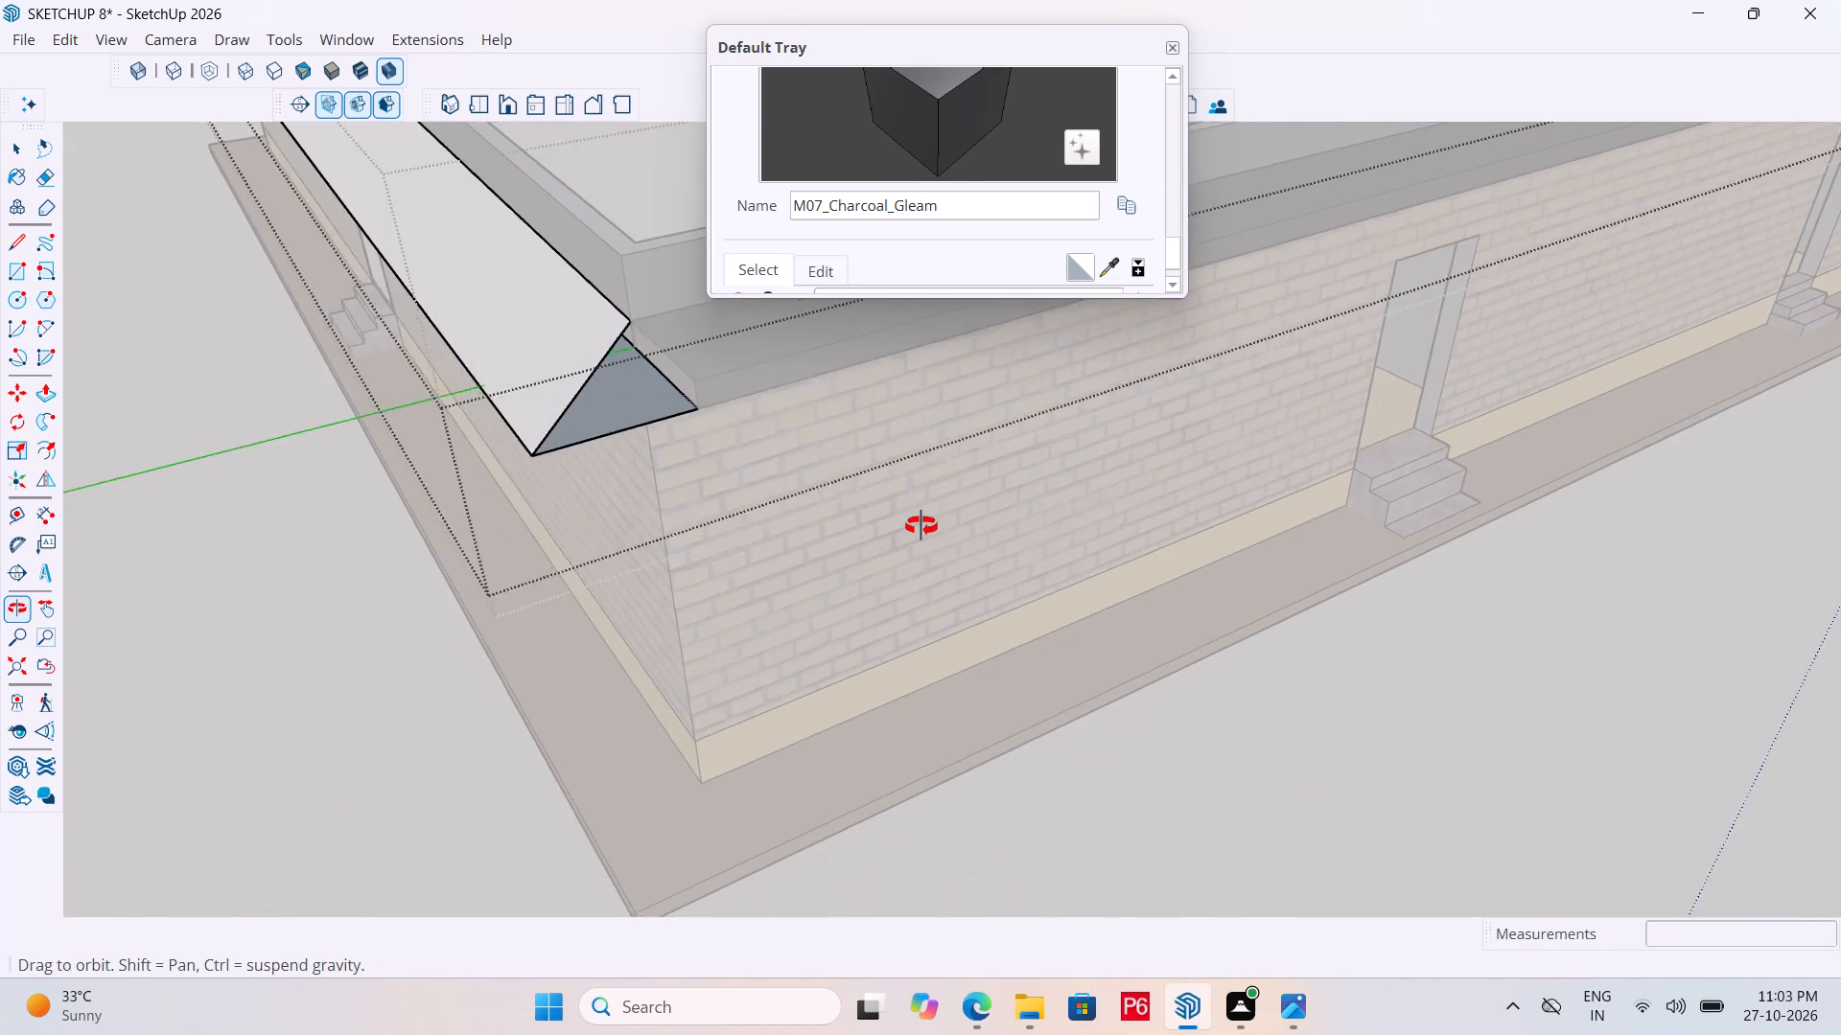
middle_drag(921, 526, 710, 584)
middle_drag(356, 421, 618, 430)
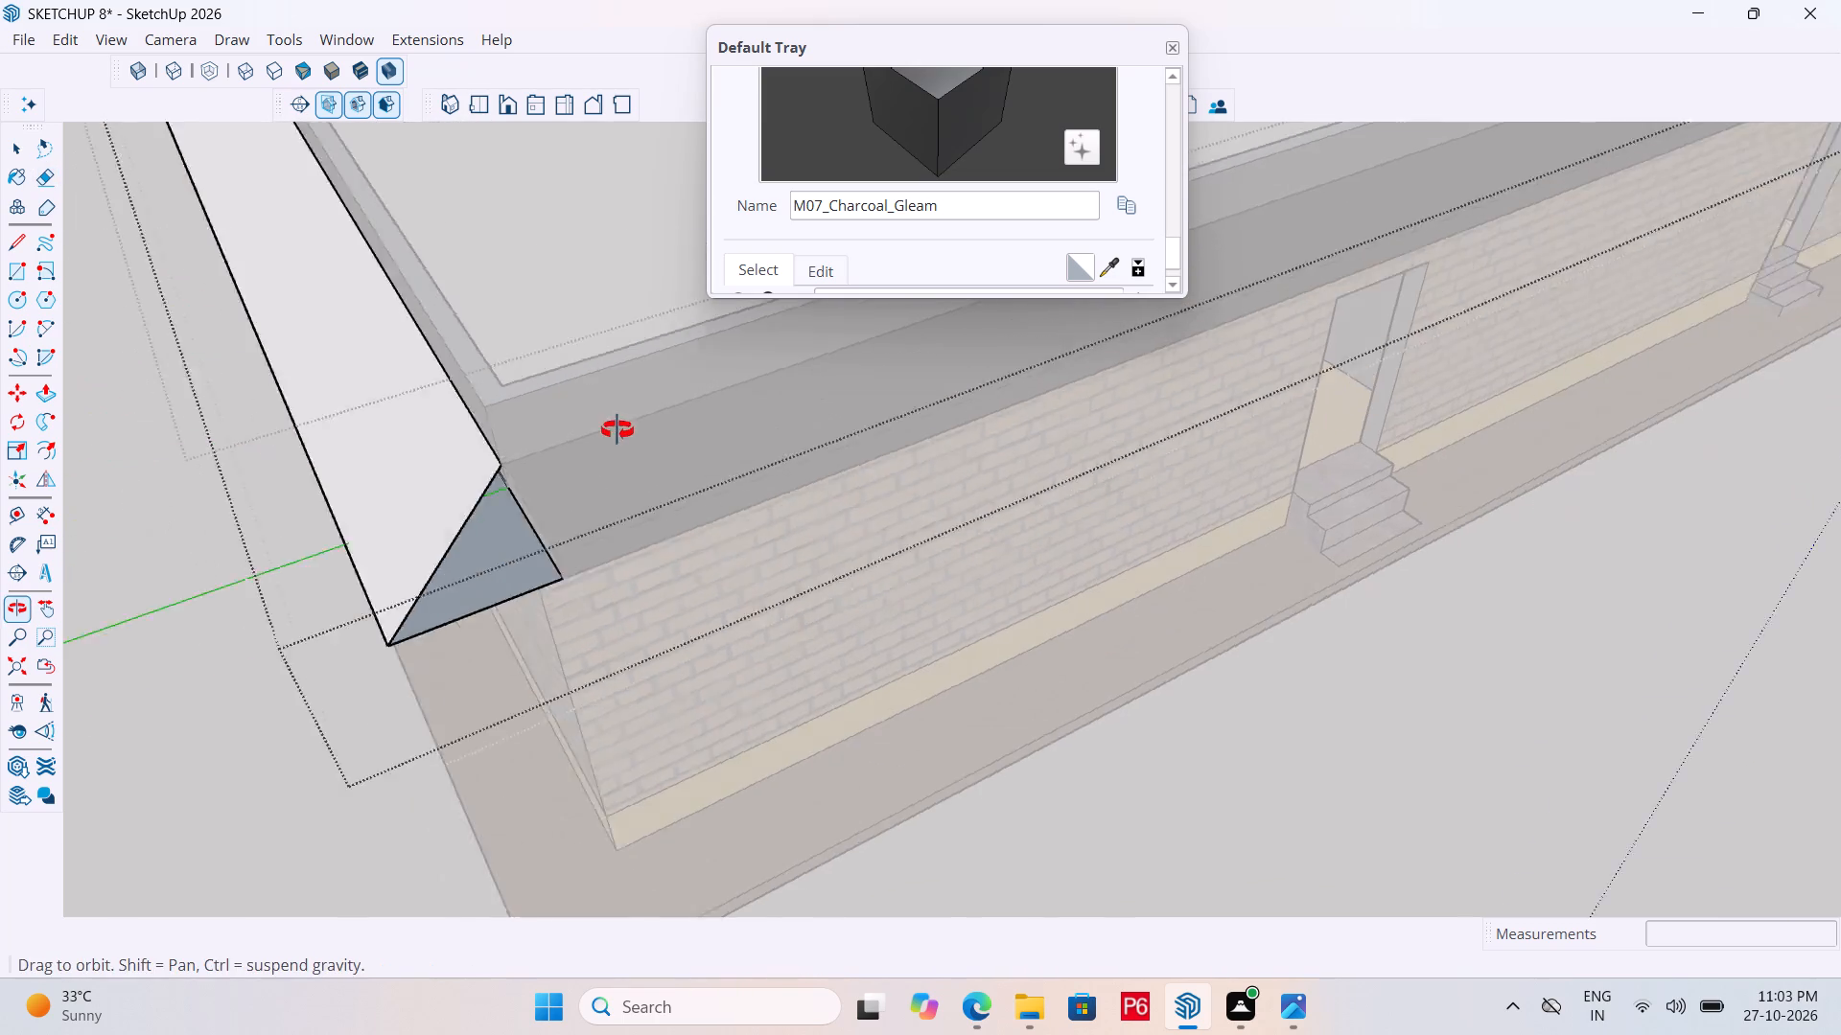
middle_drag(618, 430, 627, 427)
key(space)
click(1416, 603)
drag(592, 506, 600, 517)
double_click(635, 535)
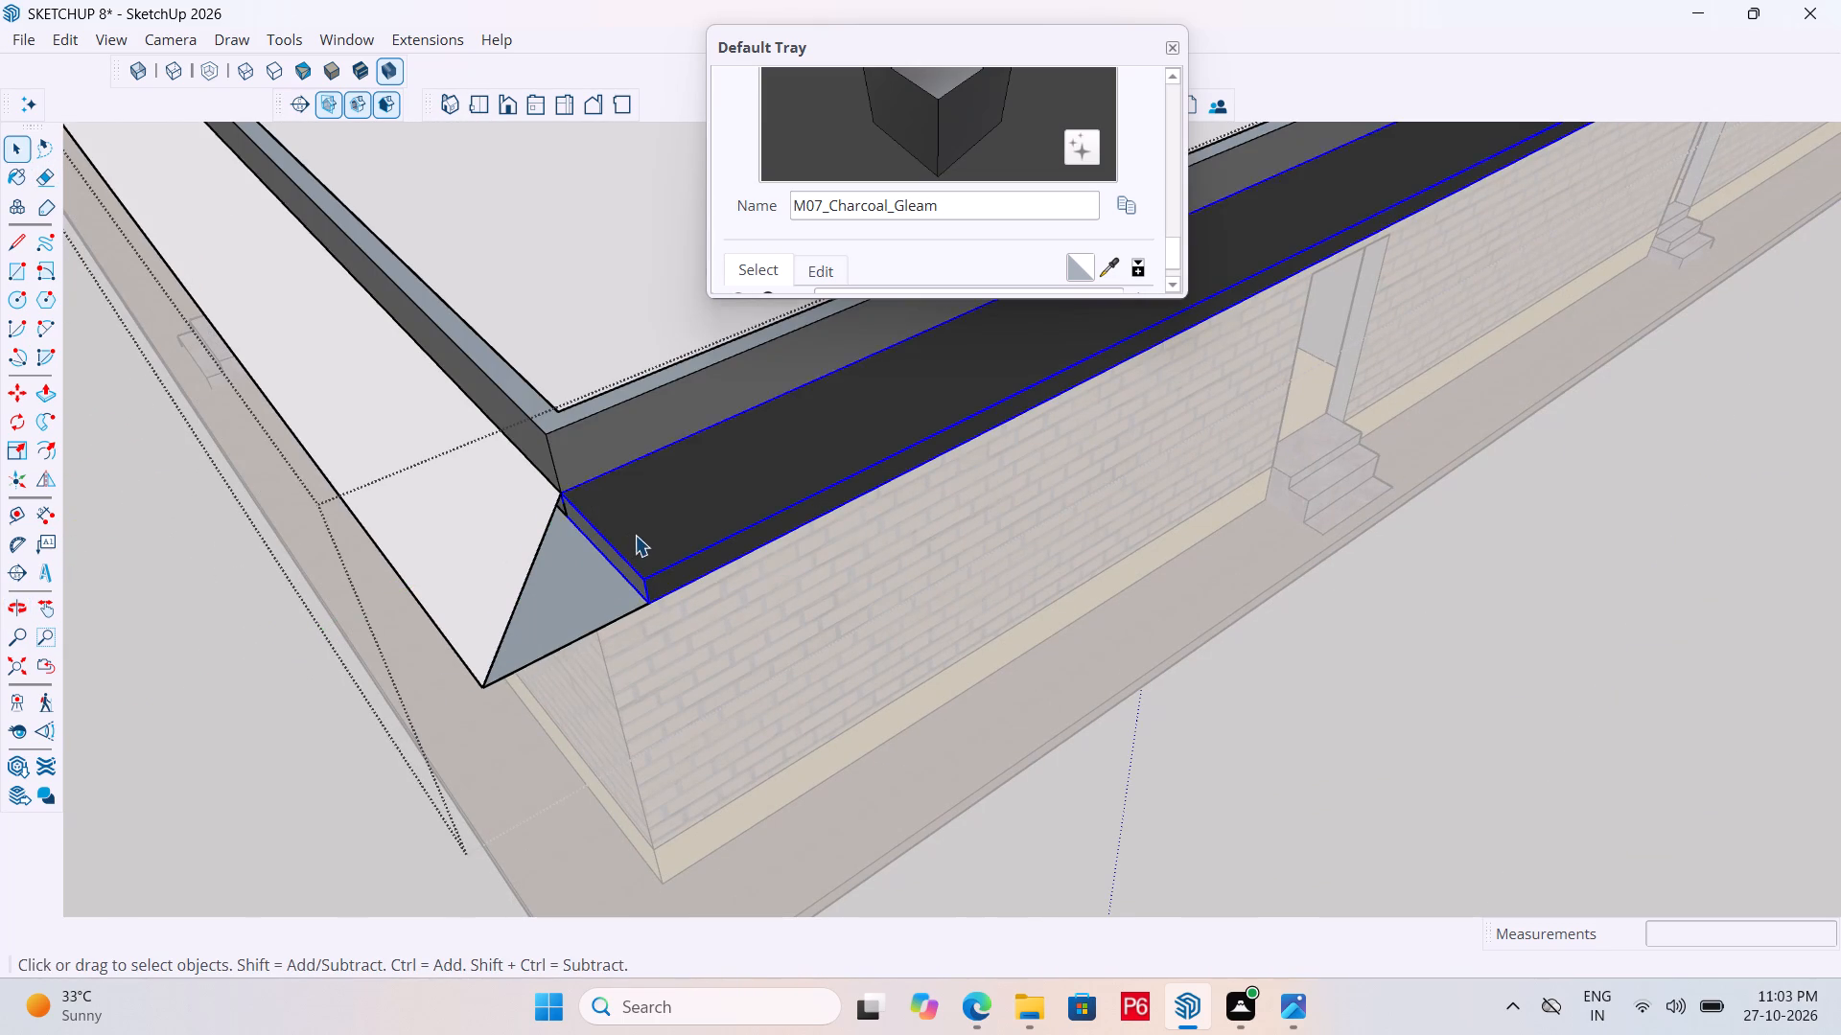
click(623, 530)
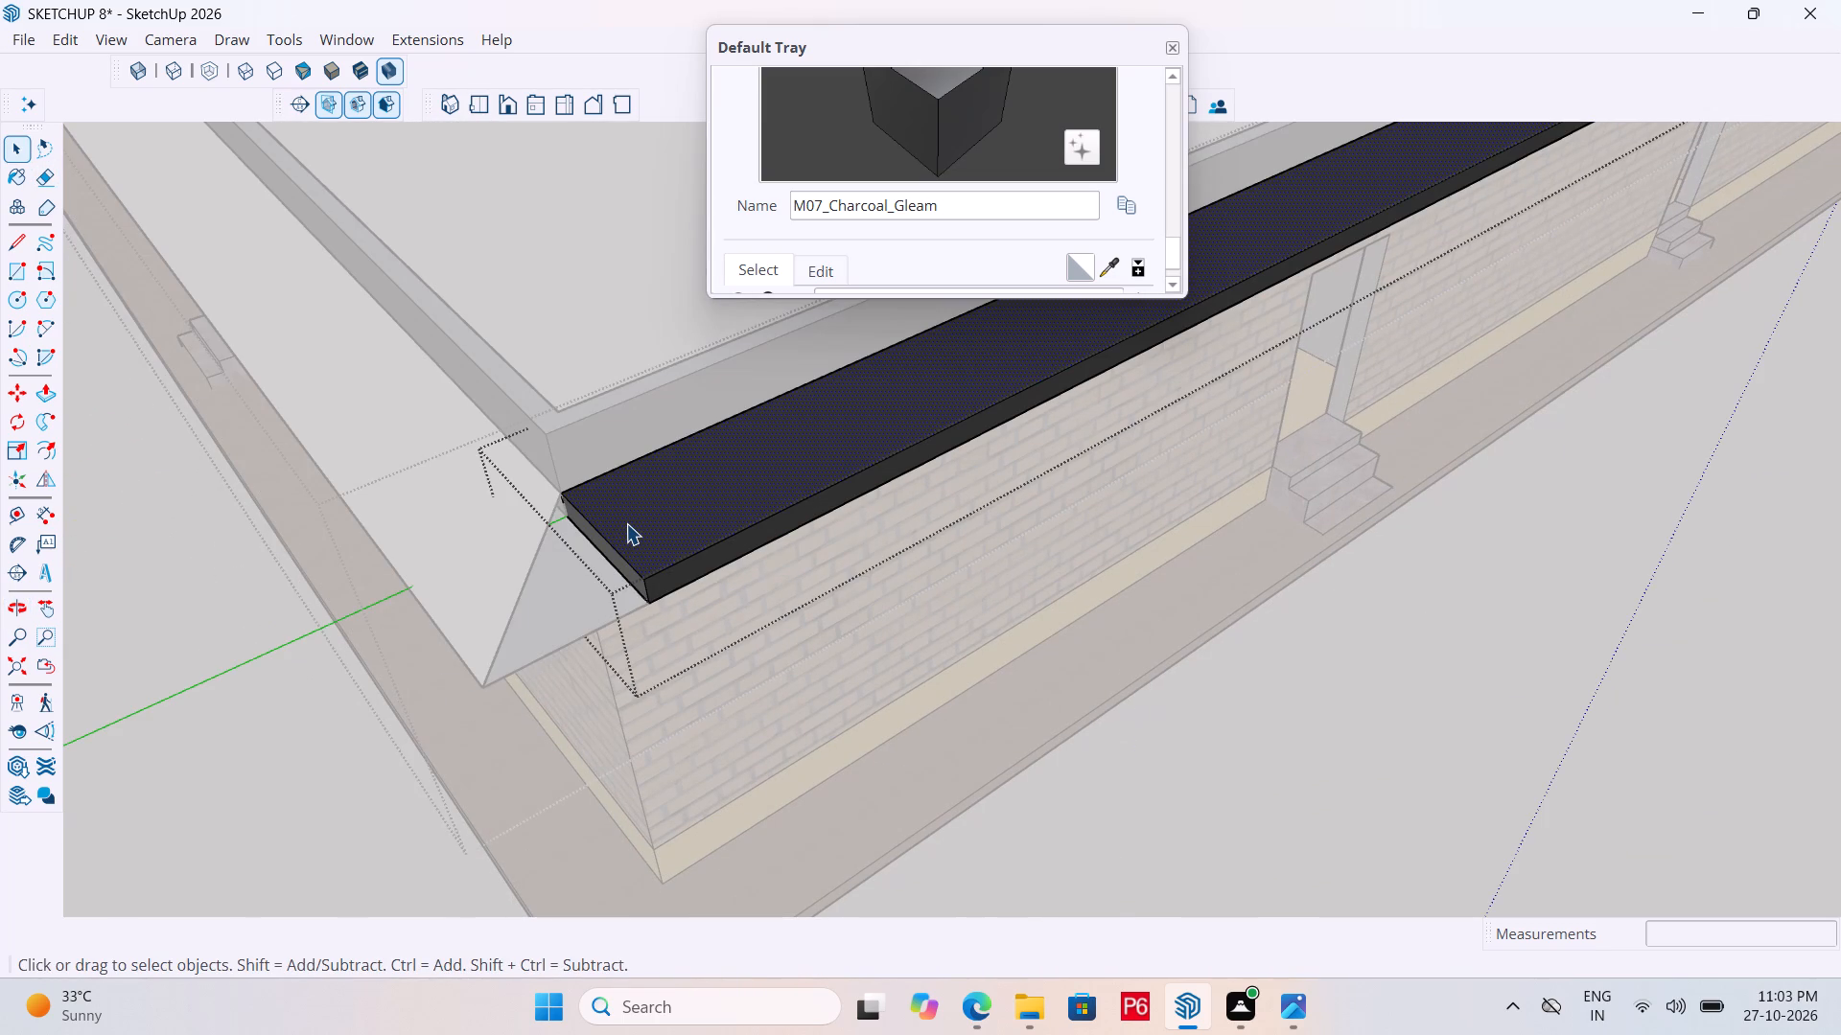
key(p)
click(627, 523)
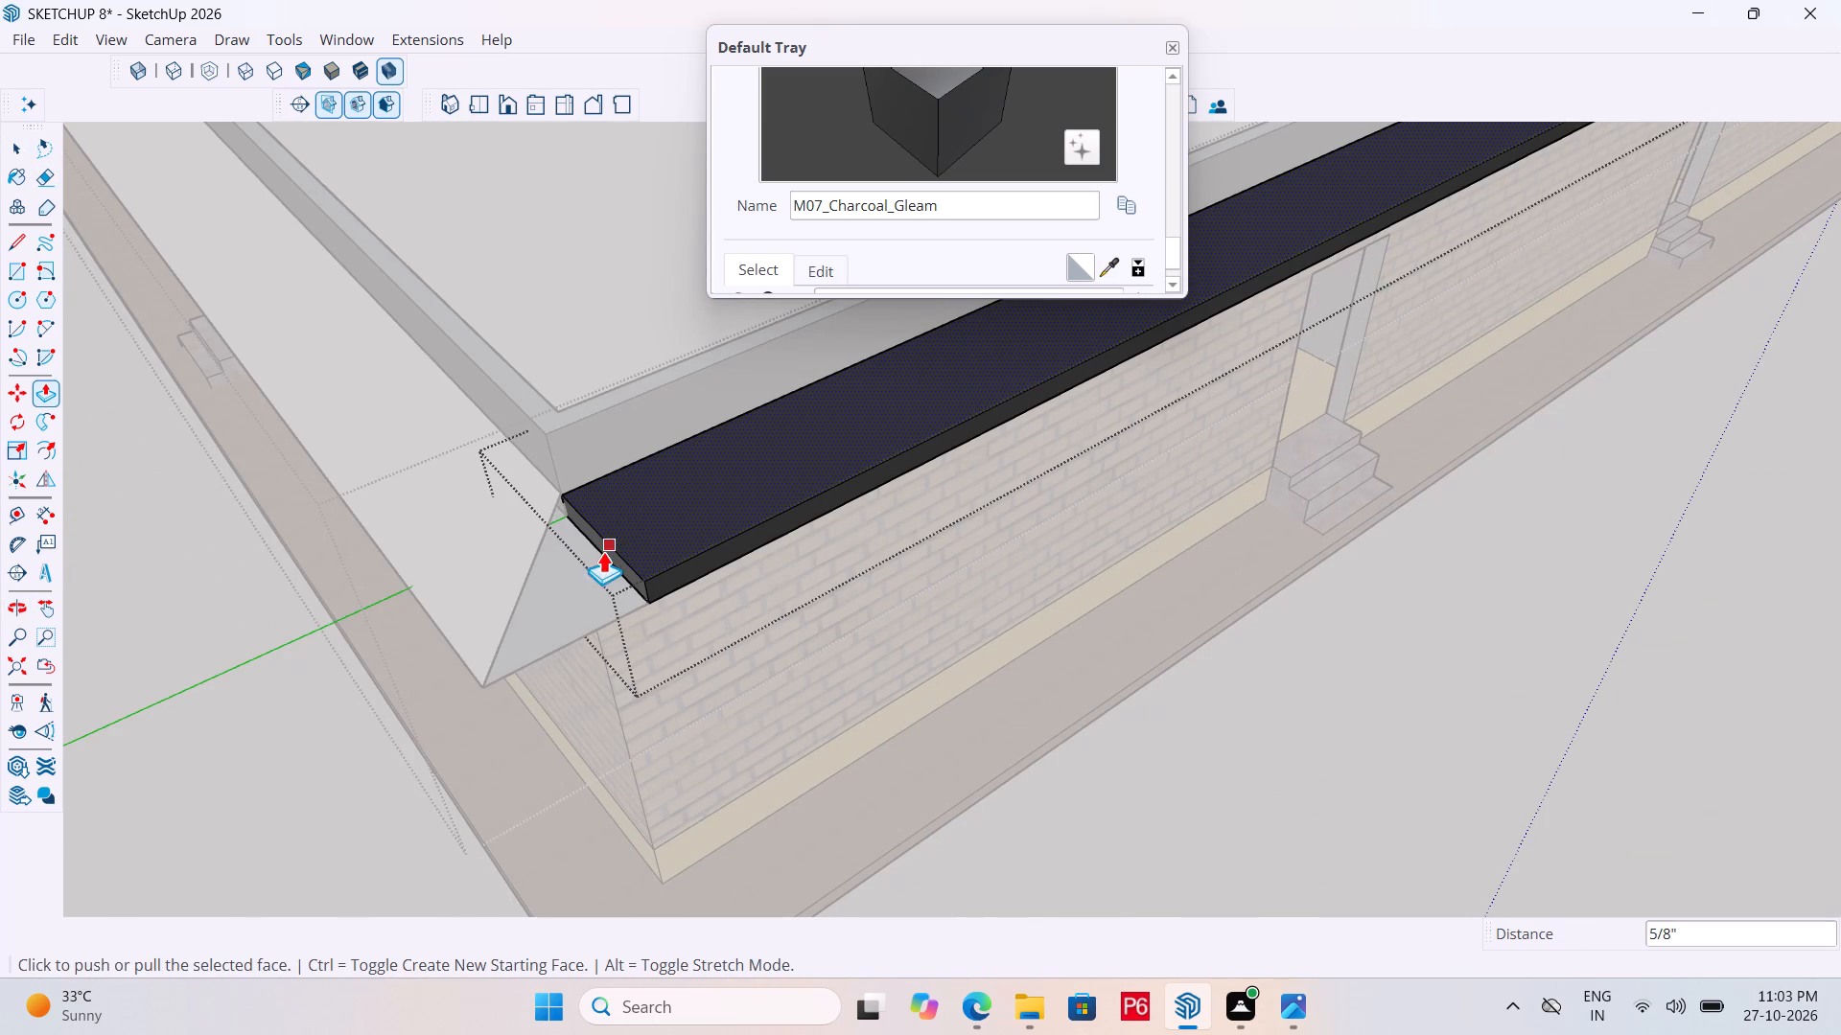
click(643, 517)
click(600, 562)
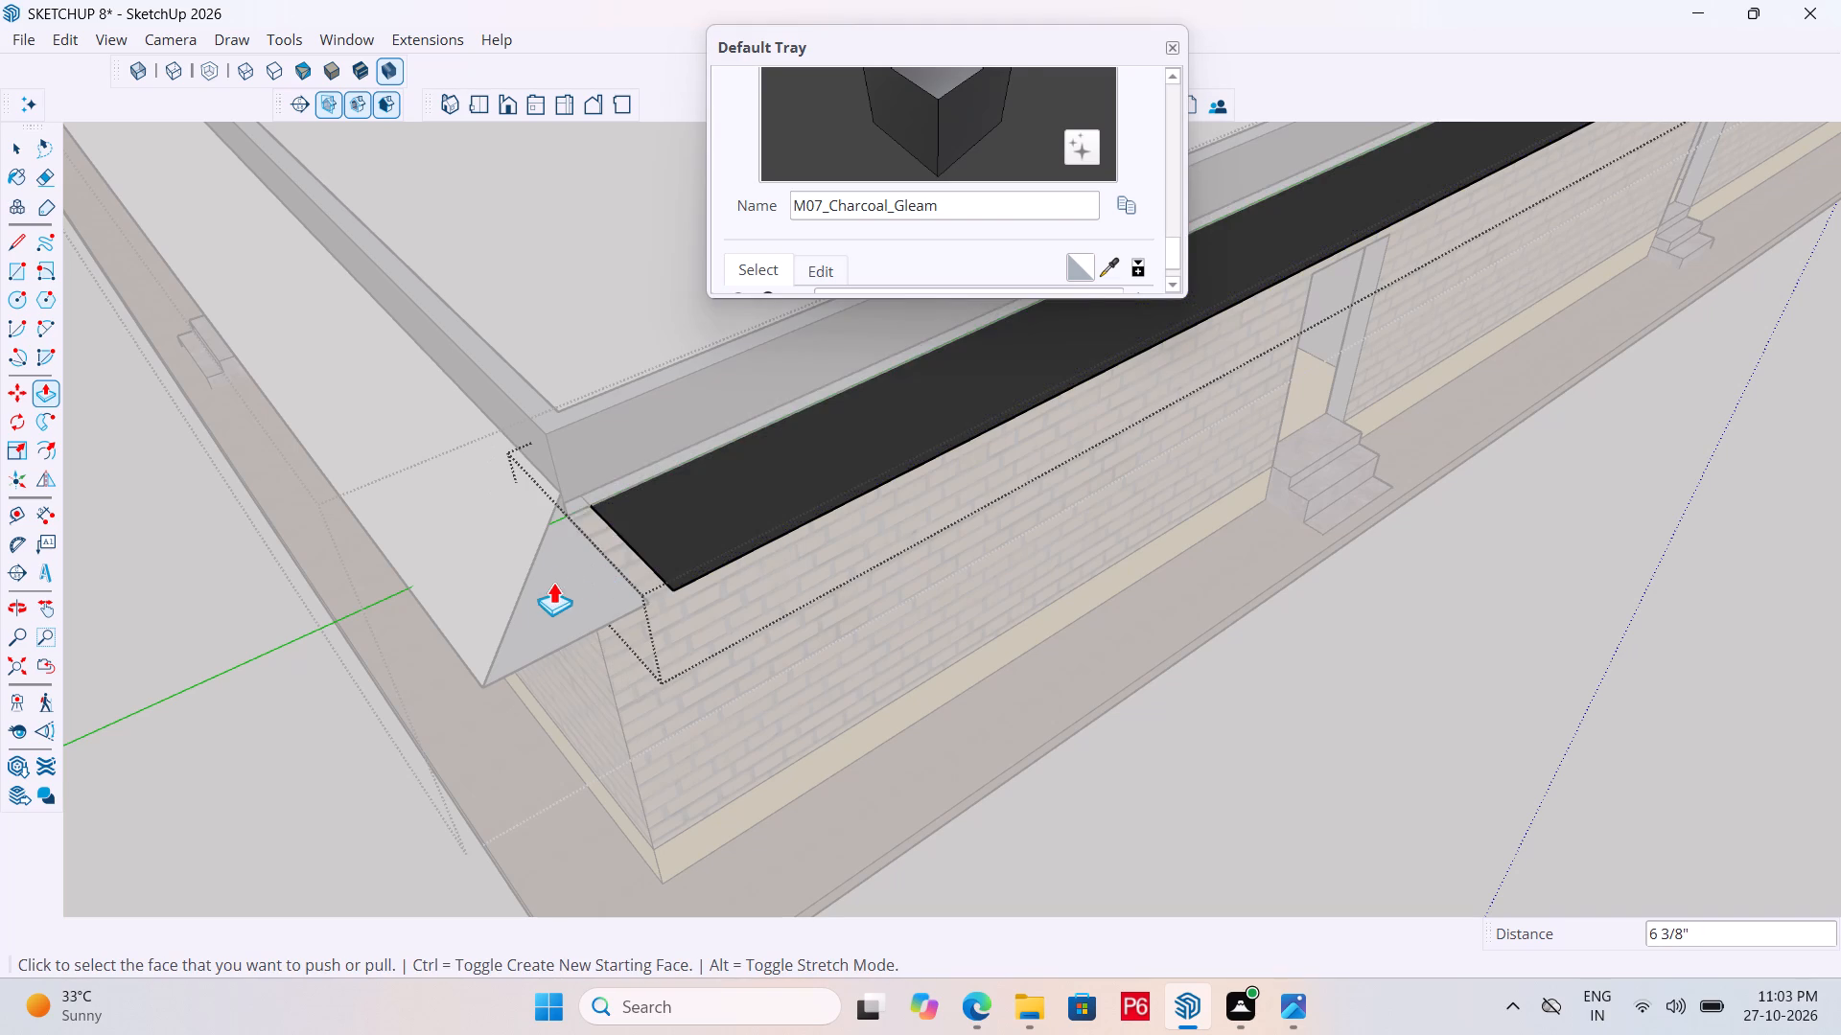
Save the model.
scroll(567, 570, down, 5)
middle_drag(646, 576, 389, 594)
key(ctrl+s)
key(ctrl+s)
key(ctrl+s)
ctrl+scroll(429, 468, up, 5)
key(ctrl+s)
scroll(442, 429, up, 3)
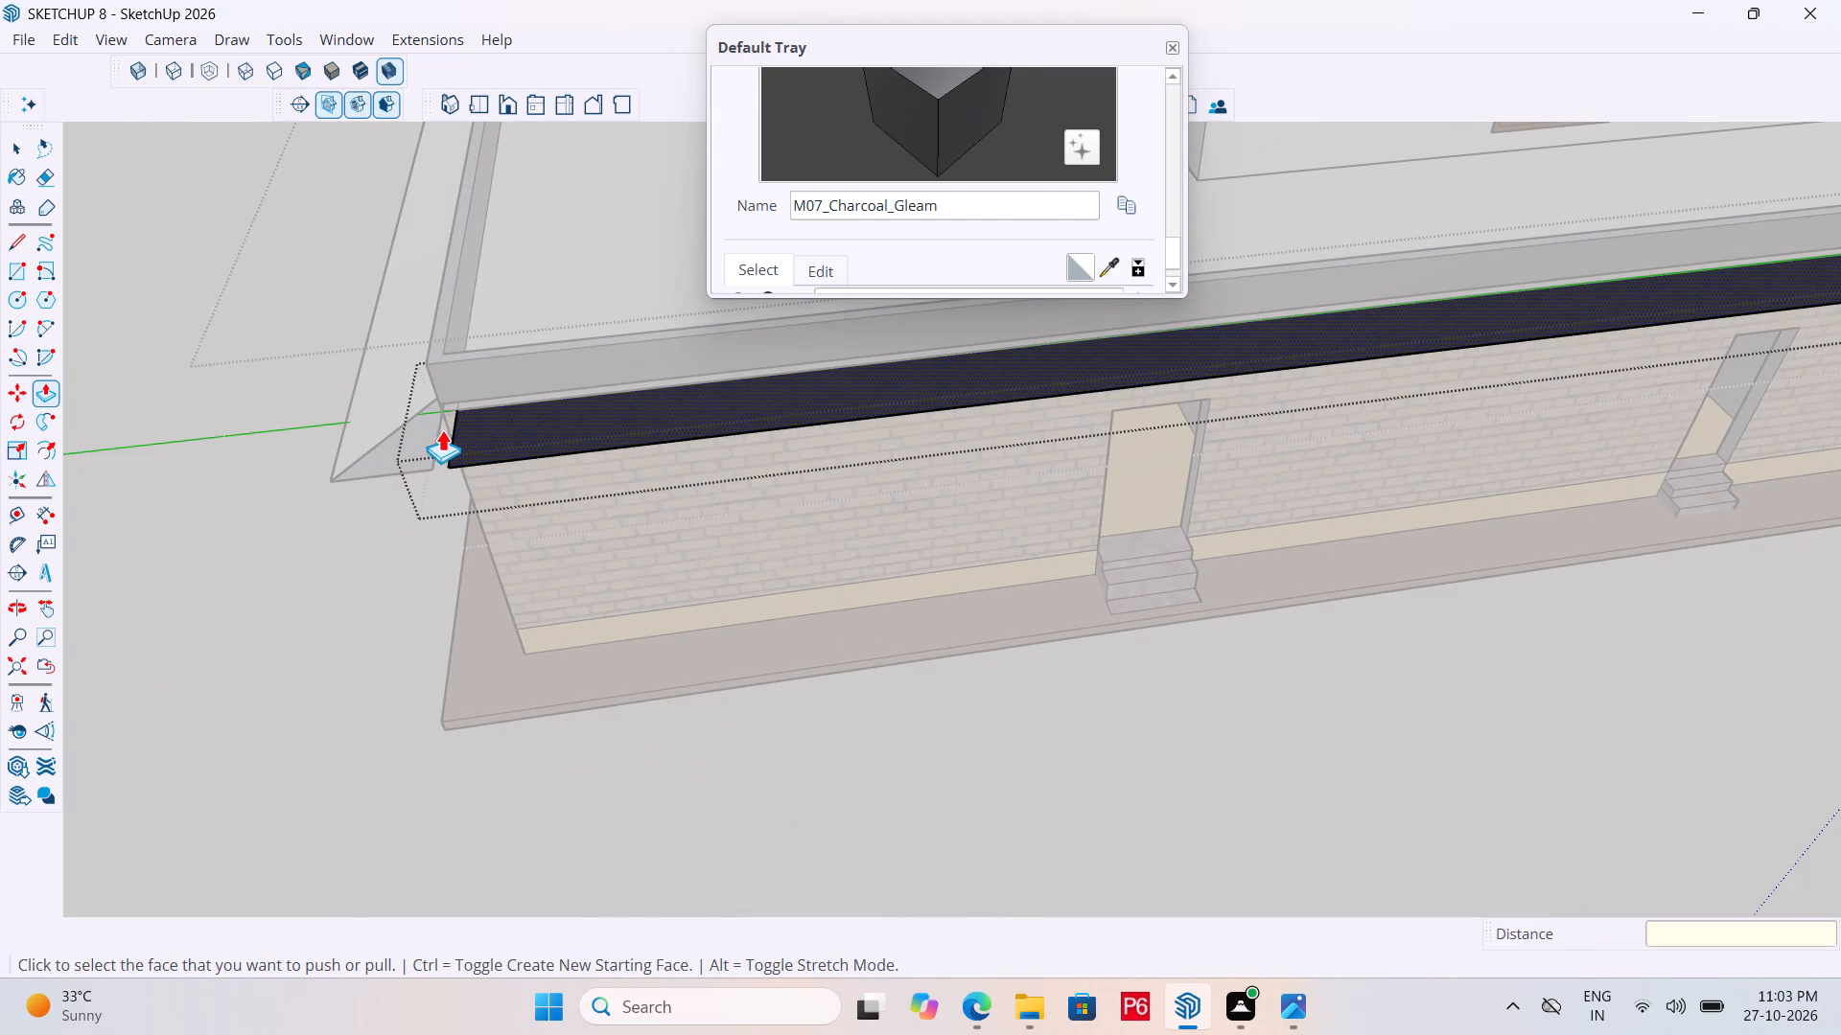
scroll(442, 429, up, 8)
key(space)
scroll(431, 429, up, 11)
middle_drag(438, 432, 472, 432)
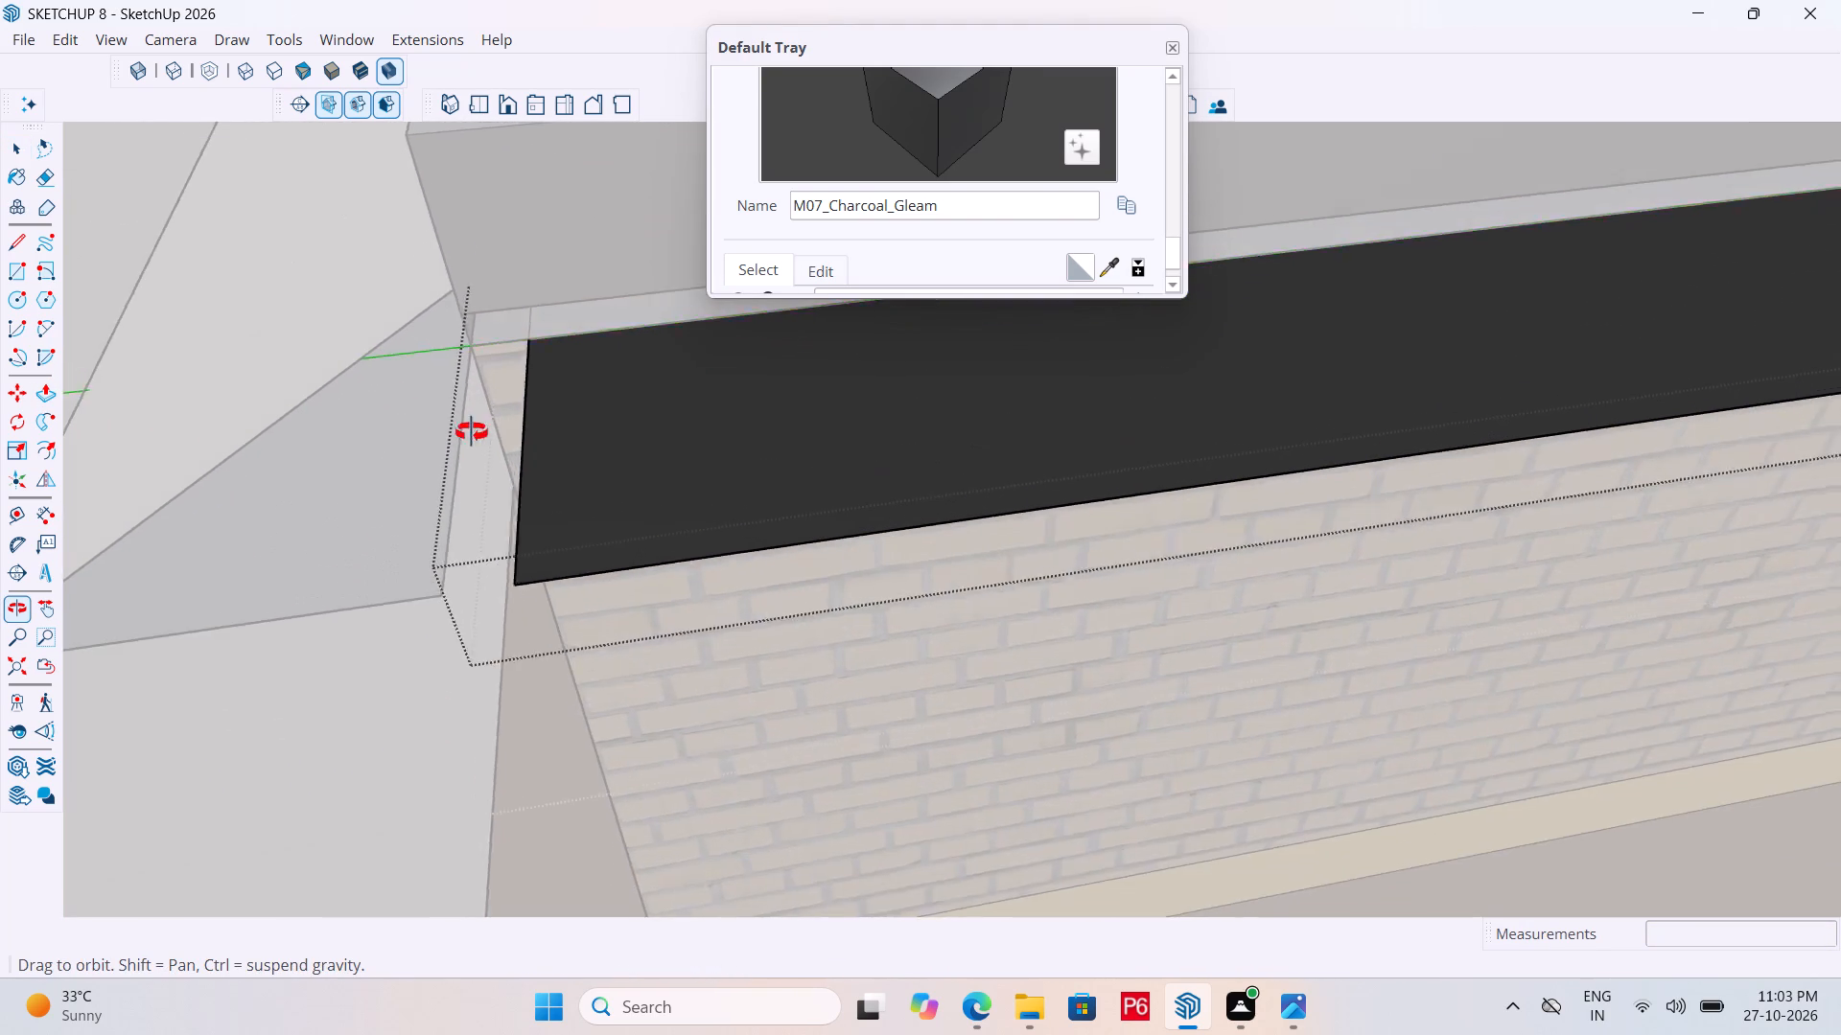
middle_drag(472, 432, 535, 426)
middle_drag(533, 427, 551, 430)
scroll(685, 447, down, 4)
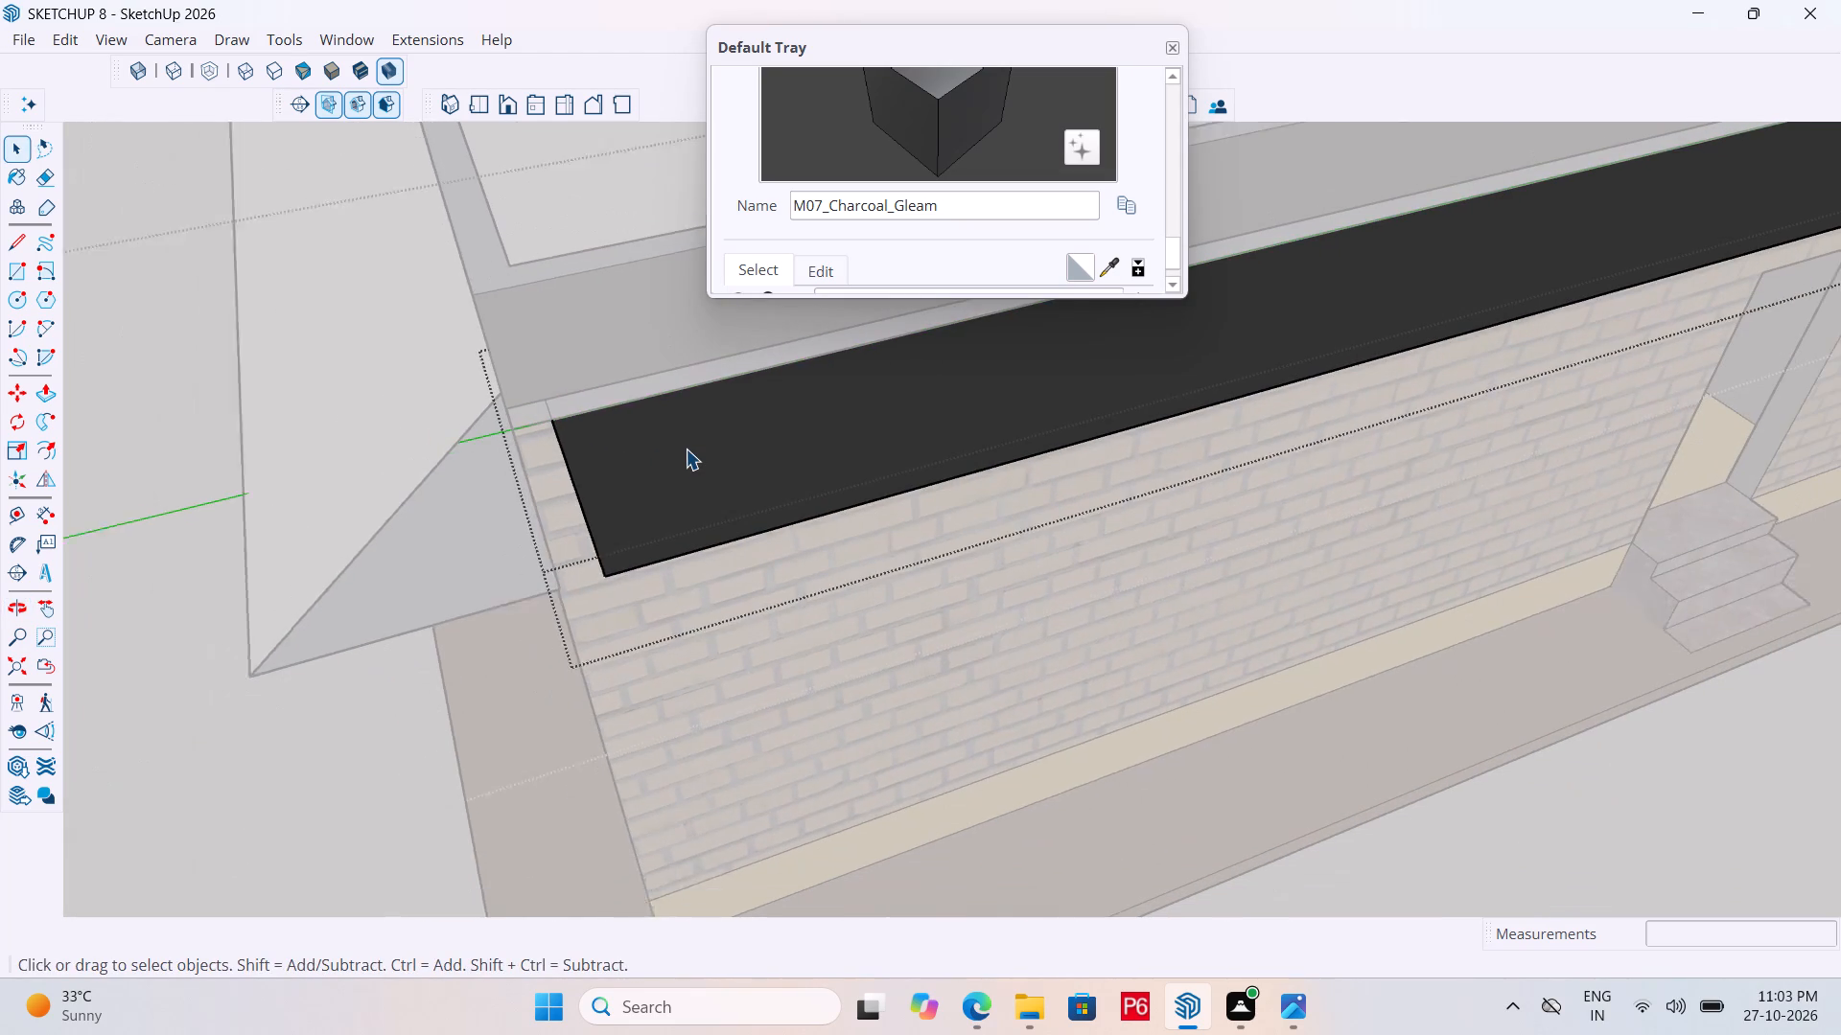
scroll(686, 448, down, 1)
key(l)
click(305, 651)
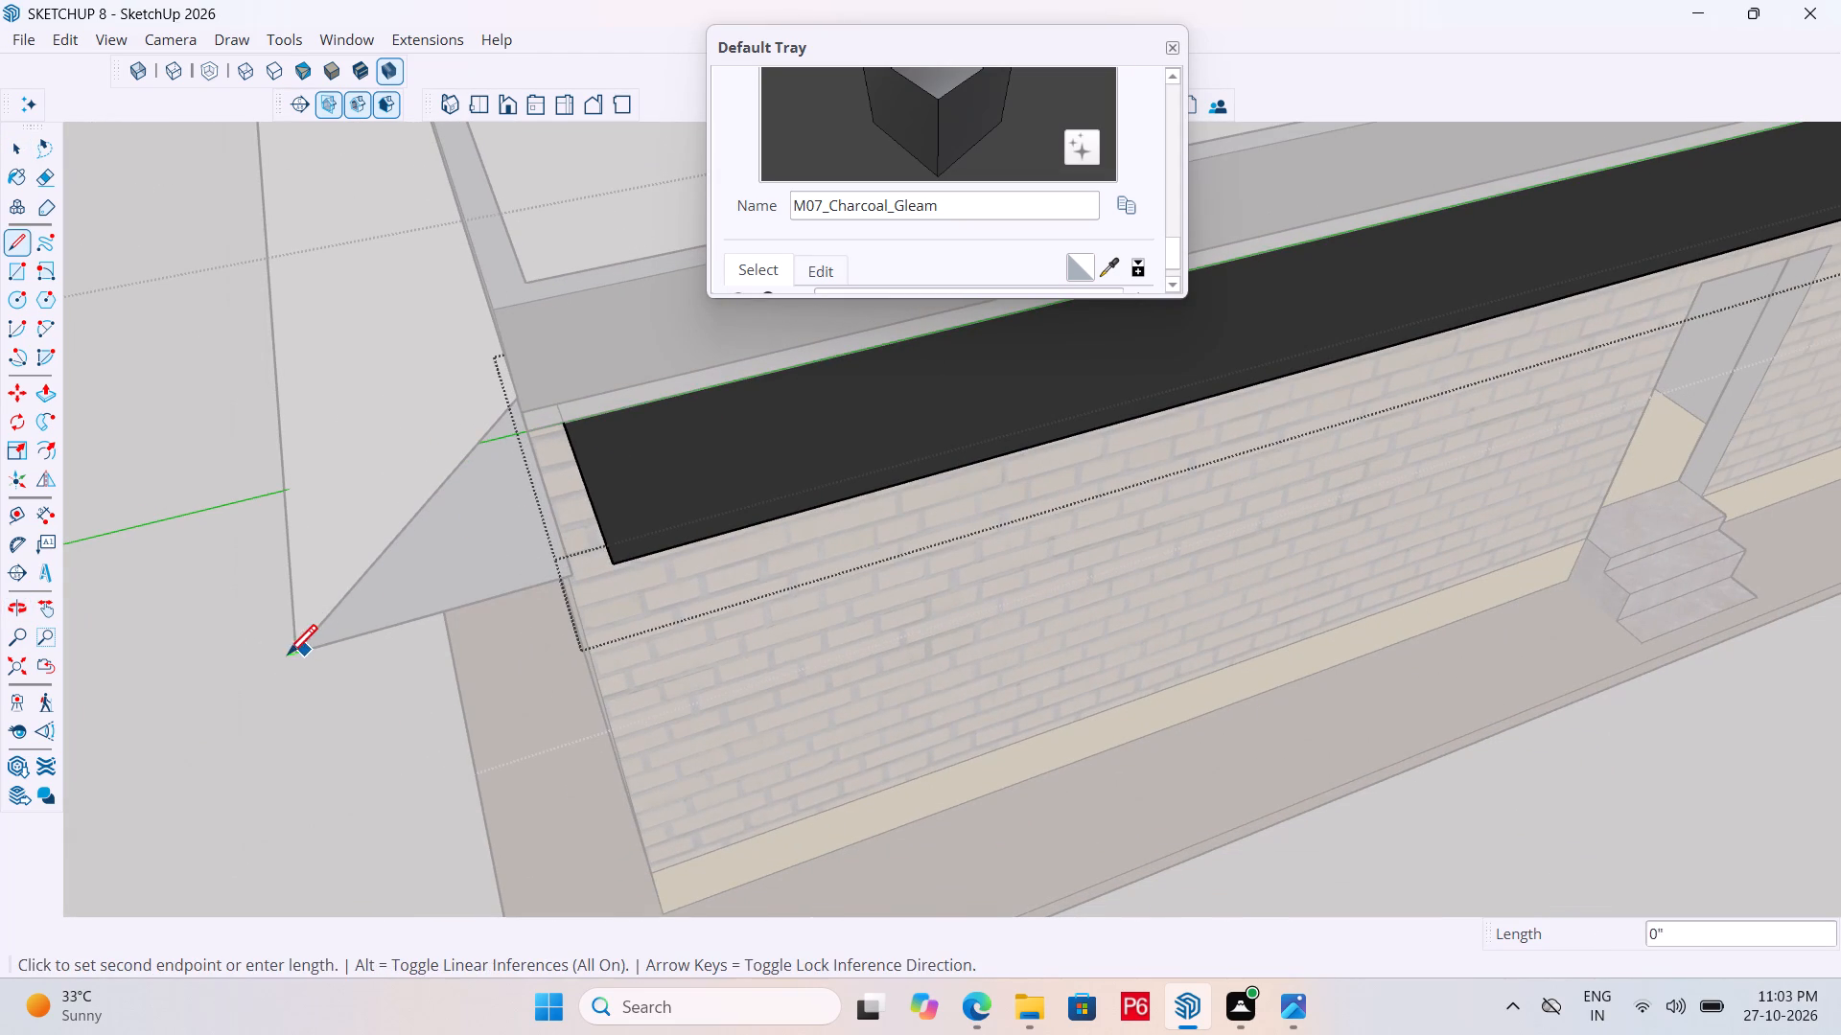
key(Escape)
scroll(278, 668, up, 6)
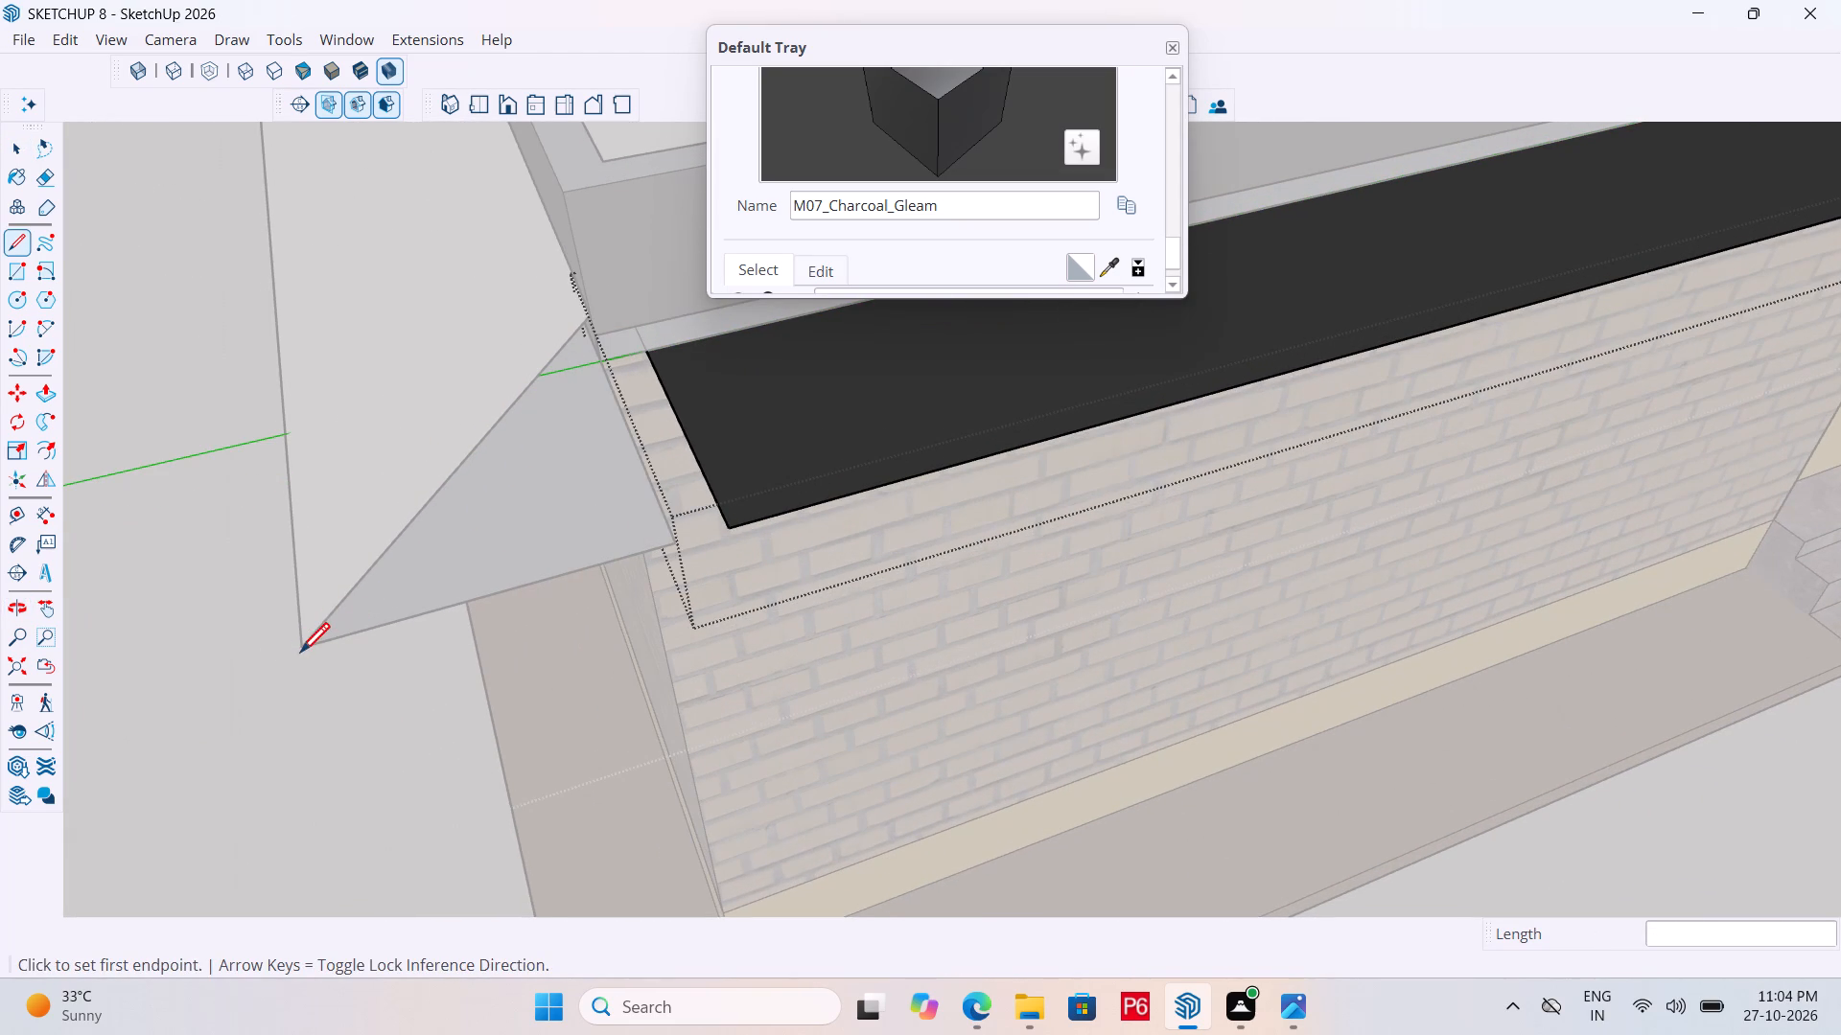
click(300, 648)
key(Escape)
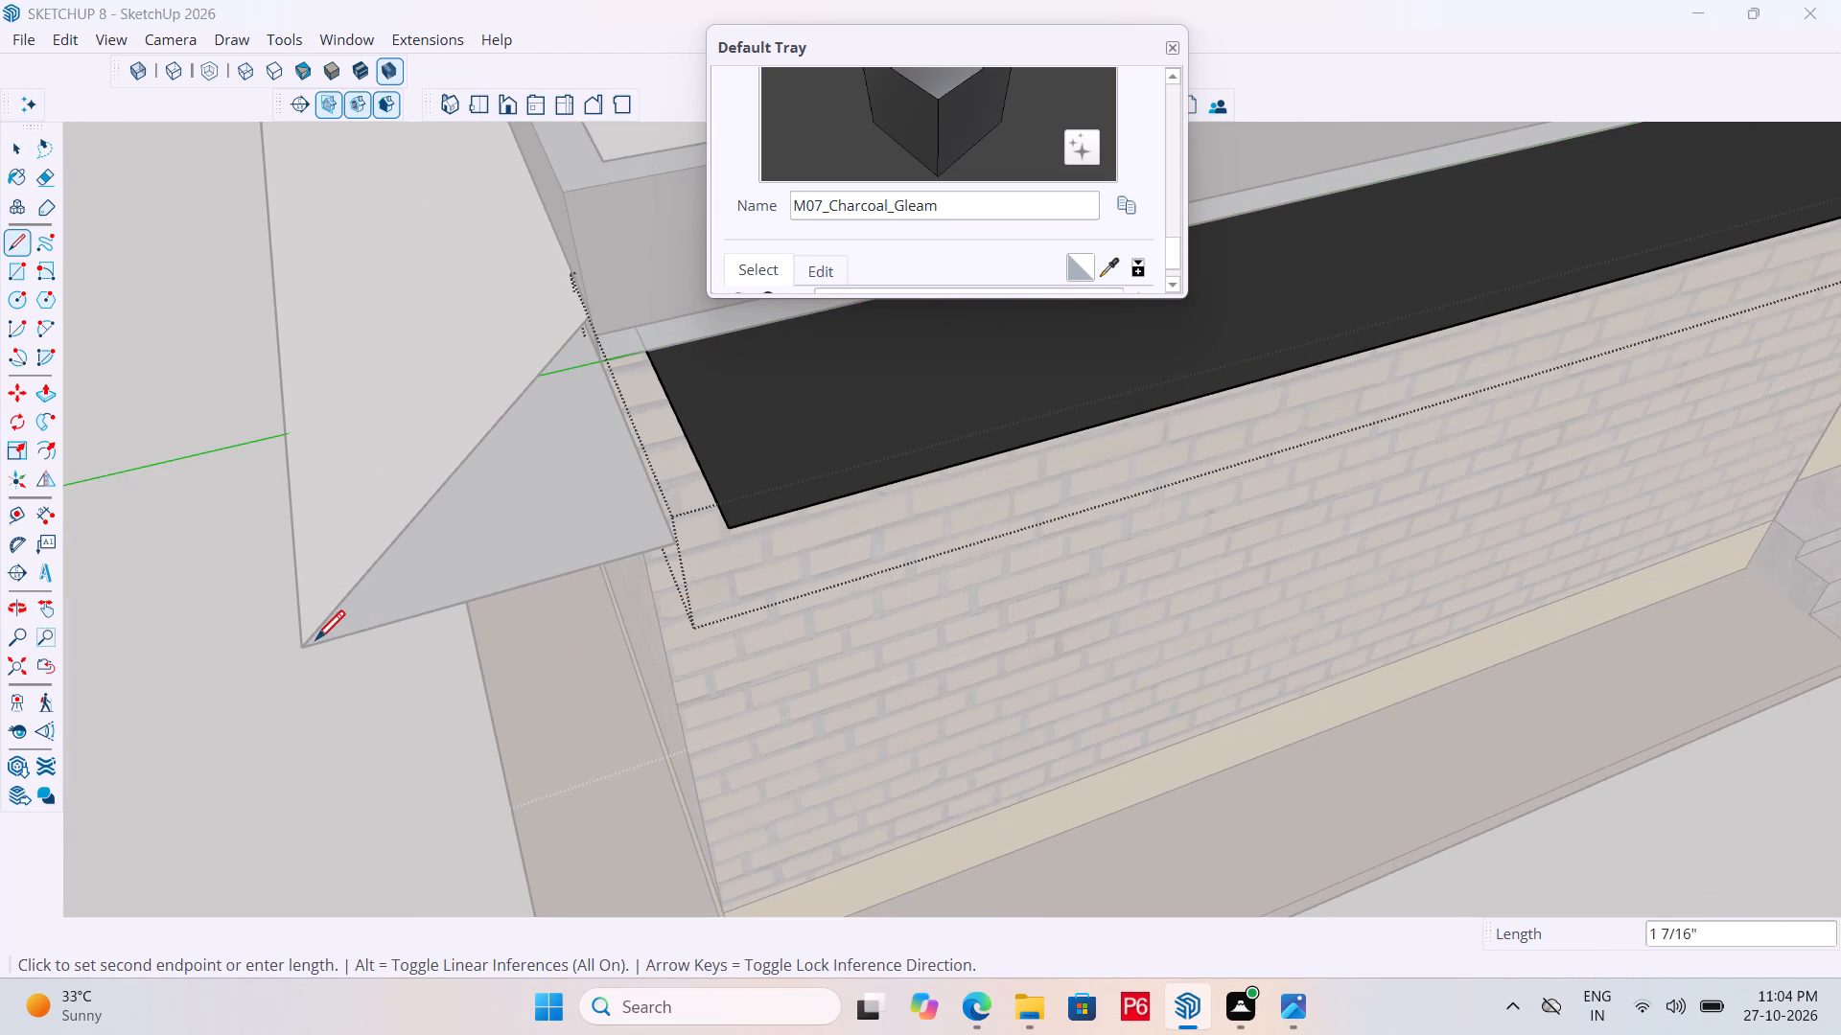
Draw the two-door wall overhang's outer bottom edge, 85' 1" long, between the bottom tips of the two neighbouring mitred slopes.
key(l)
click(302, 651)
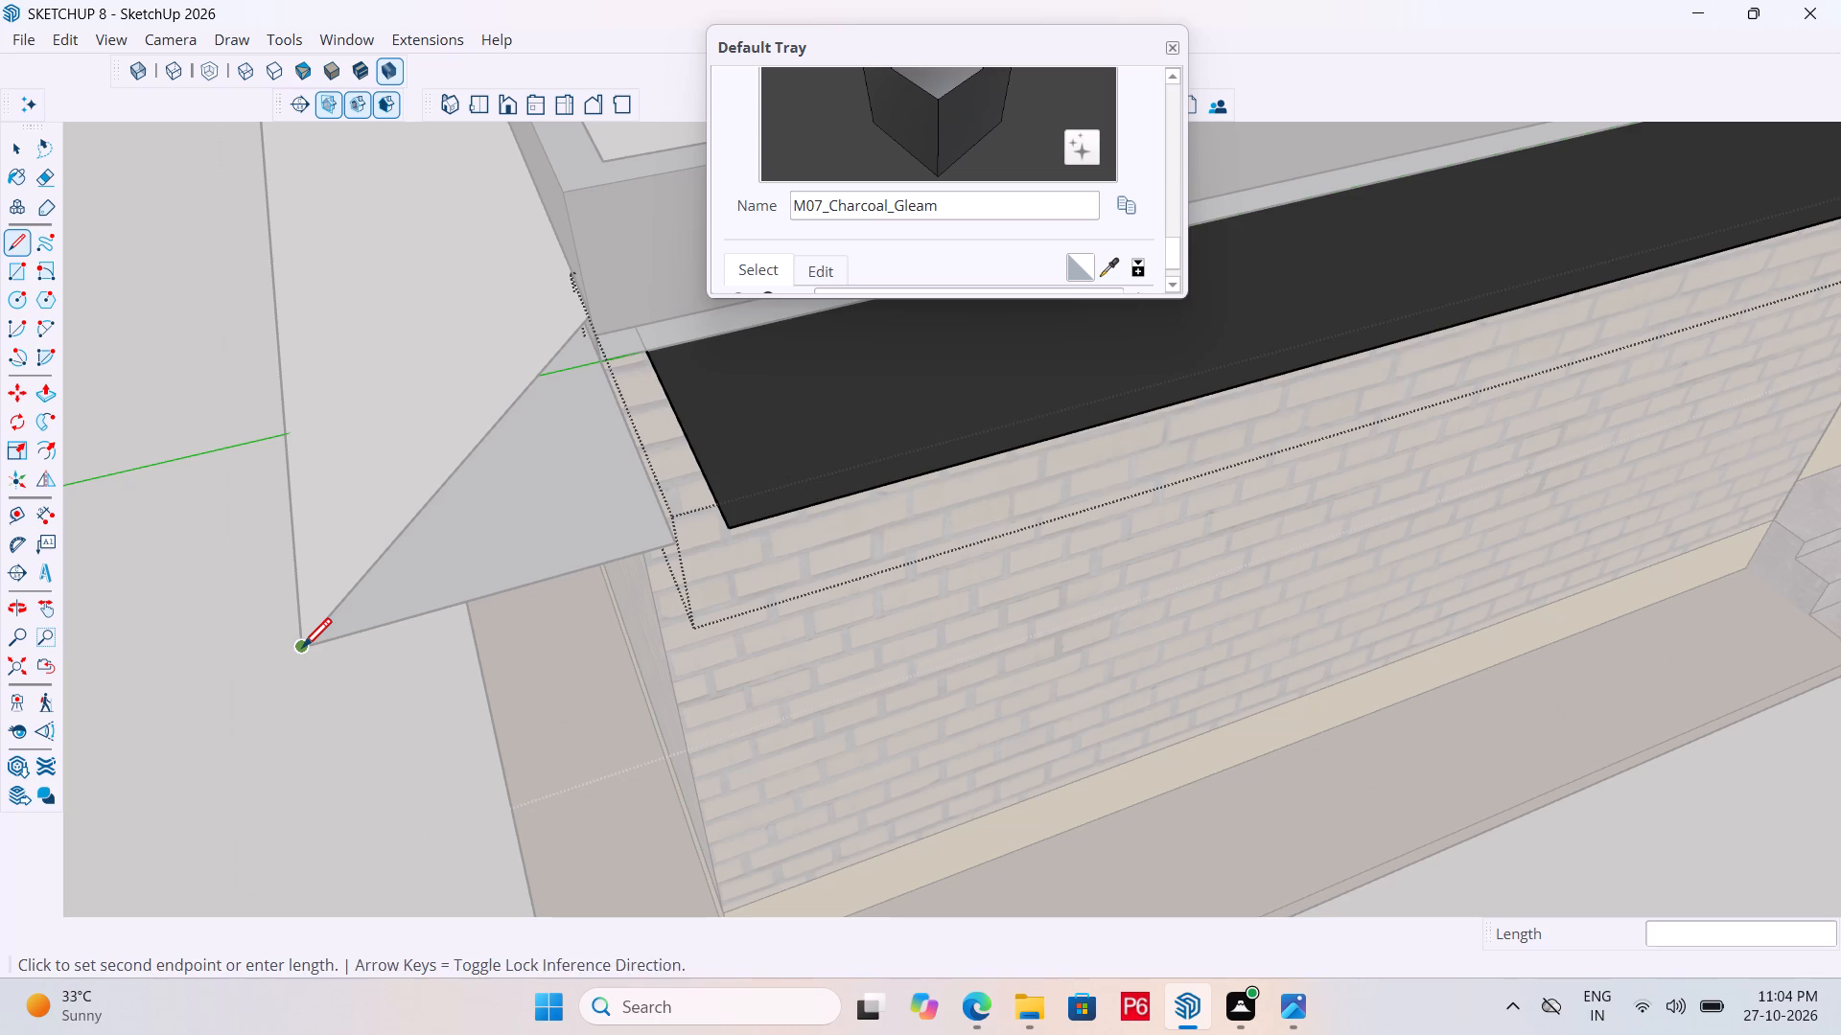
scroll(389, 678, down, 7)
scroll(271, 697, down, 14)
scroll(391, 710, down, 6)
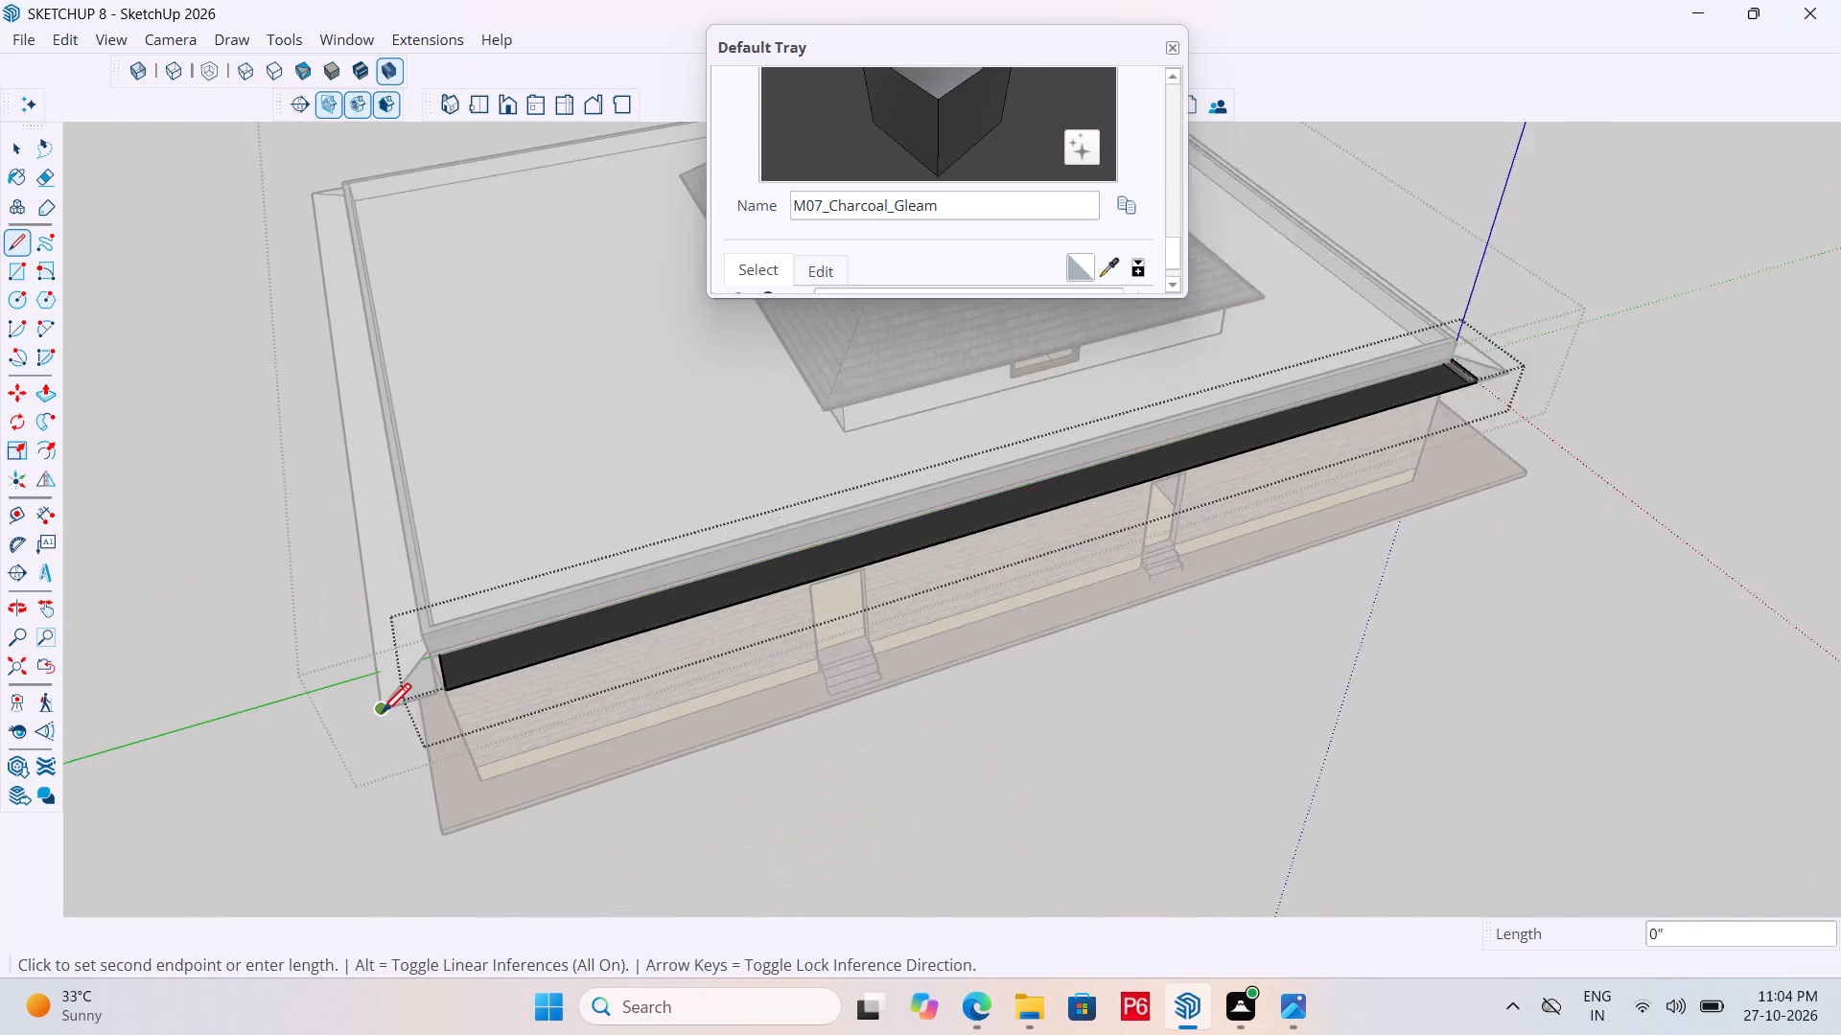
middle_drag(1487, 381, 790, 387)
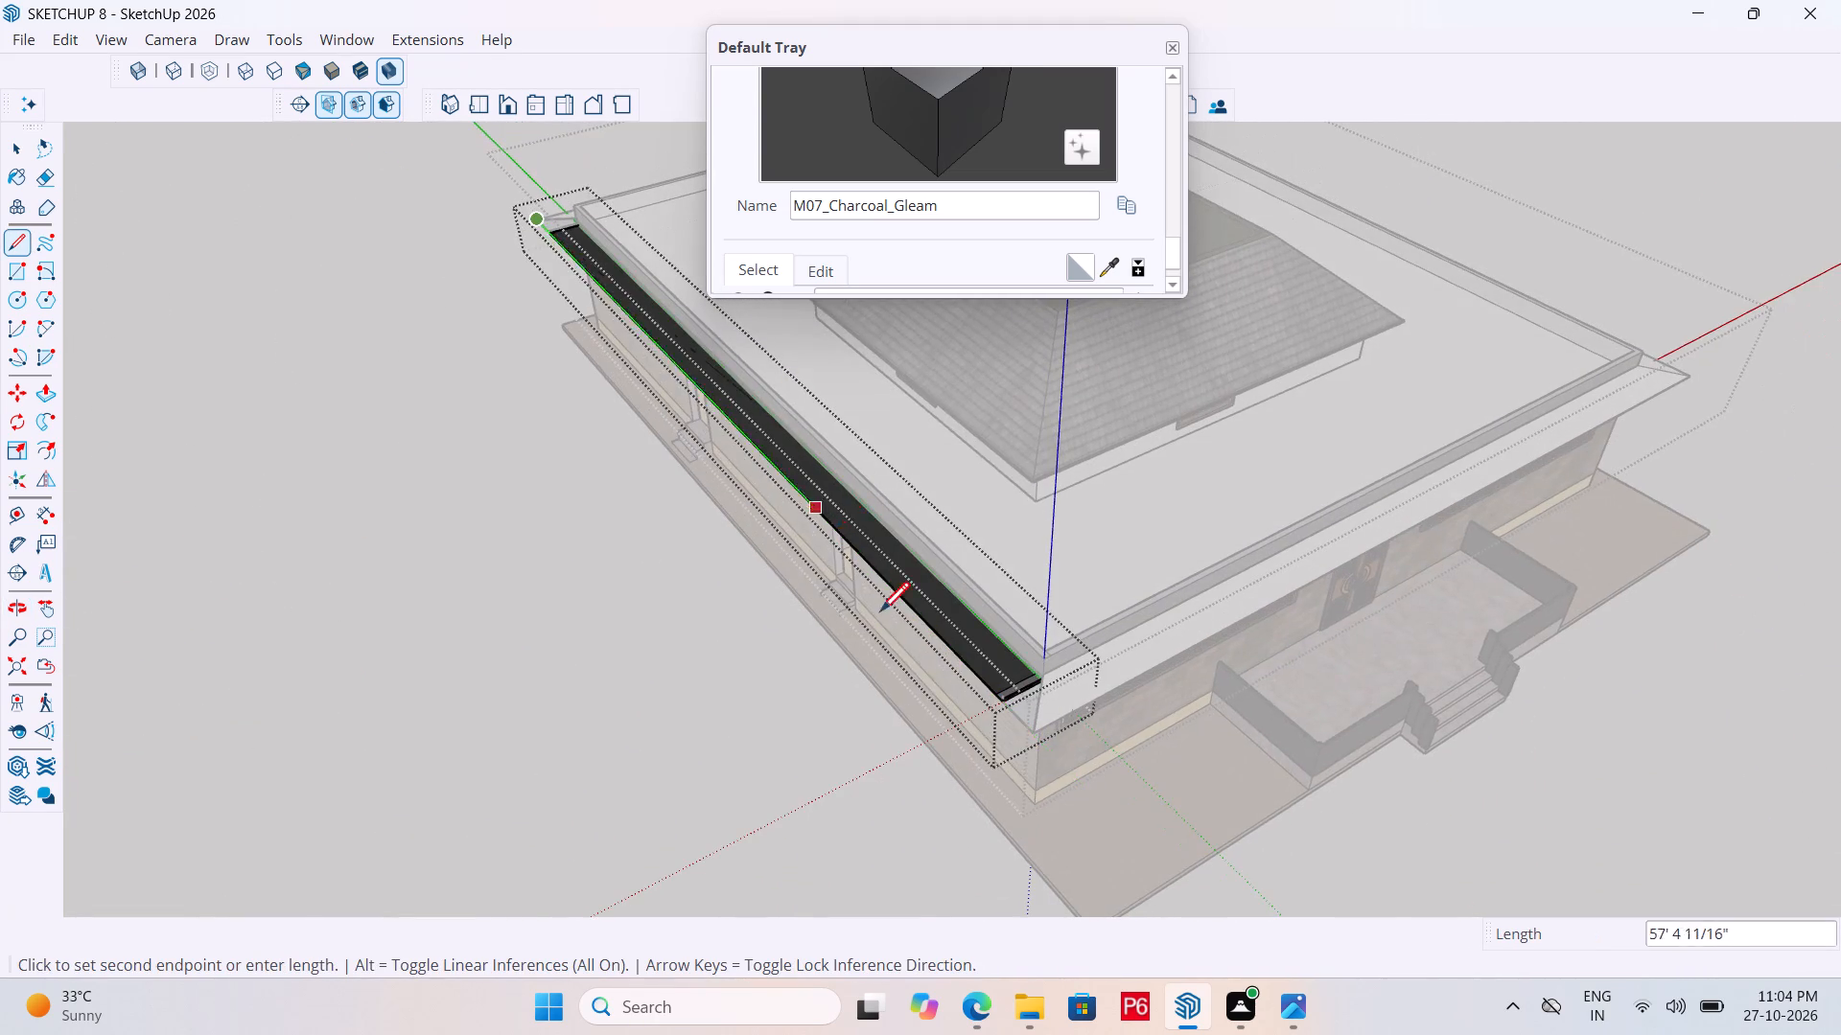
scroll(986, 724, up, 12)
middle_drag(1026, 605, 1055, 616)
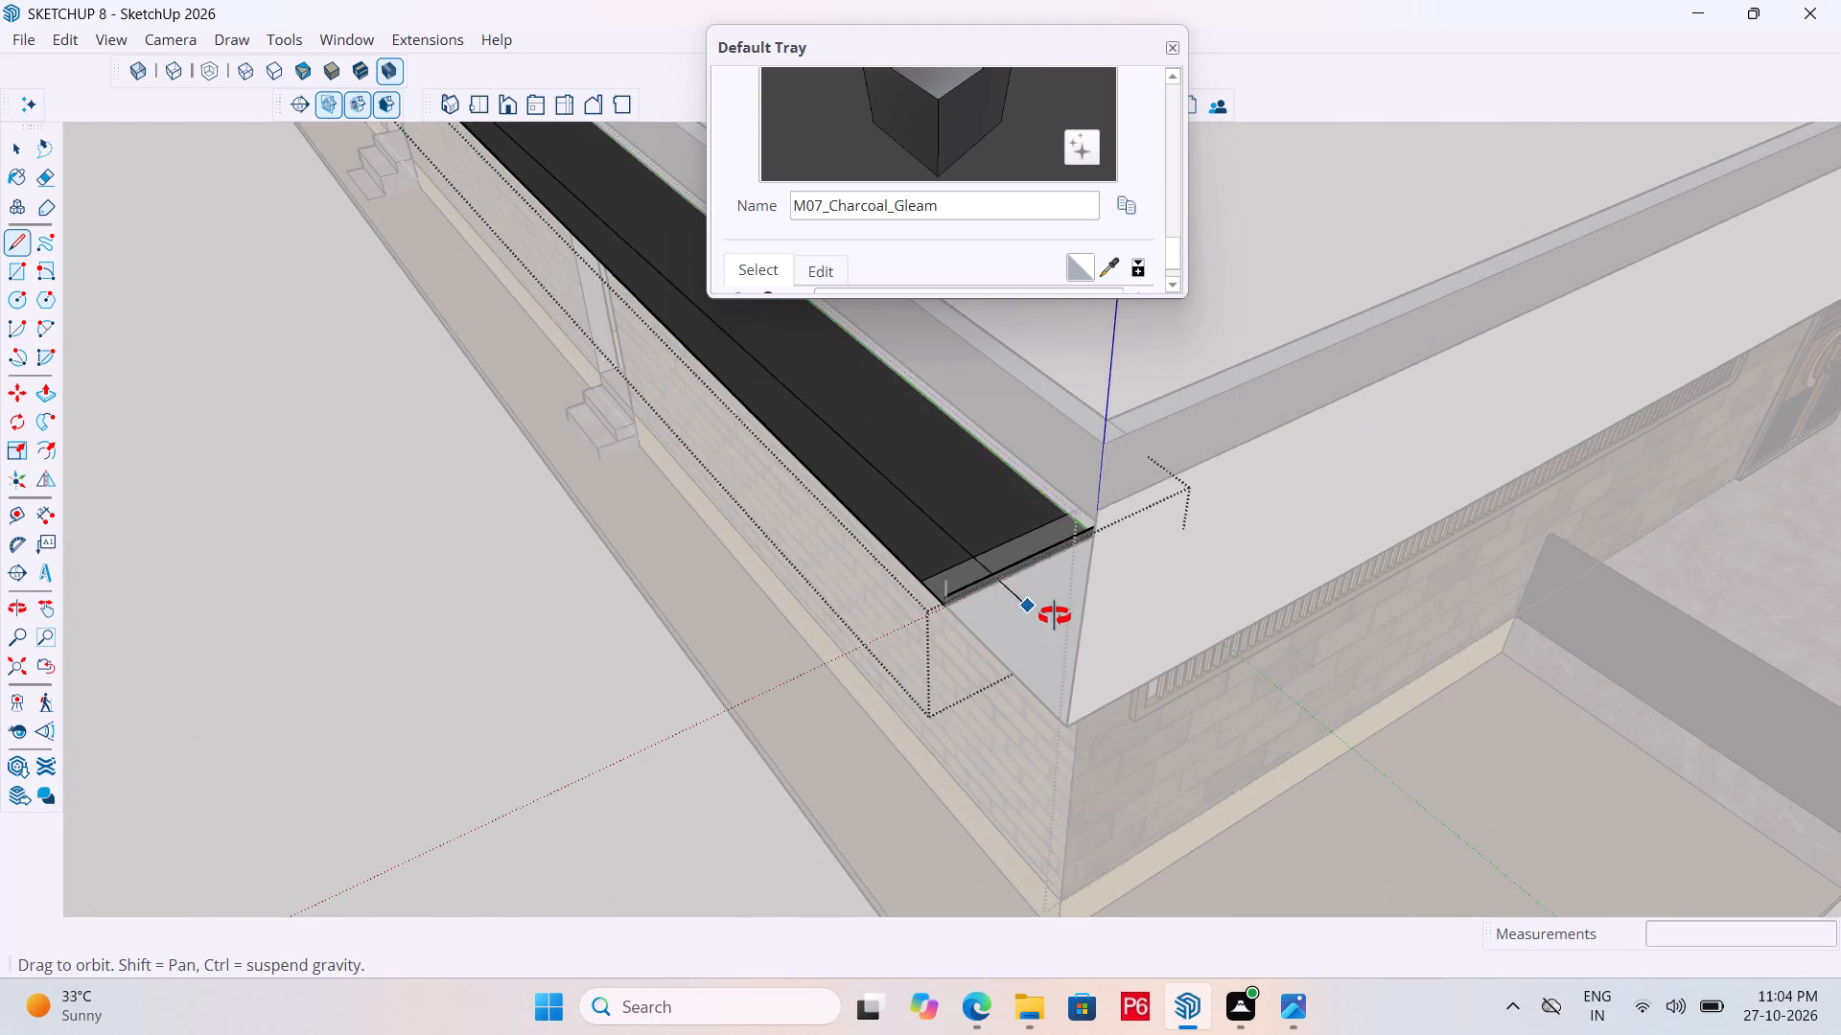
middle_drag(1055, 616, 907, 589)
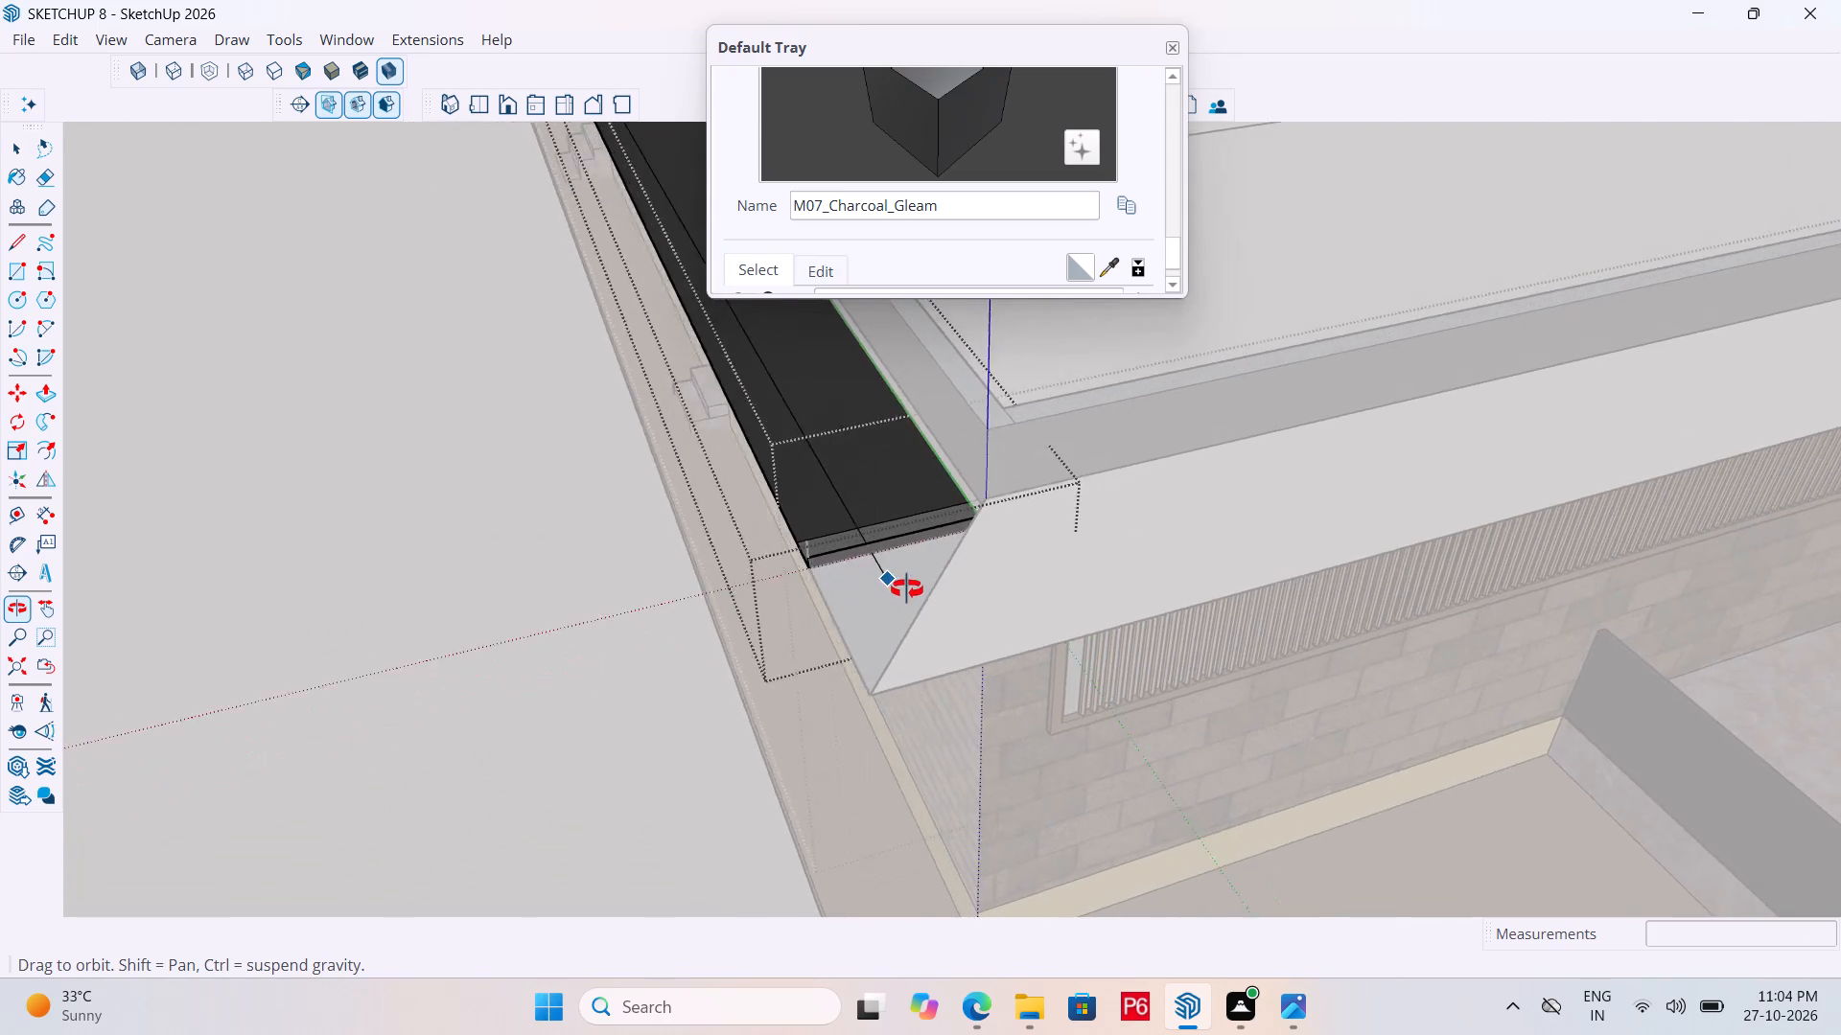
middle_drag(907, 589, 882, 612)
drag(827, 726, 828, 726)
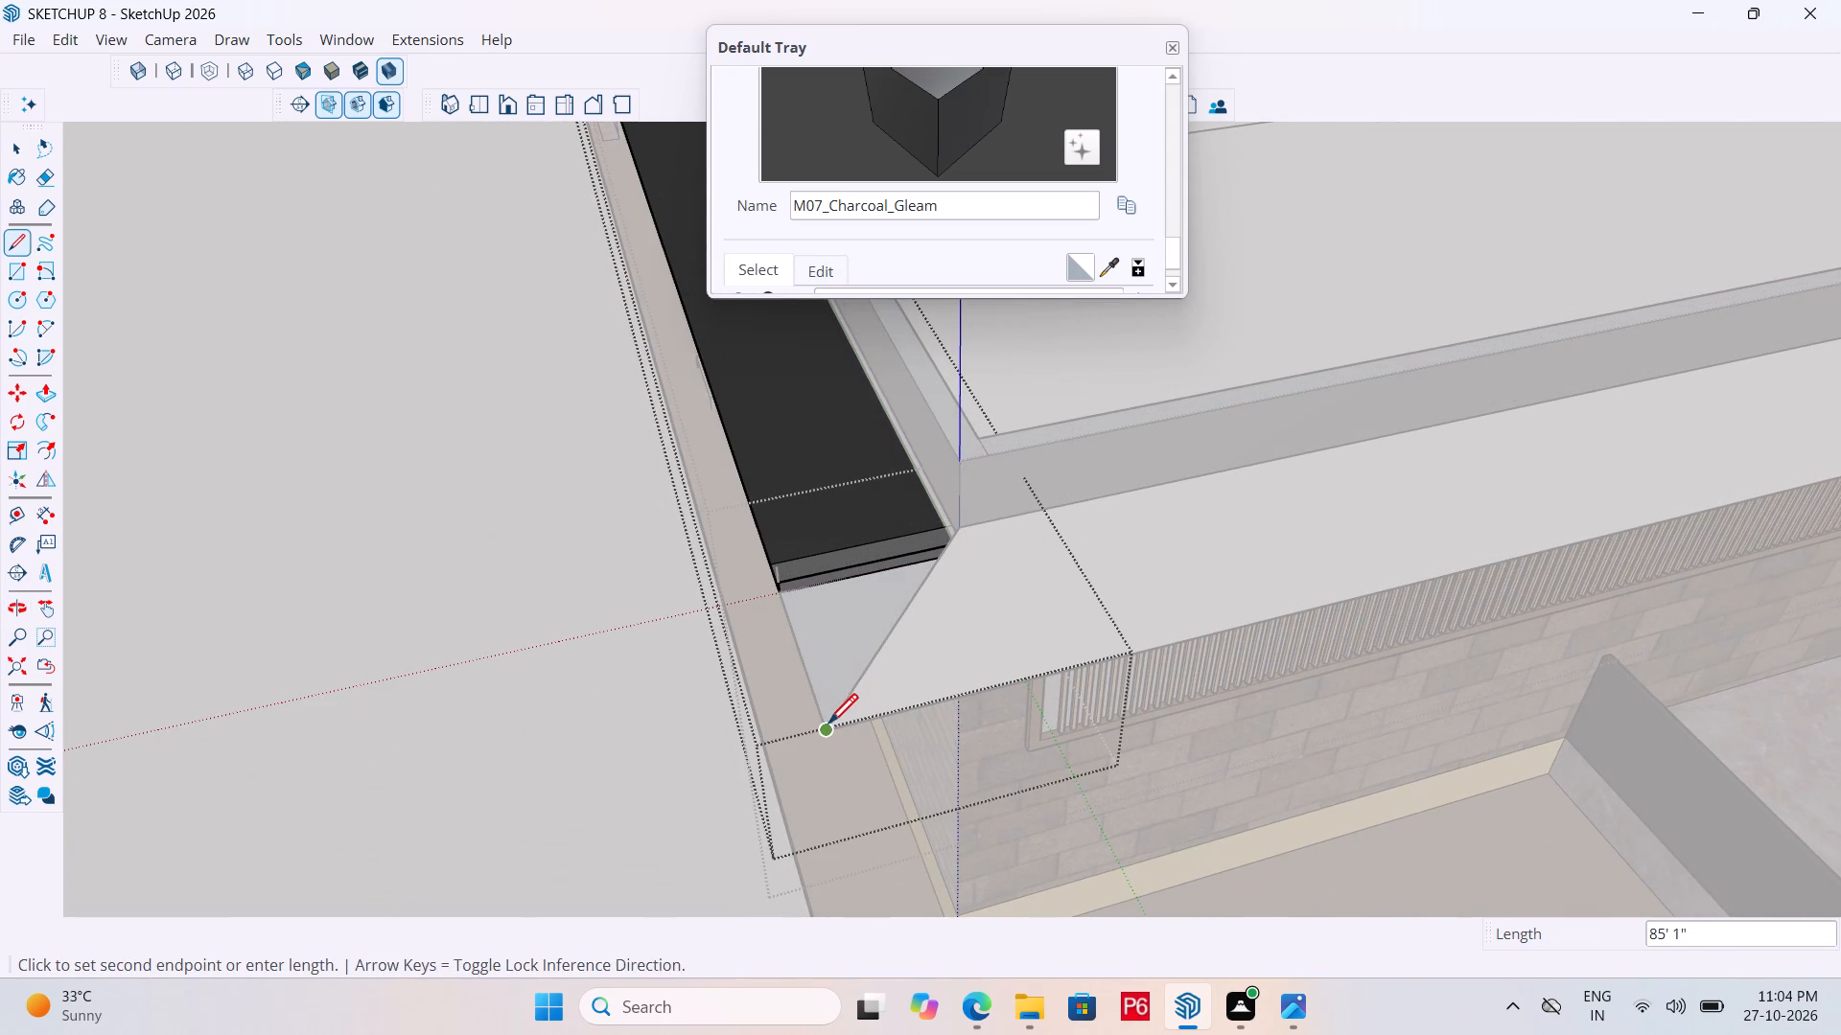
drag(828, 726, 833, 717)
Trace the mitre to the inner top corner, the inner top edge, and the closing mitre of about 4' 6 3/16" to form the slope.
click(959, 526)
scroll(1022, 665, down, 2)
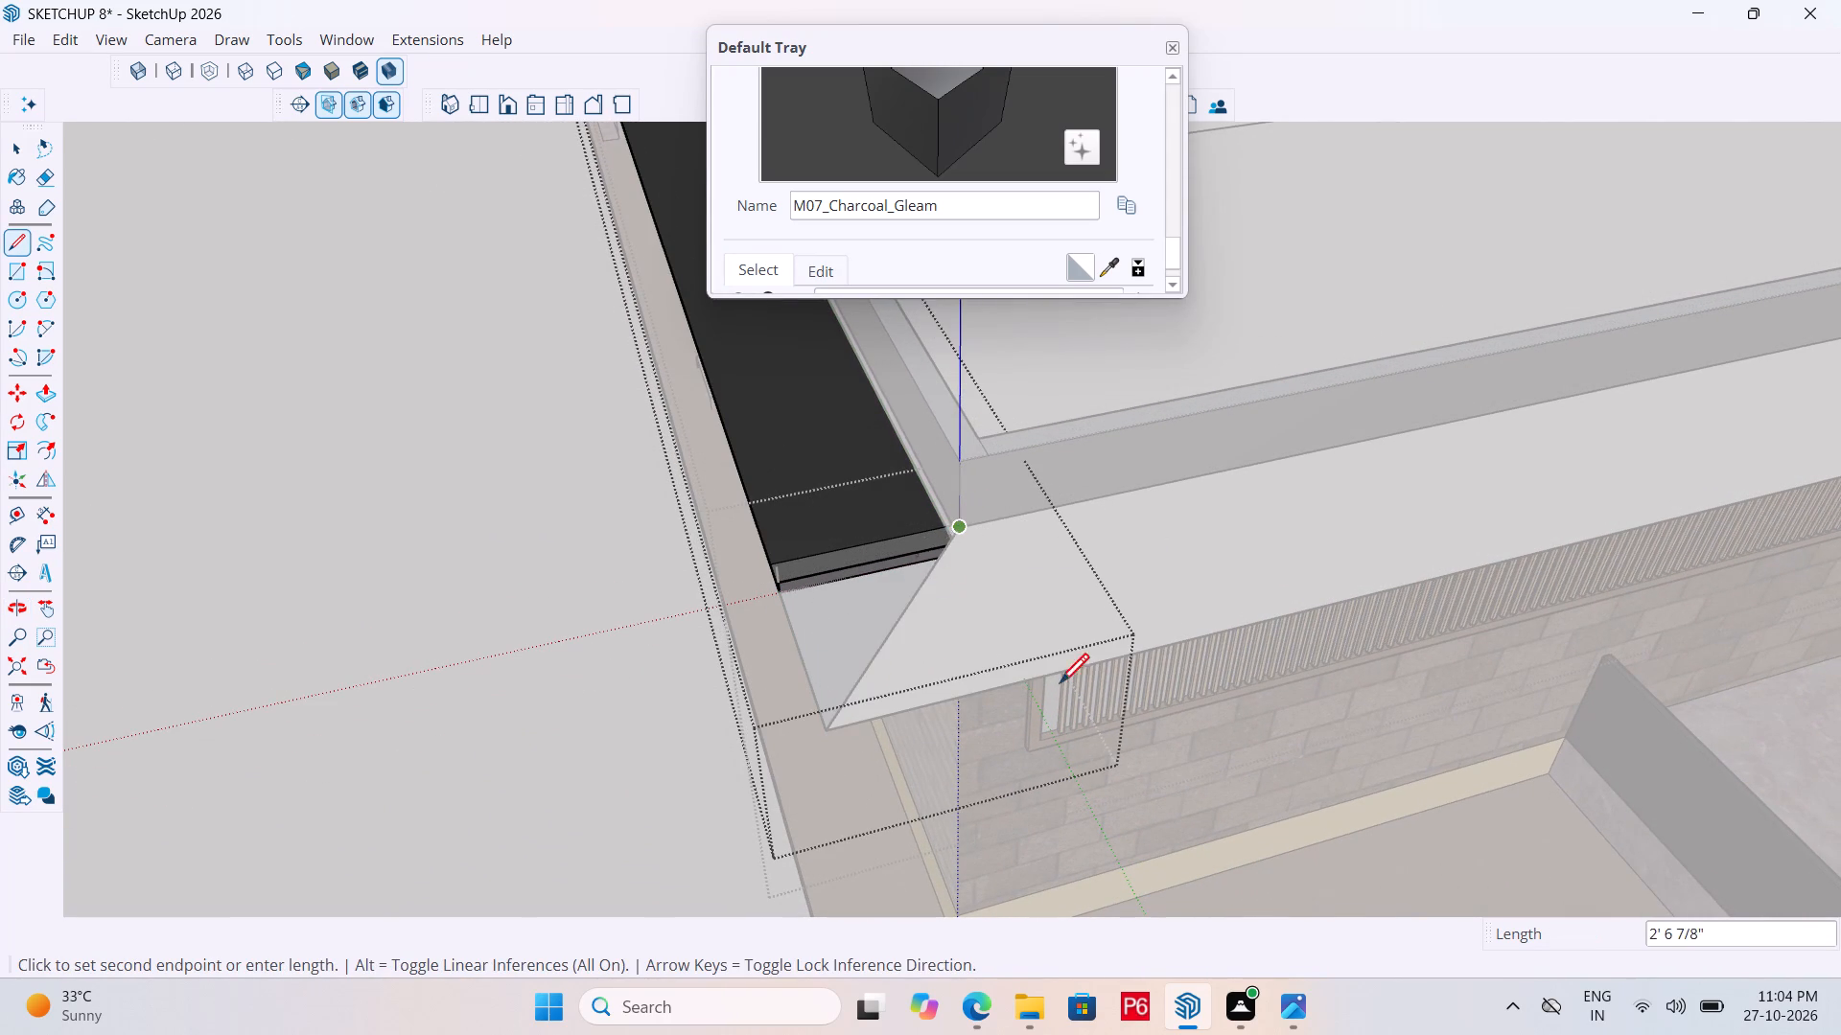
scroll(1060, 686, down, 4)
middle_drag(851, 667, 1754, 728)
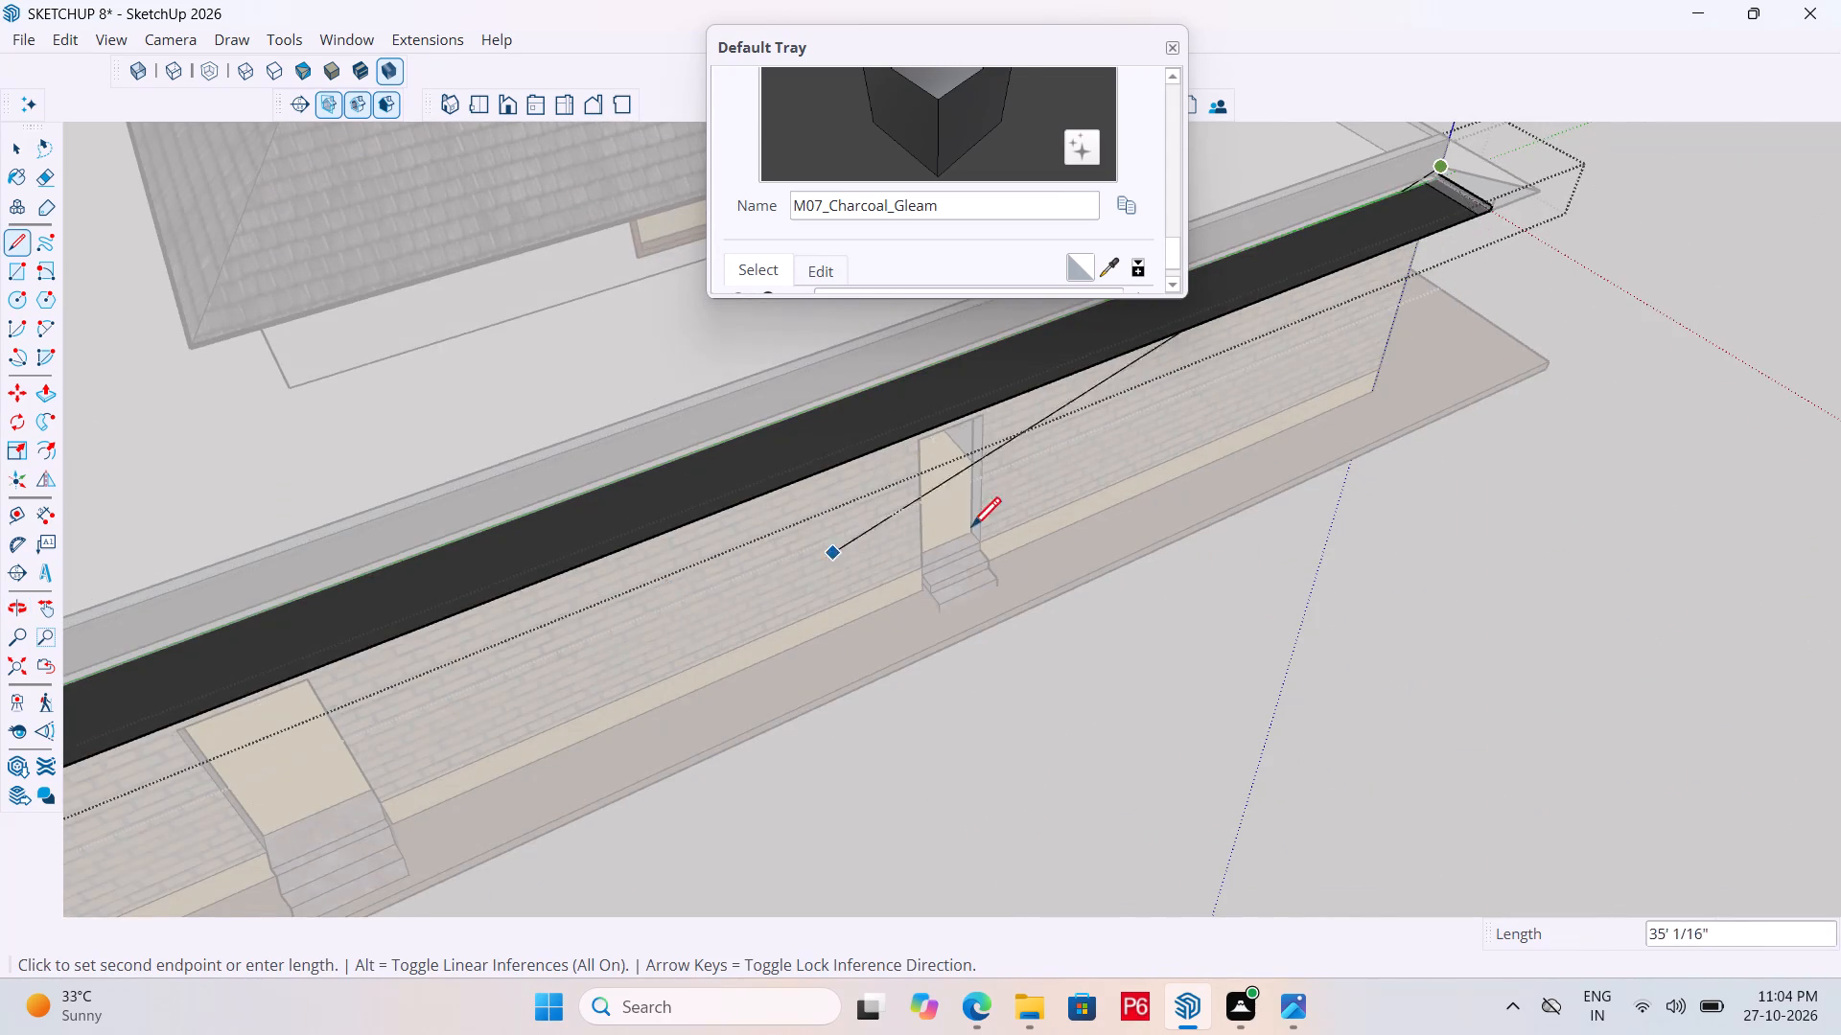
scroll(1120, 502, down, 5)
scroll(1037, 502, down, 3)
scroll(546, 706, up, 17)
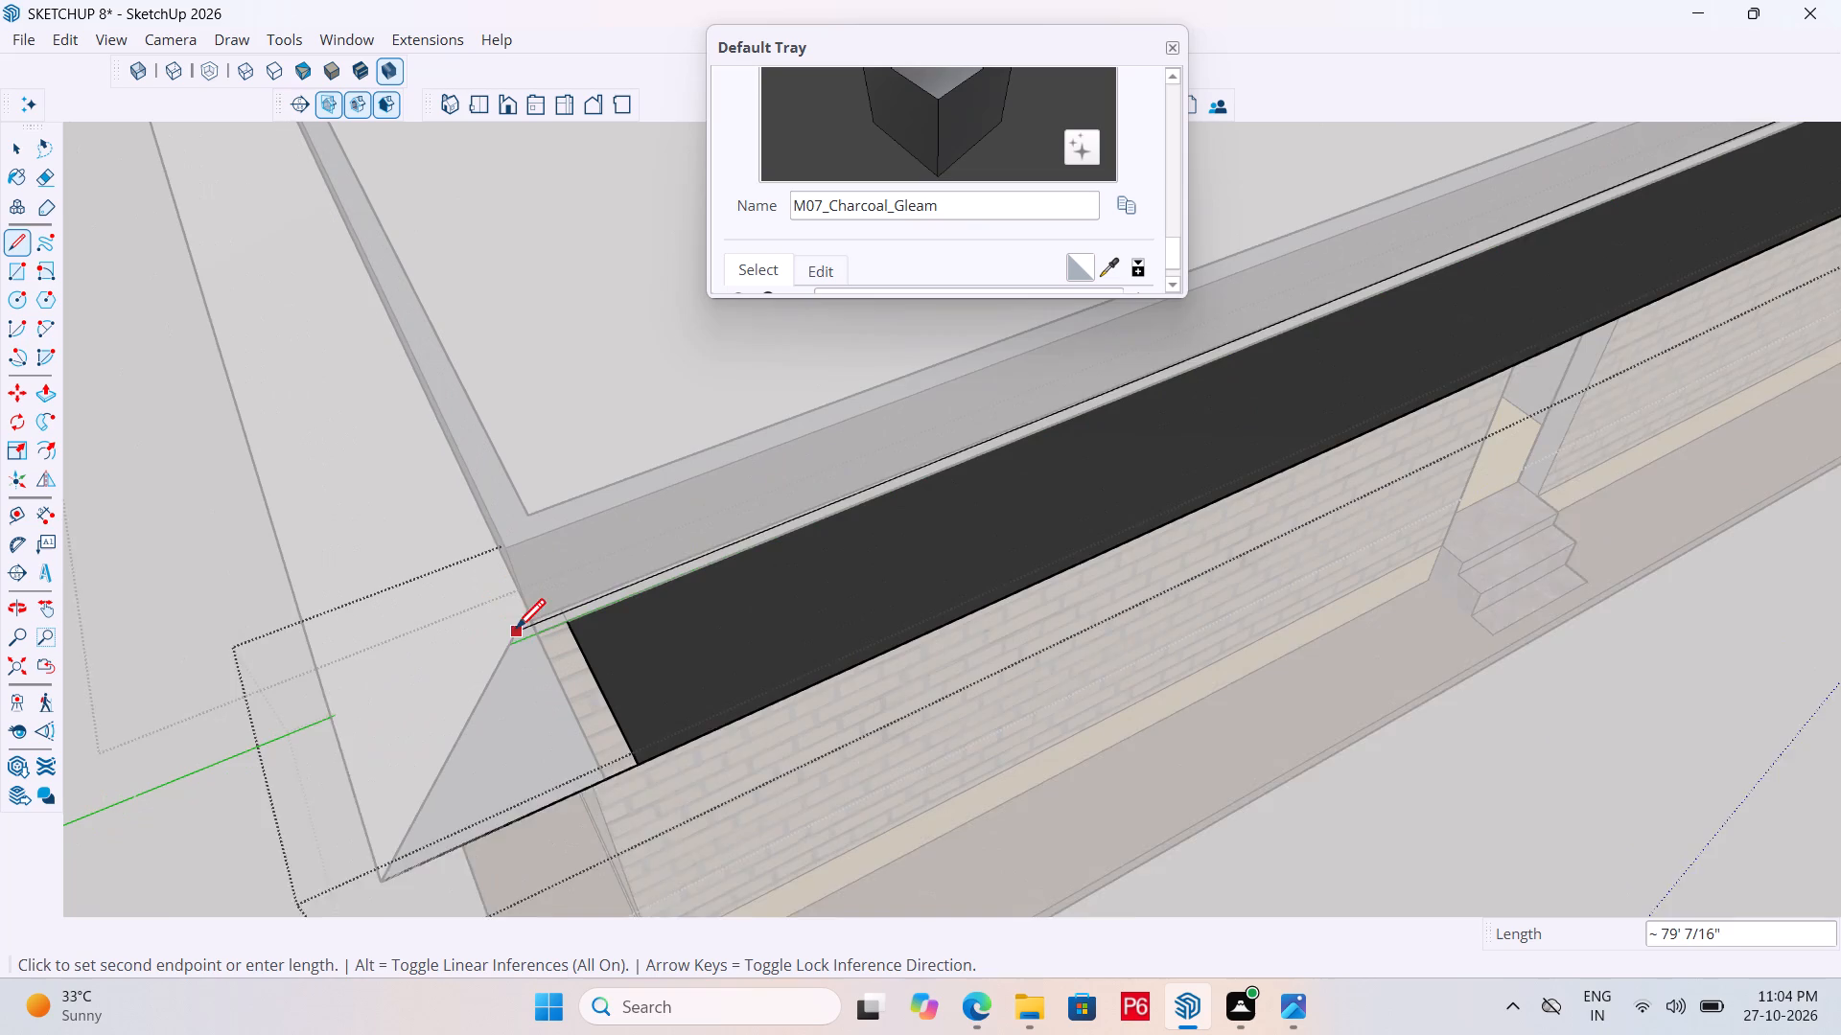
click(530, 609)
scroll(456, 624, down, 5)
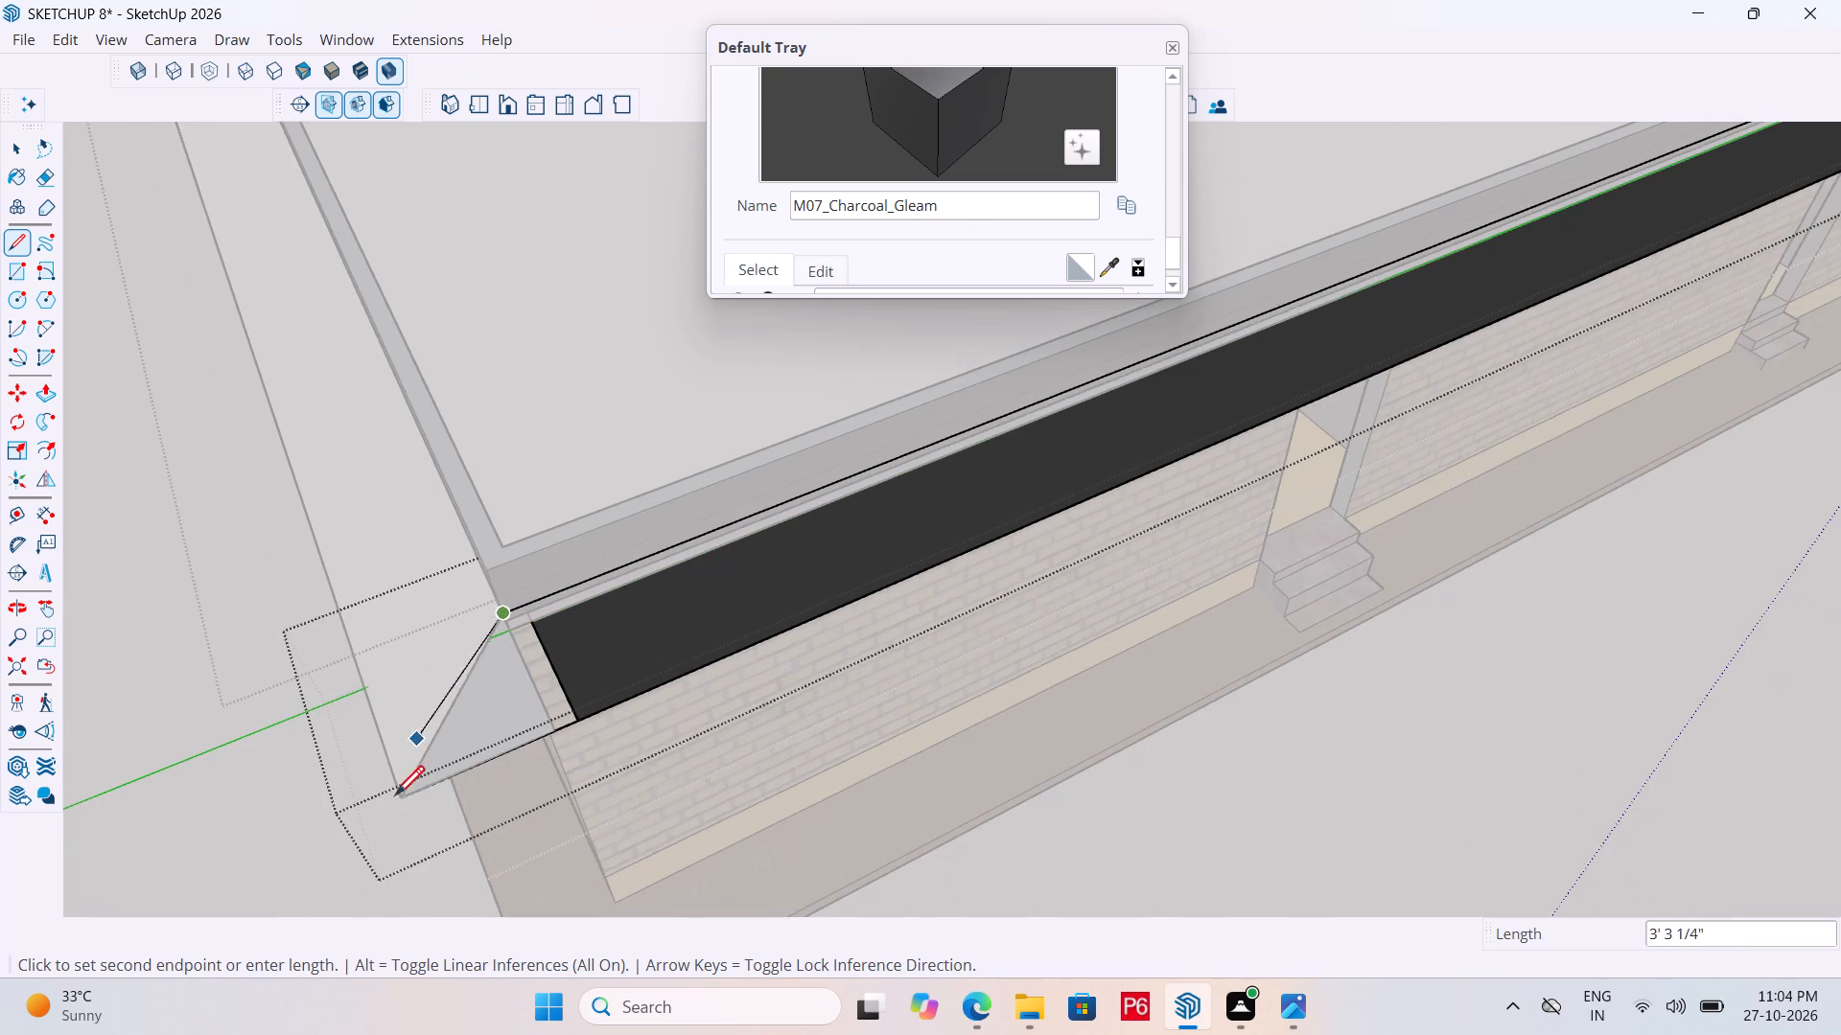
scroll(420, 805, up, 6)
click(395, 790)
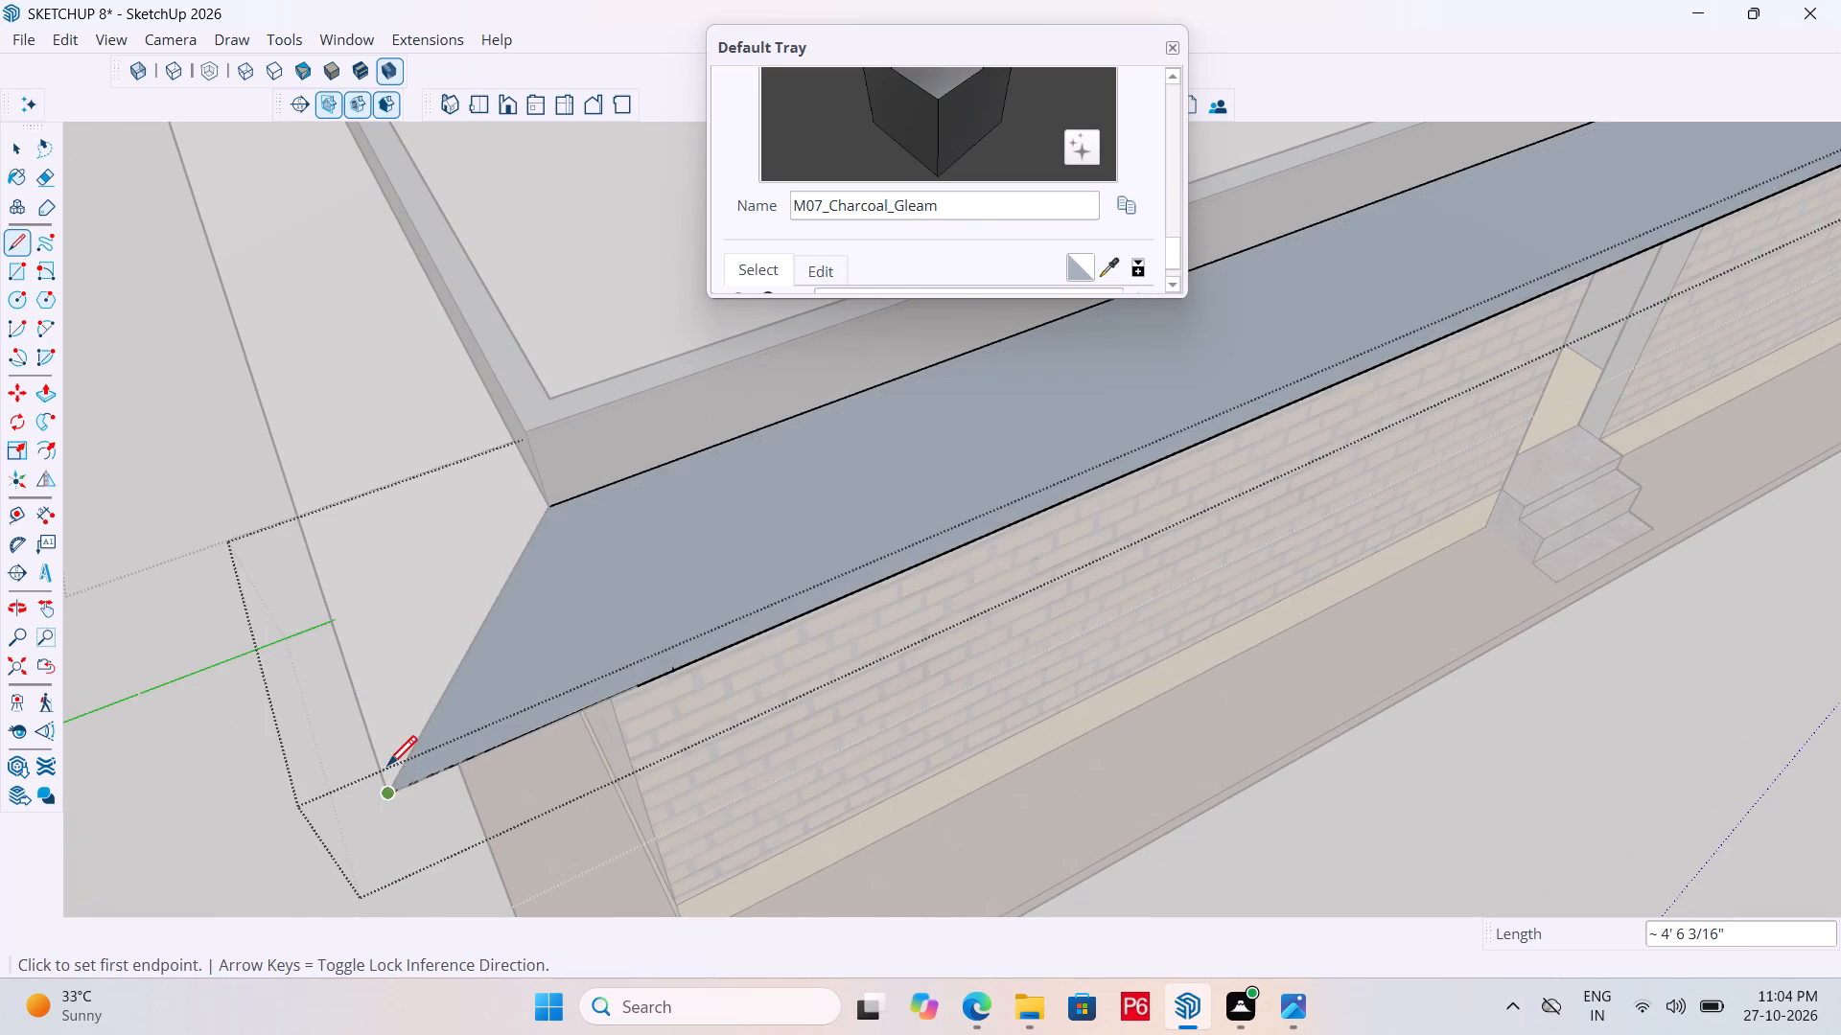
Save the model with the two-door wall's sloping overhang.
scroll(388, 764, down, 11)
middle_drag(739, 673, 644, 582)
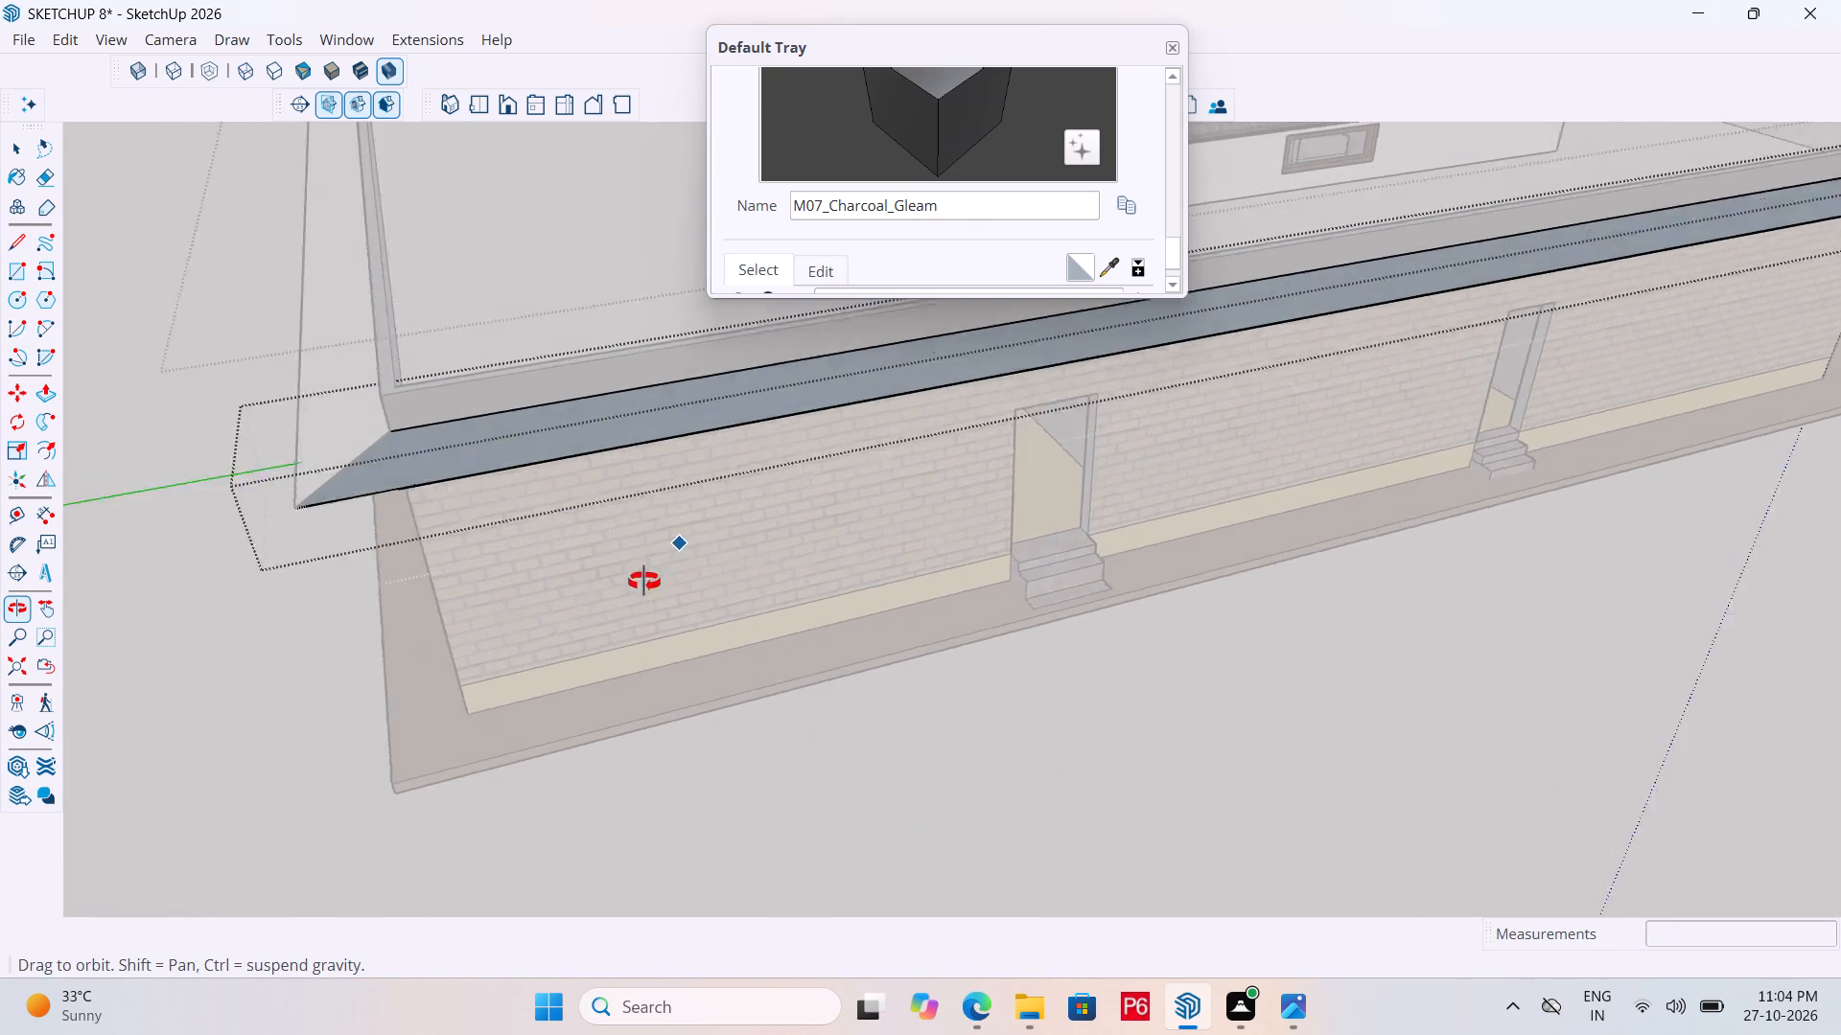
middle_drag(644, 582, 266, 651)
scroll(266, 553, down, 7)
key(ctrl+s)
key(ctrl+s)
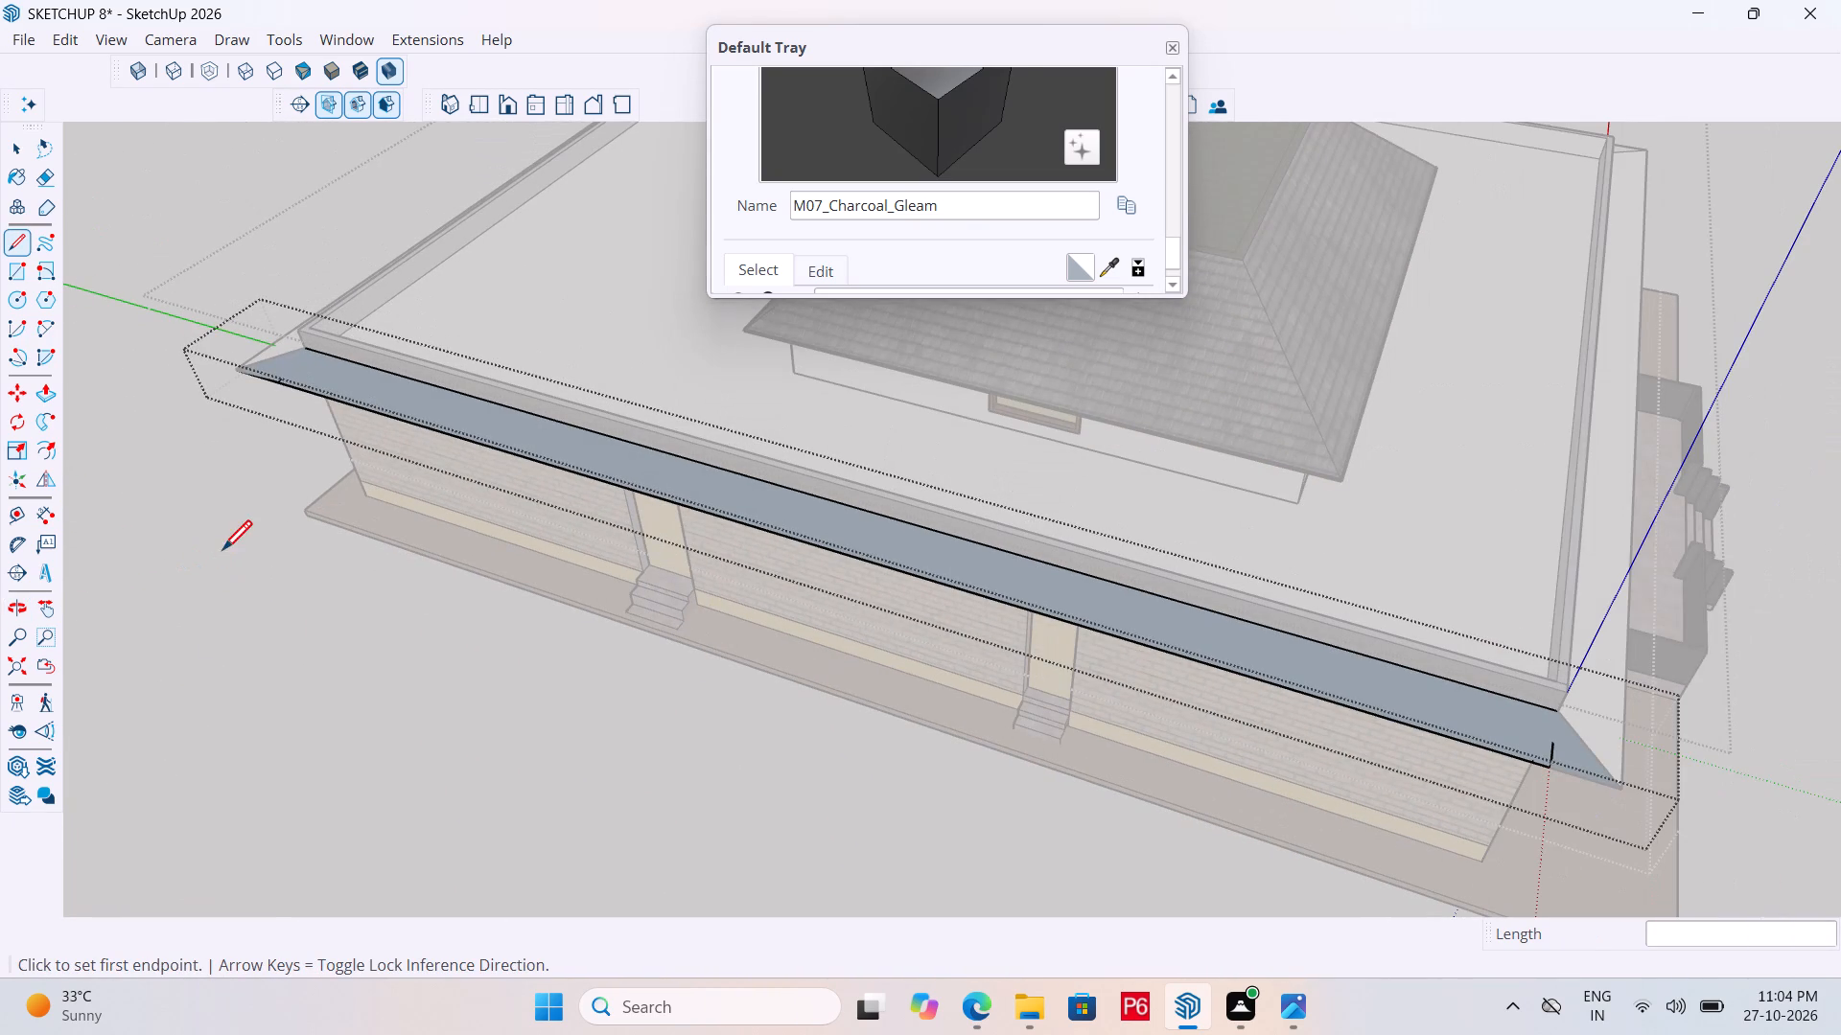
key(ctrl+s)
key(ctrl+s)
key(ctrl+s)
key(ctrl+s)
Erase the dark sliver poking through the two-door wall's sloping overhang near the mitred corner.
scroll(249, 536, down, 5)
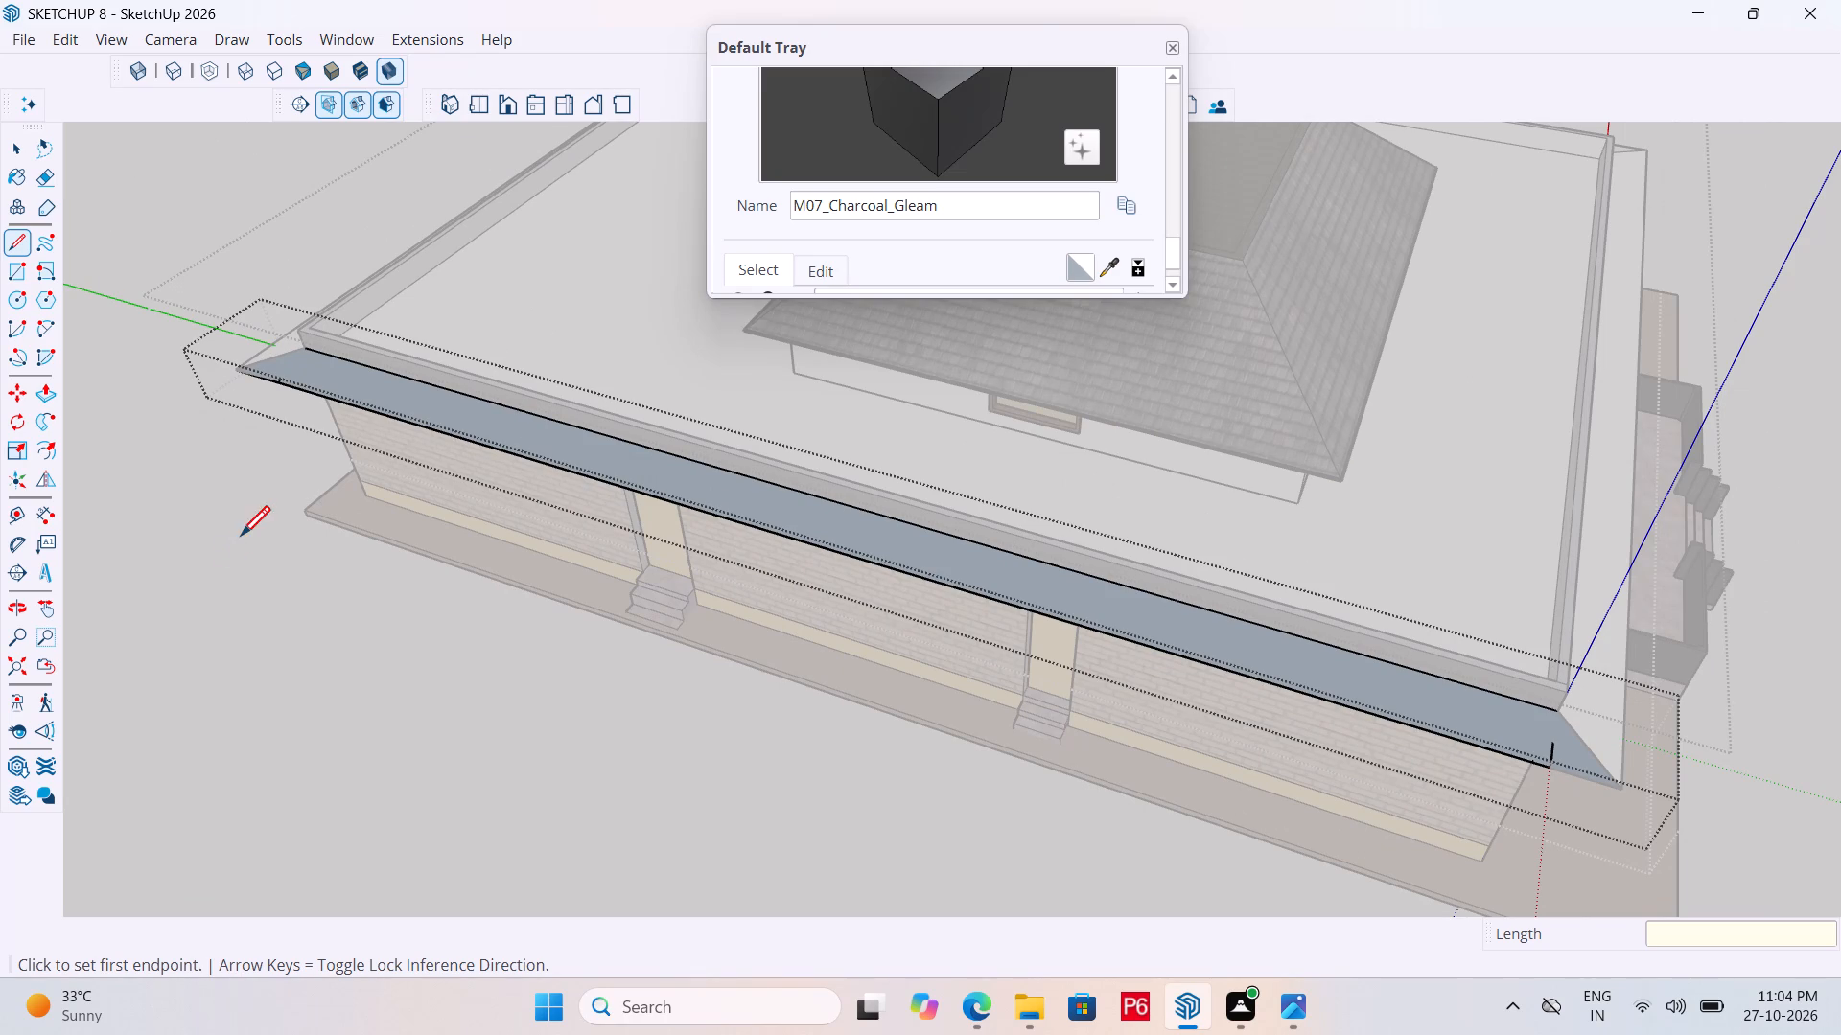
scroll(241, 539, down, 10)
key(space)
drag(1327, 698, 1315, 701)
middle_drag(963, 697, 713, 589)
scroll(856, 554, up, 19)
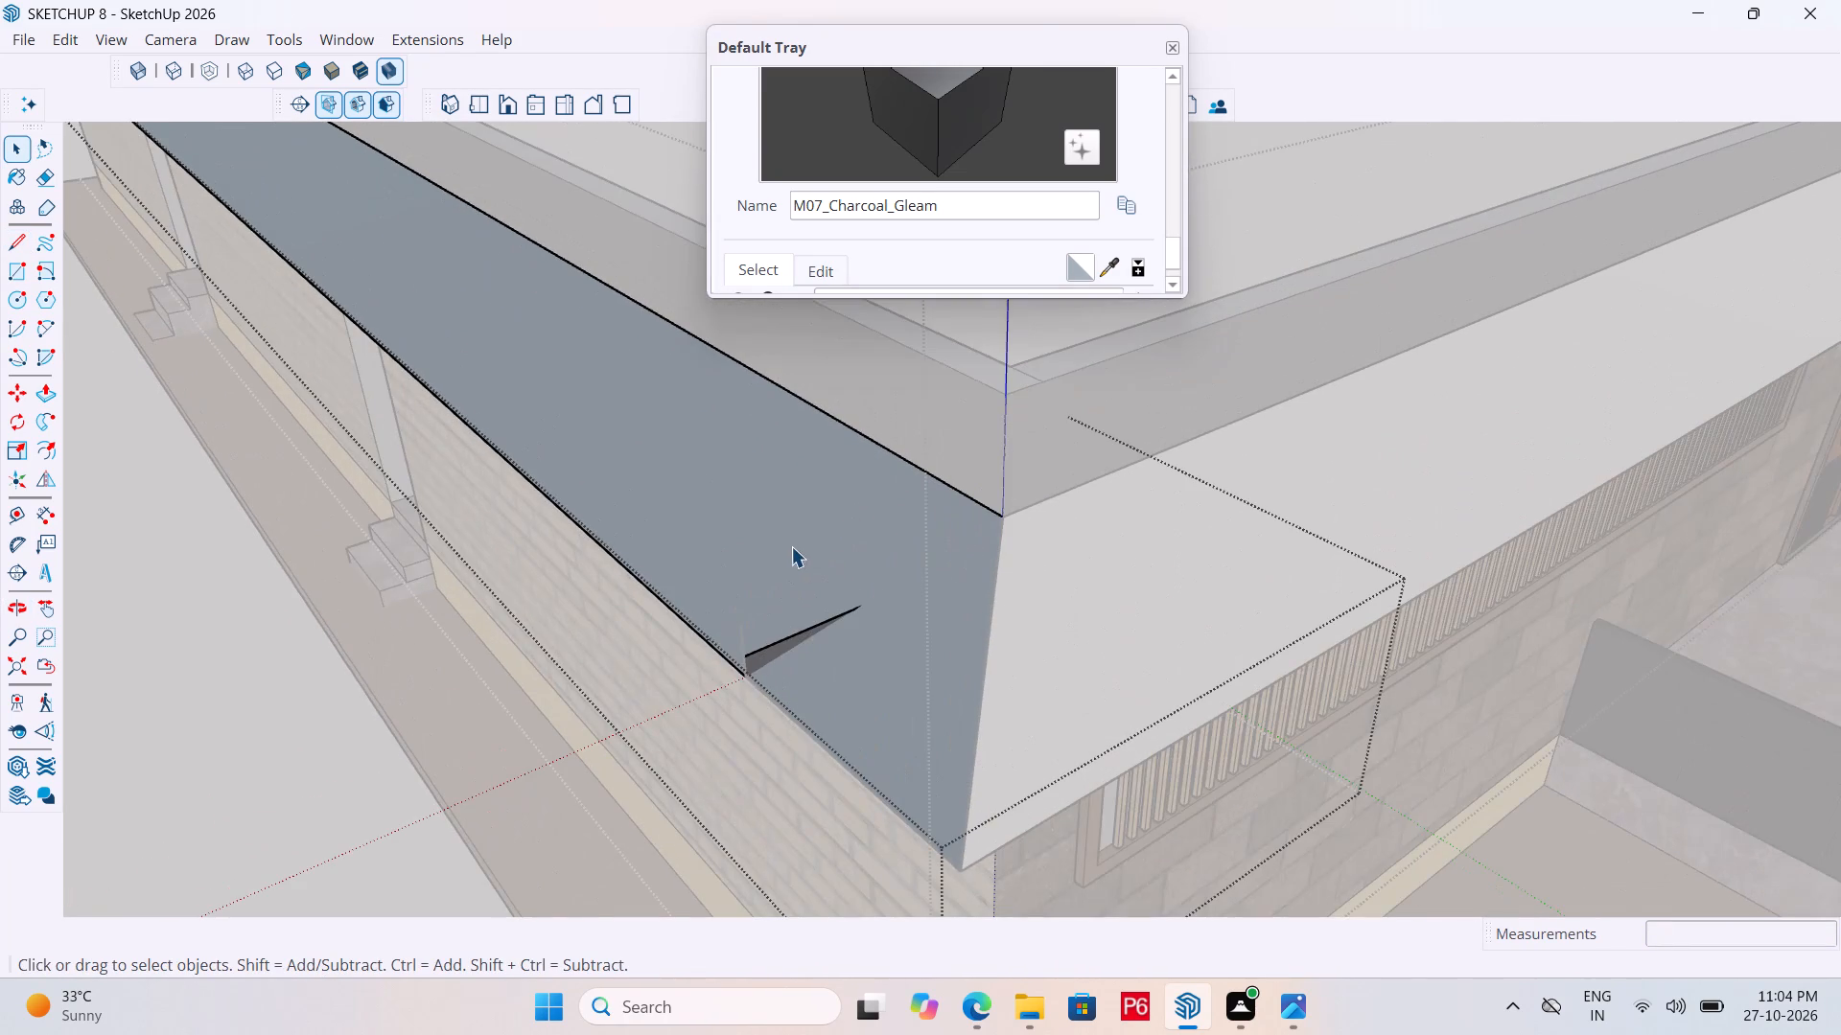
key(e)
click(779, 640)
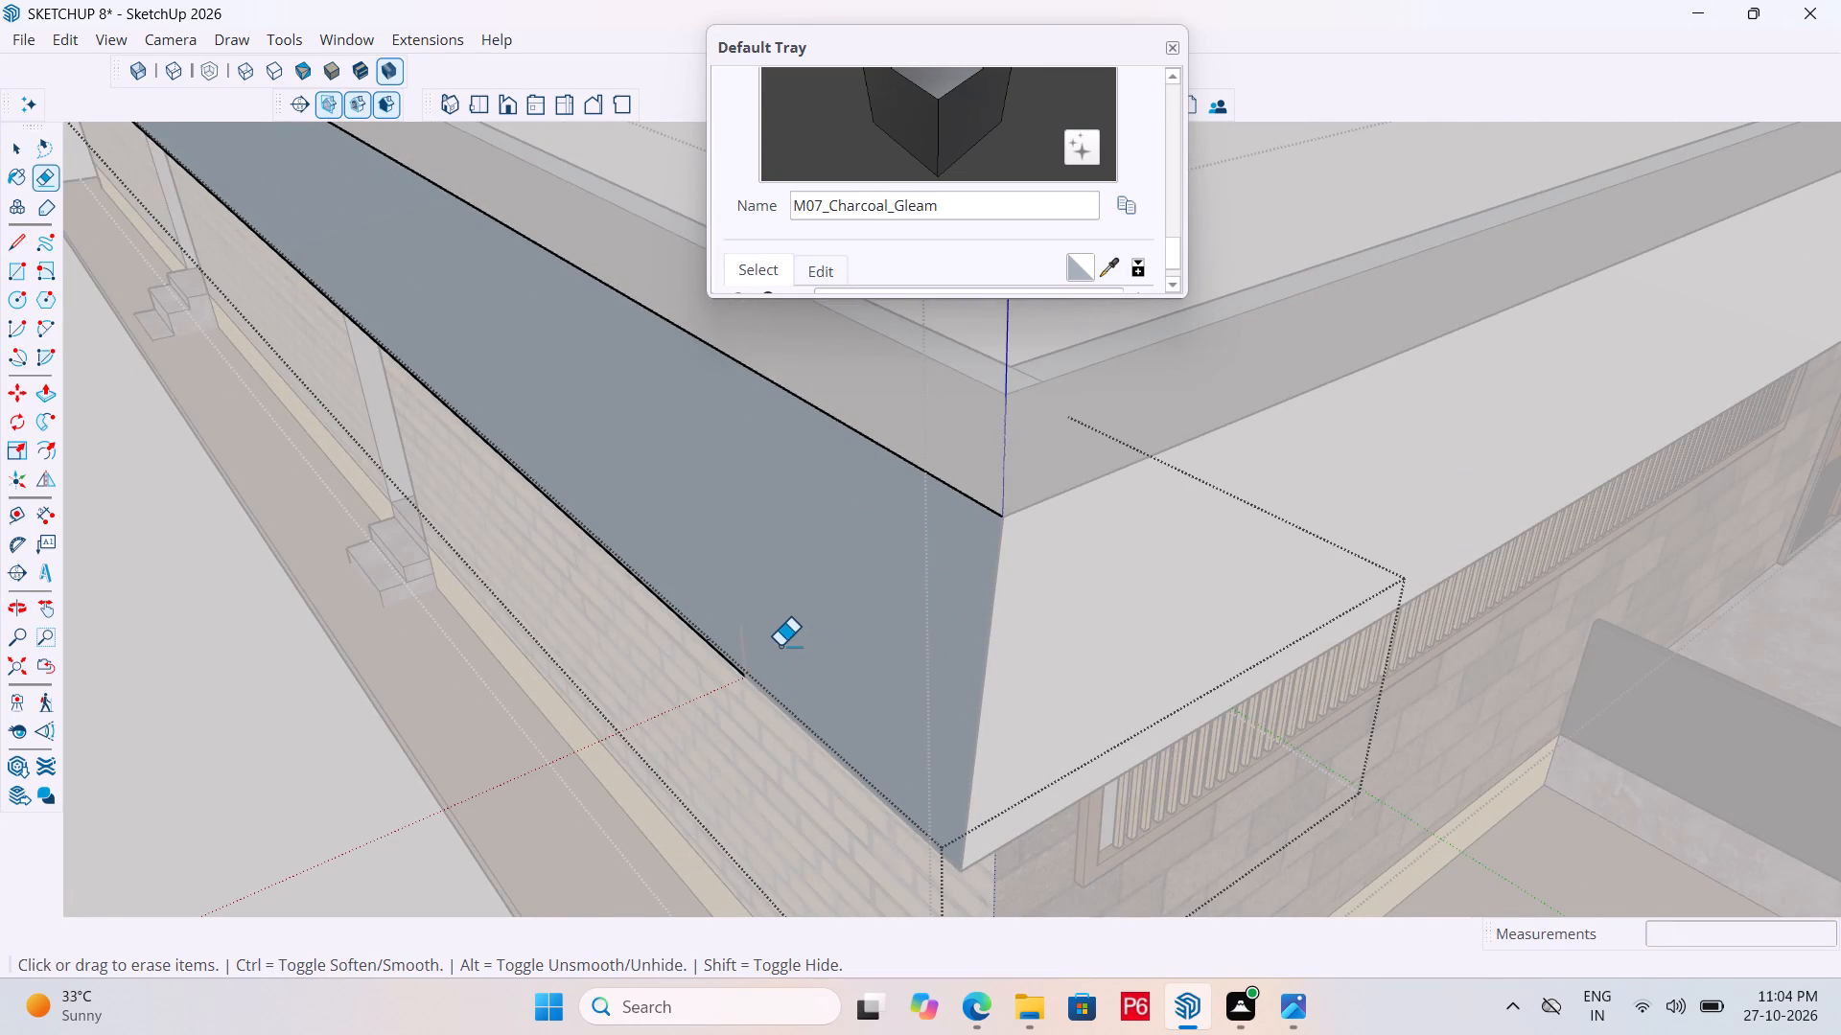
Erase the slope's edges around the short stray line near the mitred corner, clearing the two-door wall's slope face.
scroll(735, 682, up, 10)
scroll(744, 715, down, 2)
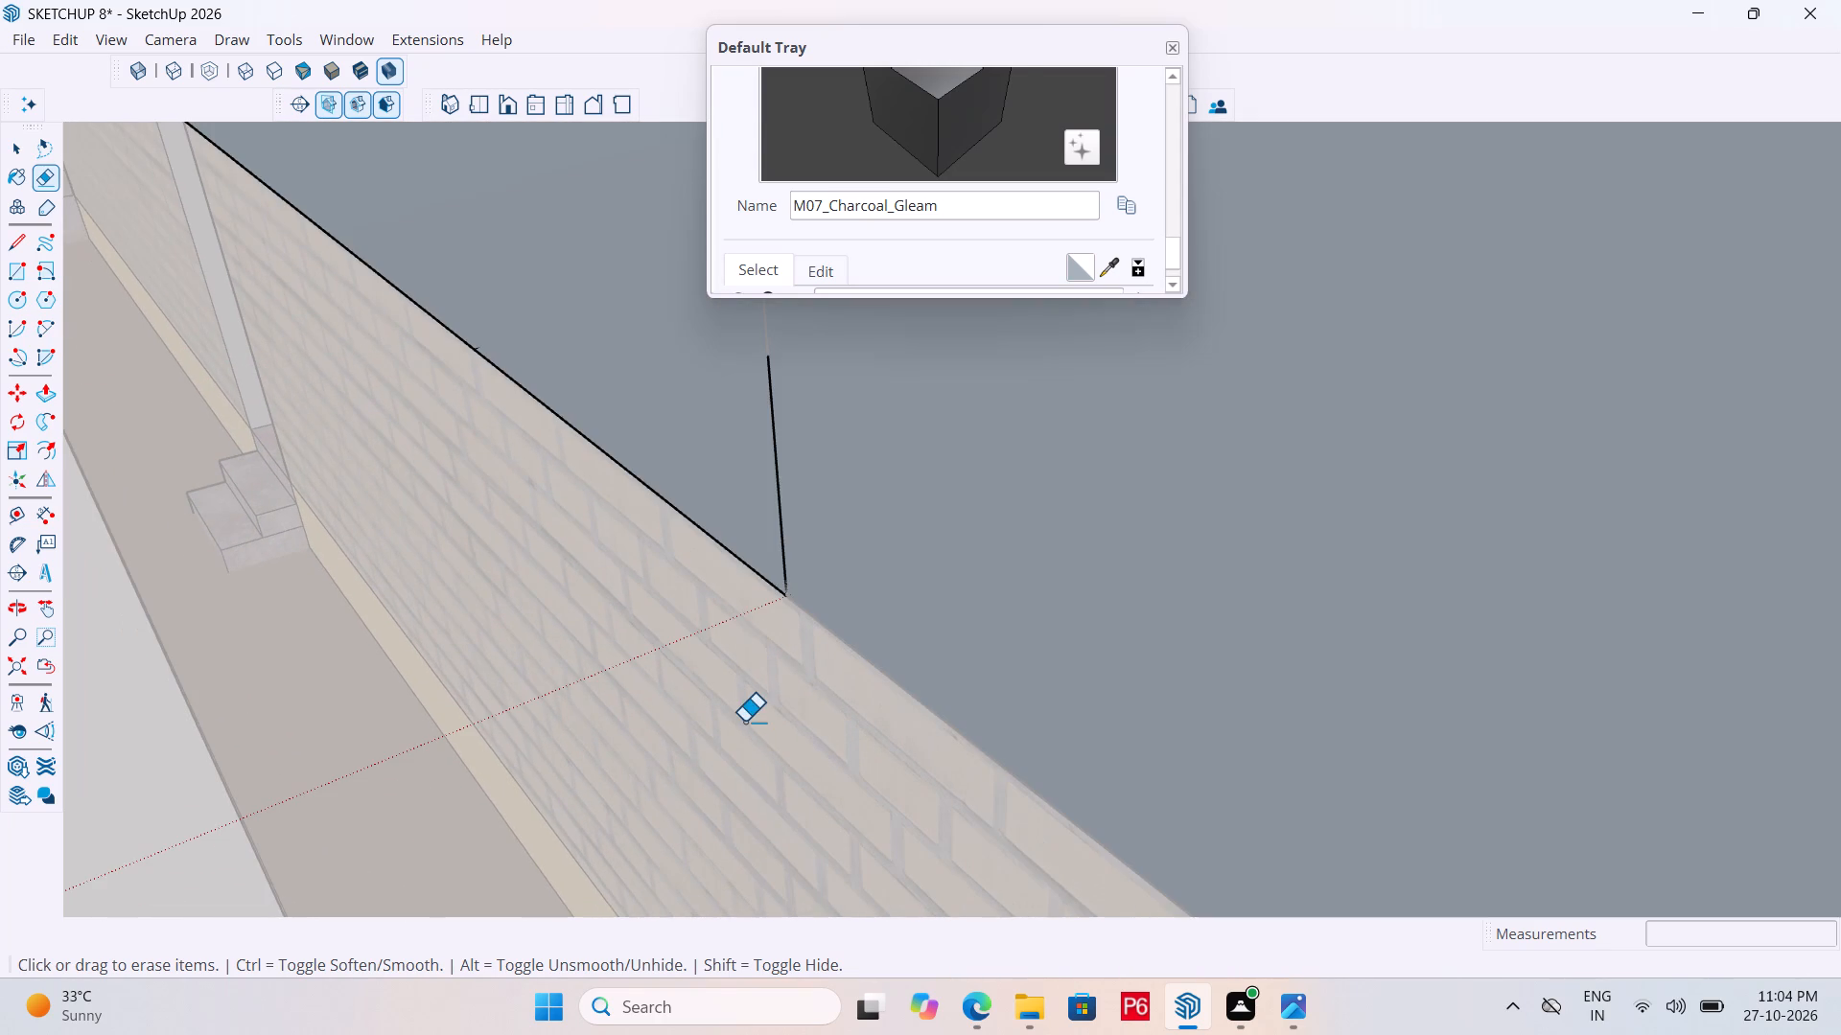
drag(788, 534, 777, 502)
click(776, 499)
click(772, 587)
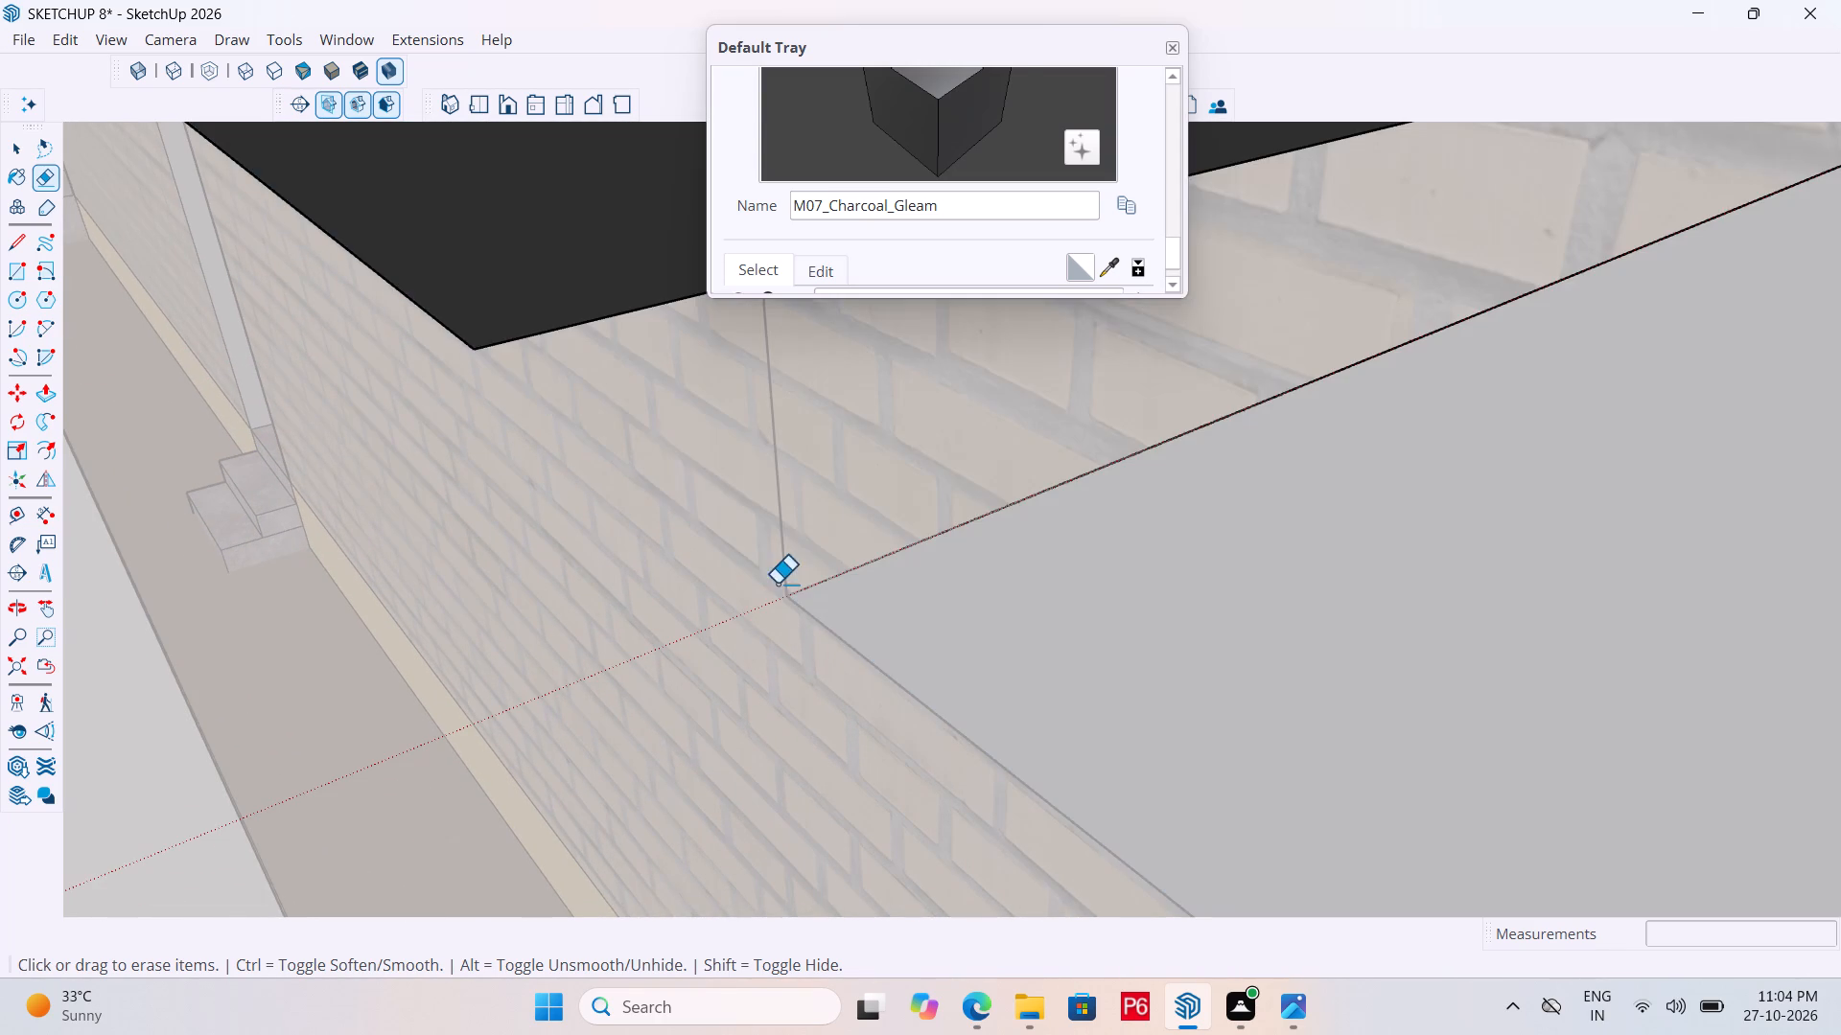
Save the model.
scroll(760, 653, down, 11)
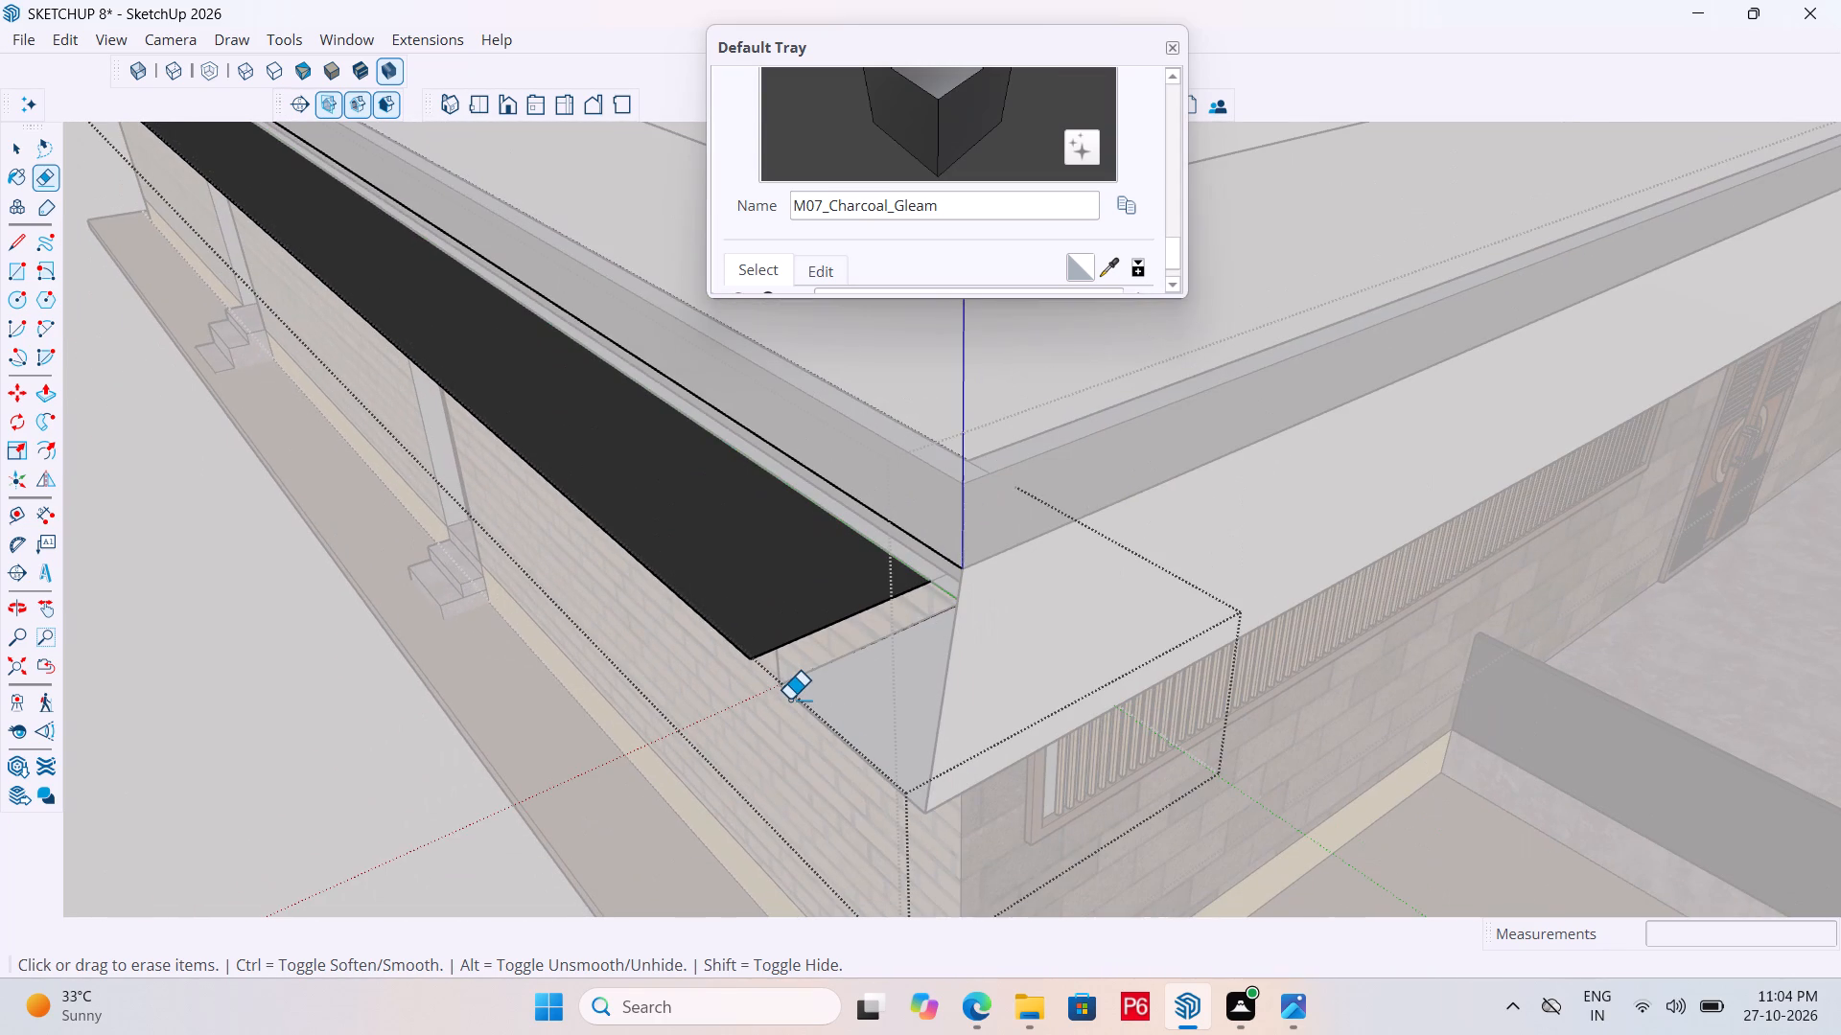
key(ctrl+s)
key(ctrl+s)
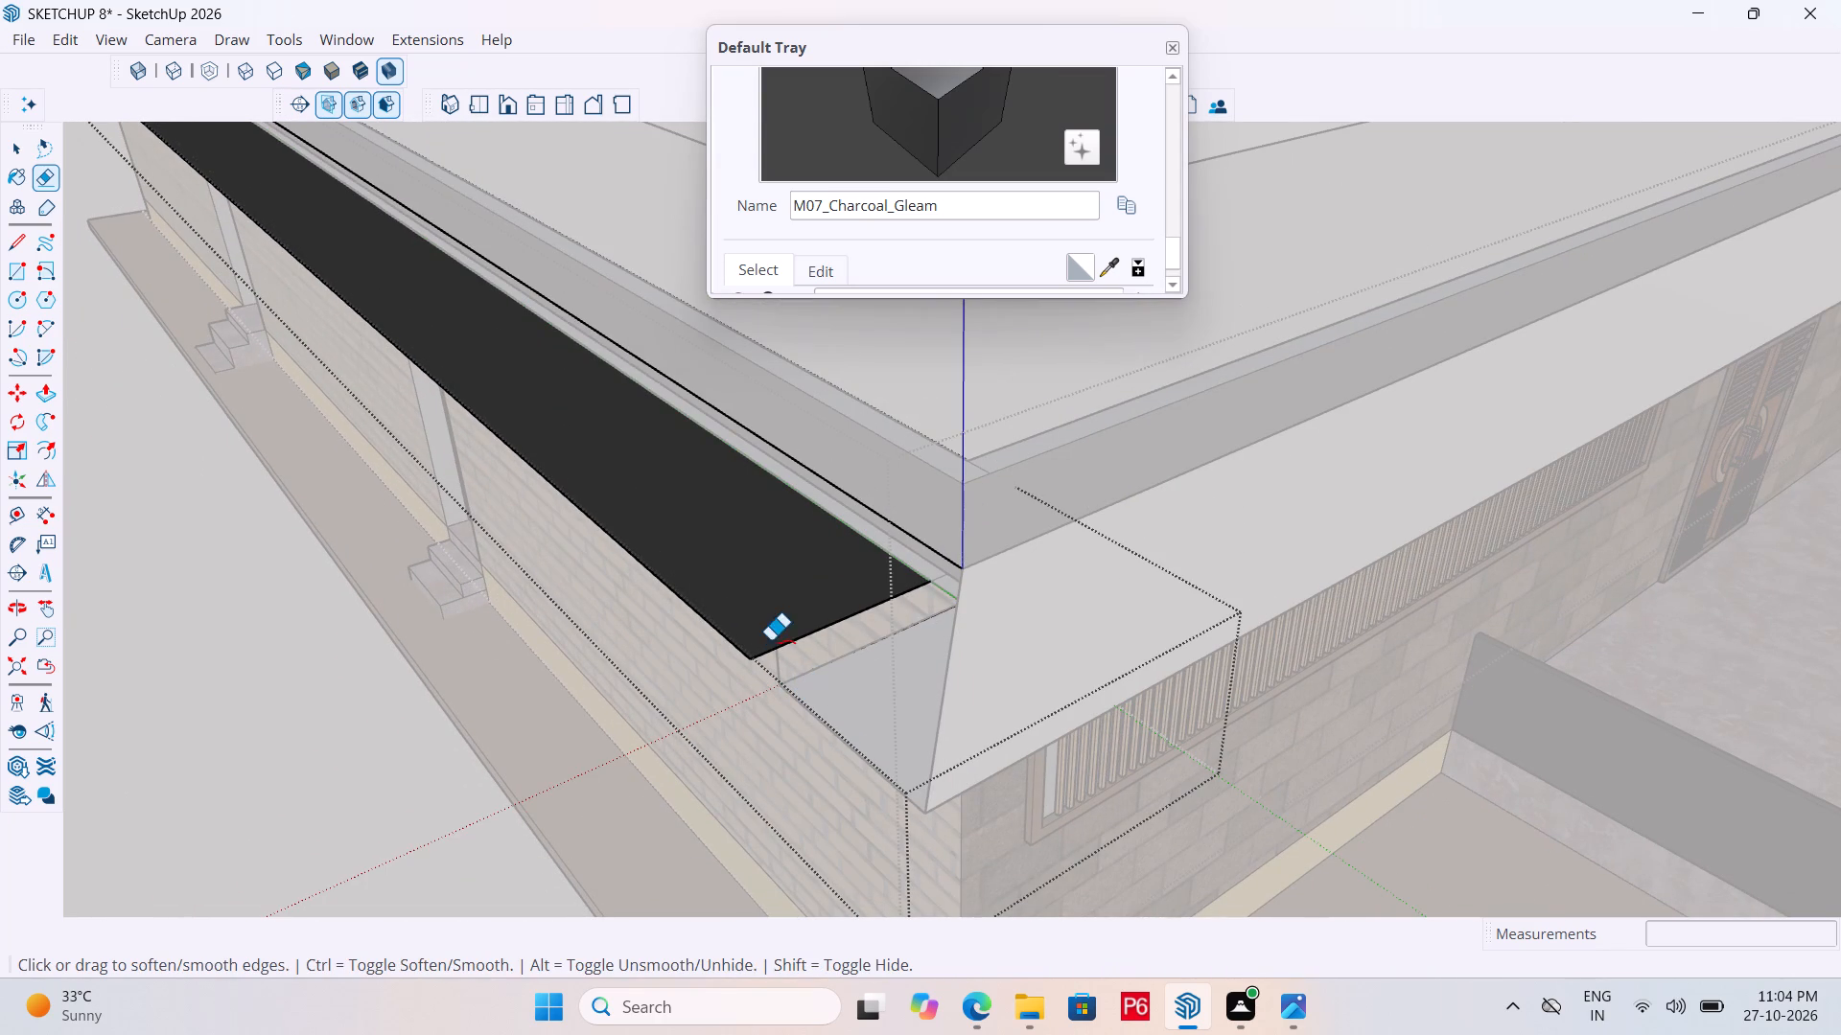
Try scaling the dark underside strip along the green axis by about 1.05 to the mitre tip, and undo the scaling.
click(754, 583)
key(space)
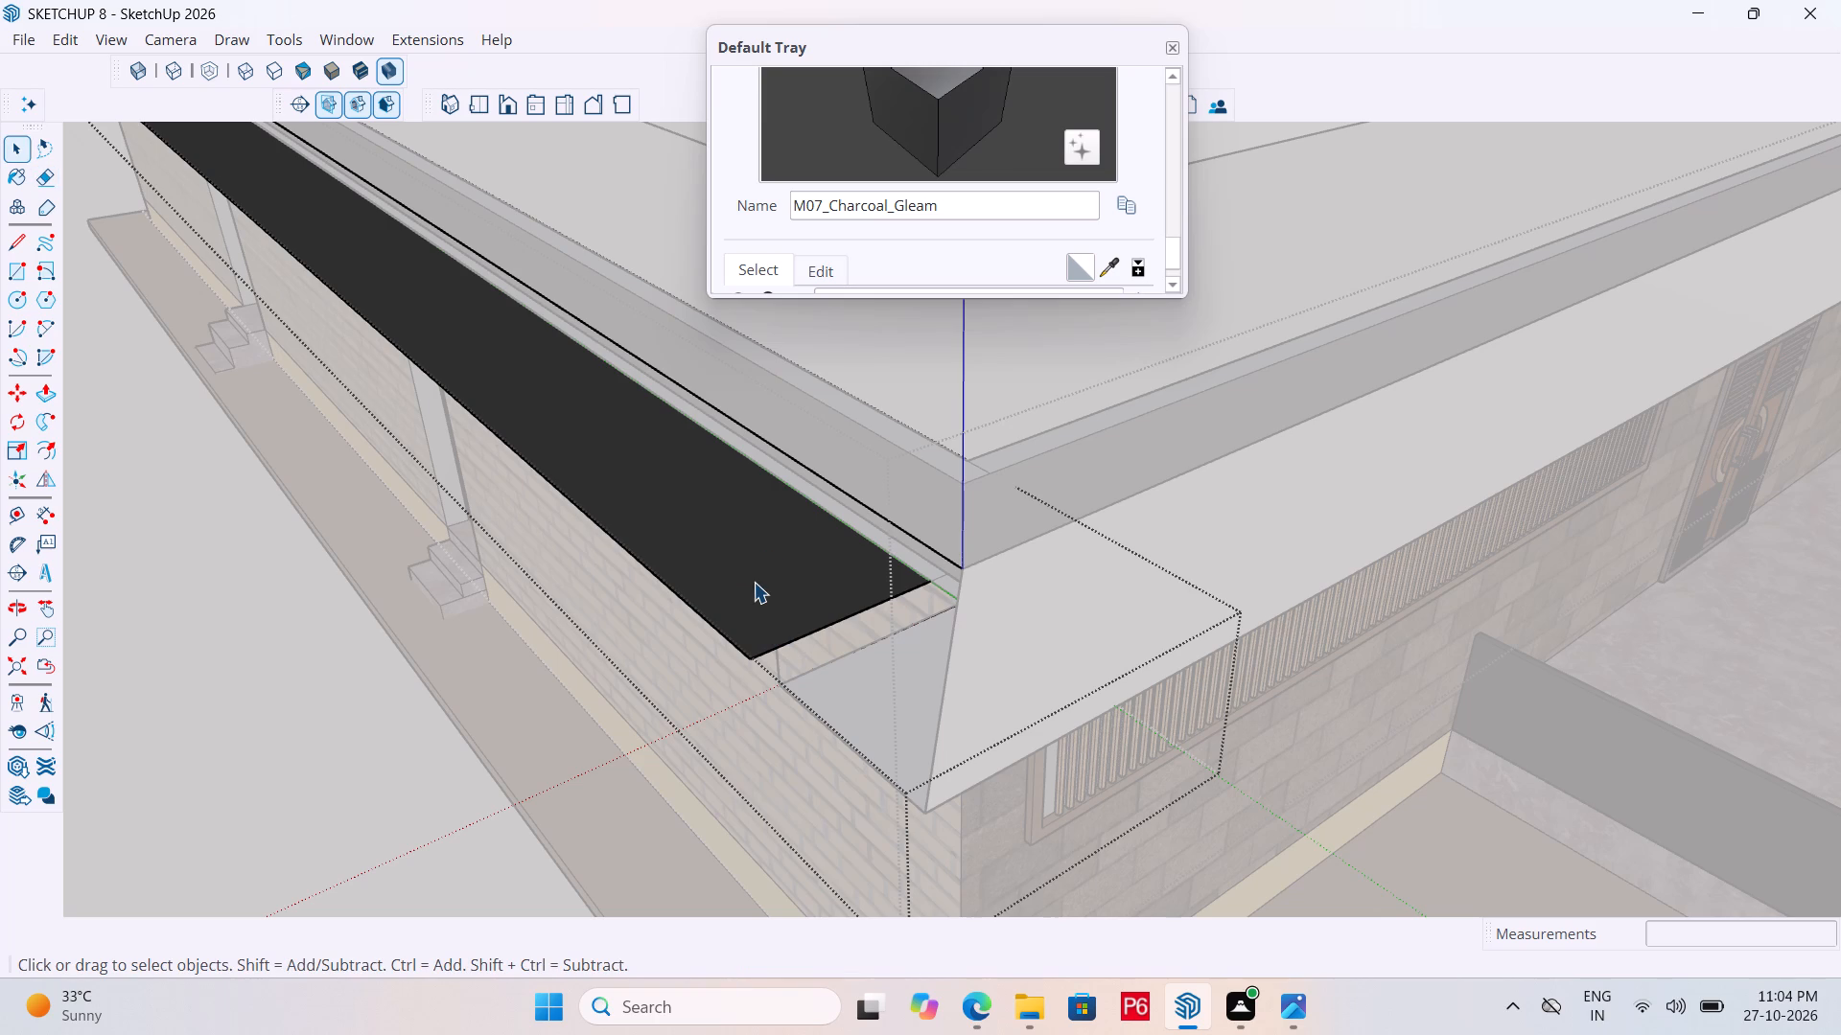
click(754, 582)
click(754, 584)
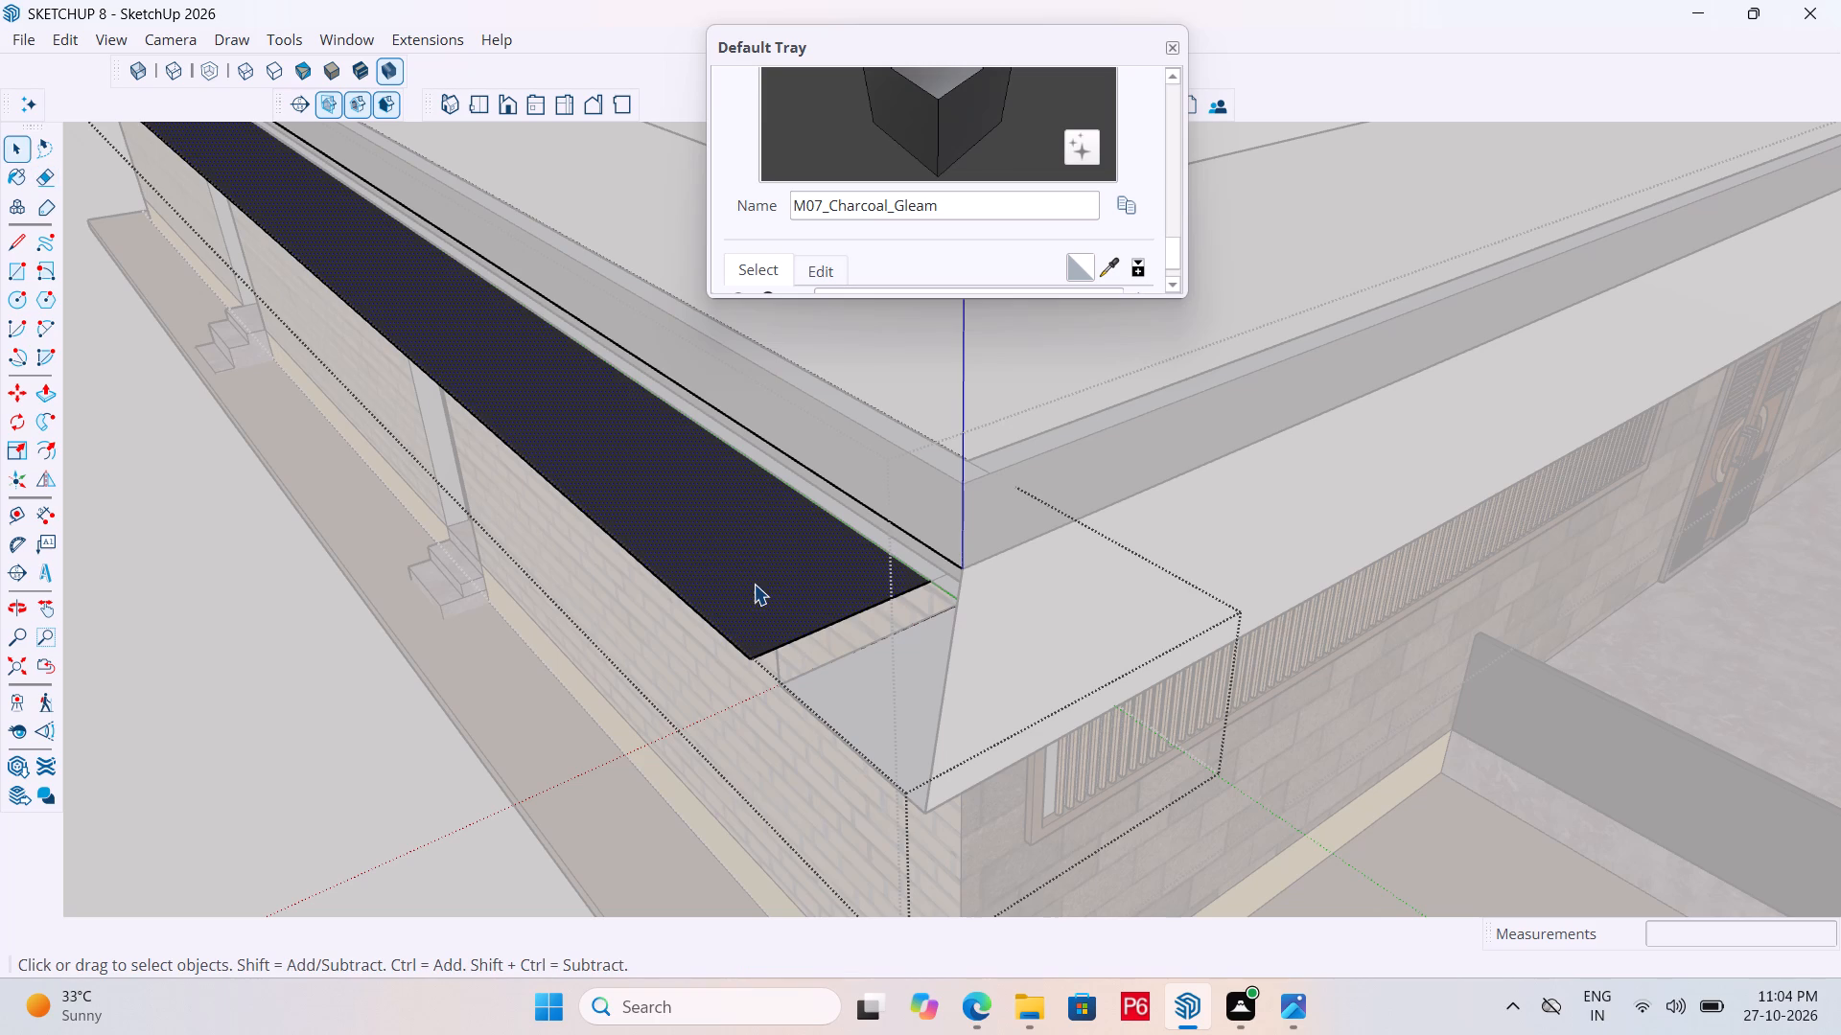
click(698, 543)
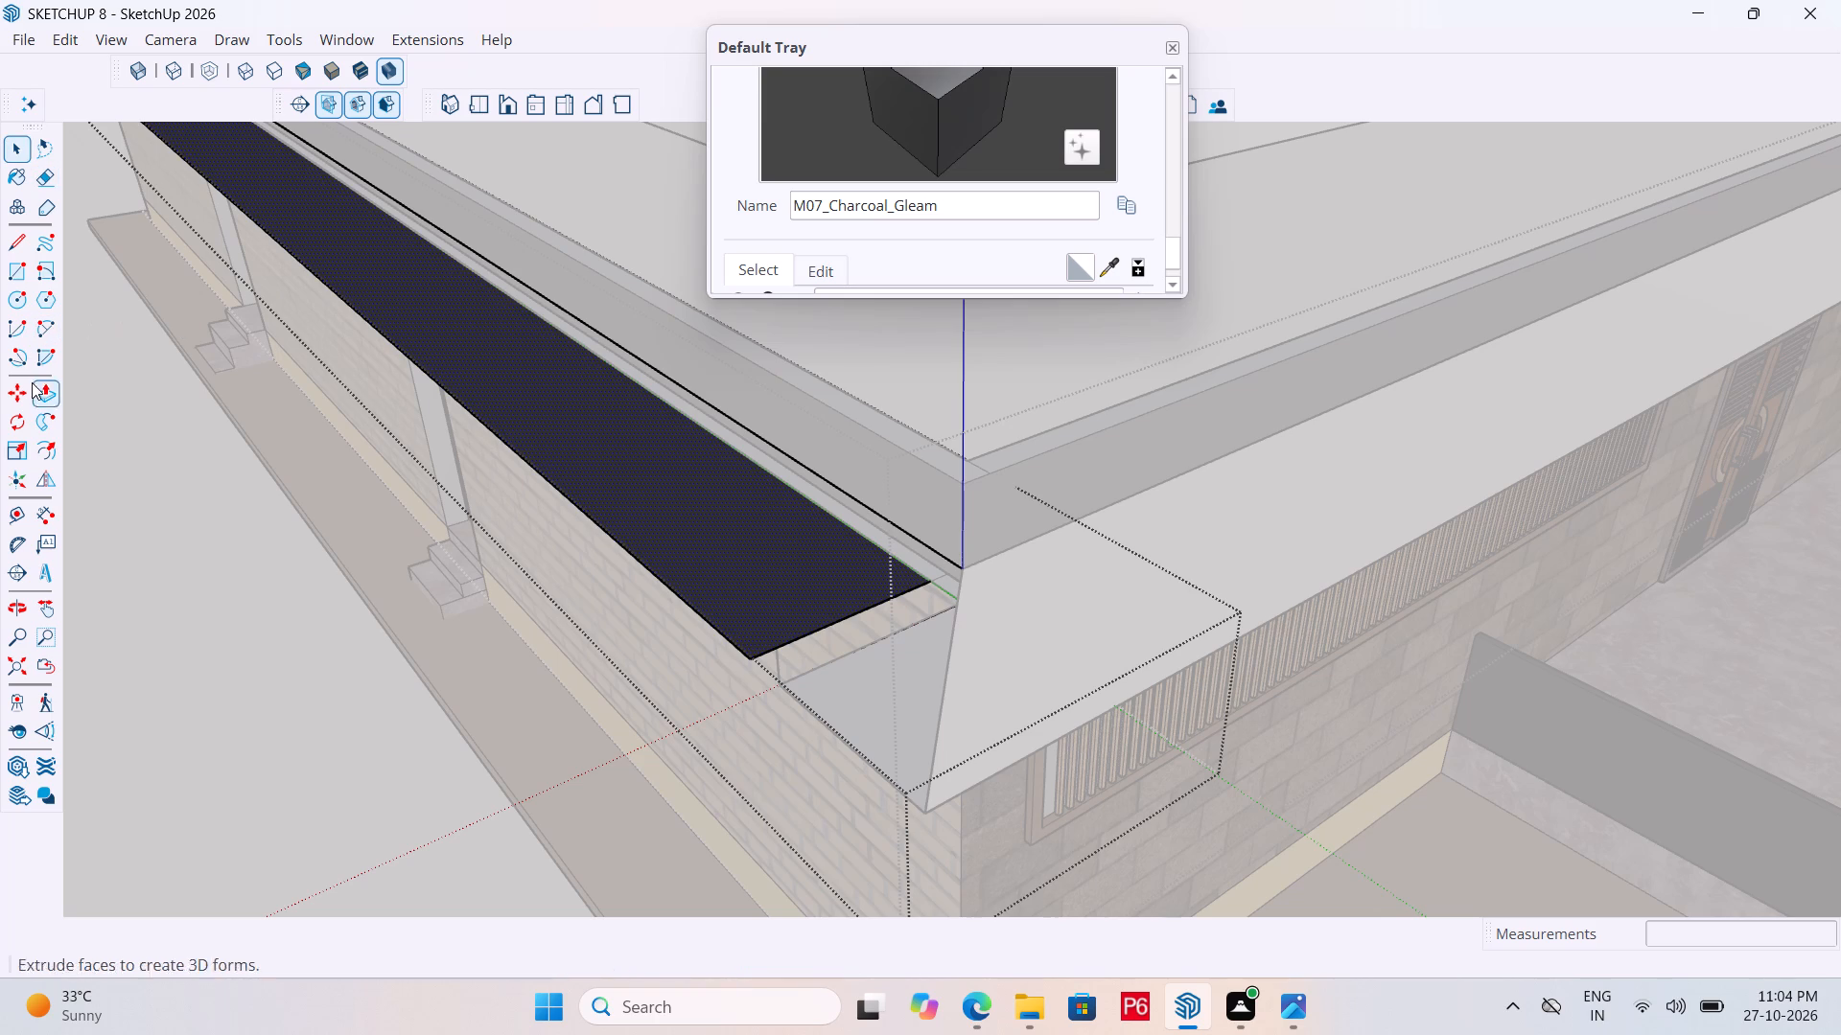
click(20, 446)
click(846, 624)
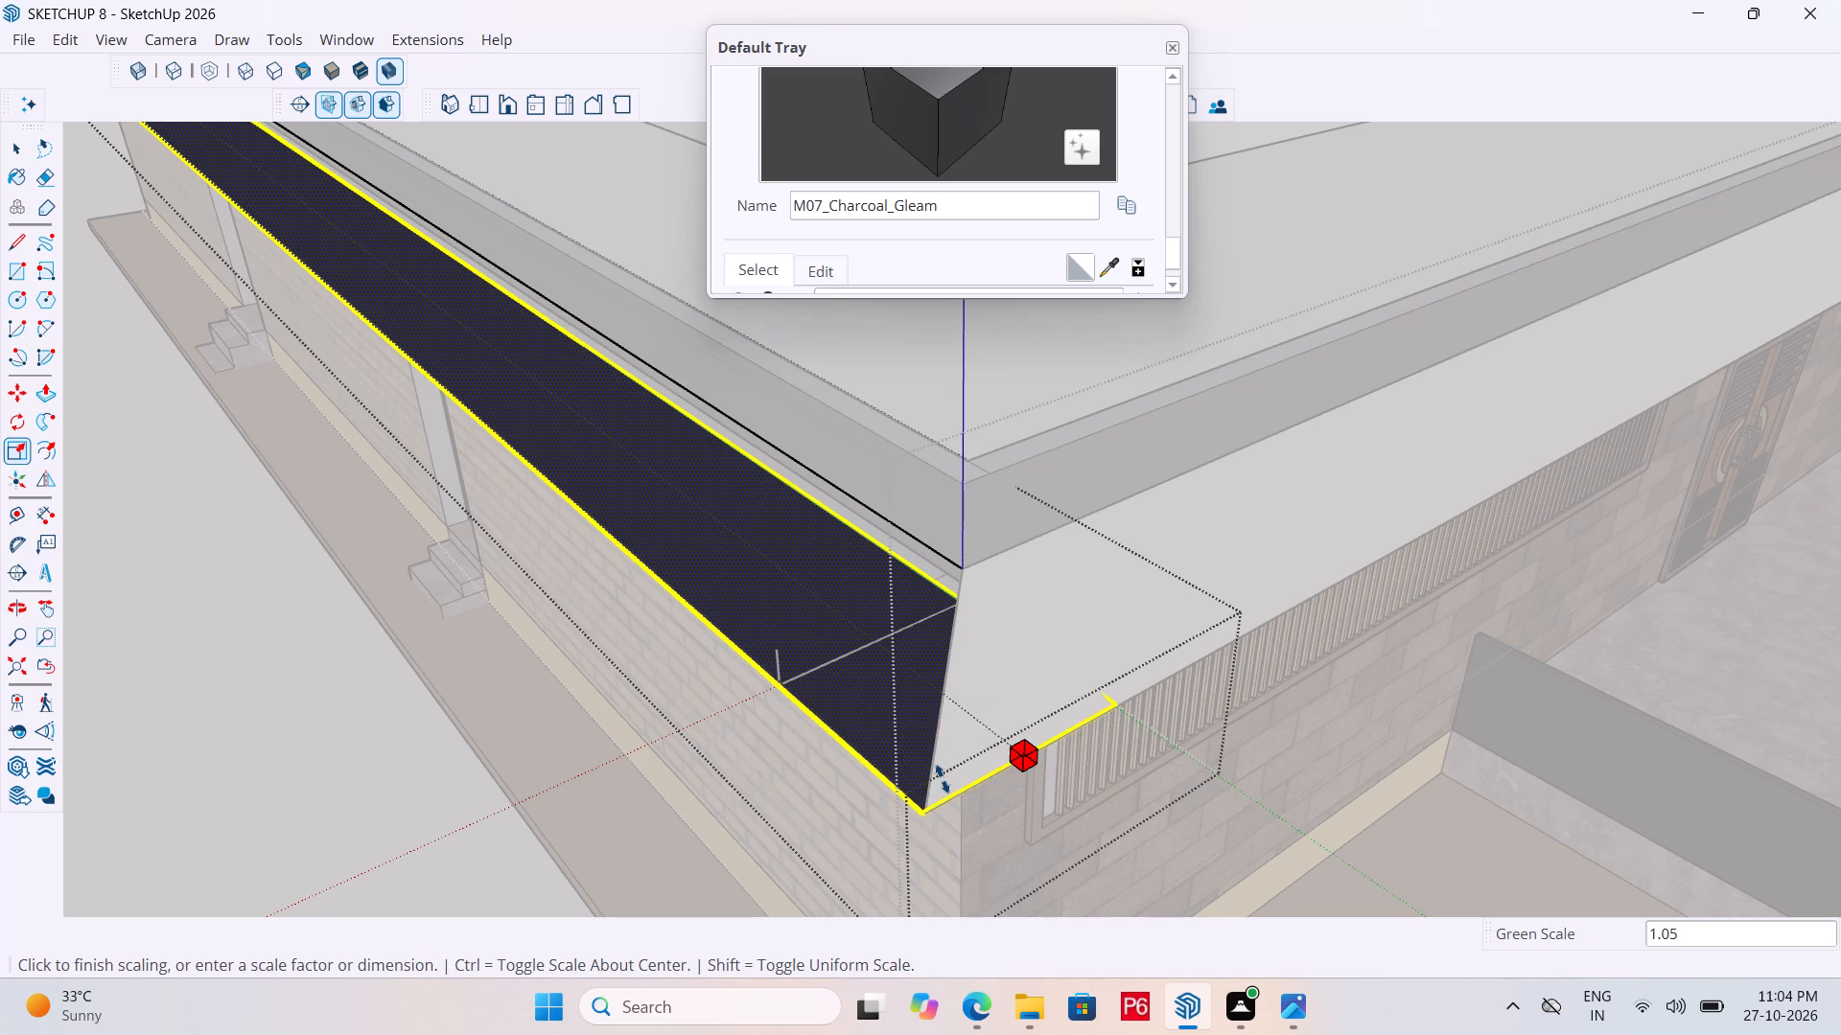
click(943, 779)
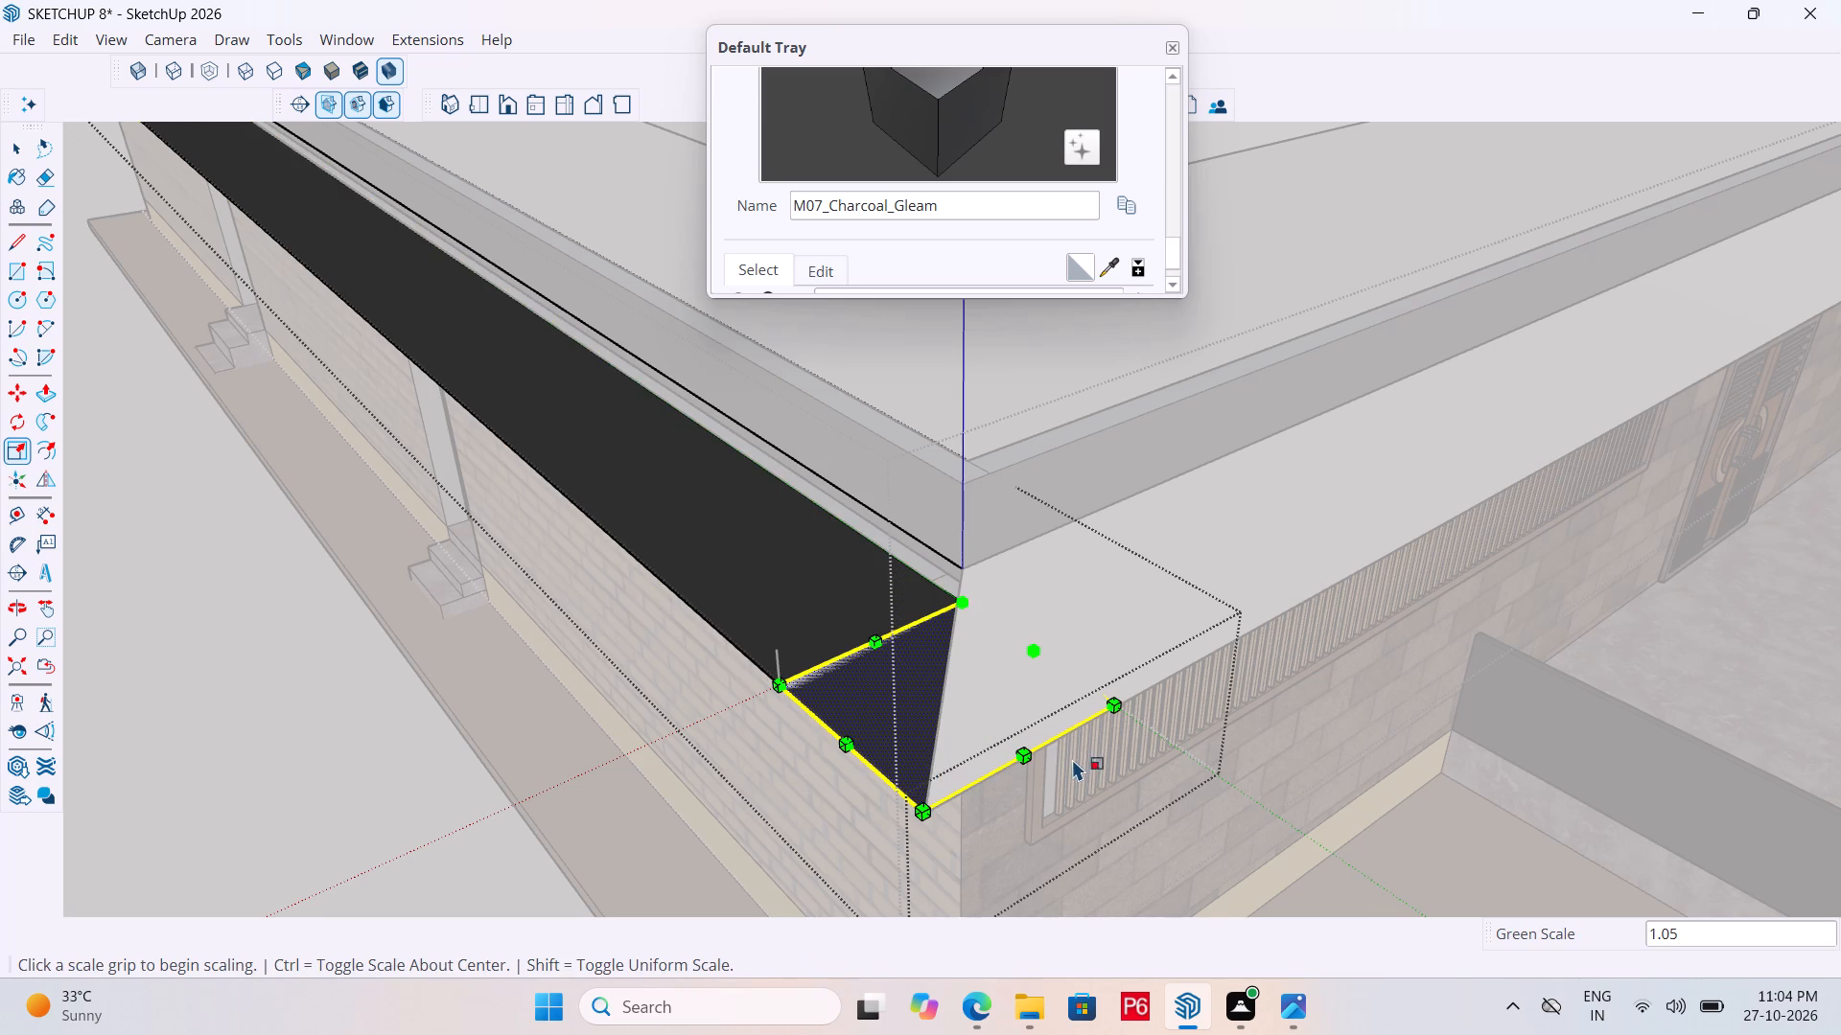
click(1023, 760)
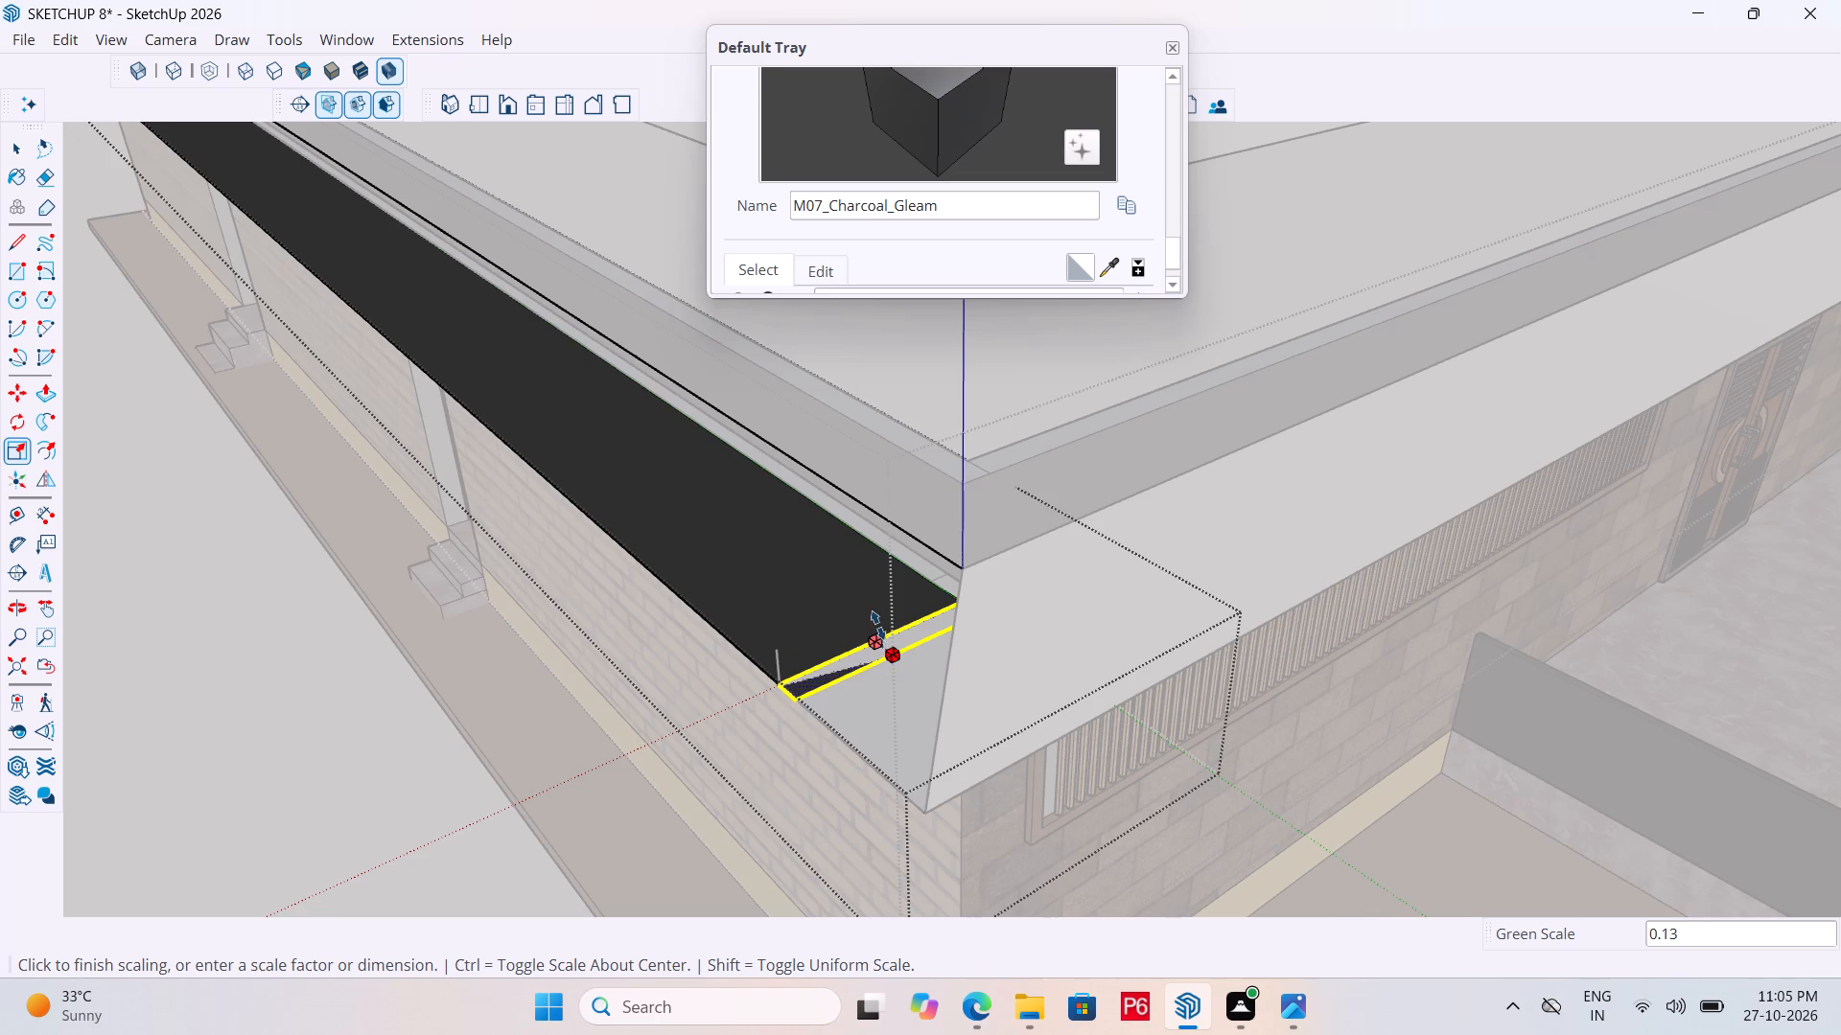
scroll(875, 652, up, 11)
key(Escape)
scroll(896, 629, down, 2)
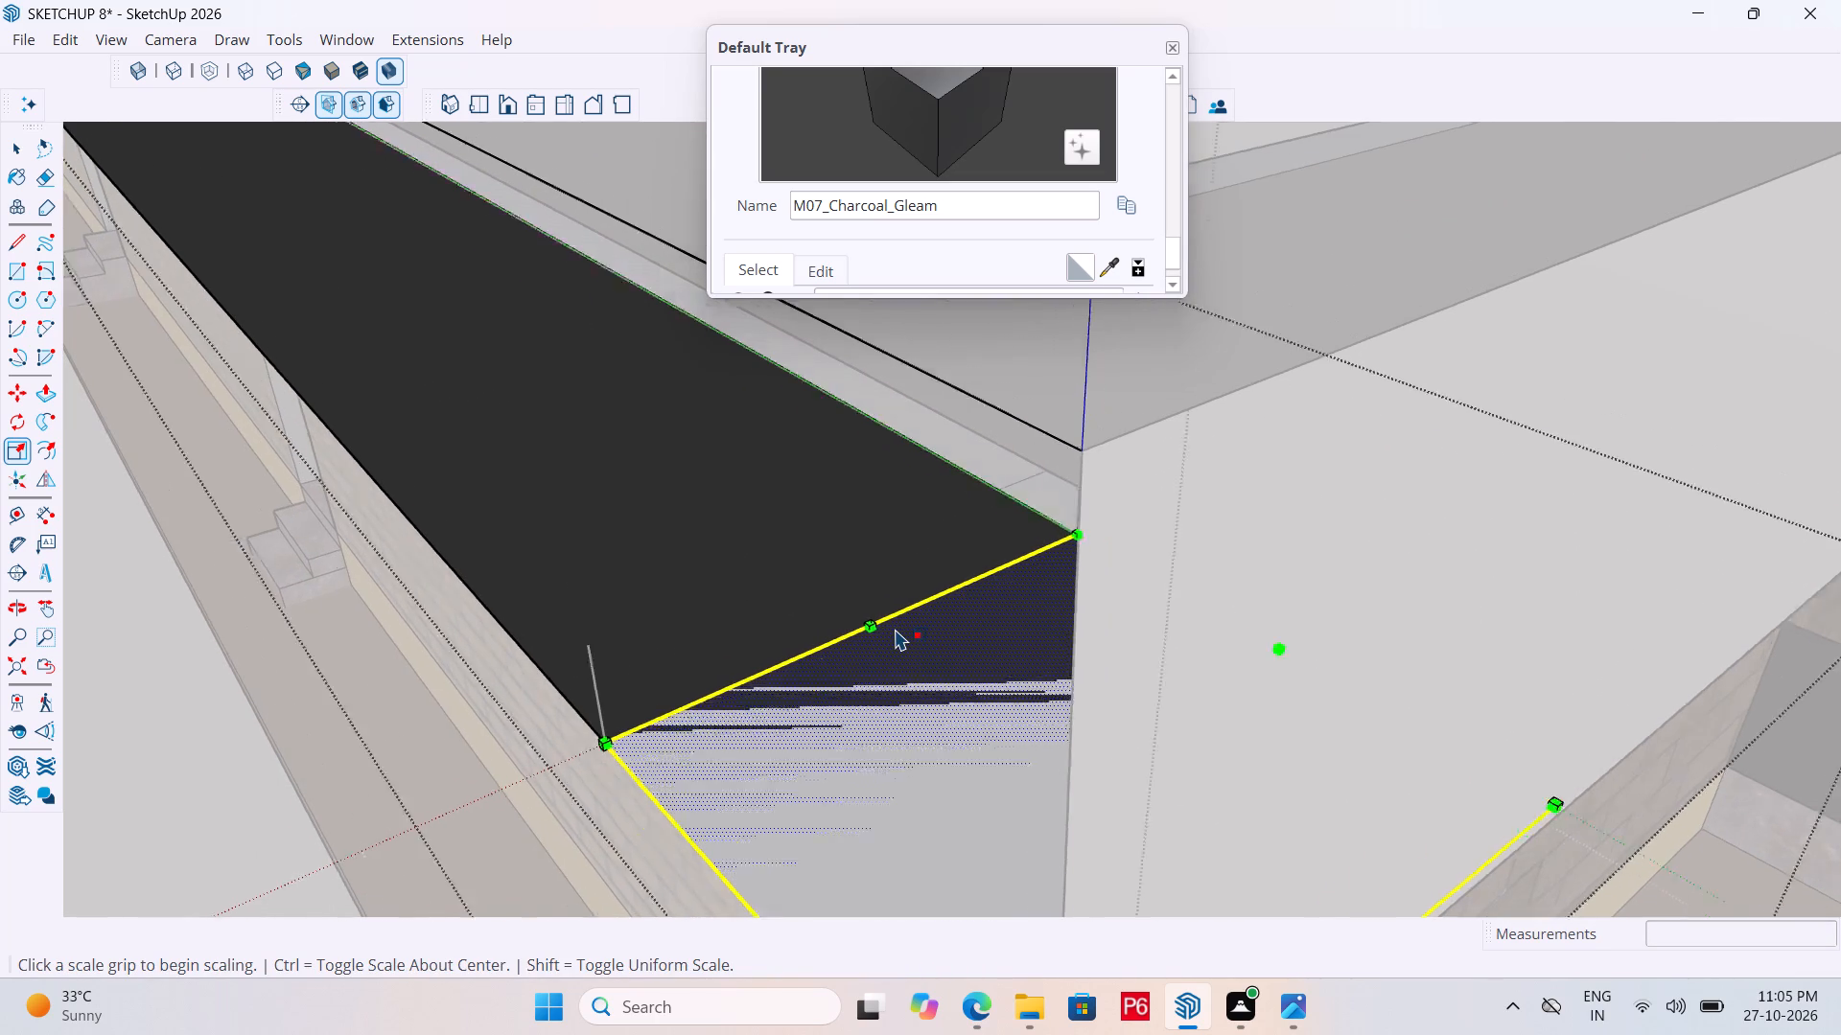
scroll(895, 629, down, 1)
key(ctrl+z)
Scale the dark underside strip lengthwise so its end meets the mitre triangle's inner edge, and leave the group.
click(818, 576)
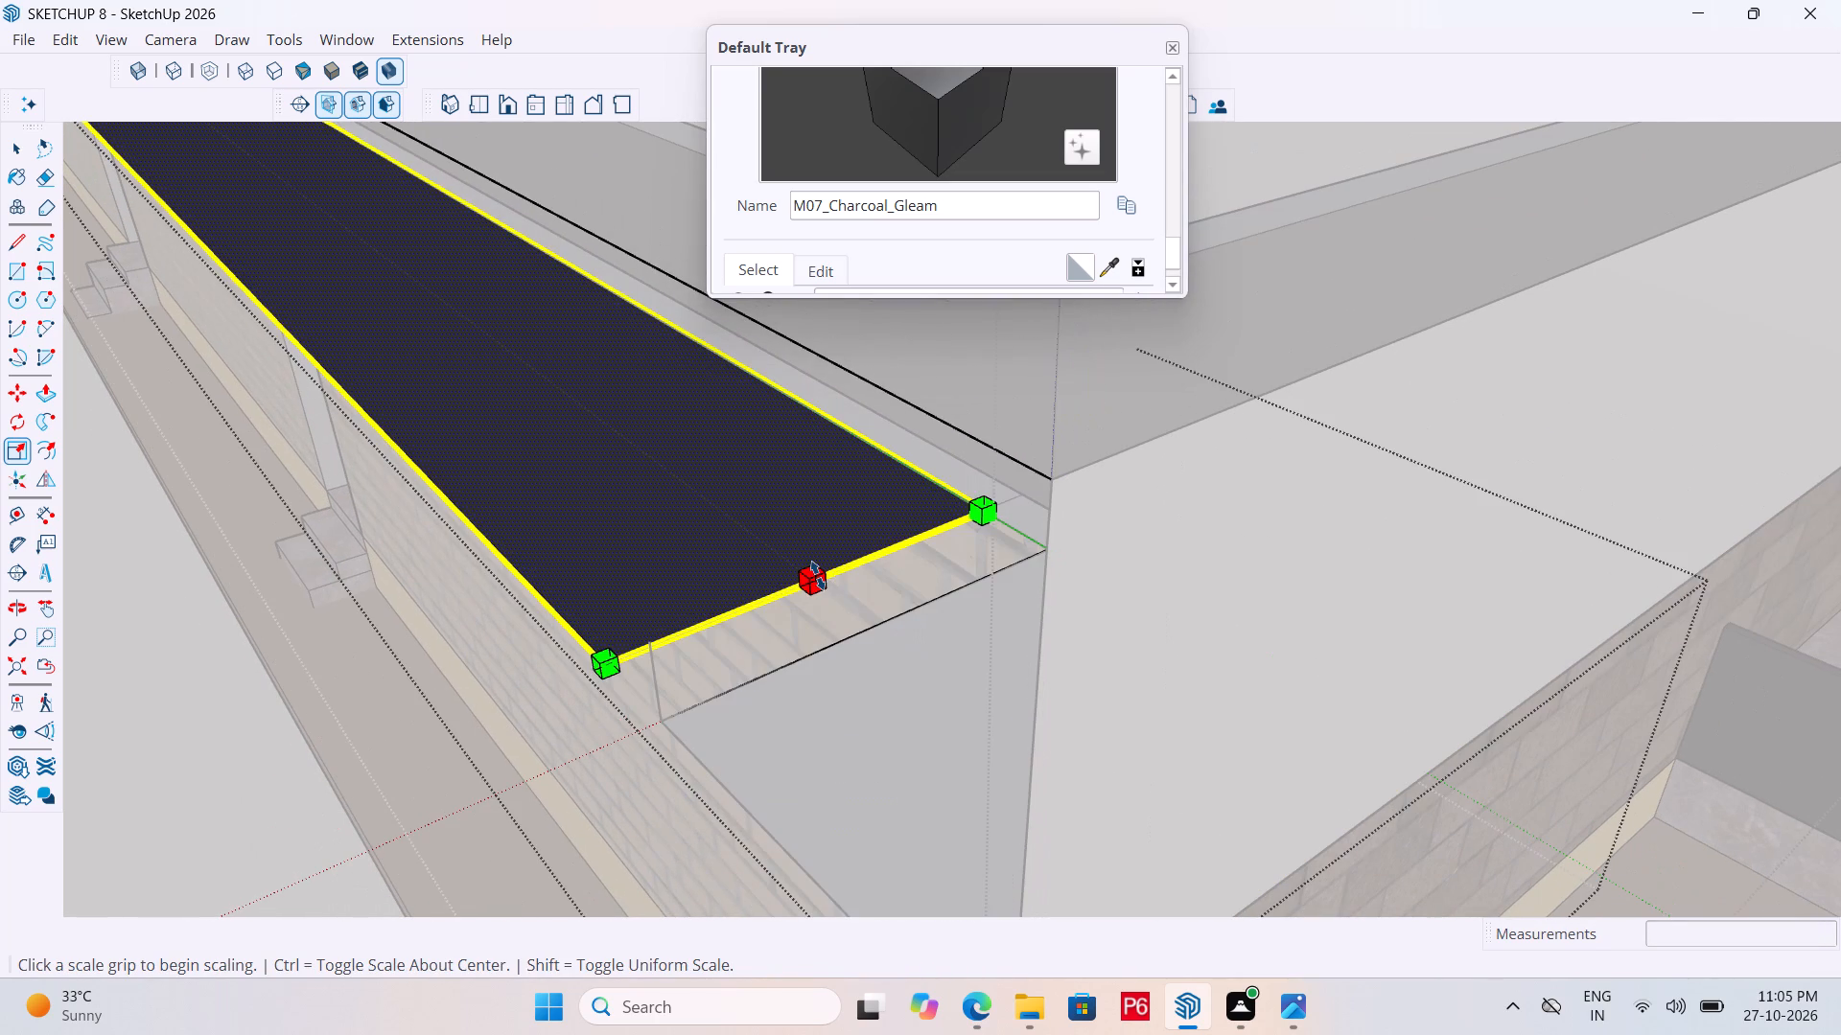
click(860, 630)
scroll(745, 563, down, 7)
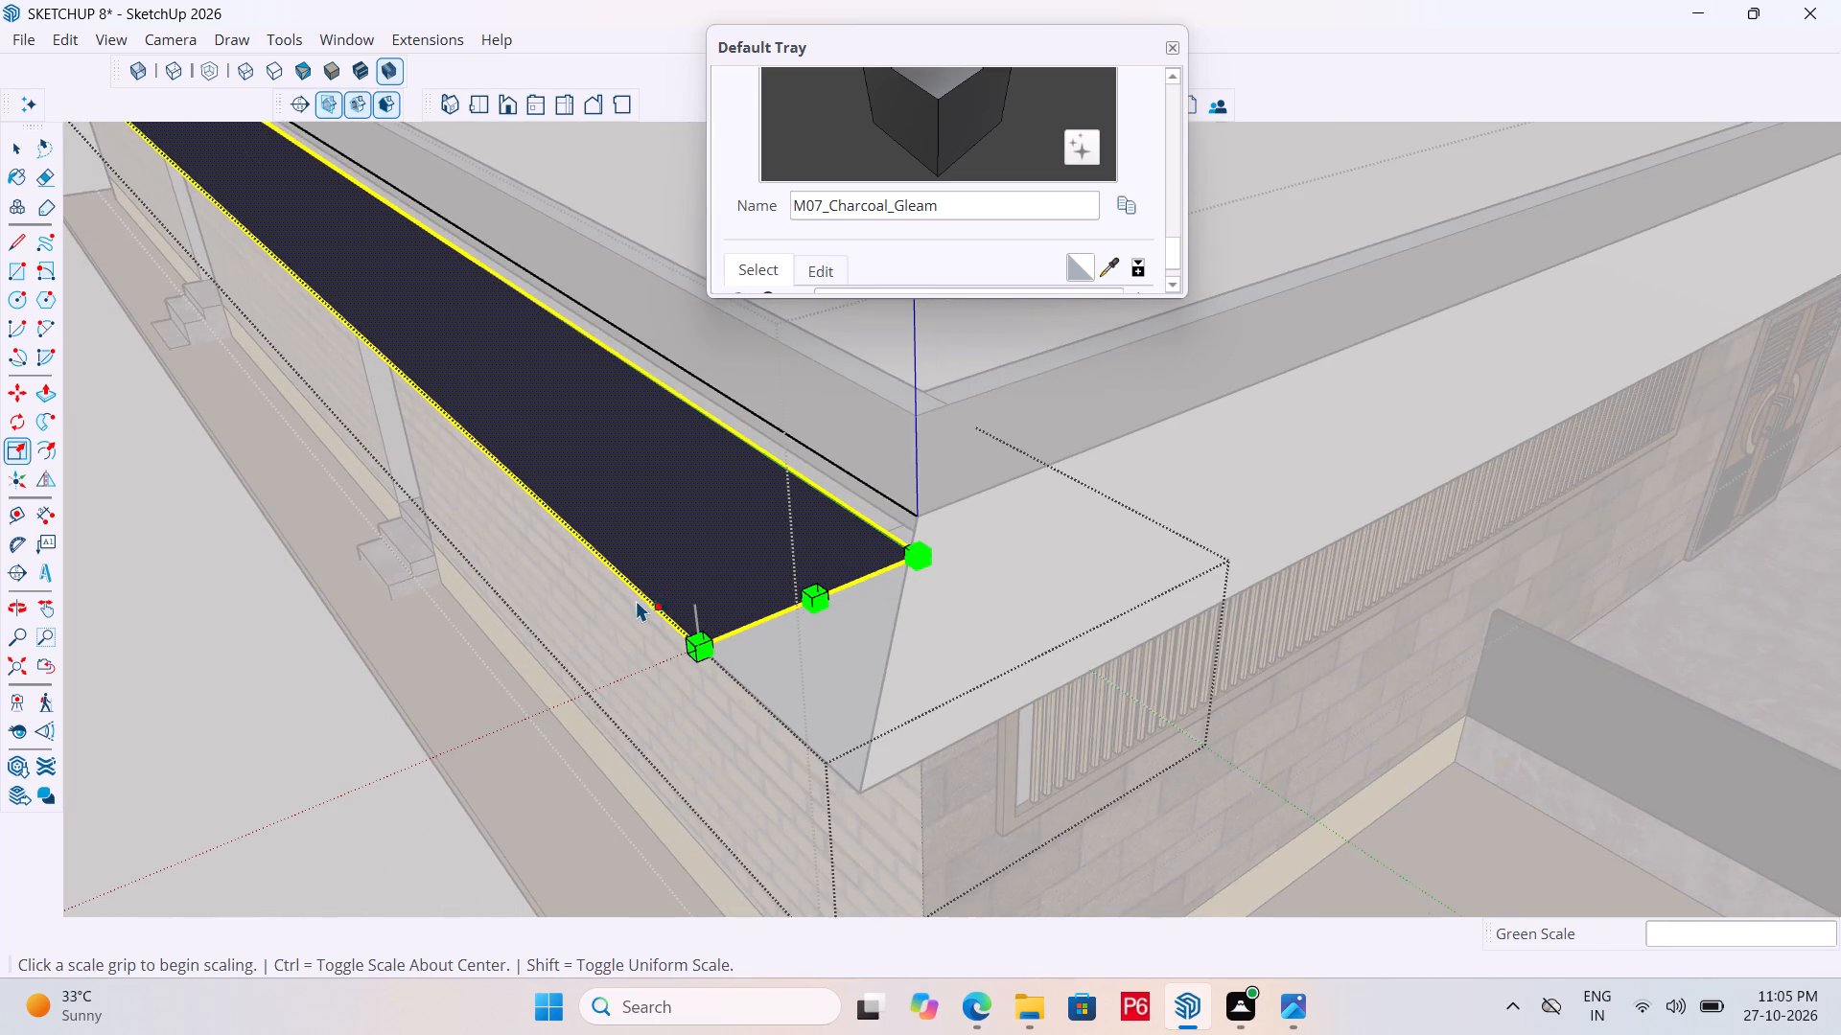
middle_drag(643, 602, 718, 600)
key(space)
click(279, 720)
Open the neighbouring overhang group and erase the short stray edge at the outer corner of its mitre triangle.
scroll(480, 574, down, 6)
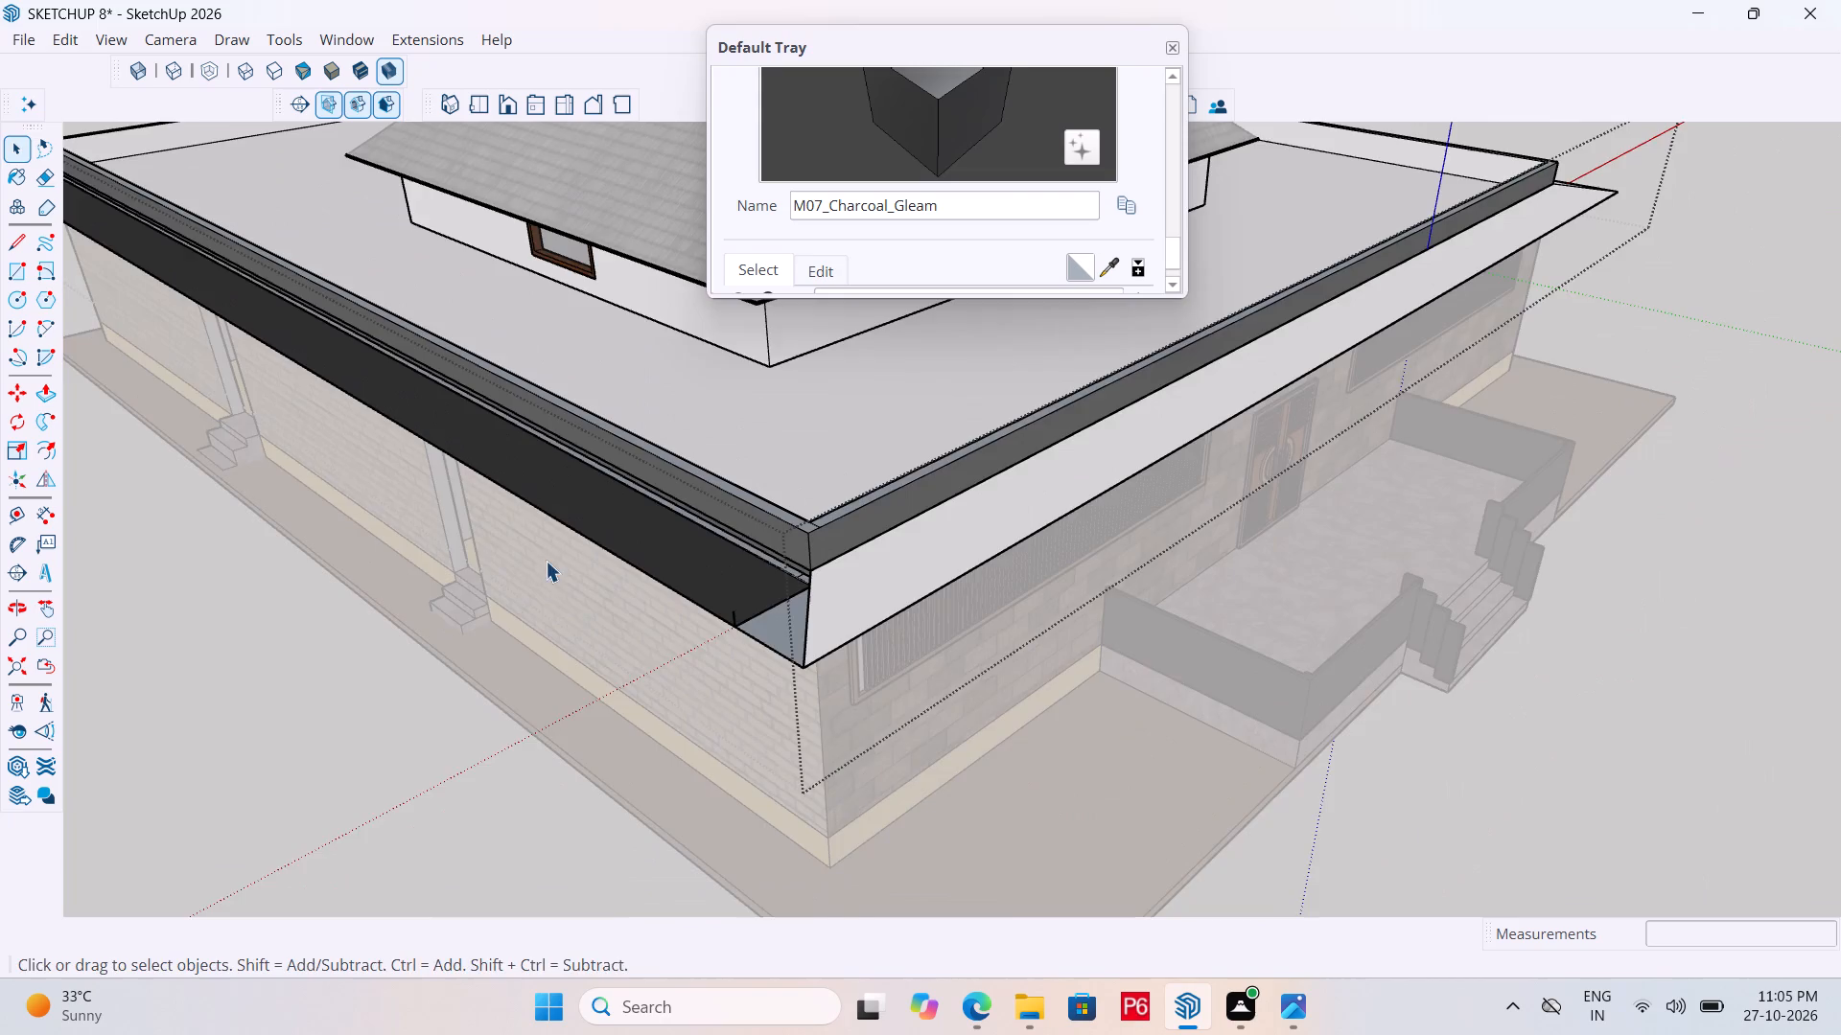
middle_drag(547, 561, 603, 577)
middle_drag(601, 577, 779, 681)
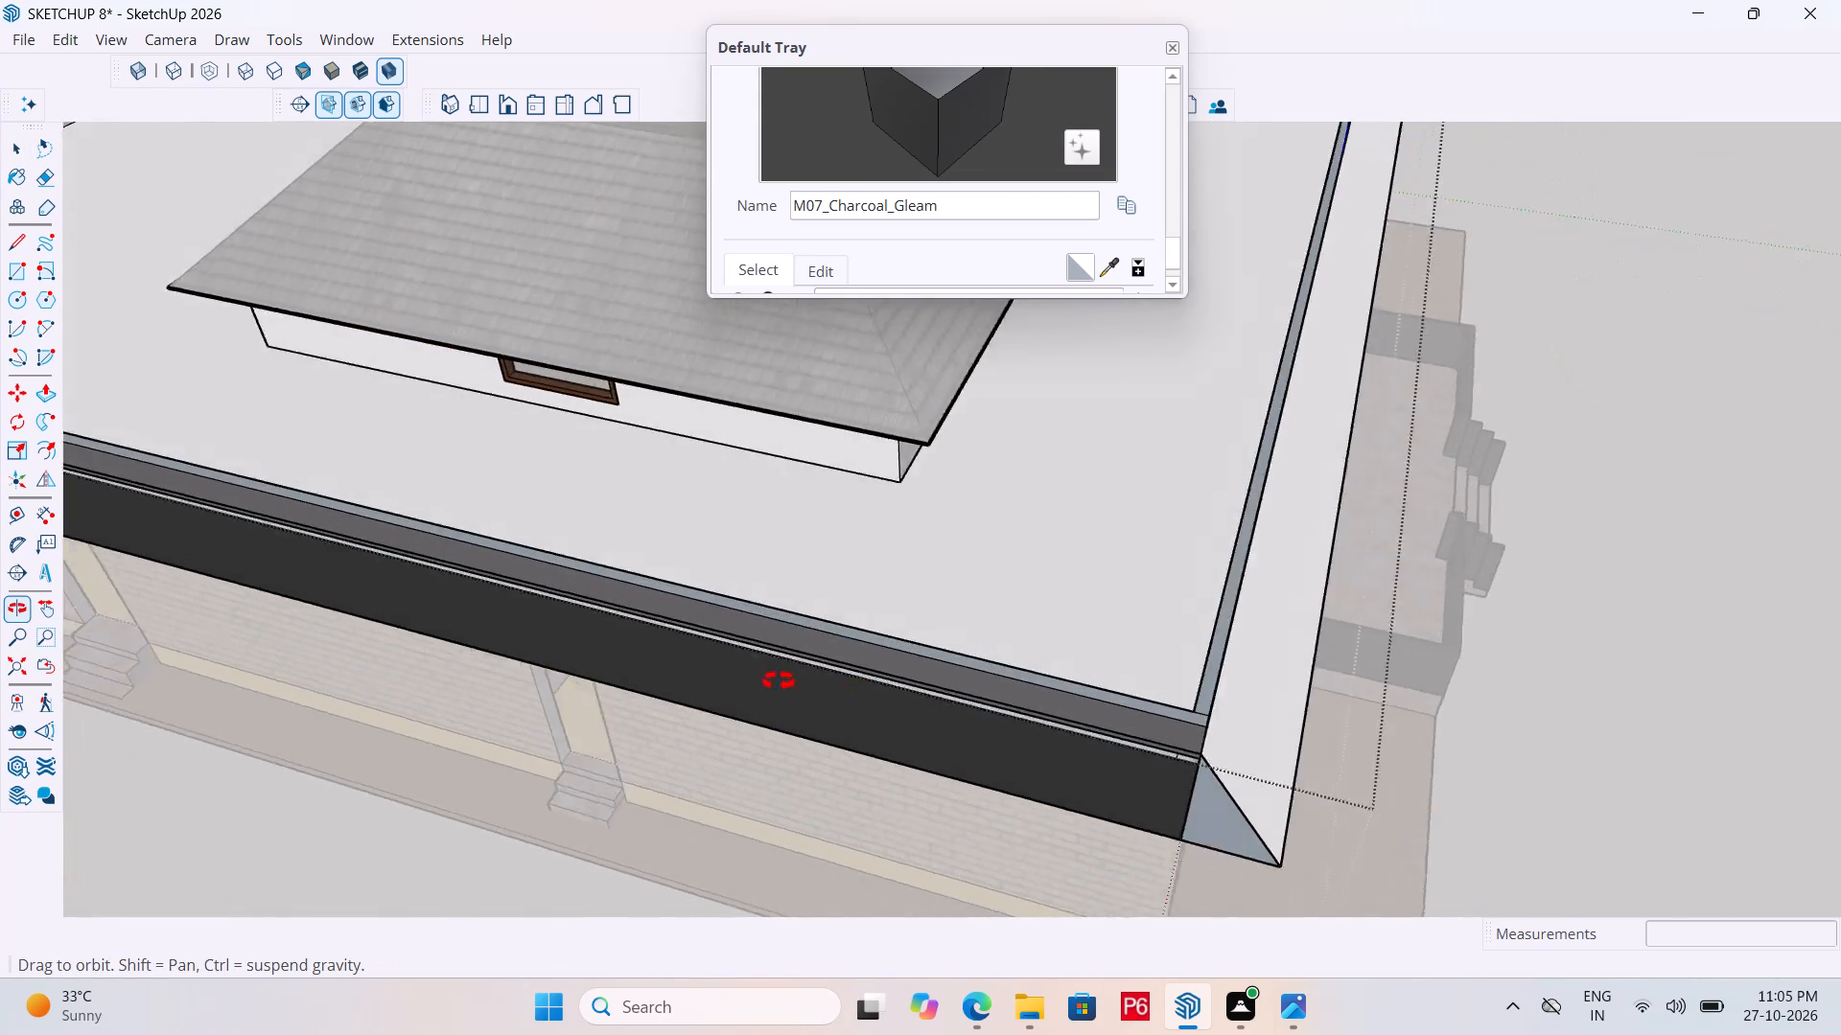
middle_drag(779, 681, 955, 674)
scroll(1460, 686, up, 16)
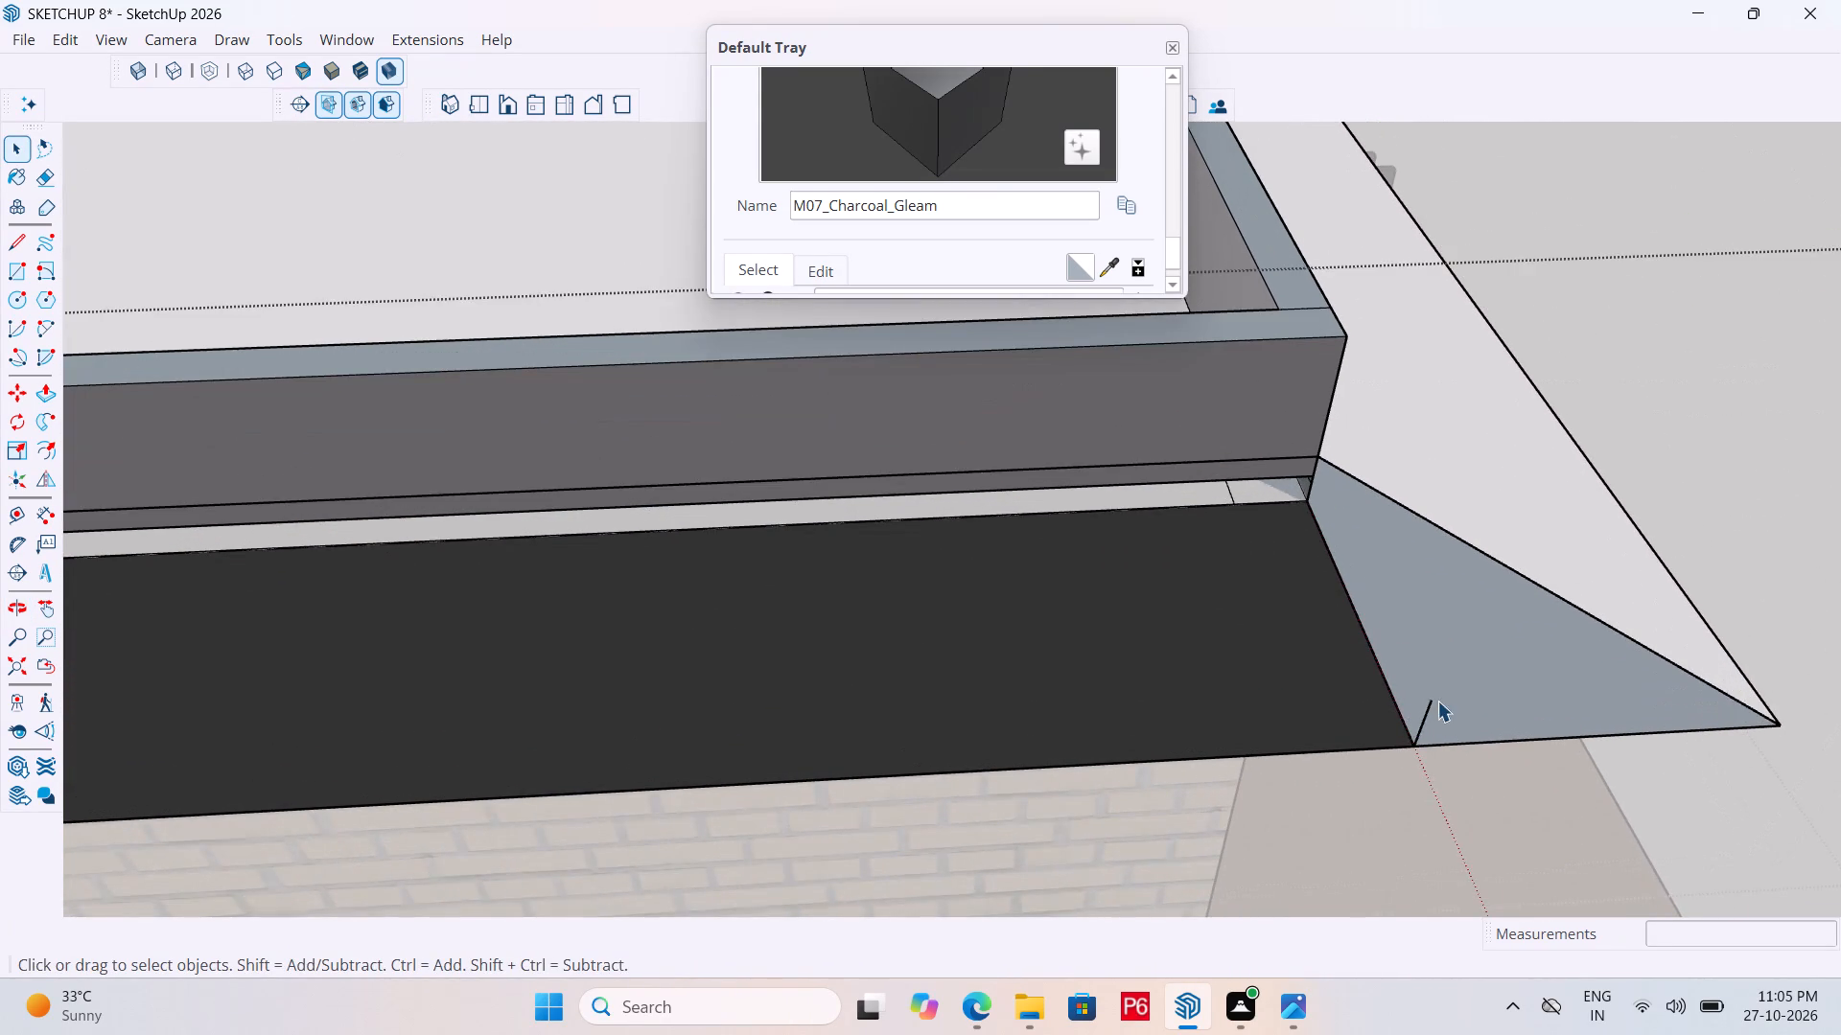
click(1423, 709)
double_click(1431, 712)
click(1431, 713)
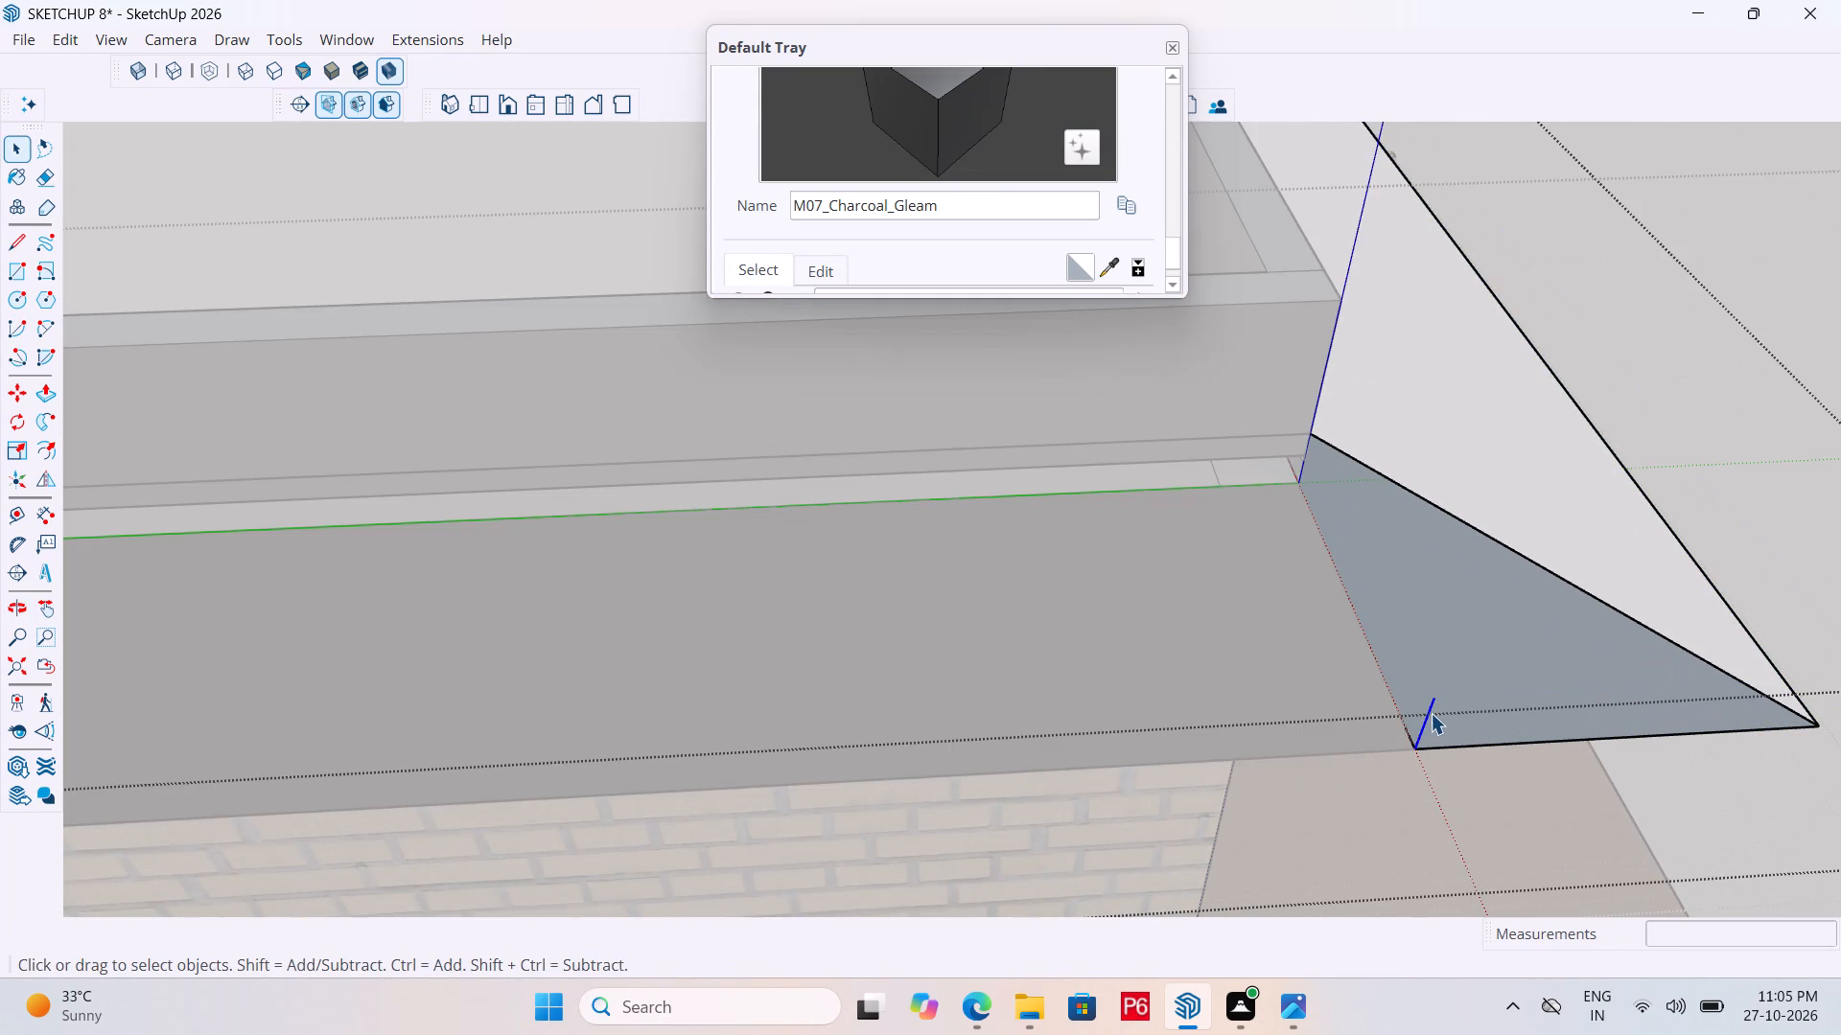
key(e)
click(1431, 713)
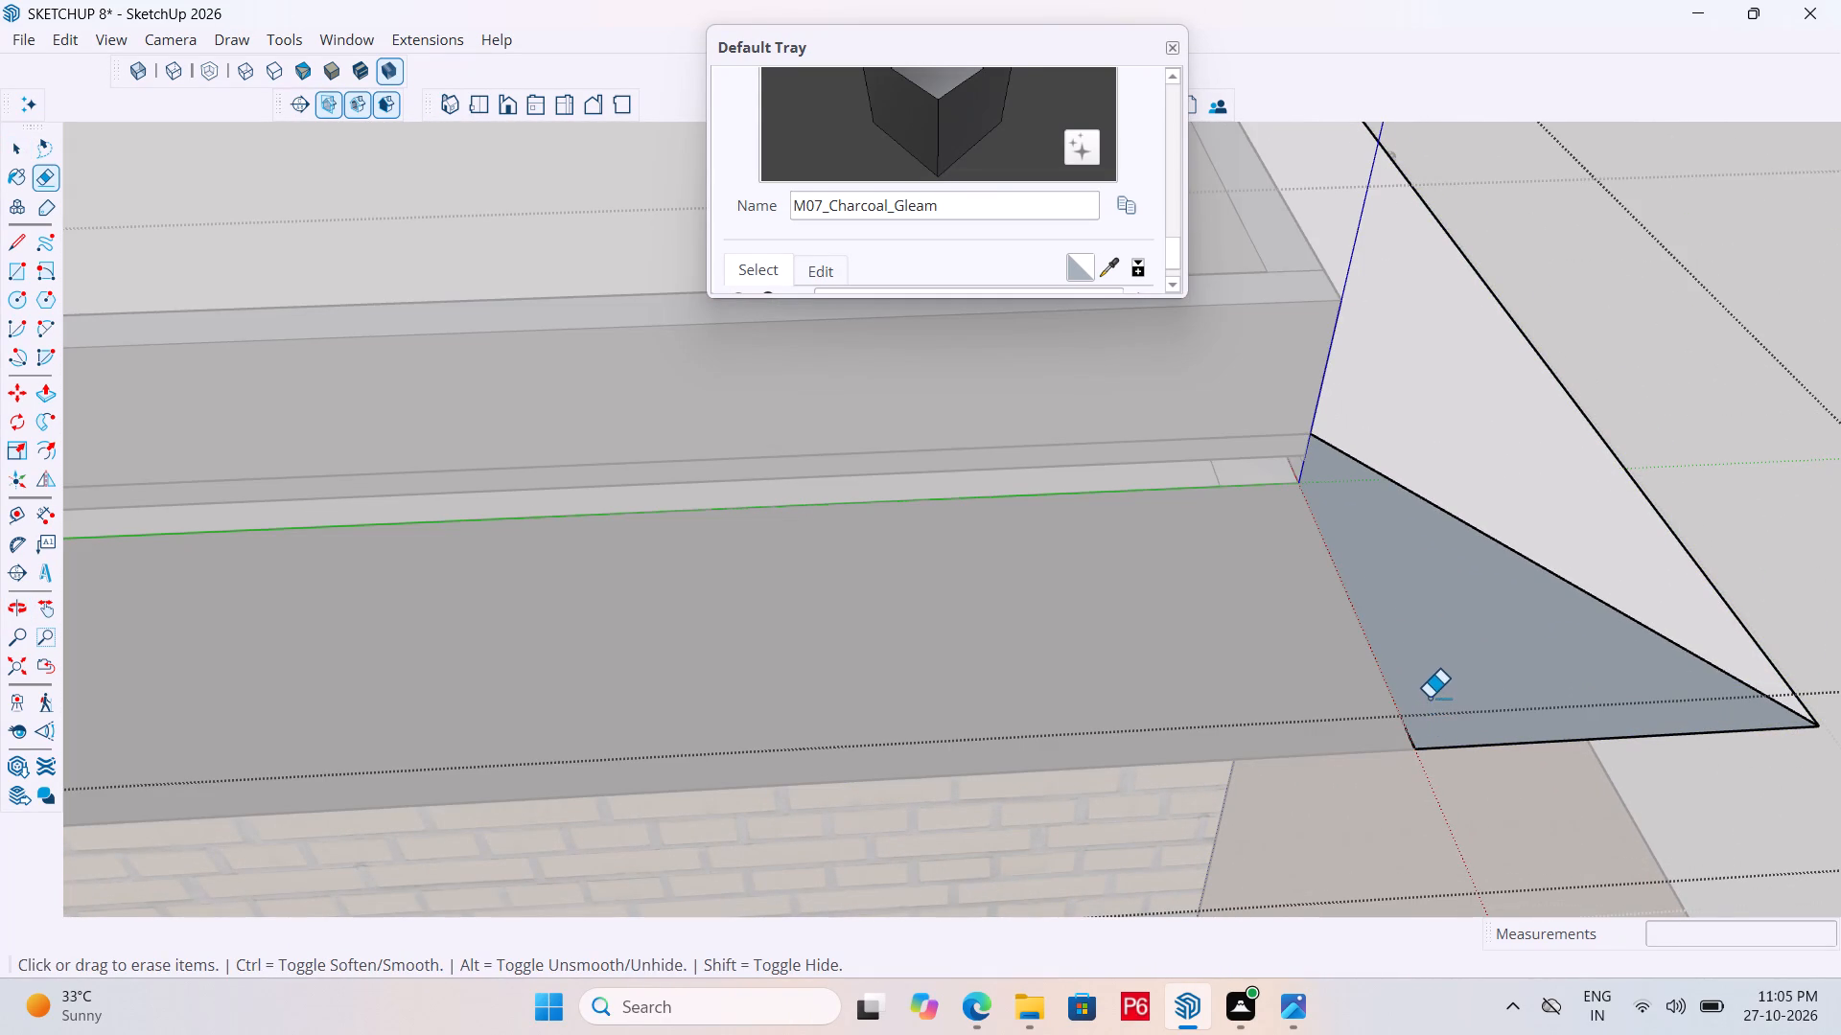
click(1431, 696)
Draw the inner top edge of the two-door wall's slope between the inner top corners of the two neighbouring mitred slopes.
scroll(1325, 661, down, 12)
middle_drag(1308, 655, 918, 640)
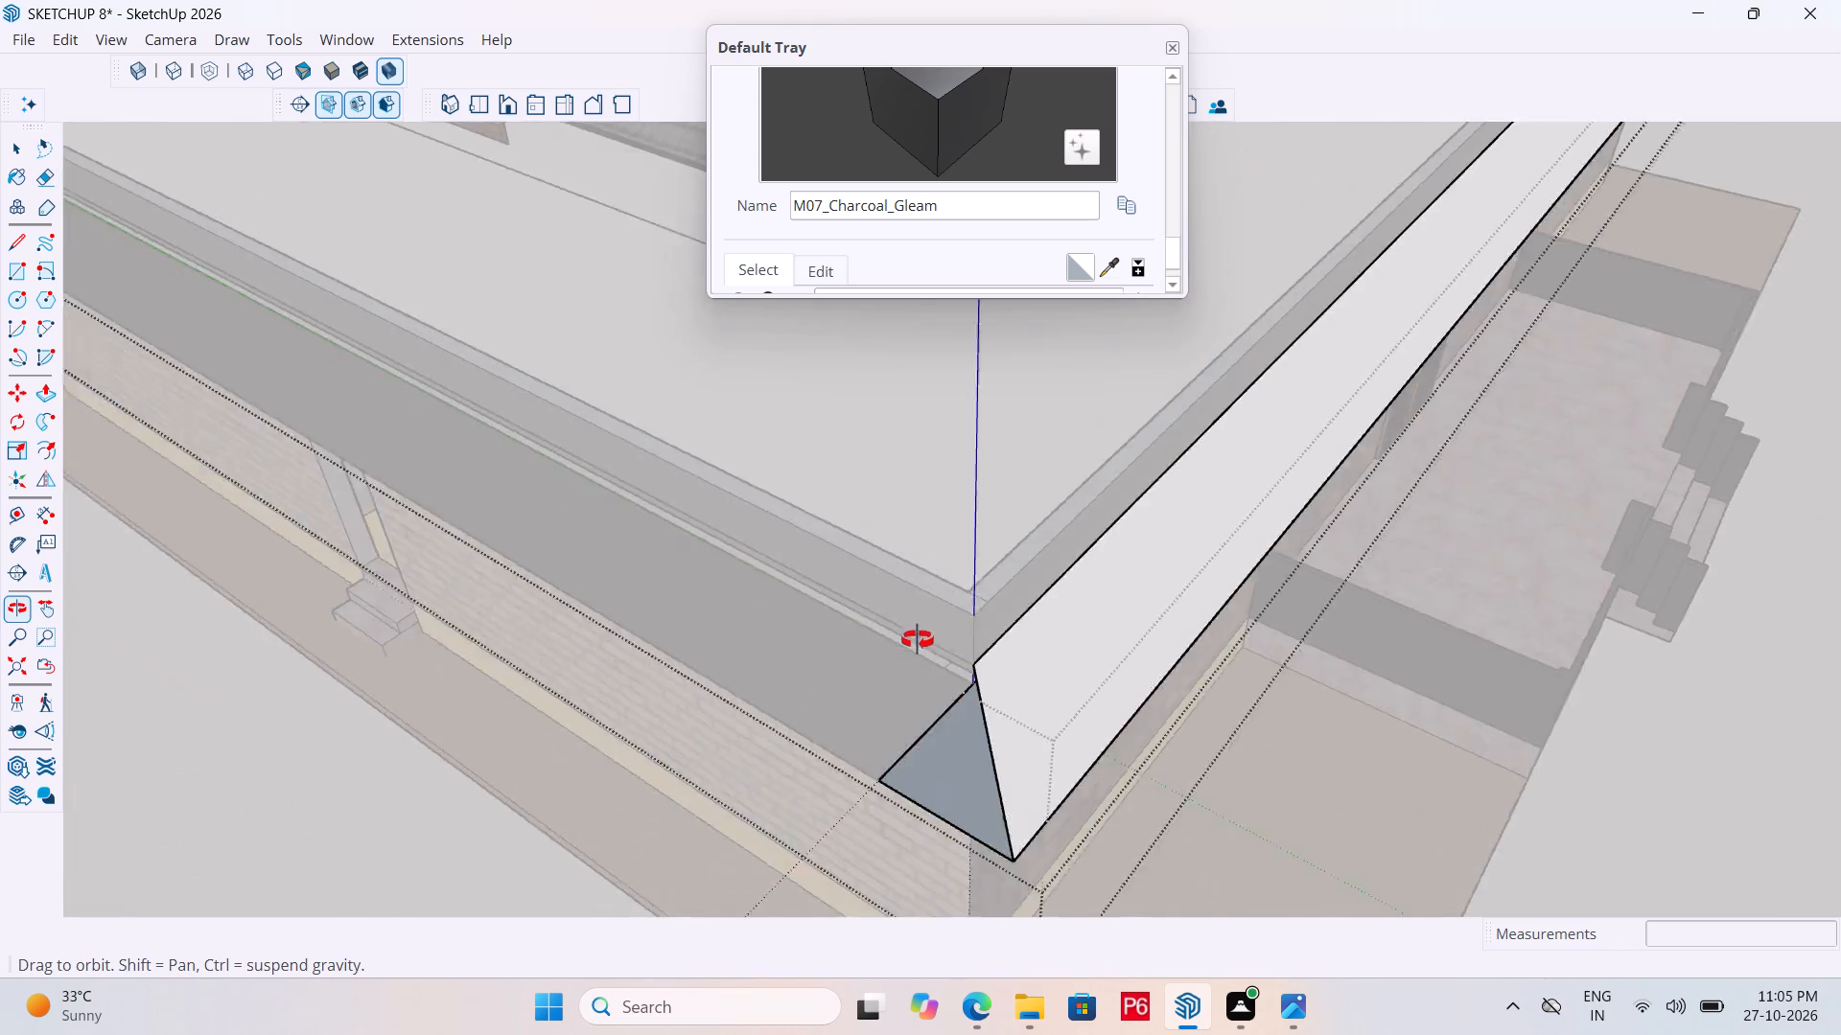
middle_drag(918, 640, 1163, 635)
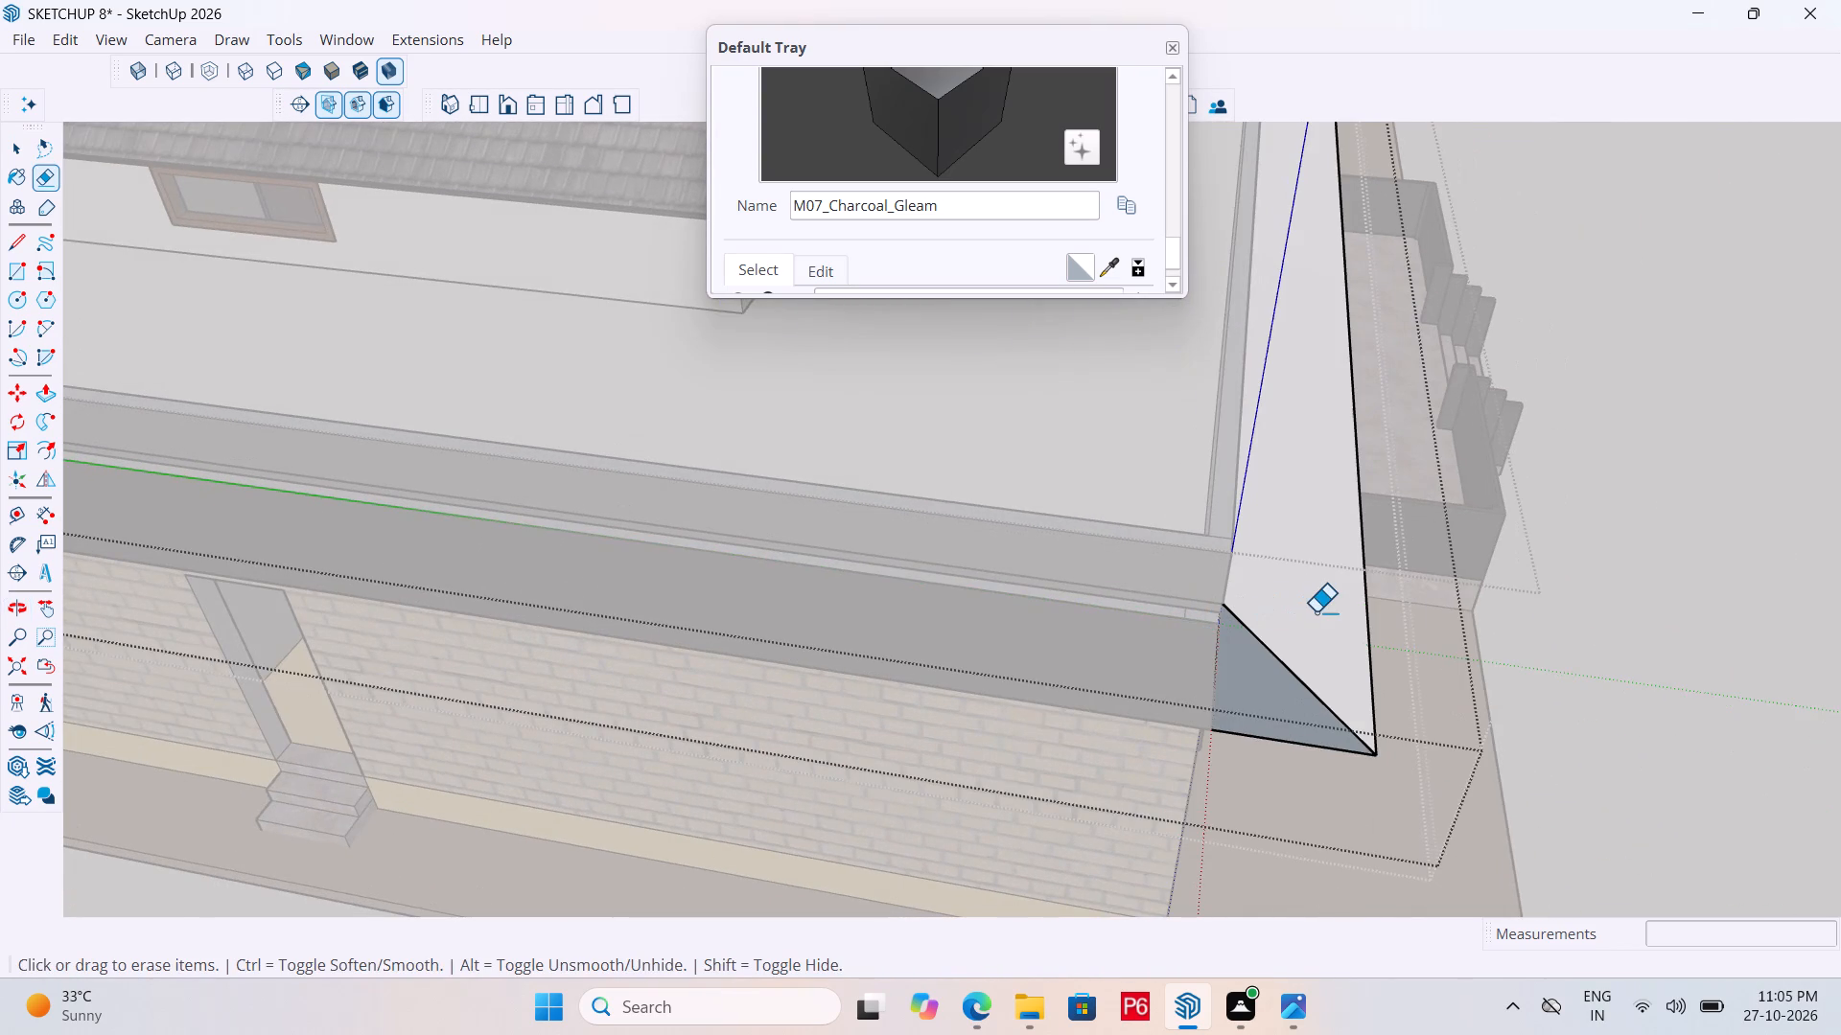
key(l)
click(1230, 602)
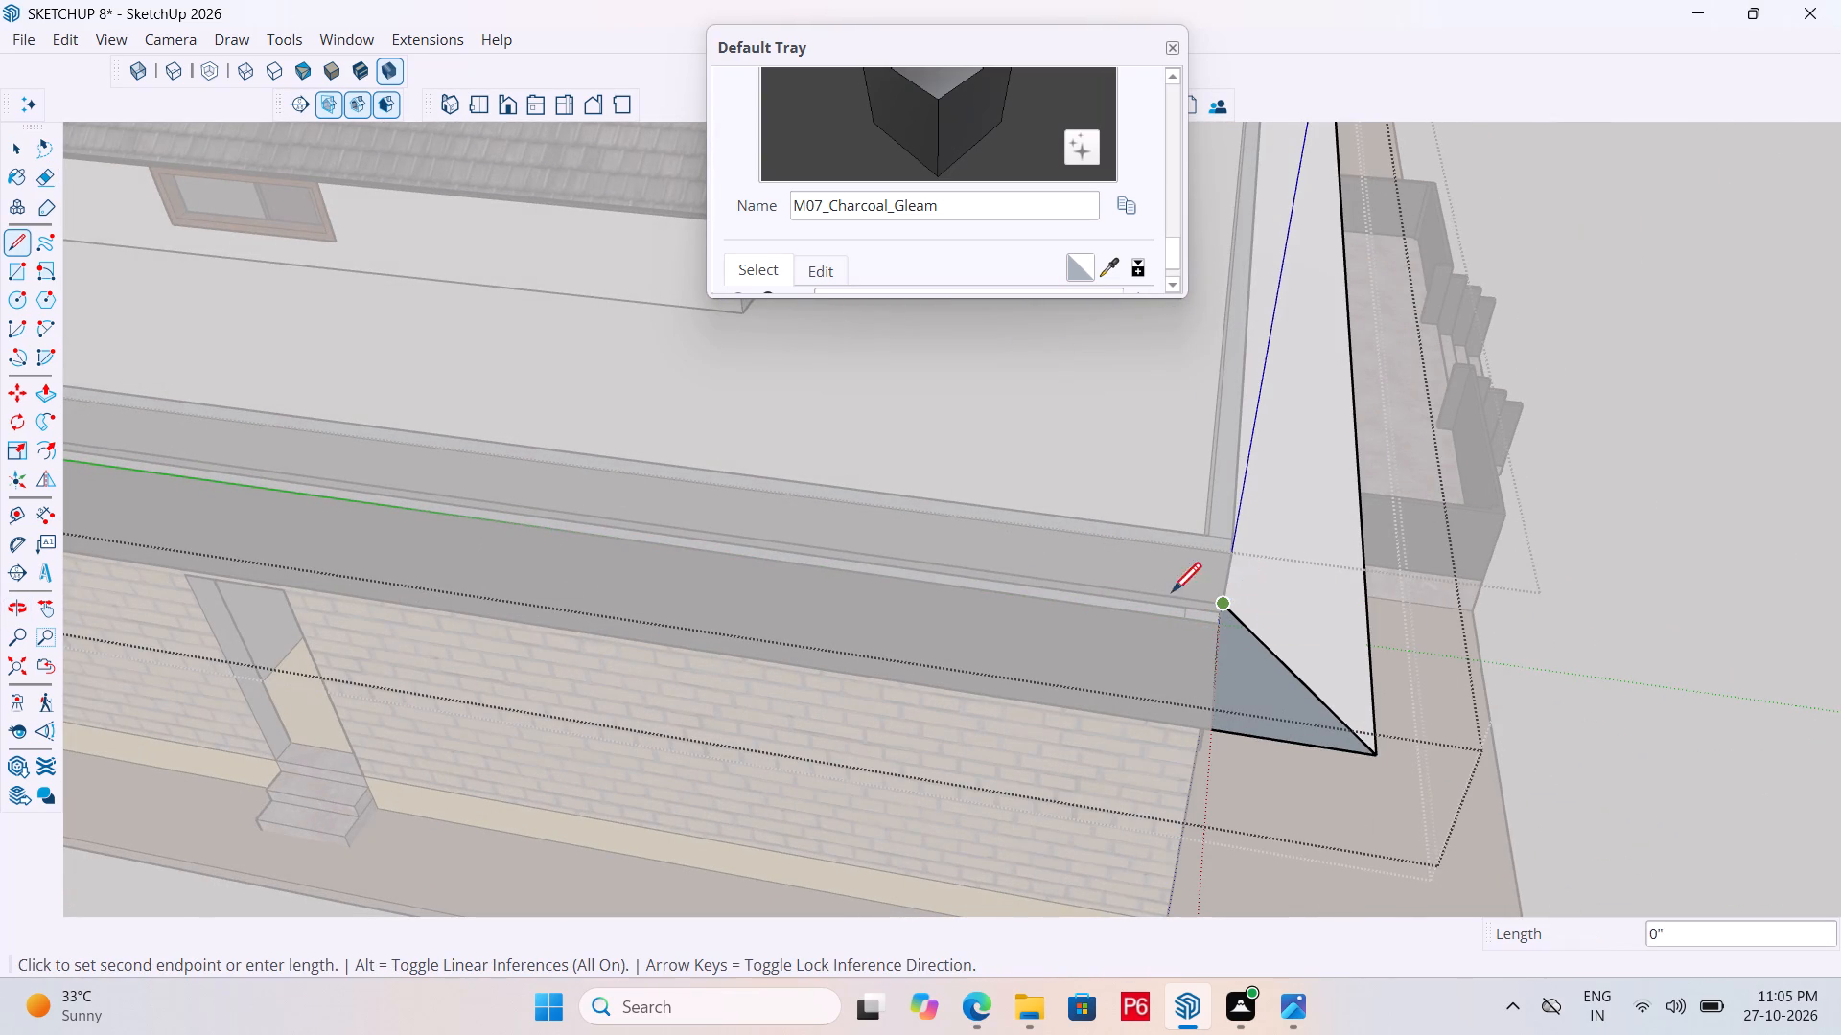
scroll(1110, 559, down, 6)
scroll(1276, 594, down, 6)
scroll(244, 438, up, 4)
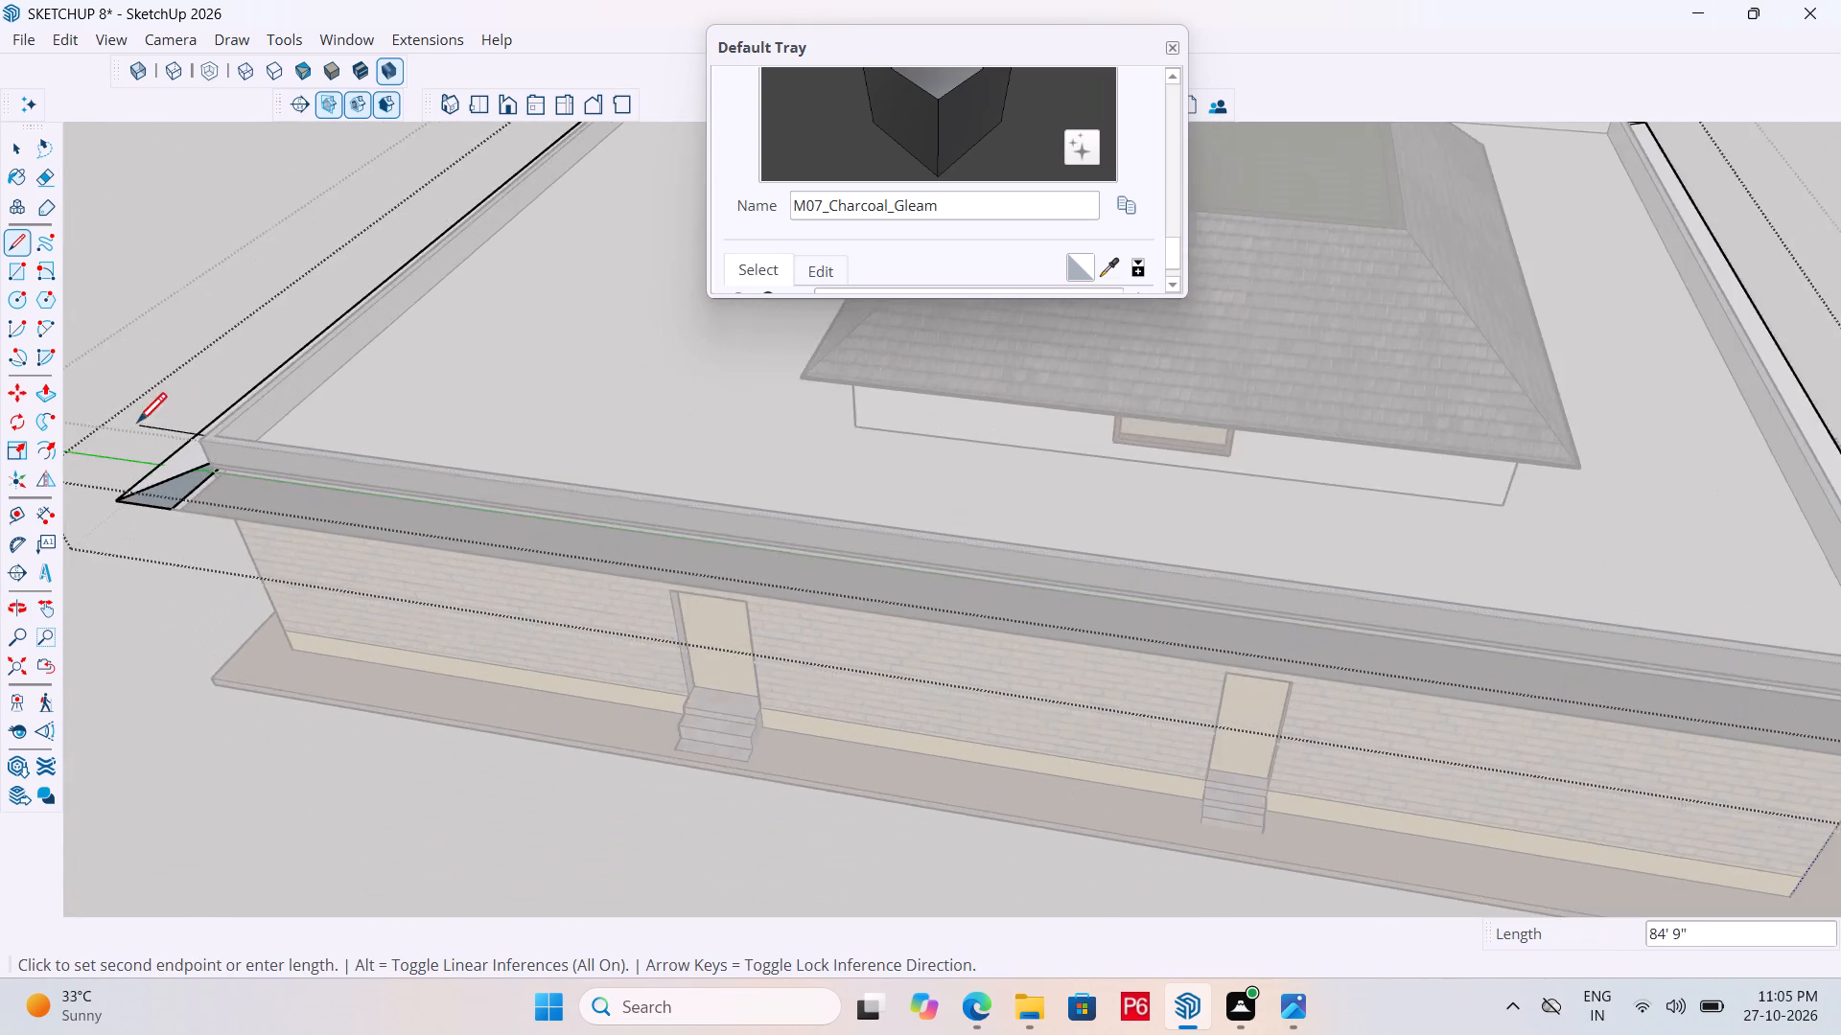
scroll(137, 425, up, 12)
middle_drag(202, 432, 530, 445)
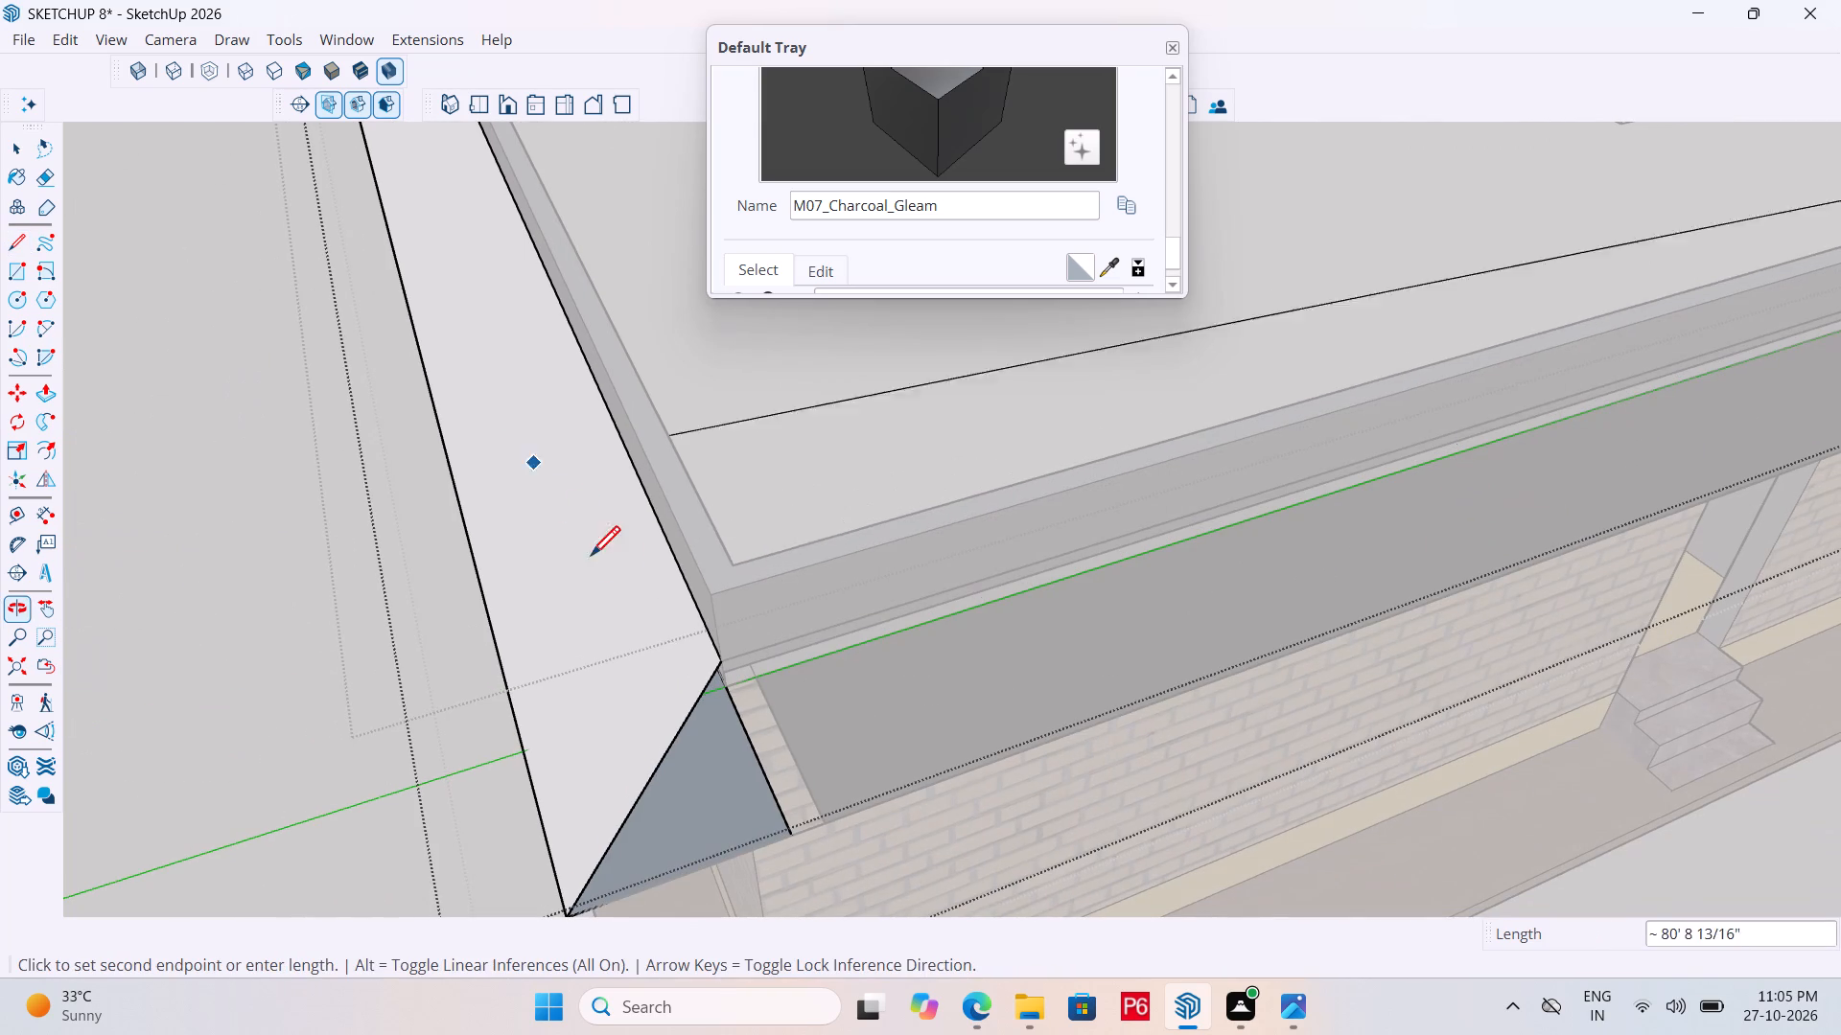
click(725, 659)
Draw the outer bottom edge, about 85' long, between the two mitre tips to form the two-door wall's sloping face.
scroll(487, 563, down, 7)
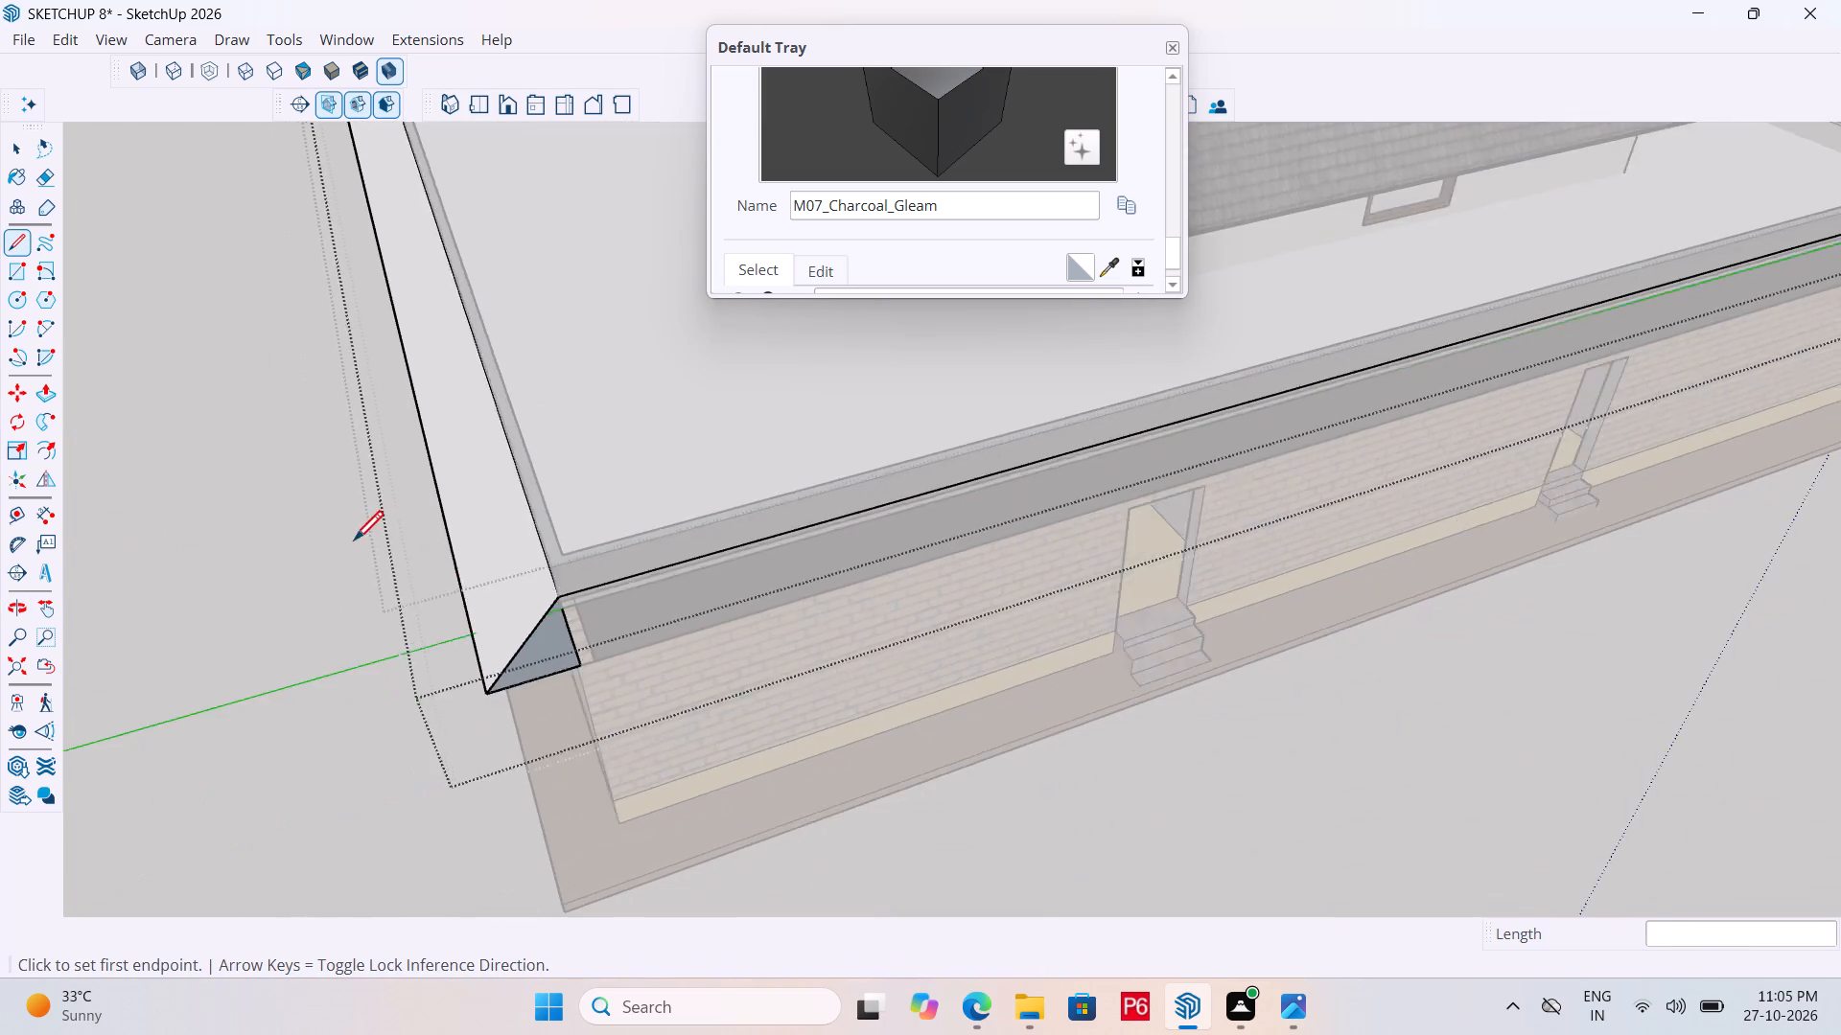
scroll(538, 700, up, 11)
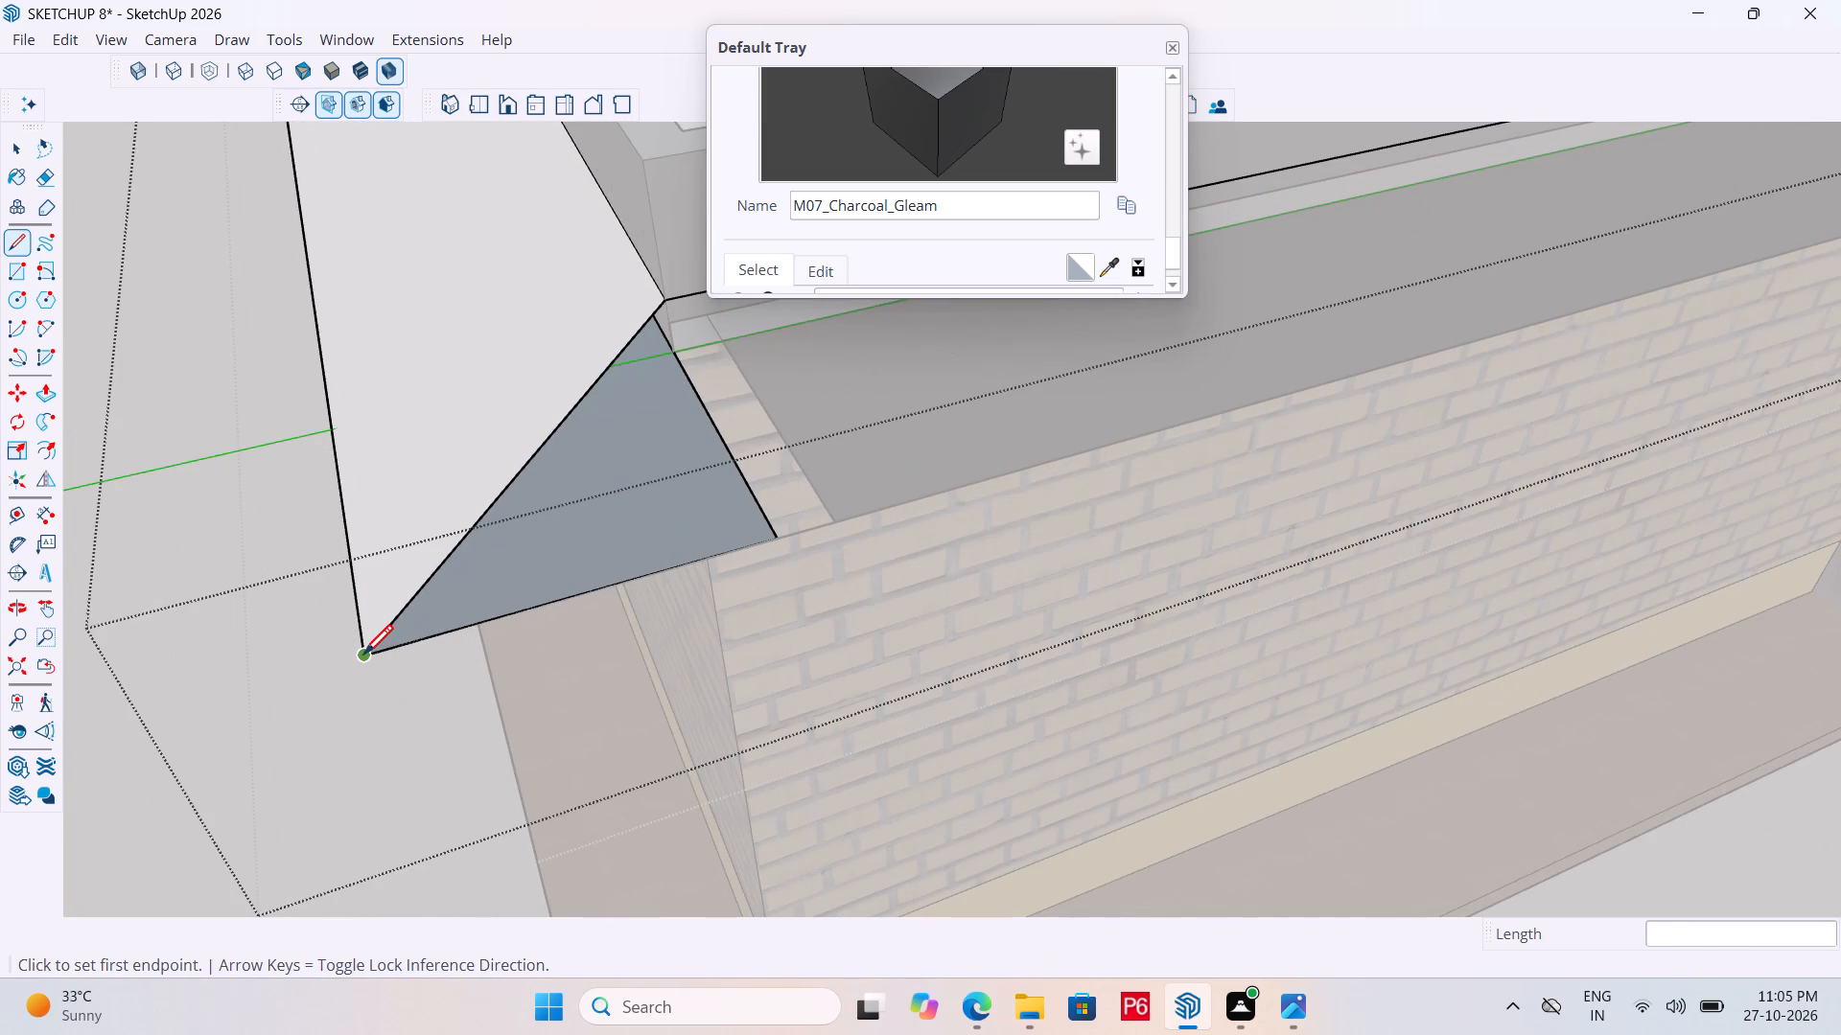
click(363, 657)
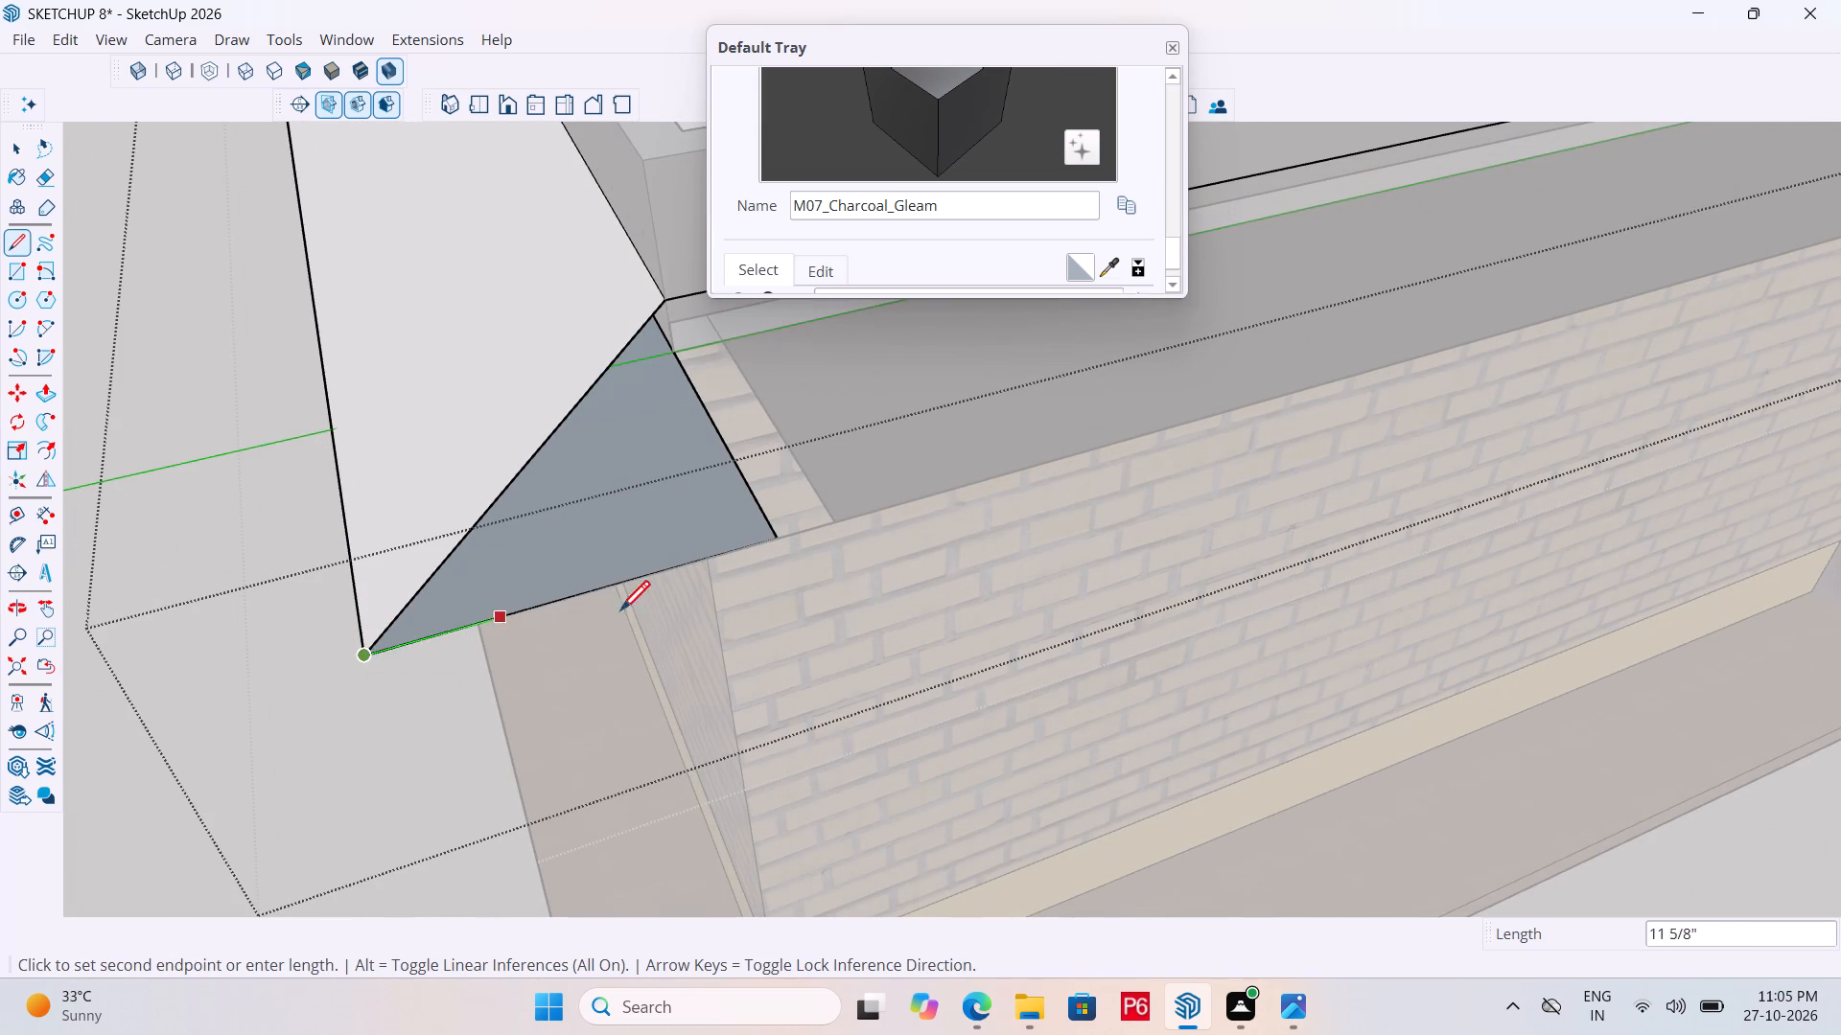
scroll(400, 686, down, 7)
scroll(209, 743, down, 7)
scroll(1313, 353, up, 5)
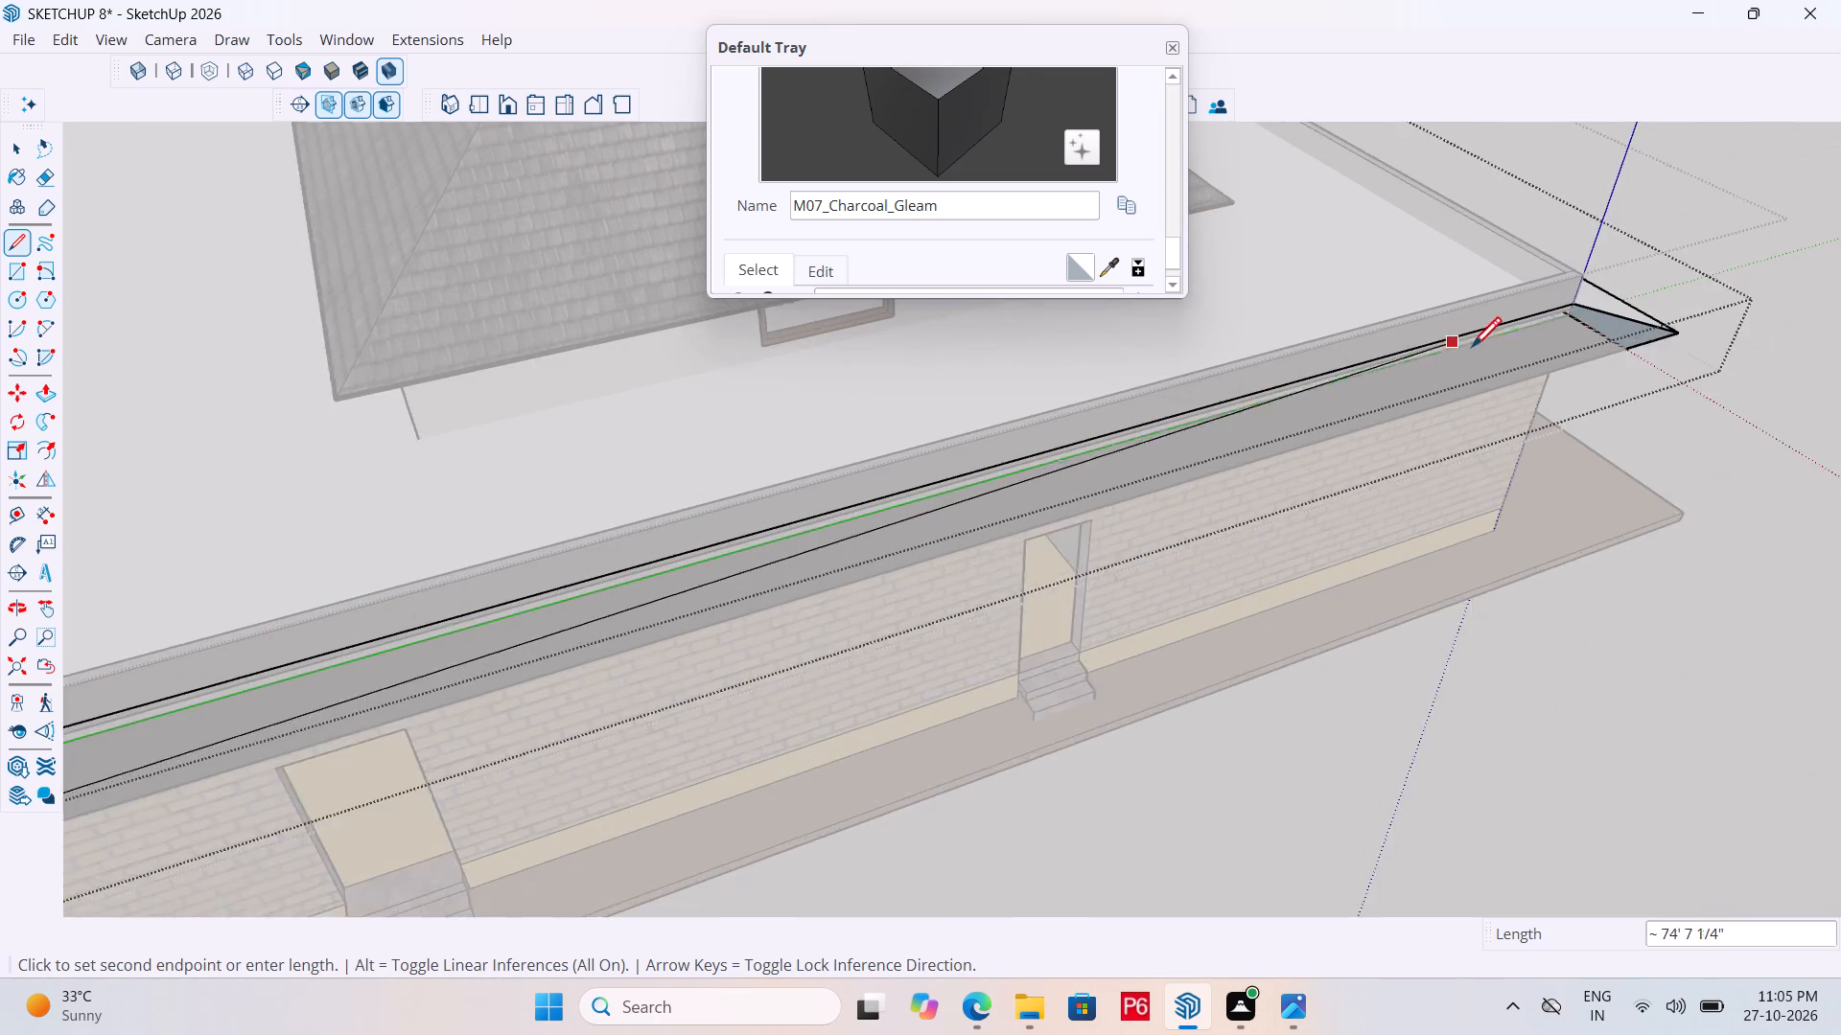
scroll(1472, 350, up, 1)
scroll(1706, 335, up, 4)
click(1695, 334)
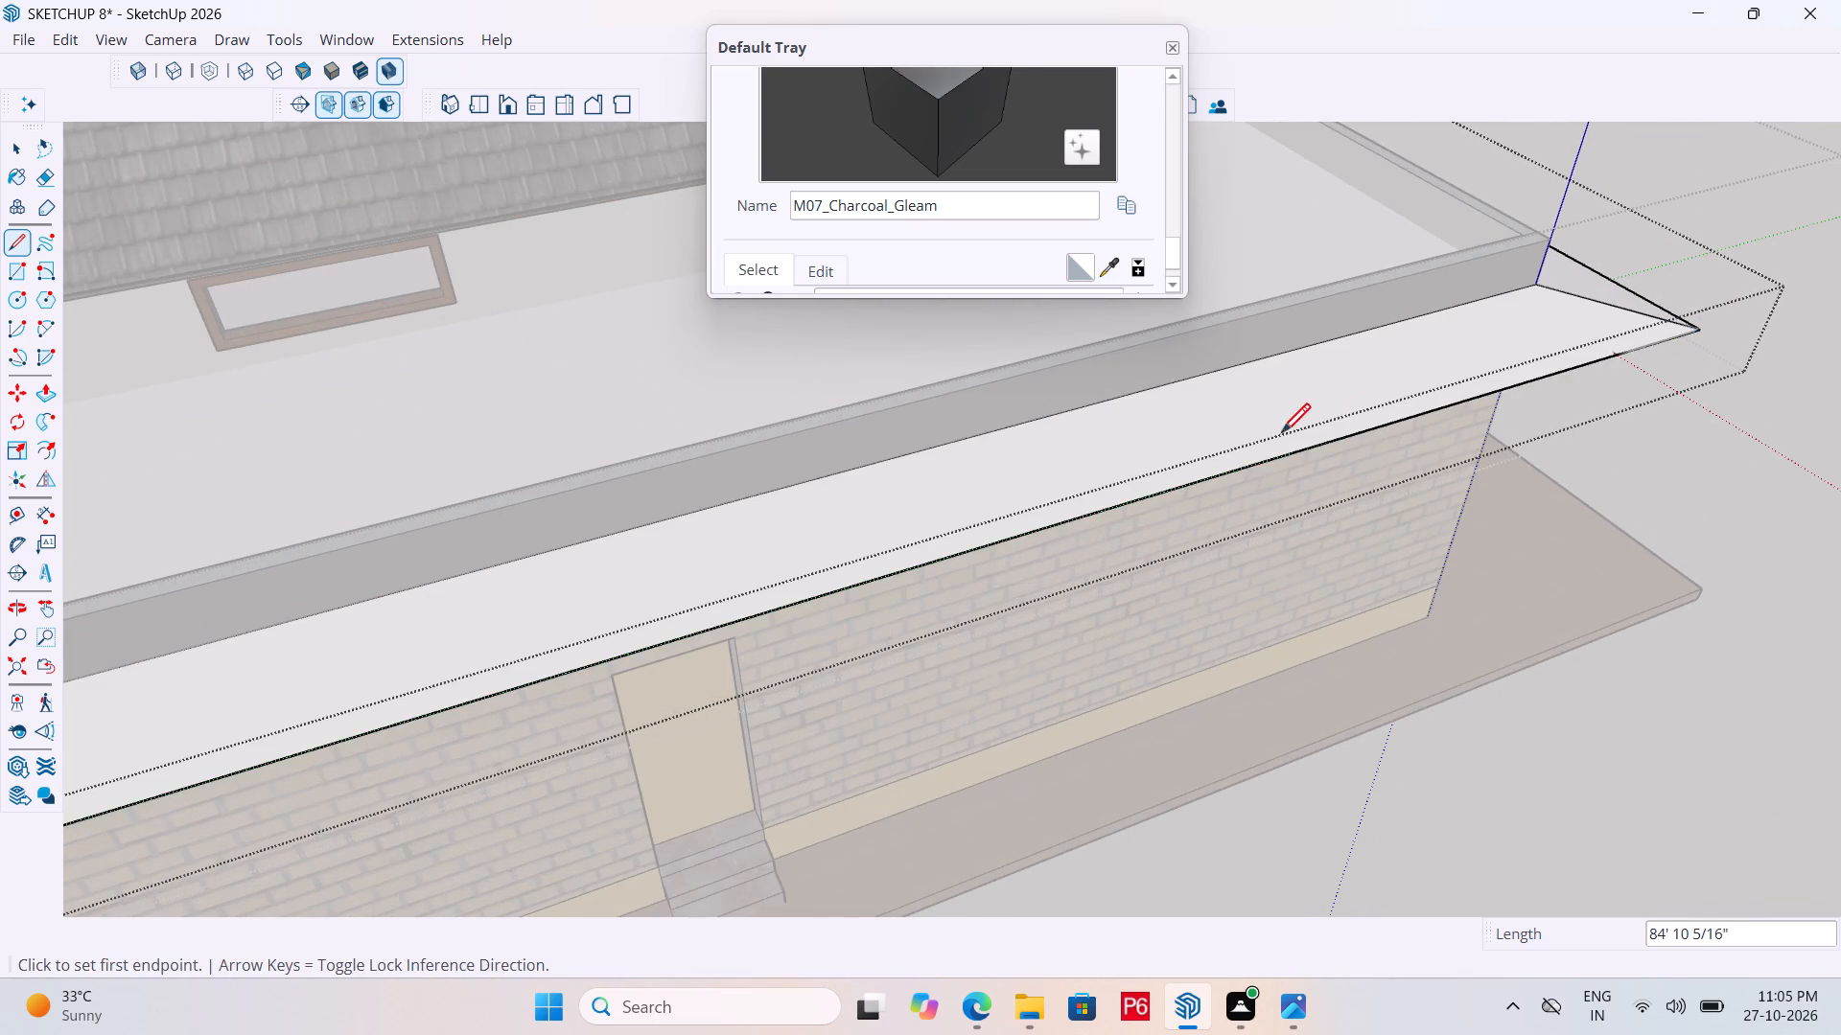
Examine the redrawn slope and its mitred corners at both ends of the two-door wall.
scroll(1278, 439, down, 7)
scroll(1477, 410, up, 20)
scroll(1477, 410, up, 3)
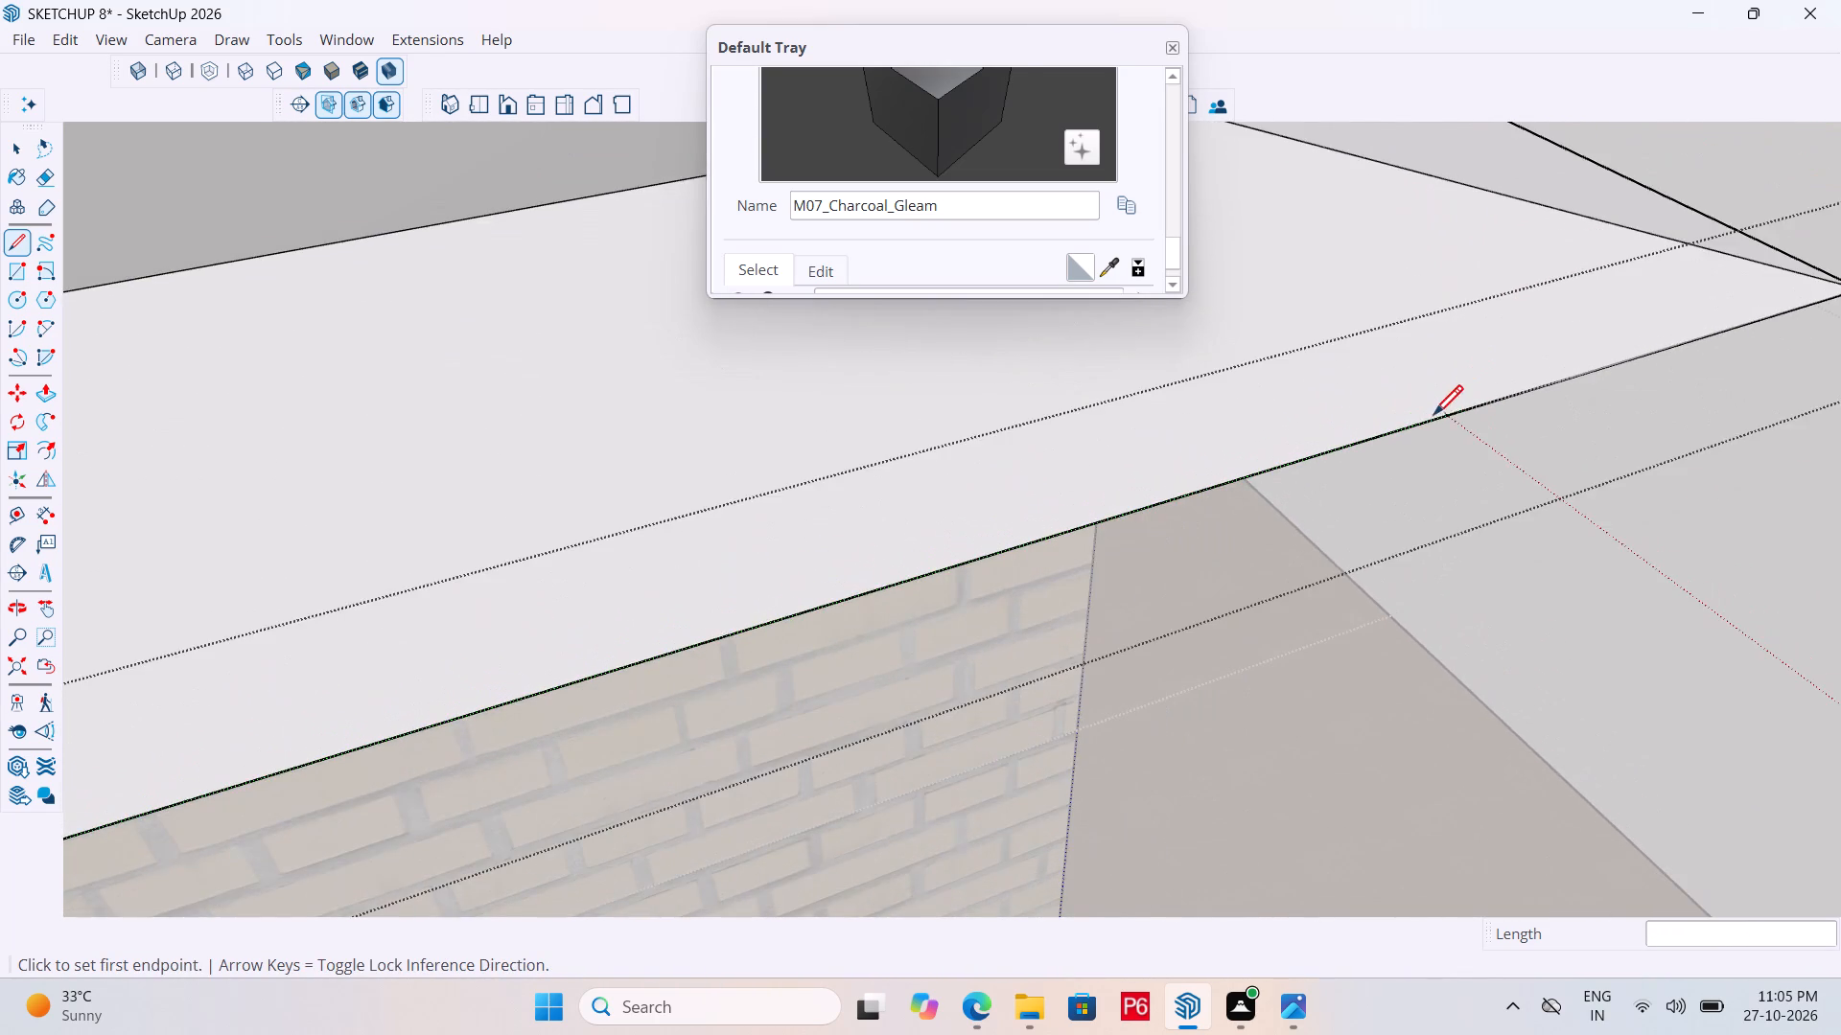
scroll(1431, 422, up, 5)
scroll(1430, 441, down, 14)
scroll(1527, 509, down, 6)
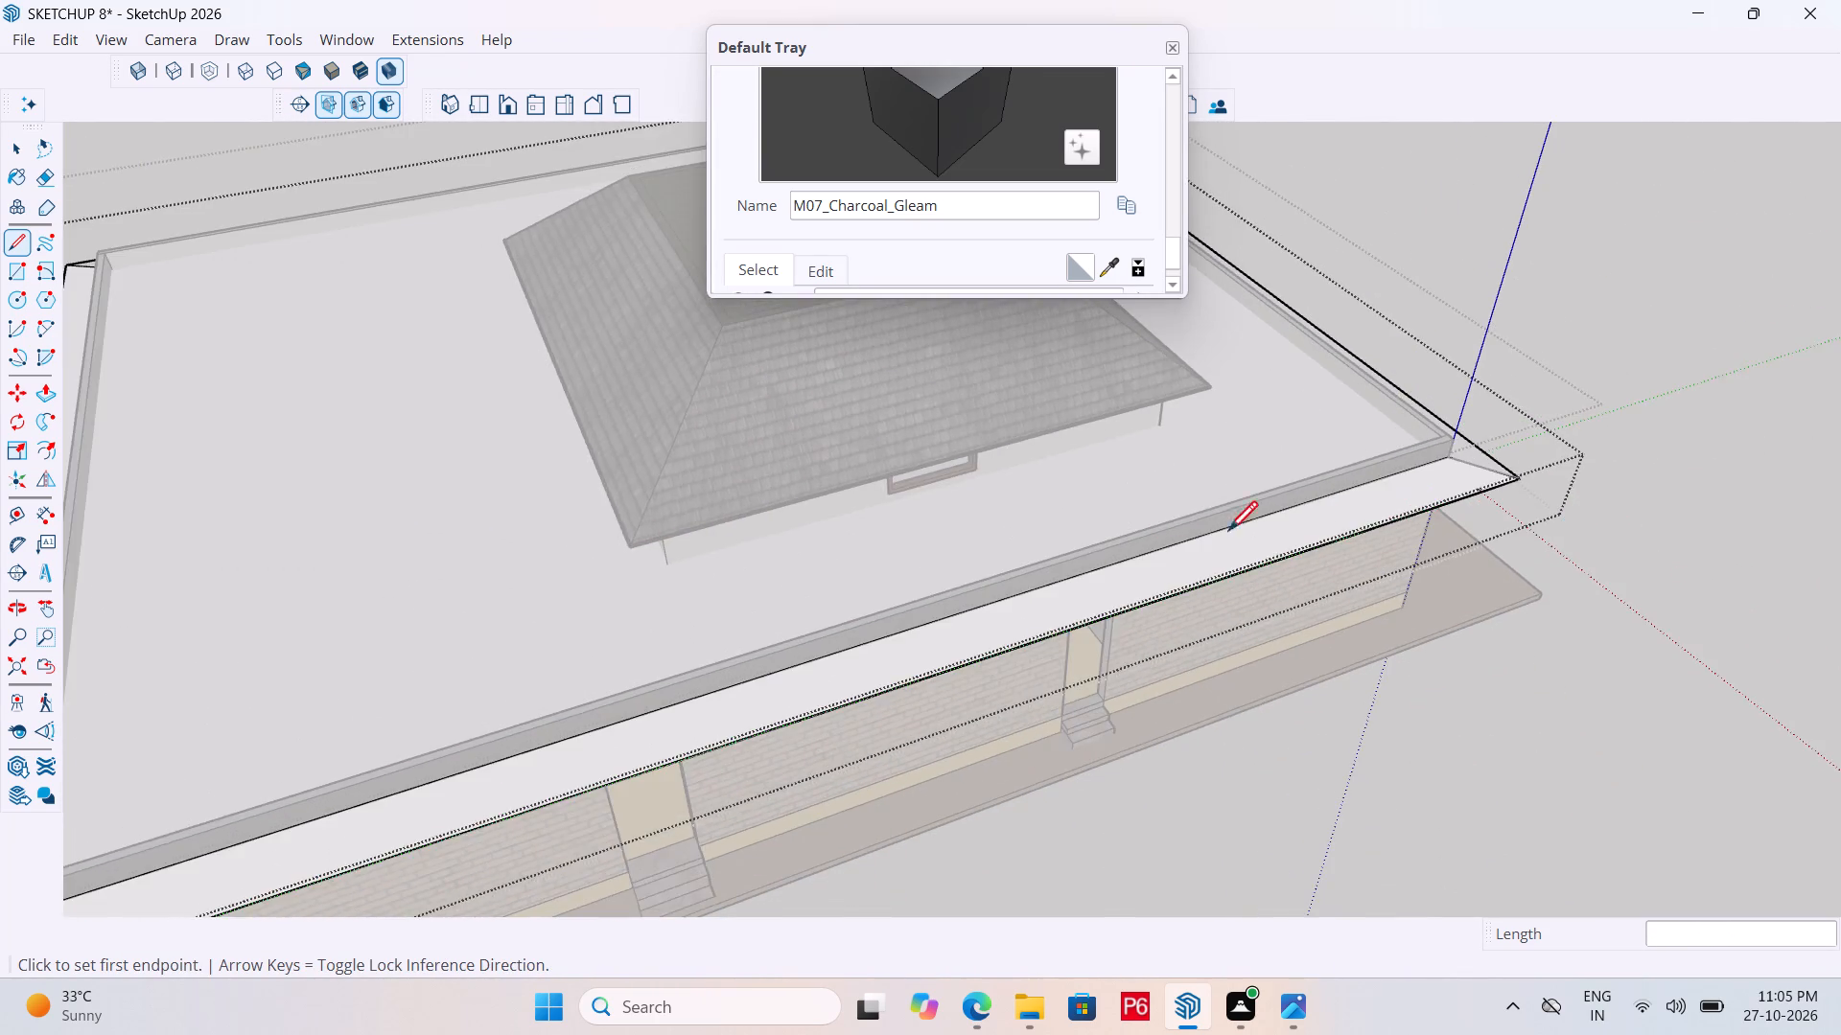
scroll(1277, 544, down, 7)
scroll(879, 752, up, 12)
scroll(774, 676, up, 7)
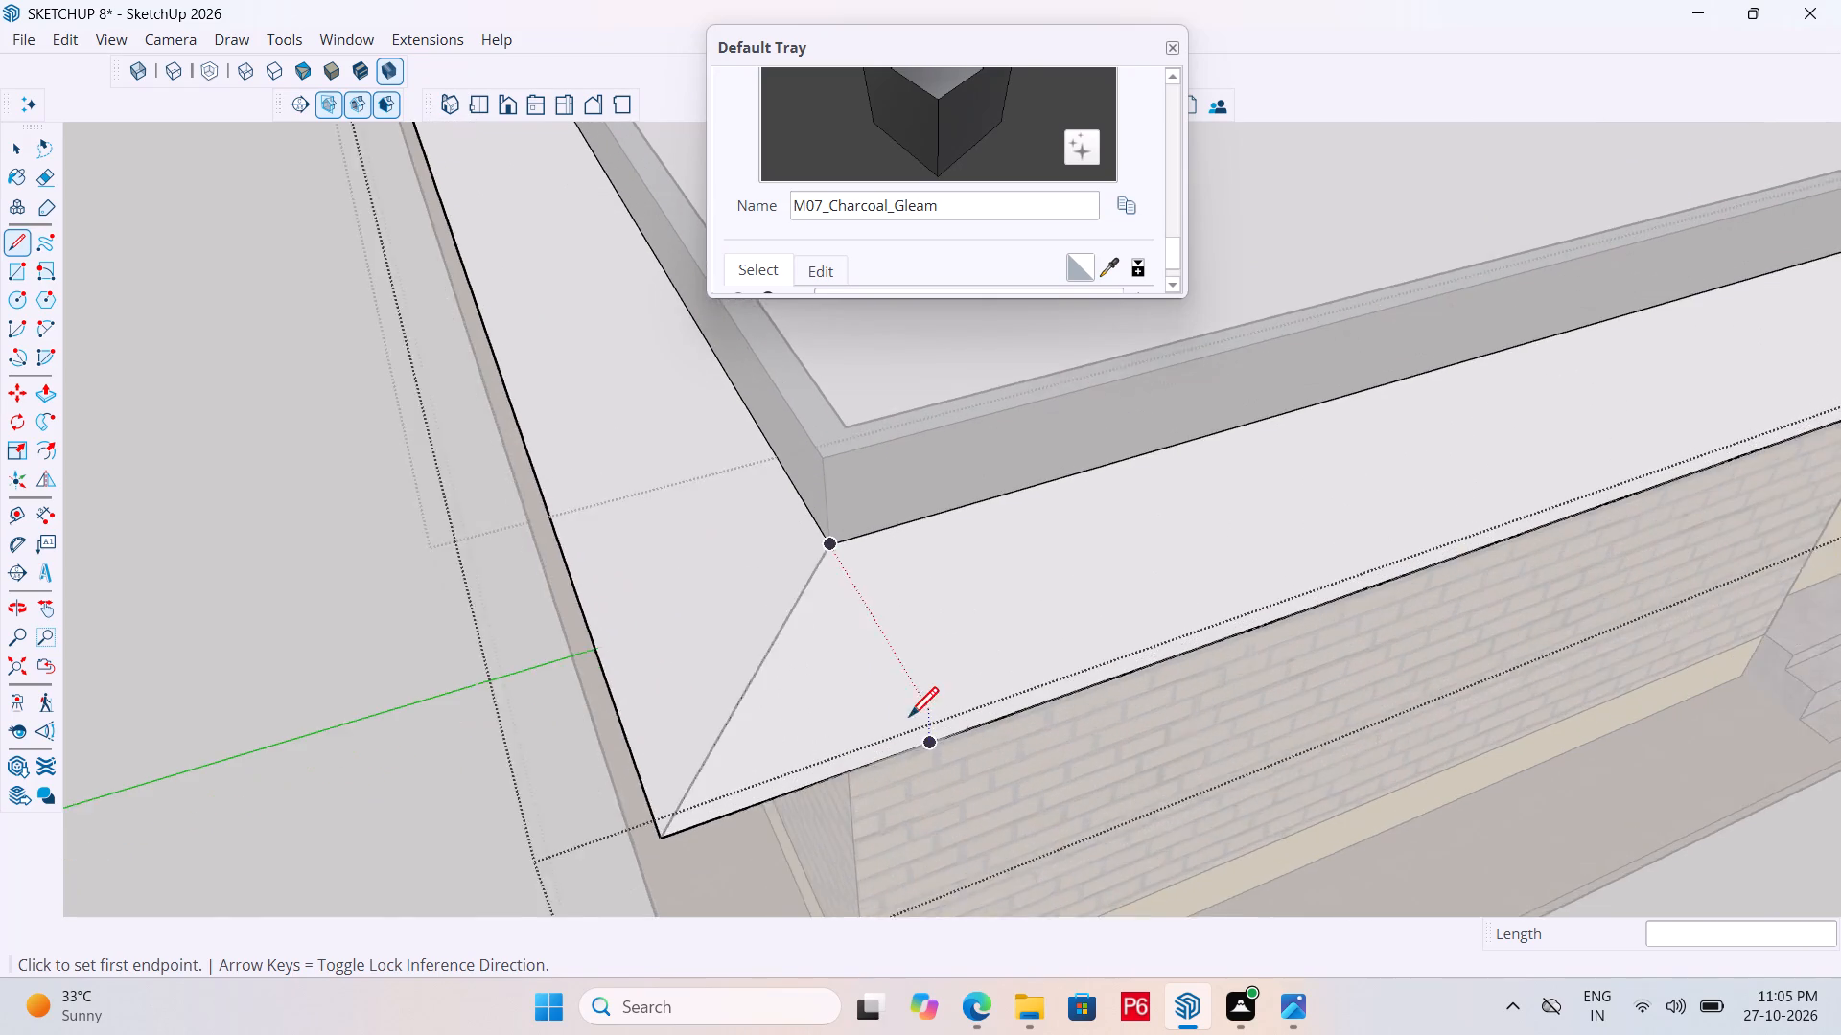
scroll(657, 684, down, 7)
Save the model with the redrawn two-door wall slope.
key(ctrl+s)
key(ctrl+s)
key(ctrl+s)
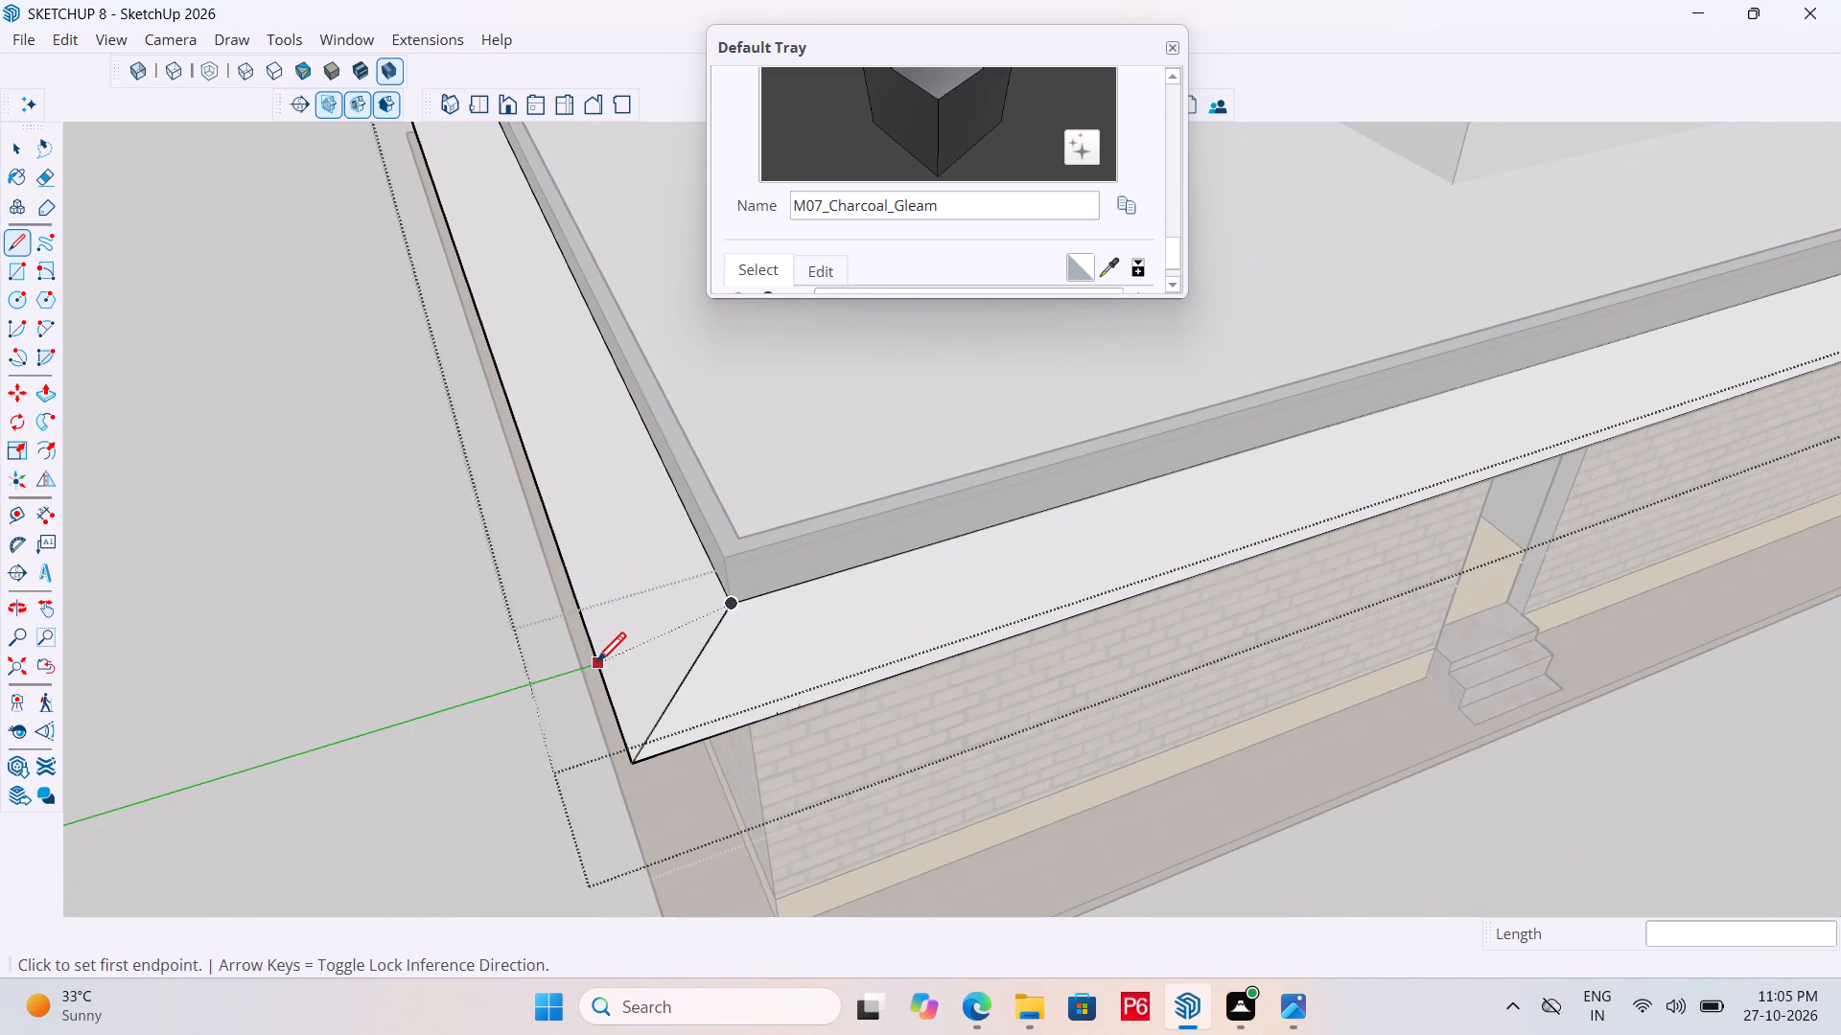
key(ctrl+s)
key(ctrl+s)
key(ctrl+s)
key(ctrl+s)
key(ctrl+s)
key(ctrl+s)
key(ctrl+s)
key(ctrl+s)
Paint the two-door wall's overhang slope and the adjoining slope at its mitred corner with the Roofing material Roofing_02_1K.
key(space)
scroll(980, 233, down, 5)
scroll(844, 268, down, 5)
key(space)
scroll(815, 268, down, 4)
scroll(920, 233, down, 1)
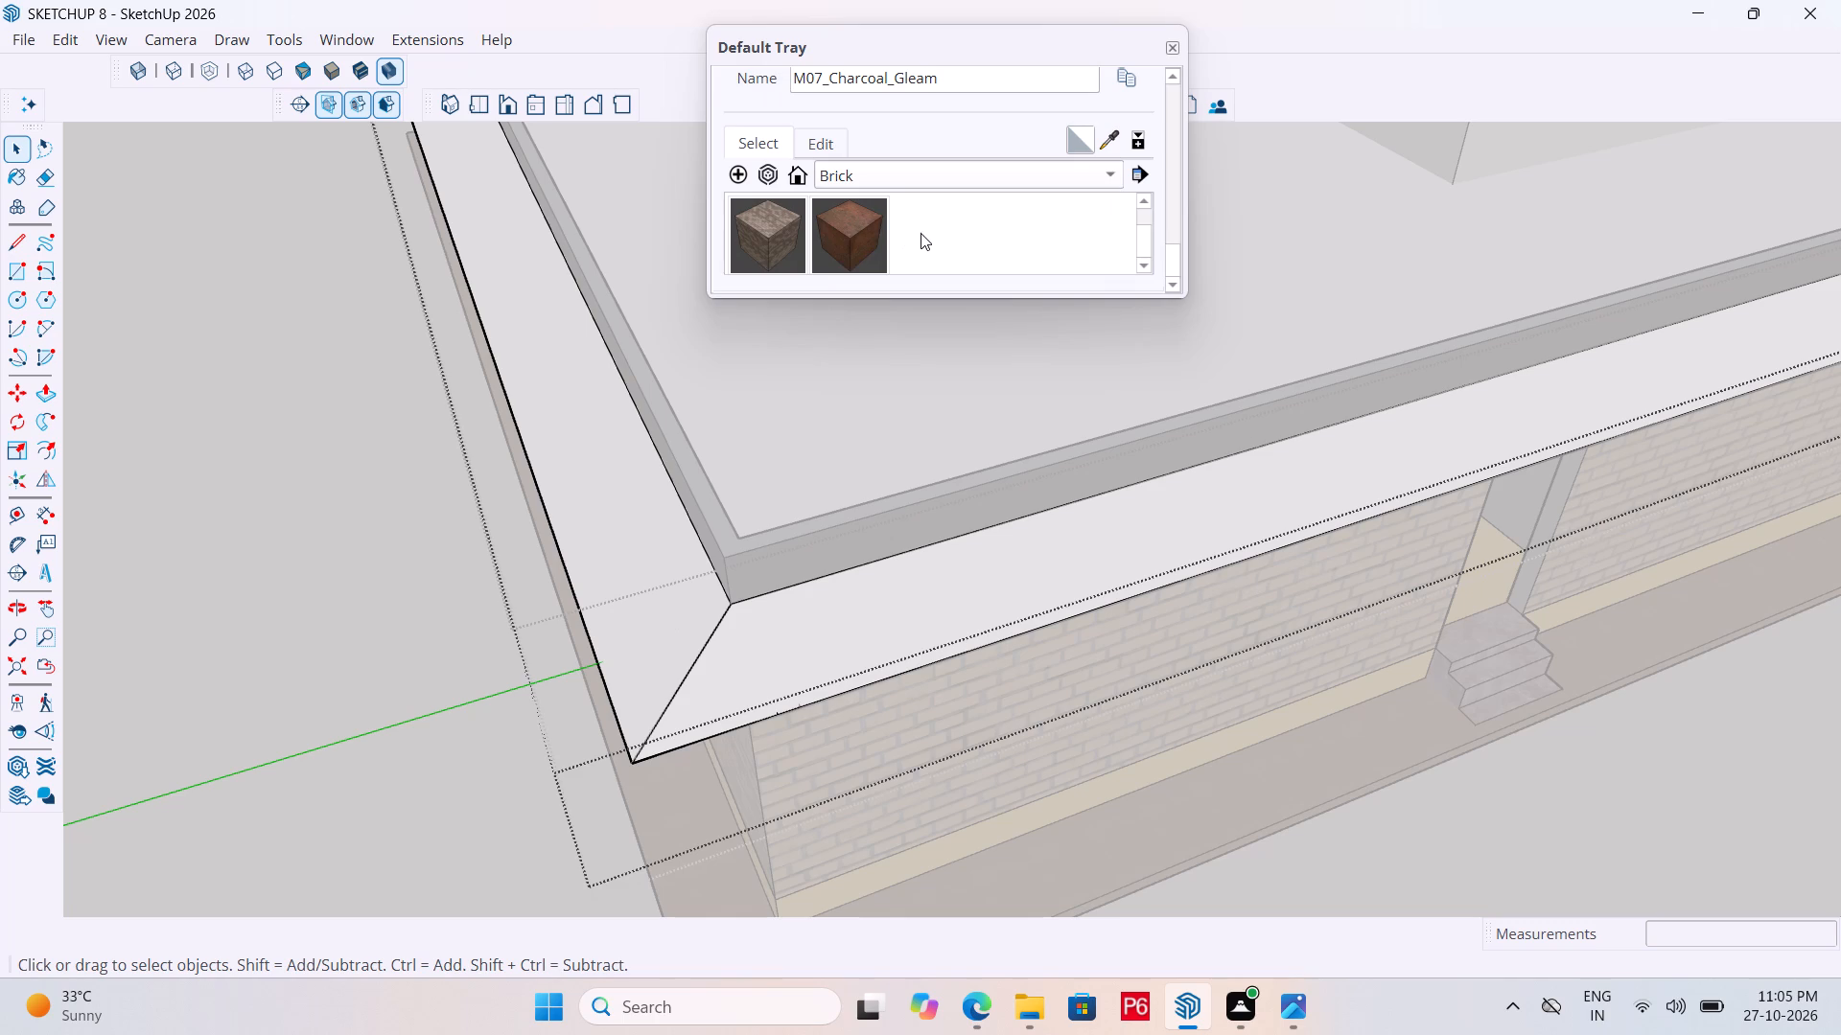
scroll(920, 233, up, 2)
click(972, 174)
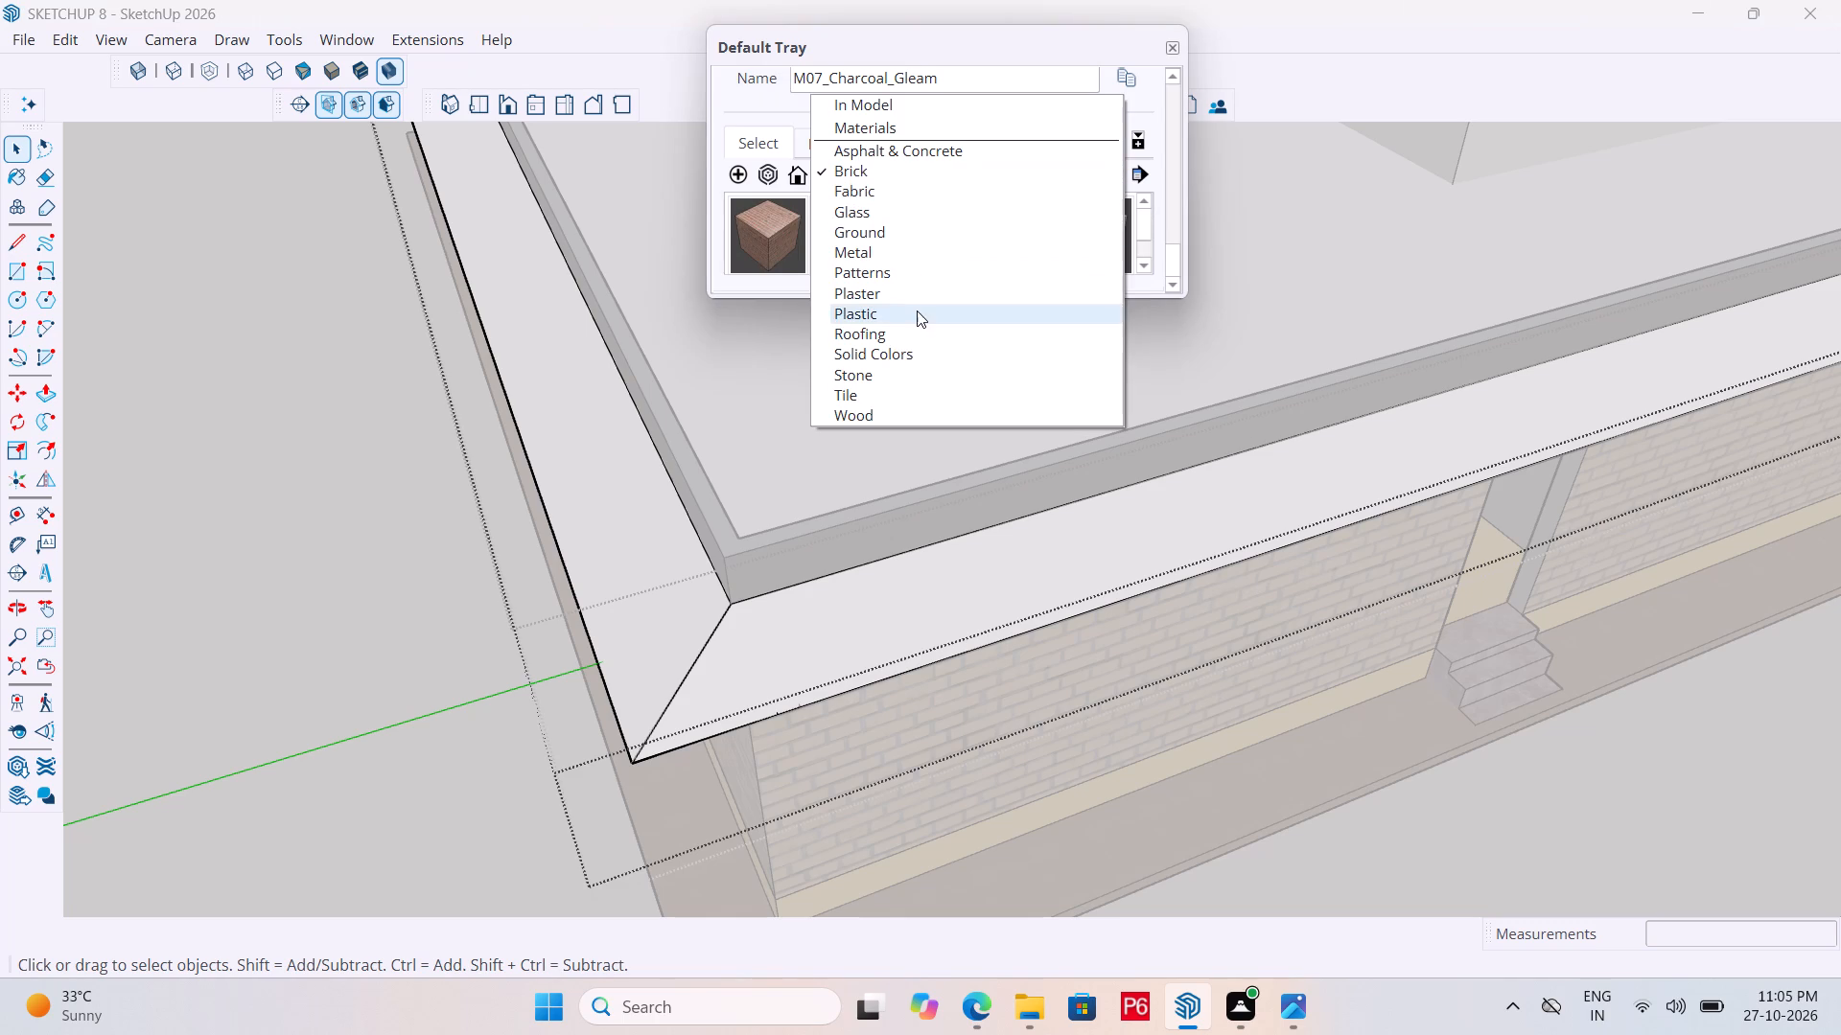
click(903, 332)
click(842, 233)
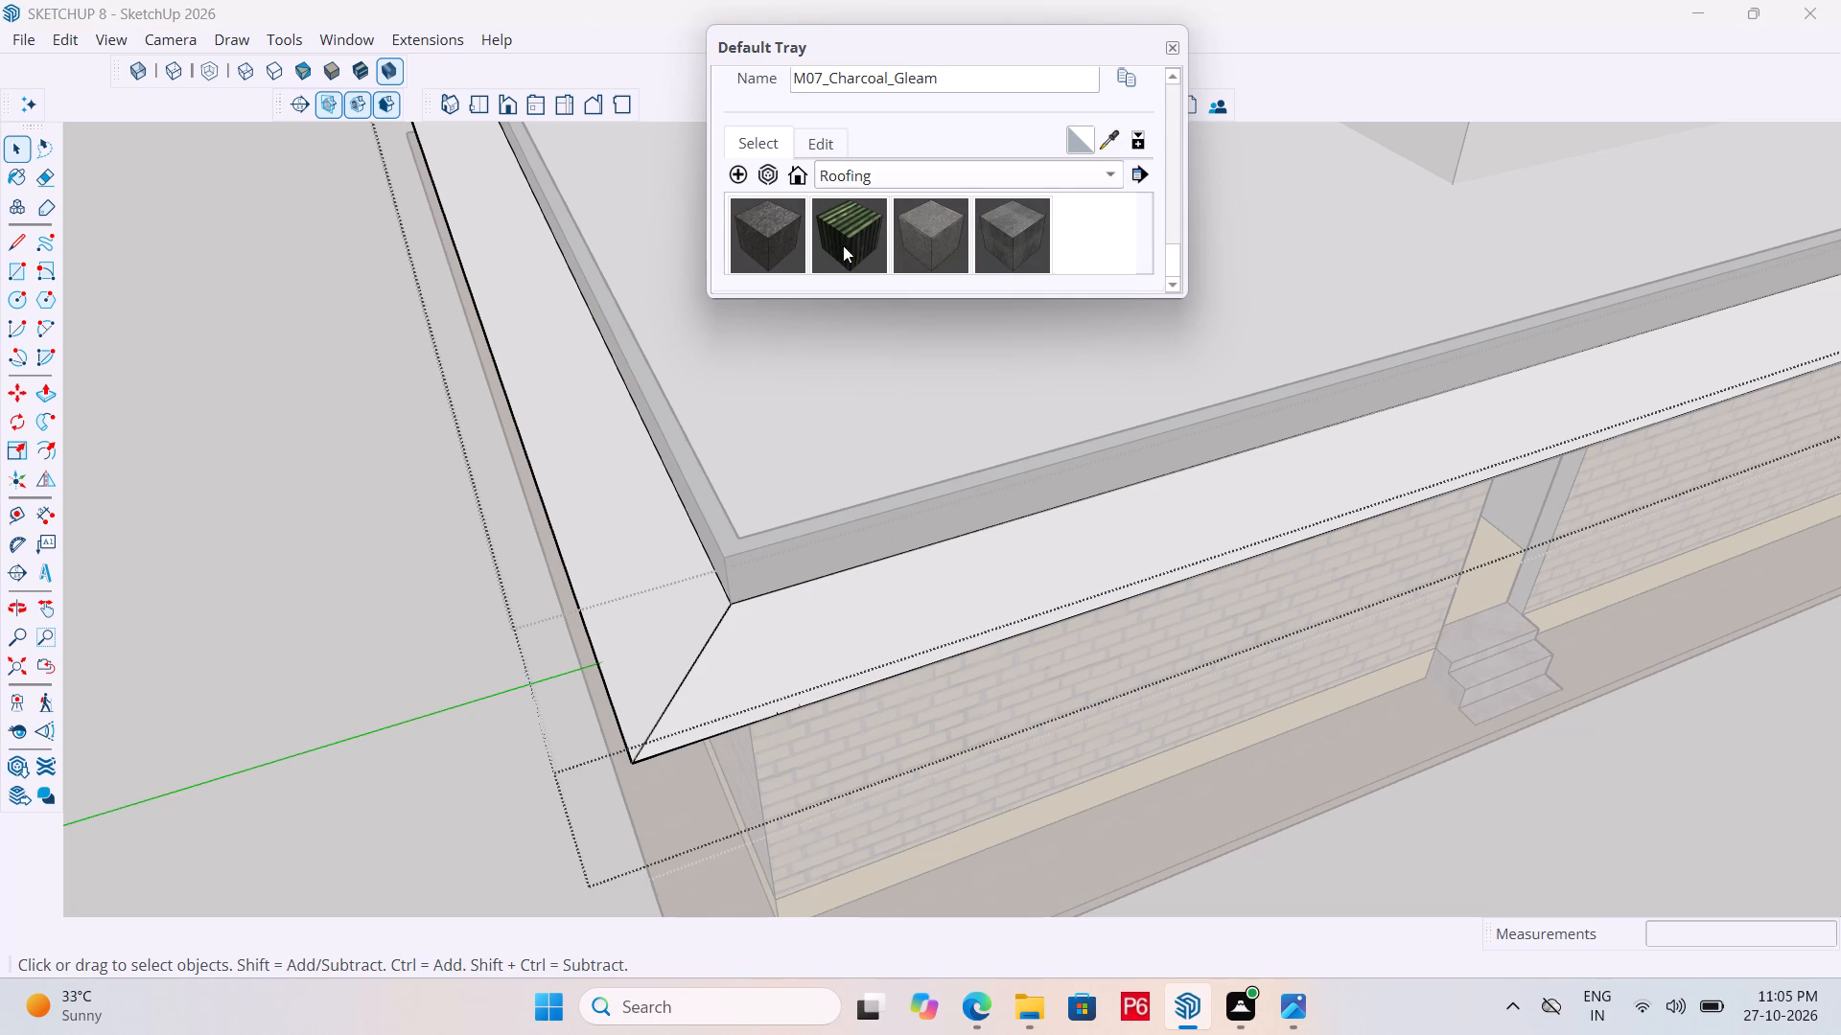
click(851, 596)
drag(653, 606, 648, 597)
Paint the remaining two overhang slopes, above the main entrance wall and the other side wall, with Roofing_02_1K.
scroll(501, 611, down, 8)
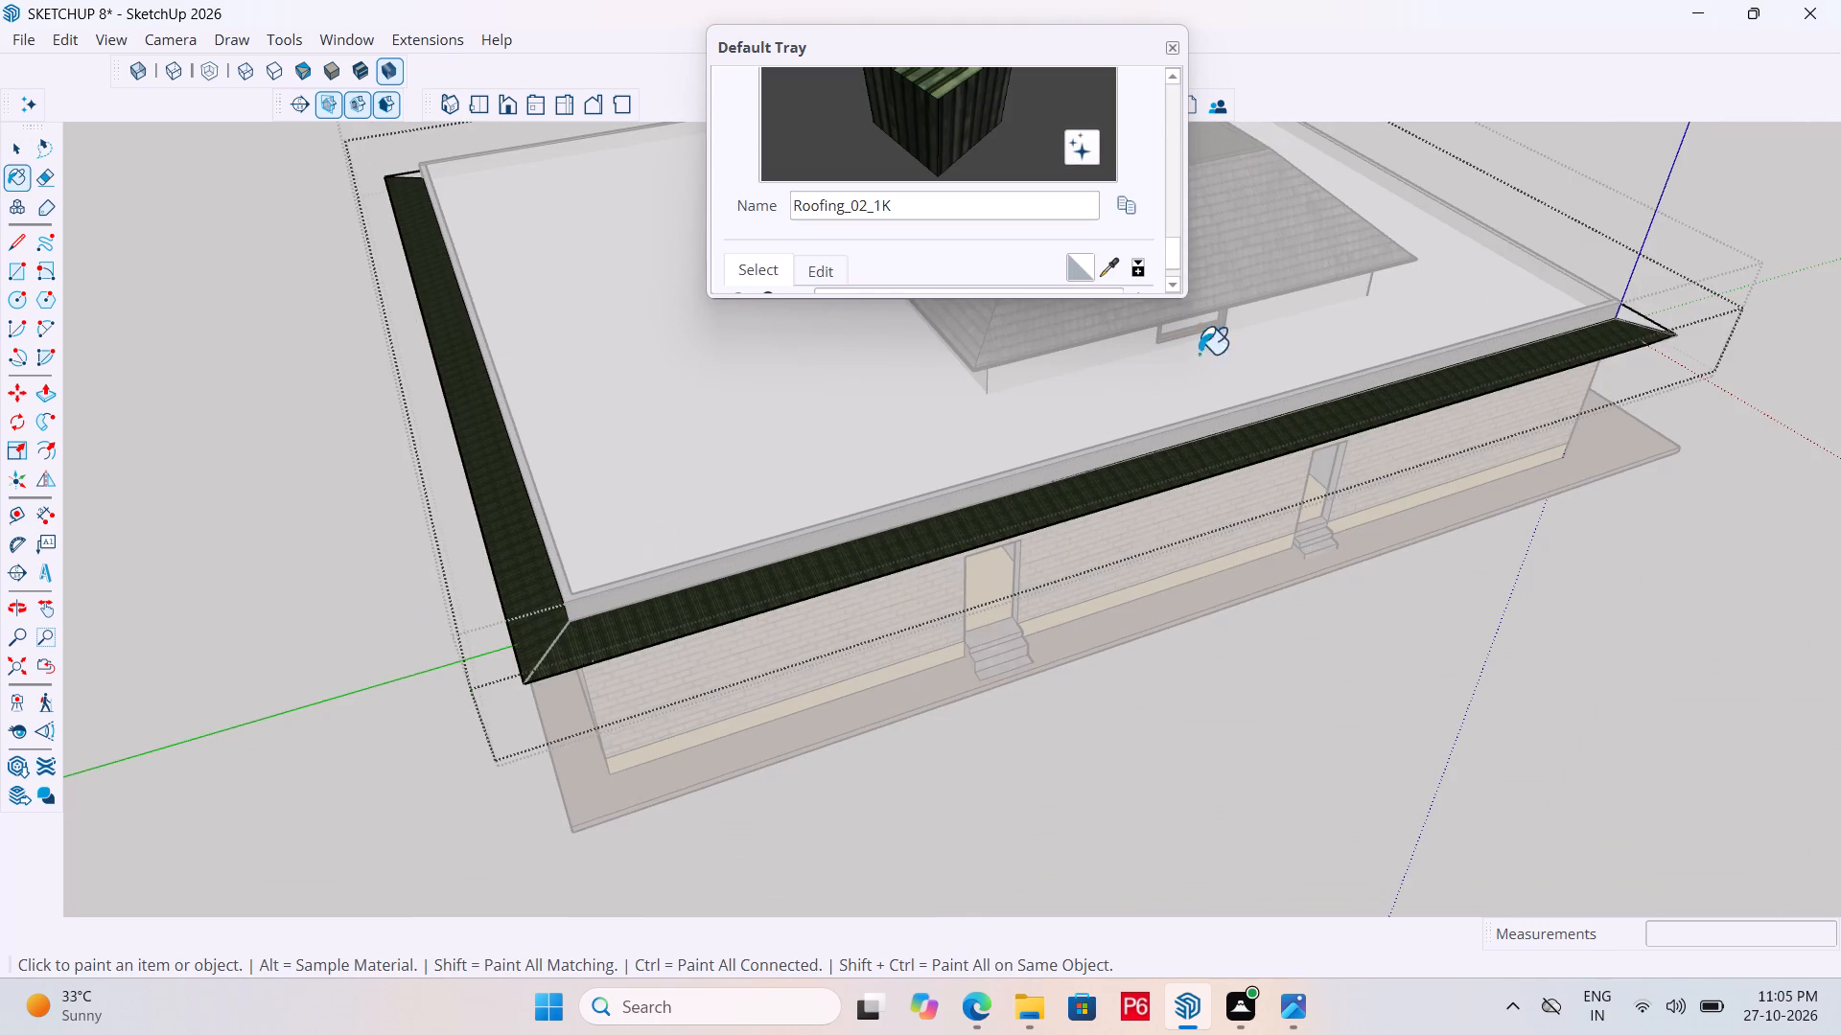
middle_drag(1490, 303, 691, 253)
scroll(1126, 703, up, 5)
drag(1127, 671, 1110, 658)
scroll(331, 642, down, 3)
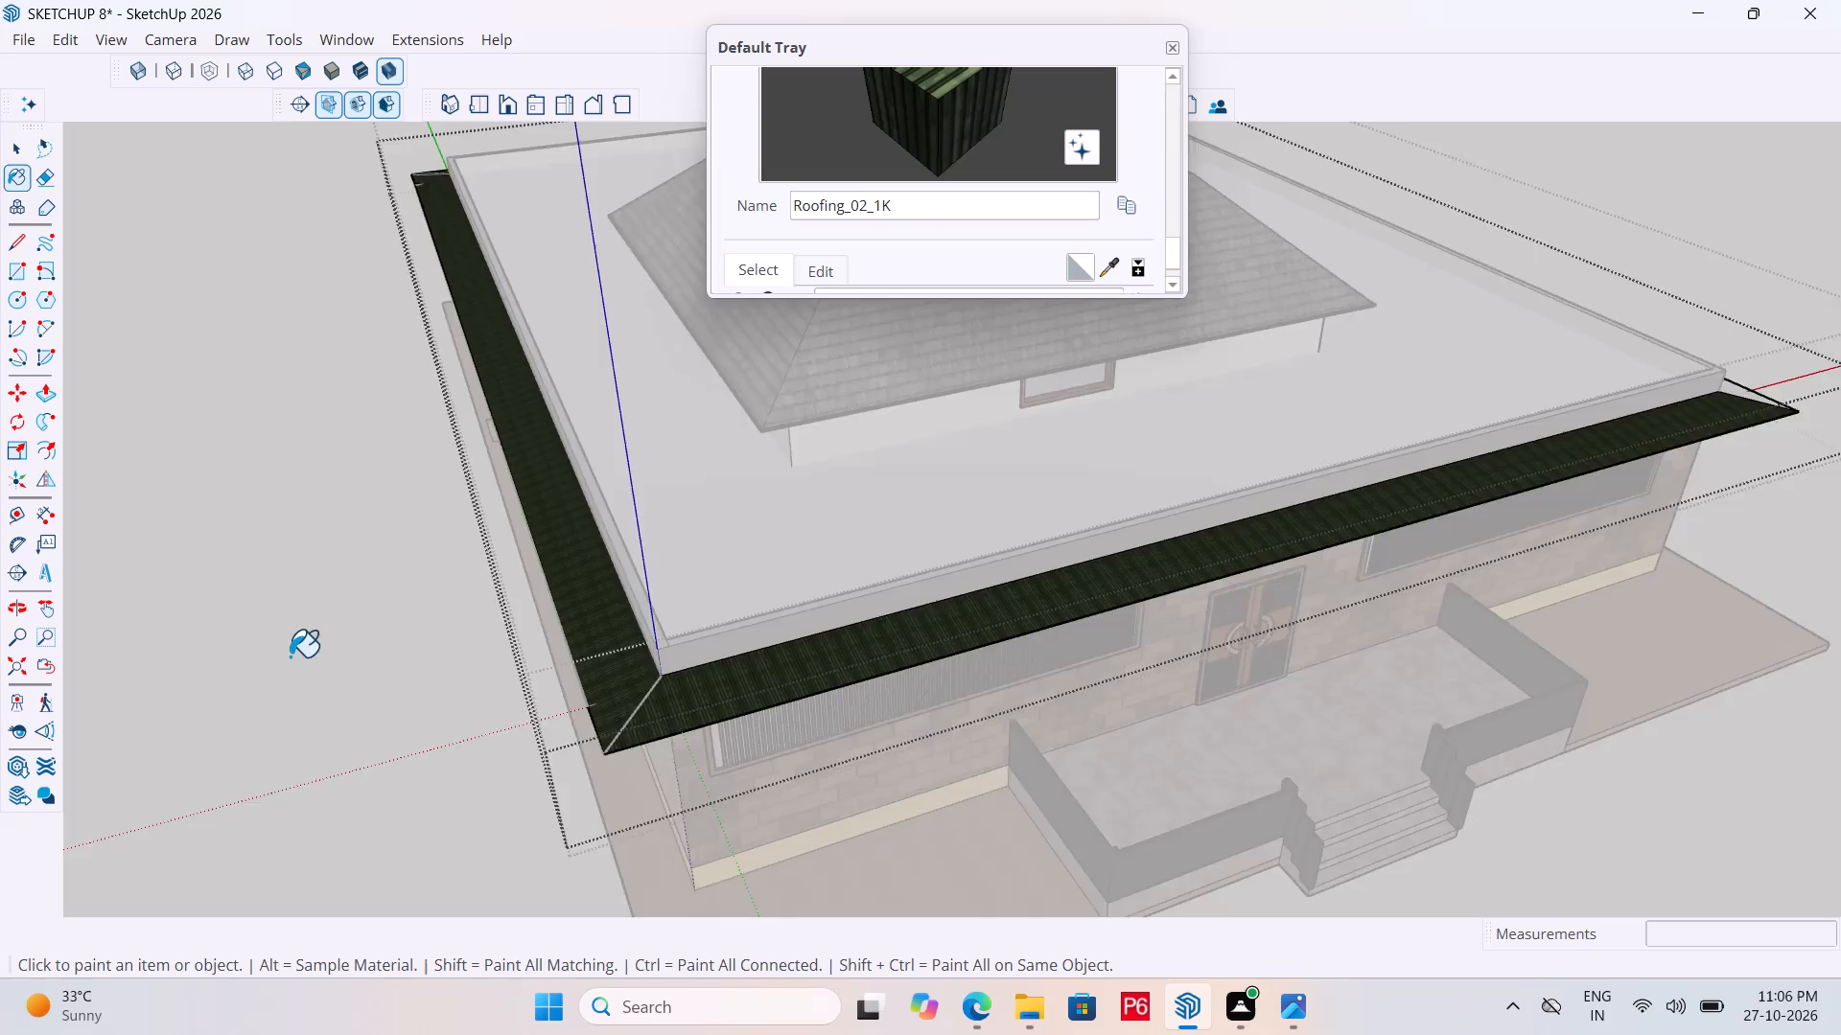
scroll(290, 656, down, 4)
middle_drag(1455, 483, 651, 483)
scroll(648, 483, up, 5)
scroll(879, 674, up, 4)
click(884, 675)
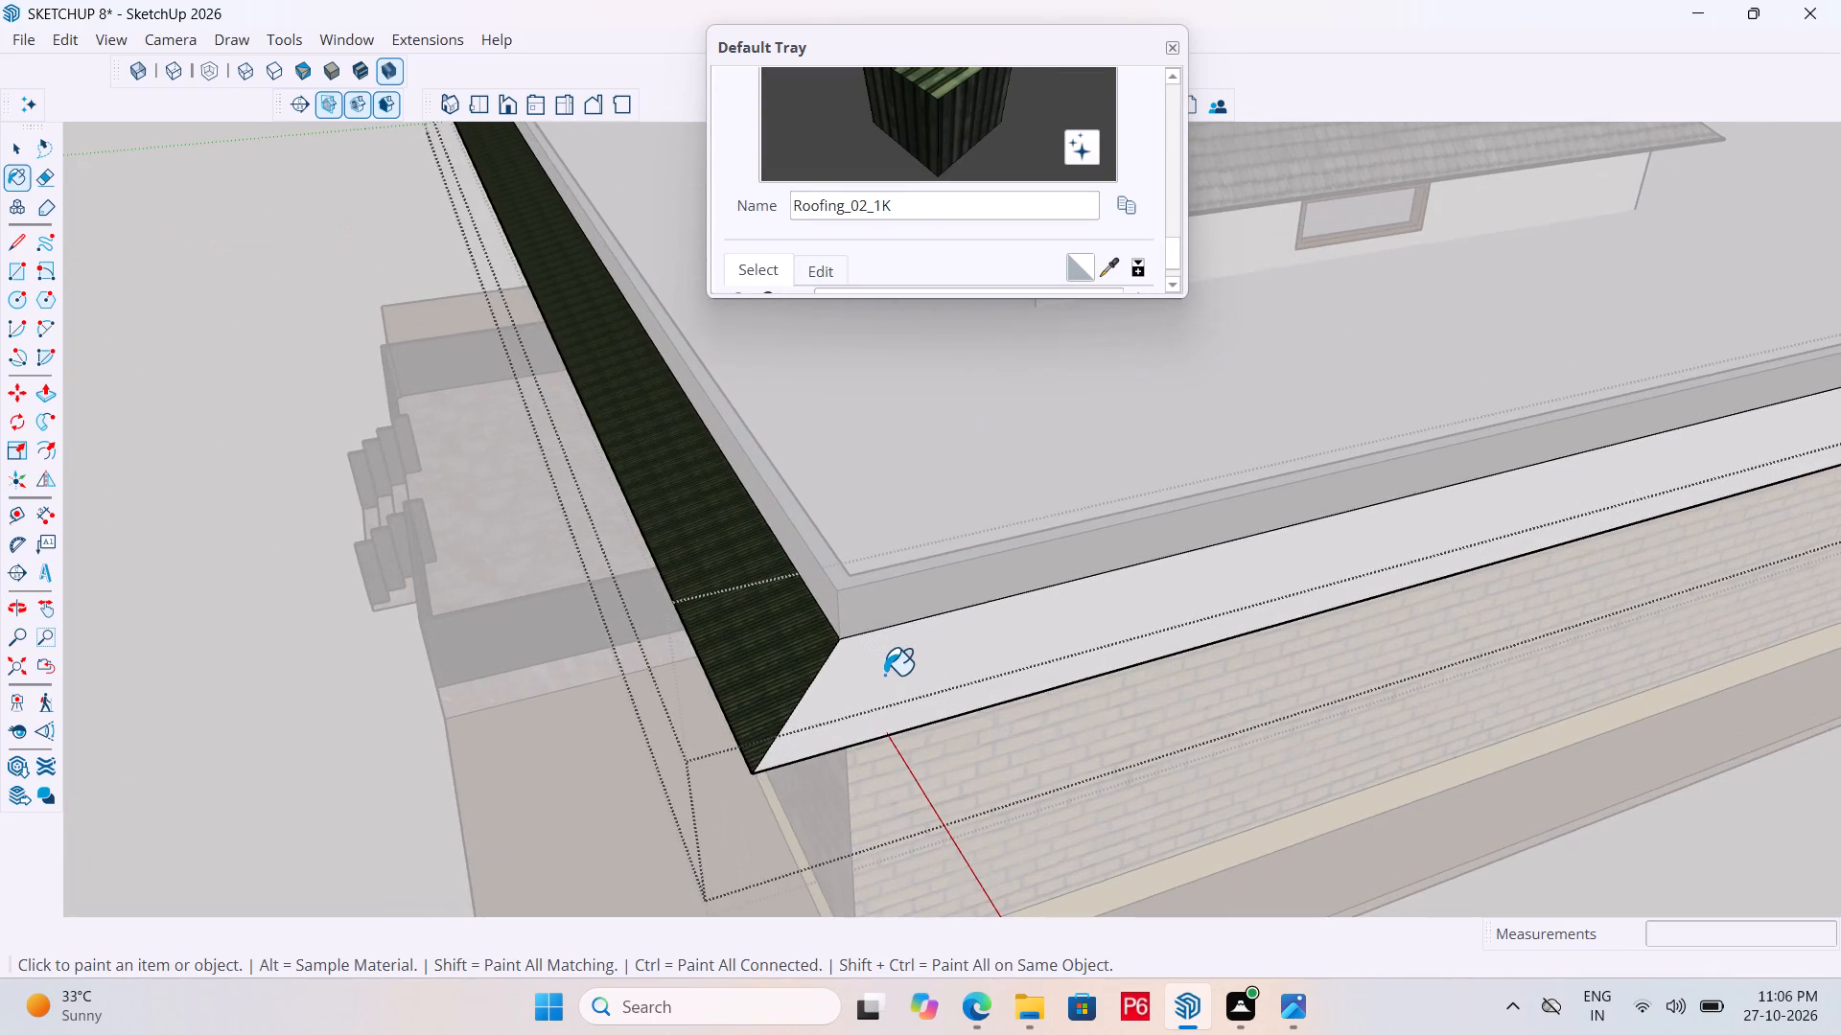
Save the model with all four overhang slopes painted.
scroll(821, 605, down, 6)
middle_drag(816, 609, 1052, 567)
key(ctrl+s)
key(ctrl+s)
key(ctrl+s)
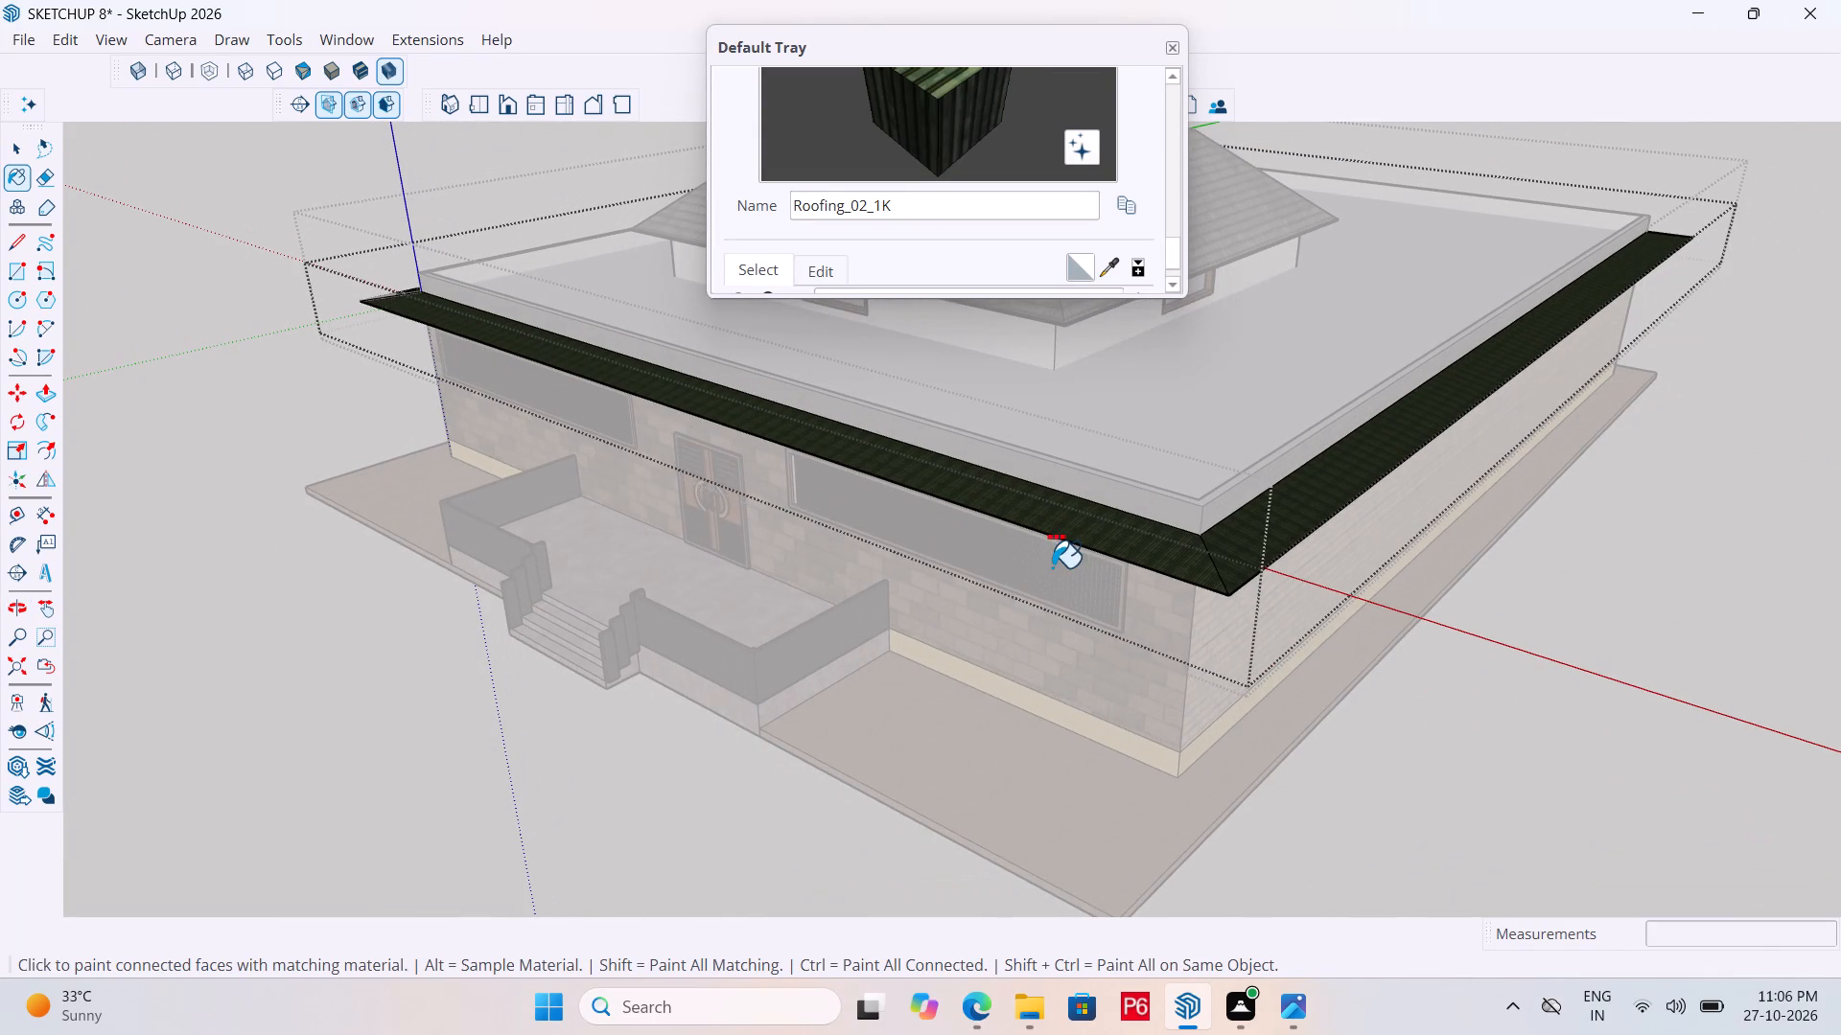
key(ctrl+s)
key(ctrl+s)
key(ctrl+s)
Leave the overhang group and close the Default Tray to clear the model view.
key(space)
click(1598, 655)
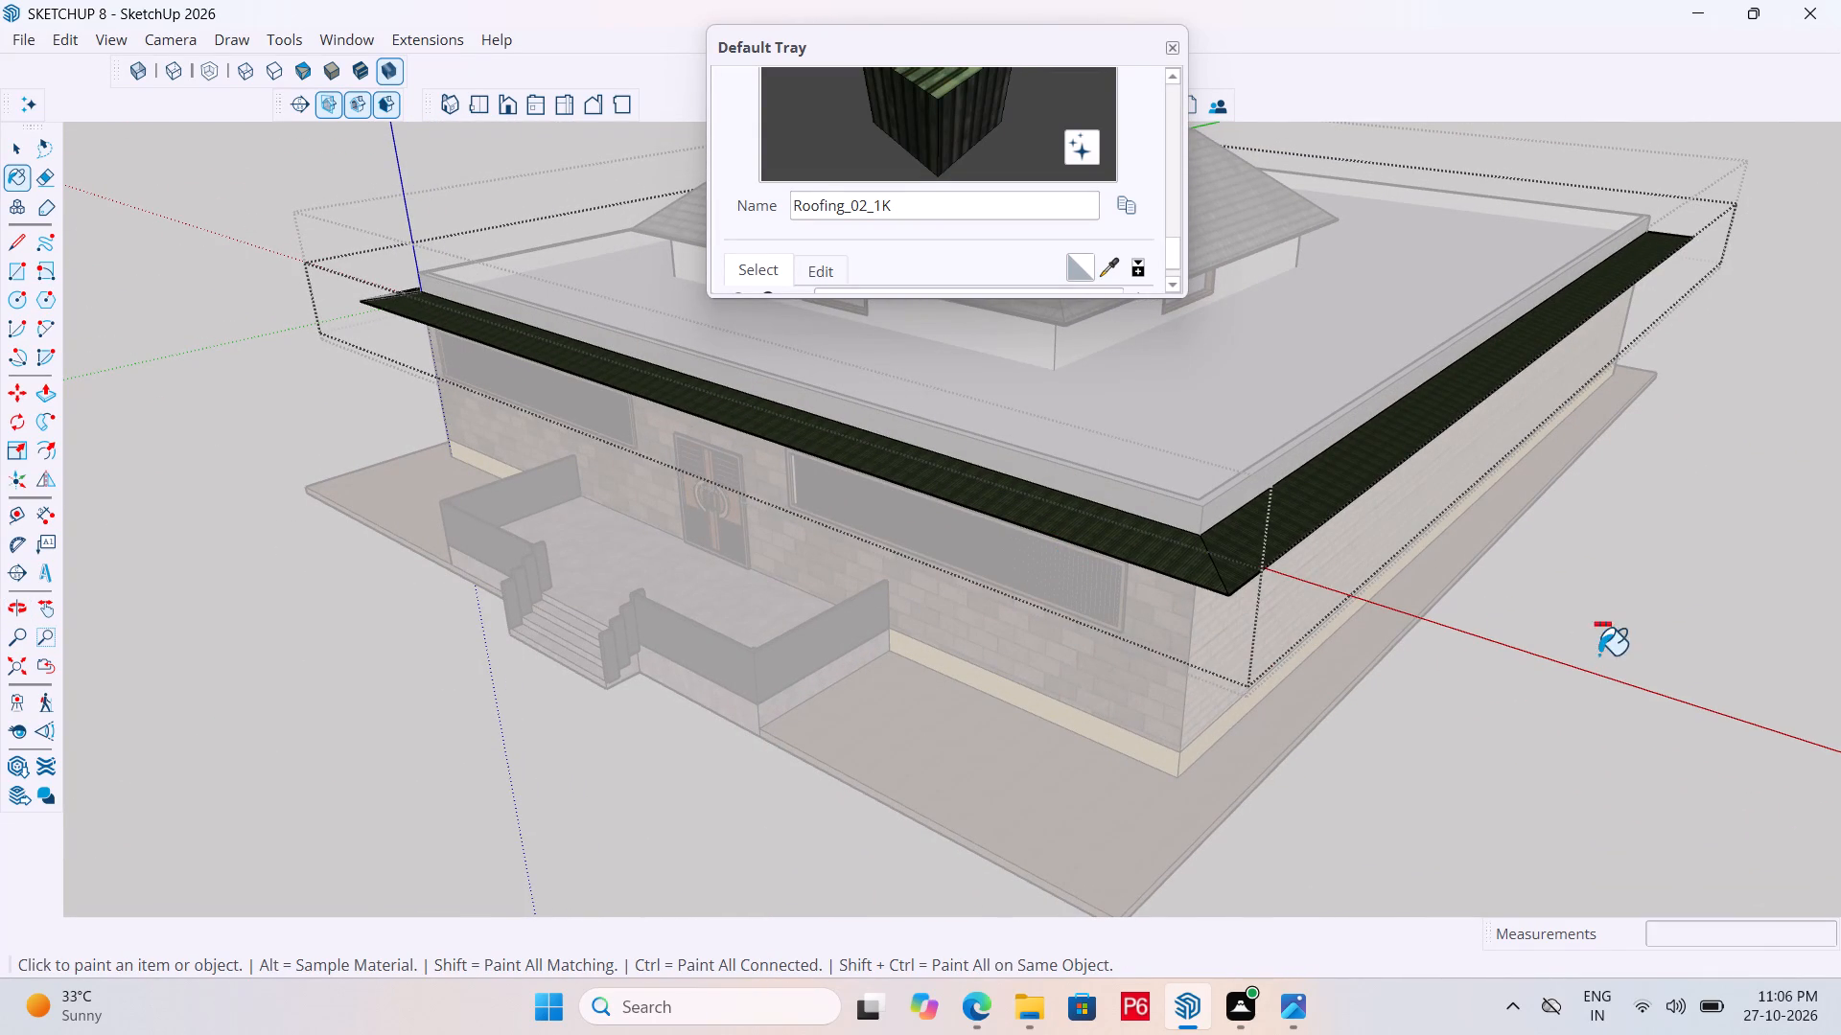
key(space)
click(1598, 655)
middle_drag(1112, 771, 1158, 788)
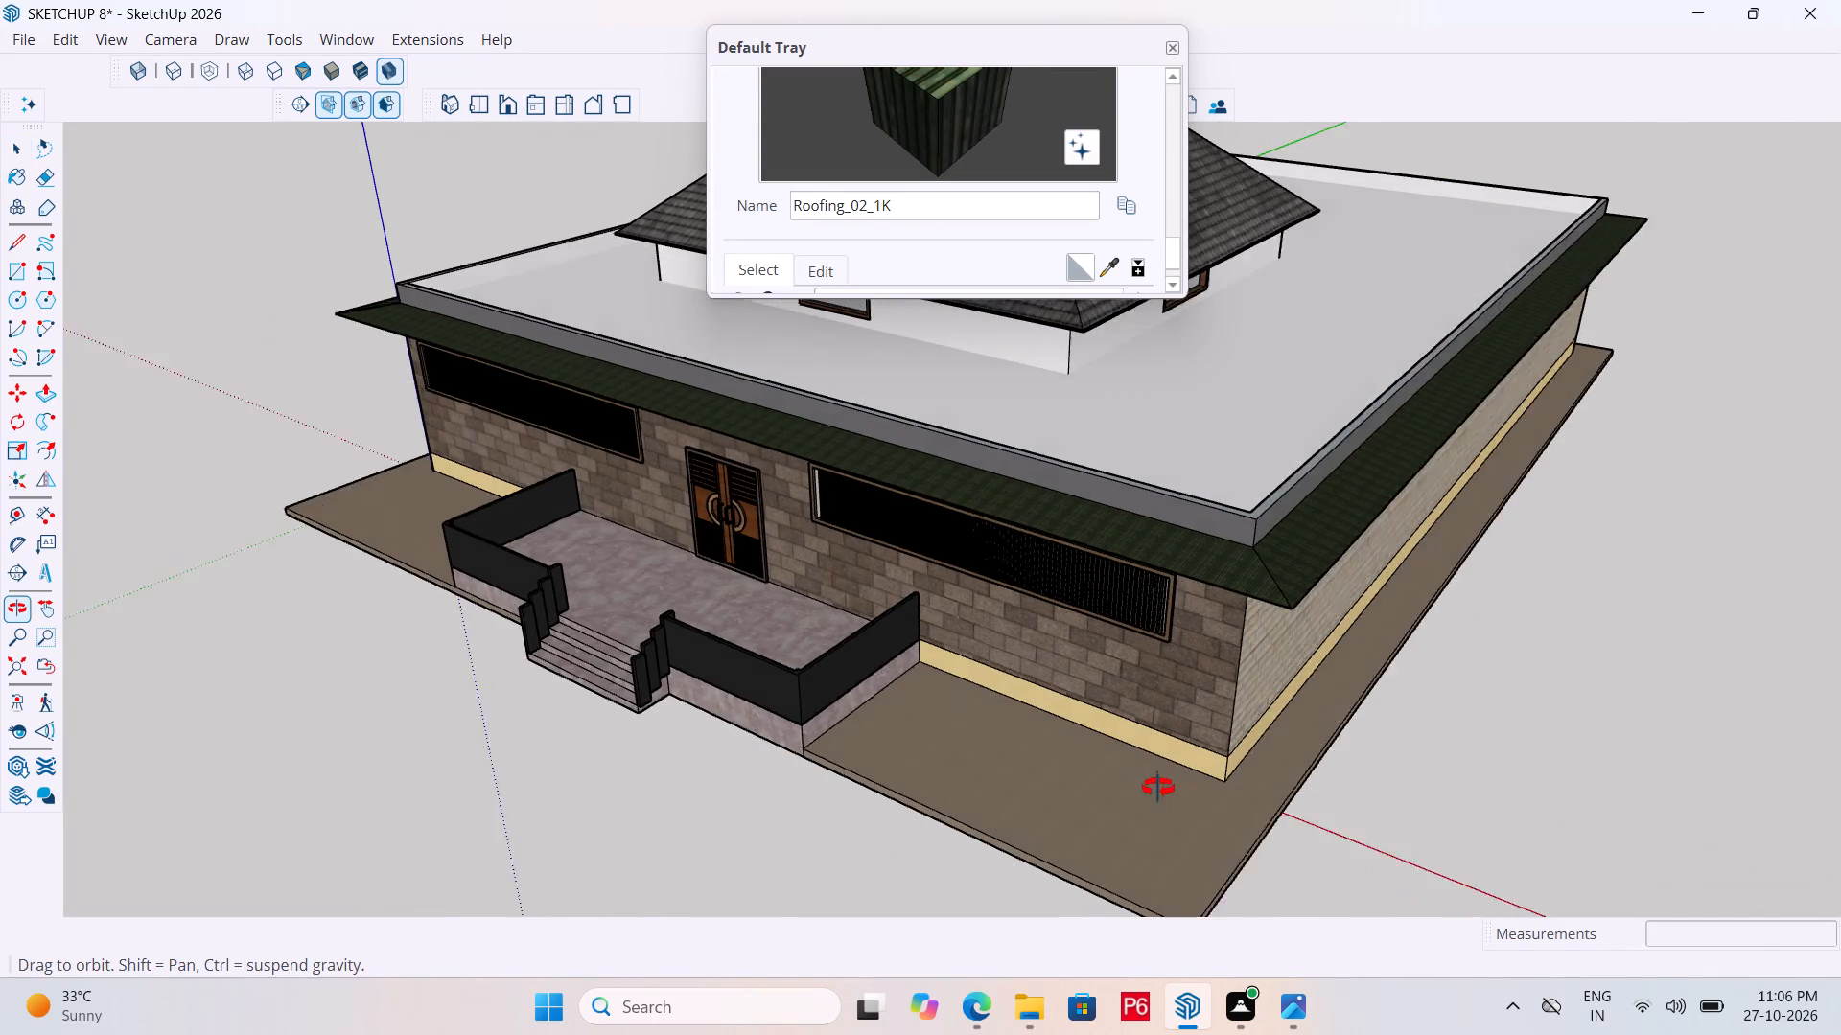
middle_drag(1158, 788, 1217, 812)
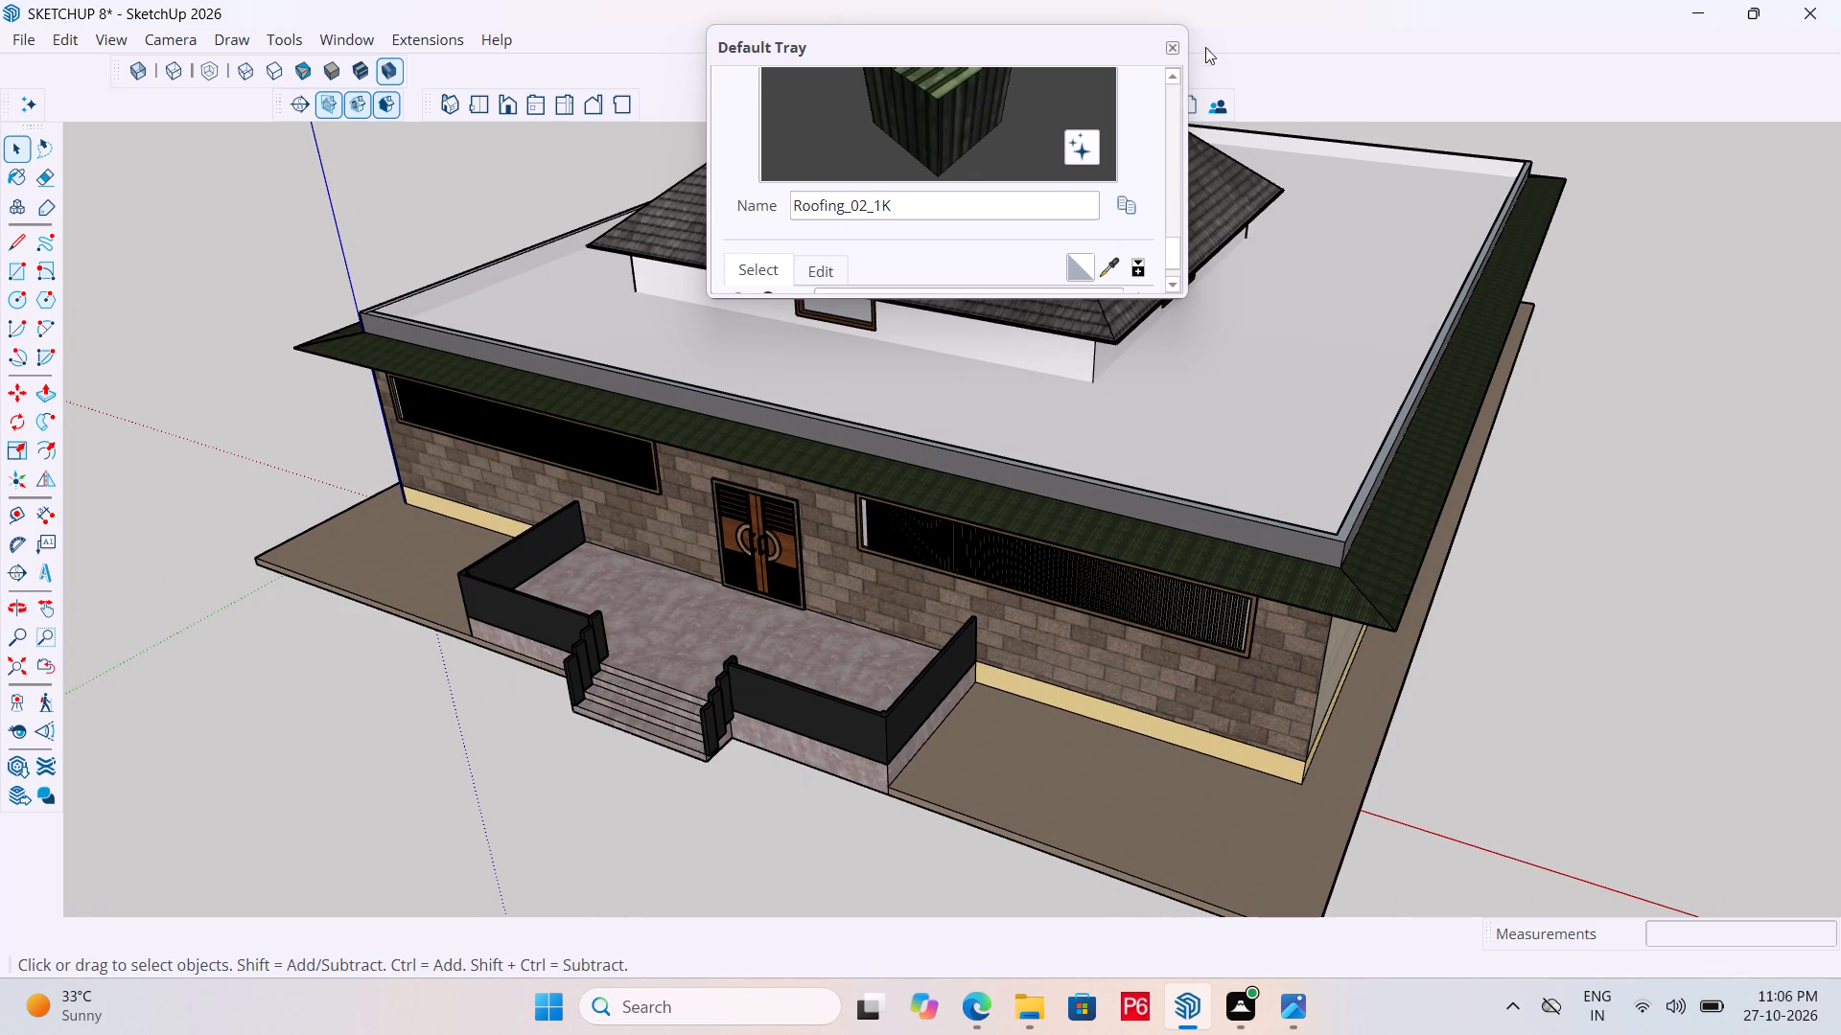
click(1179, 44)
Push the flat roof's top face inside the parapet down 5" to the base of the upper room's walls.
middle_drag(856, 514, 939, 593)
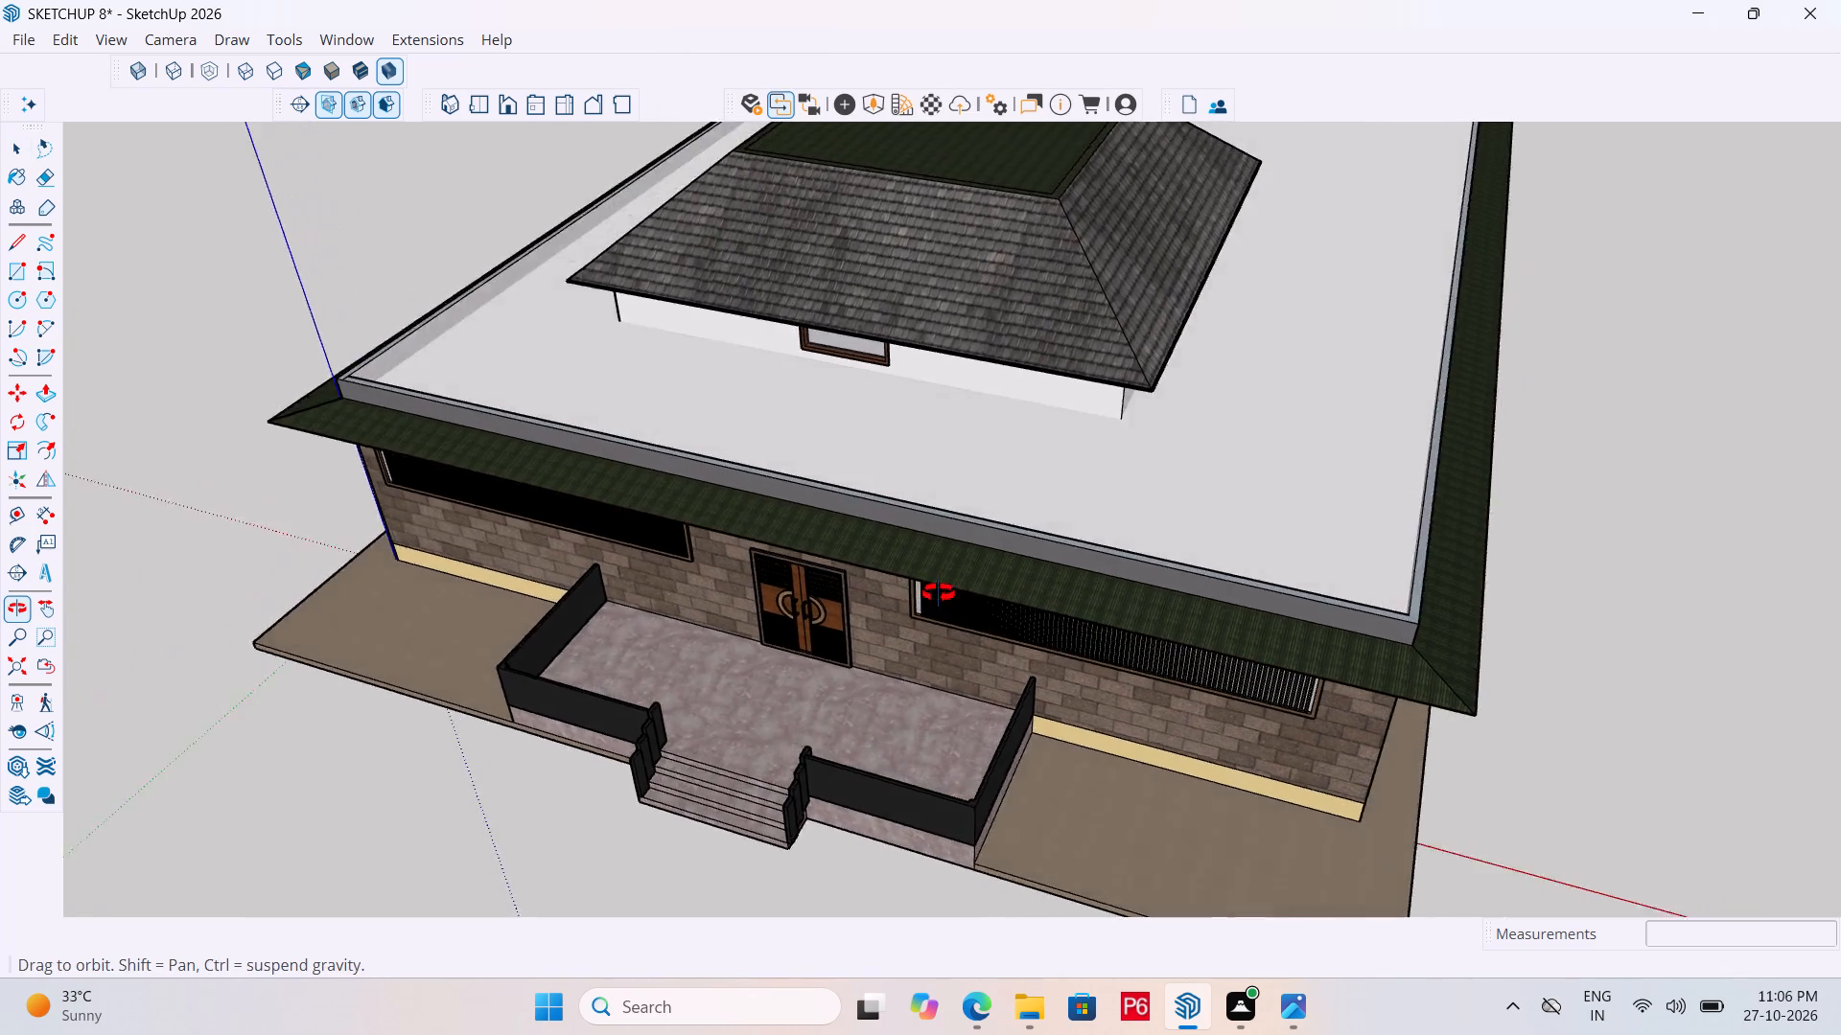
middle_drag(939, 593, 917, 584)
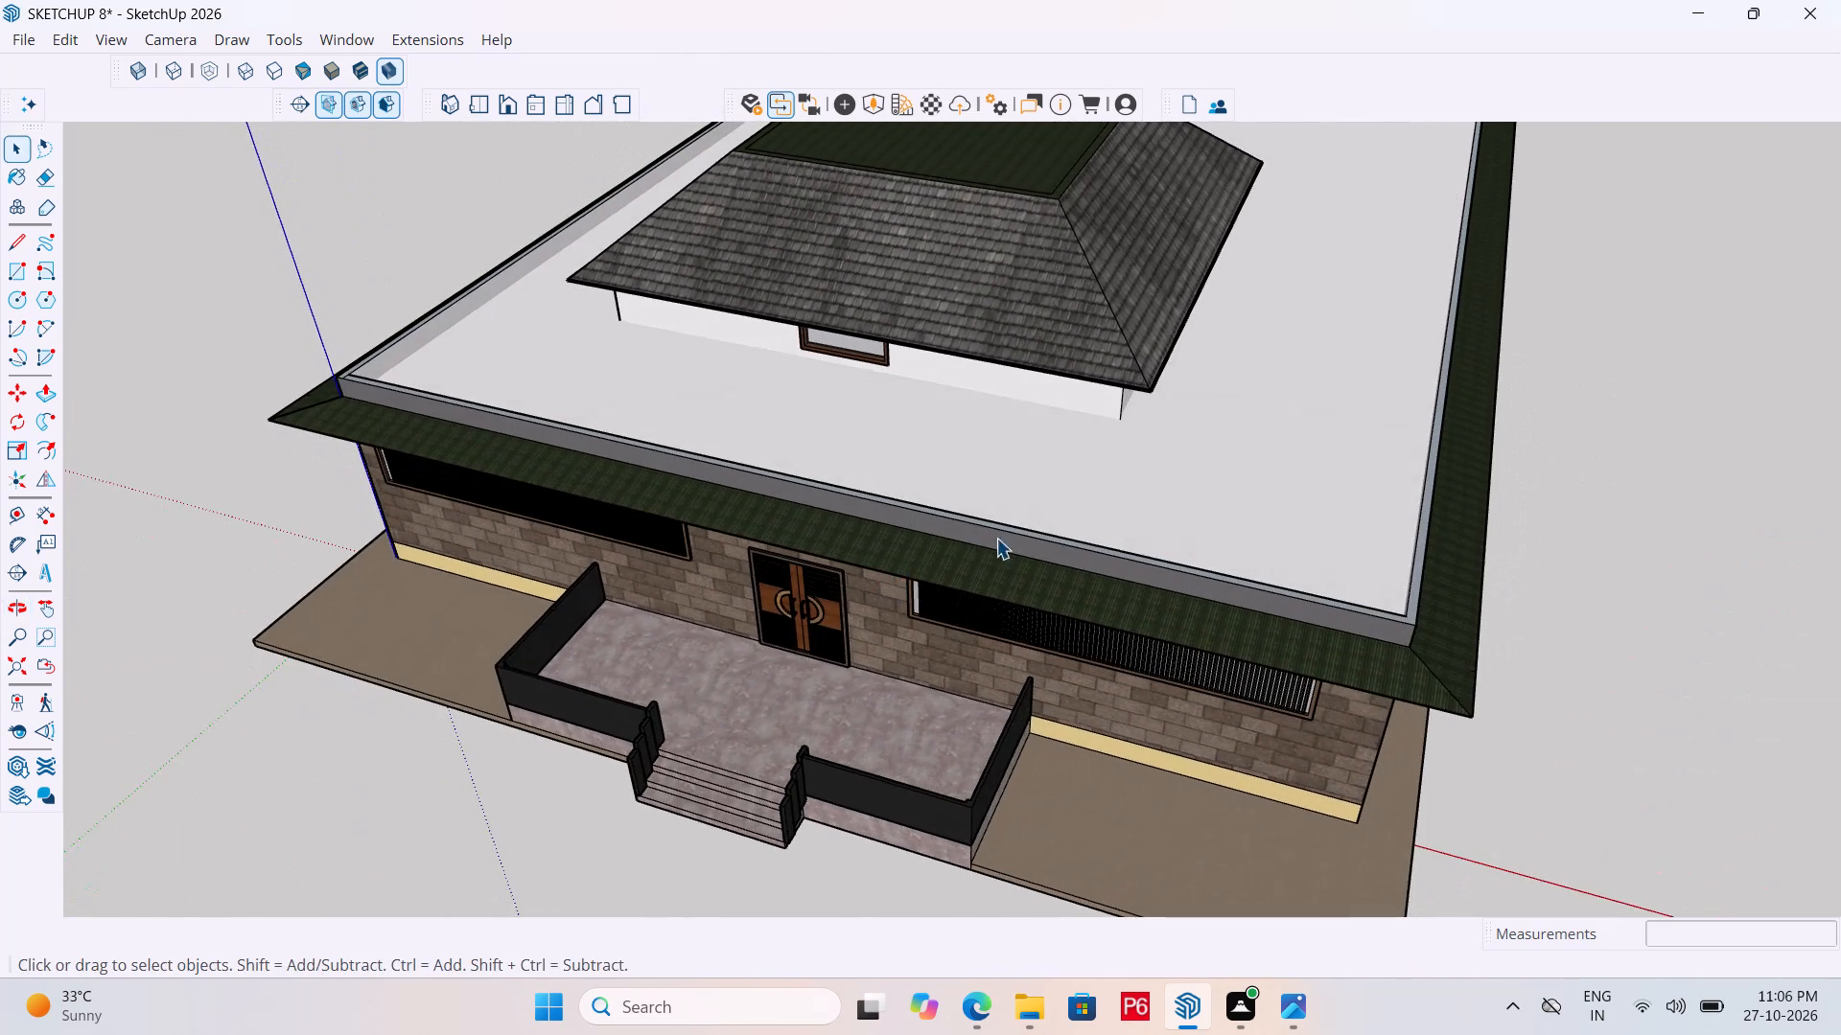
click(1235, 421)
double_click(1231, 391)
click(1231, 355)
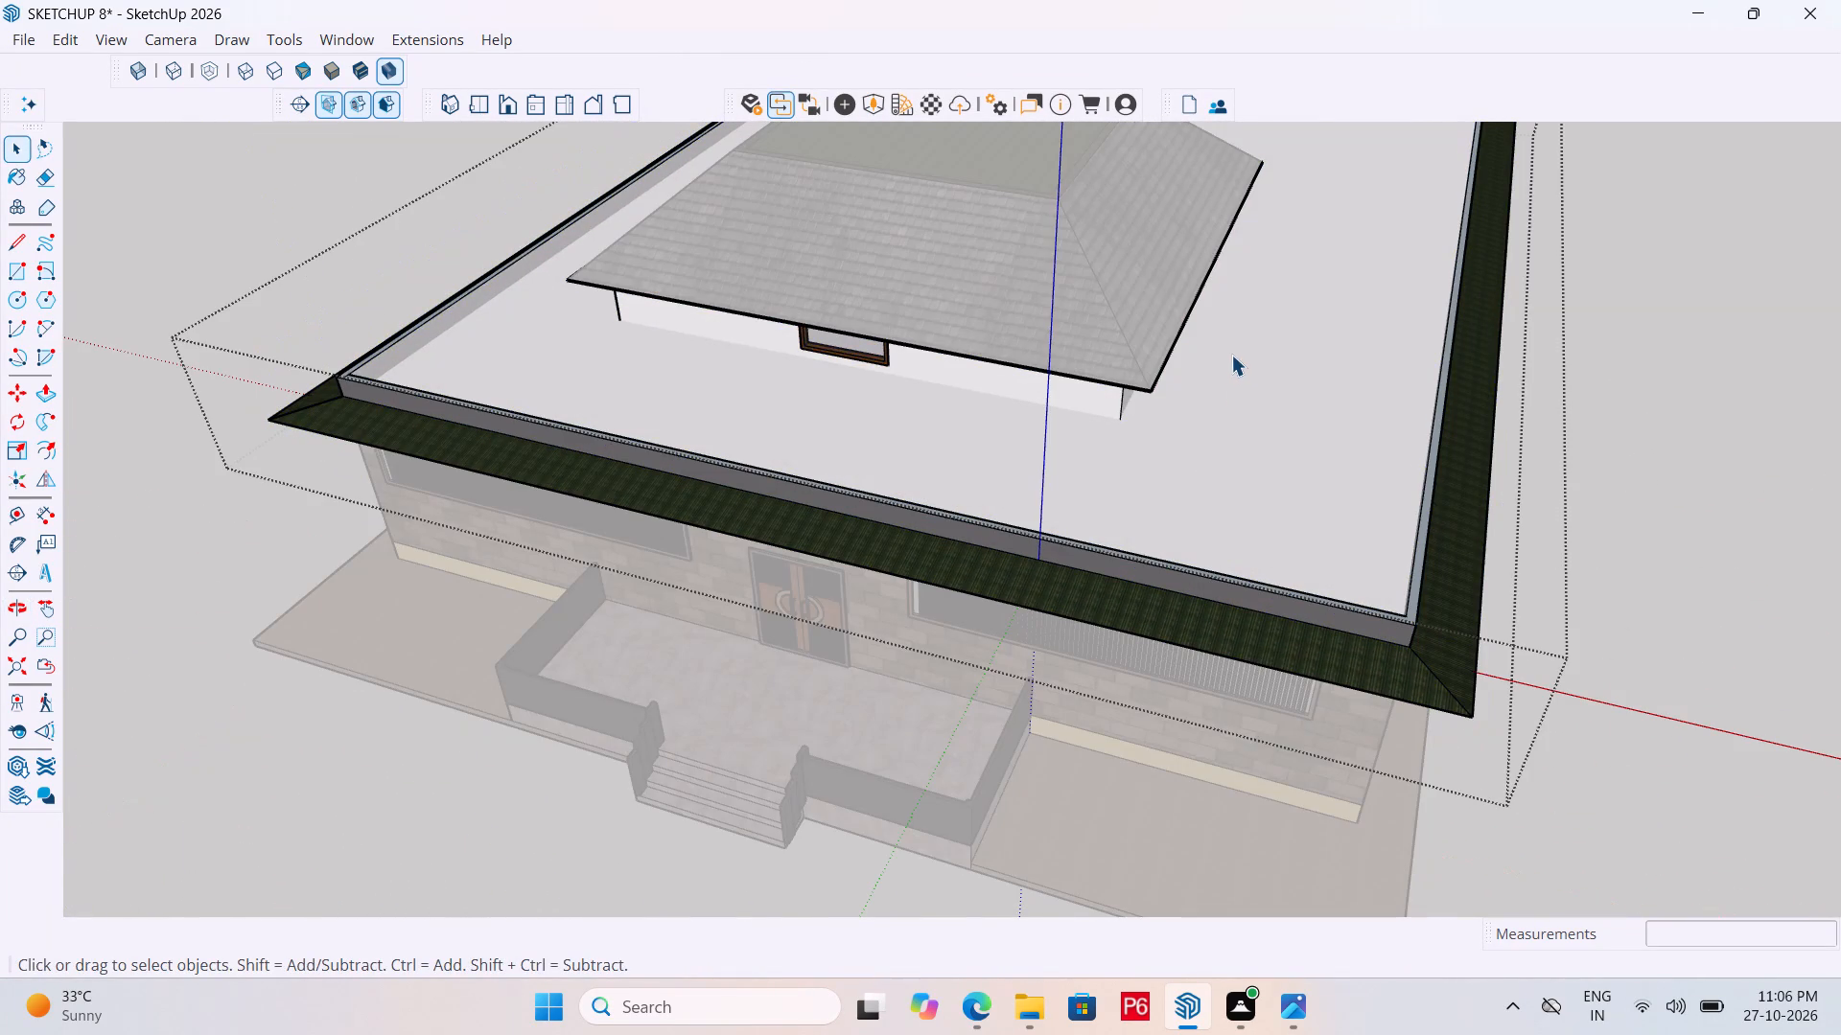
click(1245, 359)
drag(1299, 383, 1302, 375)
click(1284, 448)
double_click(1260, 465)
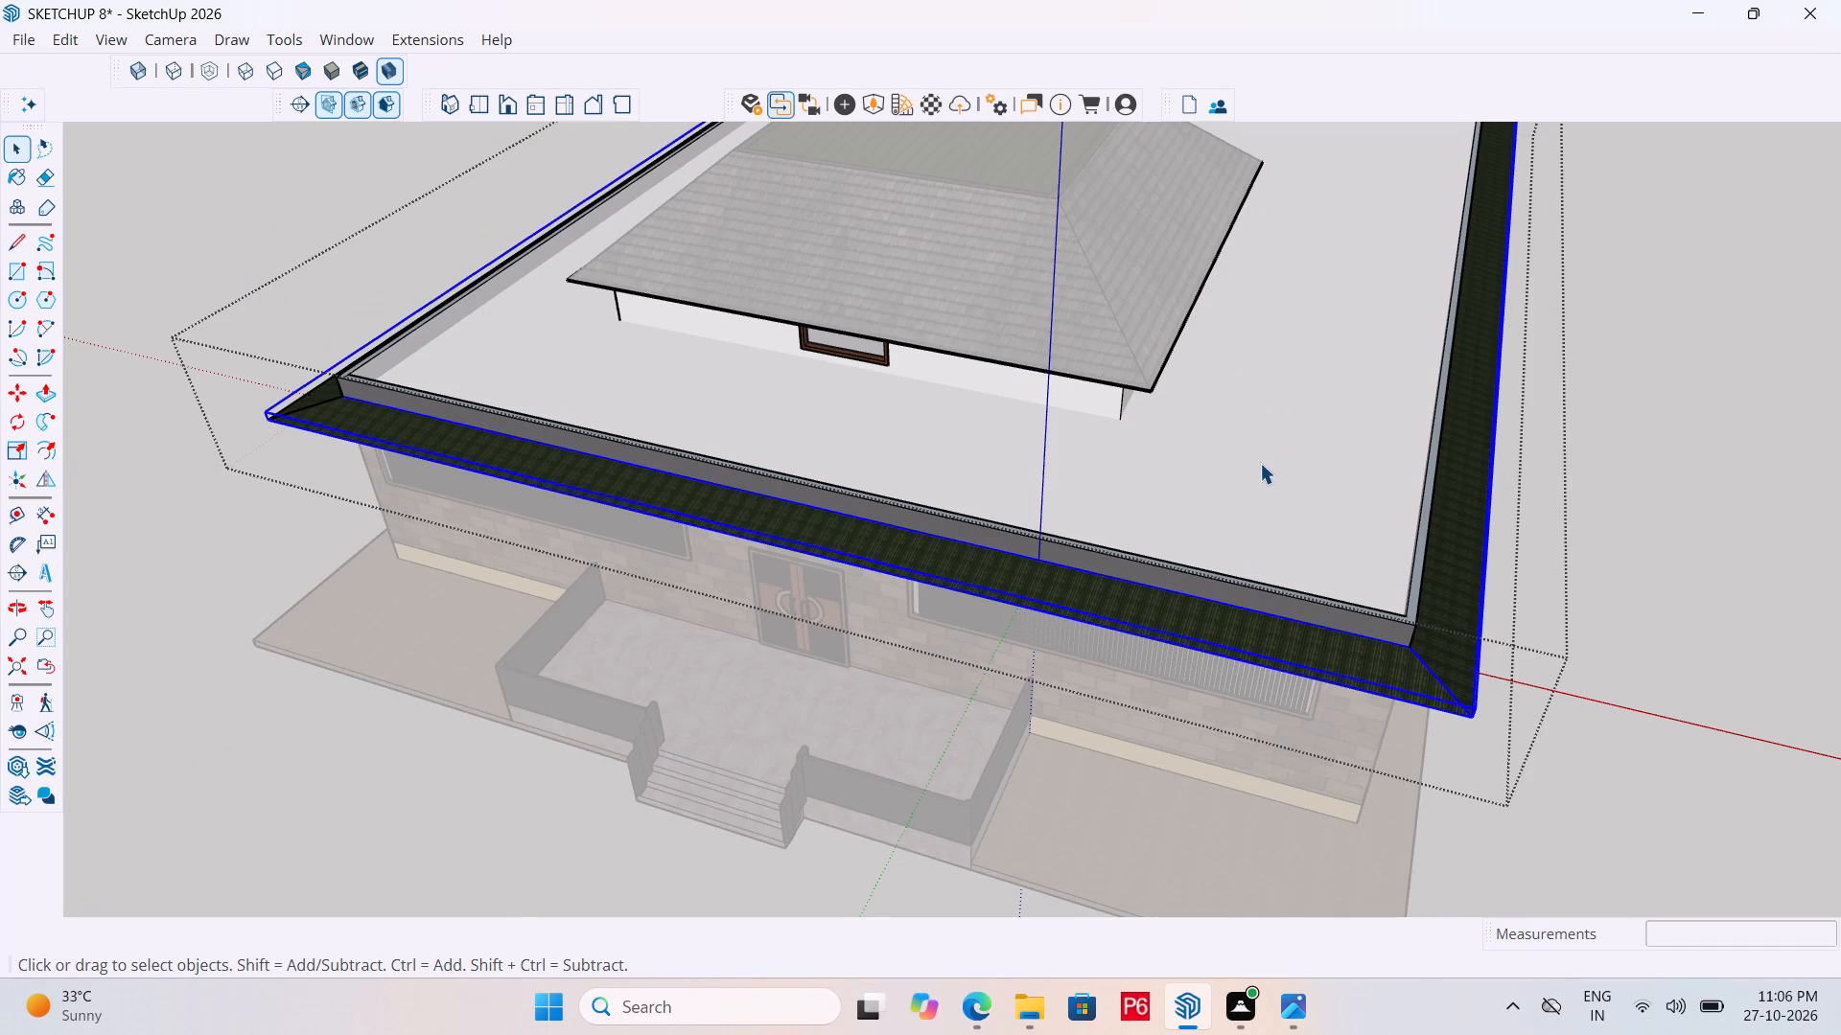
click(1243, 455)
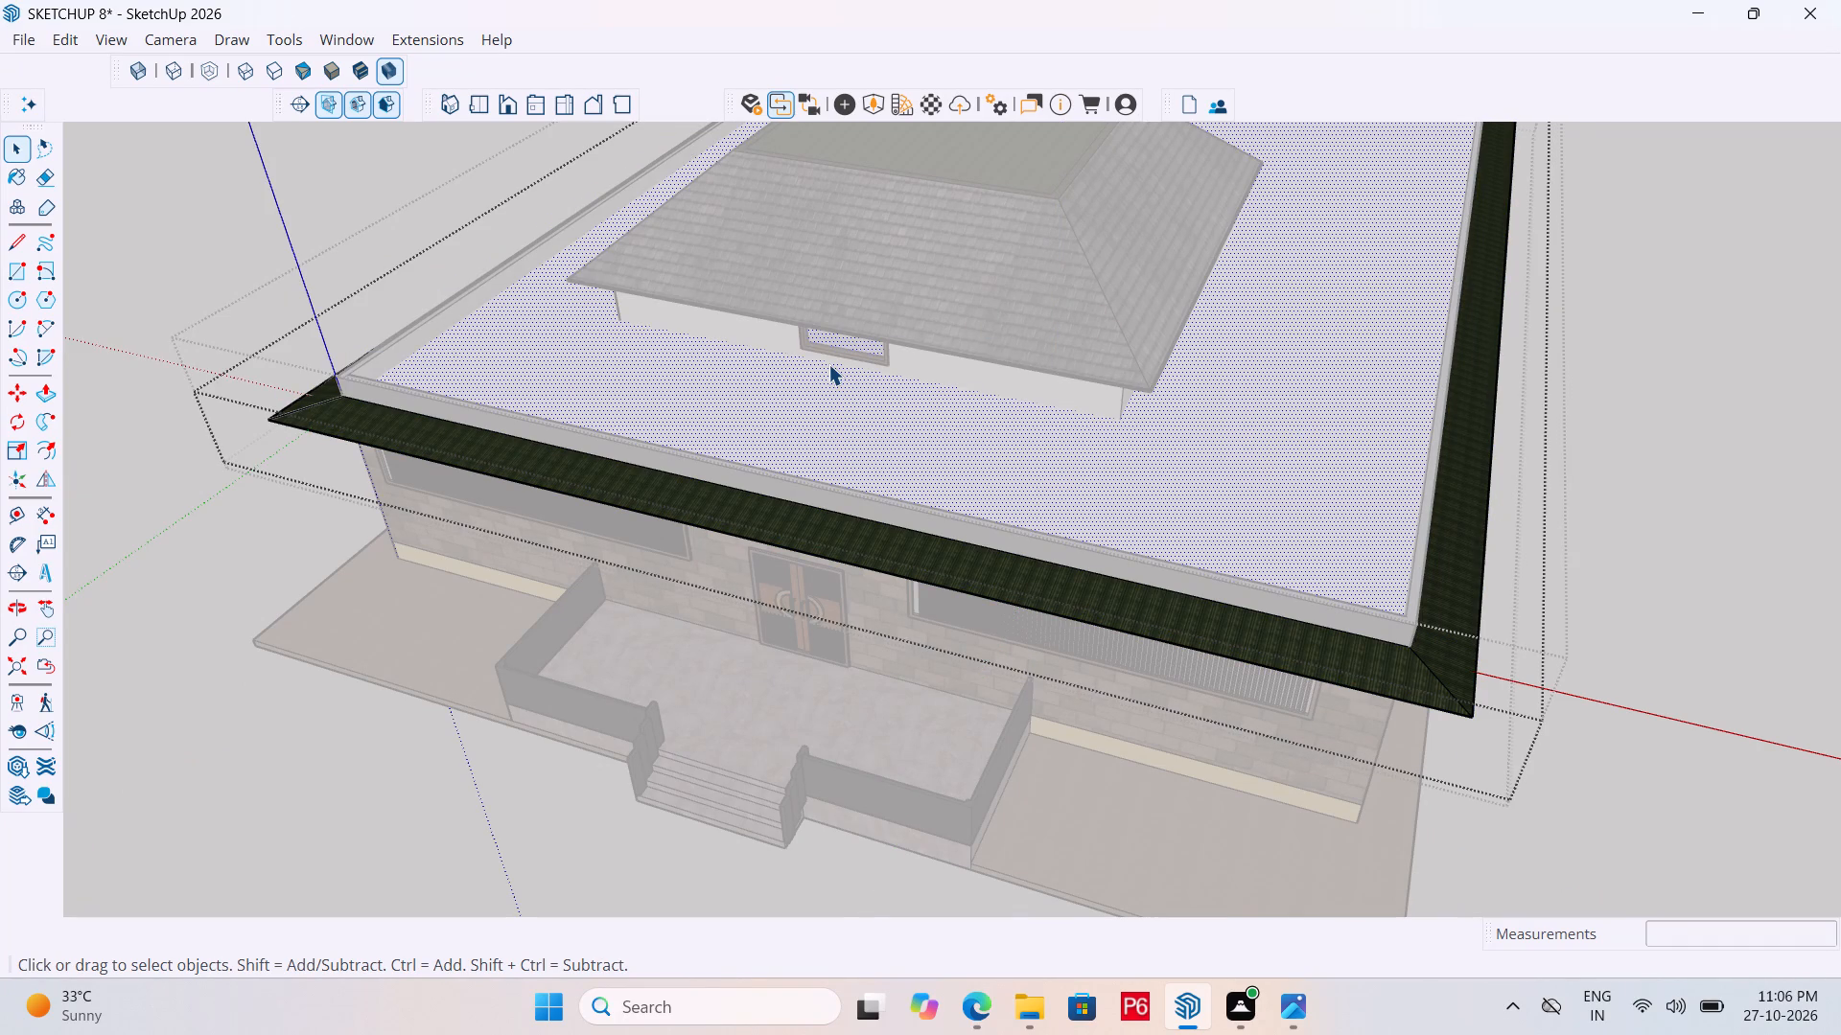
key(p)
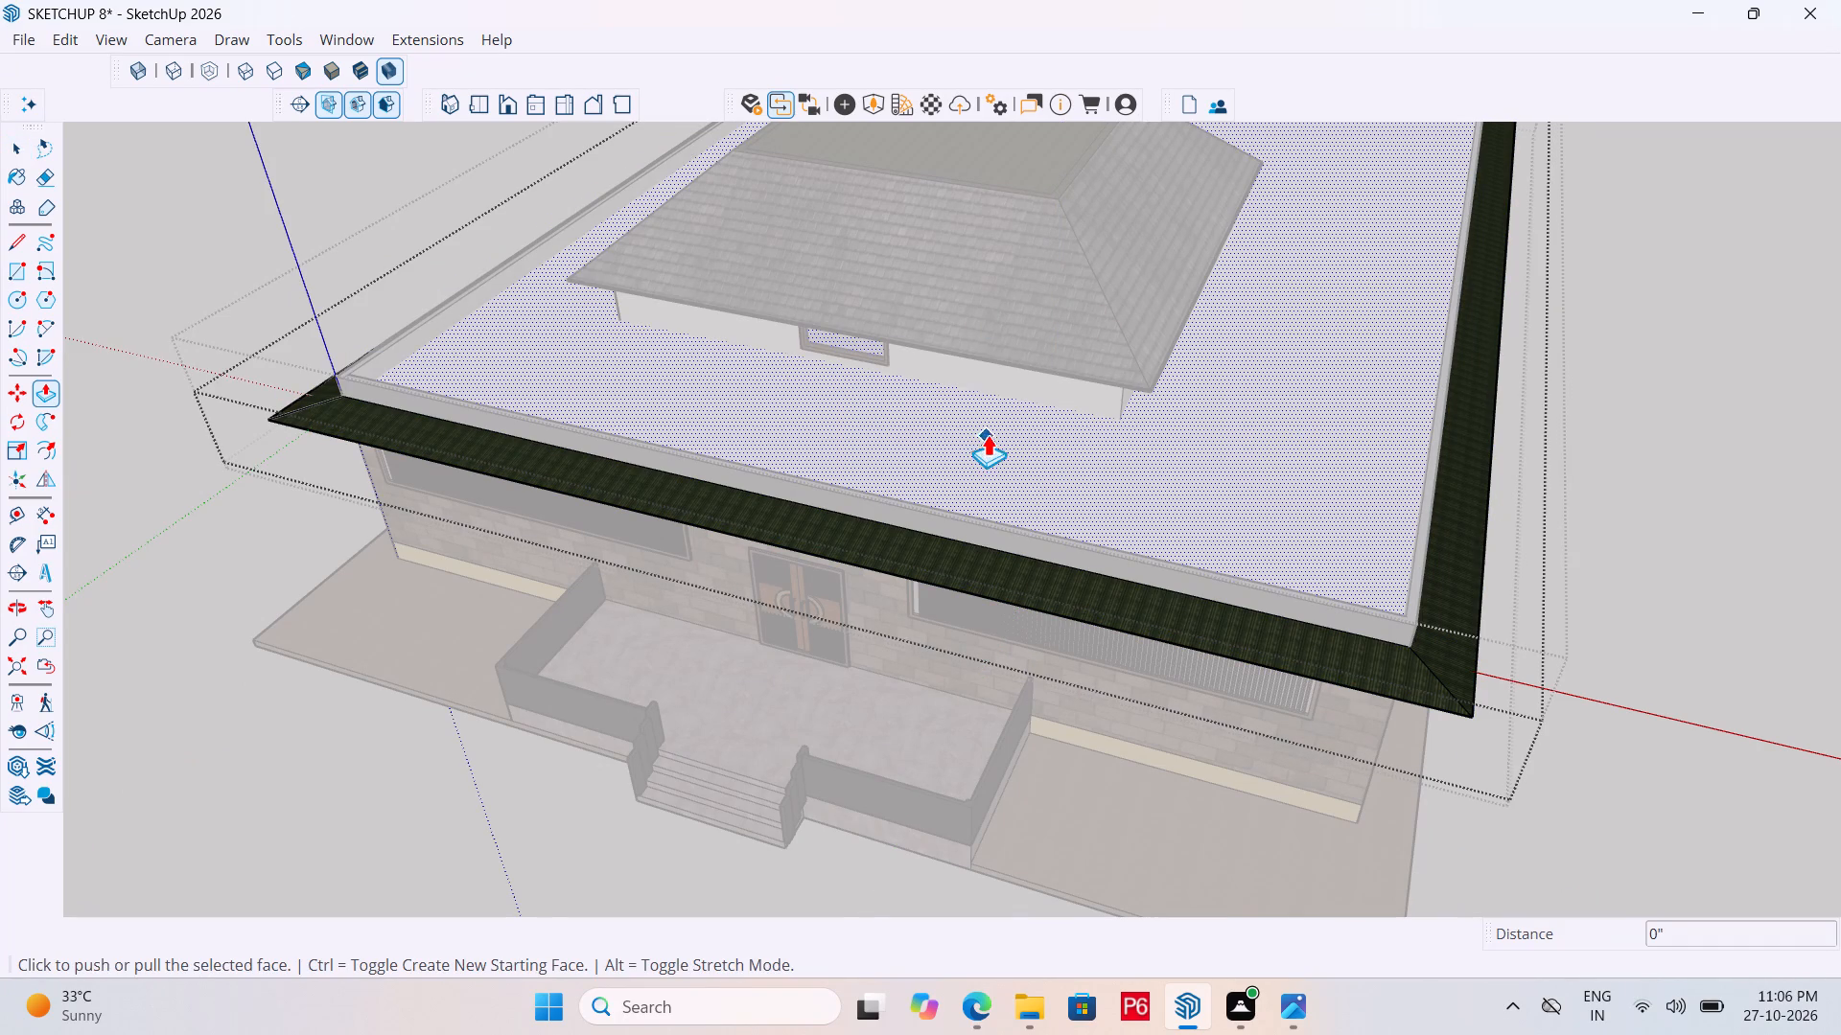
click(1186, 483)
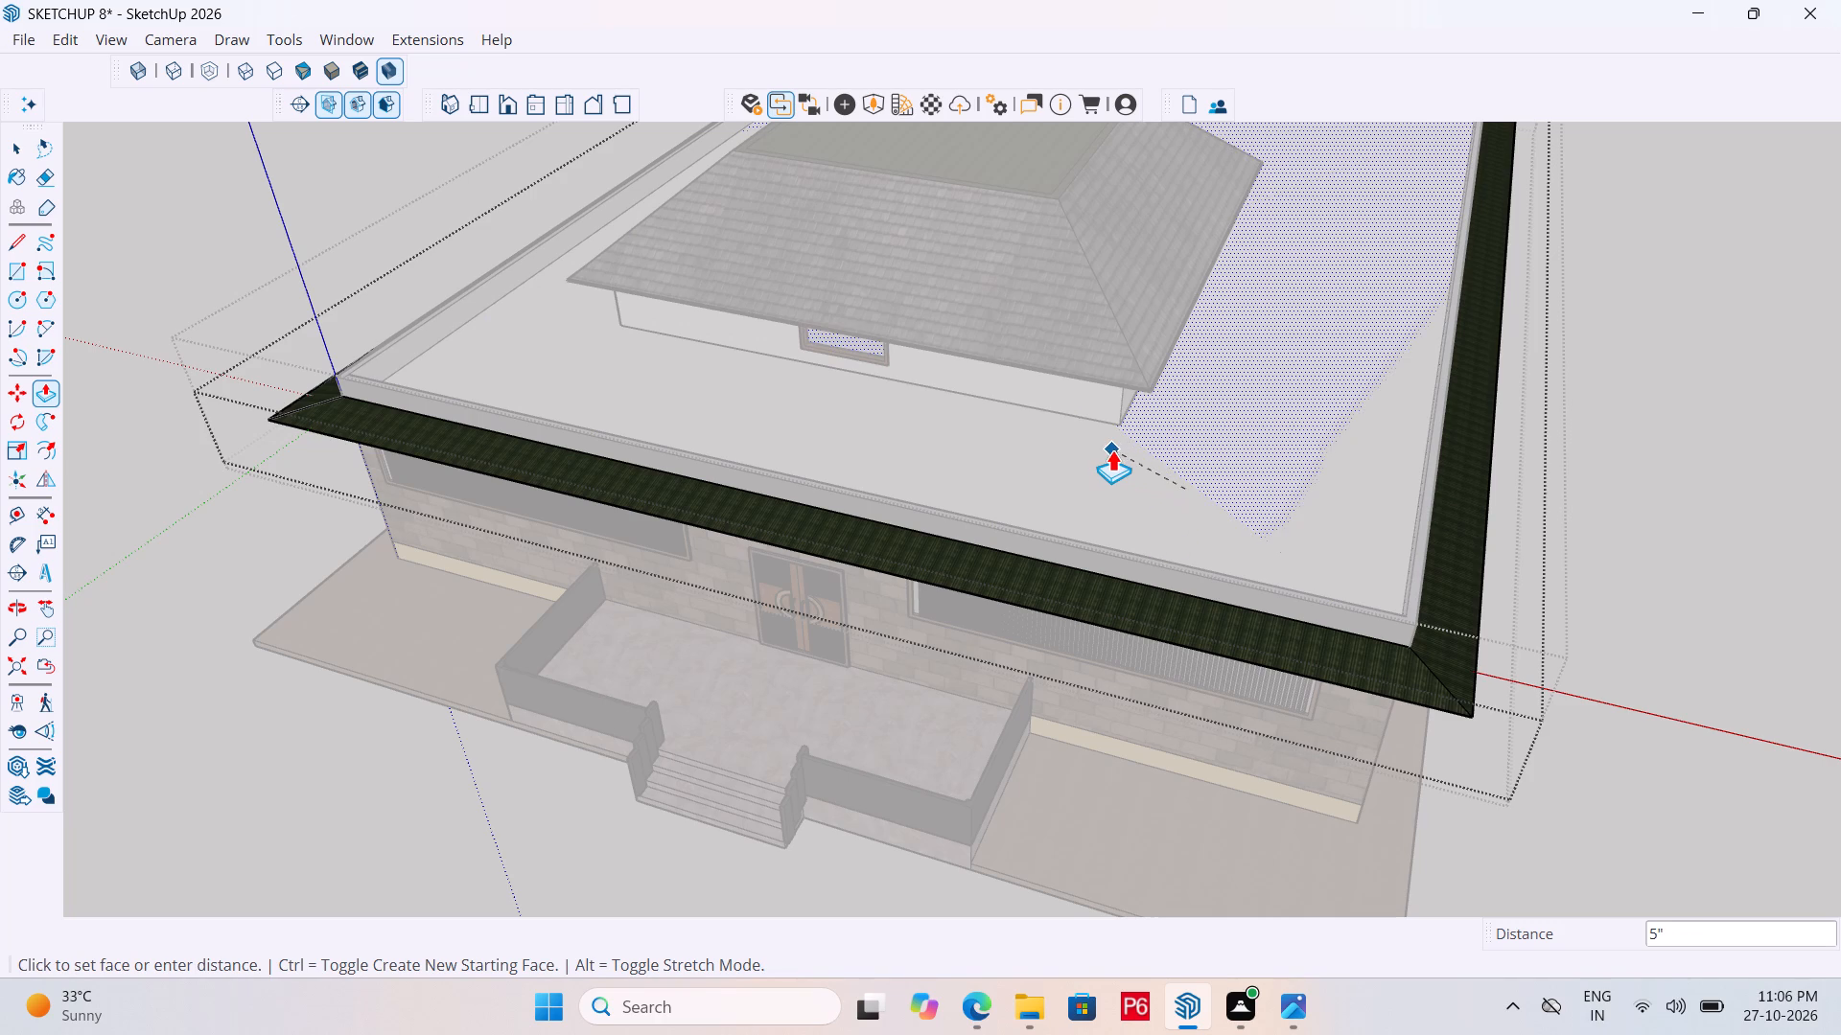
click(1111, 448)
Examine where the flat roof surface meets the upper room's wall base and leave the inner group.
scroll(1075, 425, up, 5)
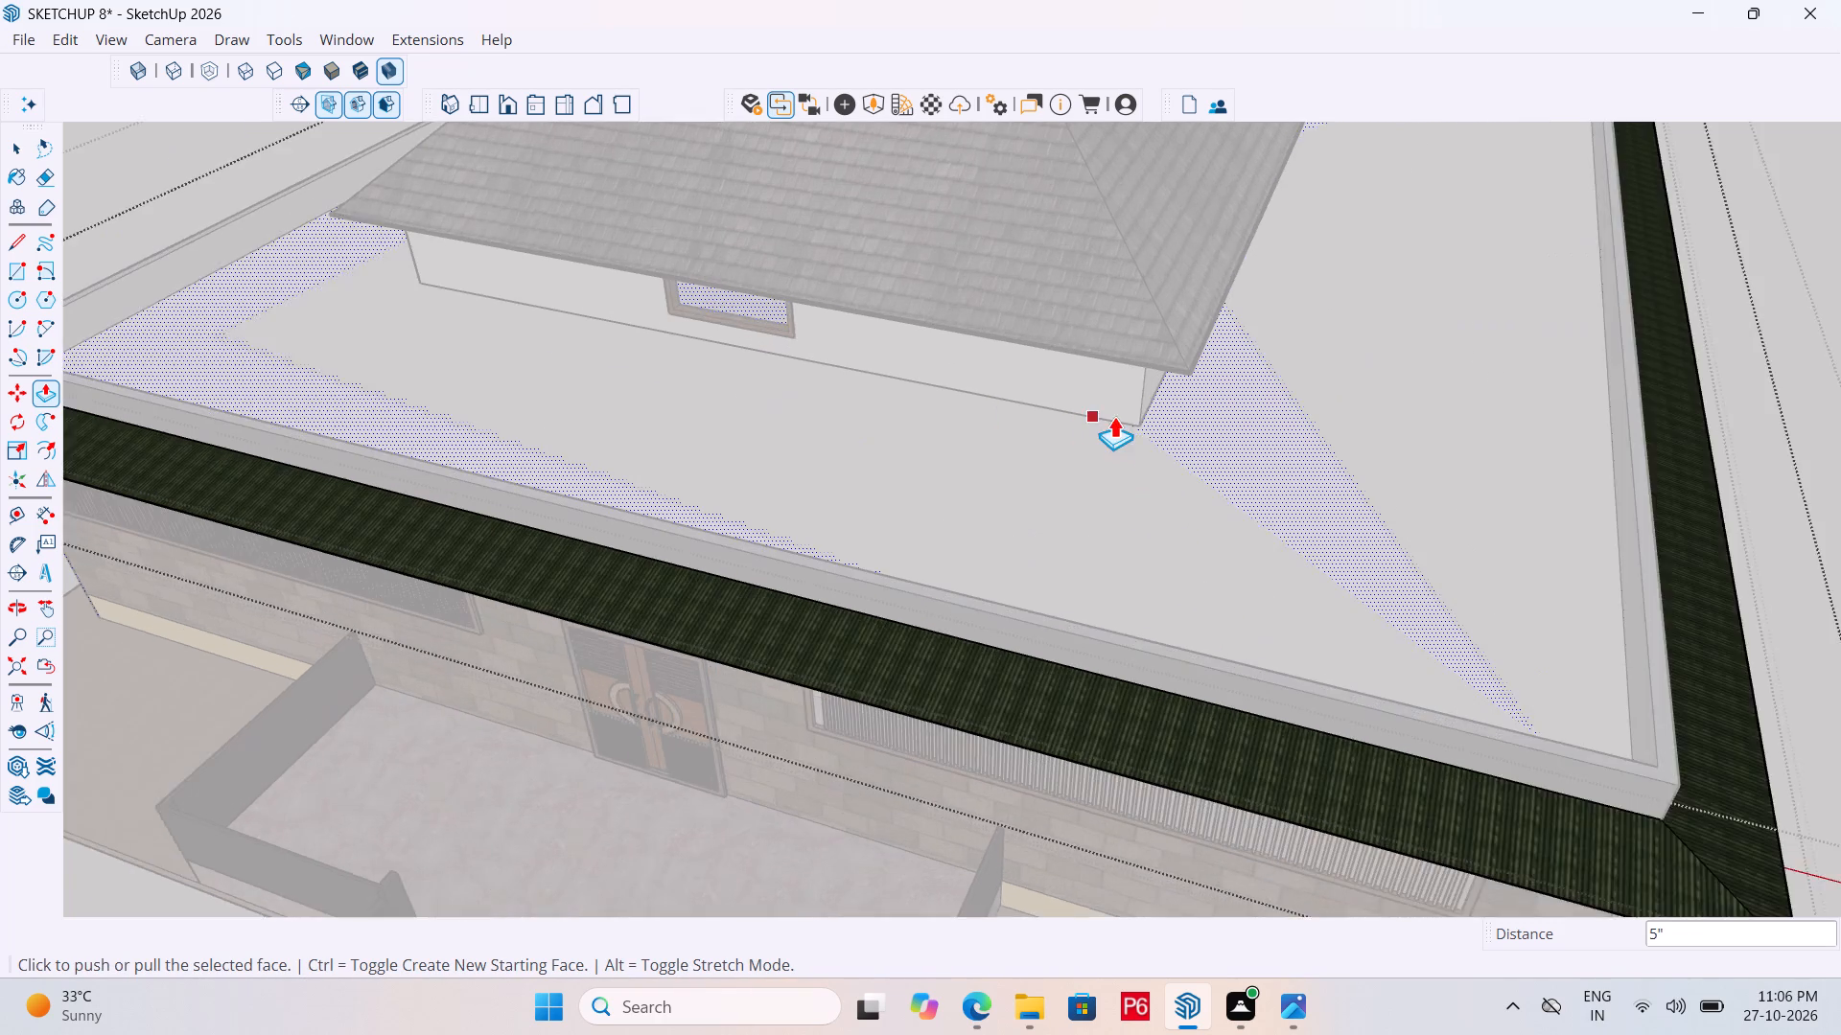
scroll(1114, 416, up, 13)
scroll(959, 506, down, 5)
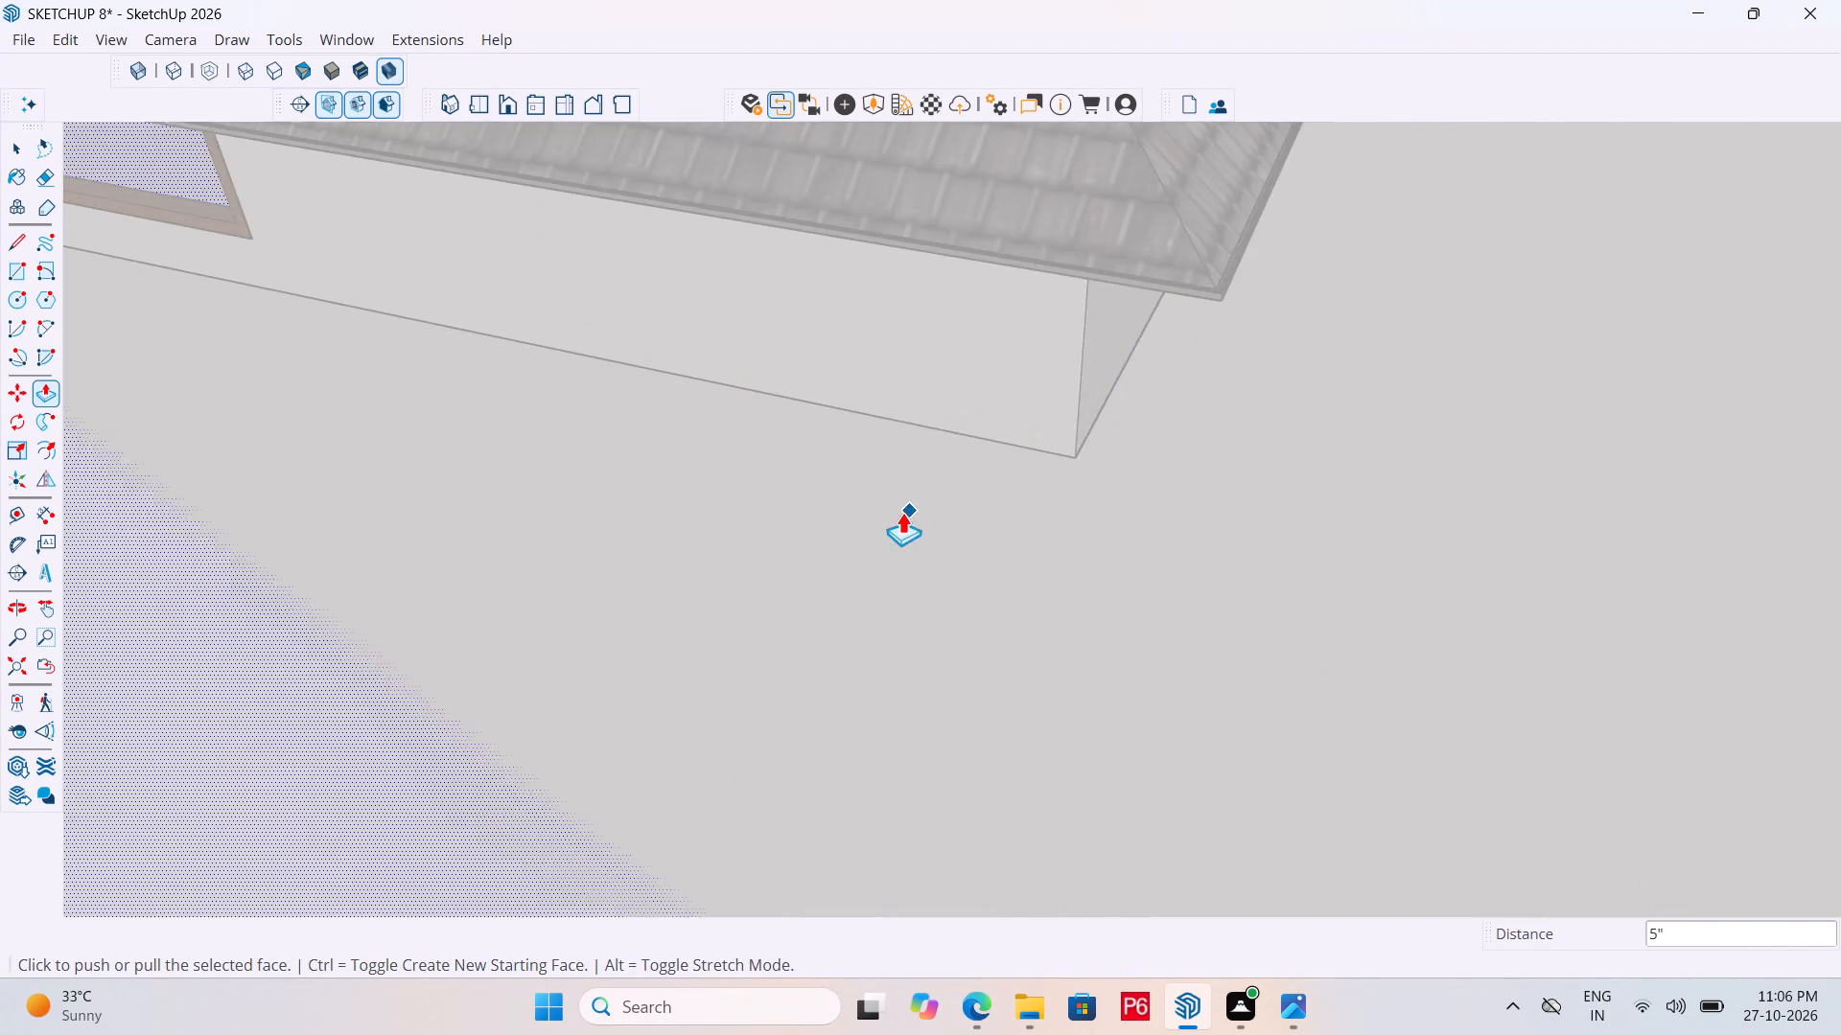
scroll(902, 512, down, 7)
key(space)
scroll(1261, 483, down, 6)
click(1749, 435)
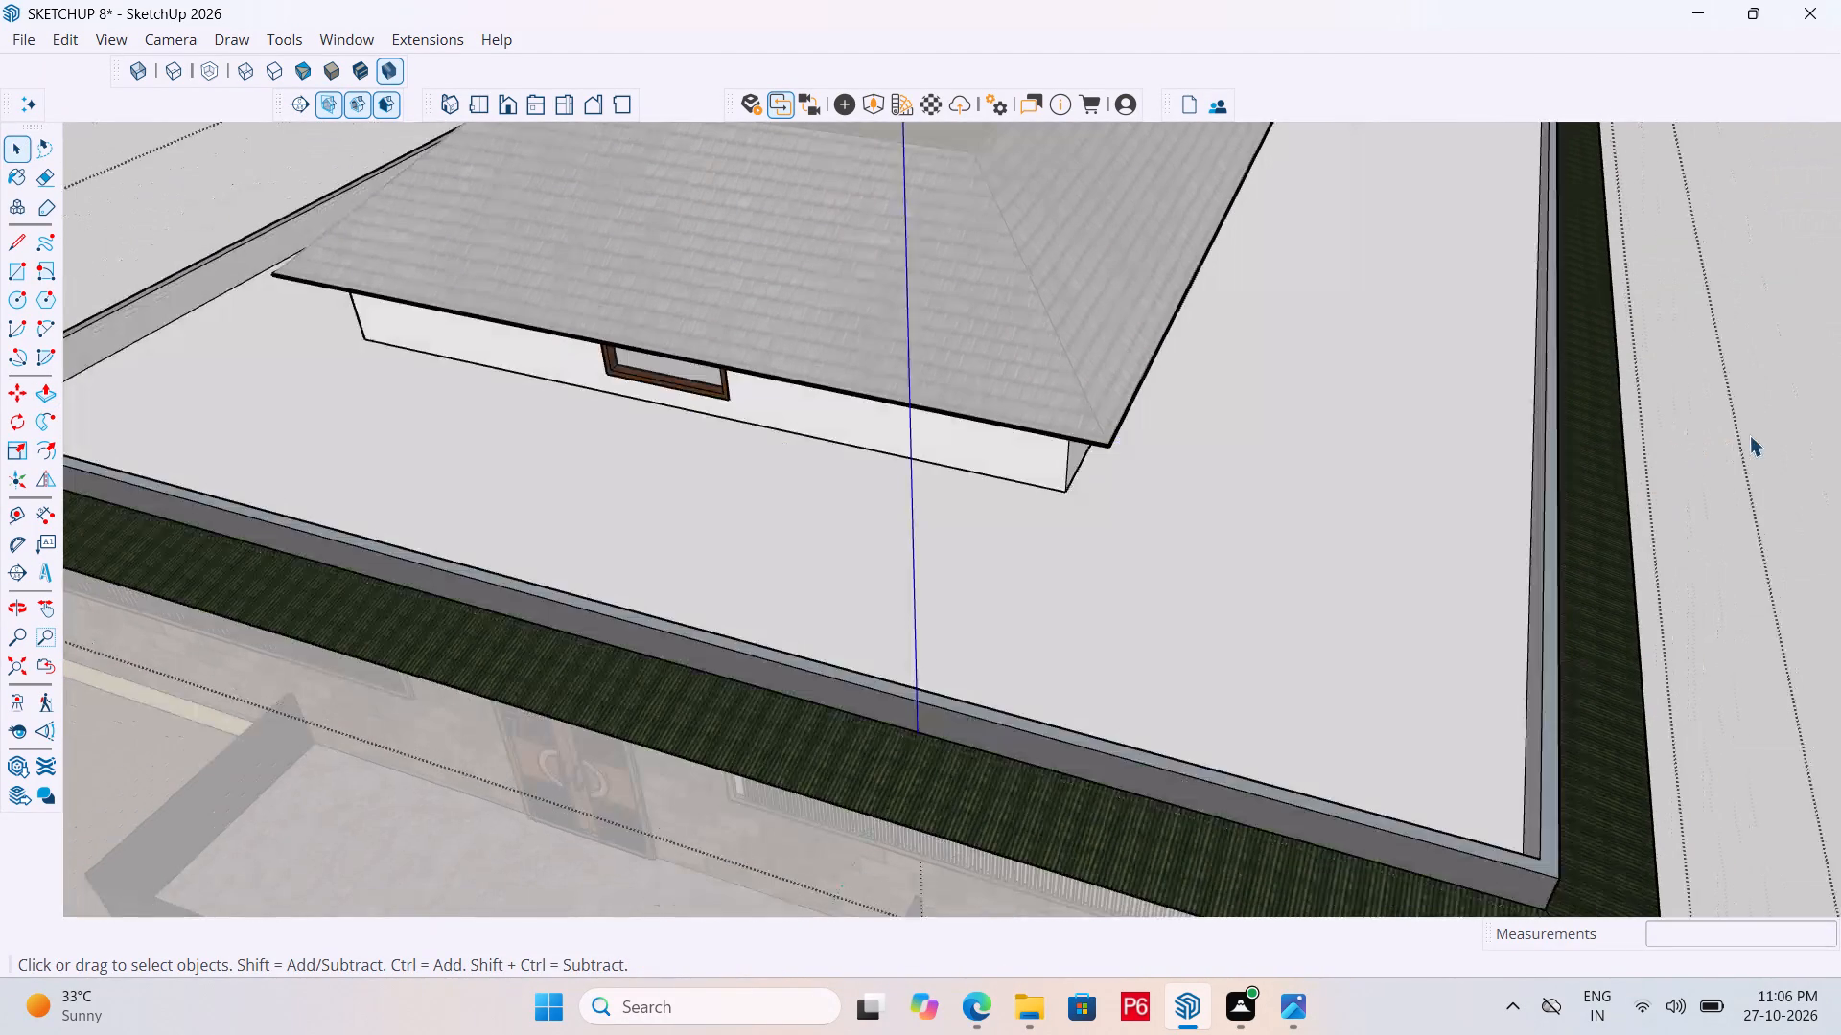
Select the flat roof's connected geometry around the upper room, including its parapet.
scroll(1350, 462, up, 4)
click(1247, 493)
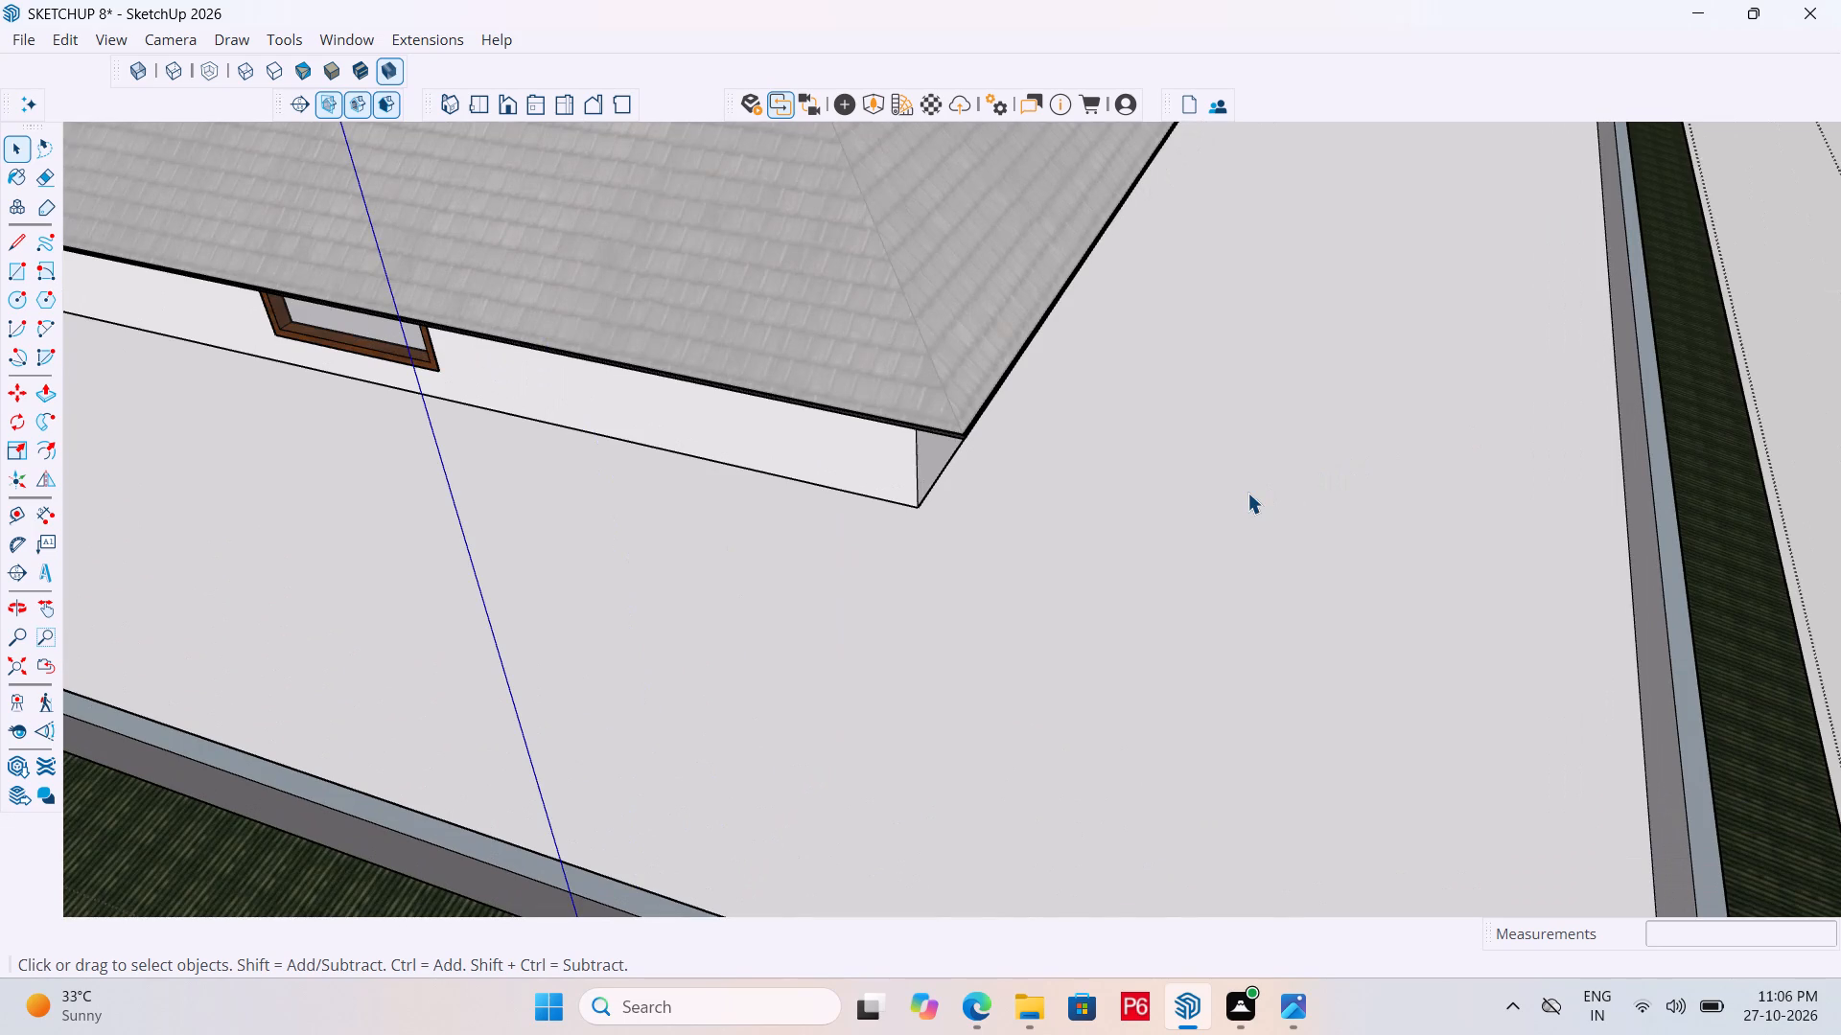
triple_click(1247, 493)
click(1240, 448)
double_click(1190, 448)
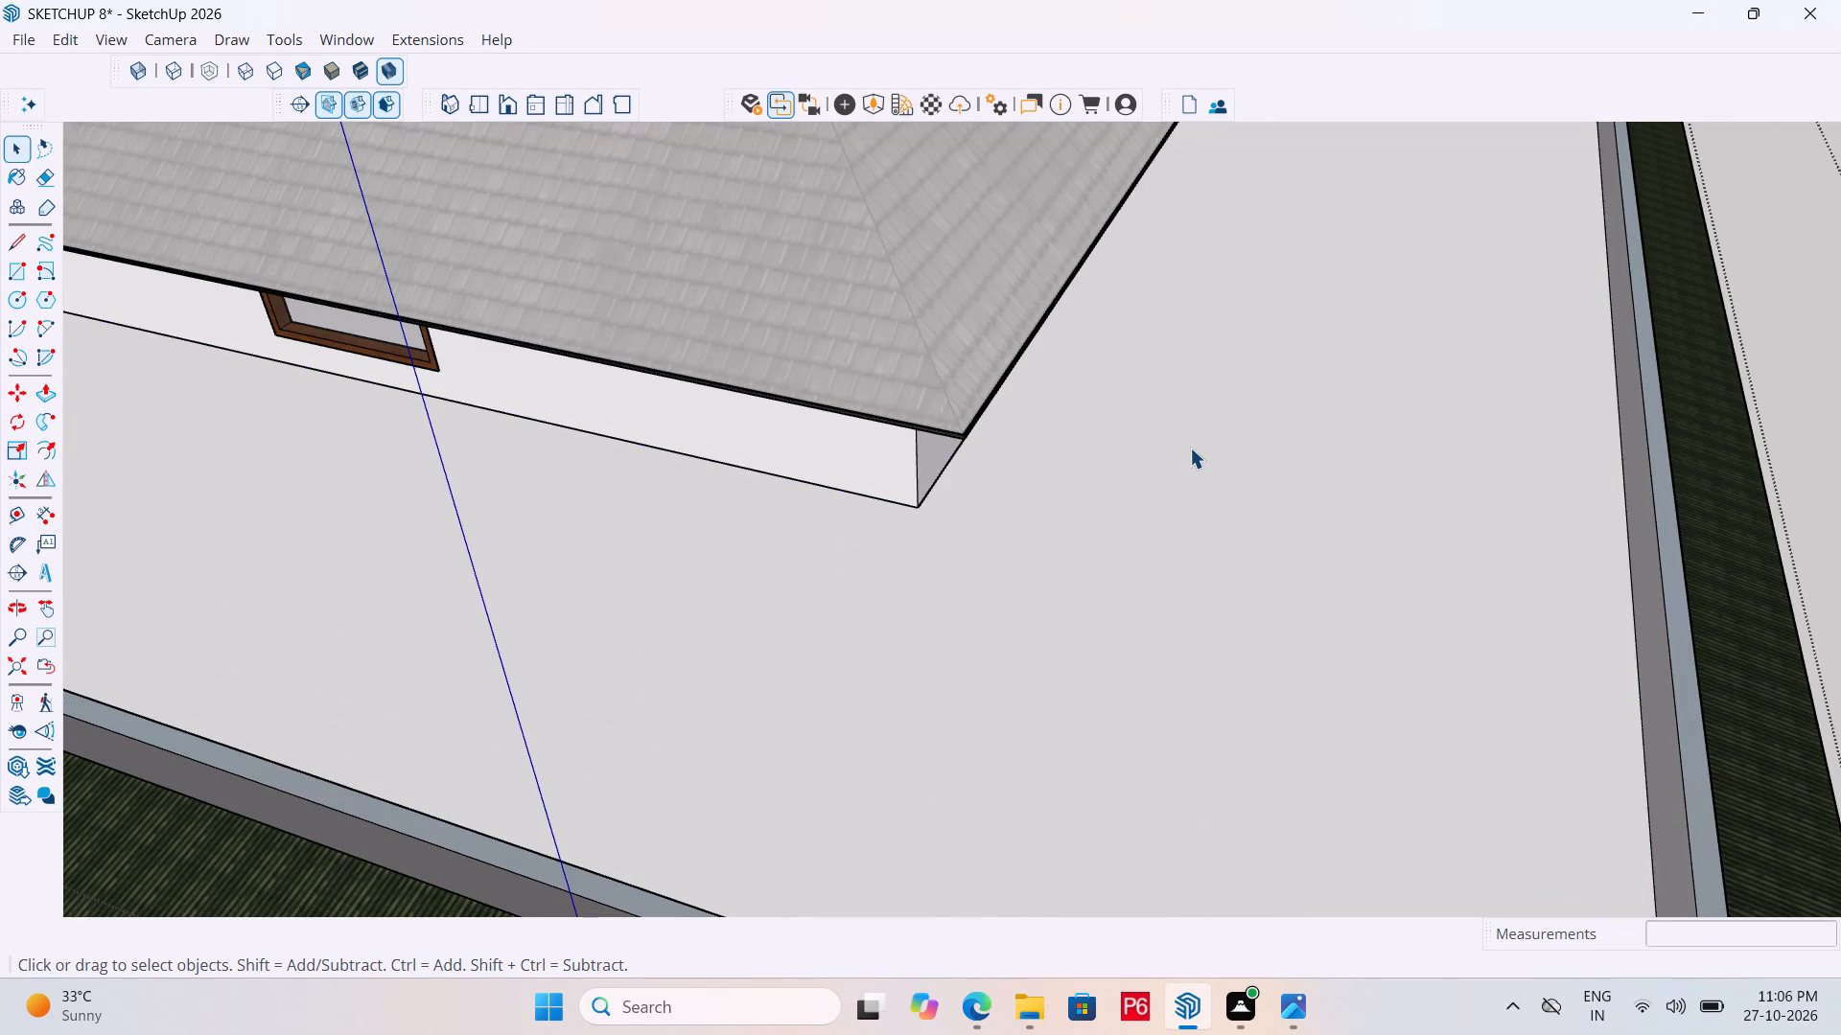
triple_click(1173, 448)
double_click(1173, 448)
triple_click(1115, 454)
double_click(996, 483)
triple_click(996, 483)
triple_click(996, 483)
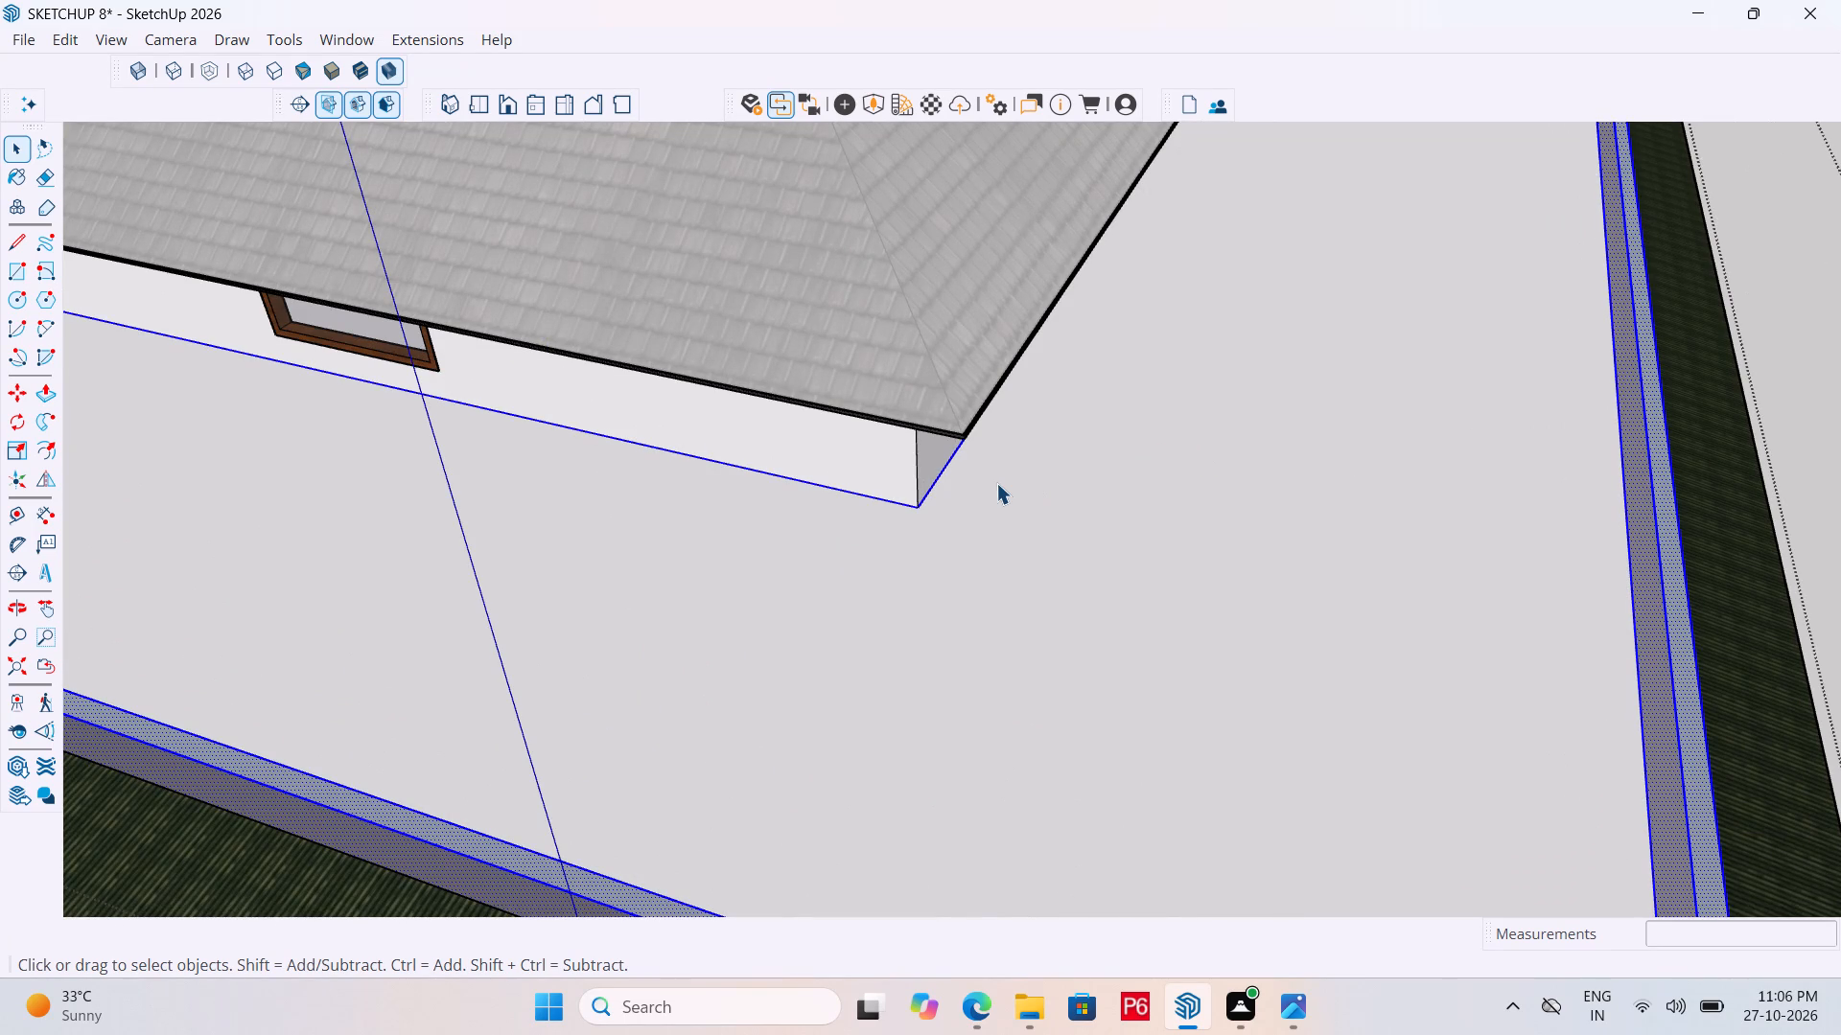
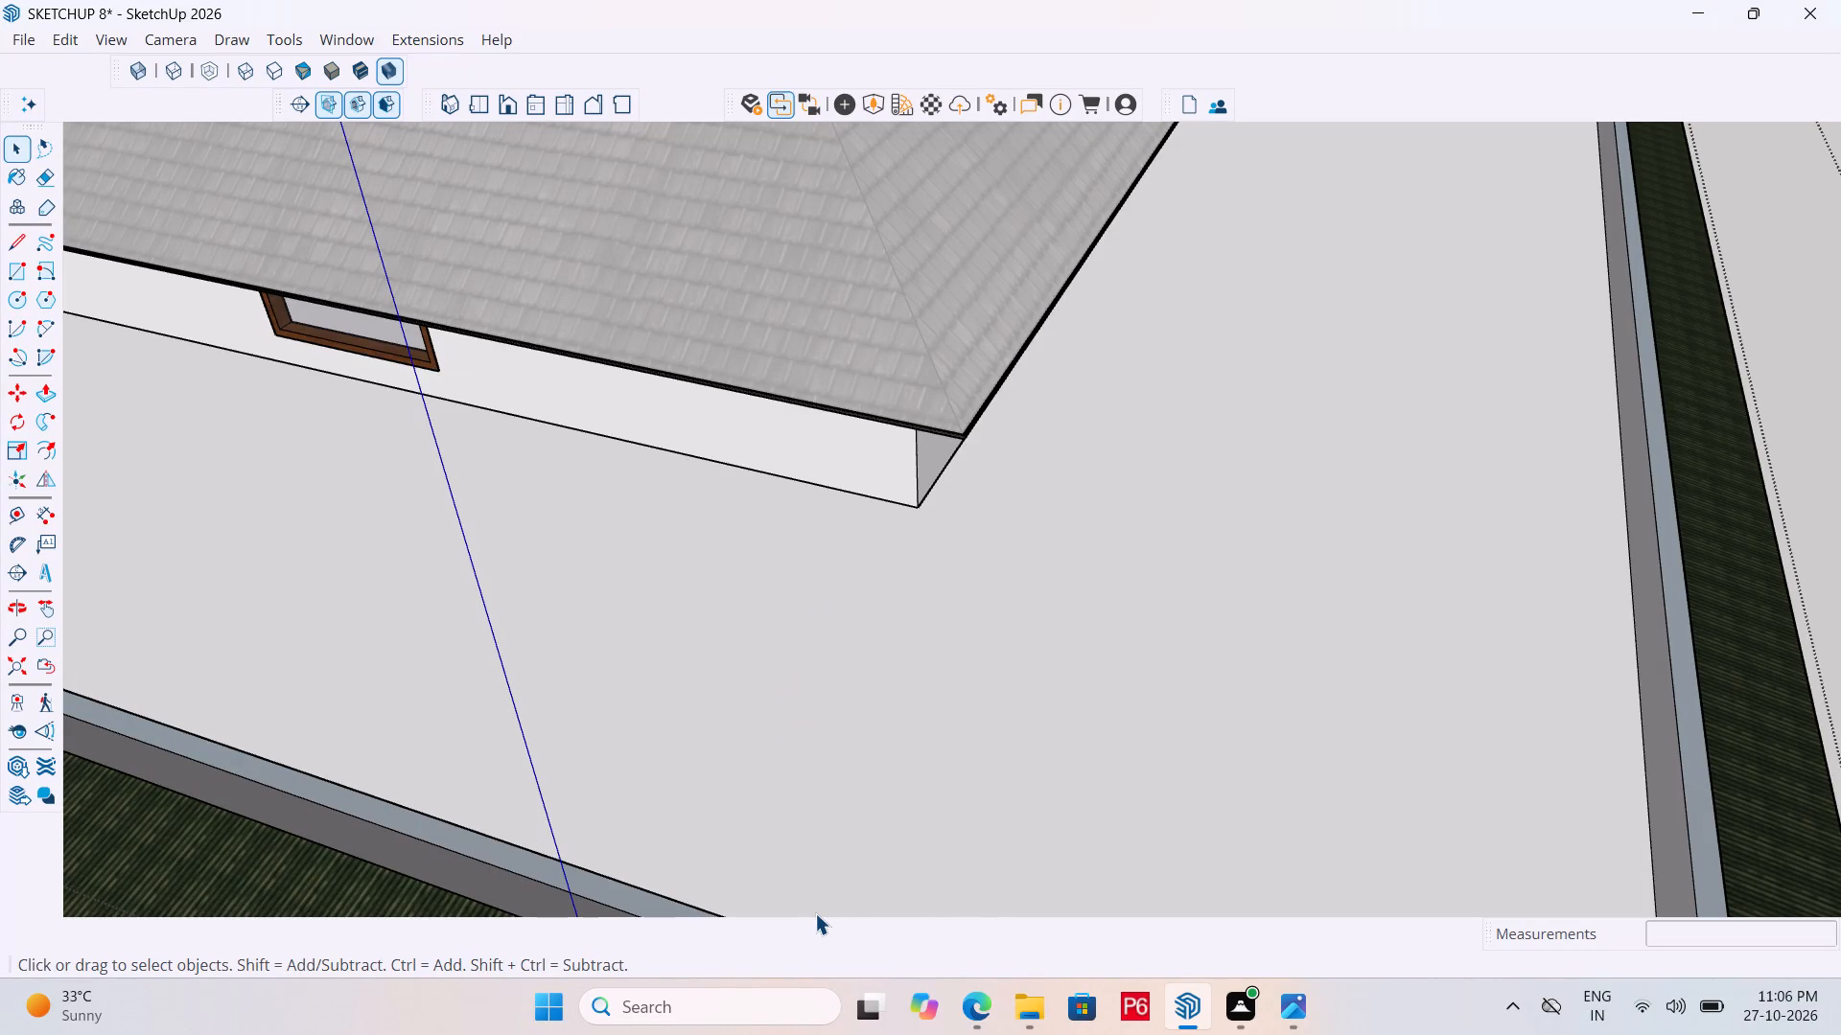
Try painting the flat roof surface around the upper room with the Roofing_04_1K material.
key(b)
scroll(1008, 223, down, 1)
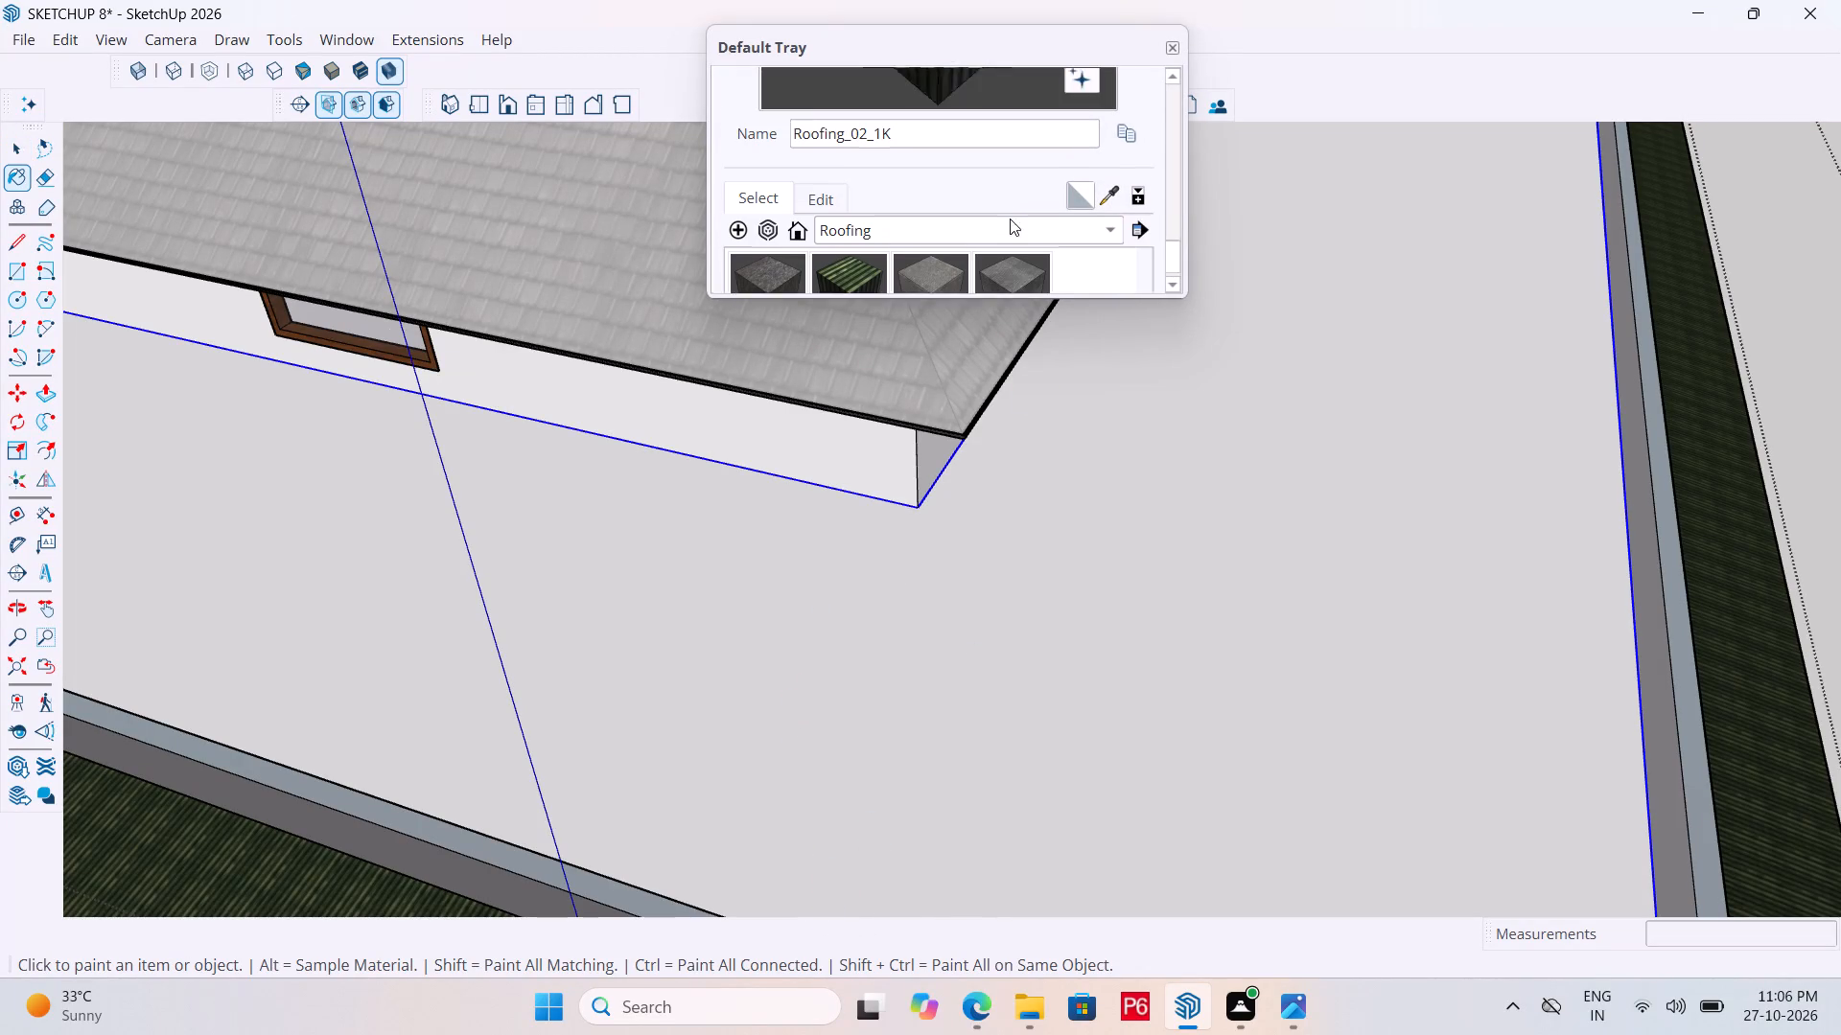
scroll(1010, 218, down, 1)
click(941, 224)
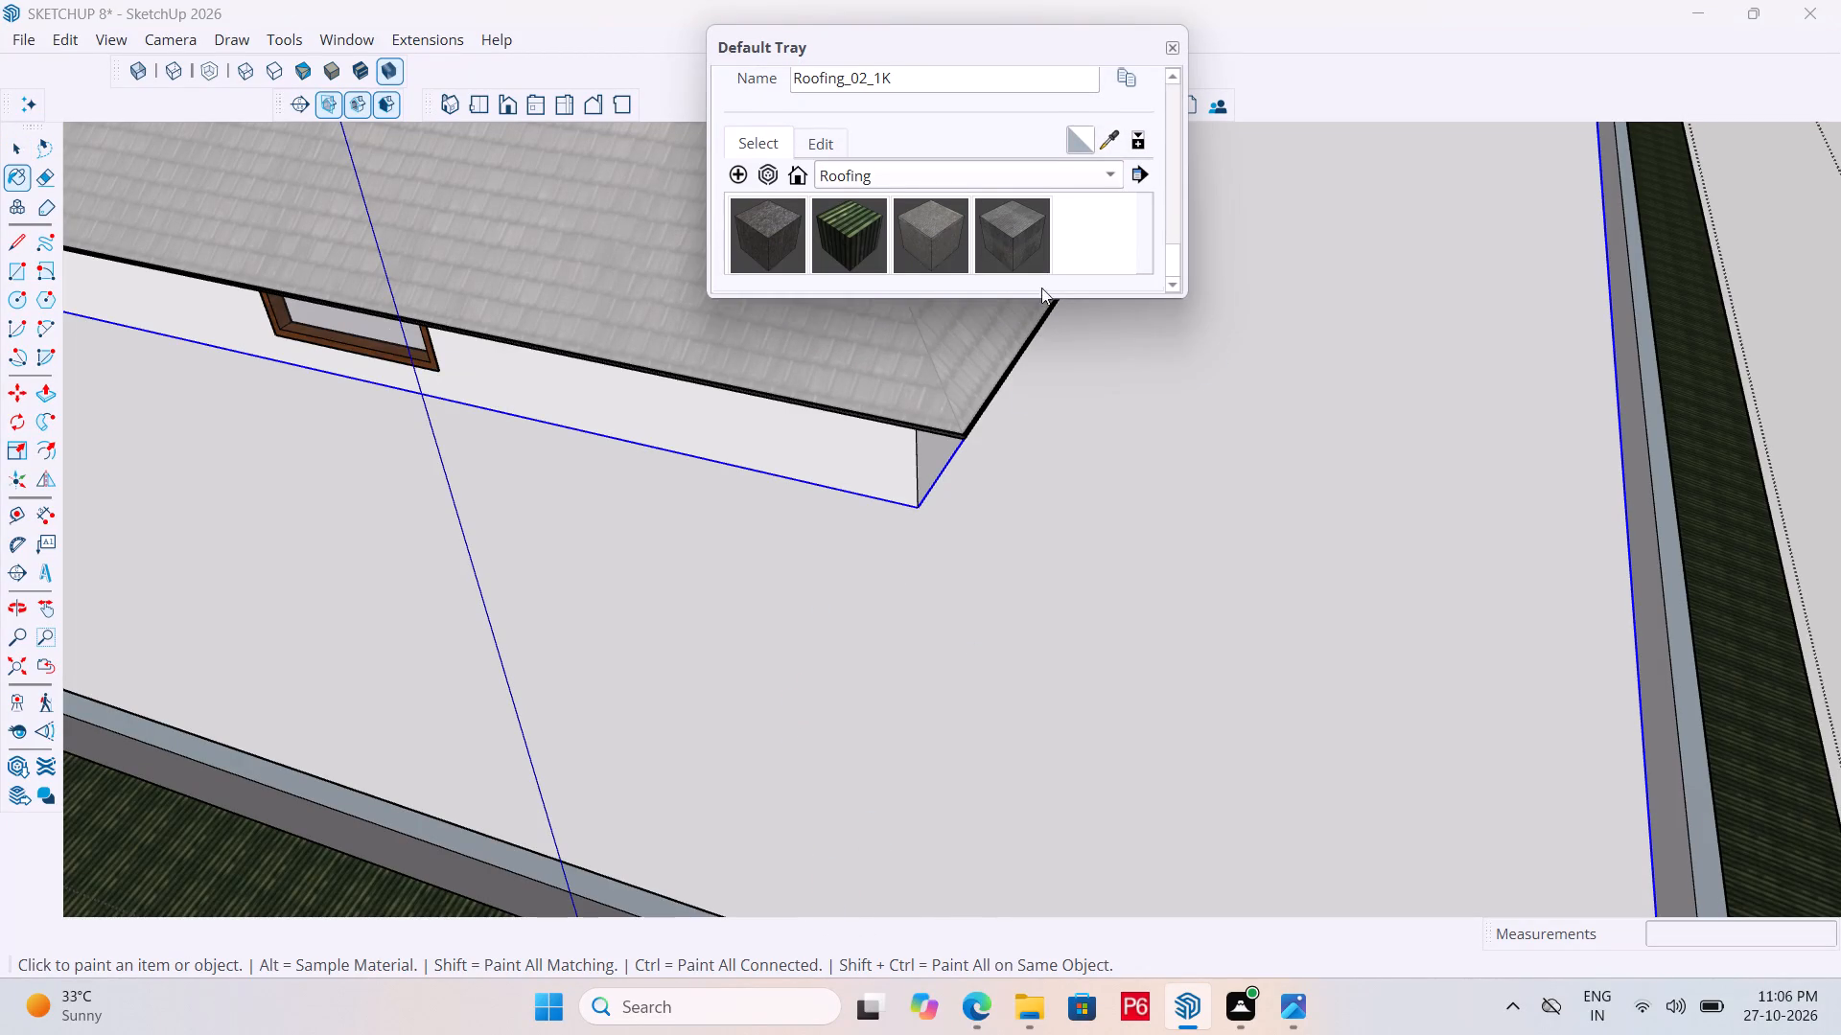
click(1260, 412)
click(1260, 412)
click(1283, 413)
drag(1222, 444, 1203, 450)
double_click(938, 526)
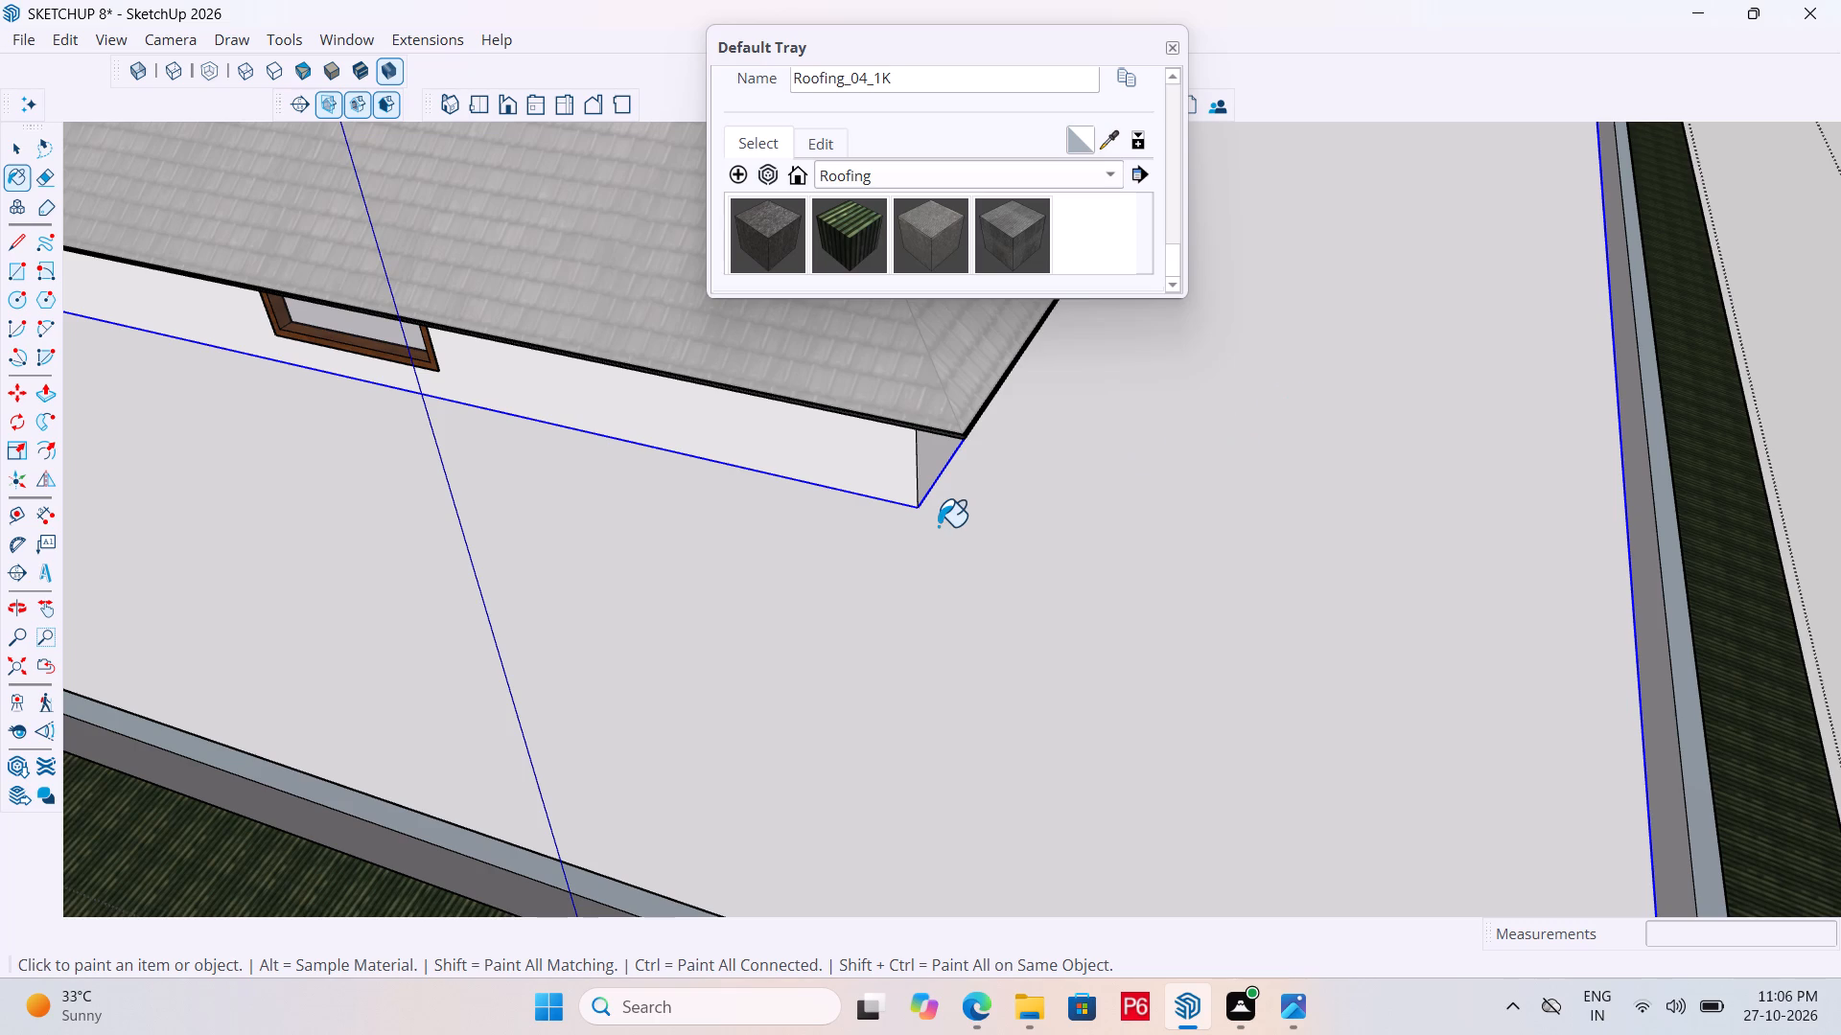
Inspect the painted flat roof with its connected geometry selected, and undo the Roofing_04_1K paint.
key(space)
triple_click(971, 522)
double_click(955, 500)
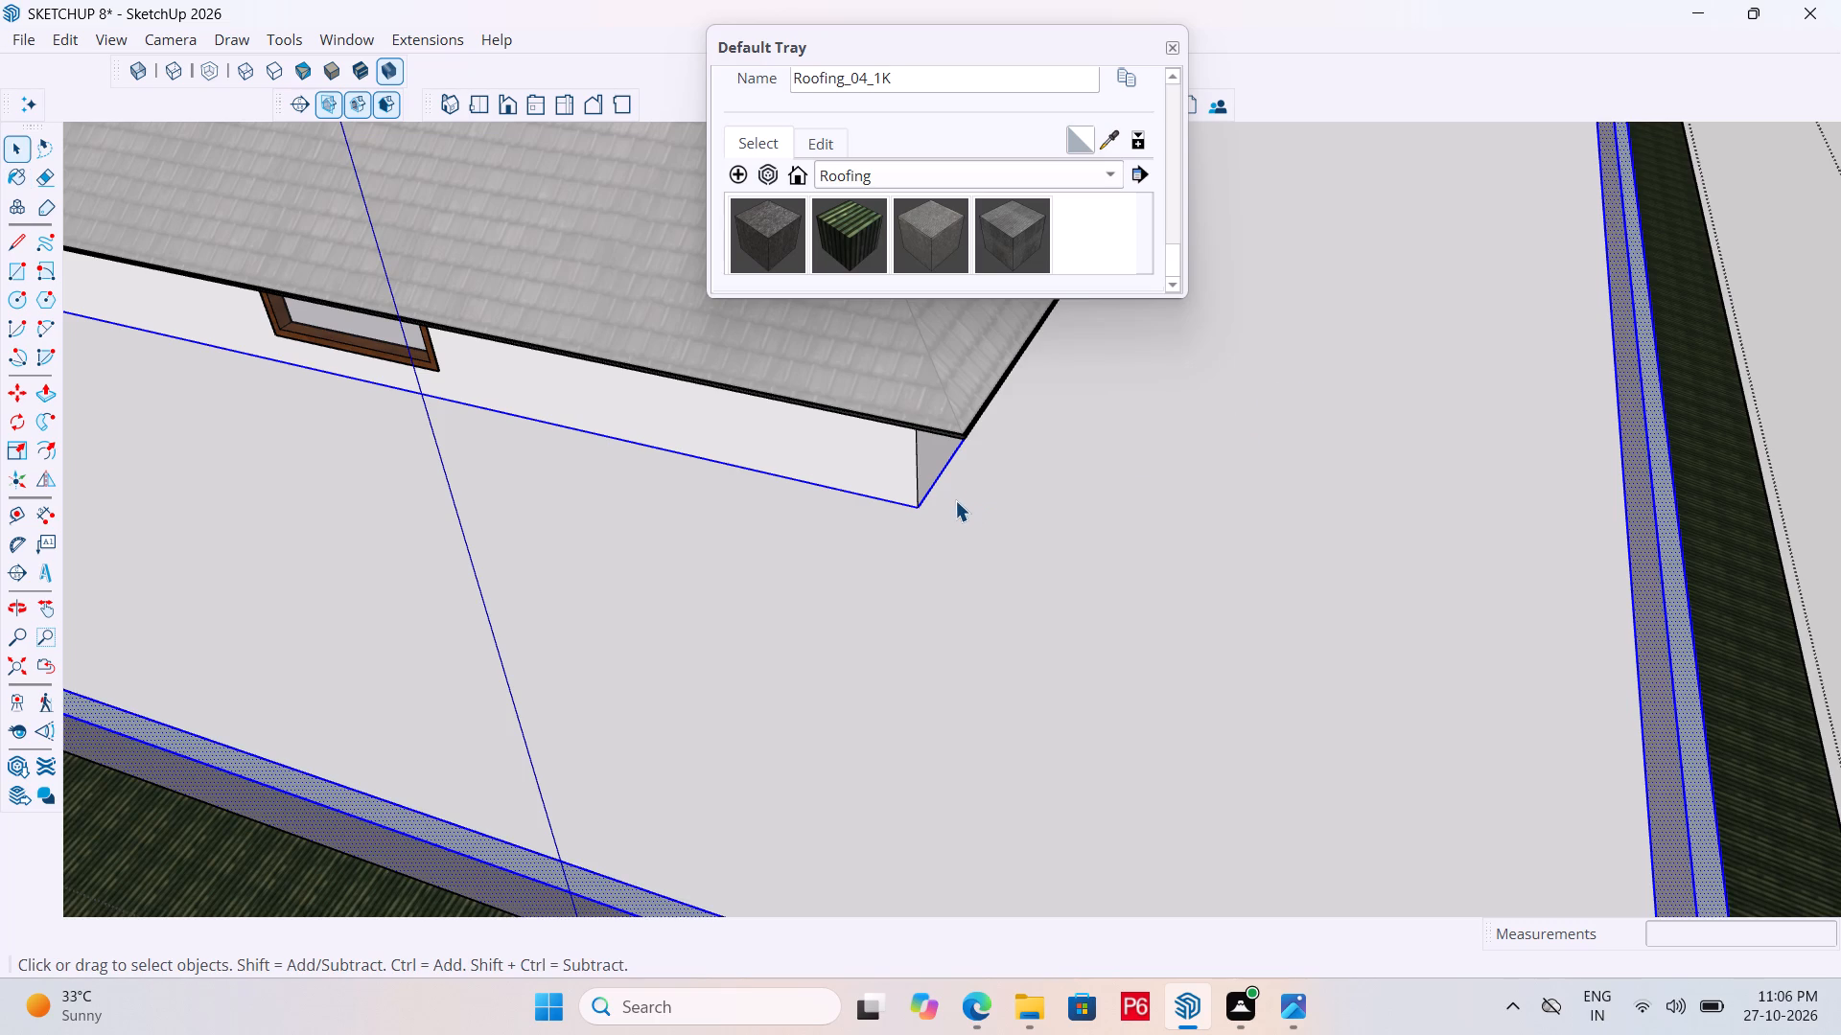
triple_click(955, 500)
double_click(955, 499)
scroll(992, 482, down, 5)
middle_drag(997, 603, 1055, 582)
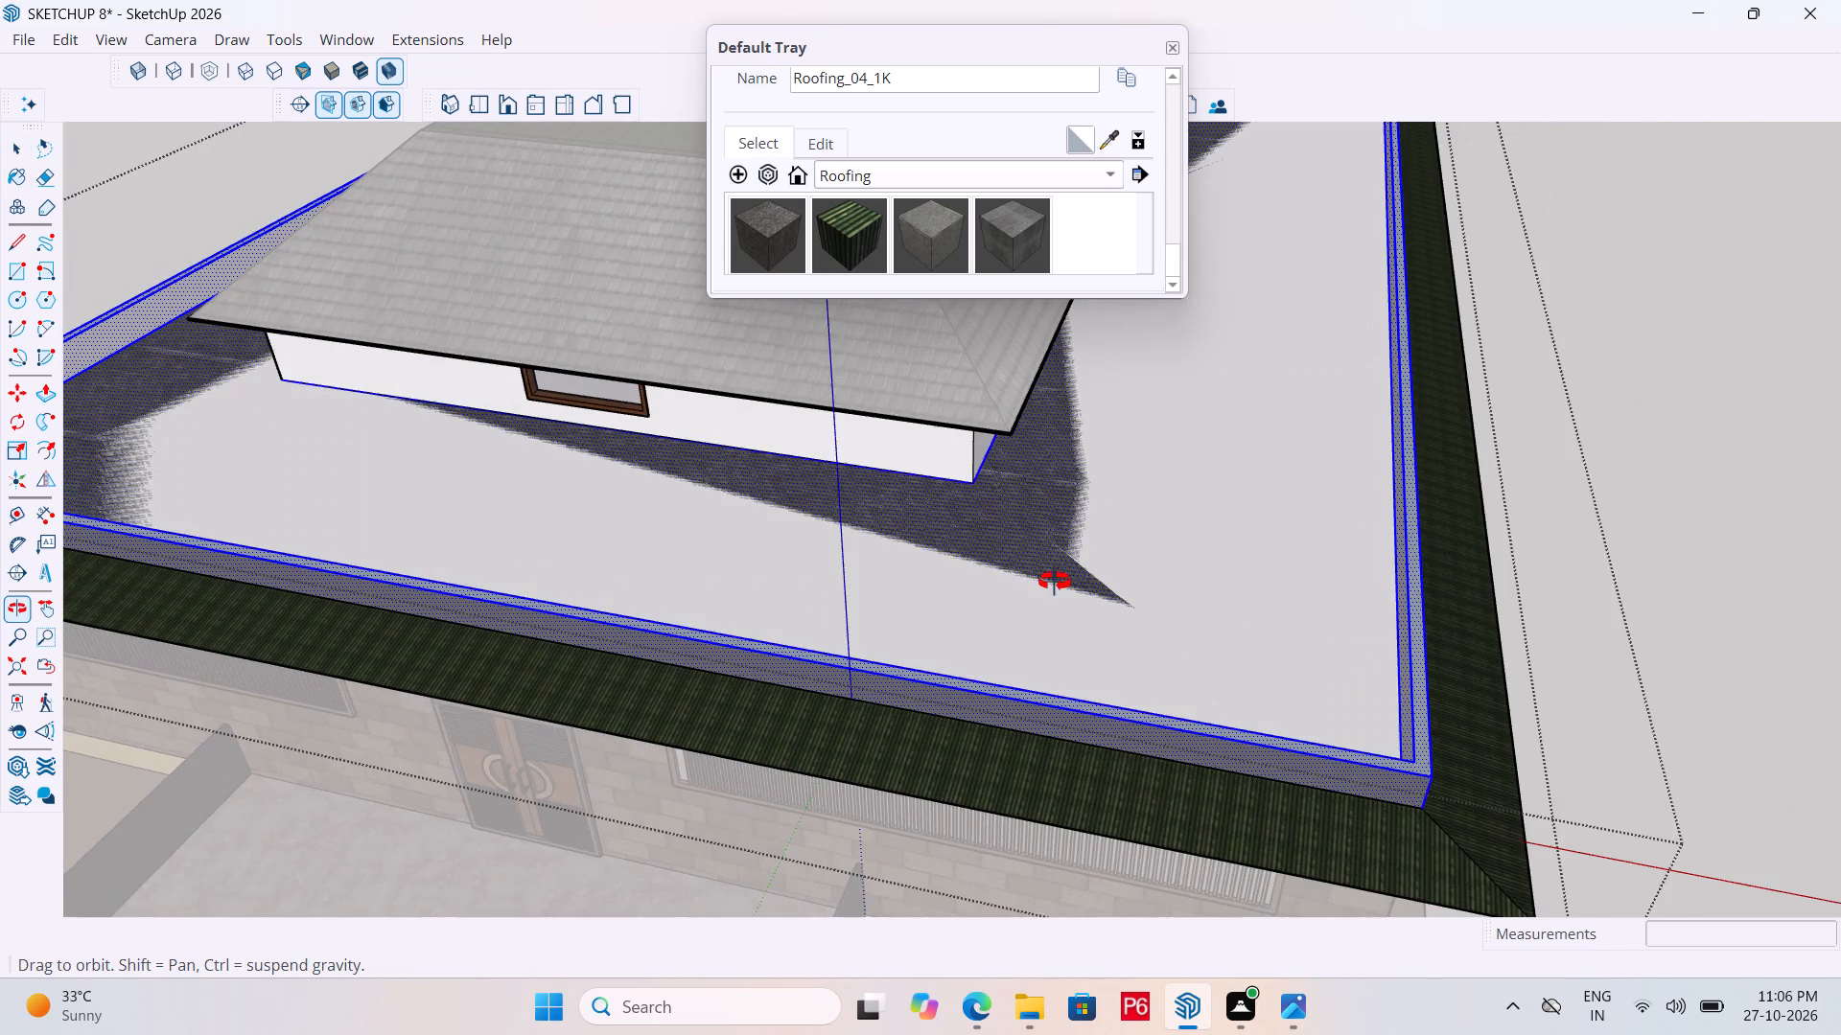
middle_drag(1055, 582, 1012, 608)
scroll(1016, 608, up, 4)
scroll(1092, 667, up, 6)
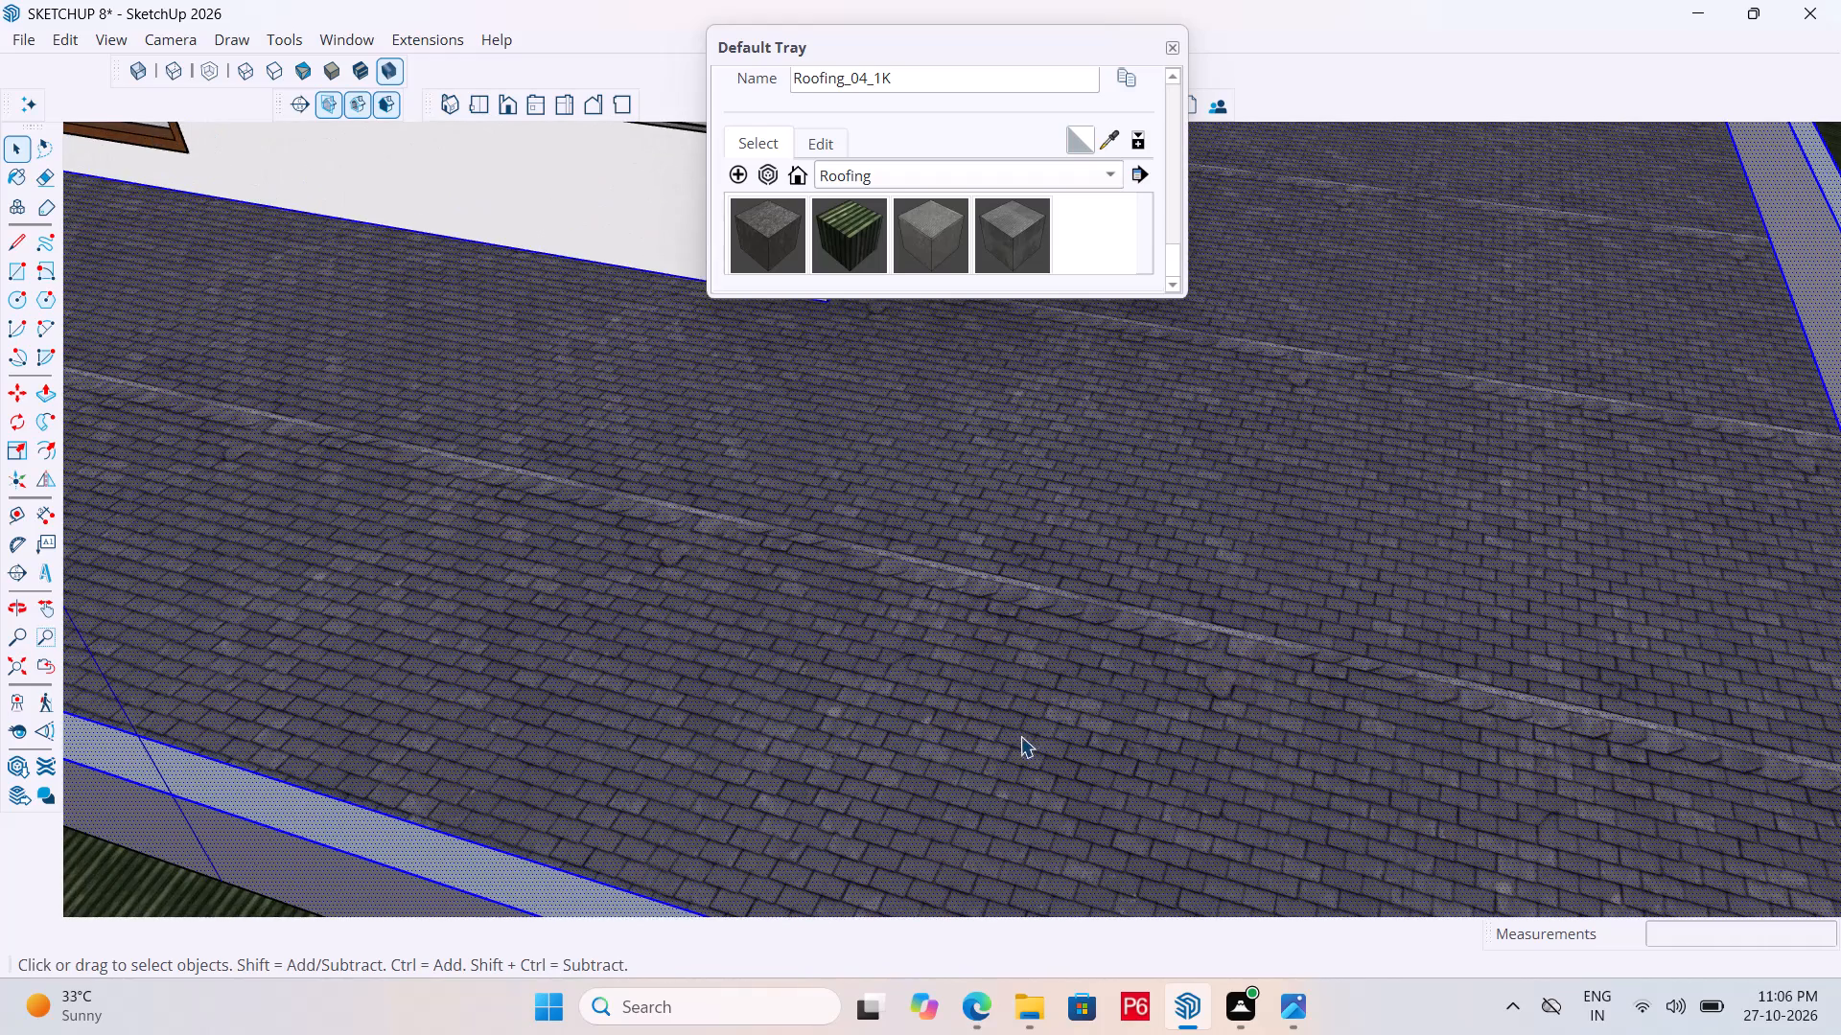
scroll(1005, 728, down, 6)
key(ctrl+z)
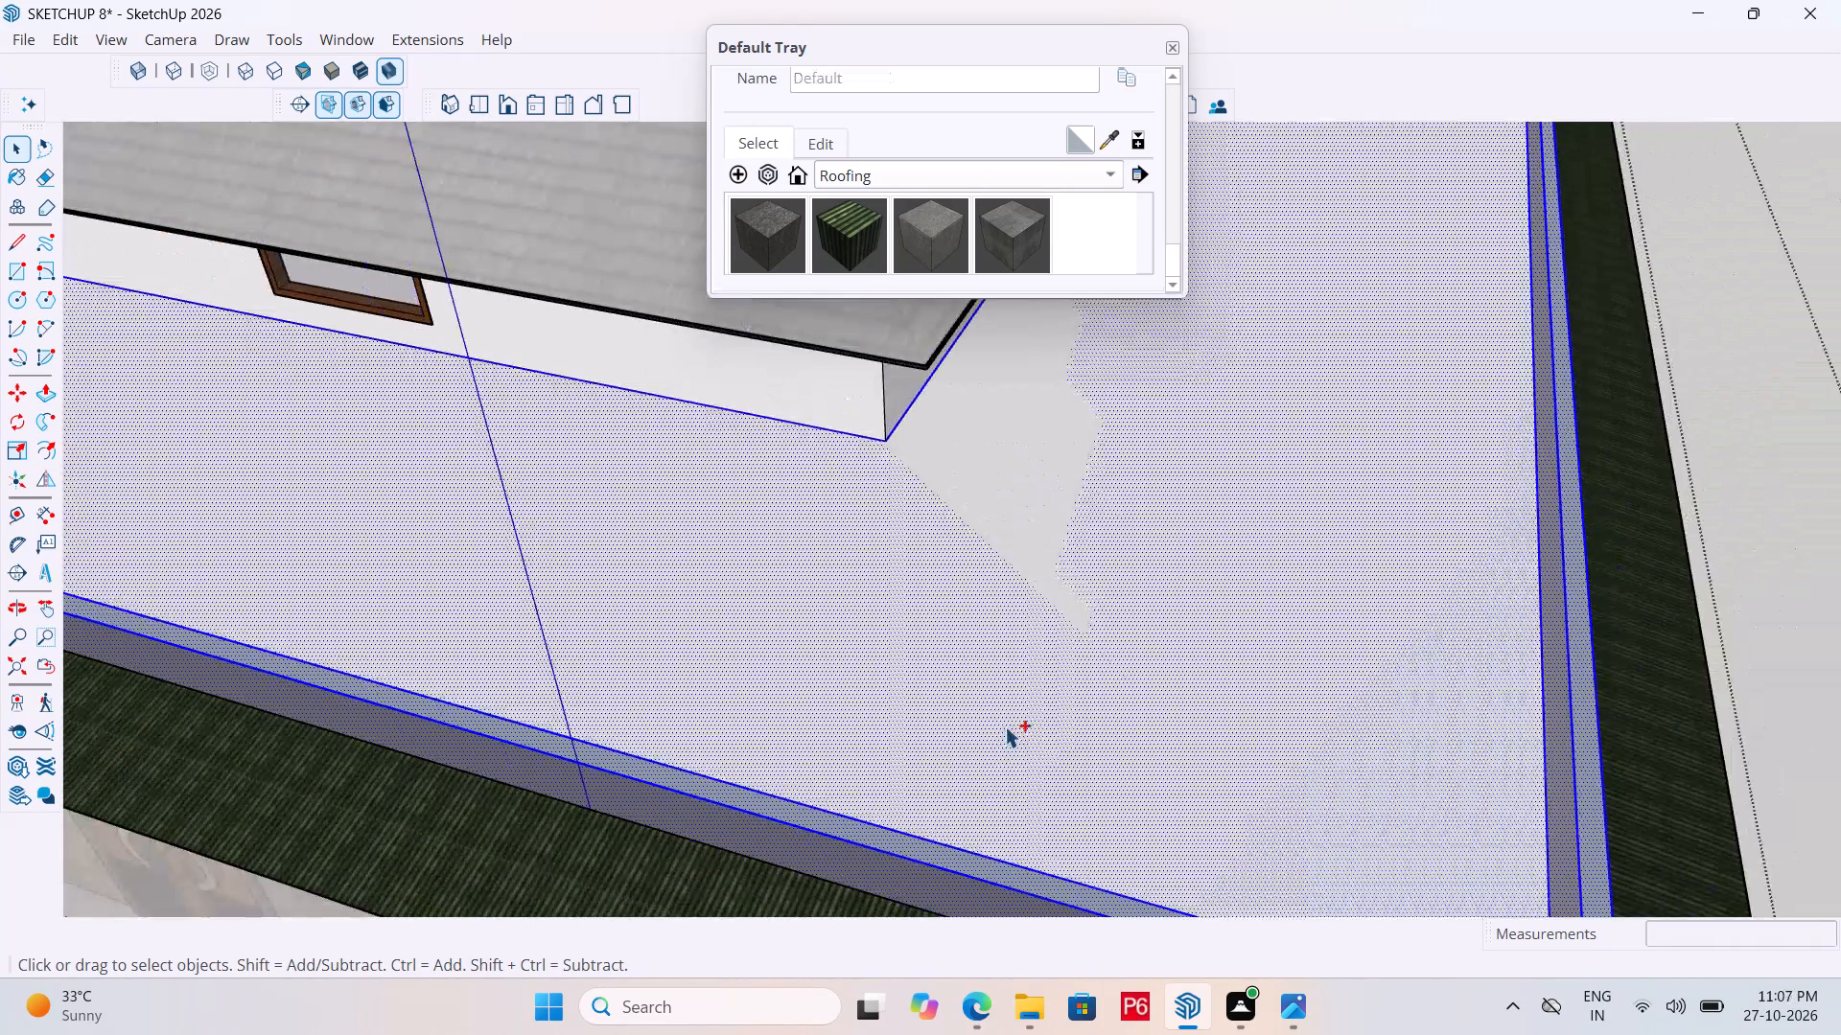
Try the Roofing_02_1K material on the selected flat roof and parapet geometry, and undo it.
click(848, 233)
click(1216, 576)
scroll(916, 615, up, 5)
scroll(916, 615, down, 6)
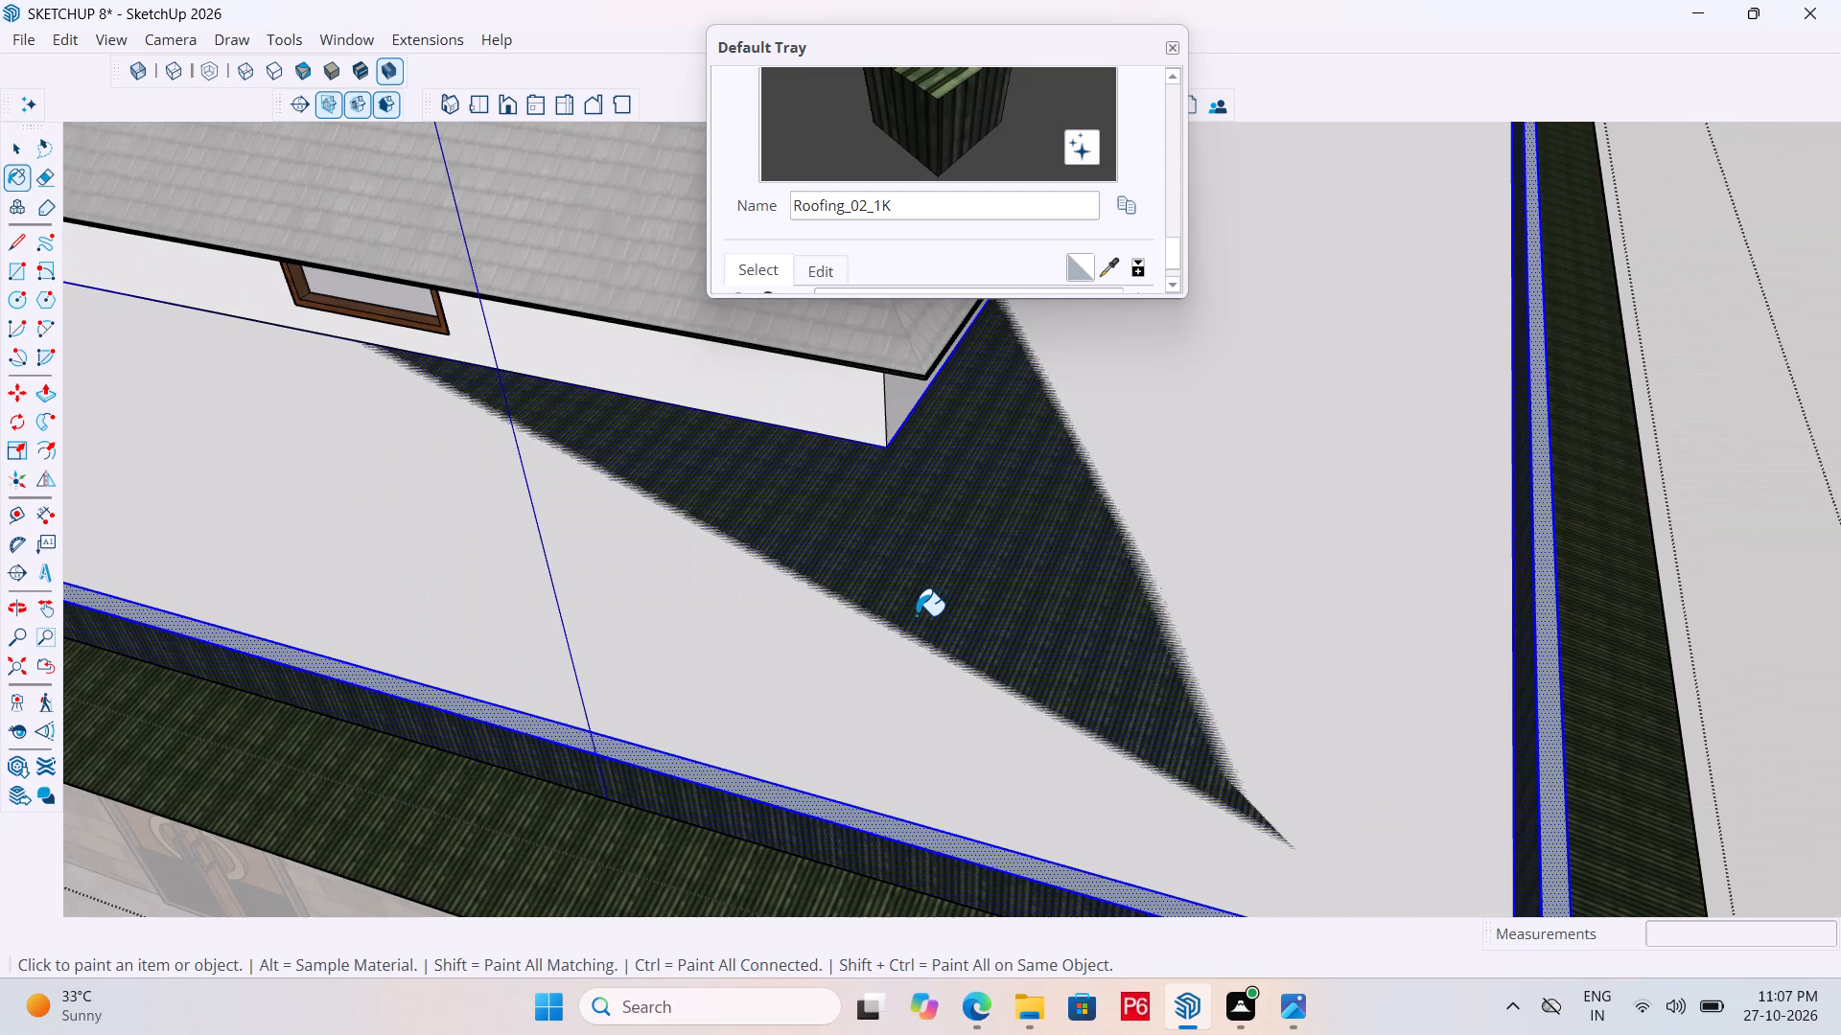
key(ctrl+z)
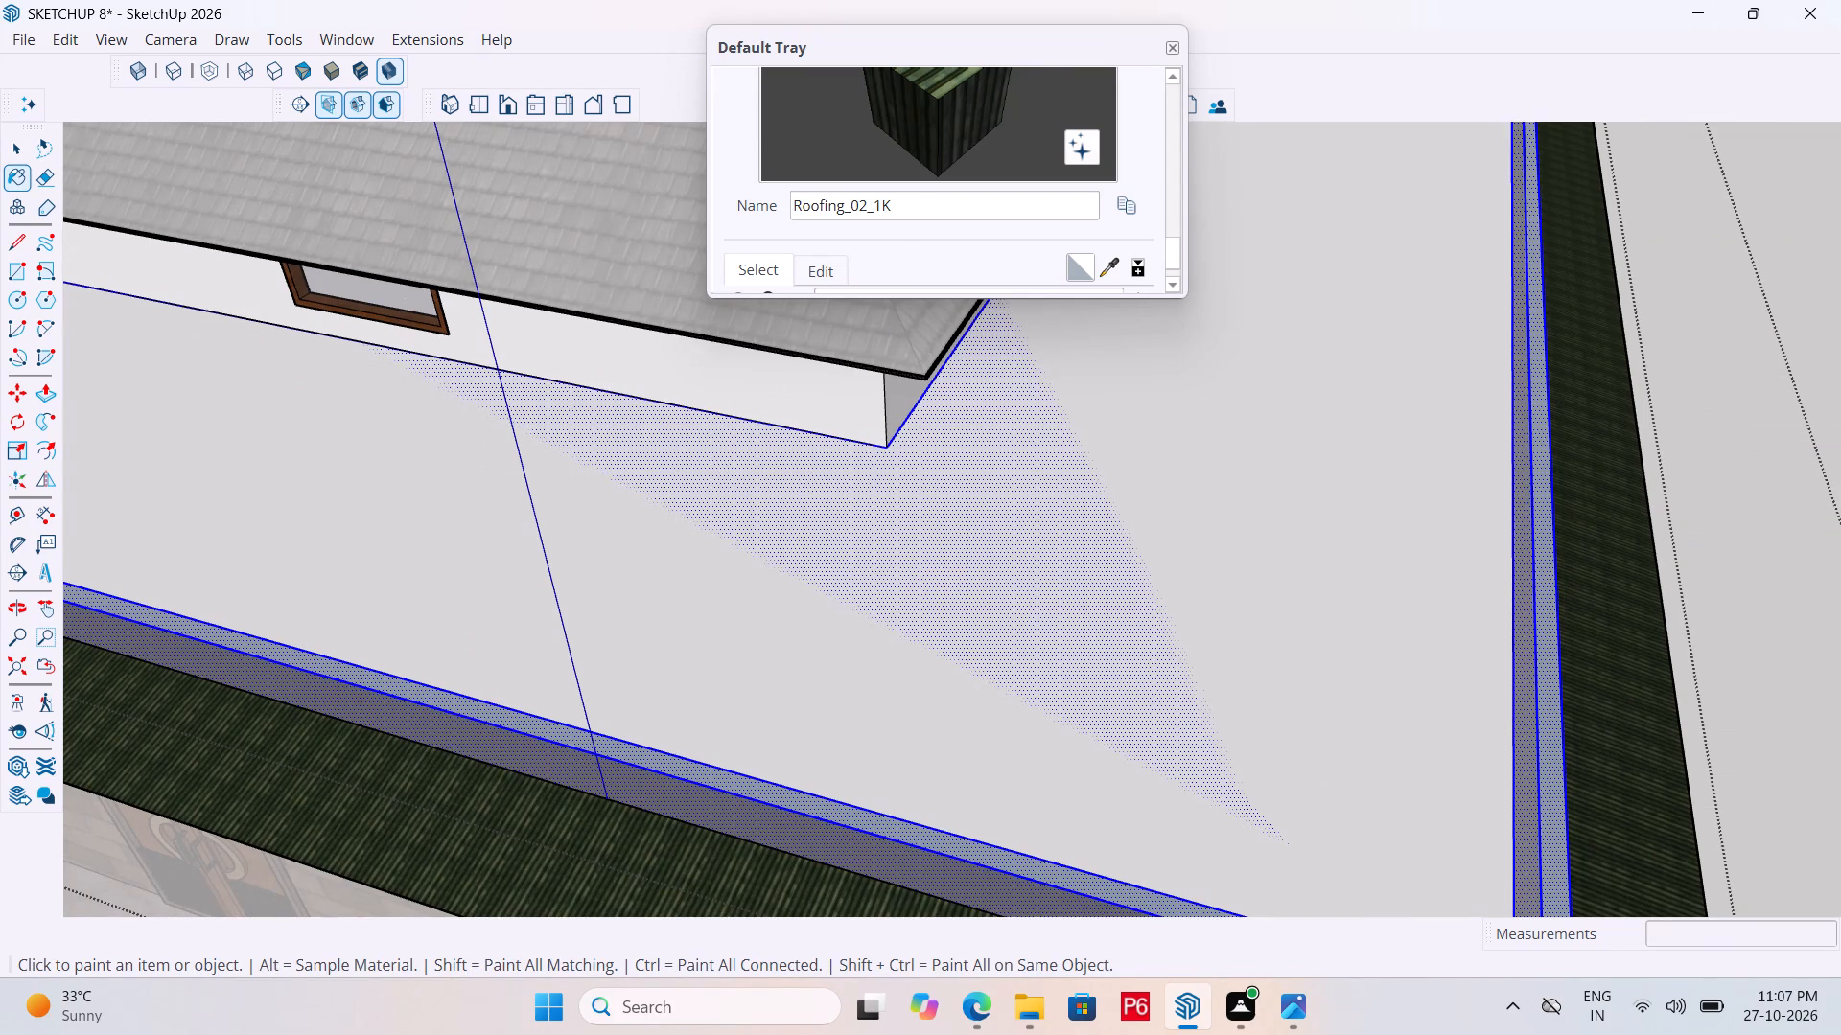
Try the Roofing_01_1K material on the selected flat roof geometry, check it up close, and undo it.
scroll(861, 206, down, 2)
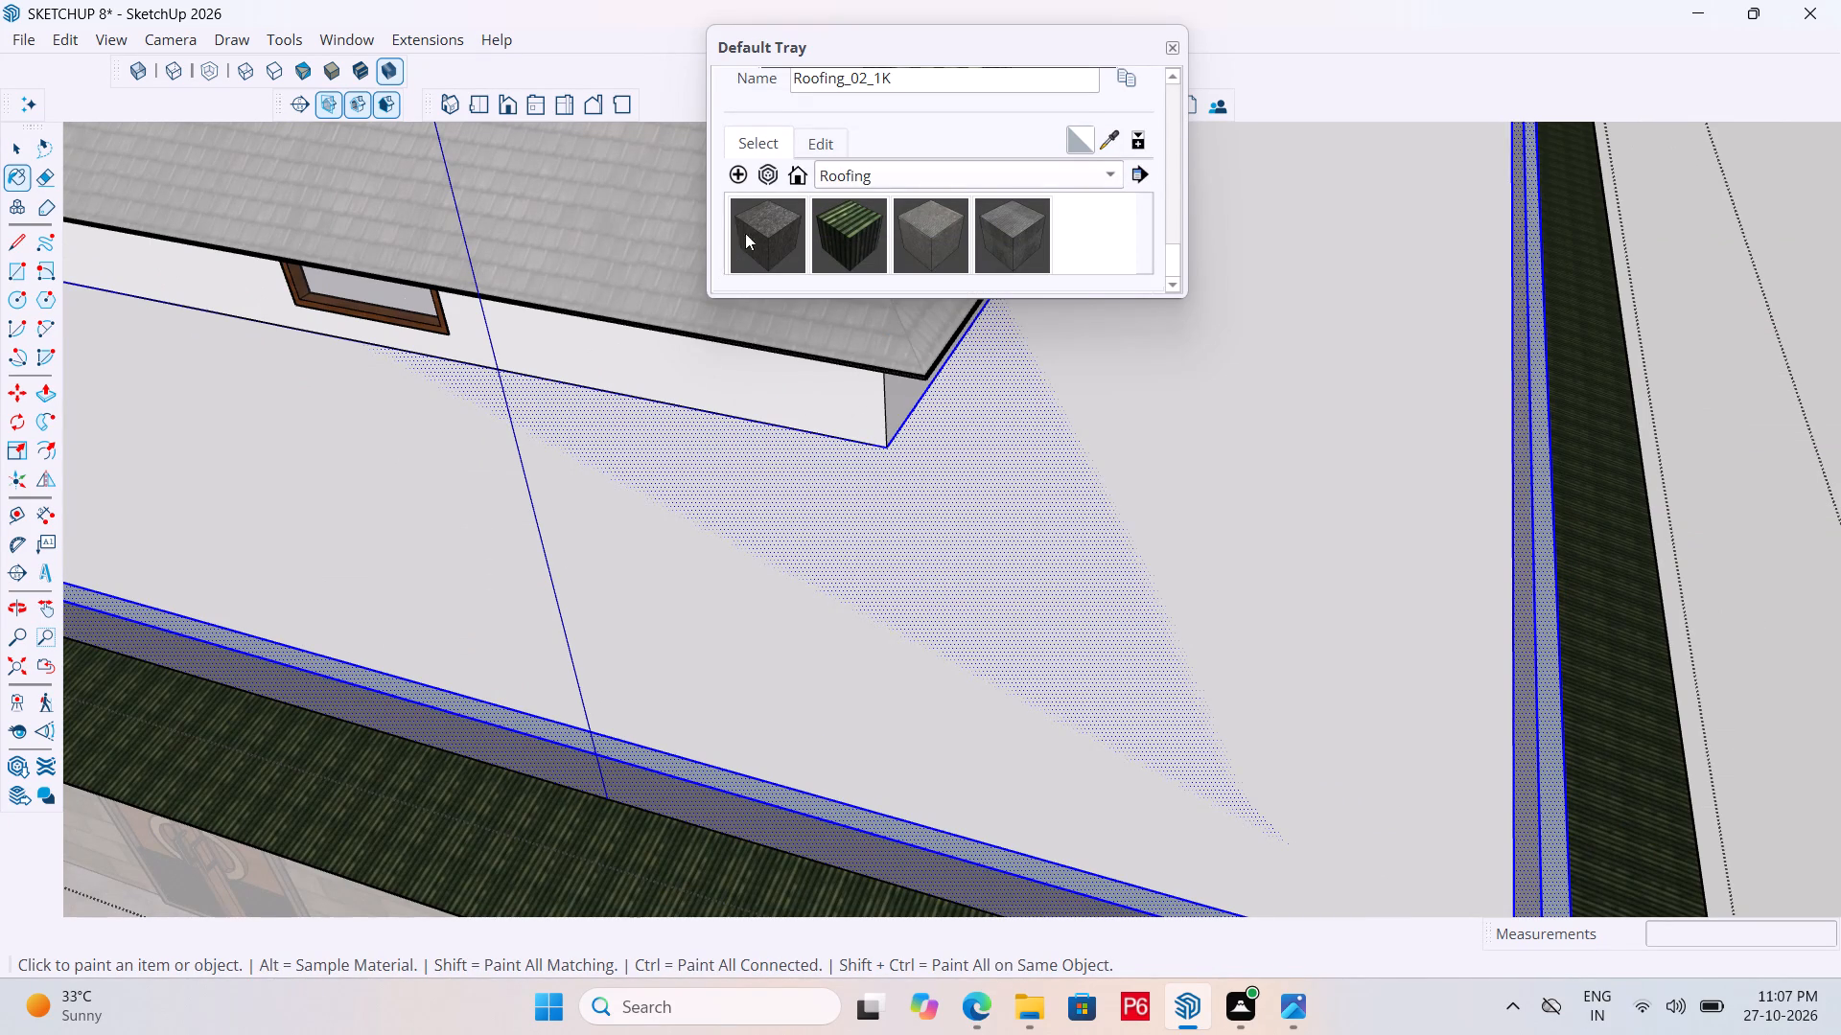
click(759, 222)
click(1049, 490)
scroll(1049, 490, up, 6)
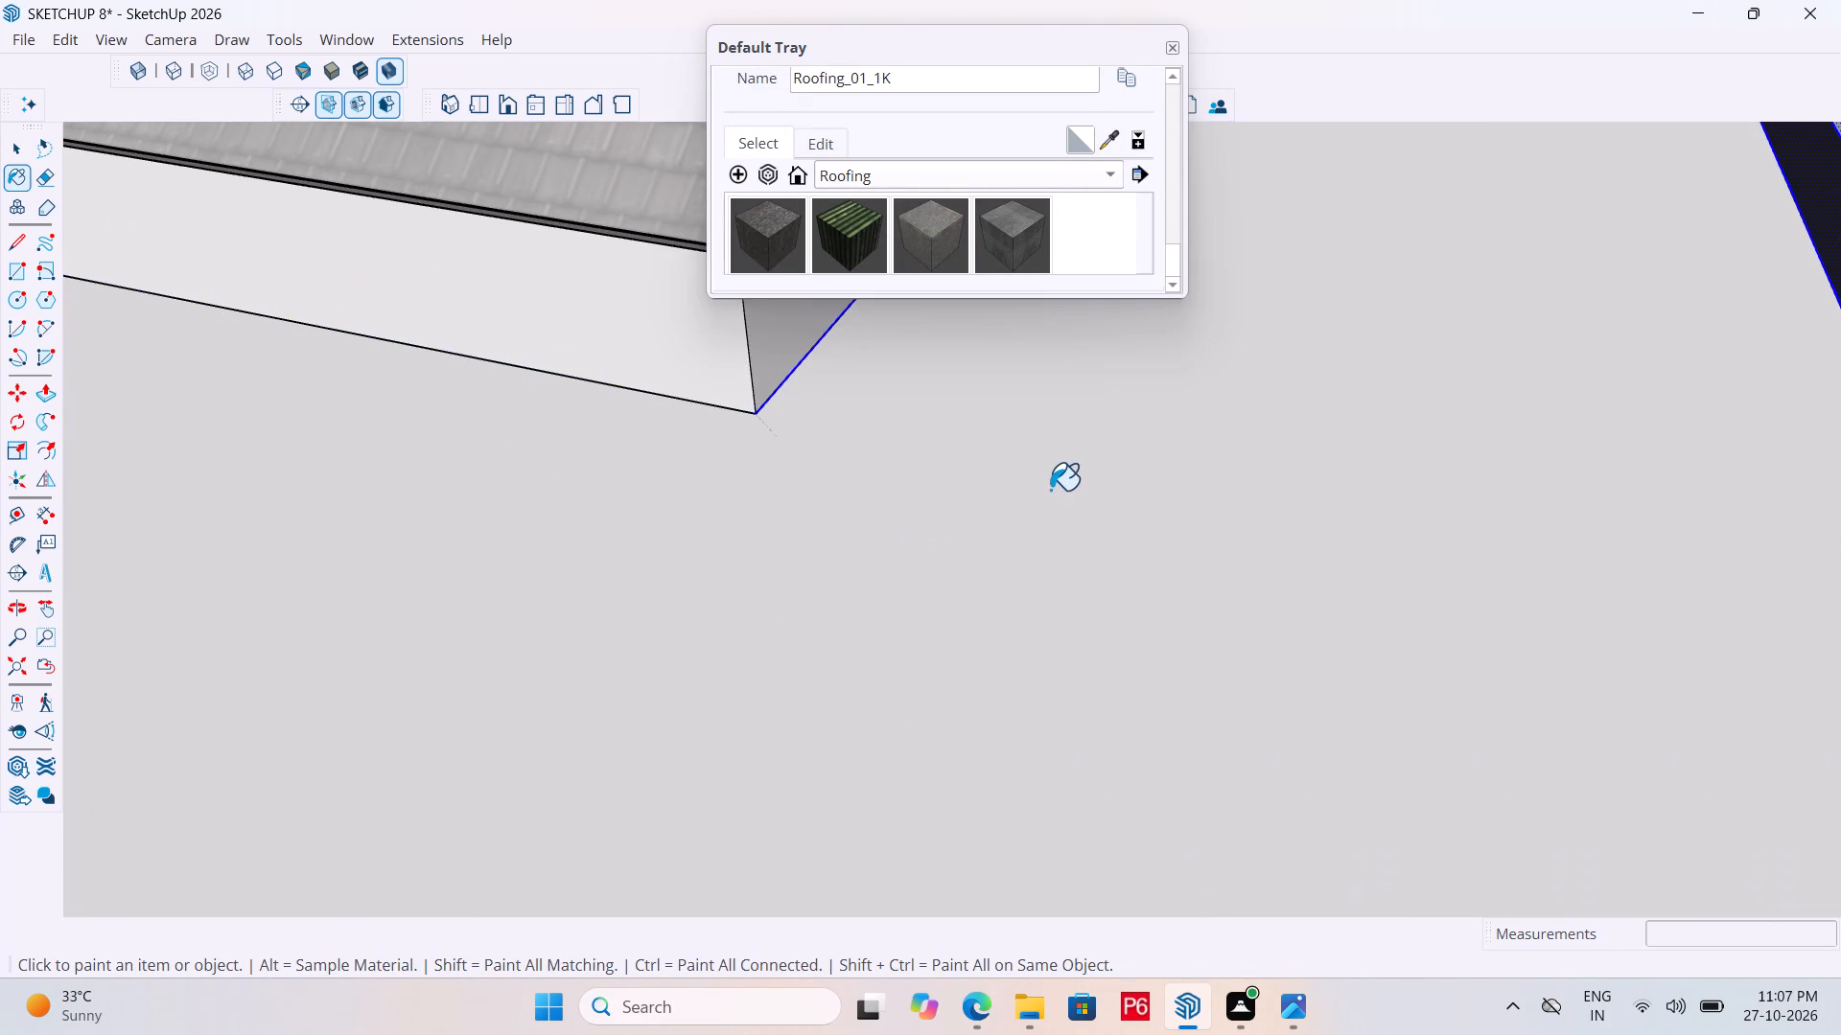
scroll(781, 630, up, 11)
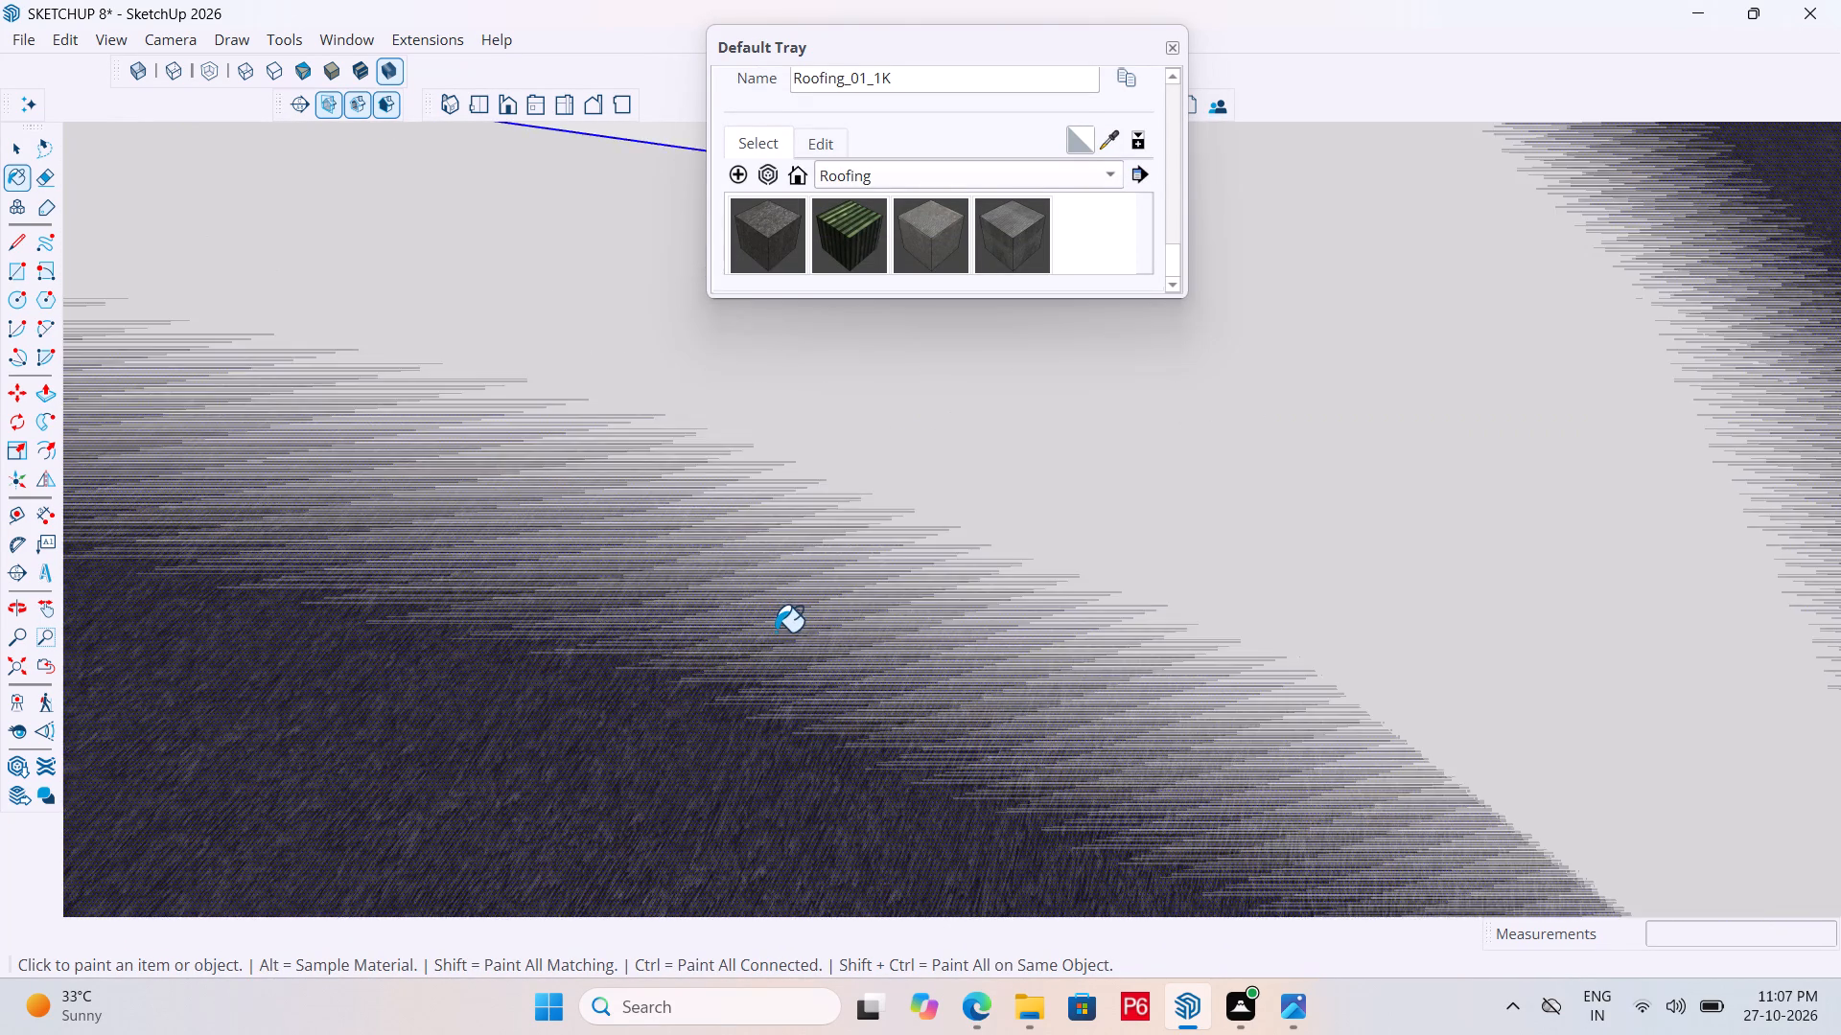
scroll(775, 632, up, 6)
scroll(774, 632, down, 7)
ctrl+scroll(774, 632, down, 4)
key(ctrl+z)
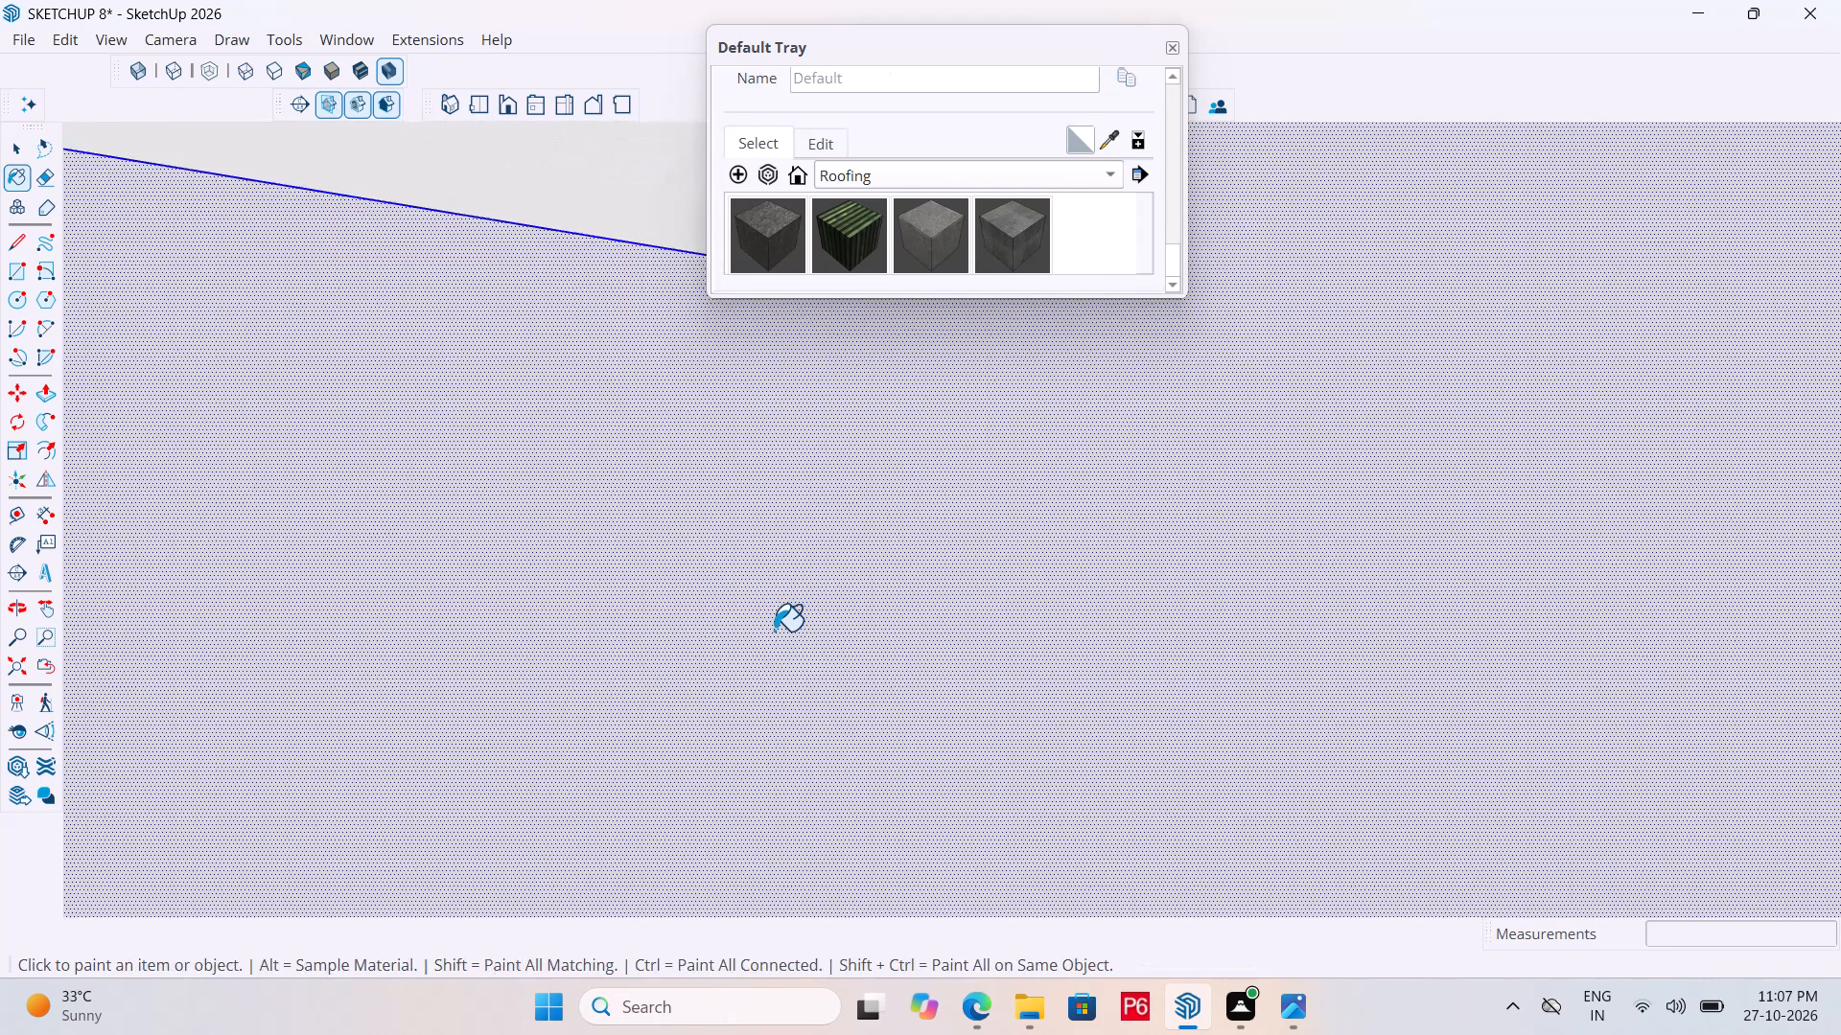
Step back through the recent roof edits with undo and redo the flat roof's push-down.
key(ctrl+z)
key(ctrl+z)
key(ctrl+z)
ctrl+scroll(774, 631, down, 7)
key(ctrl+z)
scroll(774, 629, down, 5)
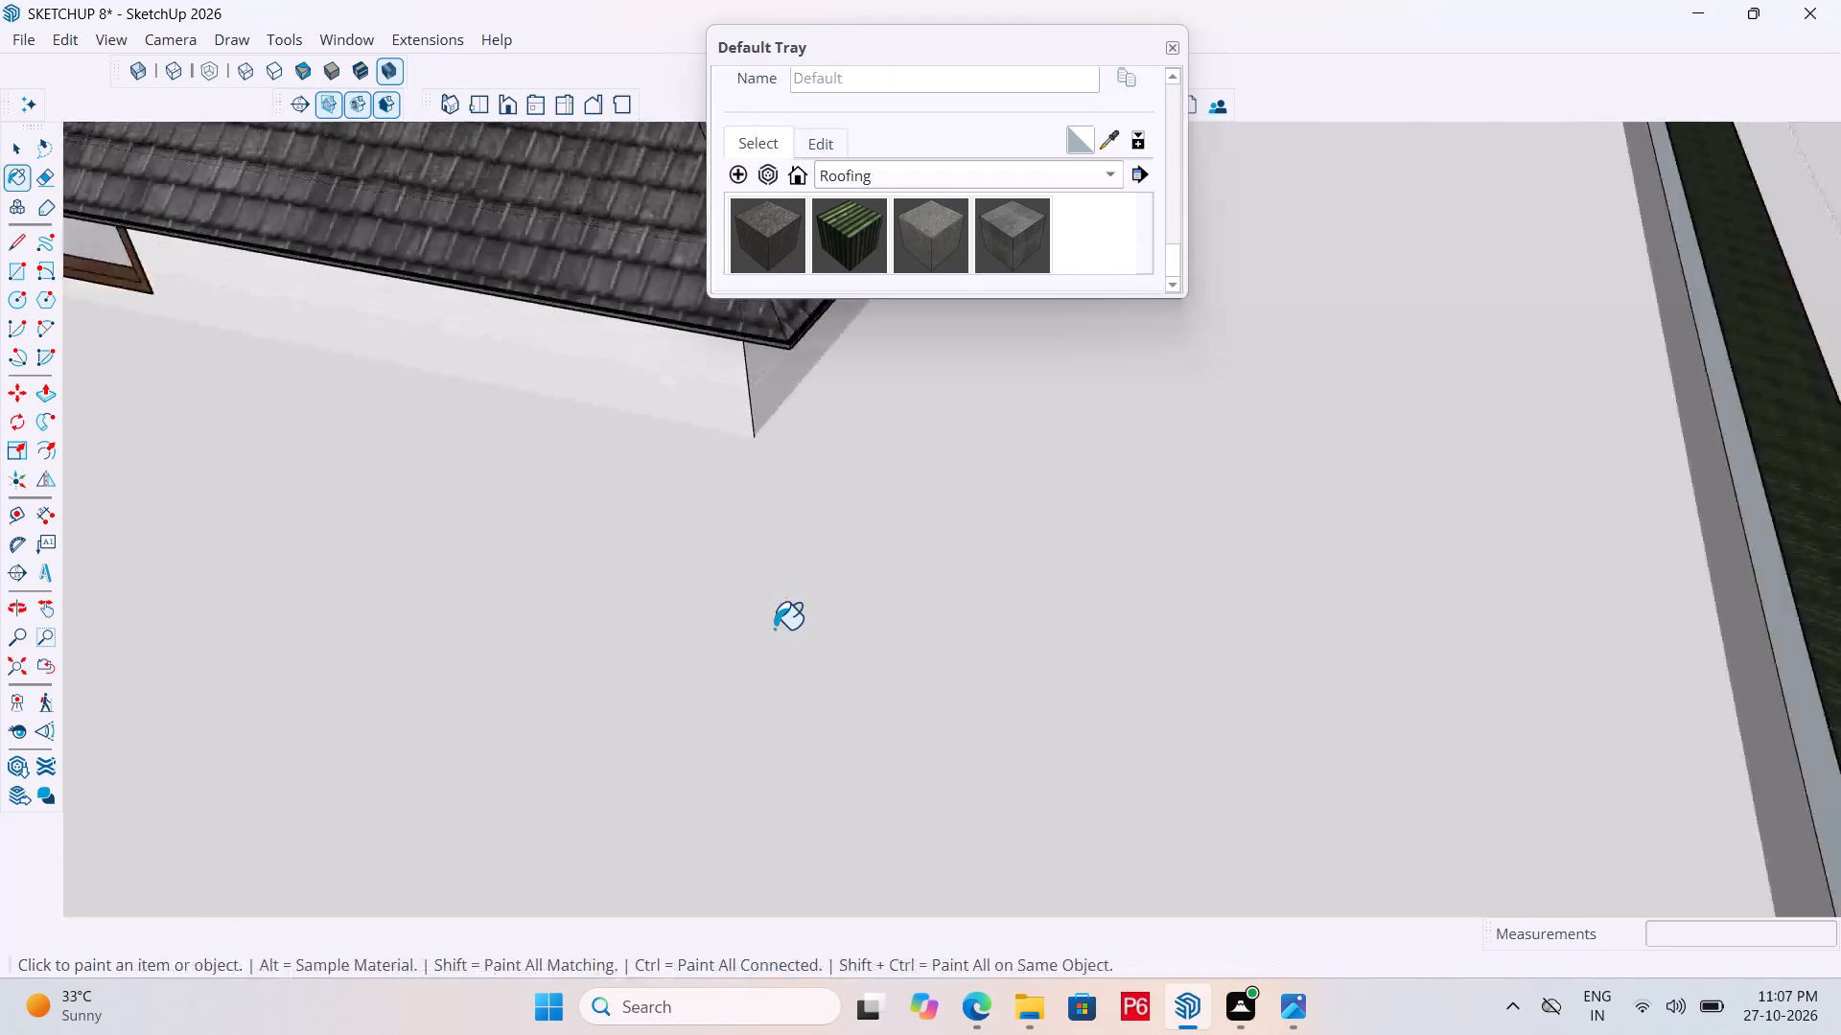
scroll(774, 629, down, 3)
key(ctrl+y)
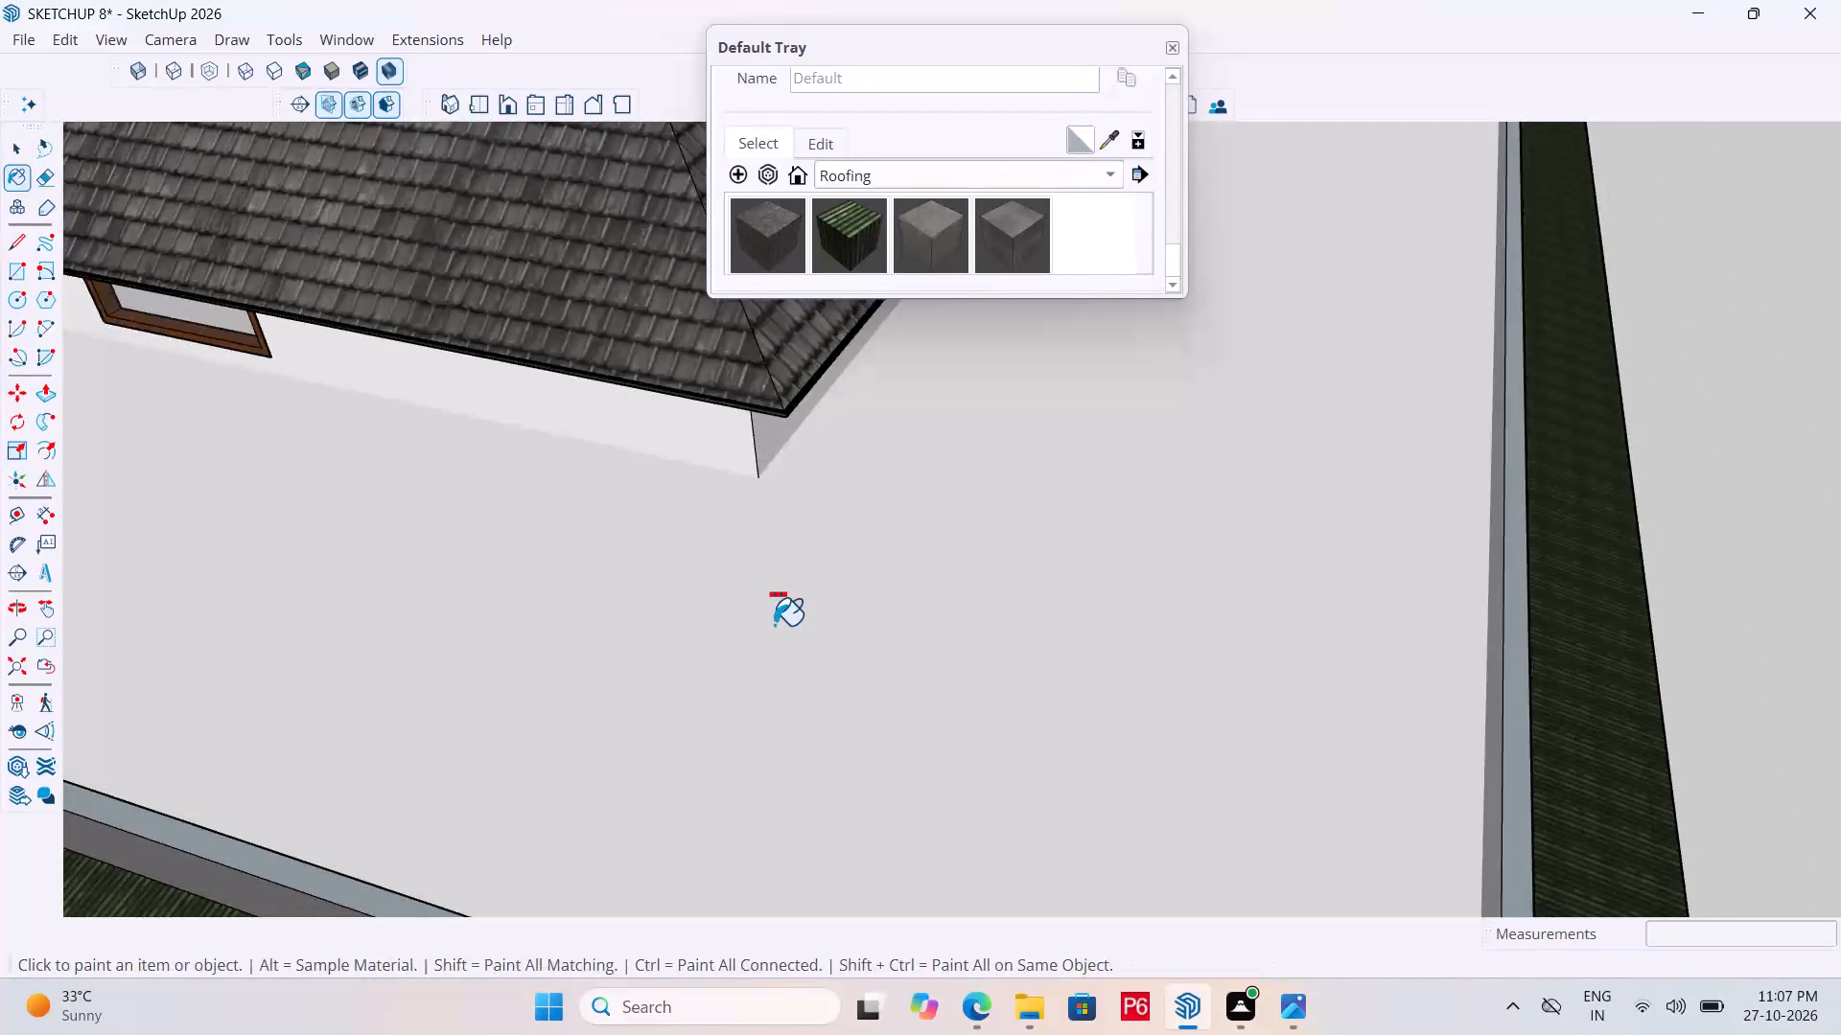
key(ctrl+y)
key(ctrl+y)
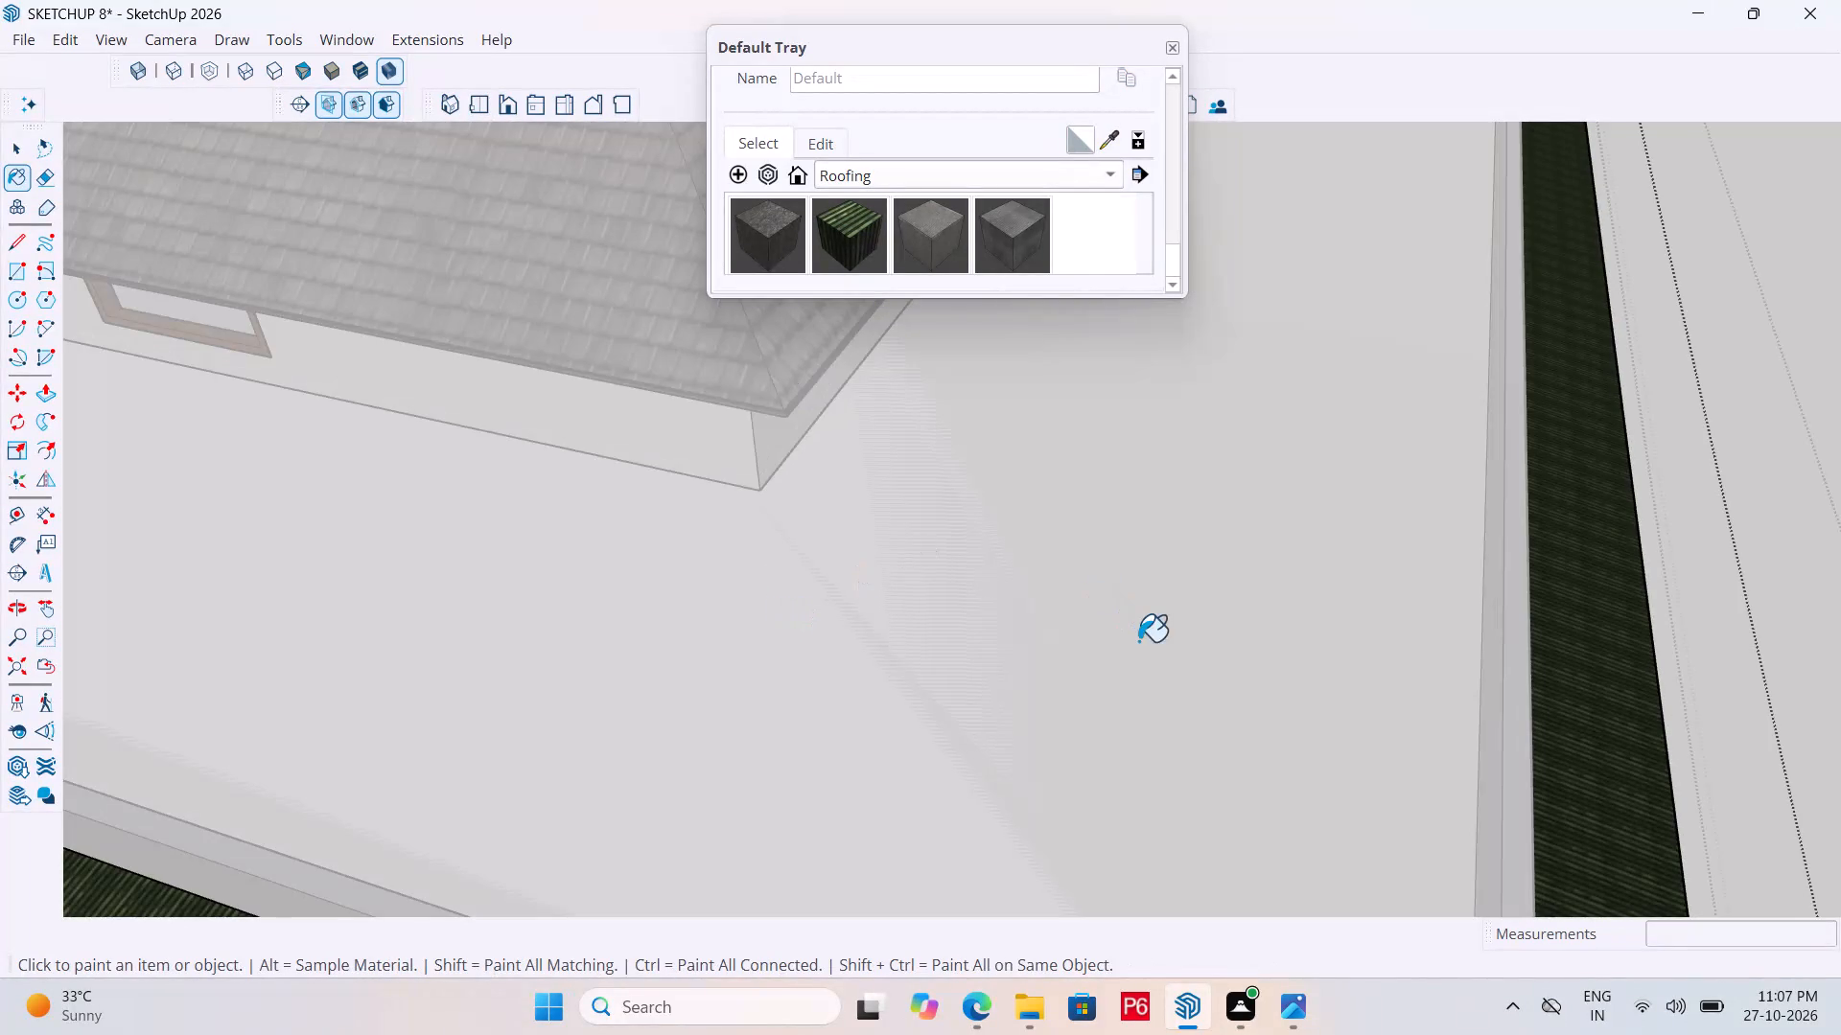
Push/Pull the flat roof's top face inside the parapet by 0.1".
key(space)
click(1142, 641)
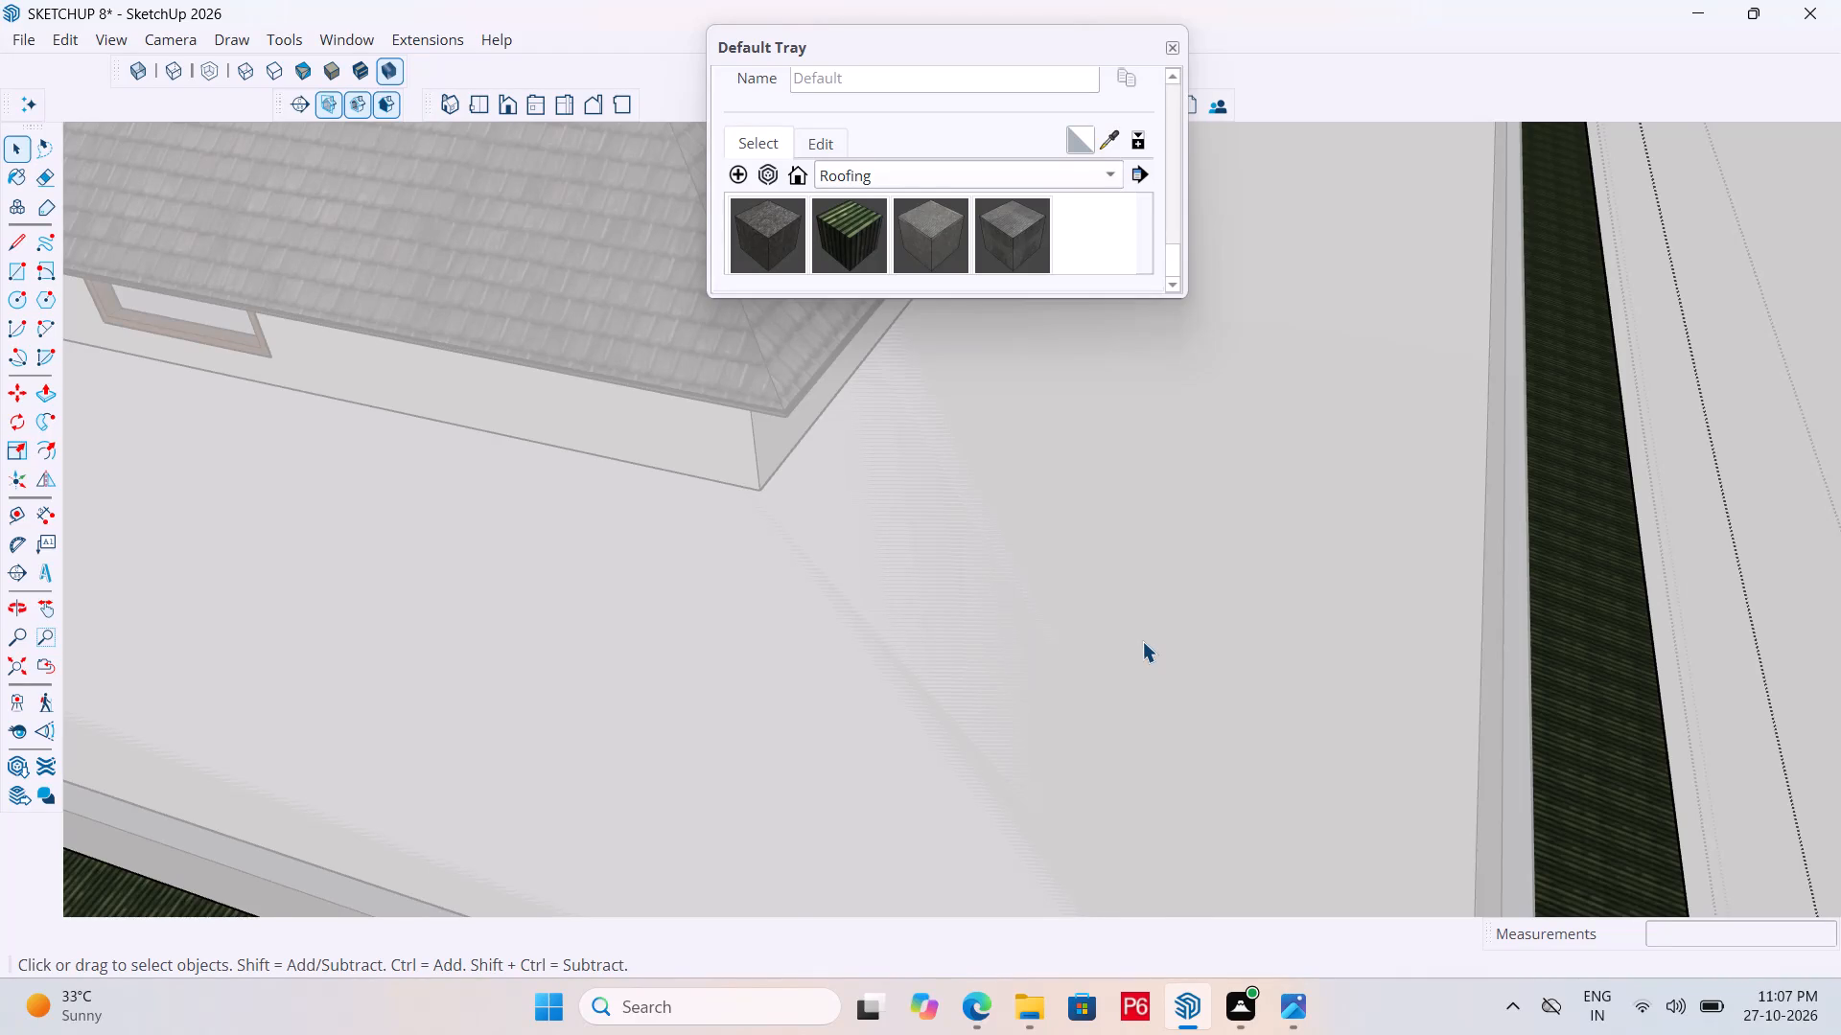
key(p)
click(1142, 641)
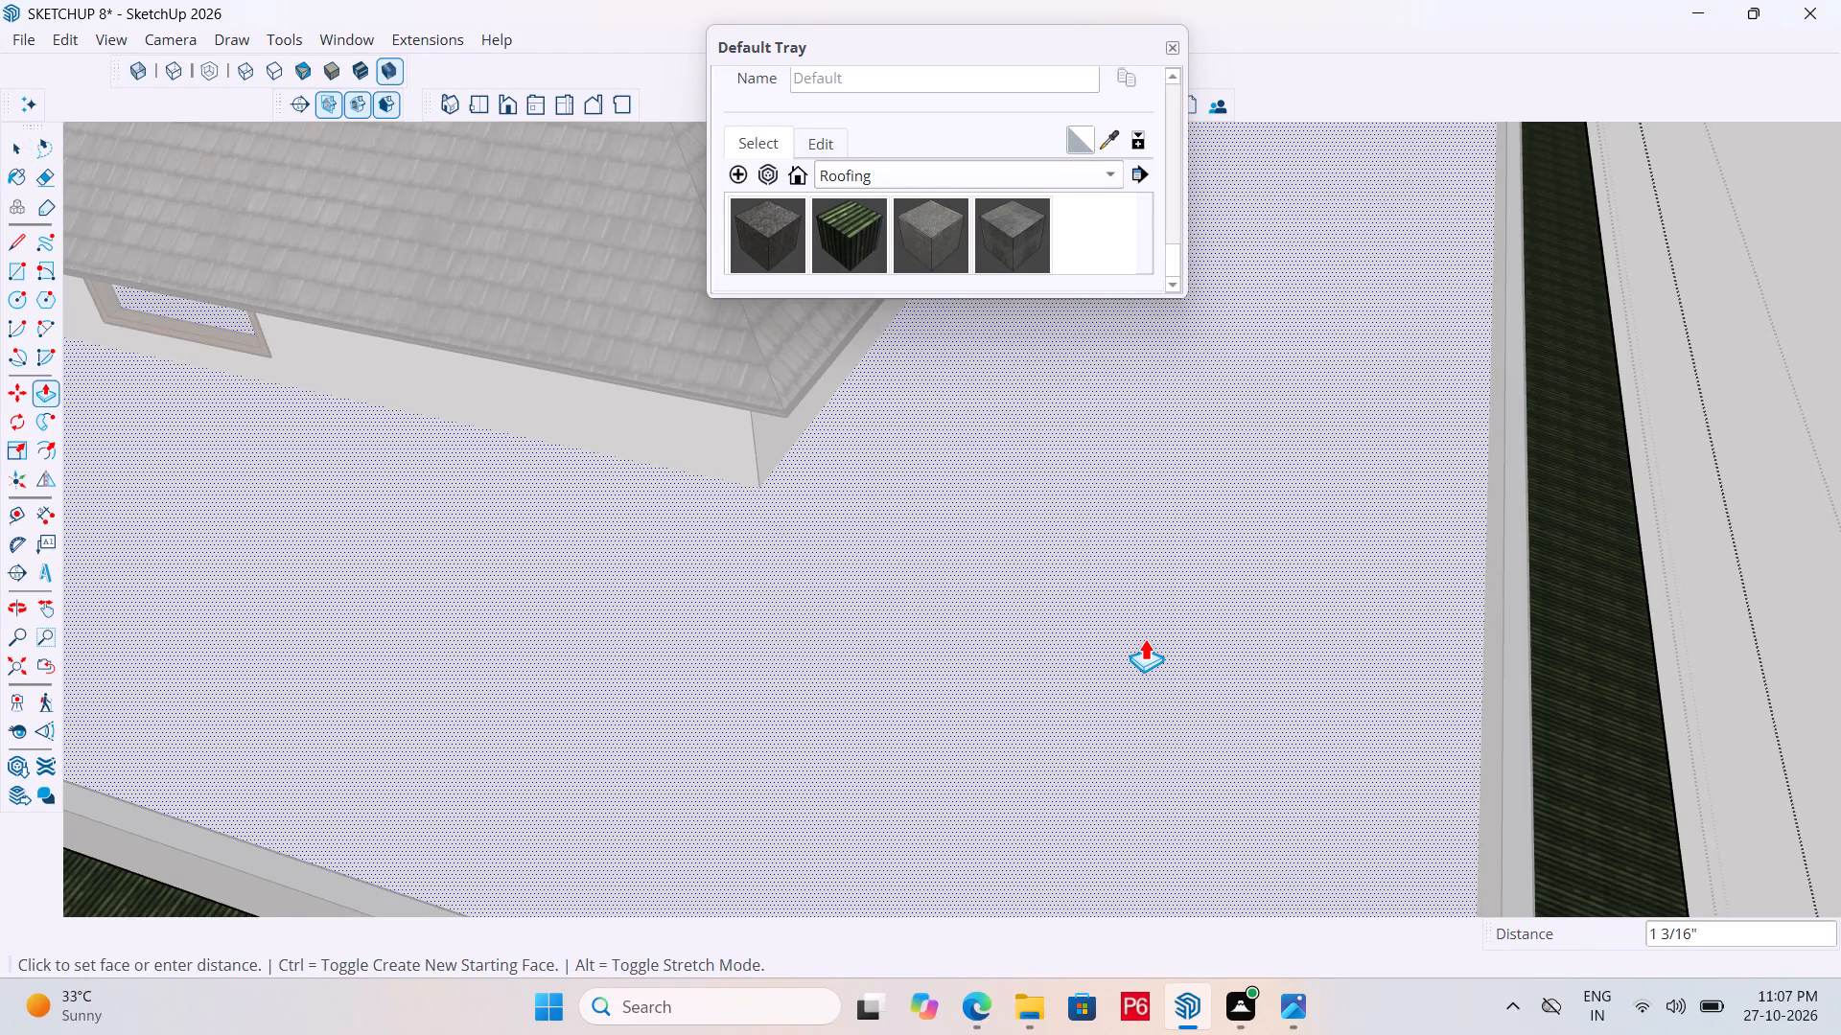
text(0.1")
key(Return)
scroll(914, 622, down, 5)
key(space)
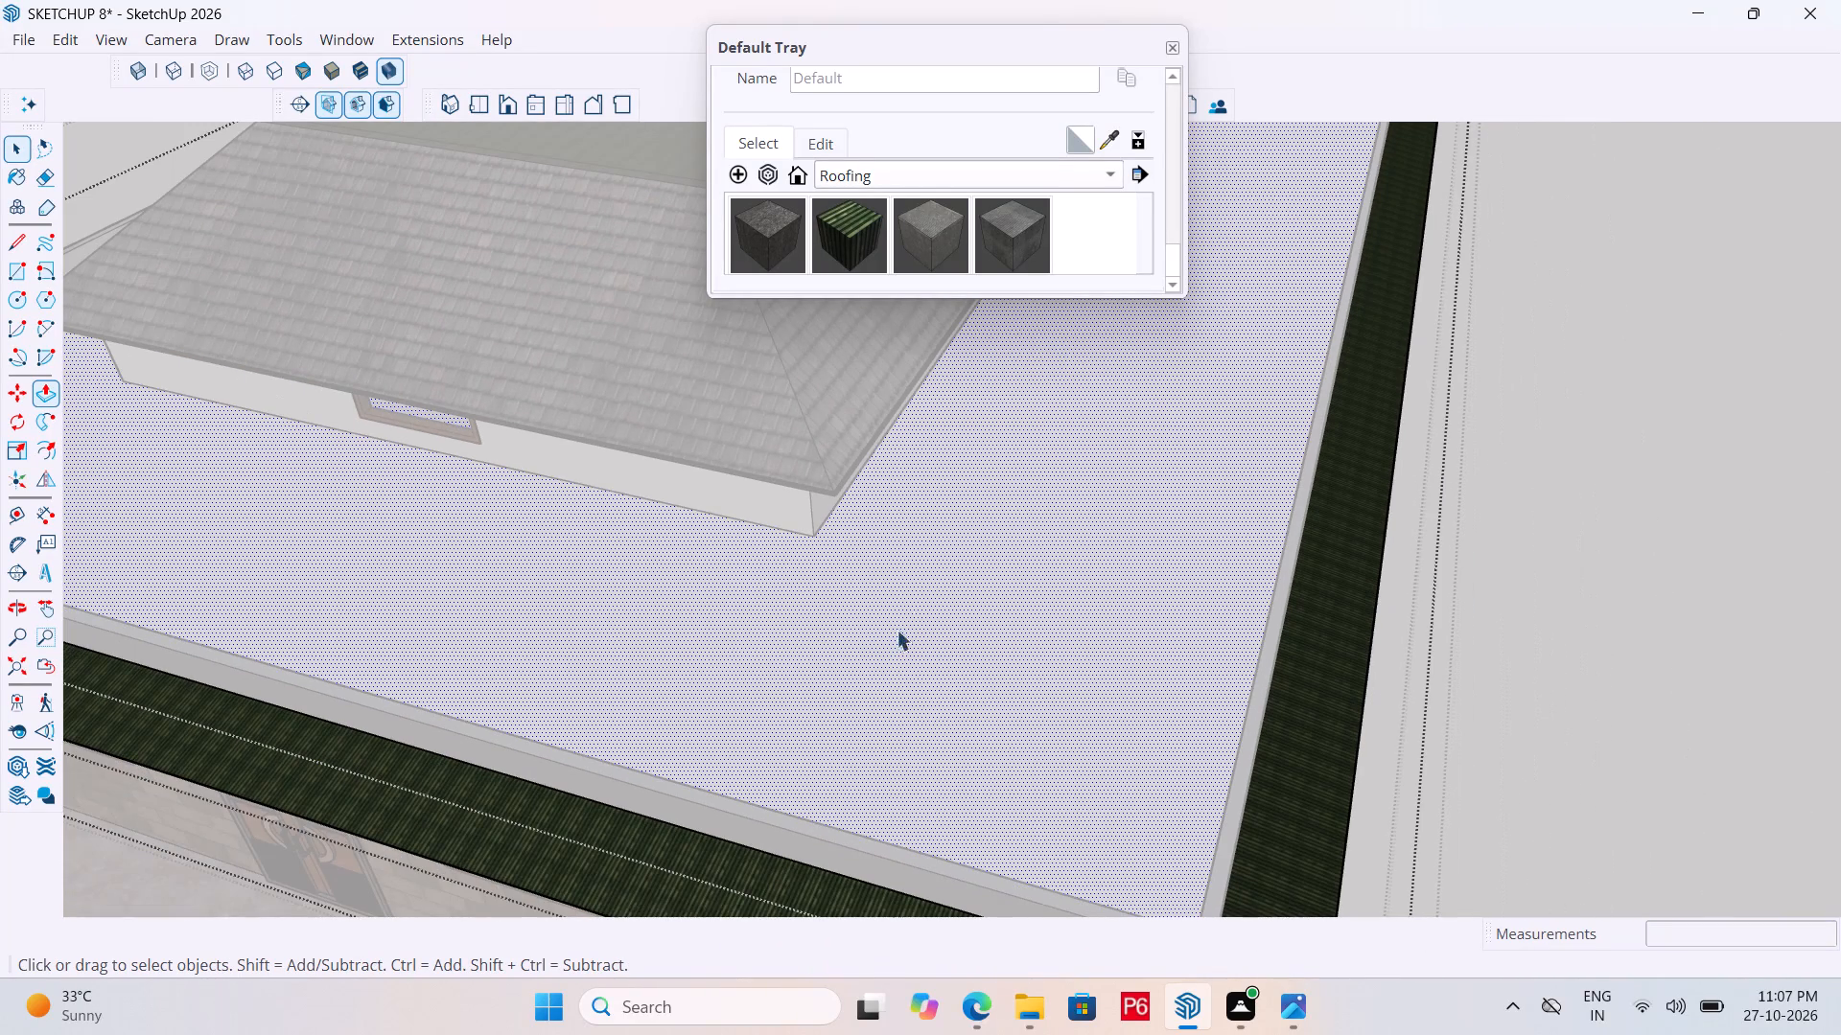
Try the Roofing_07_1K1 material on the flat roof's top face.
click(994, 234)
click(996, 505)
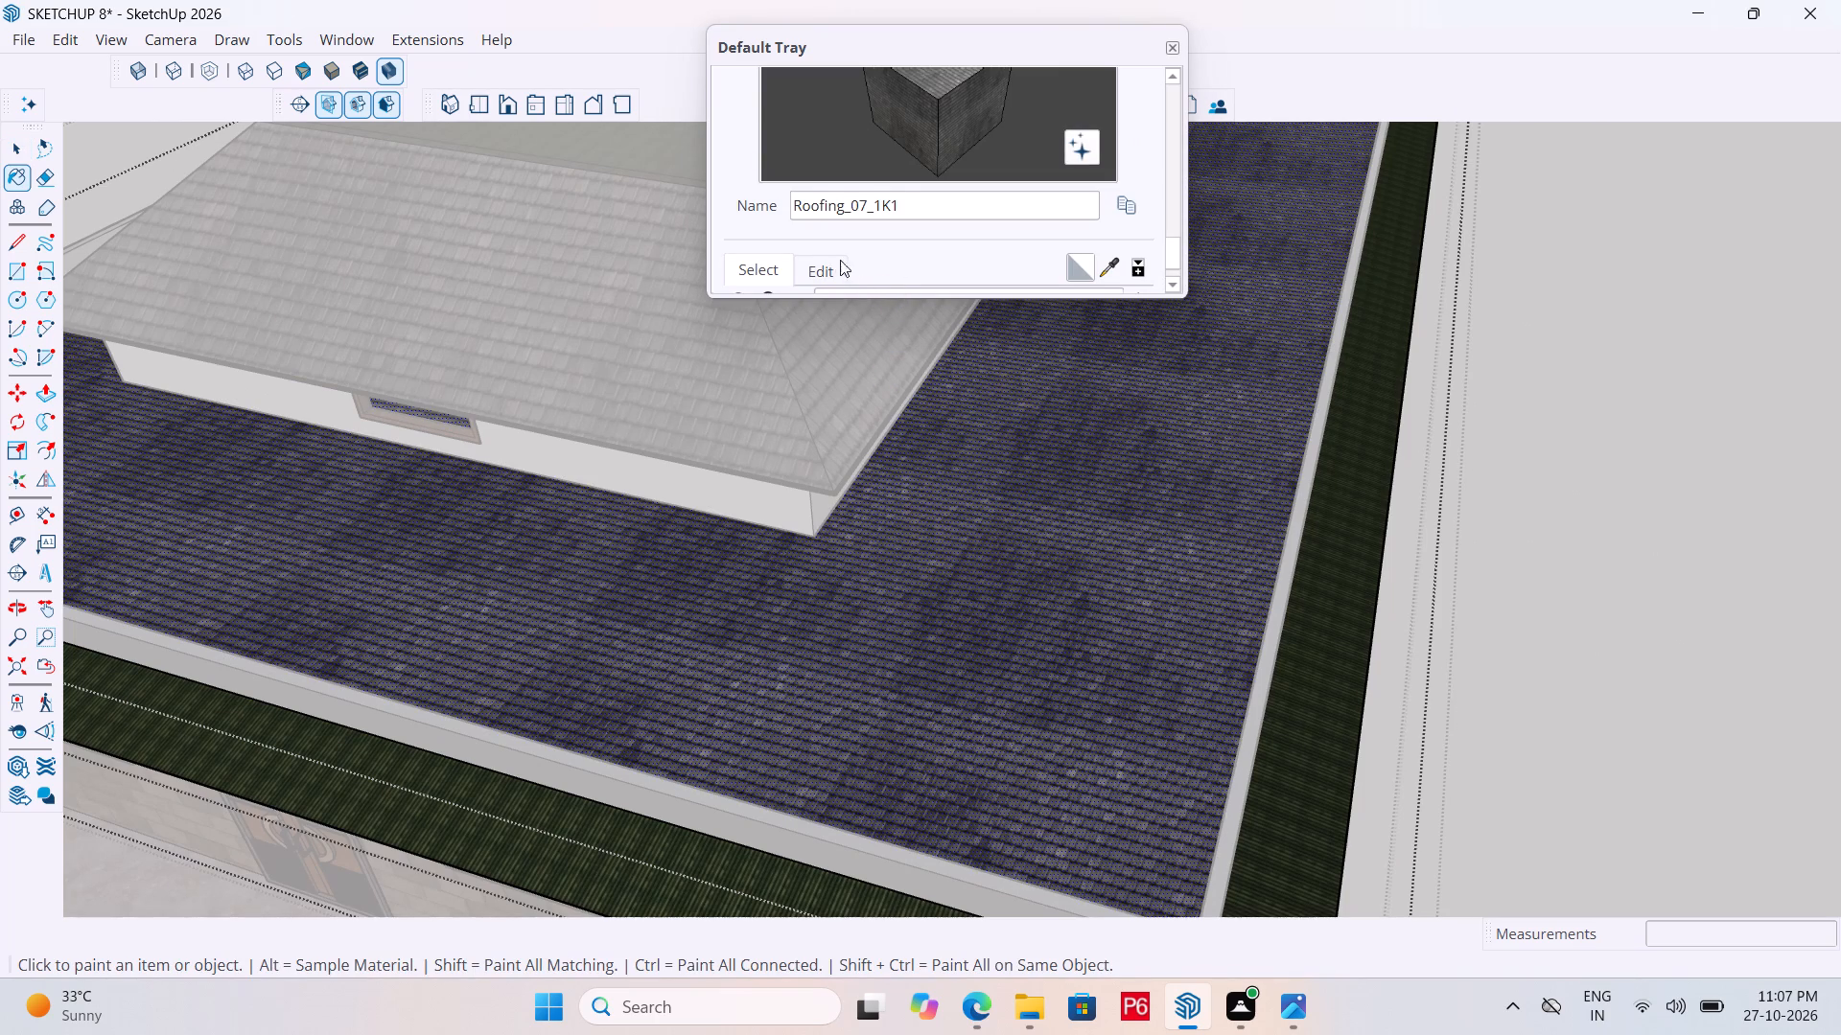
Paint the flat roof's top face around the upper room with the Roofing_02_1K material.
scroll(832, 248, down, 2)
click(851, 226)
double_click(975, 528)
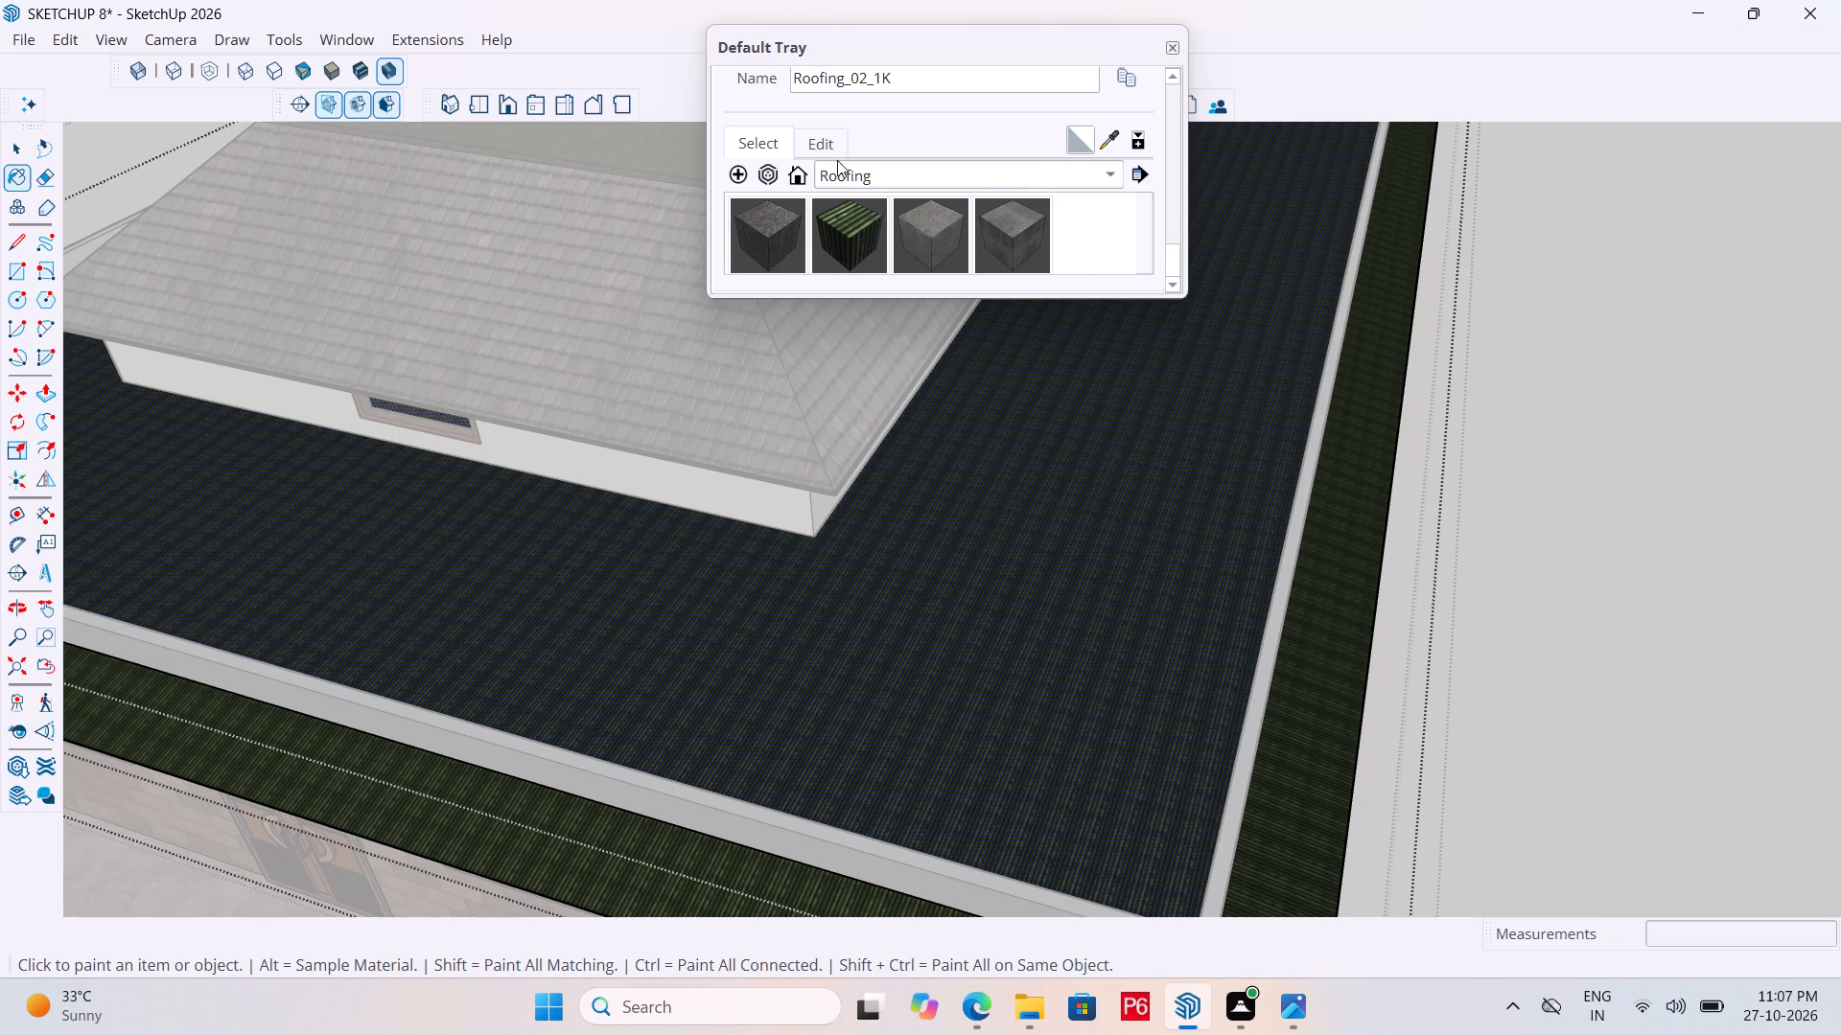
Set the Roofing_02_1K texture size to 10' by 10' and leave the flat roof's inner group.
click(817, 142)
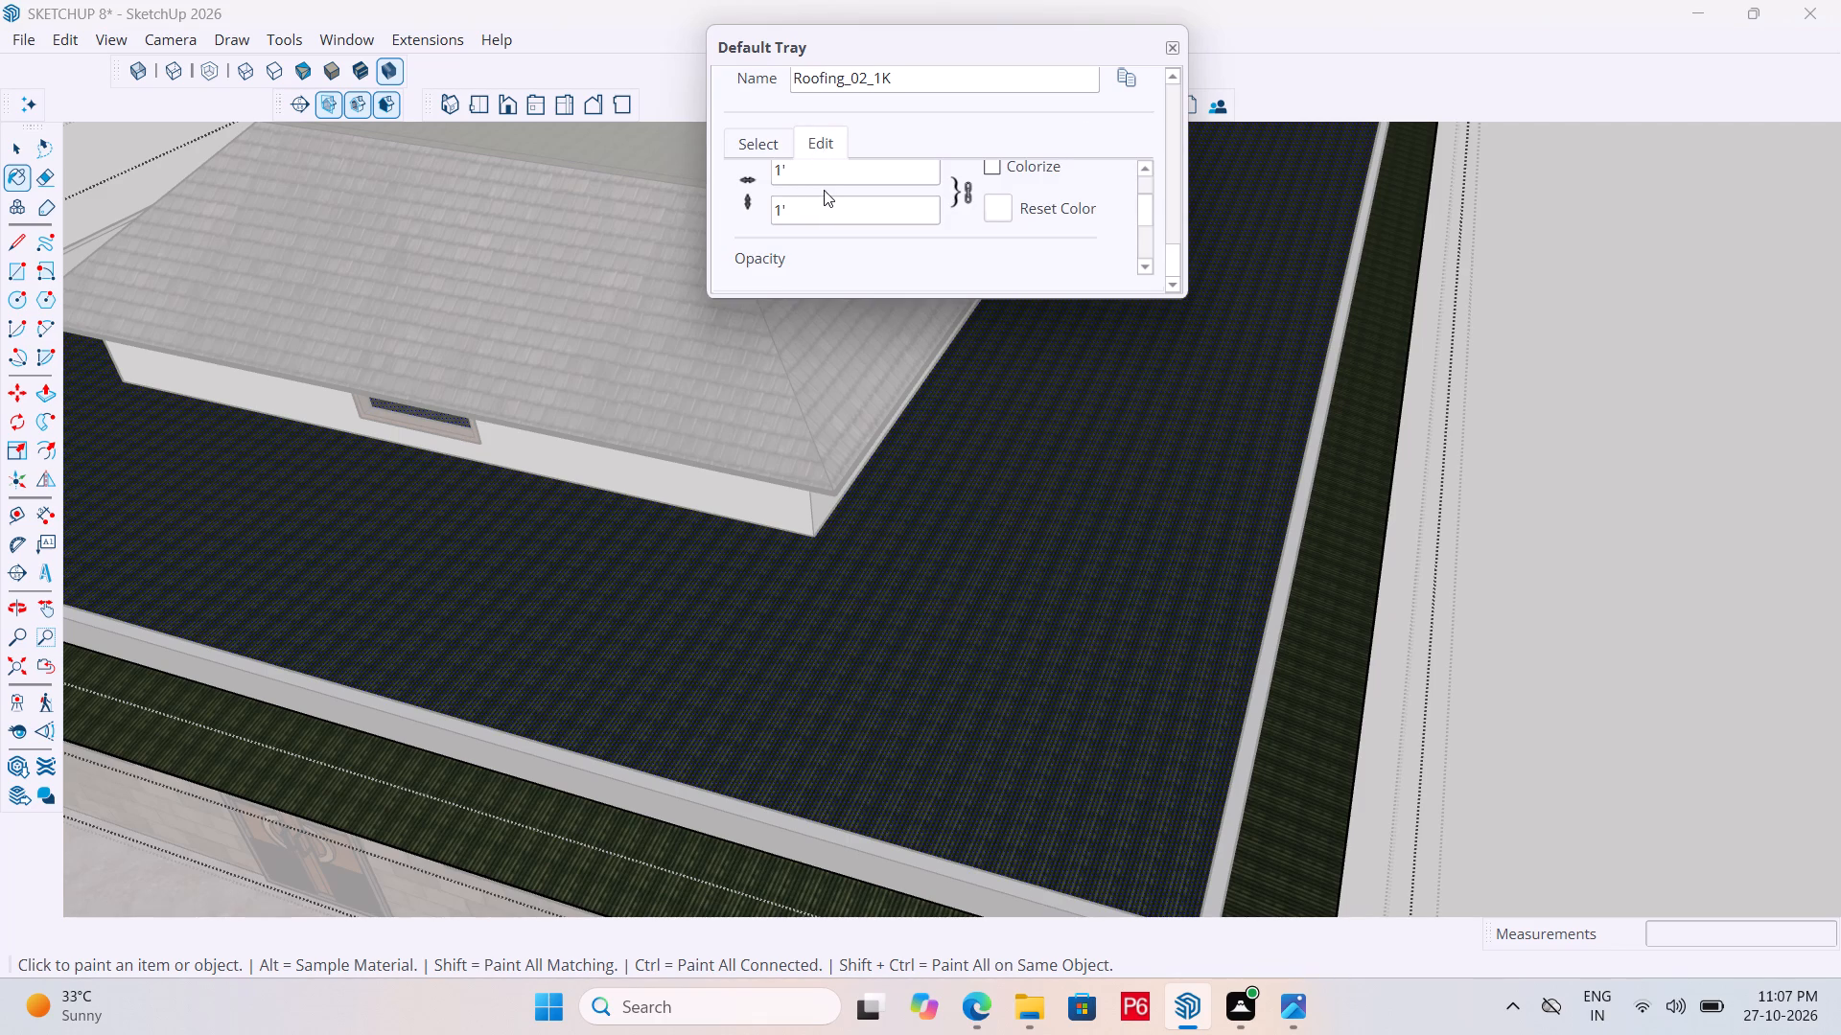
drag(804, 175, 765, 168)
click(765, 168)
click(791, 160)
double_click(791, 170)
key(BackSpace)
key(0)
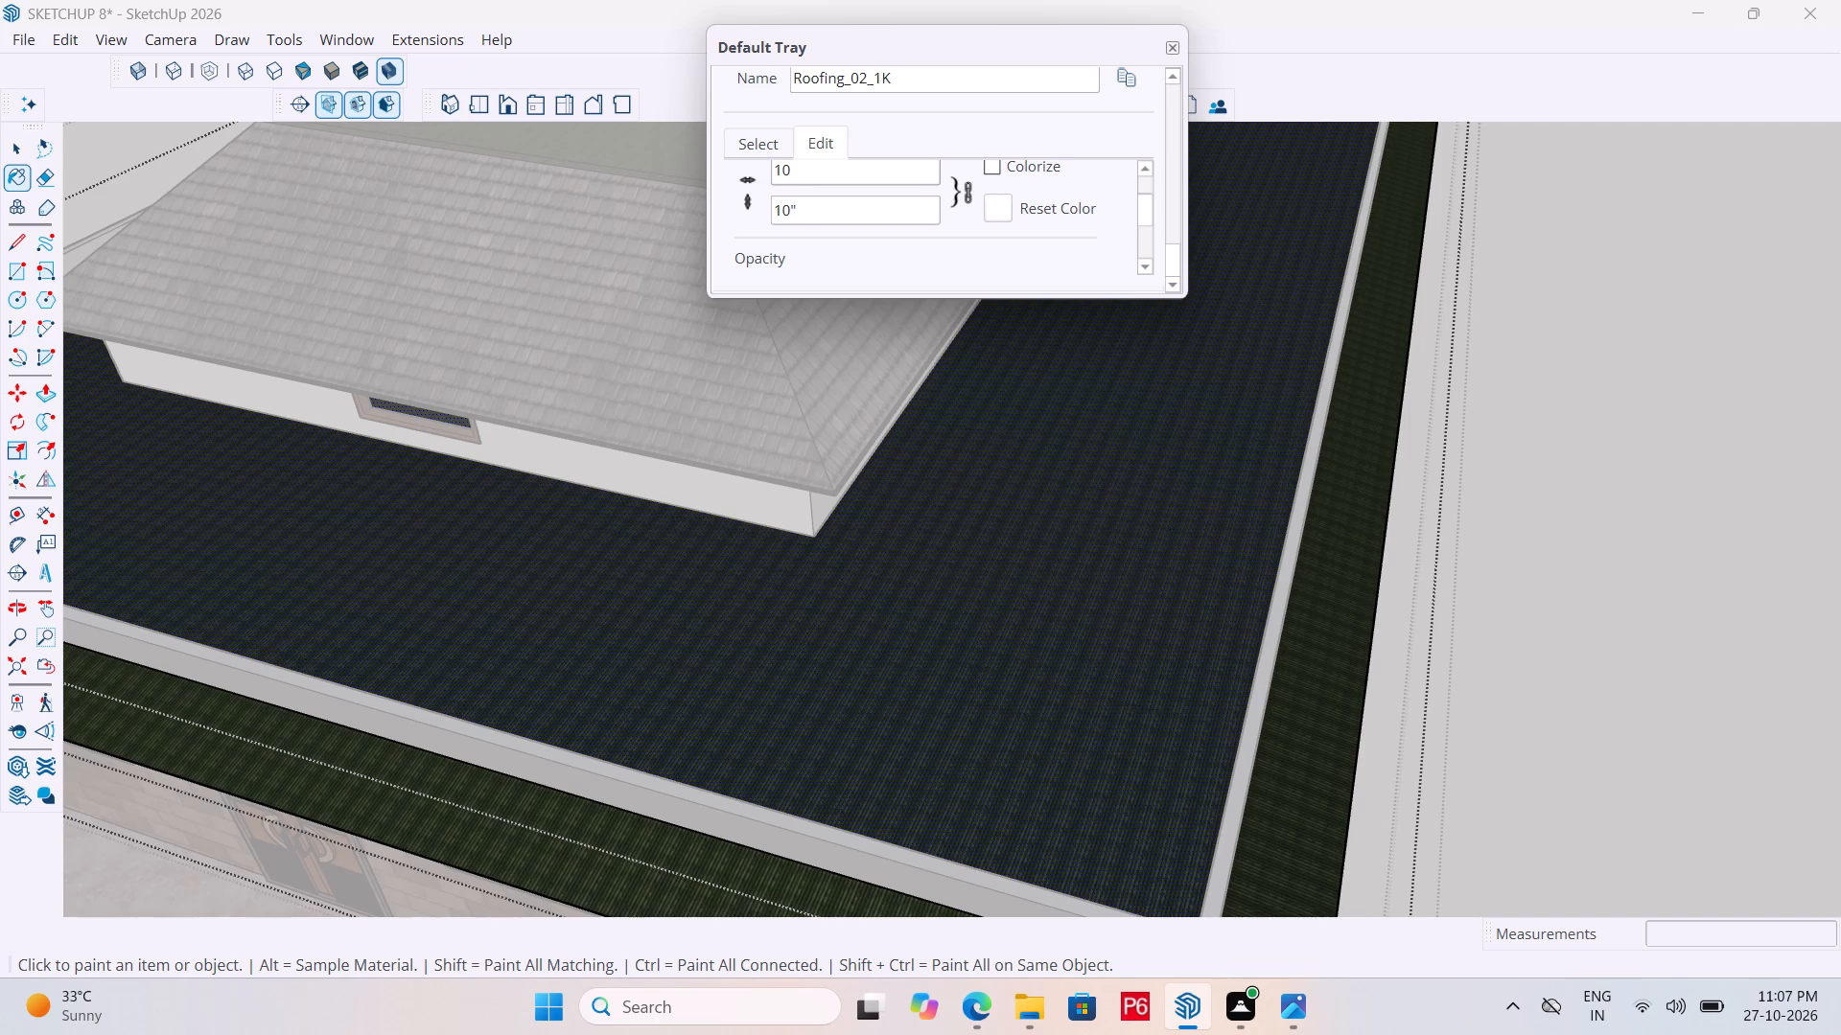
key(apostrophe)
key(Return)
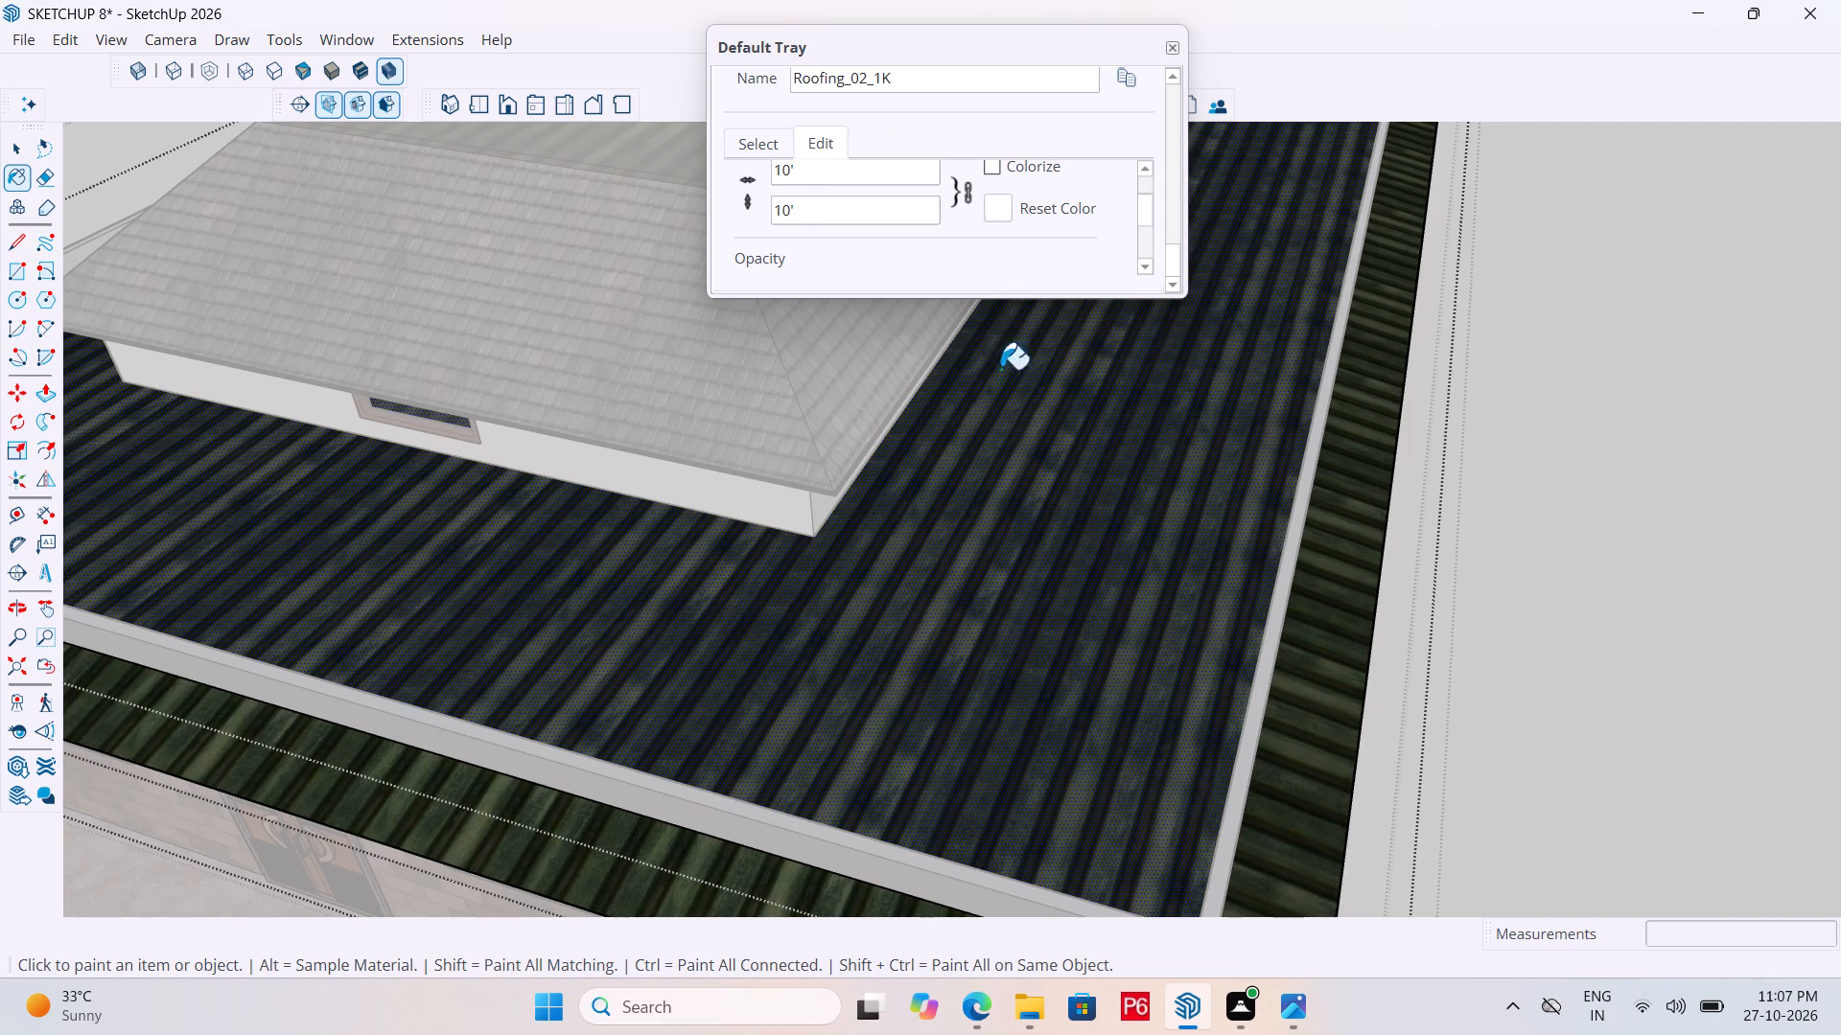
scroll(921, 500, down, 4)
key(space)
click(1317, 523)
Save the model with the retextured flat roof.
middle_drag(955, 591, 974, 586)
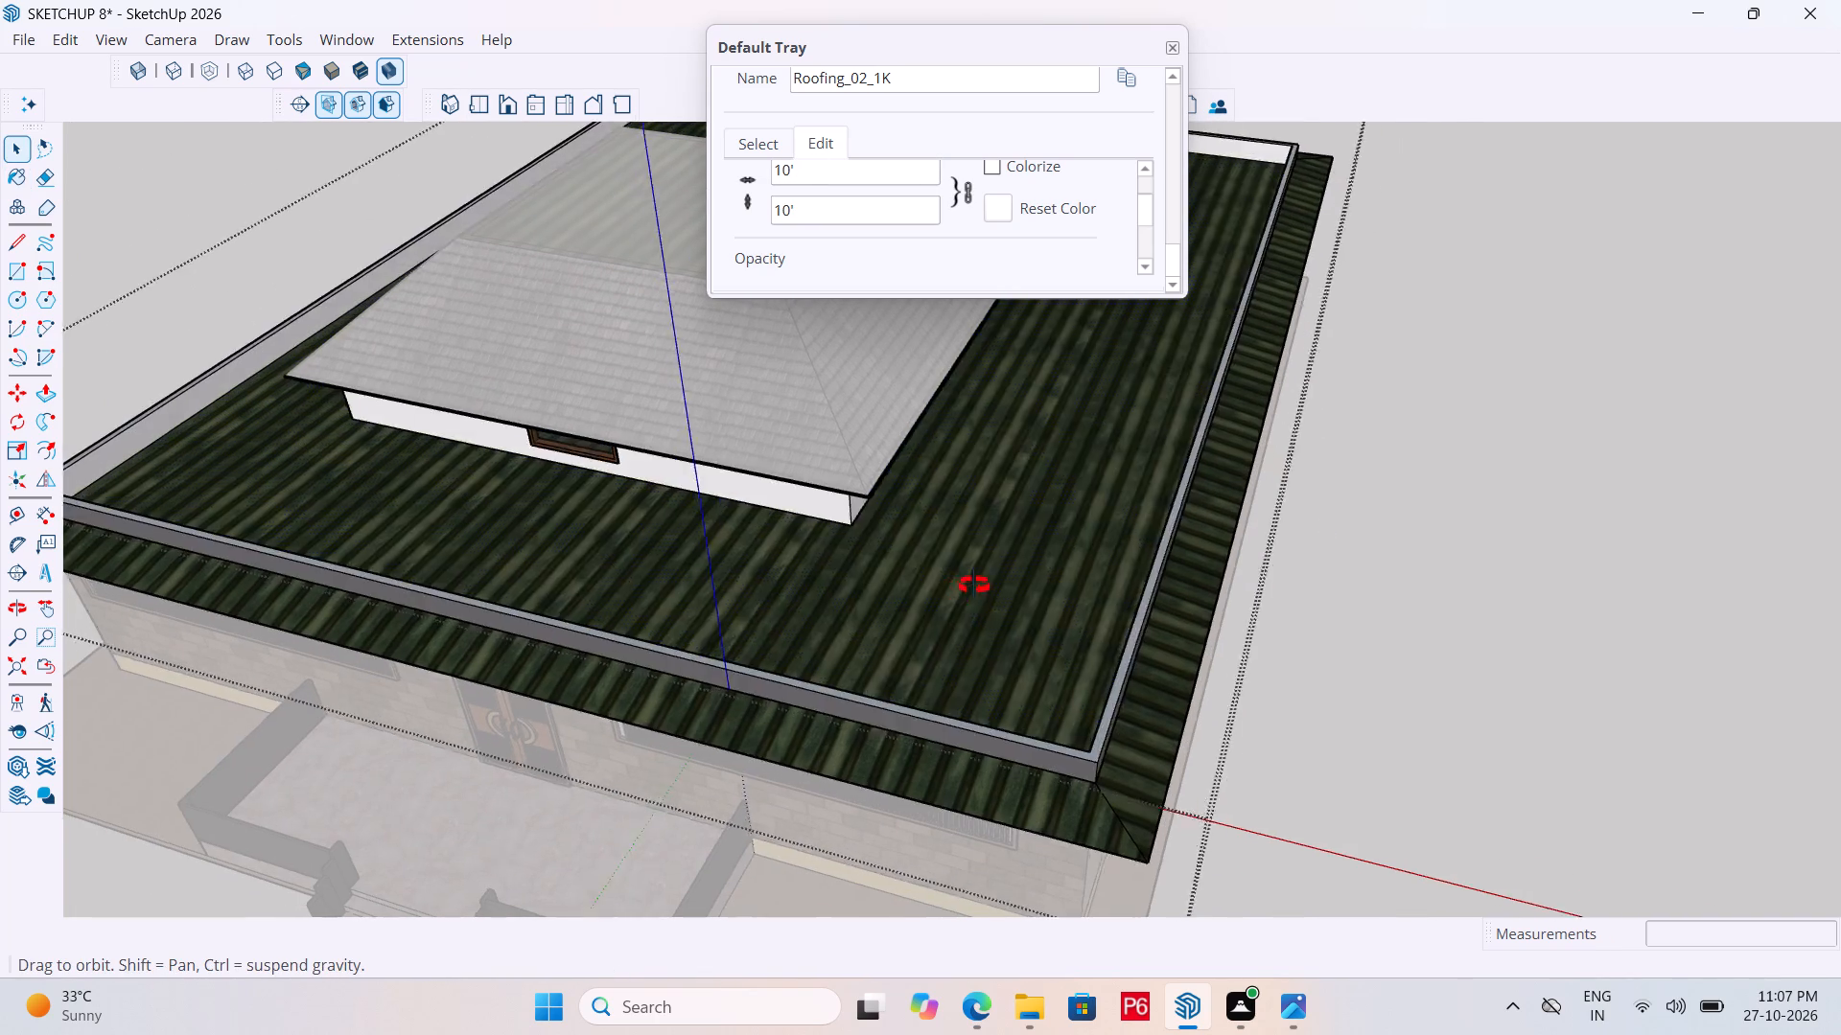
middle_drag(974, 586, 1077, 603)
key(ctrl+s)
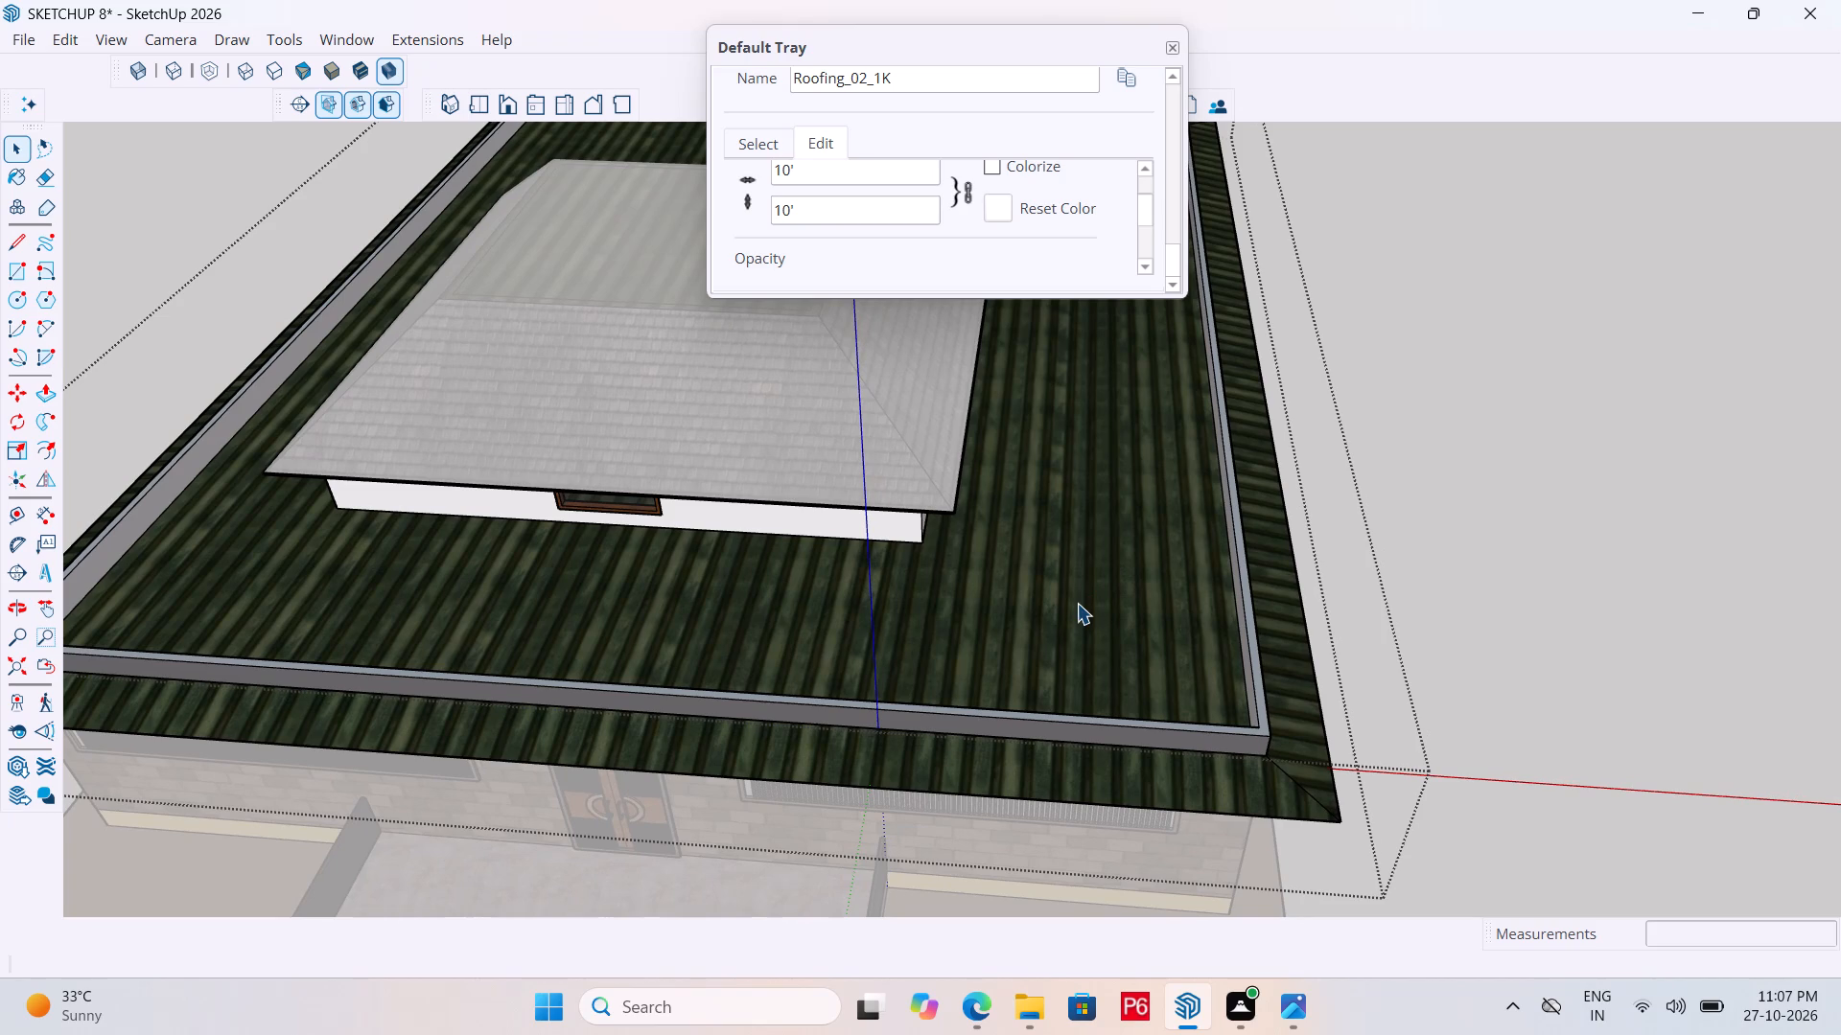
key(ctrl+s)
key(ctrl+s)
key(ctrl+s)
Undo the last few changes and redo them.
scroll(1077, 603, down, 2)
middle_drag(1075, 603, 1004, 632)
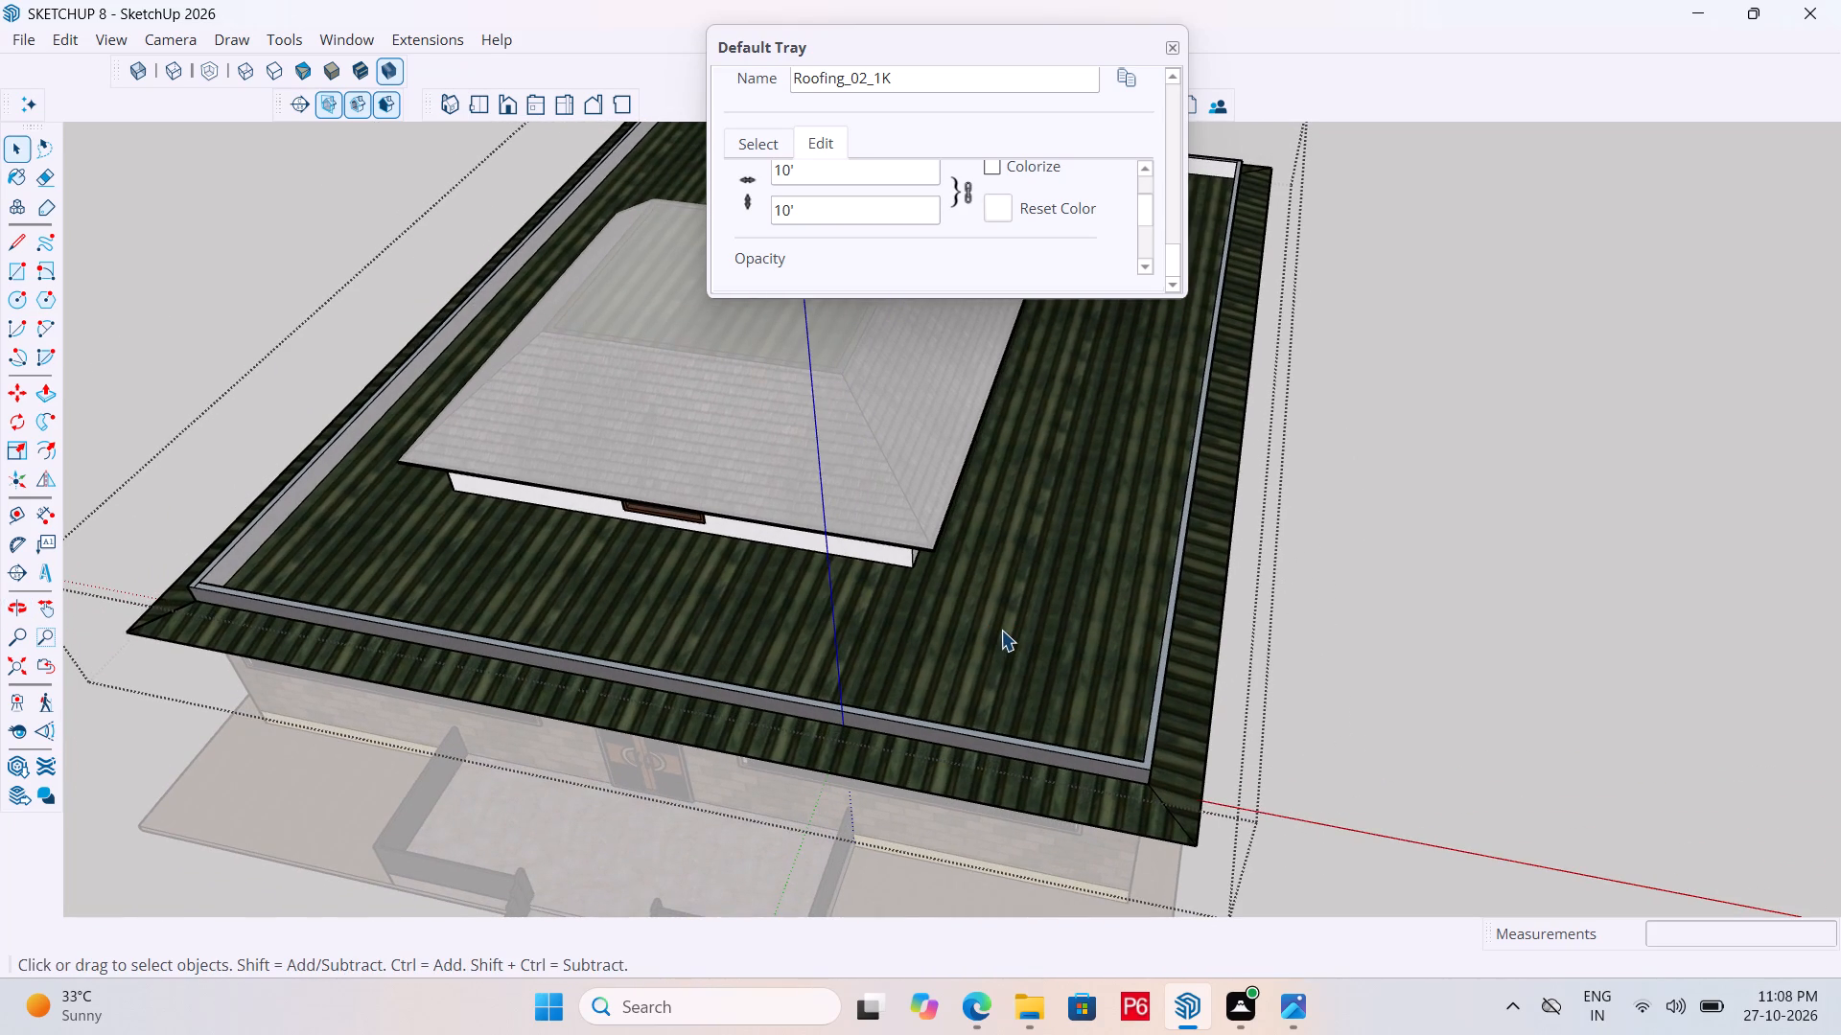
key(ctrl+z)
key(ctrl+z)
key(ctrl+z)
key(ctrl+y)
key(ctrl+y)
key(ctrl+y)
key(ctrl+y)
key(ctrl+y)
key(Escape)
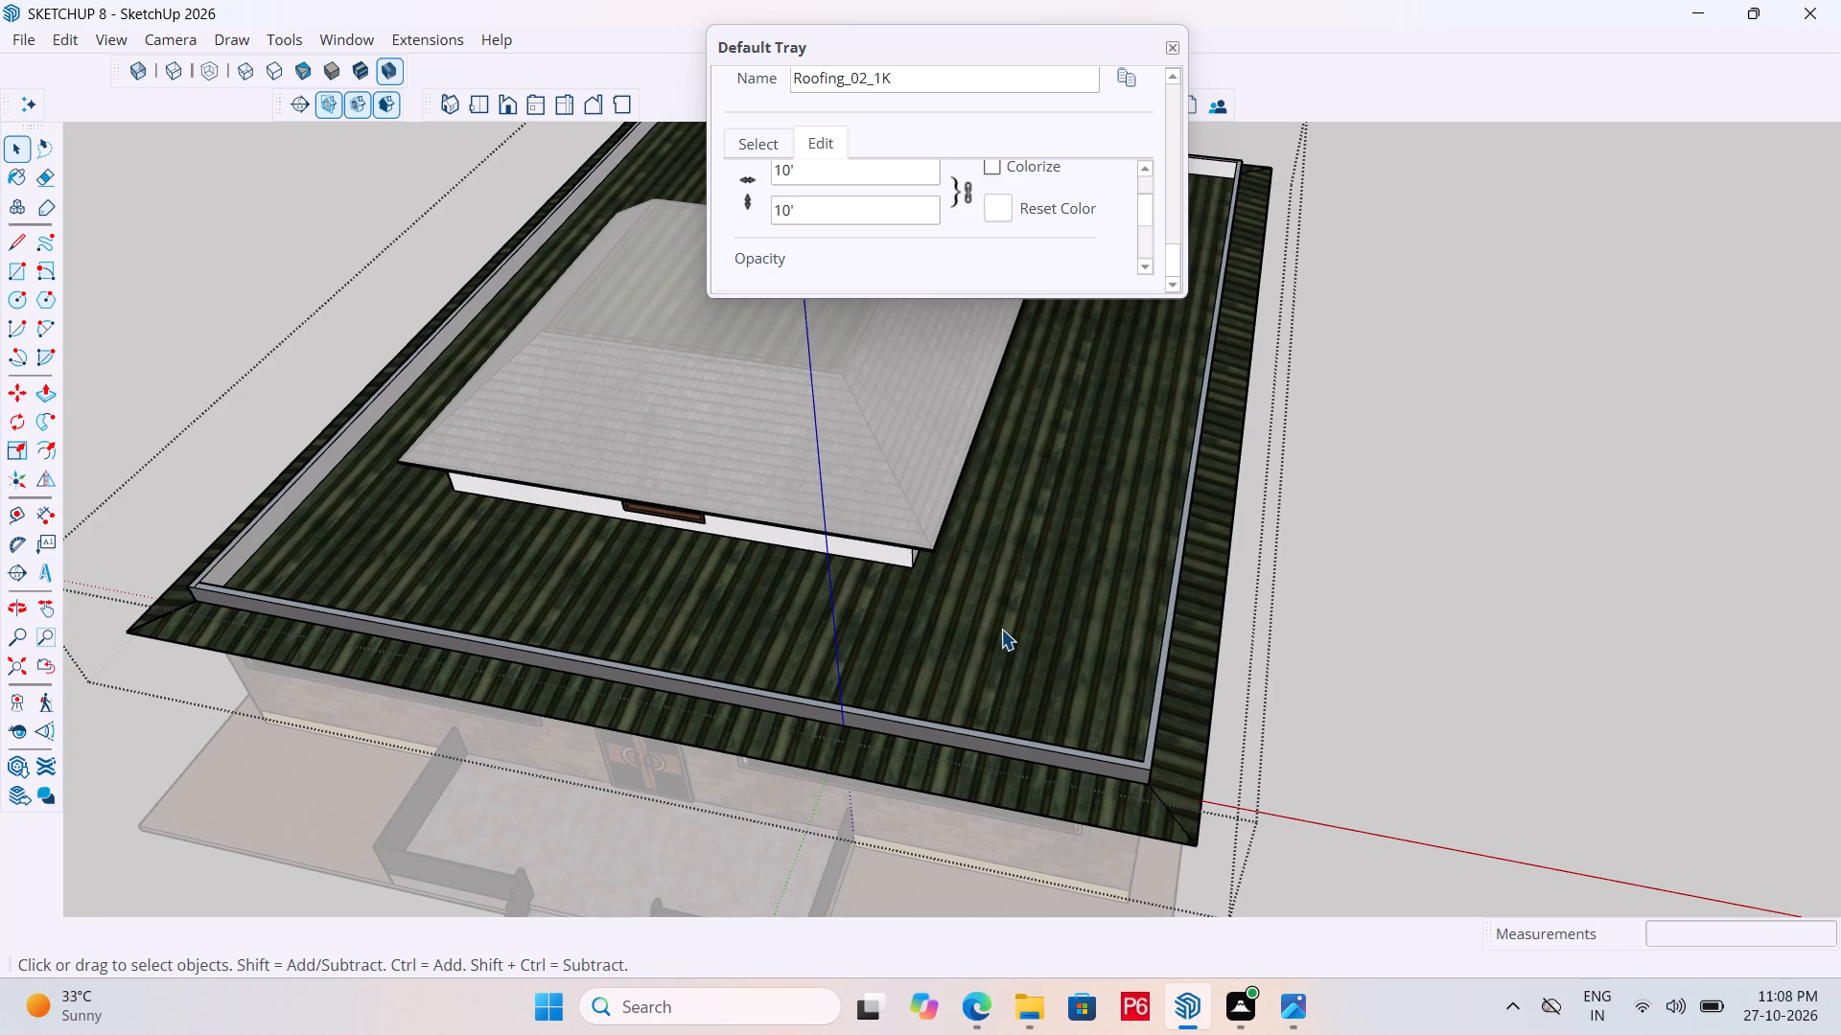
Leave the remaining open roof group to return to the whole house model.
key(space)
click(1363, 499)
double_click(1355, 501)
triple_click(1474, 446)
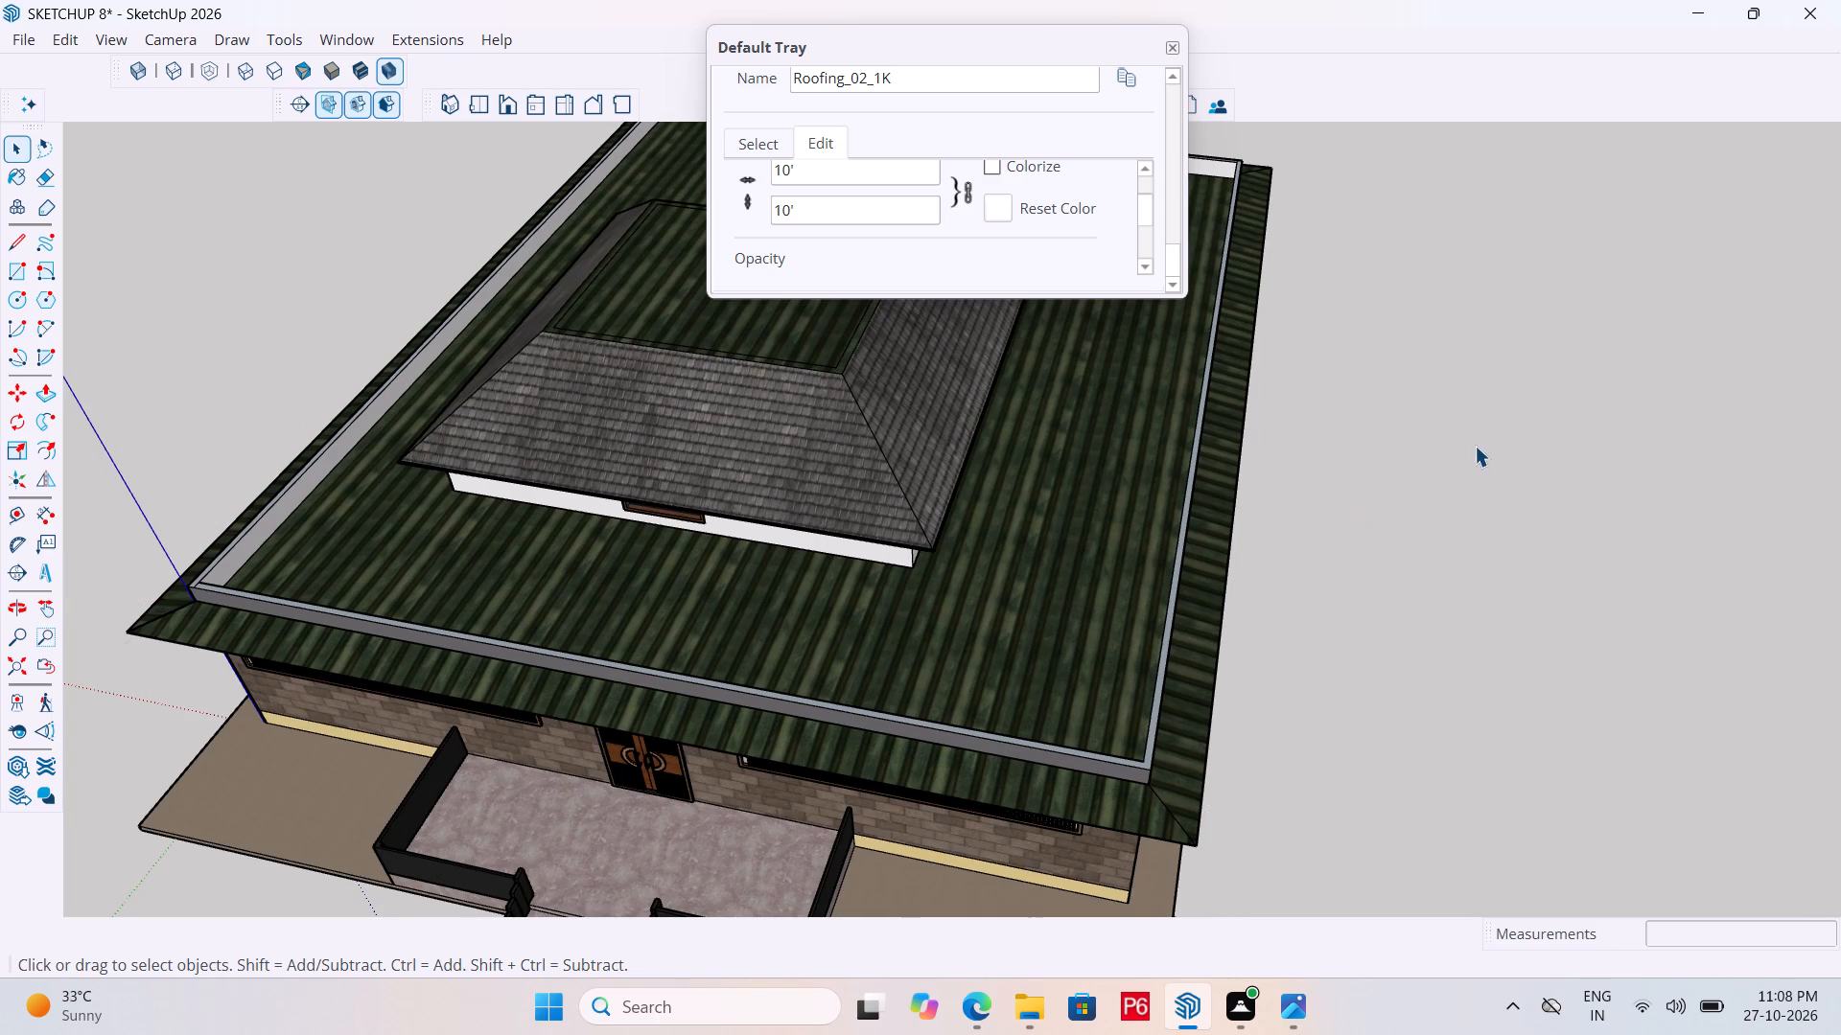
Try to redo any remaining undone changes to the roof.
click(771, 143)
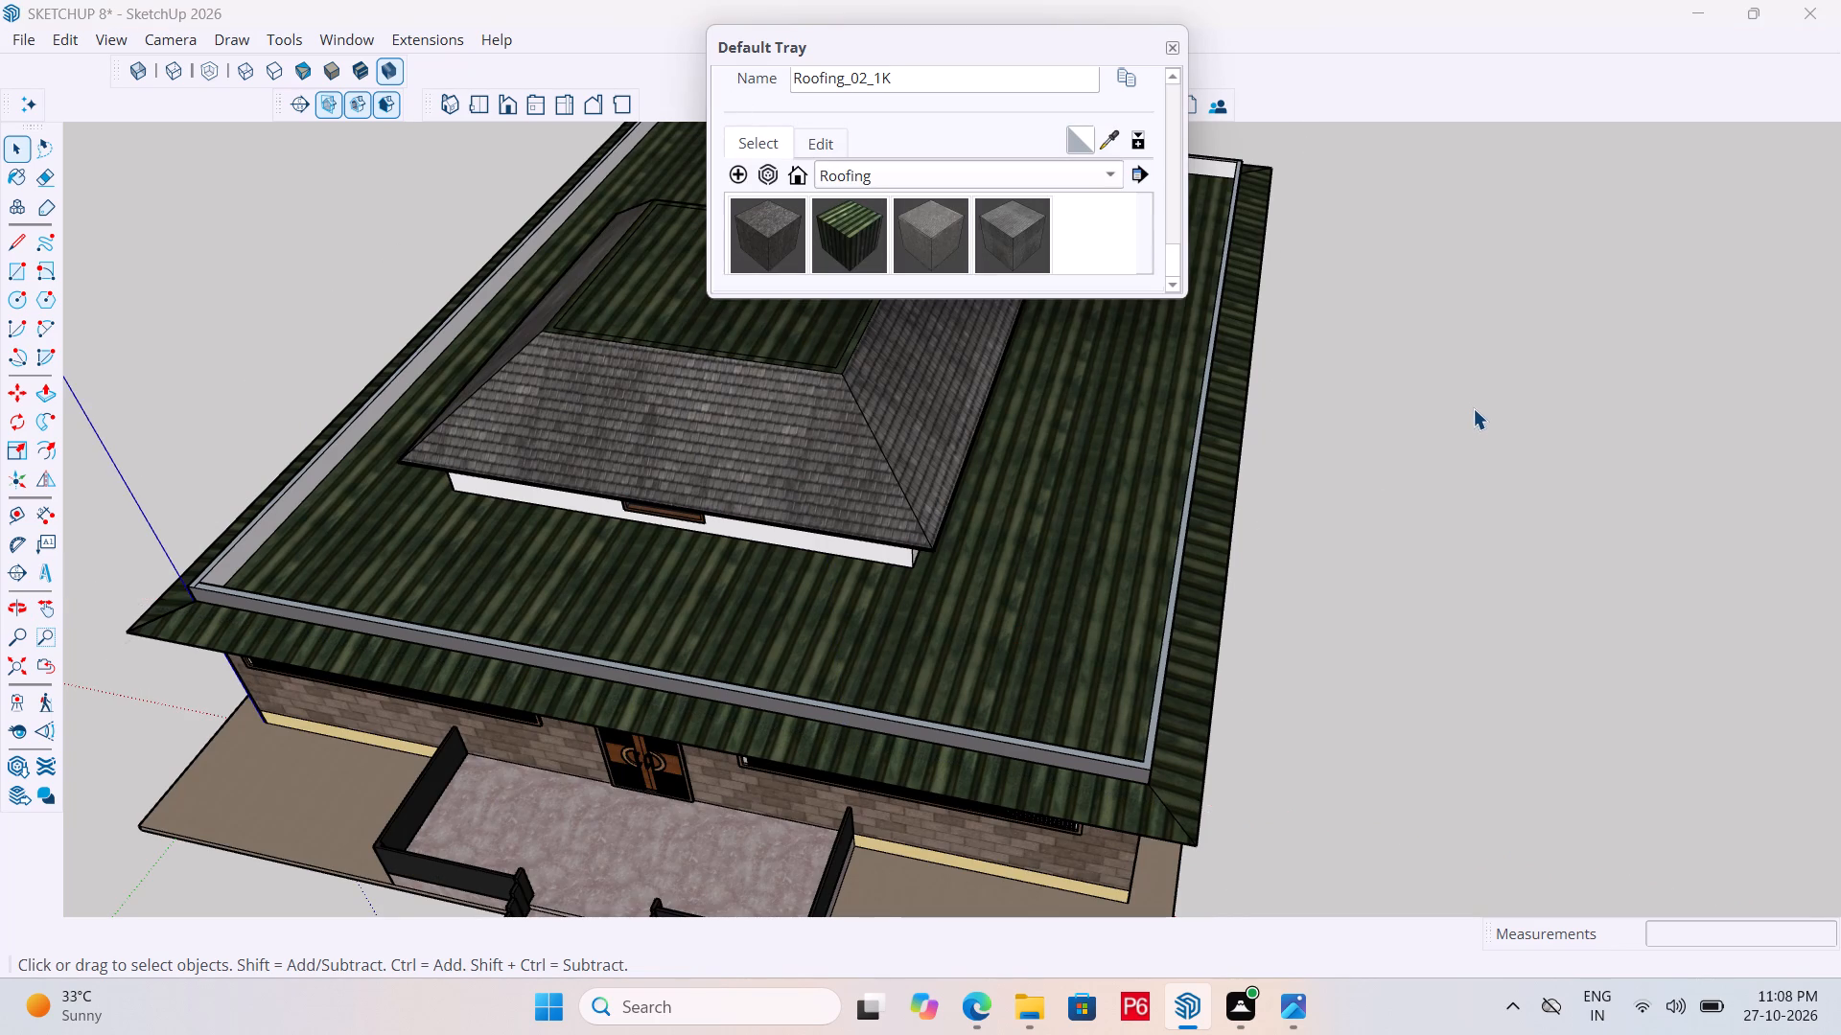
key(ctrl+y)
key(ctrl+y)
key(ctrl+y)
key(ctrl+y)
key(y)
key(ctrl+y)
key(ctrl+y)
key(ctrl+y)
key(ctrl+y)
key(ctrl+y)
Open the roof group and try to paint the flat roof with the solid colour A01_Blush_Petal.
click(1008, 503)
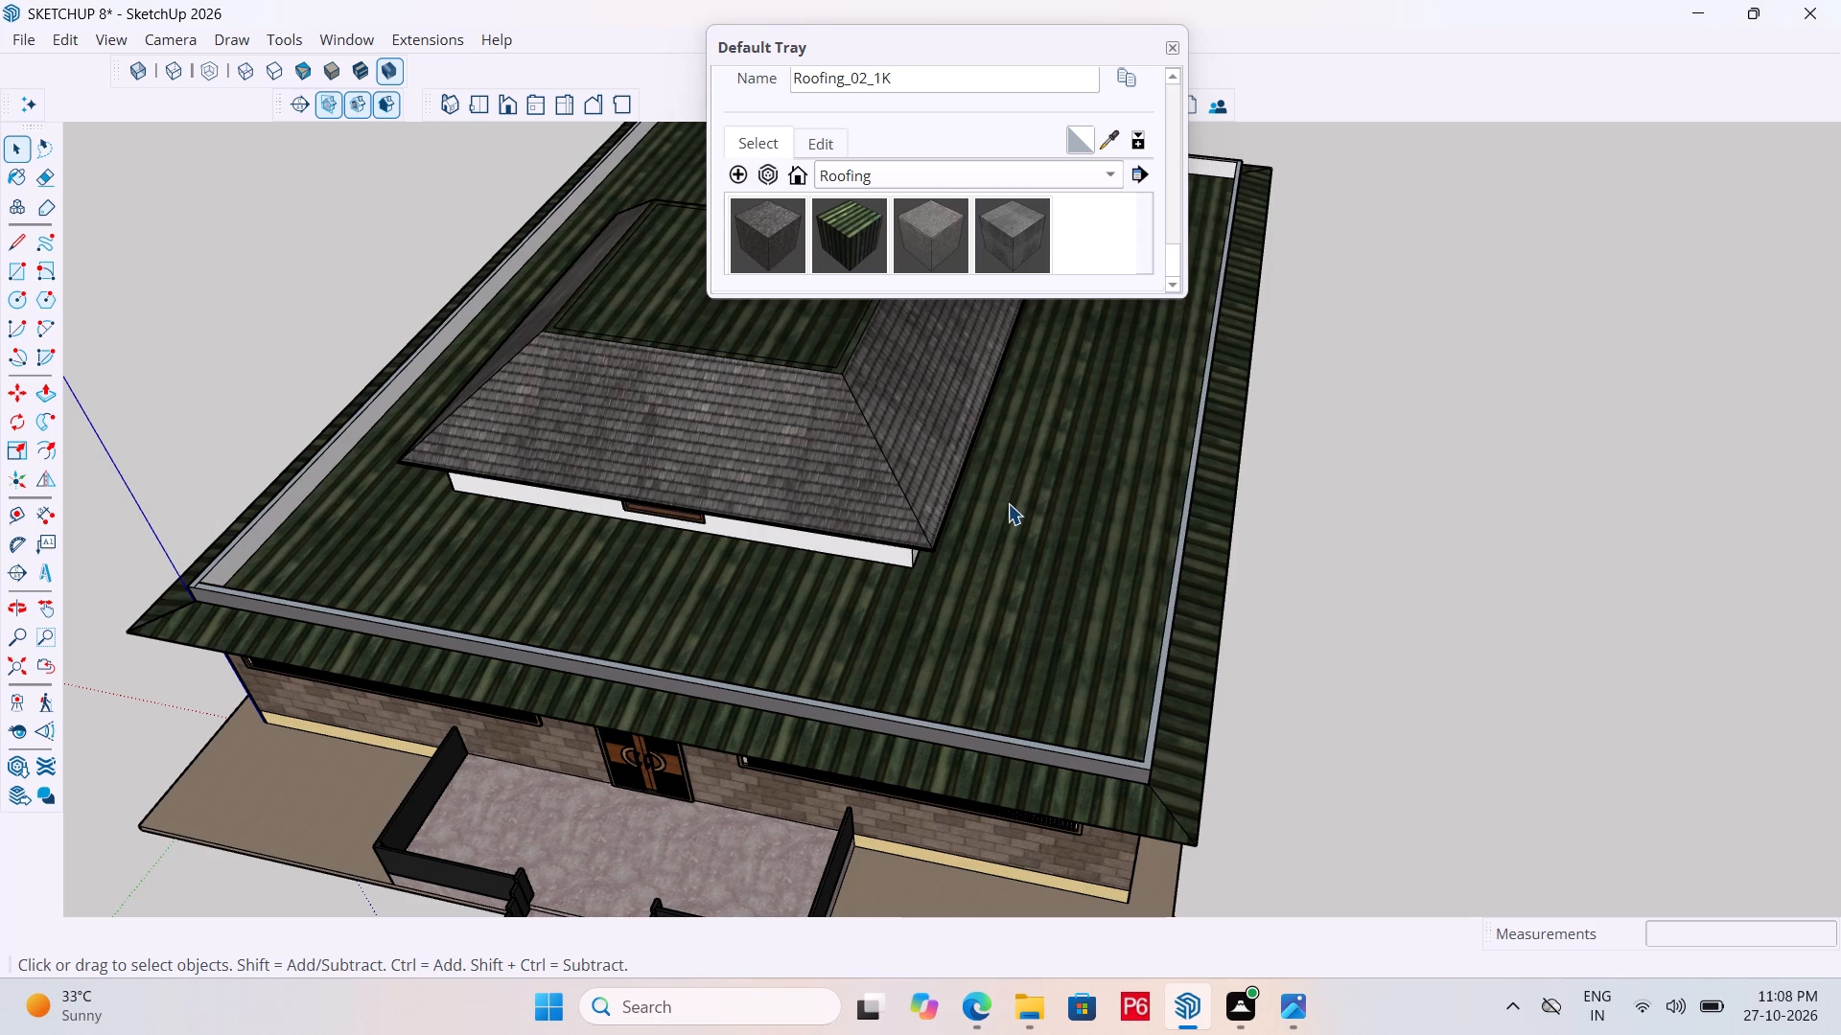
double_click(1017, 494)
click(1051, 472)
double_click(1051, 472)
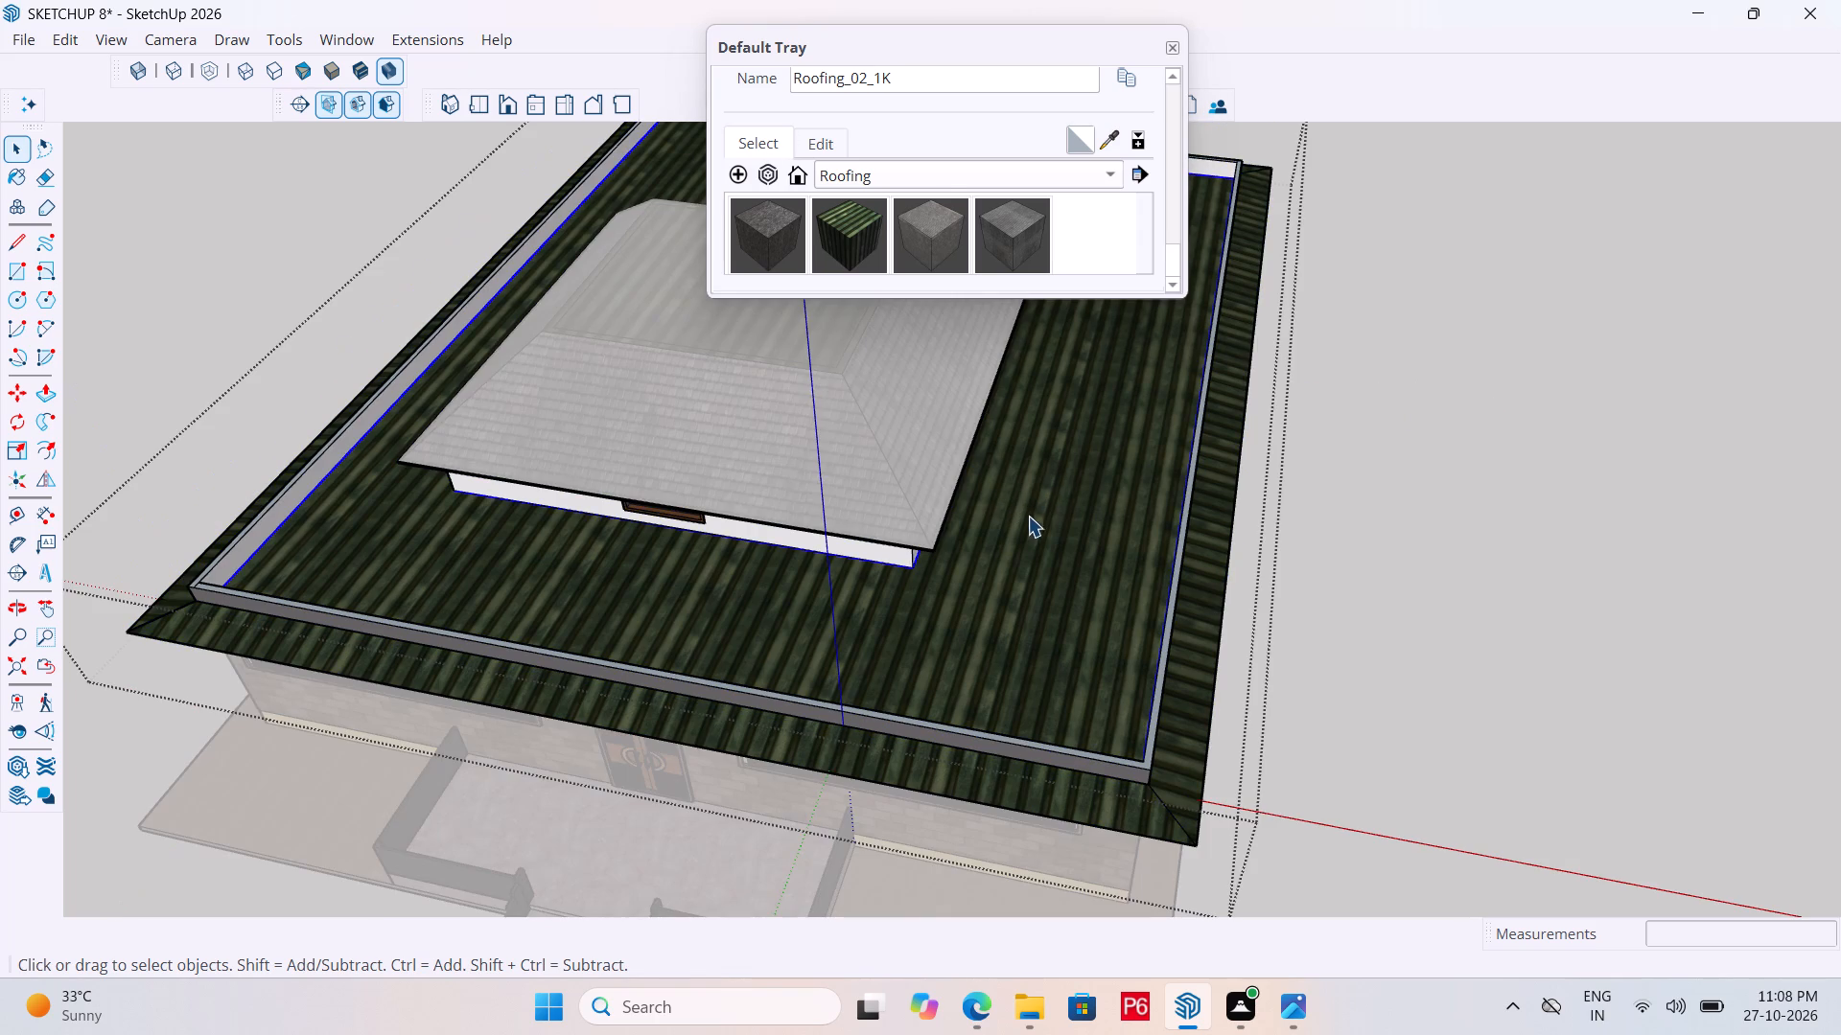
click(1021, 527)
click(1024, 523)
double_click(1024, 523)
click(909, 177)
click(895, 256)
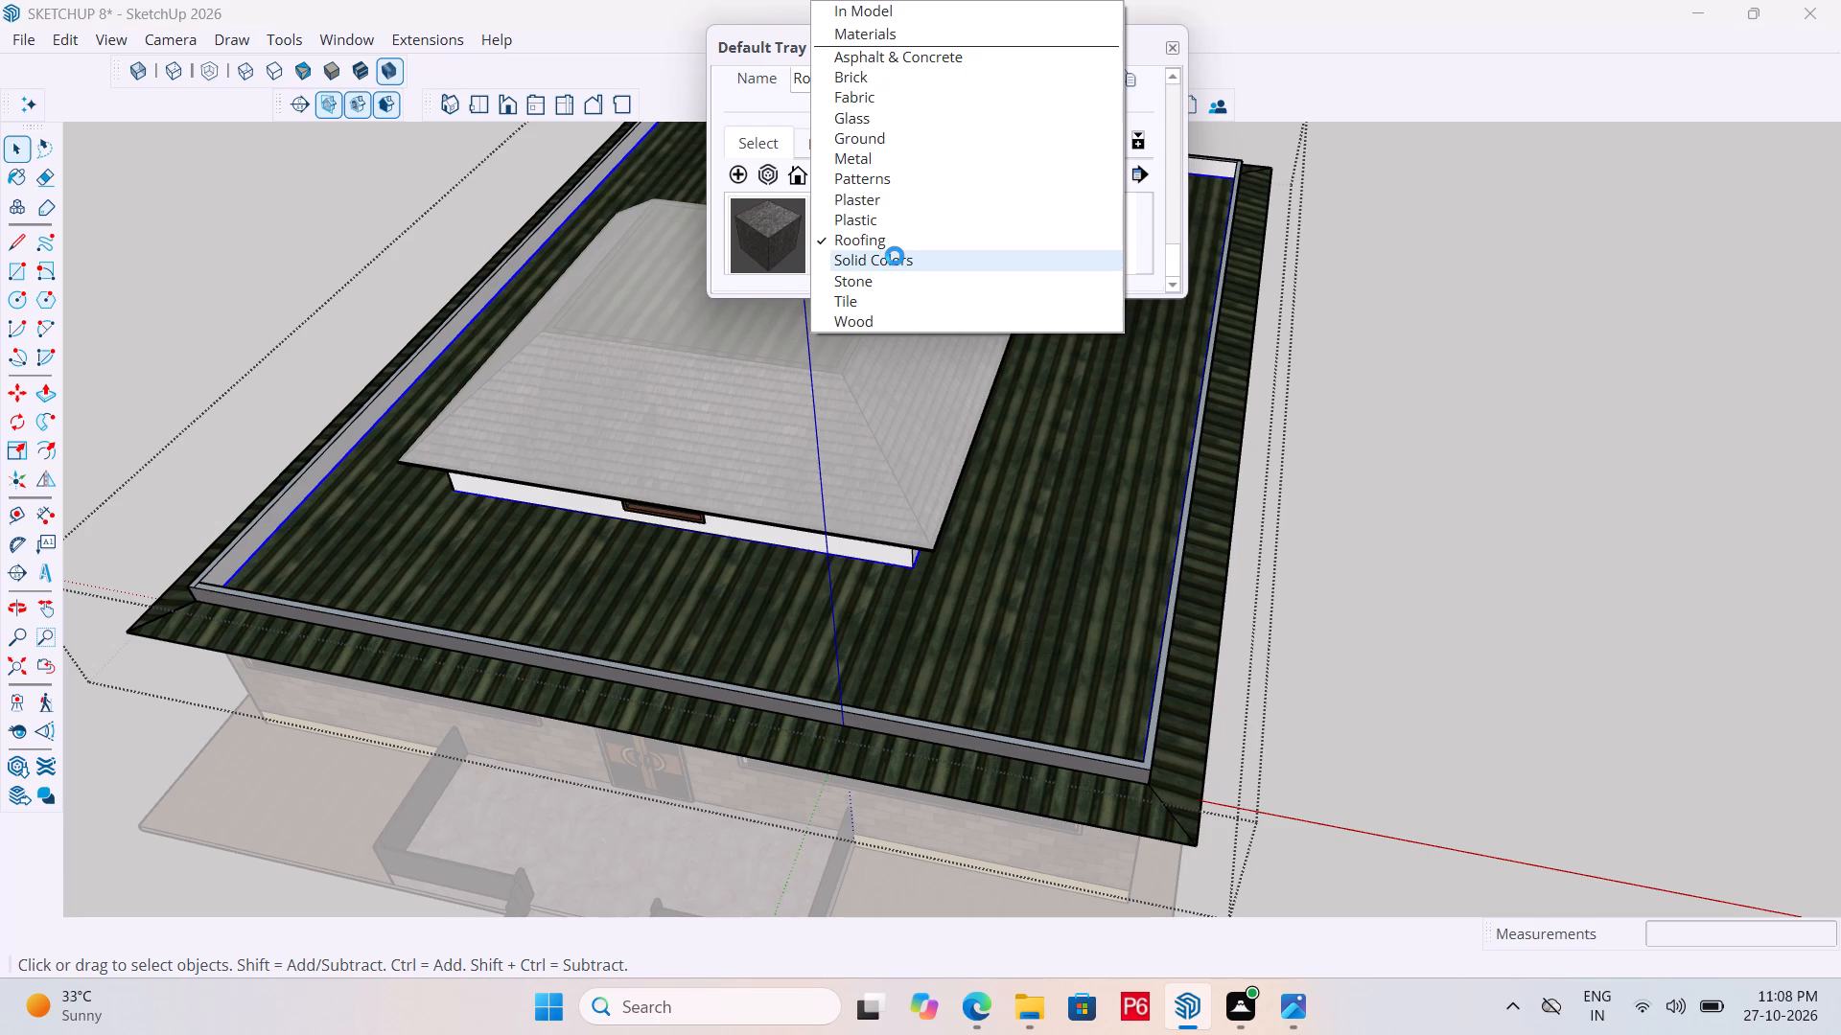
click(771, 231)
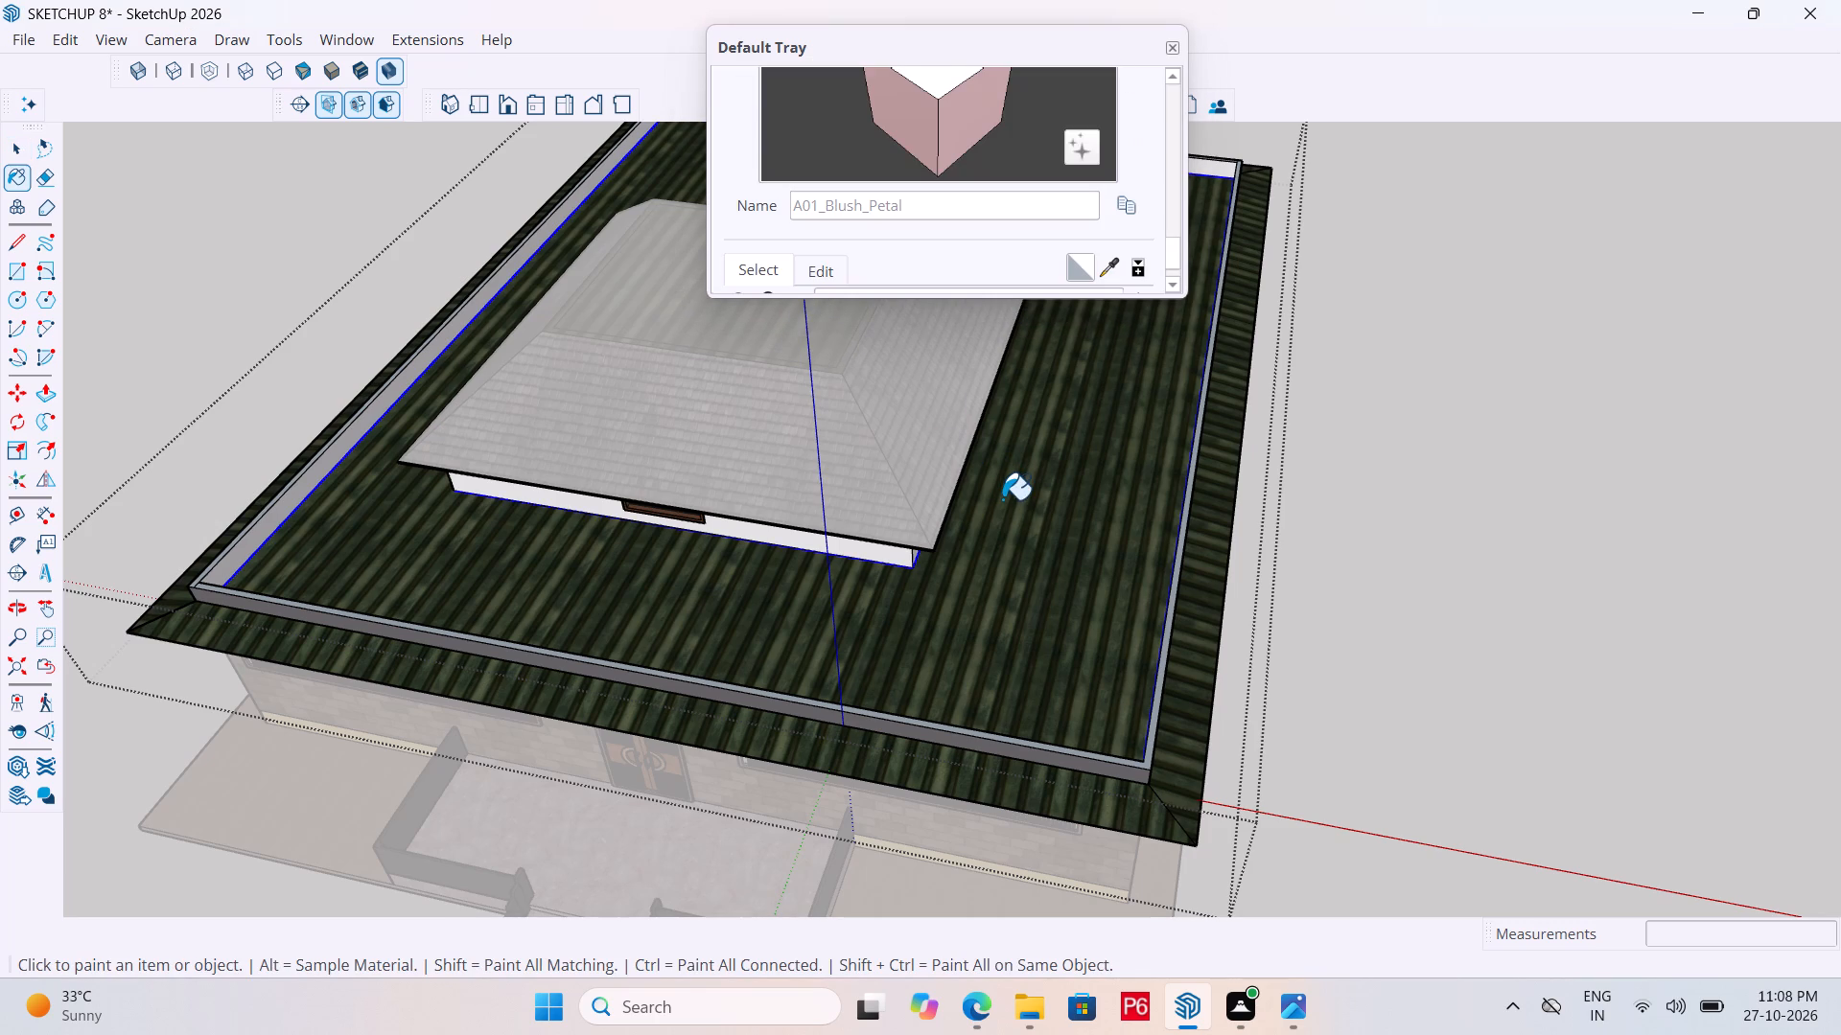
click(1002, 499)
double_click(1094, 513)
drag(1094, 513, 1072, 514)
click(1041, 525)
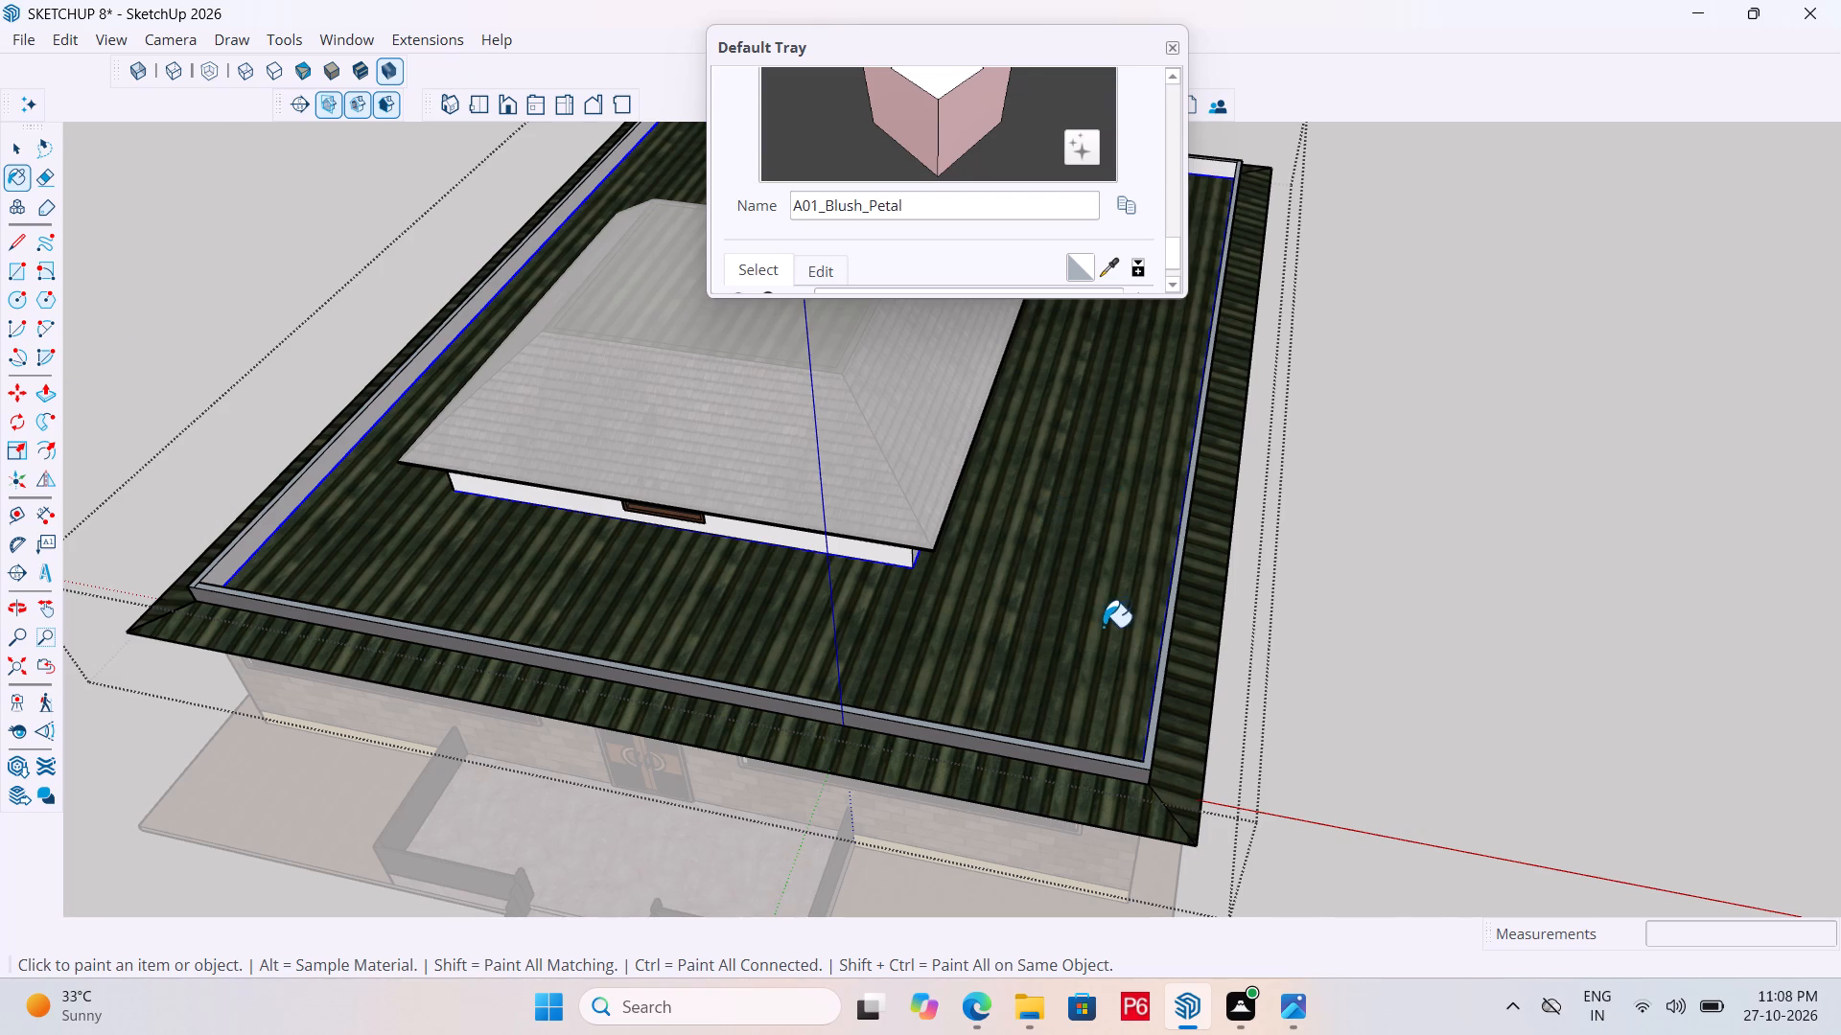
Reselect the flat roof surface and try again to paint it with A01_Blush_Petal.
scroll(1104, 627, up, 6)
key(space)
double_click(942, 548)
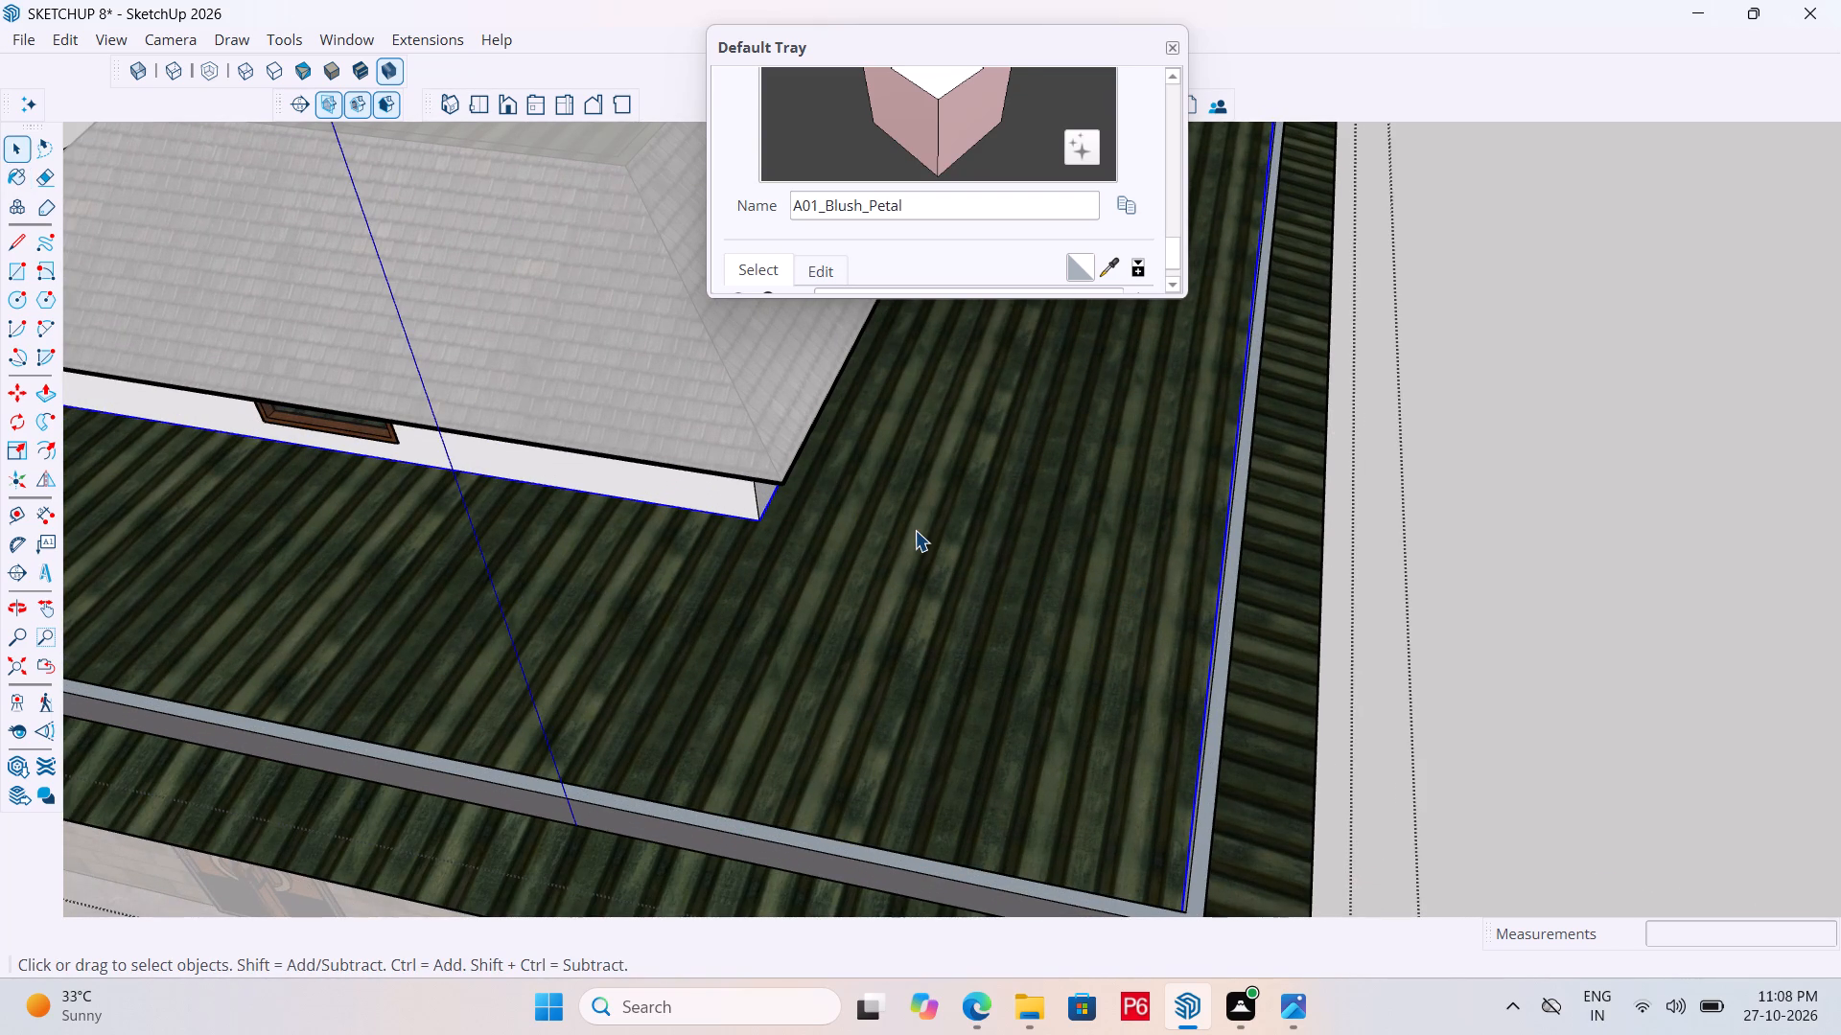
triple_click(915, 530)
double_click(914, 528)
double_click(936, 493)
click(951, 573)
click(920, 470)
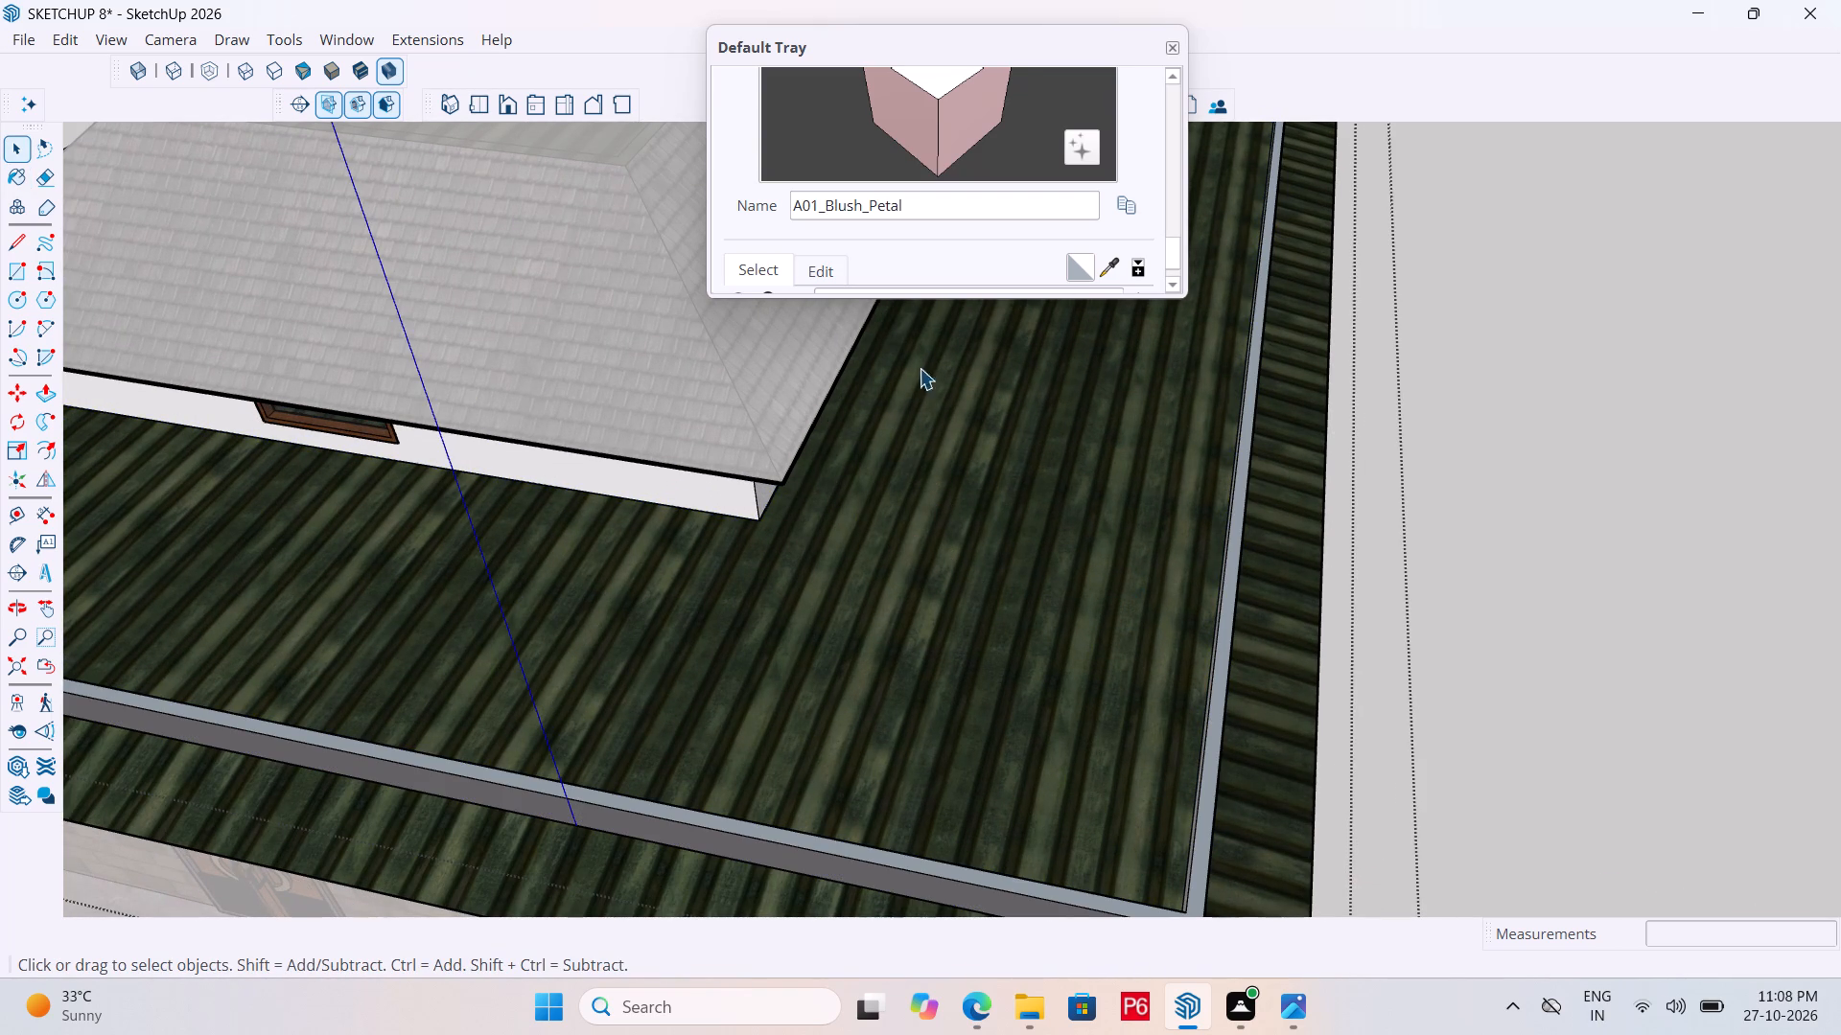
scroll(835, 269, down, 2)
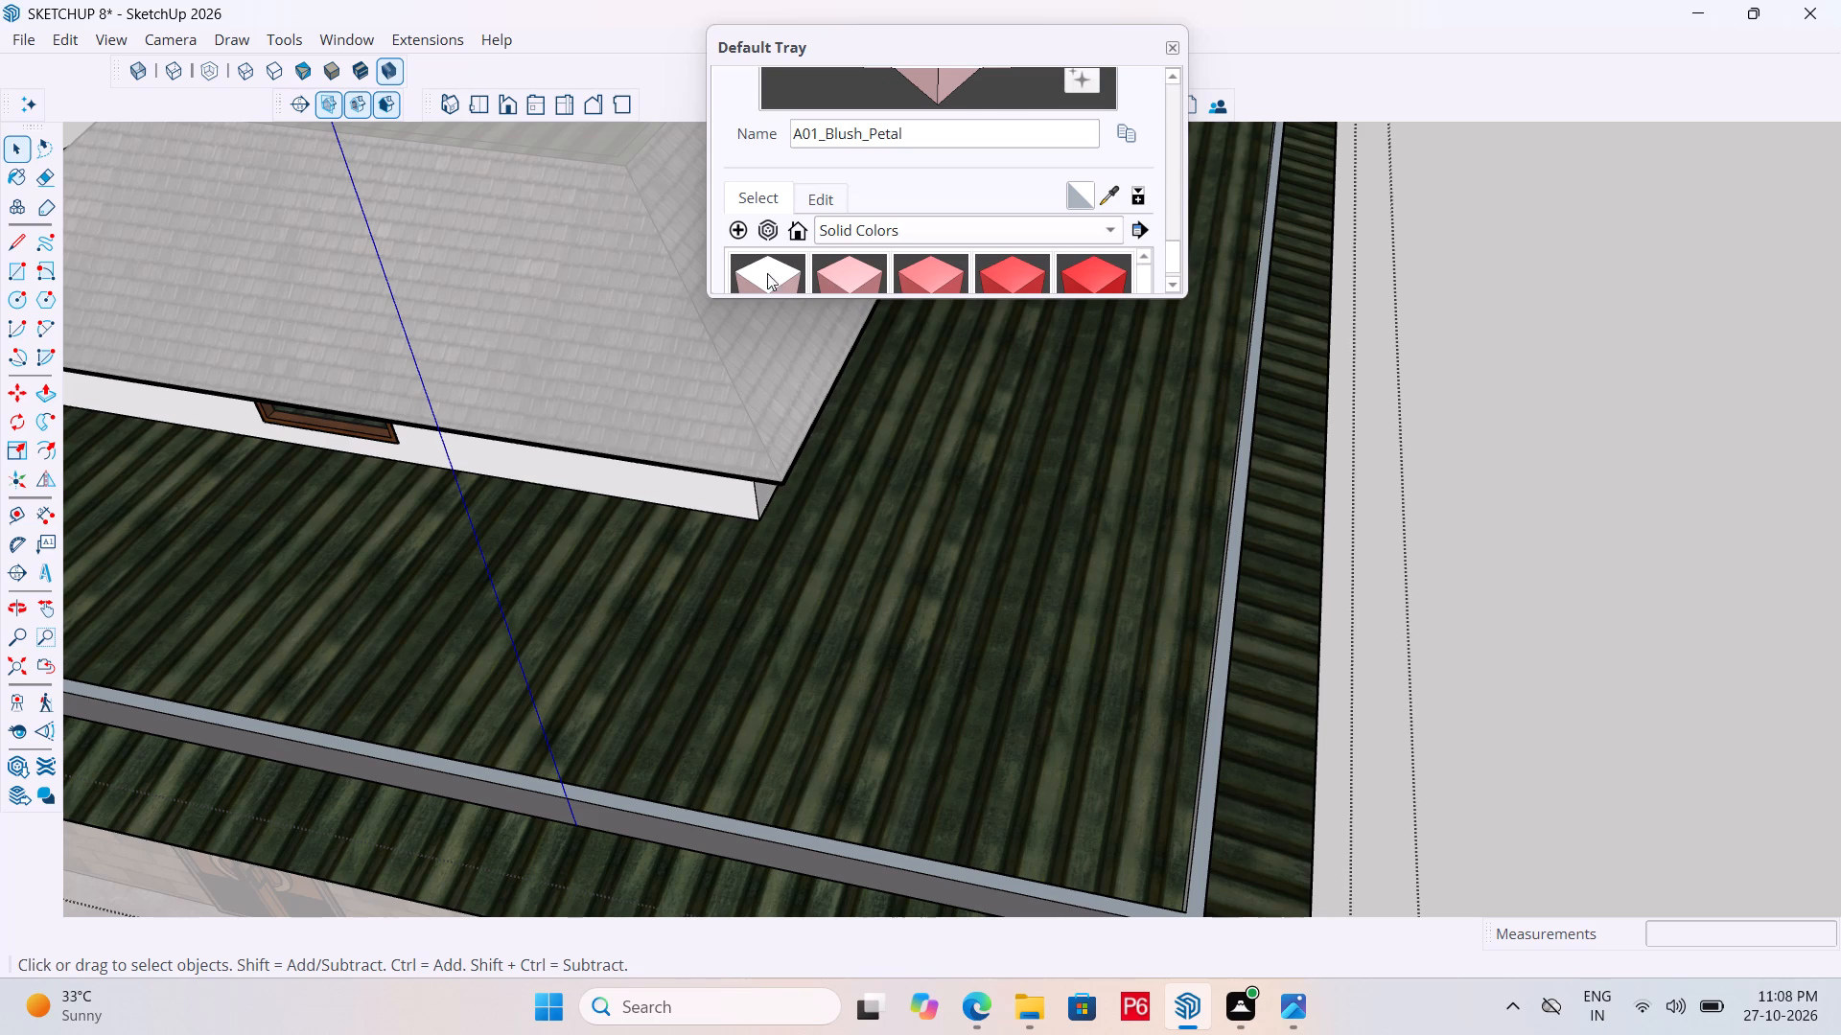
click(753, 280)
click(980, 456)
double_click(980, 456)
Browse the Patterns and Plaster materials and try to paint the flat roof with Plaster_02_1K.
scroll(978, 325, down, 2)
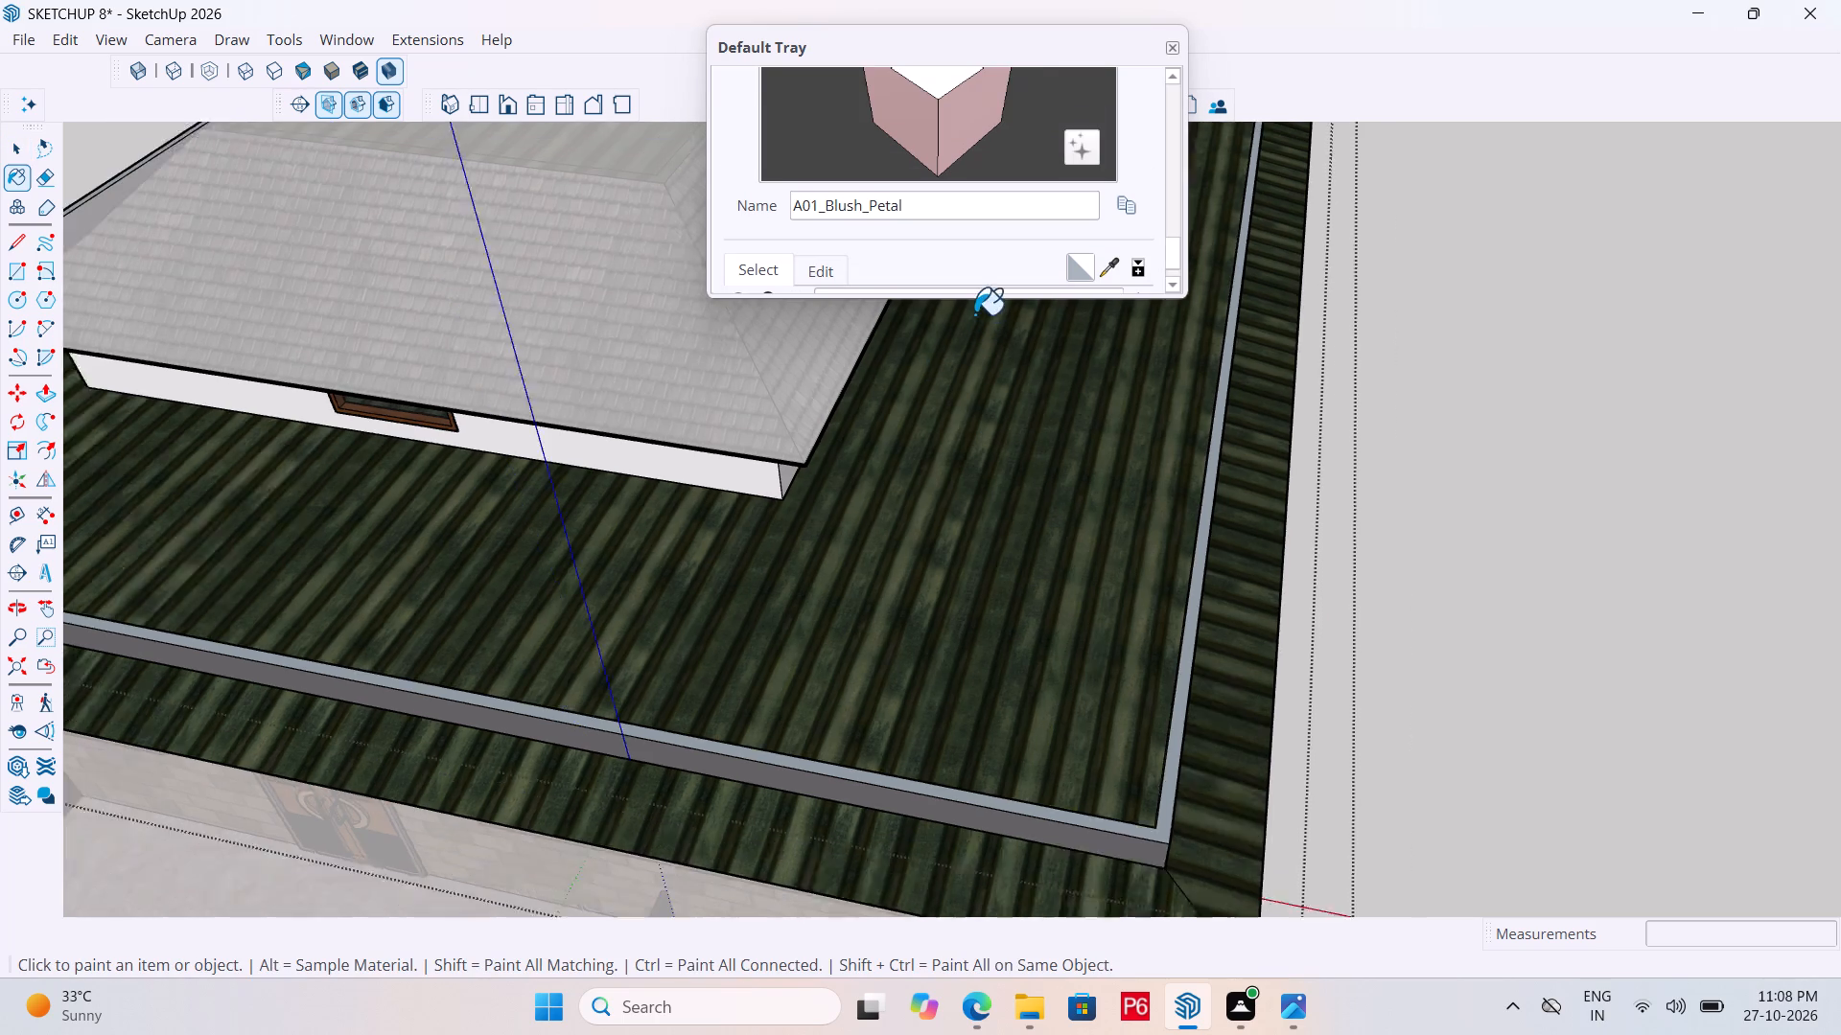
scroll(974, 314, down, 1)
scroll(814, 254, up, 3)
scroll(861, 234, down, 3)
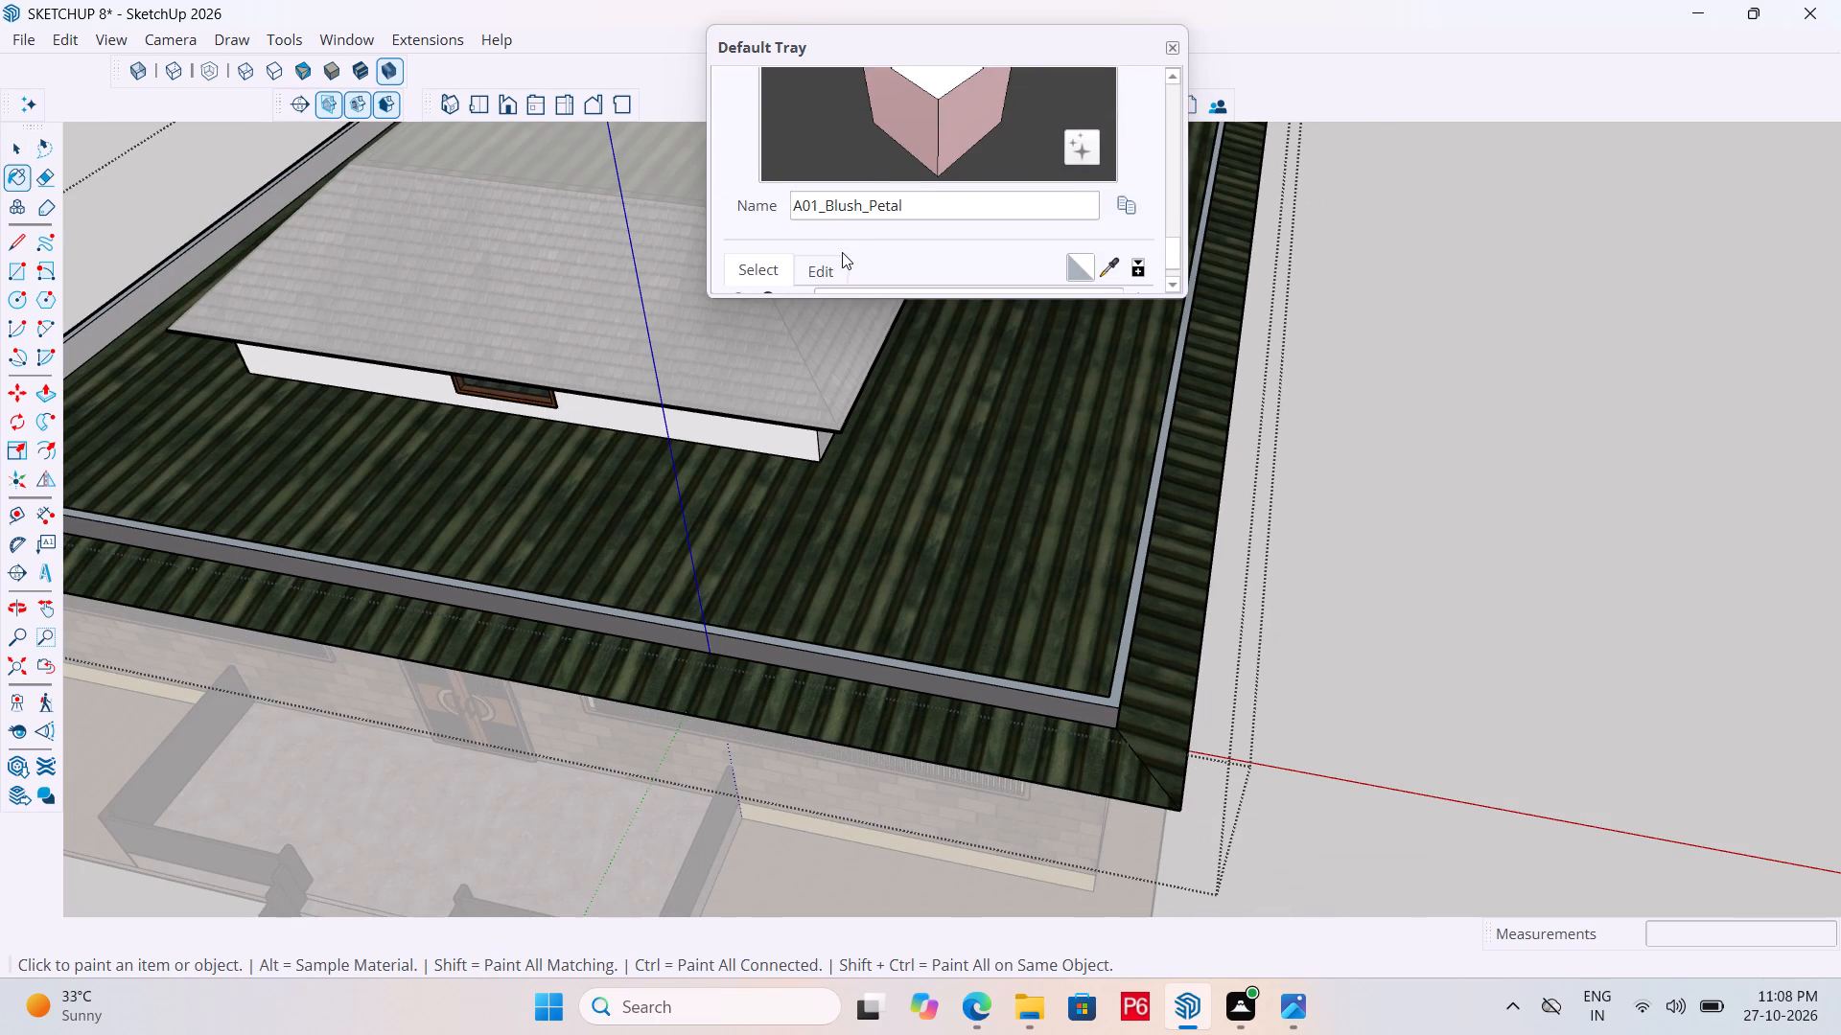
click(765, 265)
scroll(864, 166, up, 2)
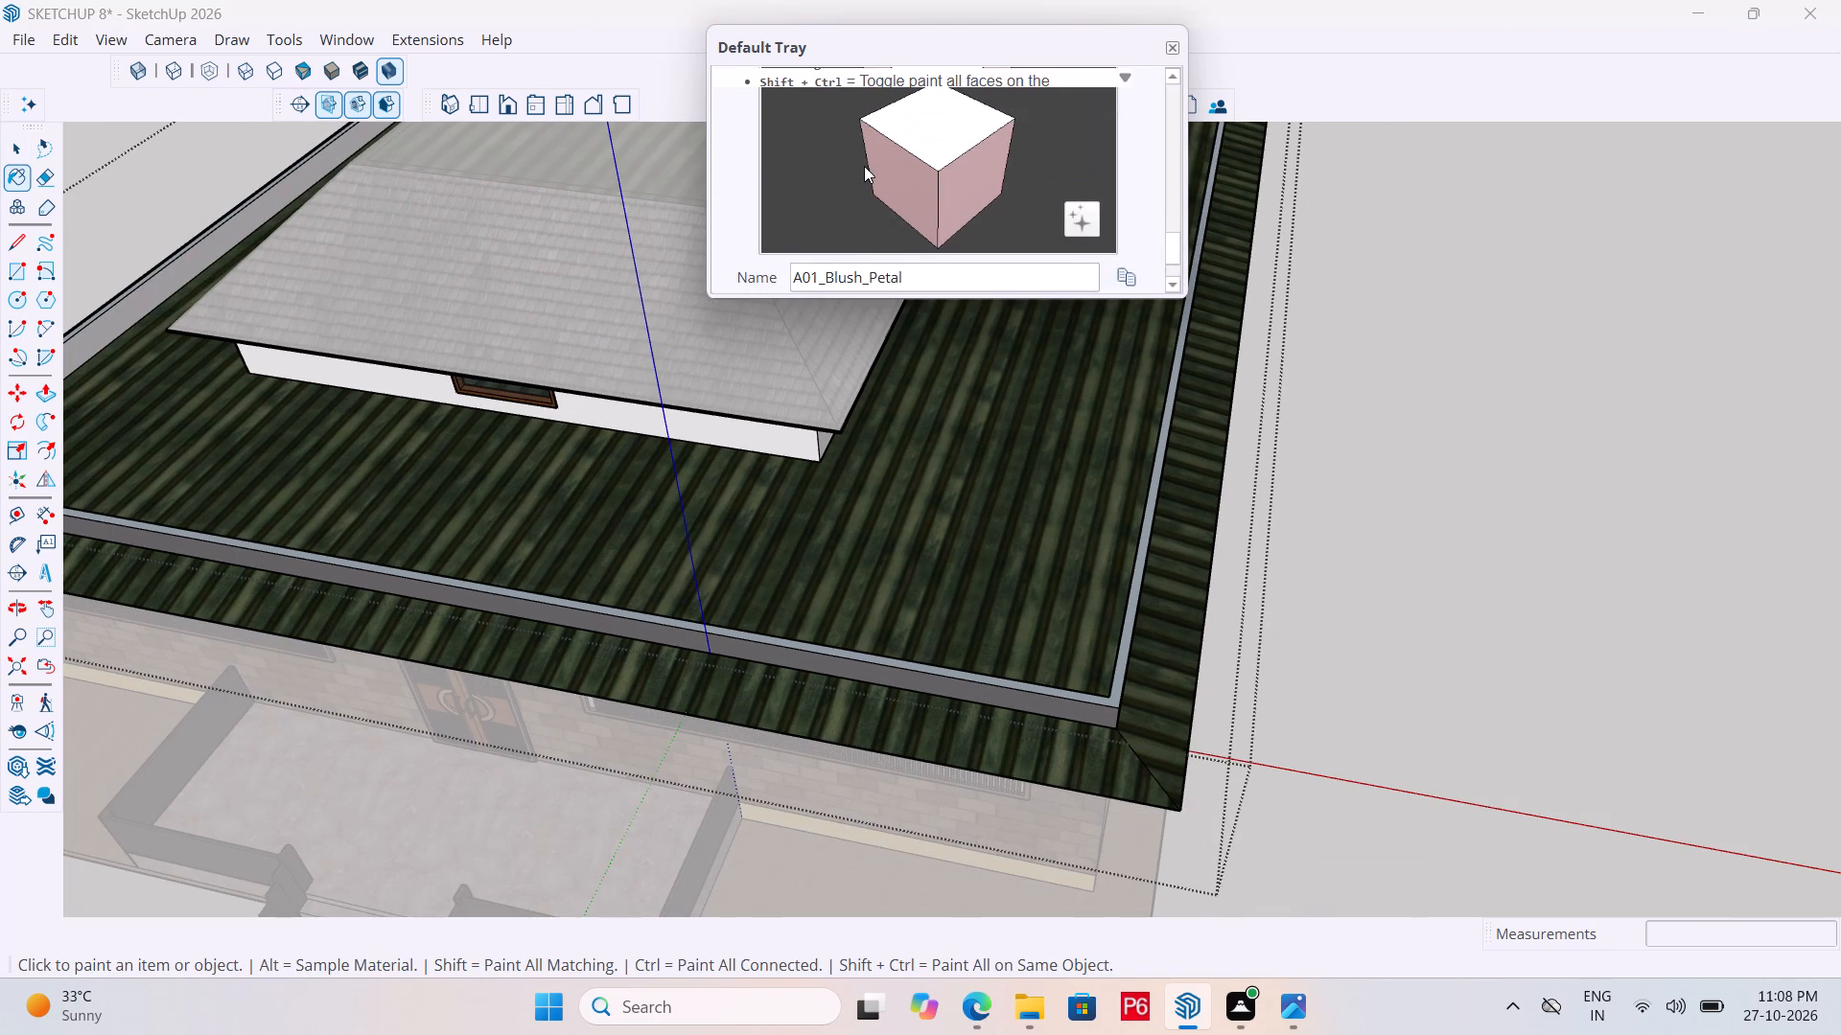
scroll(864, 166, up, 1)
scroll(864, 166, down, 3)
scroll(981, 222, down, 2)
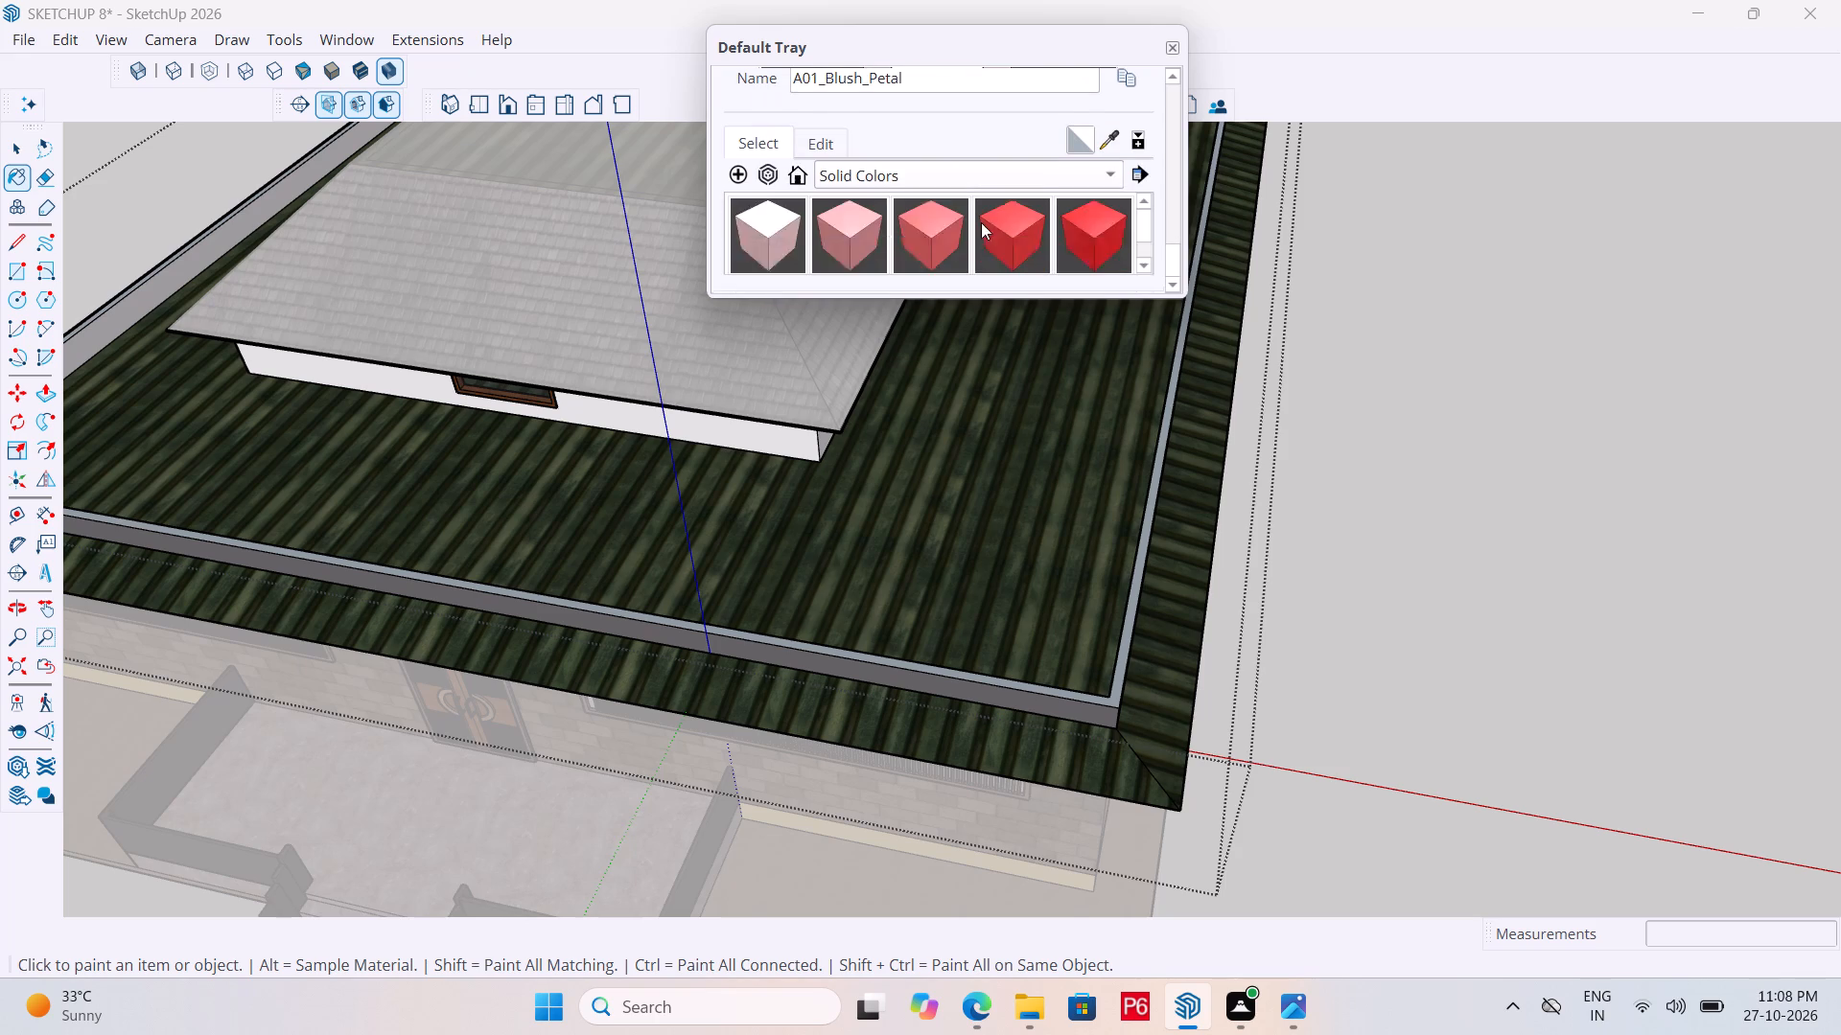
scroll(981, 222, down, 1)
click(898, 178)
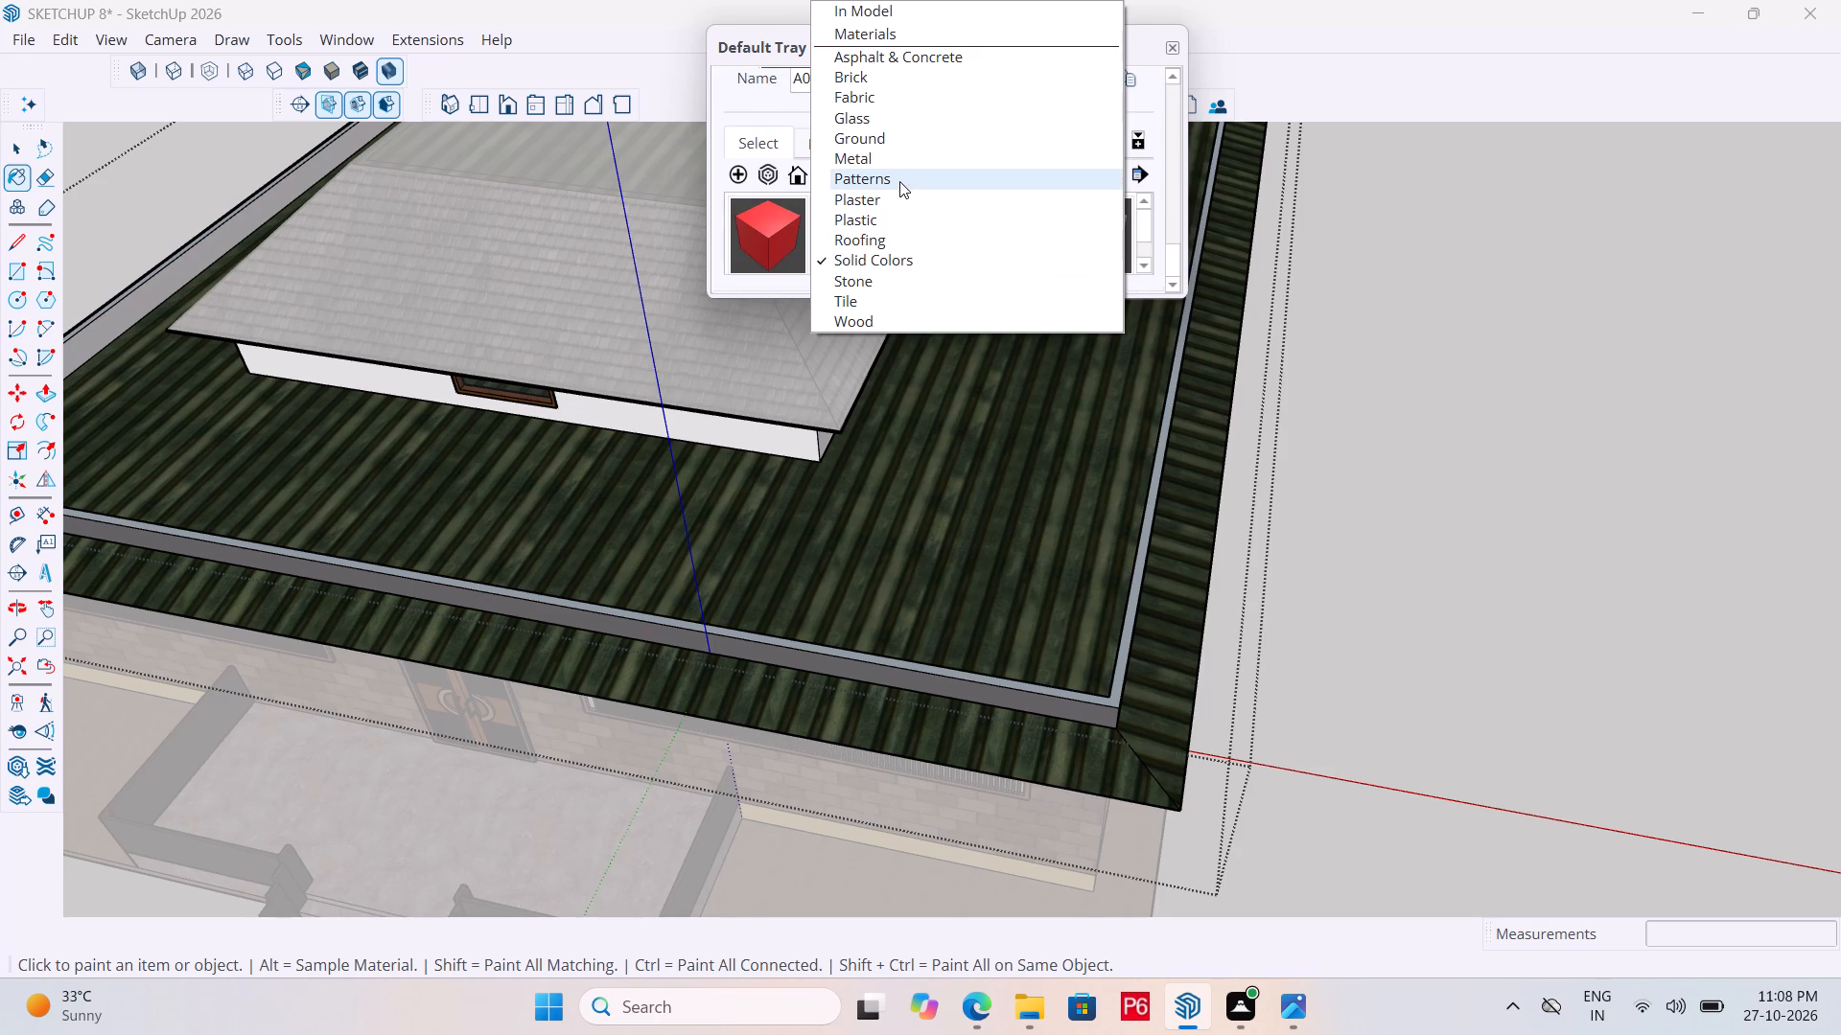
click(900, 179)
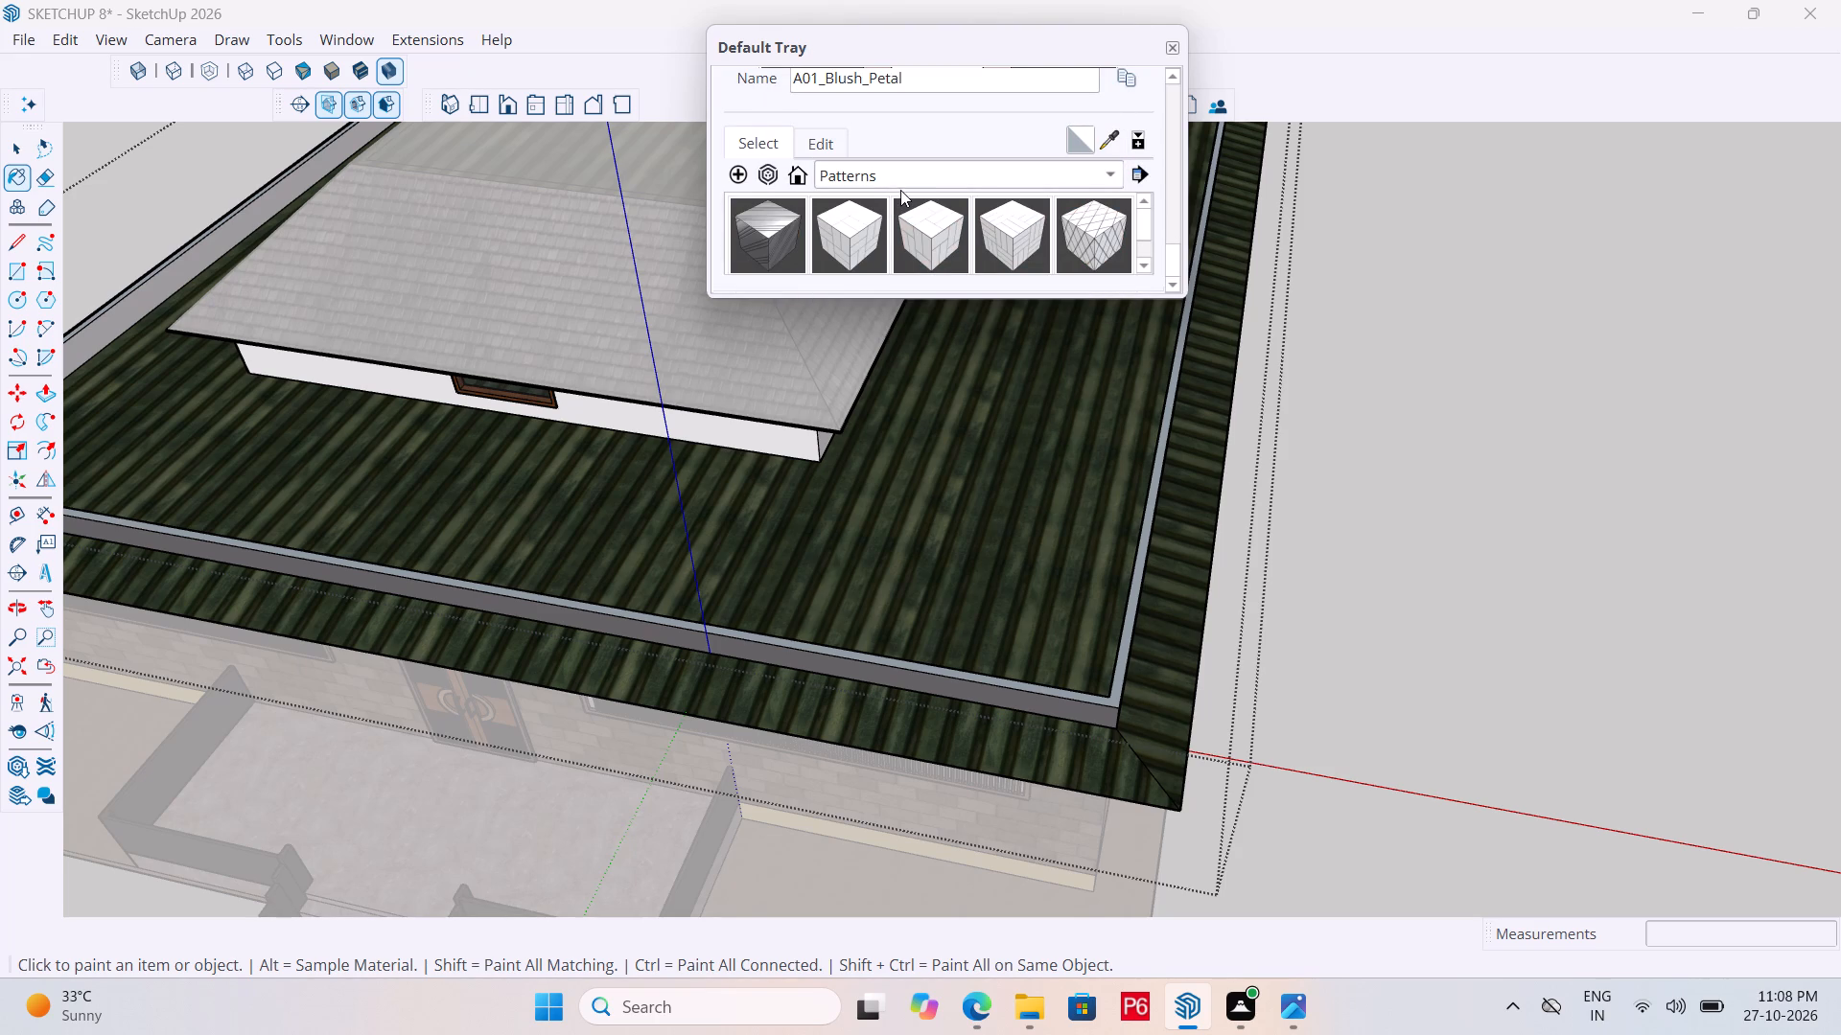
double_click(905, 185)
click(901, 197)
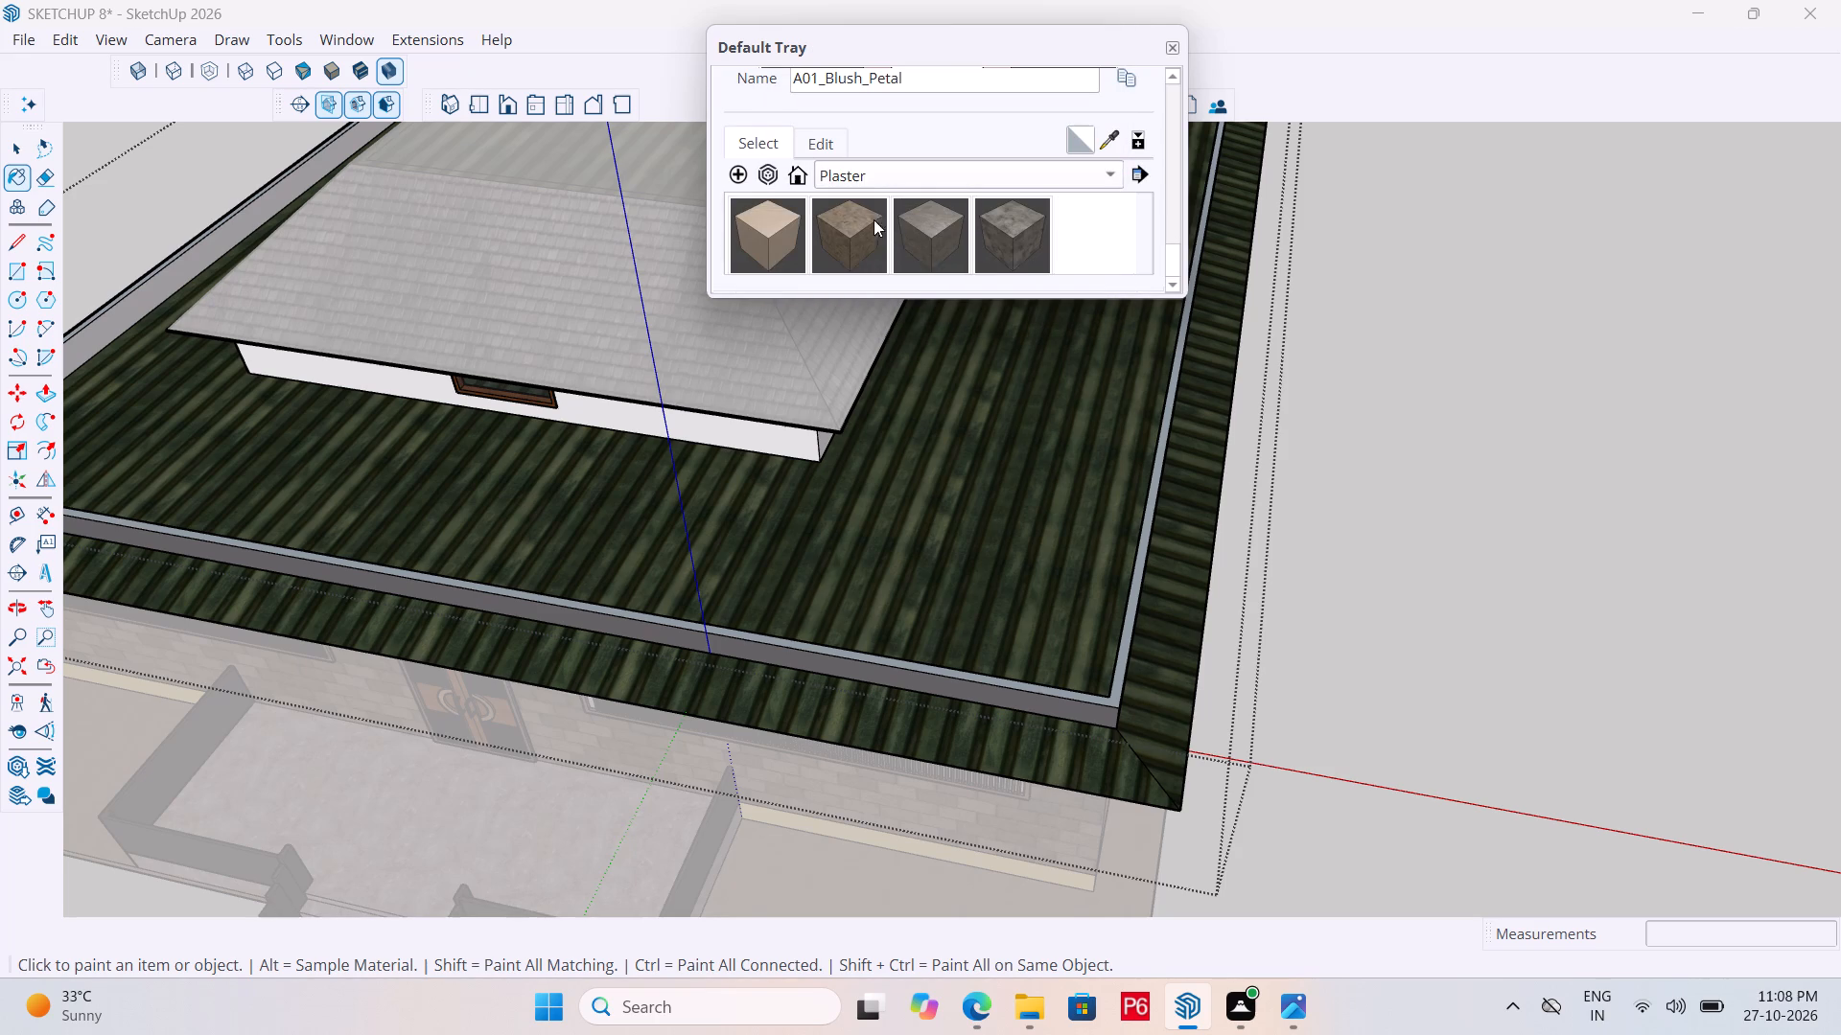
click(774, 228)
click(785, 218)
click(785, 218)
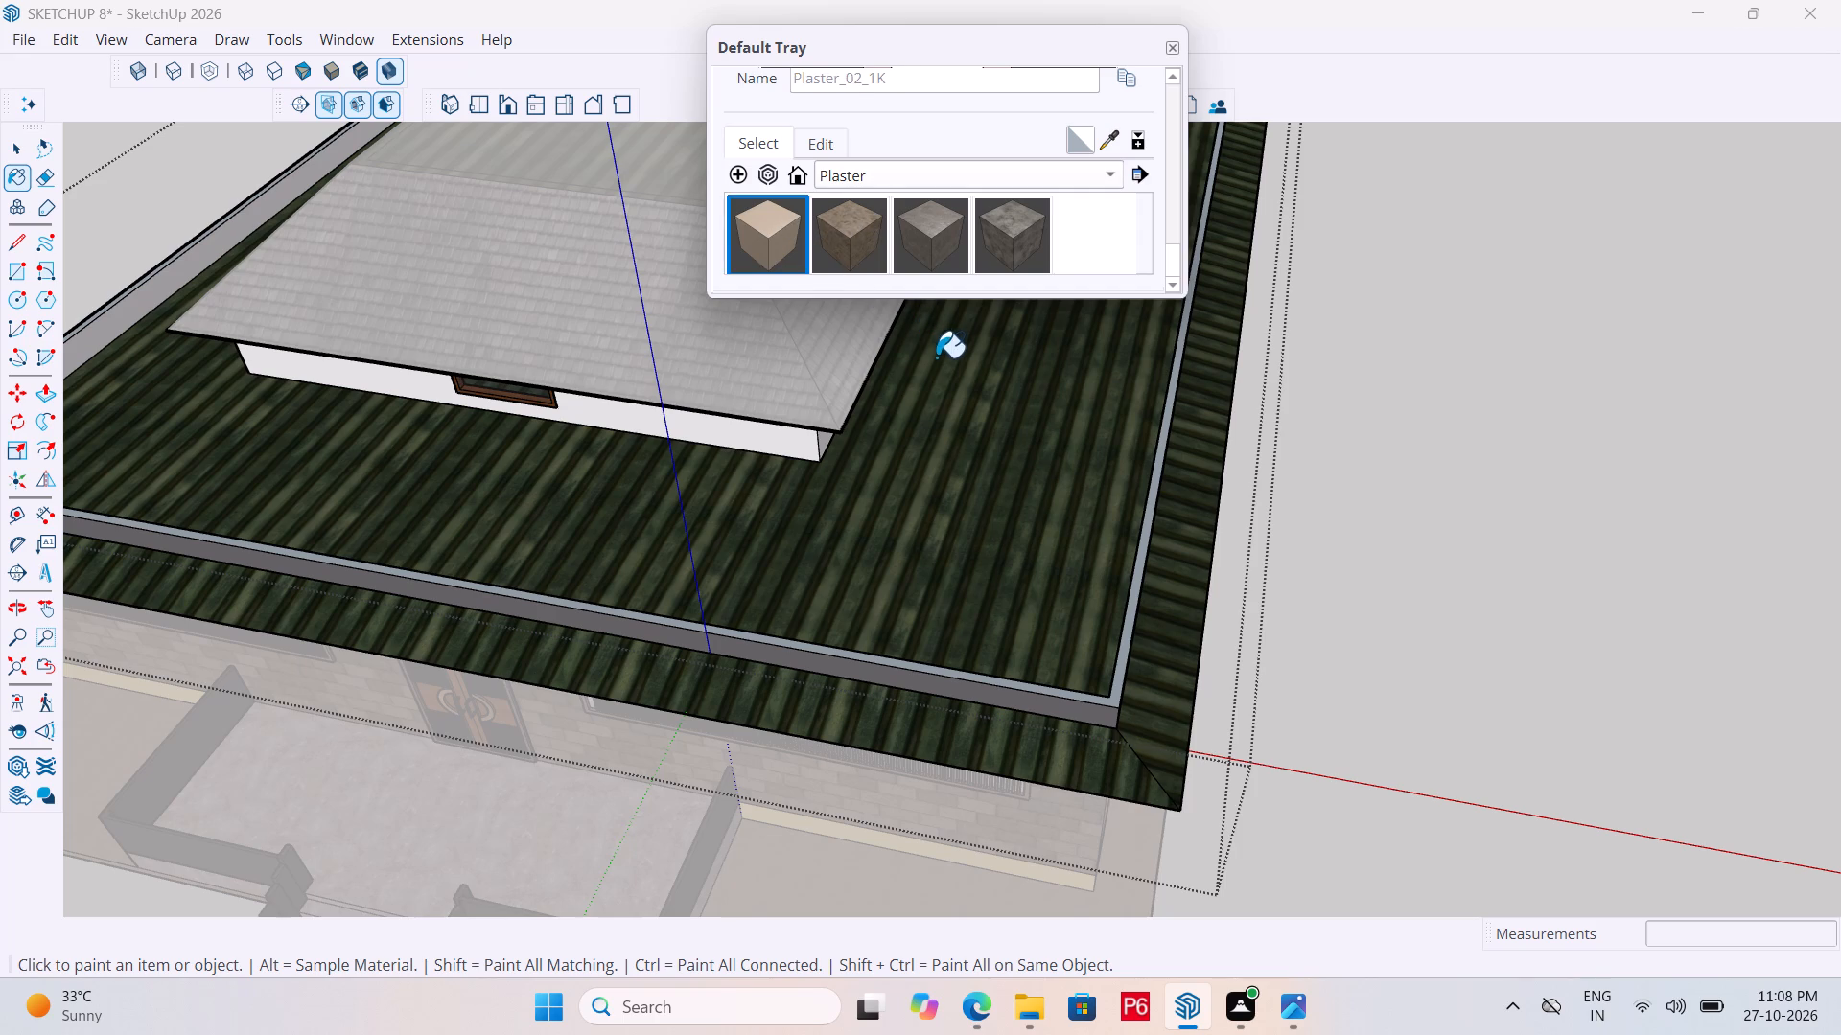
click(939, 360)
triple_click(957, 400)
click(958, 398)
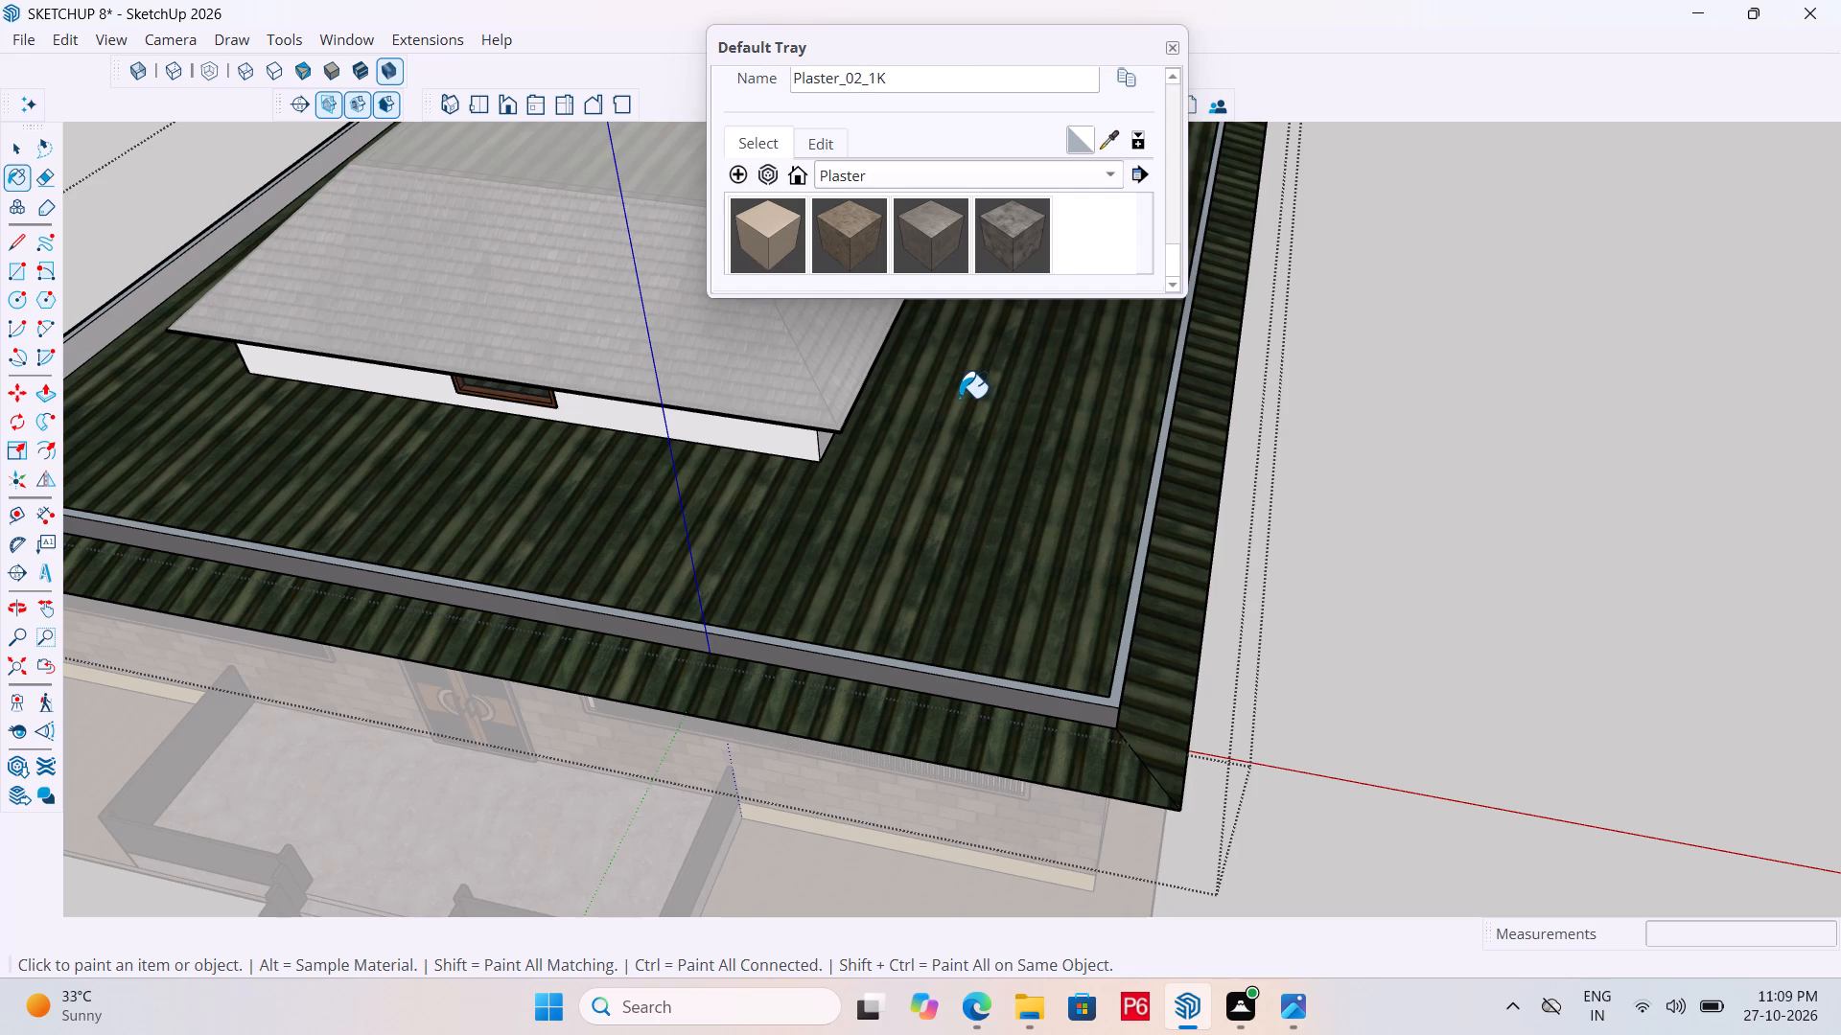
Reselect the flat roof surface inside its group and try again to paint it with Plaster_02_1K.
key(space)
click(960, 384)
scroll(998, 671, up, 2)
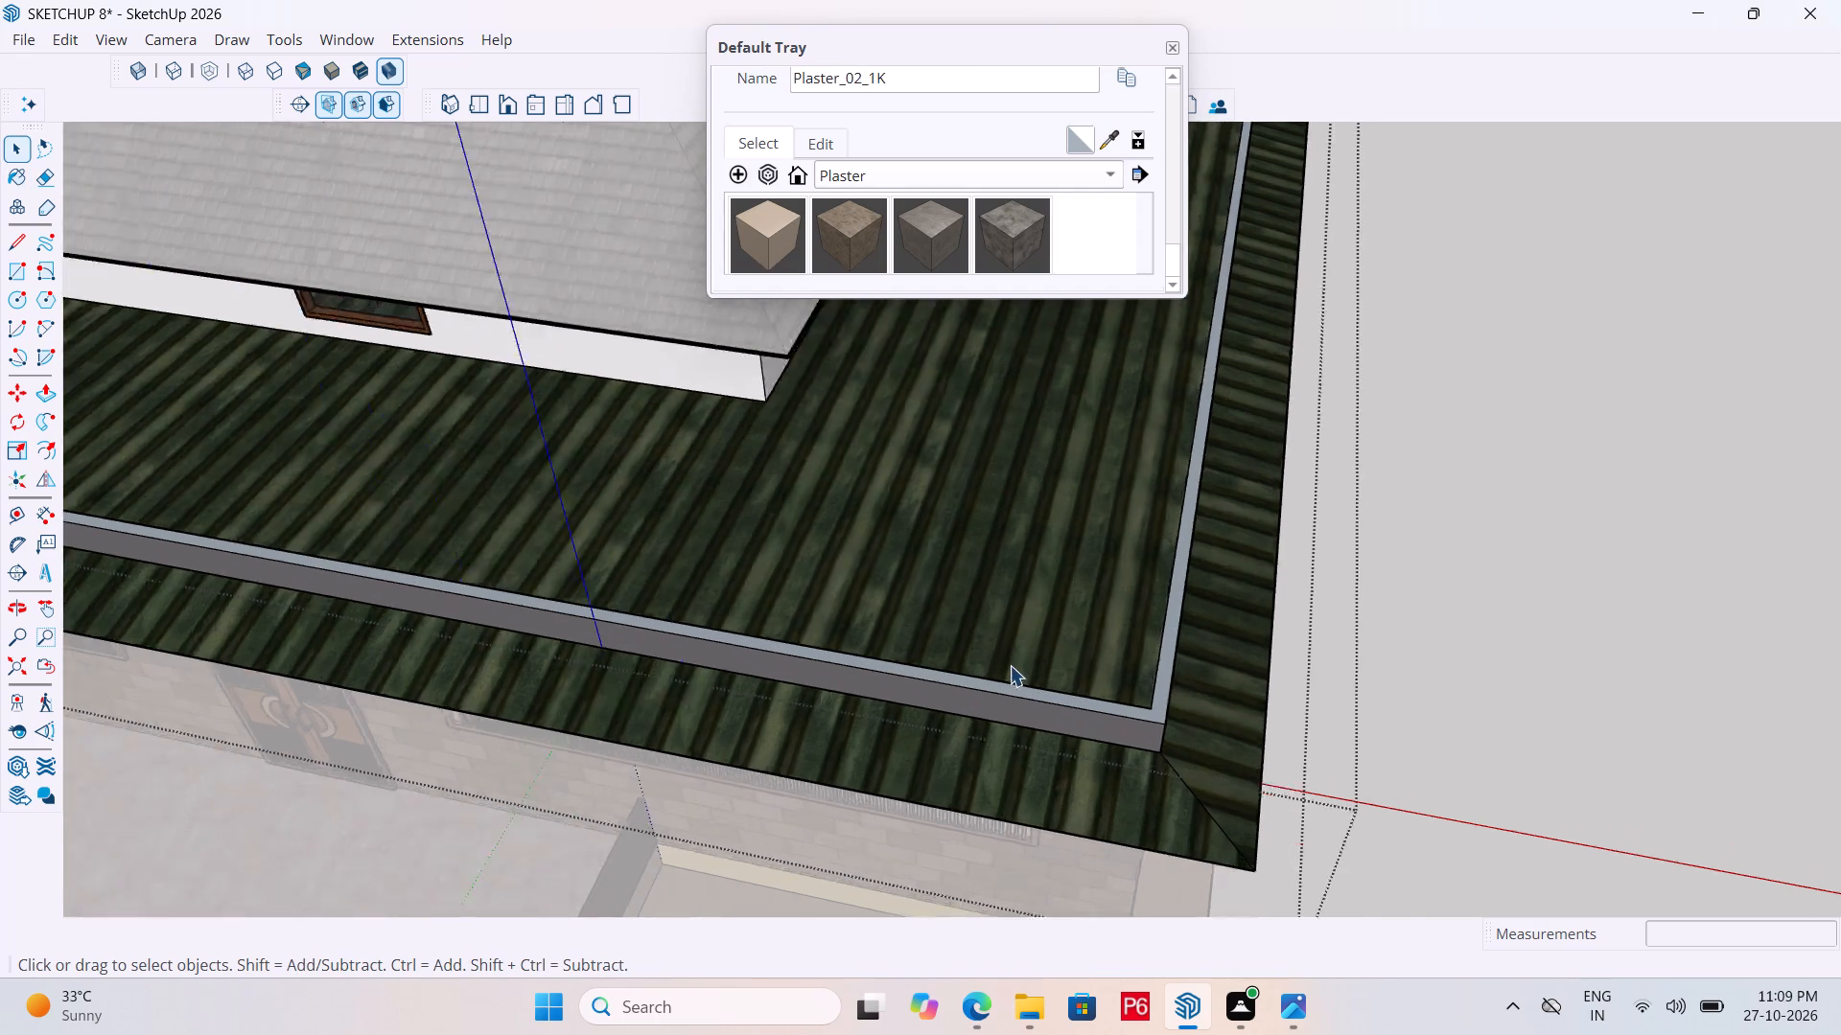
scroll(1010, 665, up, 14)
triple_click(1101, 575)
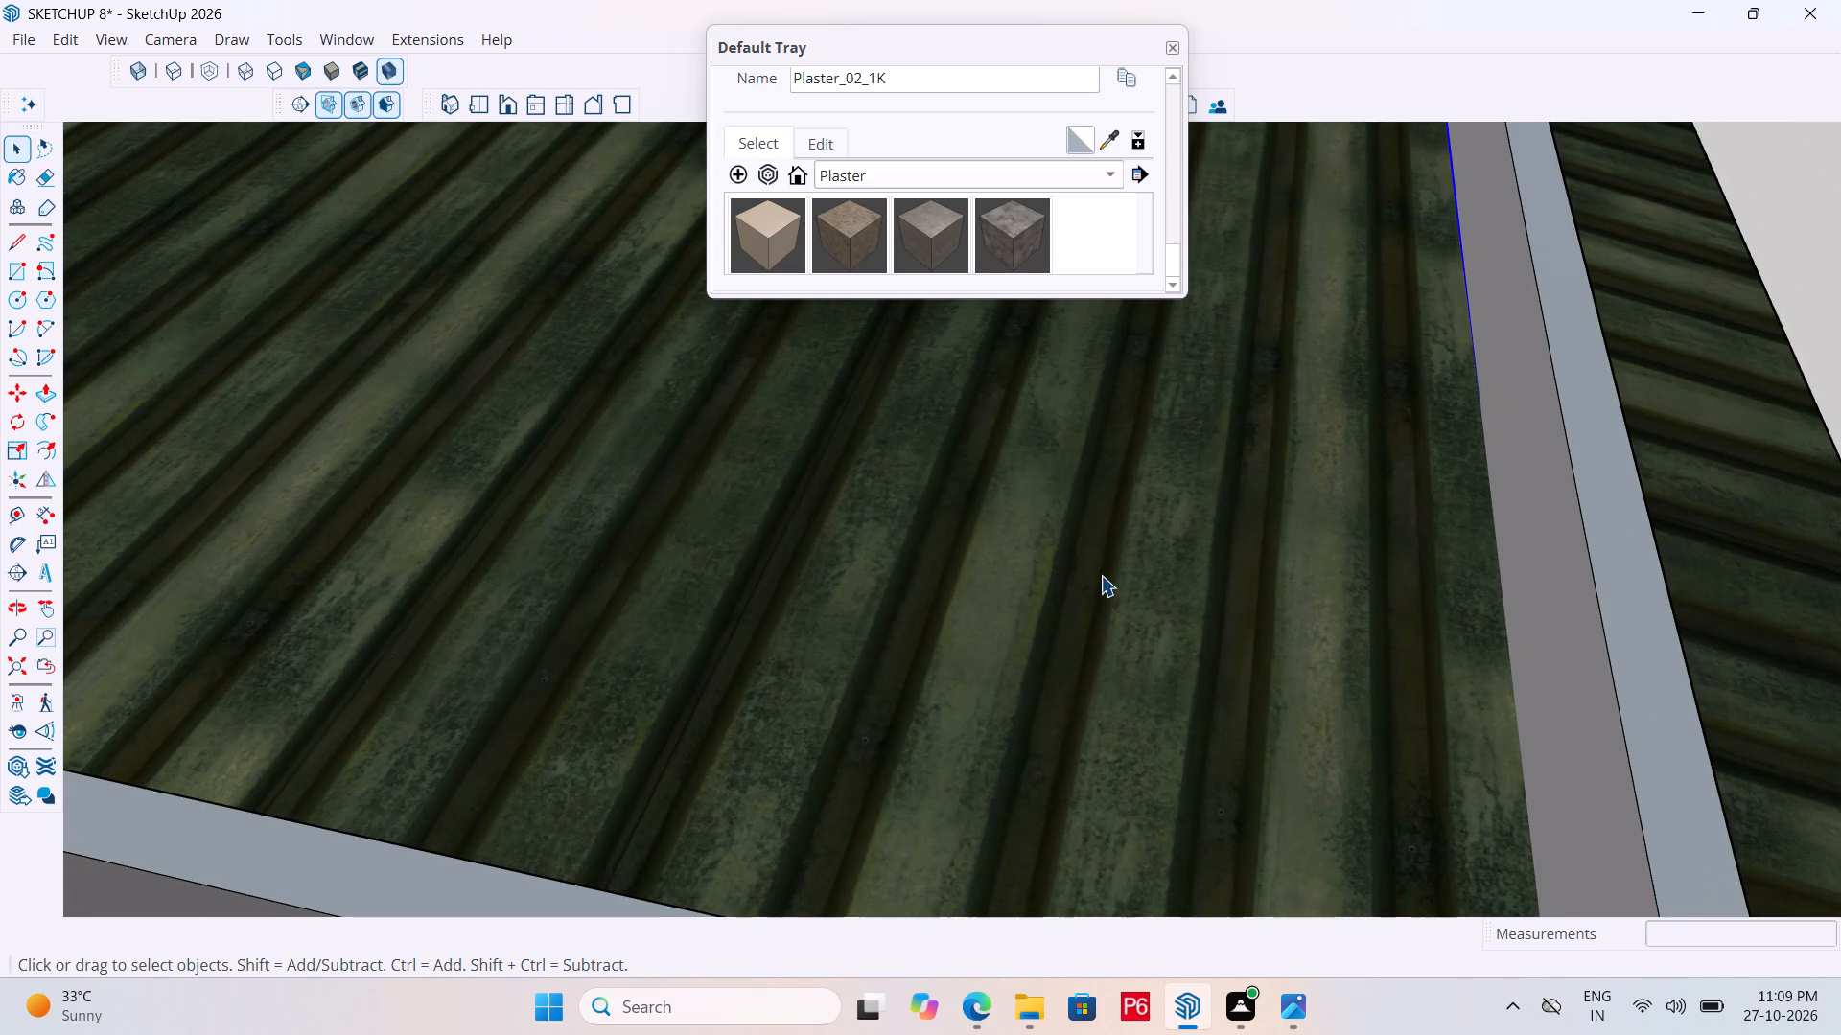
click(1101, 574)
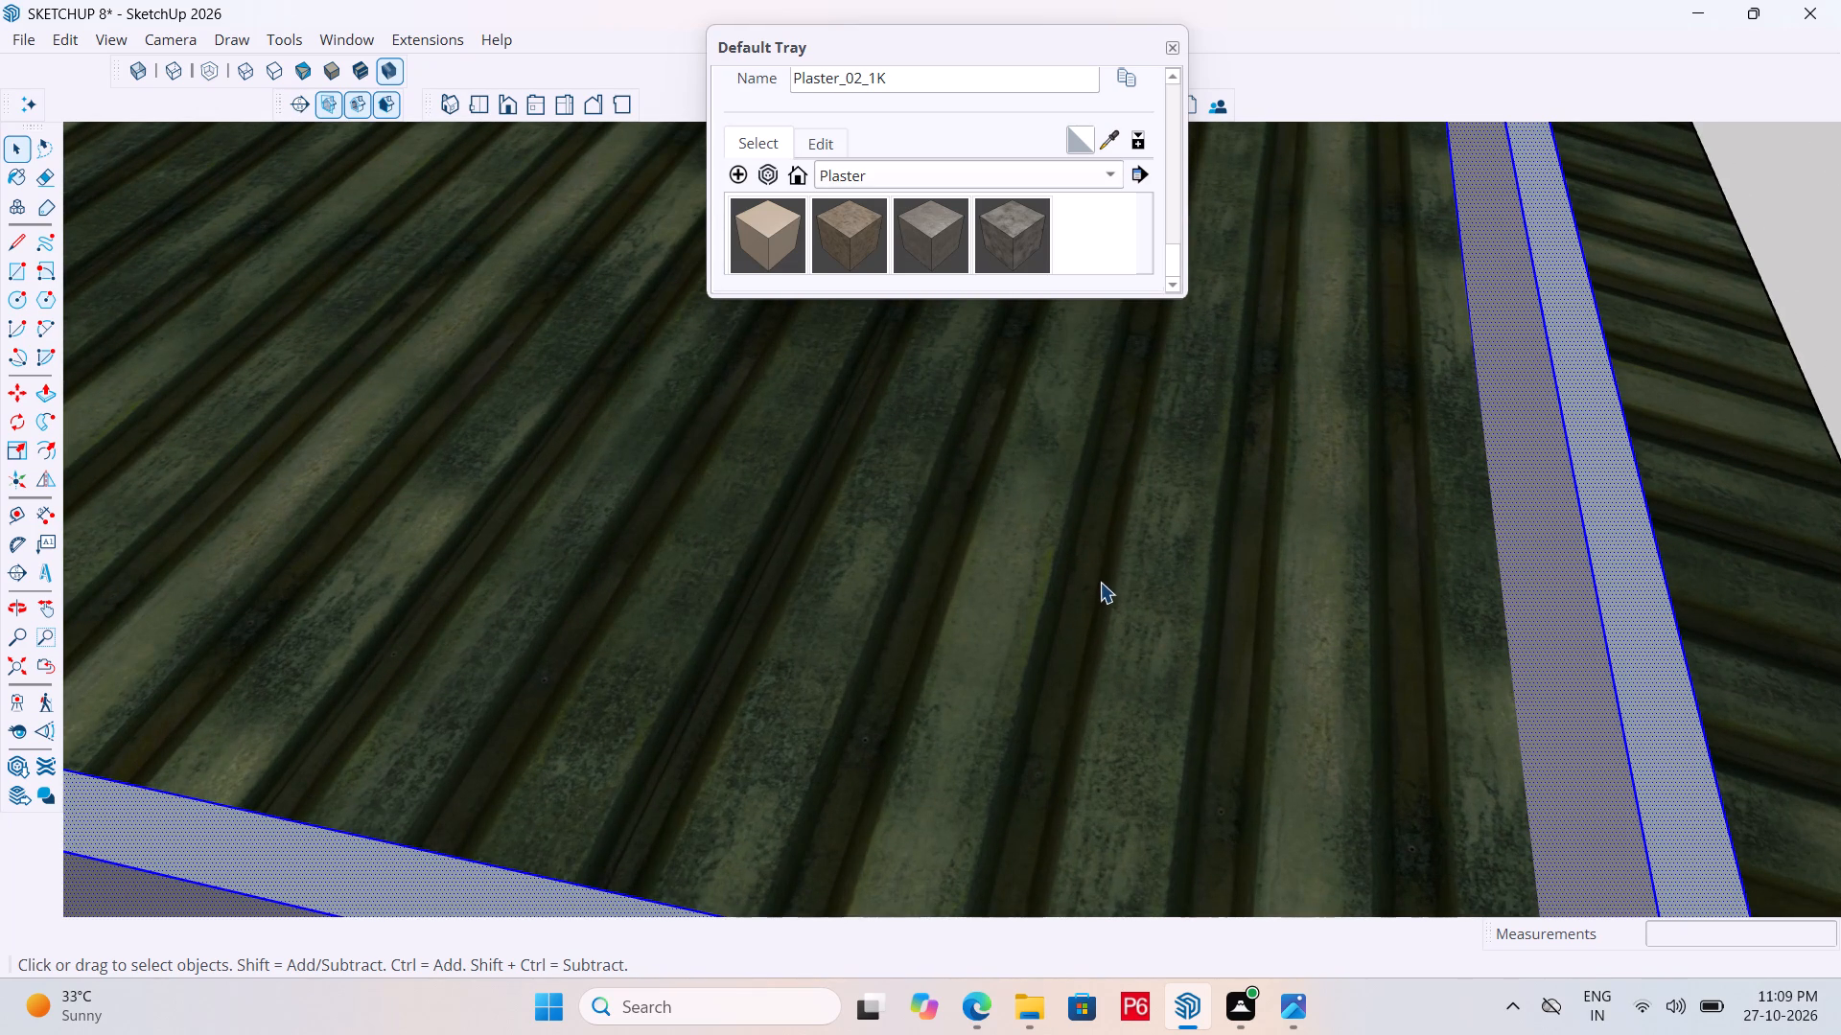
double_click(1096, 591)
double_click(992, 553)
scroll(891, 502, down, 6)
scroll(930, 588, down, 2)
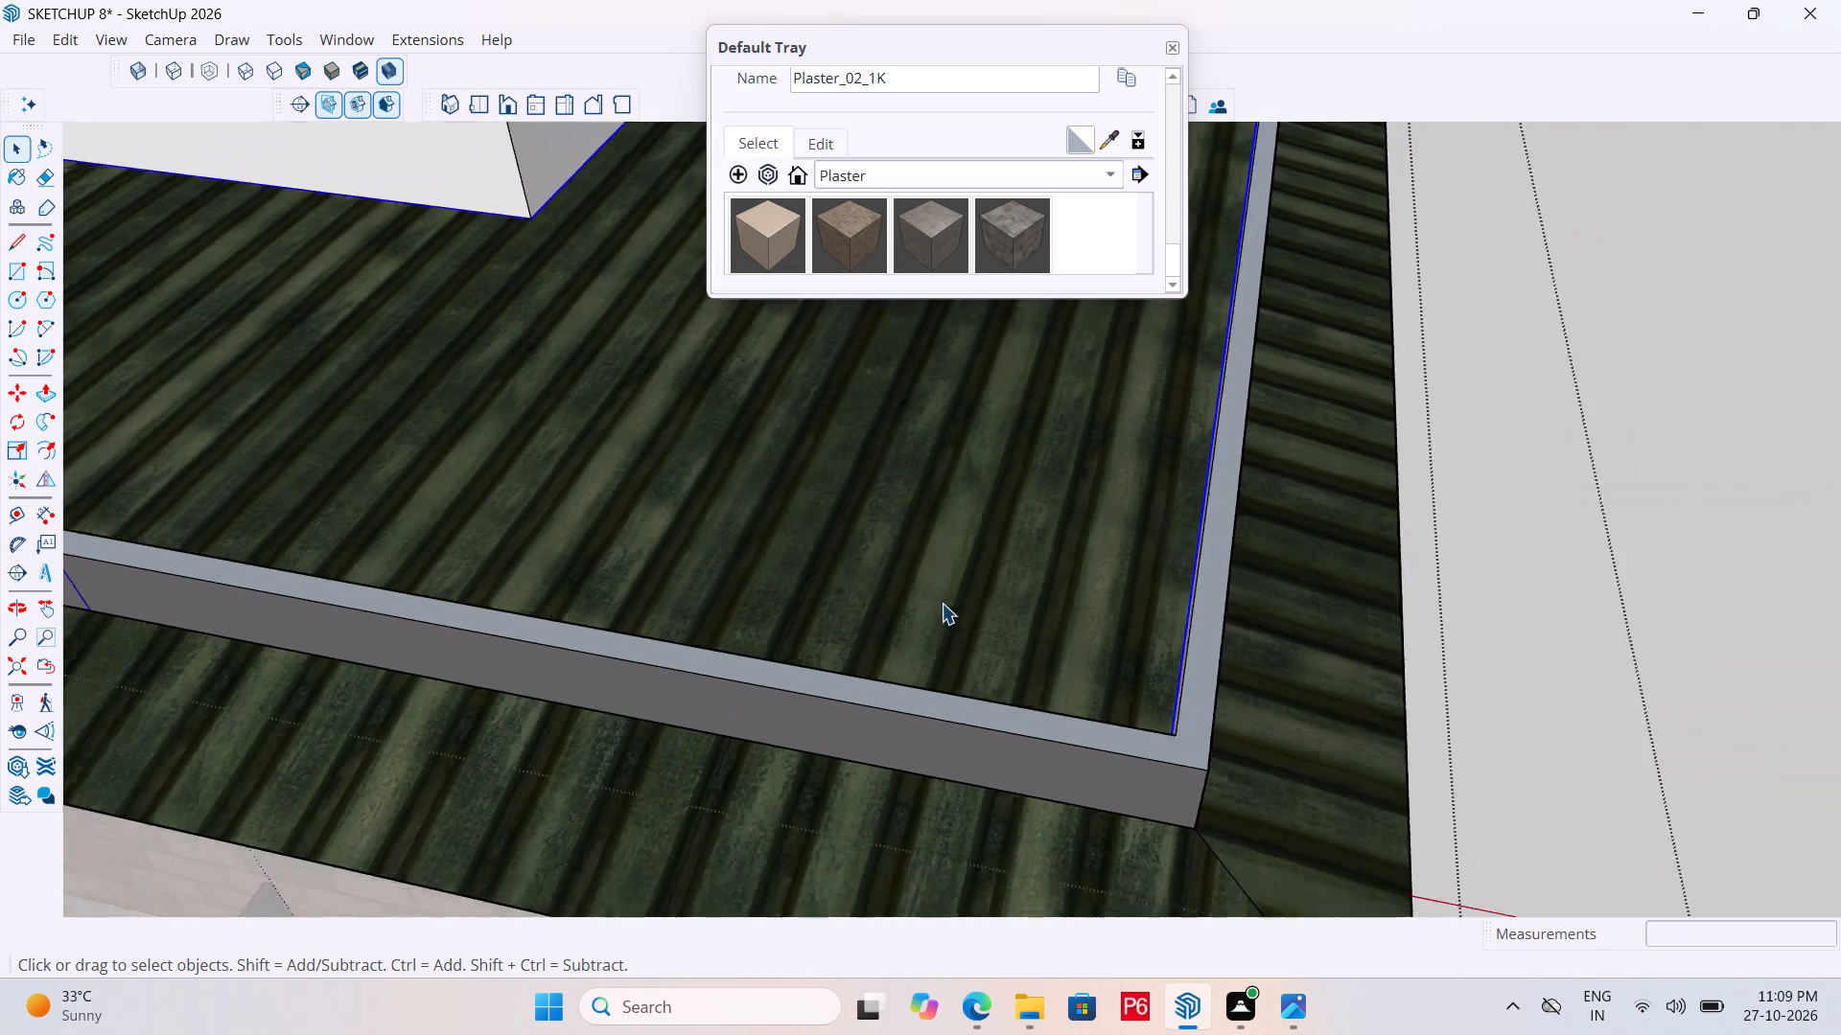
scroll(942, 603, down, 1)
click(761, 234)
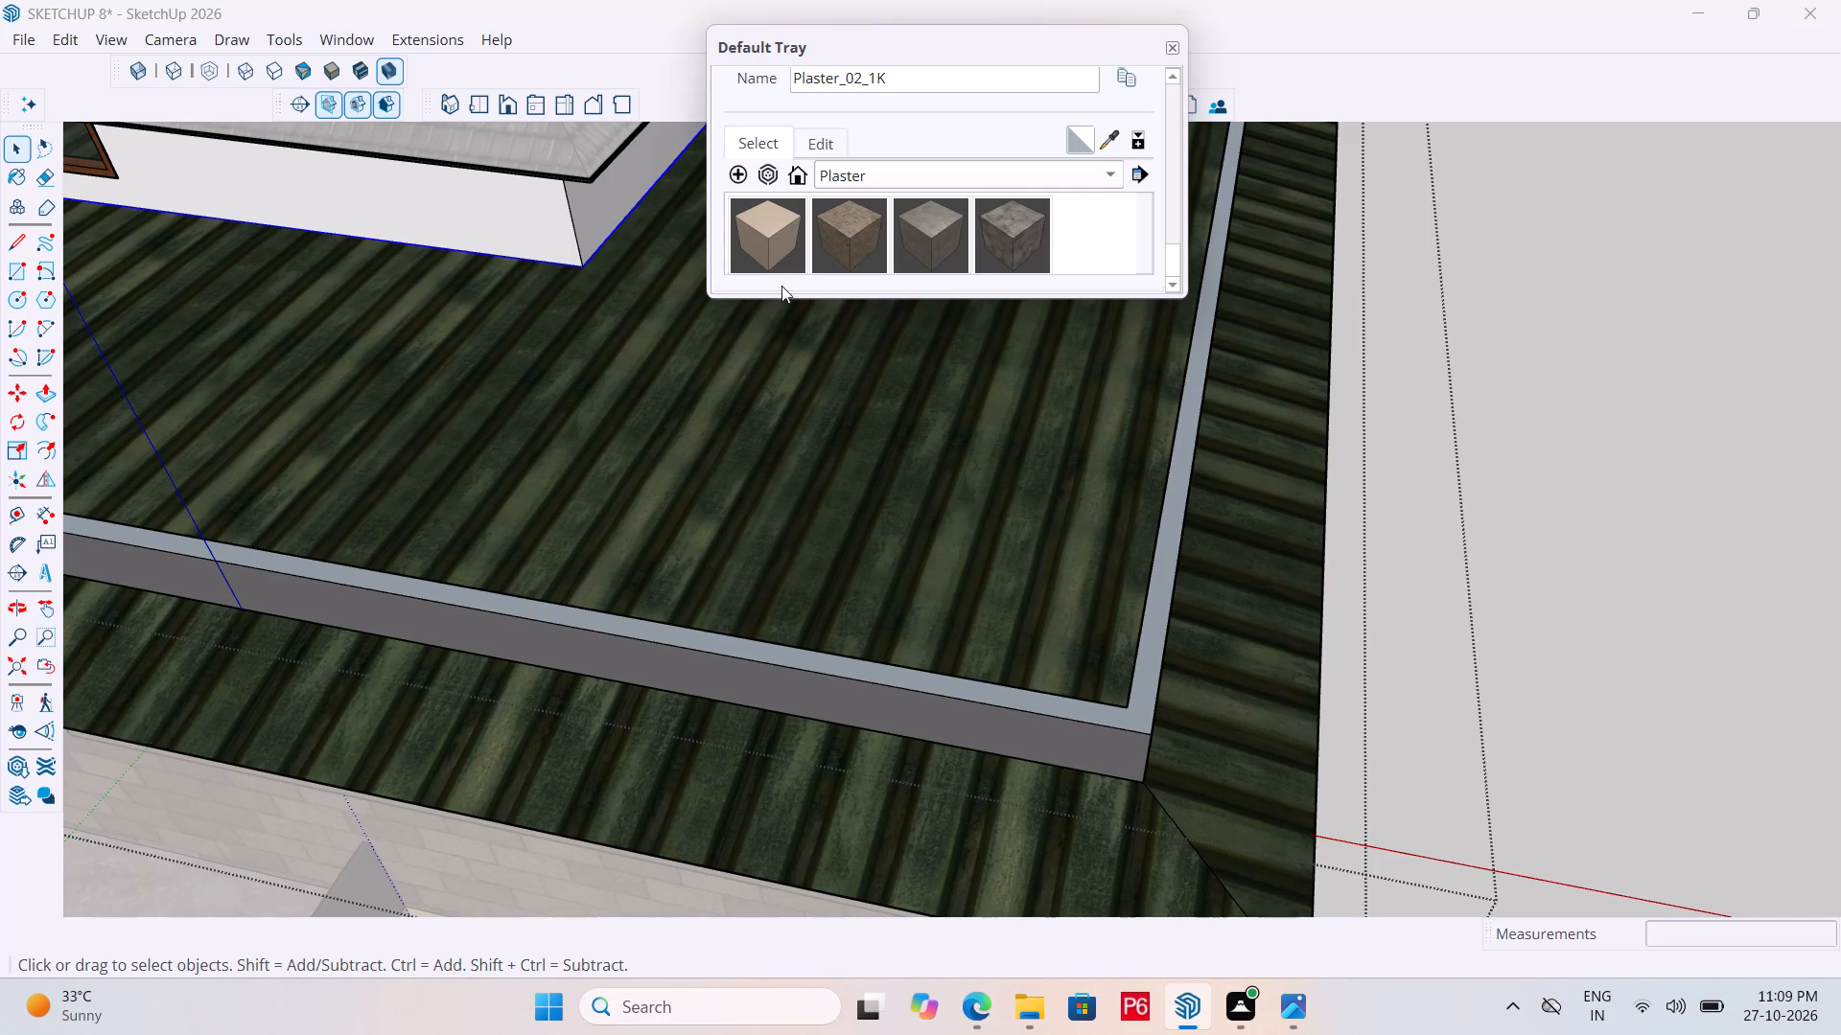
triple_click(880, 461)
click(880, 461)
Undo the colour and plaster attempts together with the earlier green roofing texture on the flat roof.
key(ctrl+z)
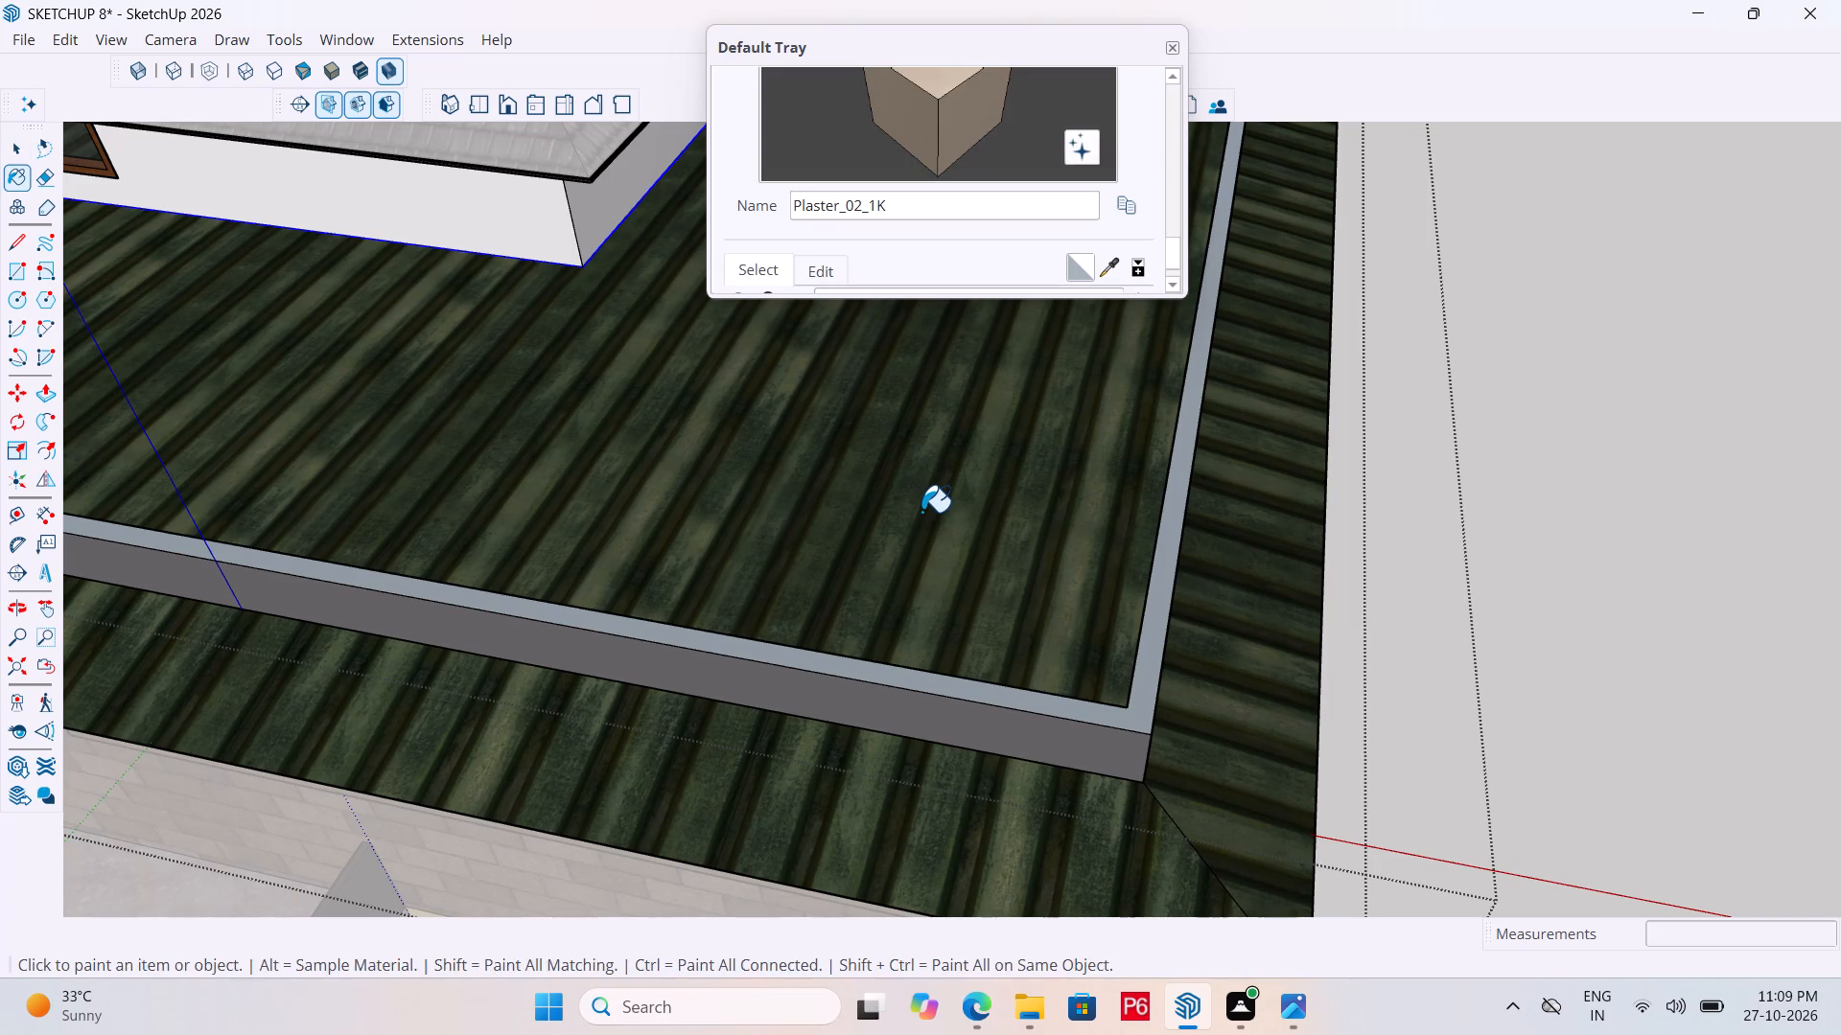
key(ctrl+z)
key(ctrl+z)
key(ctrl+z)
key(ctrl+z)
ctrl+scroll(934, 516, down, 2)
key(ctrl+z)
key(ctrl+z)
key(ctrl+z)
key(ctrl+z)
key(ctrl+z)
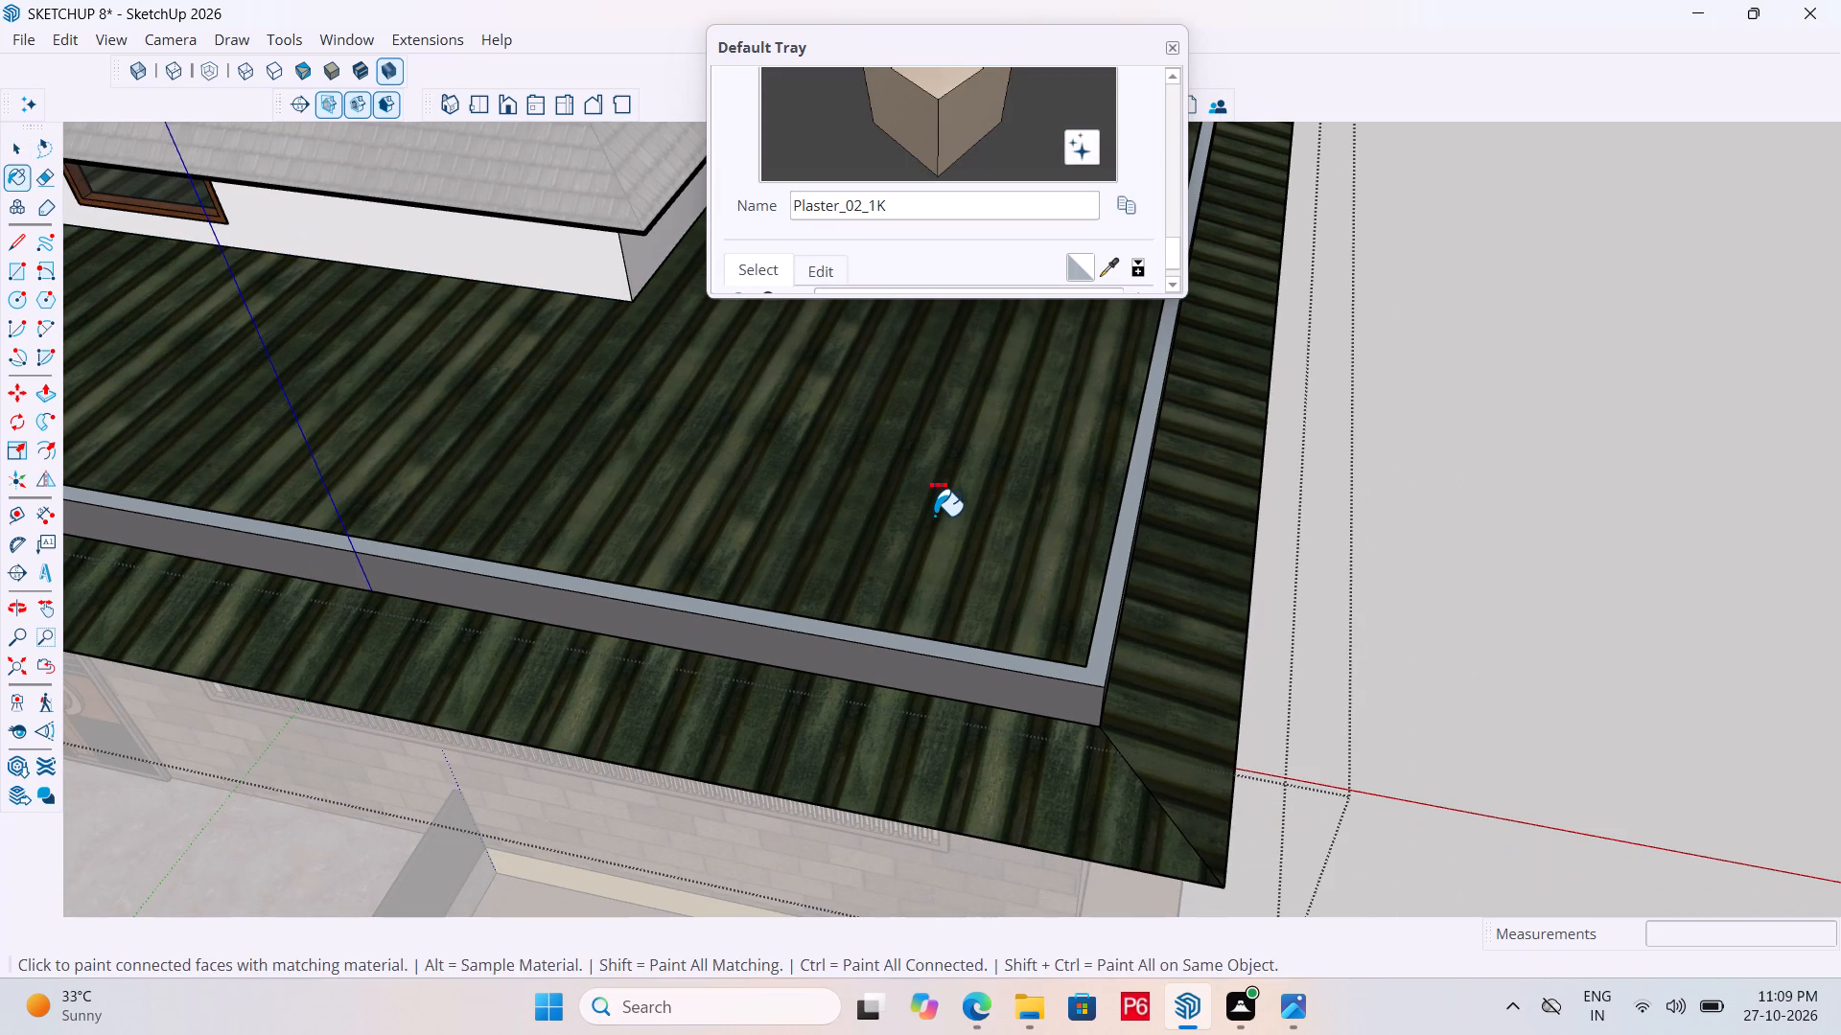
key(ctrl+z)
key(ctrl+z)
key(ctrl+z)
Paint the flat roof with Plaster_02_1K and leave the overhang group.
click(894, 513)
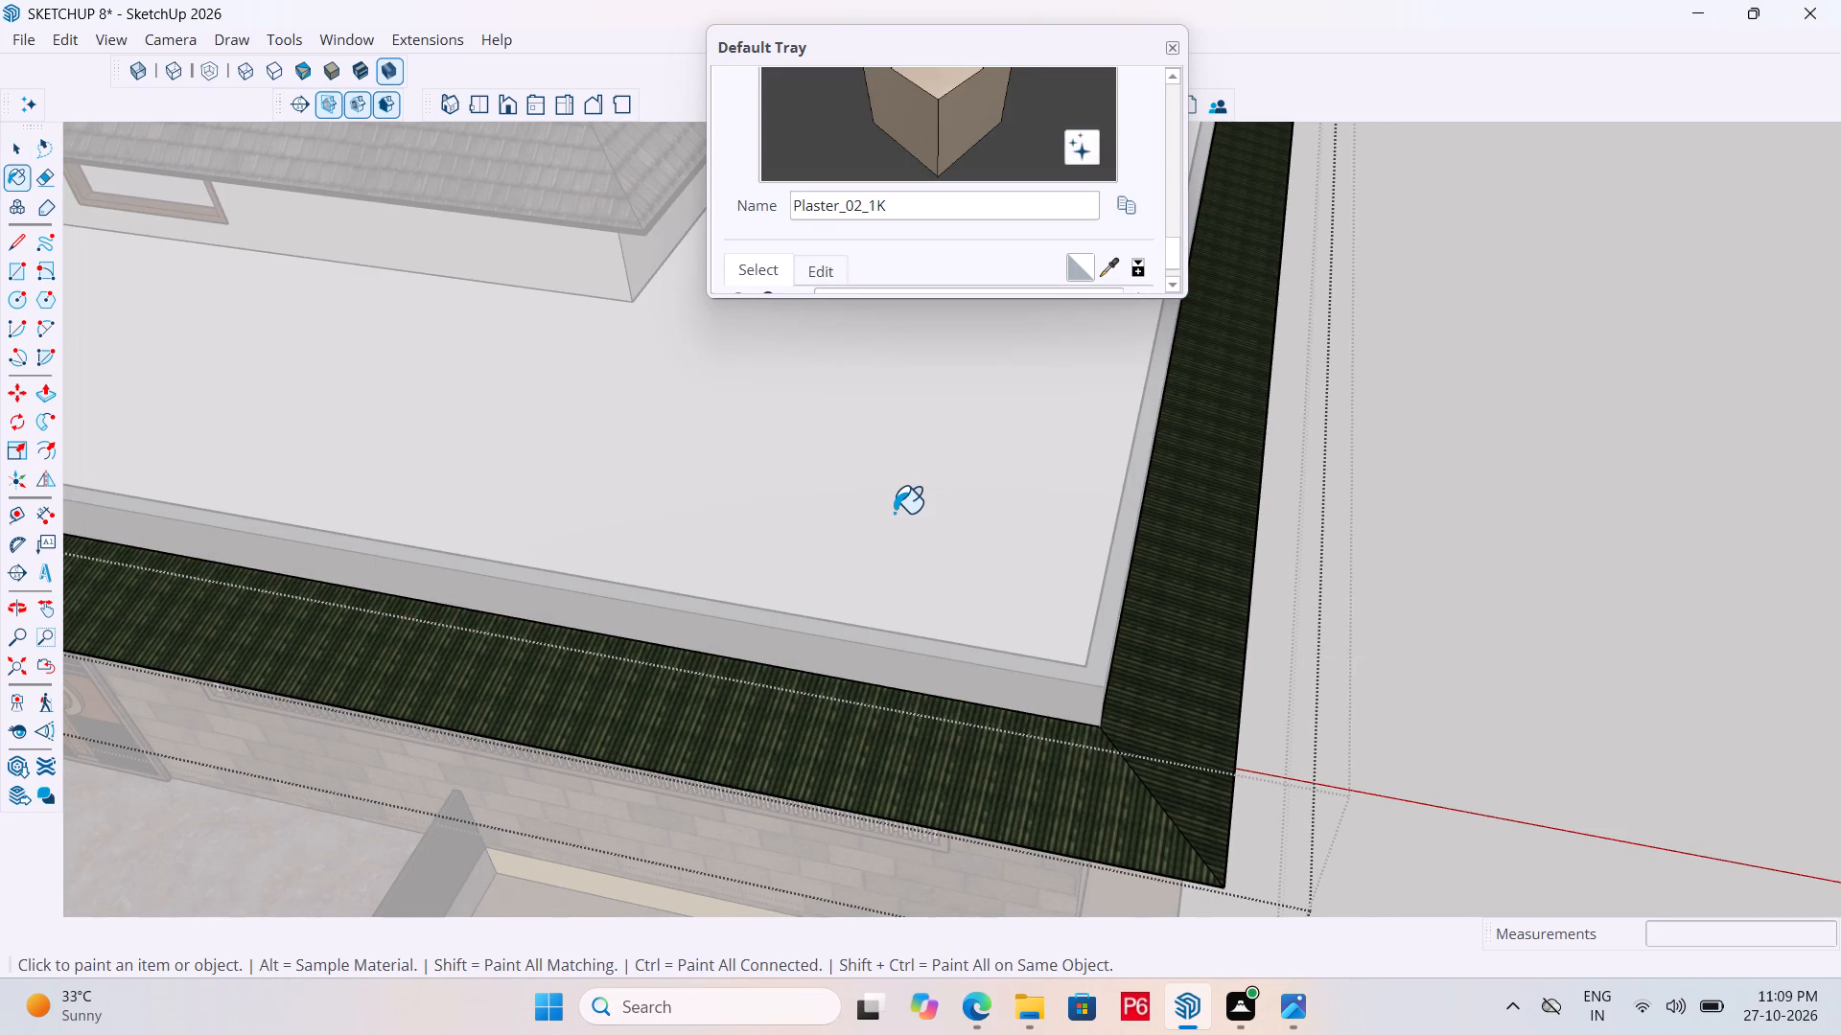
scroll(991, 647, down, 2)
key(space)
click(1464, 543)
Examine the flat roof's plaster finish beside the parapet and the green overhang from several angles.
middle_drag(840, 556, 965, 527)
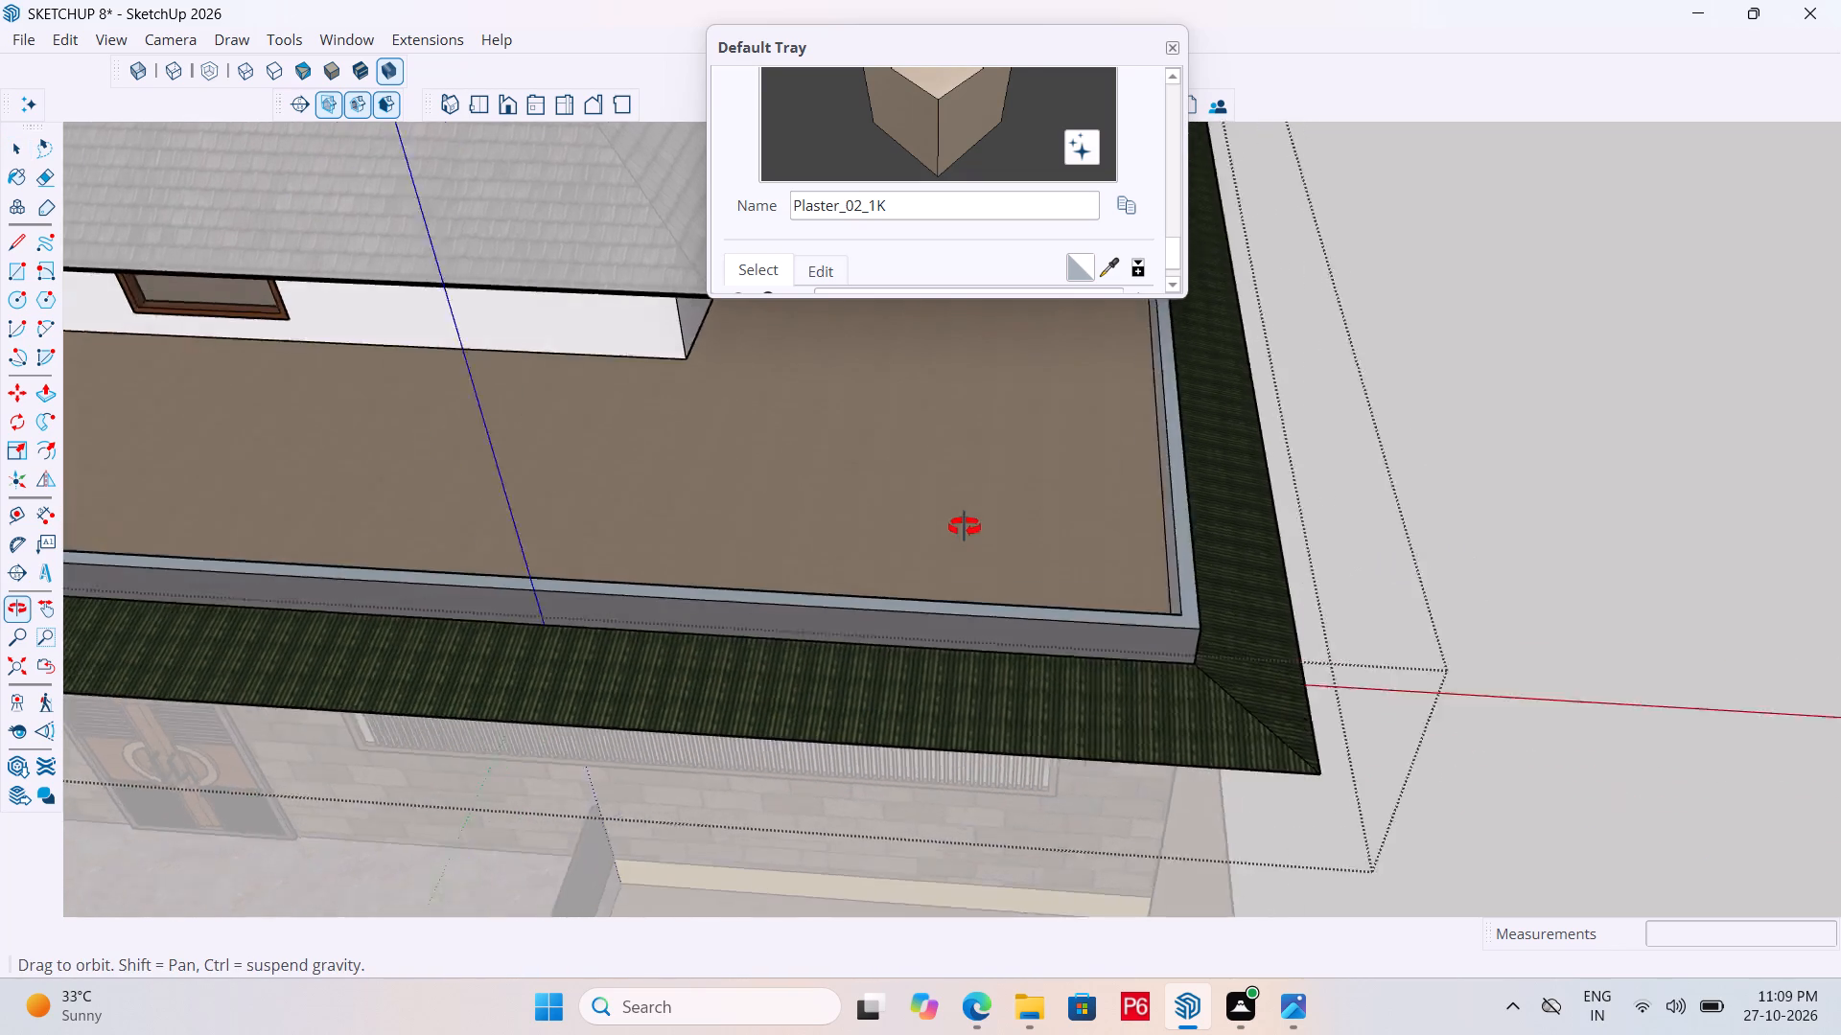
middle_drag(965, 527, 755, 476)
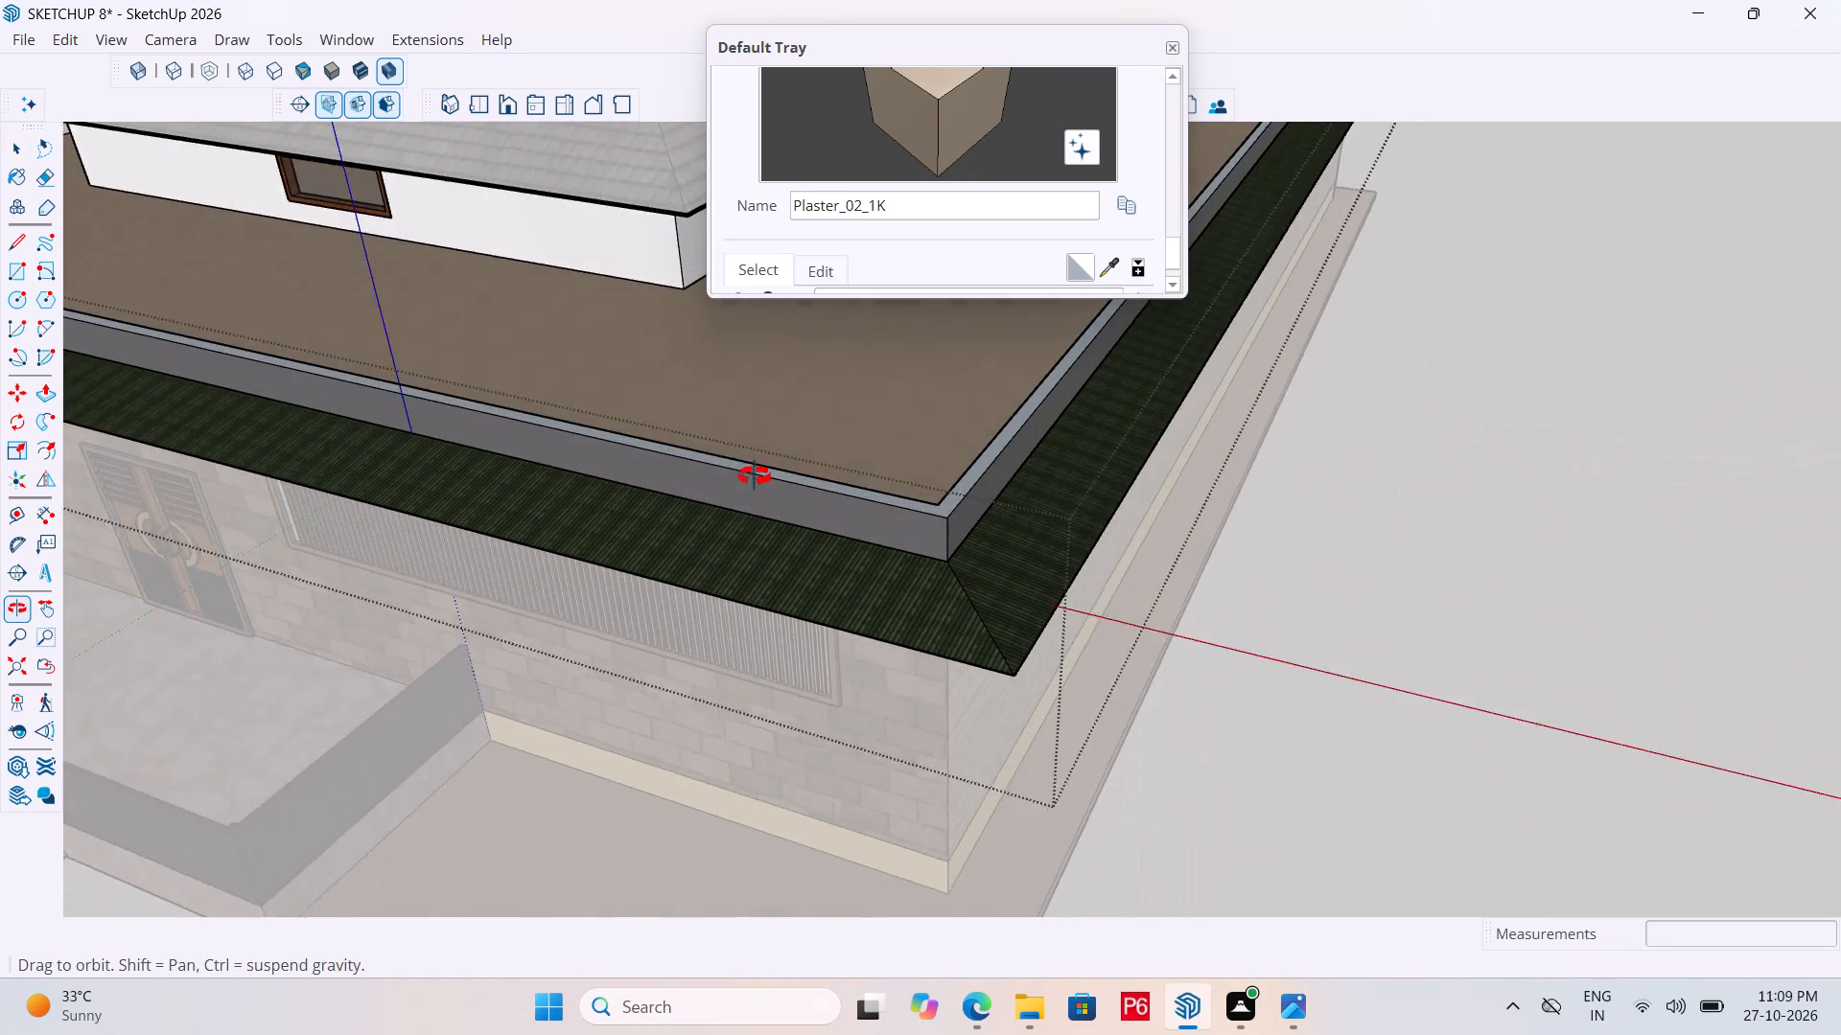
middle_drag(755, 476, 755, 482)
scroll(901, 605, down, 5)
scroll(696, 327, up, 5)
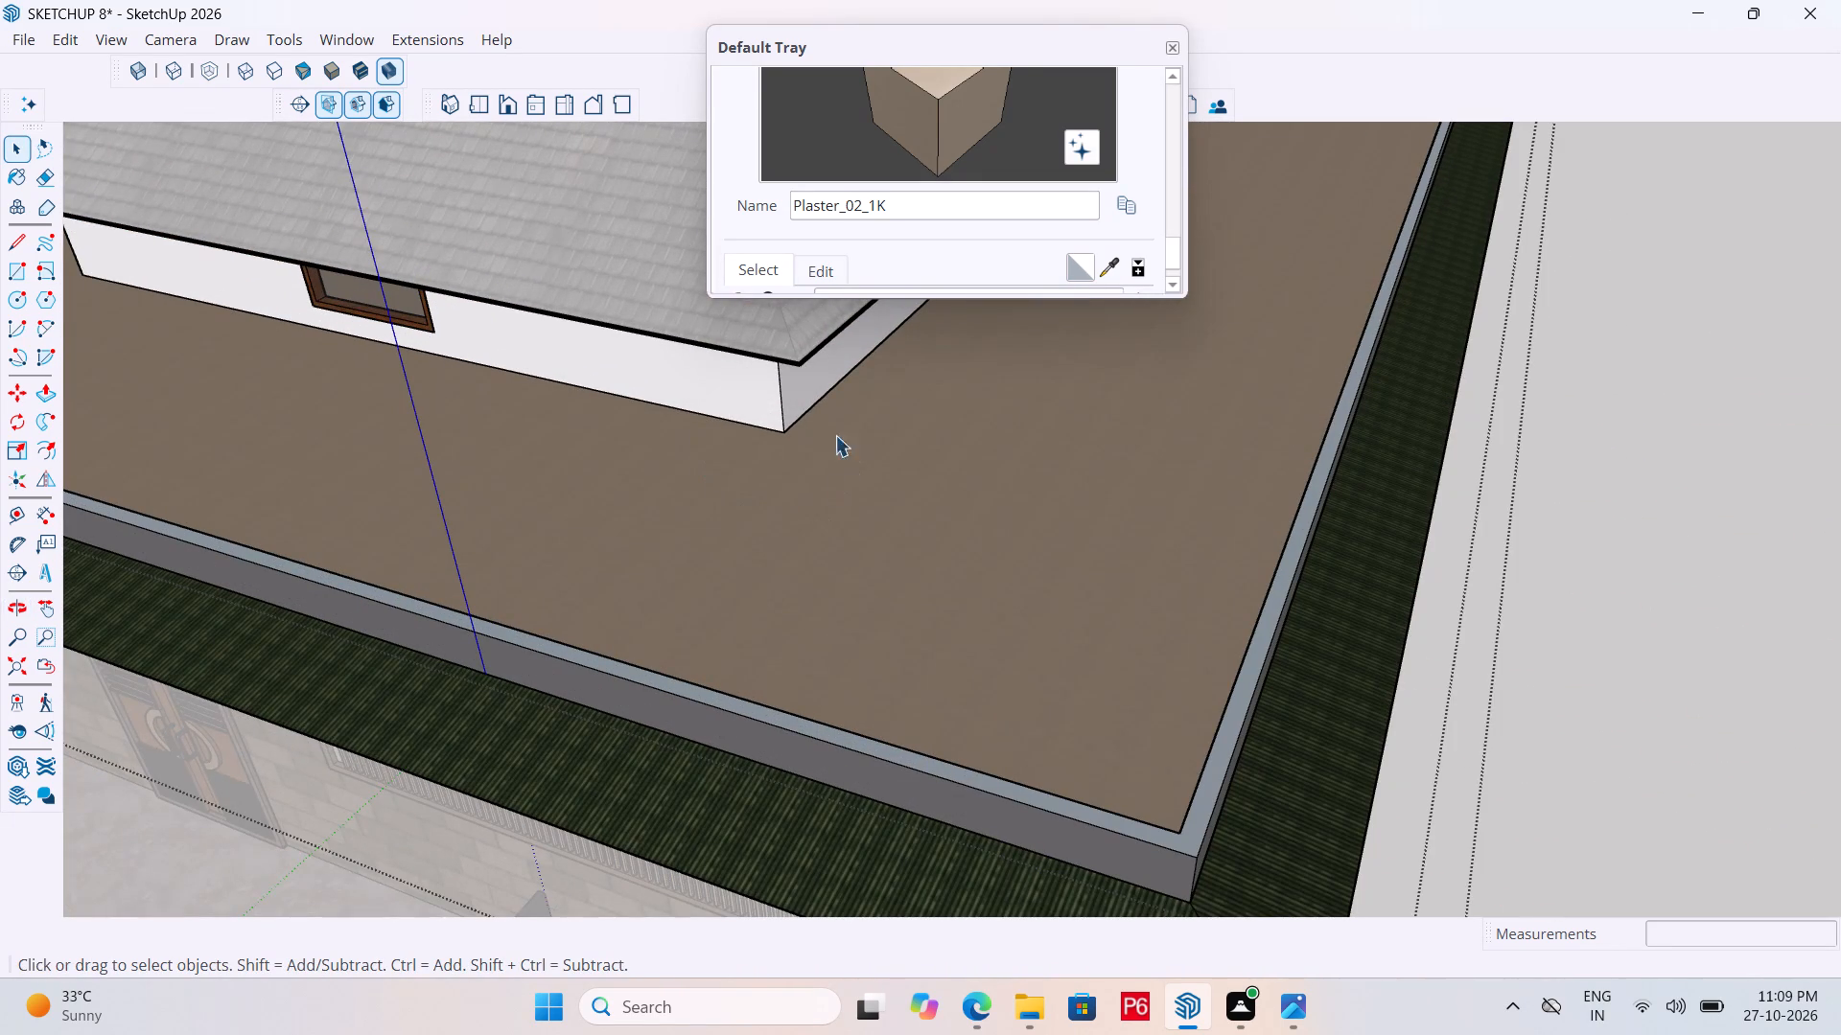
key(space)
scroll(853, 685, down, 5)
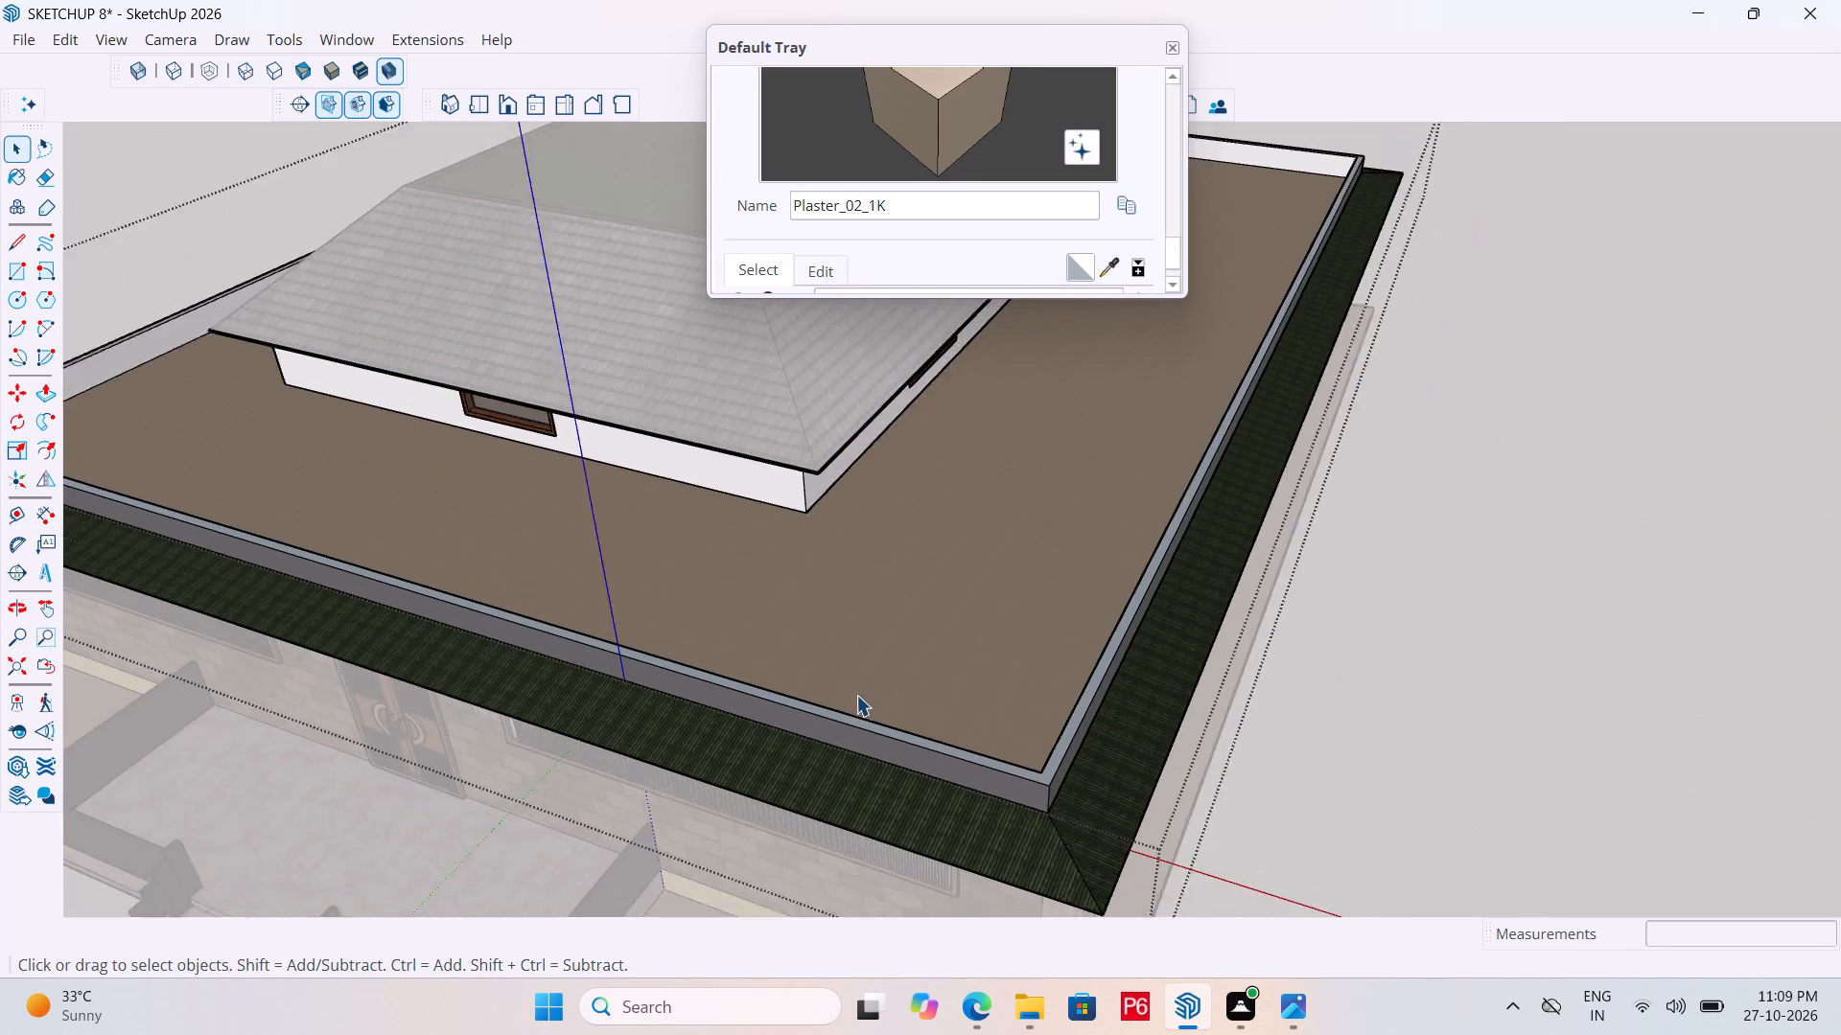
Leave the flat roof group and close the floating material tray to free the model view.
scroll(856, 695, down, 5)
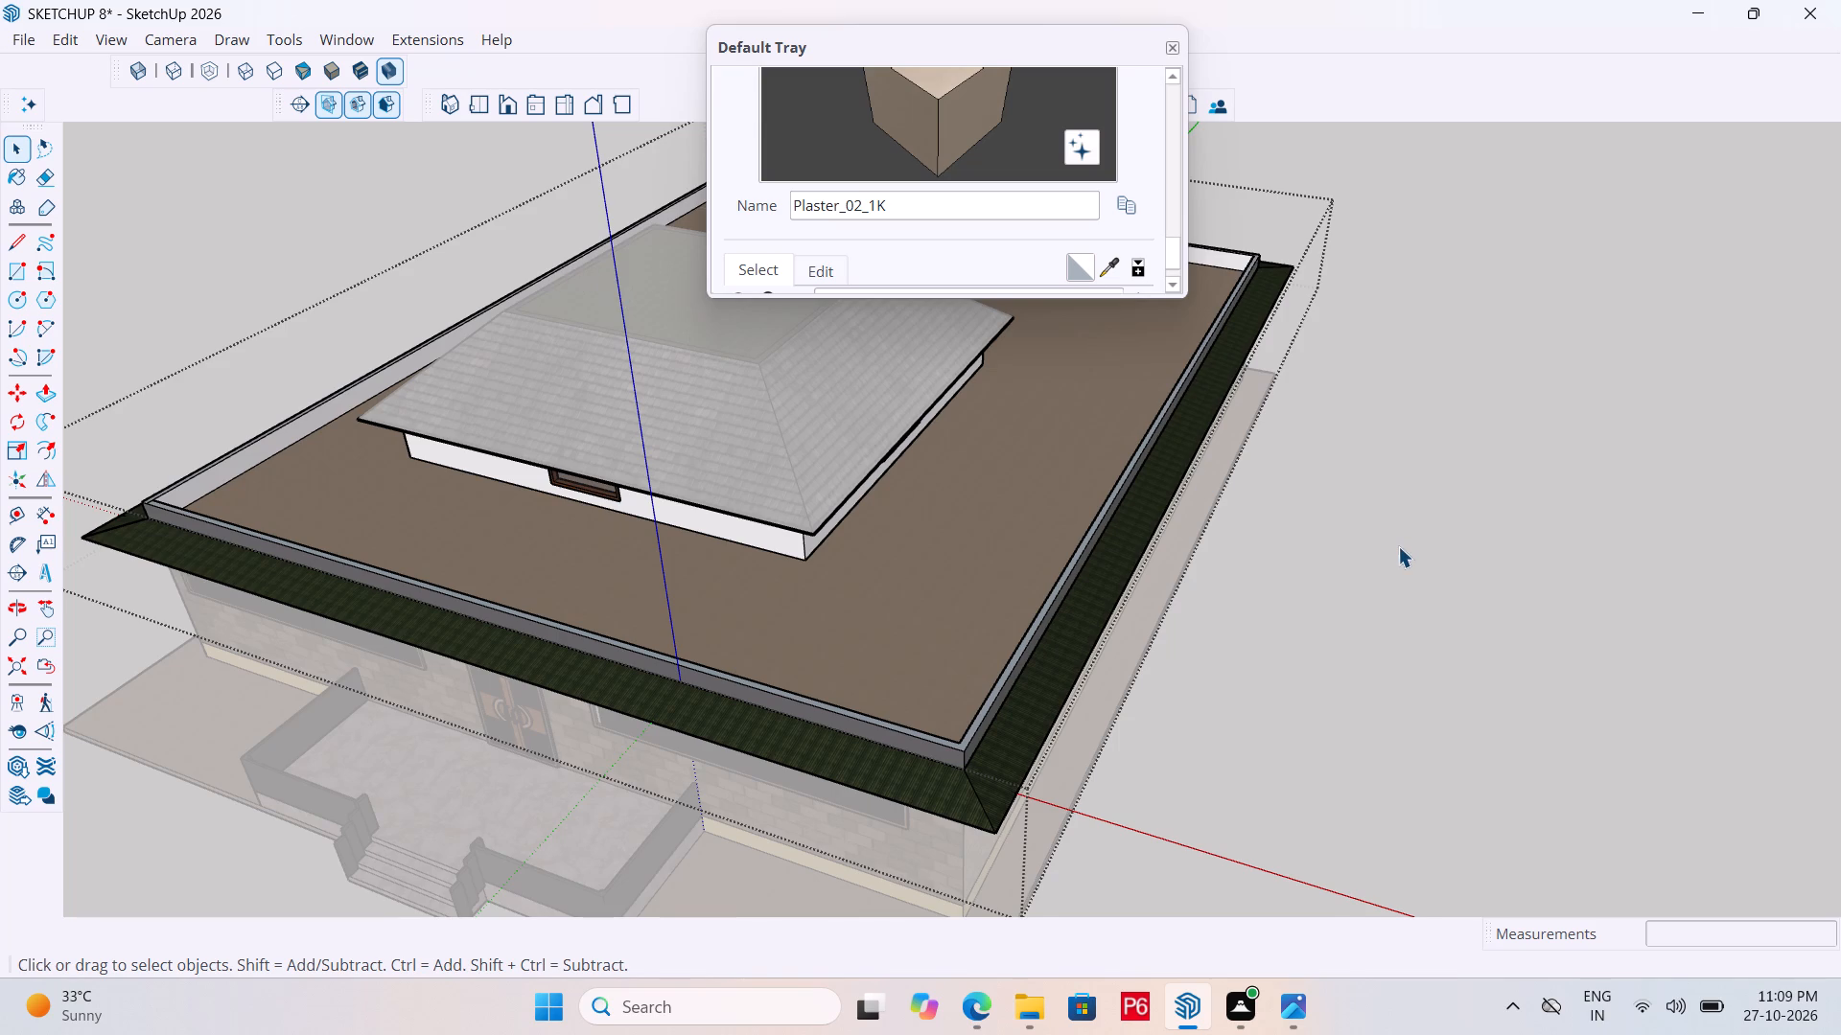
click(1398, 546)
scroll(813, 495, down, 3)
middle_drag(822, 465, 836, 445)
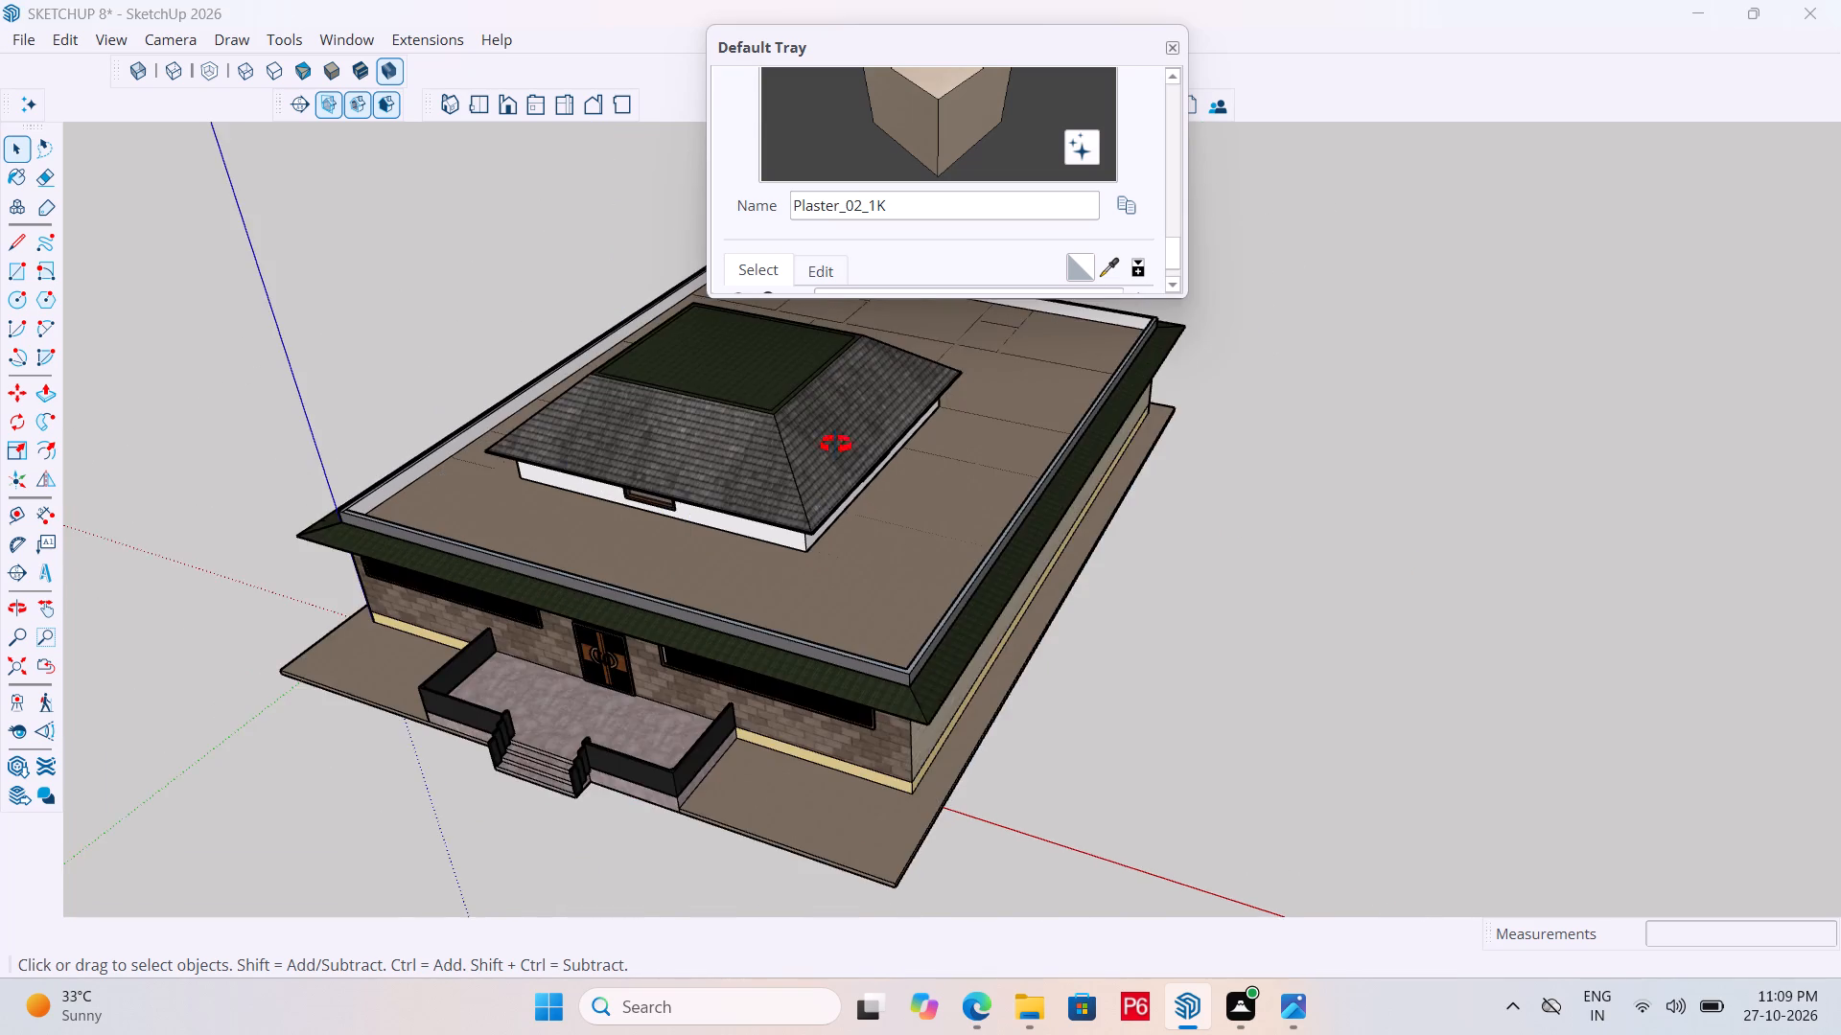
middle_drag(836, 445, 899, 511)
click(1170, 51)
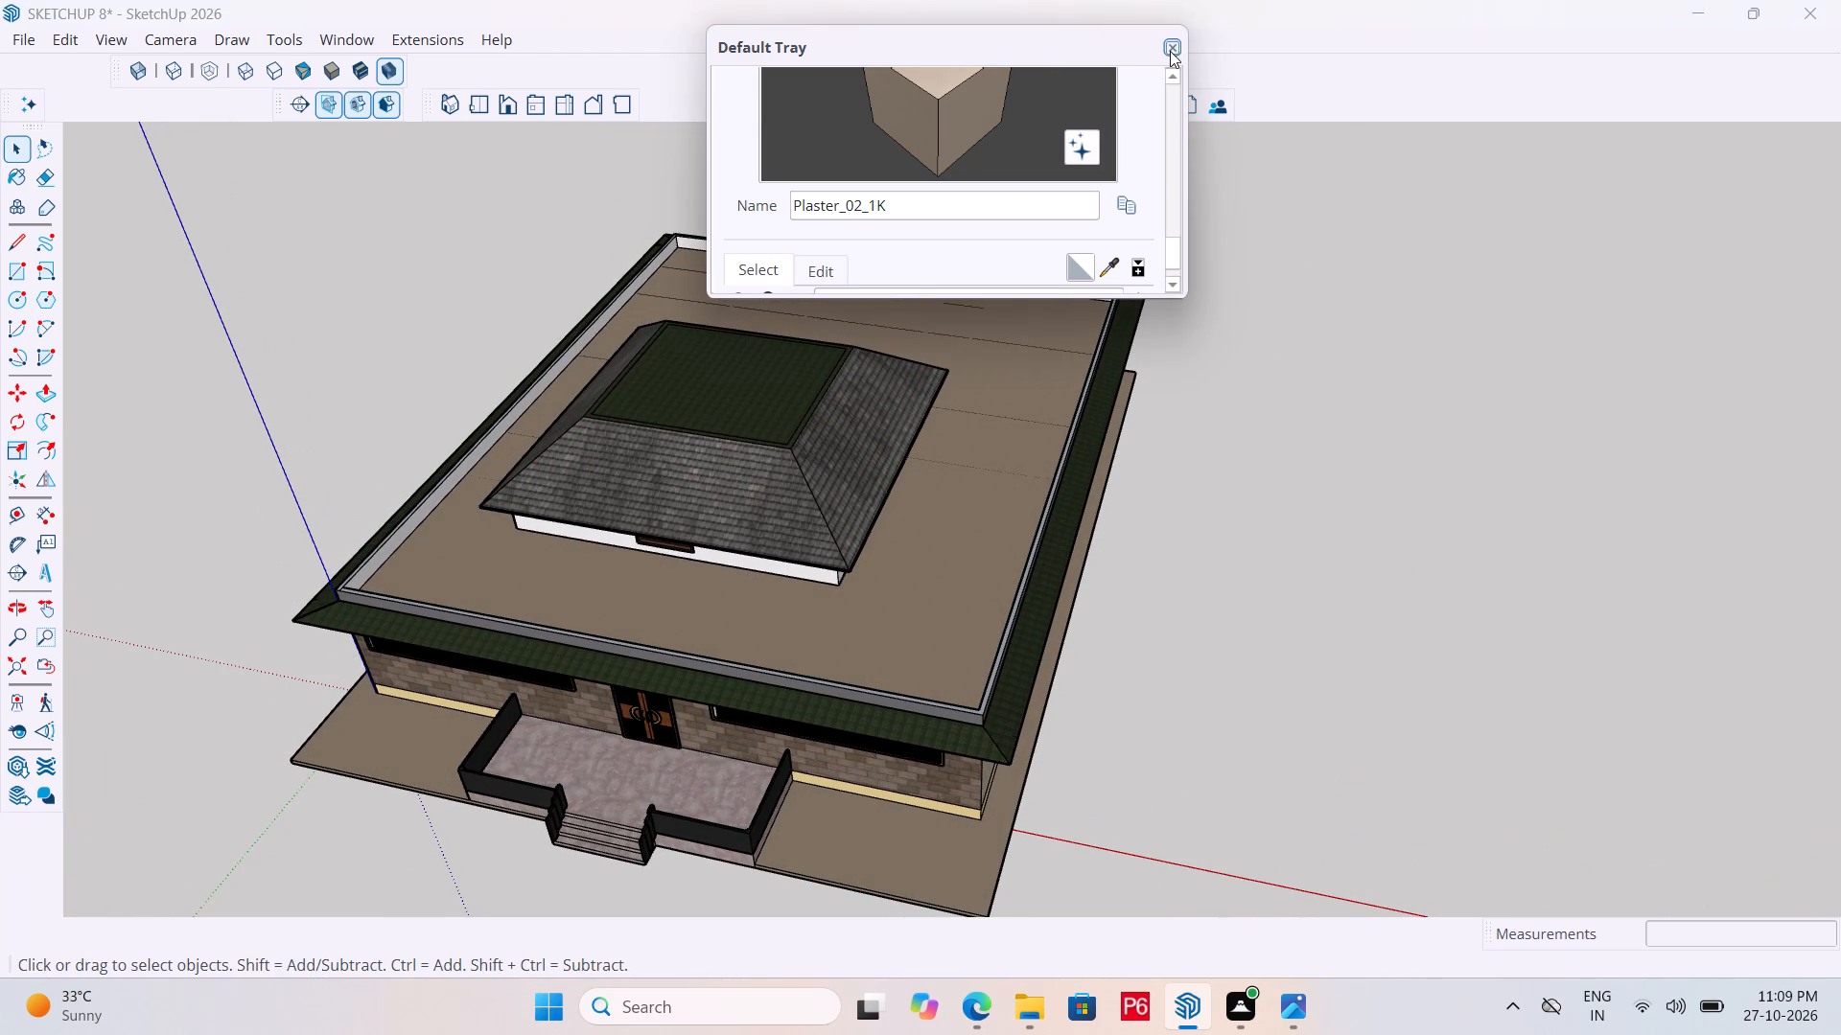
Place a horizontal section plane on the raised roof's flat top, accepting the name Section 2 and symbol 2.
scroll(578, 316, up, 1)
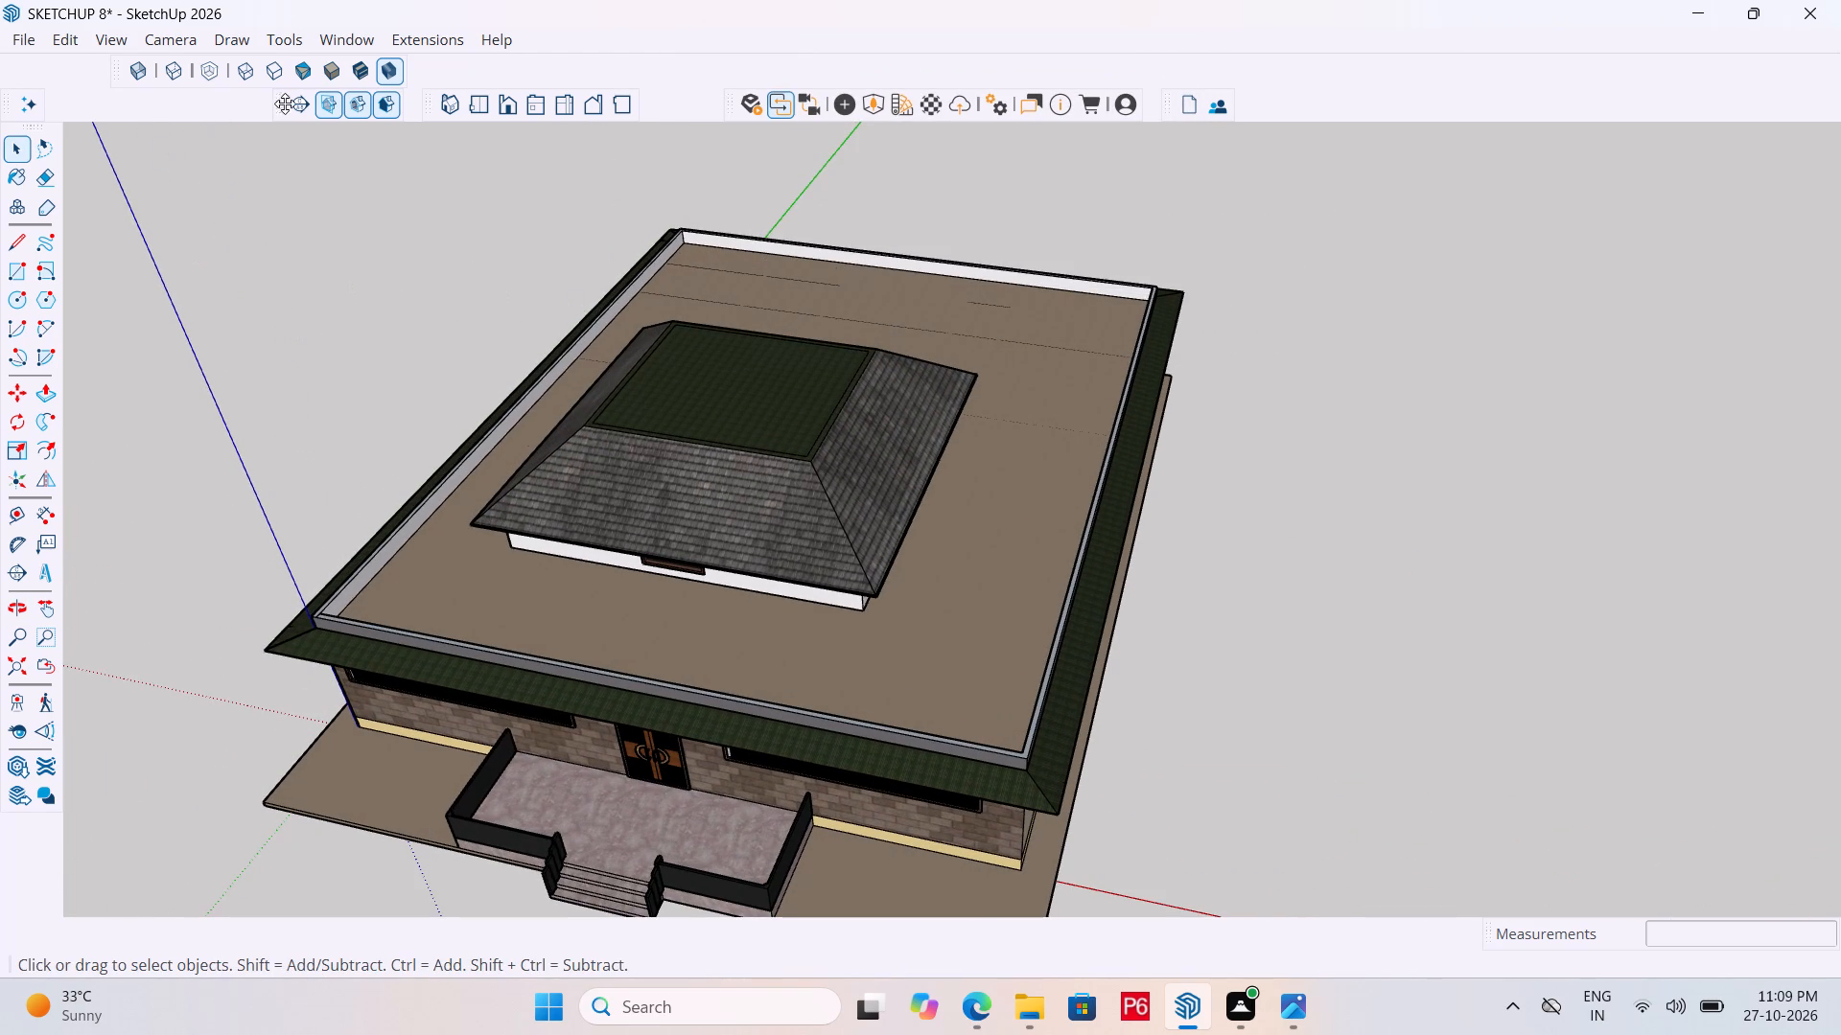
click(299, 108)
click(734, 368)
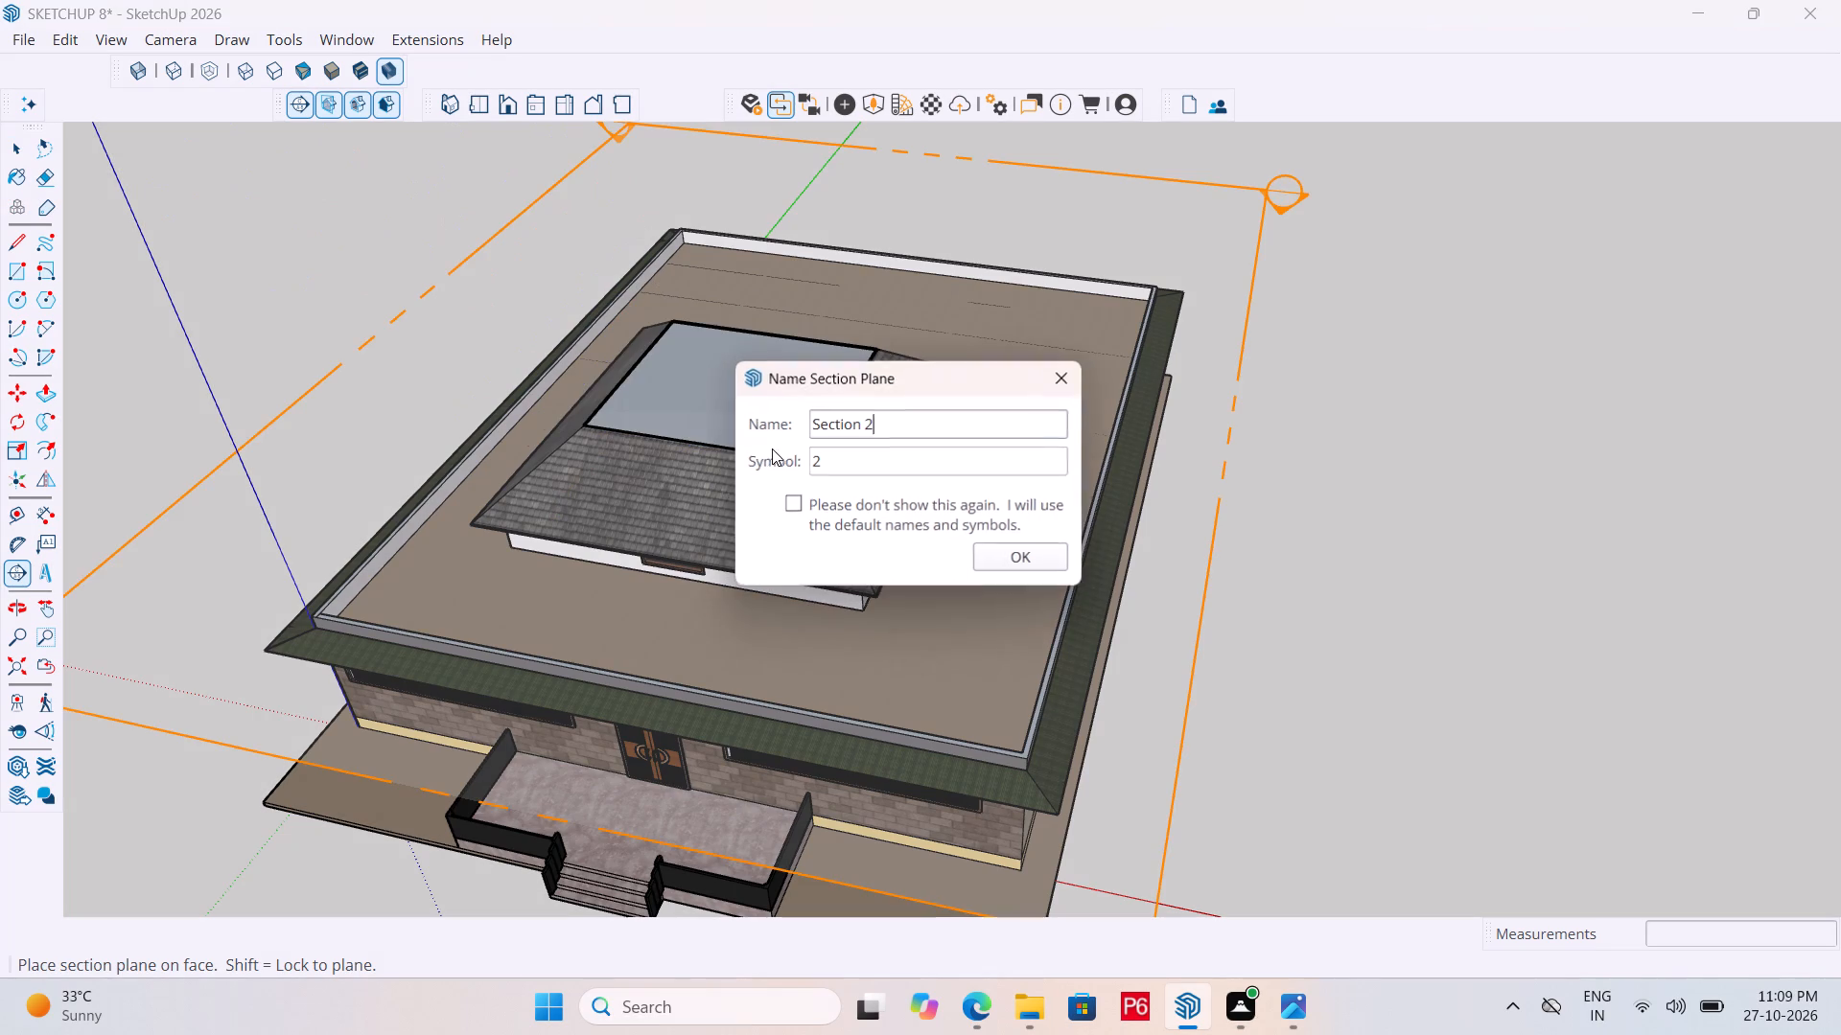
click(1031, 557)
Move the new section plane down about 10' 1 1/4" so it cuts through the raised central walls.
scroll(728, 316, down, 5)
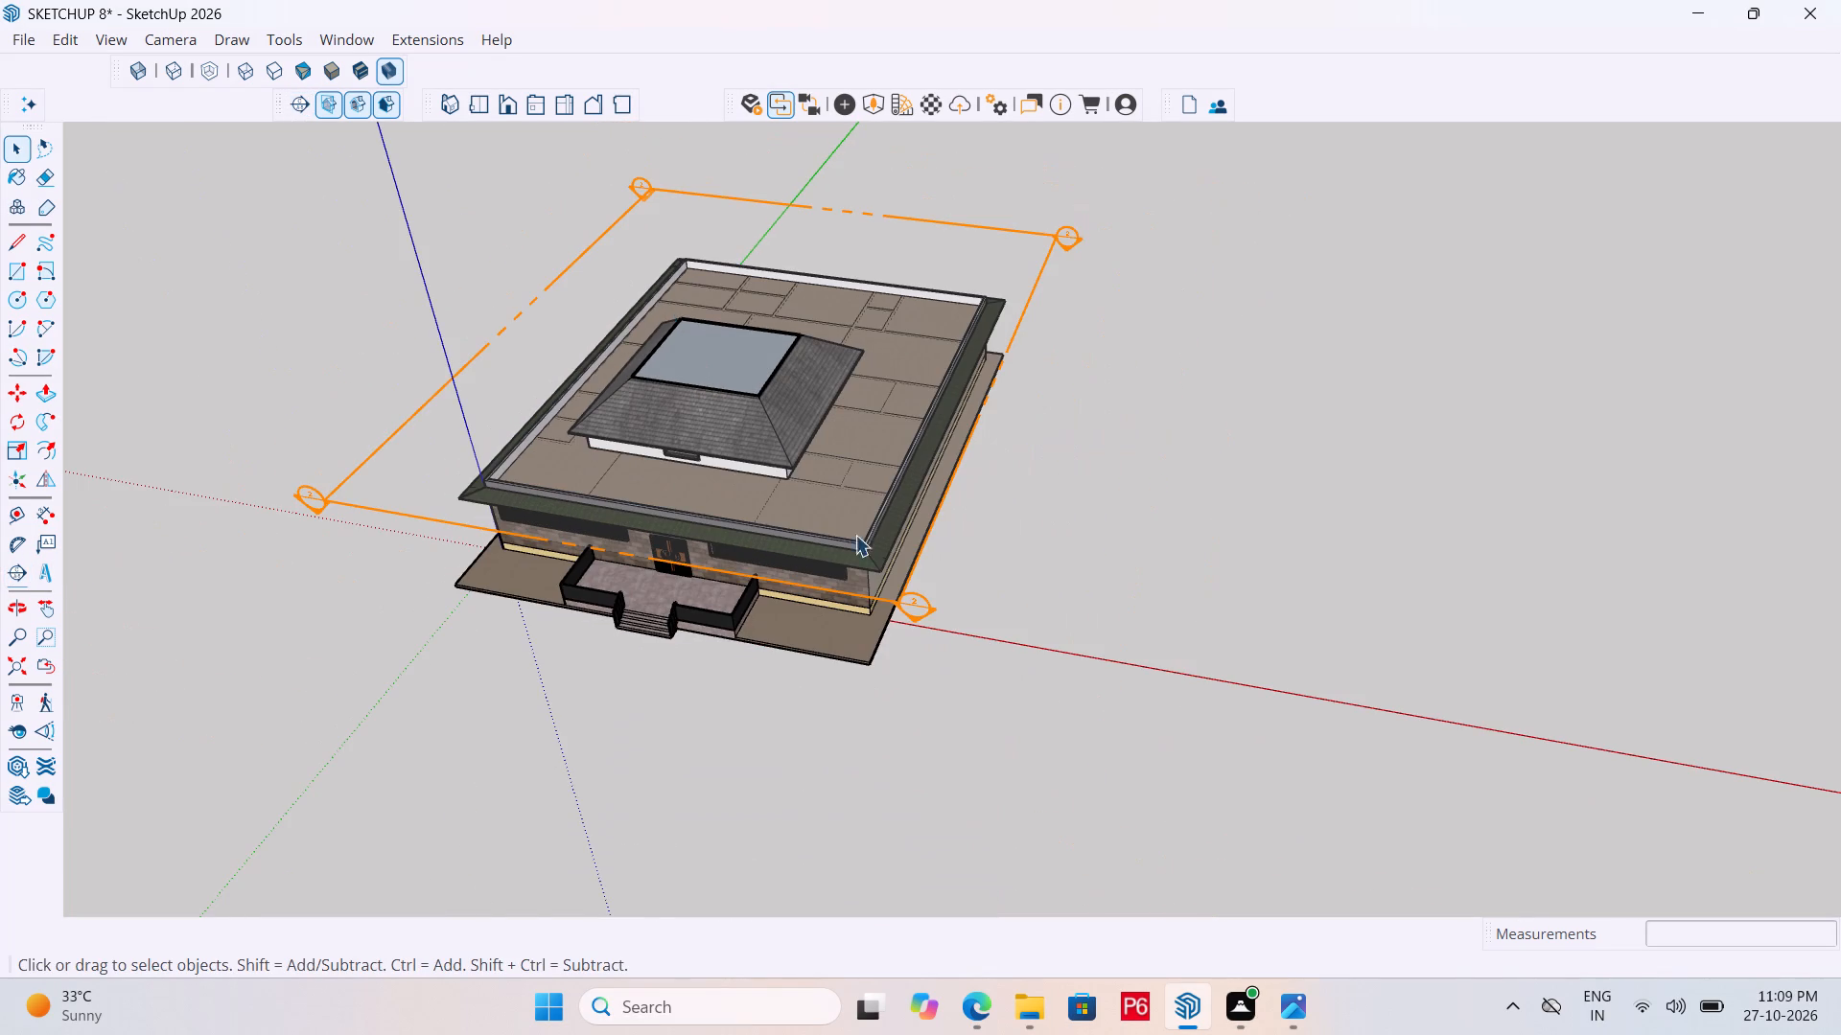
key(m)
click(925, 611)
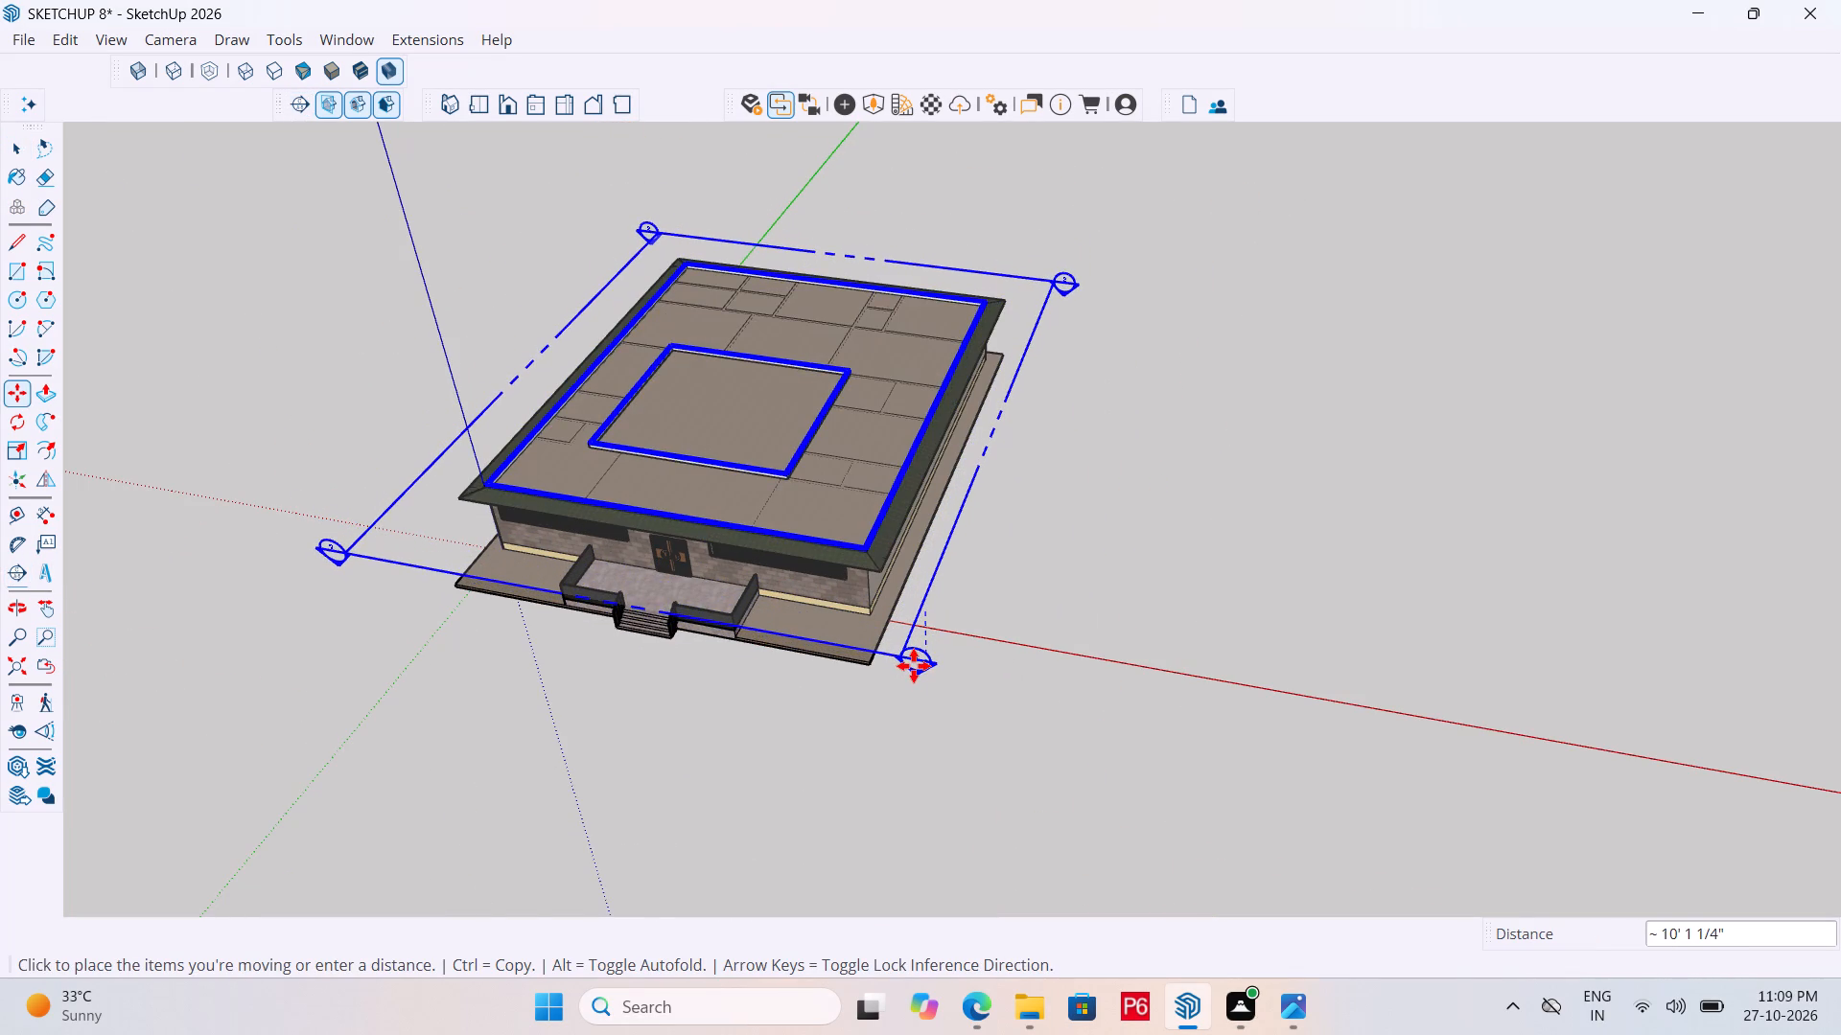
click(914, 666)
Open the flat roof group for editing and select its plaster surface within the cut central walls.
scroll(717, 460, up, 6)
middle_drag(604, 403, 759, 470)
scroll(759, 470, up, 4)
key(space)
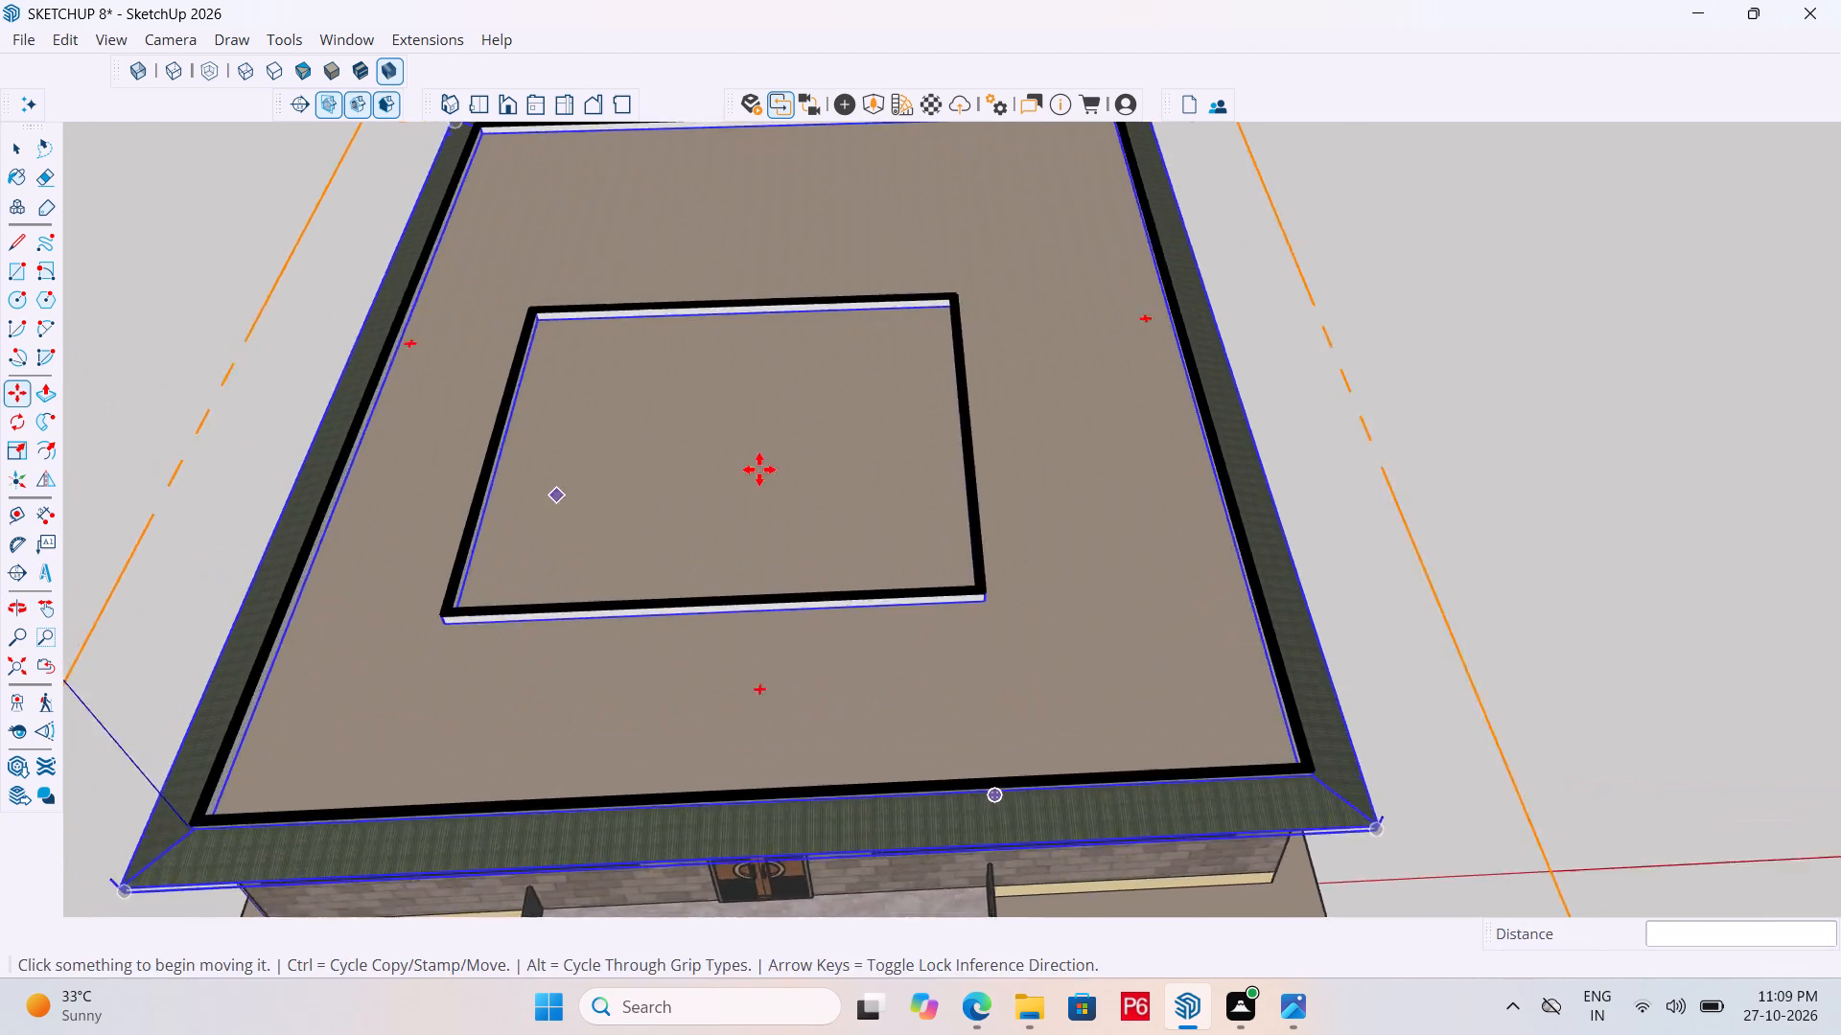
click(594, 363)
scroll(594, 363, up, 1)
double_click(593, 405)
double_click(565, 389)
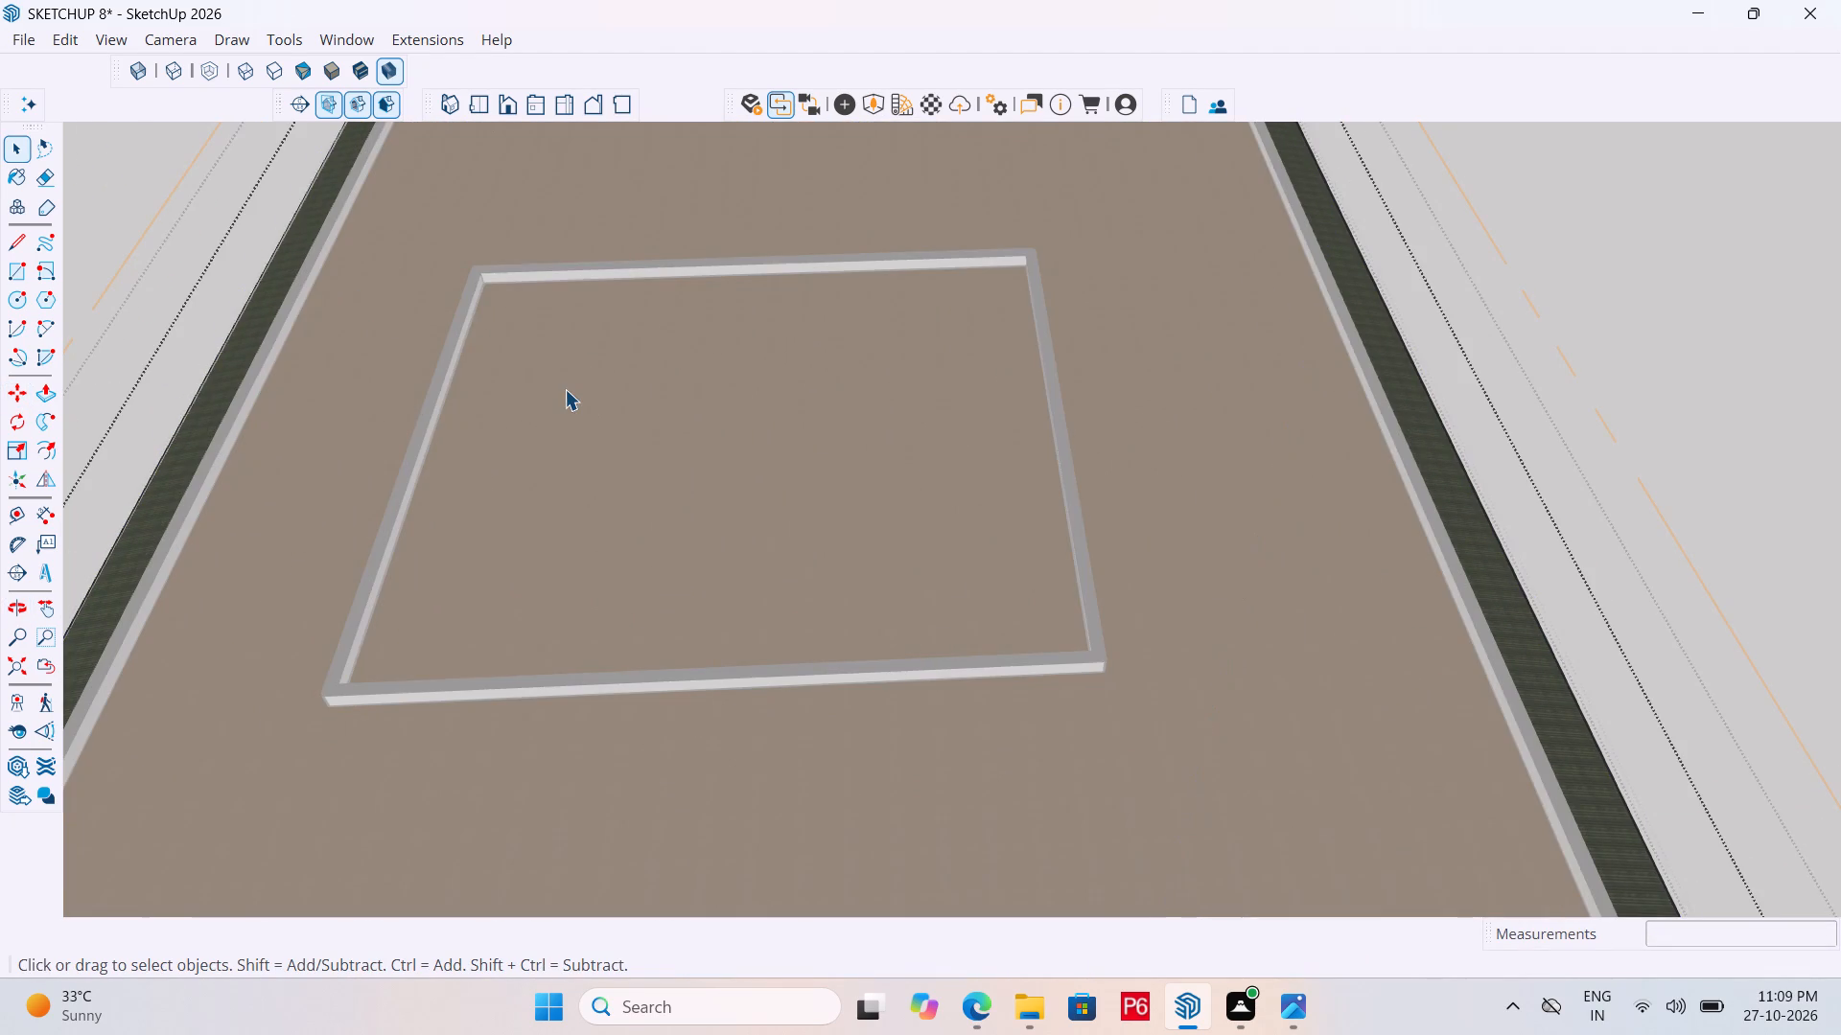
triple_click(542, 382)
double_click(542, 382)
drag(542, 382, 554, 385)
triple_click(591, 399)
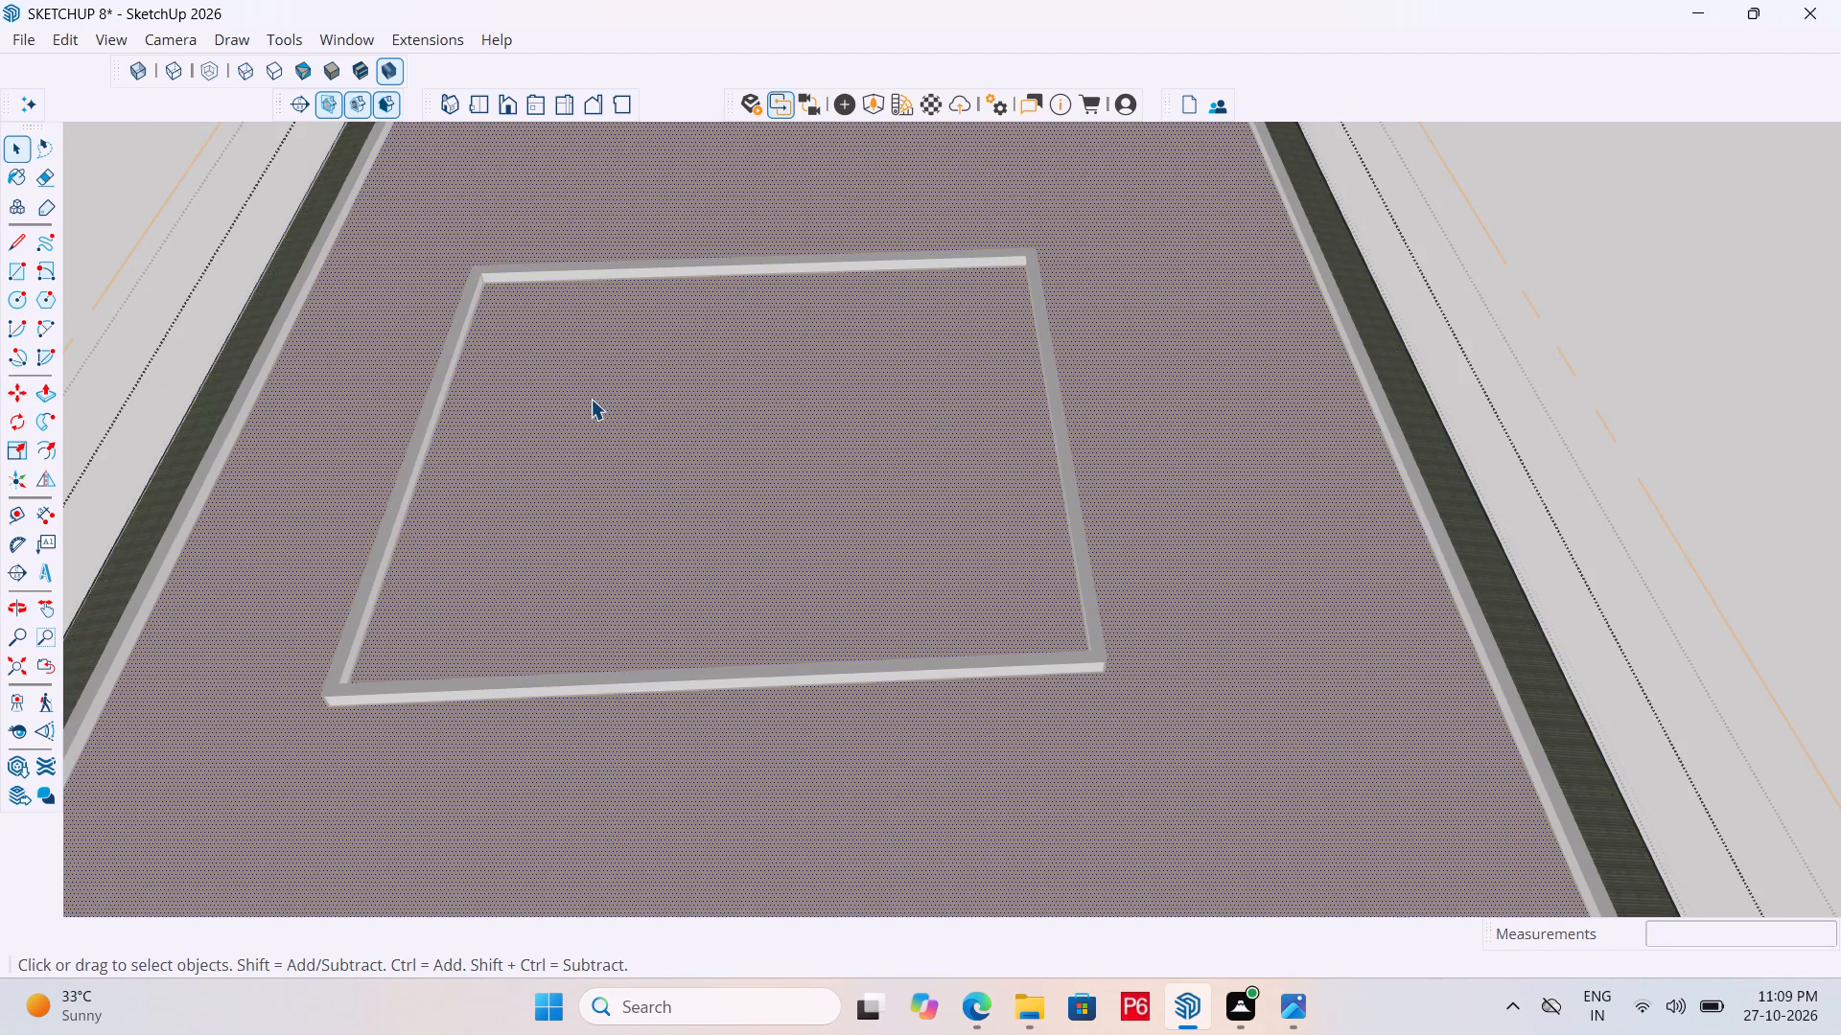
click(724, 440)
middle_drag(635, 441, 617, 498)
Draw a rectangle of about 34' 10" by 33' 5" on the flat roof inside the raised central walls.
key(r)
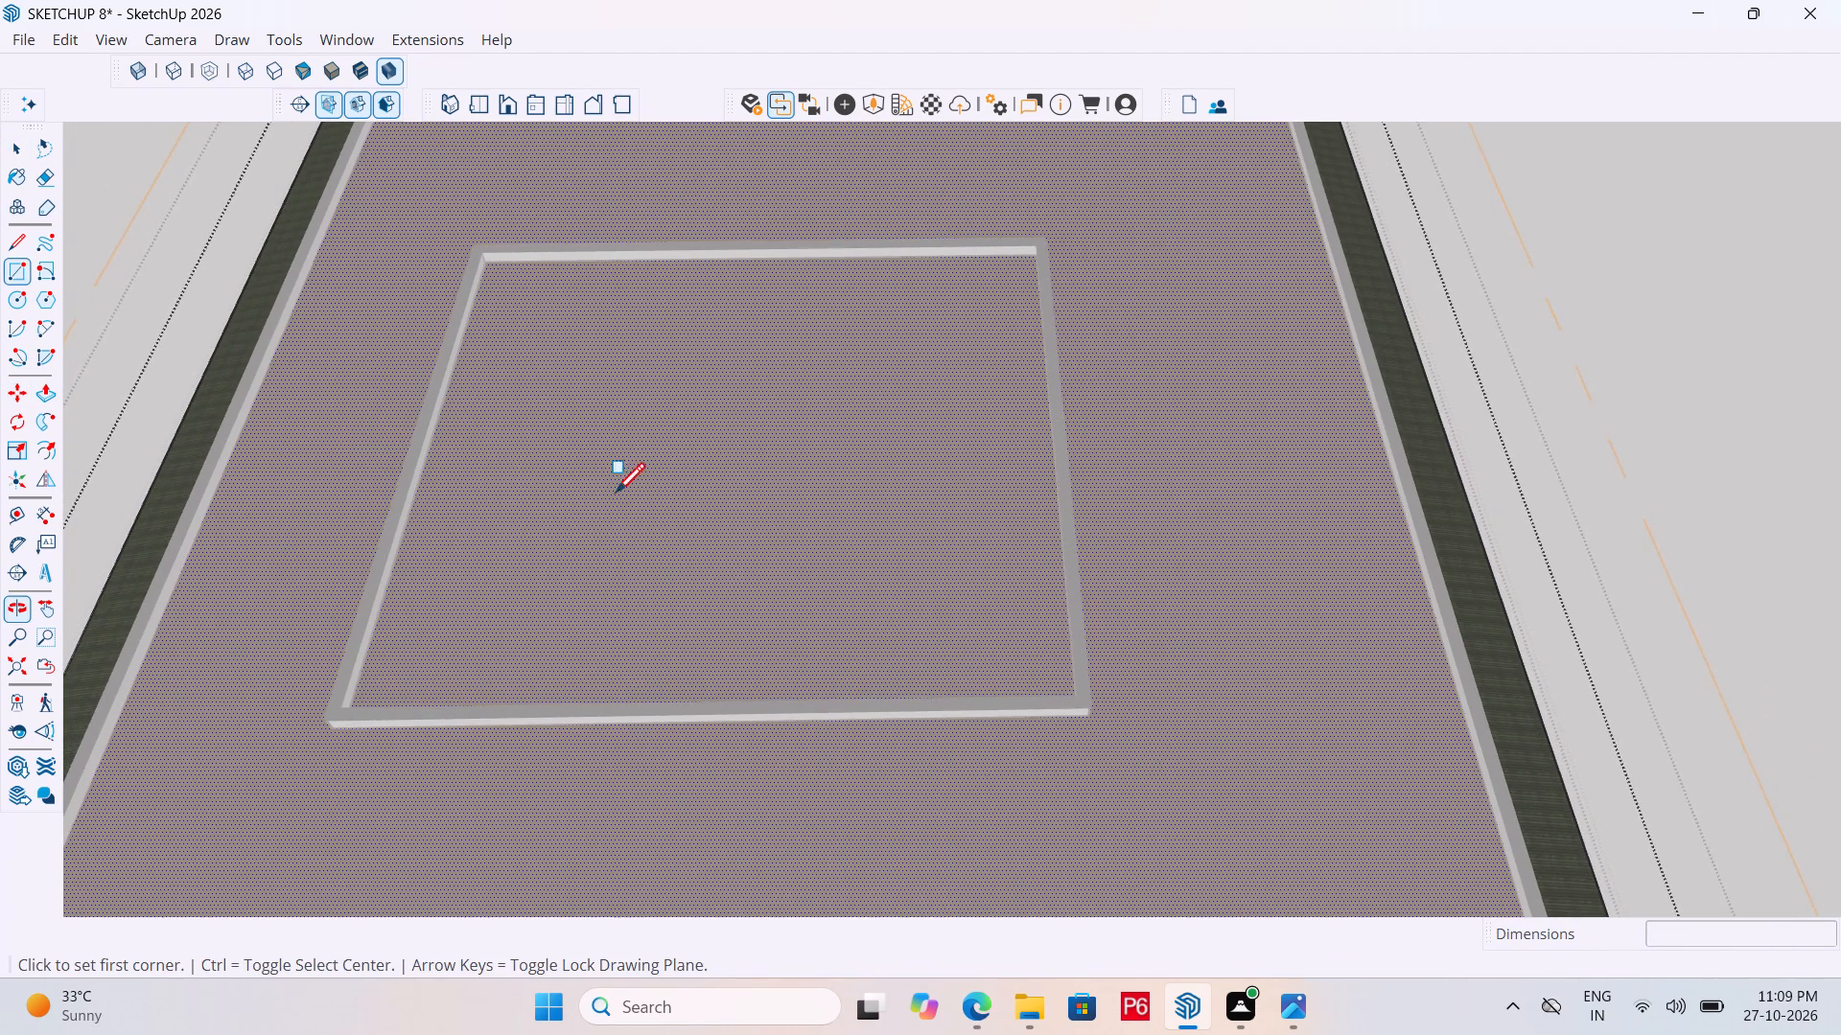
scroll(468, 291, up, 9)
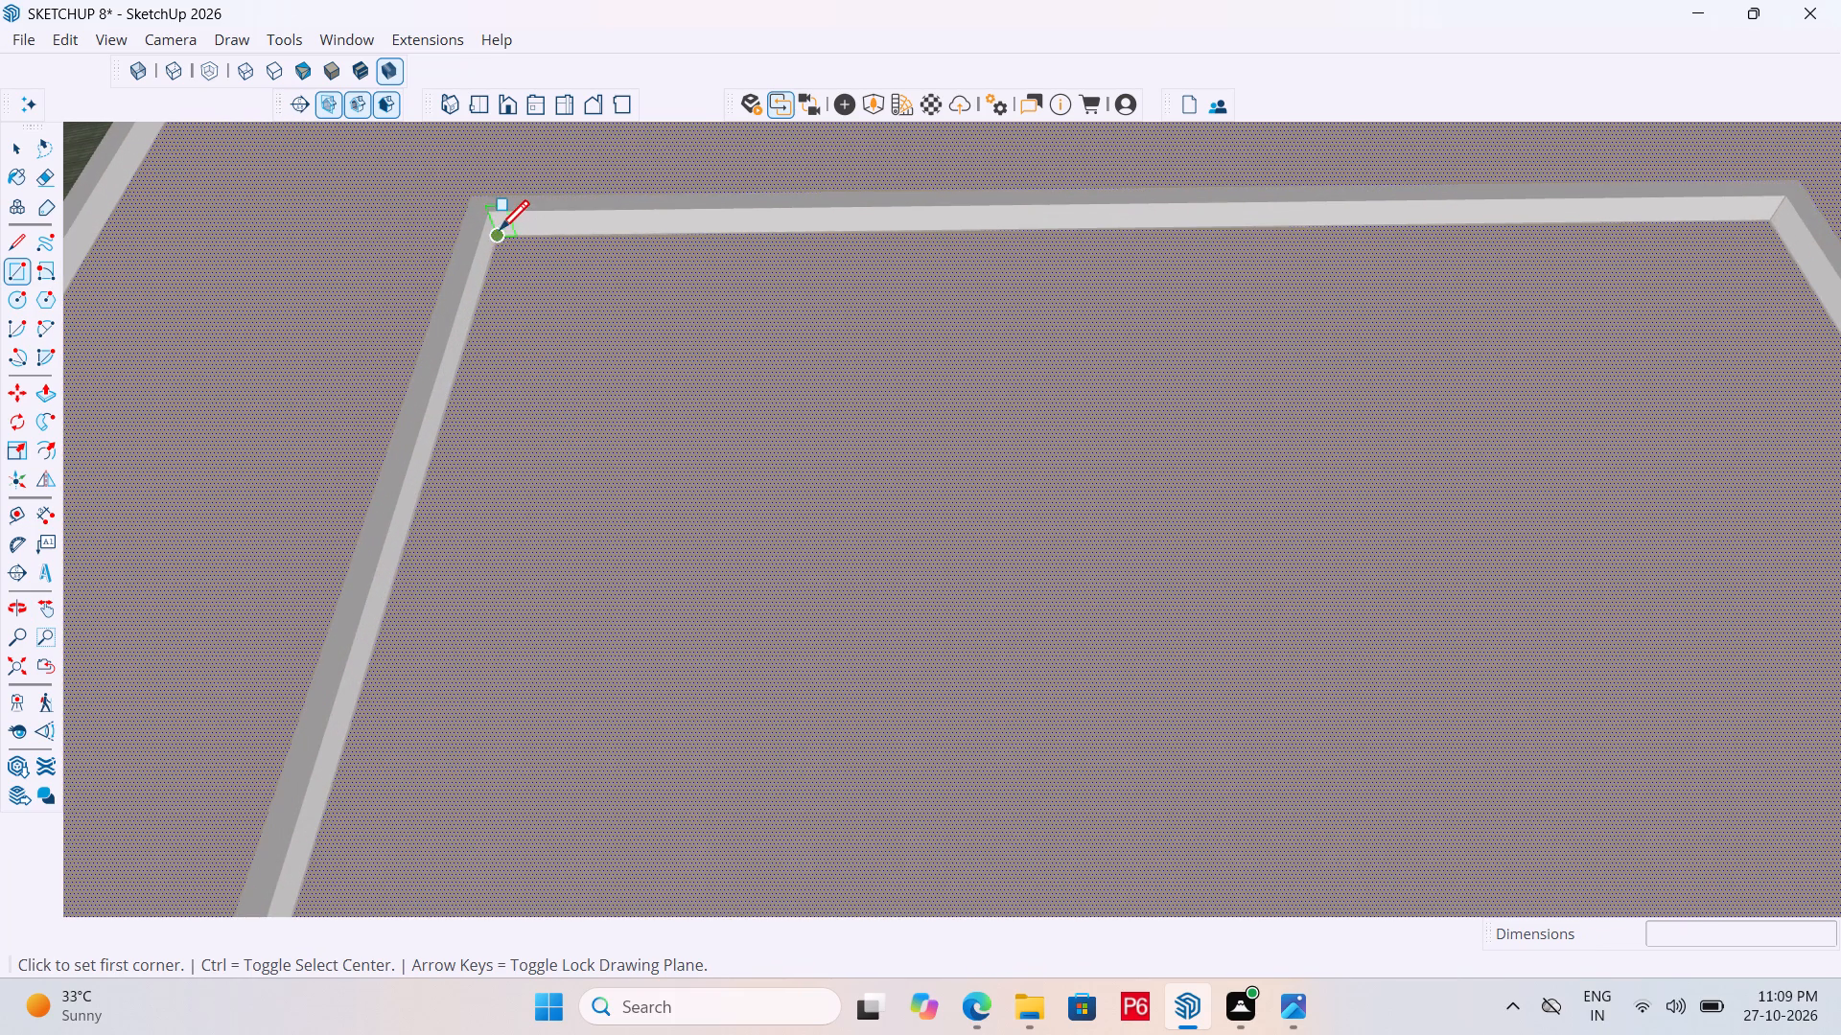
click(498, 241)
scroll(764, 491, down, 6)
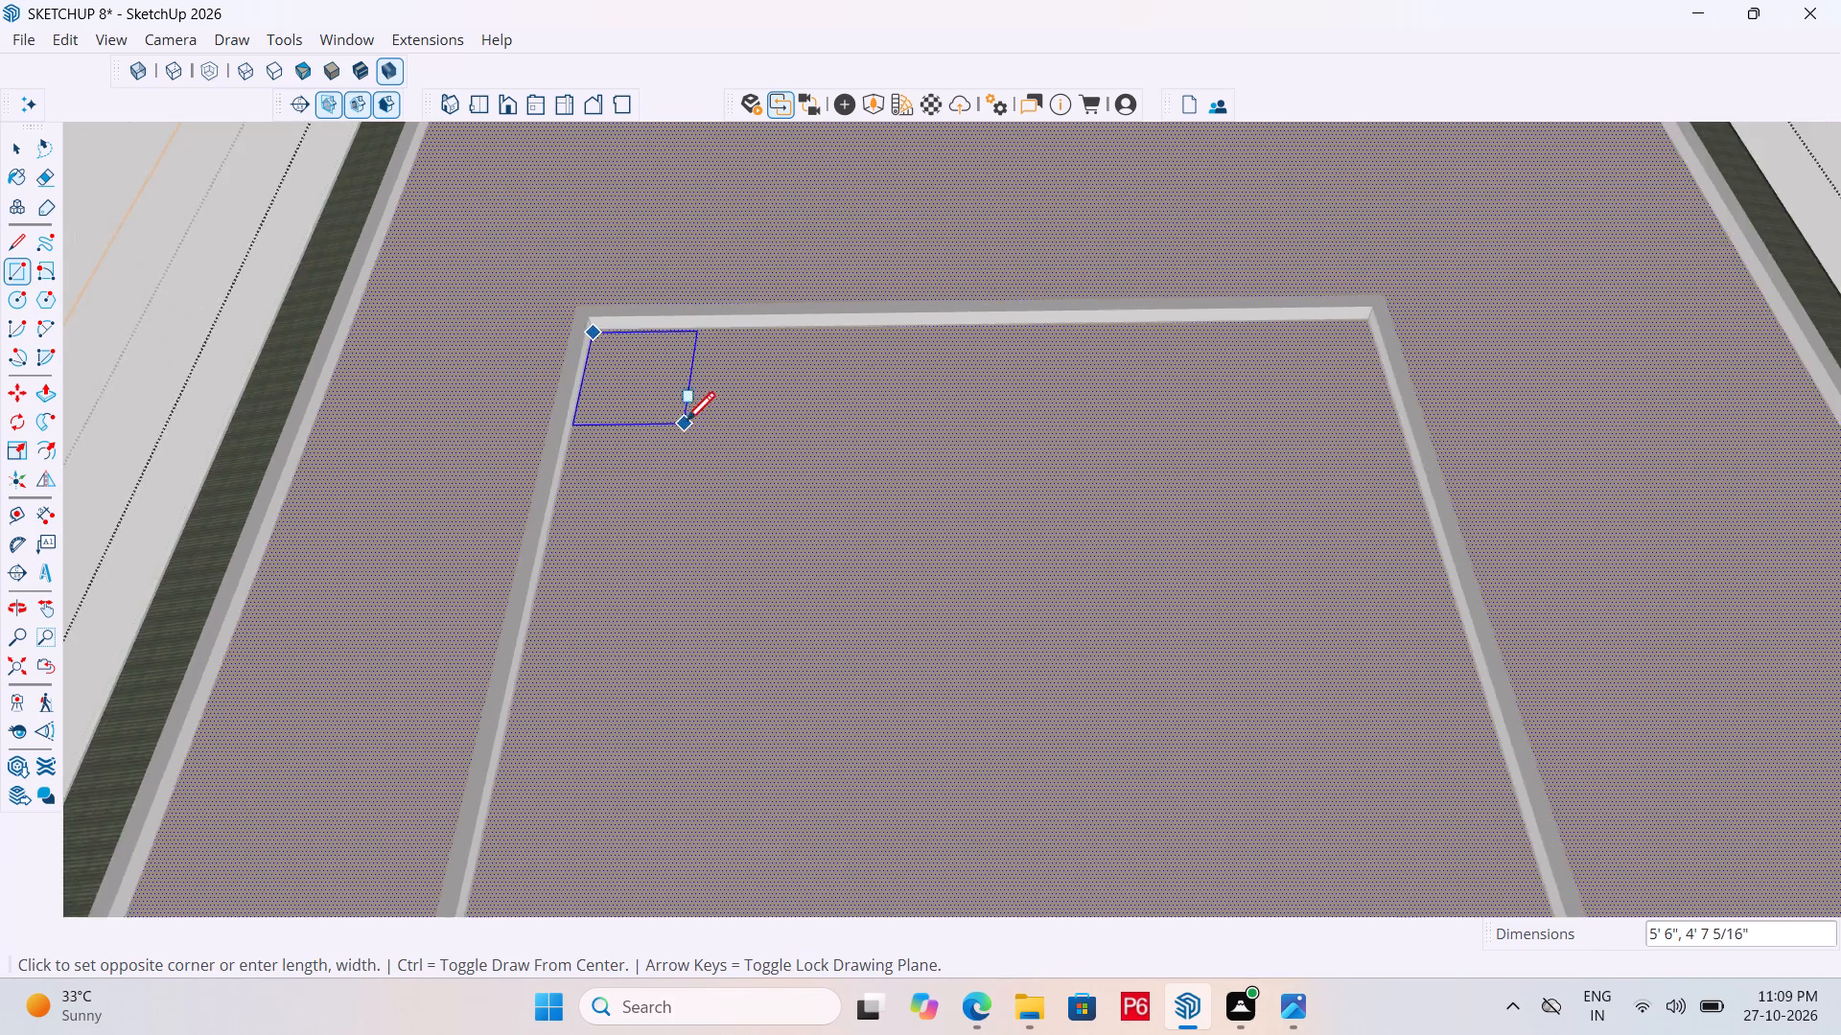
scroll(692, 428, down, 7)
middle_drag(1115, 734, 1287, 716)
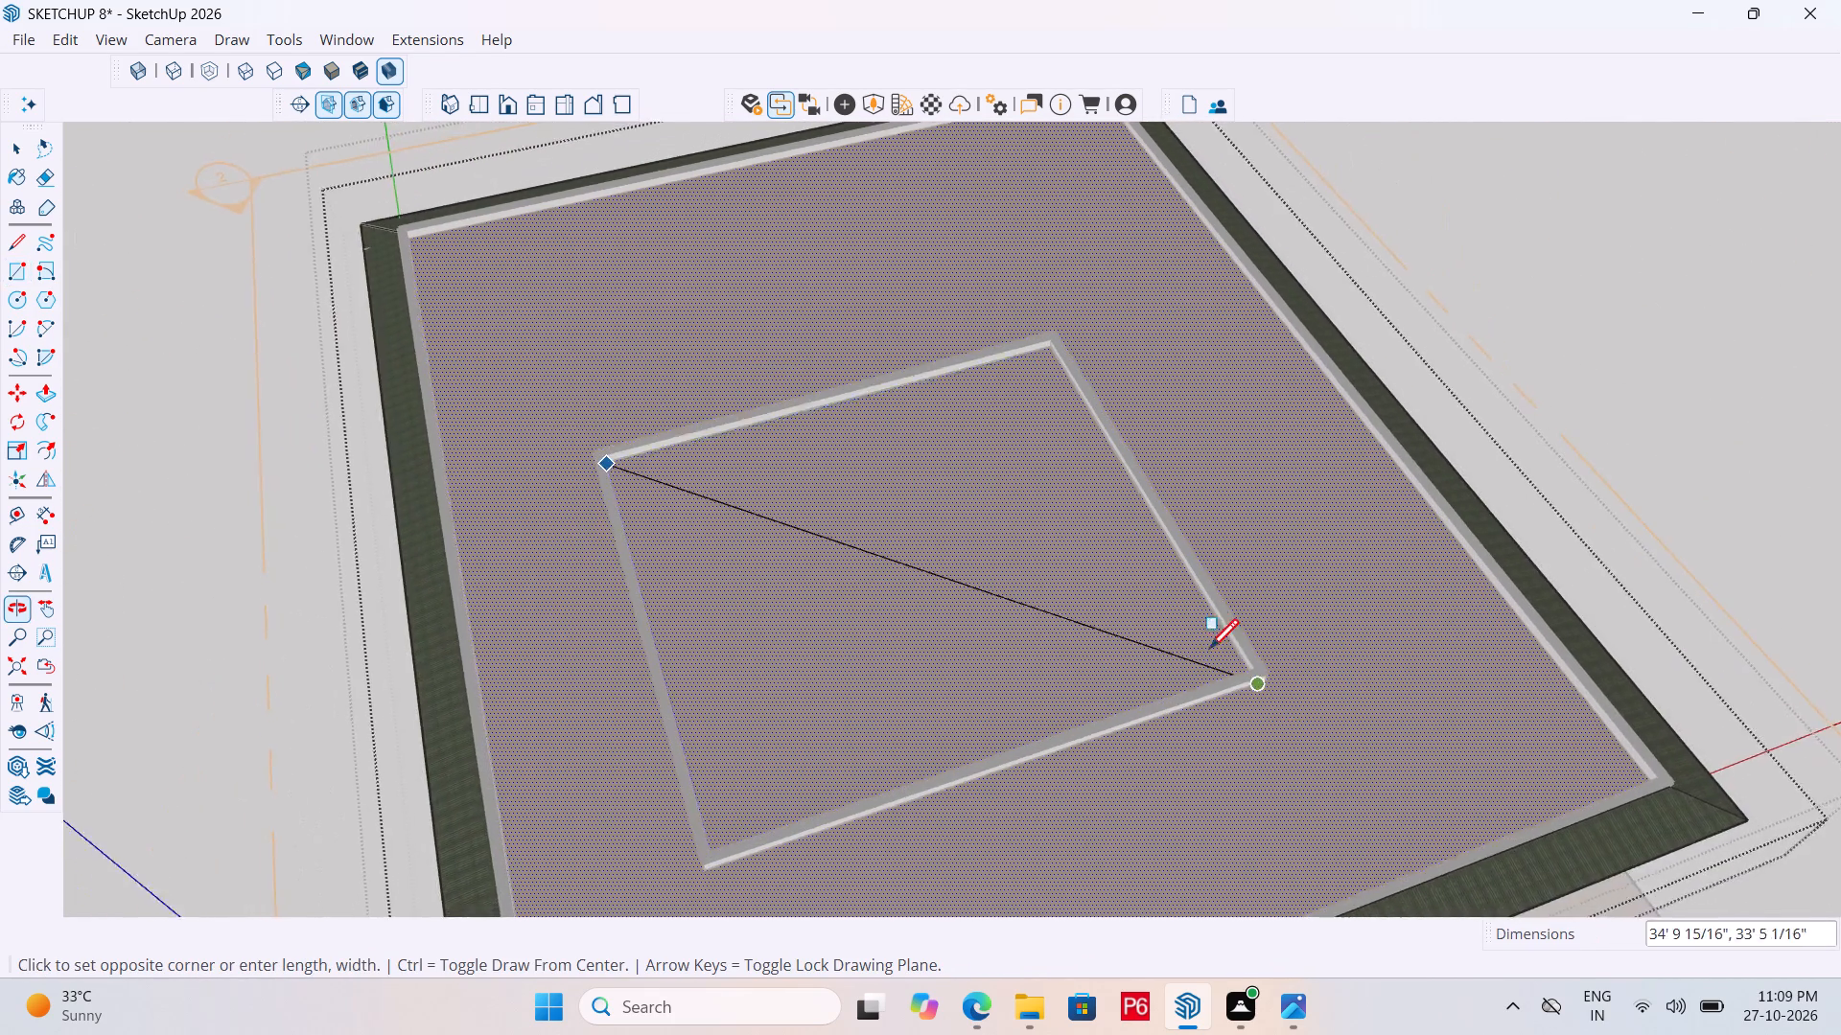
scroll(1199, 643, up, 9)
click(1284, 685)
key(space)
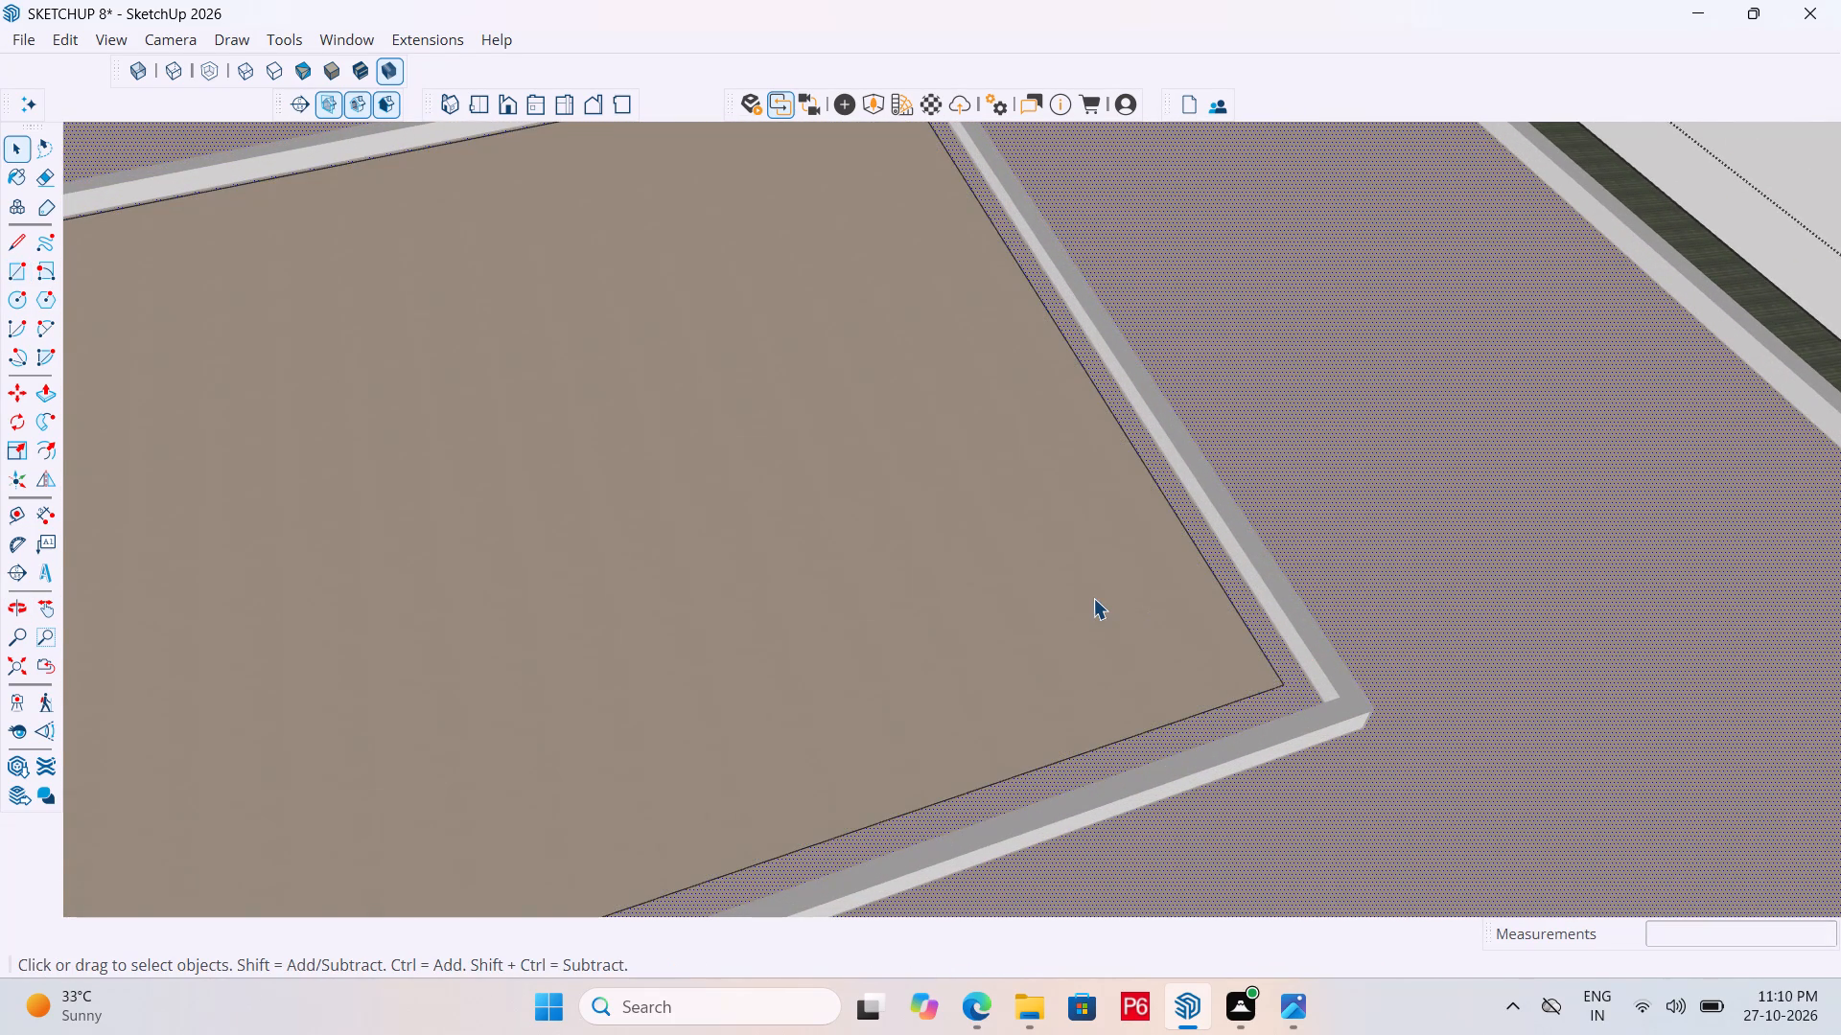
Push the rectangle down about 2 1/8" through the roof slab to open it to the room below.
double_click(1093, 598)
key(p)
click(1082, 589)
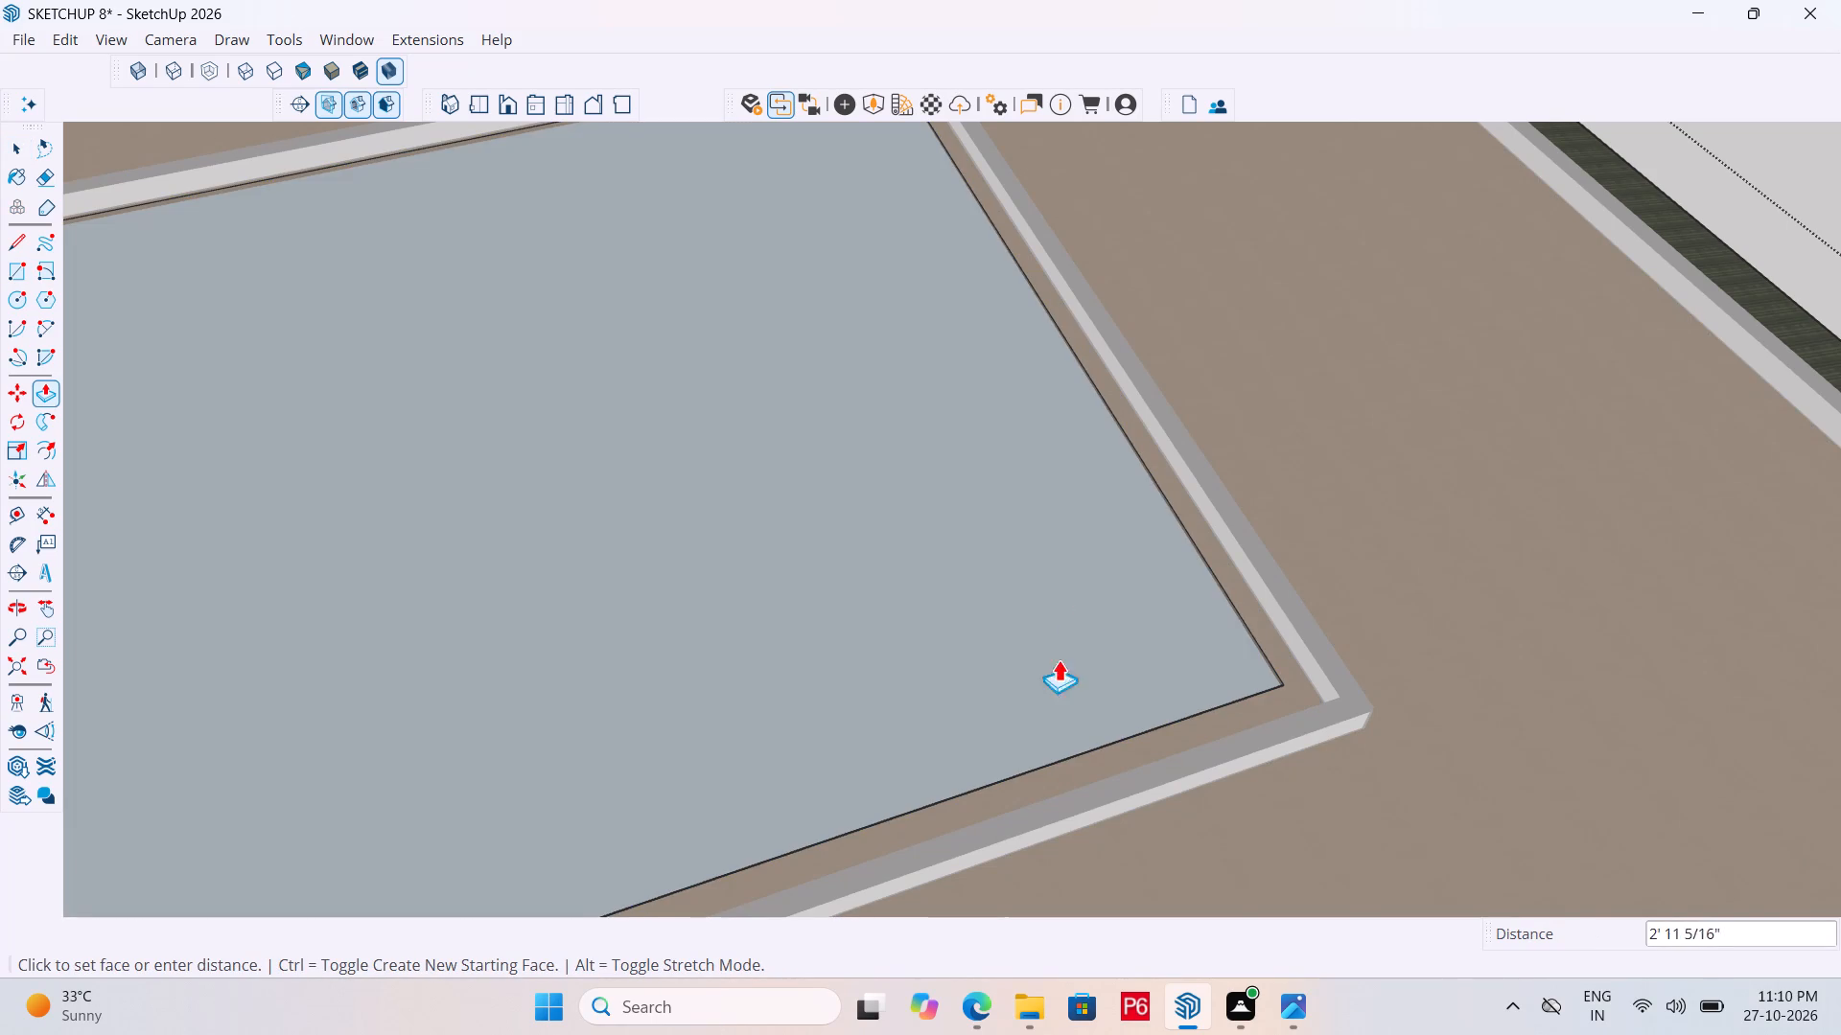
middle_drag(945, 631, 903, 609)
click(825, 548)
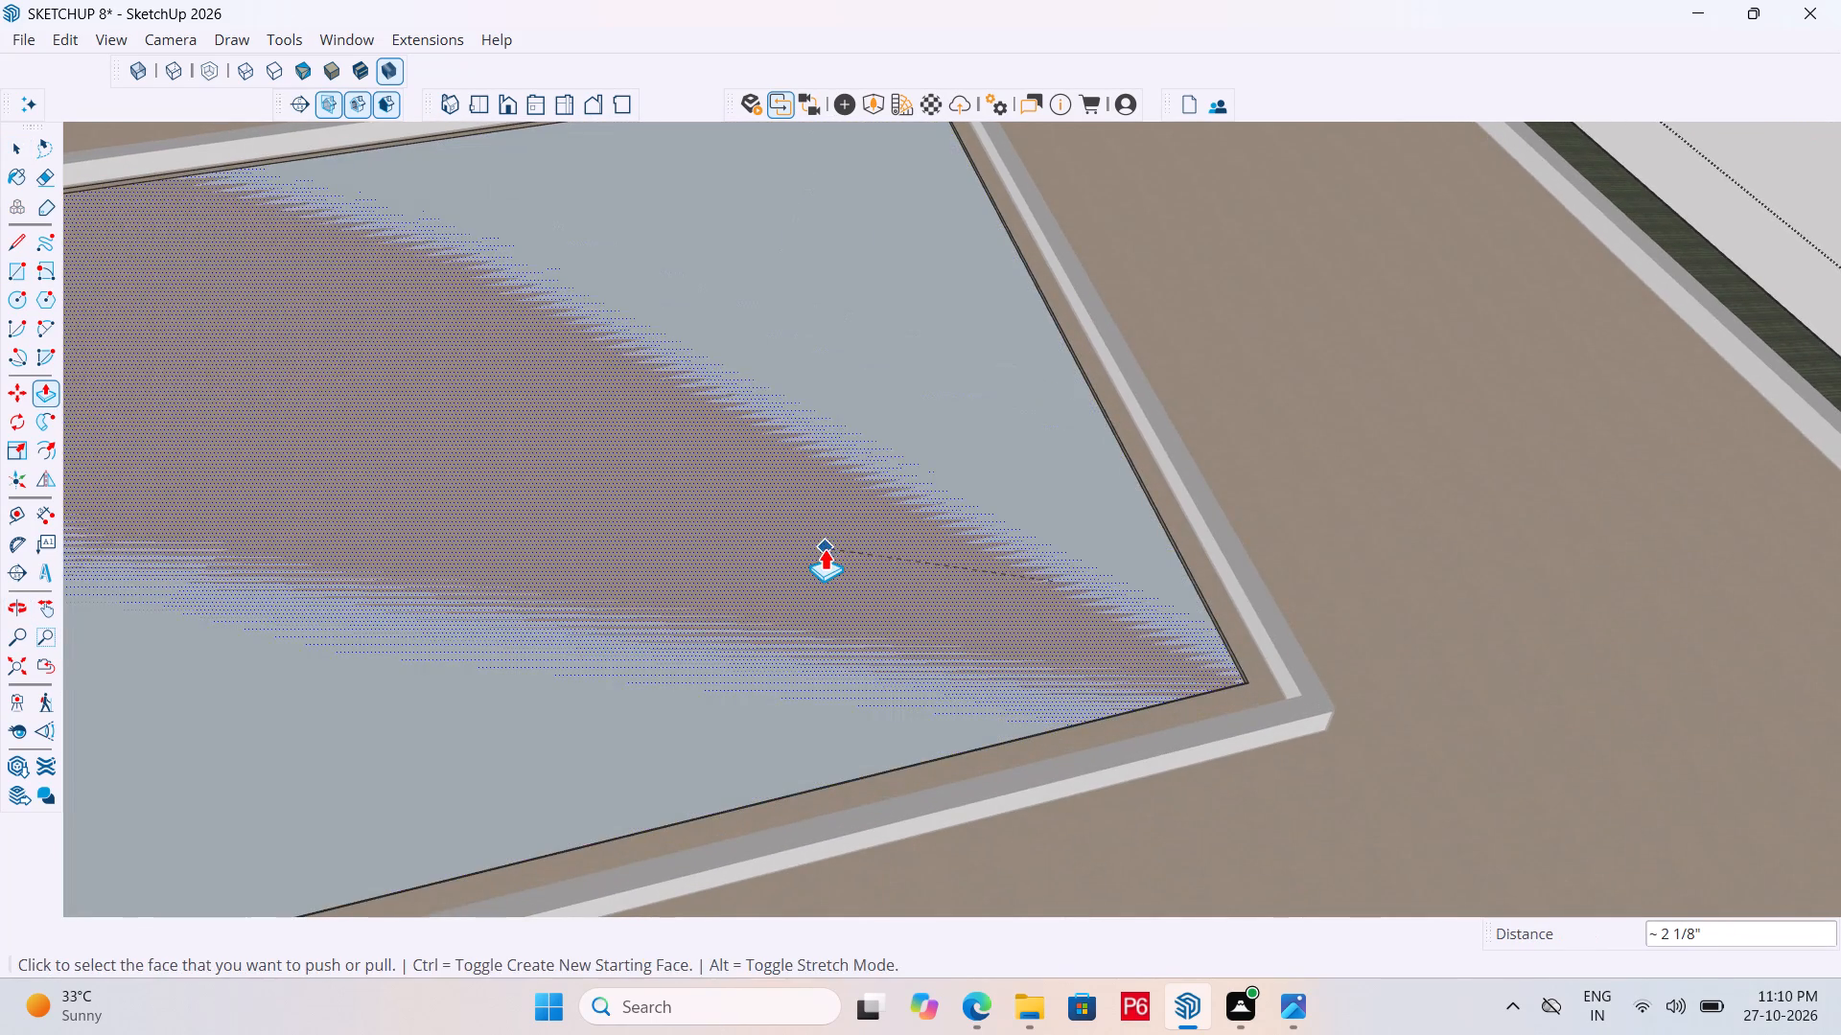
Push the slab edge left along one side of the roof opening back about 8 1/8" to the wall face.
scroll(1162, 564, down, 5)
middle_drag(1183, 549, 1413, 448)
scroll(1400, 441, up, 2)
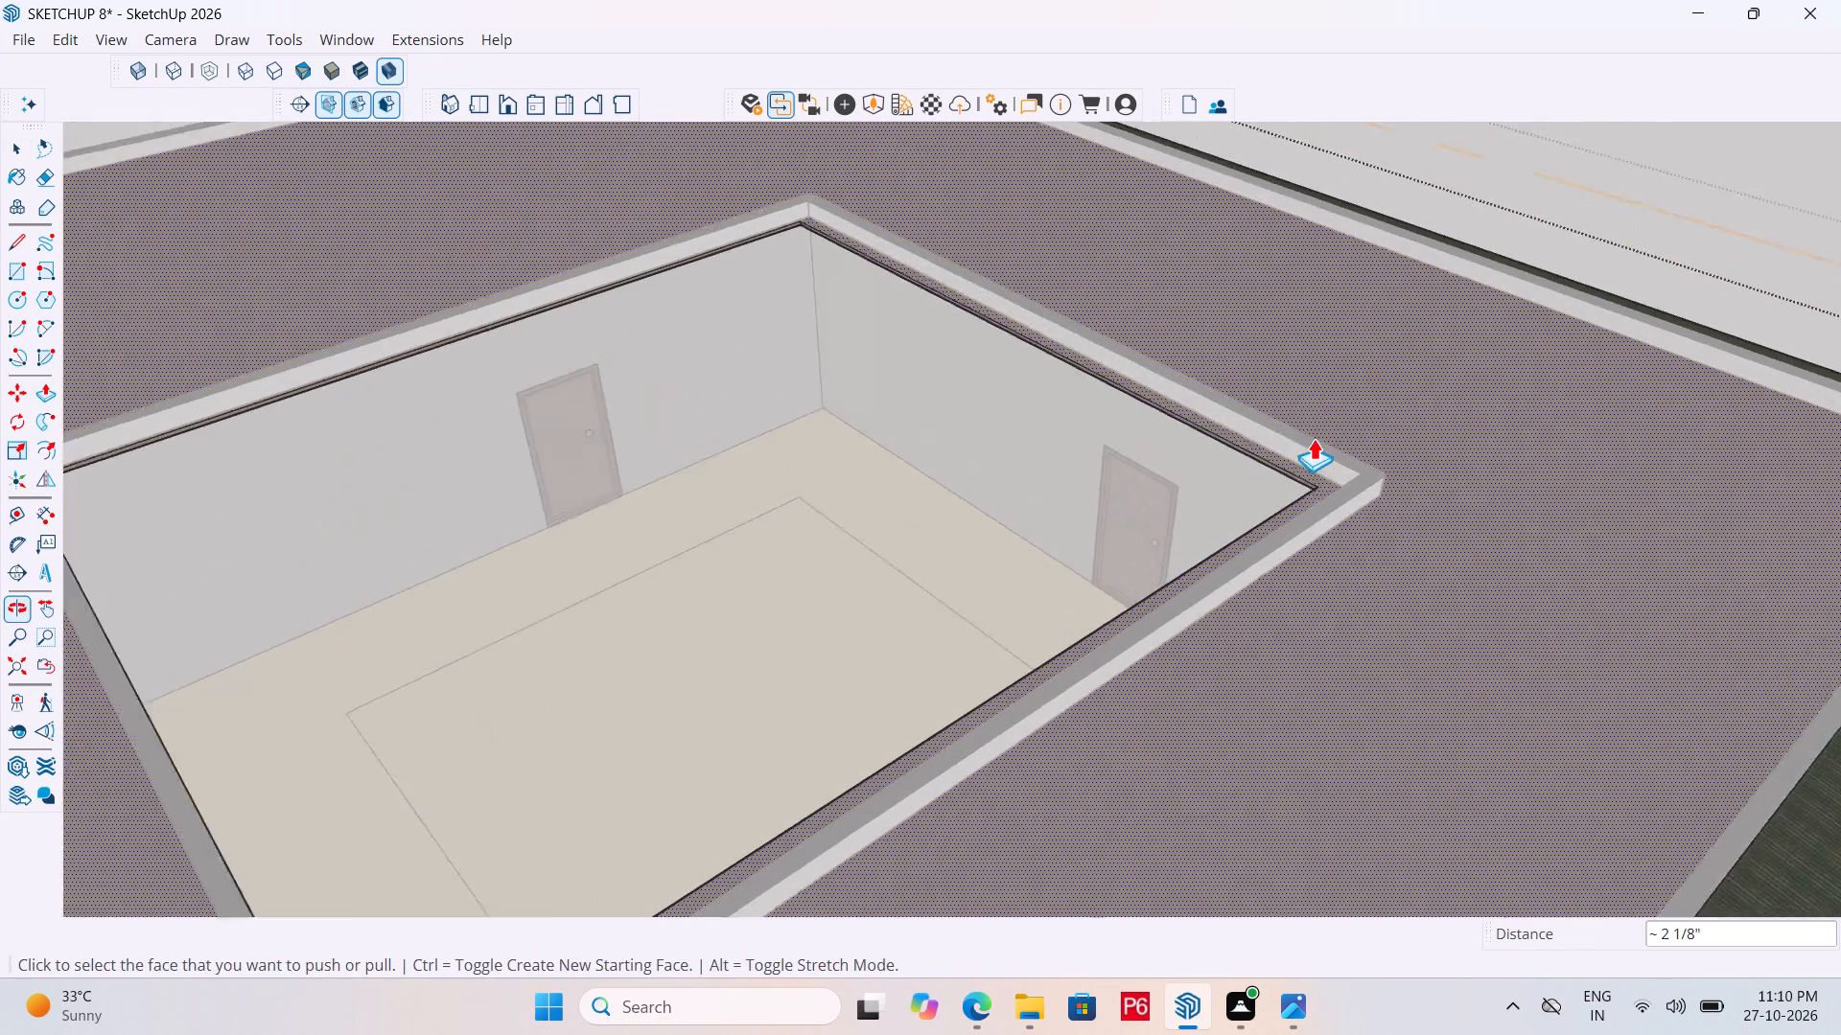
scroll(1314, 438, up, 18)
click(1313, 490)
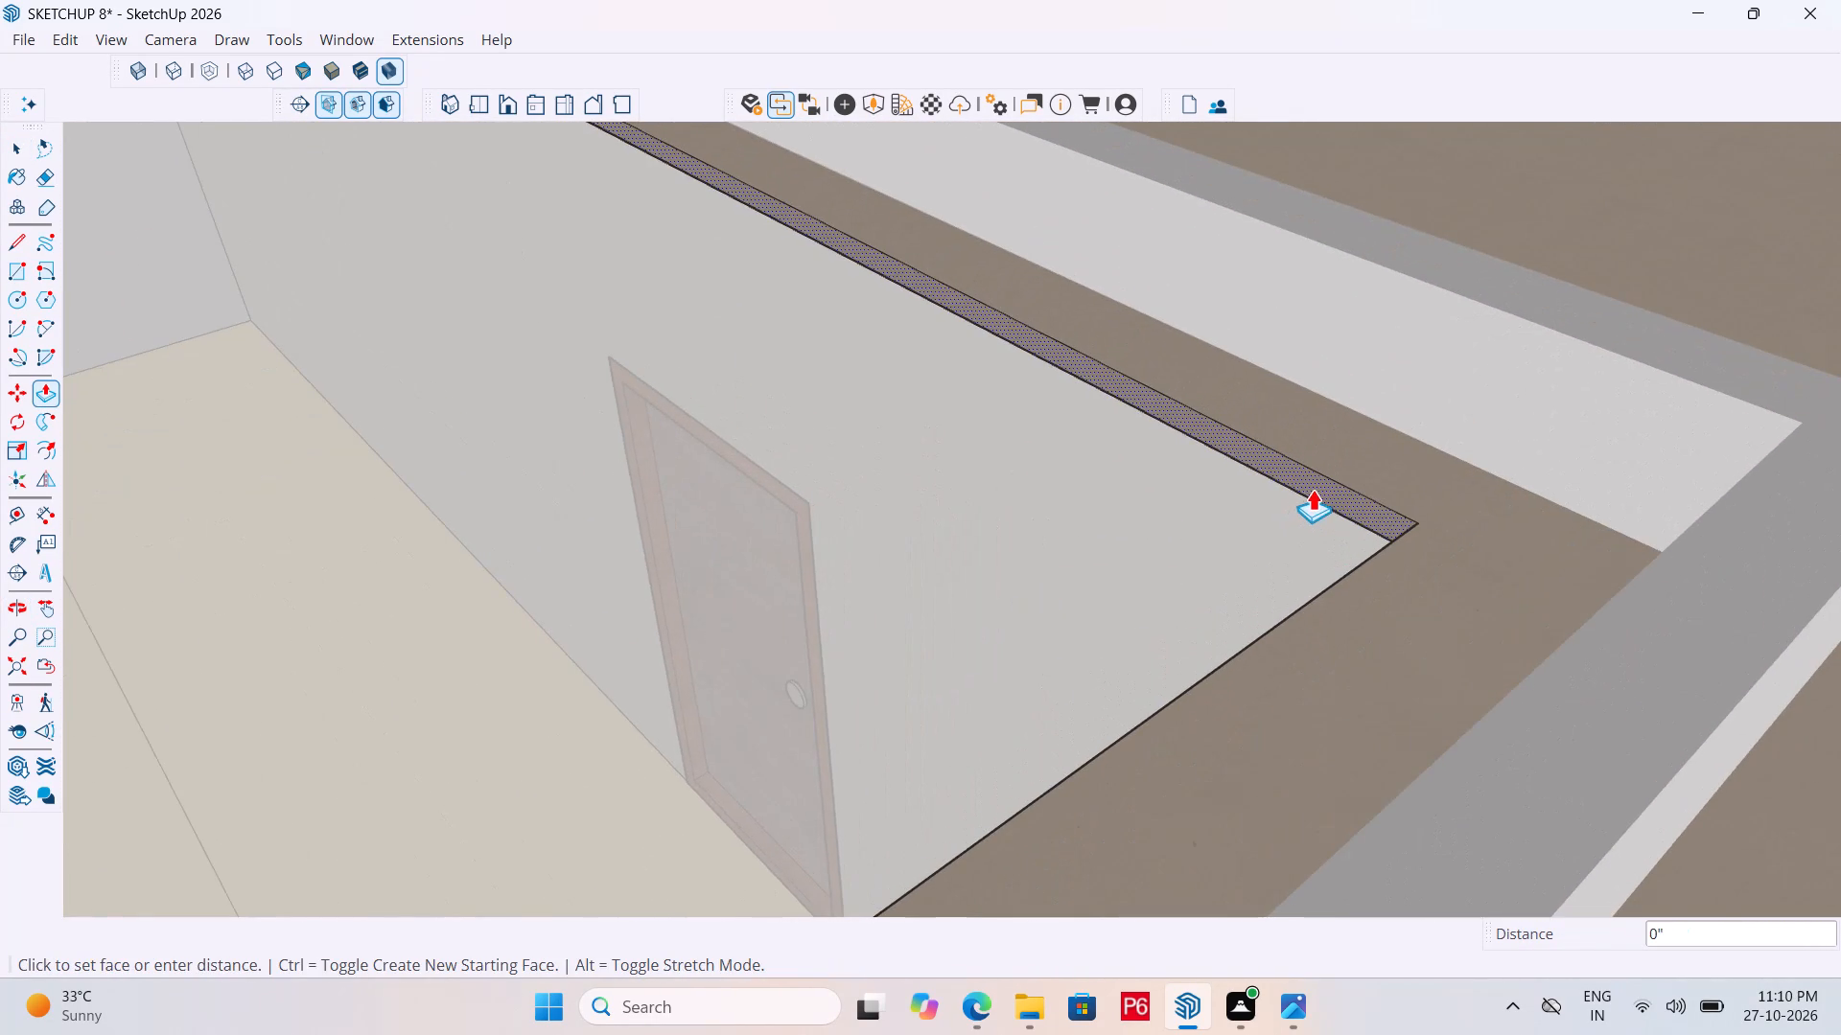
click(1385, 427)
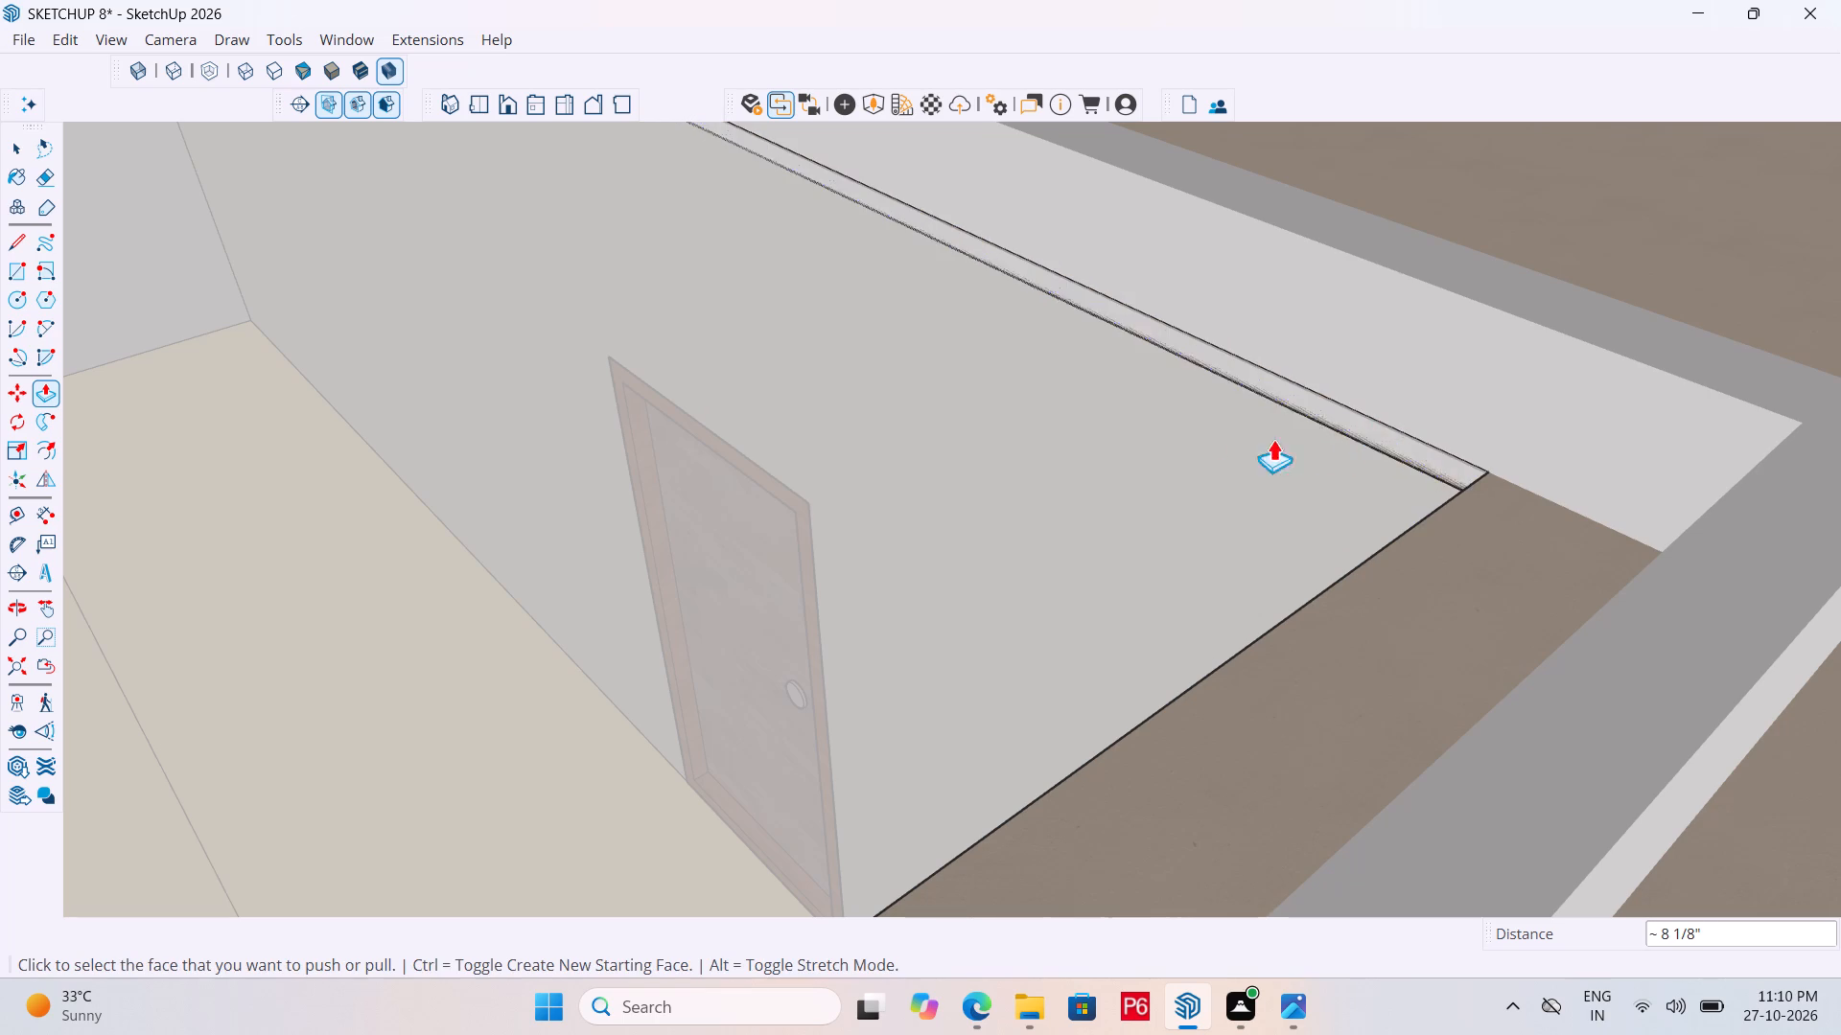
Push the adjacent slab edge of the roof opening back about 1' 2 11/16" toward its wall face.
scroll(1218, 455, down, 6)
middle_drag(1140, 623, 1755, 619)
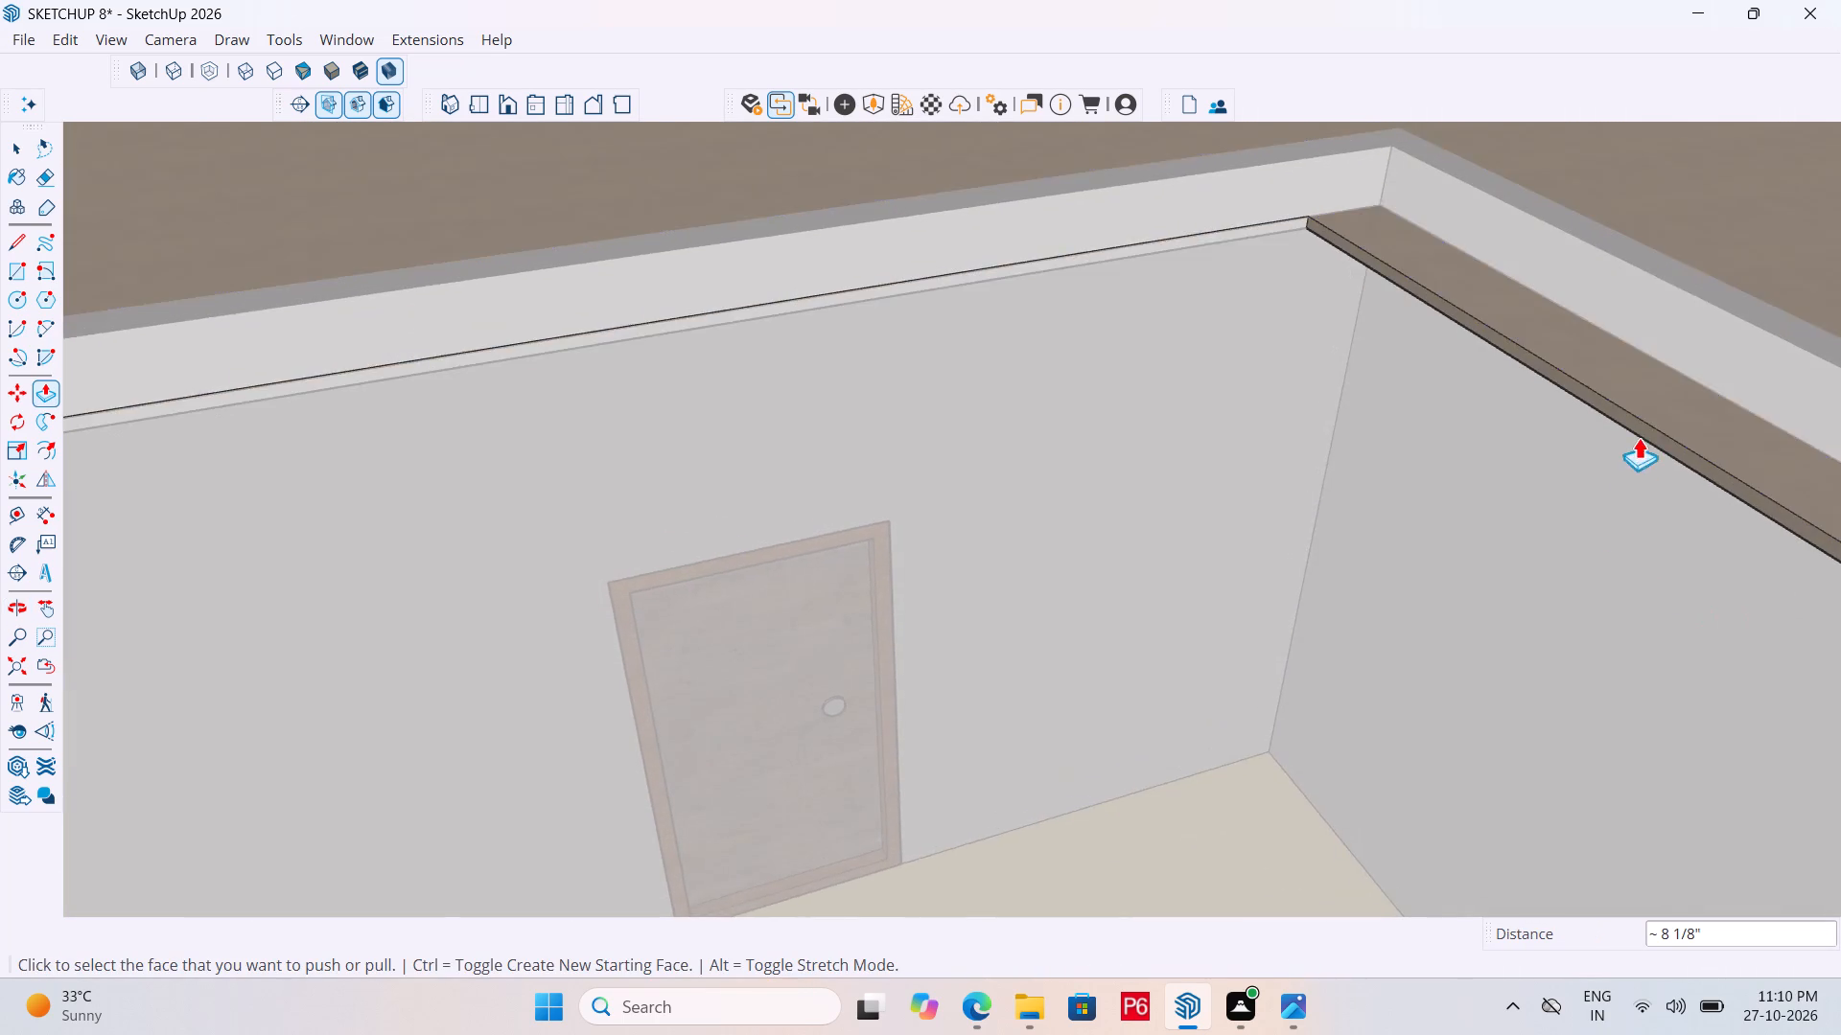
scroll(1647, 413, up, 4)
click(1650, 446)
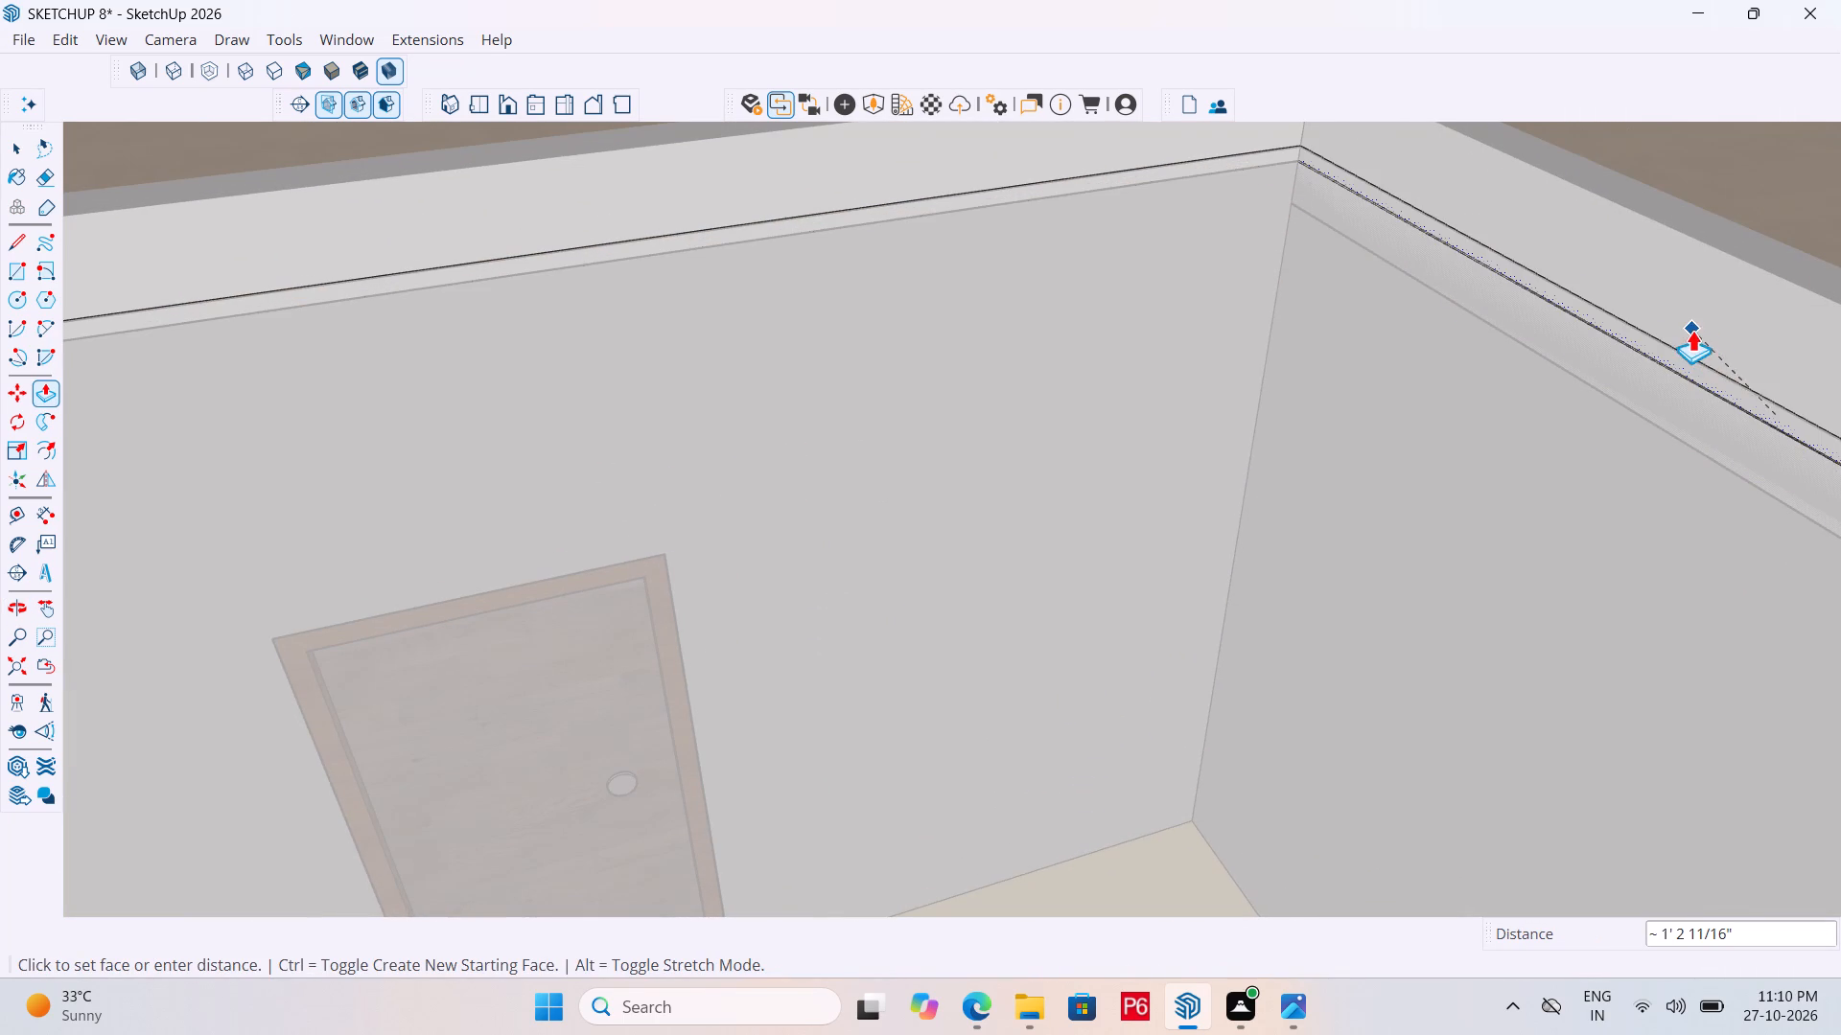
click(1678, 338)
Push the thin slab edge on the roof opening's third side back about 1 9/16" to the wall face.
scroll(1049, 372, down, 12)
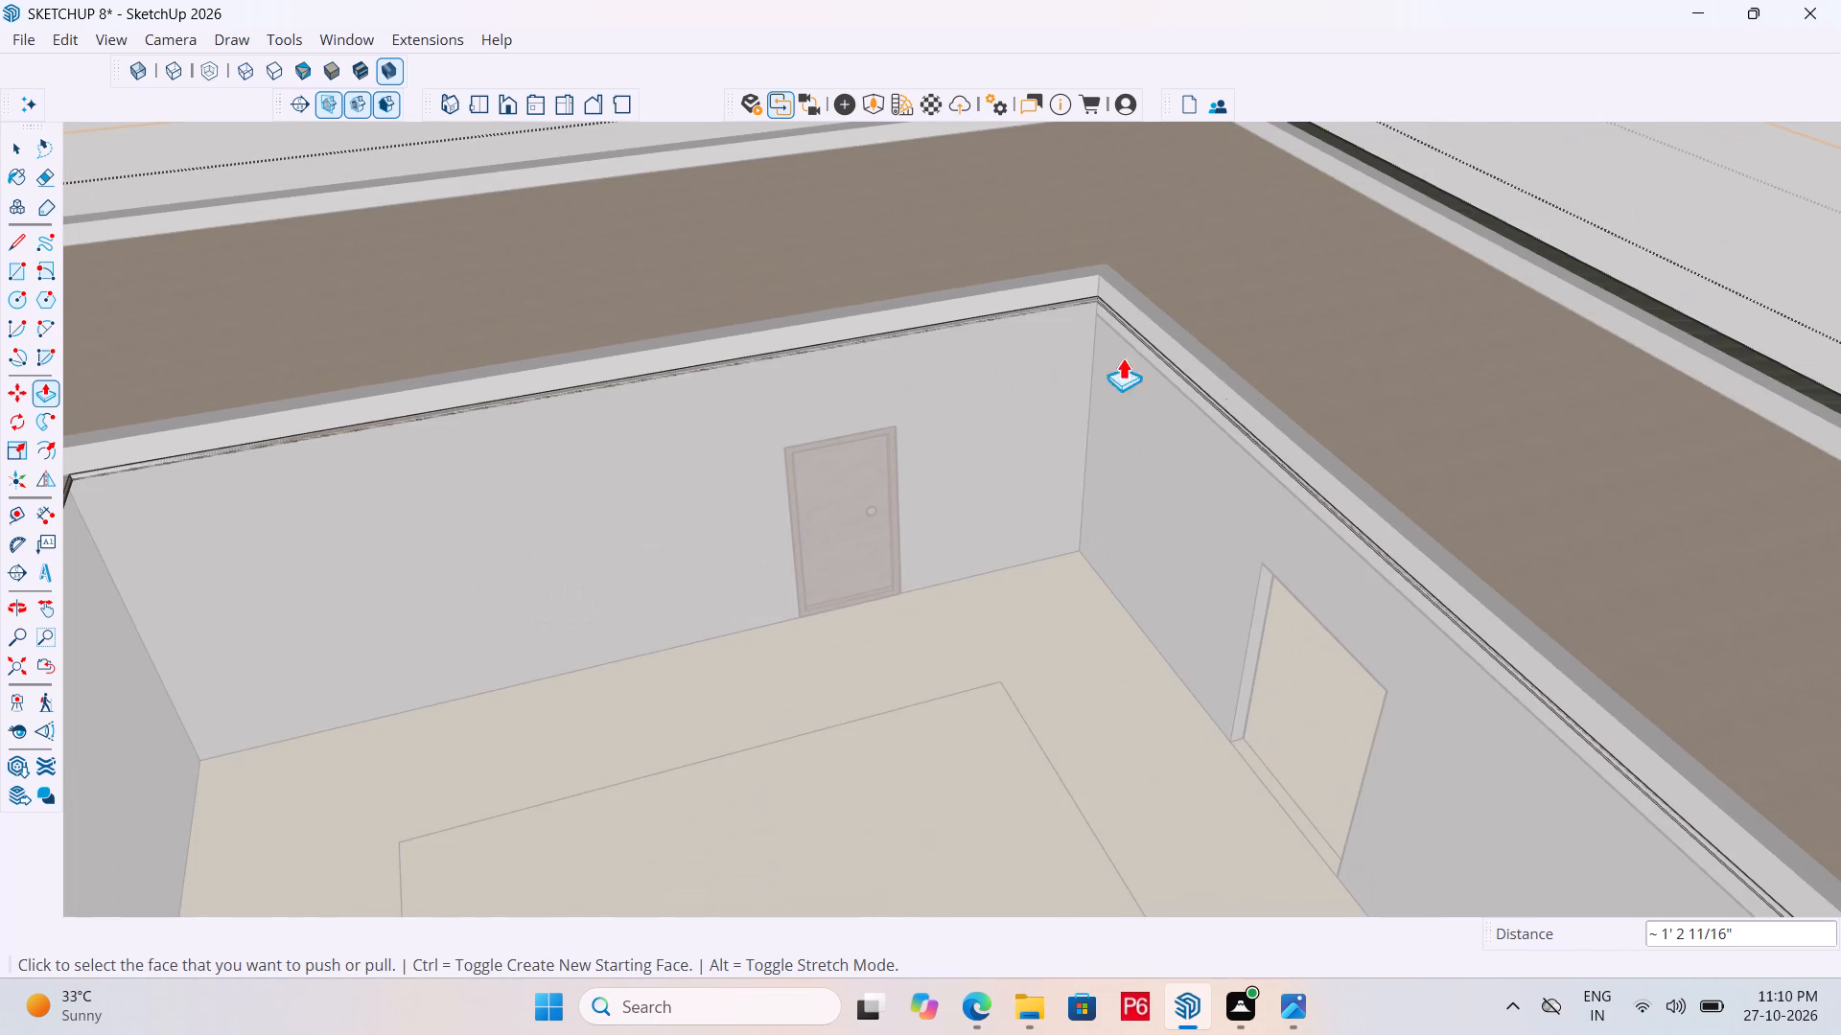
scroll(1253, 382, down, 6)
middle_drag(1204, 569, 609, 599)
scroll(445, 460, up, 6)
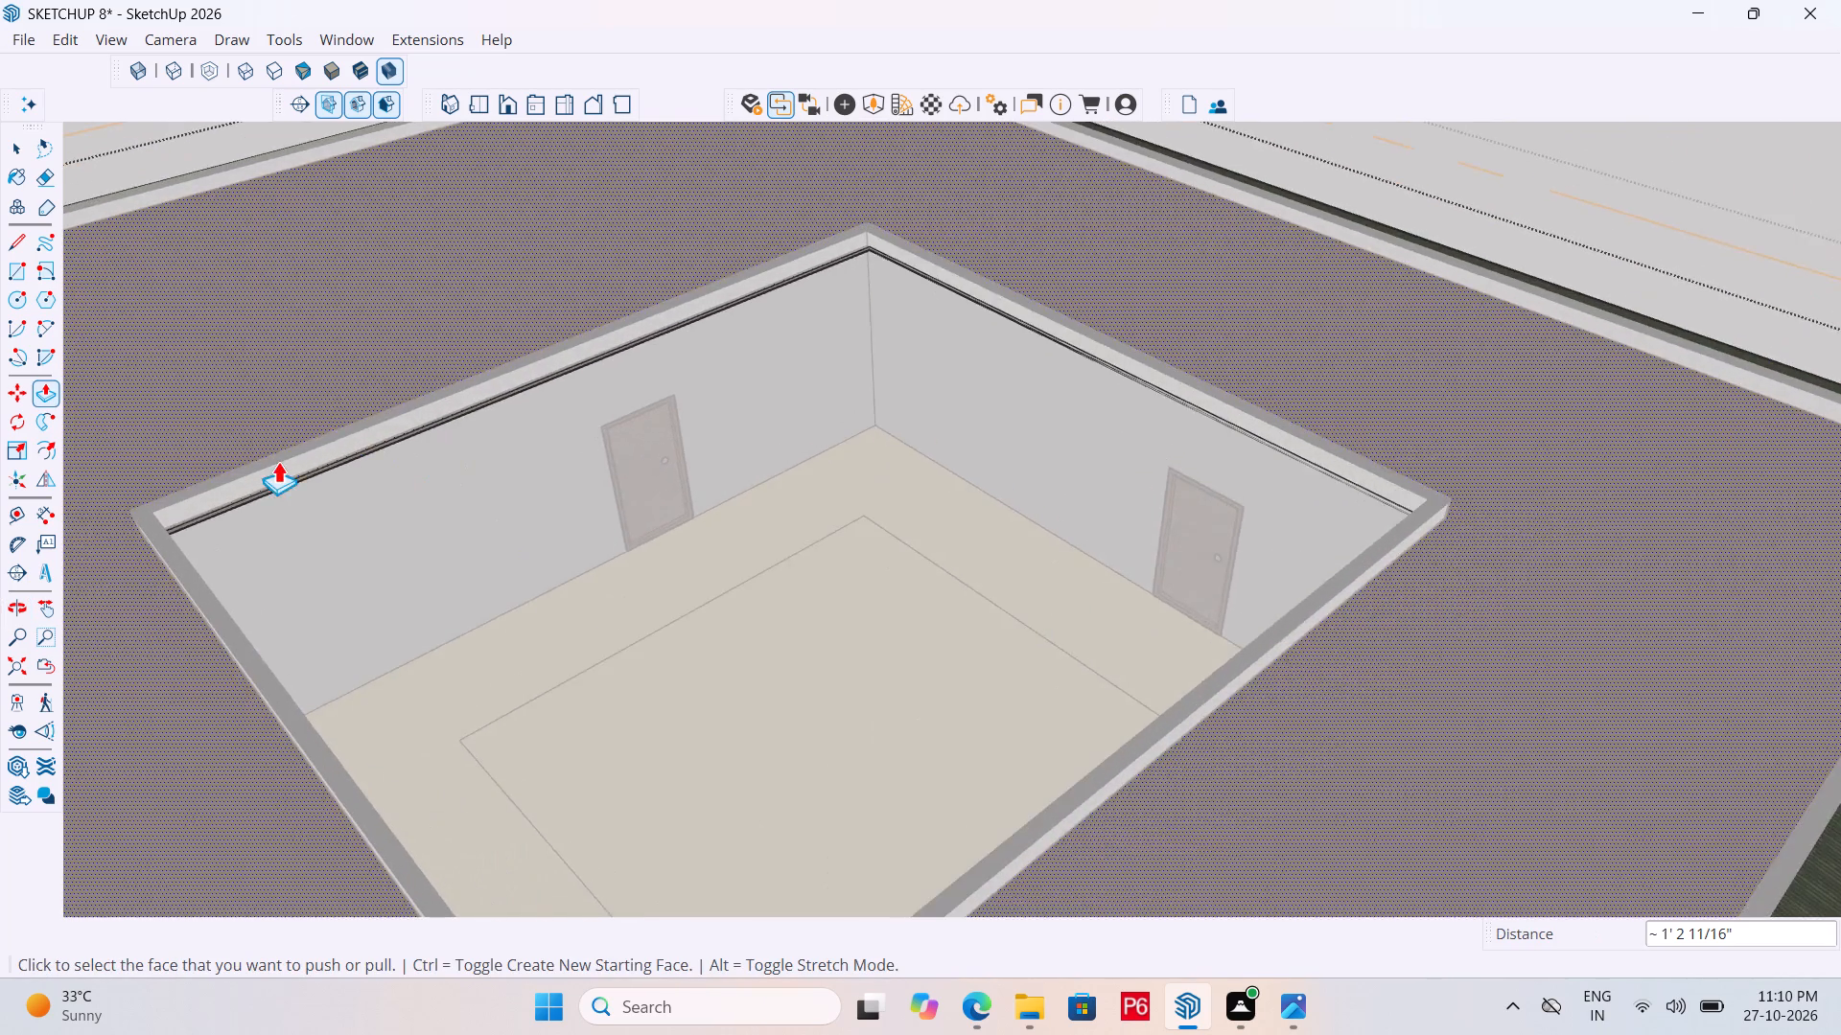
scroll(278, 461, up, 13)
click(322, 484)
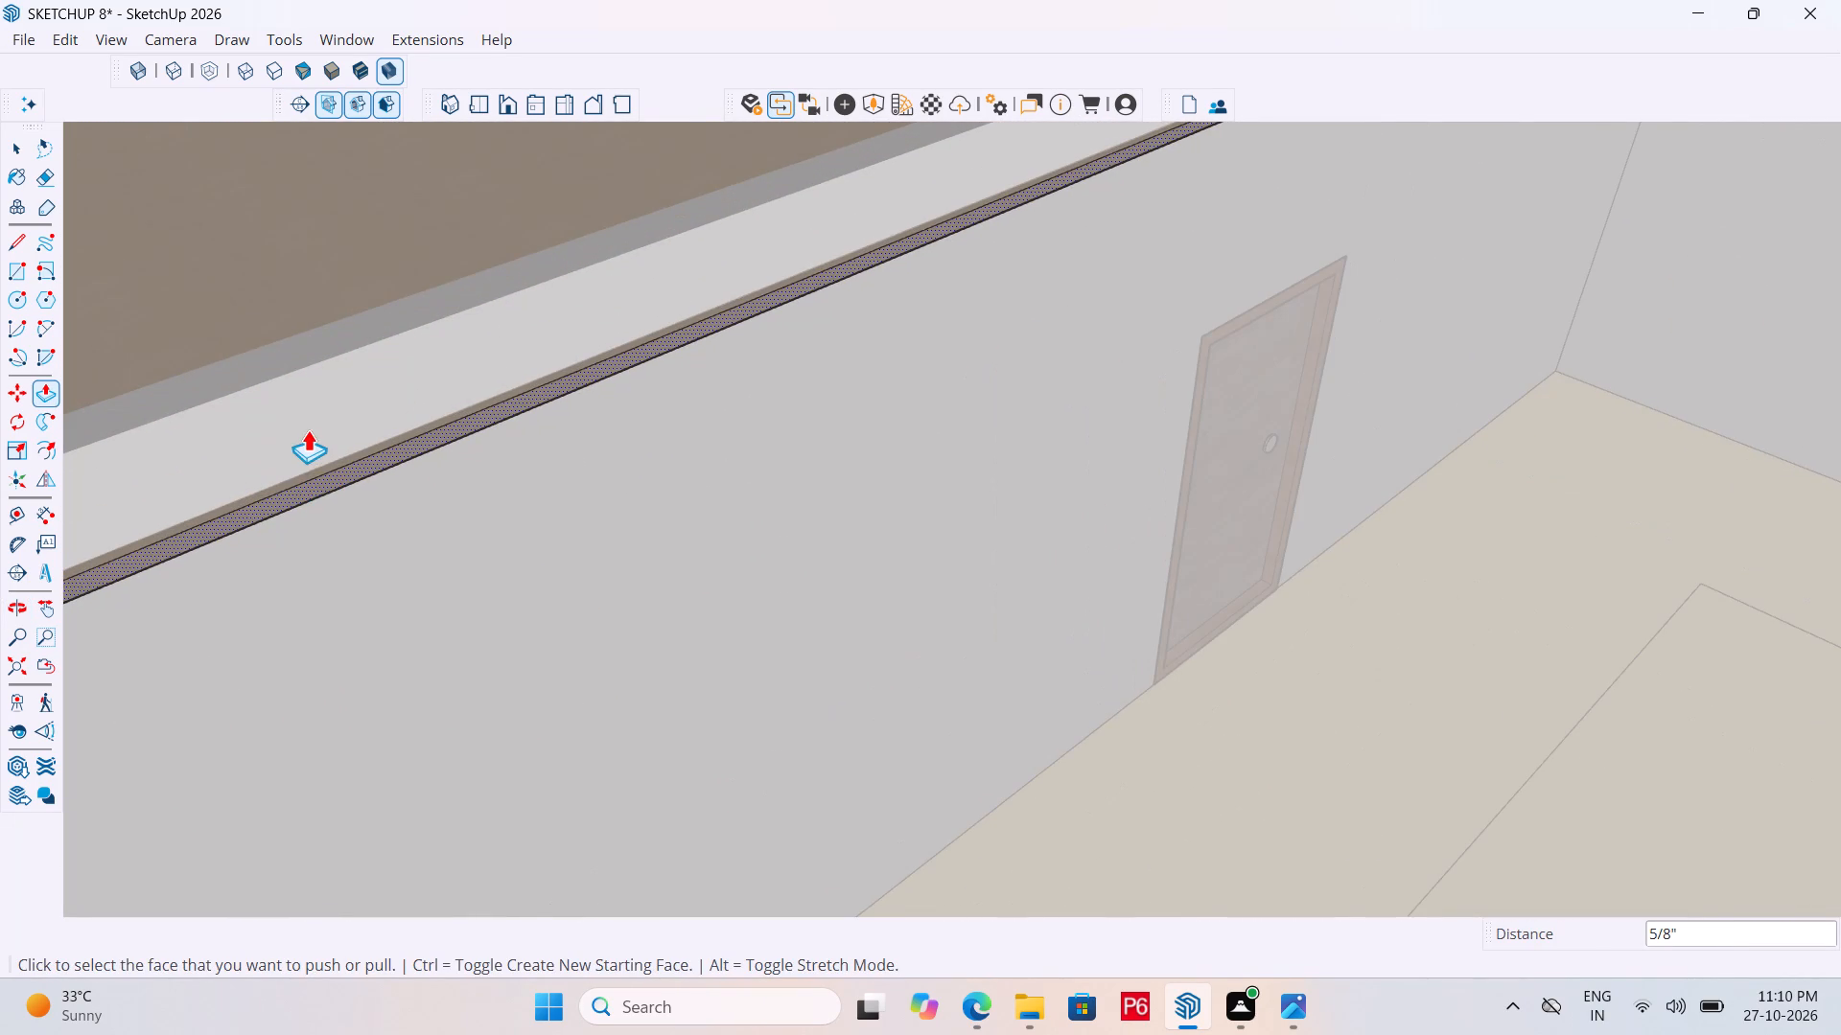
scroll(339, 450, up, 5)
click(356, 478)
click(319, 410)
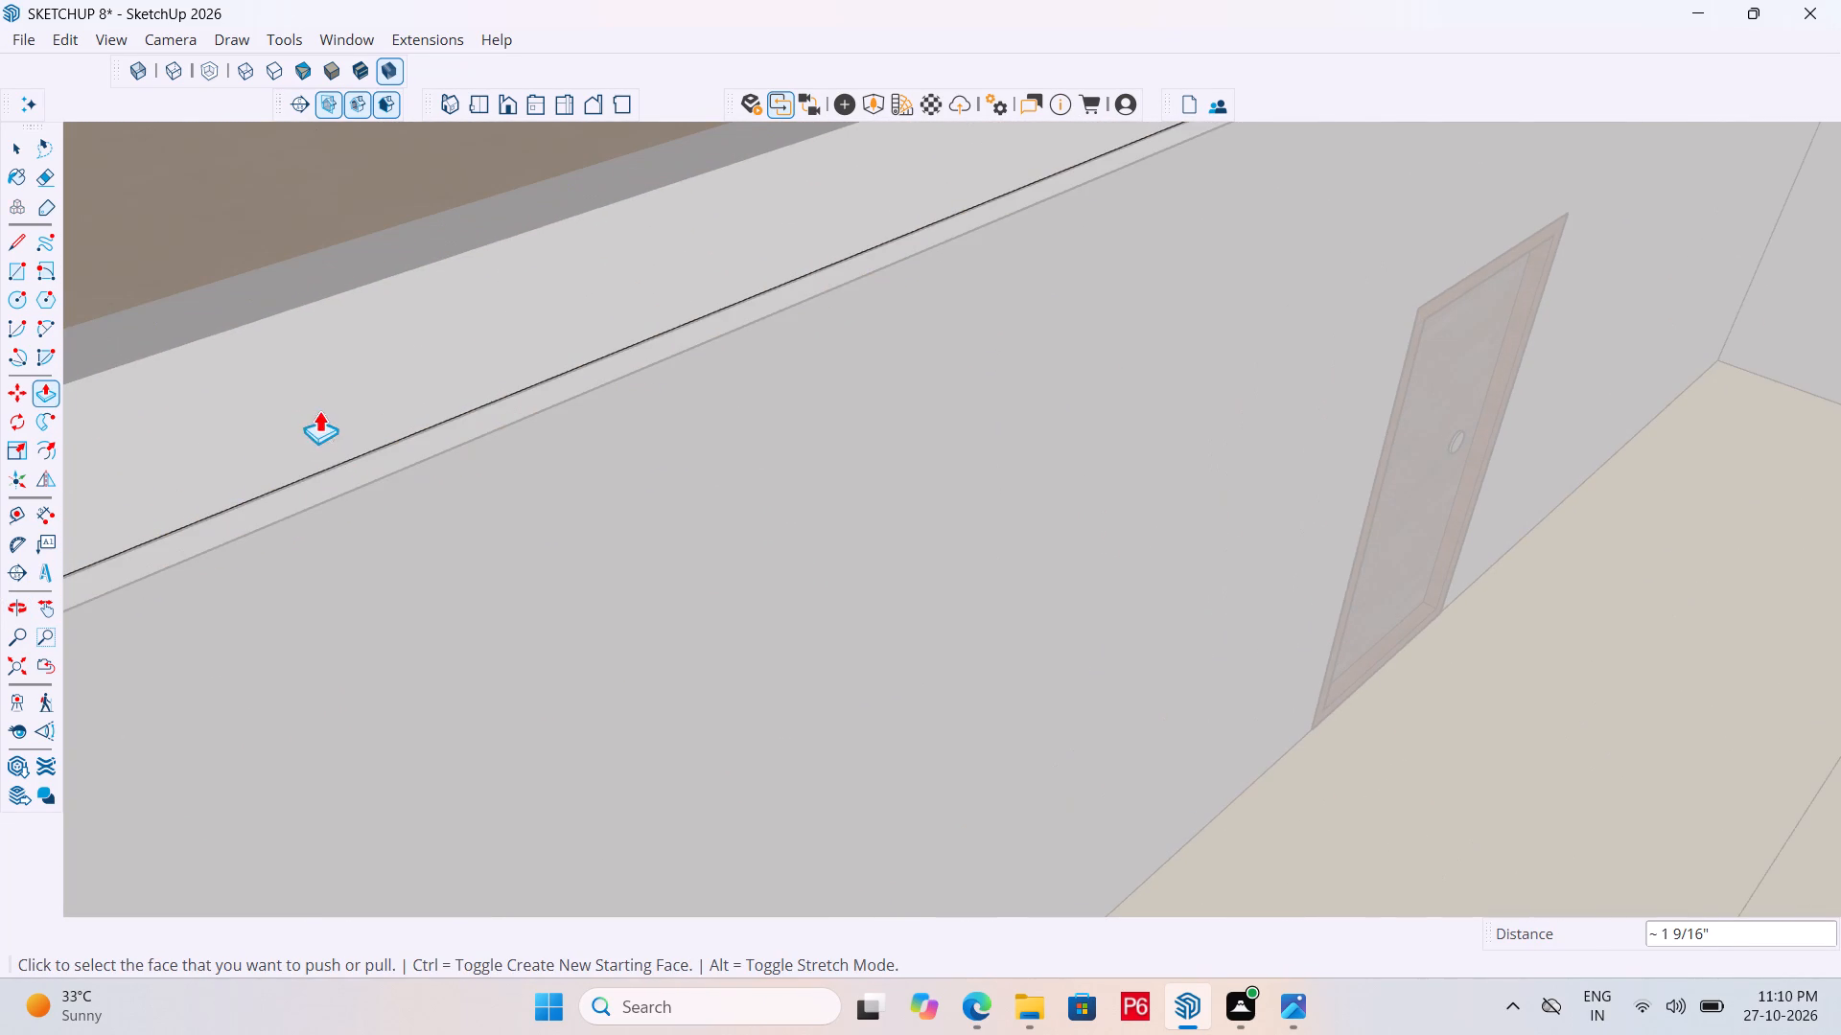
Push the remaining slab edge of the roof opening back to its wall face.
scroll(813, 434, down, 12)
scroll(1134, 386, down, 4)
middle_drag(1154, 557, 754, 511)
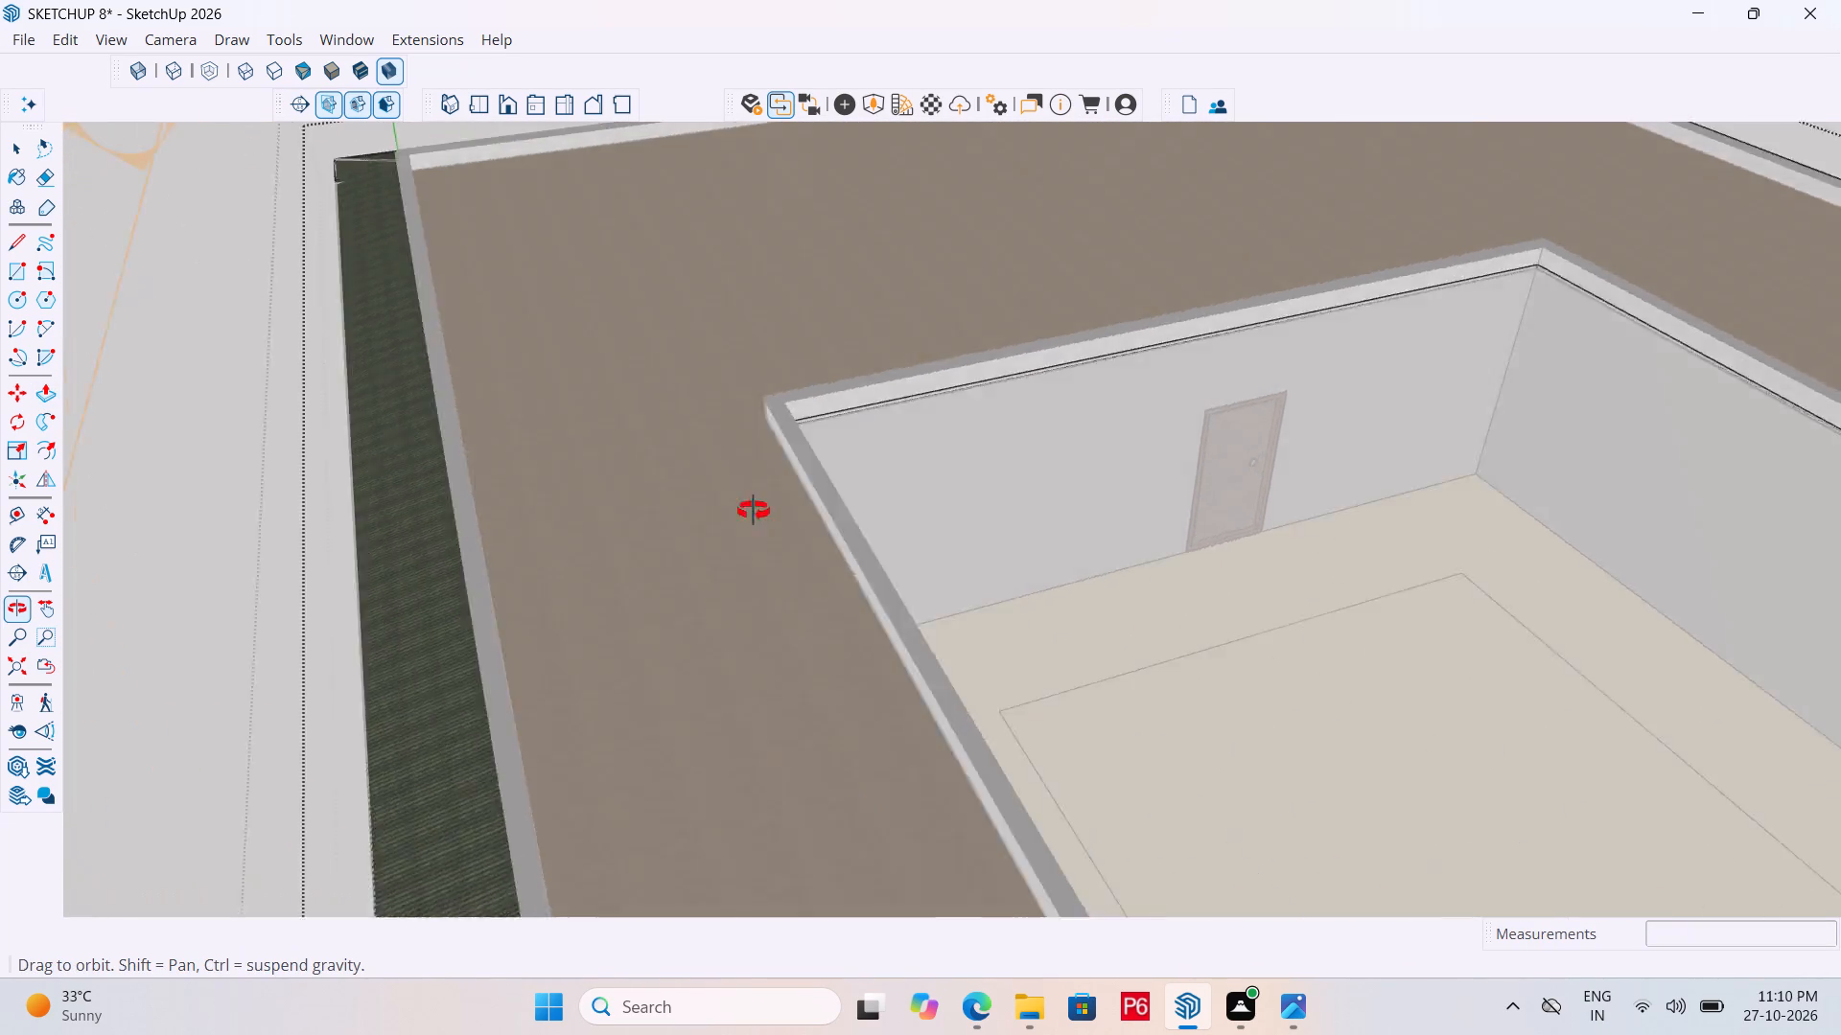
middle_drag(754, 511, 423, 441)
scroll(339, 352, up, 20)
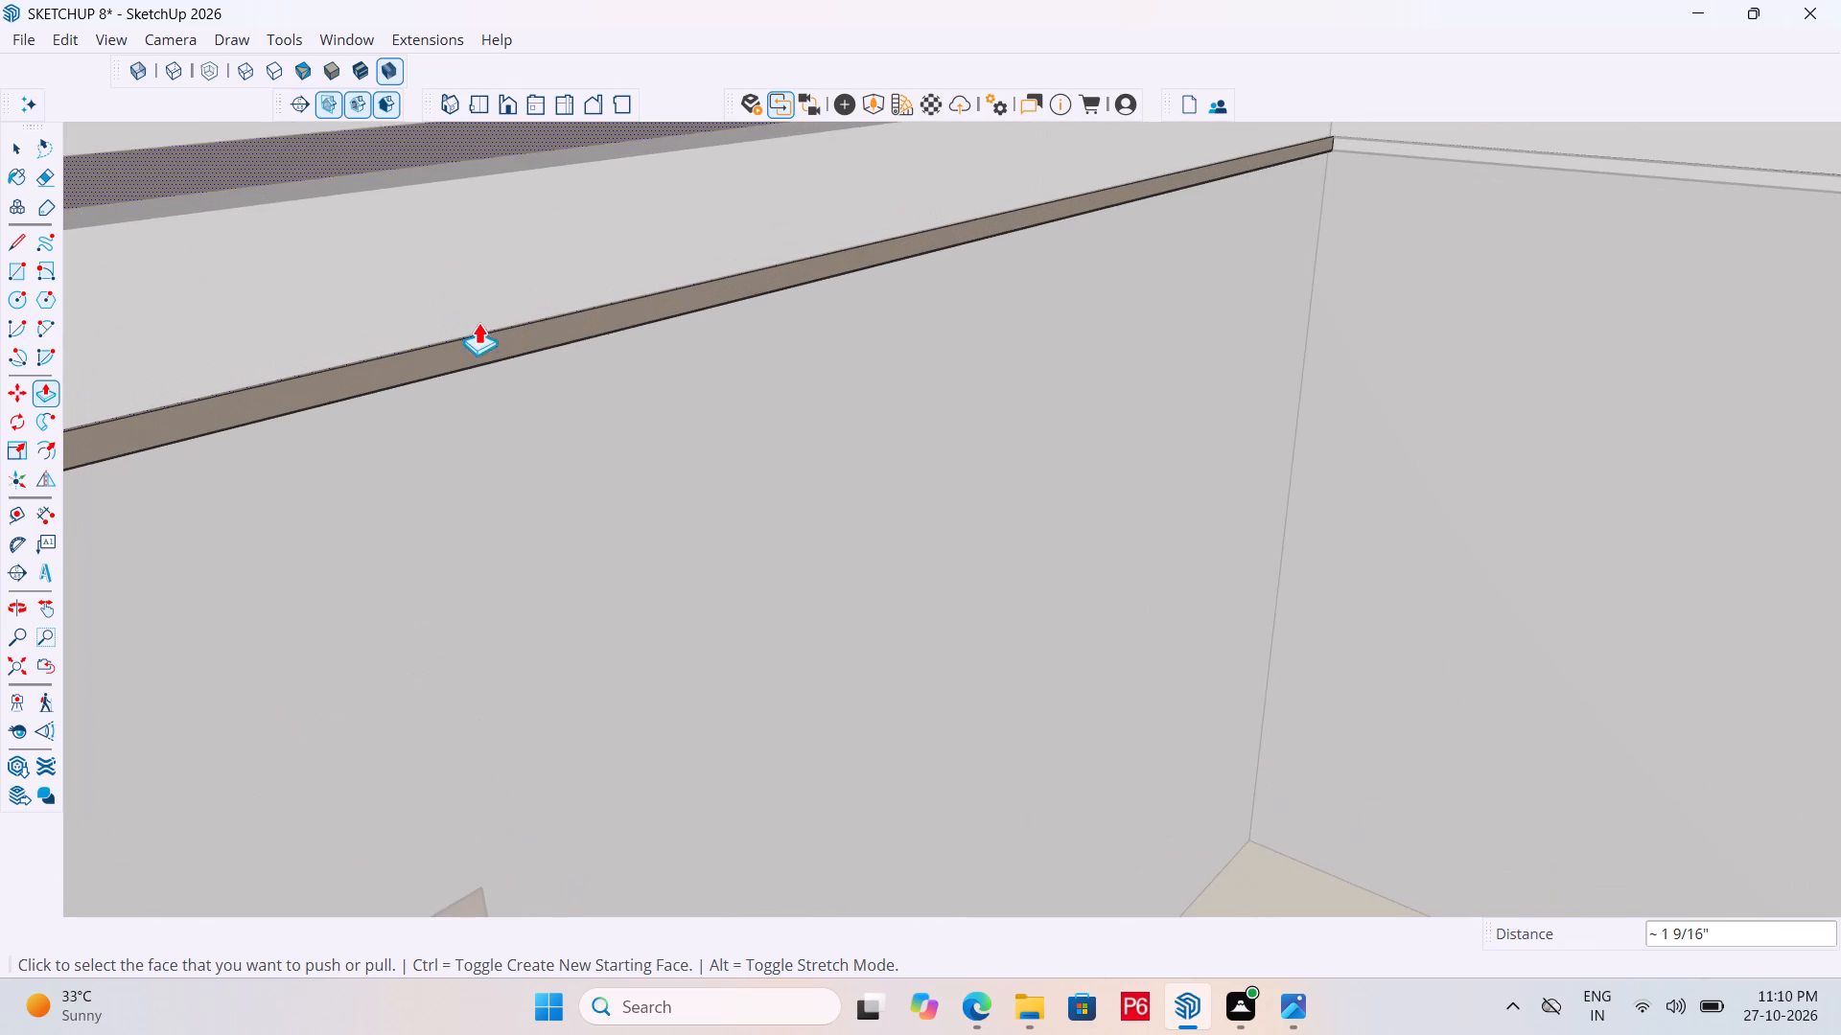
scroll(487, 333, up, 2)
double_click(490, 341)
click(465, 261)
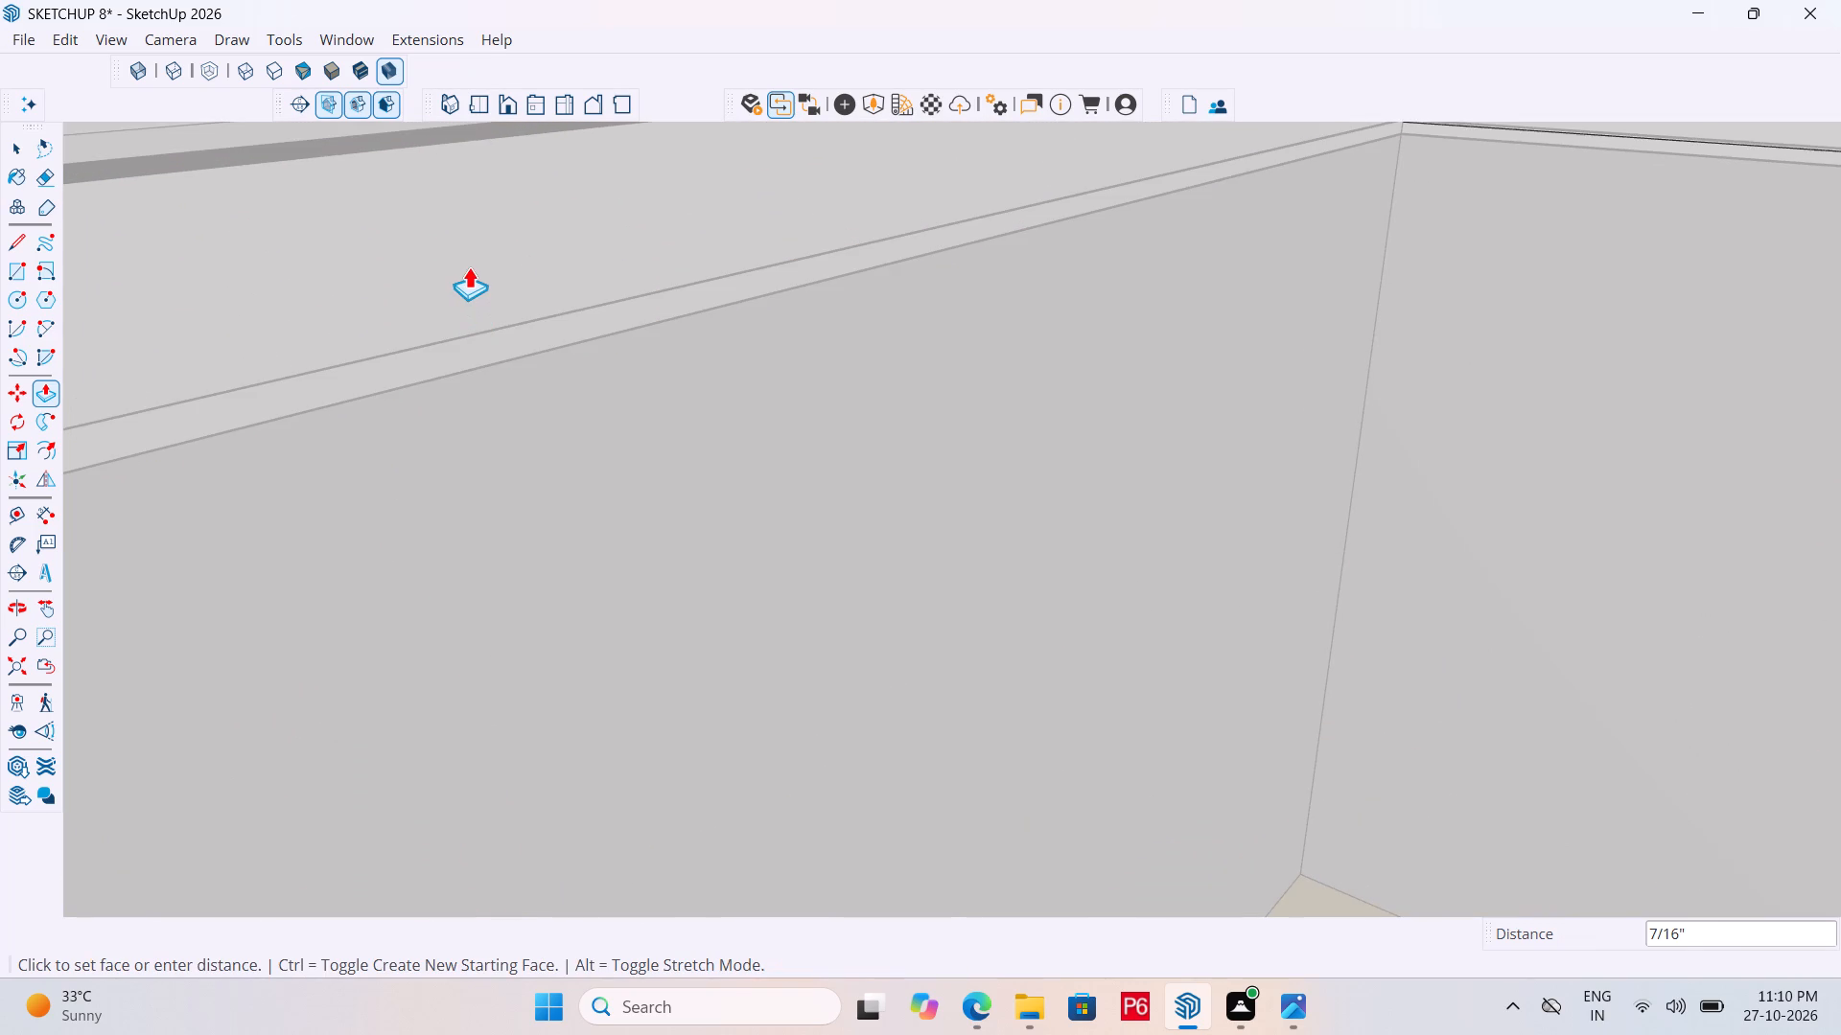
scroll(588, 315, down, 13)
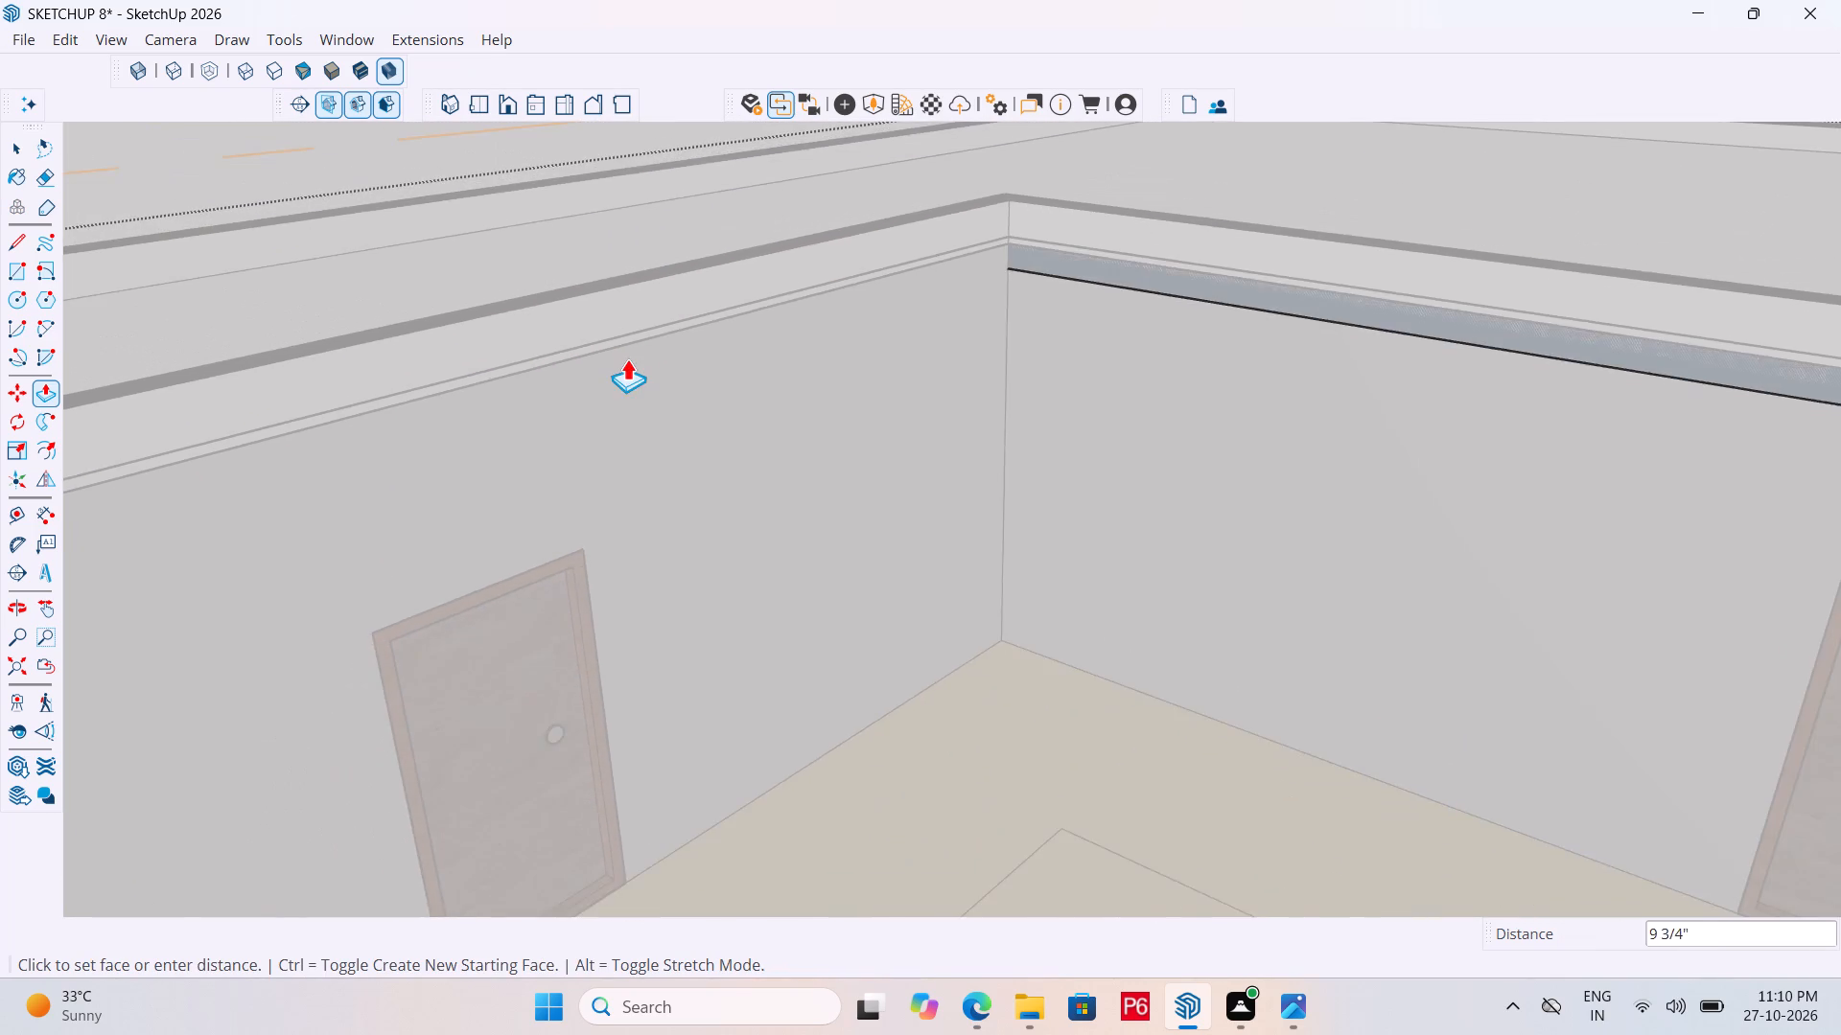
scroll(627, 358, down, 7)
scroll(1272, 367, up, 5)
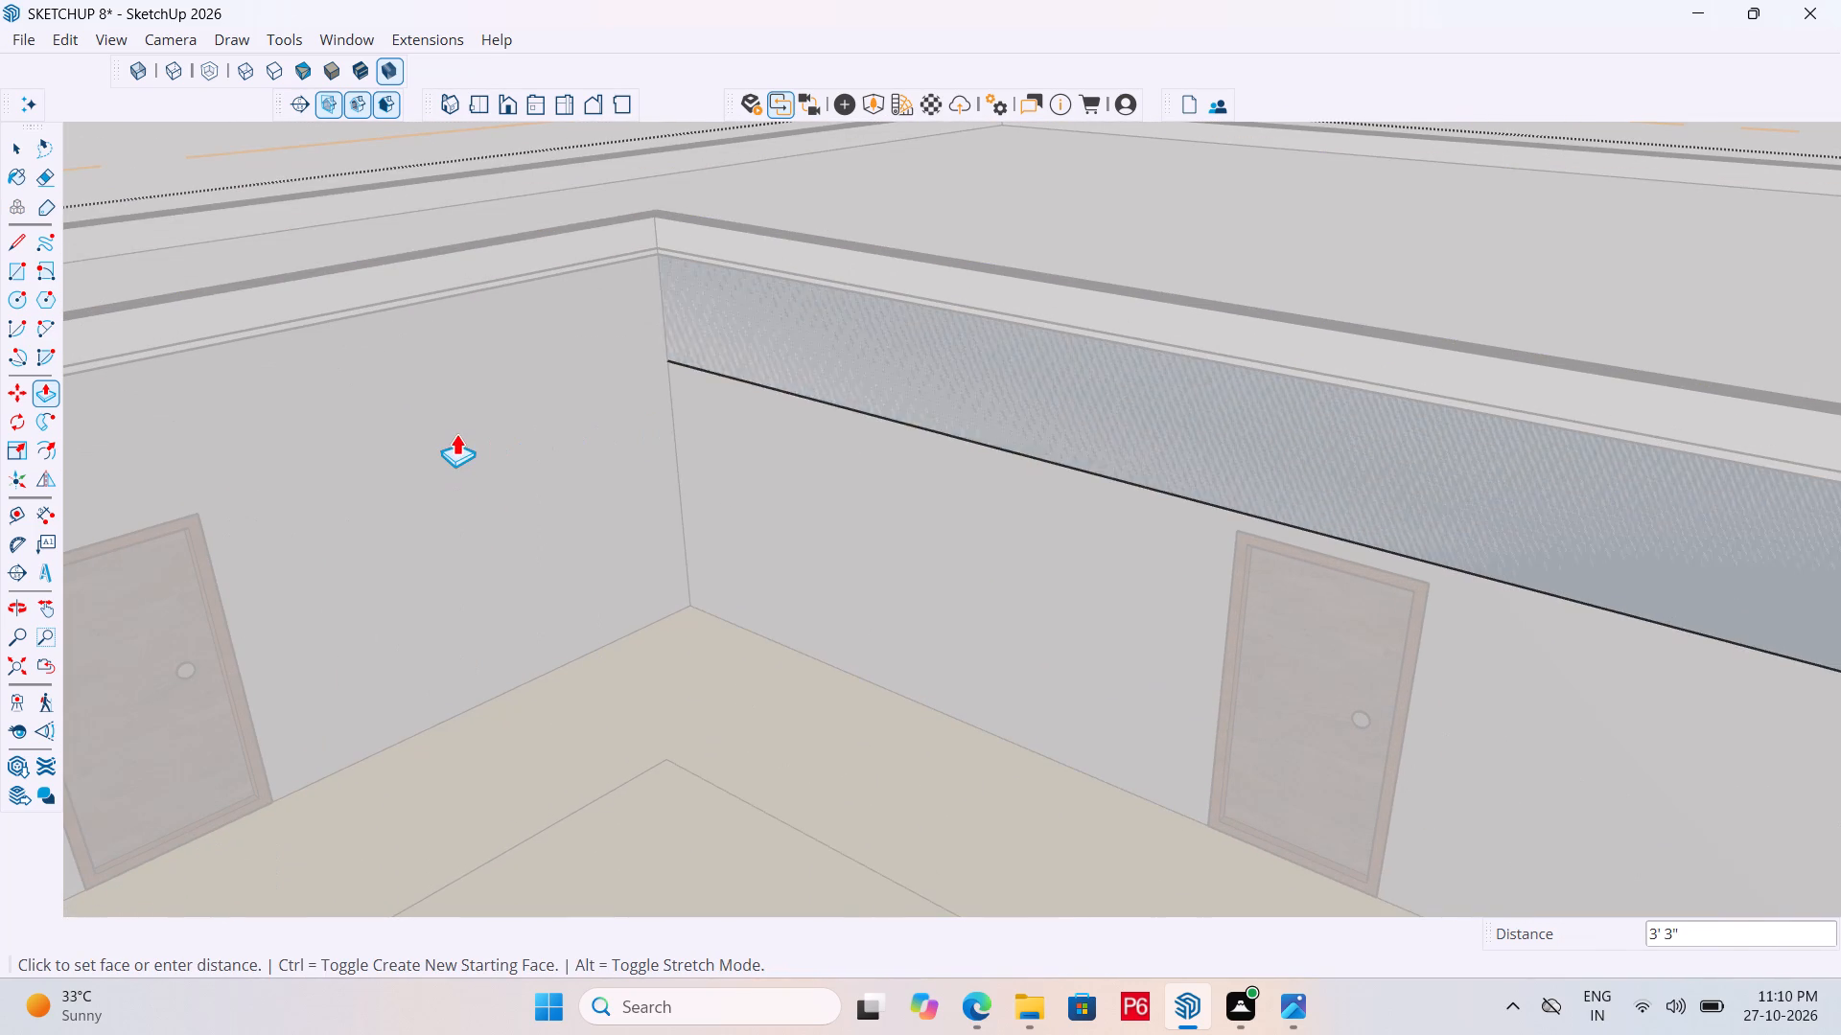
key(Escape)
Save the model and leave the Push/Pull tool.
scroll(635, 270, down, 7)
scroll(544, 302, down, 2)
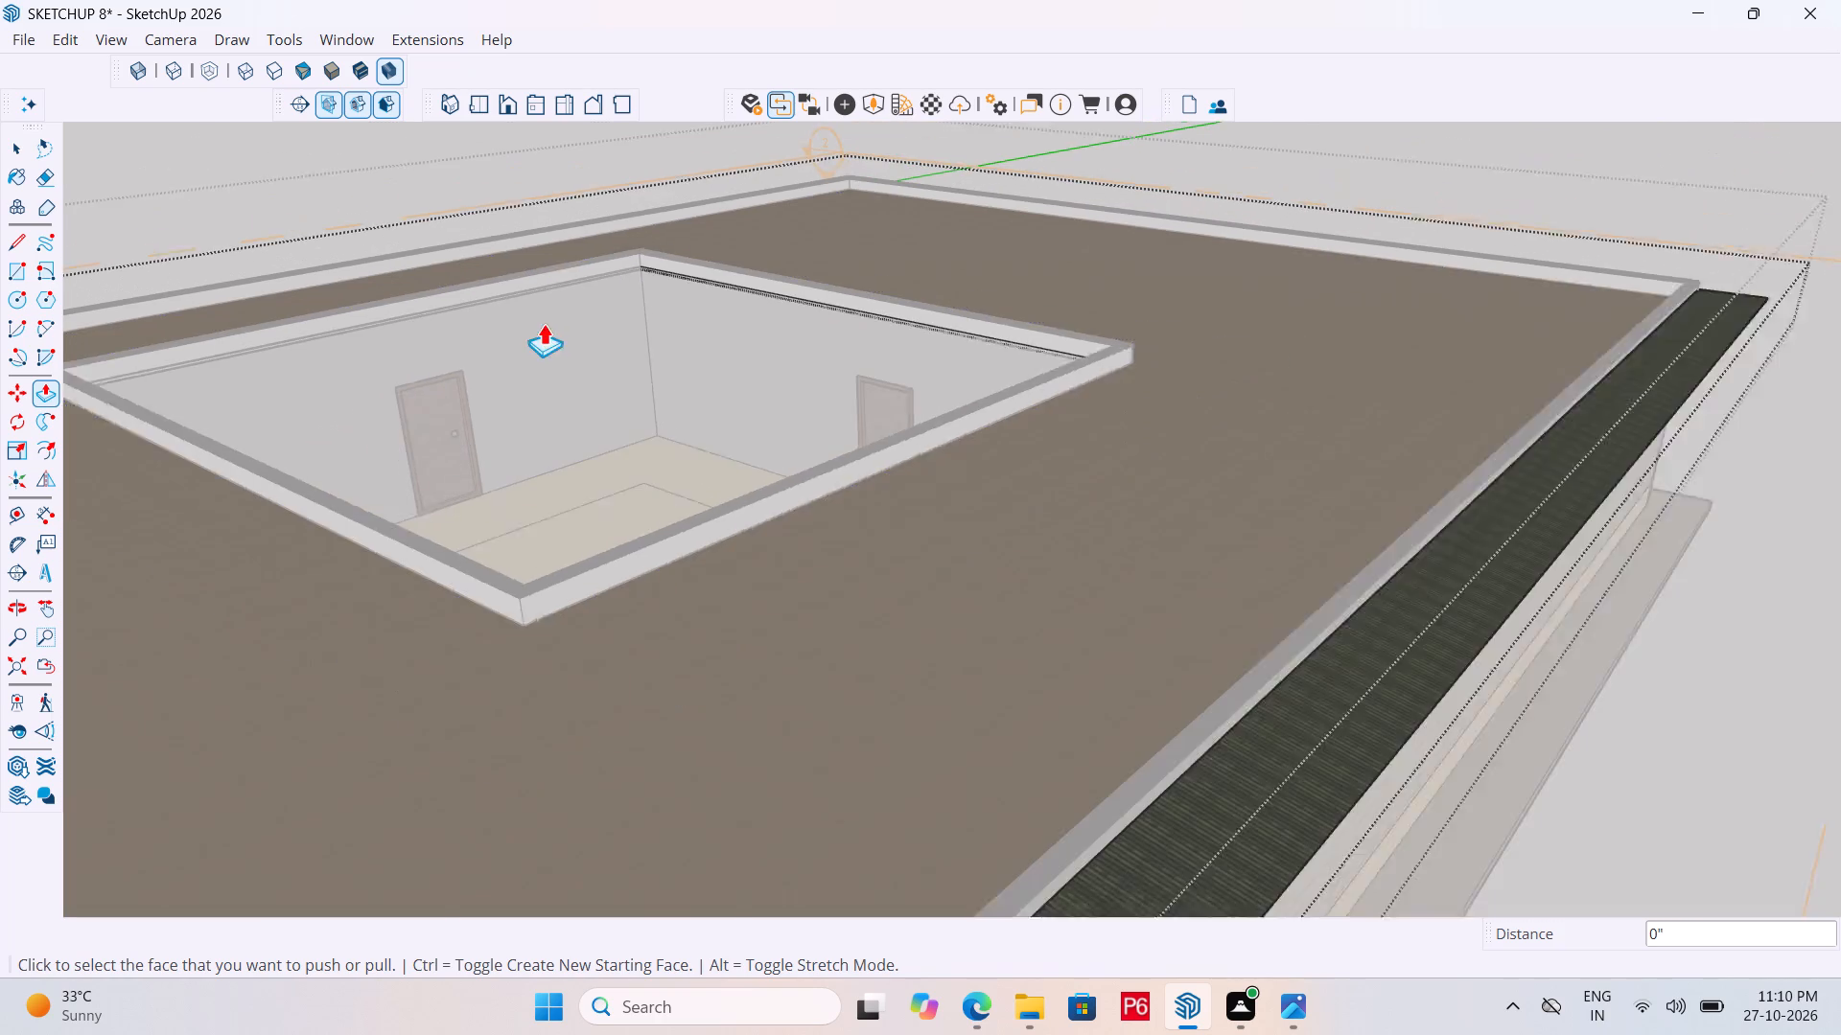
scroll(544, 323, down, 2)
key(ctrl+s)
key(ctrl+s)
key(ctrl+s)
key(ctrl+s)
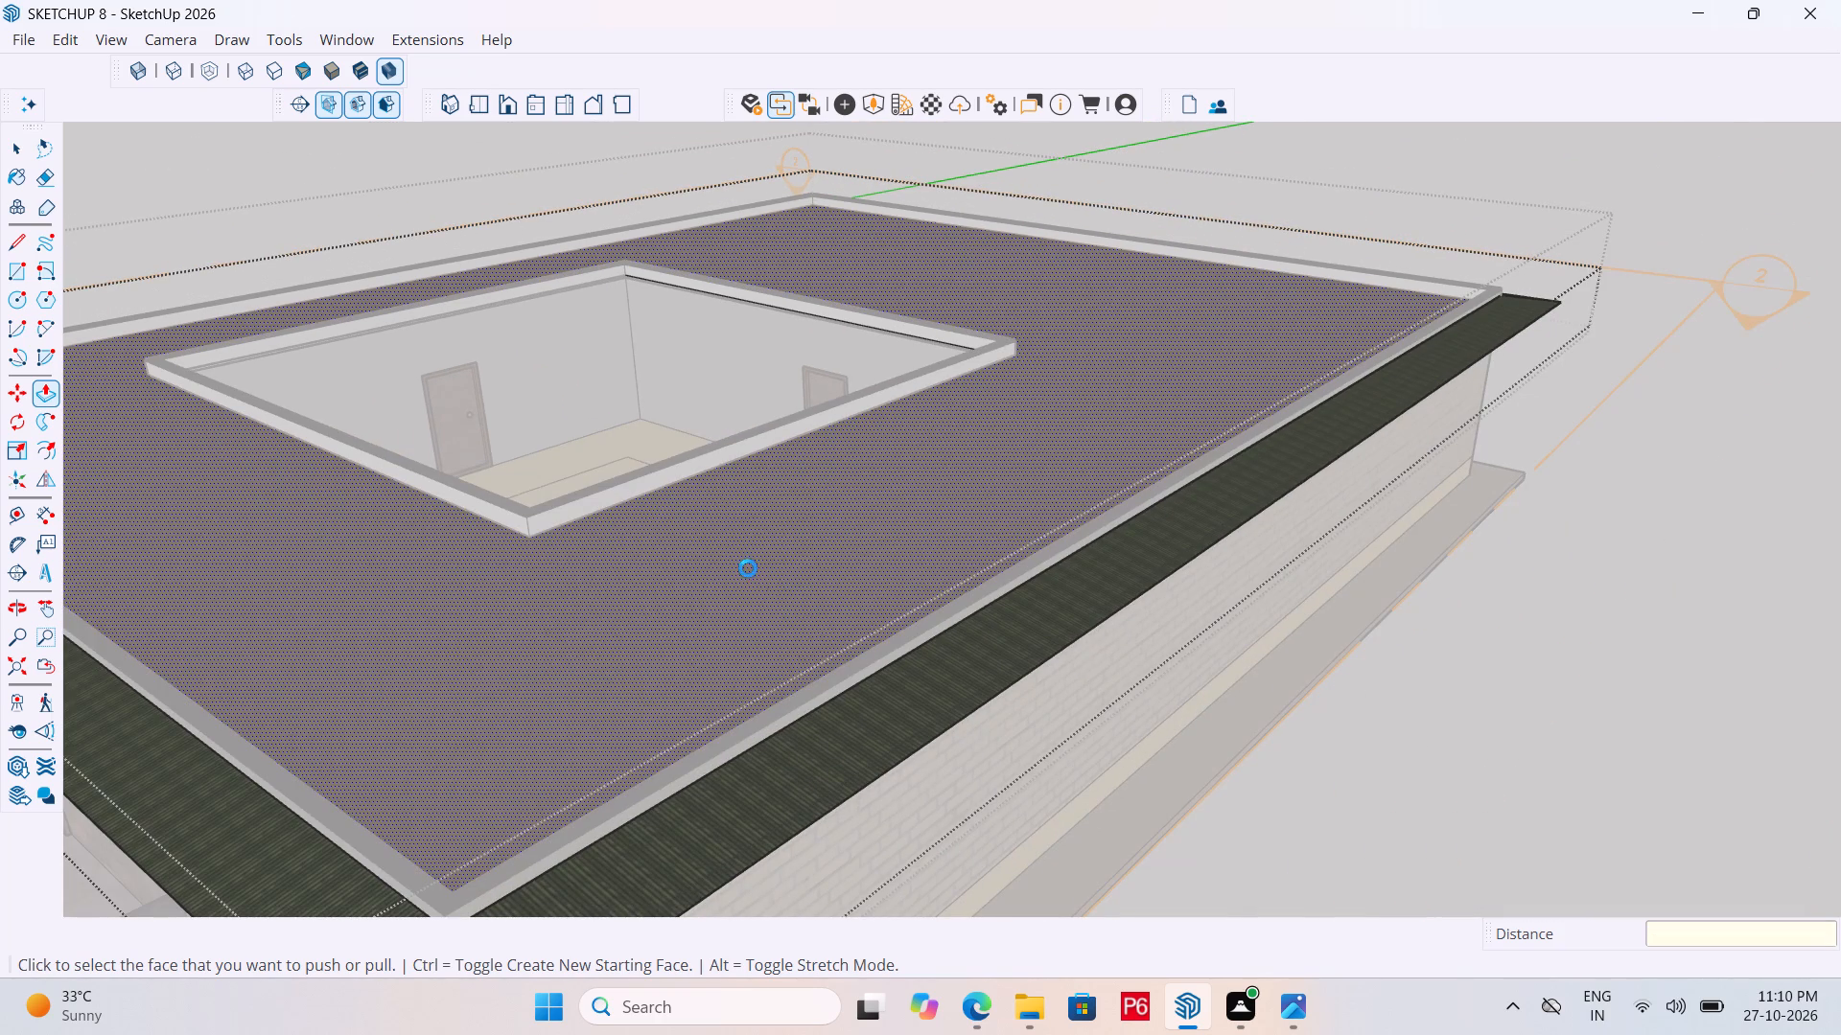
key(ctrl+s)
key(space)
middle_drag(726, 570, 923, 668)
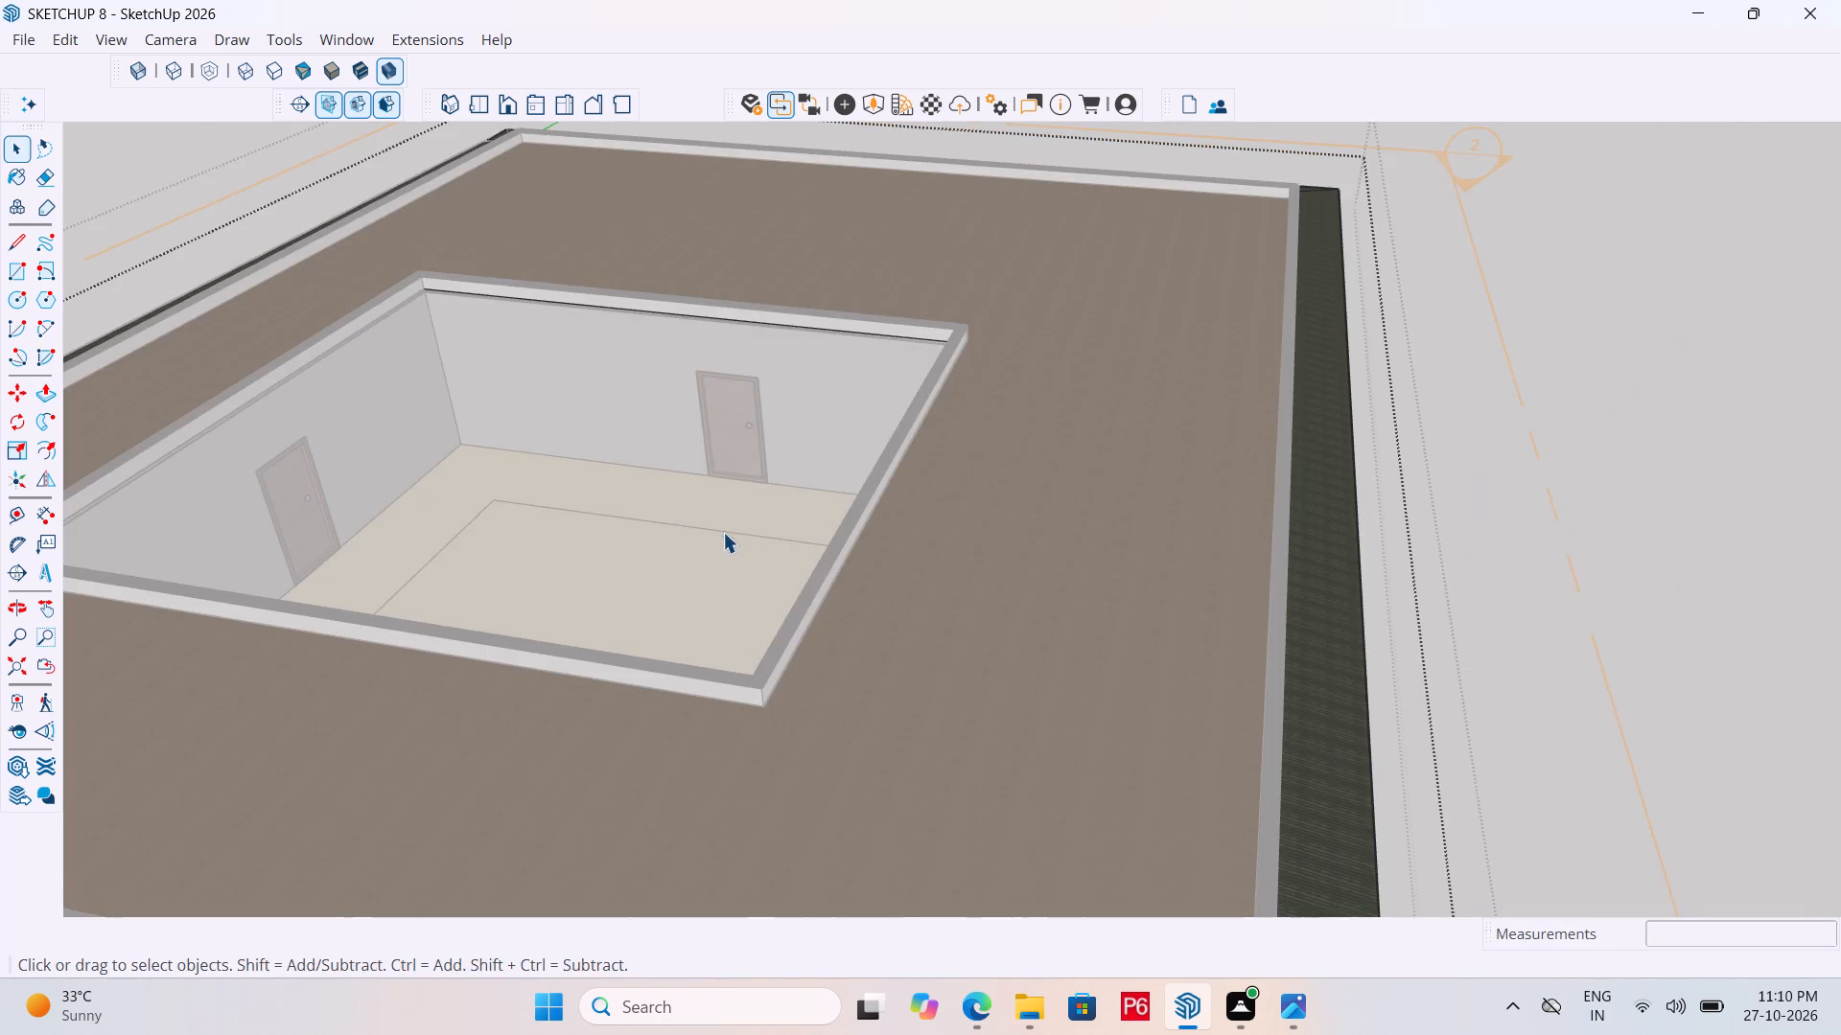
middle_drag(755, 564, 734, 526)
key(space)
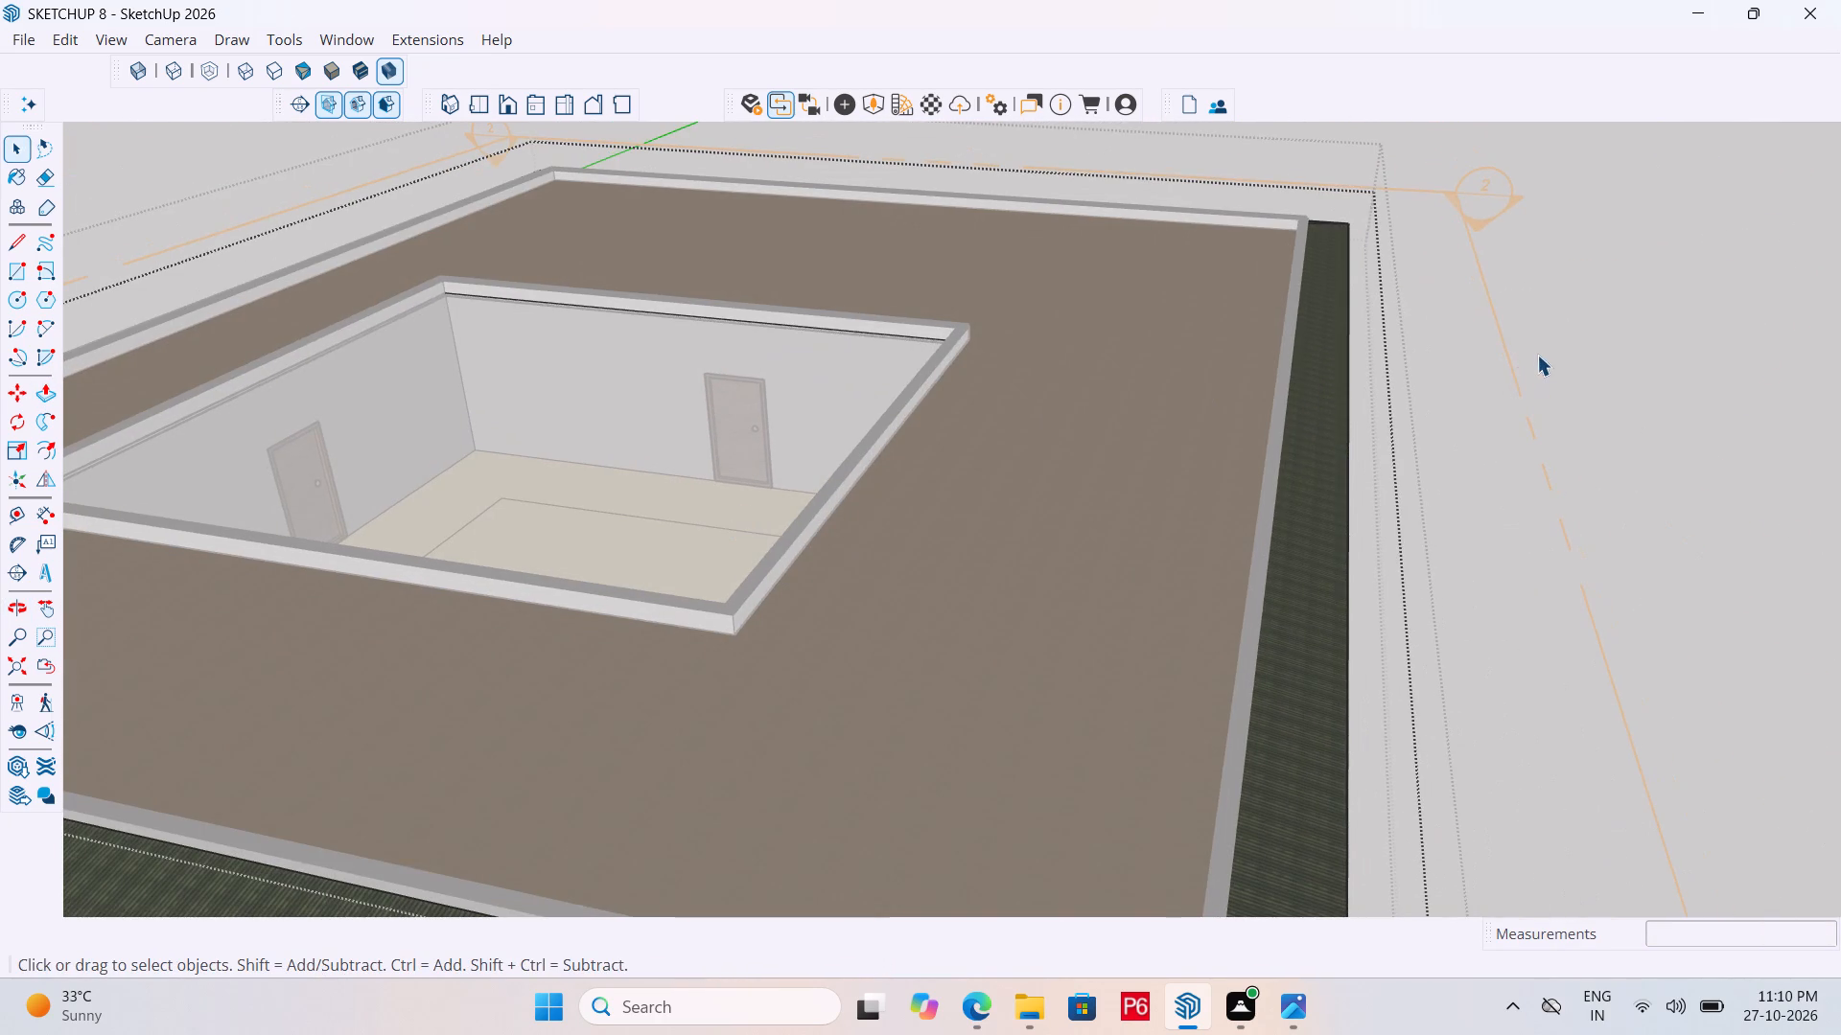
Close the roof group's editing and deactivate section plane 2's cut so the complete central roof is displayed.
click(1544, 353)
double_click(1604, 266)
triple_click(1599, 266)
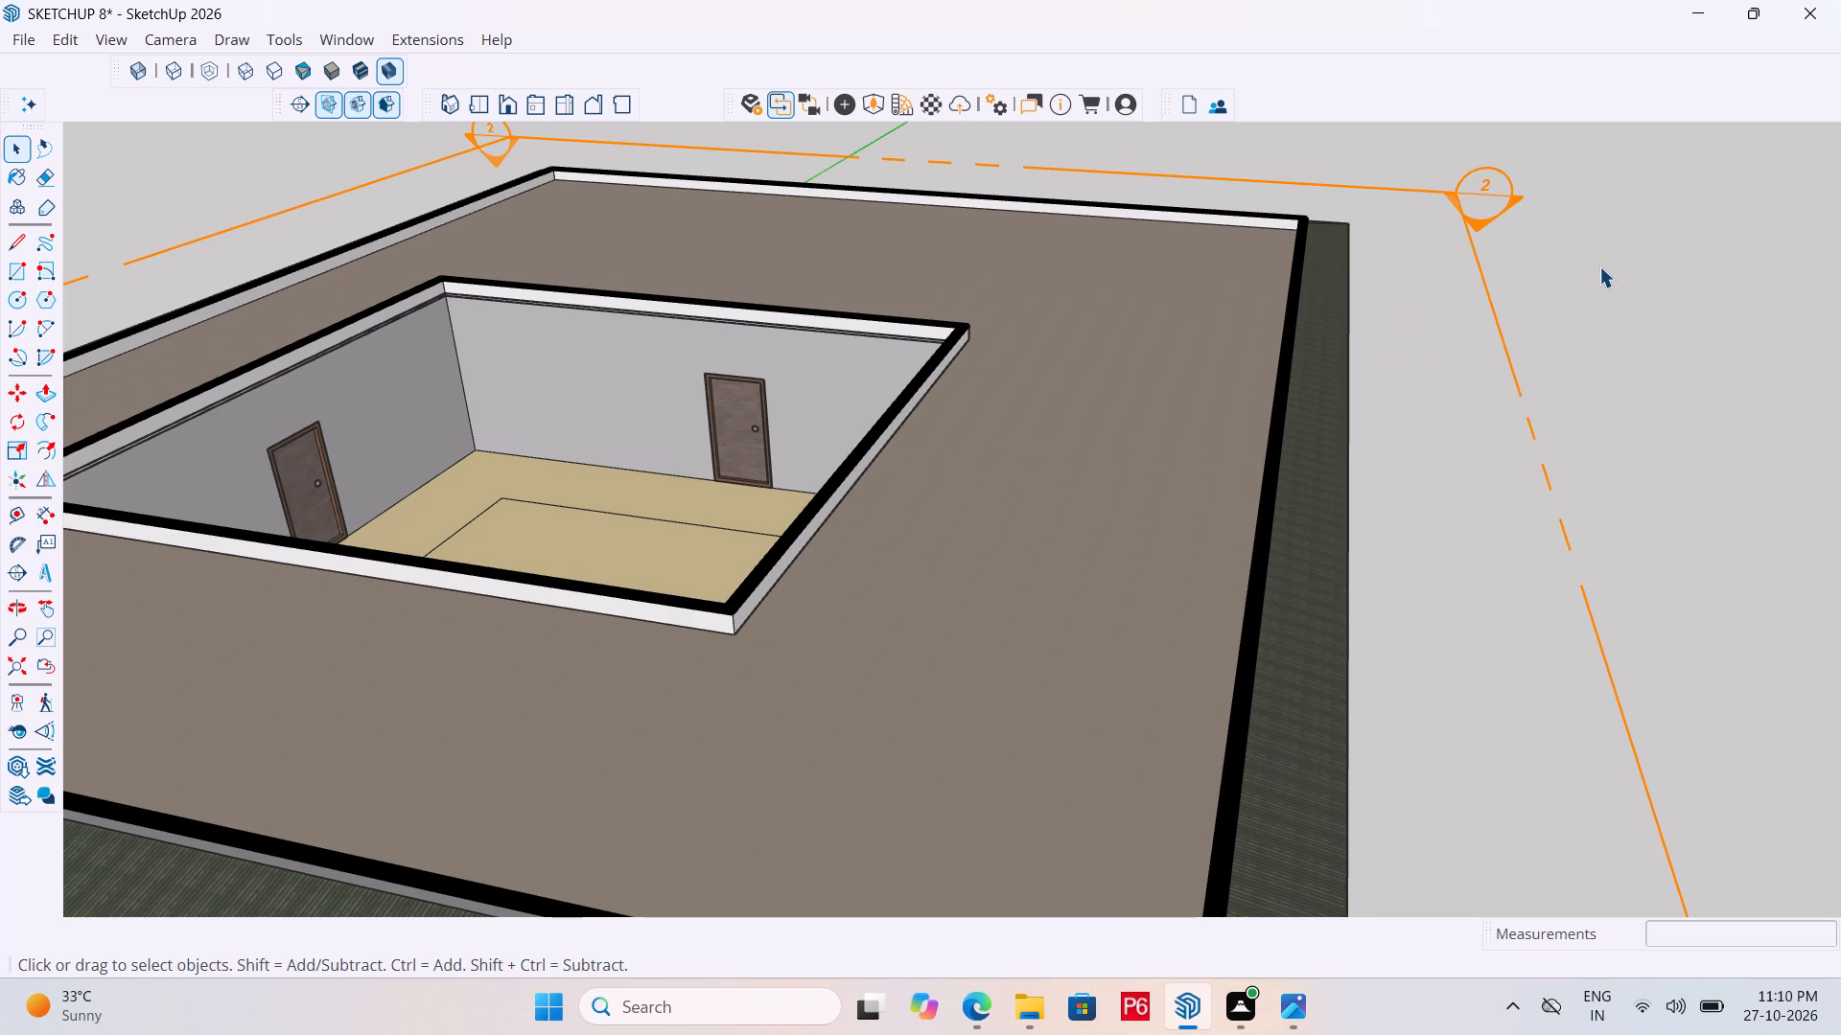
click(1599, 266)
double_click(1495, 206)
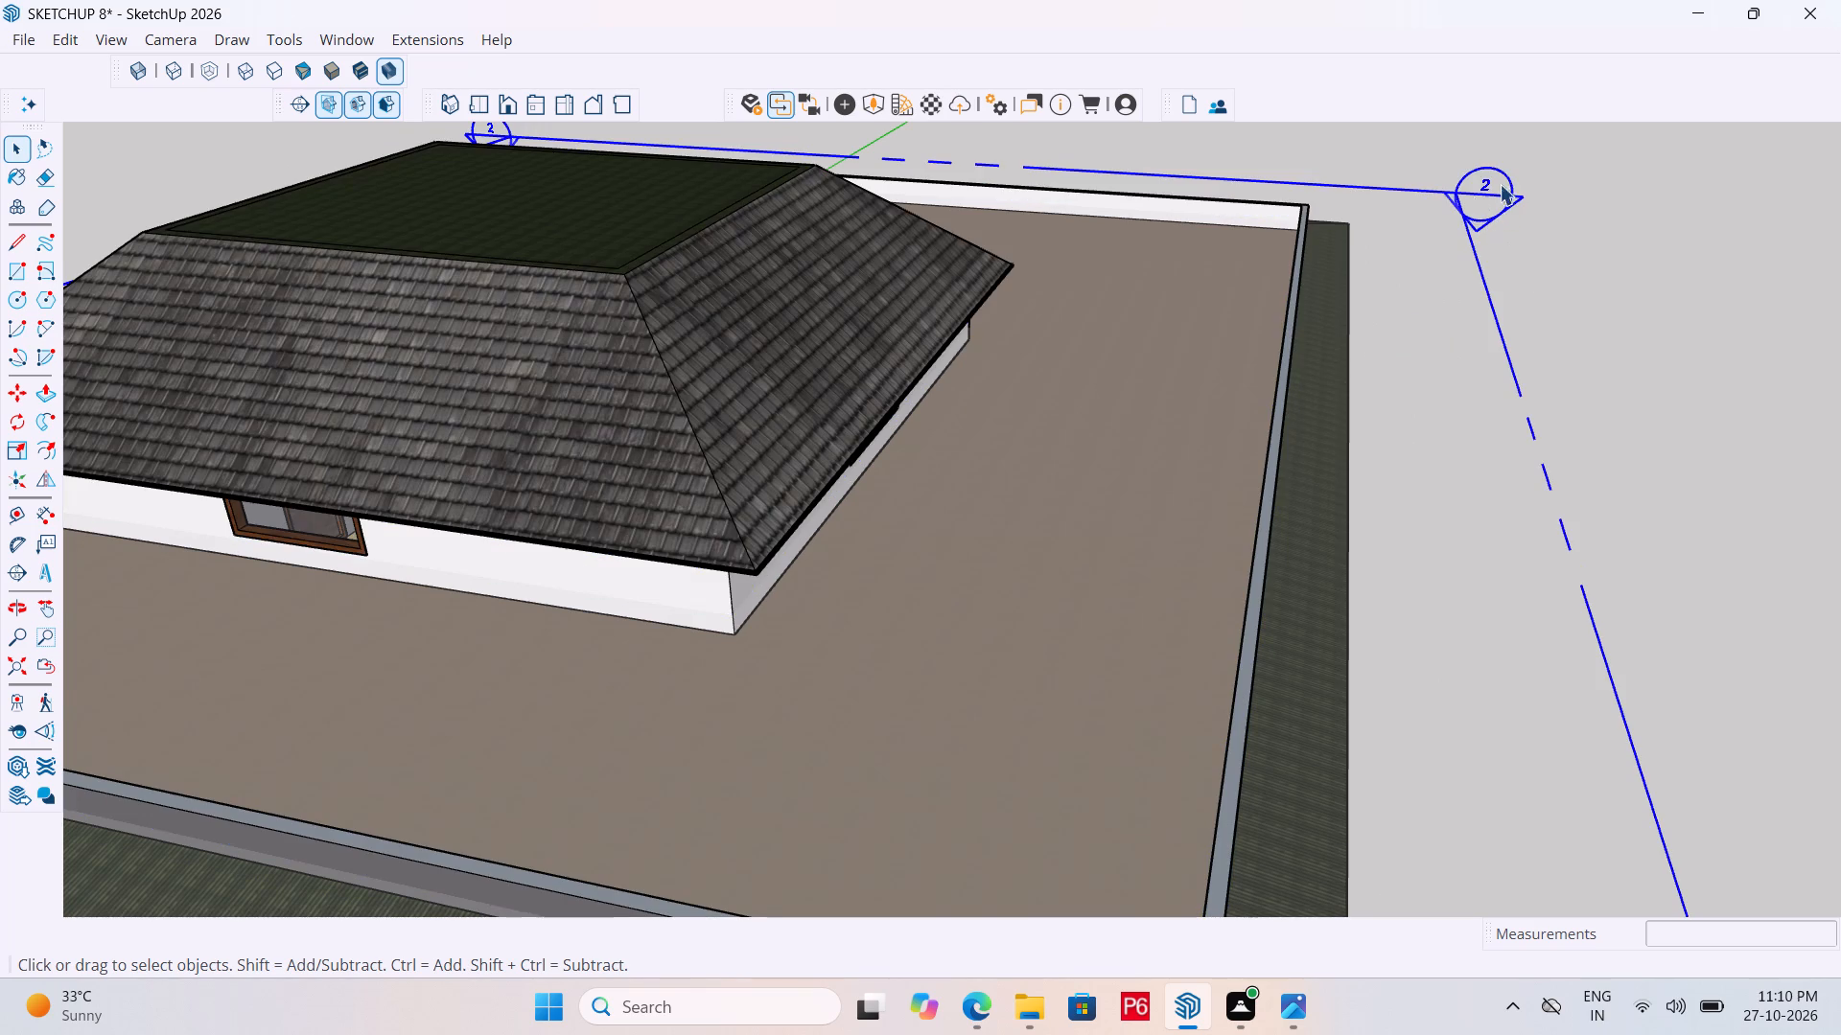
Open the roof group and push the parapet top along the front and adjoining side down about 1' 5 13/16".
scroll(1501, 184, down, 5)
middle_drag(1060, 339, 1119, 379)
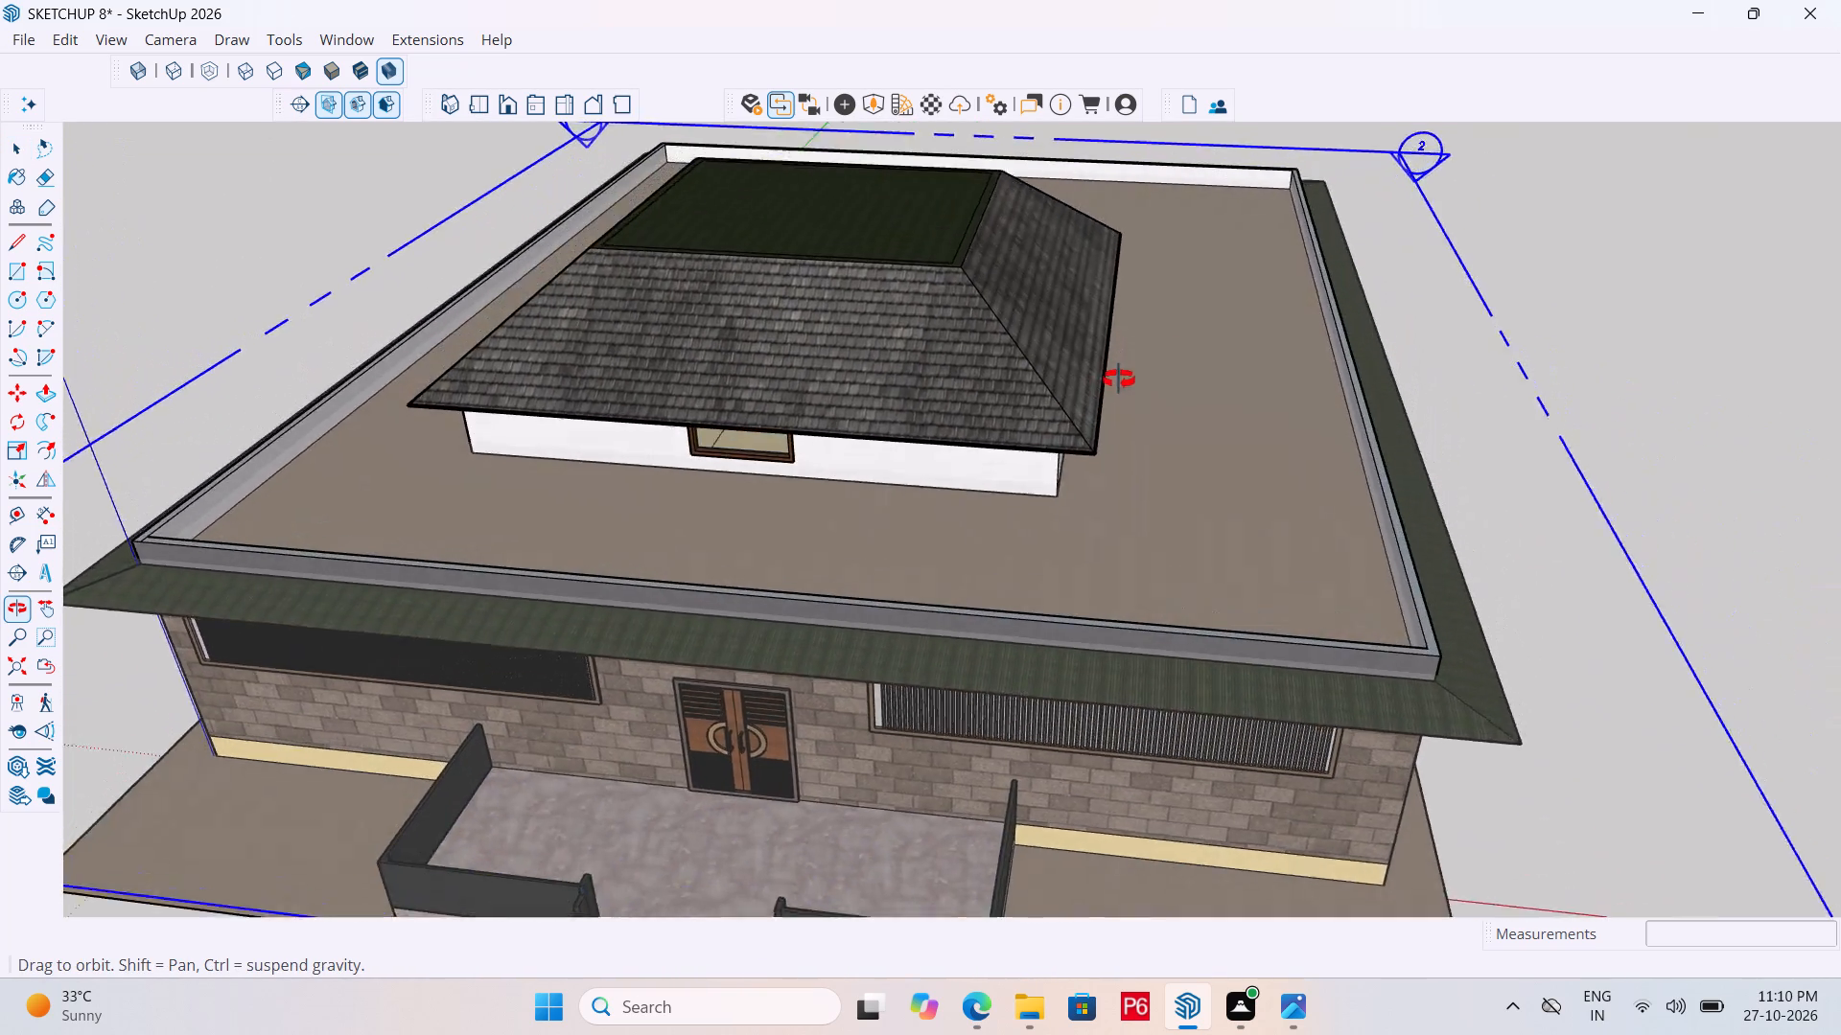
middle_drag(1119, 379, 1169, 378)
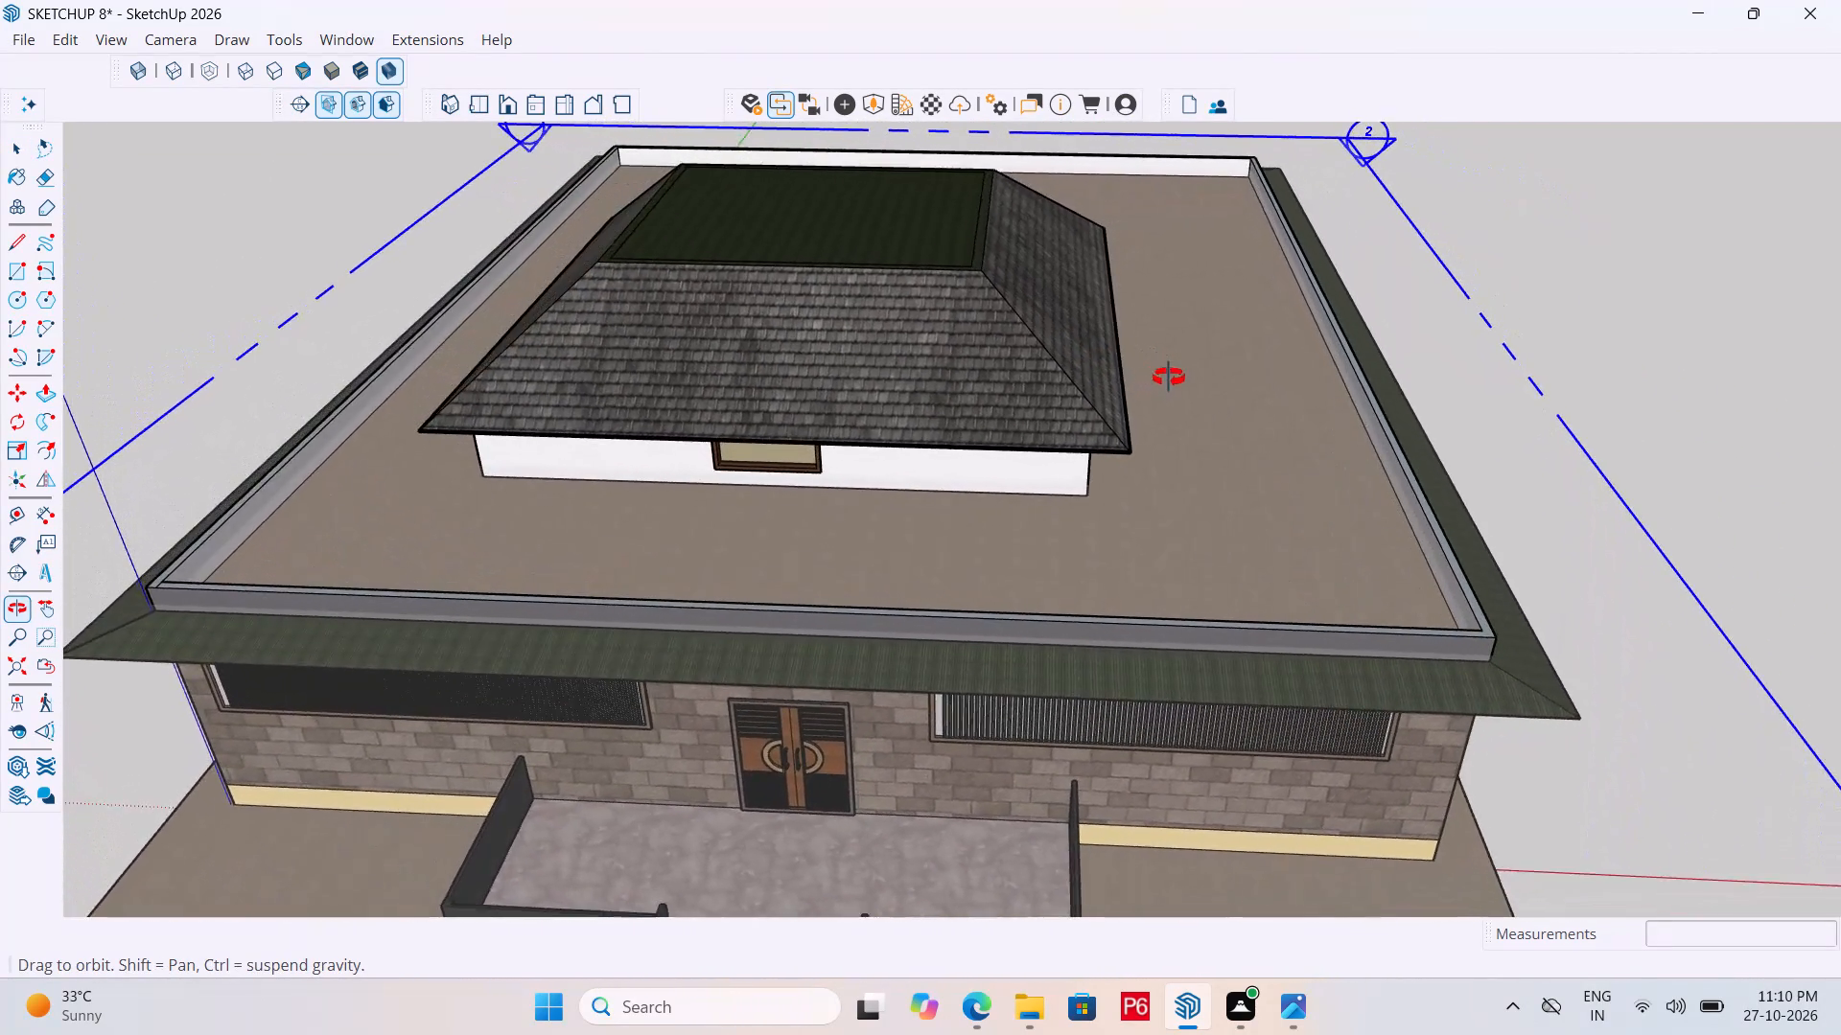
middle_drag(1169, 378, 1054, 346)
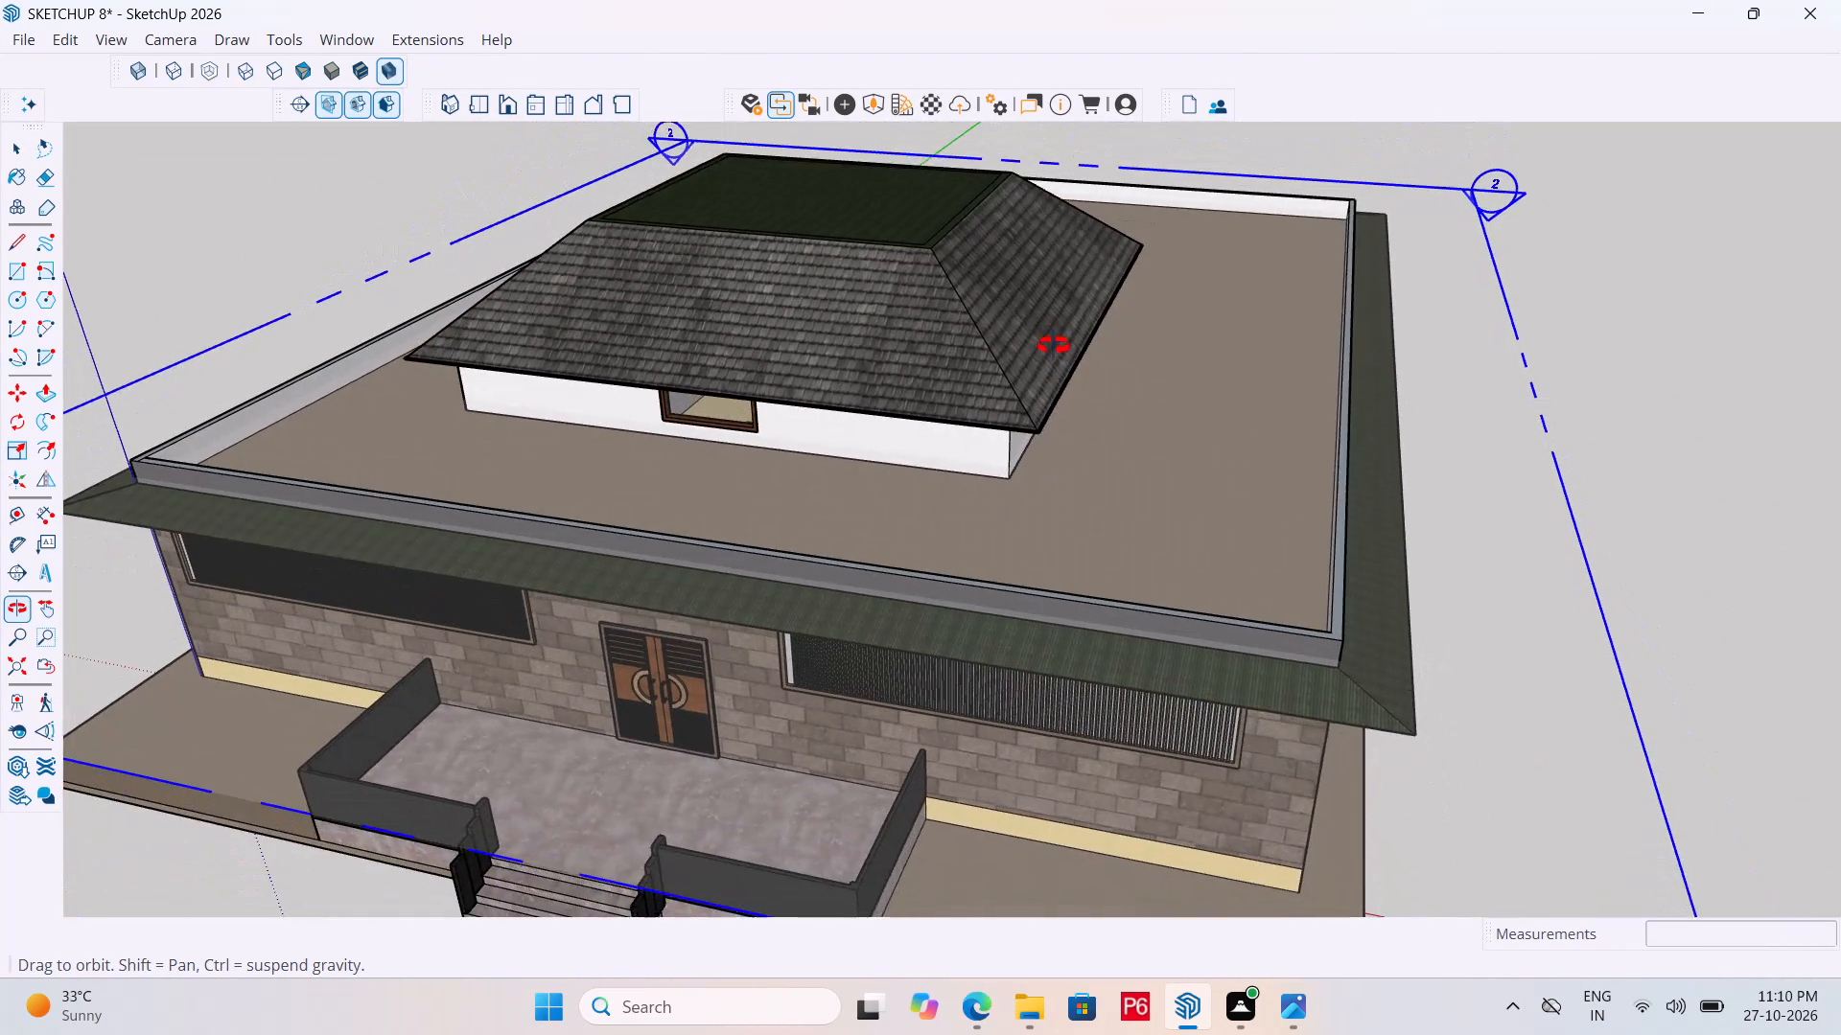
middle_drag(1054, 346, 1070, 382)
double_click(1168, 511)
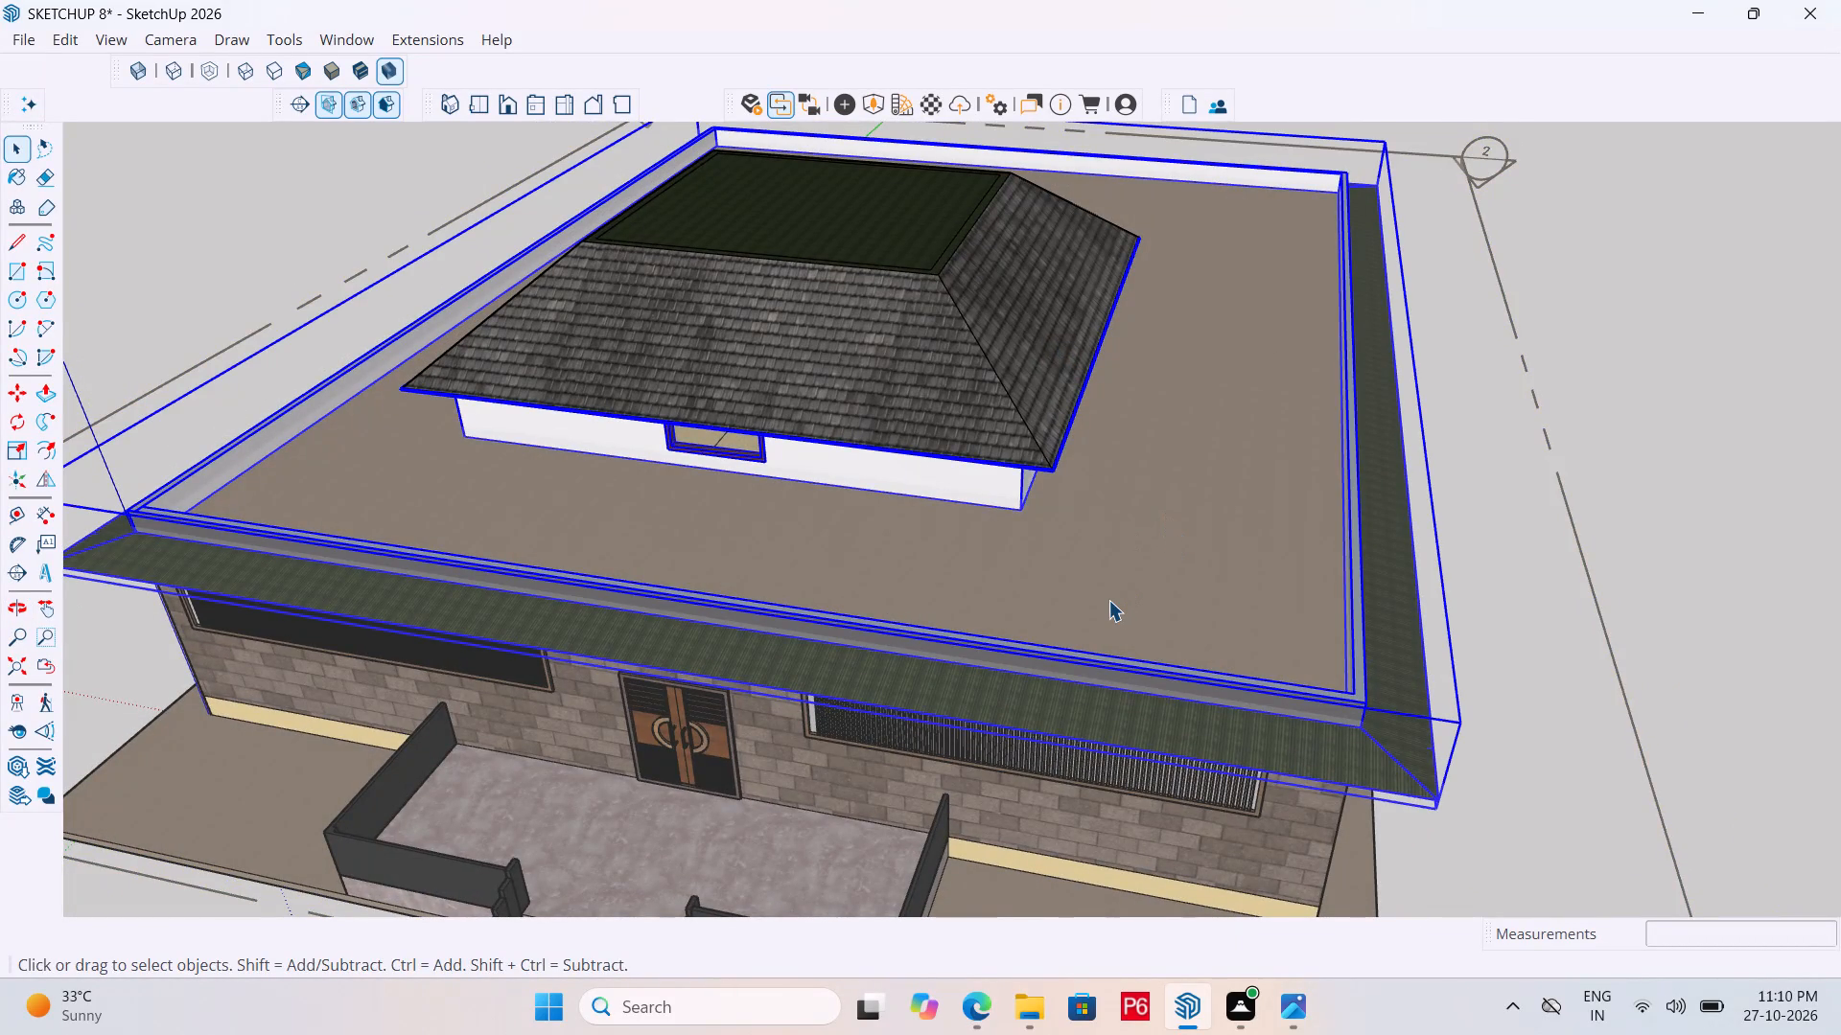
middle_drag(1377, 701, 1043, 622)
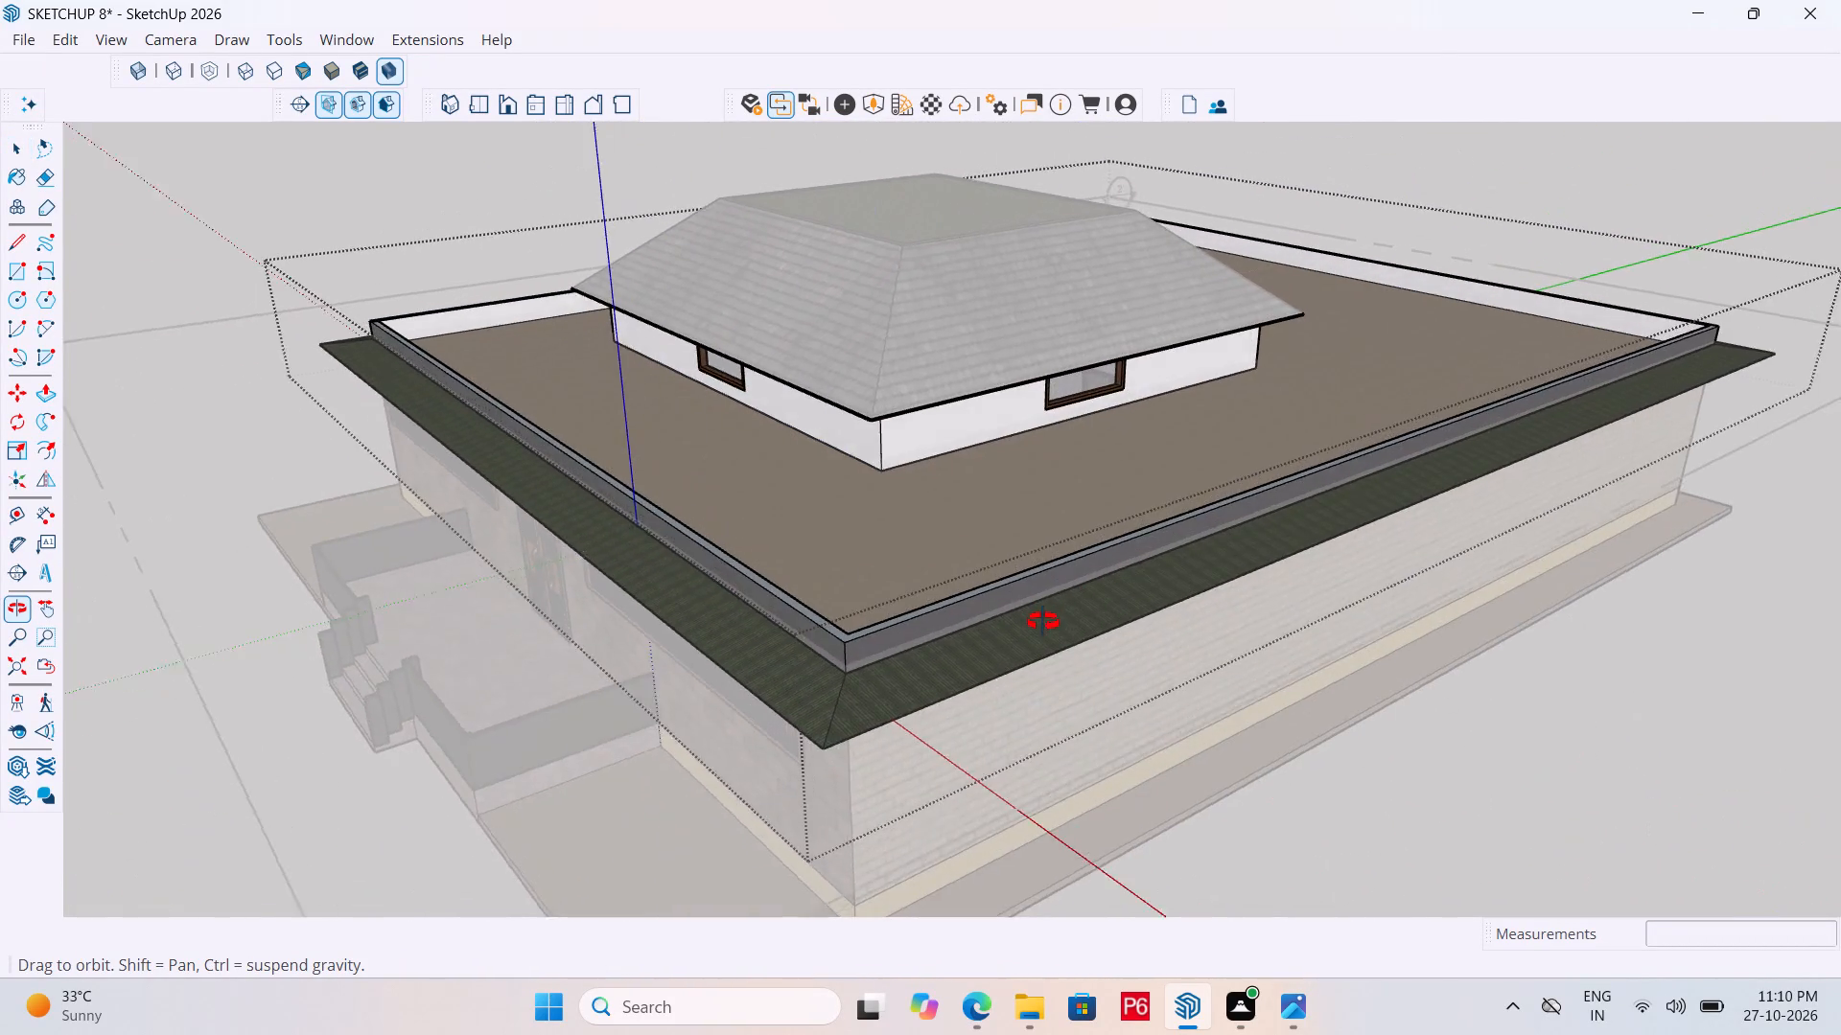
middle_drag(1043, 622, 1181, 655)
scroll(1057, 715, up, 9)
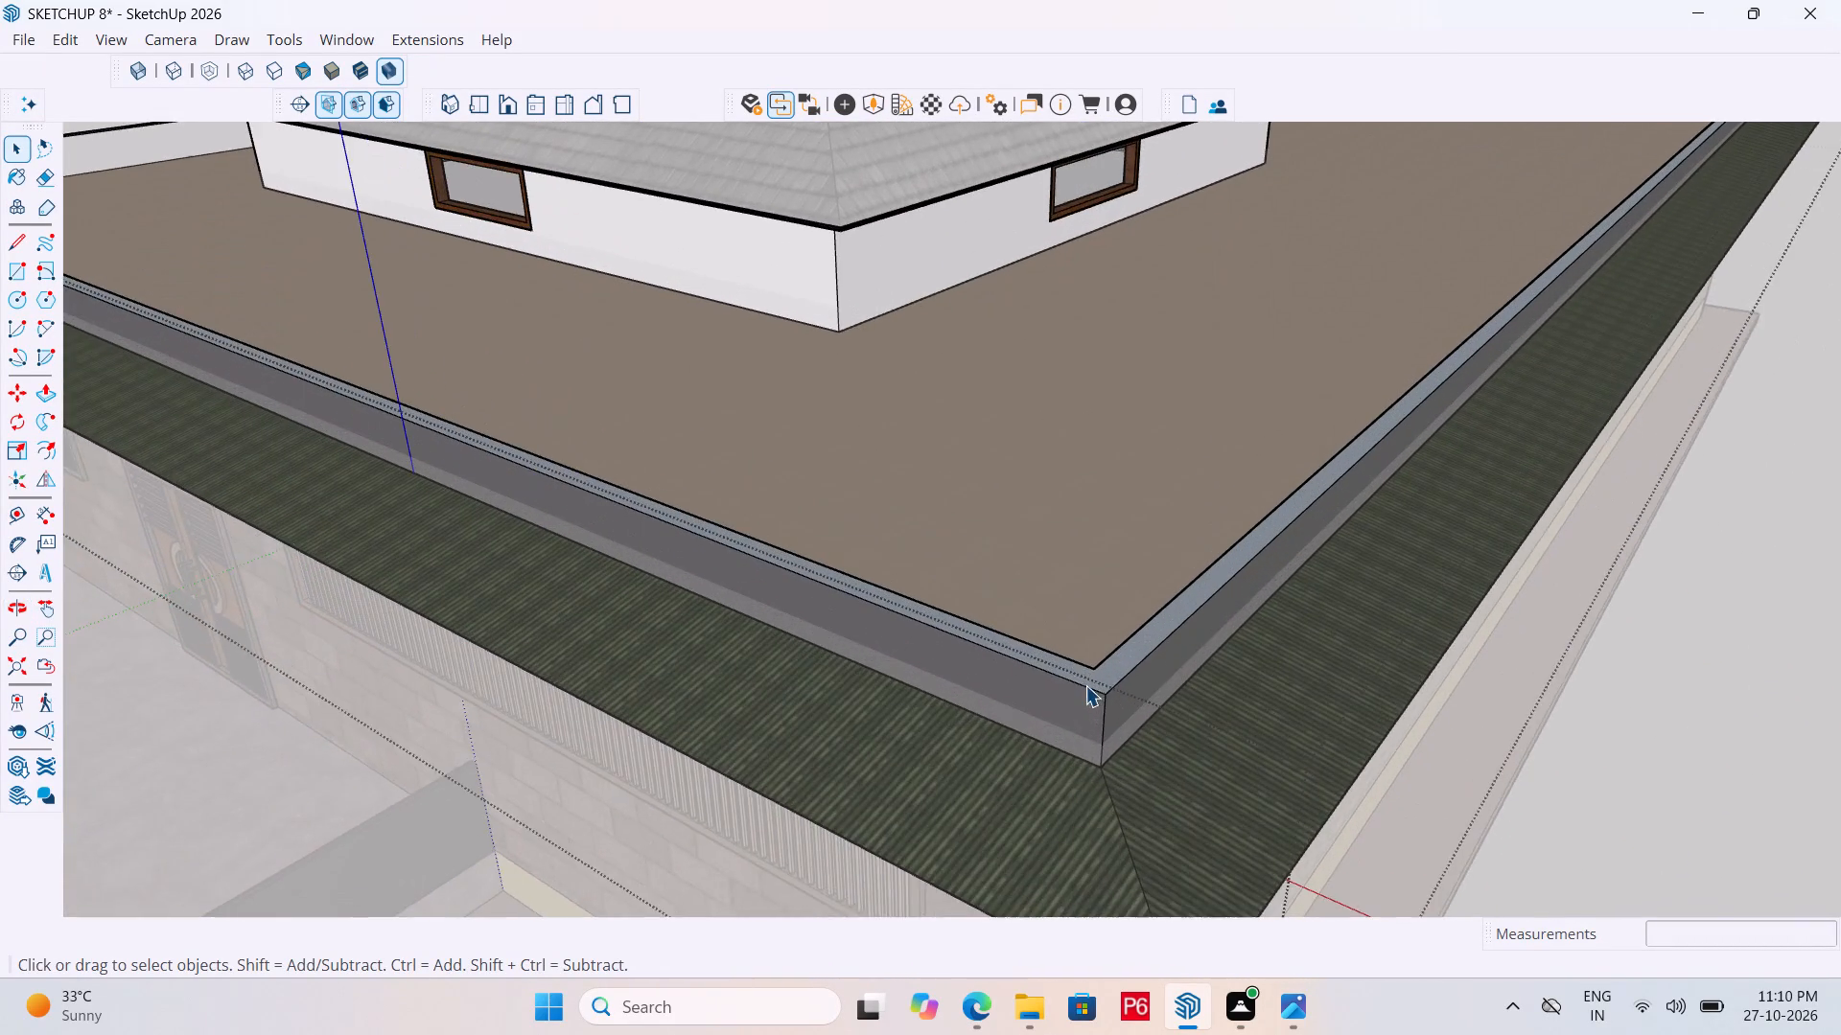
scroll(1142, 679, up, 6)
middle_drag(1107, 658, 1006, 546)
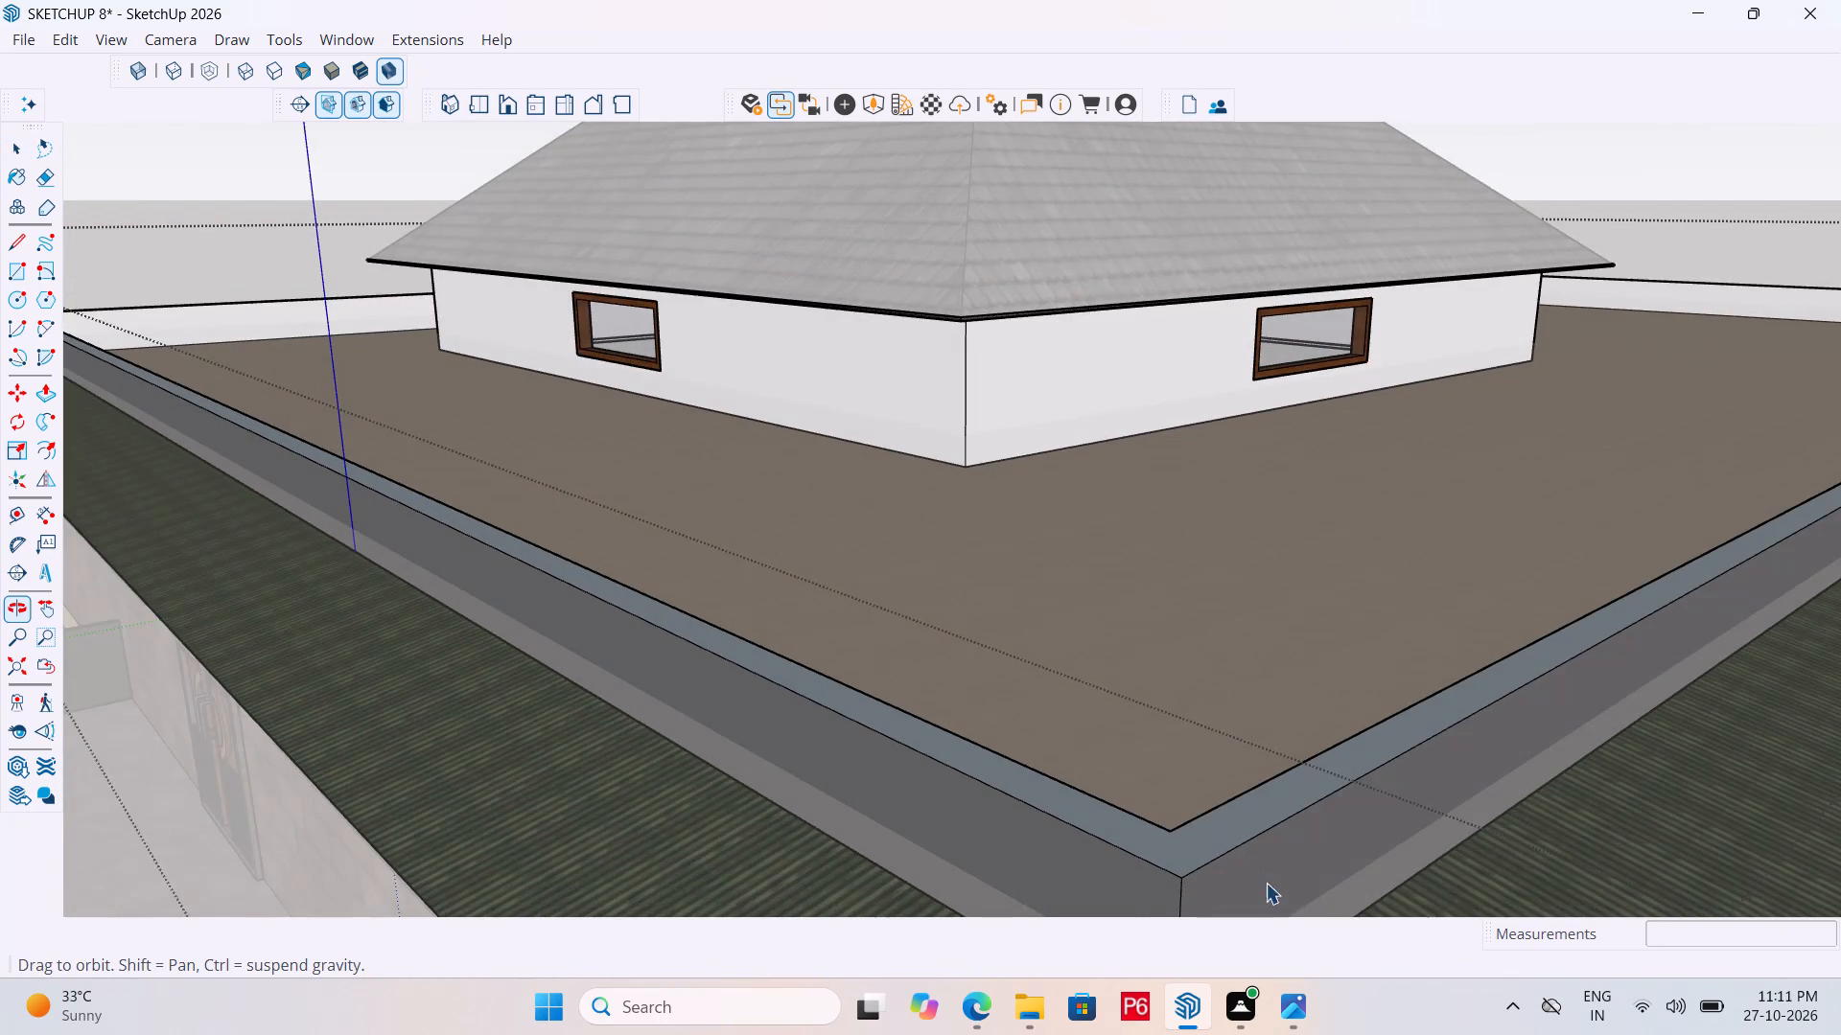
scroll(946, 608, down, 5)
scroll(1047, 817, up, 5)
scroll(1037, 729, up, 5)
middle_drag(1027, 686, 860, 606)
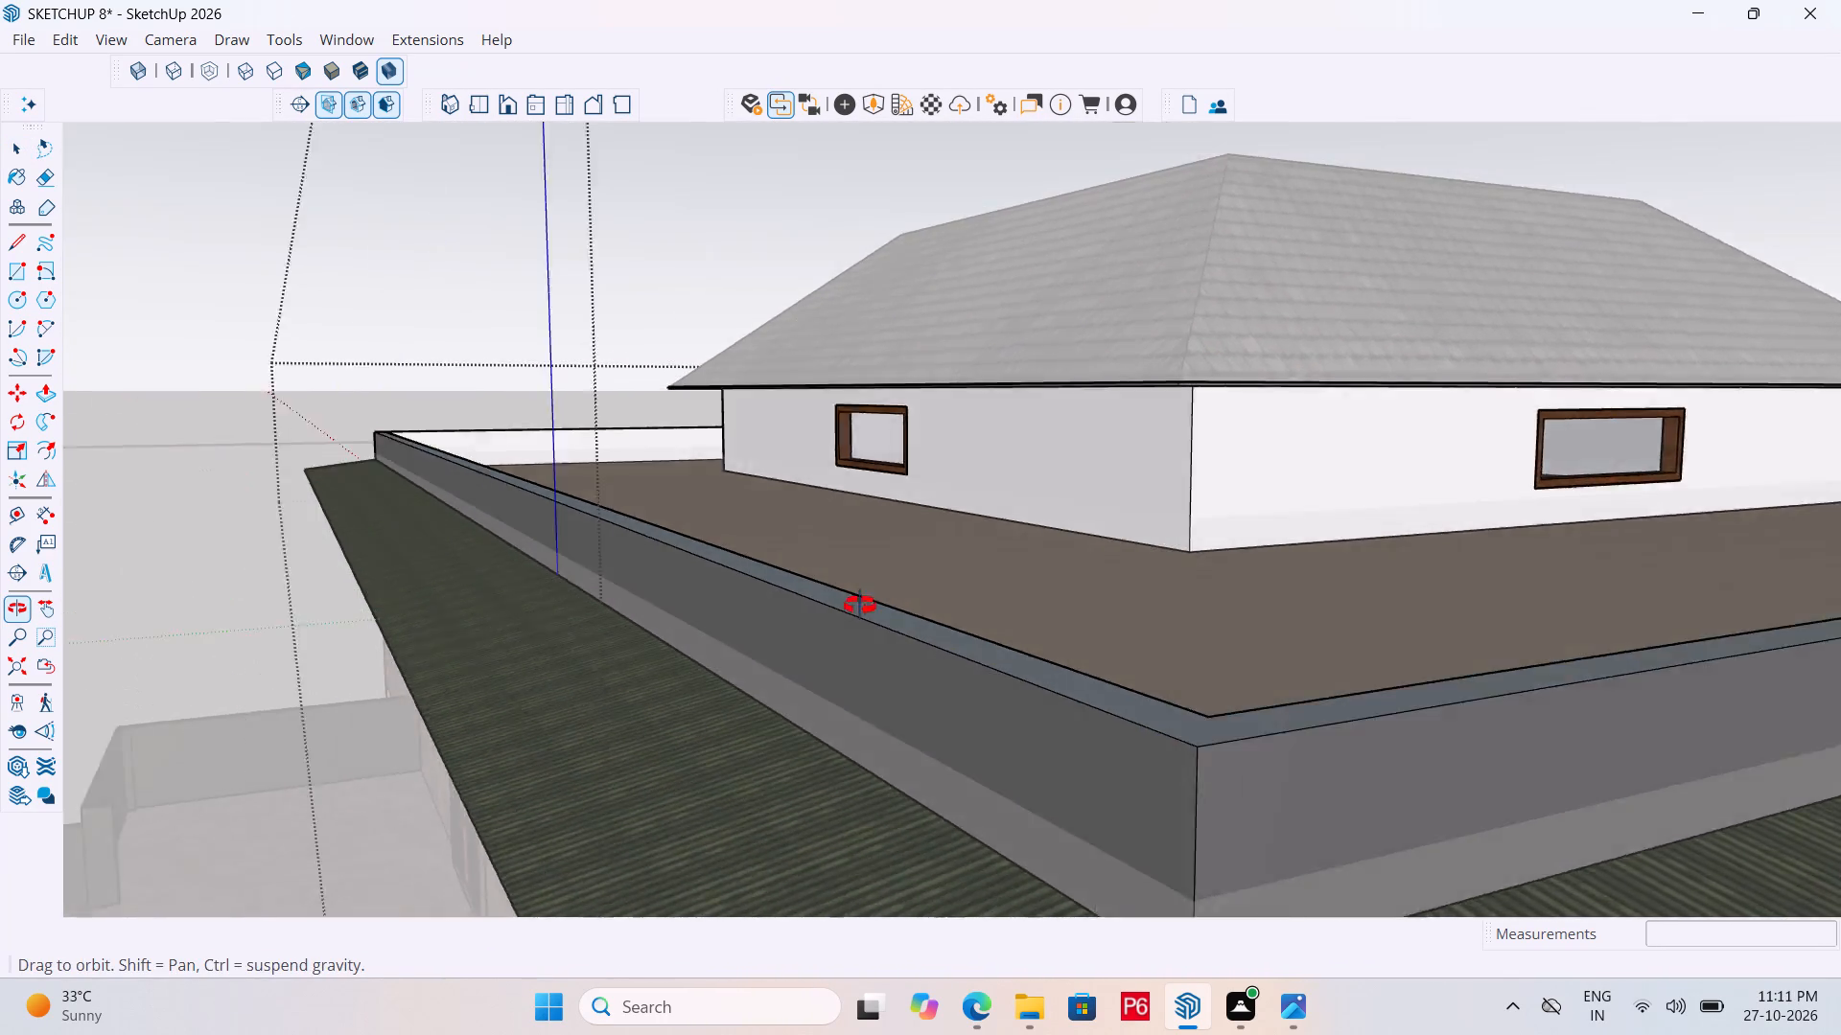
middle_drag(860, 606, 837, 660)
scroll(747, 676, down, 7)
middle_drag(929, 709, 1051, 821)
scroll(1014, 803, up, 1)
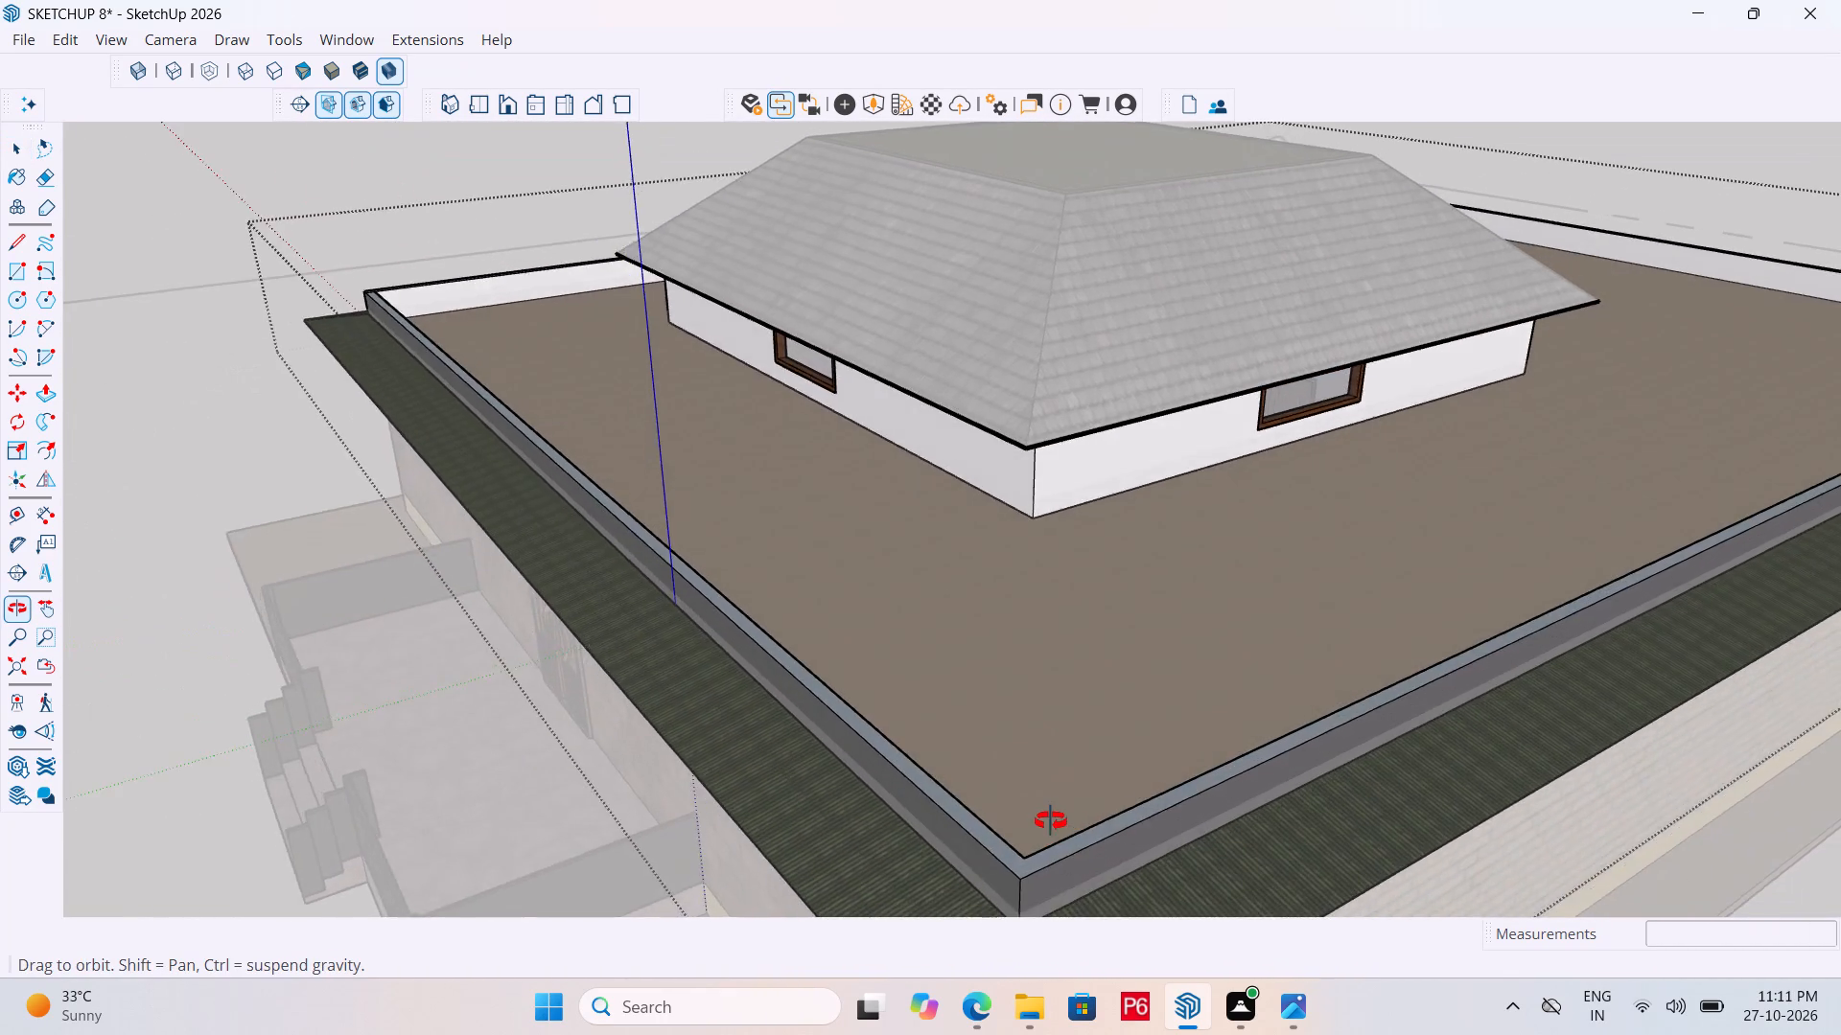
middle_drag(1051, 821, 853, 680)
scroll(620, 651, up, 10)
middle_drag(675, 598, 1130, 781)
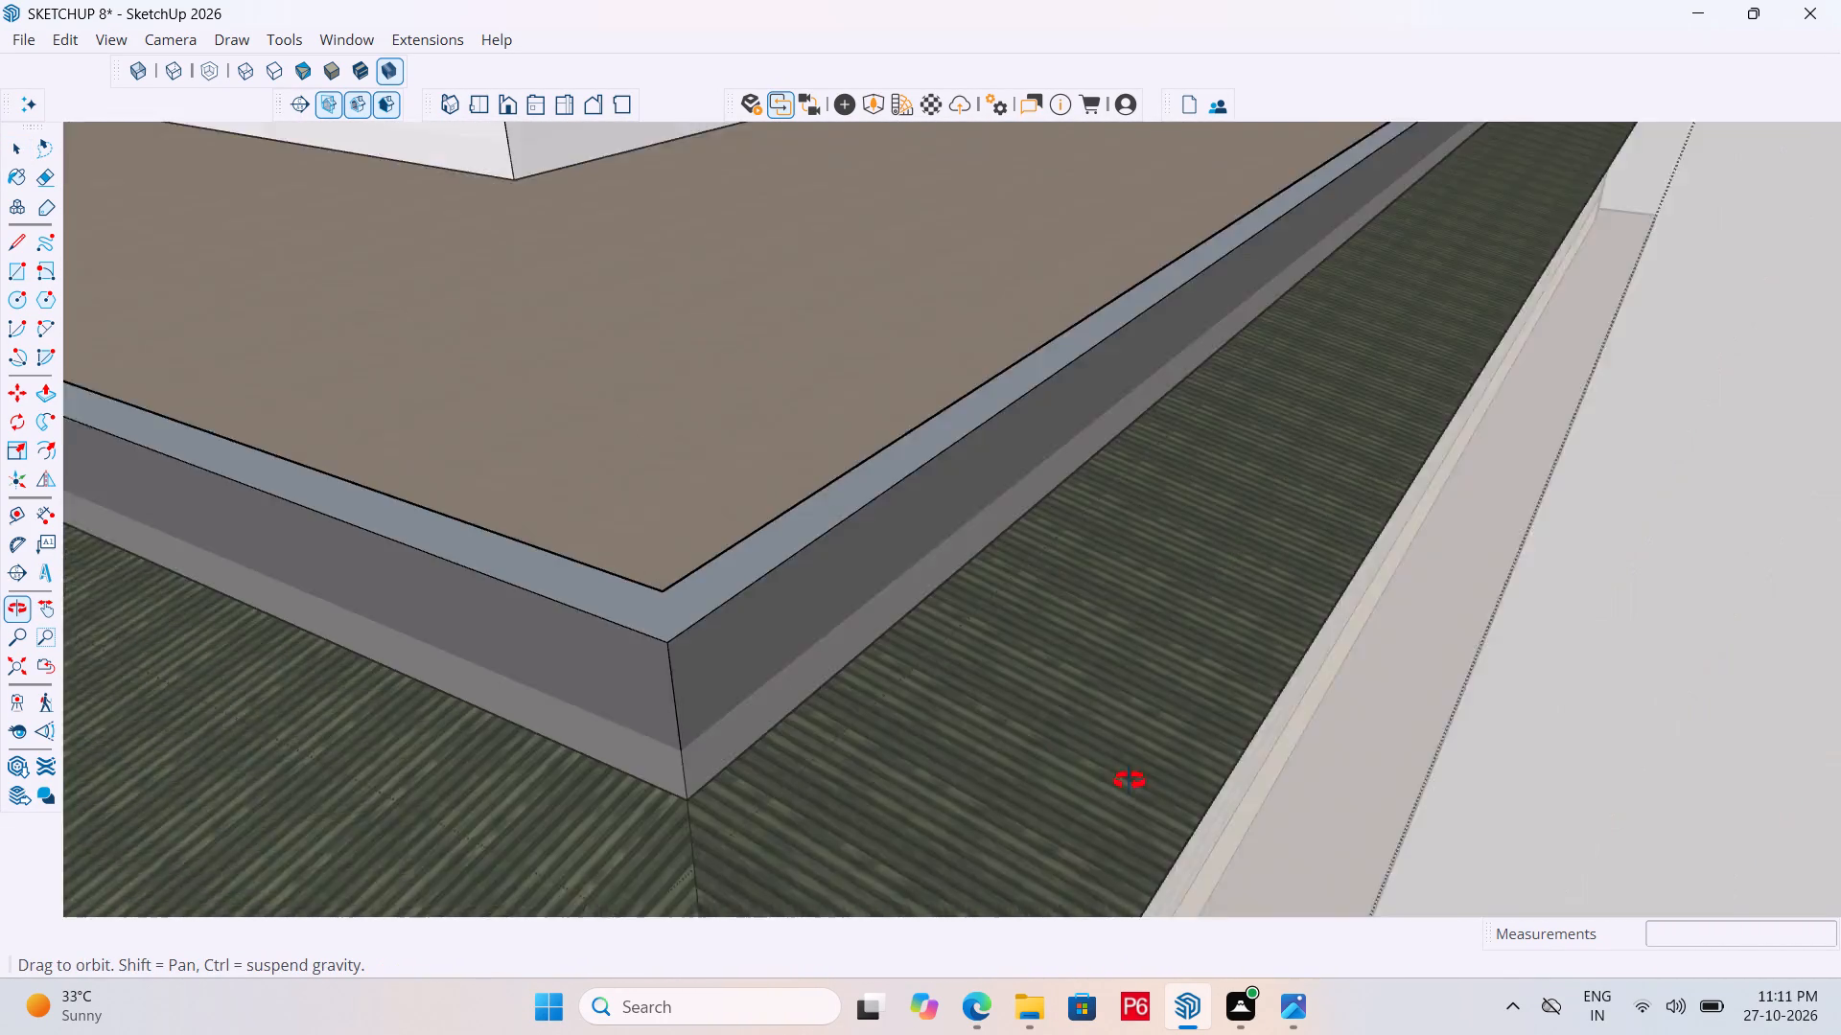
middle_drag(1130, 781, 1217, 786)
click(696, 632)
click(704, 632)
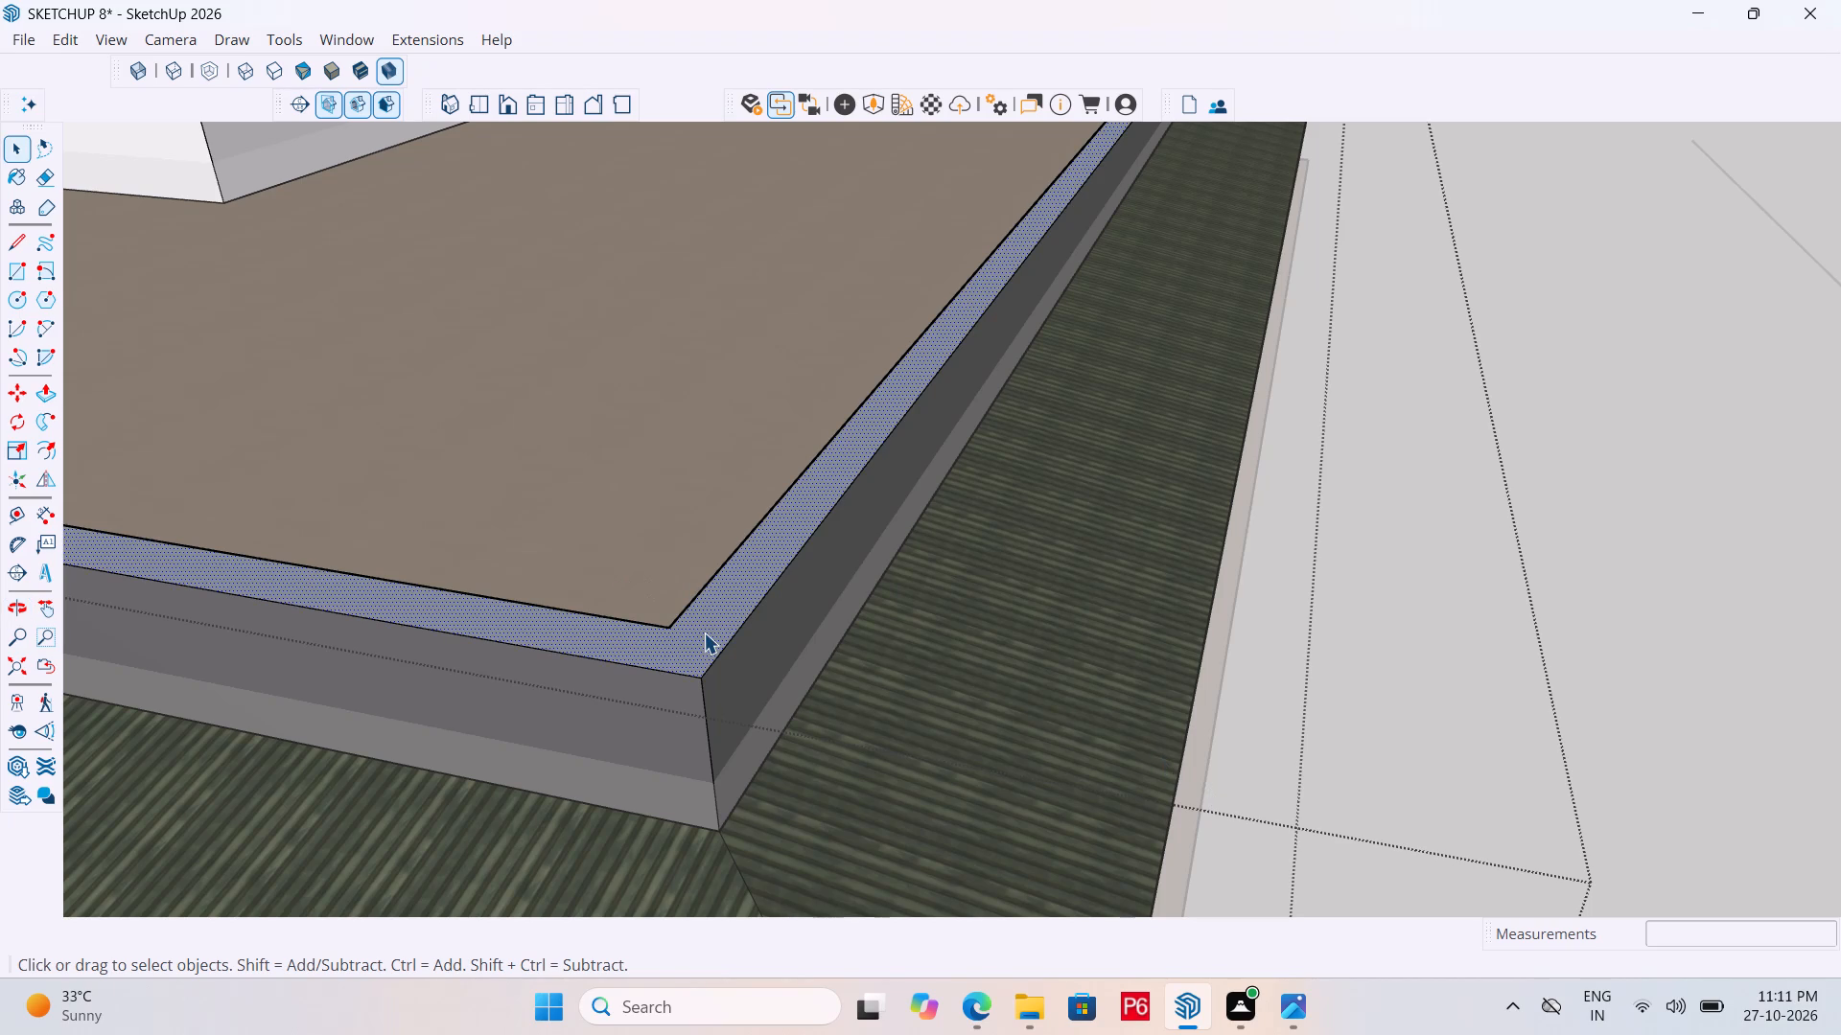
key(p)
click(704, 632)
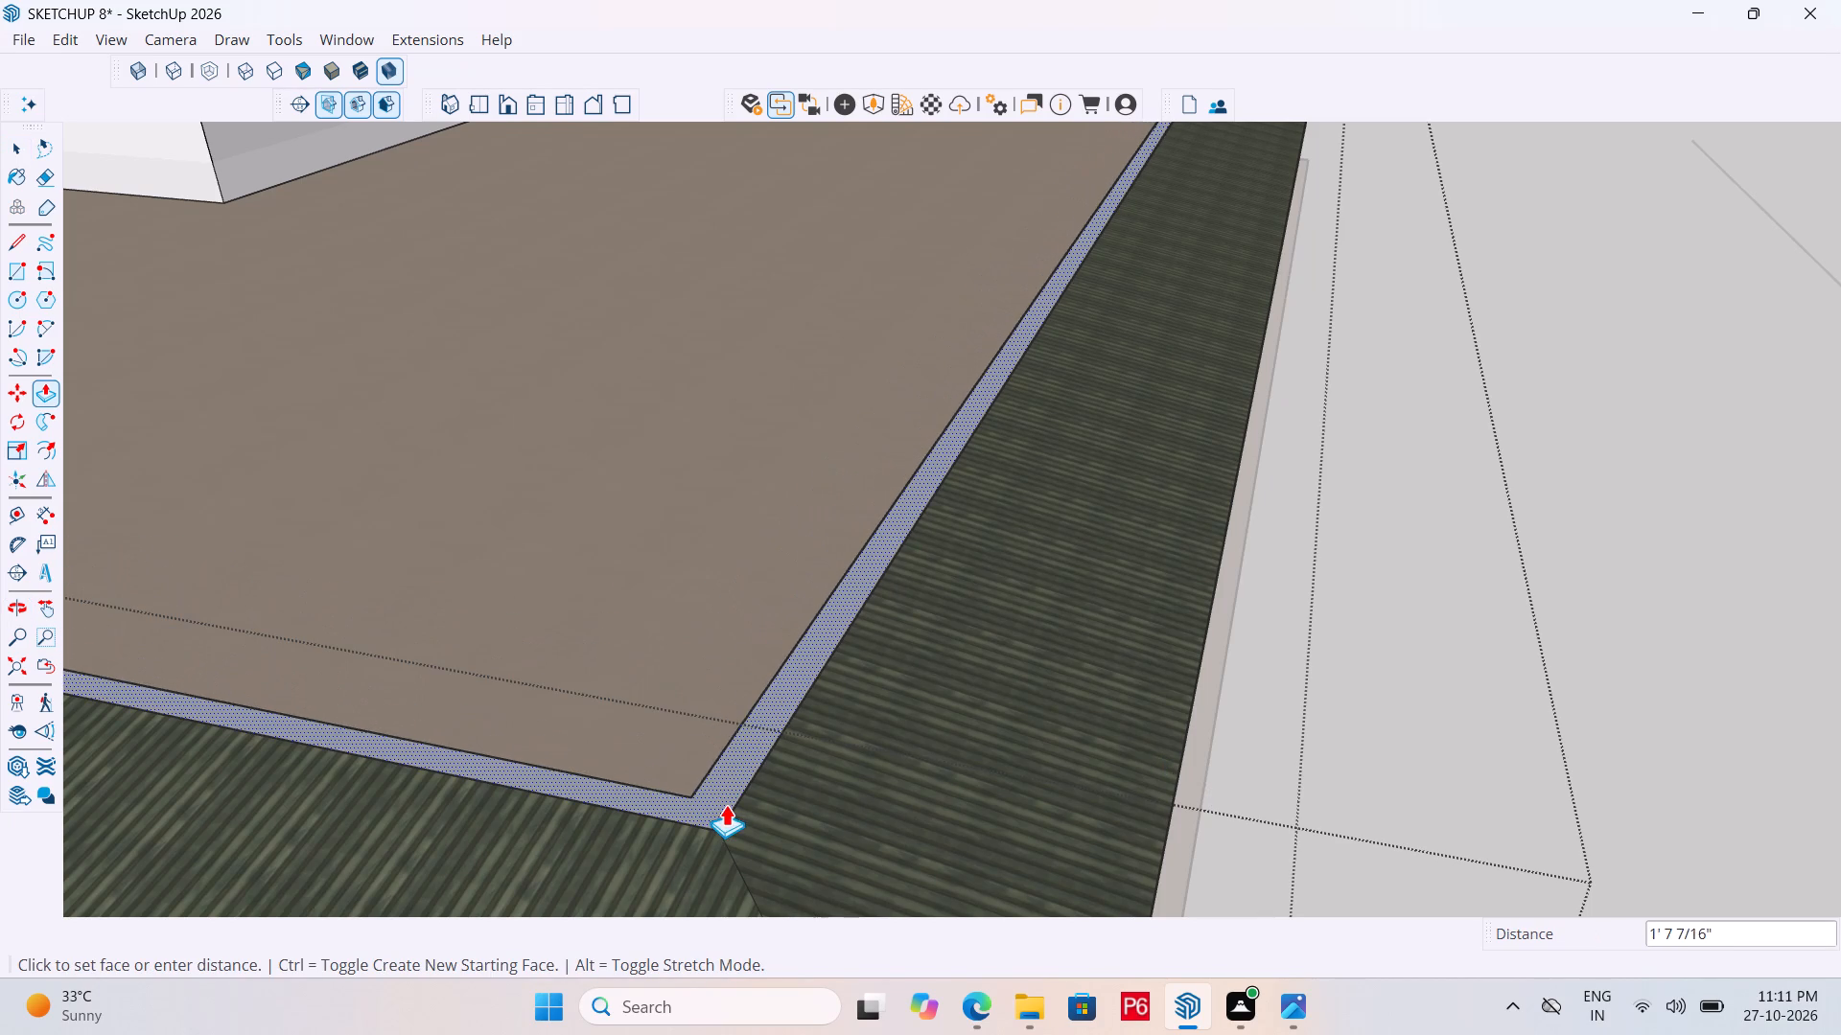
scroll(613, 604, down, 4)
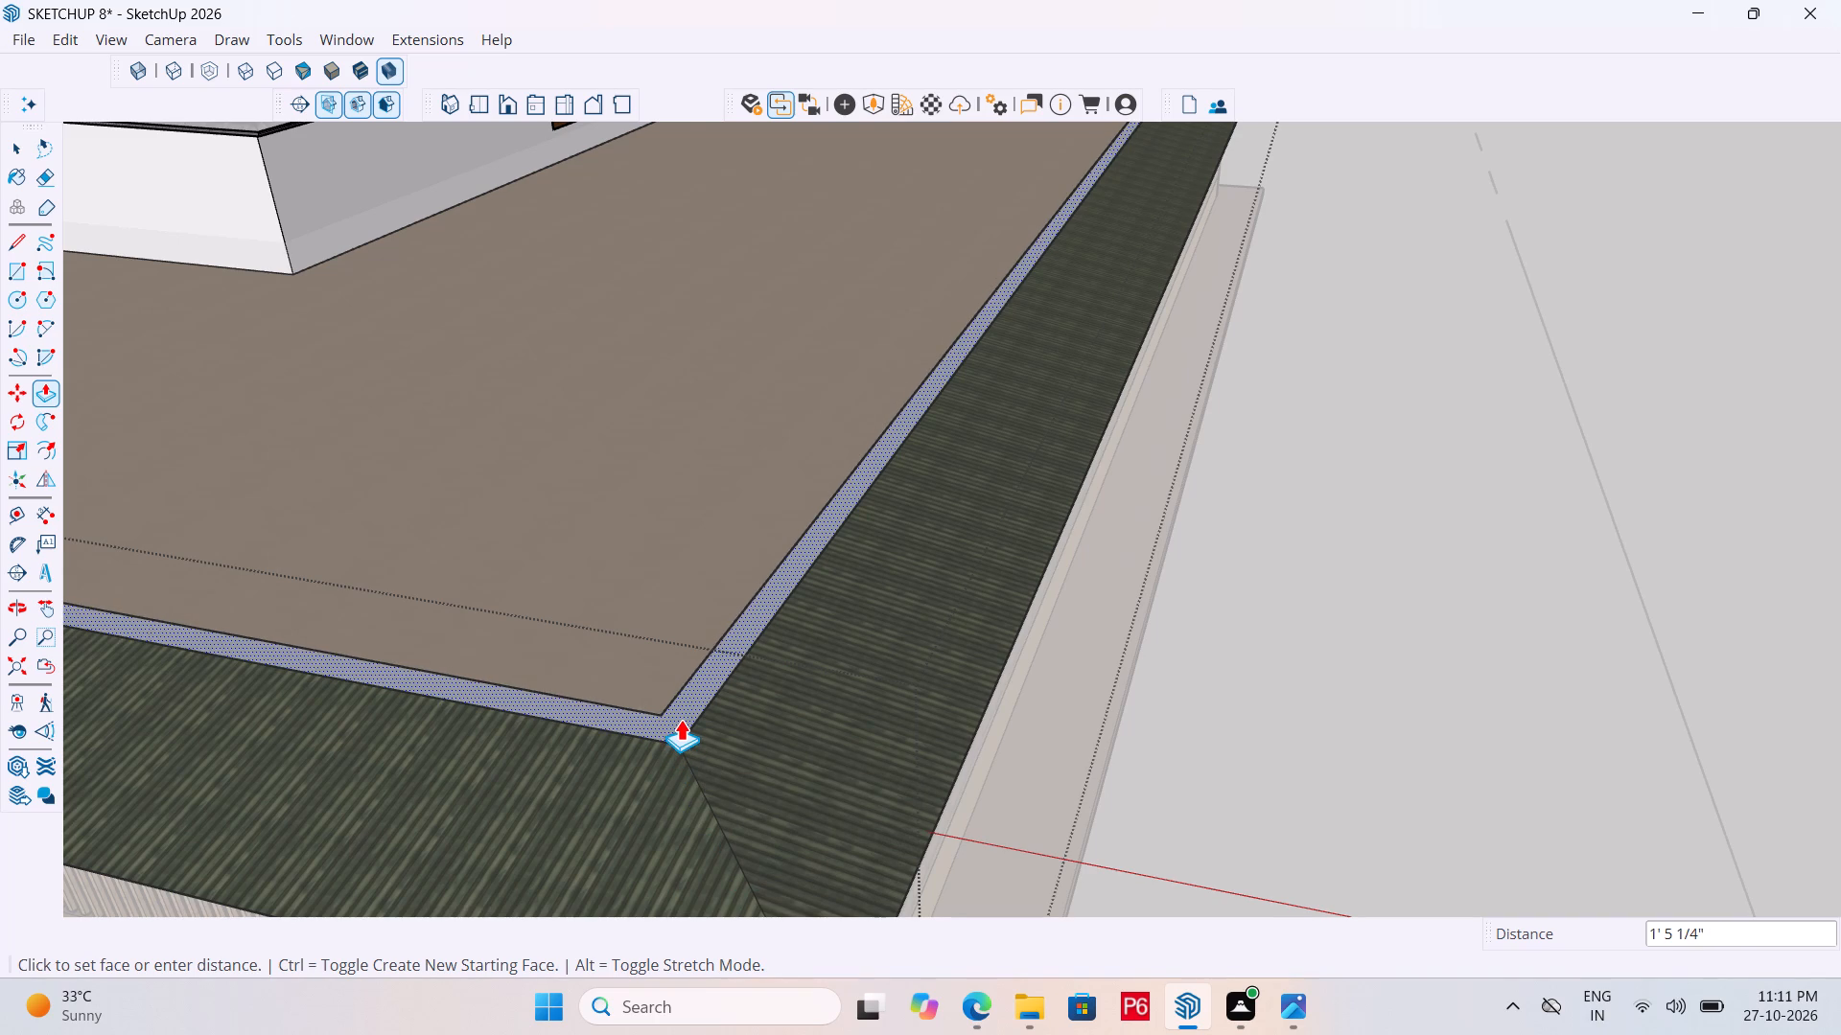
double_click(682, 722)
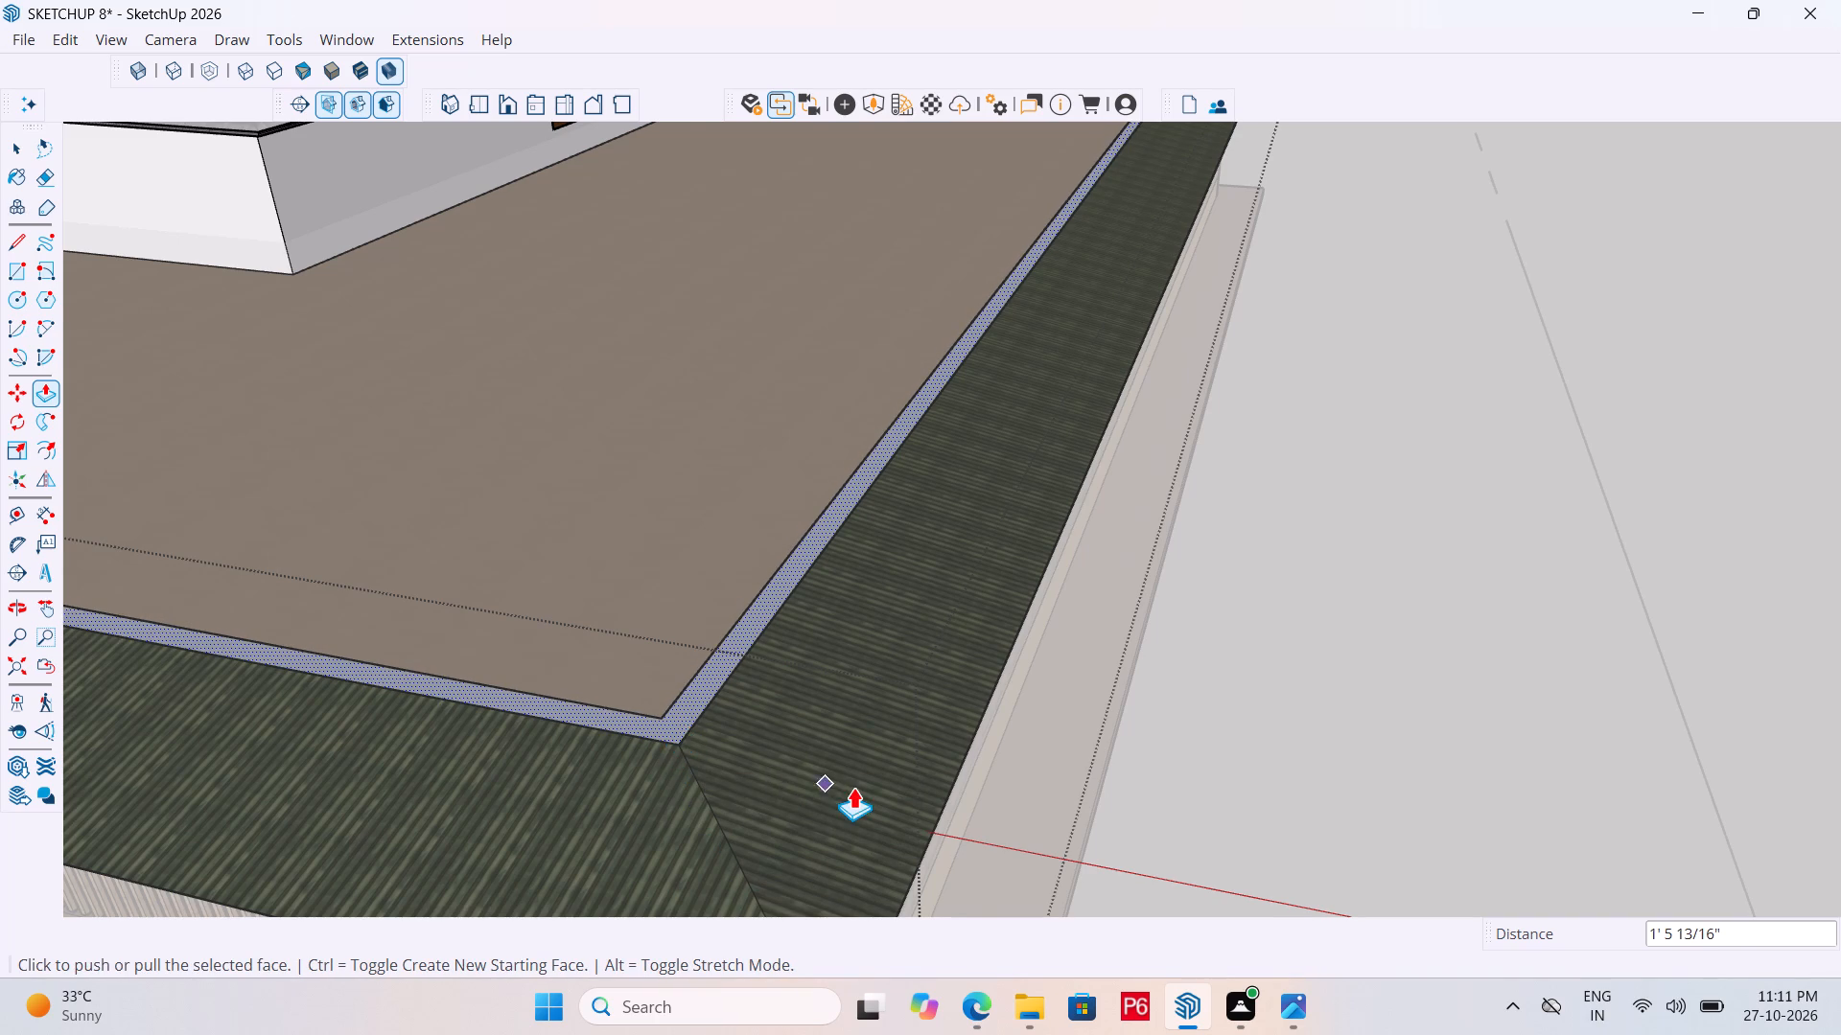
Push the remaining parapet top, along the rear and other side, down to the upper edge of the tiled eave.
scroll(856, 789, down, 12)
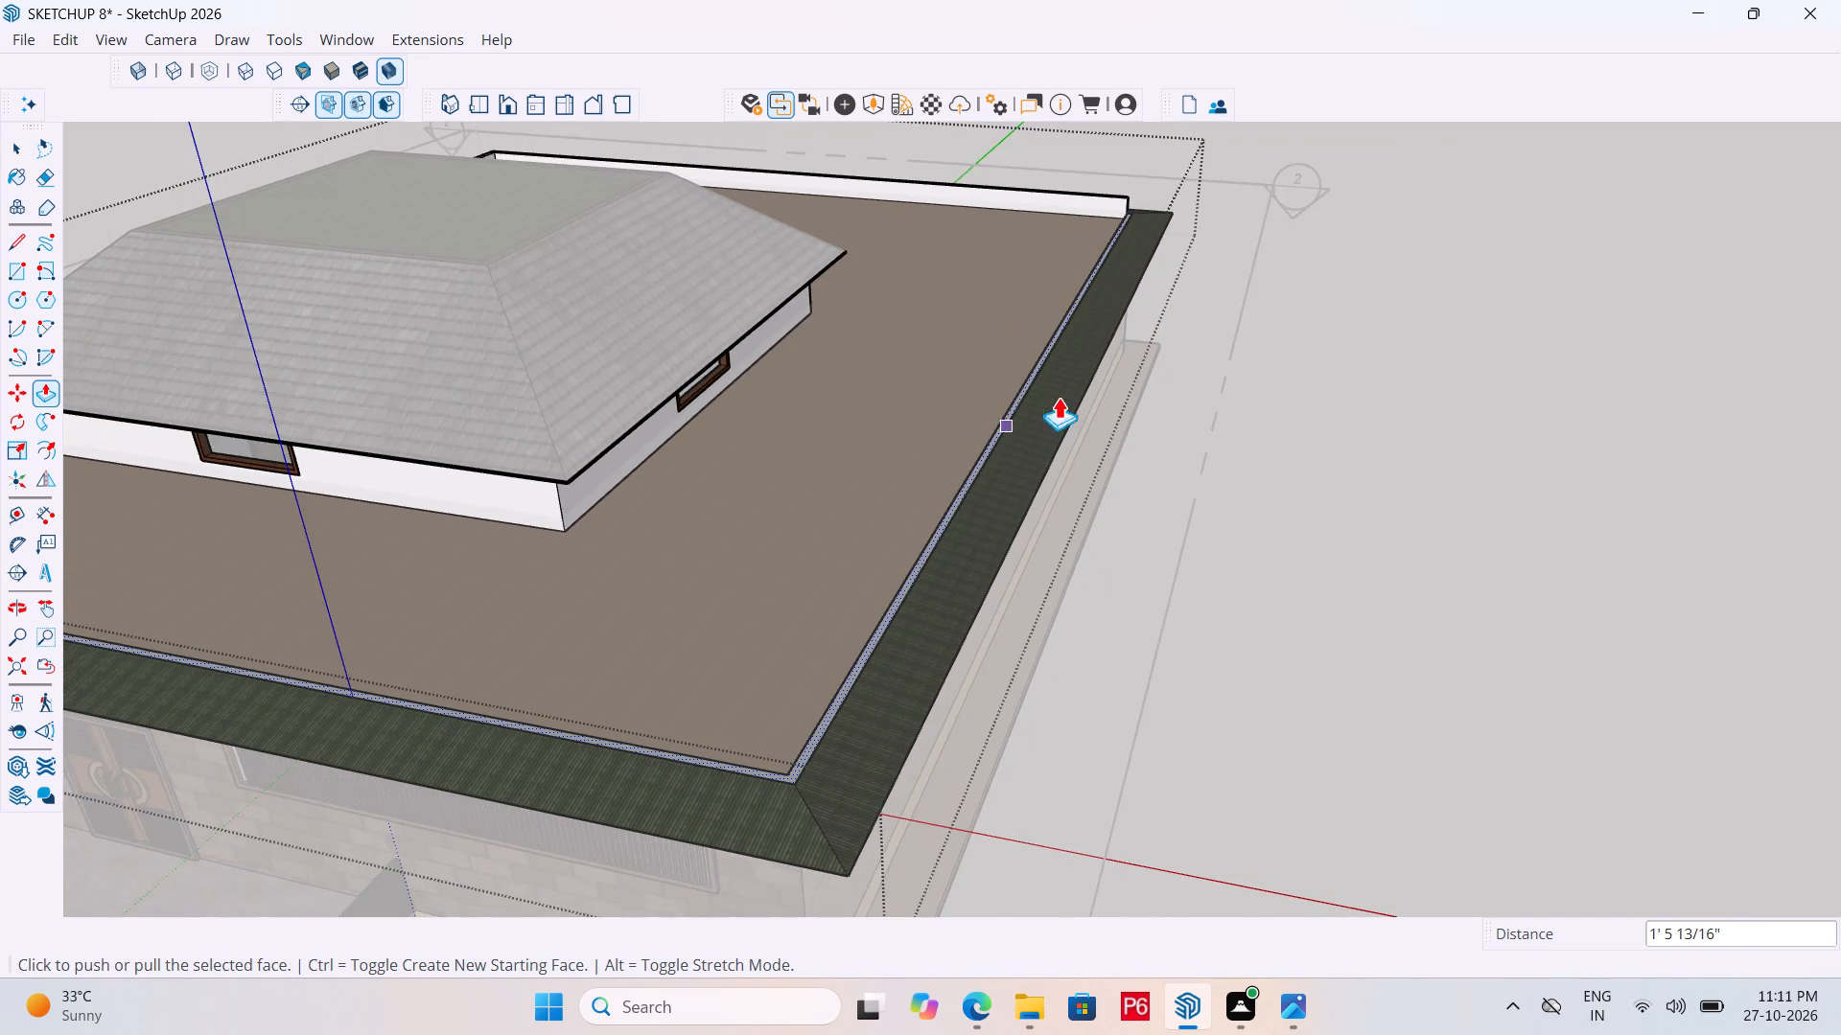
scroll(1159, 391, down, 5)
middle_drag(1211, 432, 0, 482)
scroll(1463, 495, up, 3)
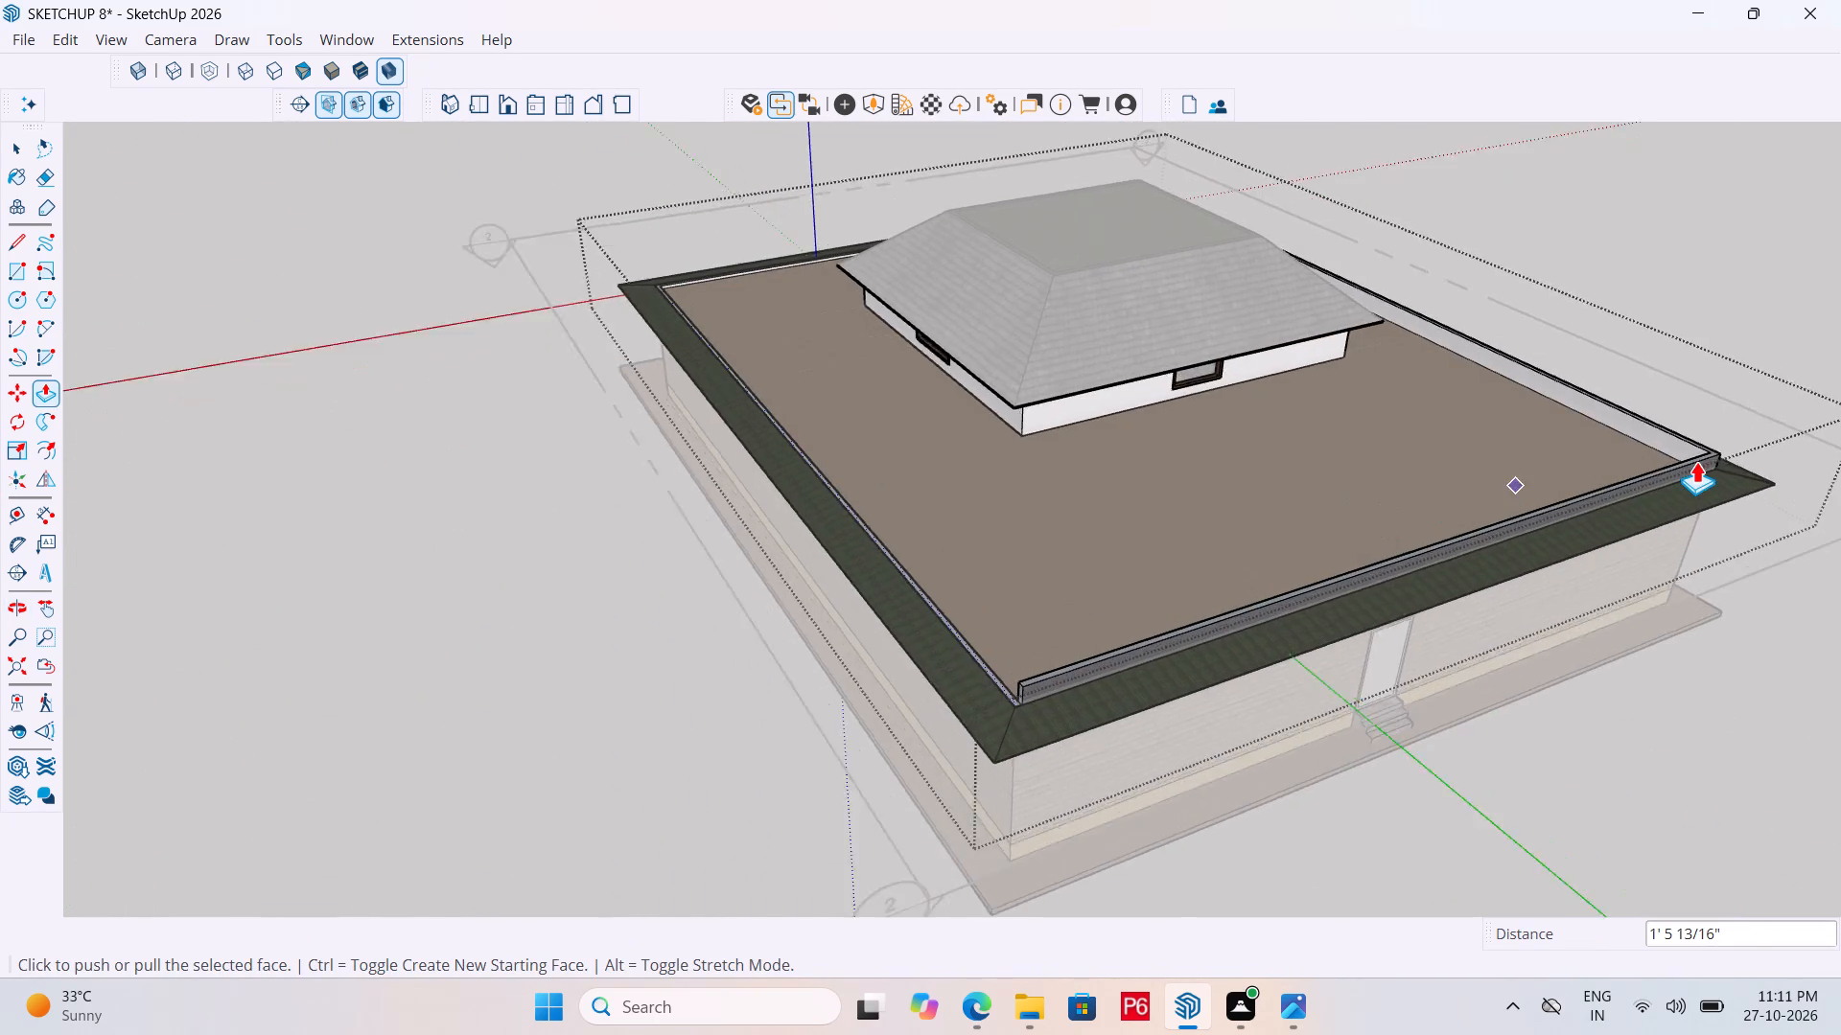
scroll(1696, 461, up, 19)
key(space)
double_click(1668, 471)
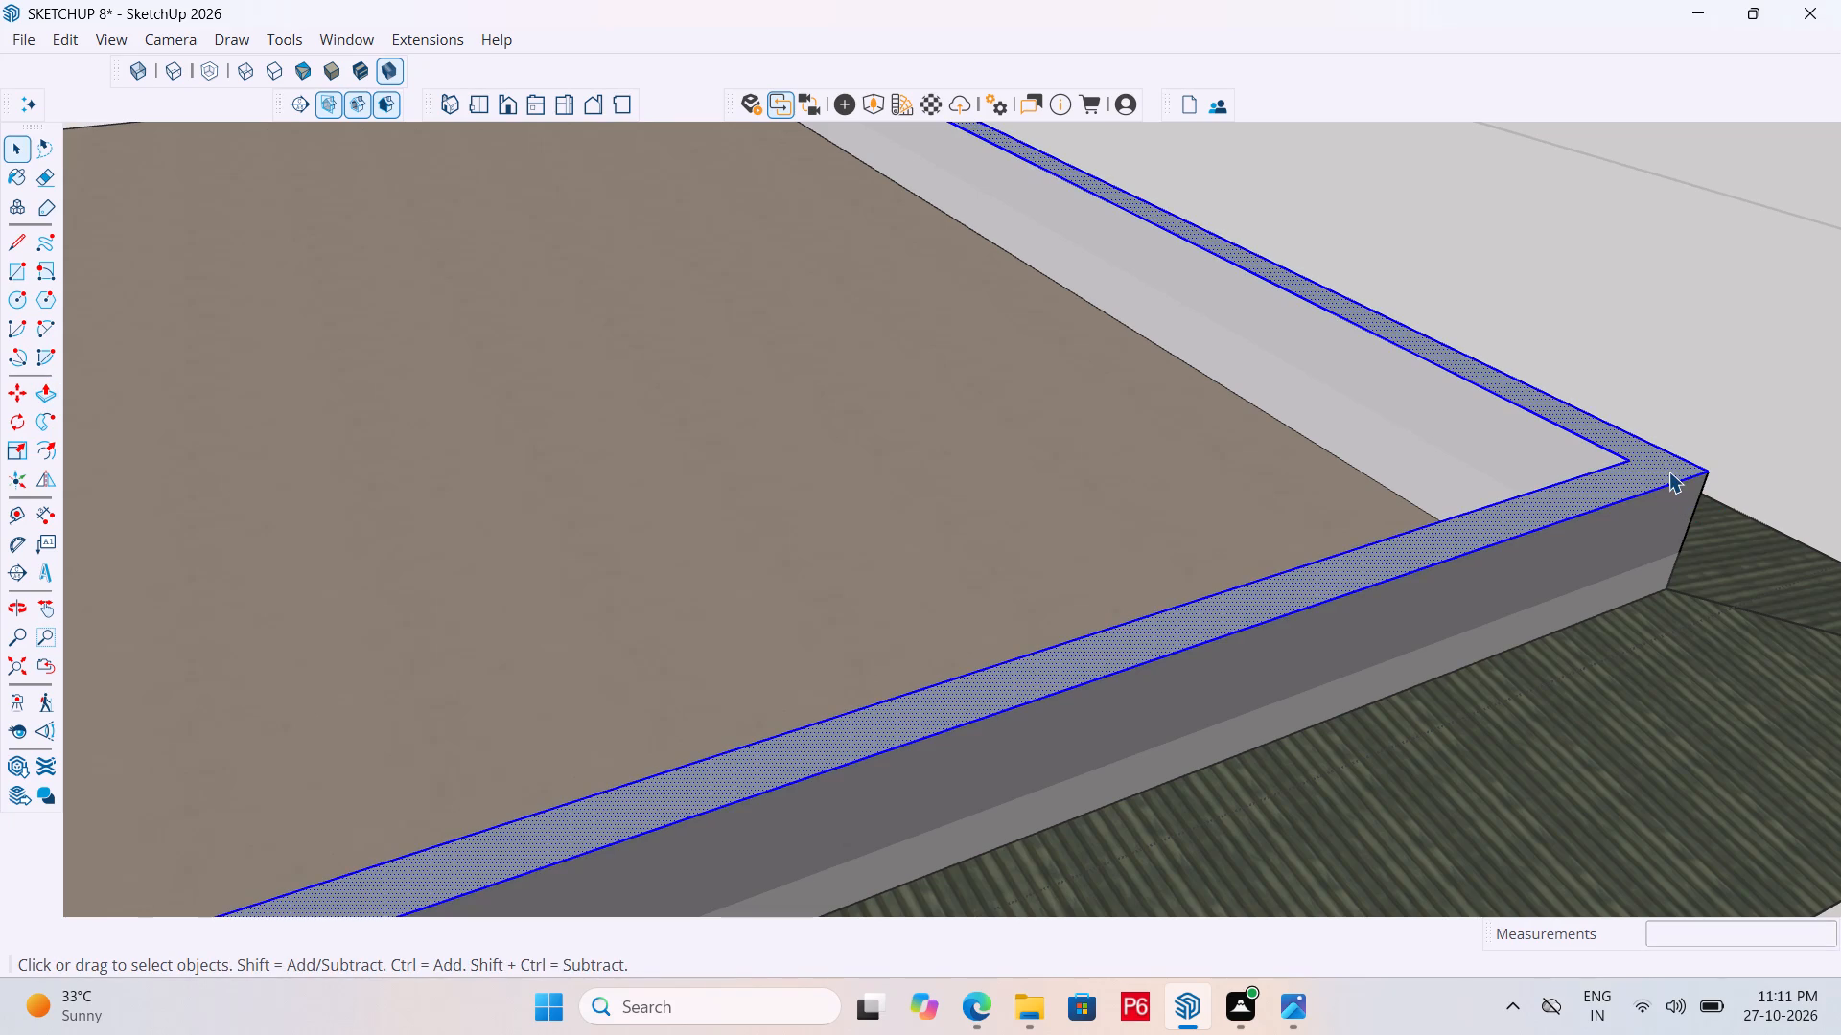
key(p)
double_click(1663, 466)
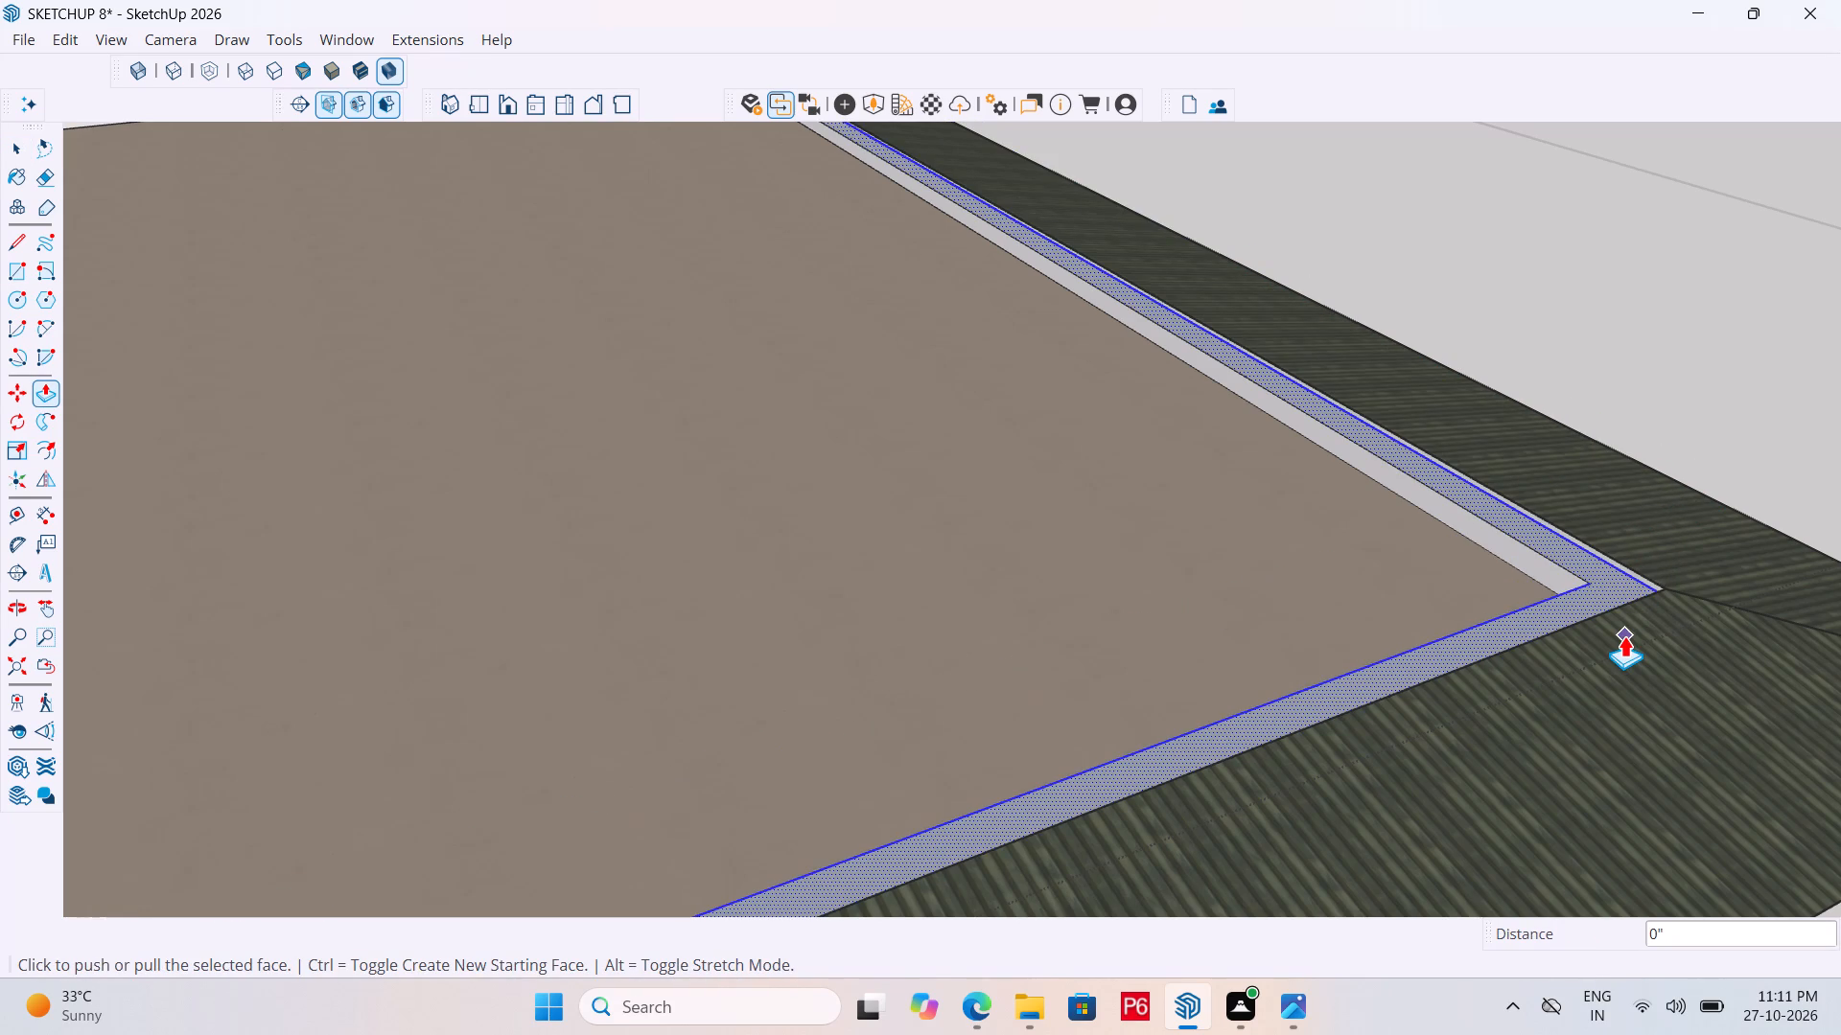
click(1624, 635)
scroll(1638, 495, down, 2)
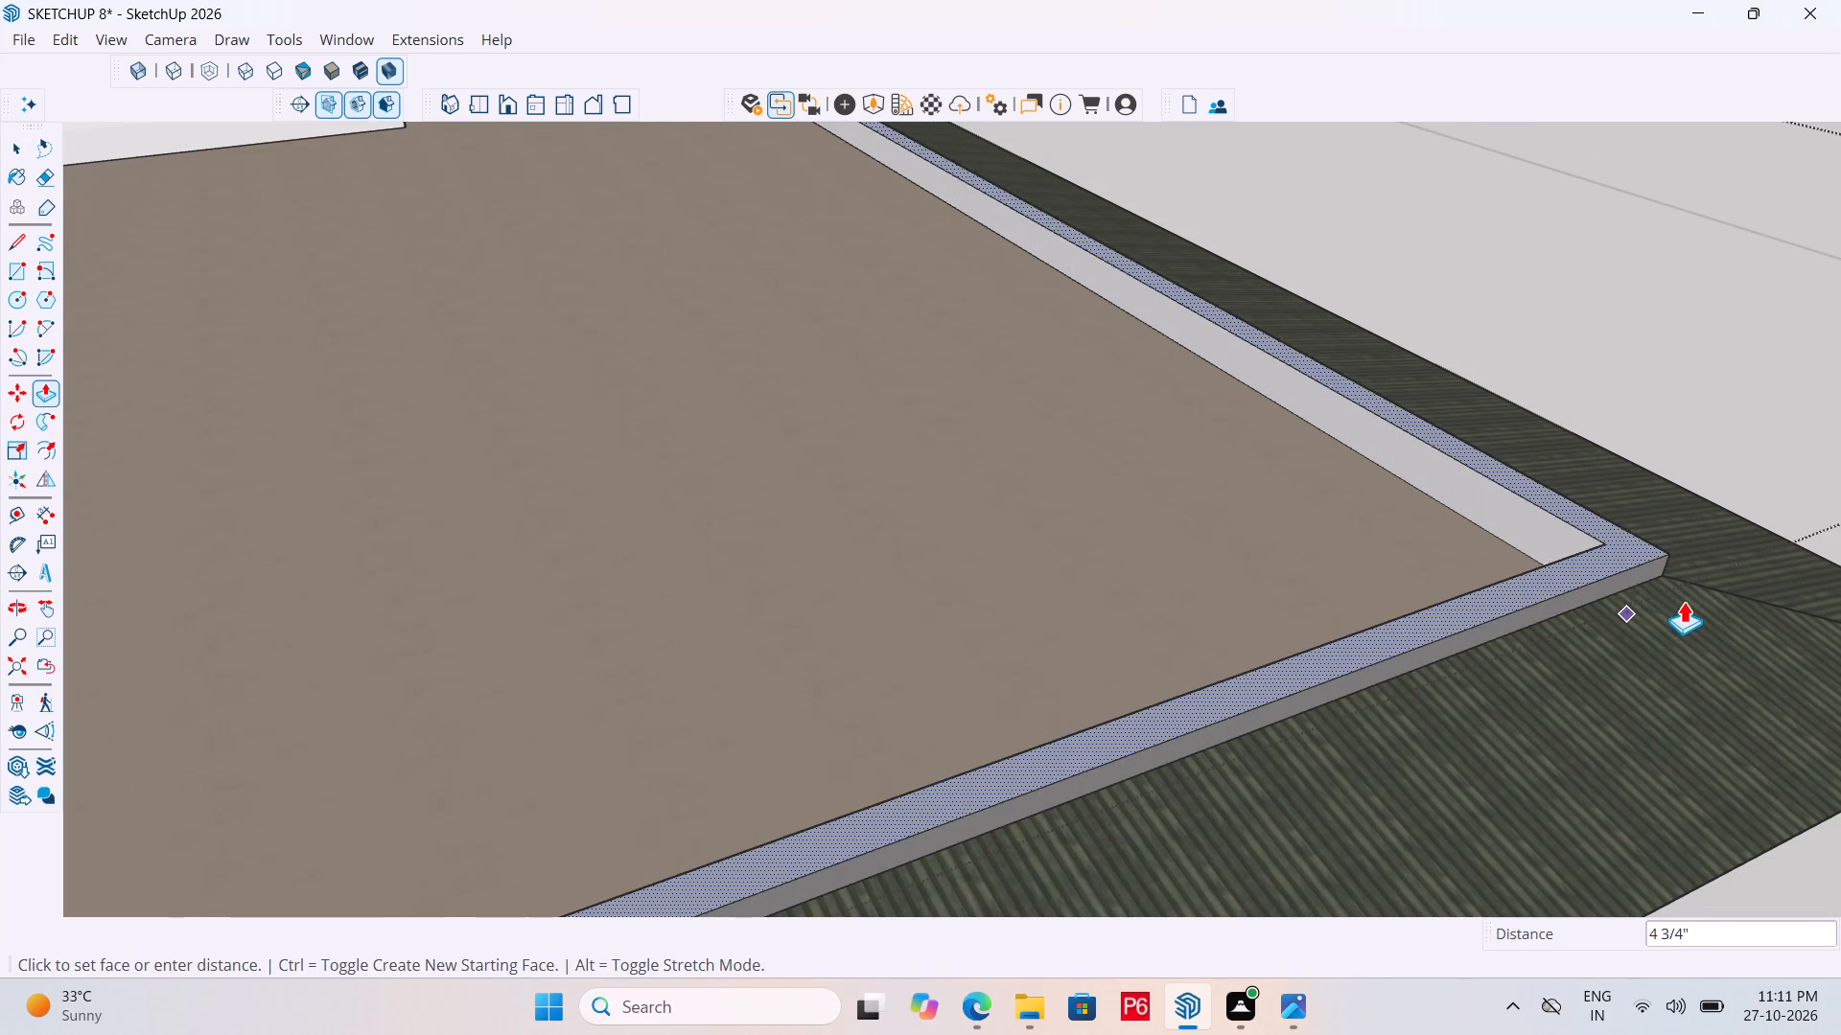
scroll(1539, 632, up, 5)
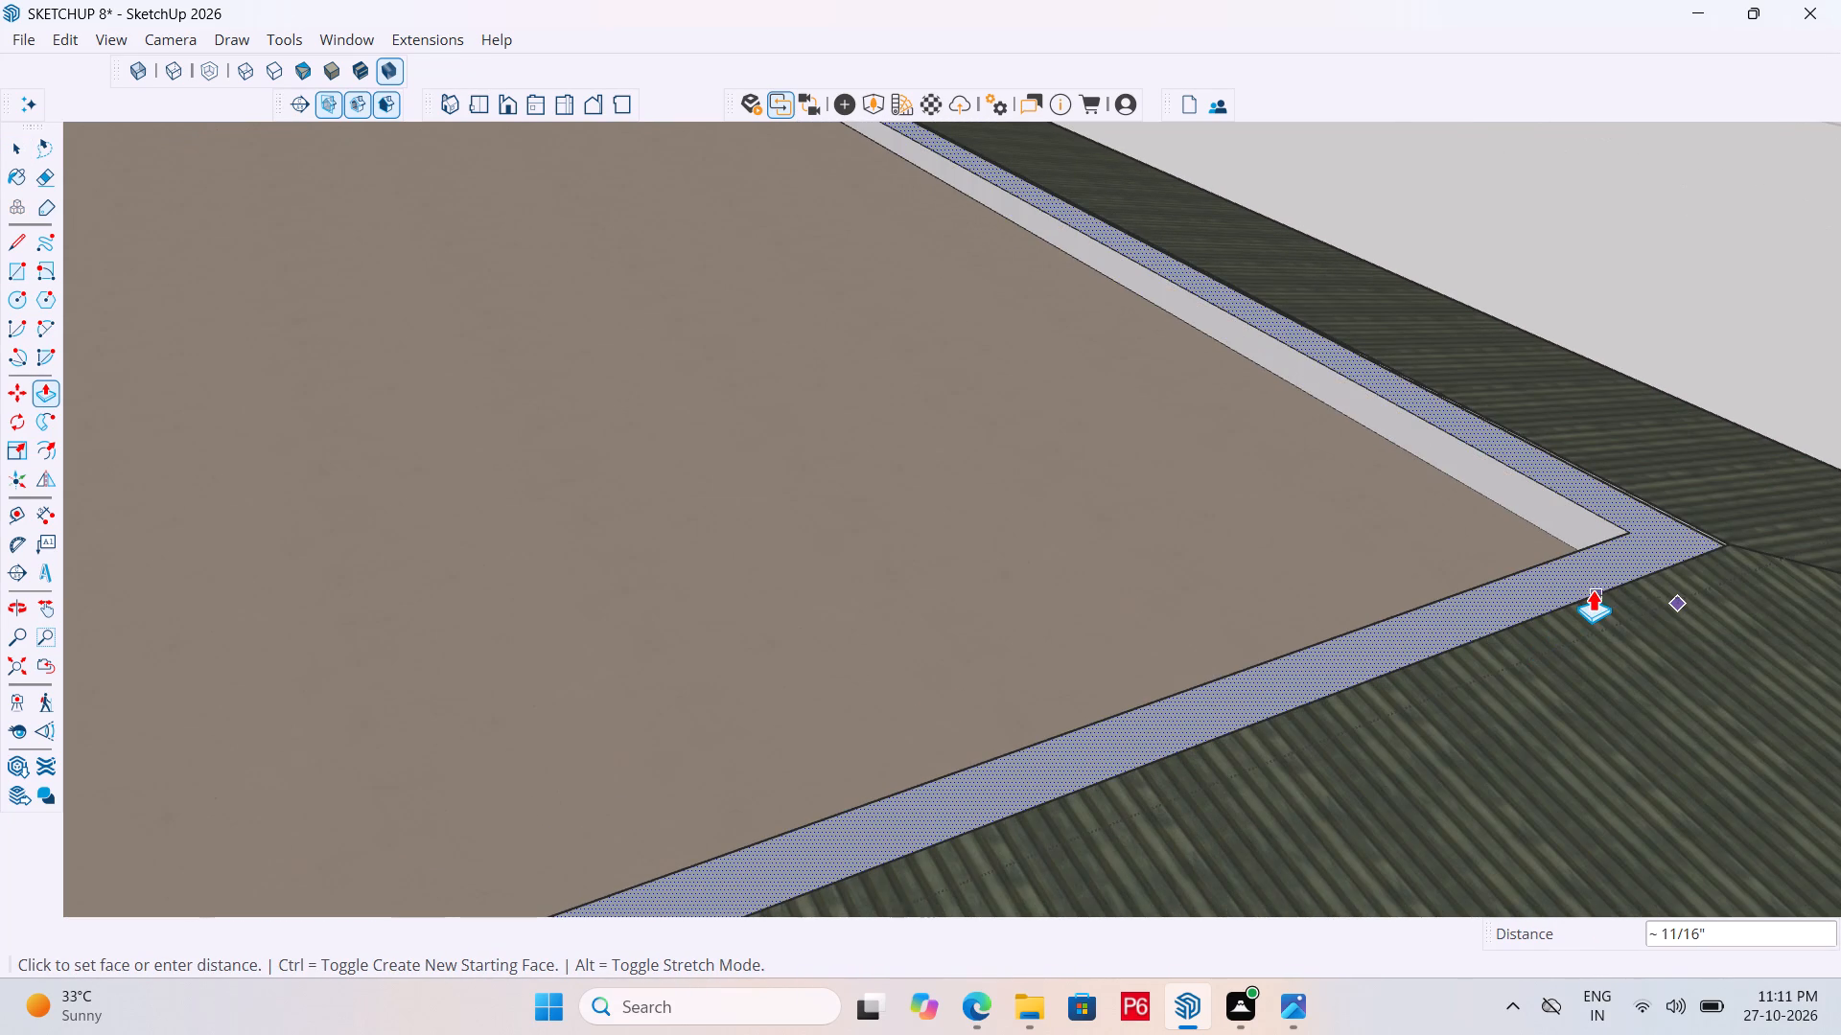
click(1593, 589)
scroll(1397, 573, down, 13)
key(space)
click(1613, 390)
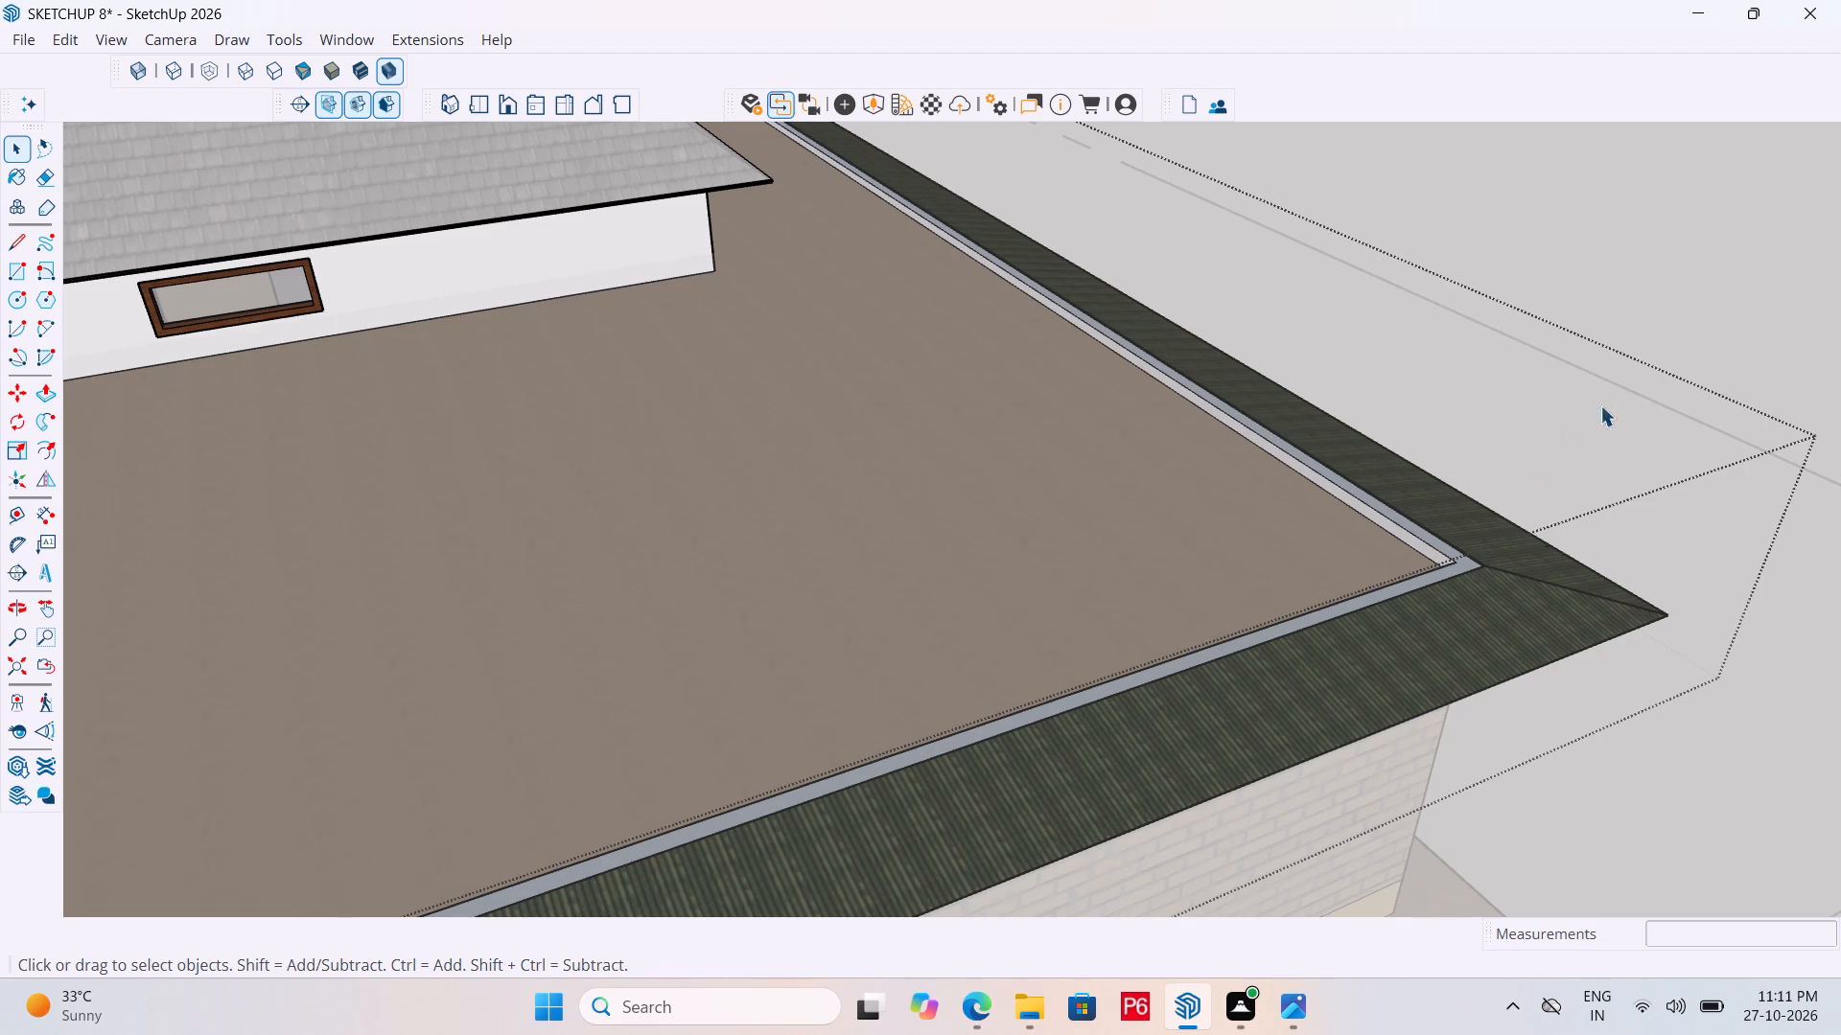
Save the model.
key(ctrl+s)
key(ctrl+s)
key(ctrl+s)
Pull the flat roof surface around the raised central roof up 4" to the level of the lowered parapet top.
middle_drag(989, 695, 1491, 671)
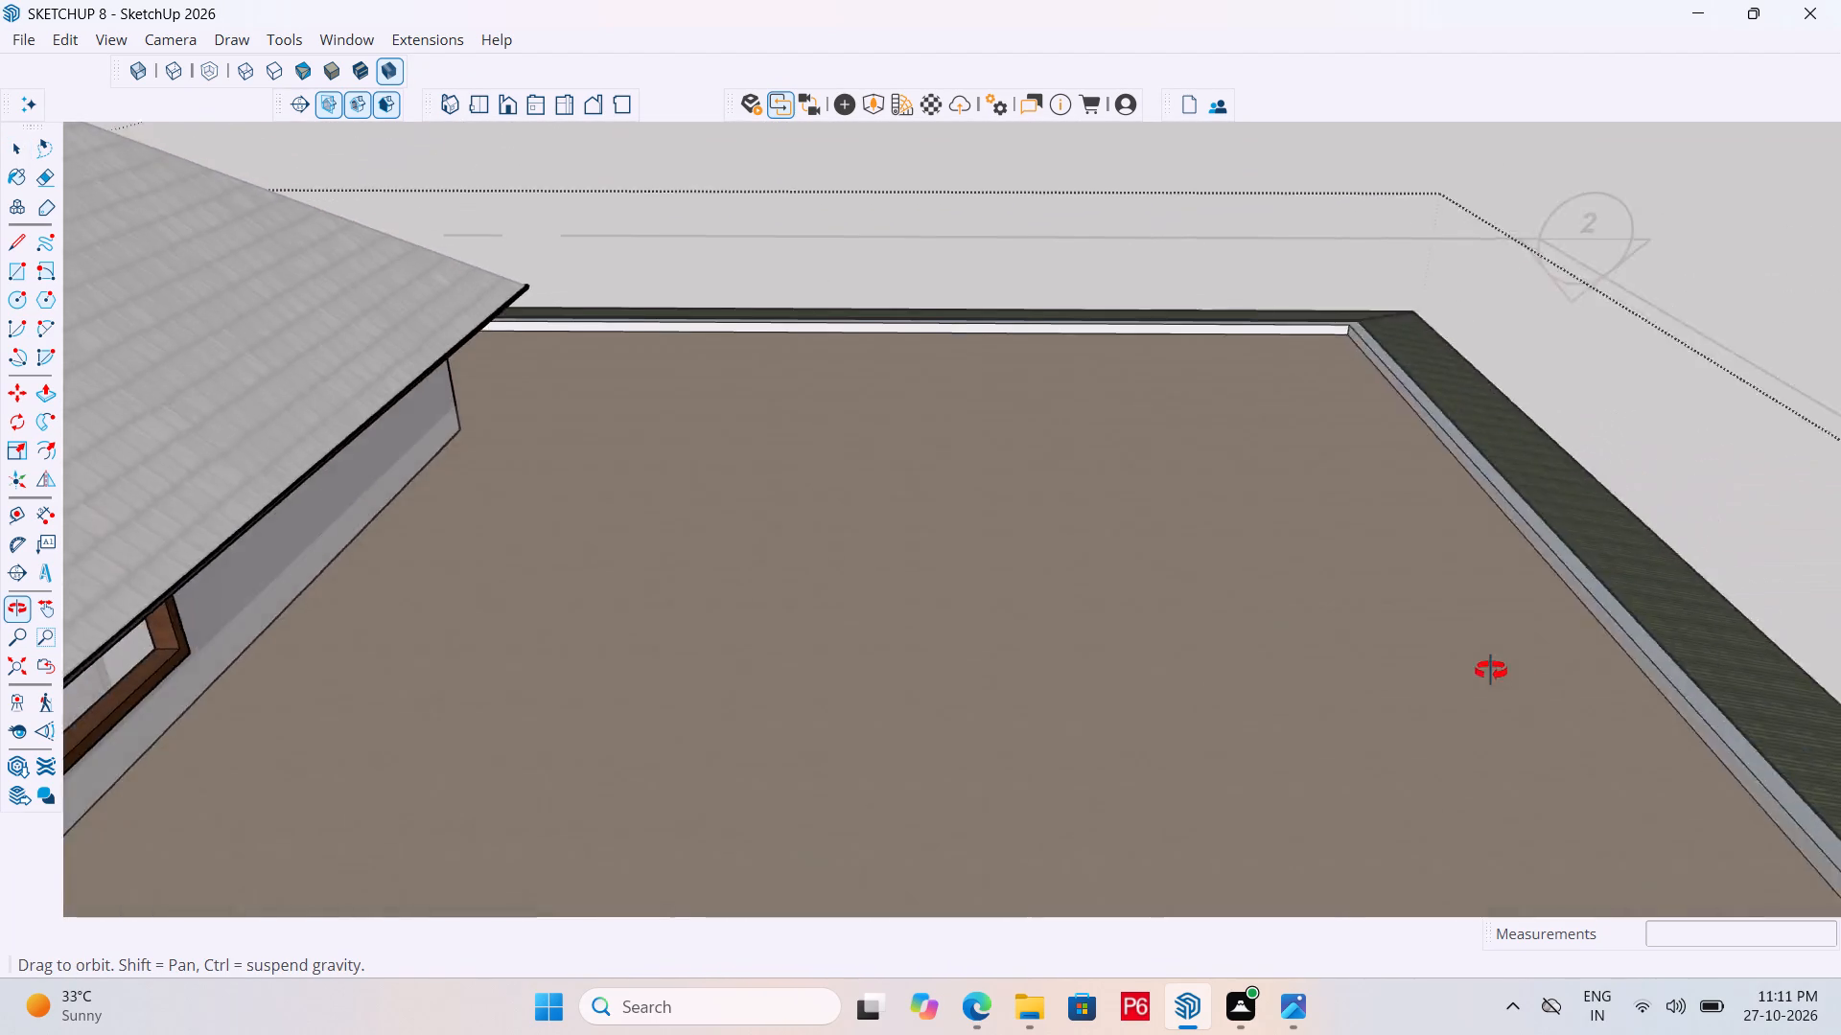
middle_drag(1491, 671, 1406, 664)
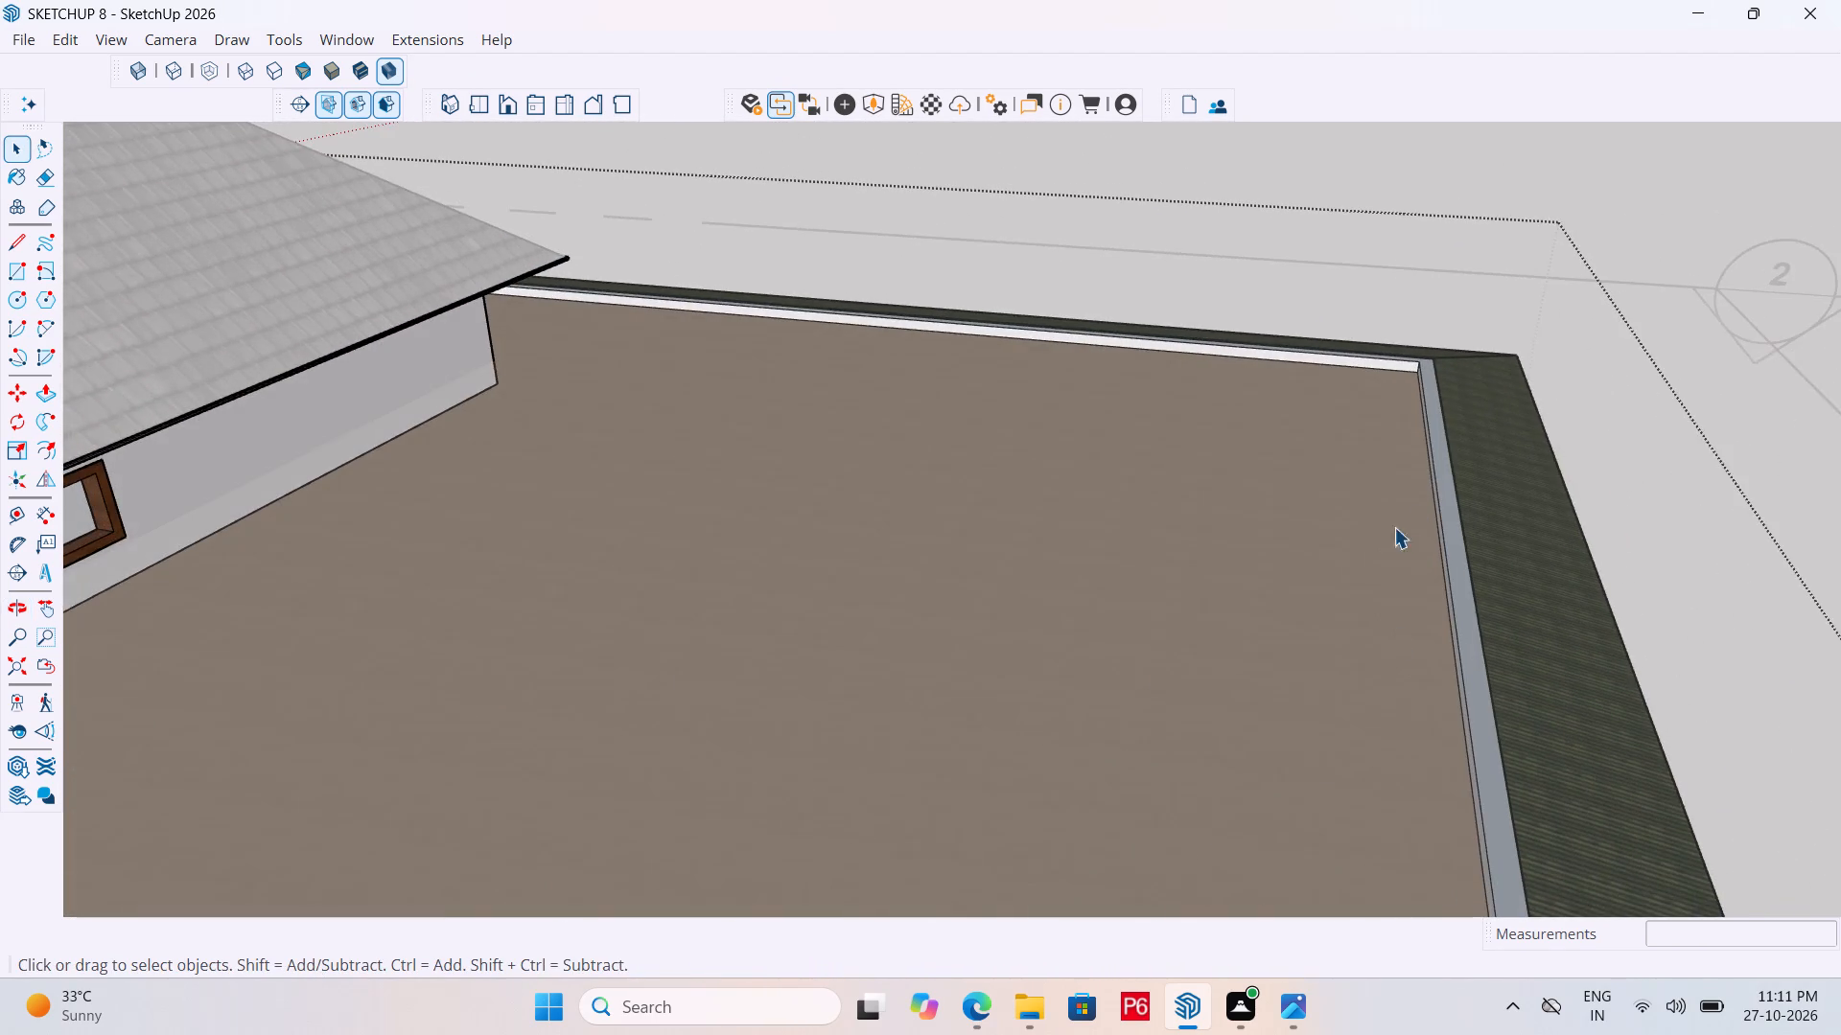
scroll(1423, 502, down, 12)
middle_drag(386, 782, 832, 790)
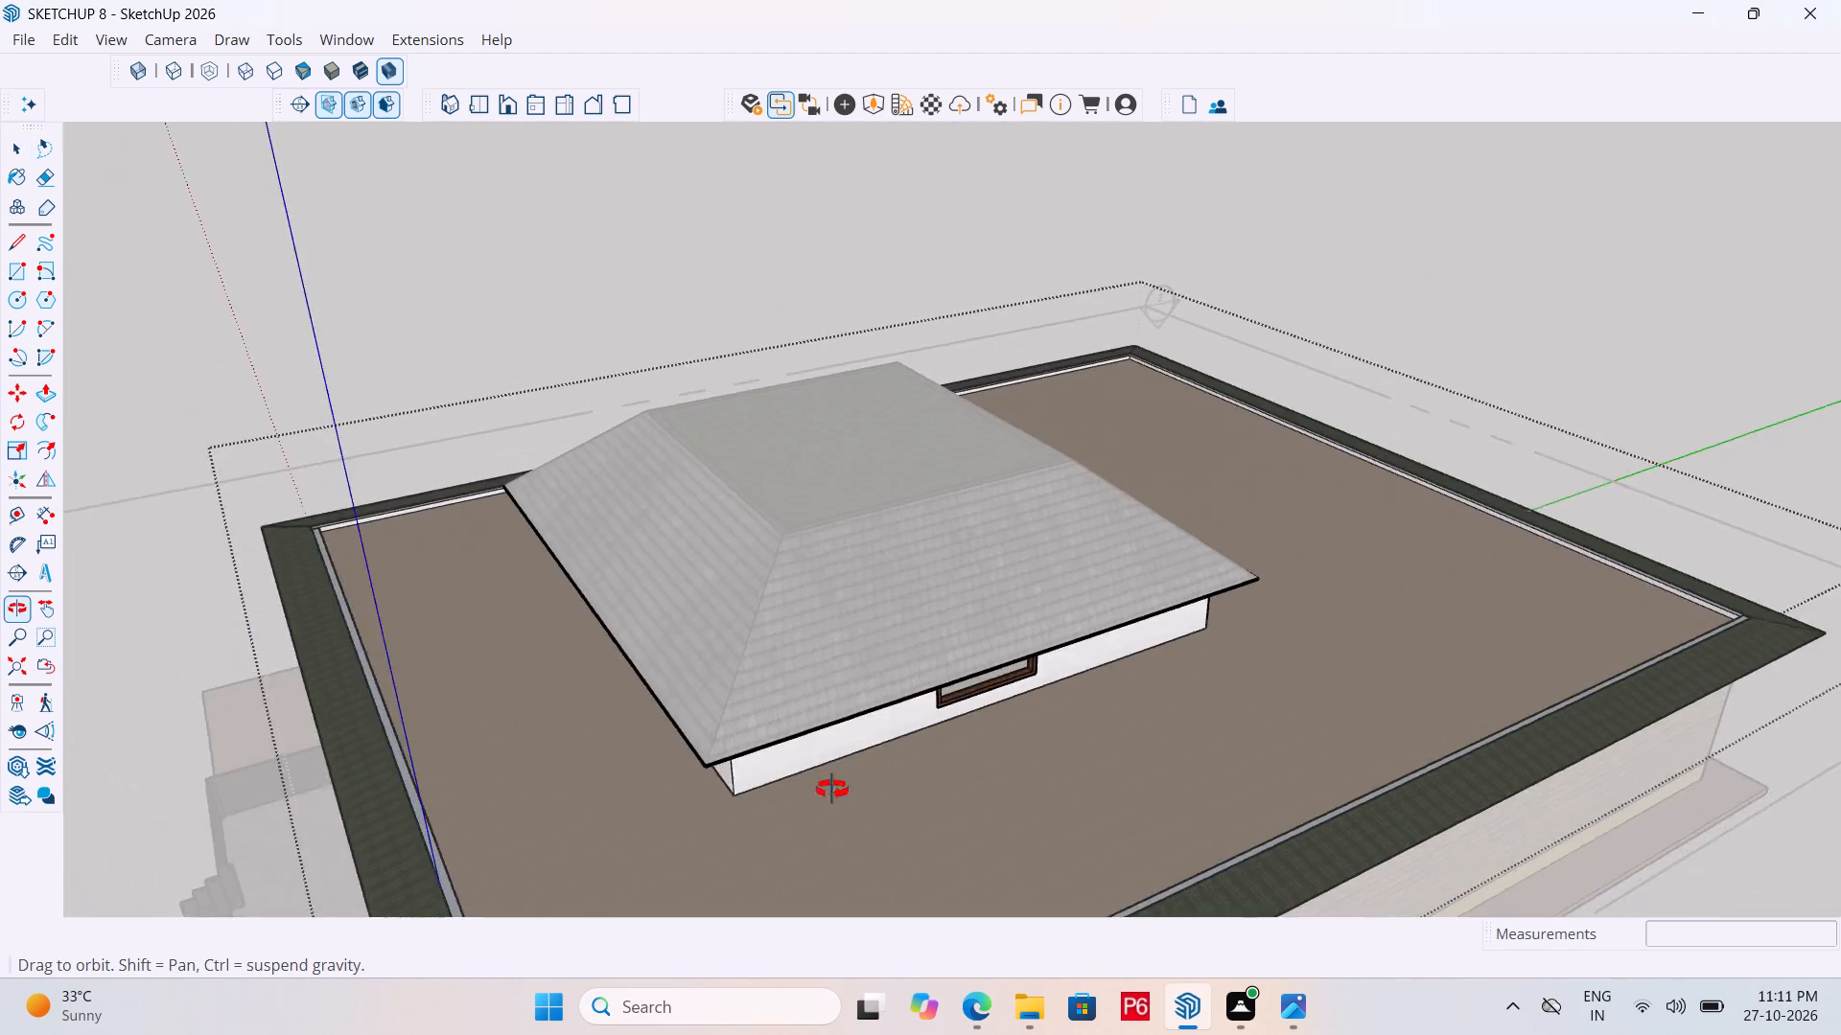
middle_drag(832, 790, 886, 749)
scroll(617, 571, down, 6)
middle_drag(653, 788, 662, 836)
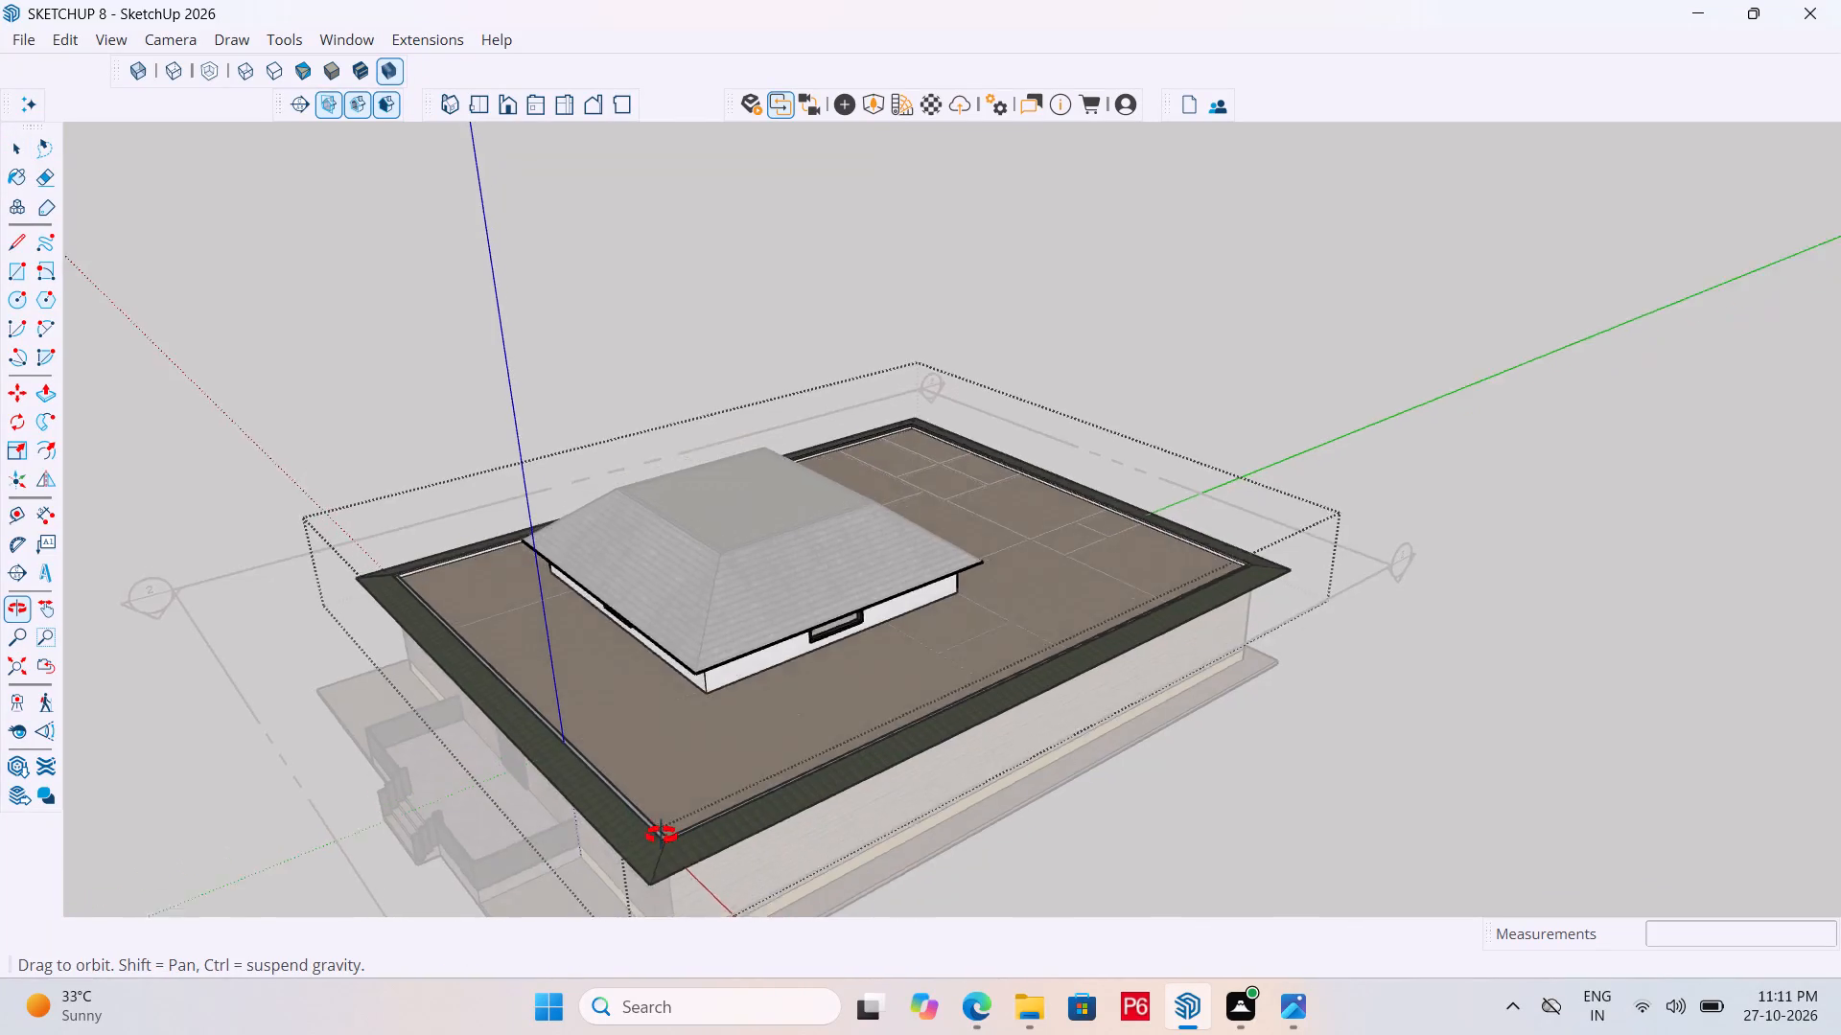
middle_drag(662, 836, 669, 853)
scroll(669, 853, up, 11)
key(space)
click(704, 757)
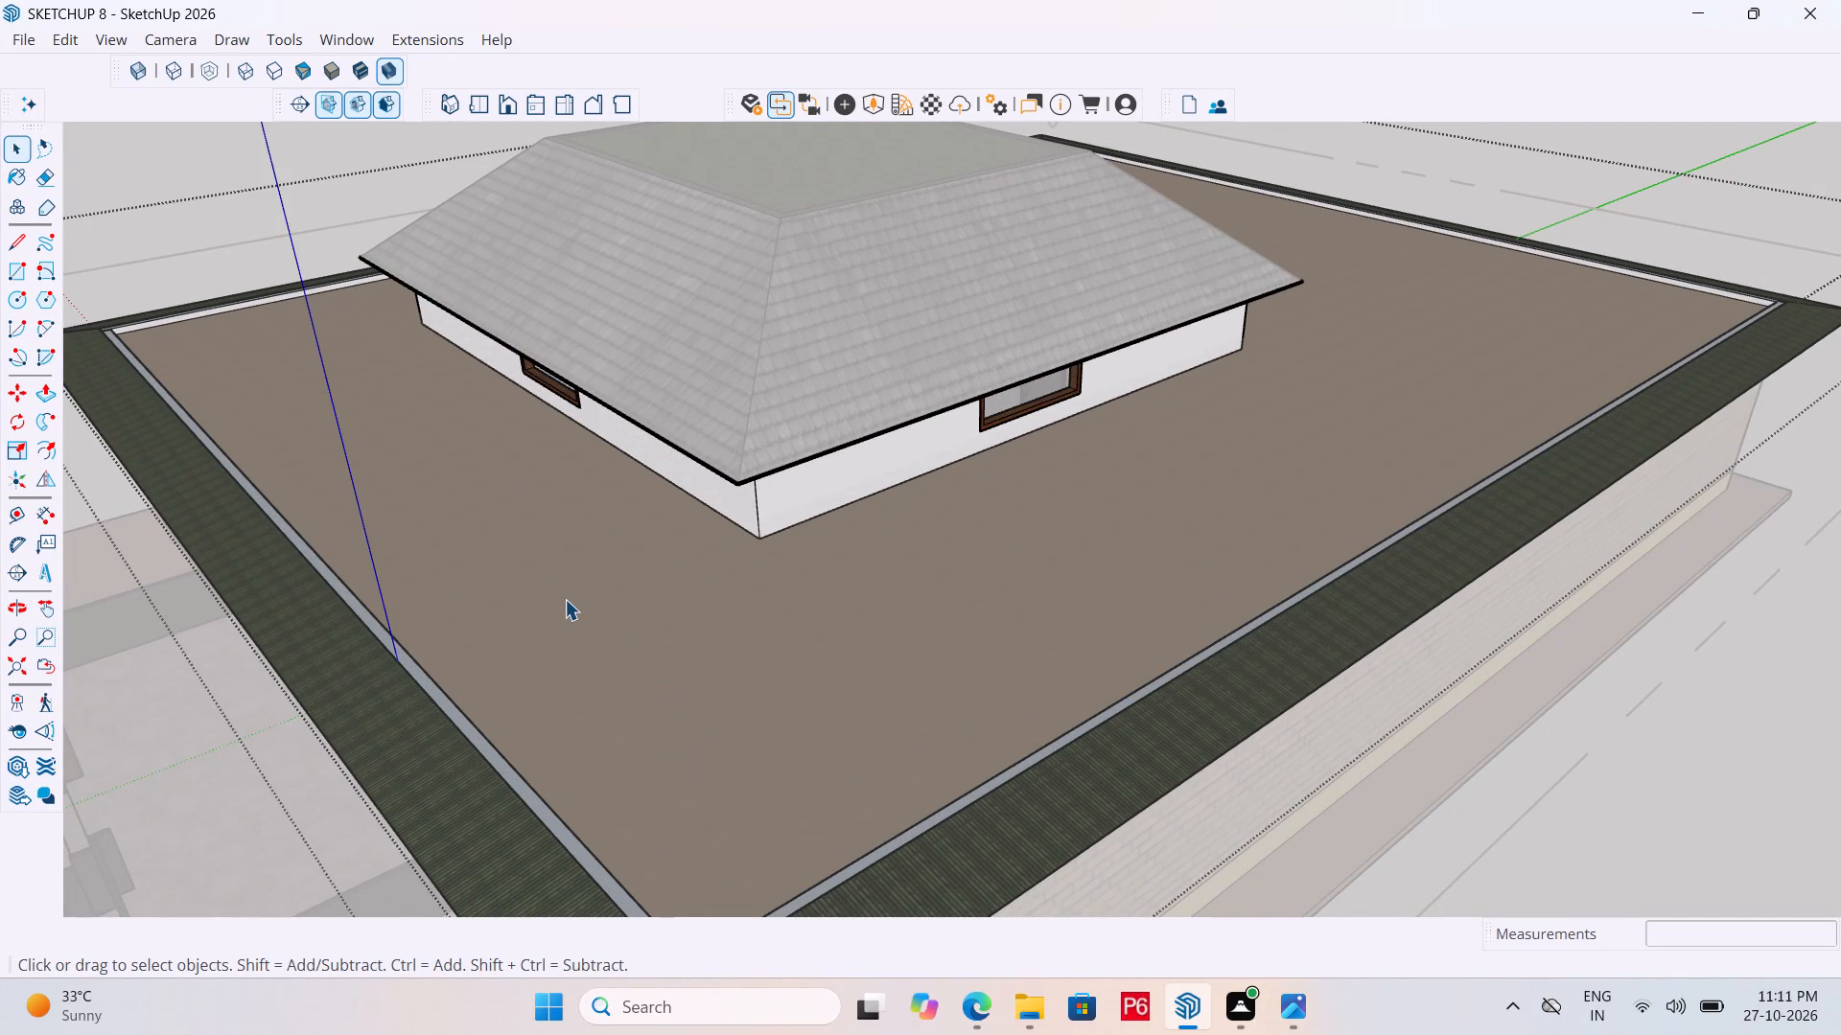
double_click(565, 599)
double_click(484, 602)
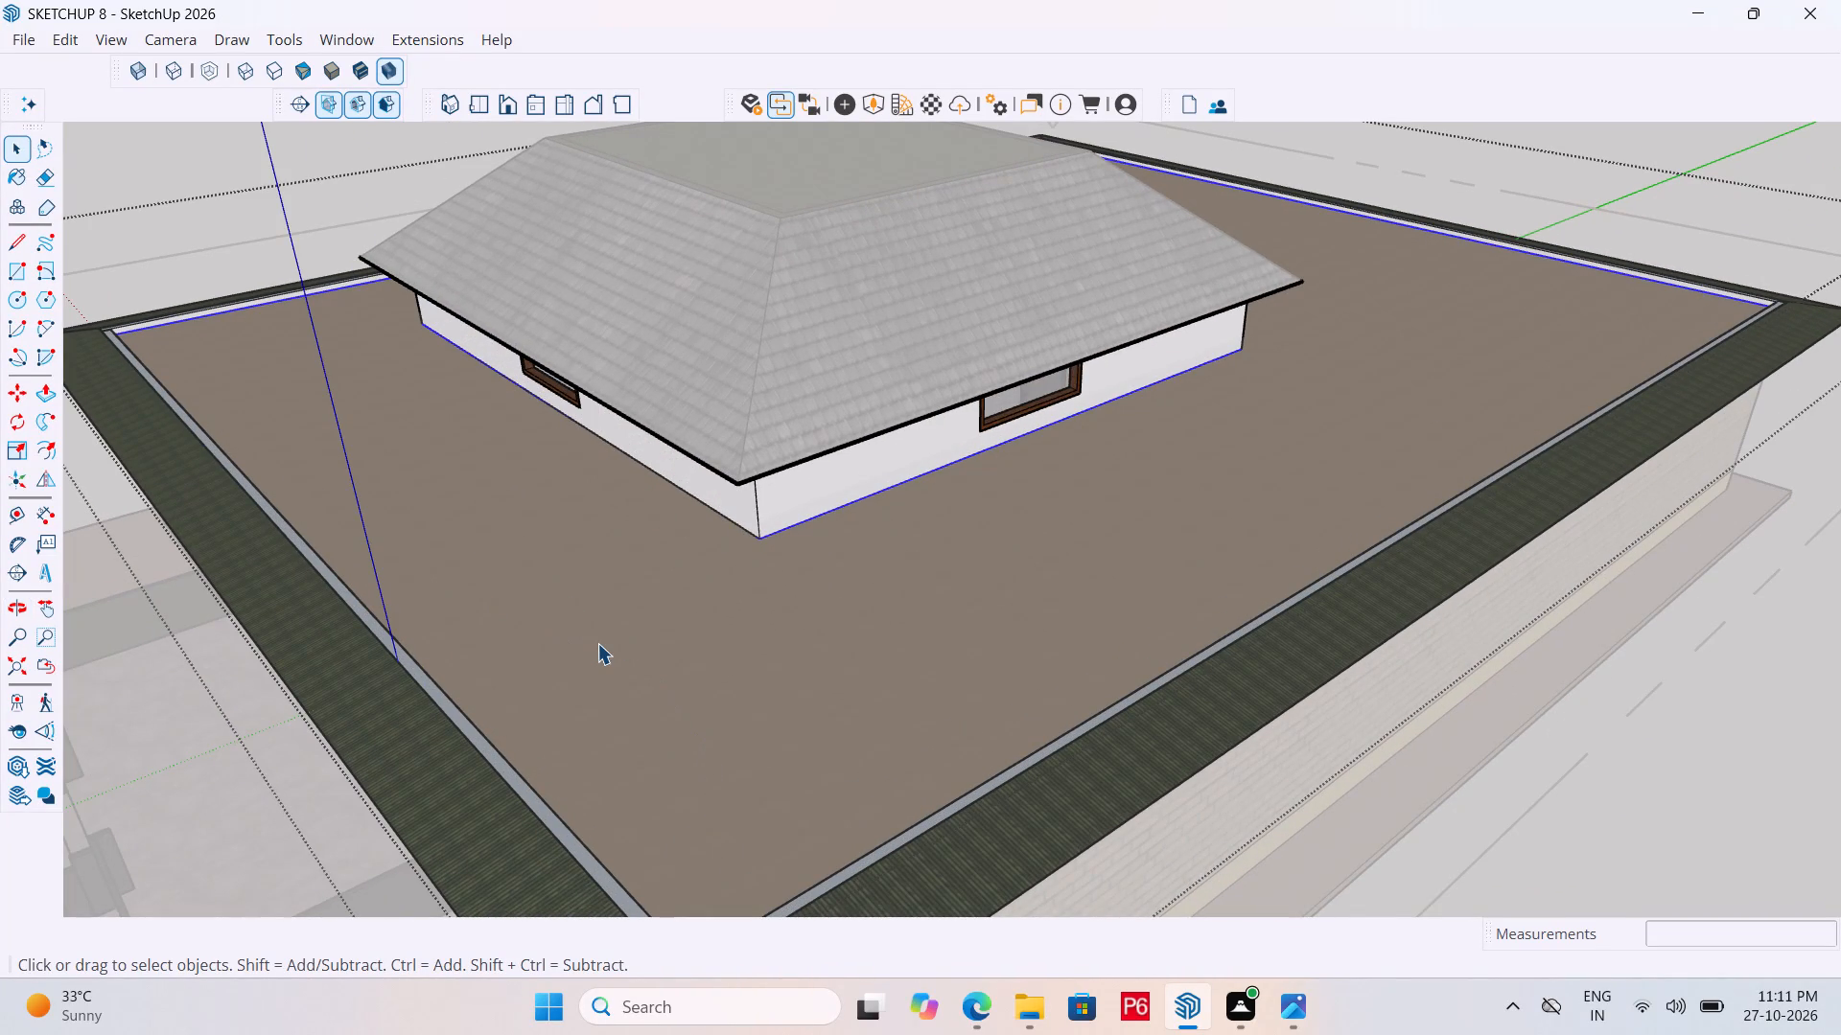
key(p)
click(597, 643)
scroll(585, 812, up, 6)
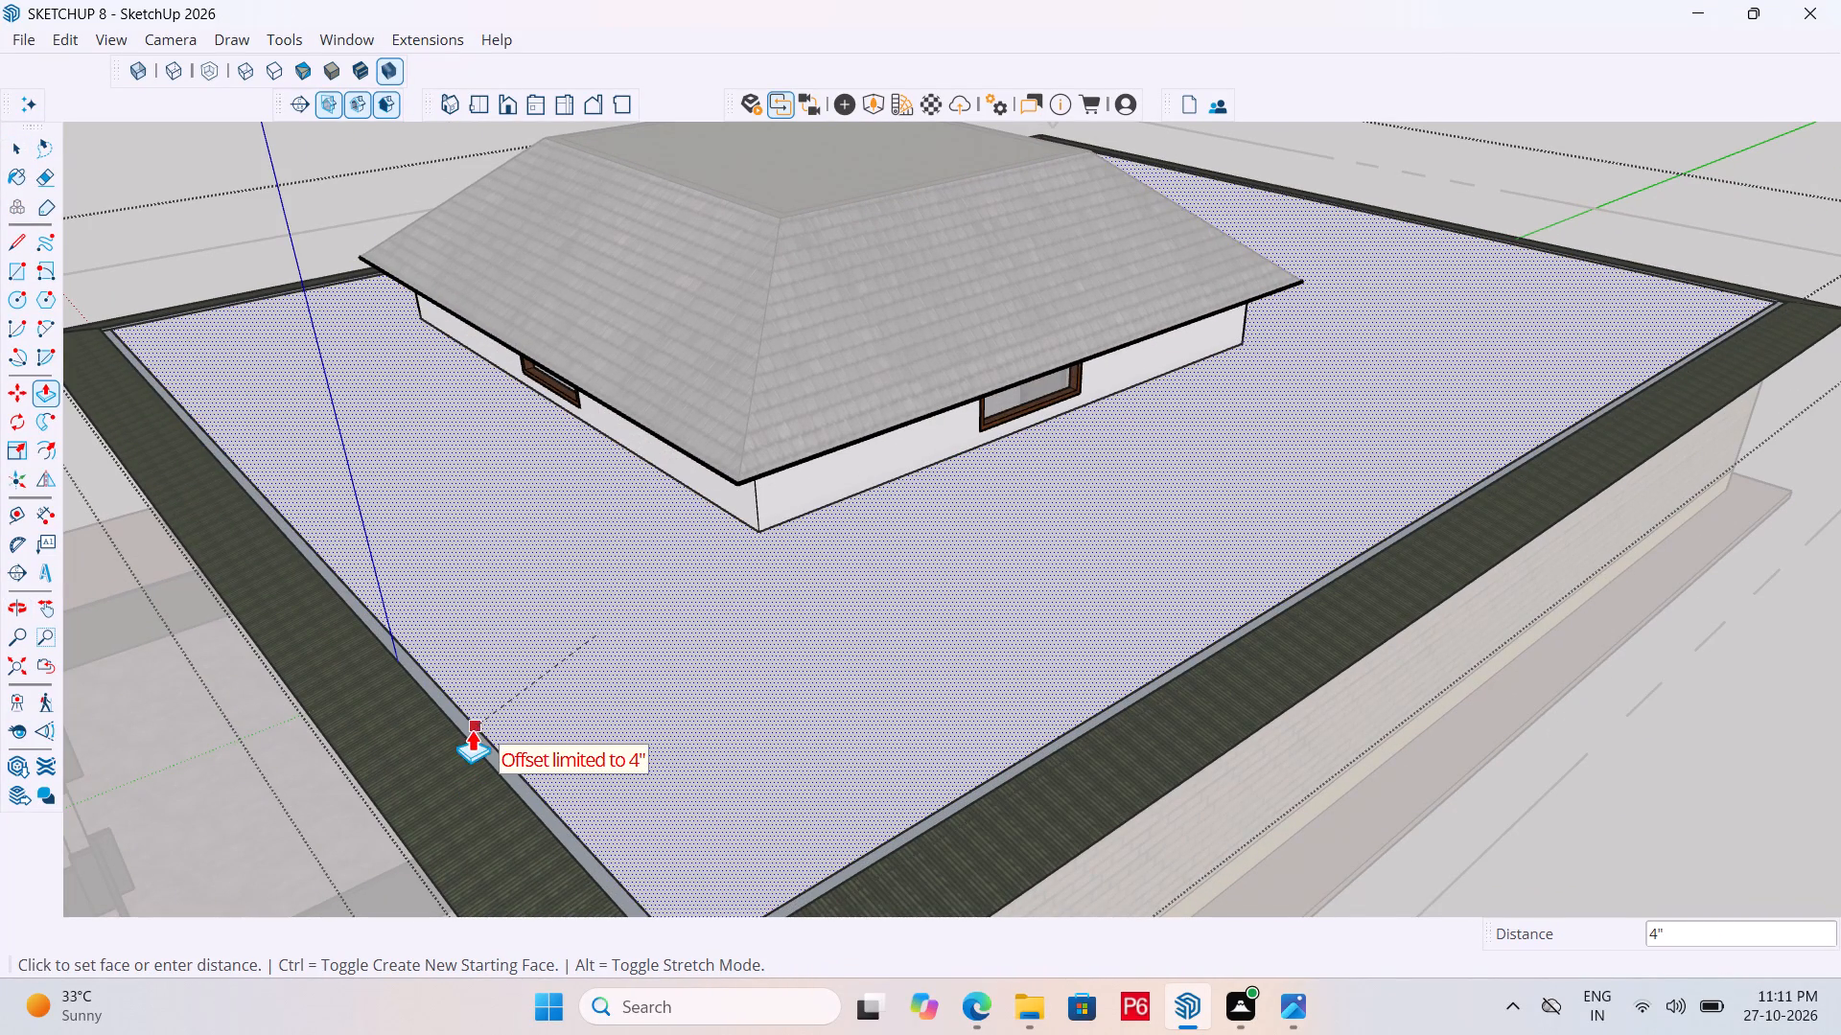
scroll(576, 755, up, 20)
scroll(576, 755, up, 3)
scroll(406, 684, up, 2)
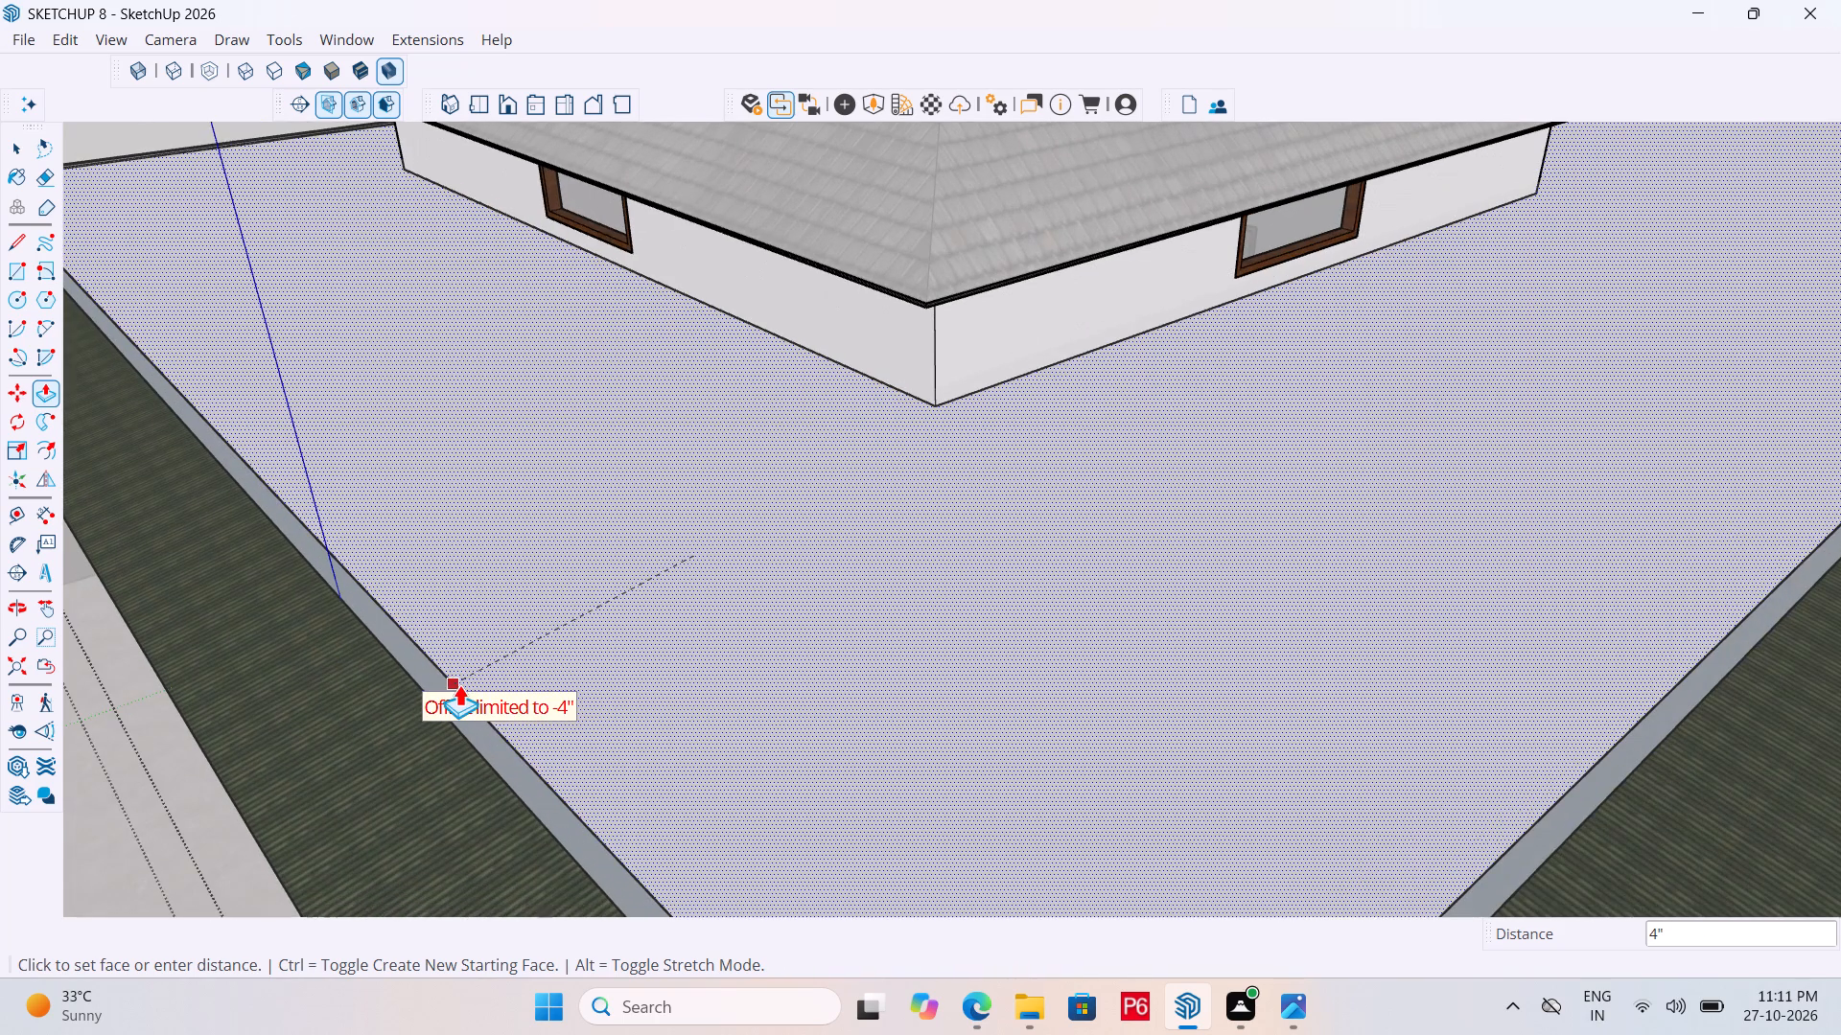
click(460, 684)
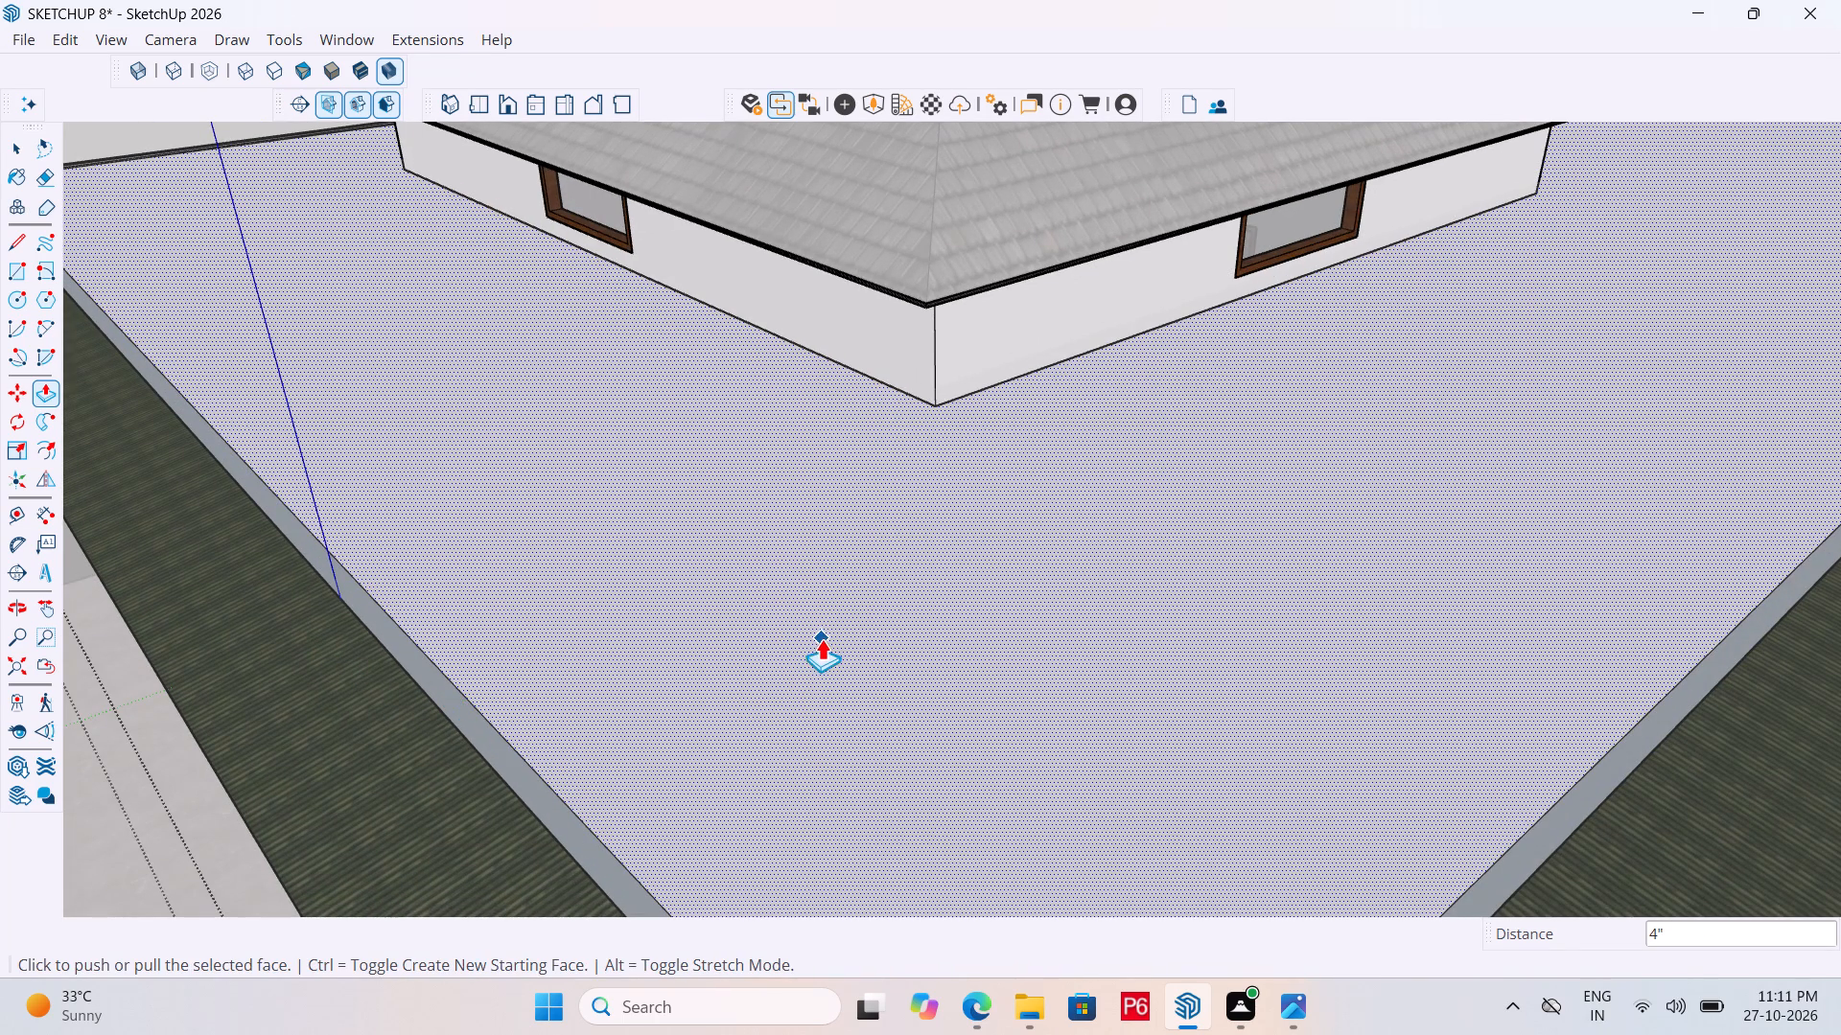
Paint the raised flat roof surface with the Plaster_02_1K material.
key(b)
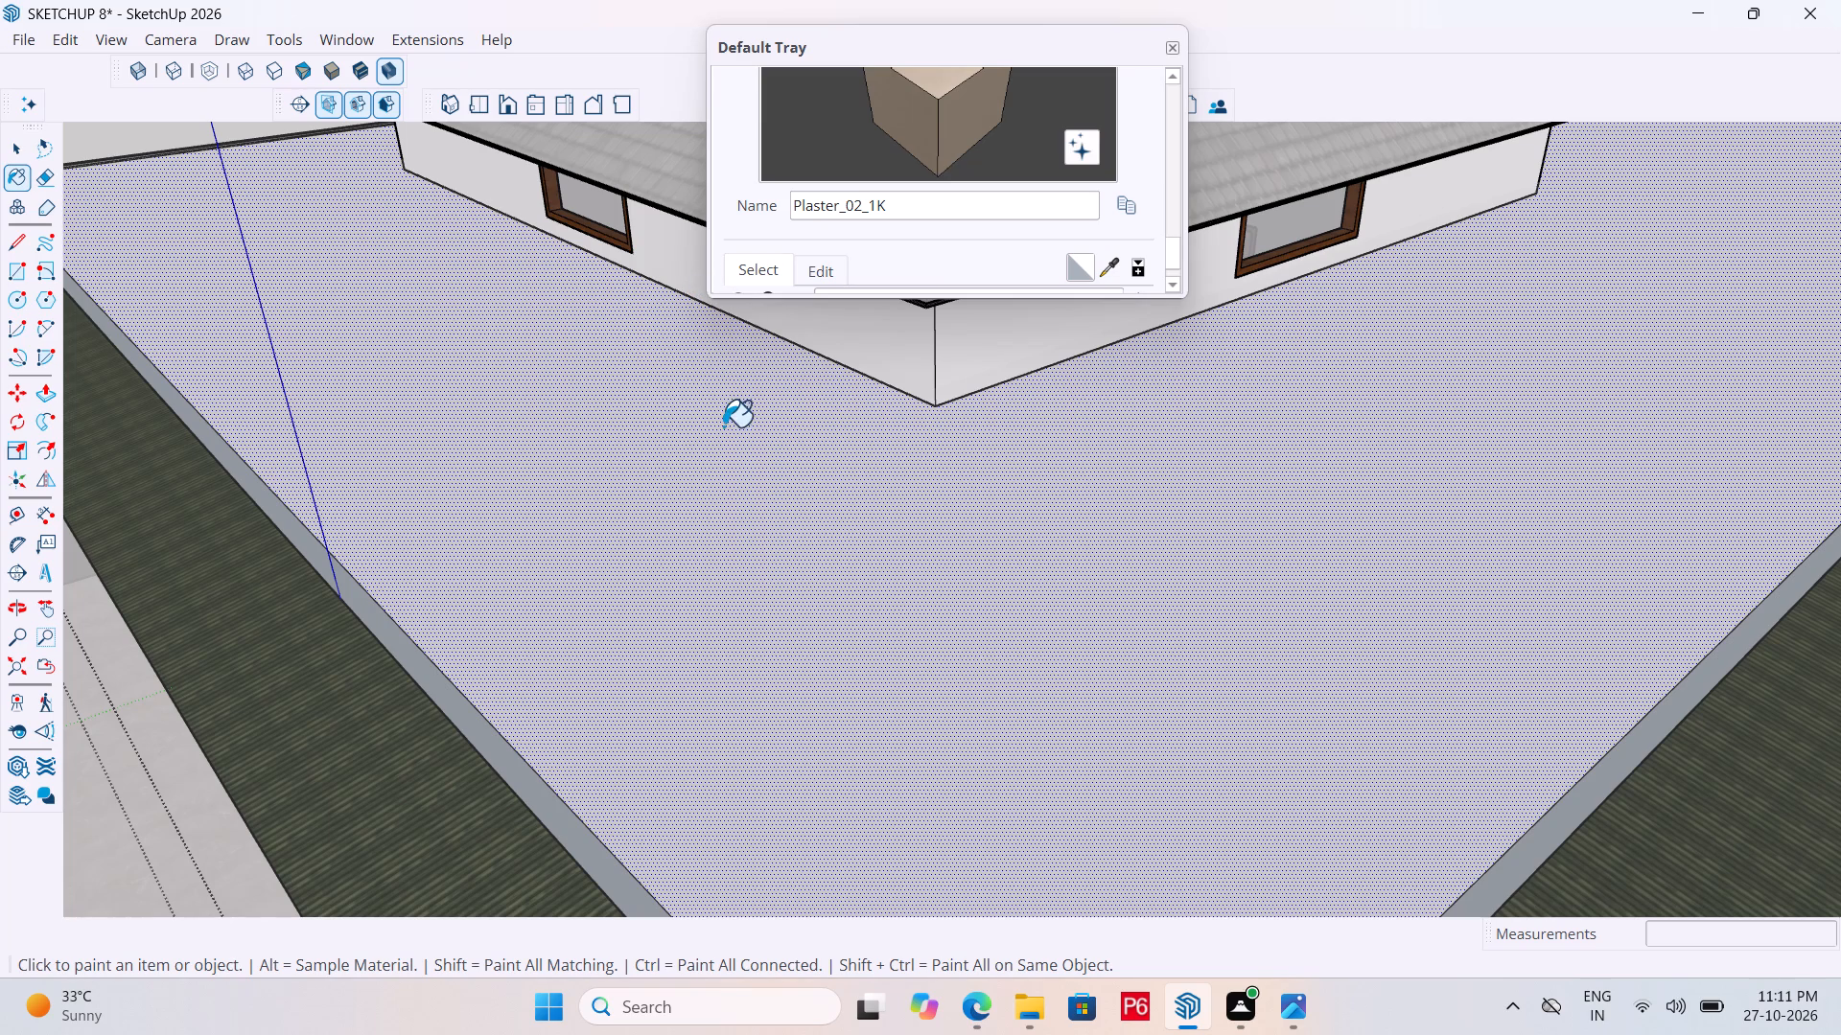
click(726, 452)
scroll(503, 544, down, 10)
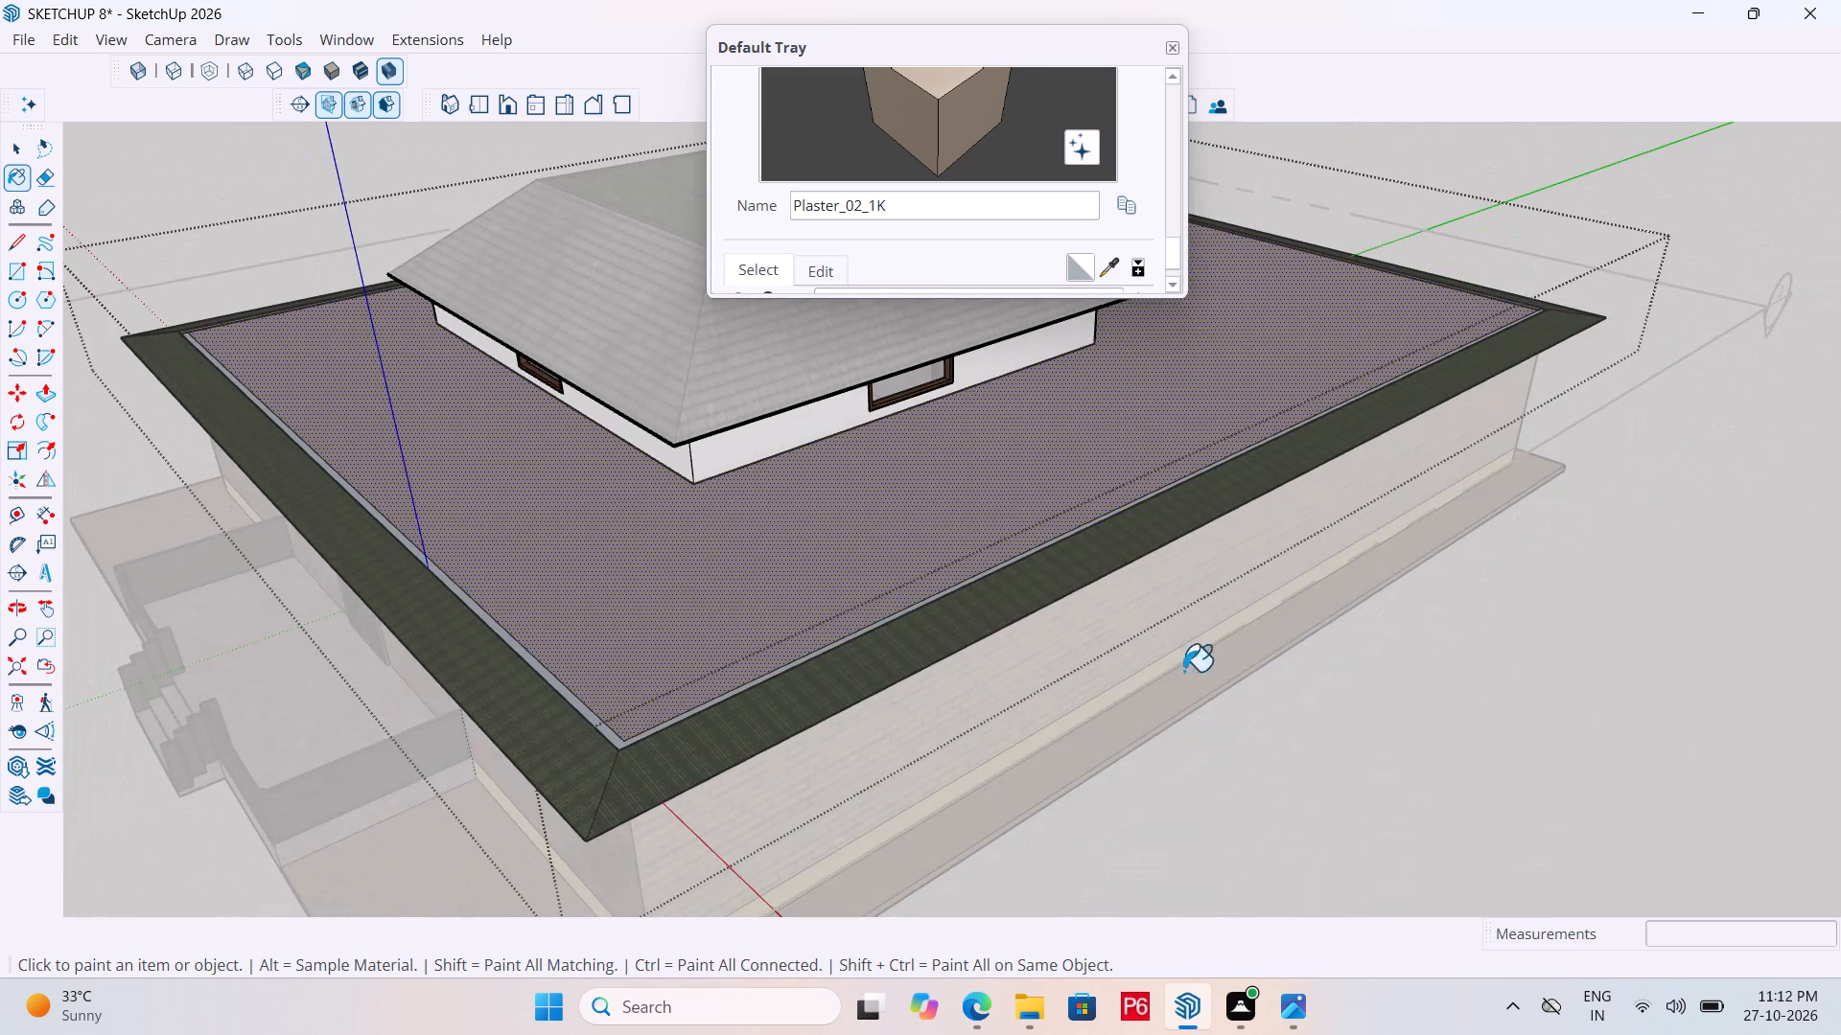
Close the roof group and save the model.
key(space)
click(1568, 695)
scroll(596, 616, down, 1)
middle_drag(596, 616, 1043, 553)
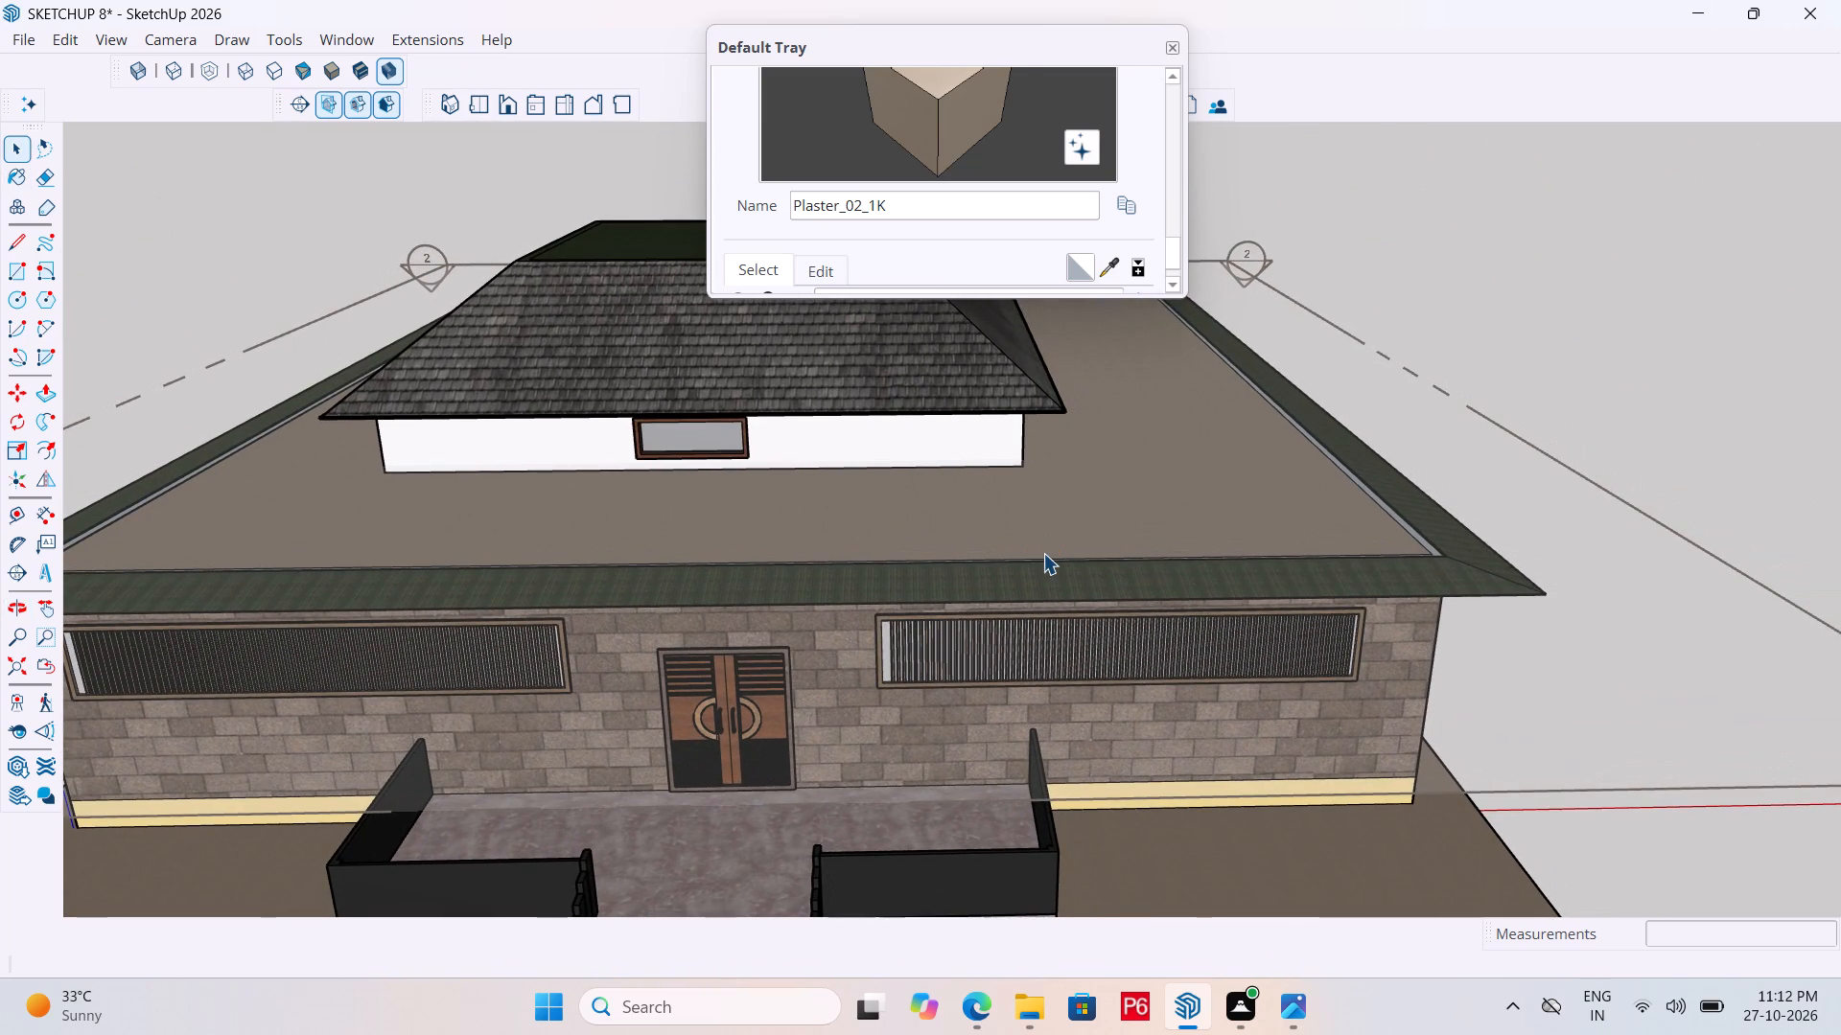
key(ctrl+s)
key(ctrl+s)
key(ctrl+s)
key(ctrl+s)
key(ctrl+s)
key(ctrl+s)
key(ctrl+s)
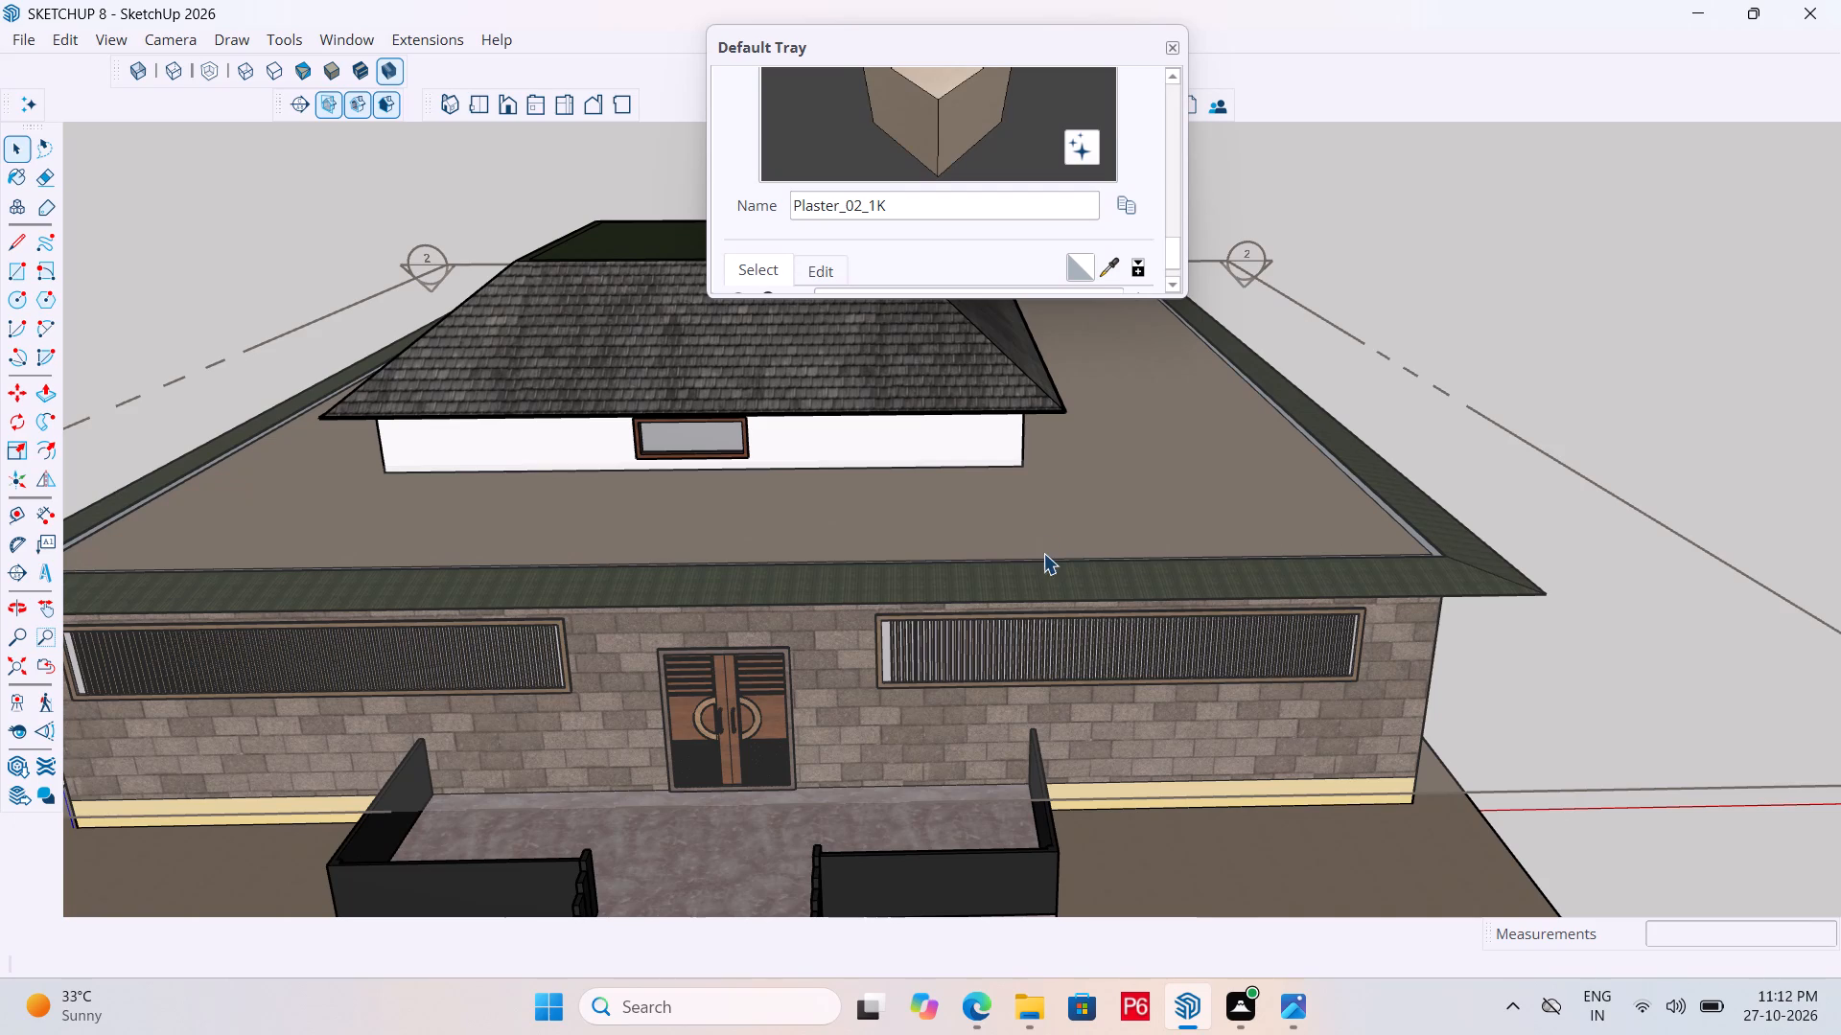
key(ctrl+s)
key(ctrl+s)
key(ctrl+s)
key(ctrl+s)
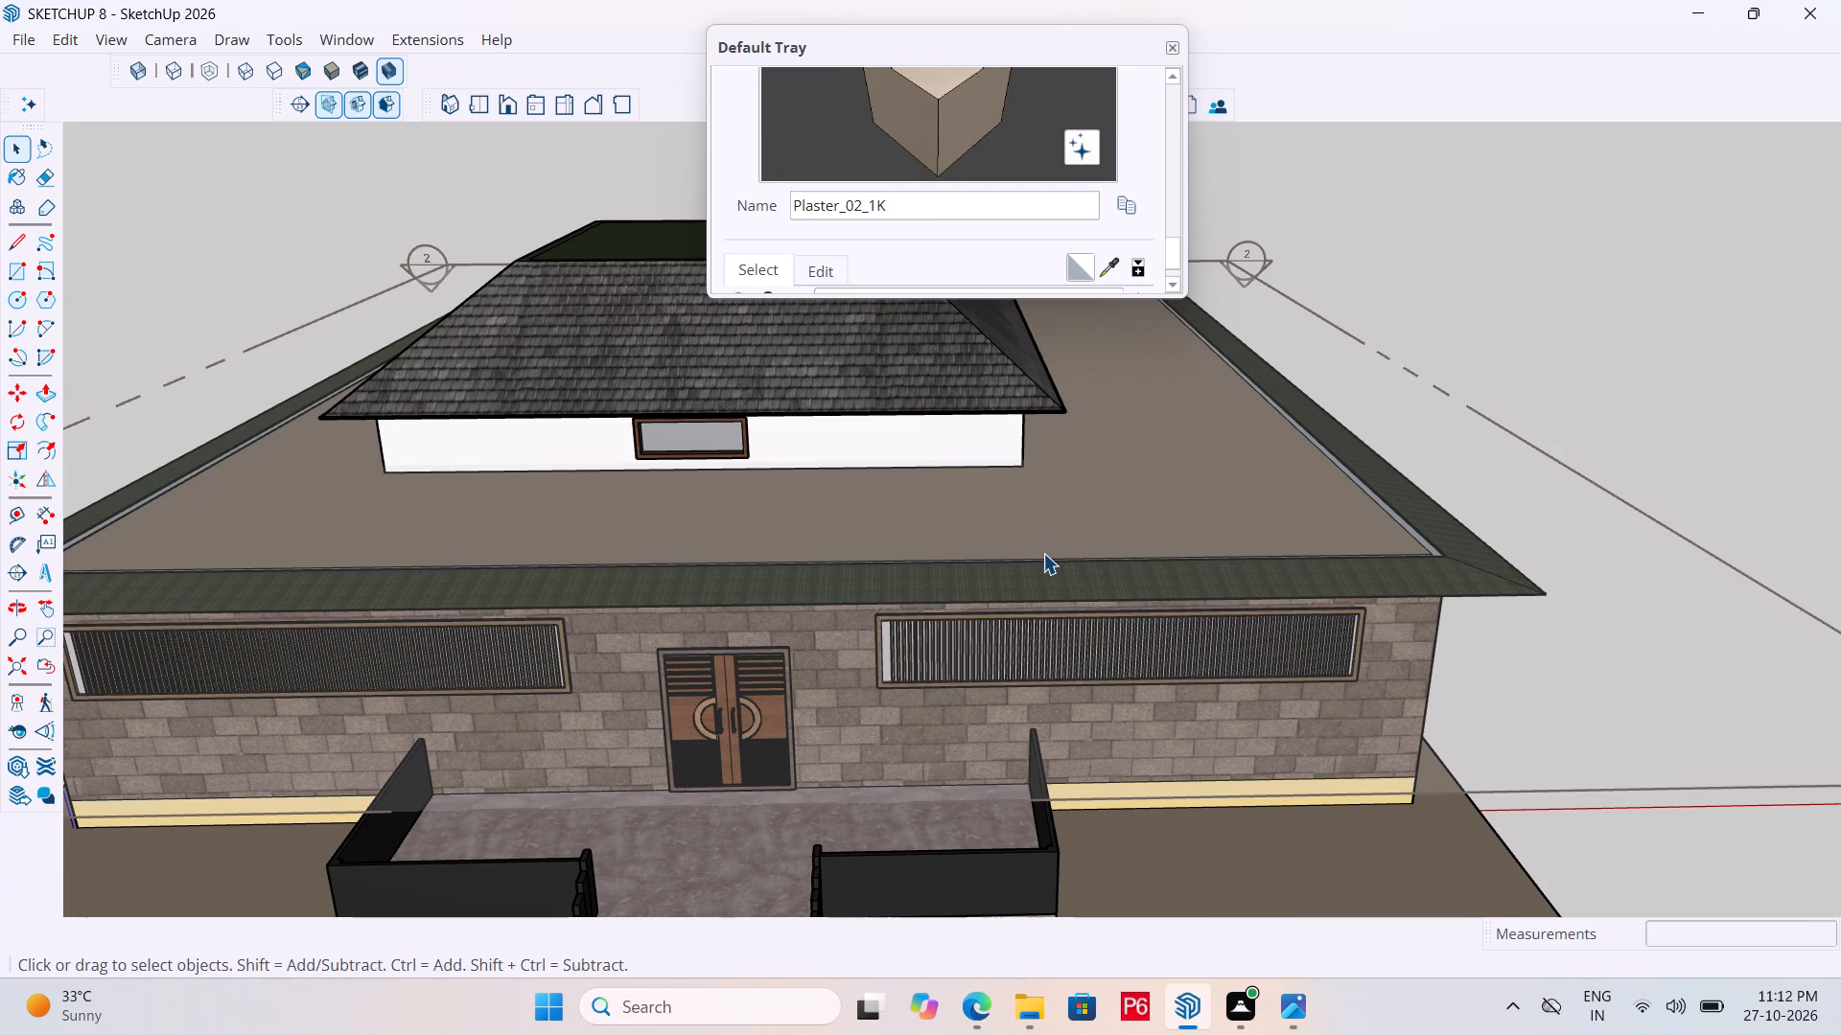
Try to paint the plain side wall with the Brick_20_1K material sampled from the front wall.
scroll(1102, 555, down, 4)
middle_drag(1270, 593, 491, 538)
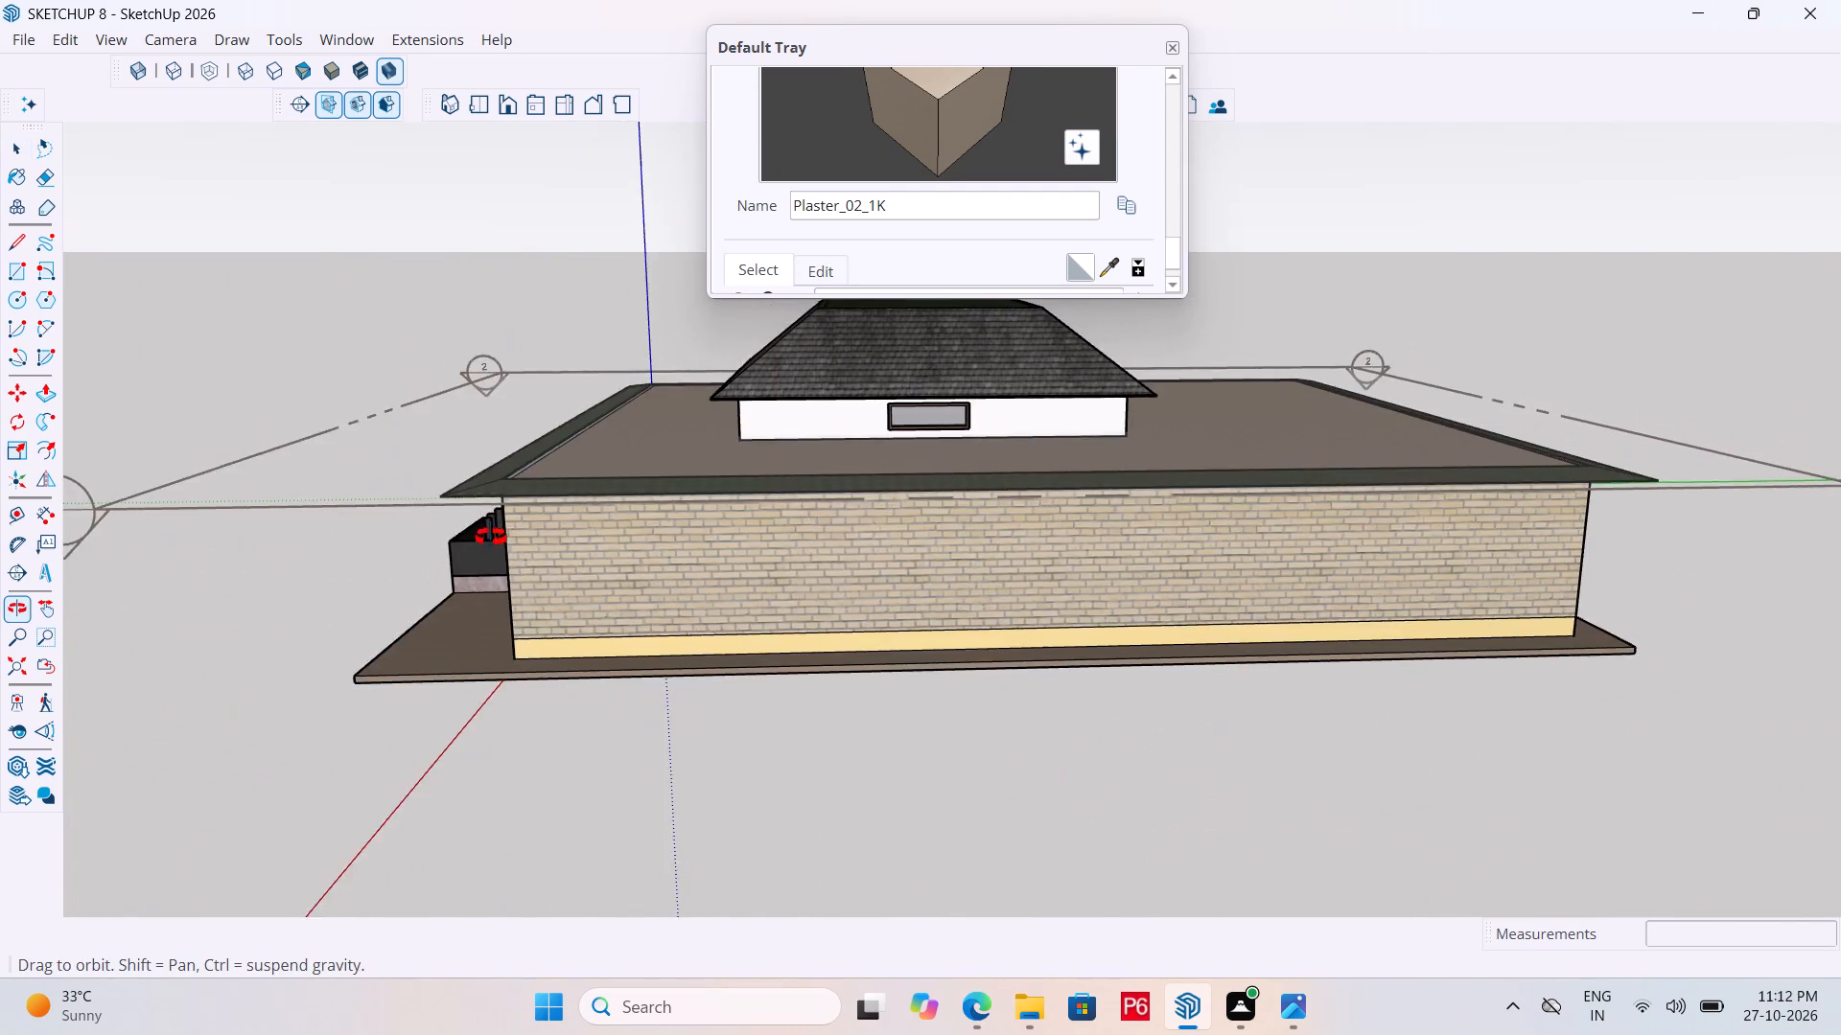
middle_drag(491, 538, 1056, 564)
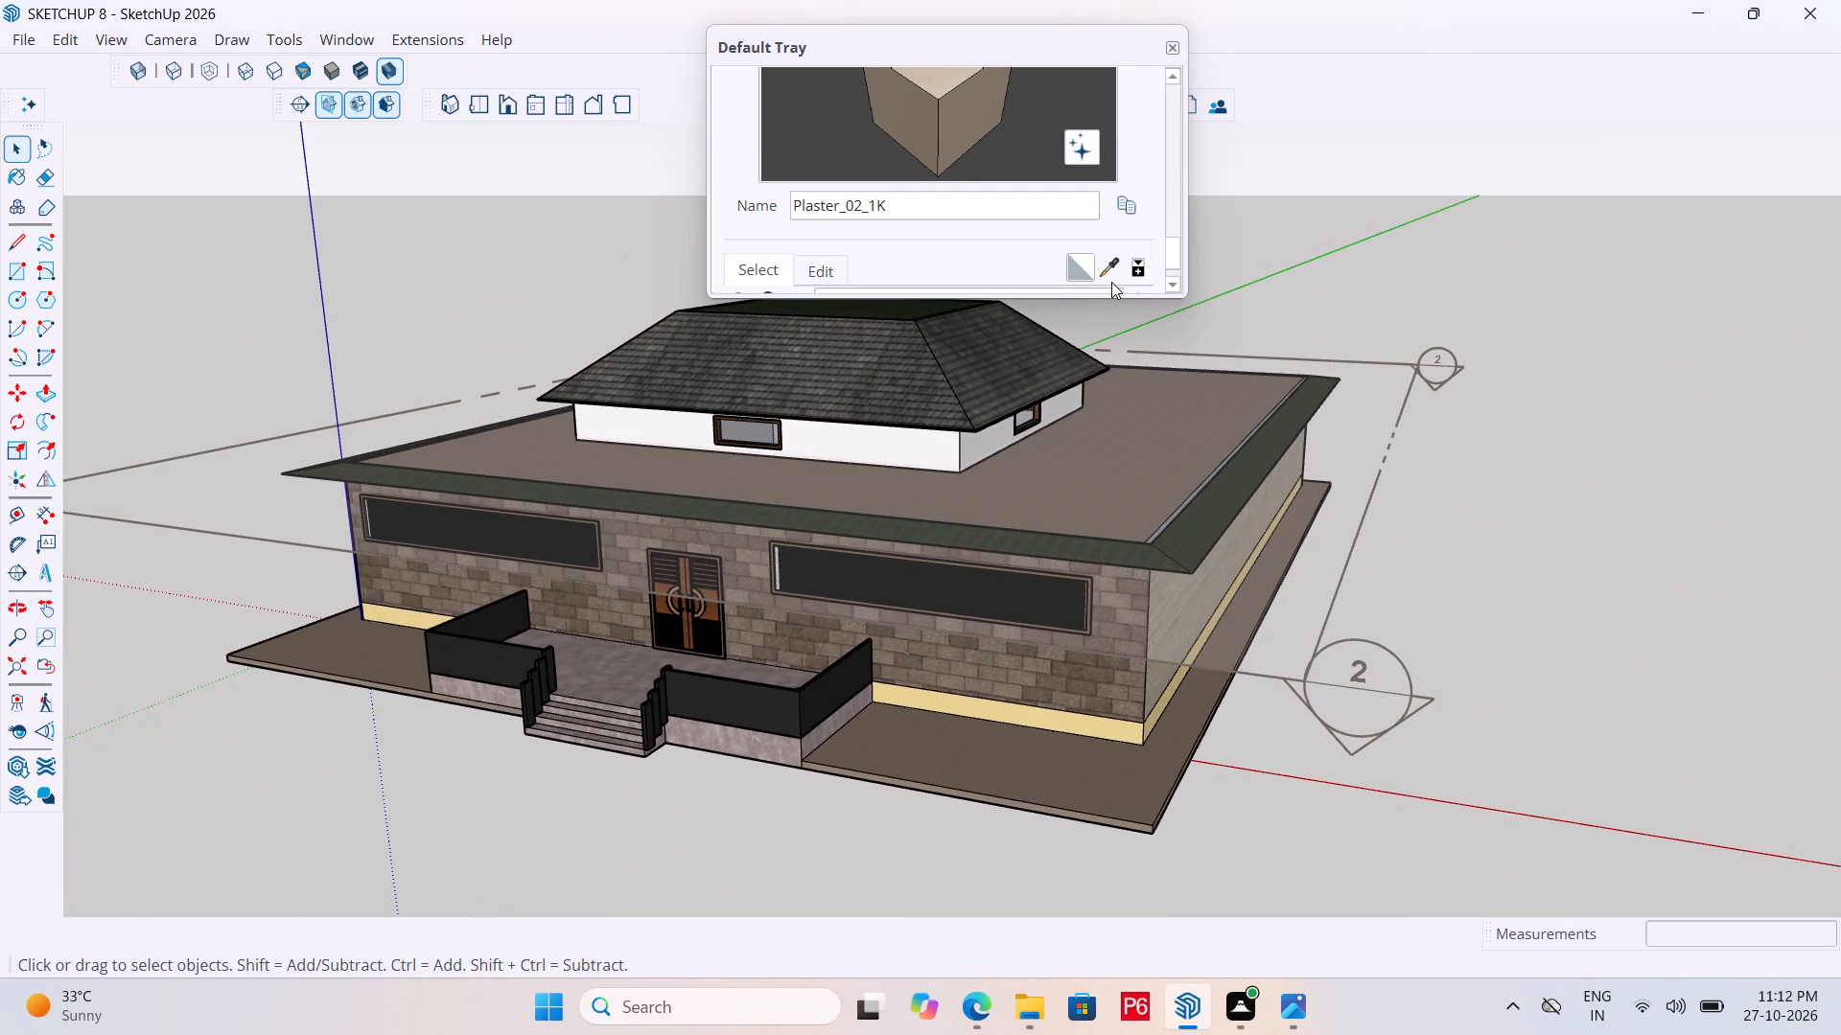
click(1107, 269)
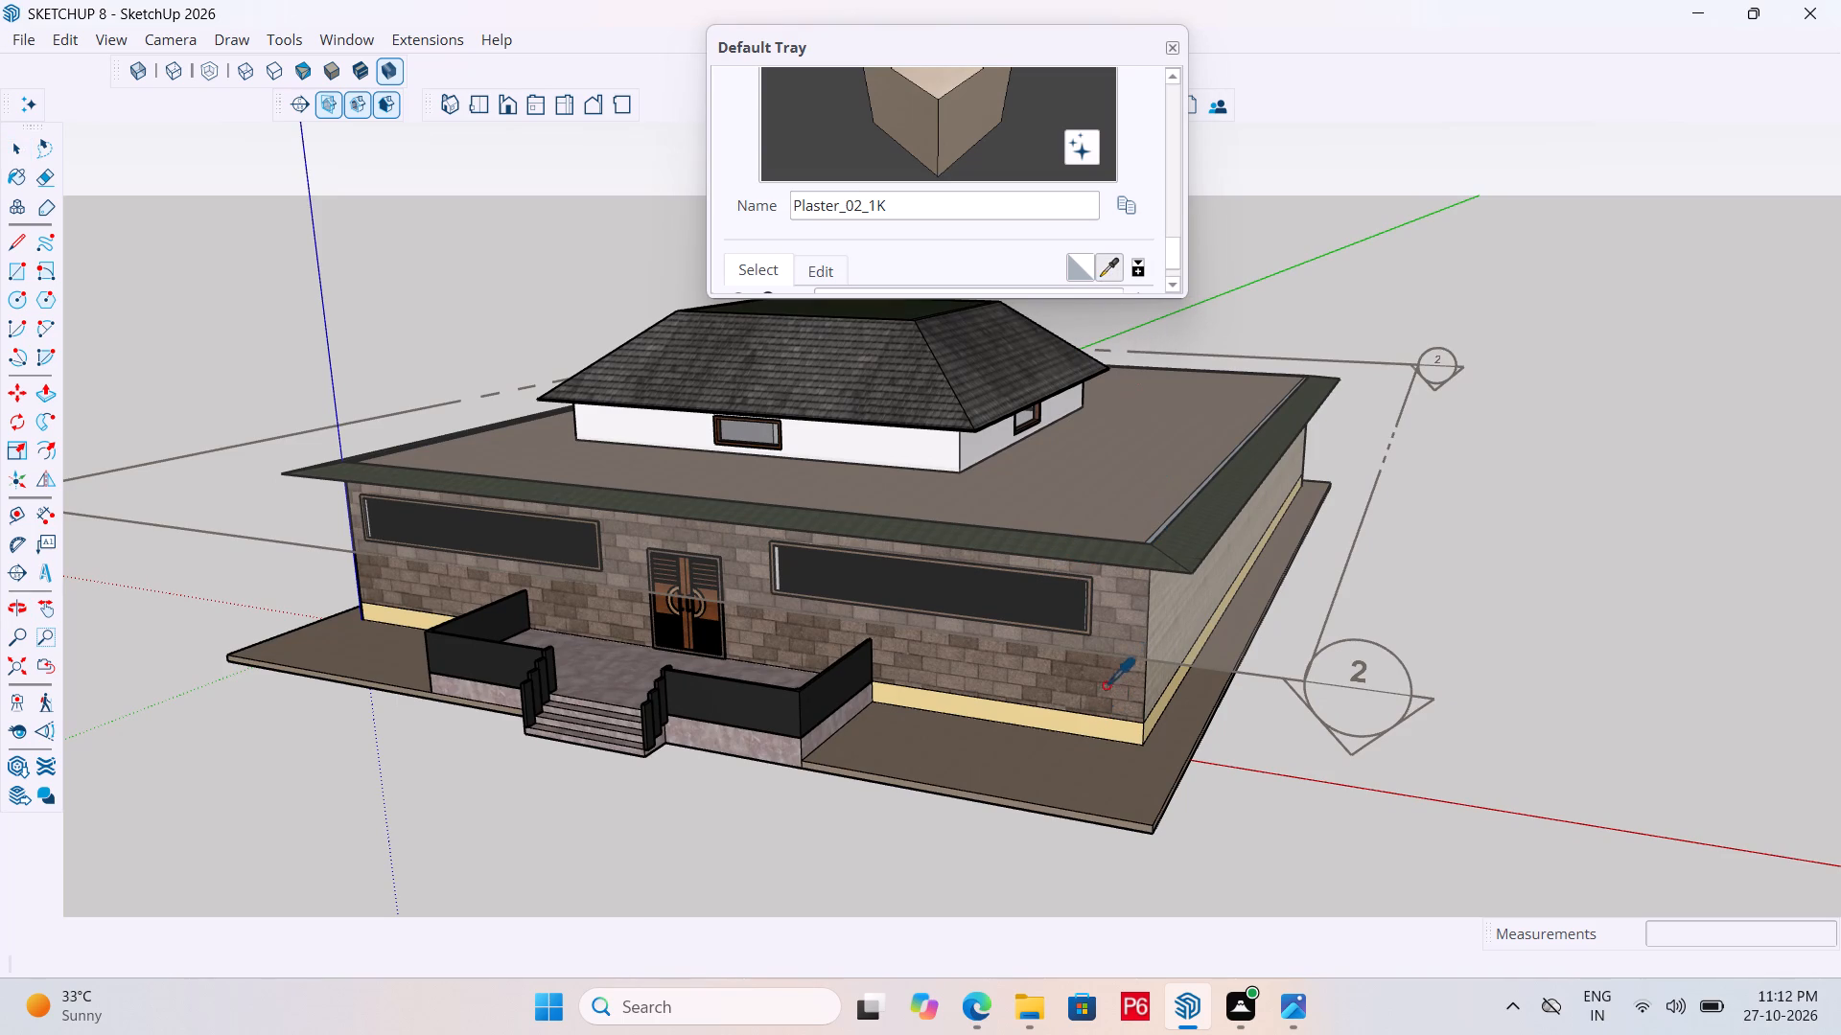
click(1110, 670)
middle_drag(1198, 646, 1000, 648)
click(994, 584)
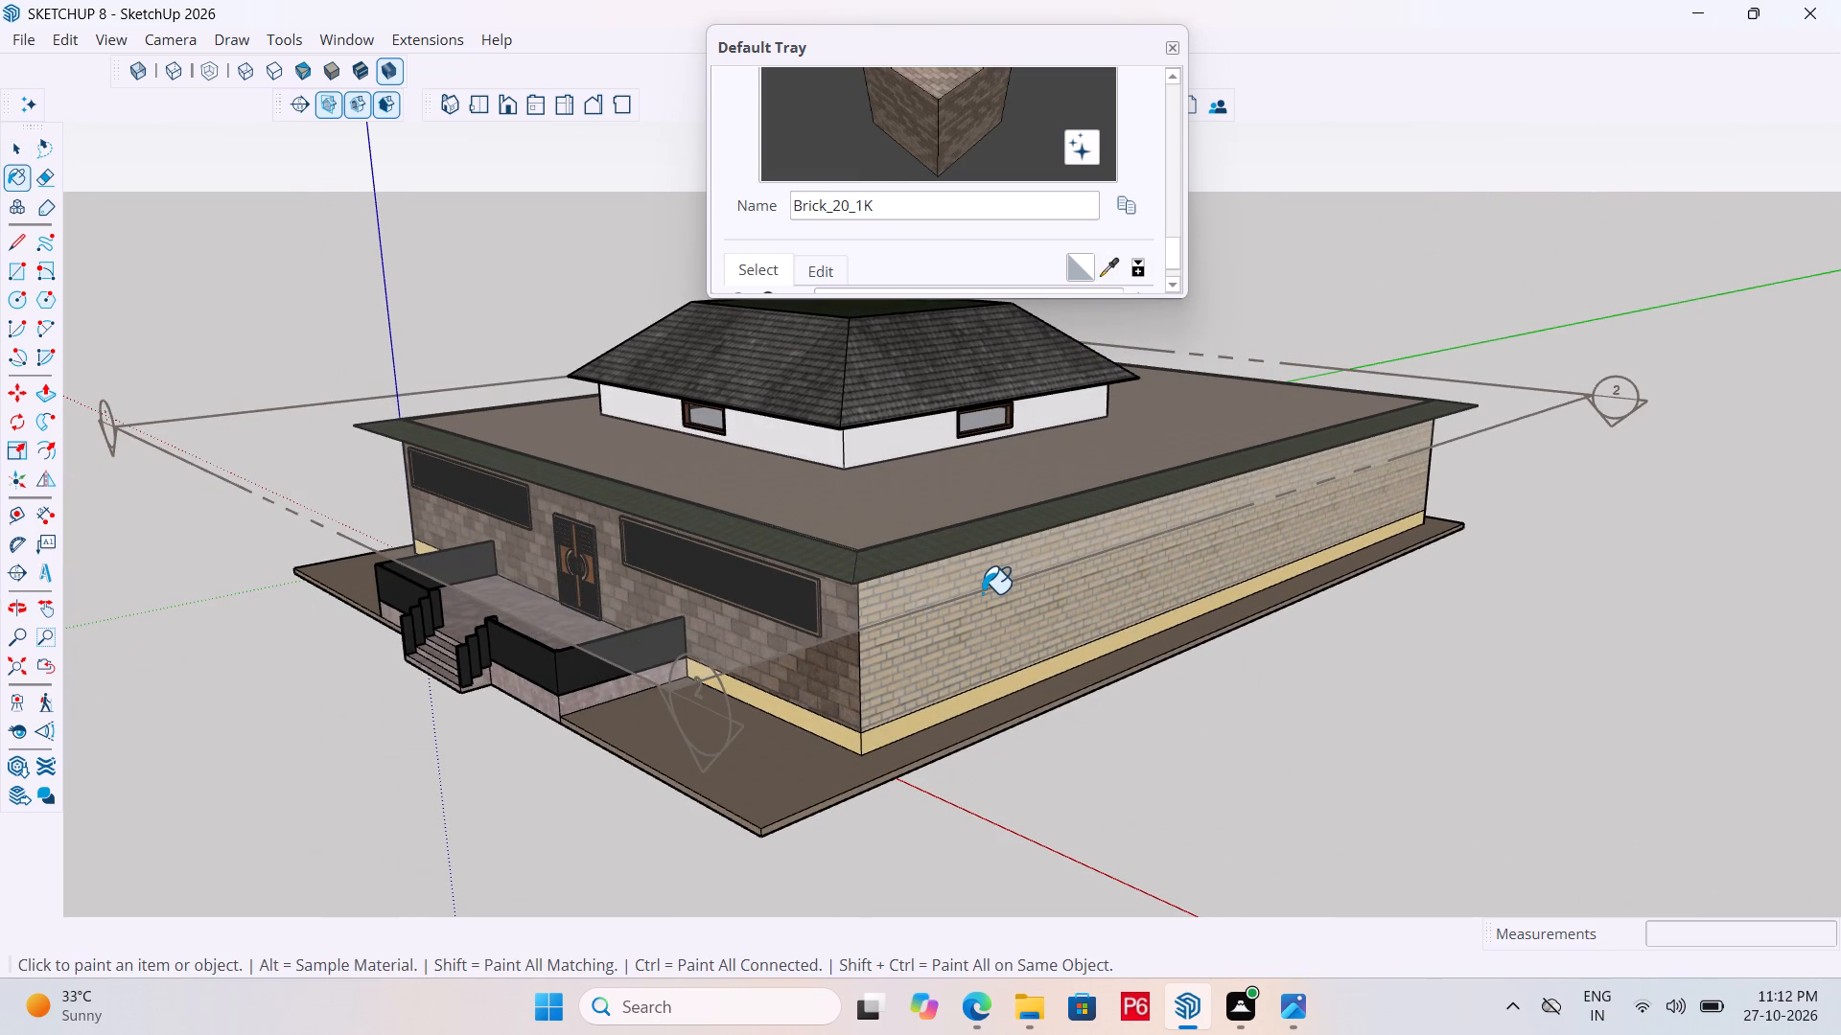
Open the house wall group and paint the doorless side wall with Brick_20_1K sampled from the front wall.
key(space)
click(920, 647)
triple_click(914, 636)
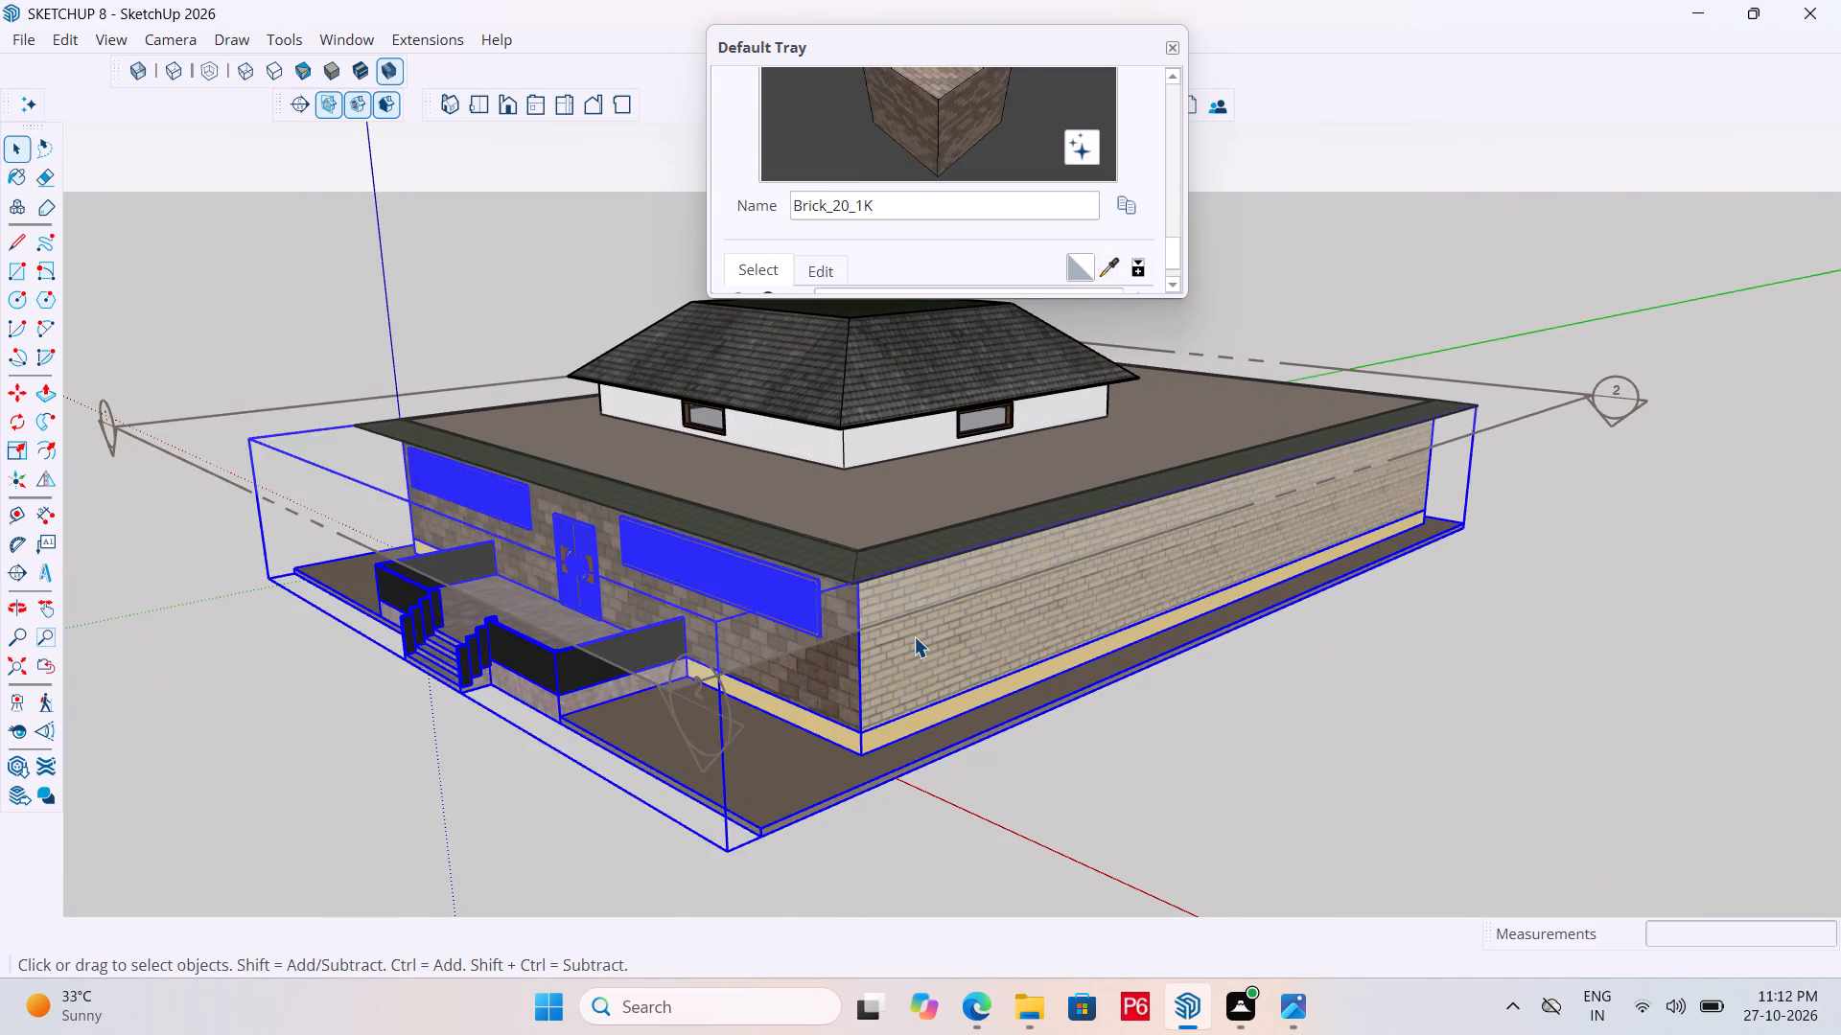
click(914, 636)
double_click(909, 619)
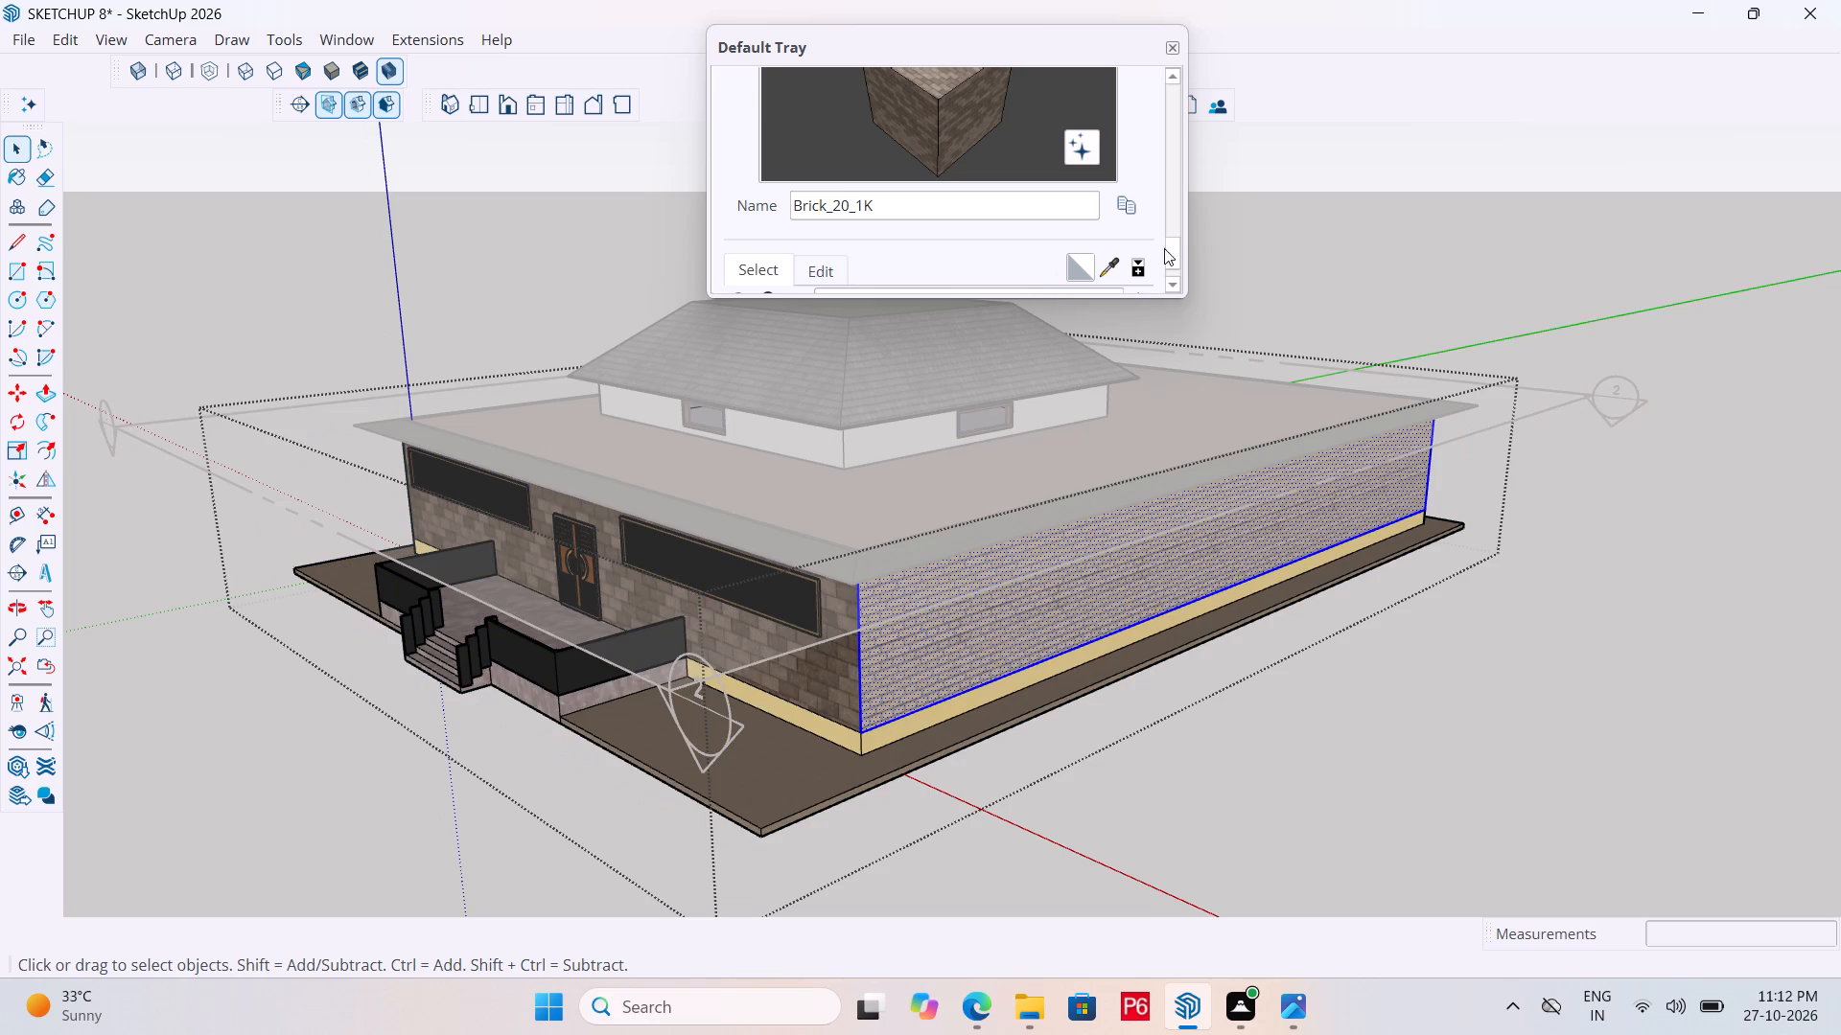
click(1113, 265)
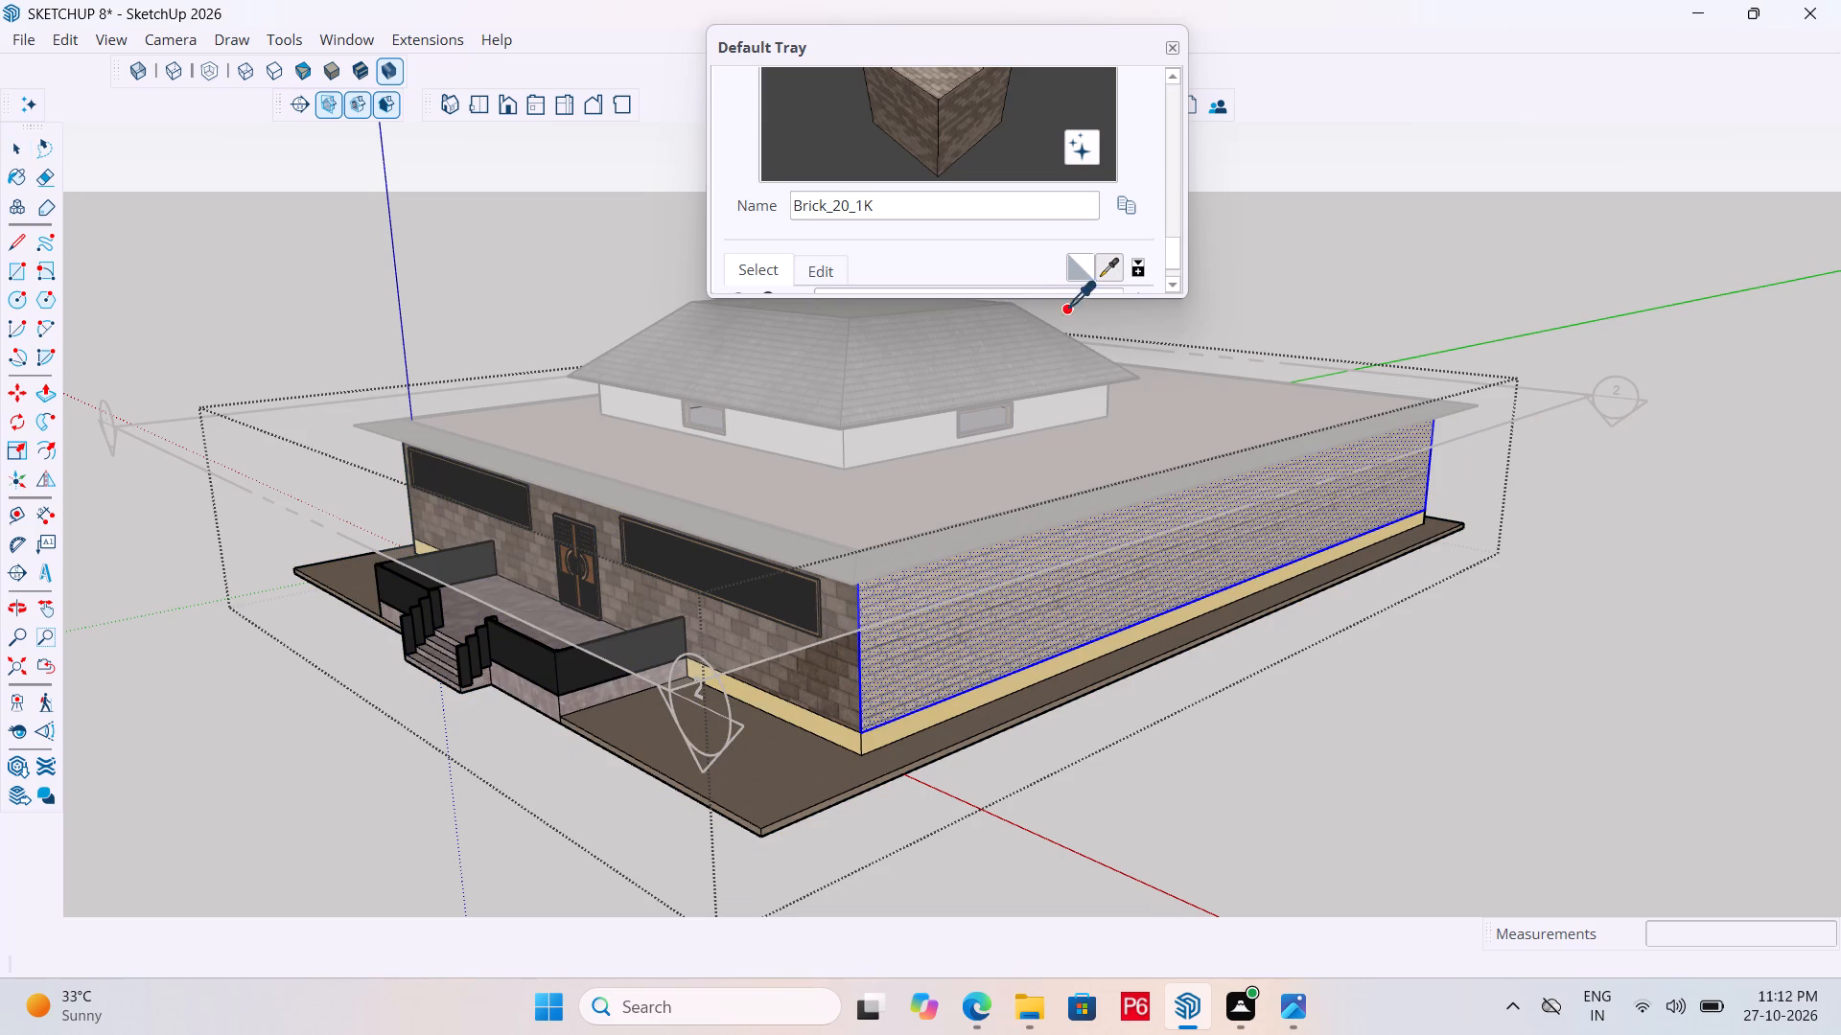
scroll(781, 678, up, 4)
click(862, 673)
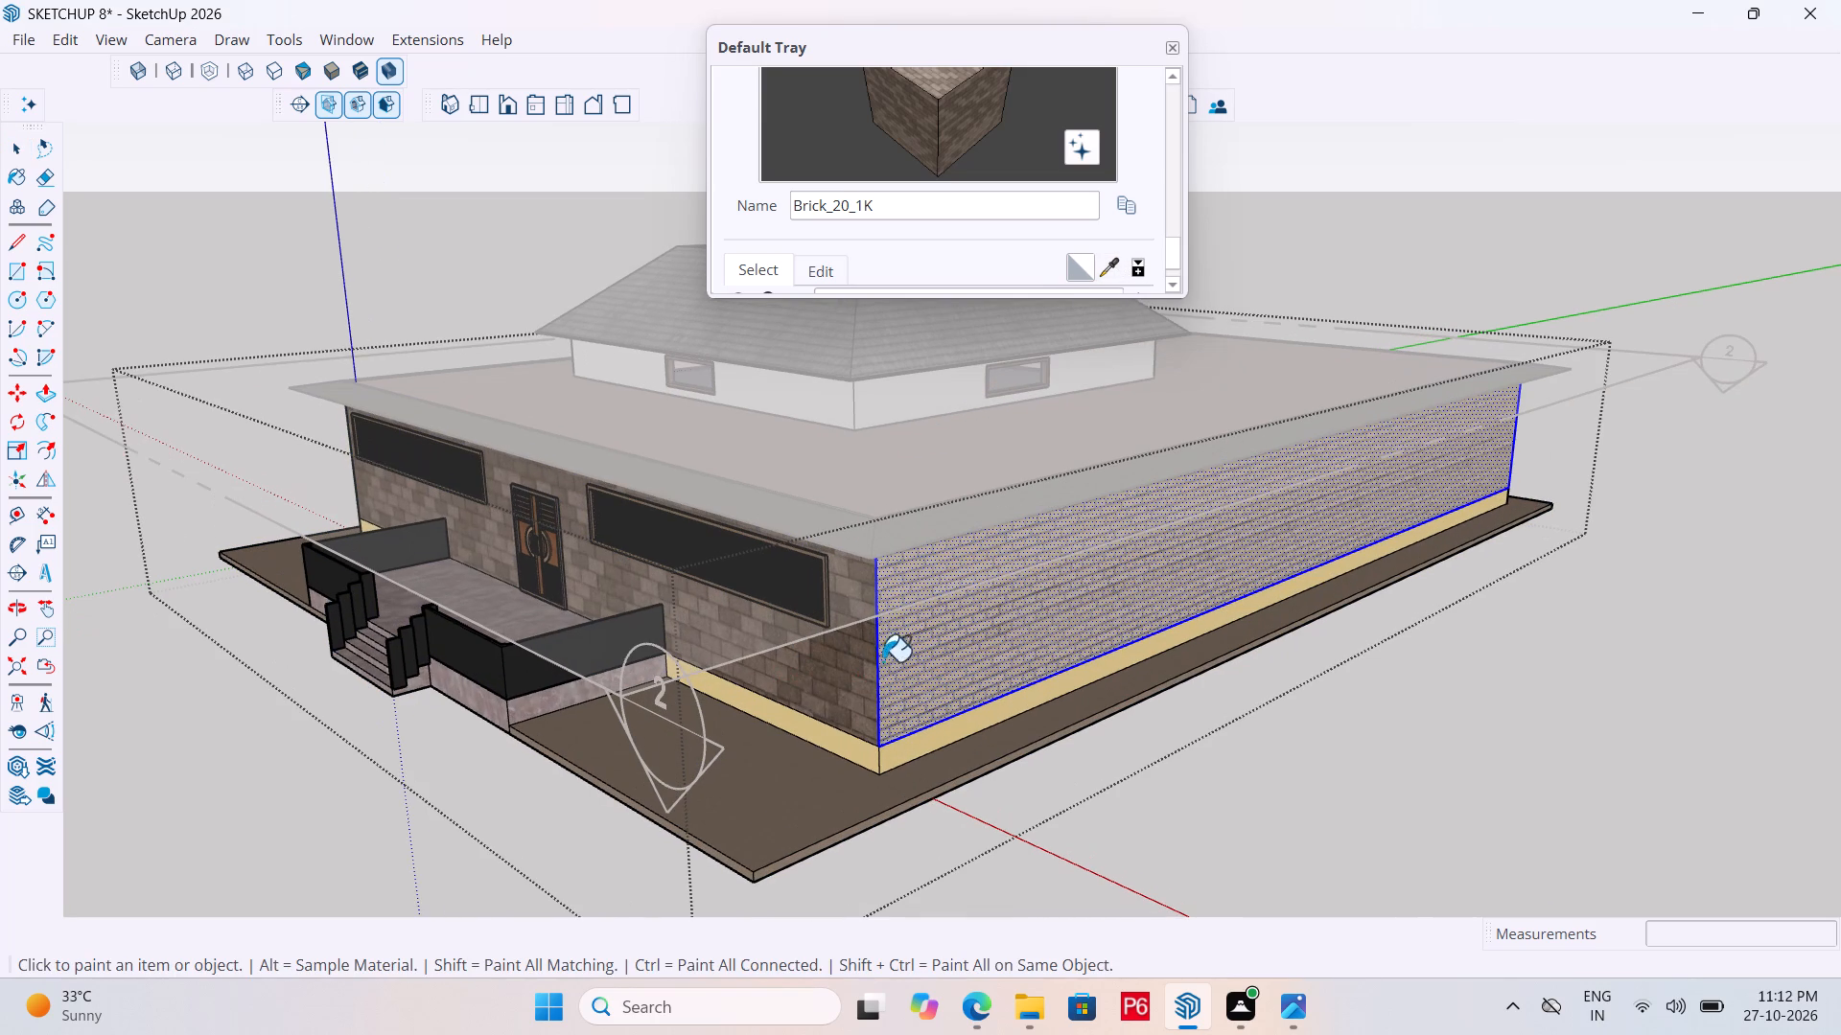
click(900, 646)
Paint the rear wall and the other side wall with the Brick_20_1K material.
scroll(711, 672, down, 6)
middle_drag(1210, 548, 1077, 547)
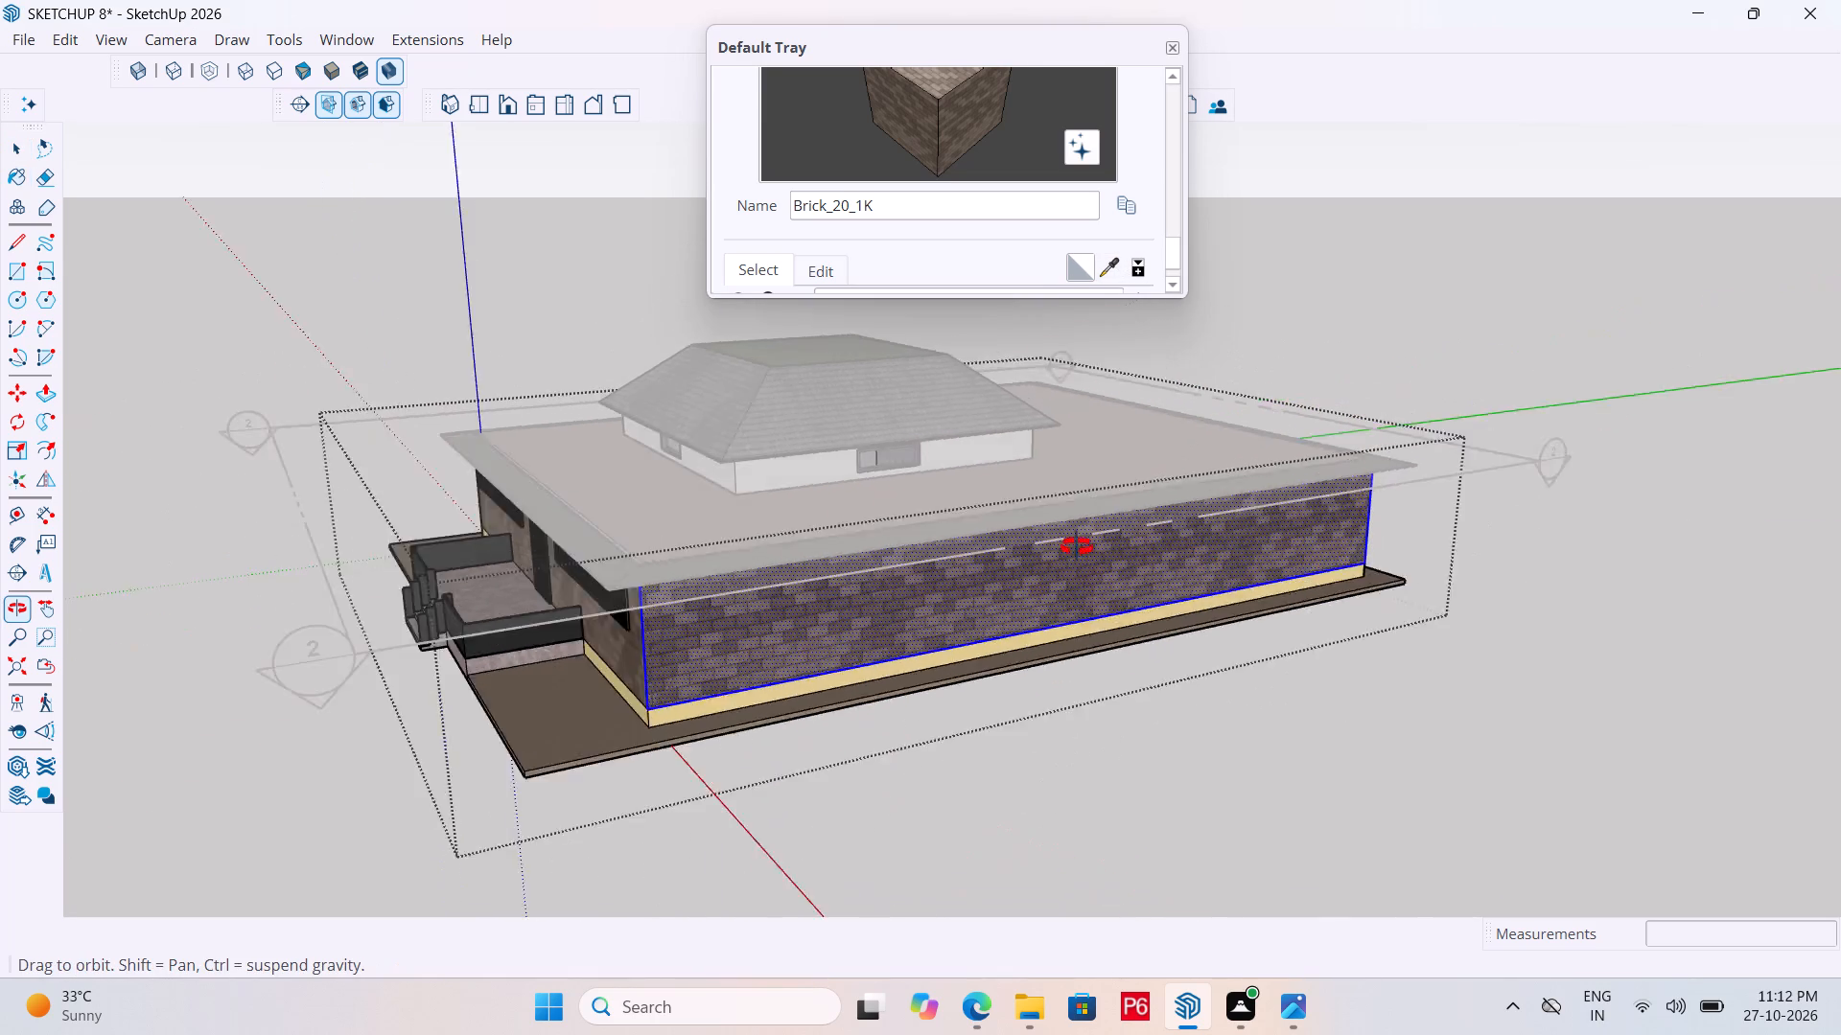
middle_drag(1077, 547, 344, 563)
scroll(1202, 594, up, 5)
click(1046, 593)
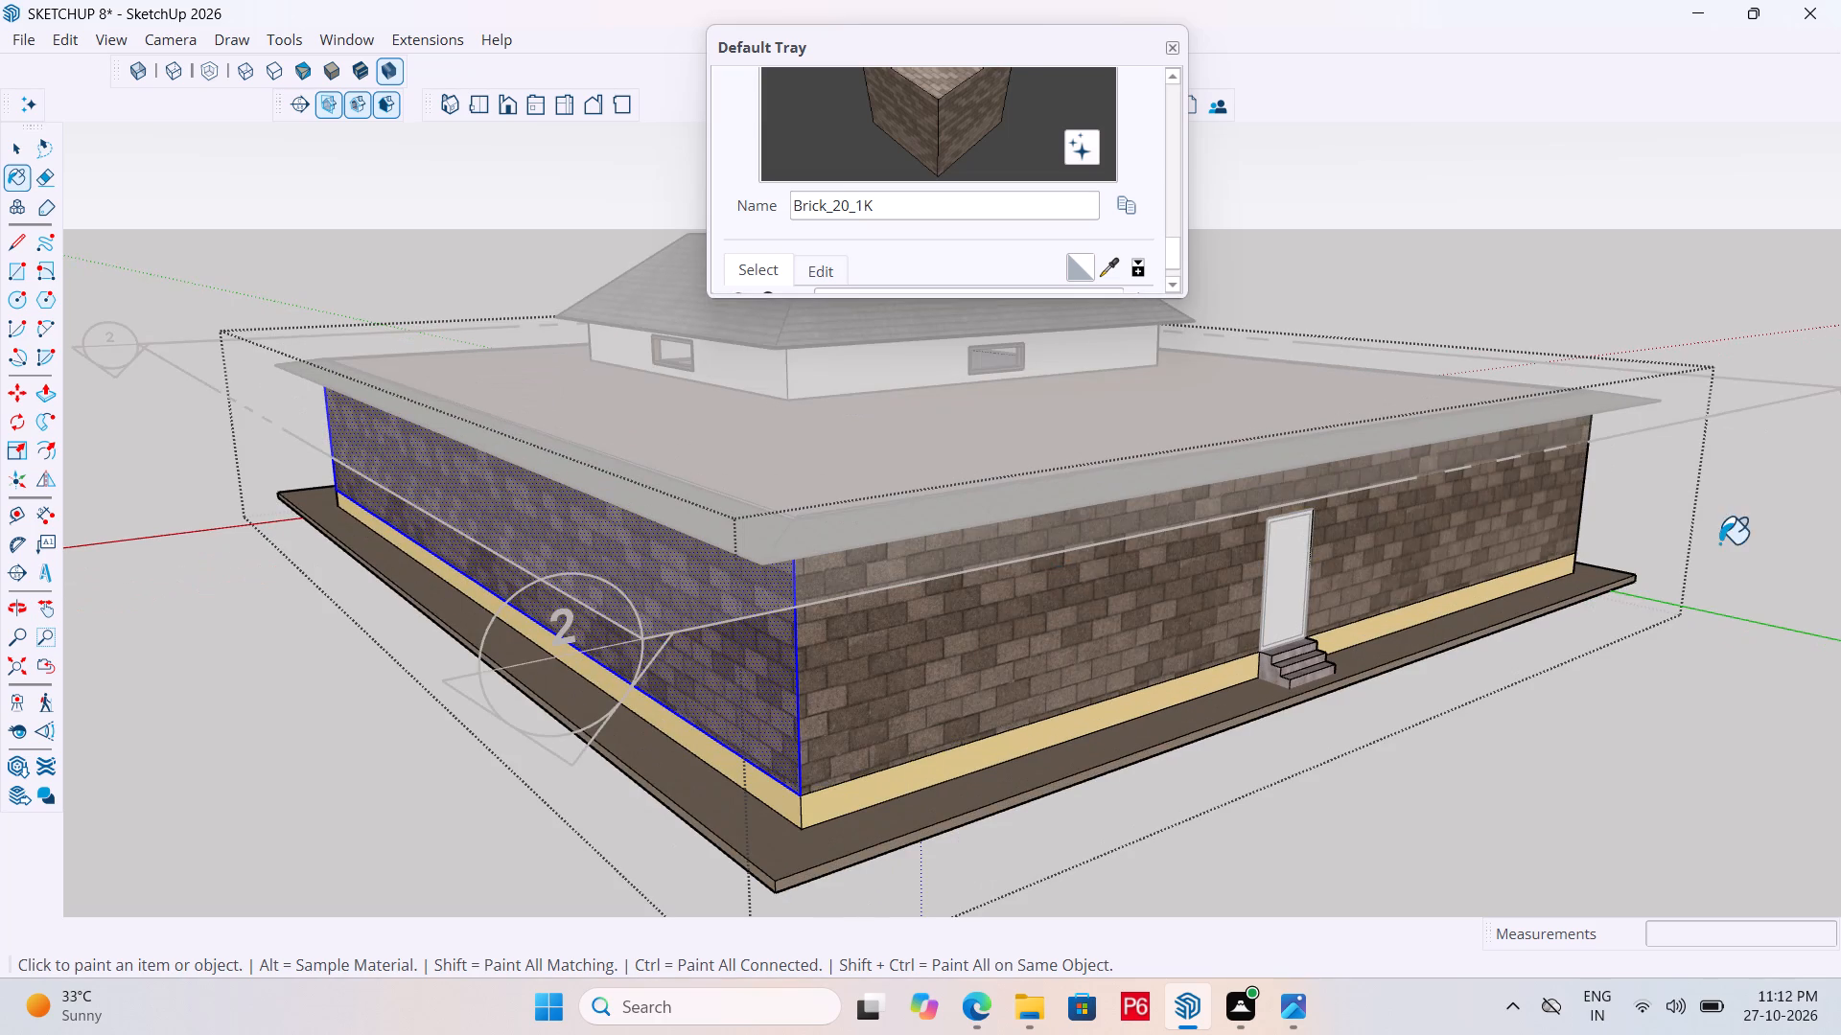
middle_drag(1719, 543, 748, 561)
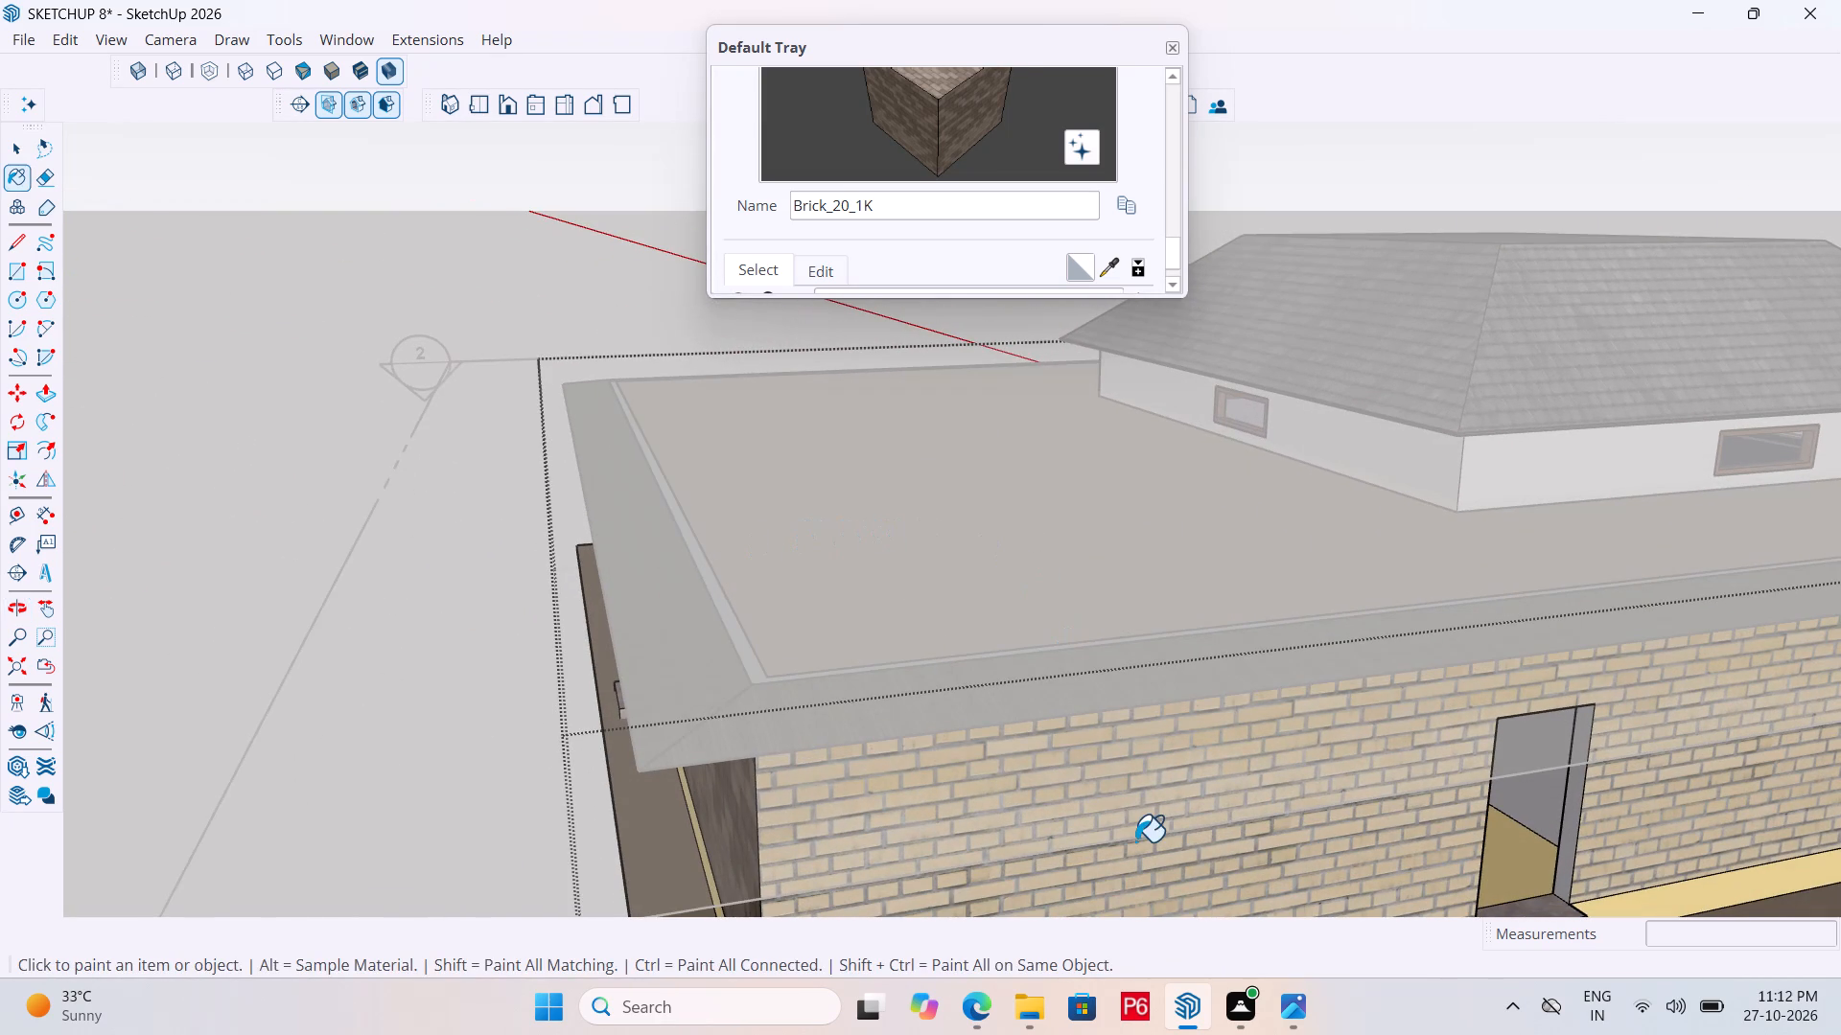
click(1135, 841)
Open the slatted front window left of the entrance door for editing and select the panel behind its slats.
scroll(726, 568, down, 5)
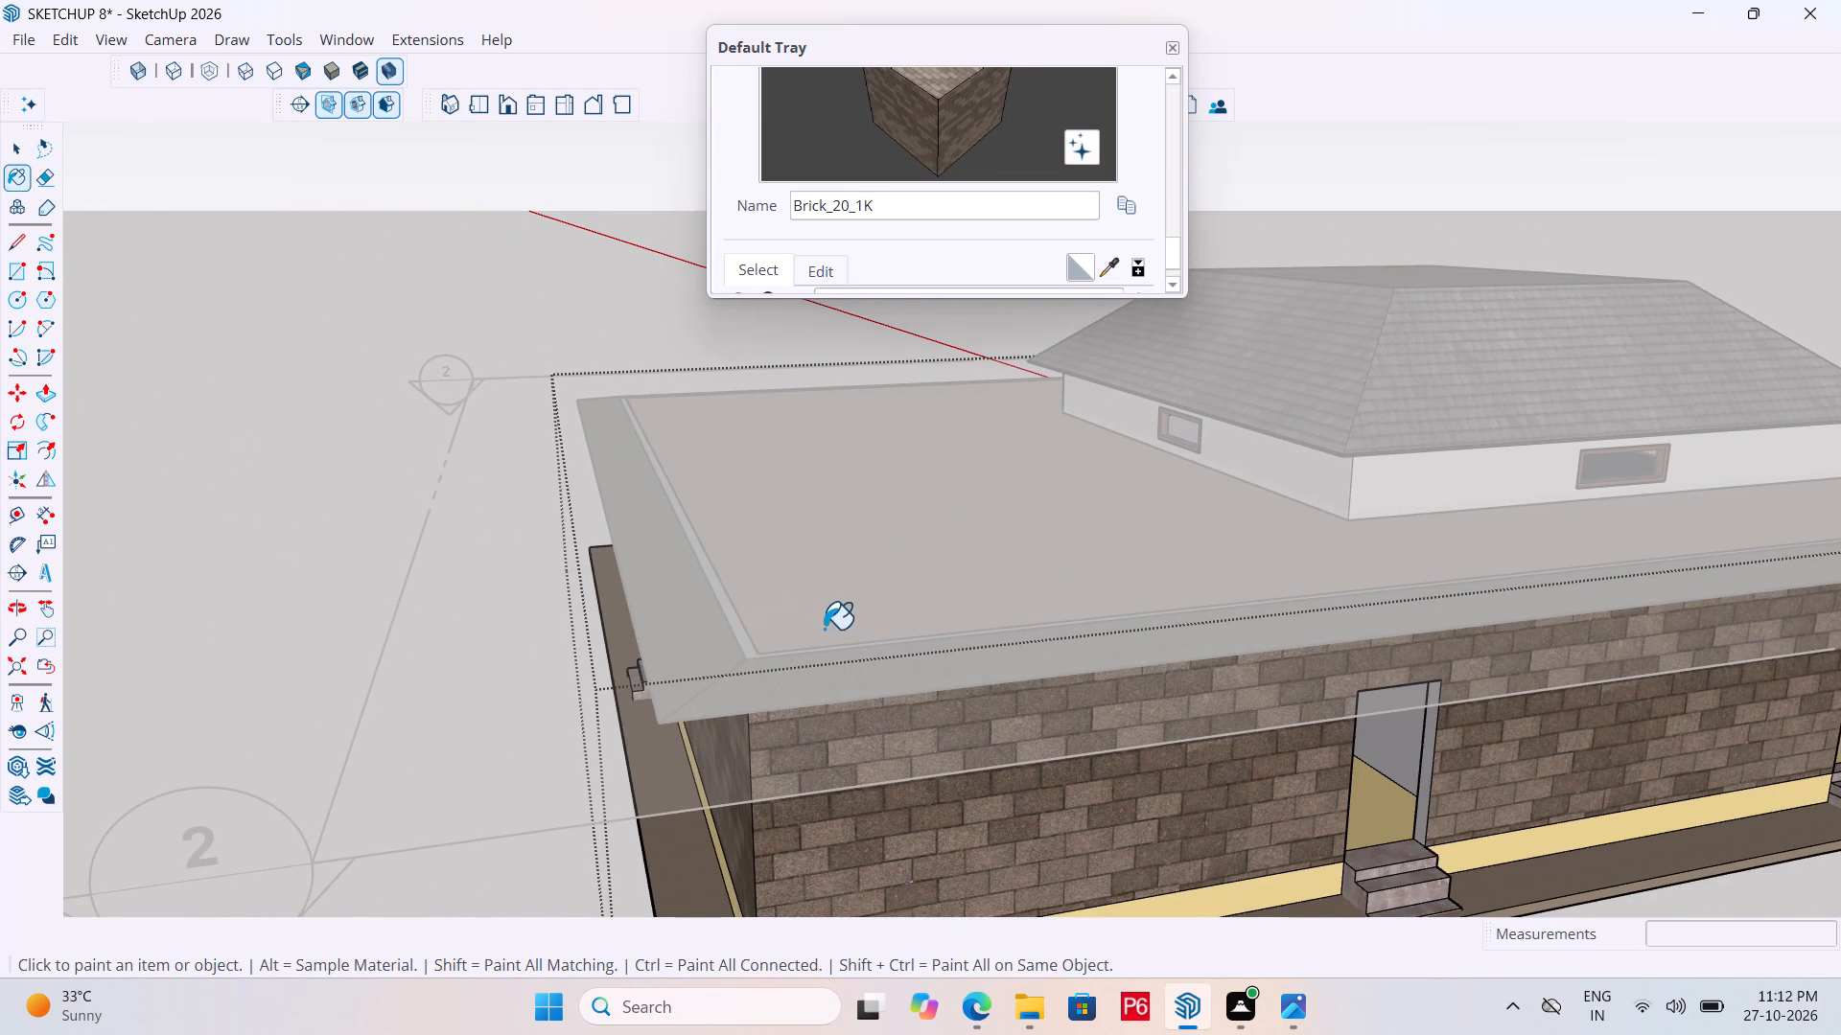
scroll(876, 681, down, 4)
scroll(1150, 625, down, 3)
scroll(1017, 615, down, 6)
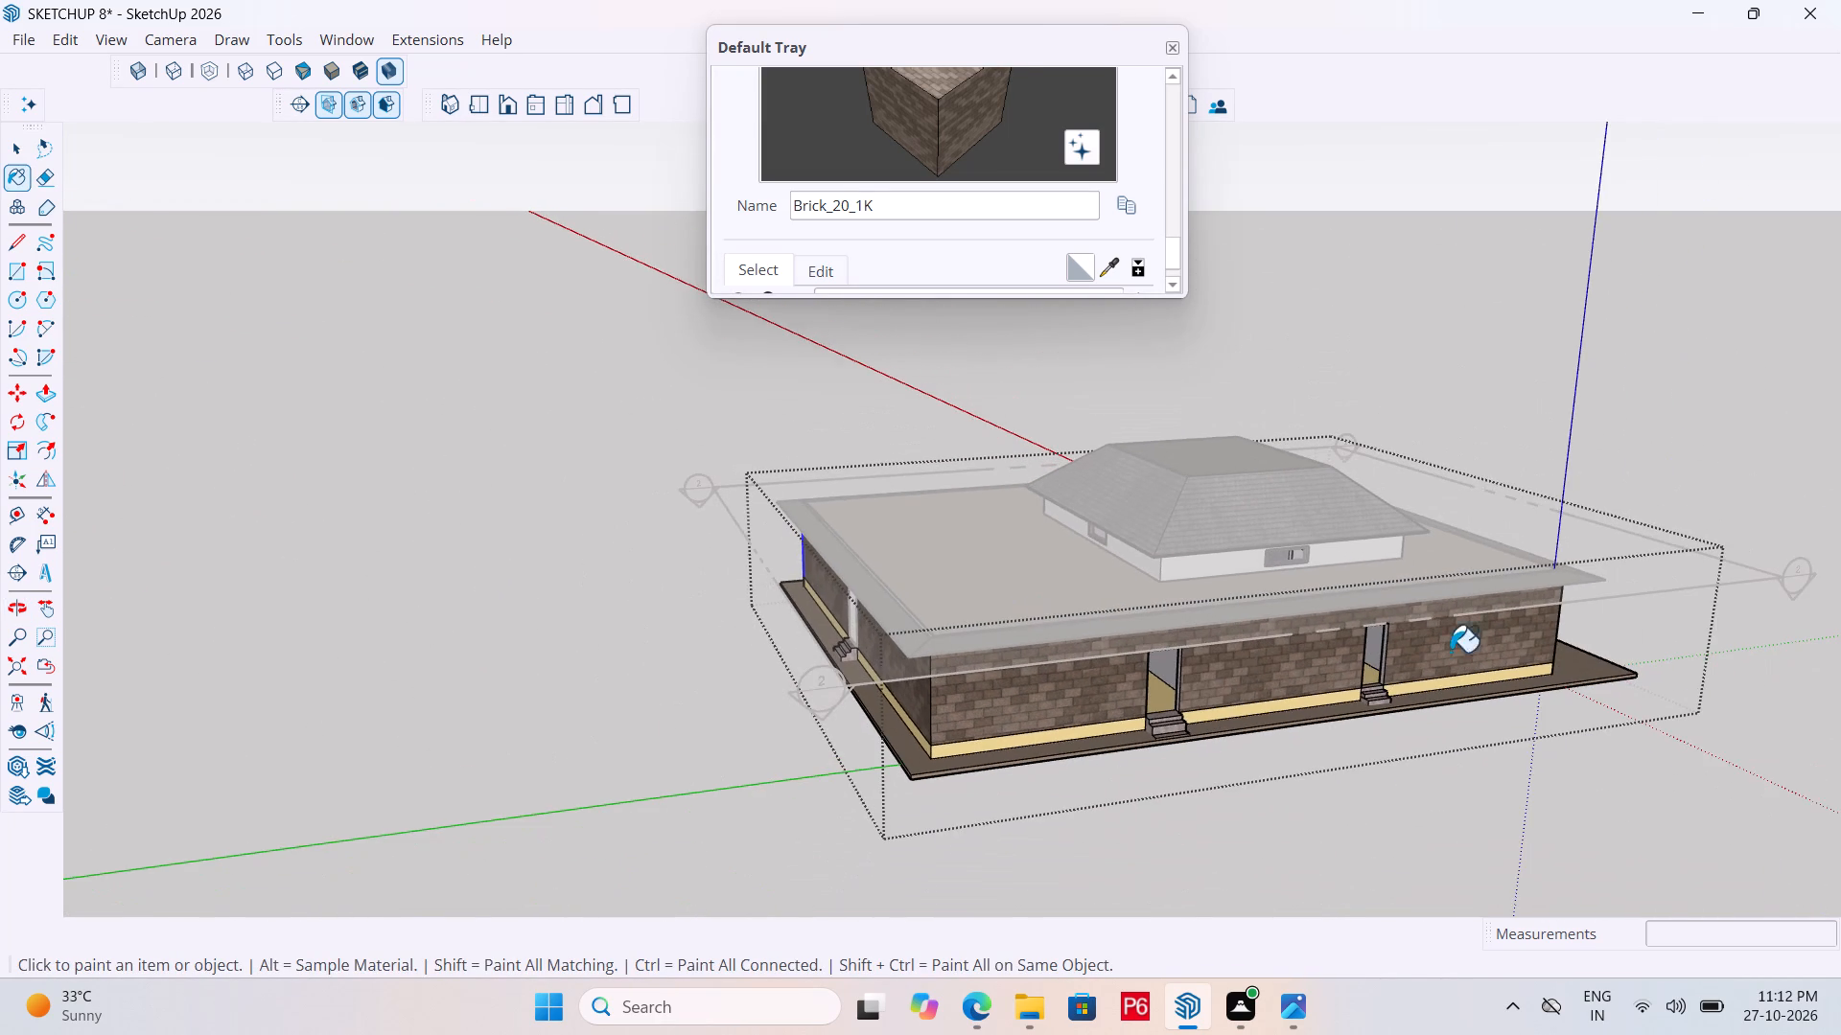
middle_drag(1584, 667, 802, 641)
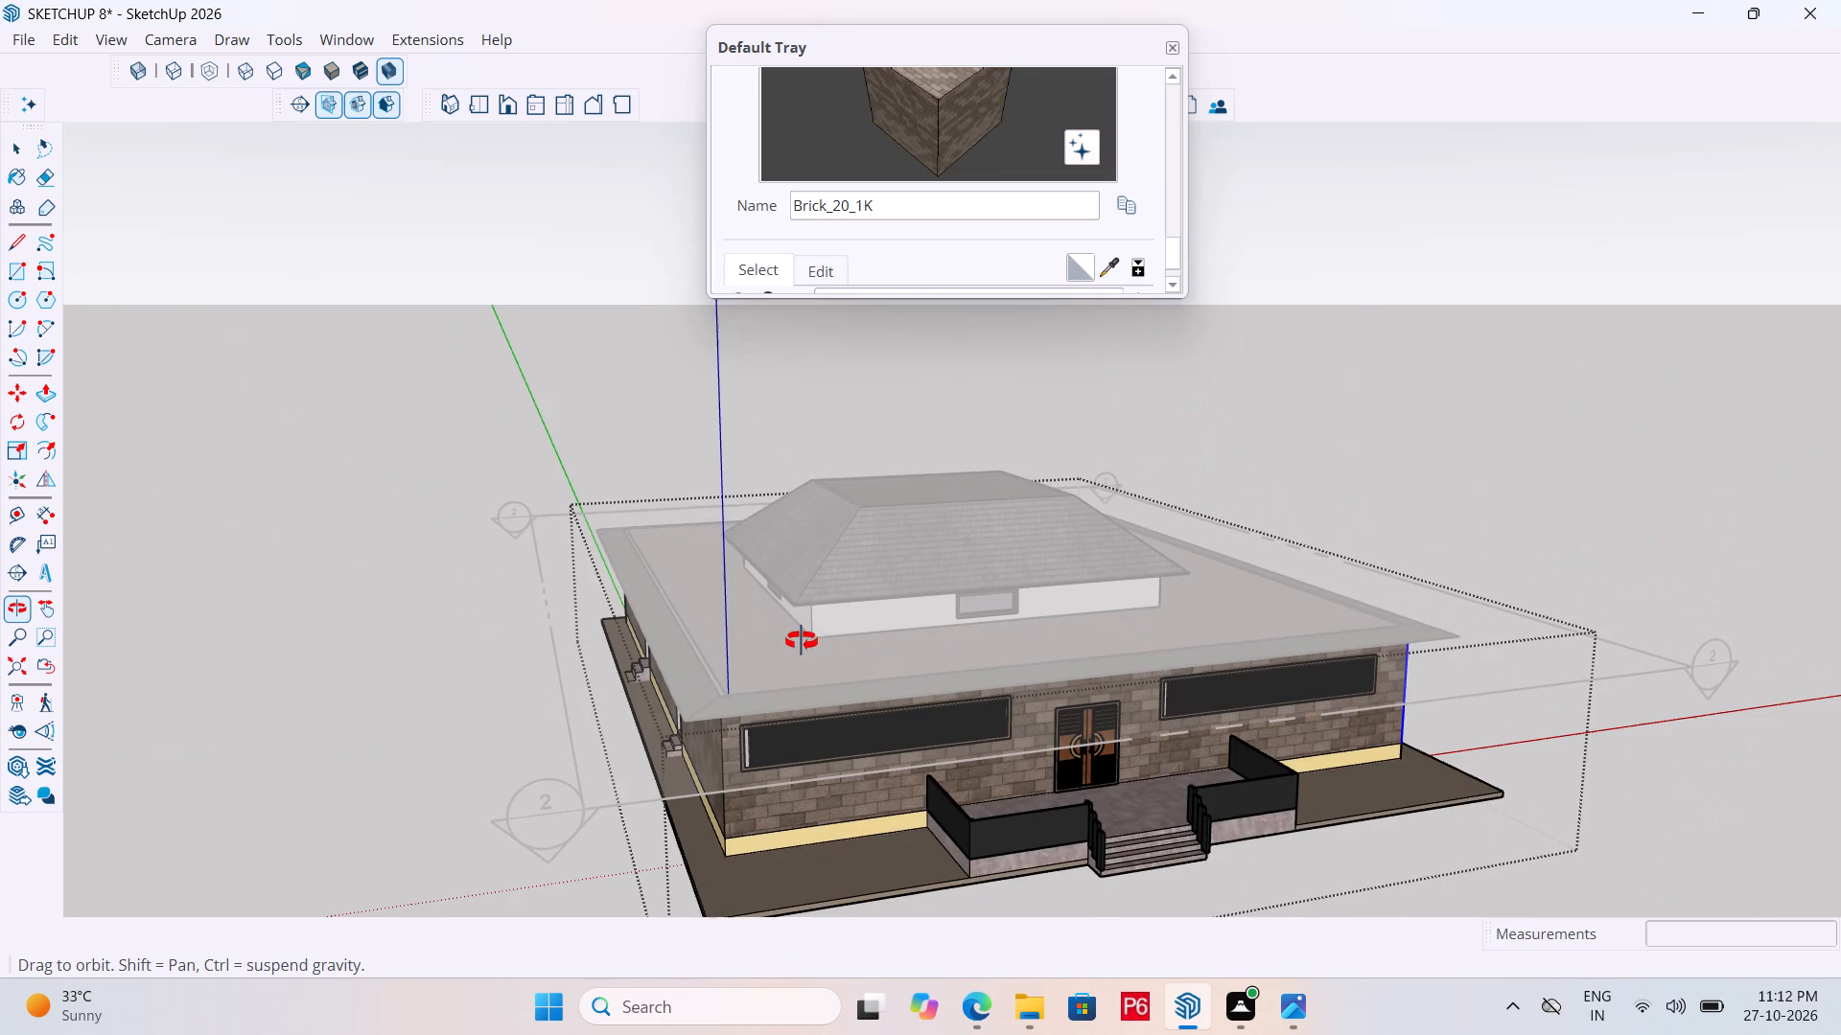
middle_drag(802, 641, 877, 625)
scroll(945, 690, up, 6)
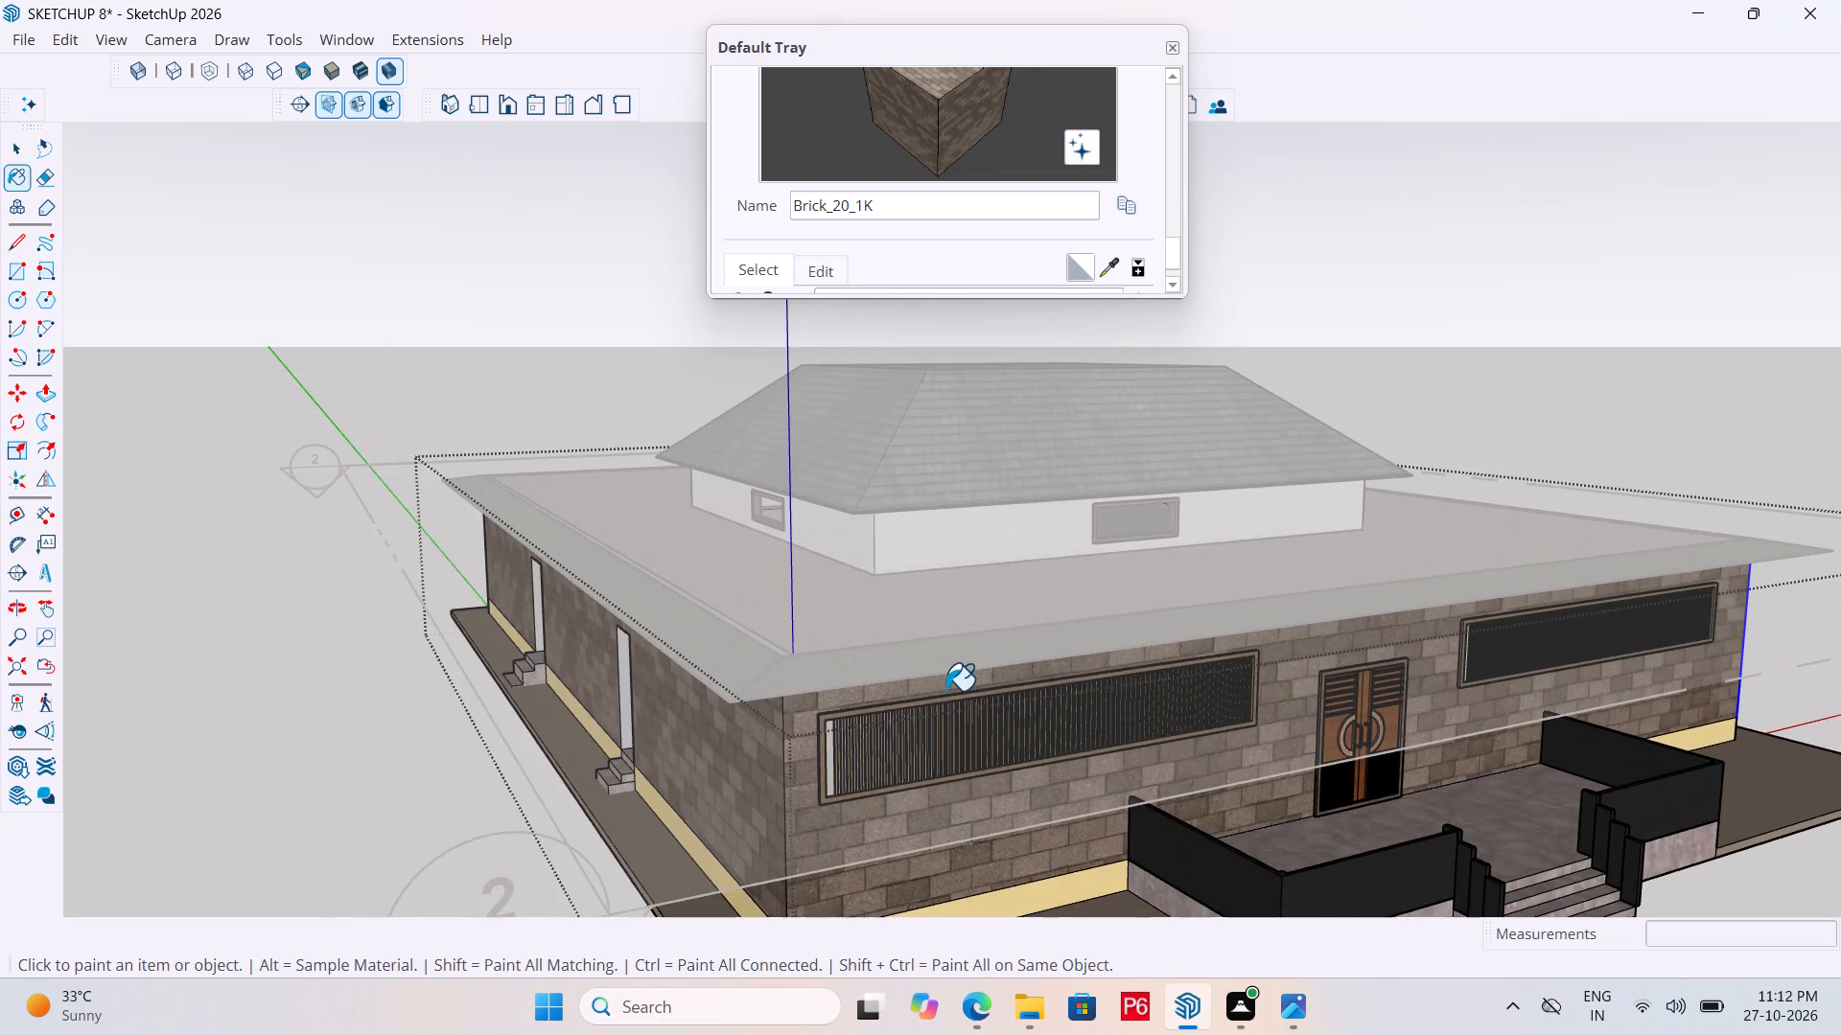
scroll(848, 592, down, 5)
middle_drag(878, 681, 733, 670)
scroll(716, 661, up, 18)
middle_drag(733, 670, 751, 678)
scroll(487, 670, up, 4)
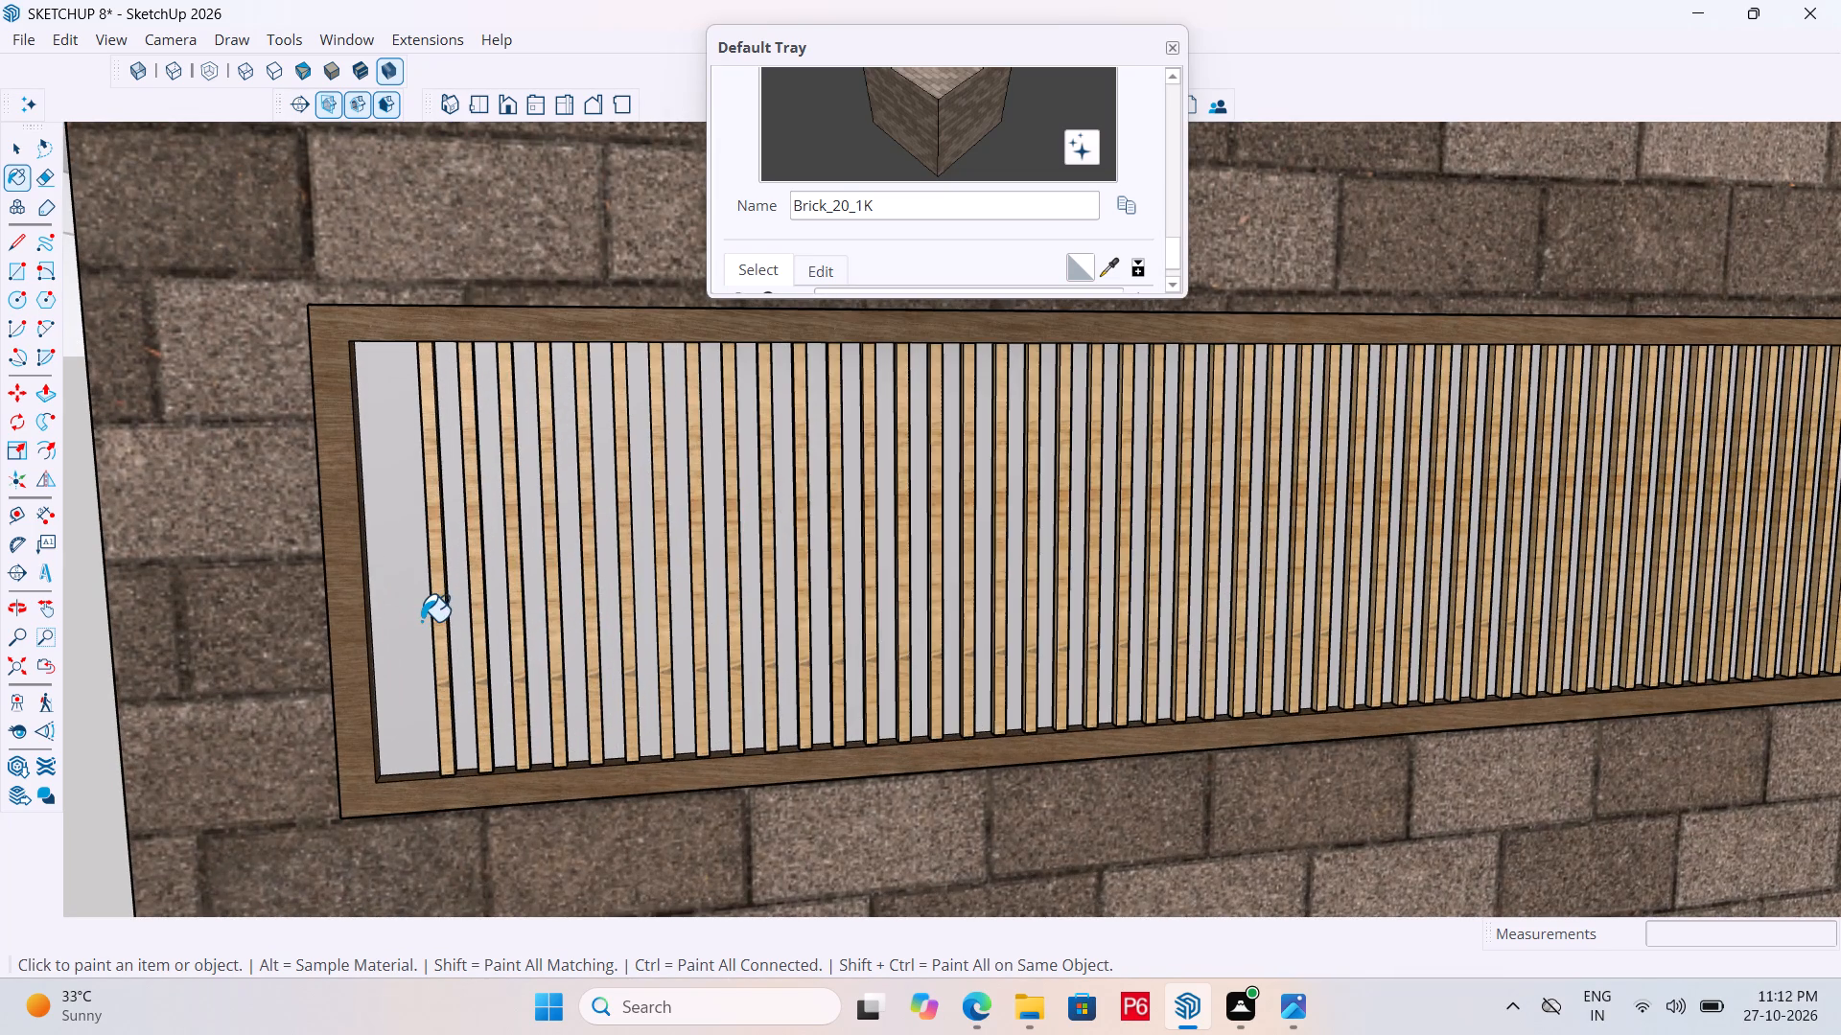
click(420, 620)
click(412, 614)
key(space)
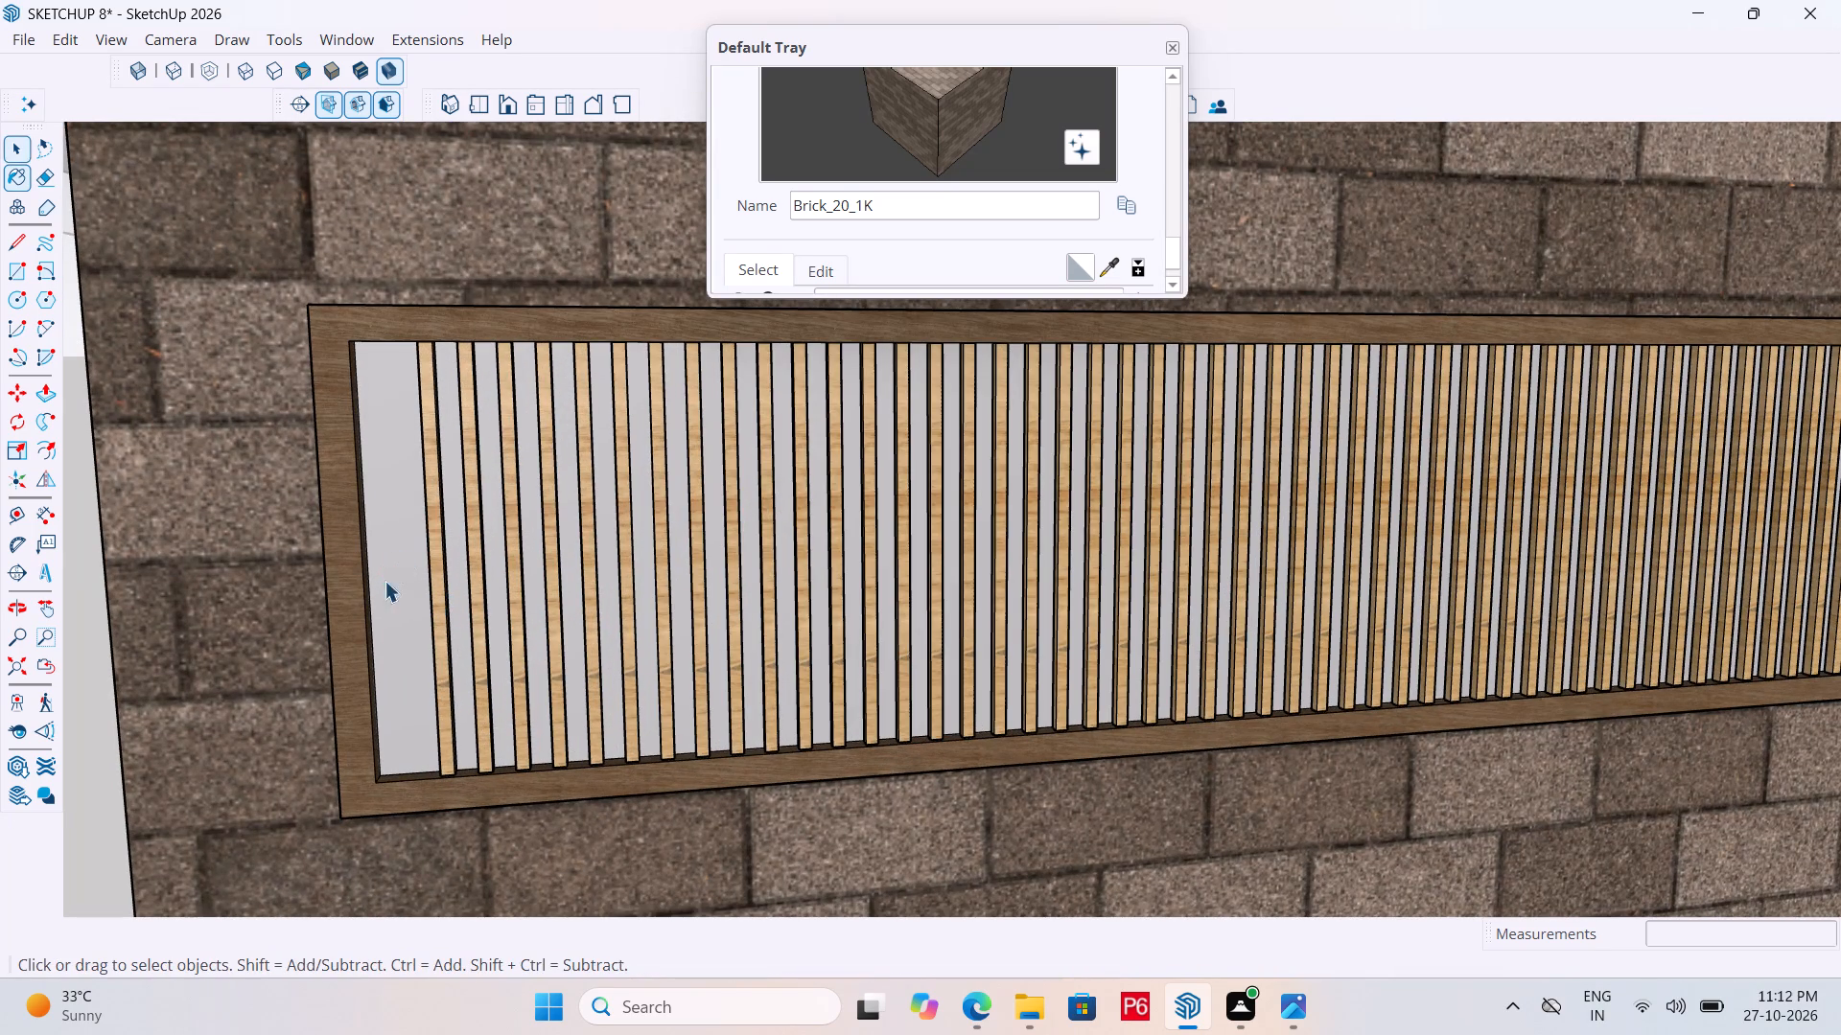
click(397, 525)
double_click(394, 506)
click(388, 477)
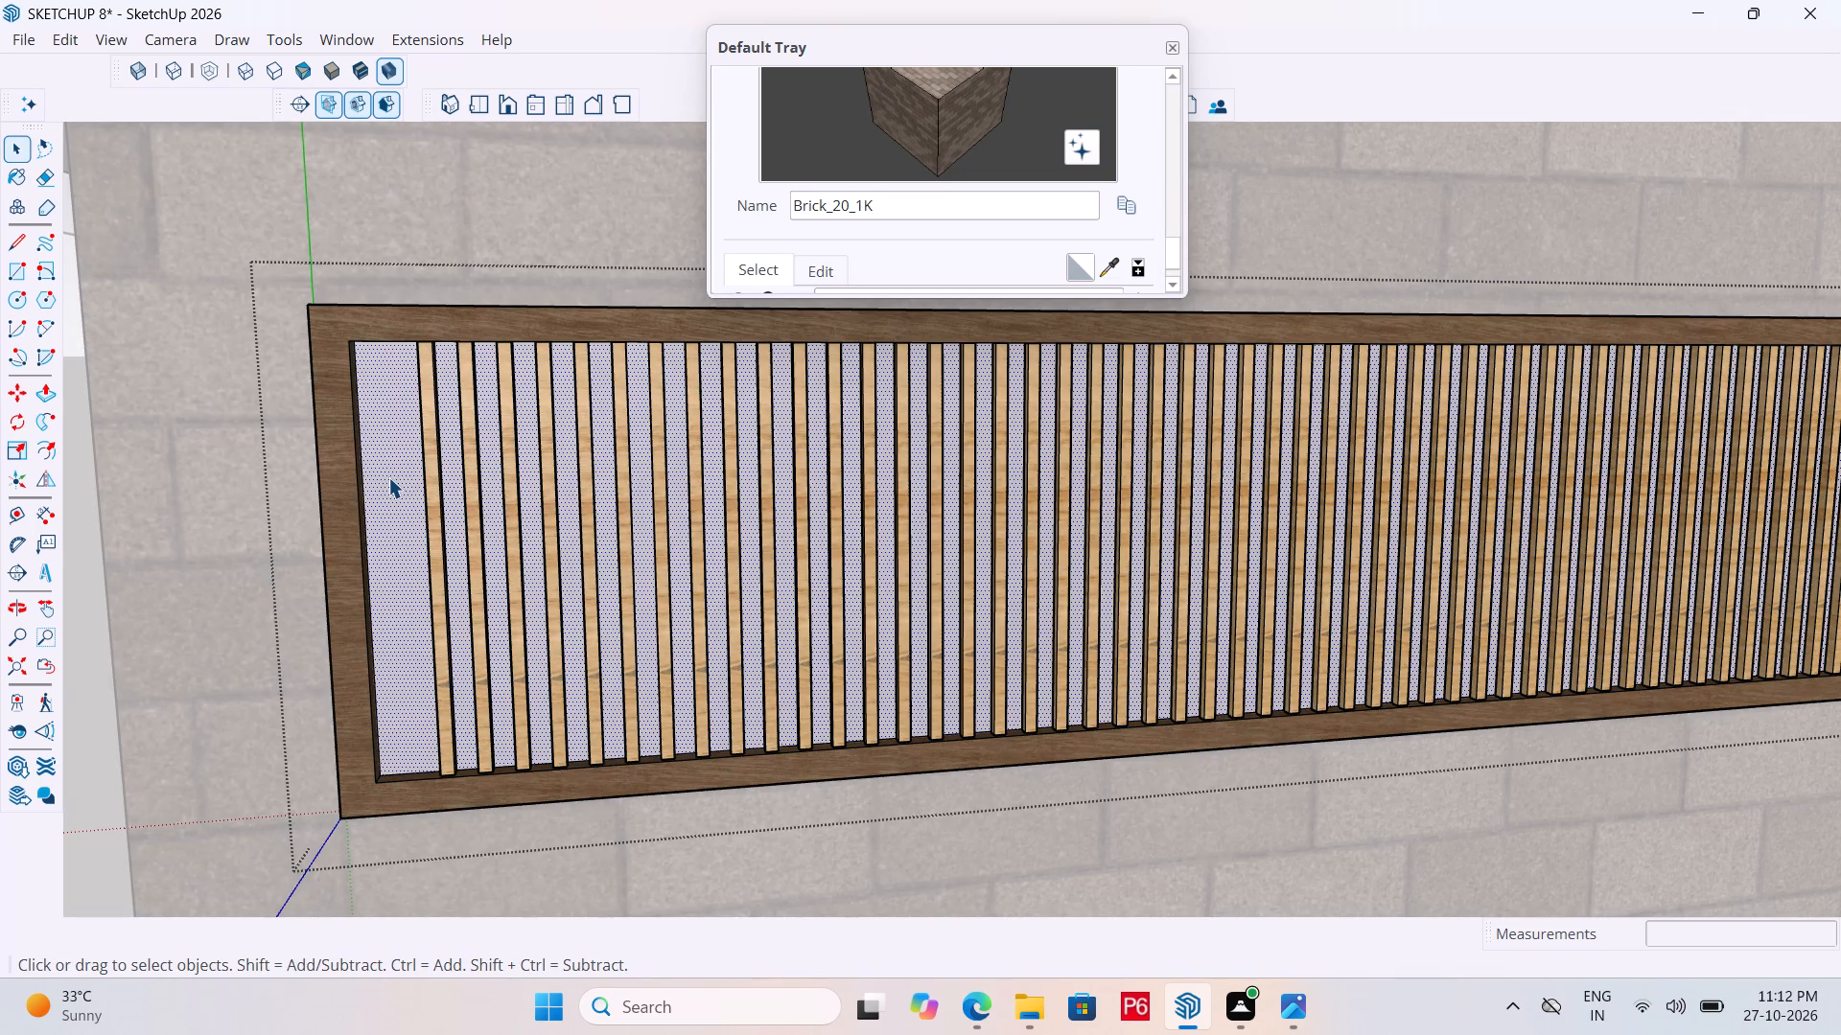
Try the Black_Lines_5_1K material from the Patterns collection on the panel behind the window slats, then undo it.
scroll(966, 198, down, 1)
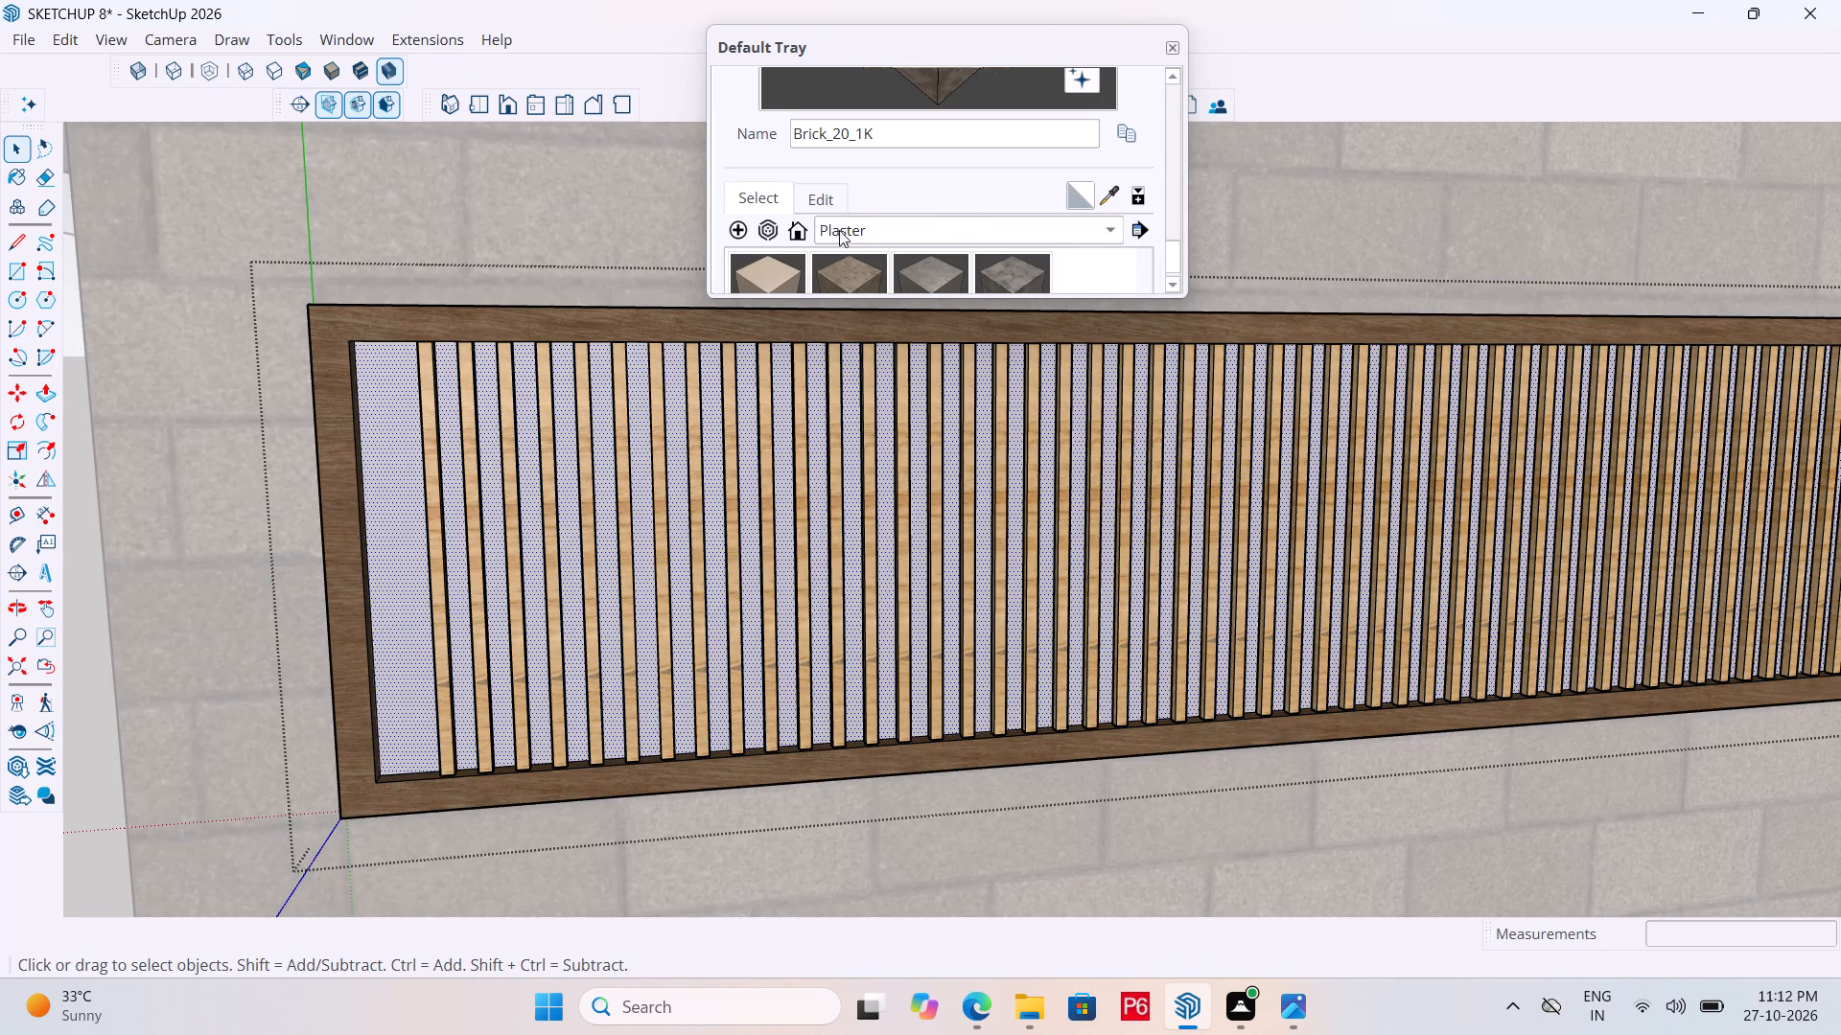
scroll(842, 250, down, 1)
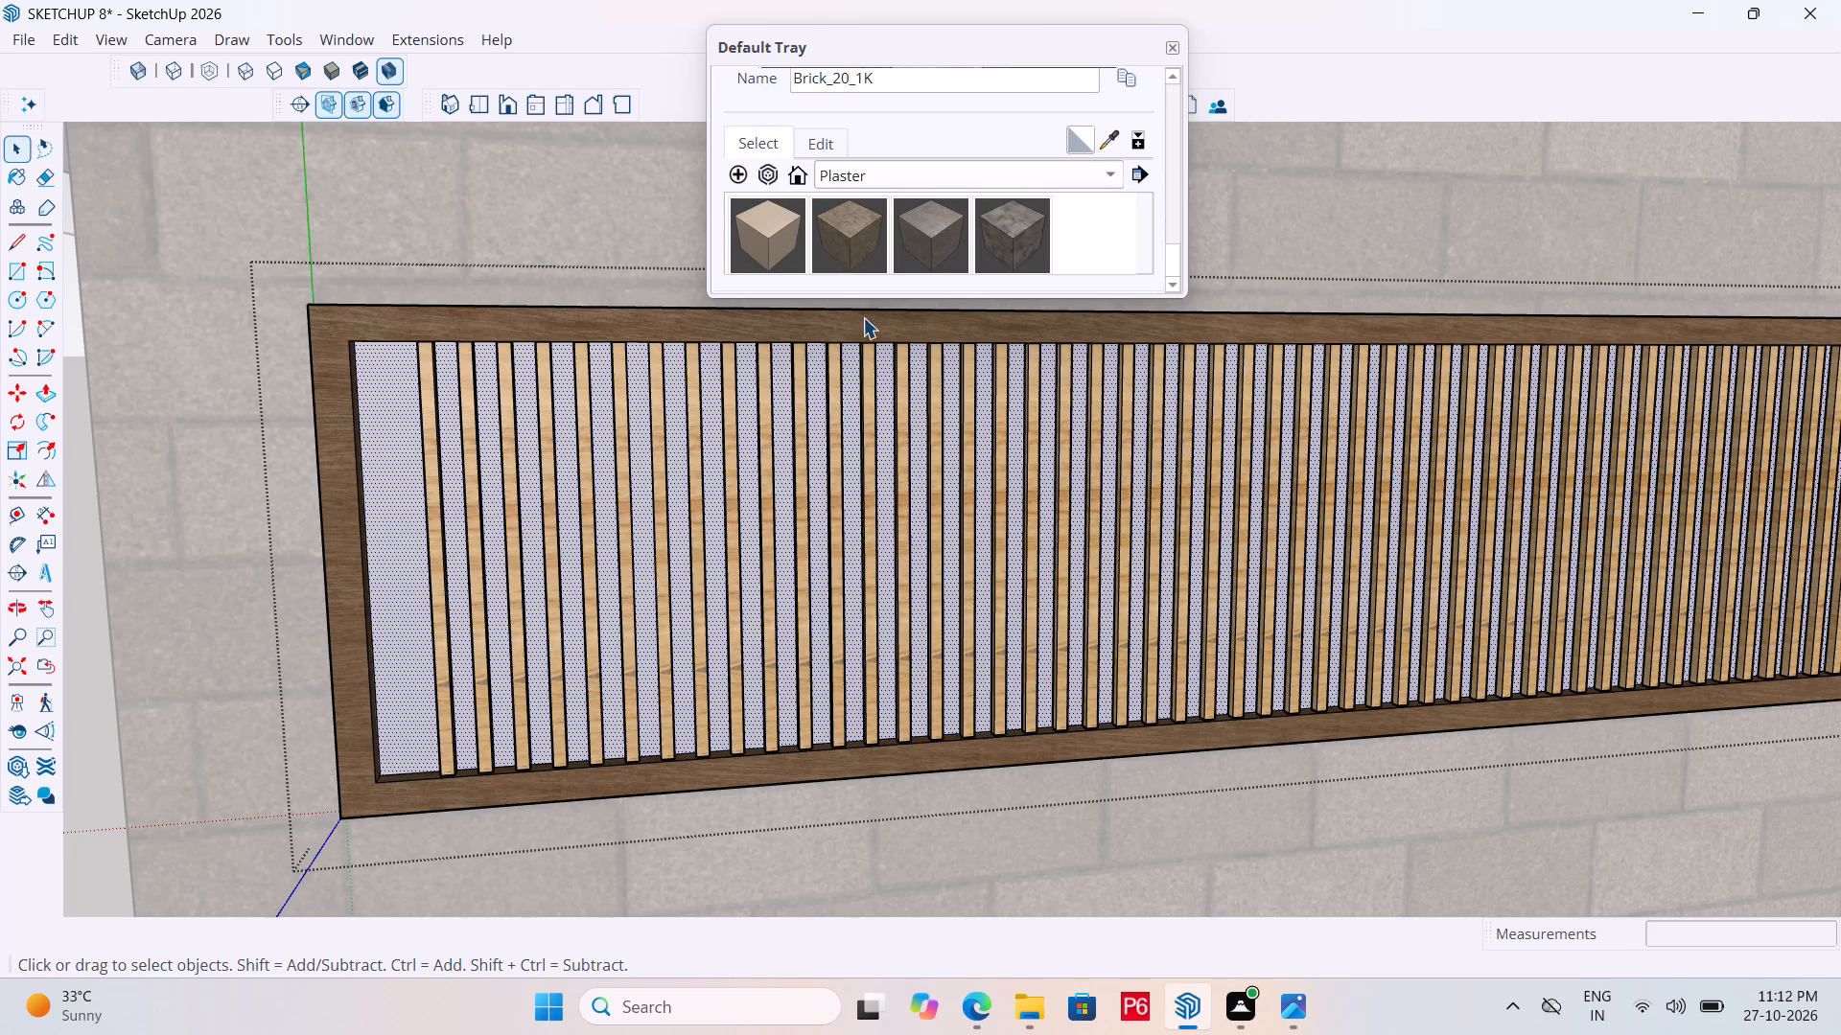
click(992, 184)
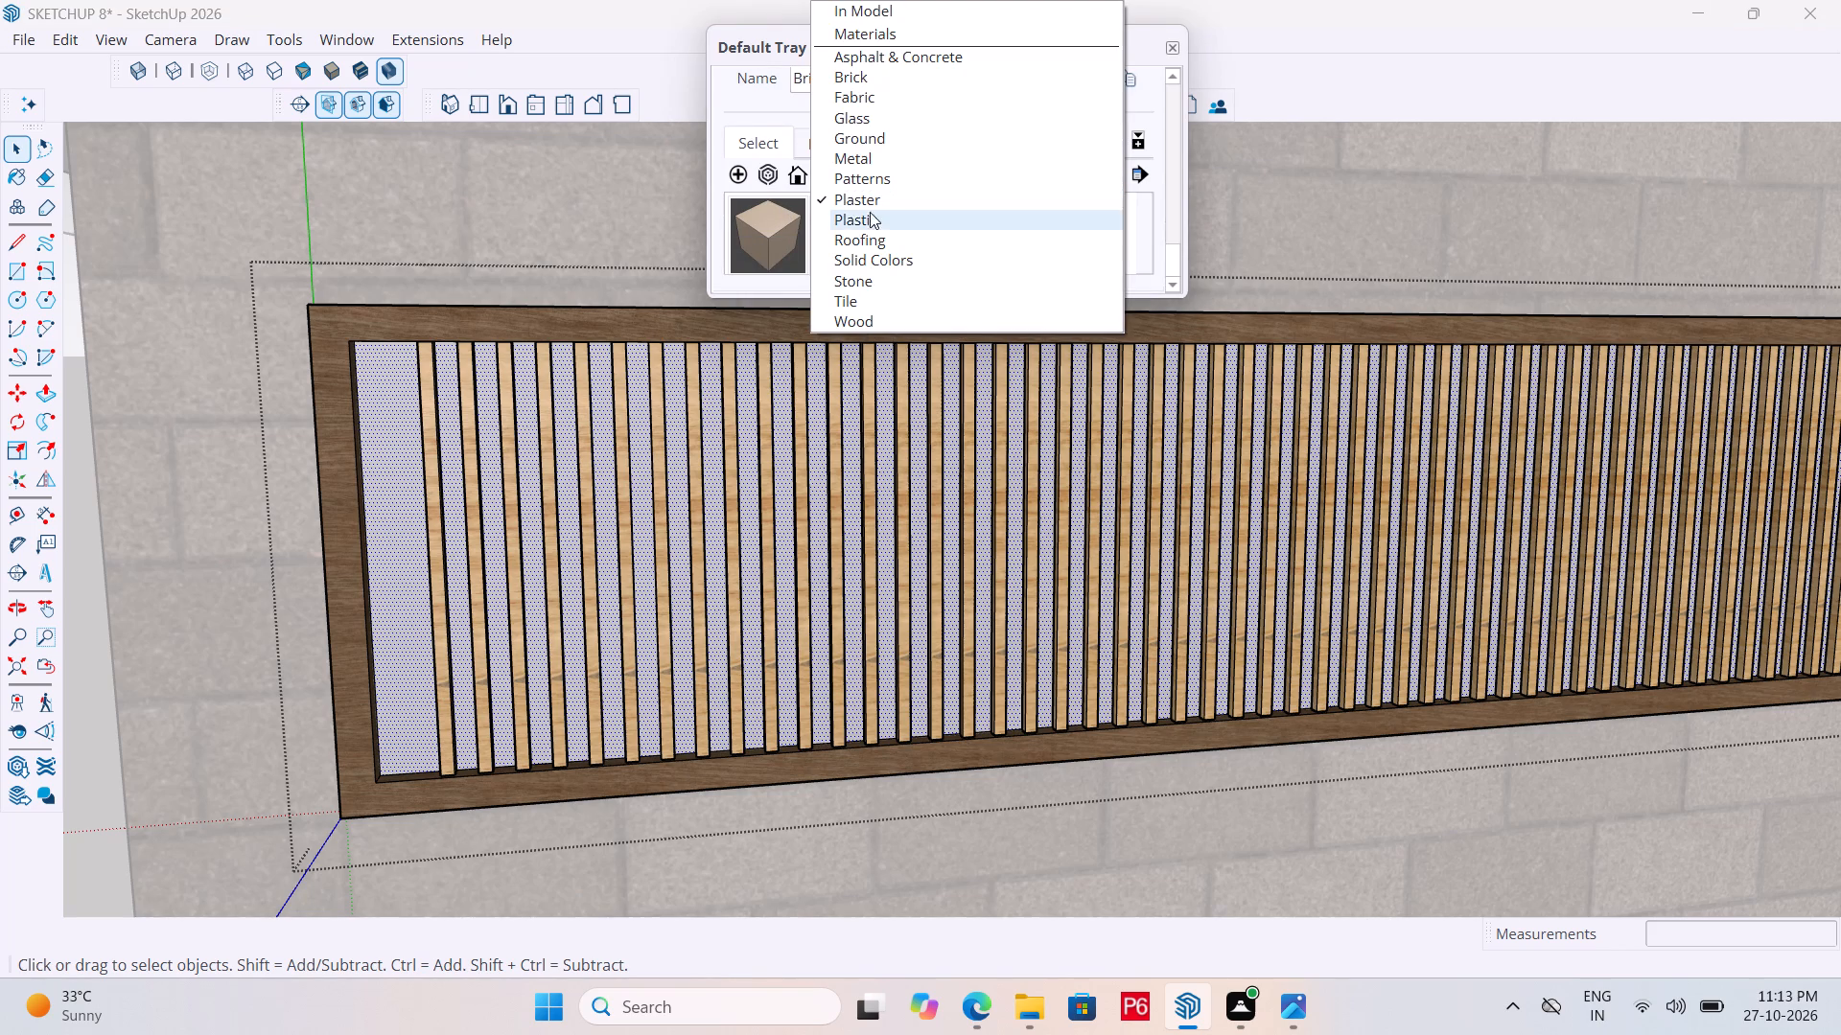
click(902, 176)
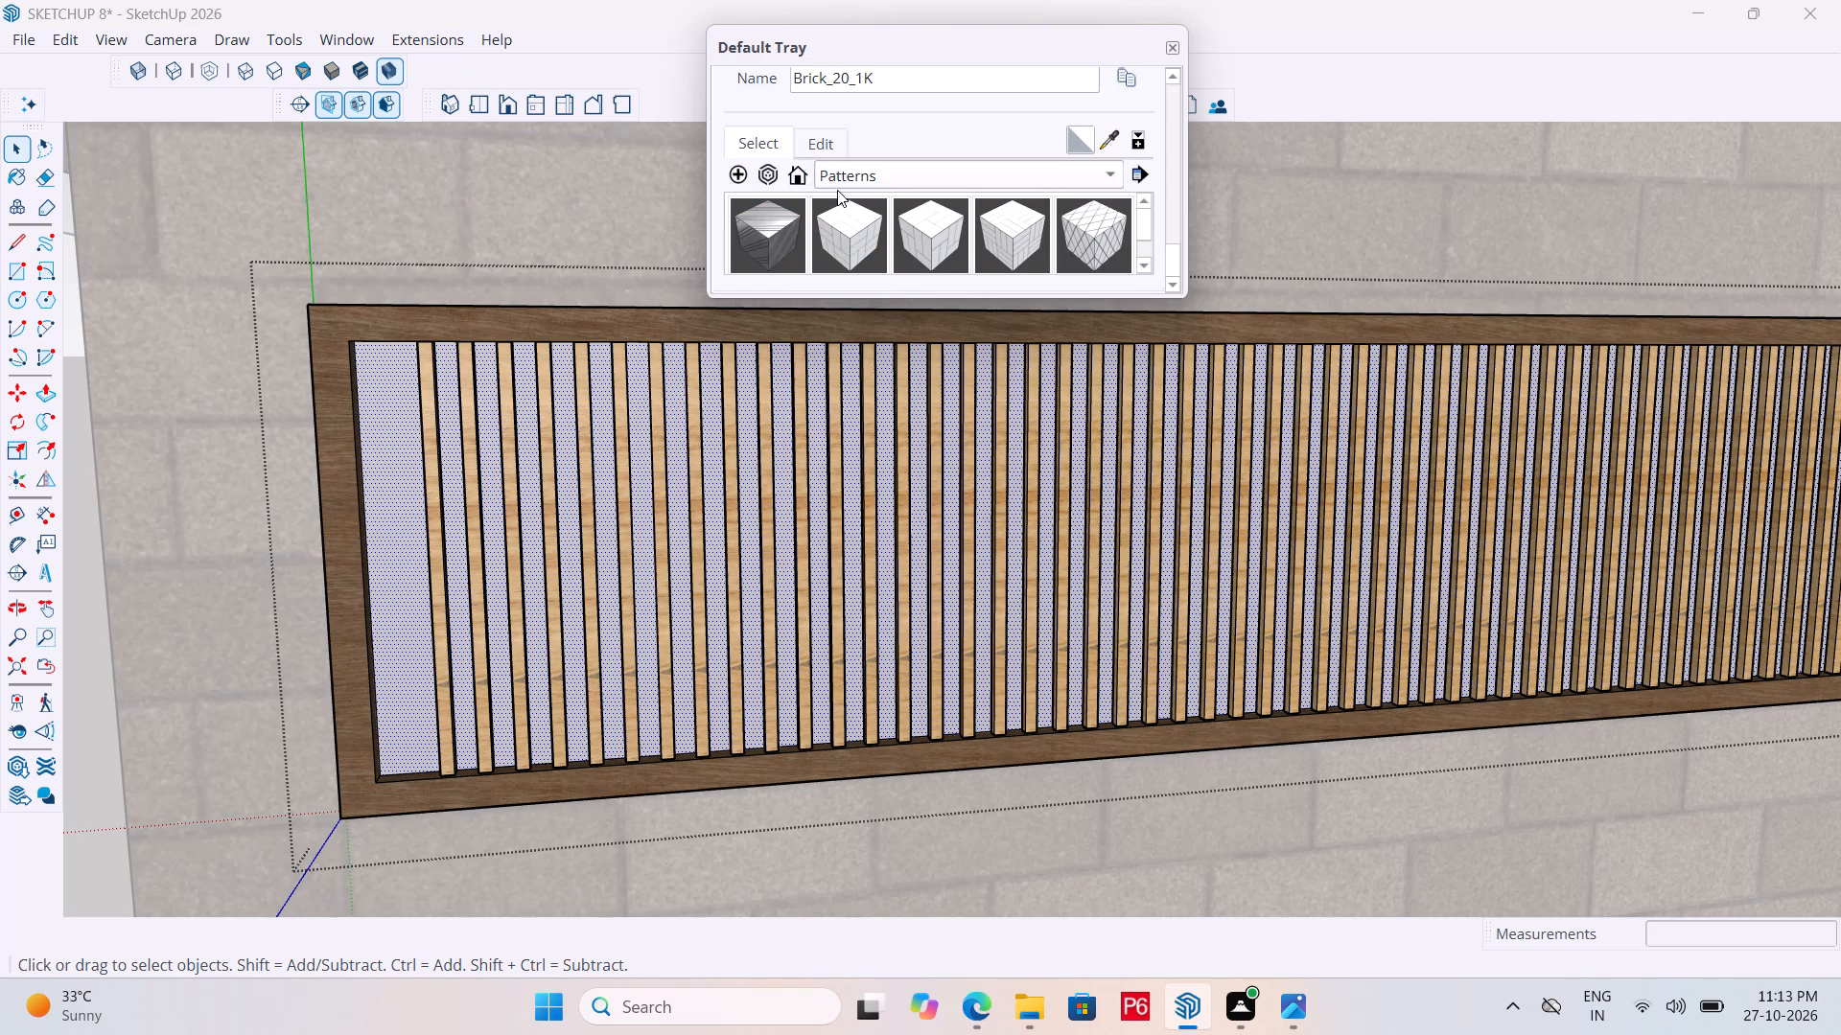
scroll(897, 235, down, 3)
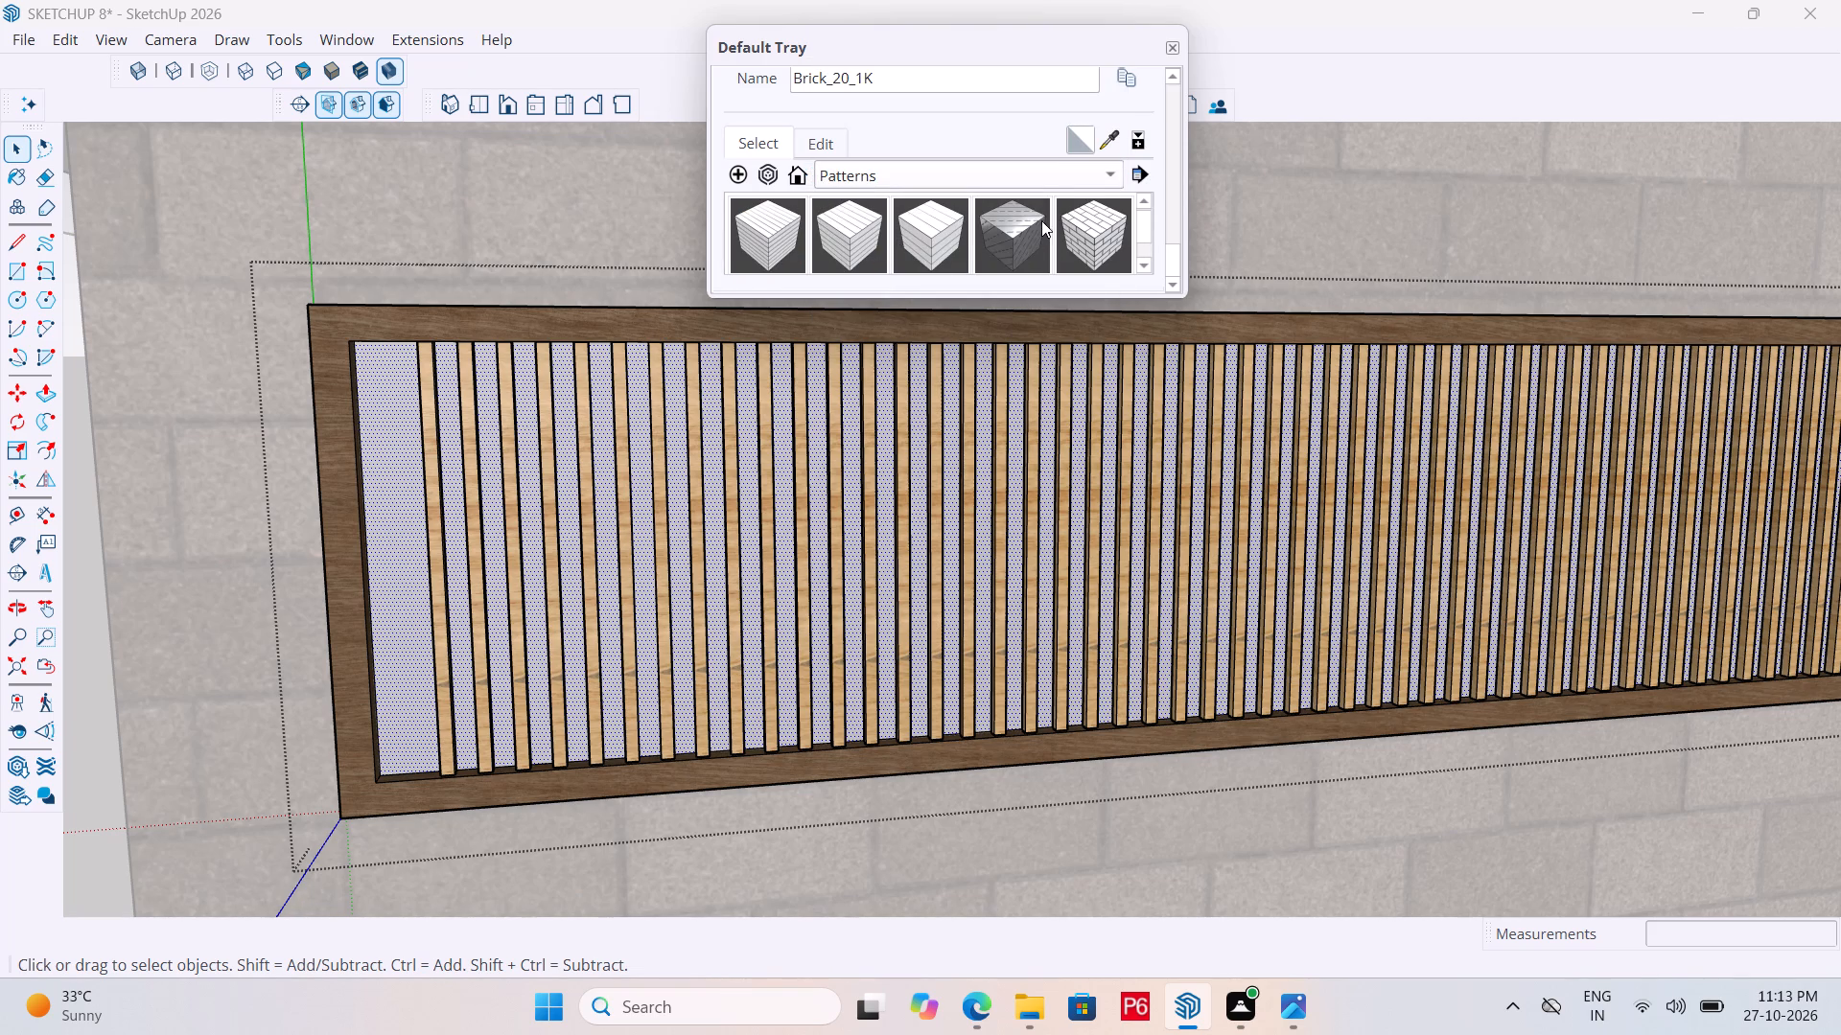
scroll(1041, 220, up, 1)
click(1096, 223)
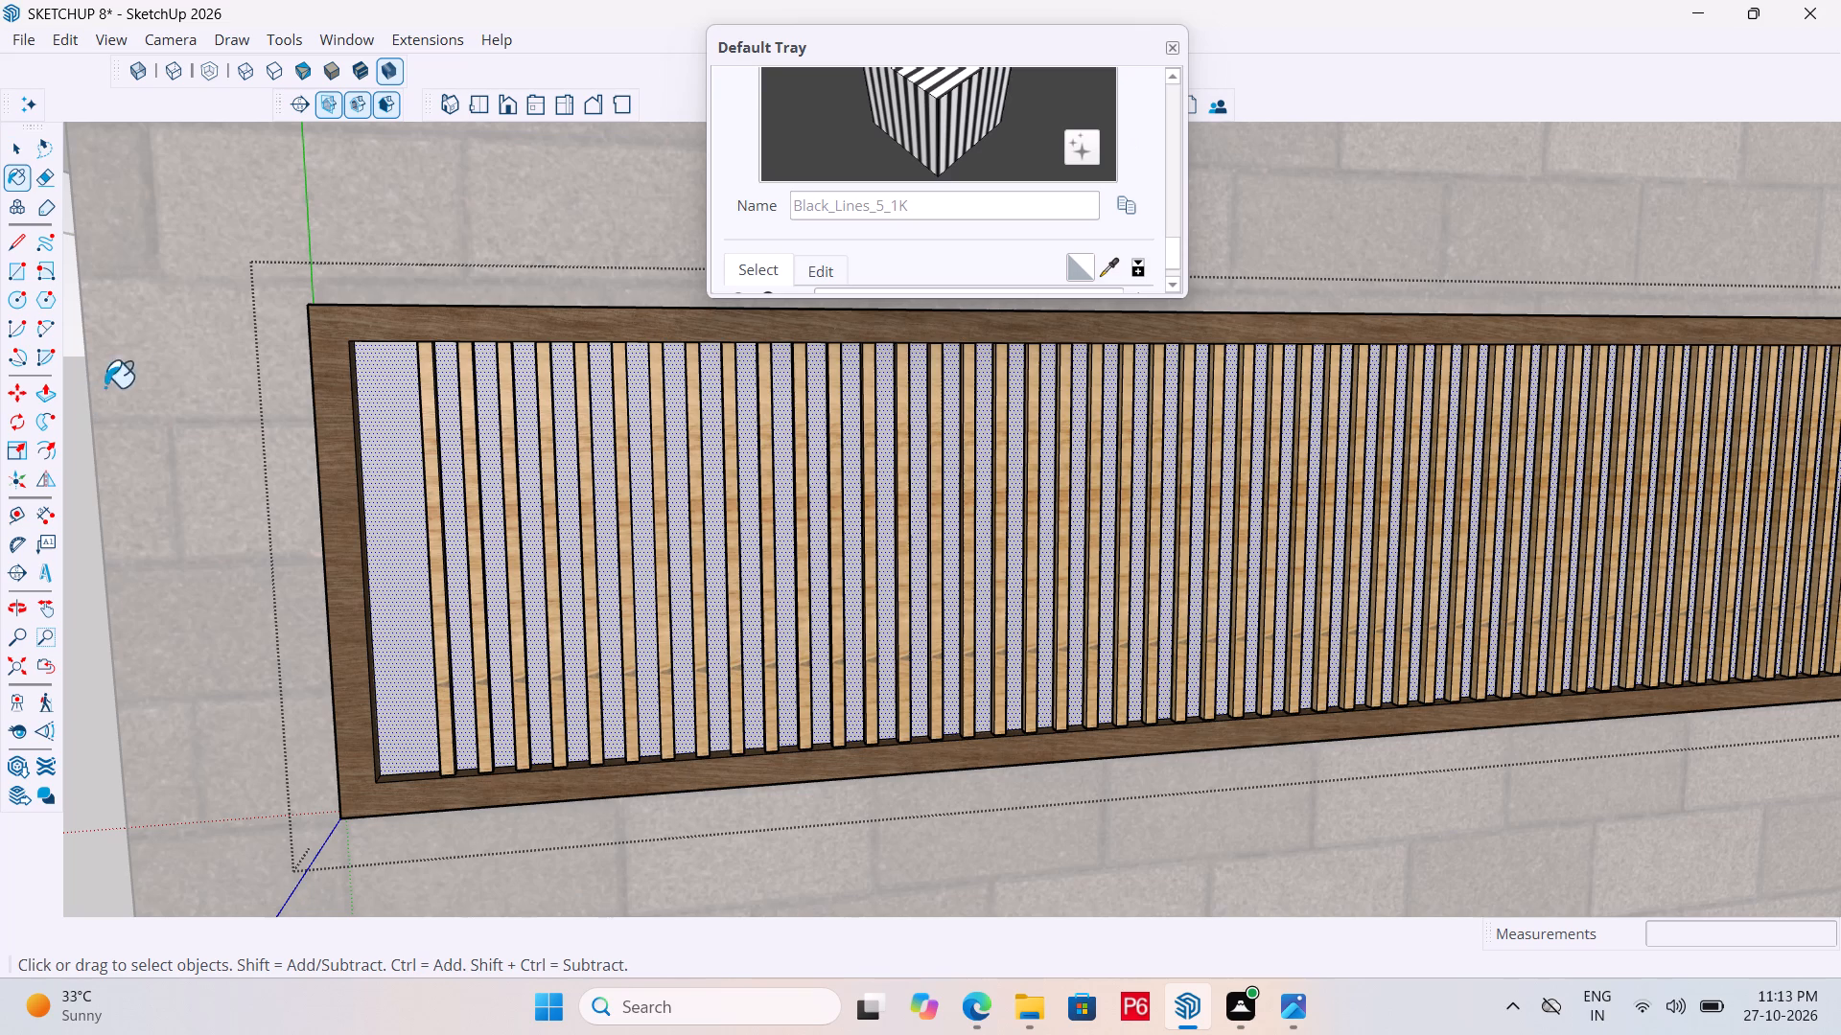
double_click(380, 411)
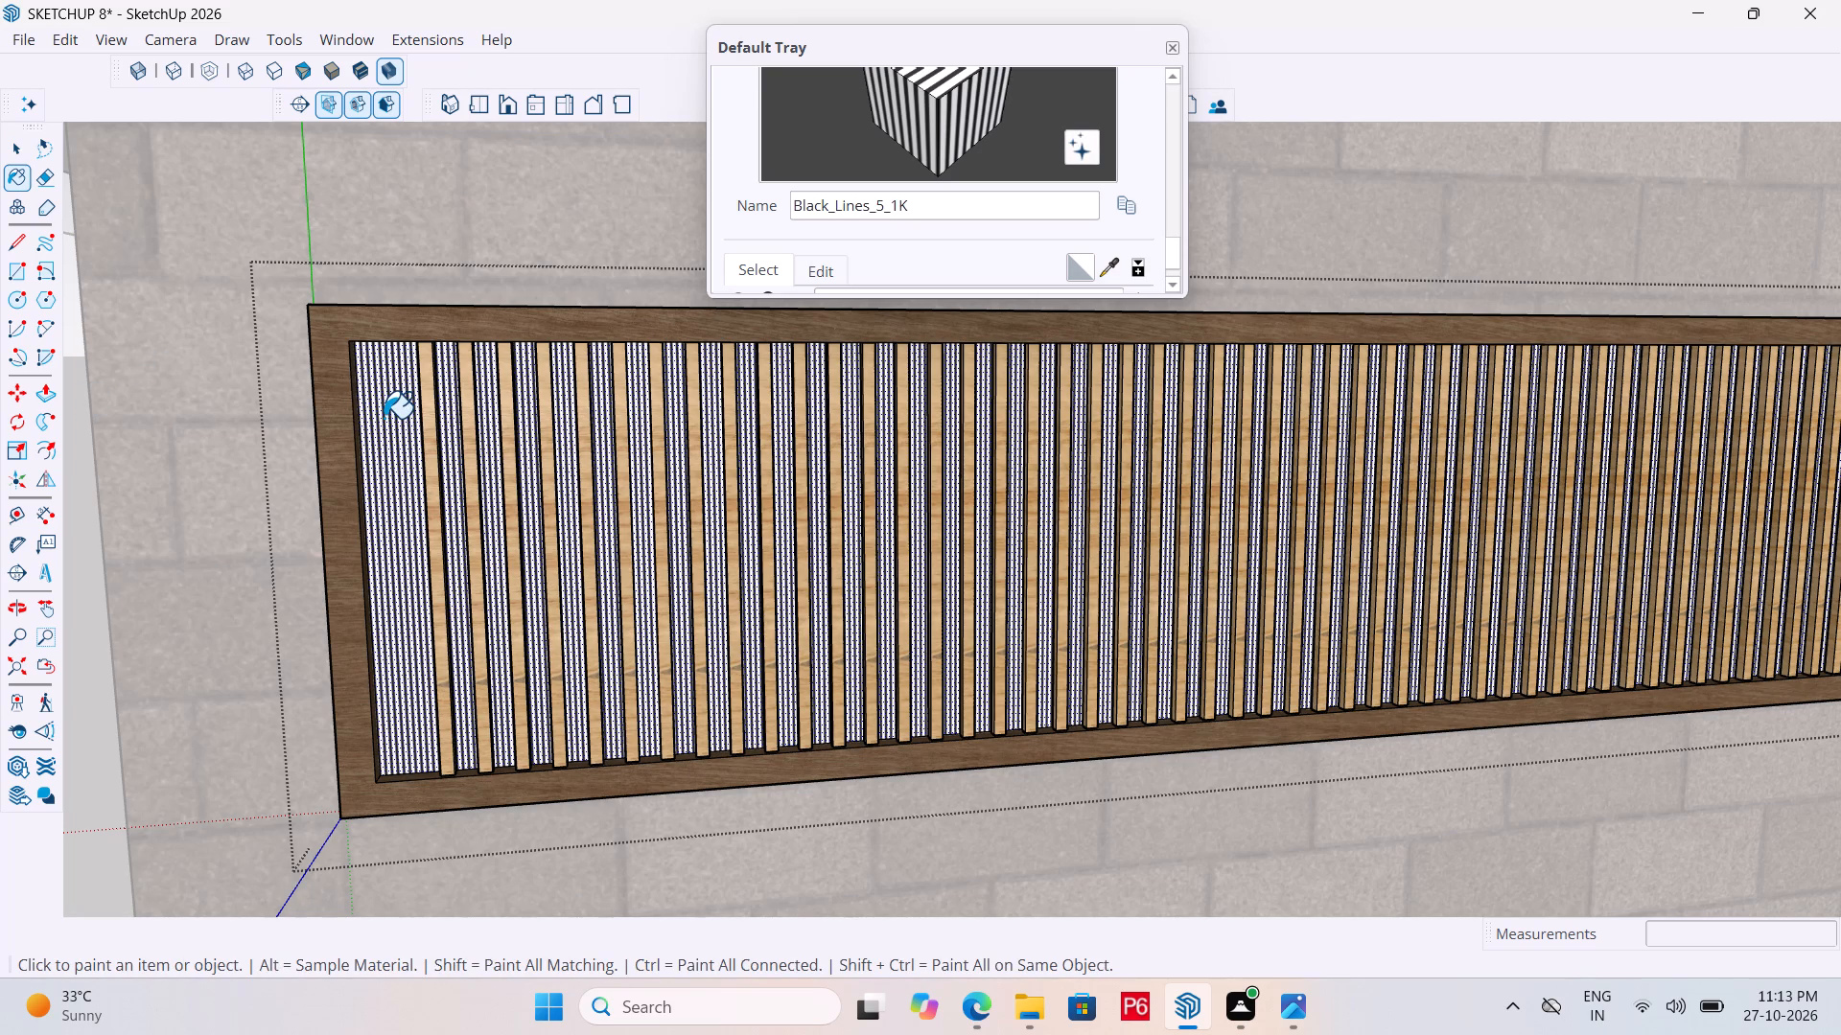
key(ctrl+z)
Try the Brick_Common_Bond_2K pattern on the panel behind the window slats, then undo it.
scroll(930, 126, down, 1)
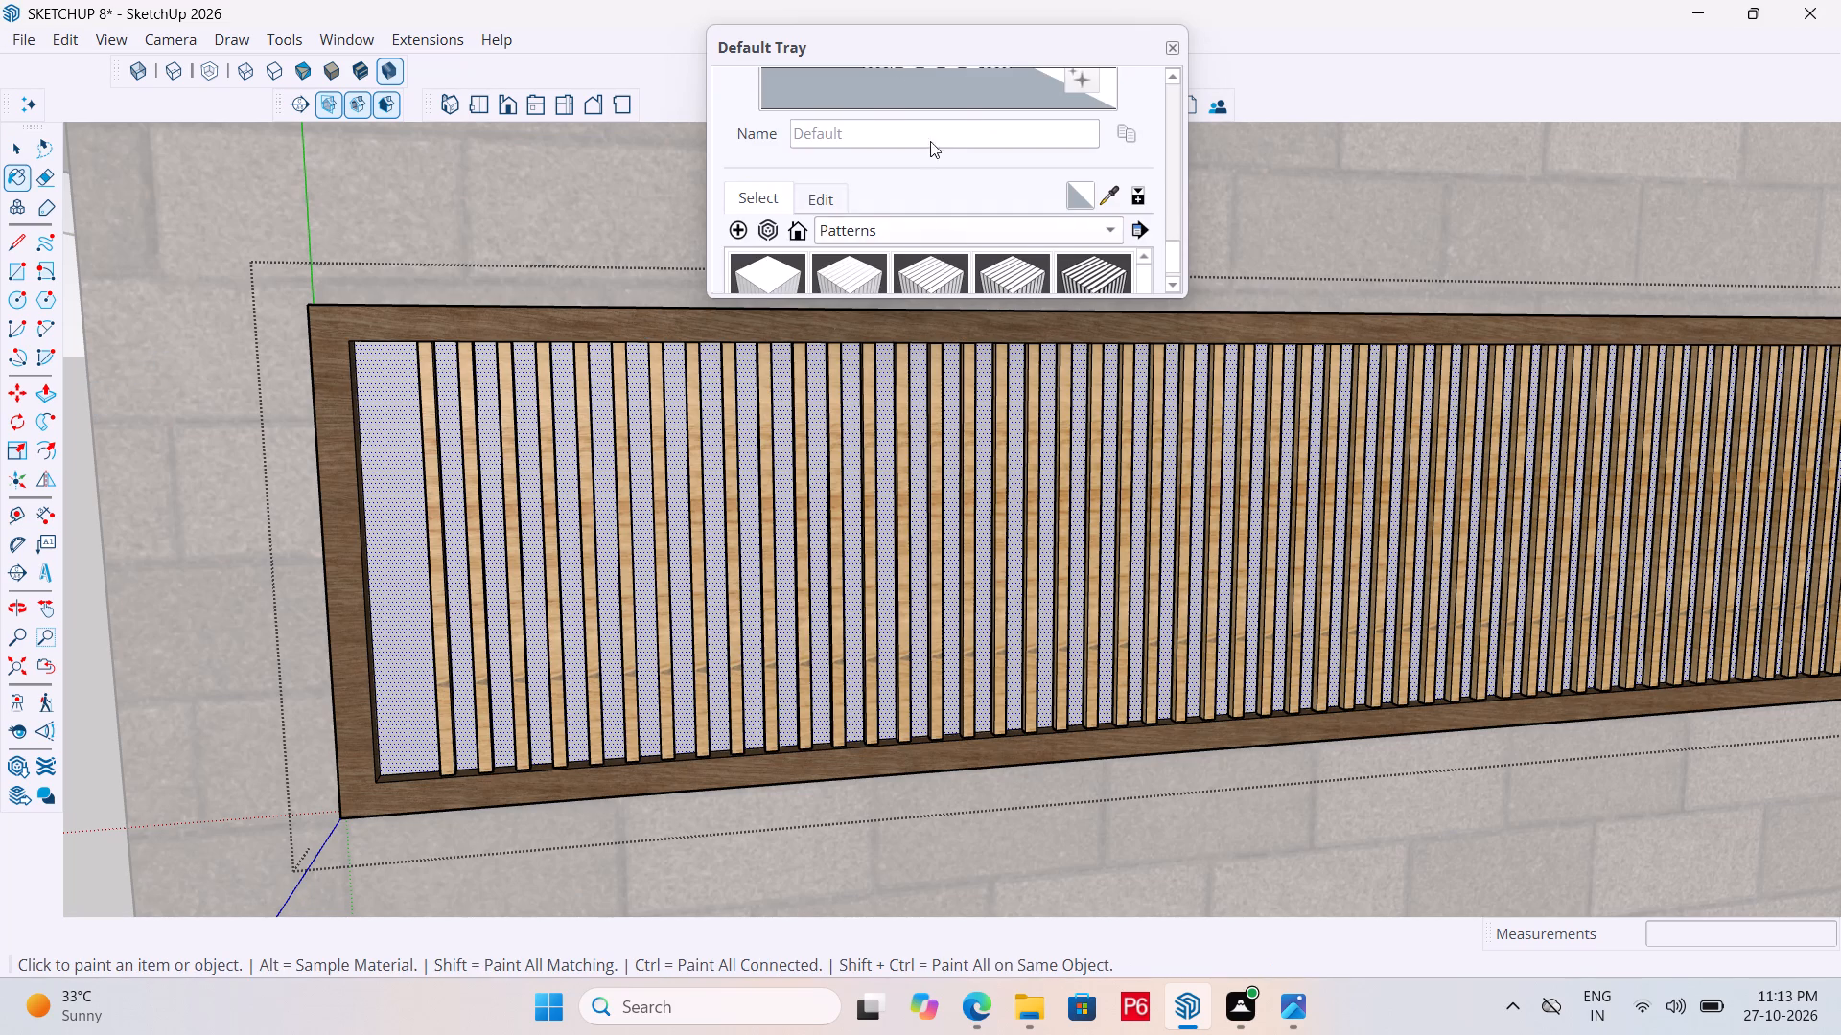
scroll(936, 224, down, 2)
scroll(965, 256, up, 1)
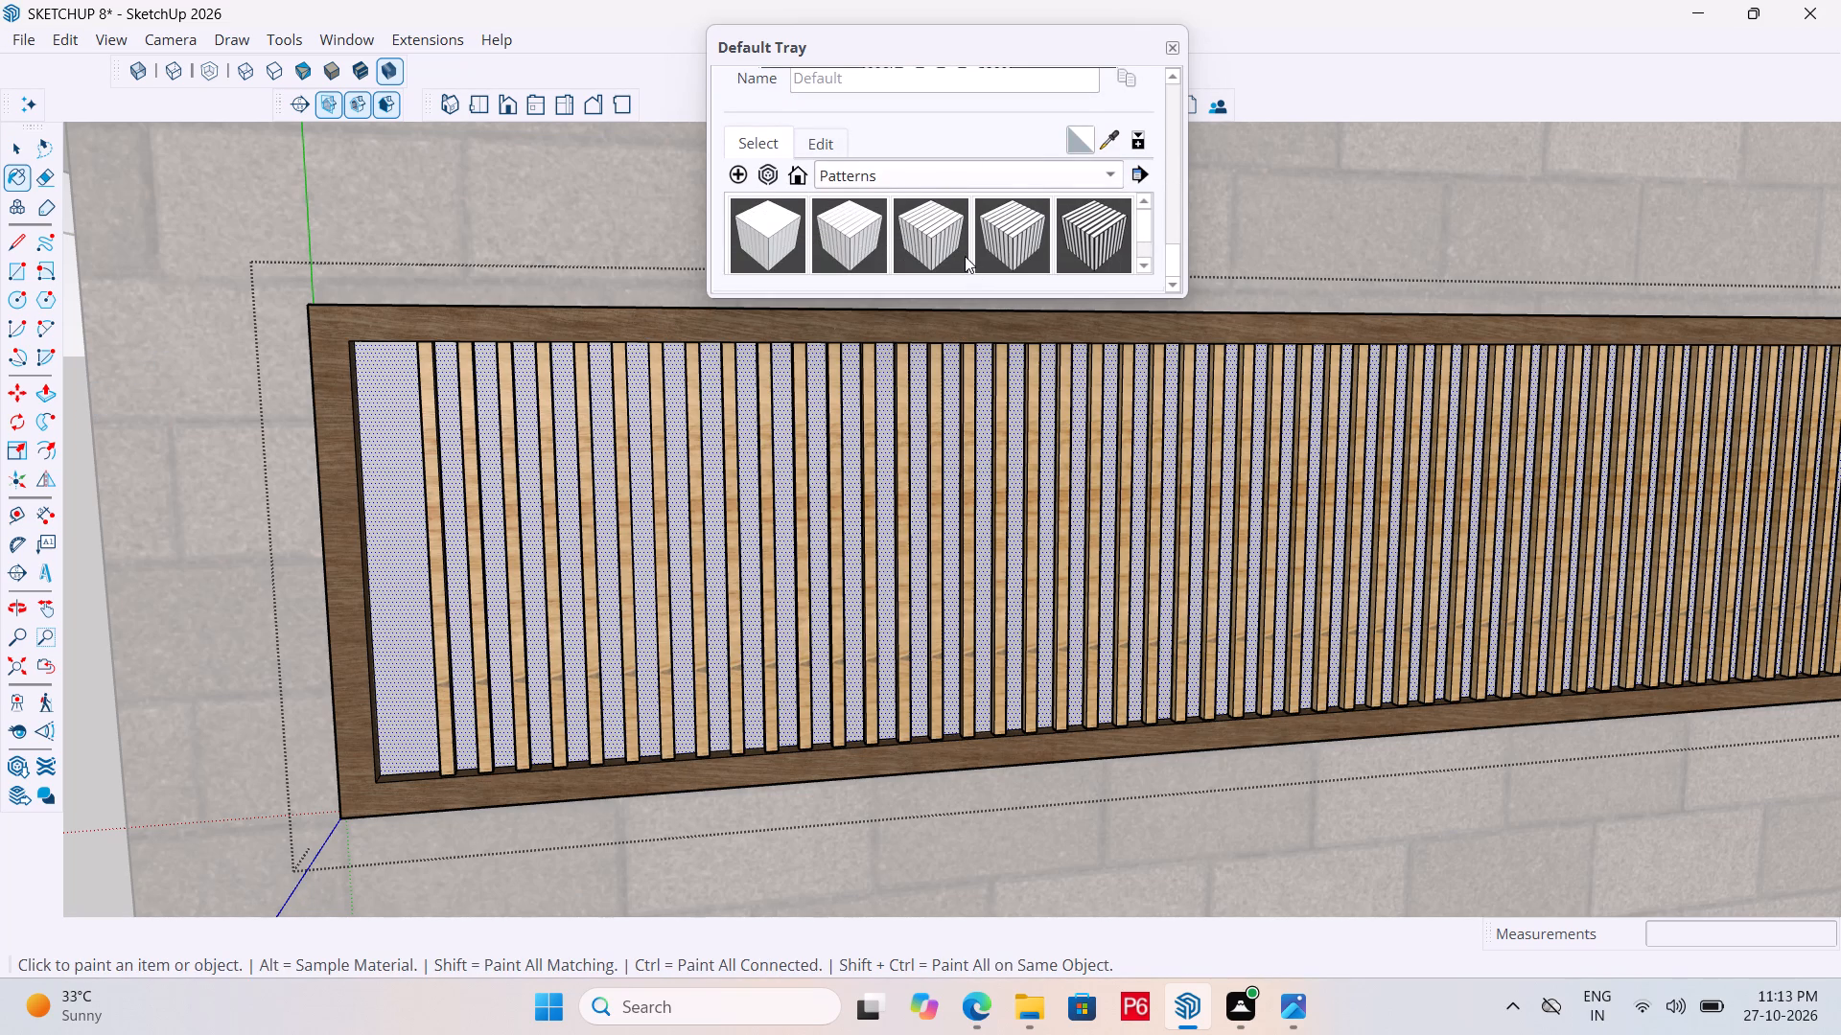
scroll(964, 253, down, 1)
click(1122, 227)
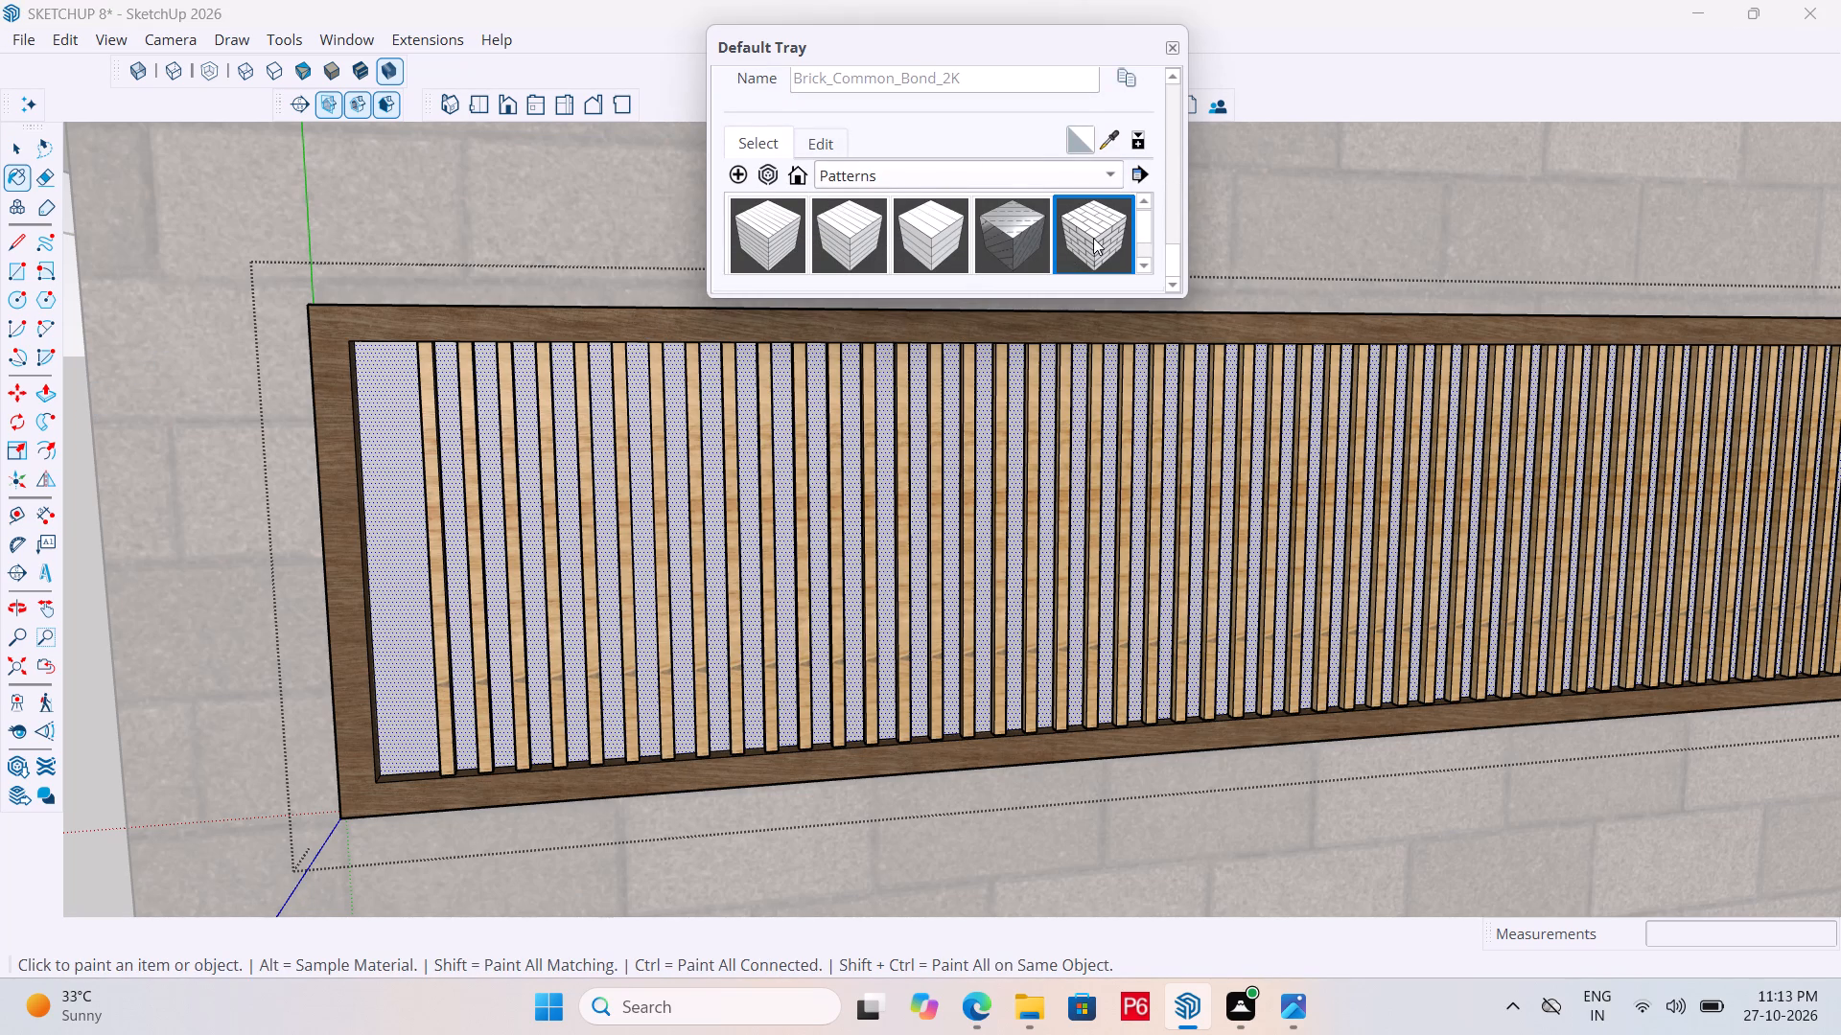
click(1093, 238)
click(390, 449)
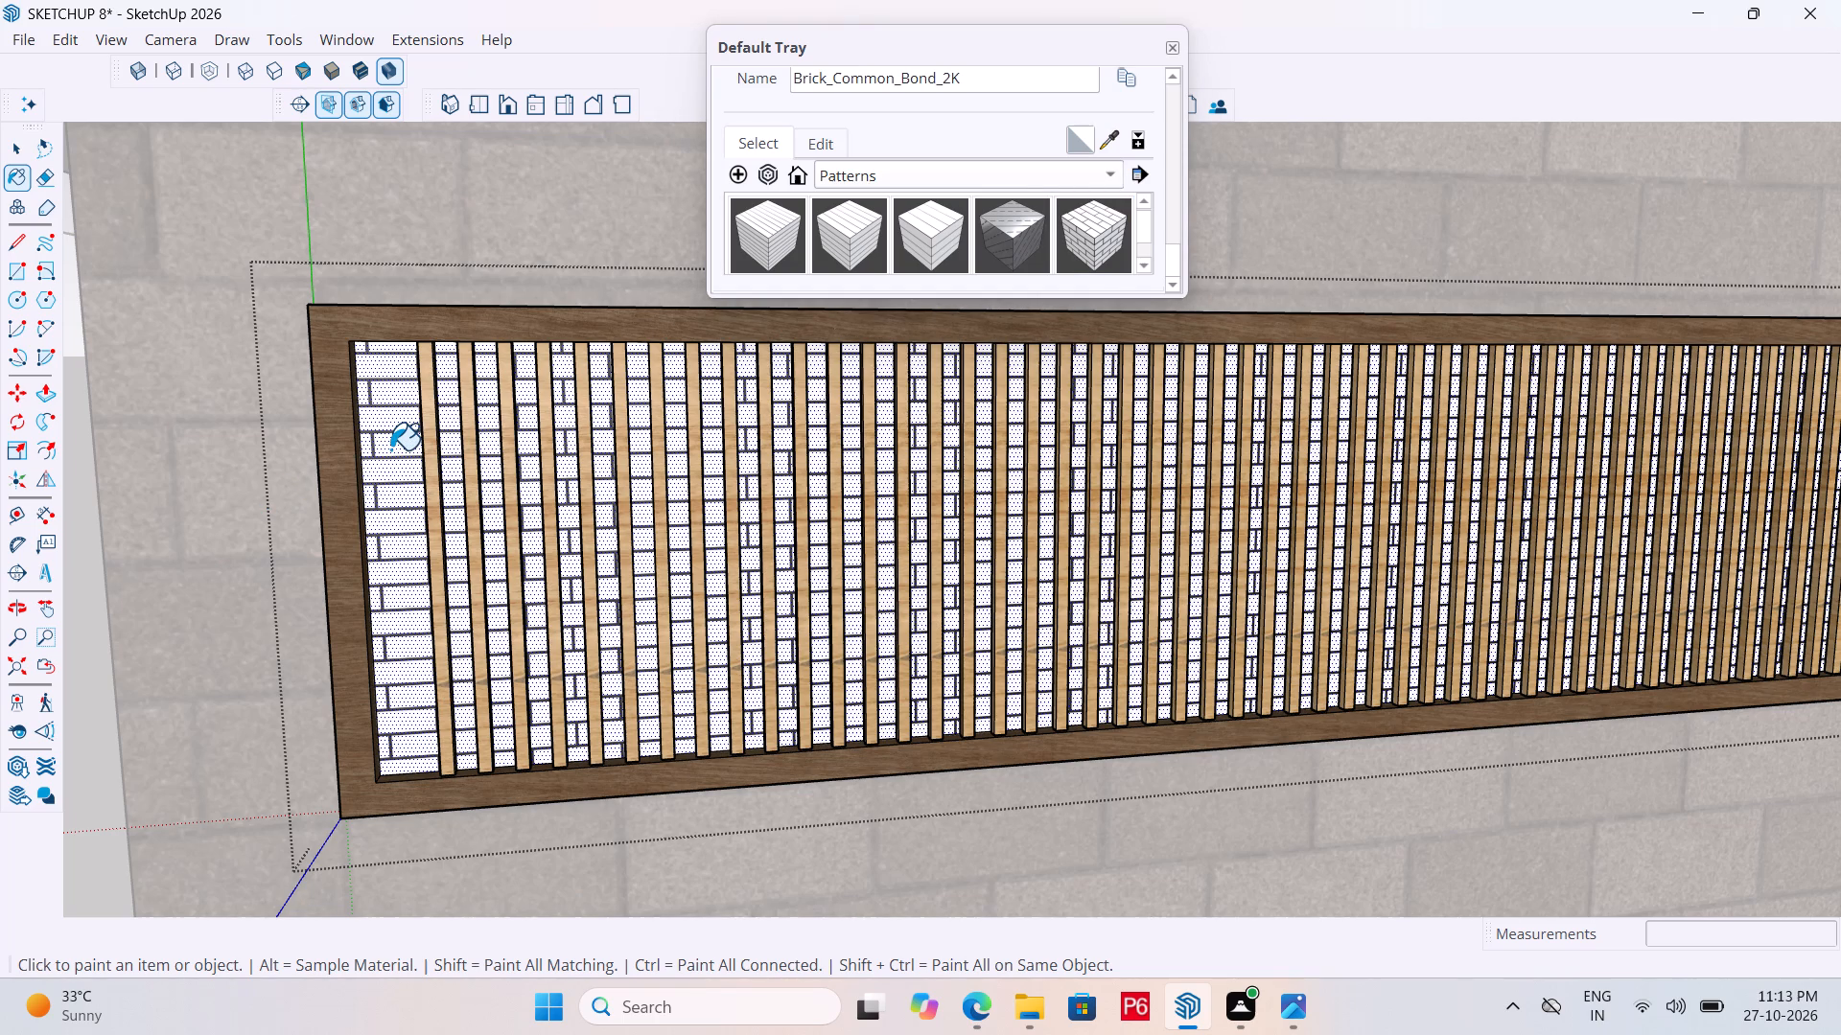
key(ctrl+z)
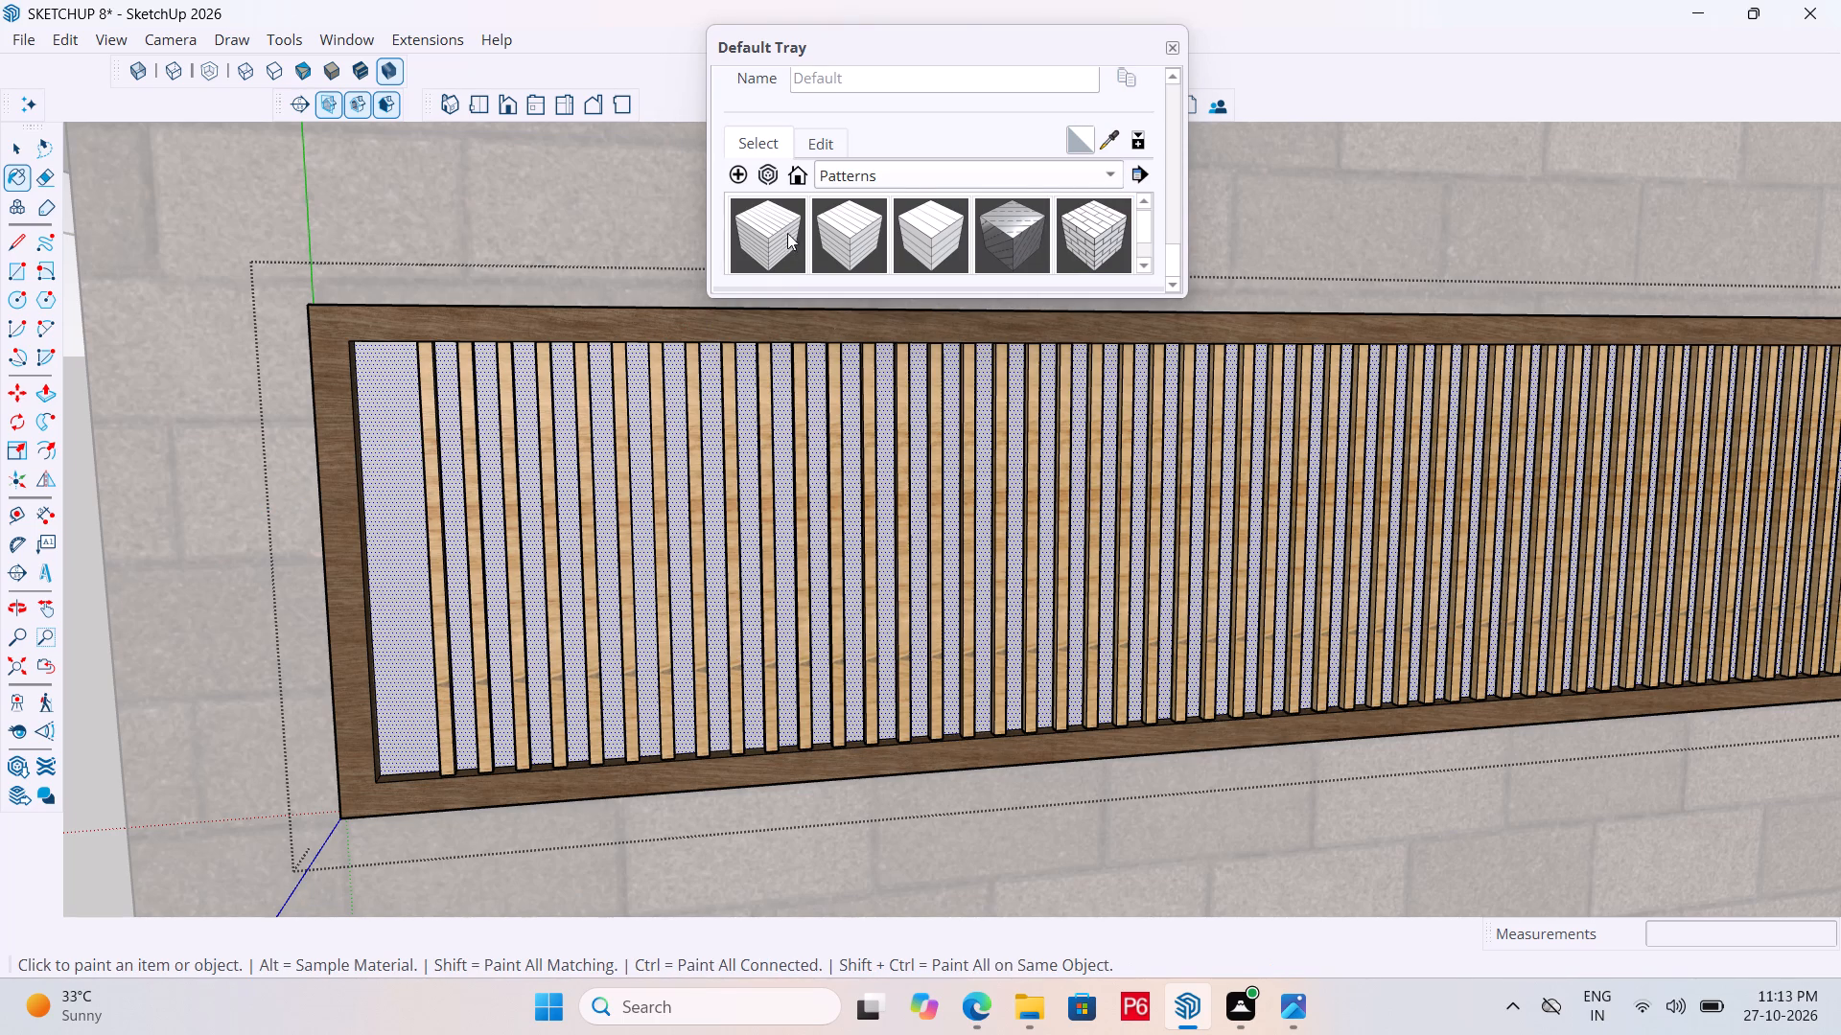
Paint the panel behind the window slats with the Black_Pen_2_1K pattern.
click(860, 229)
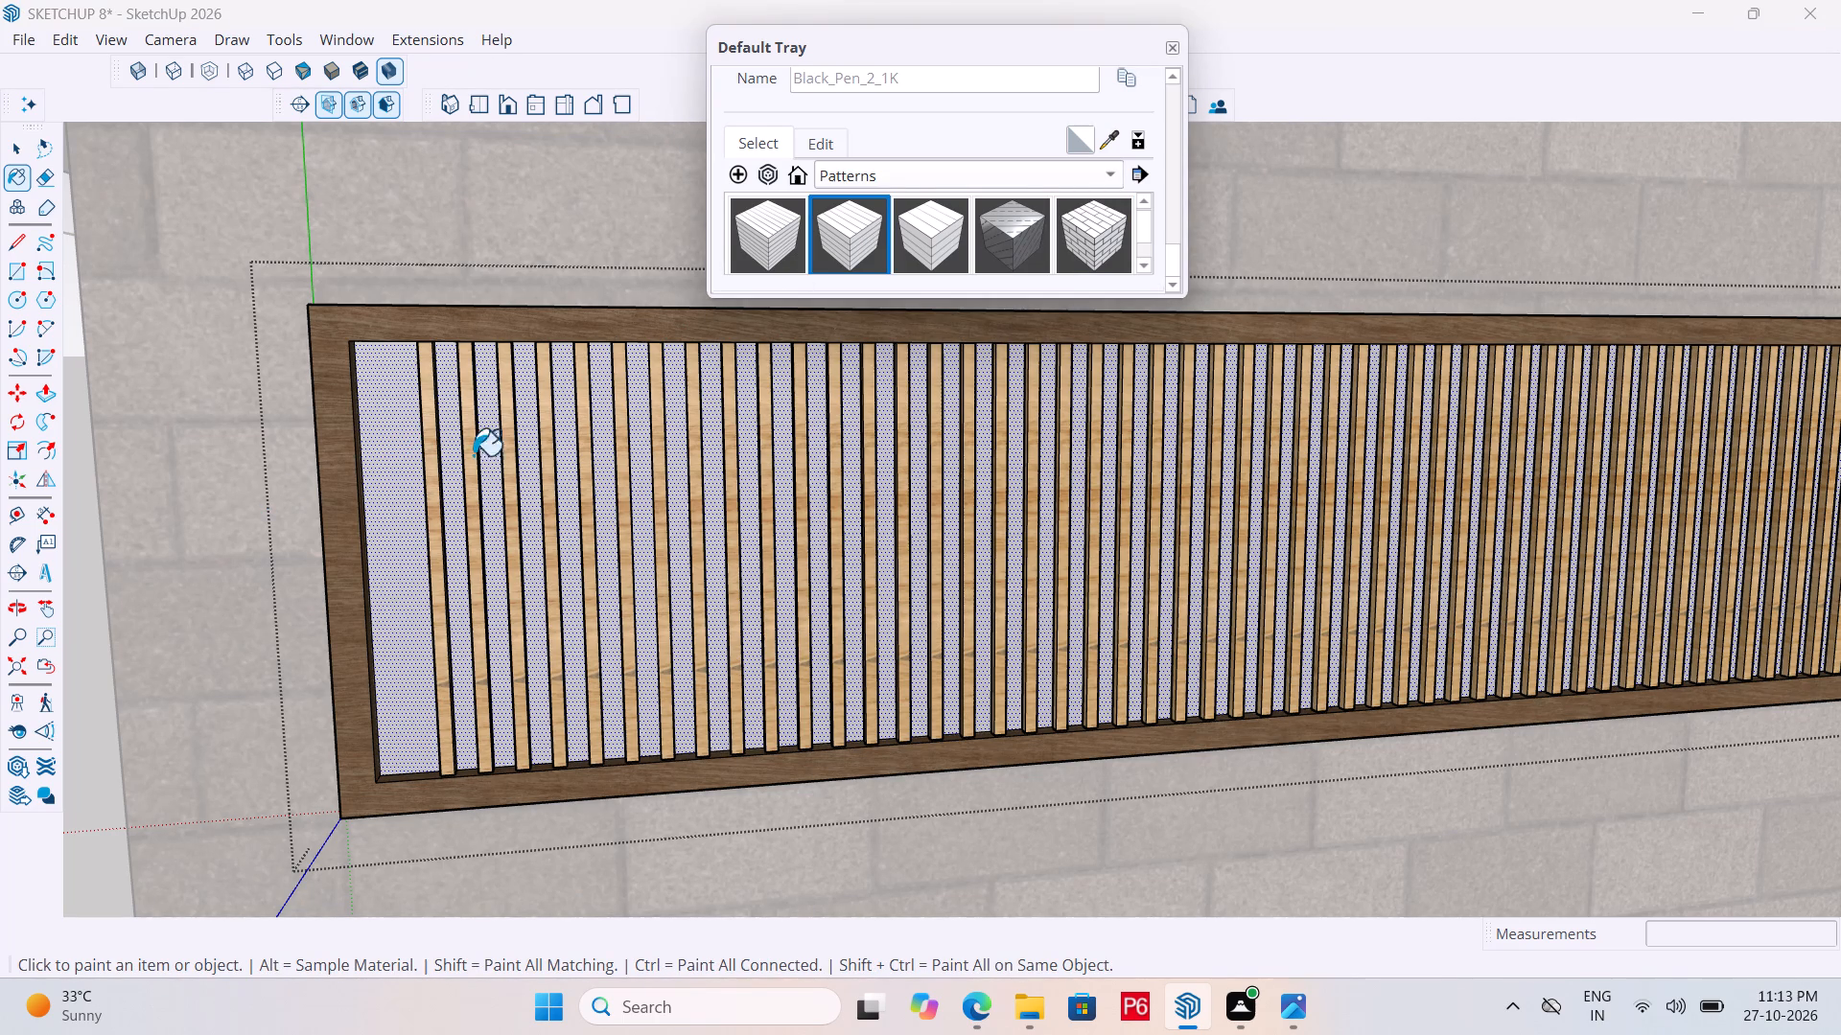
click(415, 473)
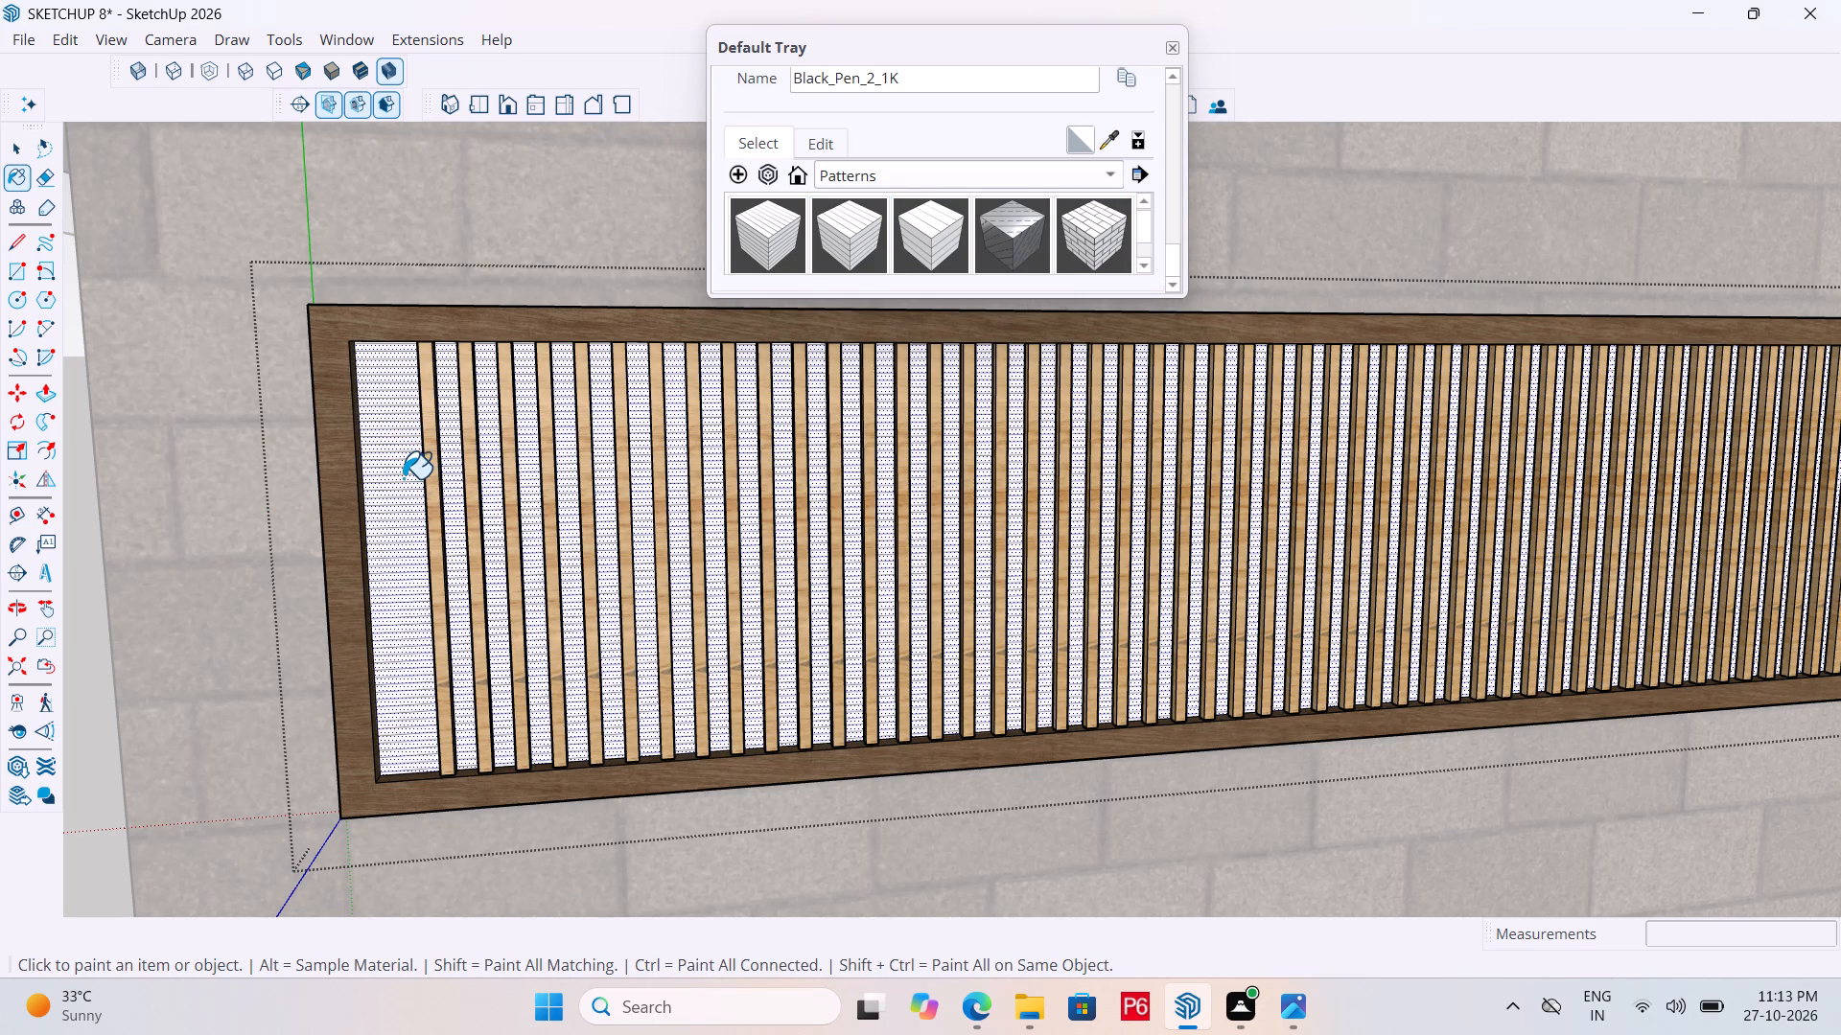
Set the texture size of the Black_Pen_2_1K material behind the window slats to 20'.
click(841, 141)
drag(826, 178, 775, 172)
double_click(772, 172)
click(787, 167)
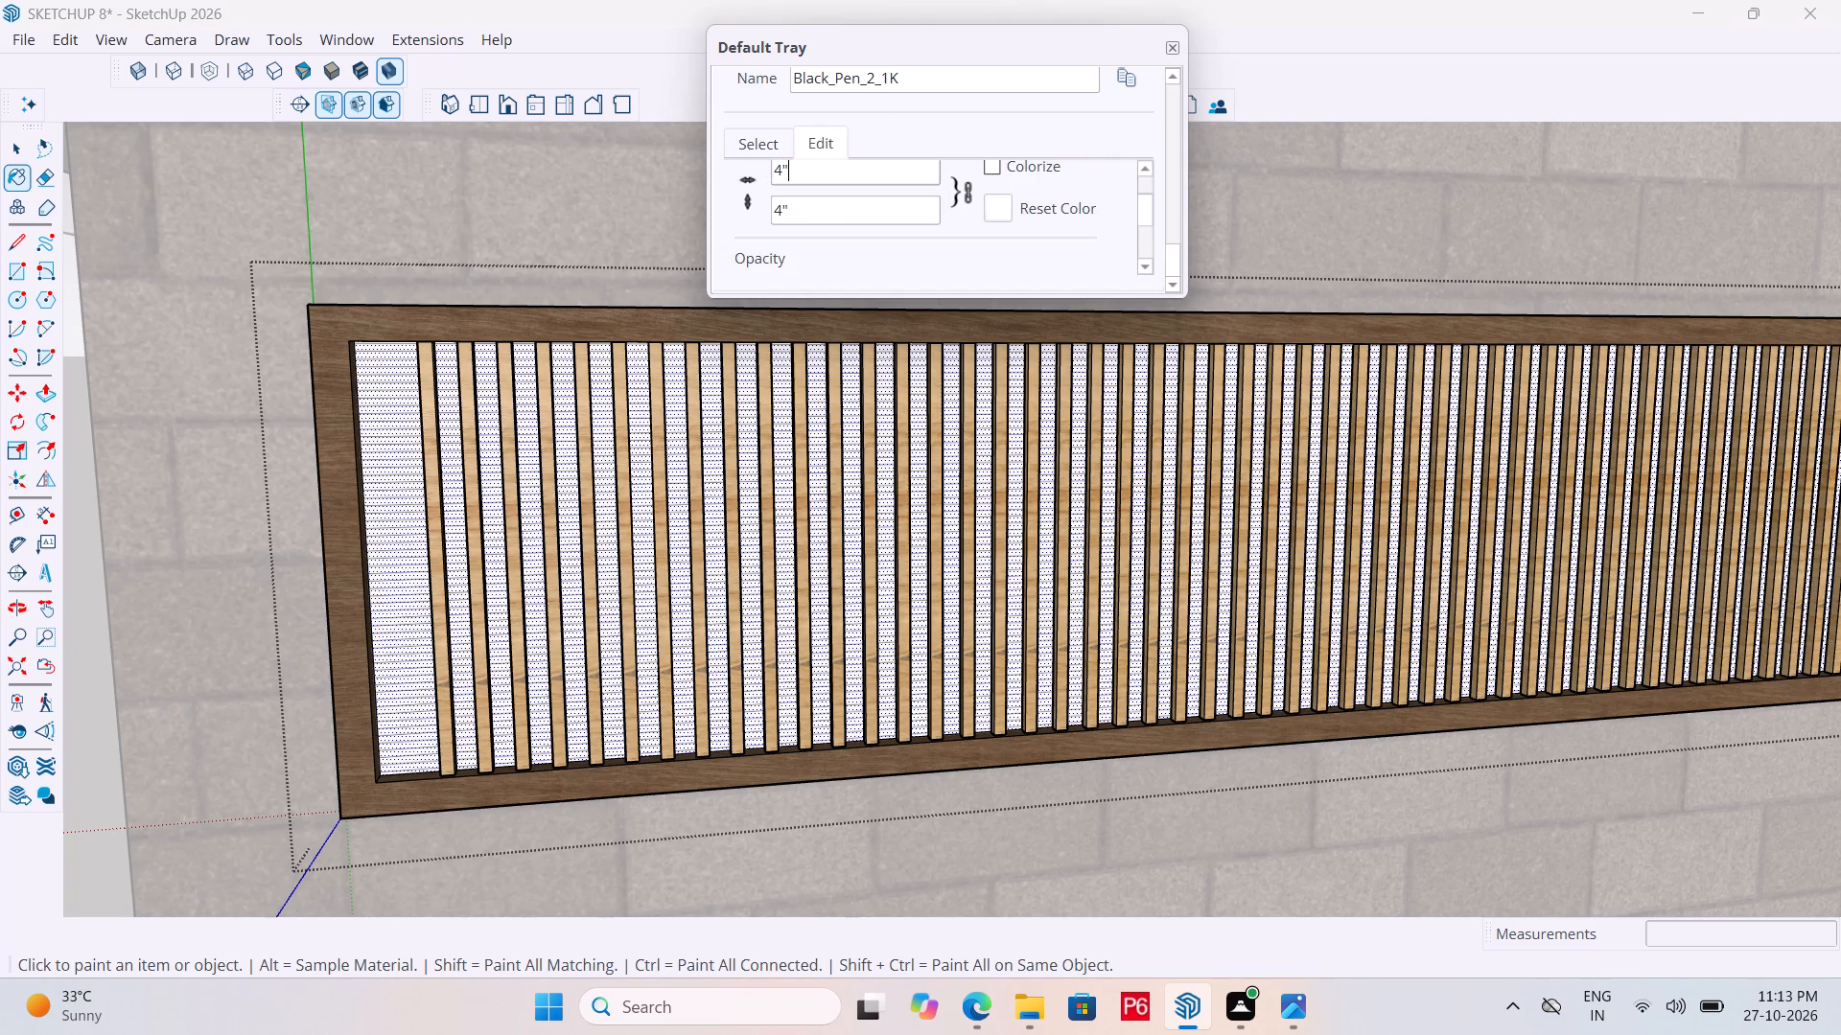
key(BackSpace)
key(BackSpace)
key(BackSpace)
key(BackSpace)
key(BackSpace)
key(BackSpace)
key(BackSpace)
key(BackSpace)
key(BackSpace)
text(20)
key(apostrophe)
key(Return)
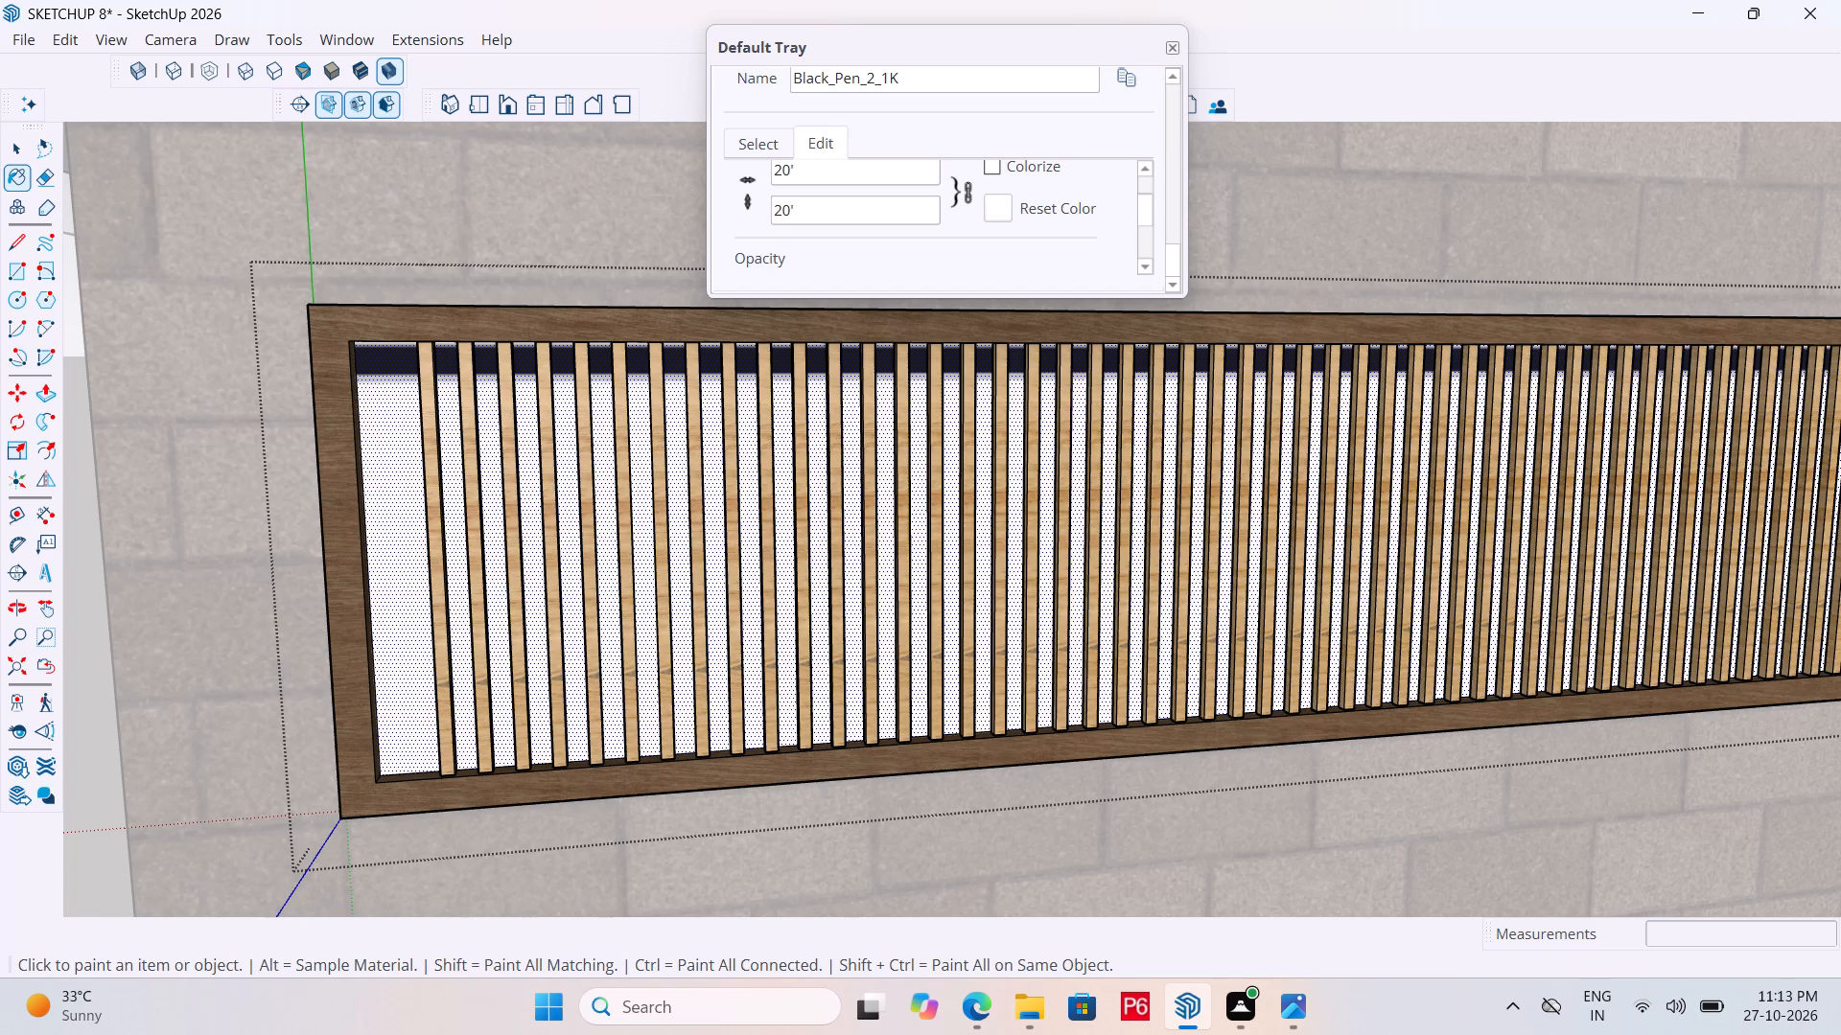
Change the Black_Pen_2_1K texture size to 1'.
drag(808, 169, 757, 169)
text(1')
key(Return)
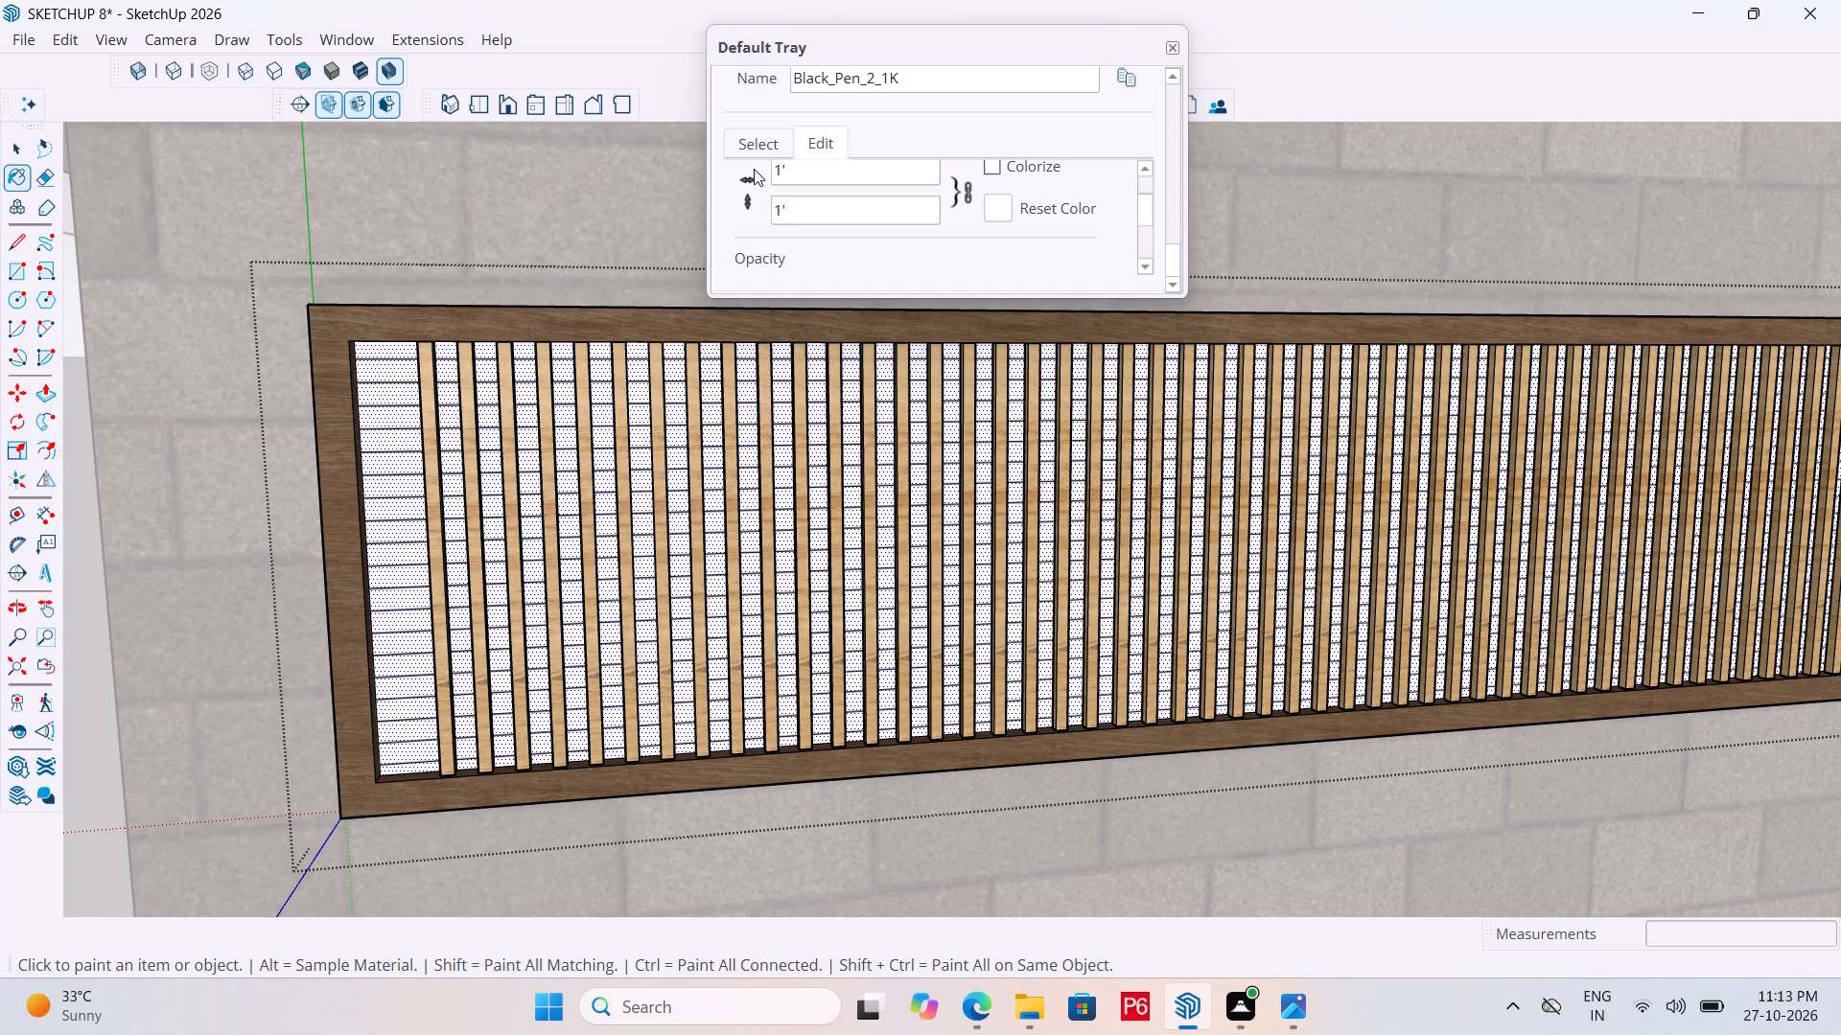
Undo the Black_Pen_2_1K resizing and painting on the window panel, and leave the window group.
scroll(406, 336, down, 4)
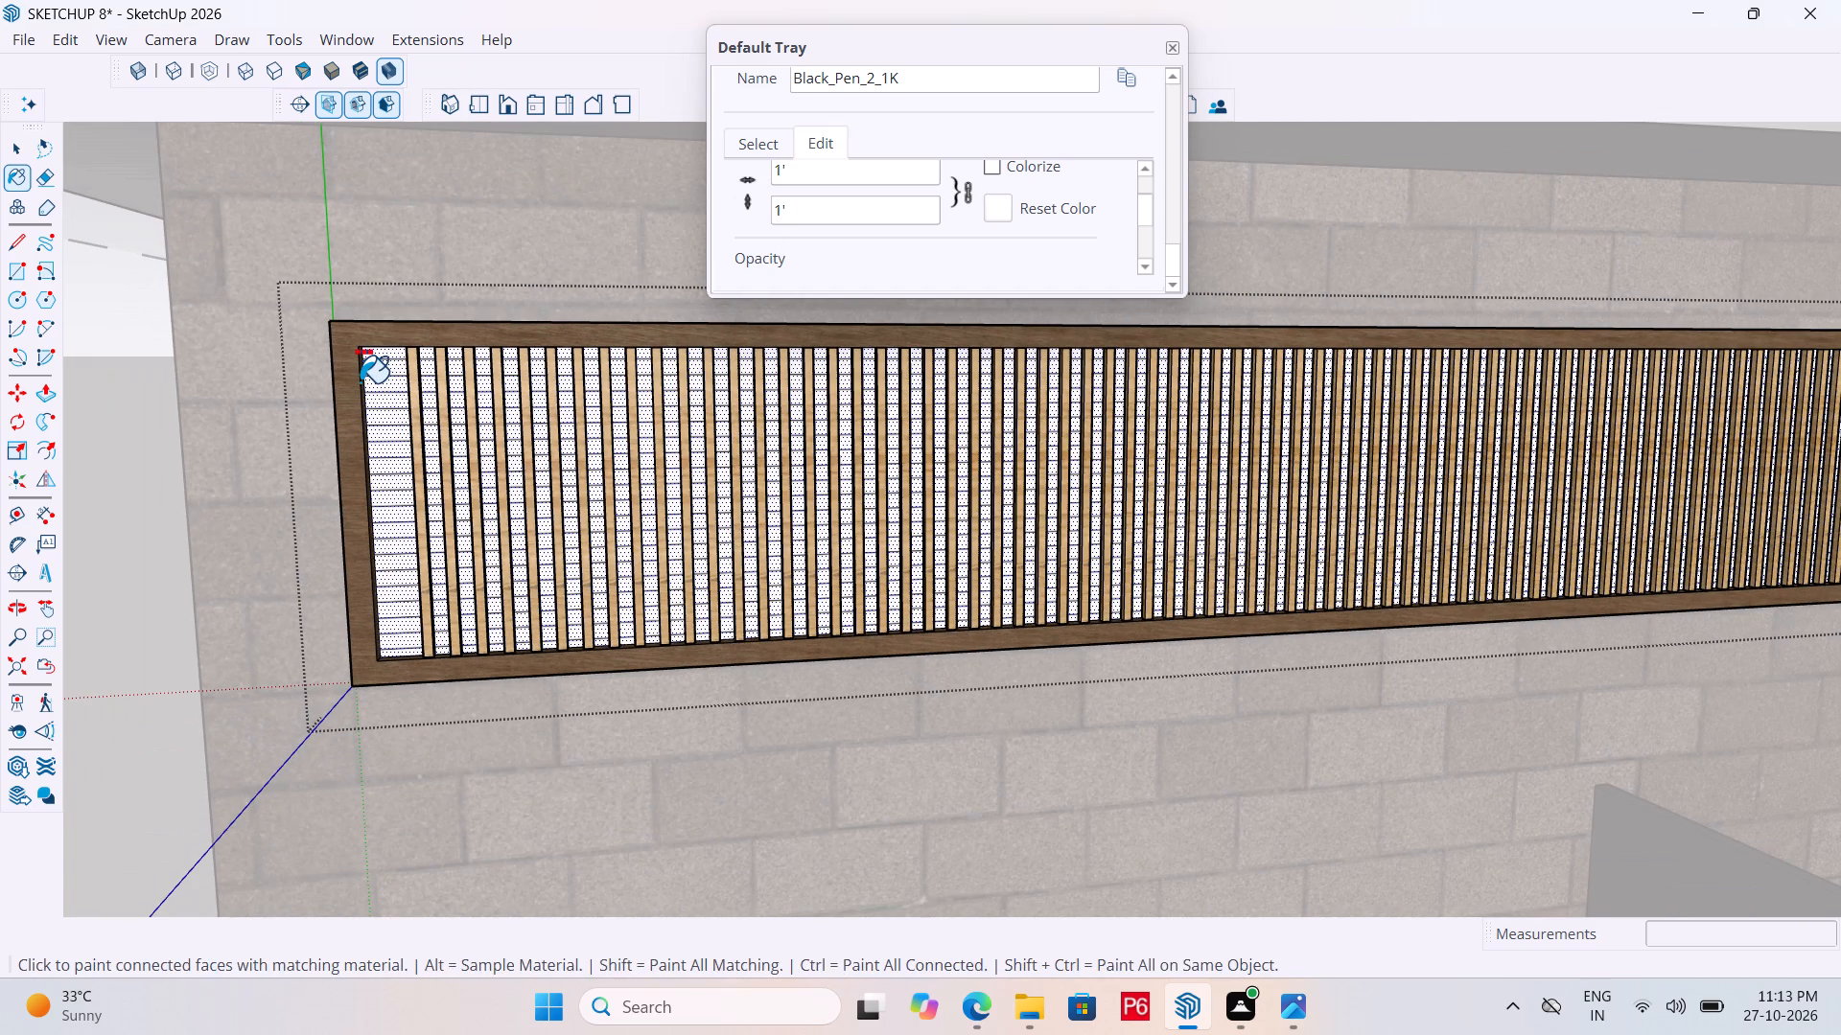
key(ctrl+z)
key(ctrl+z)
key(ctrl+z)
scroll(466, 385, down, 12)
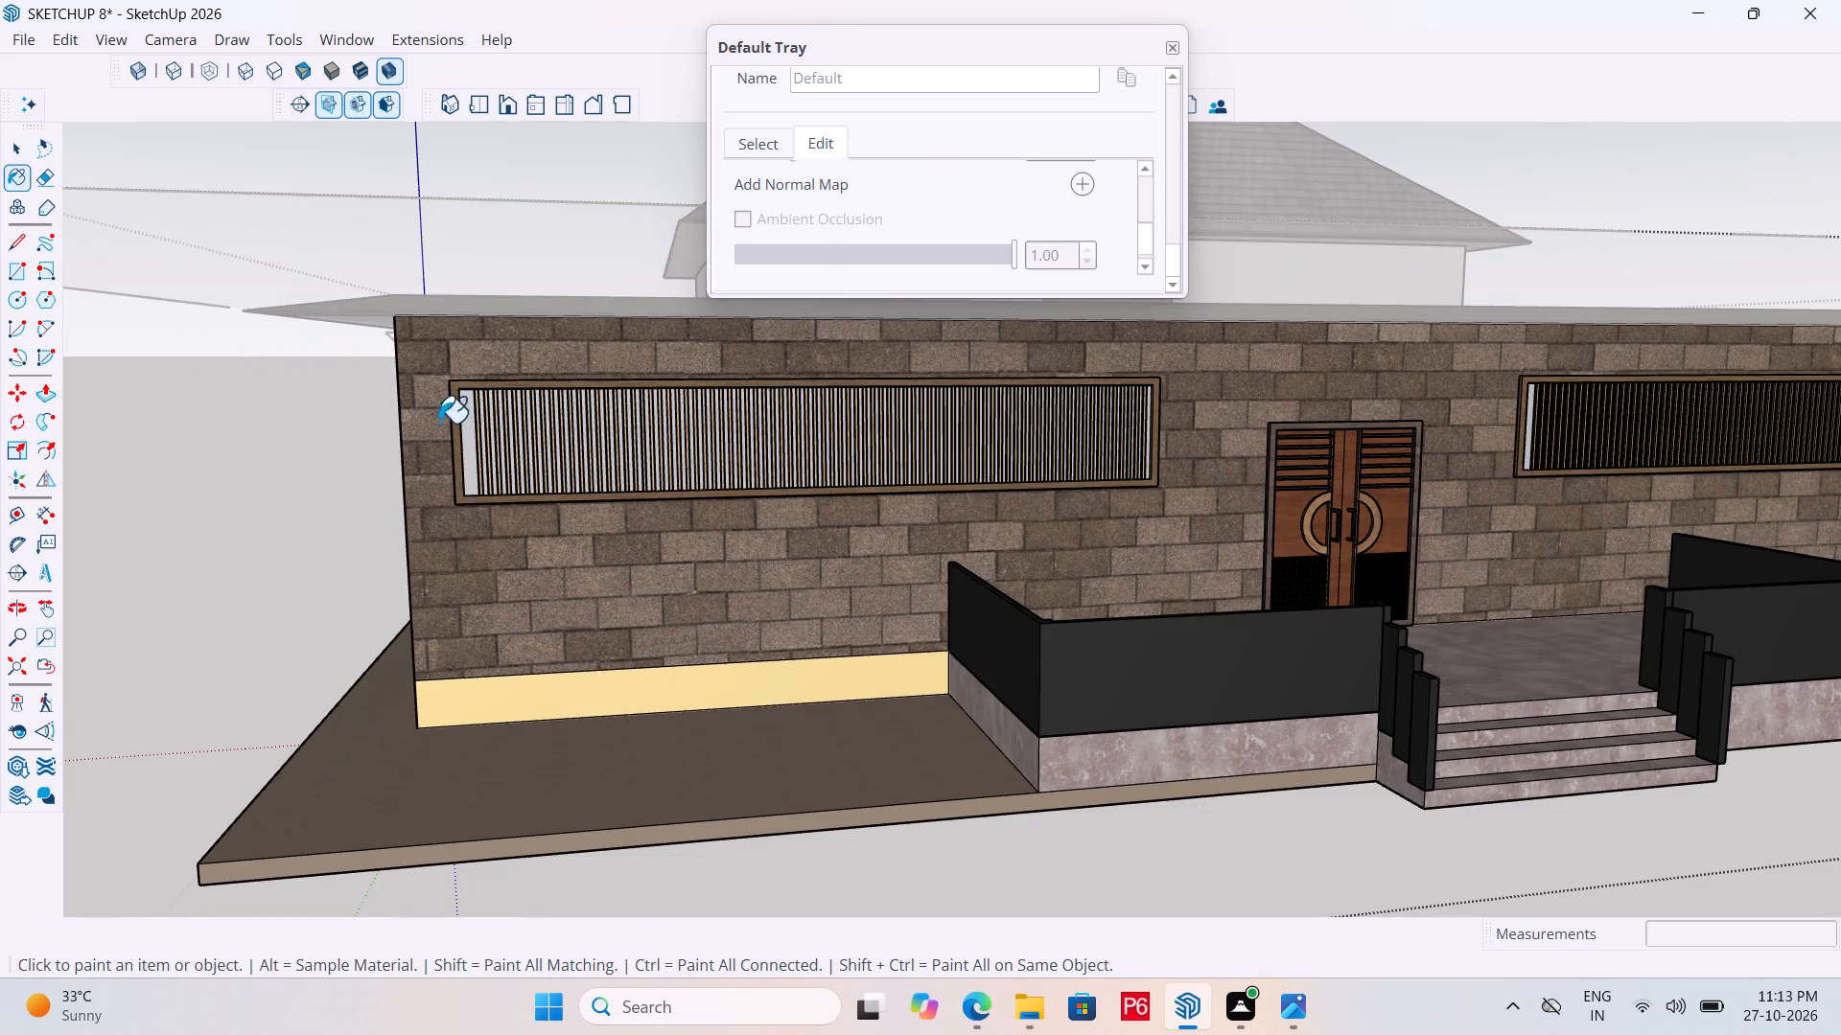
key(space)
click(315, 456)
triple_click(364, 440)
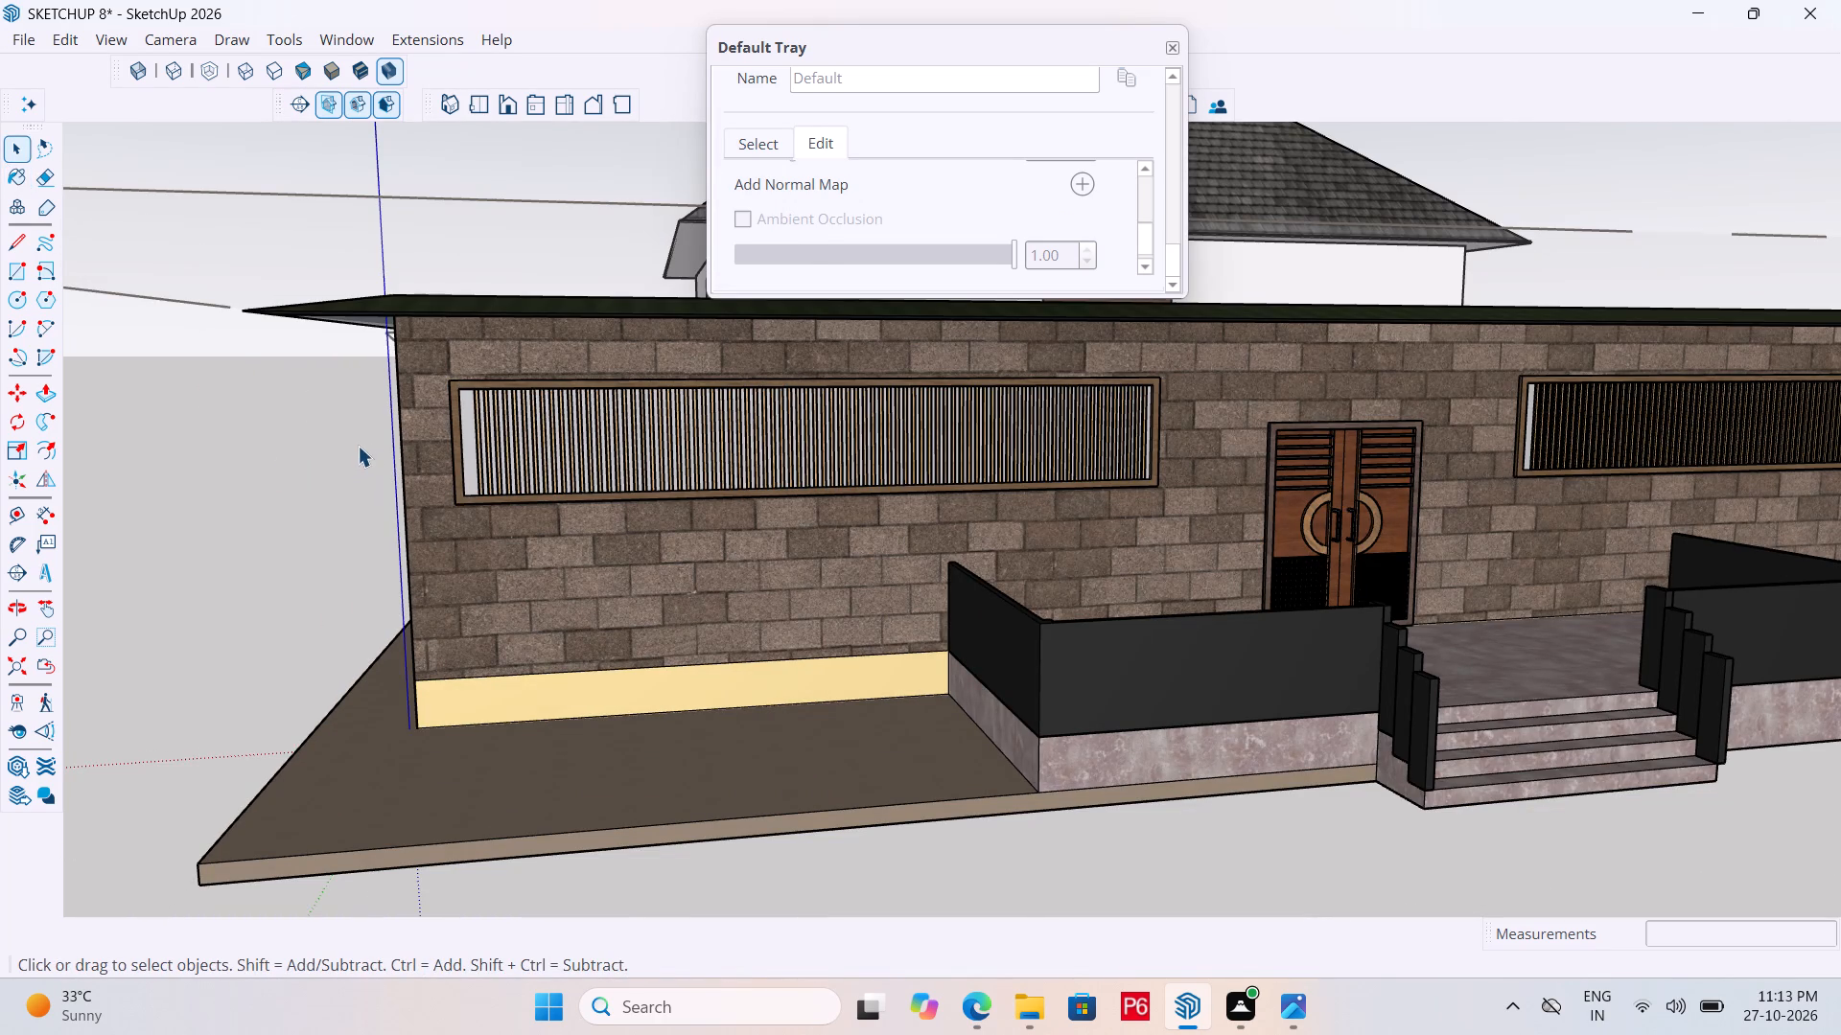
Open the lower eave roof for editing, sample its Roofing_02_1K material, and paint the underside of the house's left eave.
middle_drag(536, 432, 678, 361)
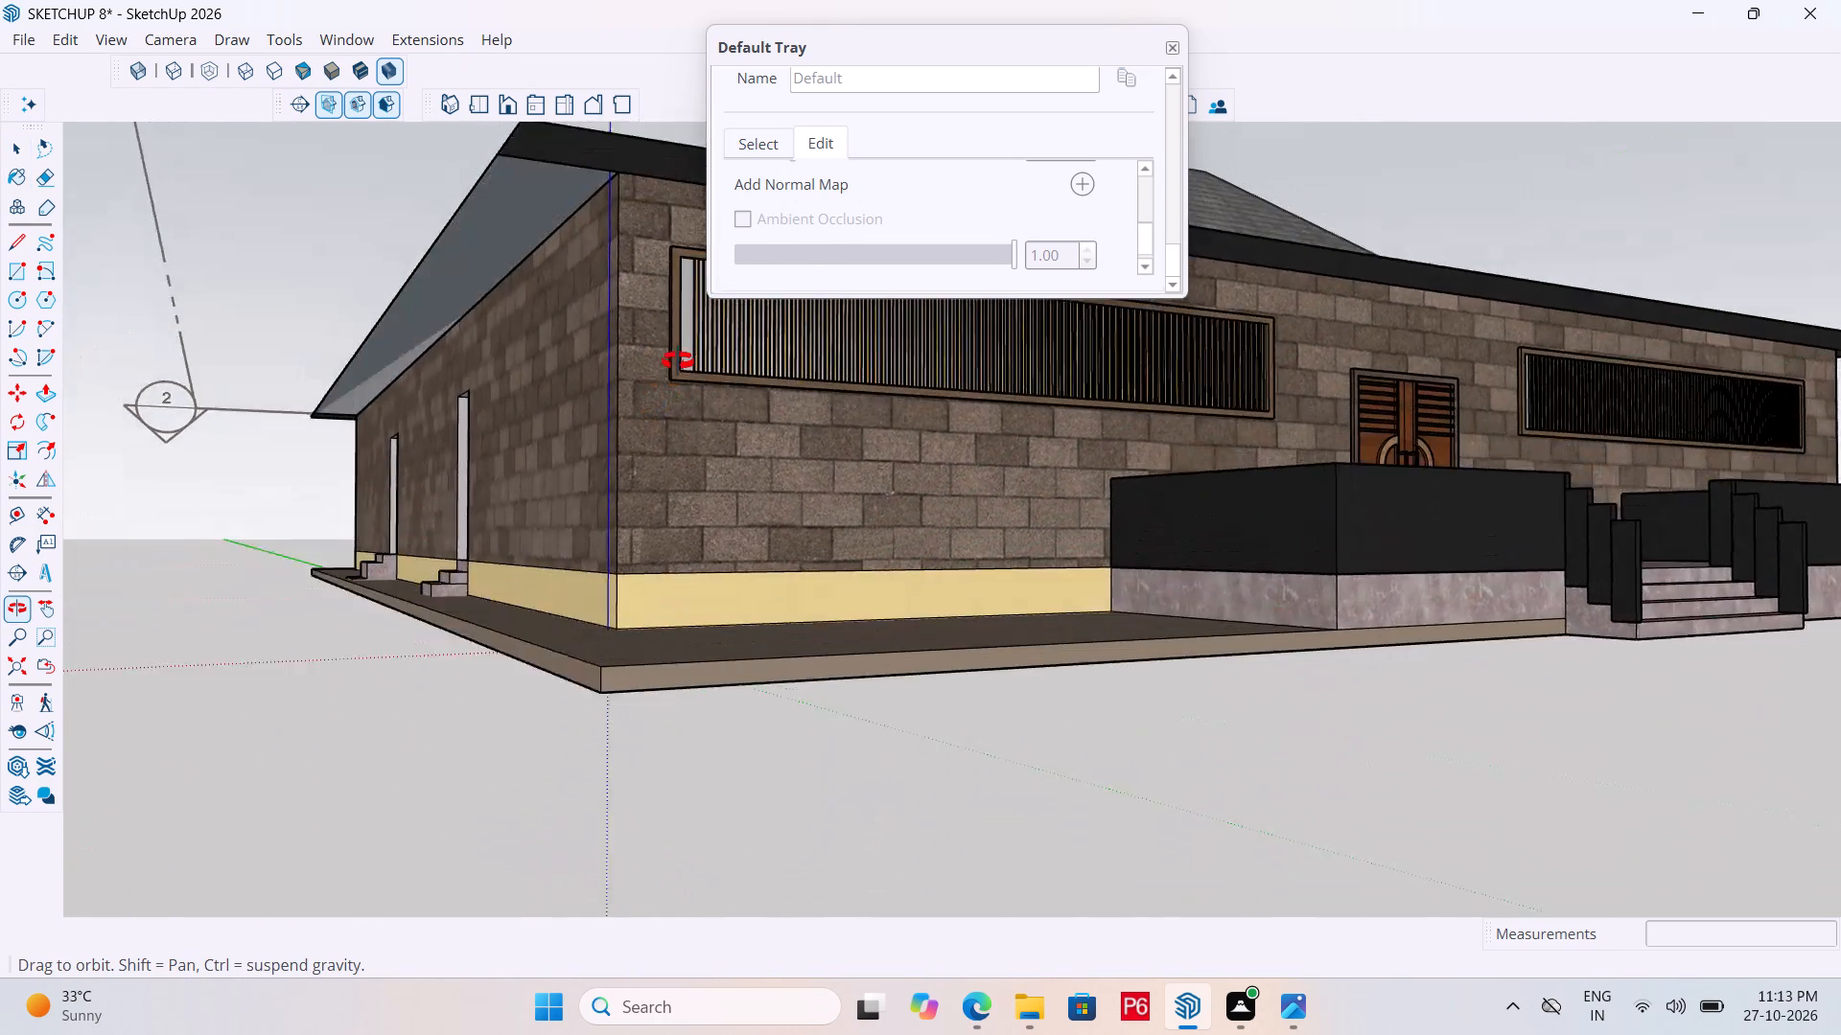
middle_drag(678, 361, 660, 383)
middle_drag(541, 198, 617, 435)
scroll(617, 434, up, 3)
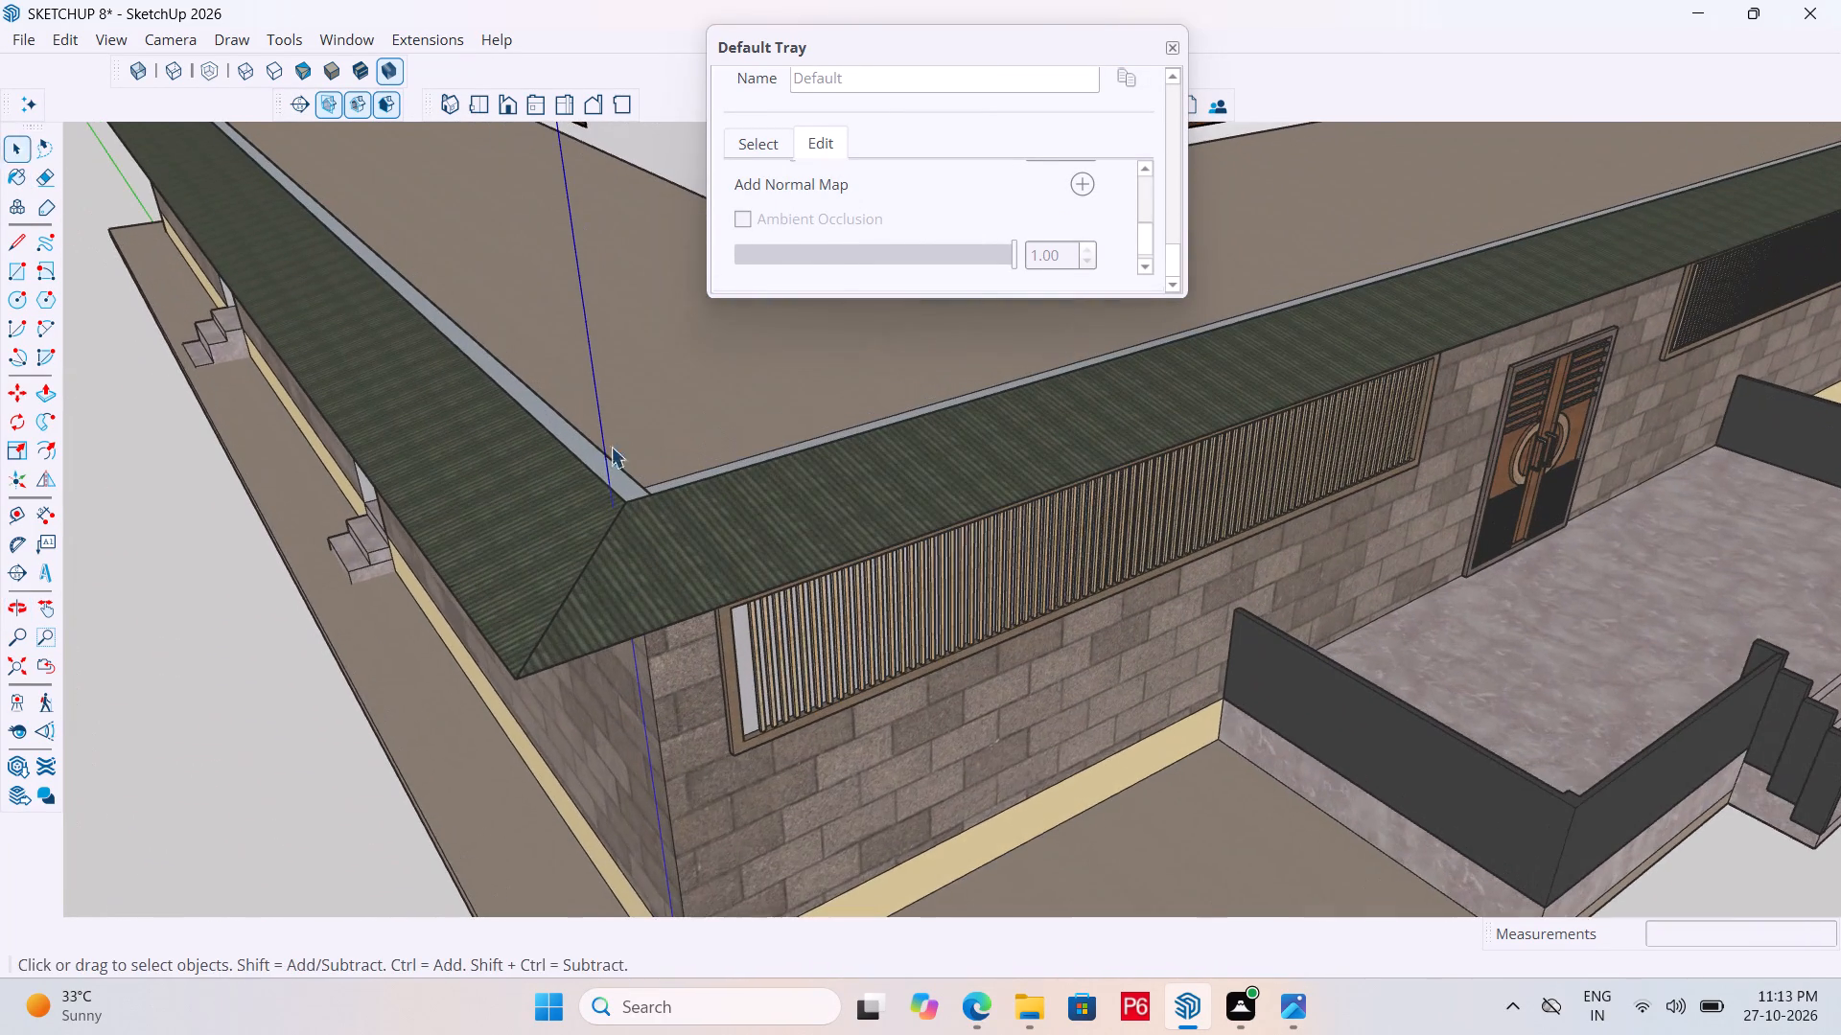
key(space)
double_click(537, 499)
click(512, 479)
double_click(512, 479)
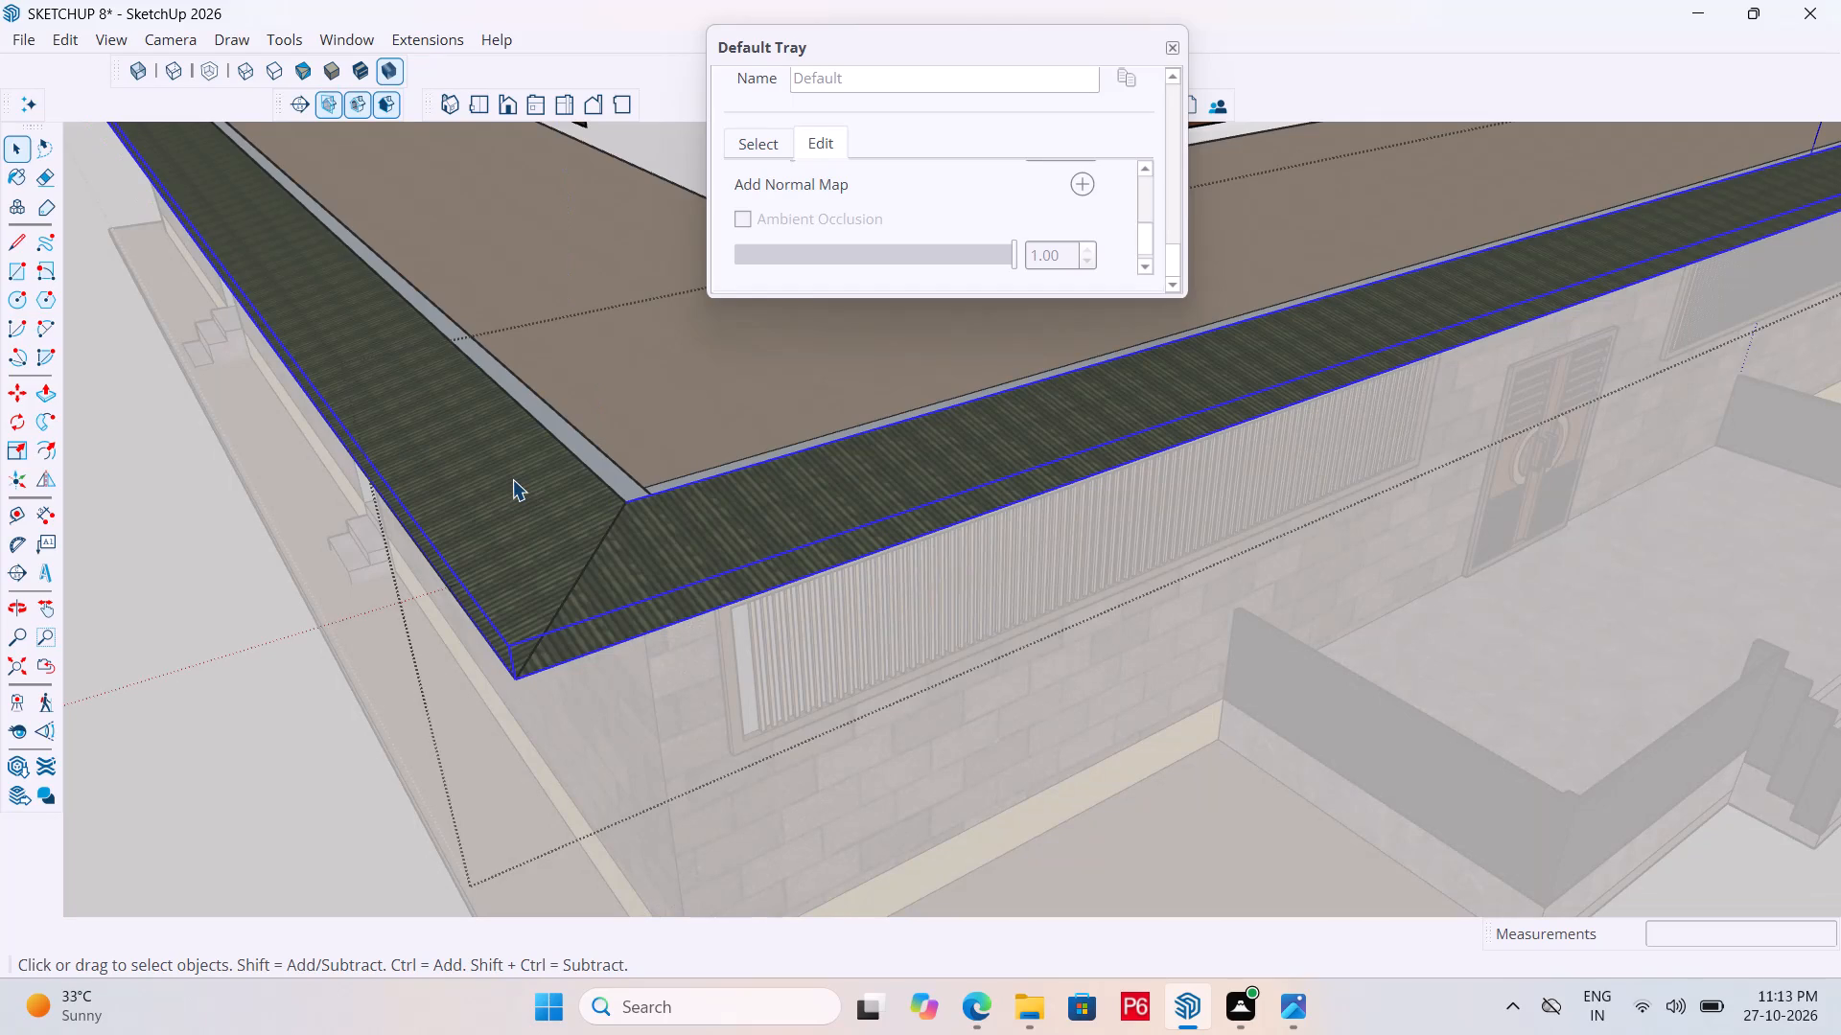
click(498, 469)
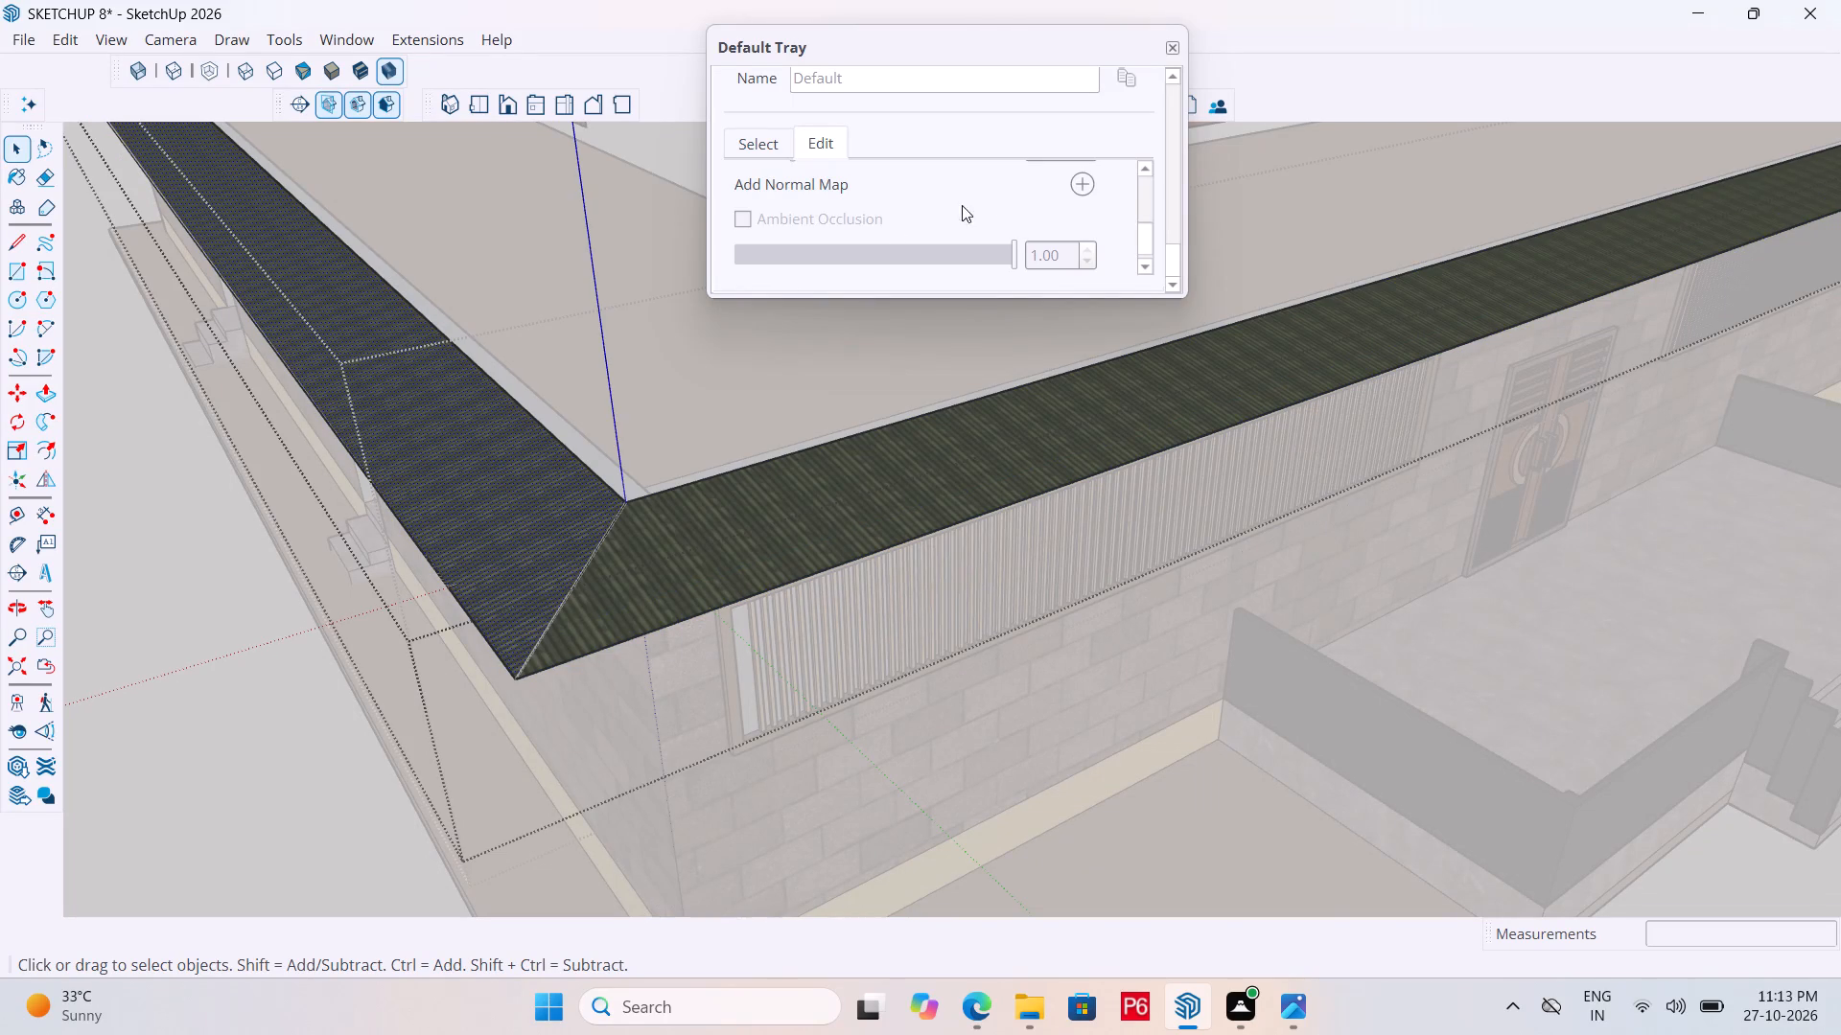
scroll(952, 157, up, 4)
scroll(860, 194, down, 2)
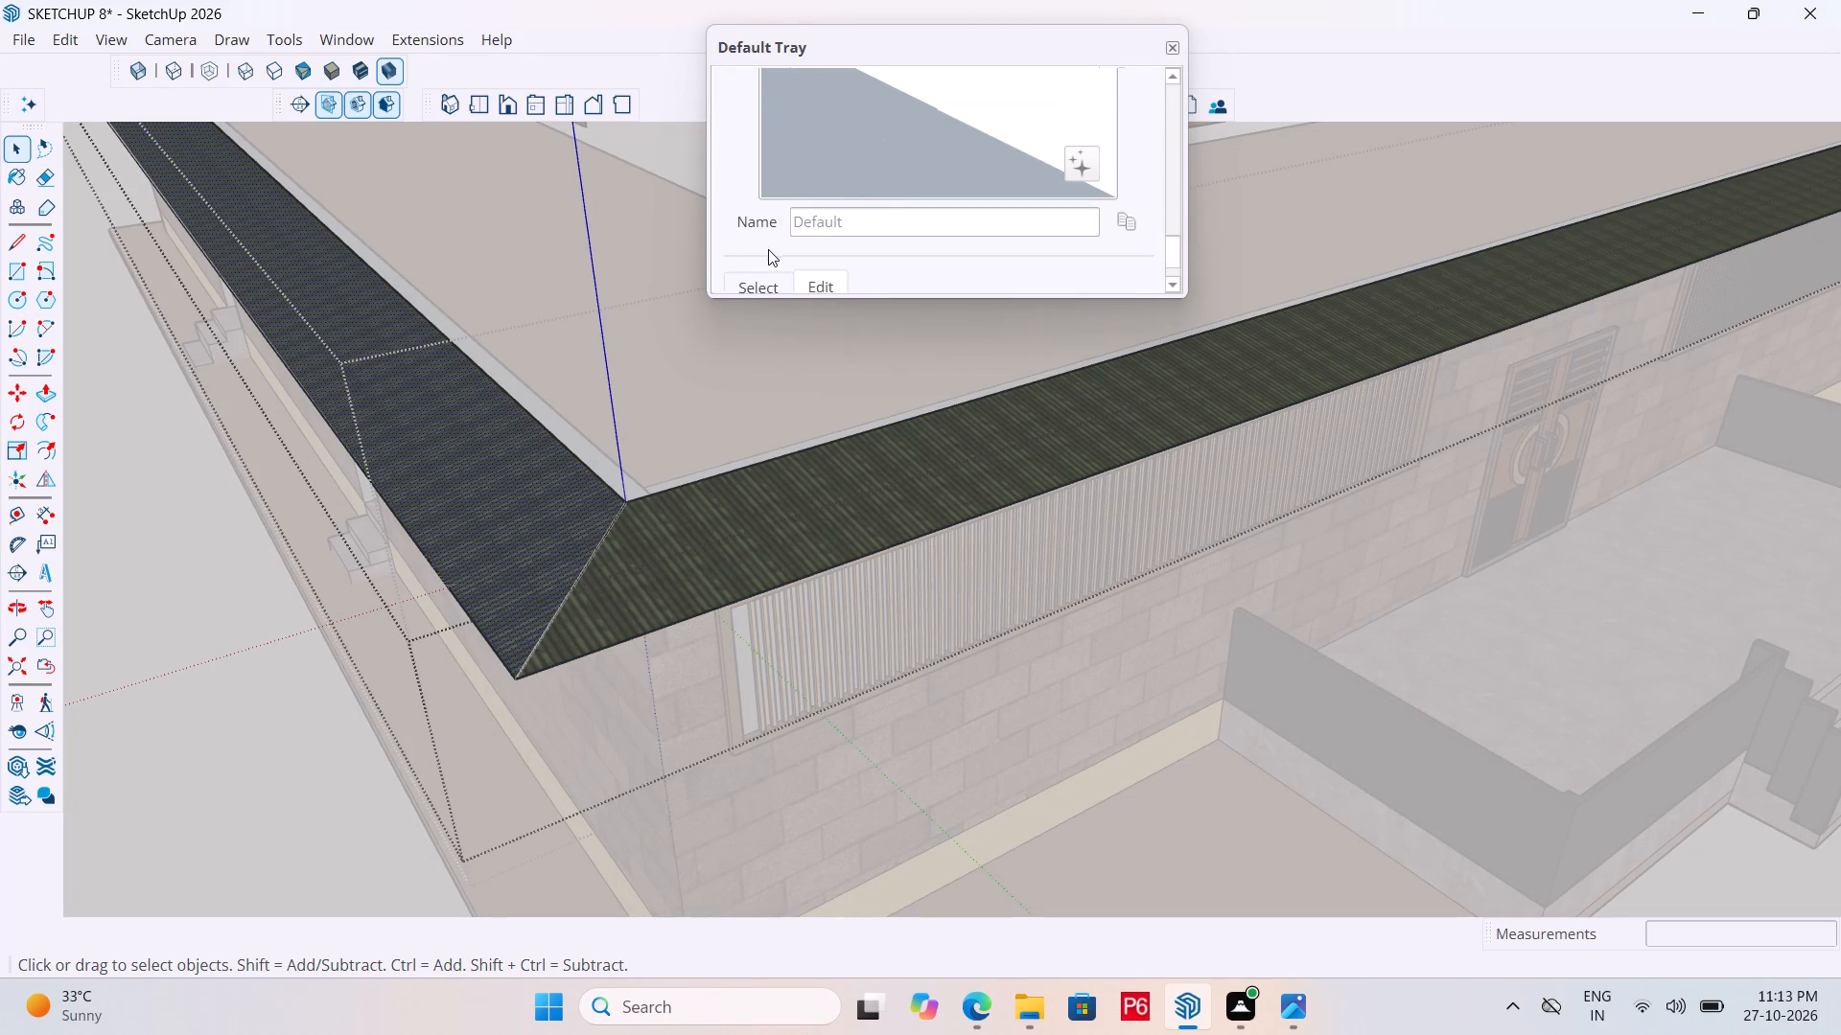
click(765, 286)
click(1108, 278)
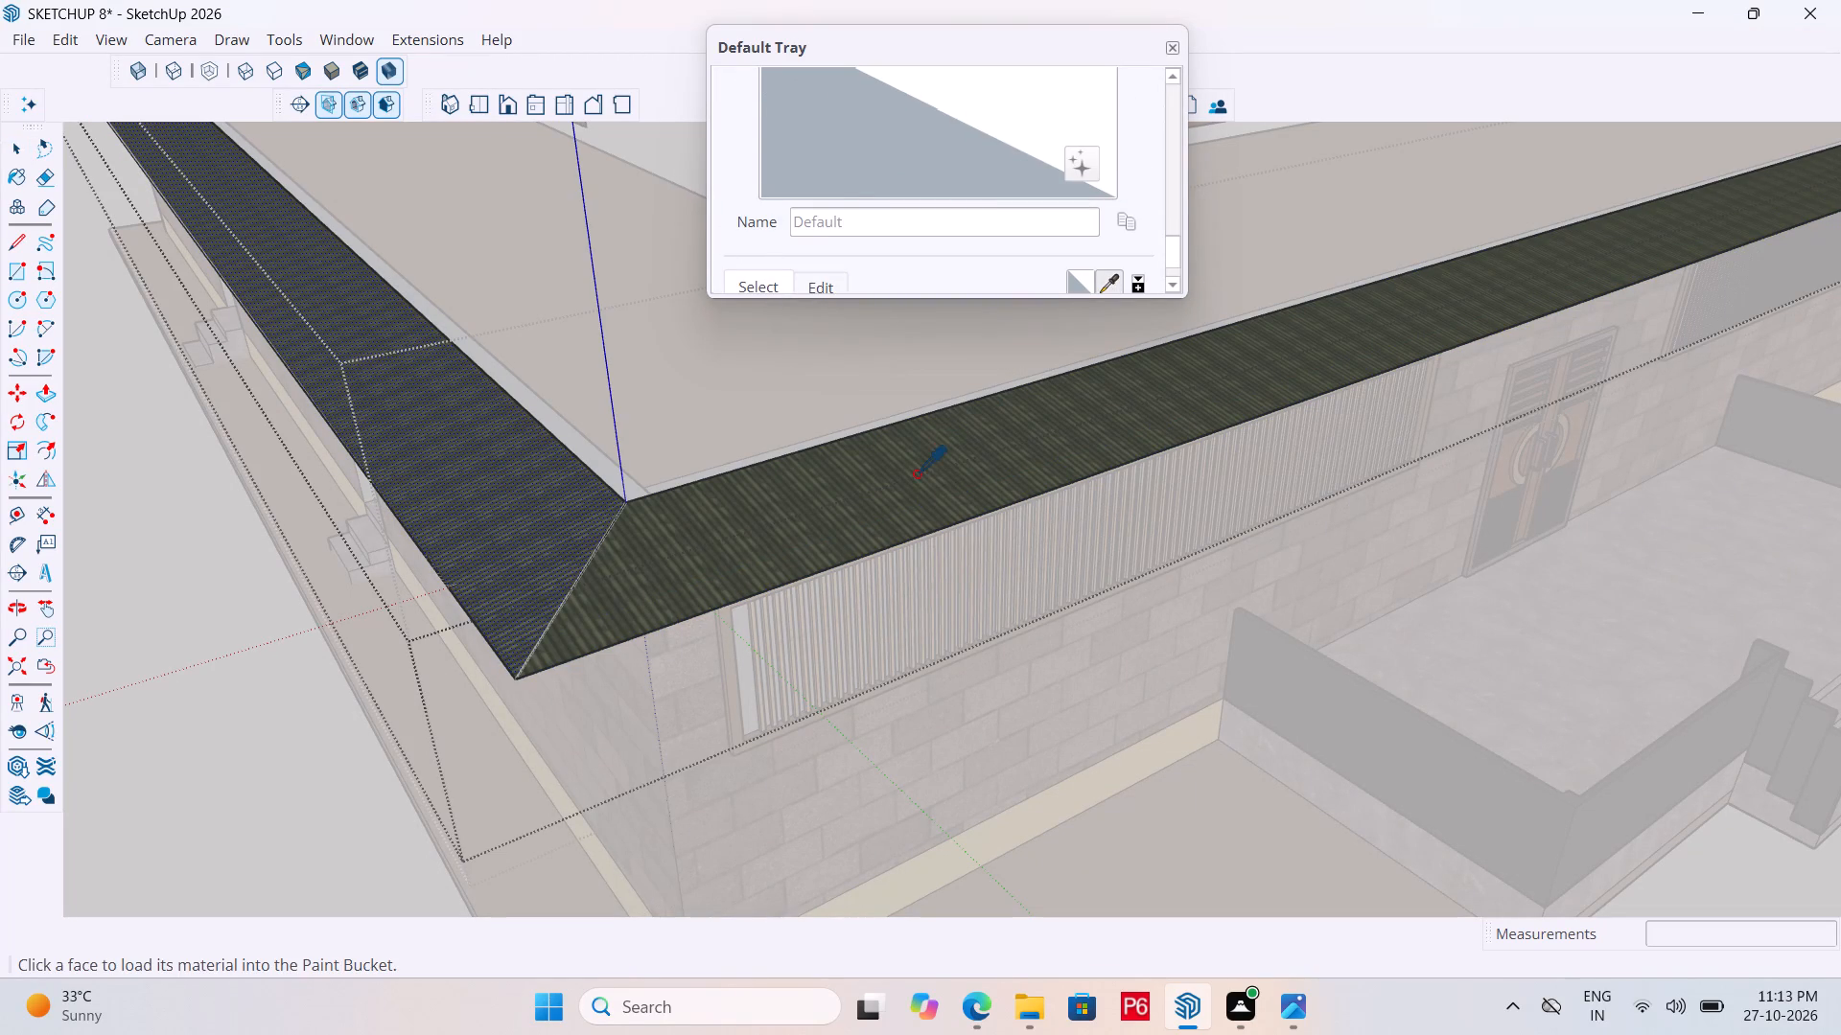
click(916, 473)
middle_drag(819, 602, 794, 379)
scroll(555, 203, up, 4)
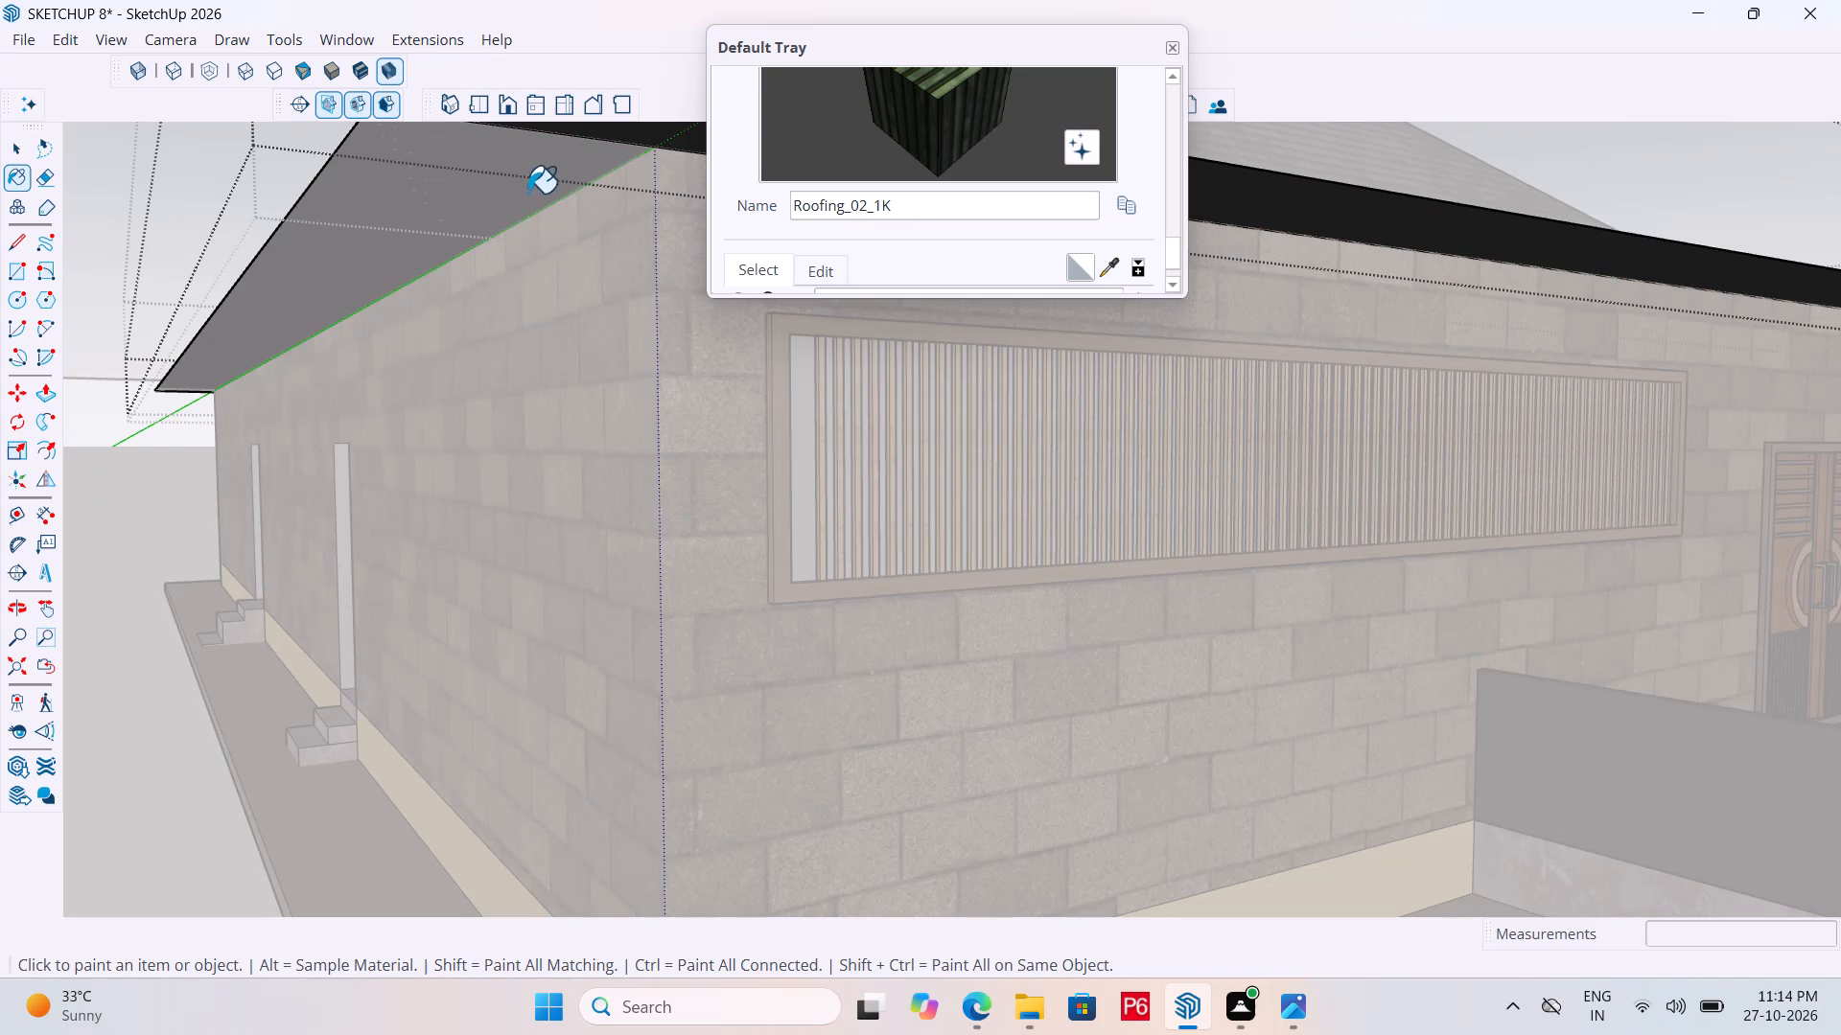
click(506, 172)
Paint the underside of the front eave above the slatted windows with Roofing_02_1K.
scroll(439, 436, down, 4)
middle_drag(593, 281, 636, 169)
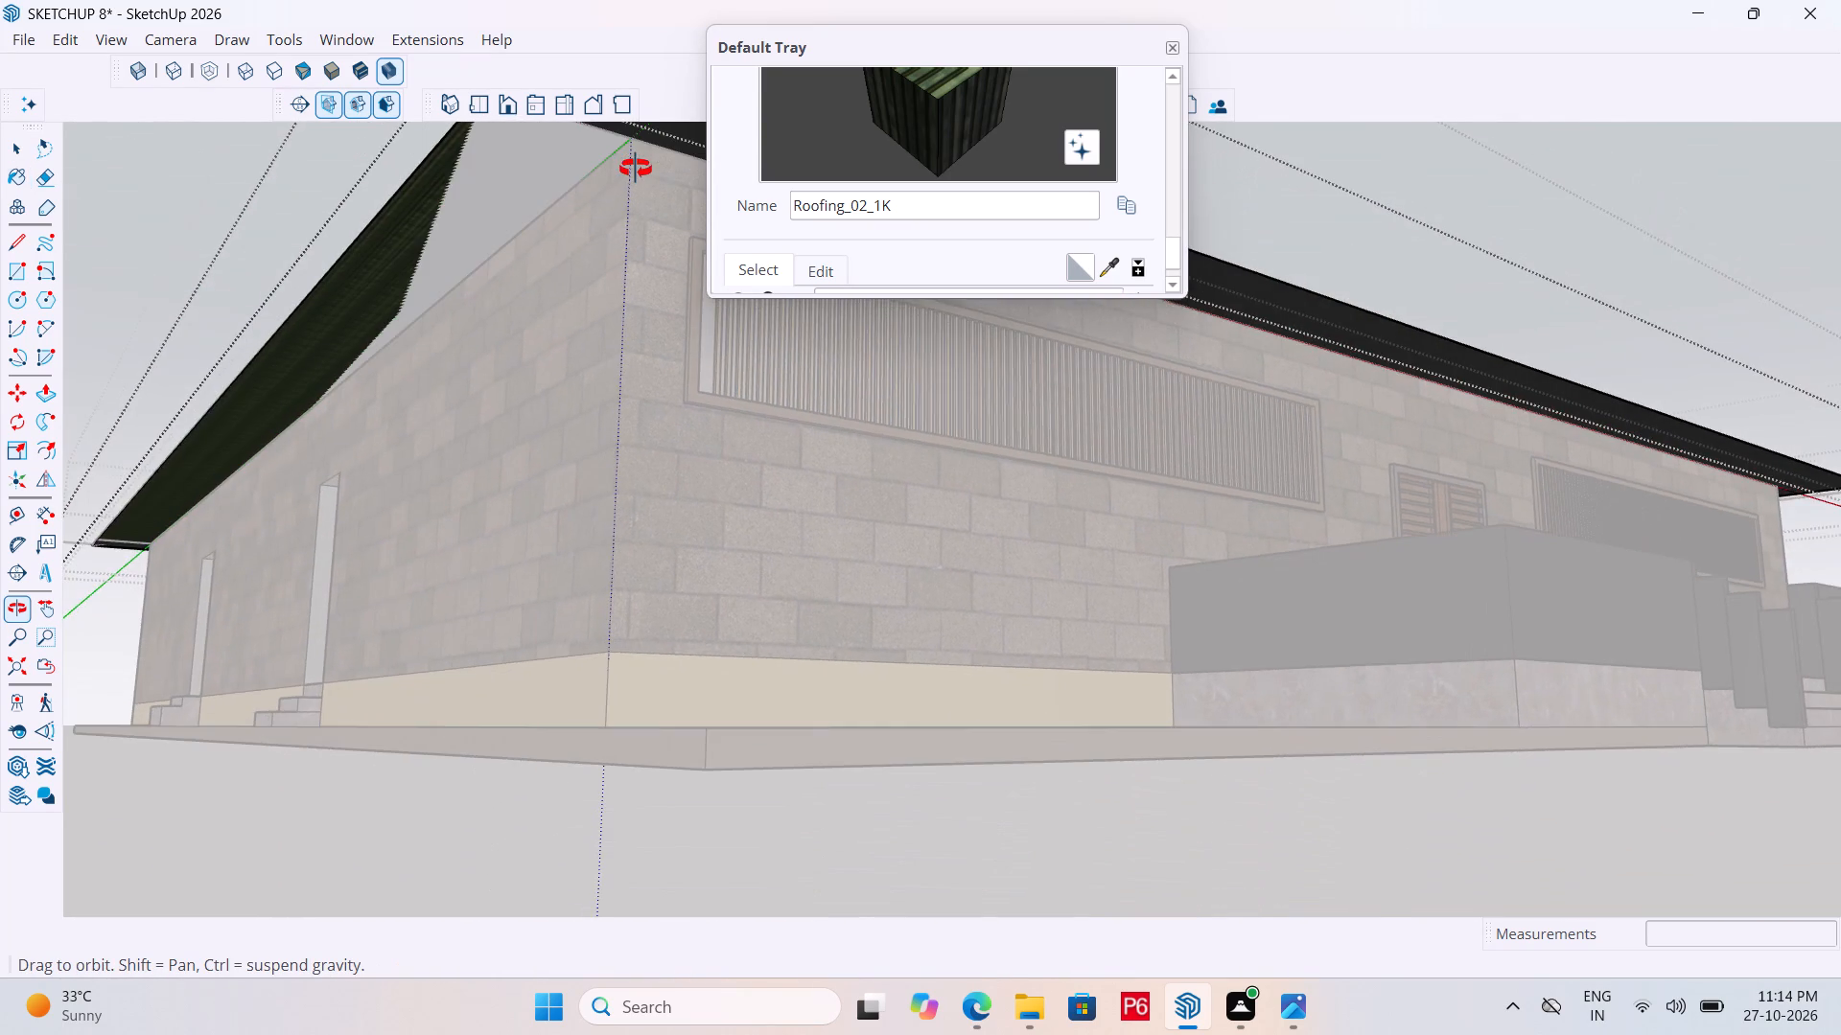
middle_drag(636, 169, 601, 195)
scroll(1240, 177, up, 6)
scroll(1137, 396, down, 6)
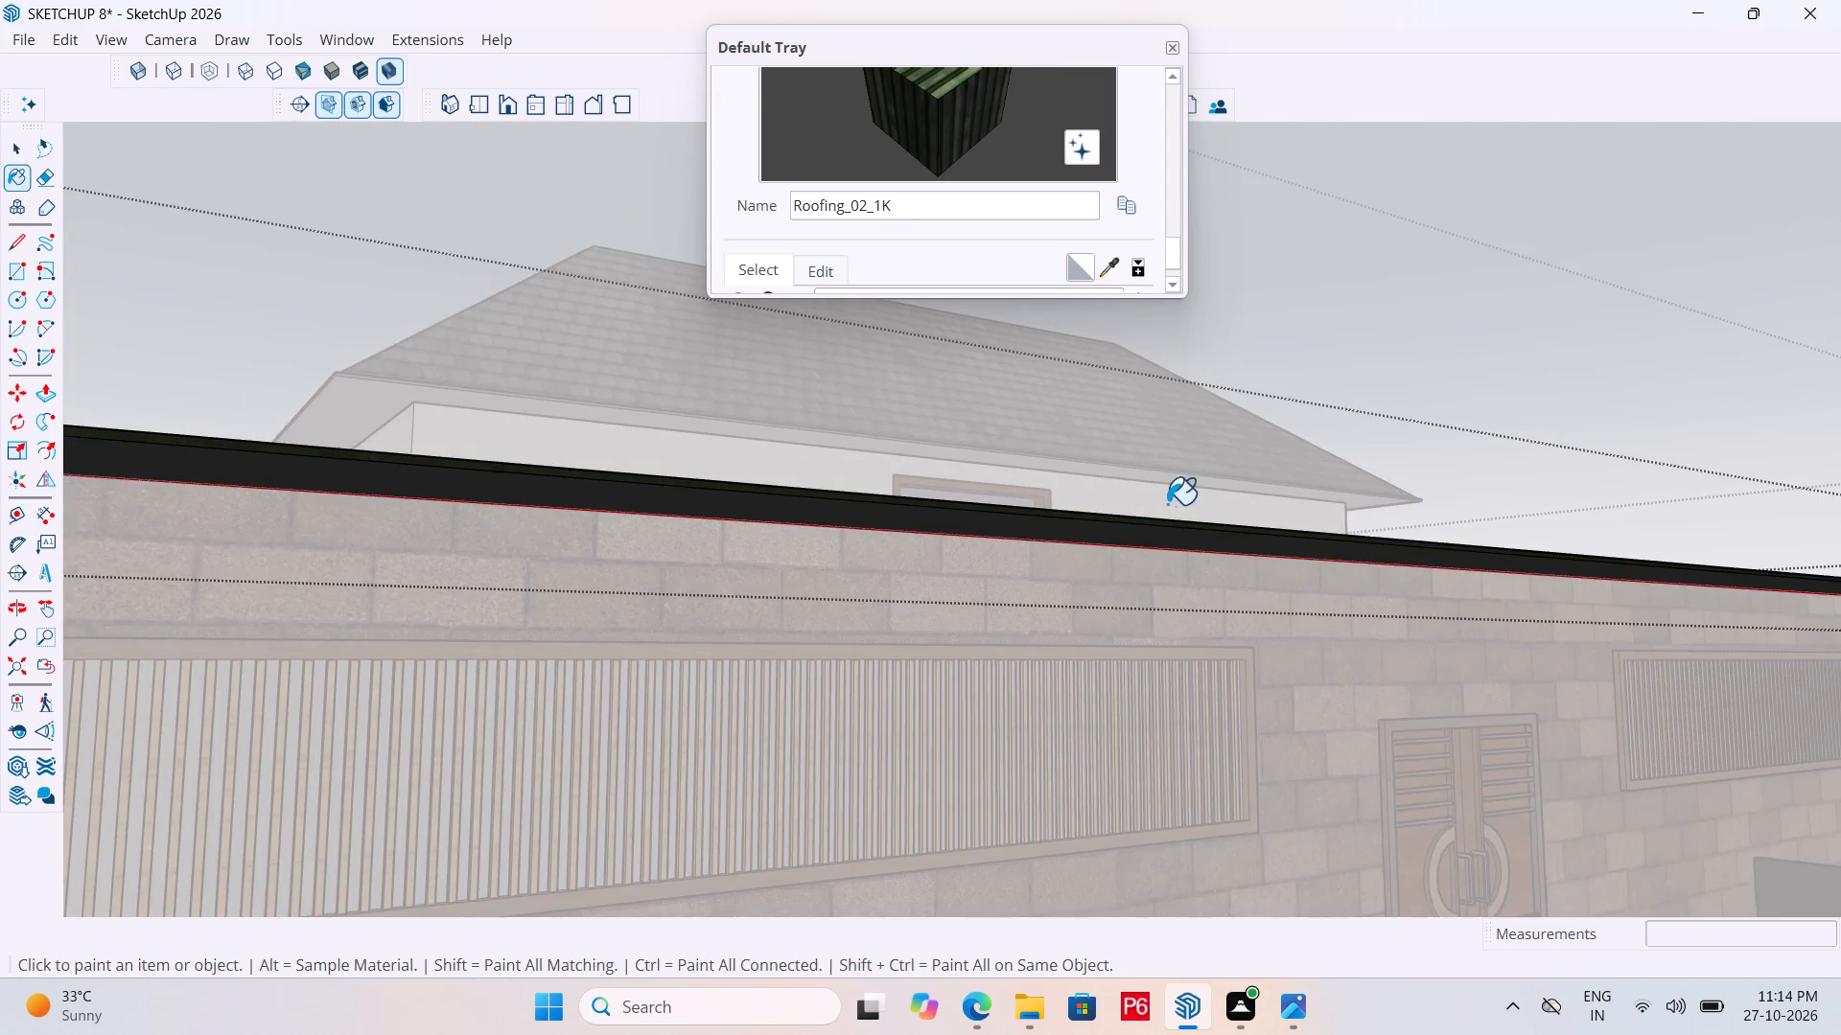
middle_drag(1177, 507, 1186, 413)
scroll(1405, 278, up, 6)
click(1388, 317)
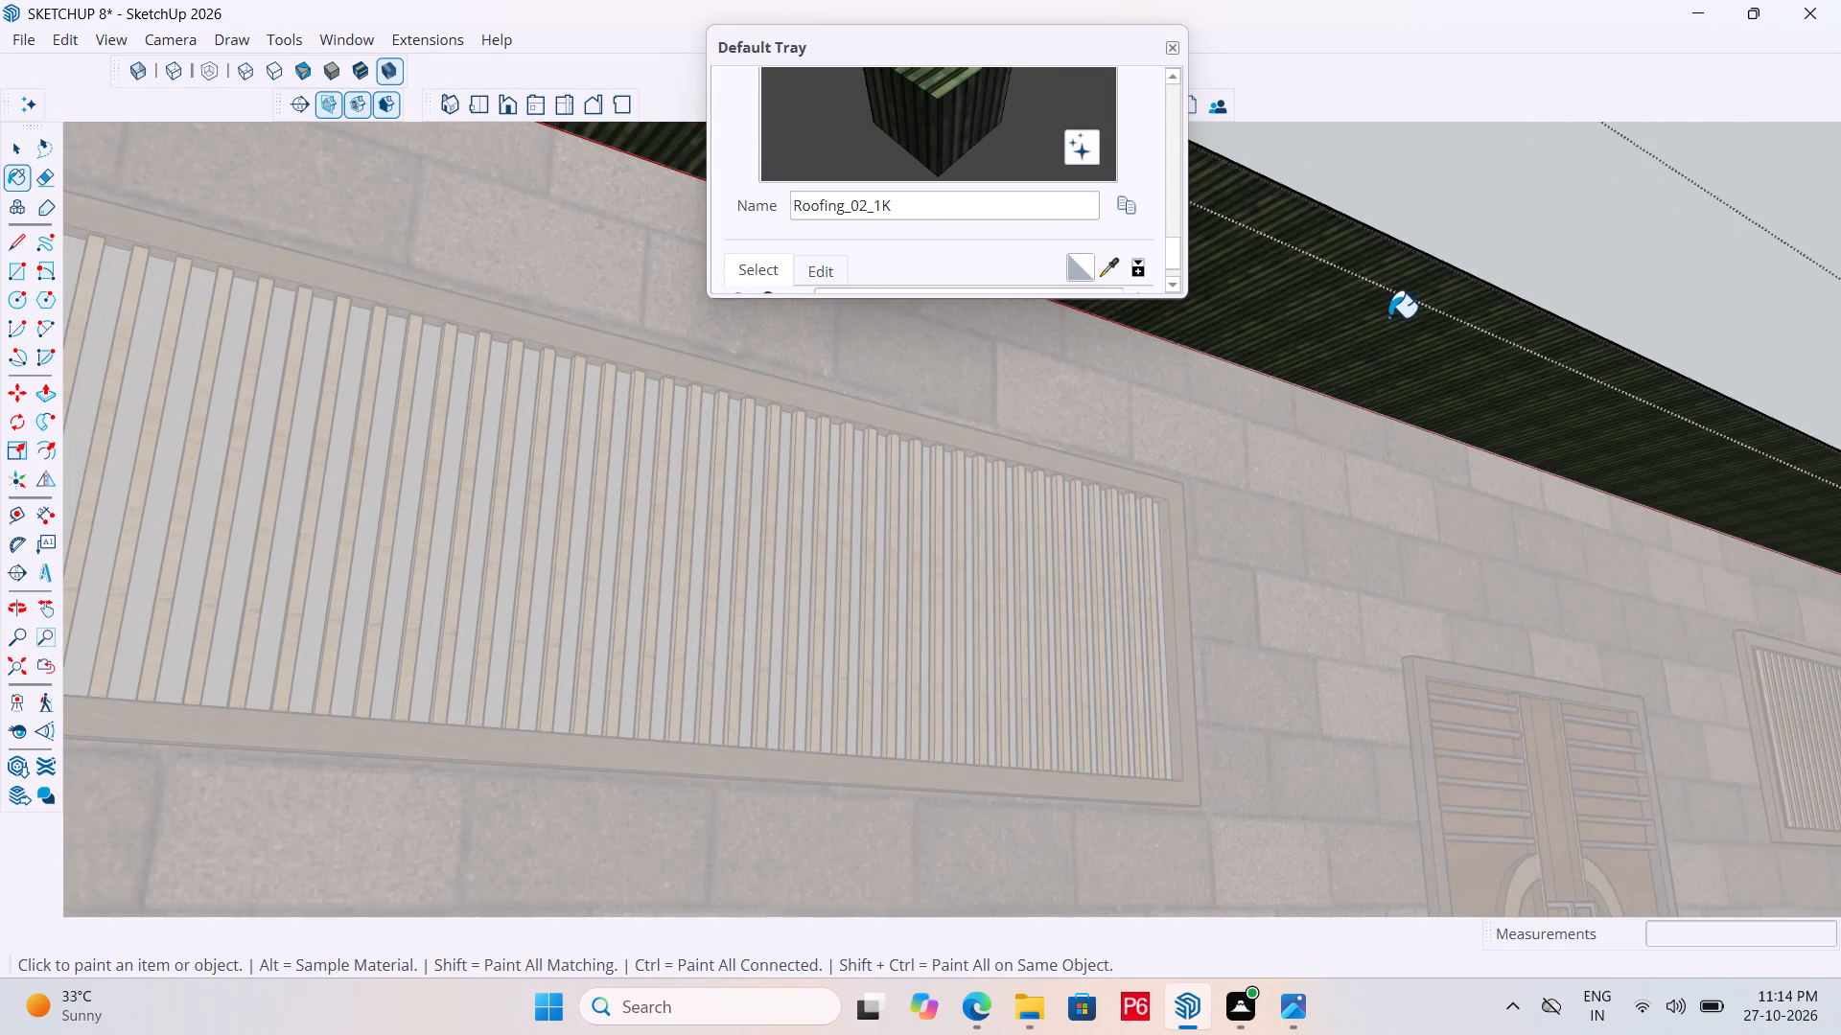
Paint the underside of the eave along the windowless right side wall with Roofing_02_1K.
scroll(1204, 398, down, 7)
scroll(1196, 476, down, 7)
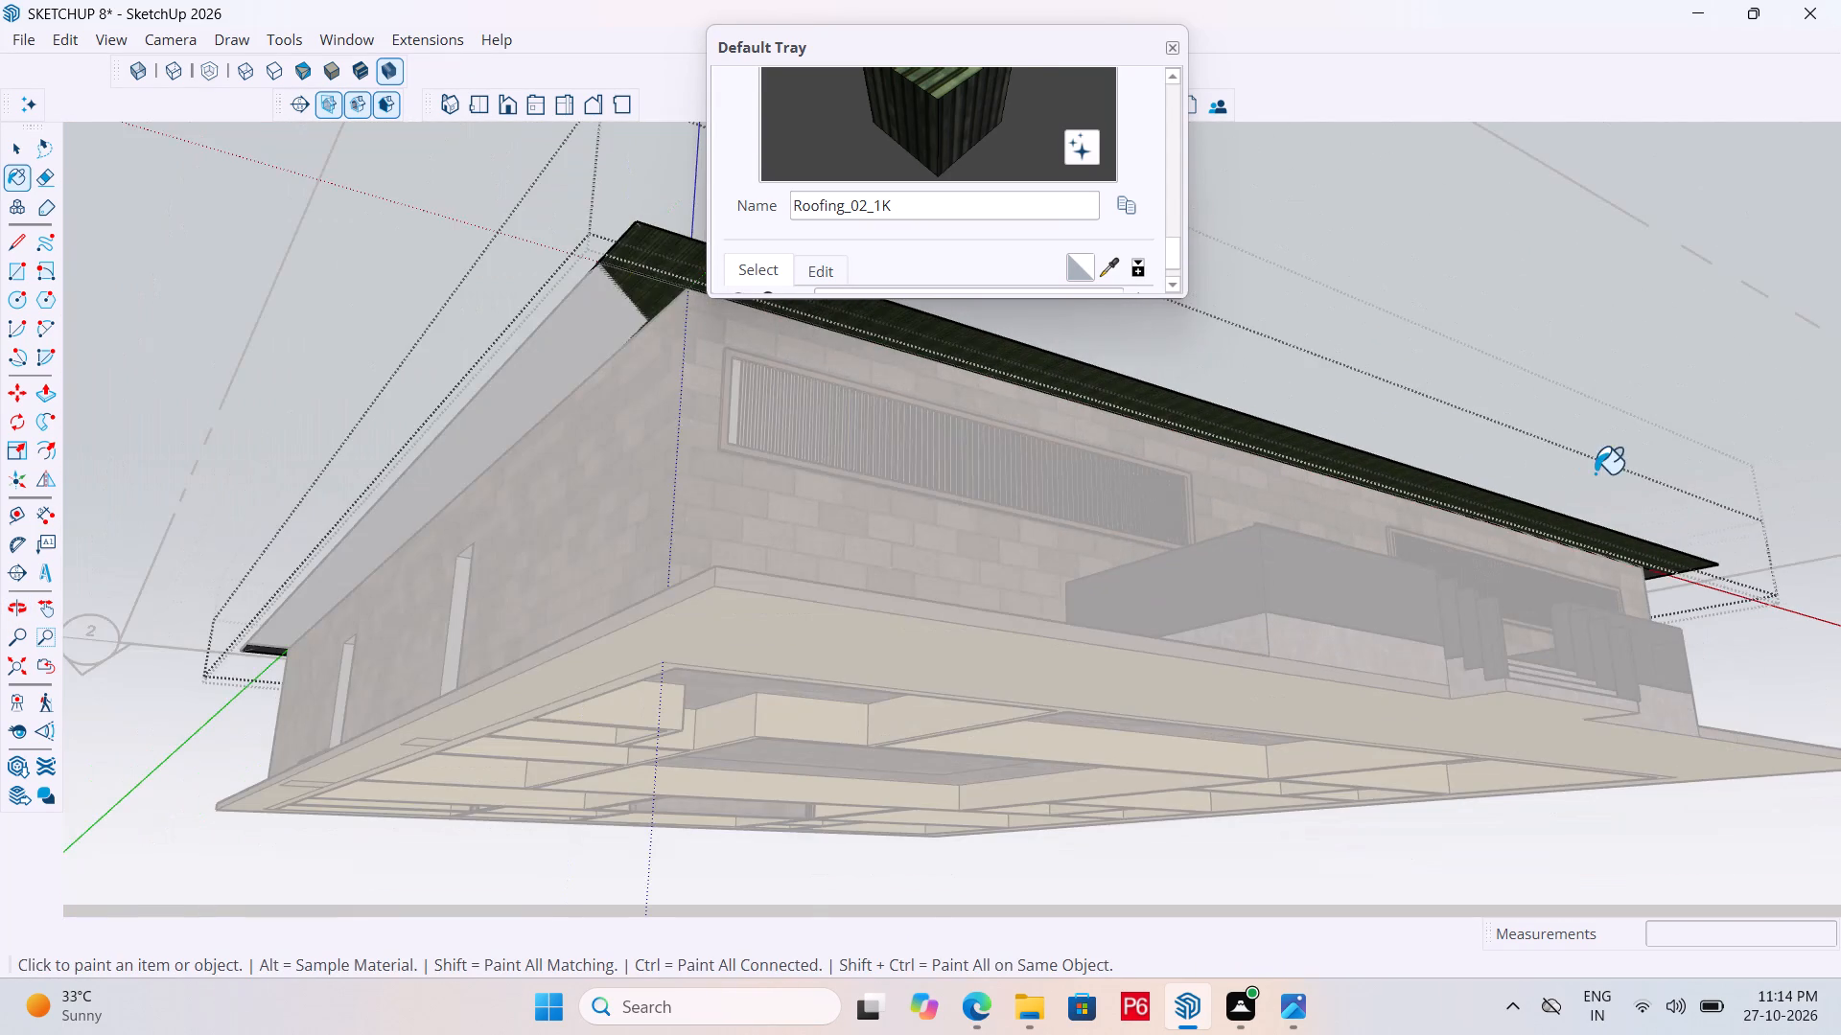
middle_drag(1595, 473, 577, 457)
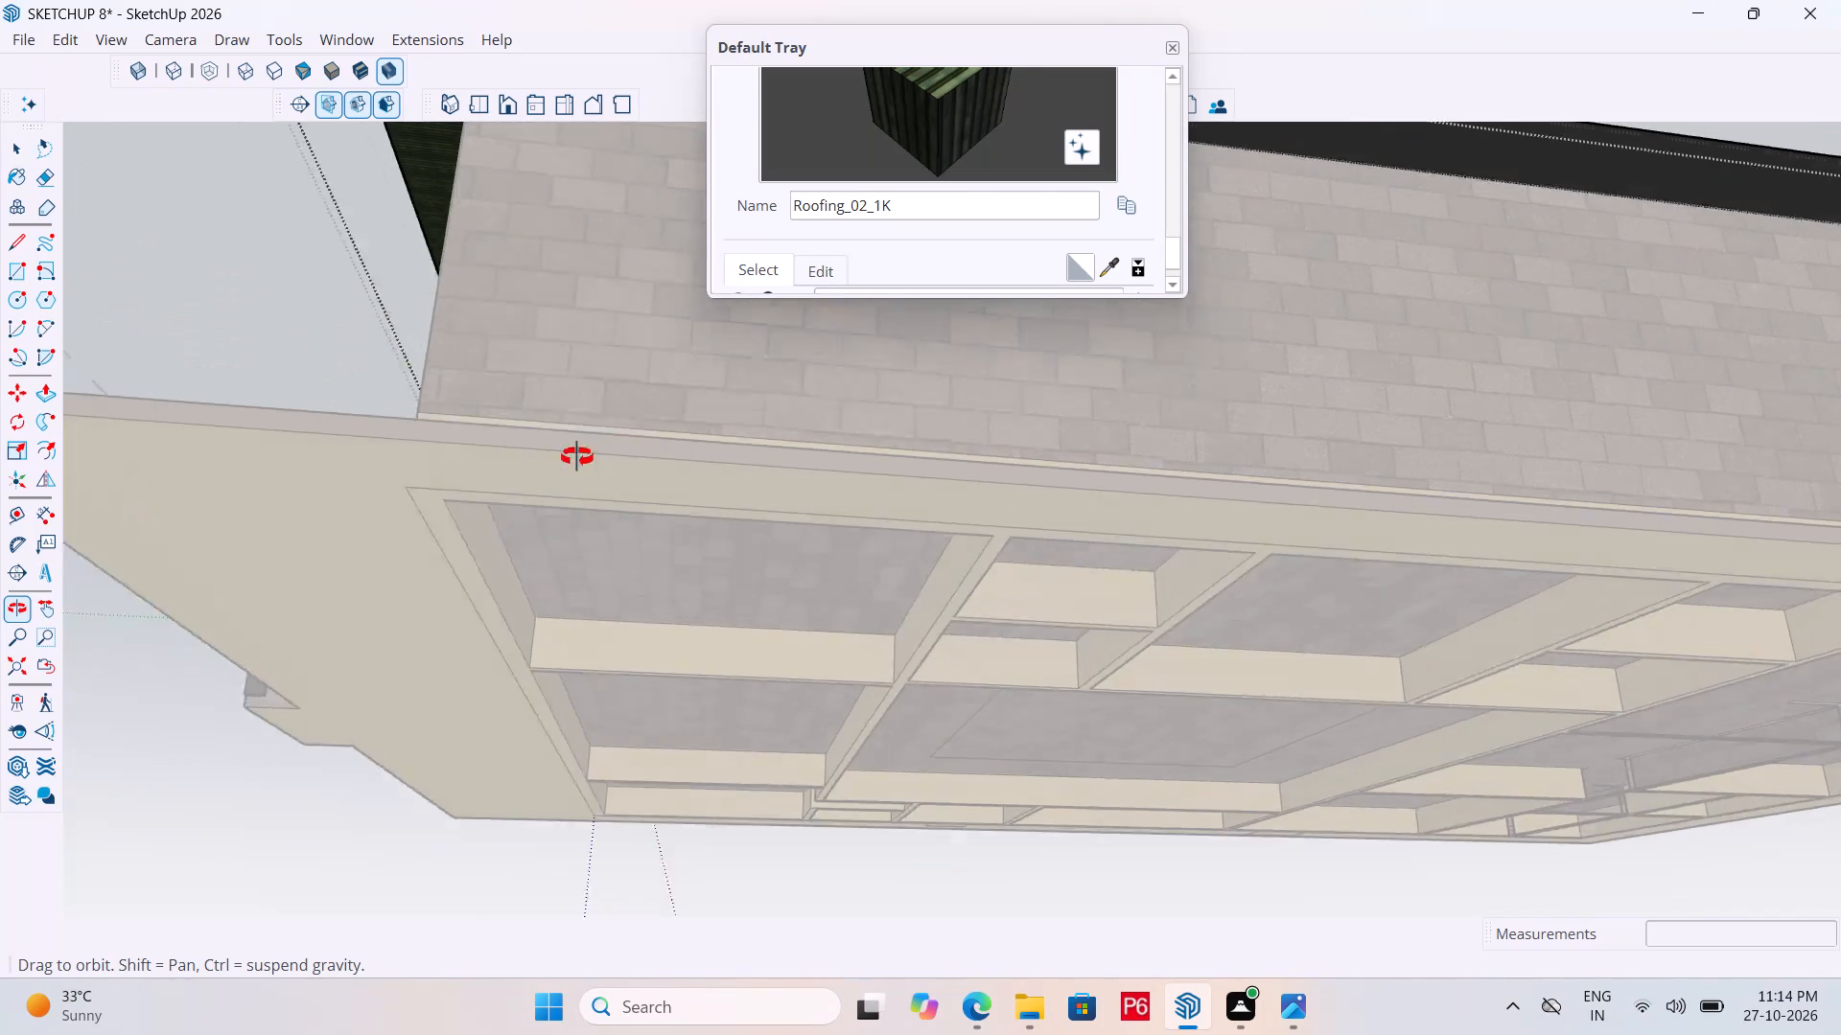
middle_drag(577, 457, 578, 449)
middle_drag(523, 481, 525, 546)
scroll(548, 228, up, 4)
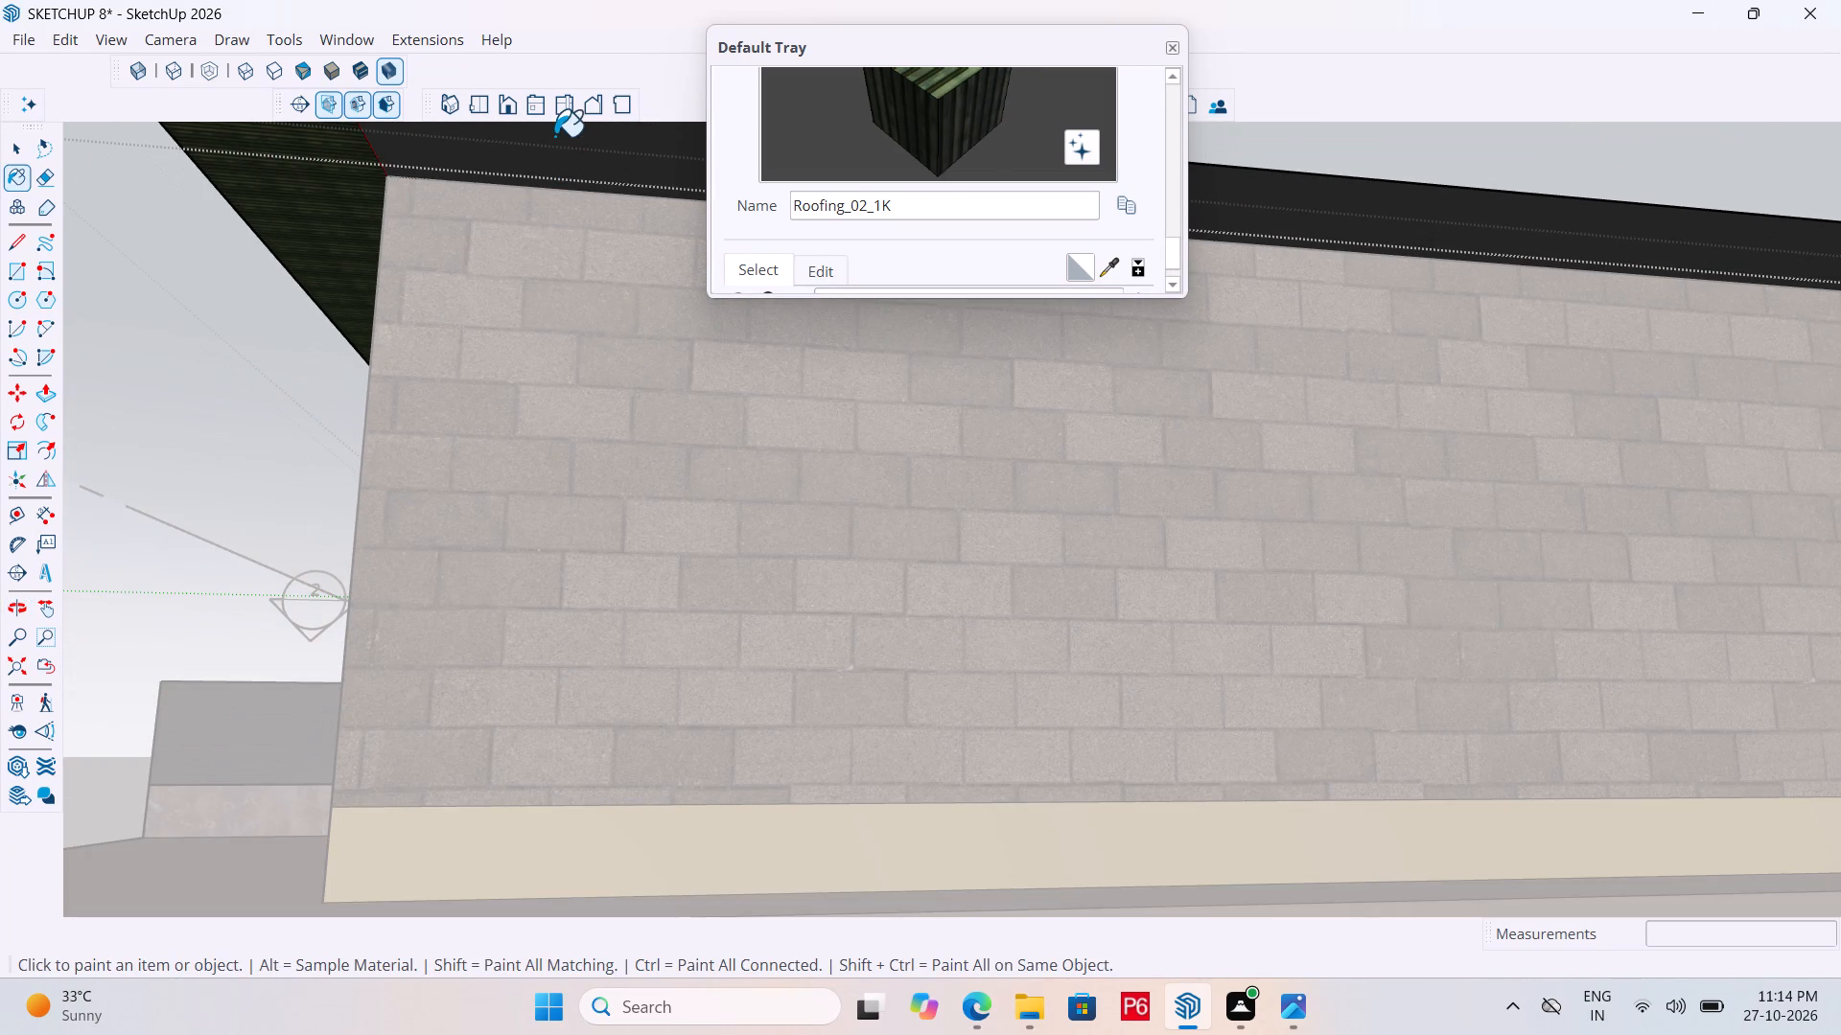
click(546, 149)
Paint the underside of the rear eave with Roofing_02_1K.
scroll(361, 287, down, 6)
scroll(280, 369, down, 8)
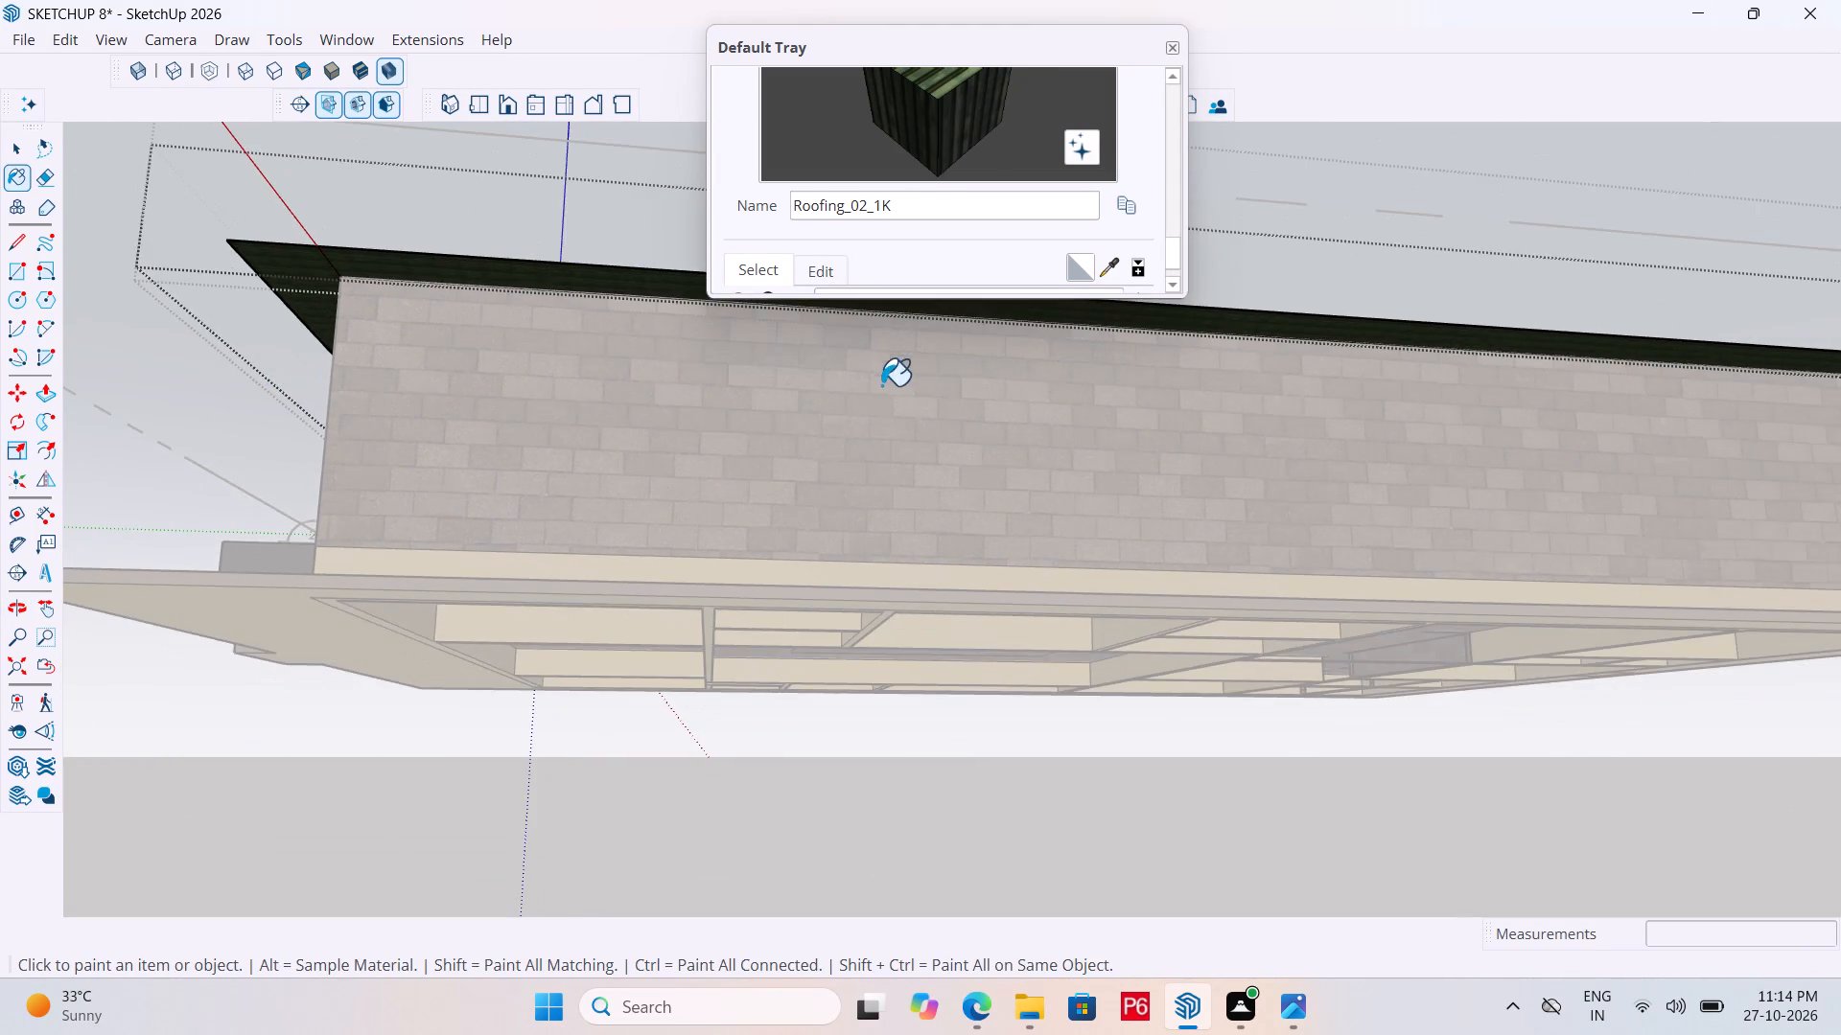
scroll(845, 418, down, 6)
middle_drag(1389, 438, 1045, 330)
scroll(1366, 304, up, 9)
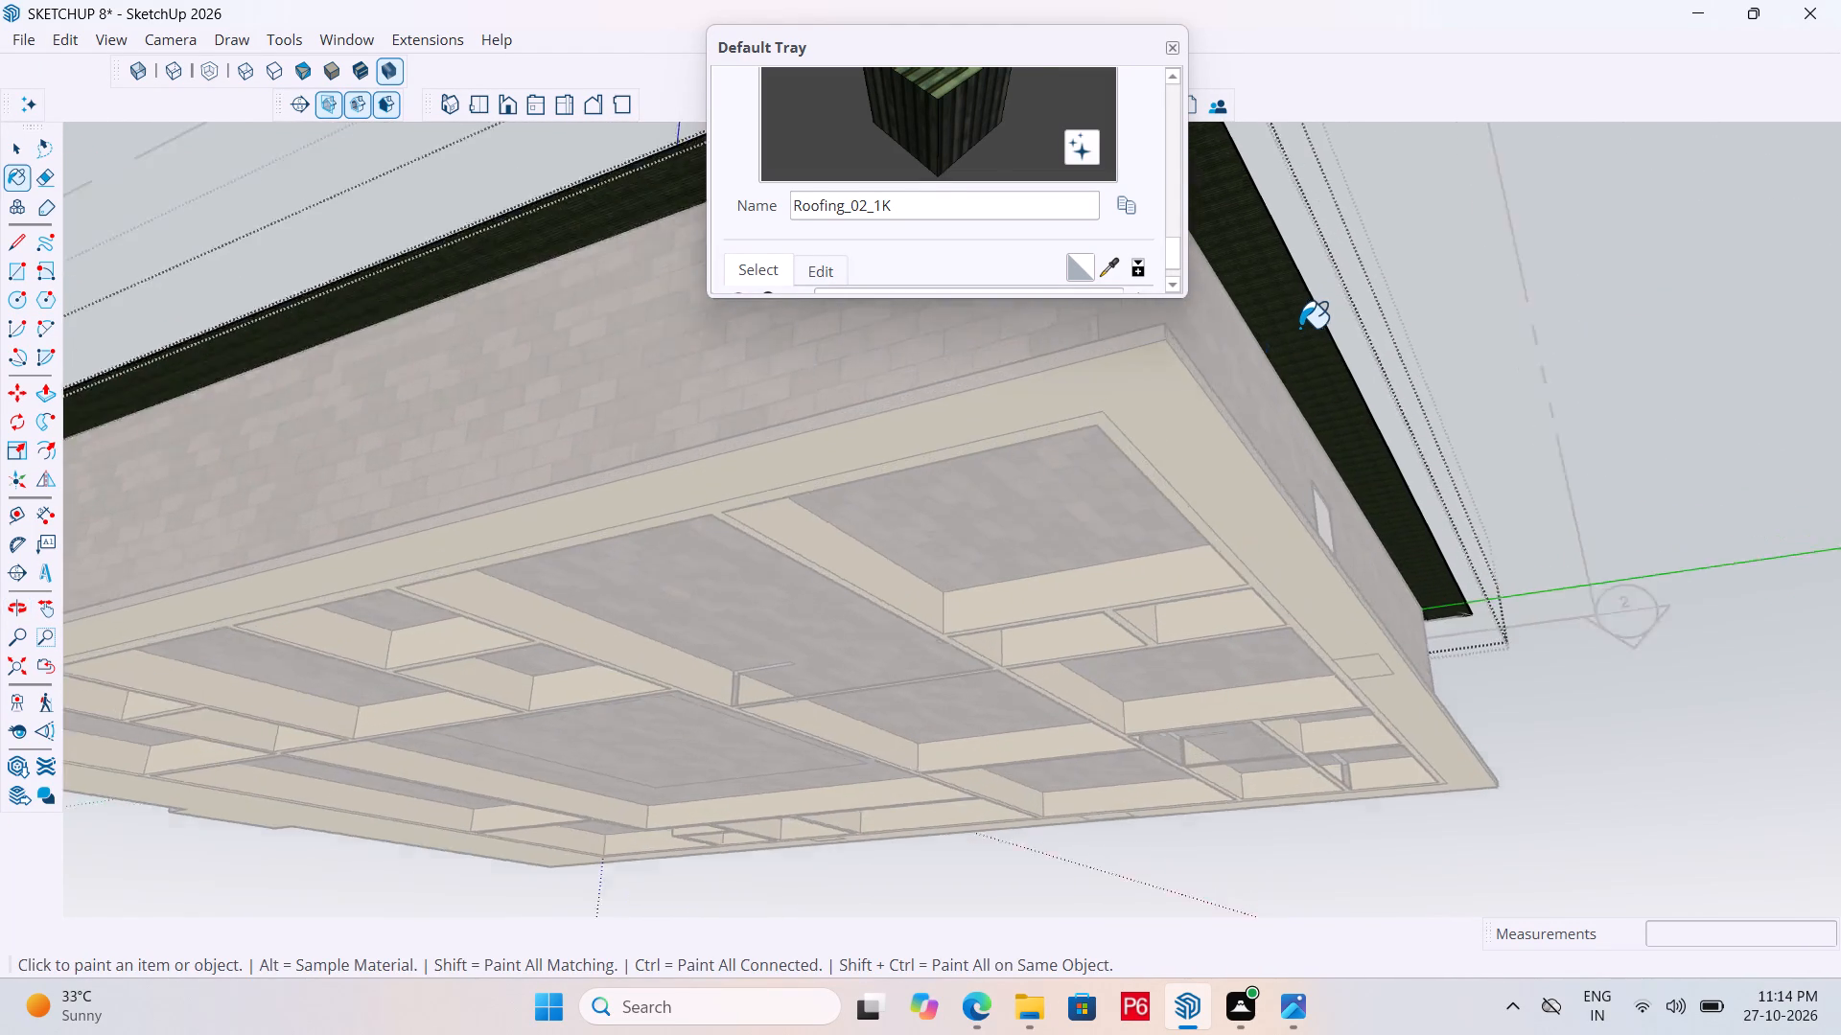
scroll(1299, 328, up, 4)
click(1280, 315)
Save the model.
middle_drag(1430, 320, 1466, 734)
scroll(1580, 462, down, 3)
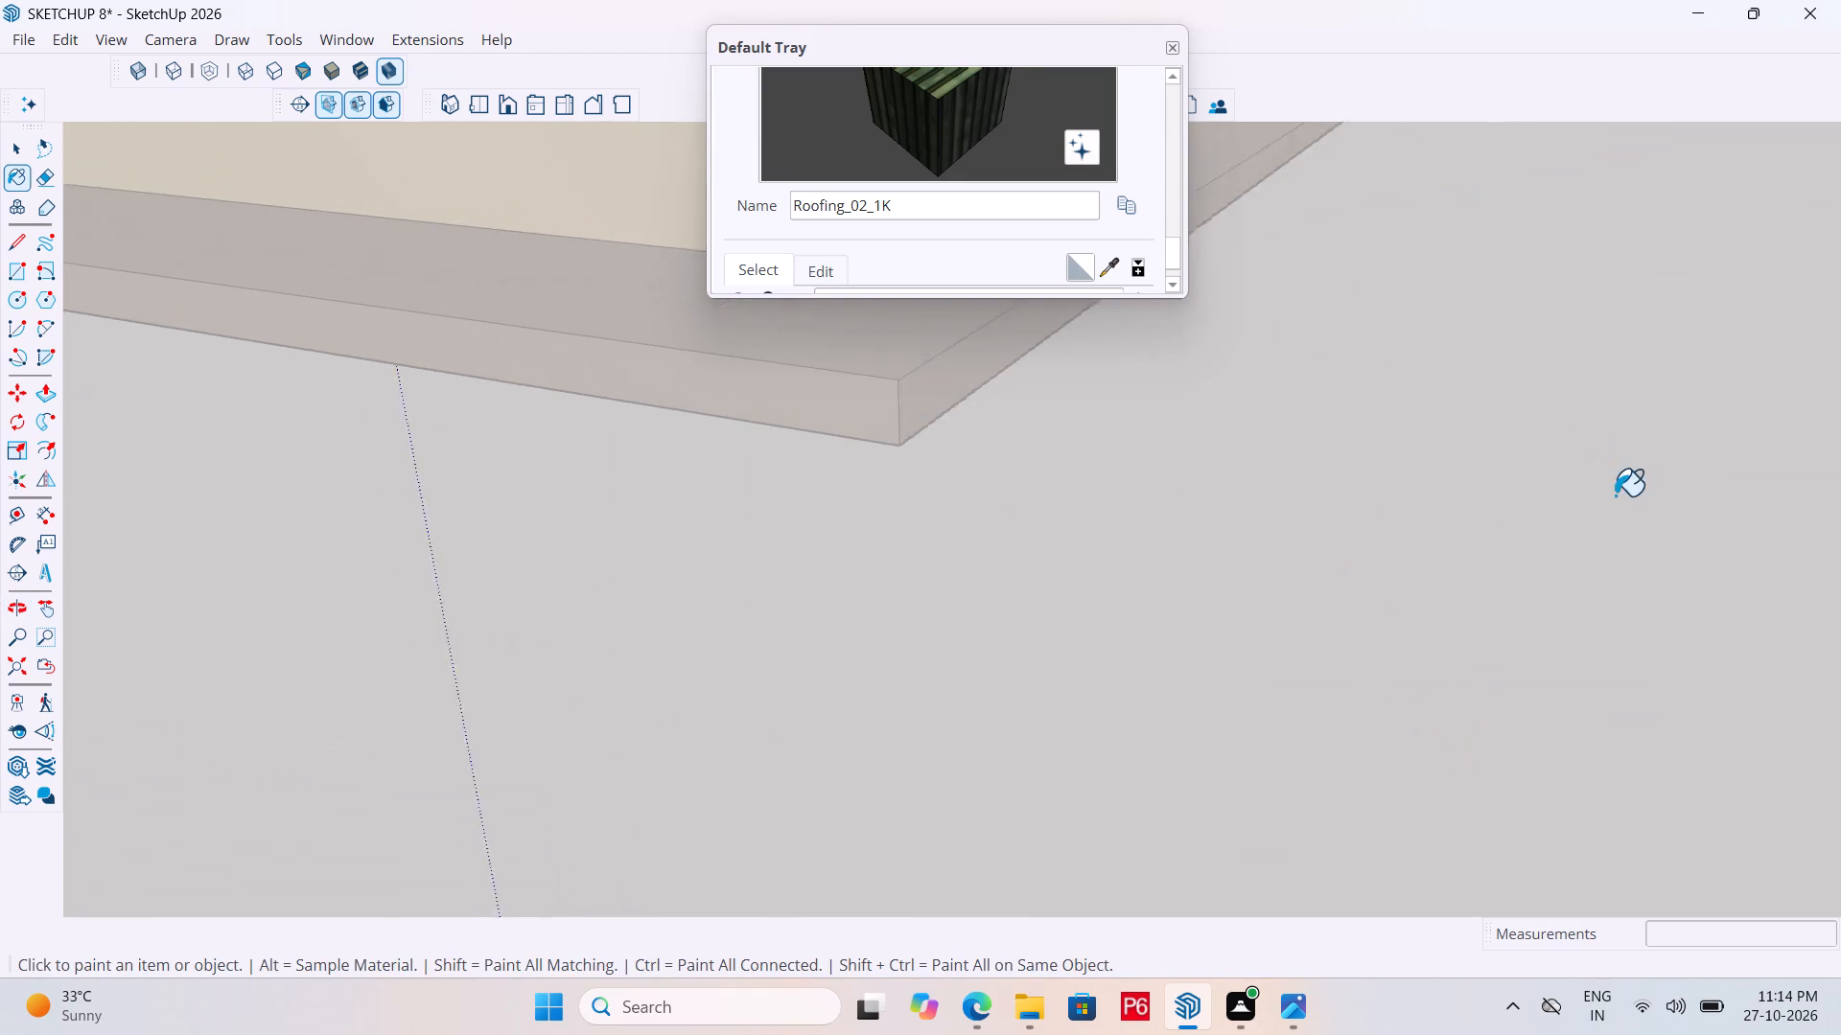
scroll(1615, 495, down, 13)
key(ctrl+s)
key(ctrl+s)
key(ctrl+s)
key(ctrl+s)
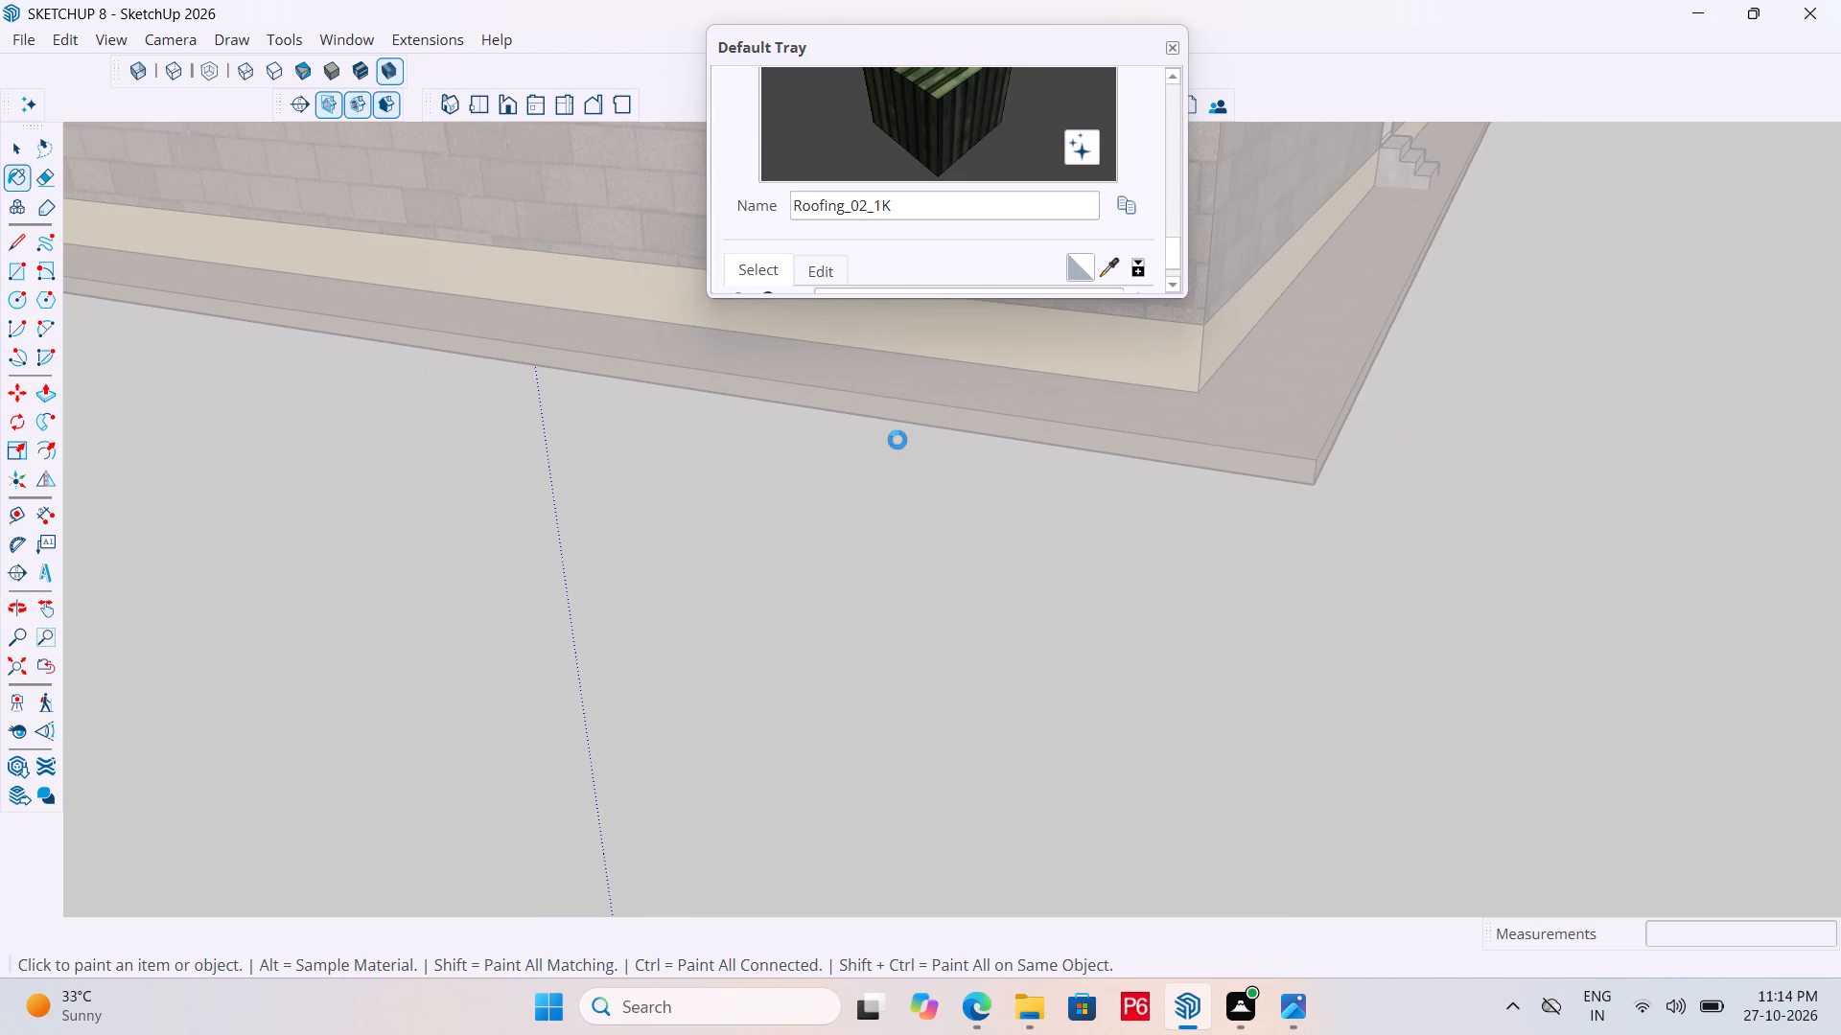
key(ctrl+s)
key(ctrl+s)
key(ctrl+s)
key(ctrl+s)
key(ctrl+s)
Leave the lower eave roof group and return to the whole house model.
ctrl+scroll(1026, 505, down, 6)
scroll(1182, 627, down, 8)
key(space)
scroll(1046, 535, down, 6)
key(space)
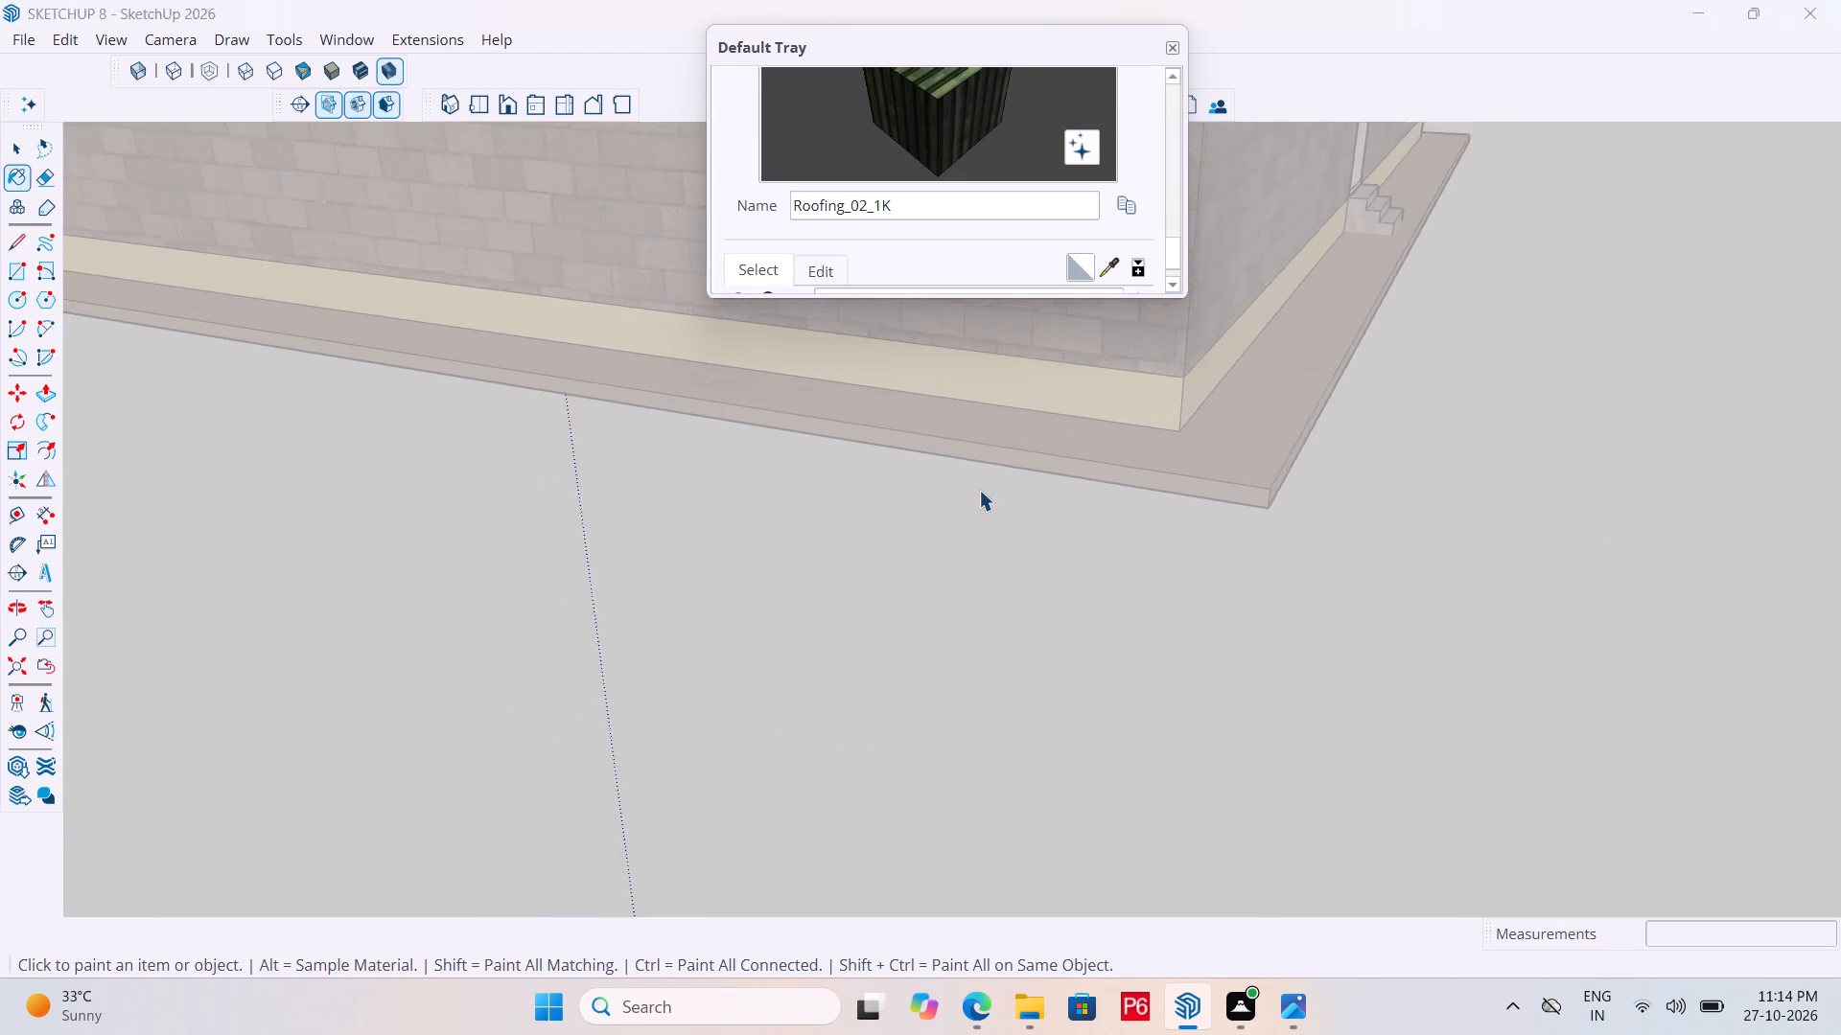
scroll(978, 491, down, 4)
scroll(1273, 555, down, 8)
middle_drag(619, 422, 1403, 441)
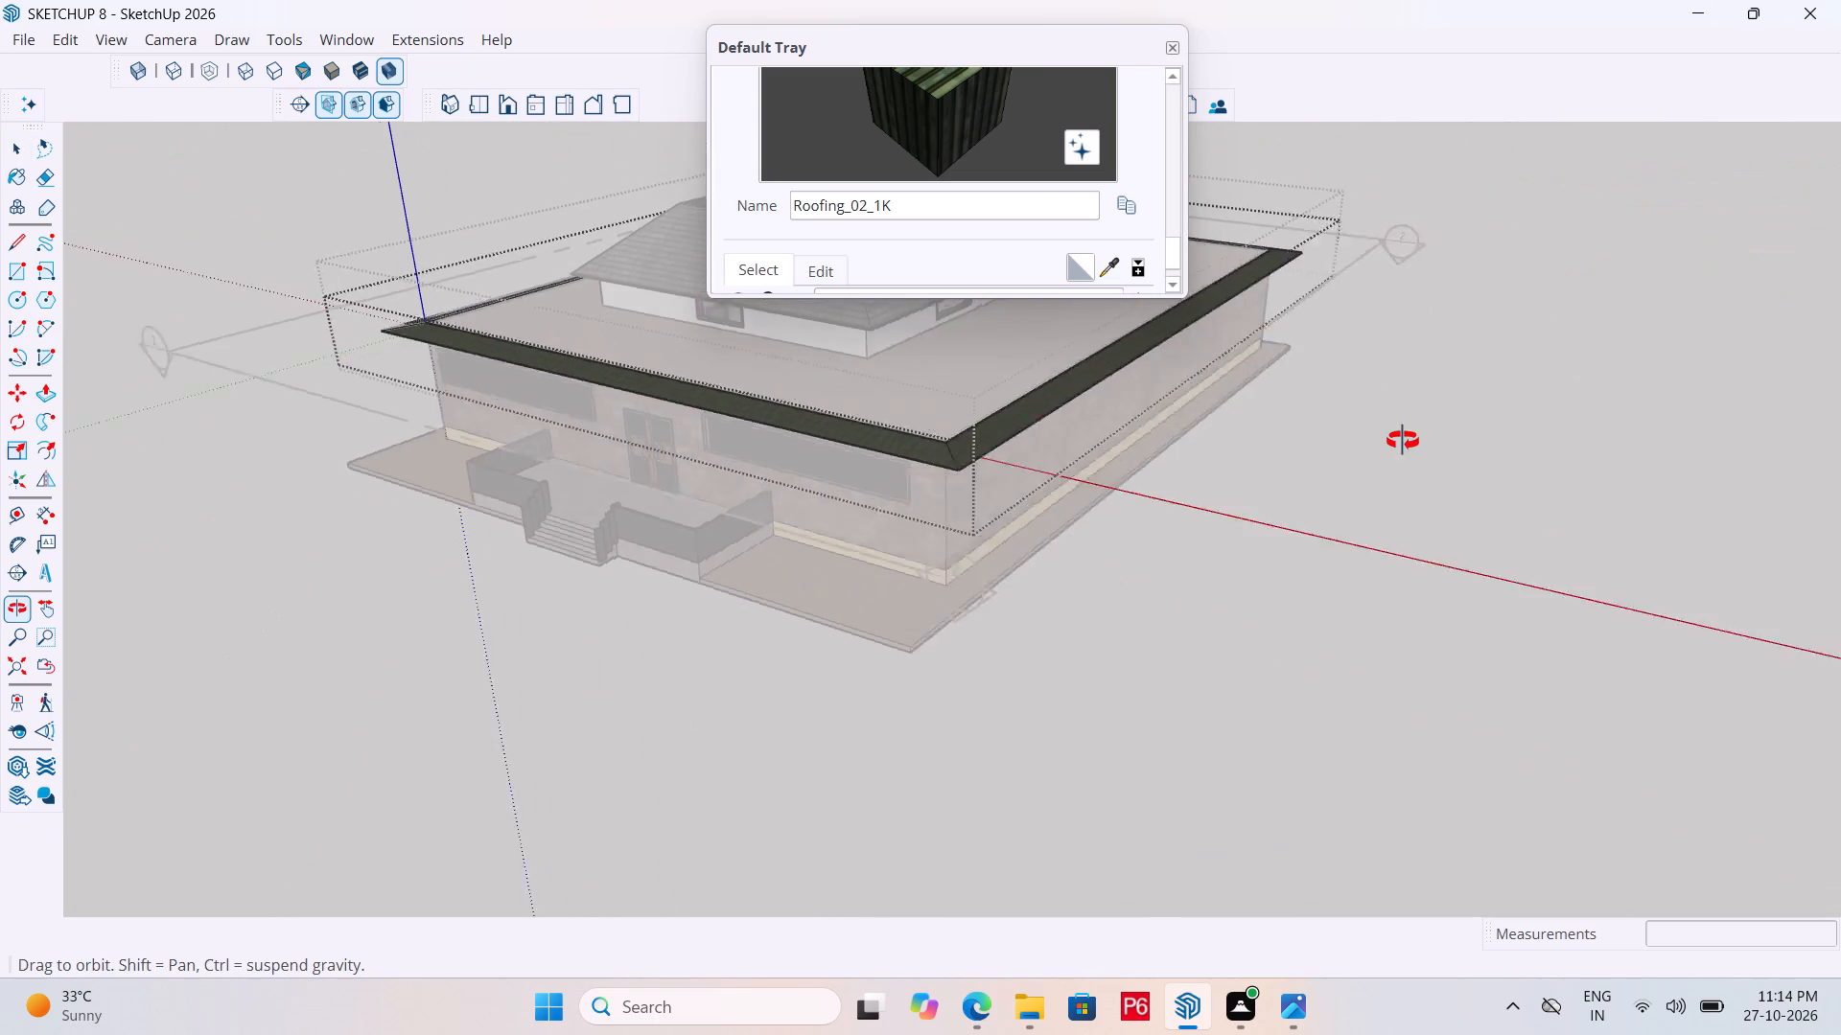
middle_drag(1403, 441, 1409, 441)
key(space)
triple_click(1208, 504)
triple_click(1177, 517)
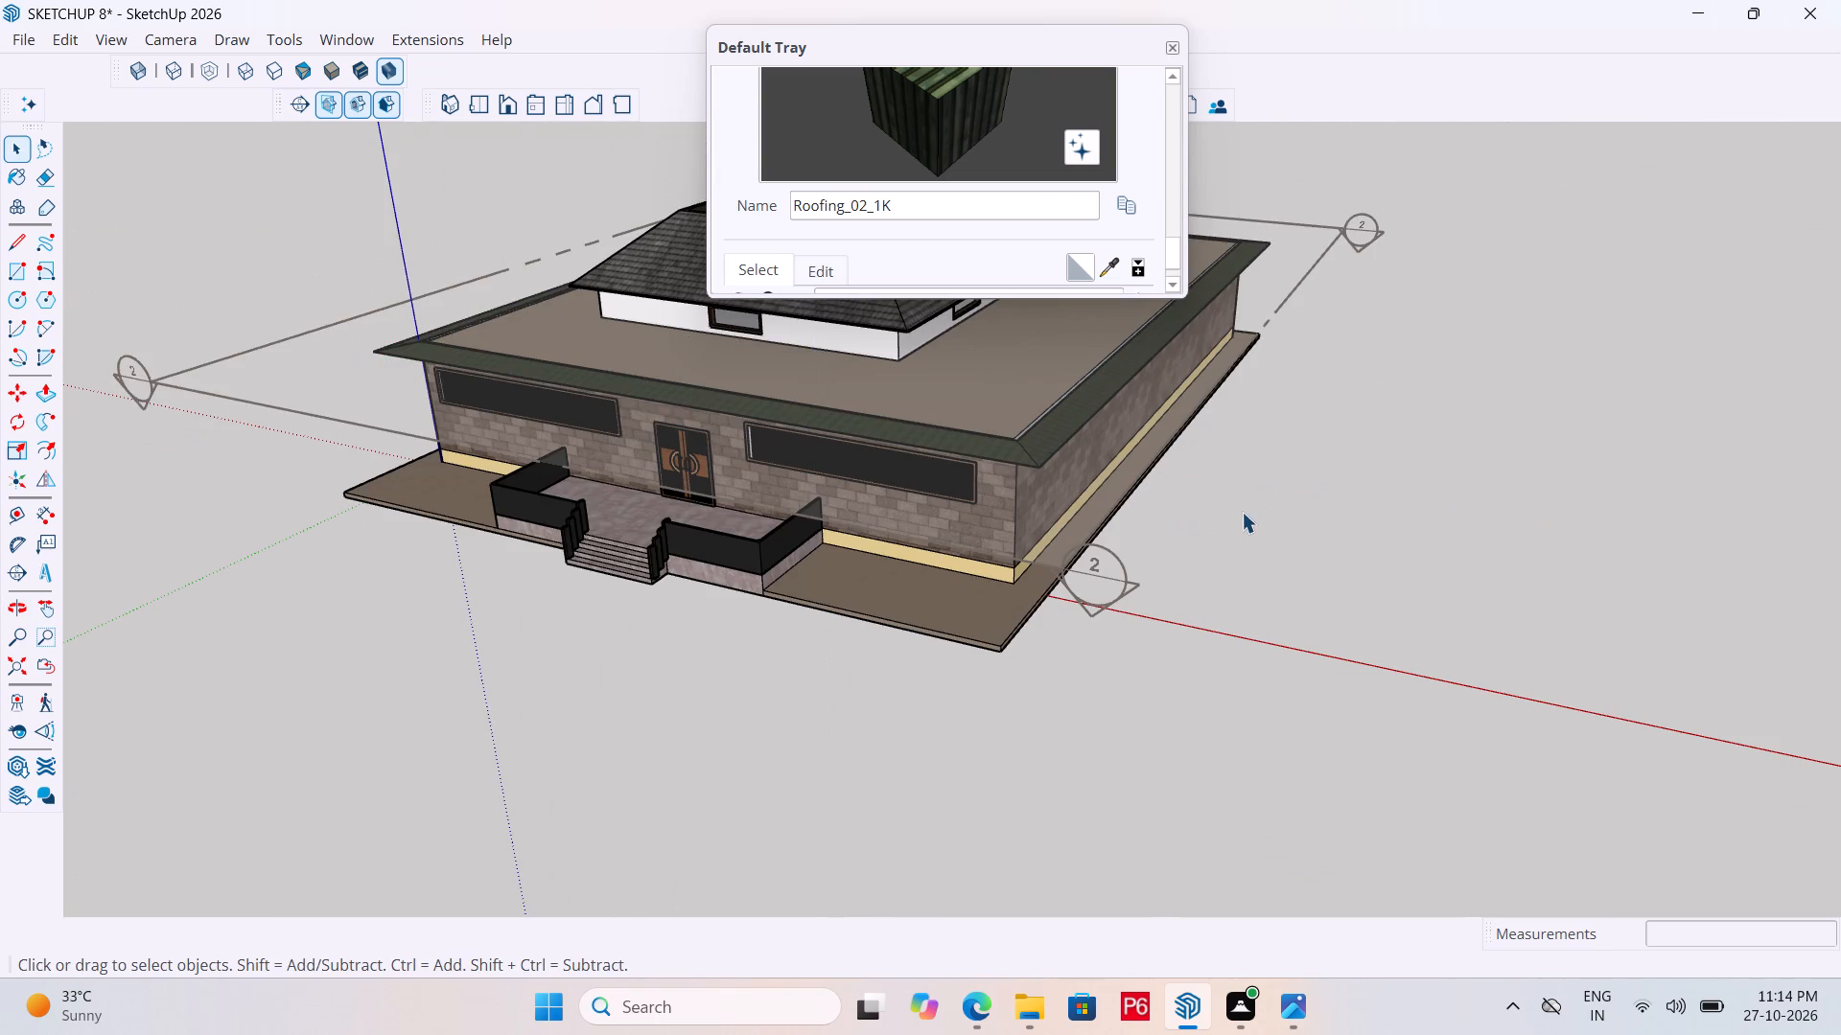
double_click(1242, 512)
Close the Default Tray and delete the section plane labelled 2 that surrounds the house.
scroll(654, 836, down, 4)
middle_drag(697, 546, 765, 437)
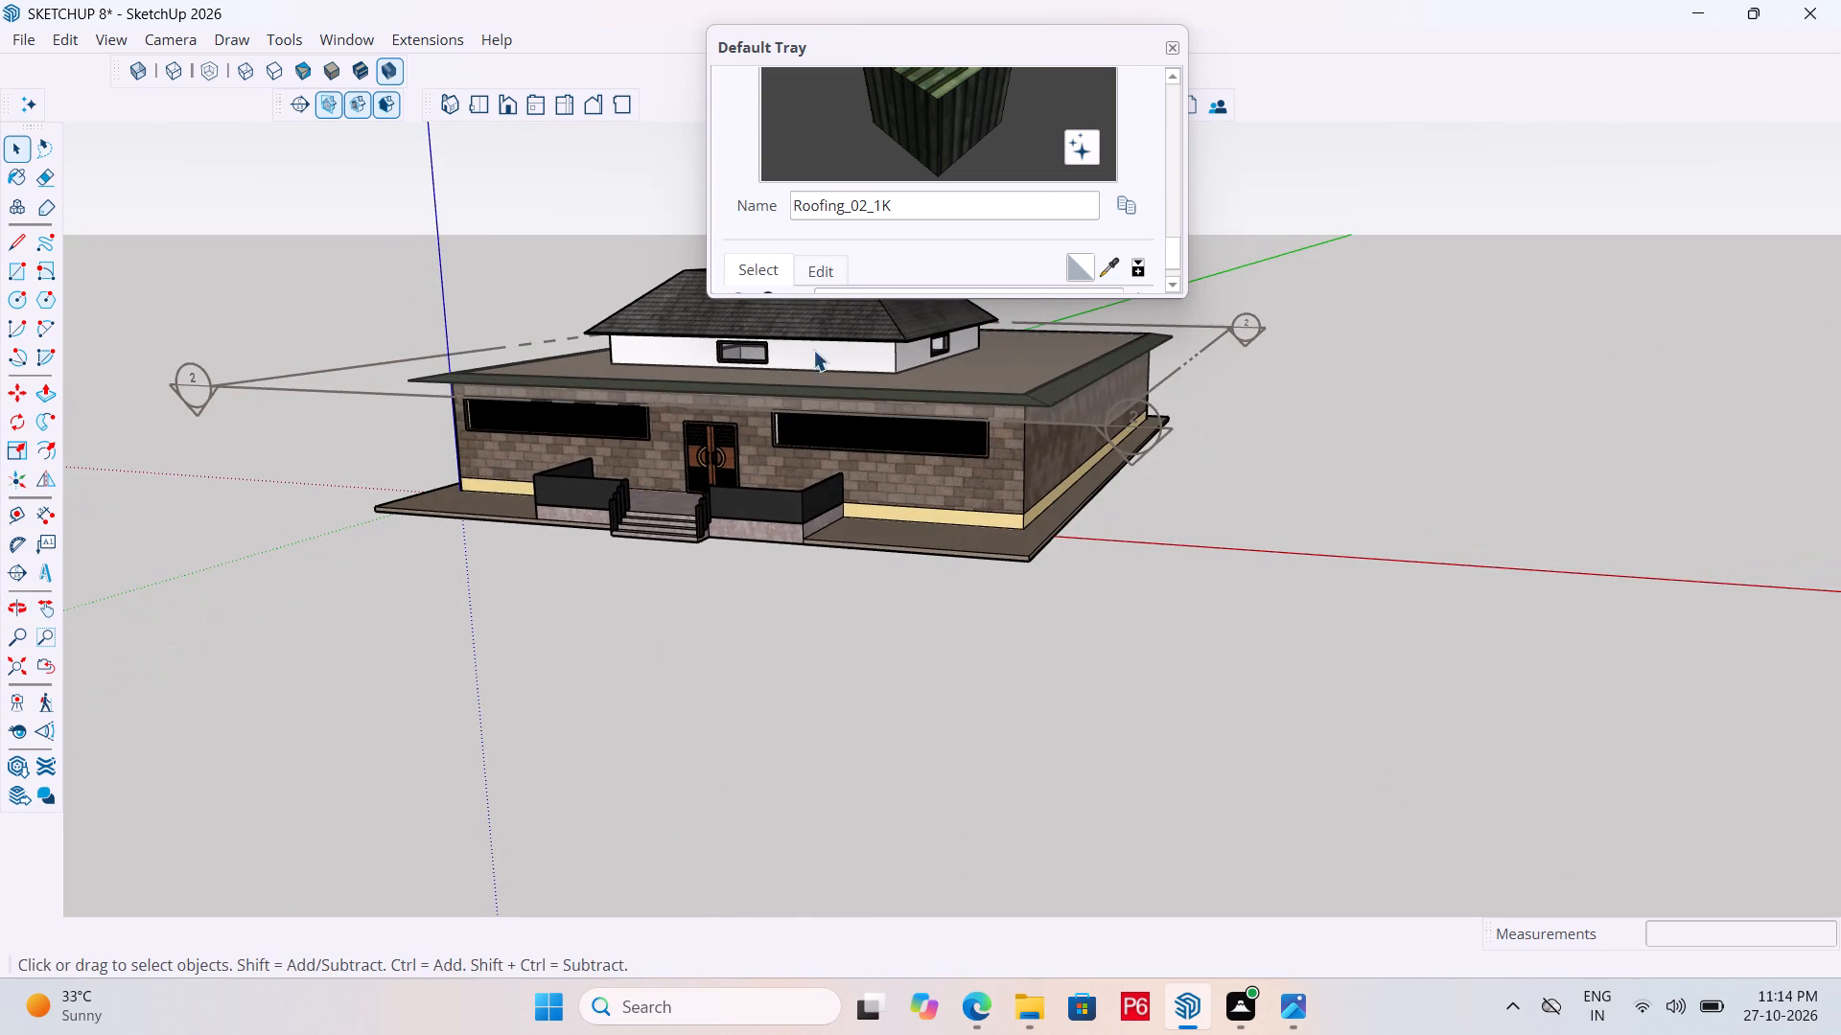
click(1174, 49)
scroll(1206, 324, up, 4)
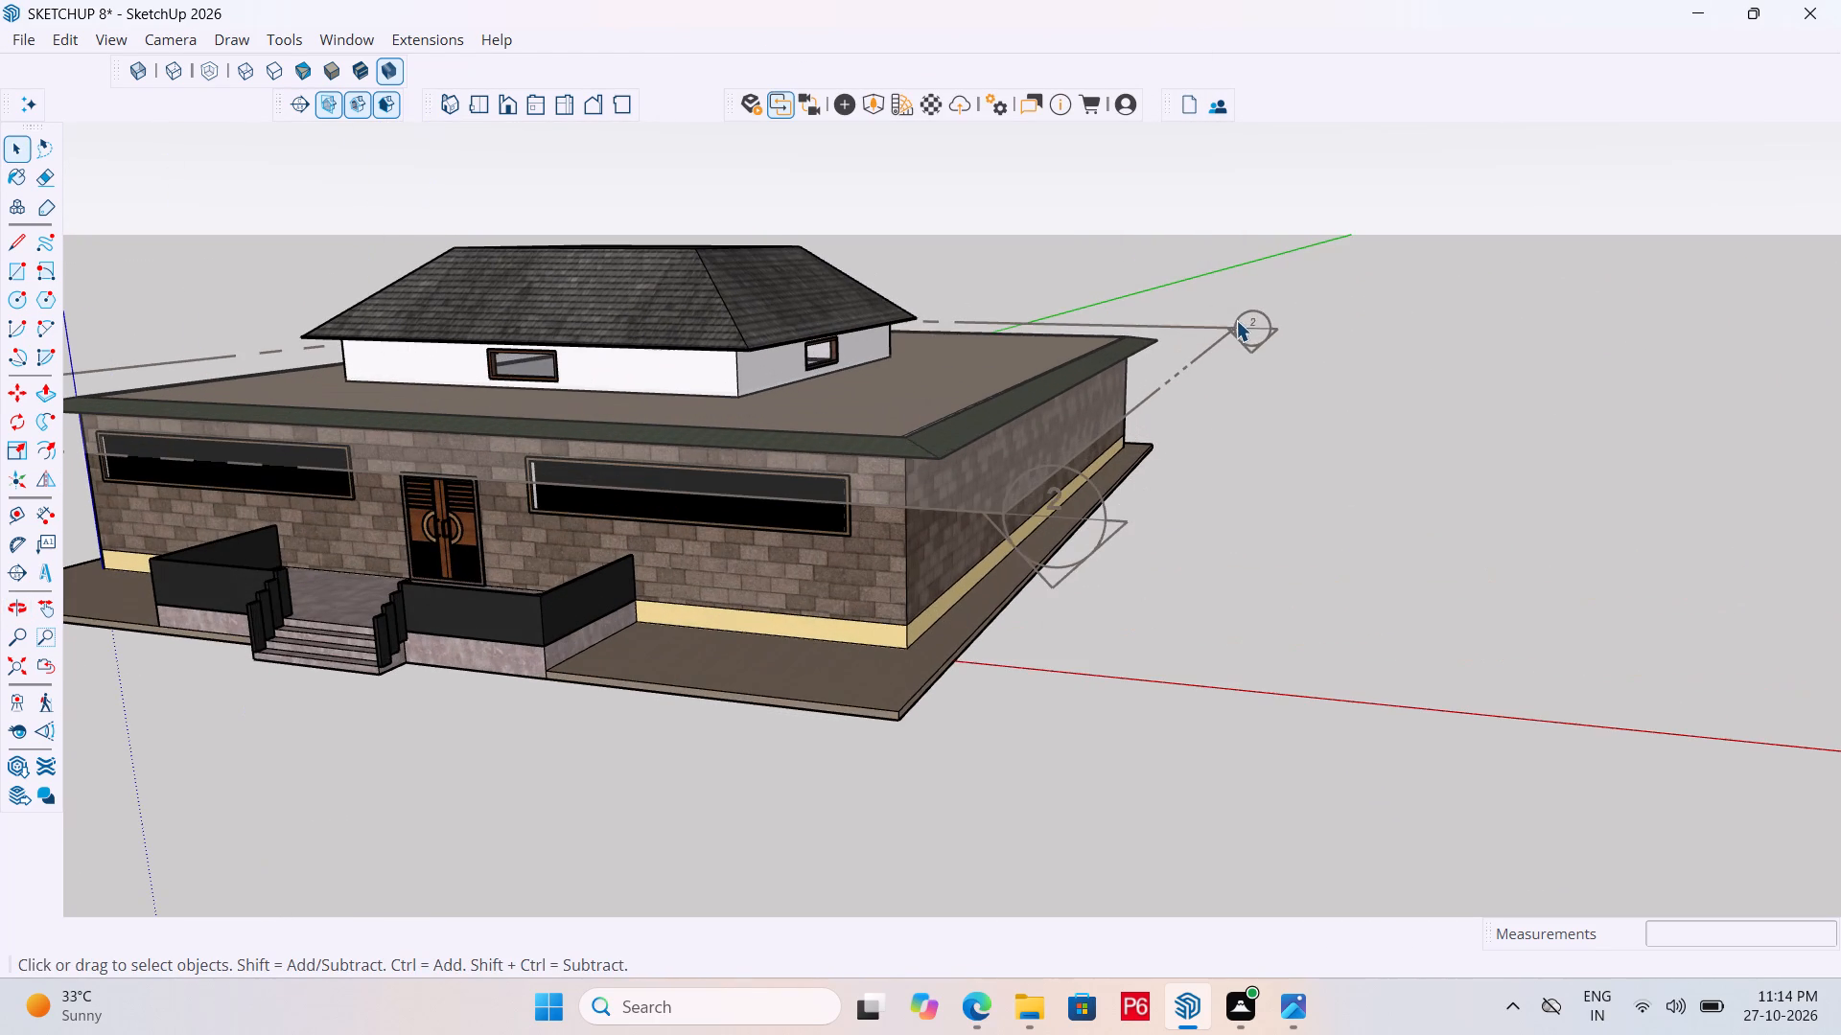
click(1246, 334)
key(Delete)
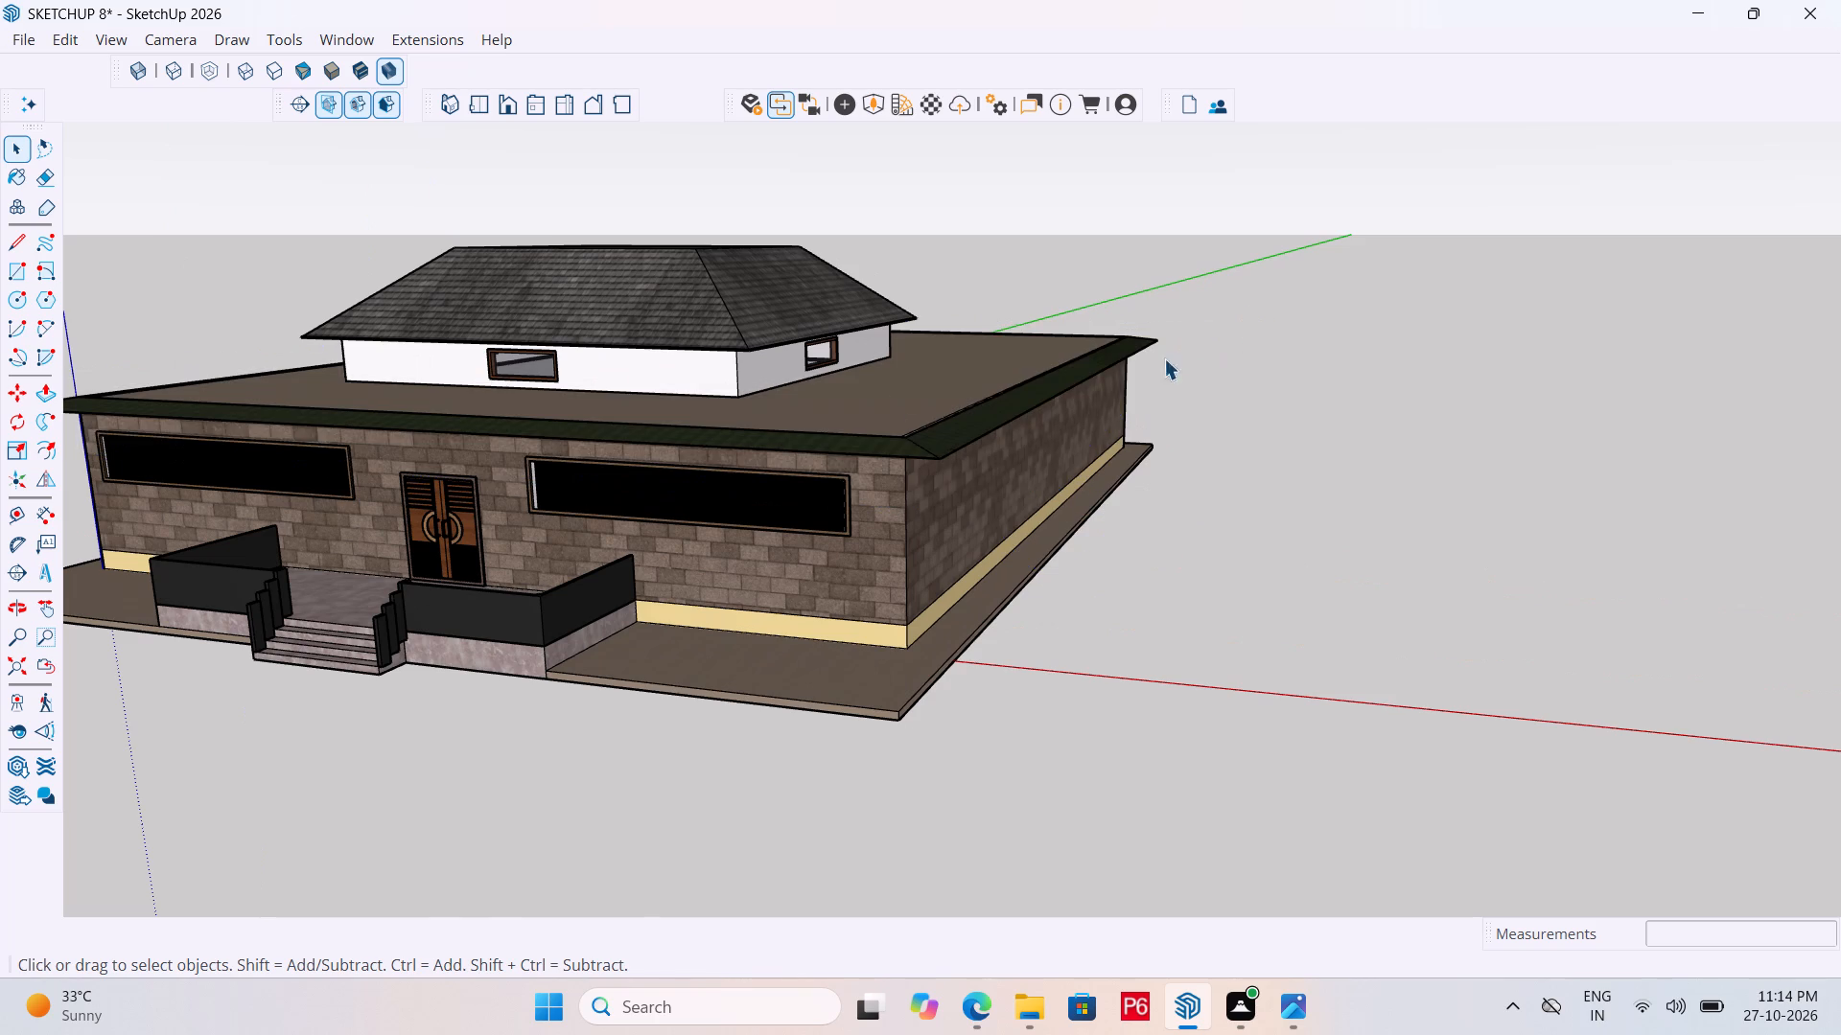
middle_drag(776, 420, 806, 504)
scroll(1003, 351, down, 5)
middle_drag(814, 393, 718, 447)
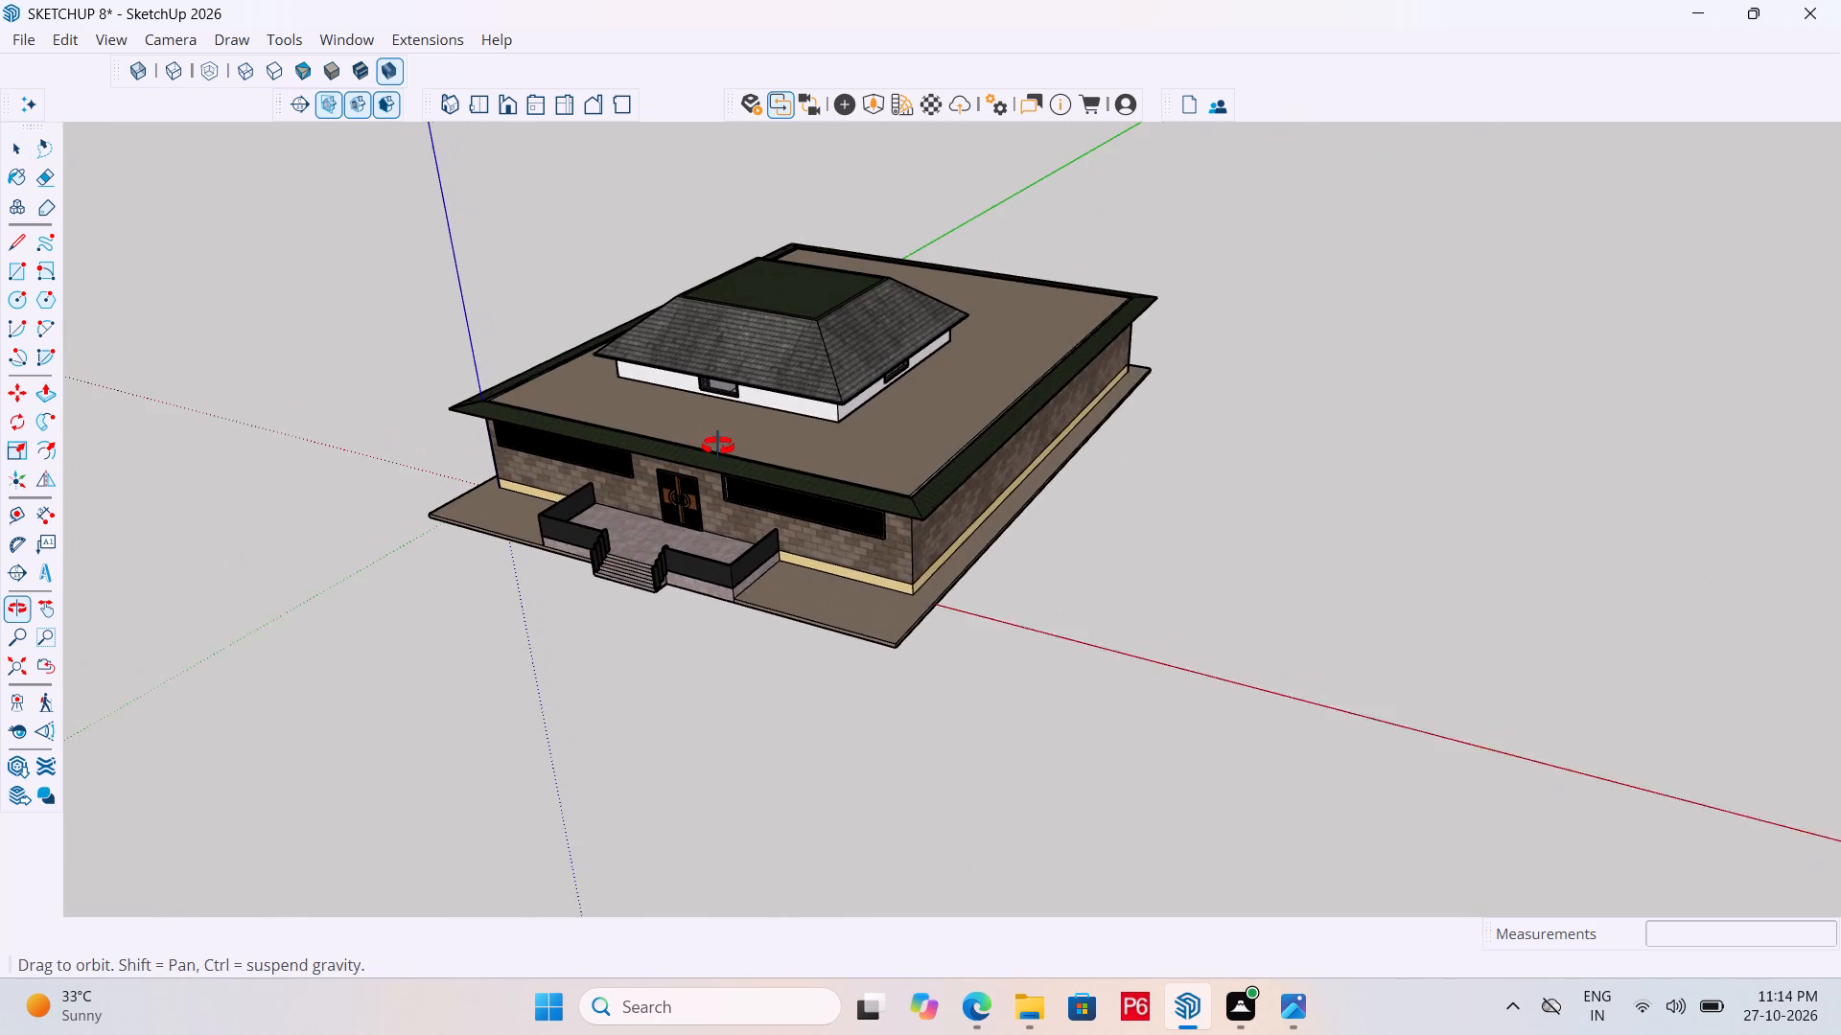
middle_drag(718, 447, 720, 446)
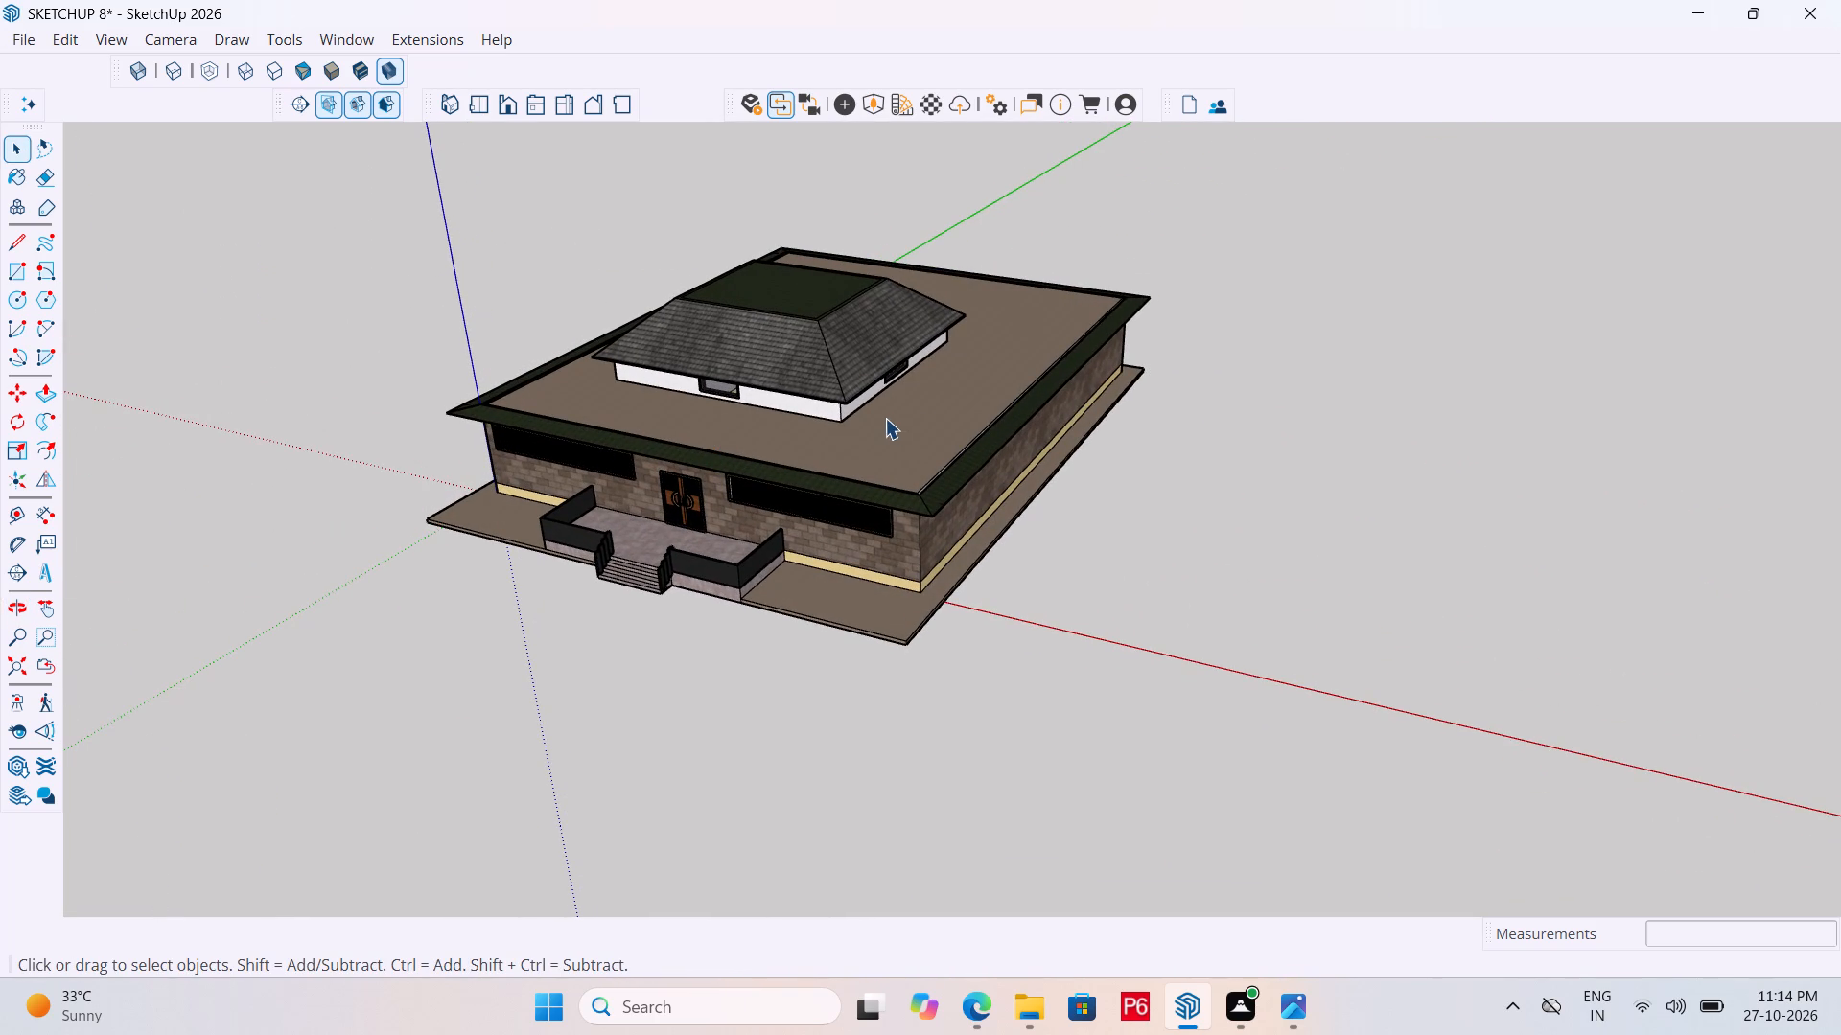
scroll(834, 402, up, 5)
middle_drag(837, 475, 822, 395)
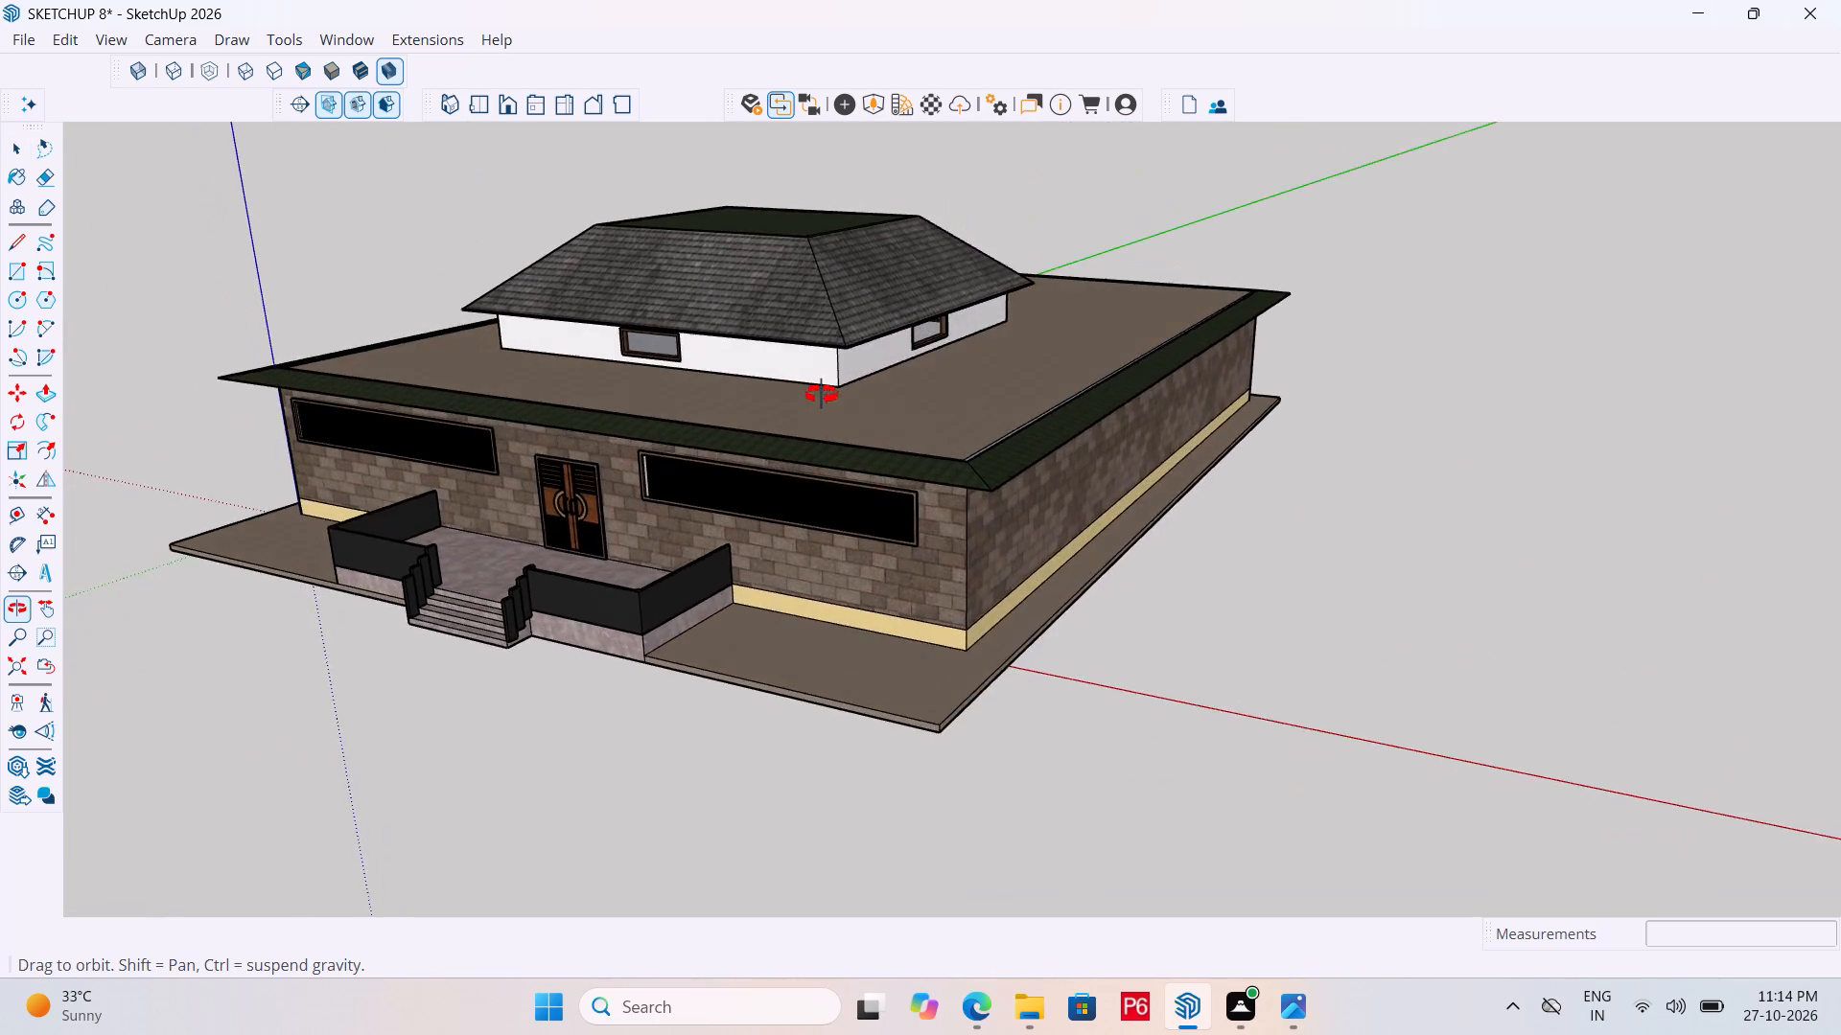
Open the plain white rear door group above the small steps for editing.
middle_drag(822, 395, 873, 482)
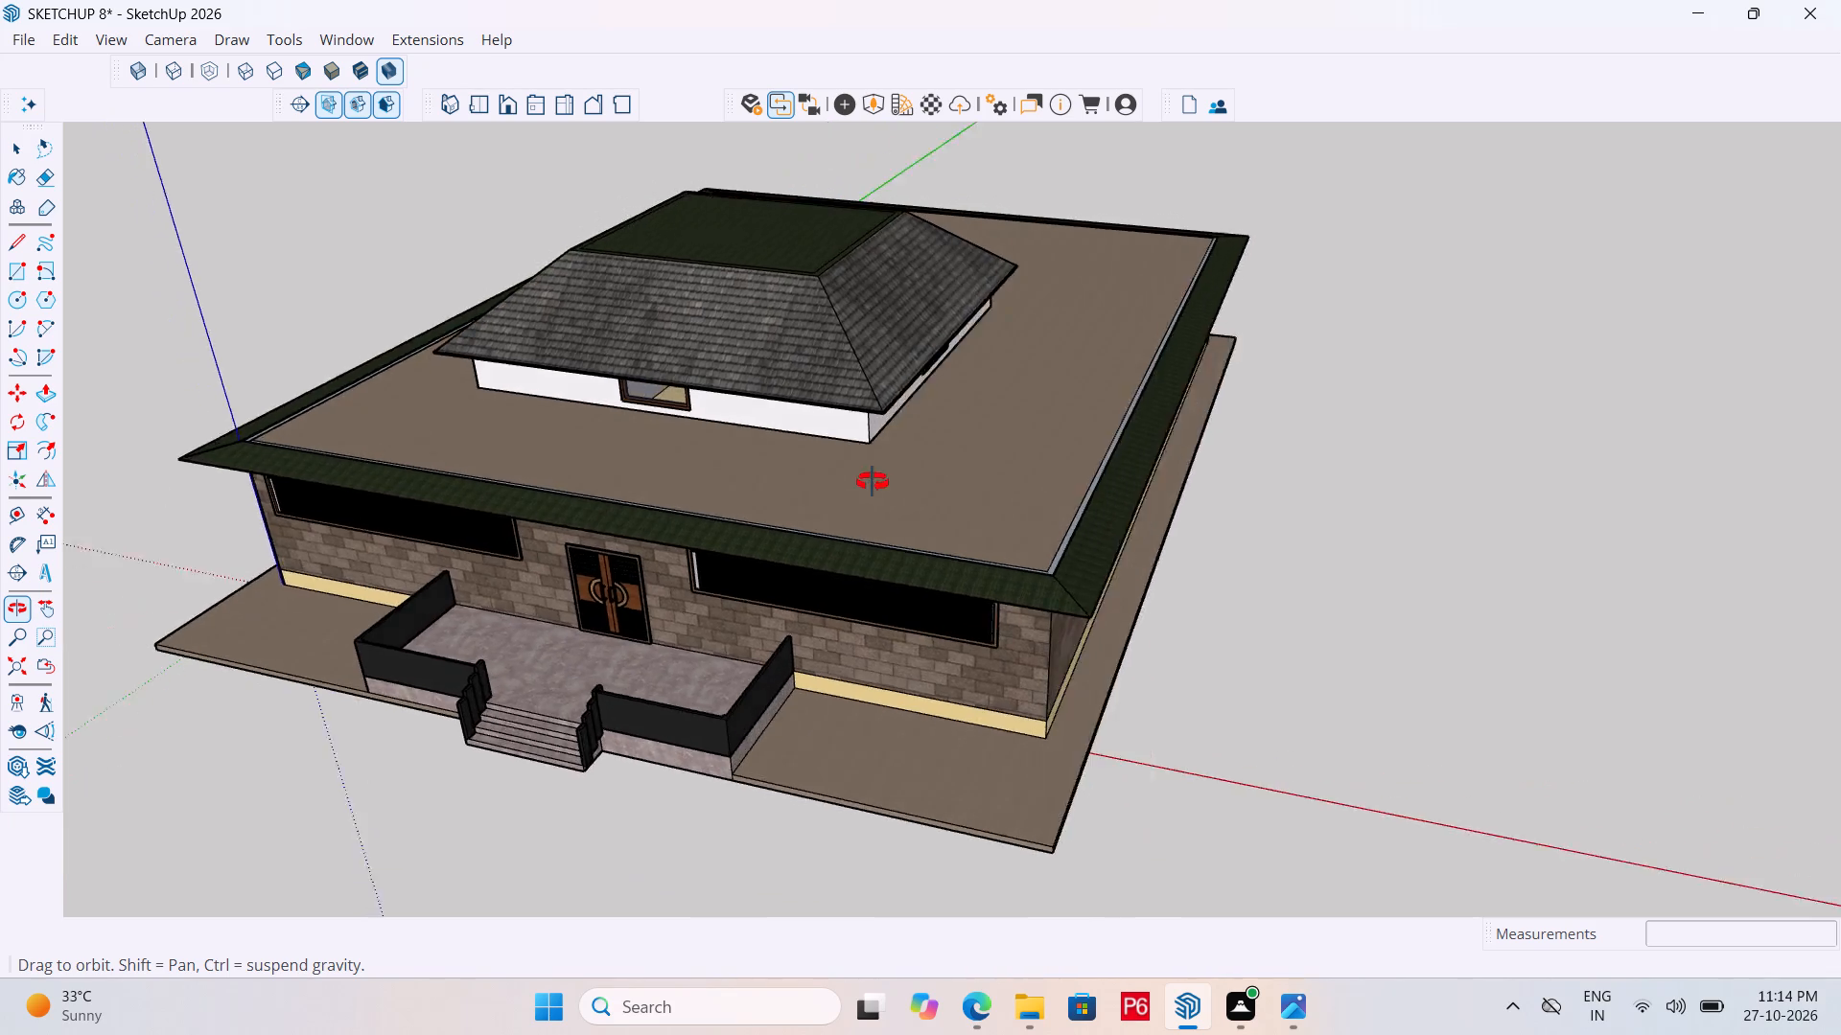
middle_drag(873, 482, 542, 468)
middle_drag(1168, 452, 295, 413)
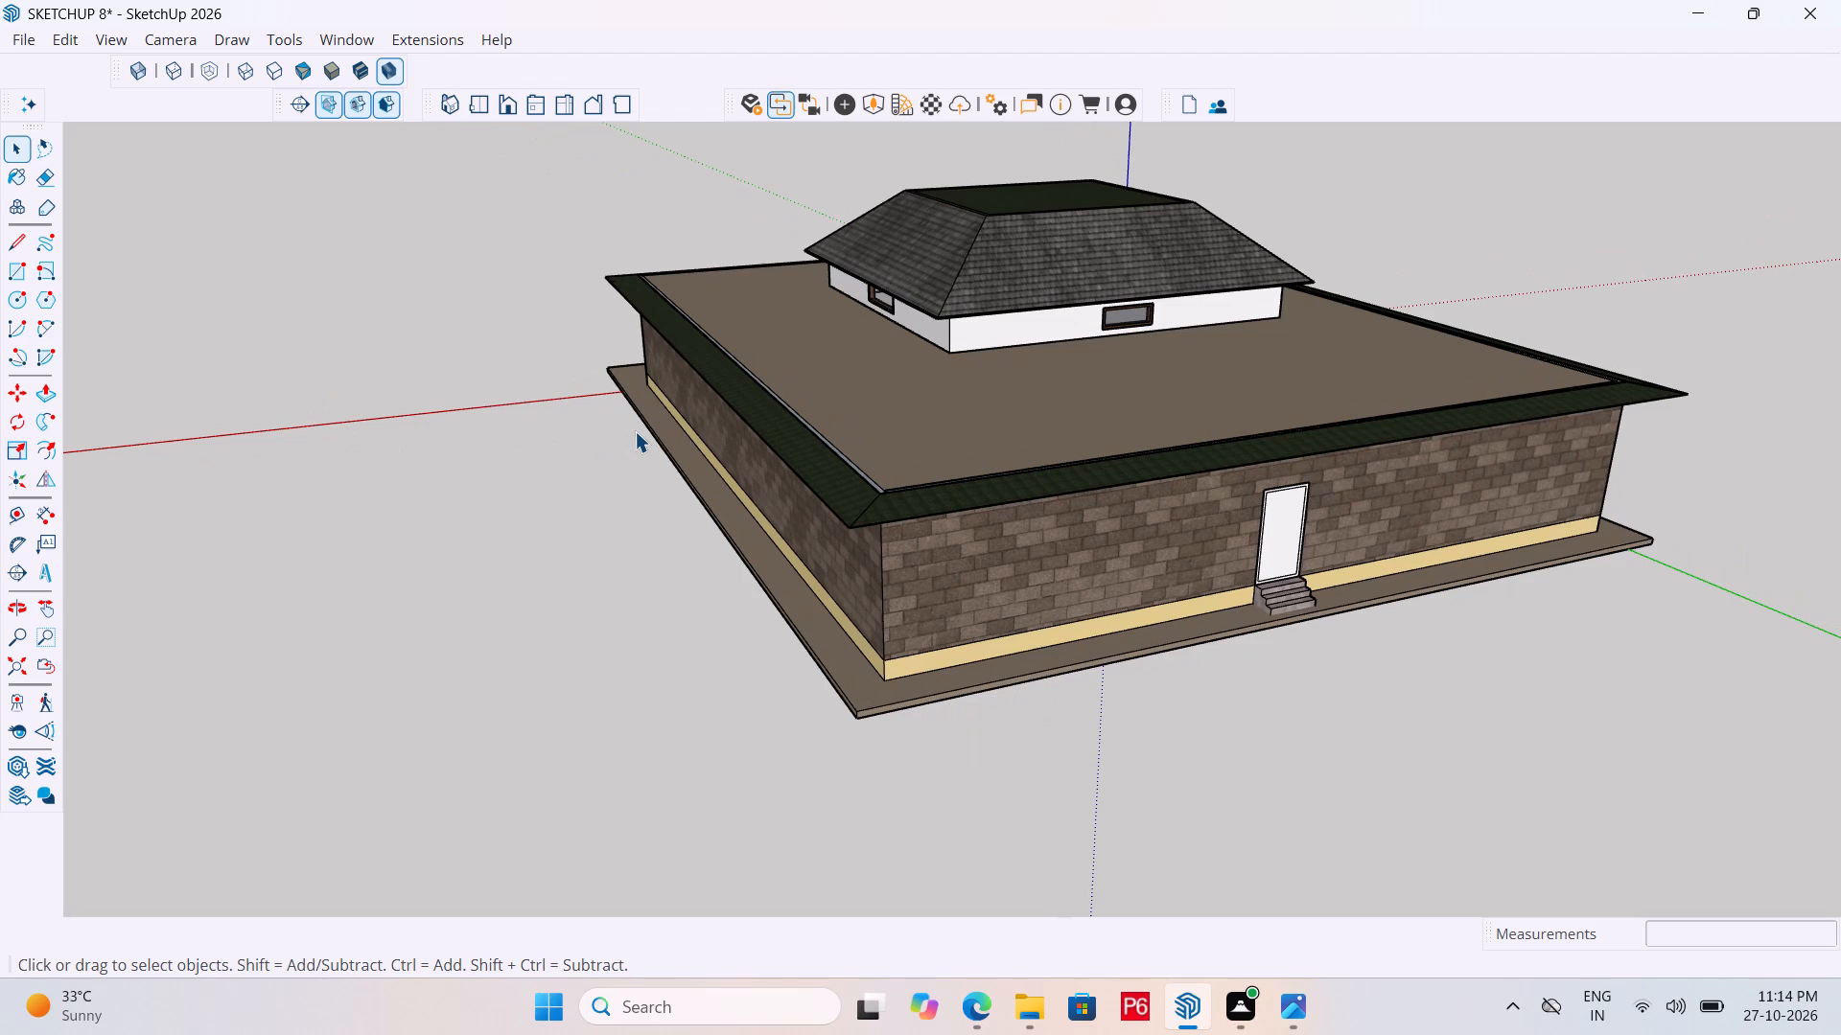
scroll(1326, 493, up, 5)
middle_drag(1326, 540, 1080, 527)
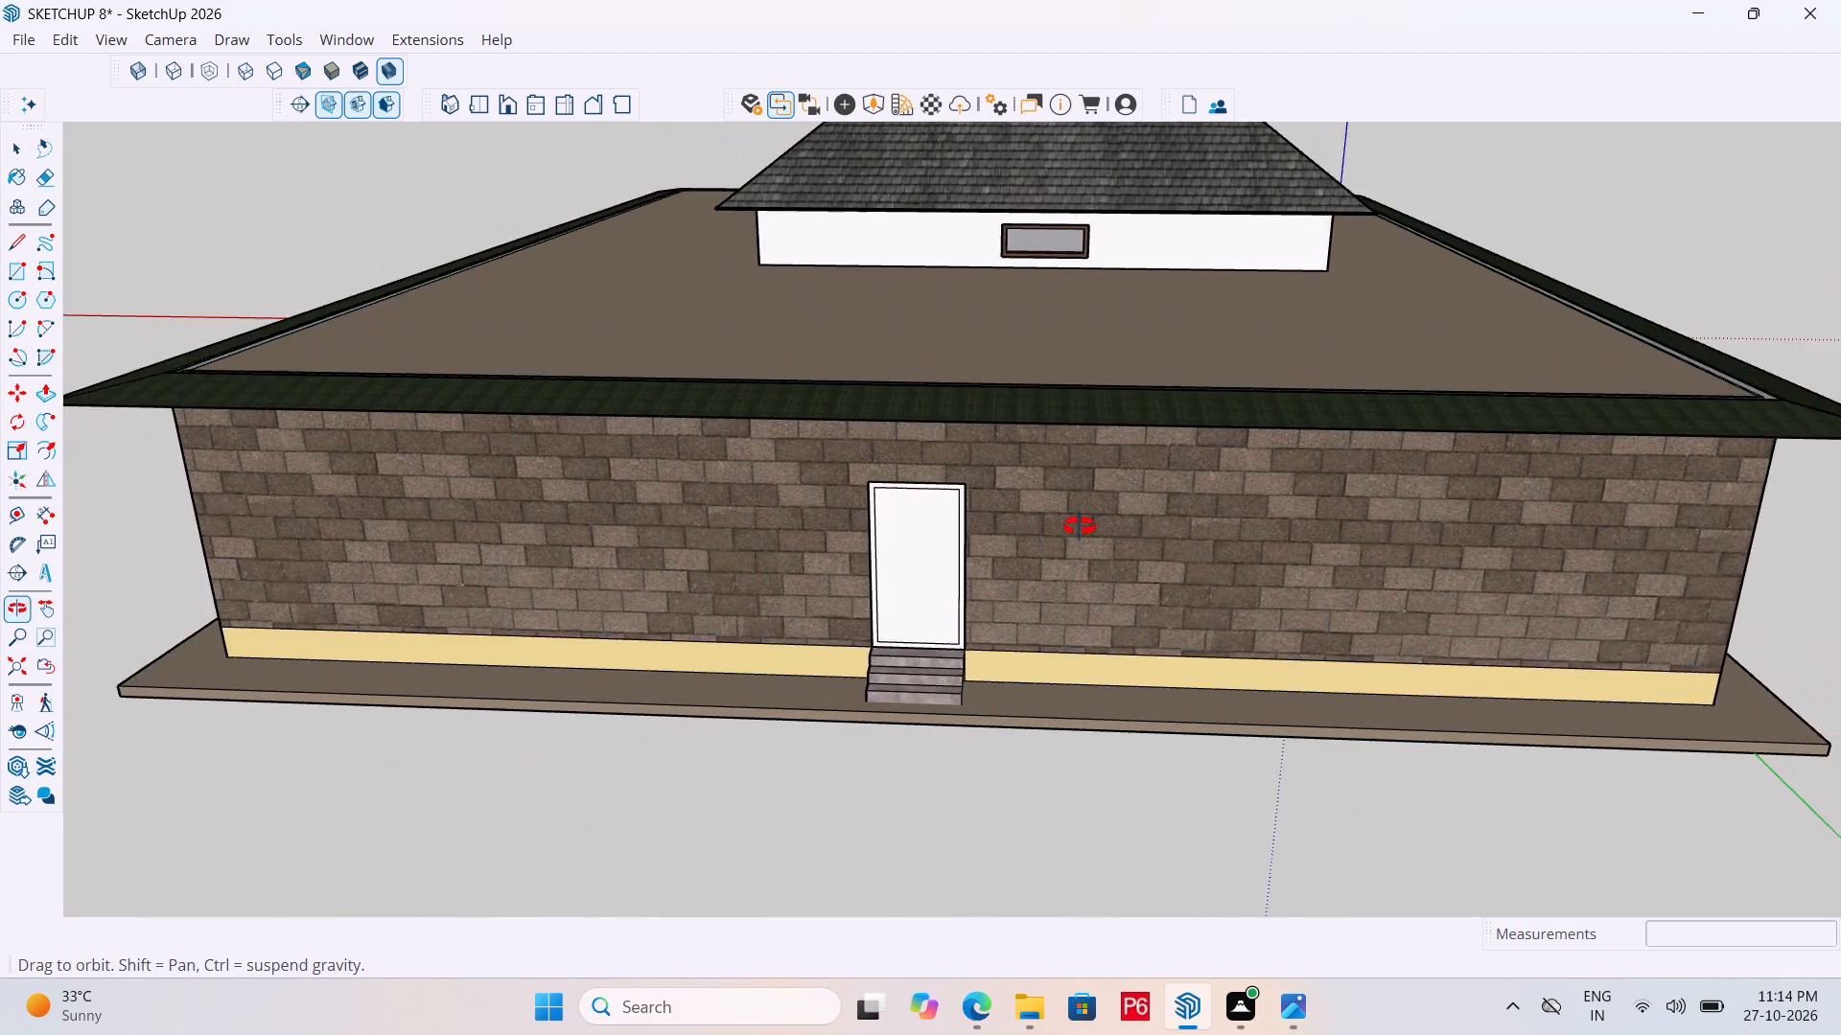
middle_drag(1080, 527, 1079, 527)
scroll(1077, 527, up, 2)
click(892, 535)
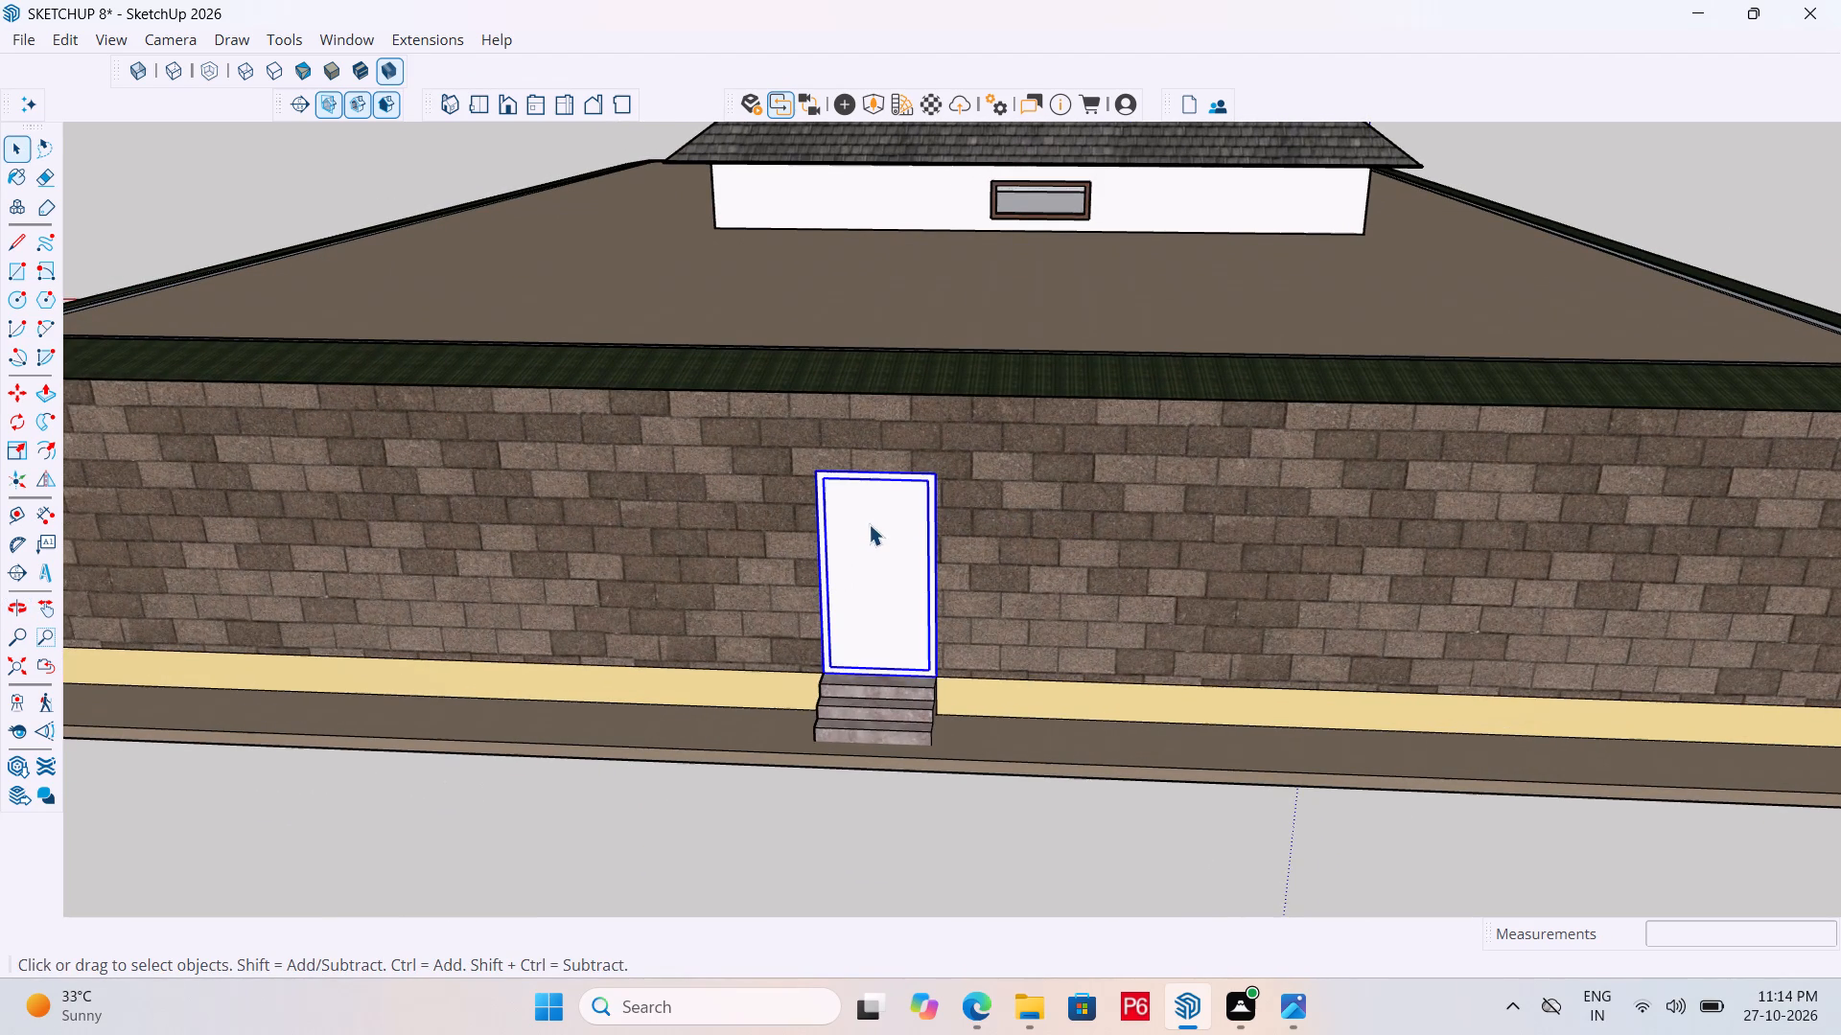
triple_click(869, 524)
click(869, 524)
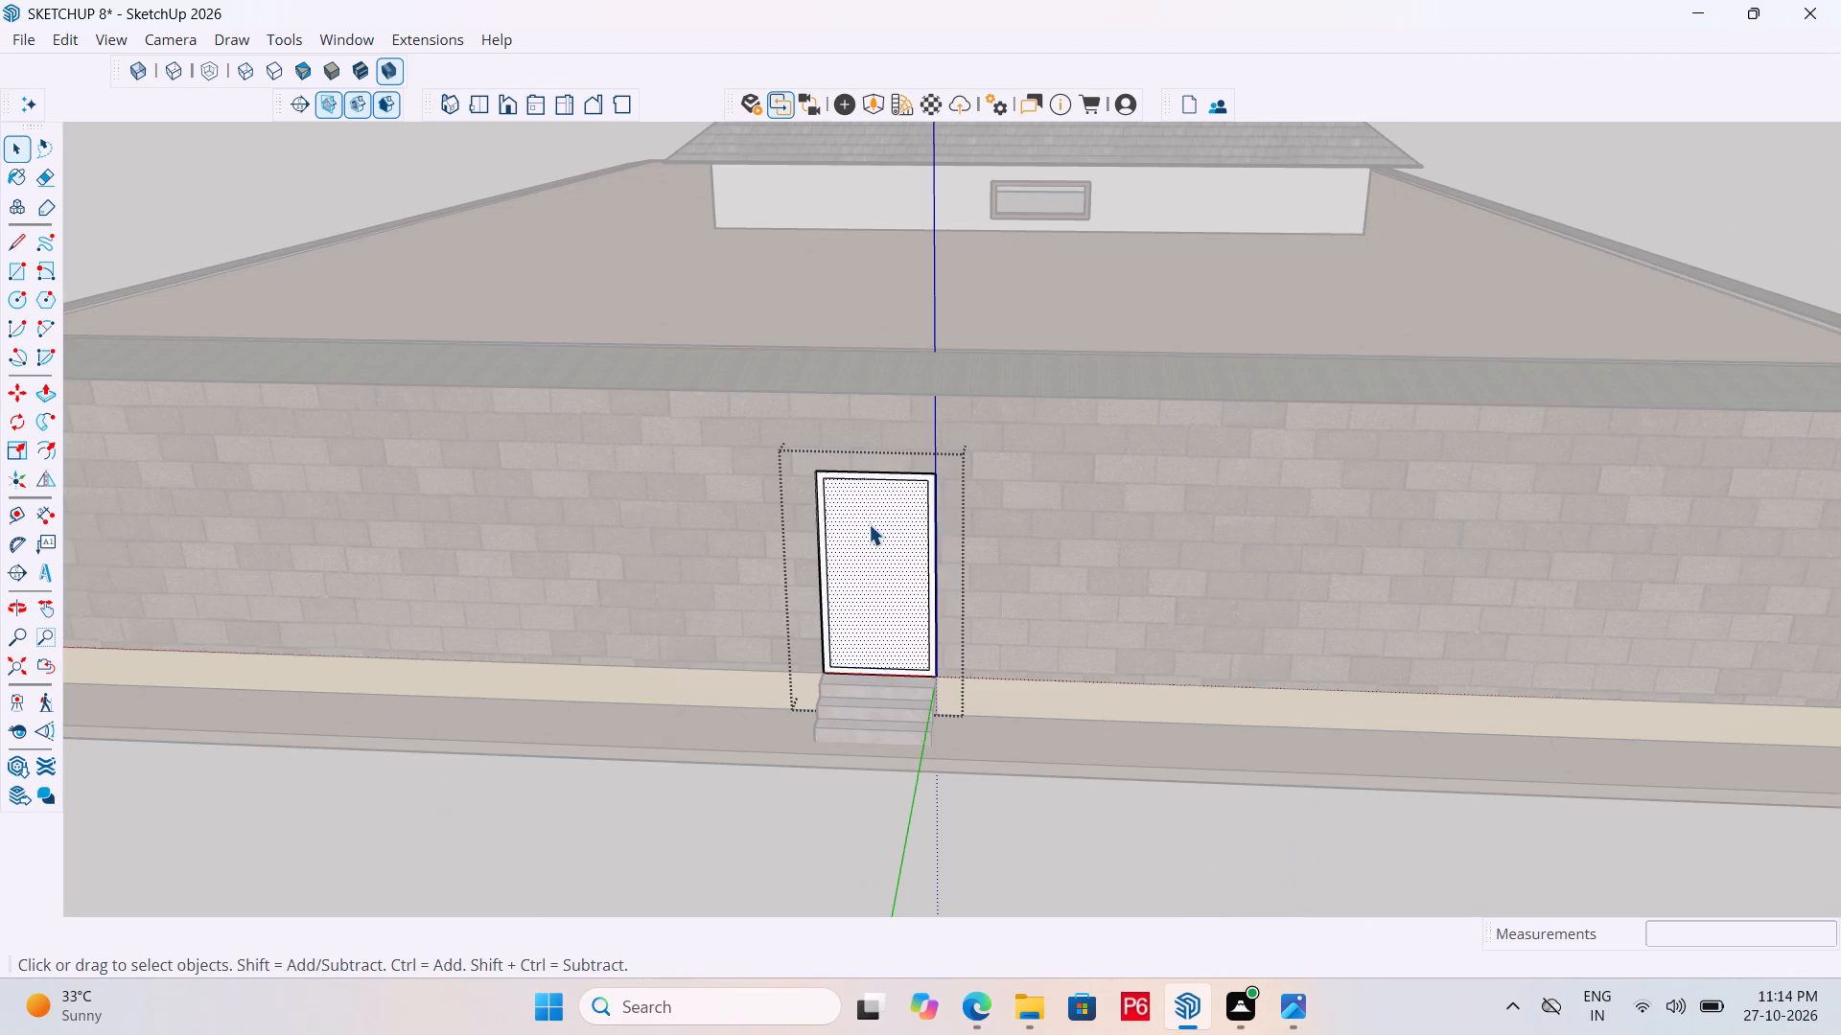
Paint the rear door's frame with the Wood_Veneer_15_1K wood material.
scroll(970, 562, up, 5)
middle_drag(900, 583, 775, 583)
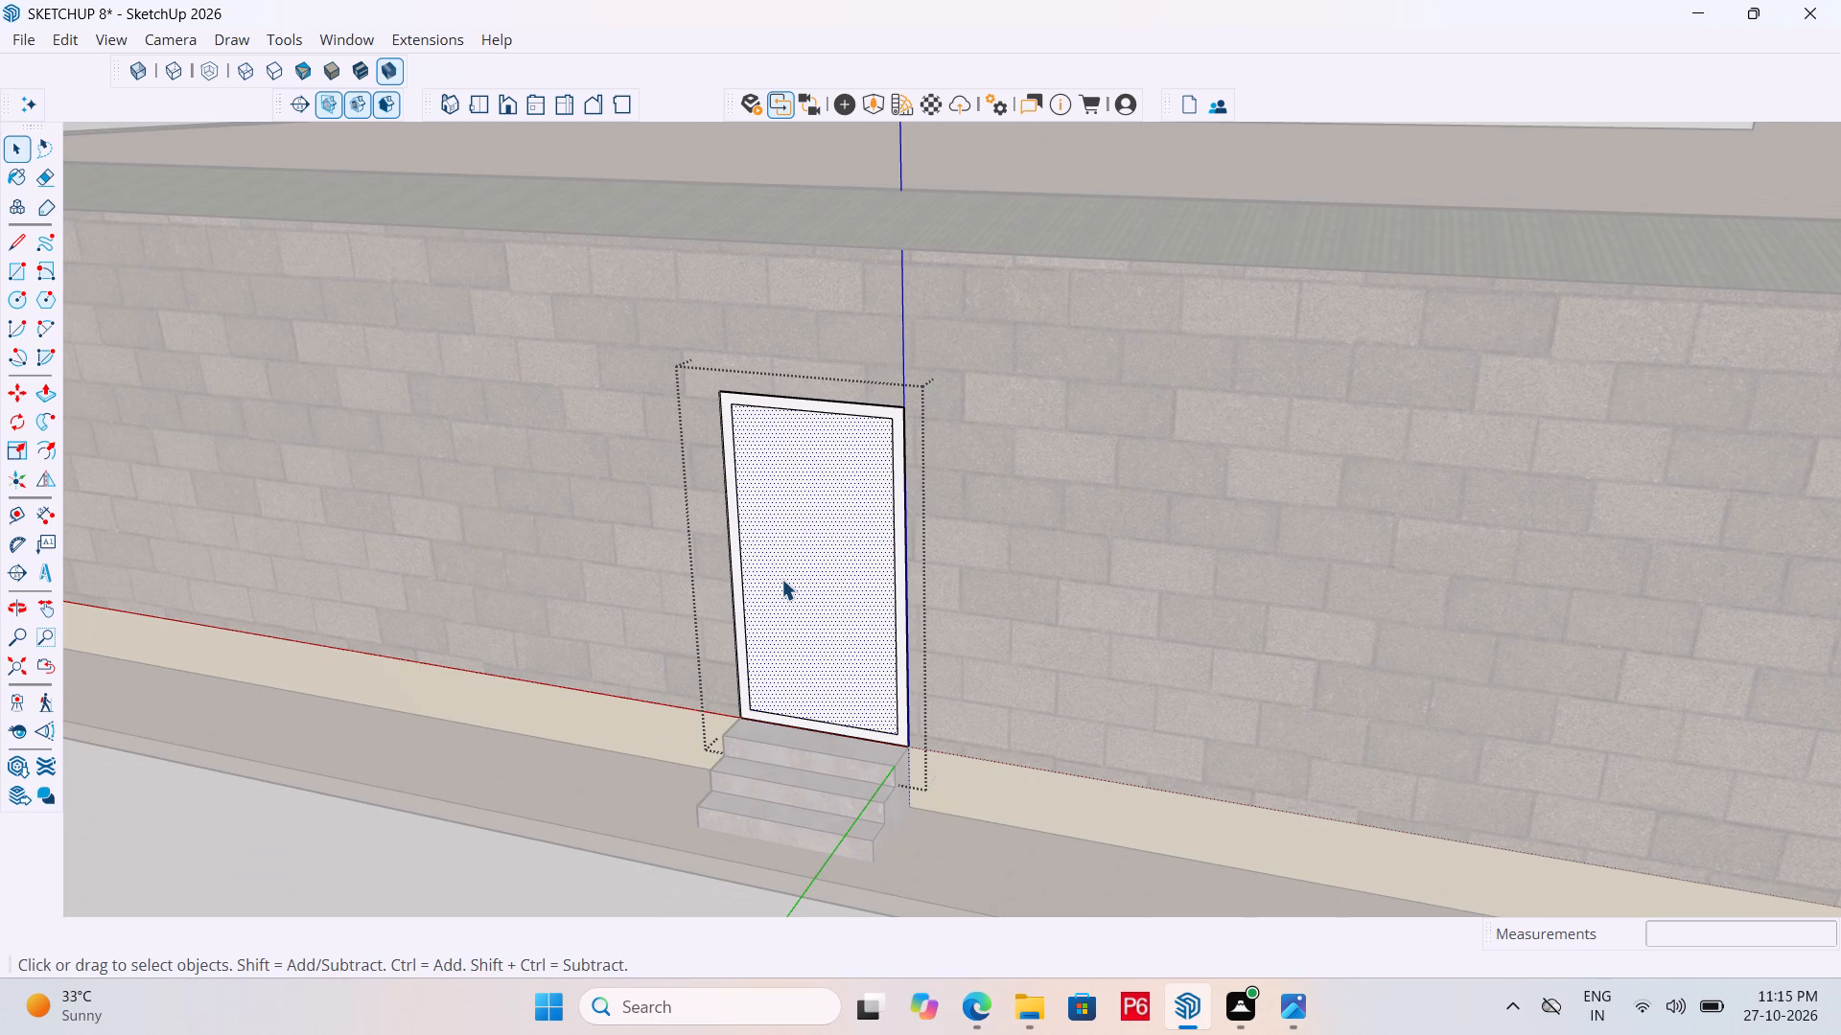
key(b)
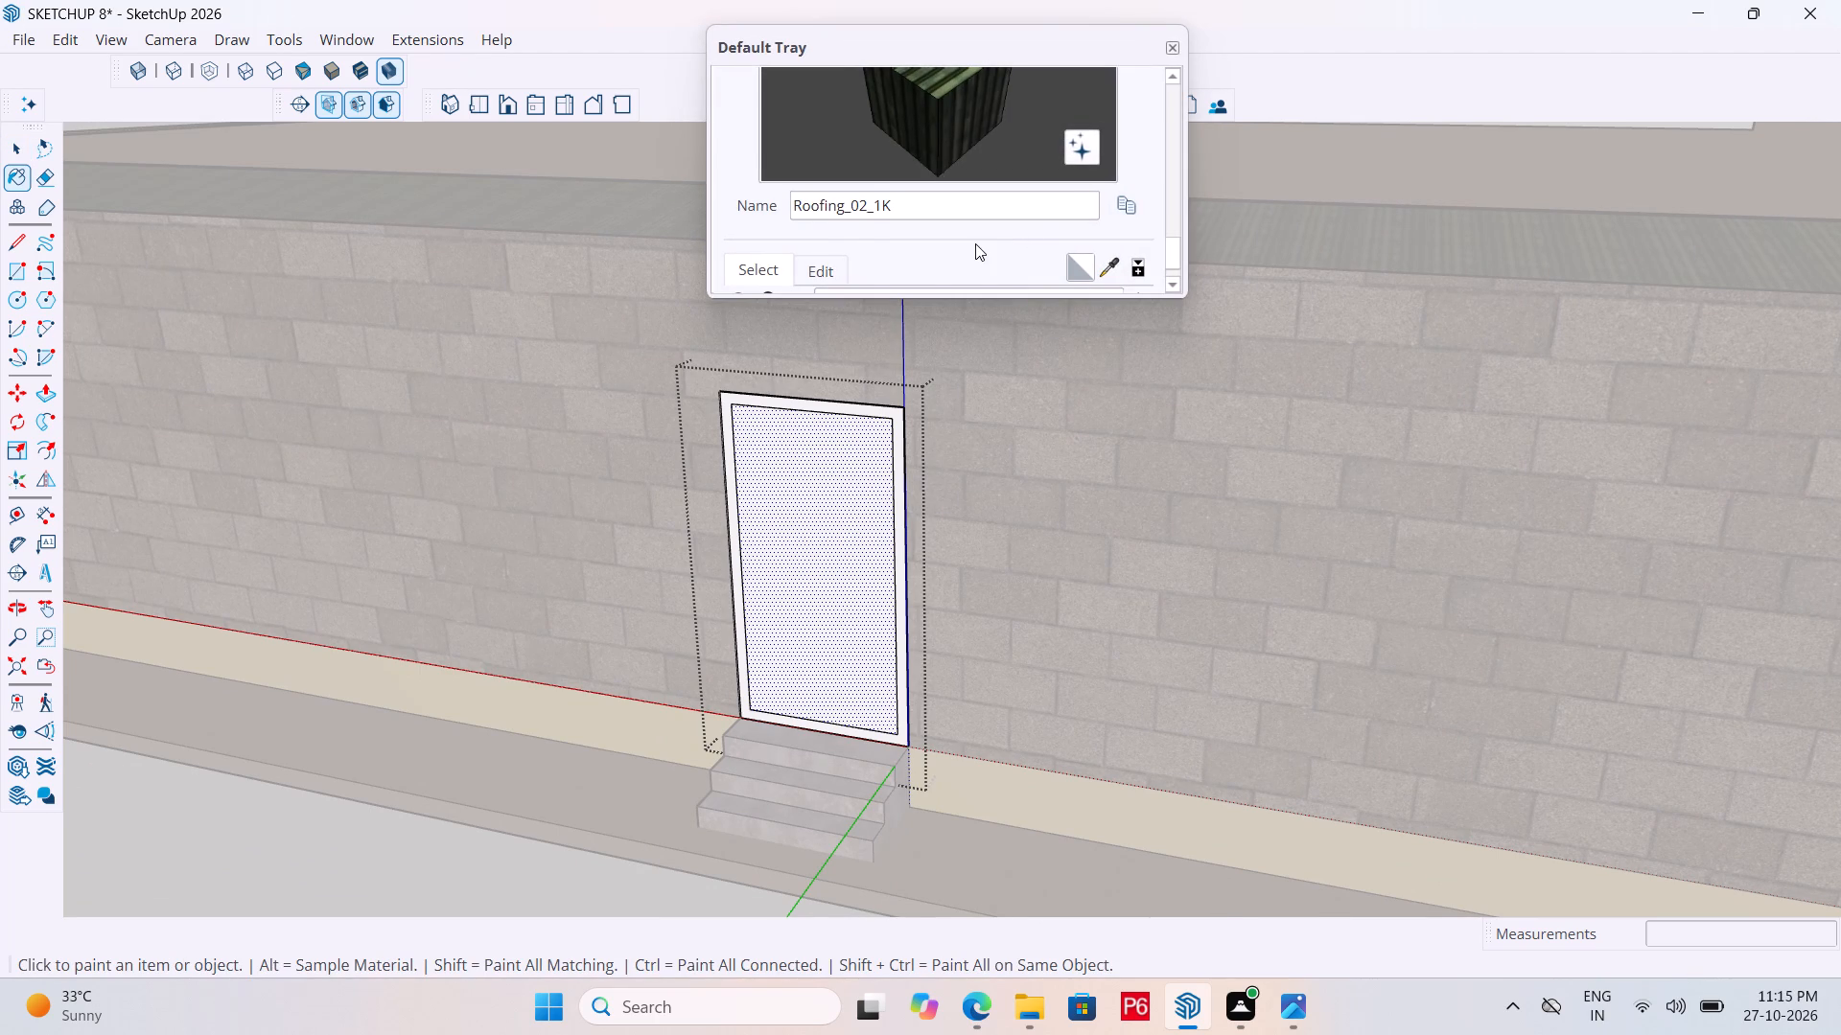
scroll(975, 243, down, 2)
click(888, 184)
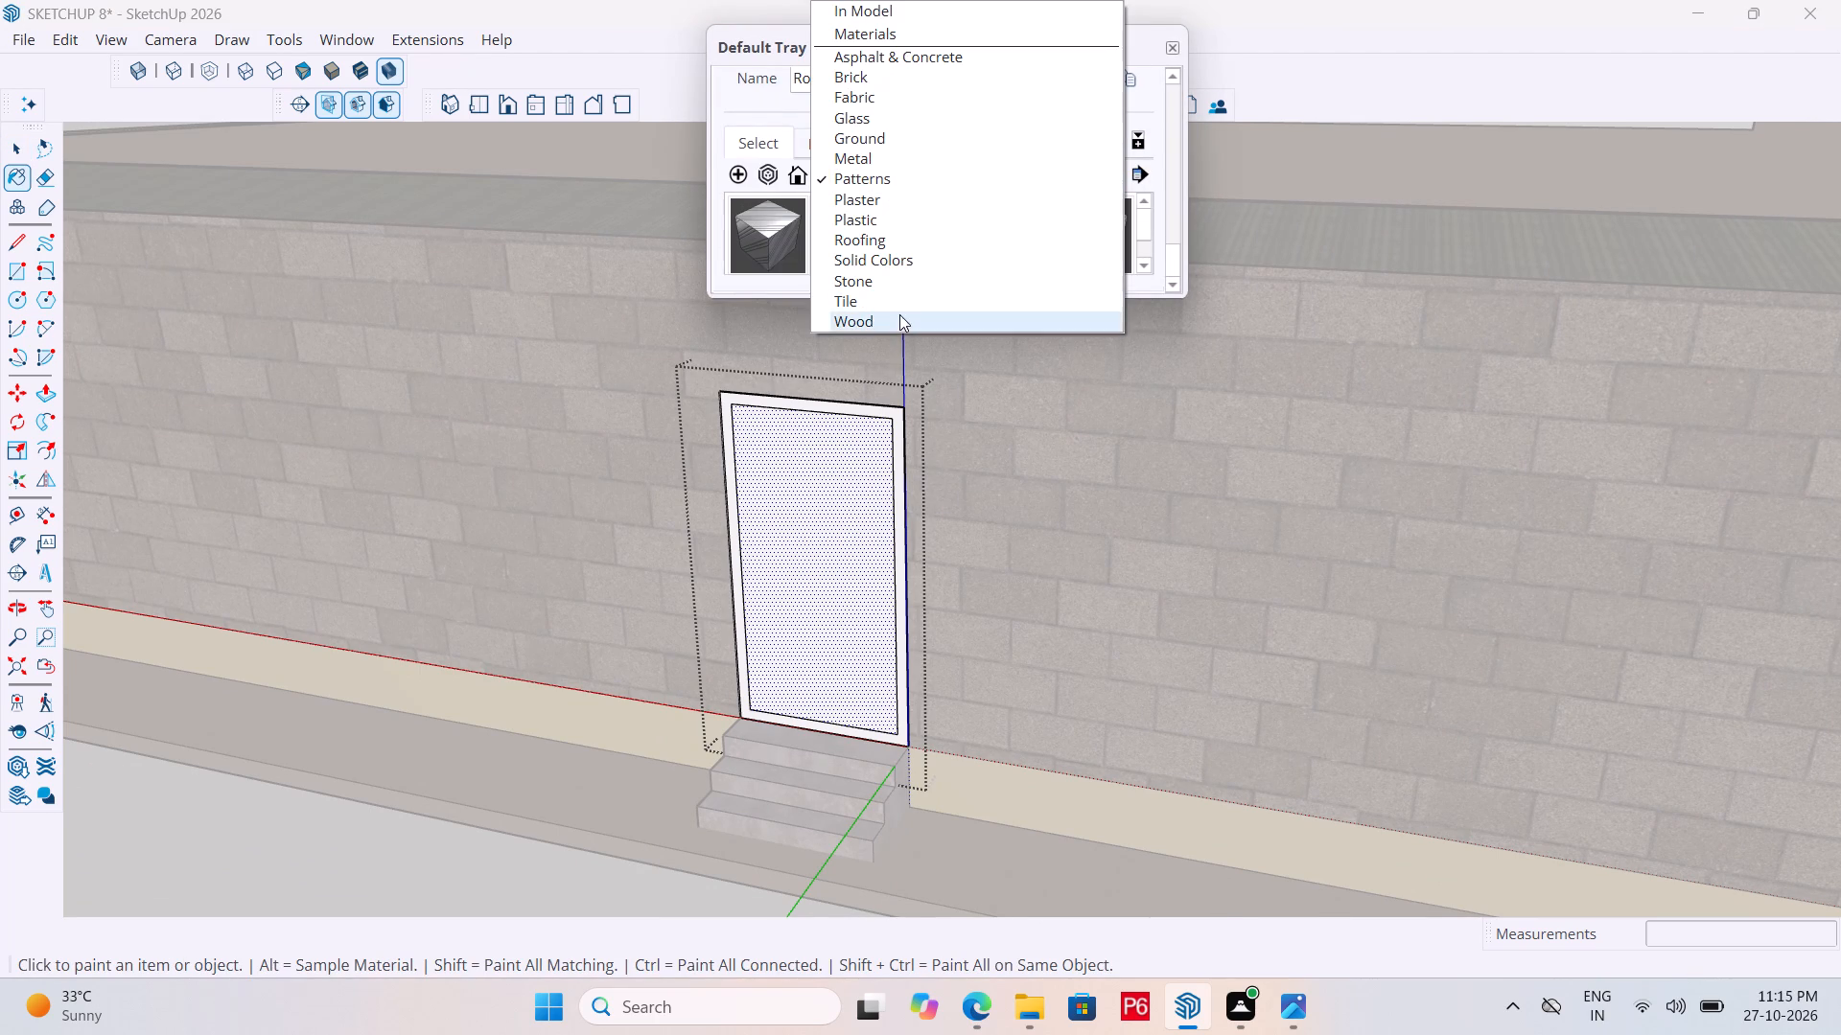
click(899, 317)
scroll(970, 219, down, 4)
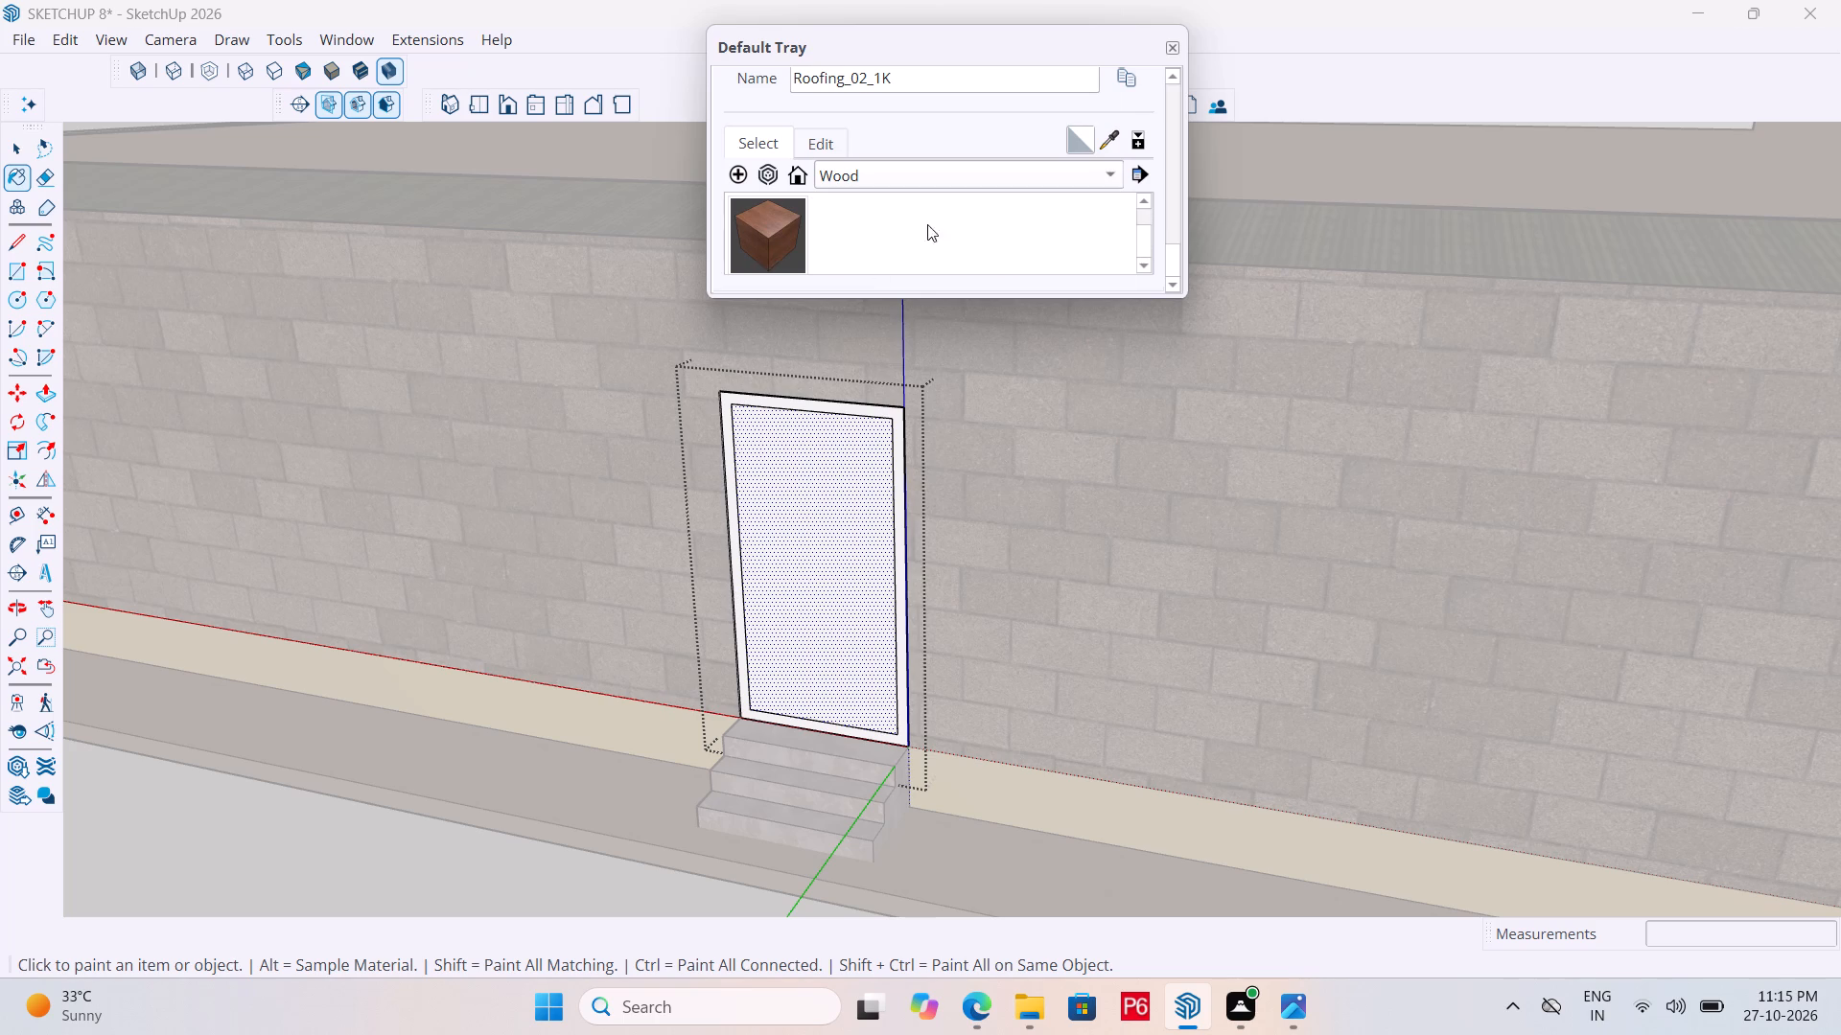
click(770, 244)
scroll(908, 501, up, 5)
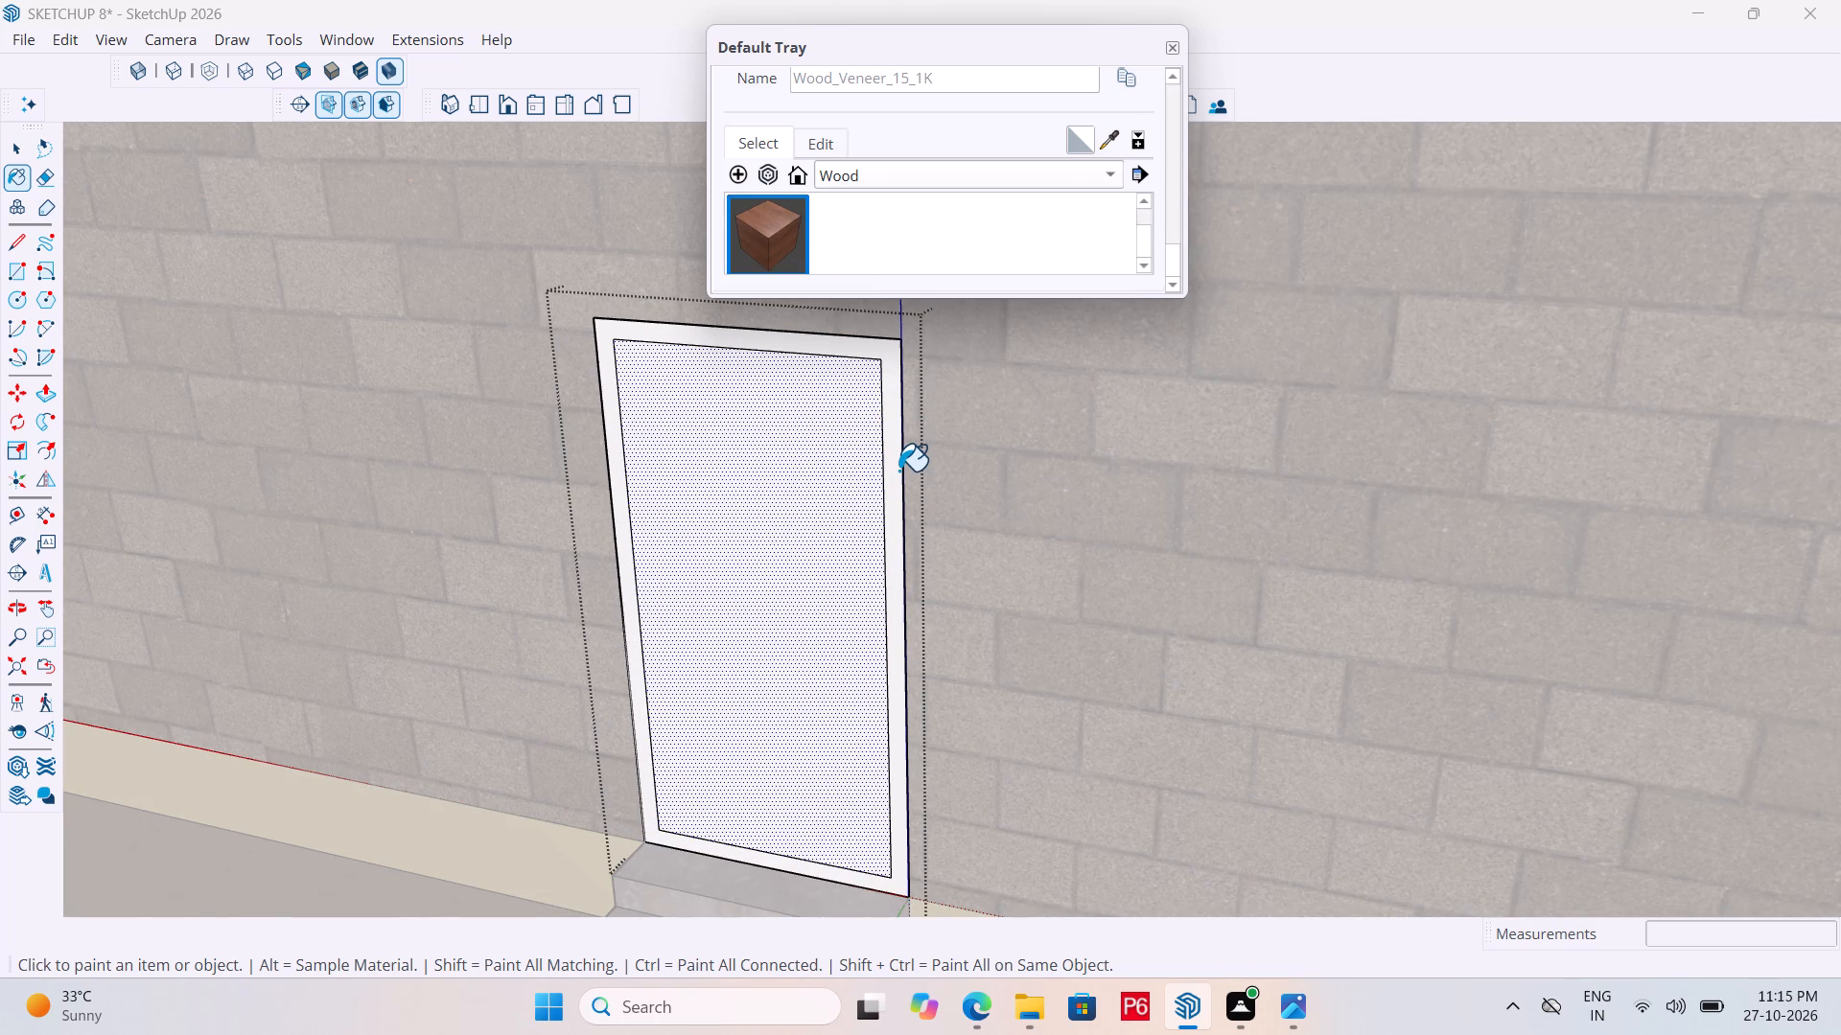
click(898, 471)
Paint the rear door's inner panel with the Wood_Floor_12_1K wood material.
scroll(919, 240, down, 1)
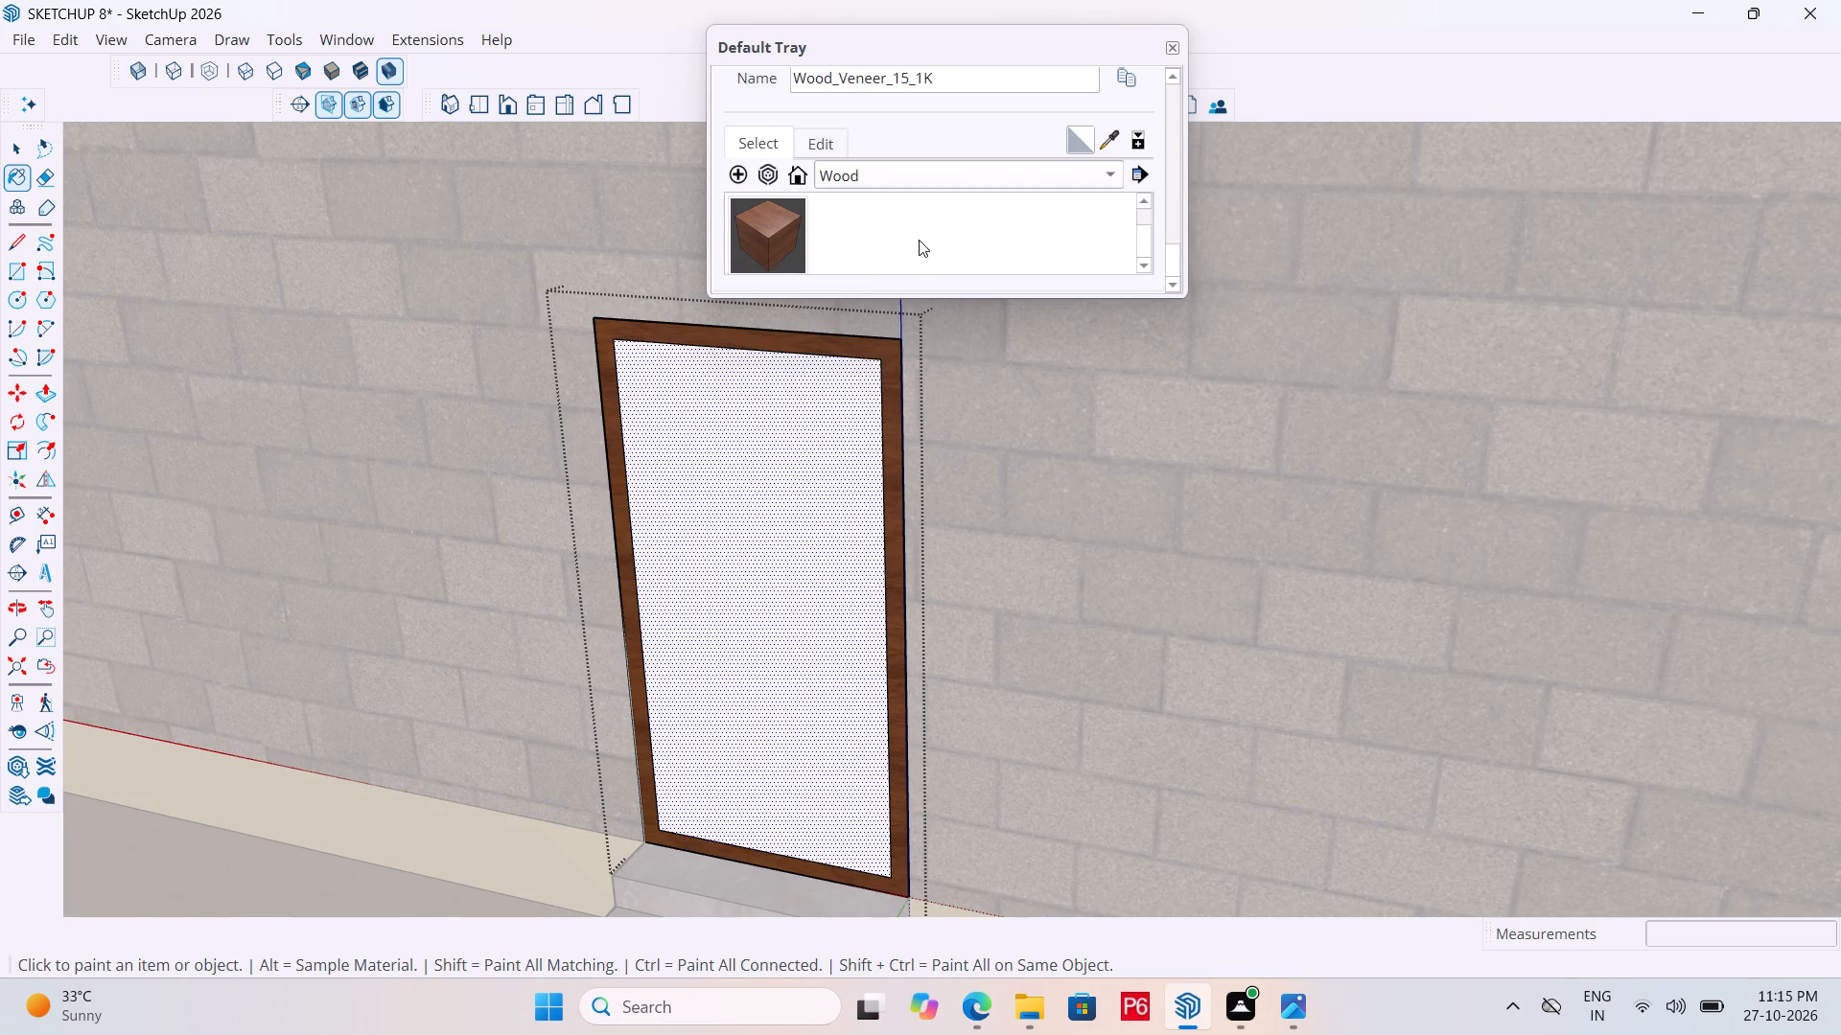
click(904, 180)
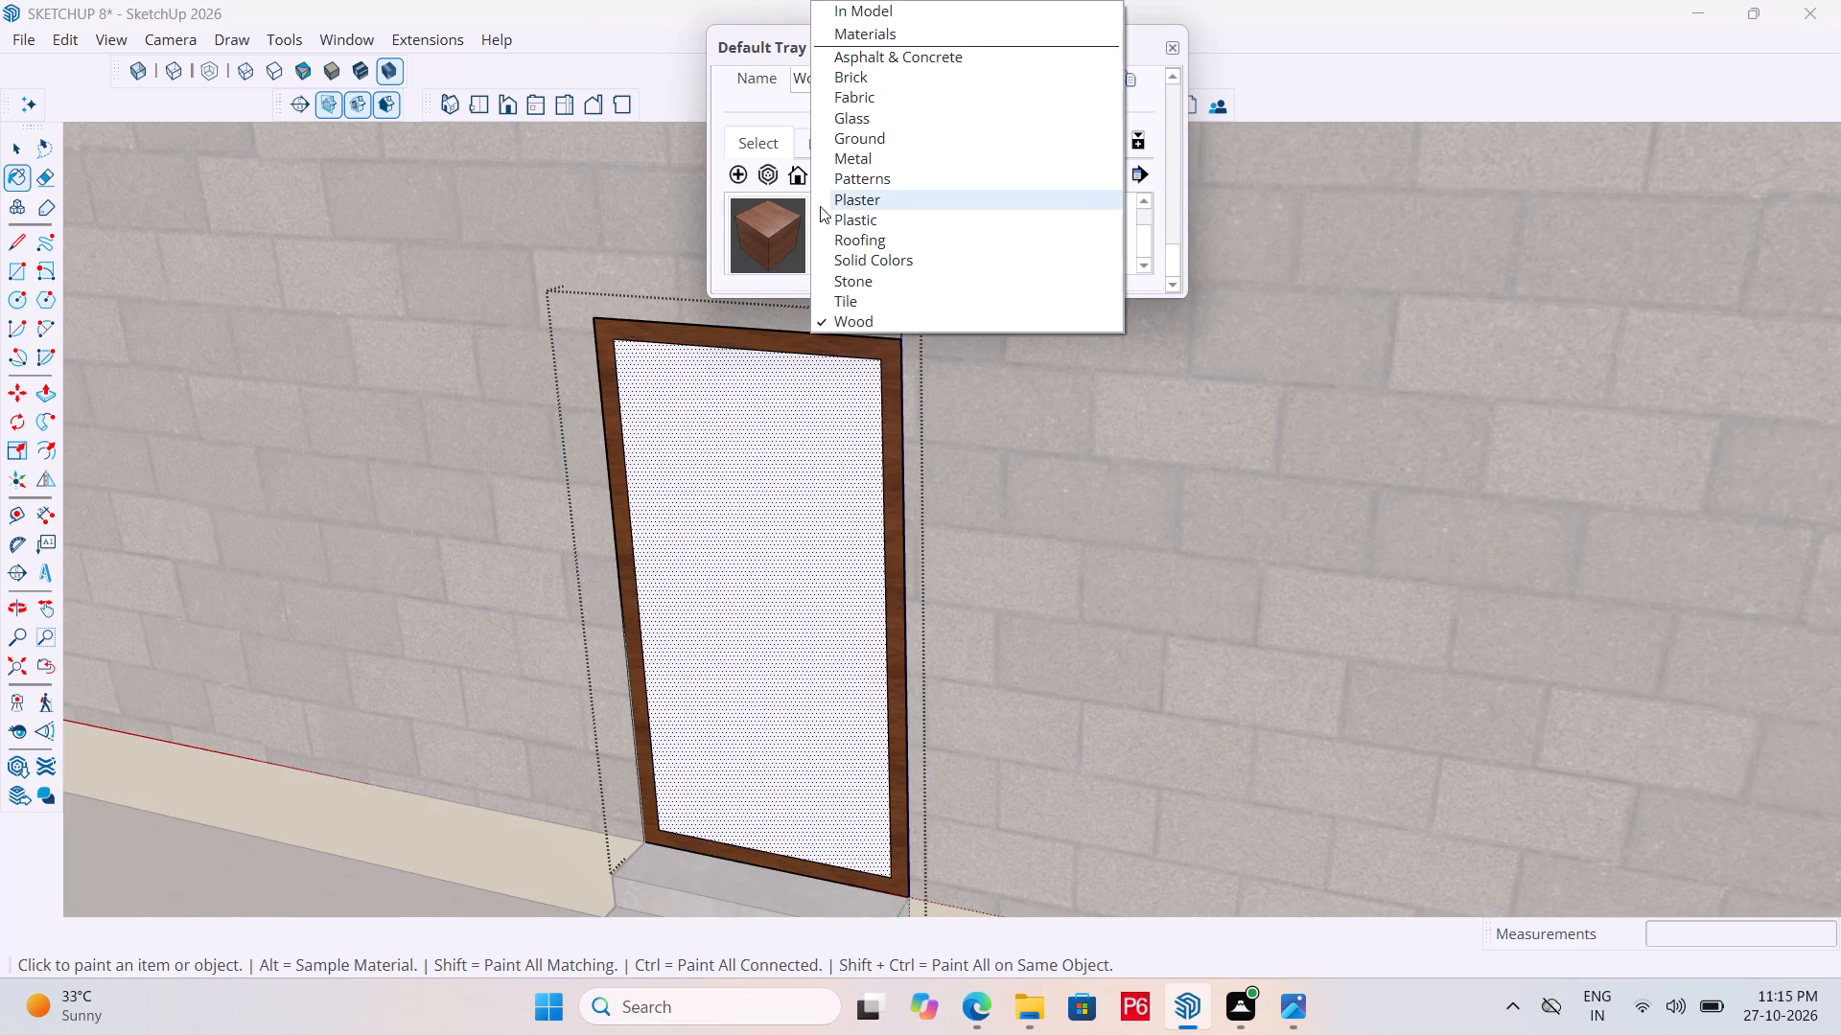
click(778, 207)
scroll(902, 214, up, 1)
click(1027, 228)
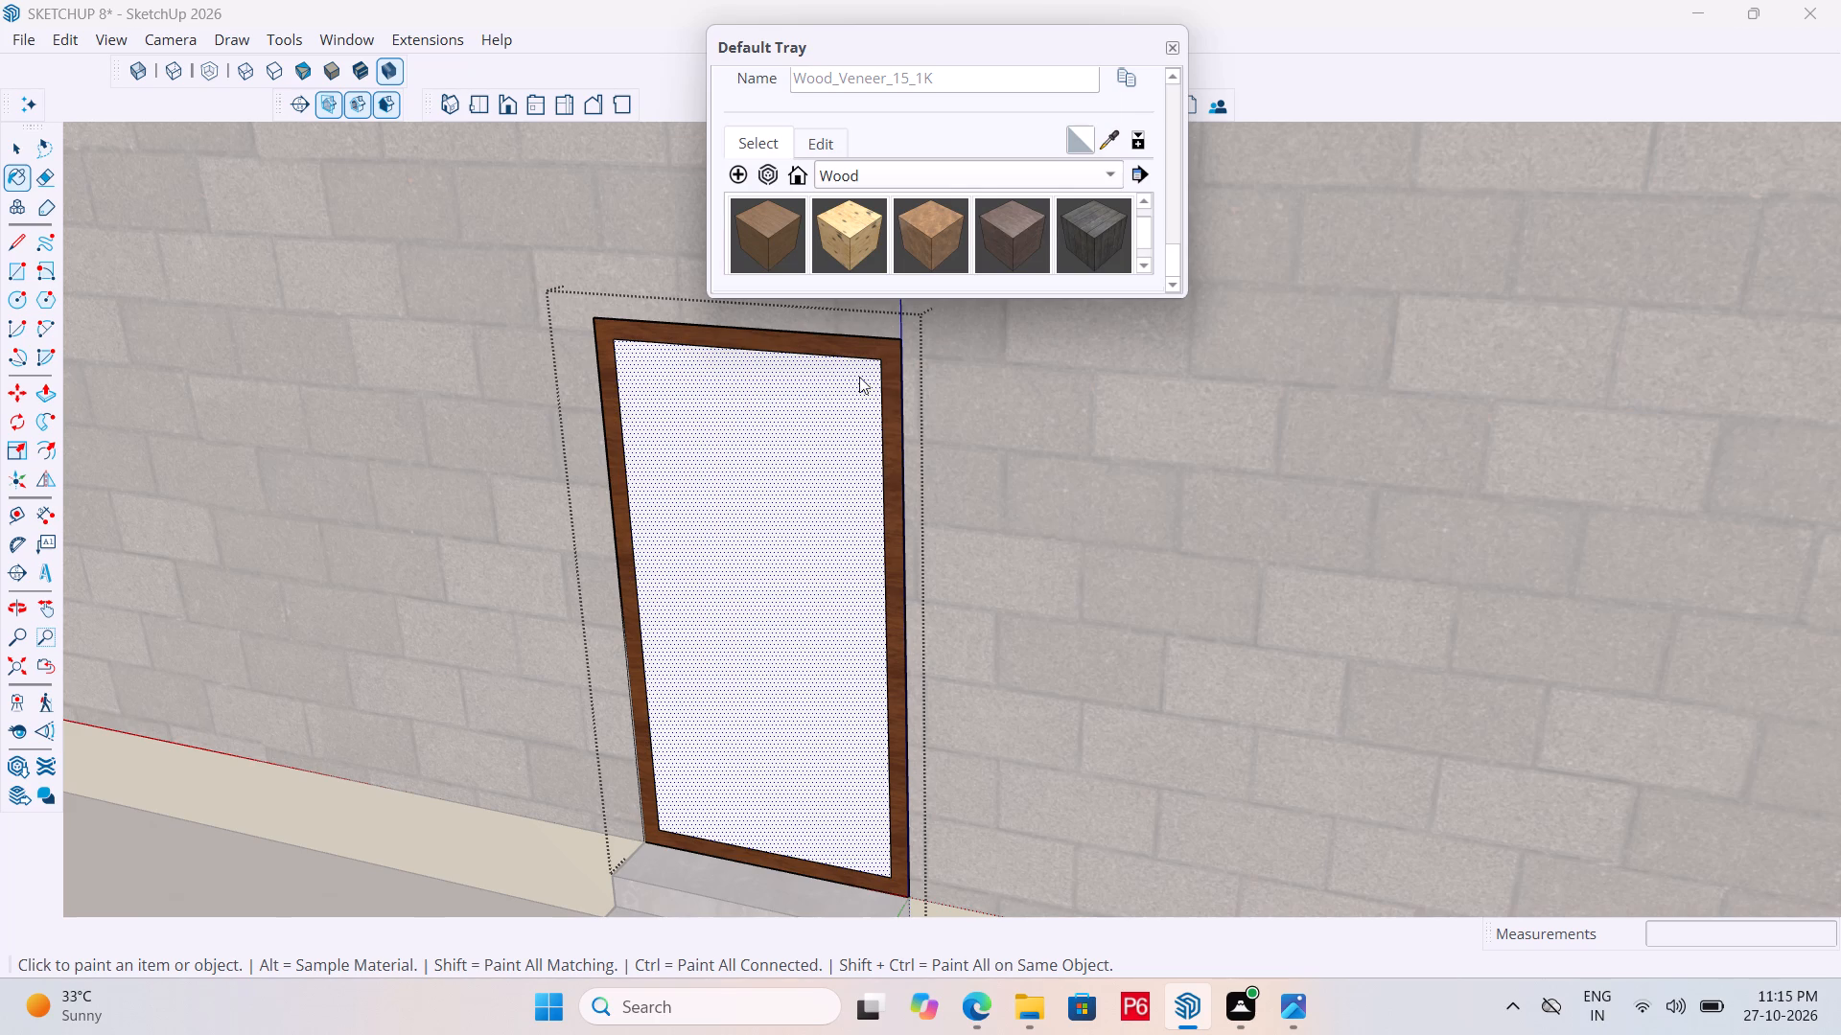
click(816, 425)
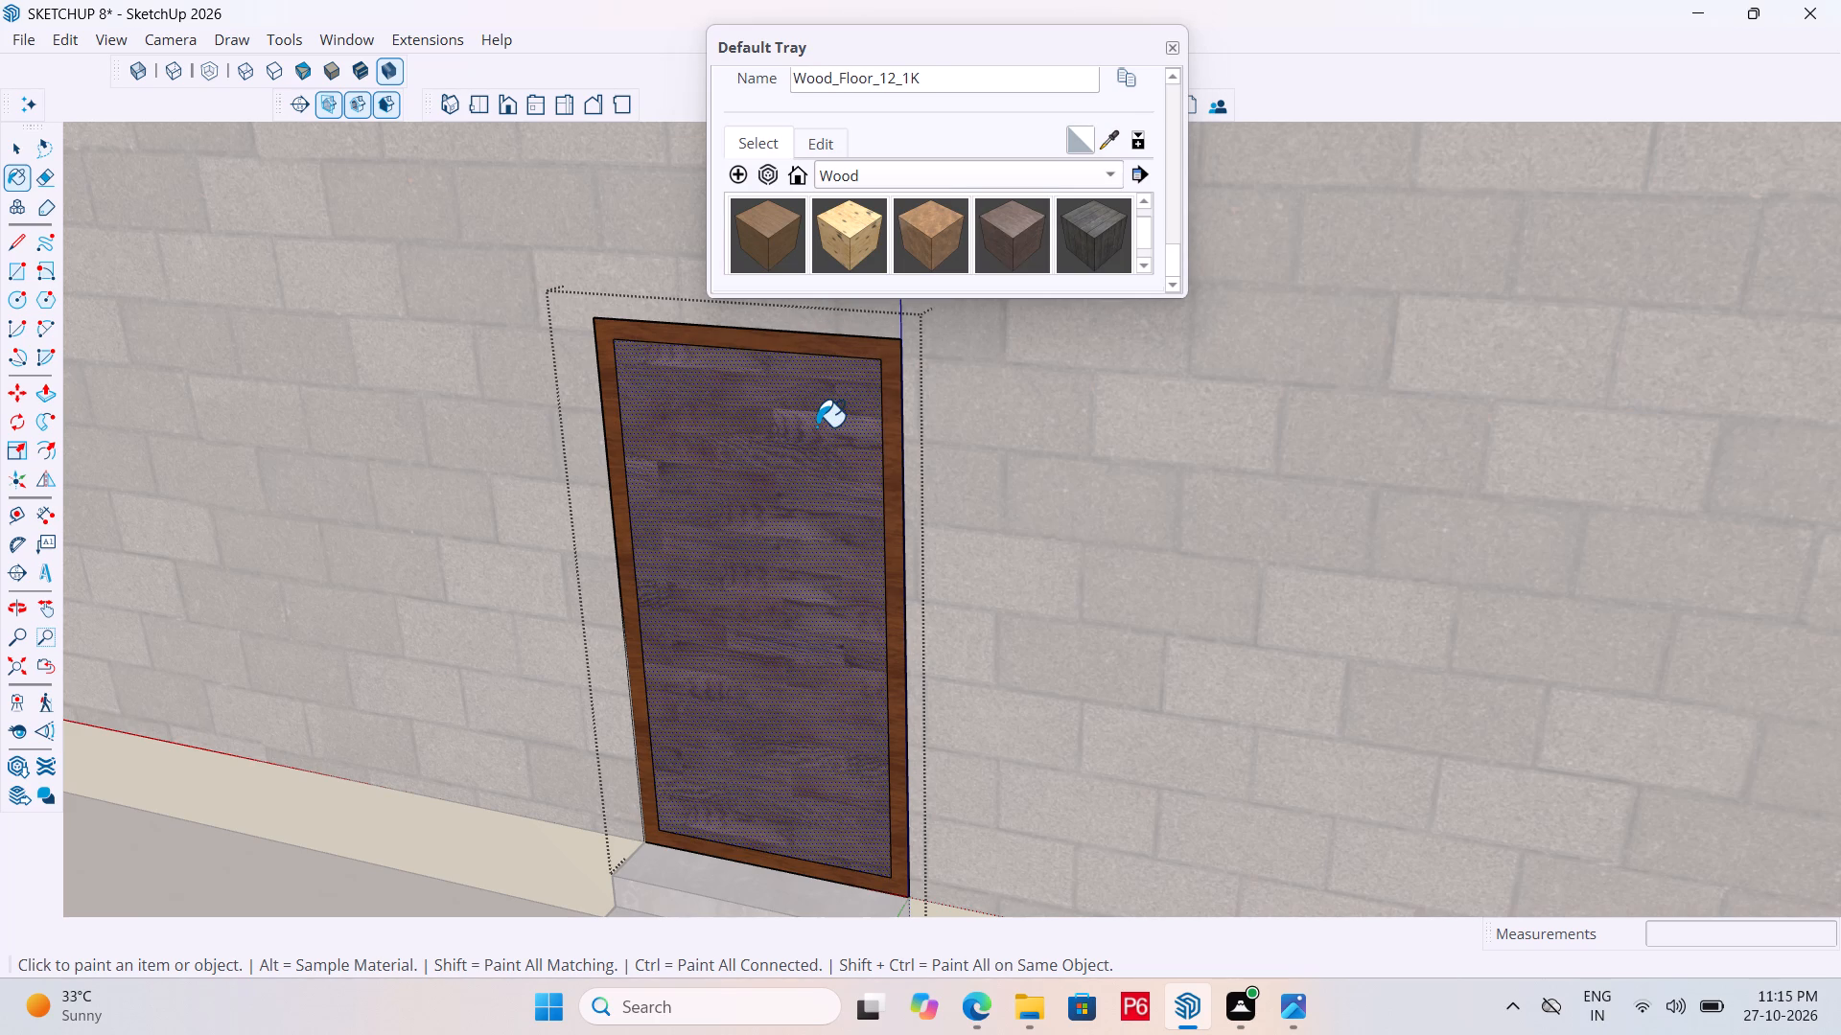
Push/Pull the rear door's frame outward by 5".
key(p)
key(space)
click(895, 520)
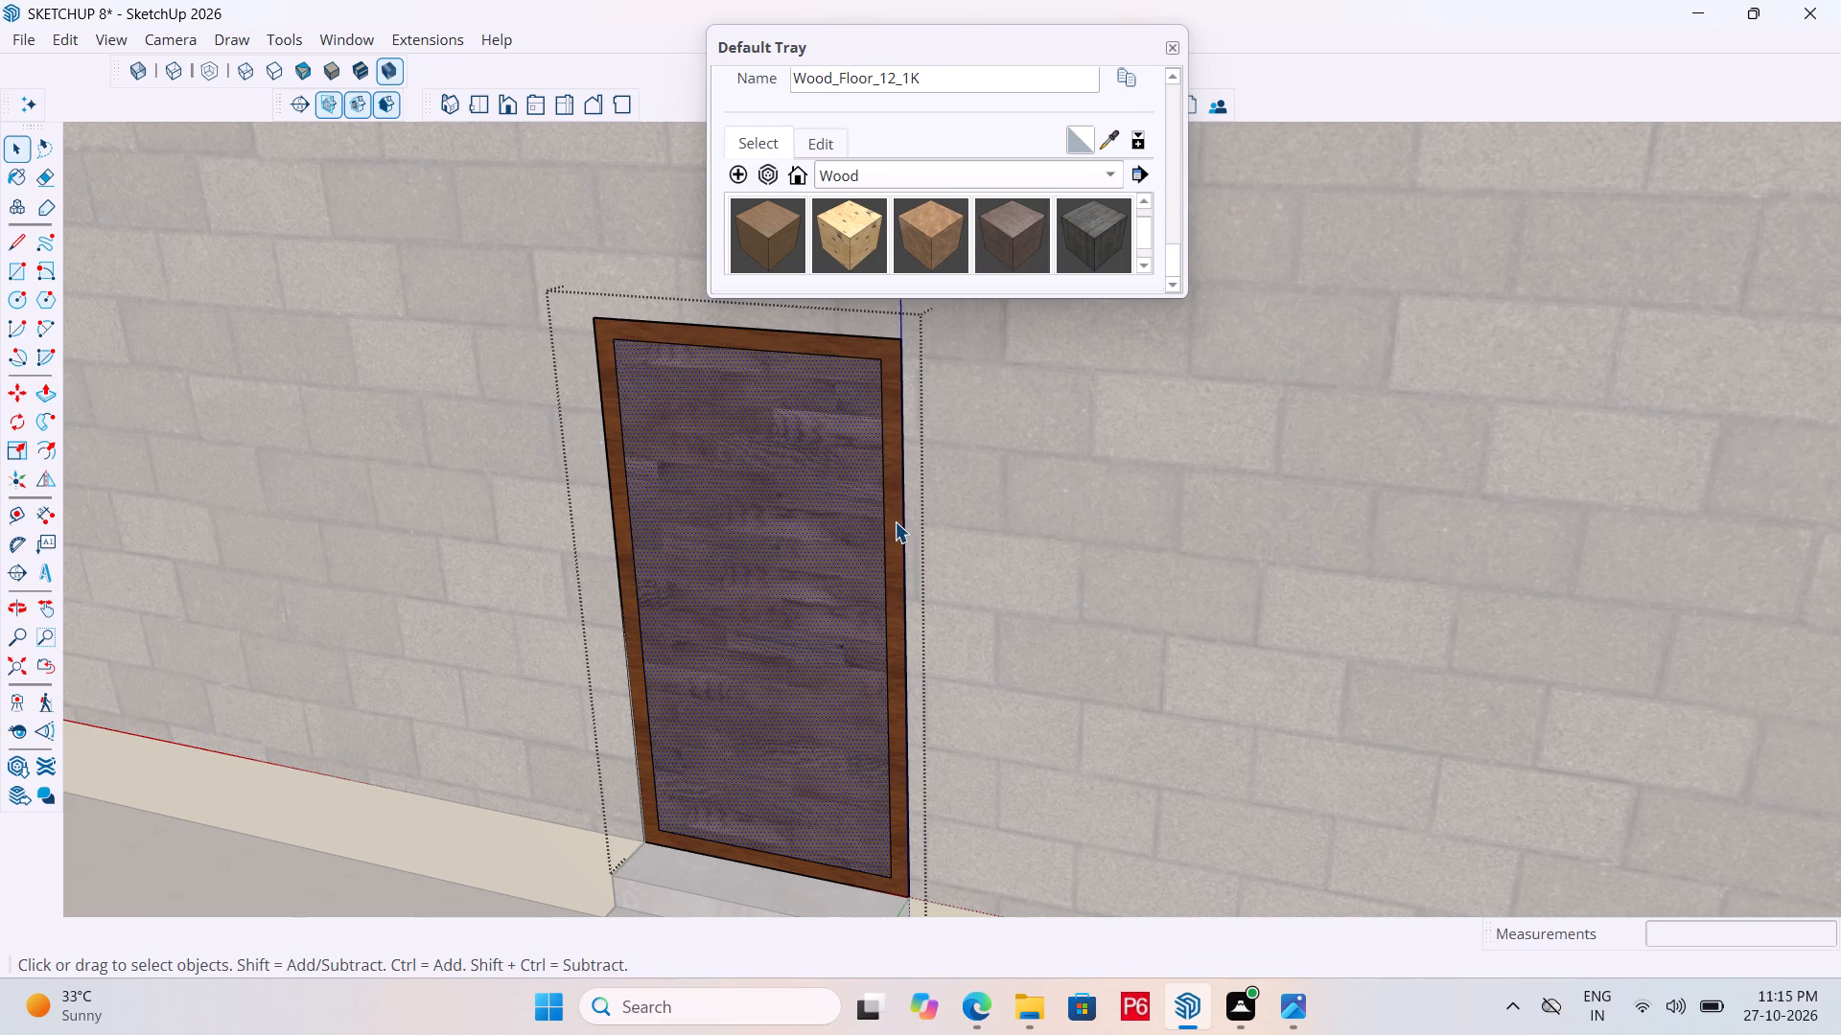
key(p)
click(895, 518)
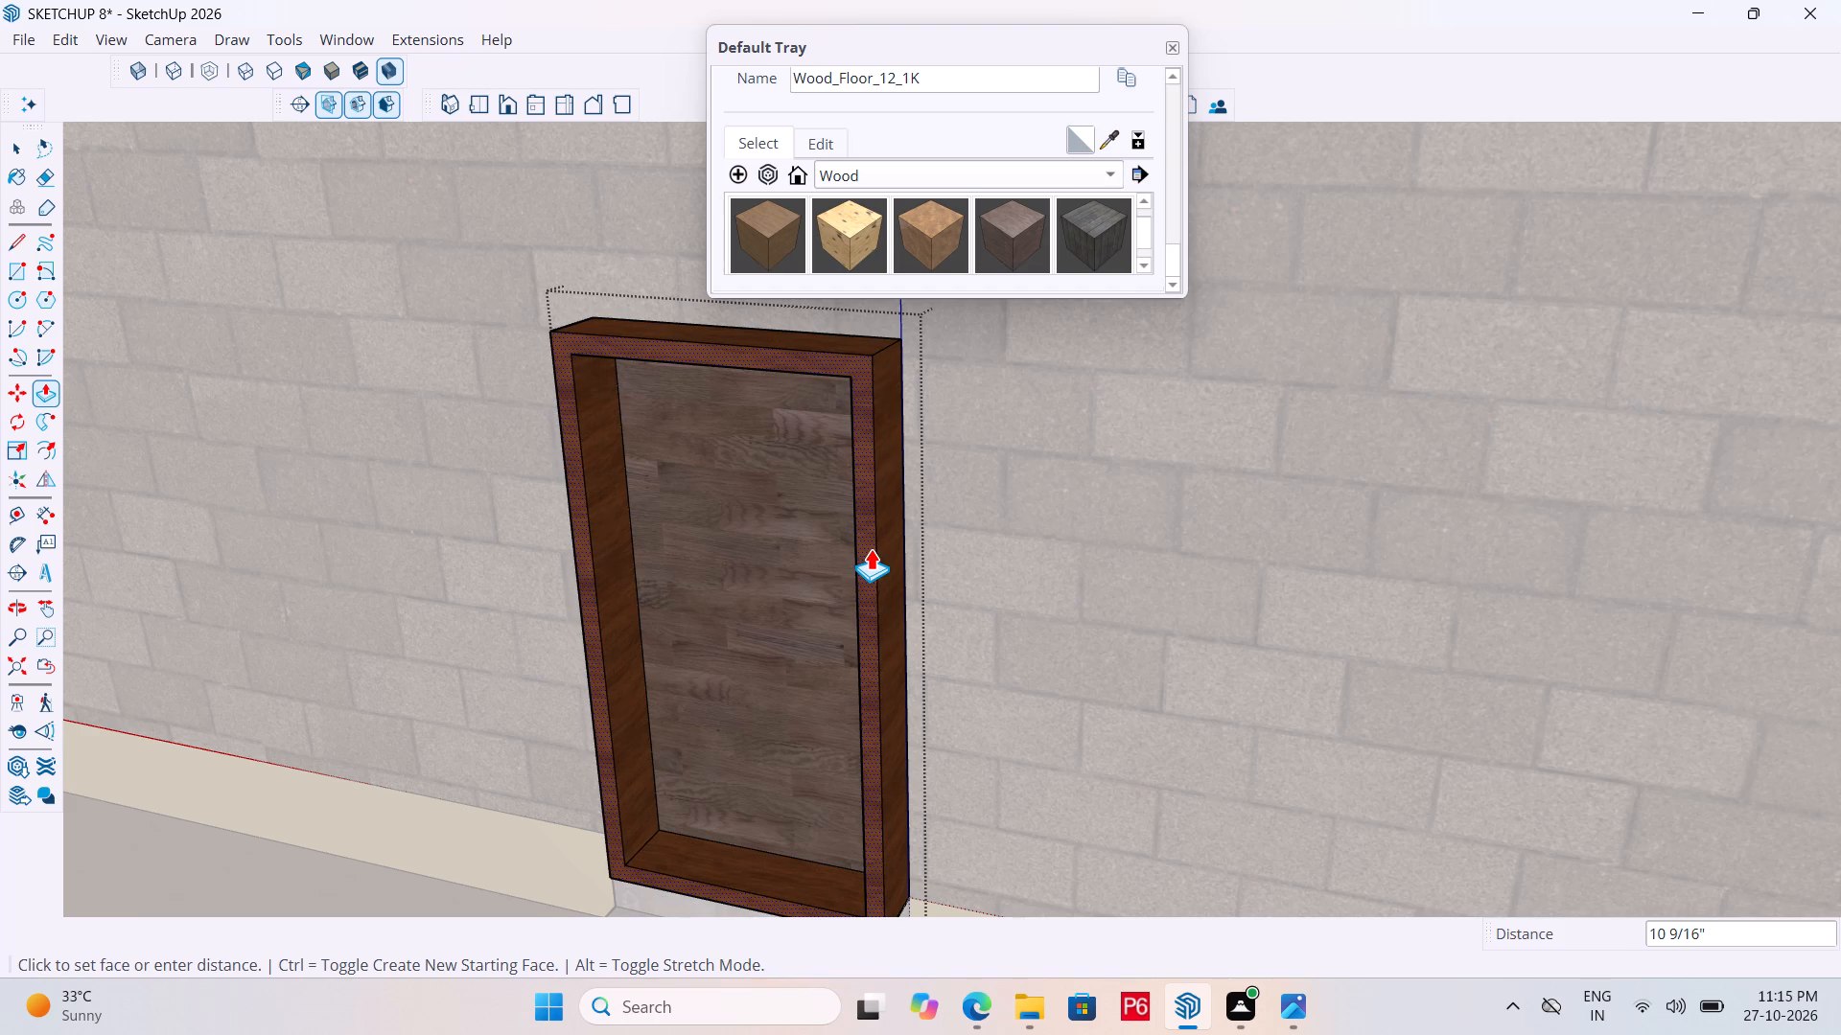
key(5)
key(shift+quotedbl)
key(Return)
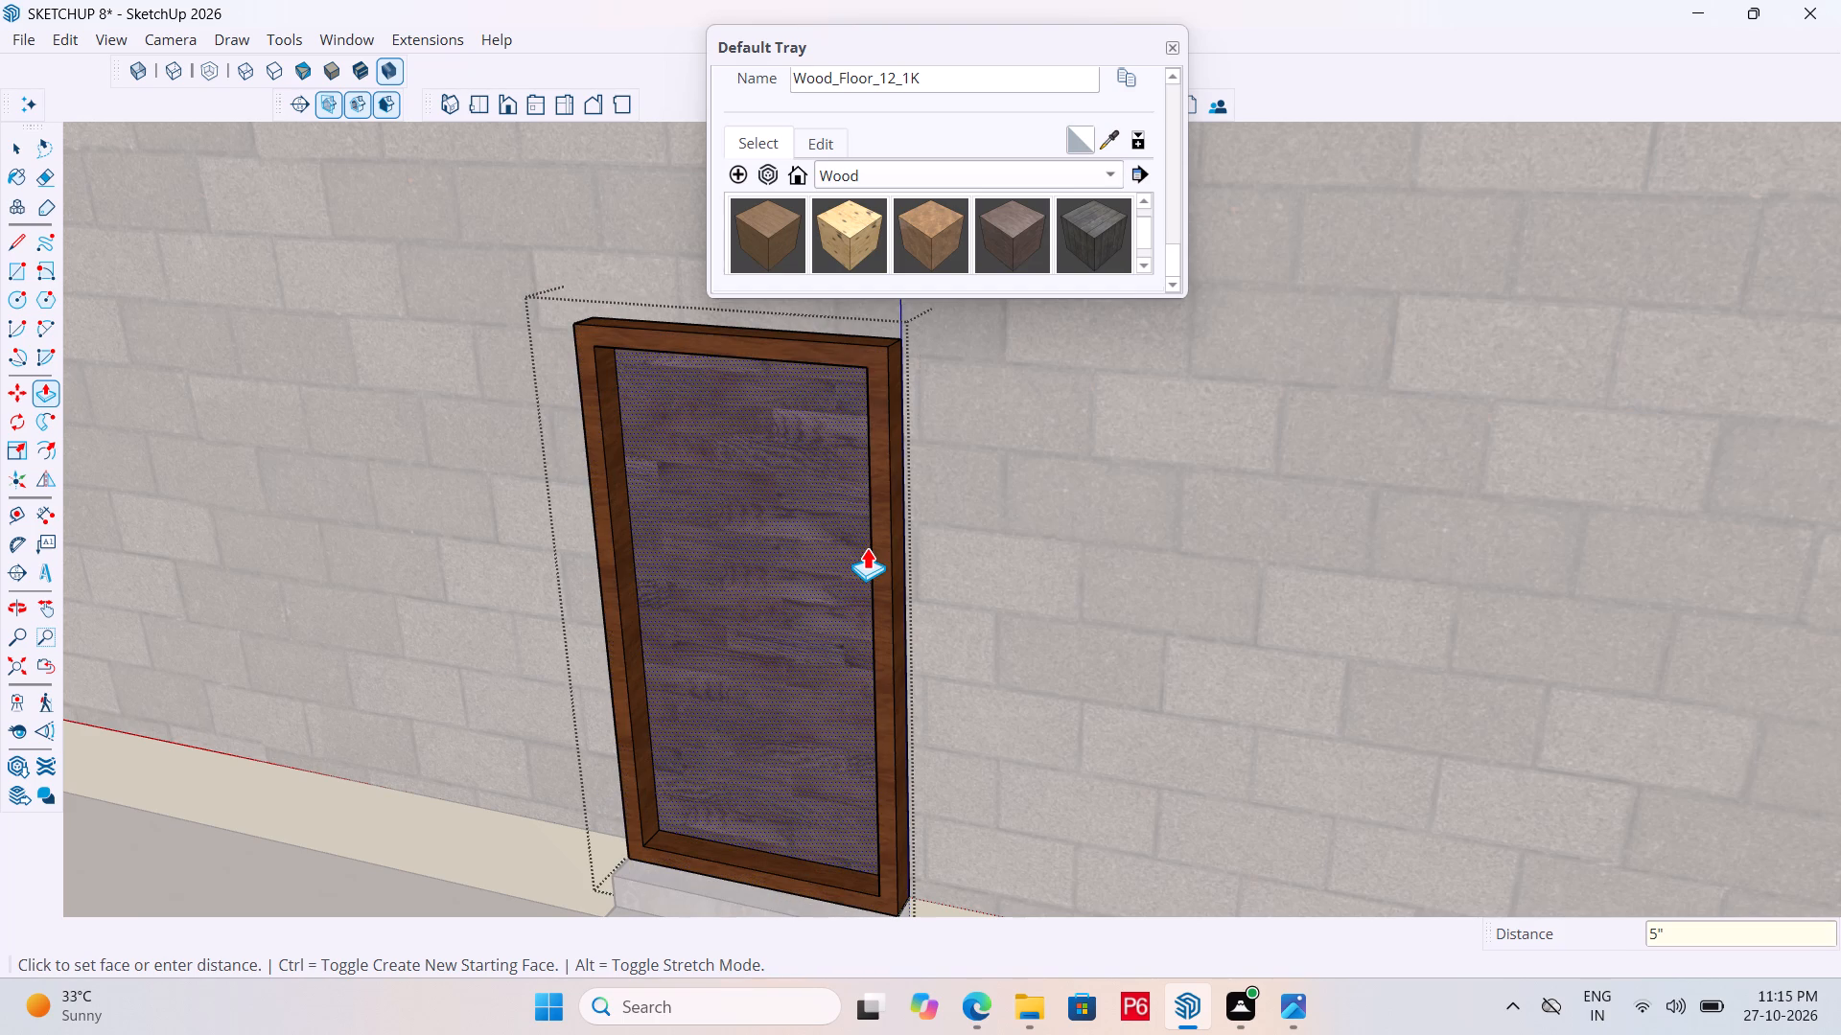
Push/Pull the rear door's frame outward by a further 1".
key(space)
double_click(818, 560)
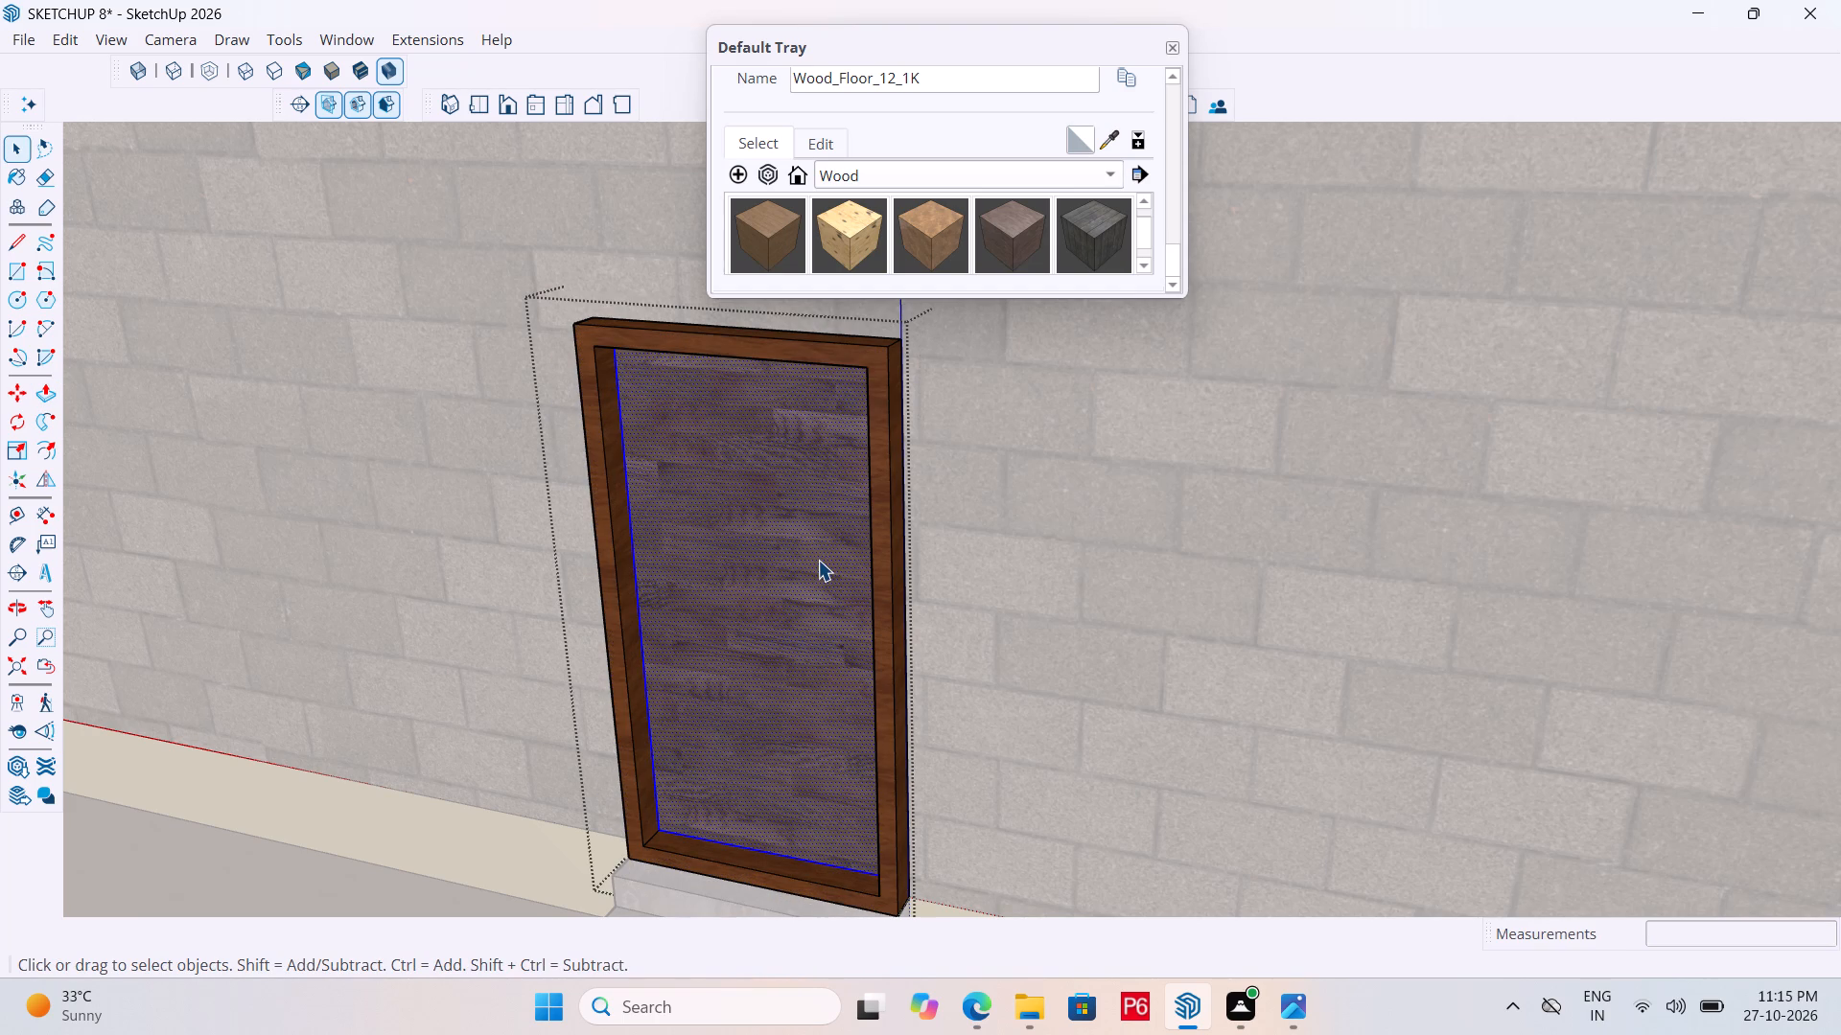
key(space)
click(884, 654)
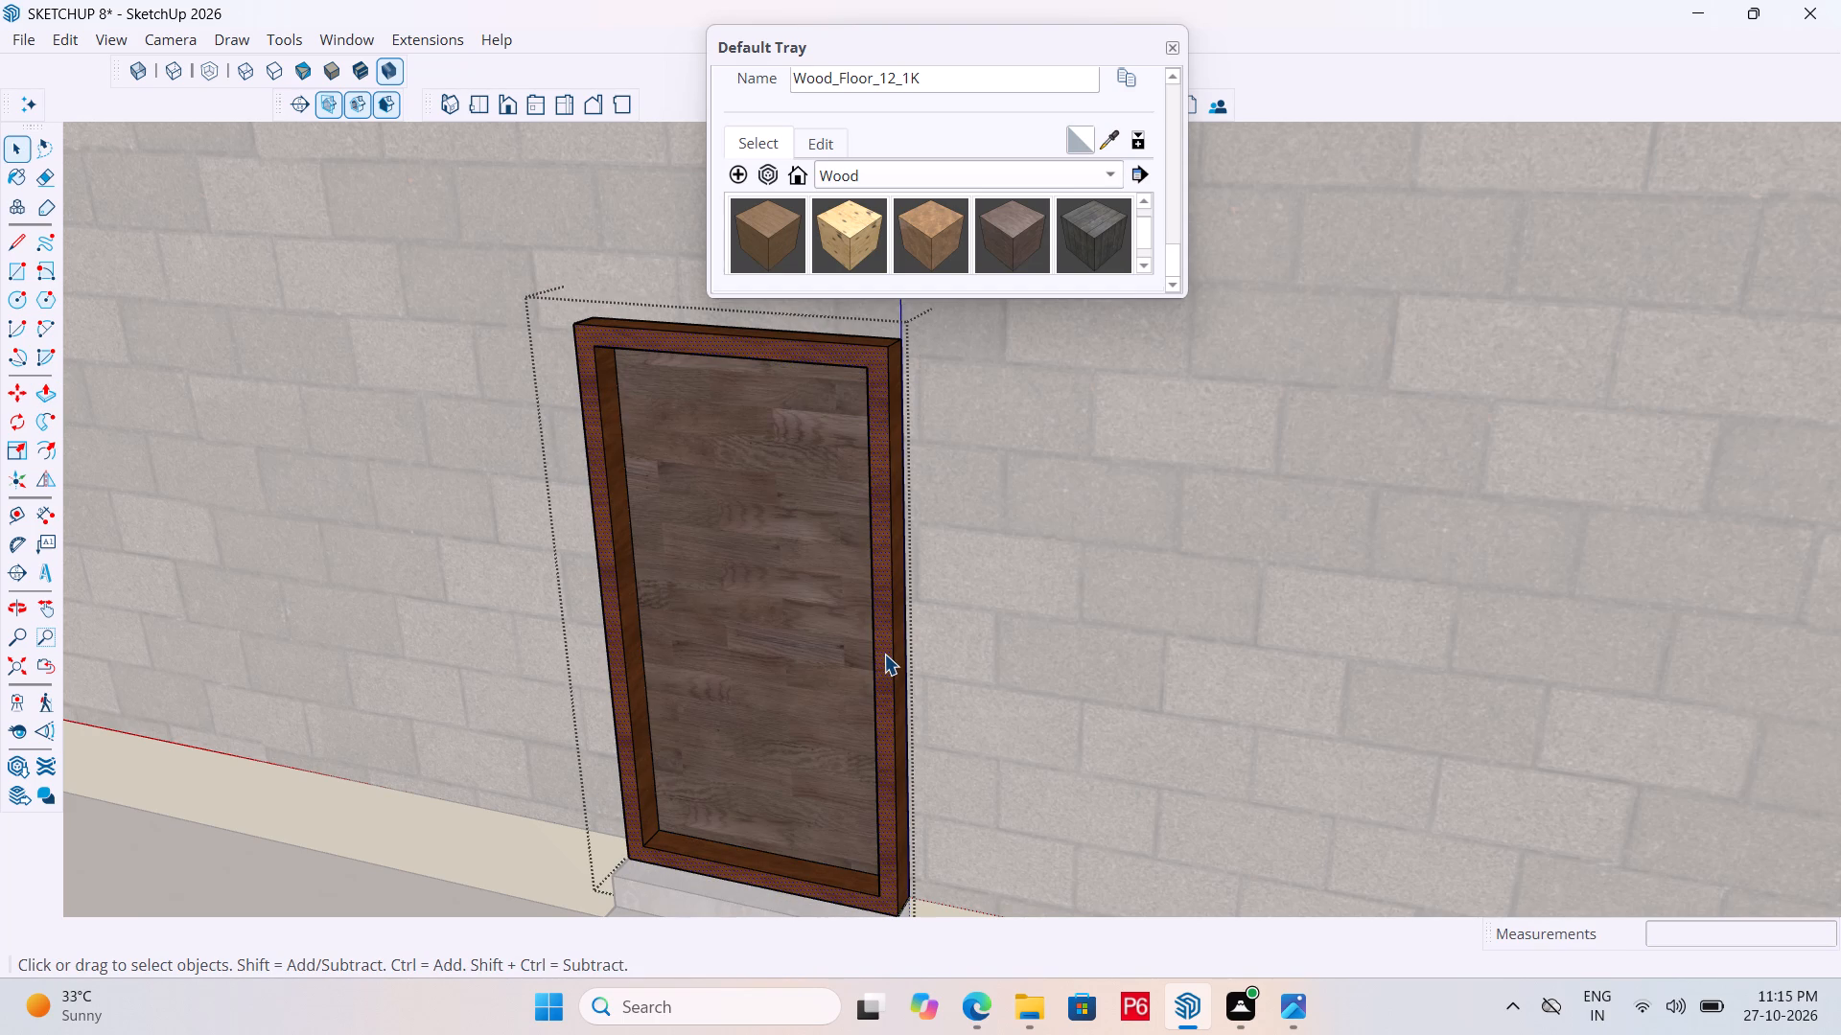
key(p)
click(884, 654)
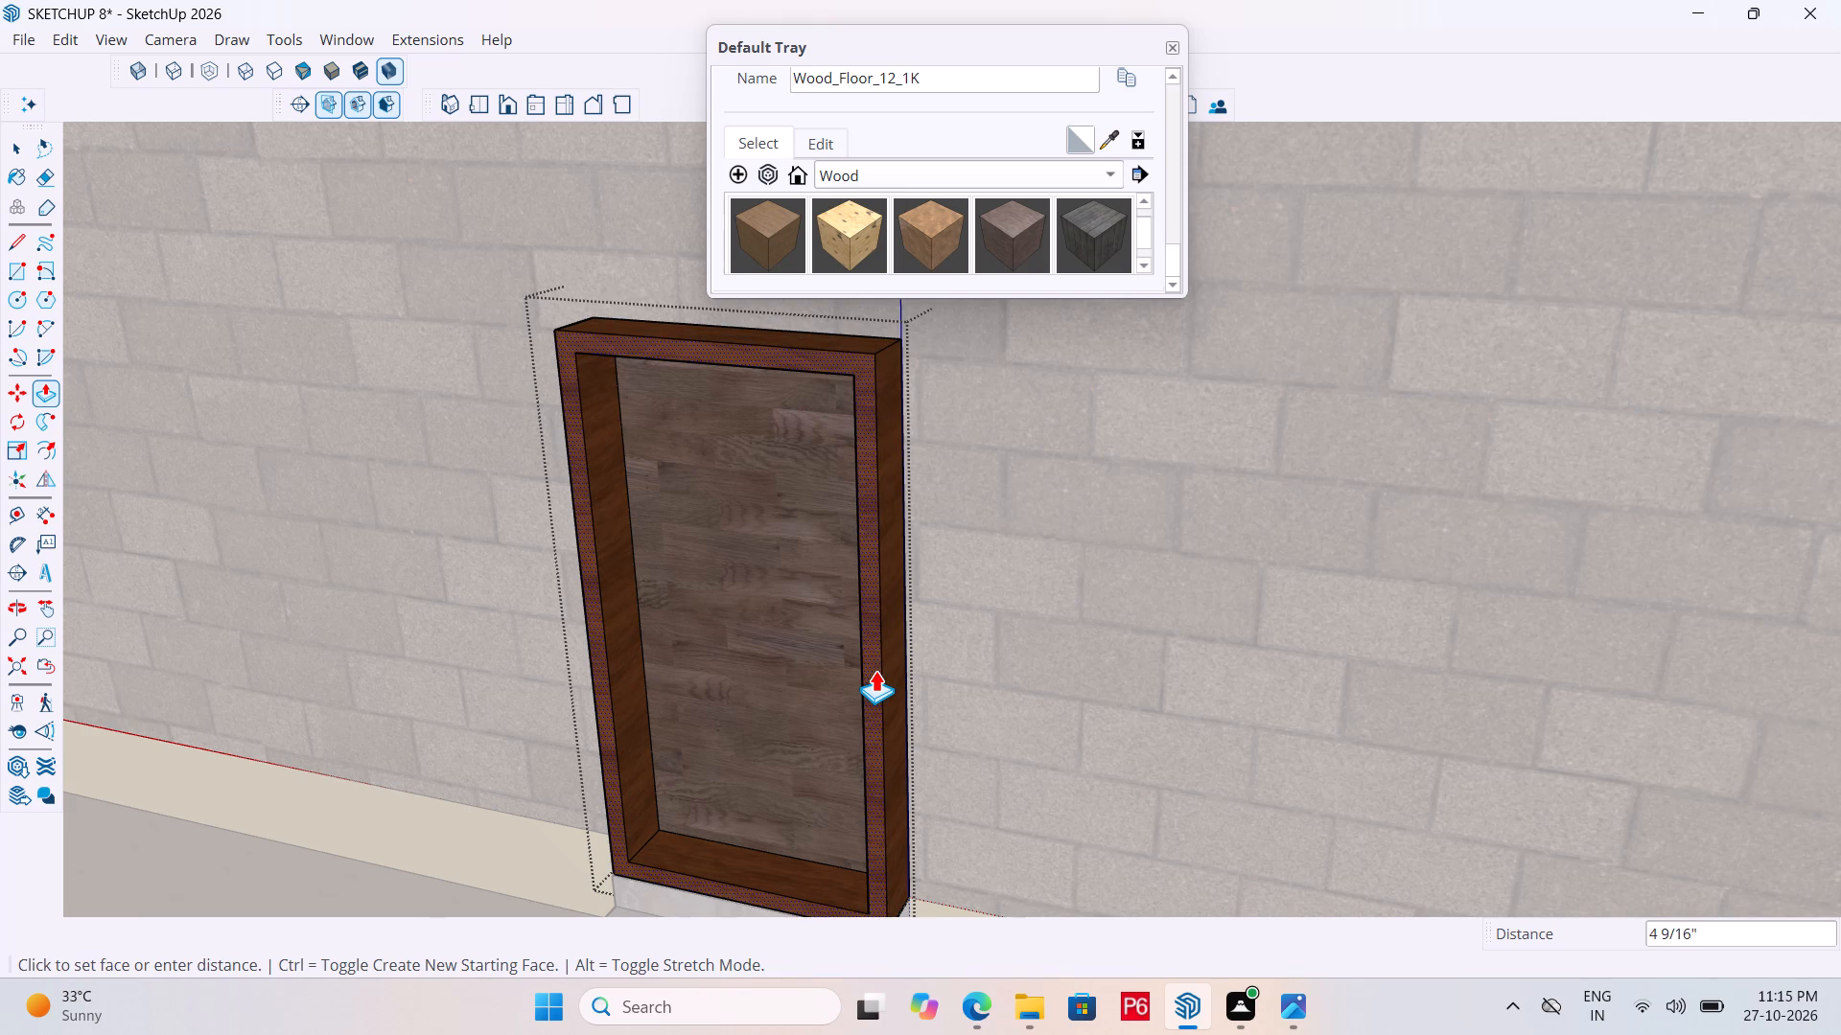
text(1")
key(Return)
key(space)
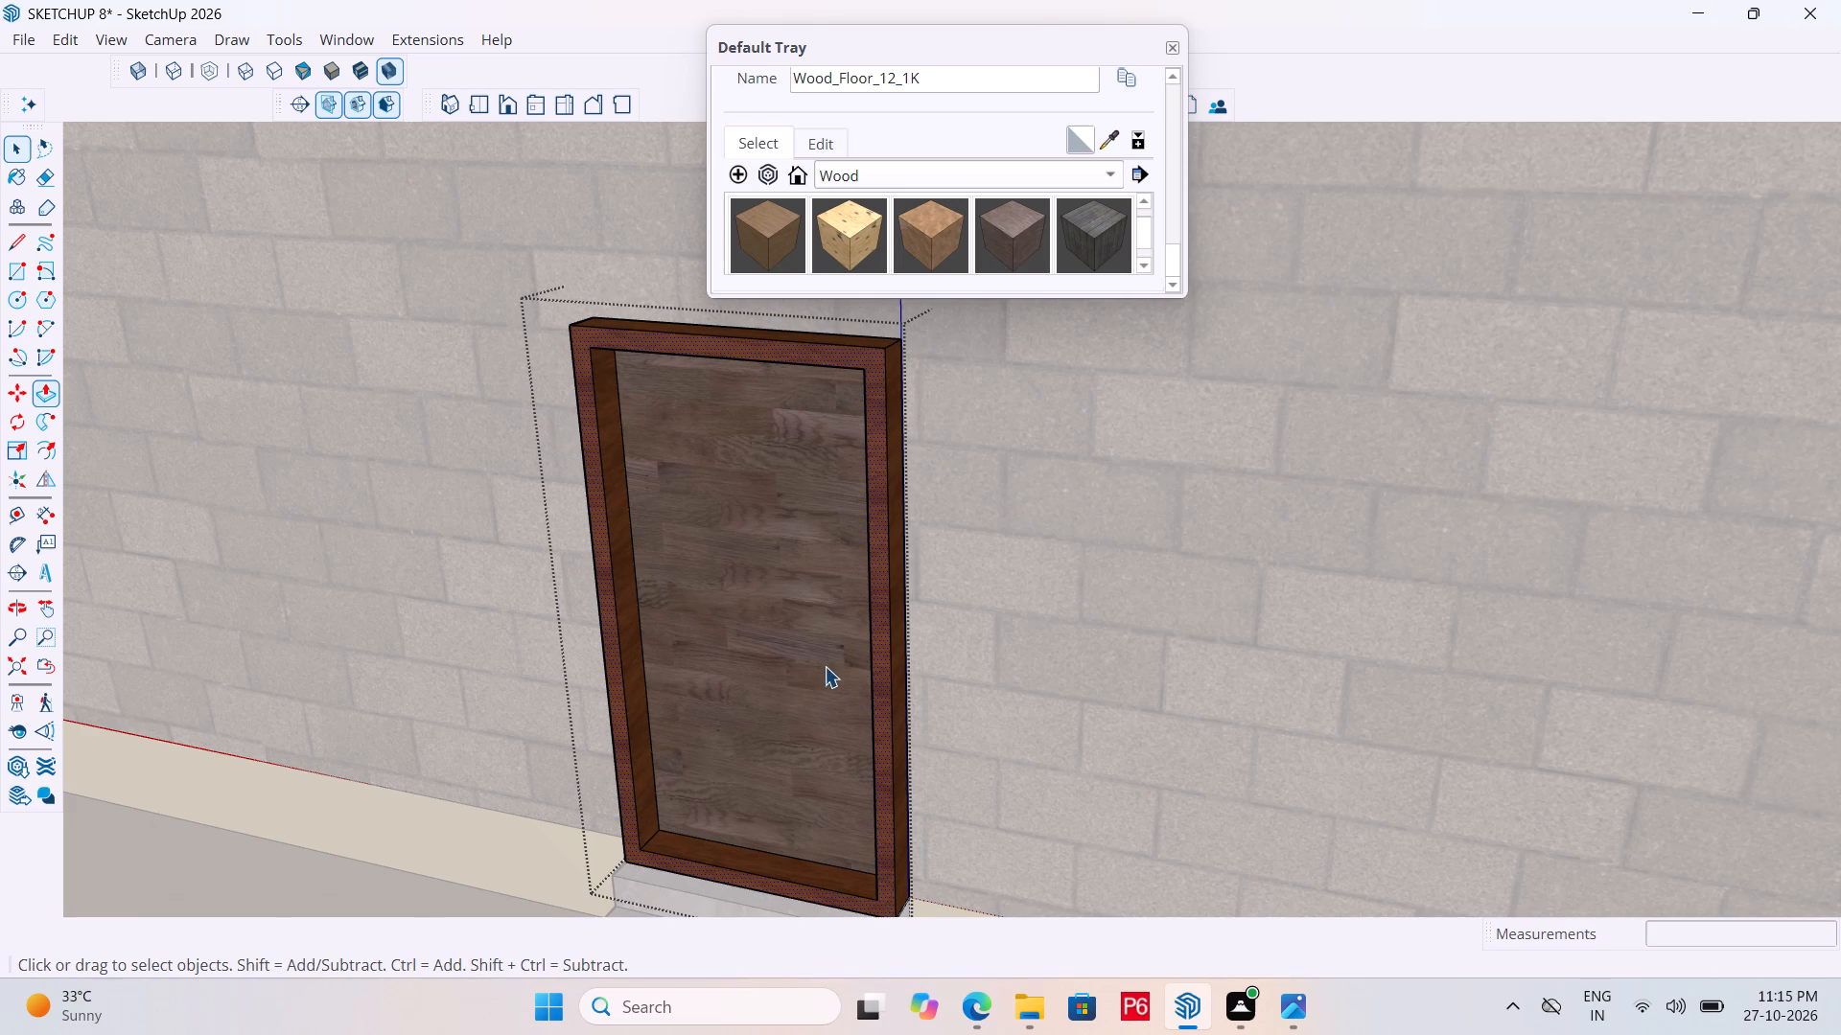
Push/Pull the rear door's inner panel outward by 1".
click(821, 578)
key(p)
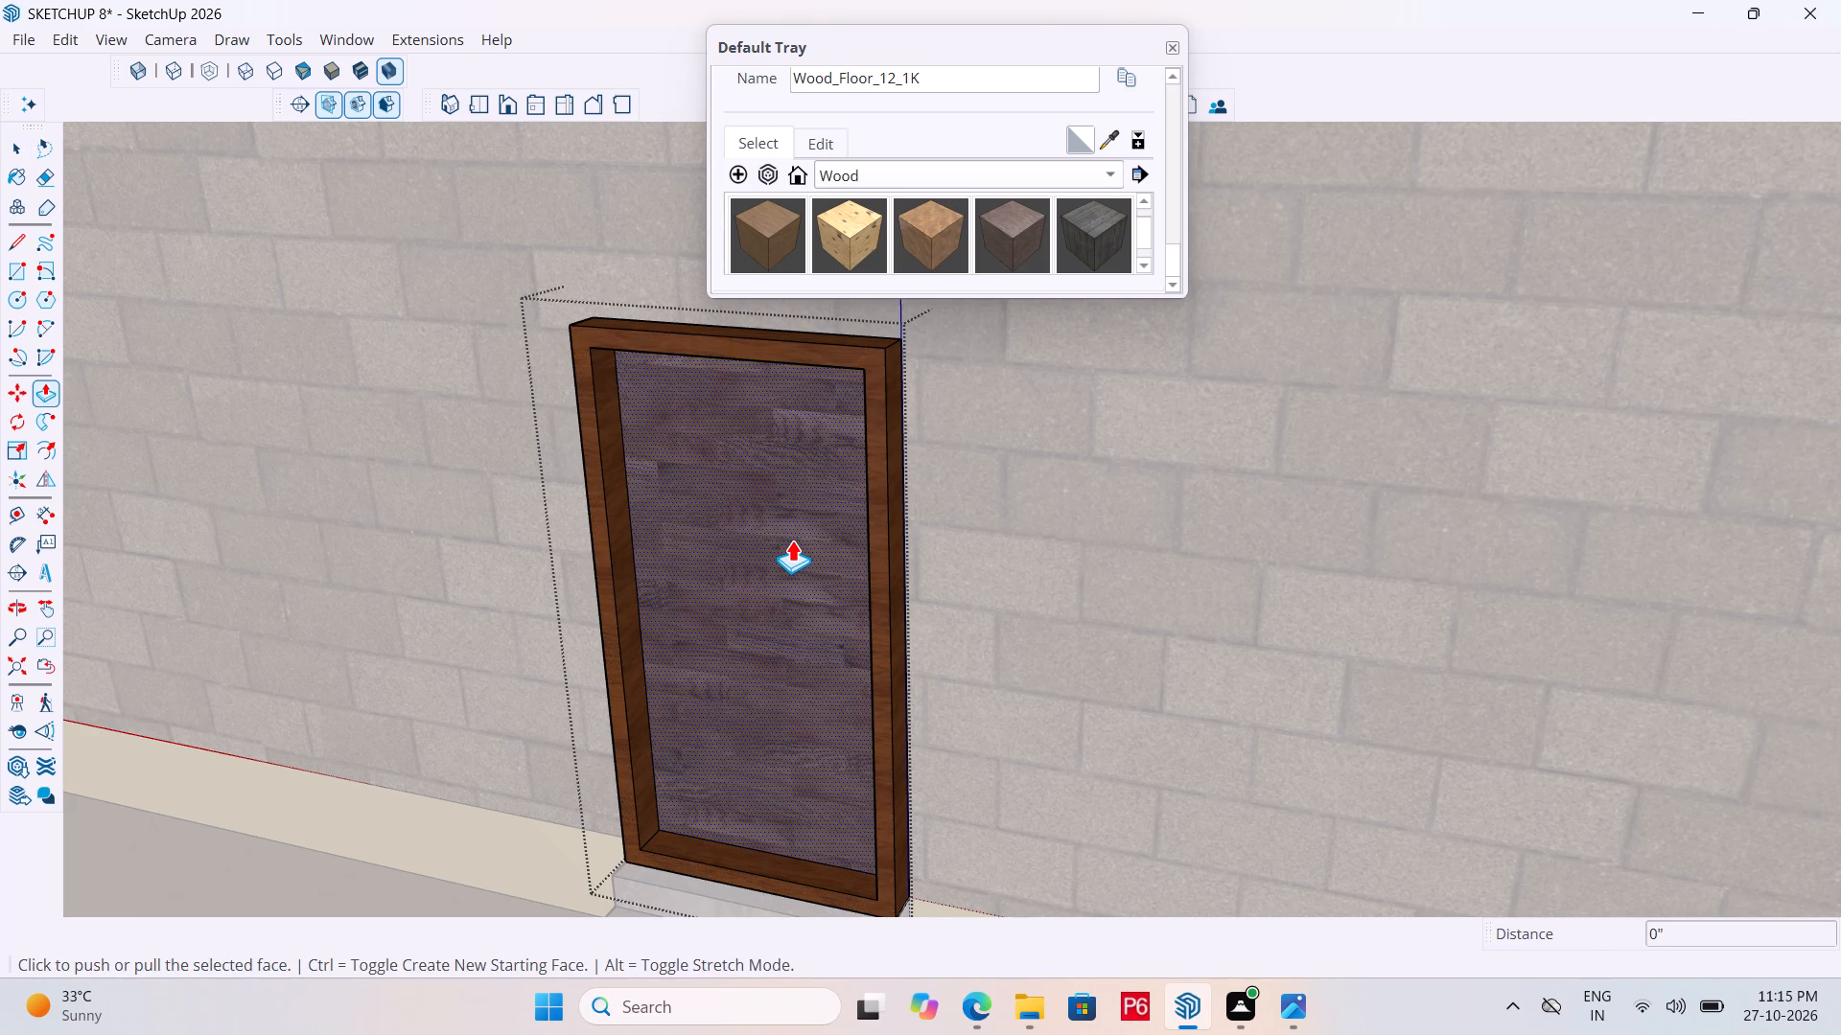
click(792, 540)
key(1)
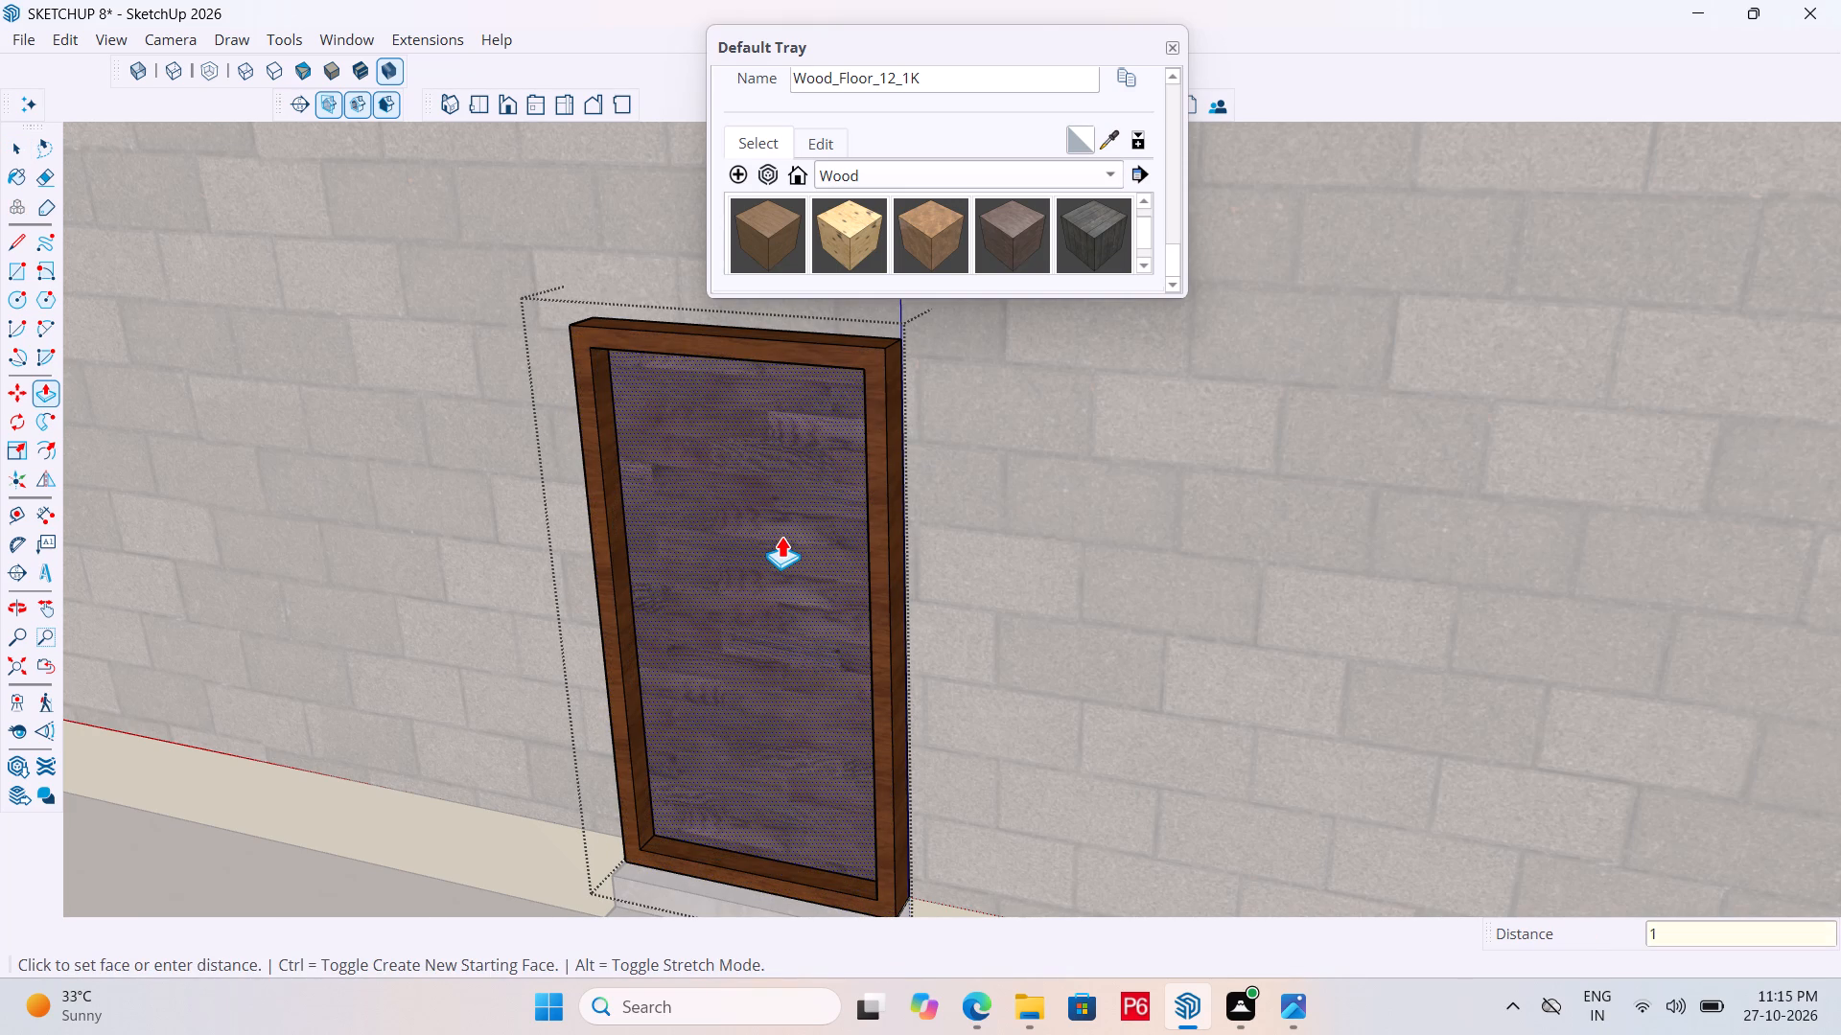
key(shift+quotedbl)
key(Return)
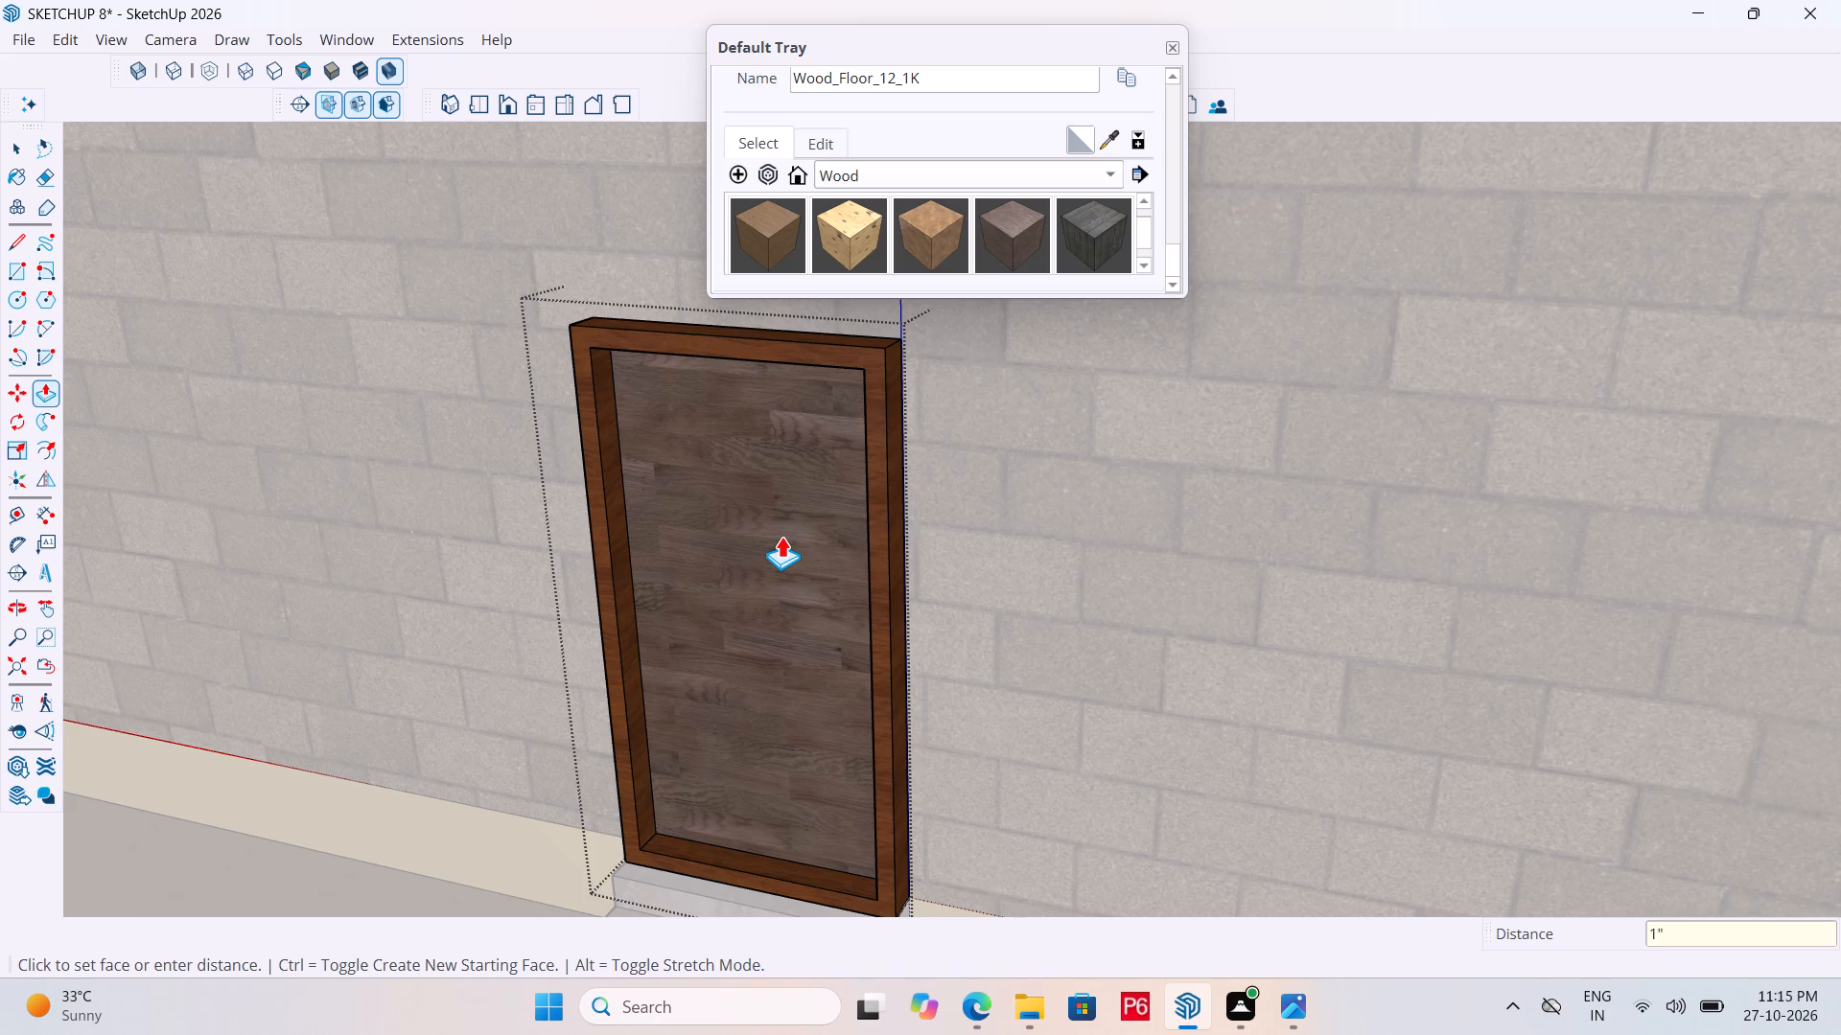
Push/Pull the rear door's inner panel outward by another 1" and leave the door group.
click(781, 536)
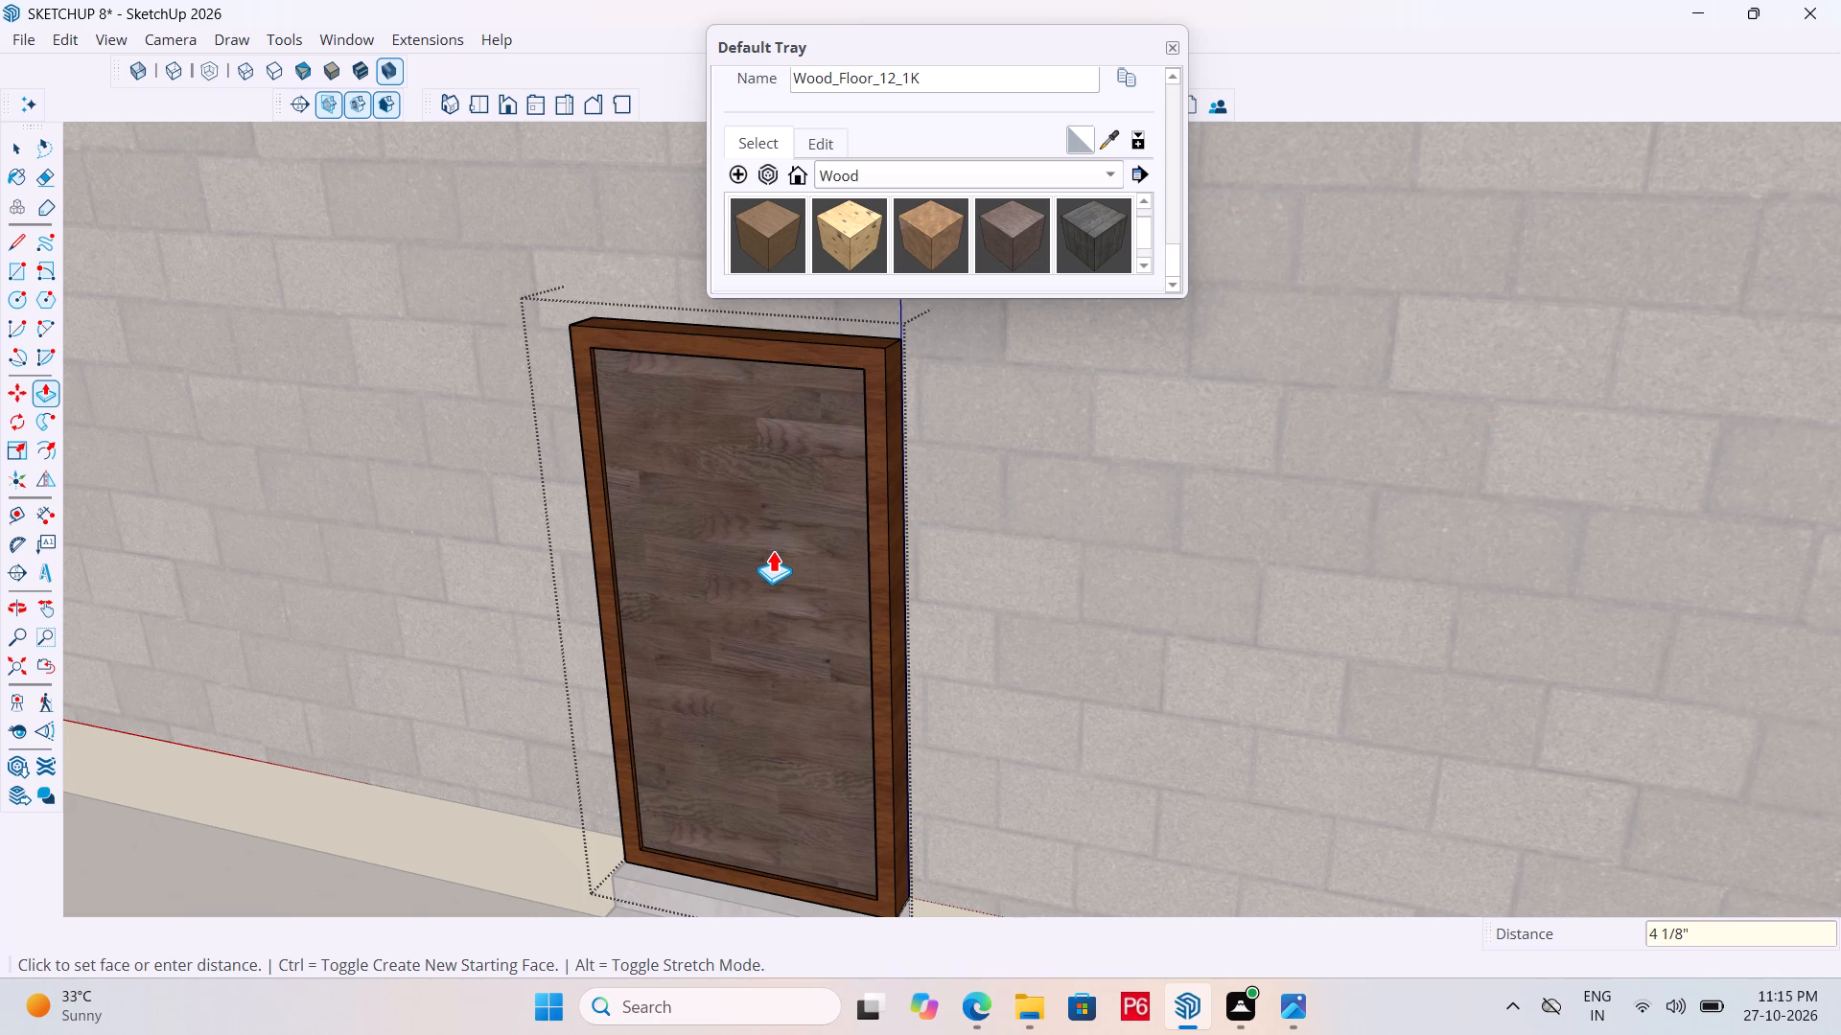
text(1")
key(Return)
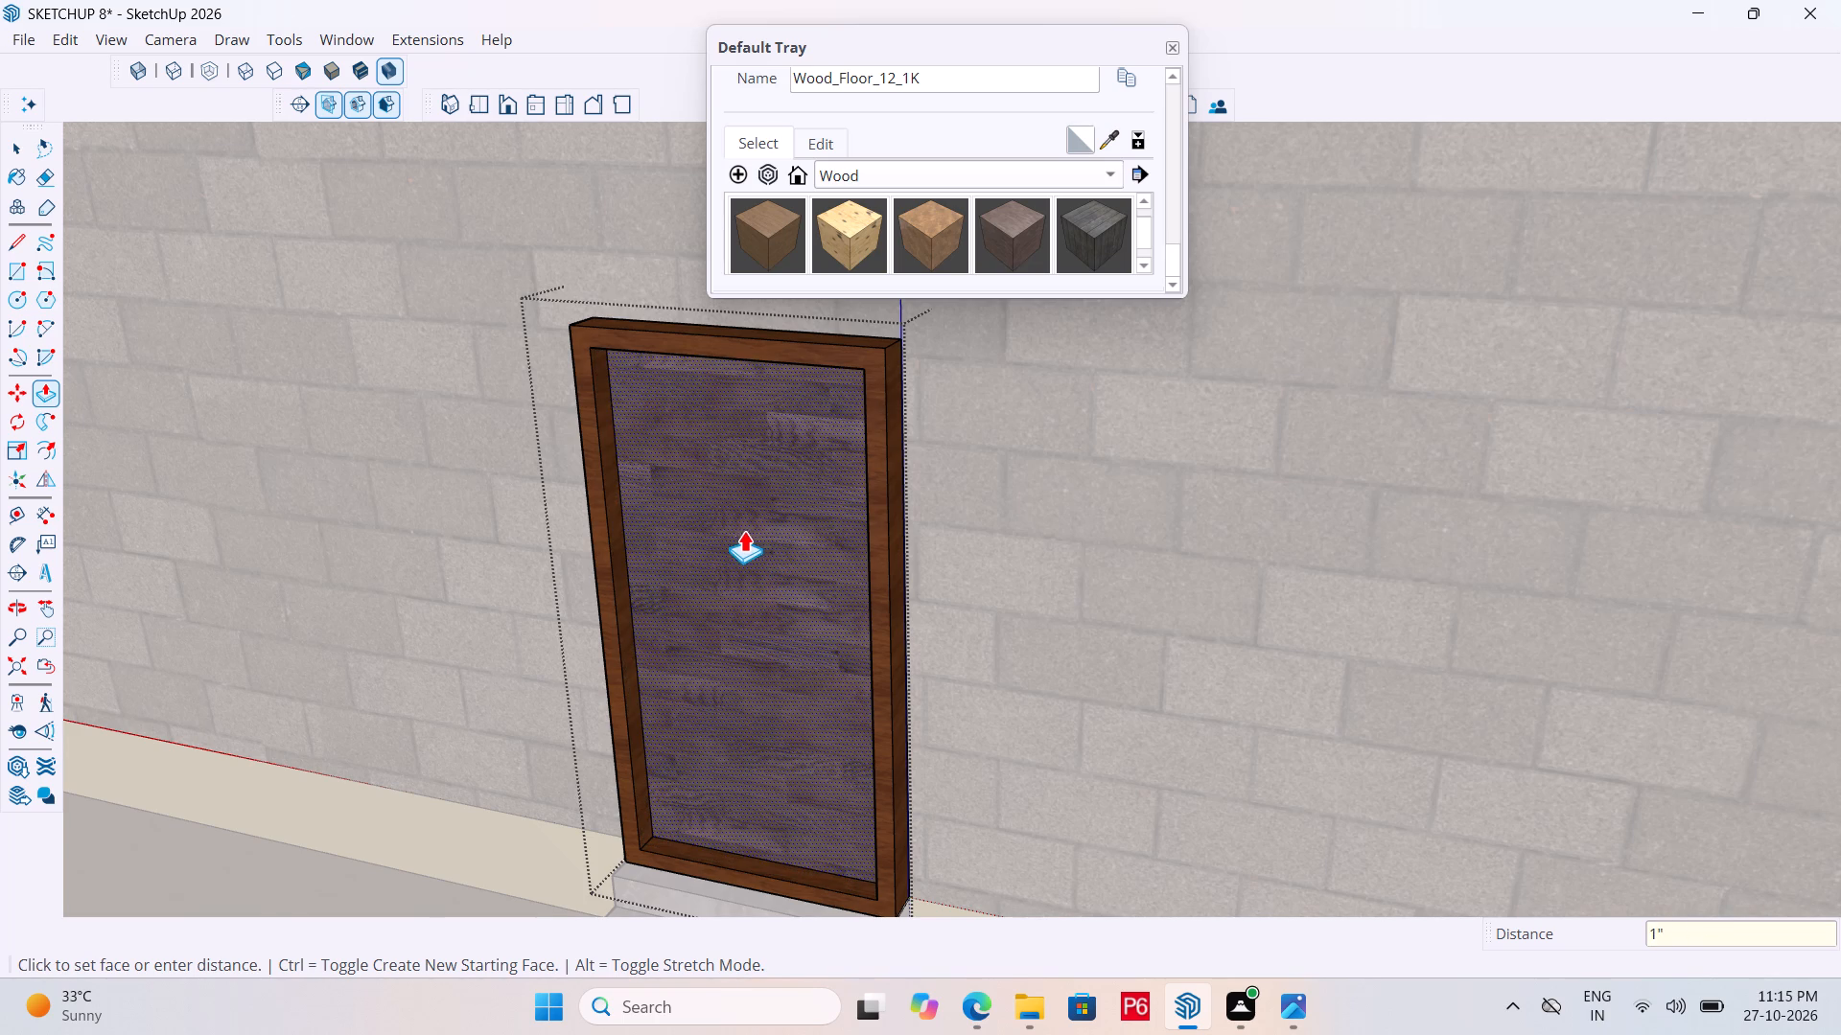
scroll(738, 530, down, 9)
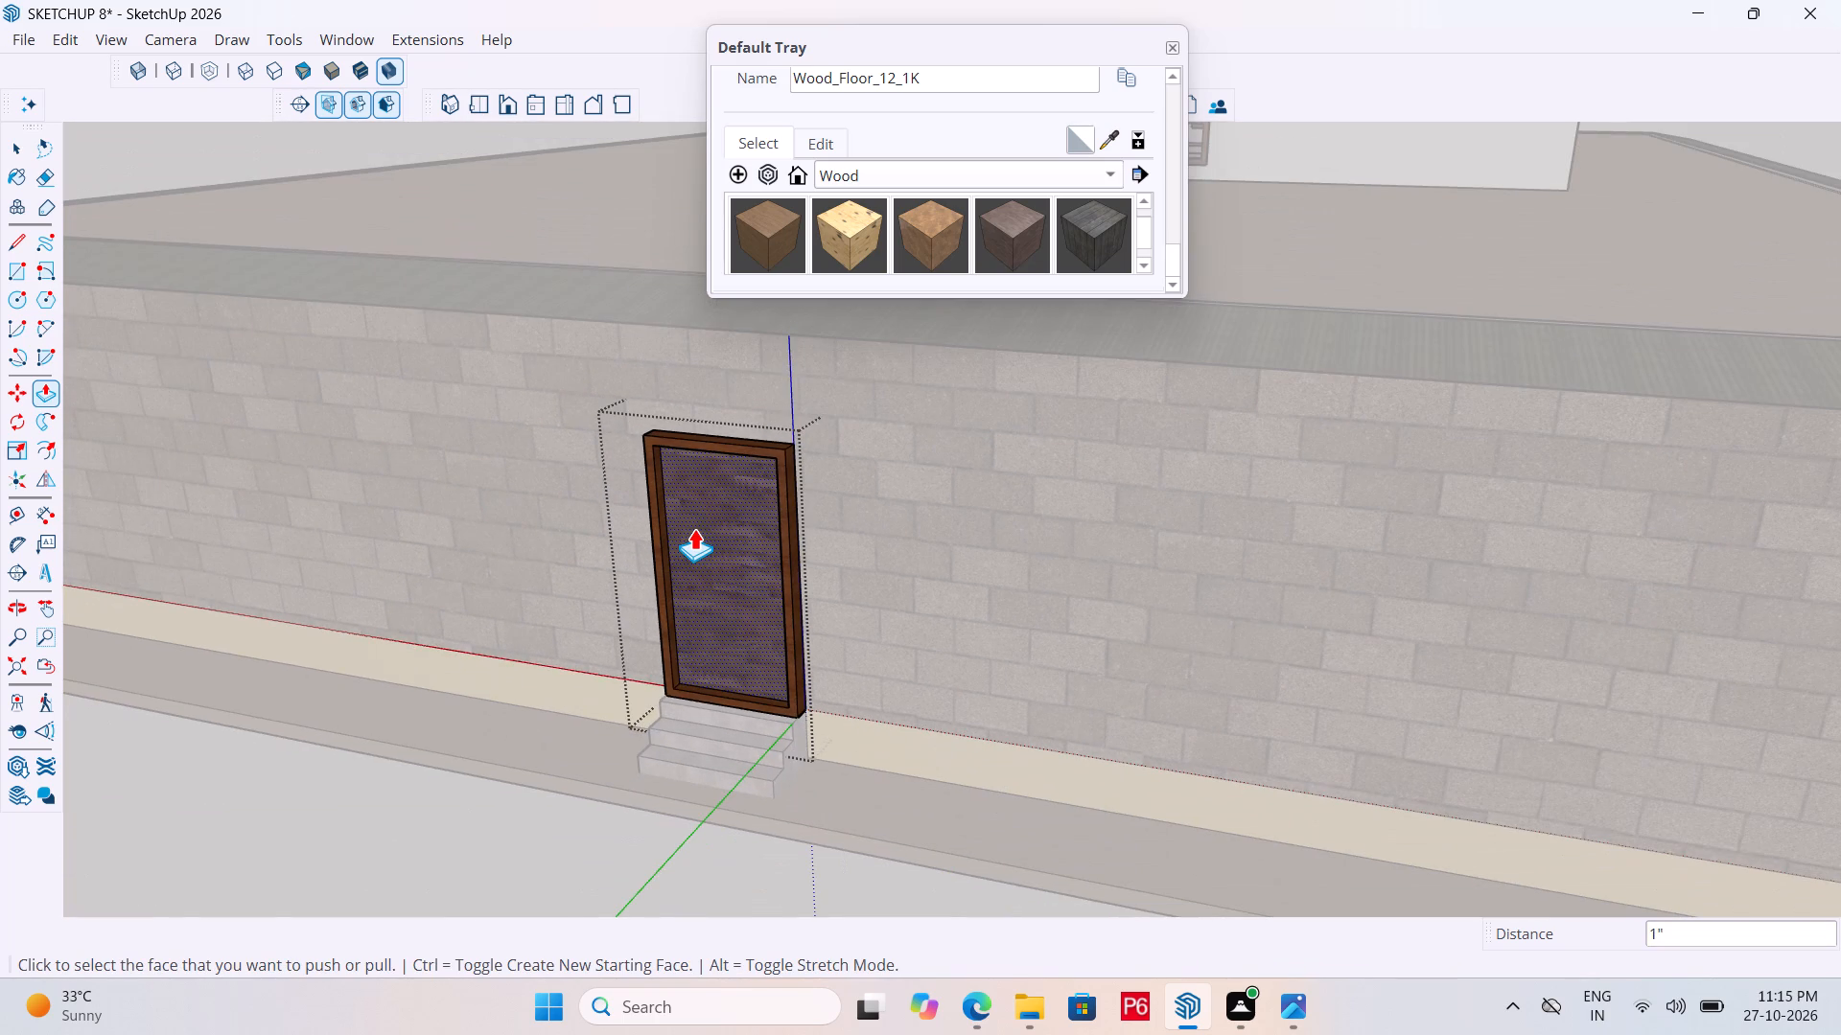
scroll(694, 528, down, 3)
key(space)
click(681, 731)
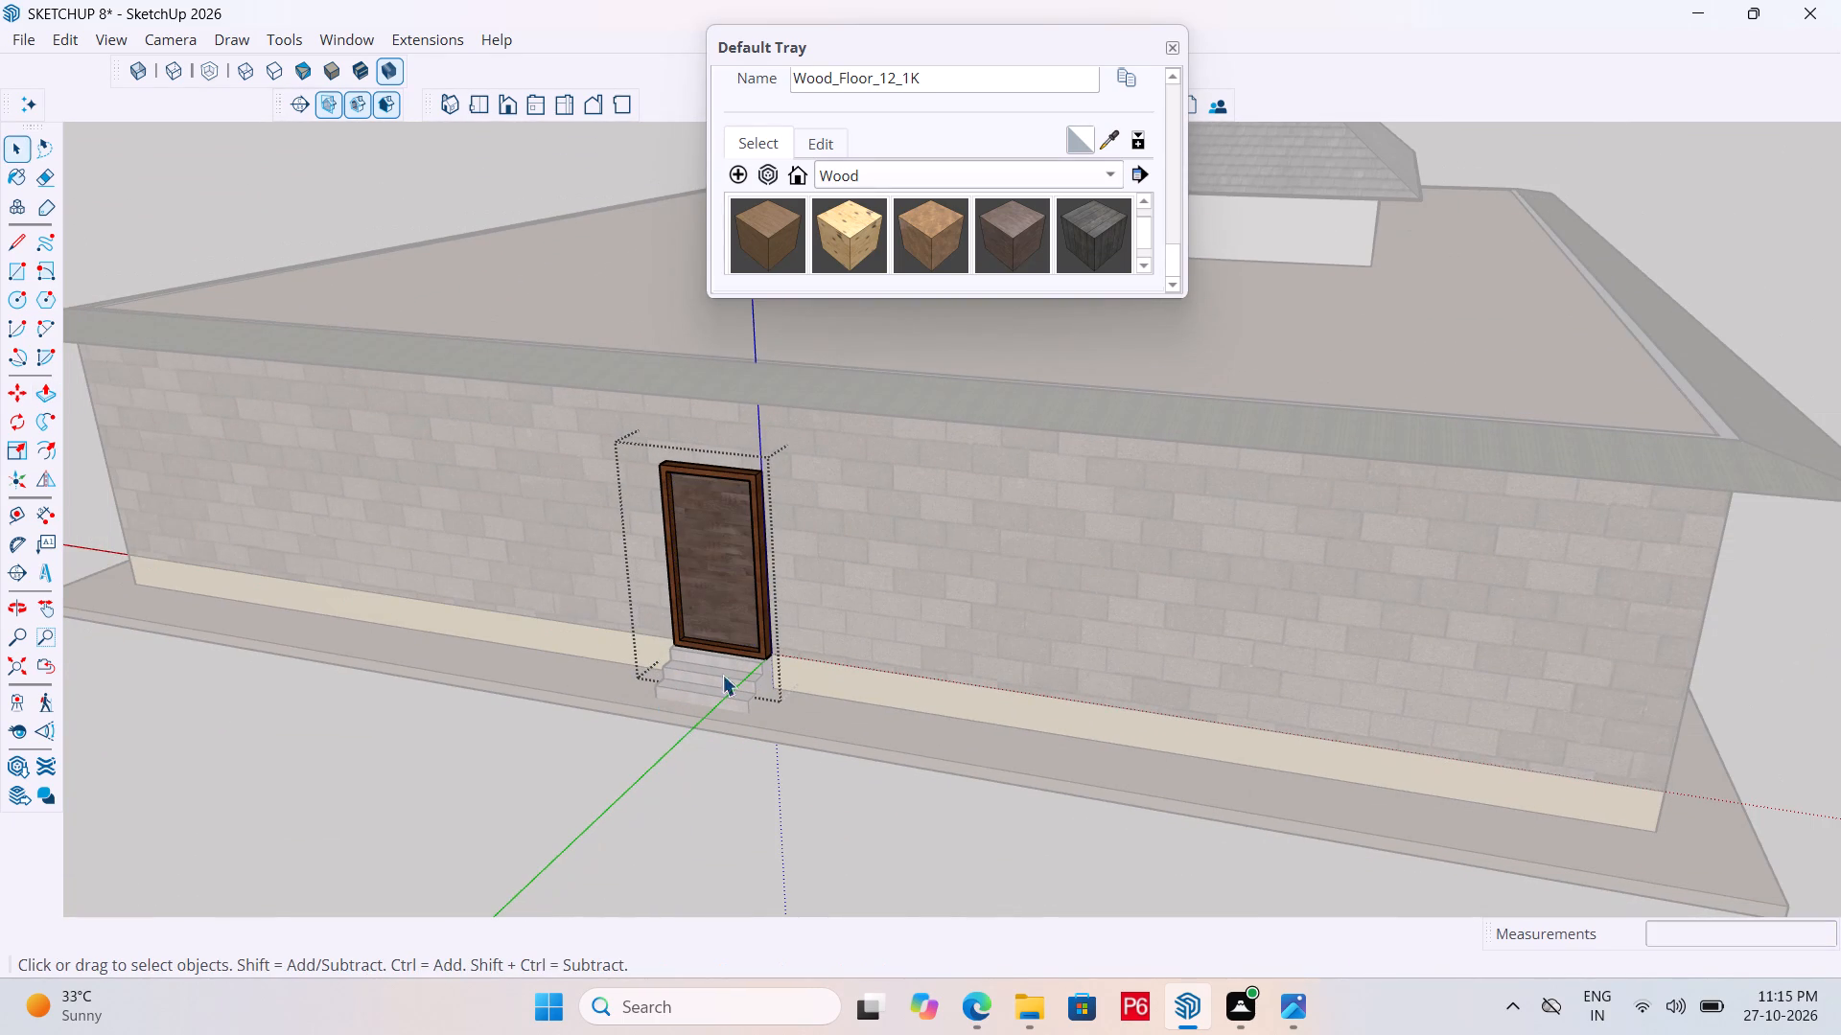
Move the rear door group 6" back into the wall so its outer bottom corner is flush with the wall face.
scroll(755, 618, up, 6)
middle_drag(774, 641, 706, 643)
scroll(719, 648, up, 10)
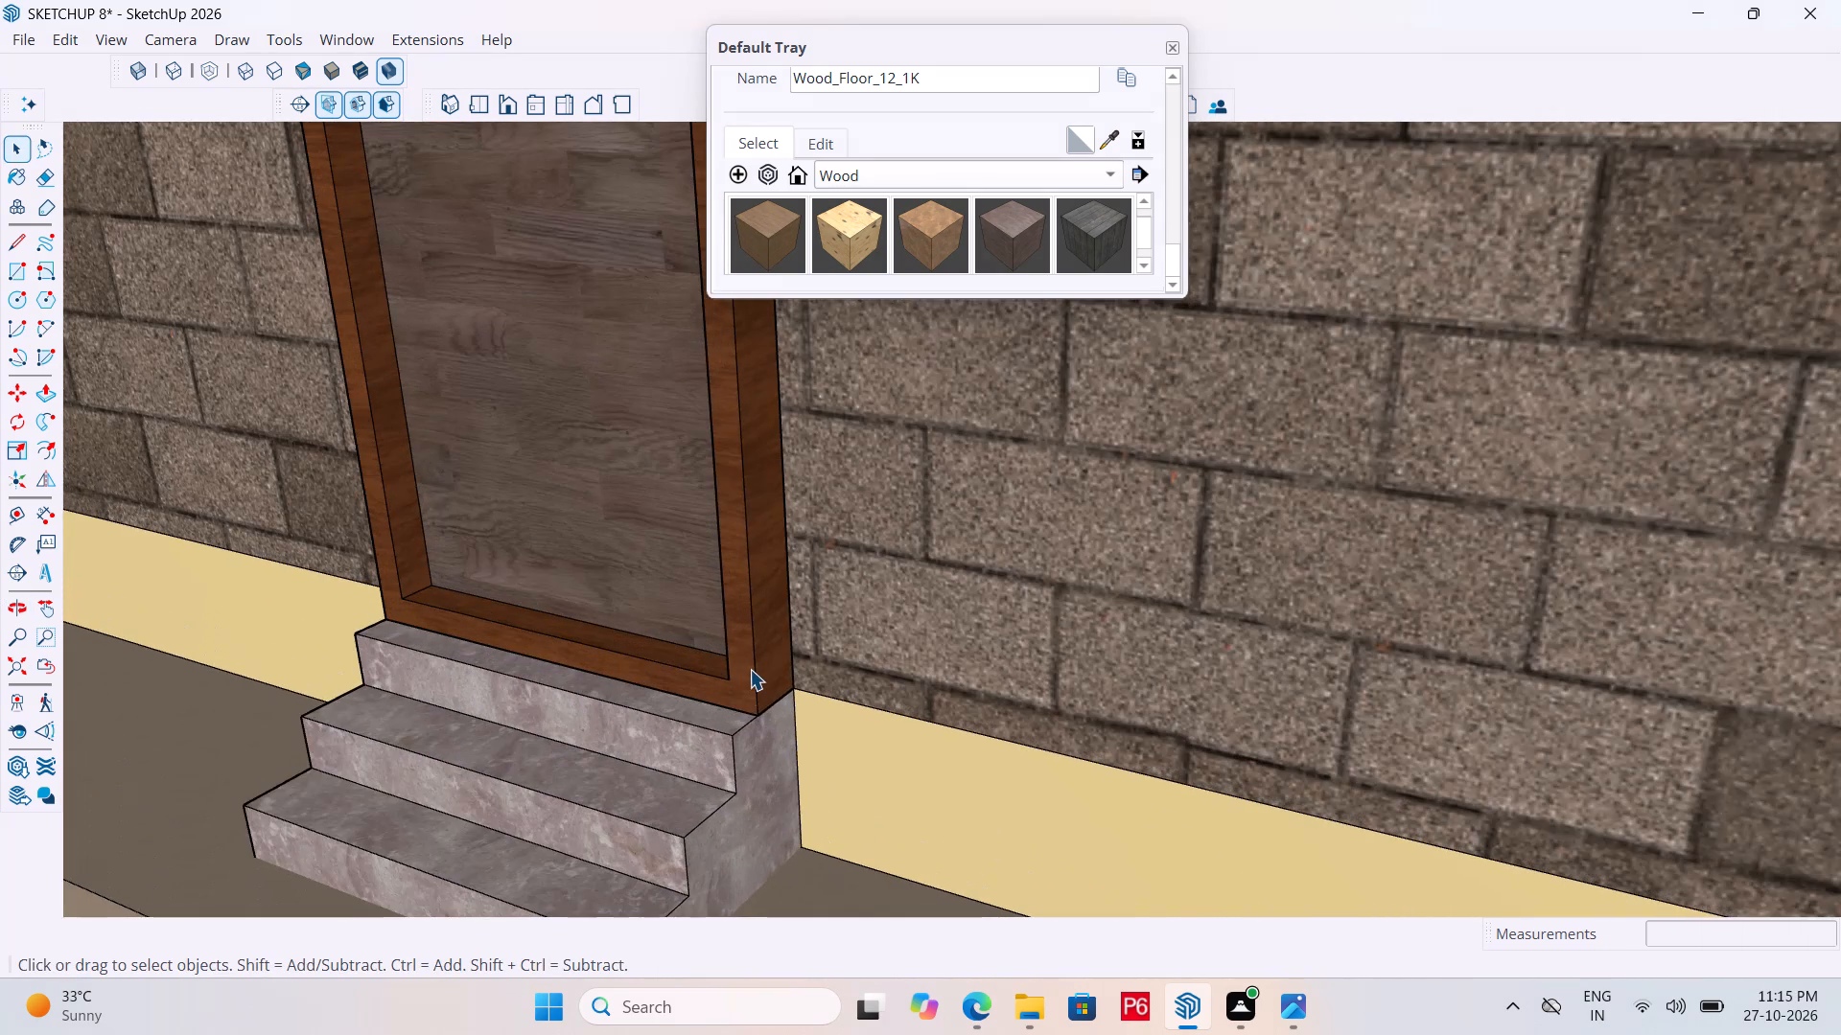
click(750, 669)
key(m)
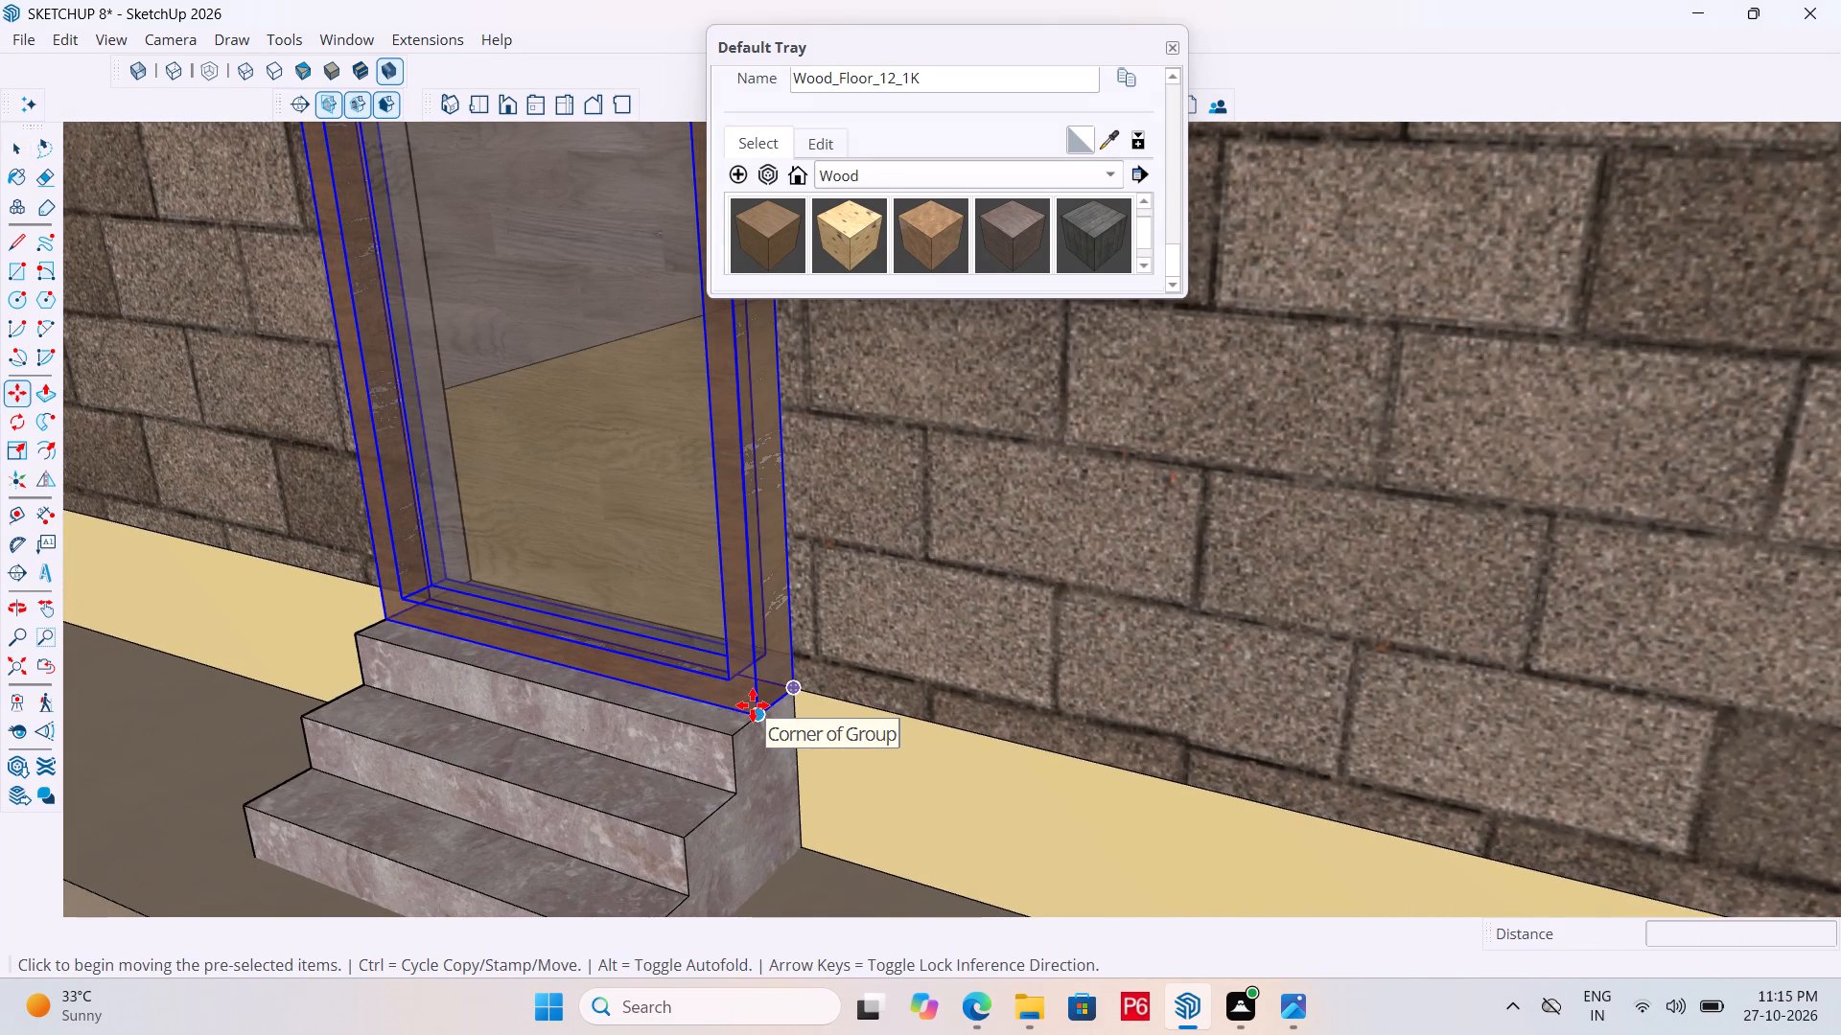
click(758, 721)
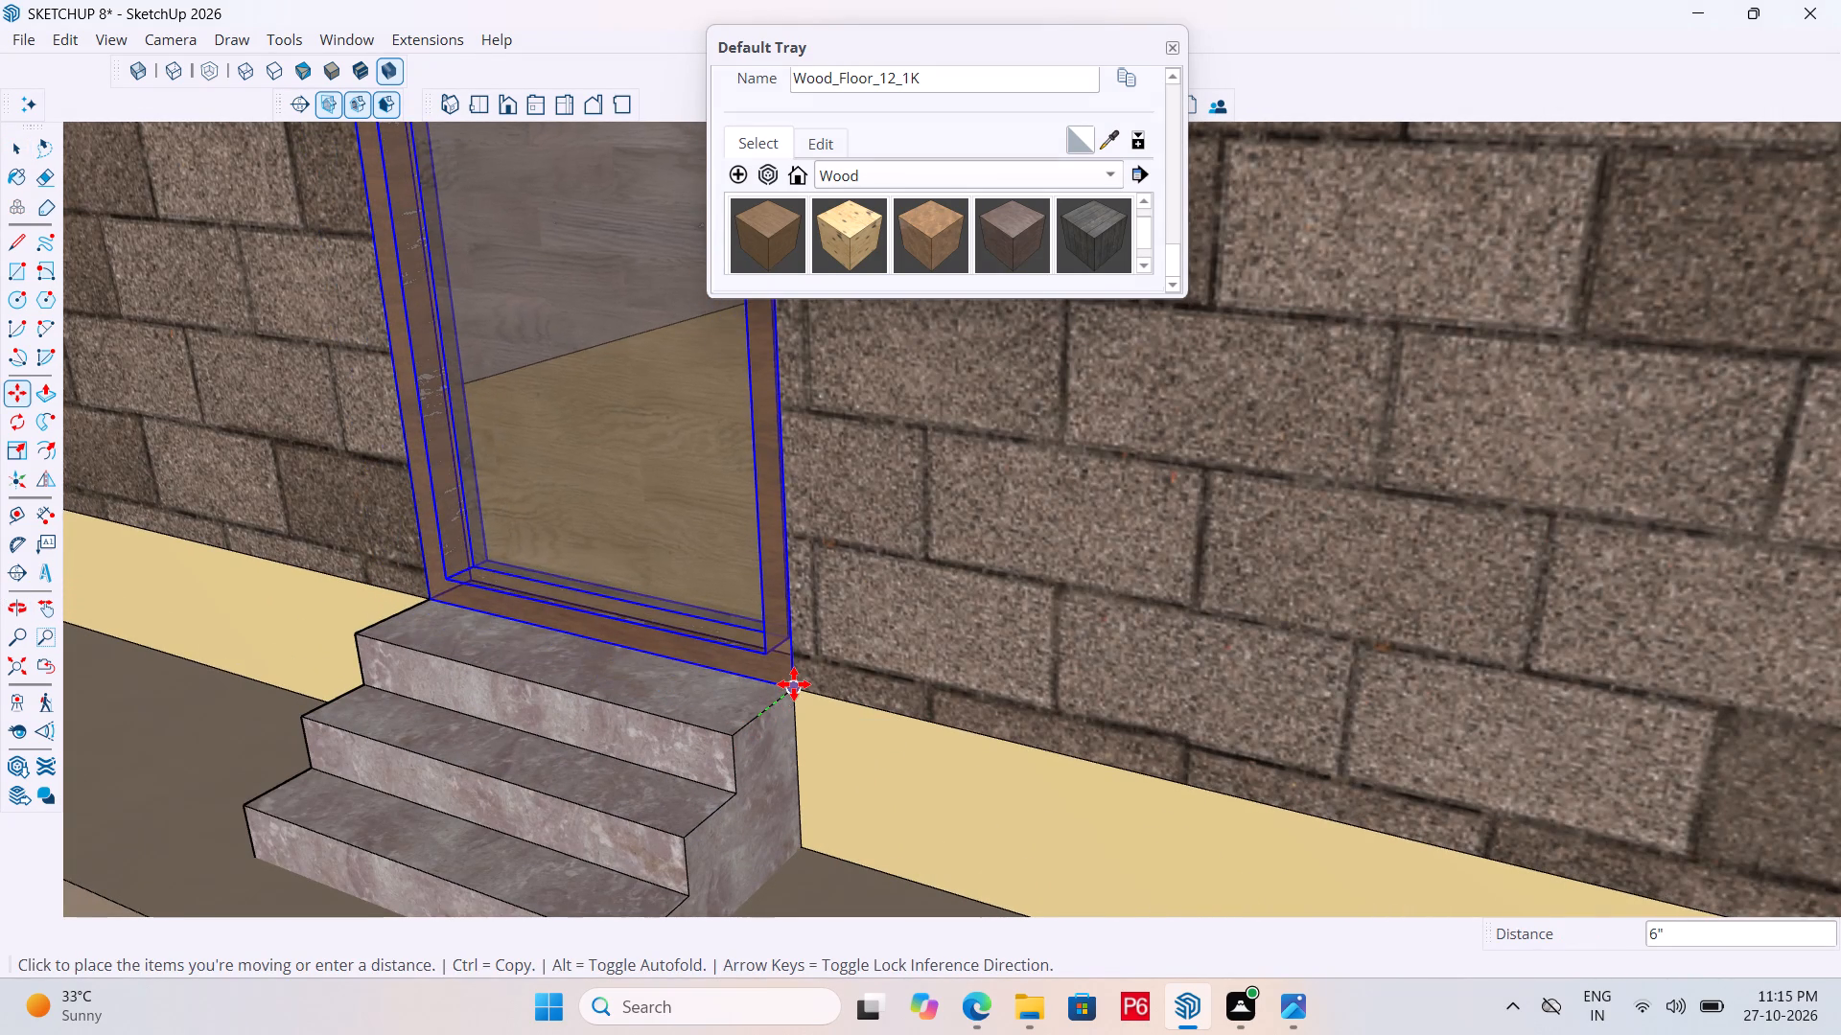
click(794, 684)
Save the model.
scroll(787, 680, down, 7)
key(ctrl+s)
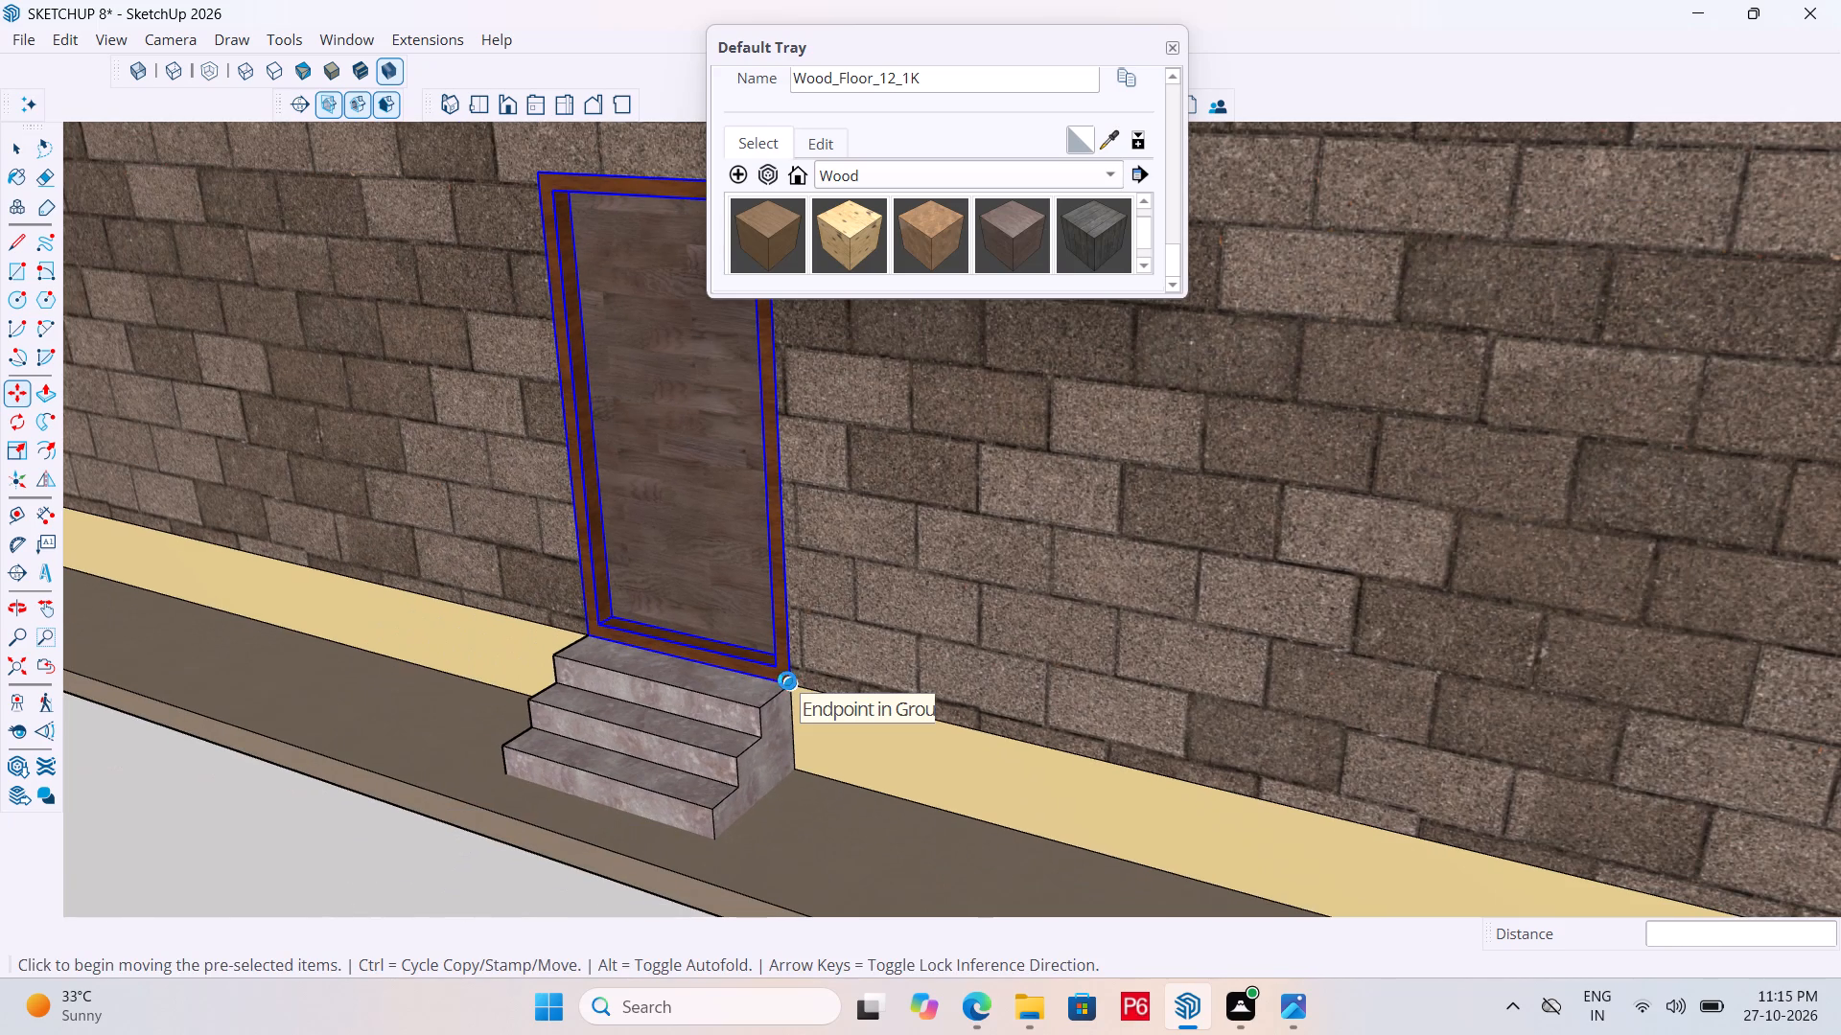
key(ctrl+s)
key(ctrl+s)
key(ctrl+s)
key(ctrl+s)
Open the rear door group and draw a knob circle of about 2" radius on the panel, near its side edge at mid-height.
middle_drag(752, 680, 893, 685)
scroll(752, 680, down, 1)
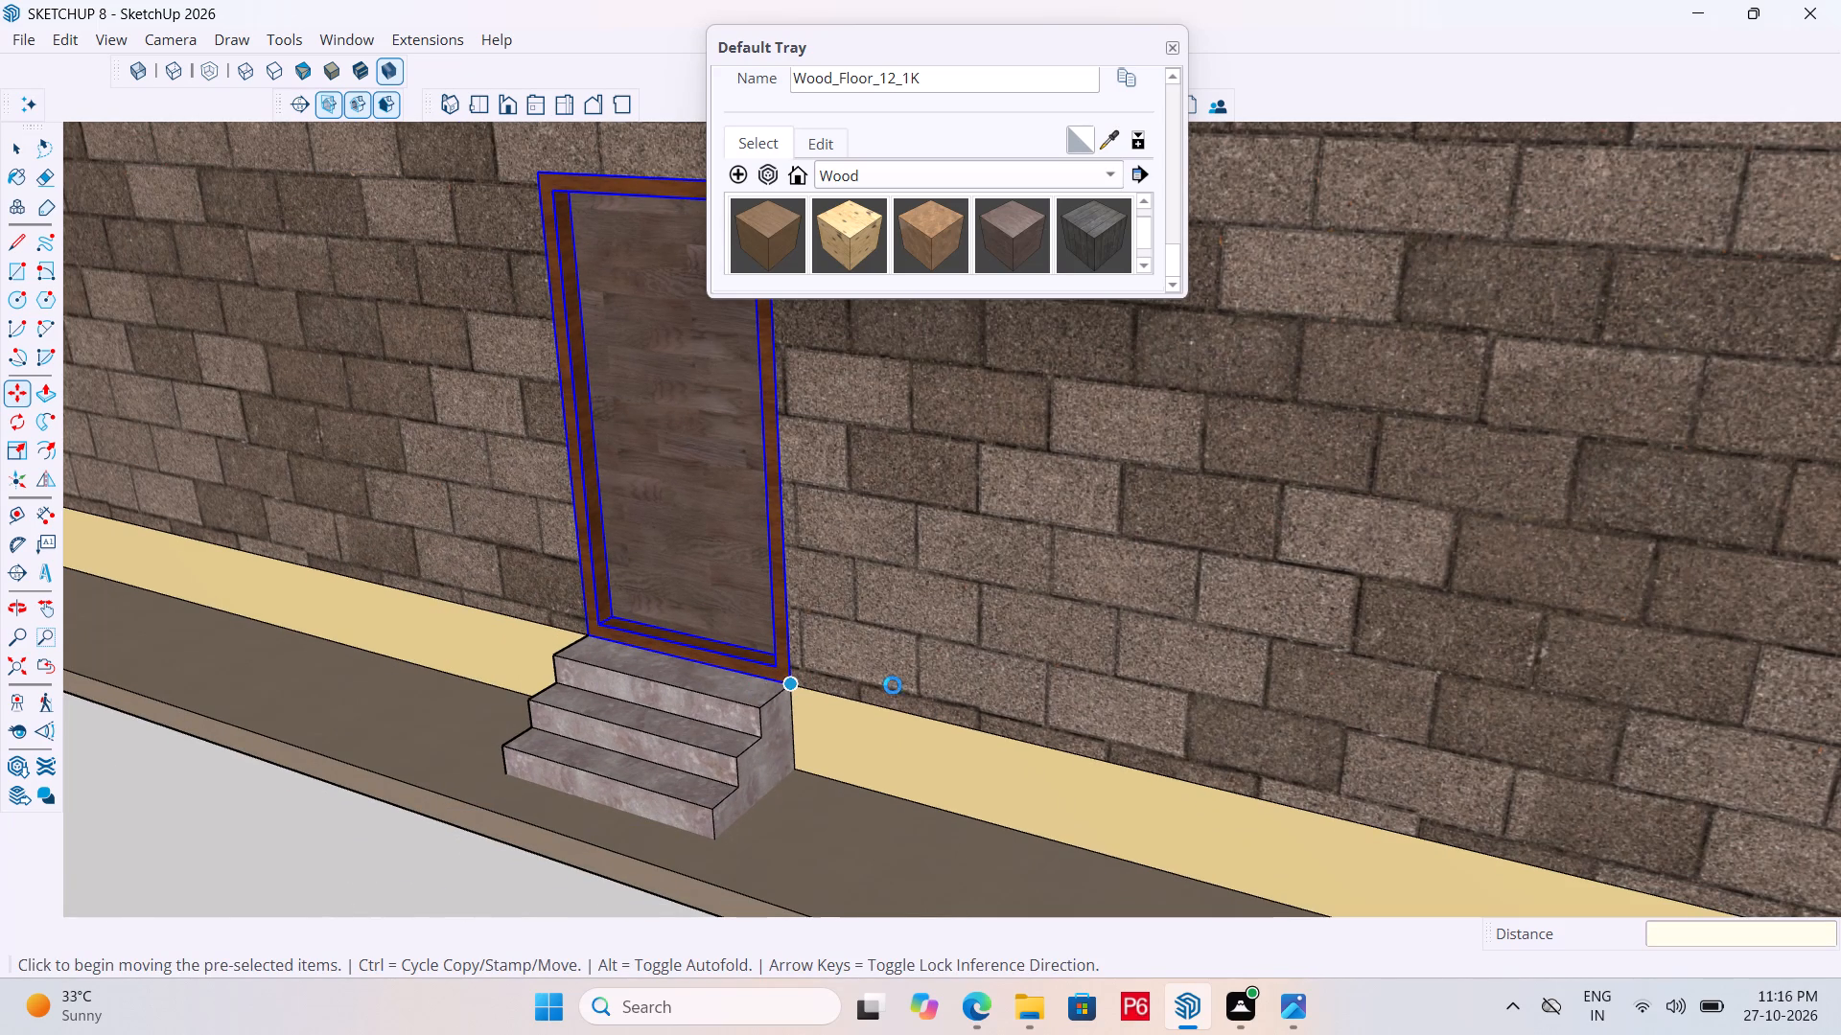
middle_drag(893, 685, 983, 686)
scroll(868, 692, down, 4)
scroll(760, 520, up, 5)
scroll(829, 487, up, 2)
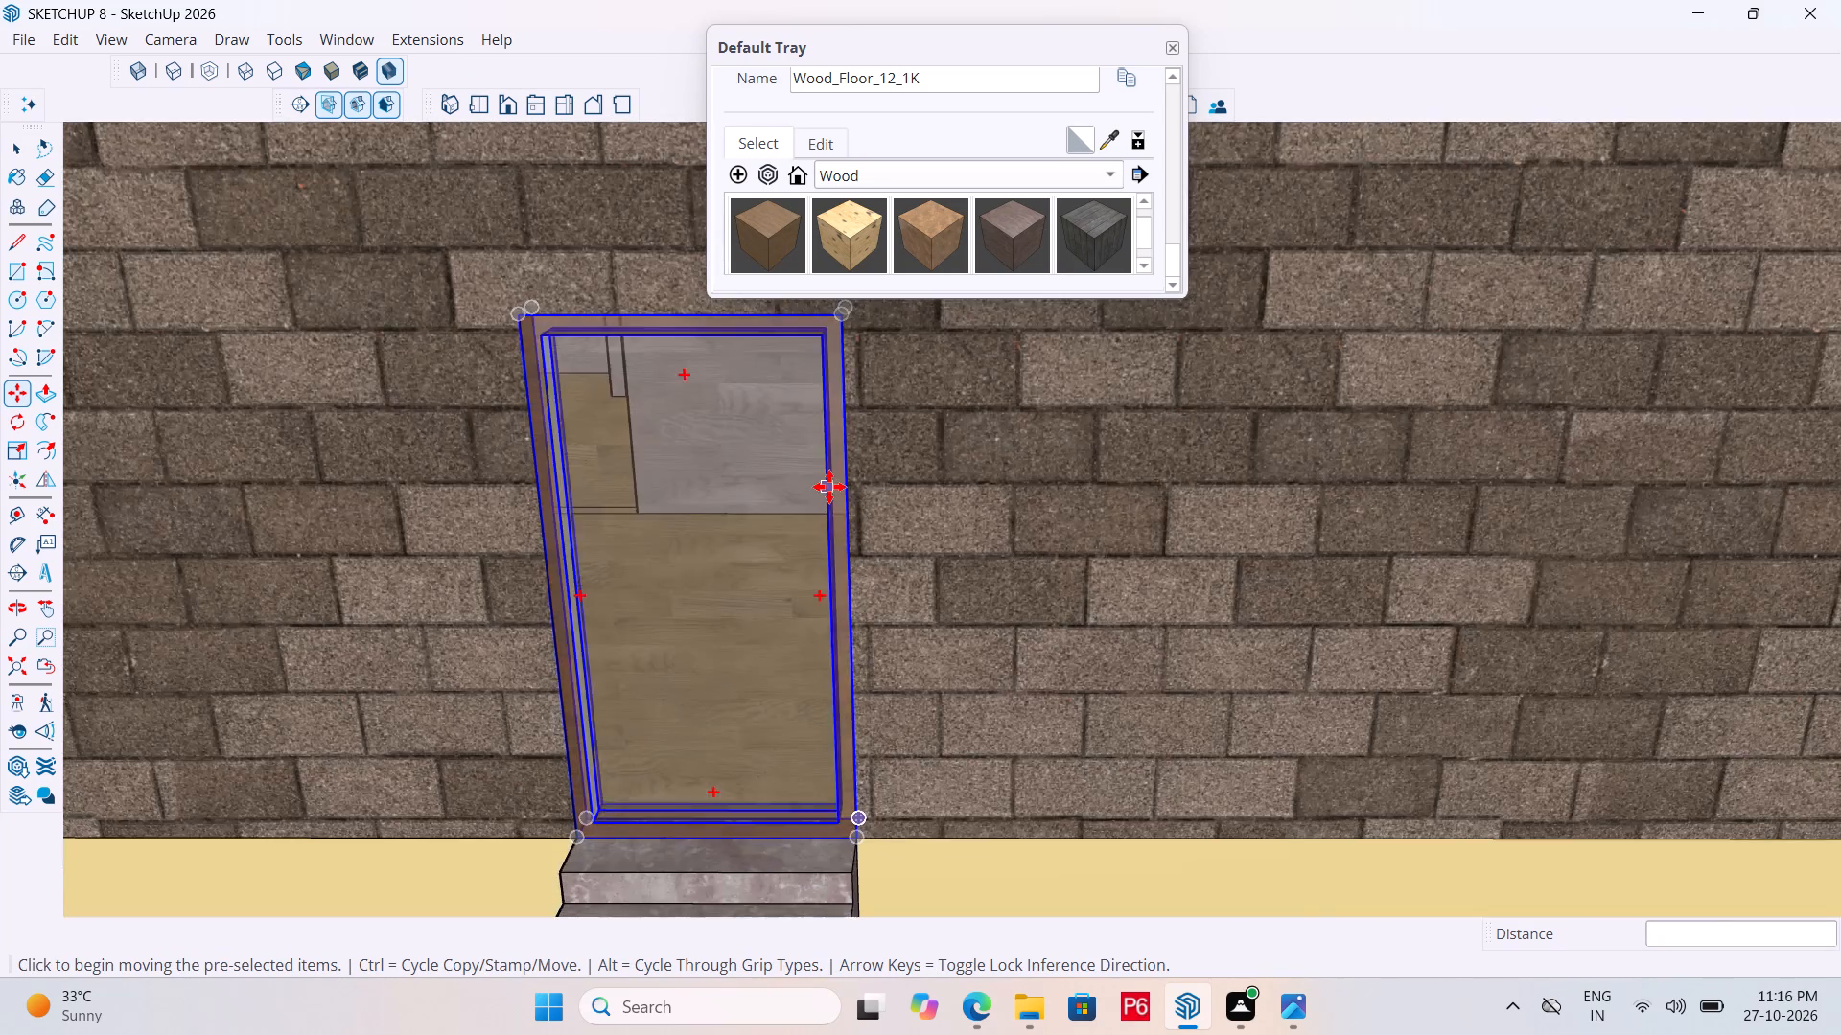
scroll(829, 487, up, 7)
middle_drag(979, 566, 882, 541)
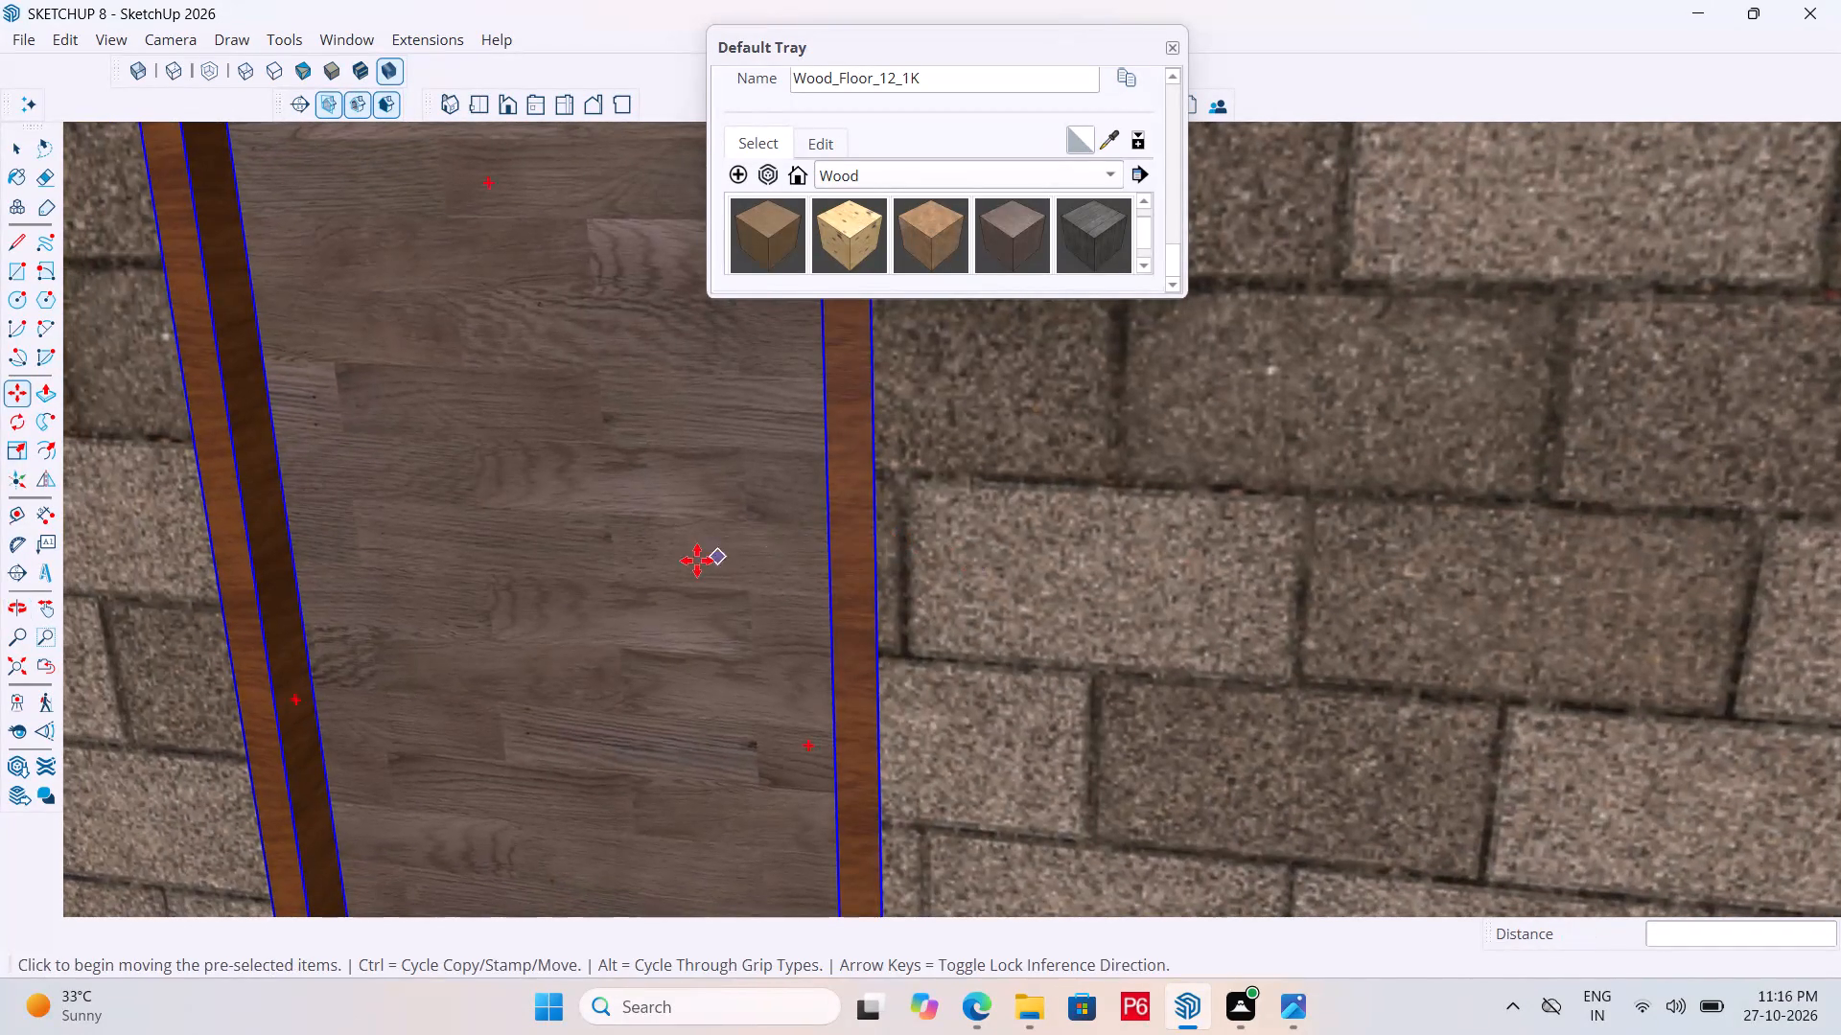
middle_drag(757, 530, 840, 539)
key(space)
click(764, 534)
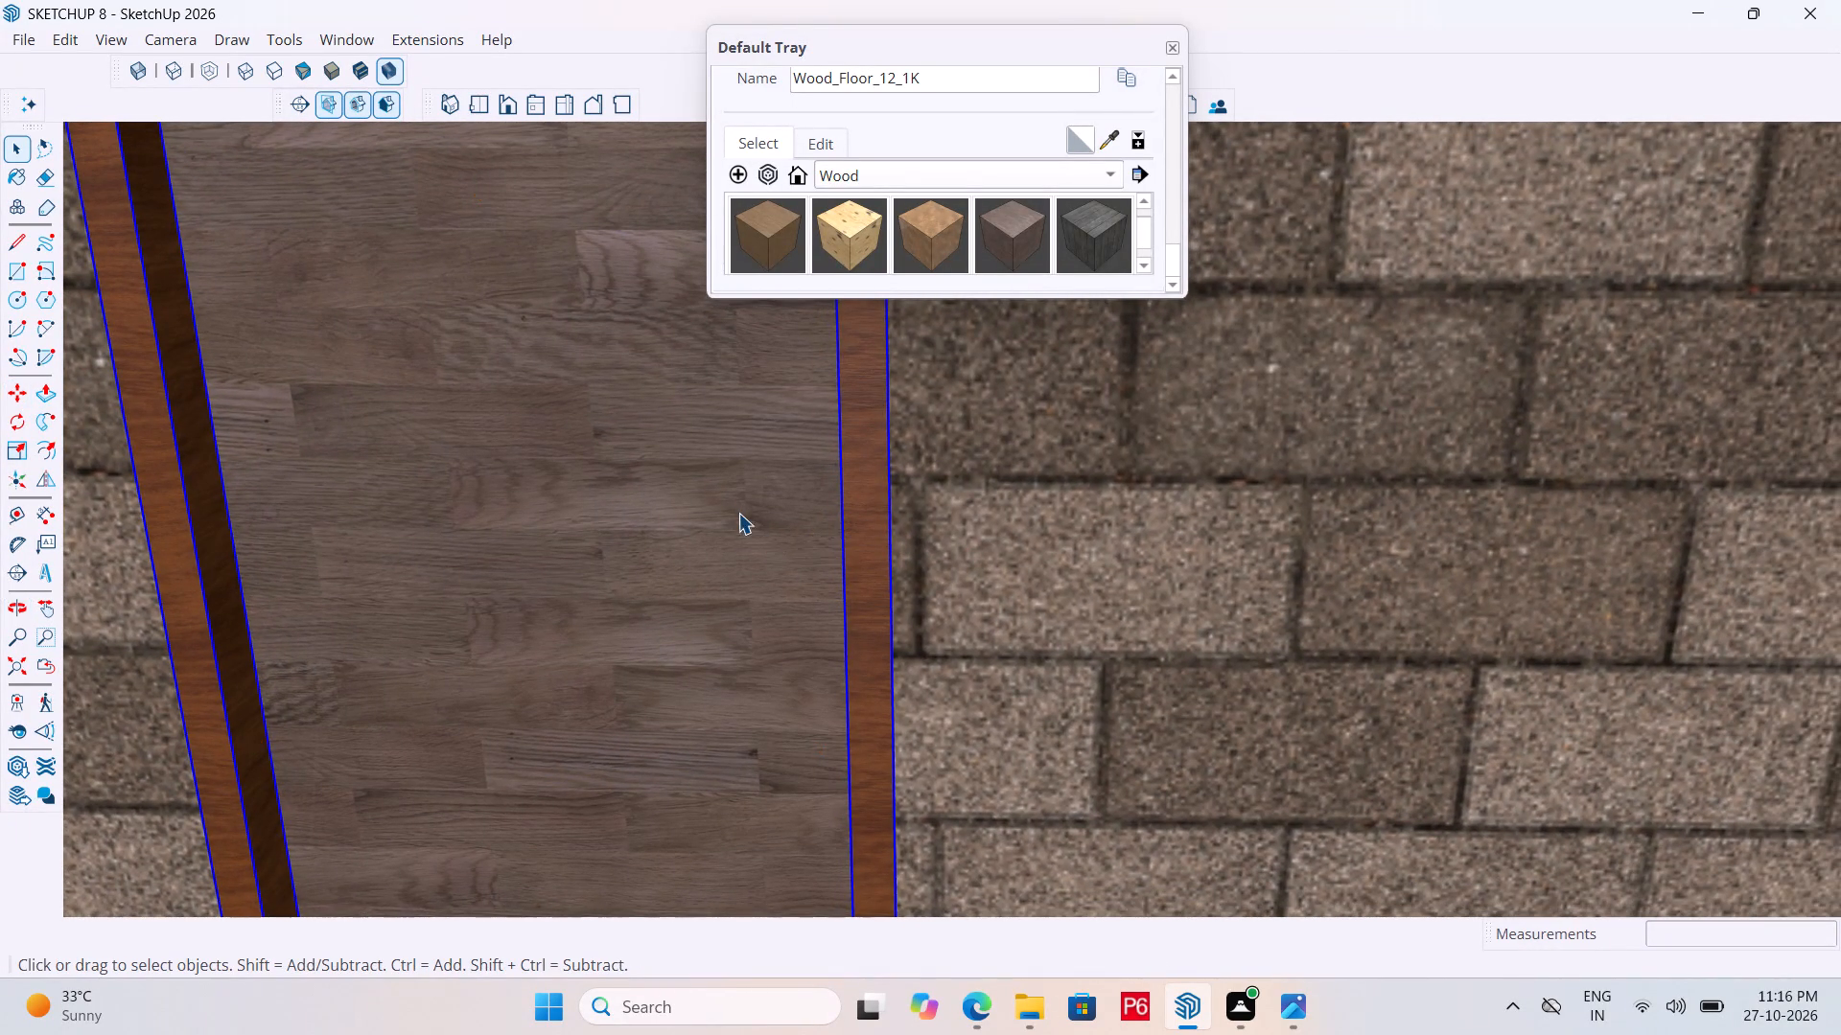
double_click(729, 507)
click(710, 506)
scroll(754, 528, up, 1)
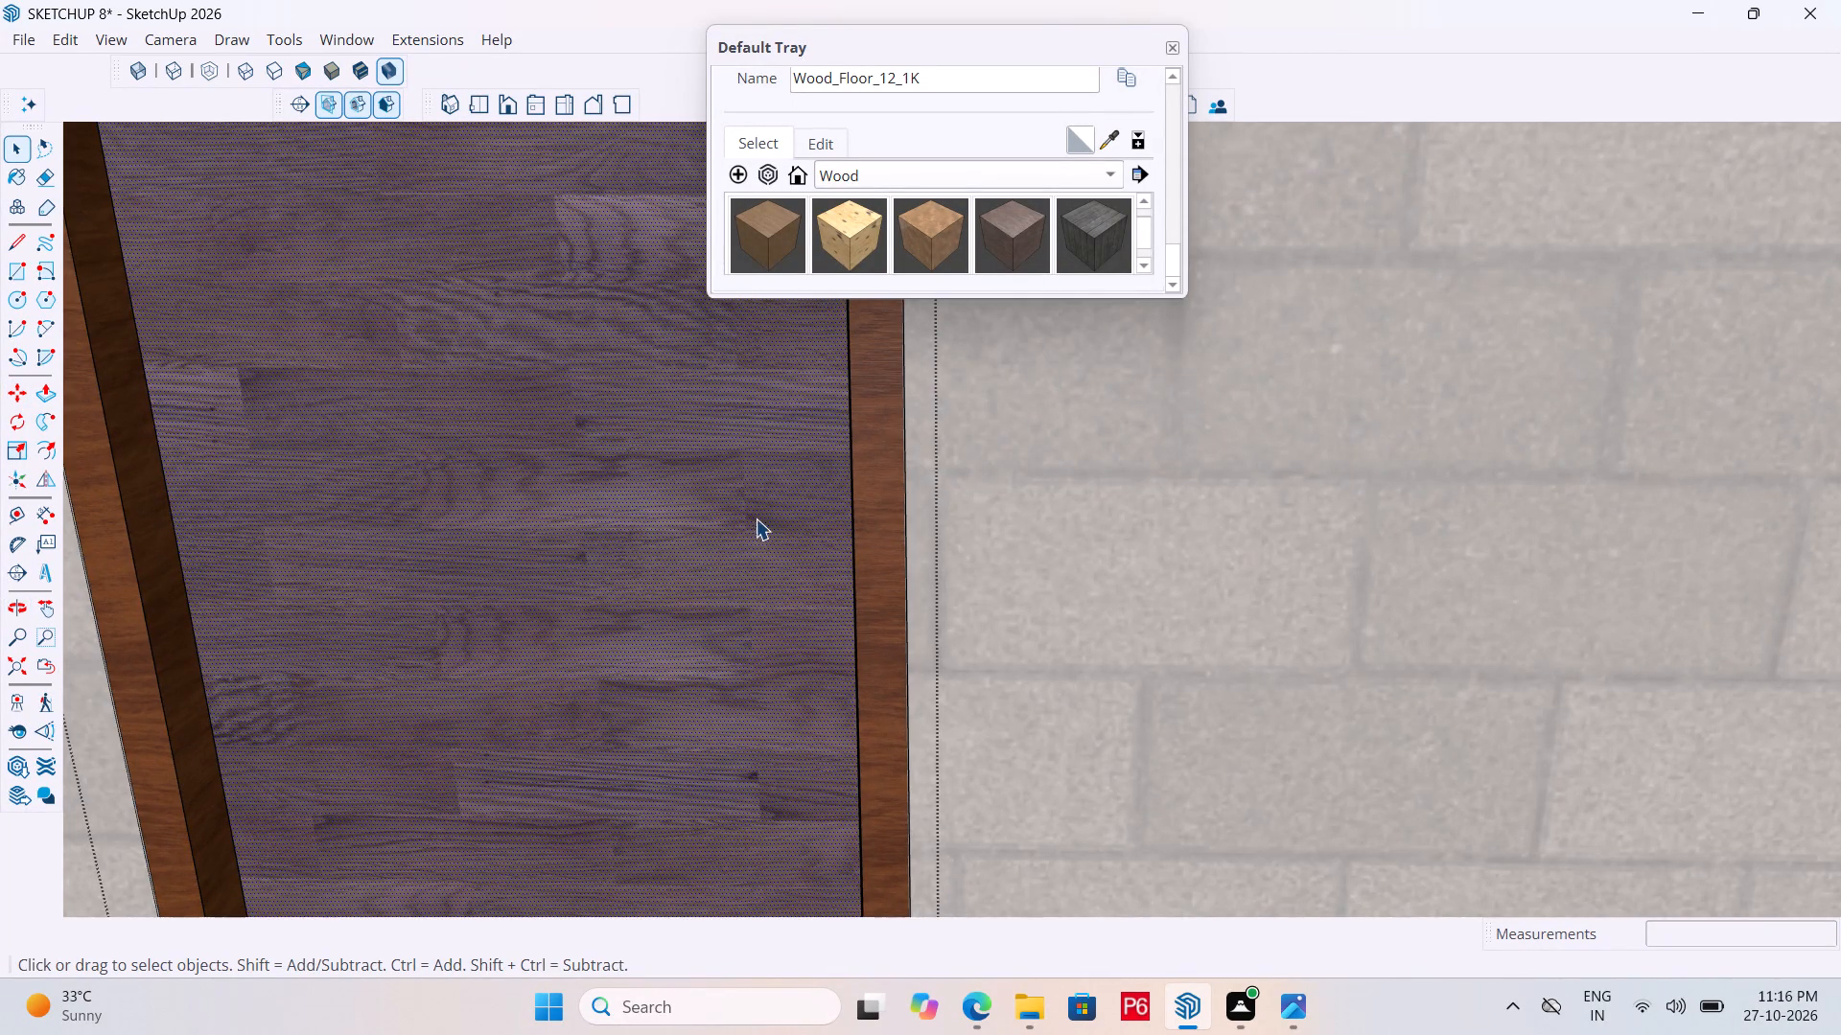
scroll(729, 512, down, 5)
scroll(617, 471, down, 6)
scroll(673, 537, up, 2)
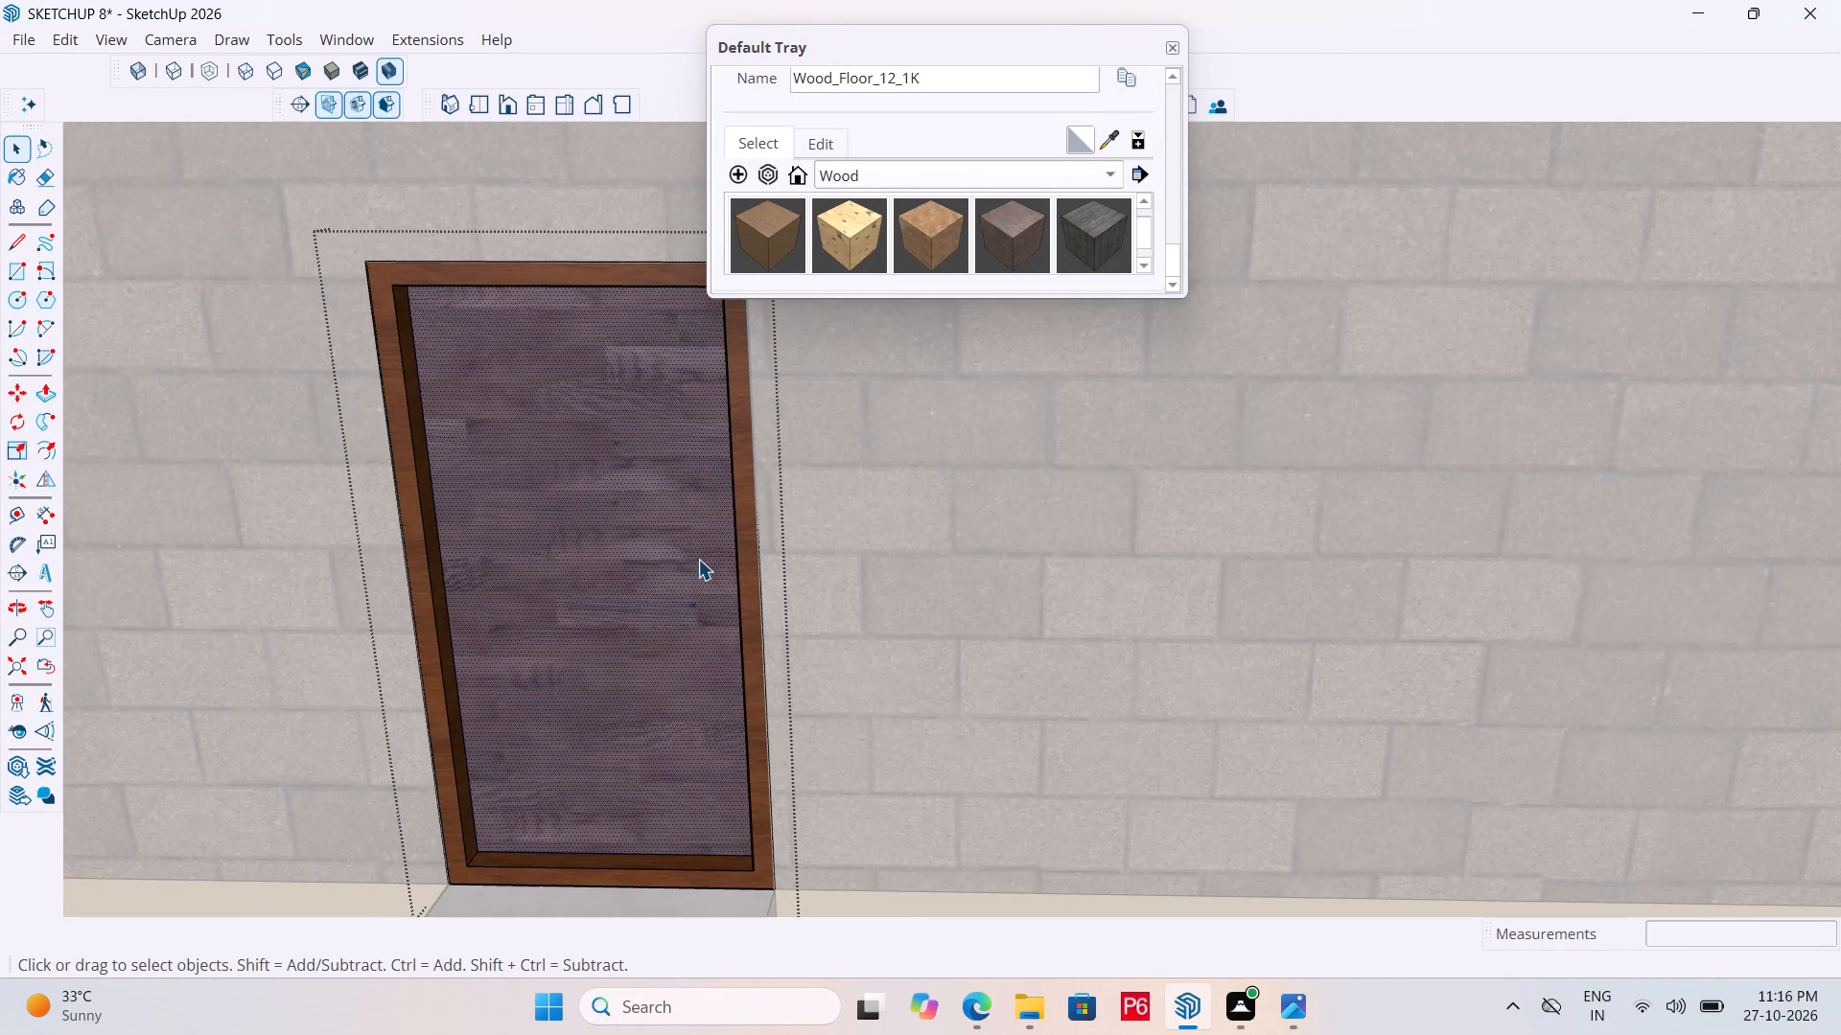
scroll(695, 519, down, 6)
scroll(821, 568, down, 6)
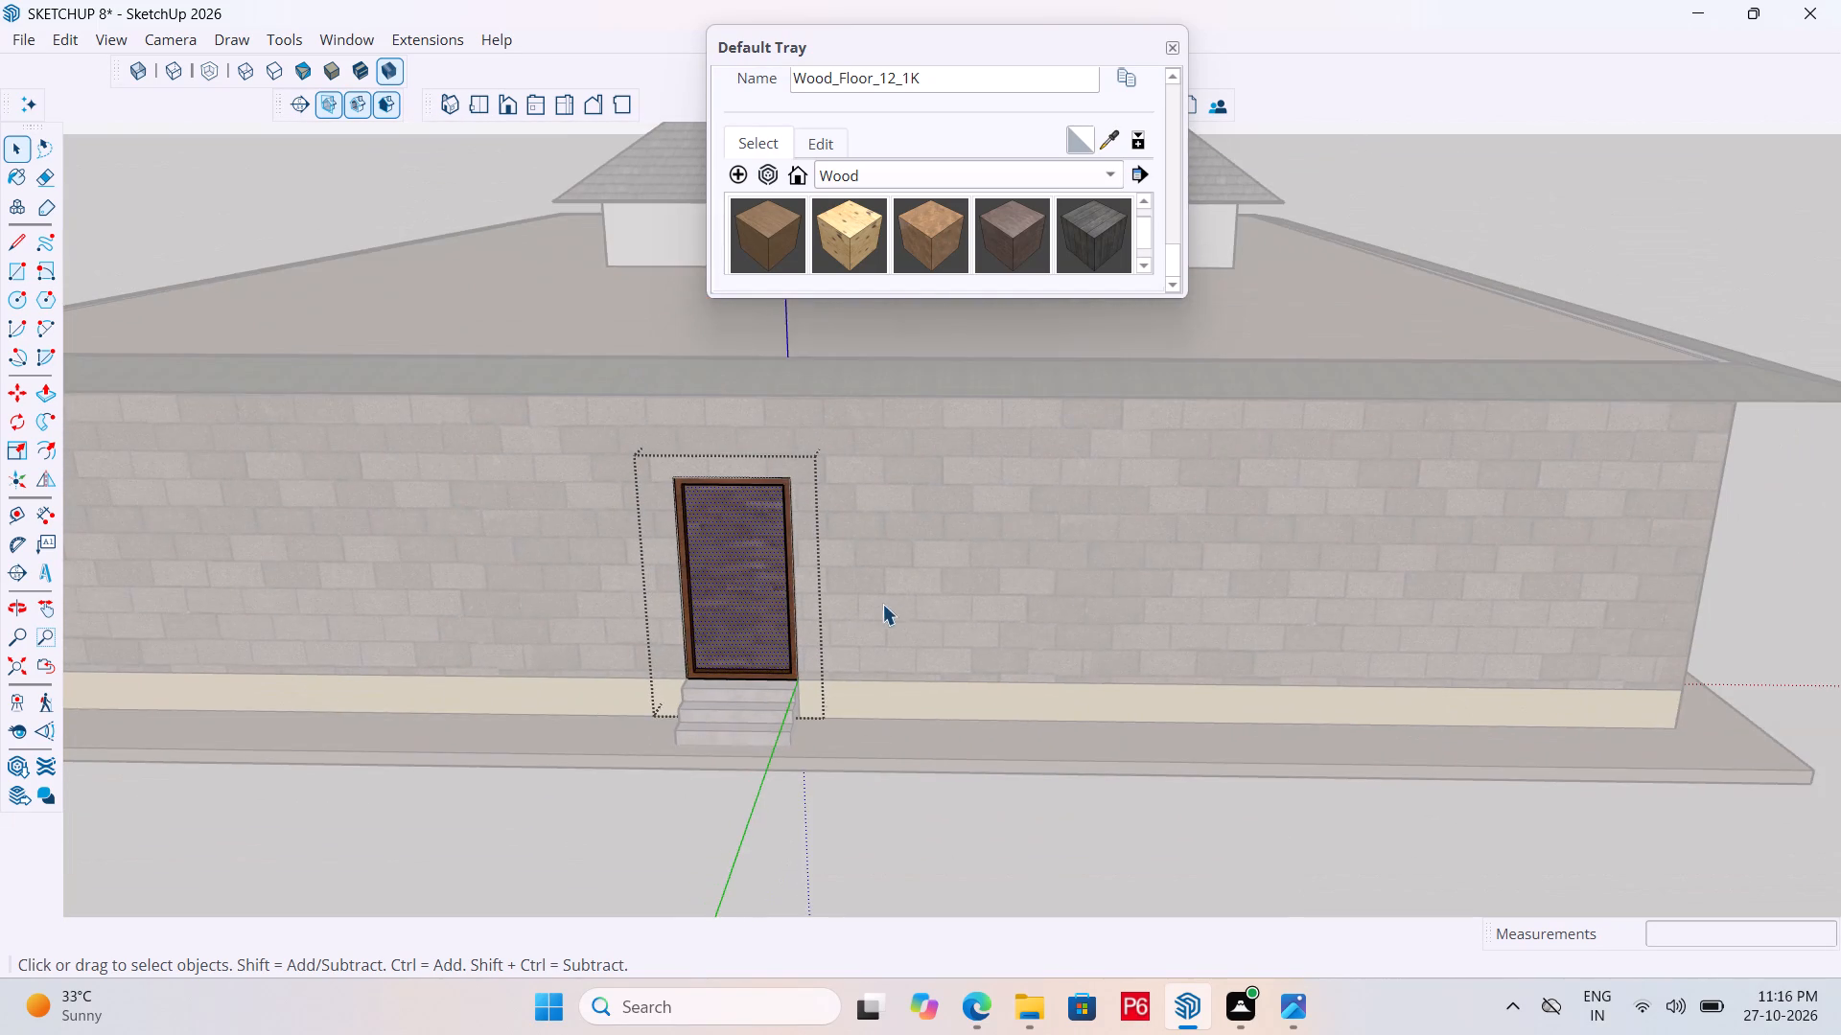
scroll(969, 620, down, 3)
scroll(826, 601, up, 17)
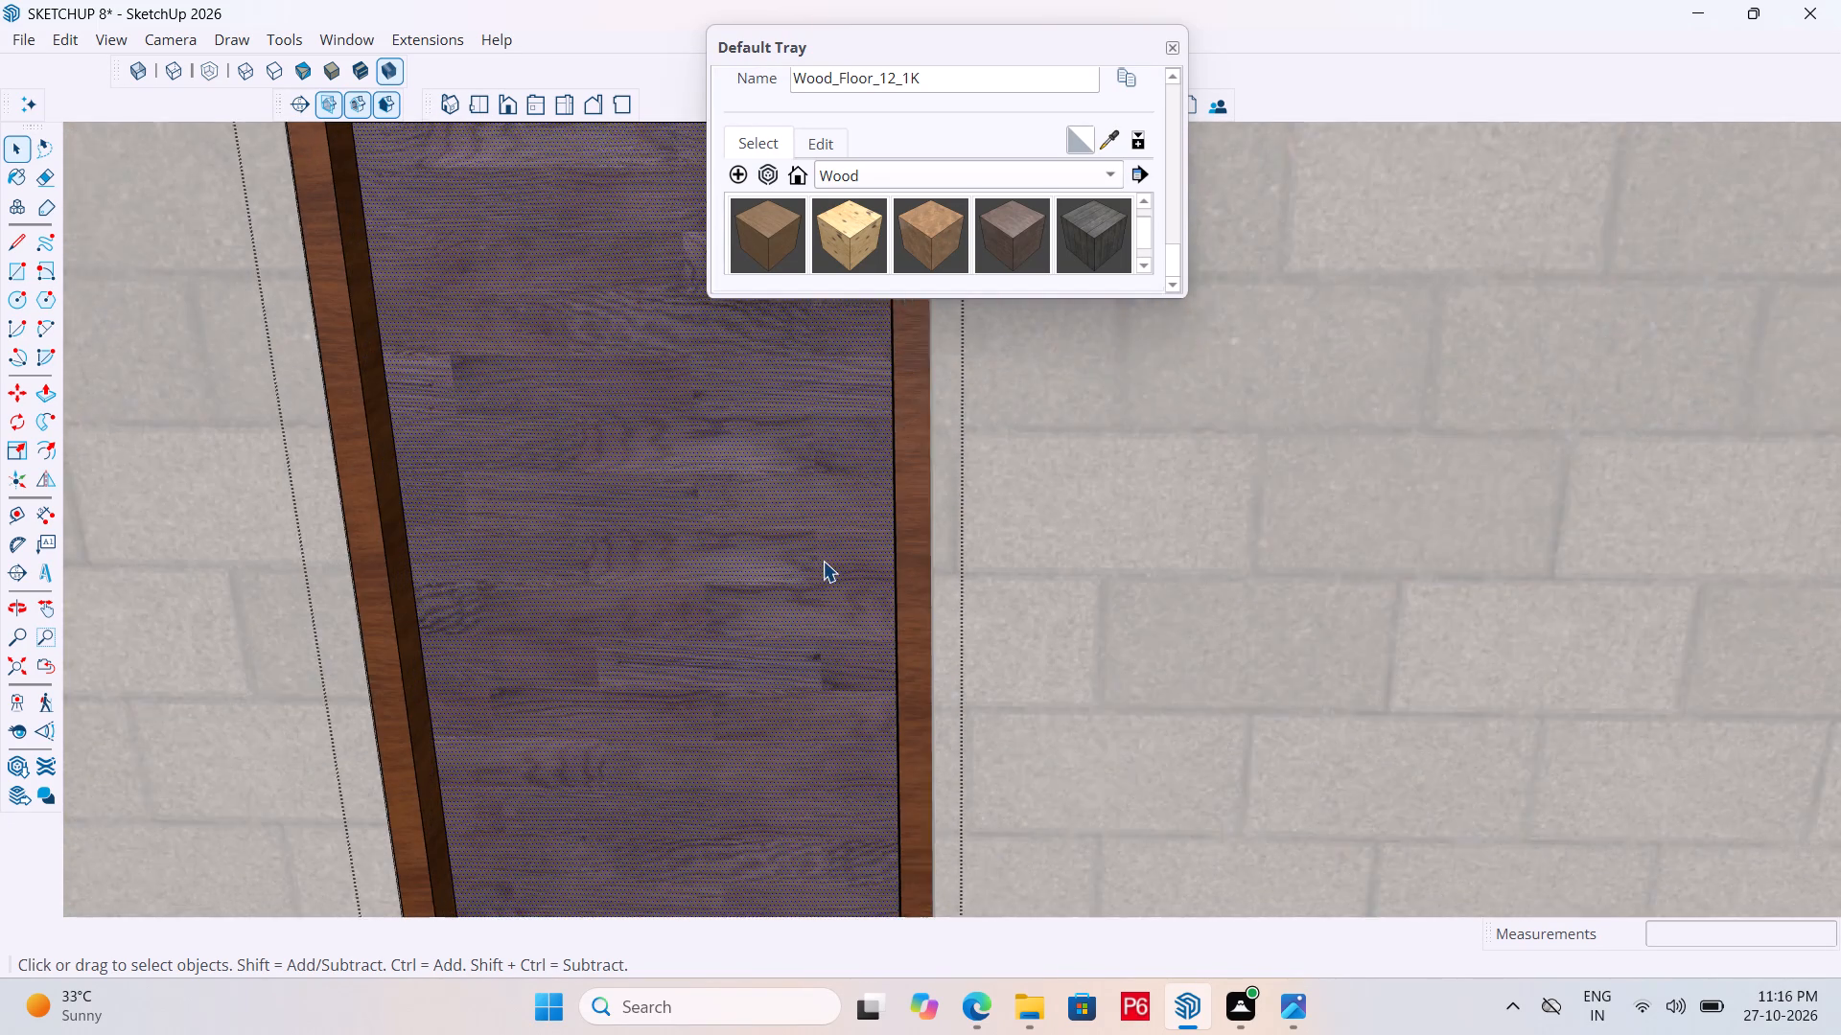
scroll(823, 561, up, 2)
key(c)
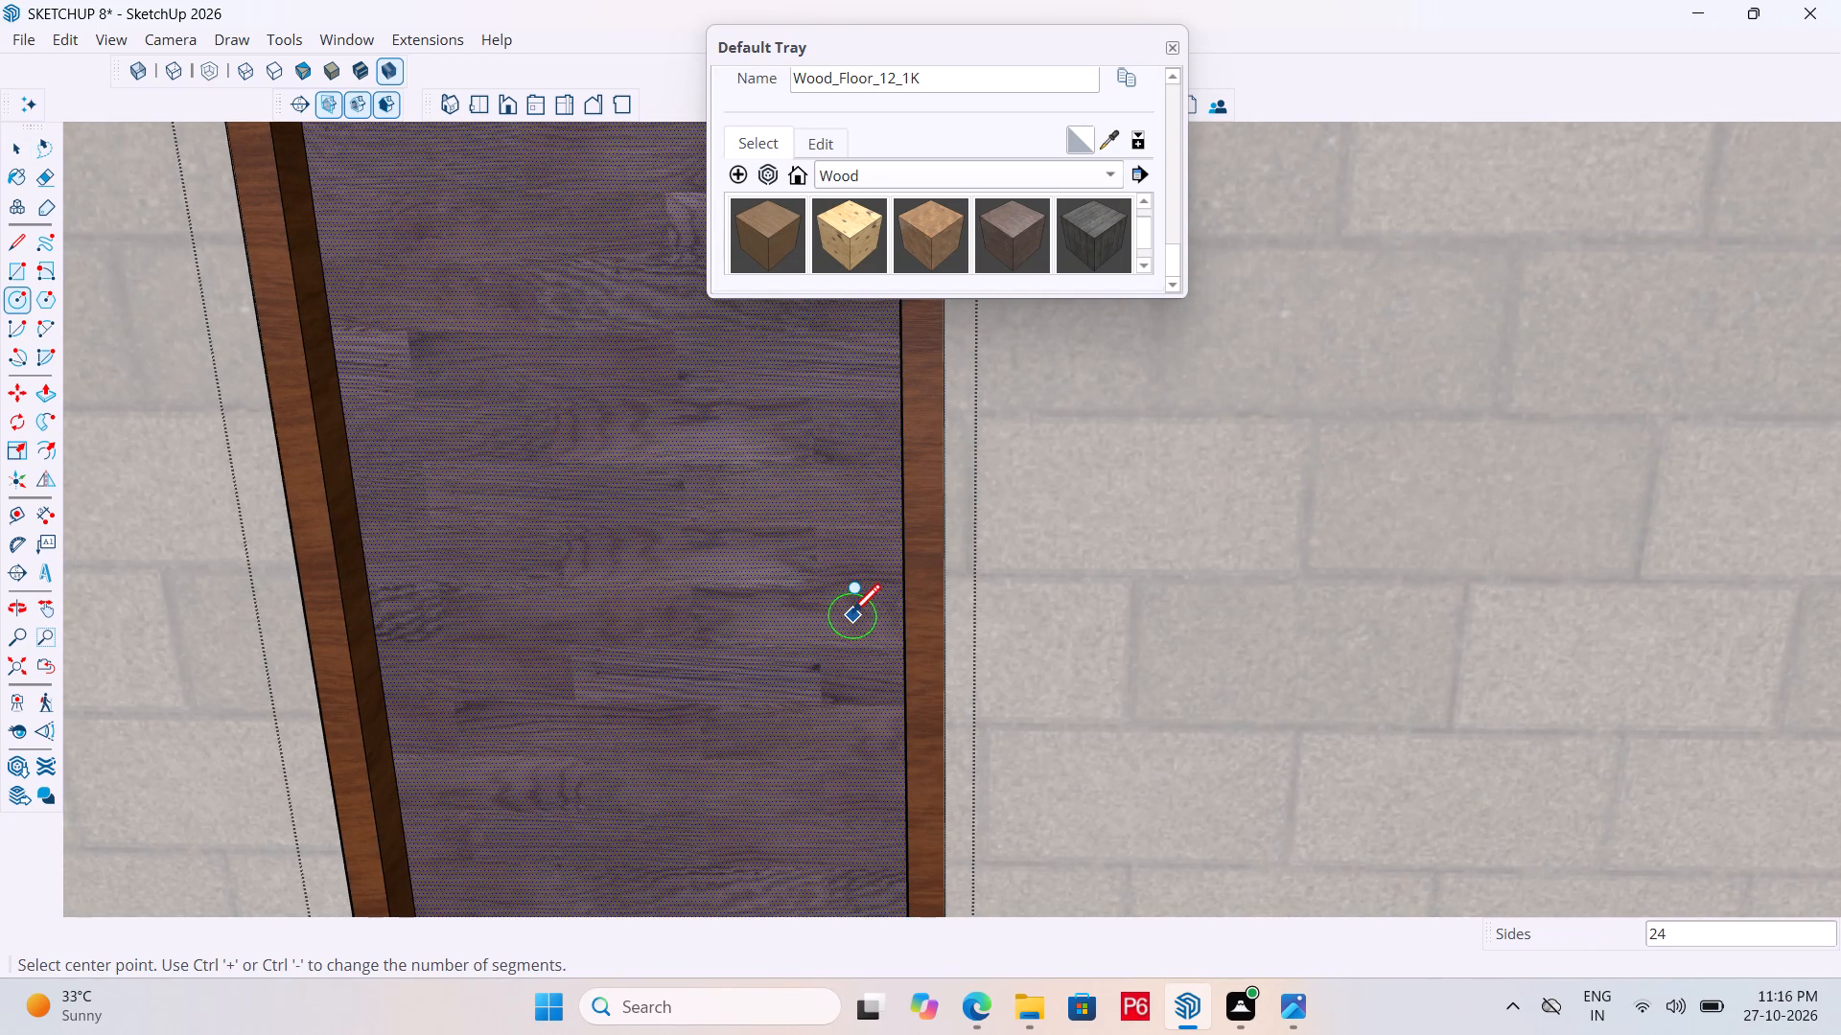
double_click(830, 613)
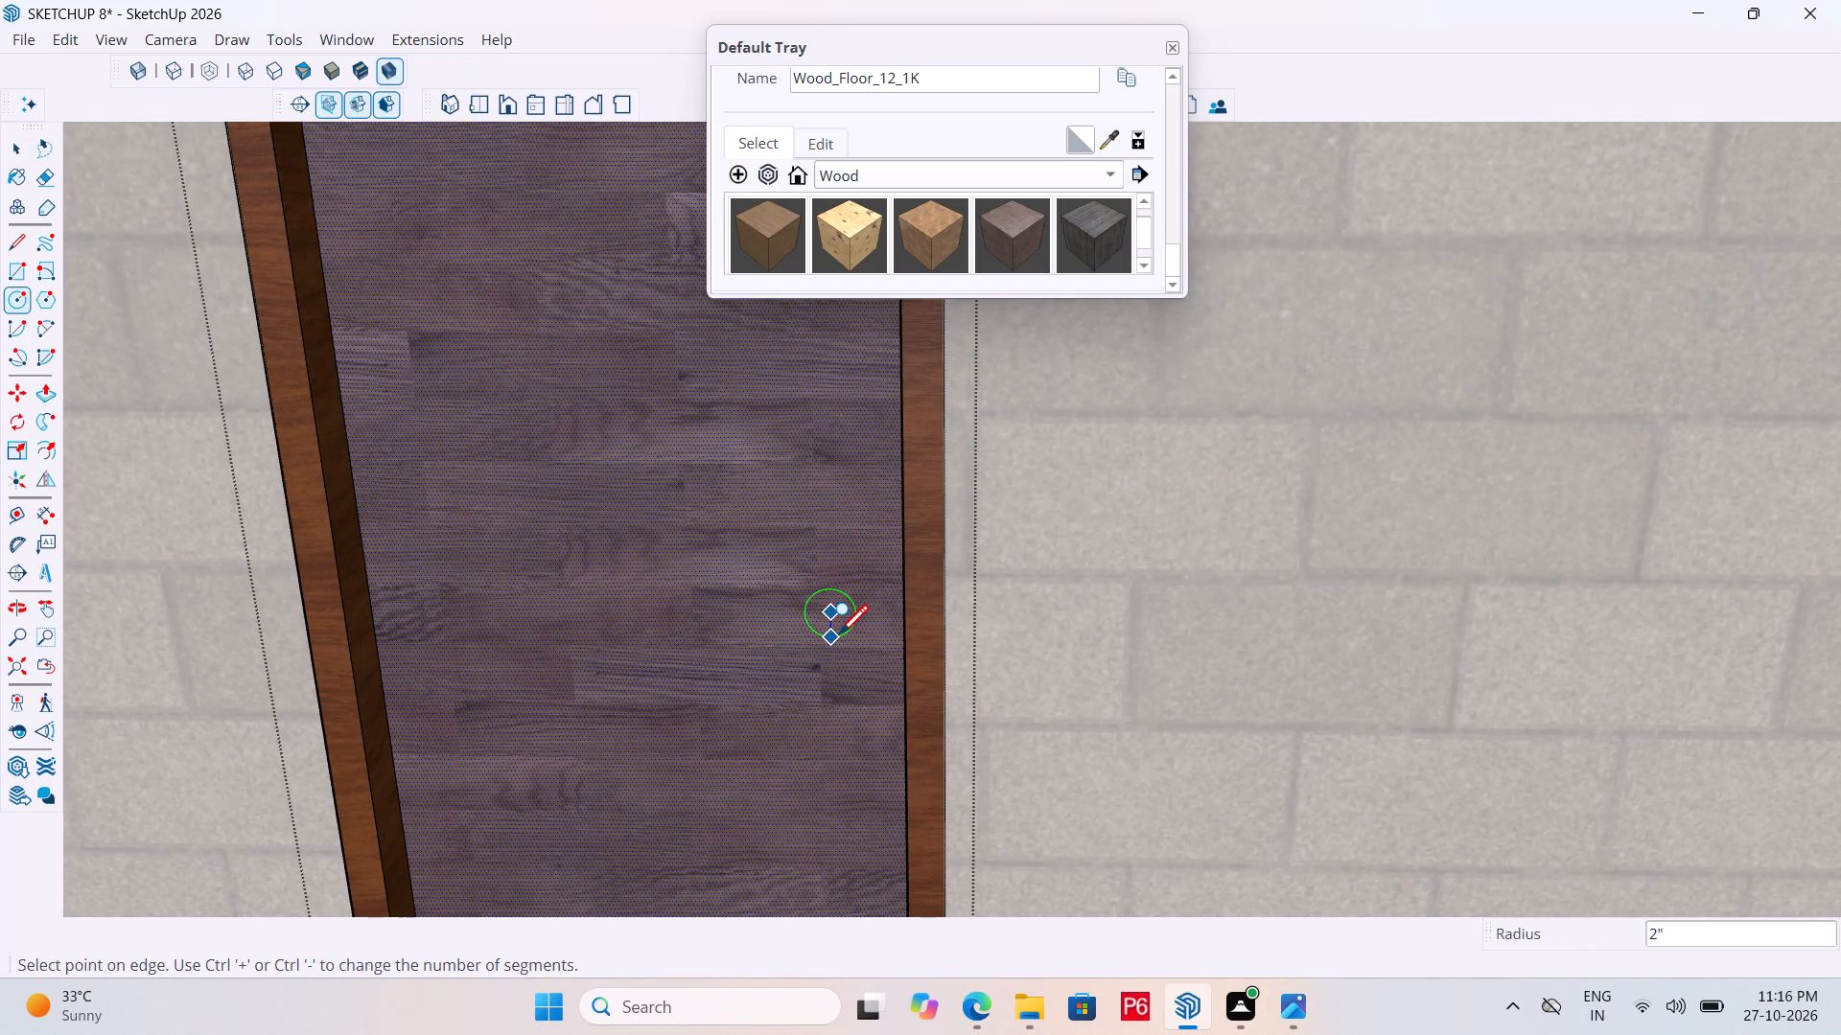
click(839, 637)
Make the knob circle's face and edge into a group.
key(space)
double_click(840, 617)
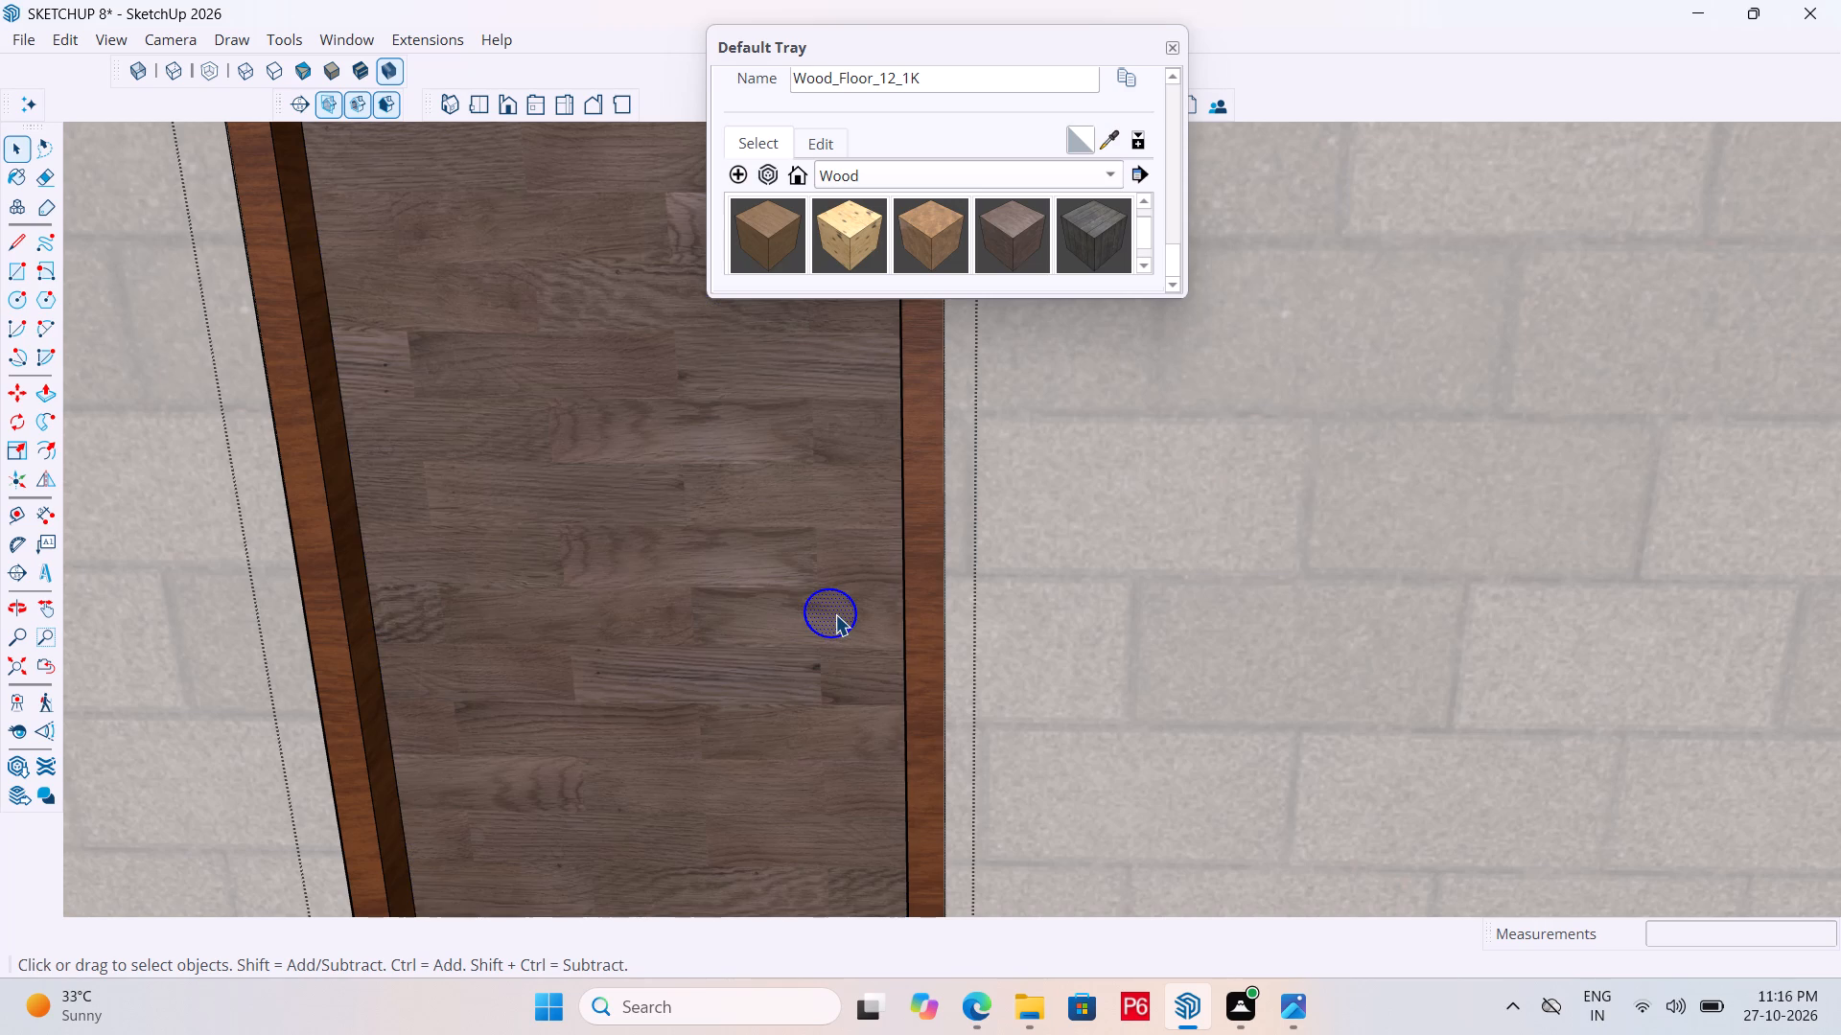
double_click(835, 614)
right_click(835, 614)
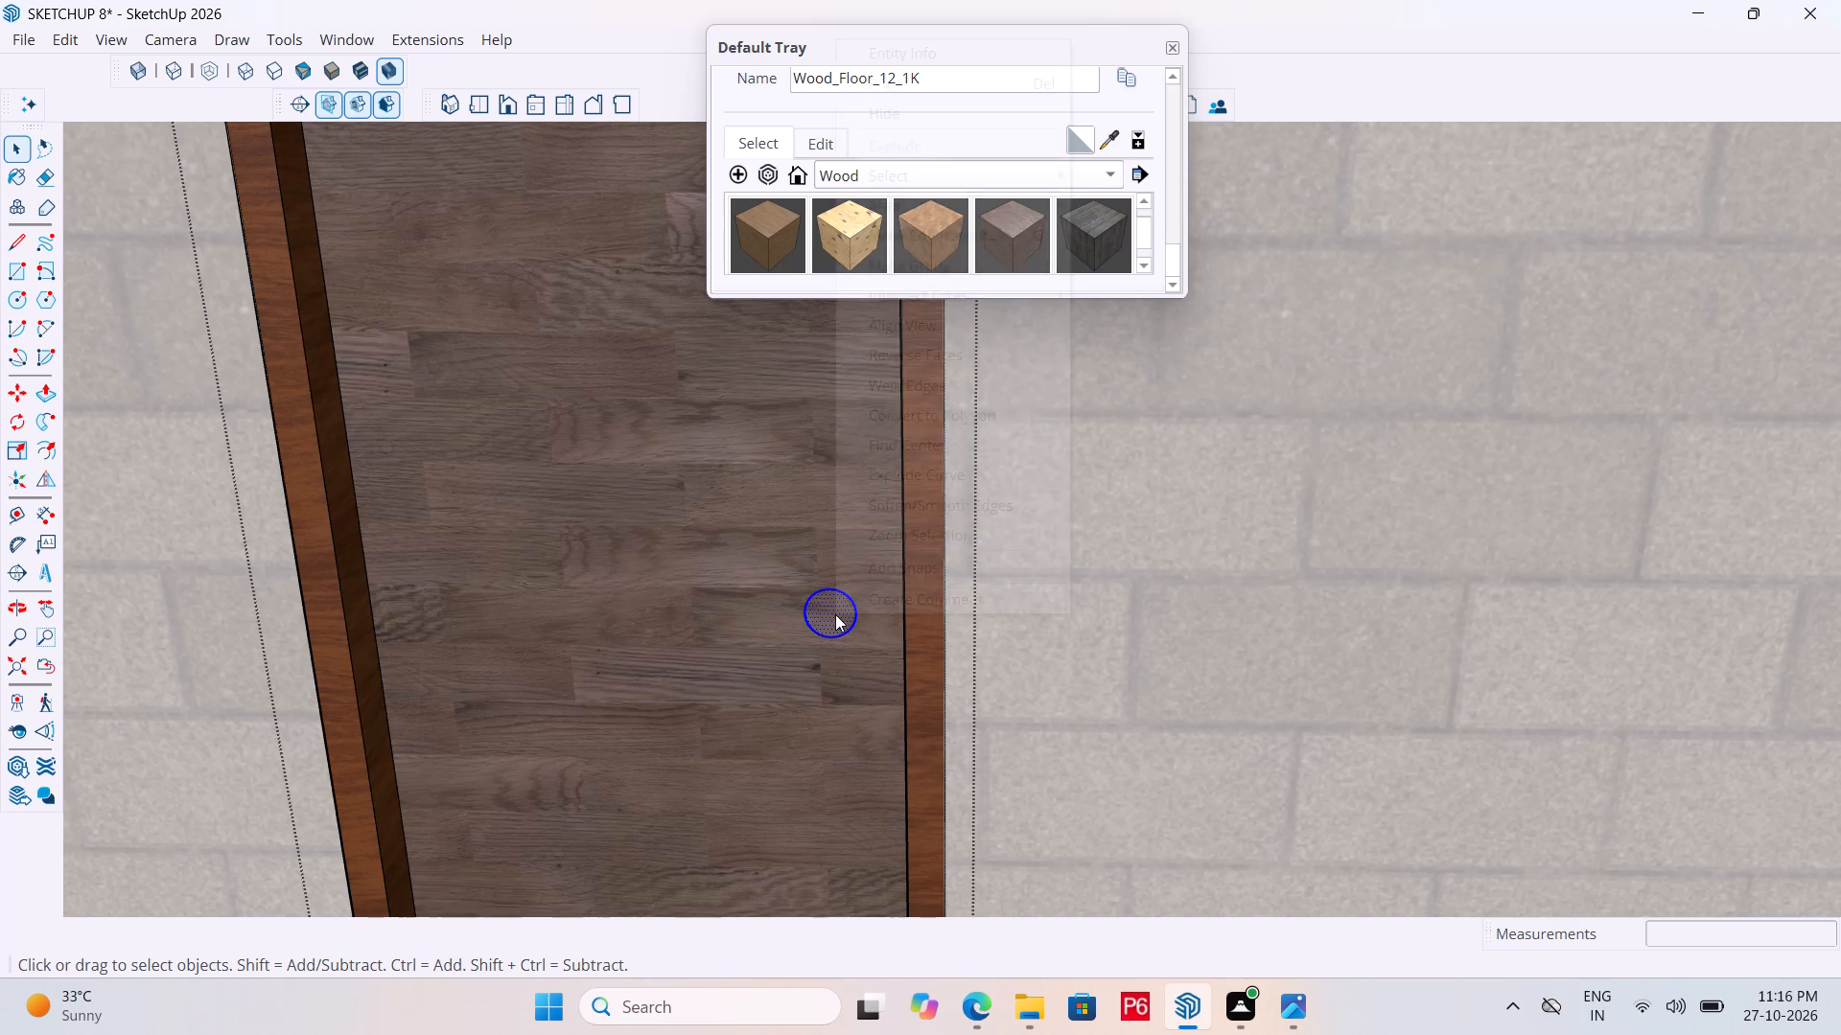
click(971, 268)
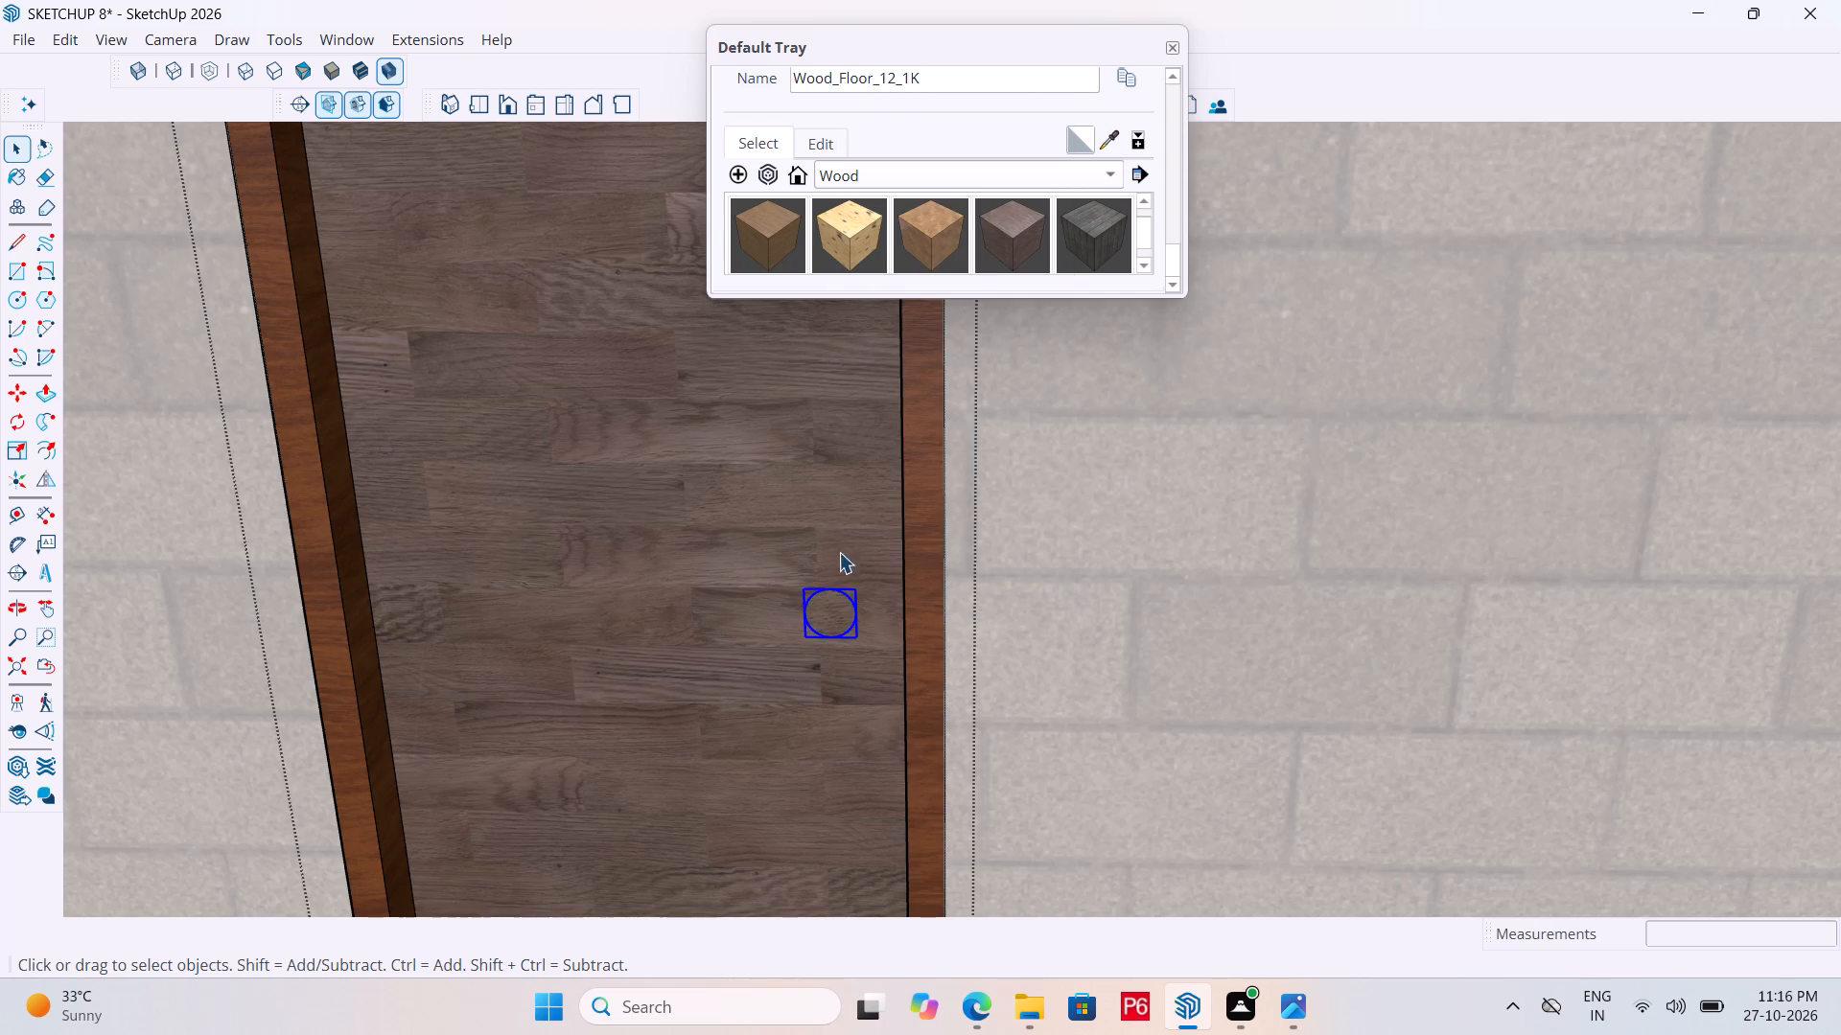
Open the knob group and paint its circular face with the Metal_06_1K material.
triple_click(839, 603)
click(833, 607)
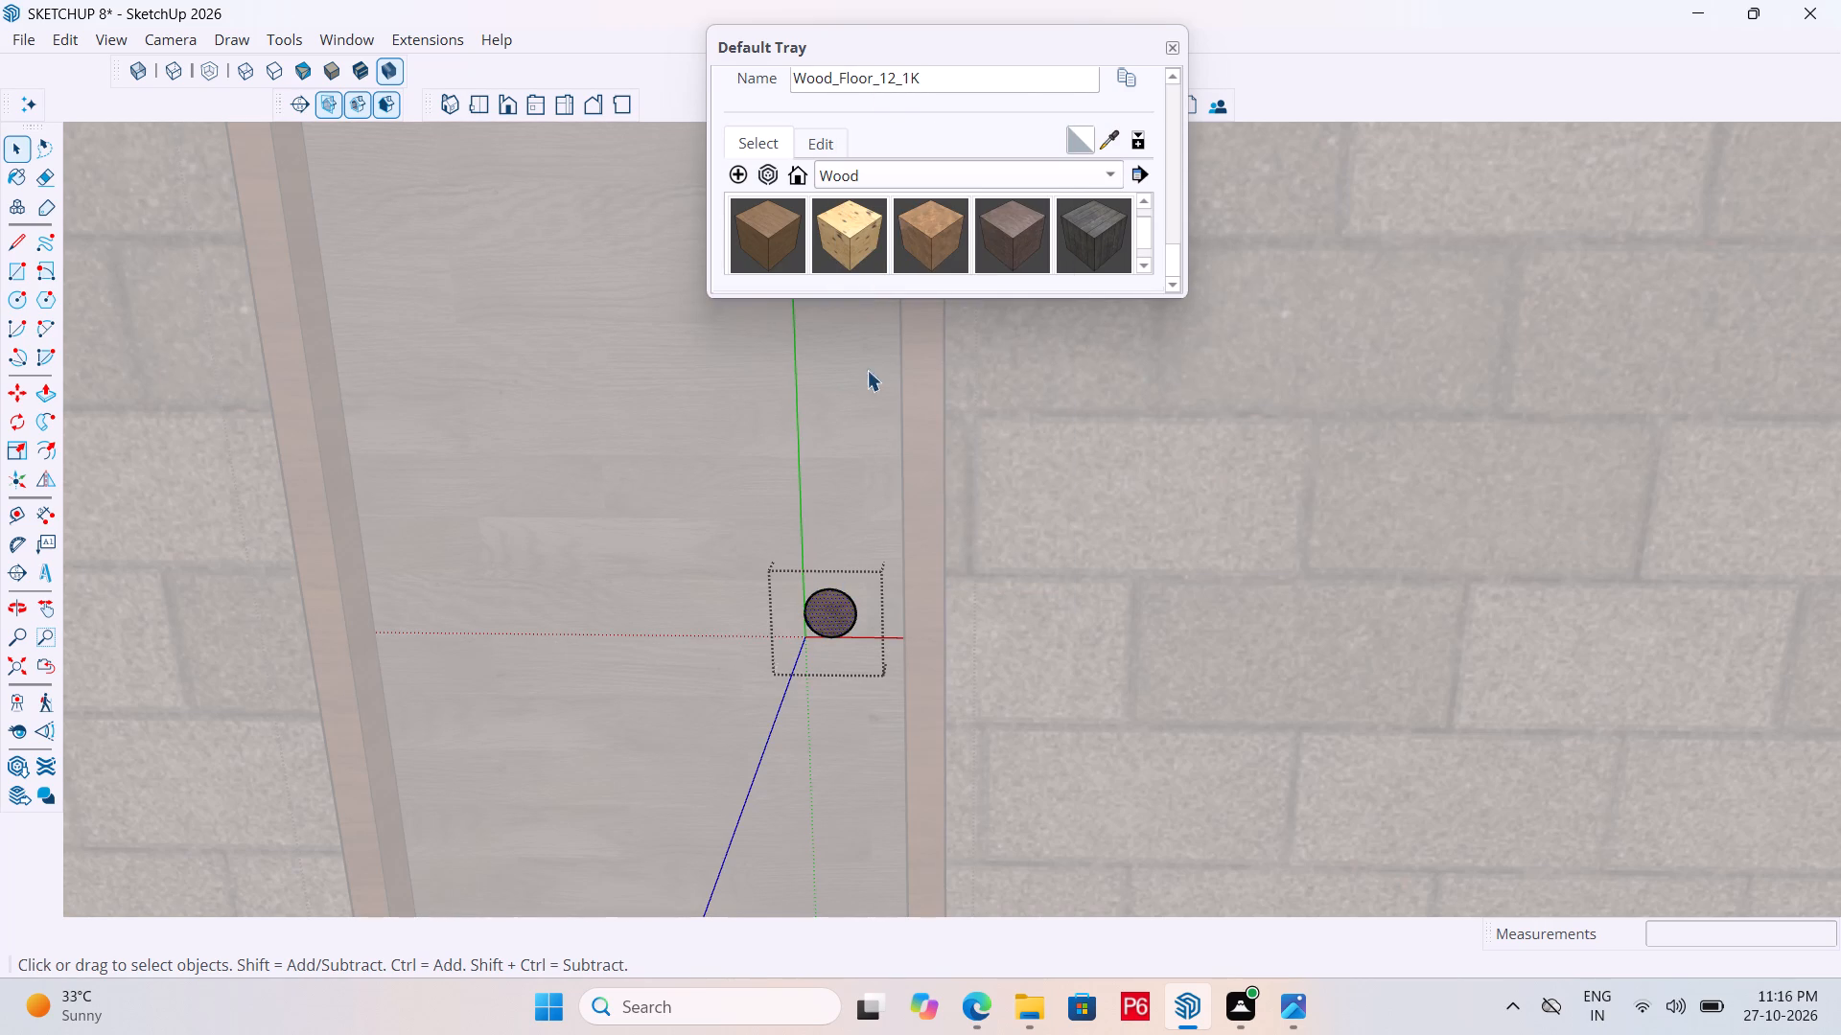
click(912, 183)
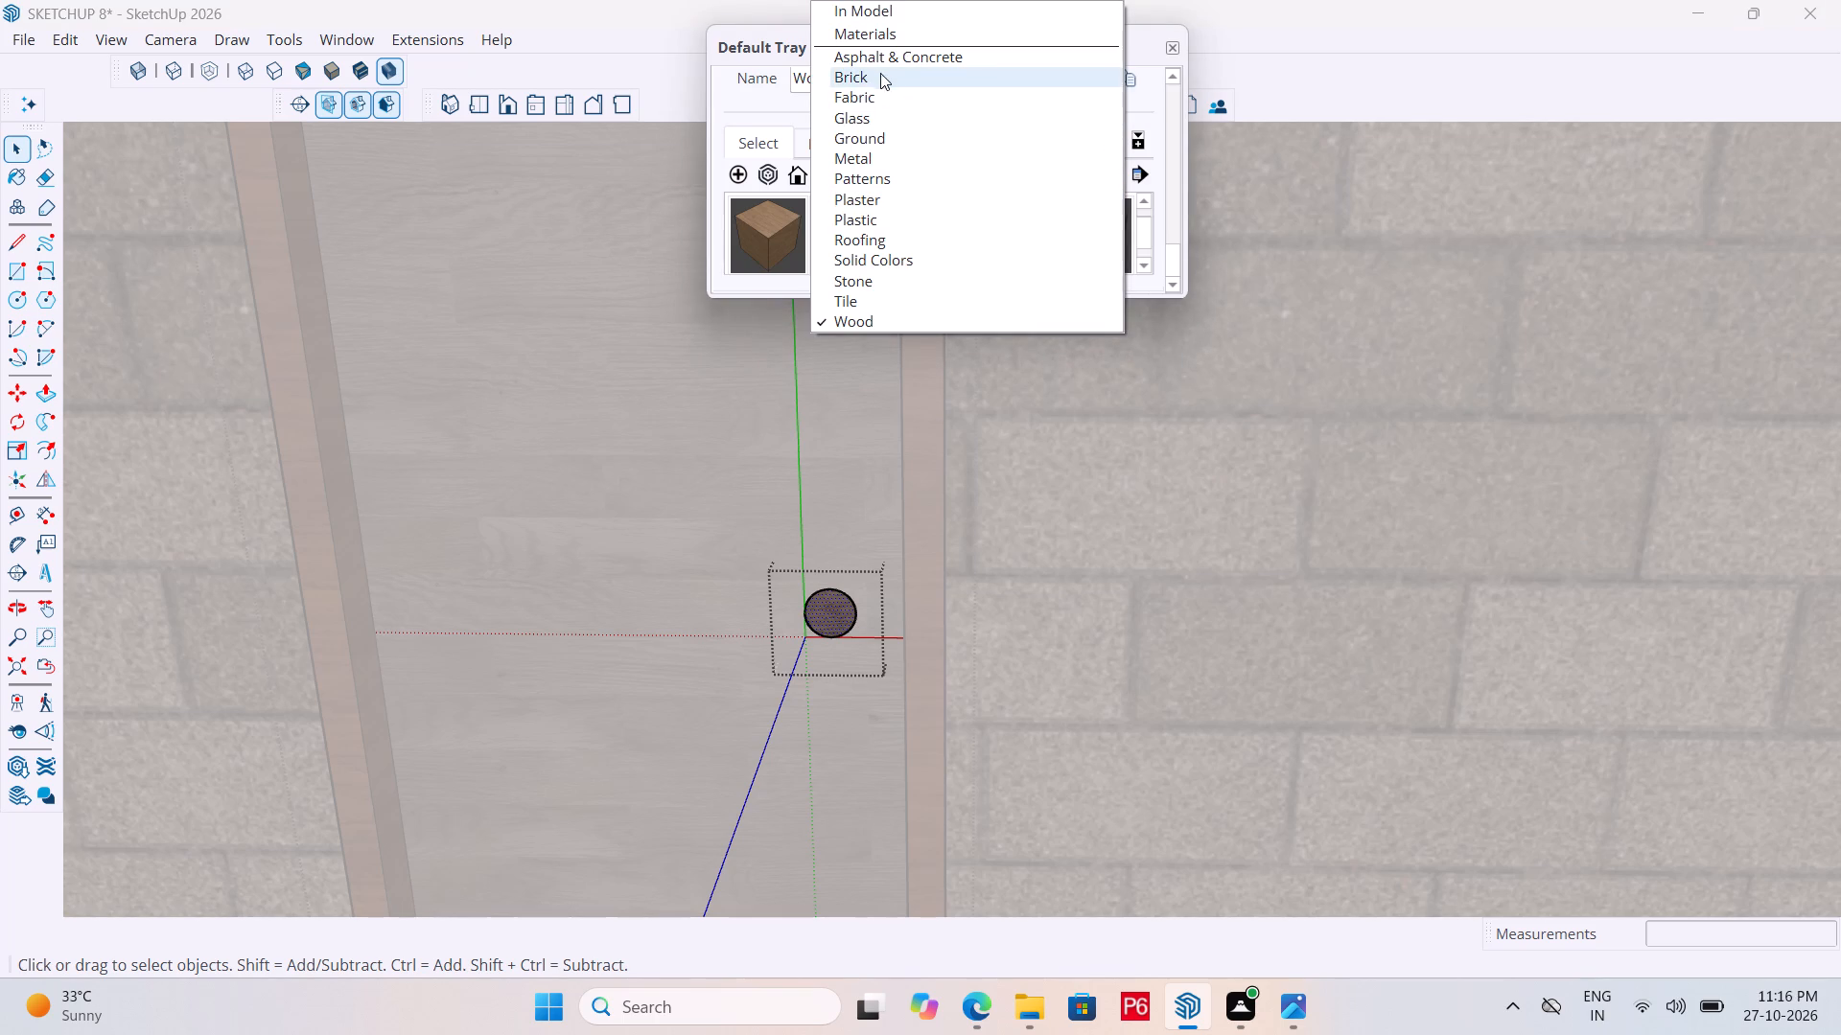
click(887, 155)
click(760, 227)
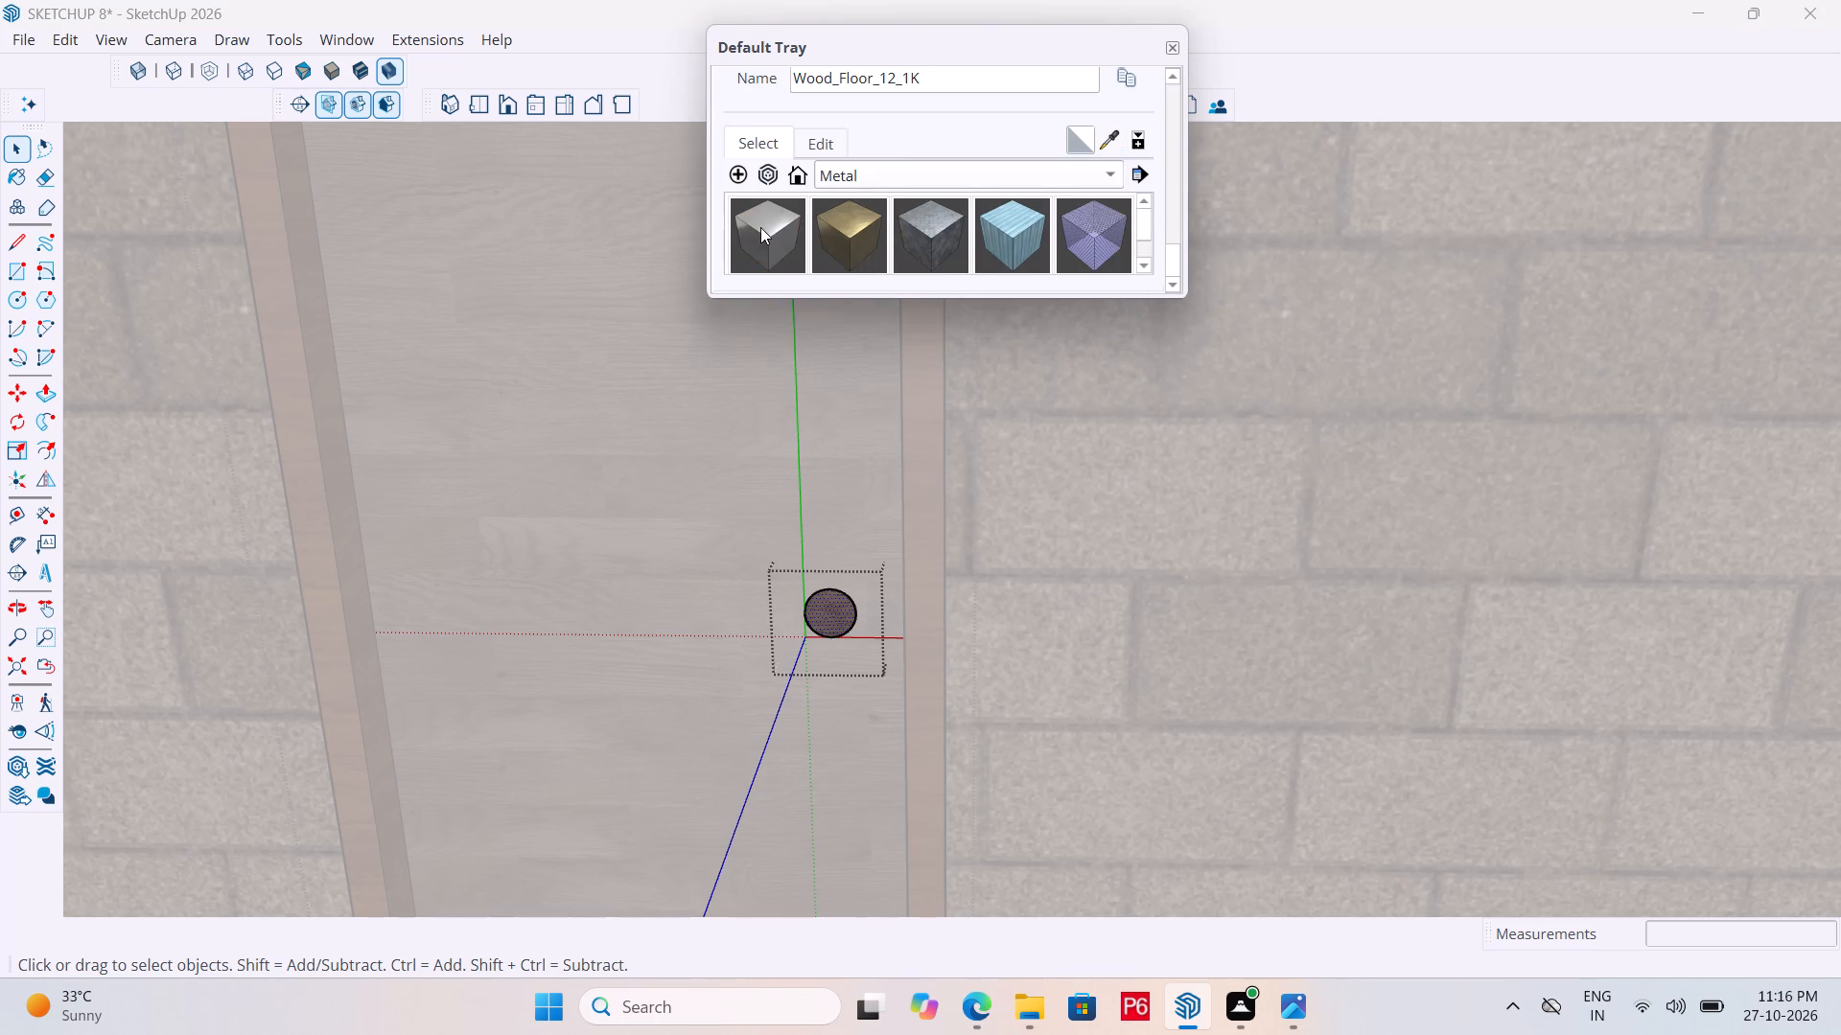
click(841, 619)
scroll(839, 619, up, 6)
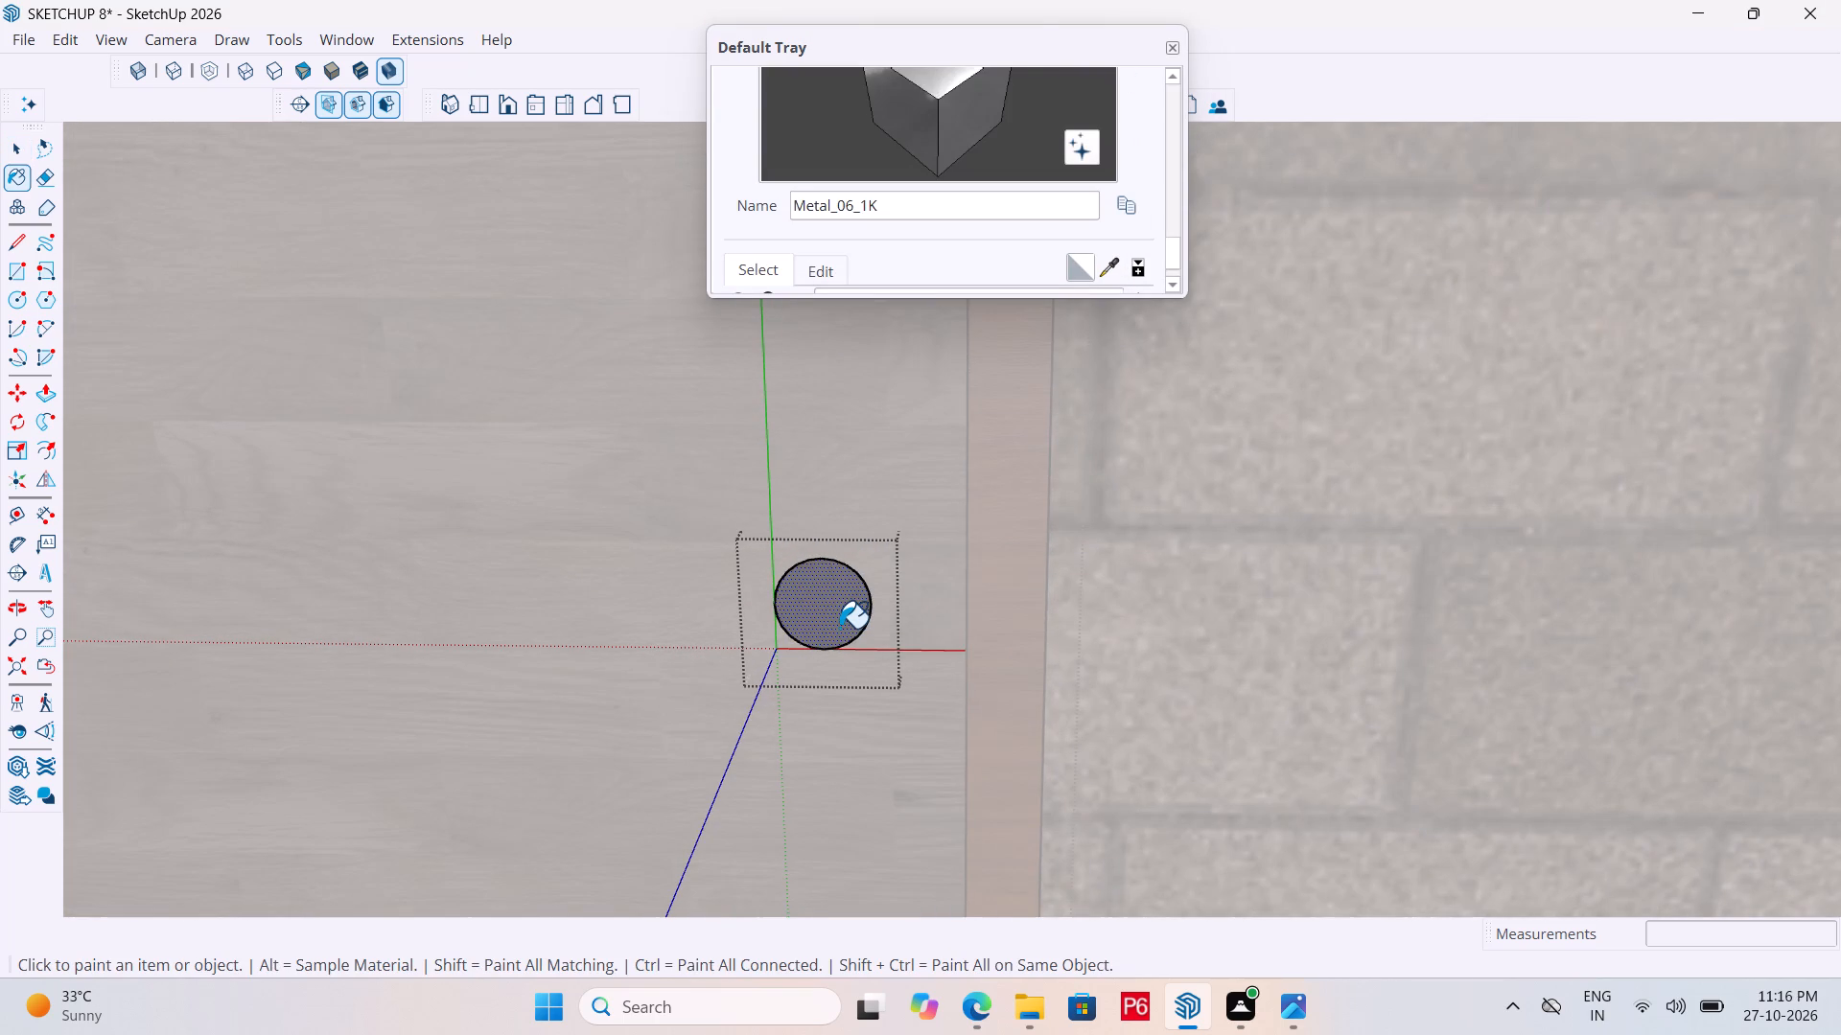
Push/Pull the knob's circular face outward about 11/16" and leave the knob and door groups.
key(p)
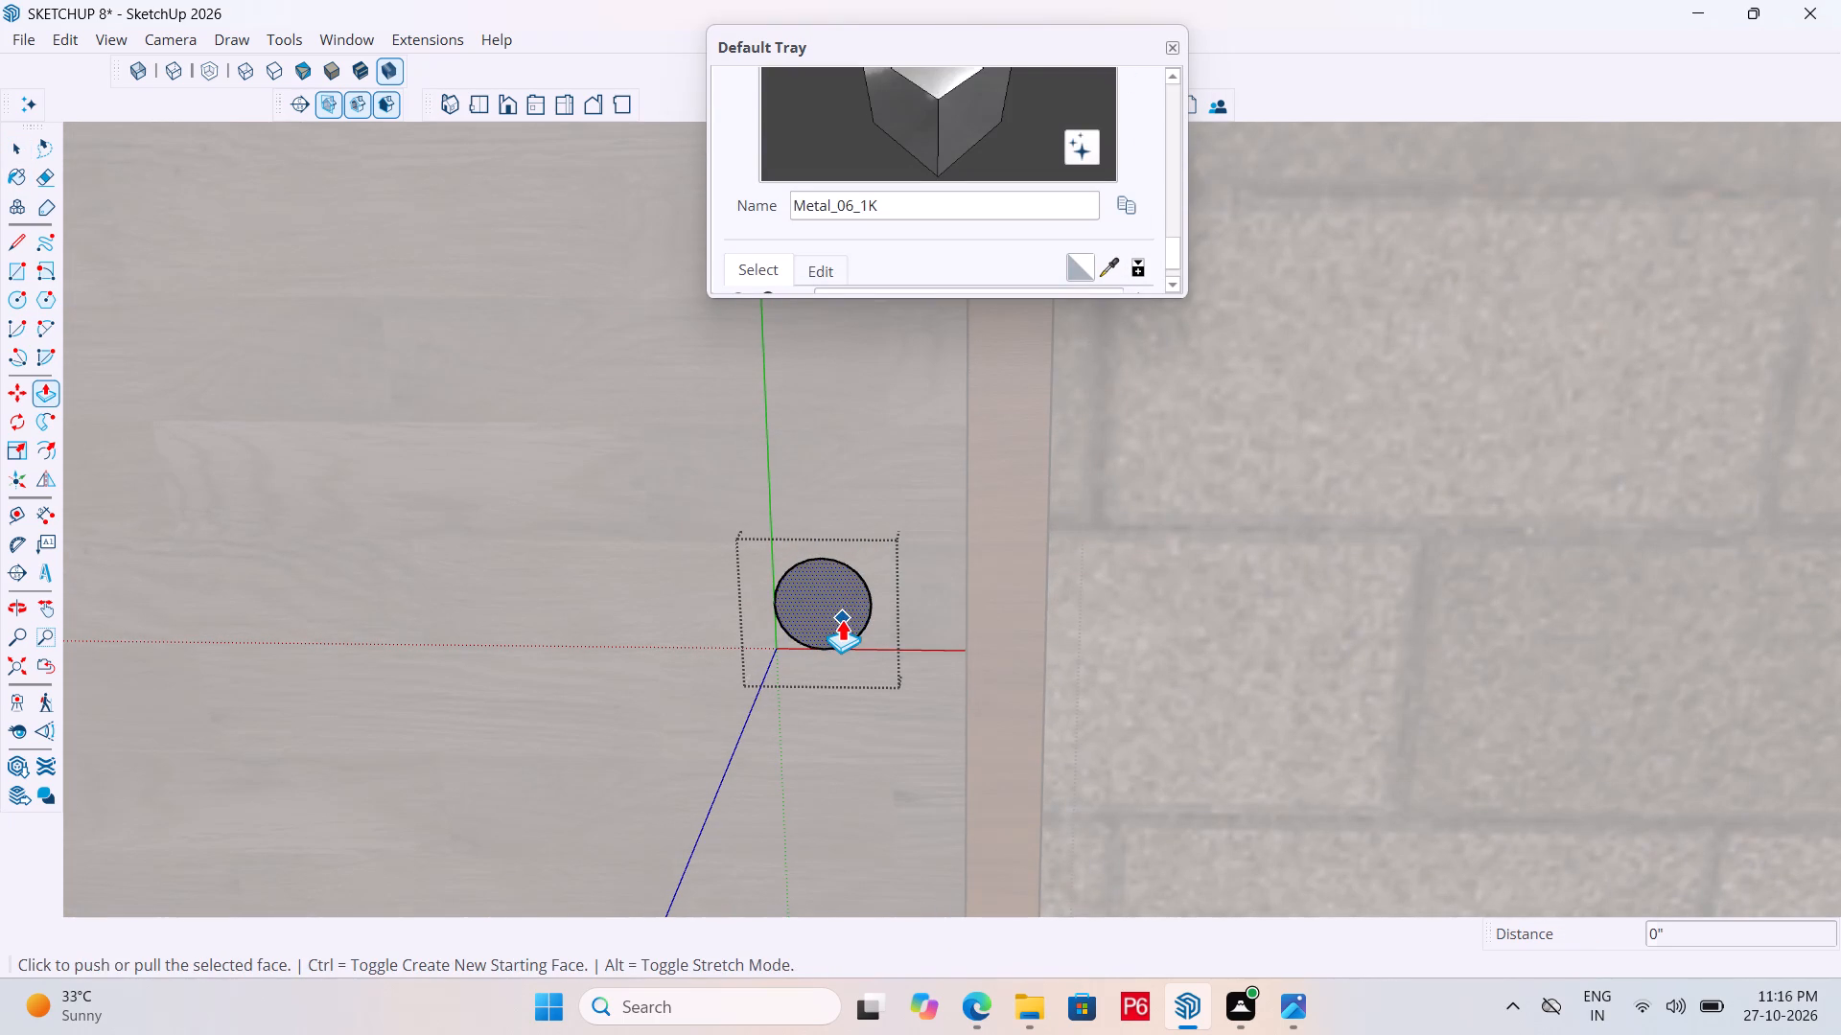
click(842, 619)
middle_drag(835, 627, 601, 621)
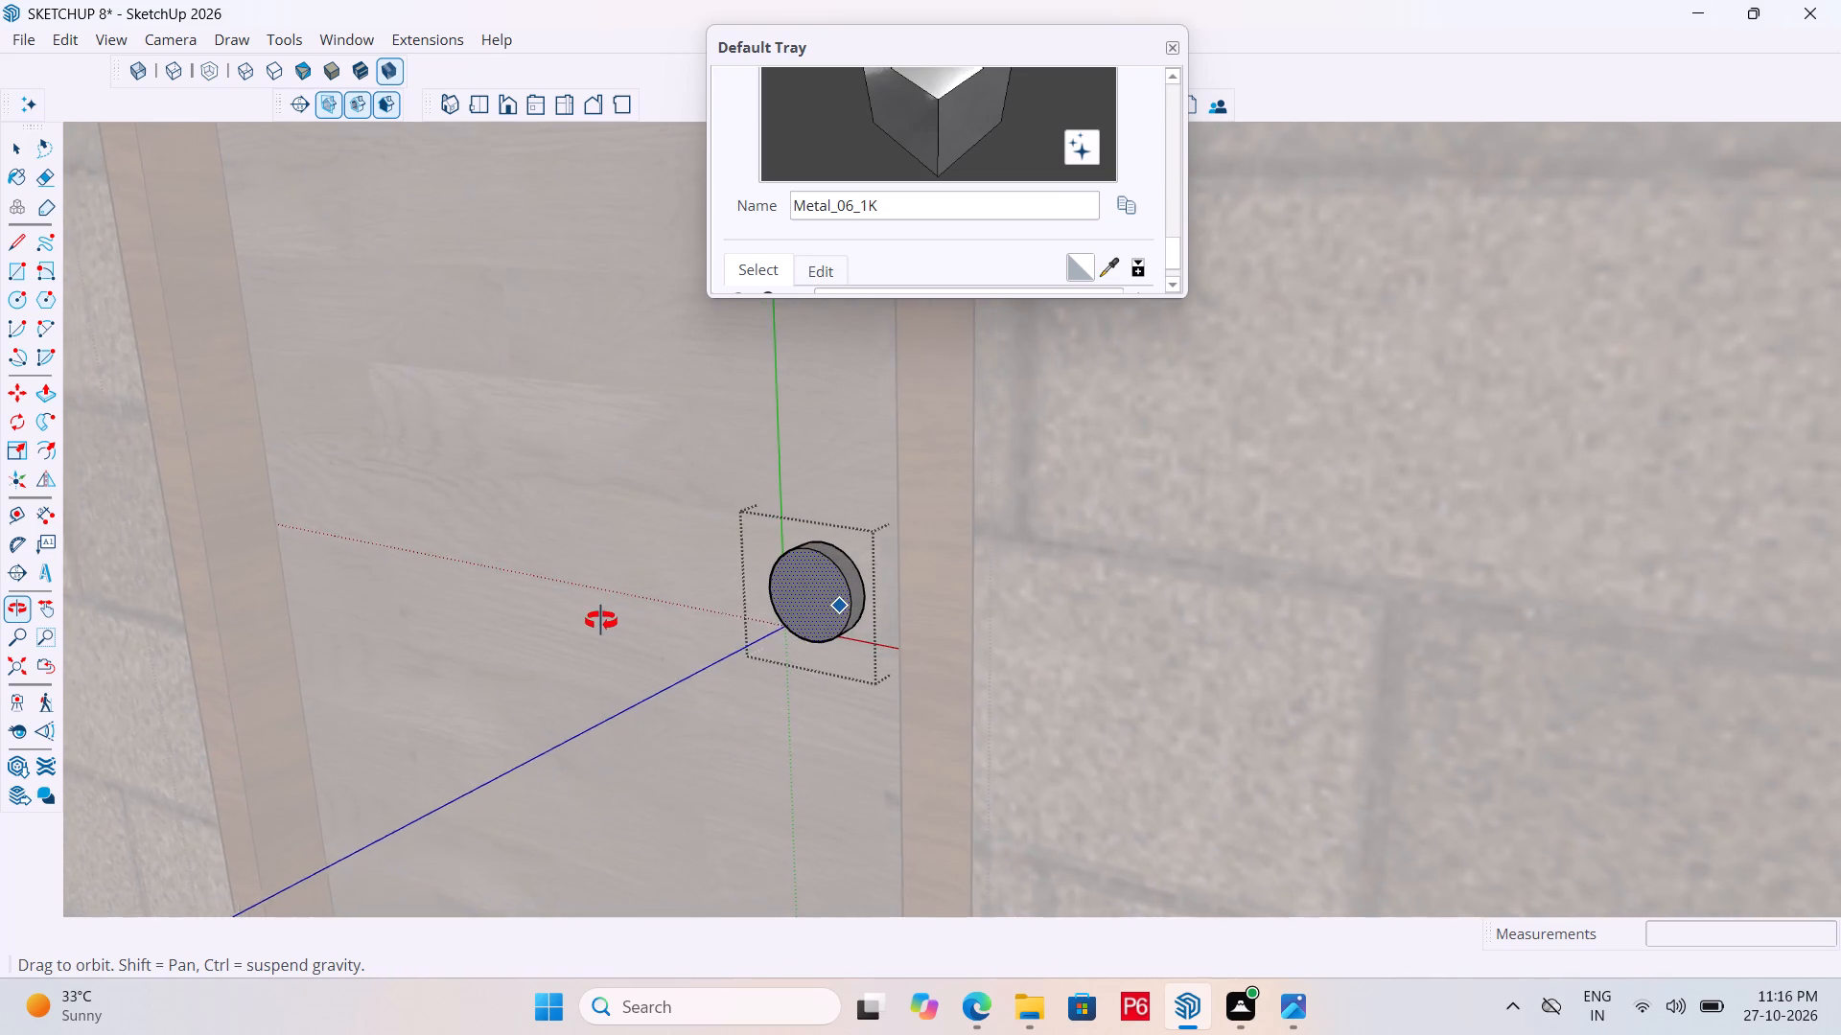
middle_drag(601, 621, 602, 624)
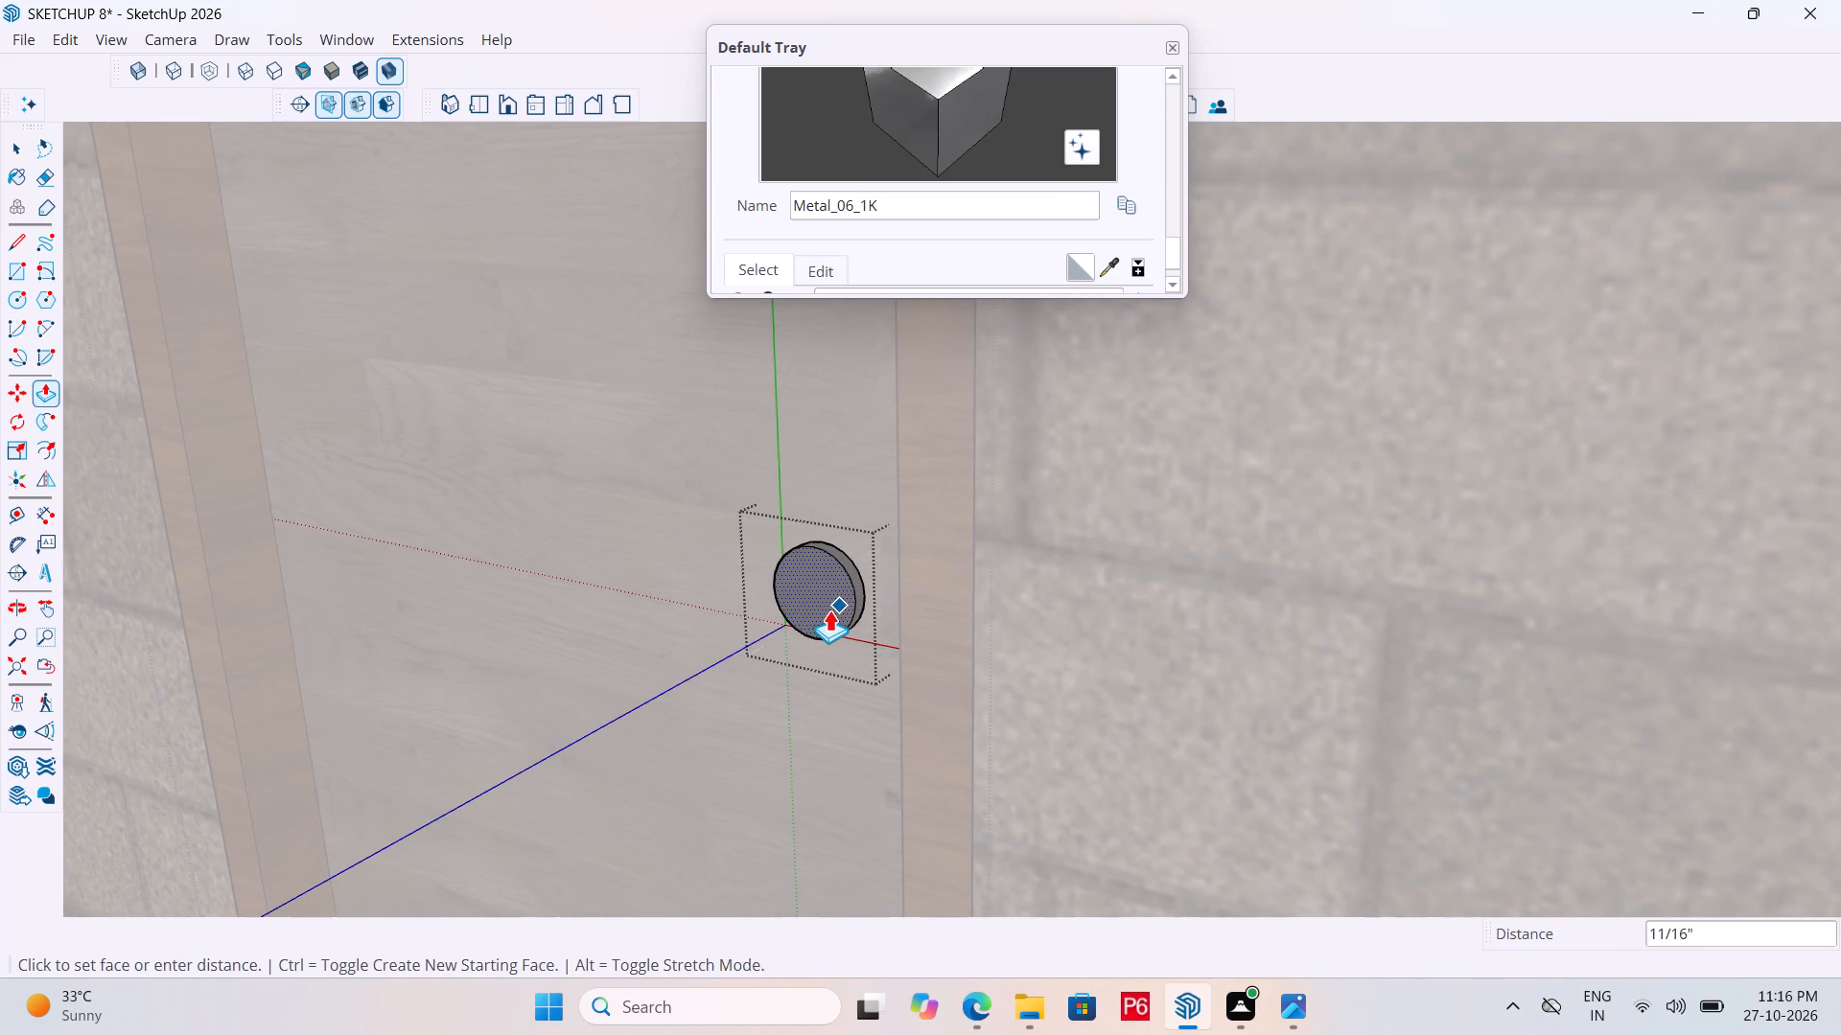
click(829, 609)
scroll(833, 605, down, 10)
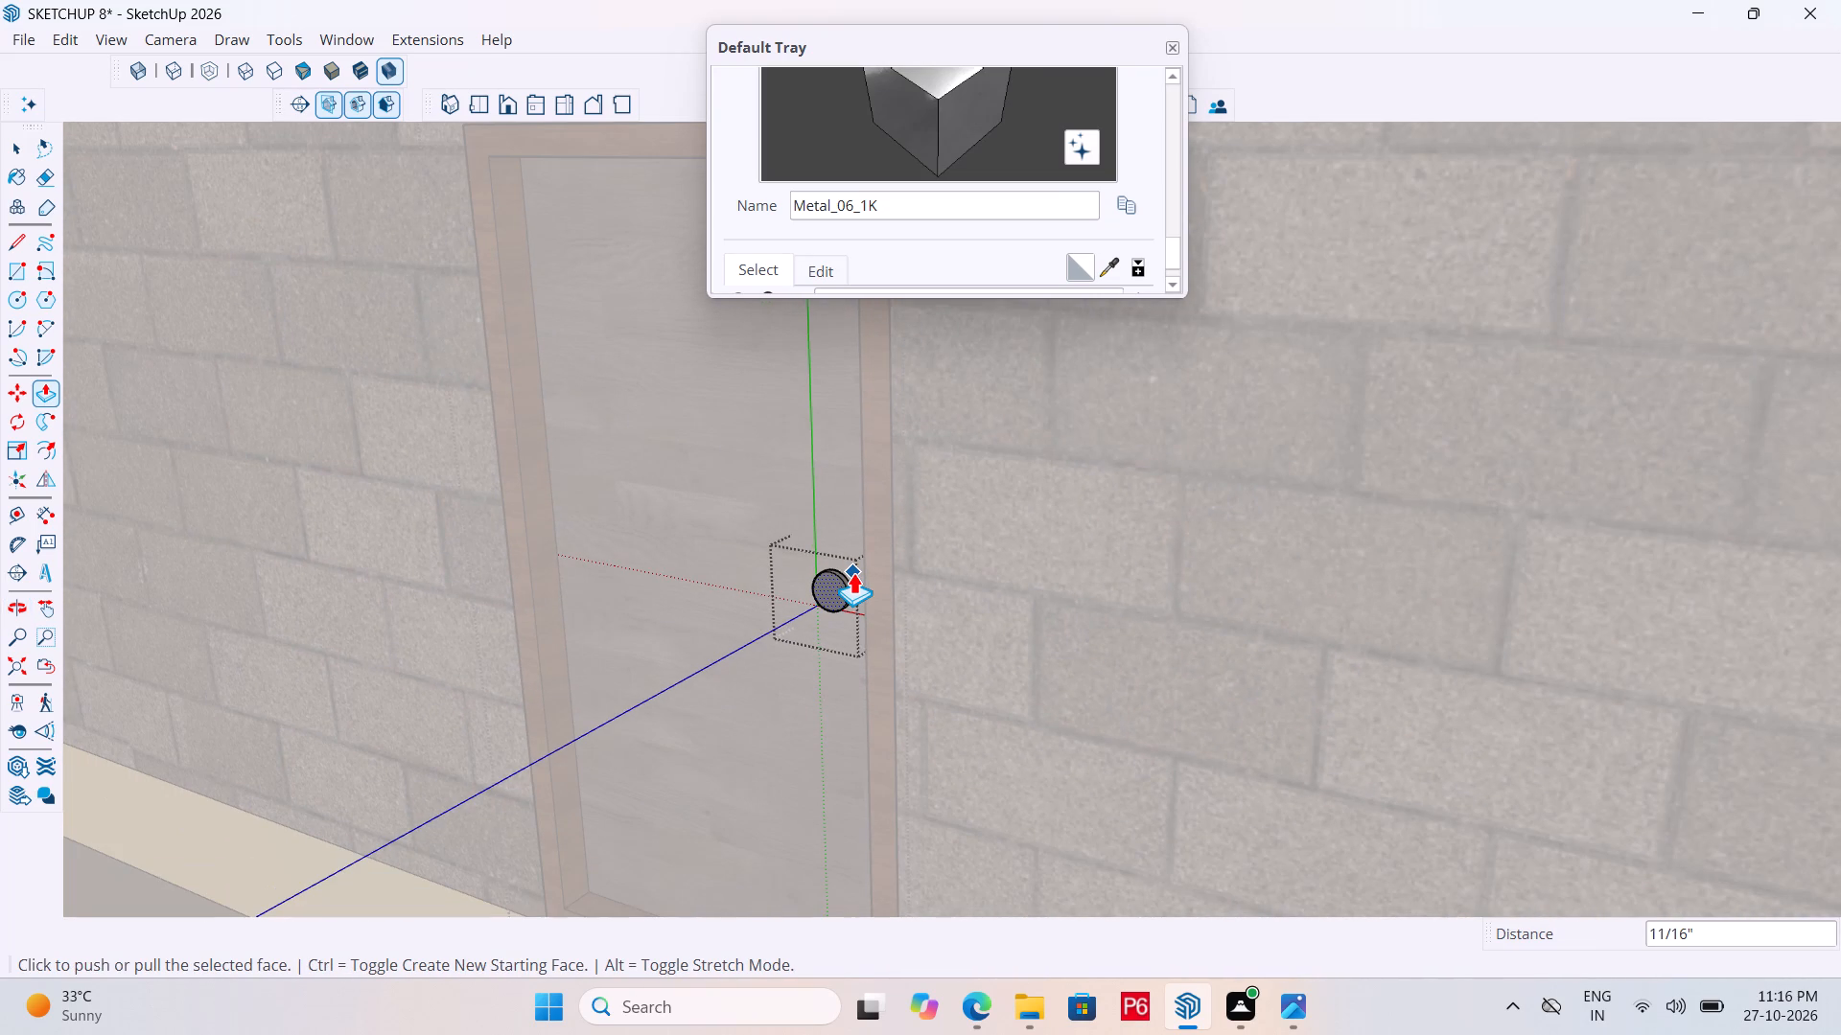
scroll(827, 571, down, 3)
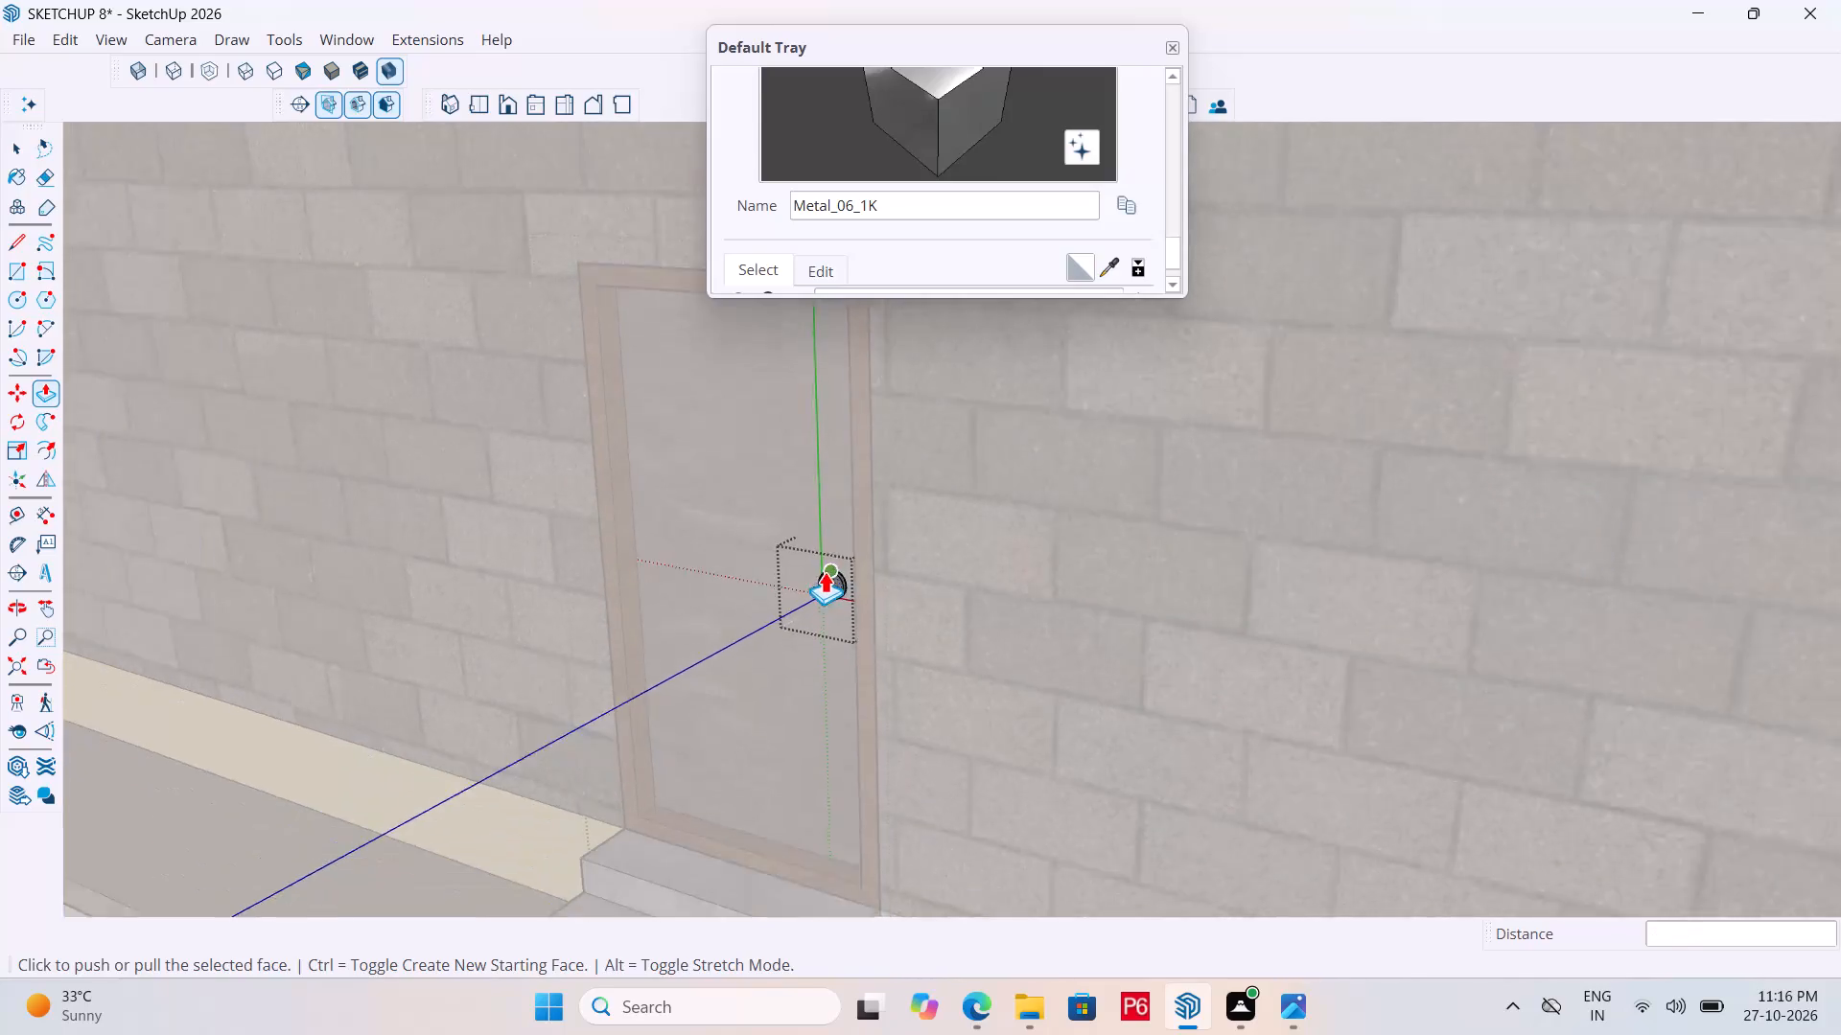
scroll(825, 571, down, 10)
key(space)
click(670, 803)
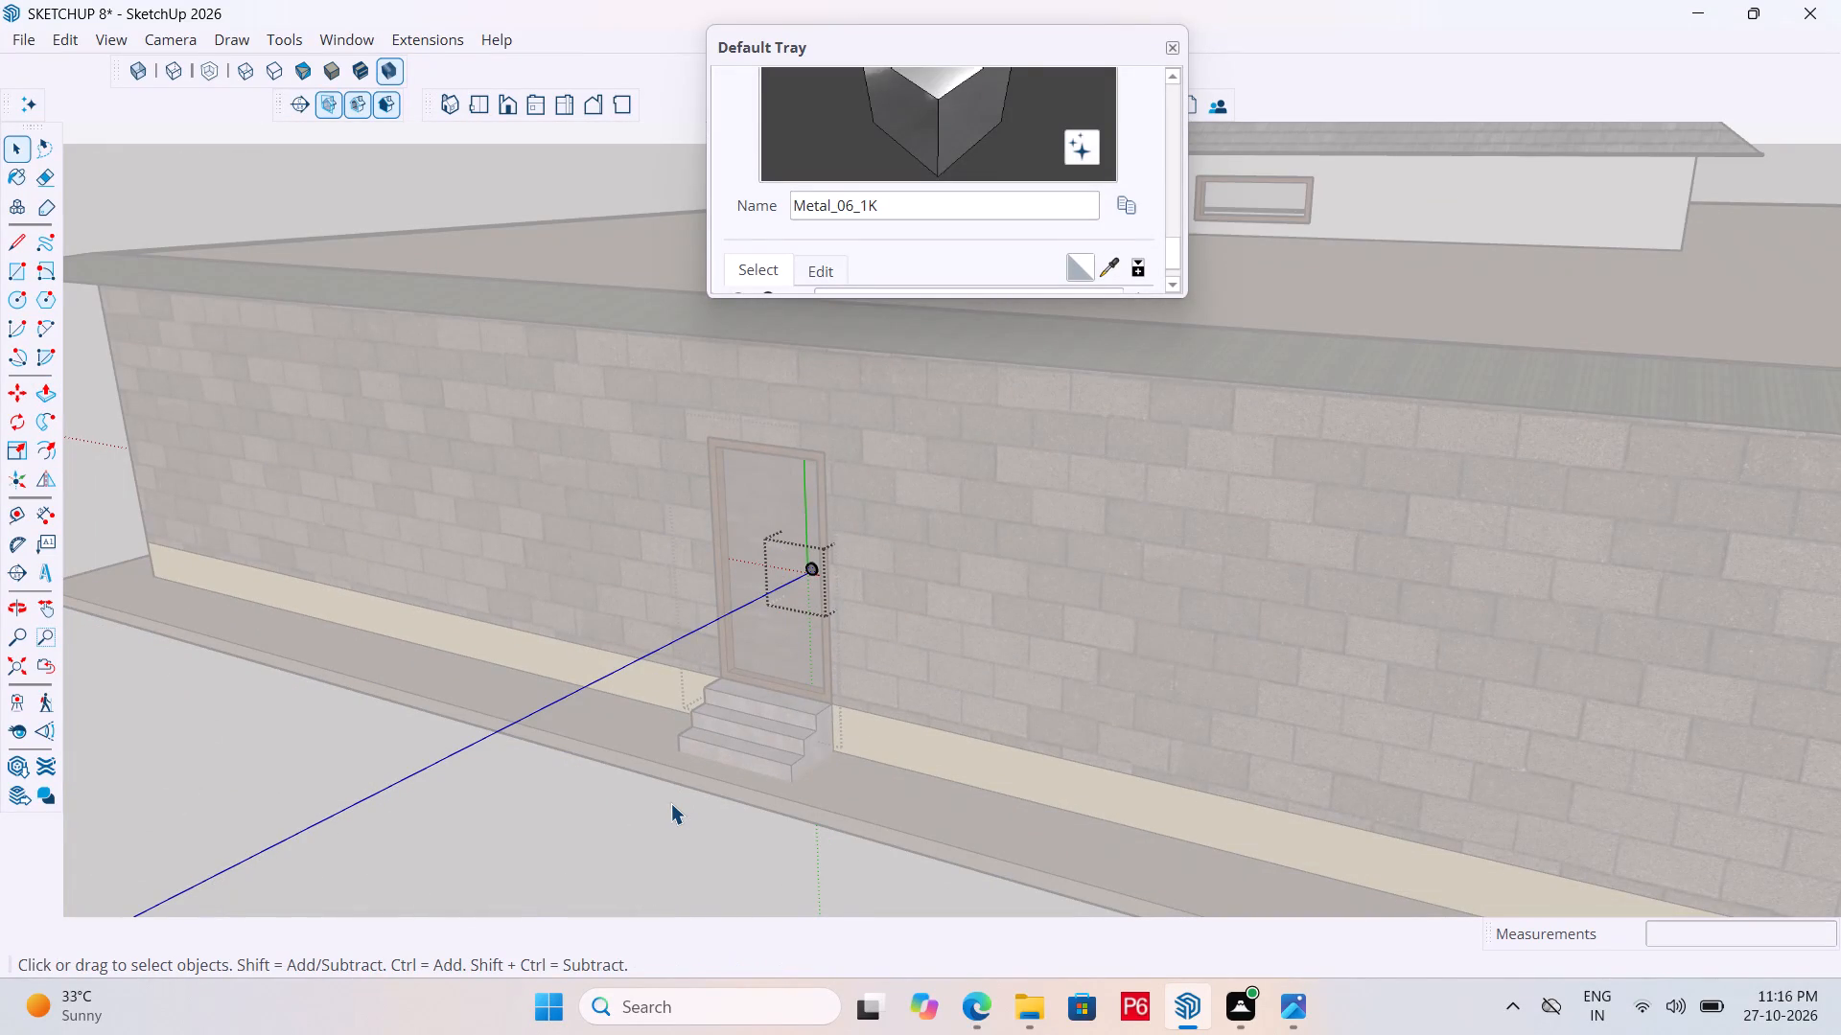
triple_click(670, 803)
ctrl+click(670, 803)
Save the model.
key(ctrl+s)
key(ctrl+s)
key(ctrl+s)
key(ctrl+s)
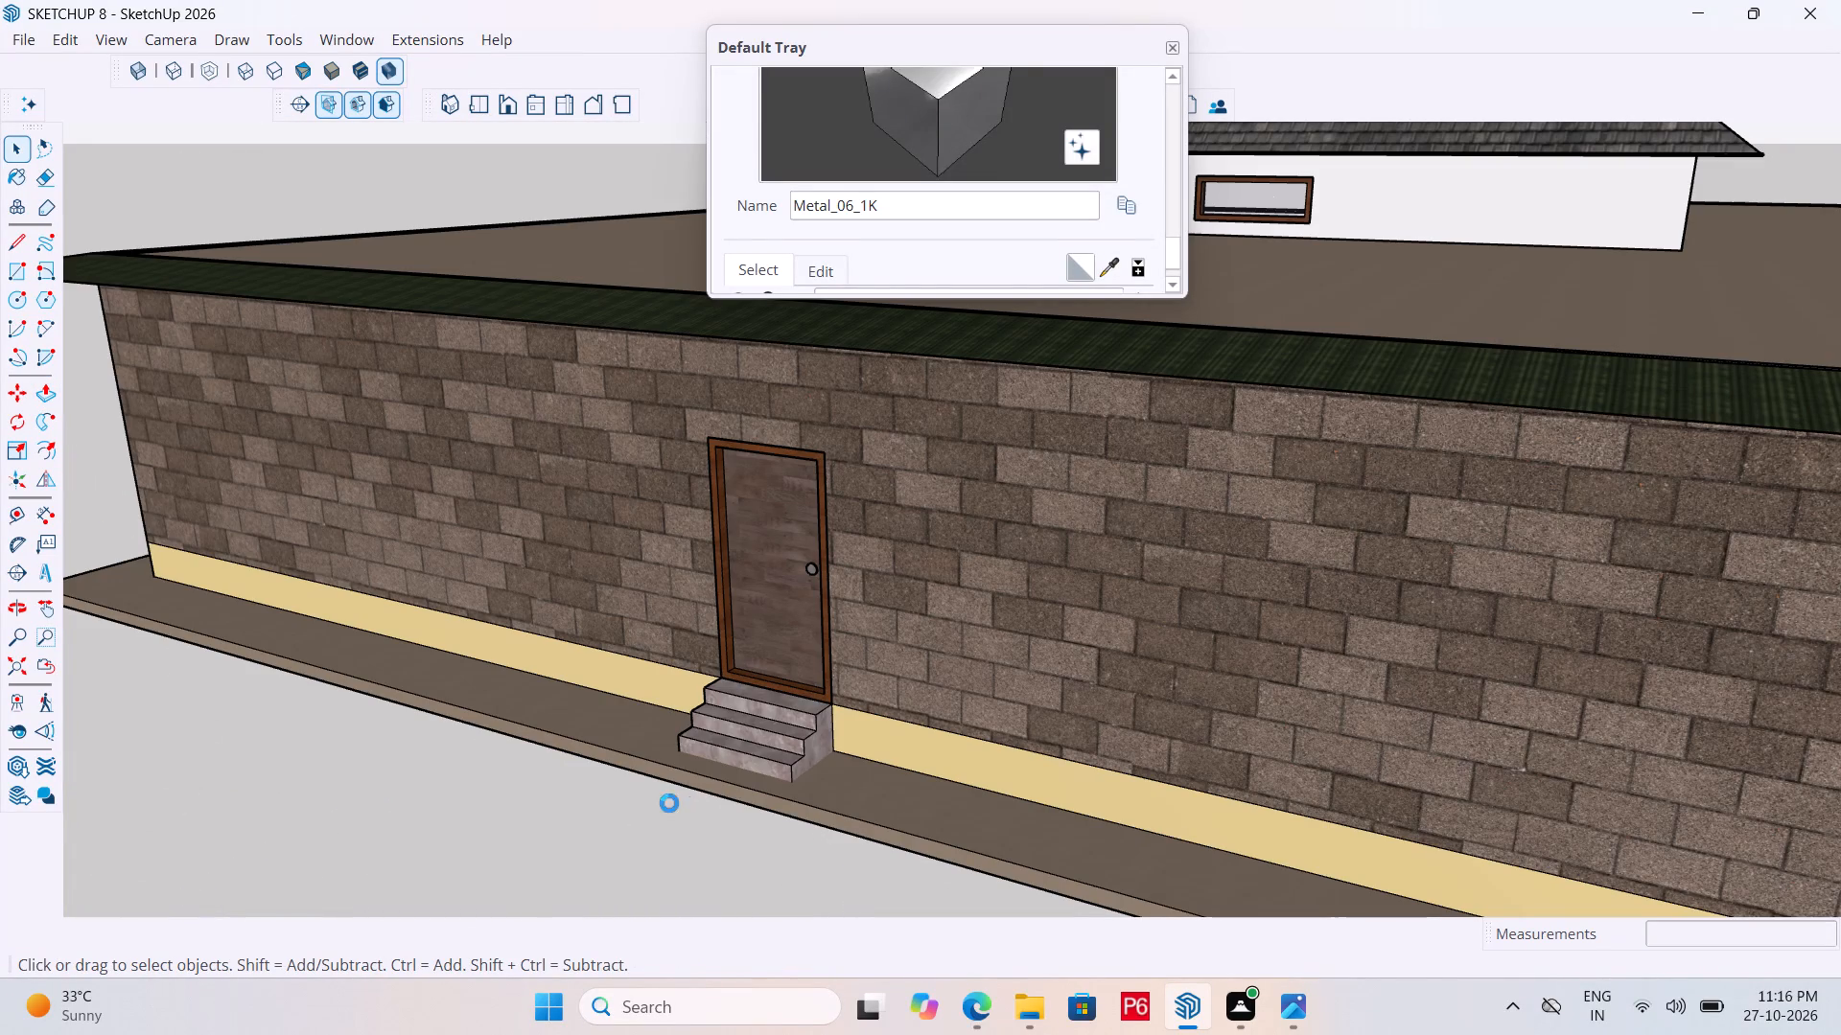
key(ctrl+s)
key(ctrl+s)
key(ctrl+s)
Open the nested lower roof group and select the unpainted strip along the sloped roof's inner top edge.
scroll(632, 799, down, 20)
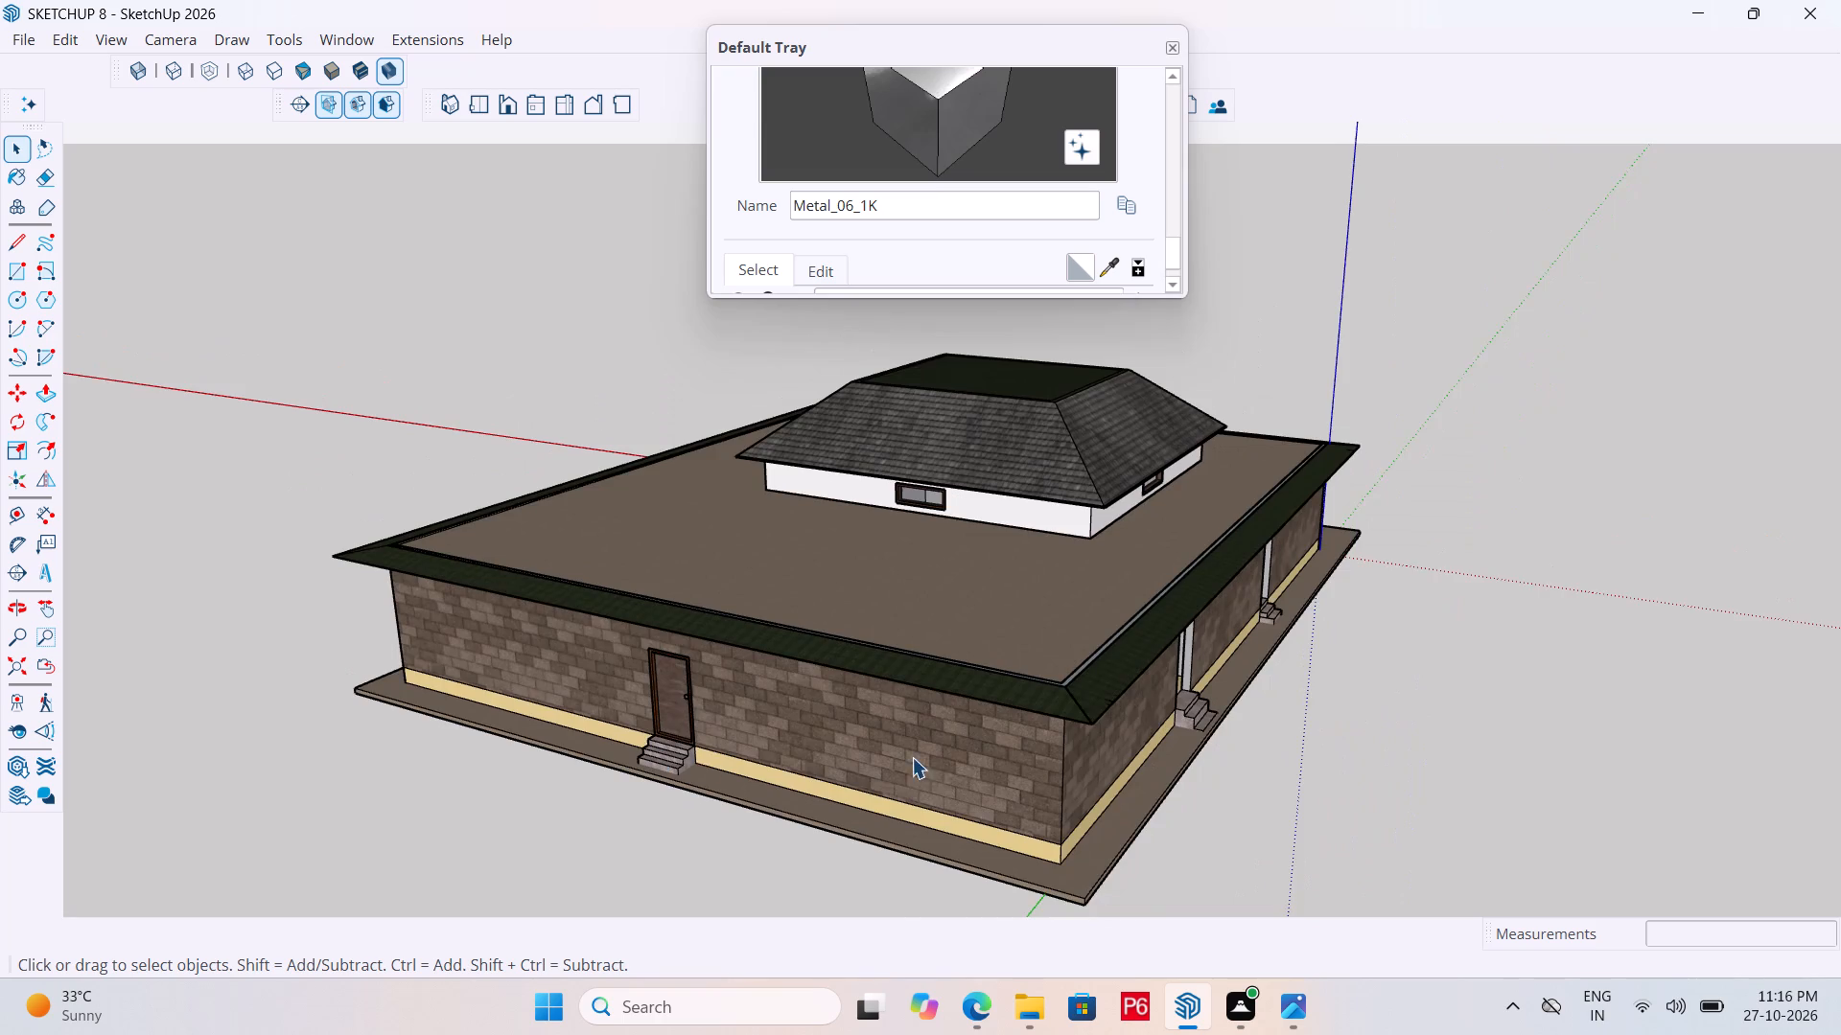
scroll(912, 757, up, 6)
scroll(1089, 672, up, 12)
middle_drag(1158, 573, 1129, 750)
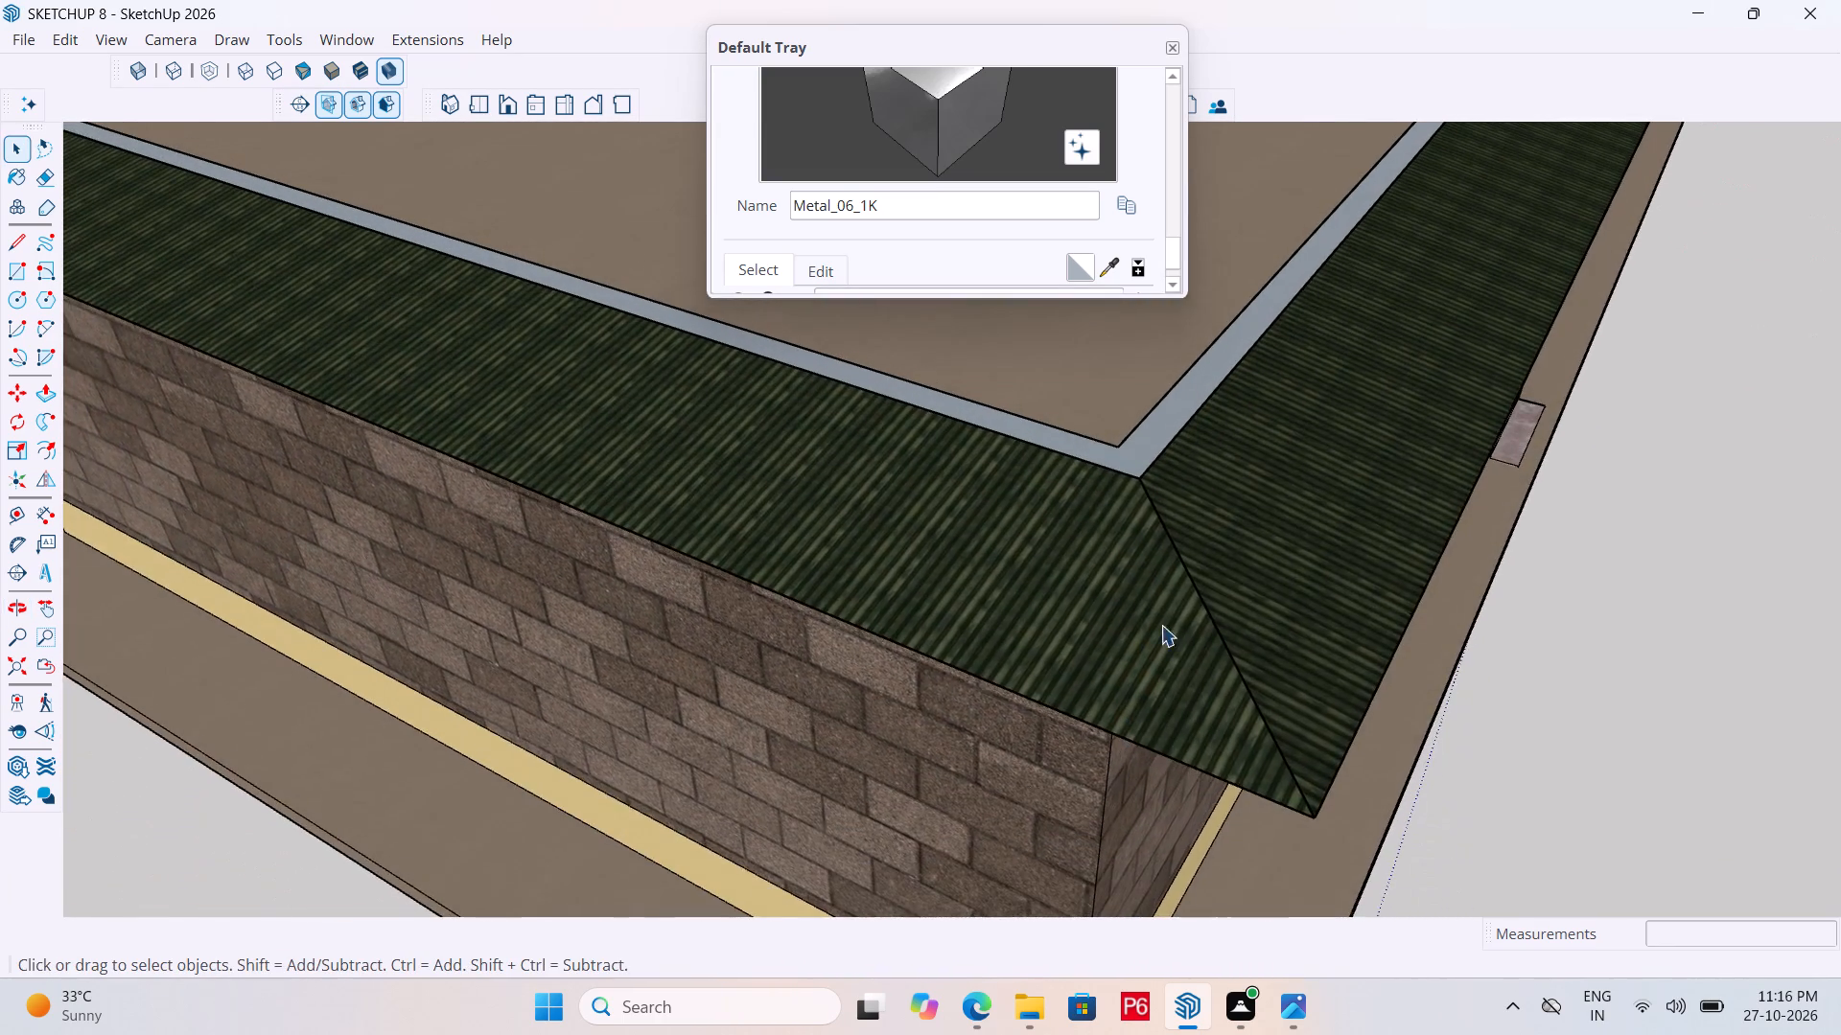
scroll(1163, 543, up, 5)
double_click(1123, 390)
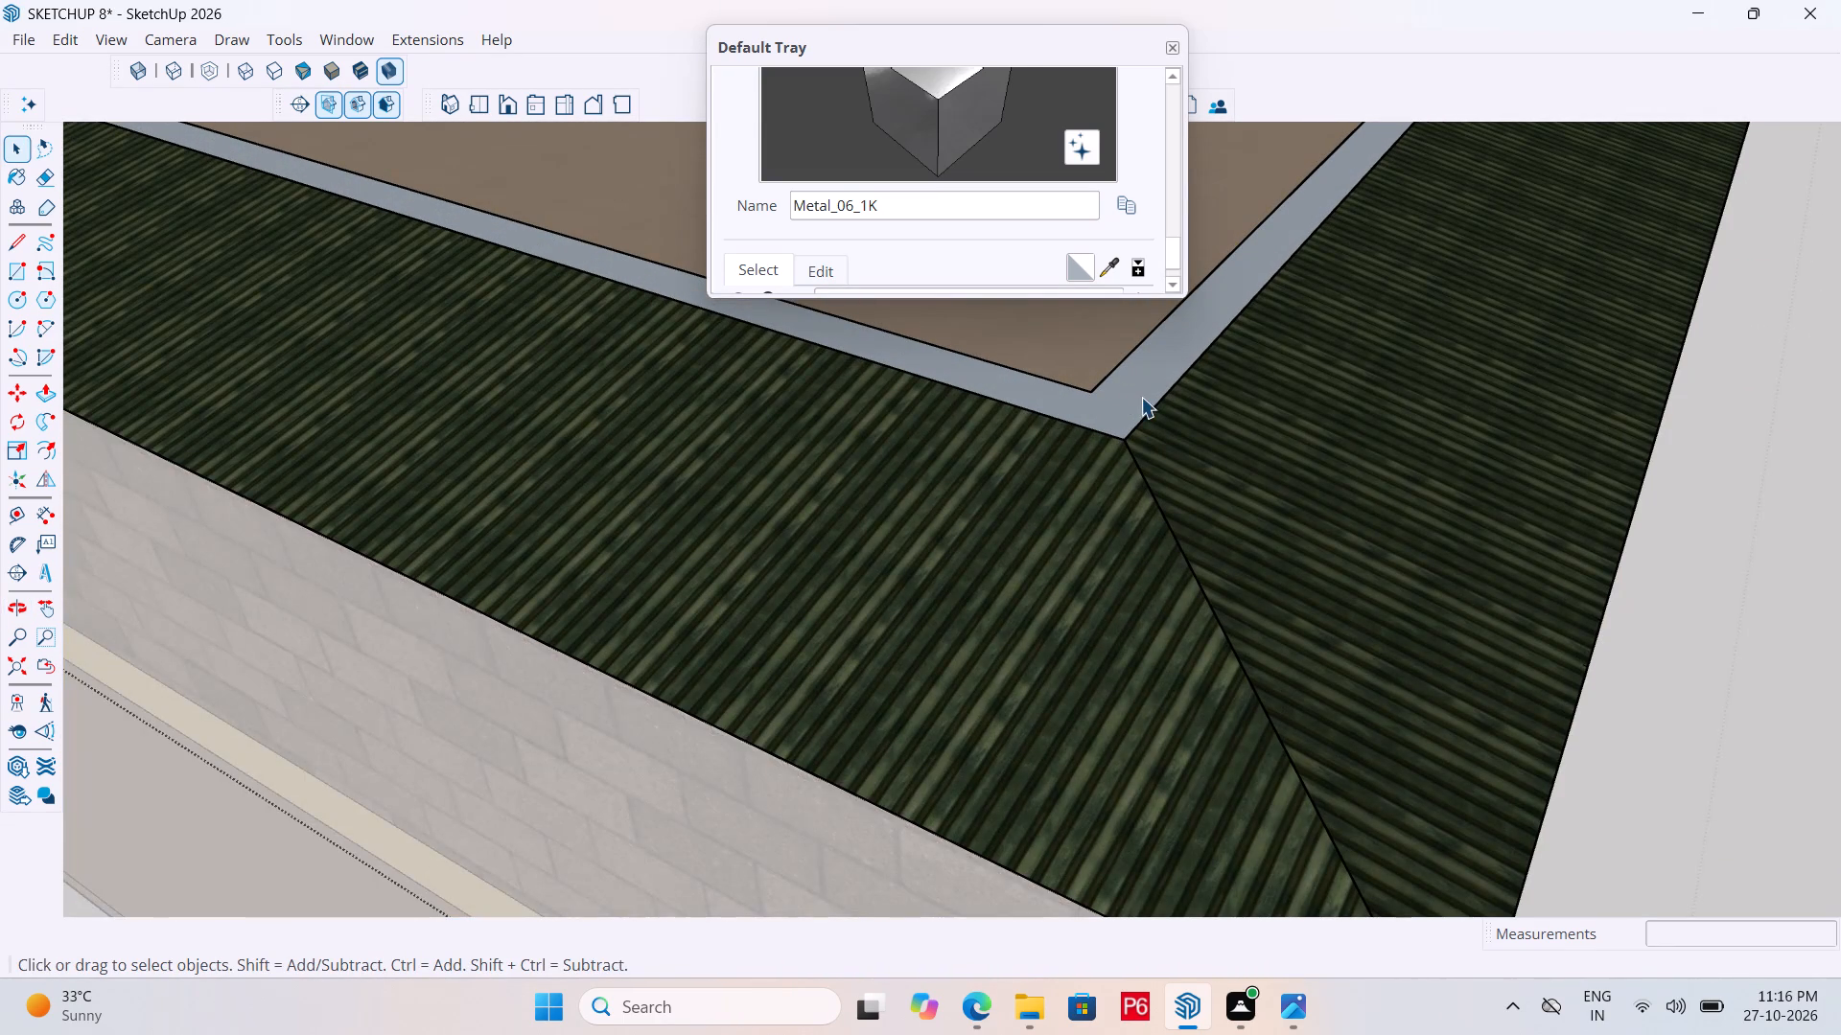
double_click(1141, 397)
double_click(1127, 390)
click(1139, 384)
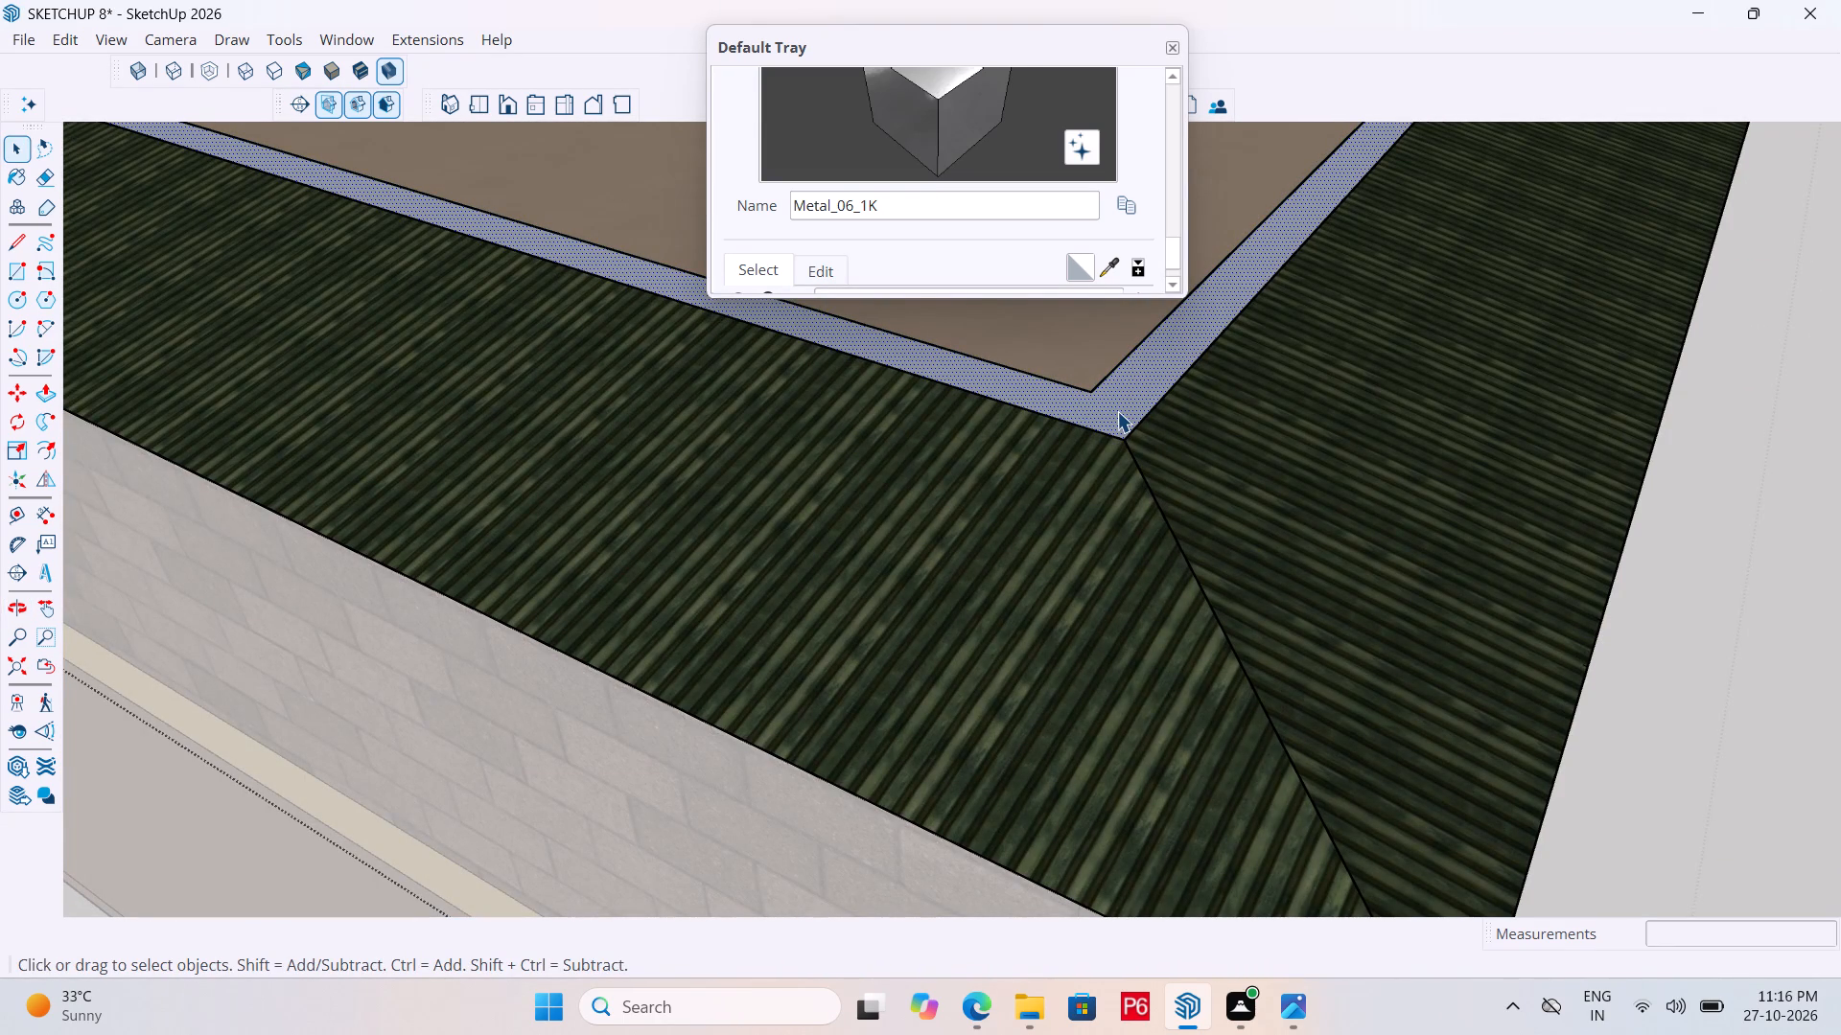
click(1117, 411)
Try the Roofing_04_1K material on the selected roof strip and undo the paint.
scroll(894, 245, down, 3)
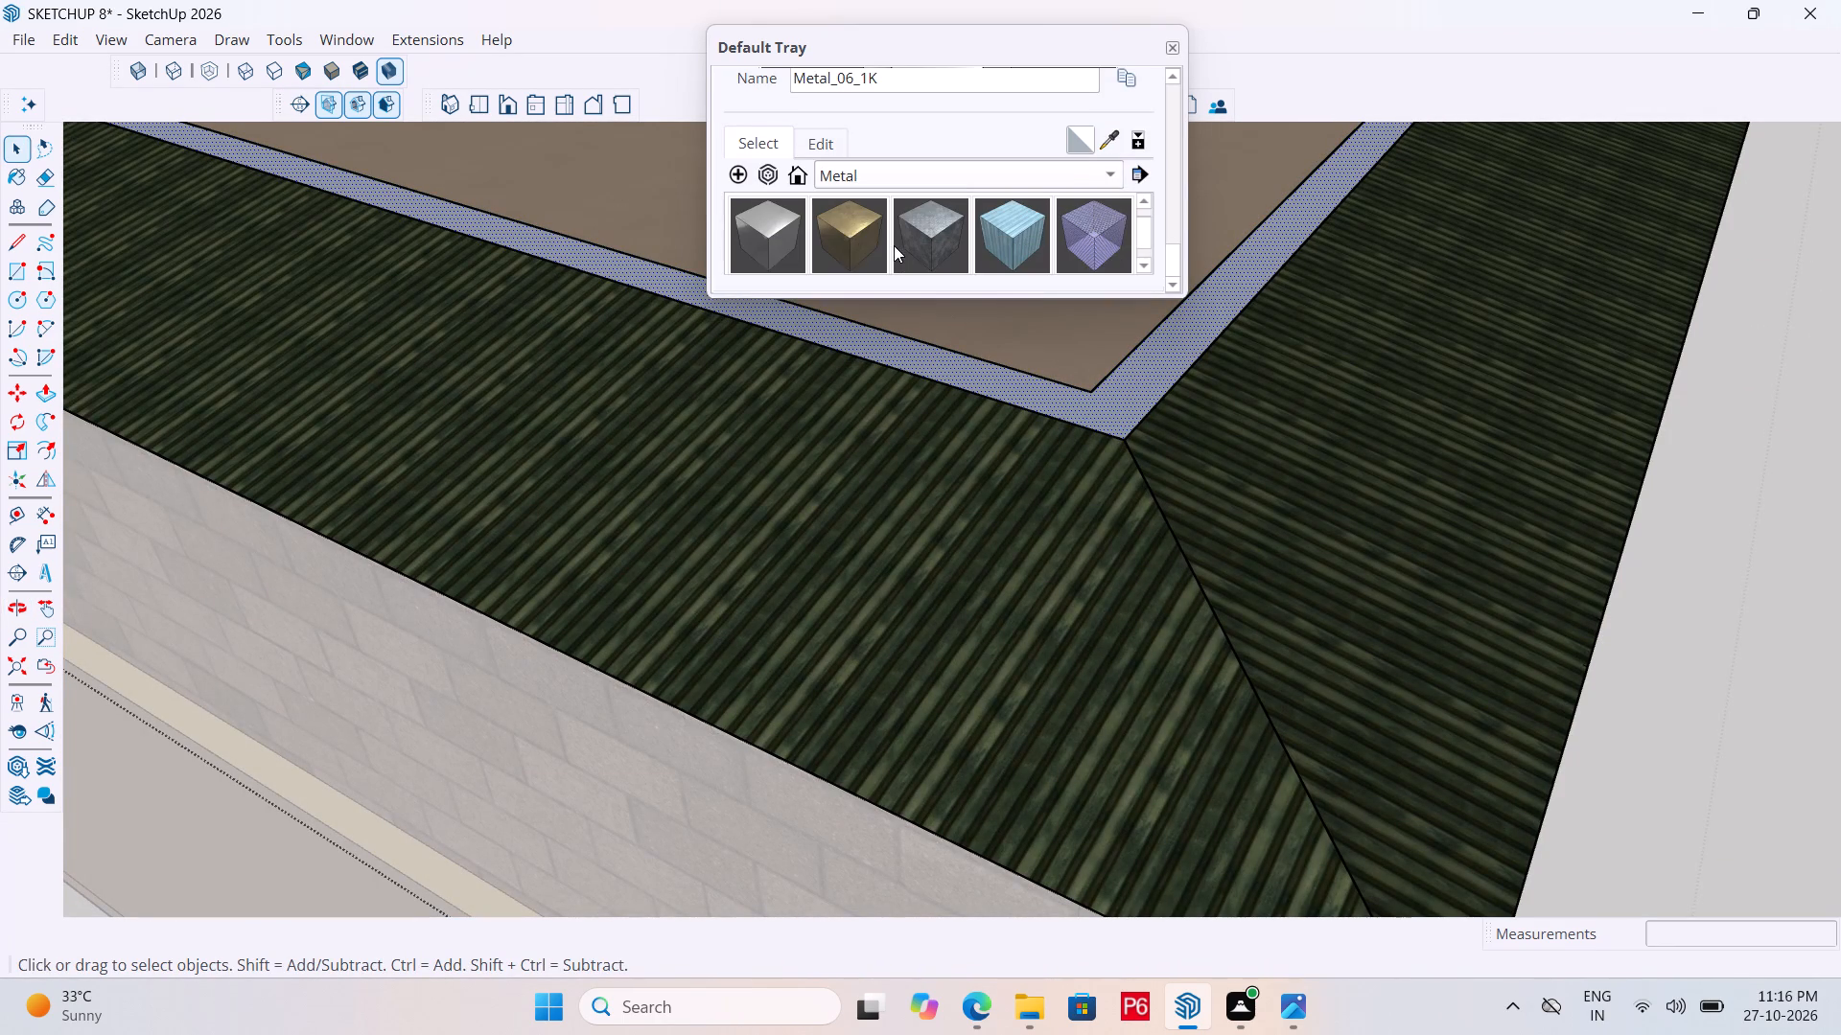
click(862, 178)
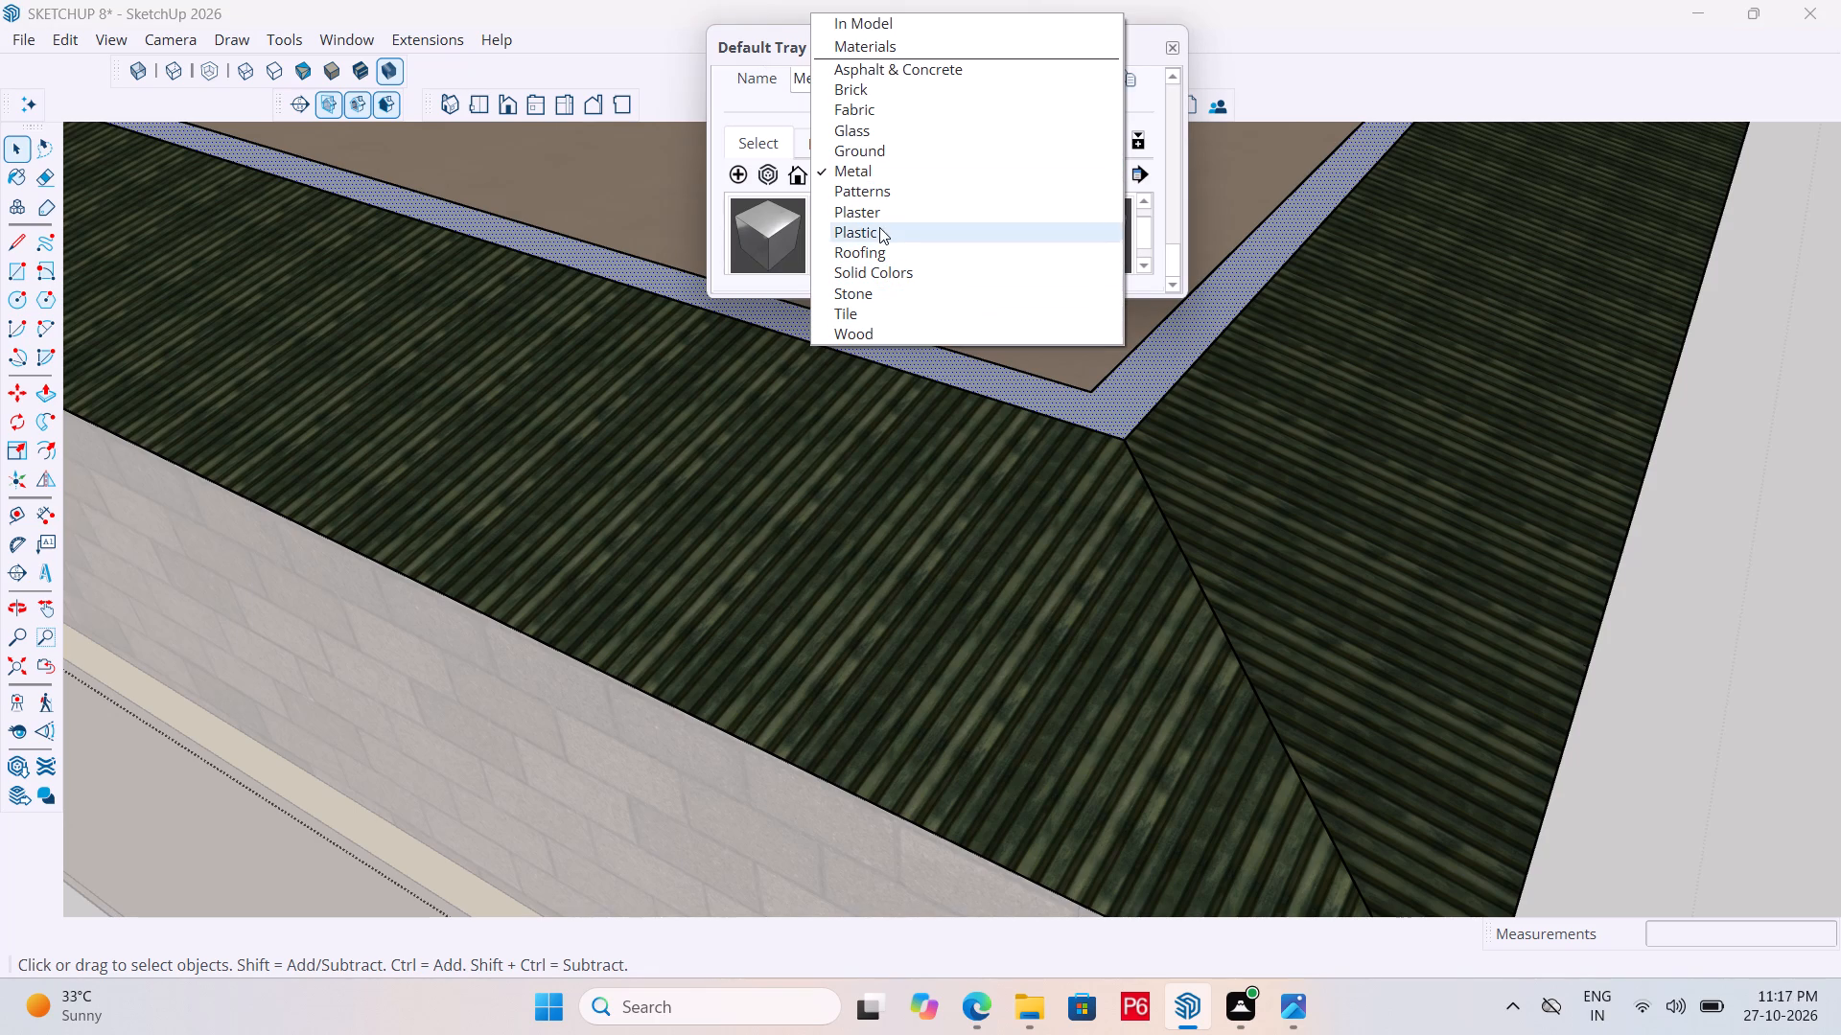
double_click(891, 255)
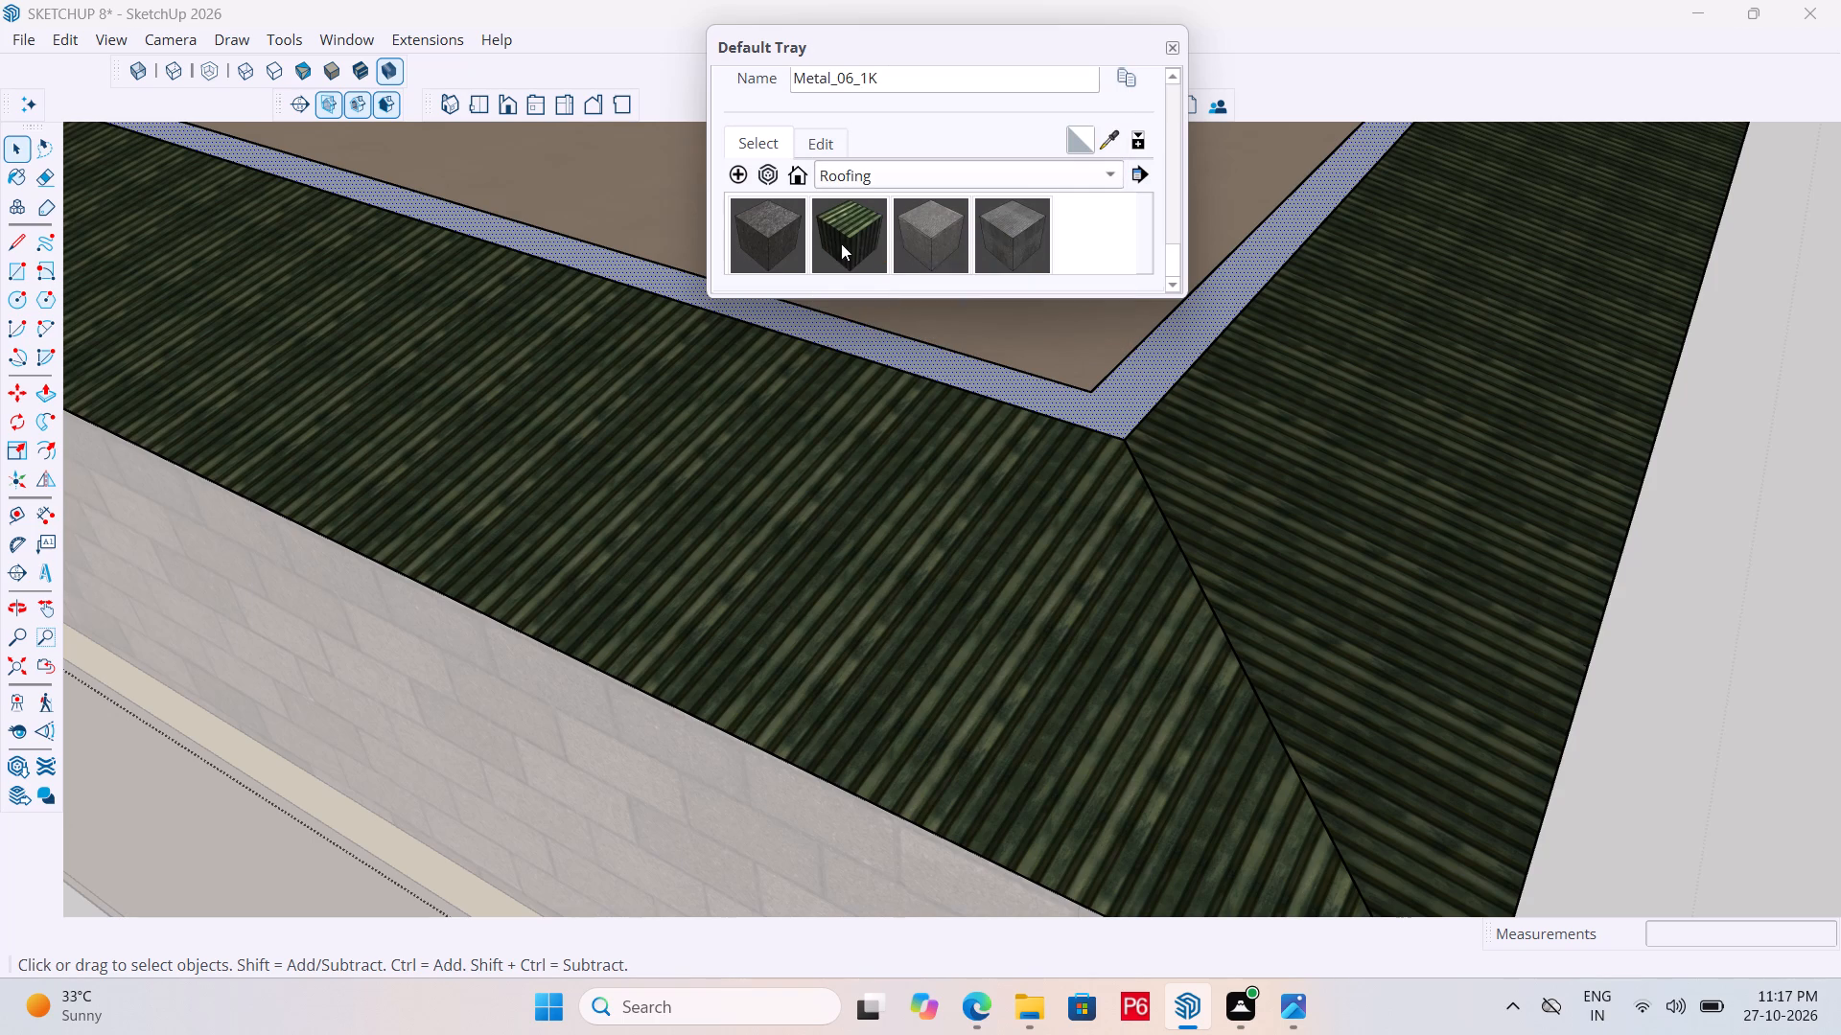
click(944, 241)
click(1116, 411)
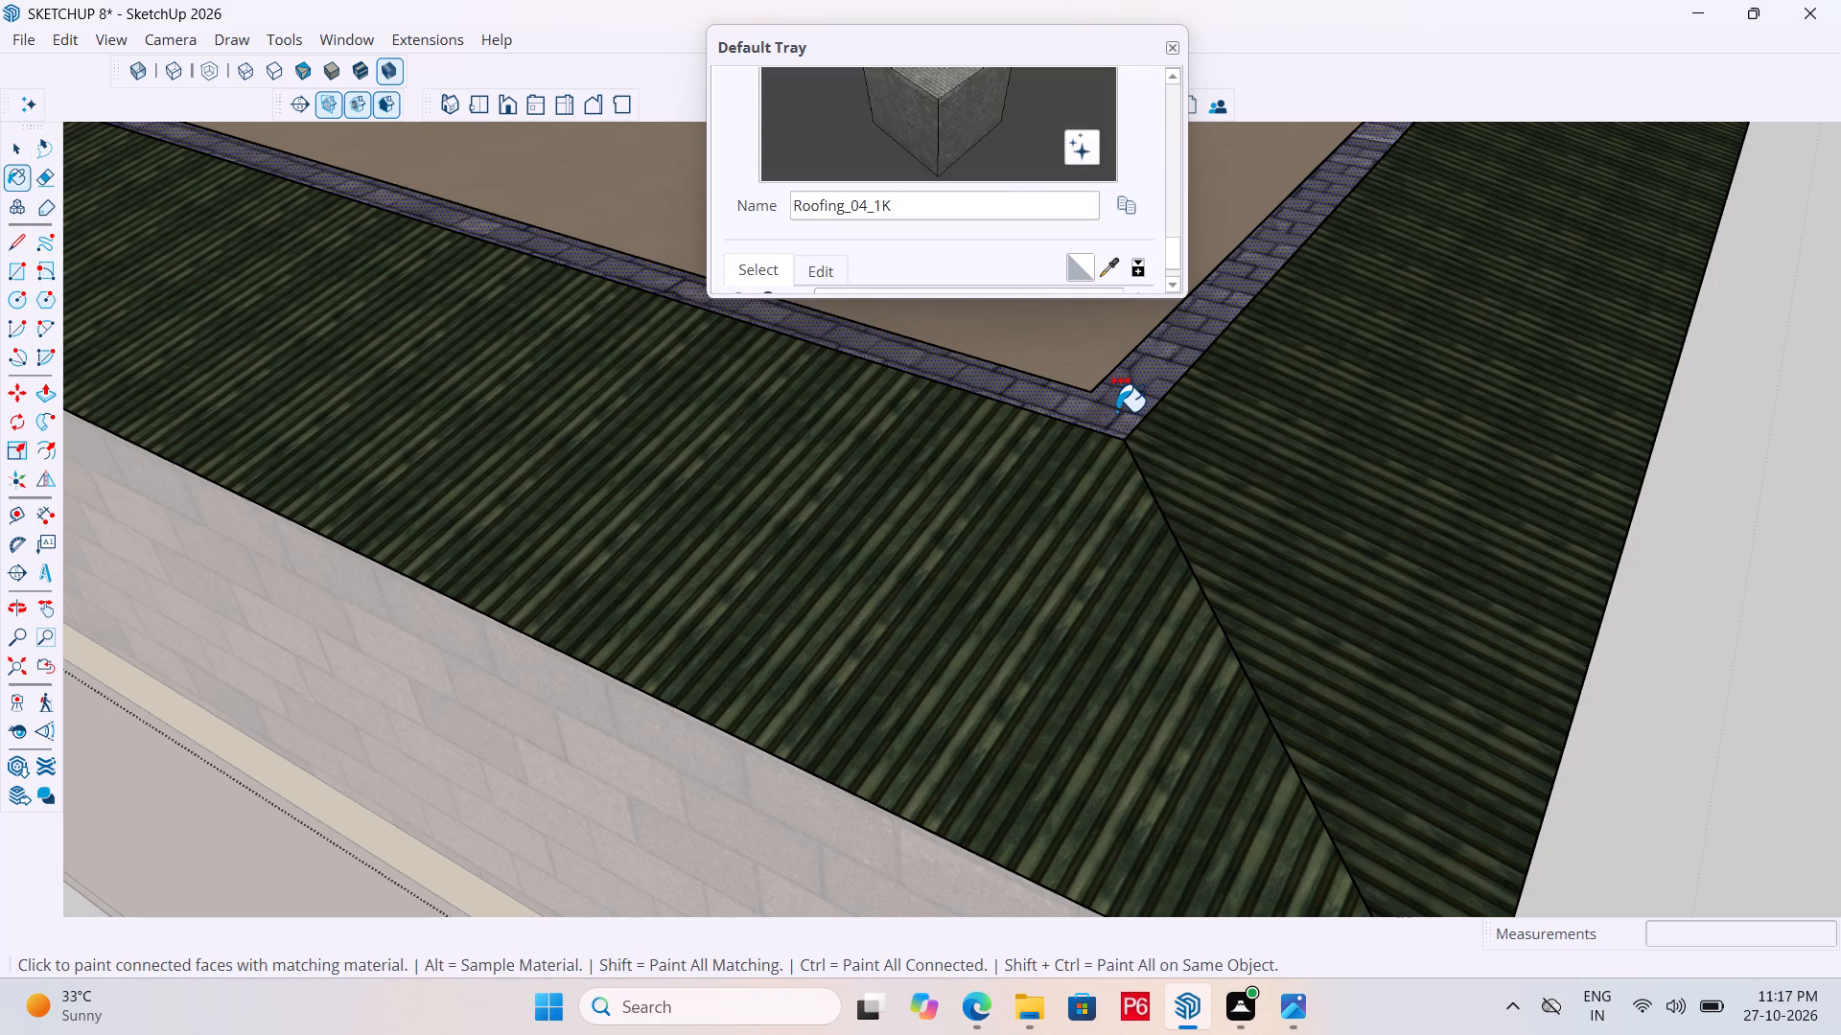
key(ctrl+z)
Paint the selected strip along the lower roof's inner top edge with Roofing_02_1K.
scroll(901, 229, down, 2)
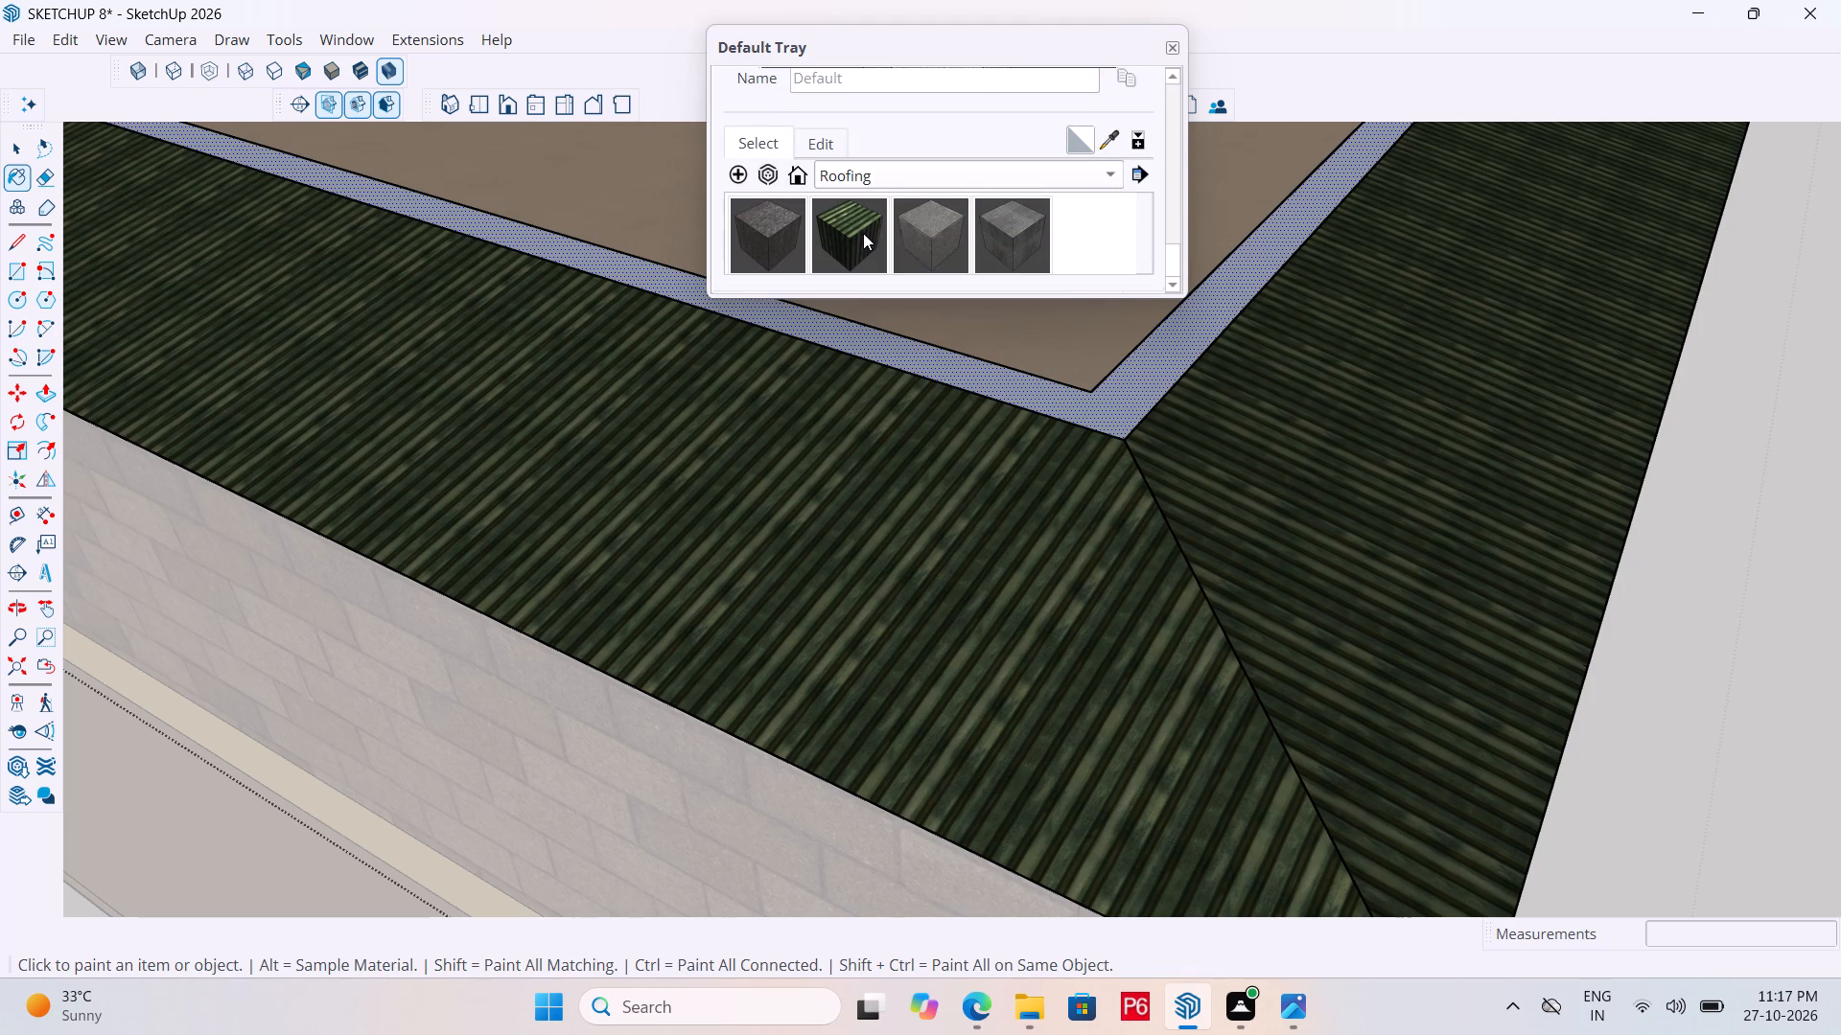
click(863, 233)
click(1117, 414)
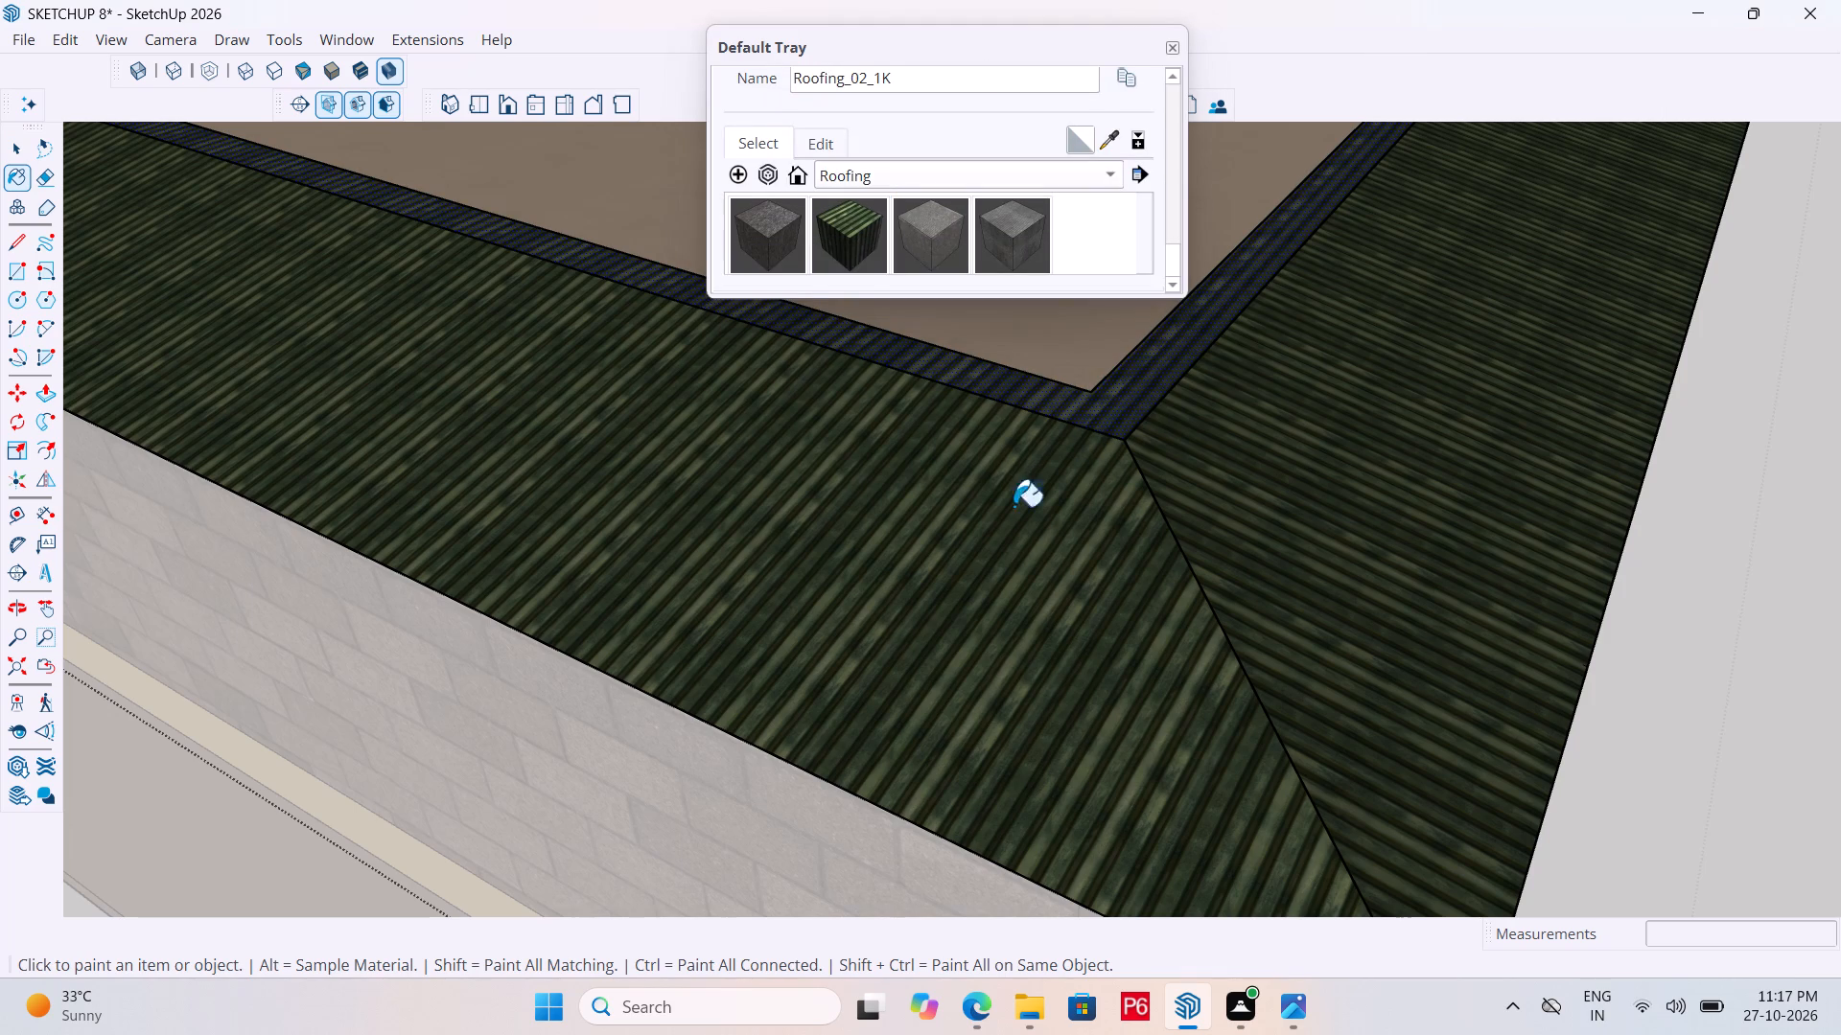
Close the lower roof group and save the model.
scroll(905, 563, down, 6)
key(space)
click(1737, 492)
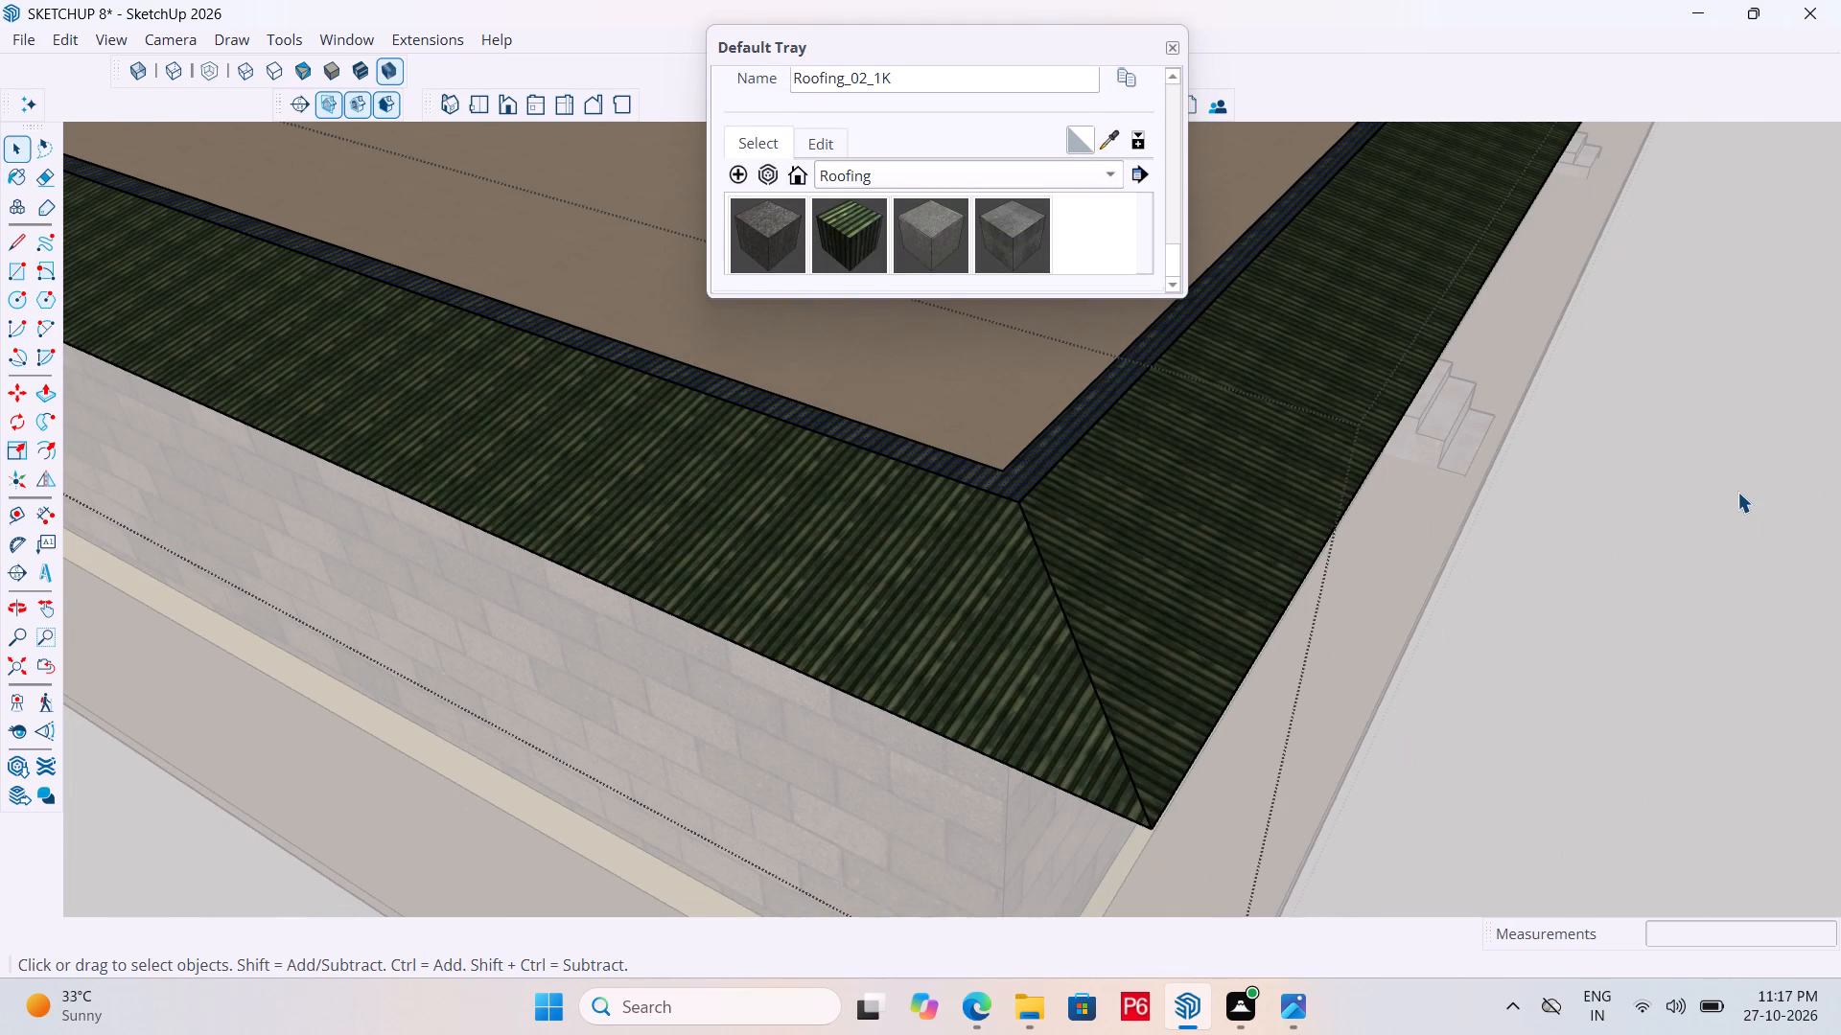
key(ctrl+s)
key(ctrl+s)
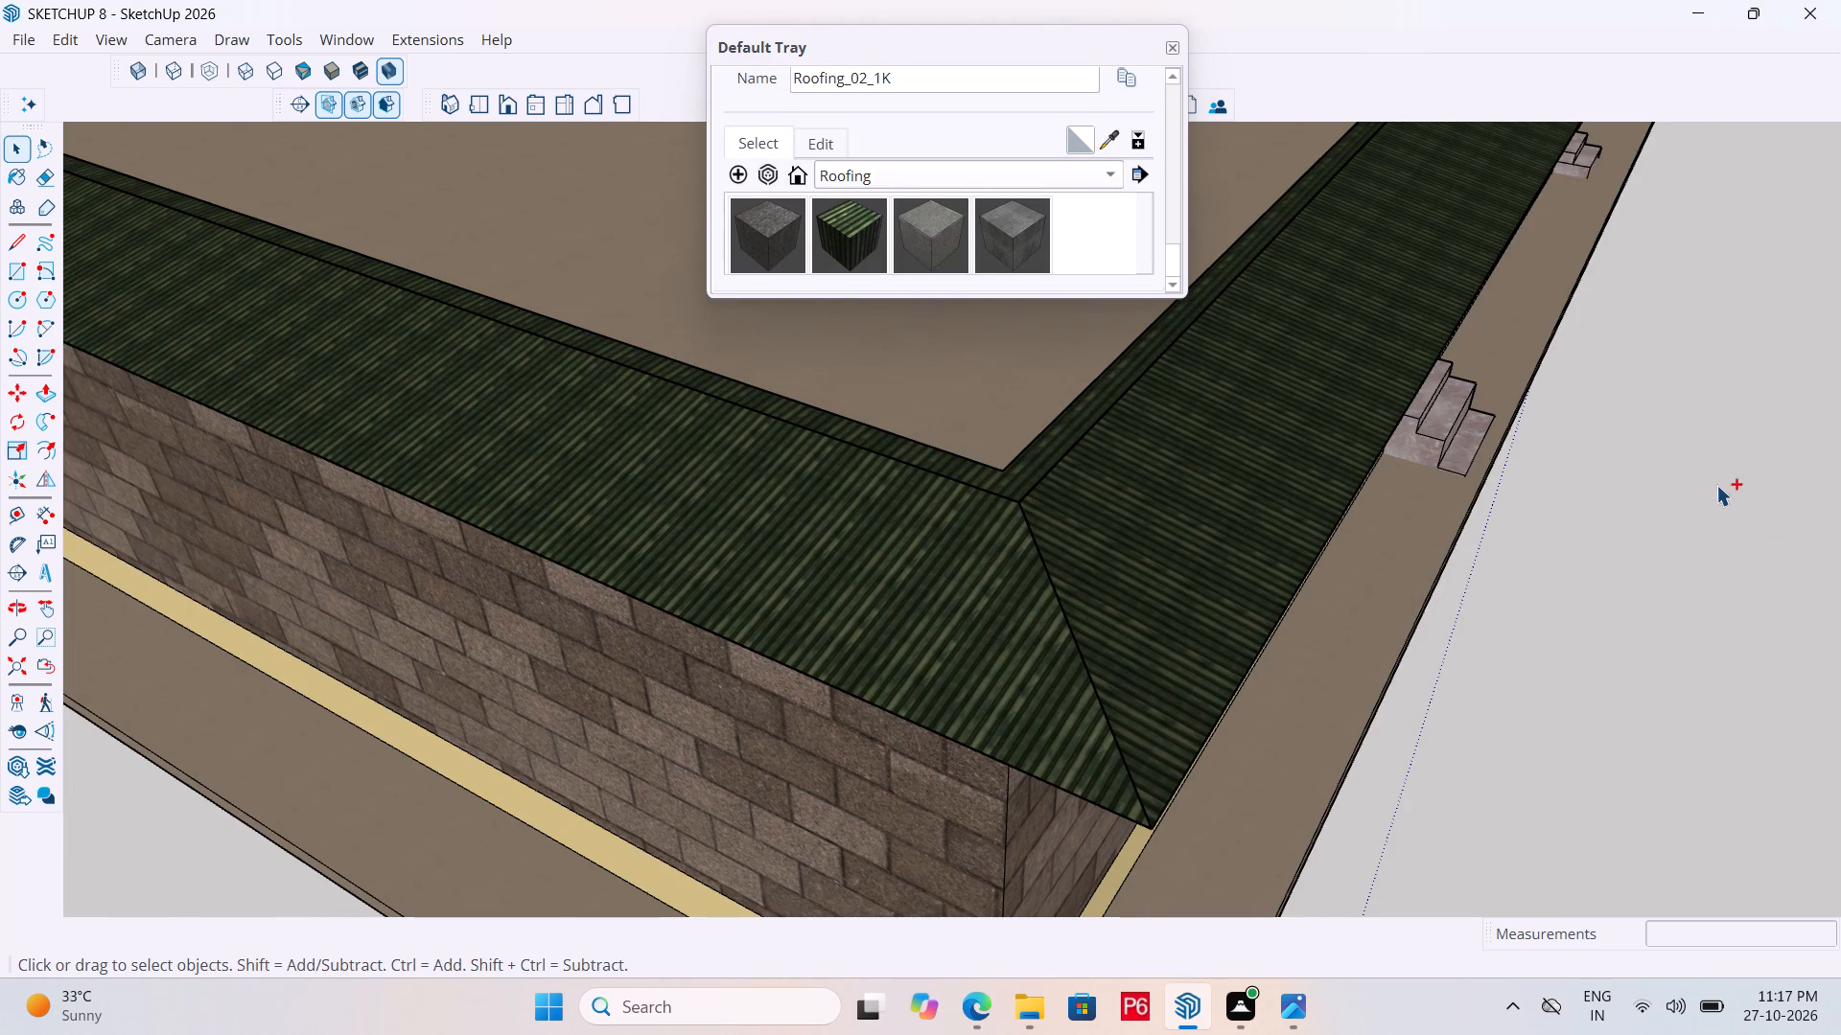
key(ctrl+s)
key(ctrl+s)
key(ctrl+s)
key(ctrl+s)
key(ctrl+s)
key(ctrl+s)
key(space)
scroll(1342, 471, down, 2)
key(space)
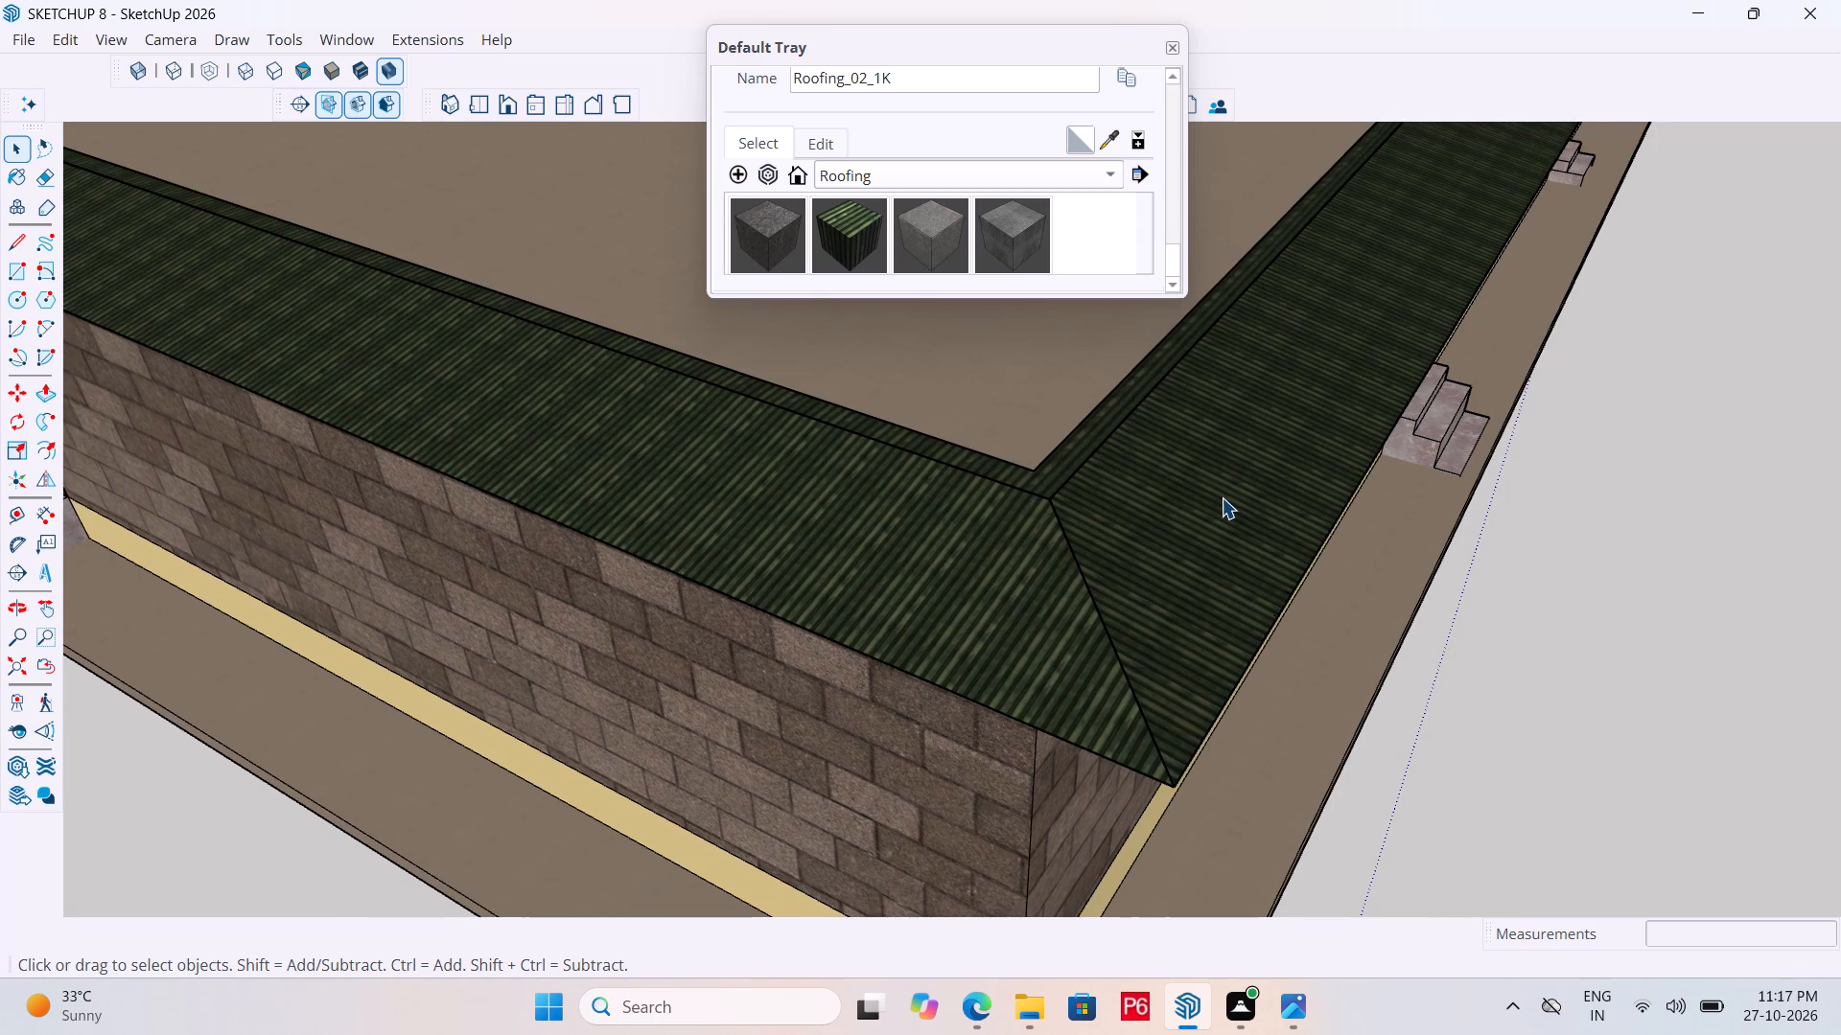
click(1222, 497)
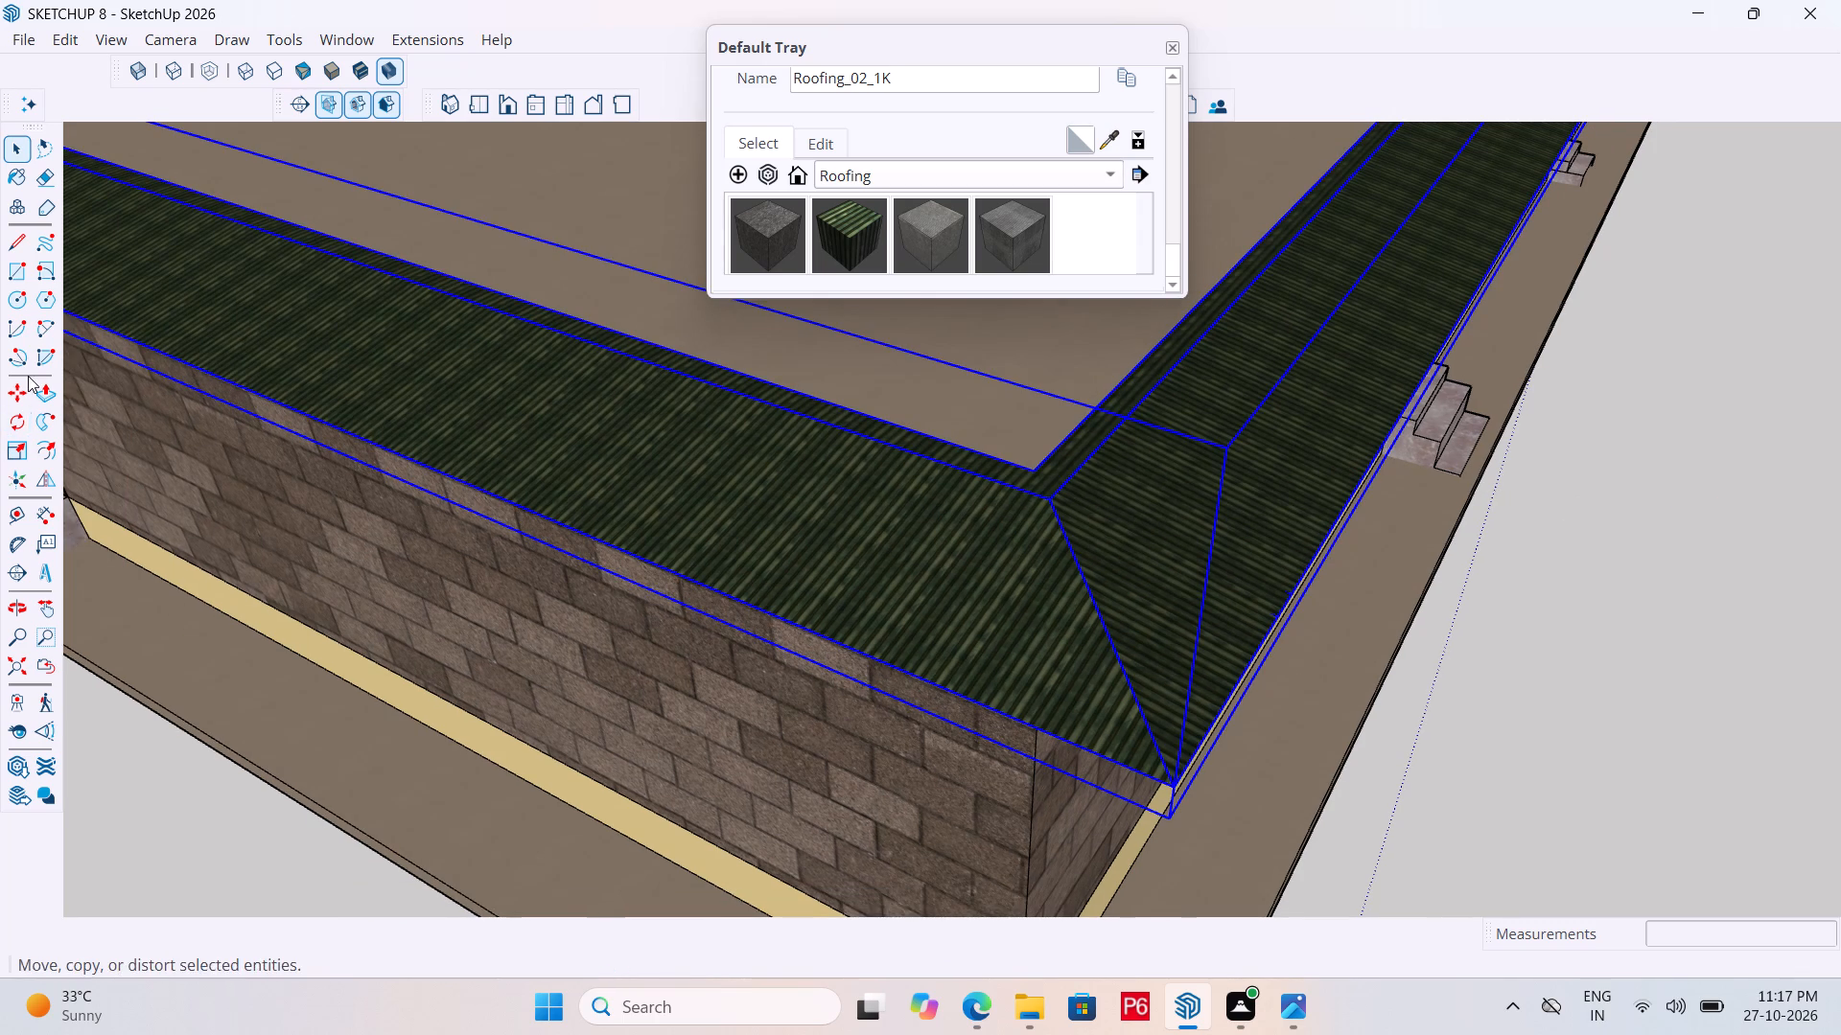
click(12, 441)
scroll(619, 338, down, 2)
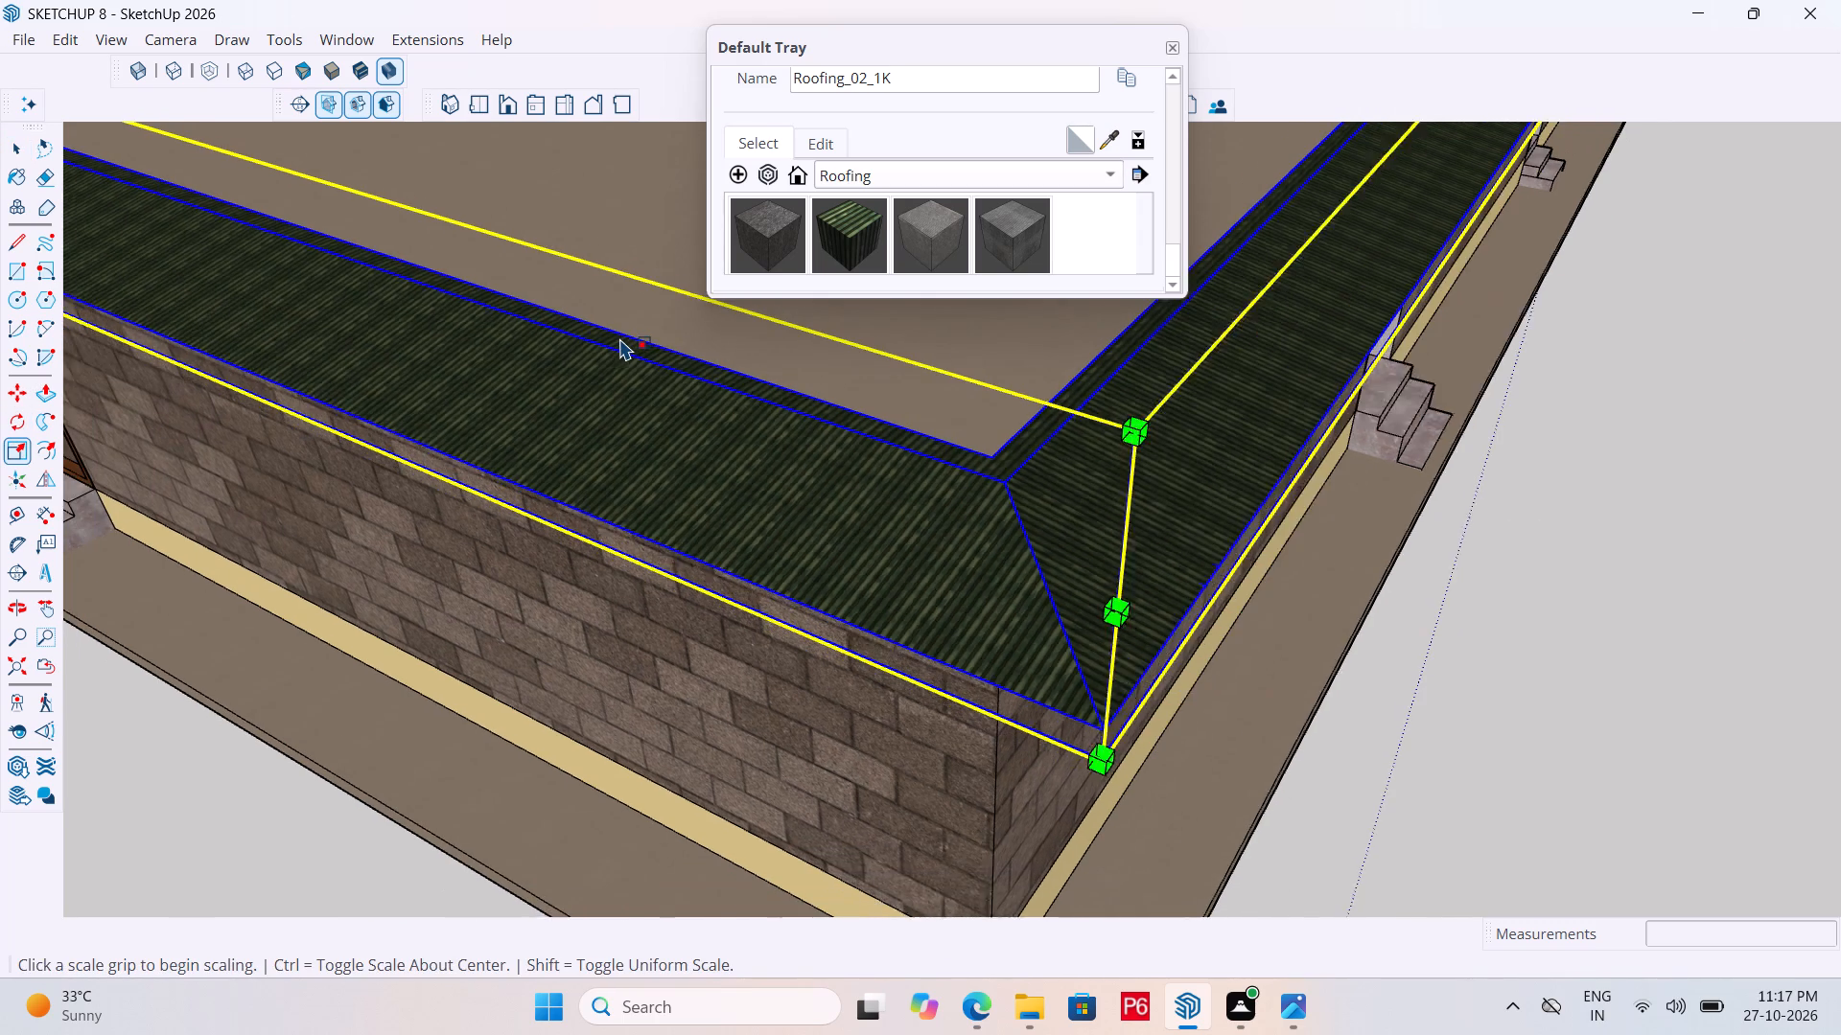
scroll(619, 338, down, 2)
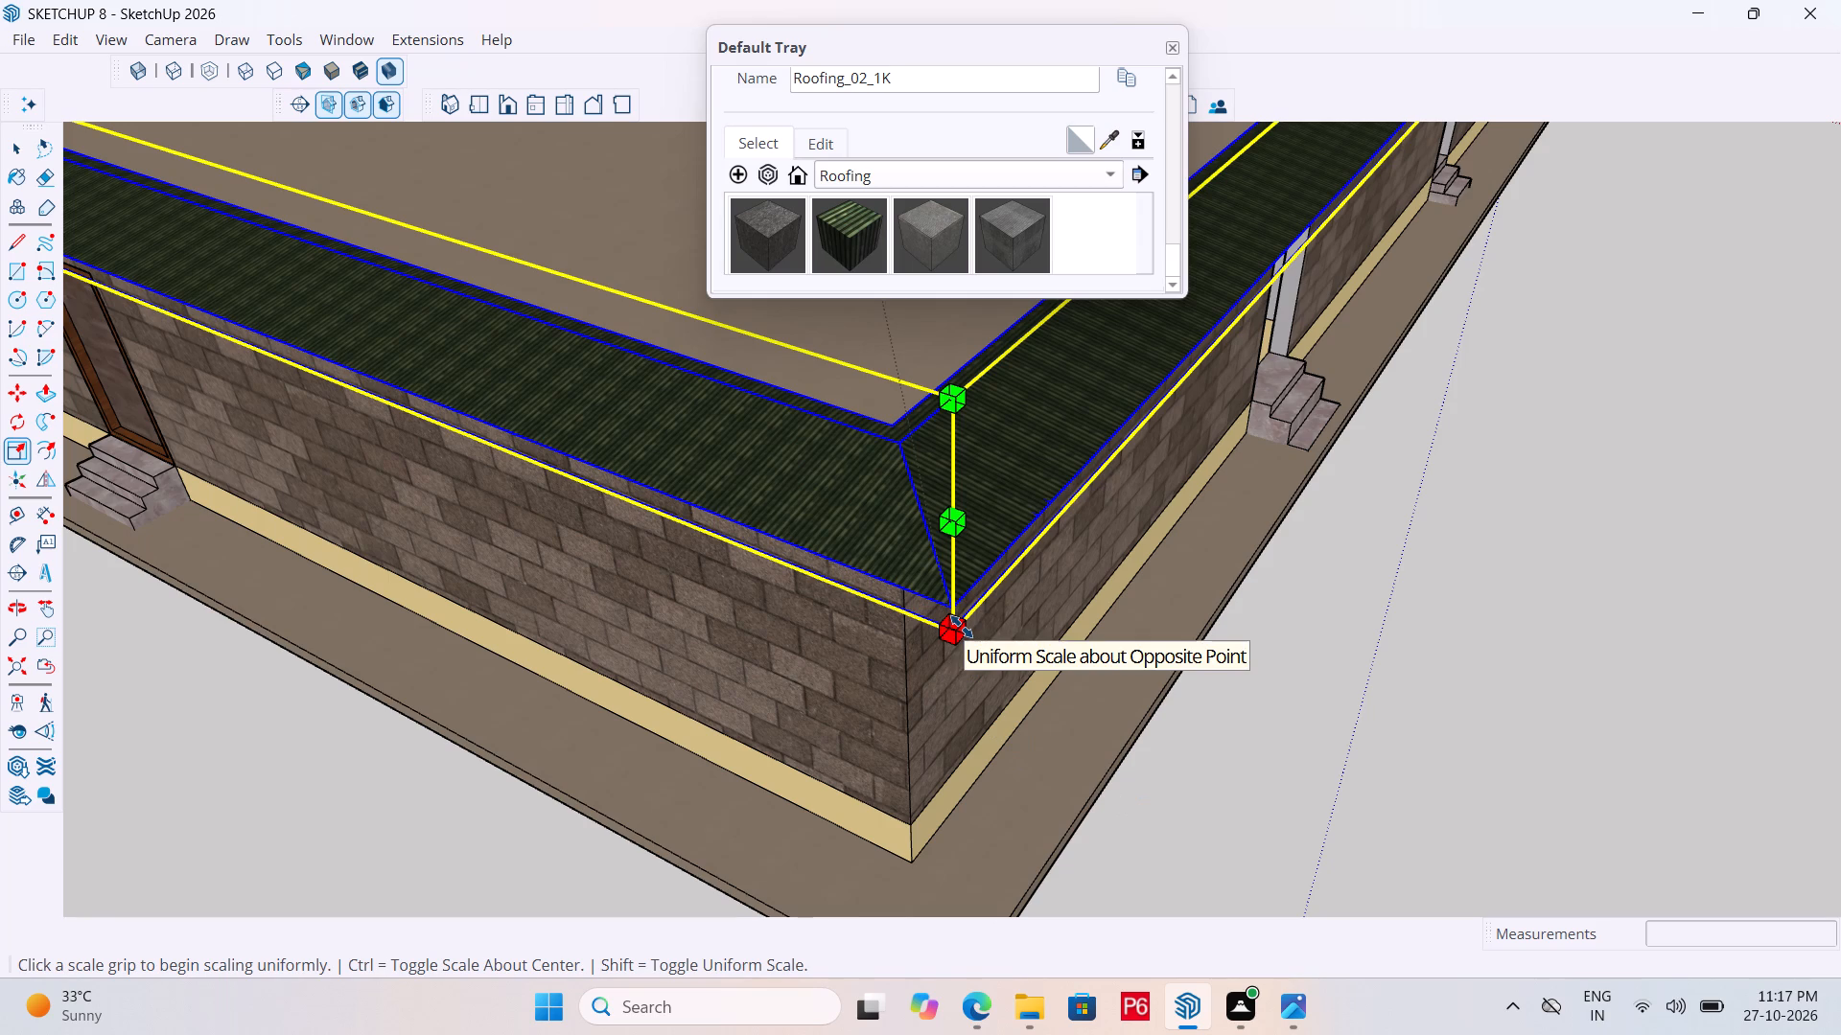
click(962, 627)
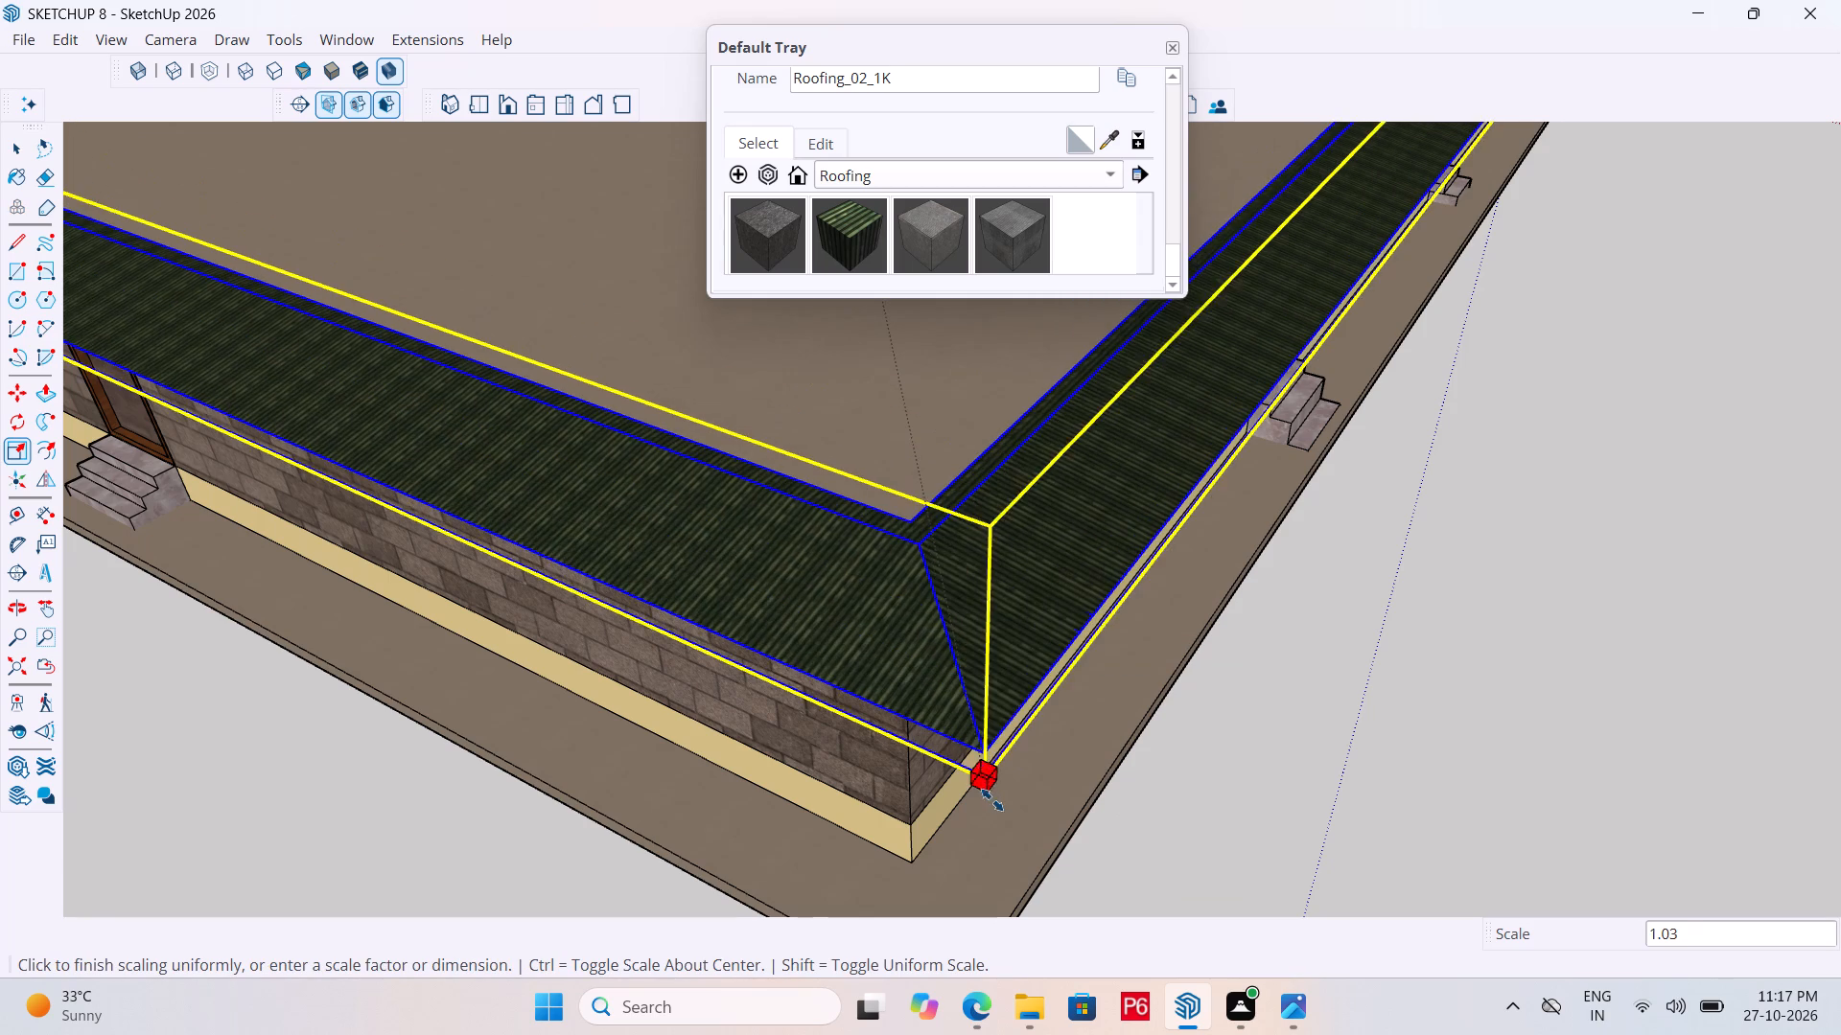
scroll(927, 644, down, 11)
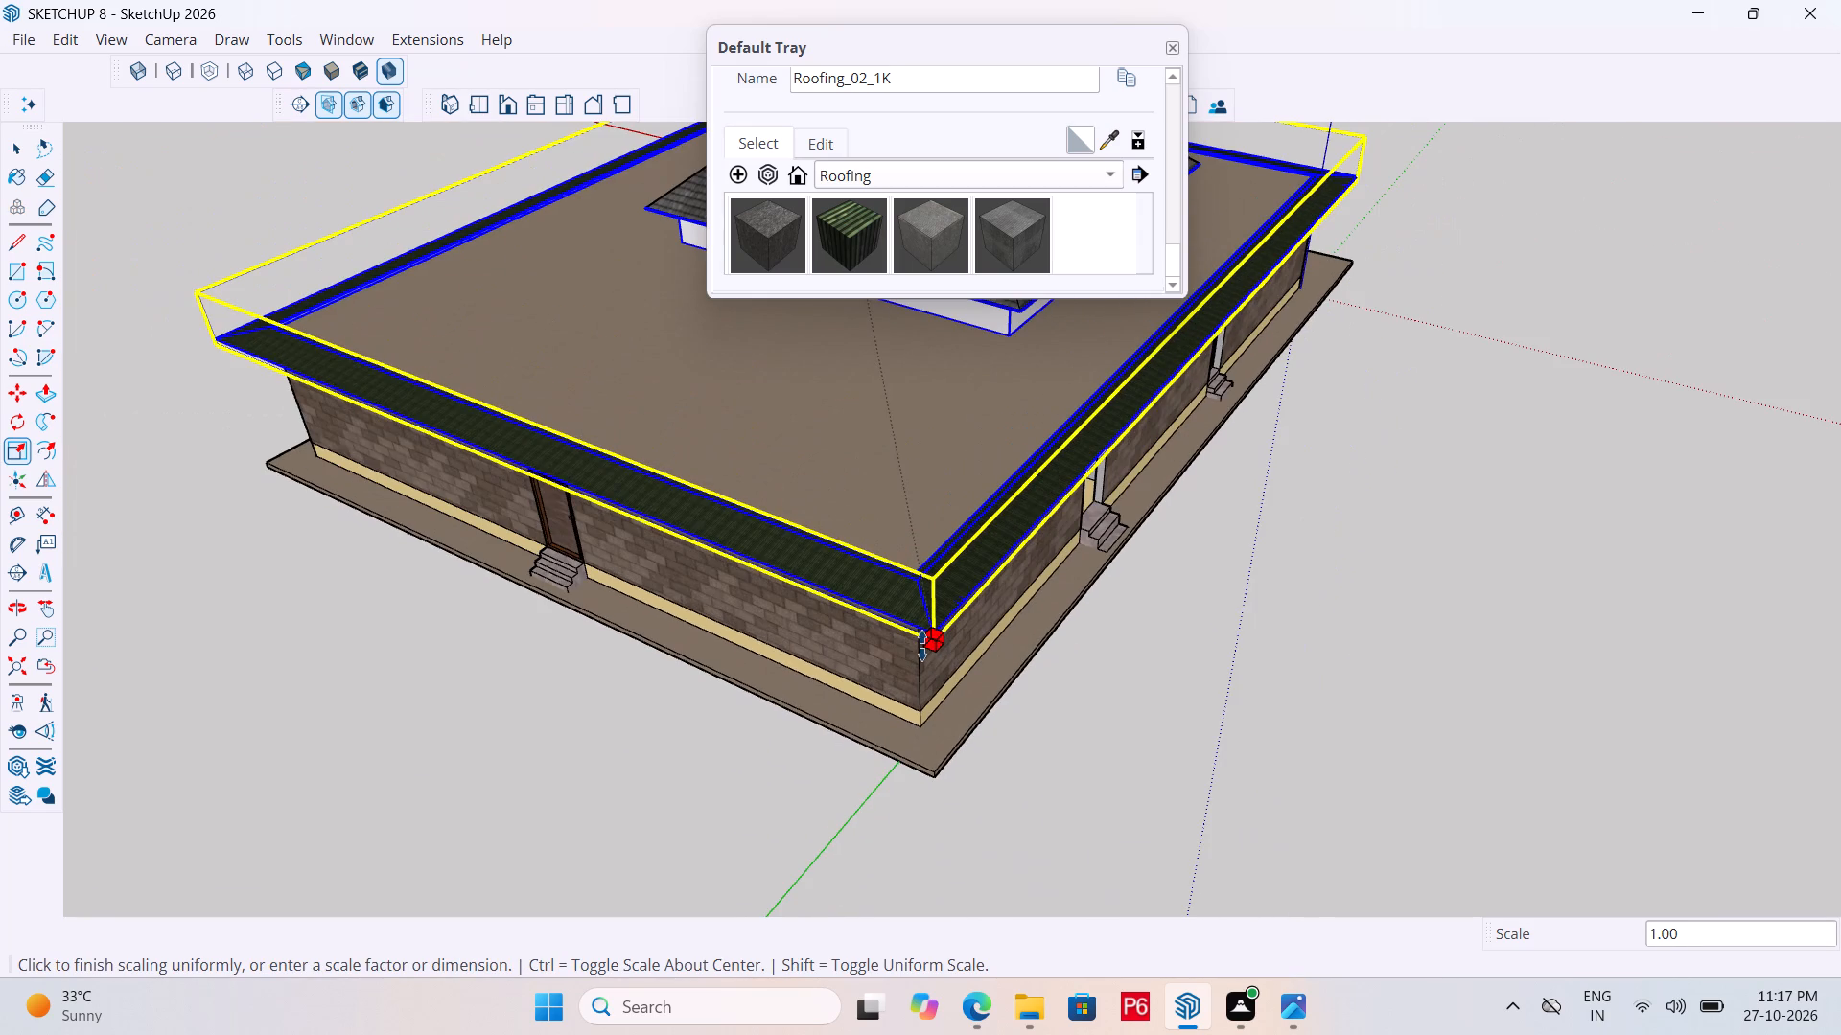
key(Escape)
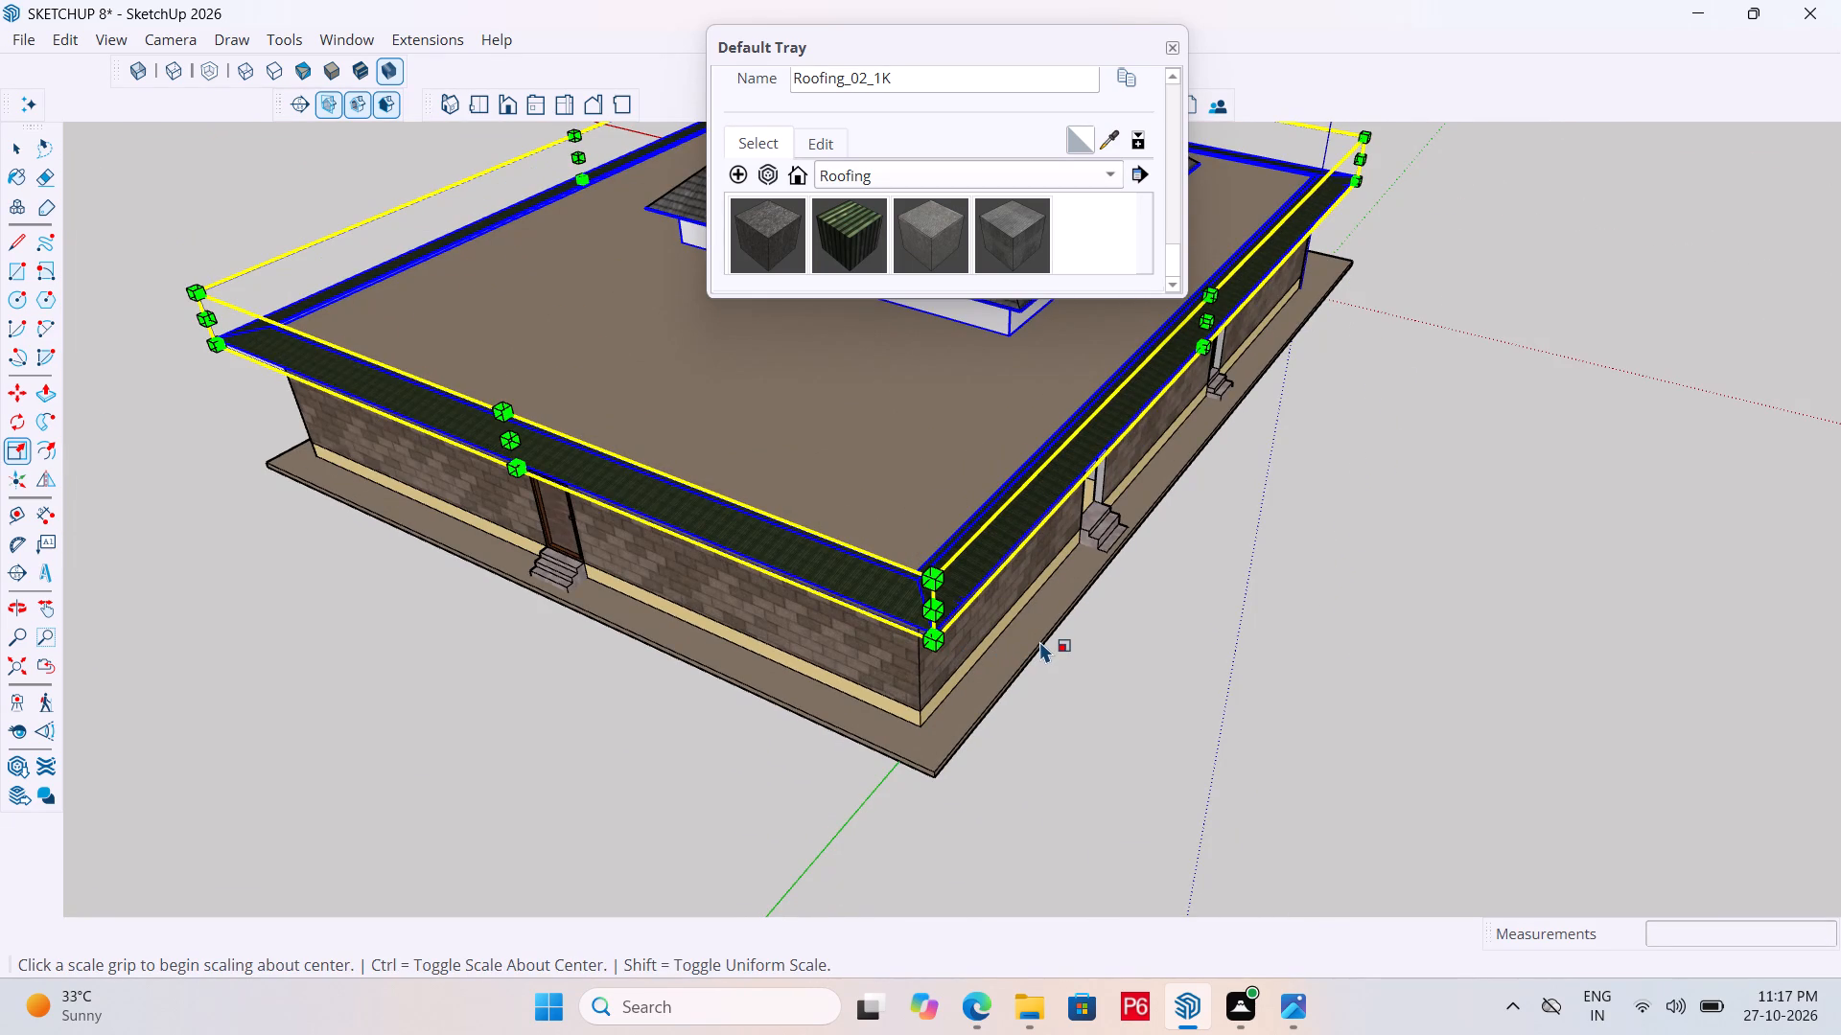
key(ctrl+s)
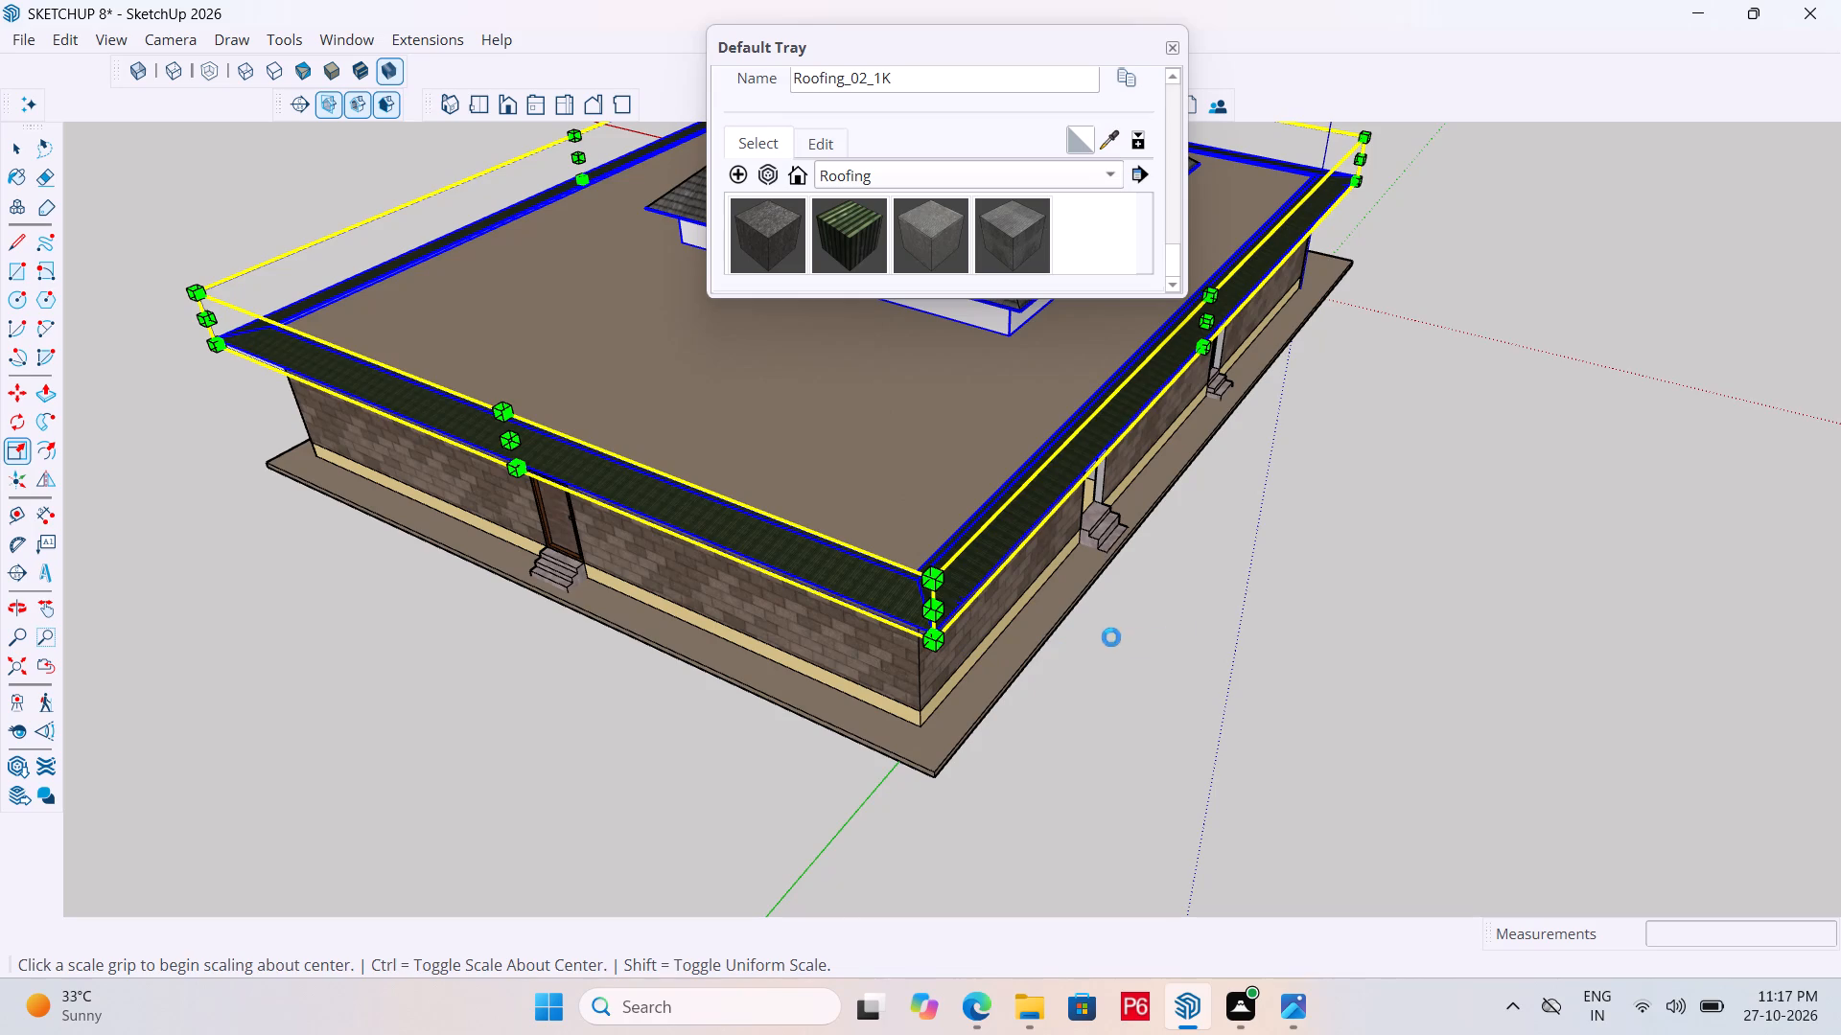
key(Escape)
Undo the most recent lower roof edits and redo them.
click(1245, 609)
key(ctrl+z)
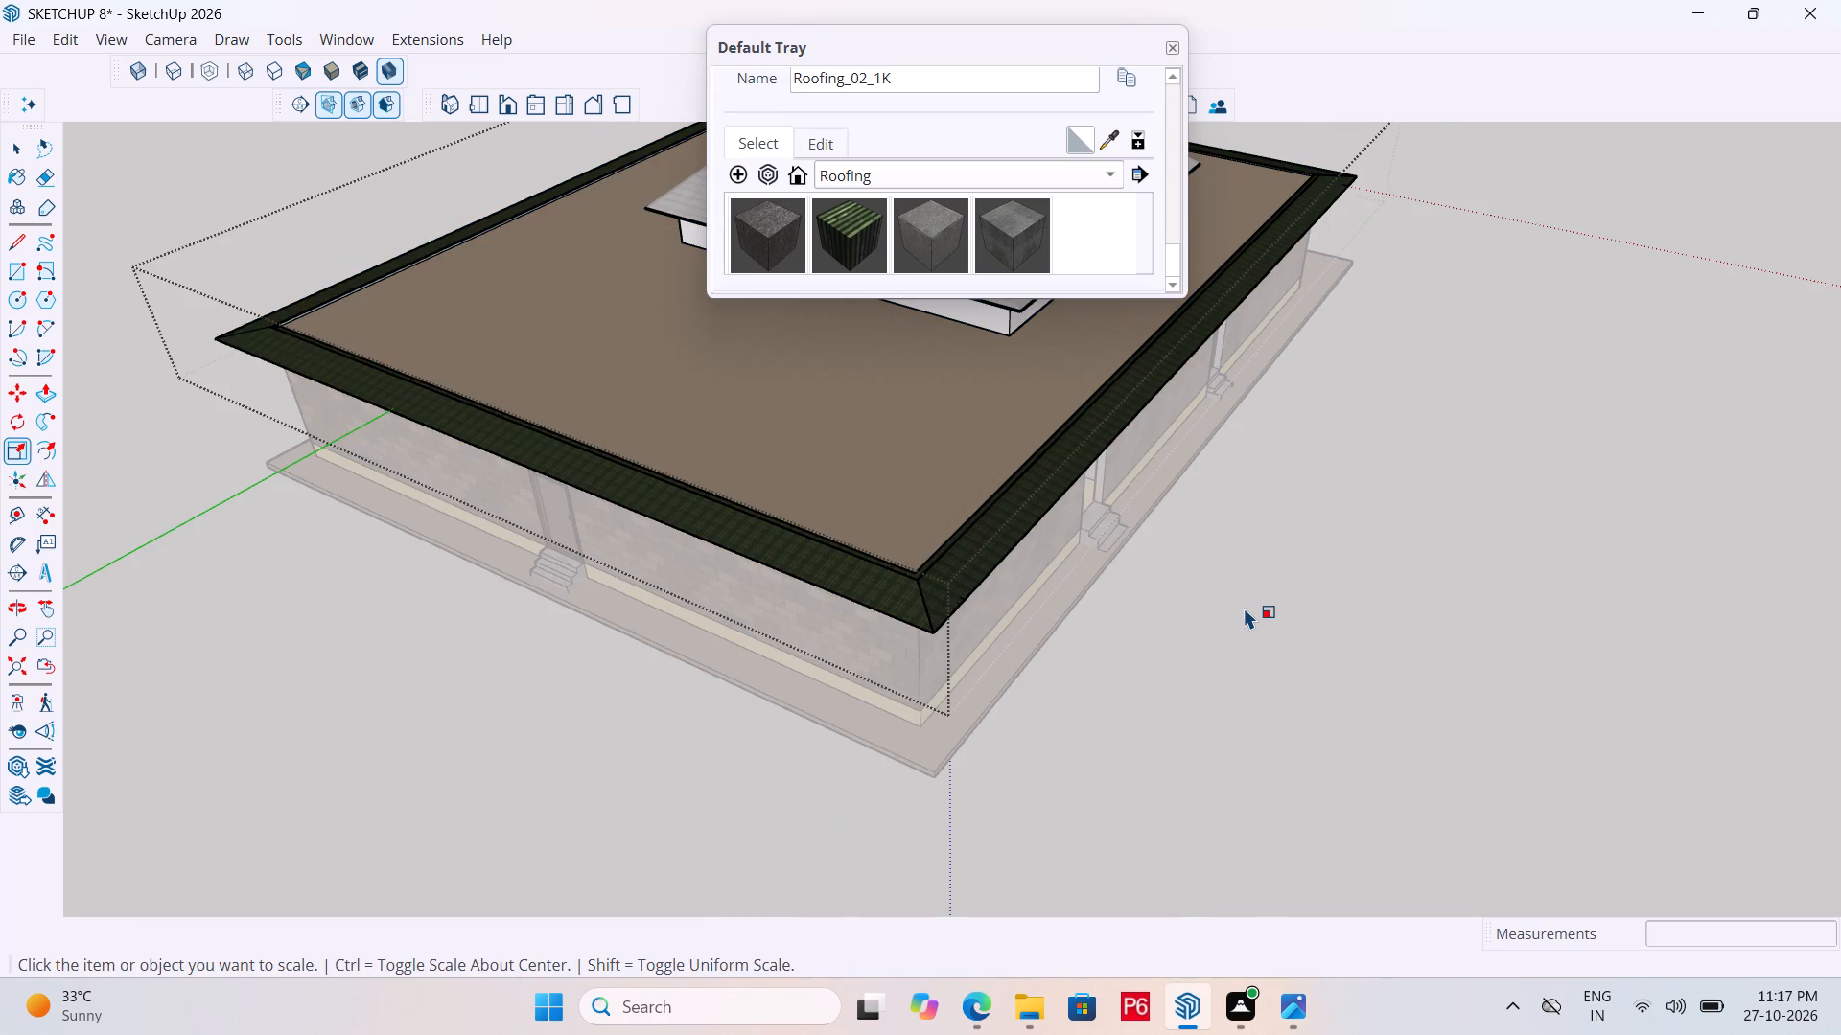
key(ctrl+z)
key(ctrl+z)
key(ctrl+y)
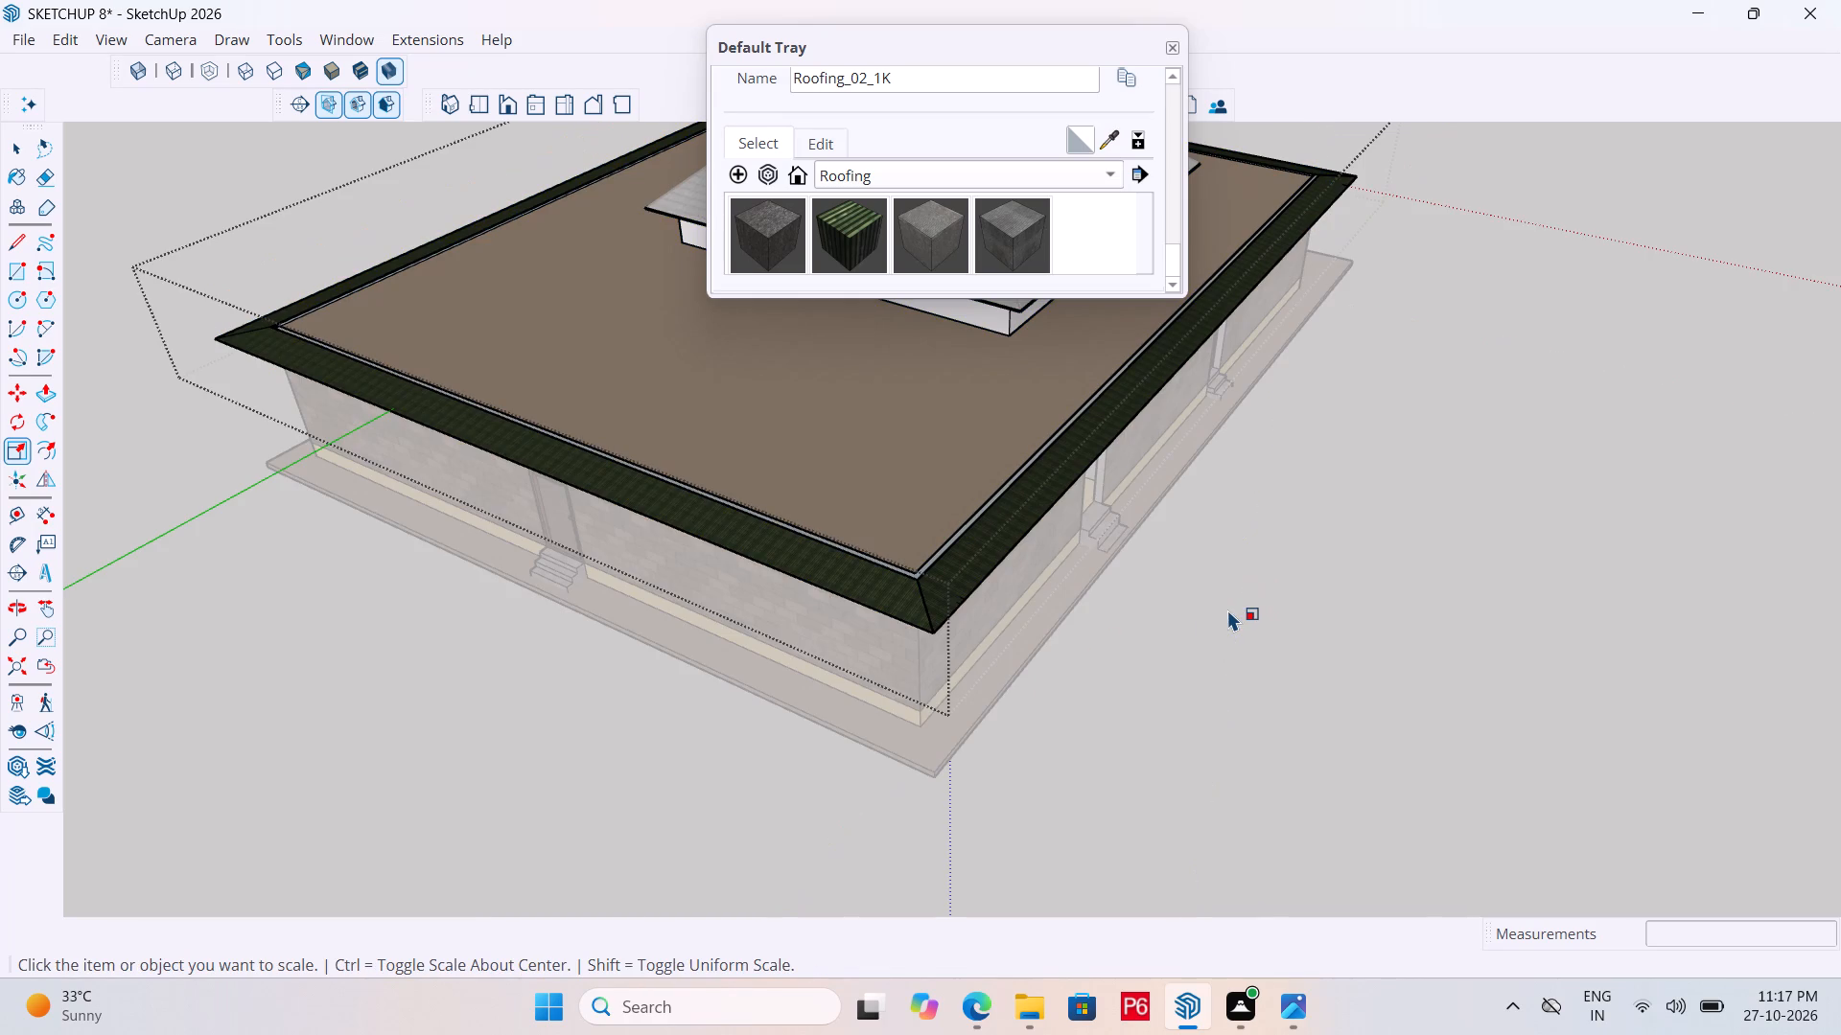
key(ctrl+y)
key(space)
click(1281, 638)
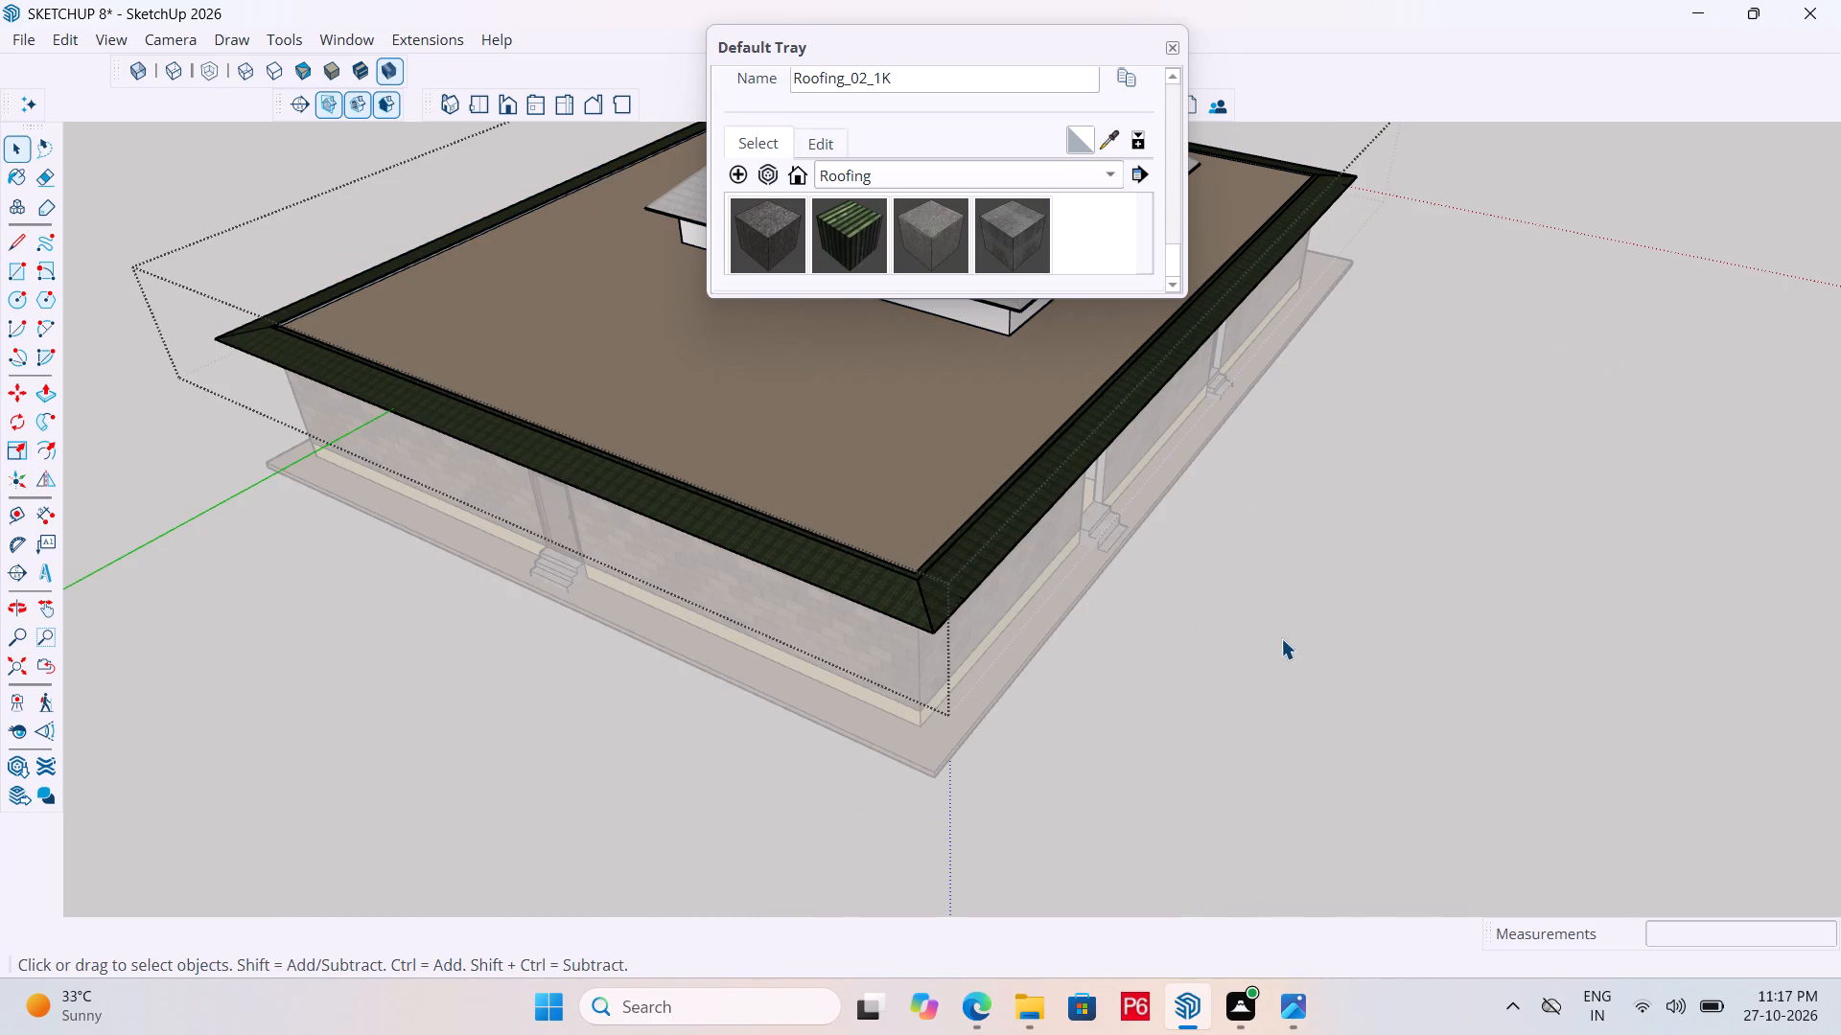
Open the long front window group left of the main door and erase all its vertical wooden slats.
middle_drag(1487, 491, 192, 470)
scroll(1158, 443, down, 1)
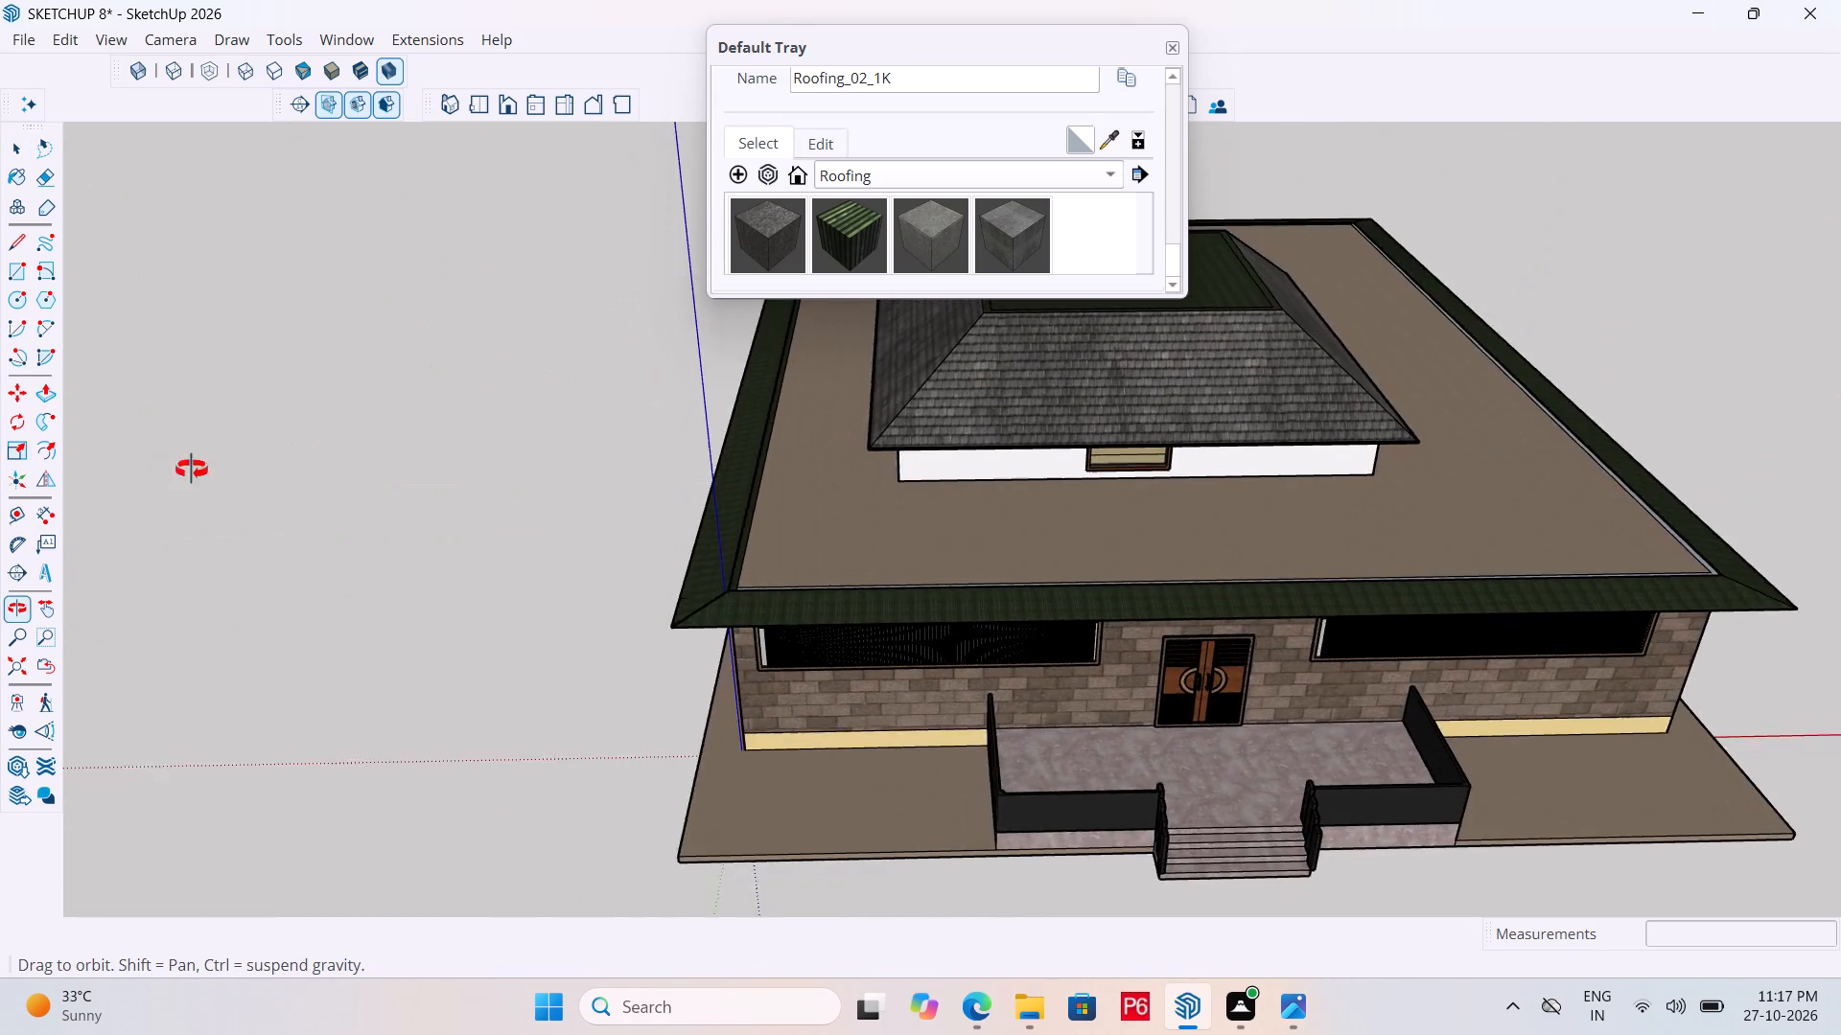
middle_drag(192, 470, 452, 470)
scroll(1396, 646, up, 6)
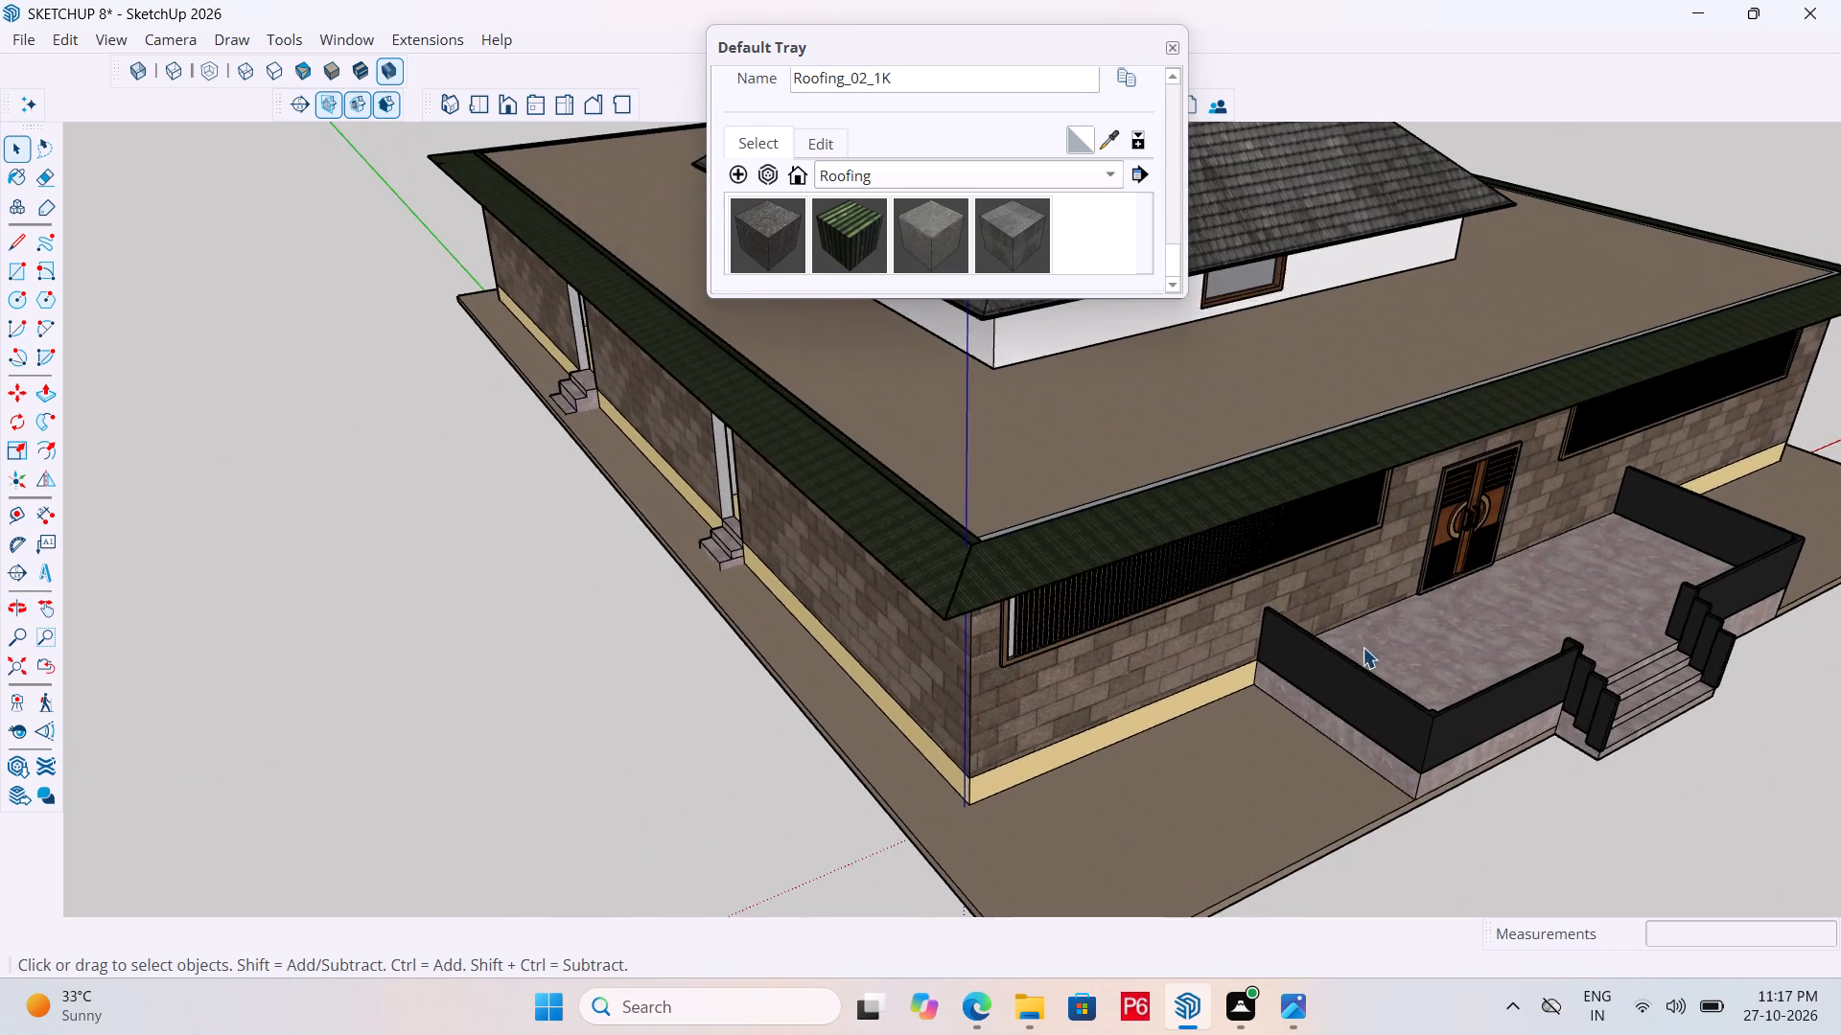
middle_drag(1233, 608, 1183, 539)
scroll(1197, 561, up, 3)
click(1062, 438)
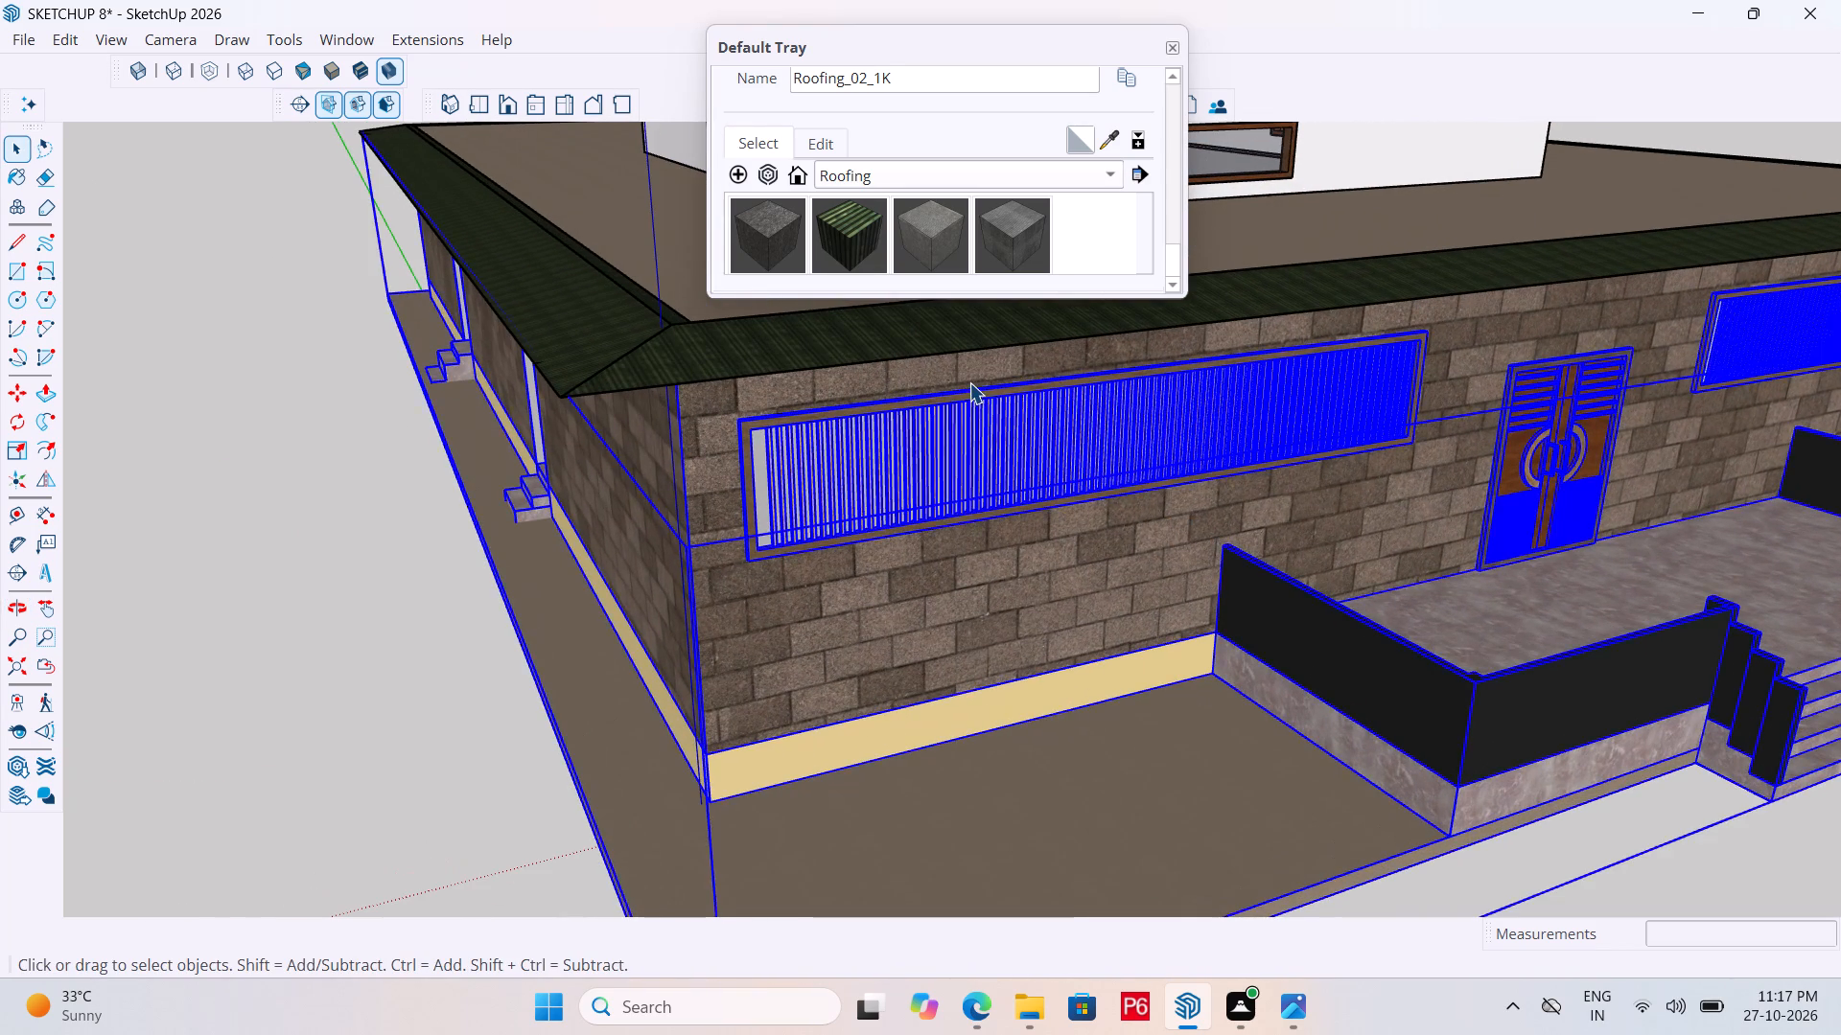
click(969, 382)
double_click(924, 456)
double_click(937, 450)
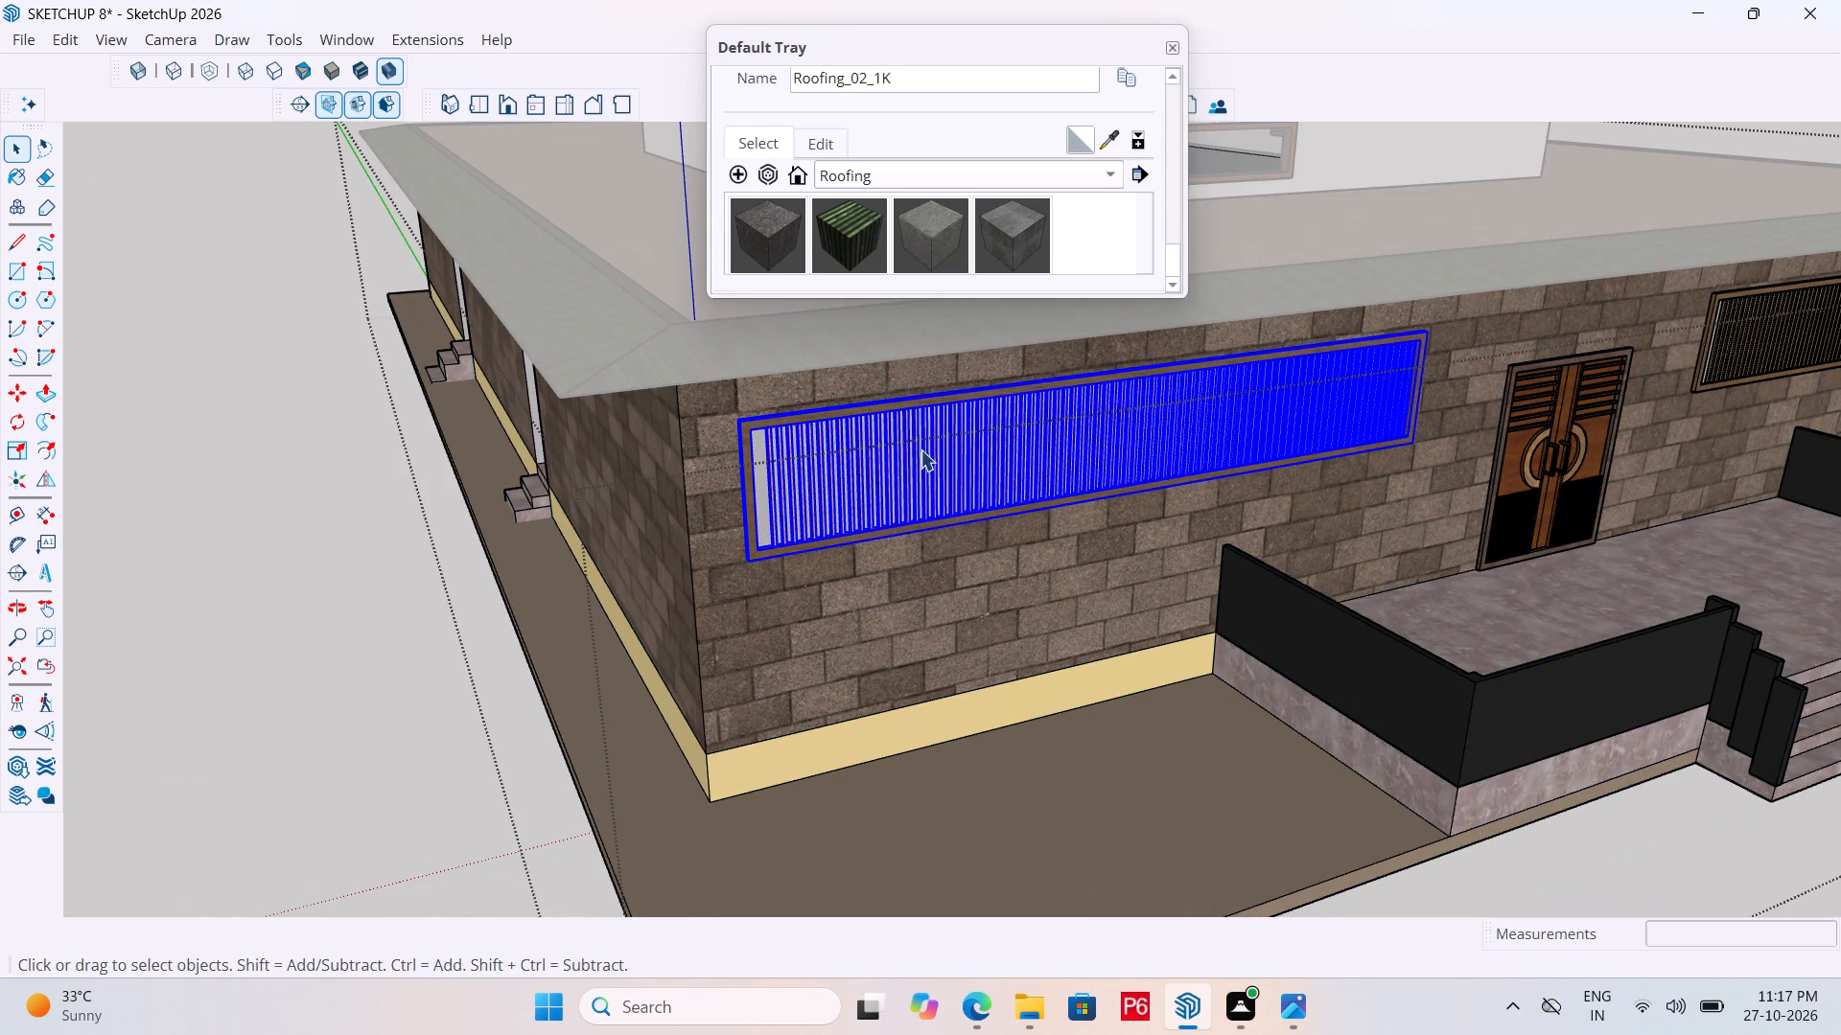
scroll(996, 451, up, 5)
scroll(730, 483, up, 3)
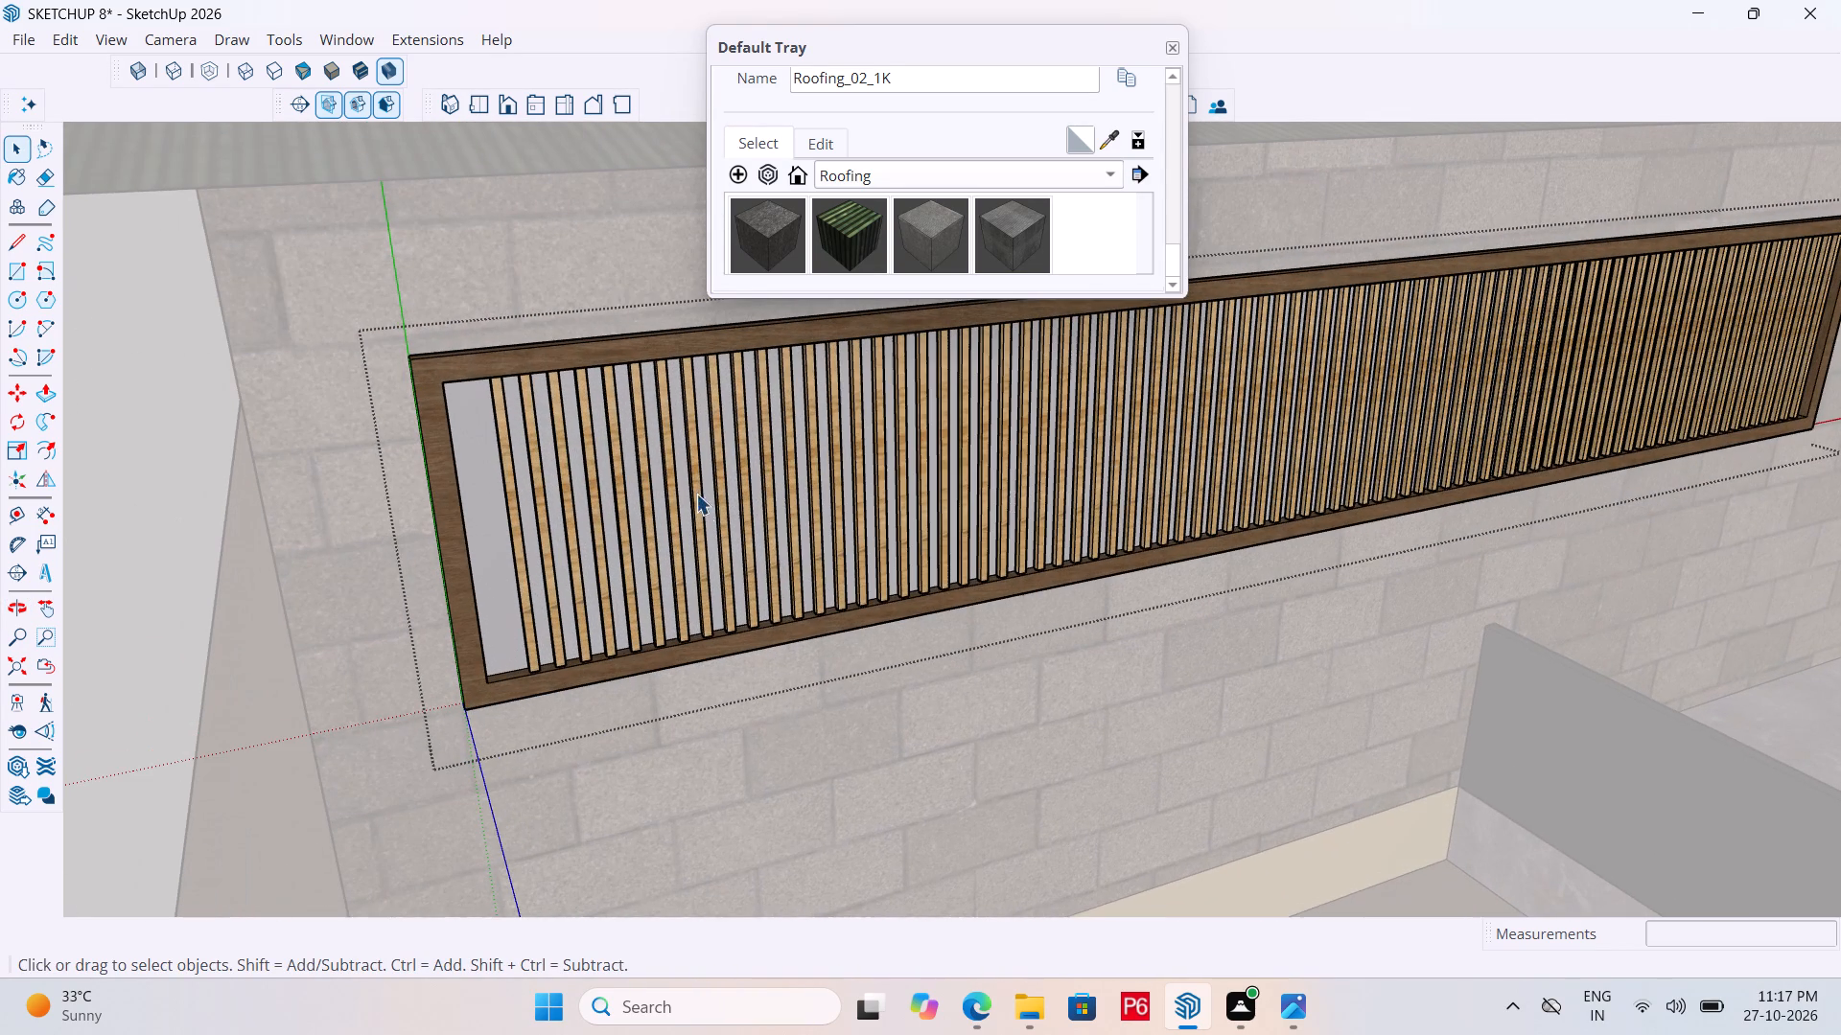
key(e)
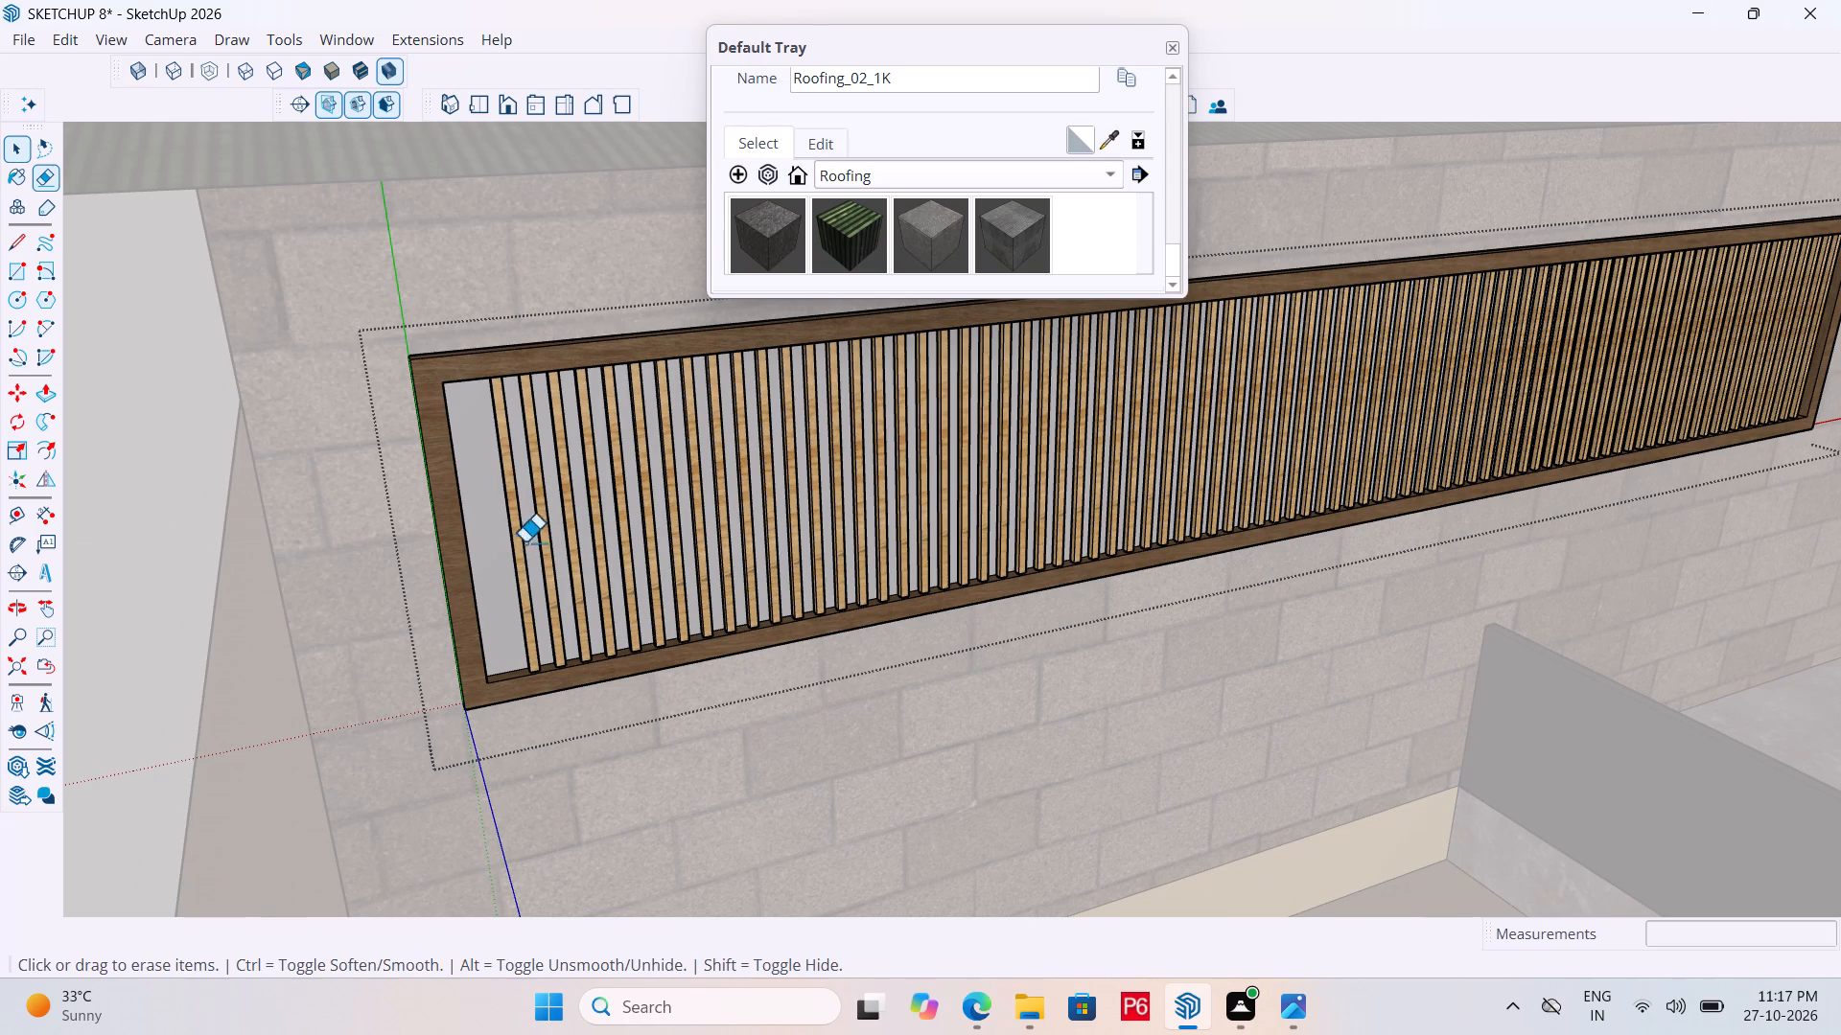
drag(506, 541, 526, 534)
drag(562, 525, 579, 522)
drag(585, 520, 1016, 443)
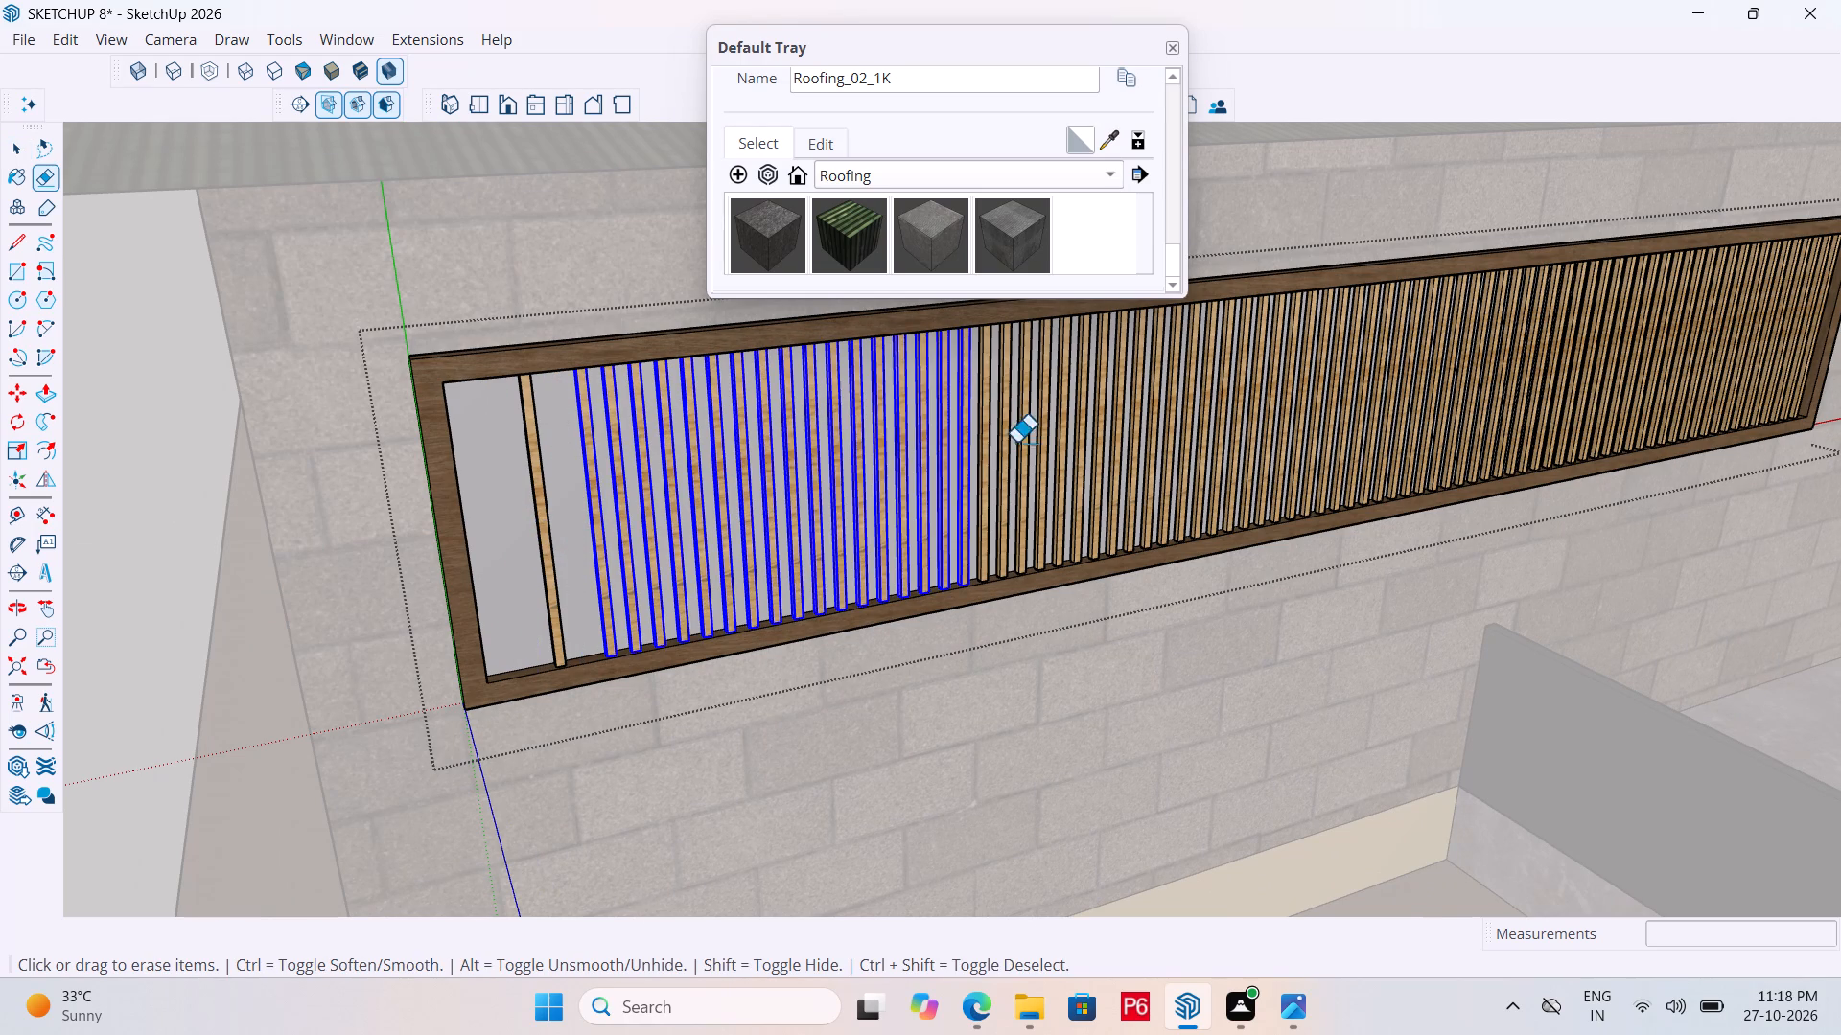
drag(1016, 443, 1801, 296)
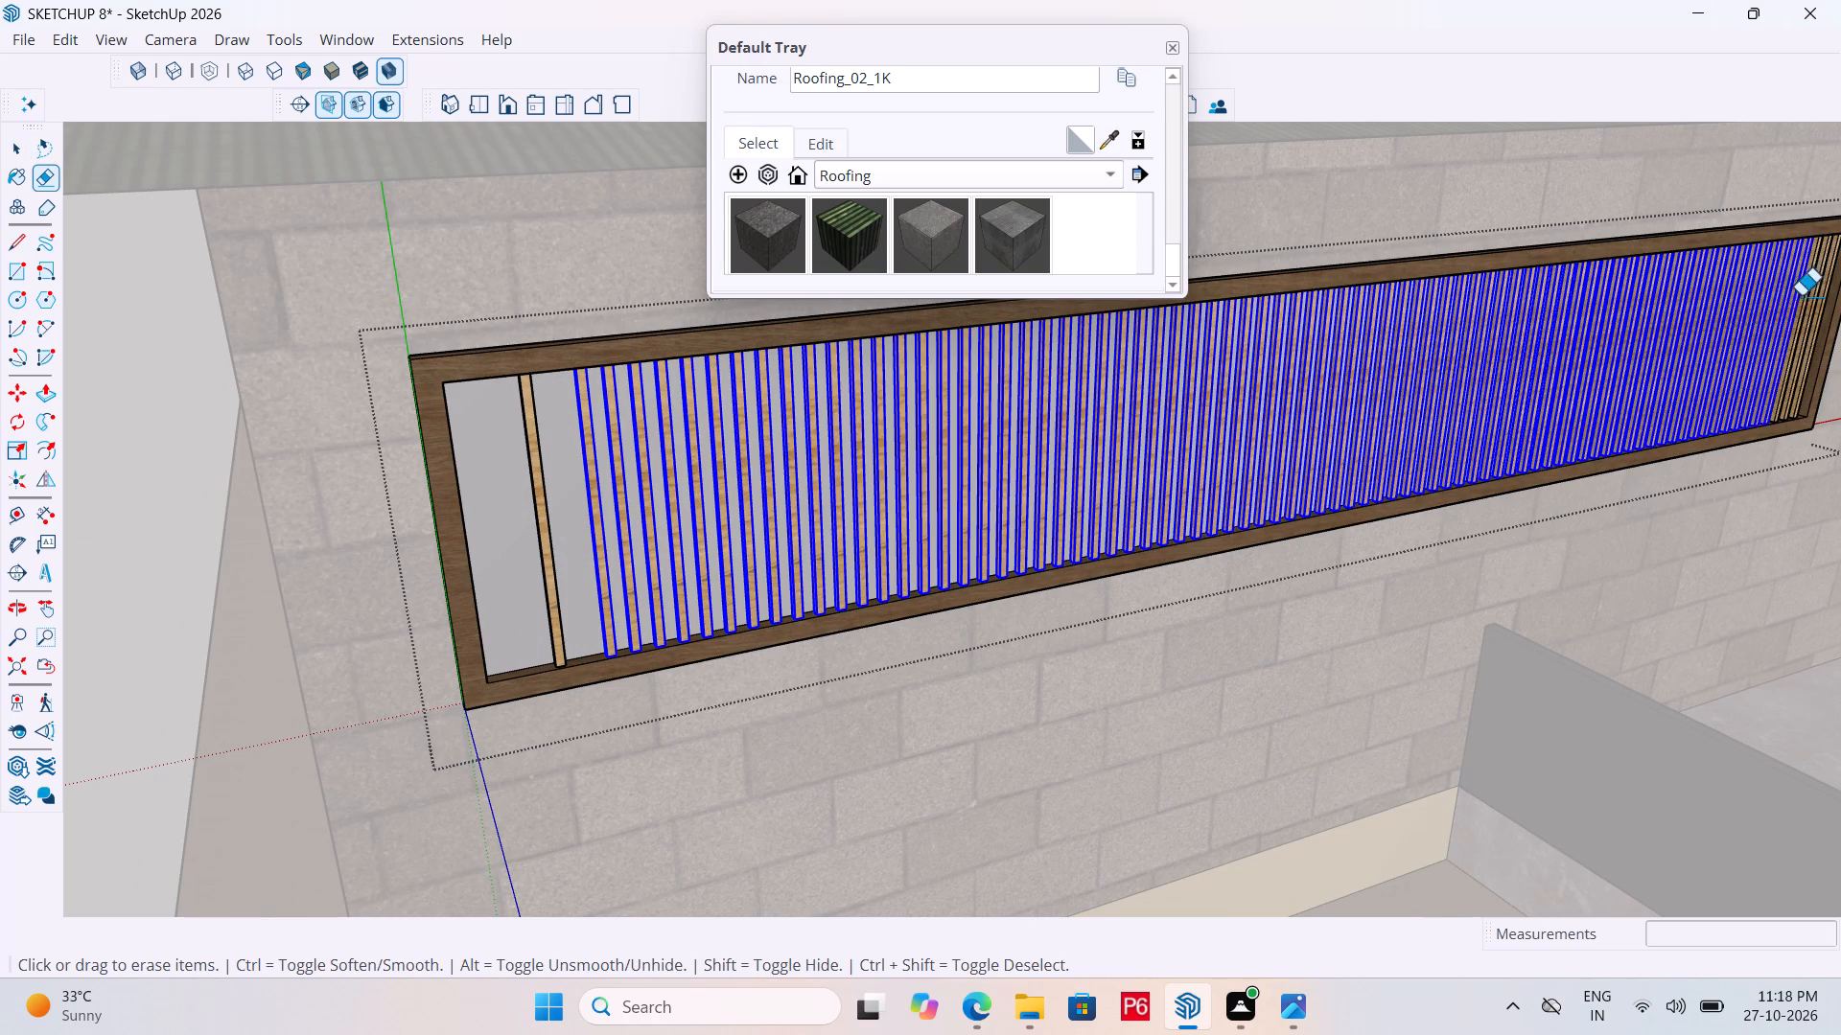
drag(1801, 296, 1825, 288)
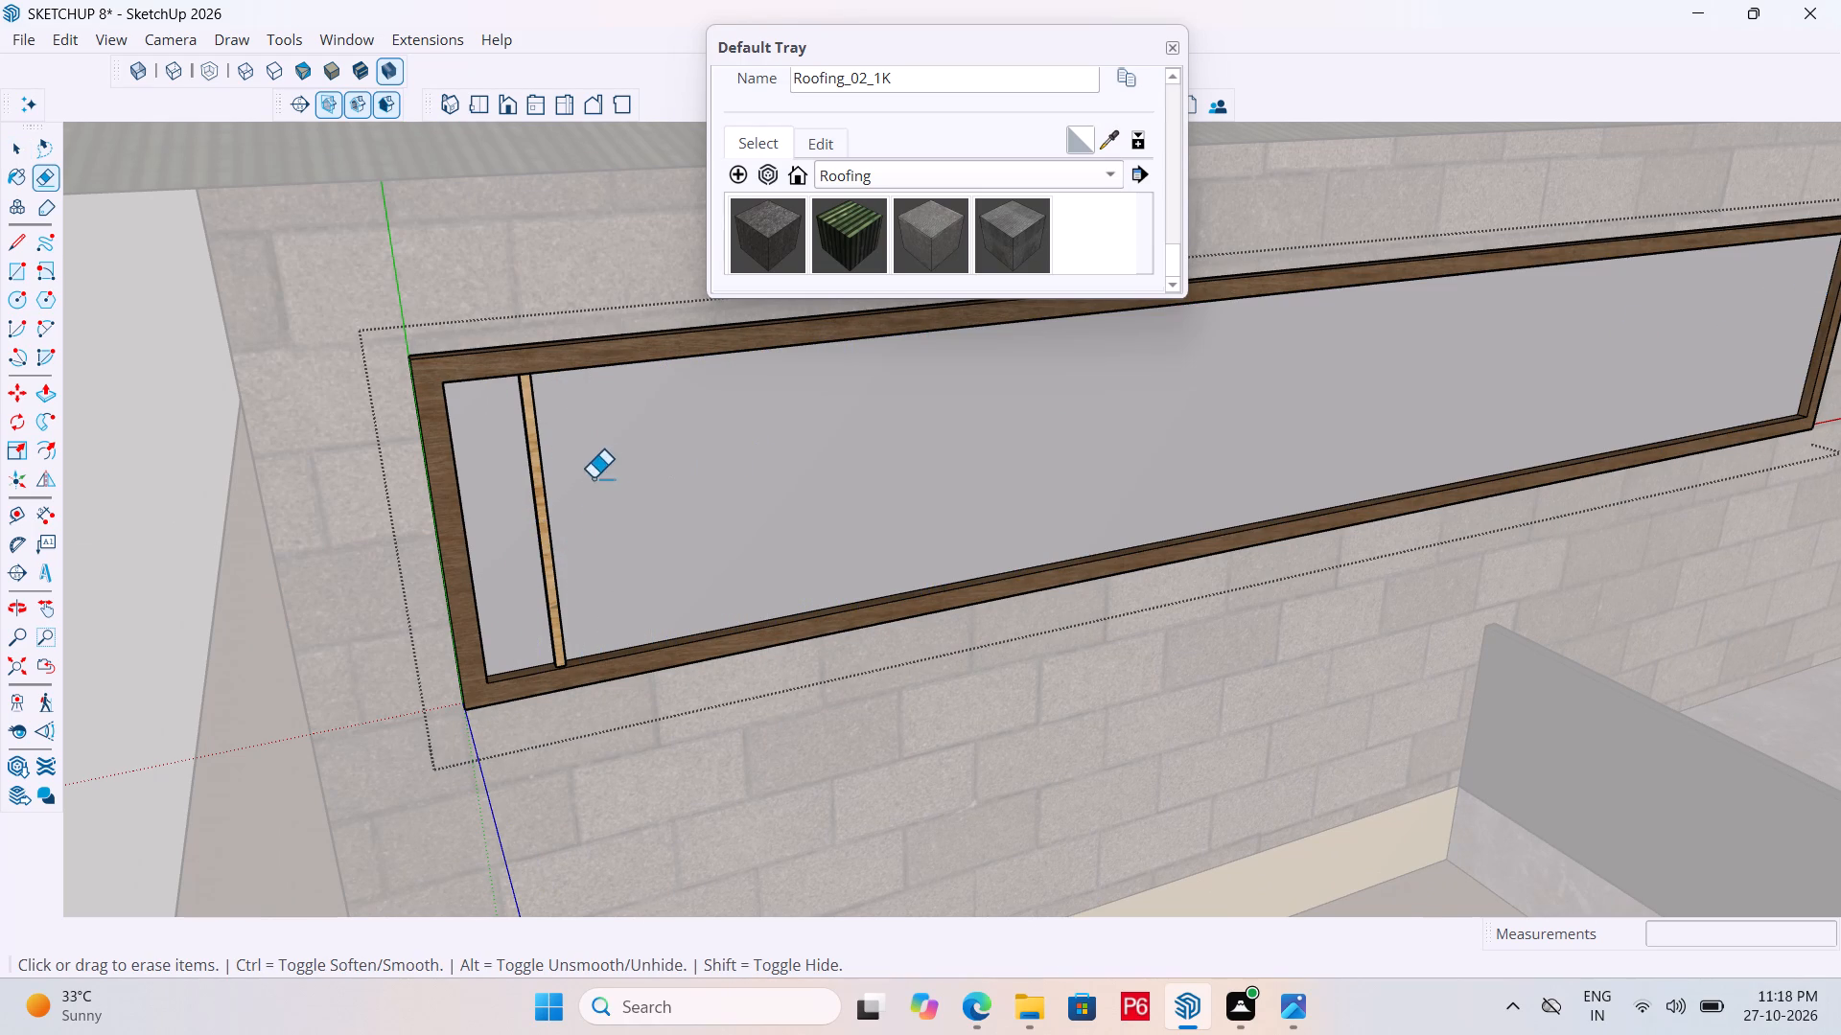
click(535, 487)
Push/Pull the inner face of the window frame's jamb at the house corner about 10' 9" across the opening.
scroll(532, 517, down, 4)
middle_drag(998, 498, 853, 465)
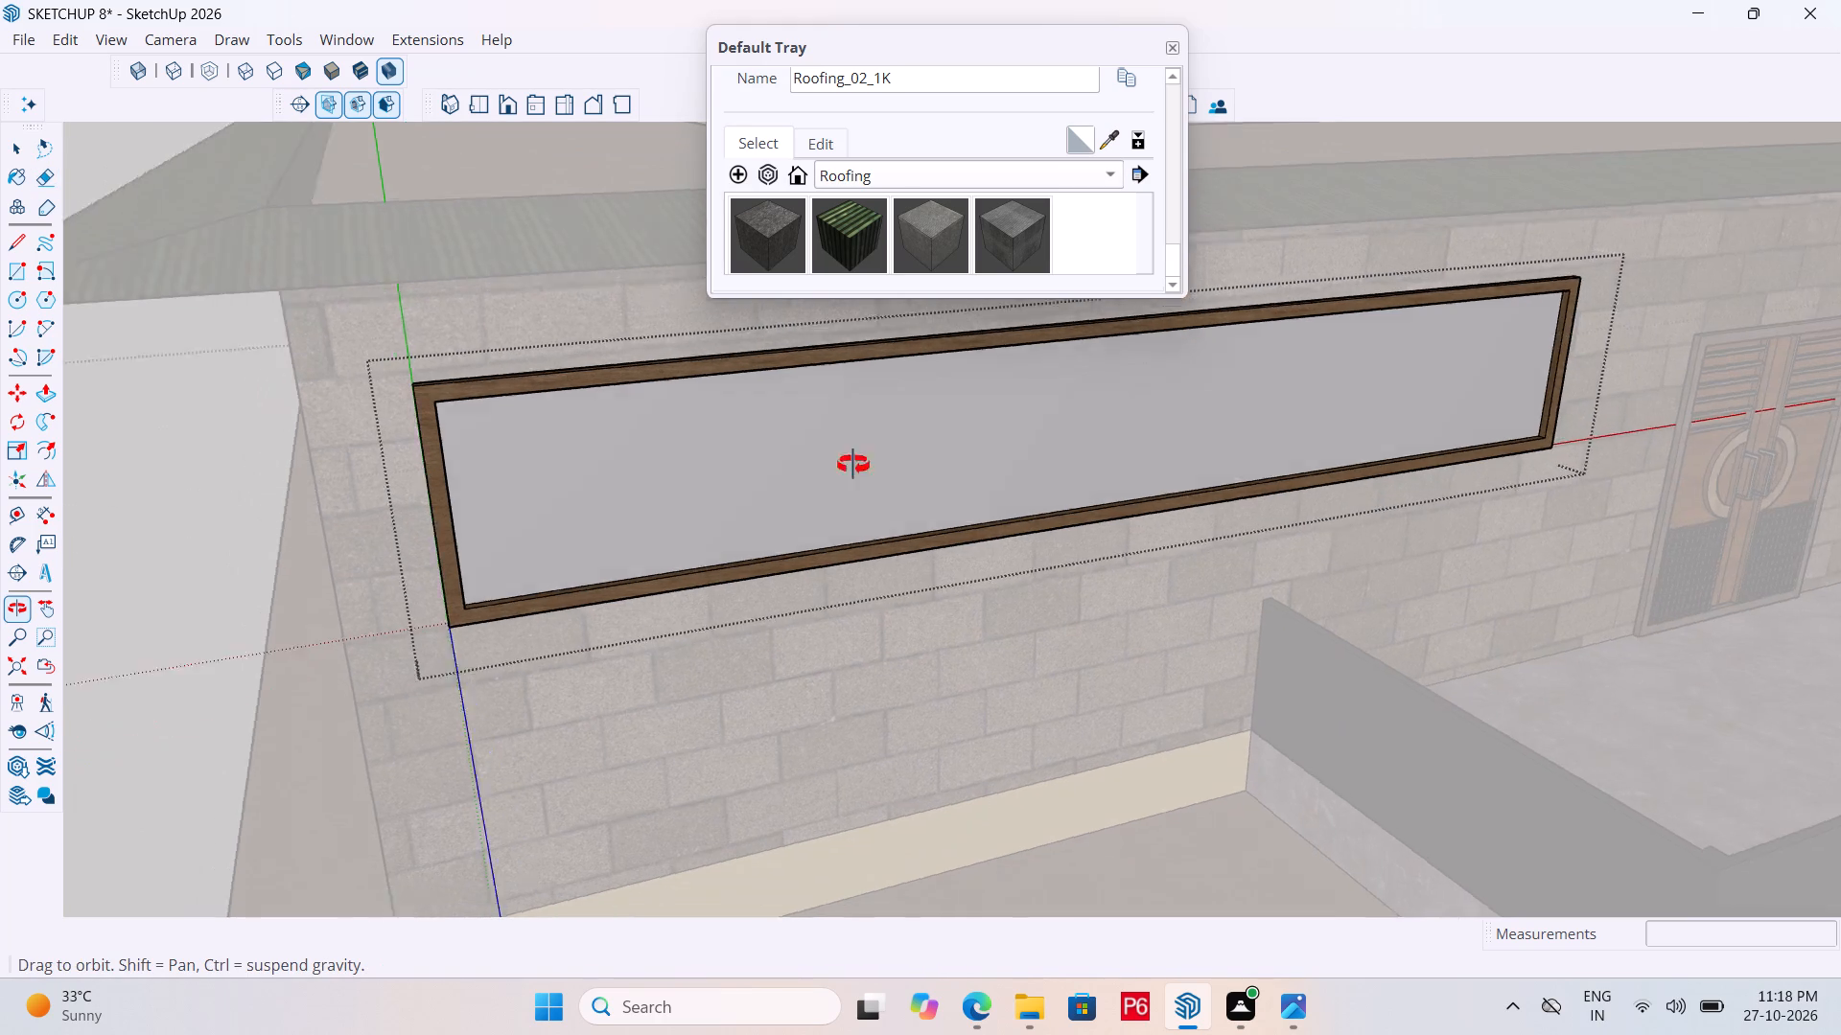
middle_drag(853, 465, 438, 468)
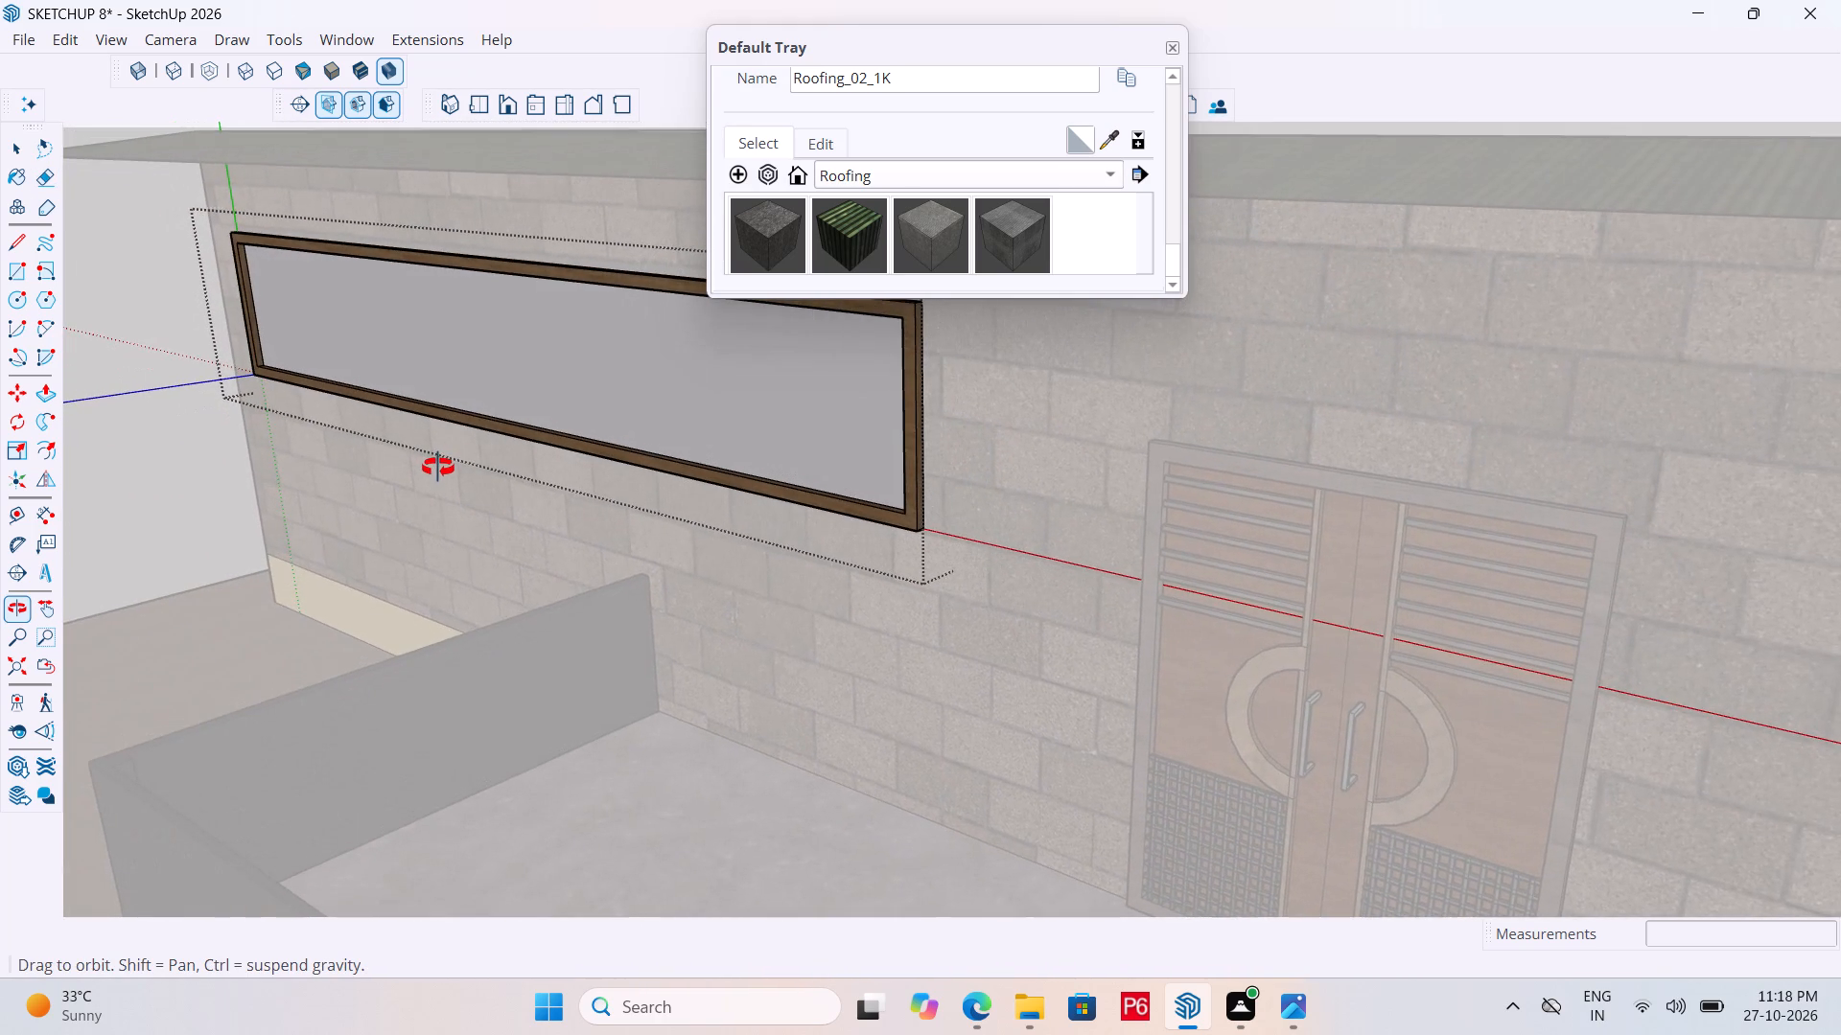
middle_drag(438, 468, 722, 506)
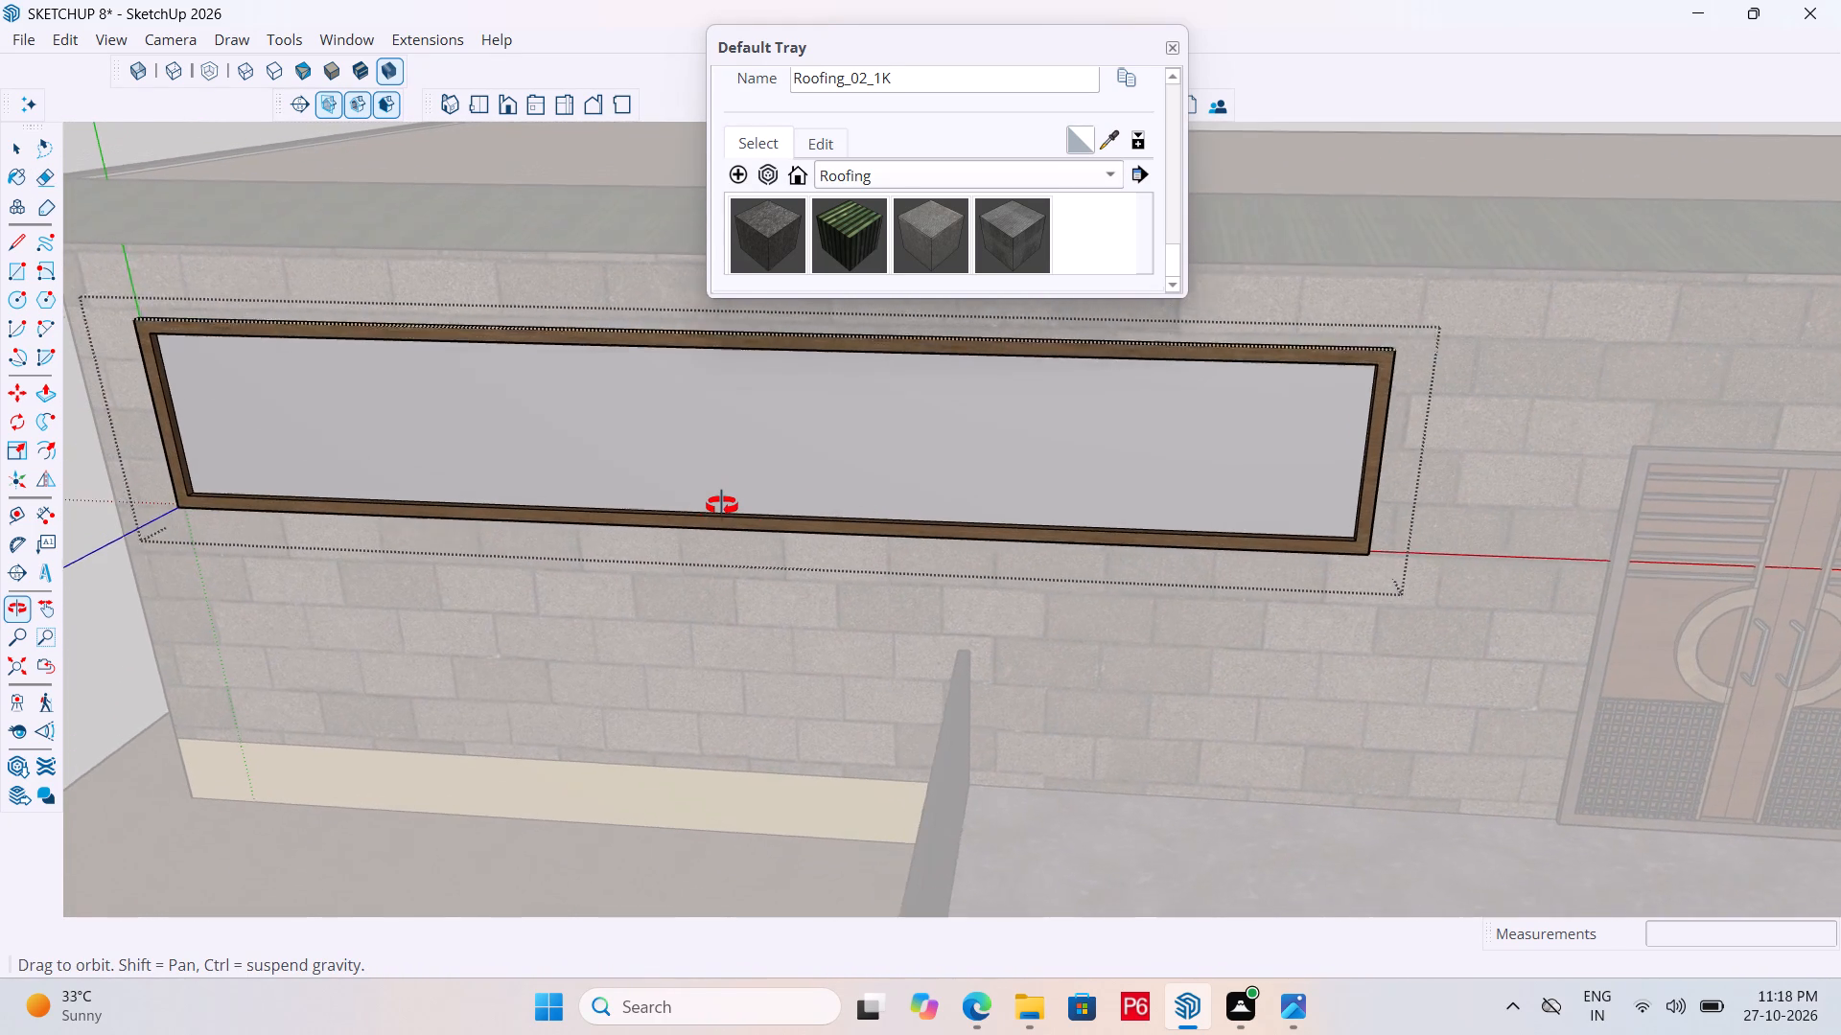
middle_drag(722, 506, 710, 516)
scroll(1283, 466, down, 5)
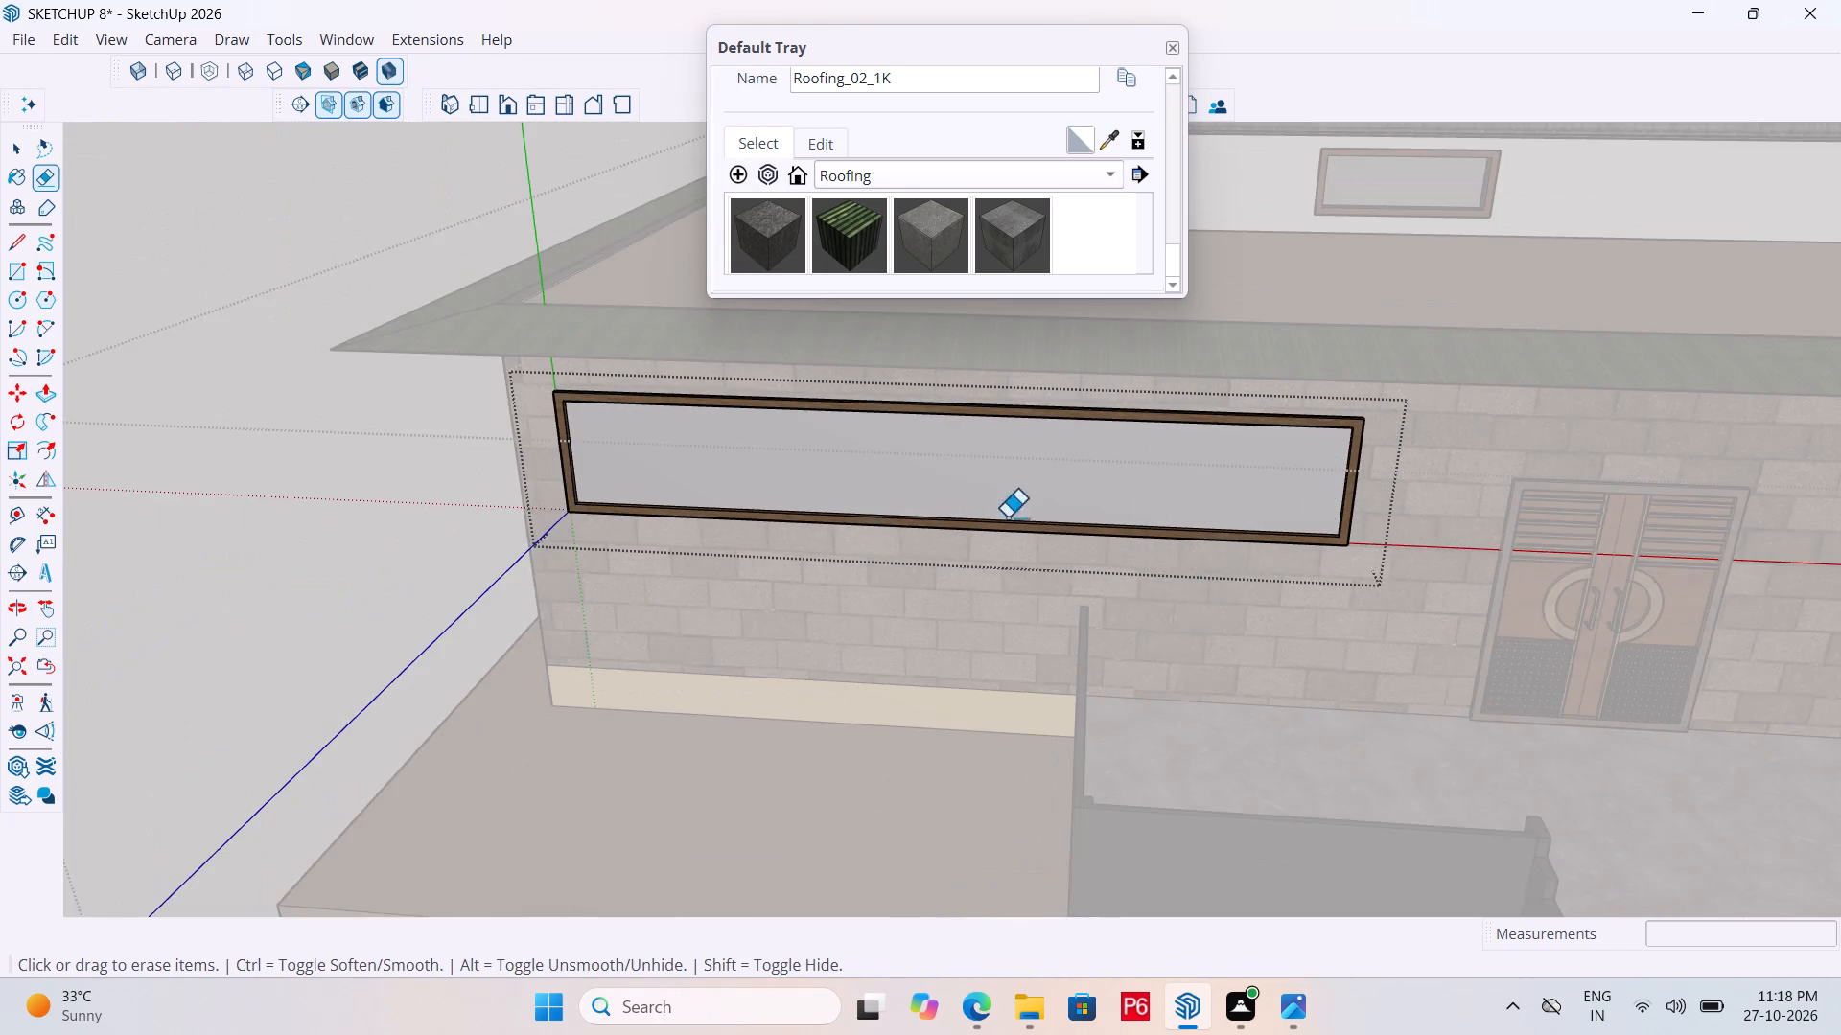
middle_drag(728, 507, 571, 503)
scroll(515, 444, up, 16)
key(space)
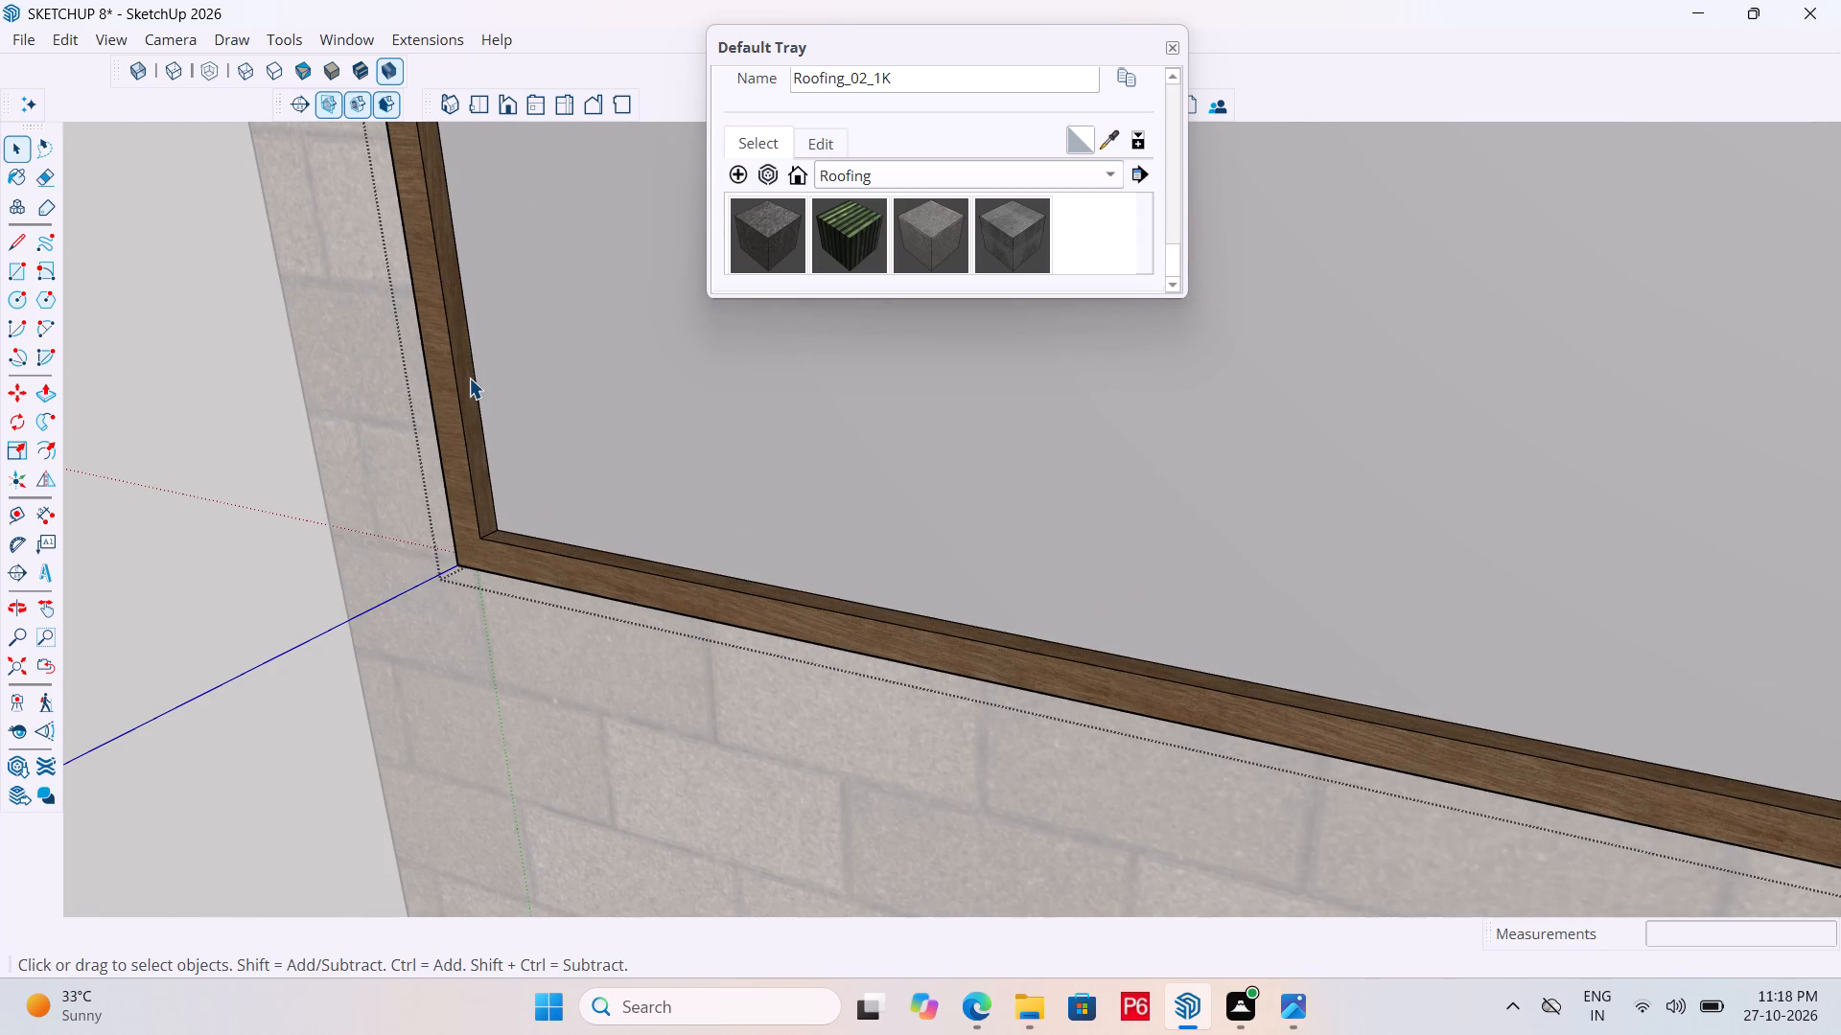
click(469, 378)
key(p)
click(469, 378)
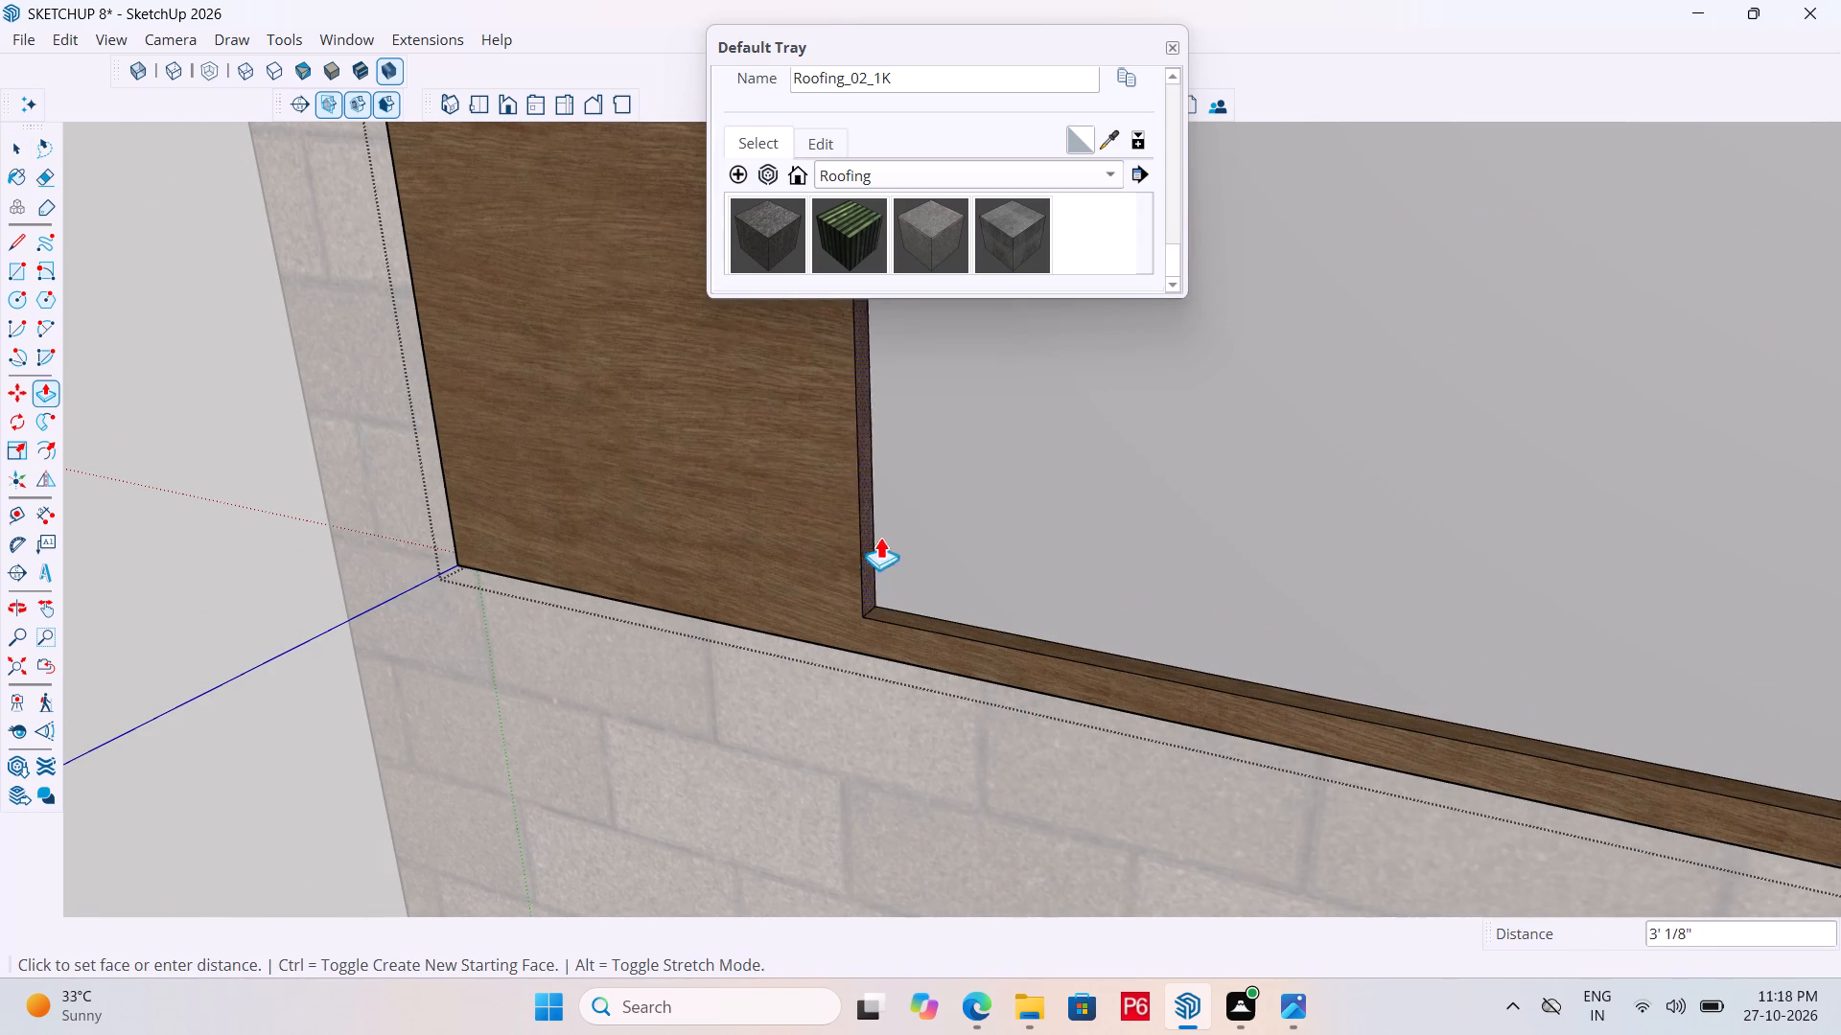
scroll(810, 527, down, 6)
scroll(575, 514, down, 6)
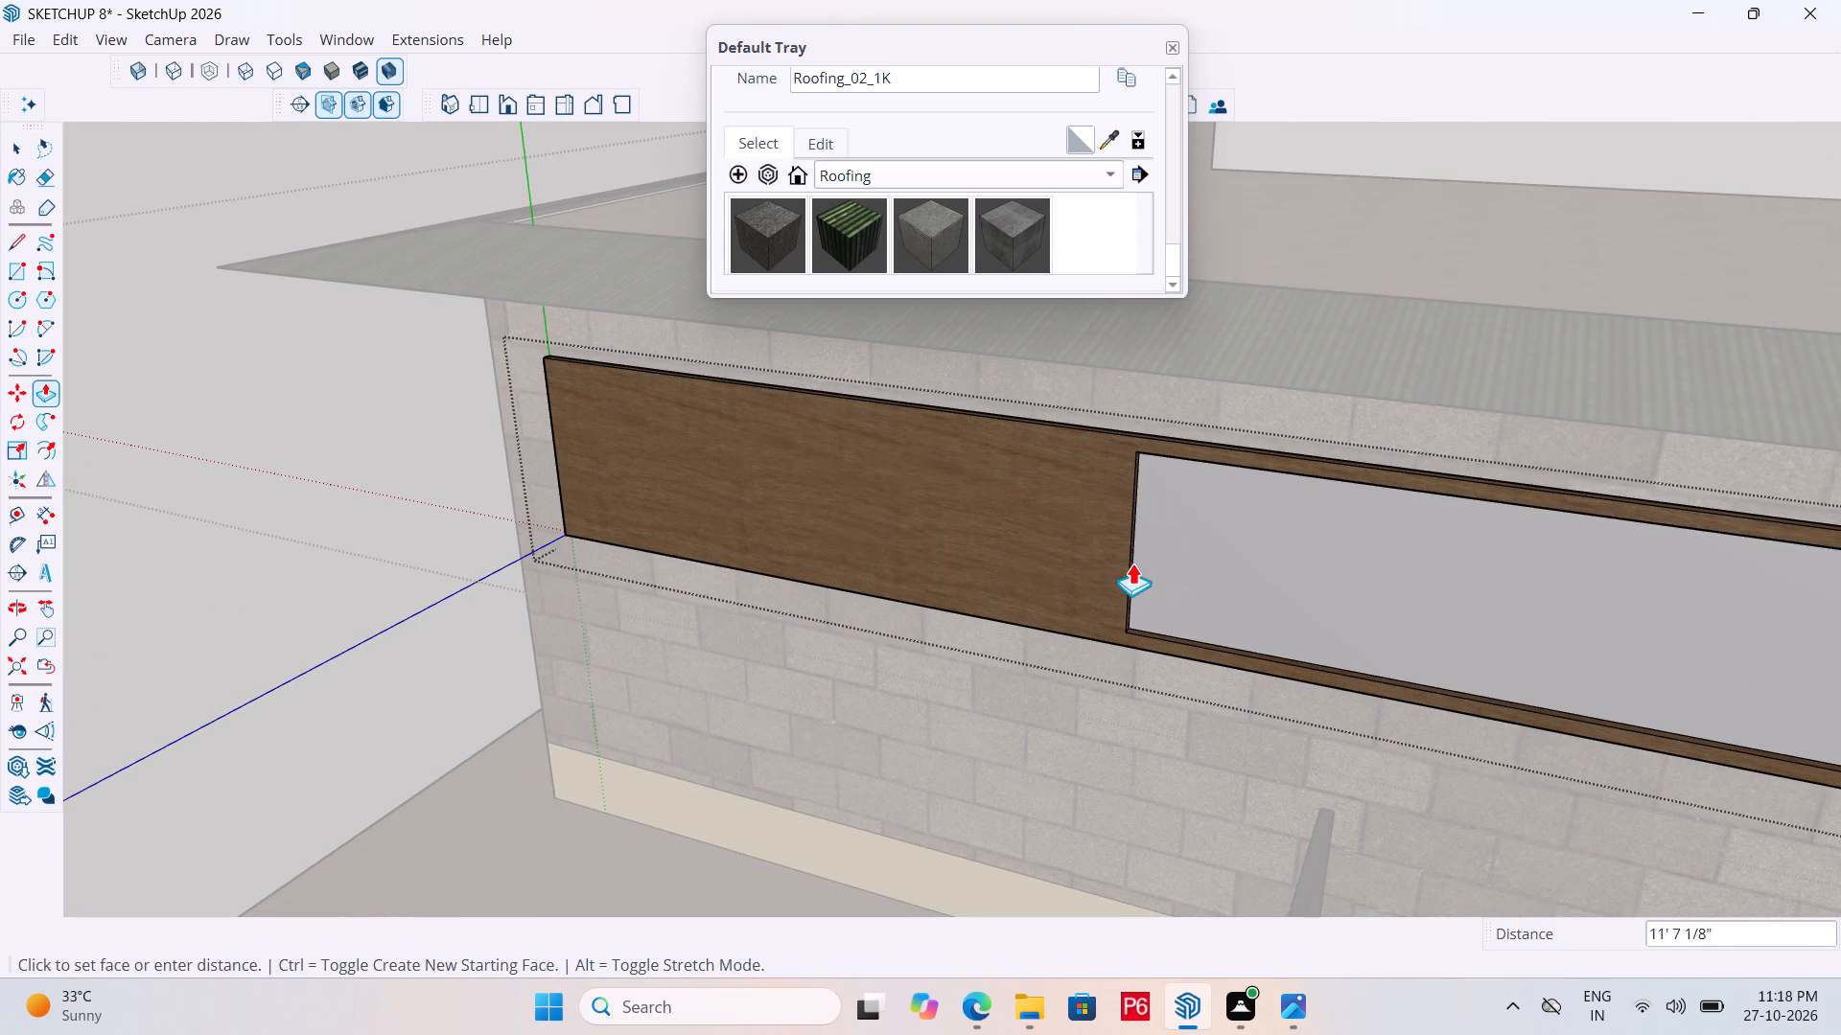
click(1084, 553)
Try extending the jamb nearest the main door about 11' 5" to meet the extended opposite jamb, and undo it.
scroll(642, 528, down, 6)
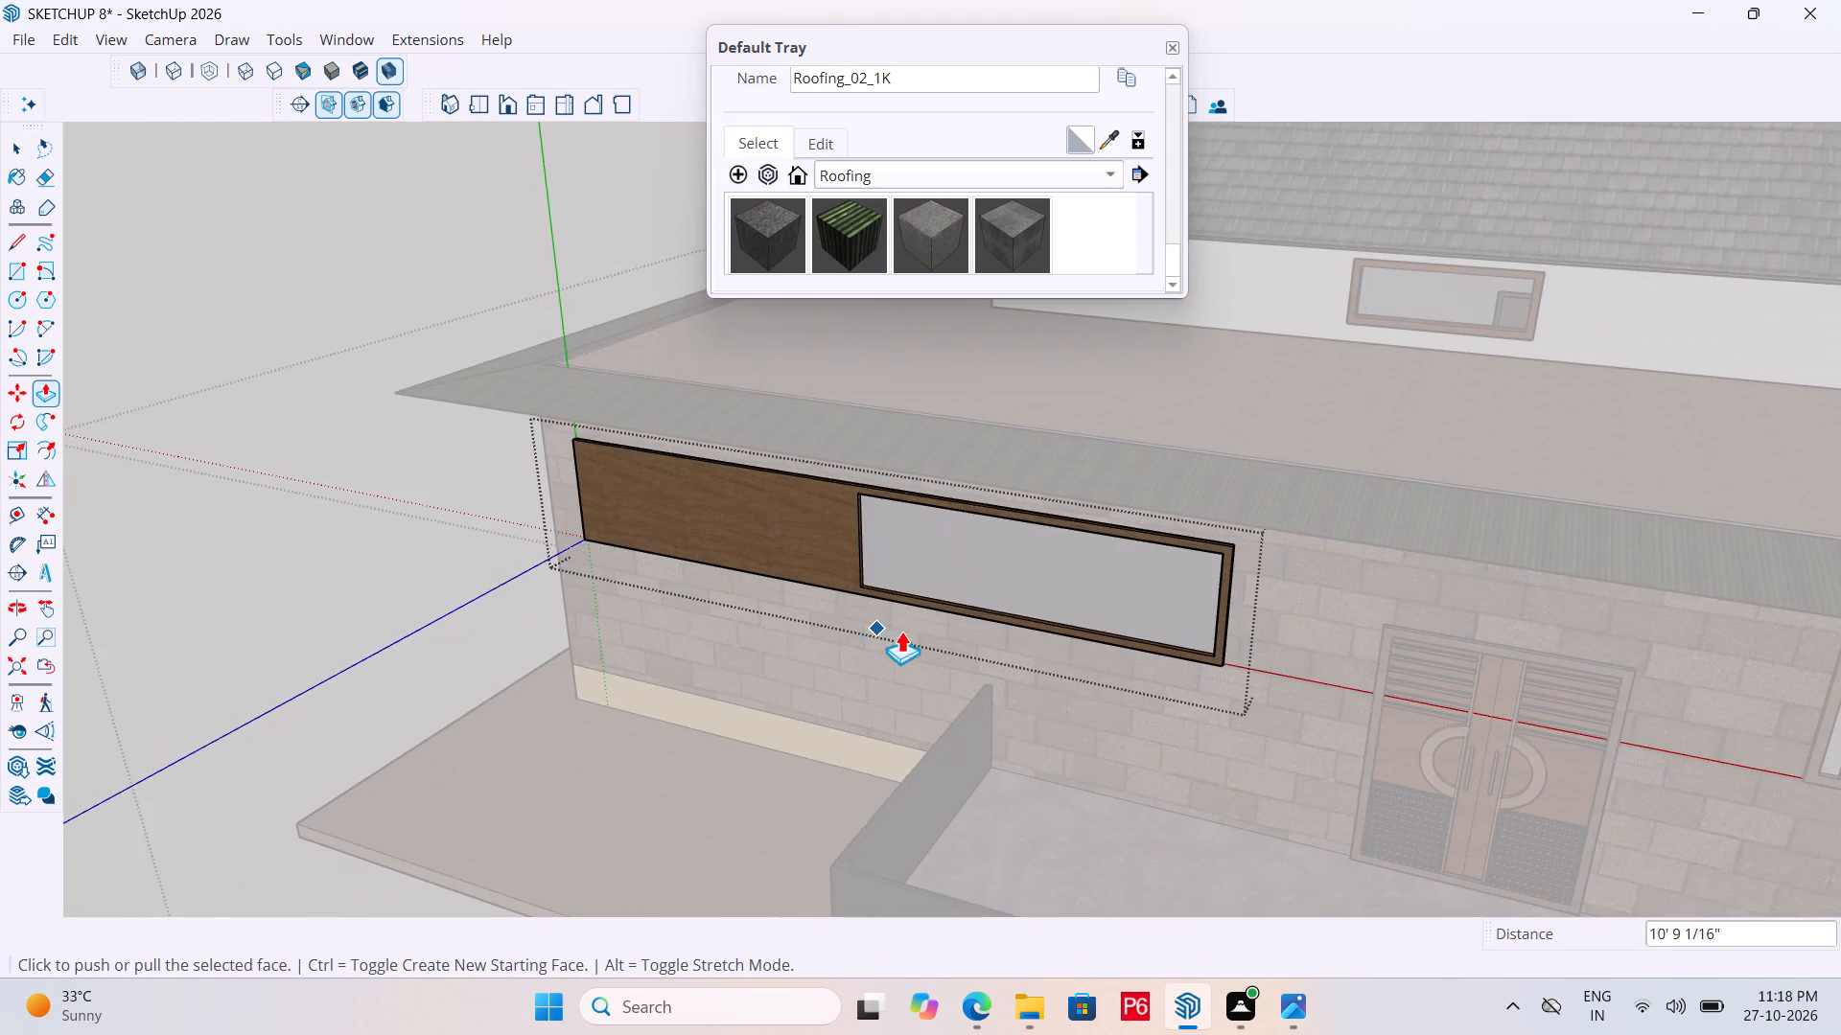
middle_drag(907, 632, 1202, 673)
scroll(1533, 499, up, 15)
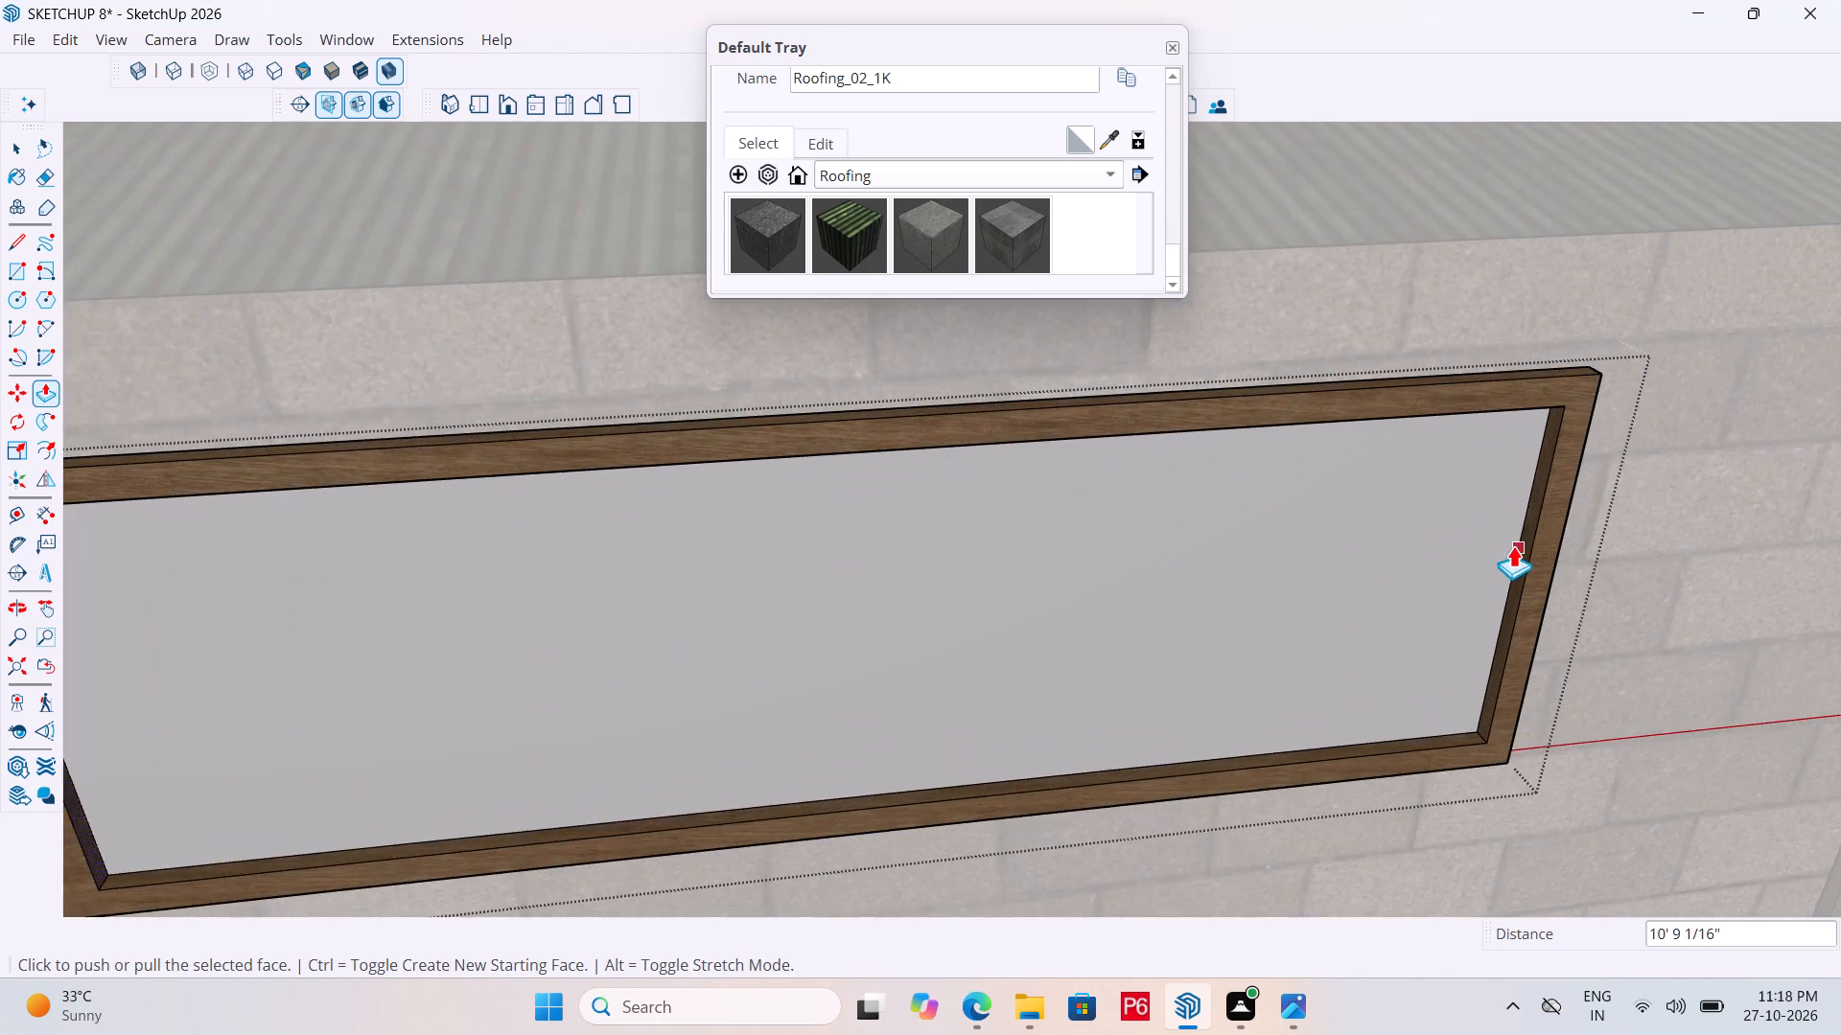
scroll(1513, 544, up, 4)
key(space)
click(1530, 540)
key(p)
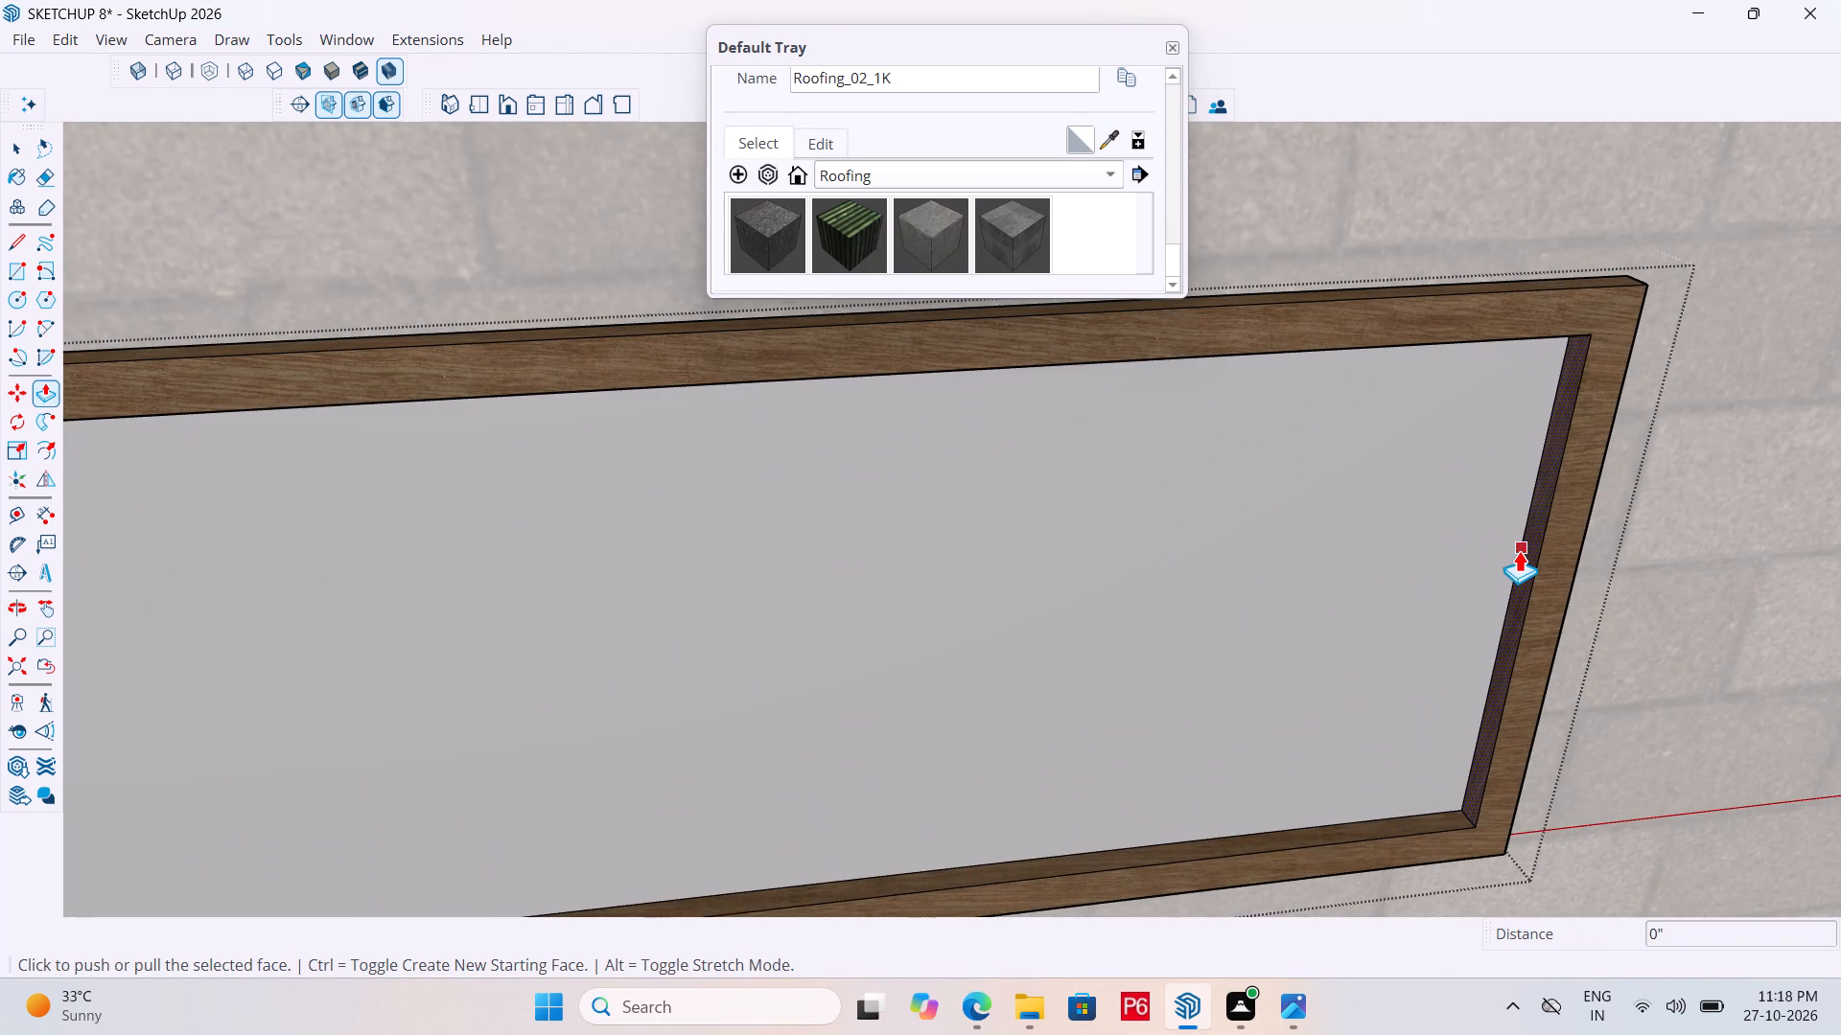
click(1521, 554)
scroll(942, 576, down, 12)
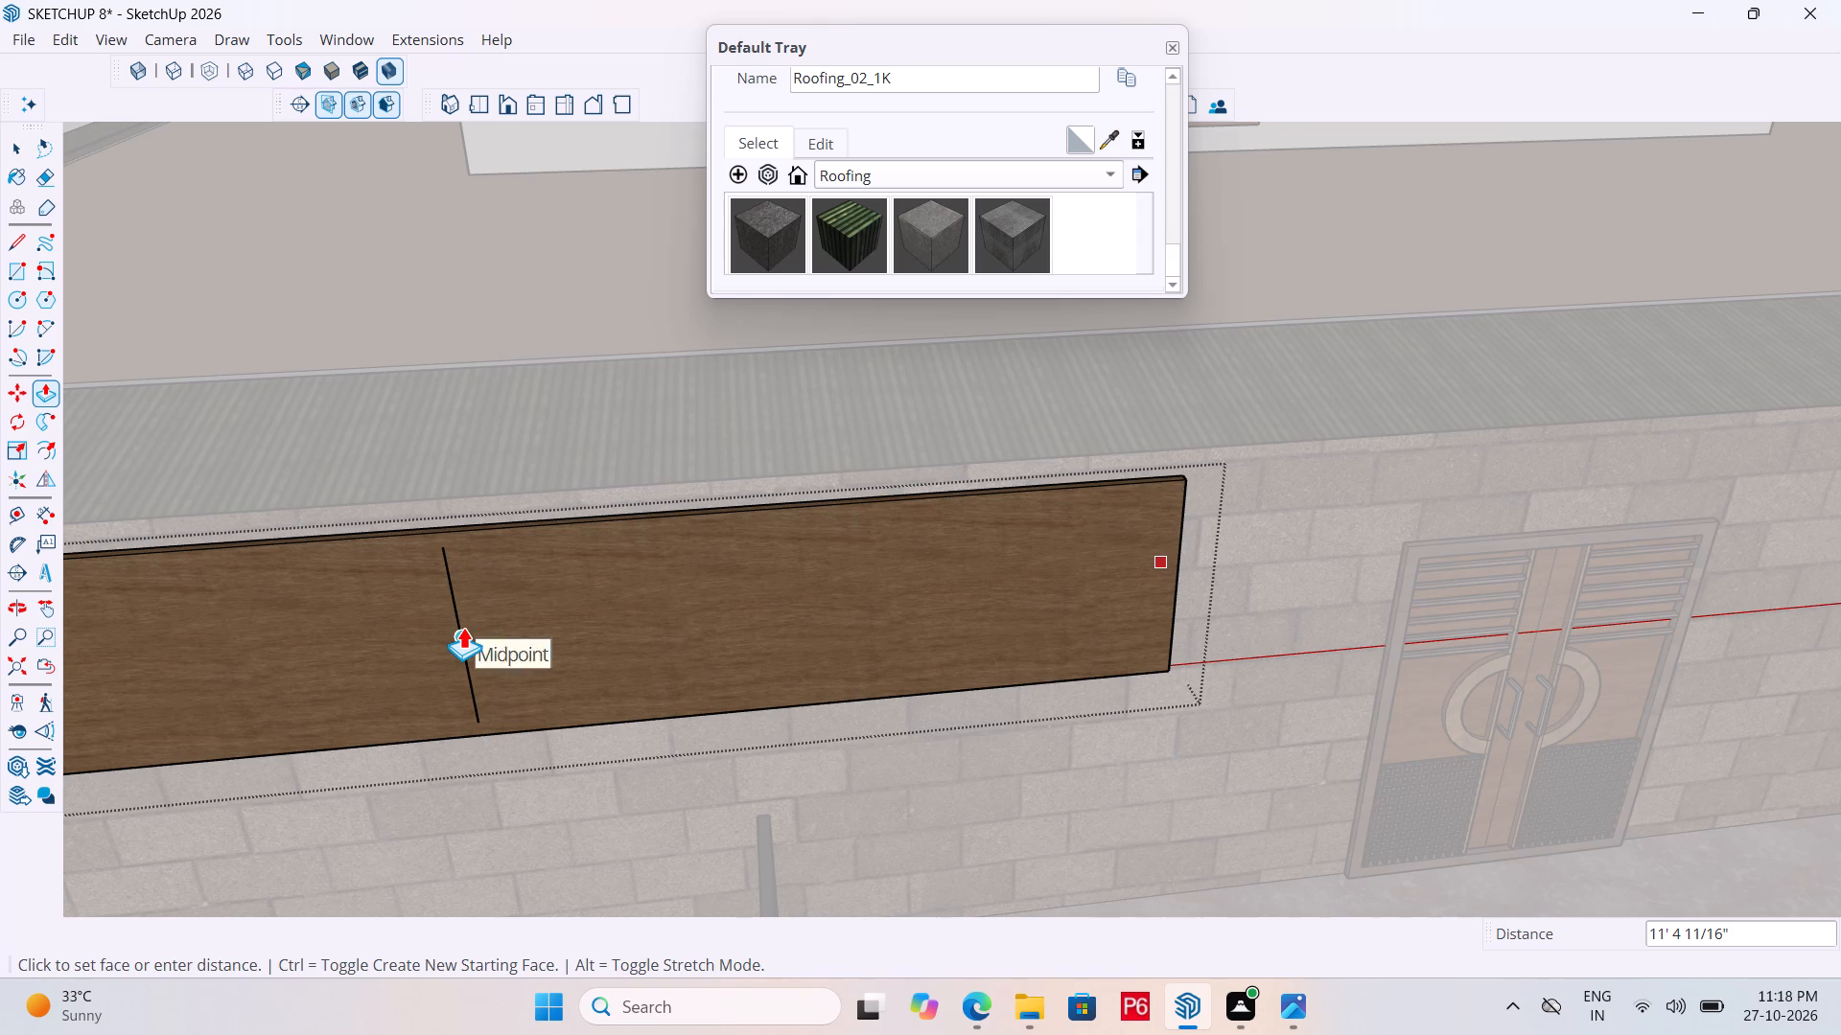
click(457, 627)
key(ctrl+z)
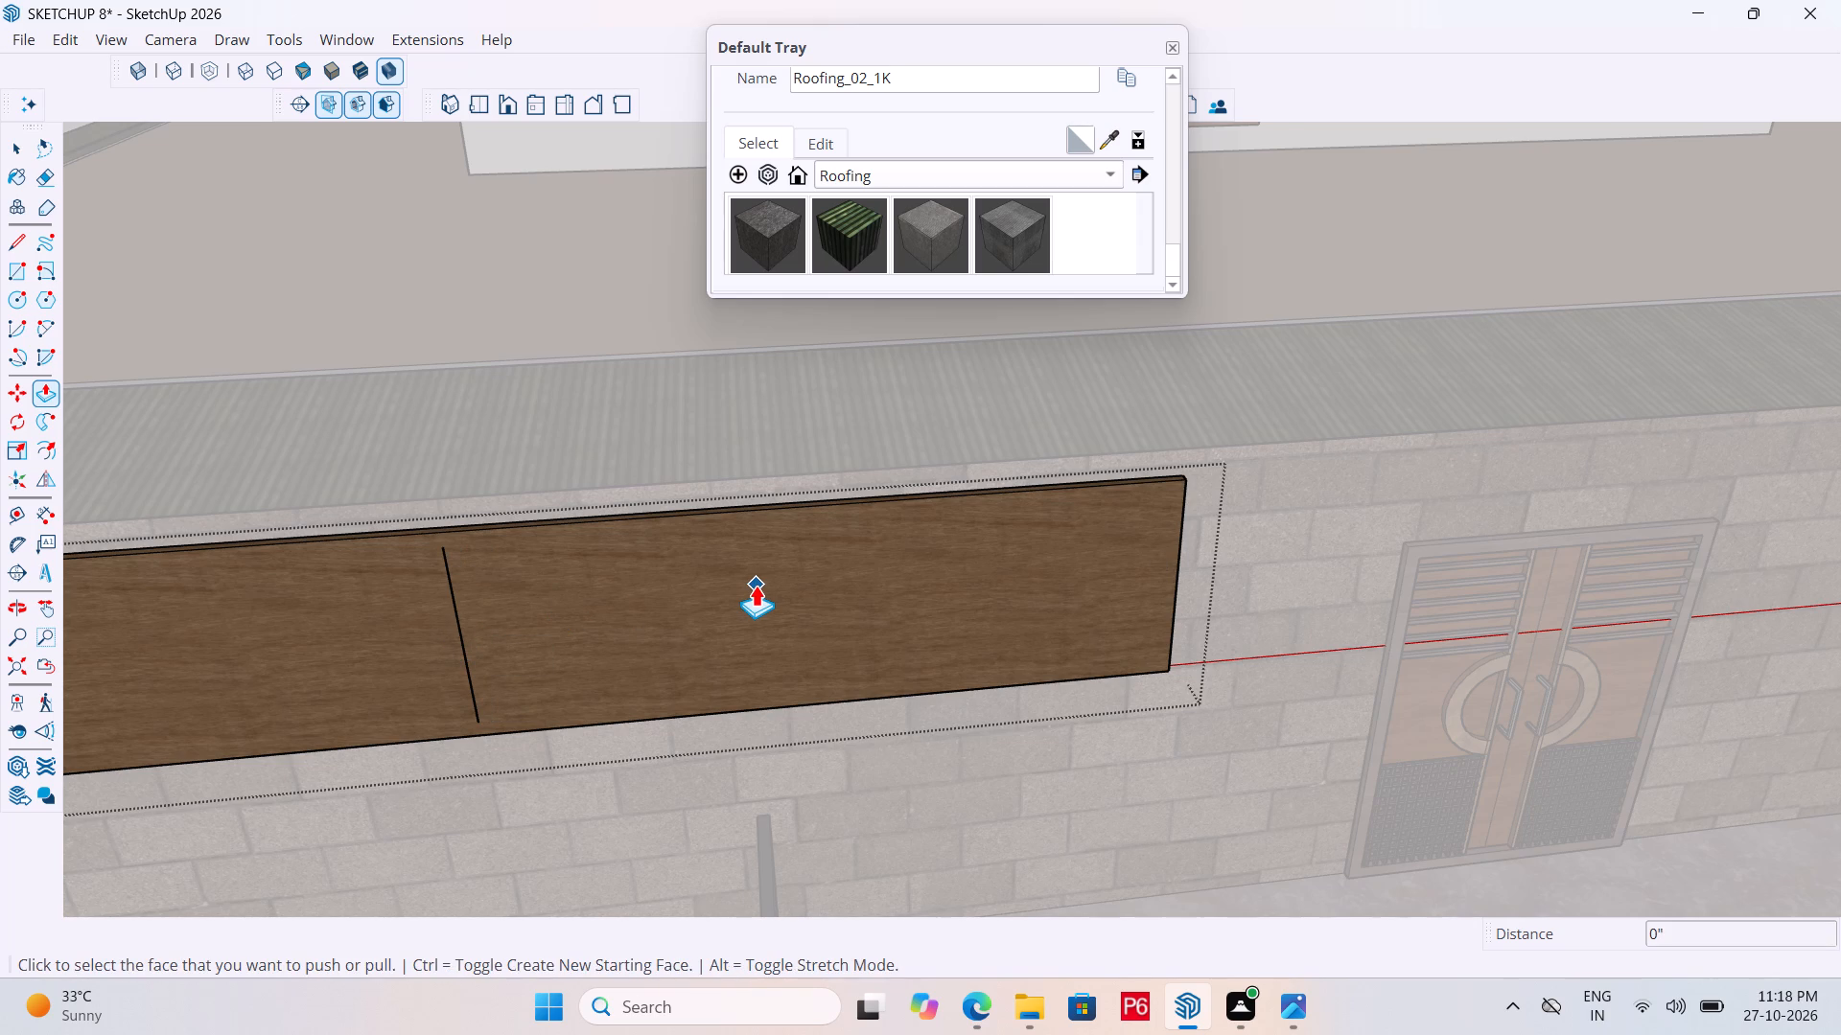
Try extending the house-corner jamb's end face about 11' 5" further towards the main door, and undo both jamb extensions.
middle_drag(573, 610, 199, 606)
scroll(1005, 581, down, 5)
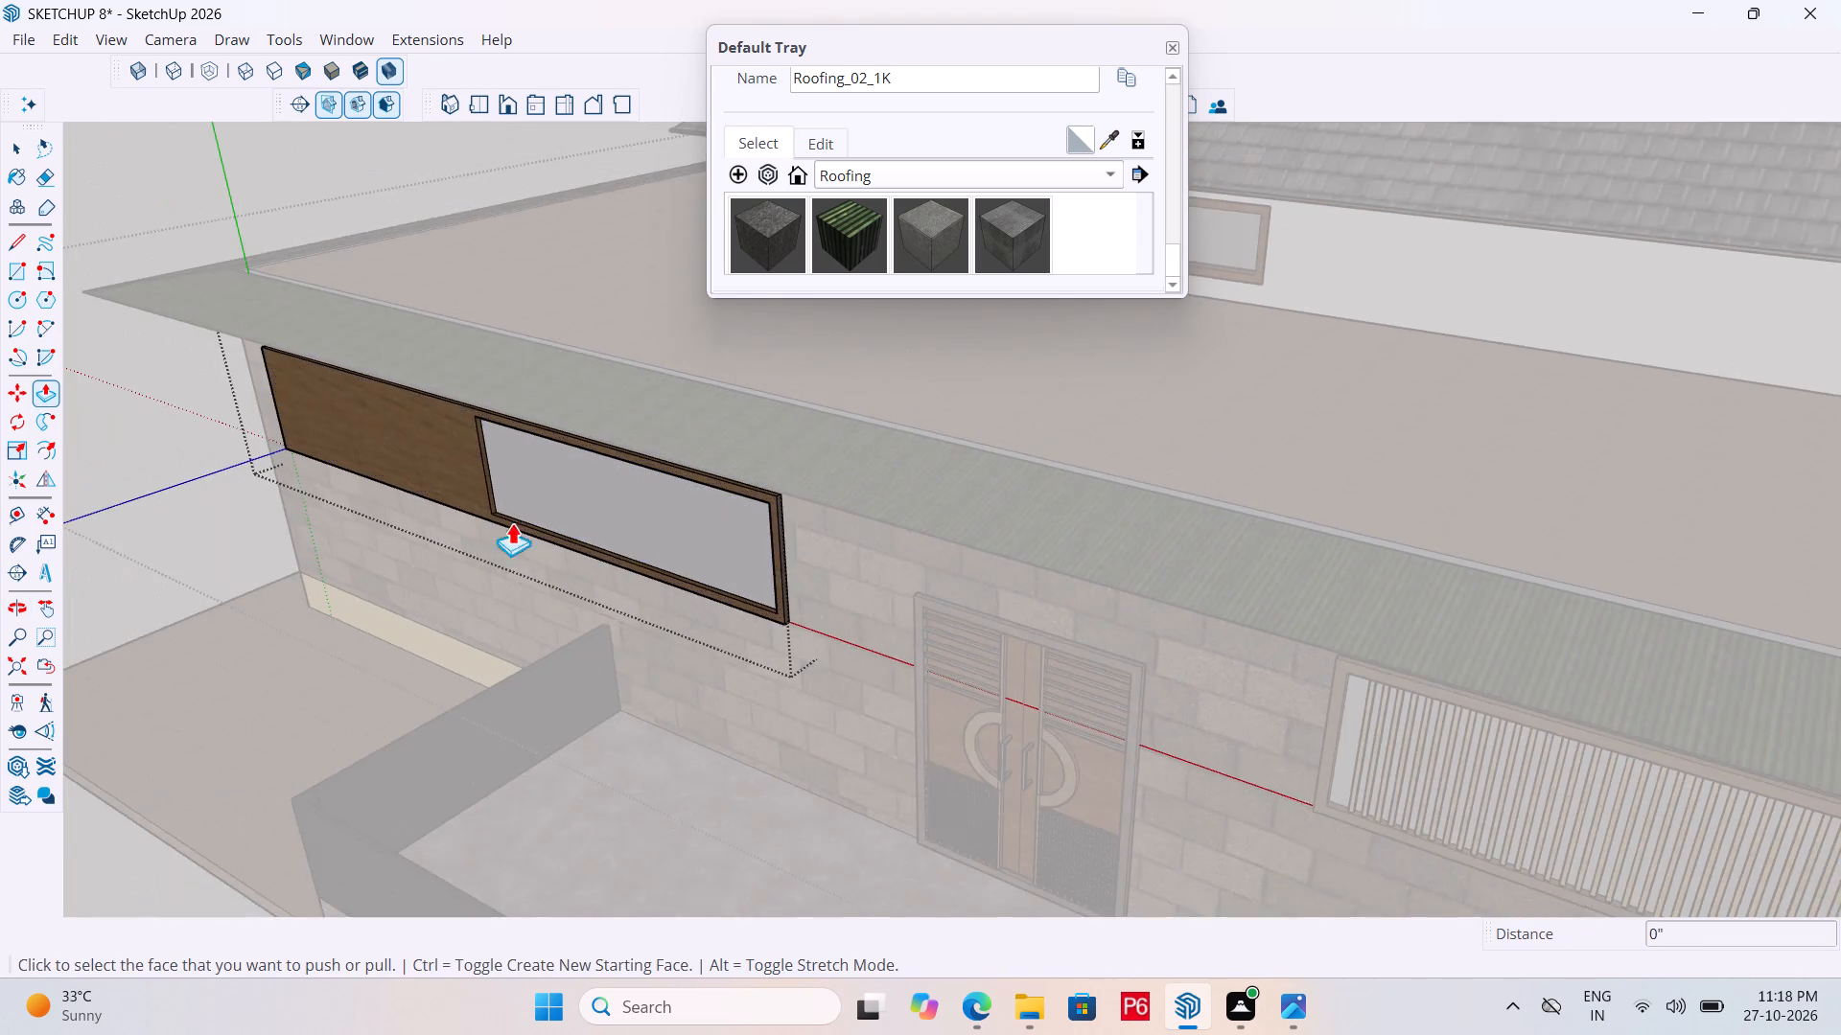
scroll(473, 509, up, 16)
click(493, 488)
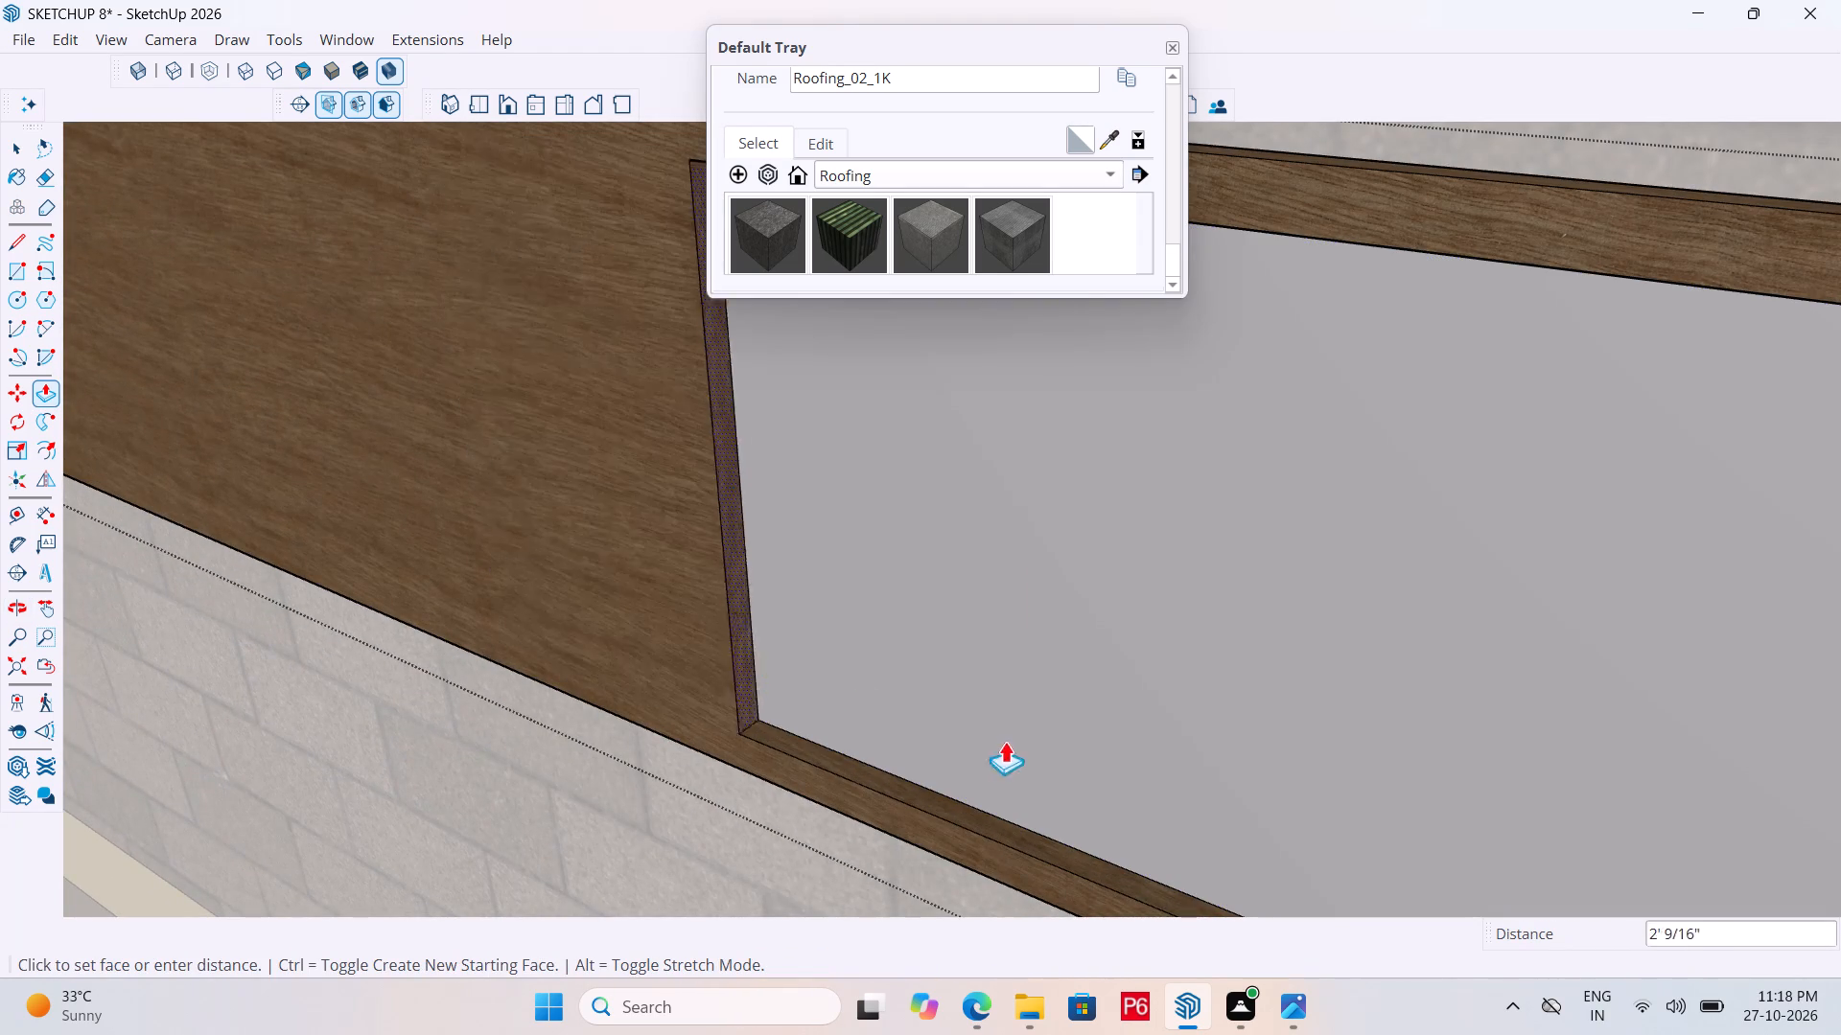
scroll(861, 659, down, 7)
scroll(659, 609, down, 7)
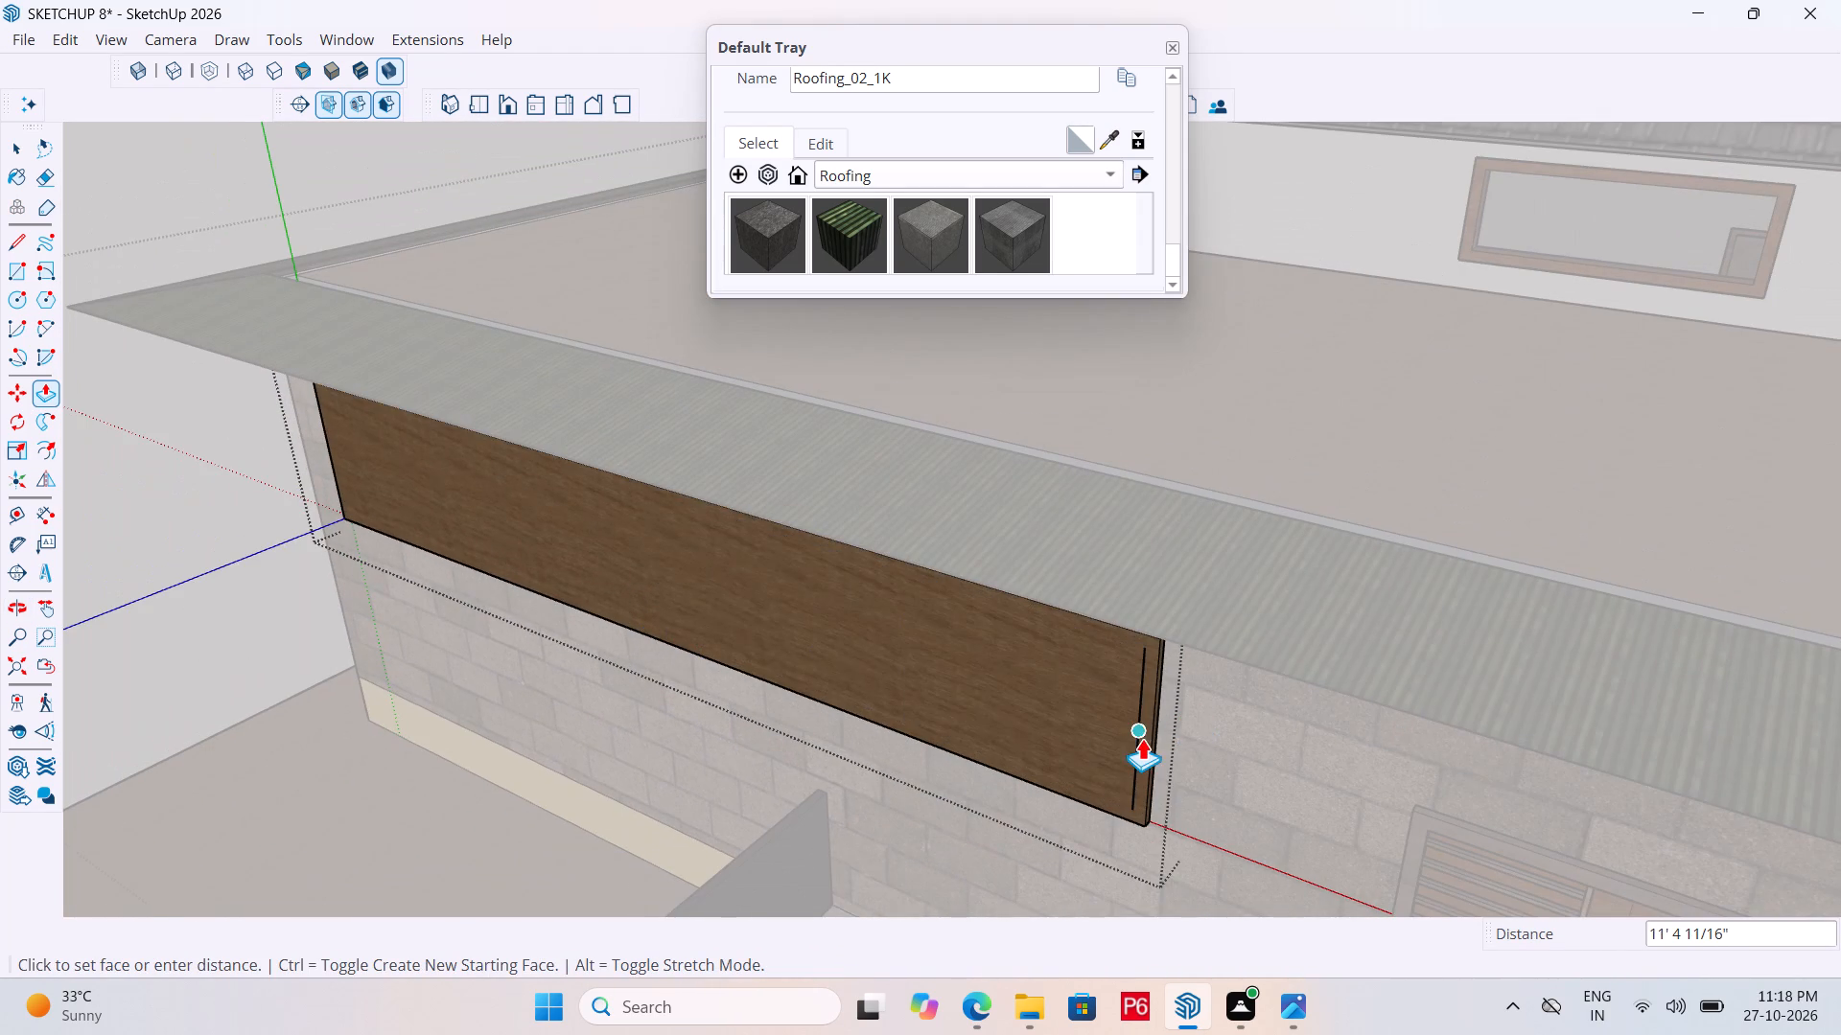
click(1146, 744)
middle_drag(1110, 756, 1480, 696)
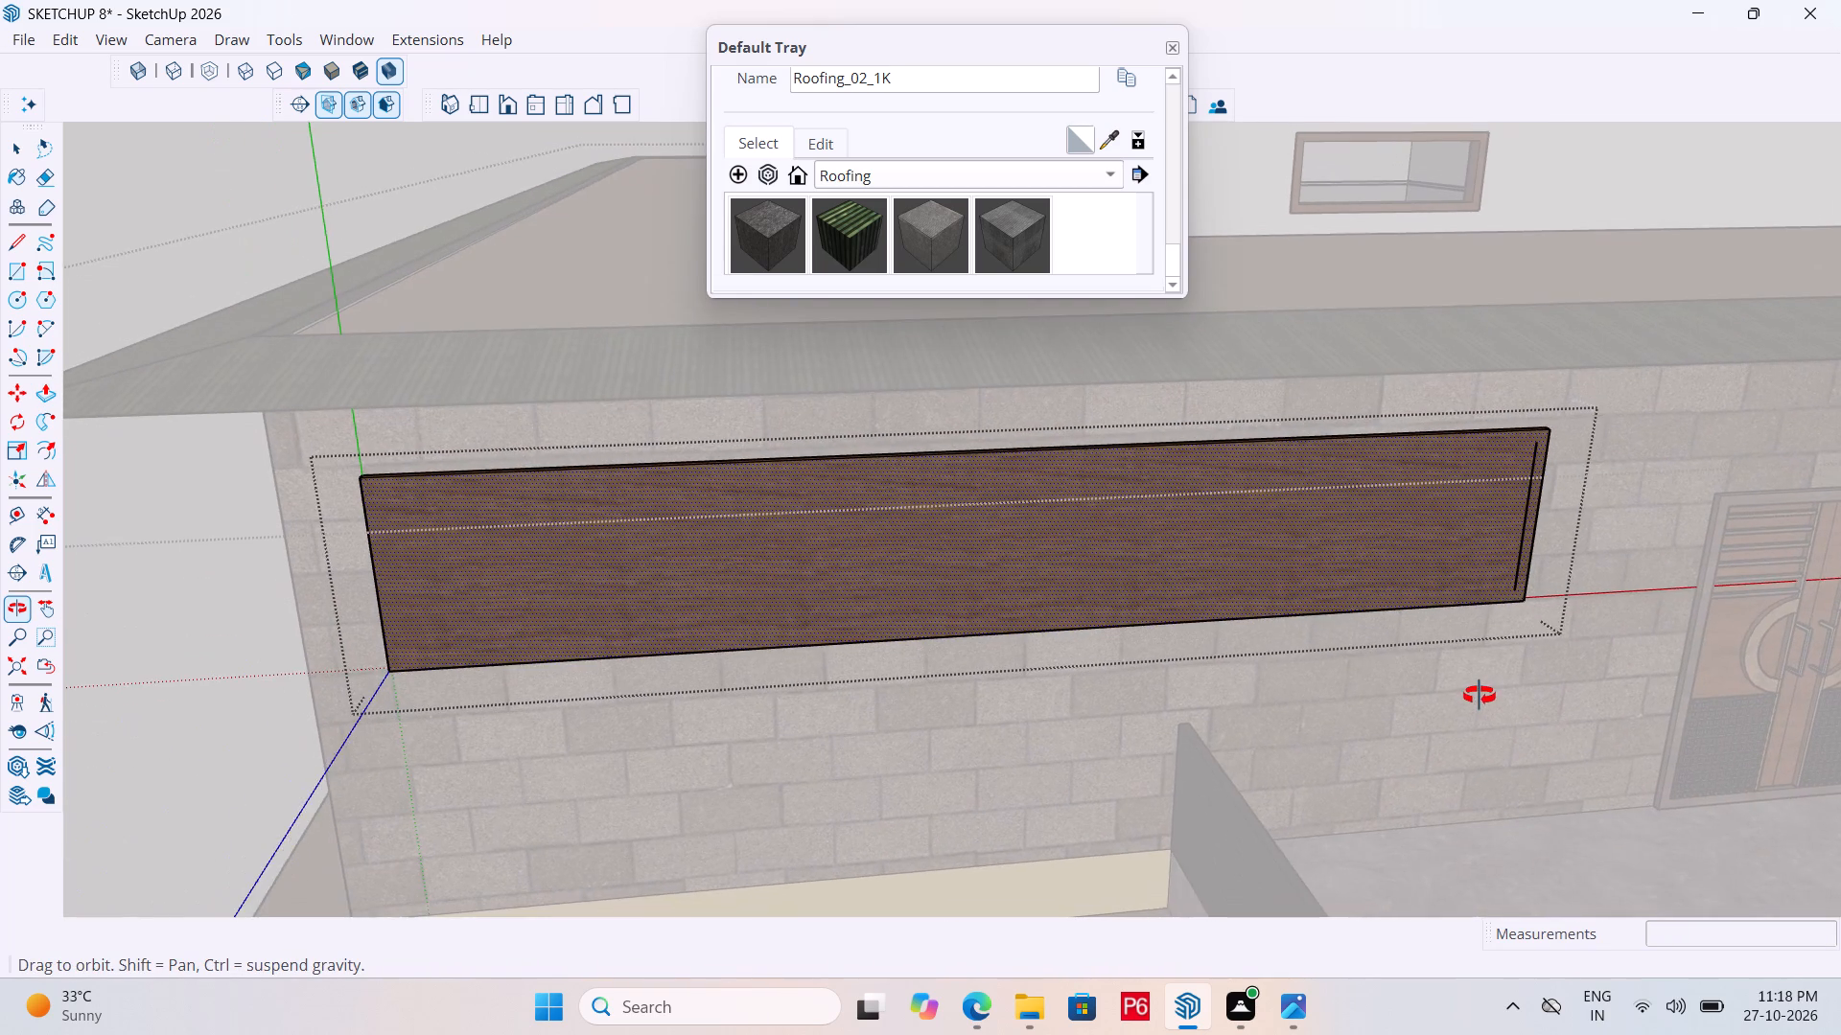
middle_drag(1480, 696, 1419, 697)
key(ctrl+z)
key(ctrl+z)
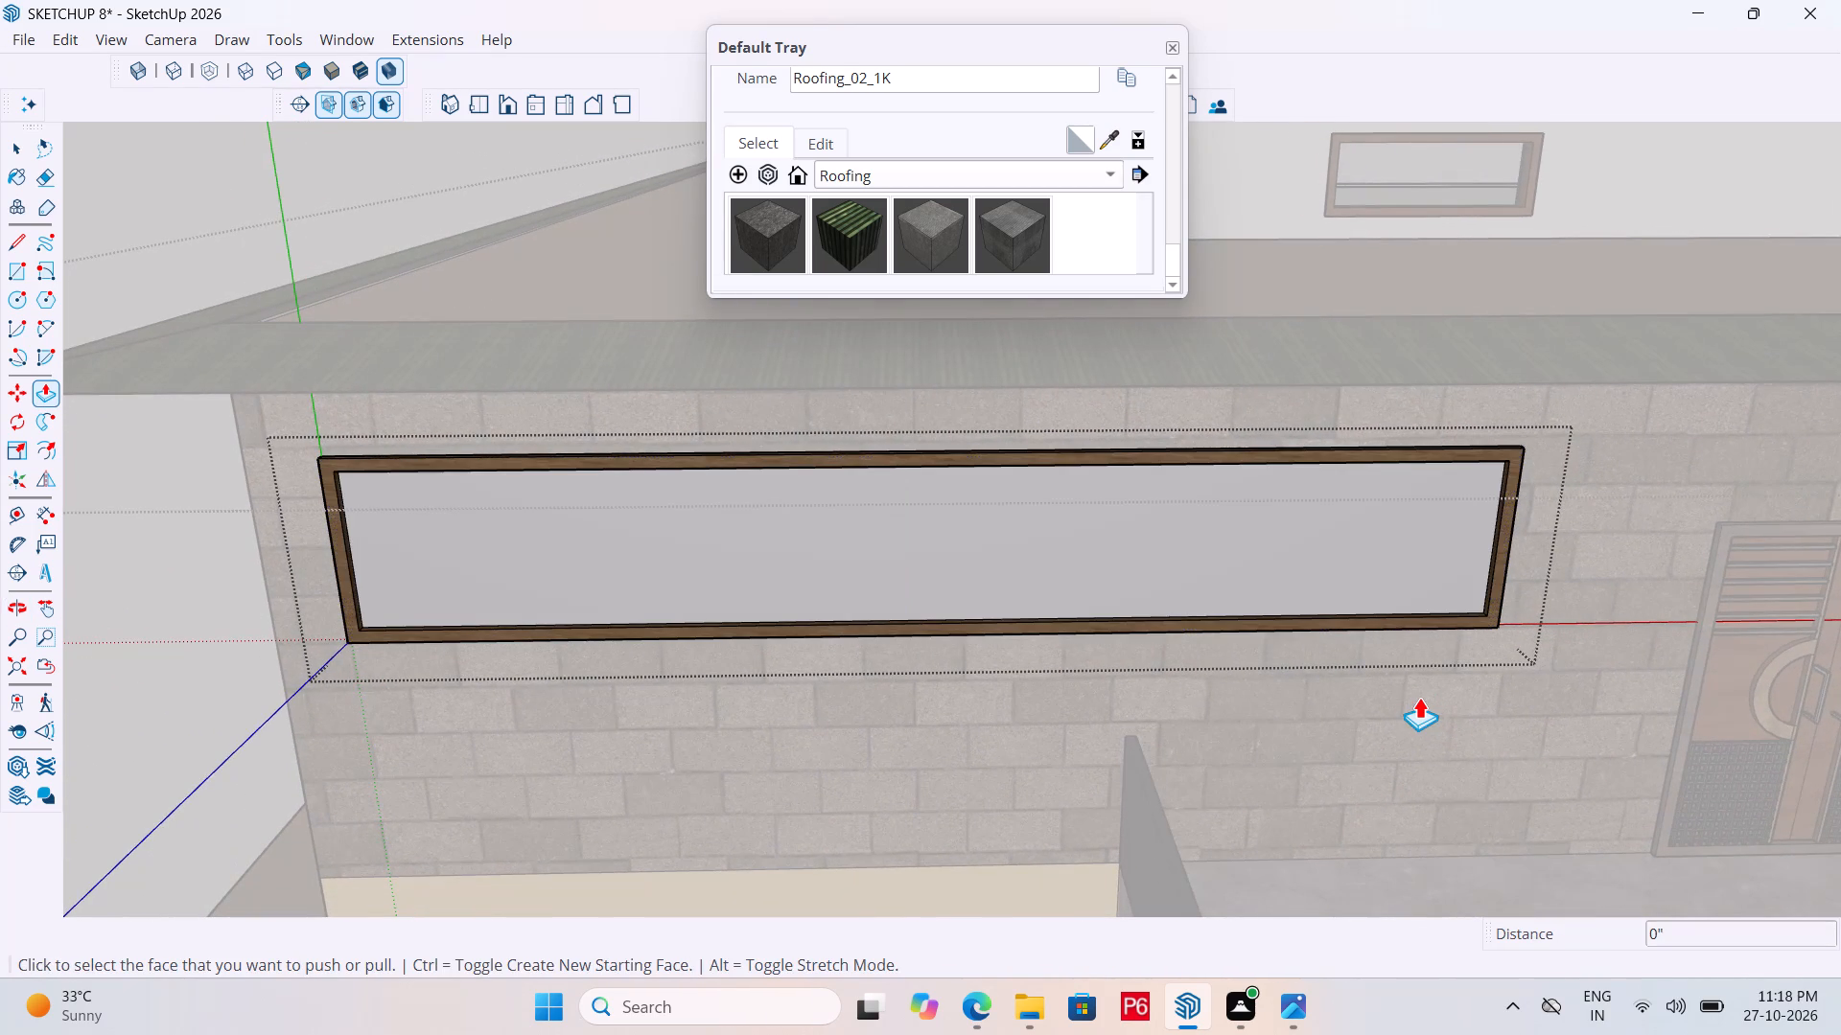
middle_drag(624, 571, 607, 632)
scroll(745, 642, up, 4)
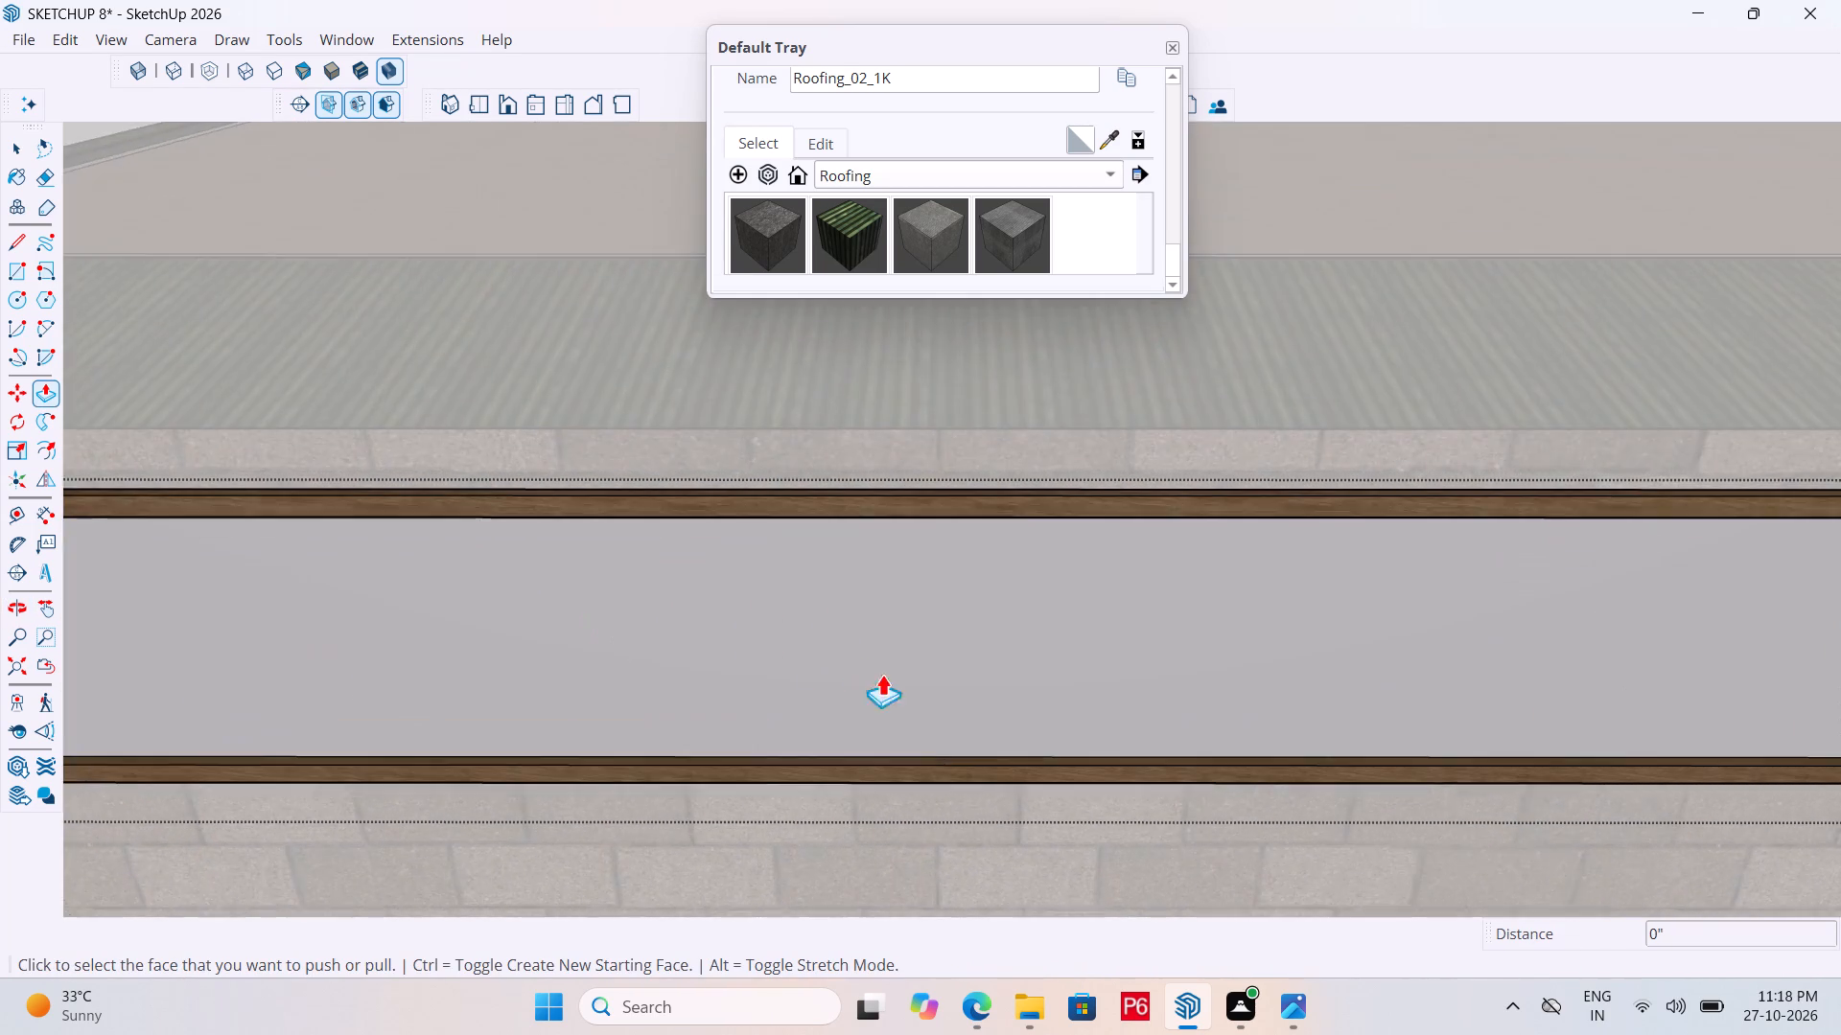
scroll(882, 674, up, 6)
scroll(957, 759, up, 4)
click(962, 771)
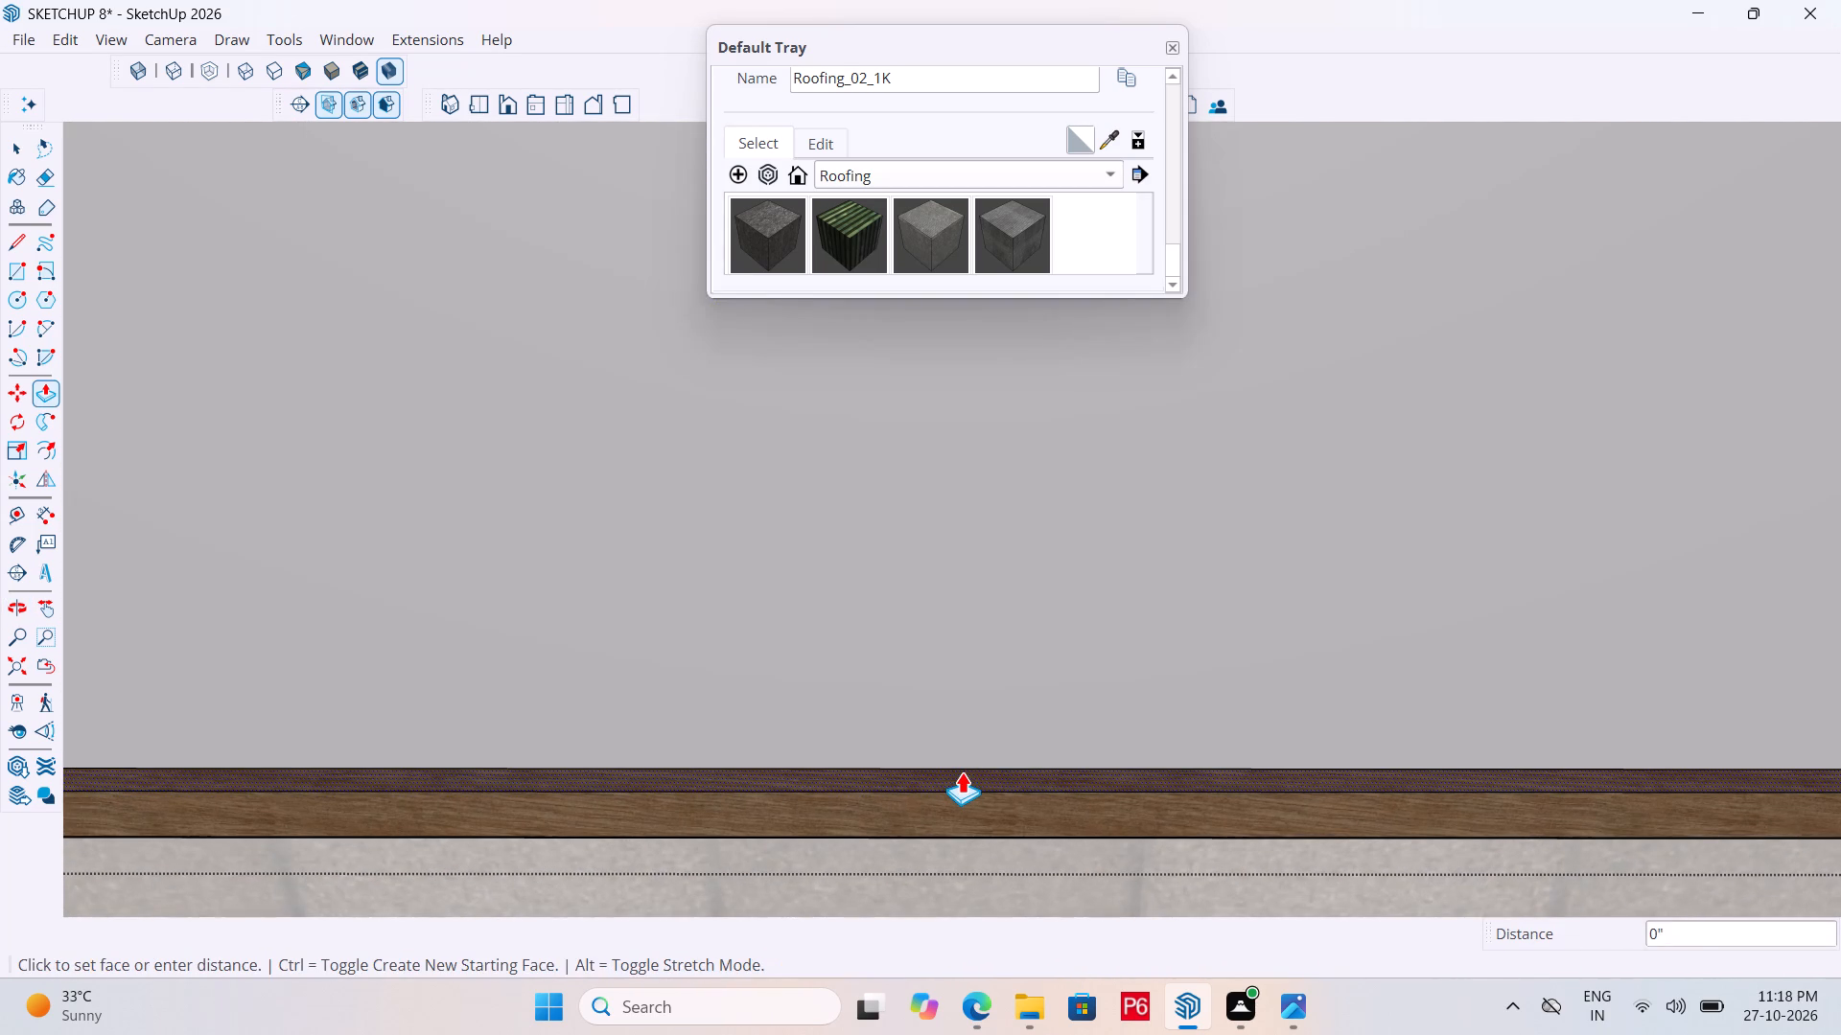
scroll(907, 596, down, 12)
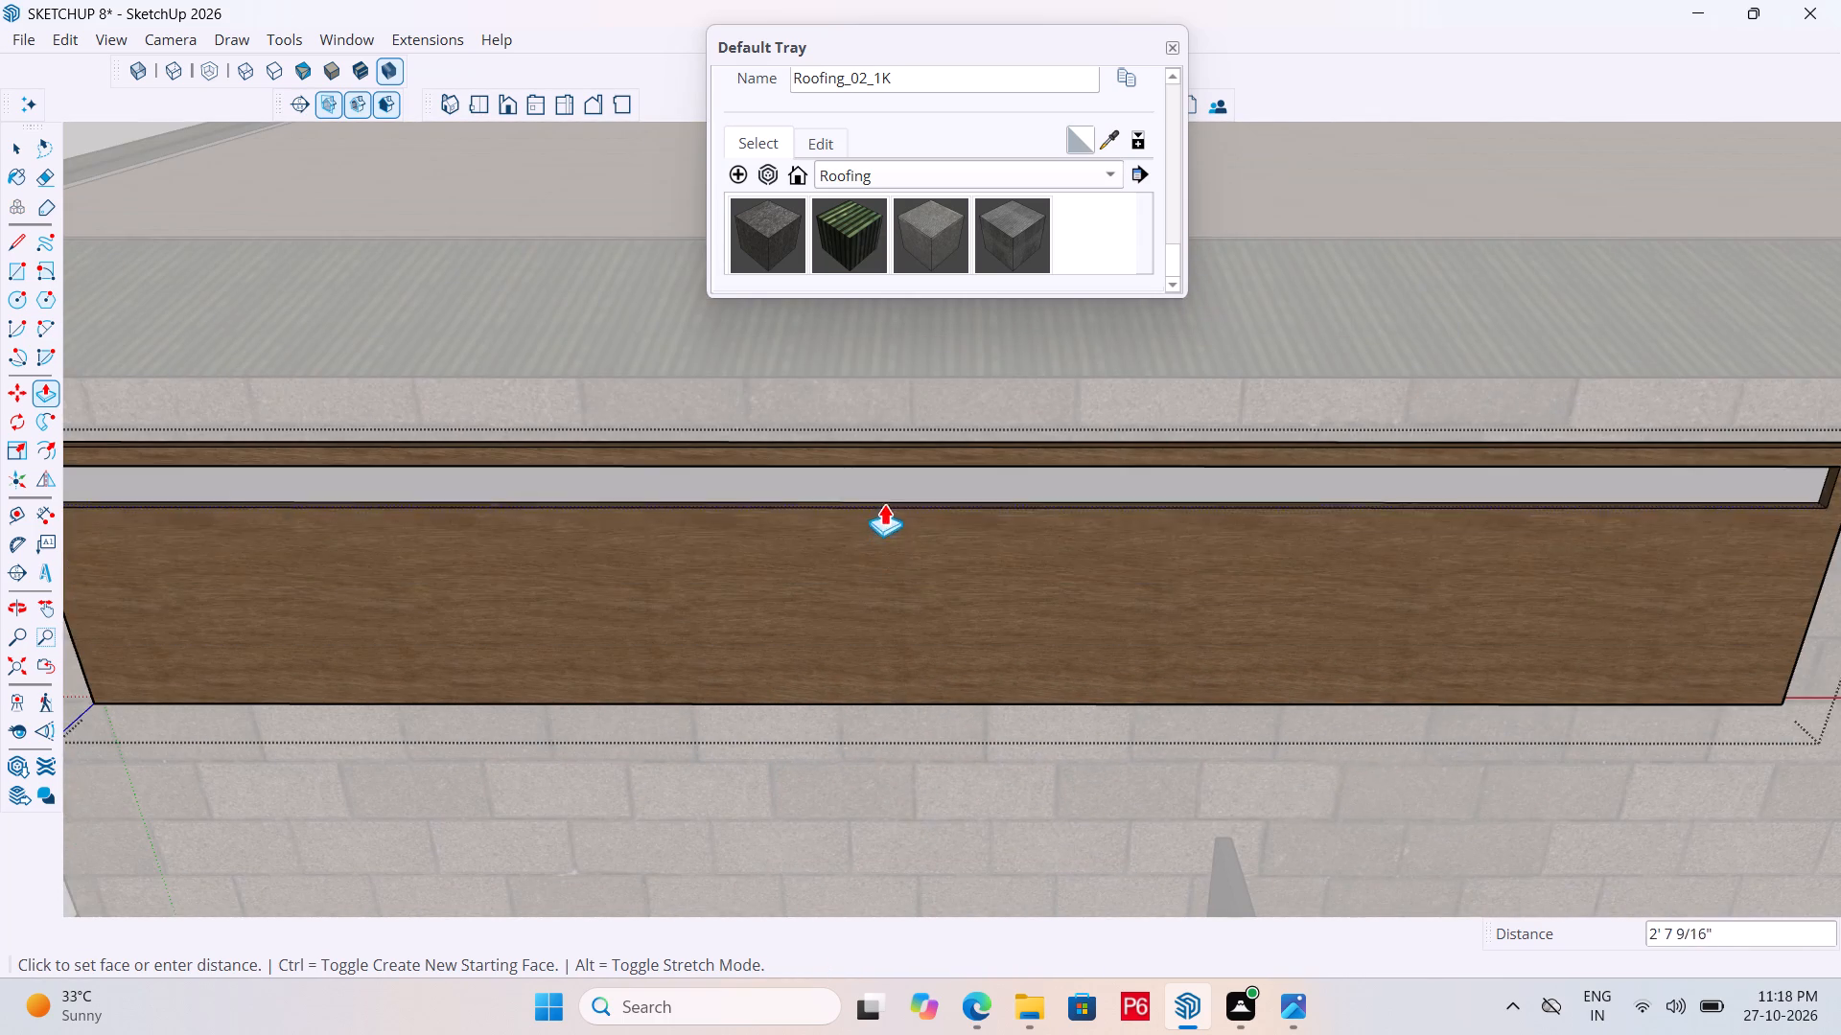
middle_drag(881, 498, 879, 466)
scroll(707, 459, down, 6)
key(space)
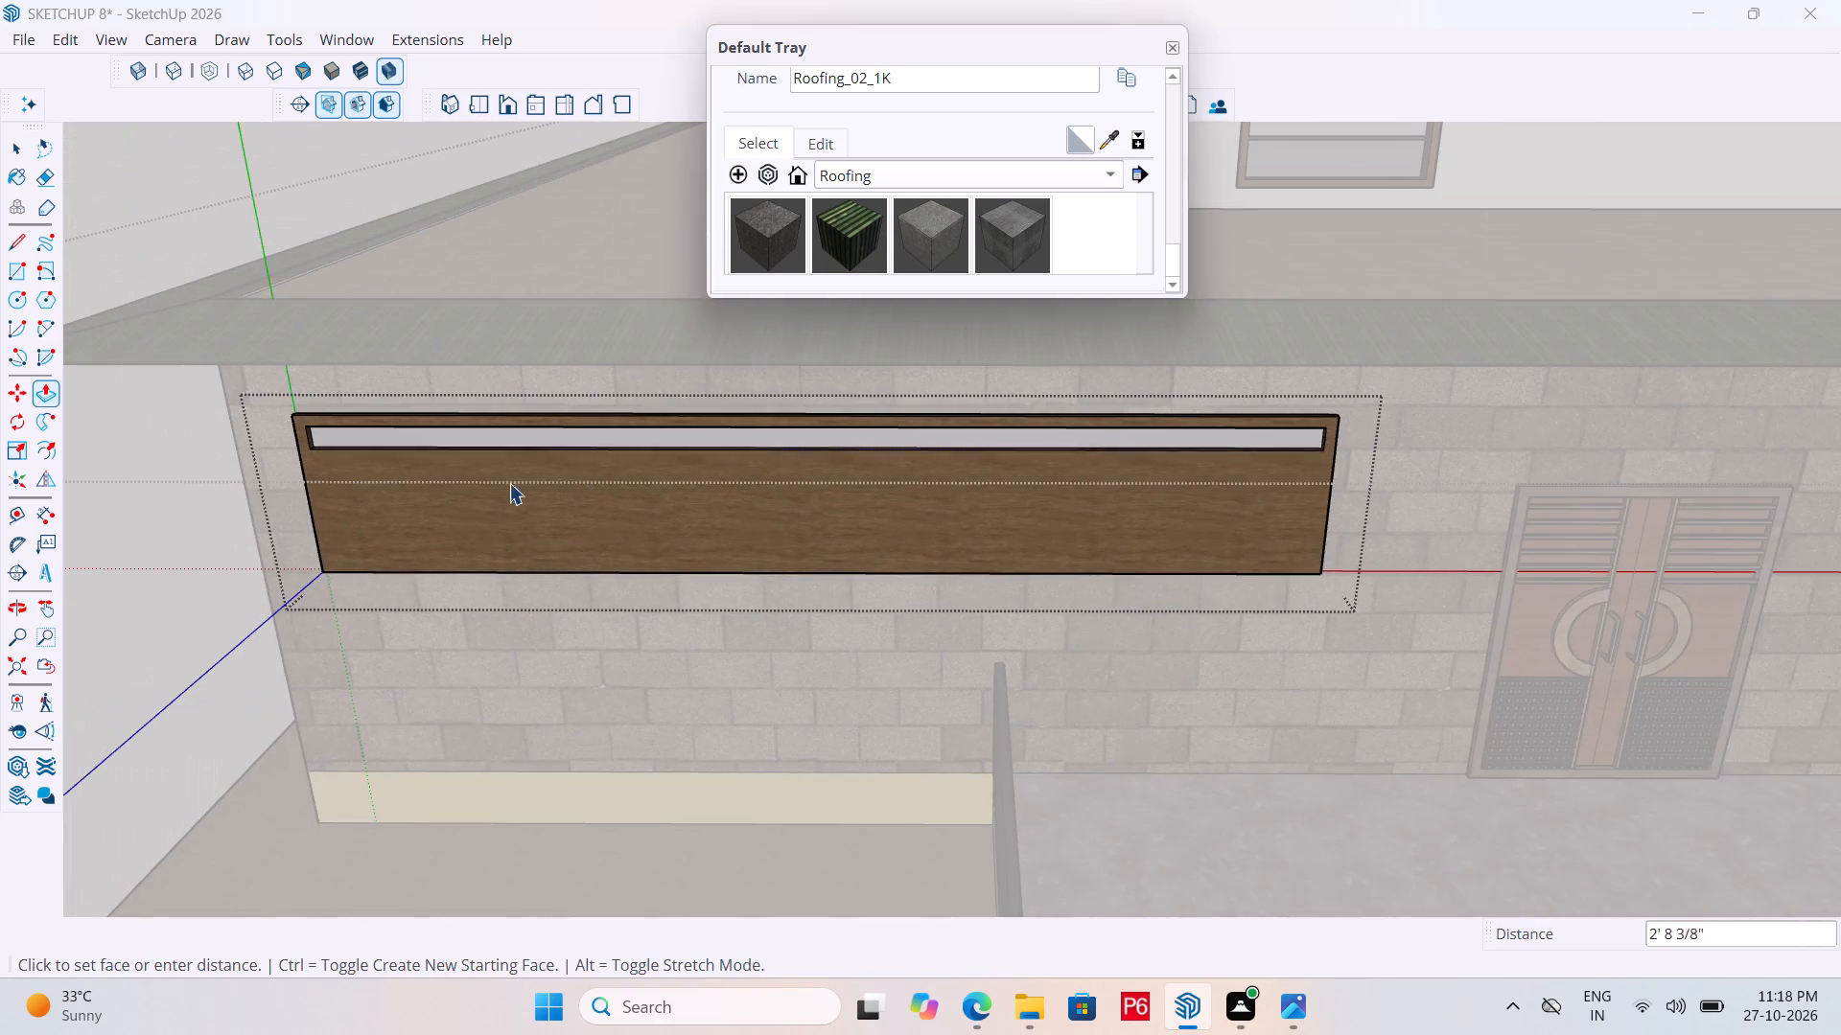
Close the window group and delete the whole long front window between the house corner and the main door.
click(148, 502)
click(324, 512)
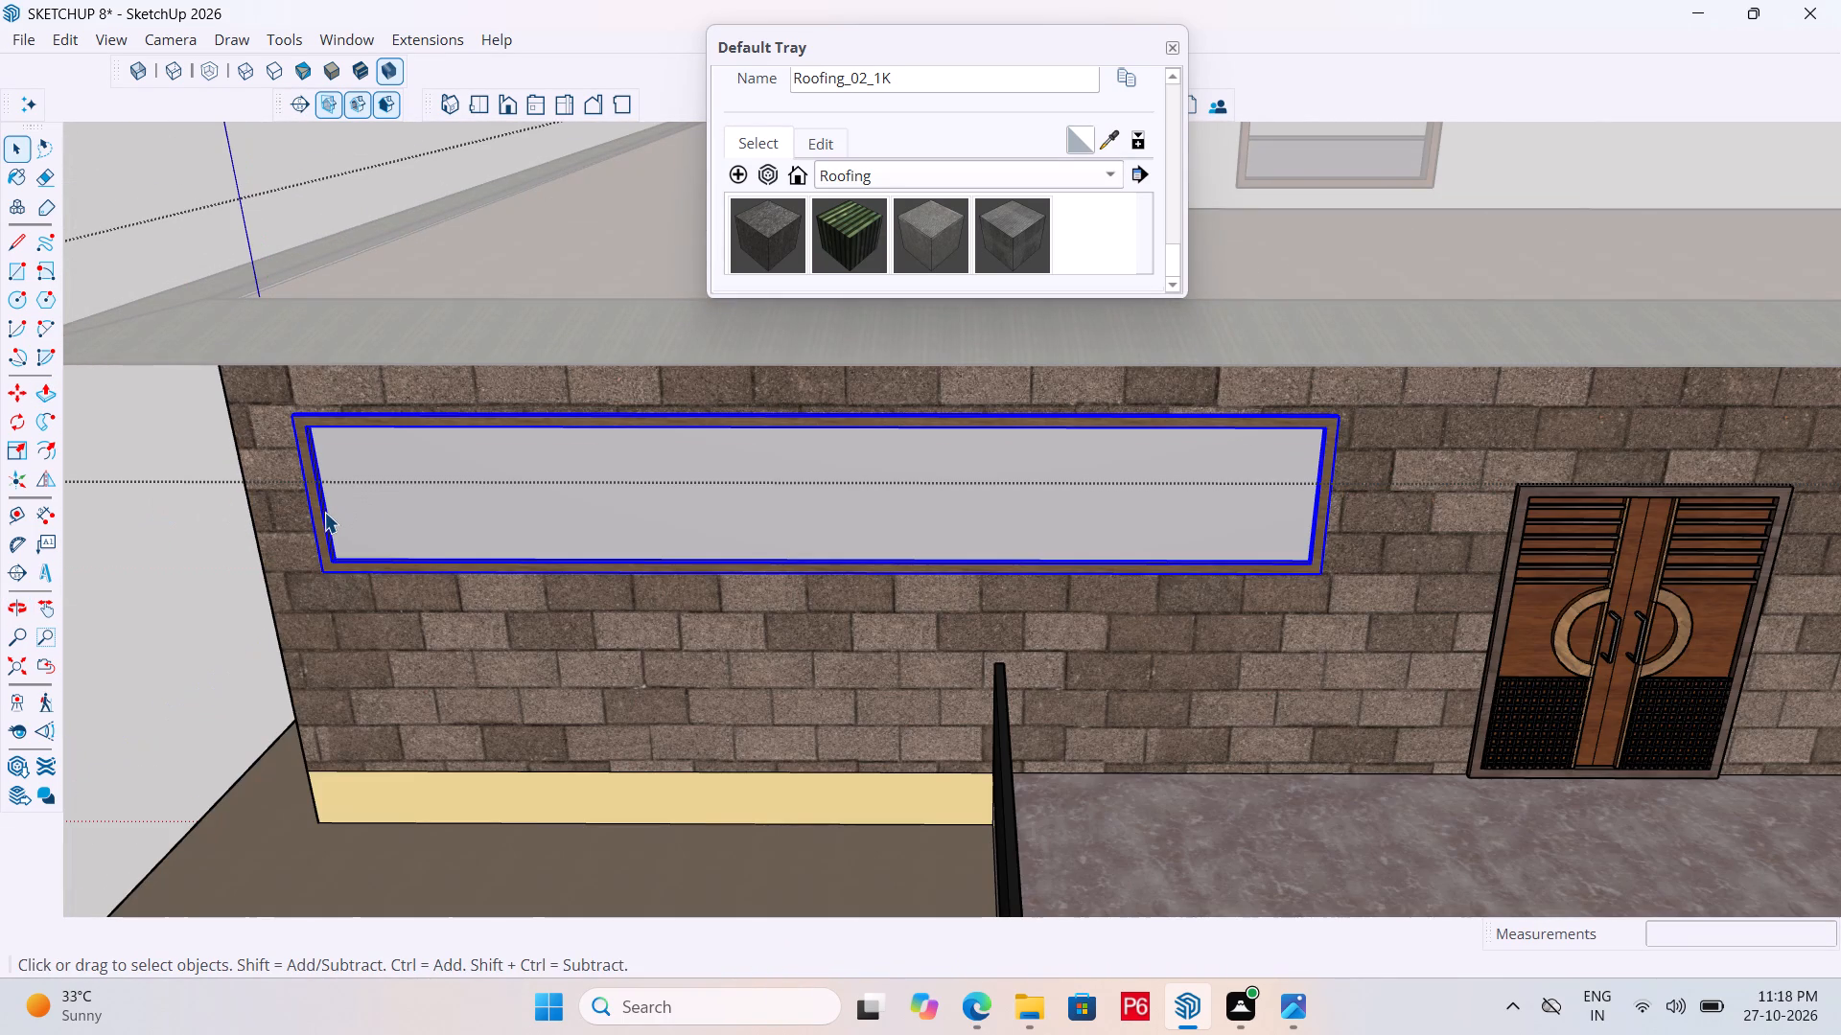
key(Delete)
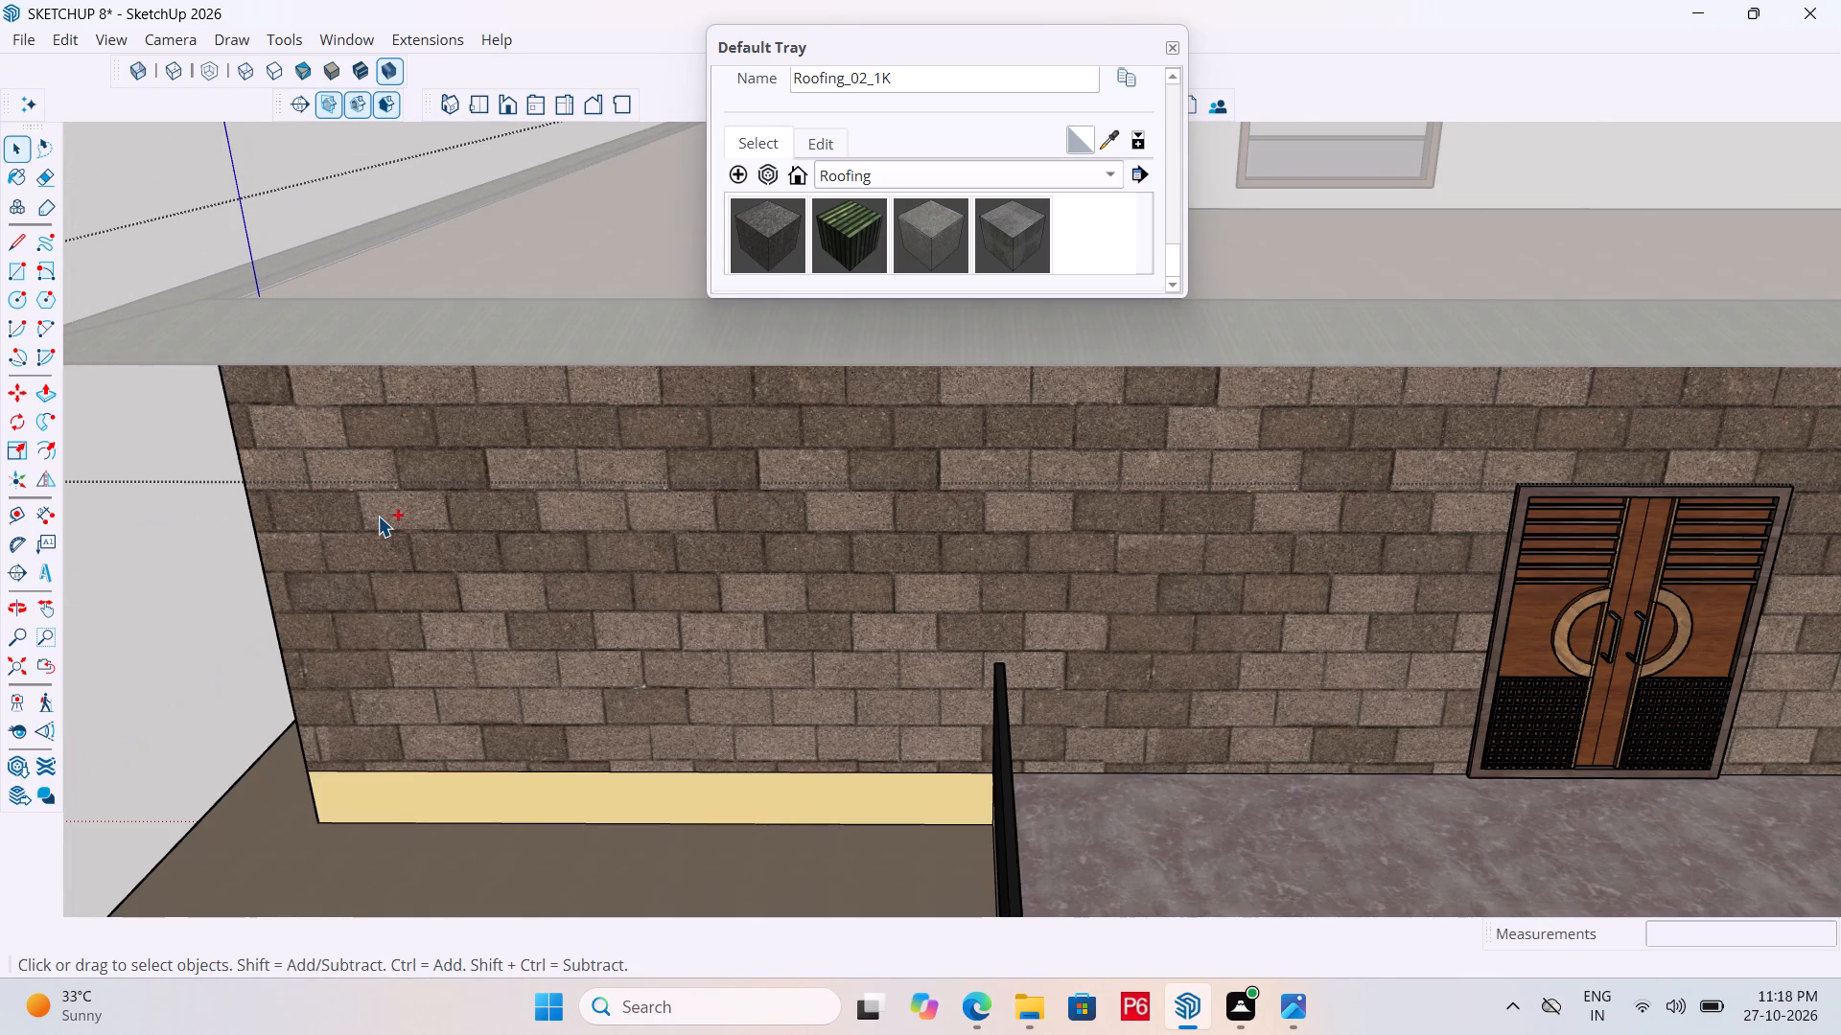
Save the model with the long front window removed.
key(ctrl+s)
key(ctrl+s)
key(ctrl+s)
key(ctrl+s)
key(ctrl+s)
key(ctrl+s)
key(ctrl+s)
key(ctrl+s)
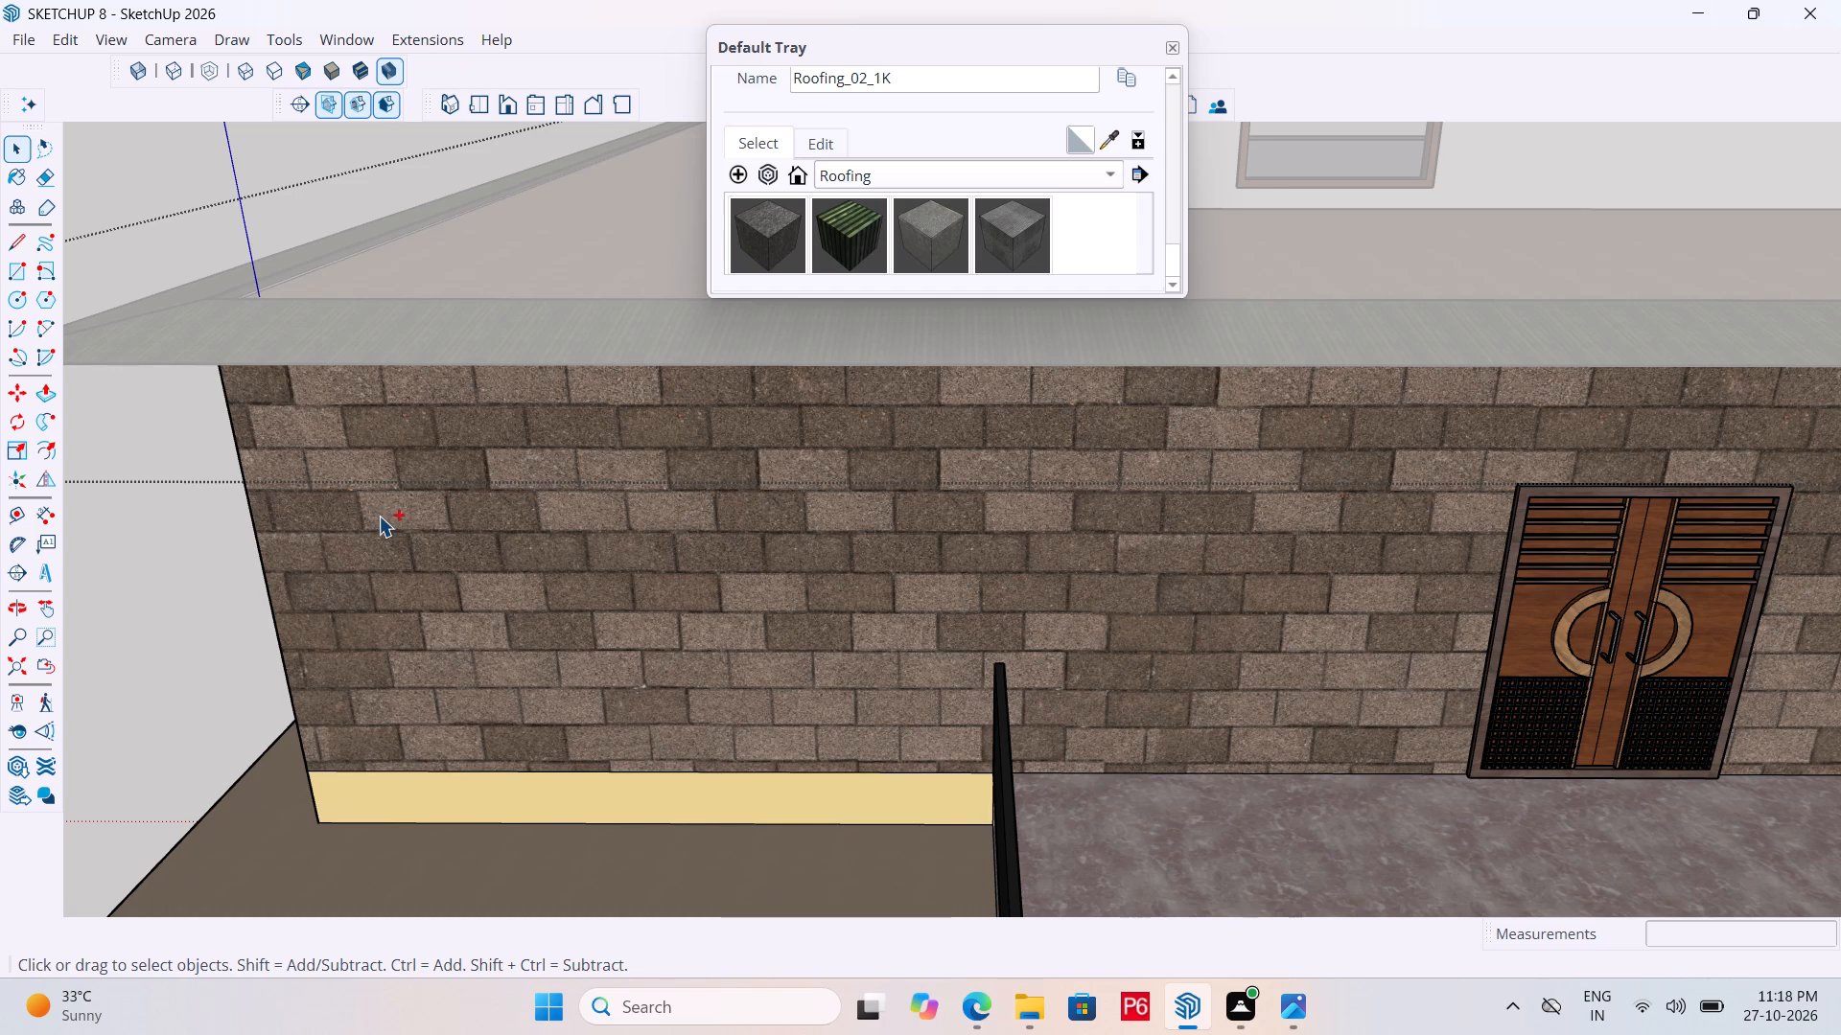
key(ctrl+s)
key(ctrl+s)
key(ctrl+s)
key(ctrl+s)
key(ctrl+s)
Exit the open house group and close the Default Tray.
scroll(313, 512, down, 7)
key(space)
scroll(312, 513, down, 6)
key(space)
scroll(331, 511, down, 4)
key(space)
scroll(346, 507, down, 4)
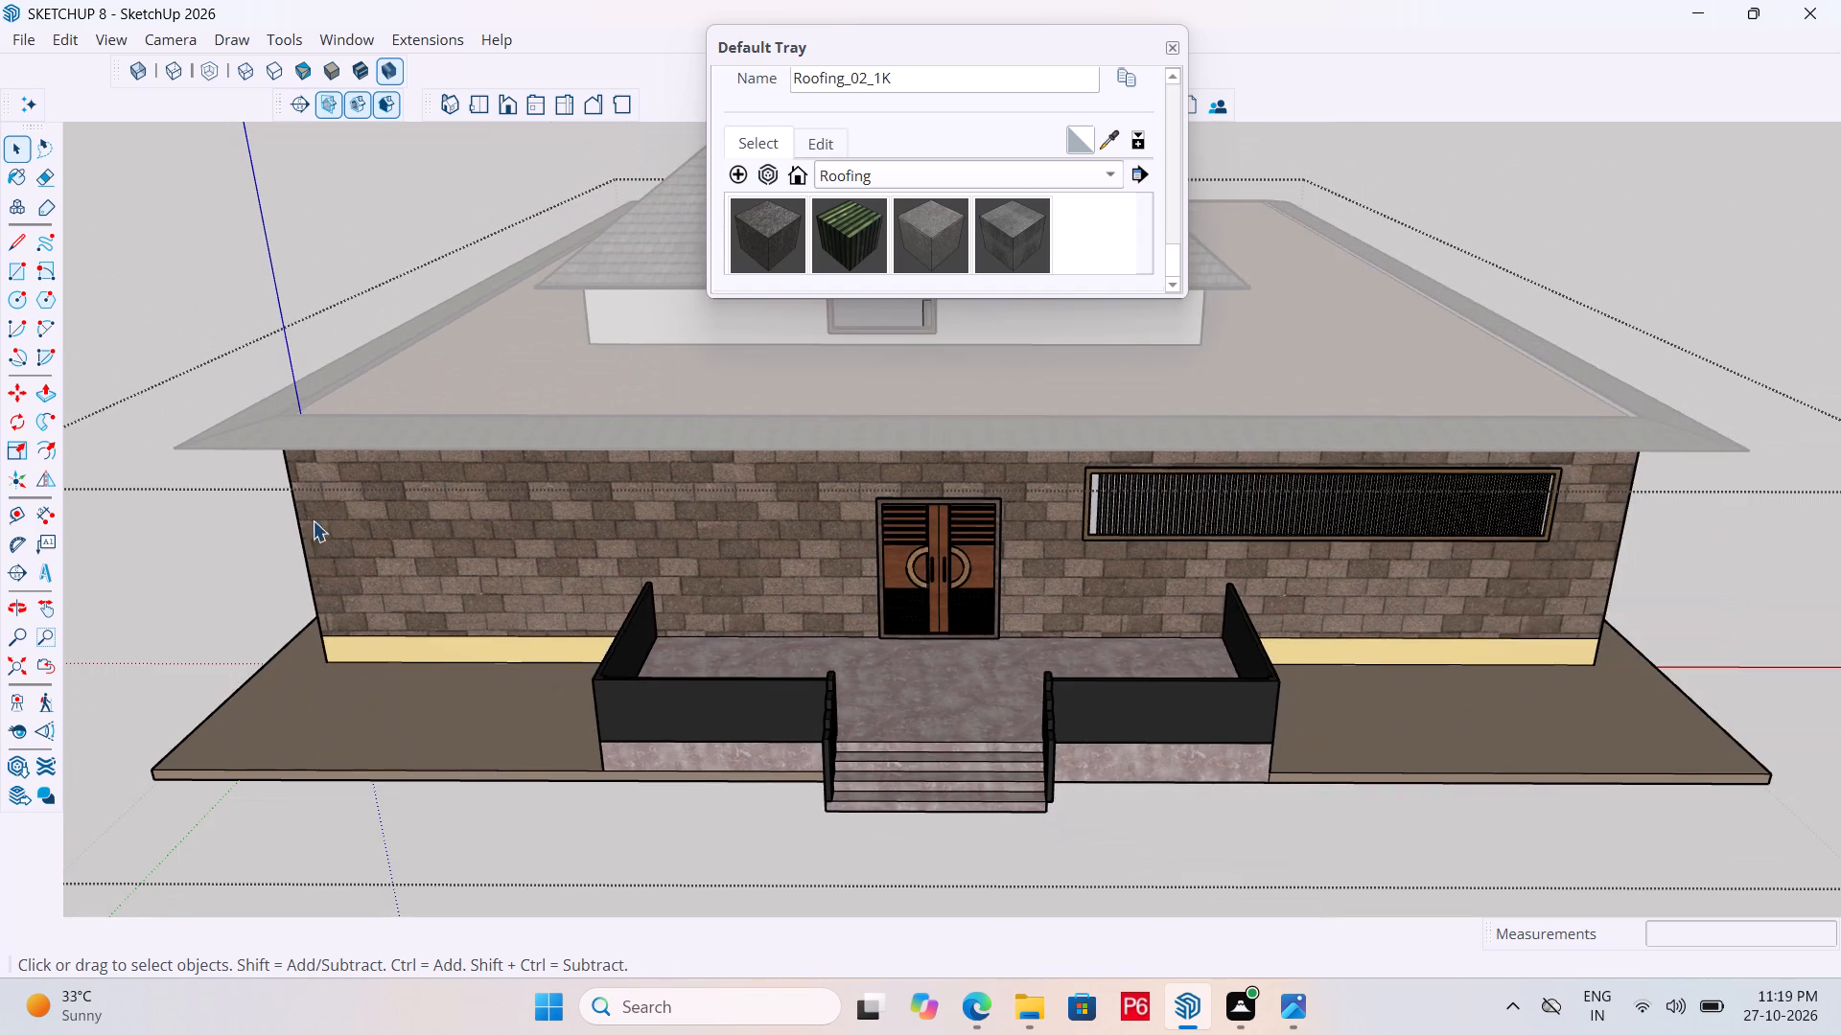
middle_drag(368, 555, 672, 605)
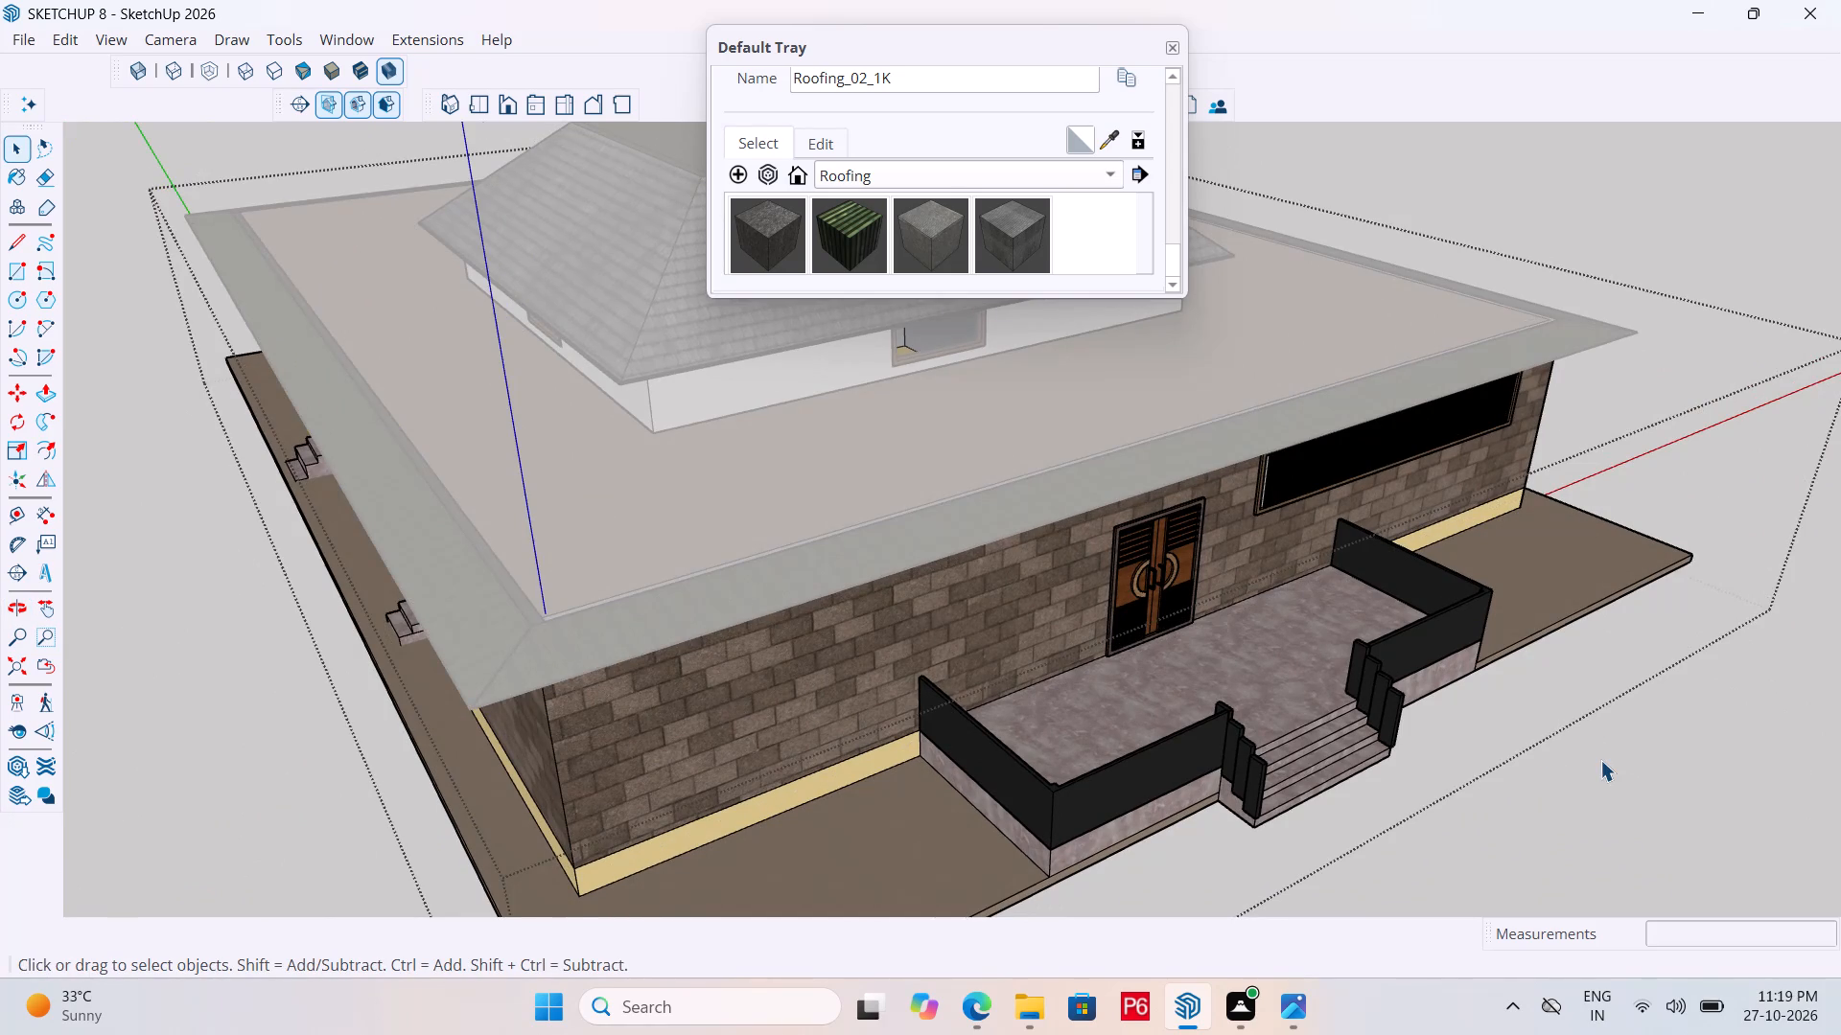
click(1600, 760)
scroll(799, 687, down, 5)
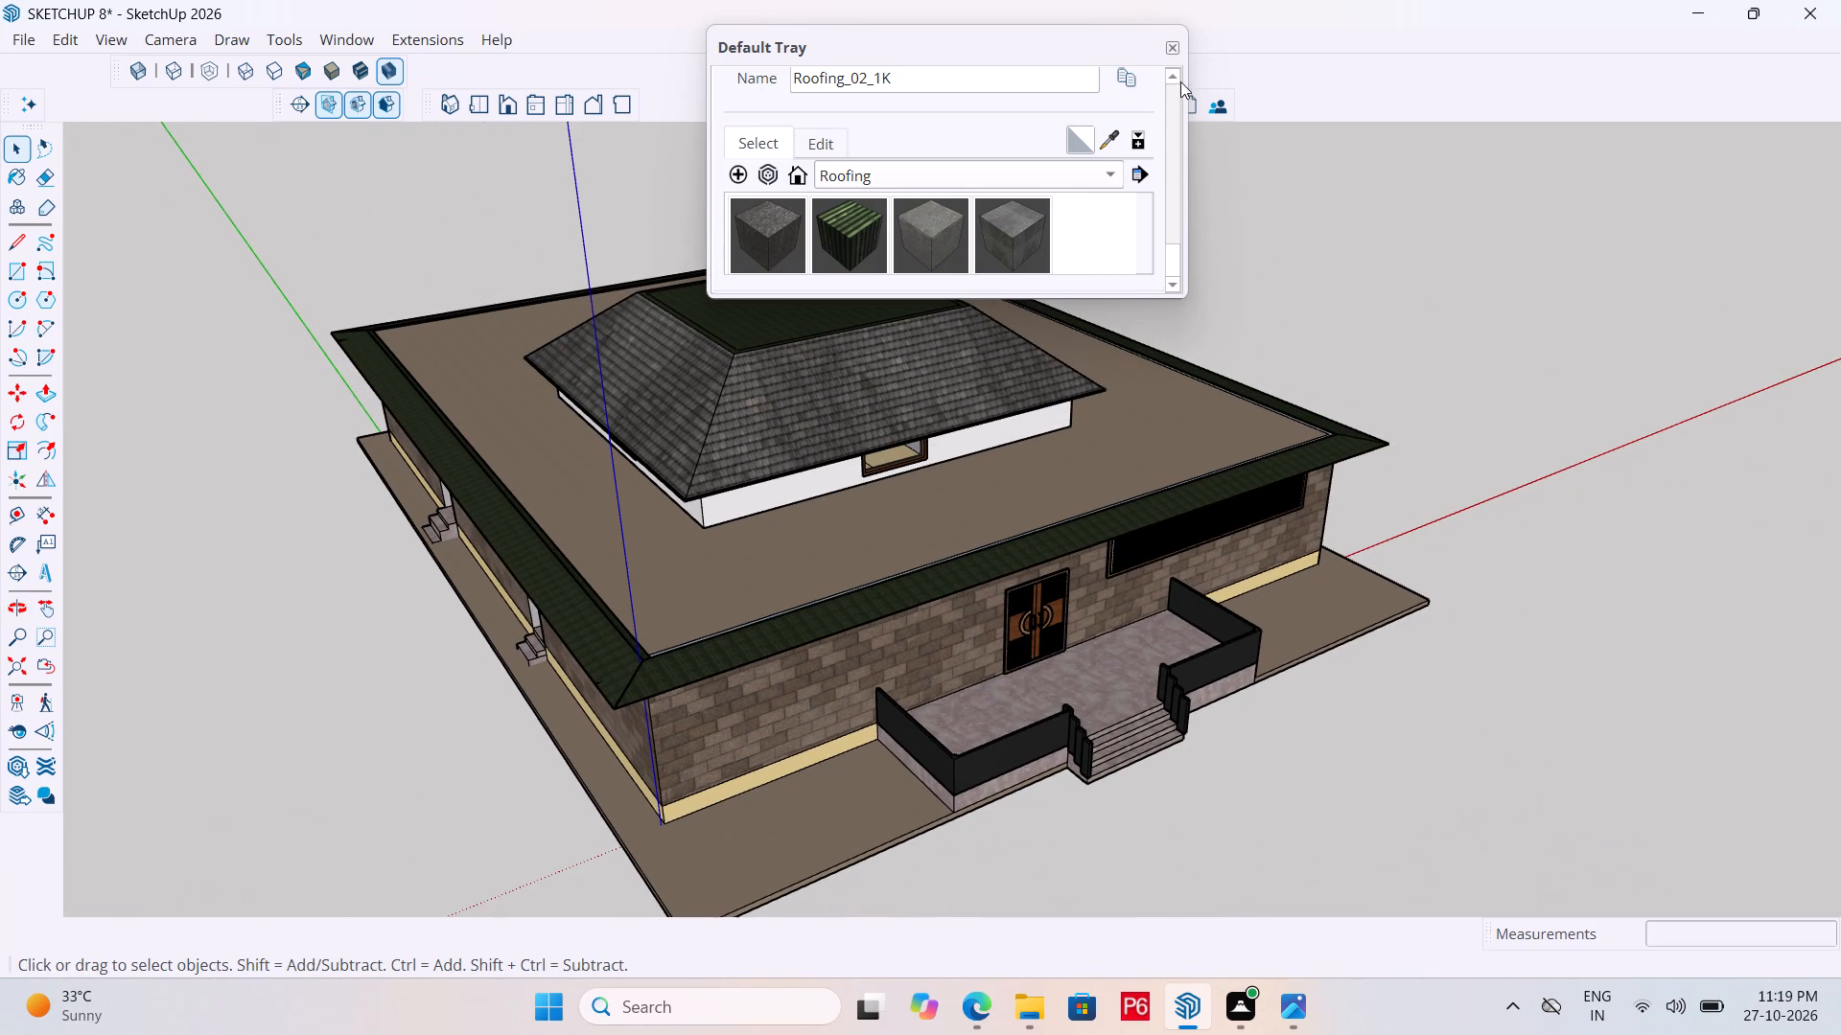
click(1177, 41)
Save the model with the whole house in view.
middle_drag(940, 524, 1001, 423)
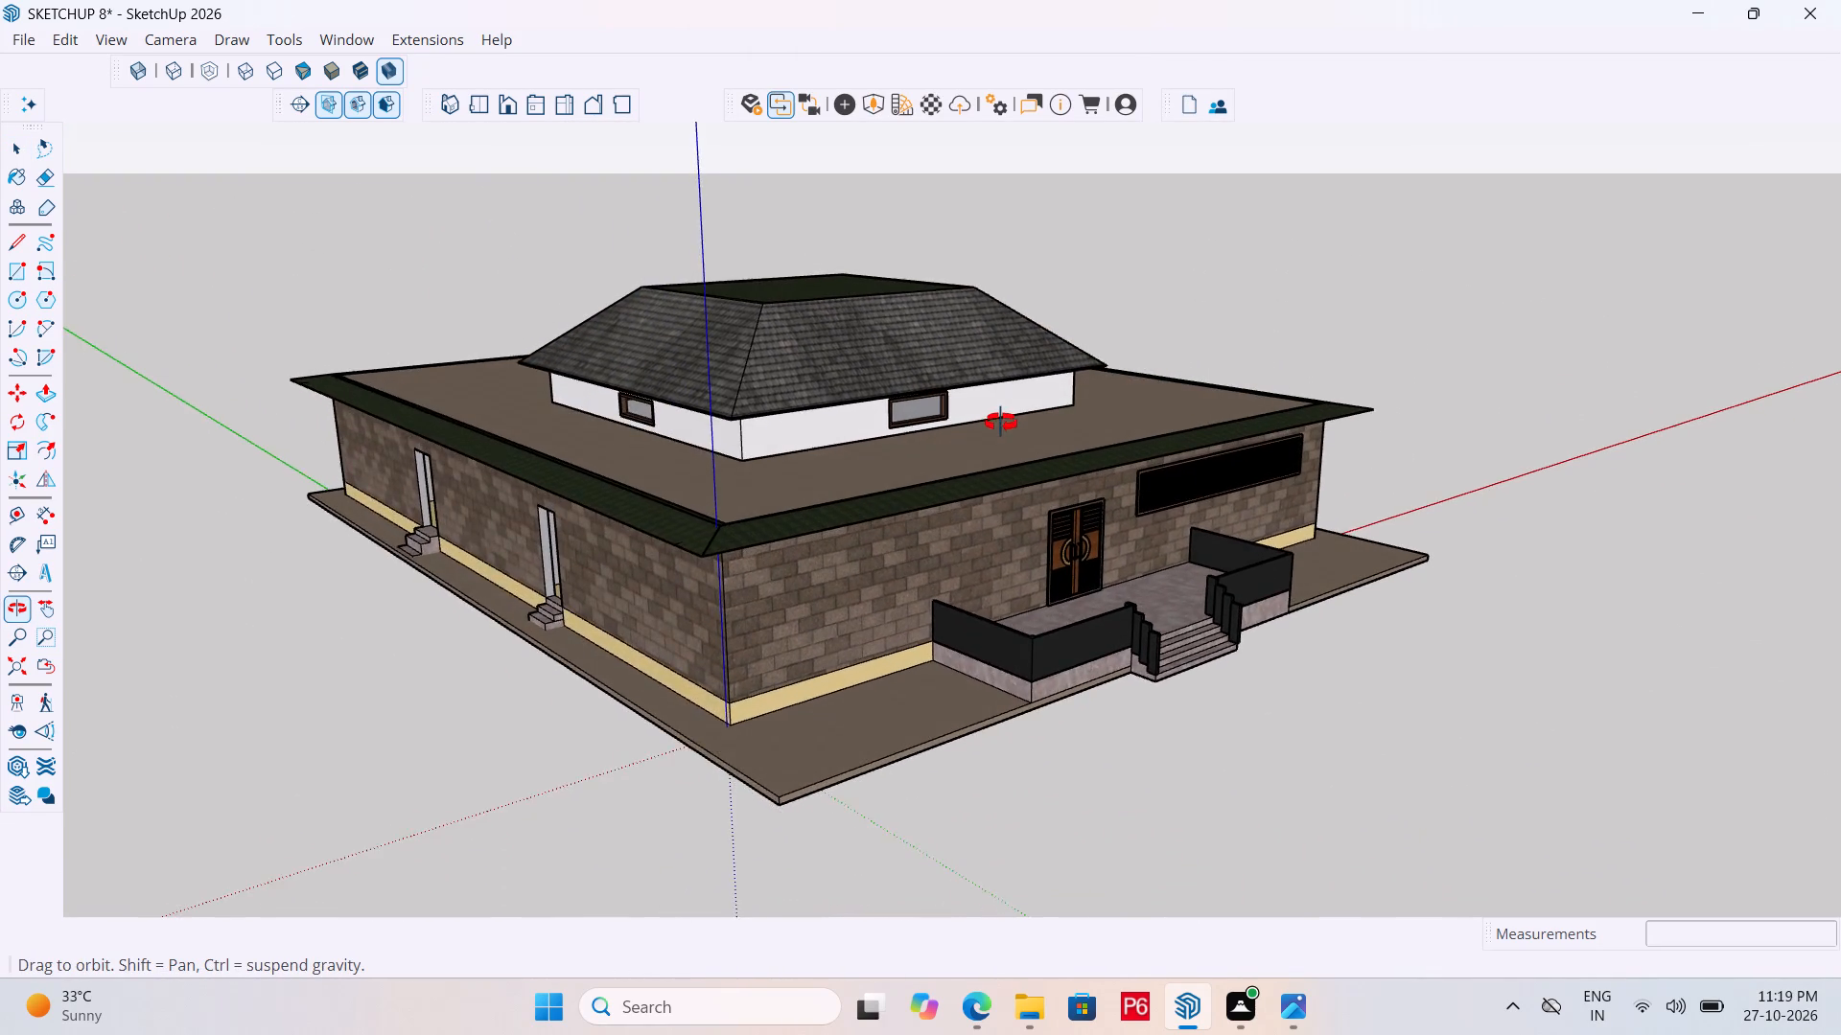
middle_drag(1001, 423, 959, 411)
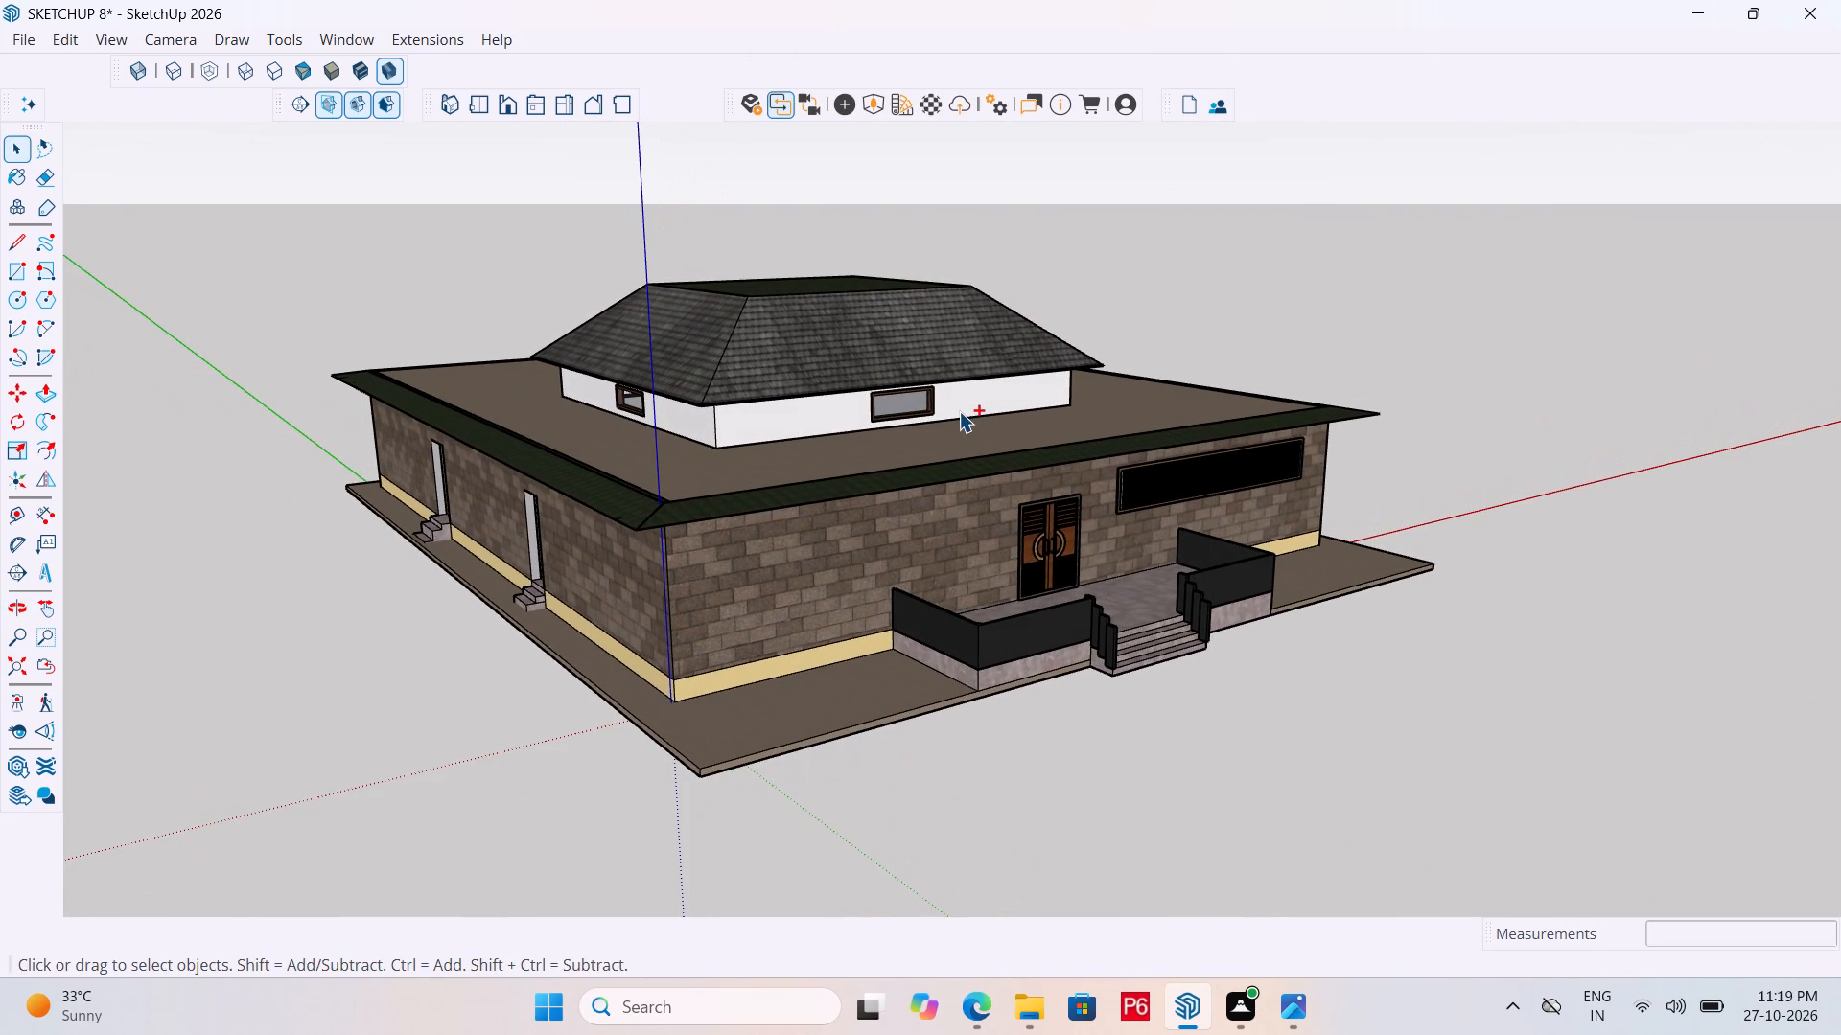
key(ctrl+s)
key(ctrl+s)
key(ctrl+s)
key(ctrl+s)
key(ctrl+s)
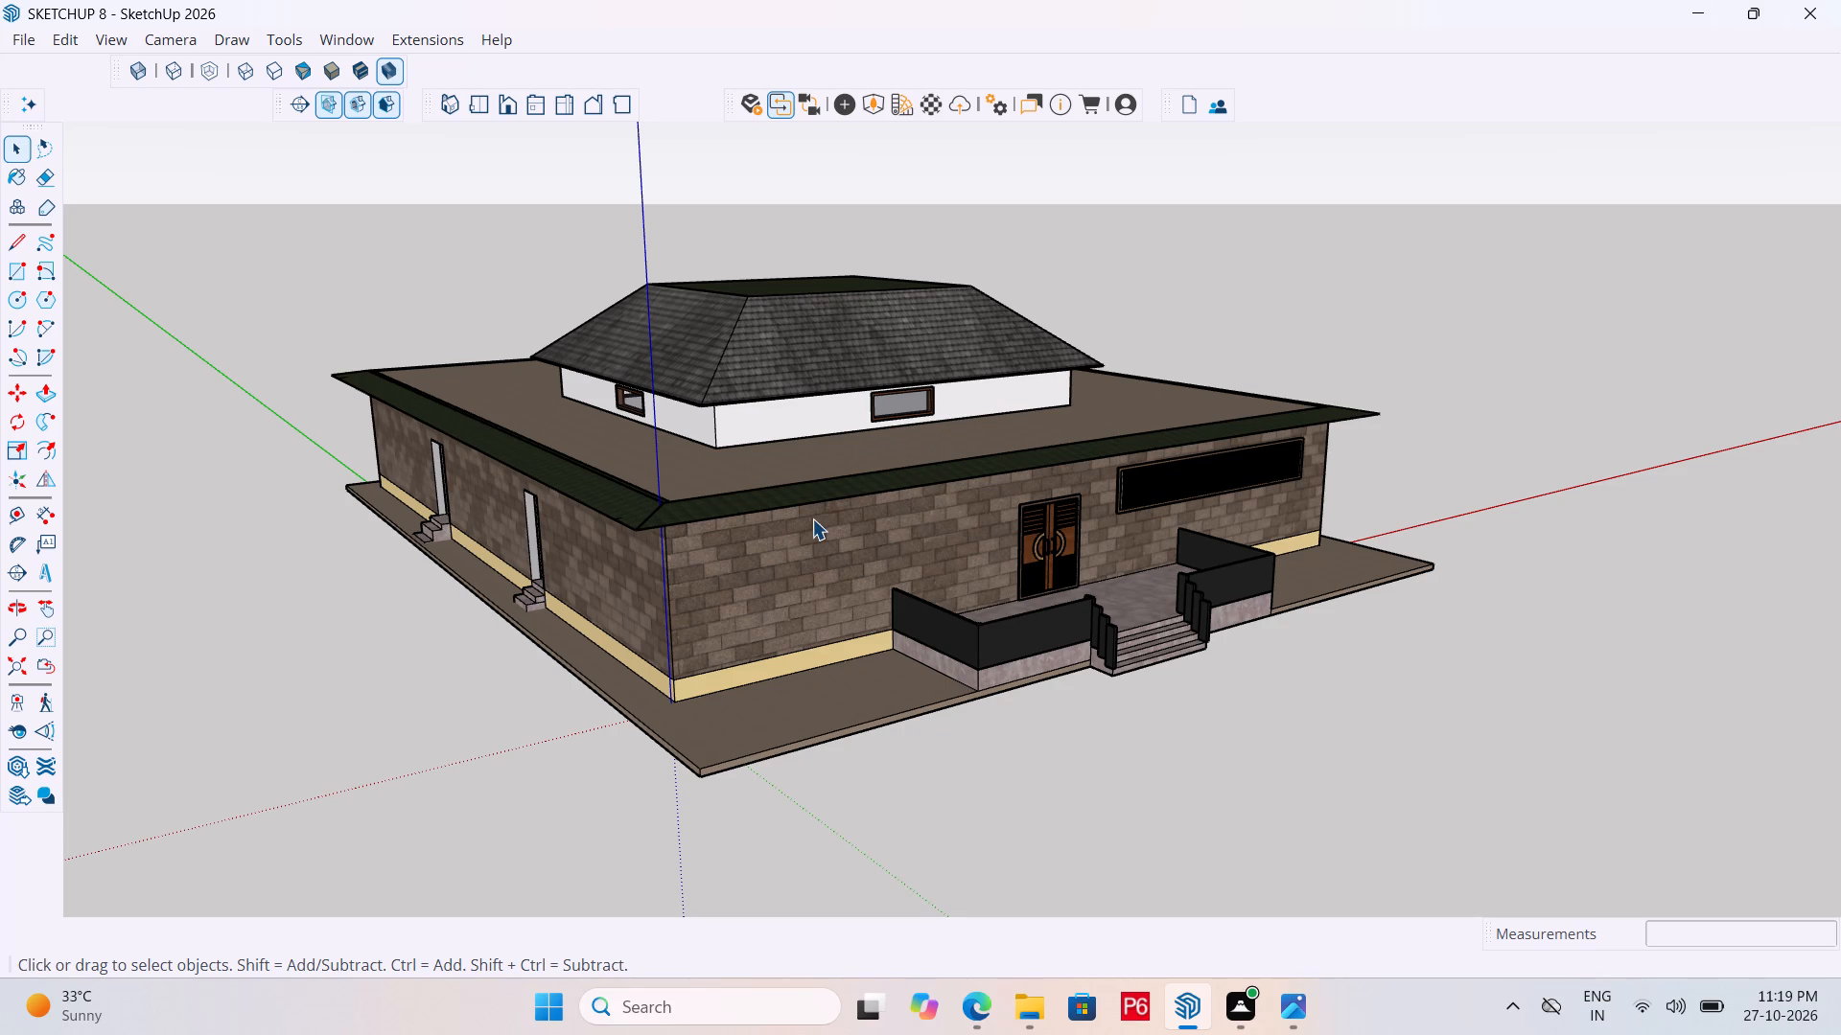
Inside the lower roof group, sample Roofing_02_1K from the side inner edge strip and paint the grey front inner strip with it.
scroll(678, 466, up, 6)
middle_drag(742, 484, 753, 488)
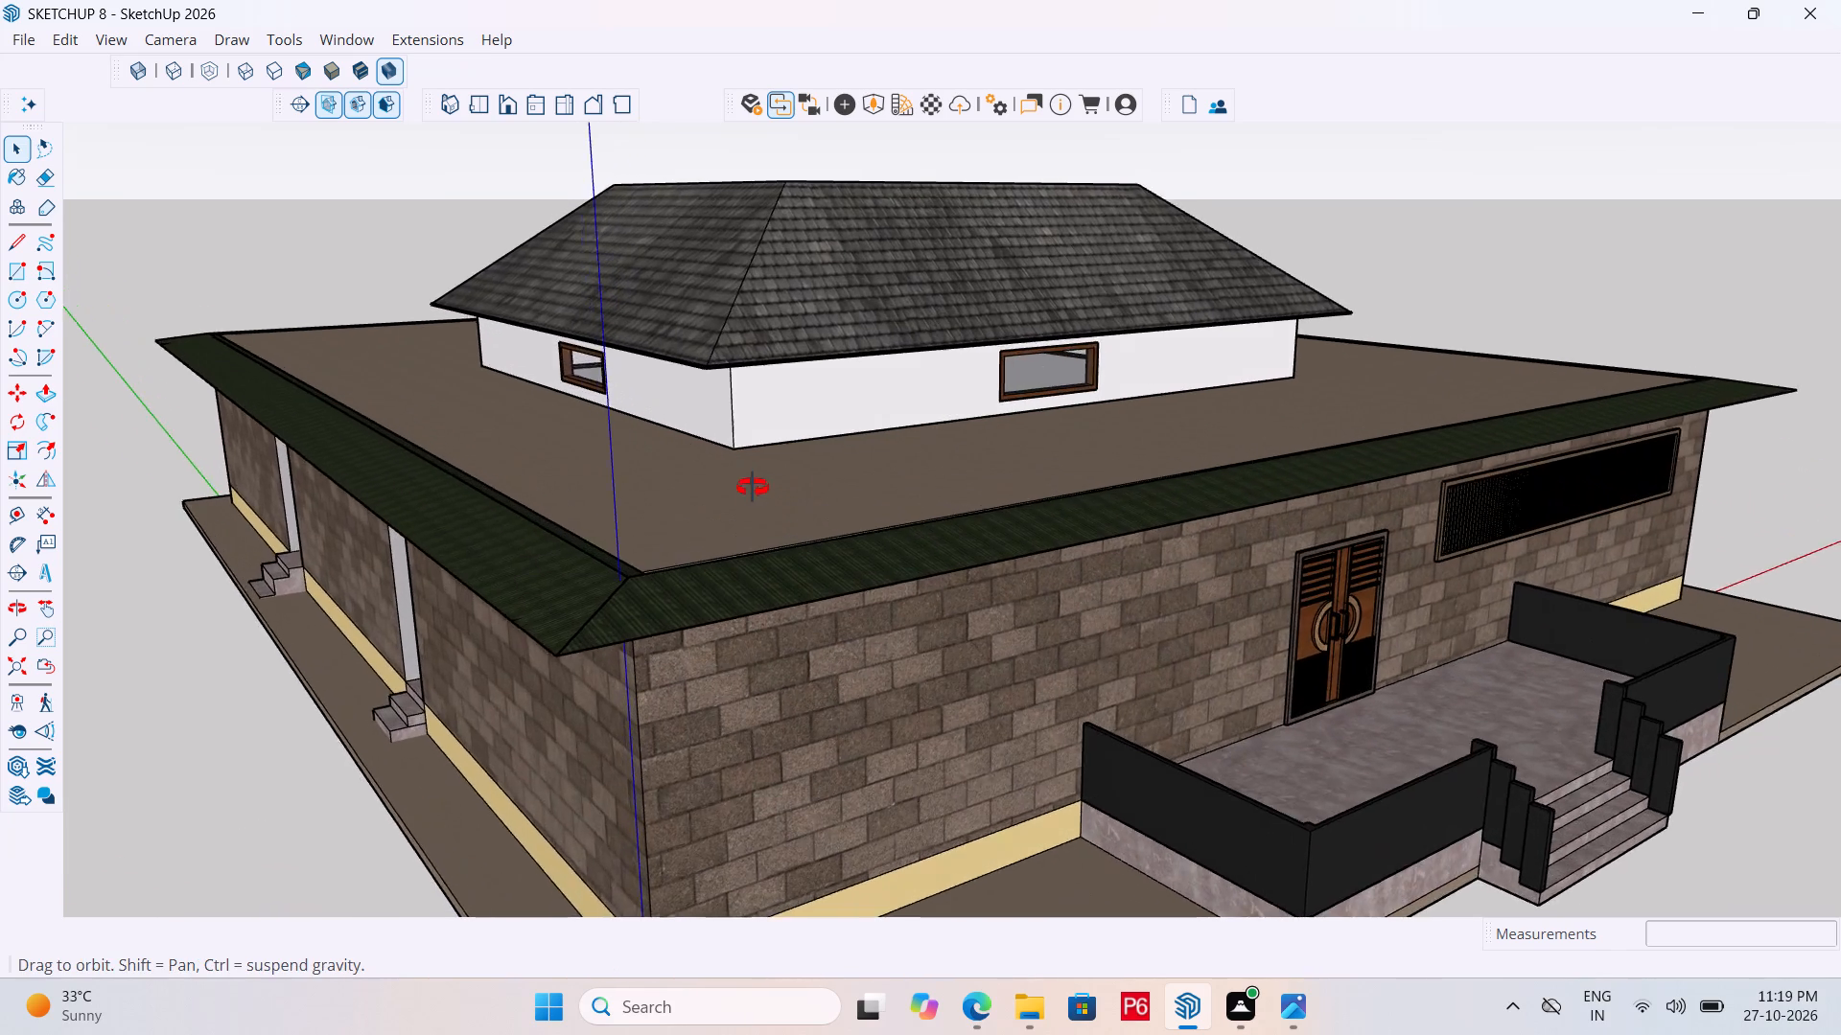
middle_drag(753, 488, 715, 473)
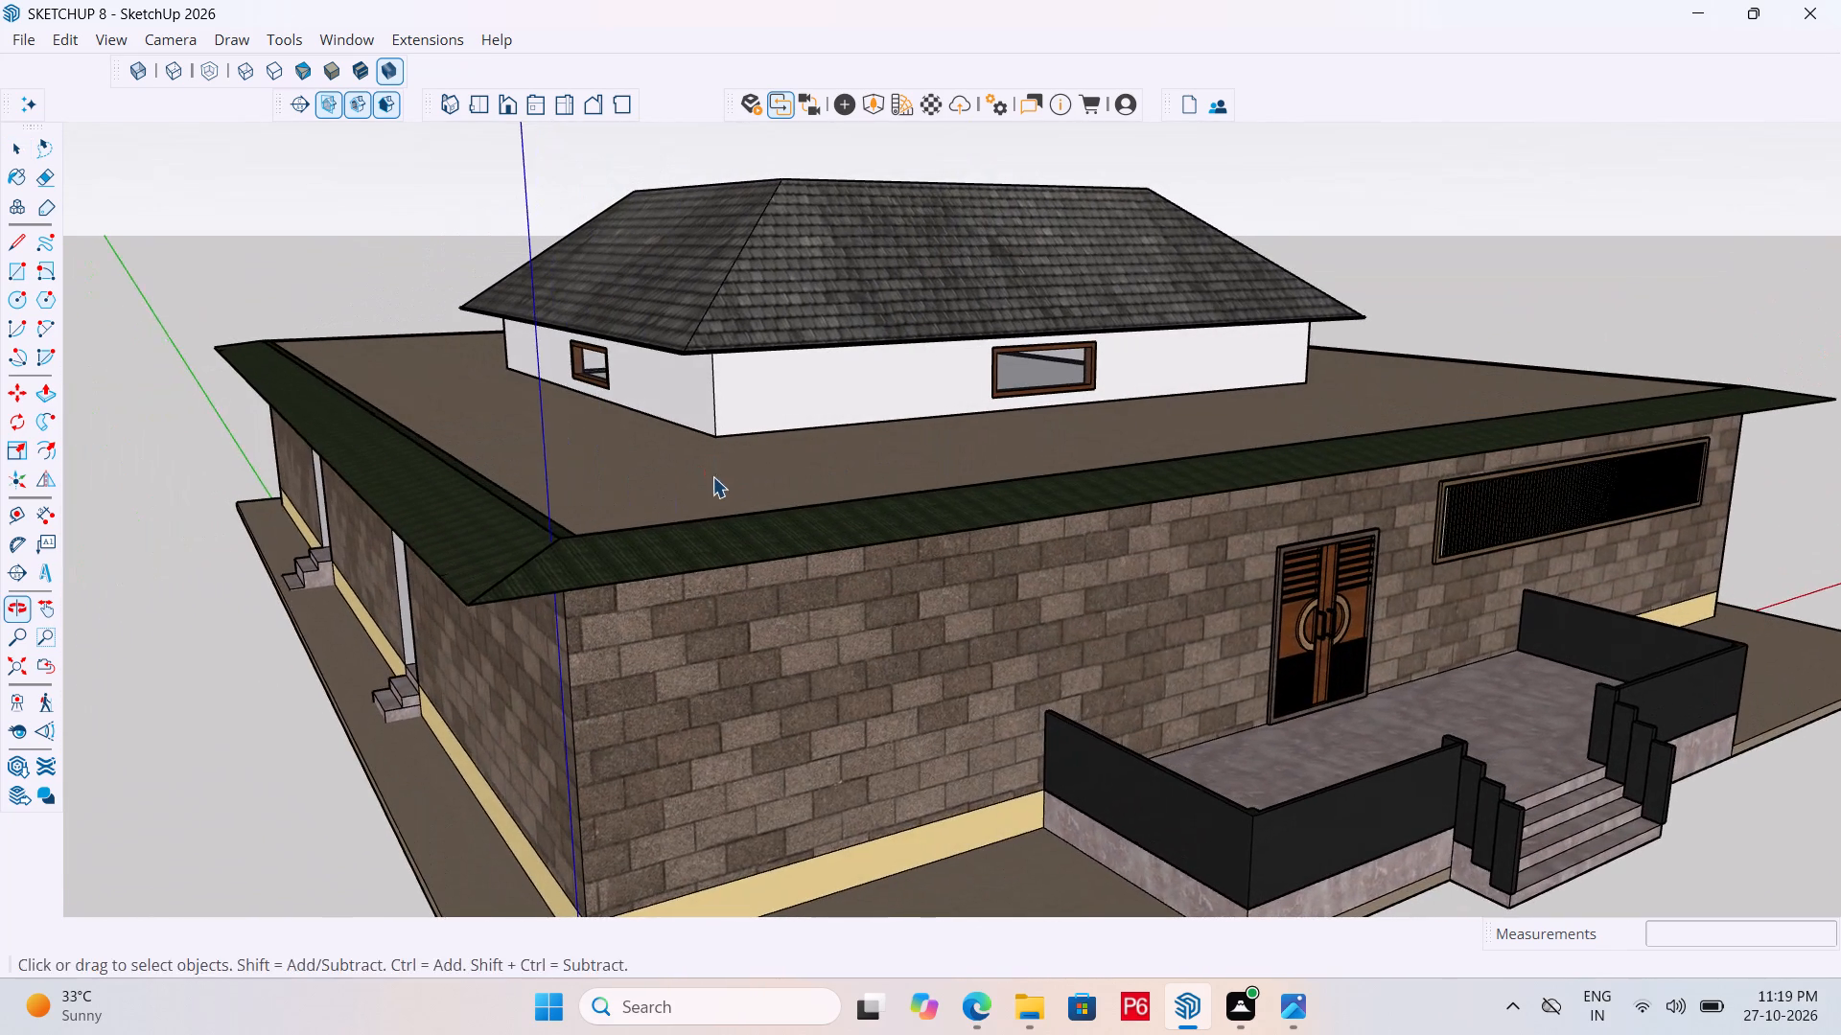
scroll(832, 511, down, 3)
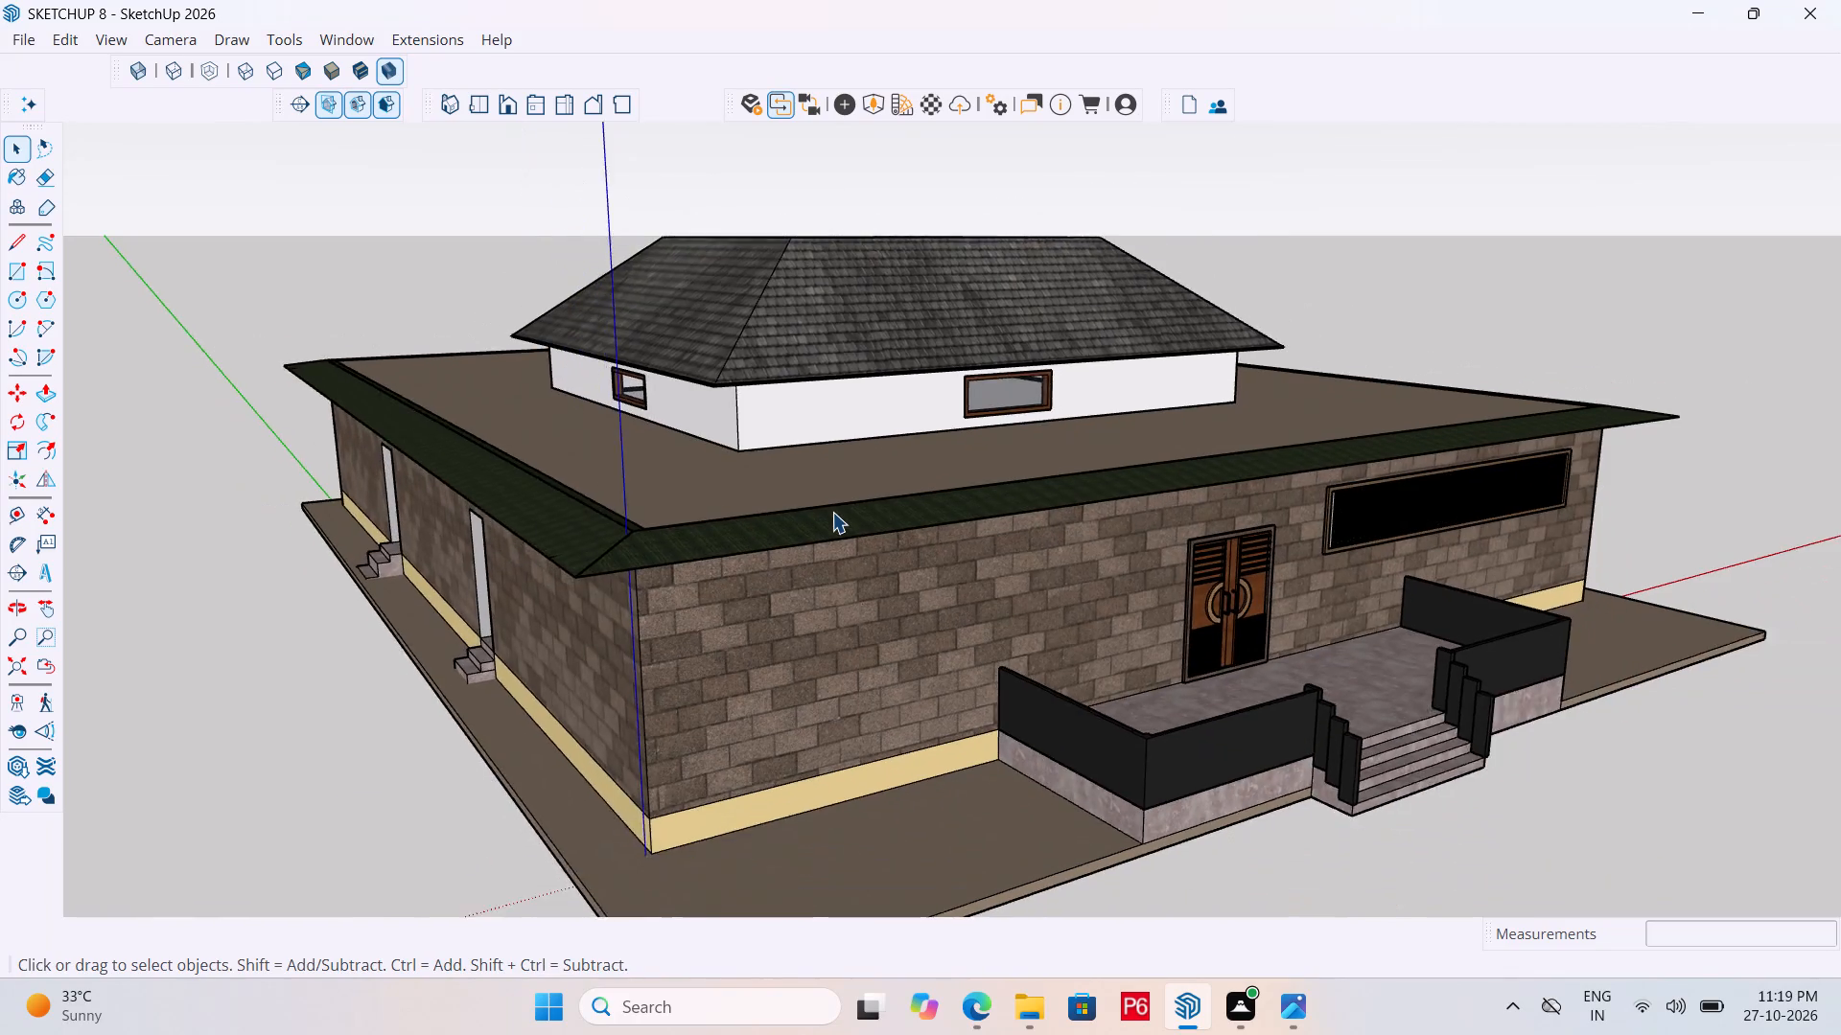
scroll(832, 512, down, 1)
middle_drag(843, 592, 808, 782)
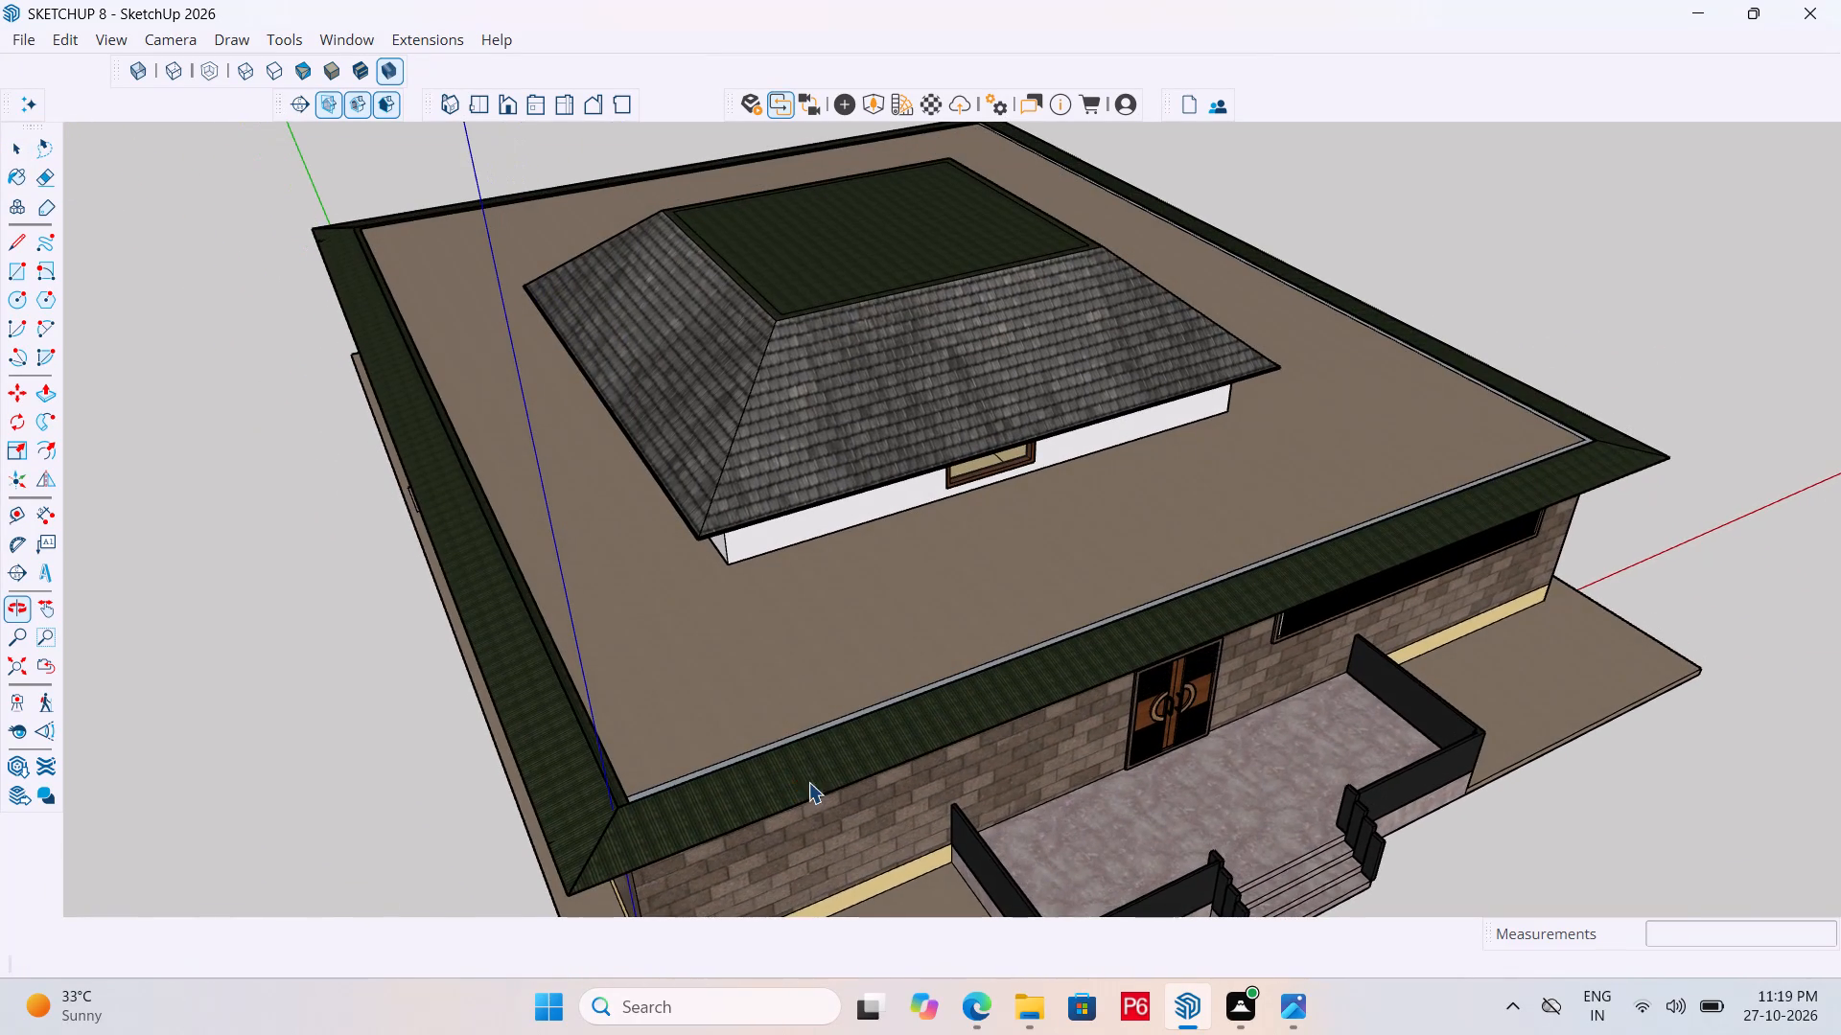
scroll(795, 783, up, 5)
scroll(621, 791, up, 6)
click(512, 816)
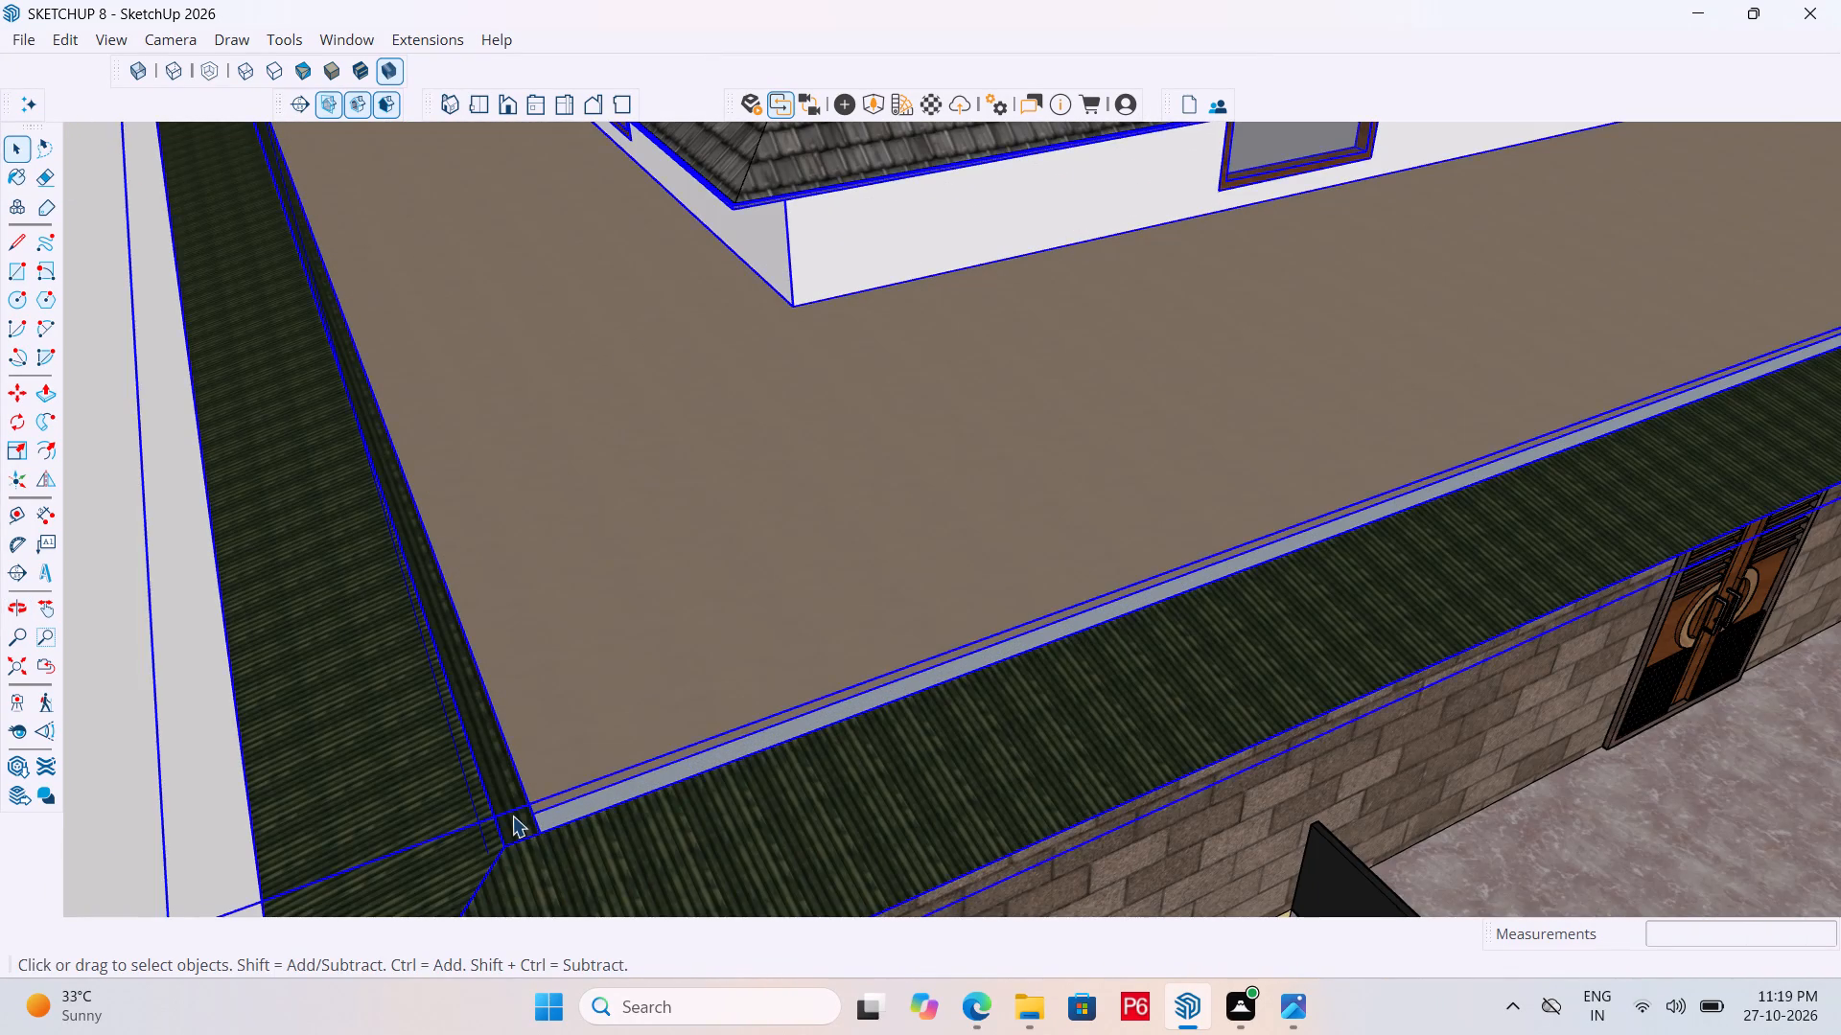
double_click(512, 815)
click(512, 815)
click(512, 815)
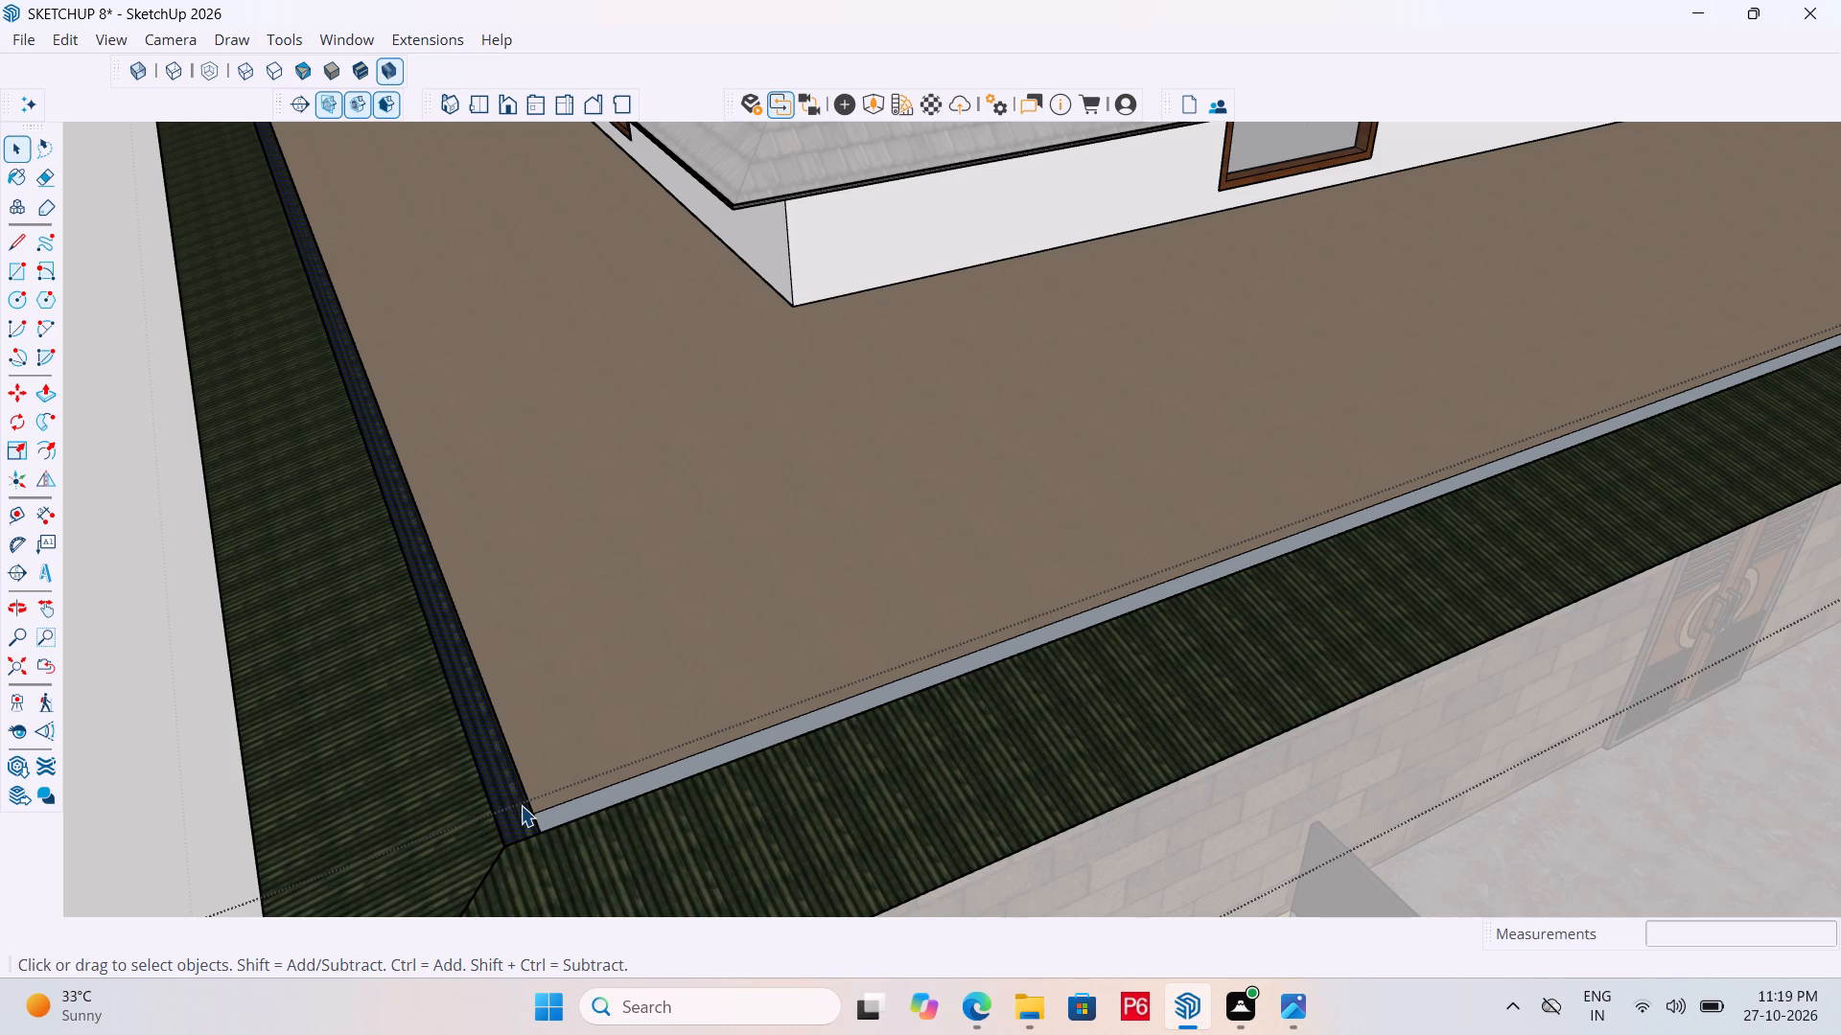
key(b)
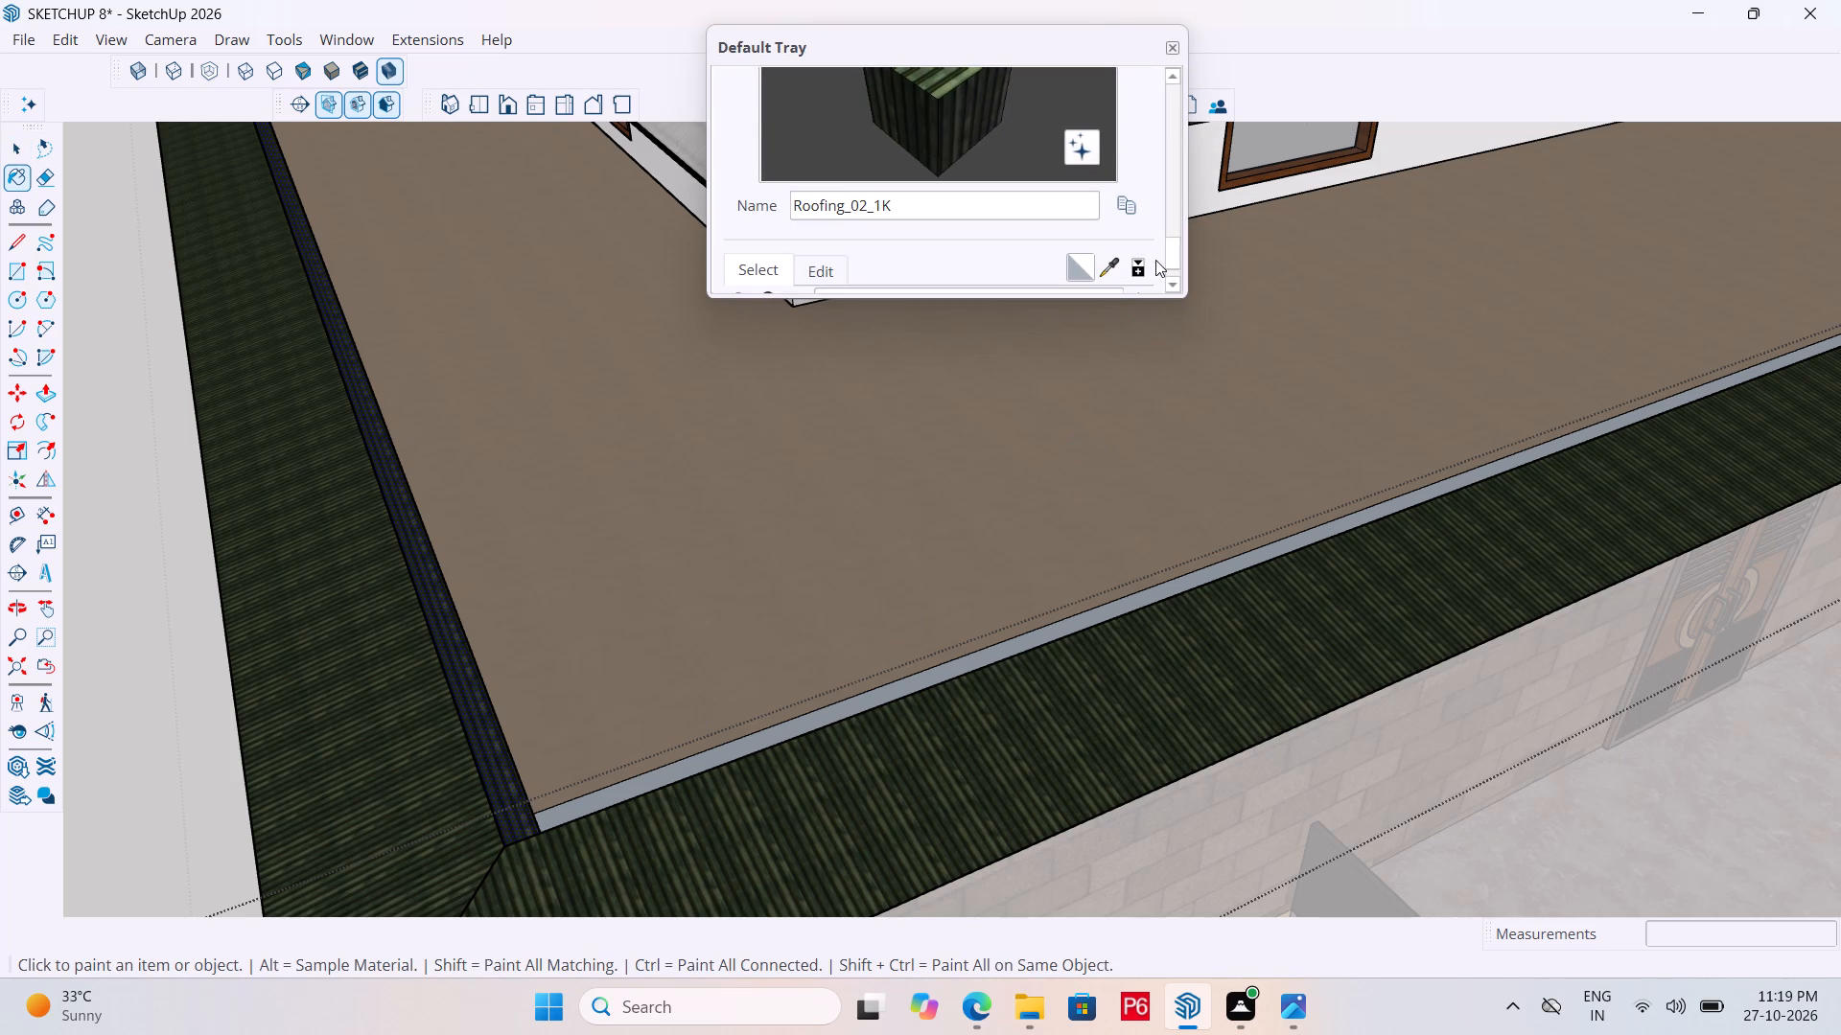
click(1117, 265)
click(524, 823)
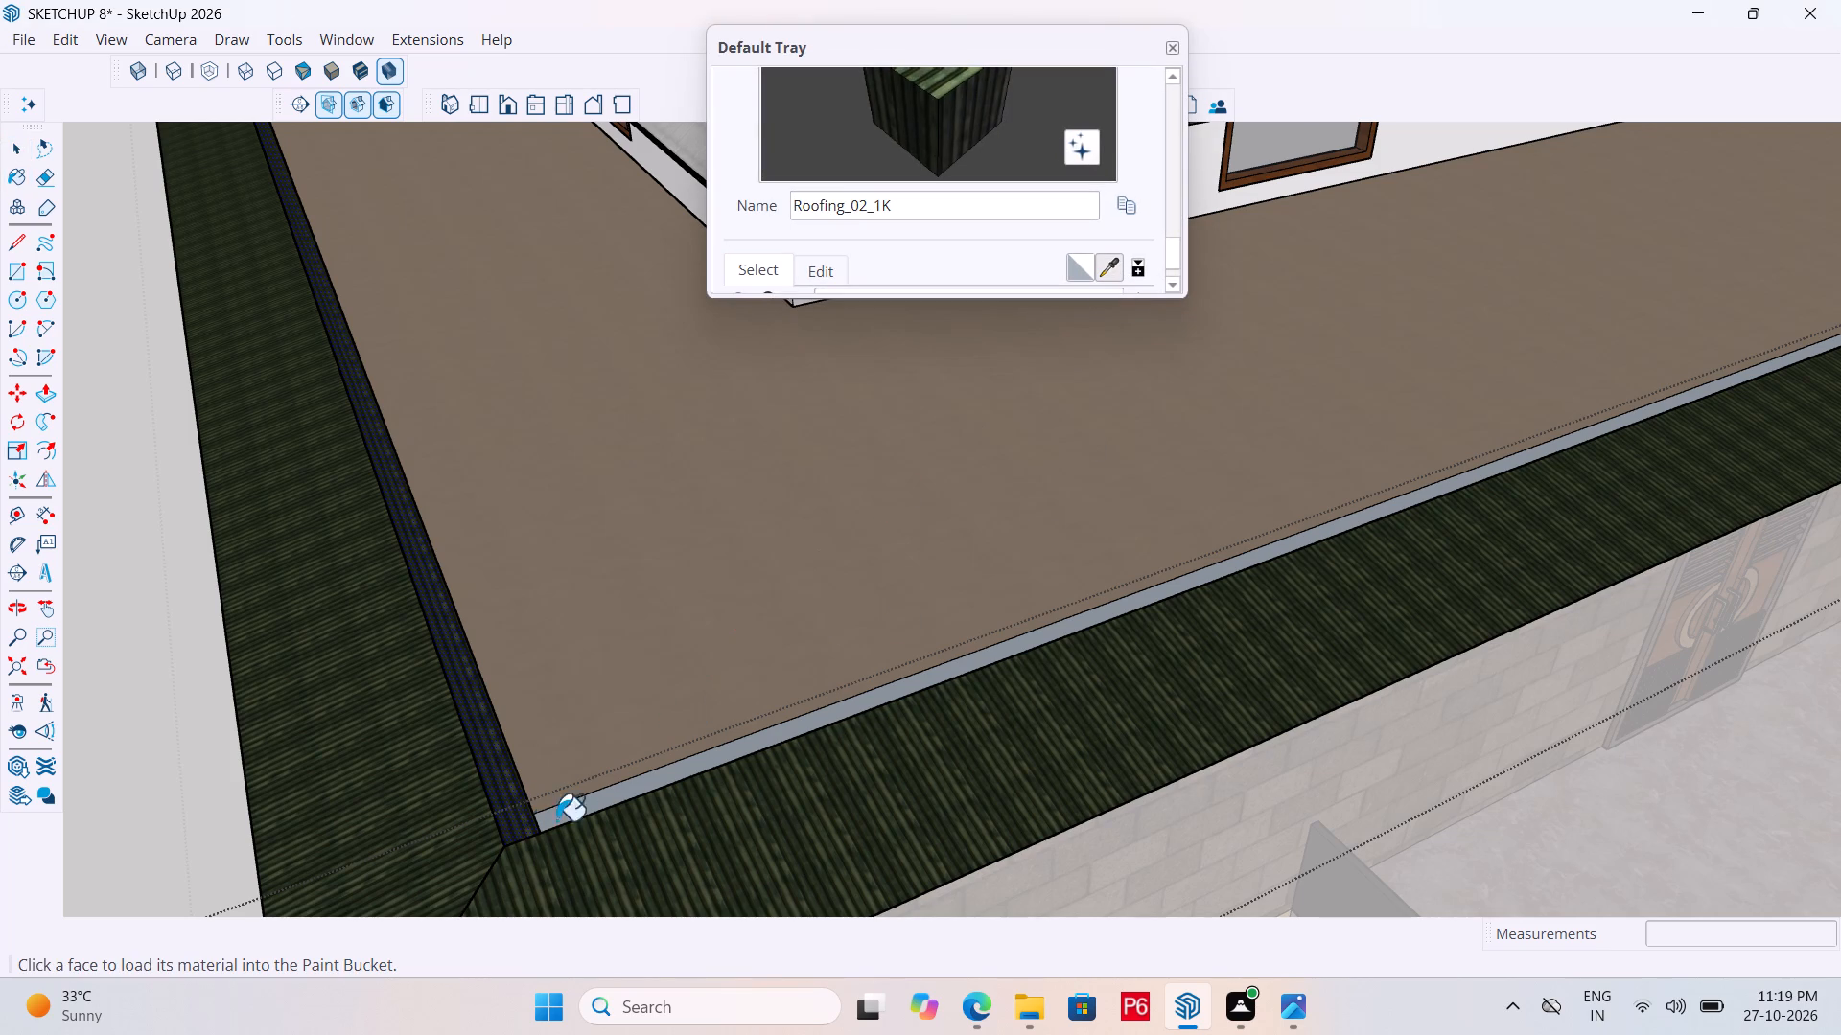
click(591, 807)
scroll(597, 807, down, 11)
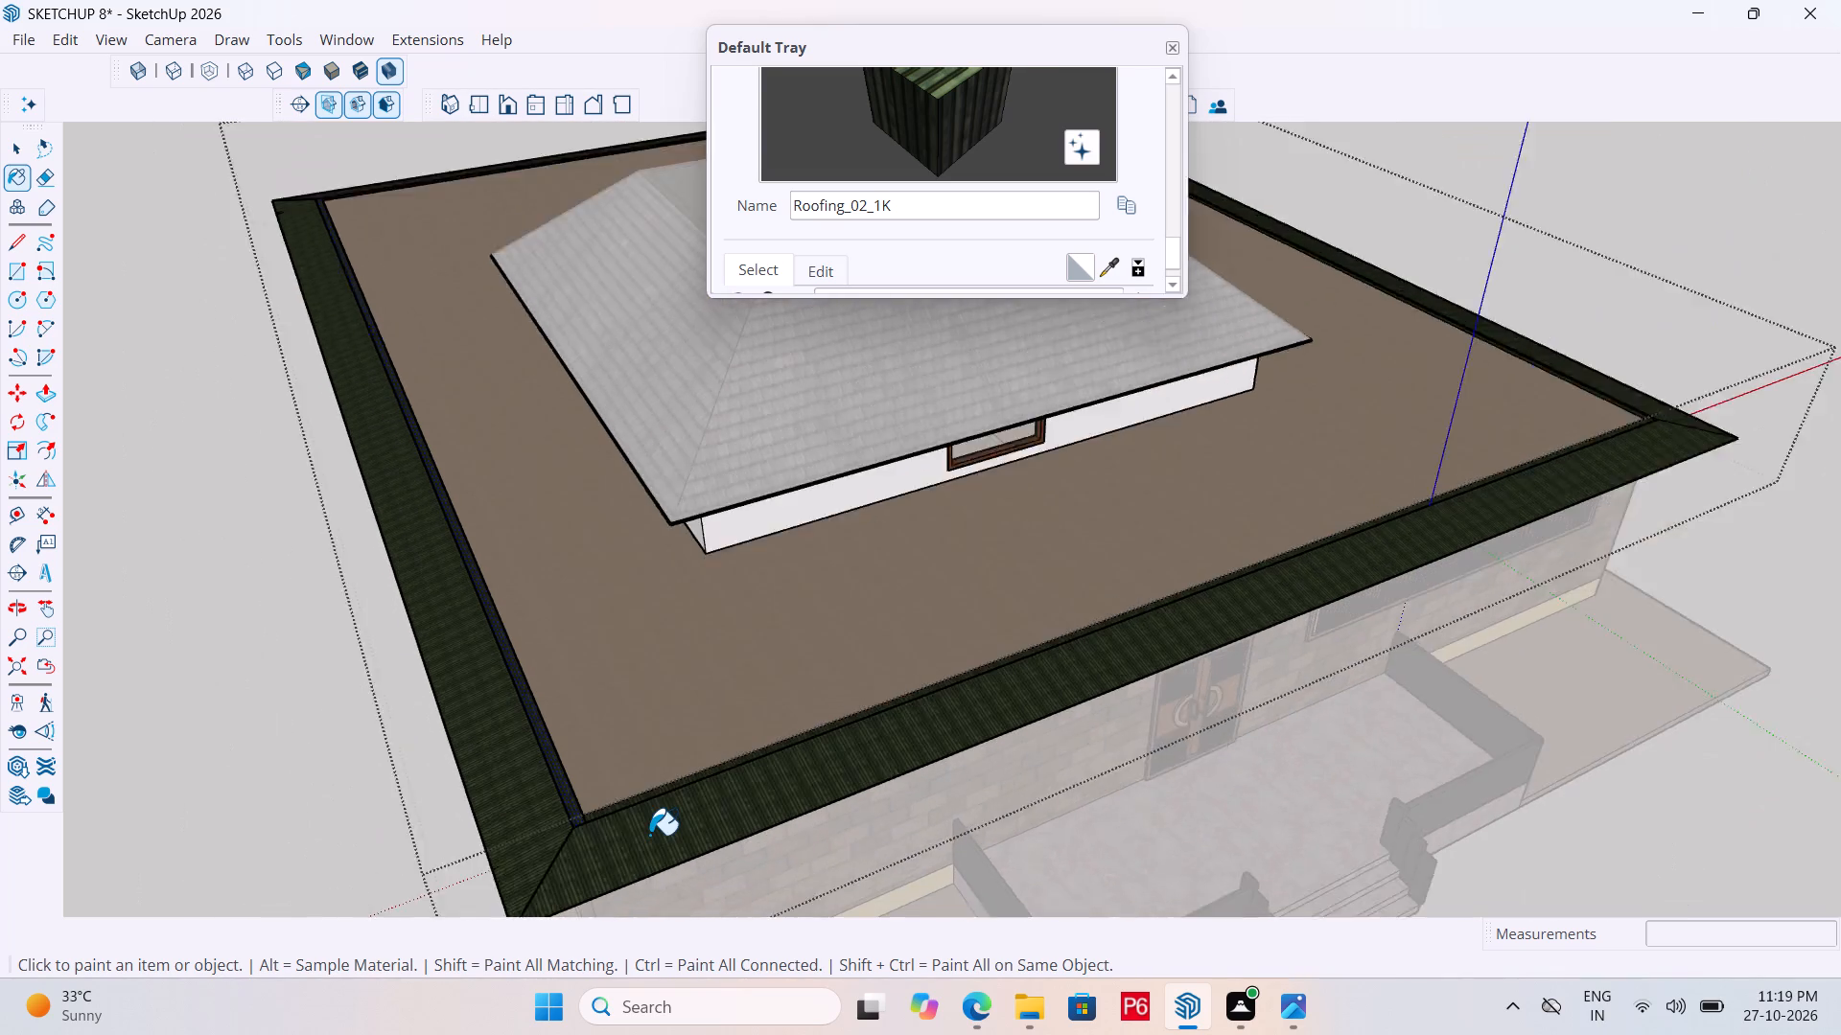
scroll(649, 835, down, 4)
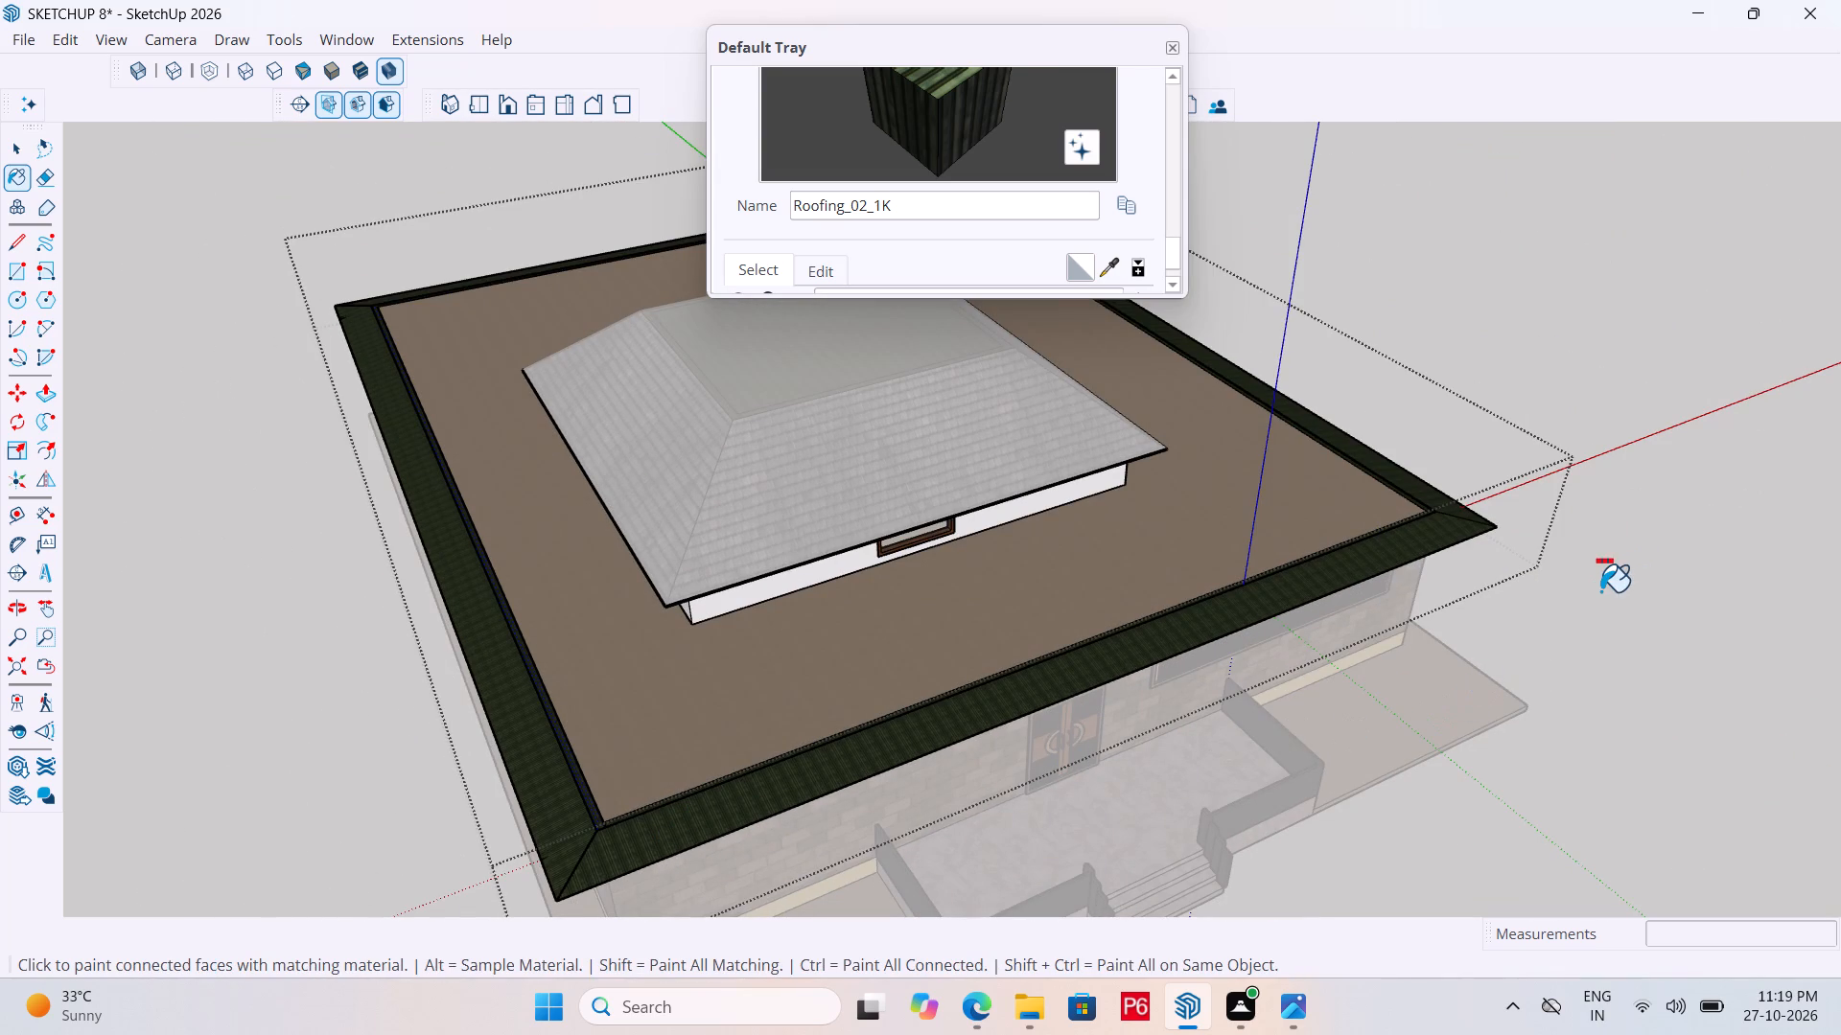
Save the model and exit the lower roof group.
key(ctrl+s)
key(ctrl+s)
key(ctrl+s)
key(ctrl+s)
key(ctrl+s)
key(space)
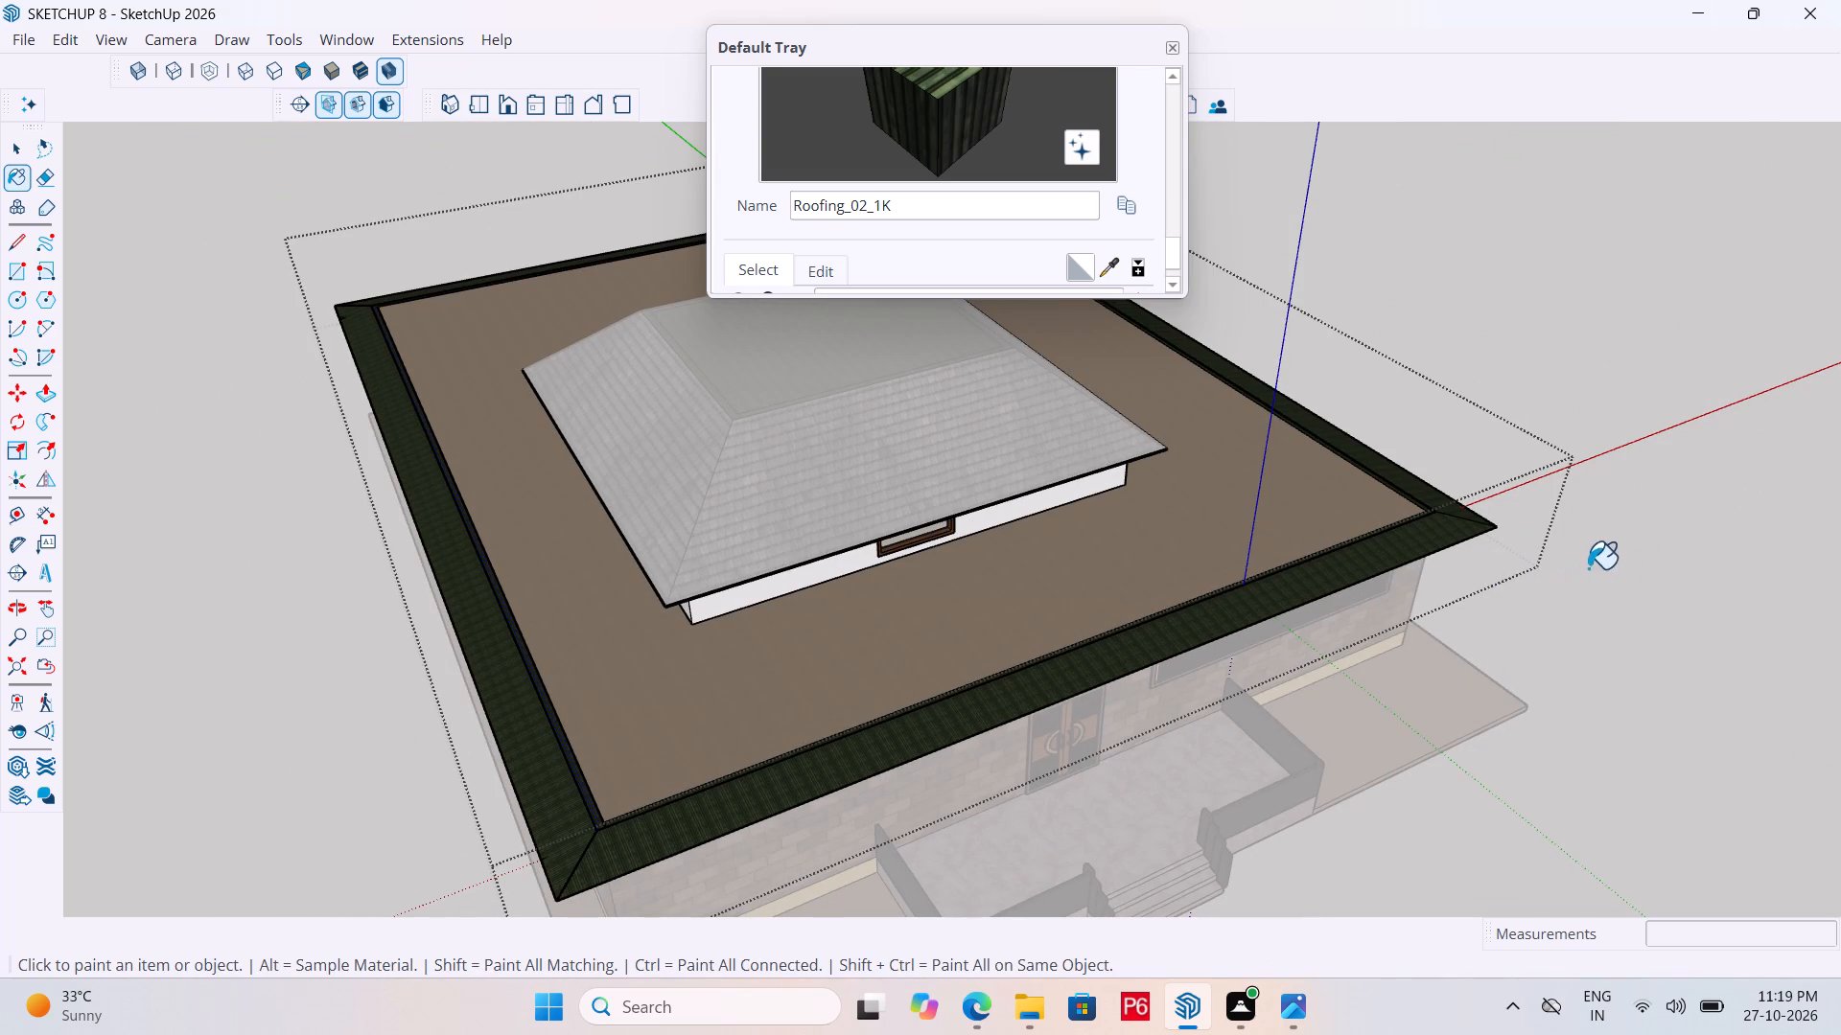
click(1588, 568)
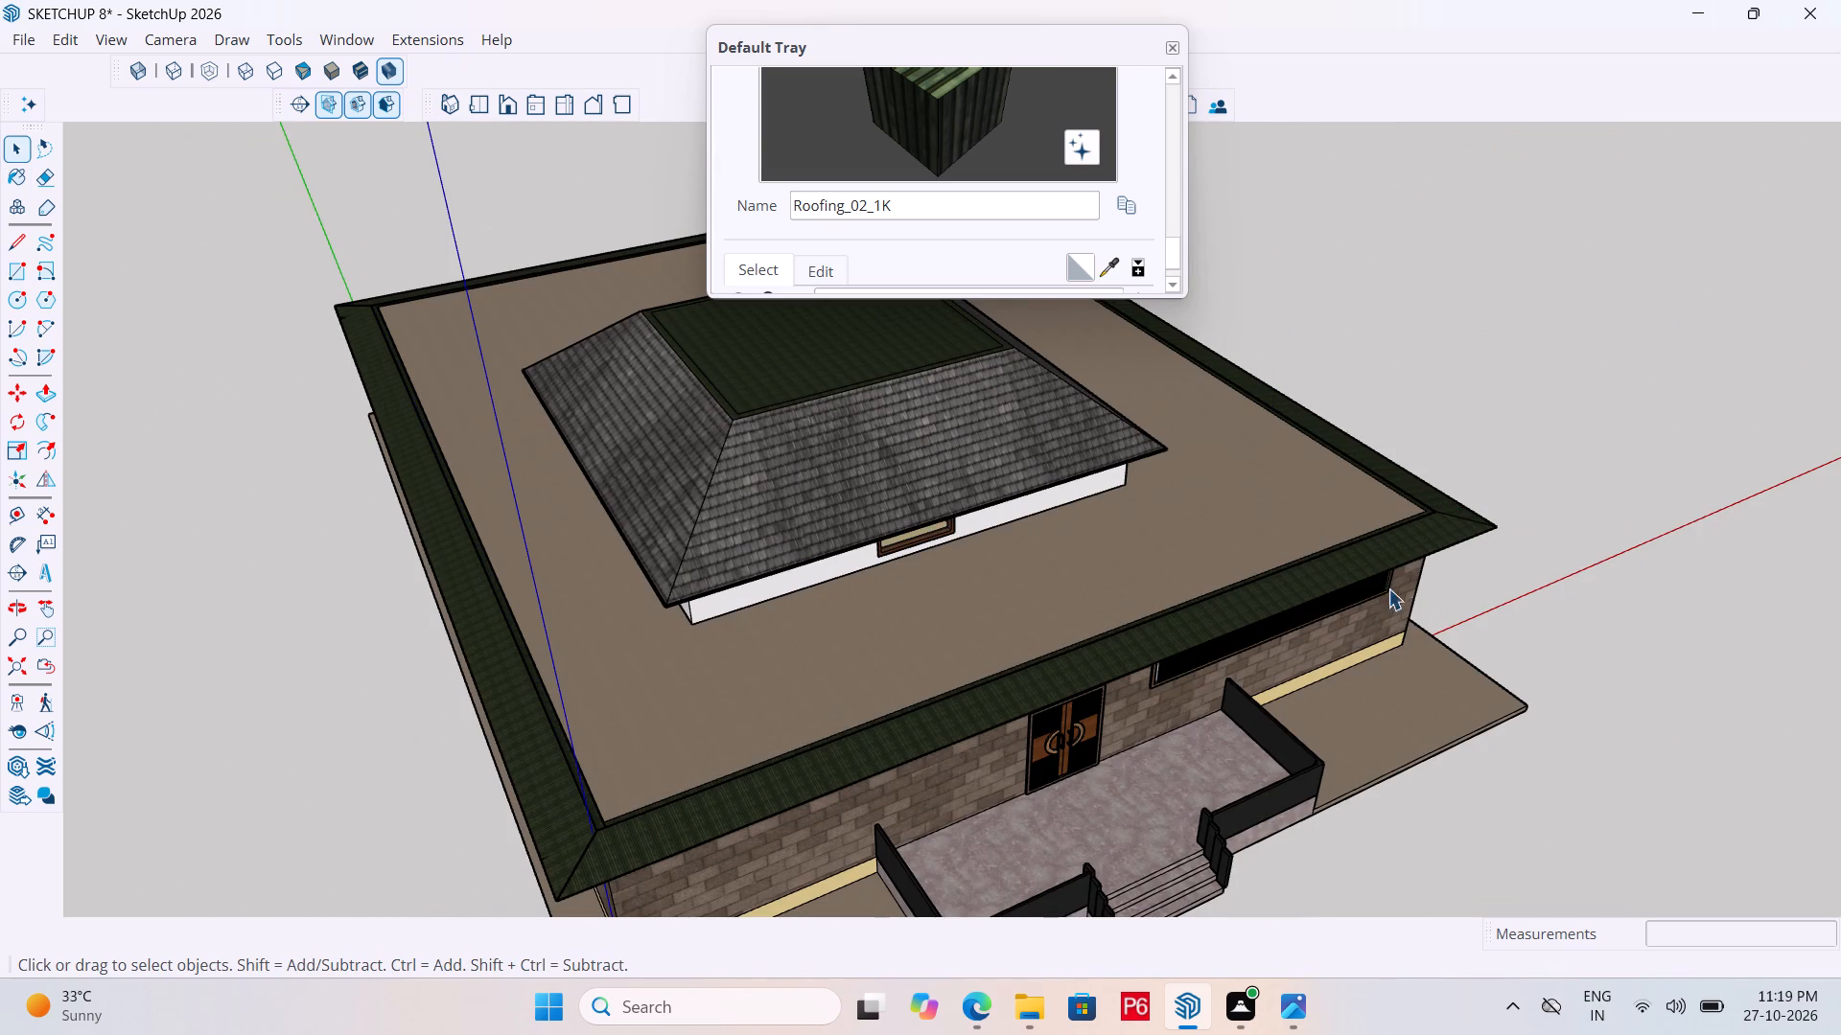
Inside the nested upper-storey group, paint the front wall with C01_Vanilla_Cream from the Solid Colors collection.
middle_drag(1064, 508, 1045, 411)
scroll(829, 439, up, 7)
middle_drag(836, 496, 838, 435)
scroll(838, 435, up, 1)
key(space)
click(838, 435)
double_click(758, 434)
click(681, 449)
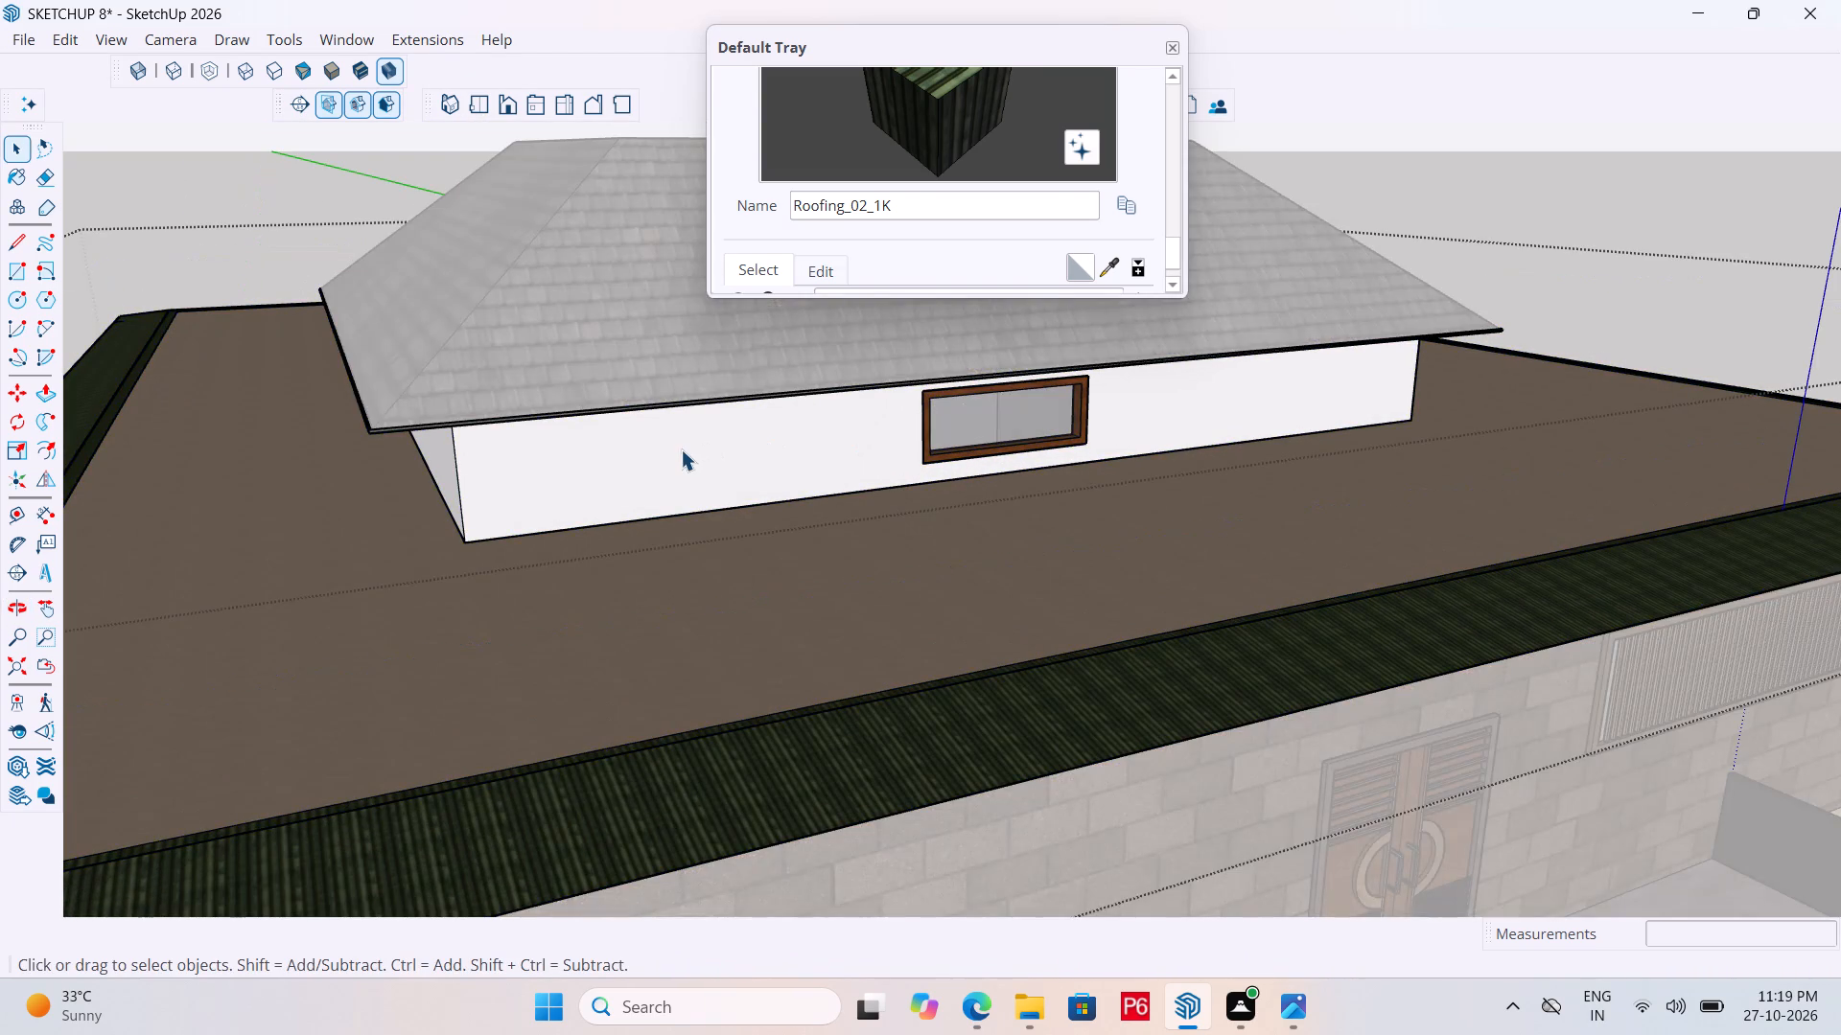
double_click(765, 441)
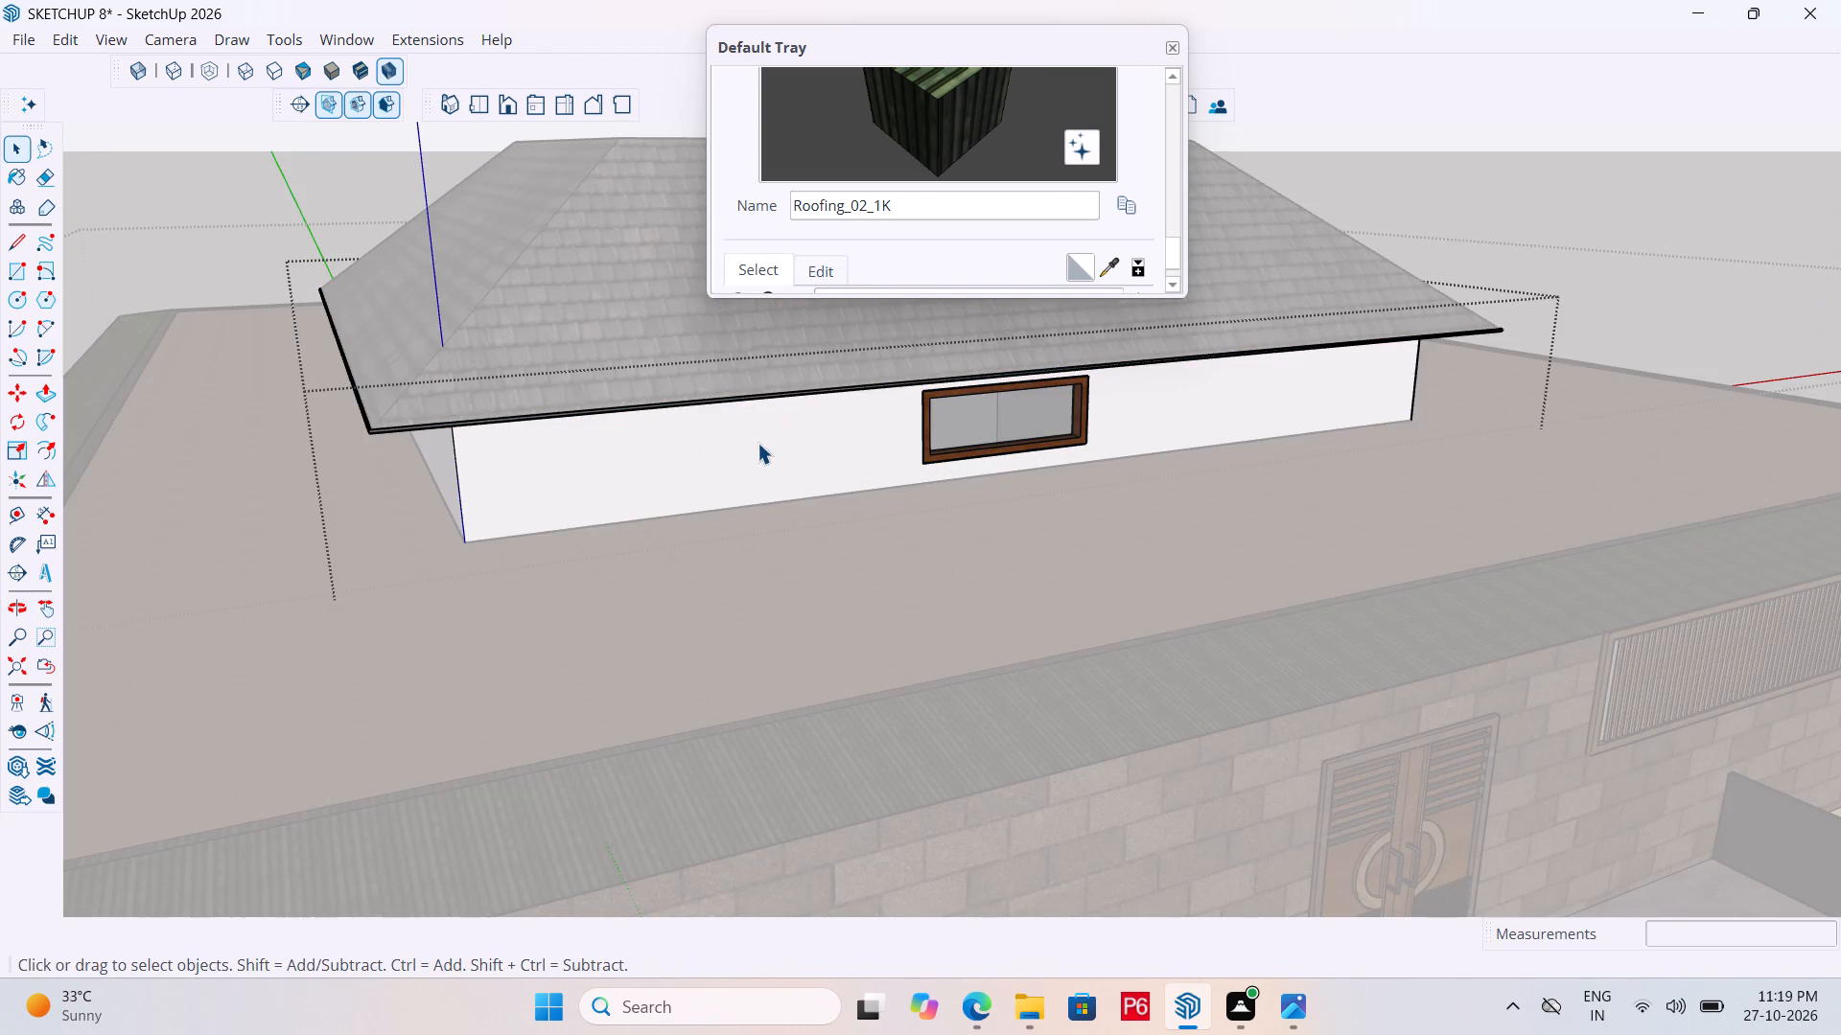
scroll(878, 241, down, 2)
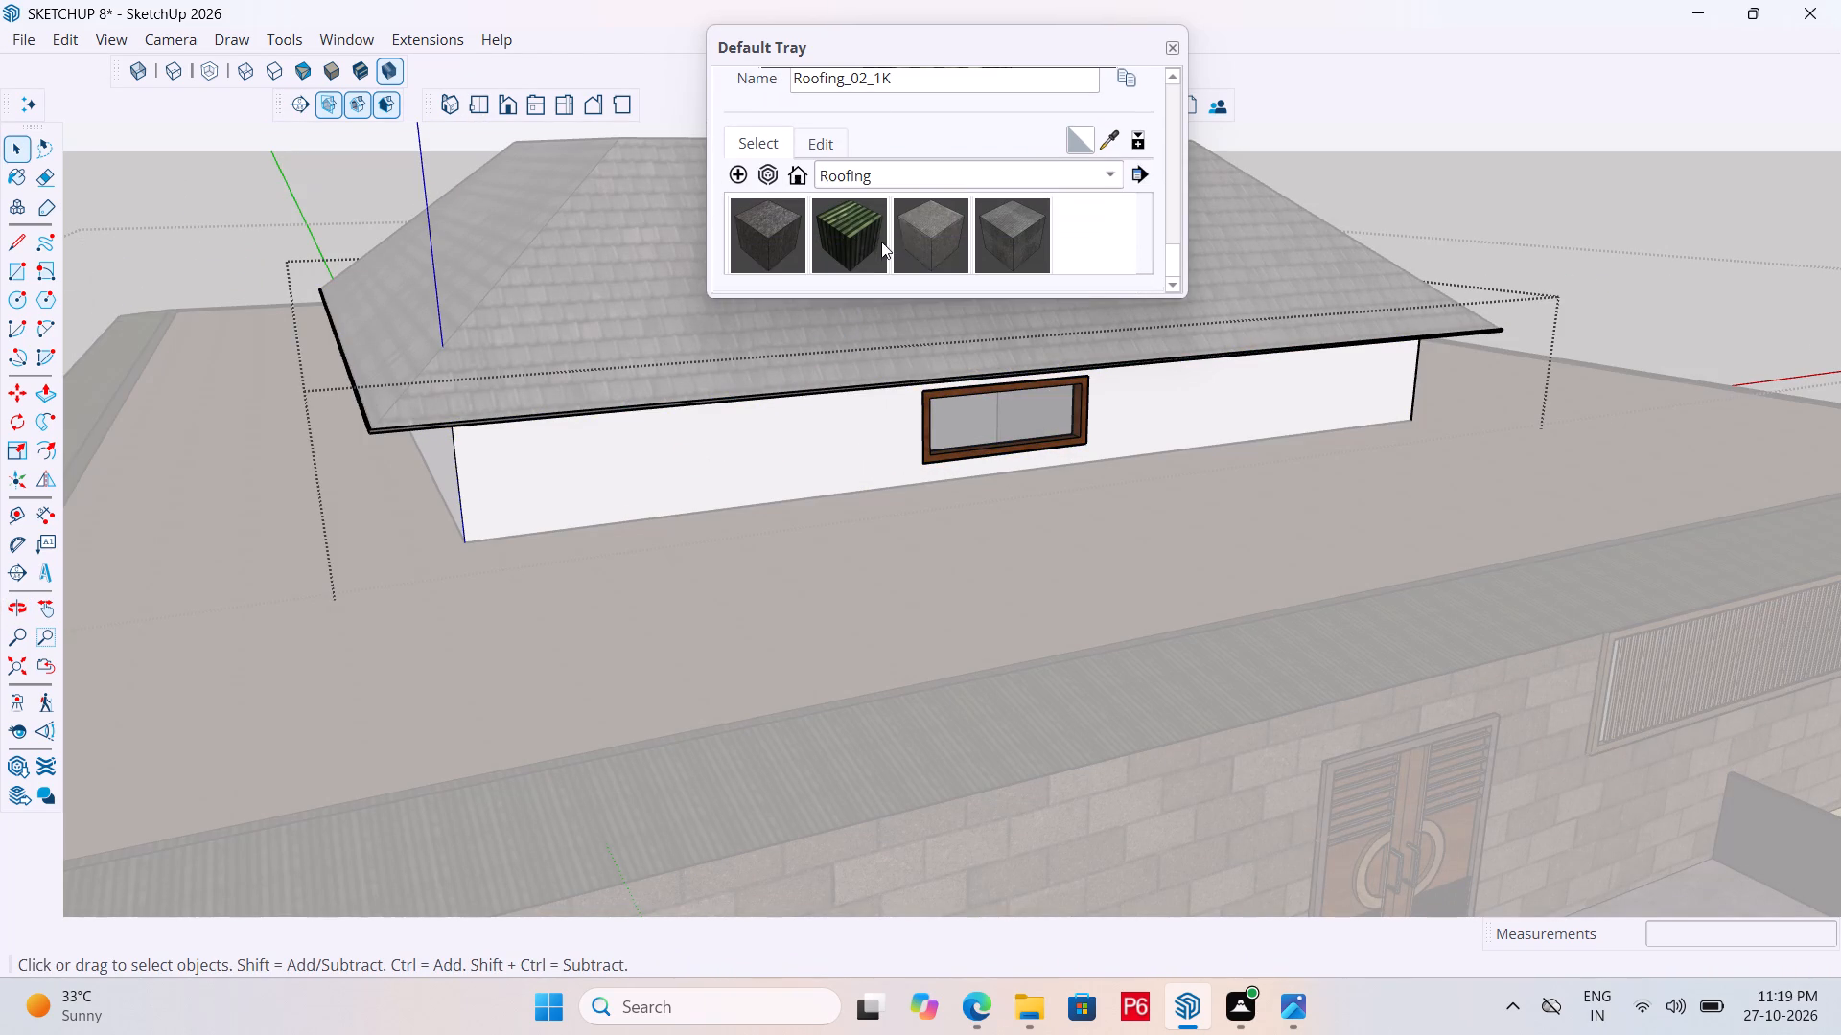
click(956, 182)
double_click(929, 250)
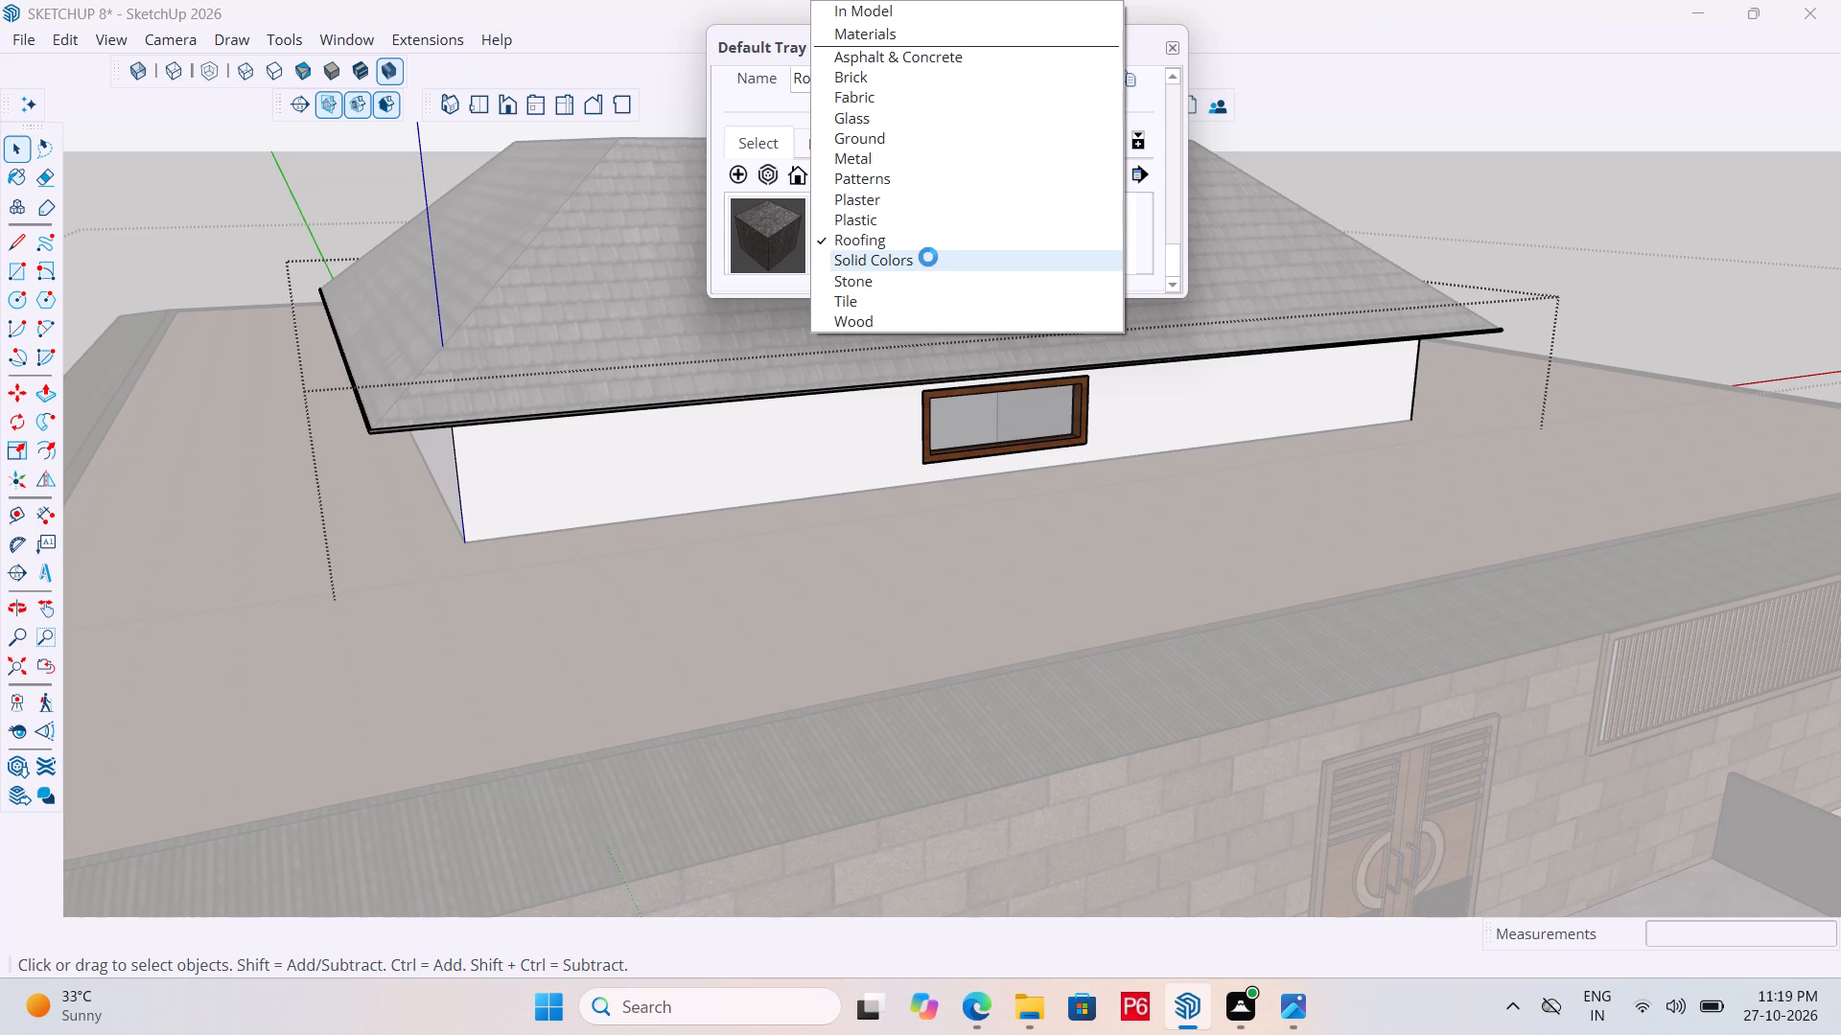
scroll(860, 217, down, 5)
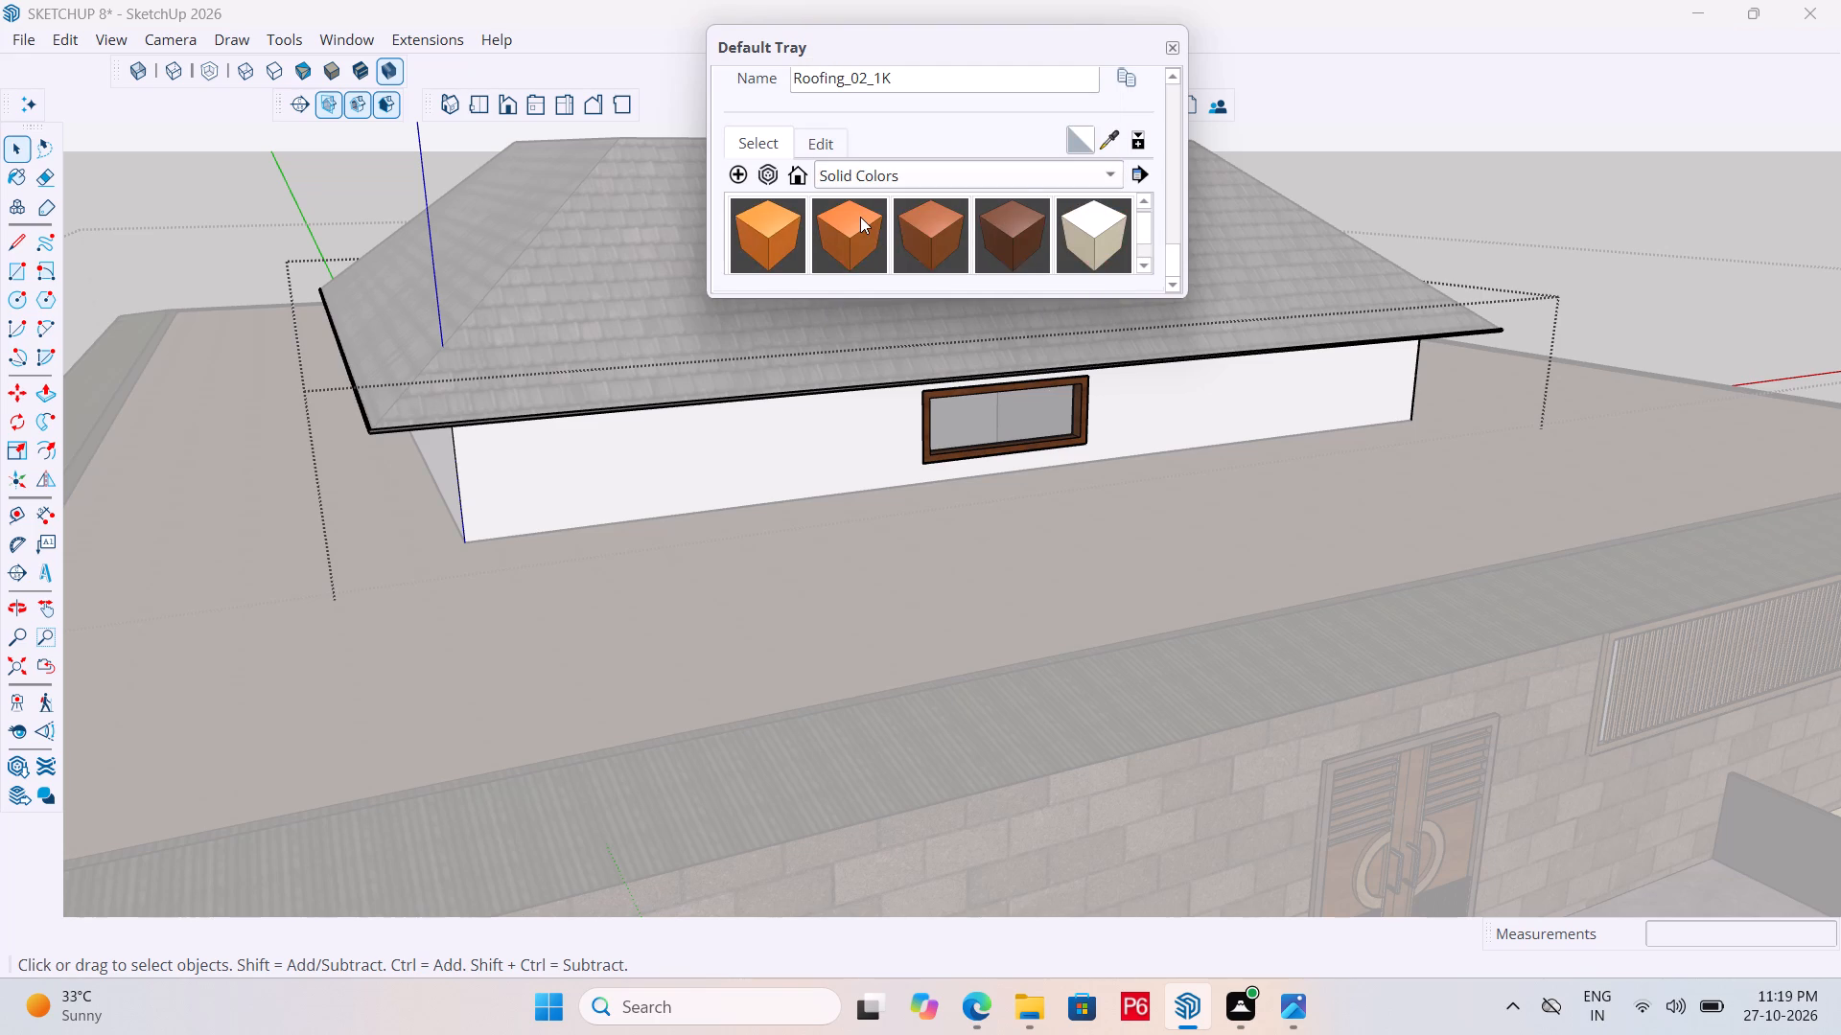
scroll(860, 219, up, 2)
scroll(860, 234, down, 1)
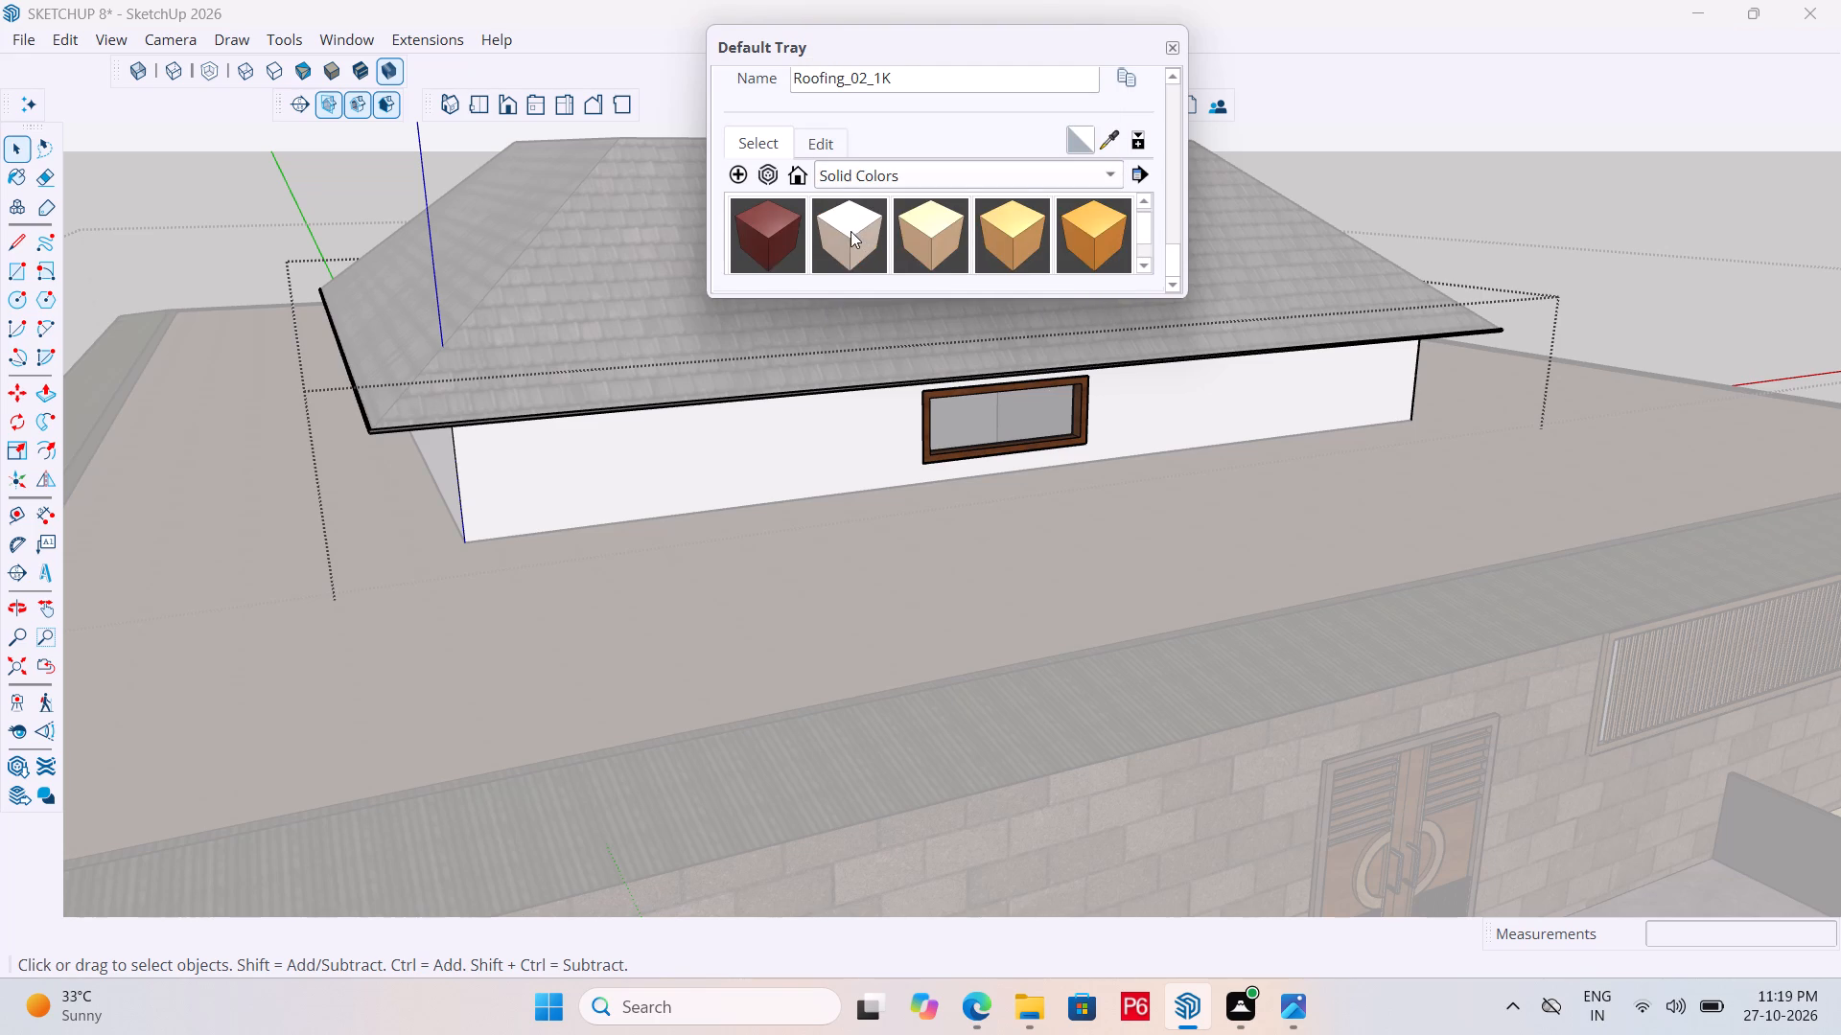
click(851, 232)
click(728, 439)
Paint the other three upper-storey walls with C01_Vanilla_Cream.
middle_drag(452, 462, 695, 462)
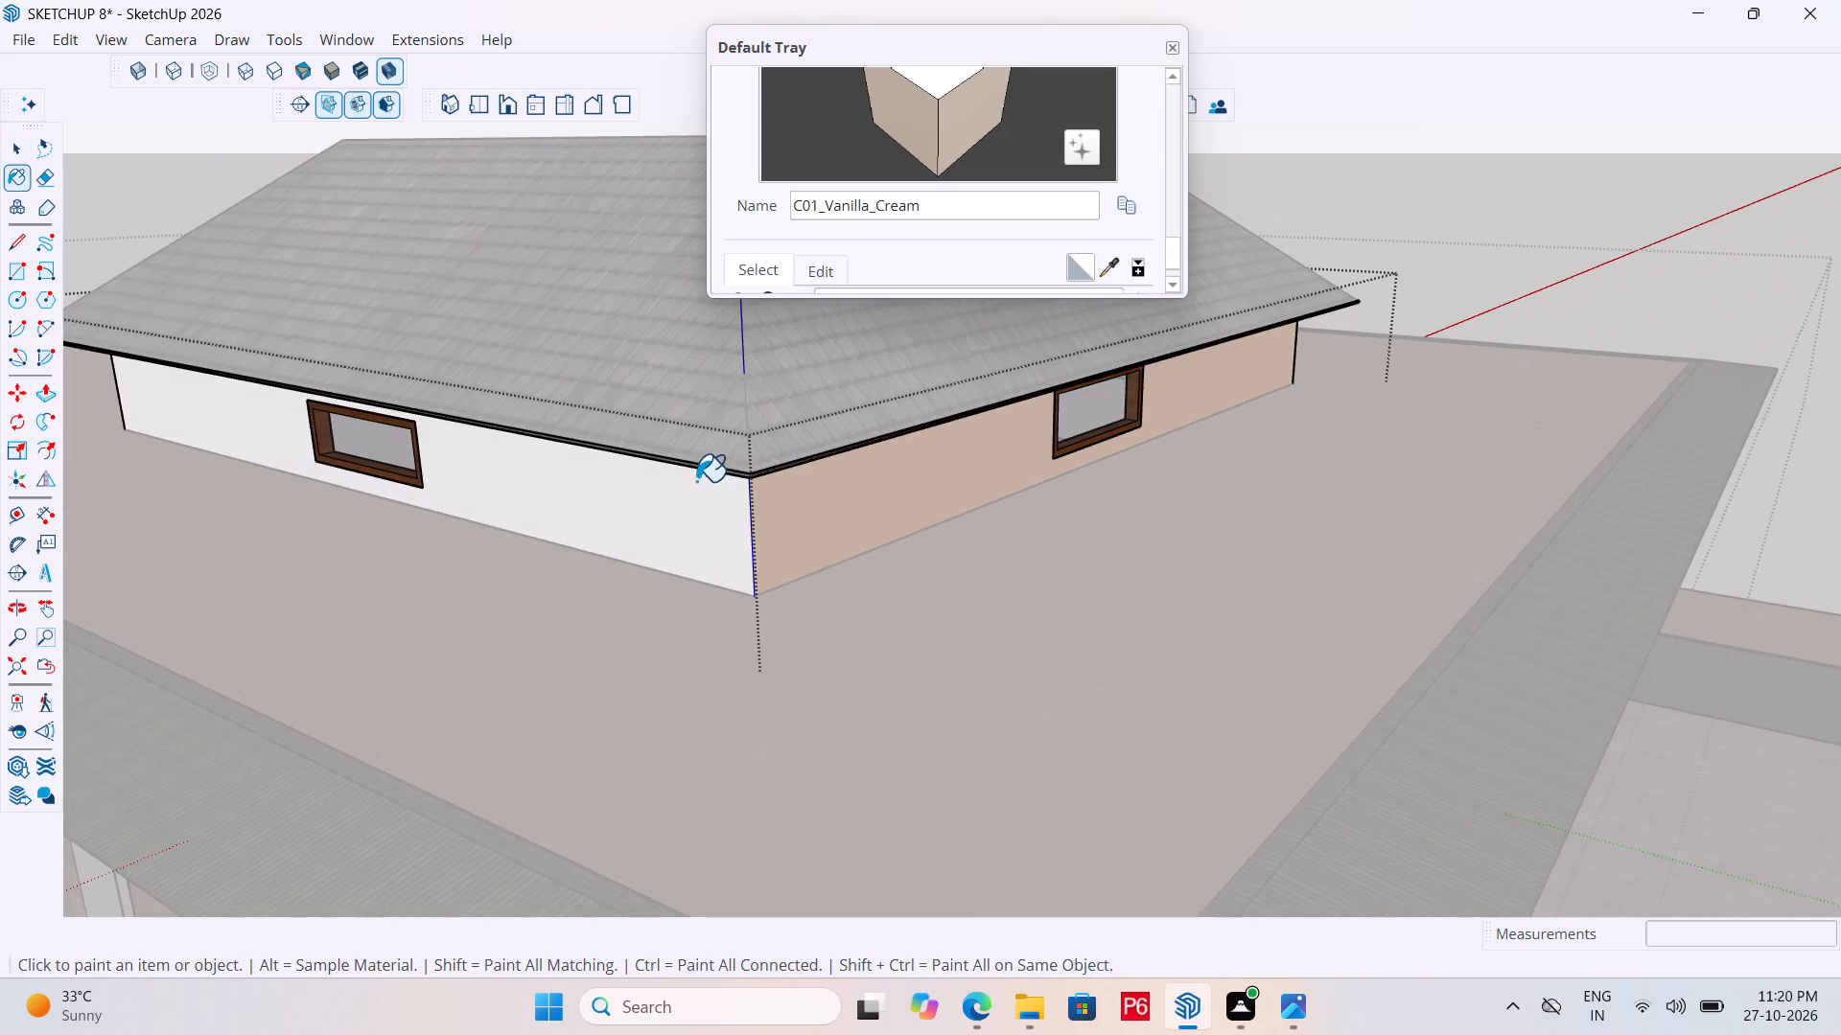
click(694, 491)
middle_drag(201, 339, 1029, 361)
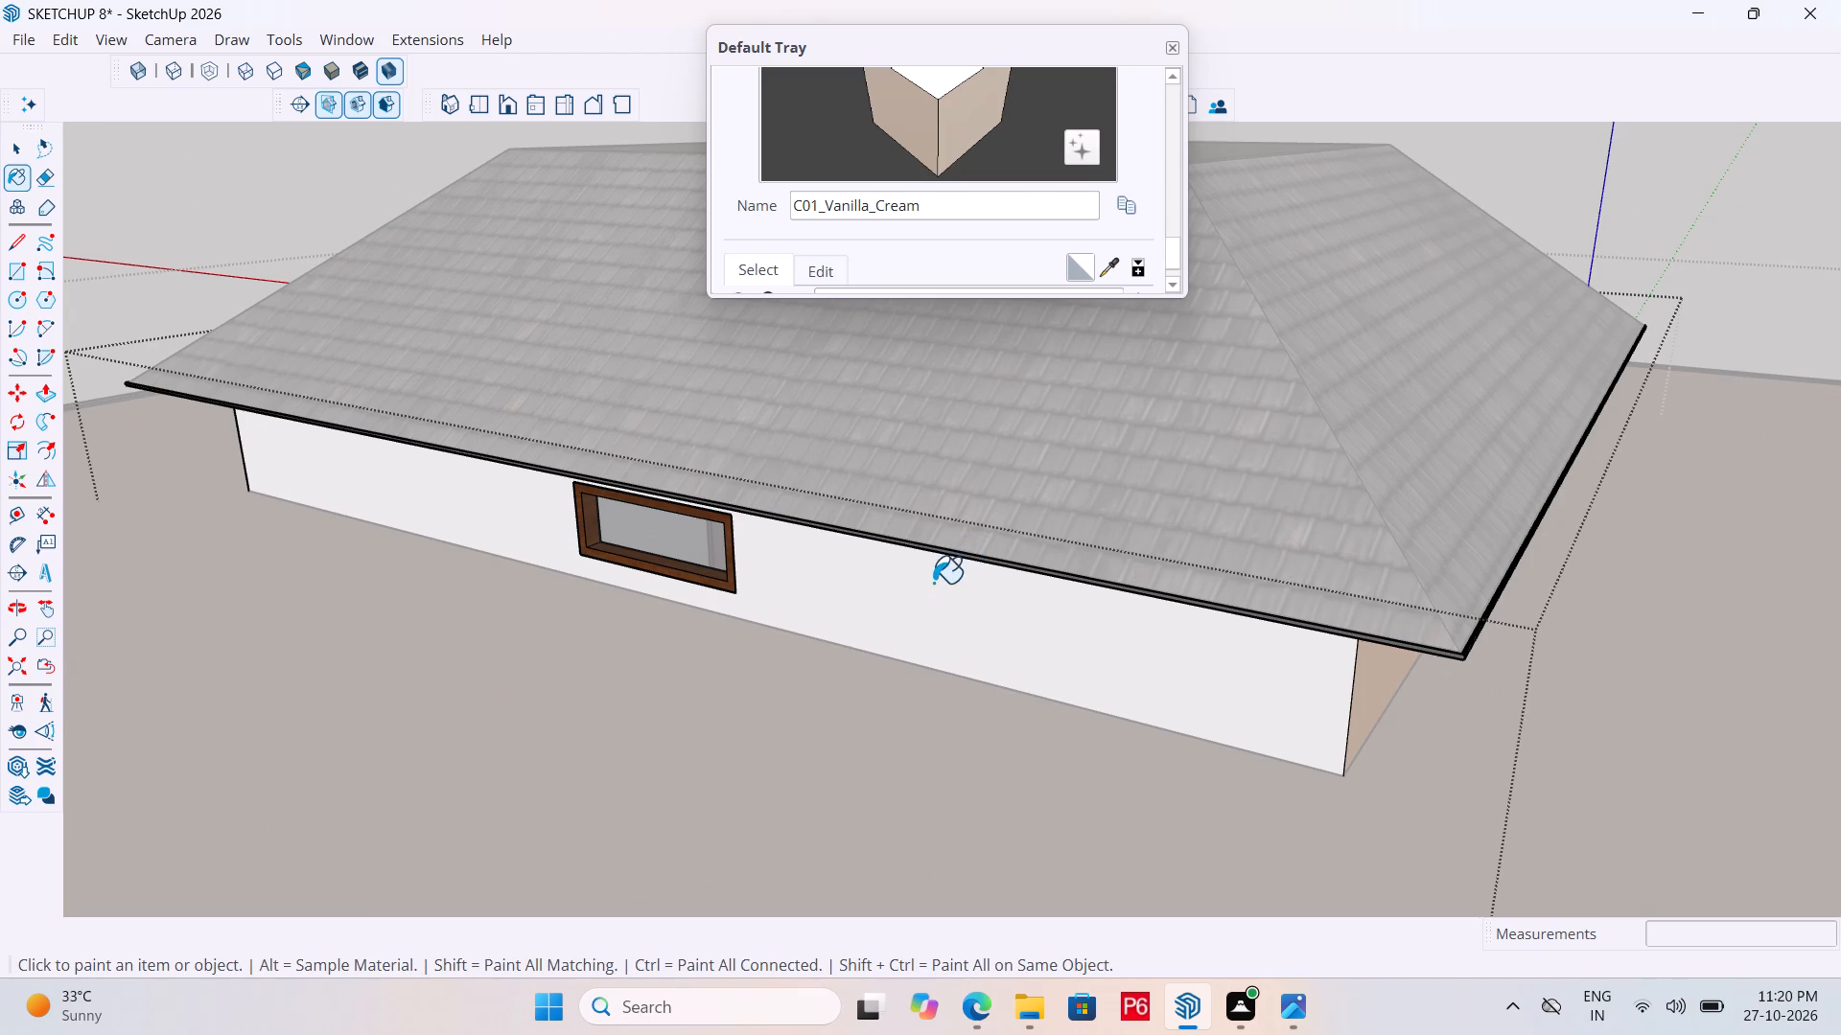
click(933, 583)
middle_drag(456, 446, 1270, 435)
click(973, 587)
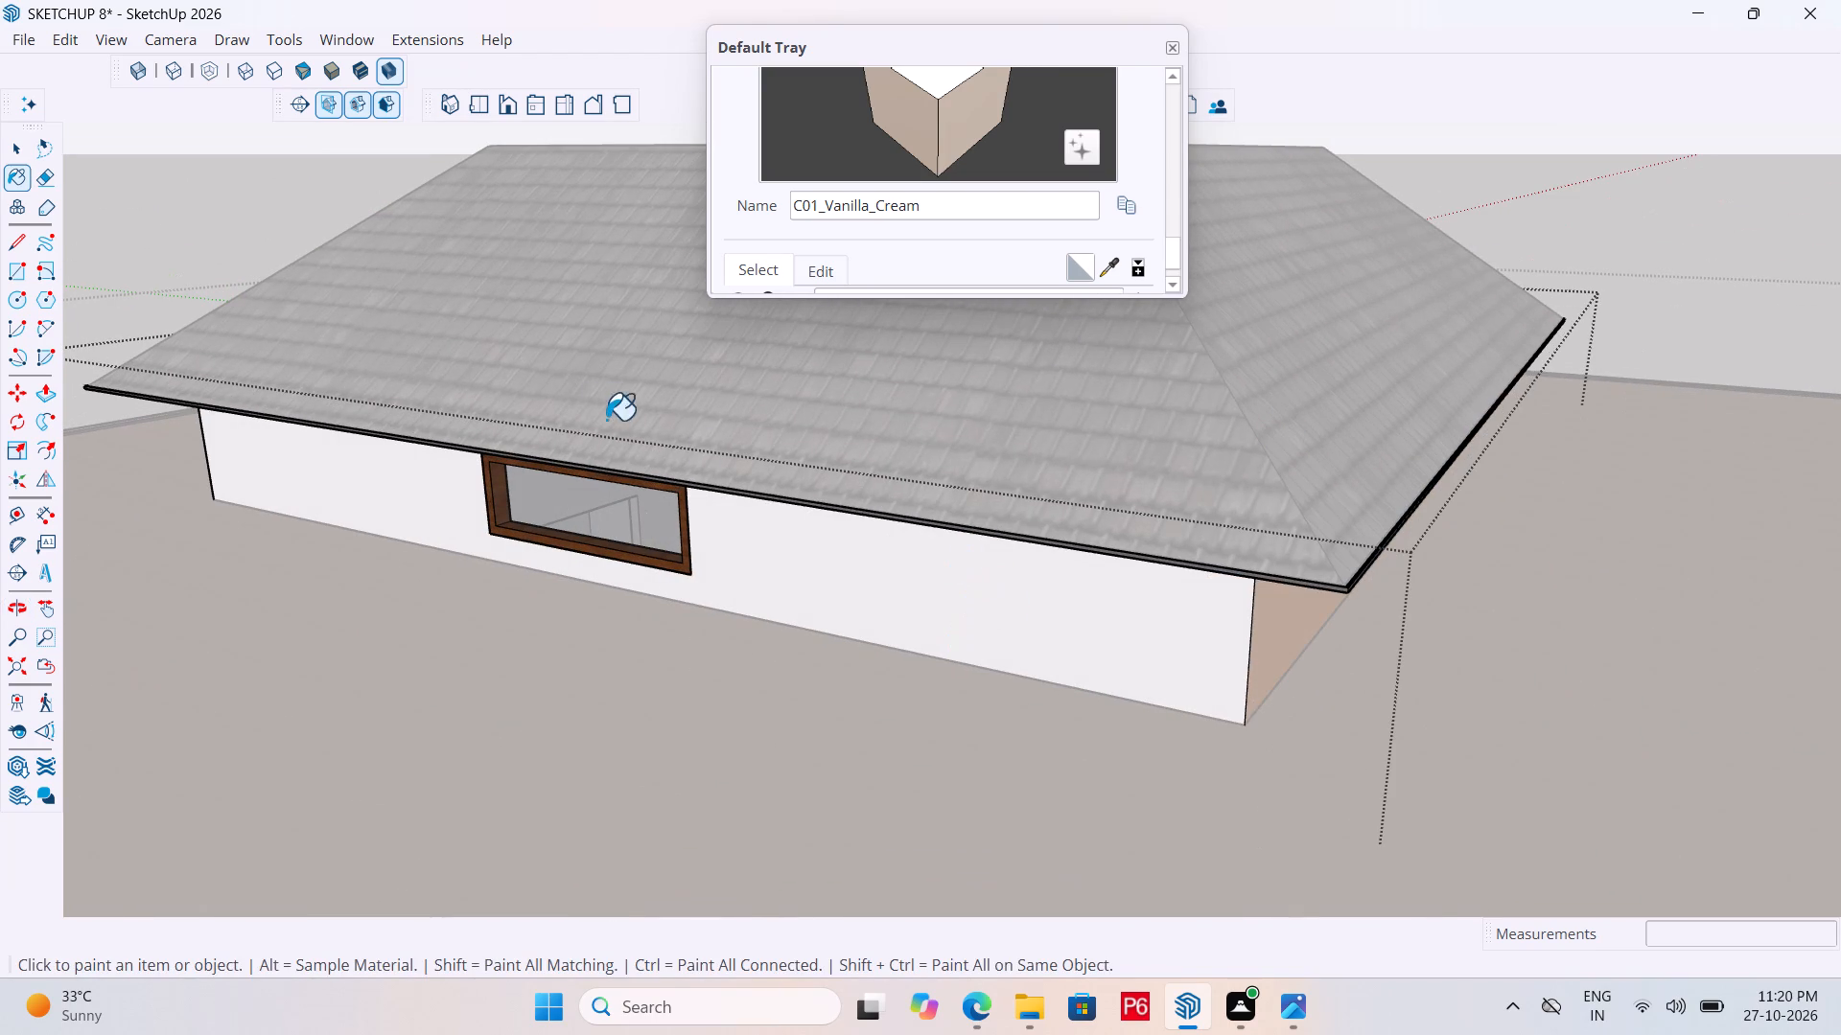
Save the model and exit the upper-storey group and the roof group around it.
scroll(470, 417, down, 7)
scroll(356, 473, down, 1)
middle_drag(356, 475, 1080, 472)
scroll(617, 463, down, 6)
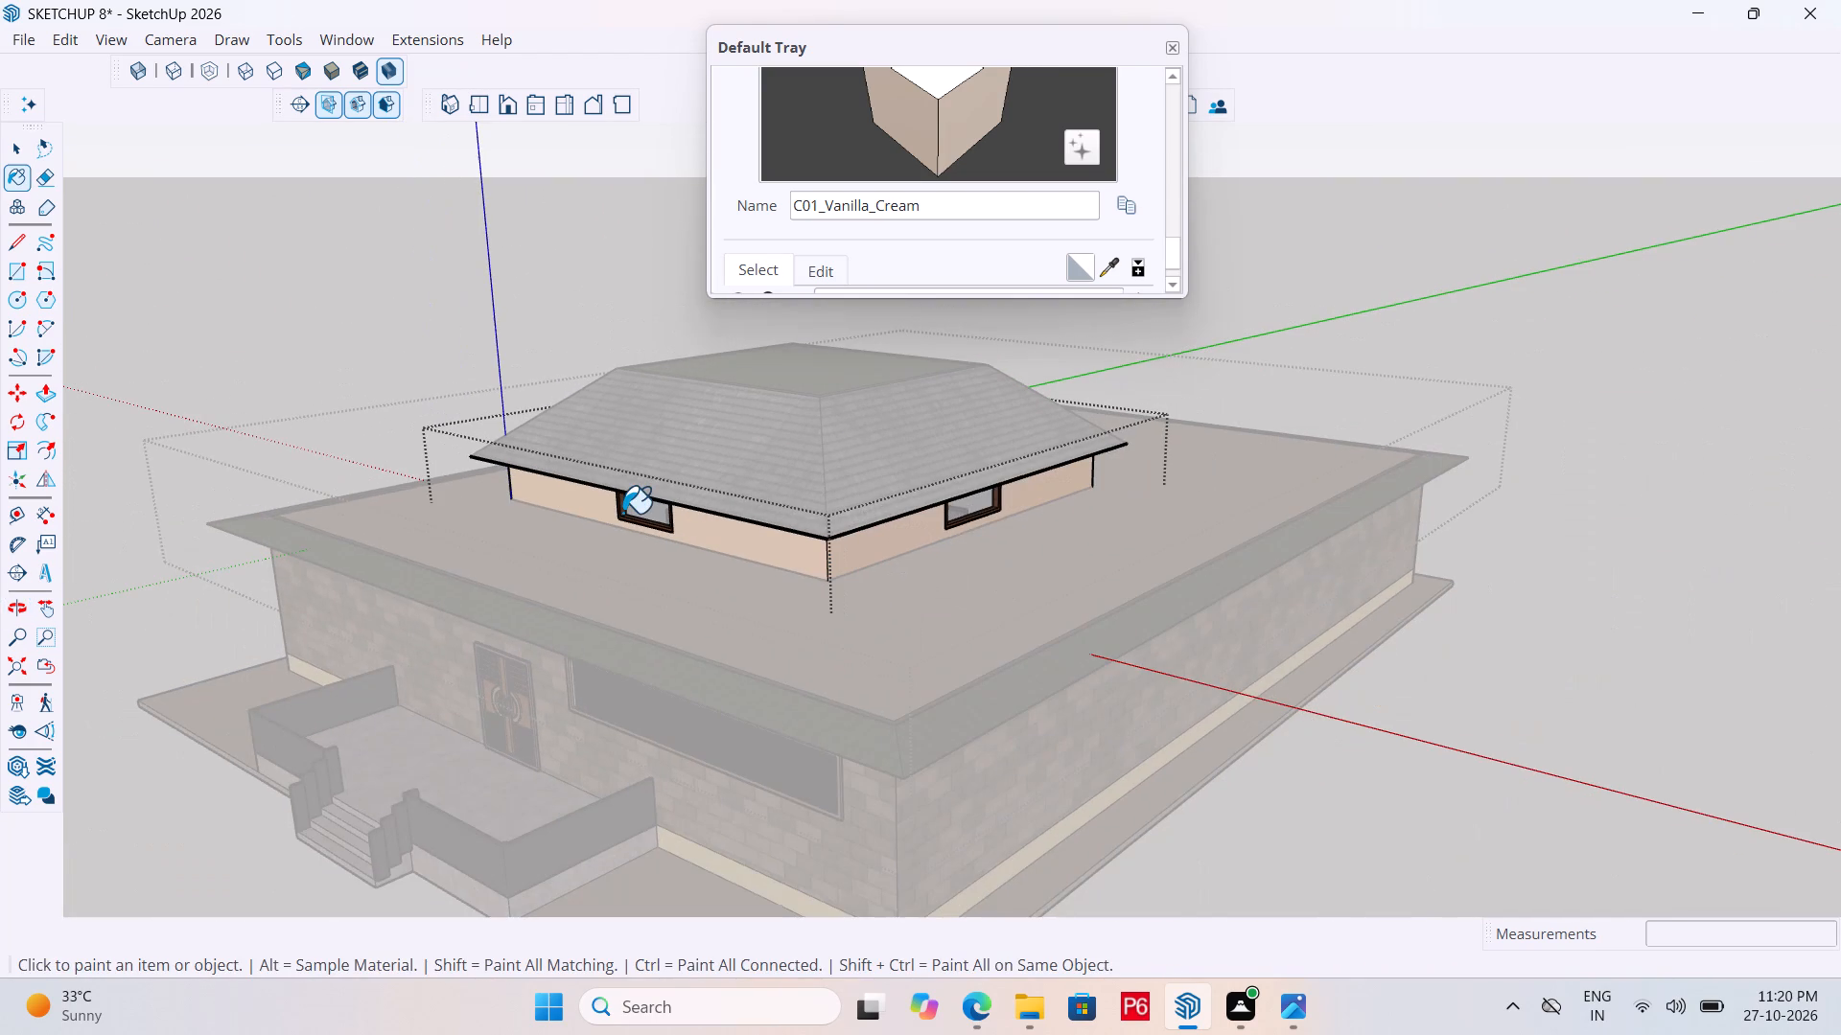
key(ctrl+s)
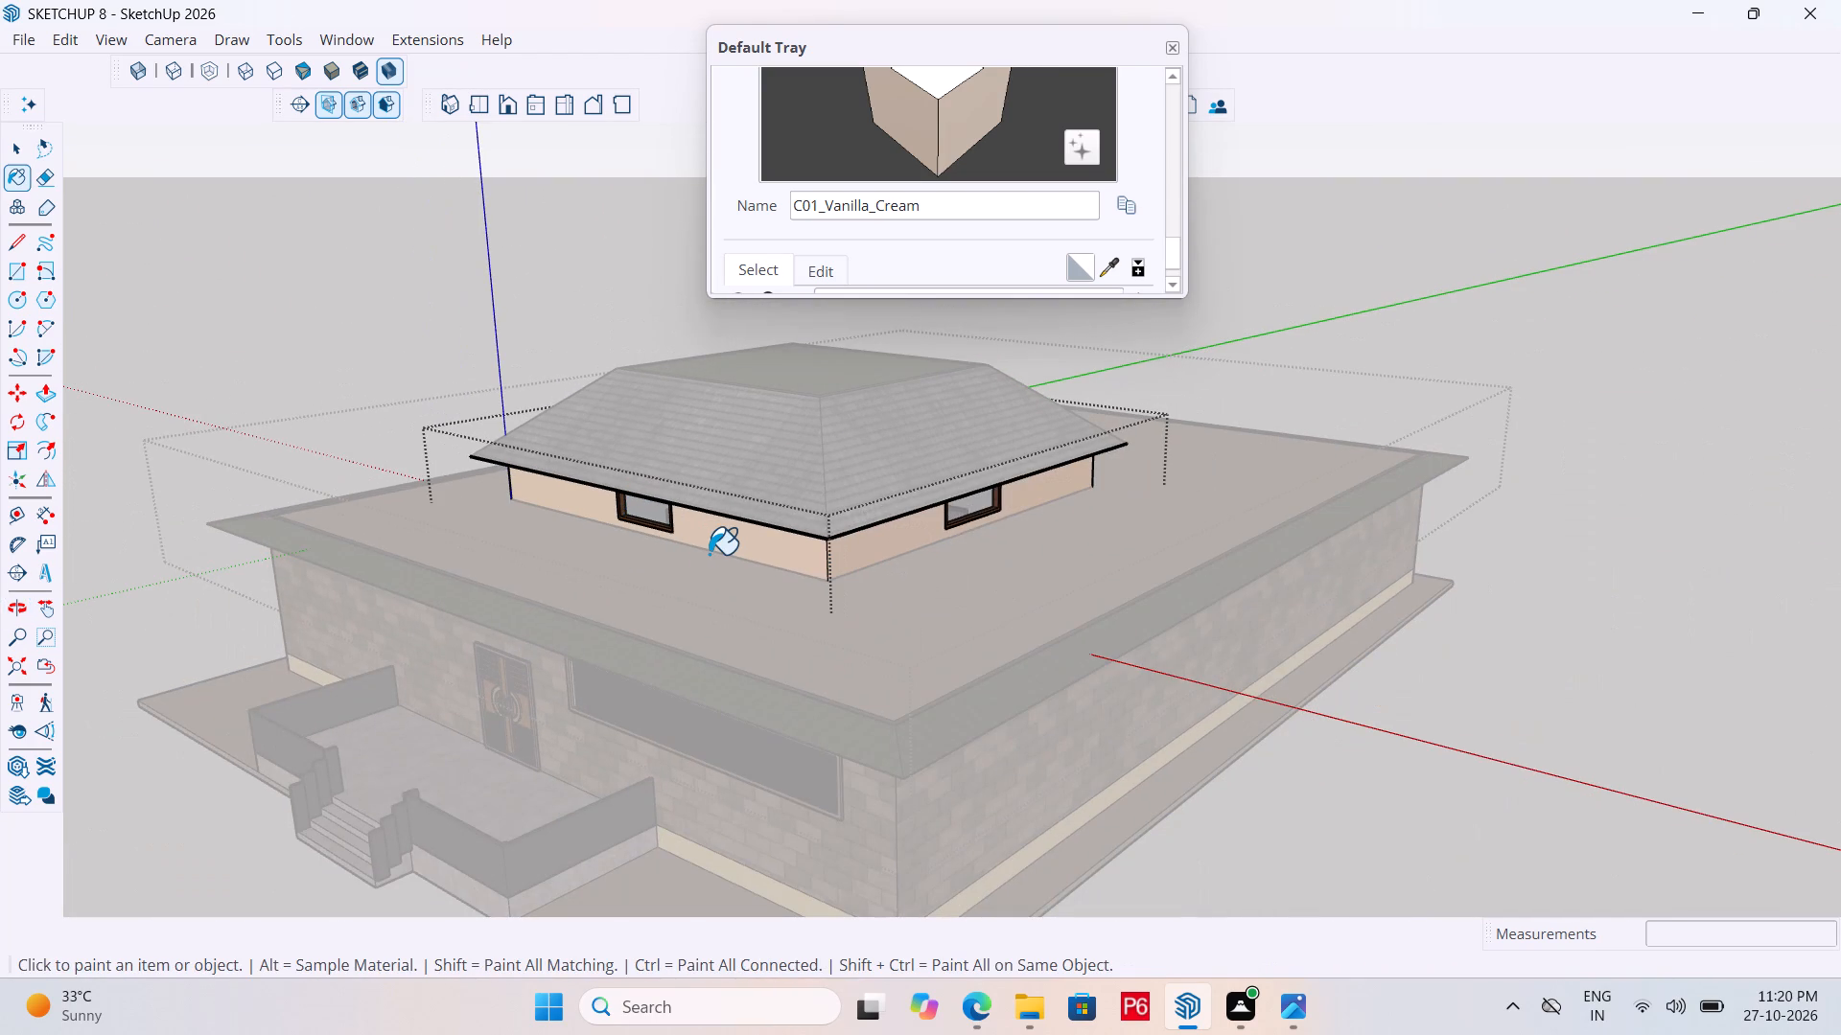
key(ctrl+s)
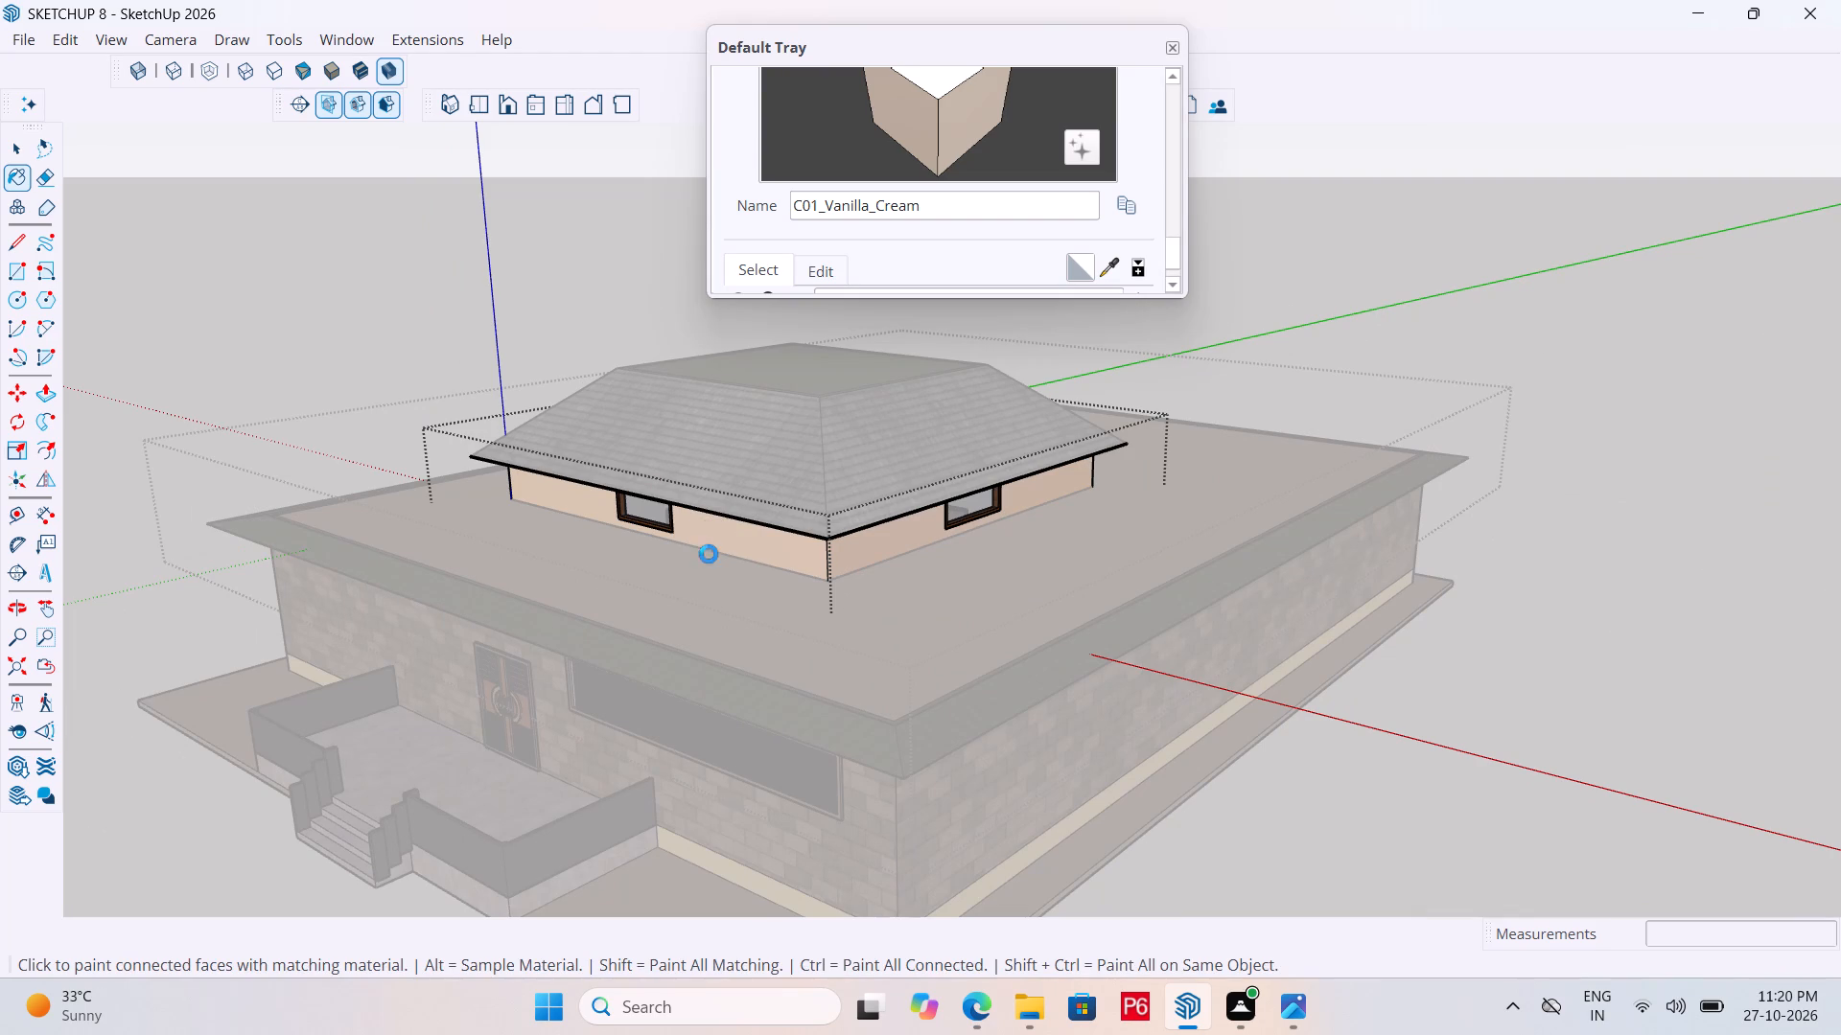
key(ctrl+s)
key(ctrl+s)
key(ctrl+s)
key(ctrl+s)
key(ctrl+s)
key(space)
scroll(788, 536, down, 5)
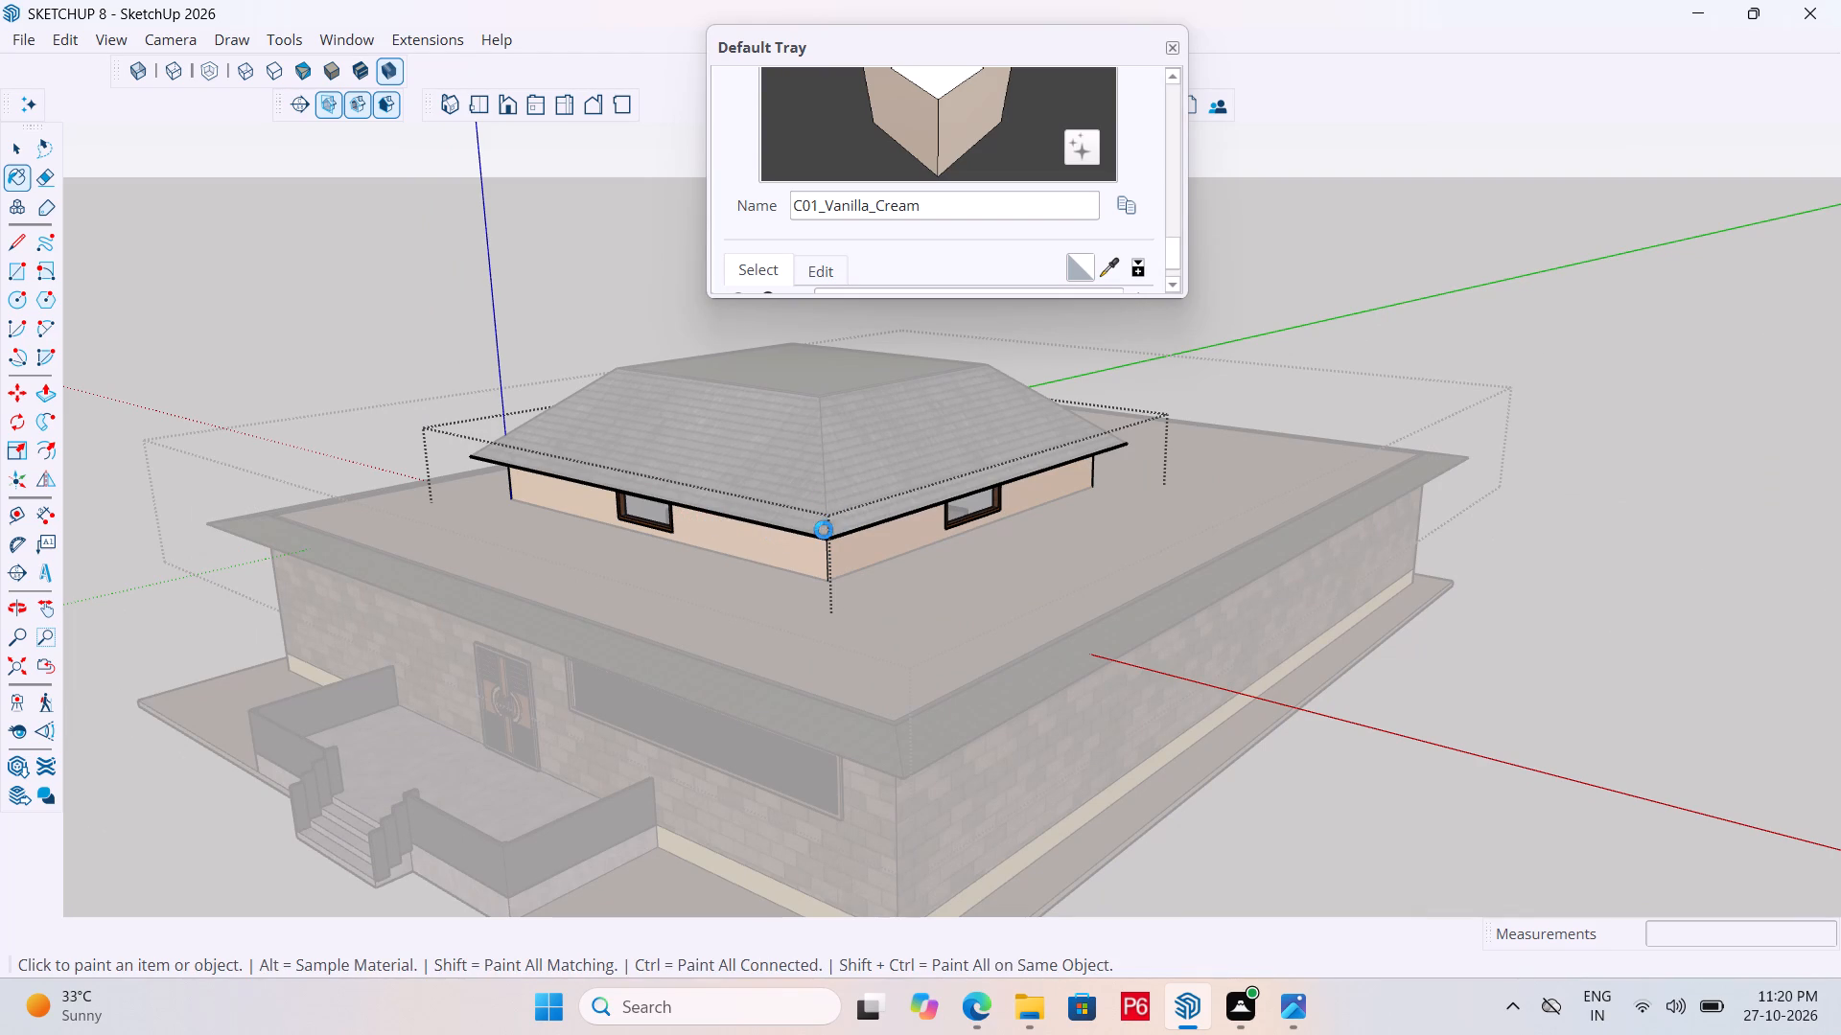
scroll(824, 530, down, 1)
scroll(1036, 546, down, 6)
key(space)
click(1232, 678)
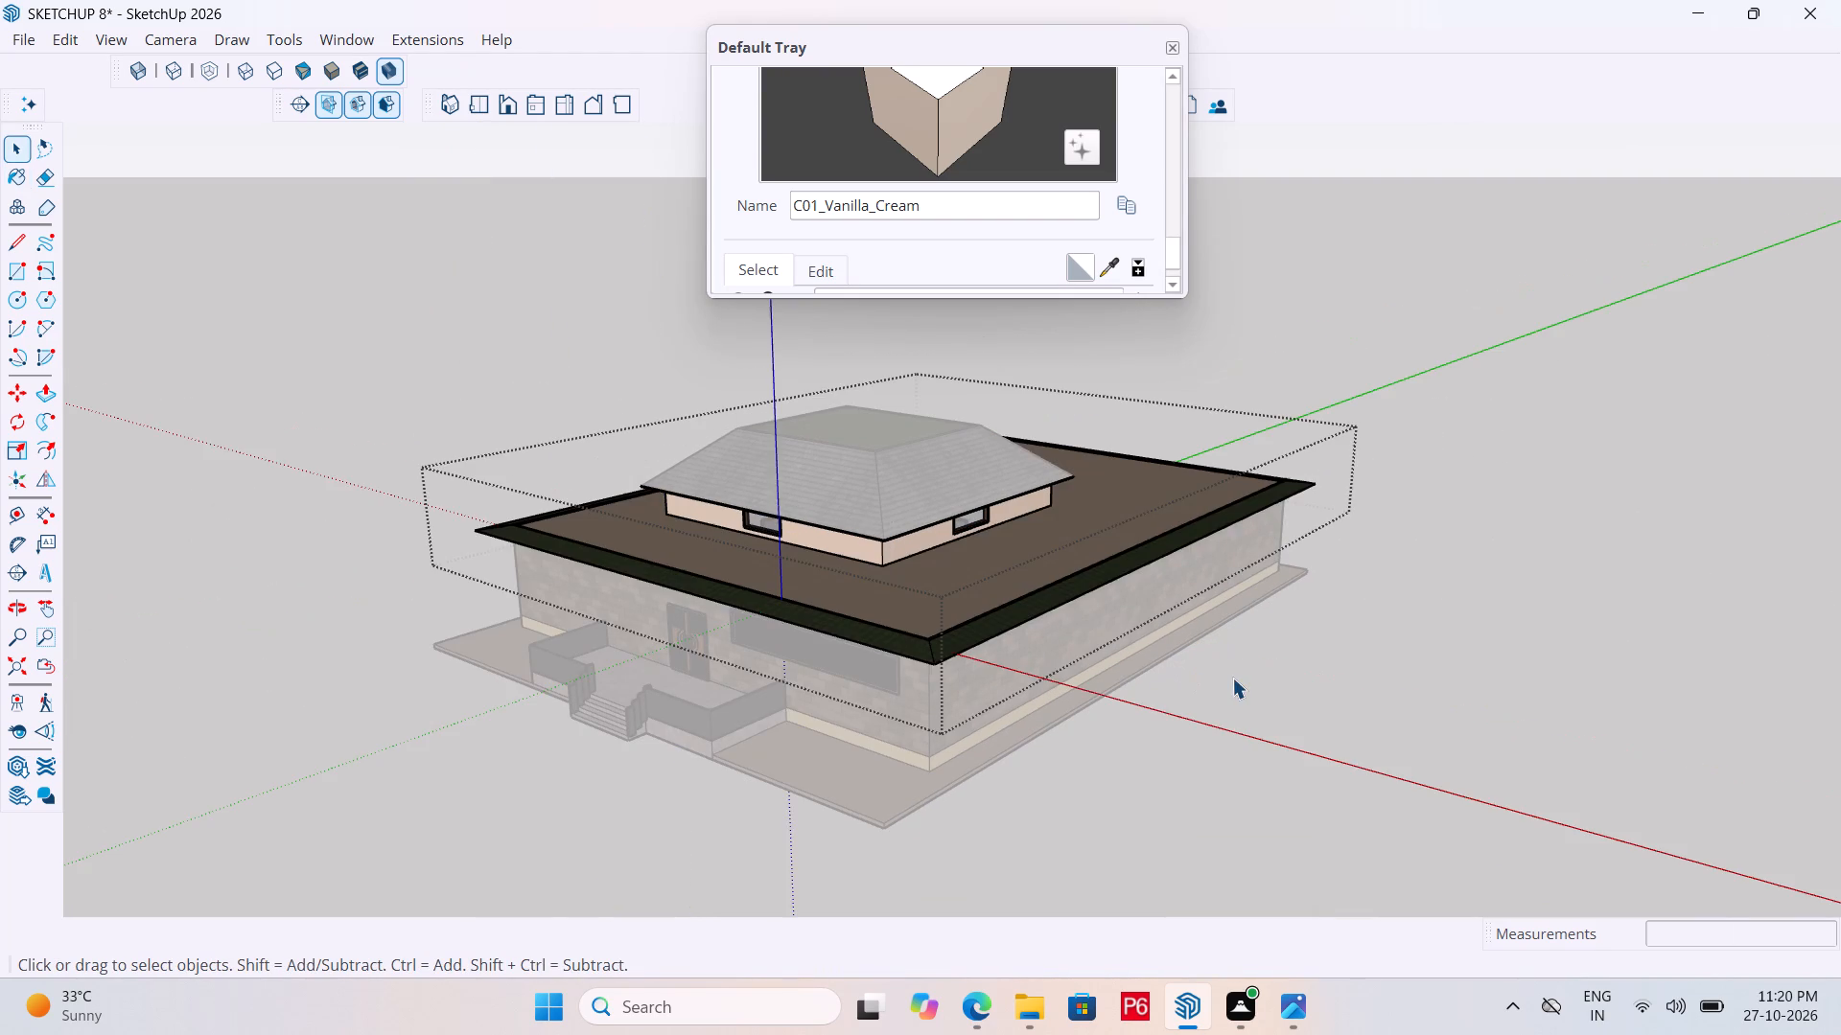
triple_click(1130, 734)
Inside the main house group, paint the yellow plinth band below the long front window and along the adjoining side wall with C01_Vanilla_Cream.
middle_drag(714, 635, 882, 594)
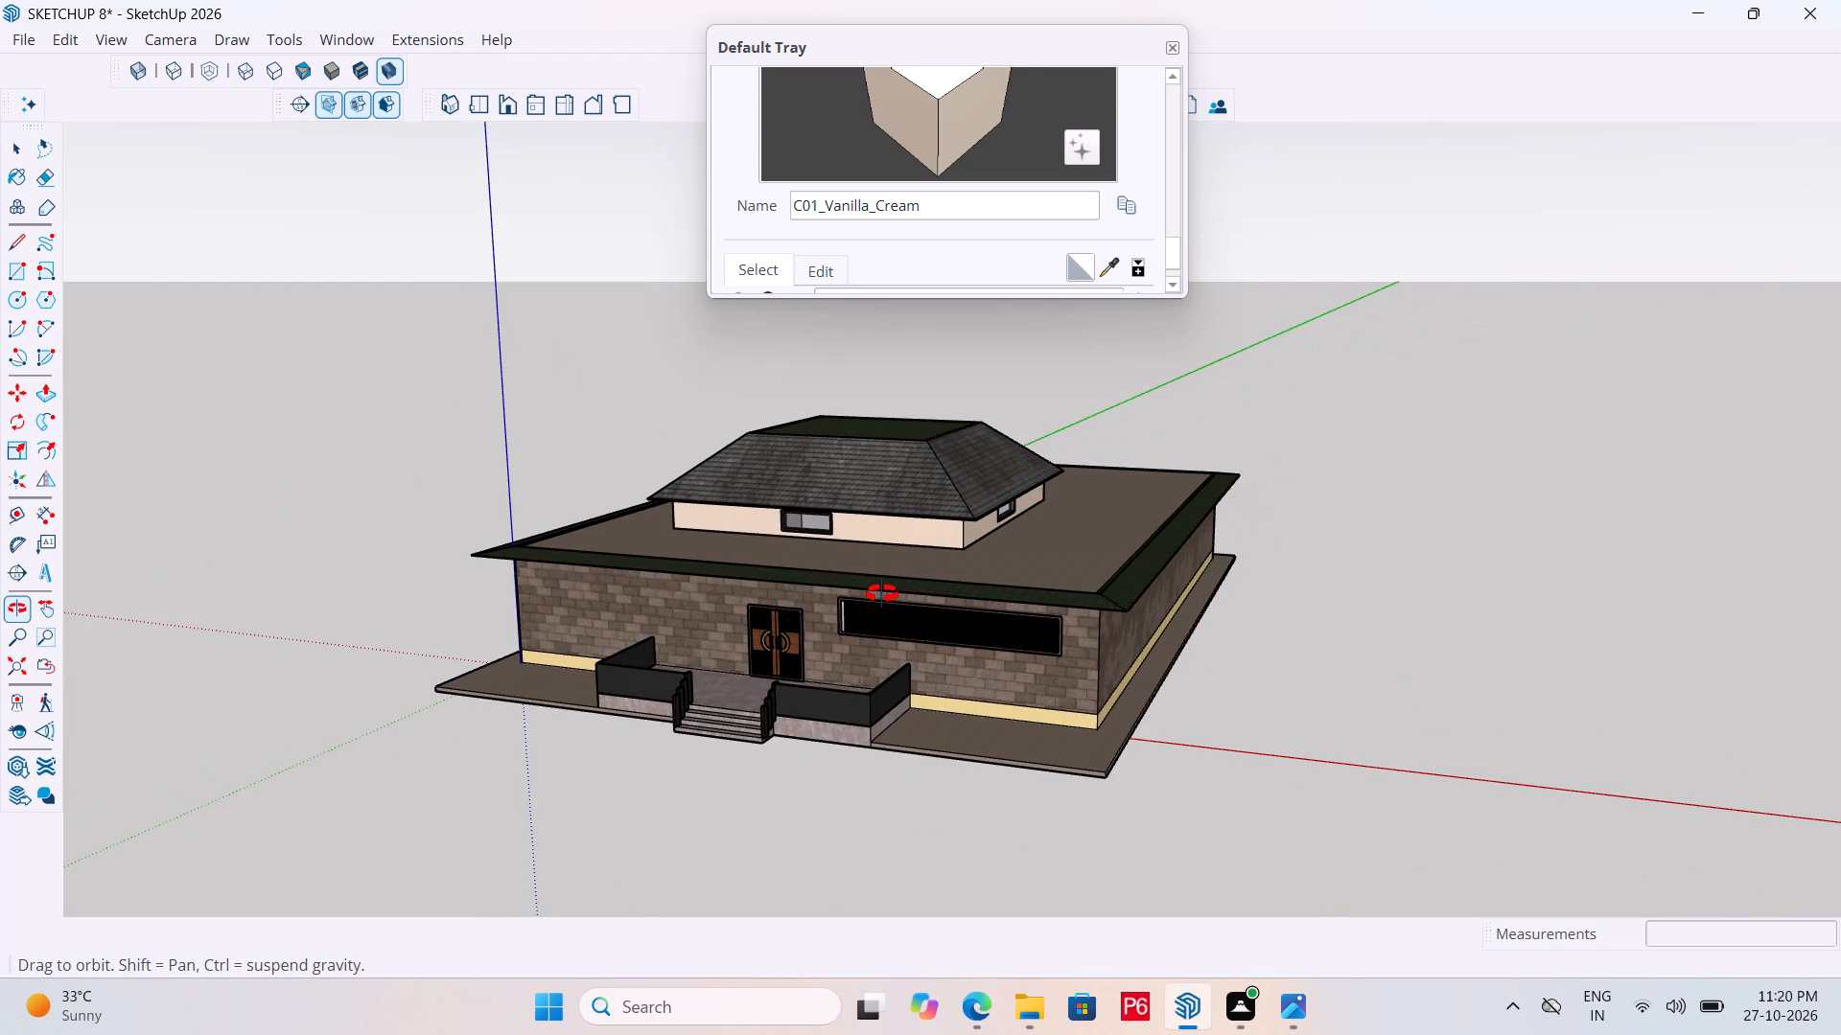
middle_drag(882, 594, 781, 558)
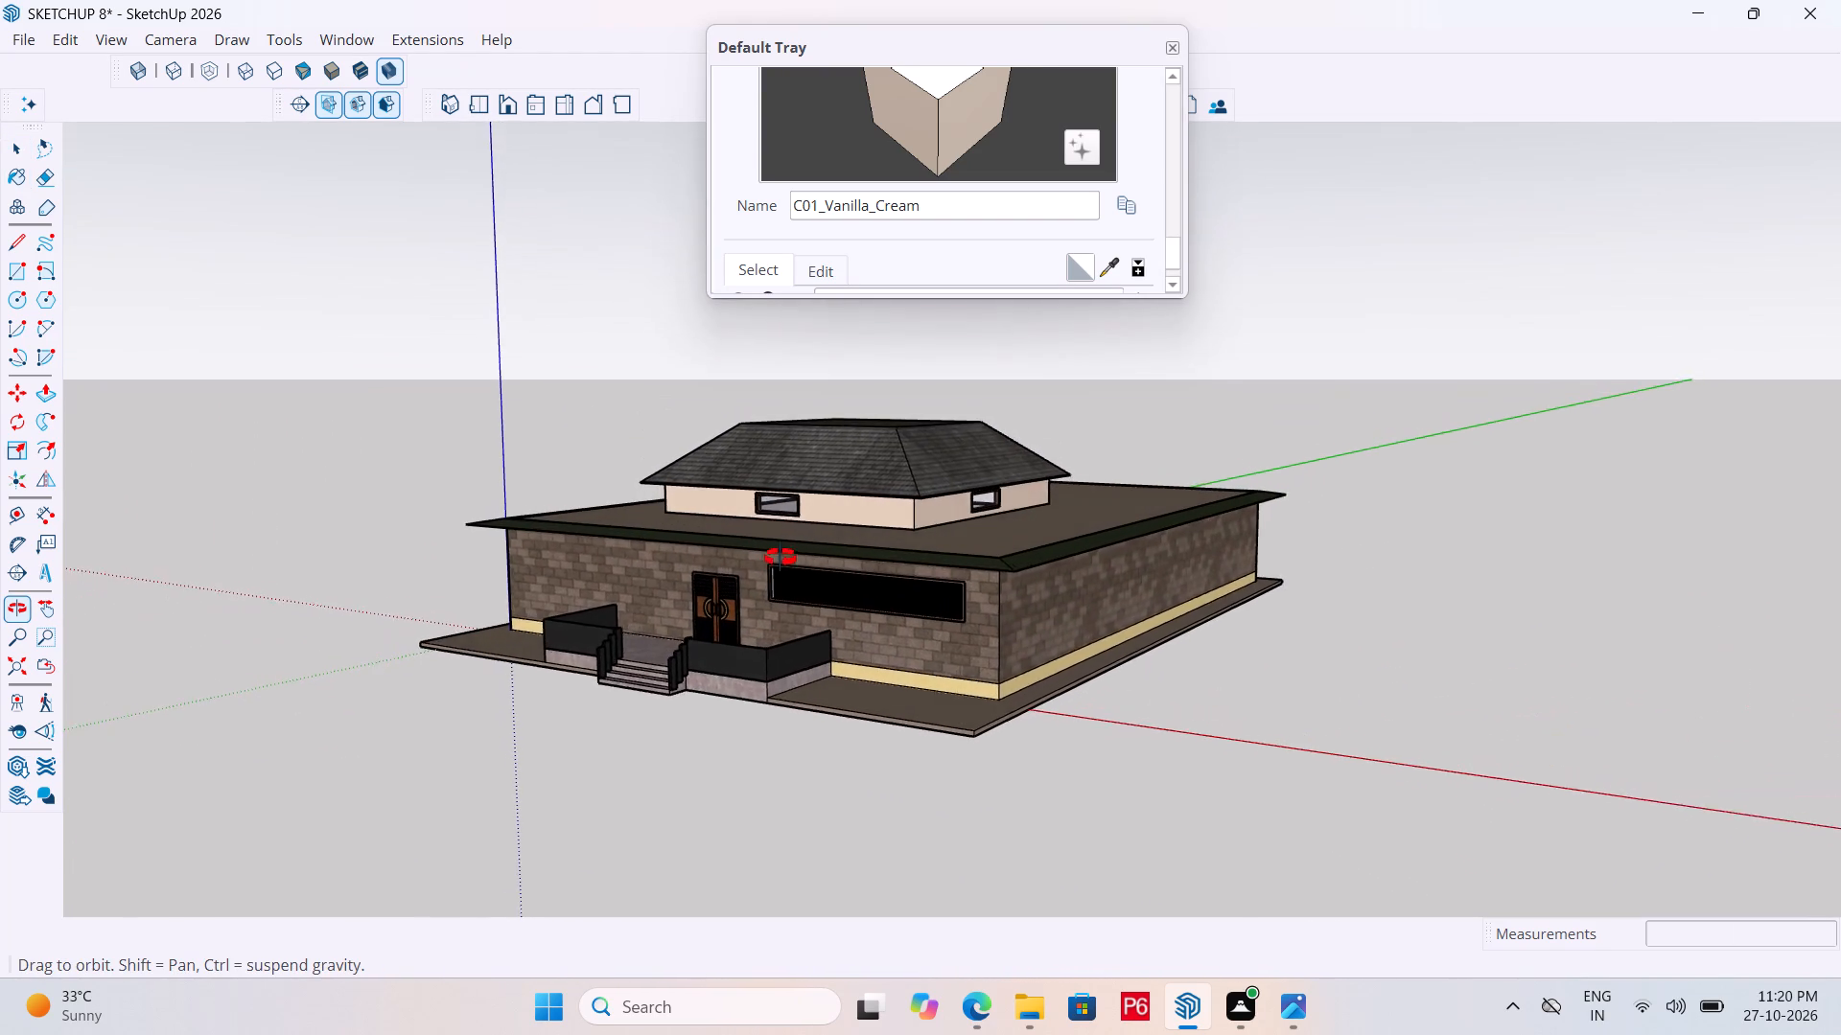
middle_drag(781, 558, 665, 658)
middle_drag(665, 658, 665, 648)
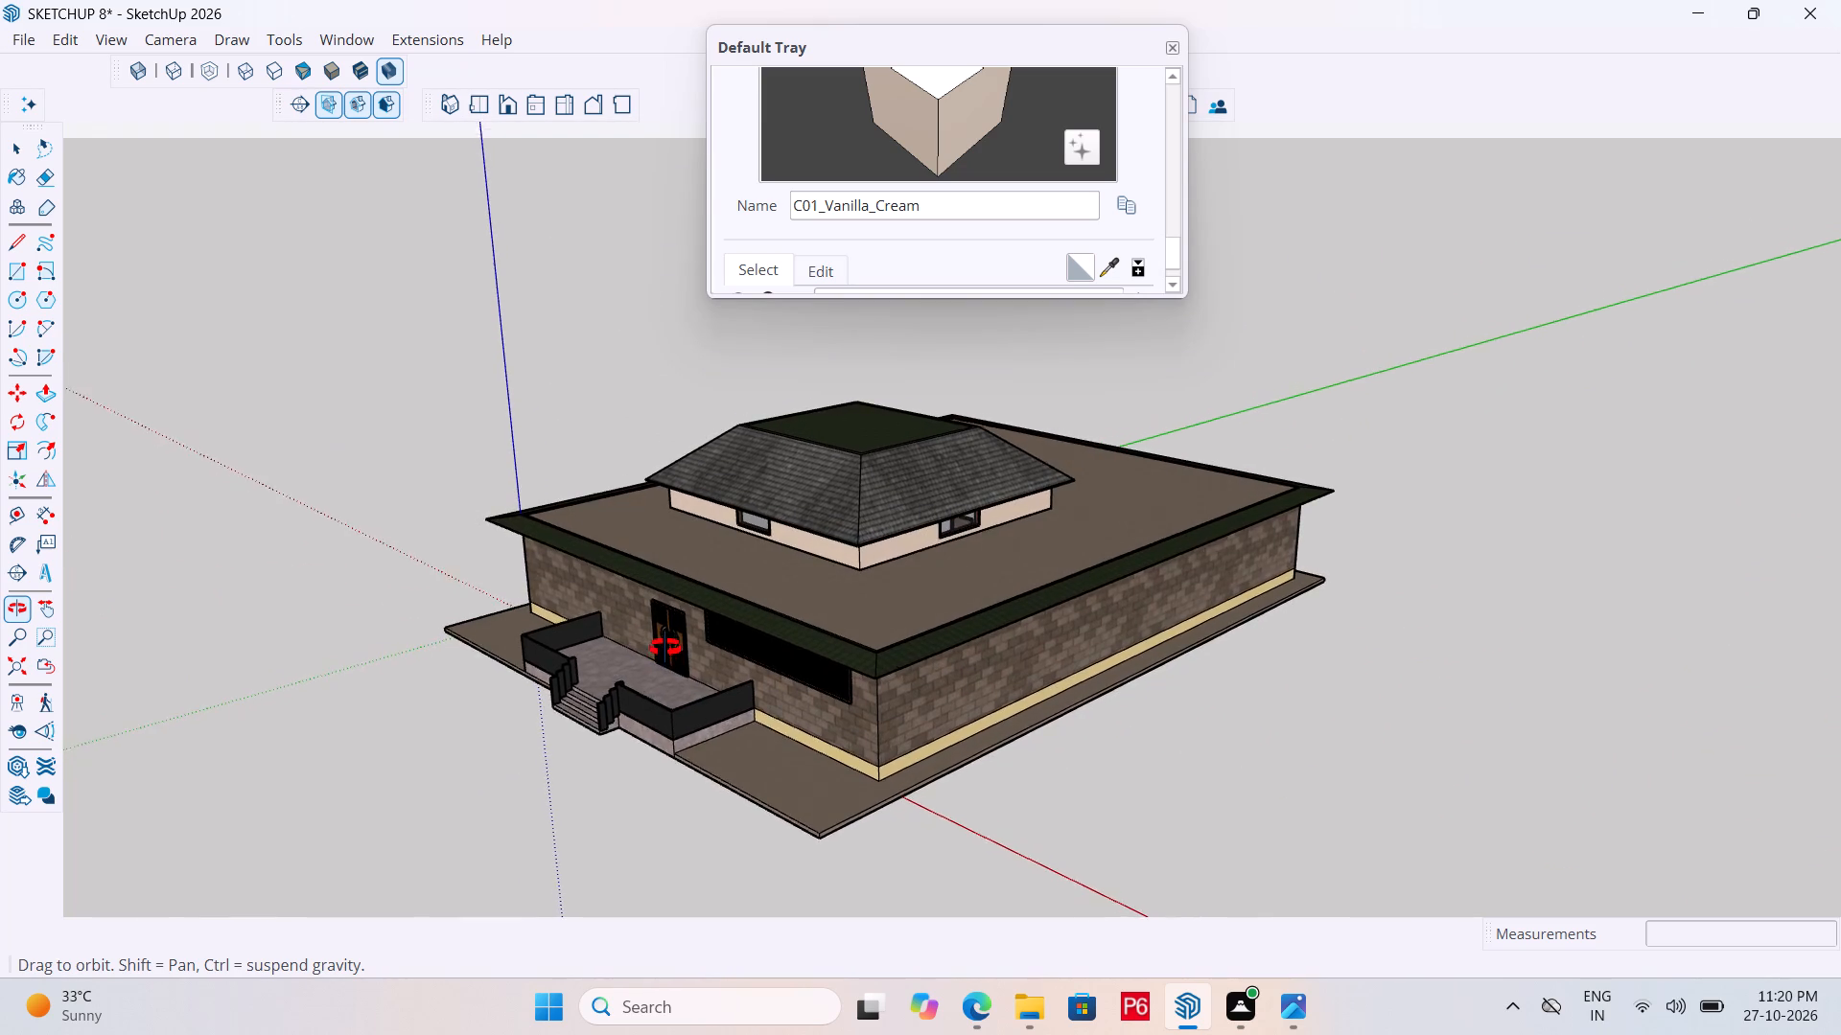
middle_drag(665, 648, 729, 609)
scroll(811, 765, up, 10)
key(space)
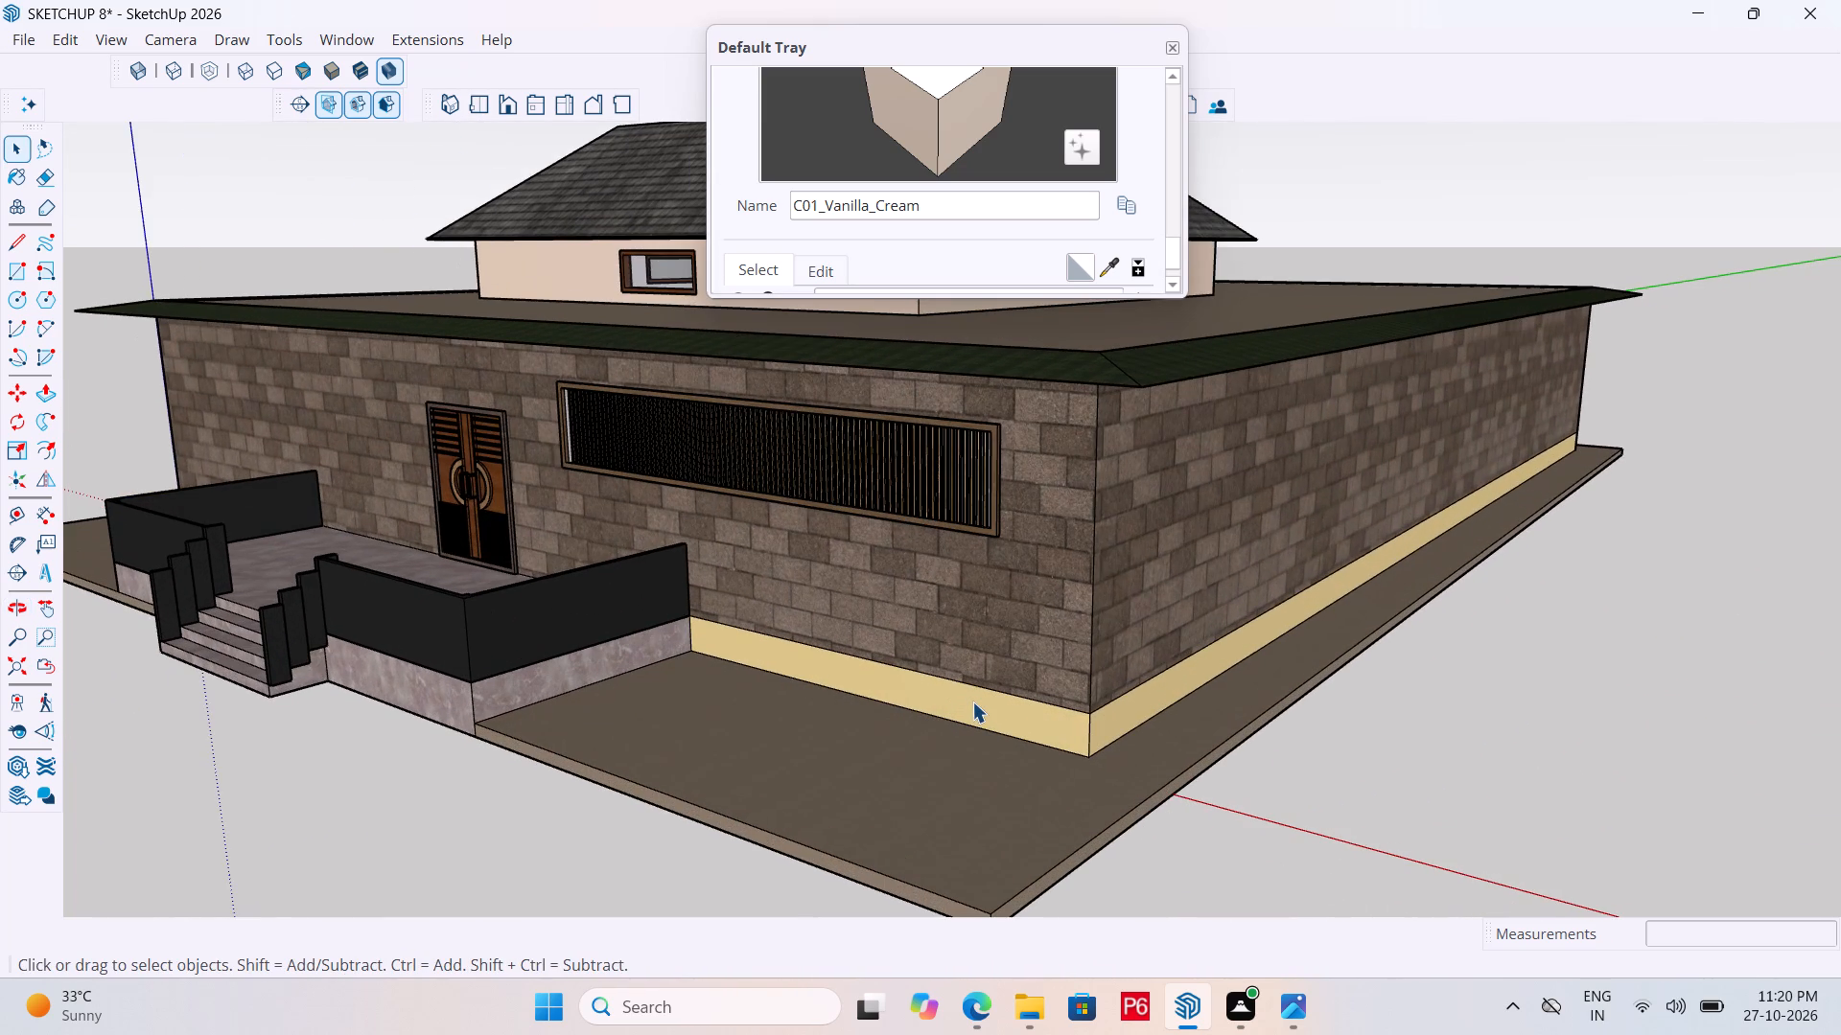
click(972, 701)
triple_click(973, 705)
click(972, 704)
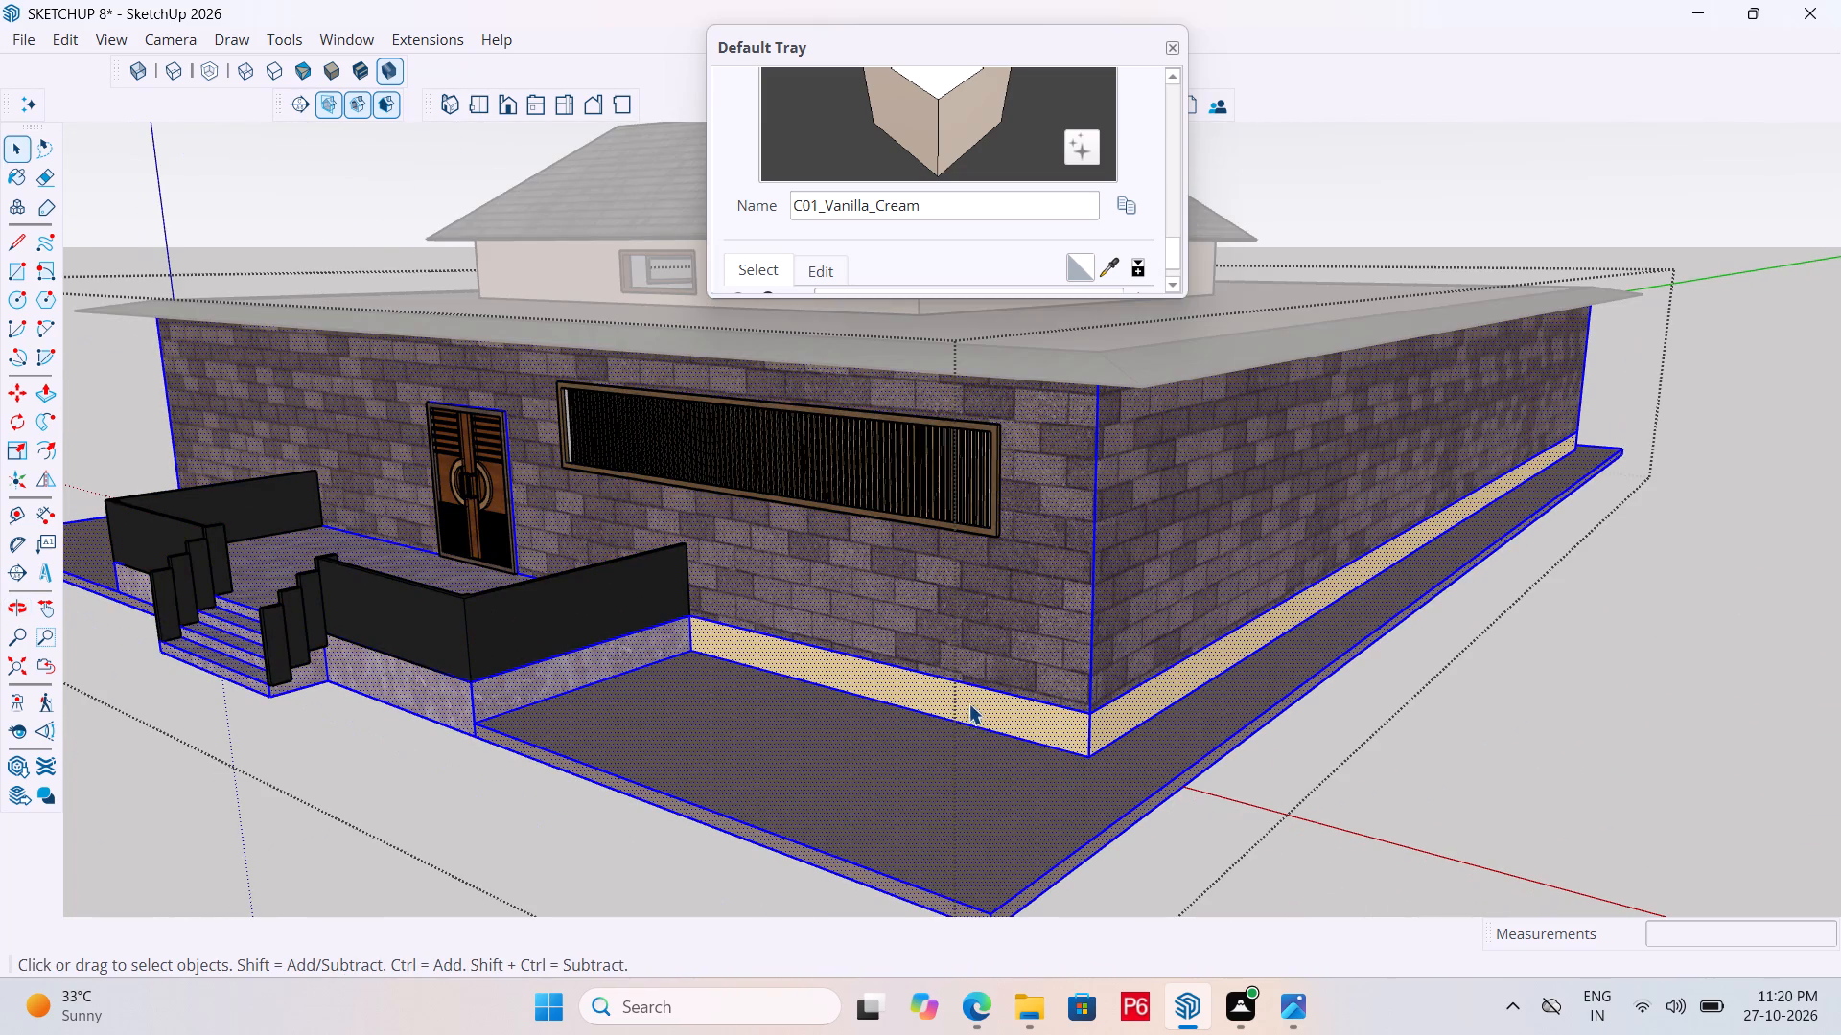
triple_click(959, 701)
double_click(929, 692)
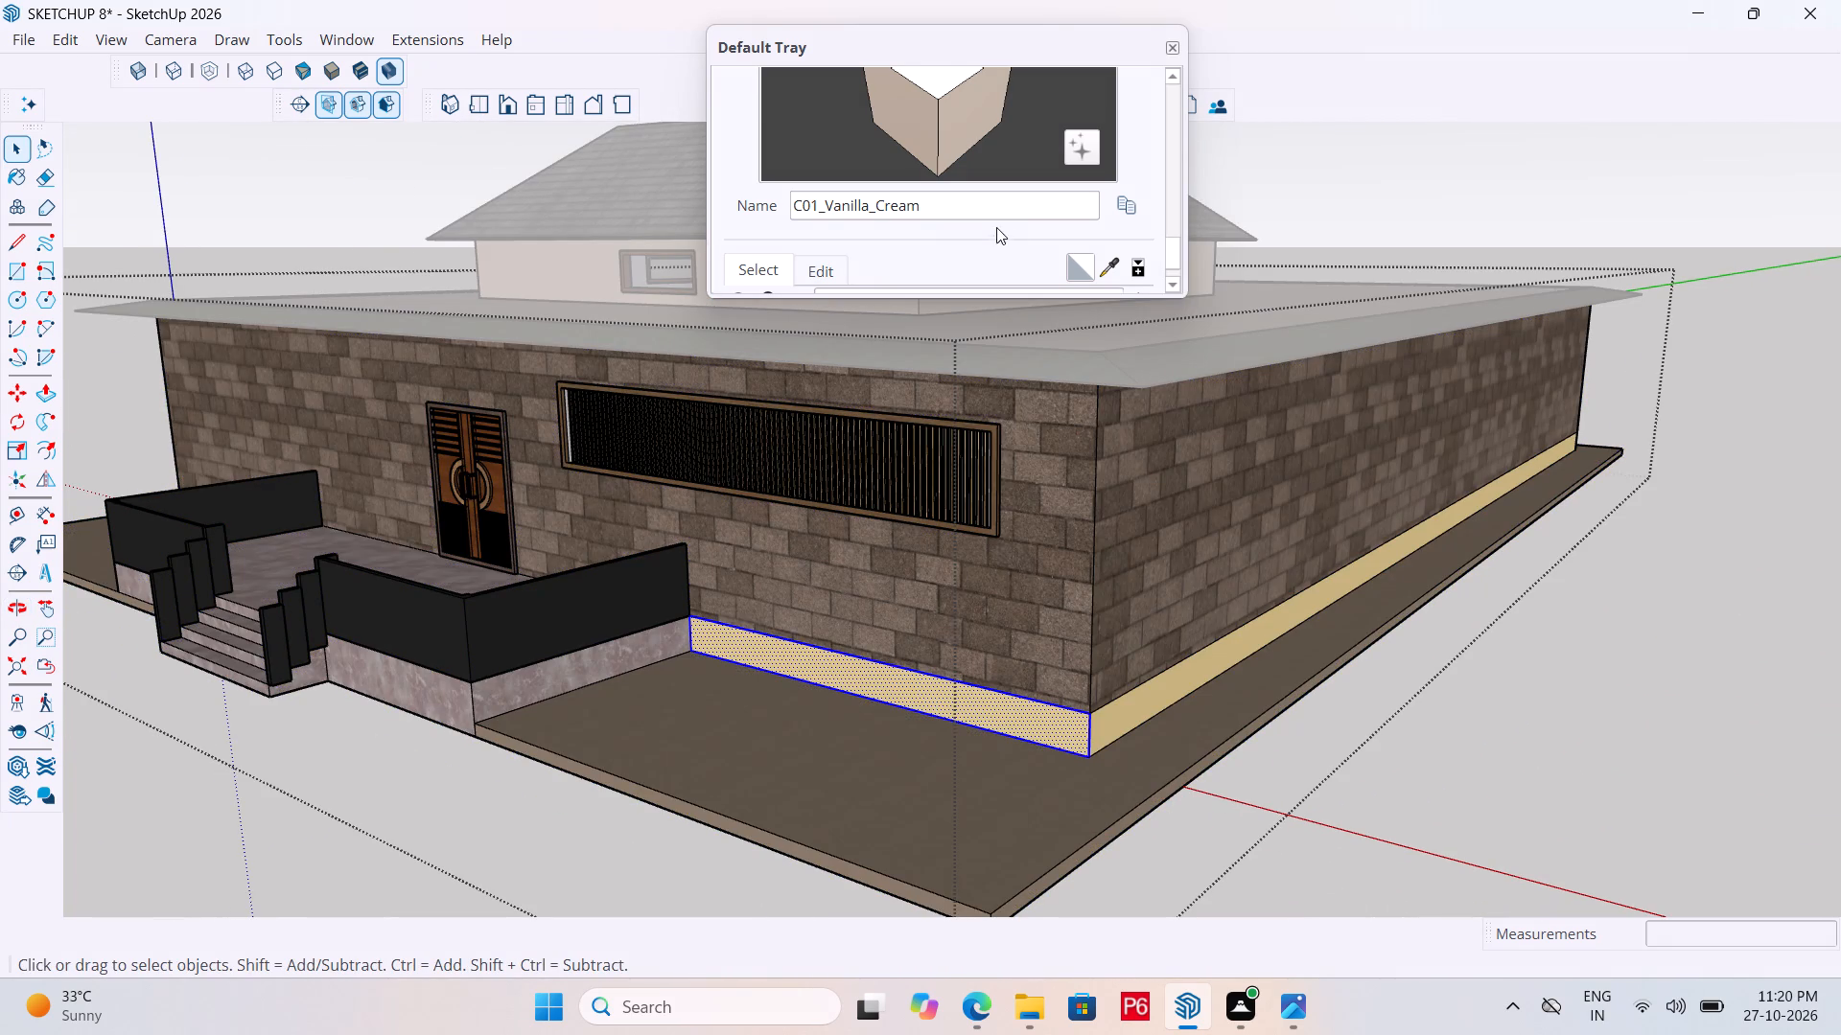
click(1107, 263)
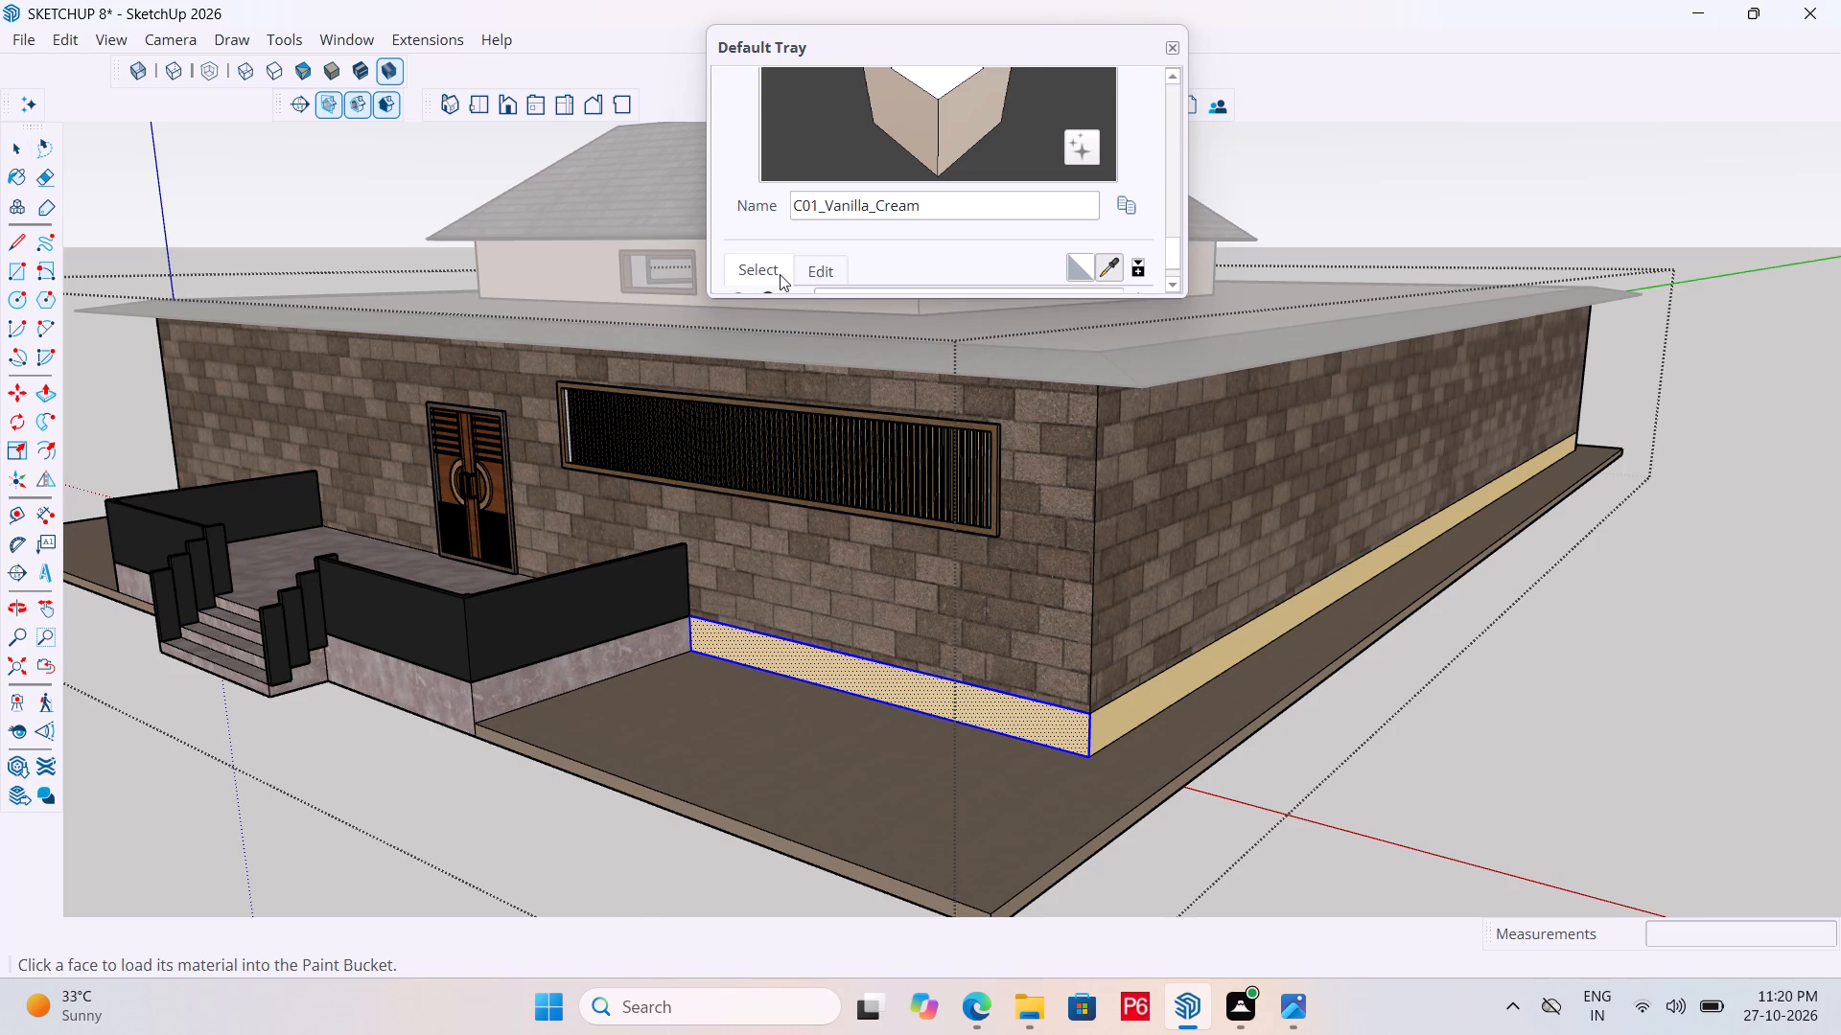
click(772, 270)
scroll(812, 240, down, 1)
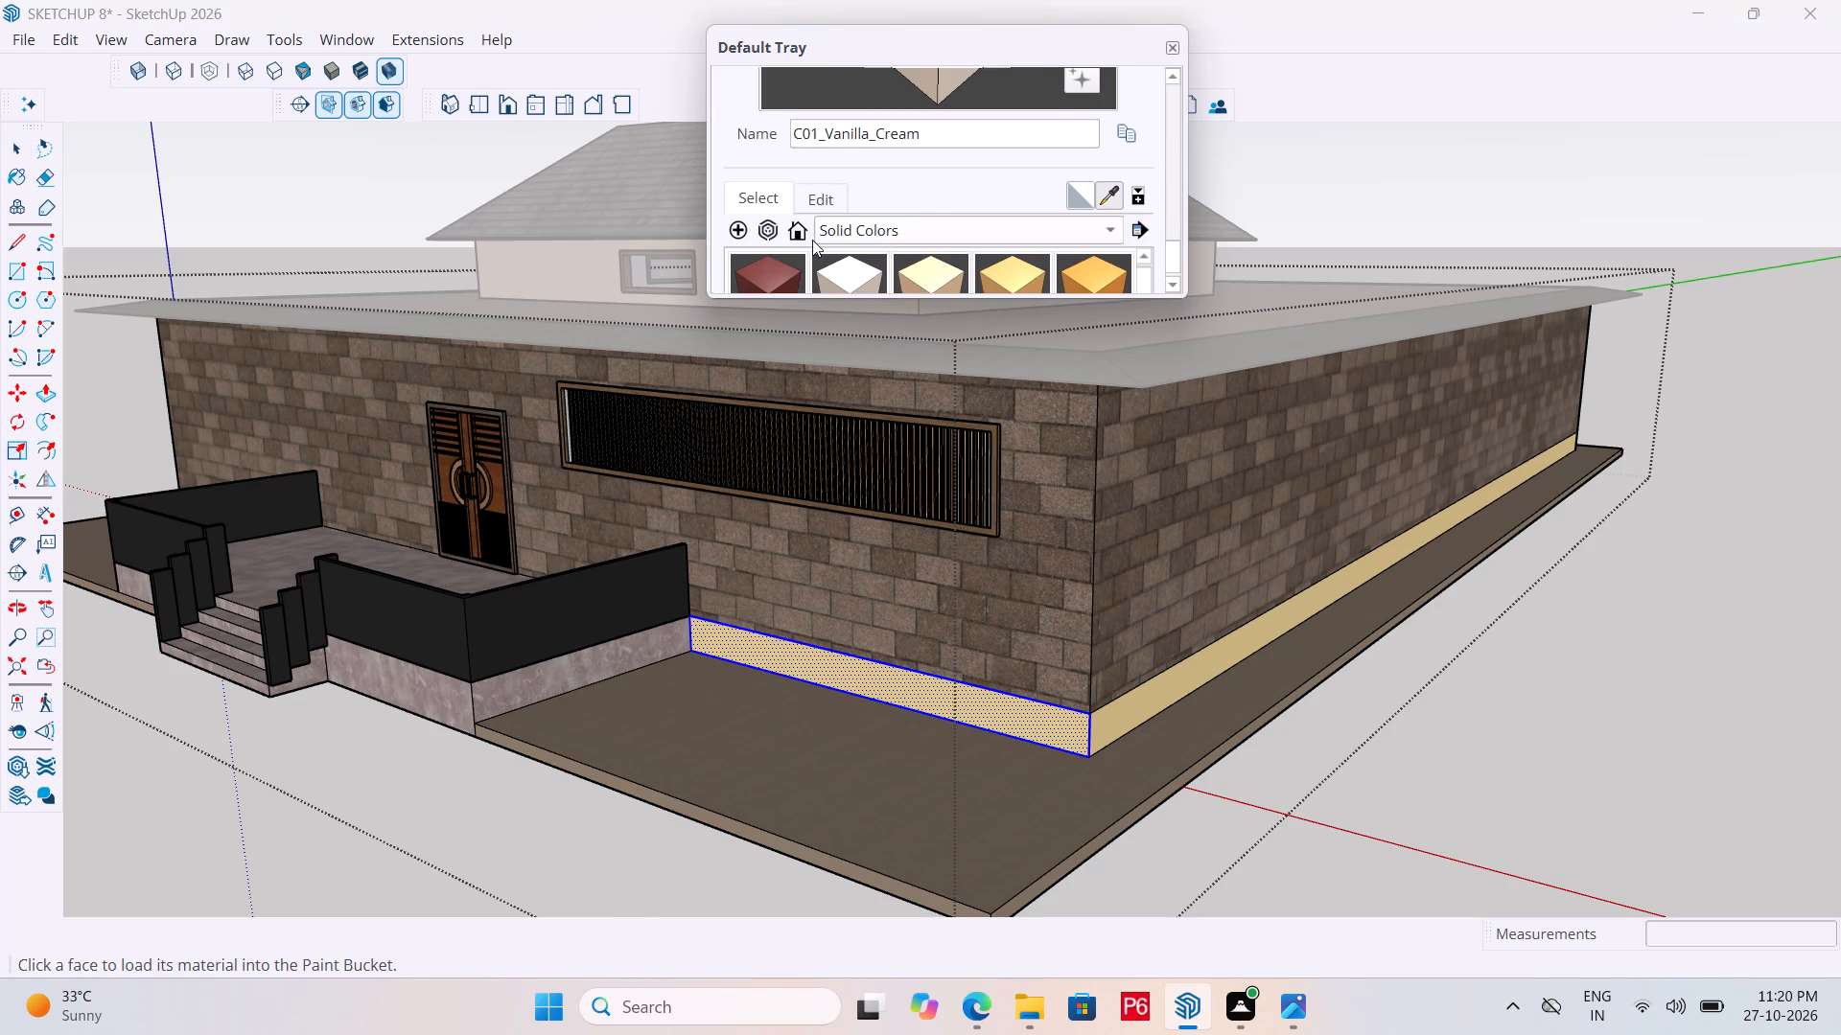
key(b)
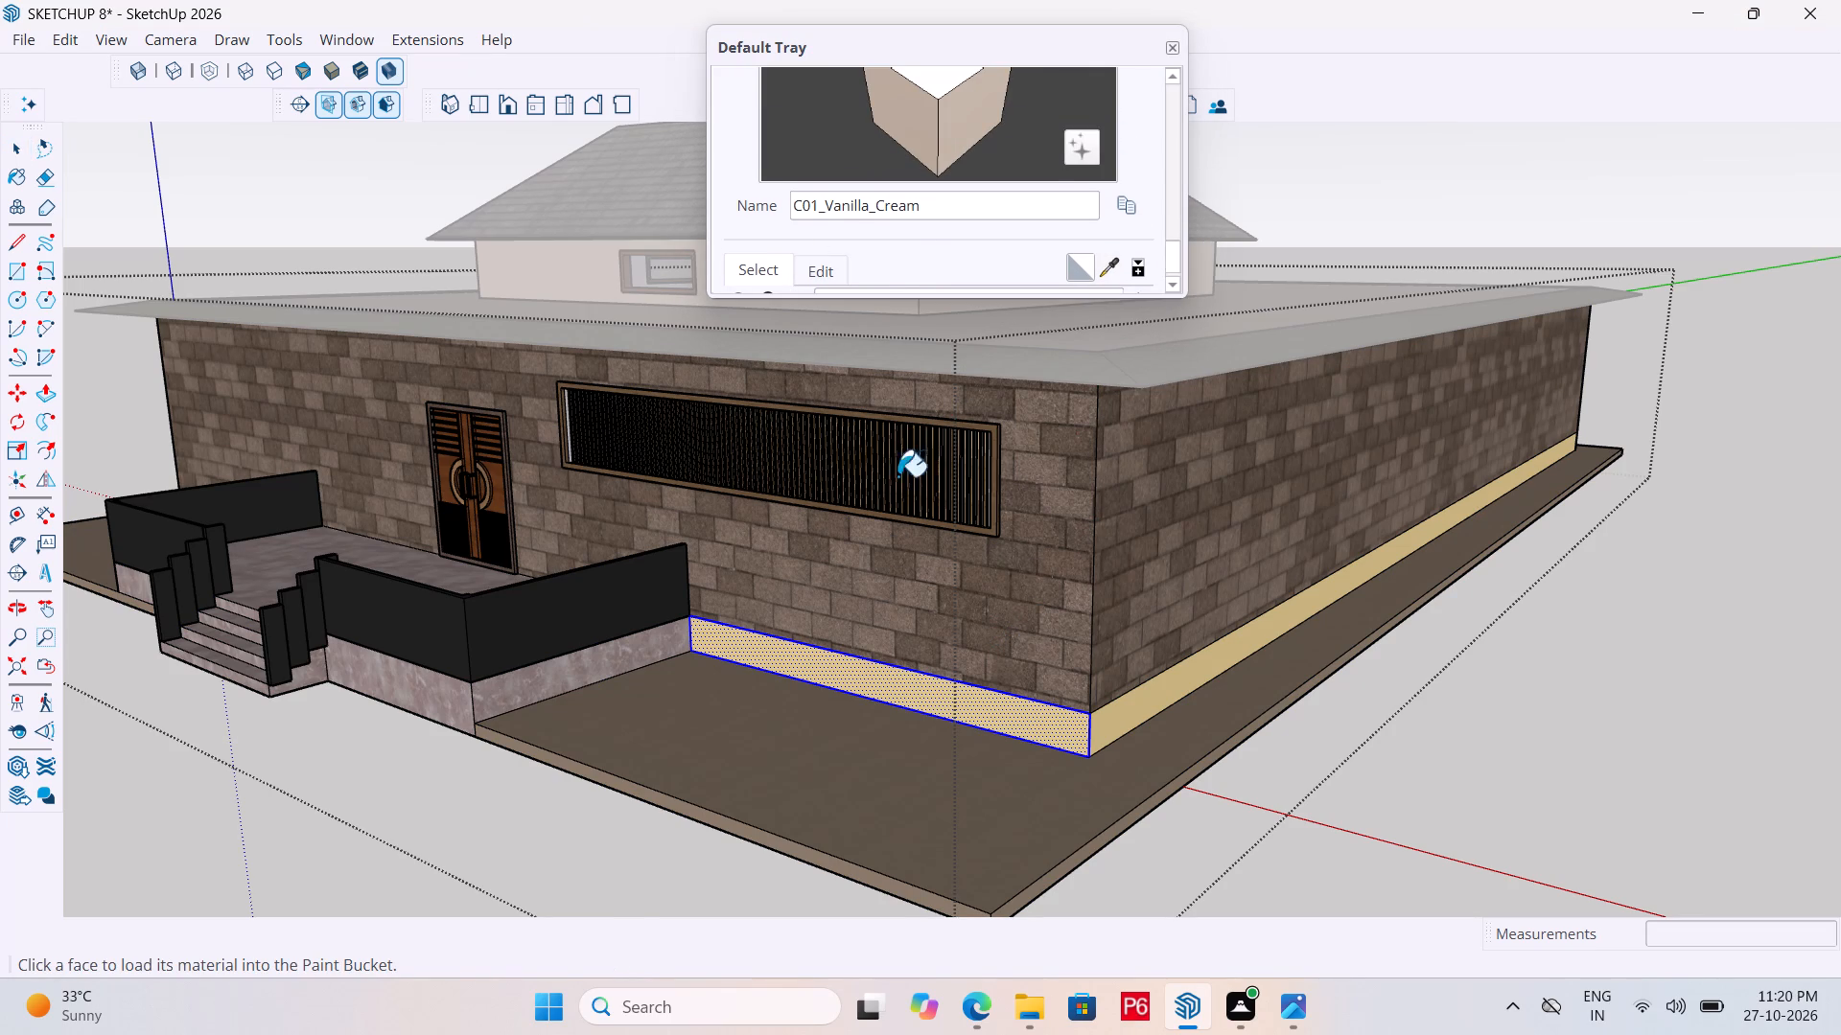
click(949, 694)
click(1128, 718)
Paint the yellow plinth band on both sides of the single rear door with C01_Vanilla_Cream.
scroll(742, 710, down, 2)
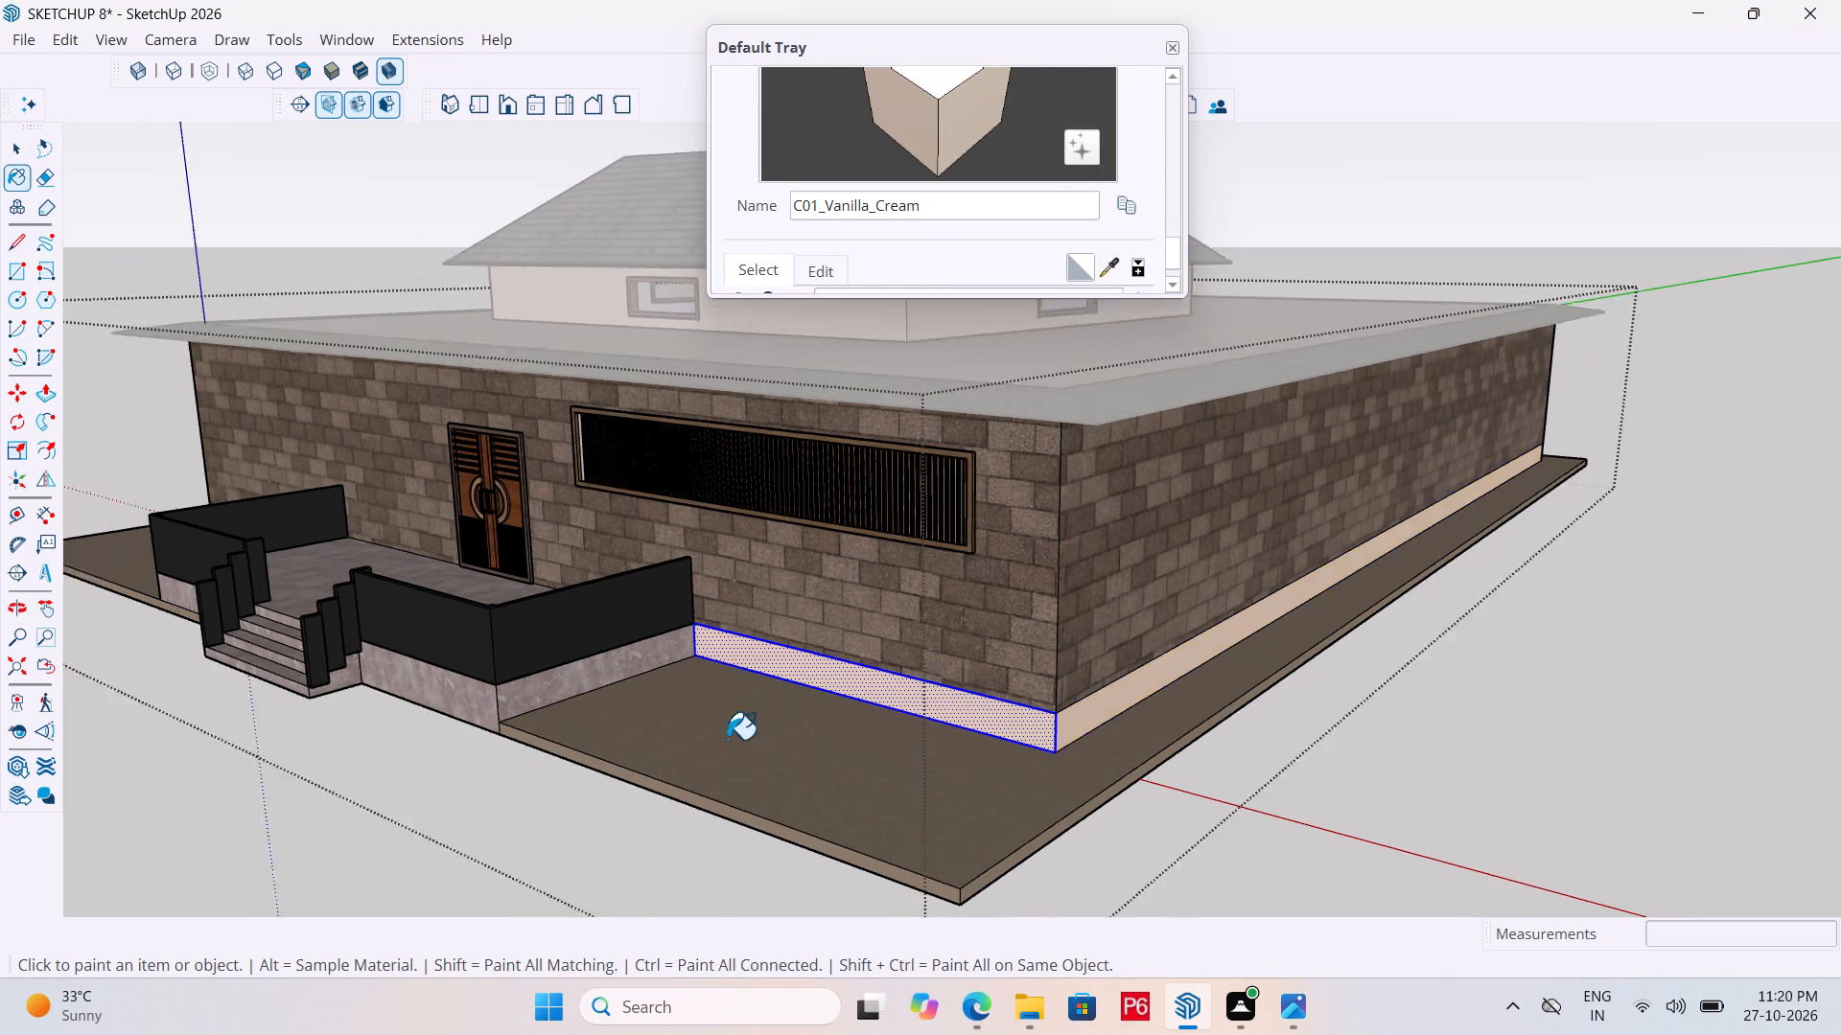
scroll(727, 739, down, 4)
middle_drag(1464, 660, 138, 668)
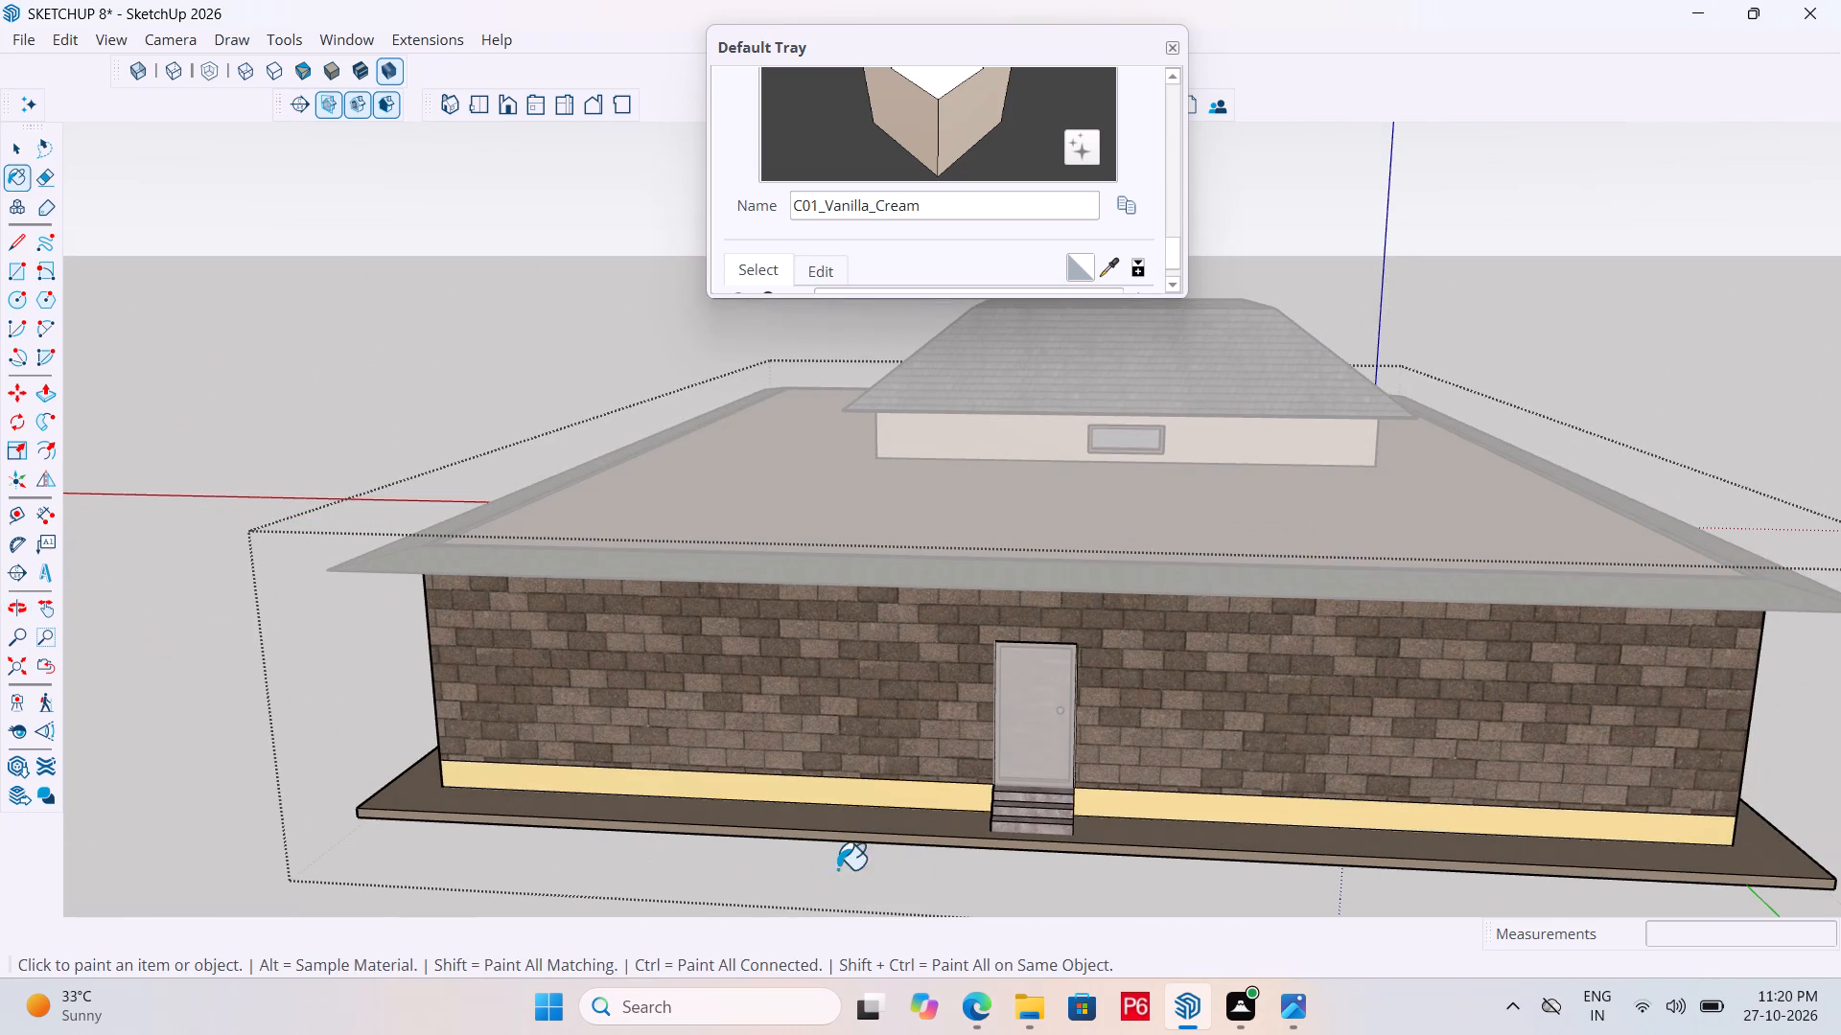
drag(897, 793, 920, 788)
drag(1121, 816, 1121, 808)
Paint the plinth band along the wall with two door openings and the remaining front section beside the porch with C01_Vanilla_Cream.
scroll(621, 878, down, 3)
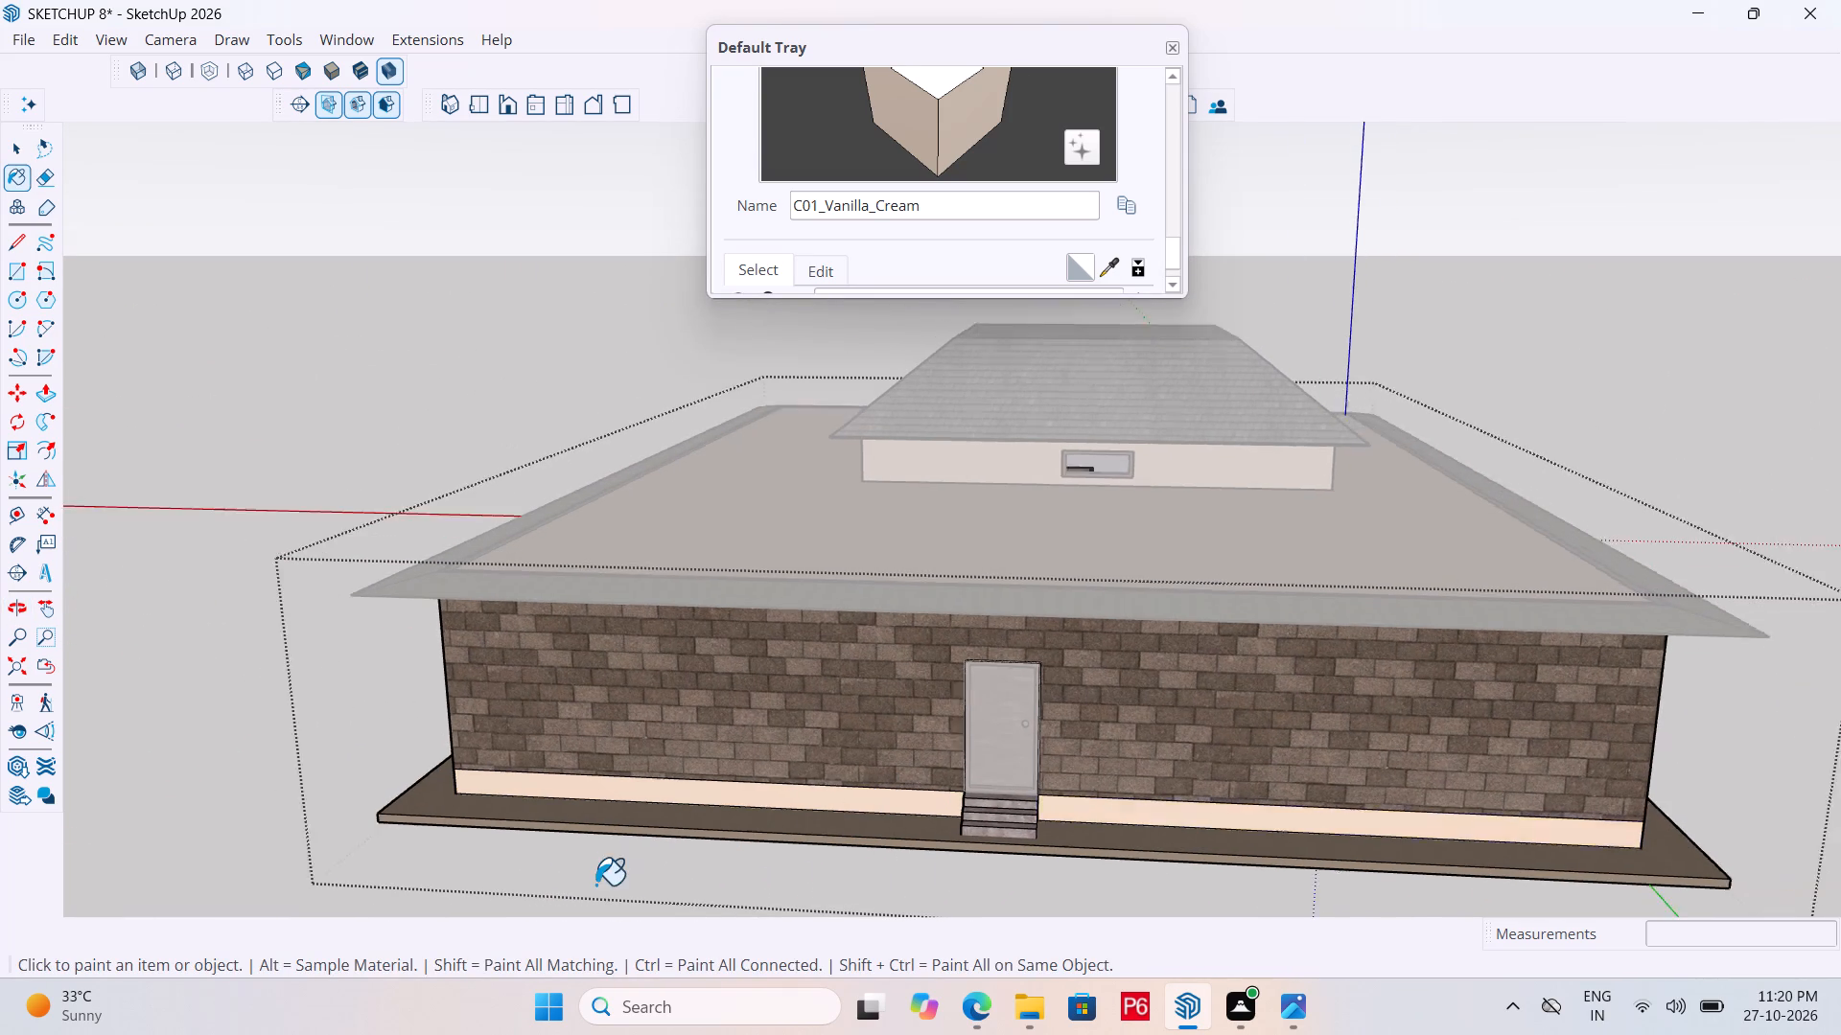
scroll(595, 885, down, 2)
middle_drag(1185, 833, 605, 796)
scroll(605, 796, up, 3)
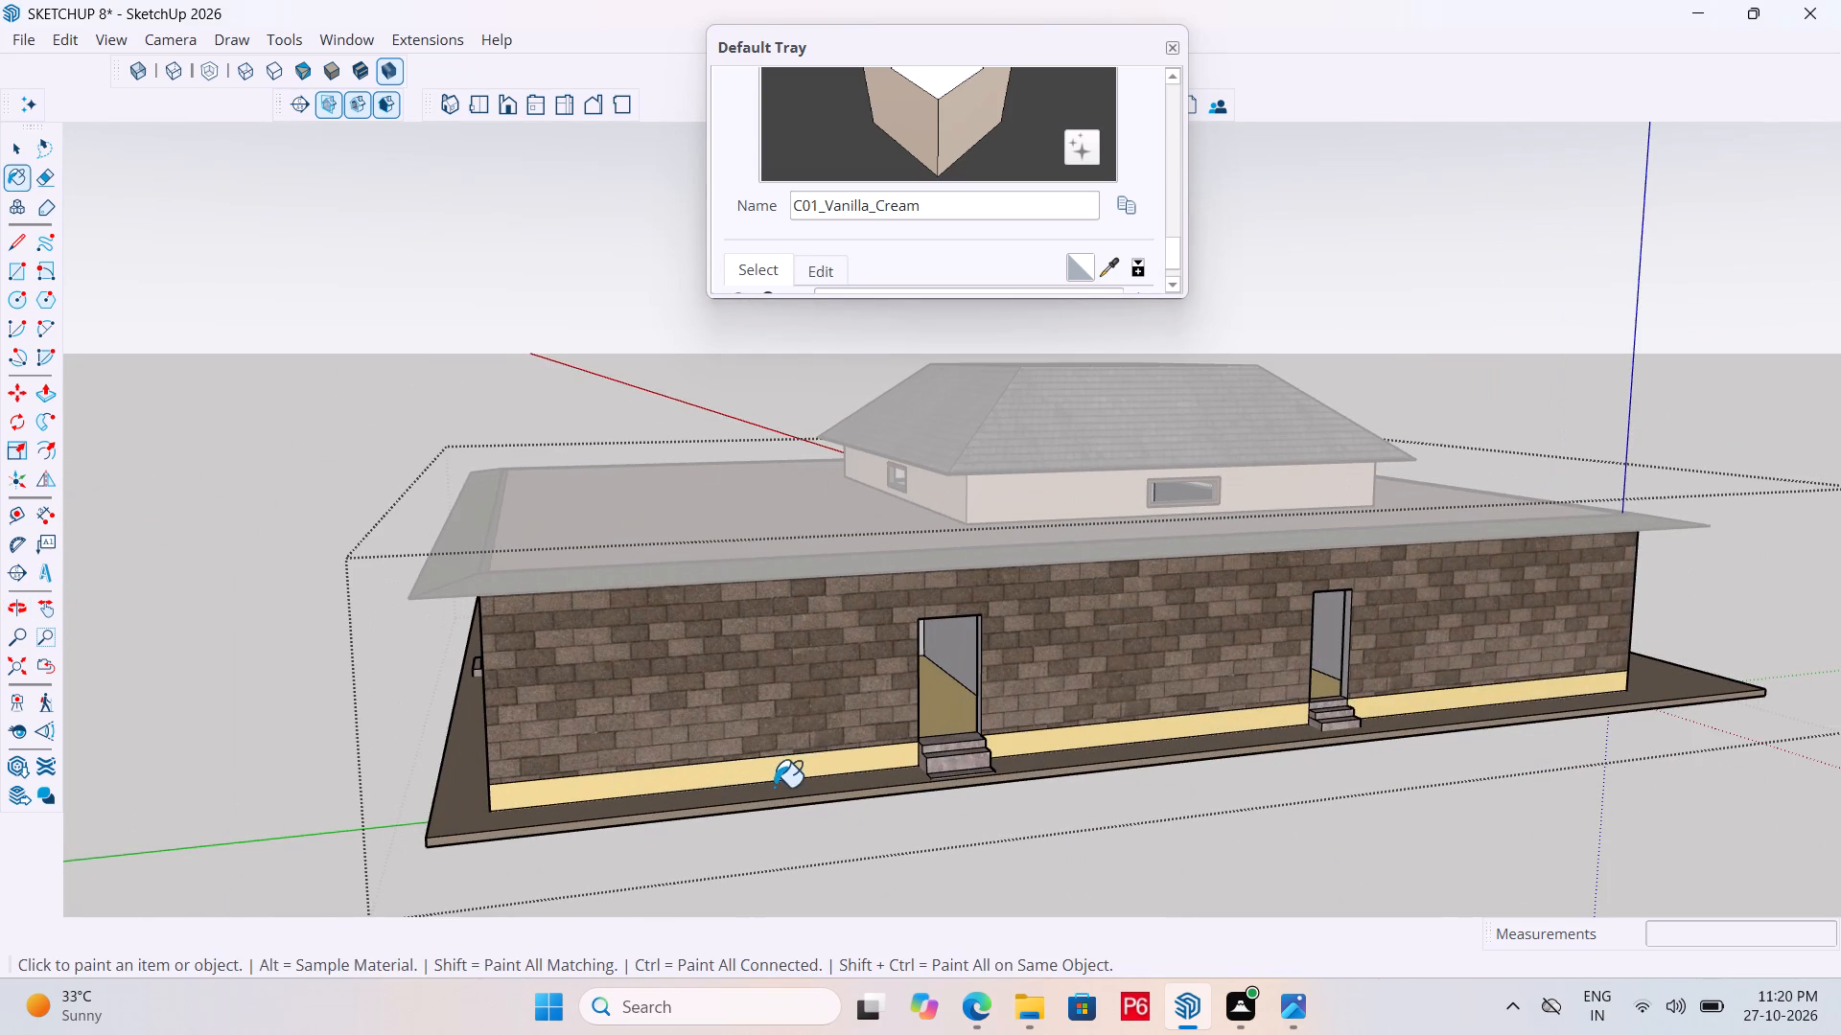
drag(793, 772, 828, 756)
drag(1052, 747, 1061, 747)
click(1451, 698)
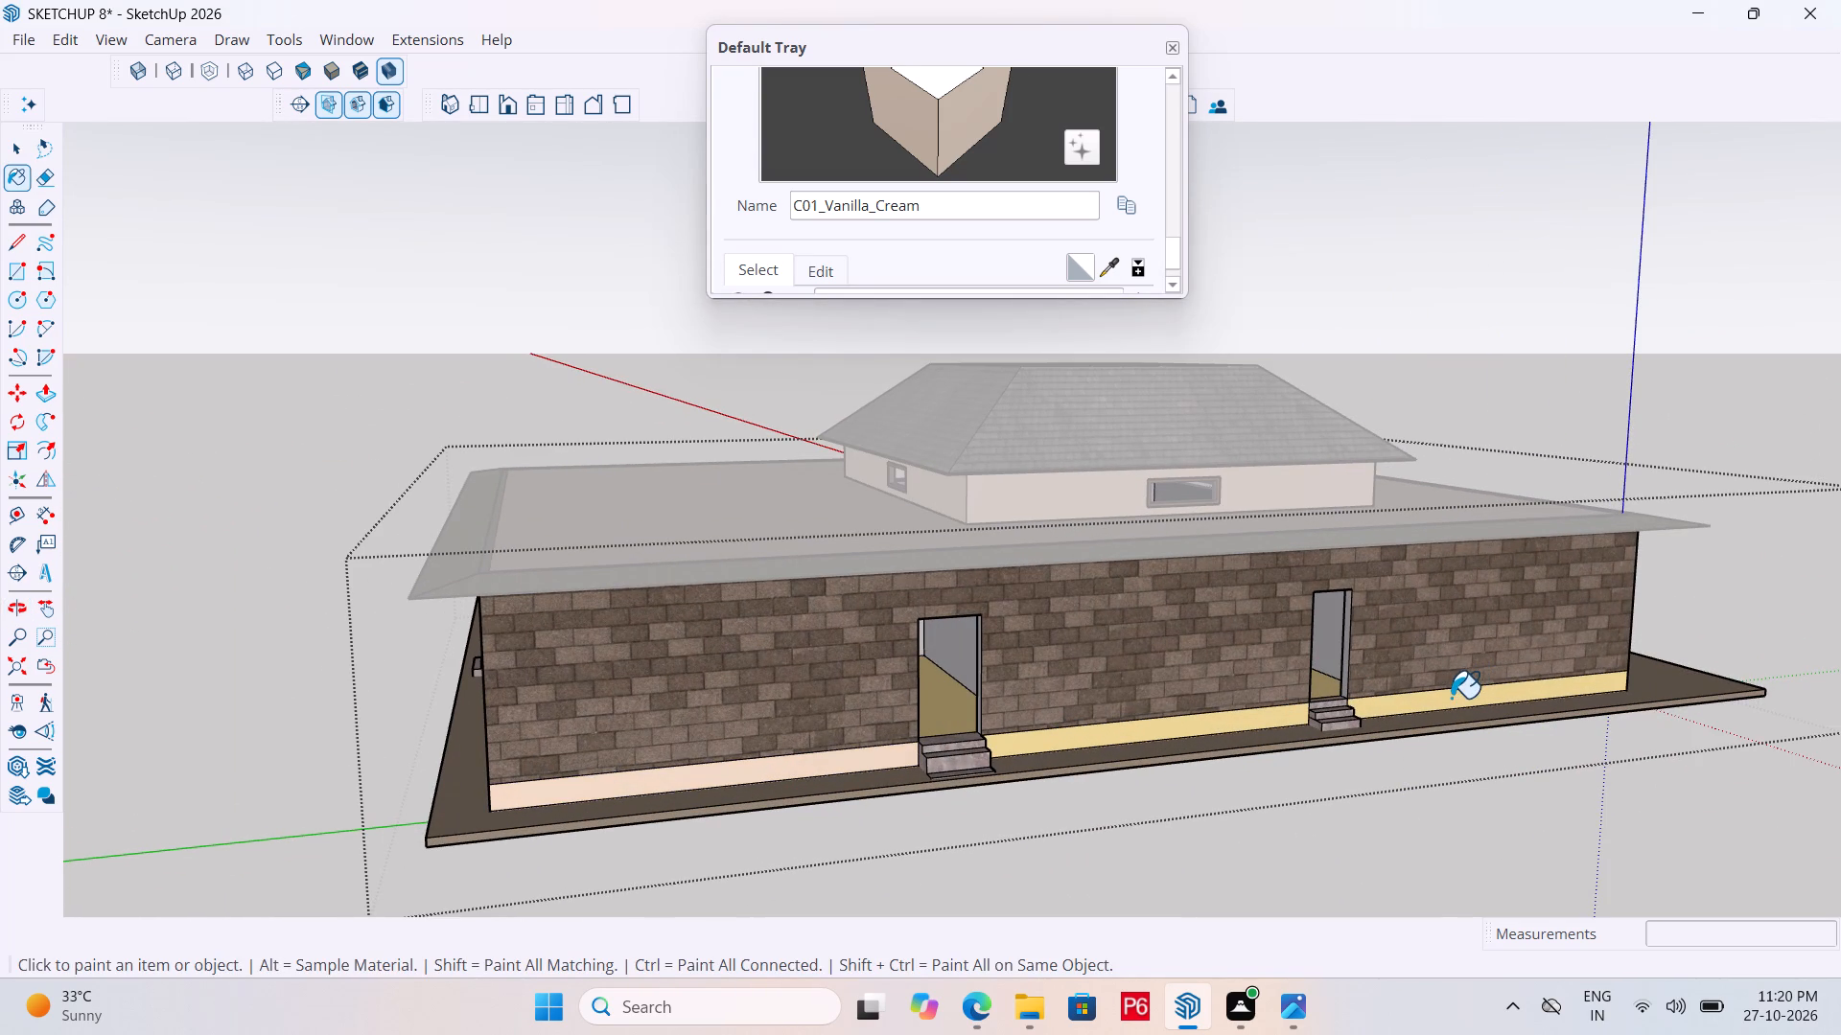
middle_drag(1620, 699, 964, 707)
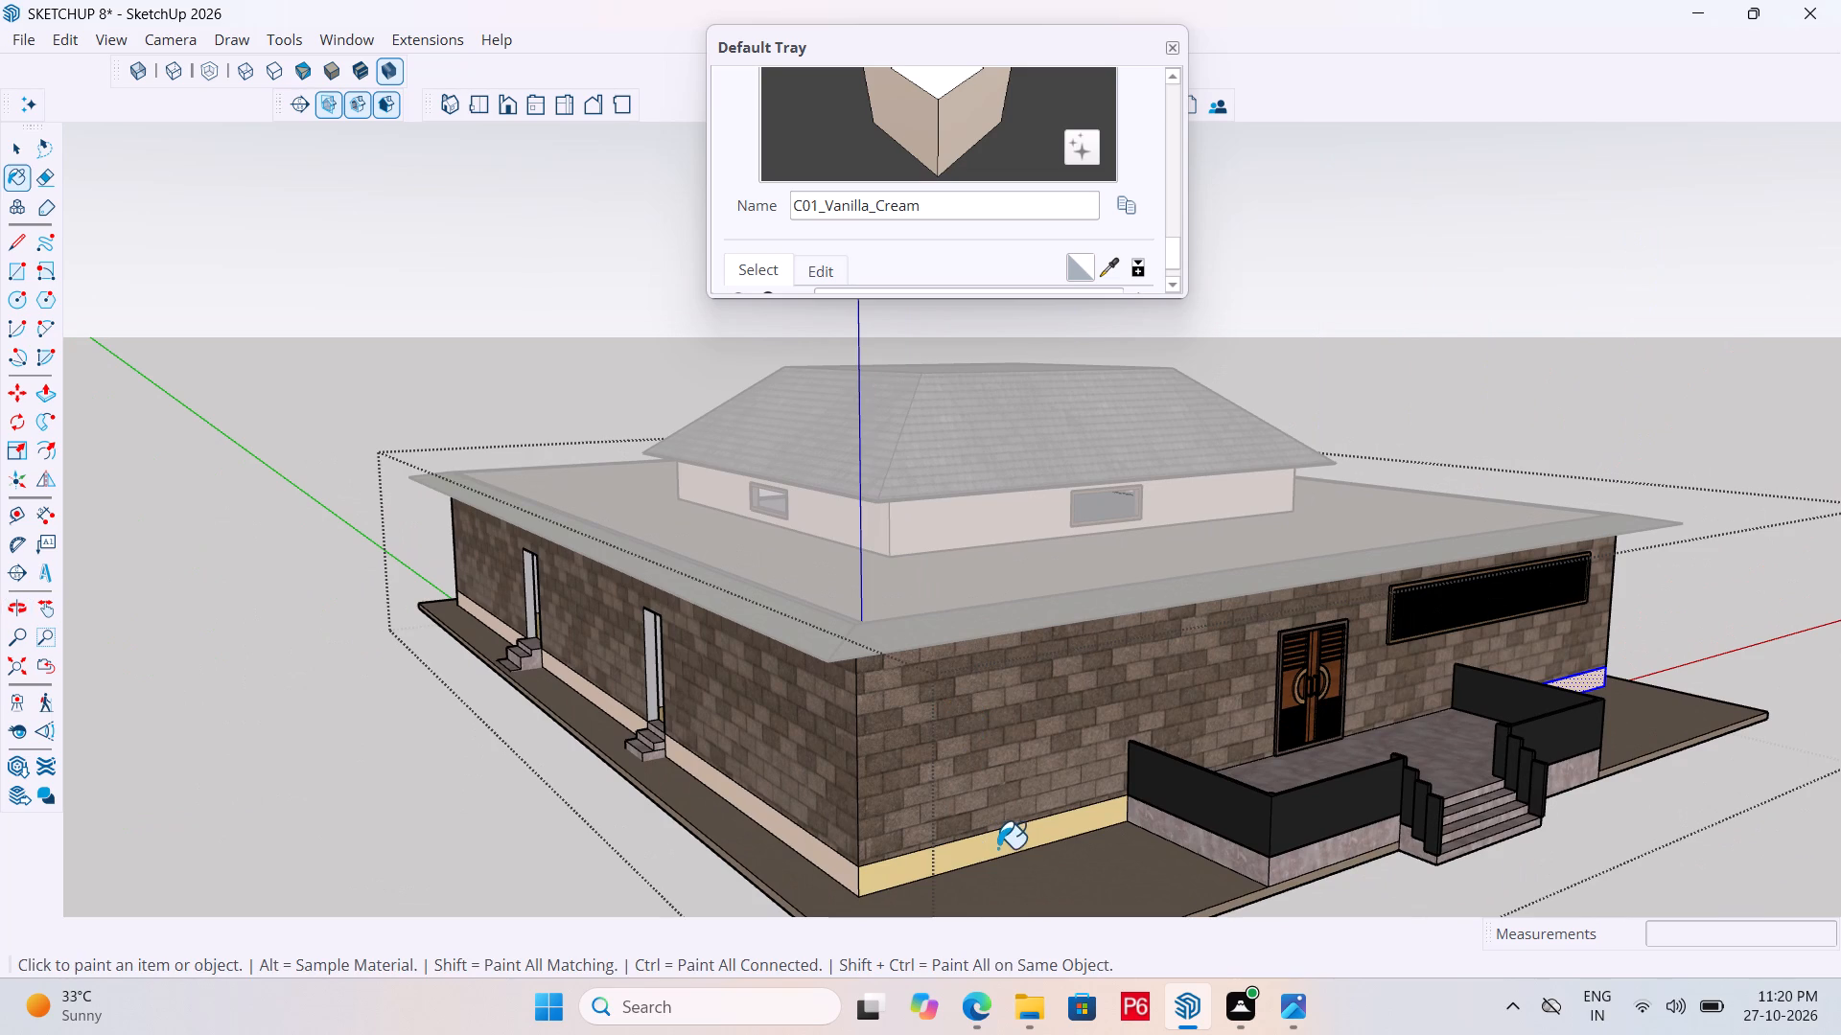
click(1016, 842)
Save the model and exit the main house group.
key(ctrl+s)
key(ctrl+s)
key(ctrl+s)
key(ctrl+s)
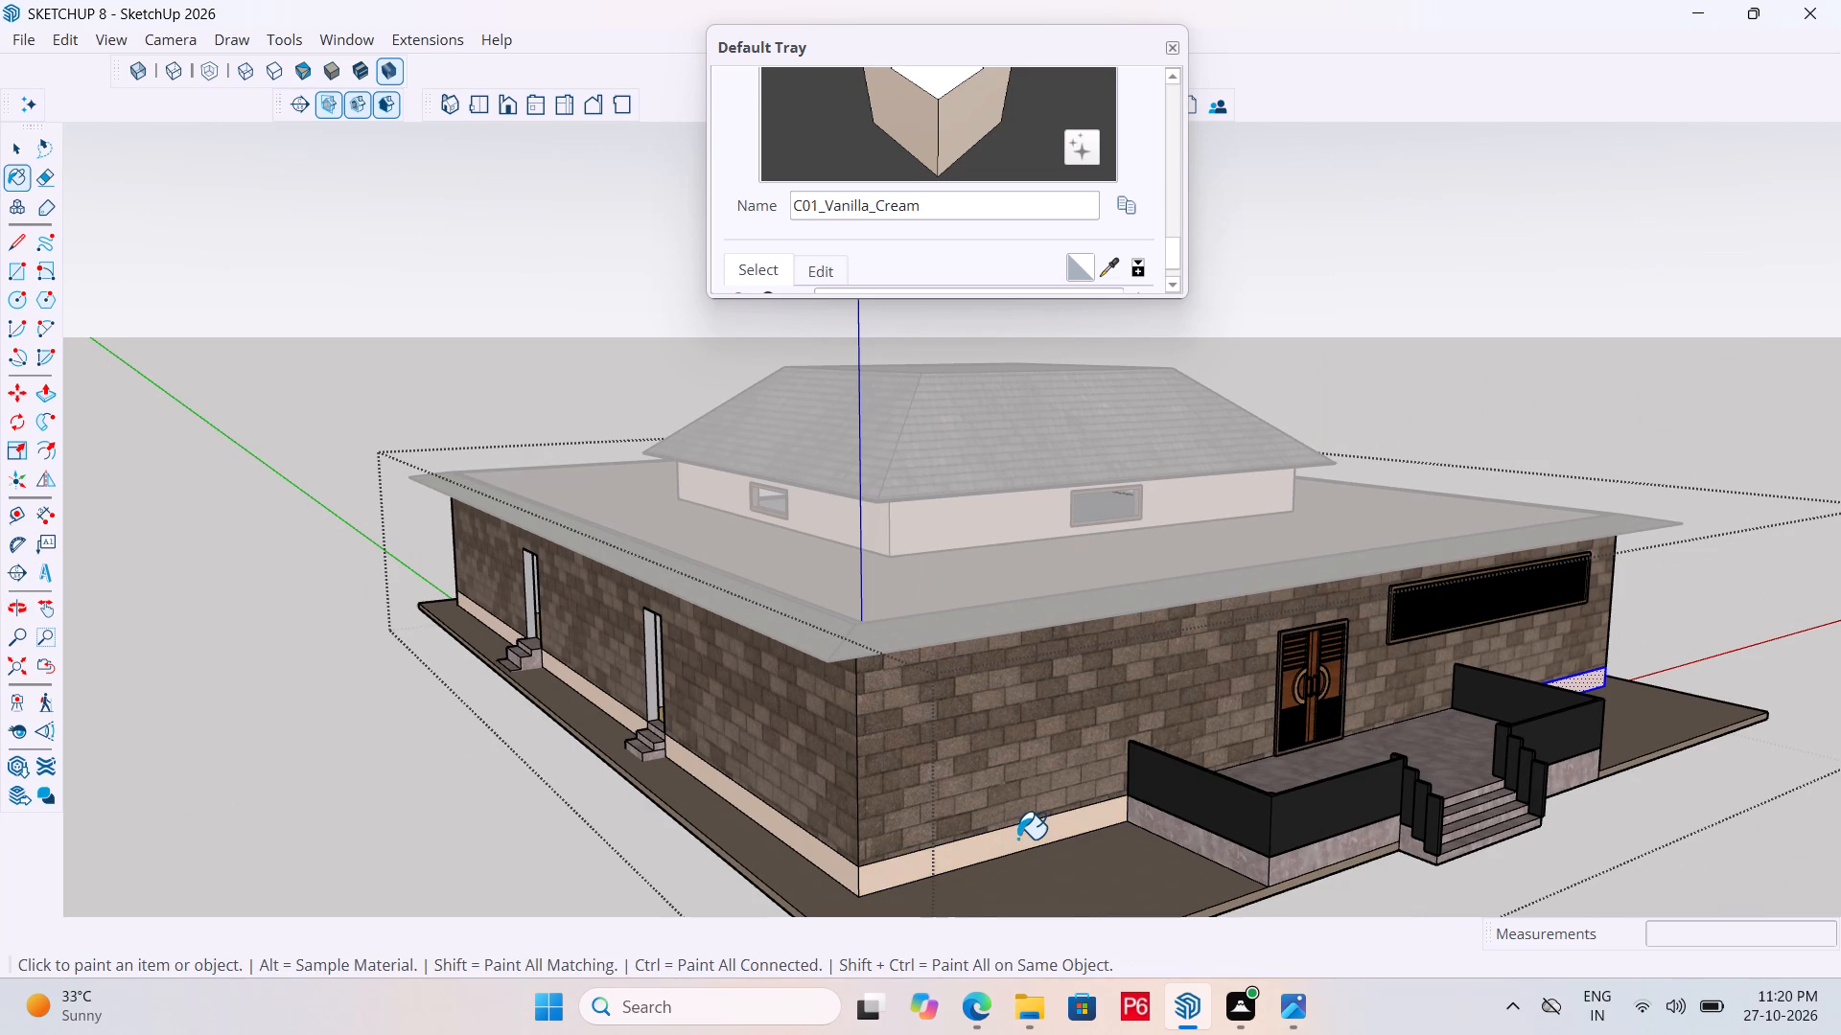
key(ctrl+s)
key(ctrl+s)
key(ctrl+s)
key(ctrl+s)
key(ctrl+s)
key(ctrl+s)
scroll(983, 837, down, 1)
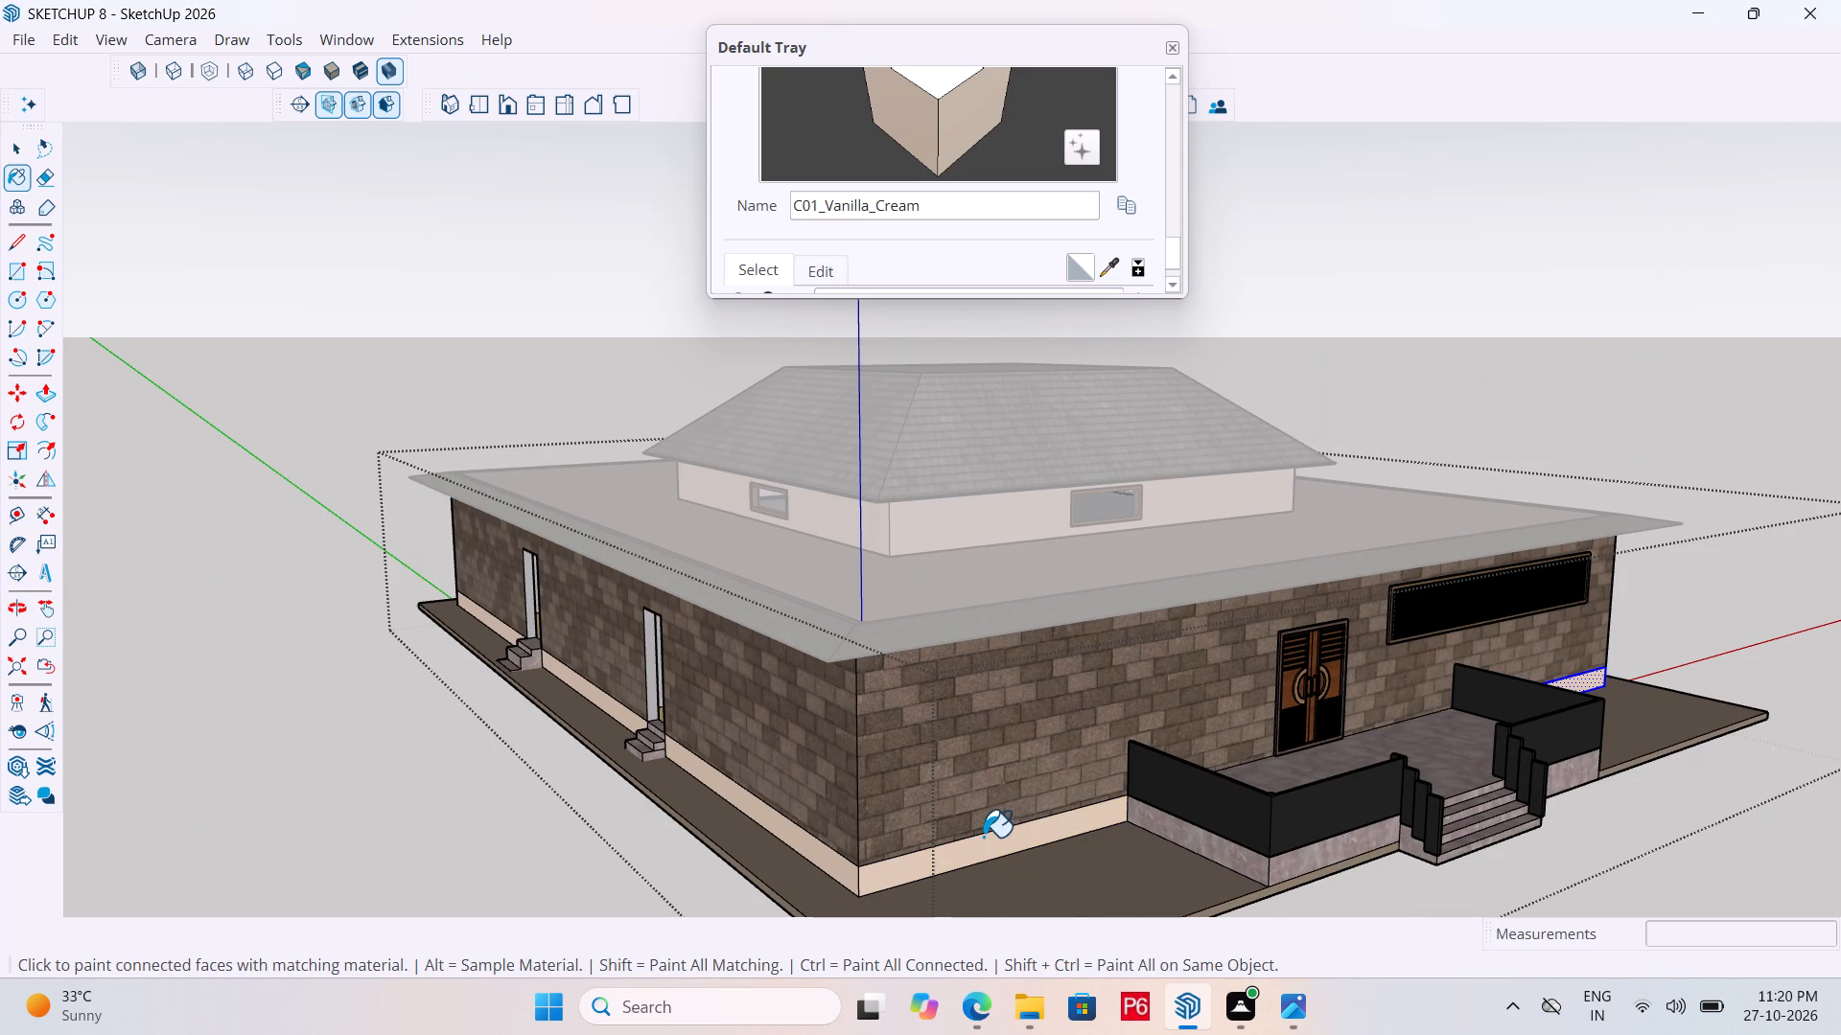
scroll(983, 837, down, 8)
scroll(848, 820, down, 5)
key(space)
scroll(815, 817, down, 4)
click(1486, 863)
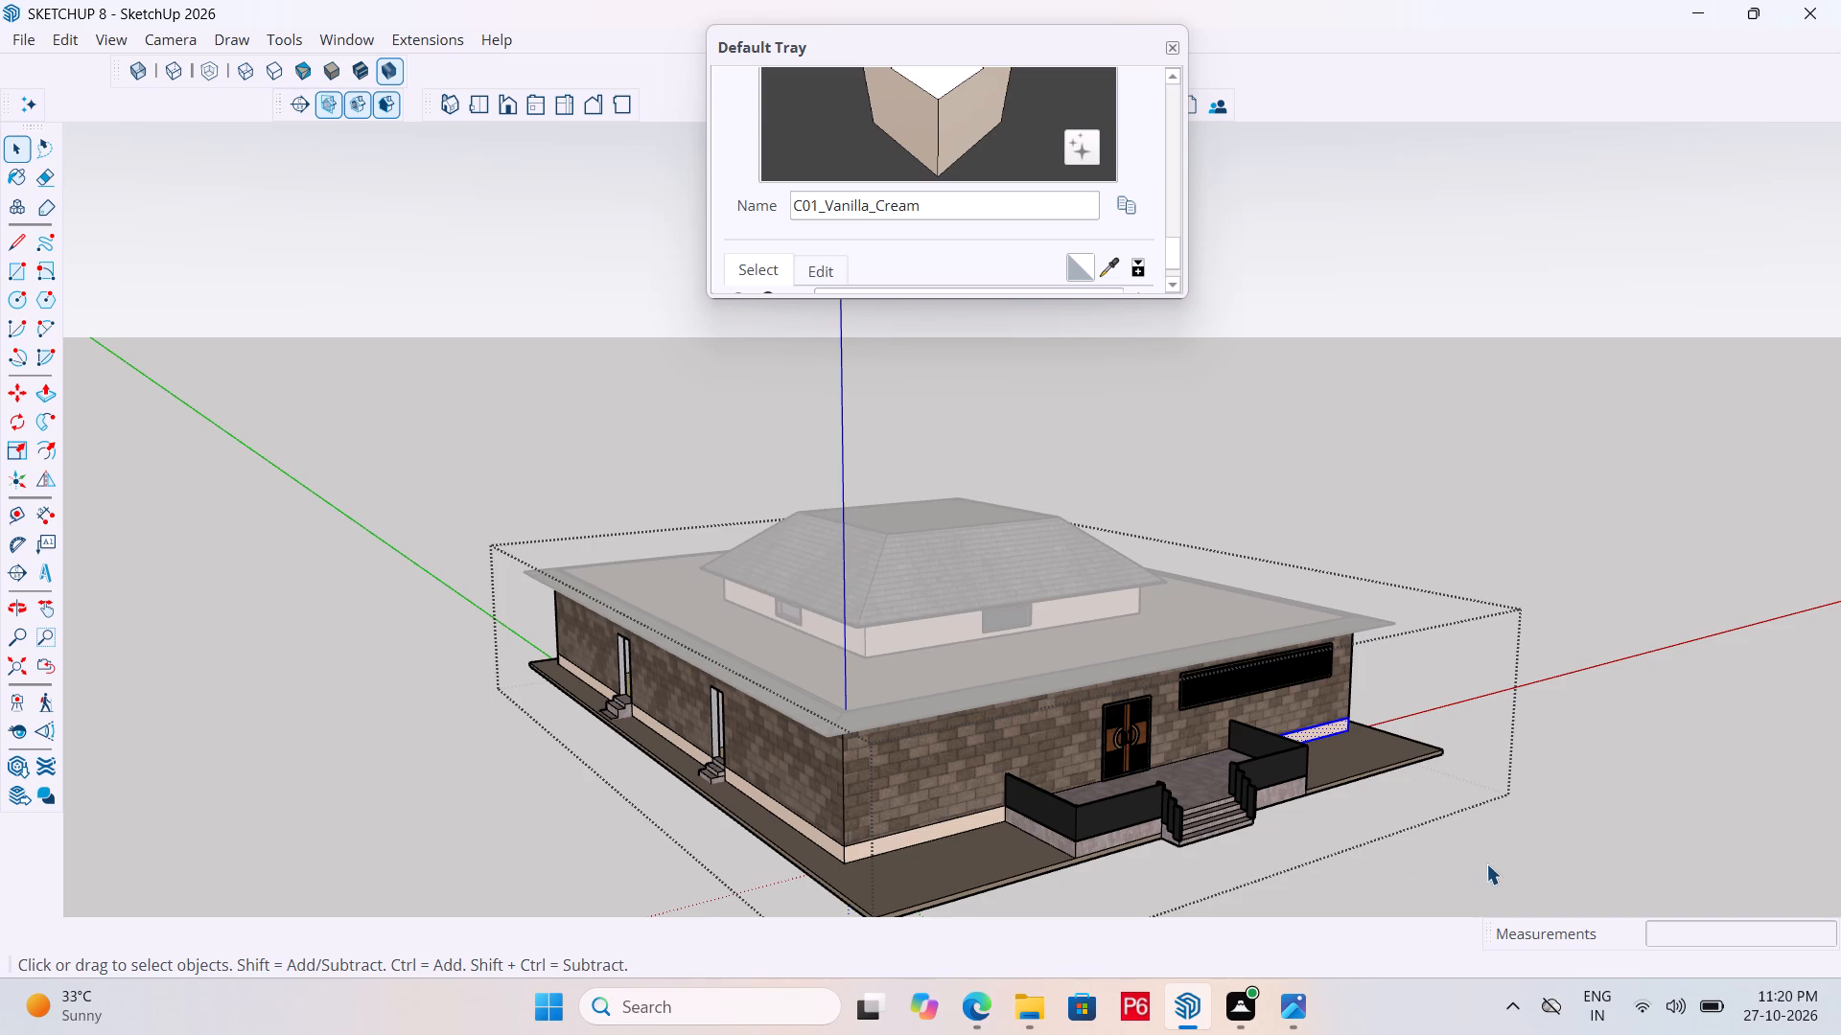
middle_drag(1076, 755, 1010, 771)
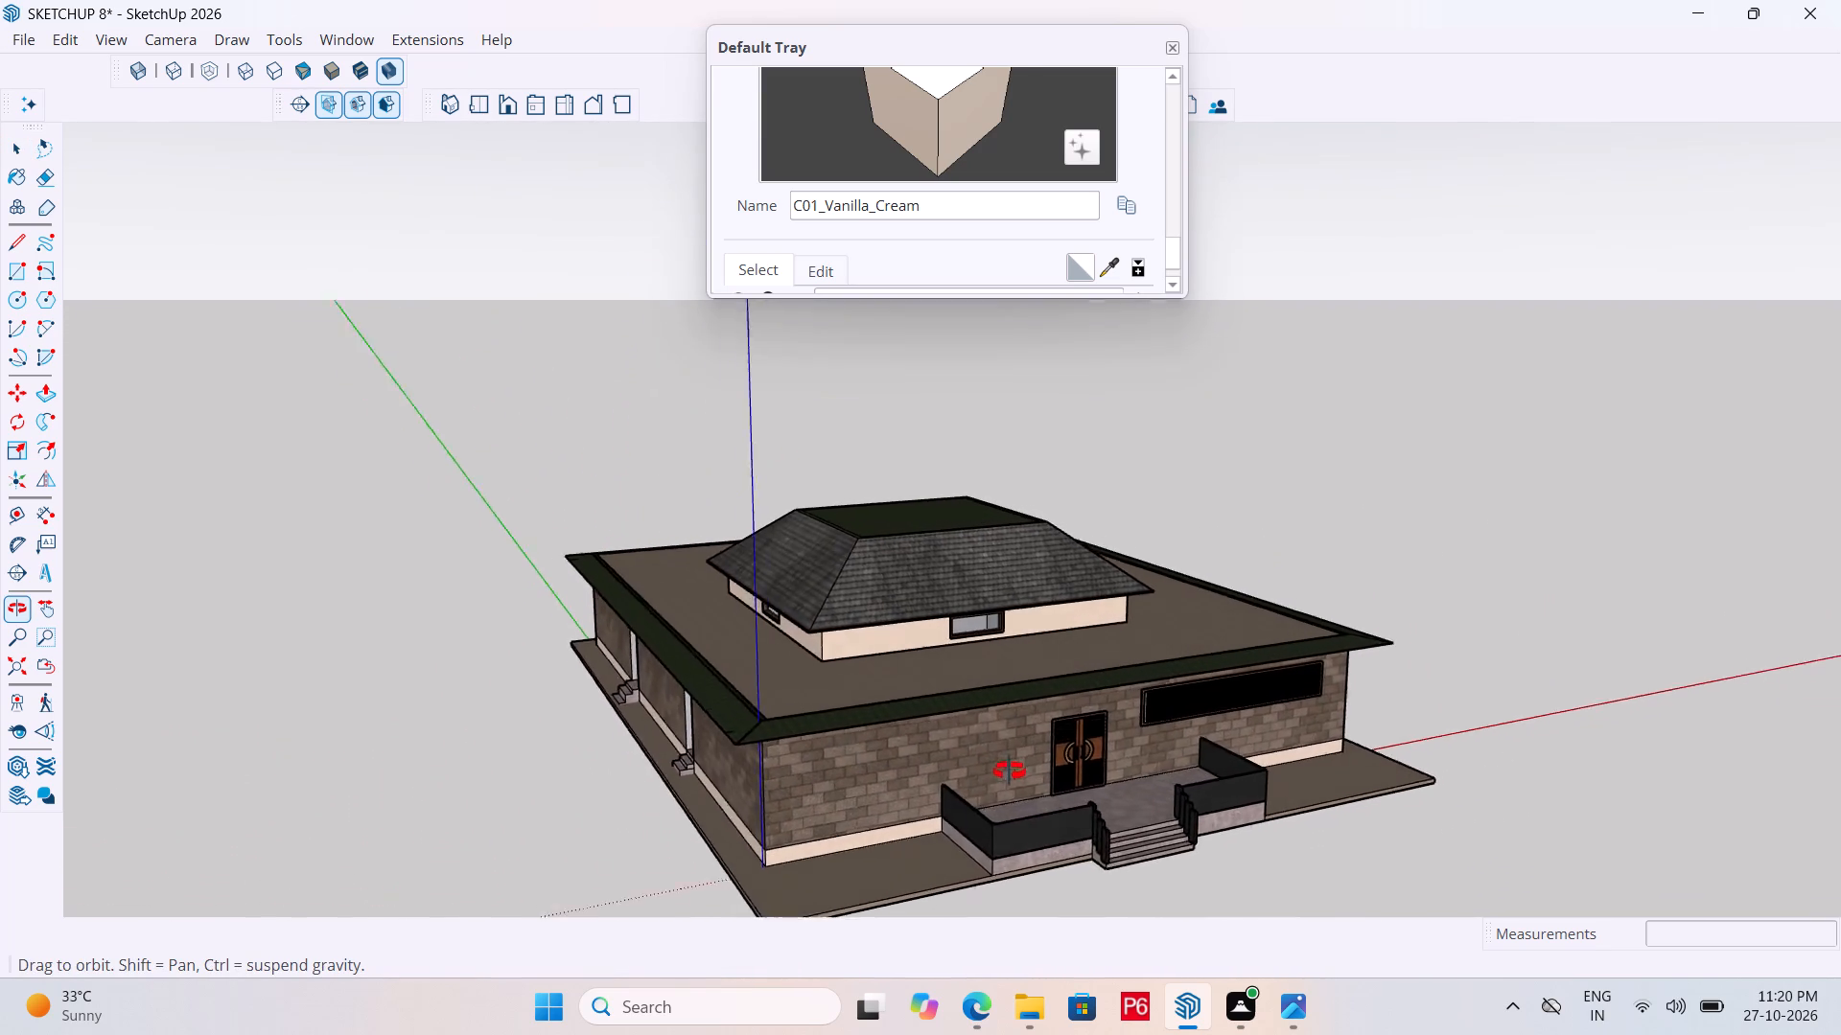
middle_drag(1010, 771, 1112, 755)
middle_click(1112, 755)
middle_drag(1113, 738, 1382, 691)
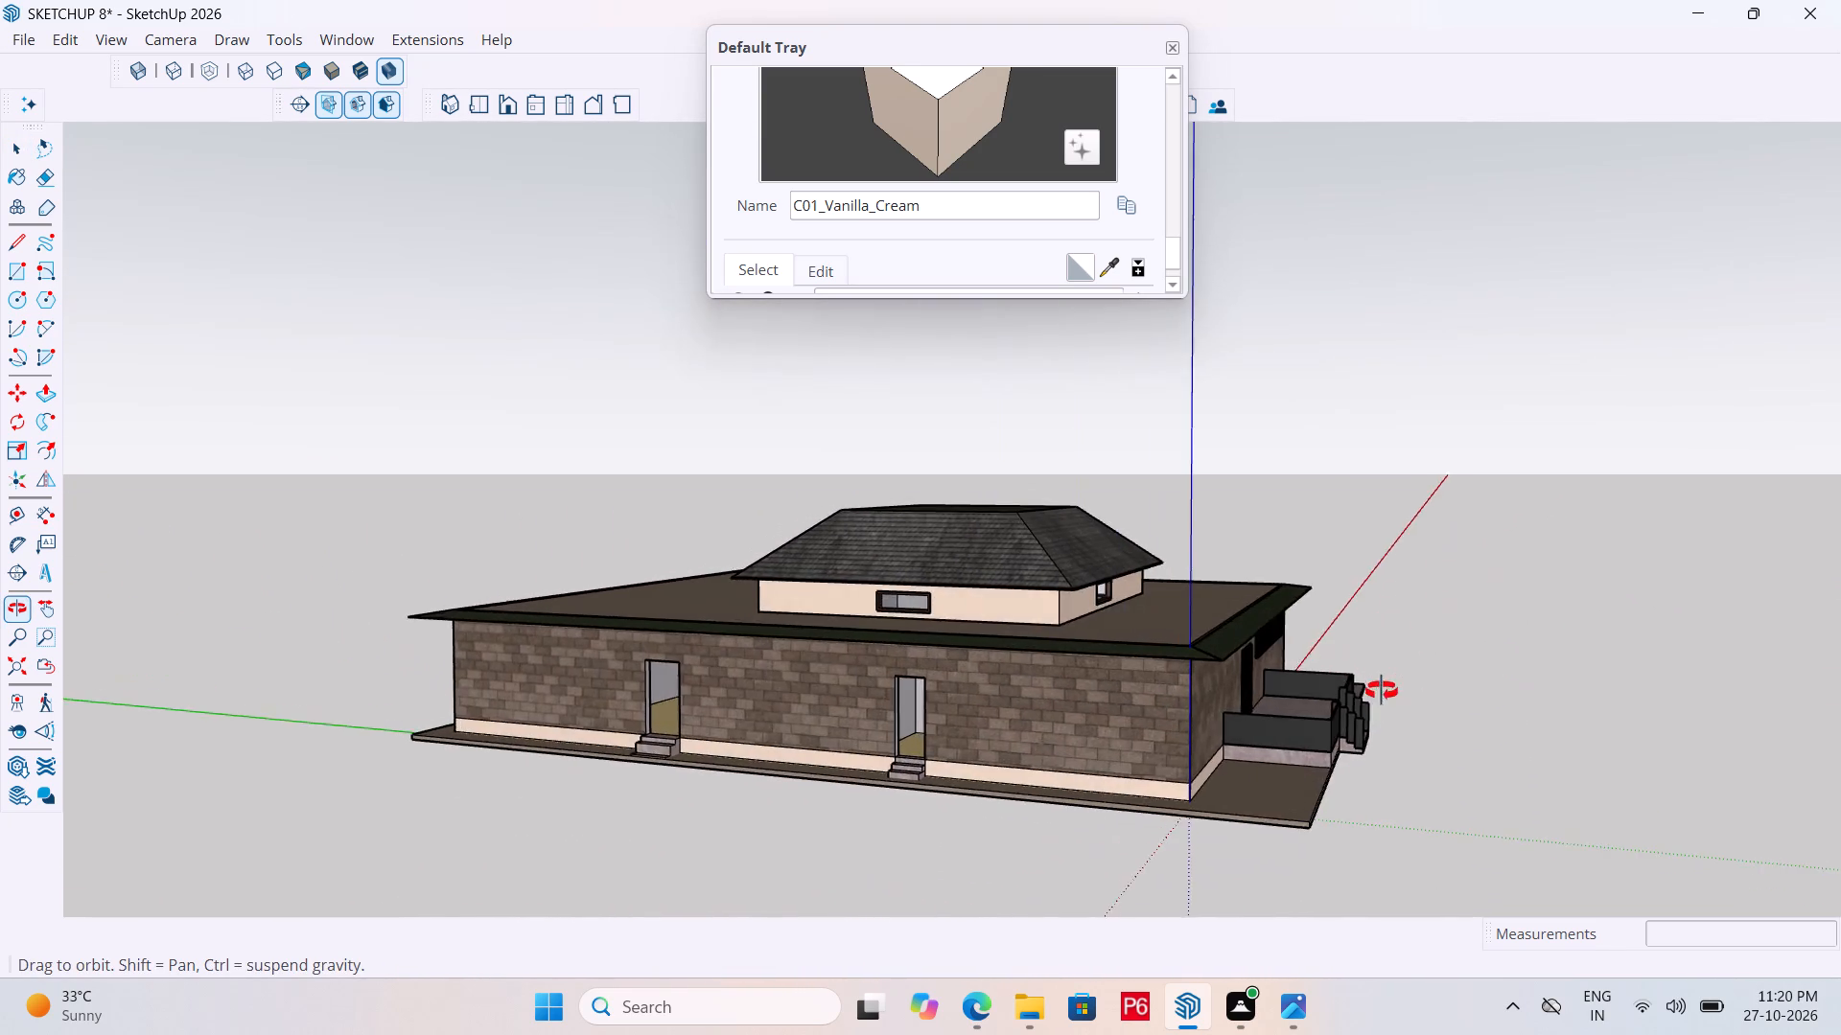
On the wall with two door openings, draw a 7' 6" by 3' rectangle across the opening nearer the porch.
middle_drag(1382, 691, 1380, 694)
scroll(797, 740, up, 11)
scroll(892, 511, down, 6)
middle_drag(983, 638, 934, 688)
scroll(934, 688, up, 1)
scroll(875, 763, up, 7)
key(r)
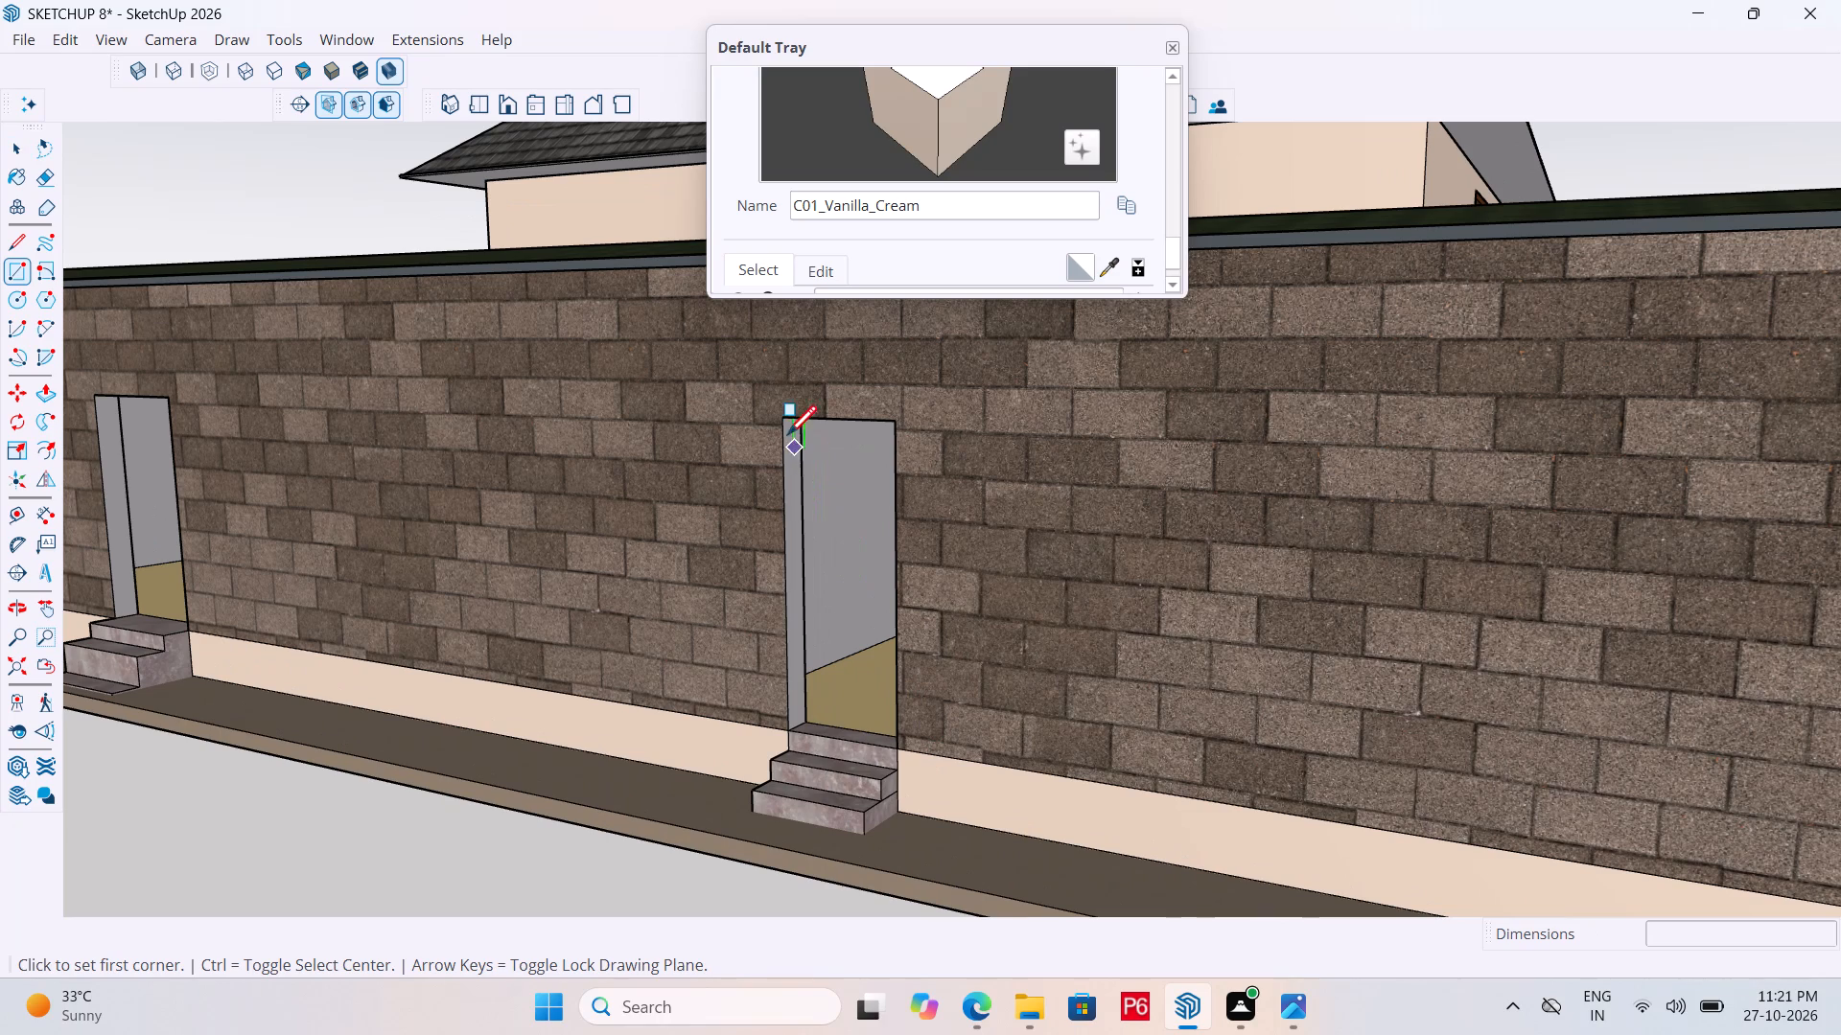
drag(781, 419, 794, 428)
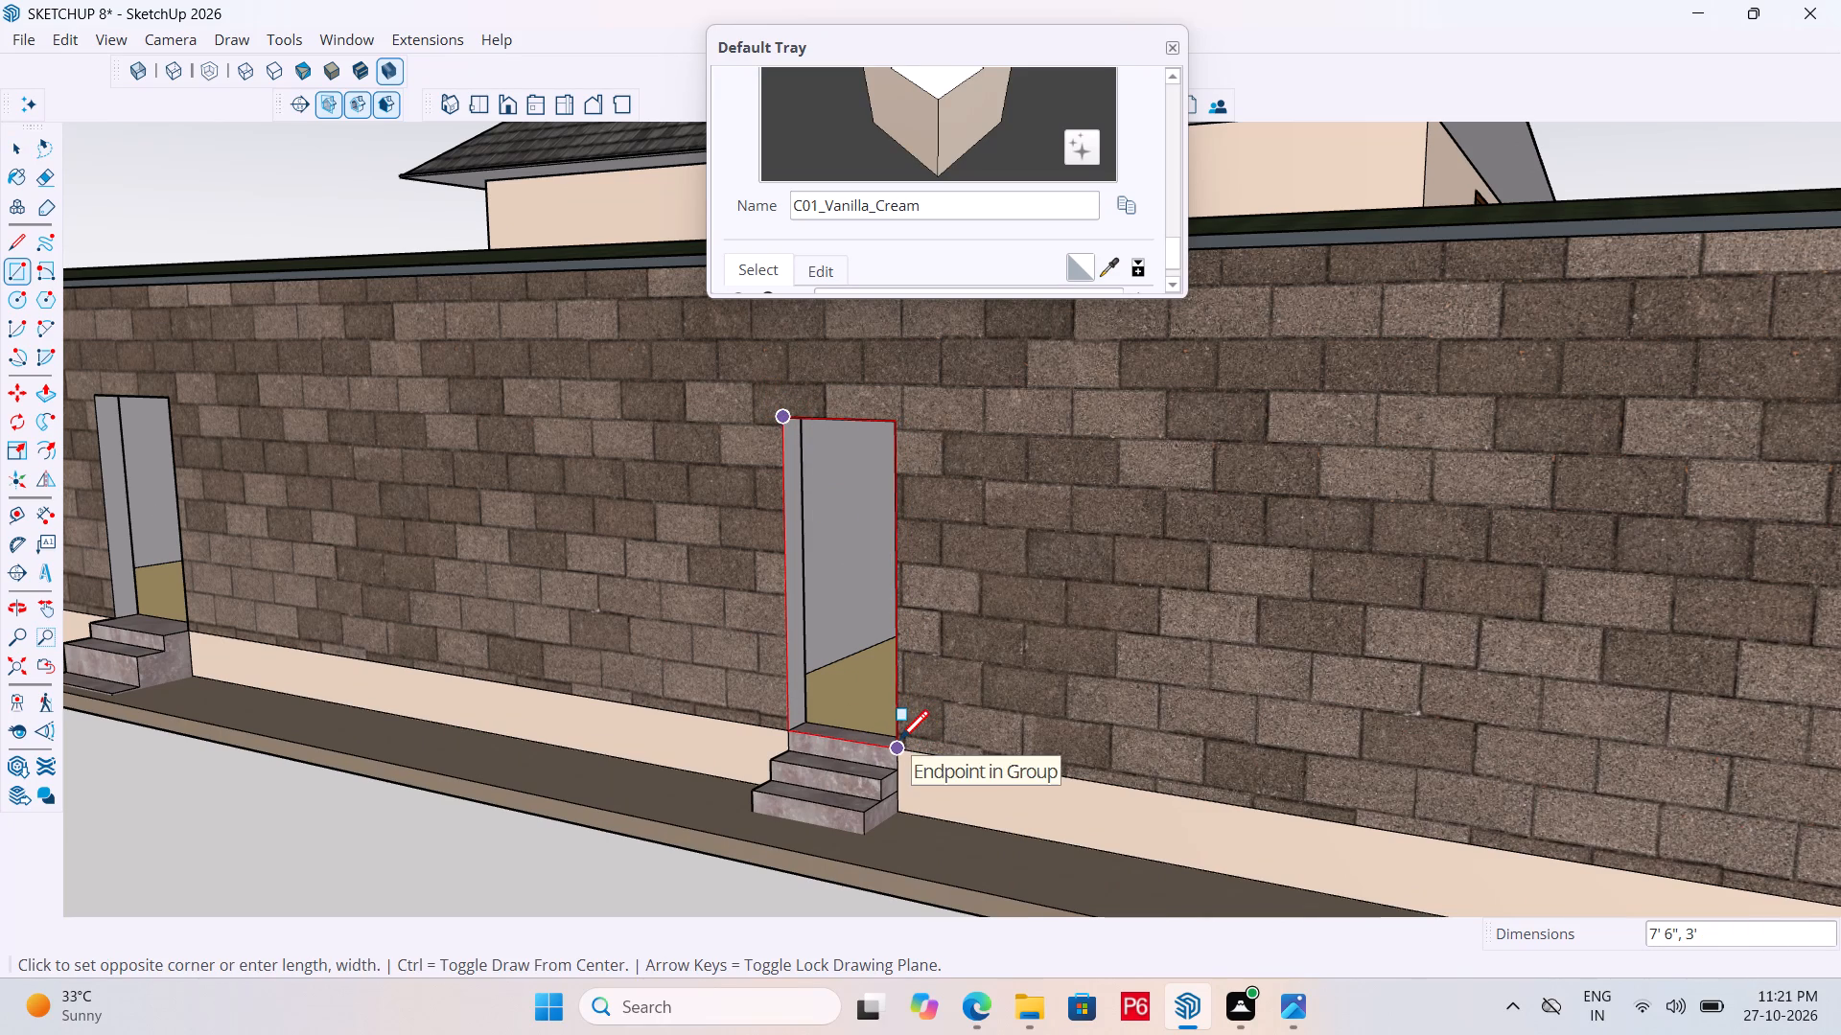
click(899, 743)
Make the new door rectangle, face and edges together, into a group.
key(space)
triple_click(827, 584)
click(827, 584)
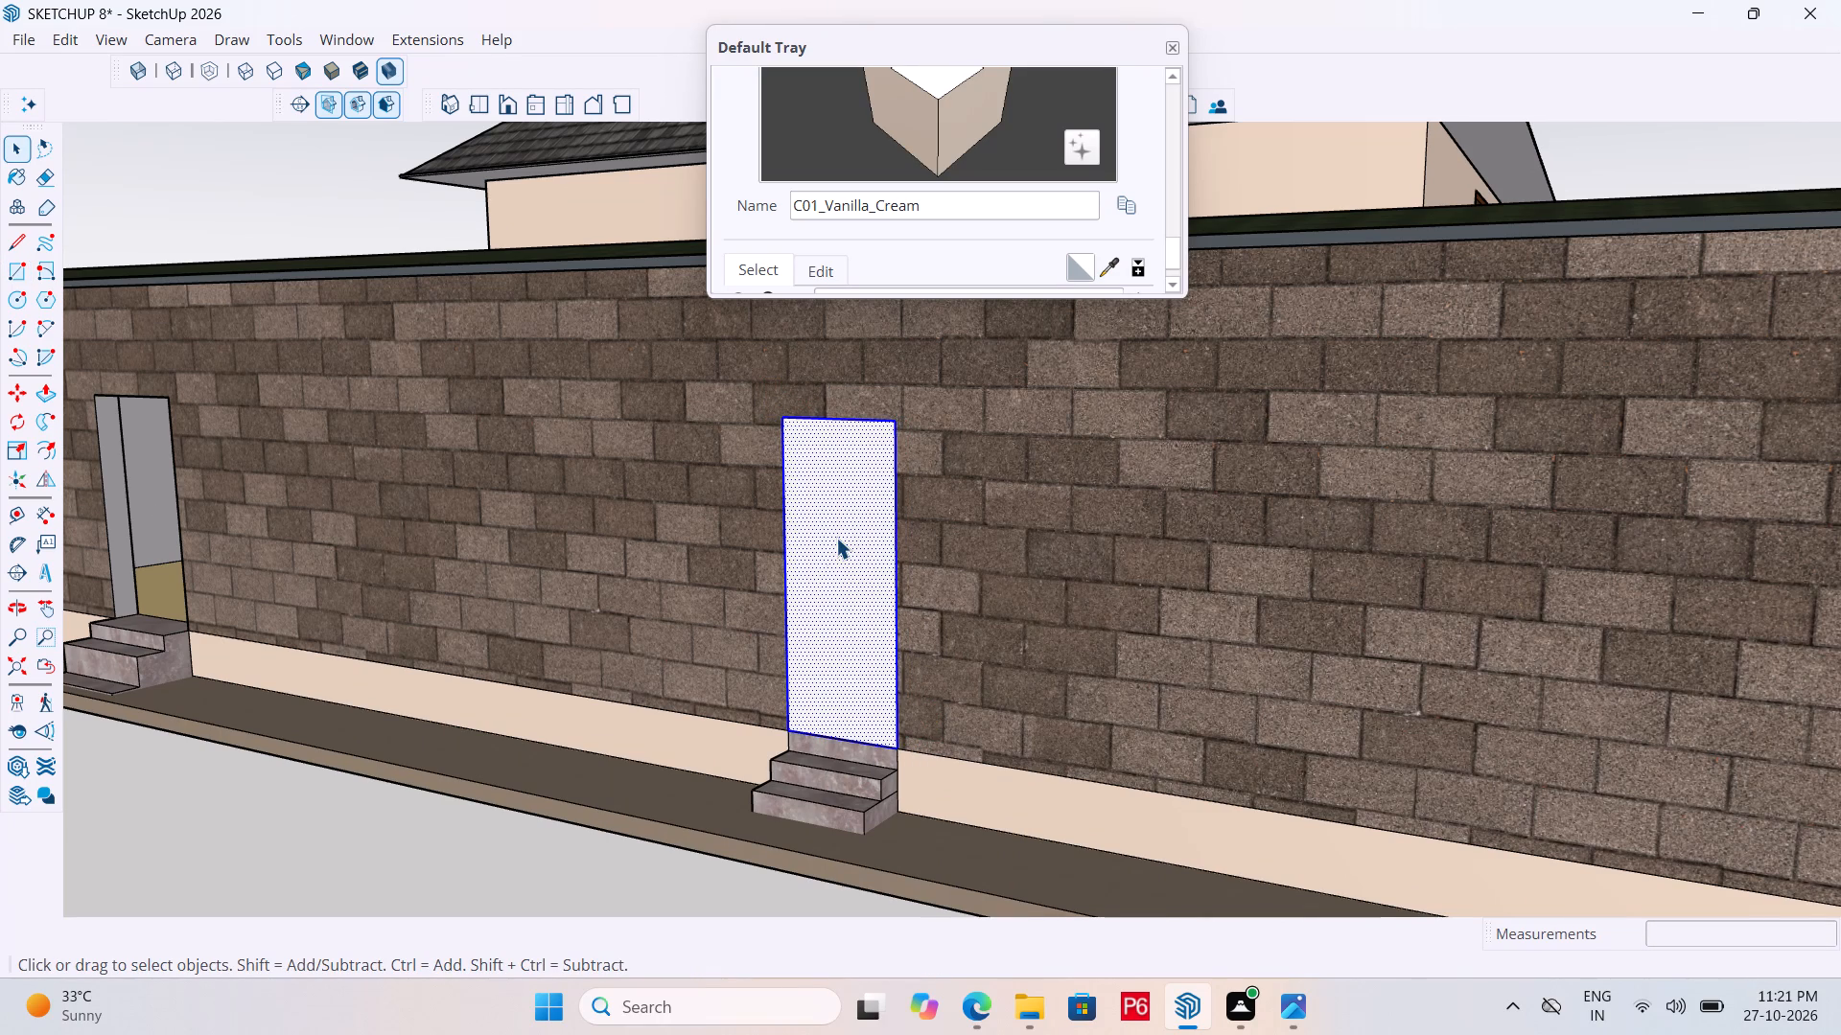
click(836, 538)
double_click(836, 537)
right_click(836, 537)
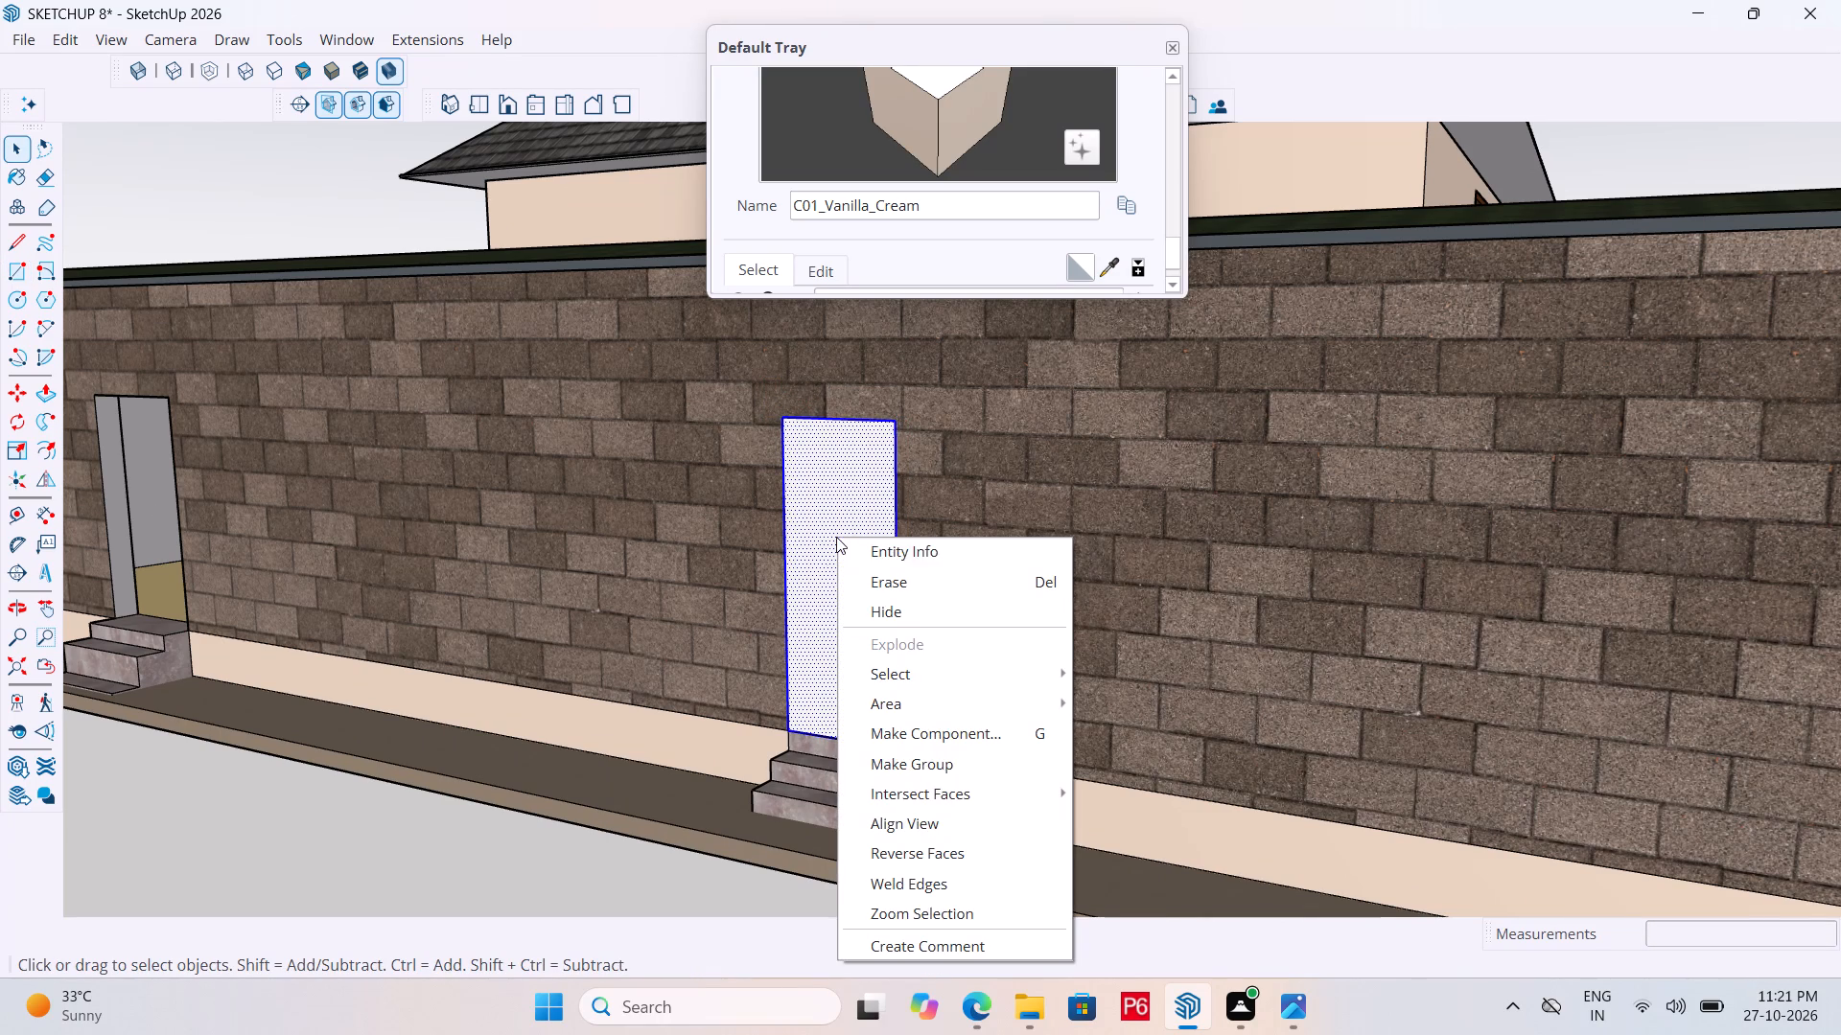
click(940, 770)
Inside the door group, offset the face outline inward by 3" for the door frame.
double_click(844, 610)
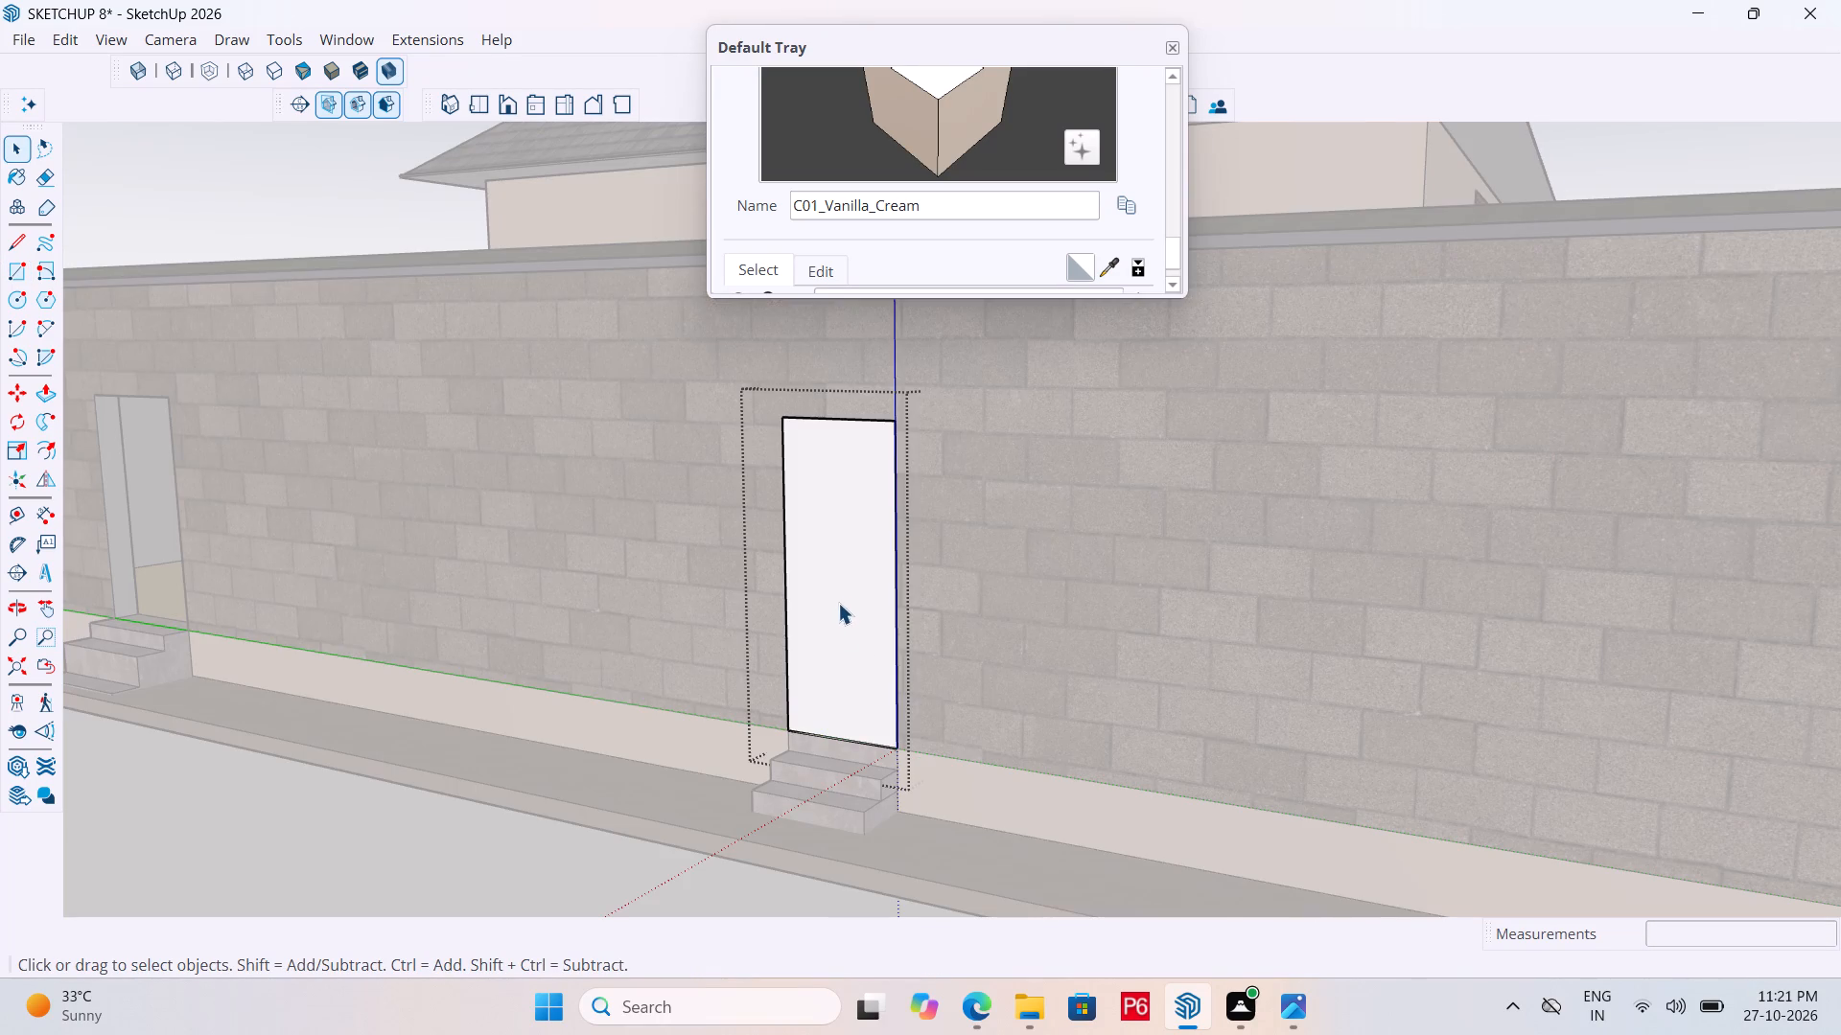
click(835, 593)
key(o)
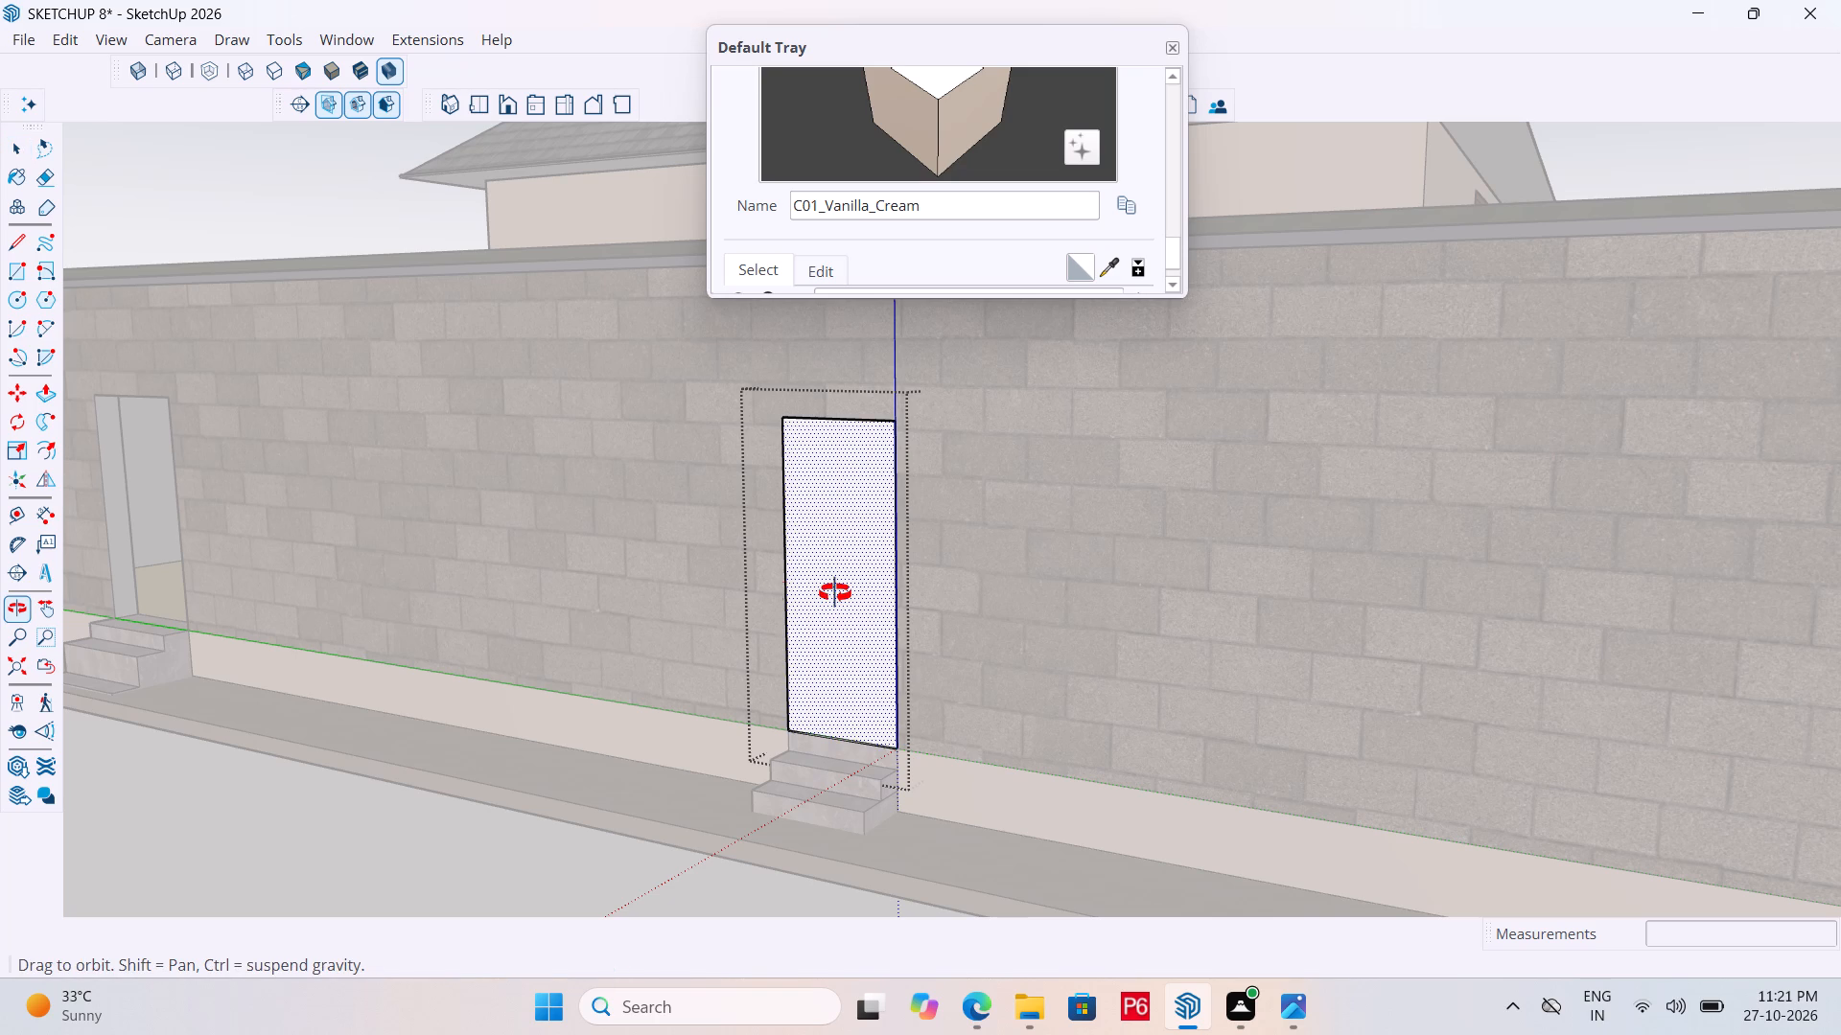
click(50, 452)
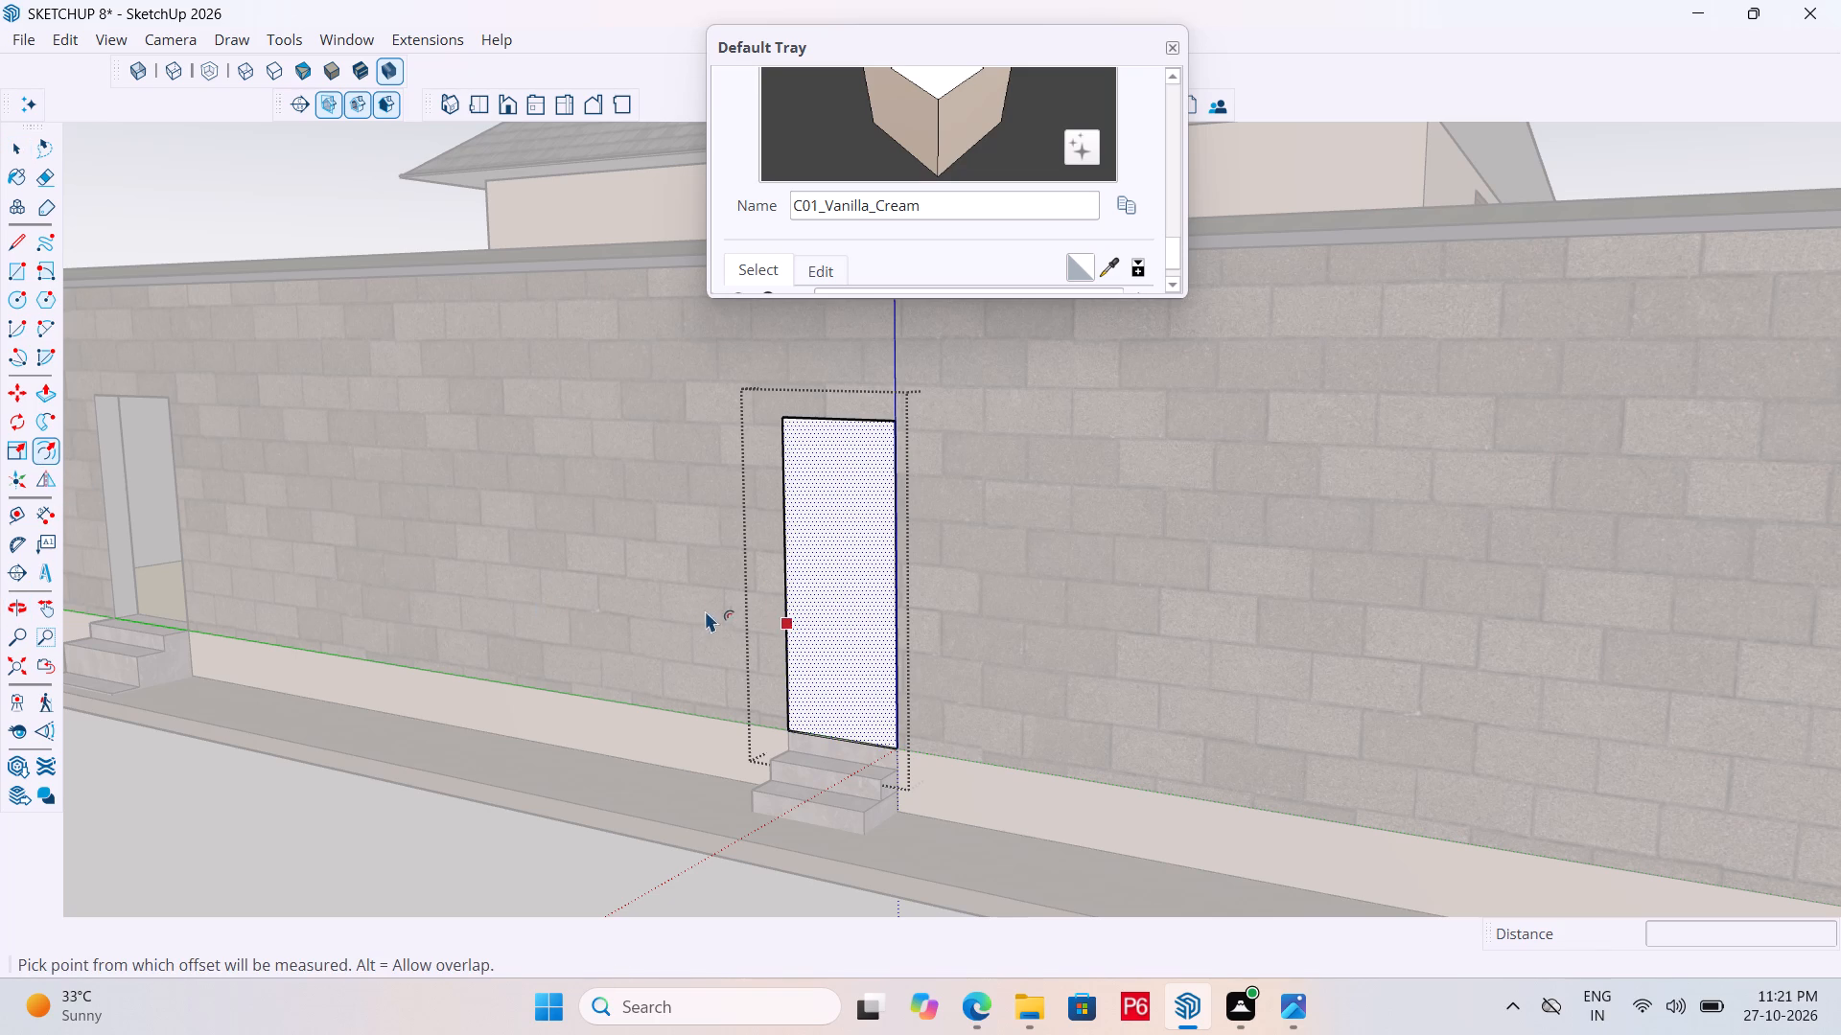
click(812, 597)
text(3")
key(Return)
Paint the door's frame border with Wood_Veneer_15_1K from the Wood materials.
scroll(895, 691, up, 5)
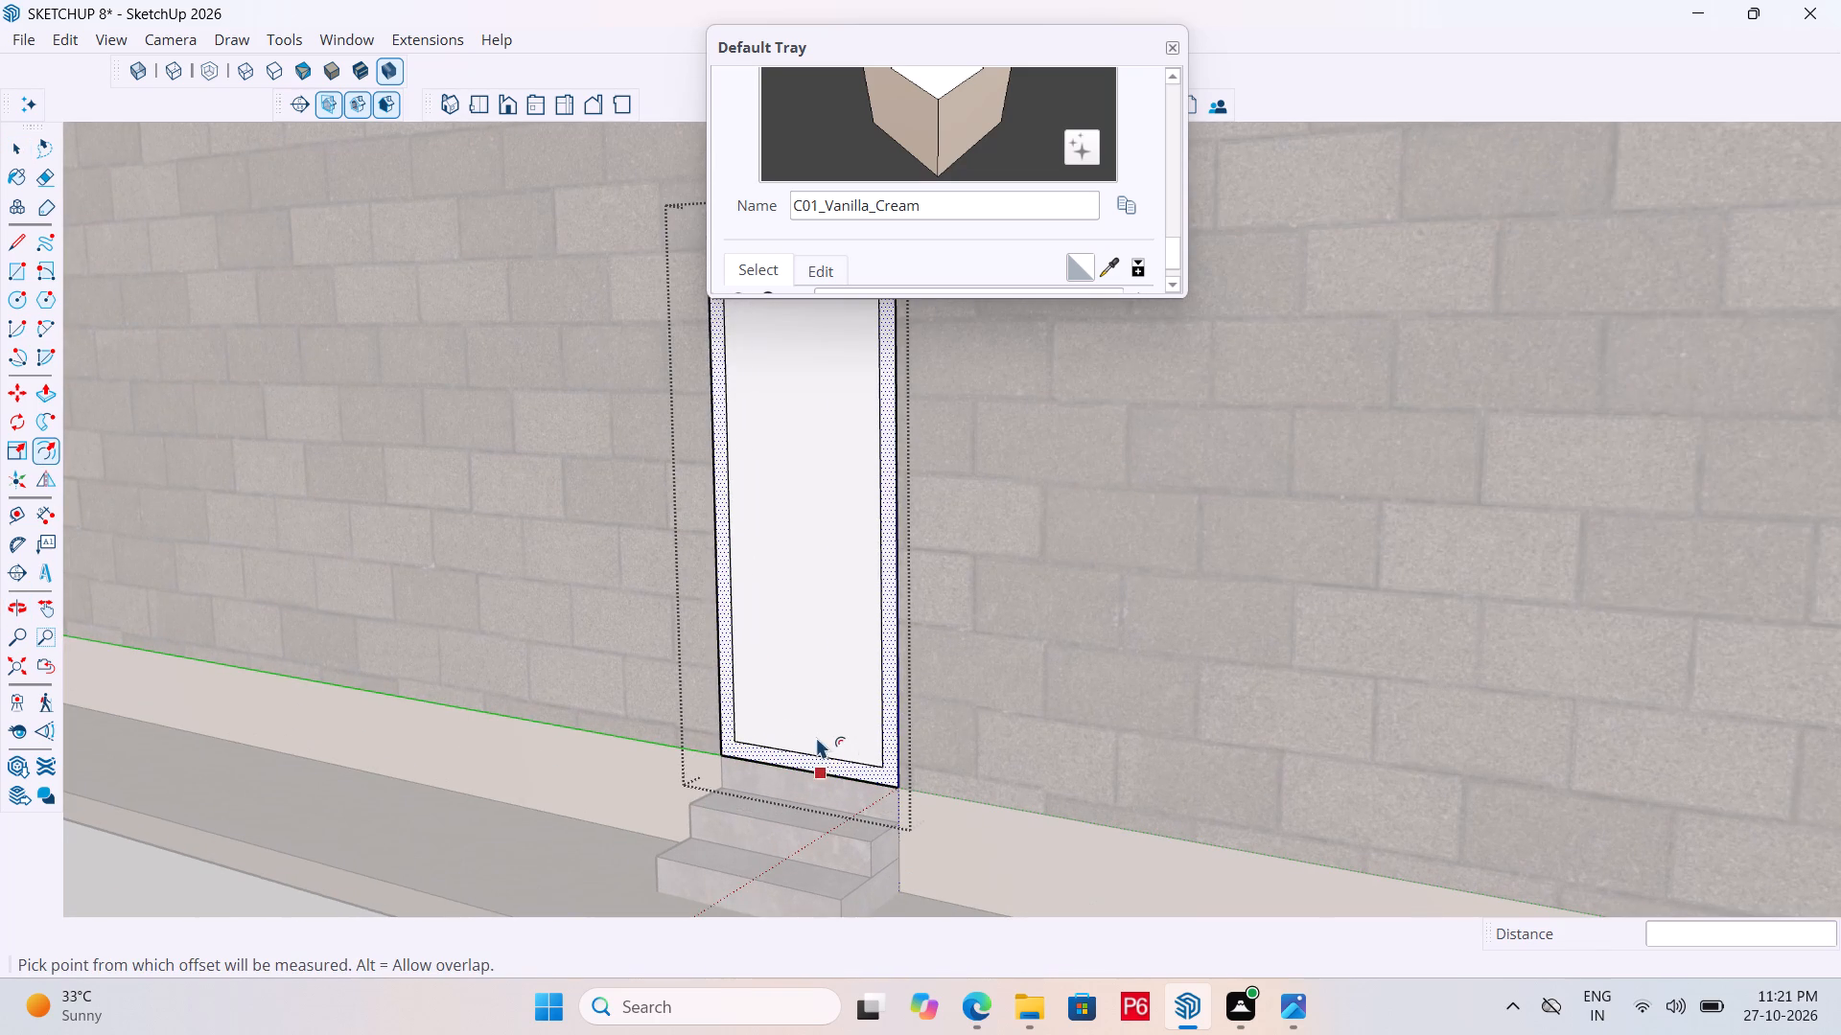
scroll(819, 764, down, 5)
scroll(861, 385, up, 3)
scroll(866, 216, down, 4)
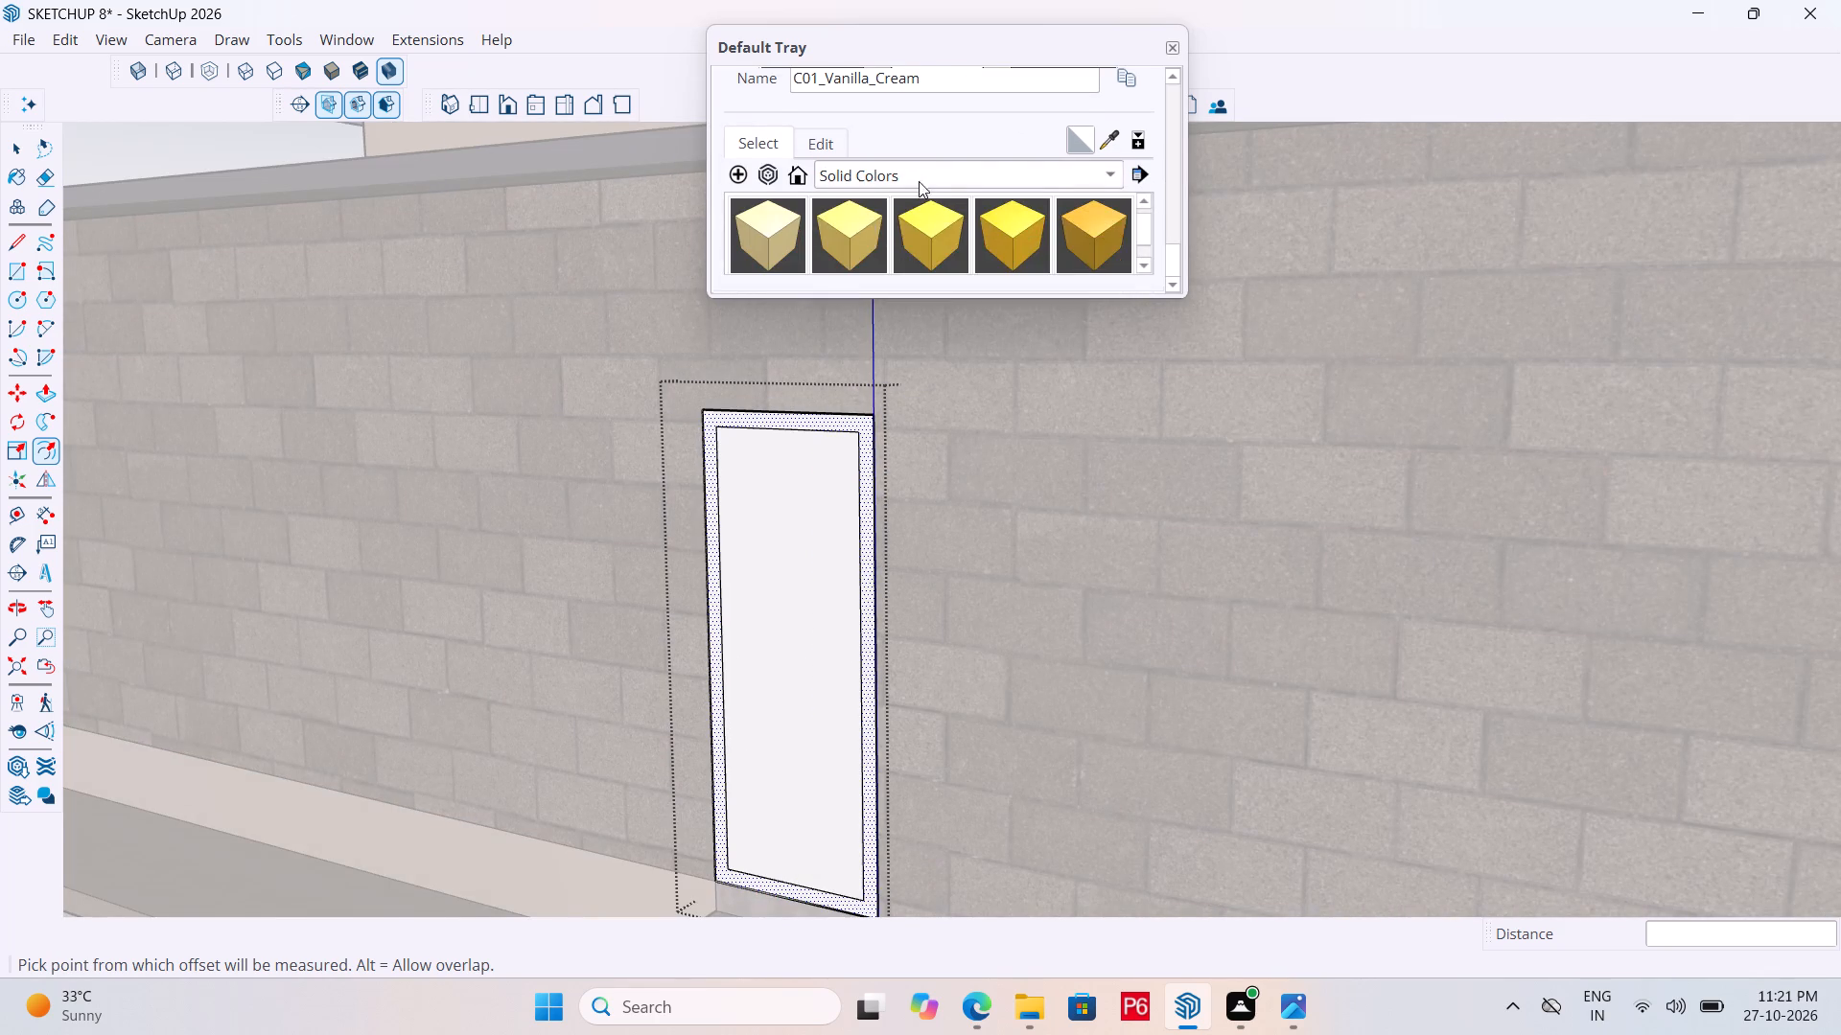
click(925, 175)
scroll(781, 488, down, 6)
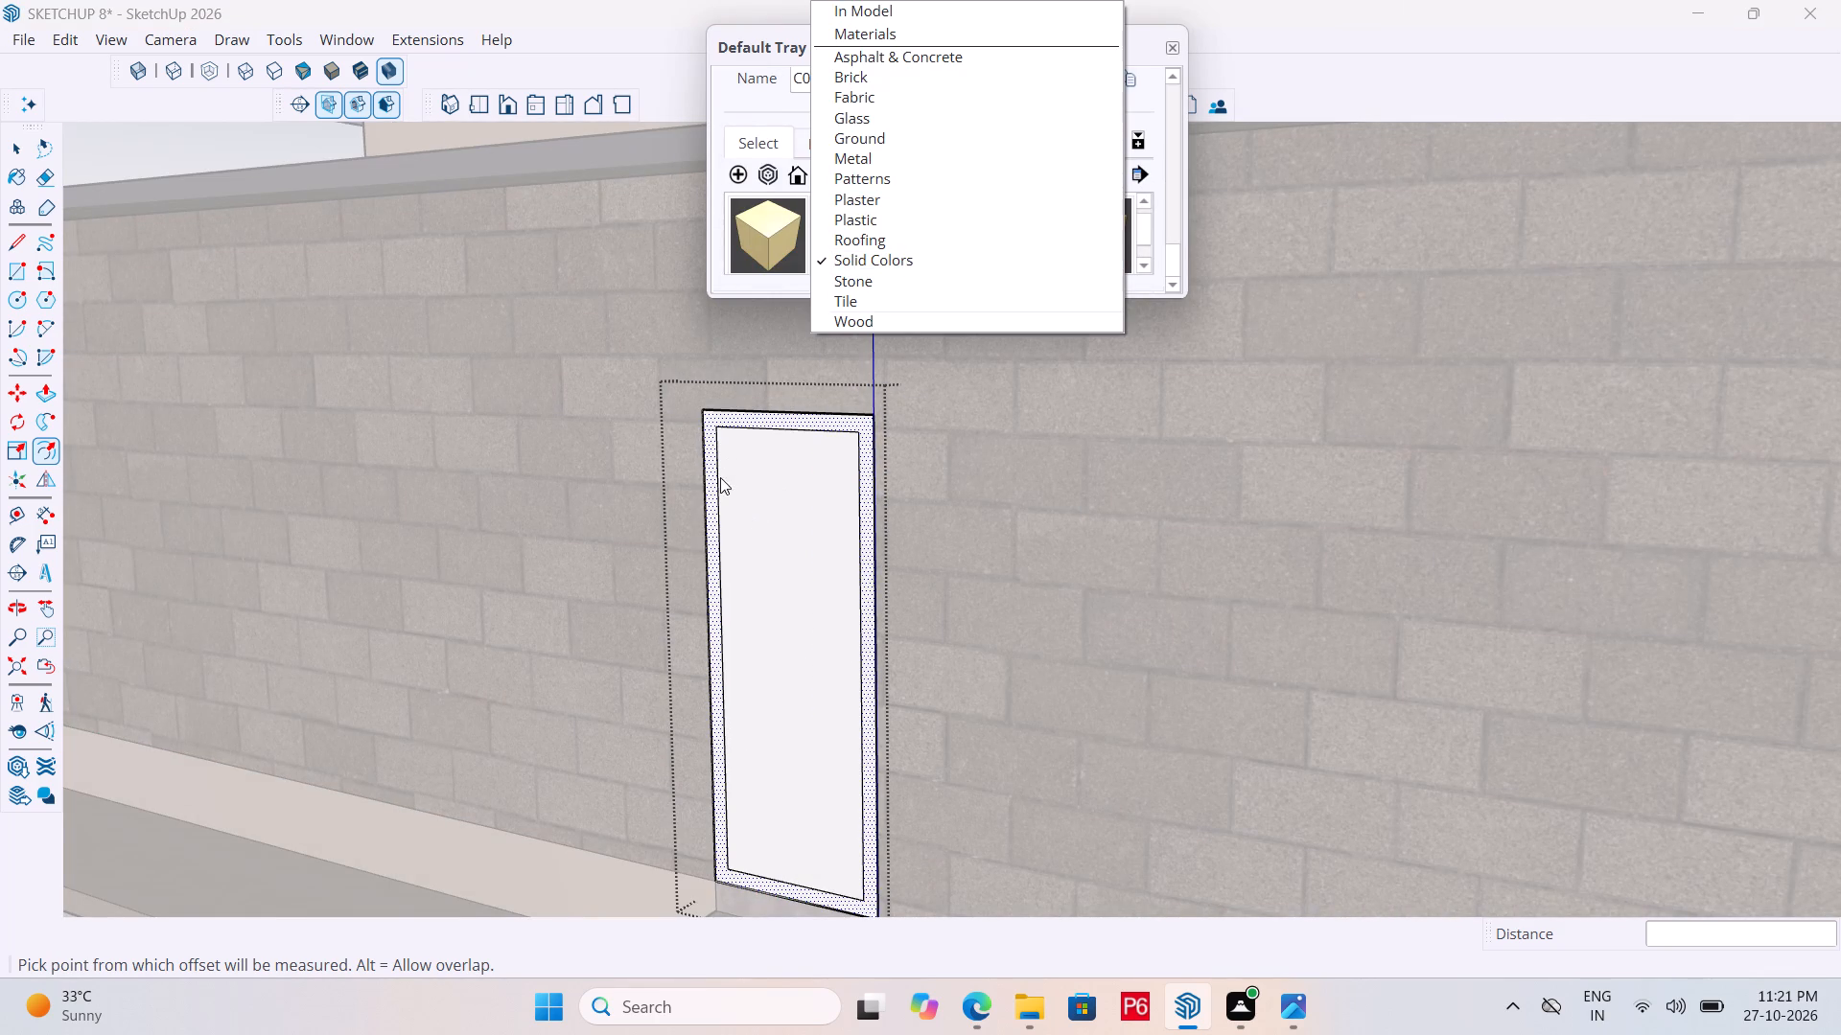
scroll(567, 451, down, 4)
click(921, 320)
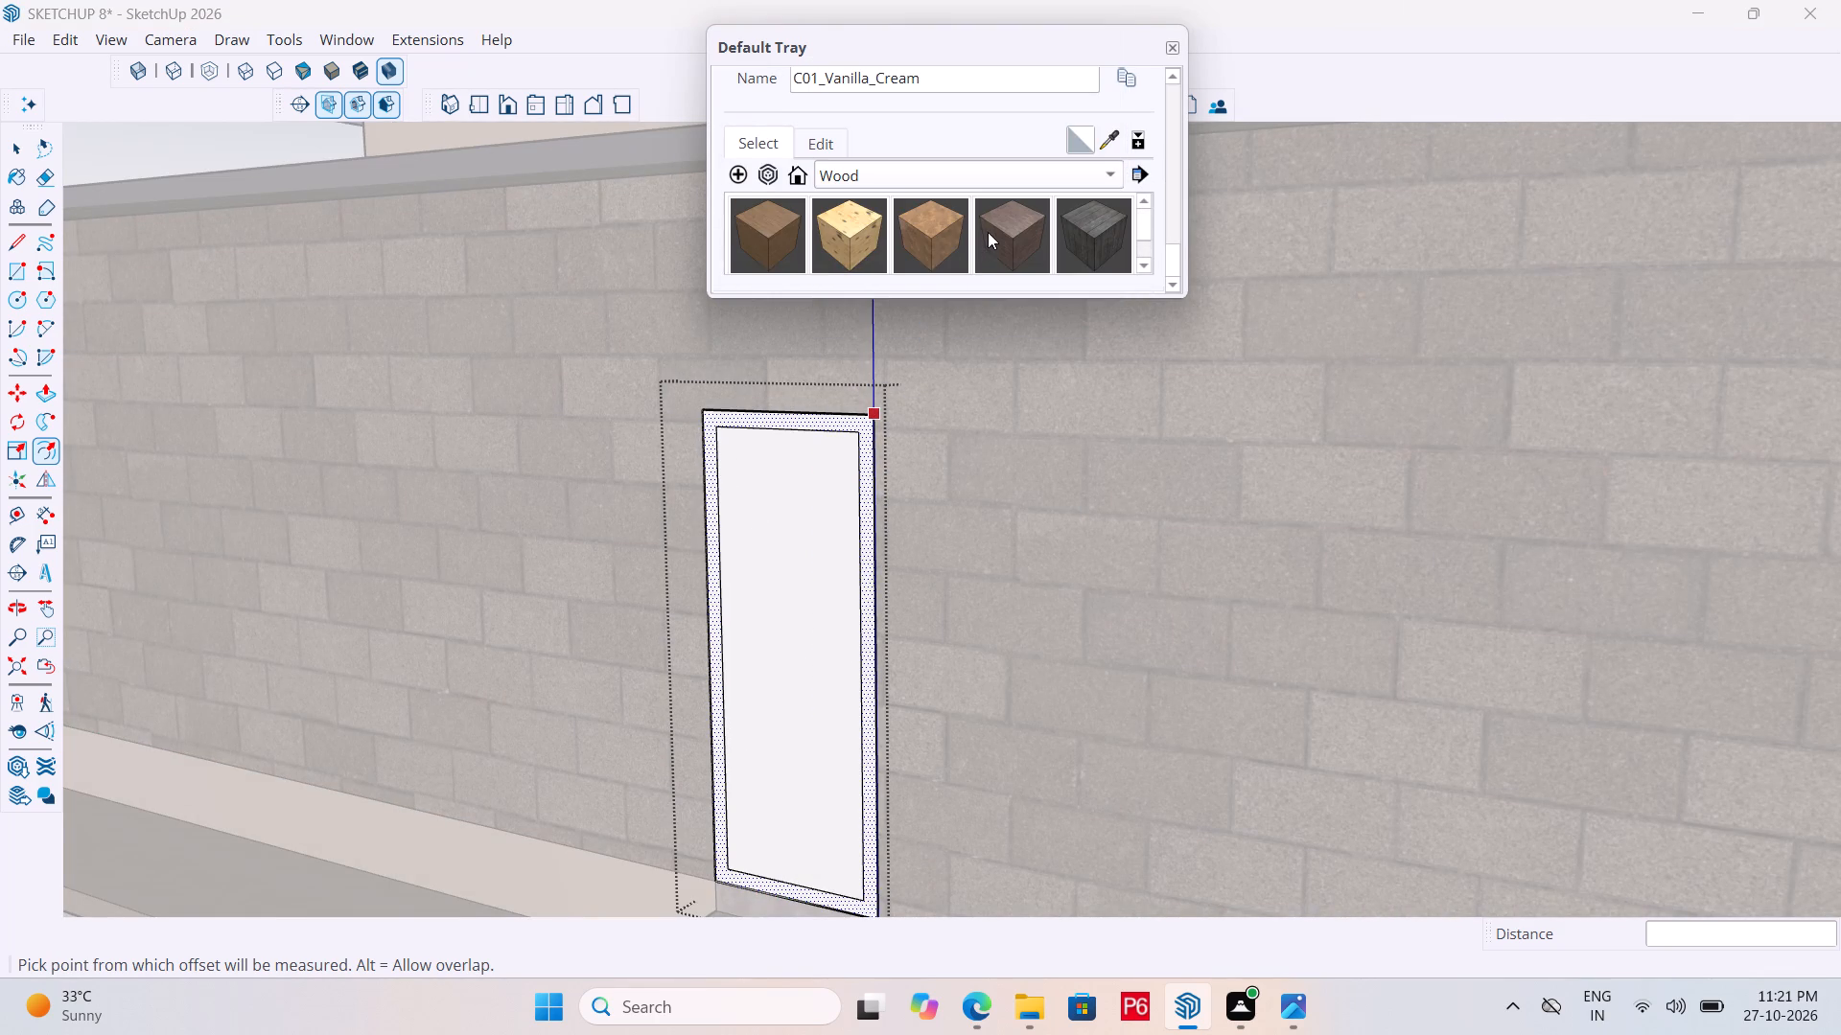
scroll(988, 232, down, 3)
click(796, 228)
scroll(848, 419, up, 5)
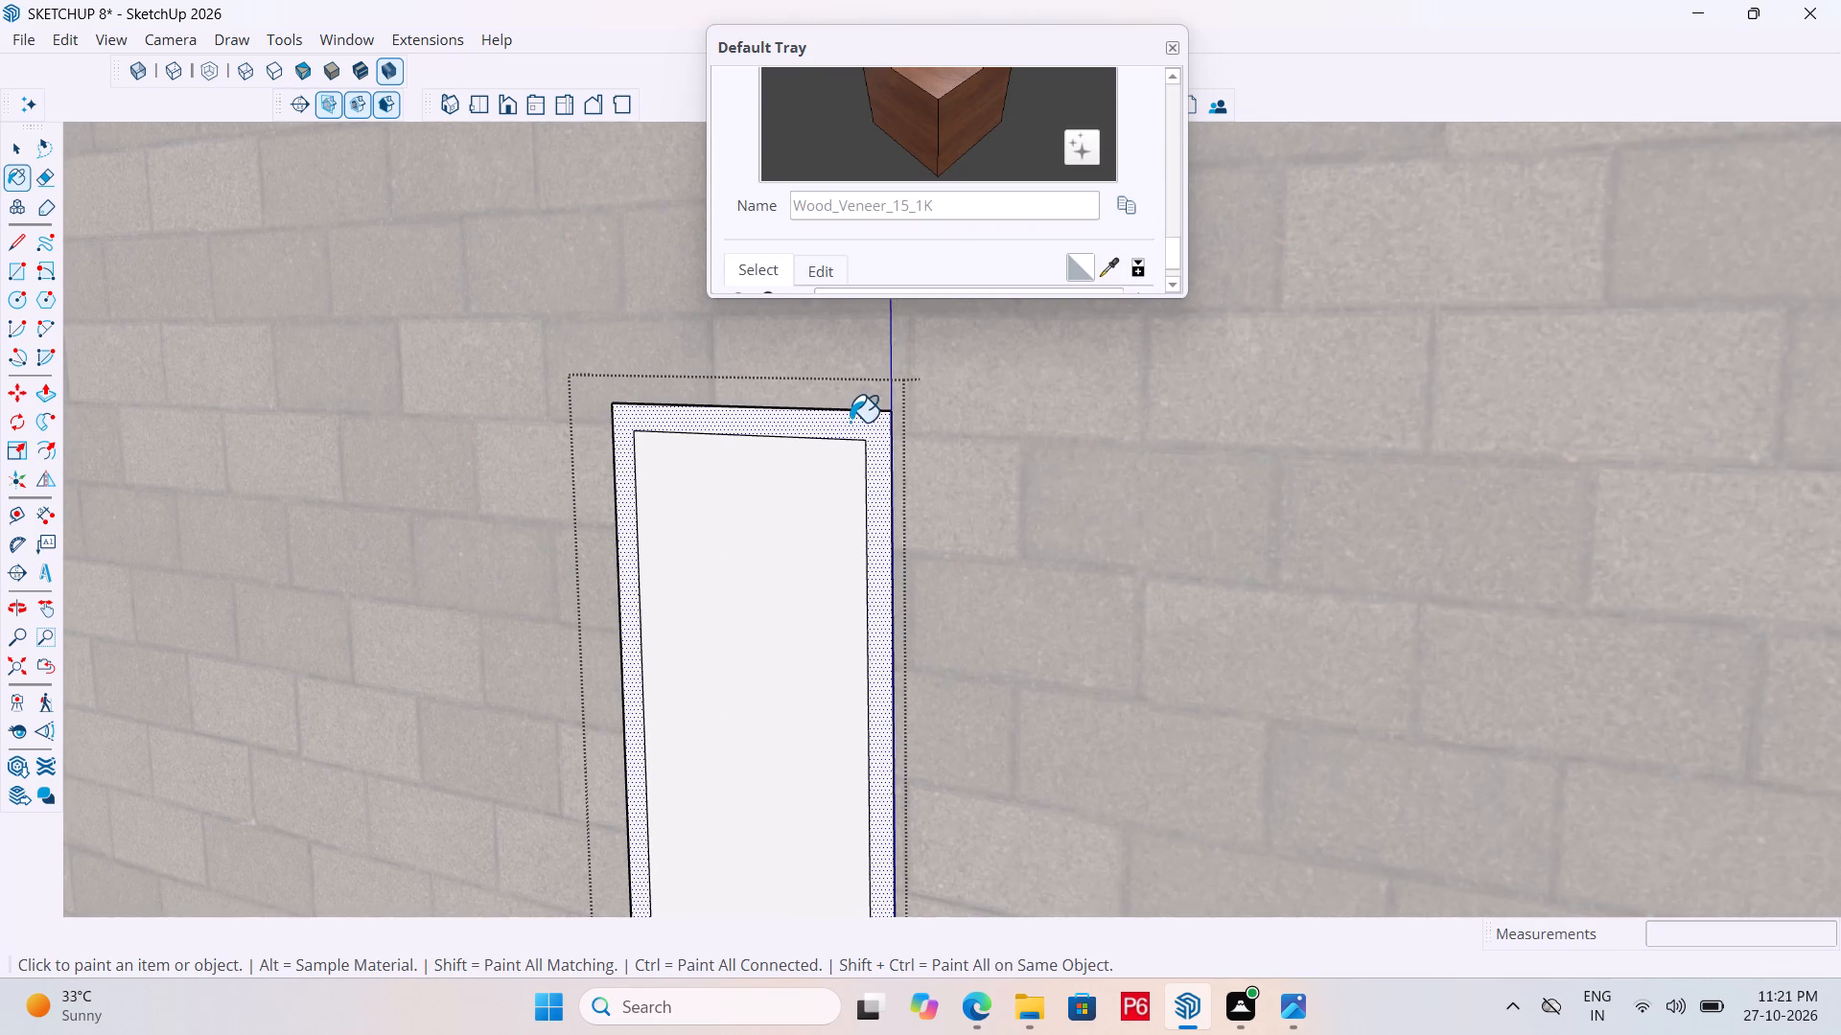
click(875, 421)
Paint the door's inner panel with Wood_Floor_12_1K from the Wood materials.
scroll(643, 375, down, 7)
middle_drag(615, 607, 636, 655)
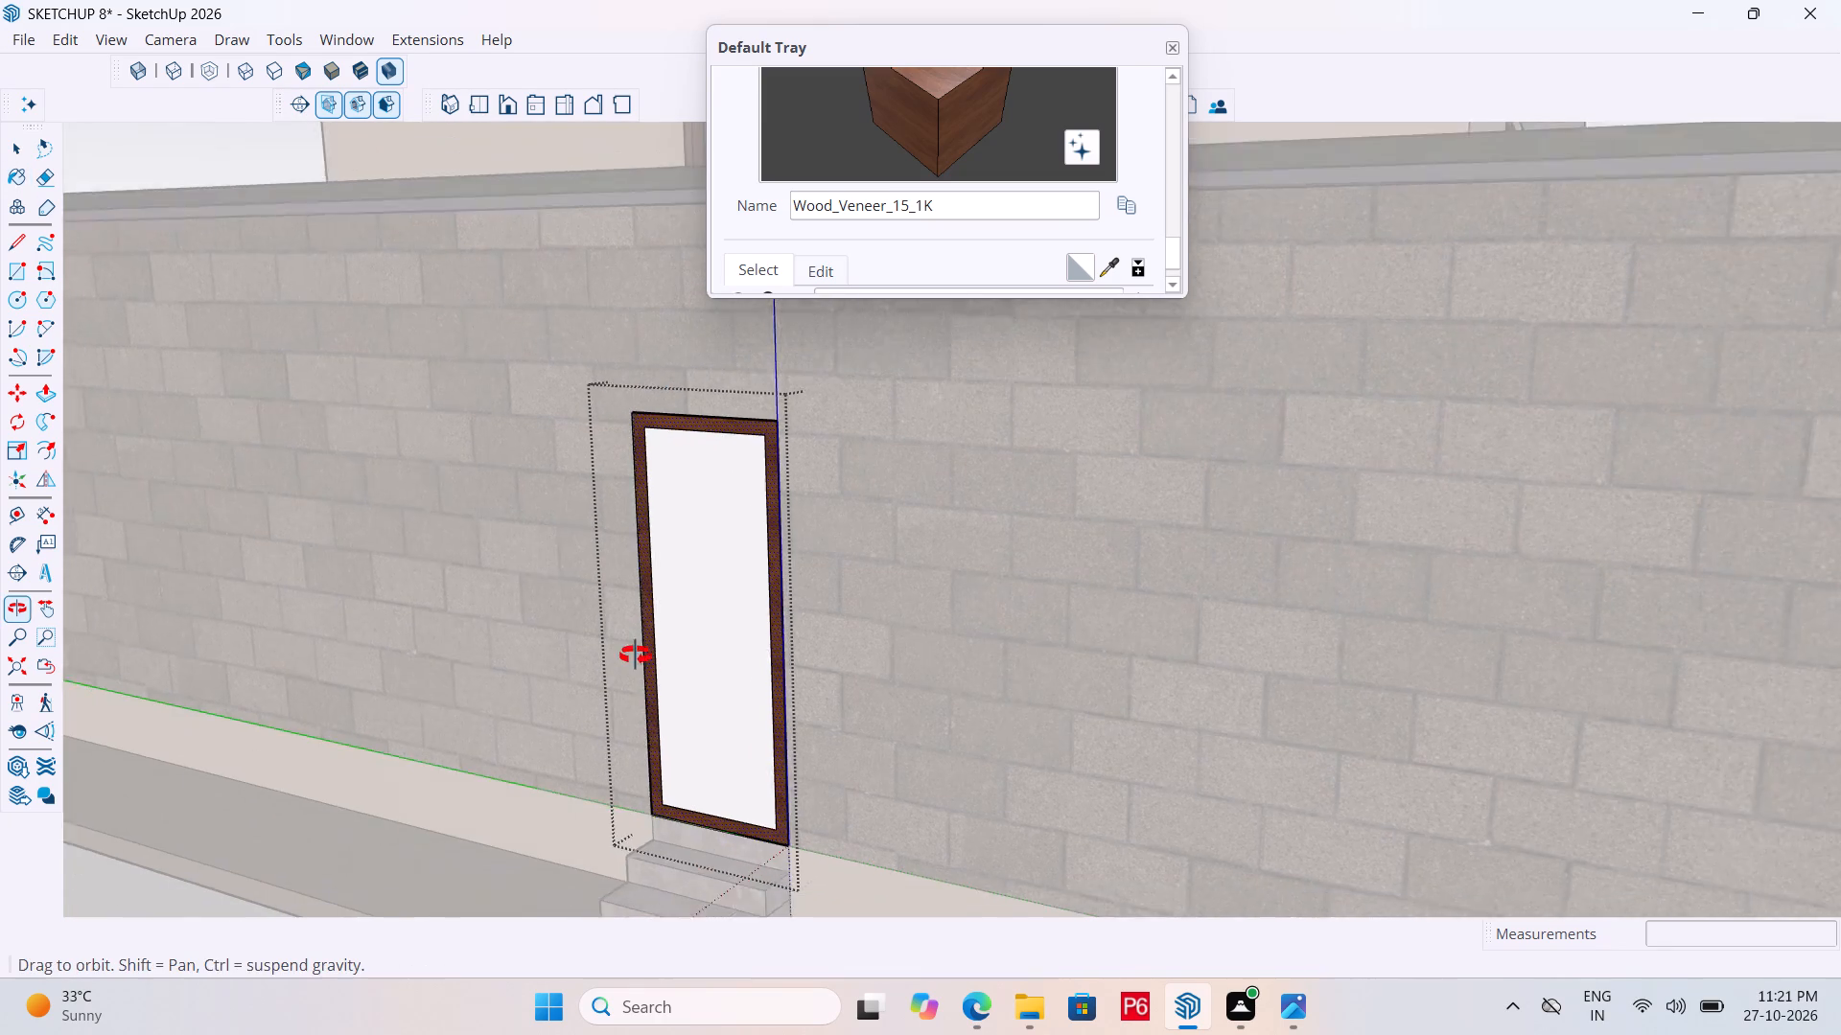
middle_drag(636, 655, 647, 676)
scroll(693, 738, down, 1)
scroll(726, 778, up, 5)
scroll(663, 502, down, 5)
scroll(704, 708, up, 1)
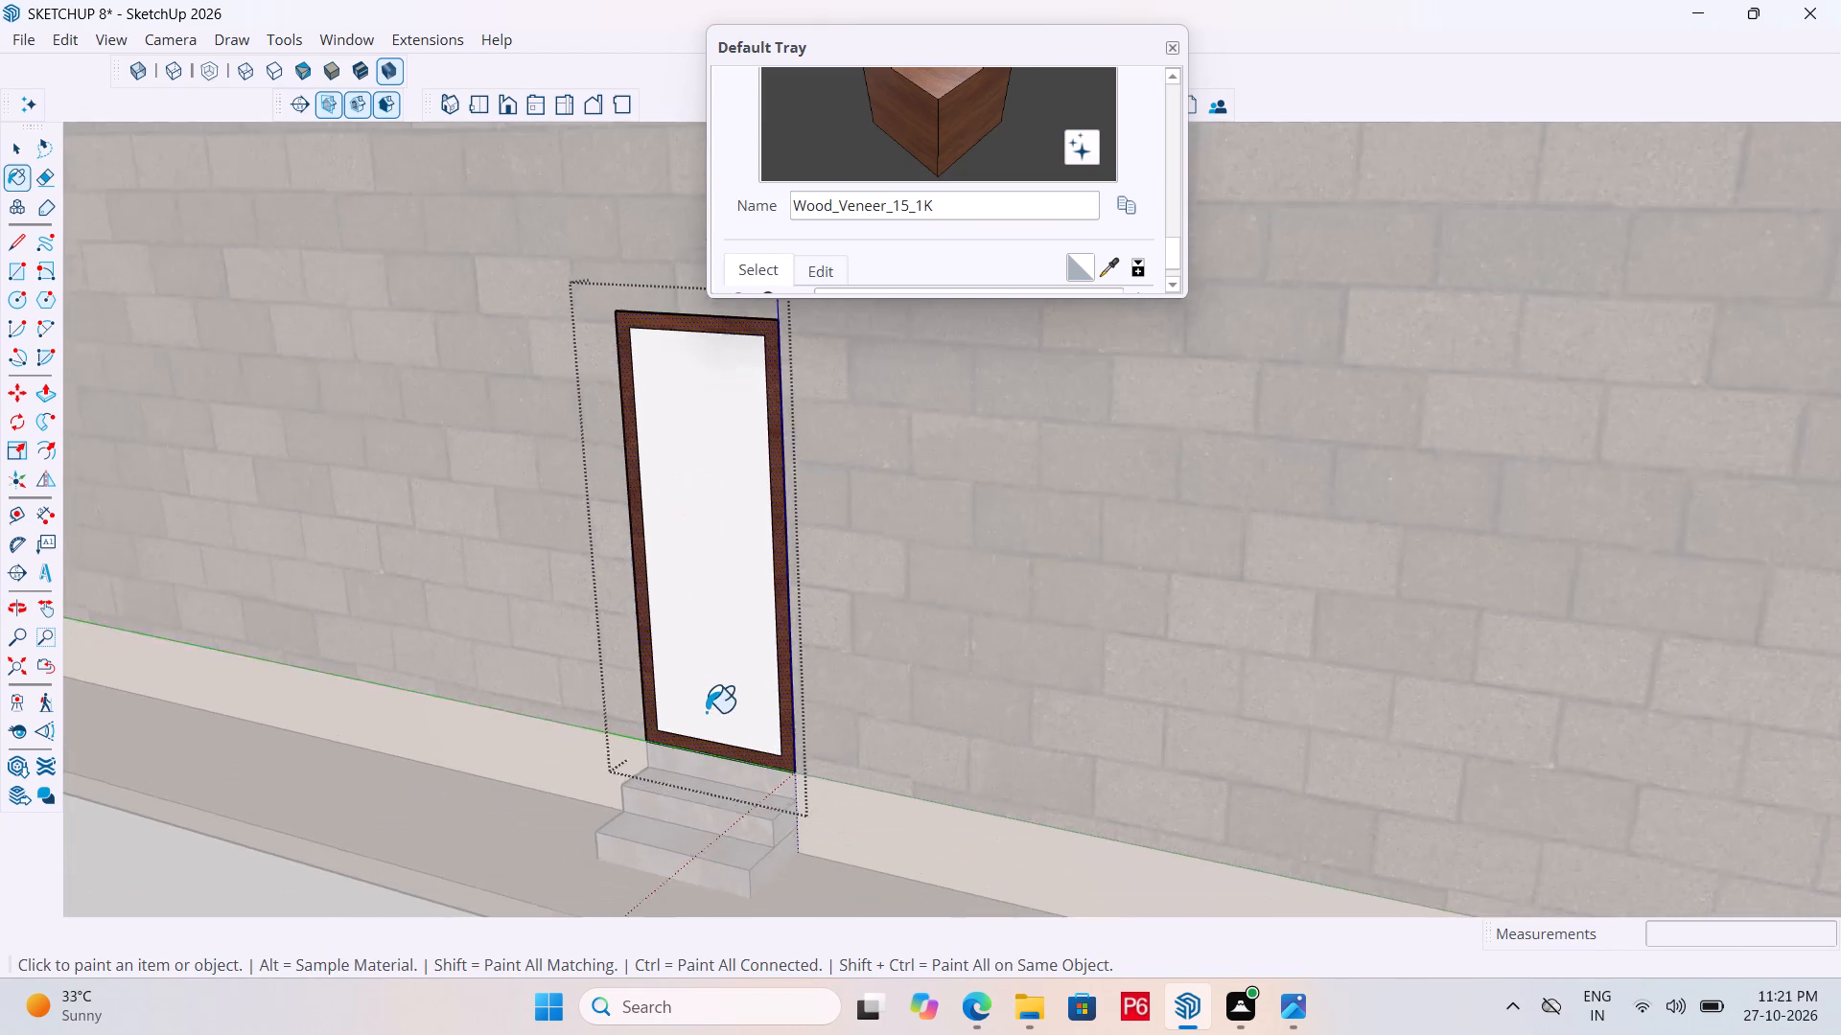
scroll(706, 712, up, 2)
scroll(911, 256, down, 3)
scroll(978, 211, down, 1)
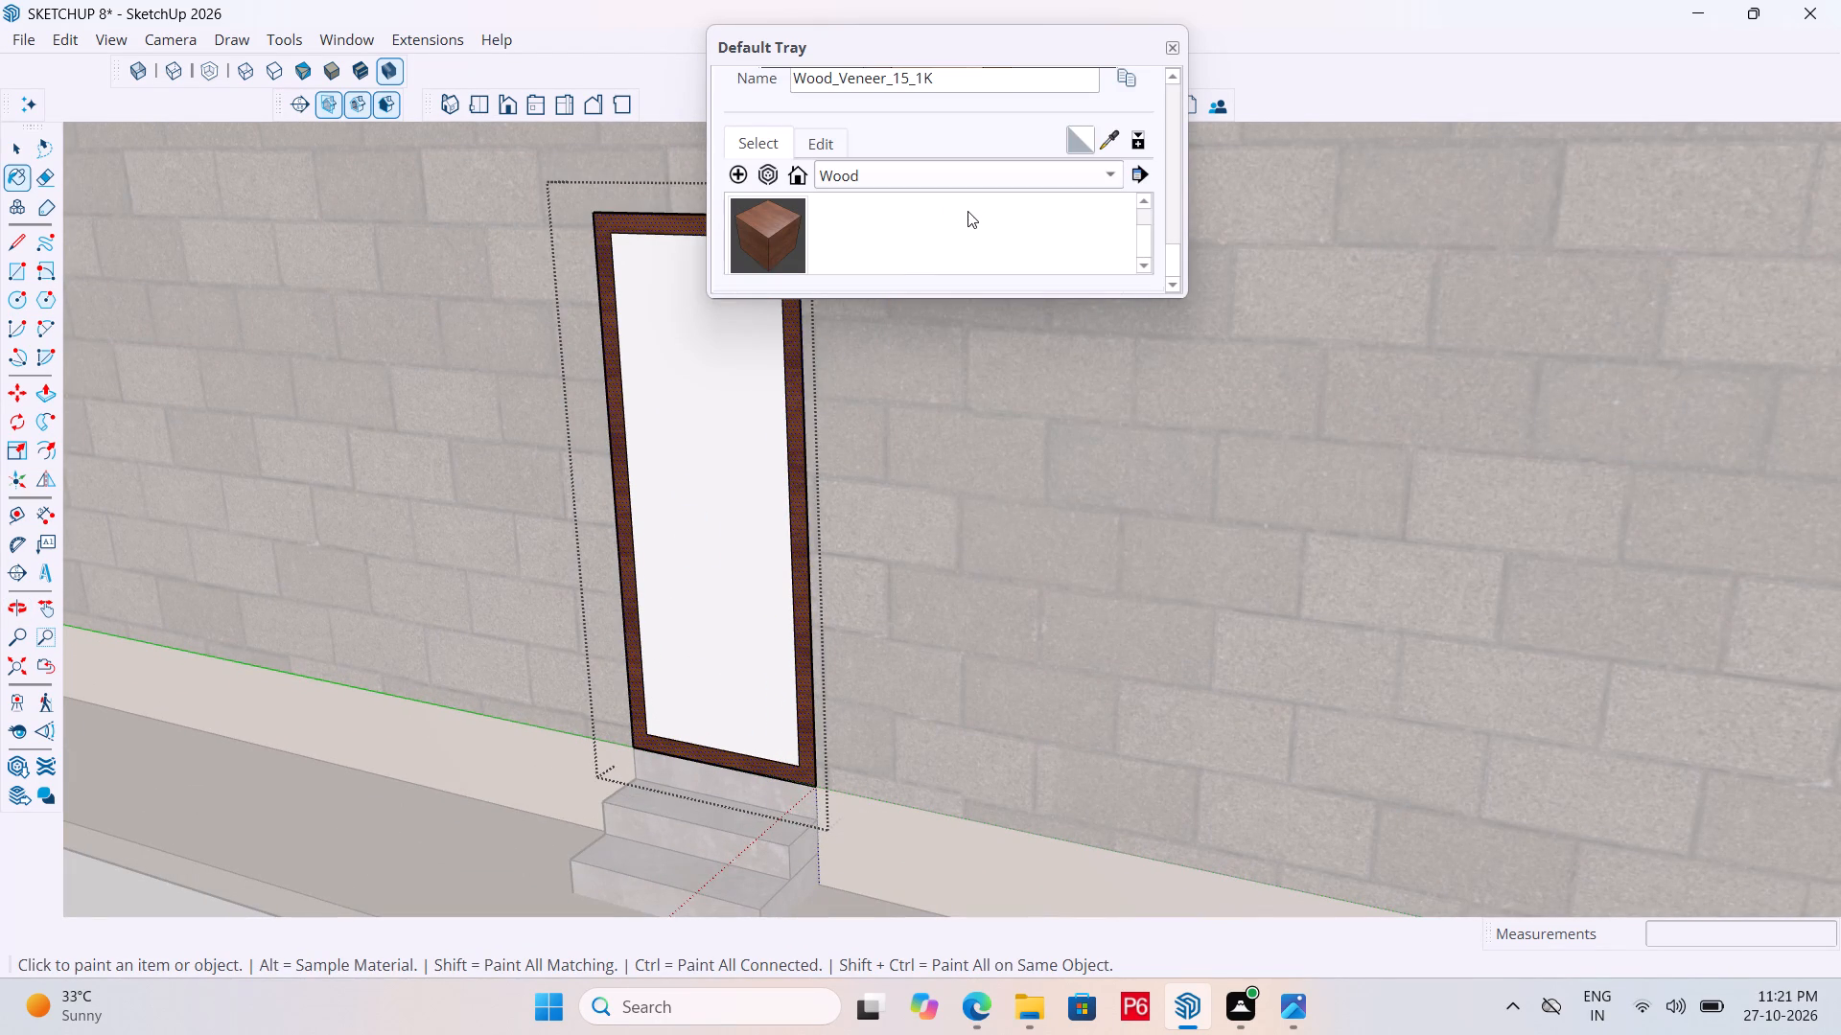
scroll(971, 216, up, 1)
click(1022, 237)
click(712, 534)
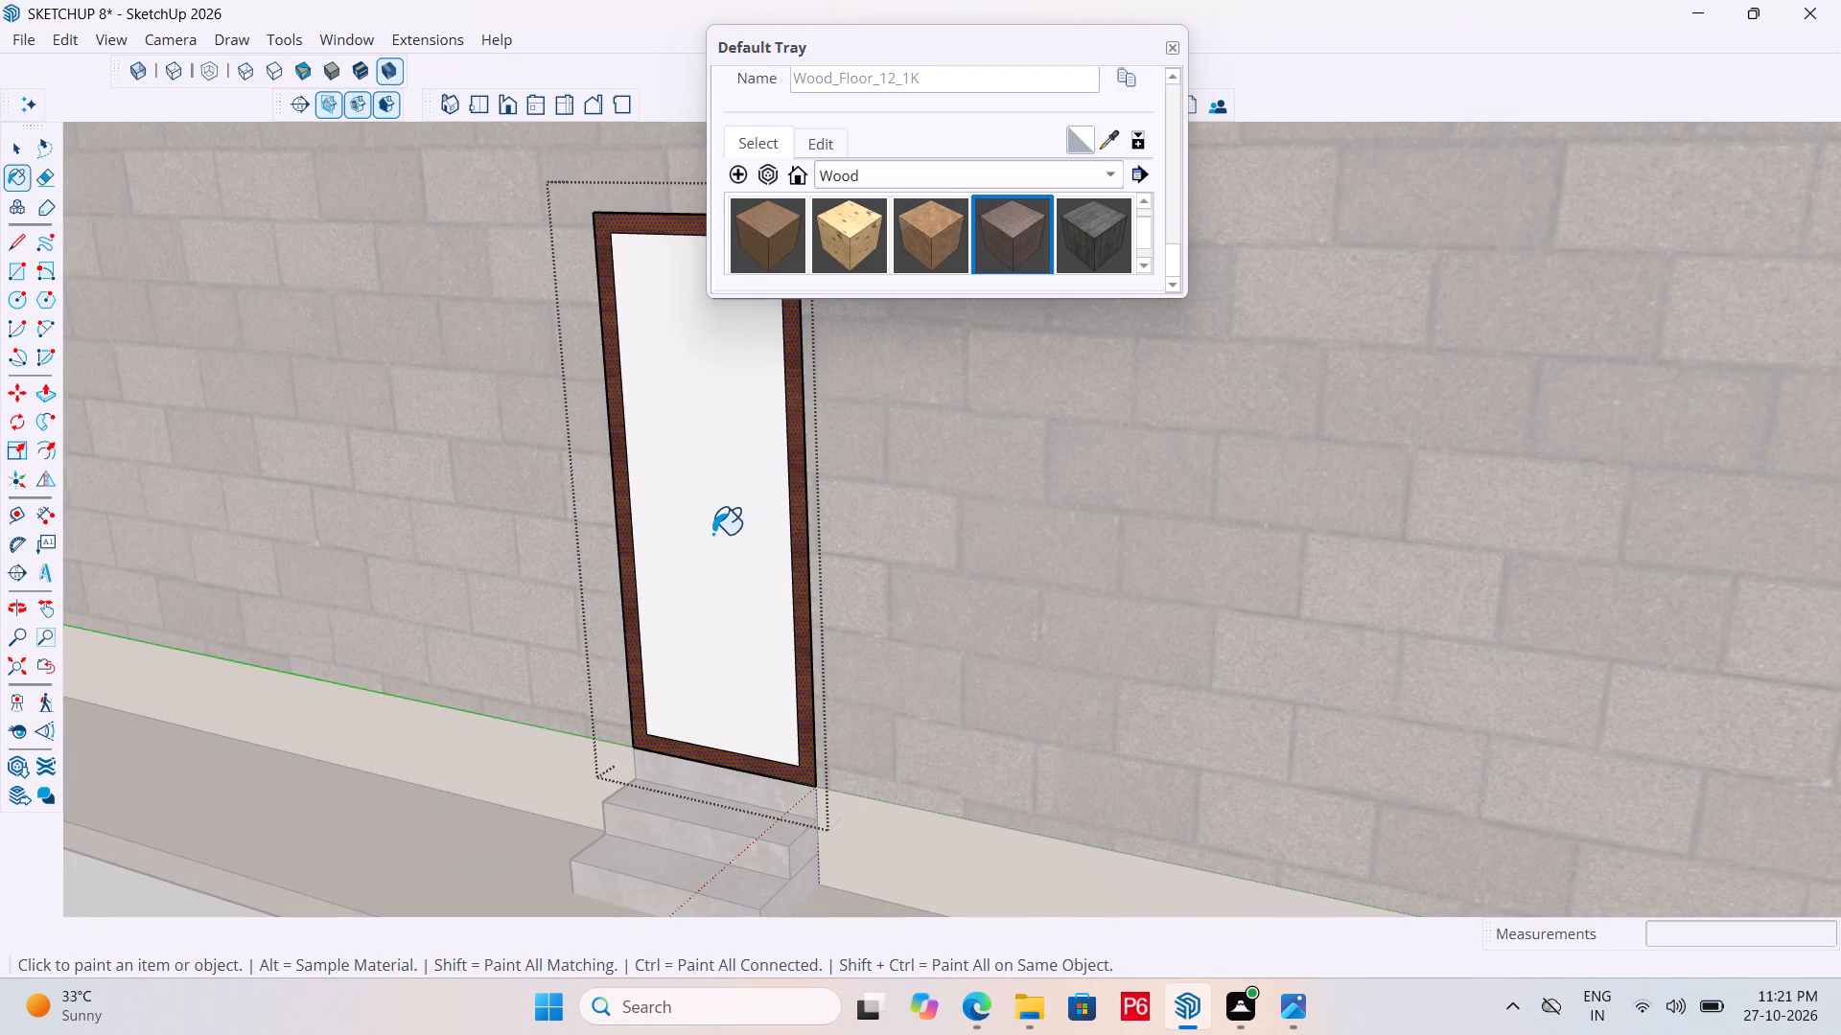
Push/pull the door's frame border outward by 6".
key(space)
scroll(798, 633, up, 4)
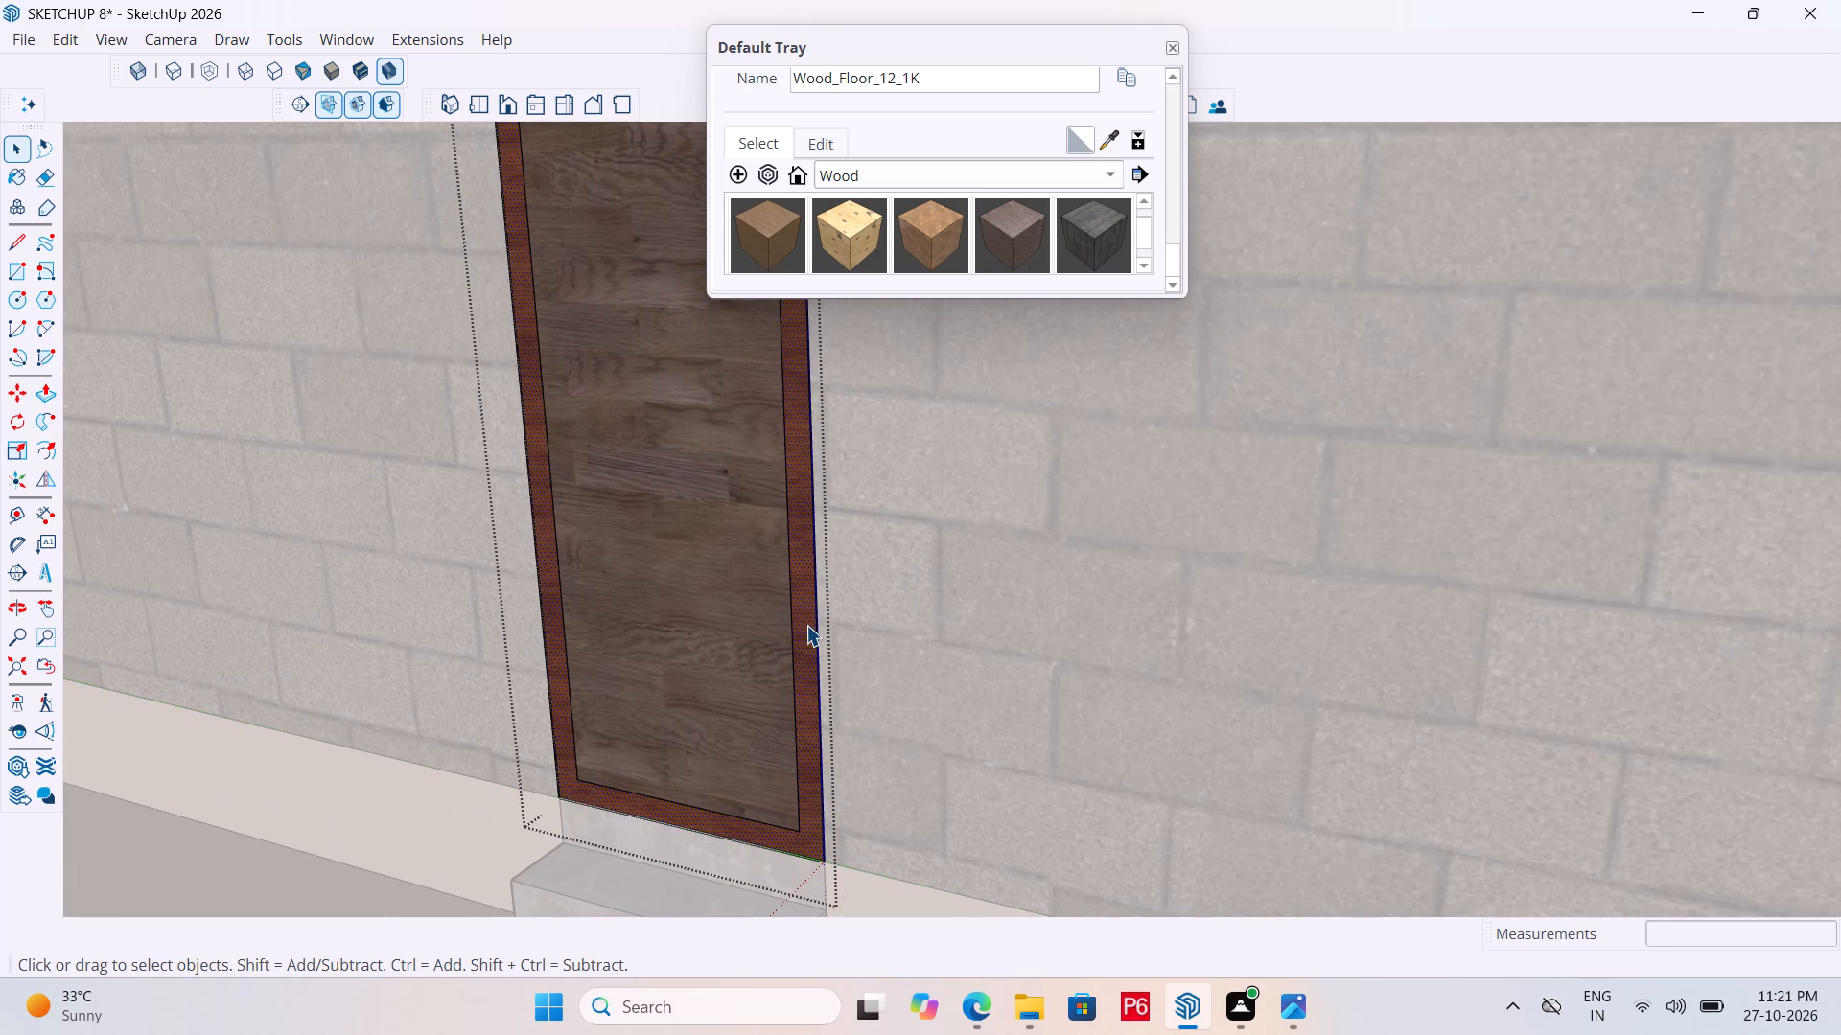
key(p)
click(807, 637)
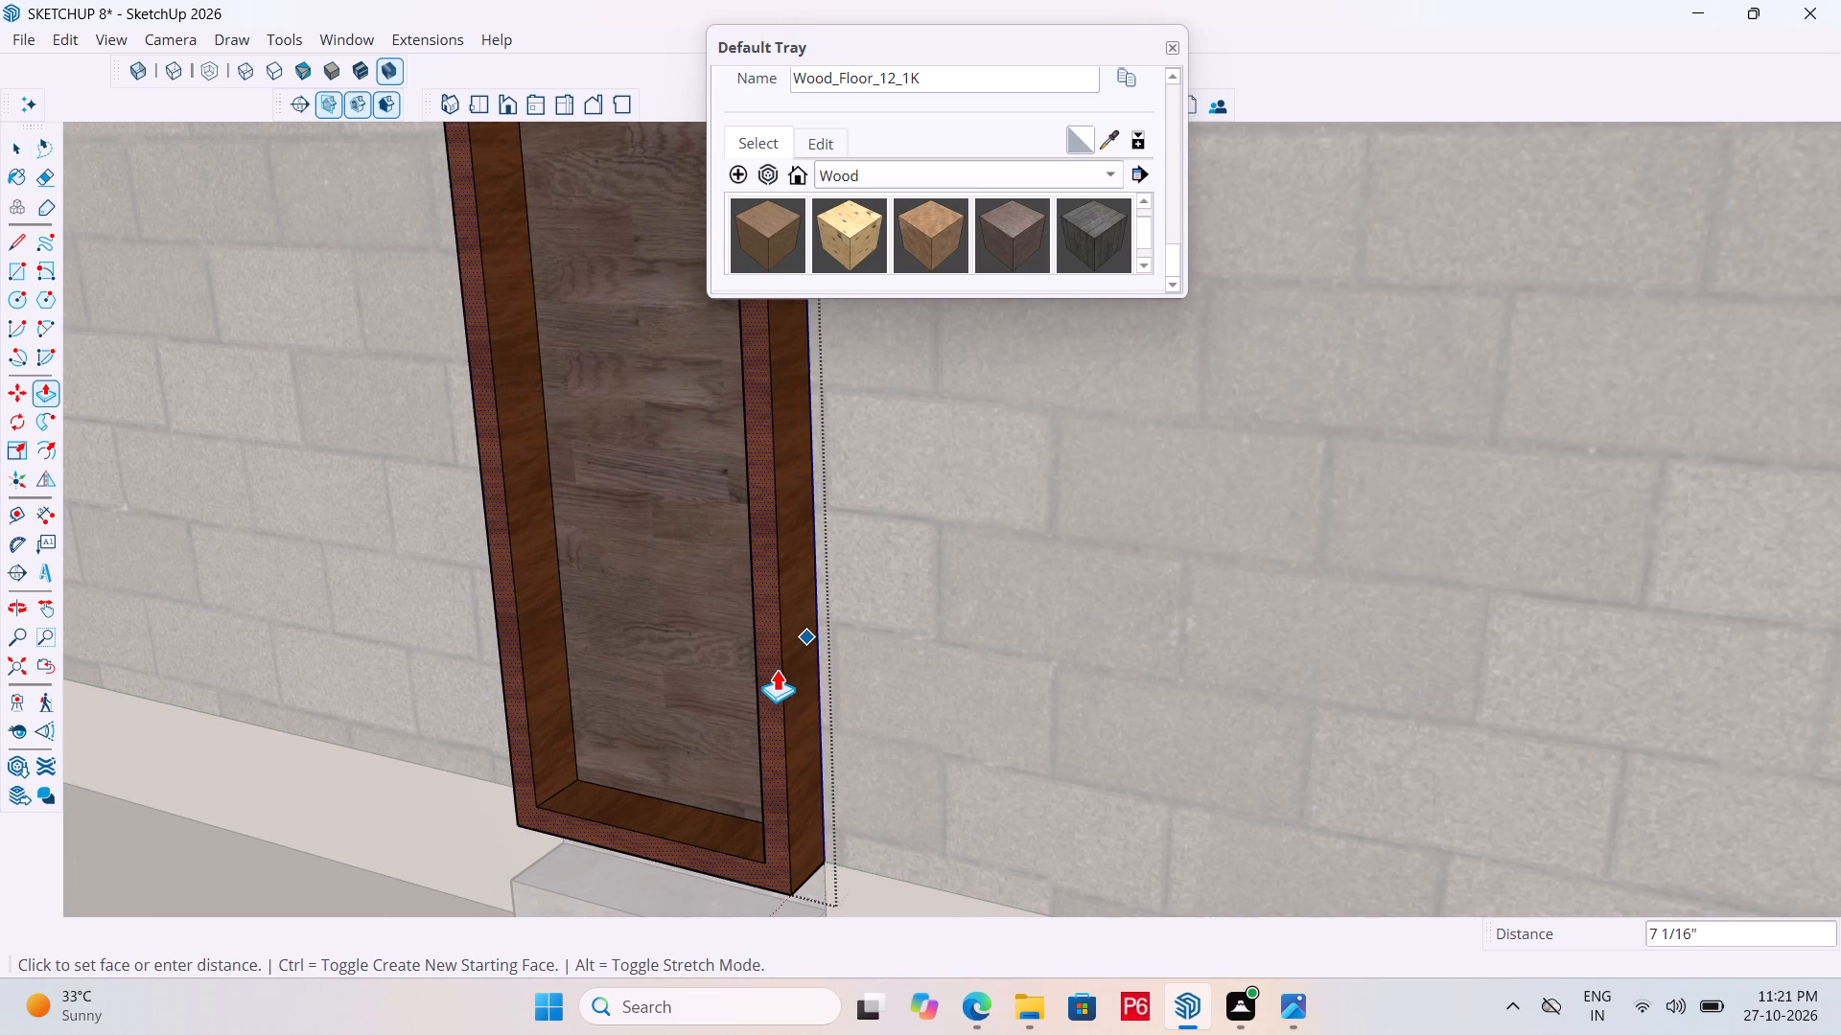
key(6)
key(shift+quotedbl)
key(Return)
key(space)
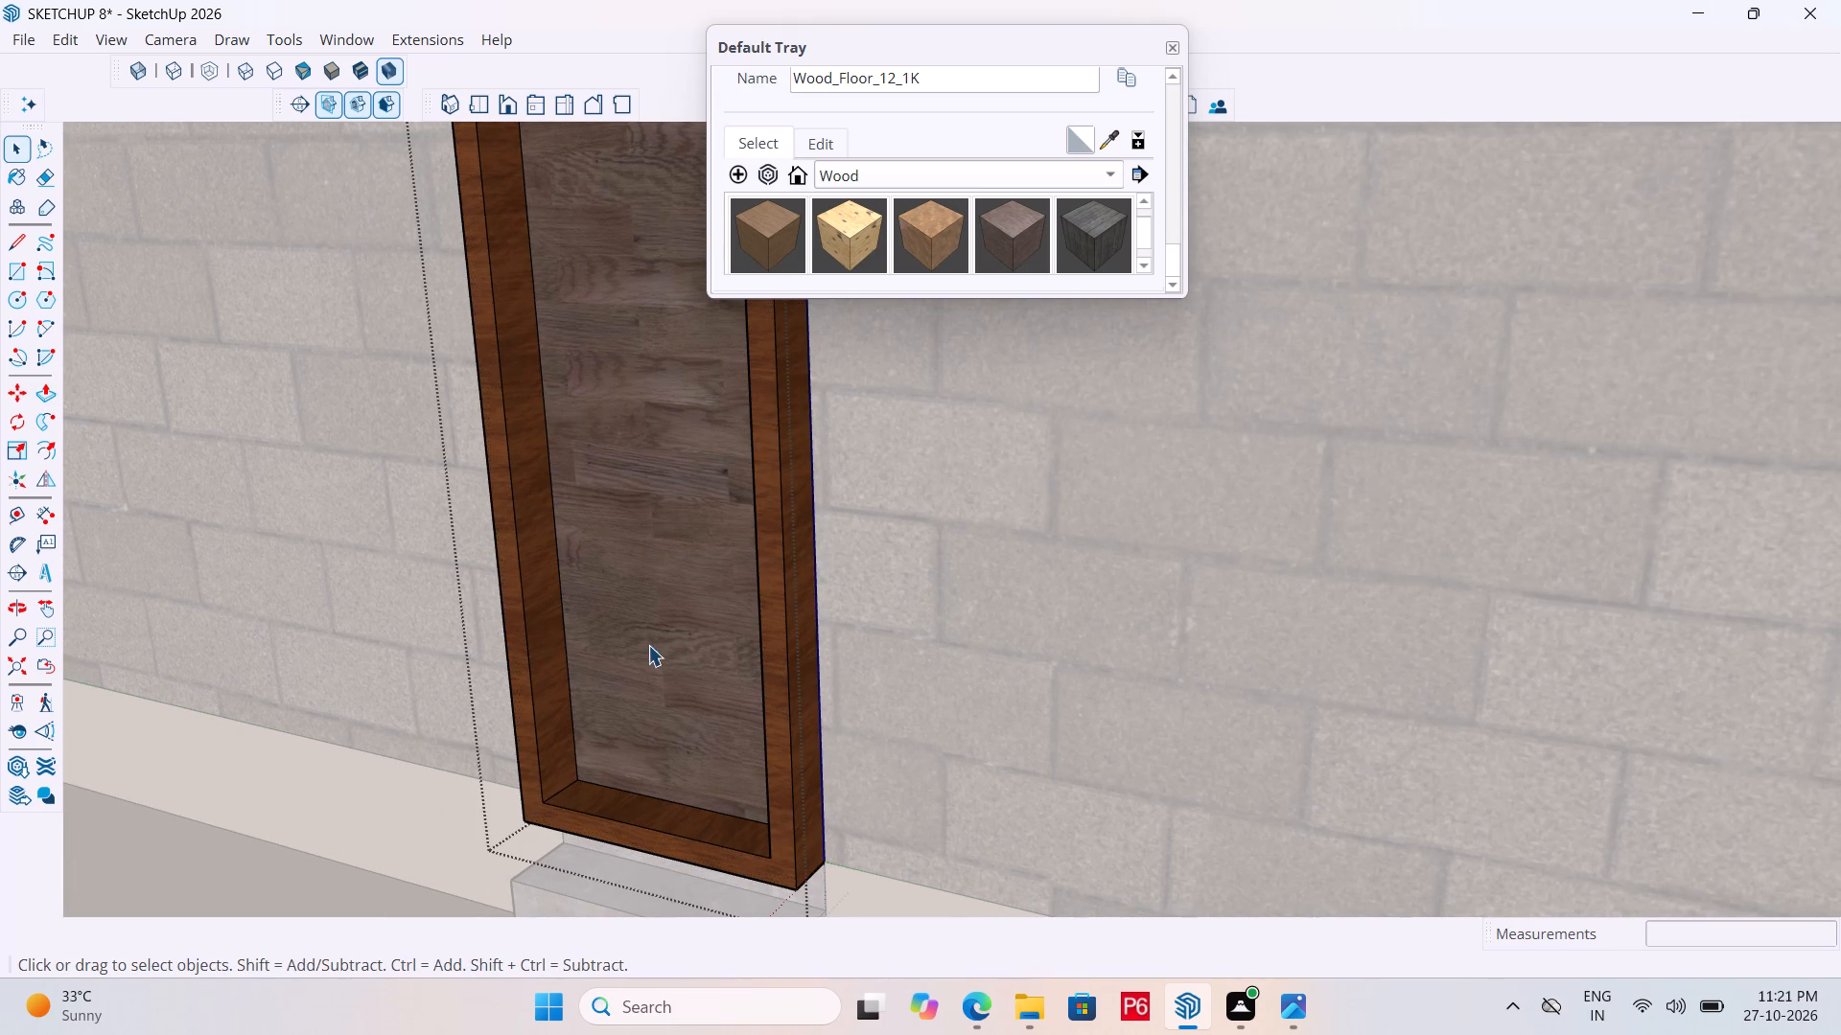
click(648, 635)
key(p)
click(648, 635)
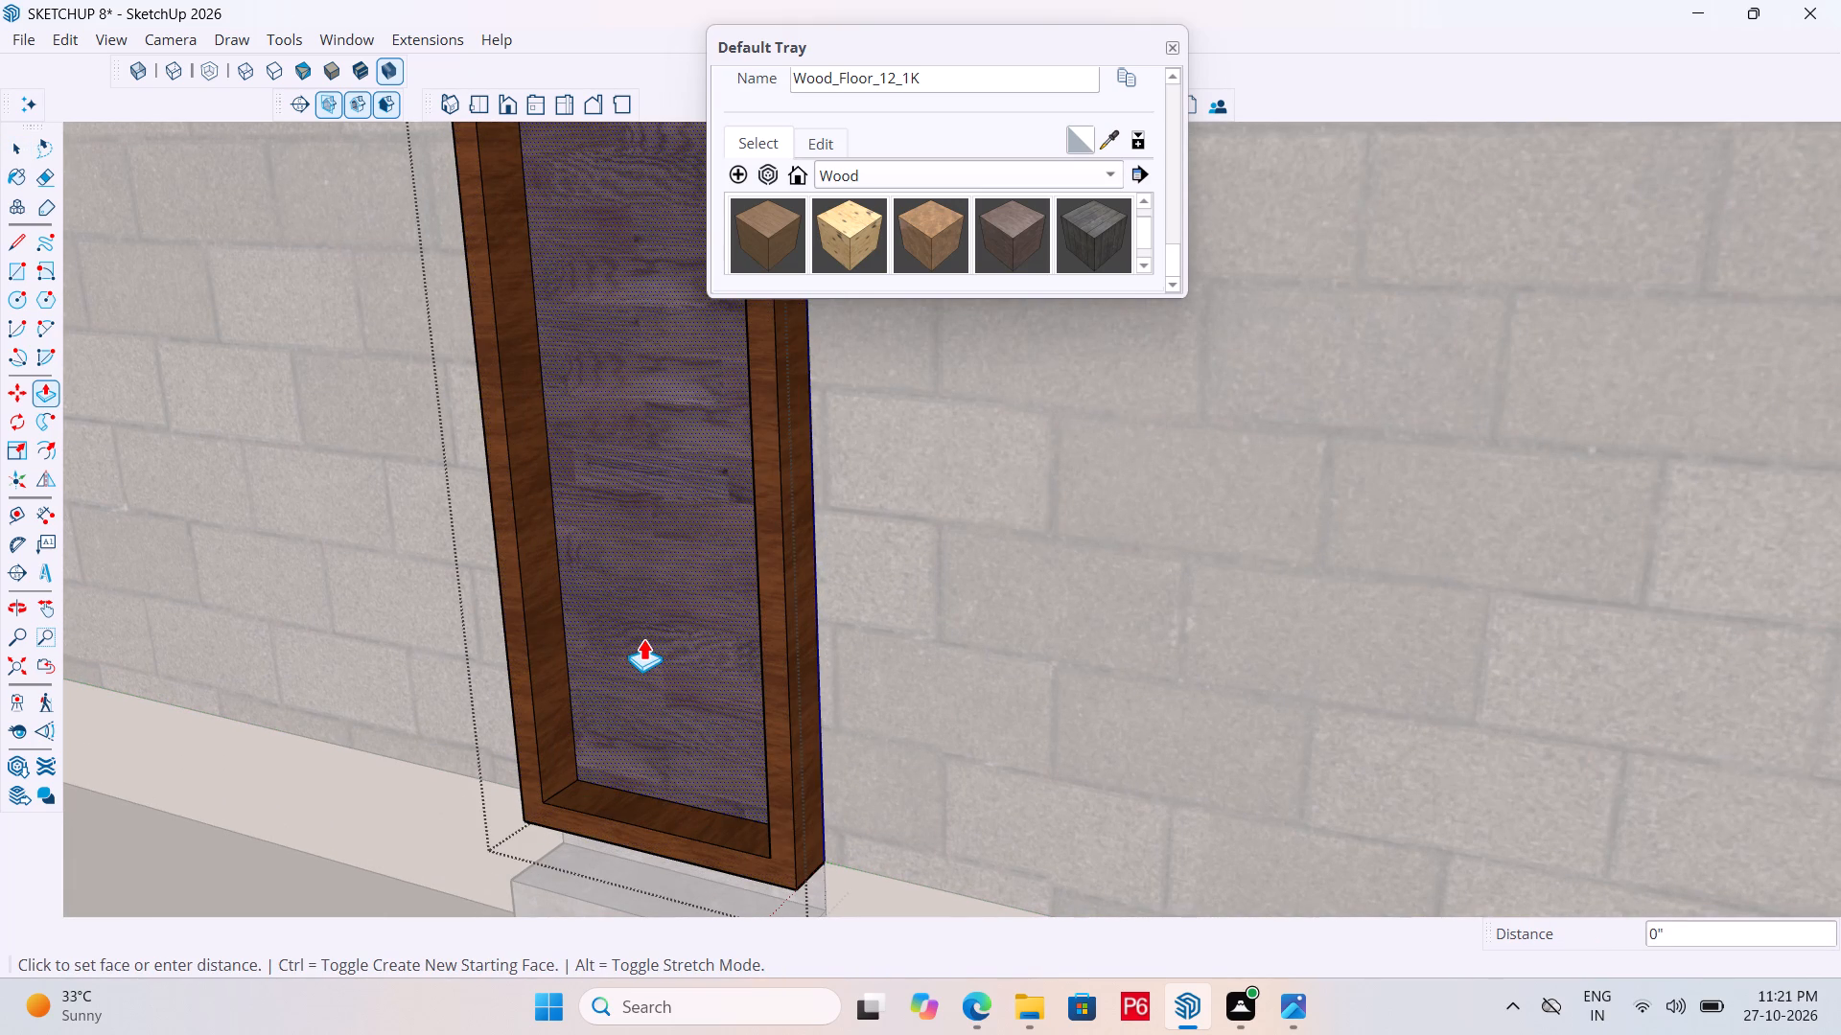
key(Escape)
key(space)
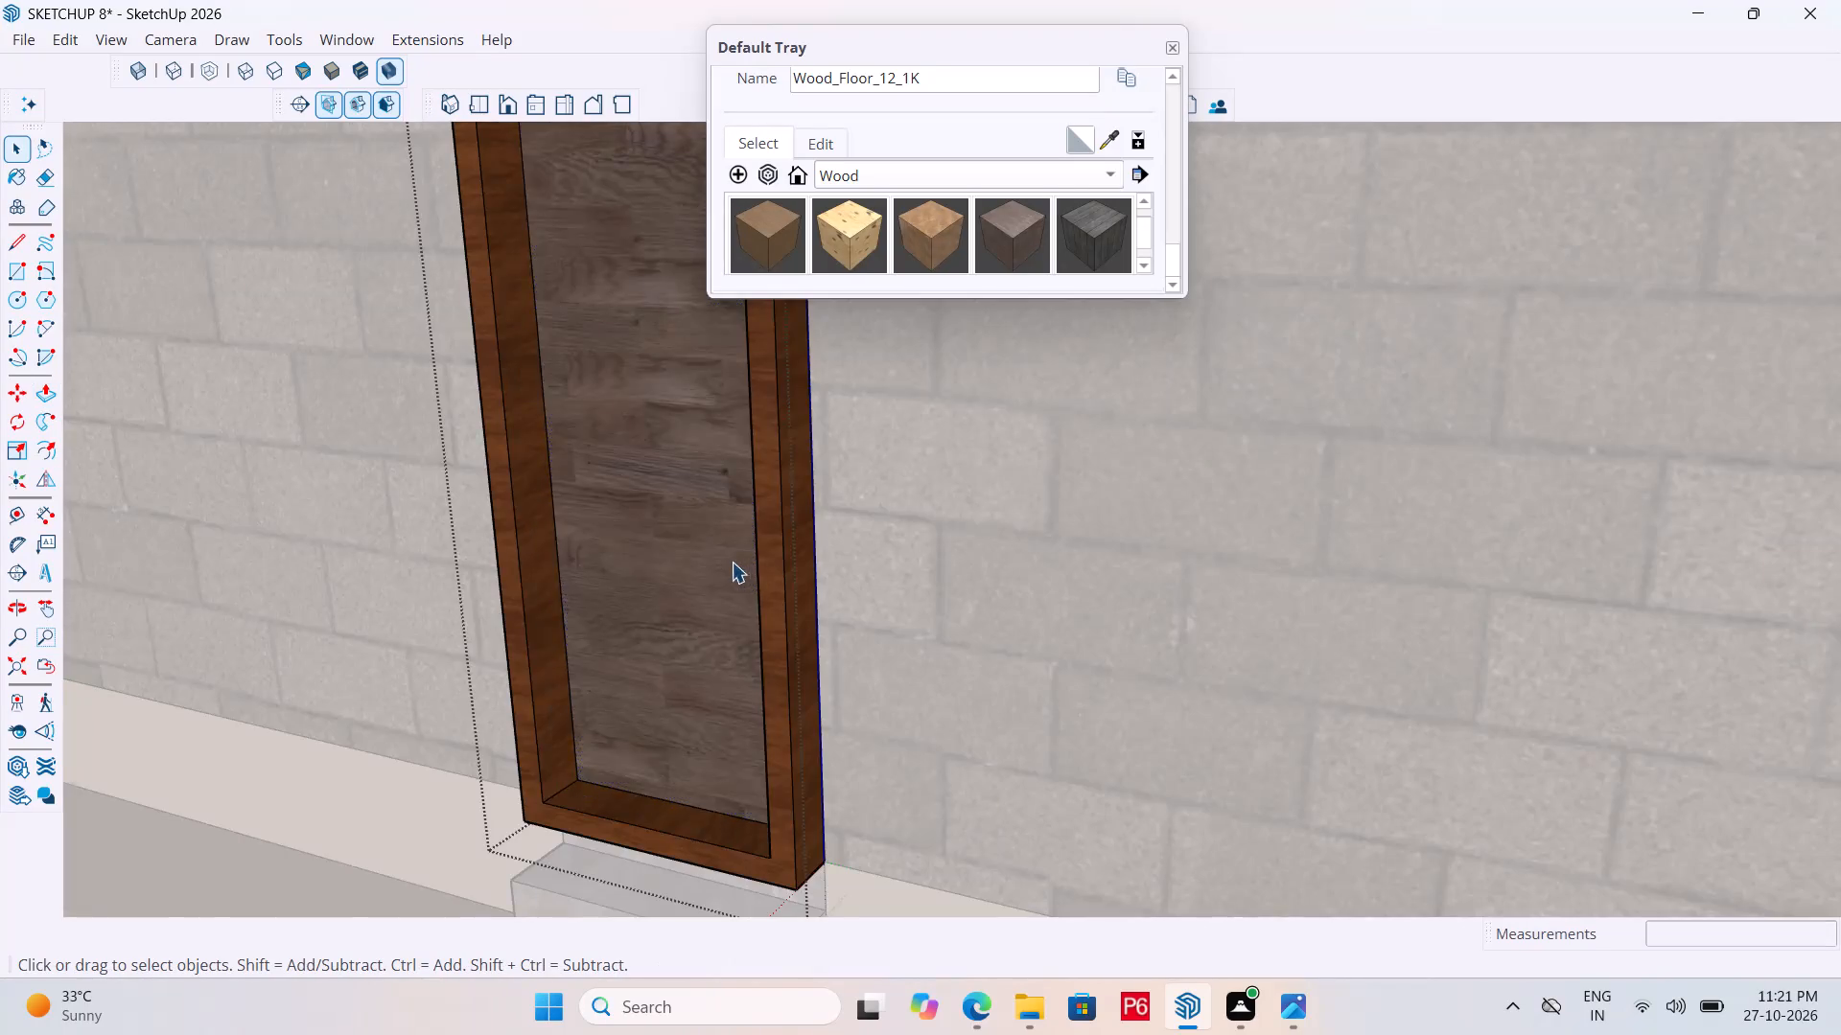
Exit the door group and move it back by its outer bottom corner onto the opening's corner, flush with the wall.
scroll(732, 562, down, 4)
click(916, 560)
click(769, 609)
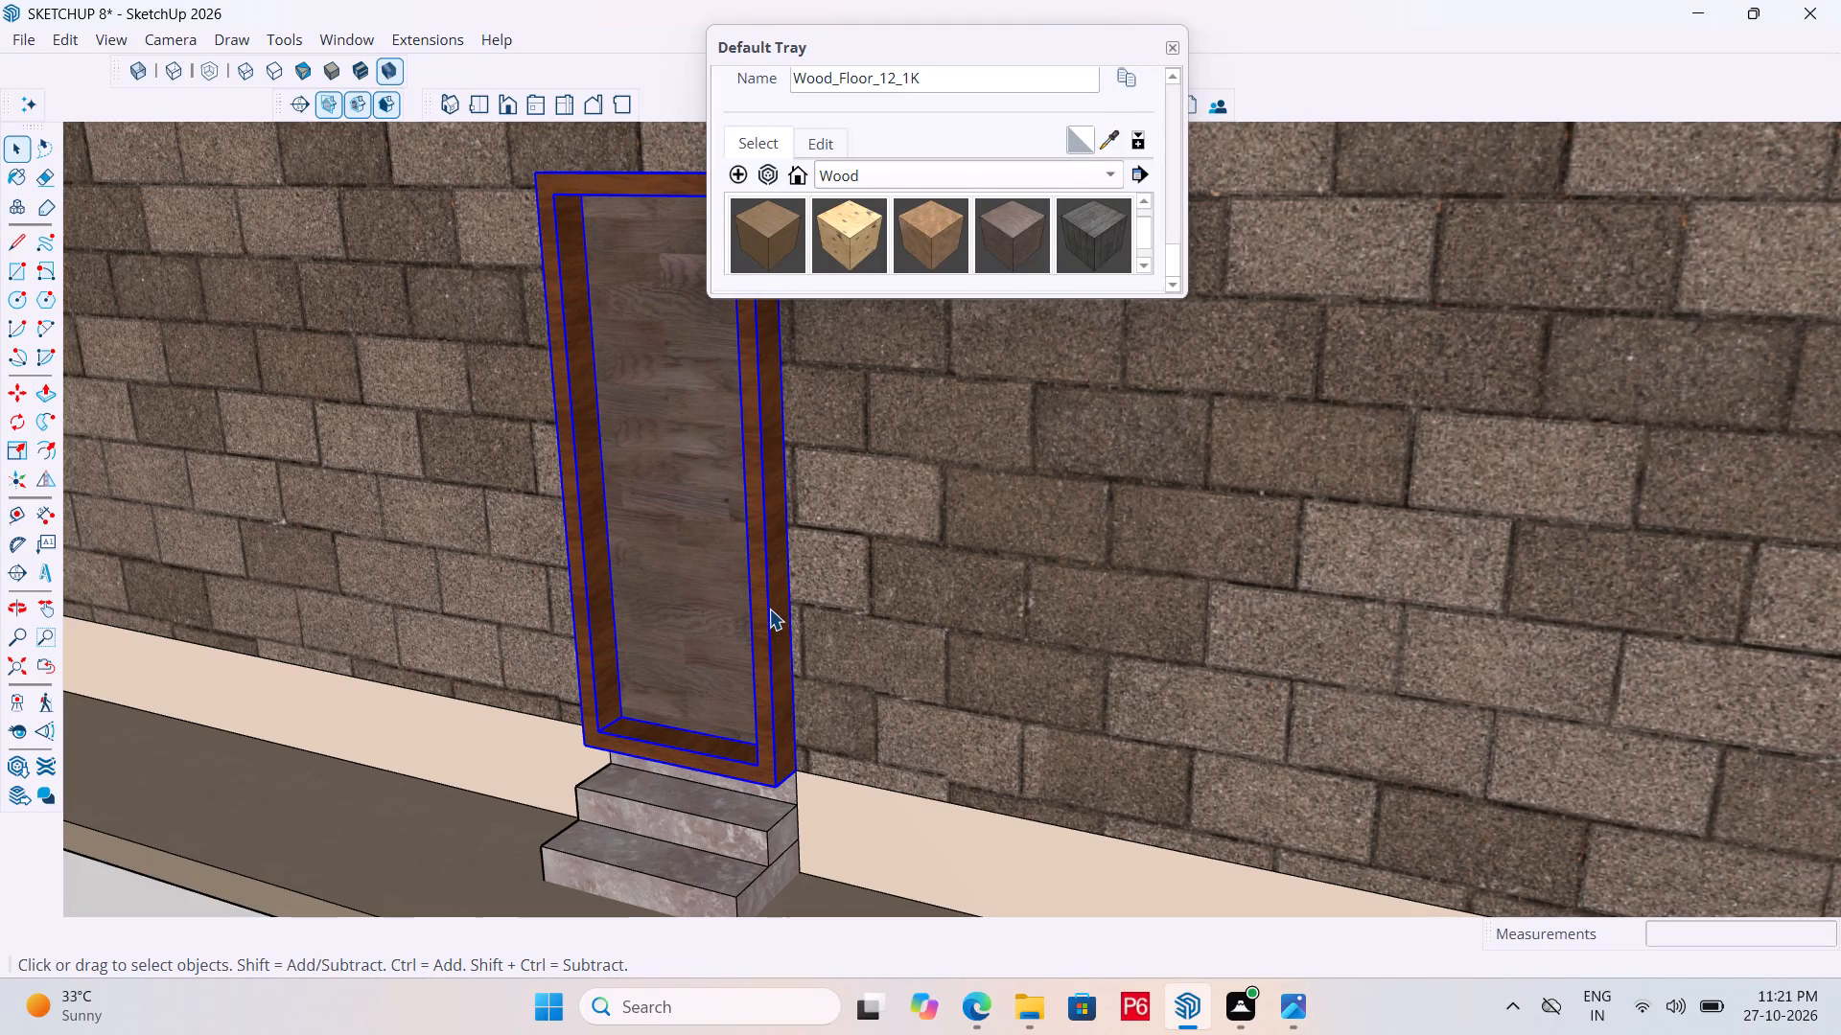
key(m)
scroll(803, 773, up, 5)
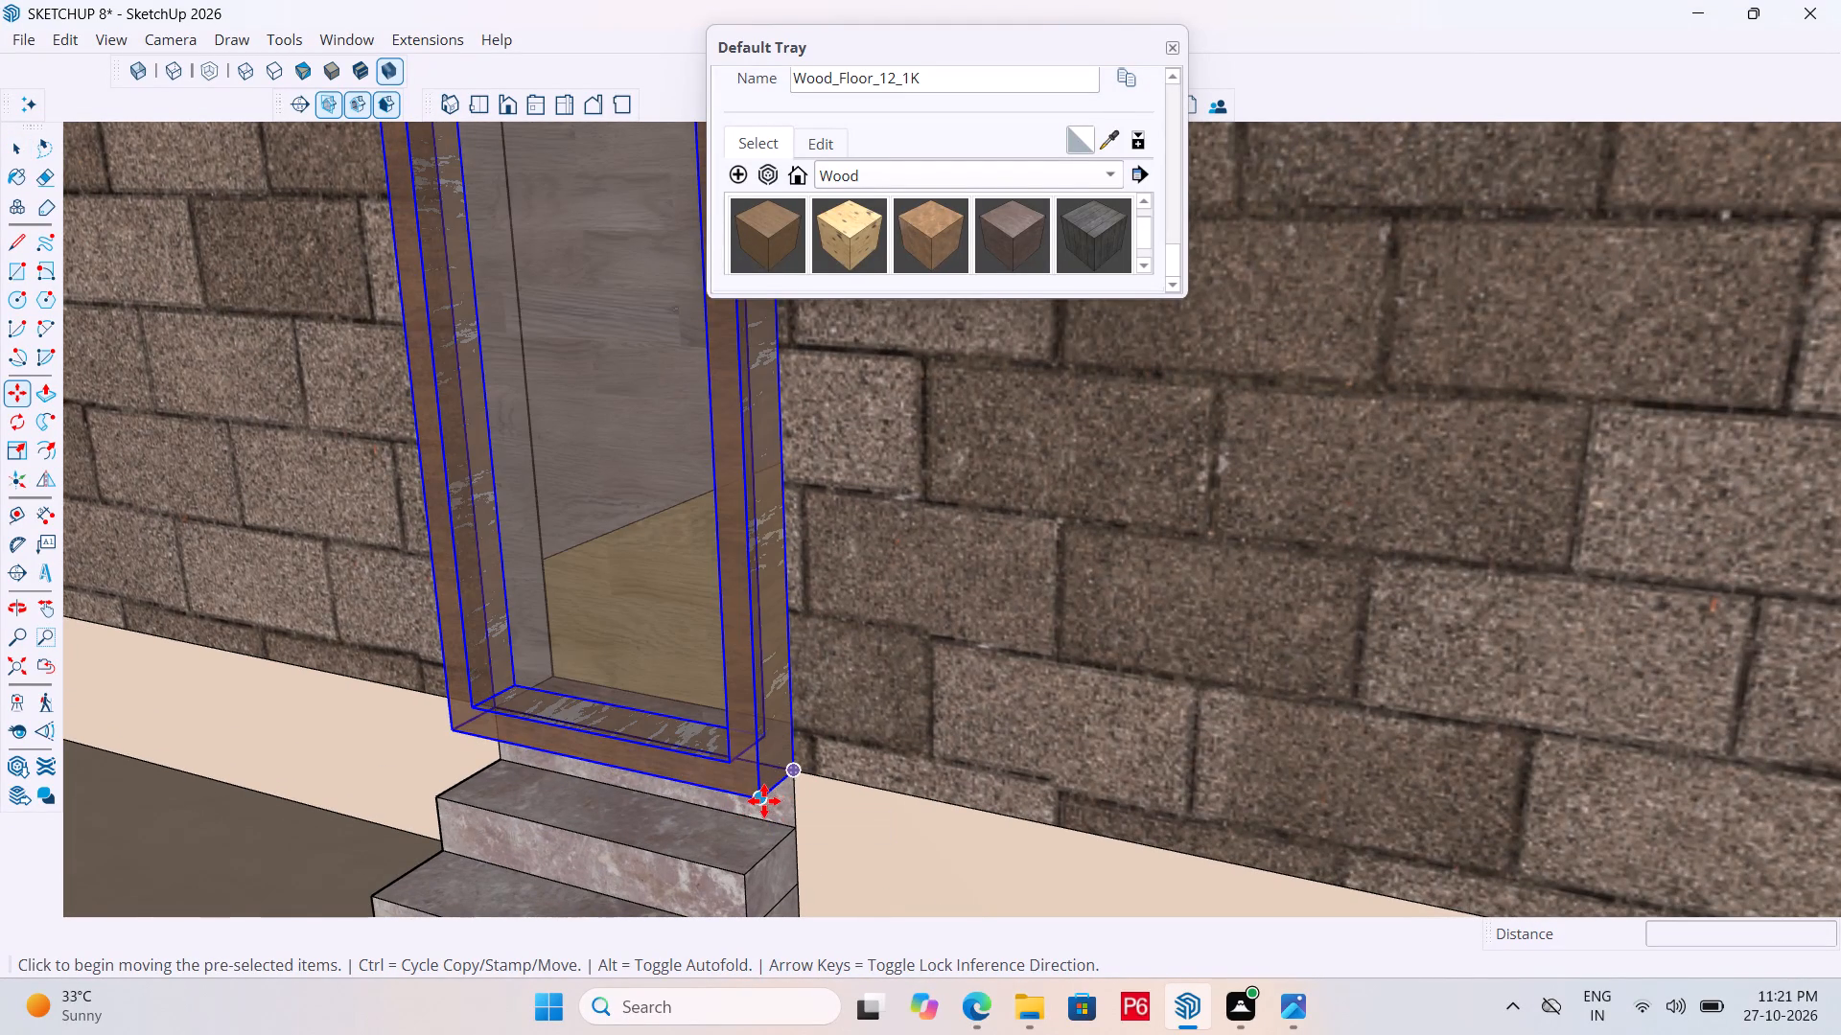
click(764, 801)
click(794, 777)
scroll(507, 608, down, 4)
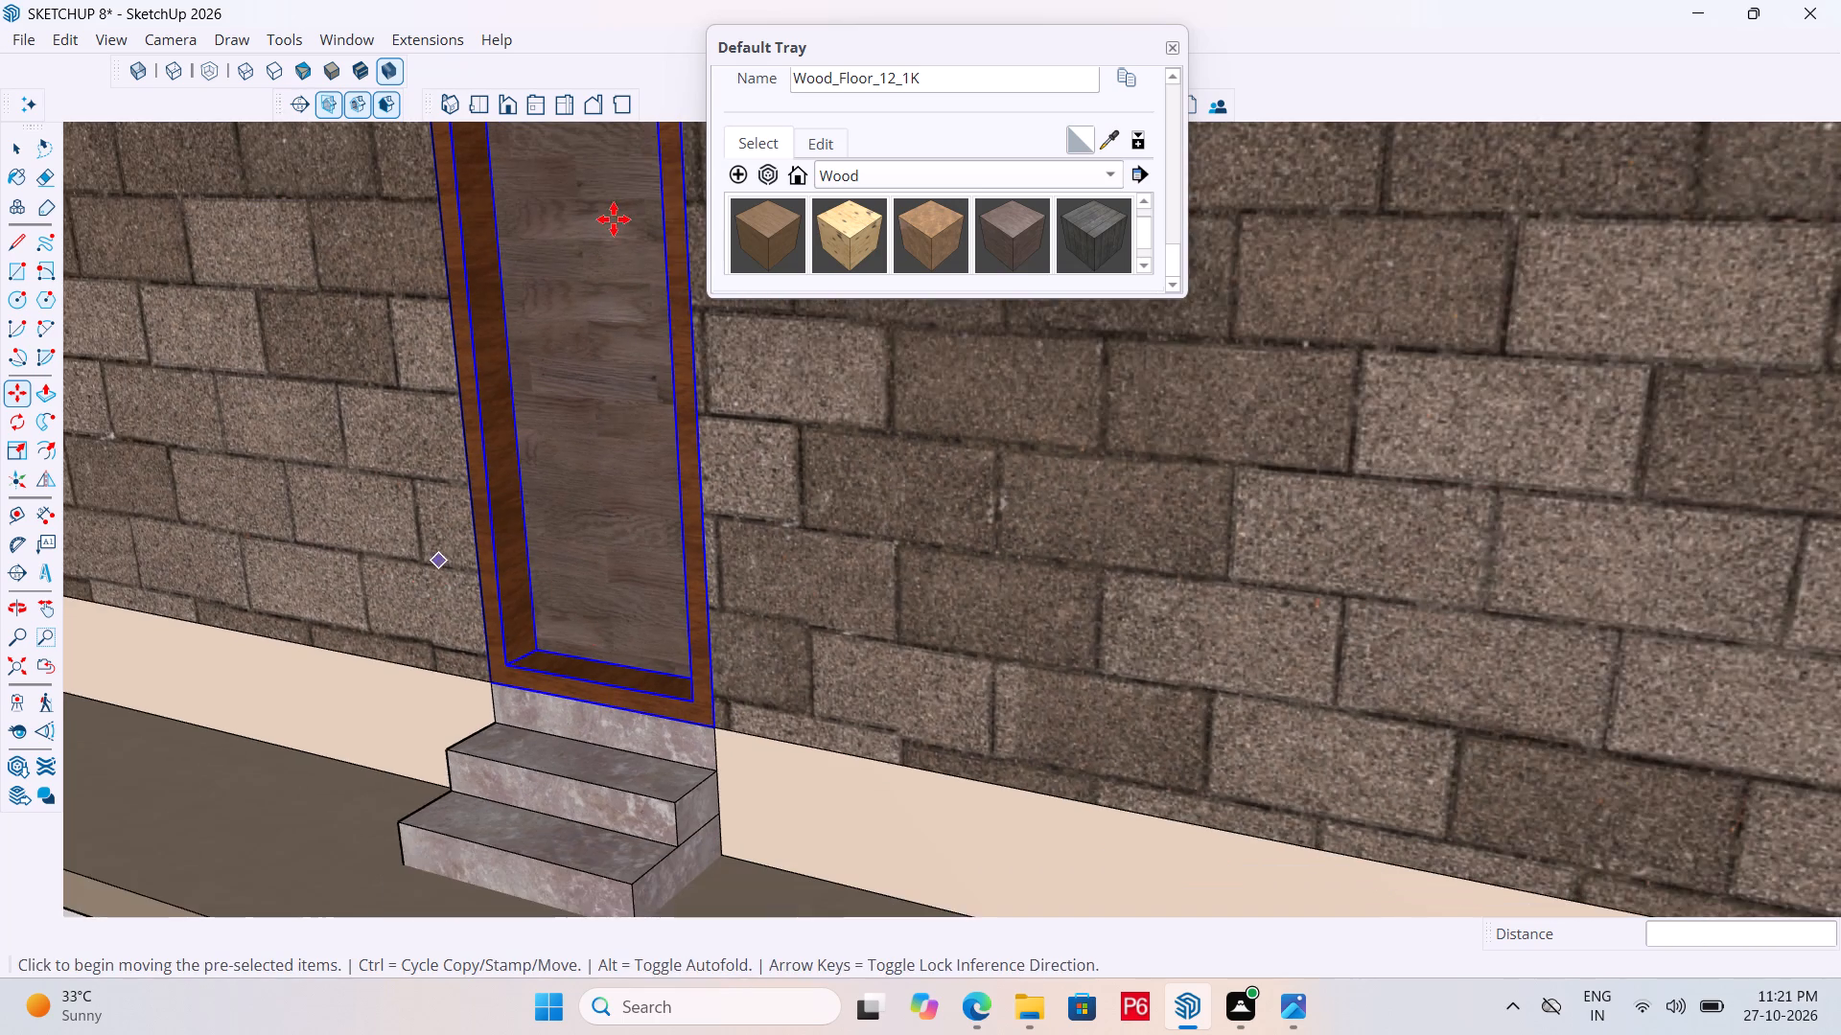
Reopen the door group and push/pull the inner panel outward about 3 3/4" within the frame.
scroll(618, 246, down, 4)
middle_drag(641, 343, 743, 427)
key(space)
click(682, 342)
double_click(677, 305)
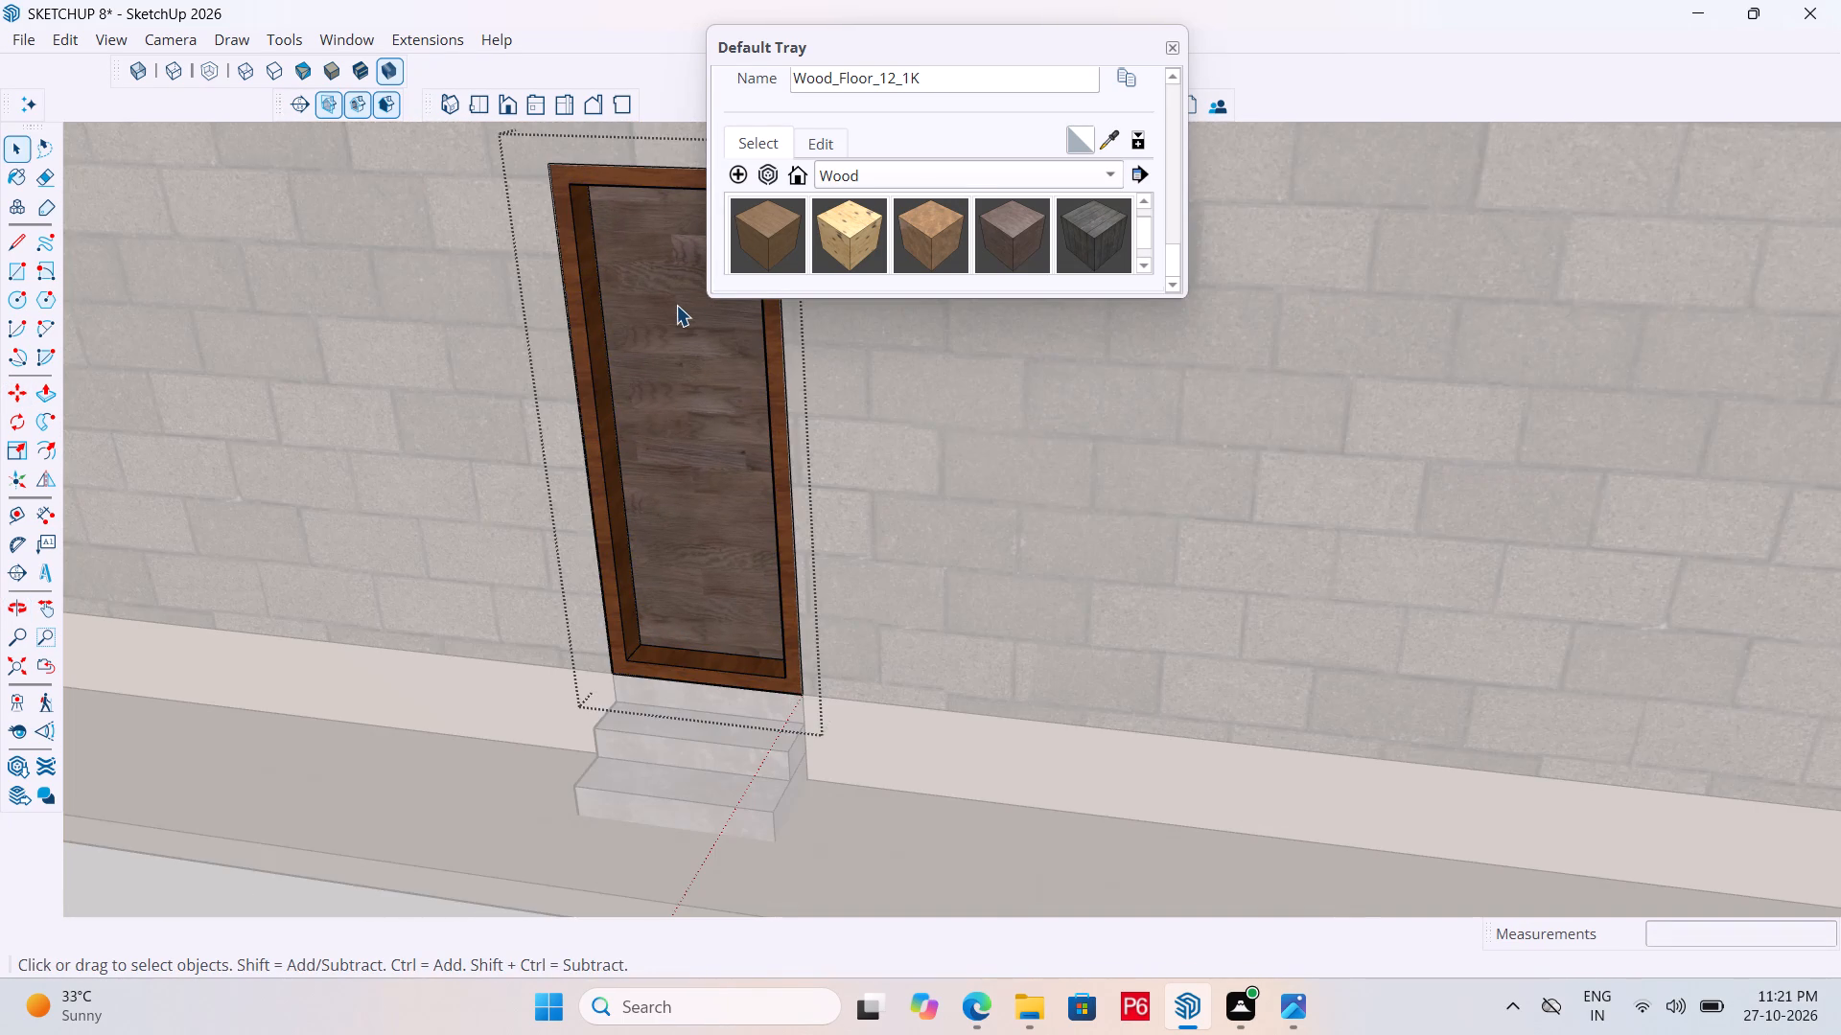
click(676, 305)
key(p)
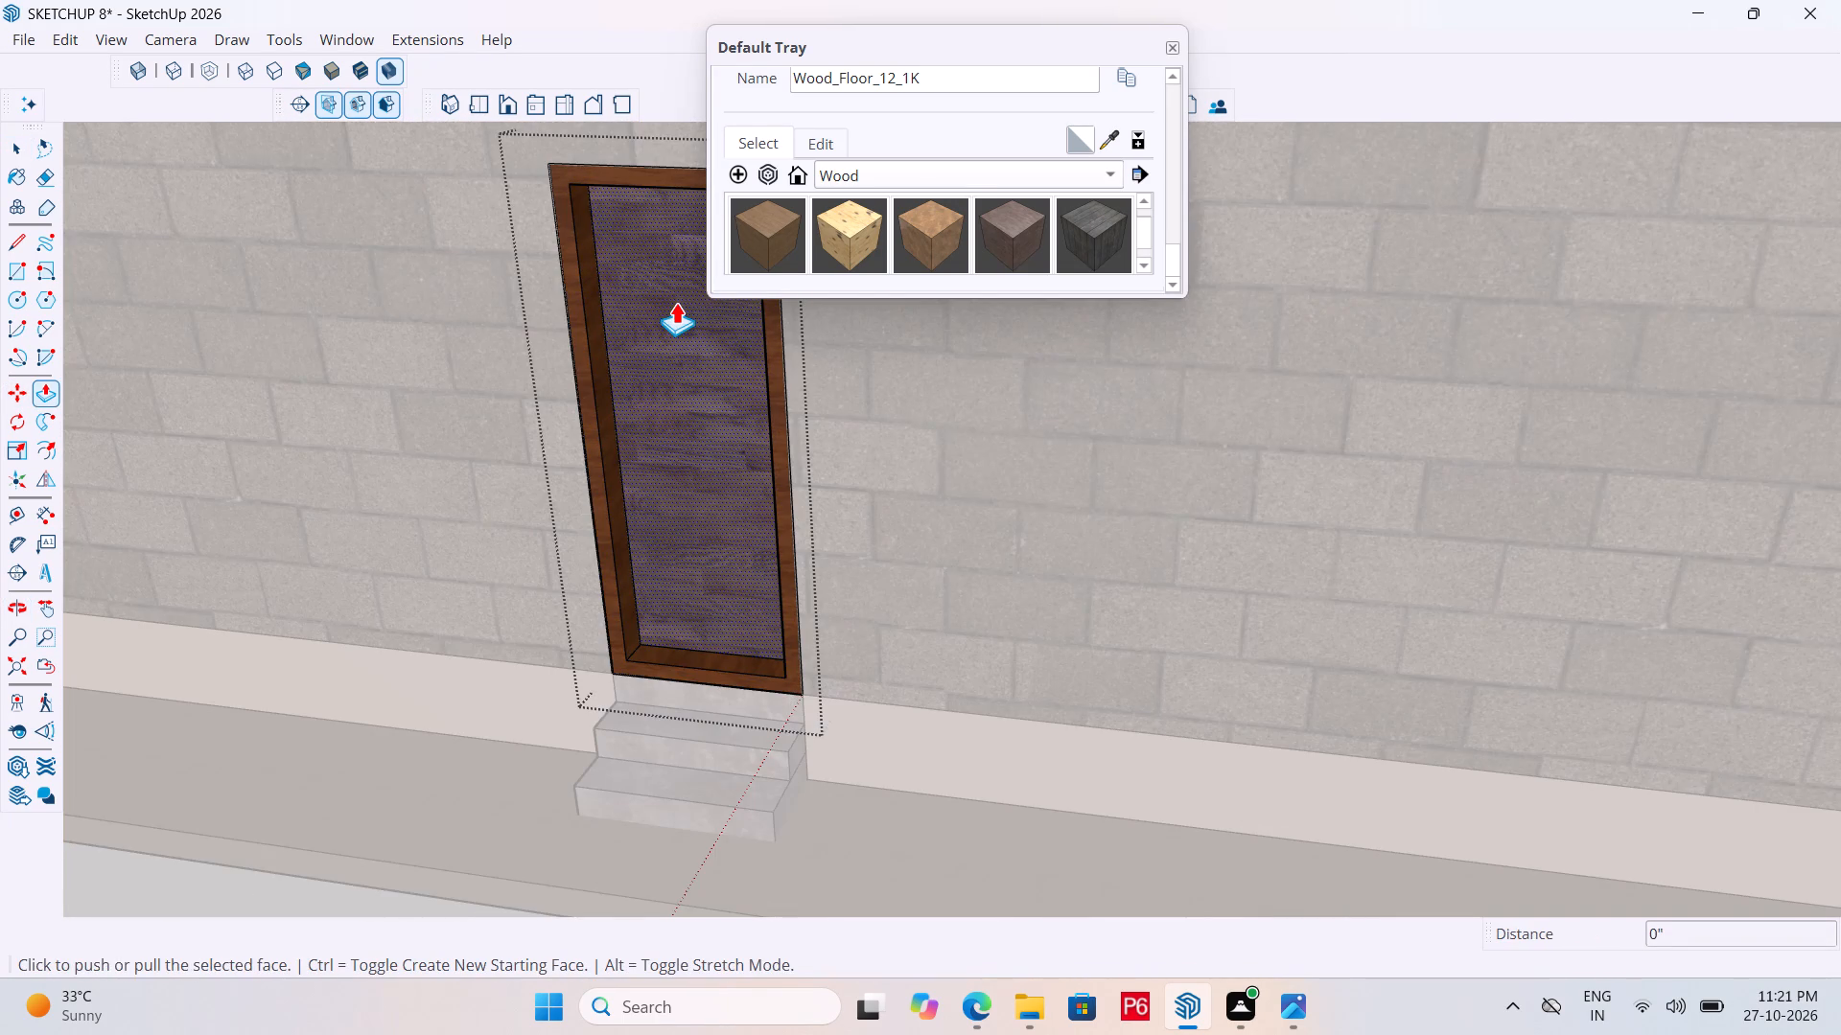
click(676, 302)
click(675, 320)
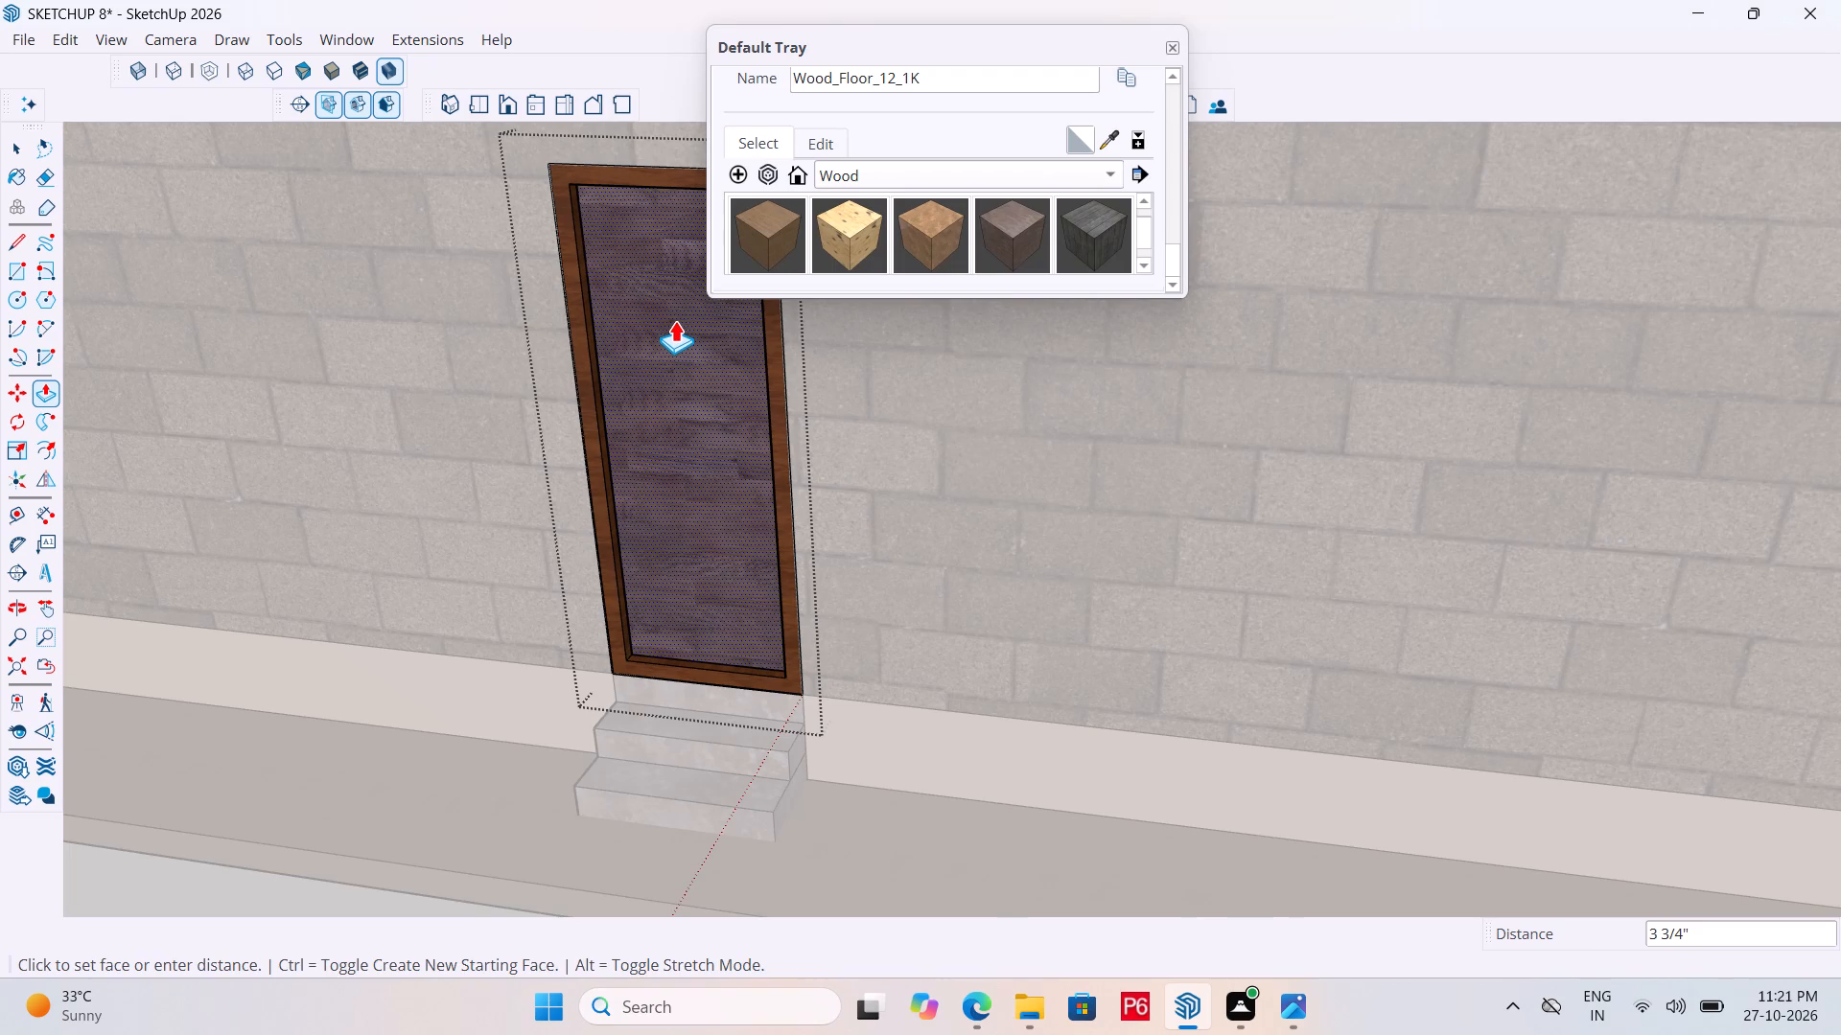
Draw a small circle on the door panel near the frame's edge, on the side away from the other door.
middle_drag(832, 402, 864, 458)
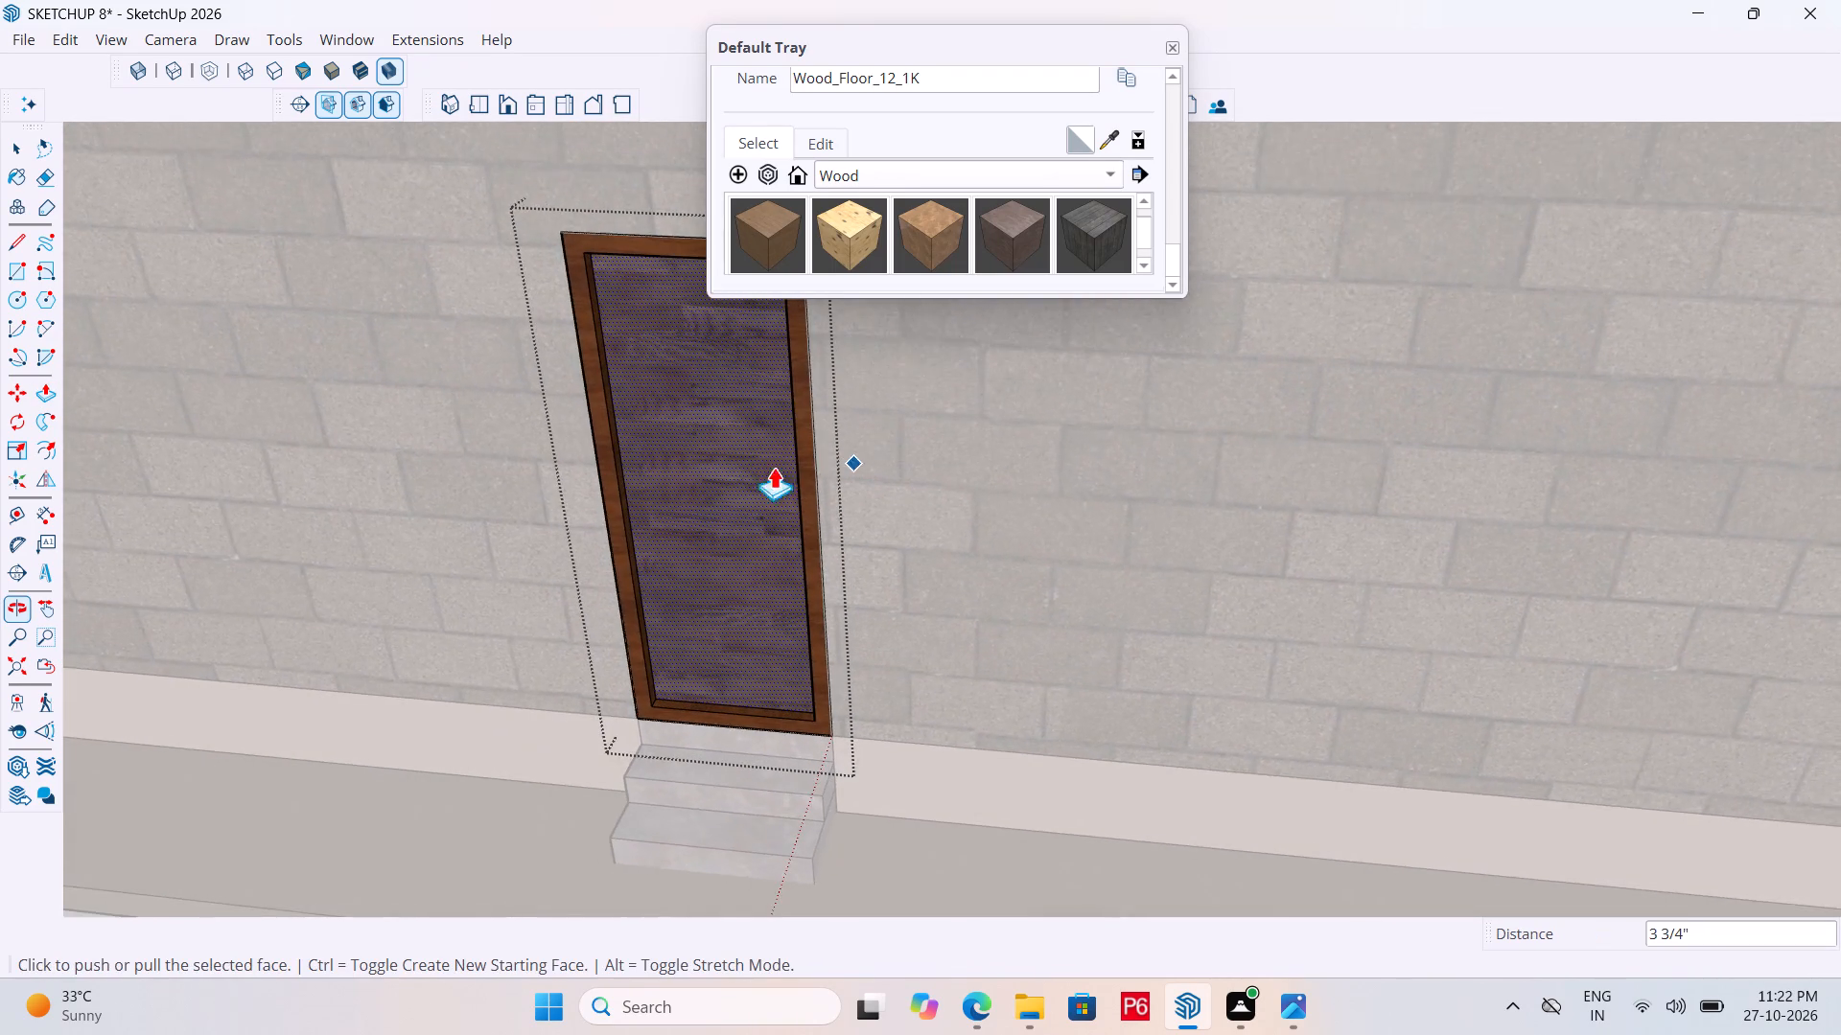
scroll(646, 510, down, 6)
middle_drag(795, 400, 908, 278)
scroll(861, 333, up, 1)
scroll(737, 417, up, 11)
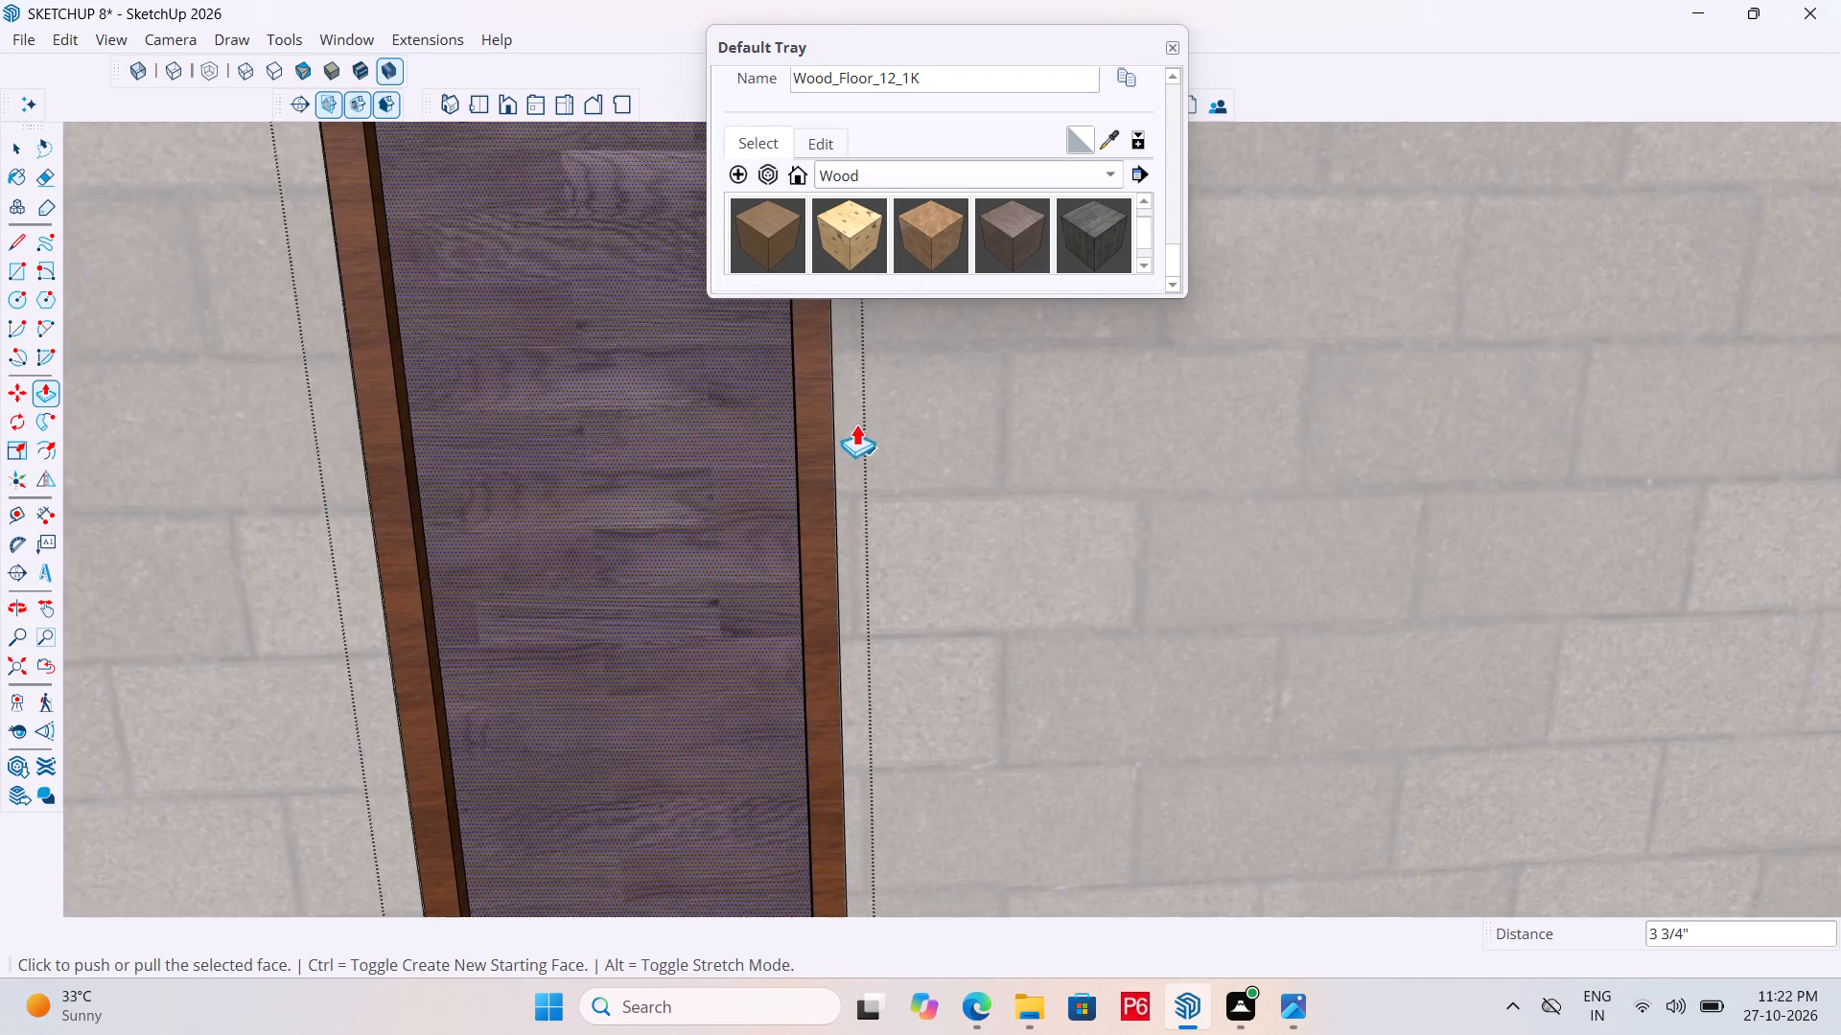
scroll(677, 347, up, 5)
scroll(539, 530, down, 11)
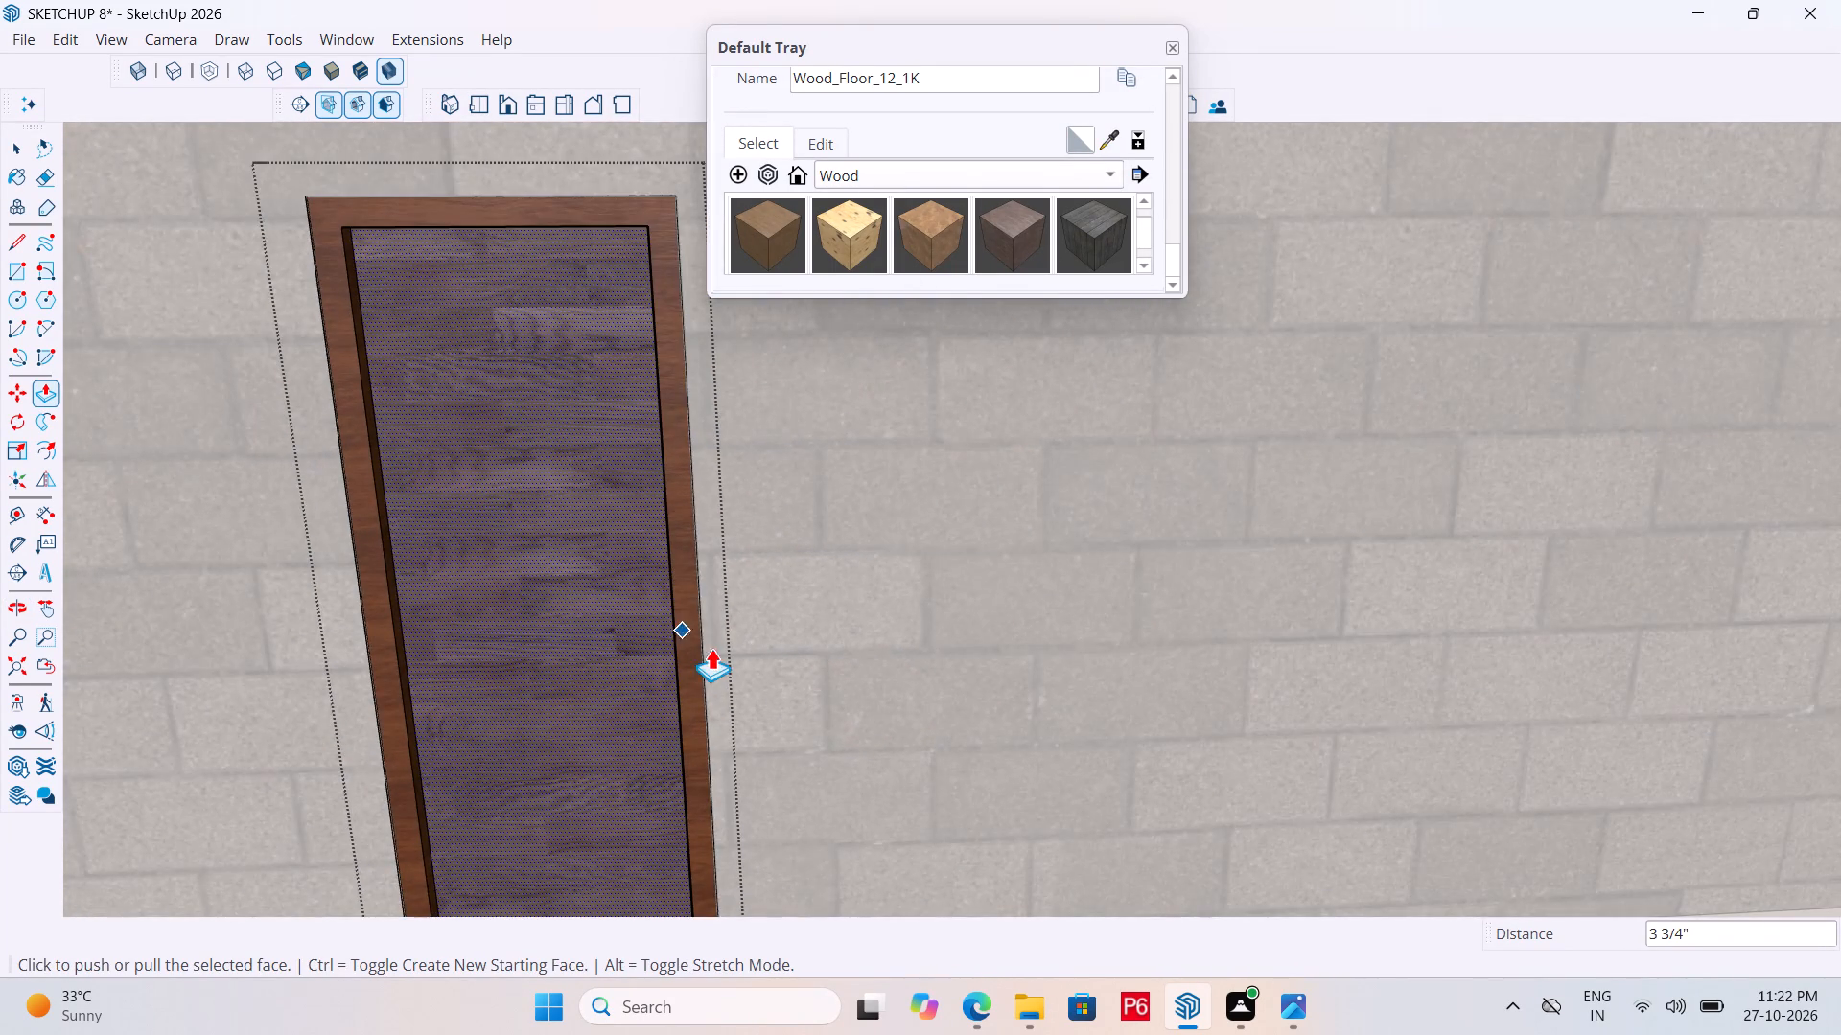
scroll(686, 333, down, 4)
scroll(675, 536, up, 7)
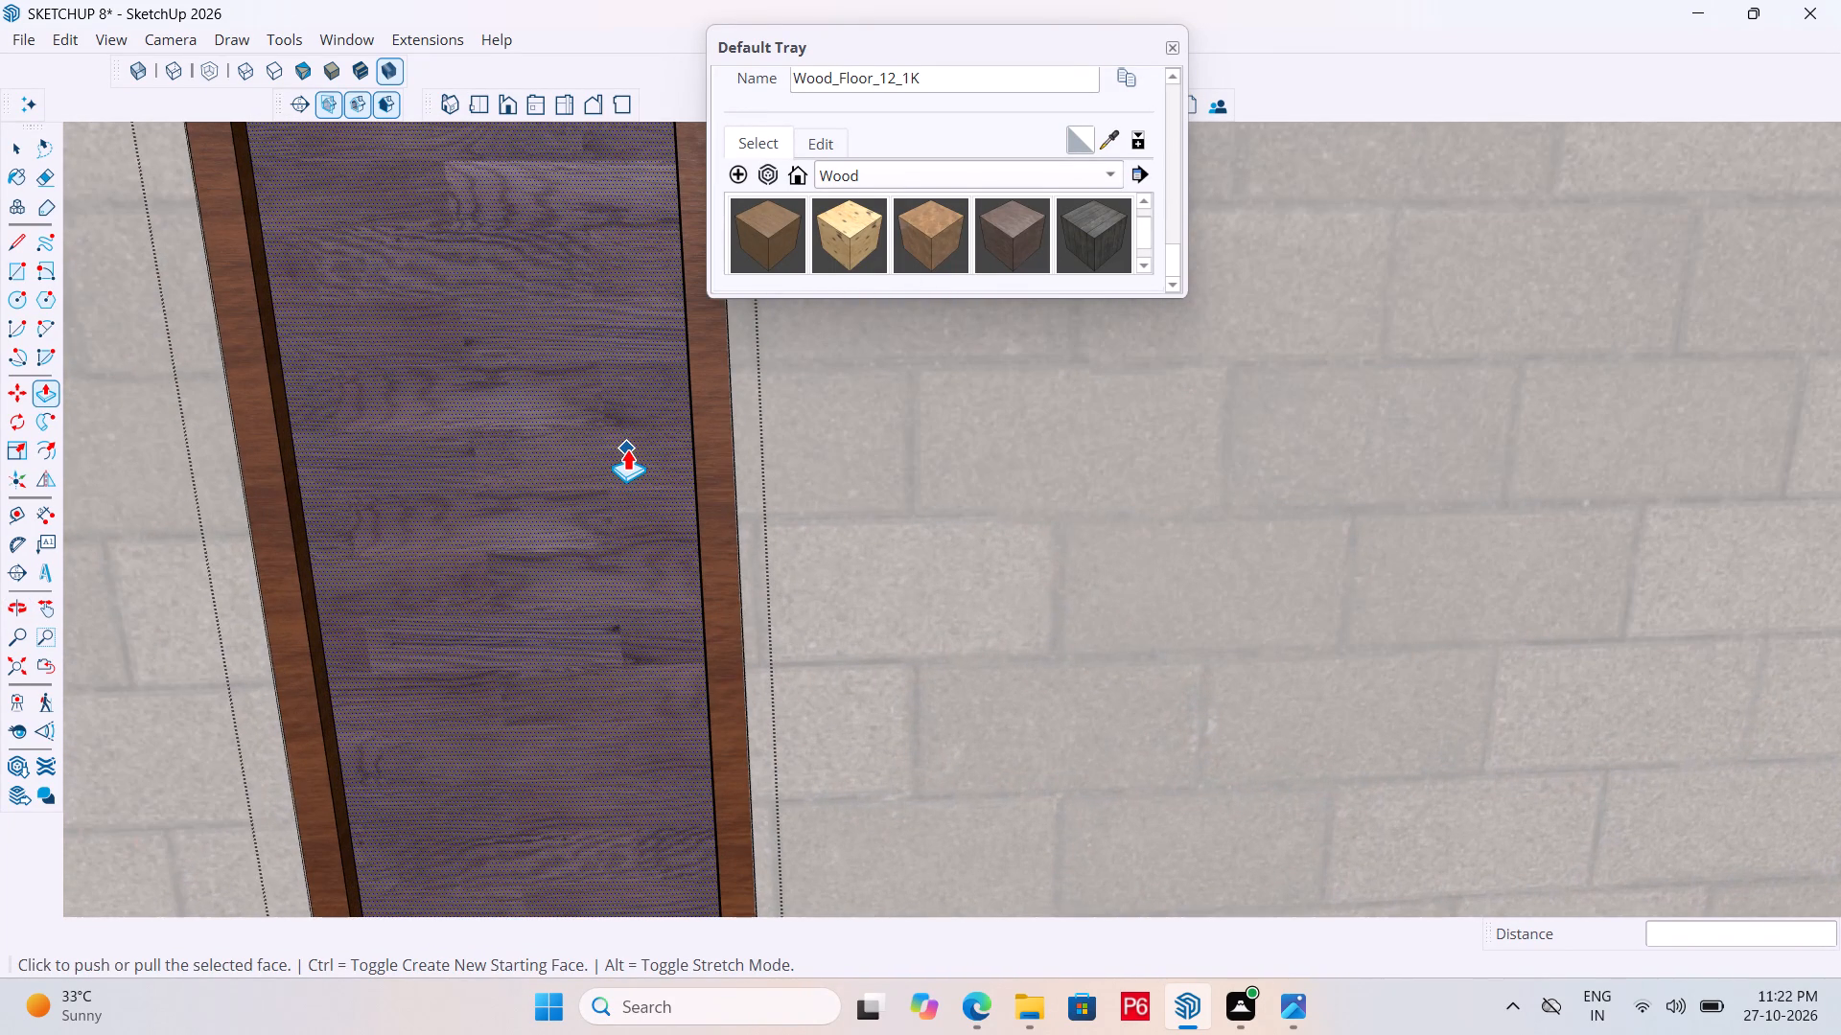
key(c)
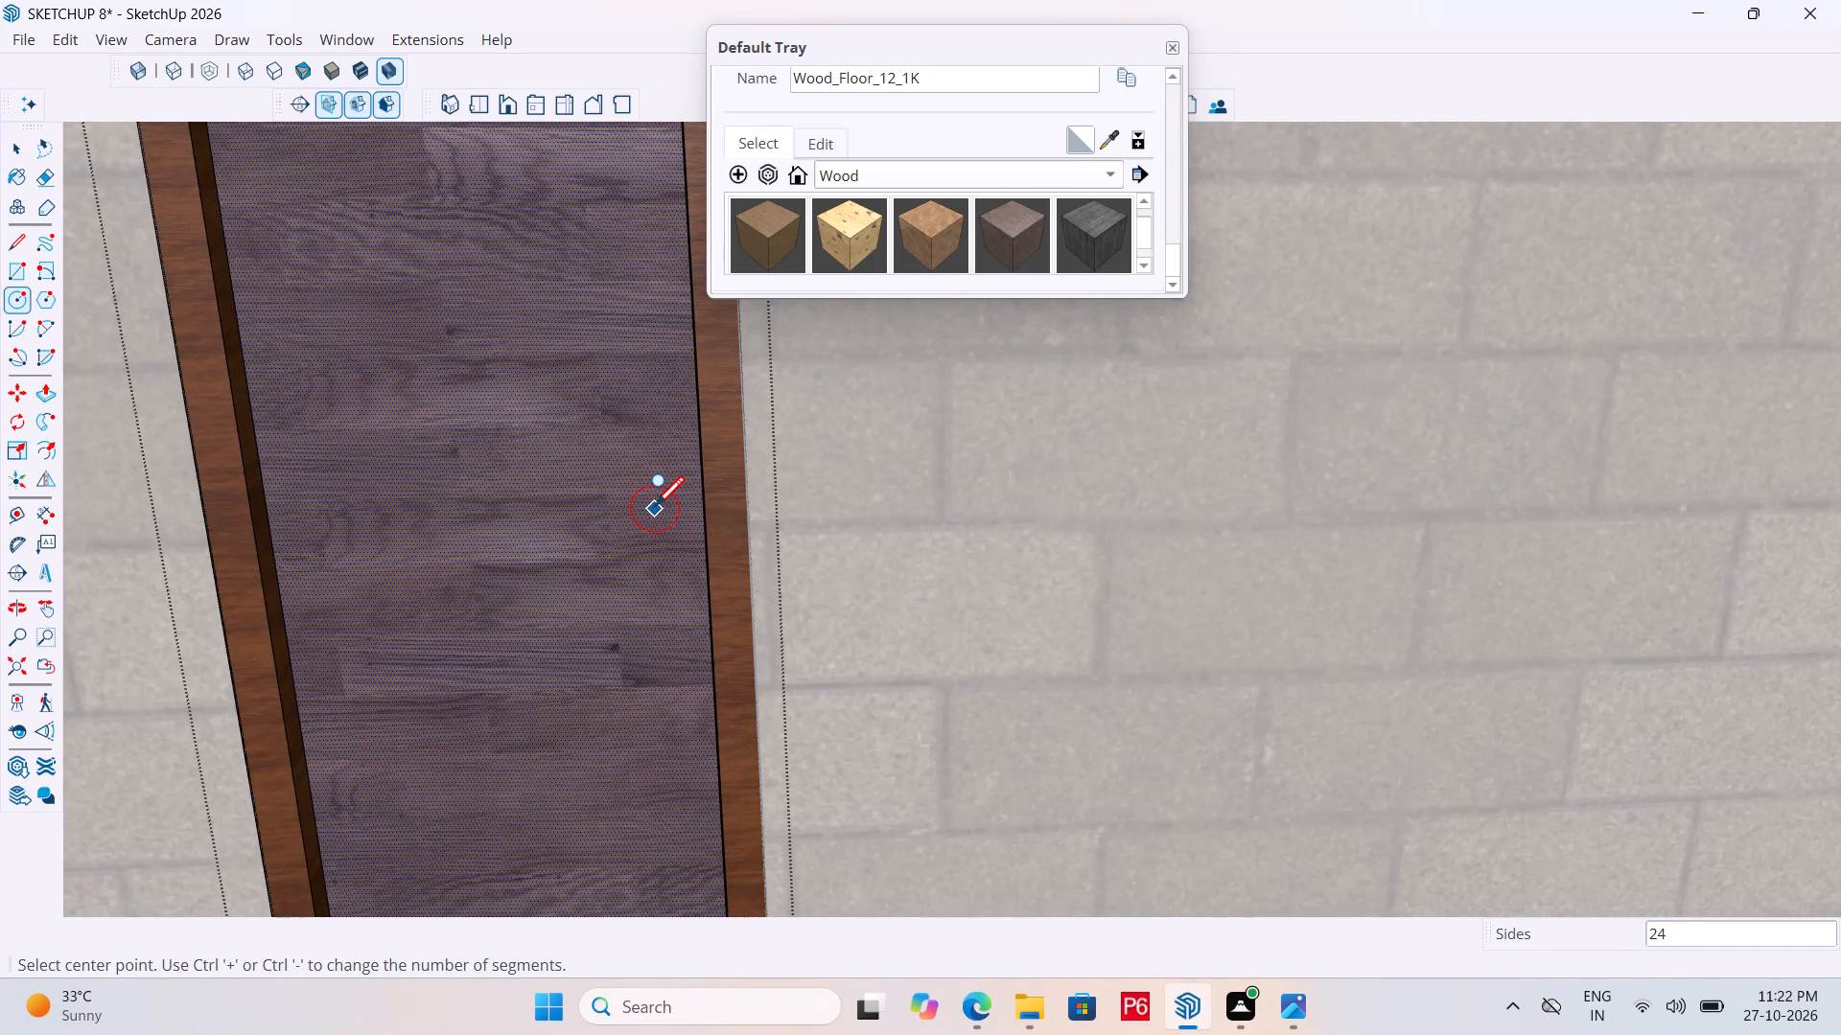
click(654, 509)
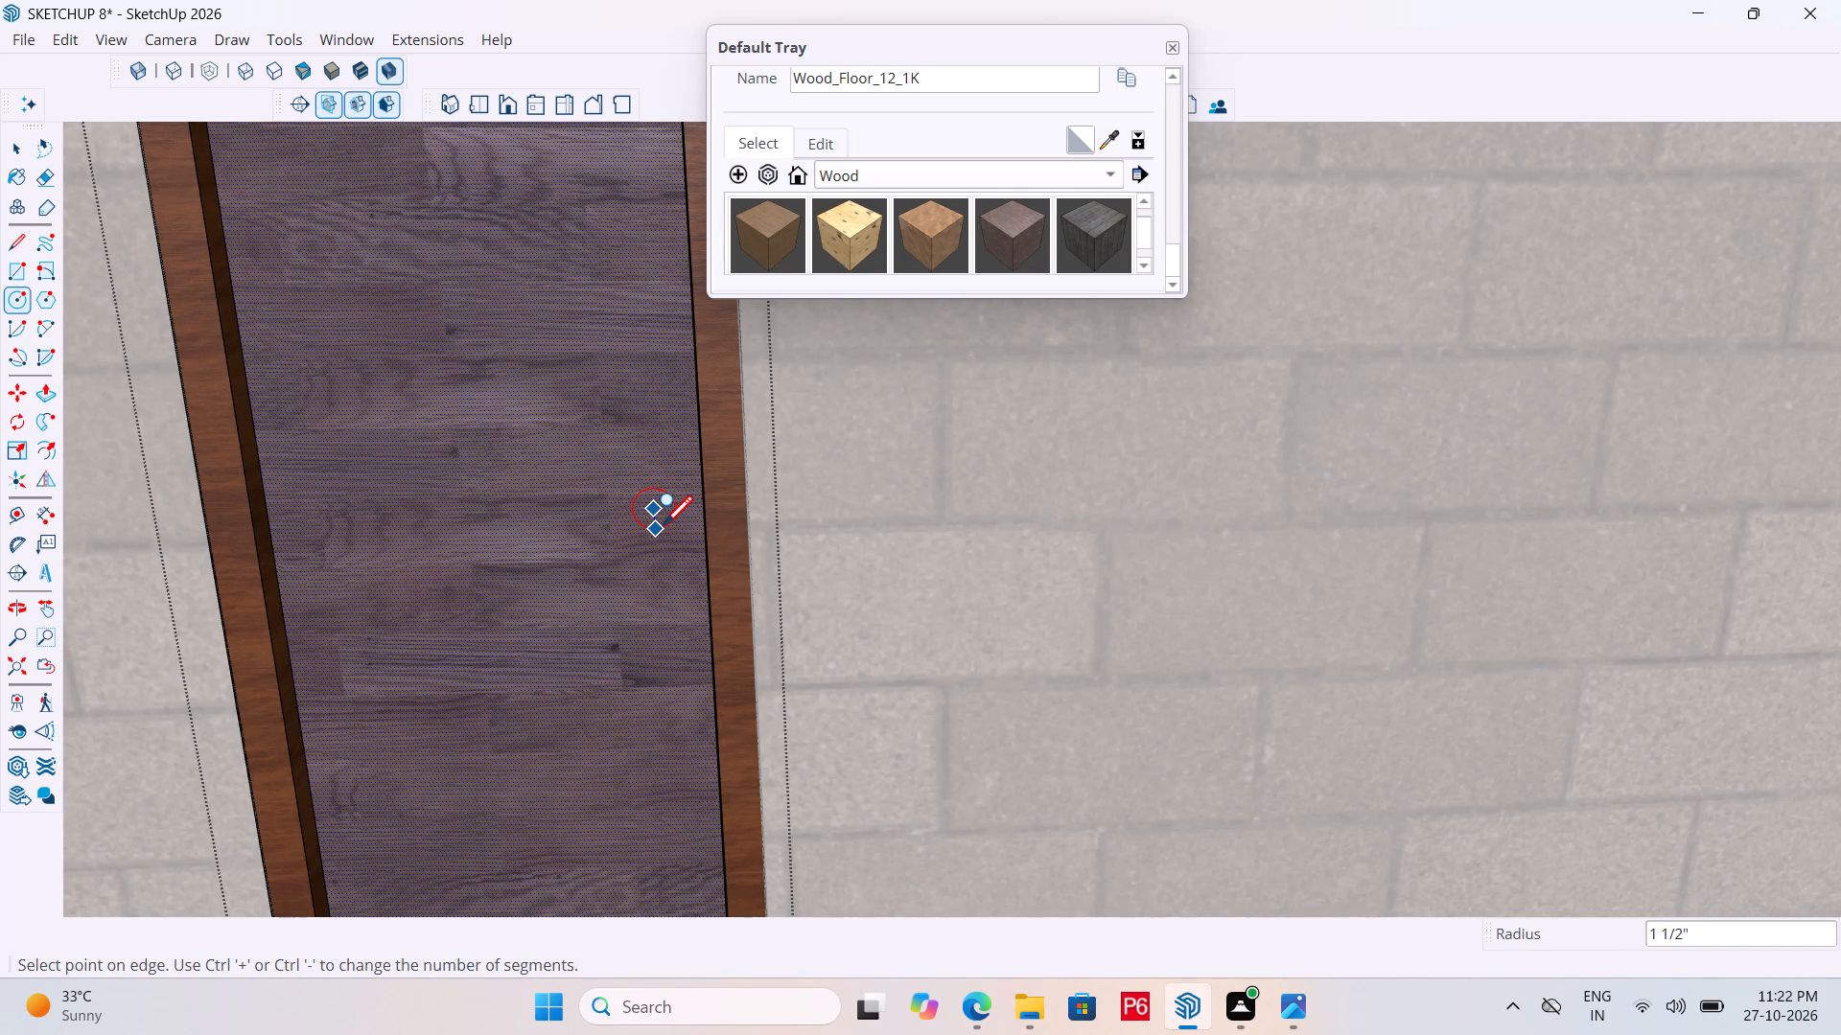
click(664, 535)
Select the small handle circle's face and edge on the door panel and make them a group.
key(space)
triple_click(660, 504)
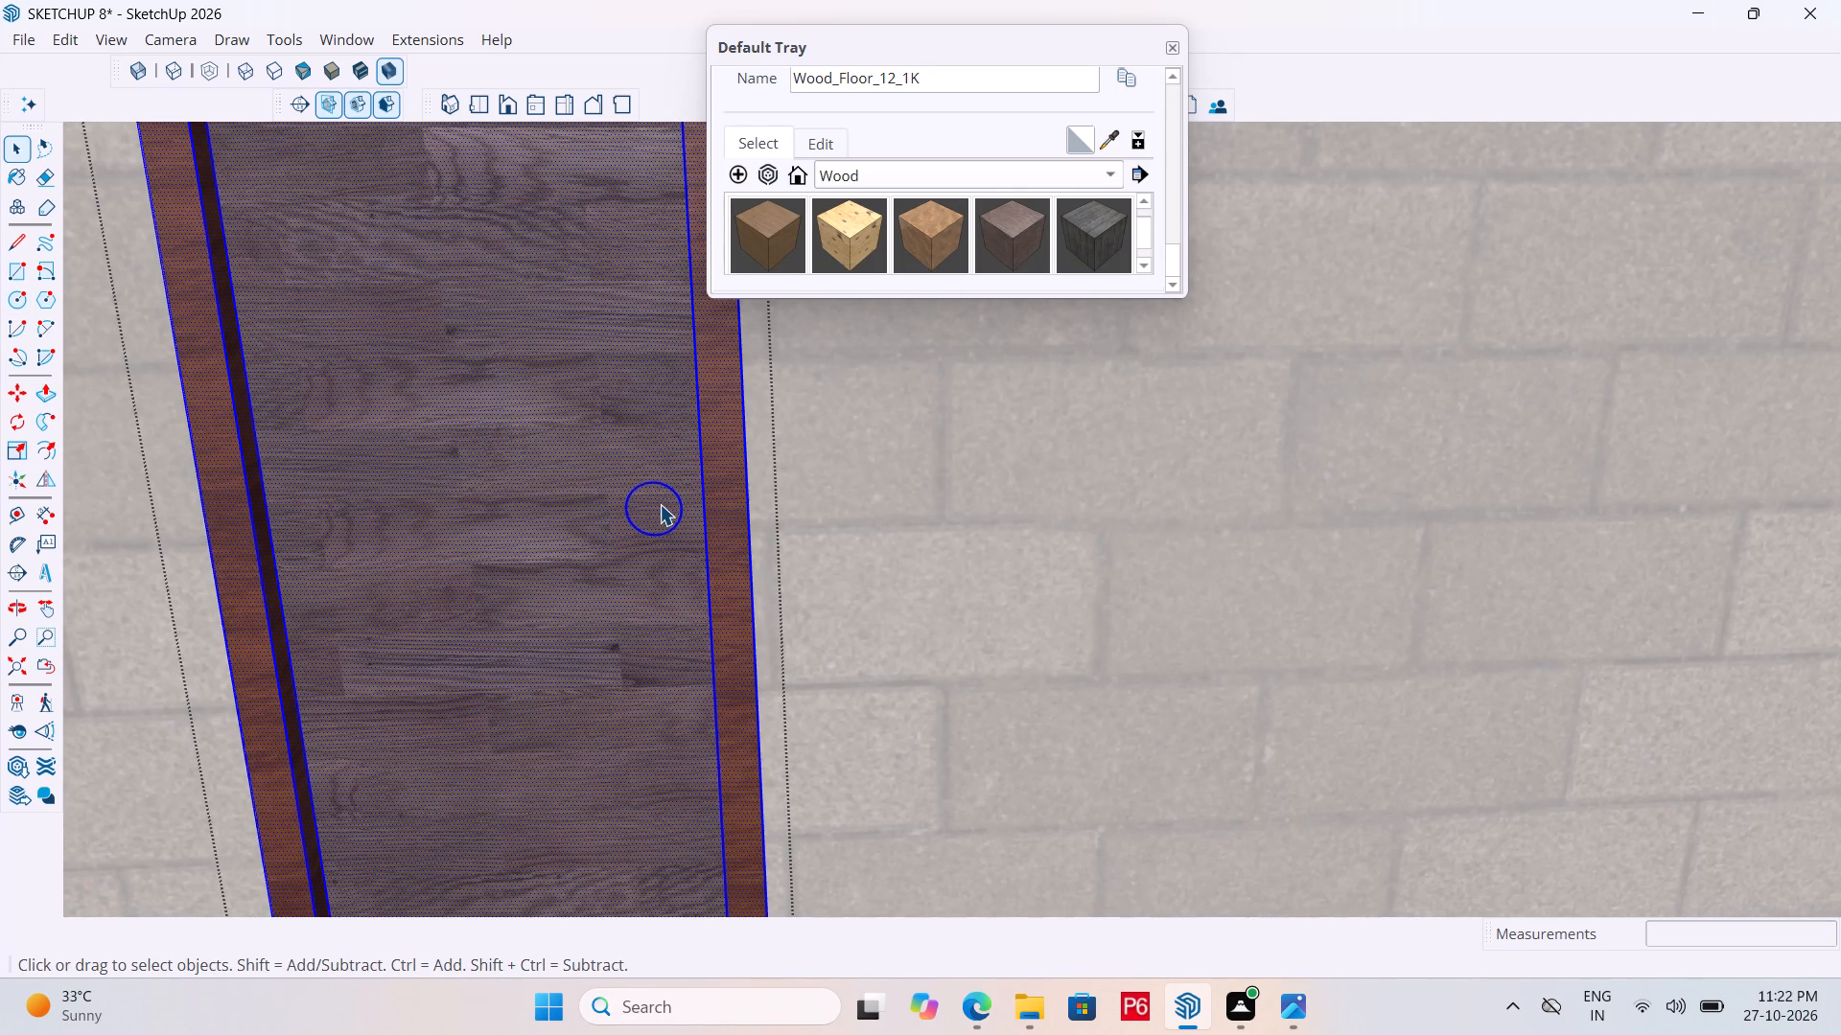
click(660, 504)
click(647, 522)
double_click(670, 512)
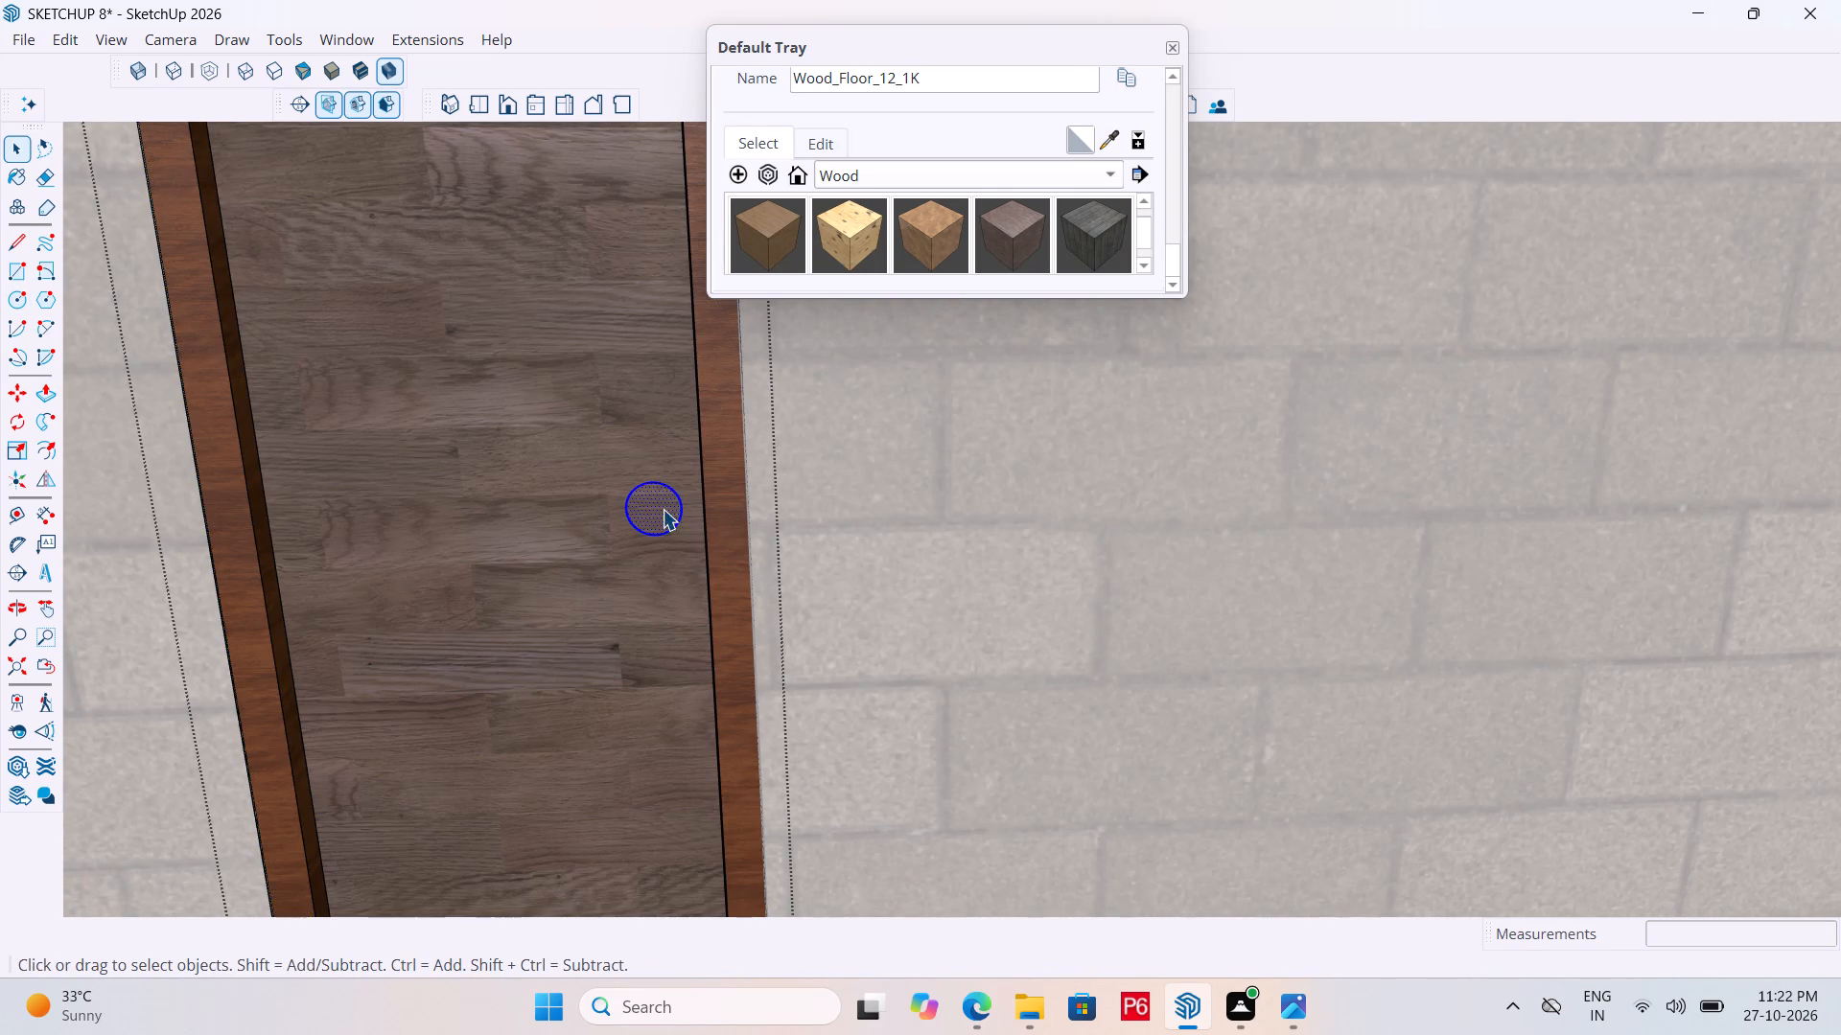
right_click(663, 509)
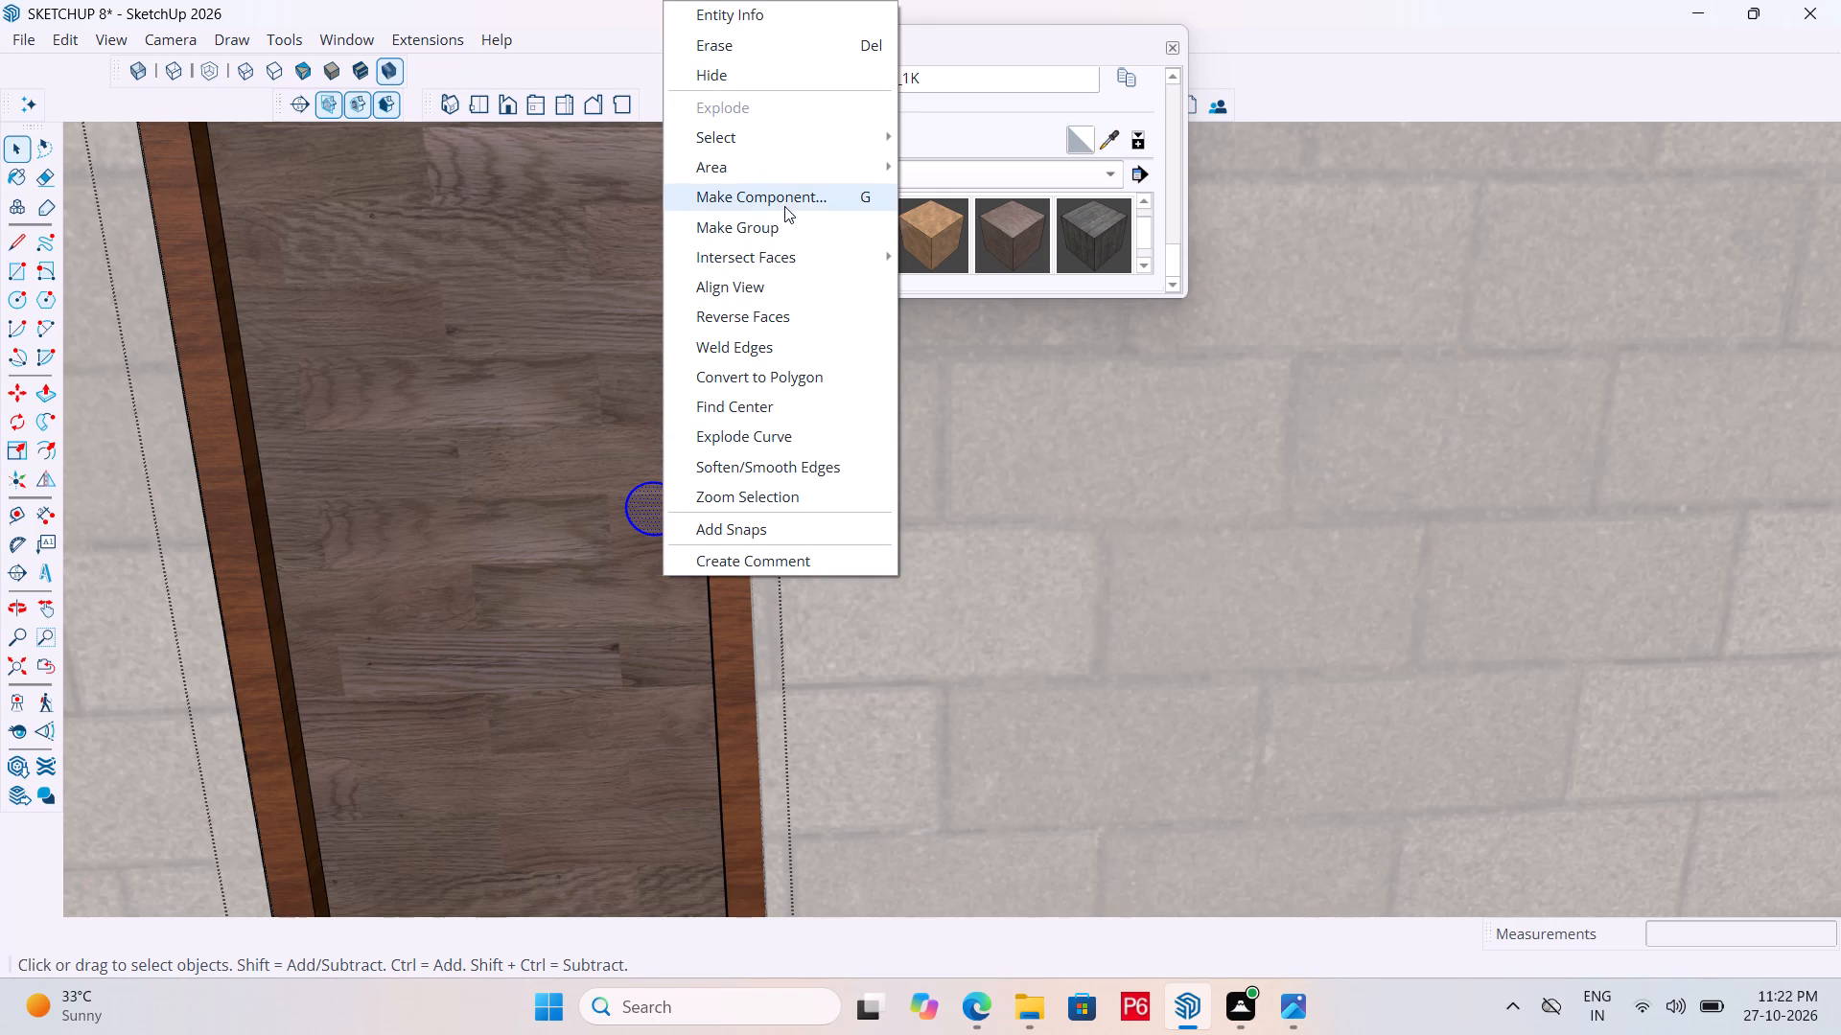
click(778, 230)
Open the handle circle's group and paint its face with the Metal_06_1K material.
double_click(664, 499)
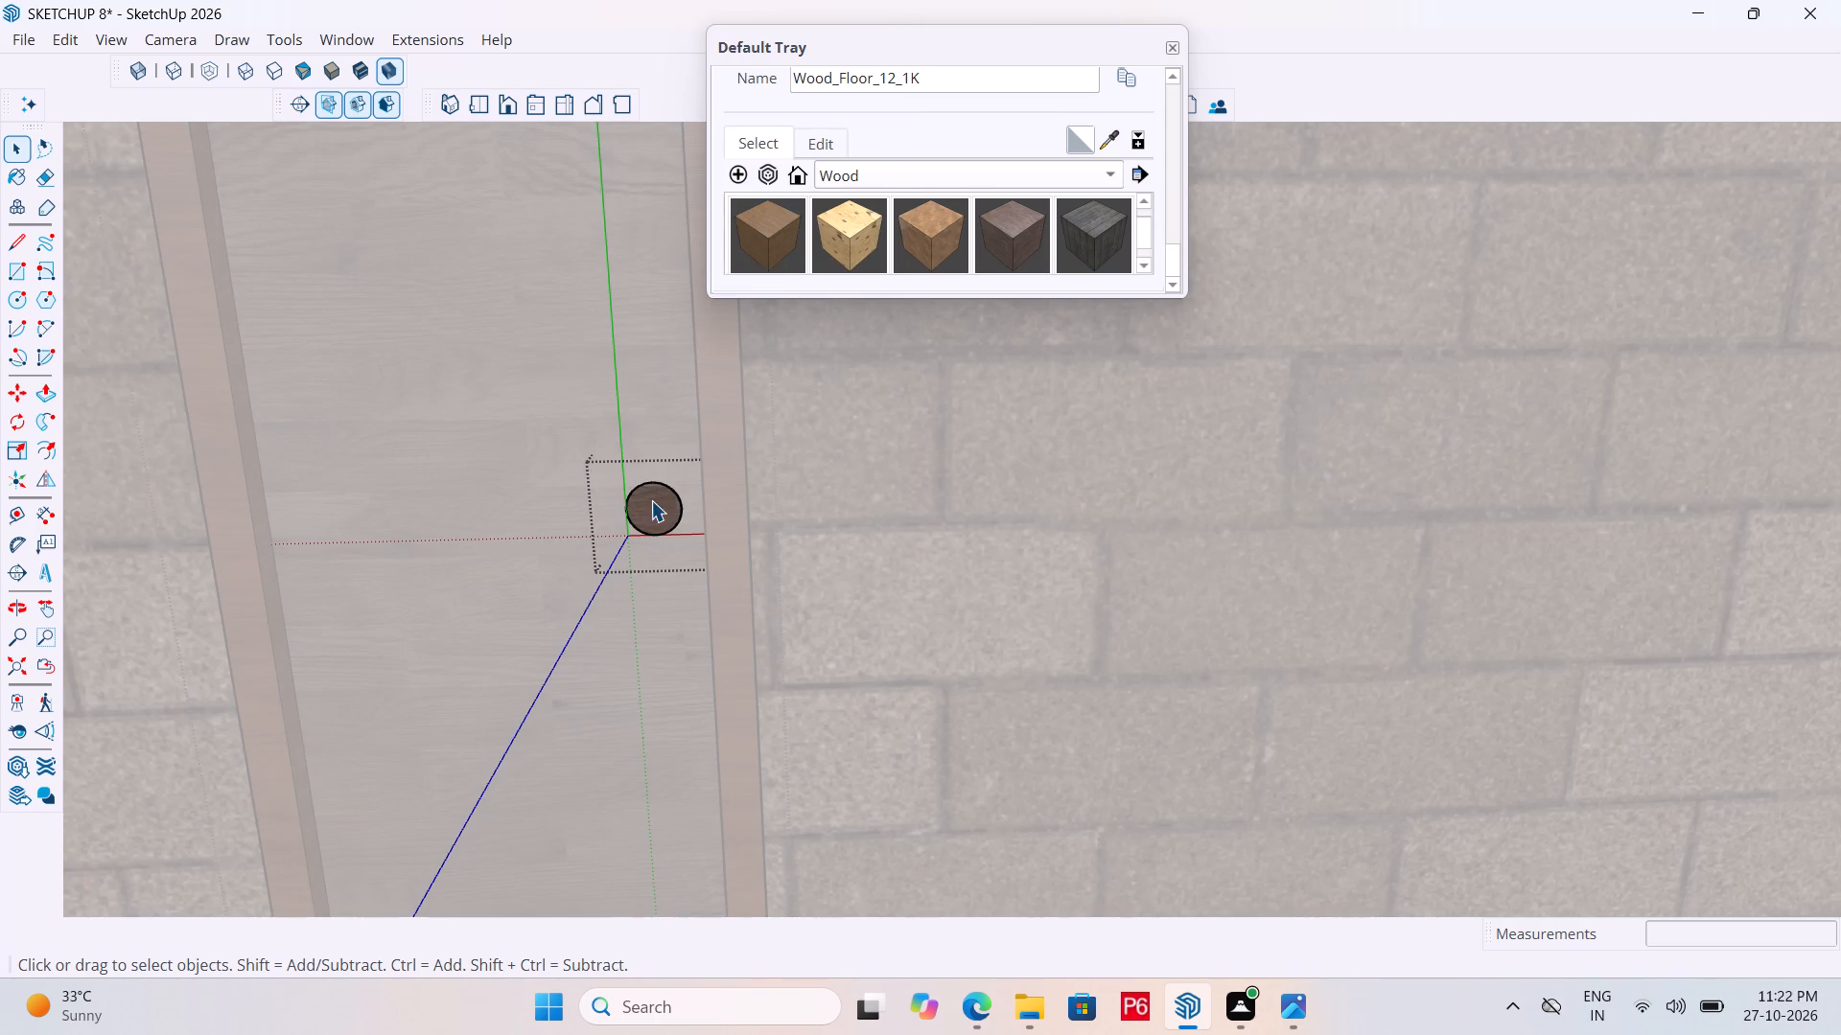
click(651, 500)
click(851, 186)
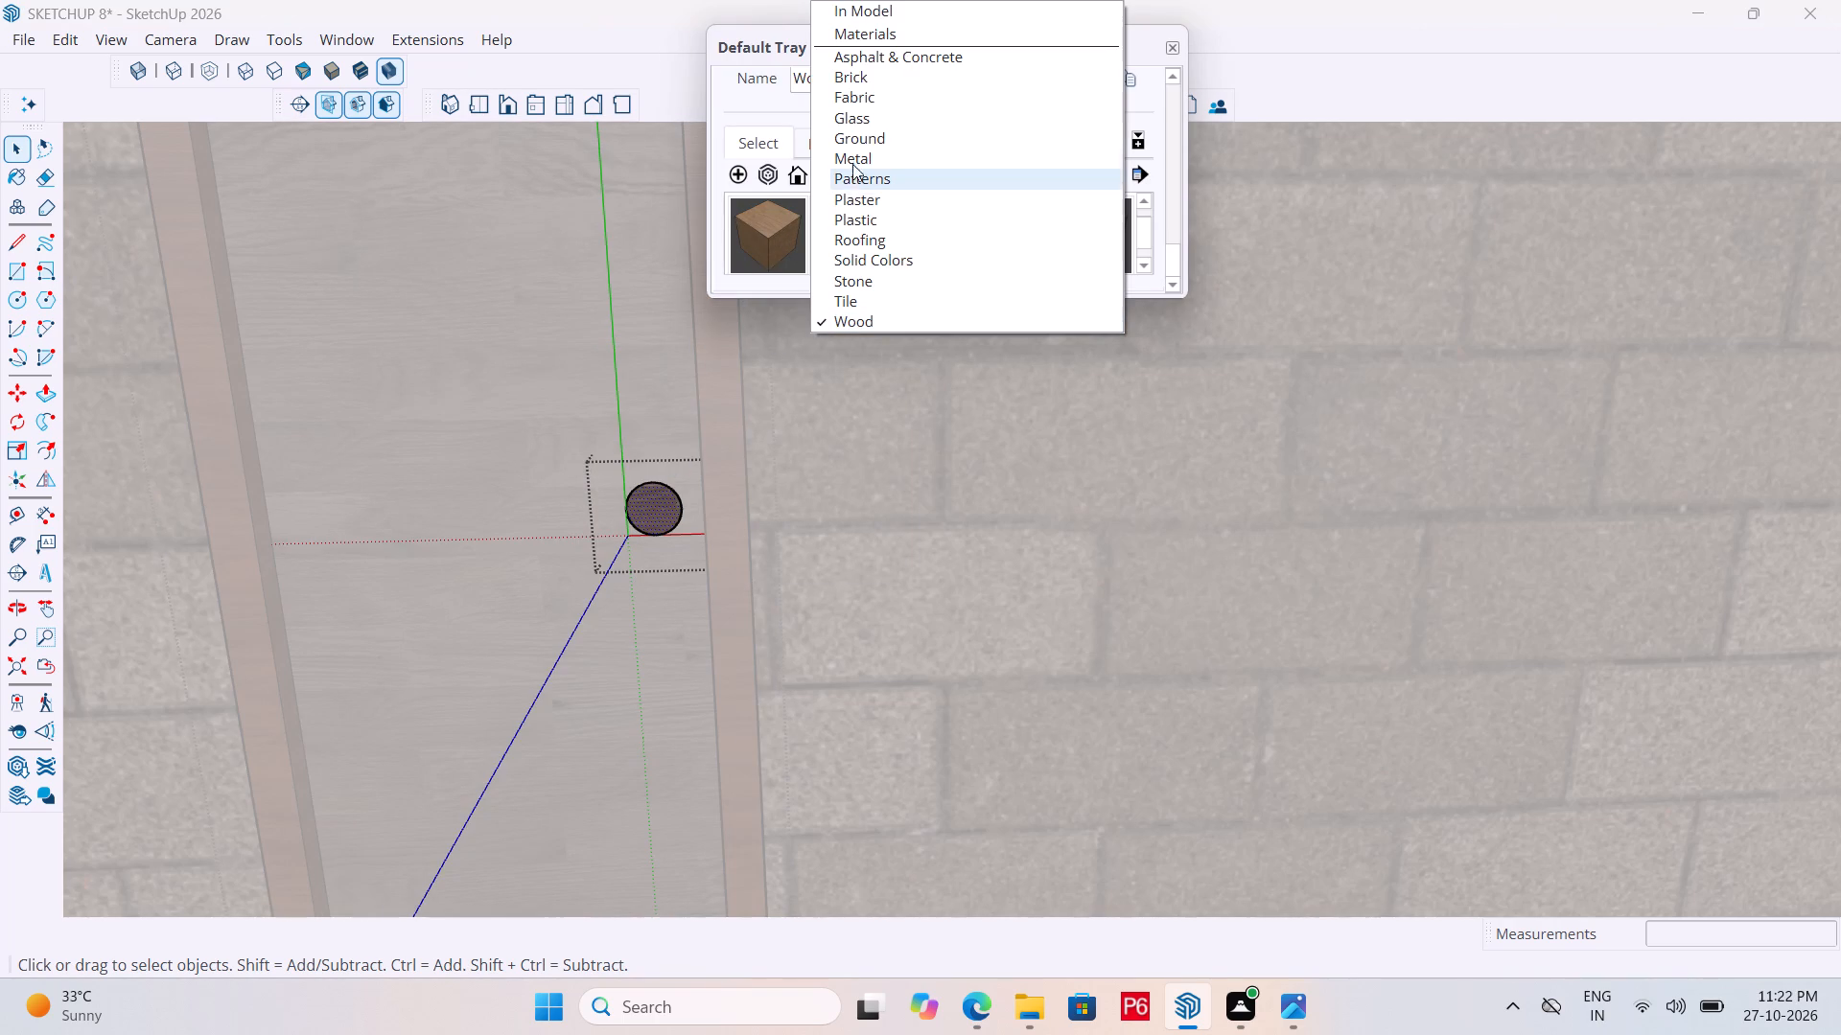
click(858, 156)
click(772, 213)
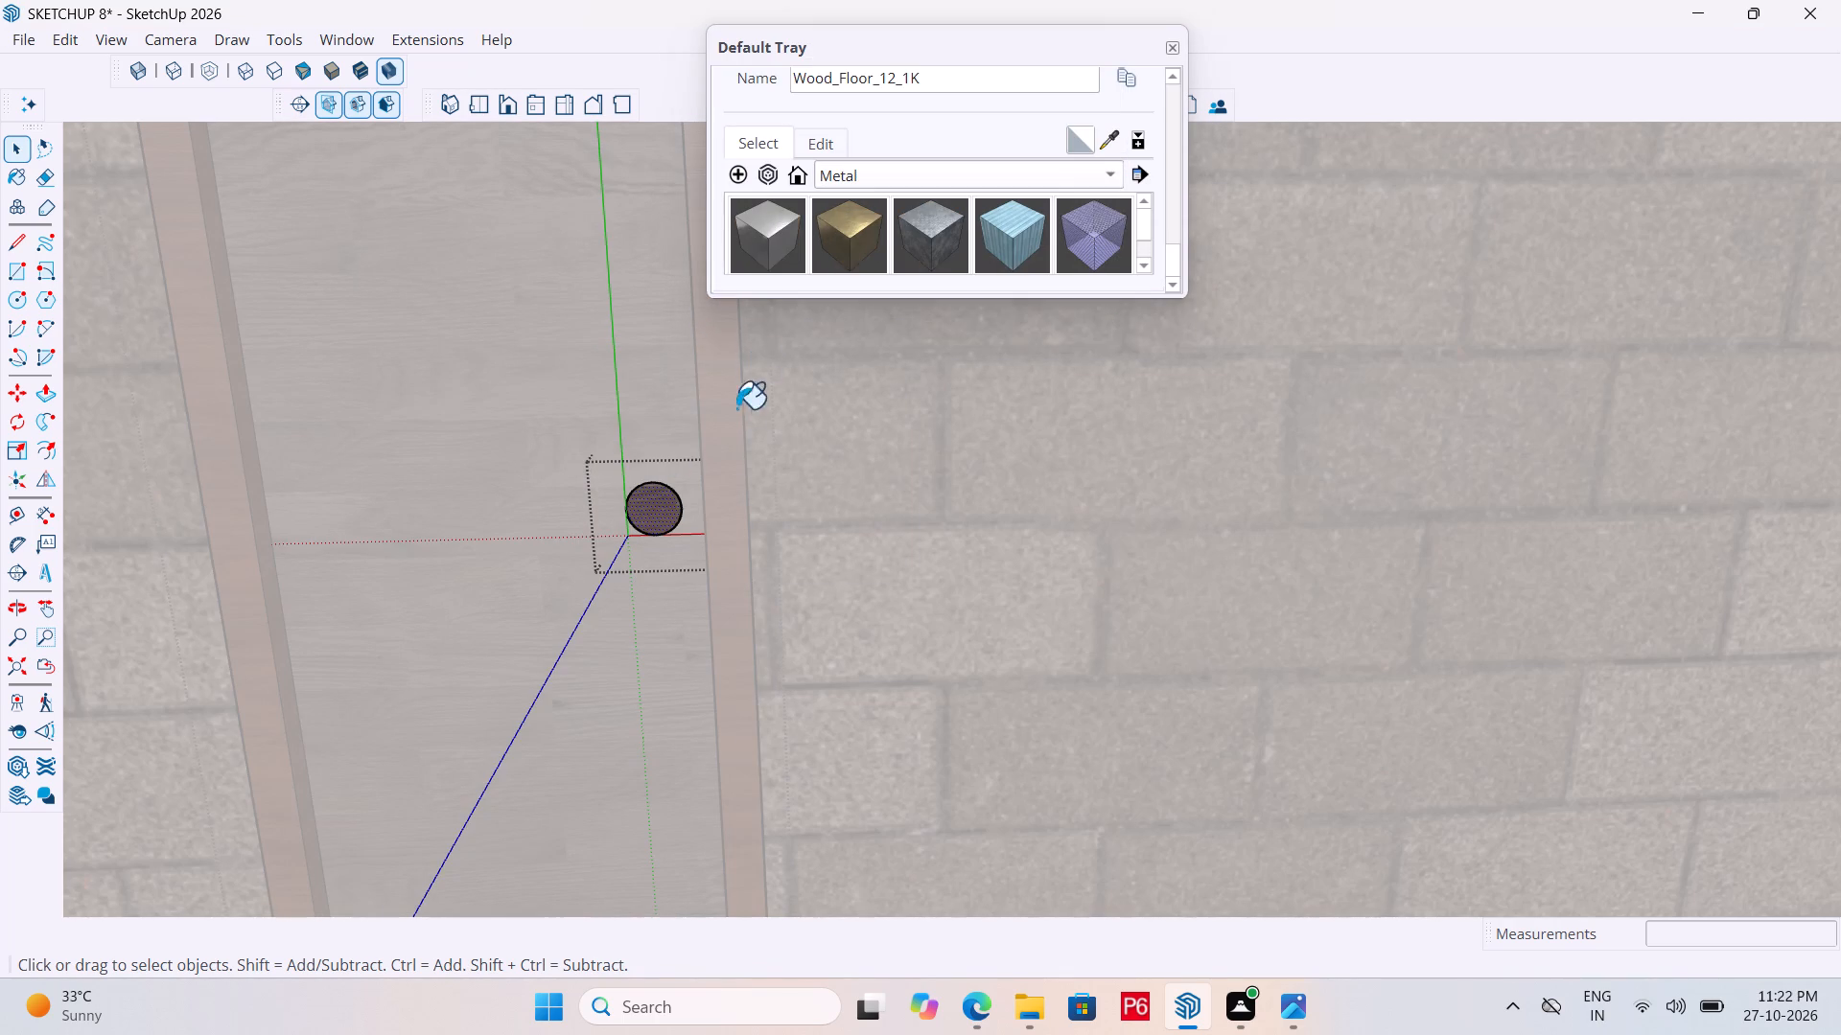
click(664, 523)
Push/pull the metal handle circle outward from the door panel by about 1/2".
key(p)
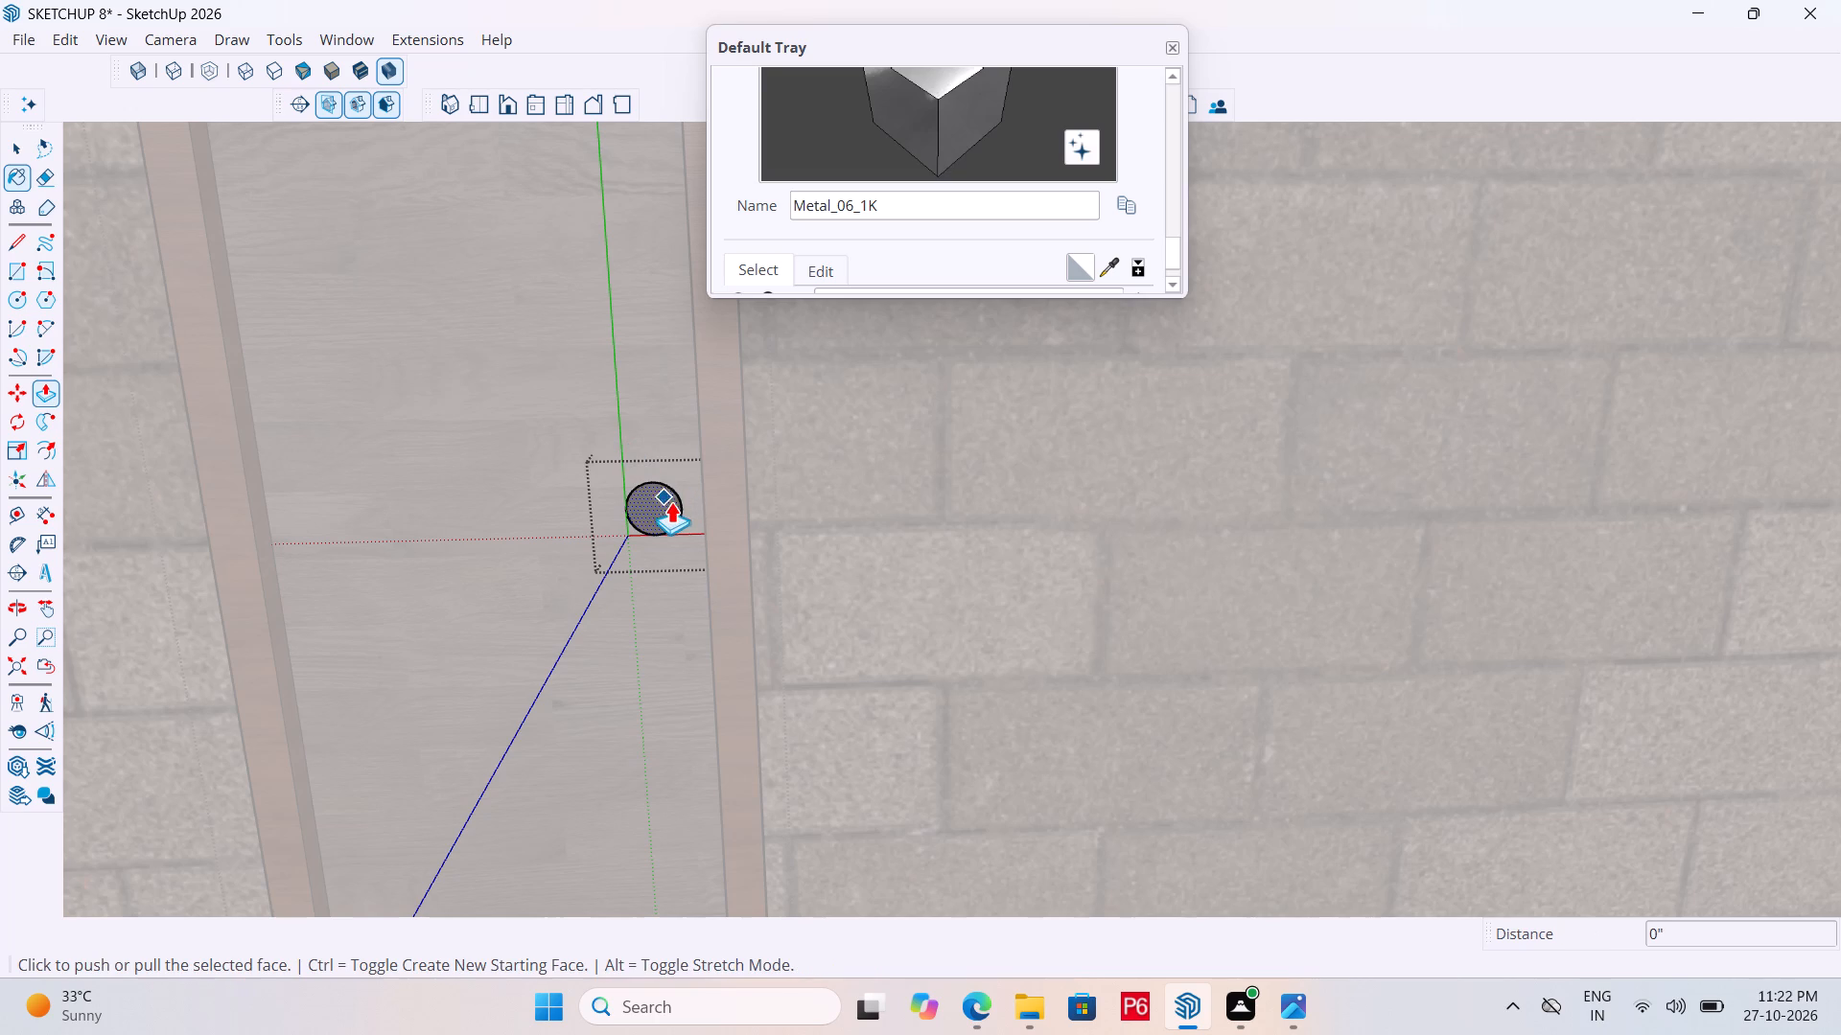
click(664, 511)
middle_drag(661, 528, 761, 581)
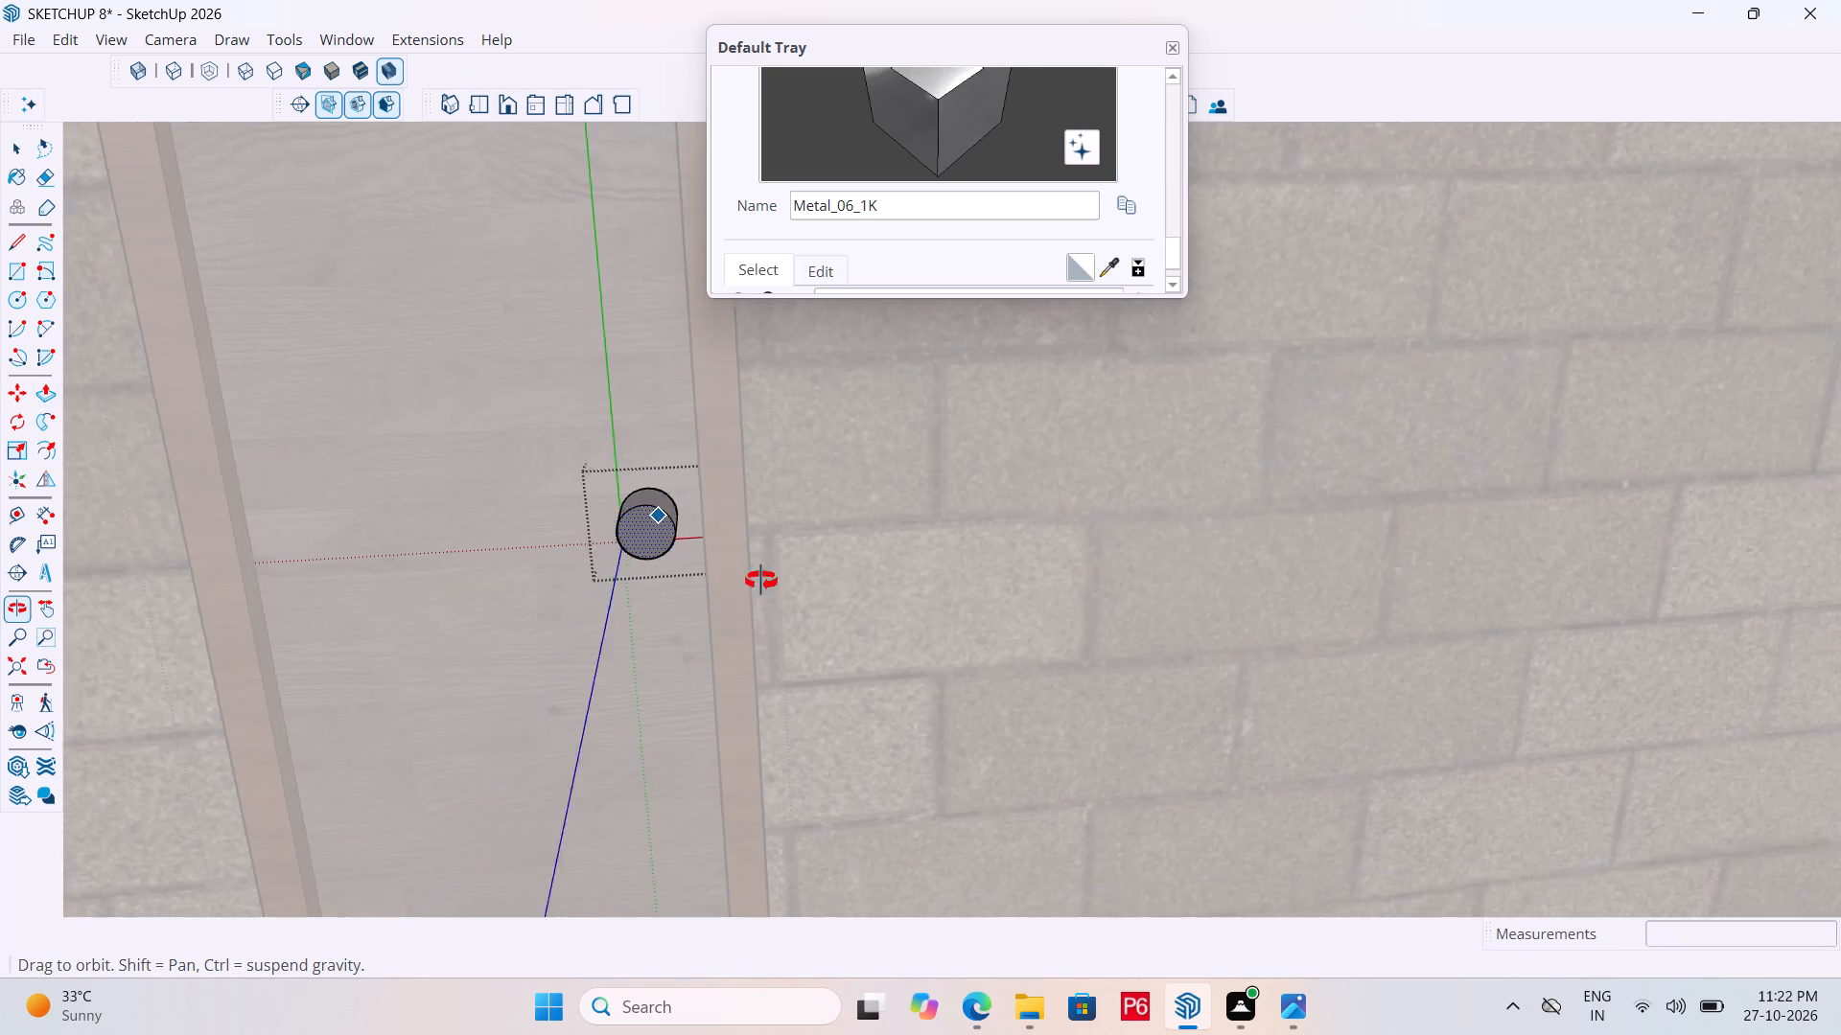
middle_drag(761, 581, 1085, 576)
scroll(704, 627, up, 6)
scroll(652, 566, up, 3)
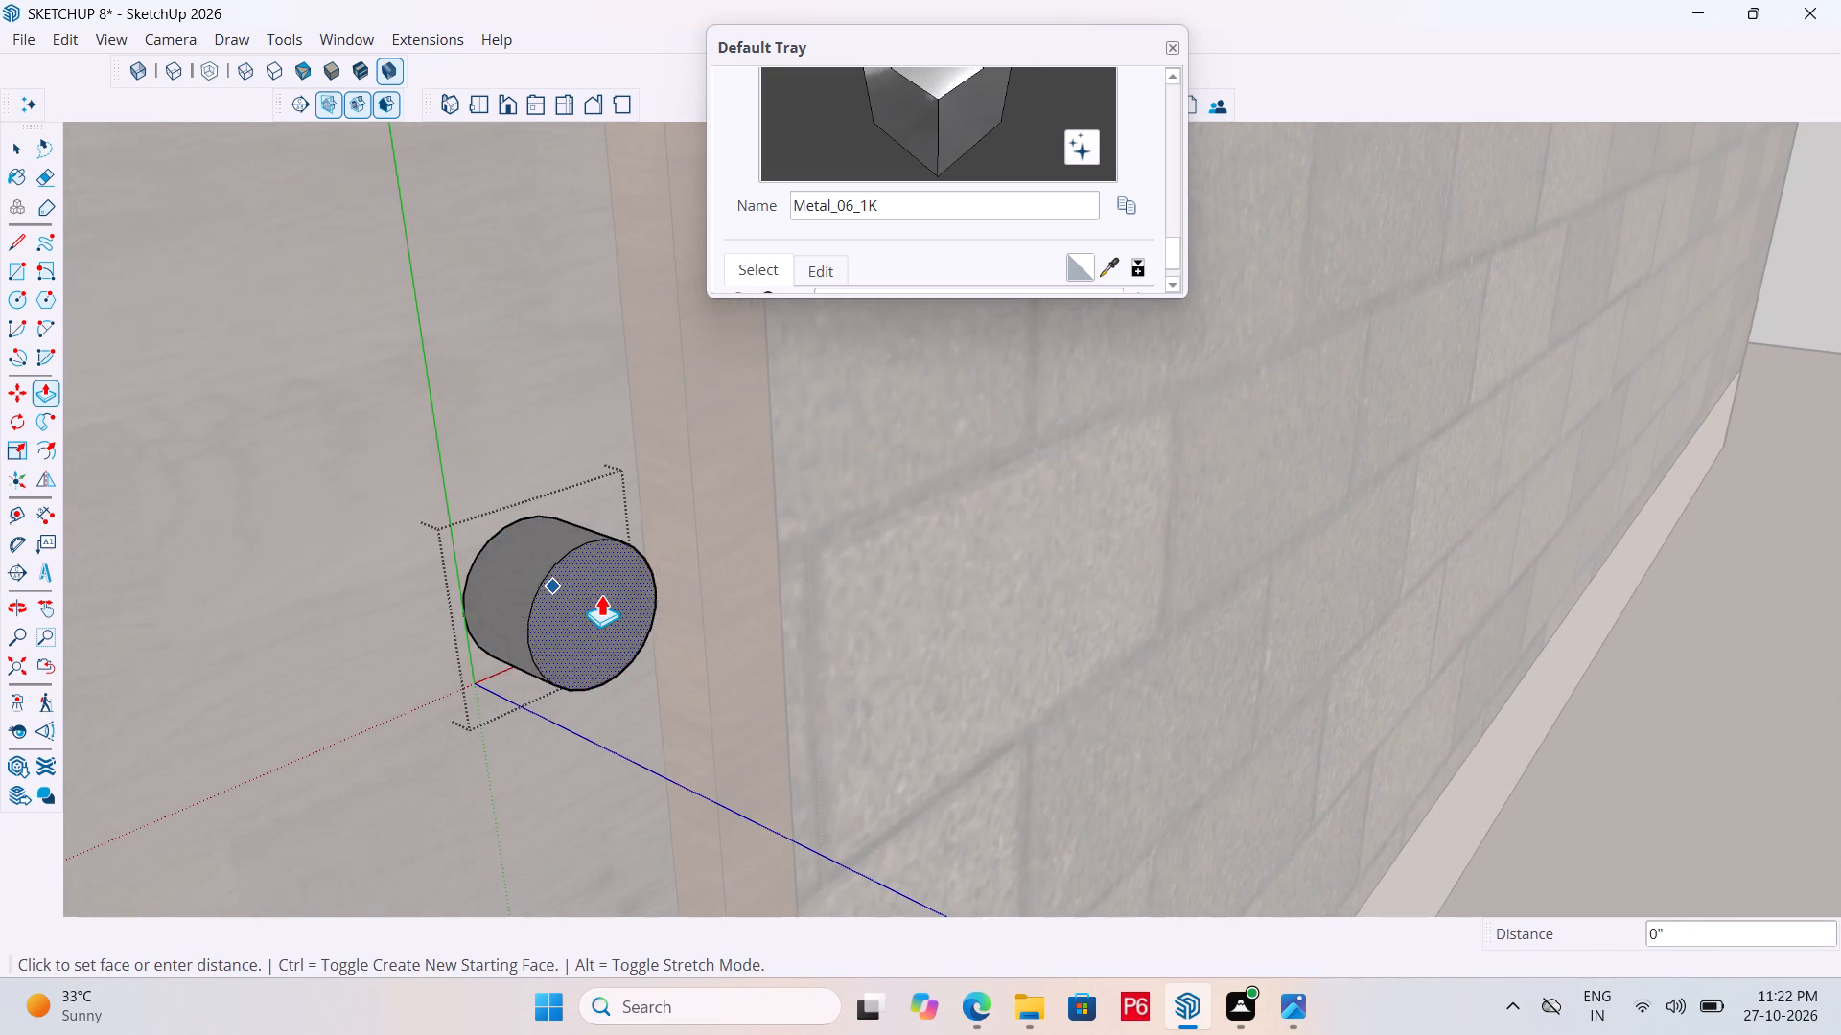
click(560, 601)
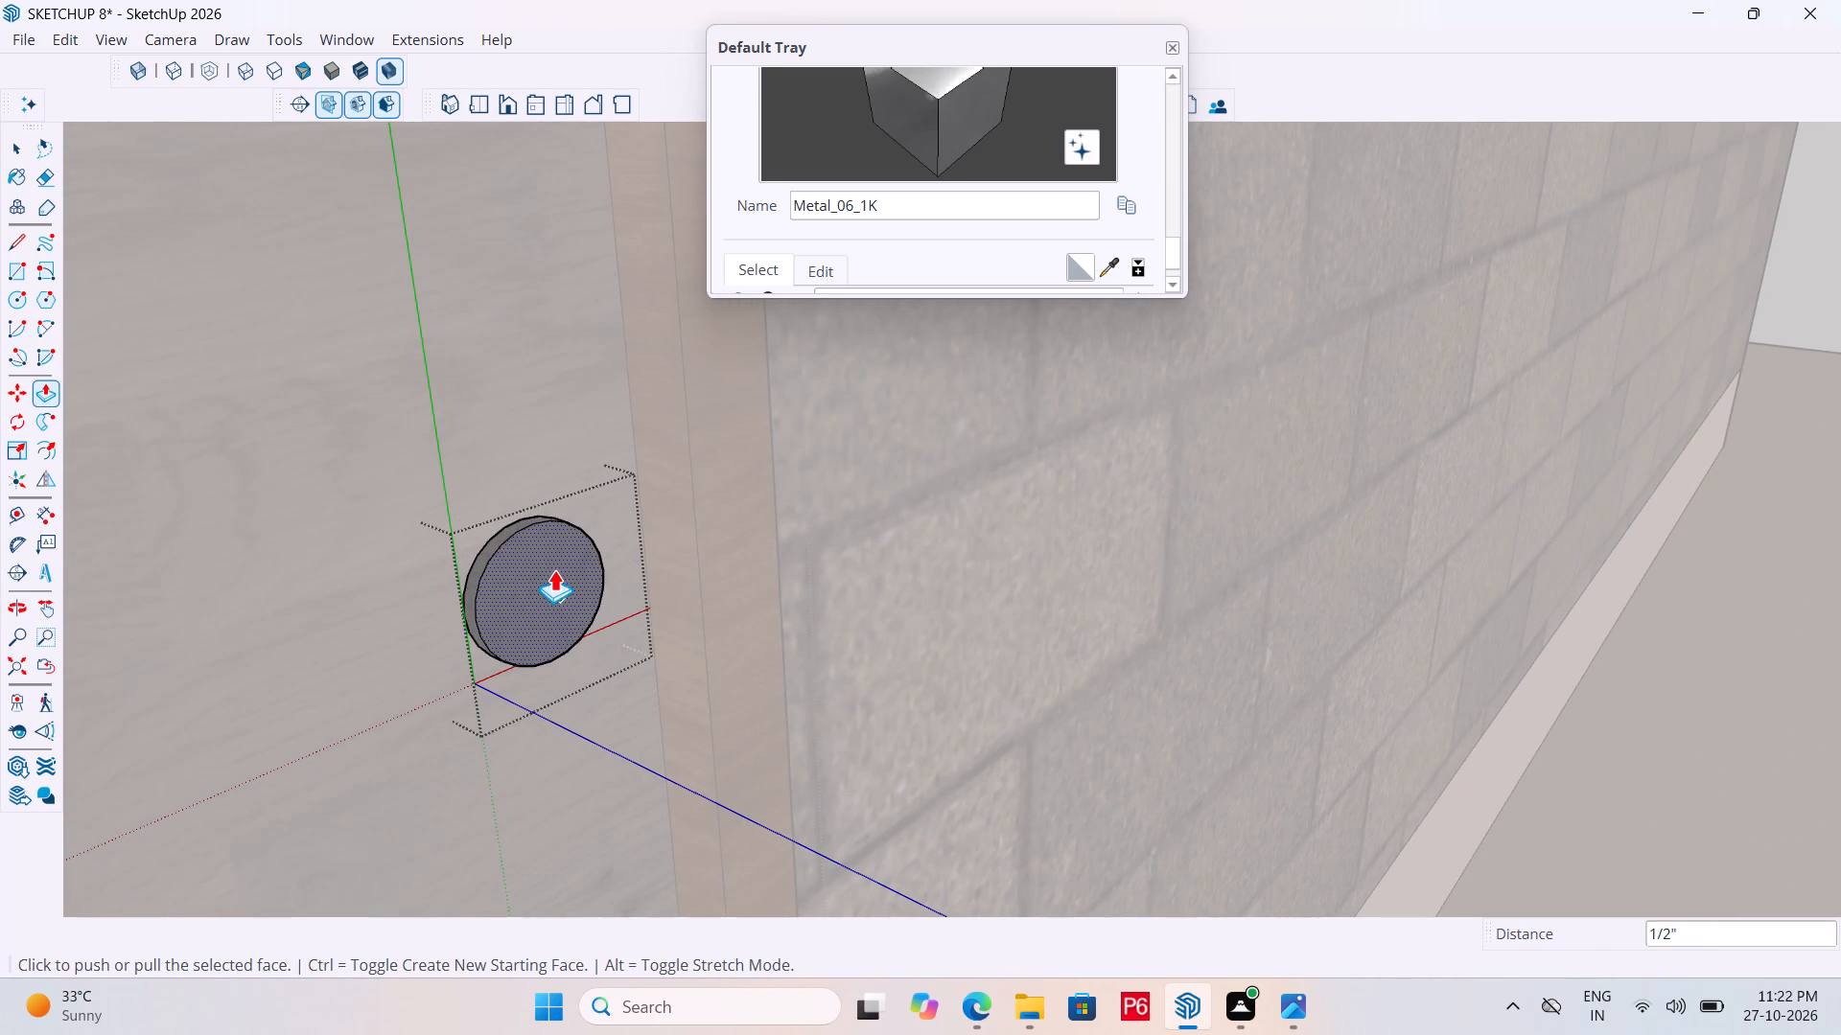
Save the model with the finished door handle.
scroll(497, 499, down, 5)
key(ctrl+s)
key(ctrl+s)
key(ctrl+s)
key(ctrl+s)
key(ctrl+s)
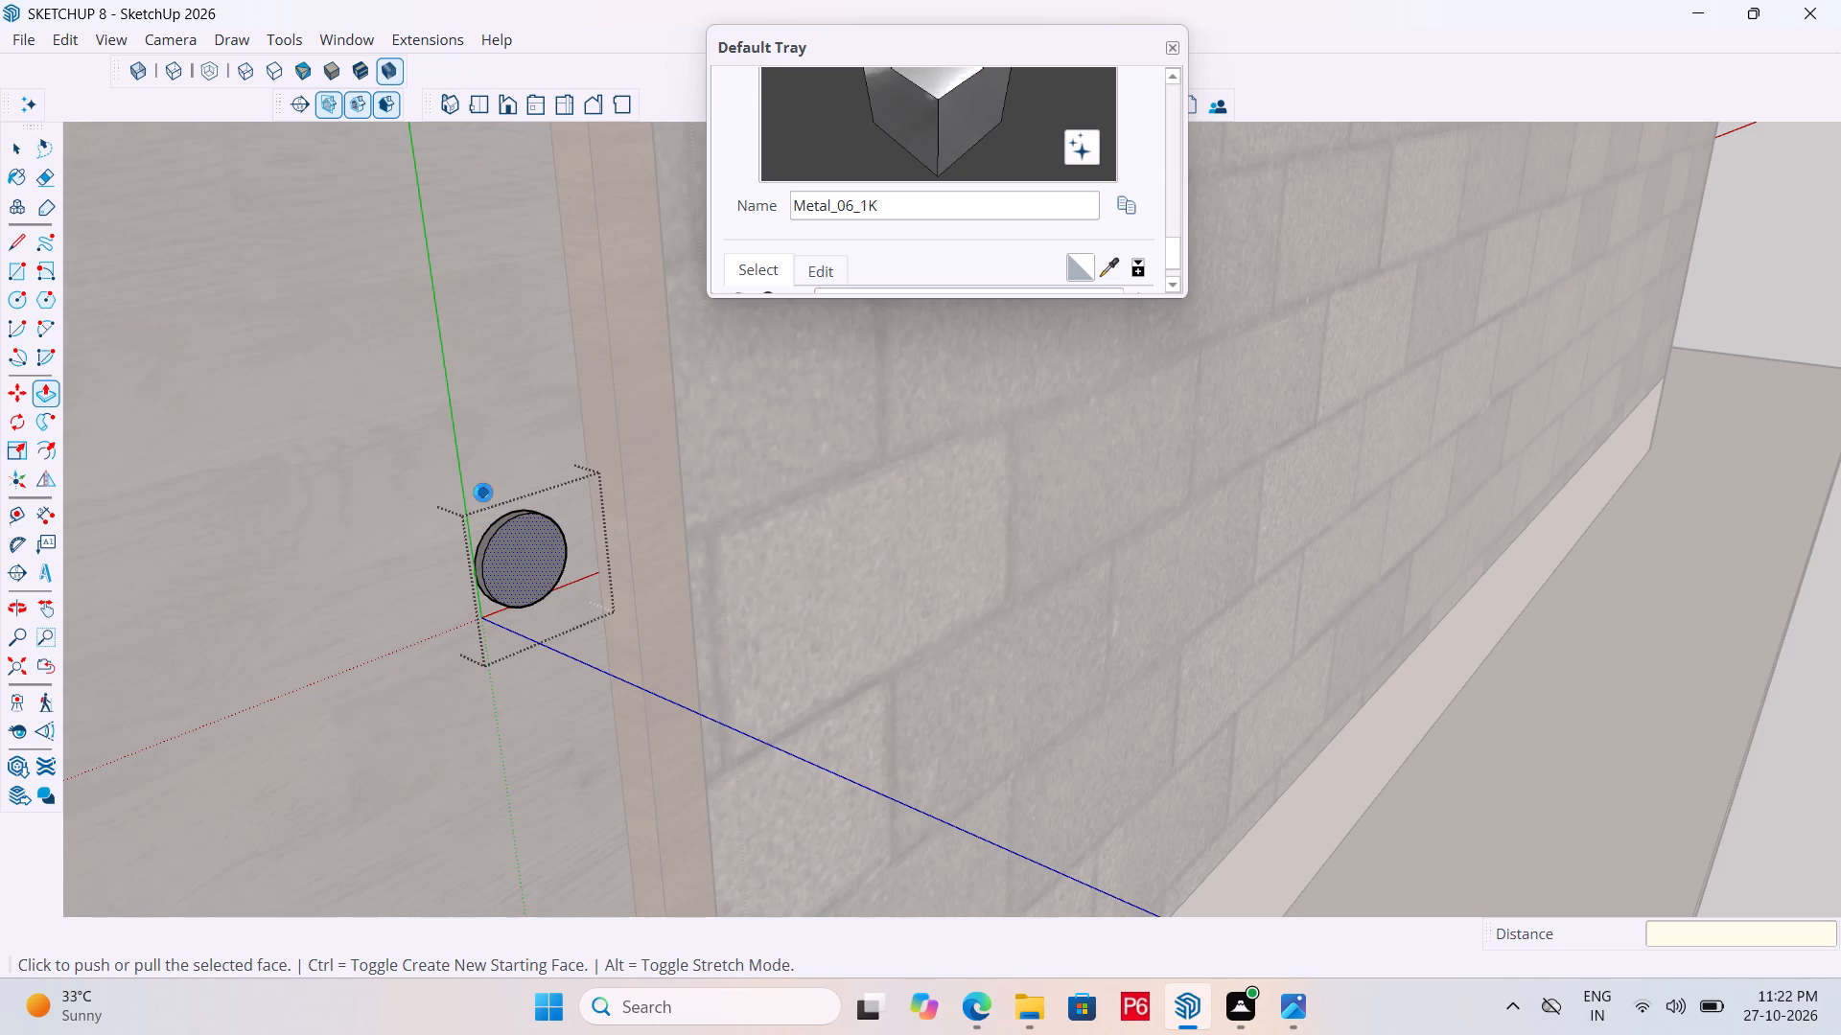
key(ctrl+s)
key(ctrl+s)
key(ctrl+s)
key(ctrl+s)
key(ctrl+s)
key(ctrl+s)
key(ctrl+s)
Exit the handle and door groups back to the whole model.
scroll(412, 459, down, 12)
key(space)
scroll(516, 397, down, 12)
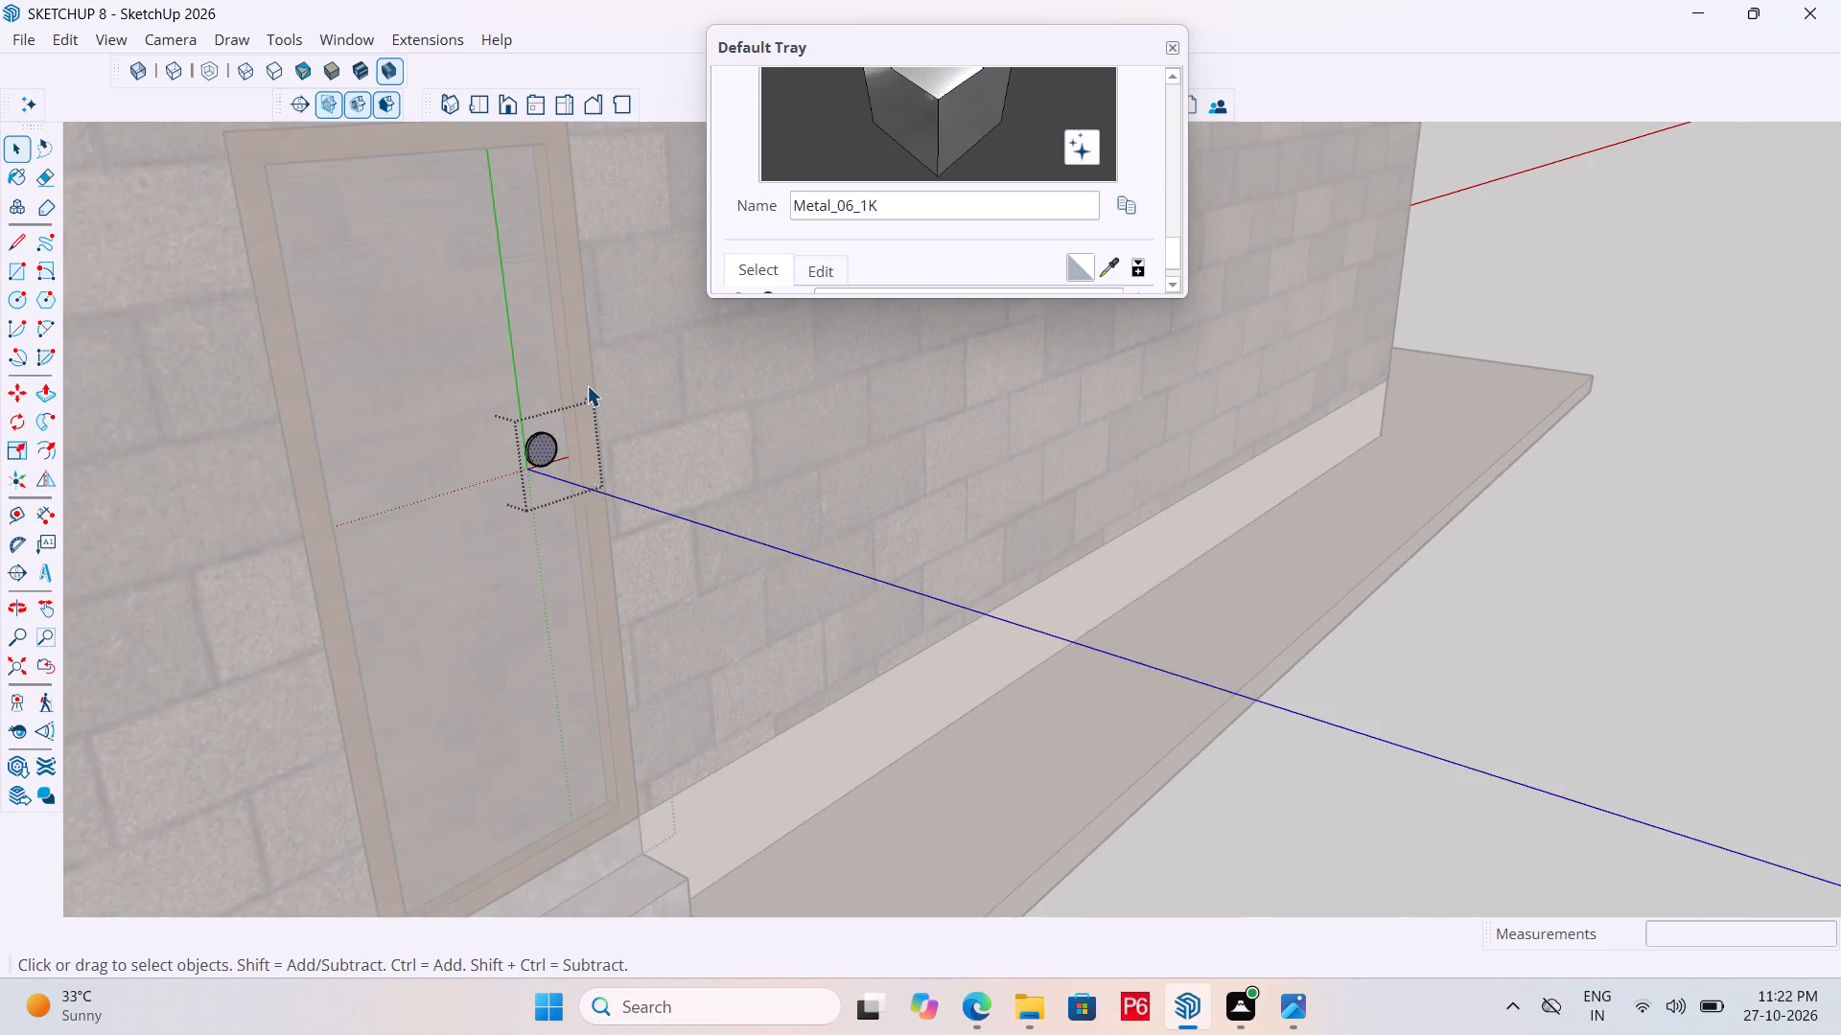
scroll(587, 385, down, 4)
key(space)
click(1364, 517)
click(1426, 511)
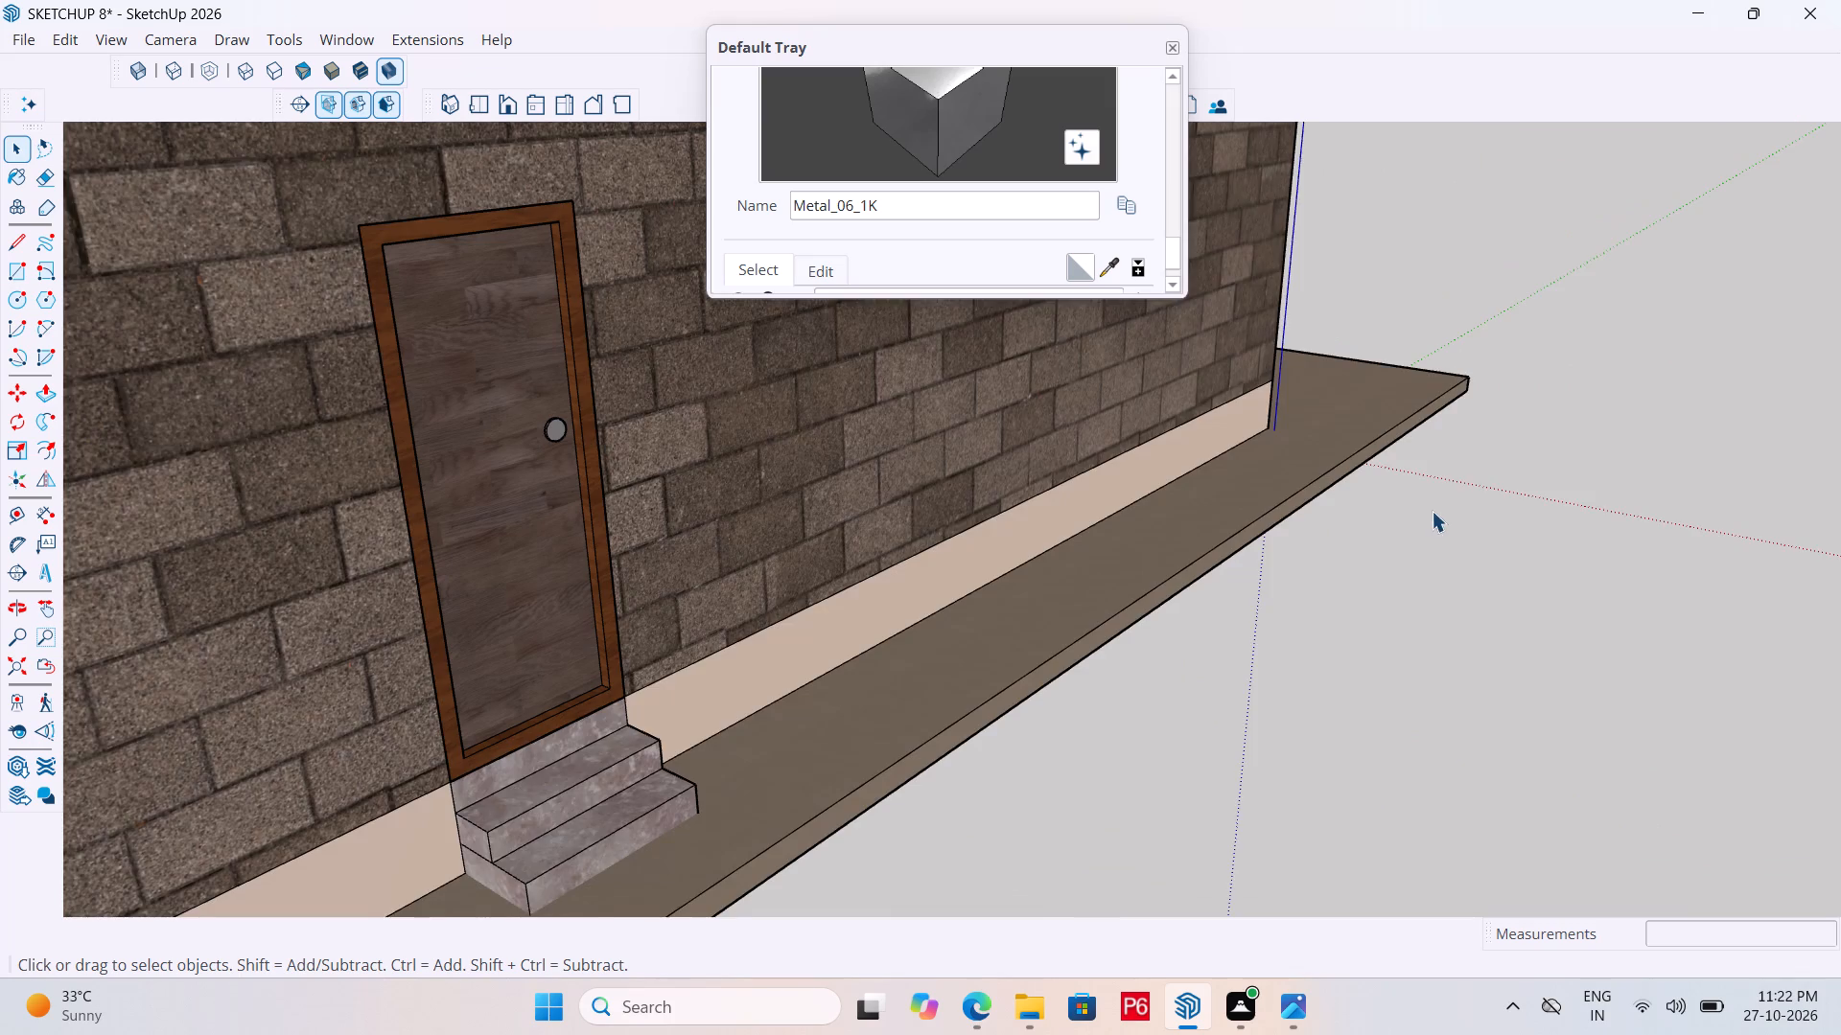
Copy the finished door from its outer bottom corner to the matching bottom corner of the side wall's empty opening.
scroll(1356, 427, down, 8)
middle_drag(1114, 537, 1024, 549)
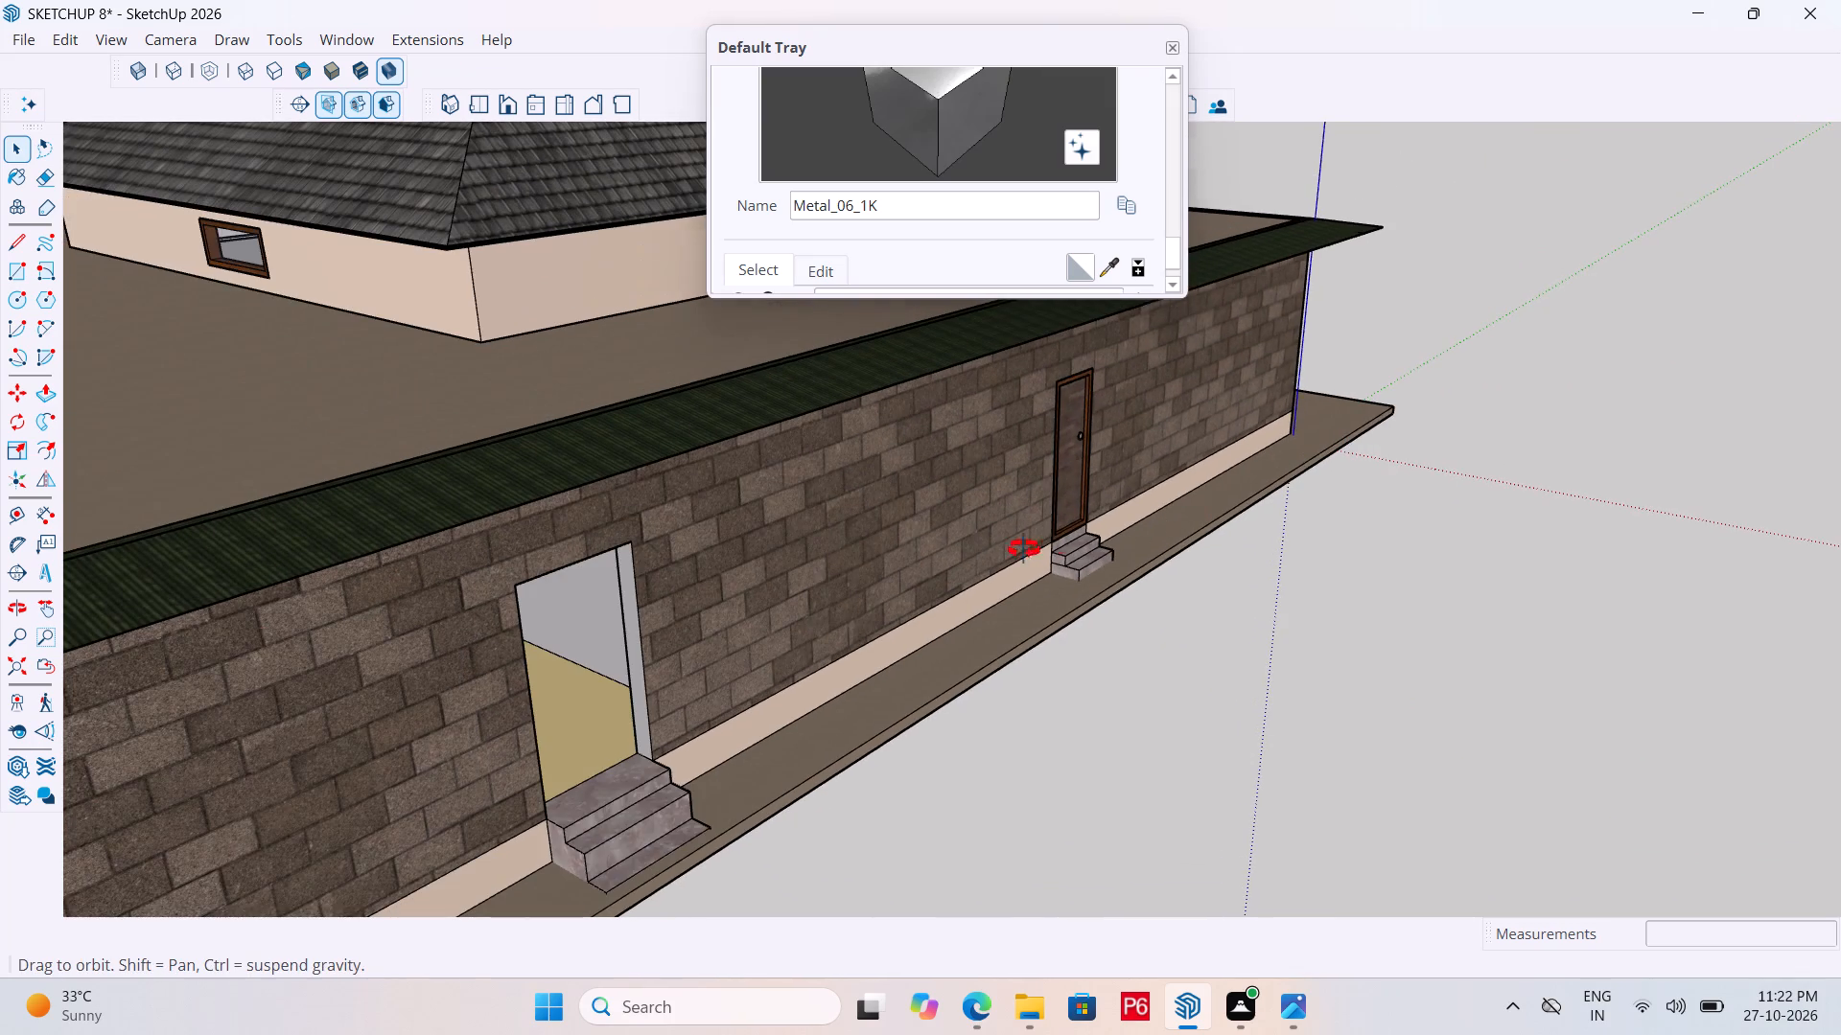
middle_drag(1024, 549, 1010, 540)
scroll(1011, 537, up, 11)
click(991, 505)
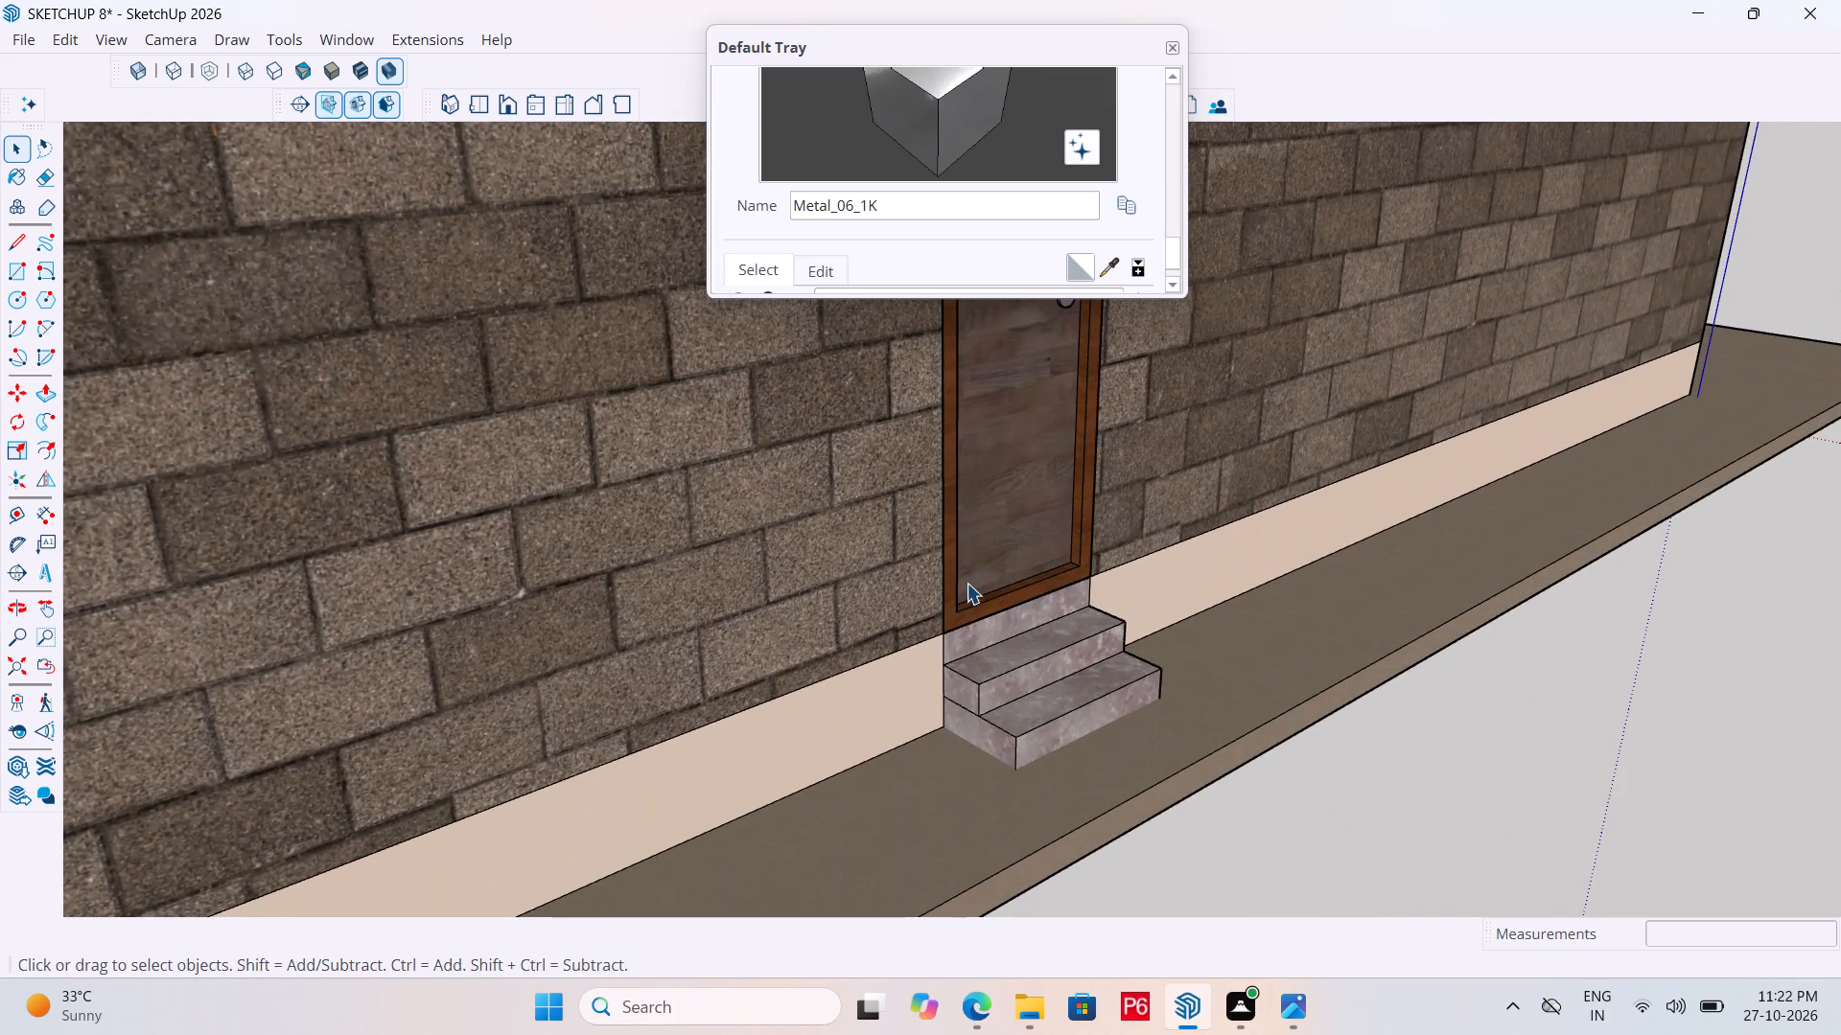
scroll(967, 583, up, 9)
key(m)
click(893, 712)
scroll(1108, 520, down, 4)
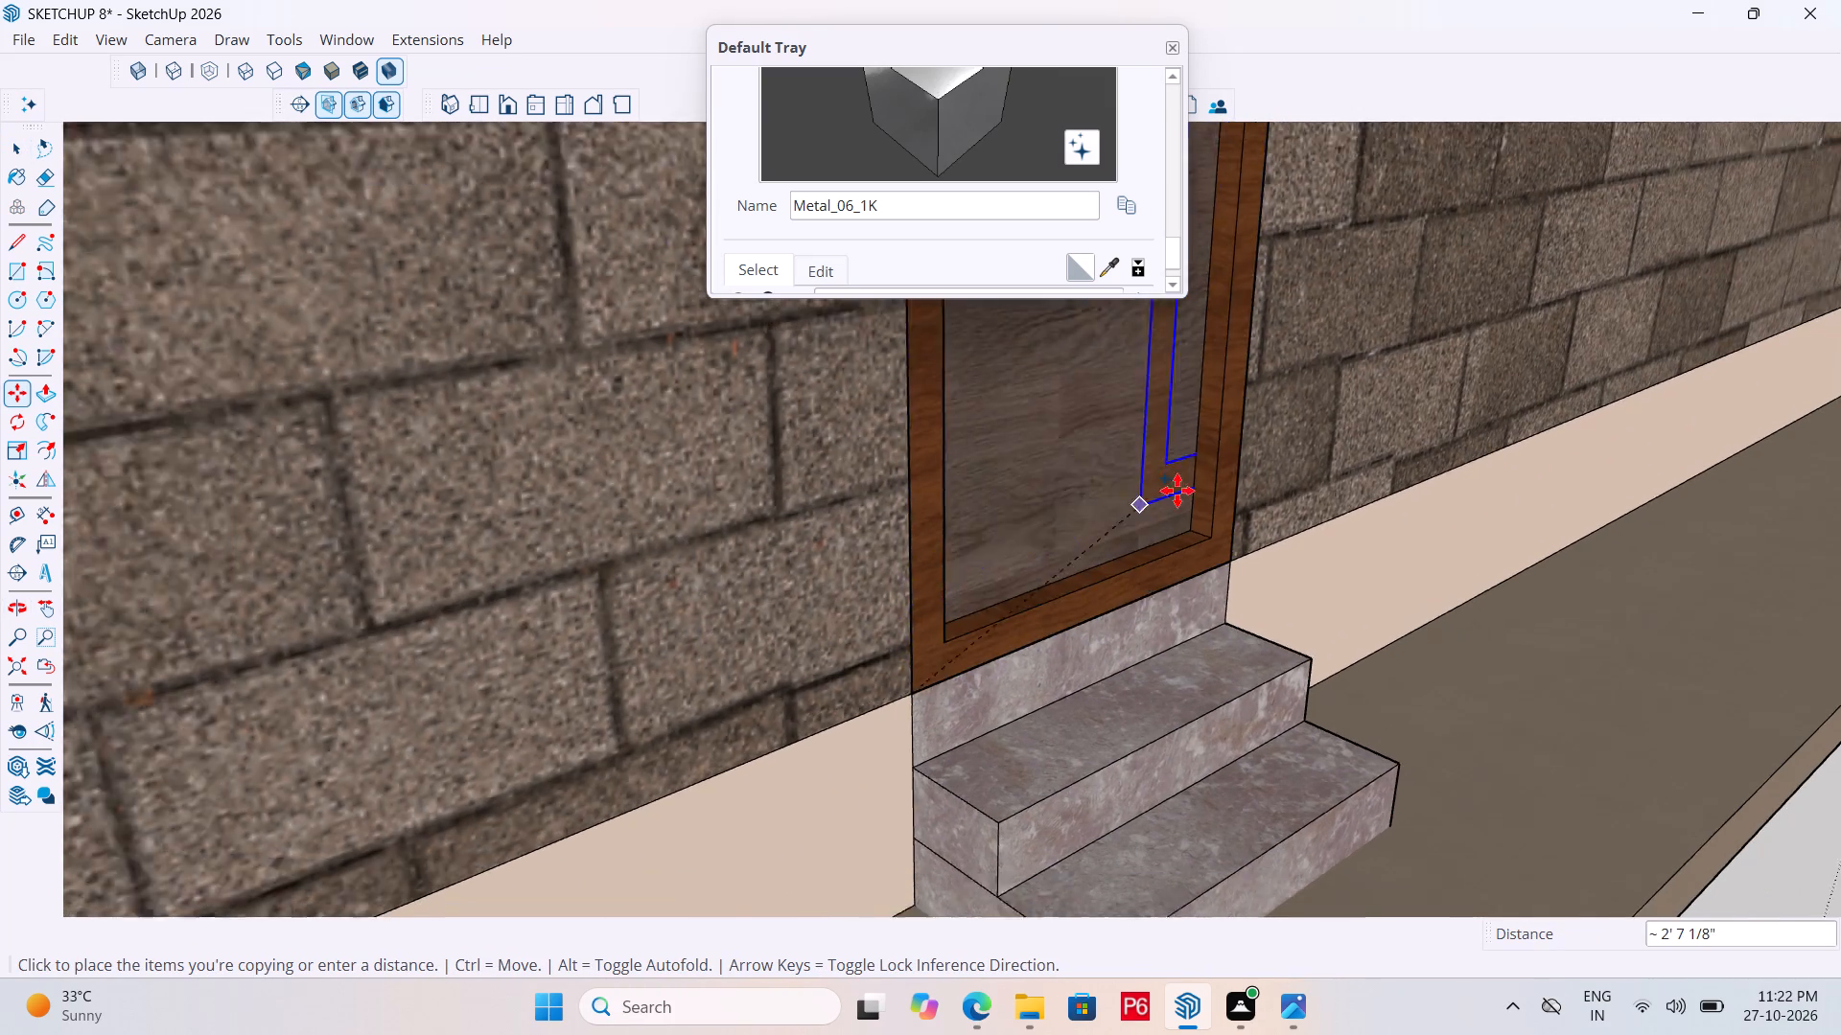
scroll(1177, 491, down, 3)
scroll(1251, 451, down, 14)
scroll(729, 707, up, 6)
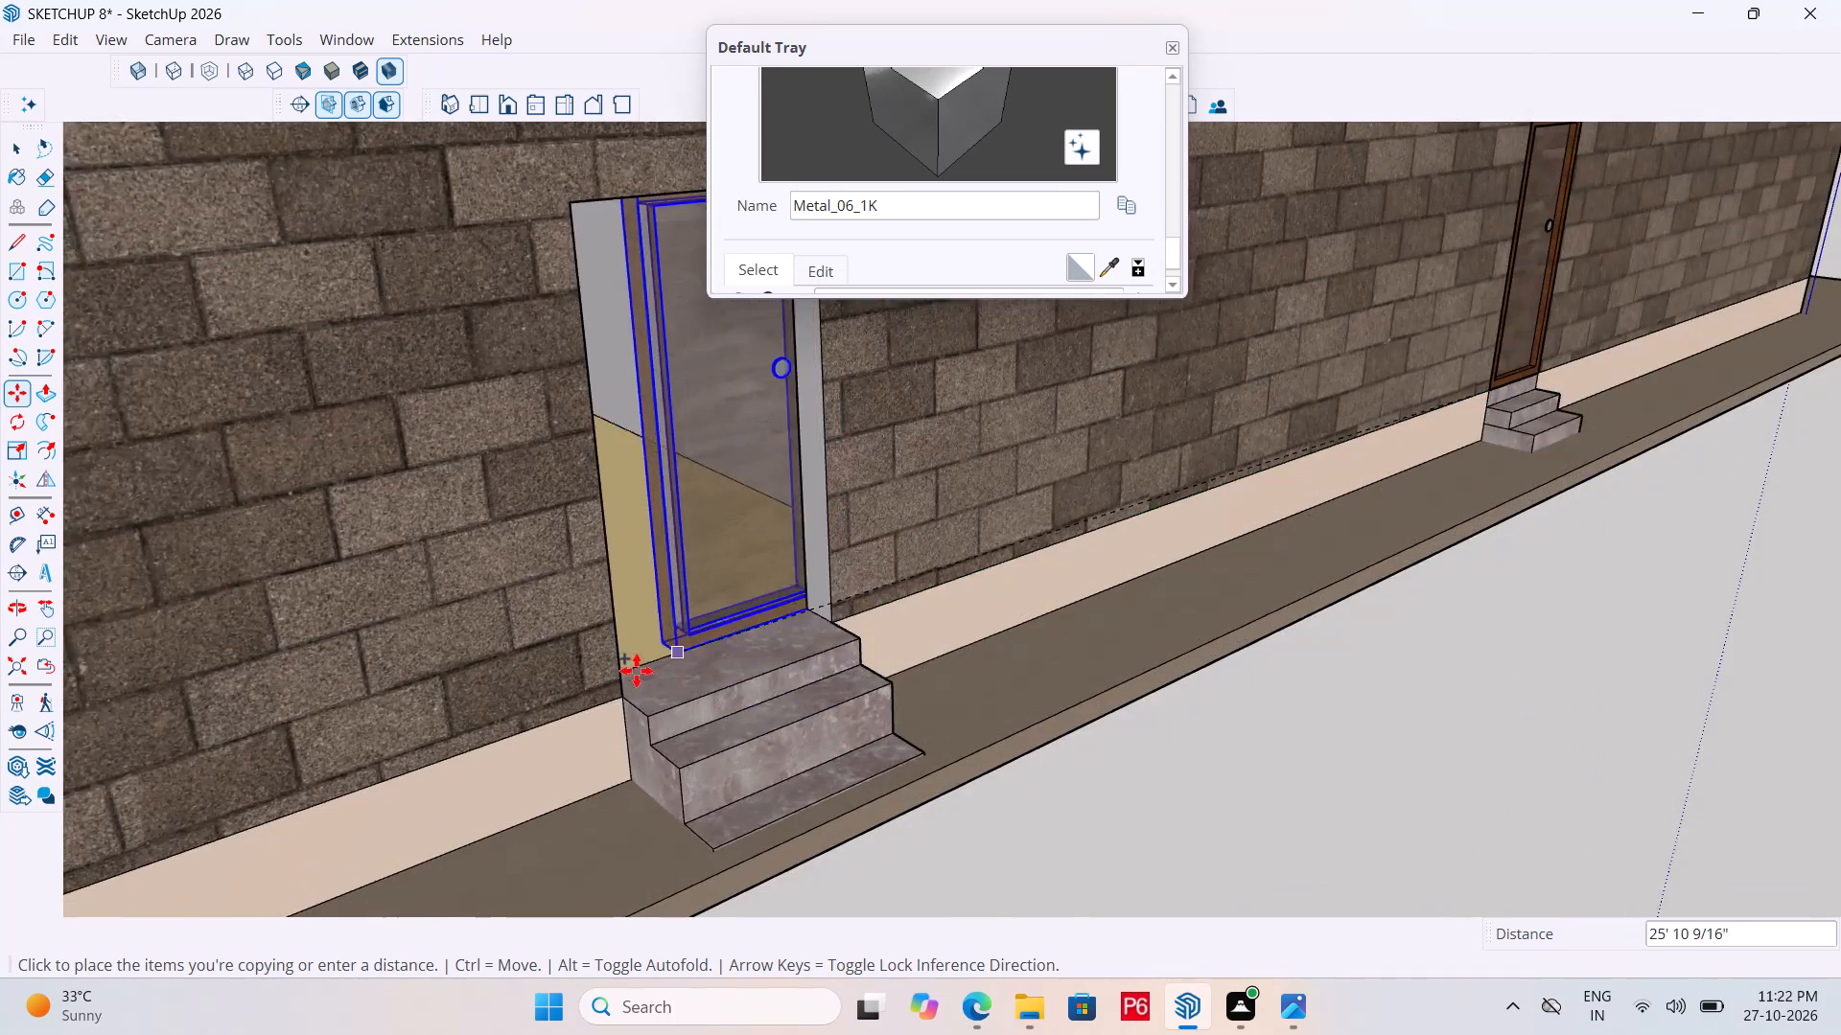
scroll(614, 672, up, 17)
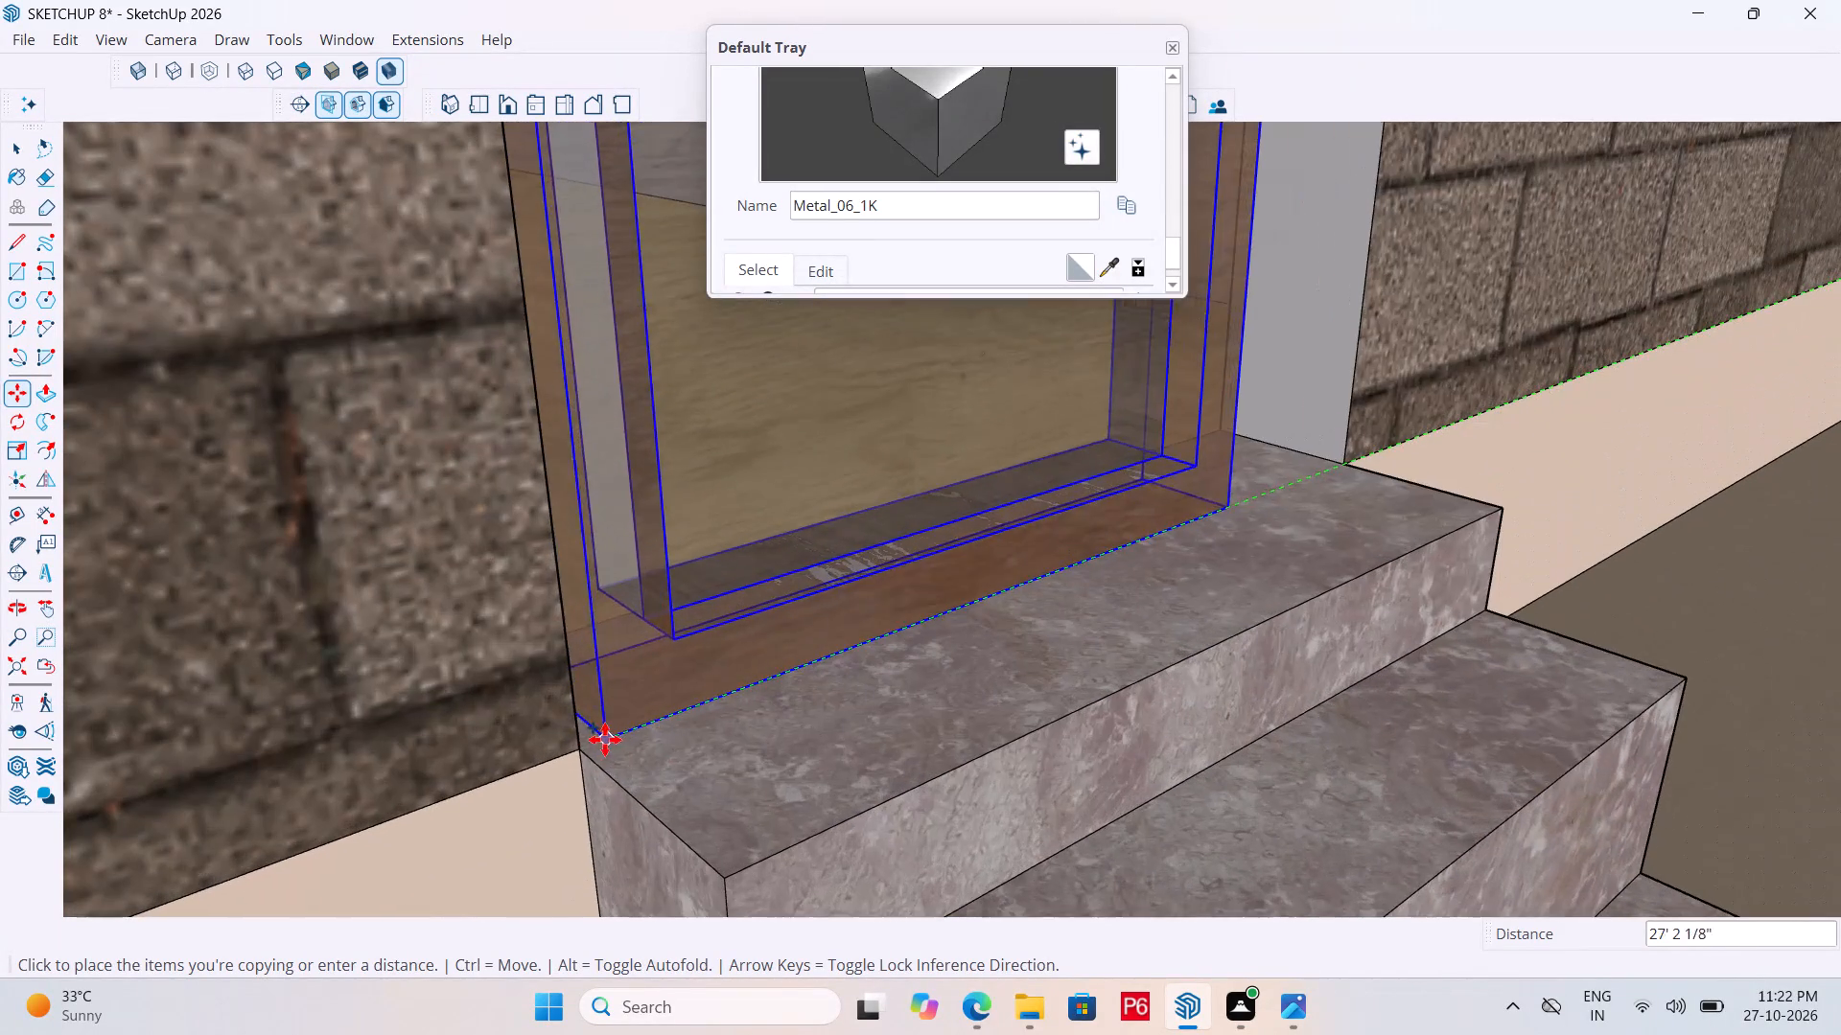
click(585, 759)
Scale the copied door along its width to stretch it across the opening toward the far edge.
scroll(653, 727, down, 7)
middle_drag(983, 609, 426, 581)
scroll(412, 585, down, 11)
scroll(596, 183, up, 5)
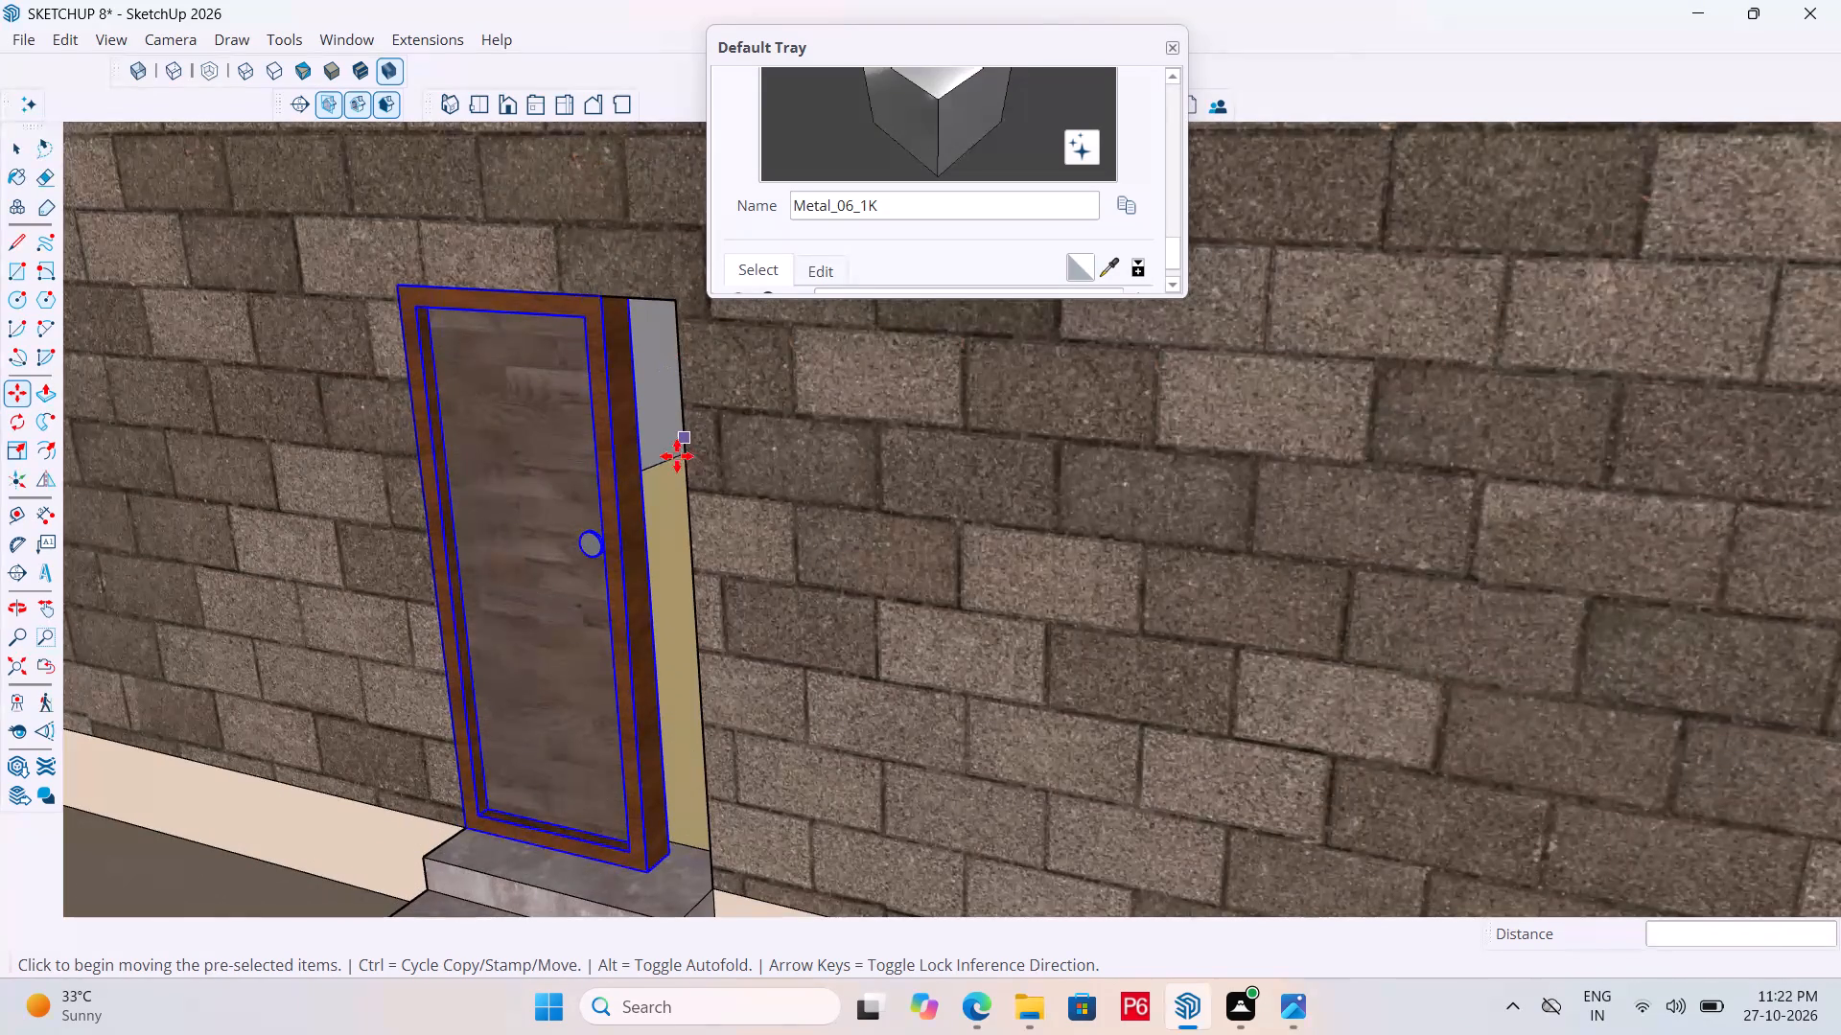
click(19, 447)
scroll(650, 637, up, 6)
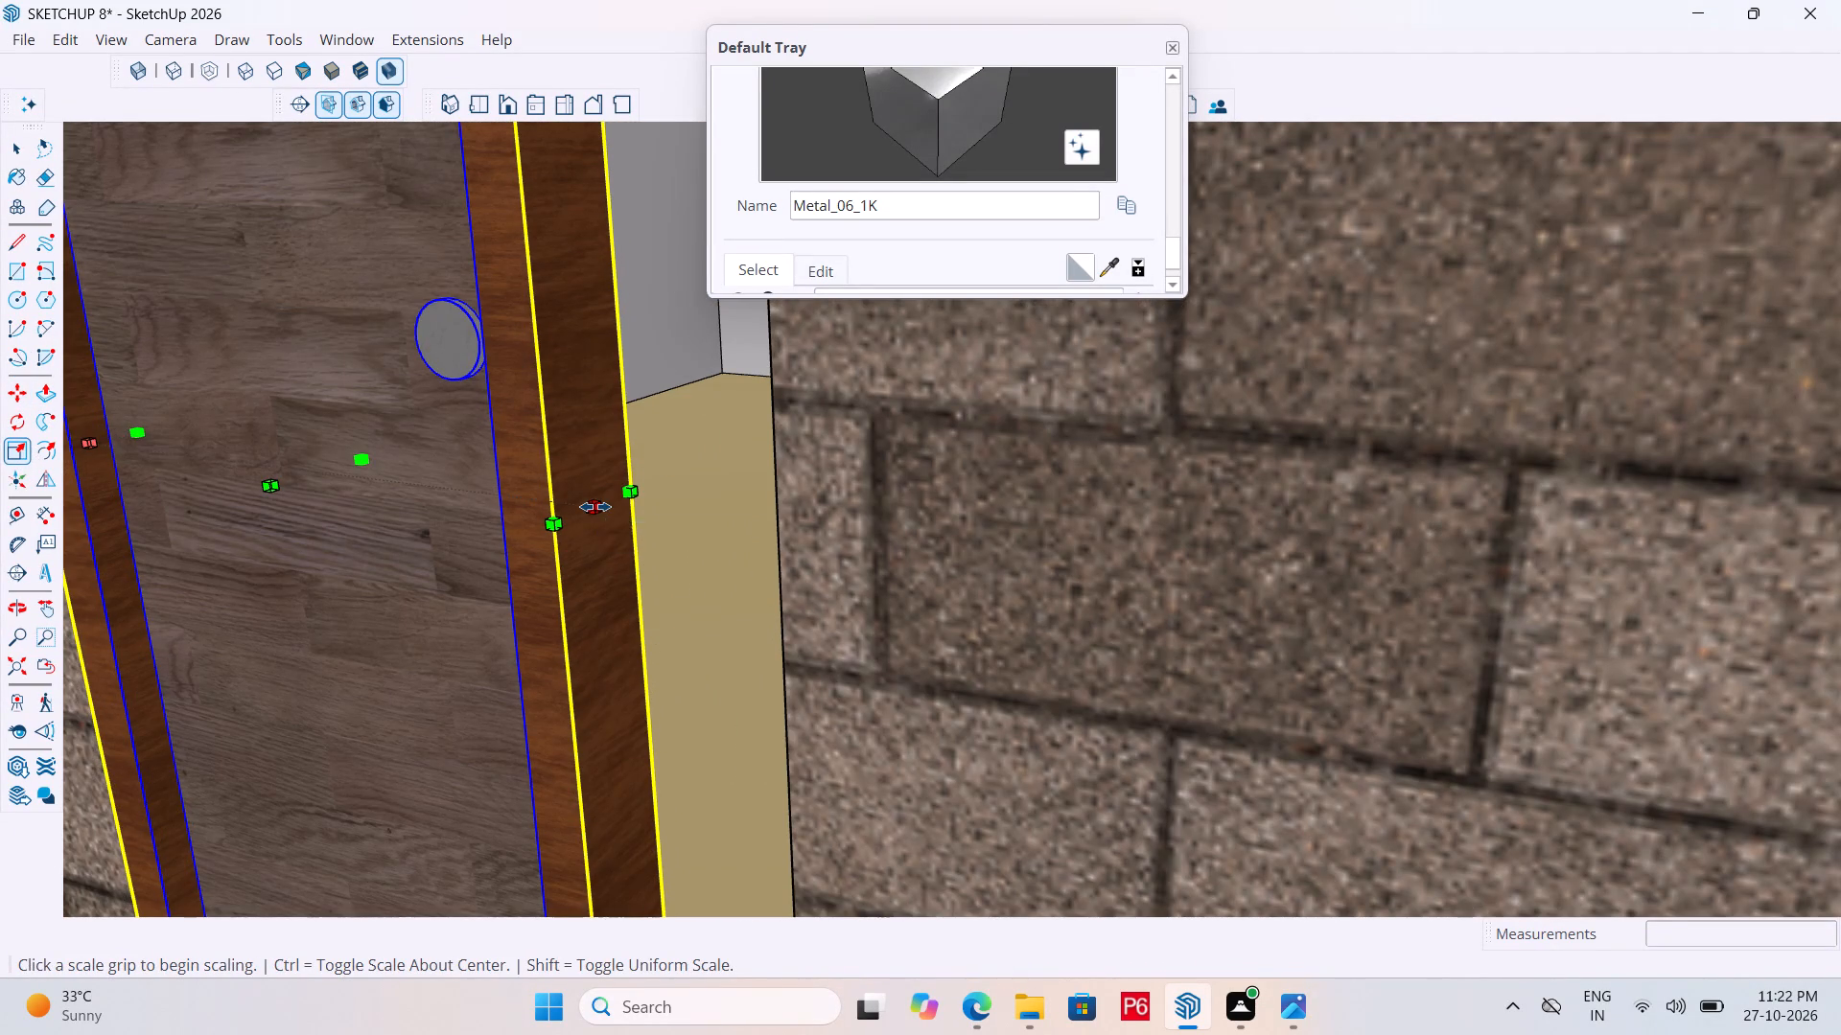
click(595, 507)
click(787, 528)
Fine-tune the copied door's width with the green-axis scale so its frame meets the opening's far edge, and deselect it.
middle_drag(826, 559, 920, 574)
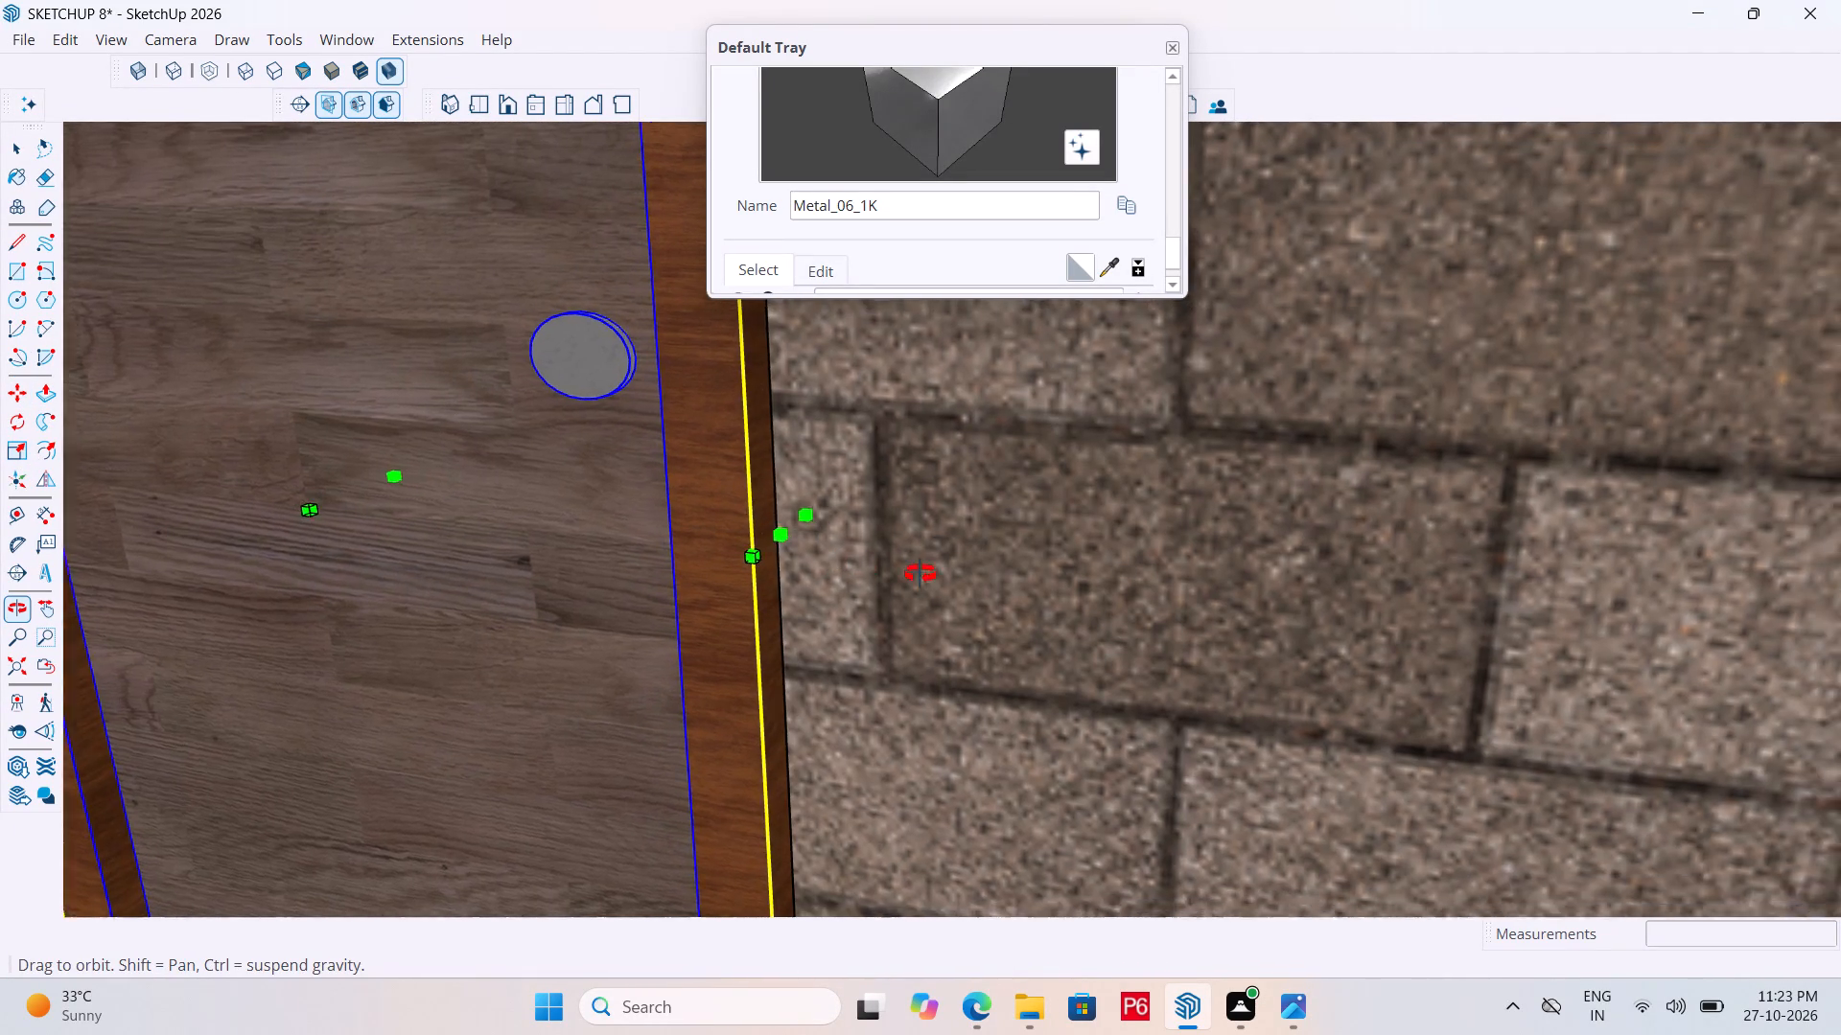
middle_drag(920, 574, 988, 577)
scroll(802, 559, up, 4)
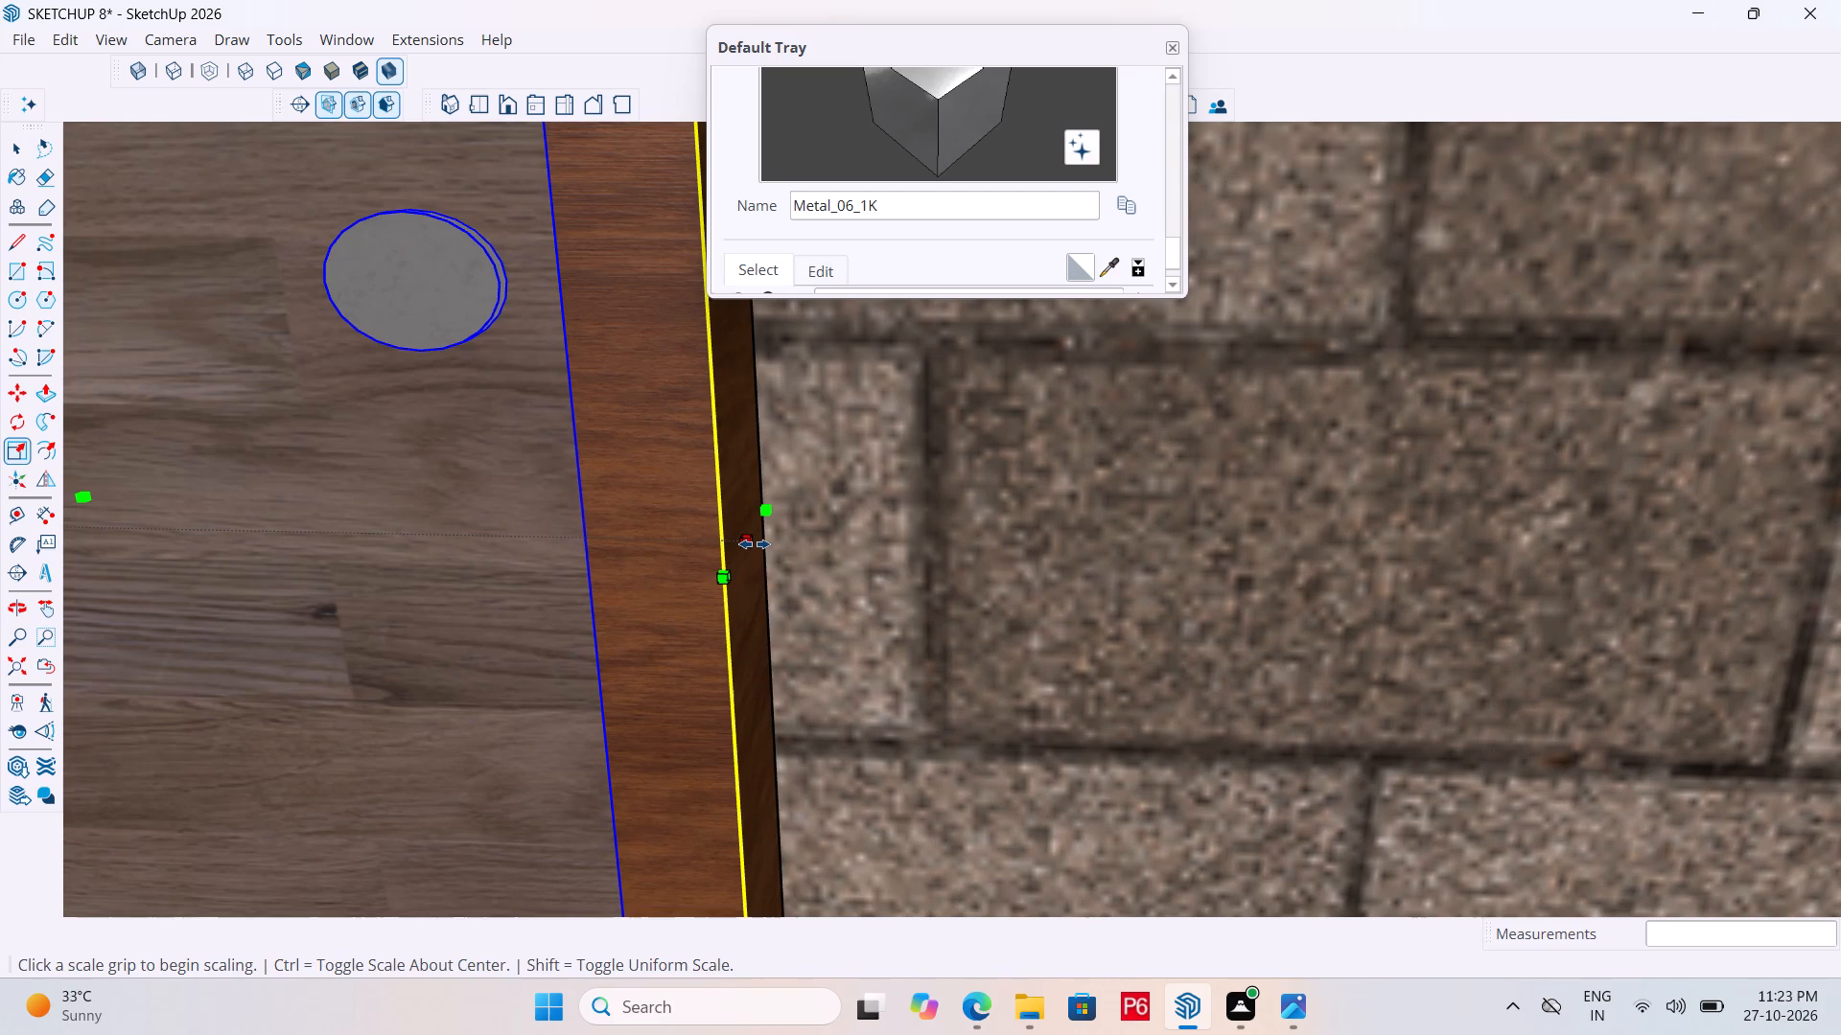
click(755, 544)
double_click(772, 543)
scroll(760, 555, up, 5)
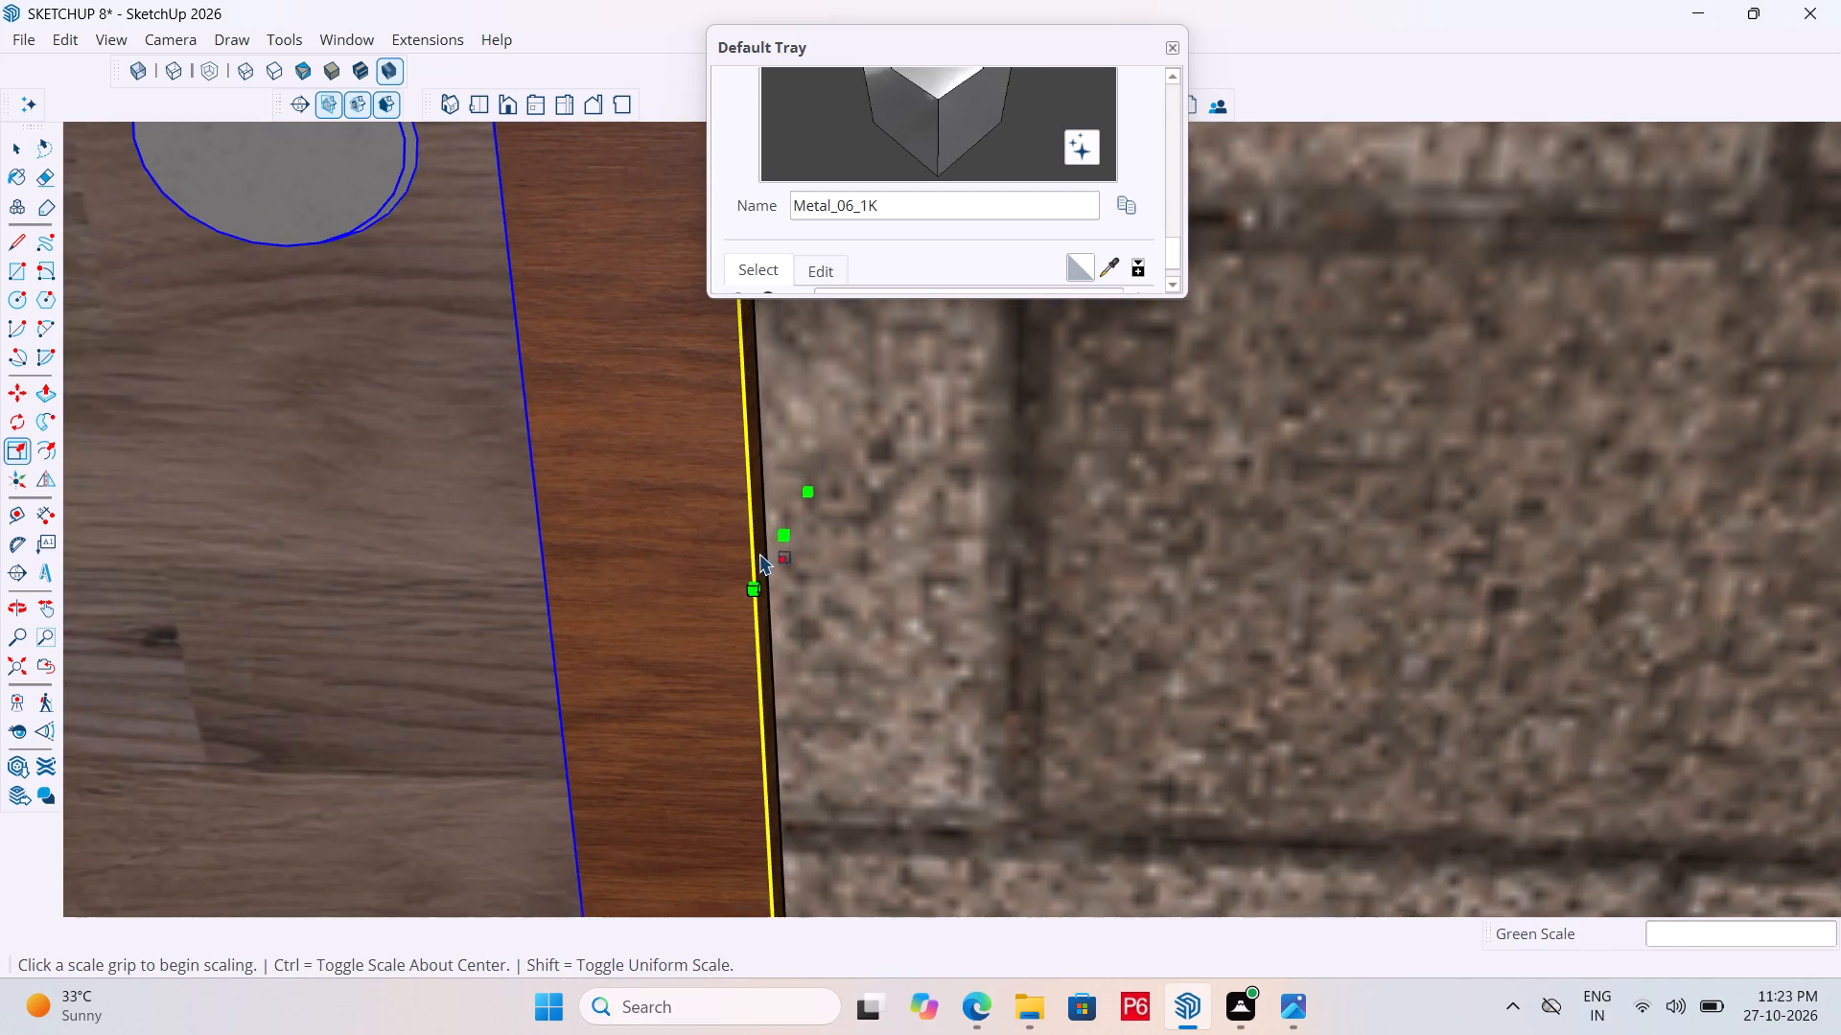
scroll(781, 539, up, 3)
click(789, 534)
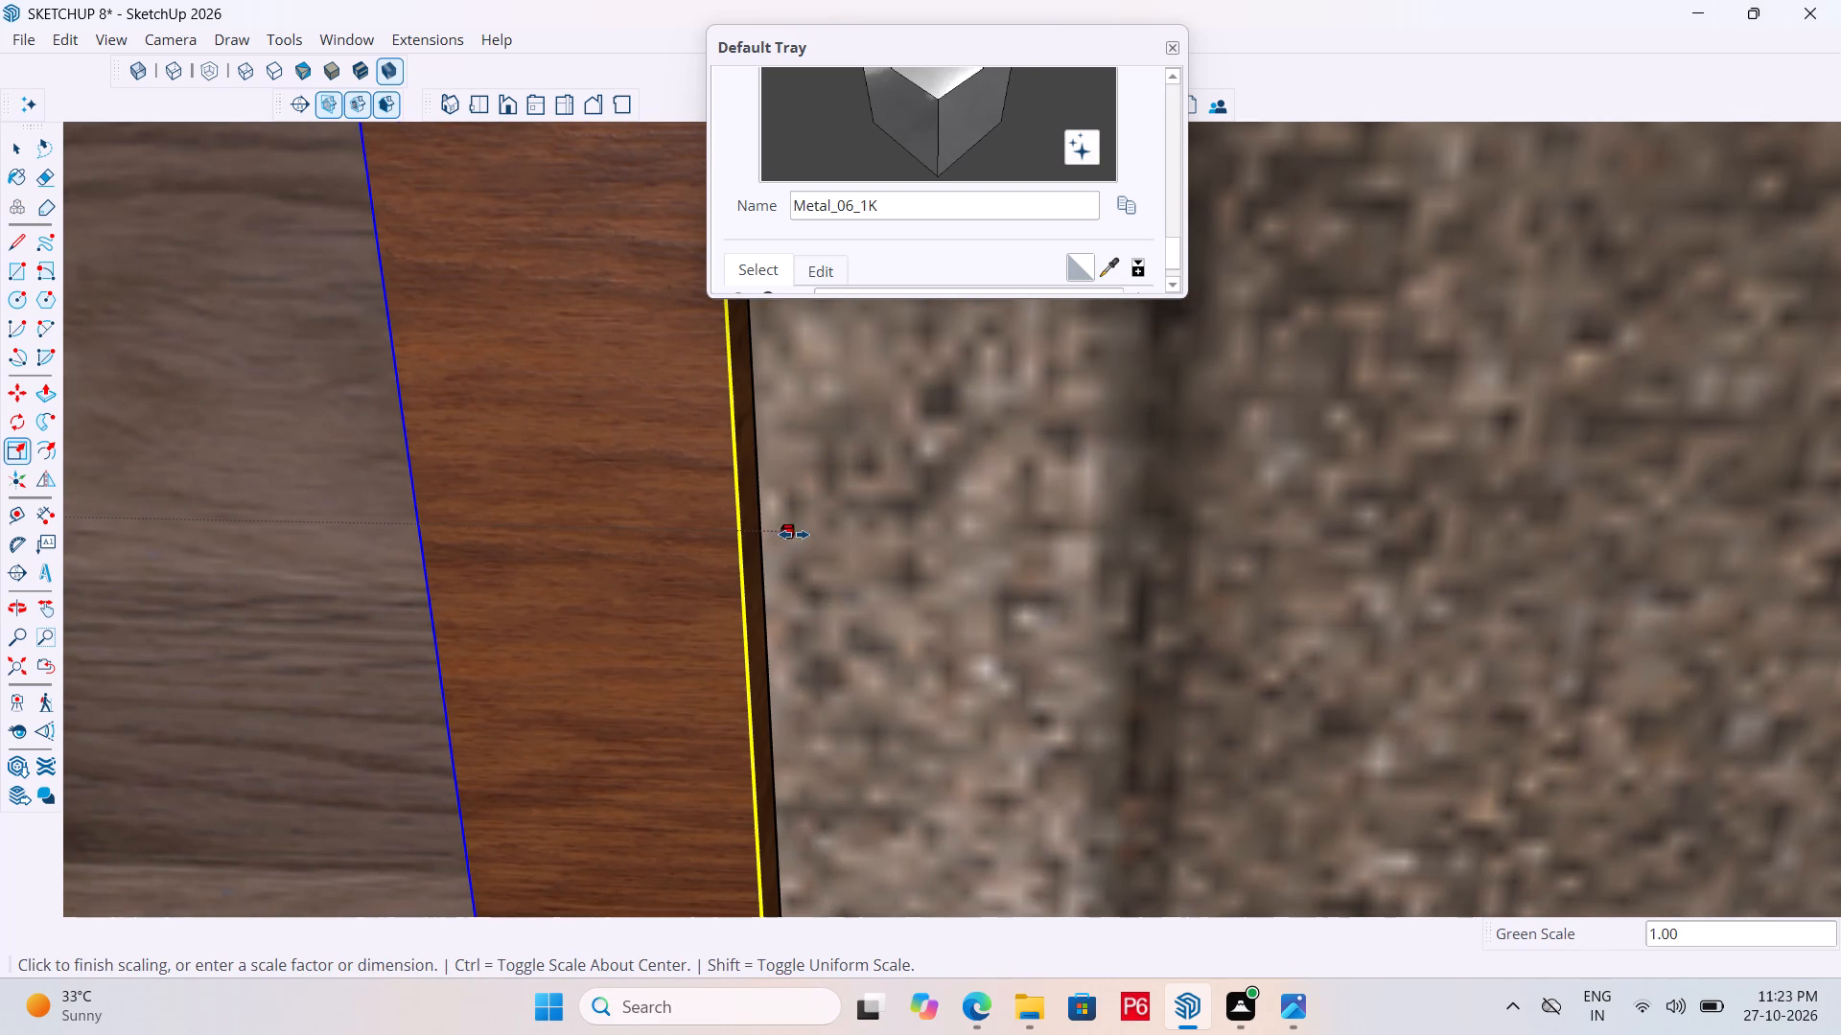
click(798, 575)
scroll(717, 480, down, 20)
scroll(717, 480, down, 3)
middle_drag(643, 400, 734, 375)
scroll(563, 363, down, 11)
key(space)
click(811, 719)
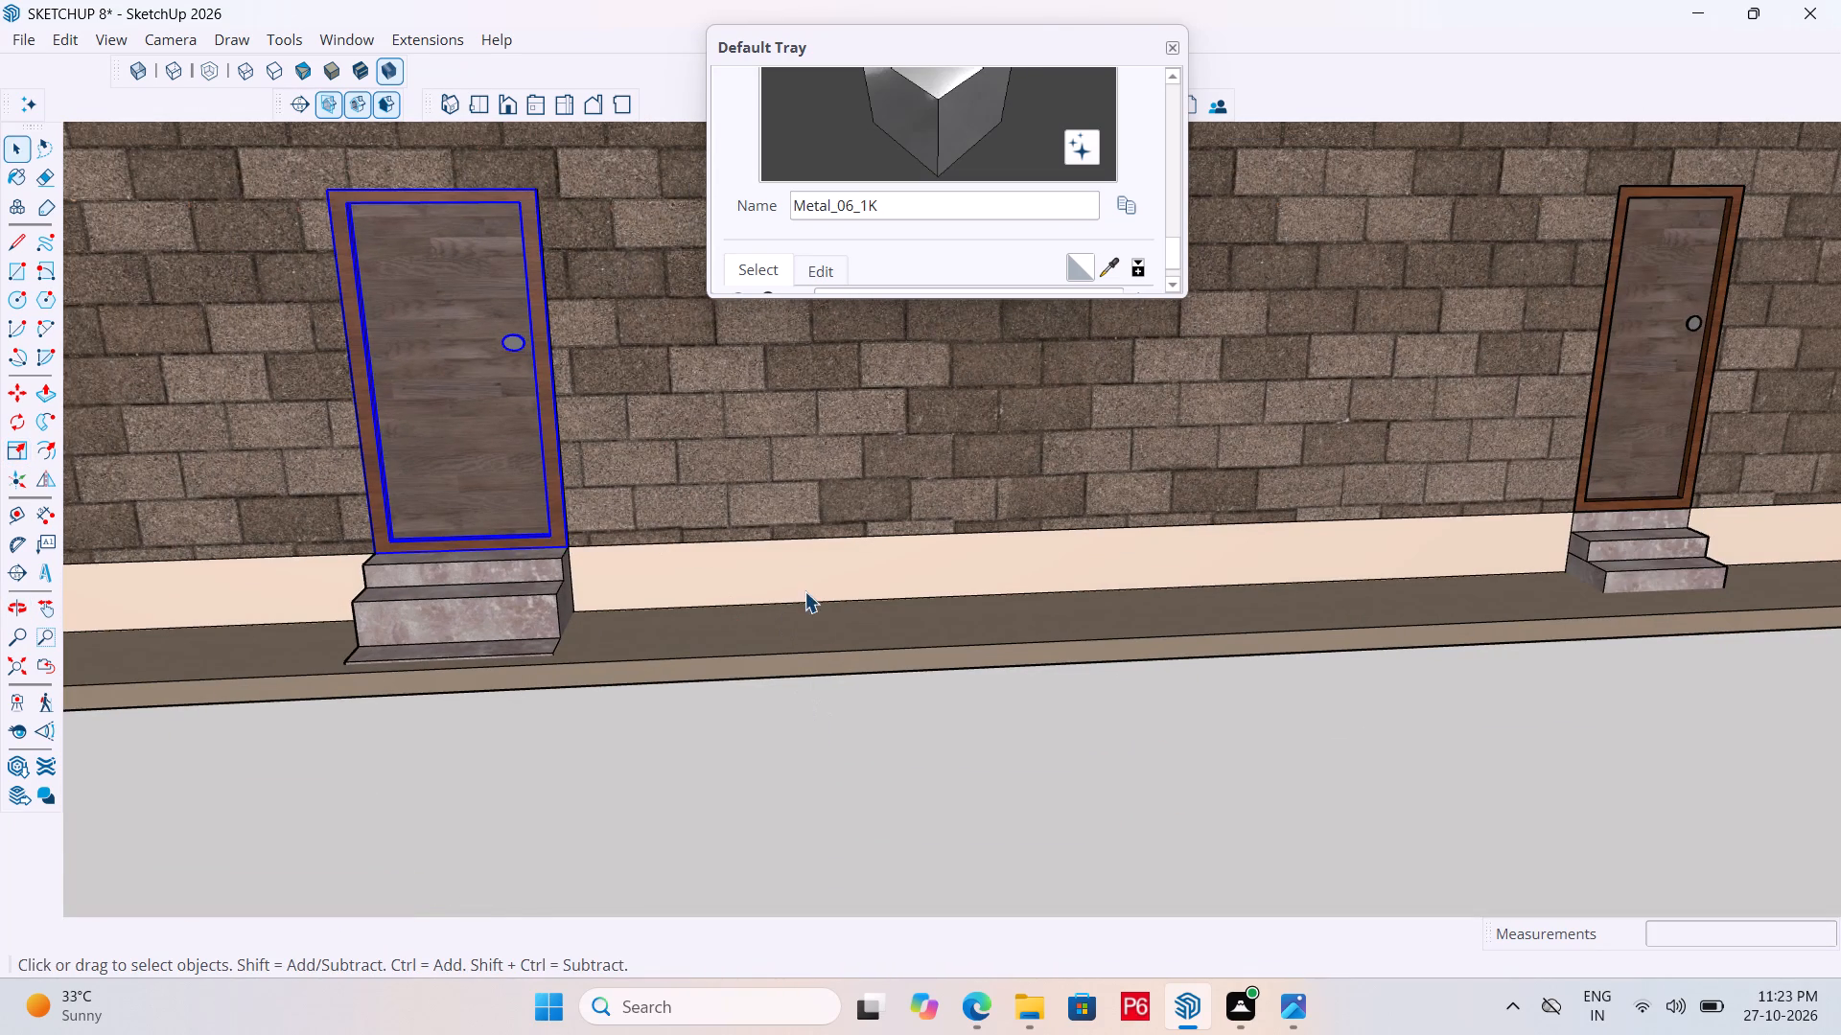
Save the model with both side-wall doors in place.
middle_drag(804, 591, 730, 599)
key(ctrl+s)
key(ctrl+s)
key(ctrl+s)
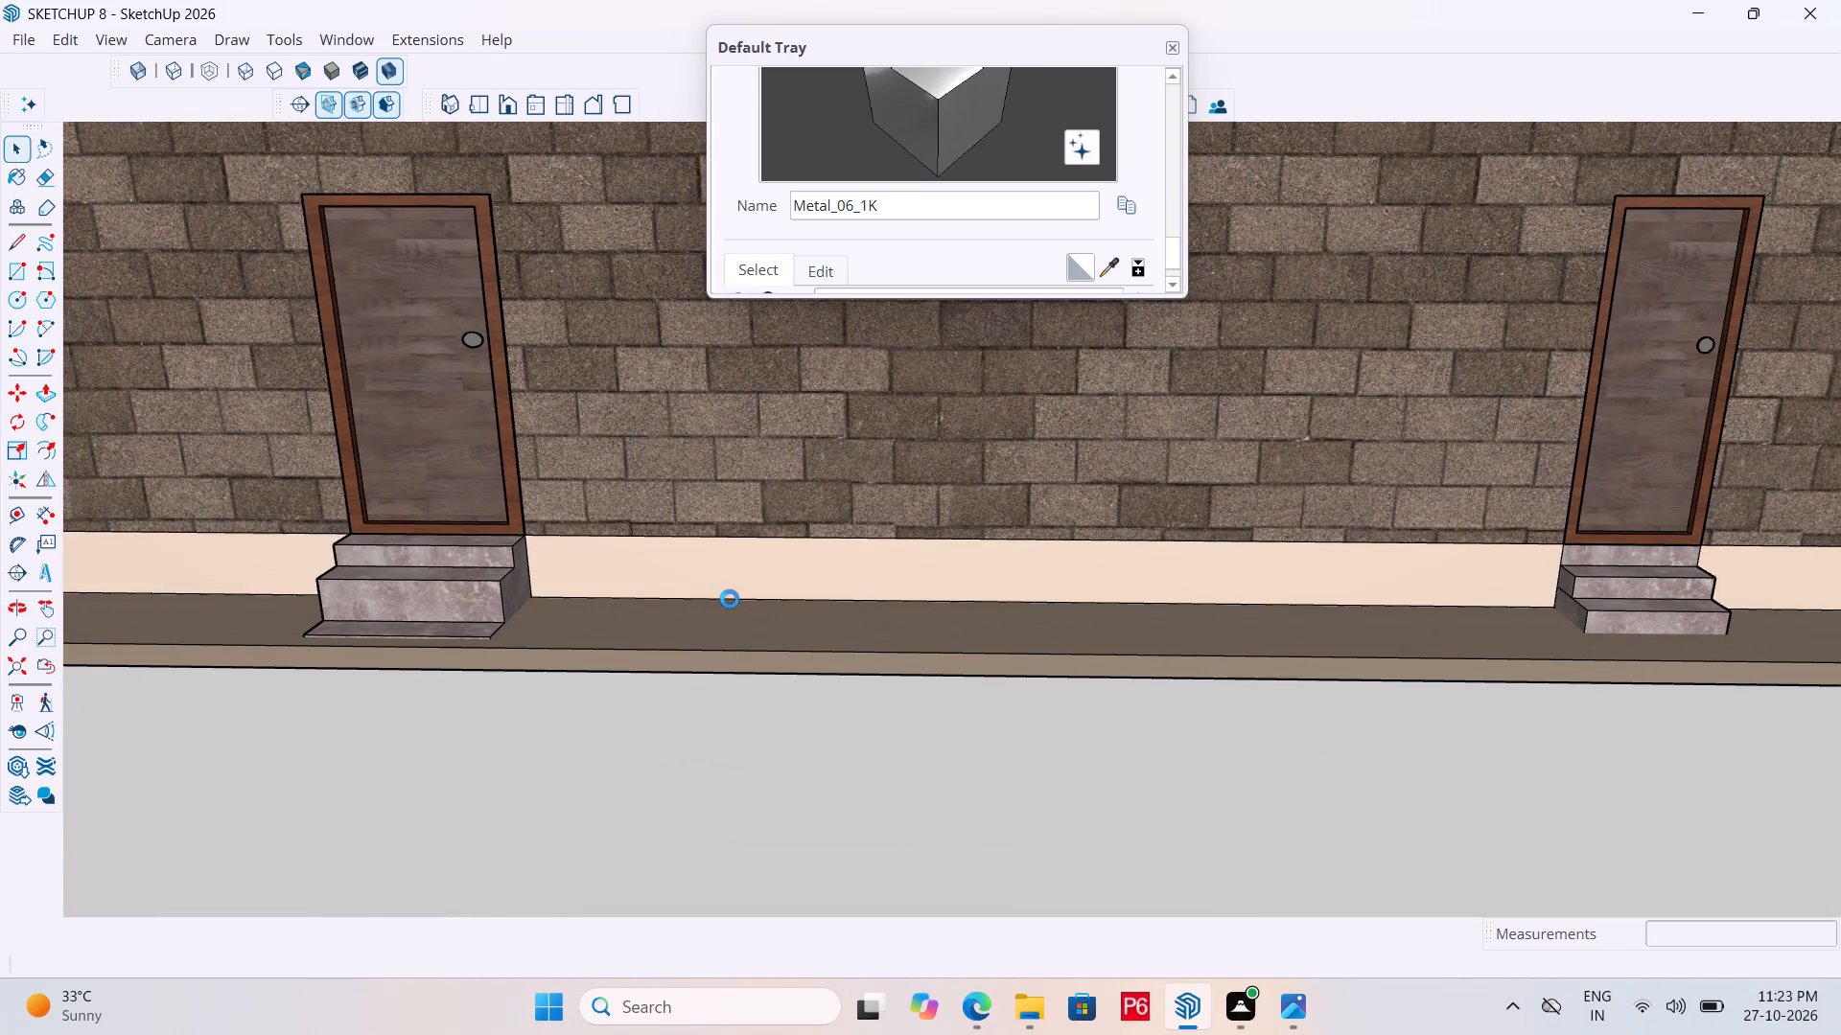
key(ctrl+s)
key(ctrl+s)
key(ctrl+s)
key(ctrl+s)
key(ctrl+s)
key(ctrl+s)
key(ctrl+s)
key(ctrl+s)
key(ctrl+s)
Inspect the house around its exterior walls, finishing on the front wall's long slatted window beside the main door.
scroll(933, 461, down, 5)
scroll(1014, 453, down, 7)
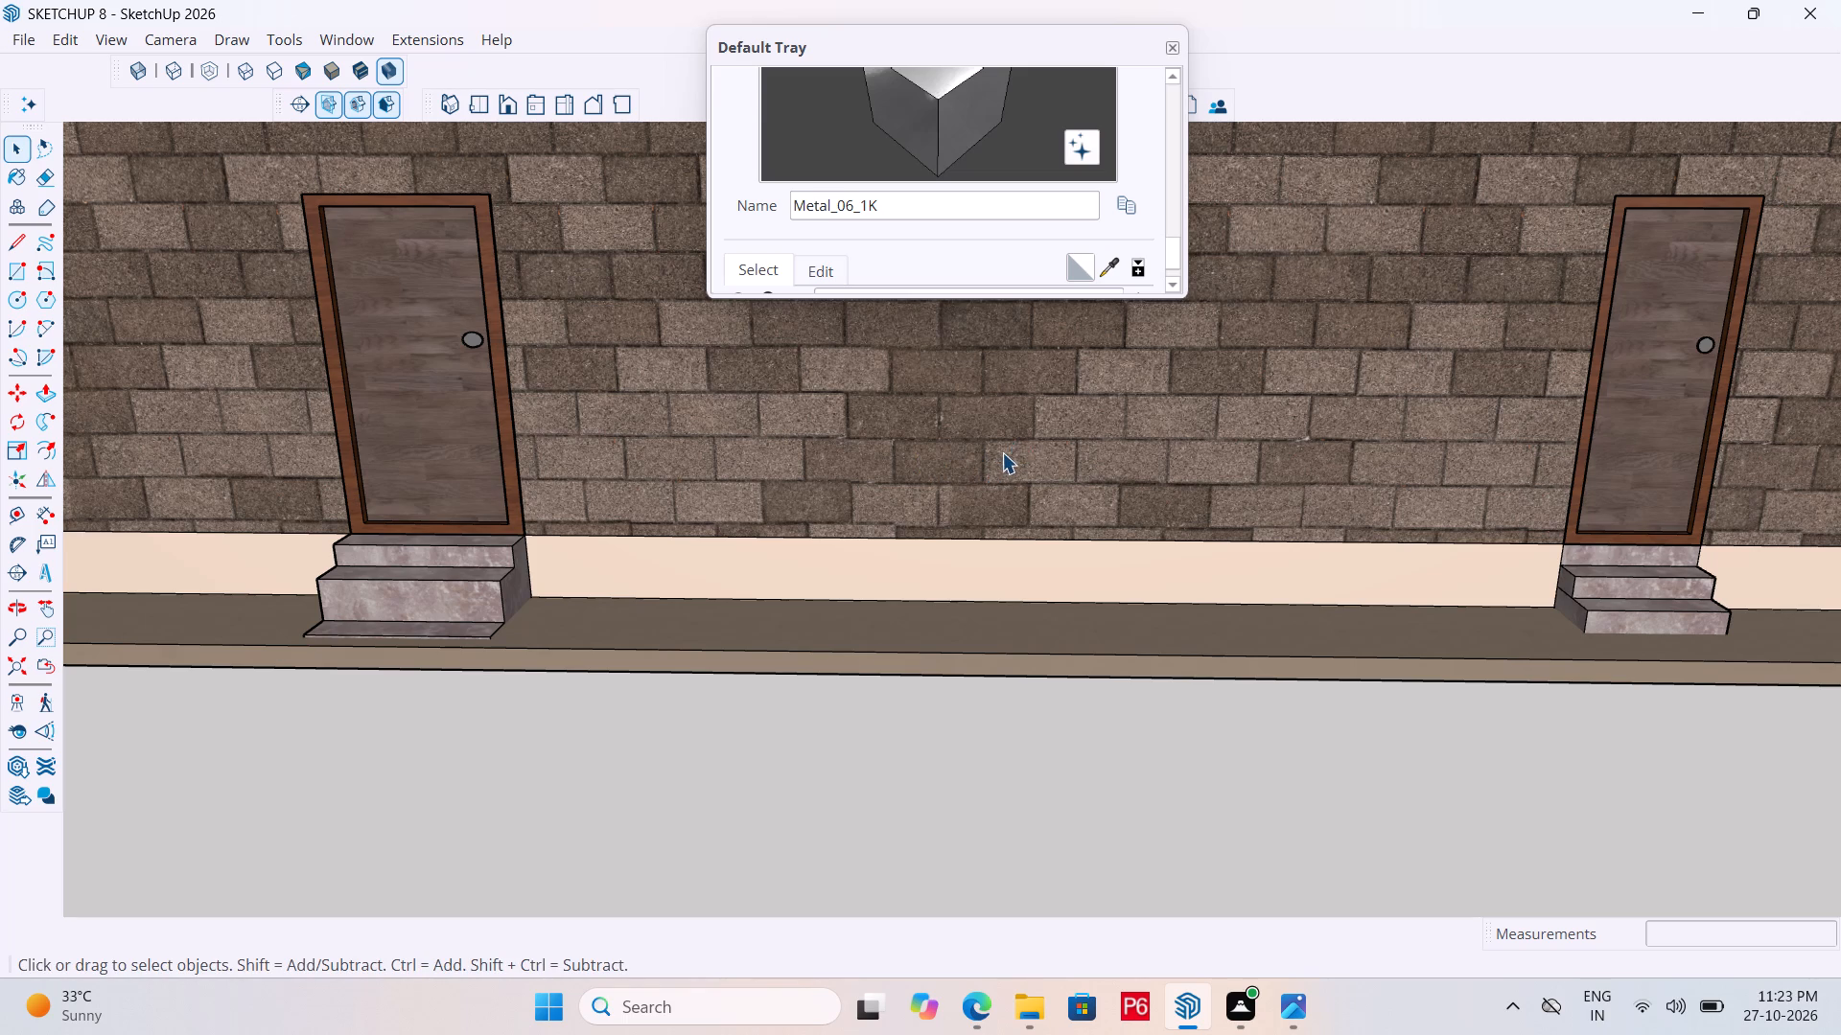
scroll(1002, 452, down, 5)
key(space)
scroll(1142, 440, down, 8)
middle_drag(664, 450, 741, 464)
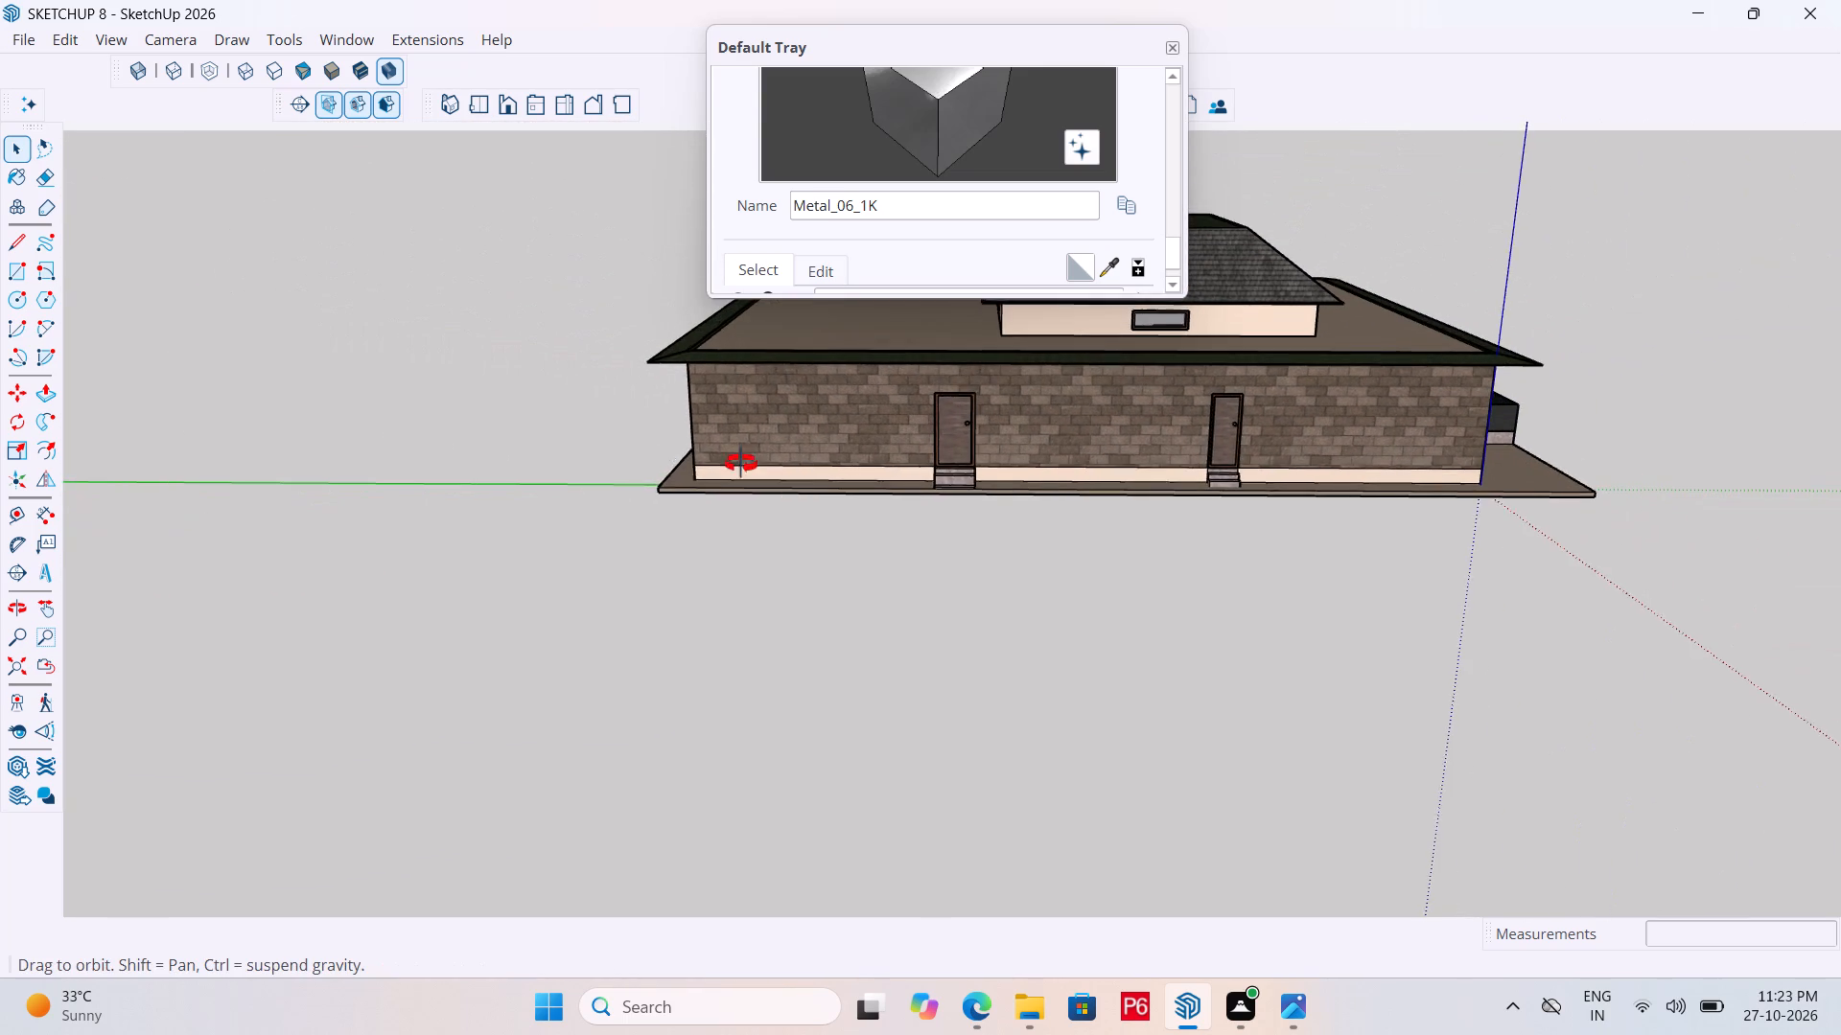
middle_drag(741, 464, 1649, 463)
middle_drag(760, 490, 1276, 485)
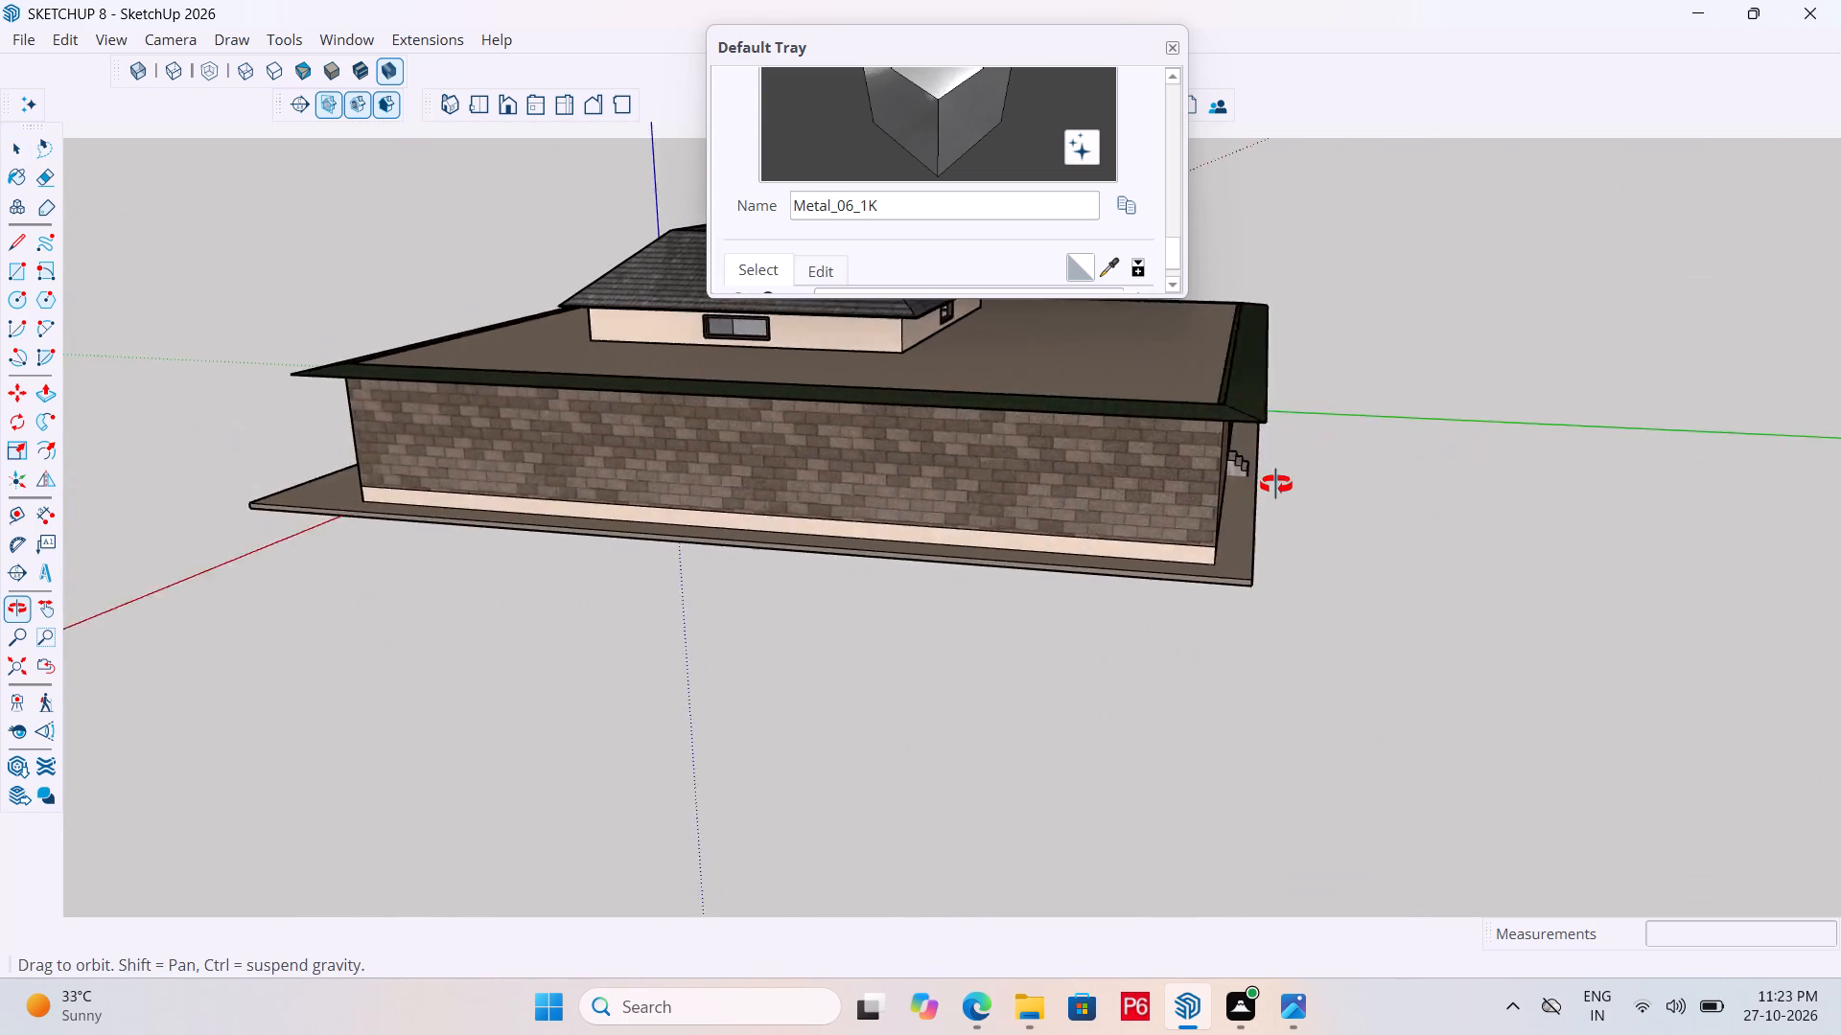
middle_drag(1276, 485, 1620, 446)
middle_drag(388, 500, 793, 563)
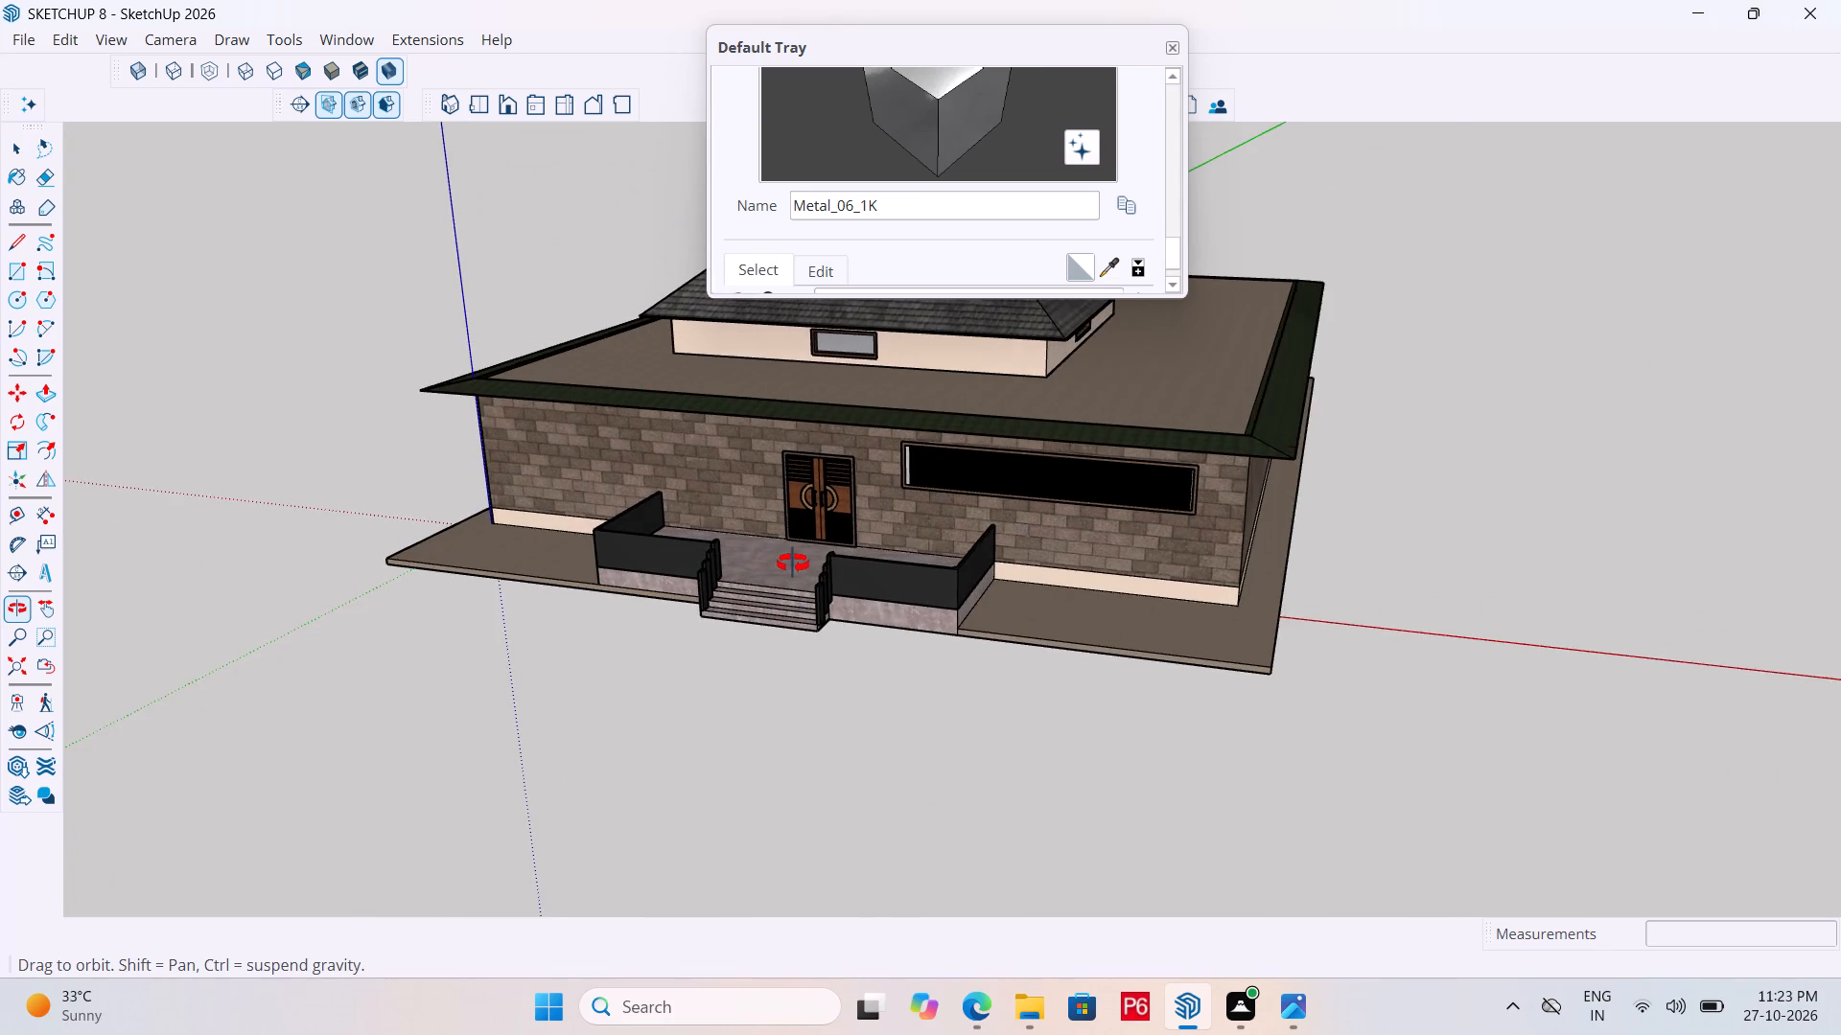
middle_drag(793, 563, 808, 560)
scroll(1085, 488, up, 12)
click(1103, 420)
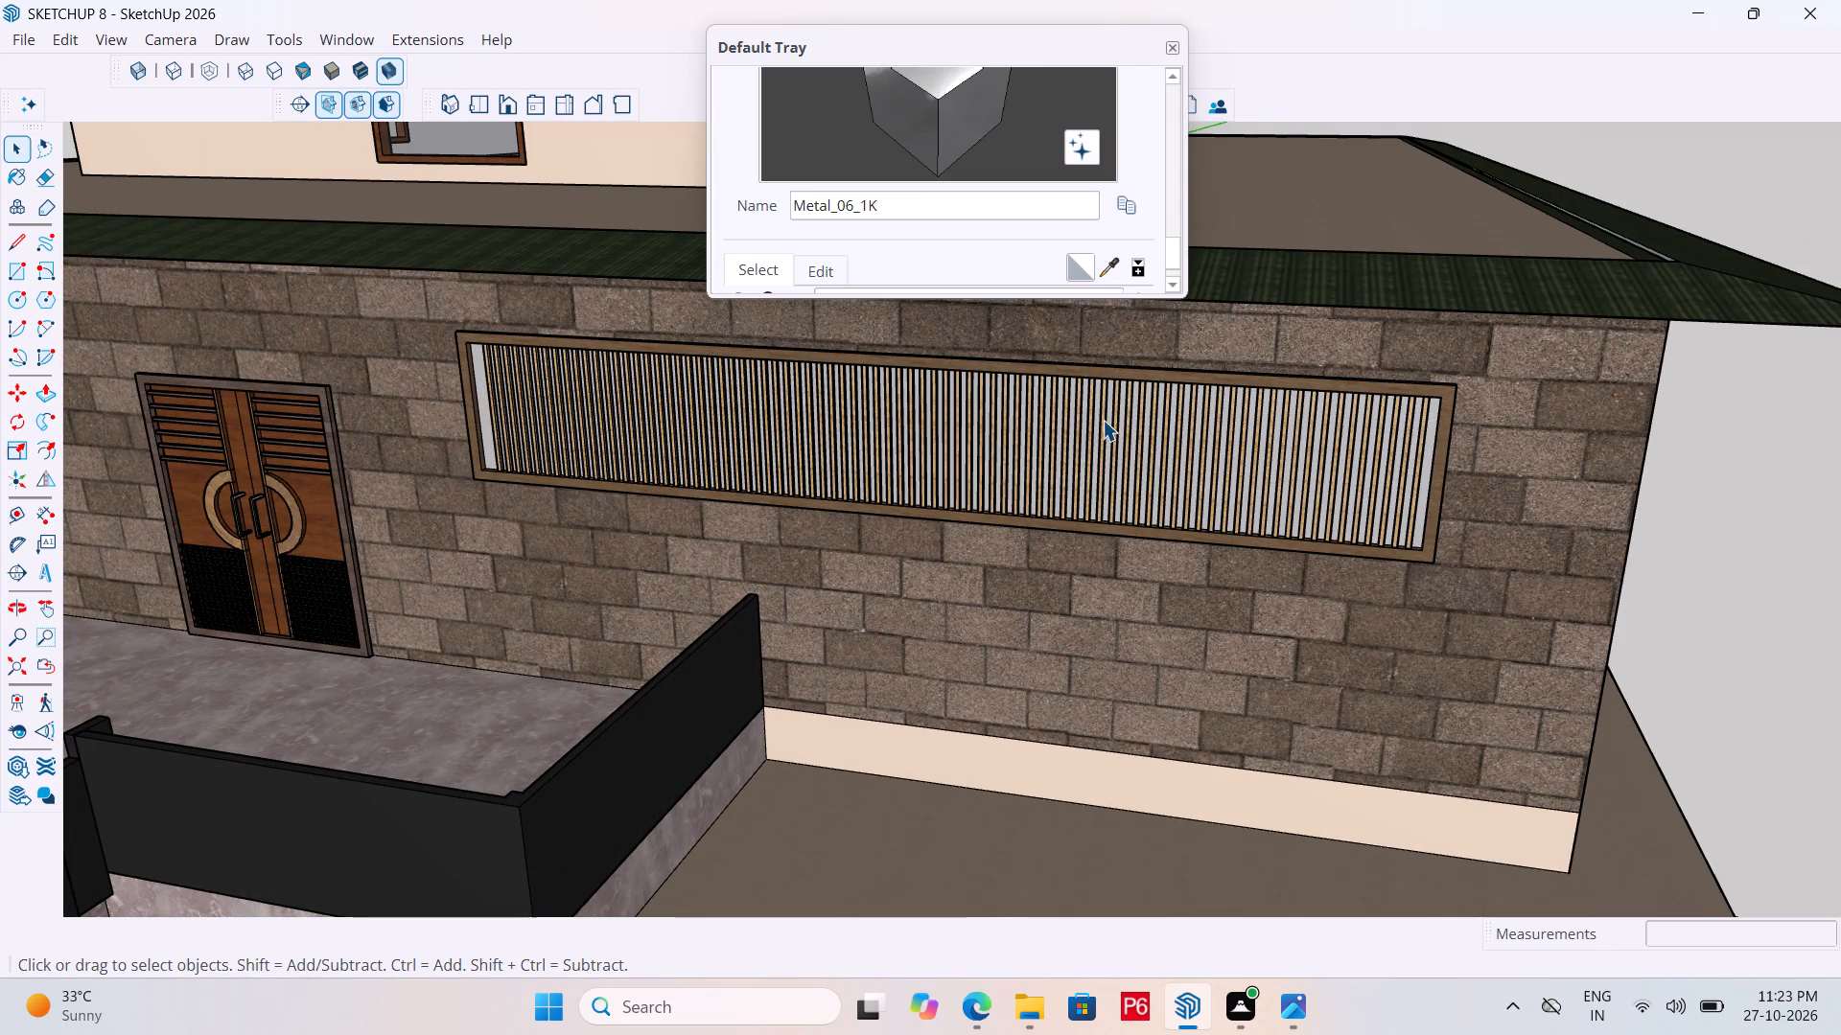
Open the house group for editing and erase the long slatted window from the front wall beside the main door.
double_click(1042, 425)
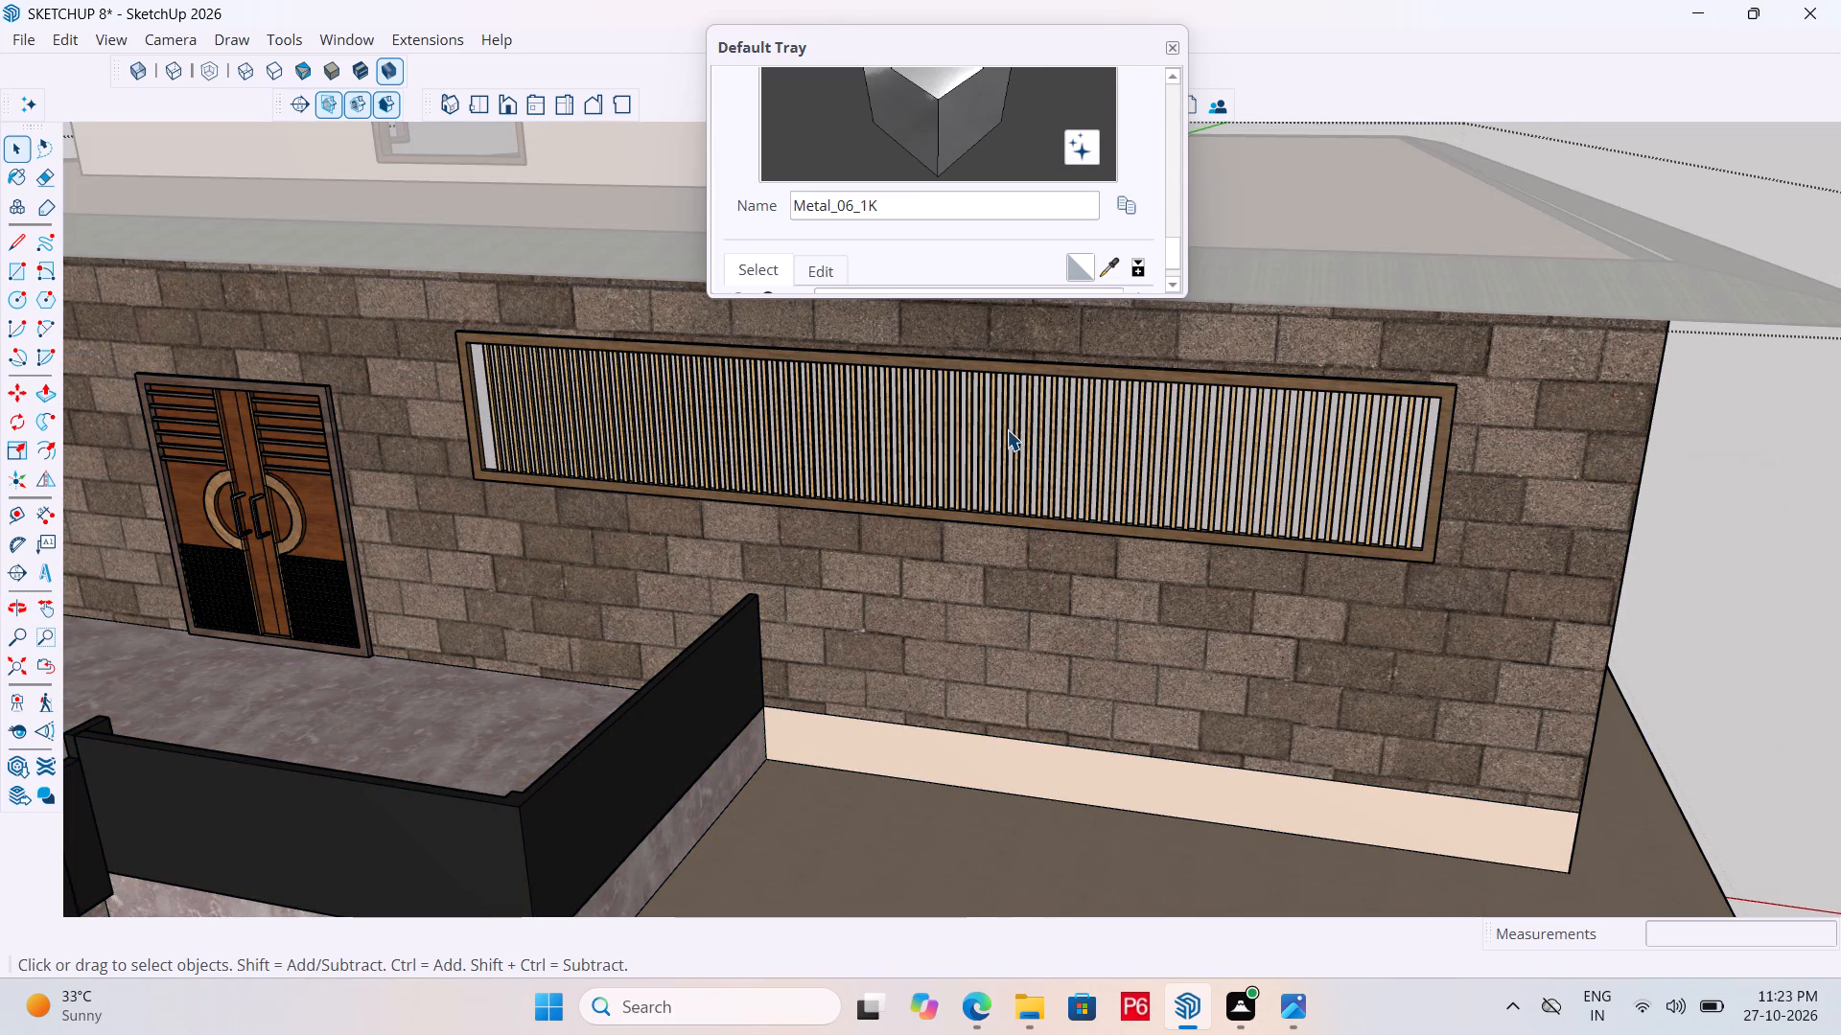
key(e)
key(r)
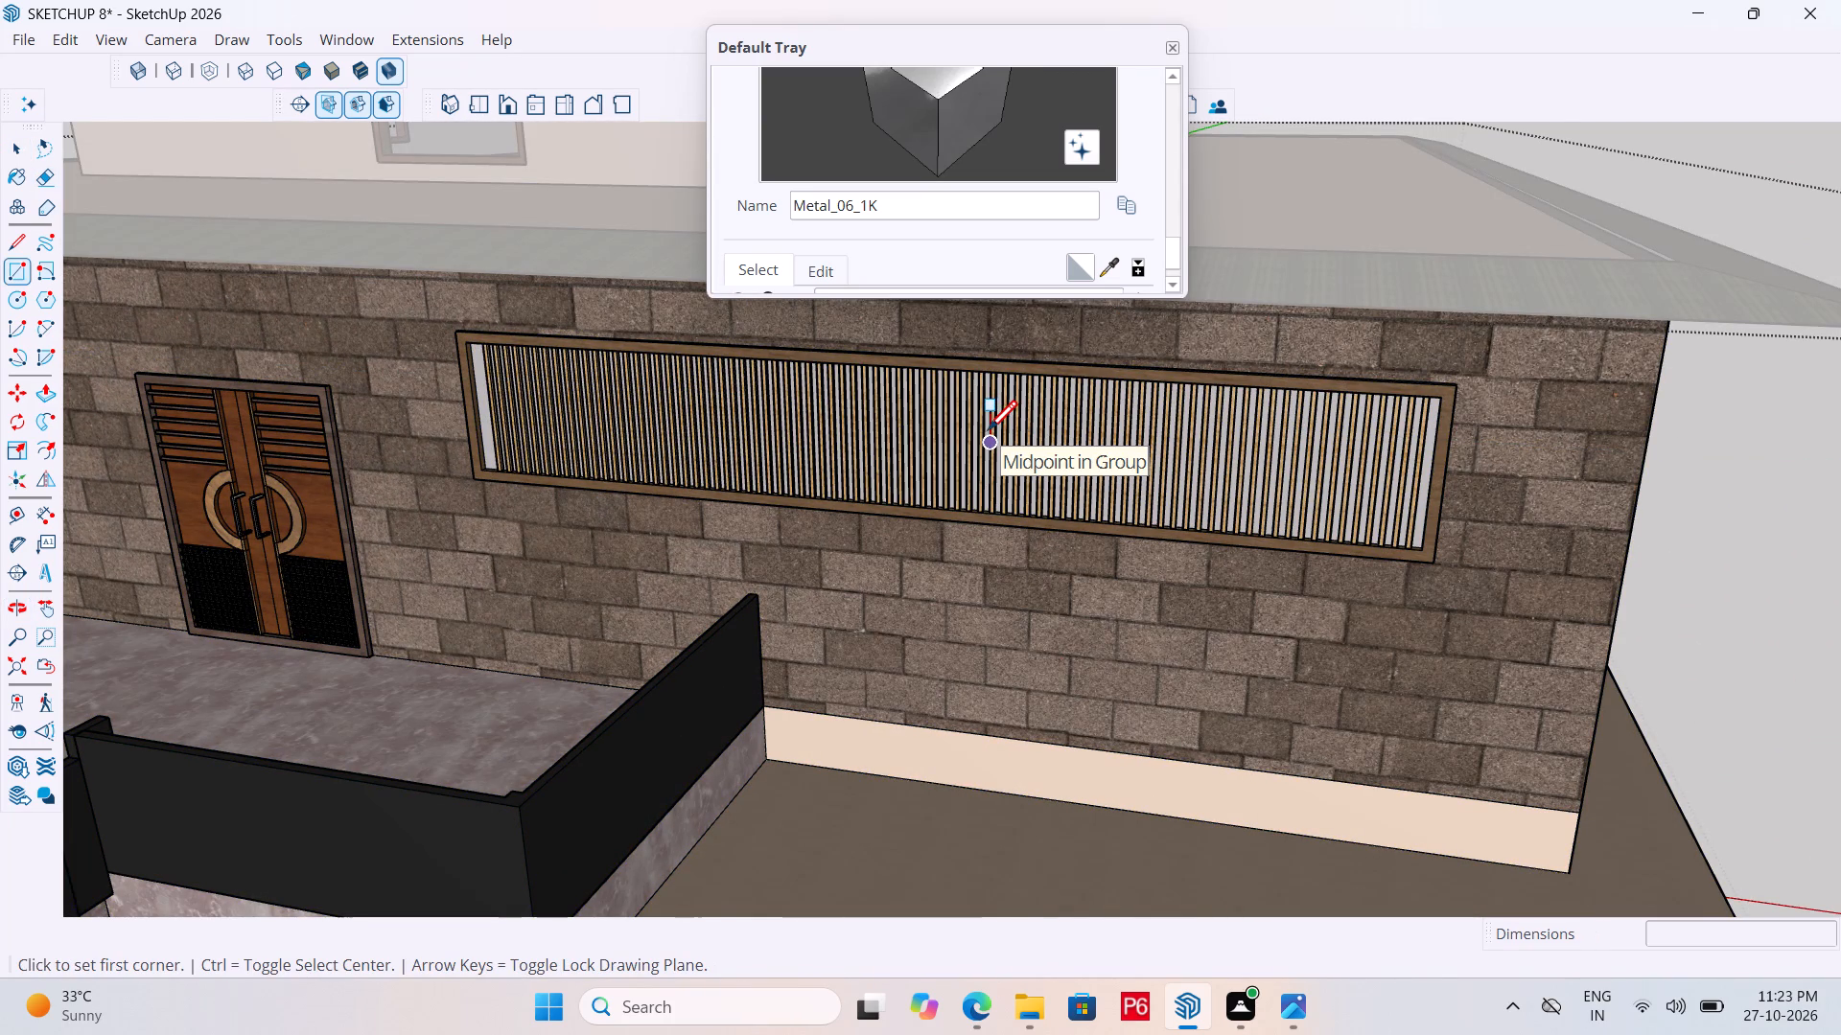
key(c)
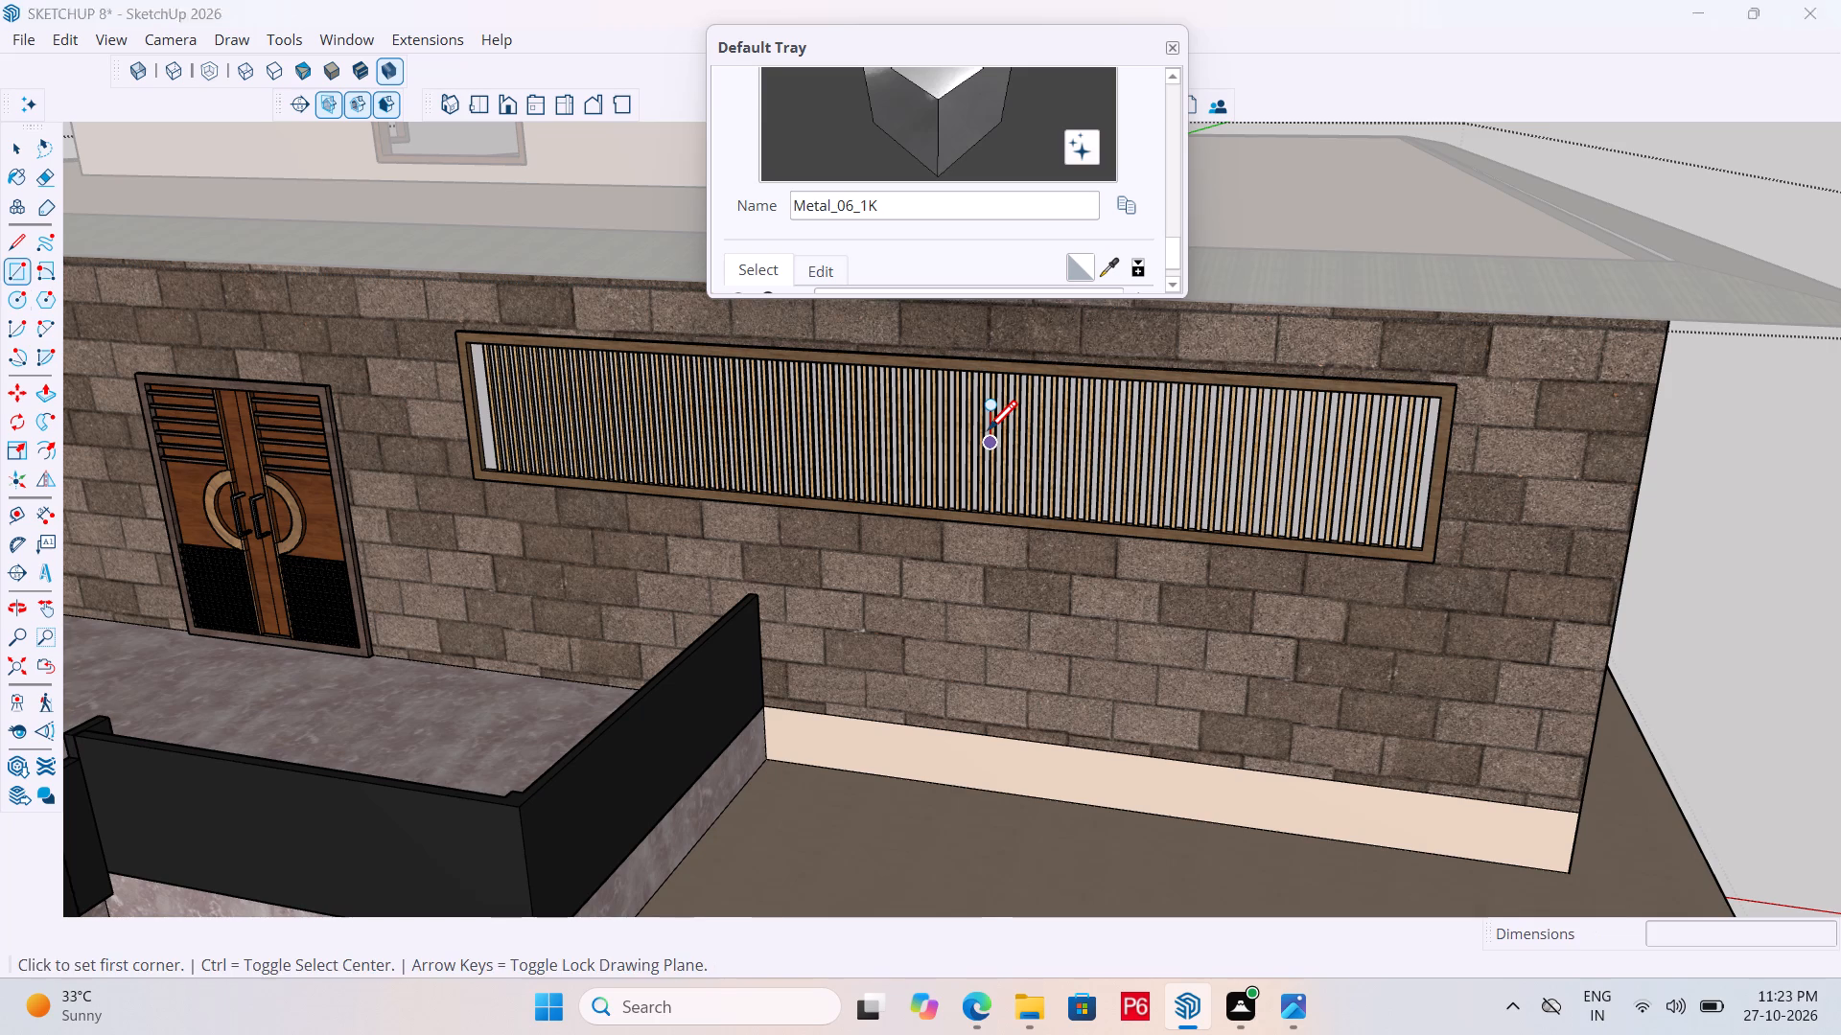
key(e)
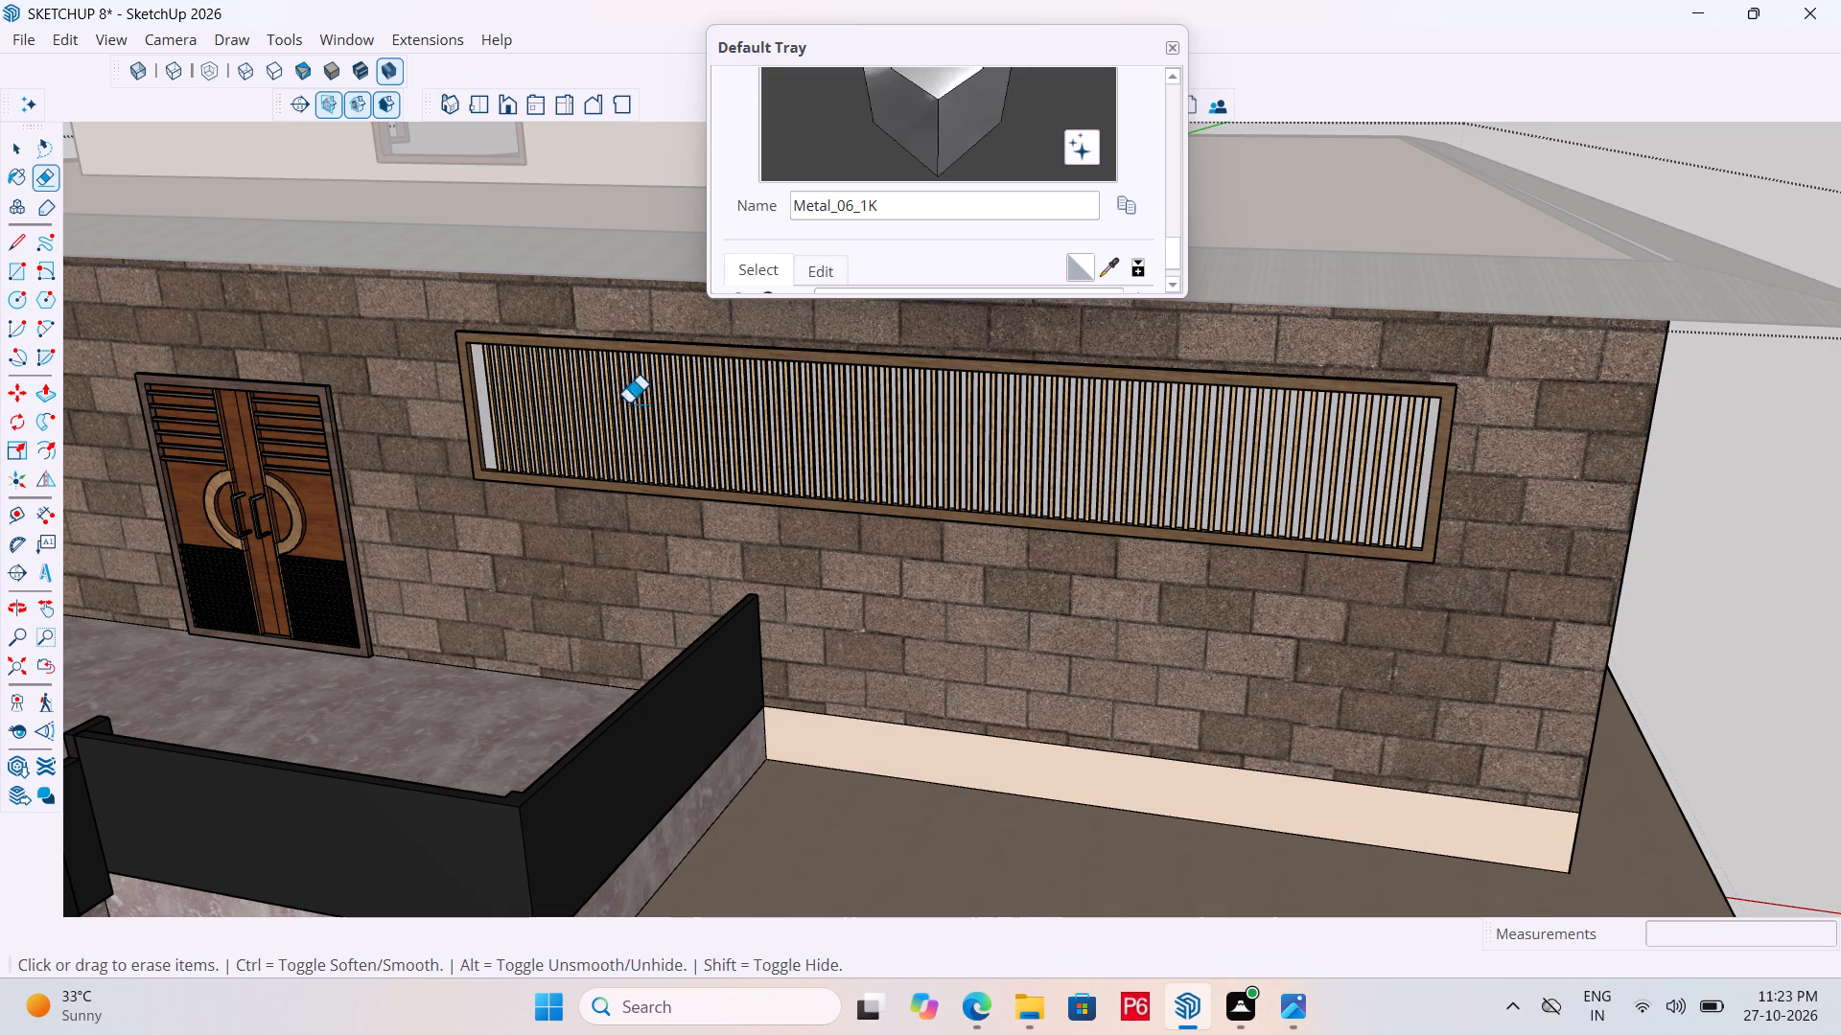
drag(481, 383, 785, 426)
scroll(547, 498, down, 6)
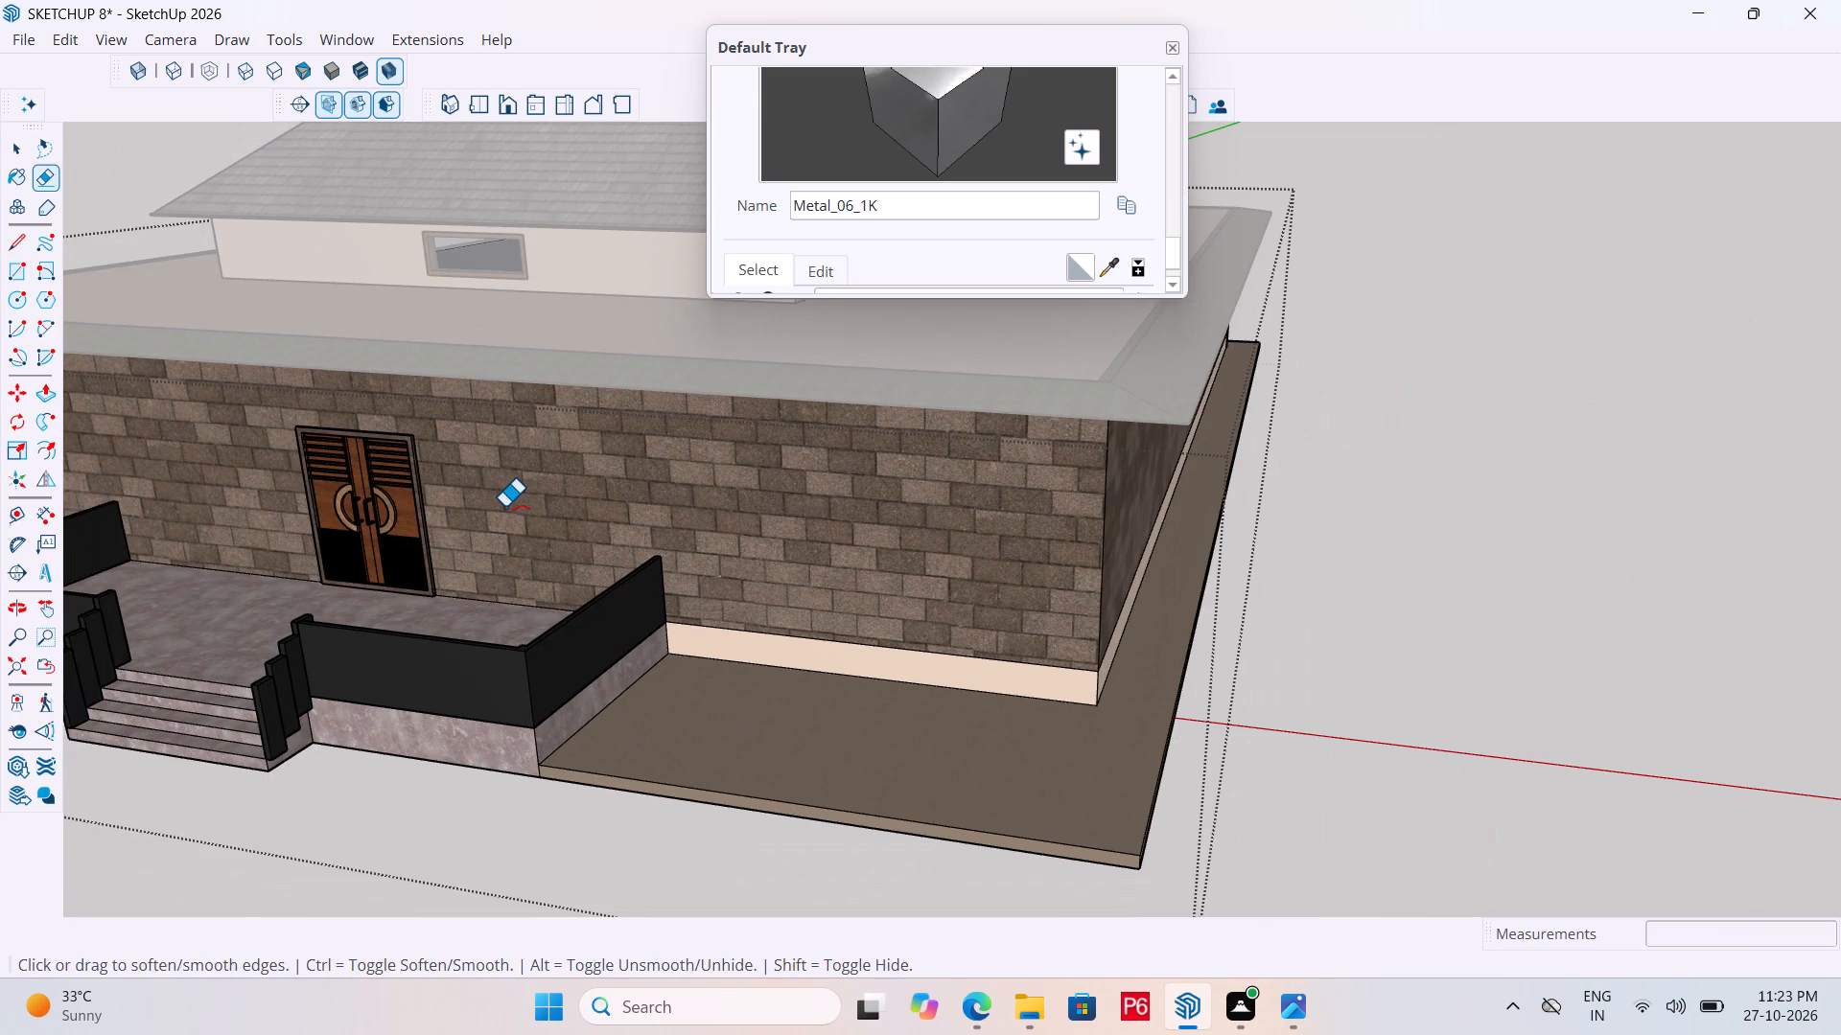
Save the model with the slatted window removed from the front wall.
key(ctrl+s)
key(ctrl+s)
key(ctrl+s)
key(ctrl+s)
key(ctrl+s)
key(ctrl+s)
key(ctrl+s)
key(ctrl+s)
key(ctrl+s)
Leave the Eraser and exit the house group's editing mode.
key(space)
scroll(524, 479, down, 5)
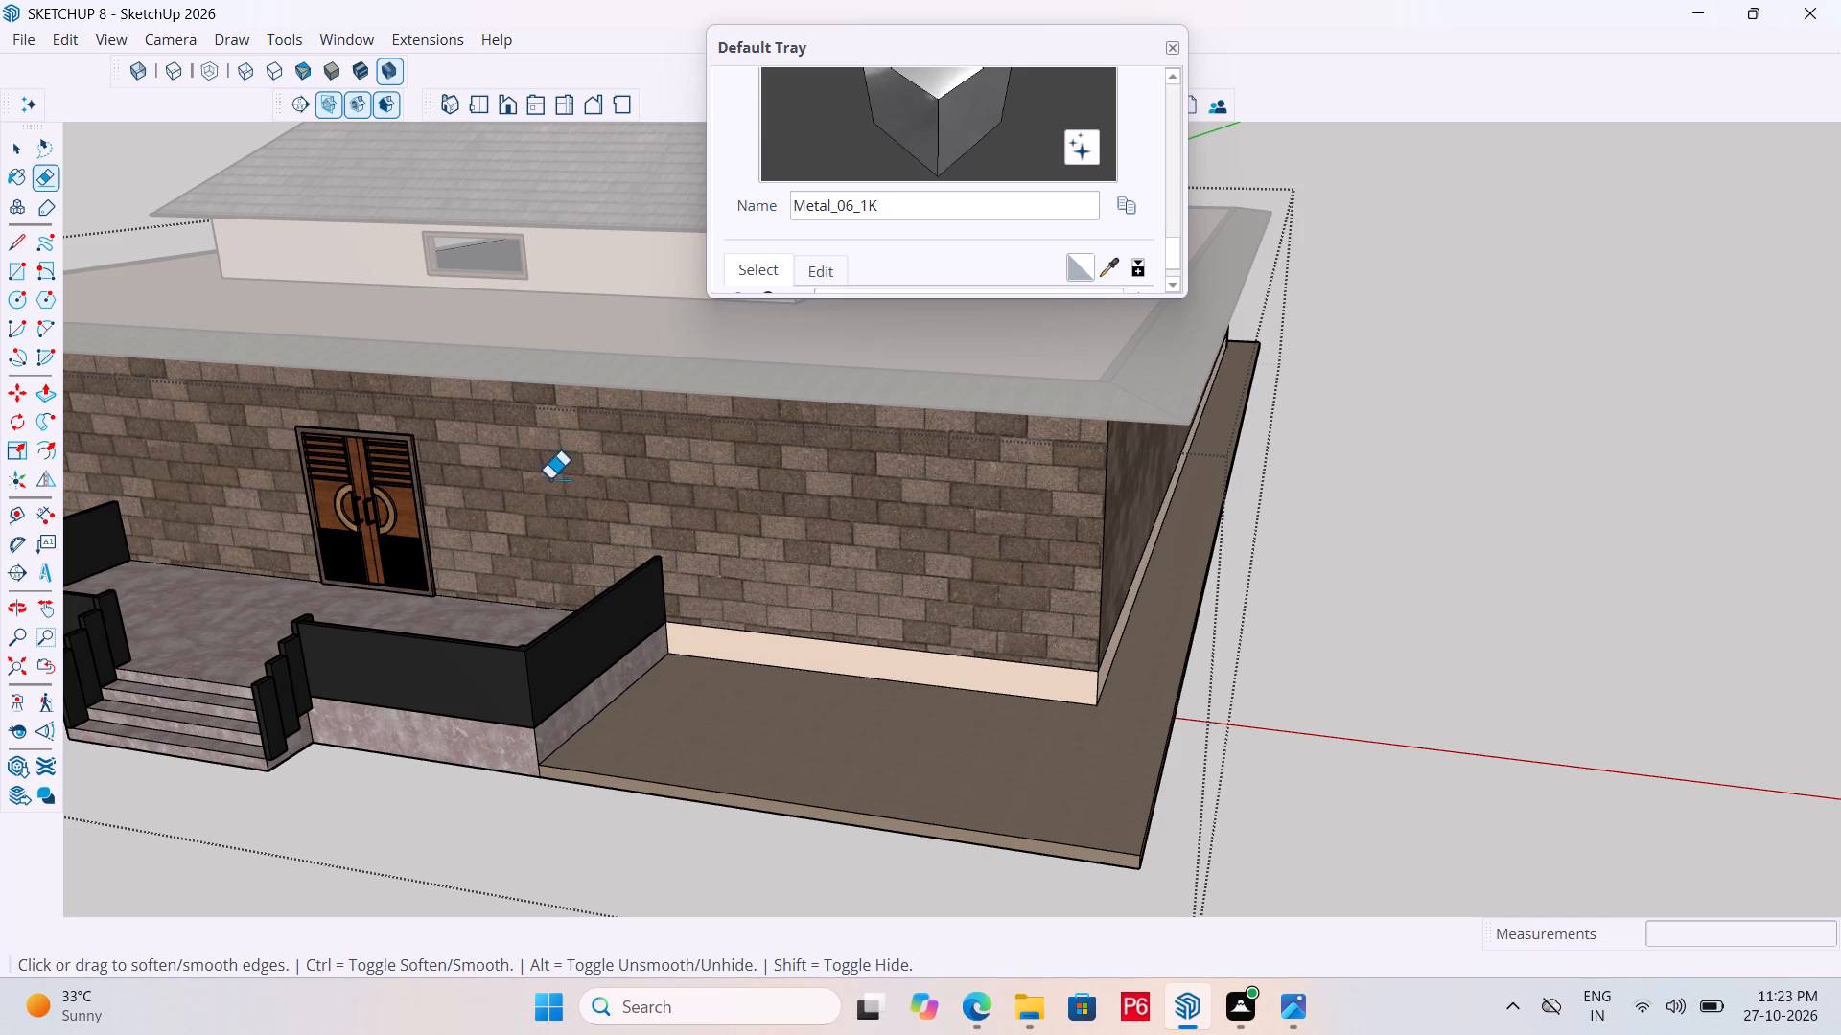
scroll(549, 479, down, 2)
scroll(747, 446, down, 5)
scroll(627, 429, down, 7)
key(space)
click(1134, 496)
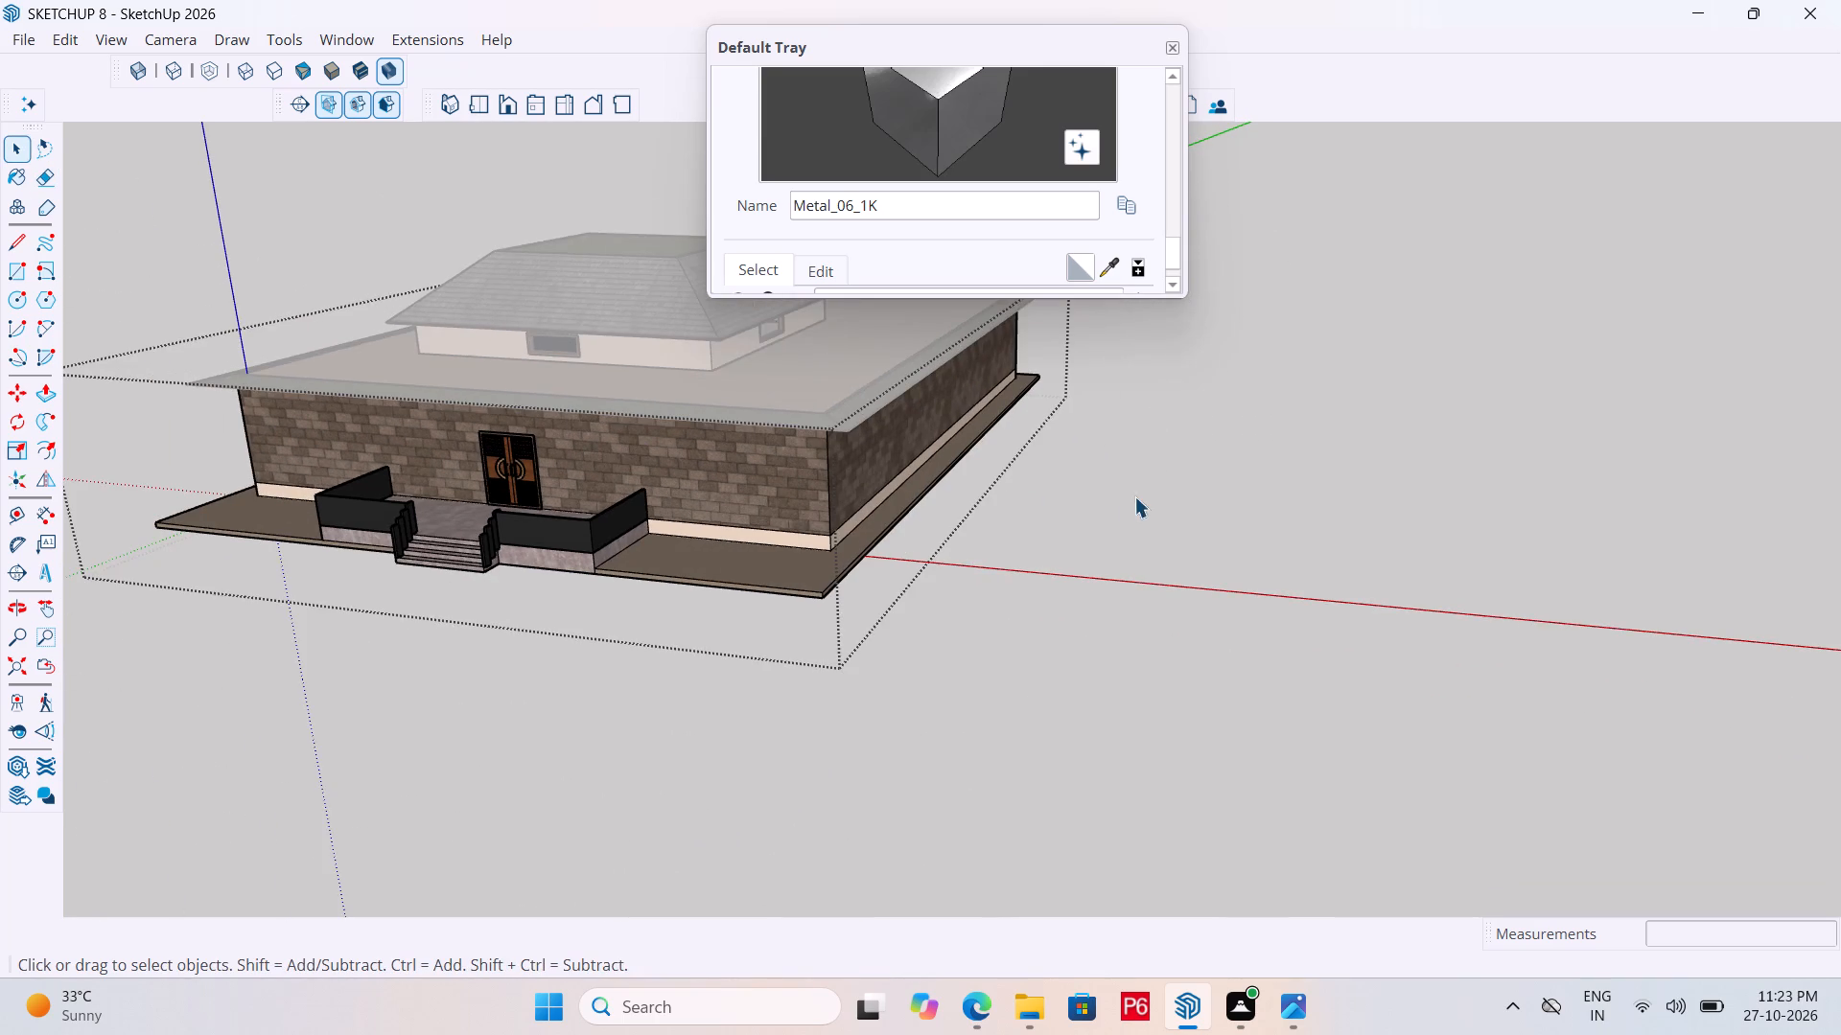
Close the Default Tray to clear the view of the house.
middle_drag(774, 454, 810, 448)
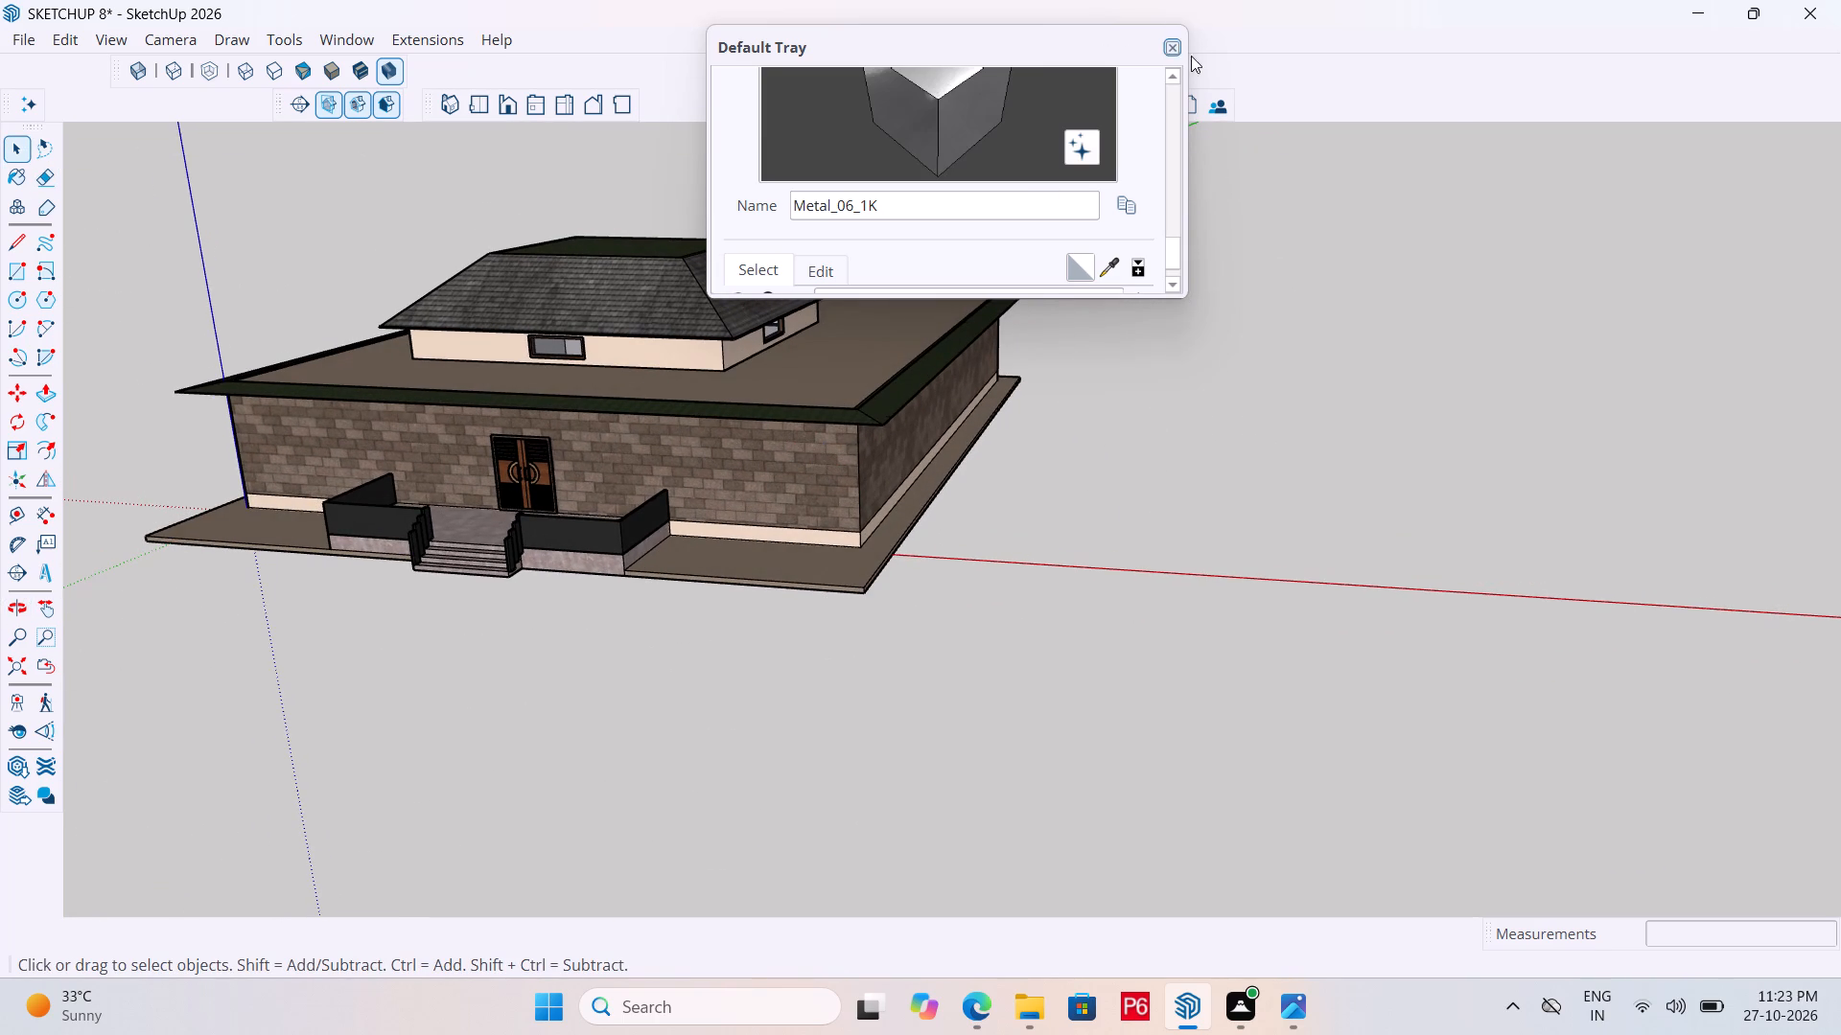
click(1172, 54)
Inspect the whole house from the front and front corner, checking the front wall, entrance steps and roofs.
scroll(969, 787, down, 5)
middle_drag(883, 716, 852, 738)
scroll(852, 738, up, 2)
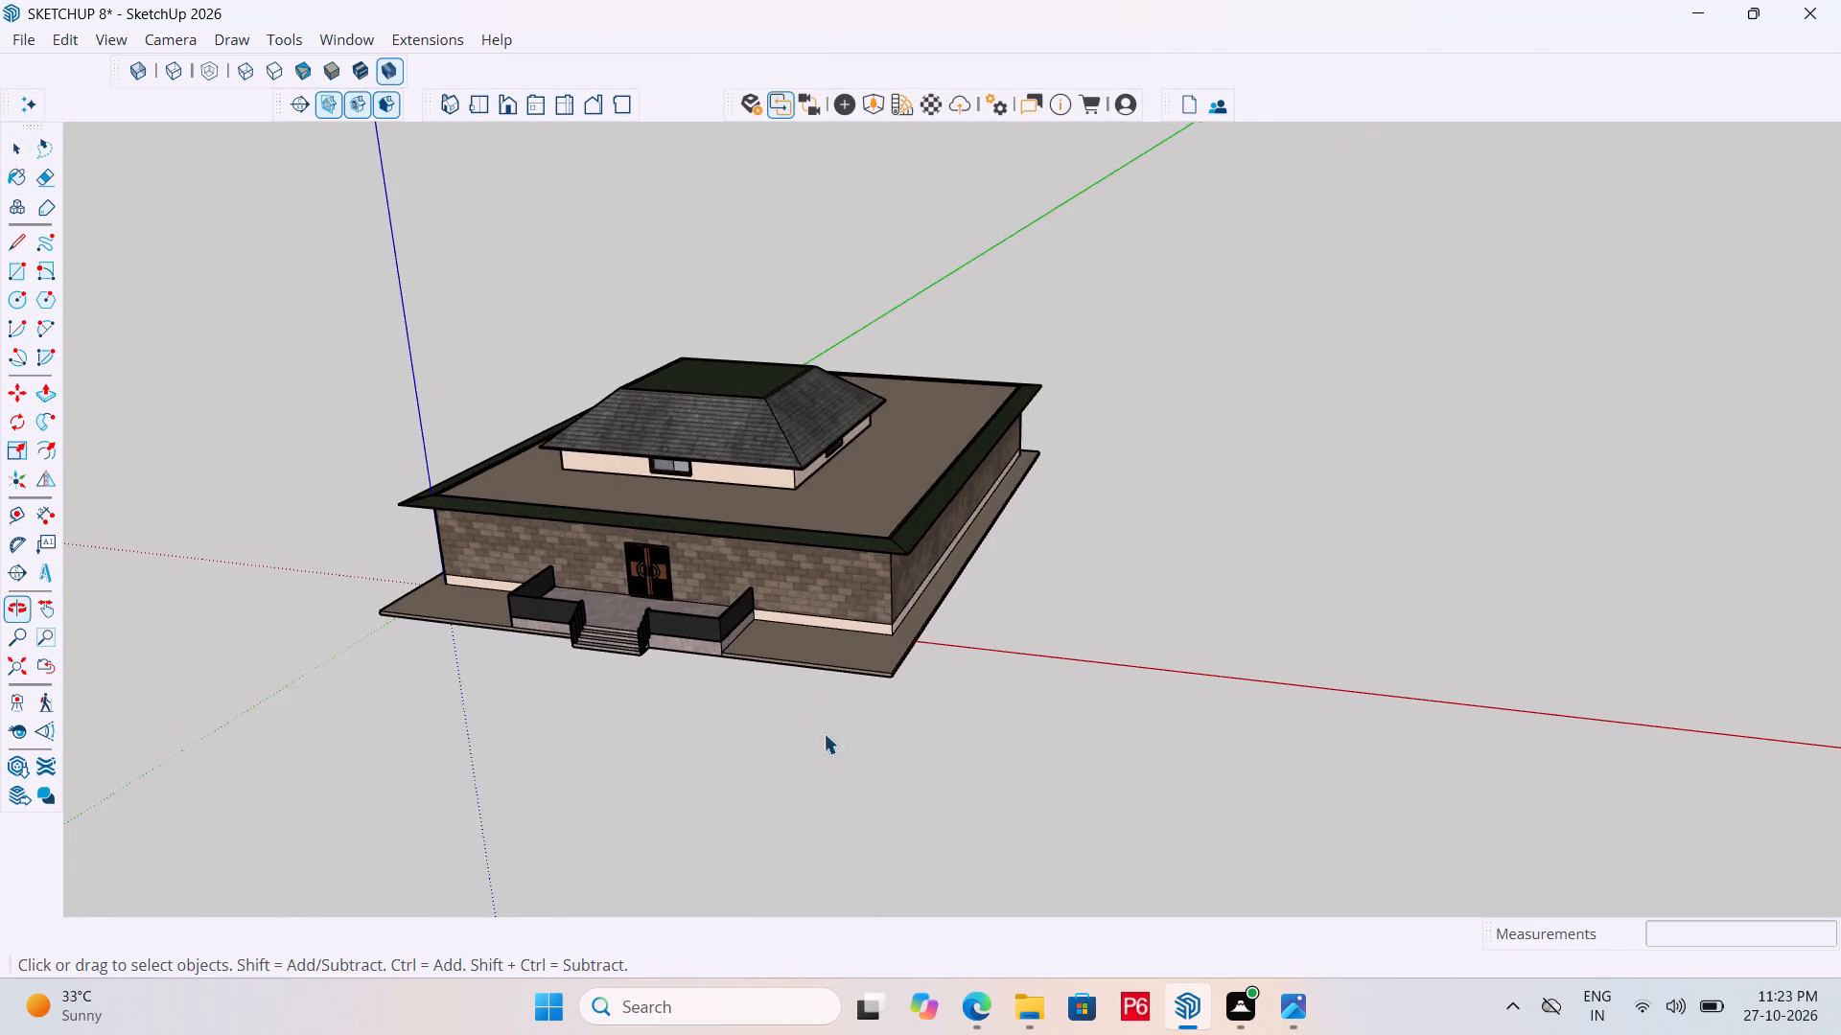
scroll(824, 733, up, 3)
scroll(640, 477, up, 2)
middle_drag(658, 448, 618, 409)
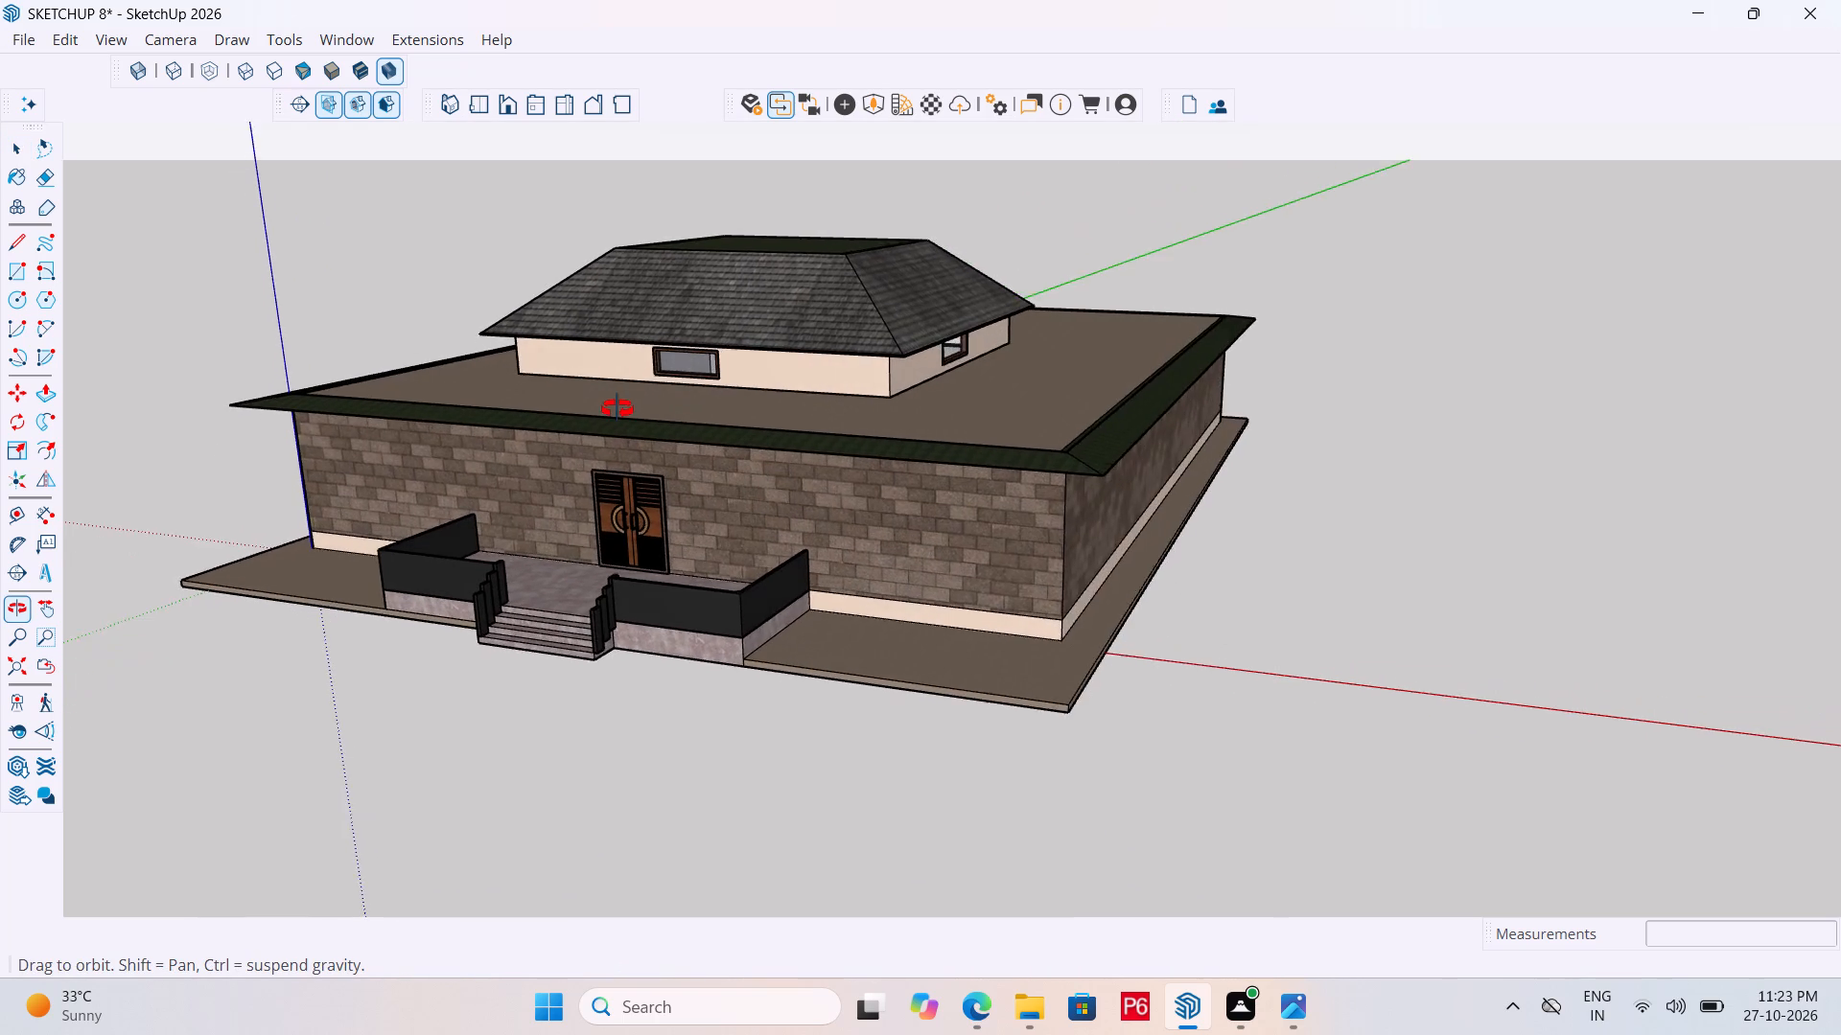
middle_drag(618, 409, 643, 434)
scroll(870, 455, down, 4)
middle_drag(684, 501, 753, 492)
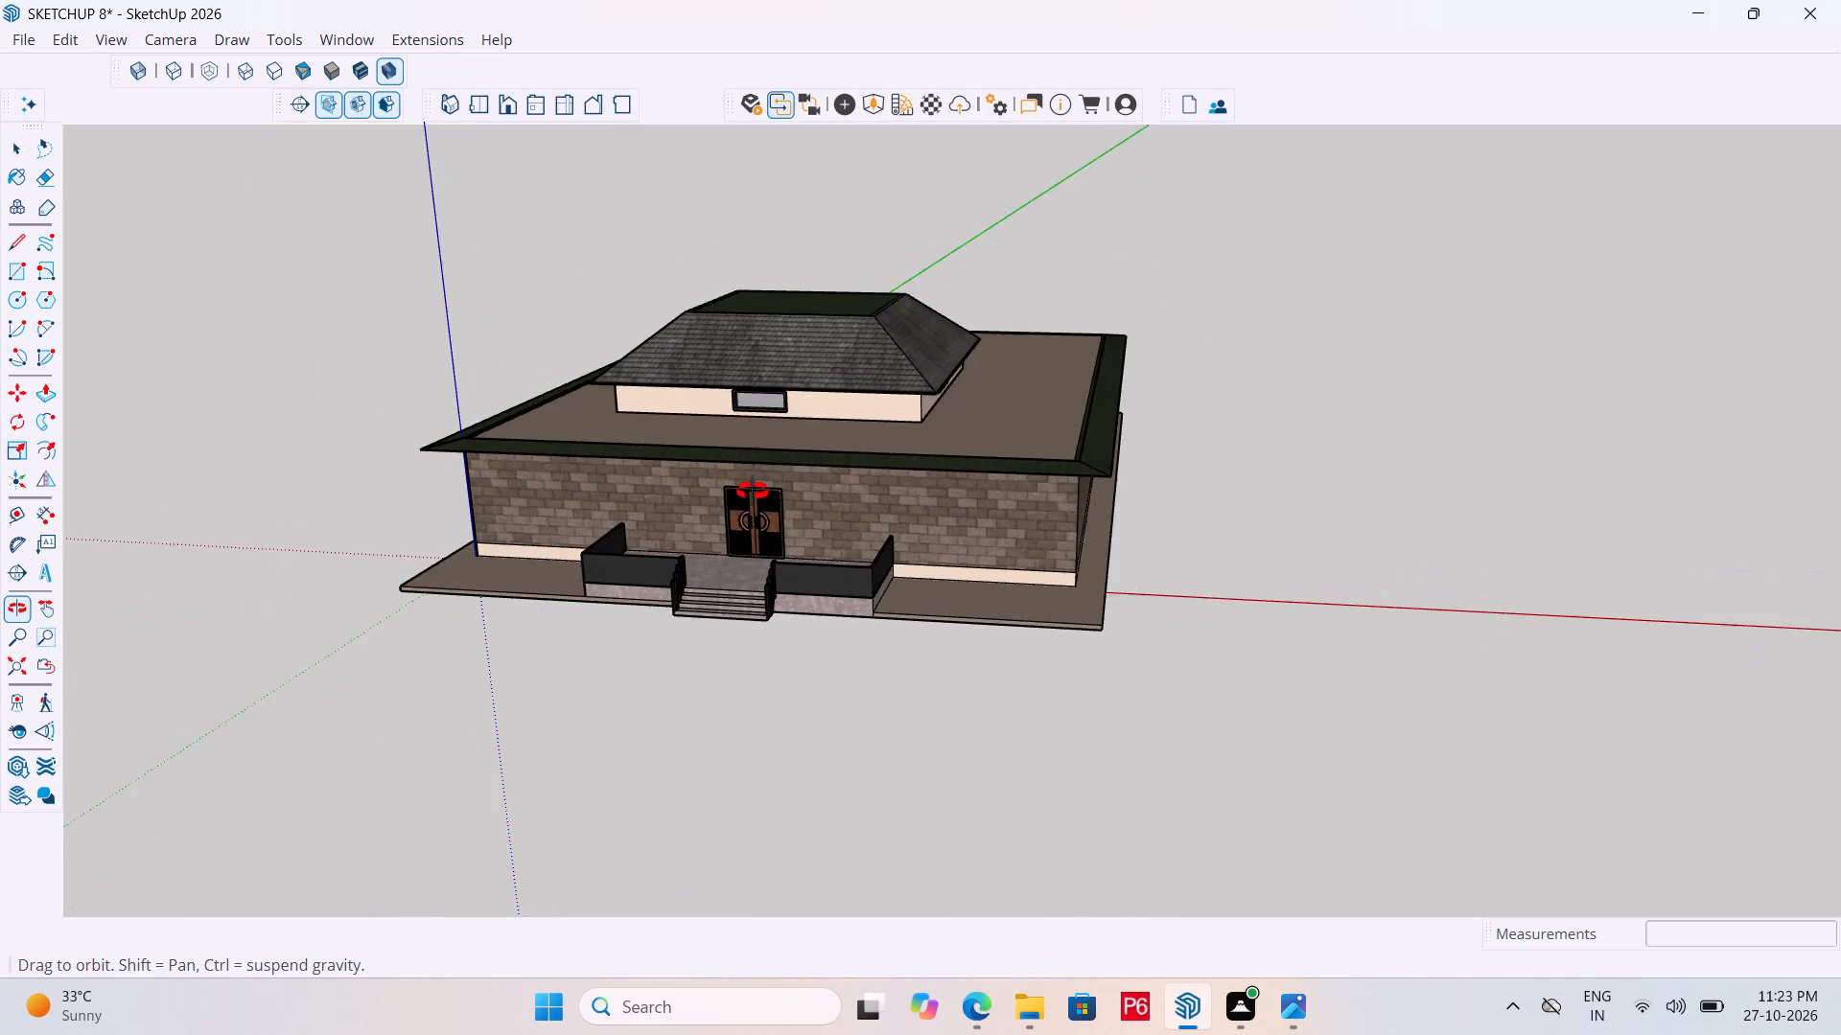
middle_drag(753, 492, 687, 521)
scroll(744, 425, up, 4)
middle_drag(725, 419, 676, 403)
scroll(661, 415, up, 1)
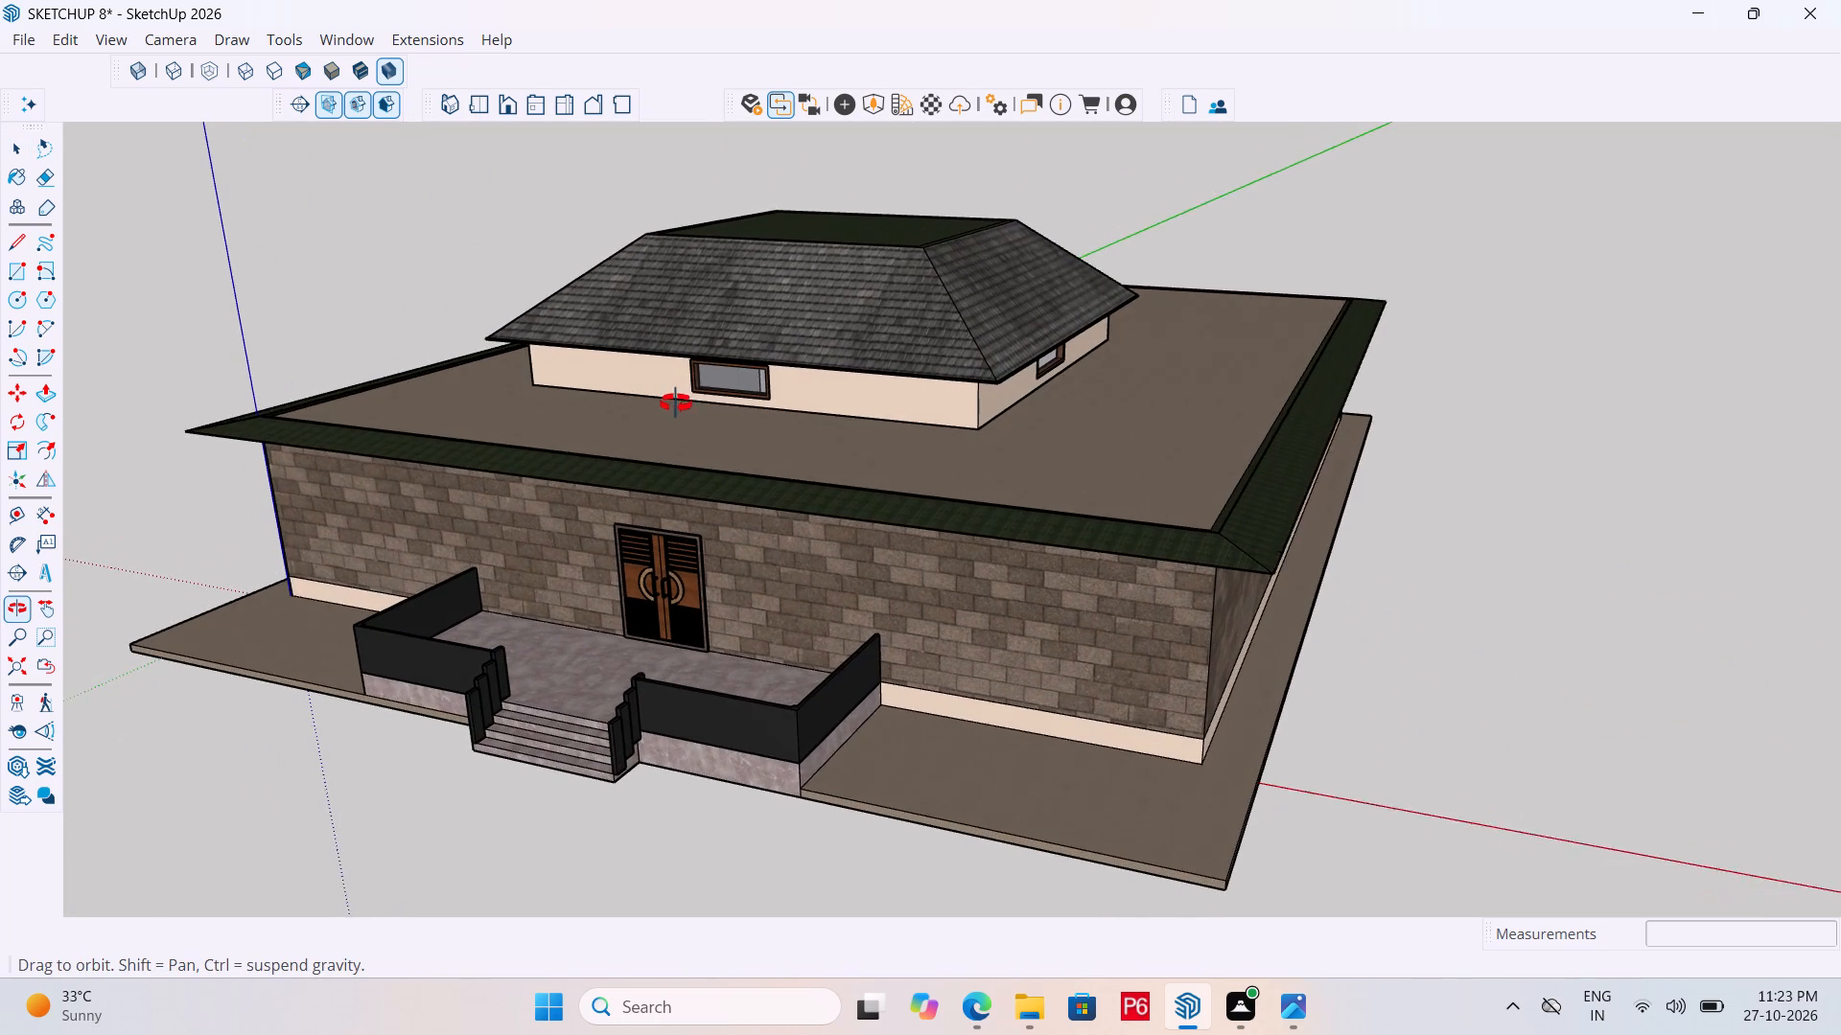
middle_drag(676, 403, 676, 395)
Save the model with the complete house exterior in view.
key(ctrl+s)
key(ctrl+s)
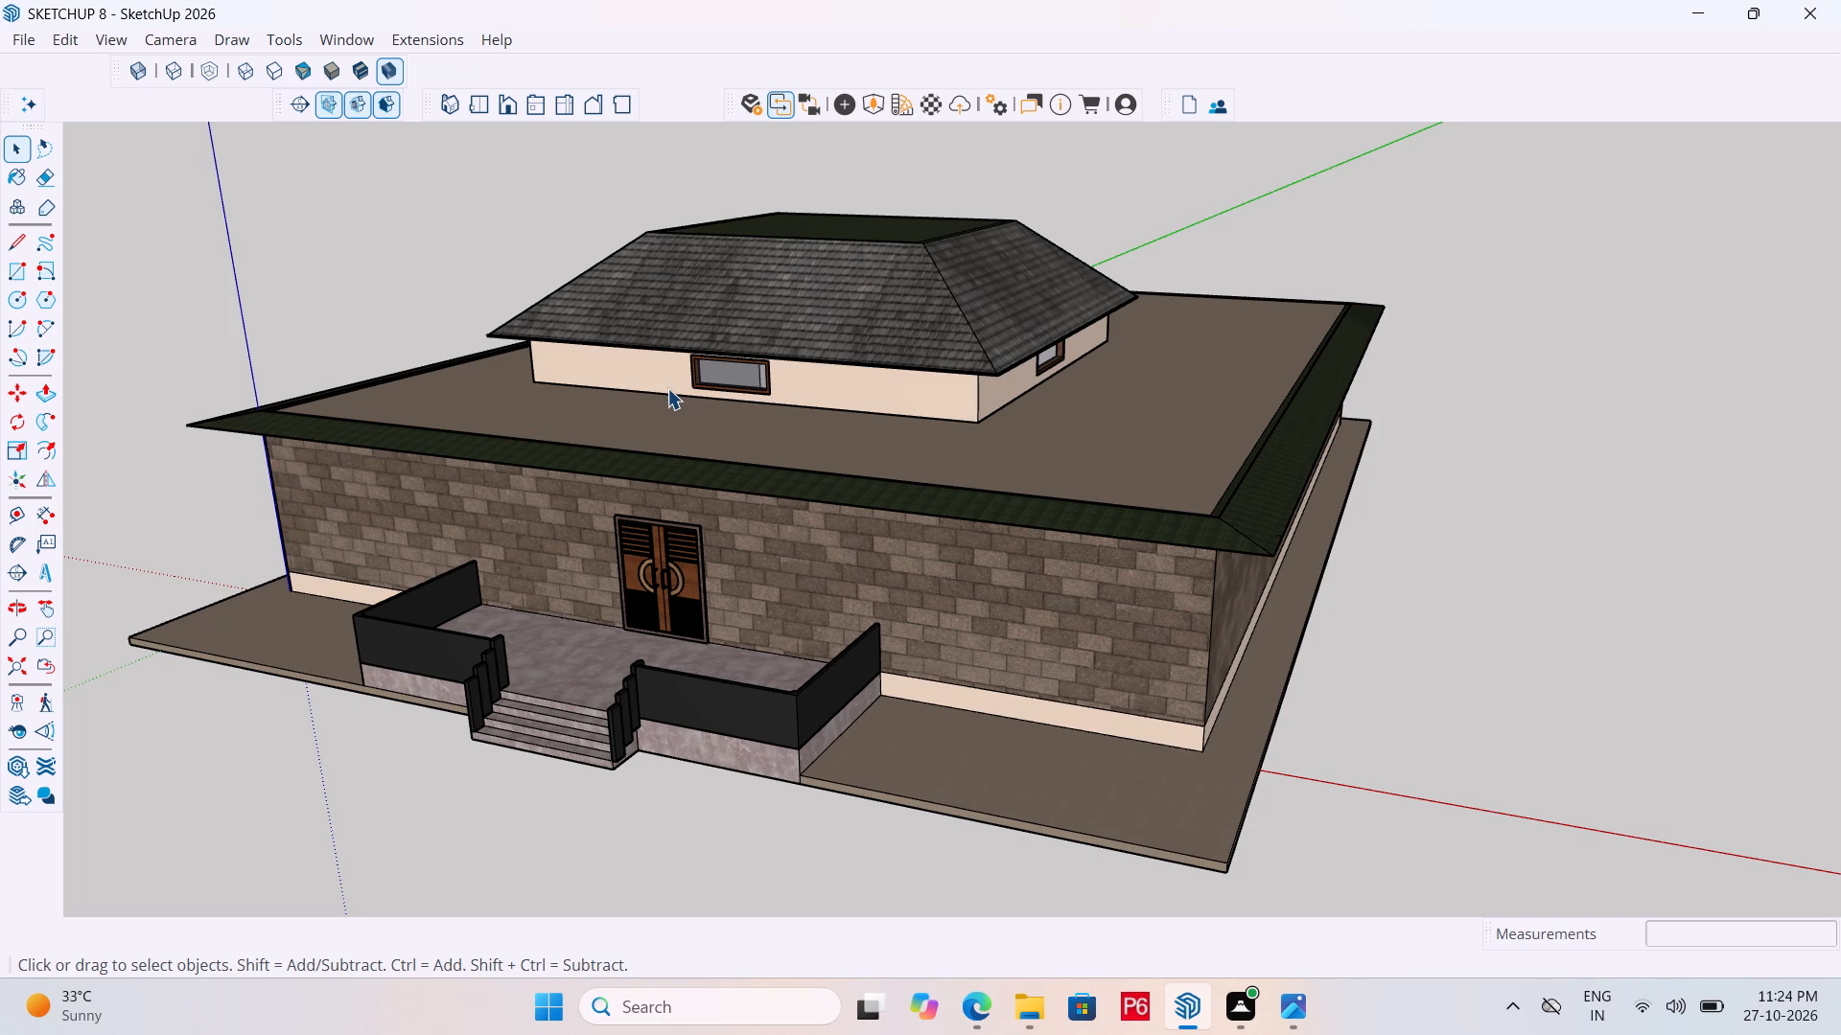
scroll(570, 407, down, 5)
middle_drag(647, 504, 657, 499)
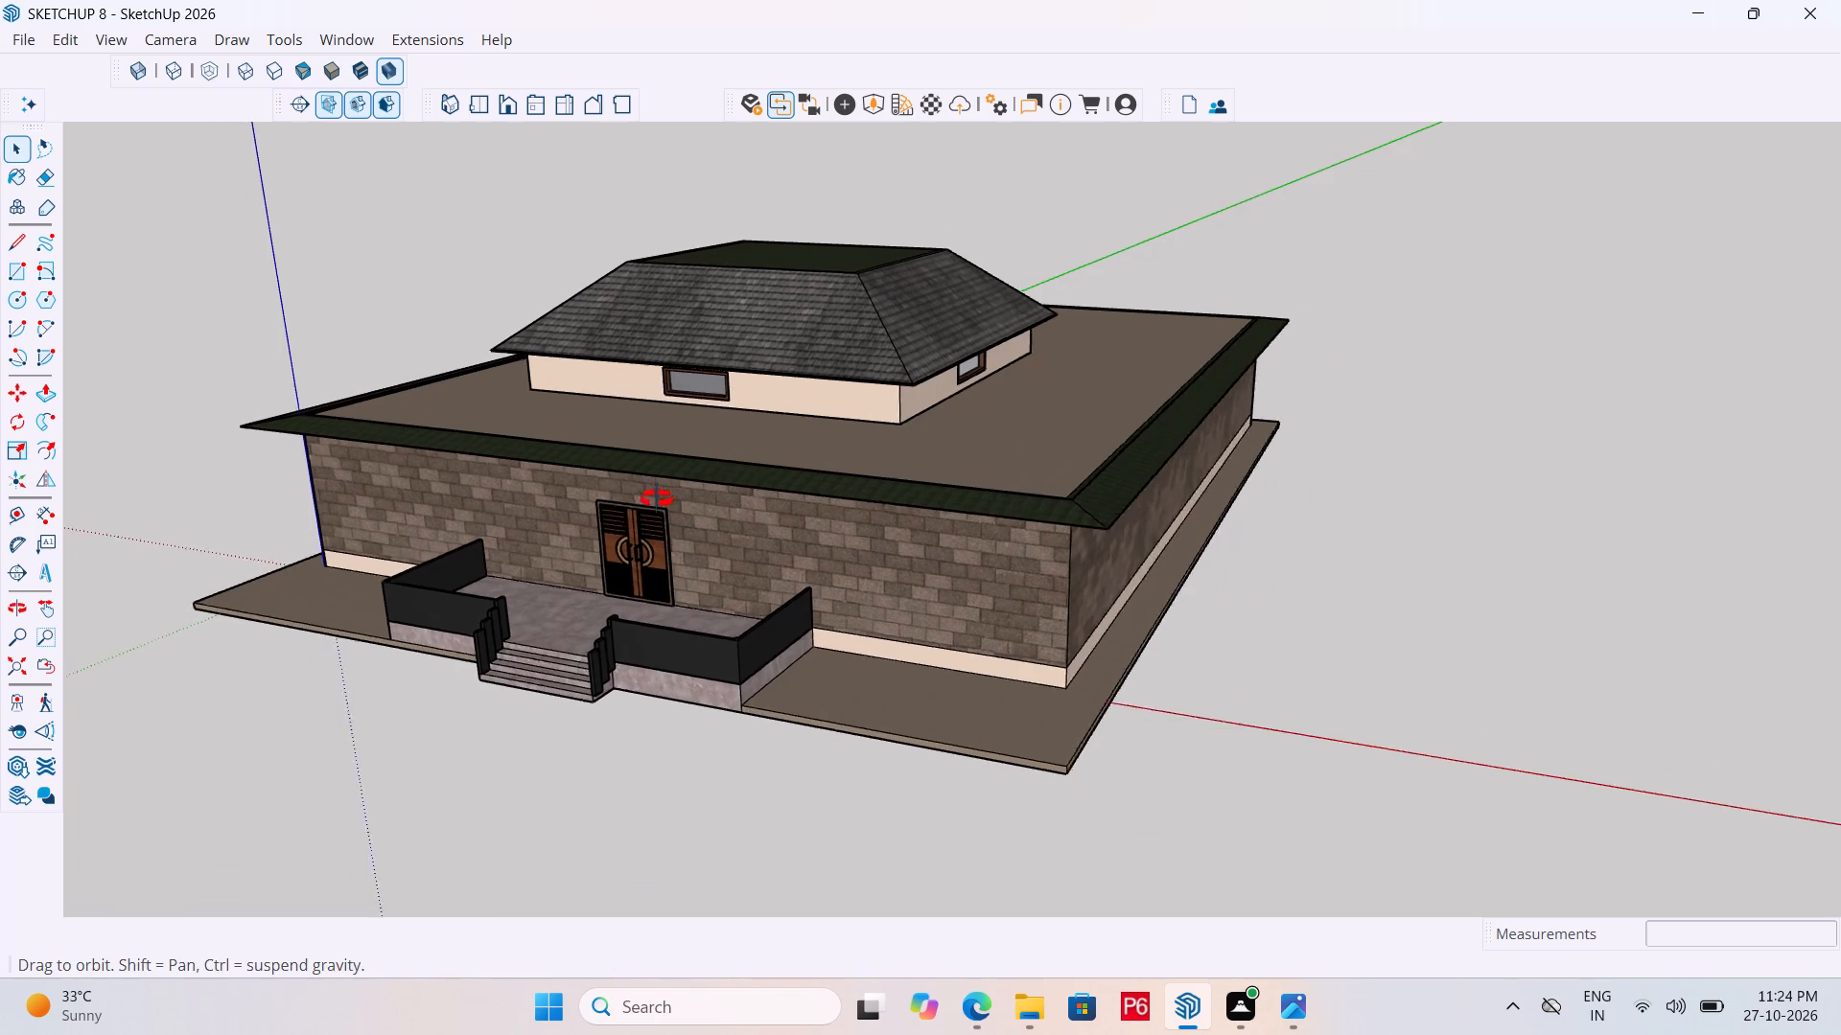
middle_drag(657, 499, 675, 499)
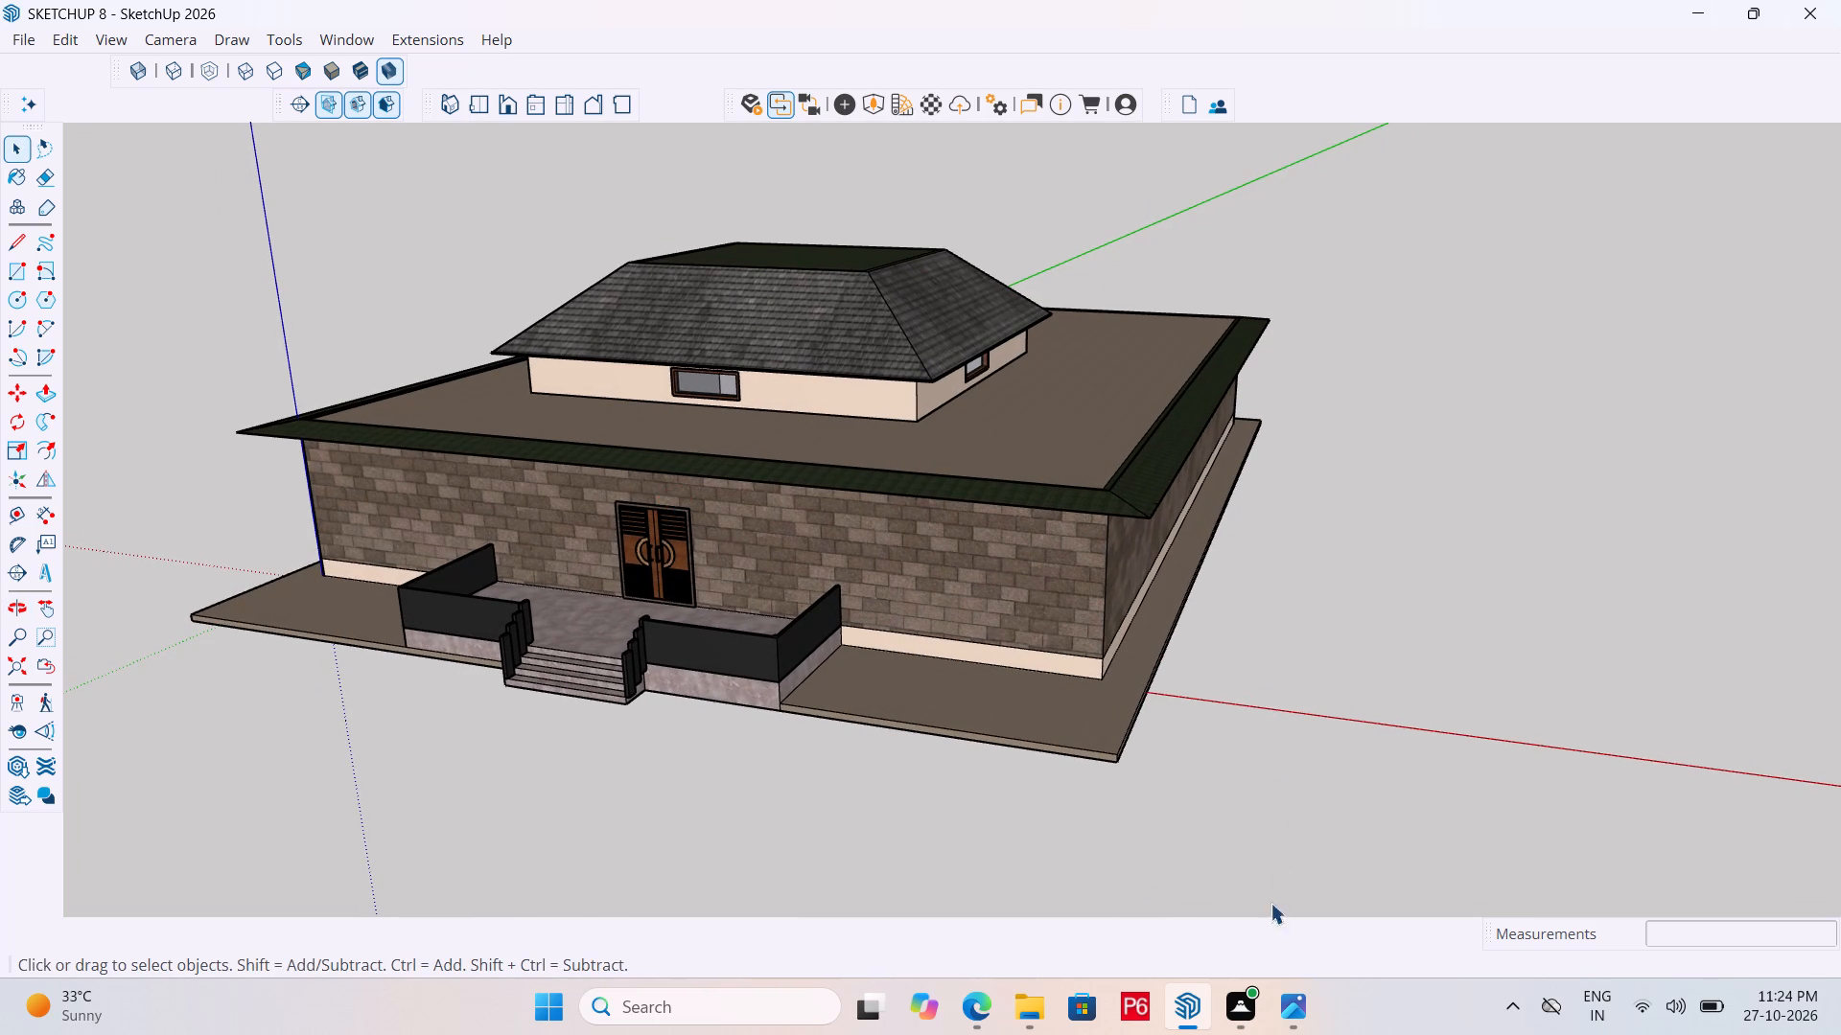
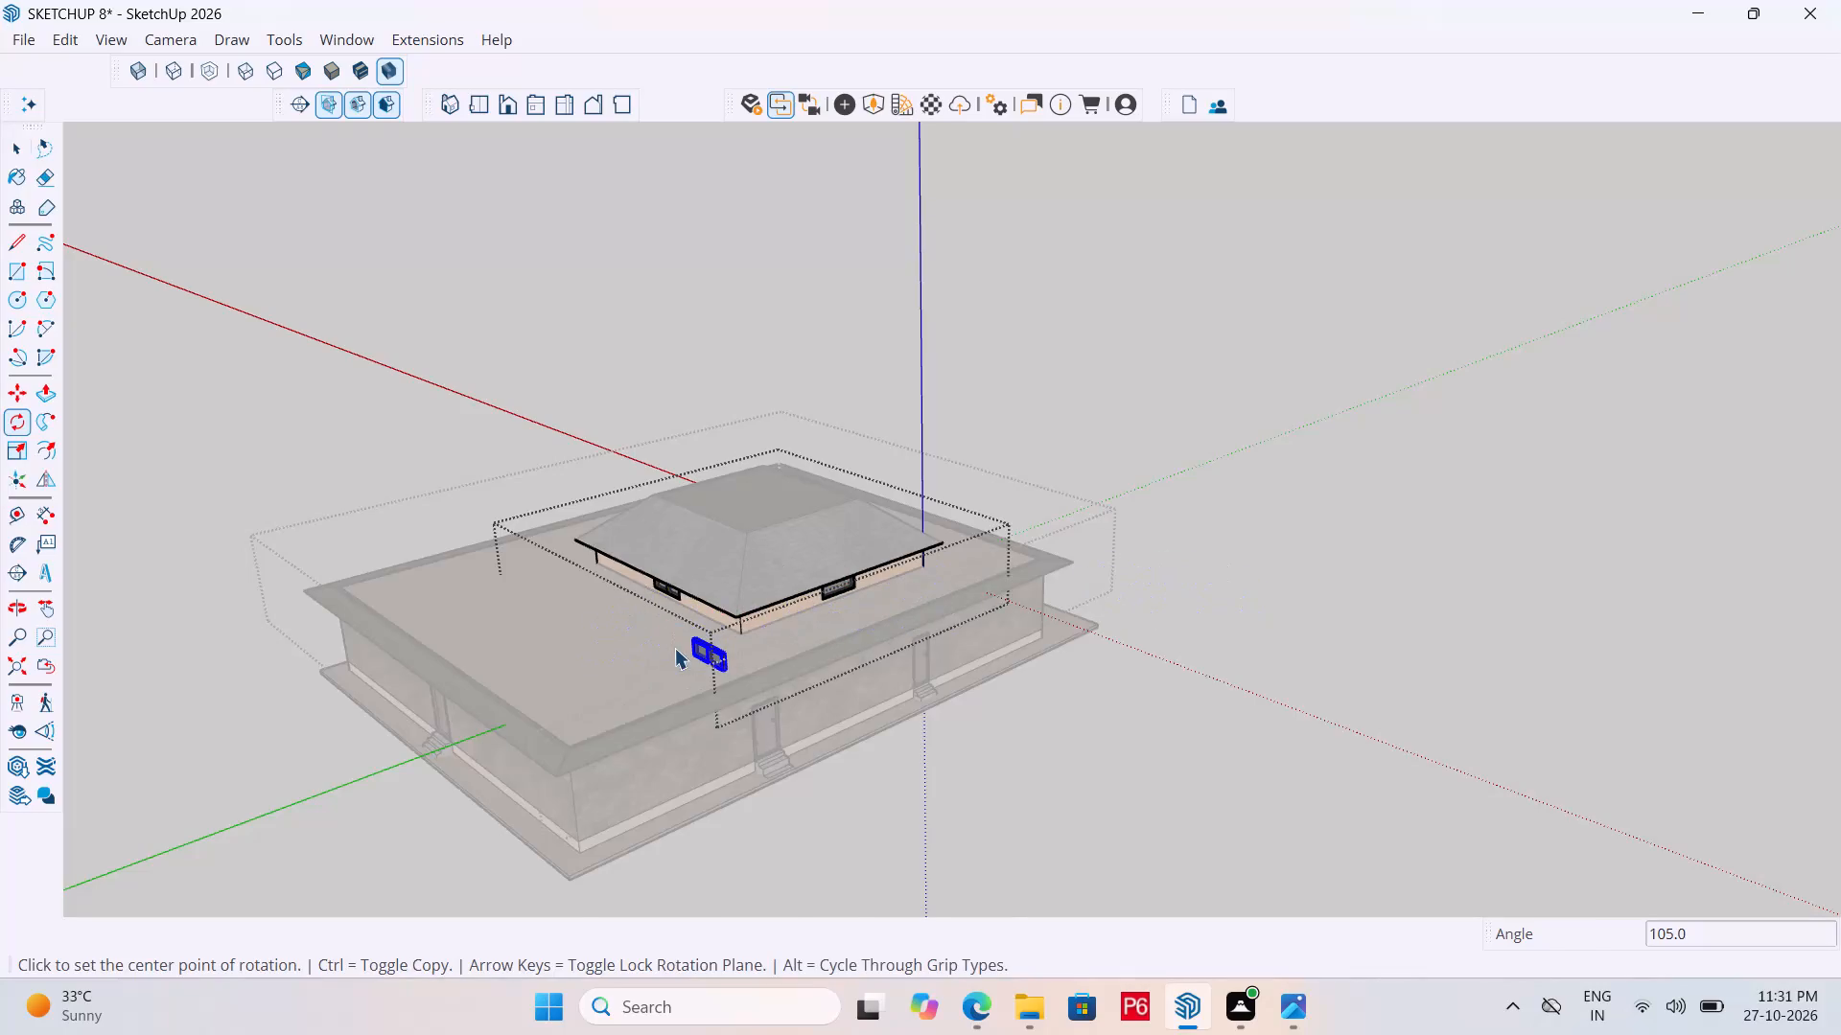
Rotate the loose two-pane window 90° about the vertical axis so it runs parallel to the adjacent upper-storey wall.
scroll(711, 655, up, 11)
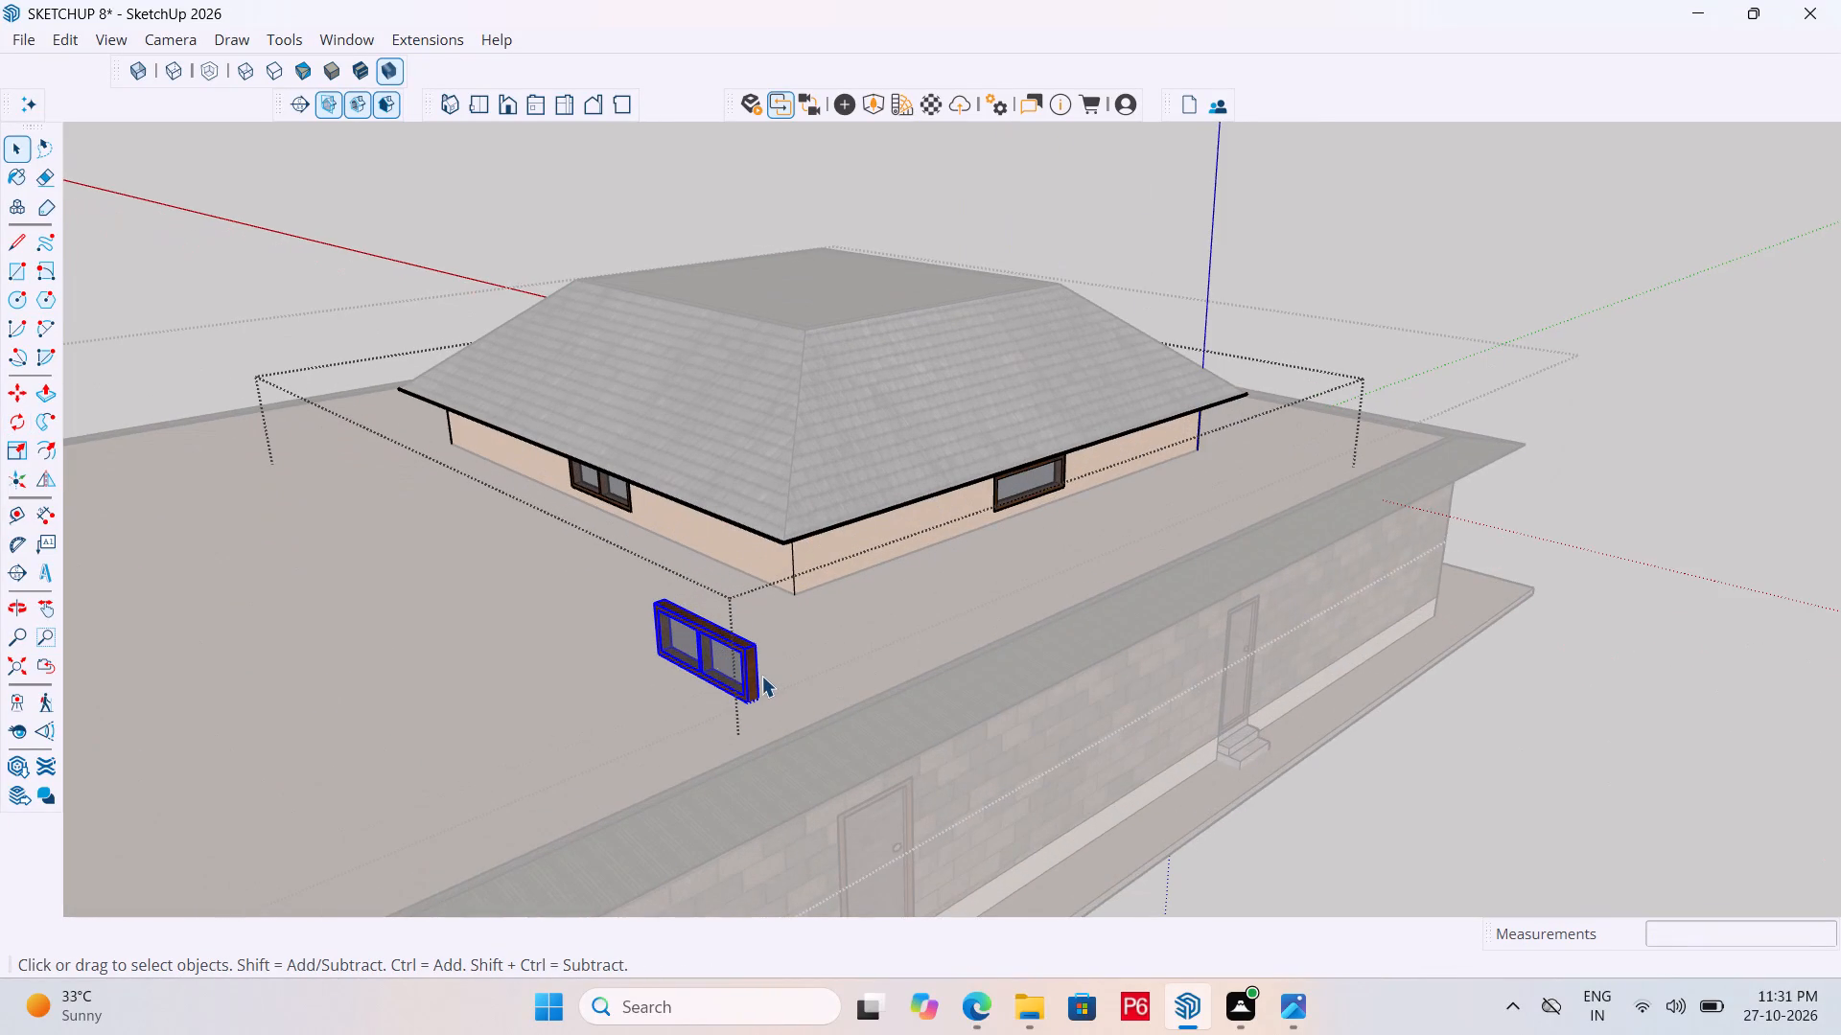
scroll(761, 676, up, 4)
middle_drag(721, 668, 749, 658)
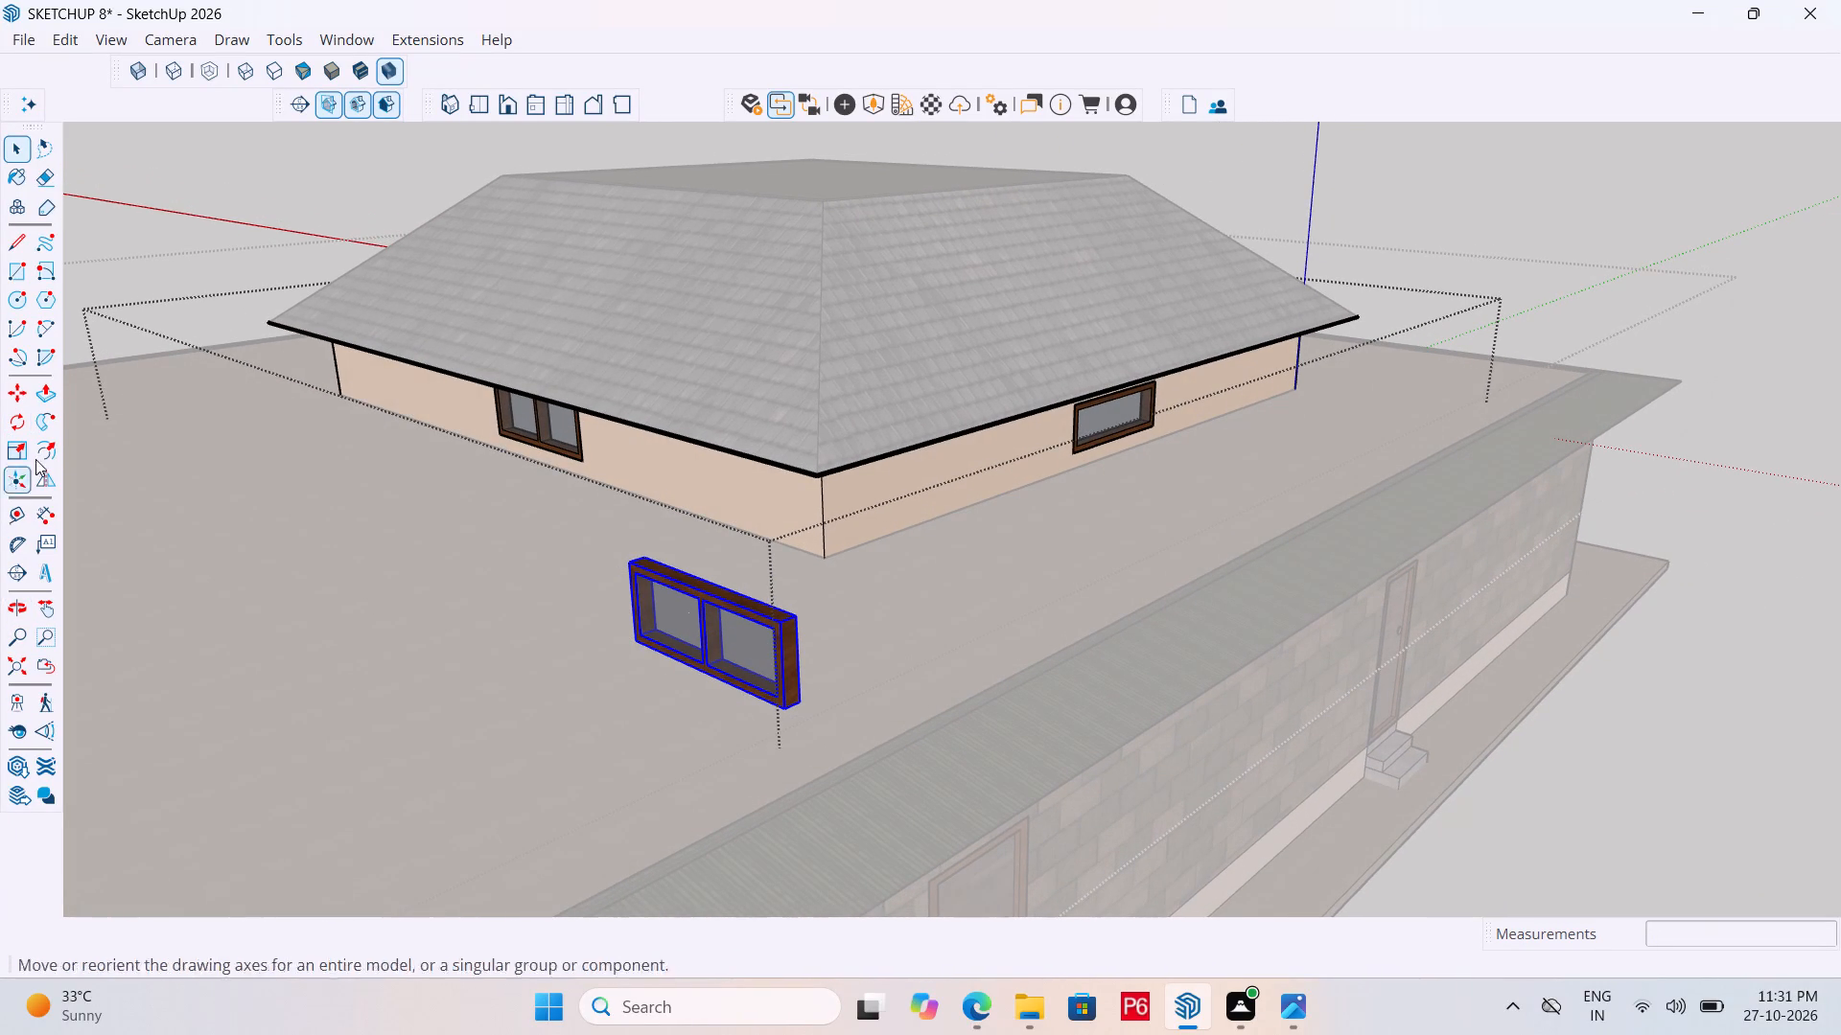
click(14, 423)
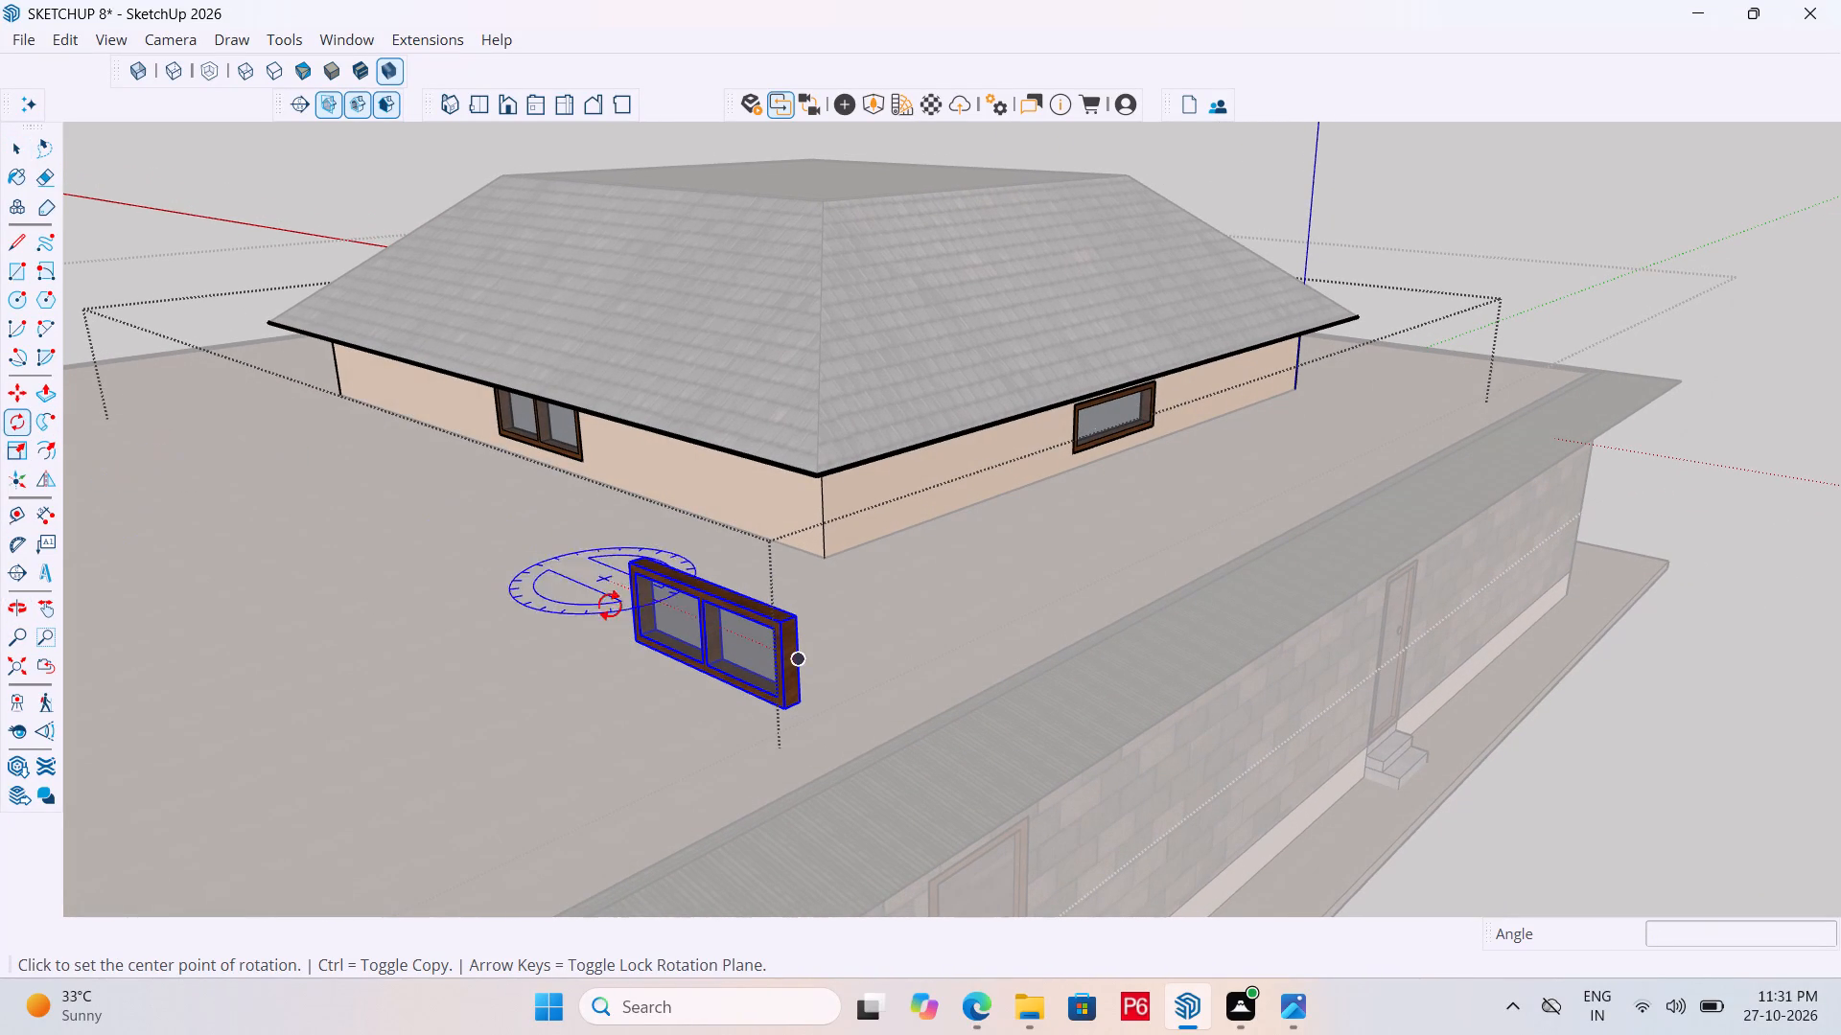
click(508, 775)
click(626, 730)
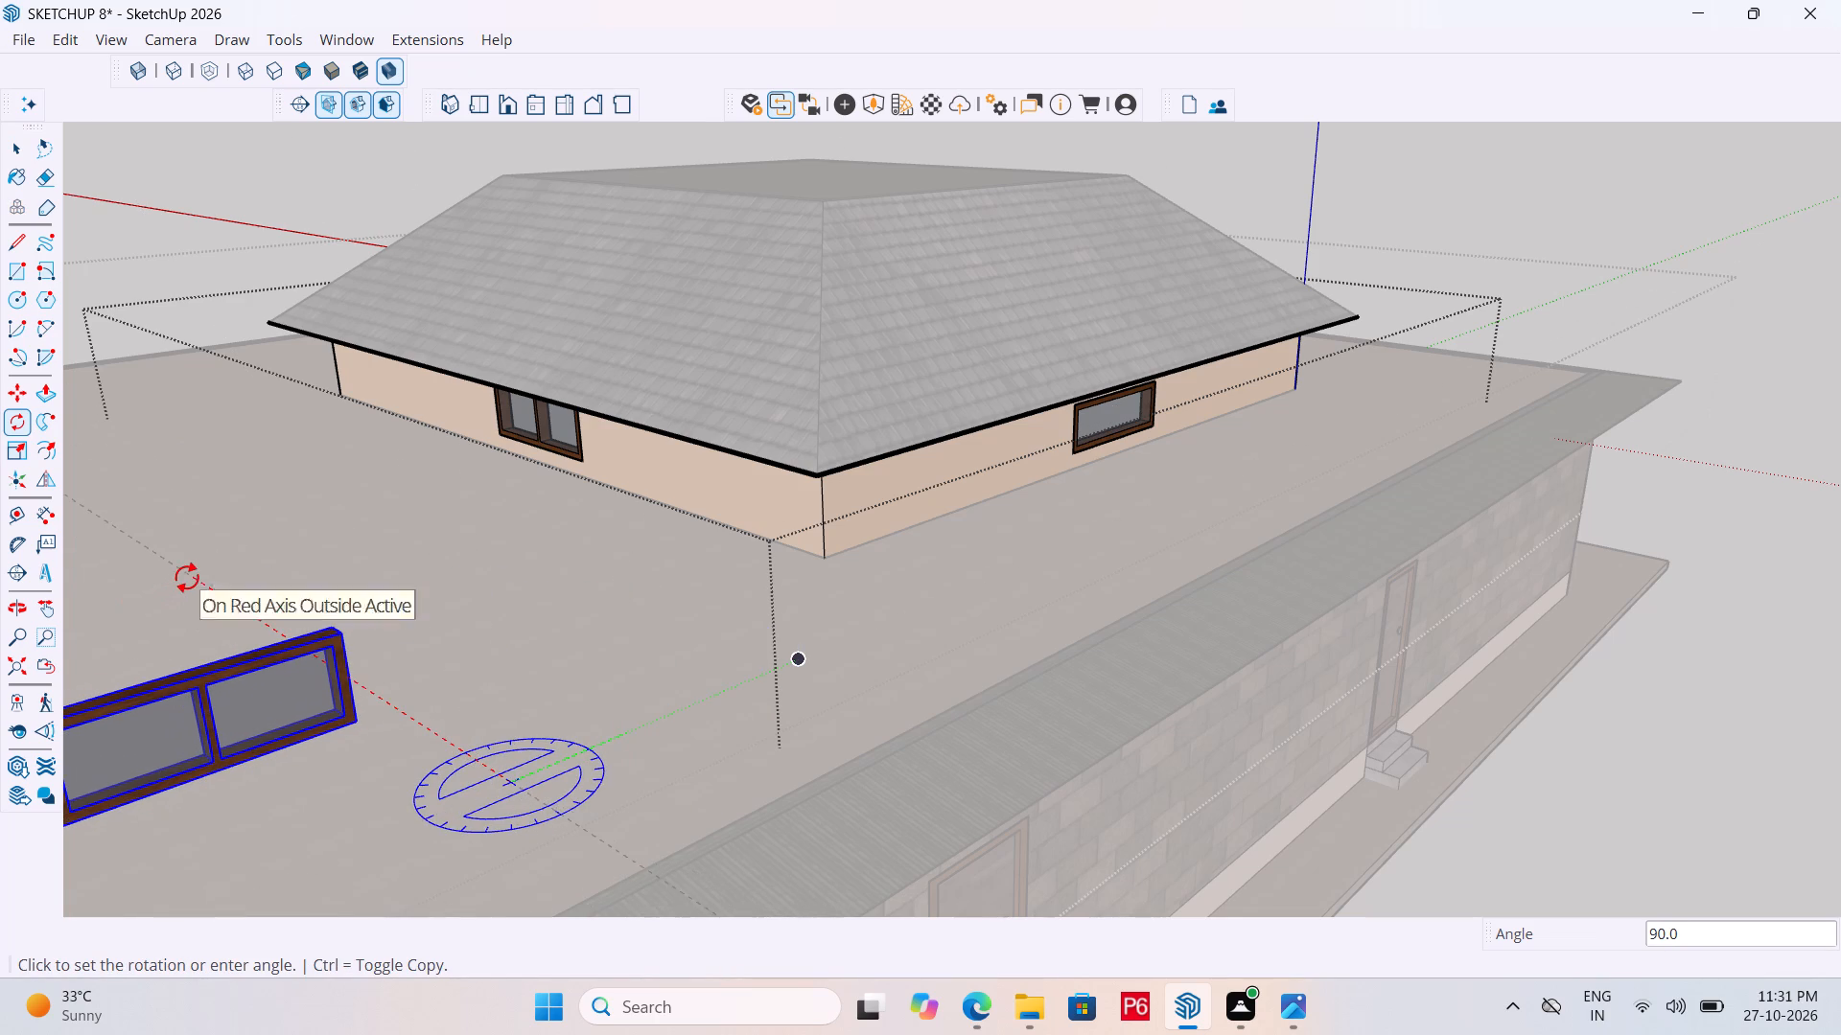
click(187, 577)
key(space)
Delete the single-pane window from the adjacent upper-storey wall, leaving its opening empty.
scroll(709, 566, down, 4)
scroll(976, 468, up, 4)
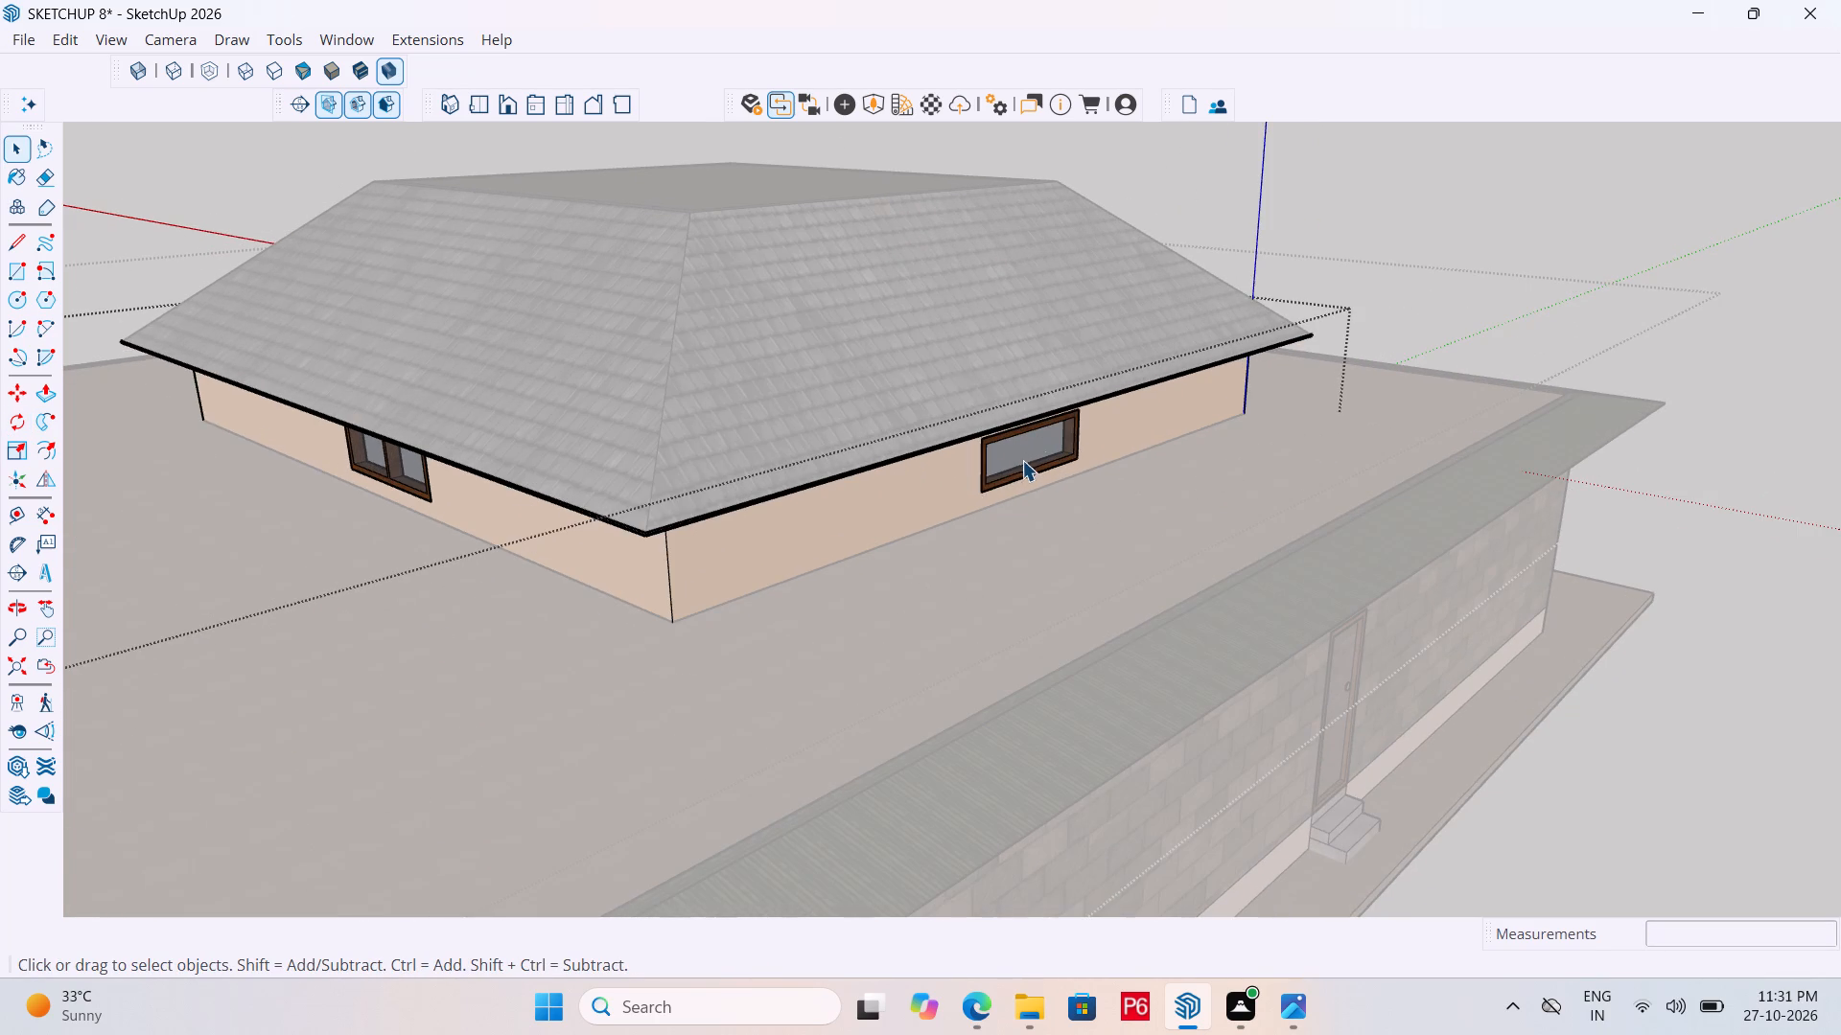
click(987, 478)
scroll(1035, 492, up, 2)
key(Delete)
Move the rotated two-pane window by its bottom outer corner onto the matching bottom corner of the empty wall opening.
scroll(1250, 455, down, 5)
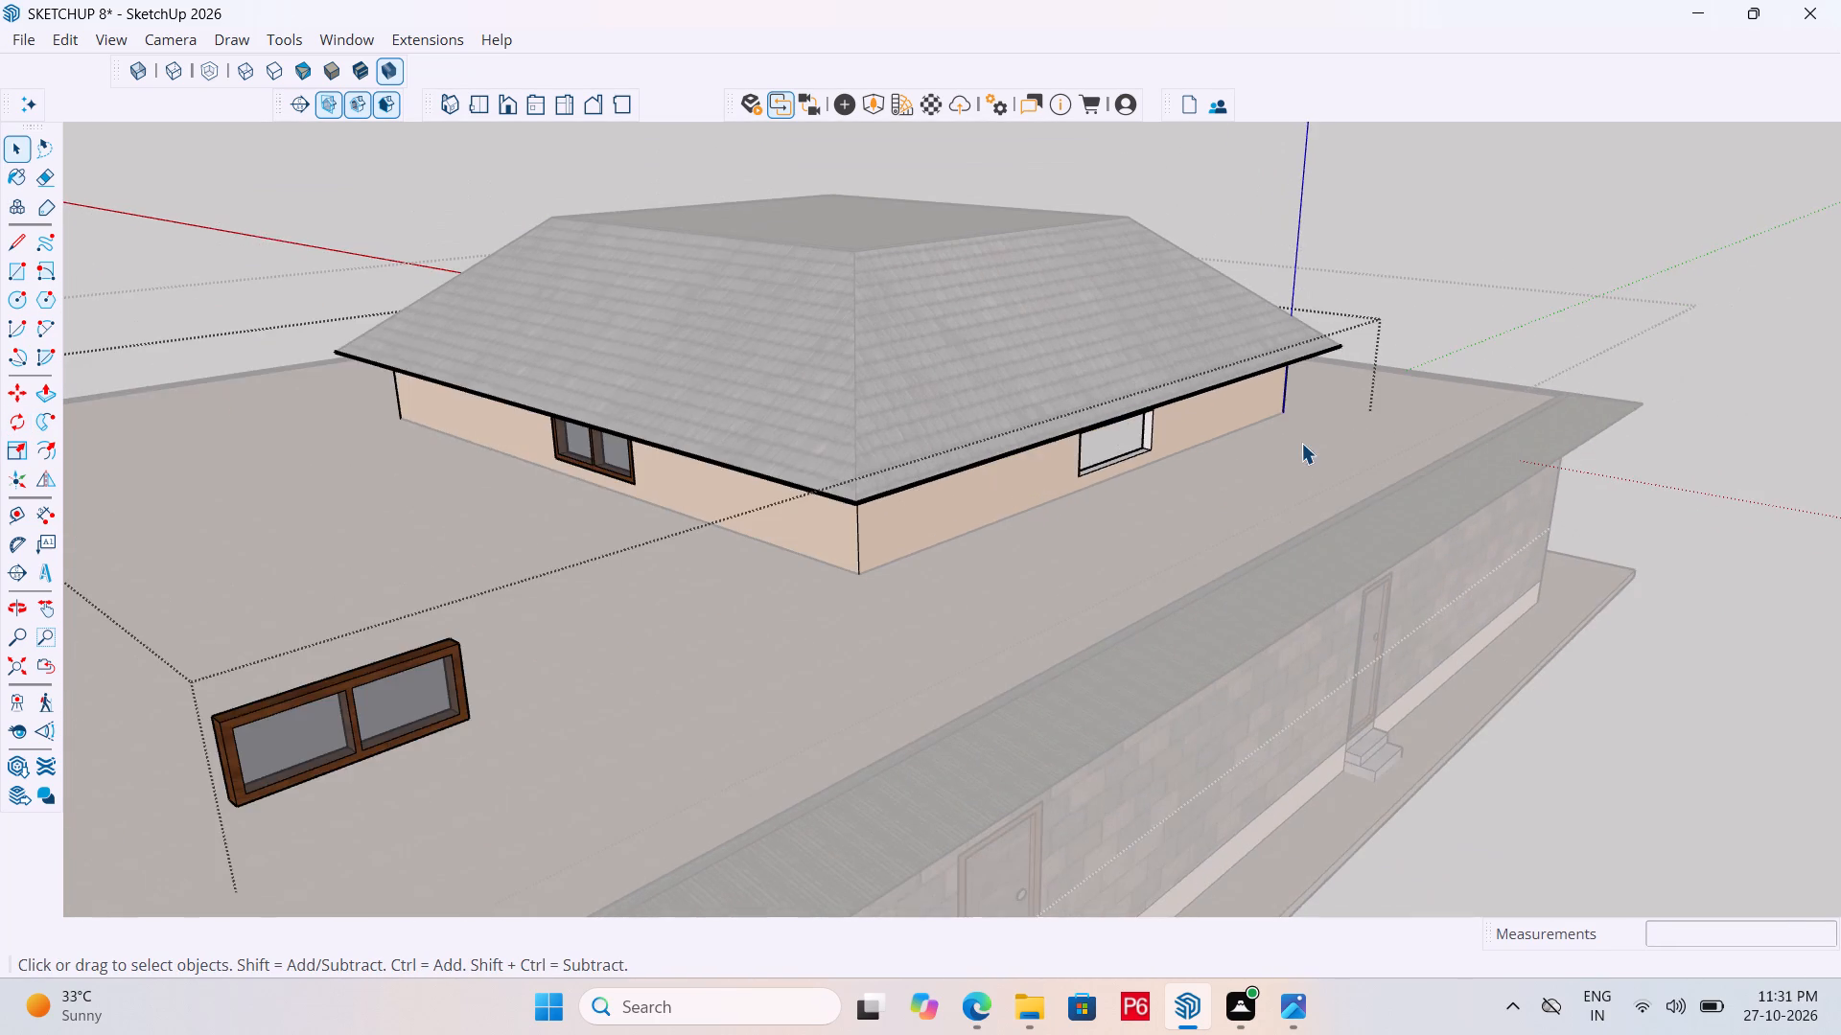
scroll(294, 741, up, 5)
scroll(404, 730, up, 5)
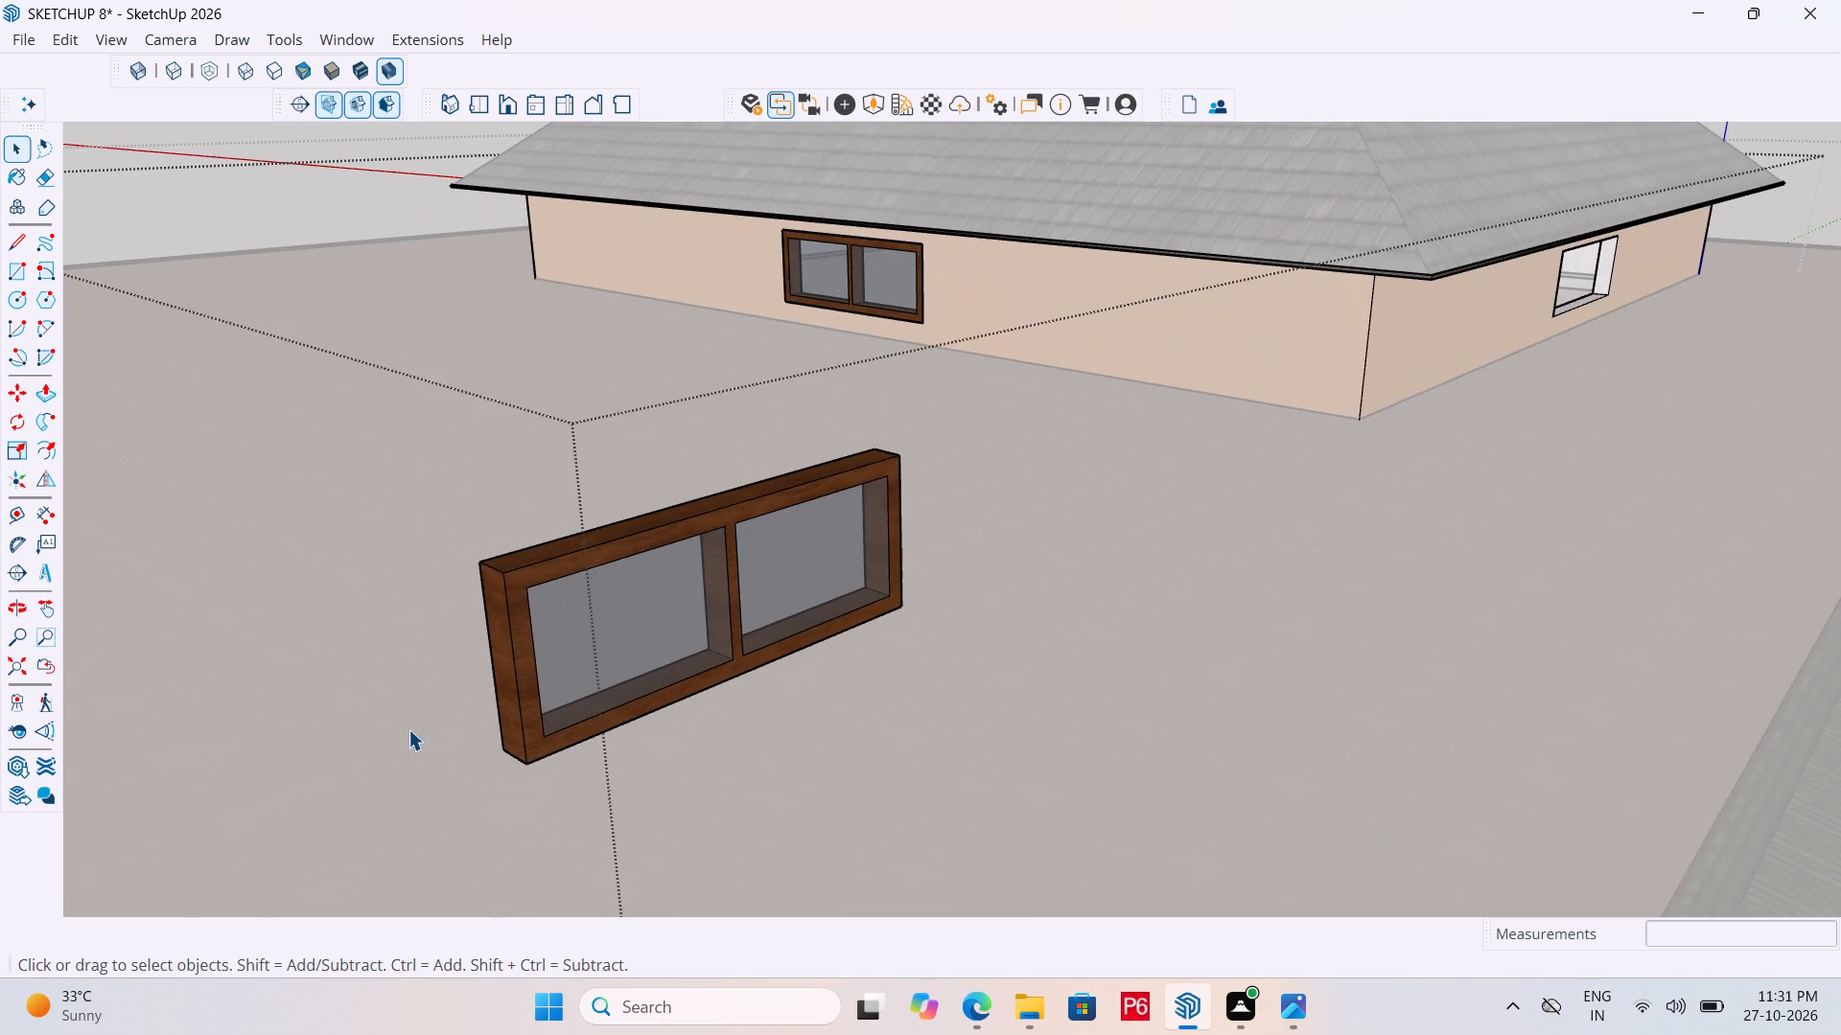
scroll(466, 713, up, 3)
key(m)
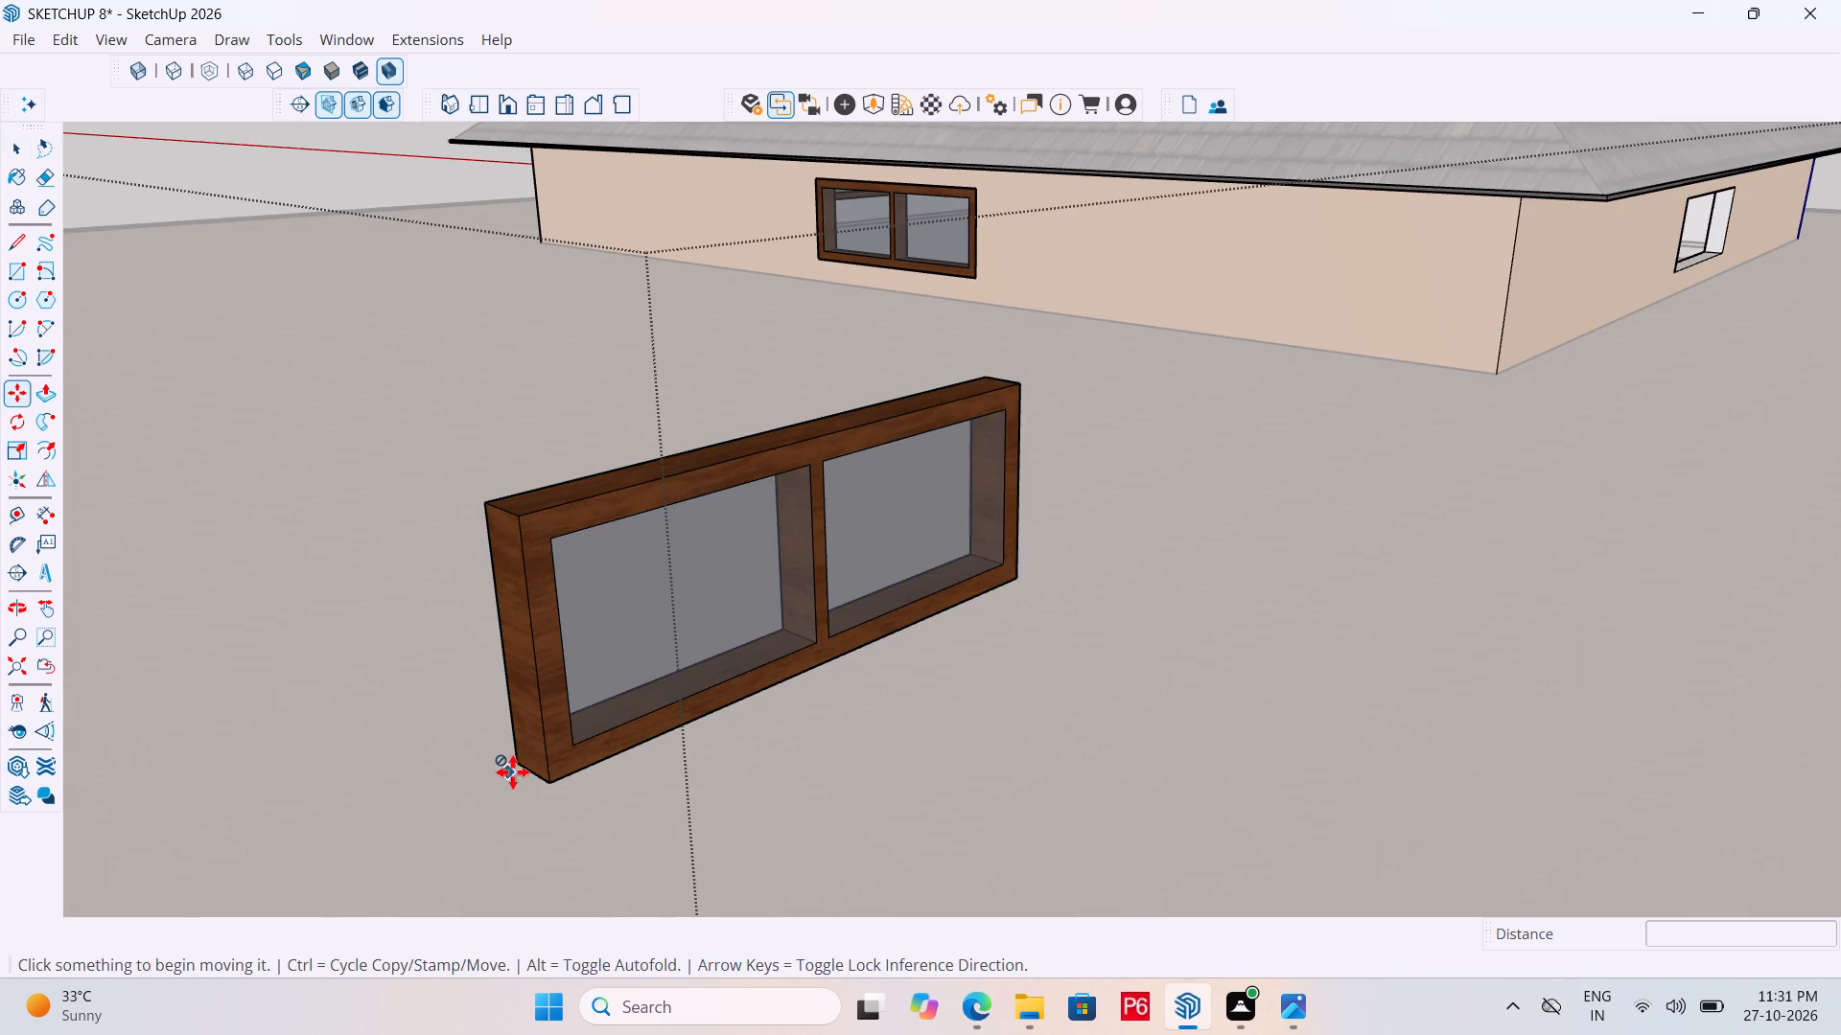
click(546, 786)
scroll(729, 687, down, 5)
scroll(225, 711, down, 3)
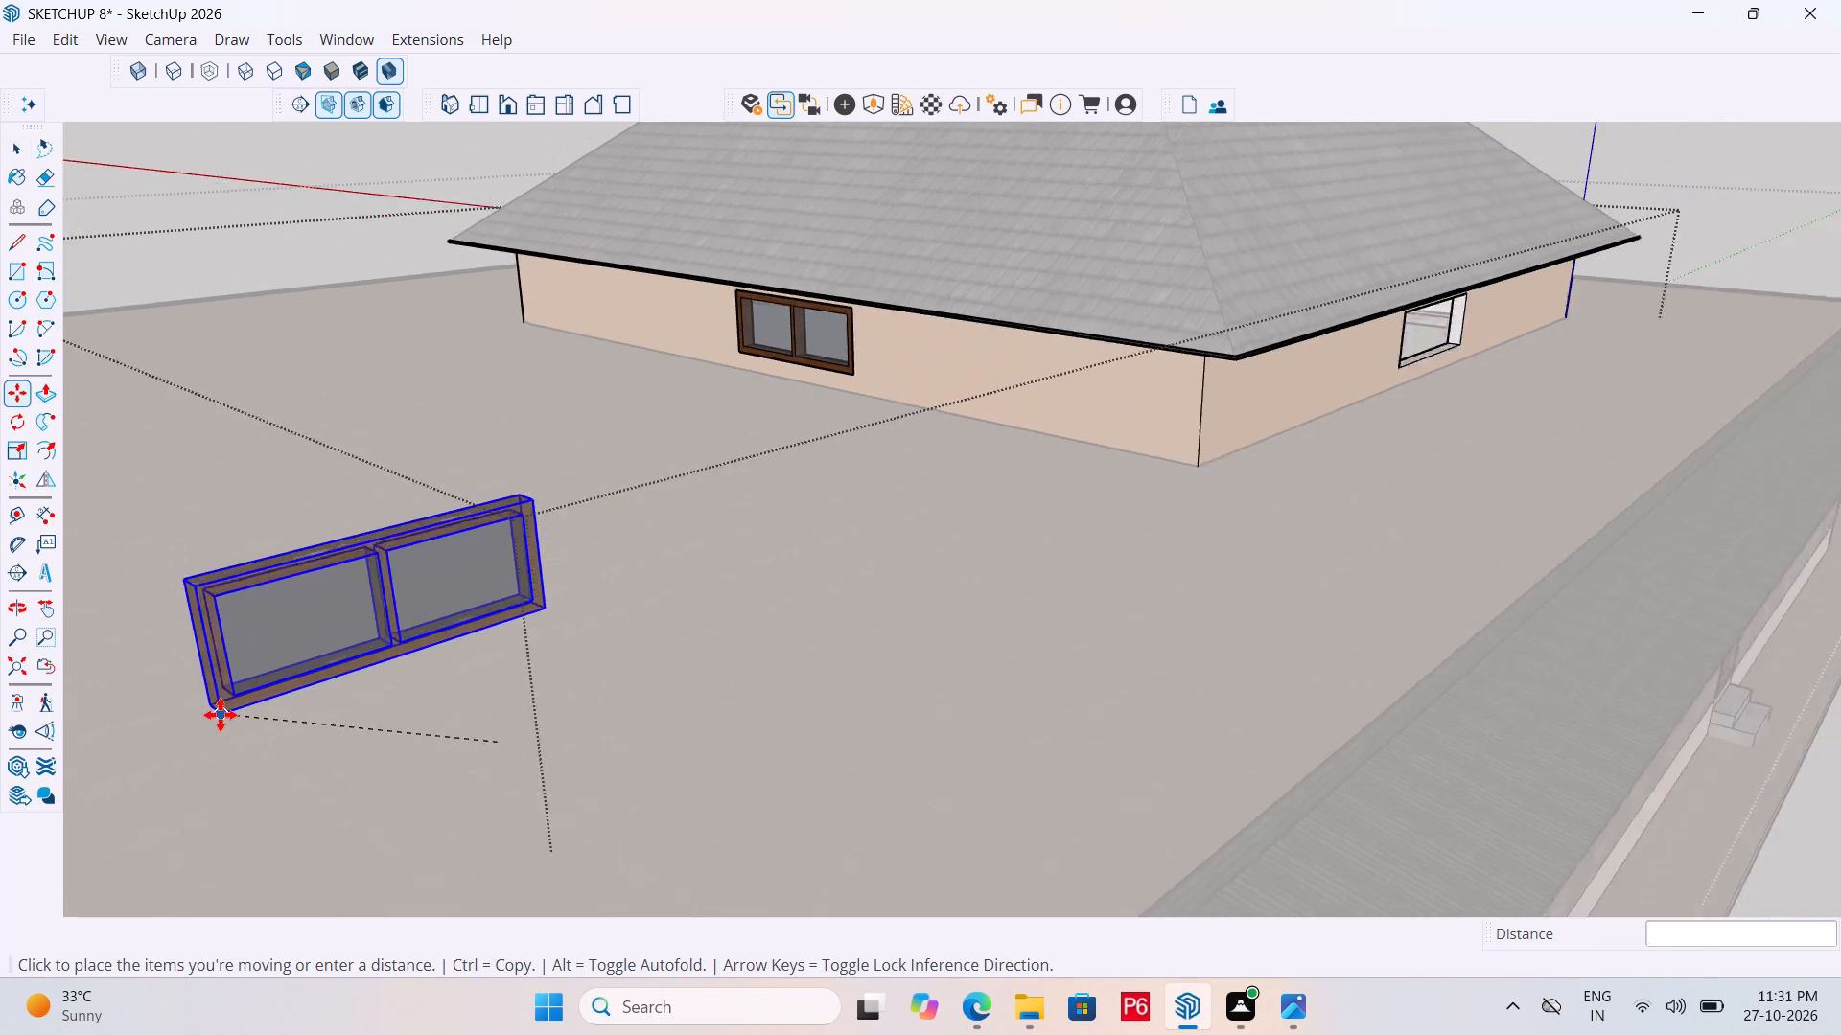
scroll(221, 715, down, 3)
scroll(1142, 421, up, 10)
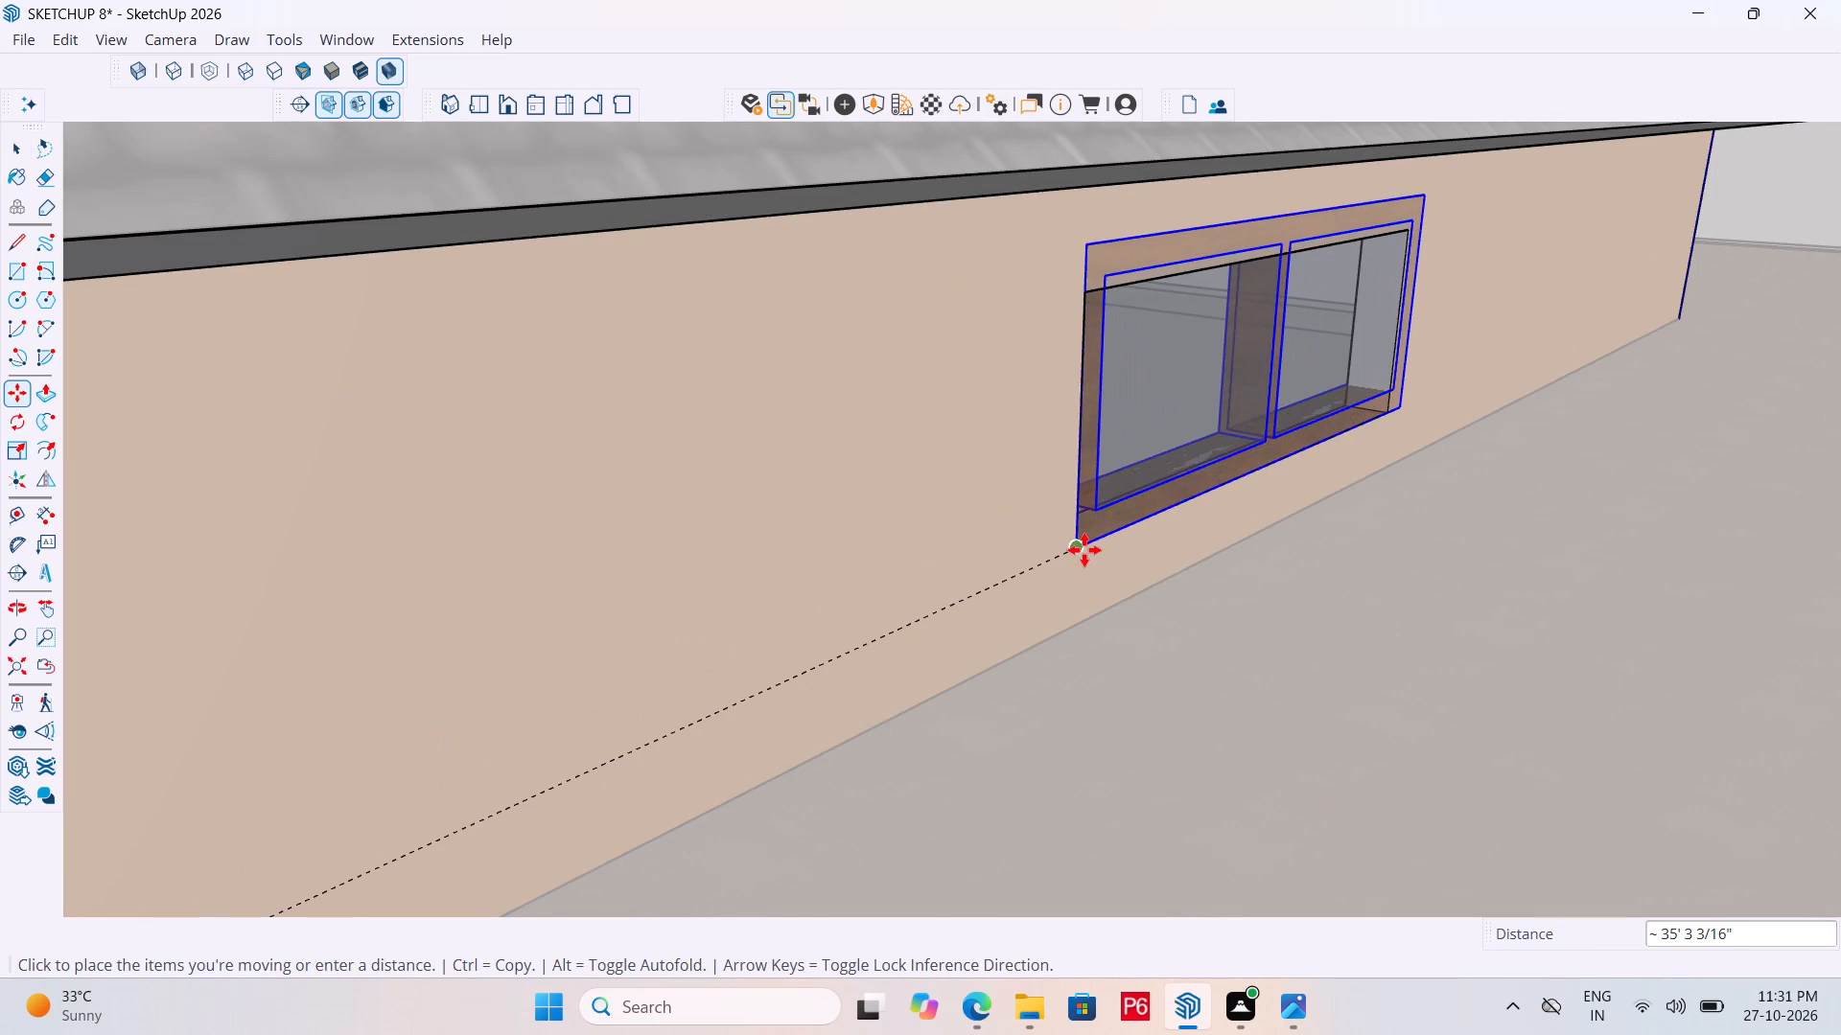
click(1075, 550)
scroll(691, 591, down, 4)
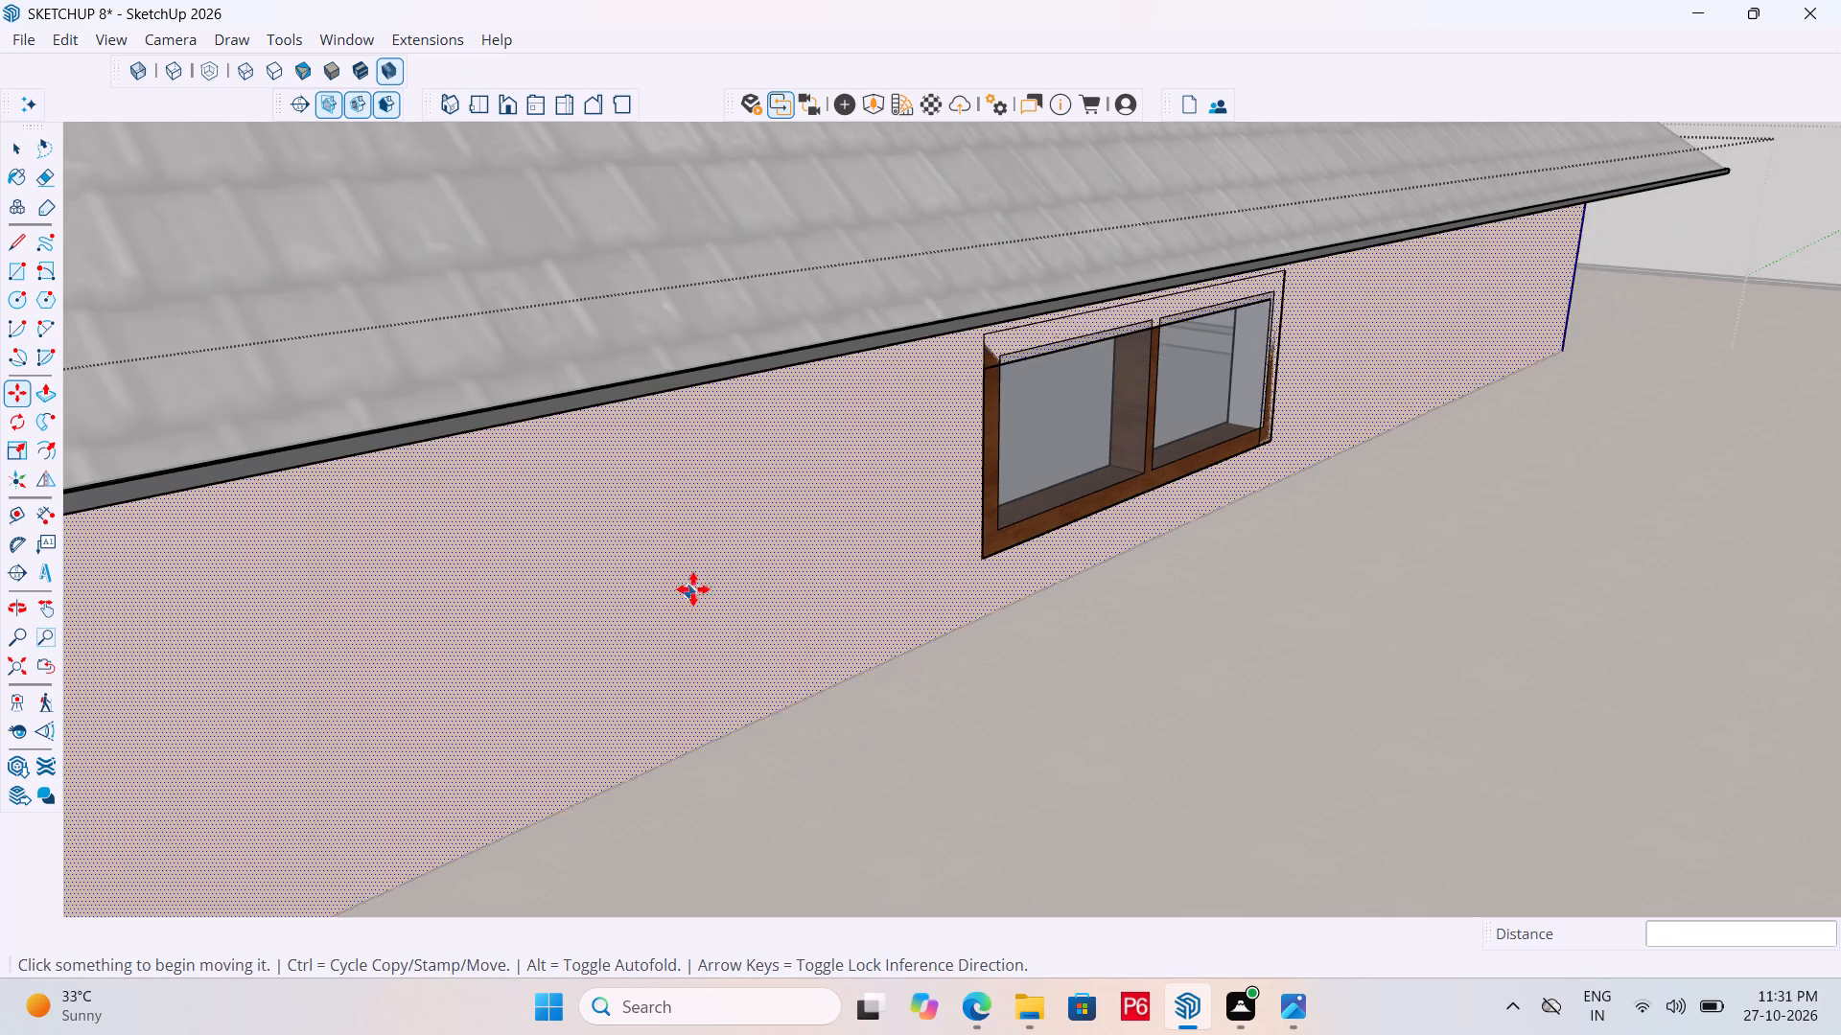
middle_drag(1086, 475, 944, 461)
key(space)
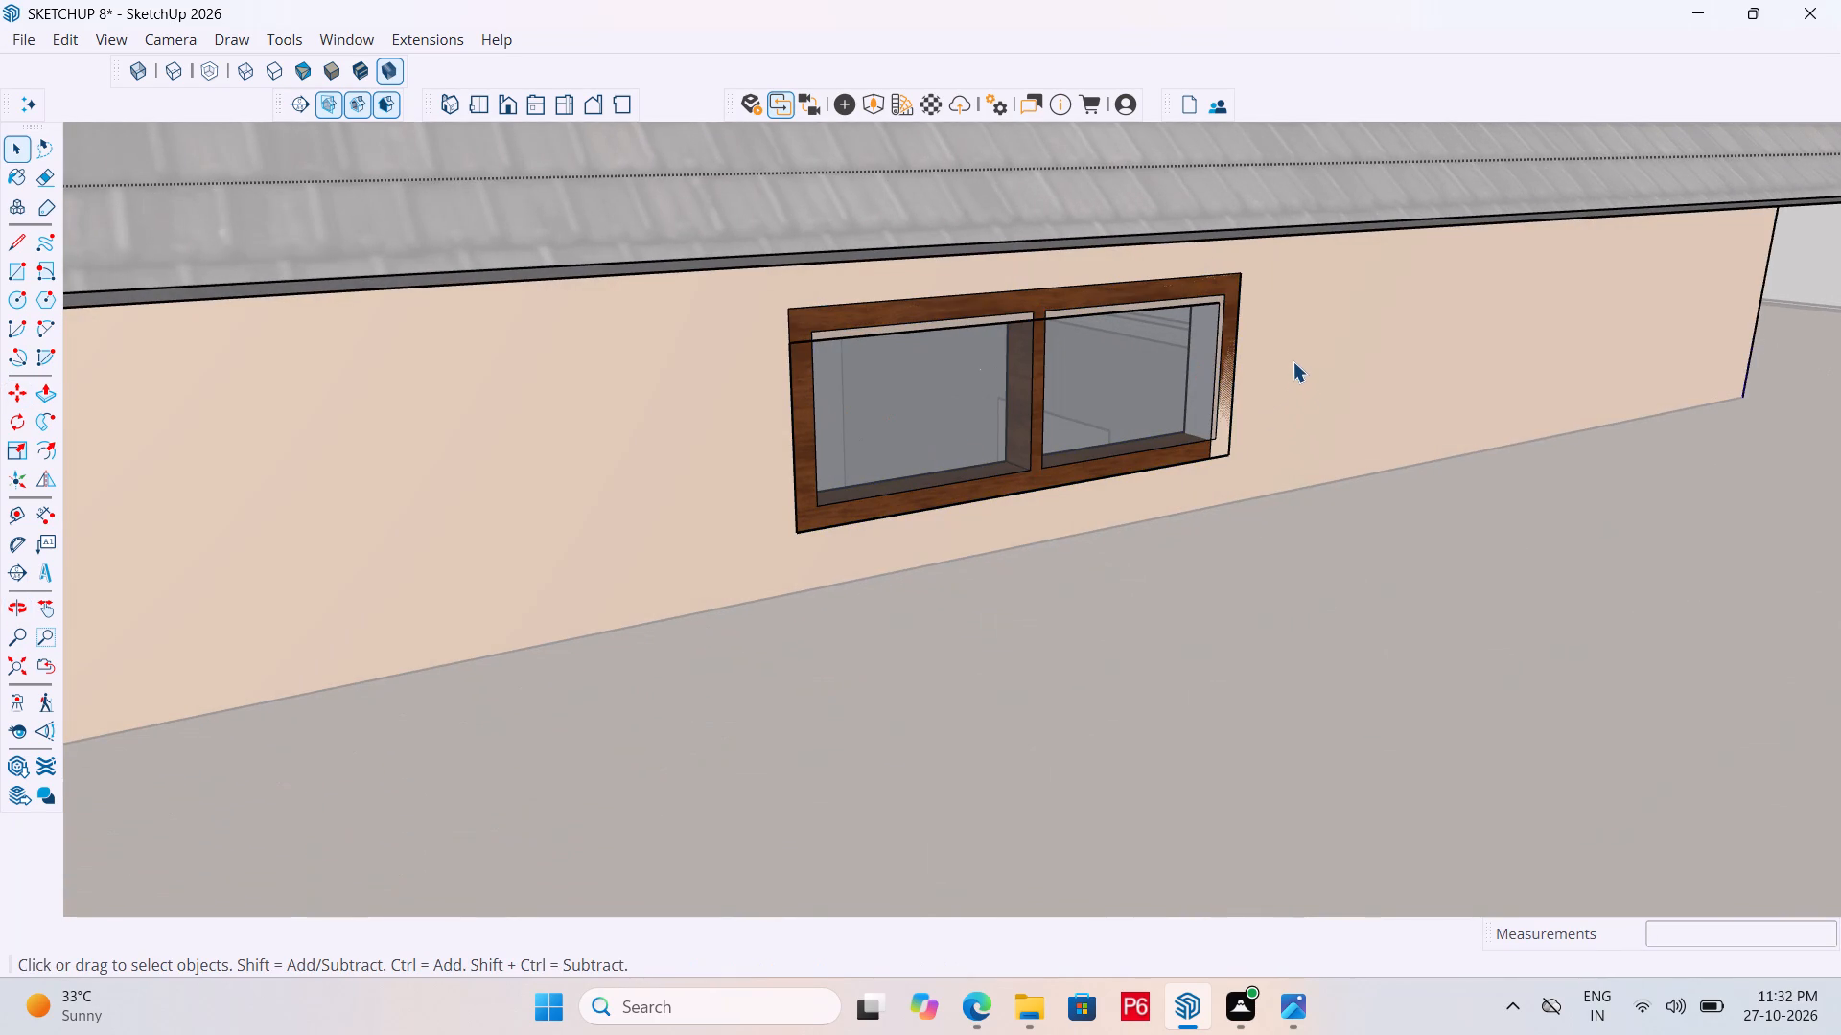
Push/pull the side face of the wall opening 4" outward to the edge of the window frame.
double_click(1285, 347)
double_click(1251, 346)
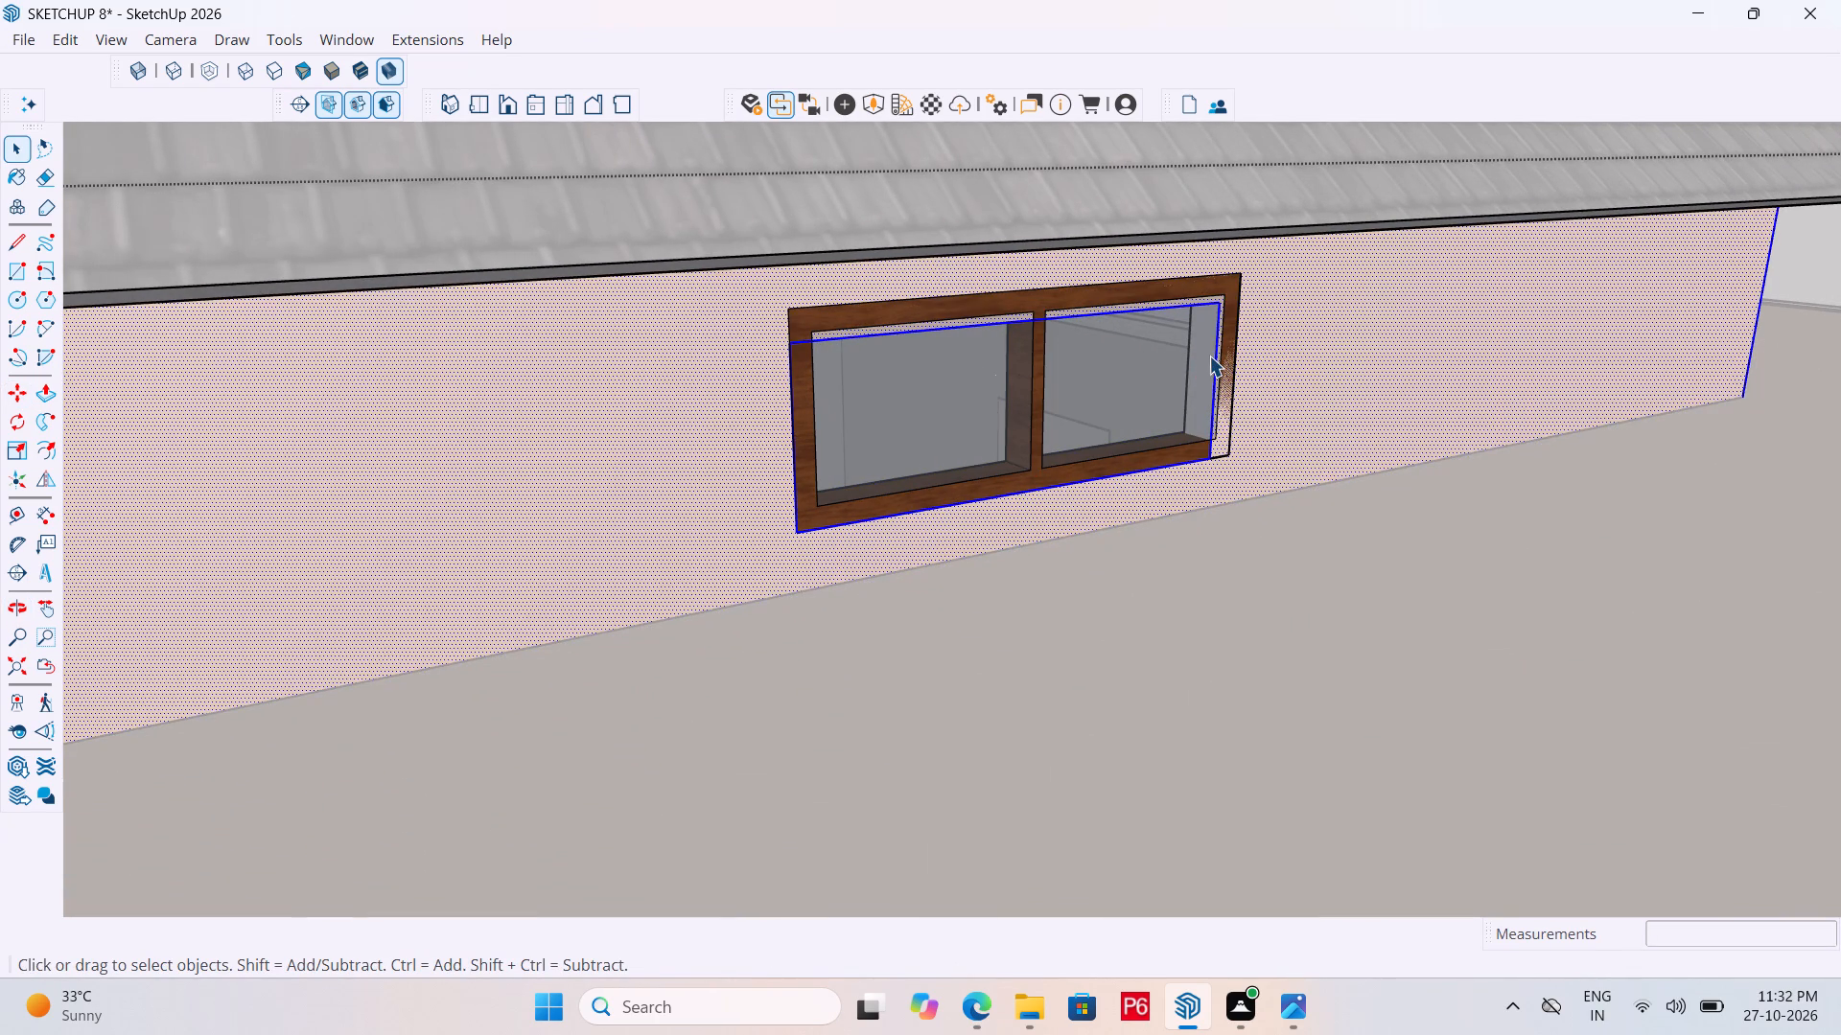
key(p)
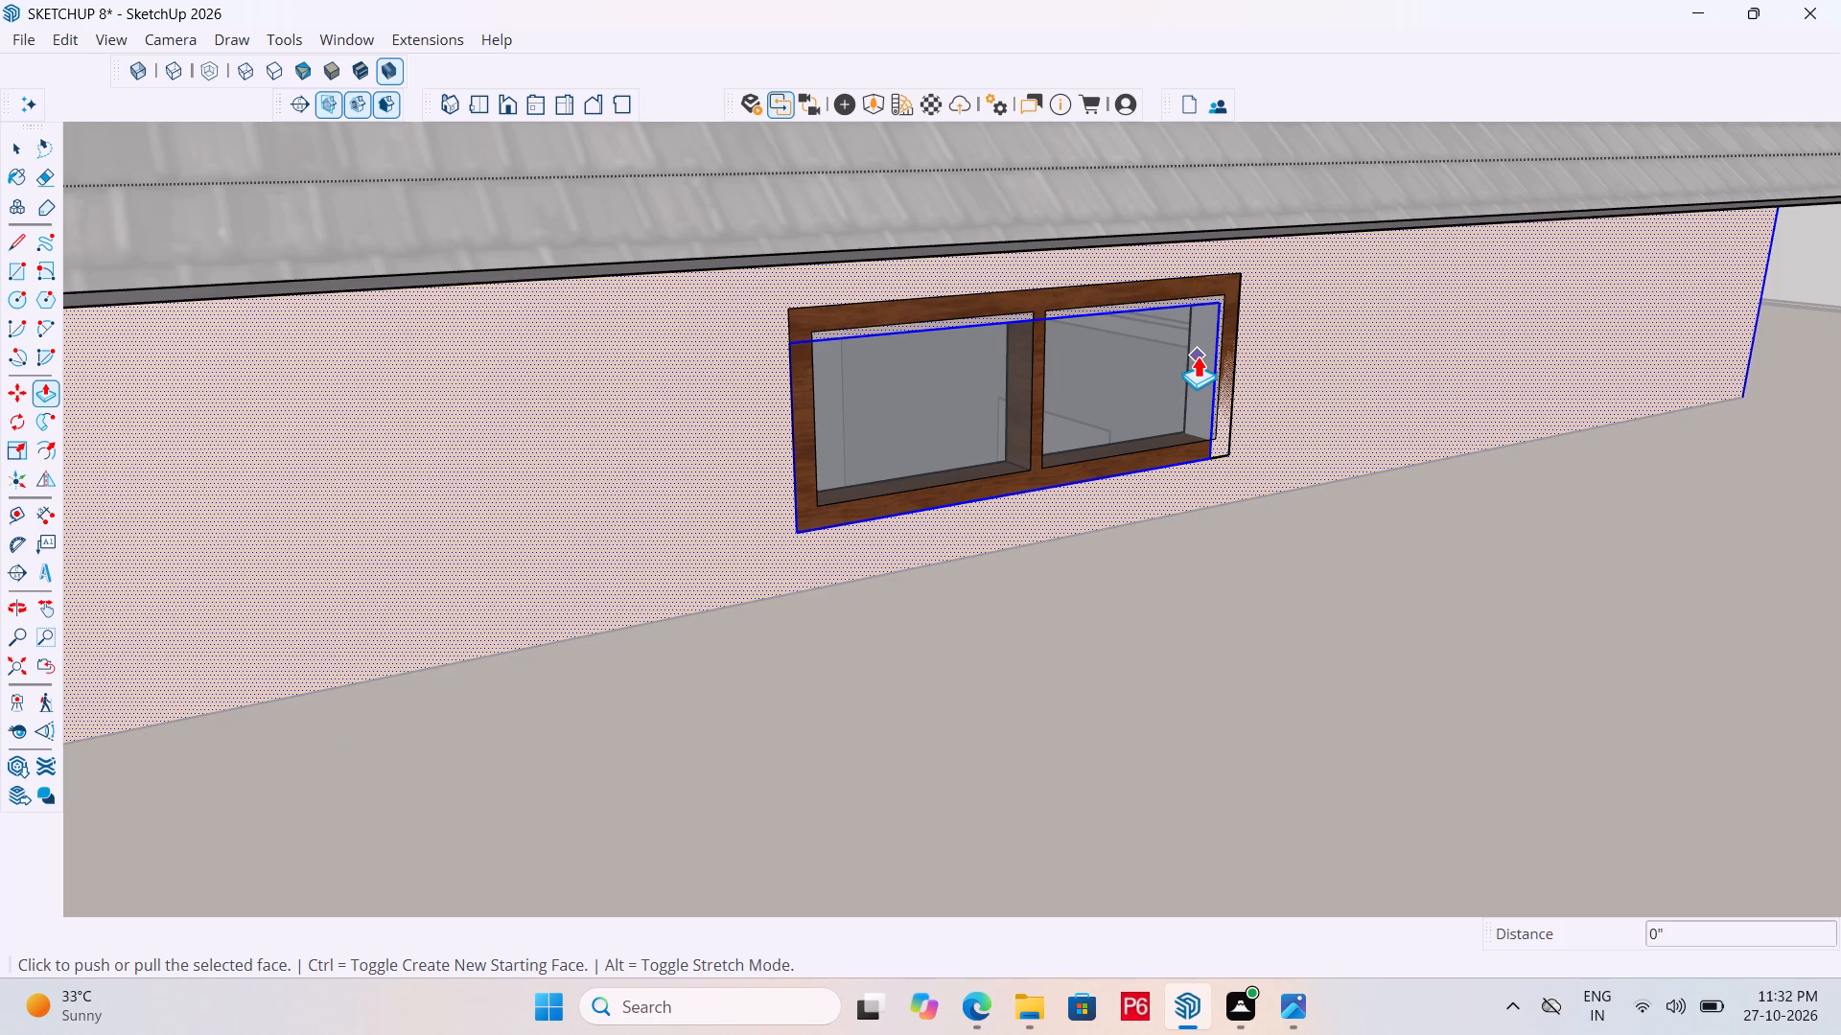
scroll(1201, 357, up, 4)
click(1200, 337)
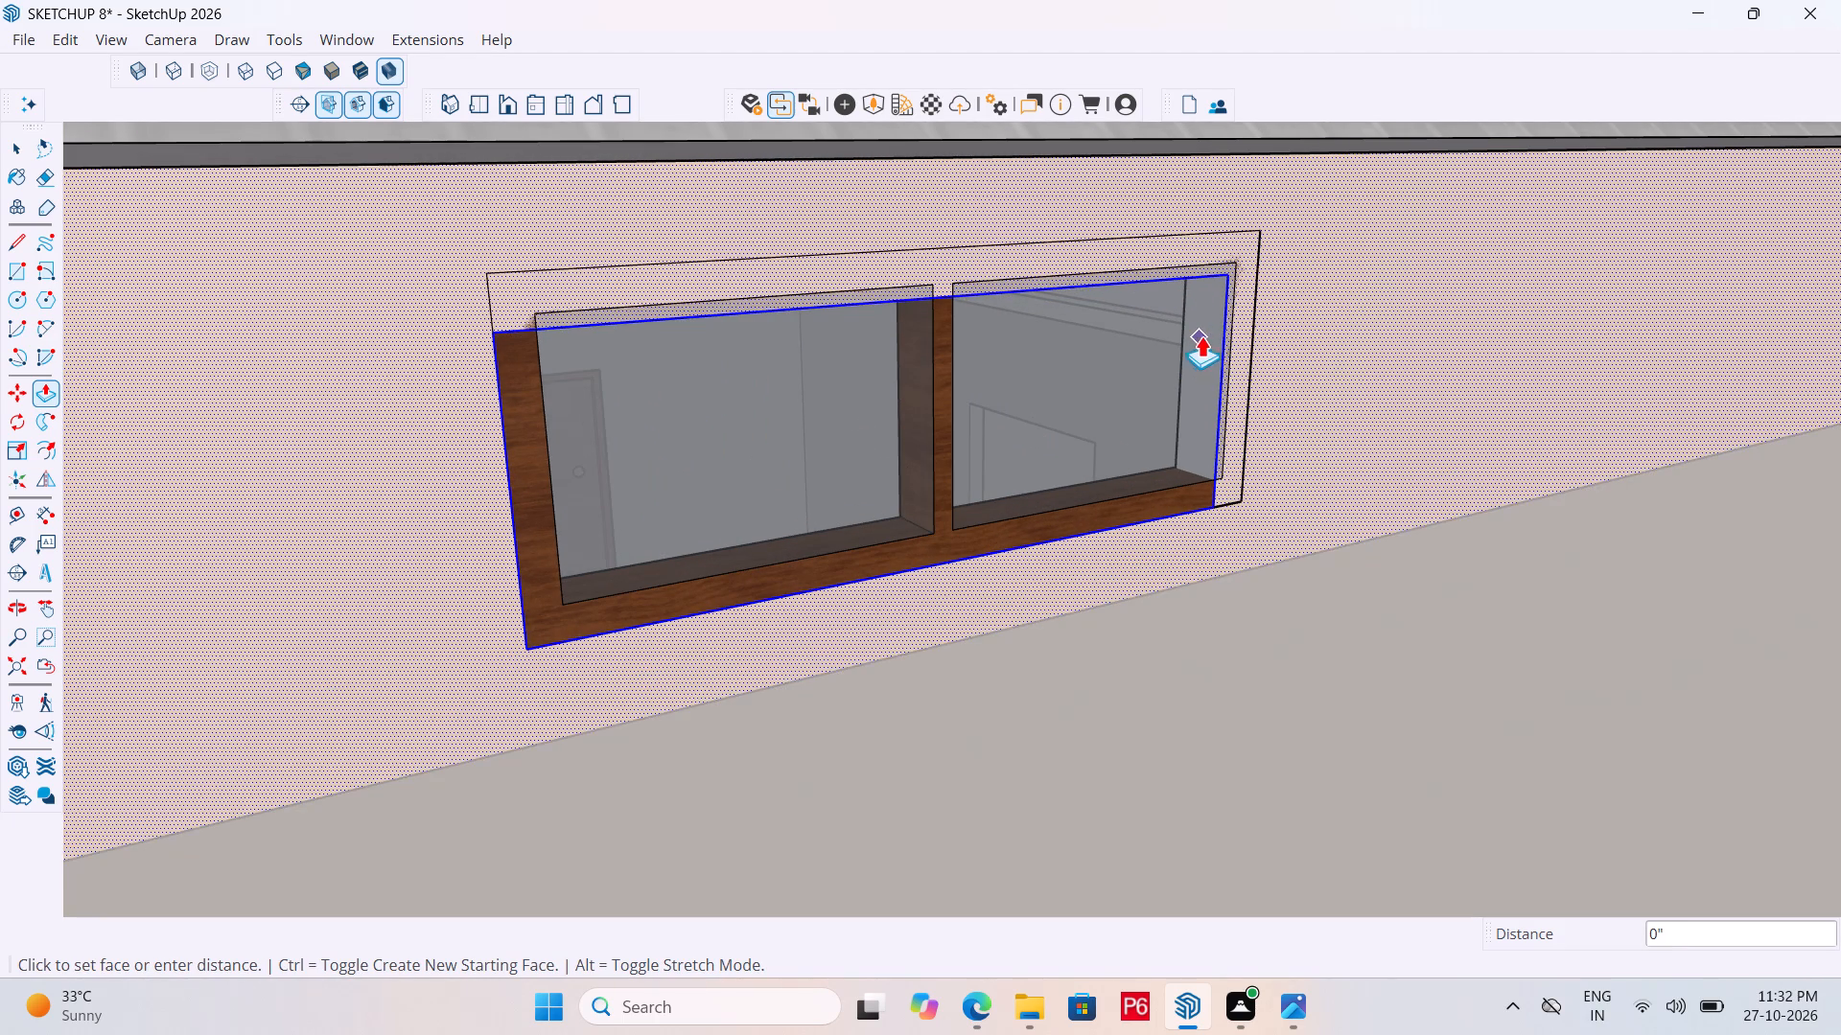
key(Escape)
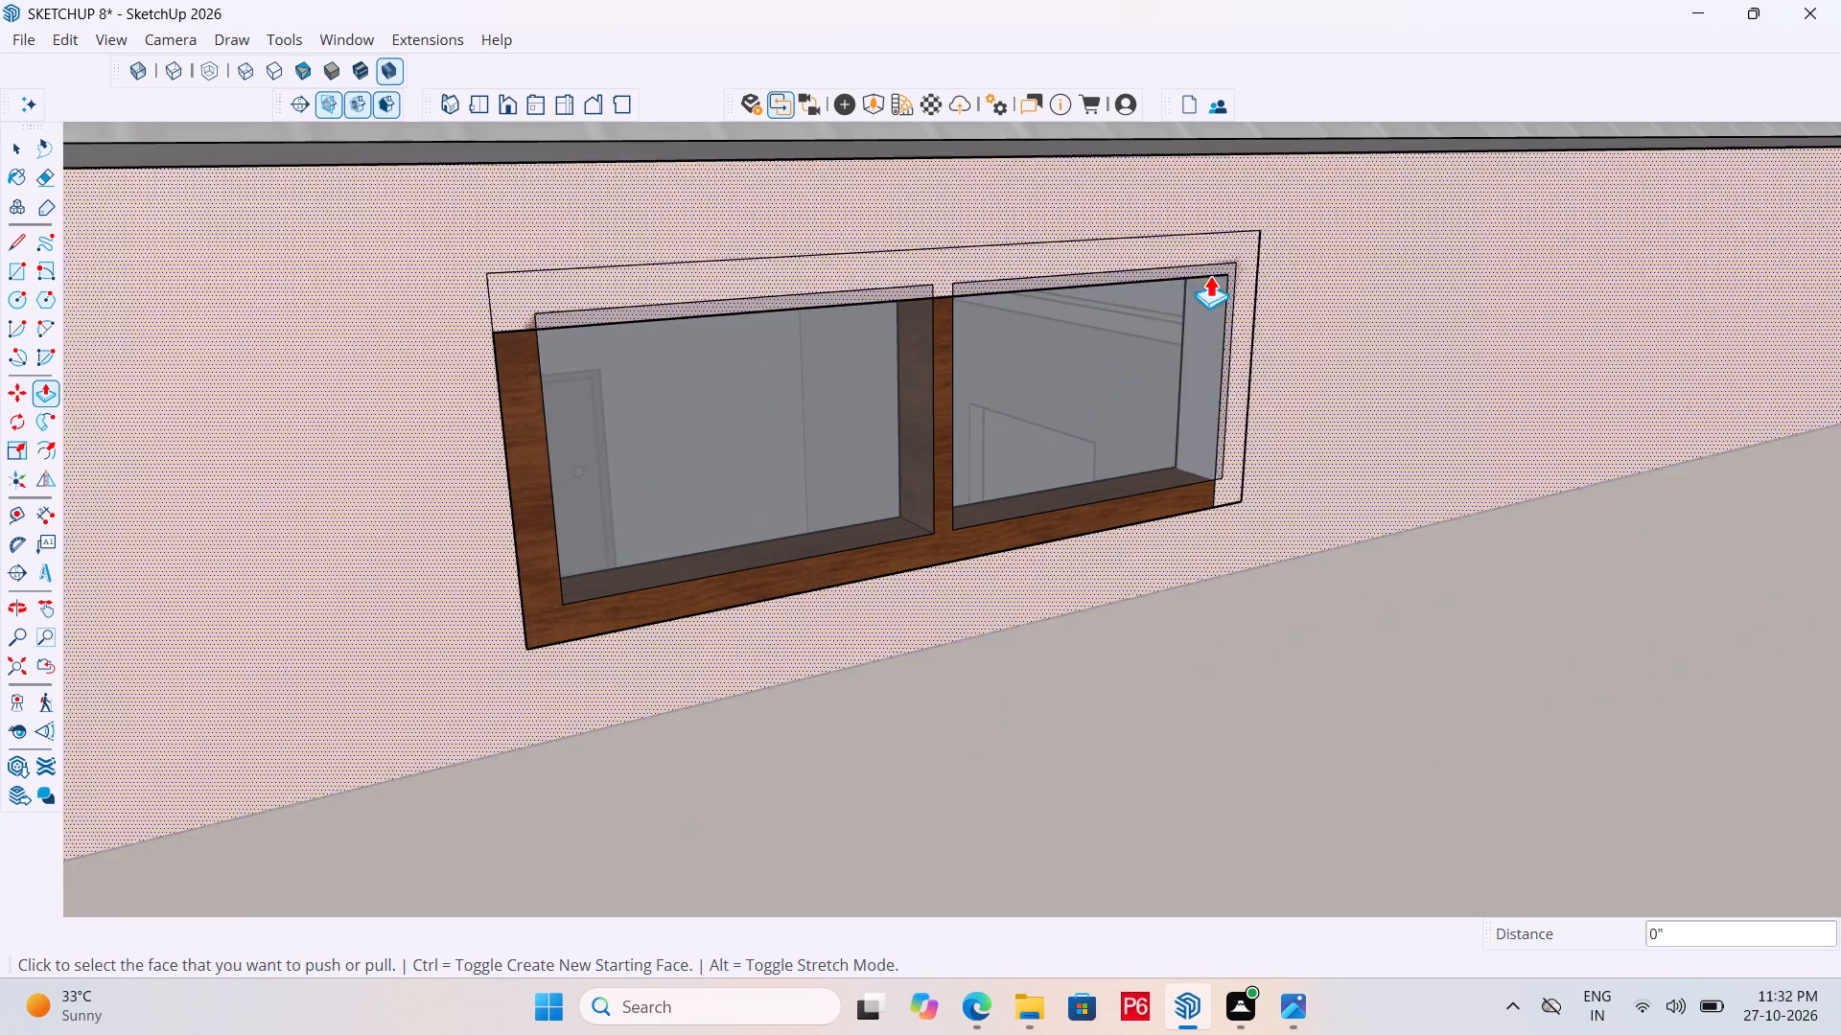
click(1215, 326)
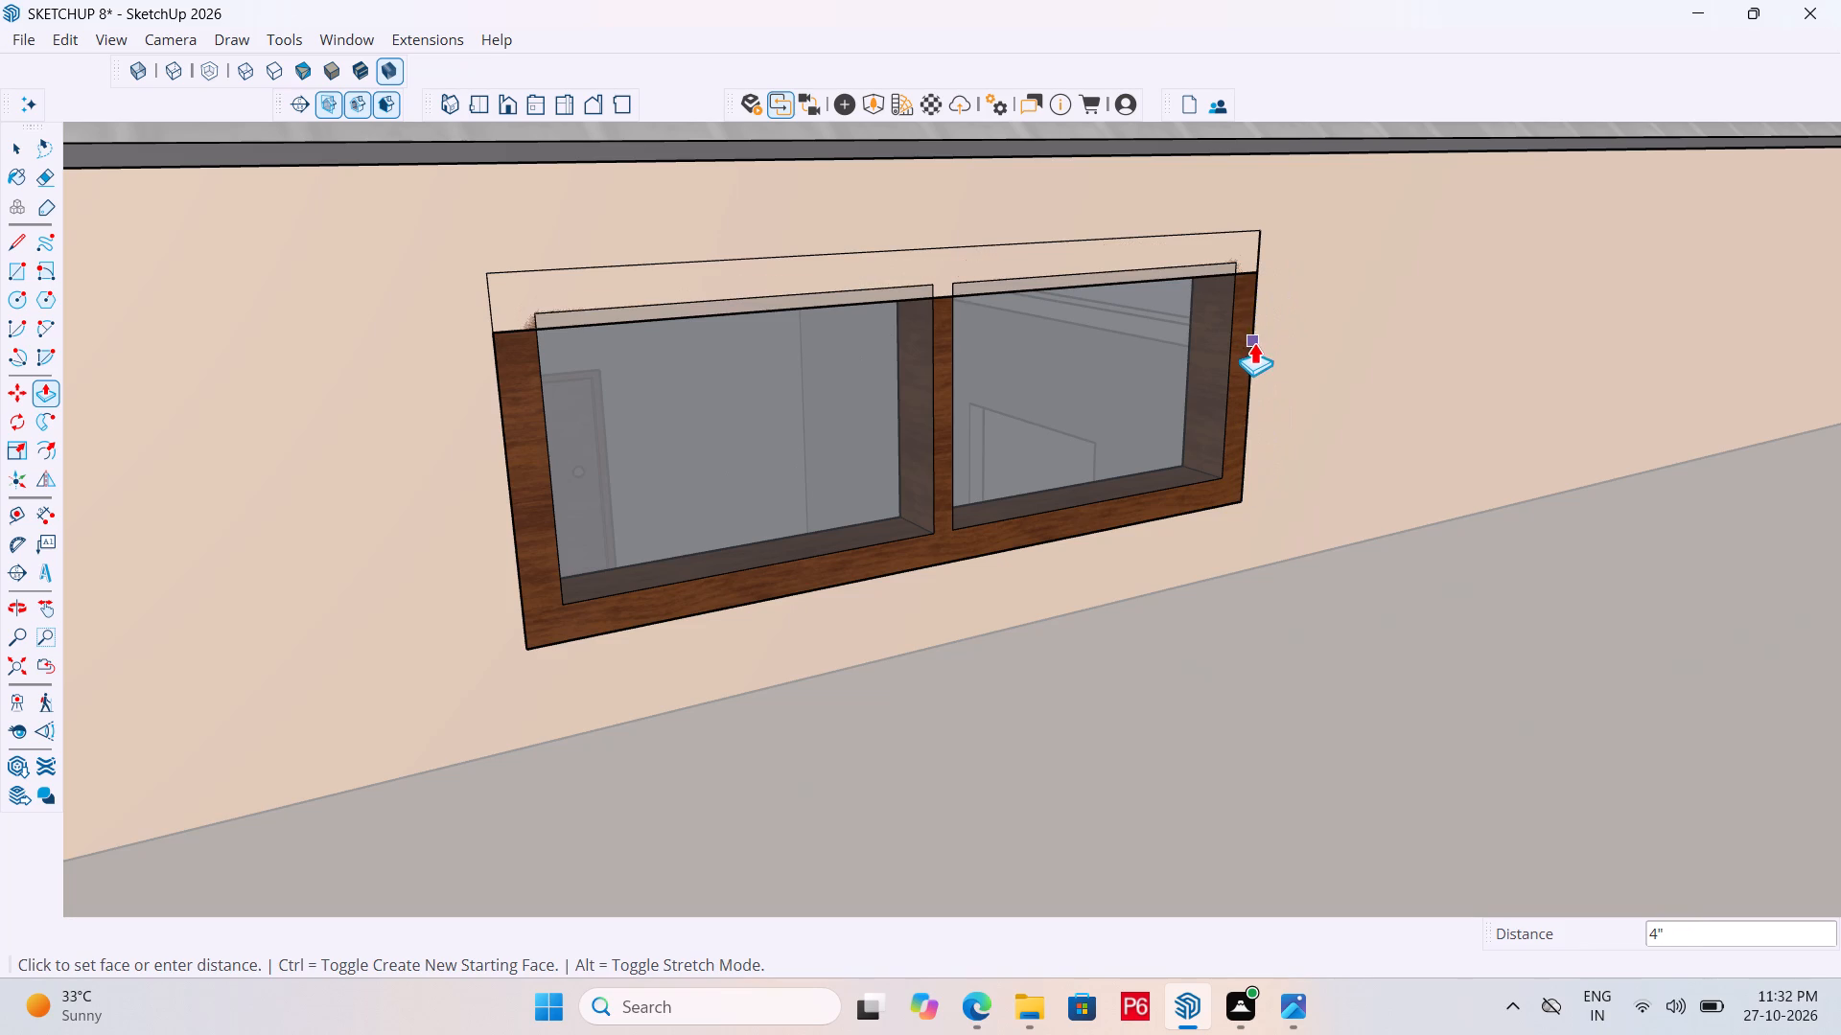
click(1254, 343)
Push/pull the top face of the wall opening up 4 1/8" to the top of the window frame.
middle_drag(1303, 372, 1077, 195)
middle_click(1063, 187)
scroll(1034, 257, up, 2)
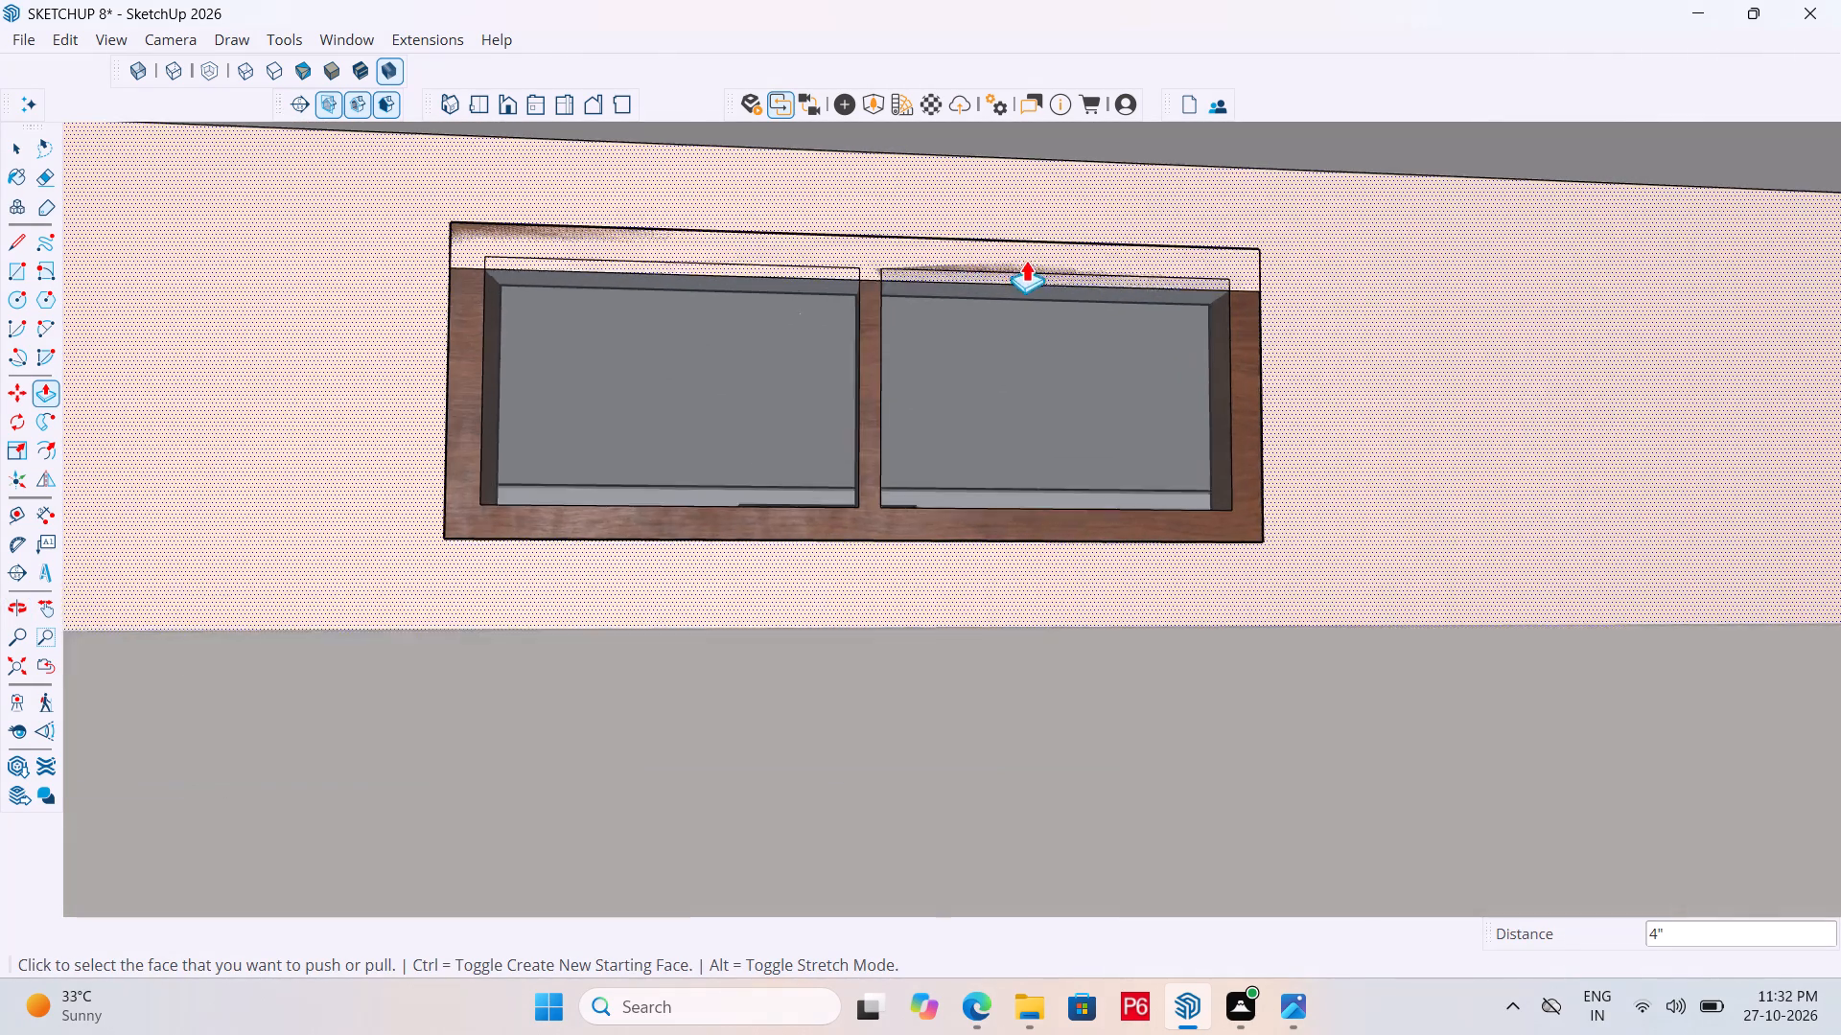
scroll(1026, 260, up, 2)
scroll(898, 291, up, 4)
click(1045, 315)
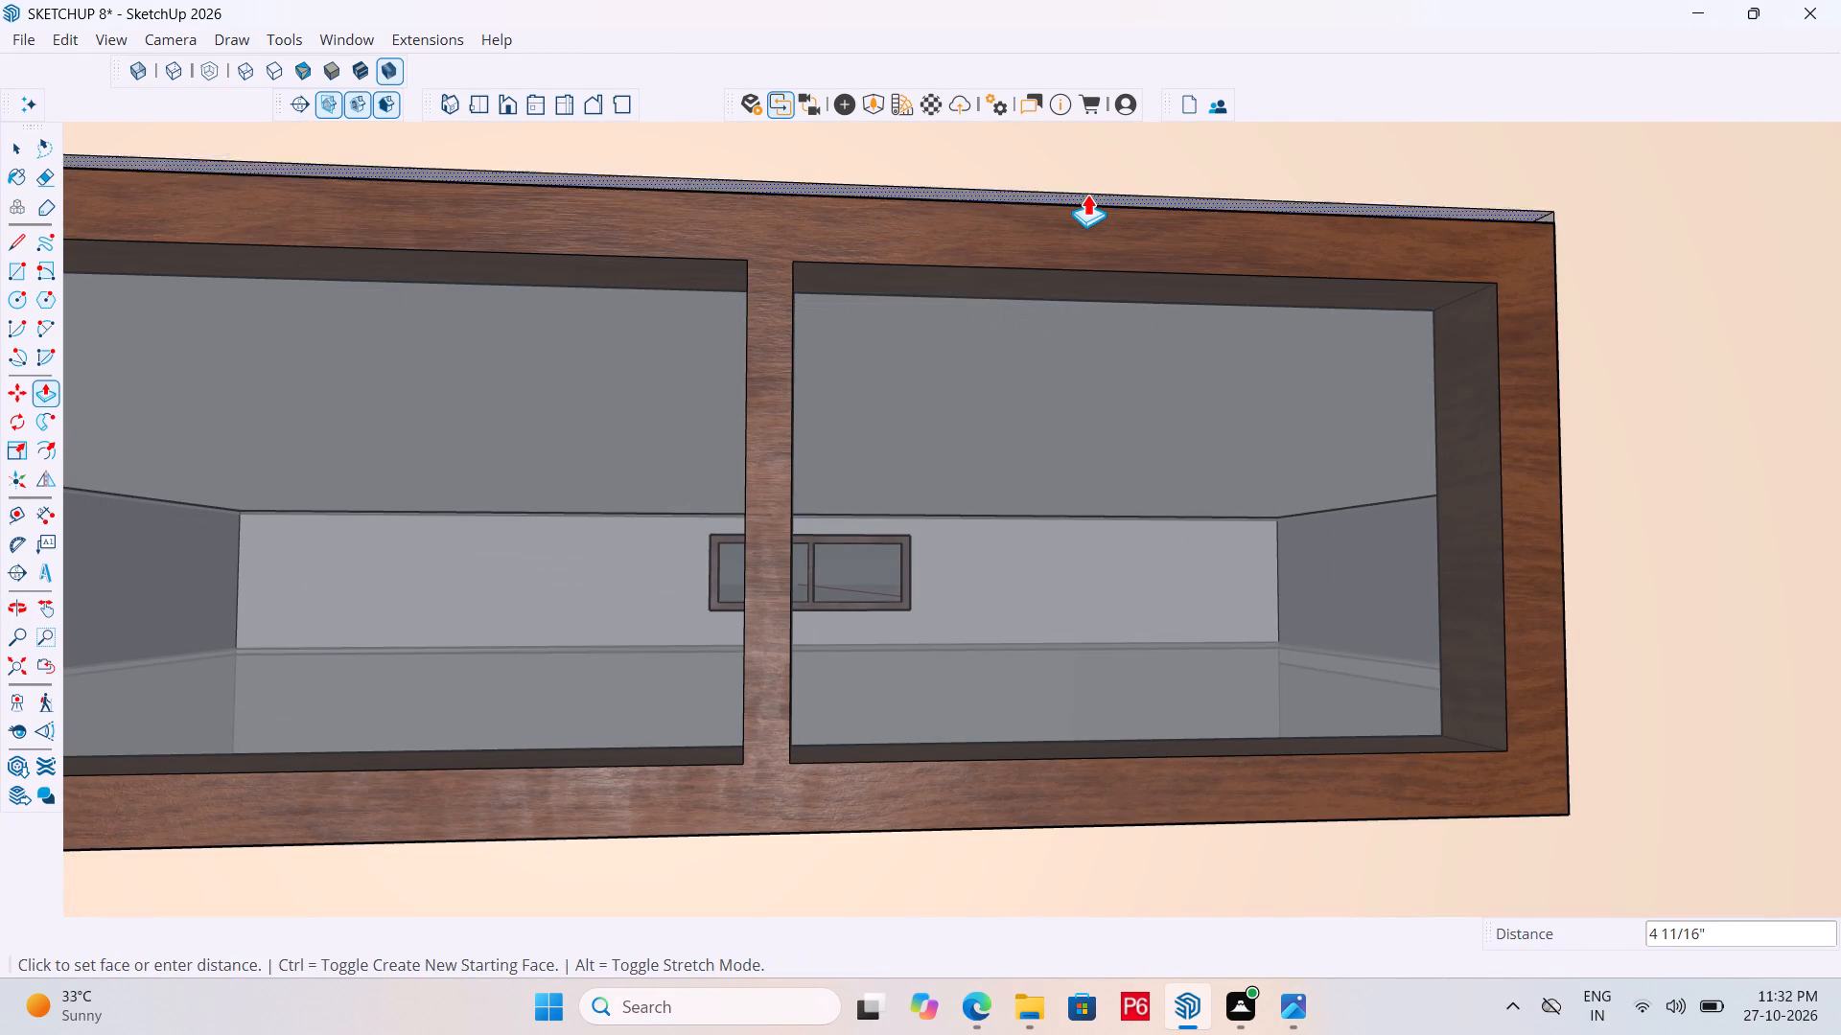
click(1090, 204)
Save the model with the fitted two-pane window.
scroll(1265, 289, down, 1)
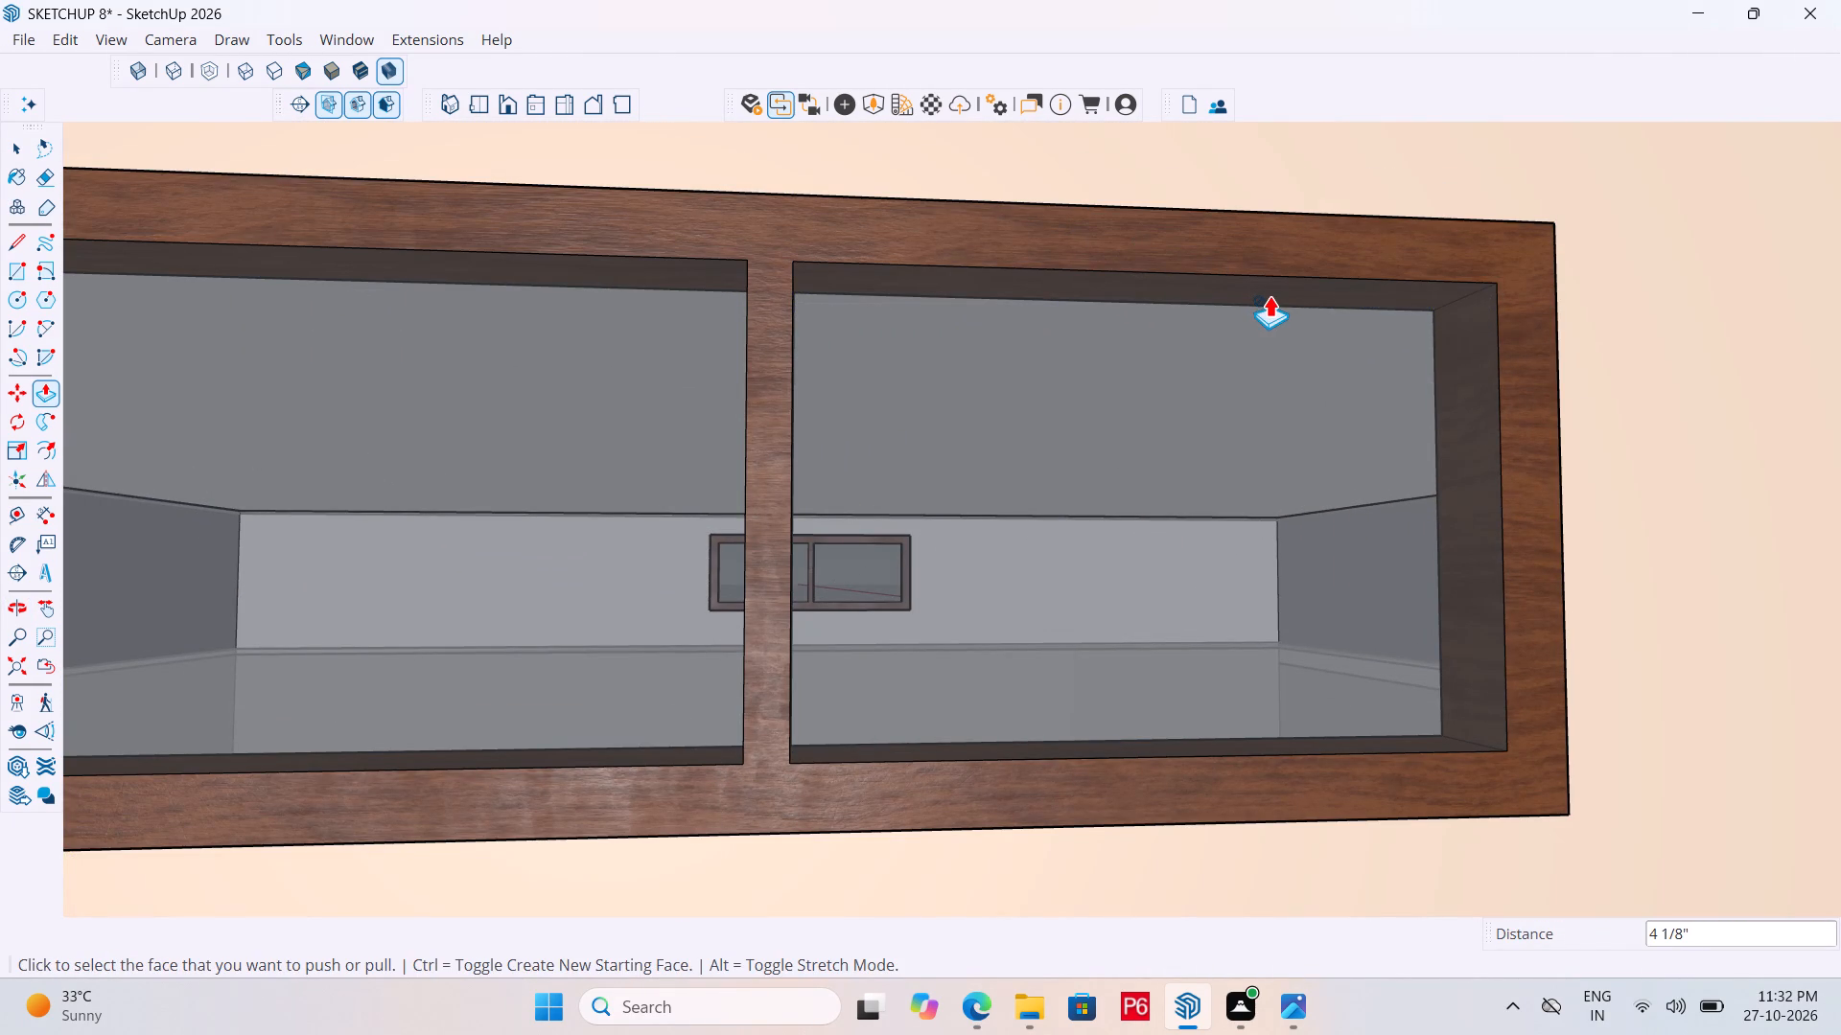
middle_drag(1243, 309, 1422, 515)
scroll(1130, 396, down, 5)
key(ctrl+s)
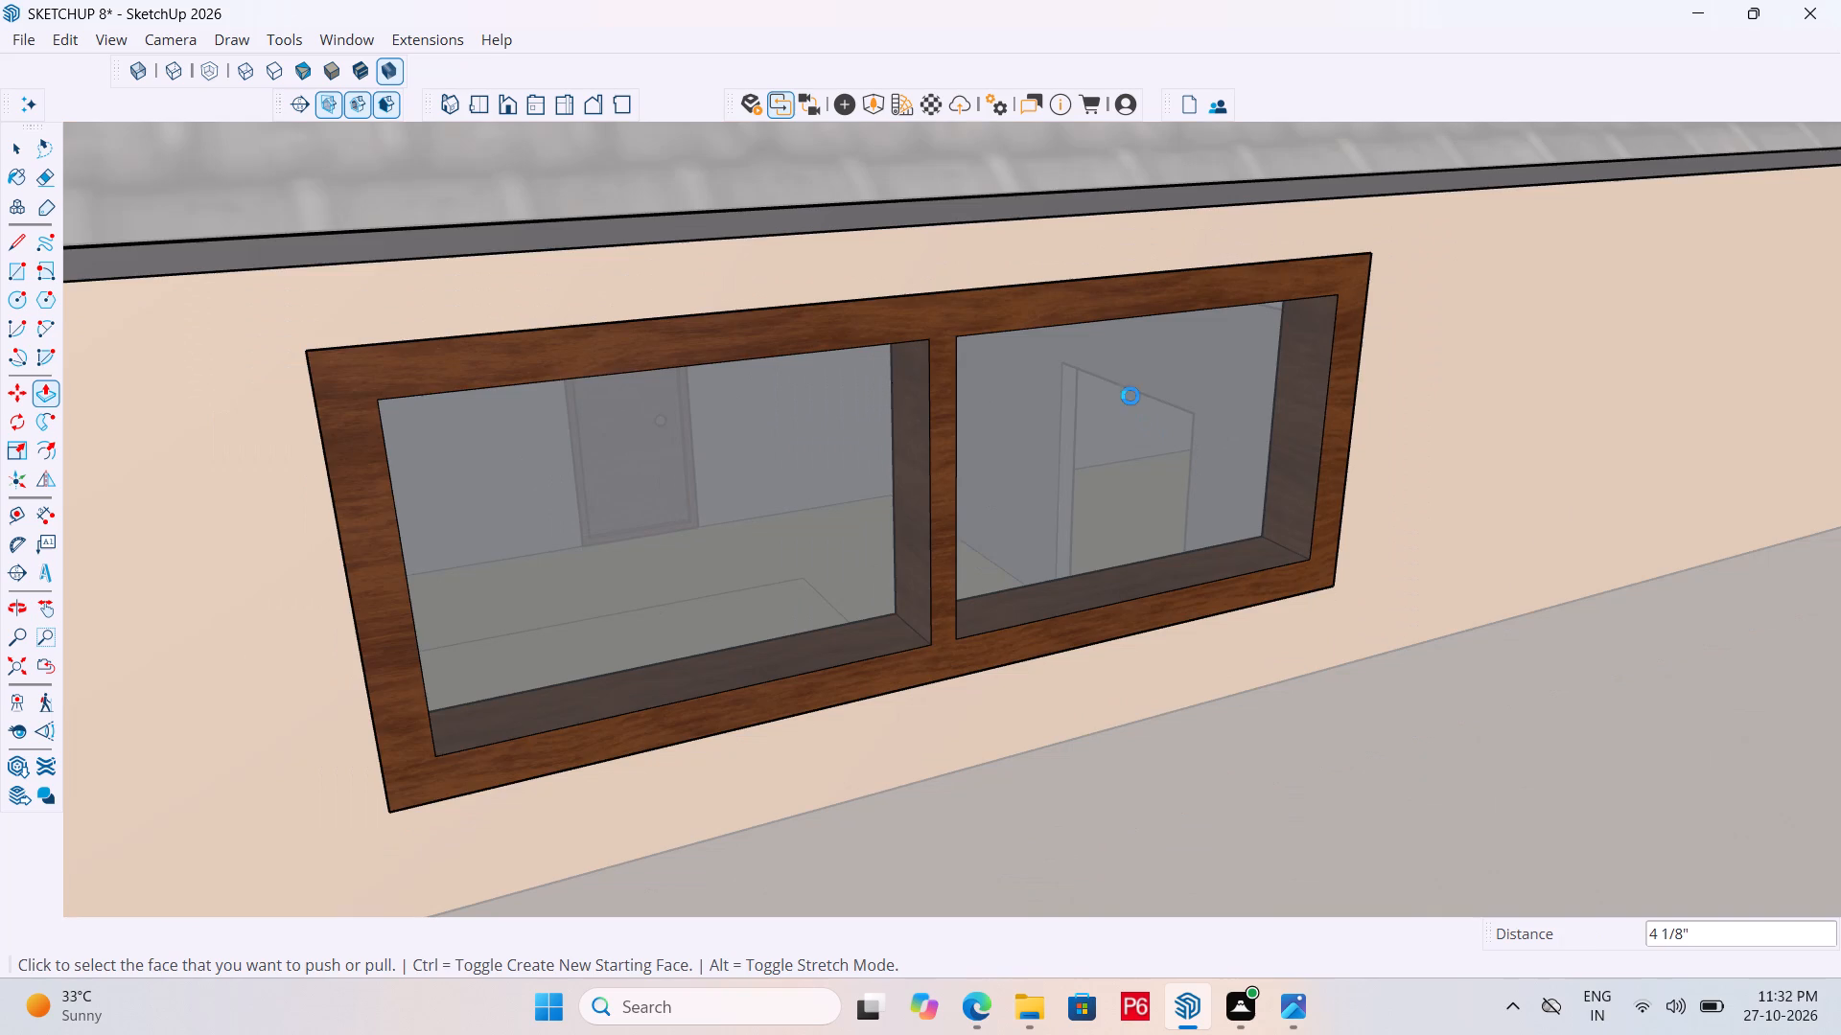
key(ctrl+s)
key(ctrl+s)
key(ctrl+s)
scroll(1081, 422, down, 5)
key(space)
Inspect the windows on the other sides of the upper storey and the building as a whole.
scroll(1048, 454, down, 1)
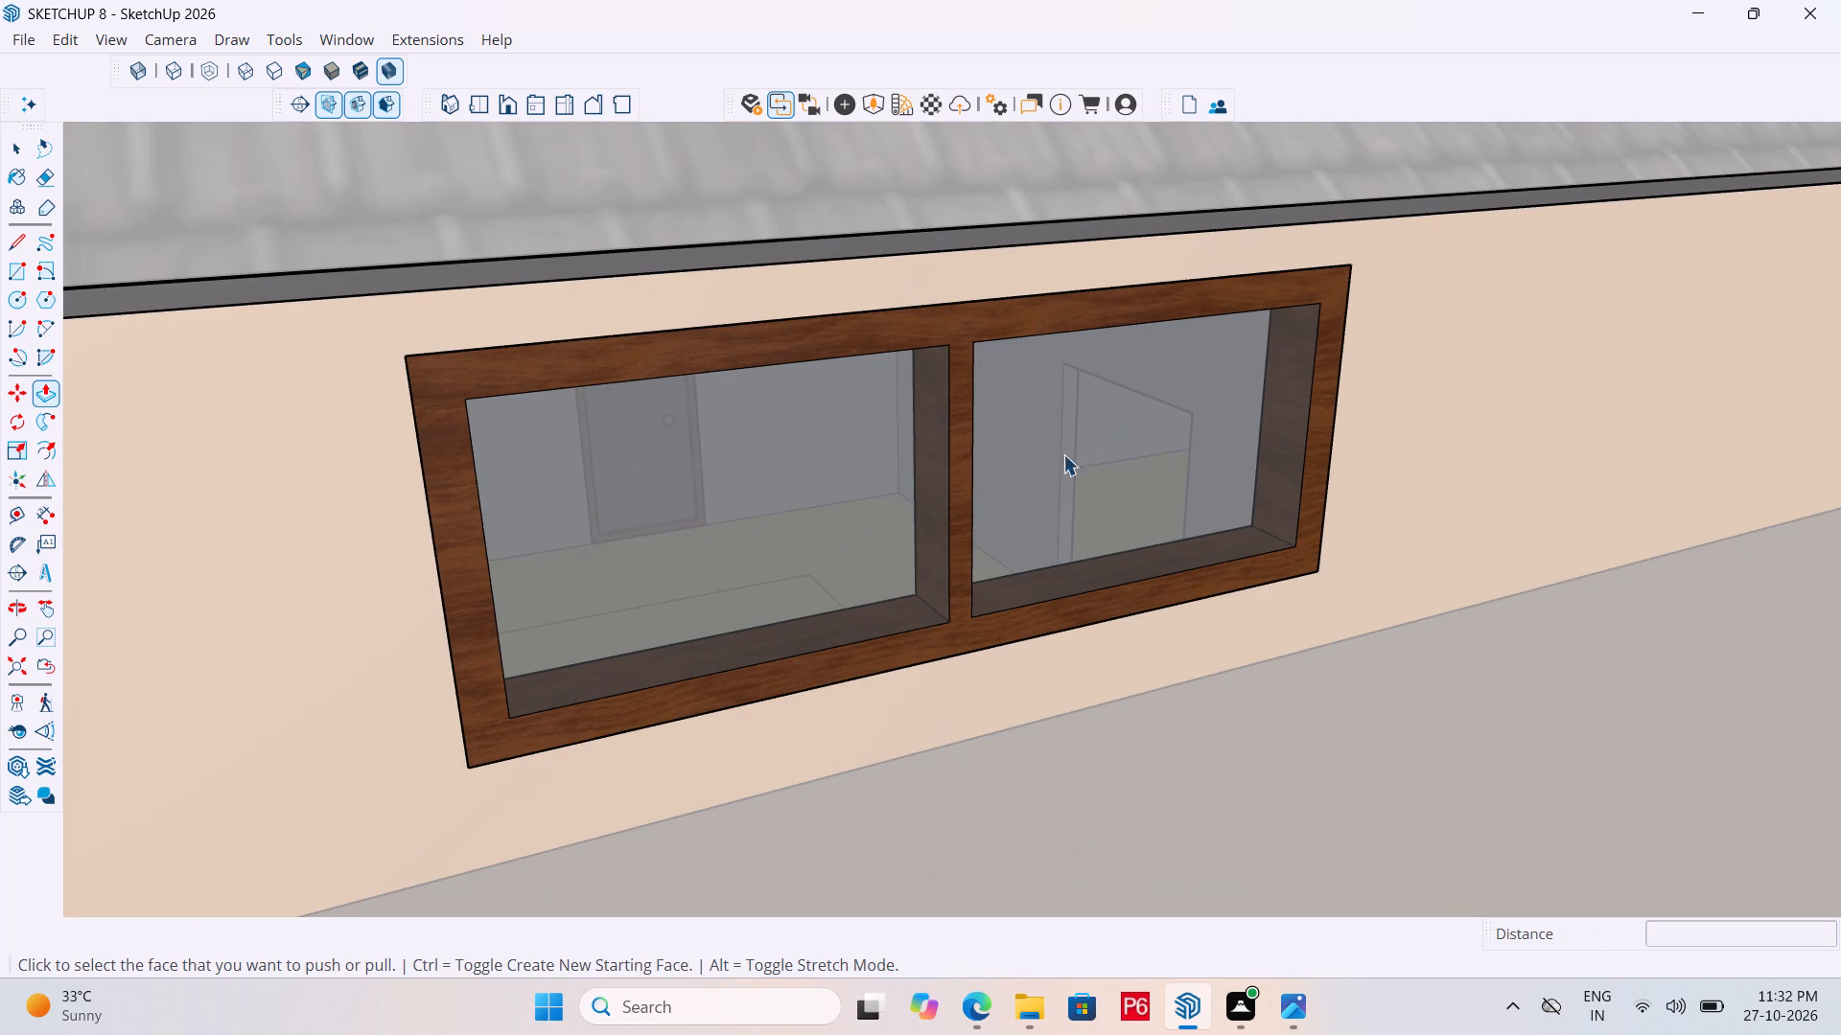
scroll(1063, 454, down, 5)
scroll(938, 495, down, 7)
middle_drag(1695, 458, 874, 444)
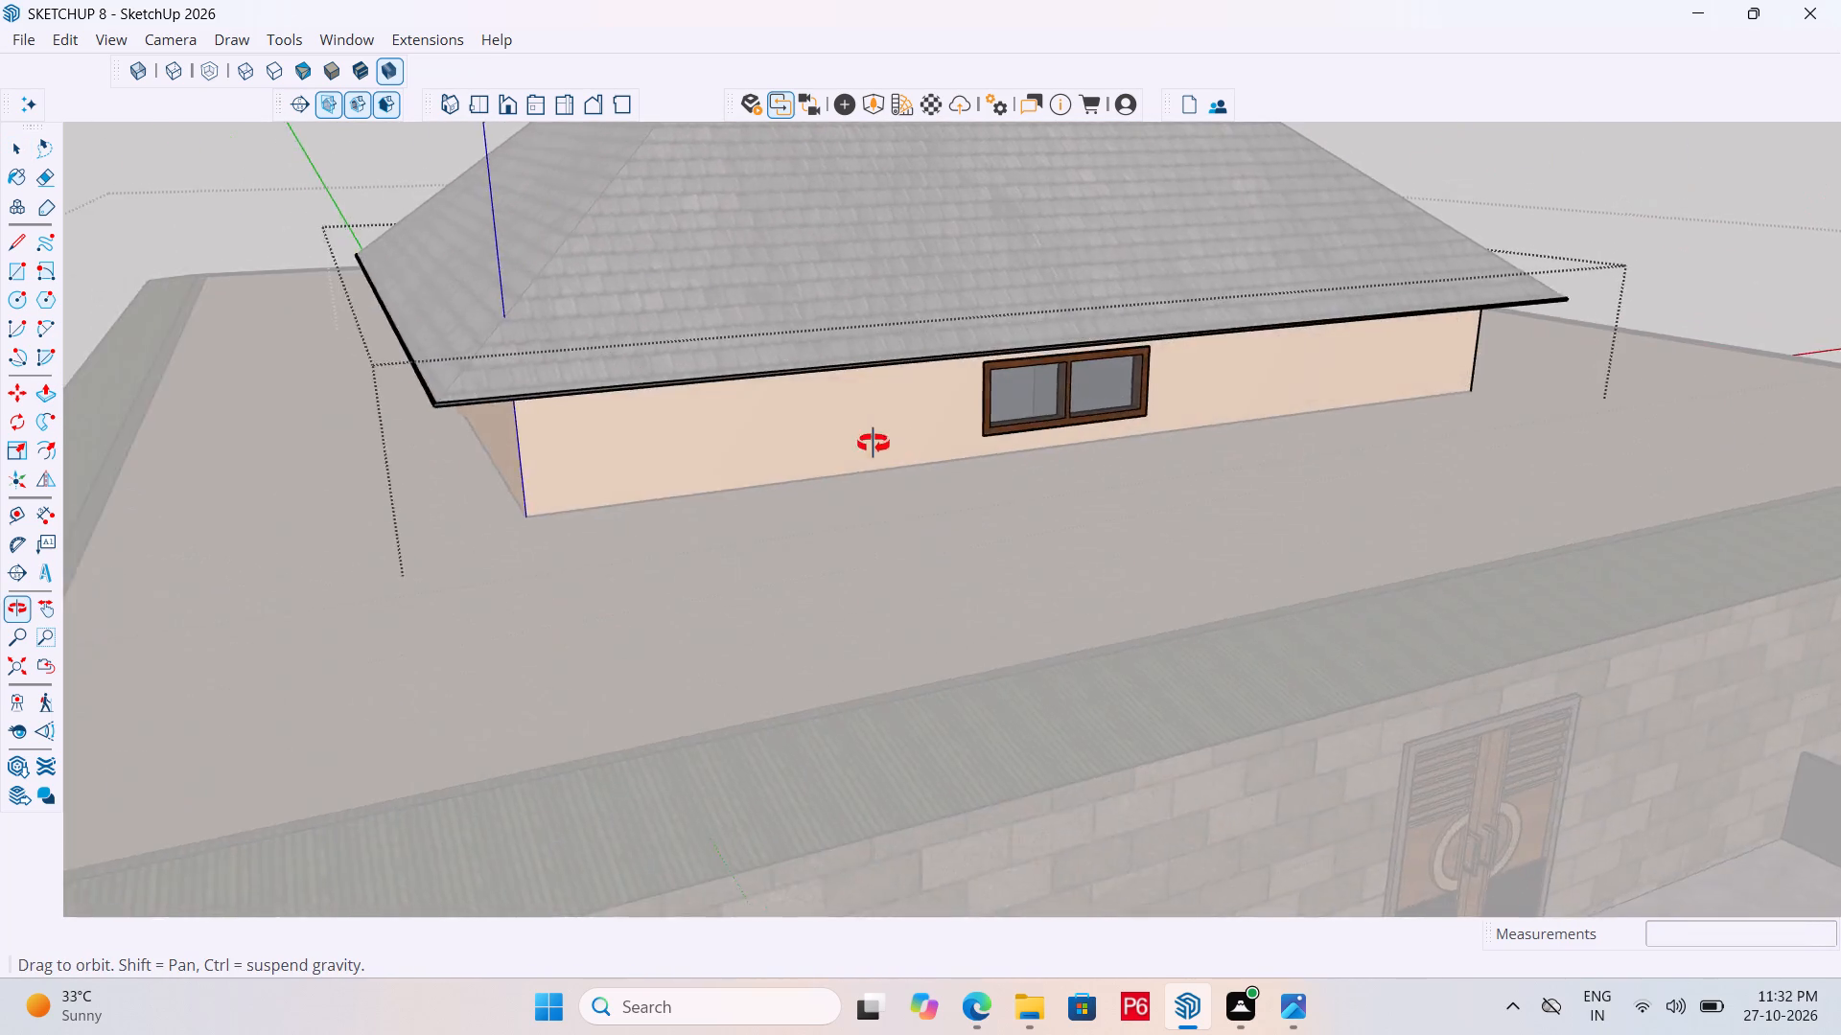
middle_drag(874, 444, 136, 501)
middle_drag(1539, 455, 704, 448)
scroll(1224, 376, down, 6)
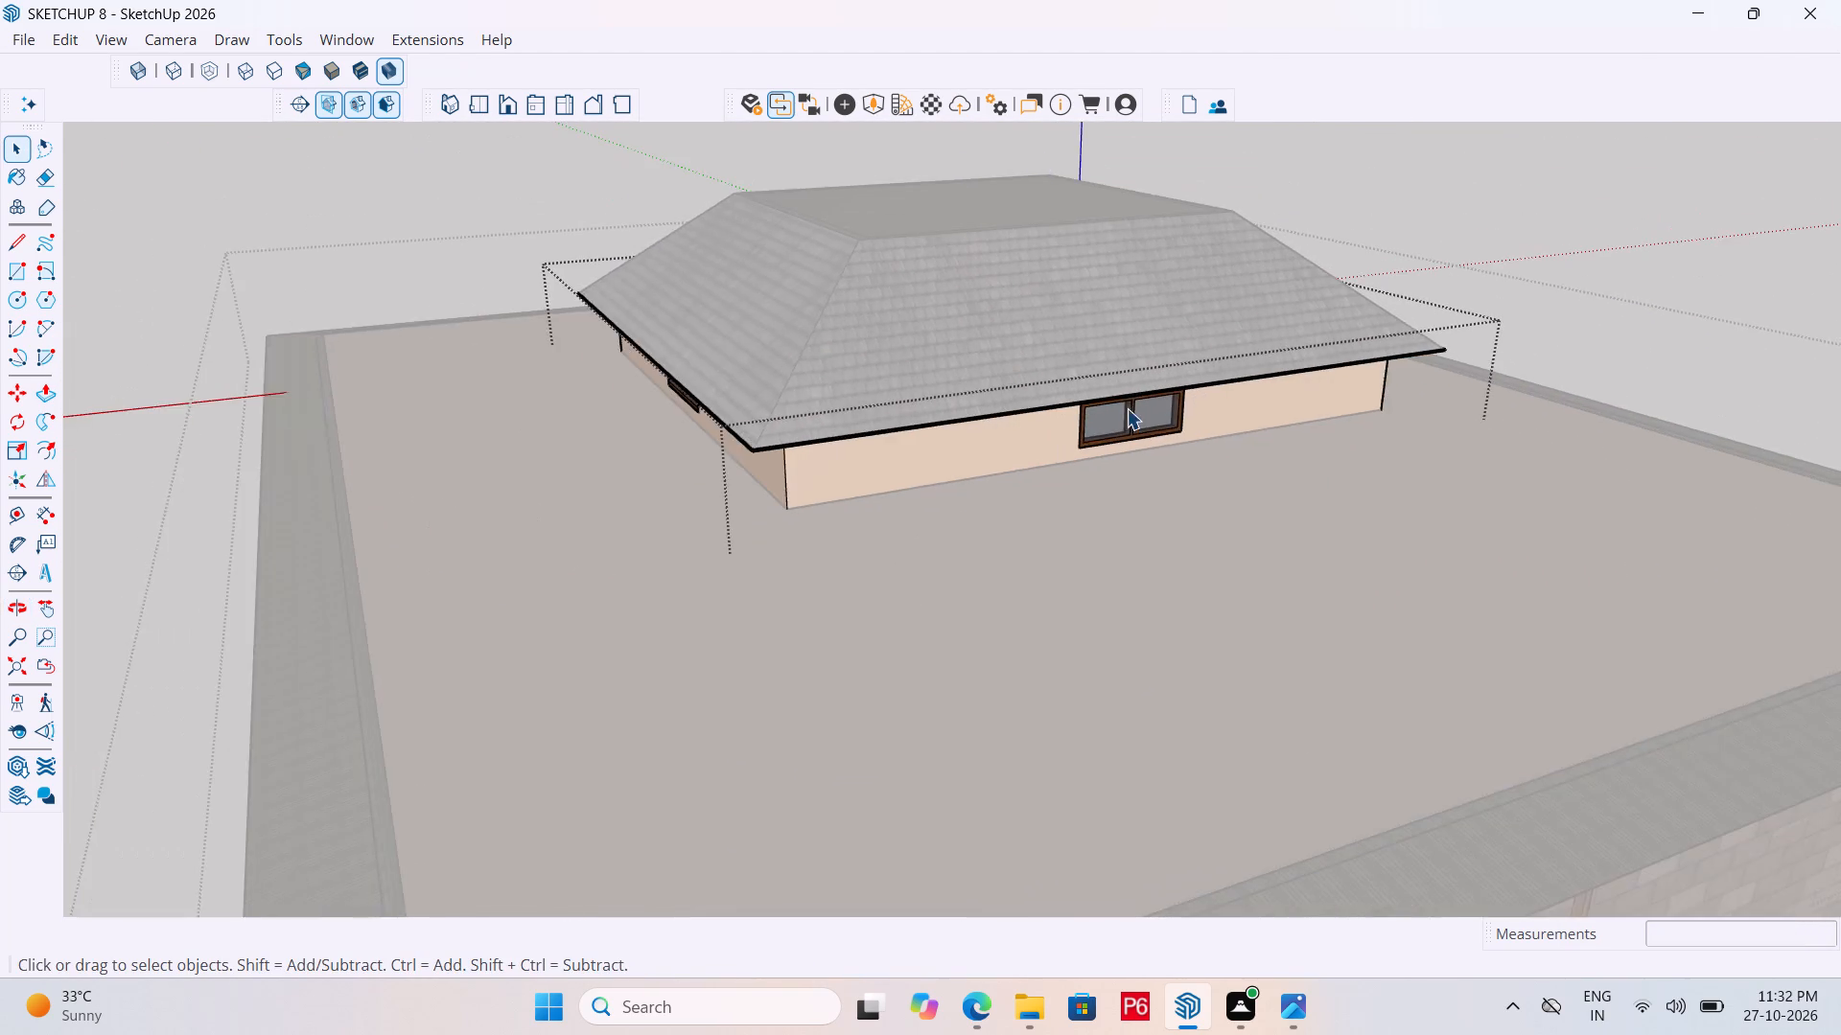
scroll(1214, 349, down, 6)
middle_drag(1234, 471, 1103, 450)
Save the model again.
key(ctrl+s)
key(ctrl+s)
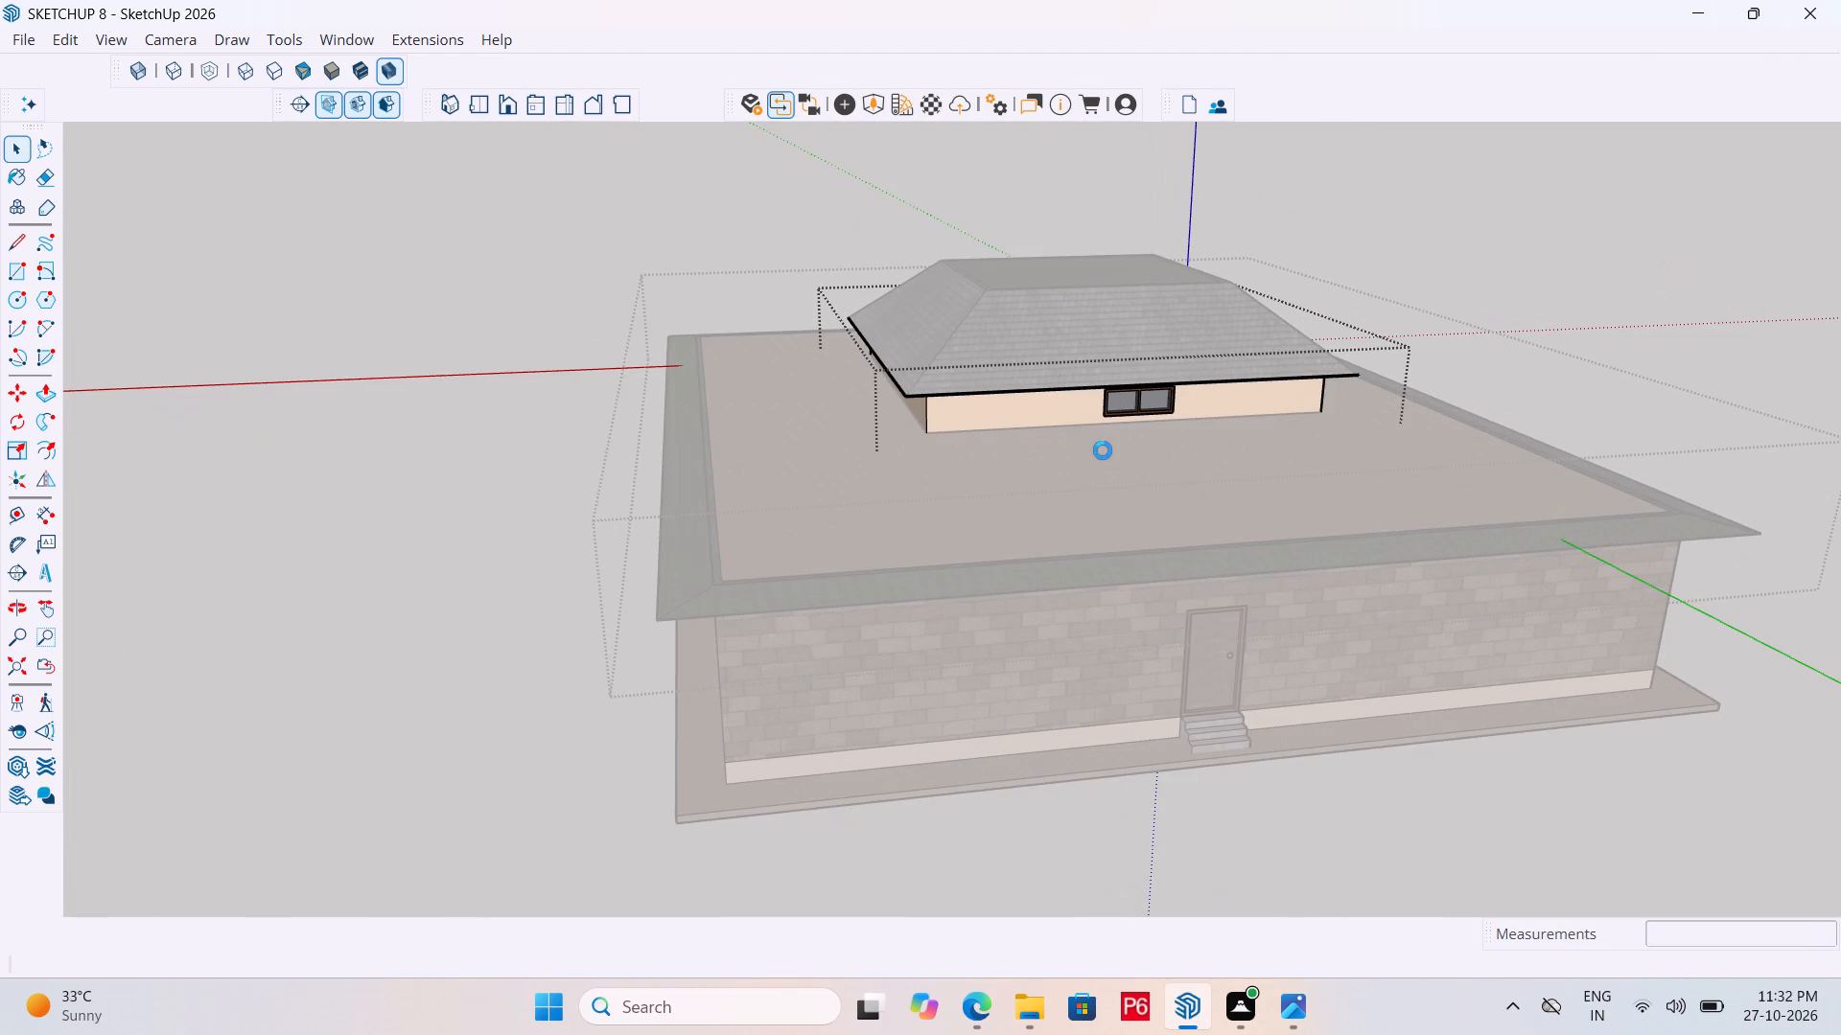
key(ctrl+s)
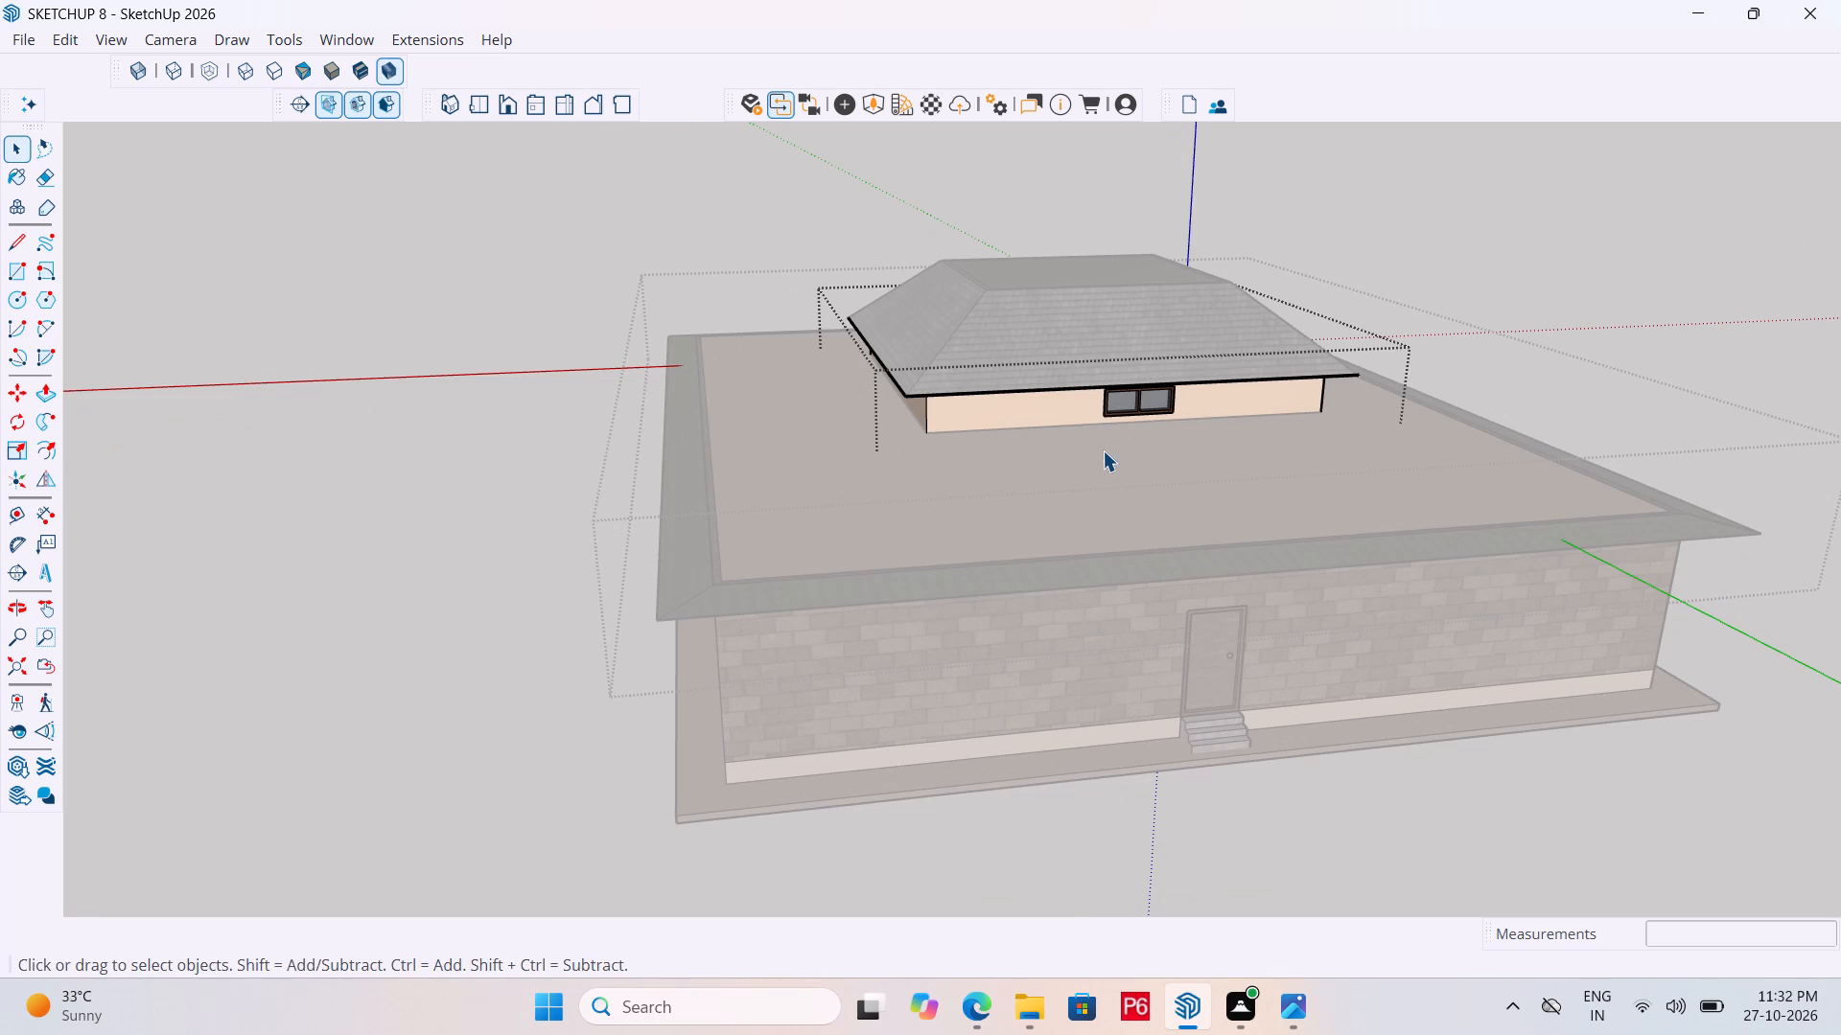
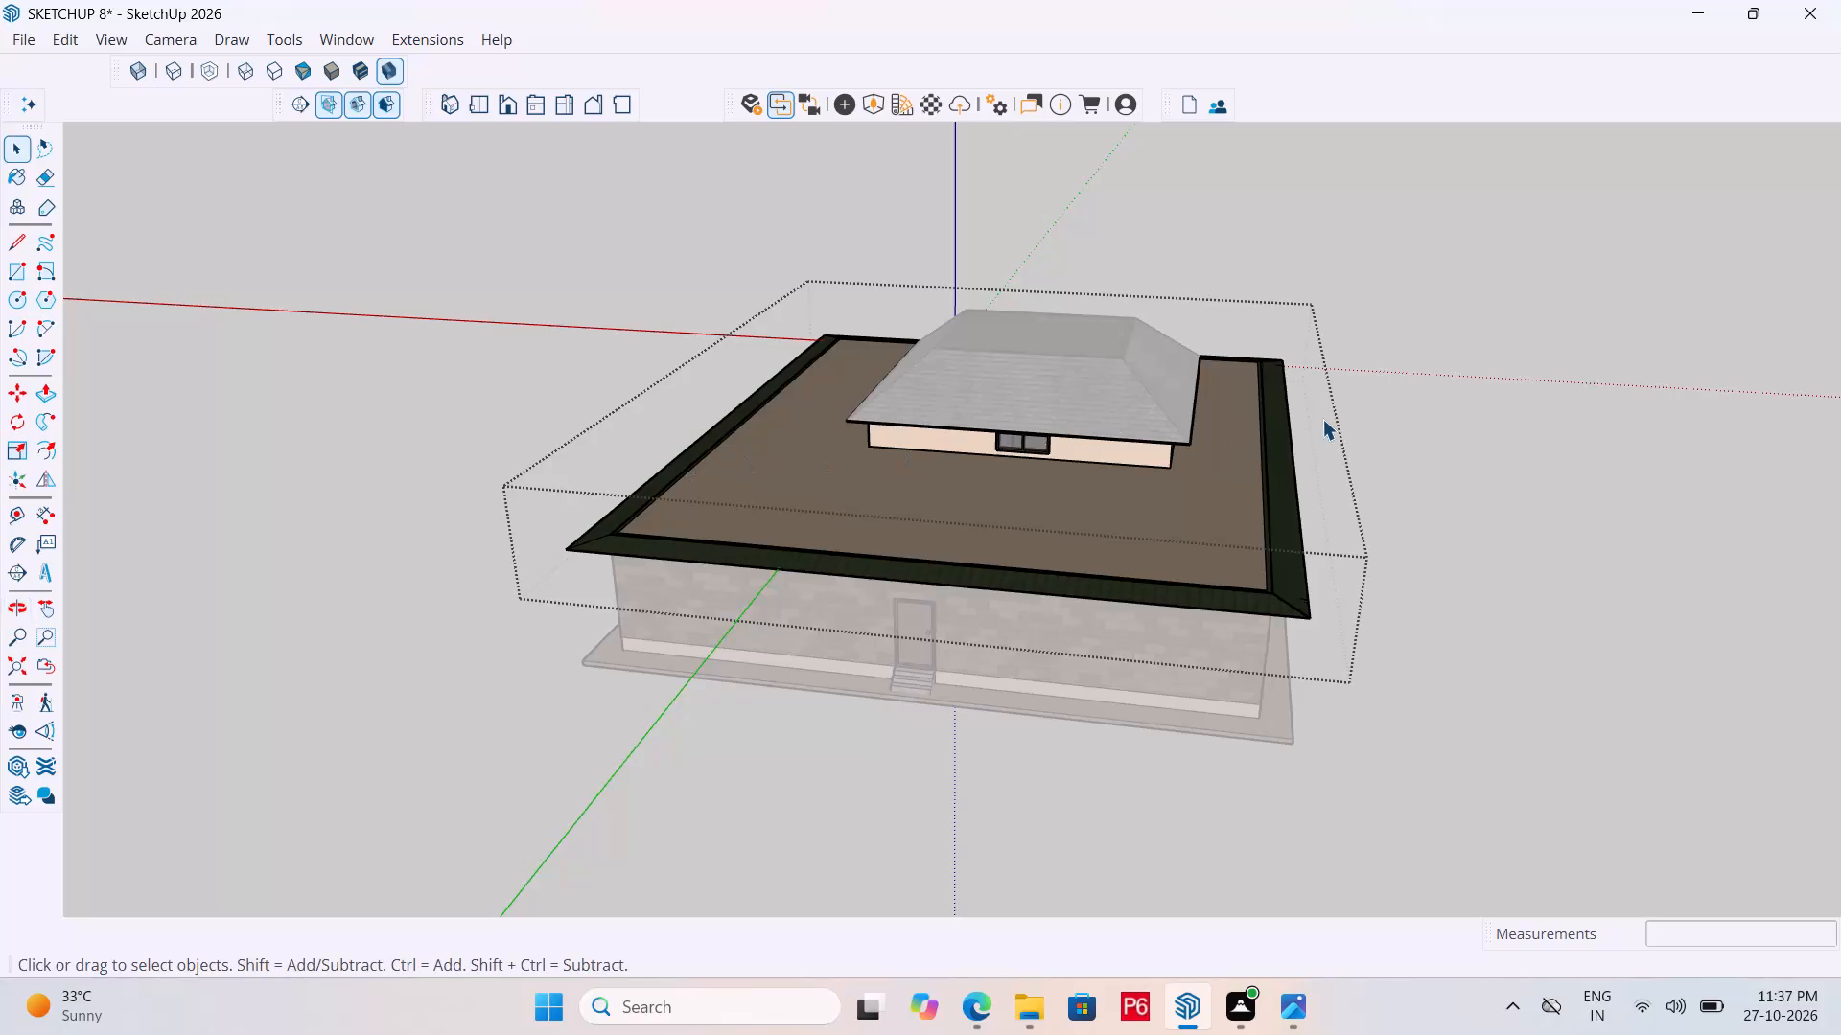
Close the lower roof group that is open for editing.
double_click(1385, 414)
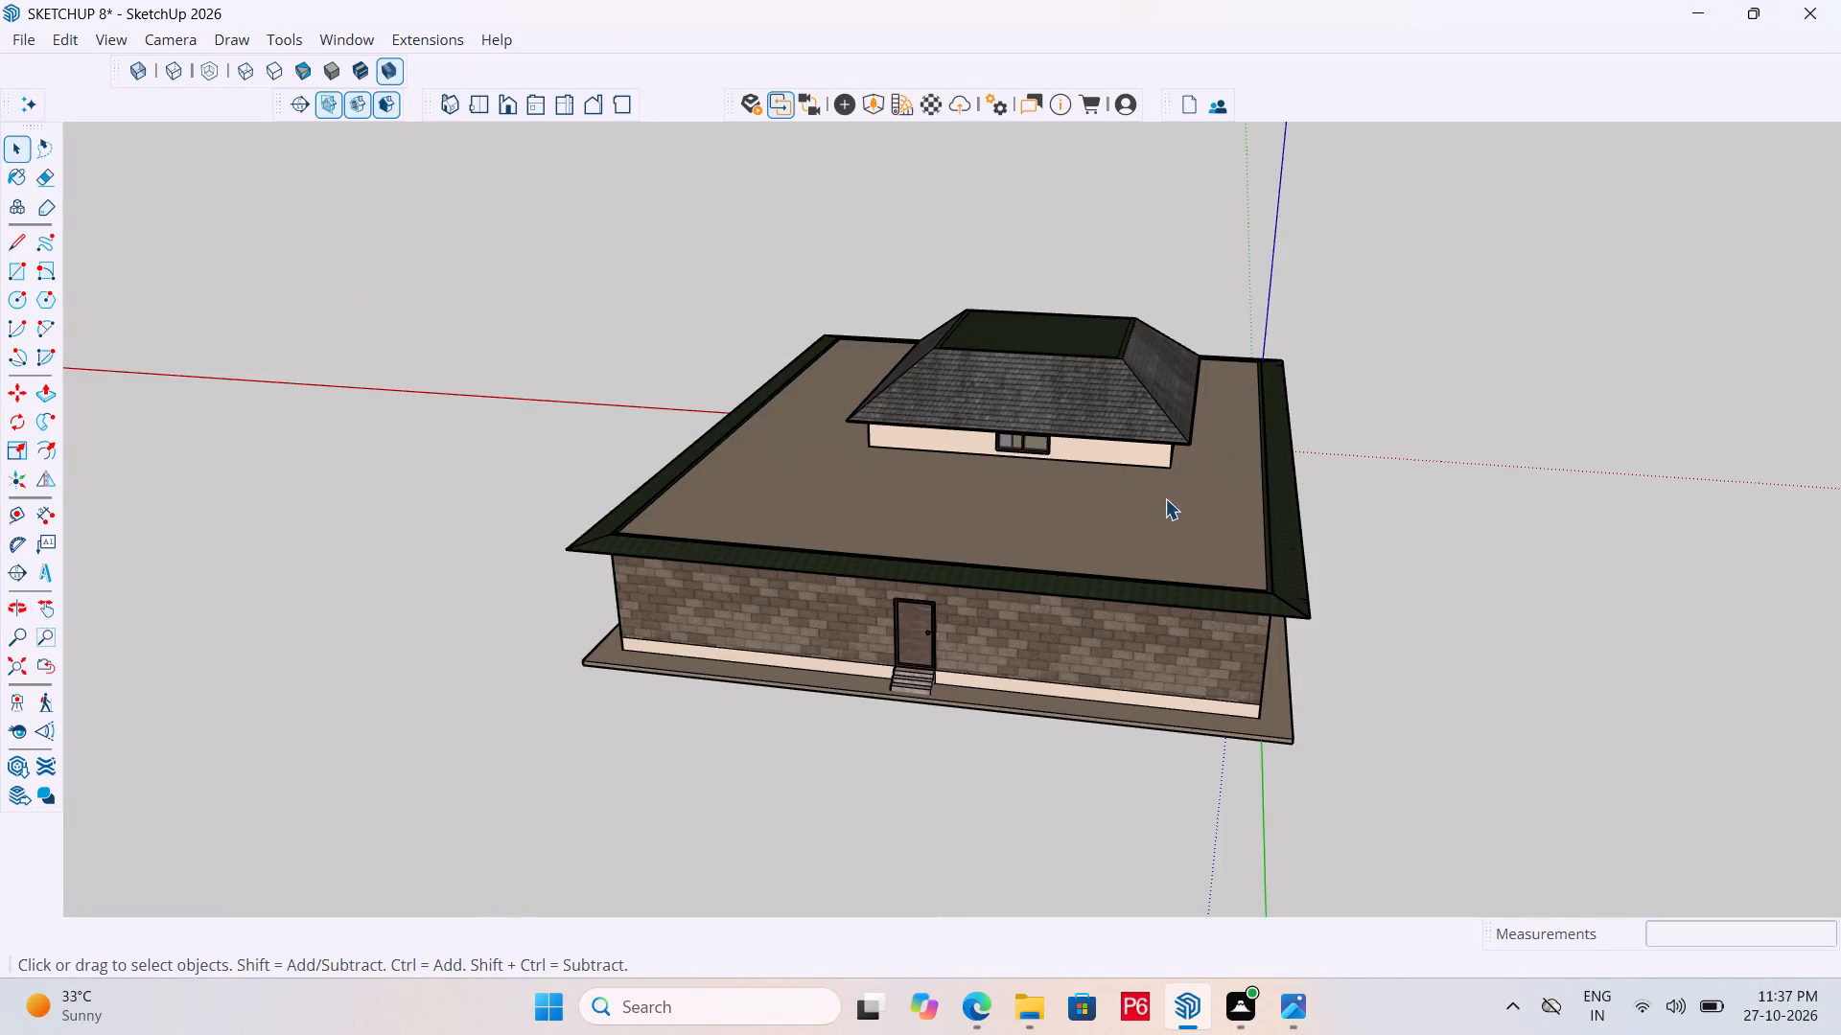
Inspect the building's walls, doors, eaves and upper storey from all sides.
middle_drag(1189, 591, 727, 566)
middle_drag(1328, 555, 914, 552)
scroll(984, 552, down, 1)
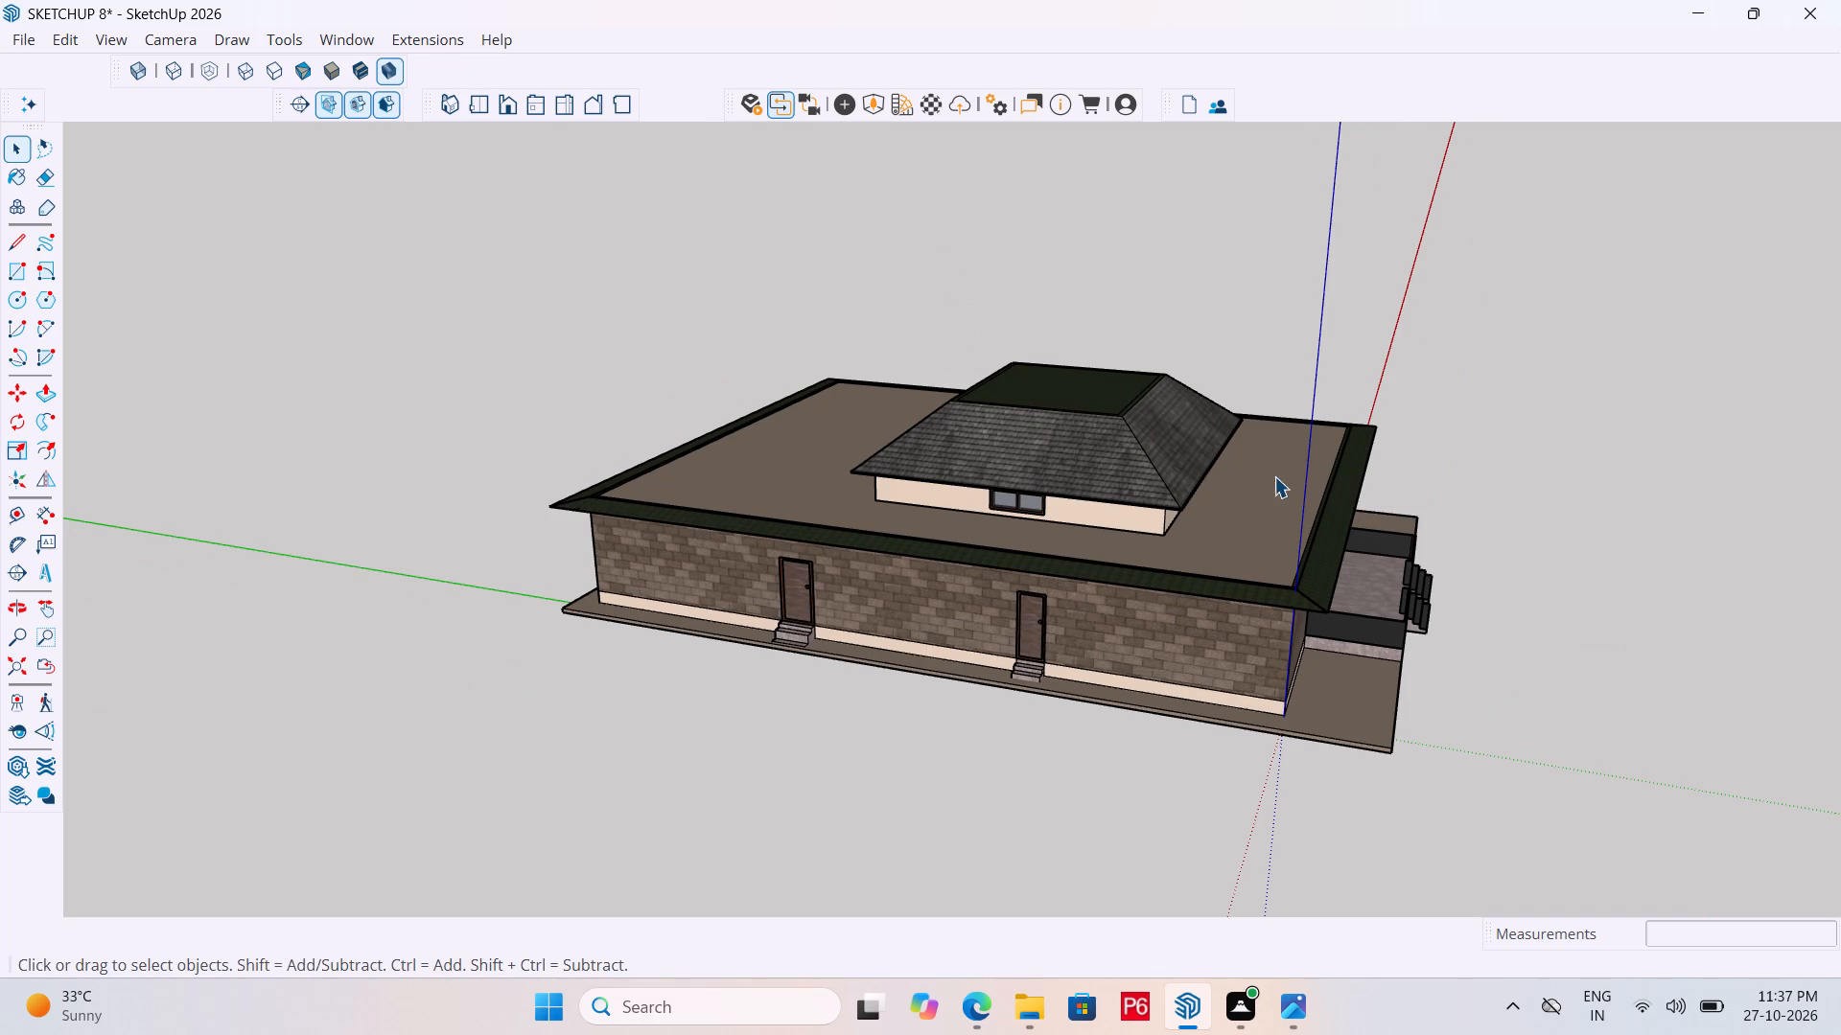
middle_drag(1274, 476, 995, 499)
middle_drag(1218, 471, 891, 435)
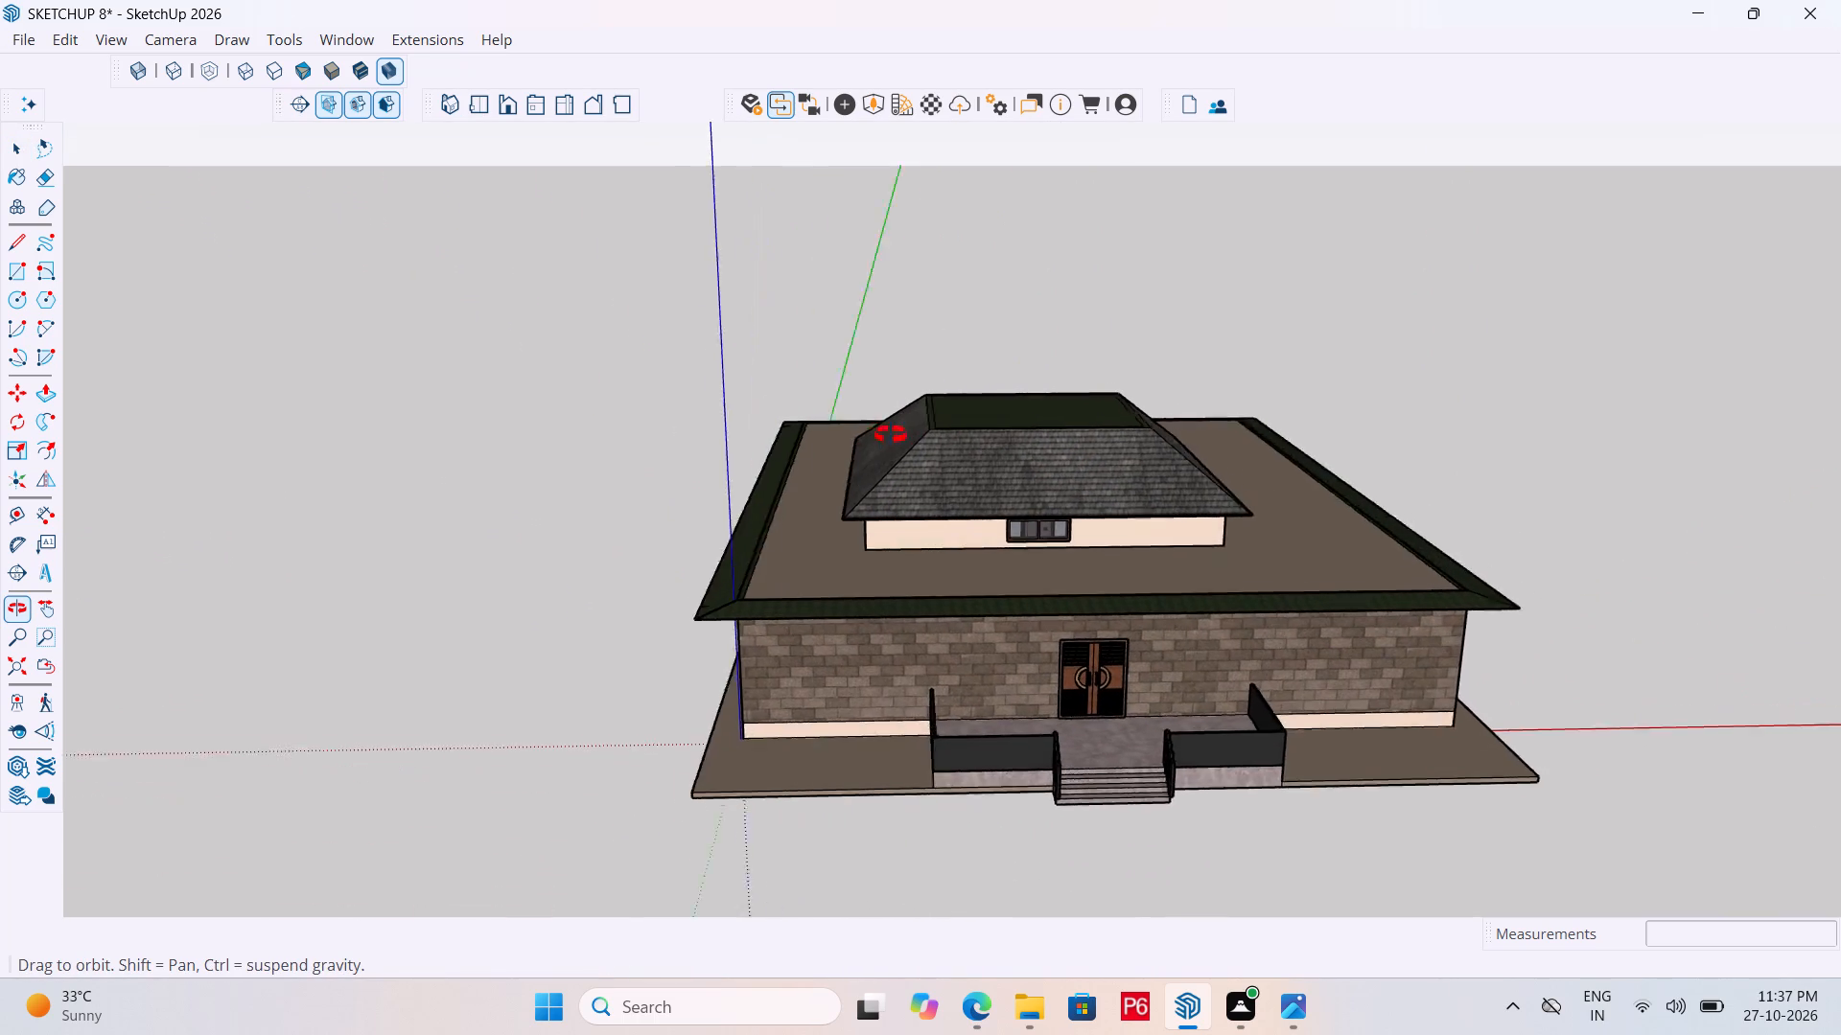
middle_drag(891, 435, 850, 438)
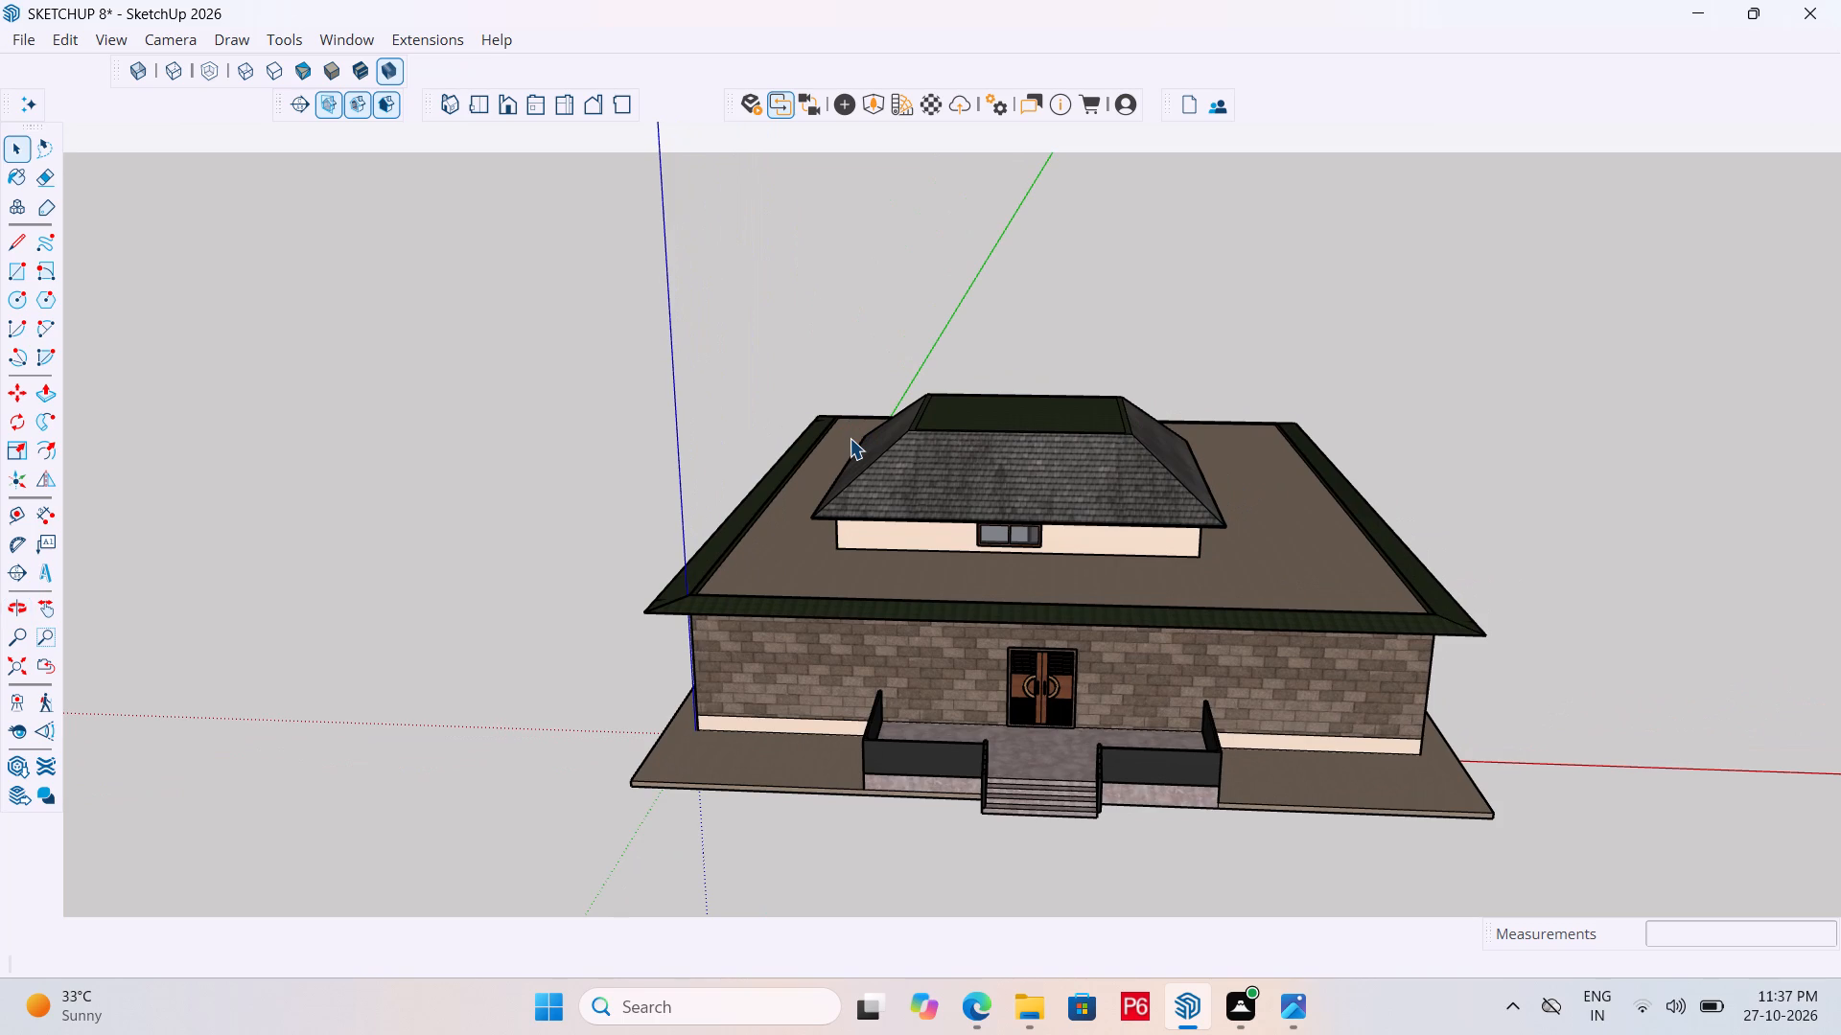
middle_drag(1109, 529, 1036, 425)
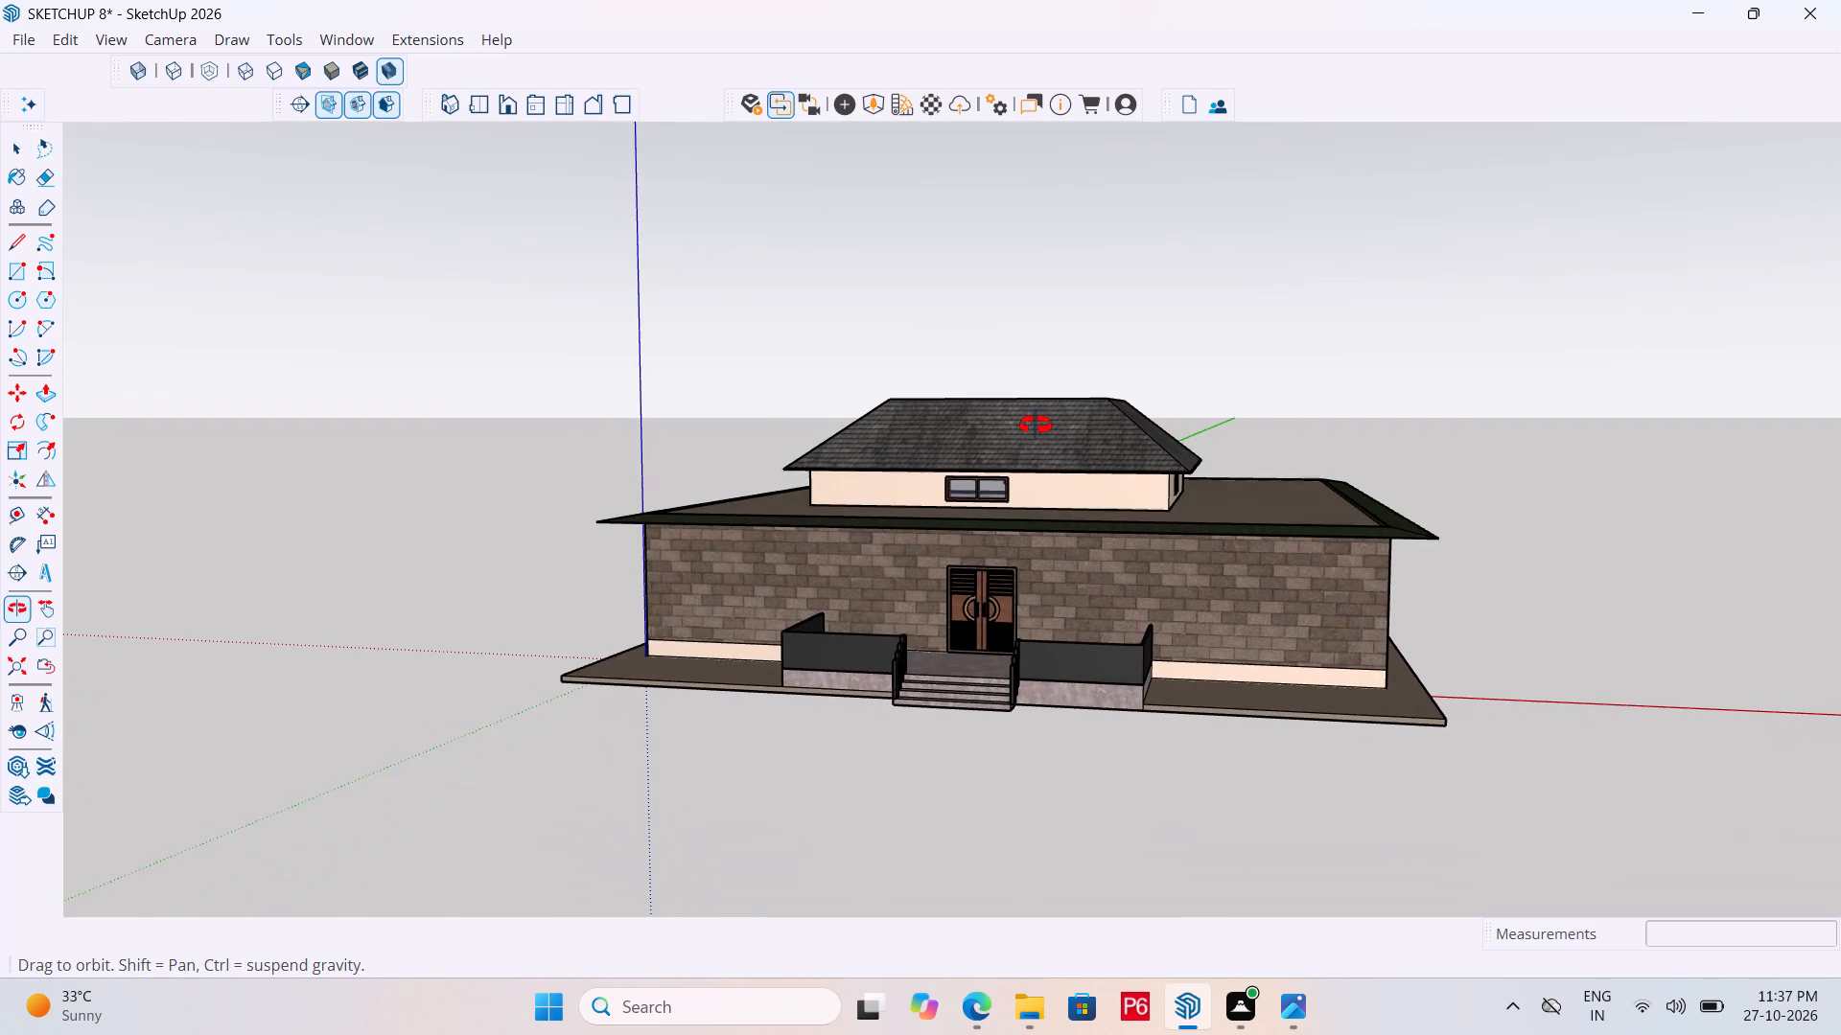
middle_drag(1036, 425, 1036, 425)
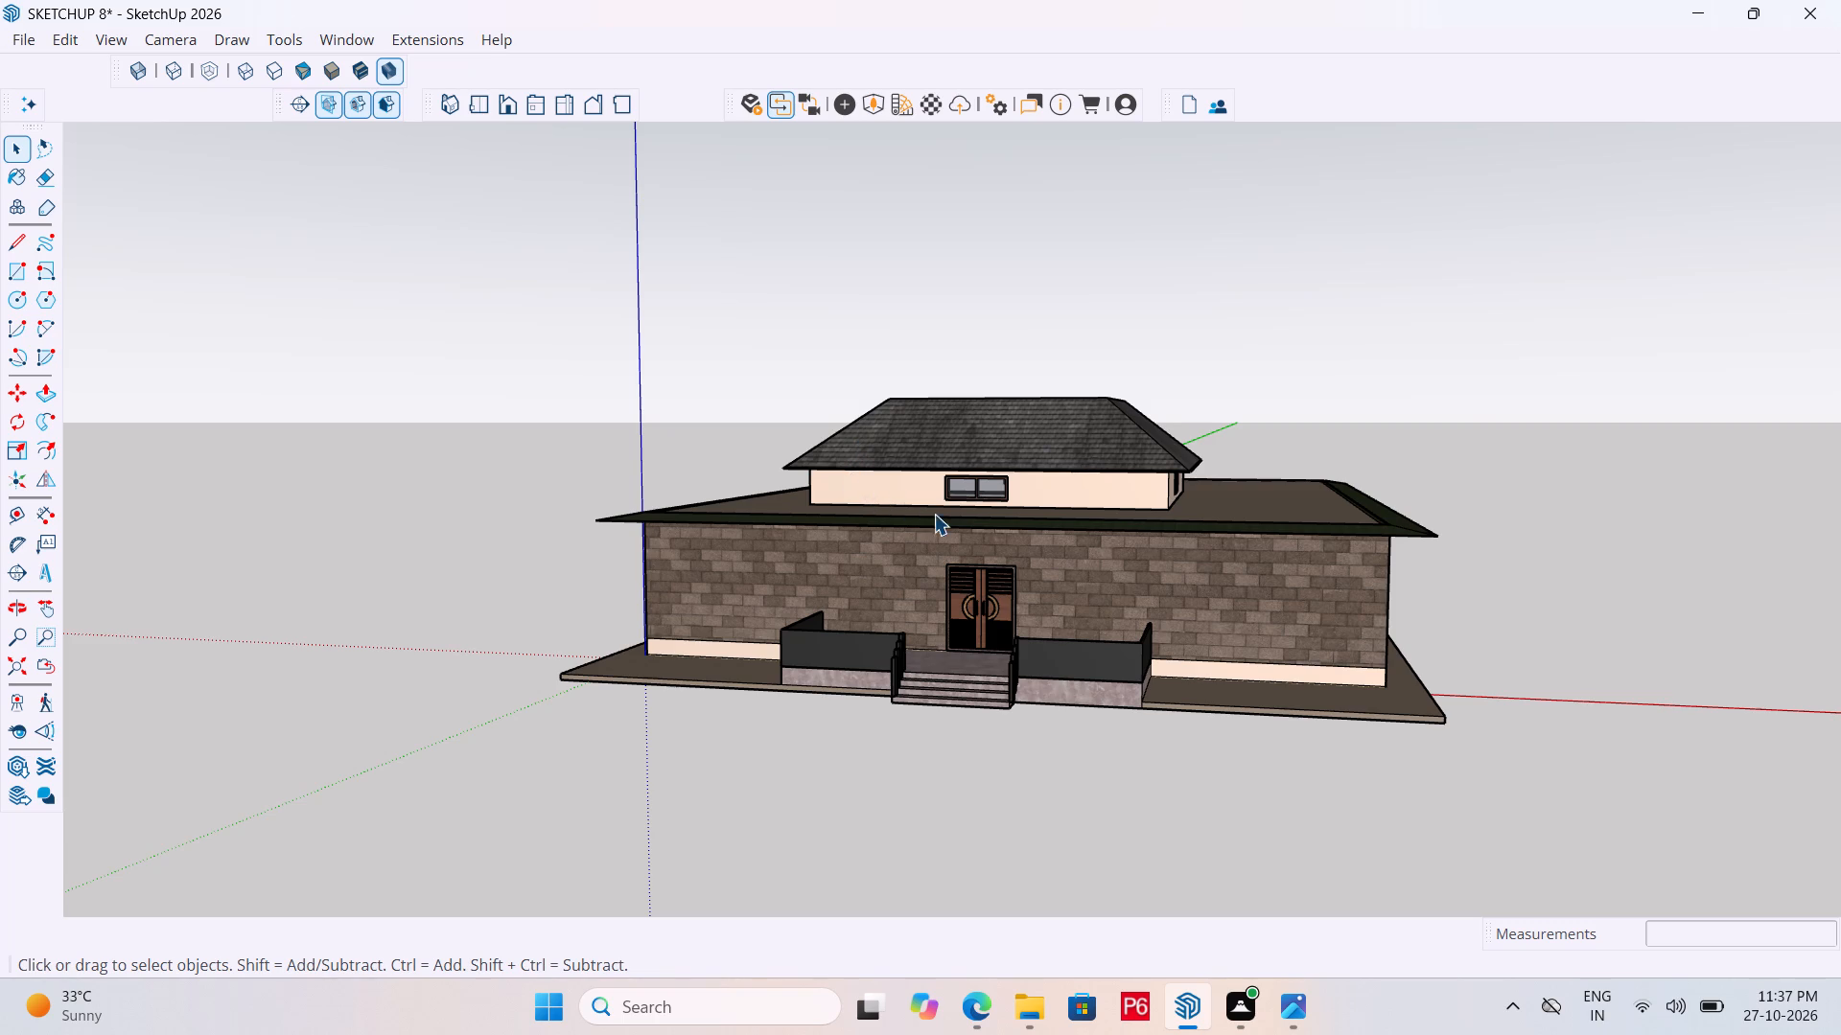
middle_drag(944, 517, 1274, 531)
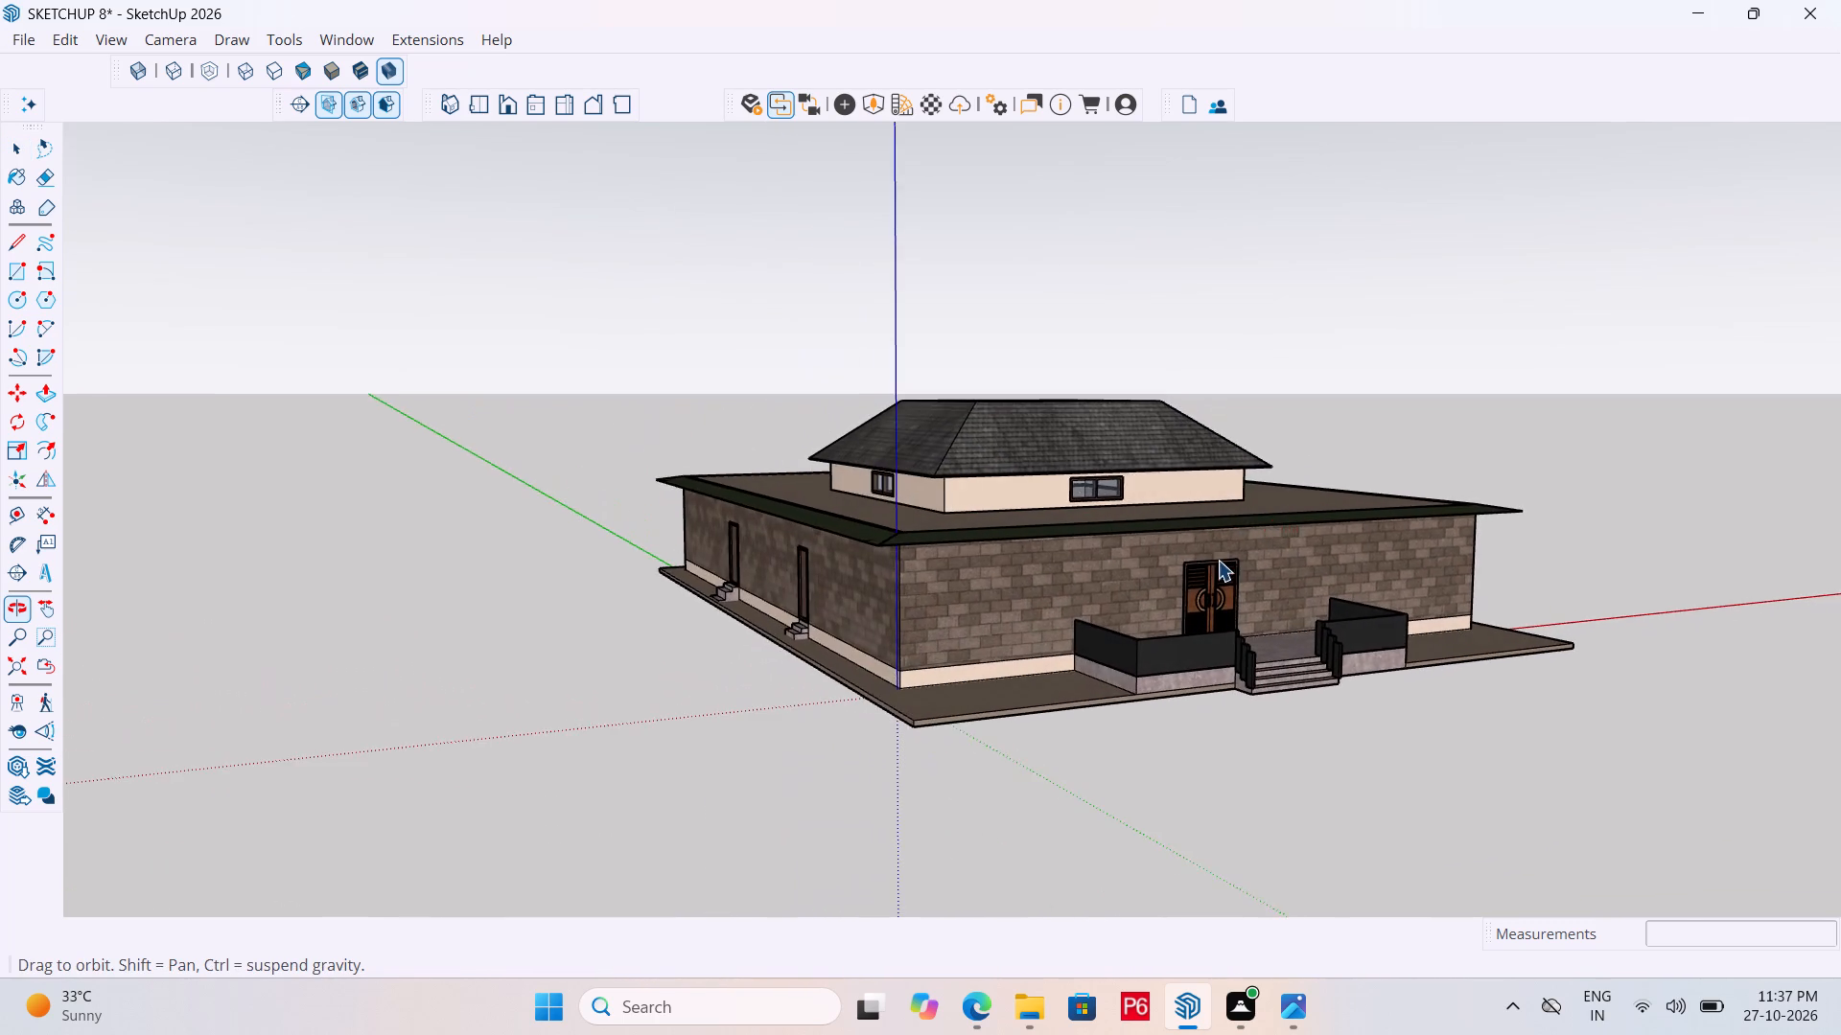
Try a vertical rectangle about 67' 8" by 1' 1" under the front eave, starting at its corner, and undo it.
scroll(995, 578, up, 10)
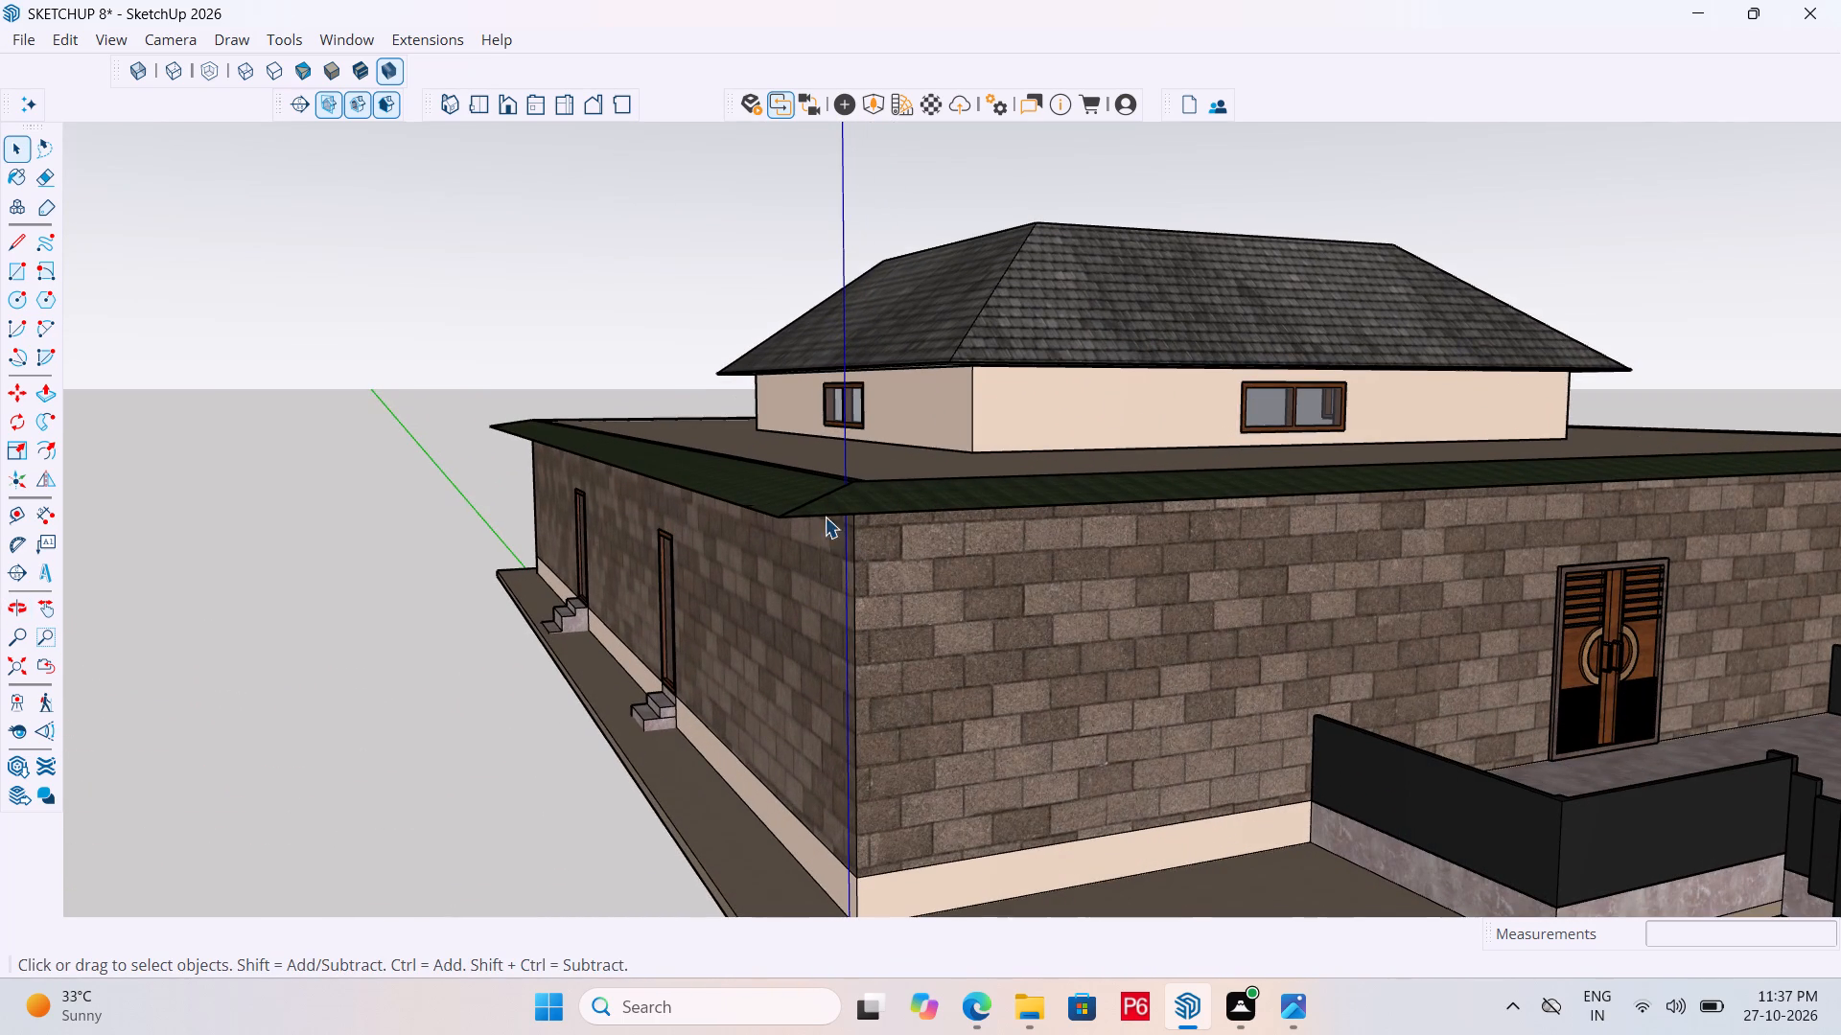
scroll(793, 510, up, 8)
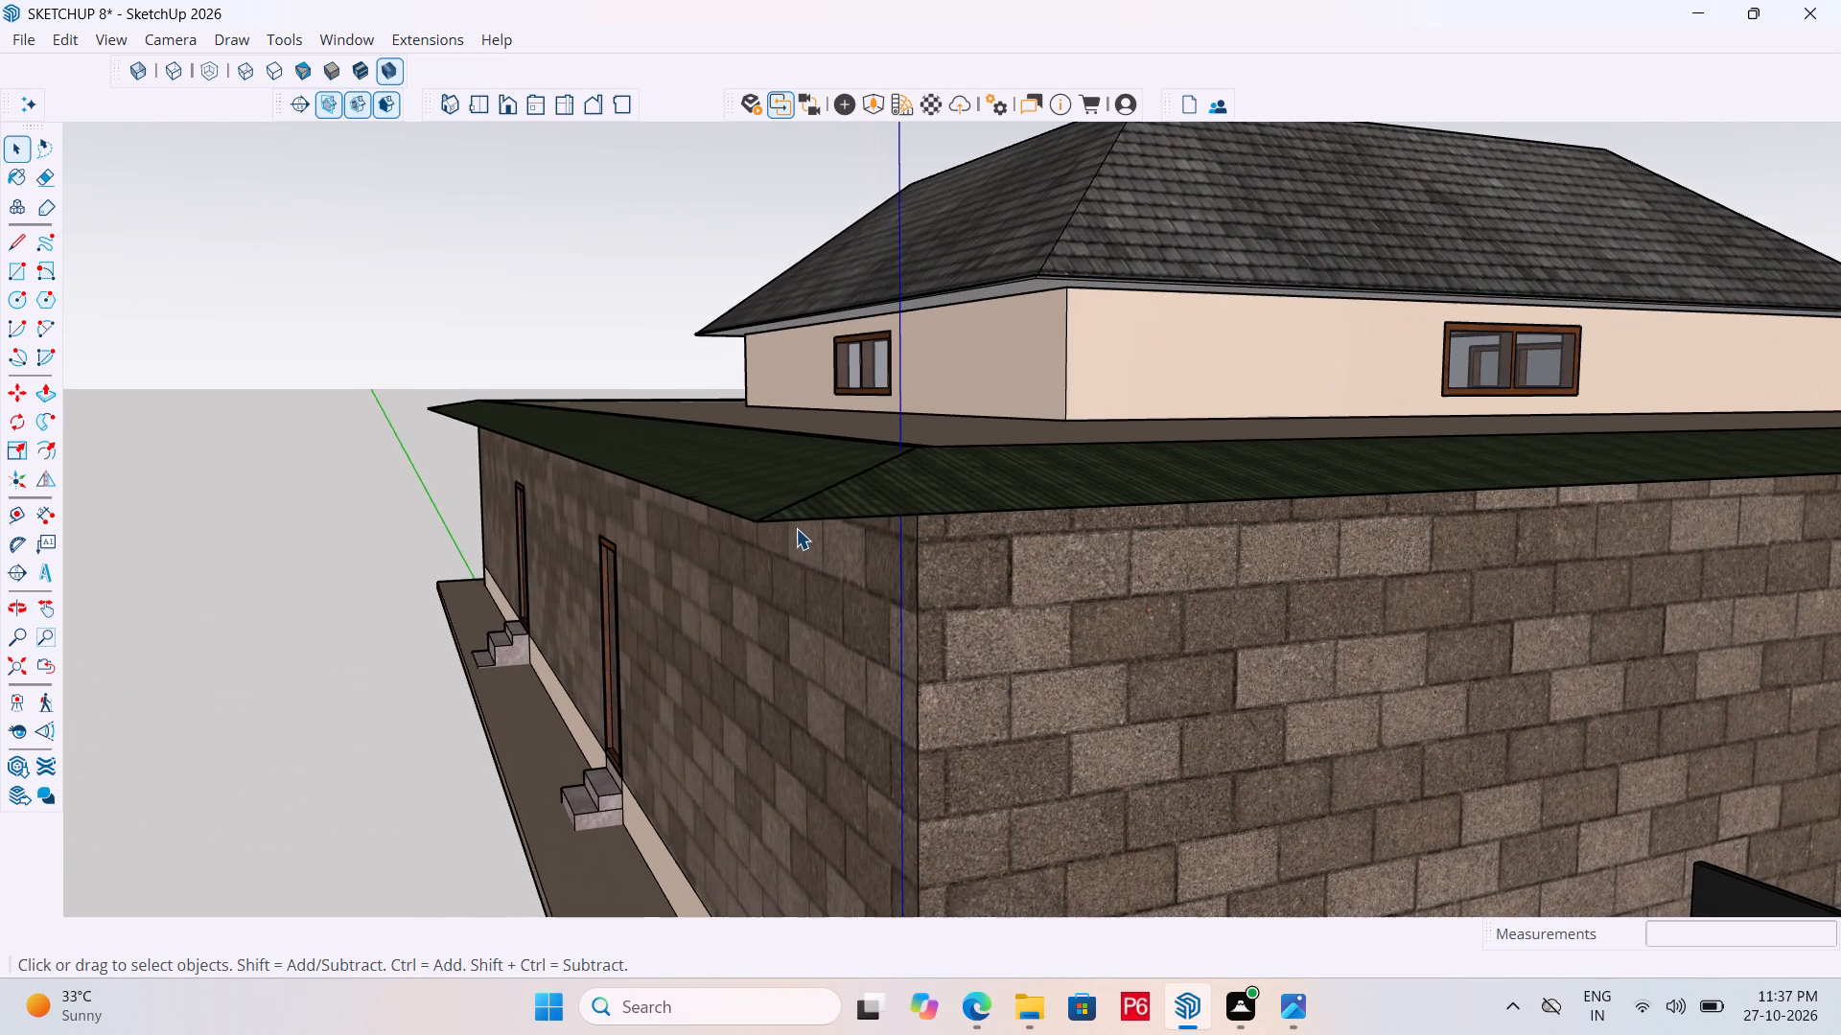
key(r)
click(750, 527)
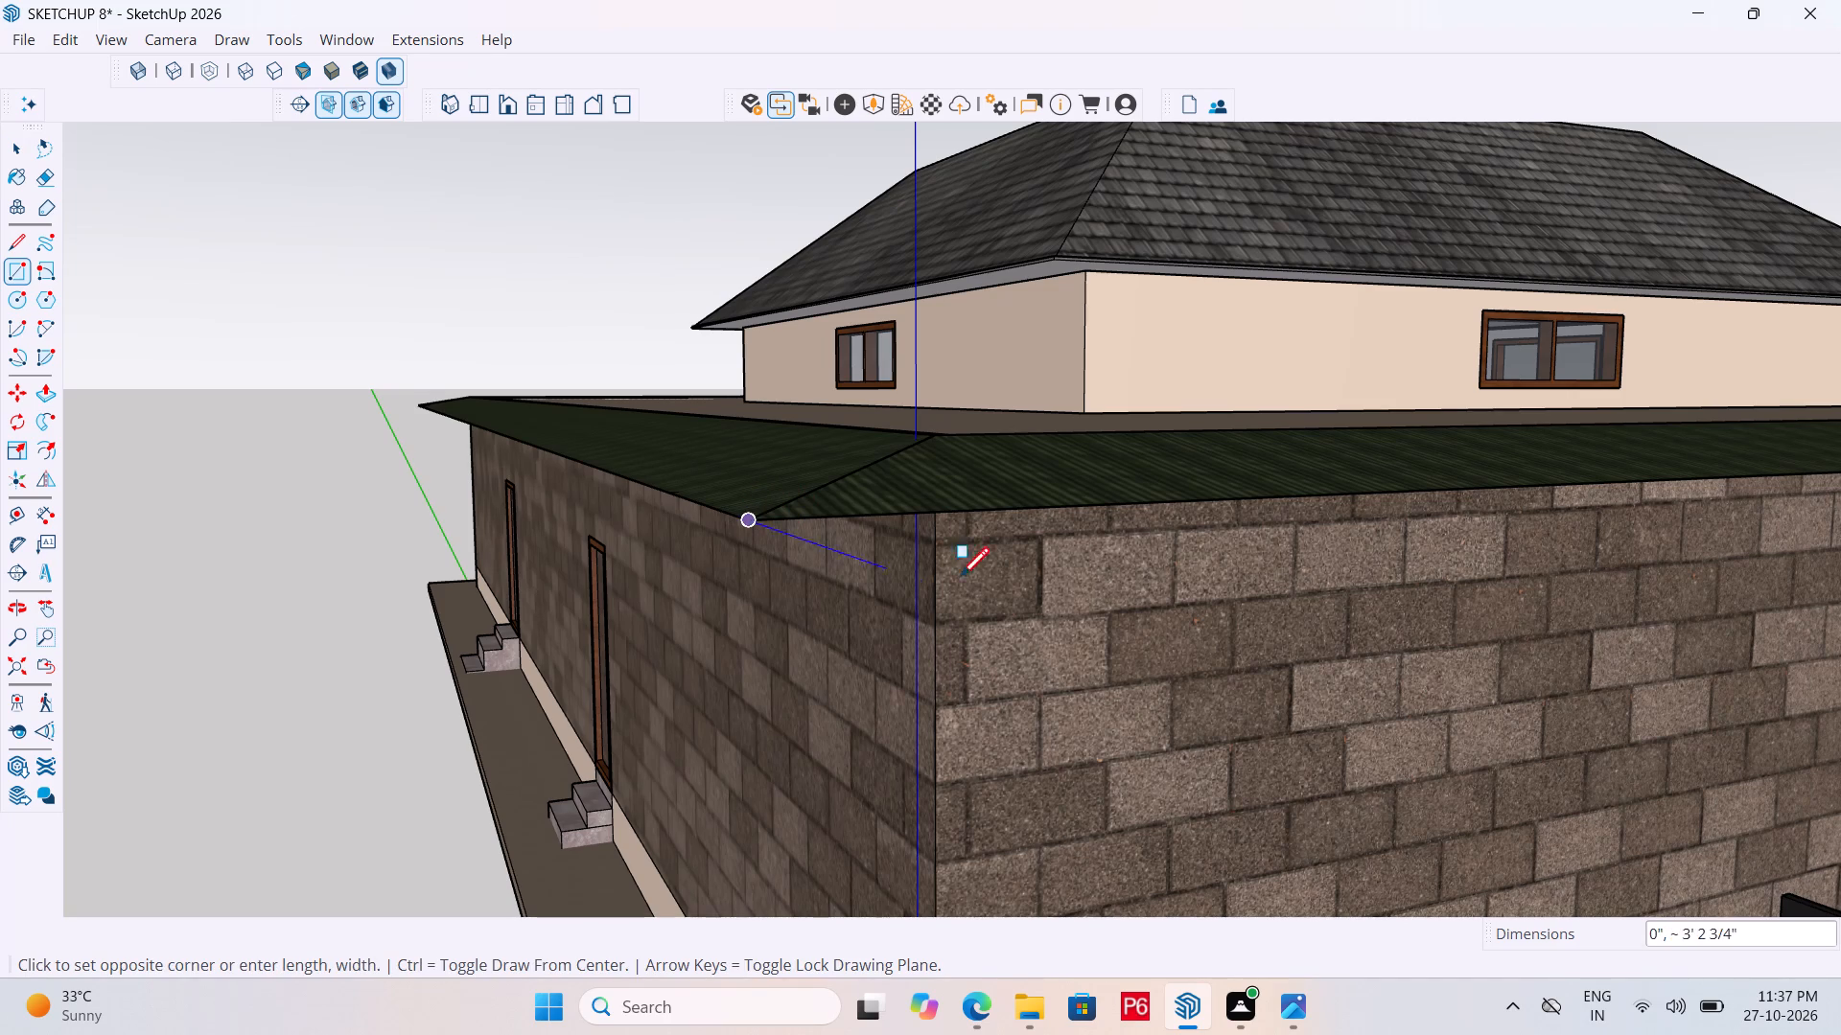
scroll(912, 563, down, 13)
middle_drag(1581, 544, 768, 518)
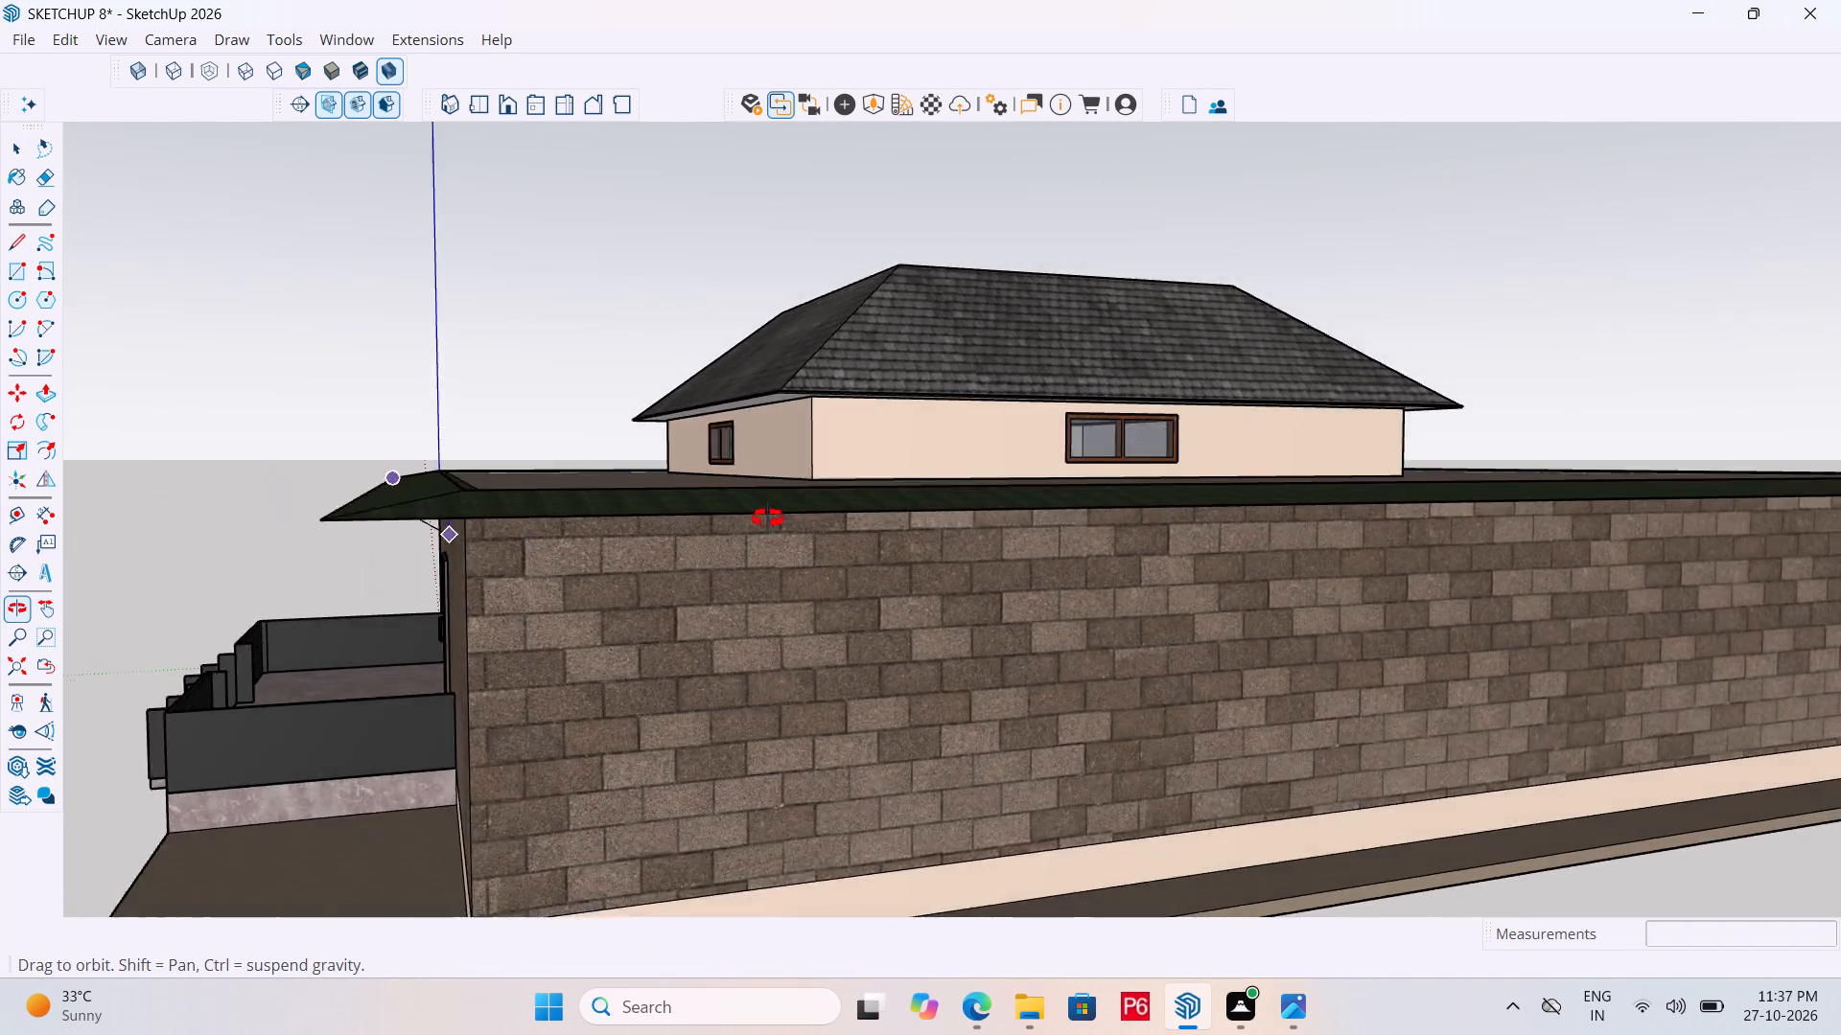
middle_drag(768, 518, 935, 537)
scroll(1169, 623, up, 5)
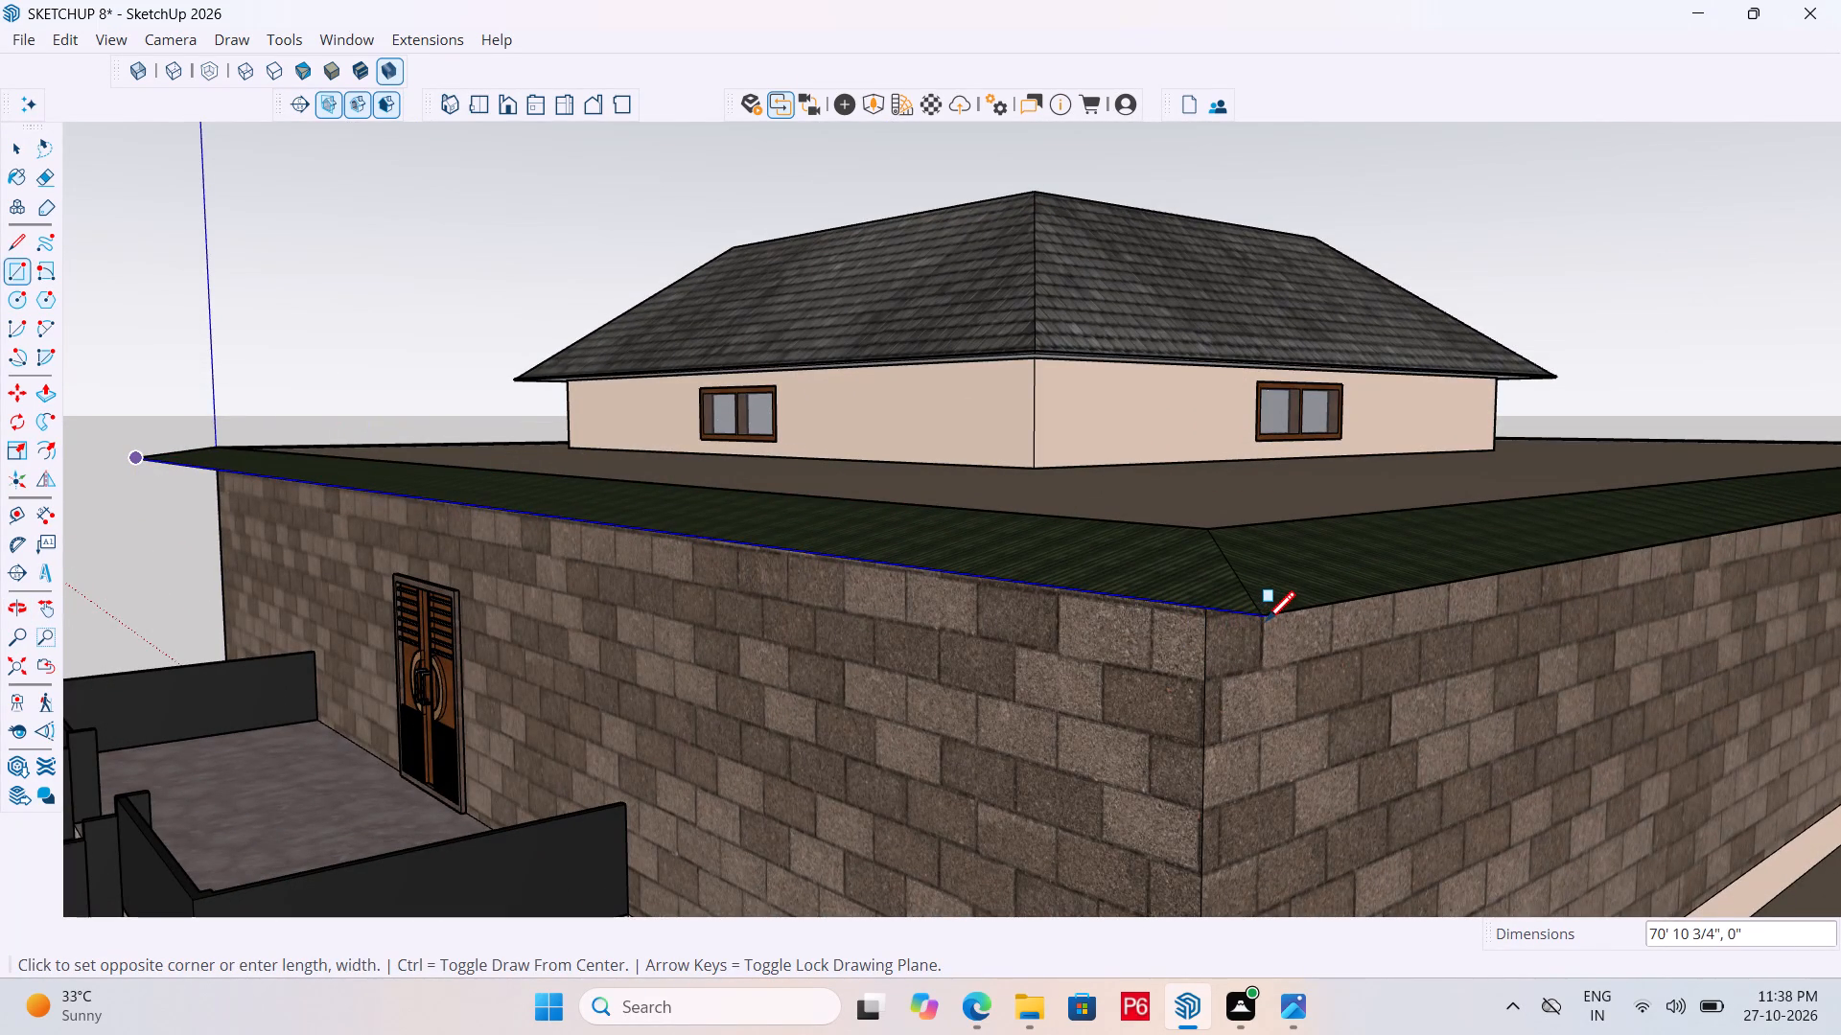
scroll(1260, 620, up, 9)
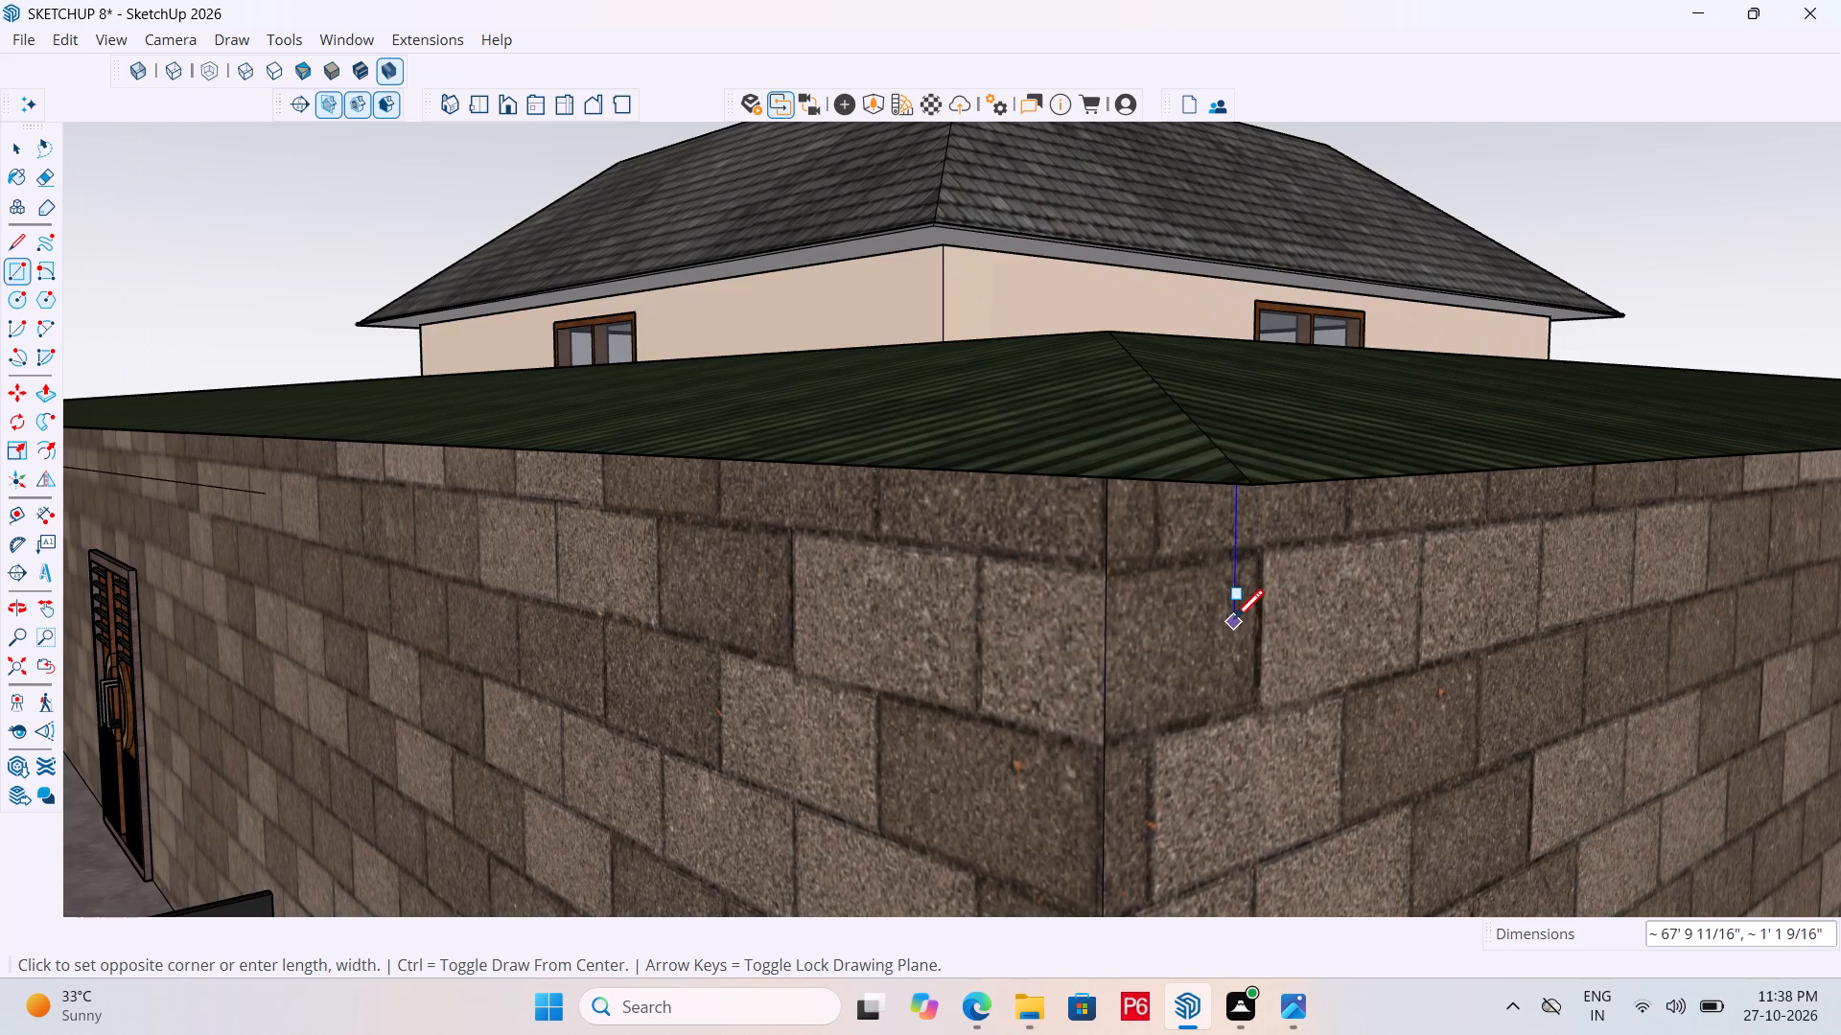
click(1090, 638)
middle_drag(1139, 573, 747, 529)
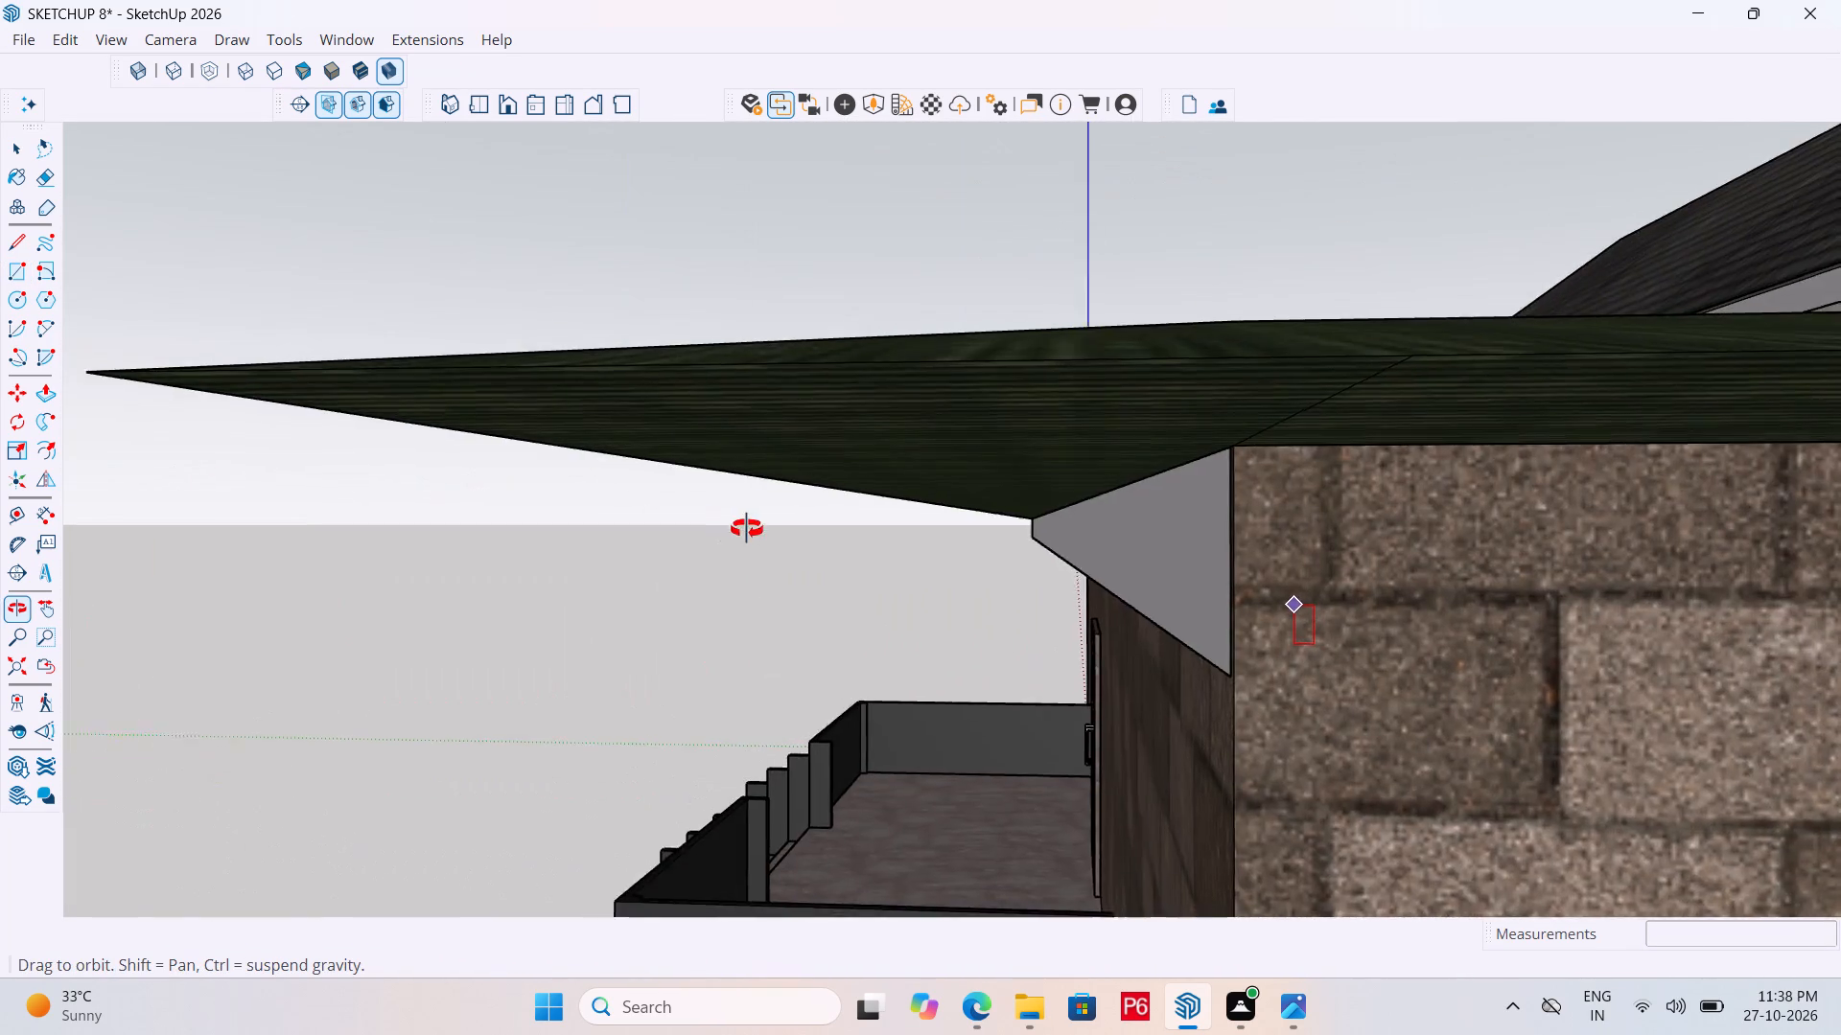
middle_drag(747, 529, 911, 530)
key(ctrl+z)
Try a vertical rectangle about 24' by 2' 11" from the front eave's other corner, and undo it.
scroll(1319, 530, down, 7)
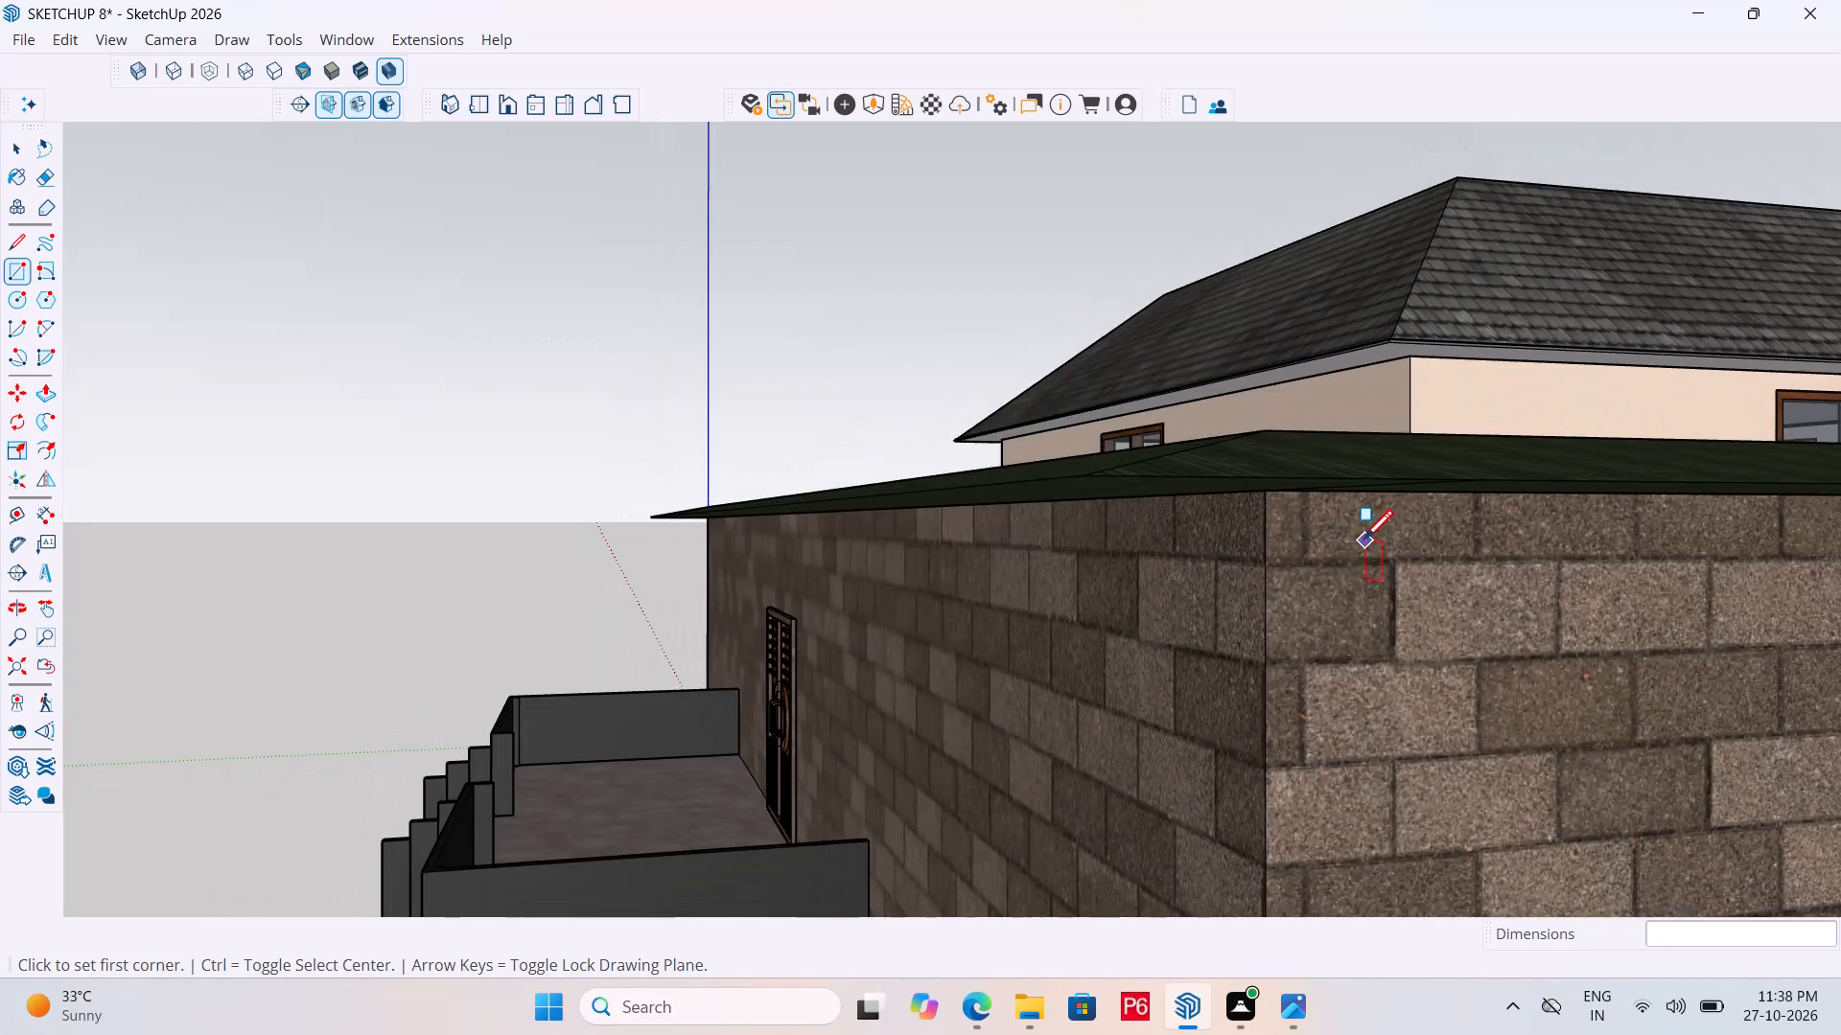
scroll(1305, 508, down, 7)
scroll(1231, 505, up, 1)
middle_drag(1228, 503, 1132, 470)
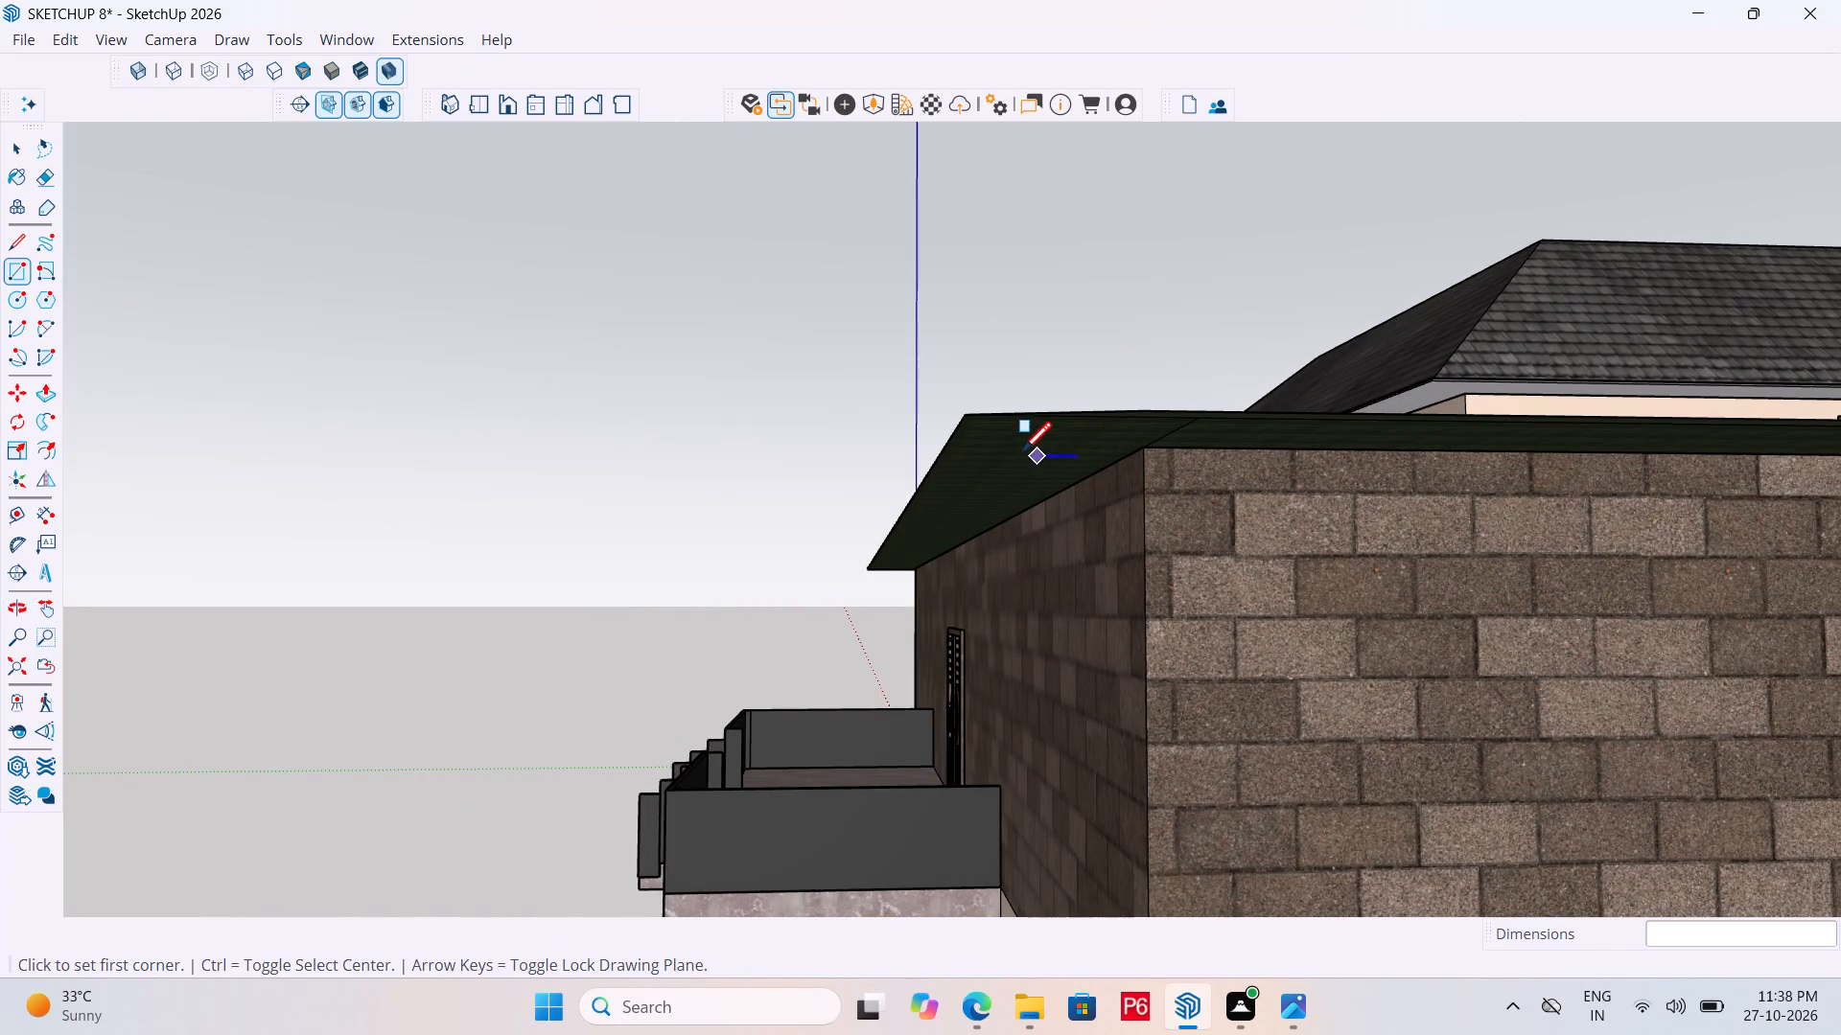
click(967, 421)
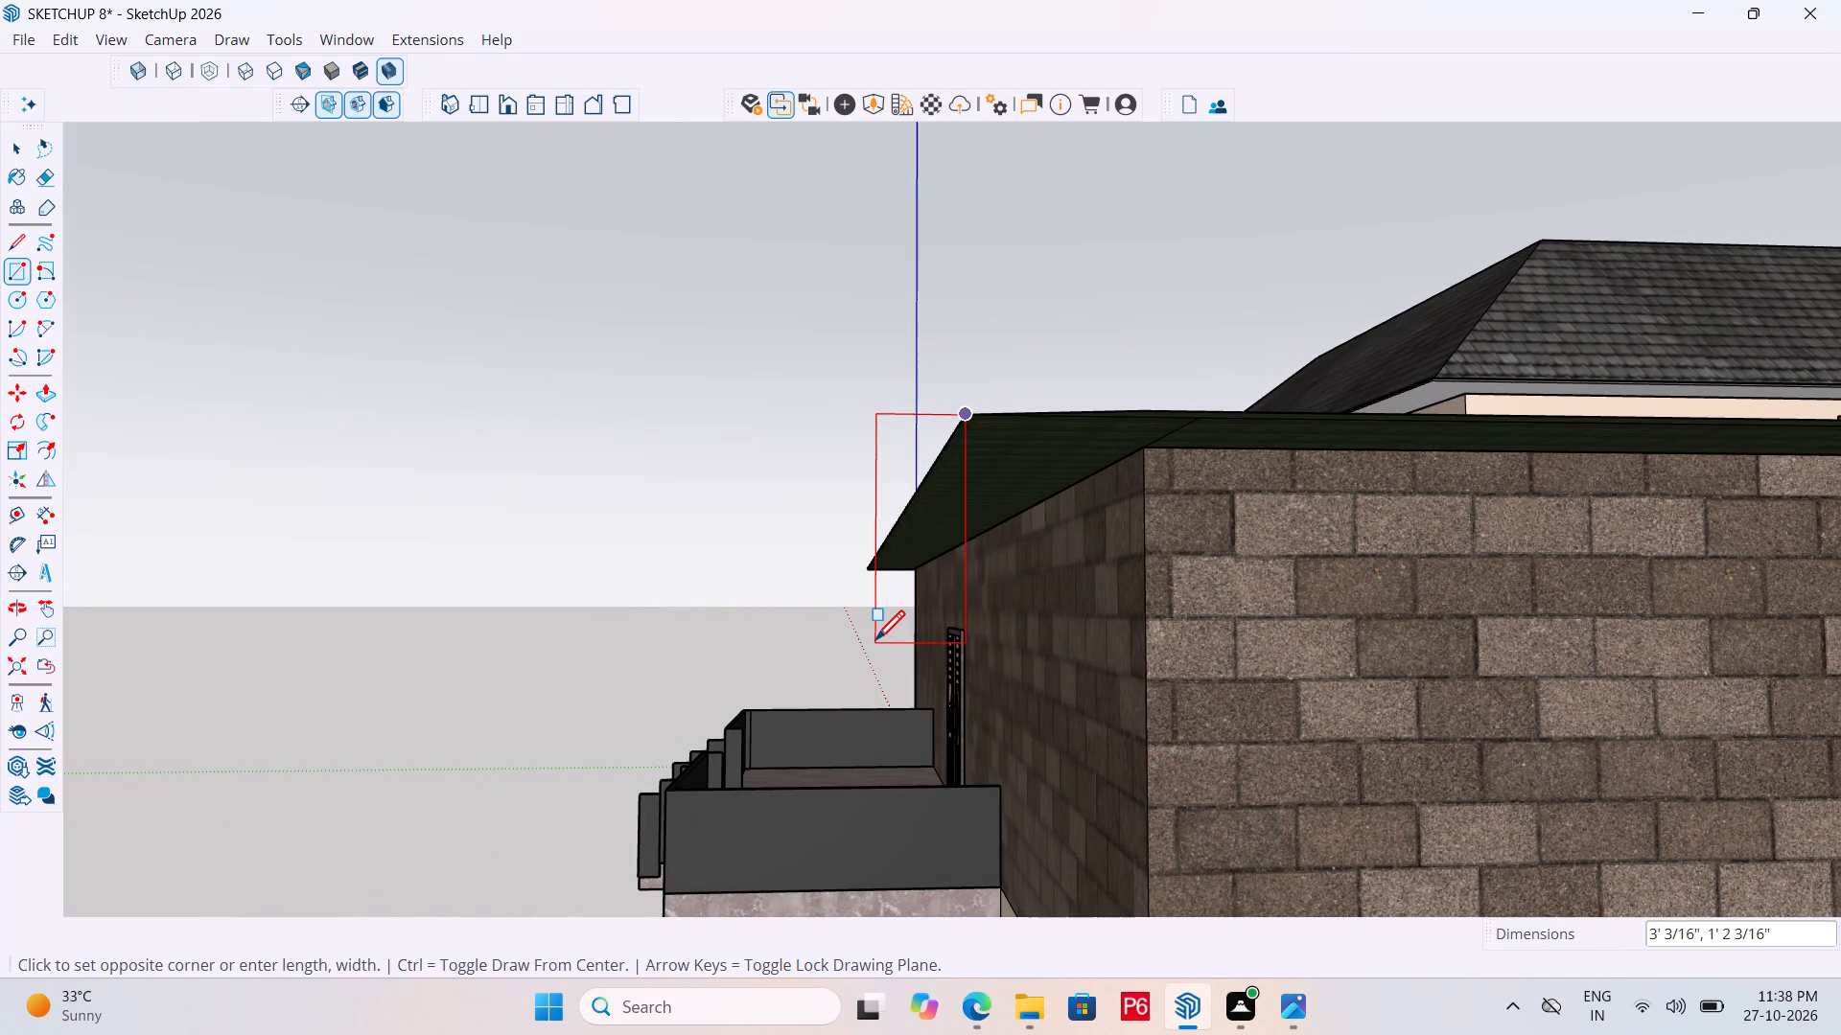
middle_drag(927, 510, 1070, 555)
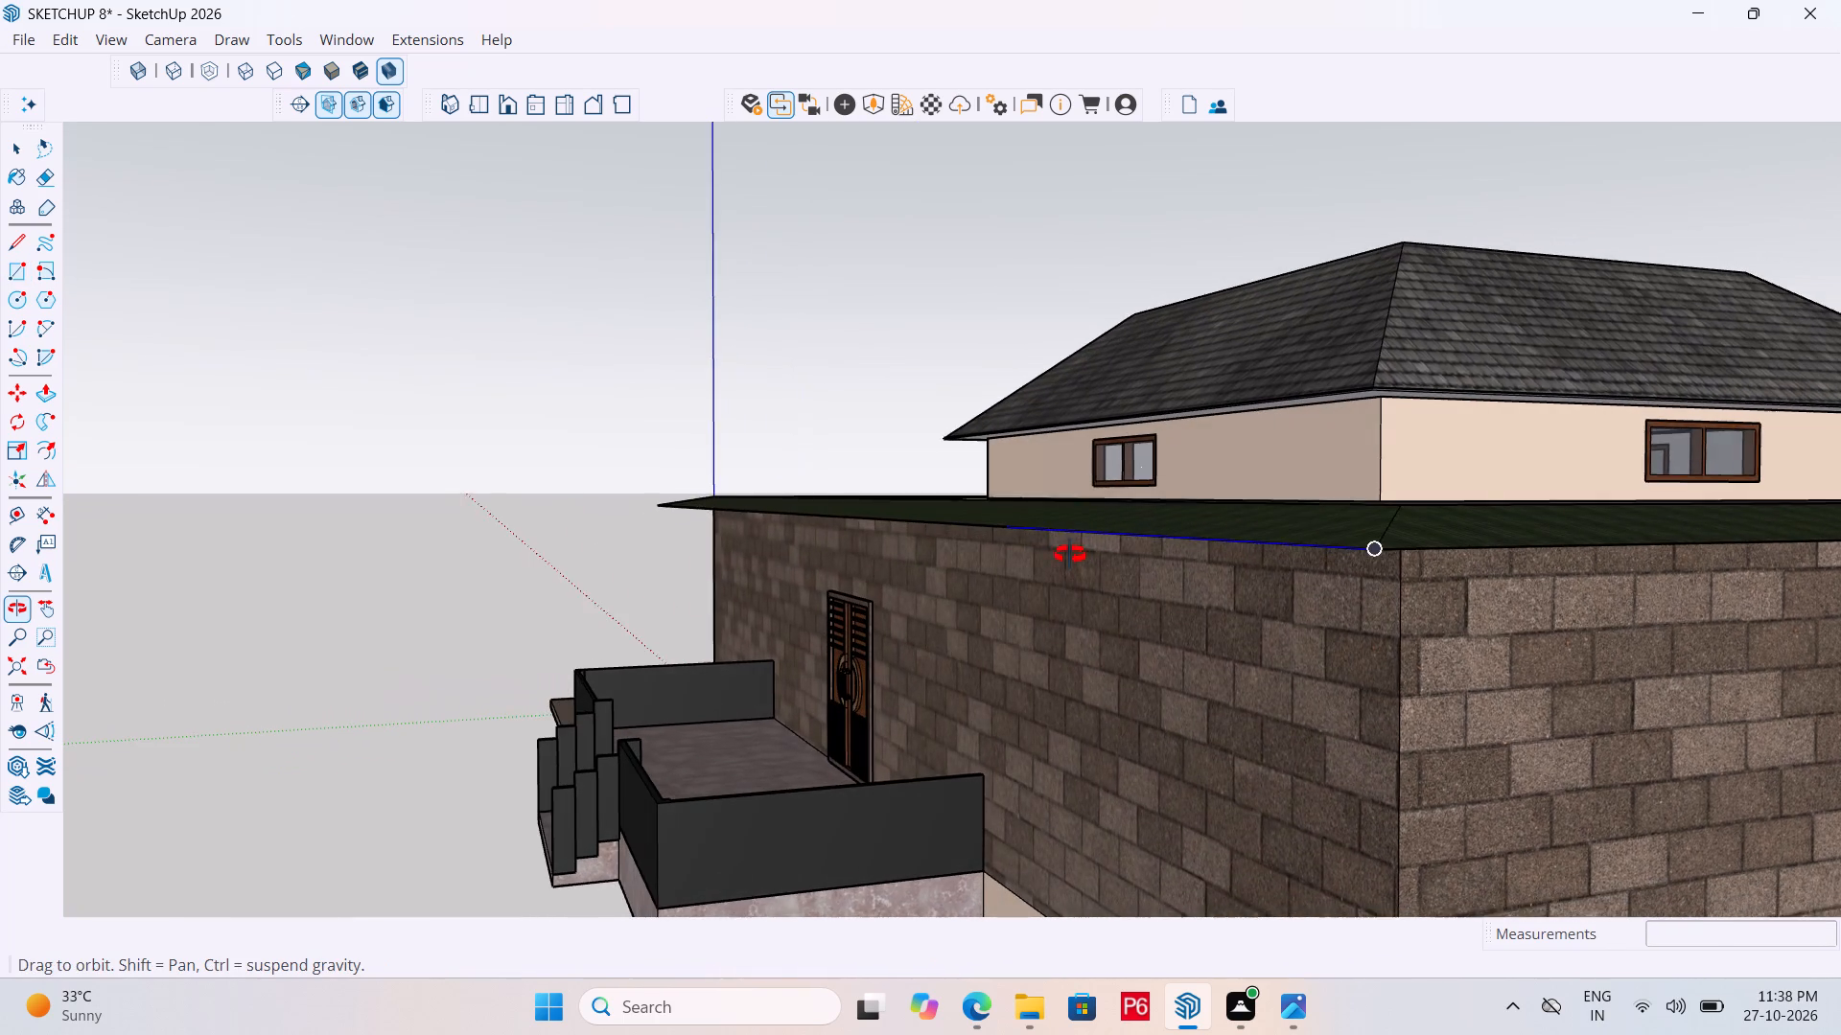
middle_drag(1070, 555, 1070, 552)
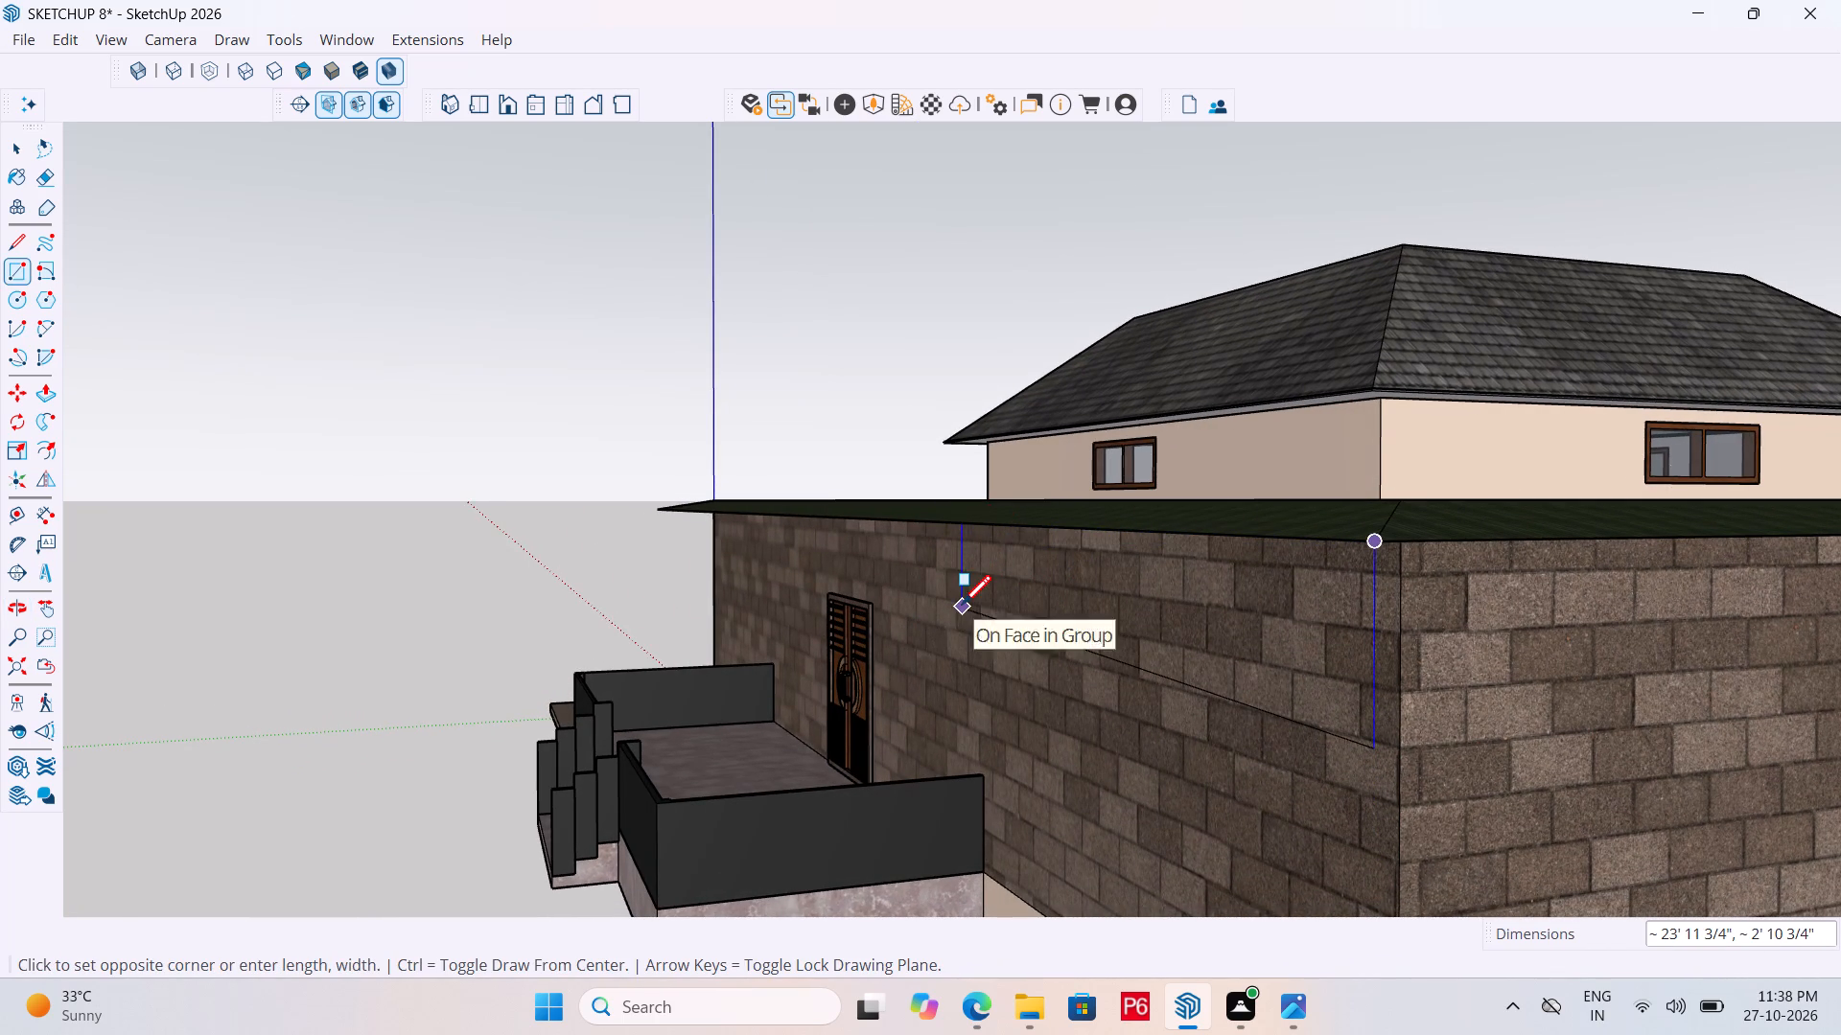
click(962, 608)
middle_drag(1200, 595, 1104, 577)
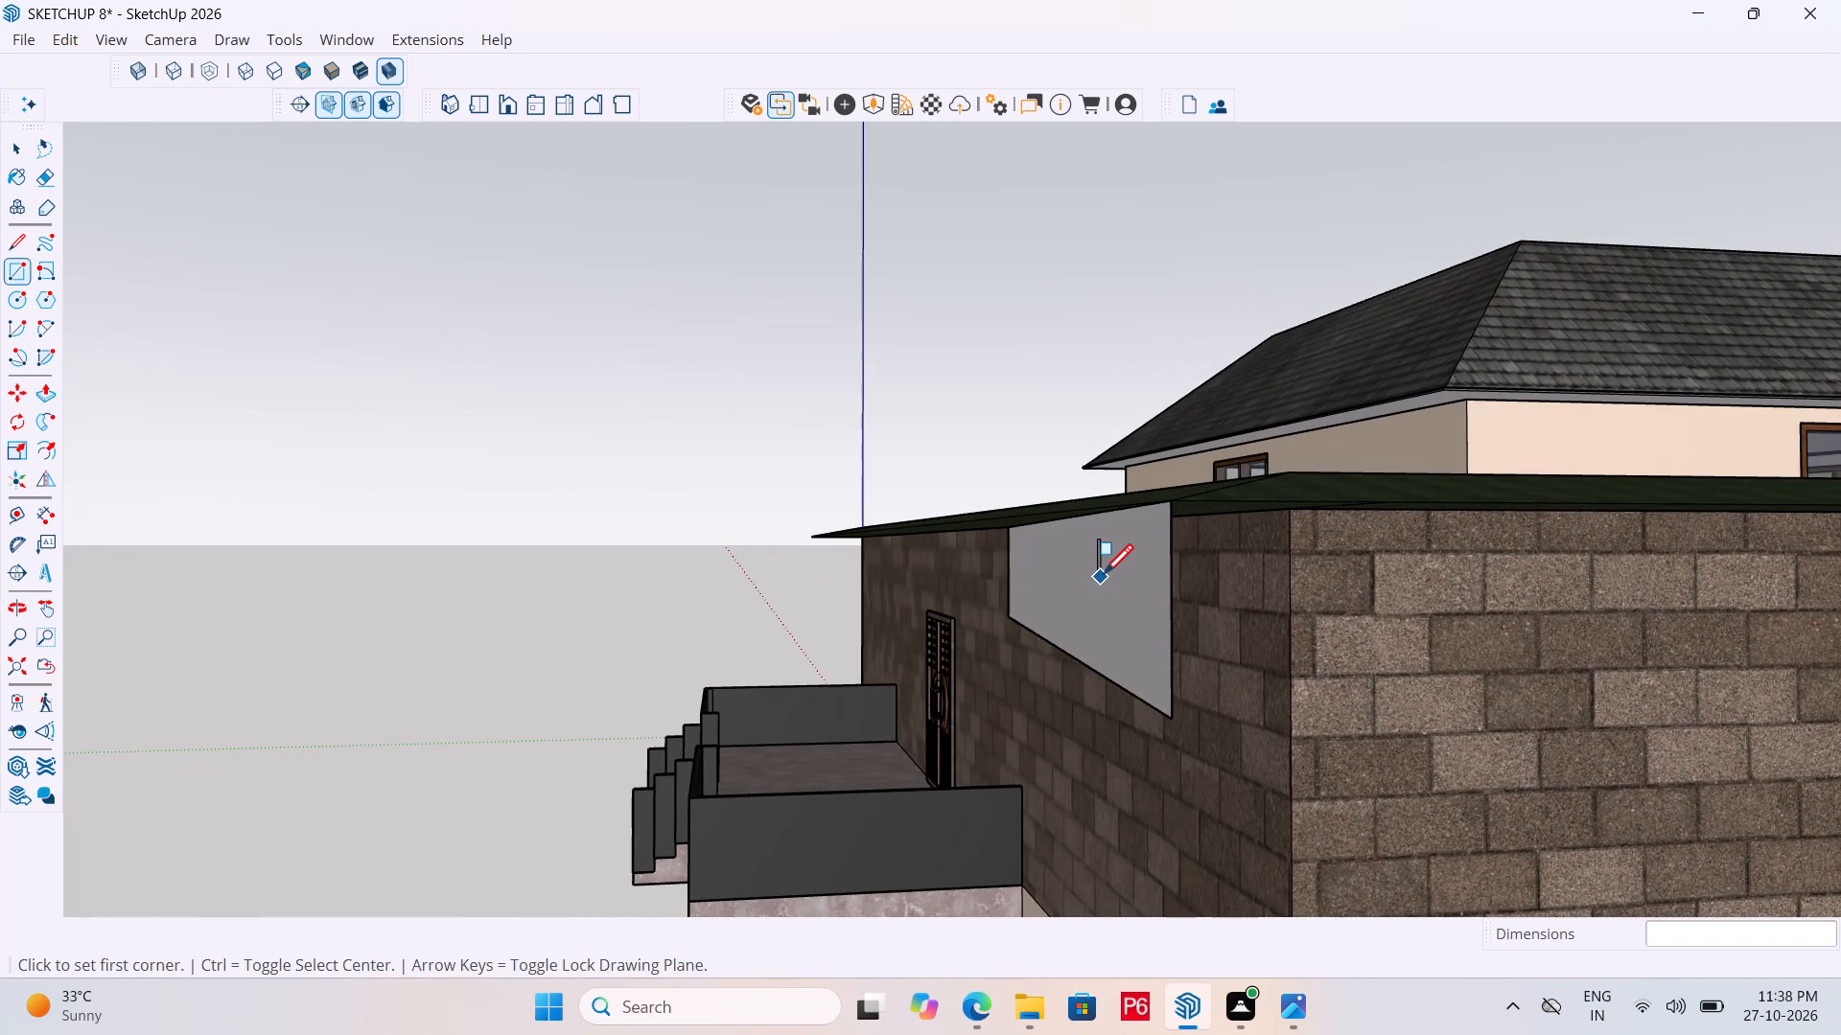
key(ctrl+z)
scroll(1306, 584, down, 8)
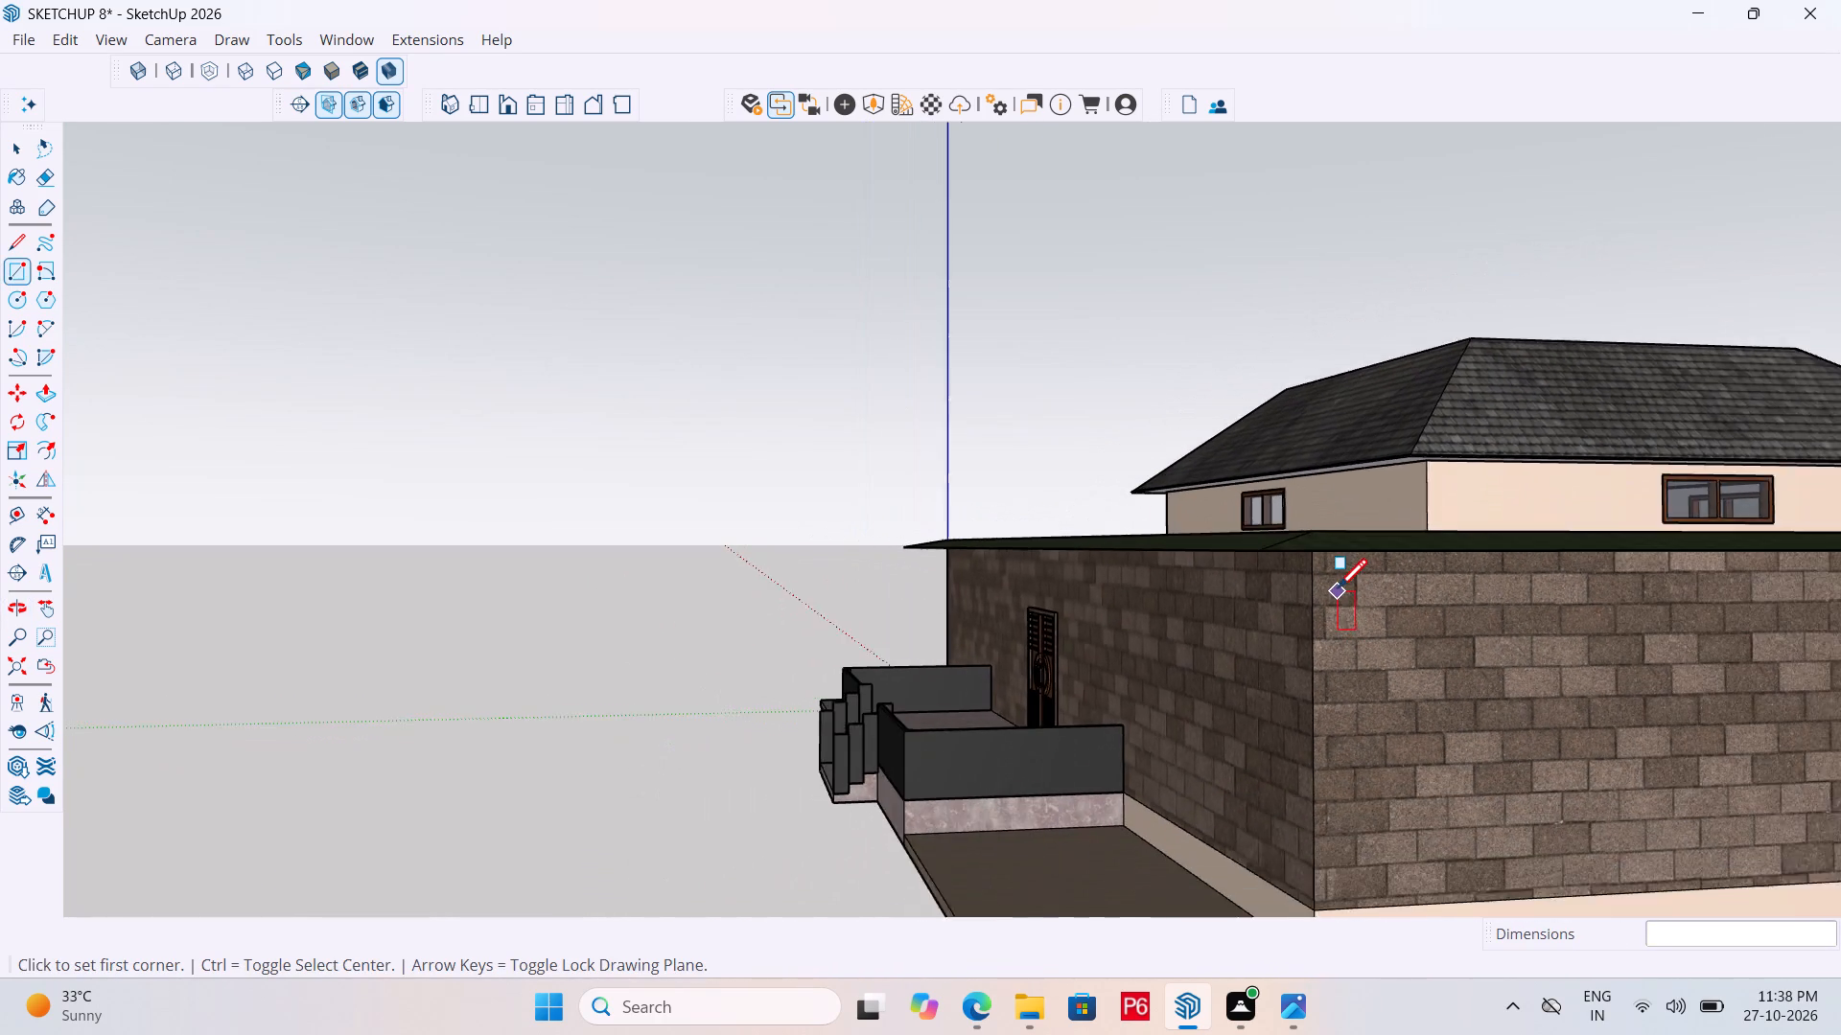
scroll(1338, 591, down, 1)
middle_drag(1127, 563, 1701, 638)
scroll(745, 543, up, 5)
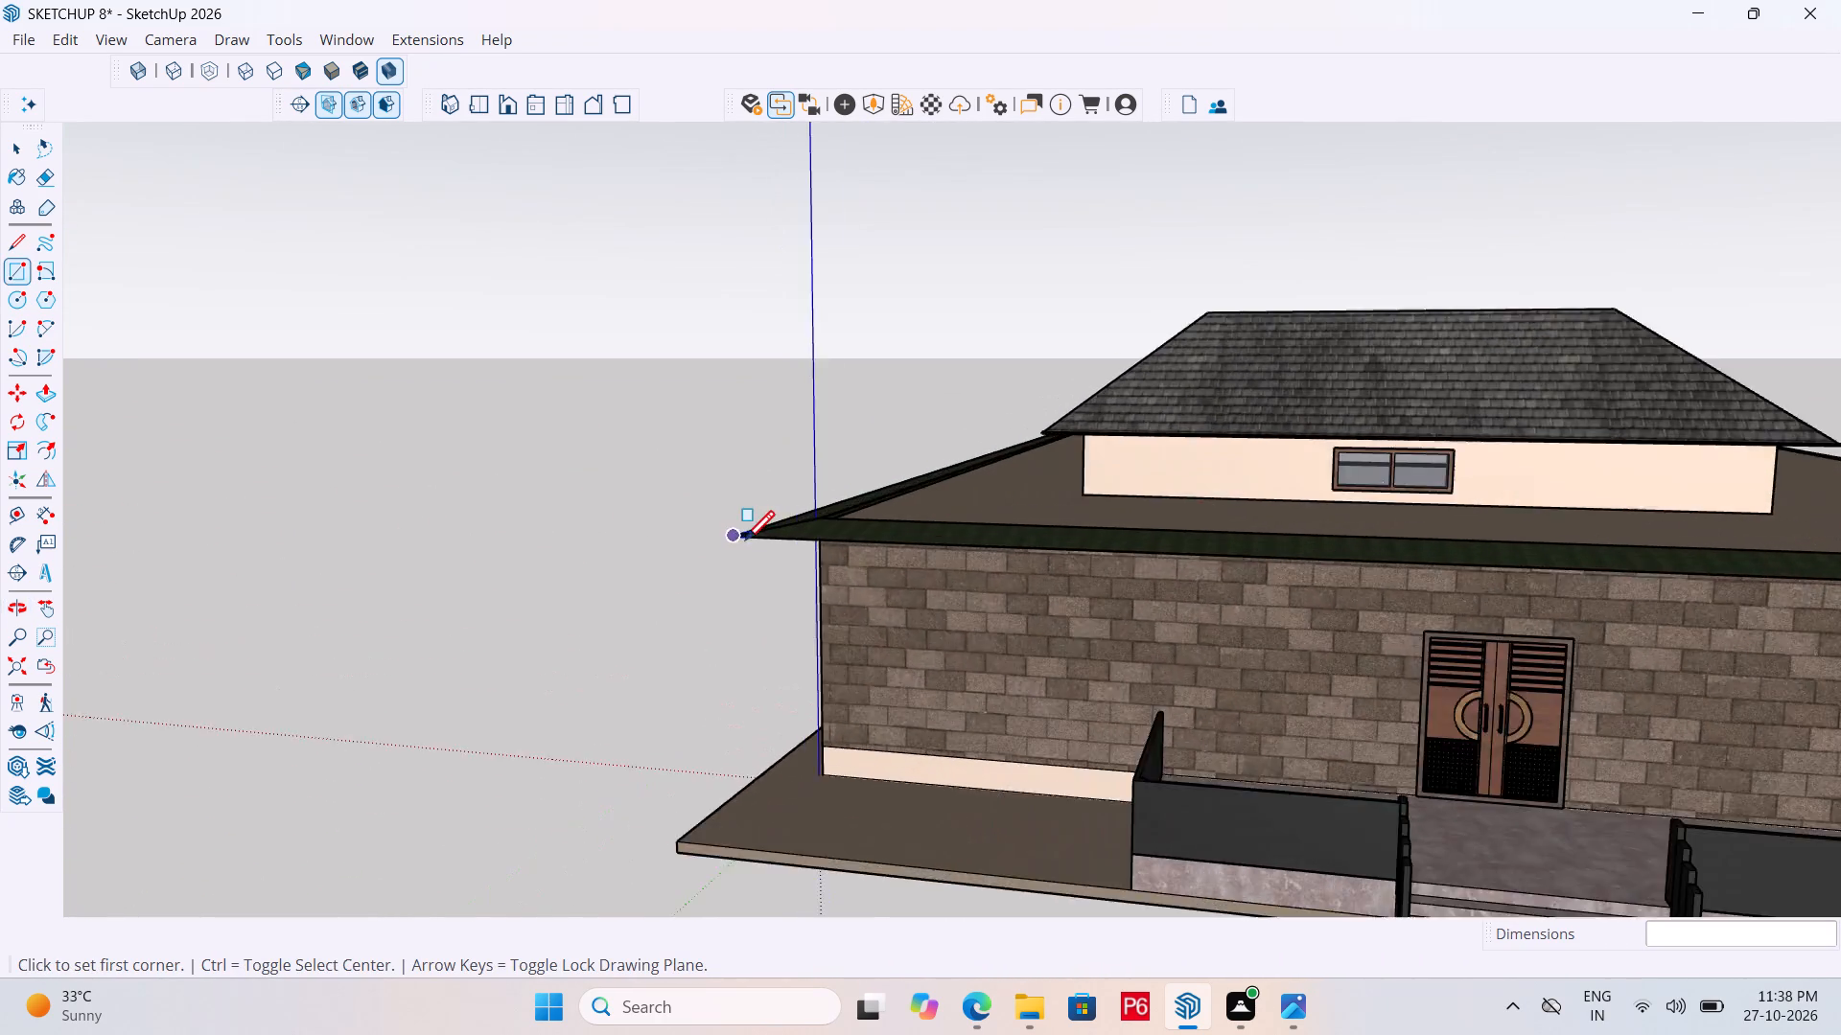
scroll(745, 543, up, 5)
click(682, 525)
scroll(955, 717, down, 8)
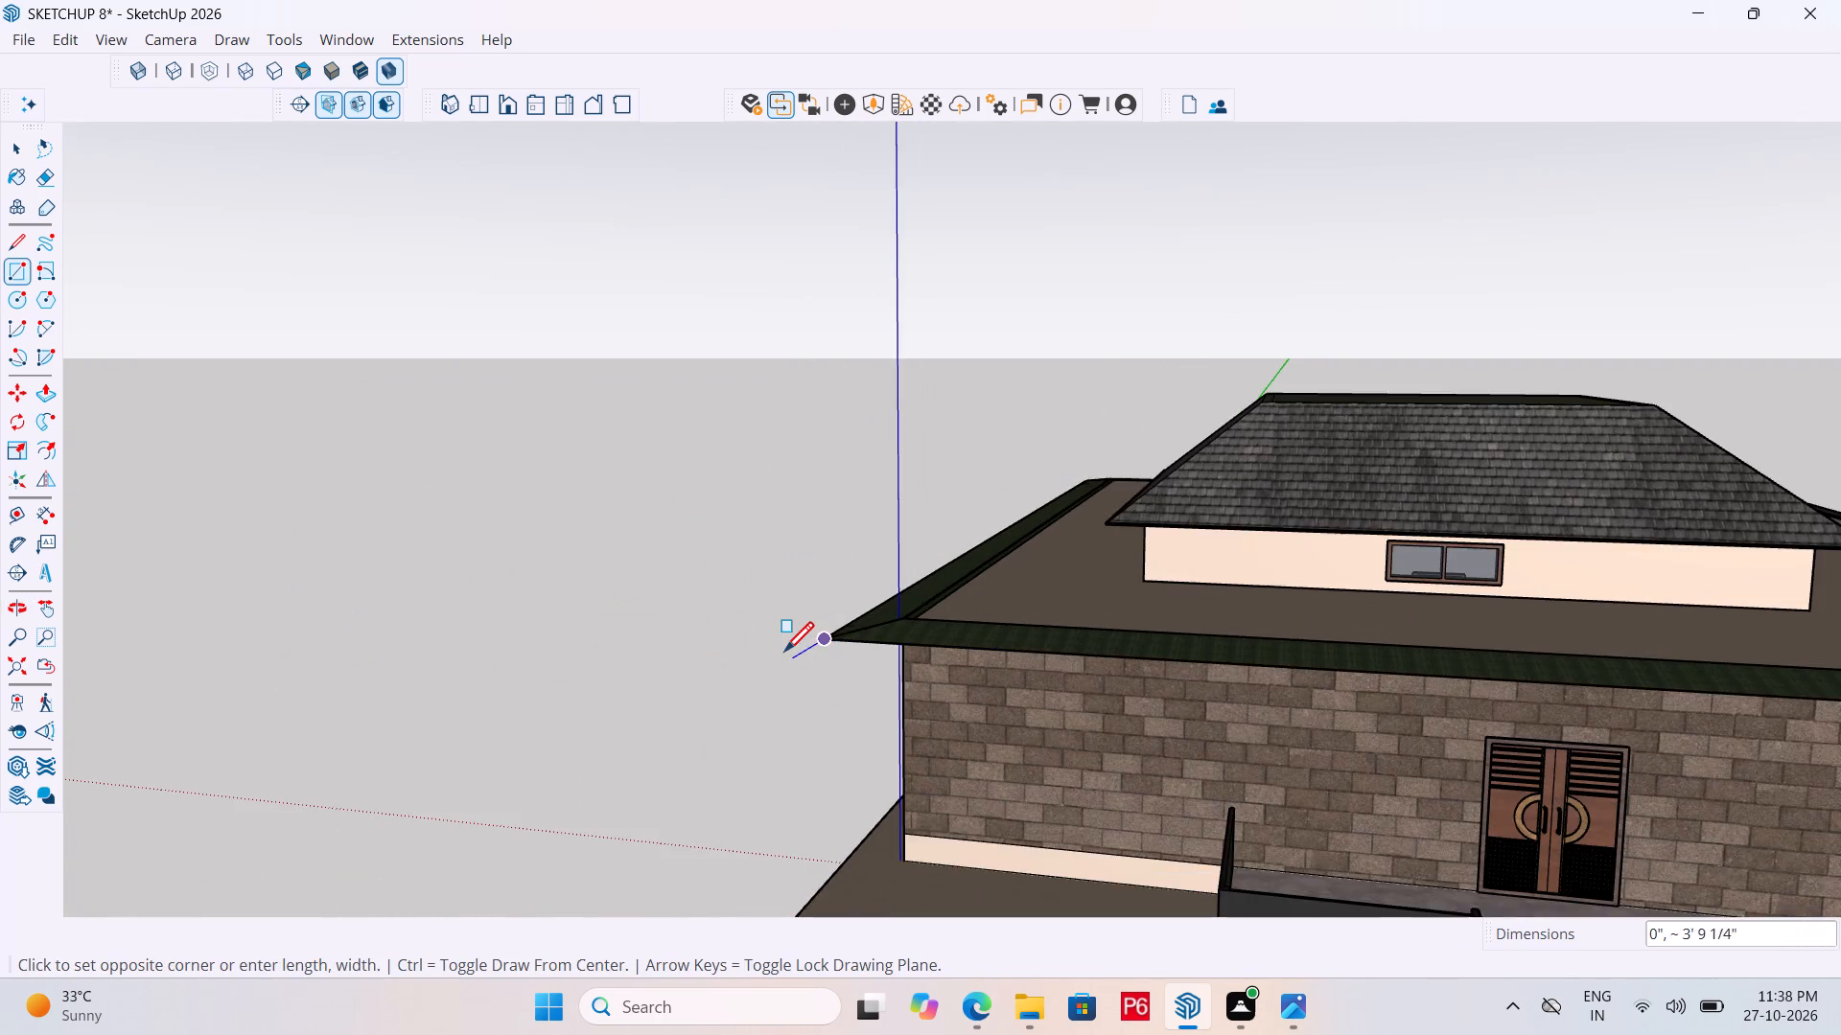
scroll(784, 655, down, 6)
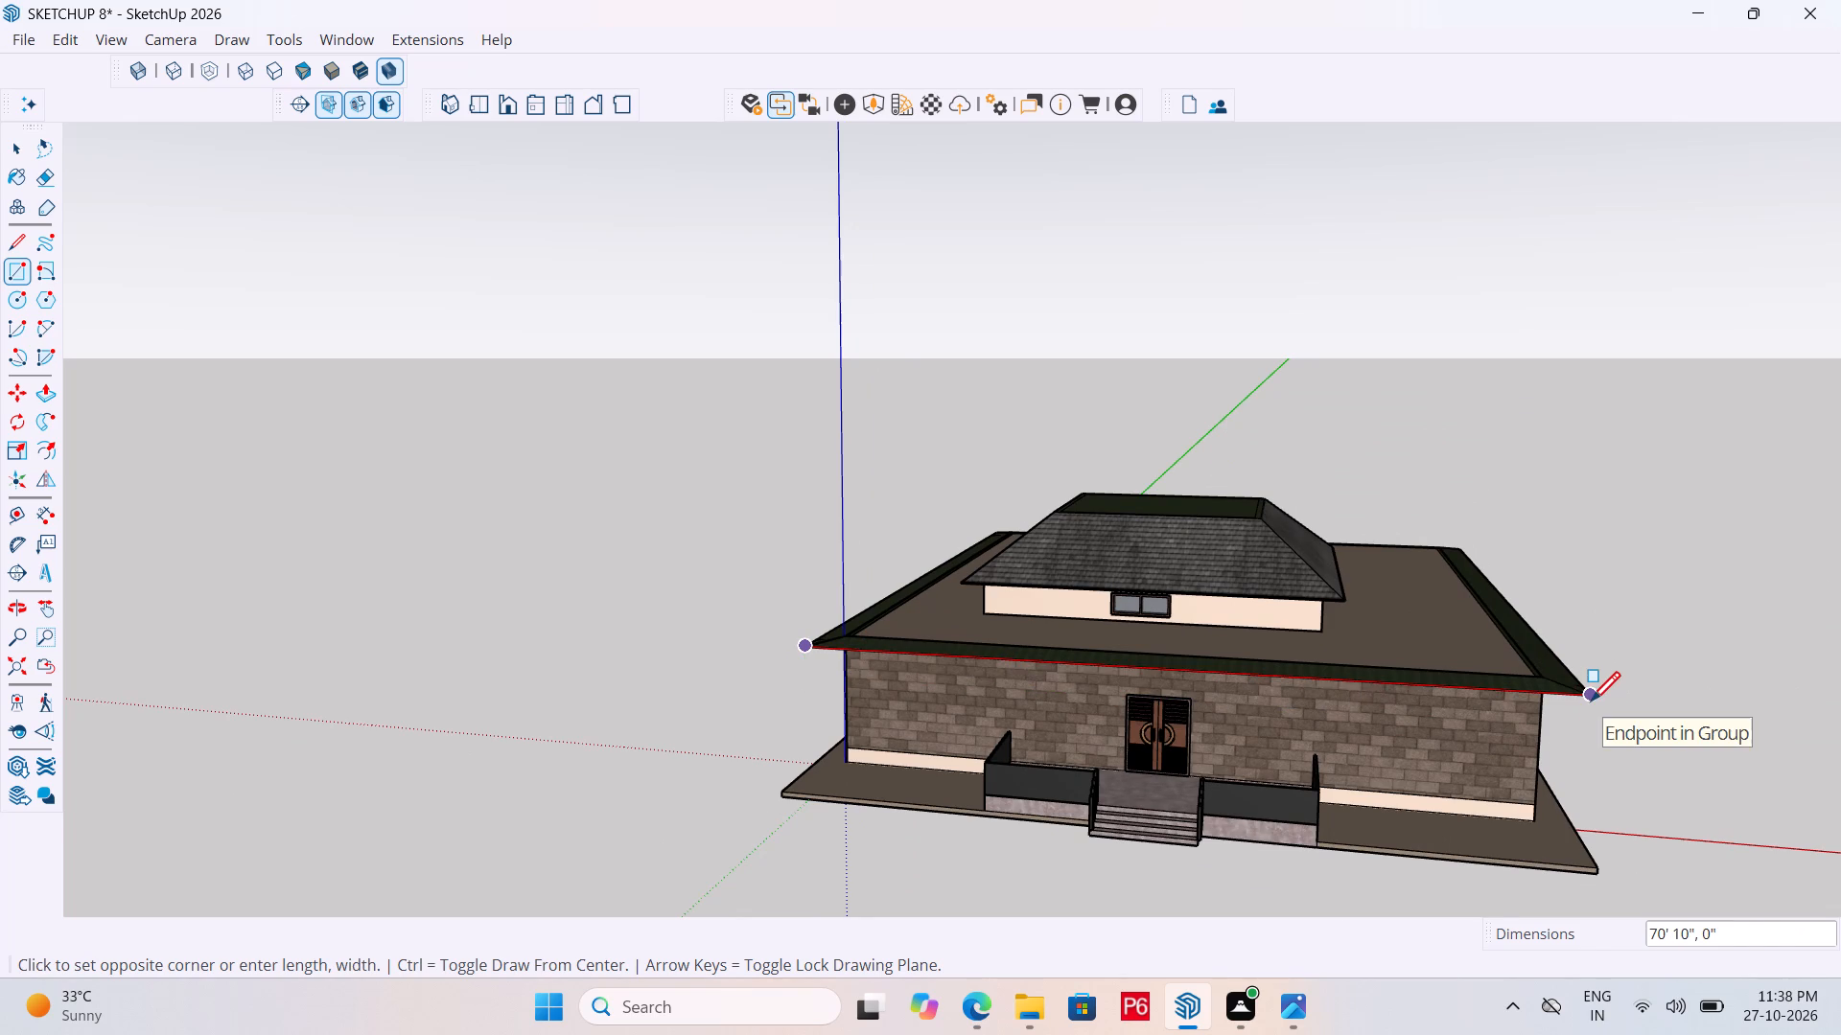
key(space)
Draw a 1' line down from the front eave's far corner, then an about 72' 9" line parallel to the eave past its opposite corner.
key(l)
click(1600, 690)
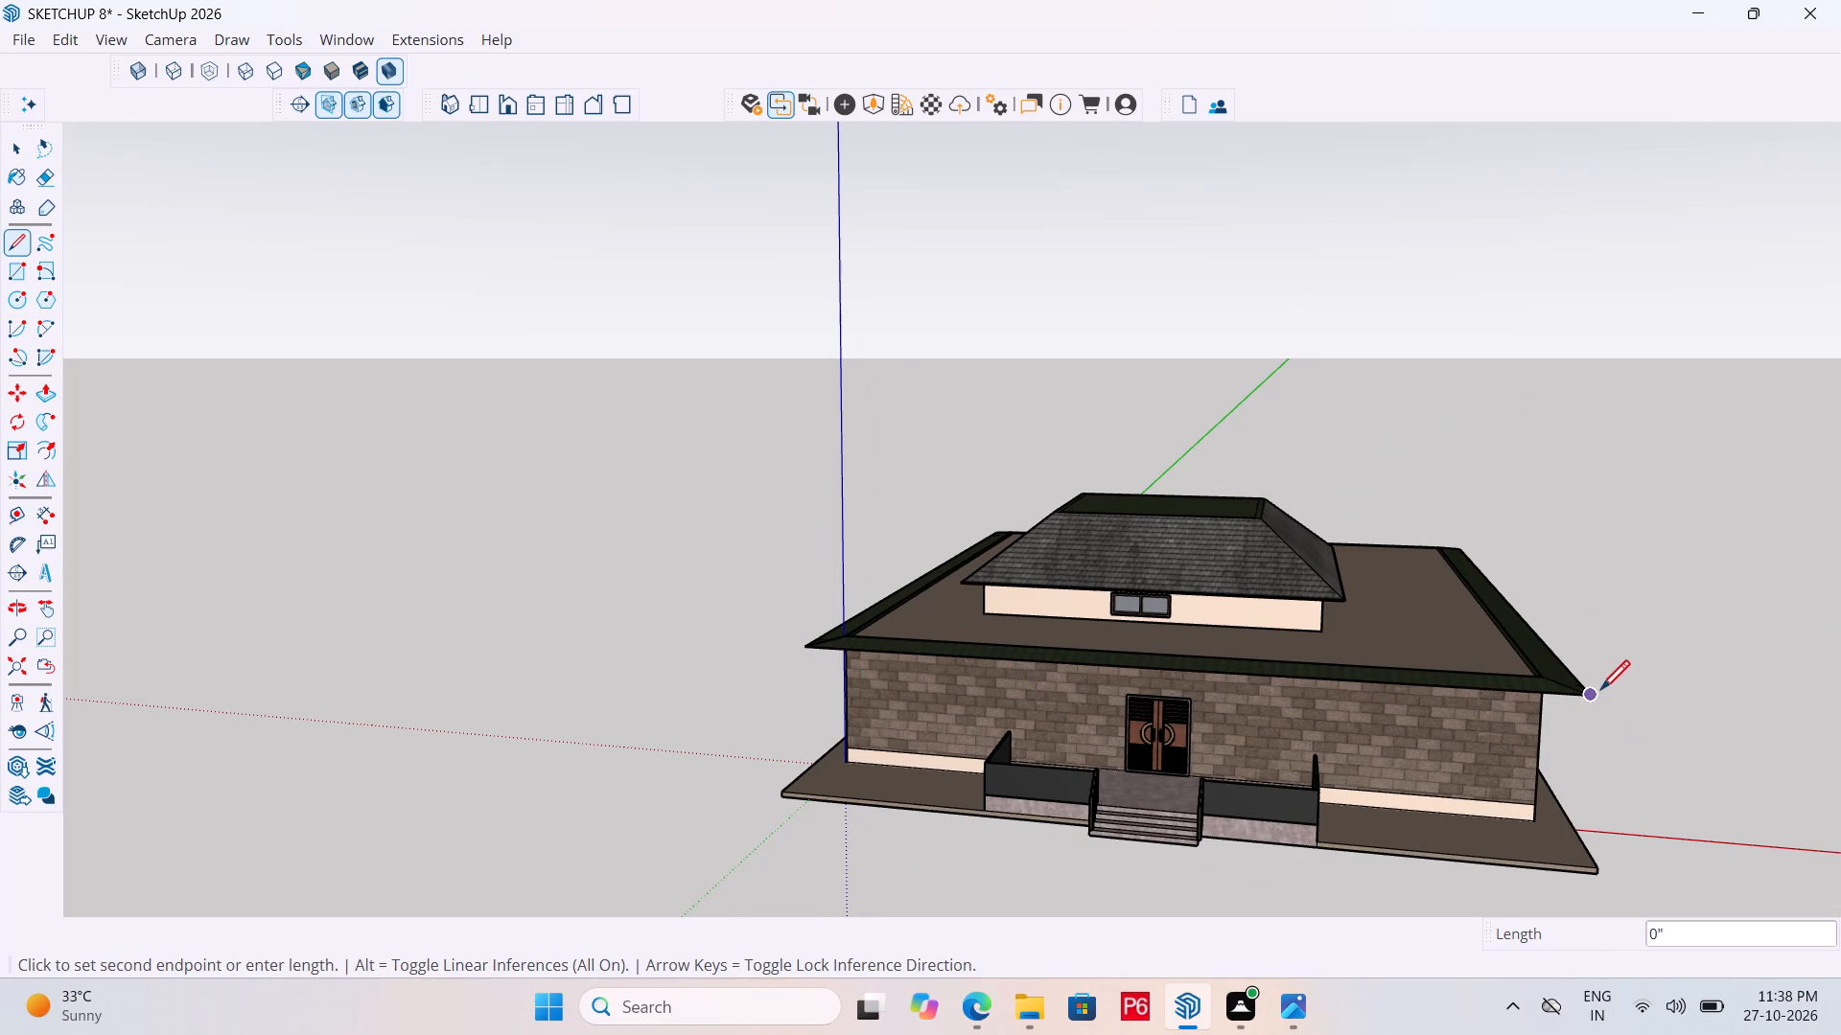
text(1')
key(Return)
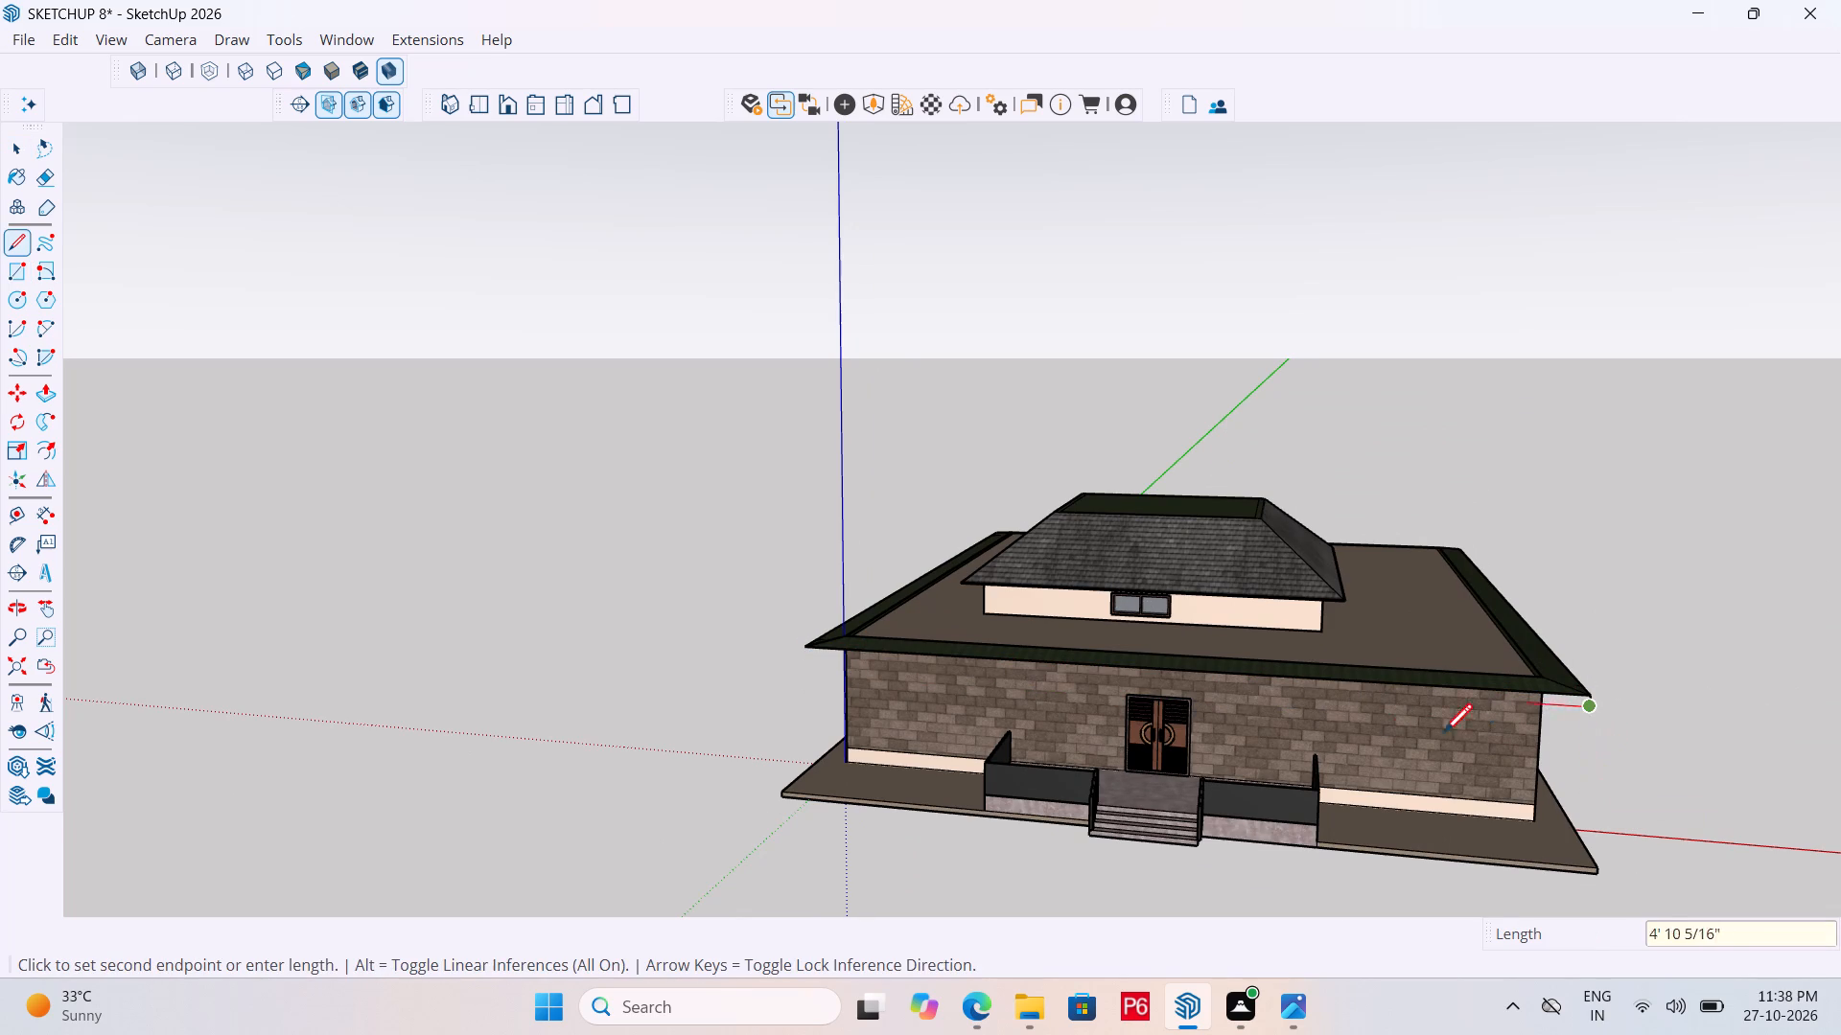
scroll(871, 684, up, 4)
scroll(764, 636, up, 3)
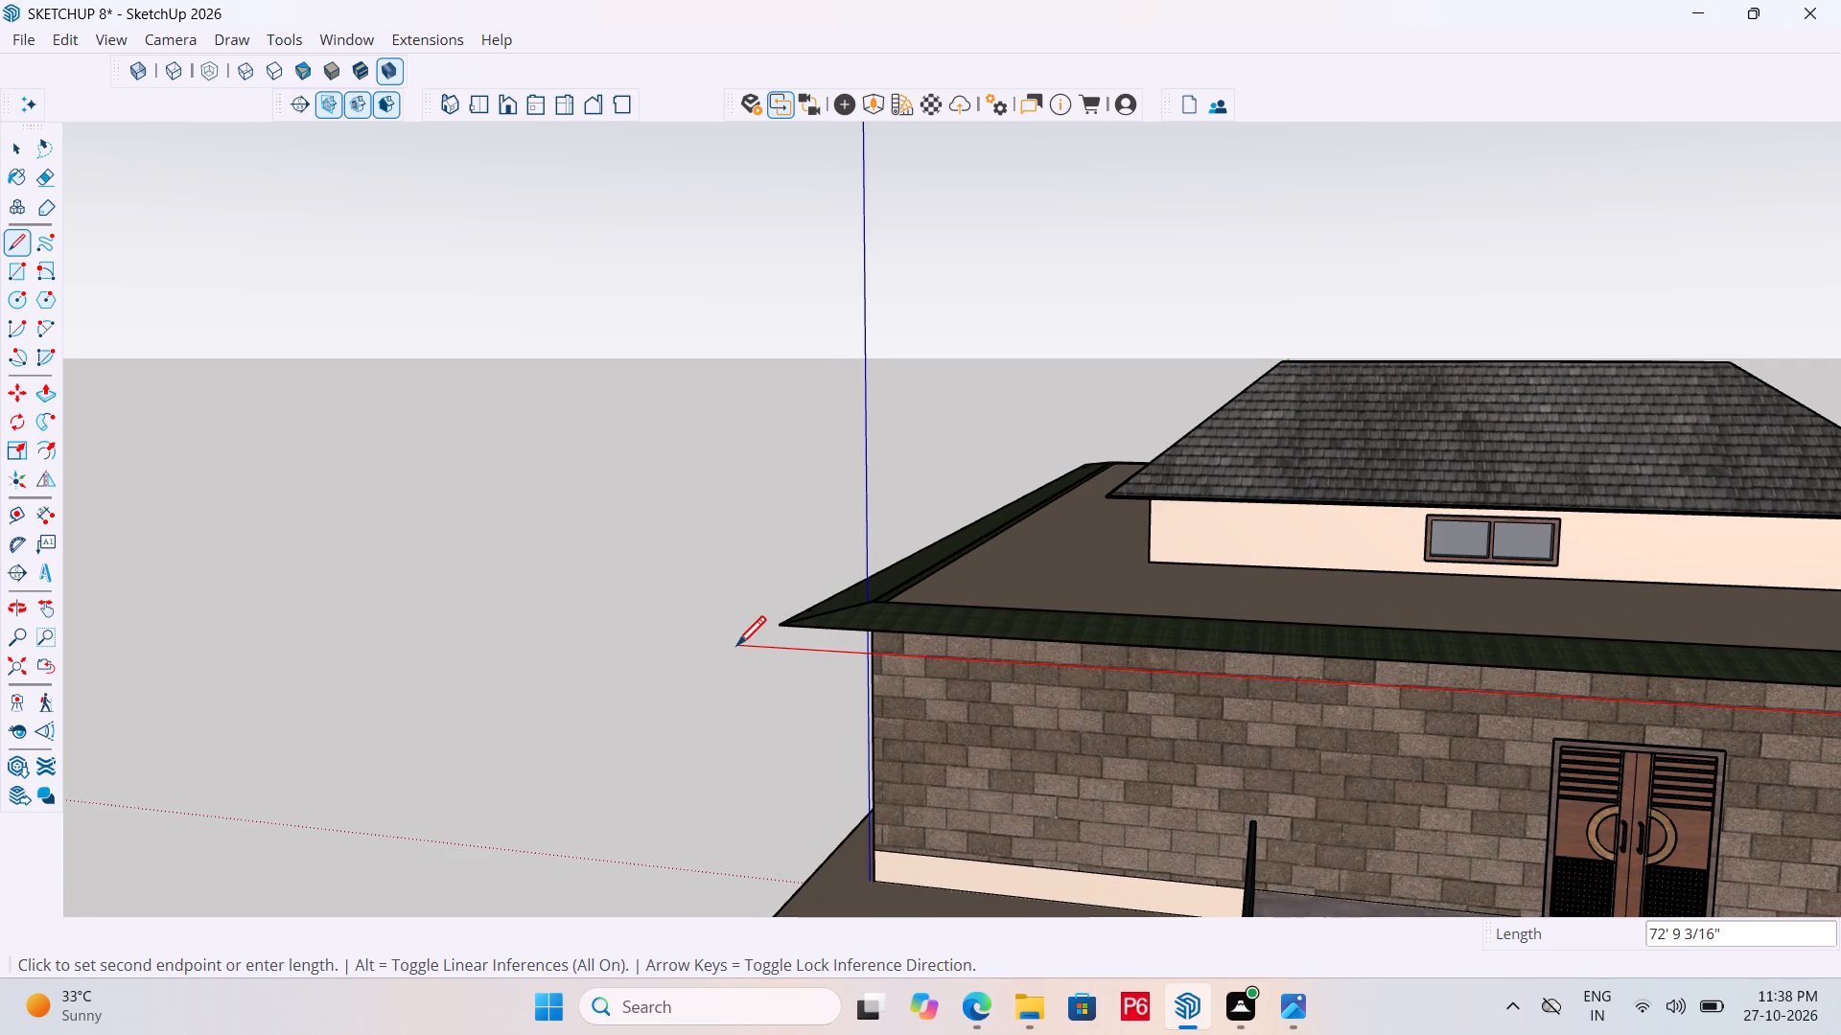
click(736, 647)
key(space)
Draw a vertical line from the front eave's corner near the origin down to the lower line, and erase the overhanging end.
scroll(815, 638, up, 3)
key(l)
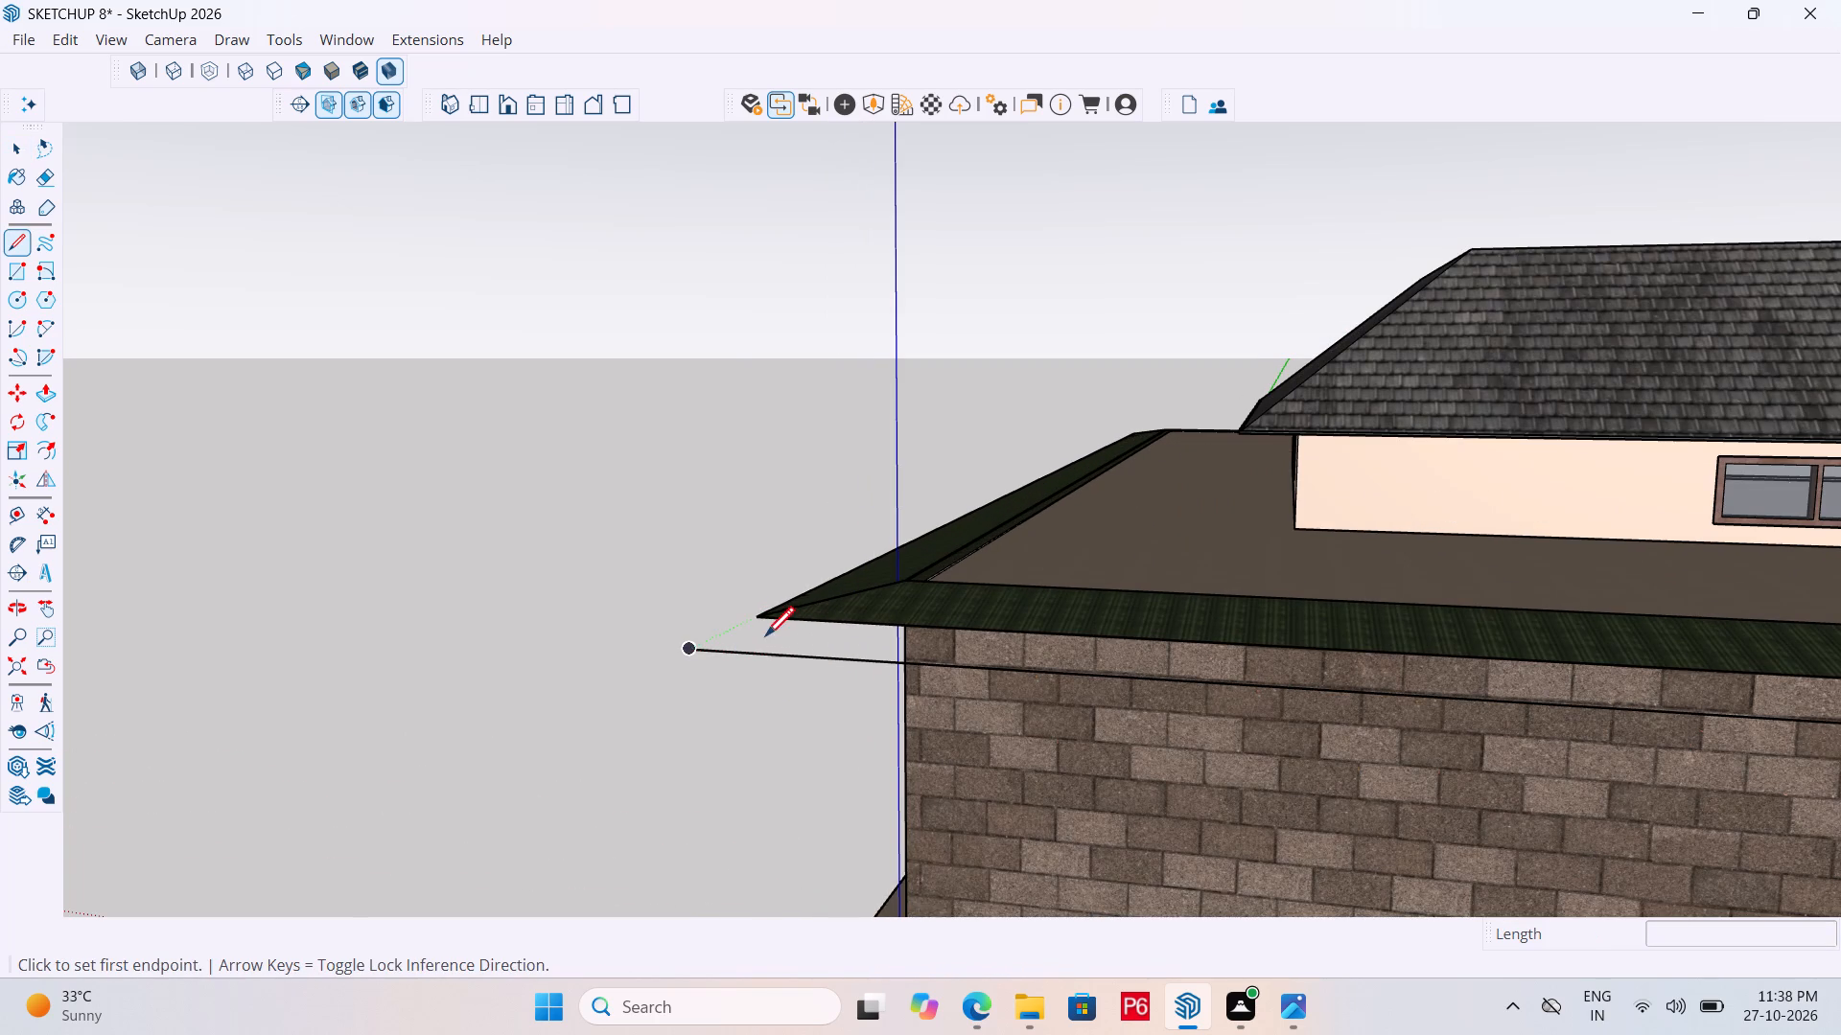
click(756, 619)
click(756, 653)
key(space)
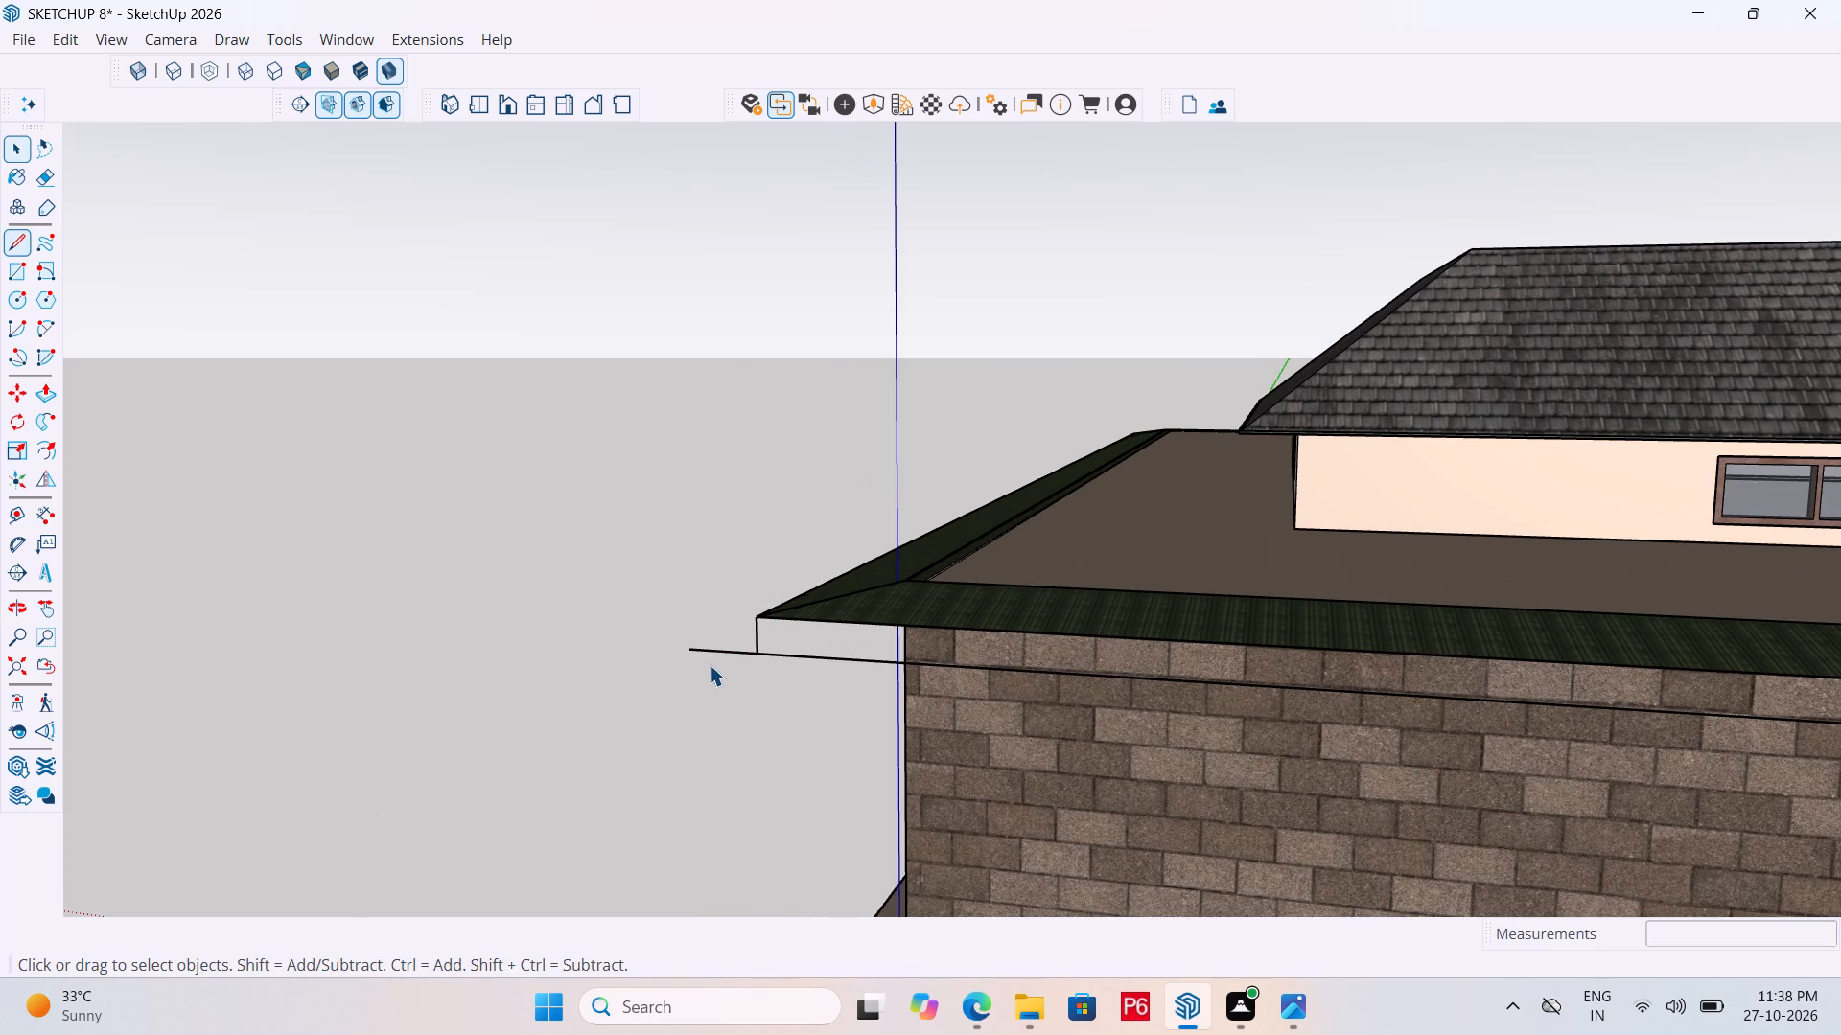
key(e)
drag(706, 655, 704, 636)
Draw a 70' 10" line along the front eave edge between its corners to close the fascia face.
scroll(667, 602, down, 6)
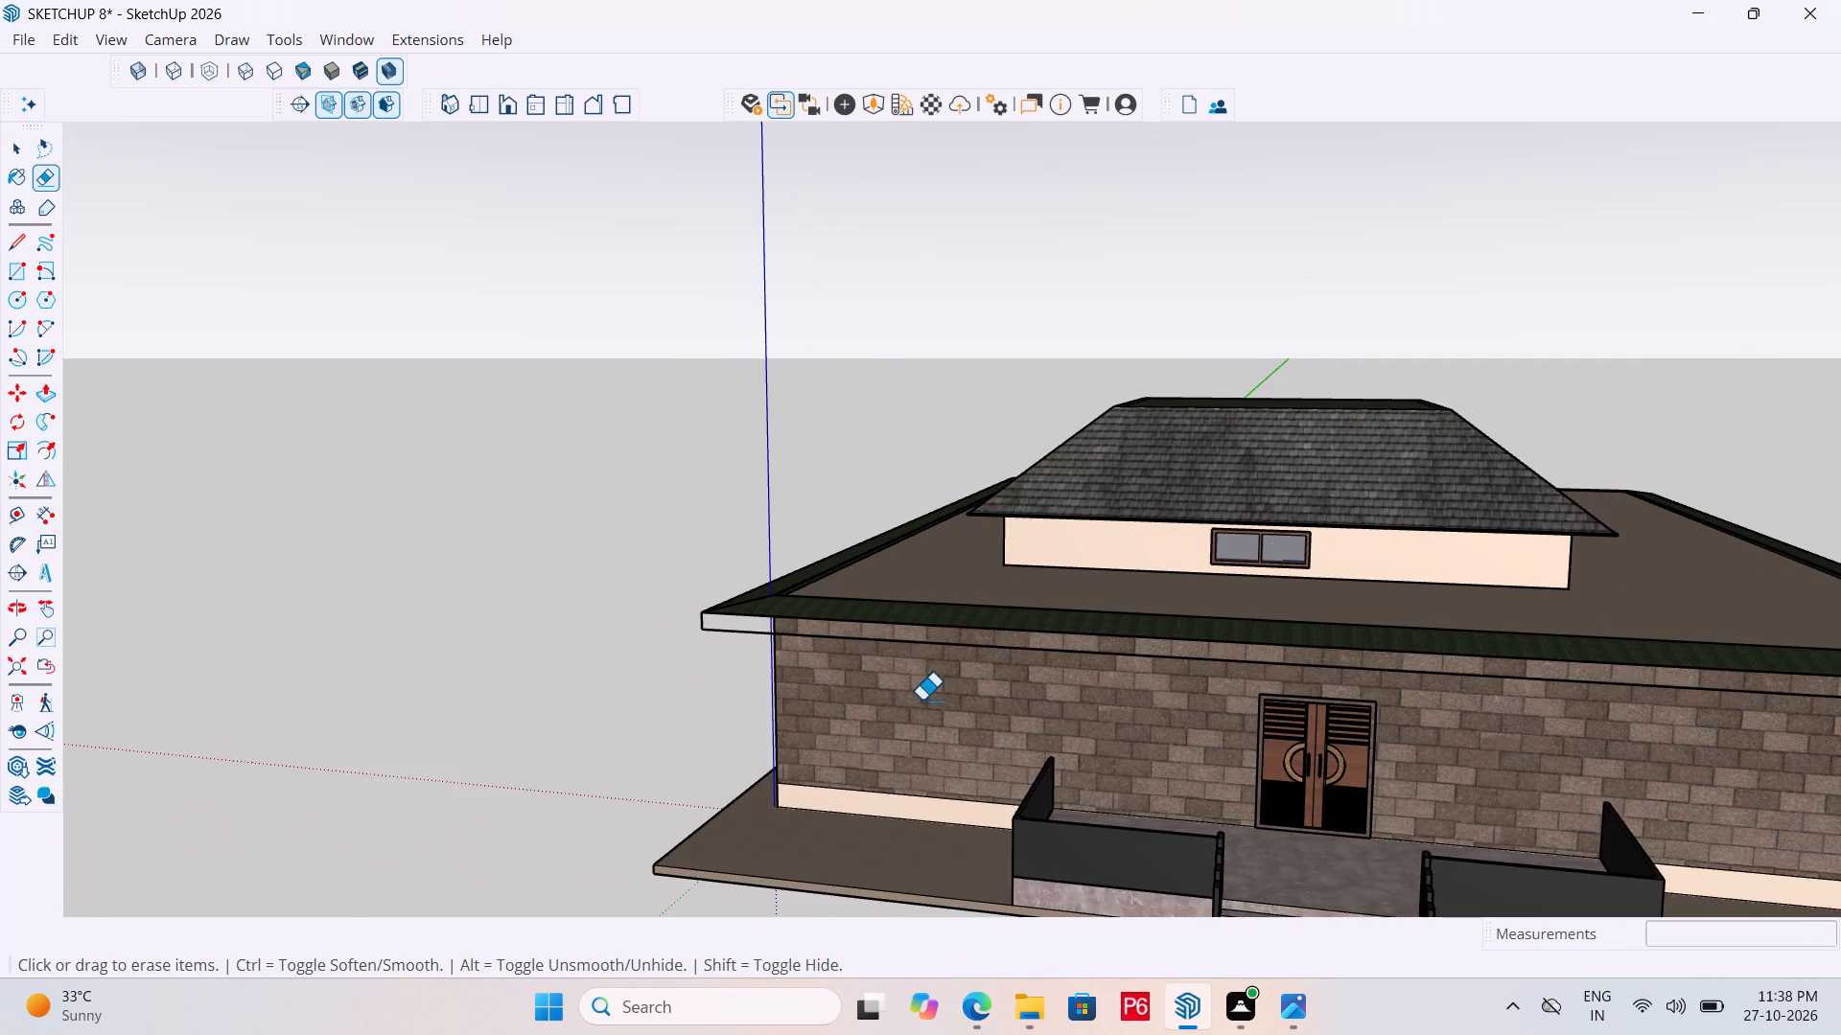
scroll(908, 642, down, 4)
key(l)
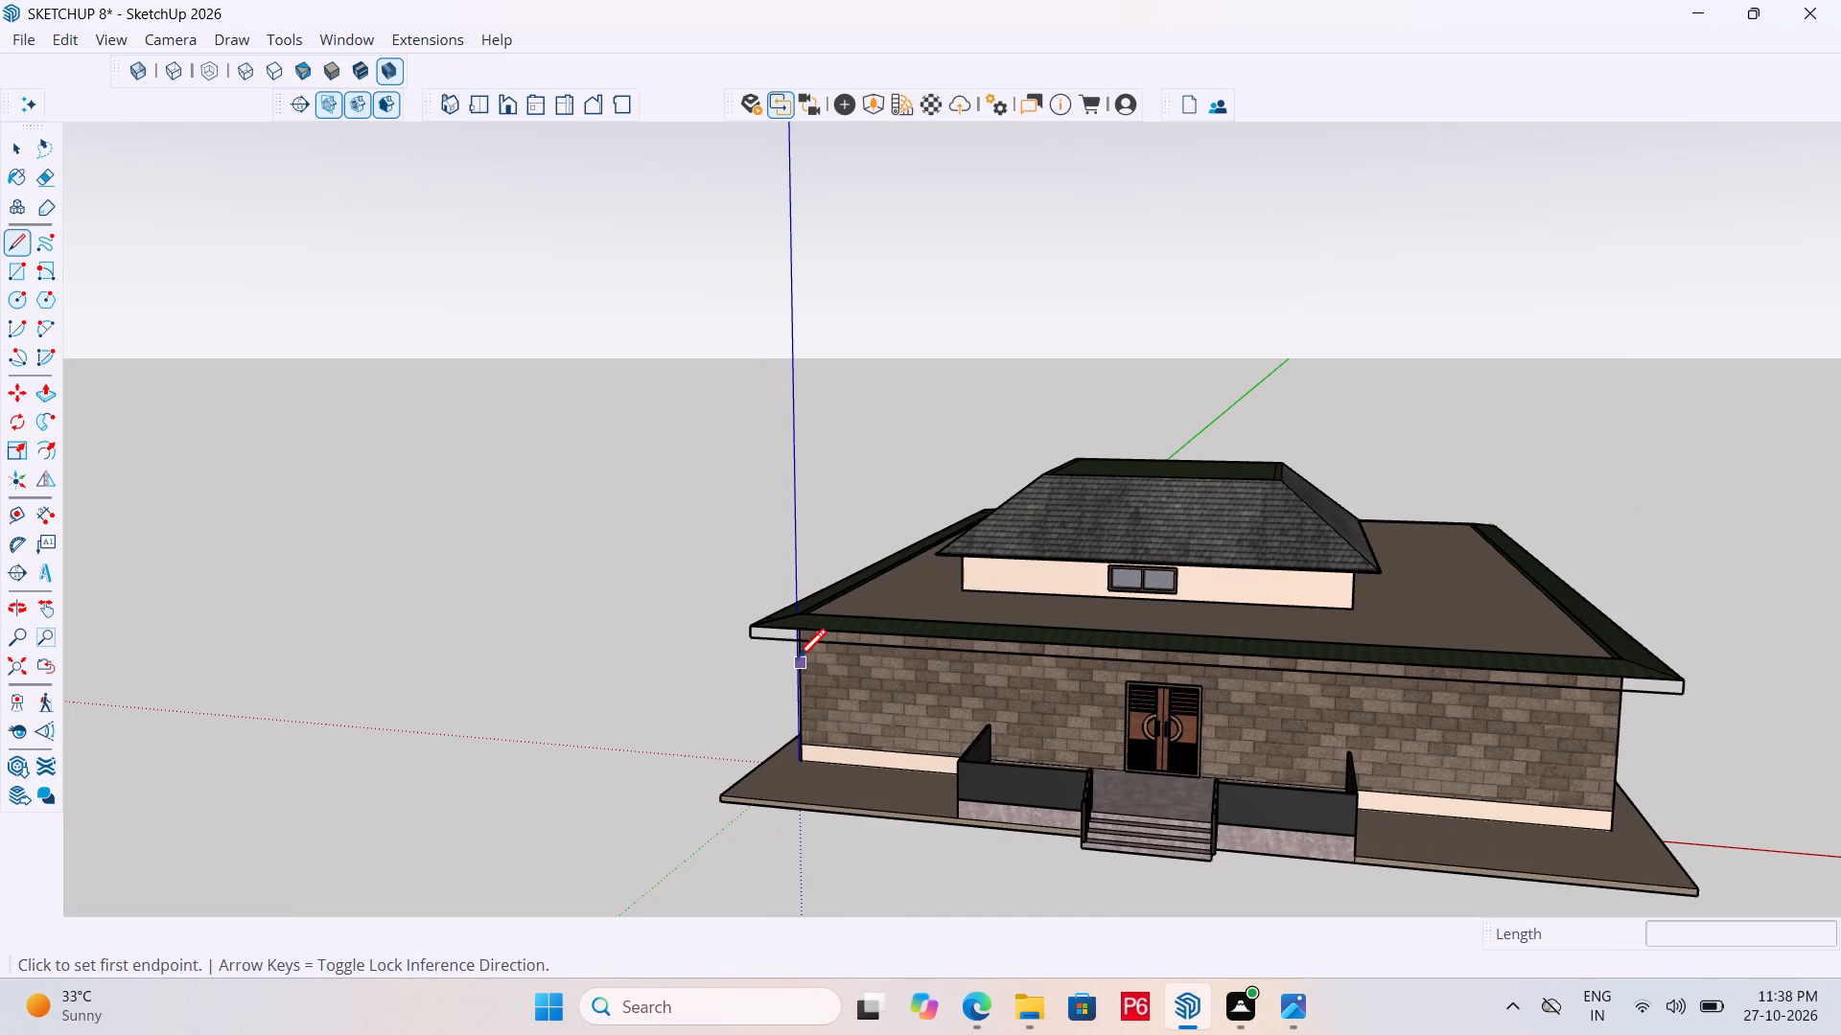
scroll(769, 647, up, 5)
click(737, 607)
scroll(819, 663, down, 4)
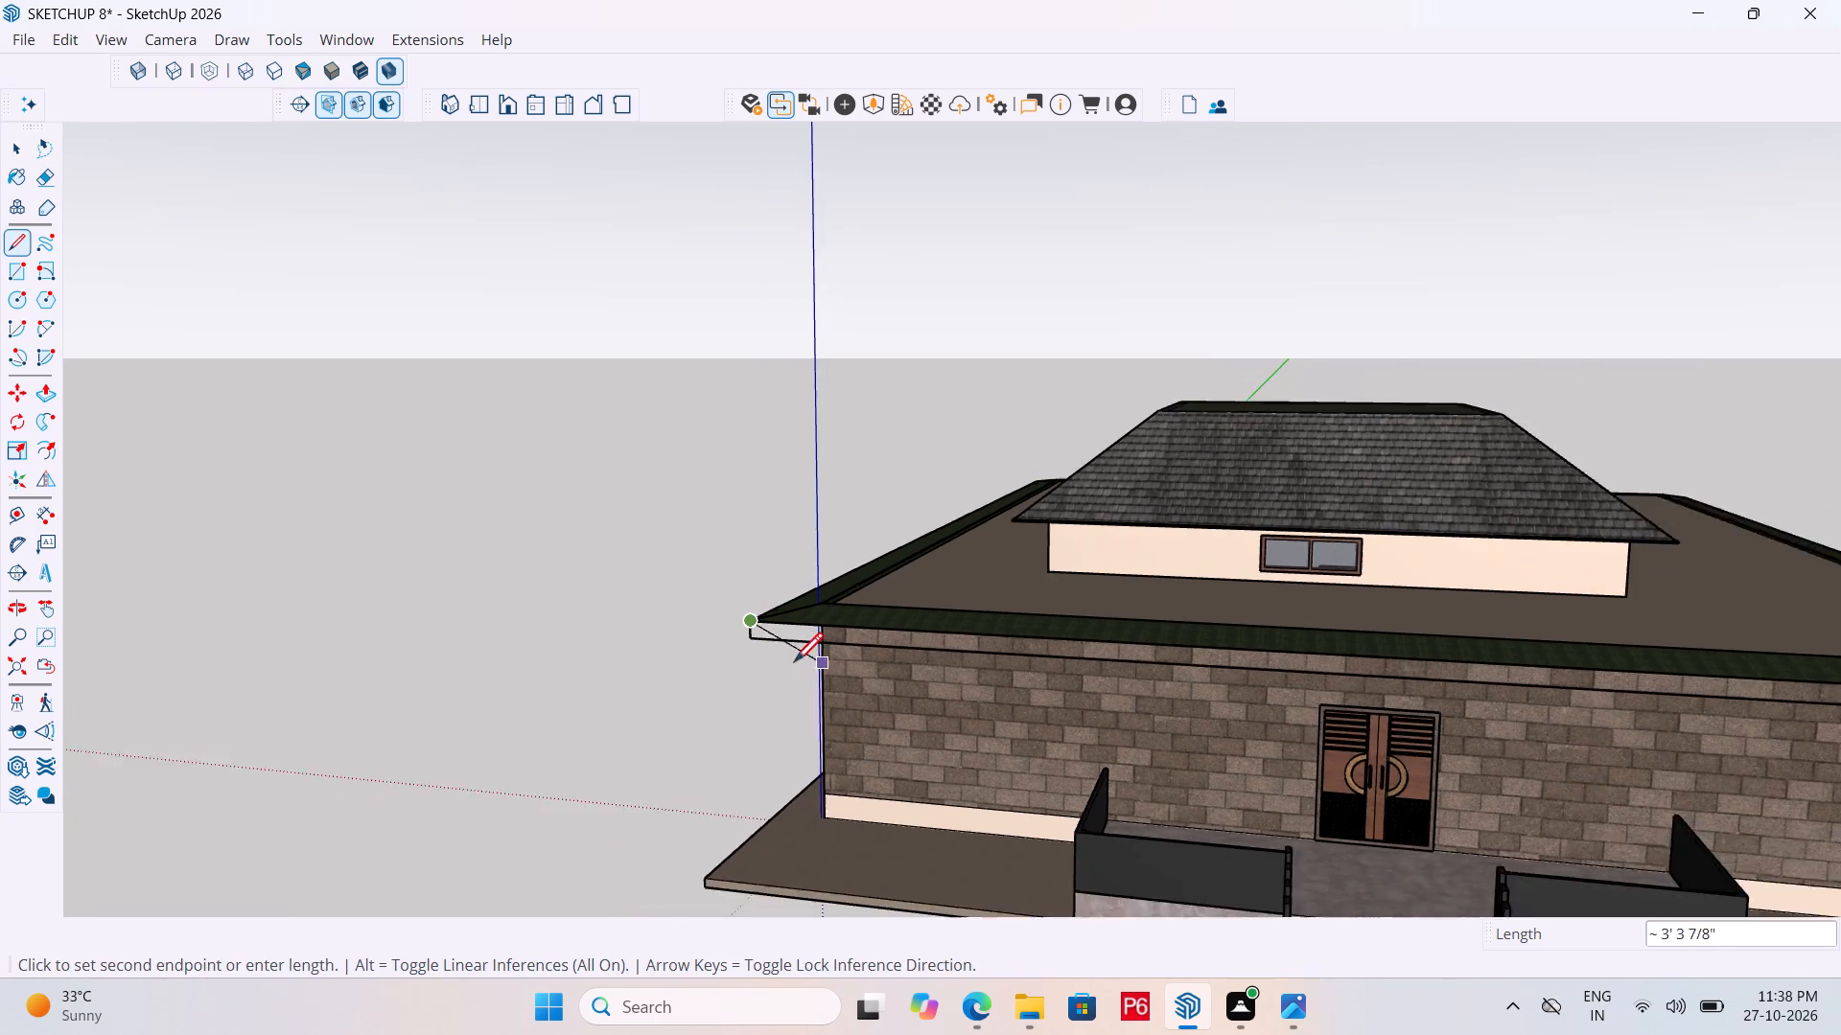
scroll(794, 665, down, 2)
click(1750, 696)
key(space)
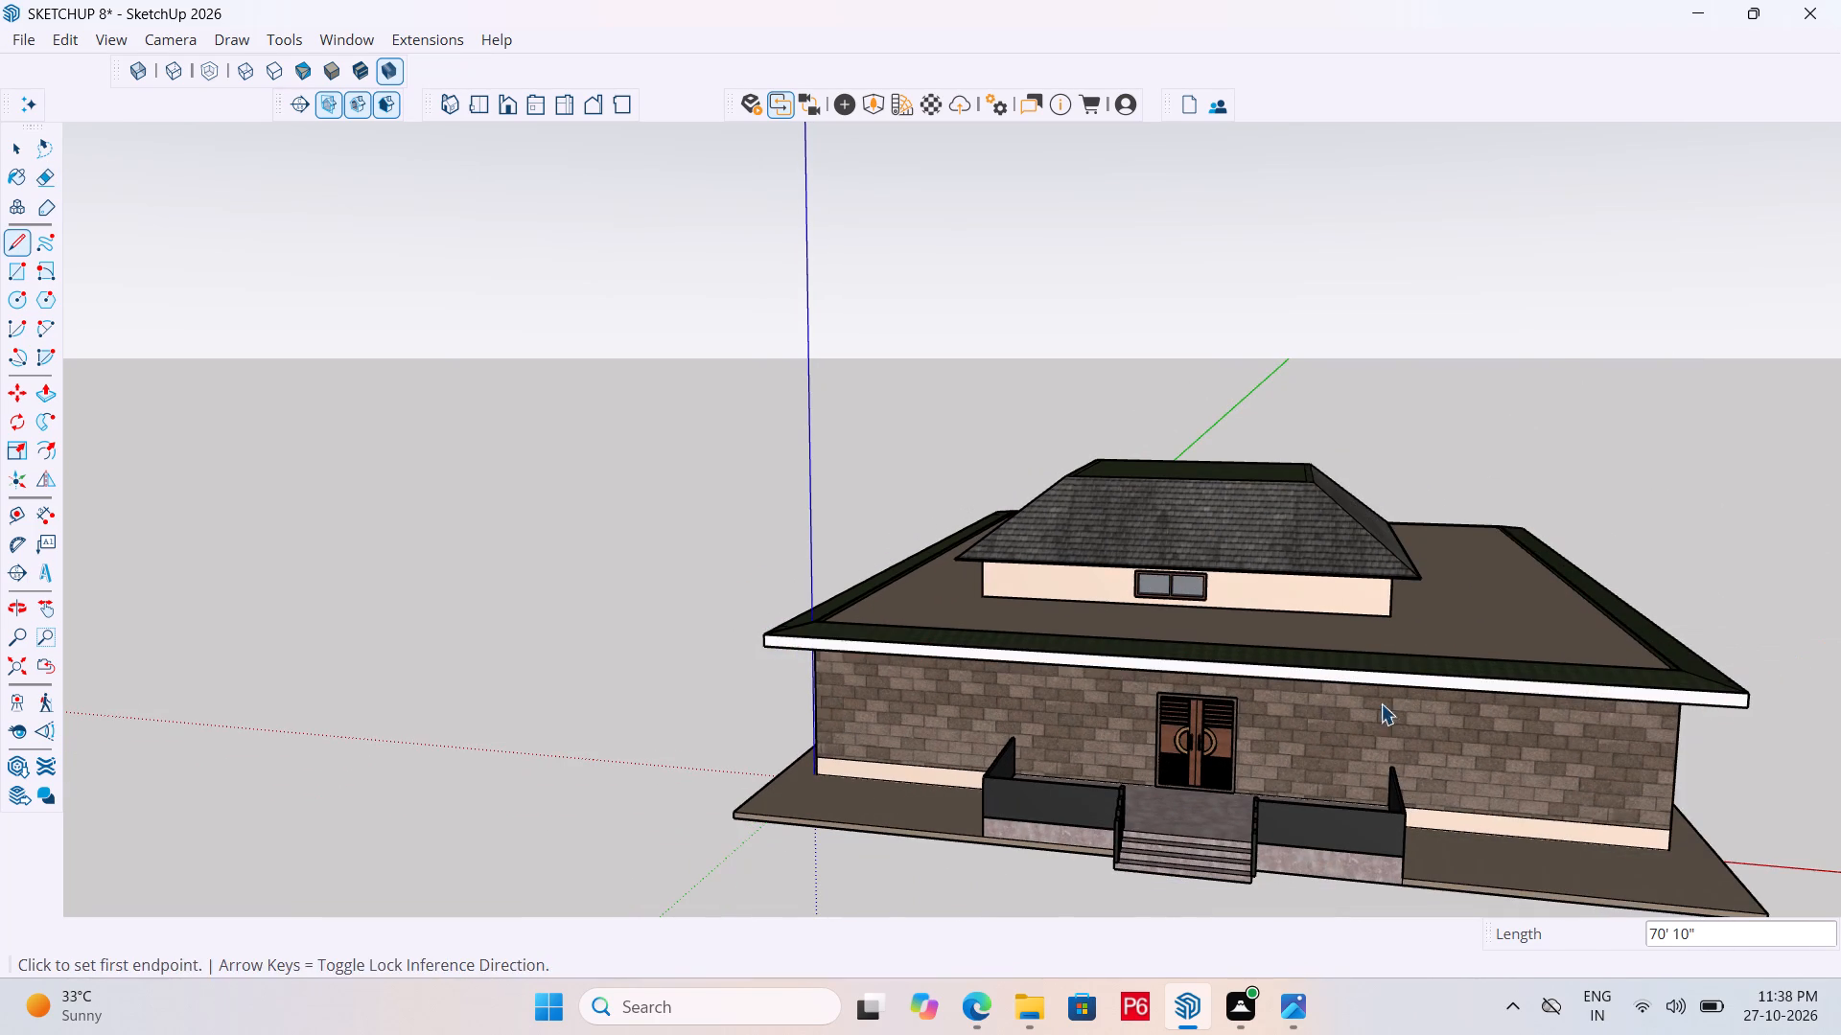
Draw a downward arc on the front fascia from its vertical end edge near the origin, about 1' 1 11/16" wide with a 5 1/8" bulge touching the bottom edge.
middle_drag(904, 694, 1444, 663)
scroll(1187, 617, up, 13)
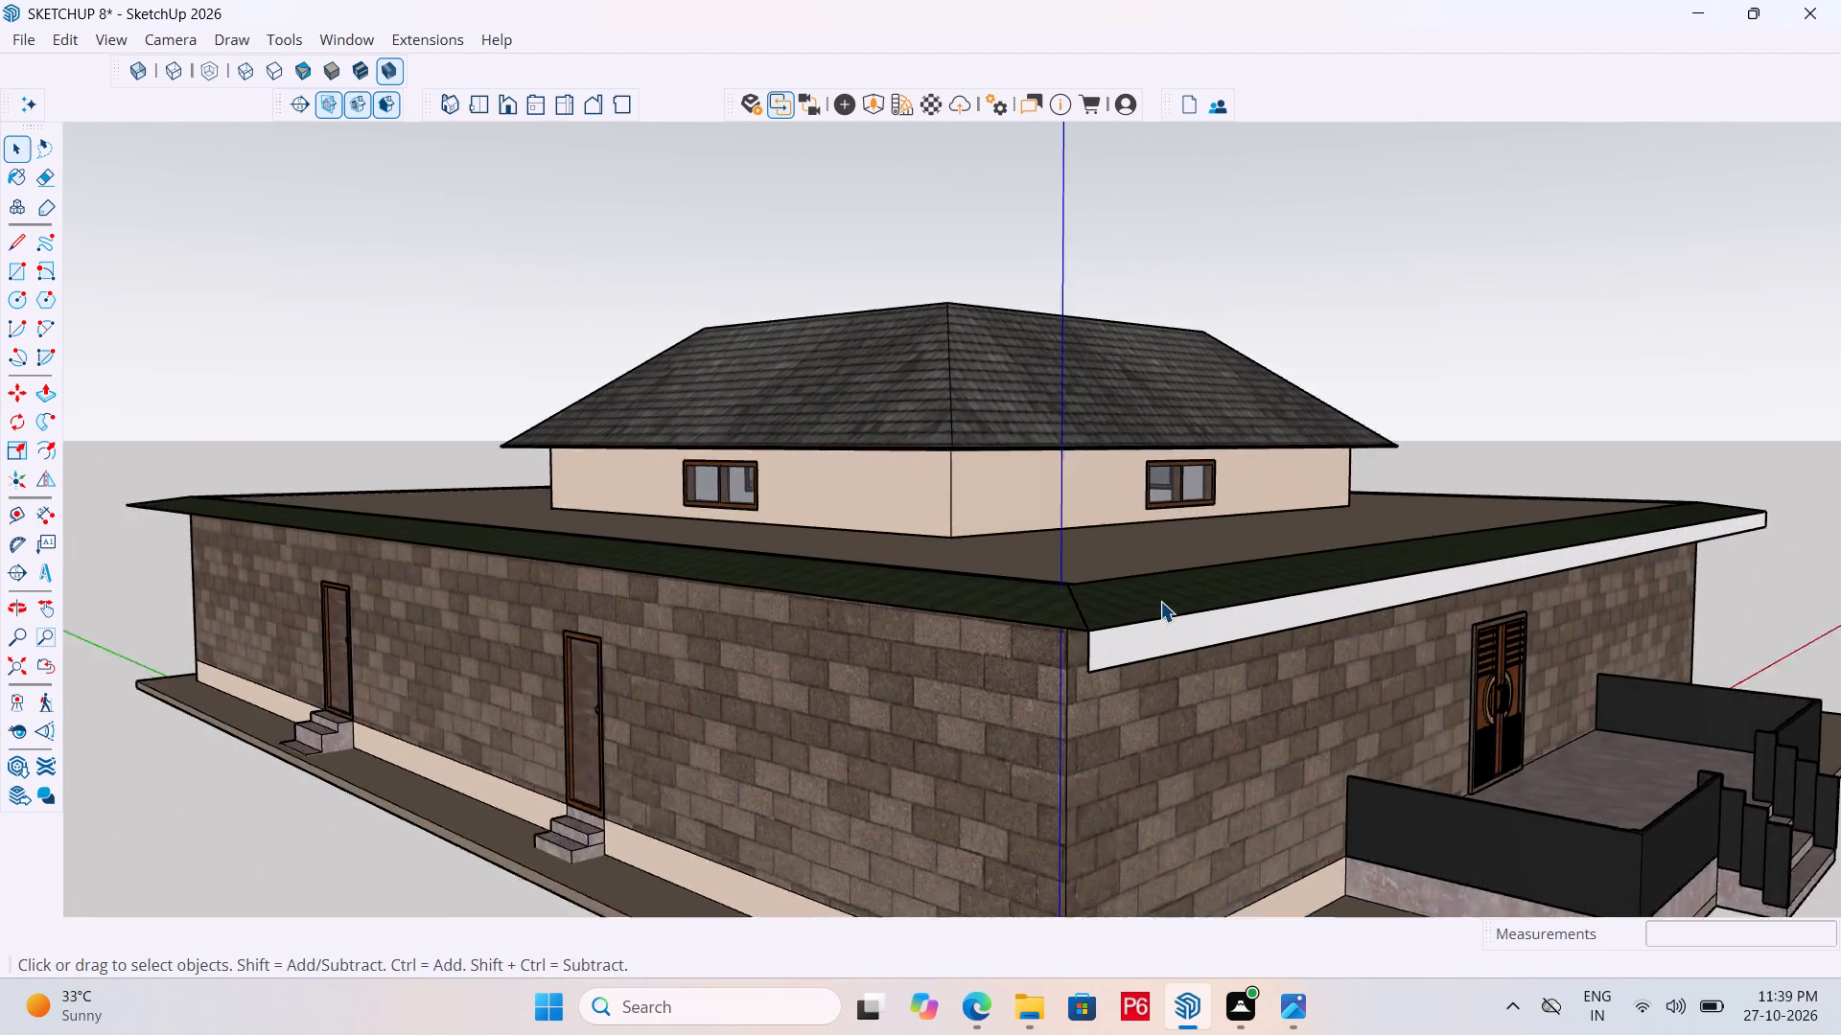
scroll(1160, 601, up, 2)
middle_drag(1105, 648, 1056, 648)
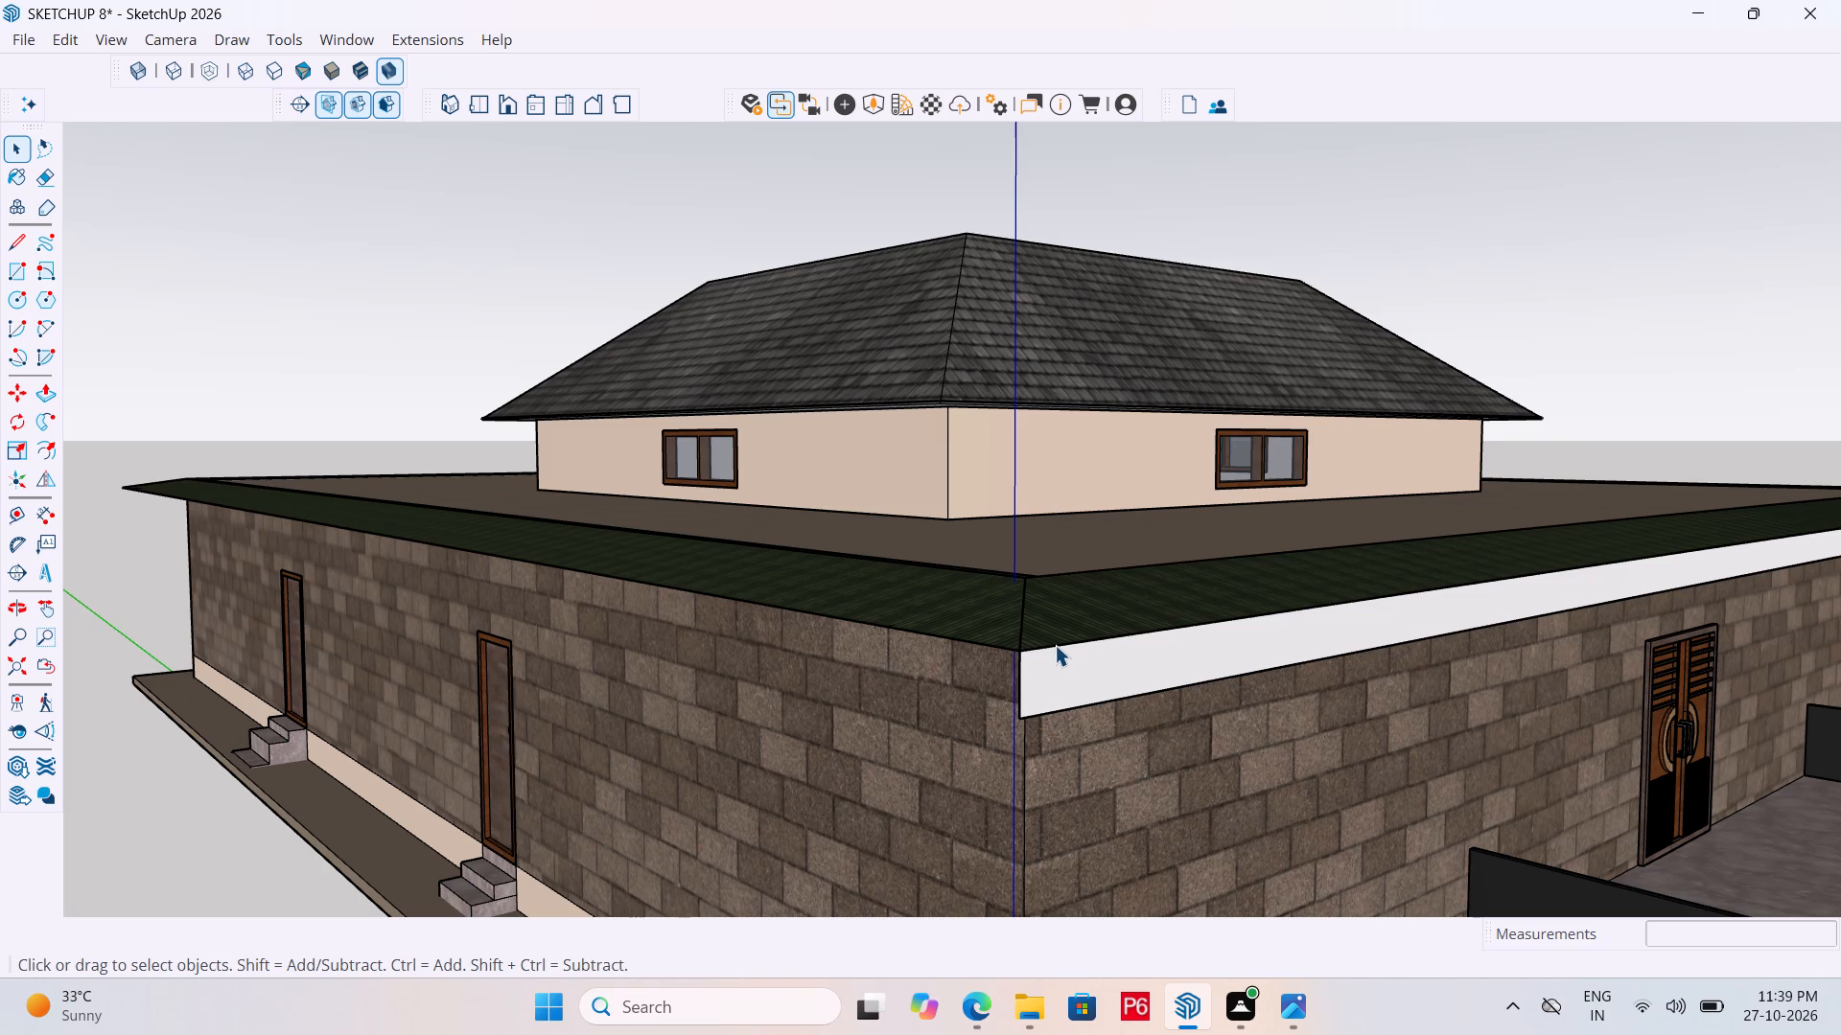
middle_drag(1106, 589, 1056, 527)
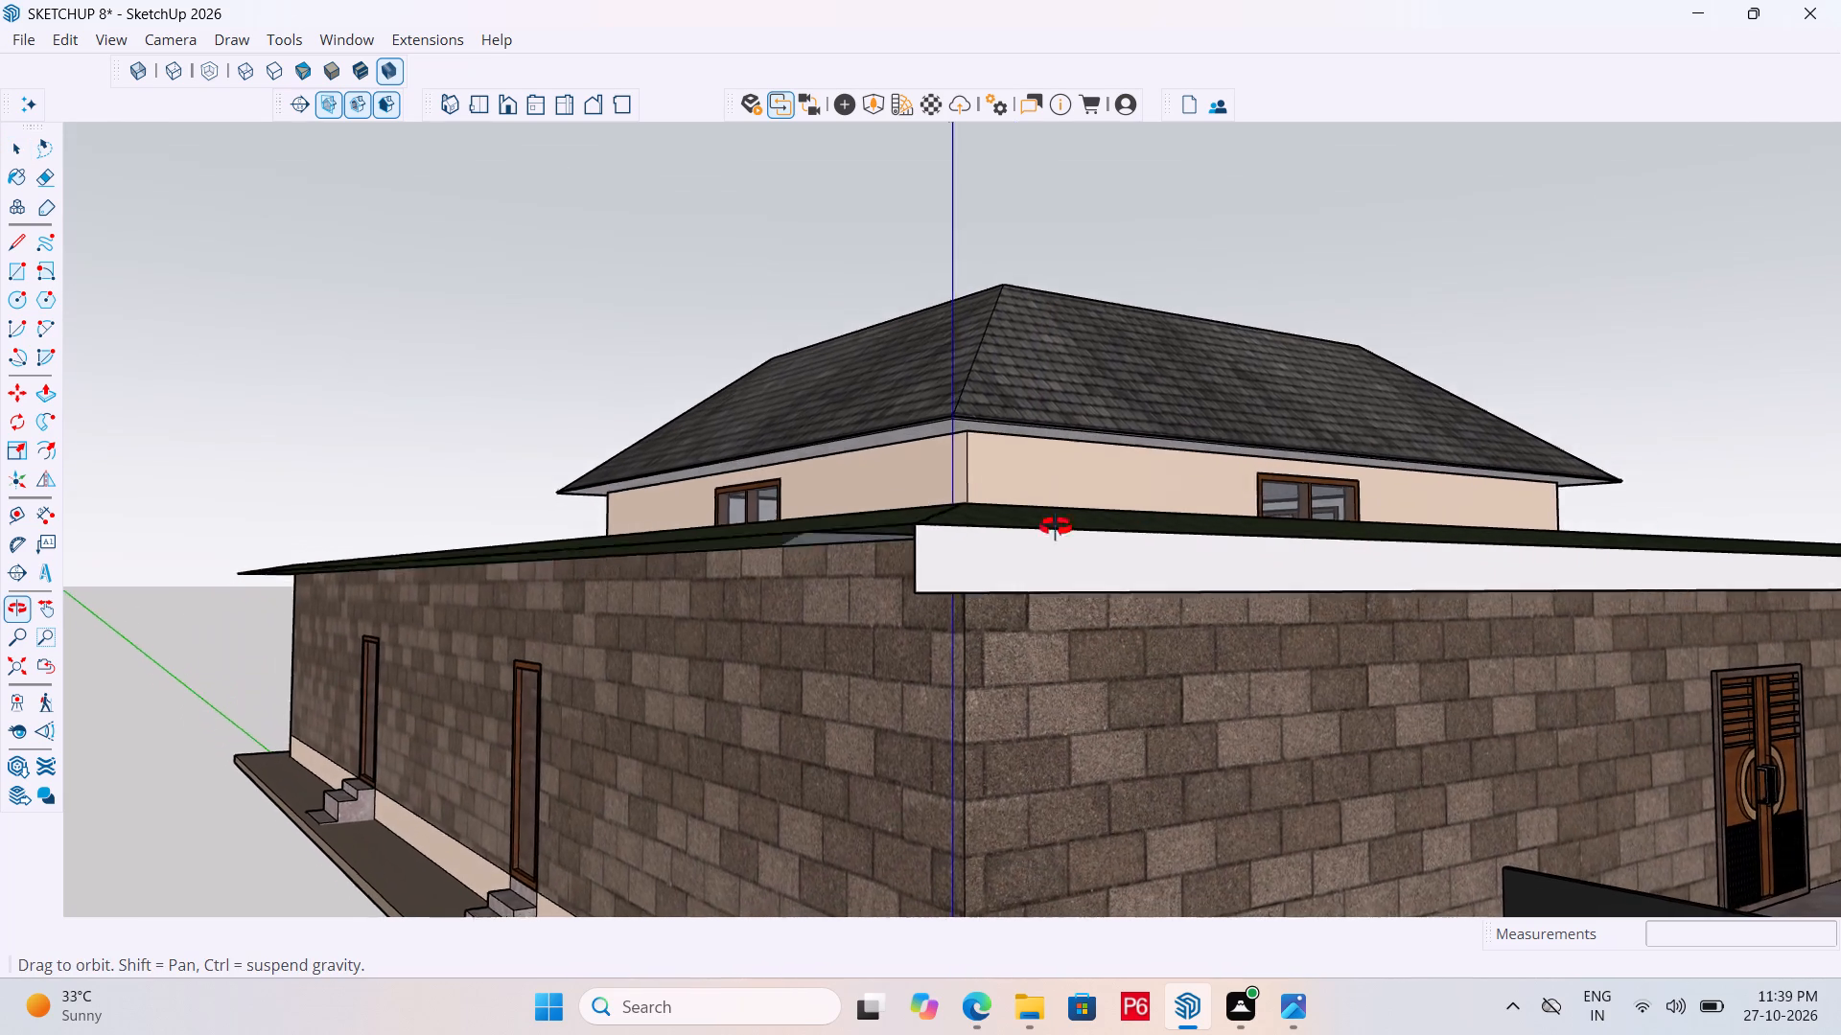
middle_drag(1056, 527, 1045, 523)
middle_drag(1039, 526, 1089, 455)
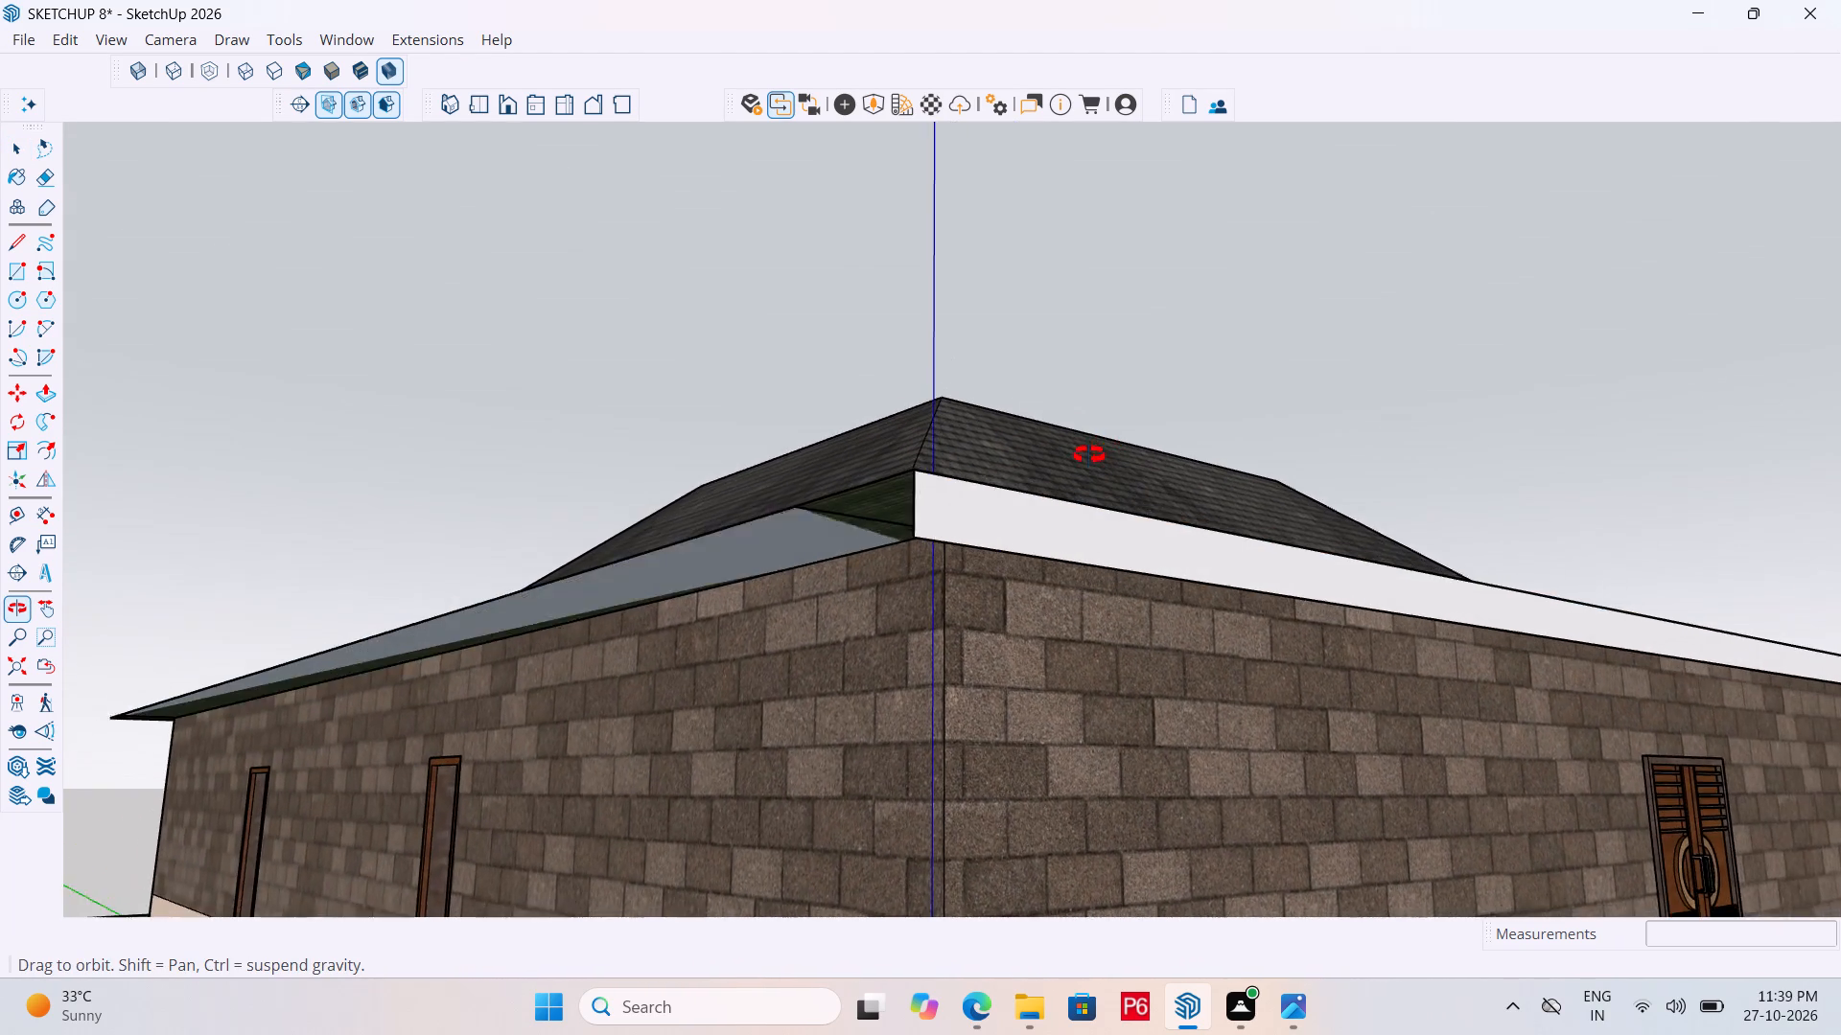
middle_drag(1089, 455, 1039, 586)
scroll(933, 582, down, 5)
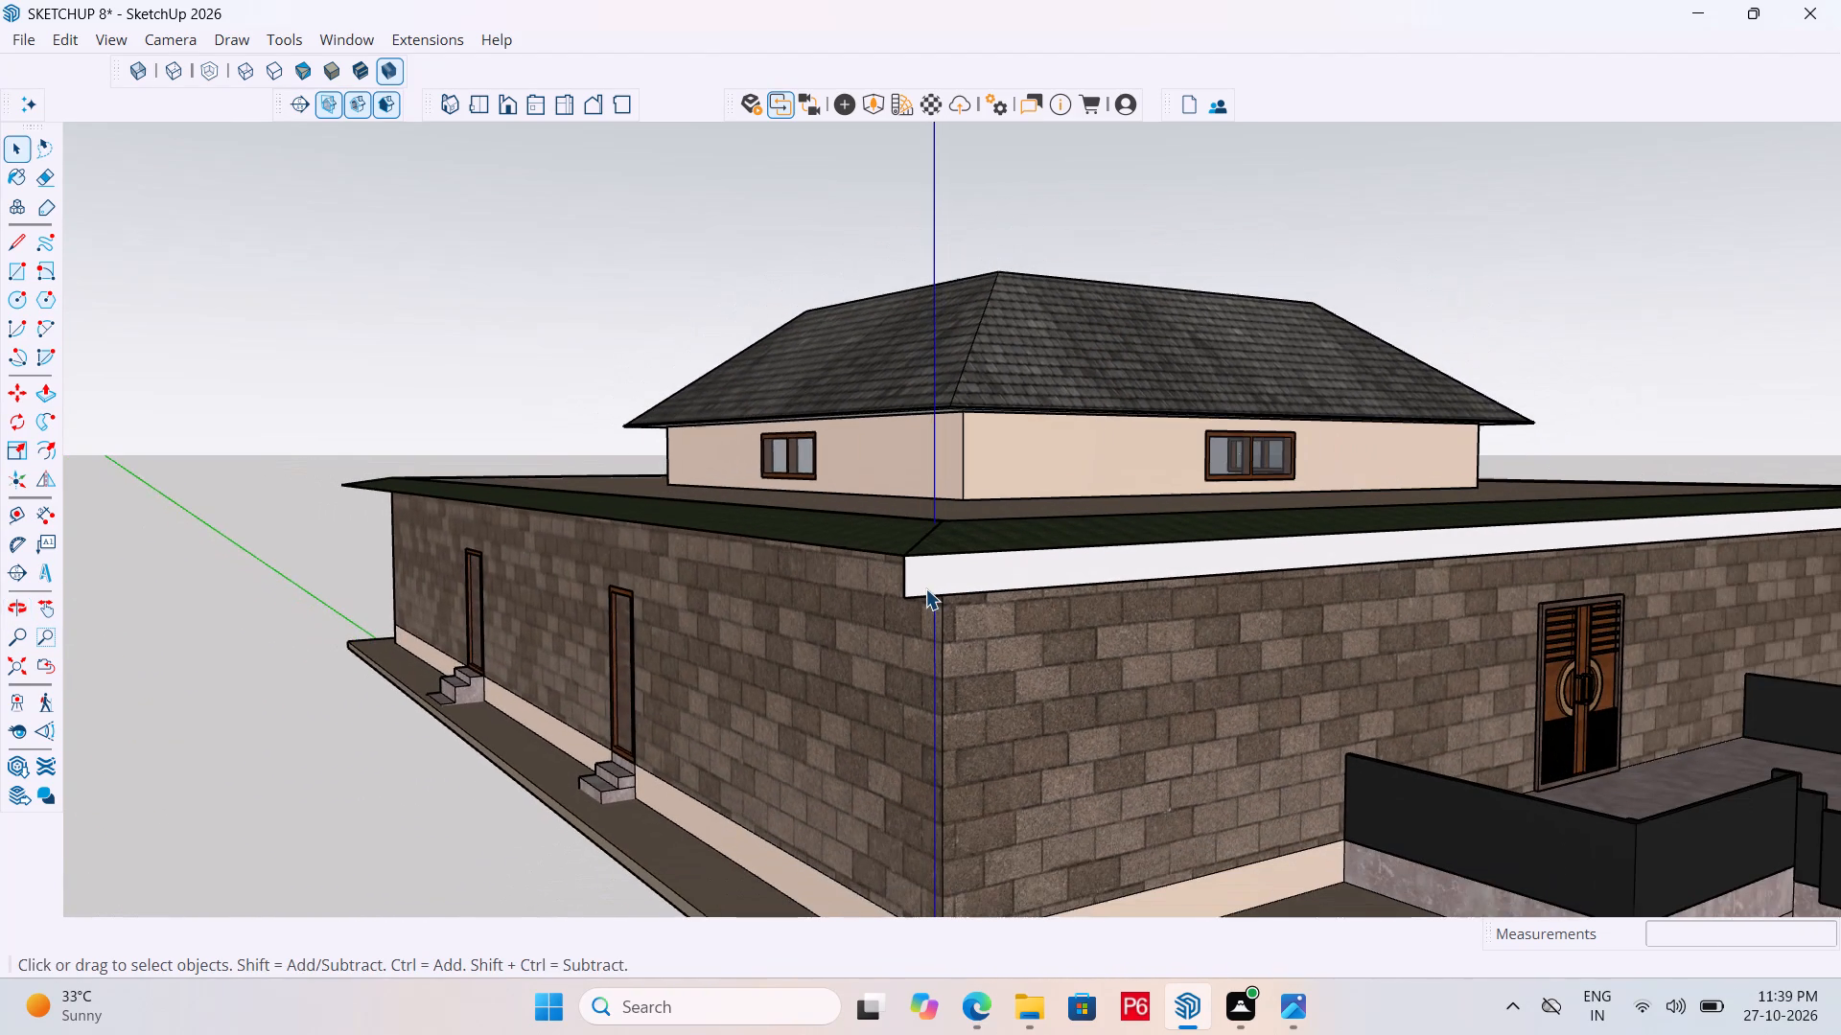
scroll(923, 588, up, 14)
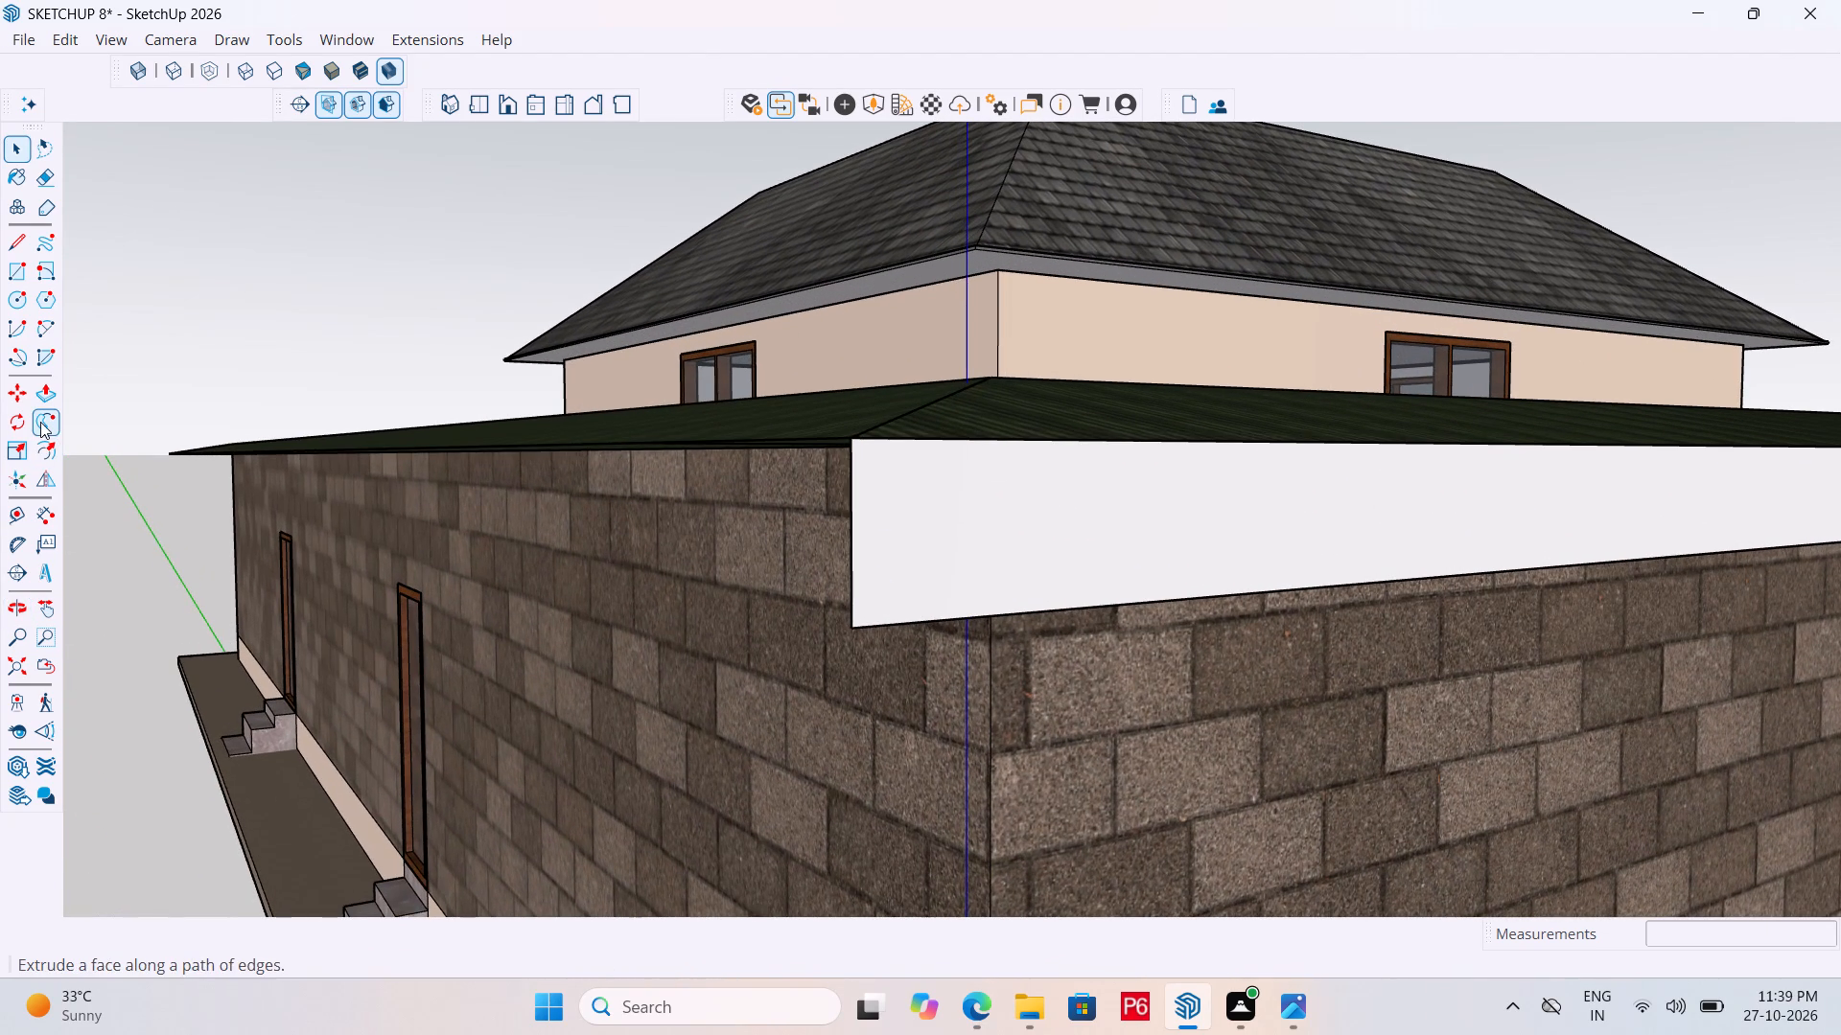
double_click(46, 328)
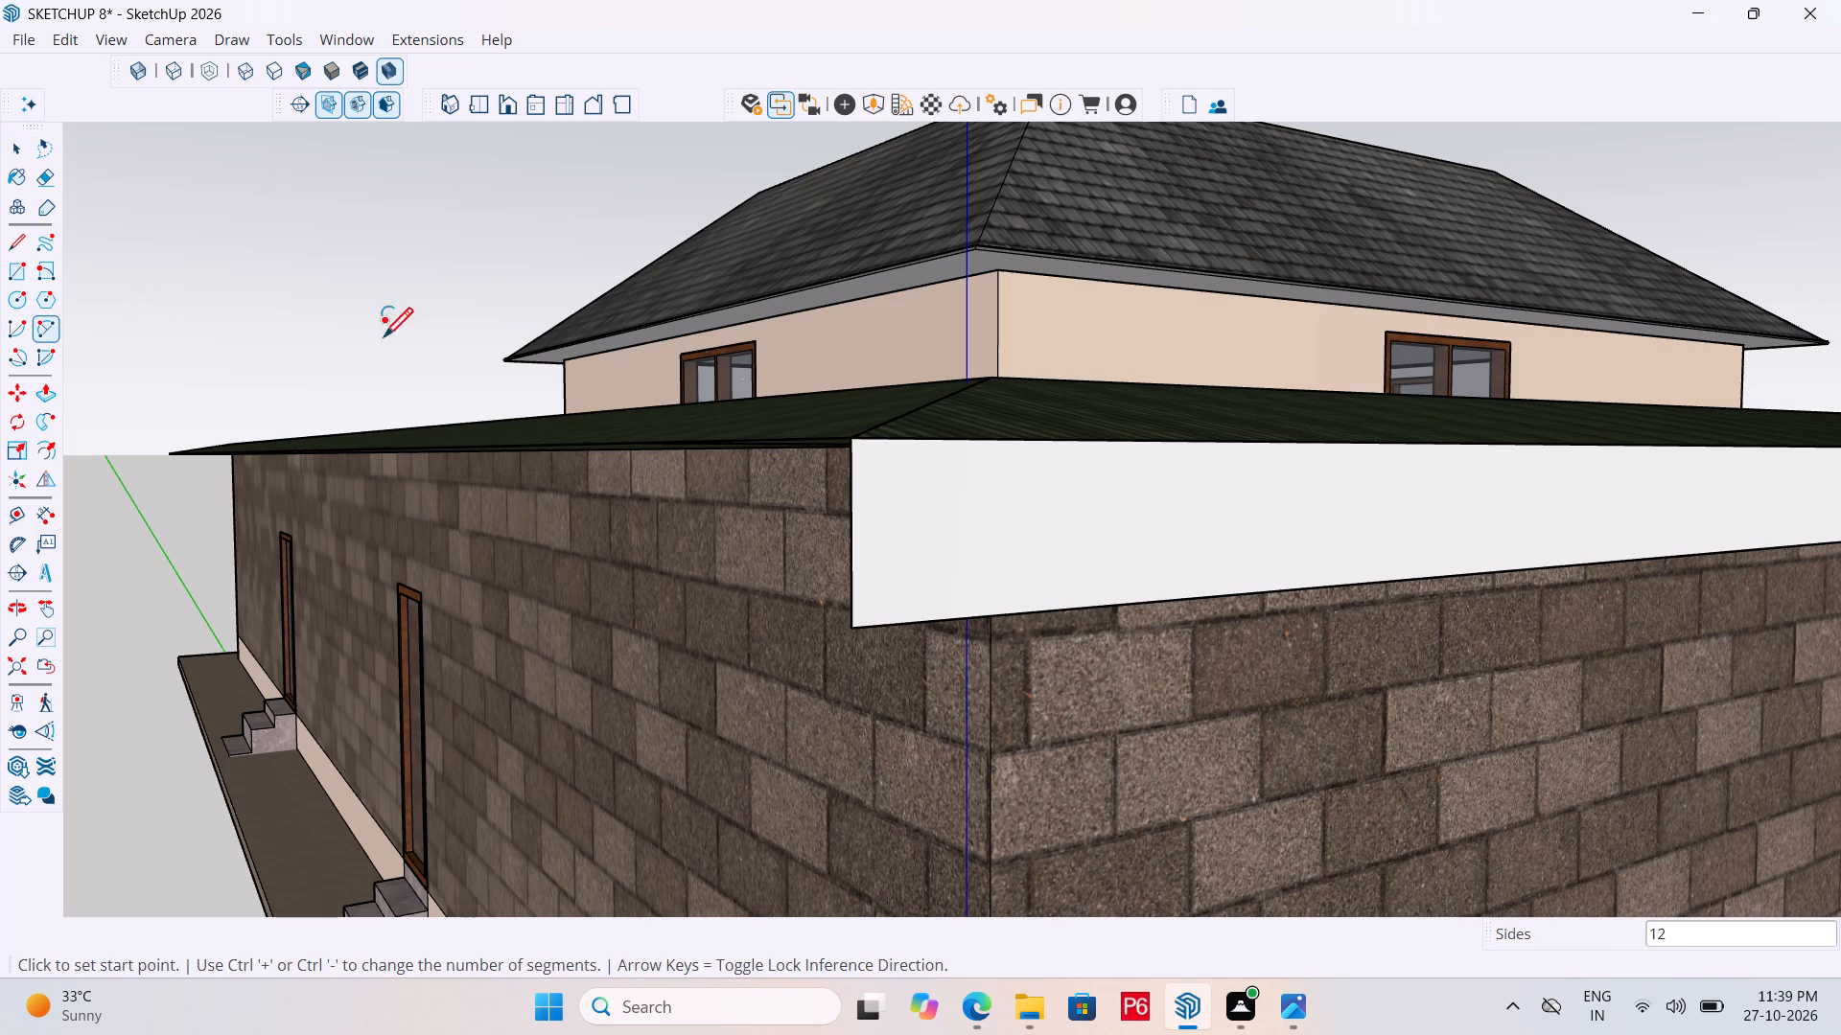
drag(853, 547, 865, 541)
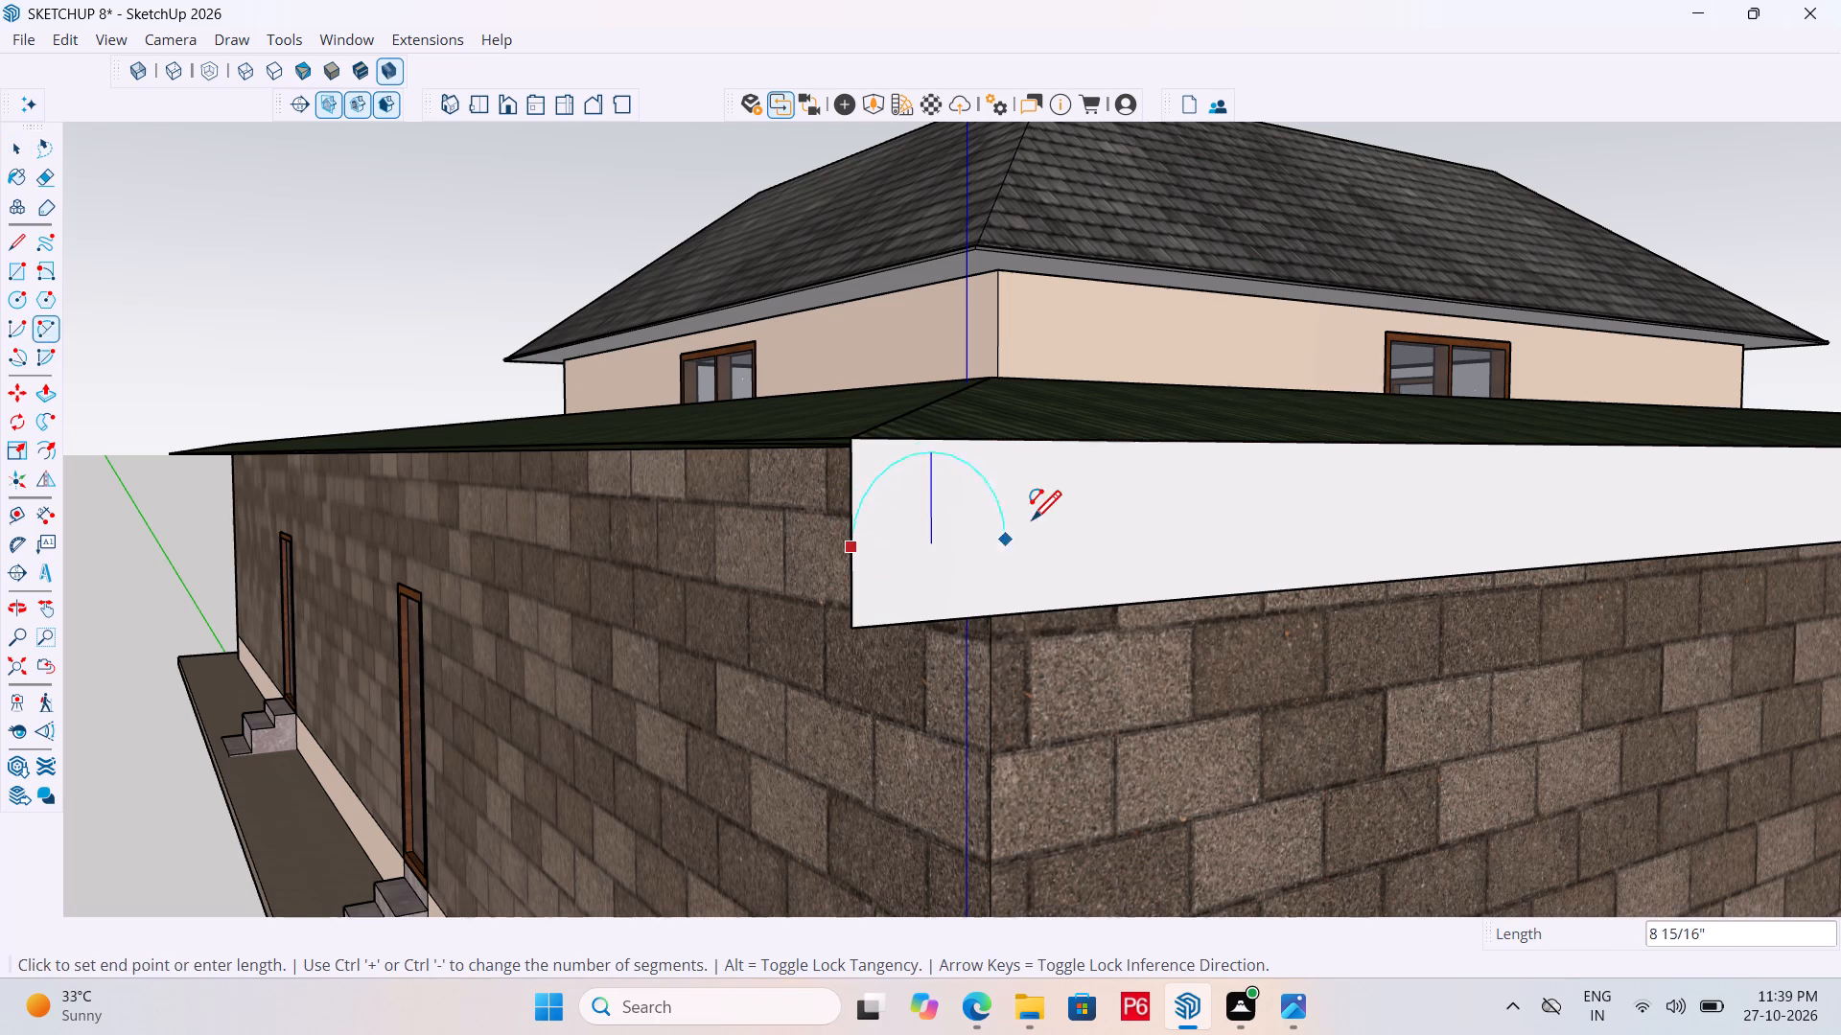
click(1025, 540)
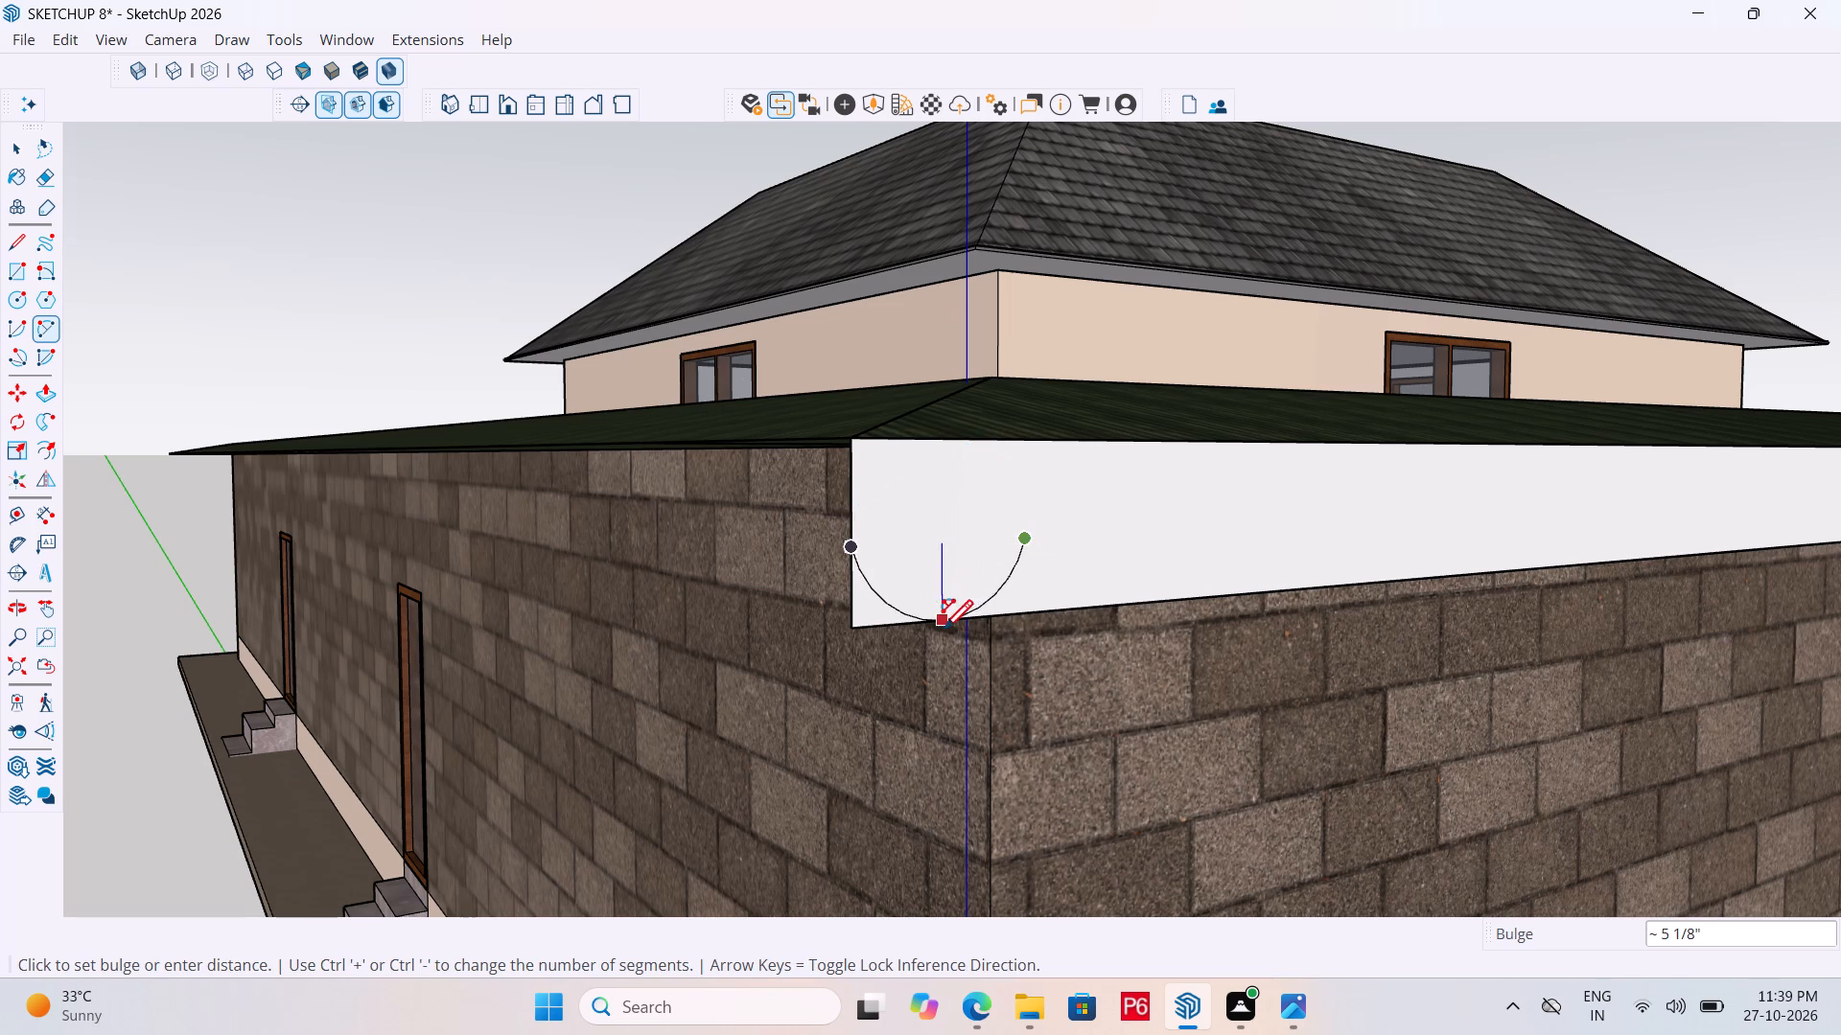
click(945, 628)
key(space)
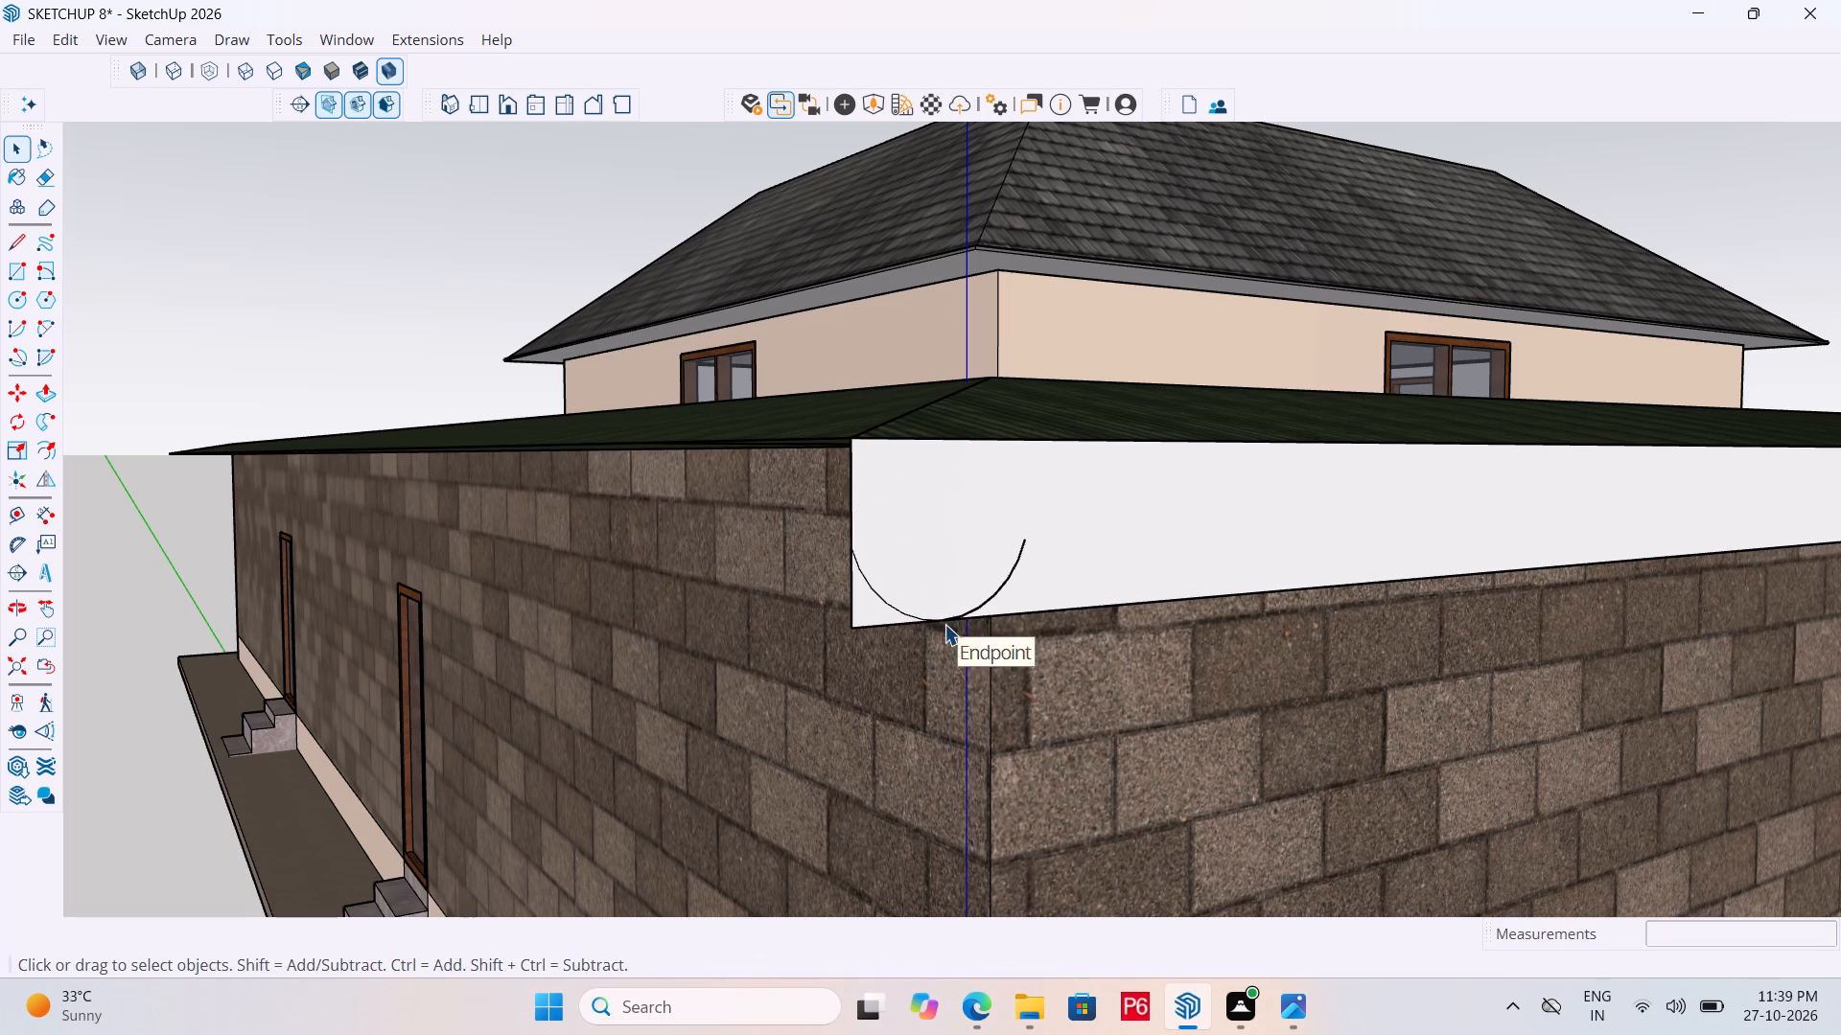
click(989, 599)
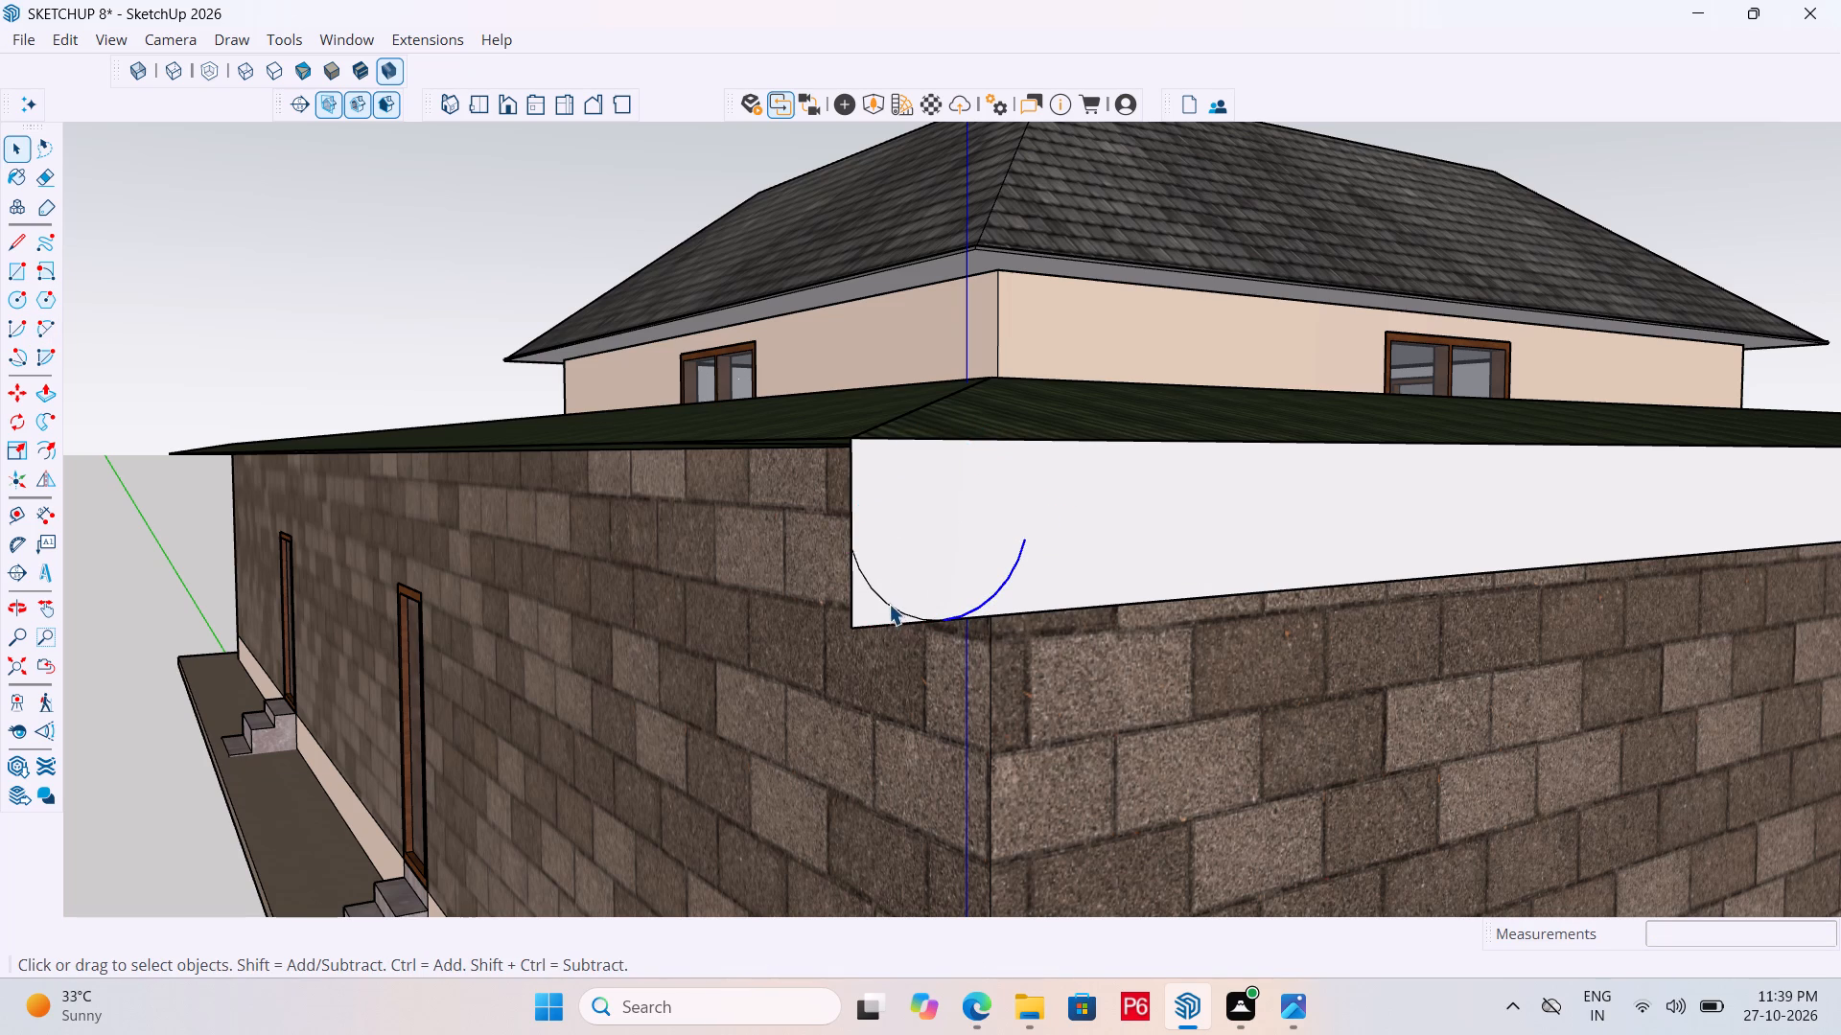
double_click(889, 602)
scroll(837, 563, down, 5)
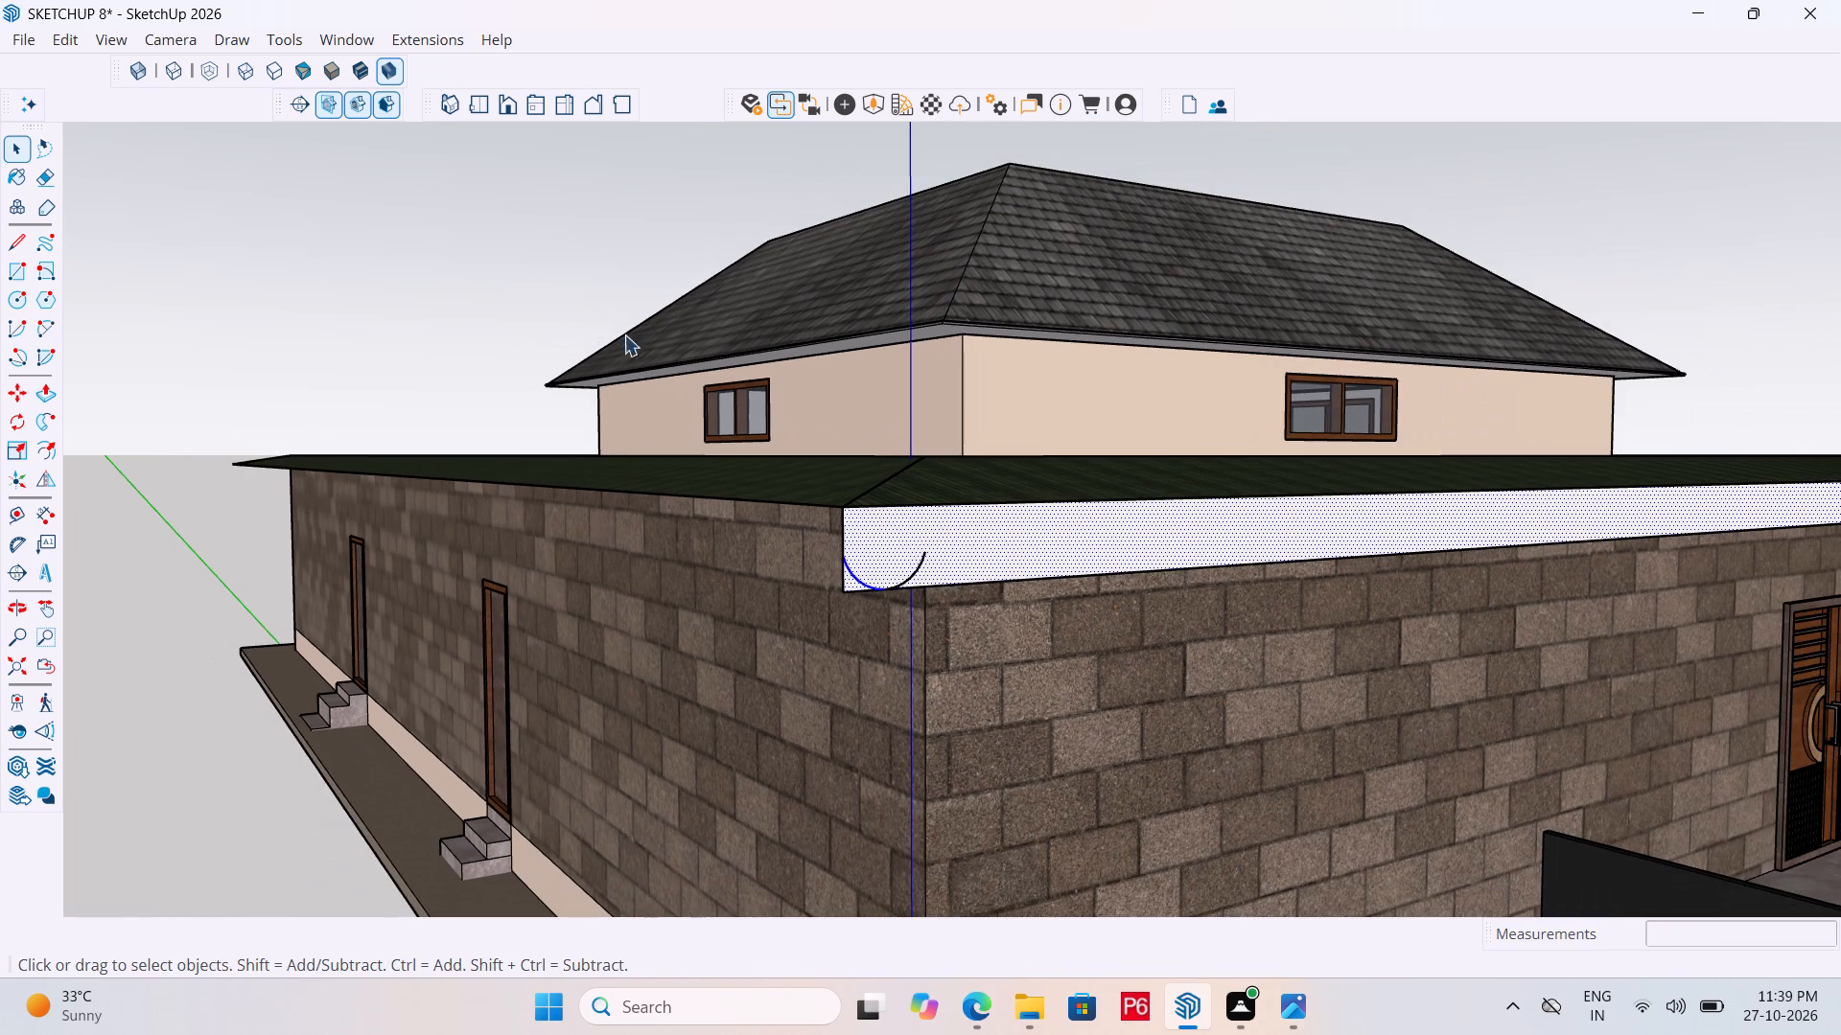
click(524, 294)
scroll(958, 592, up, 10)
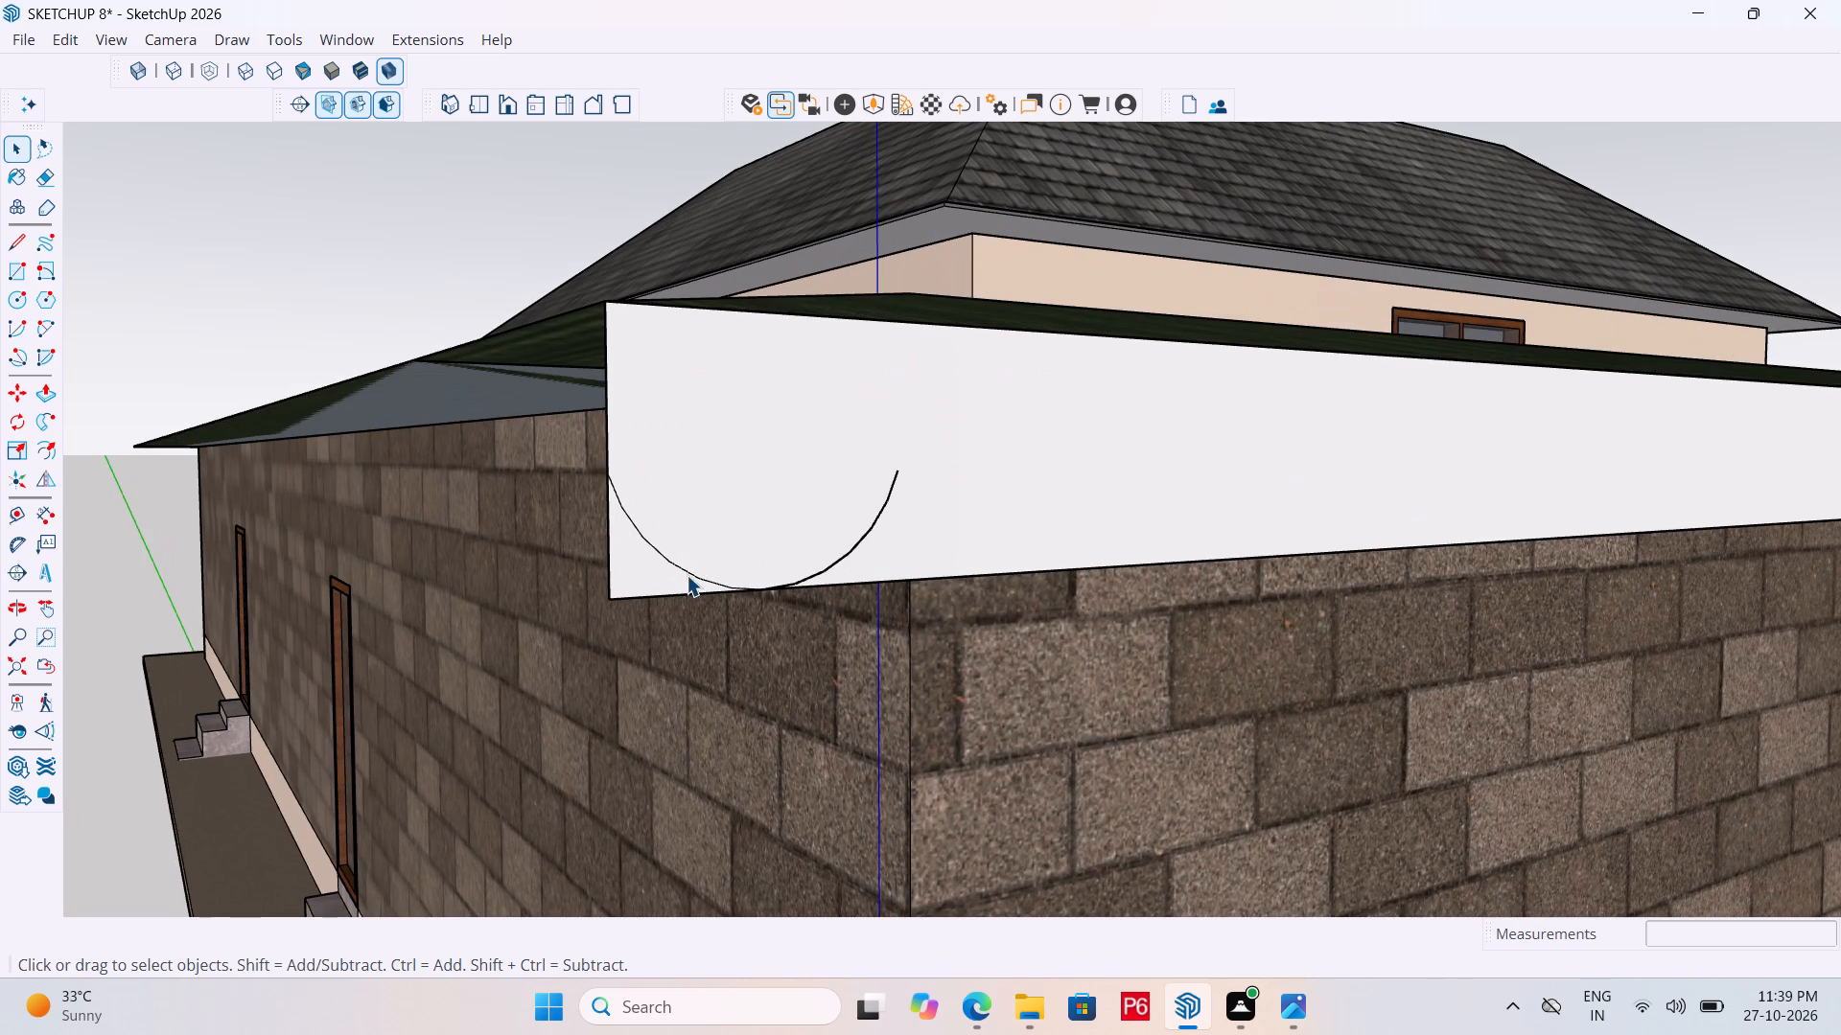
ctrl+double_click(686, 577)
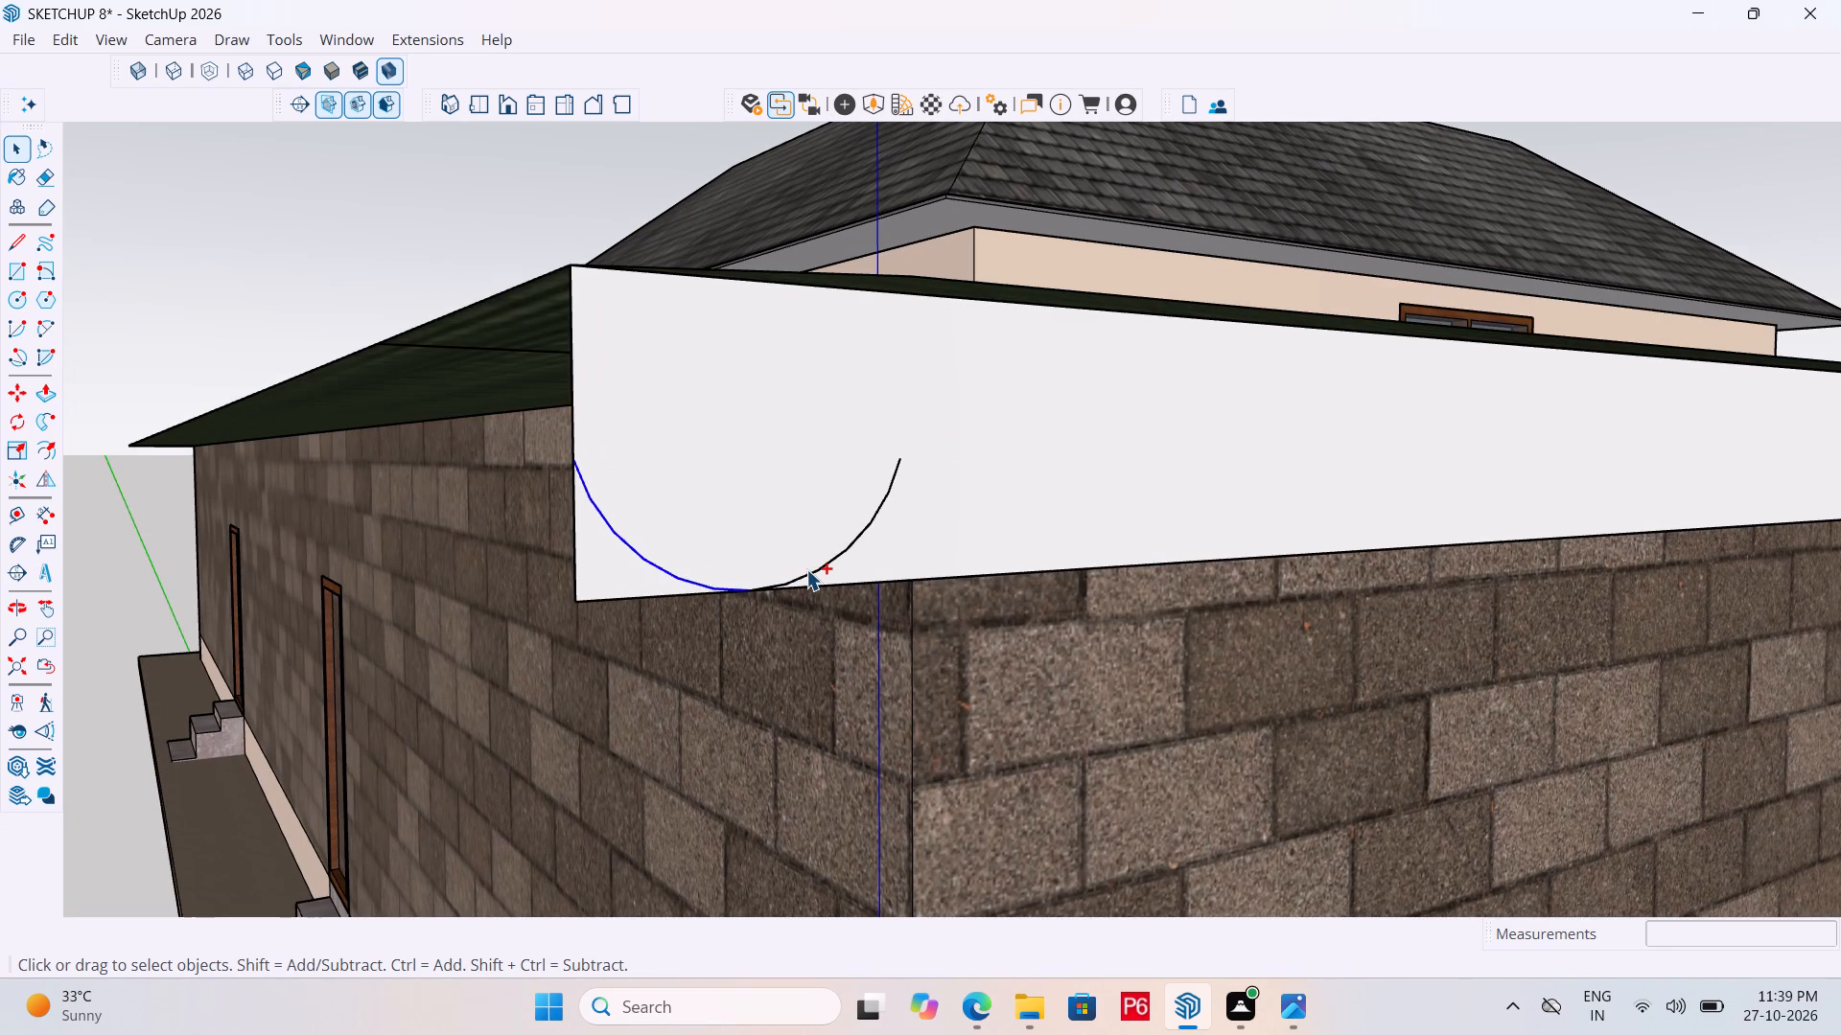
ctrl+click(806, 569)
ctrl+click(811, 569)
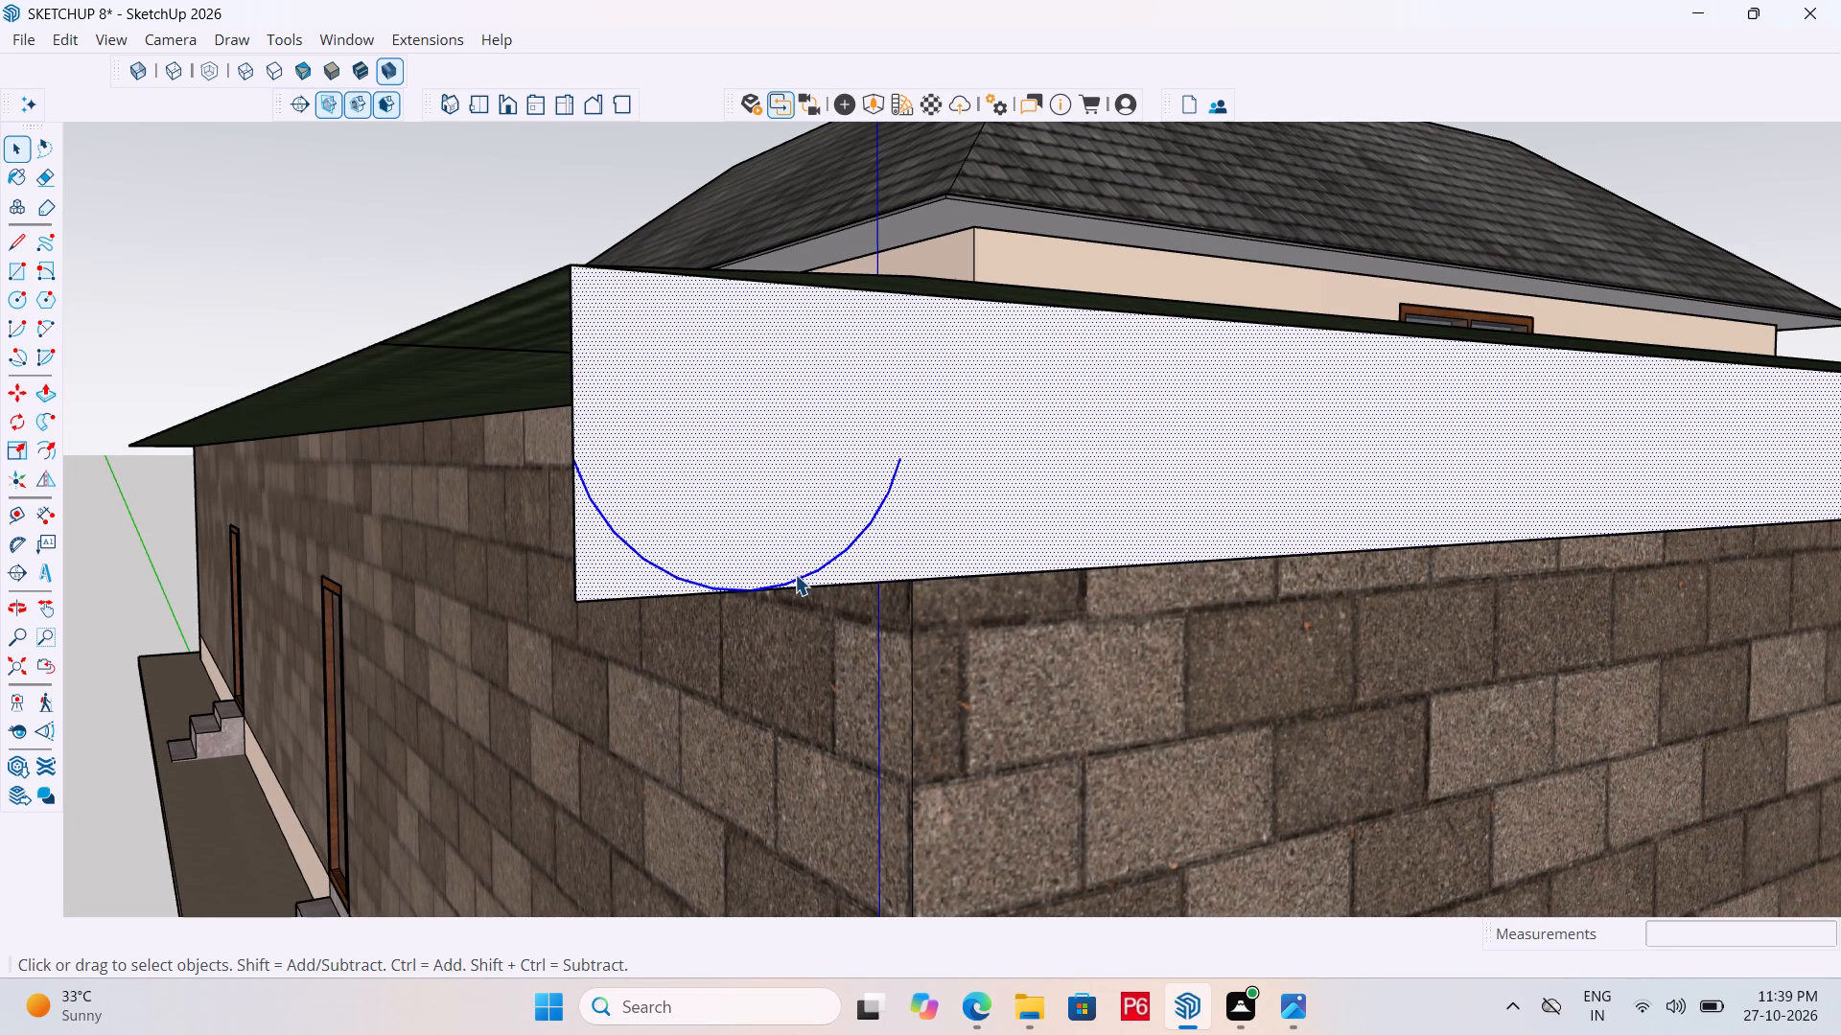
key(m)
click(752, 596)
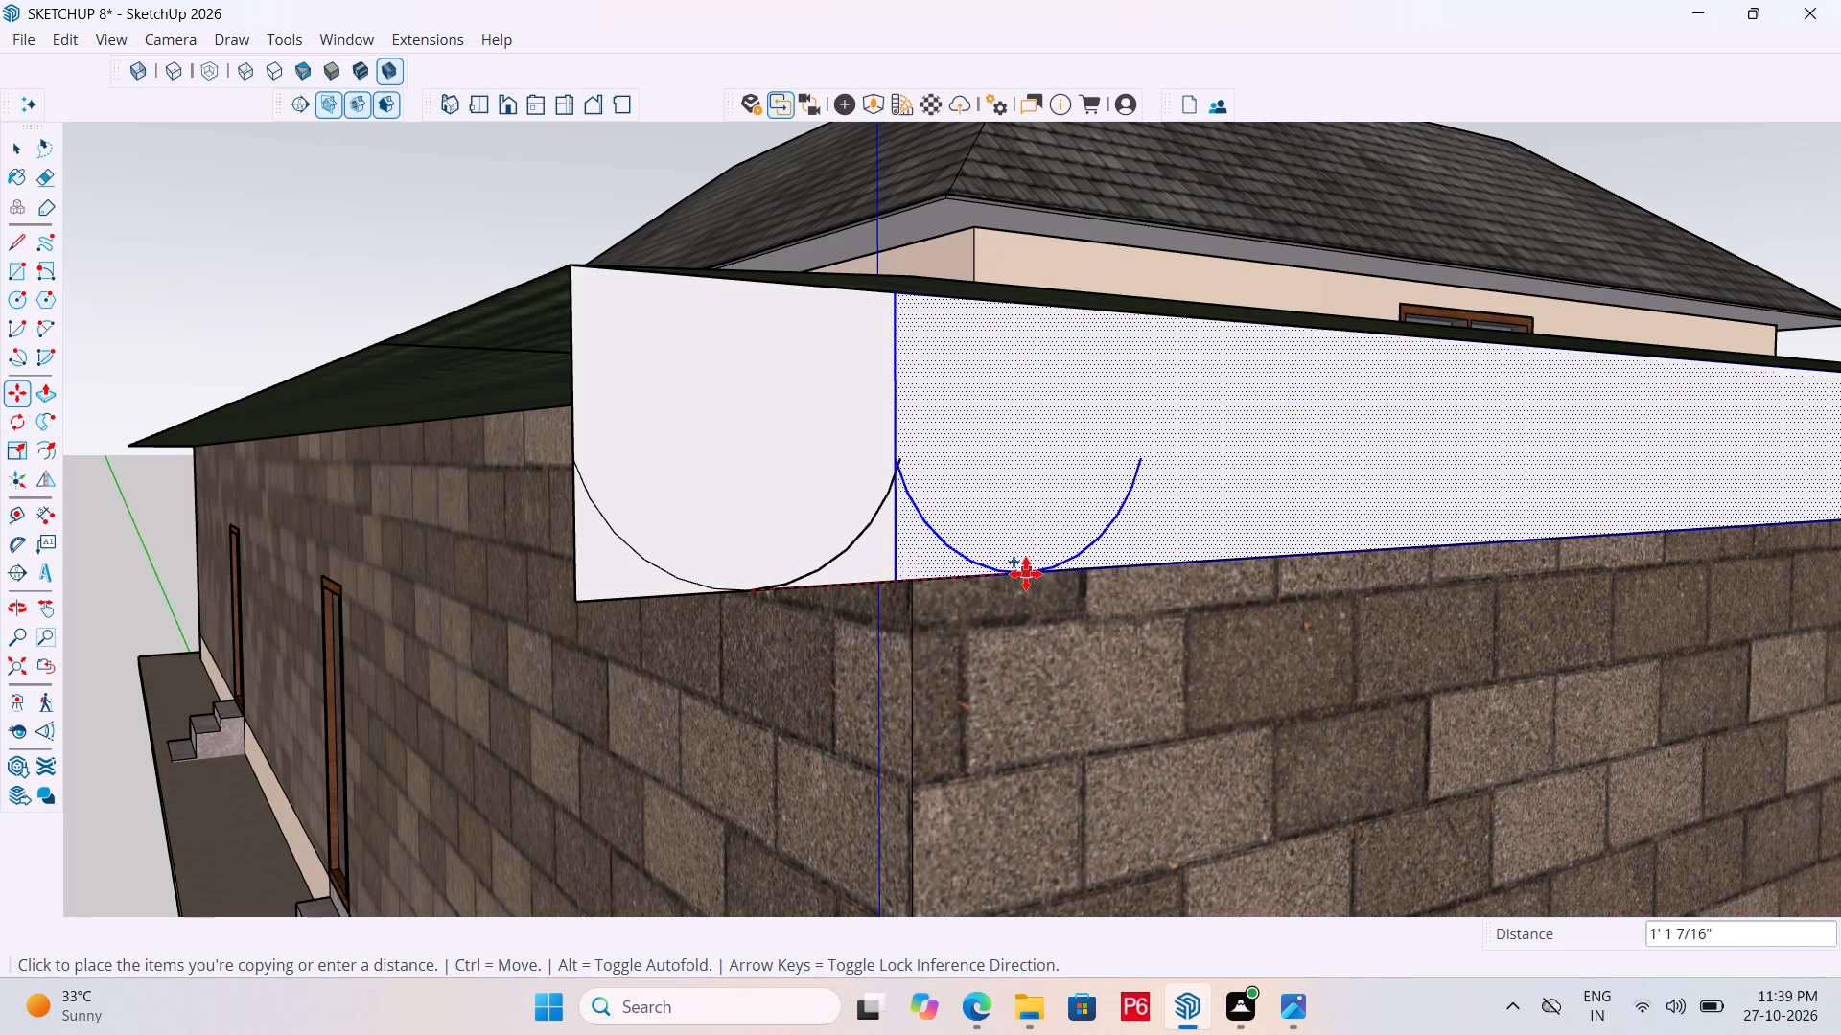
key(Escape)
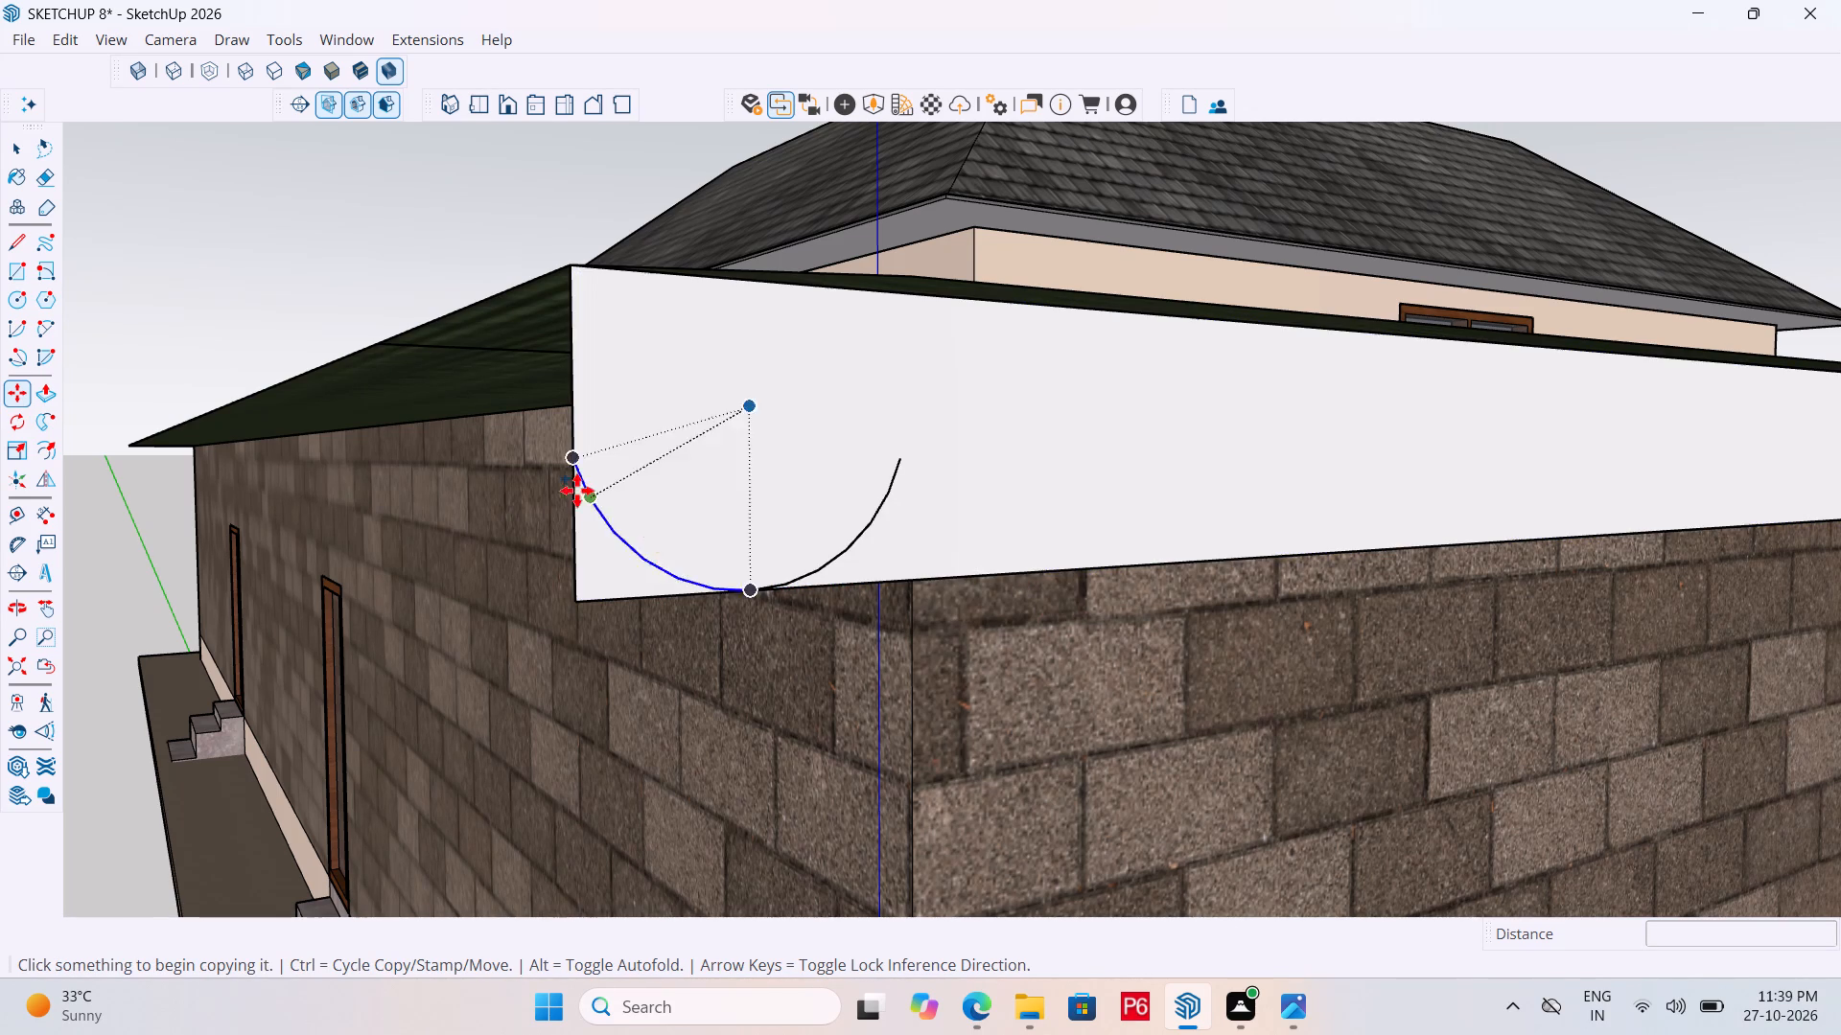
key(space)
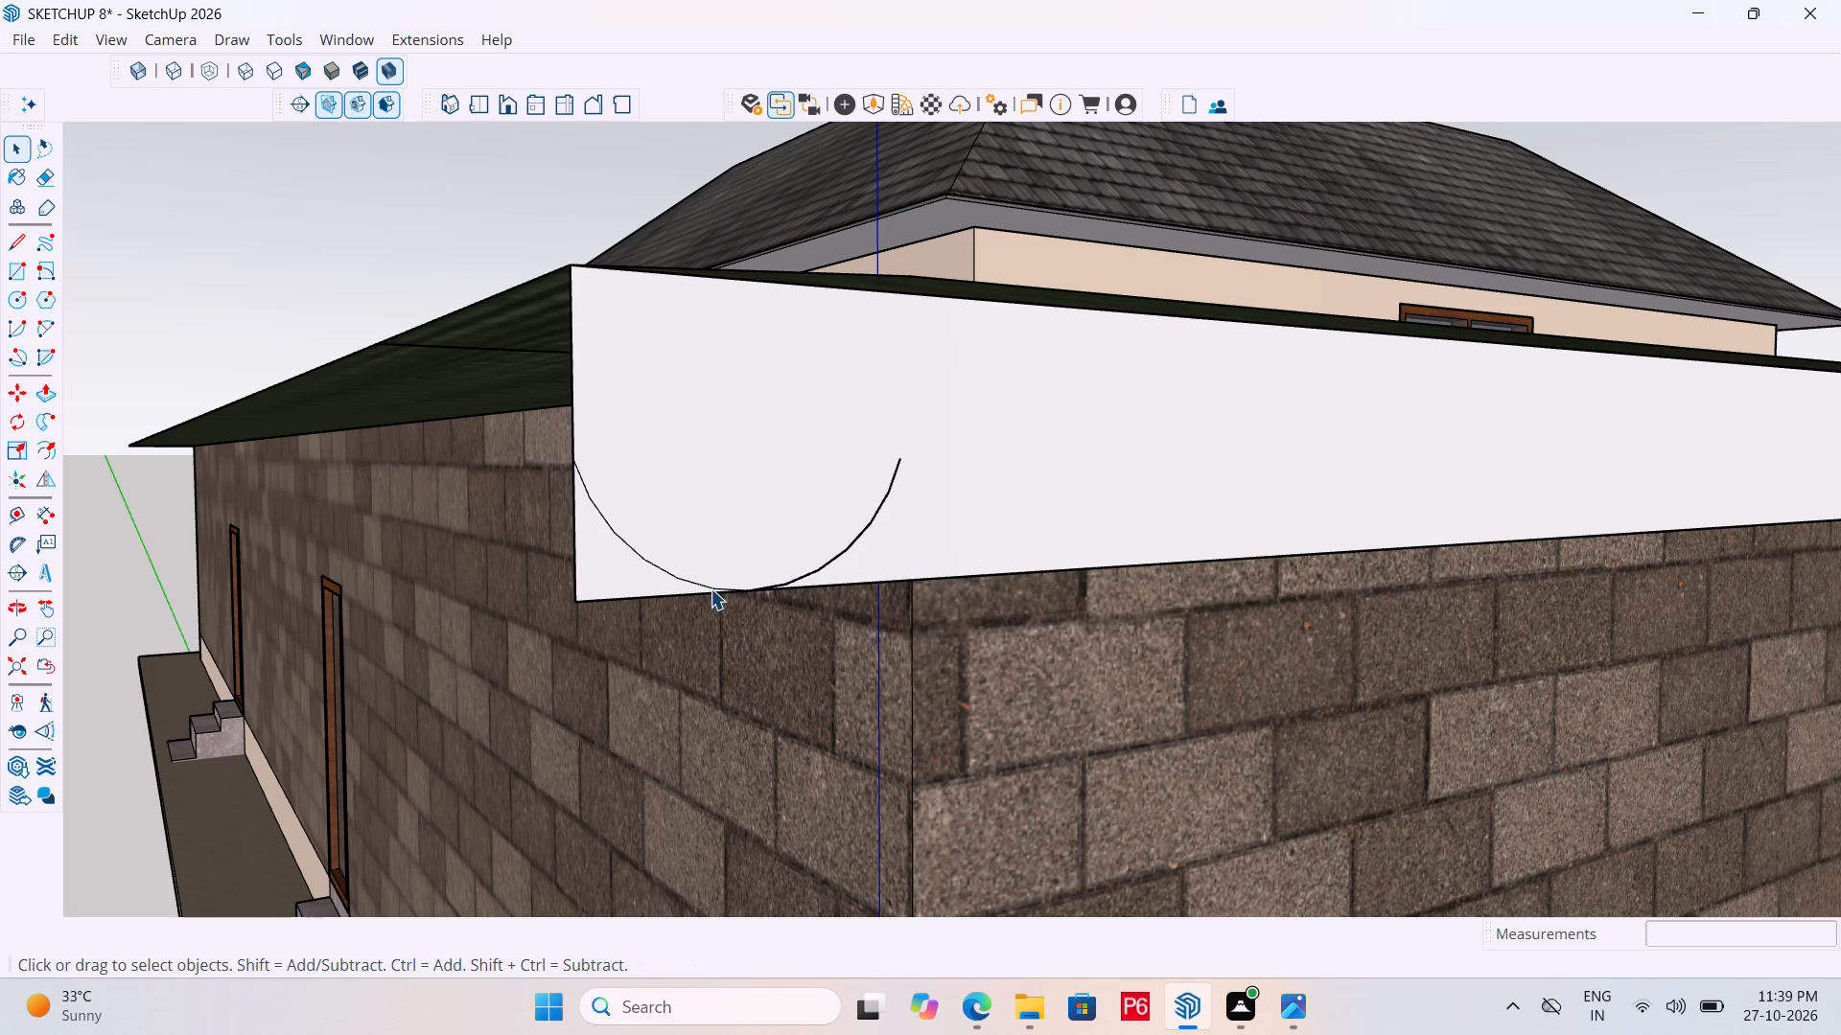
Select both halves of the fascia arc and copy it end to end four times along the front fascia at 1' 1 11/16" spacing.
click(679, 577)
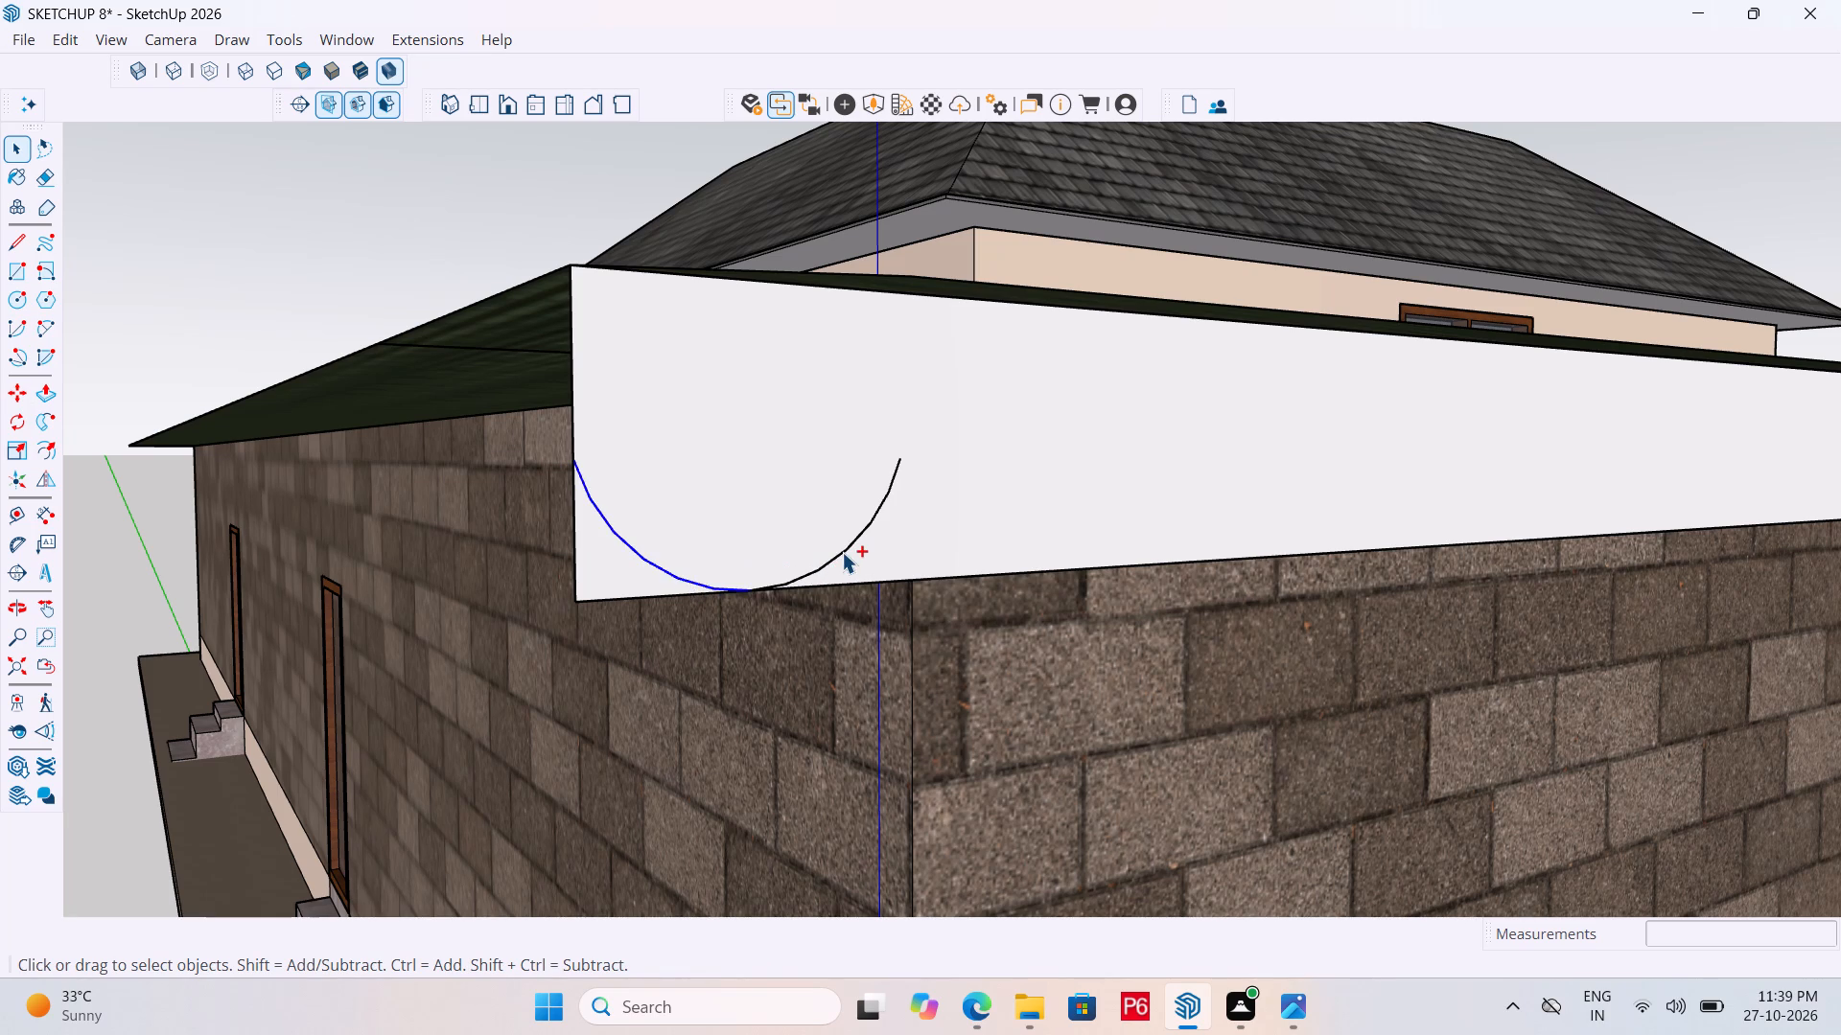
ctrl+double_click(842, 552)
key(m)
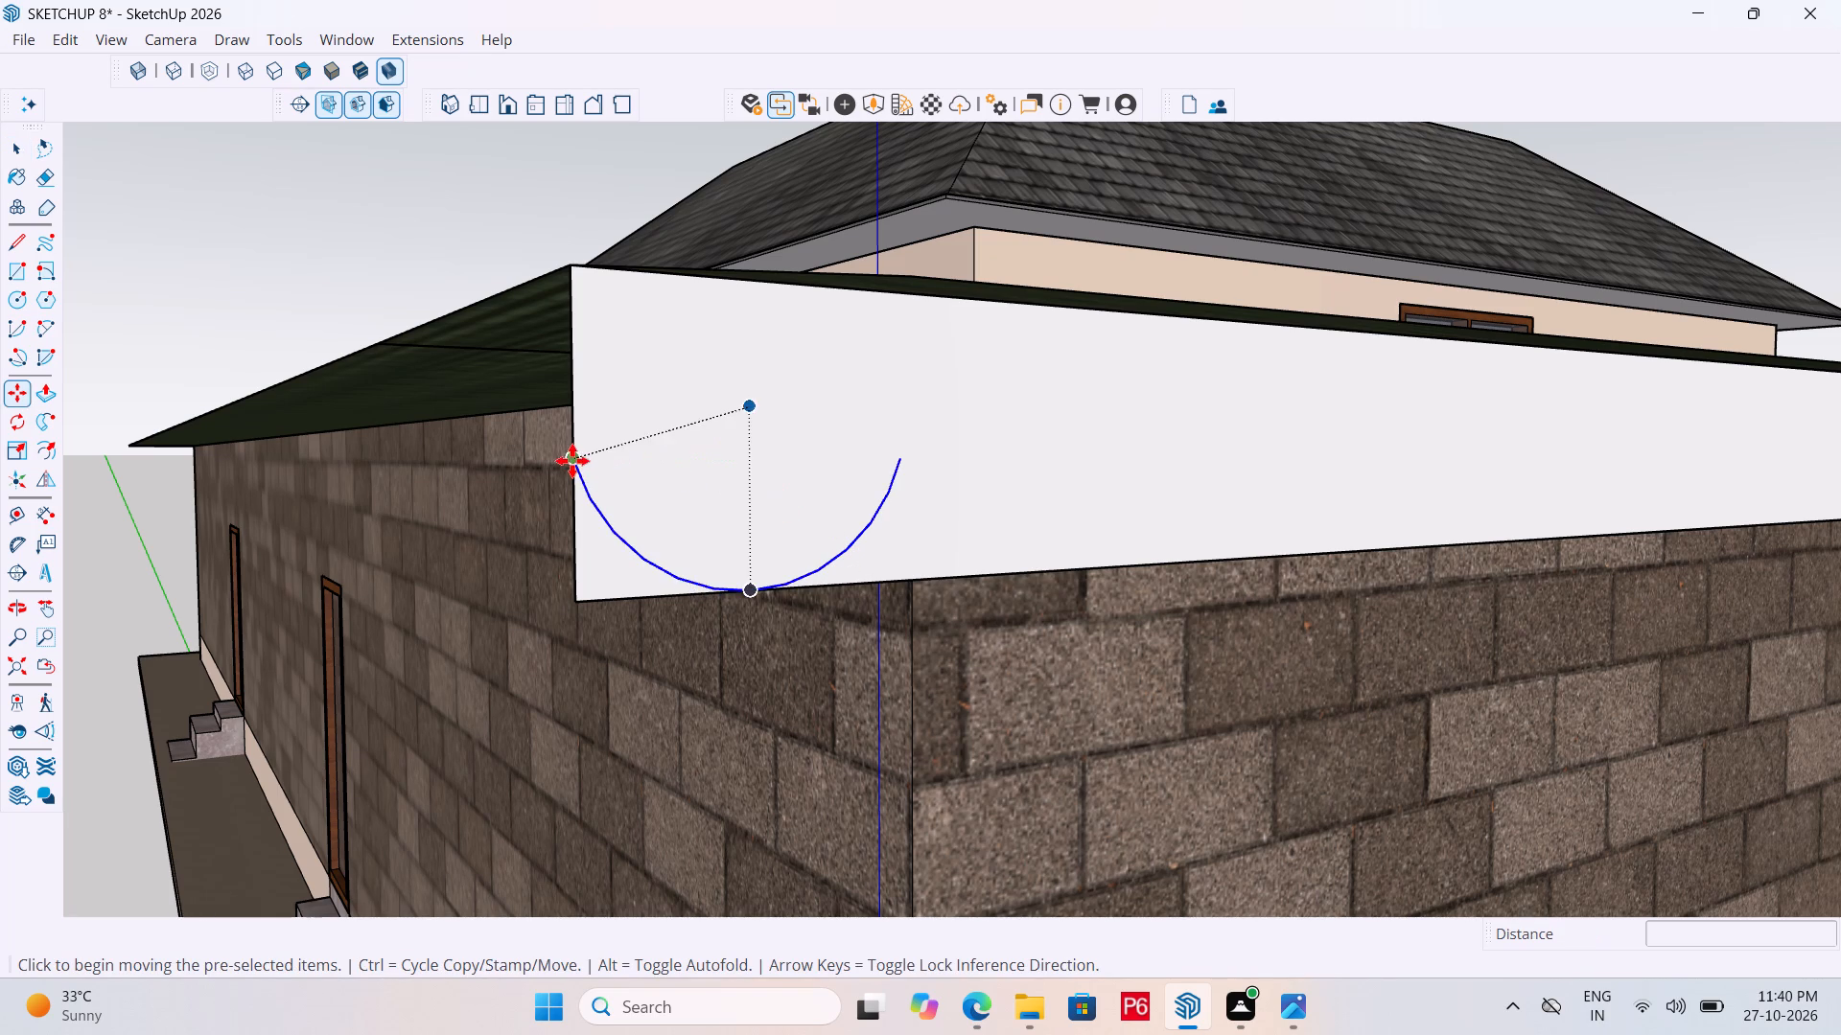
click(572, 461)
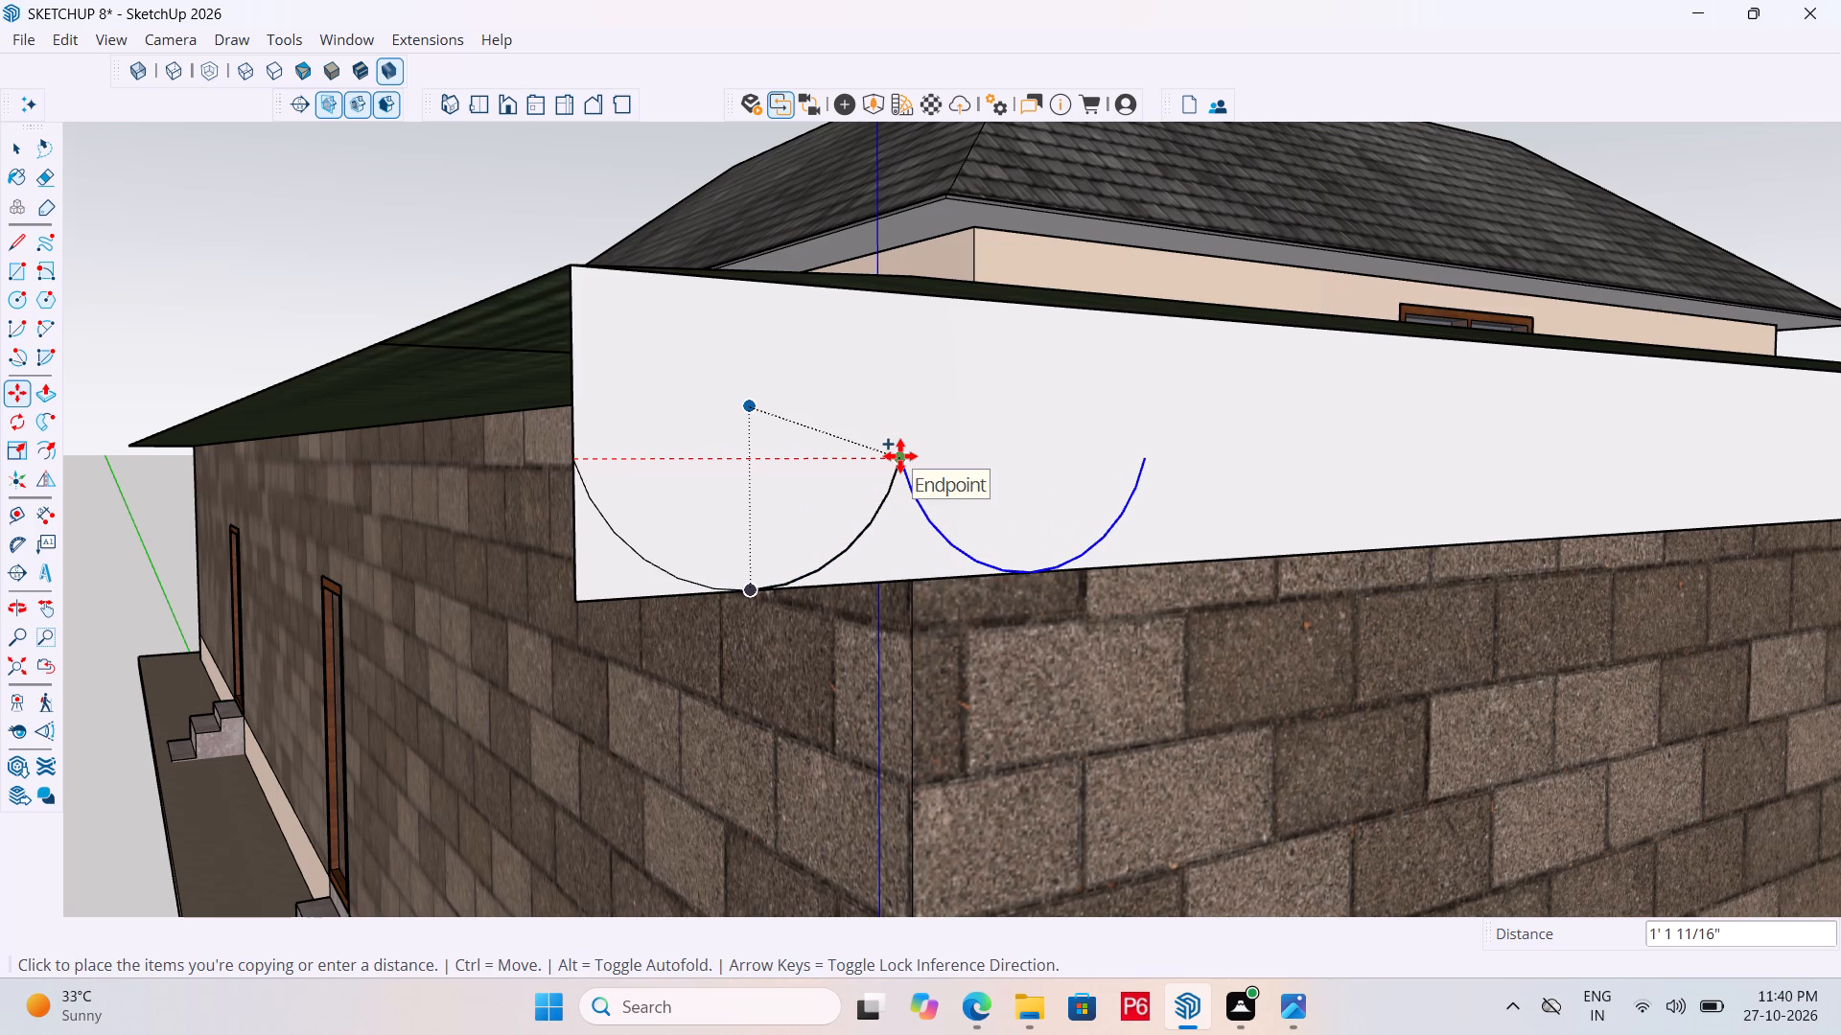
click(900, 456)
click(902, 456)
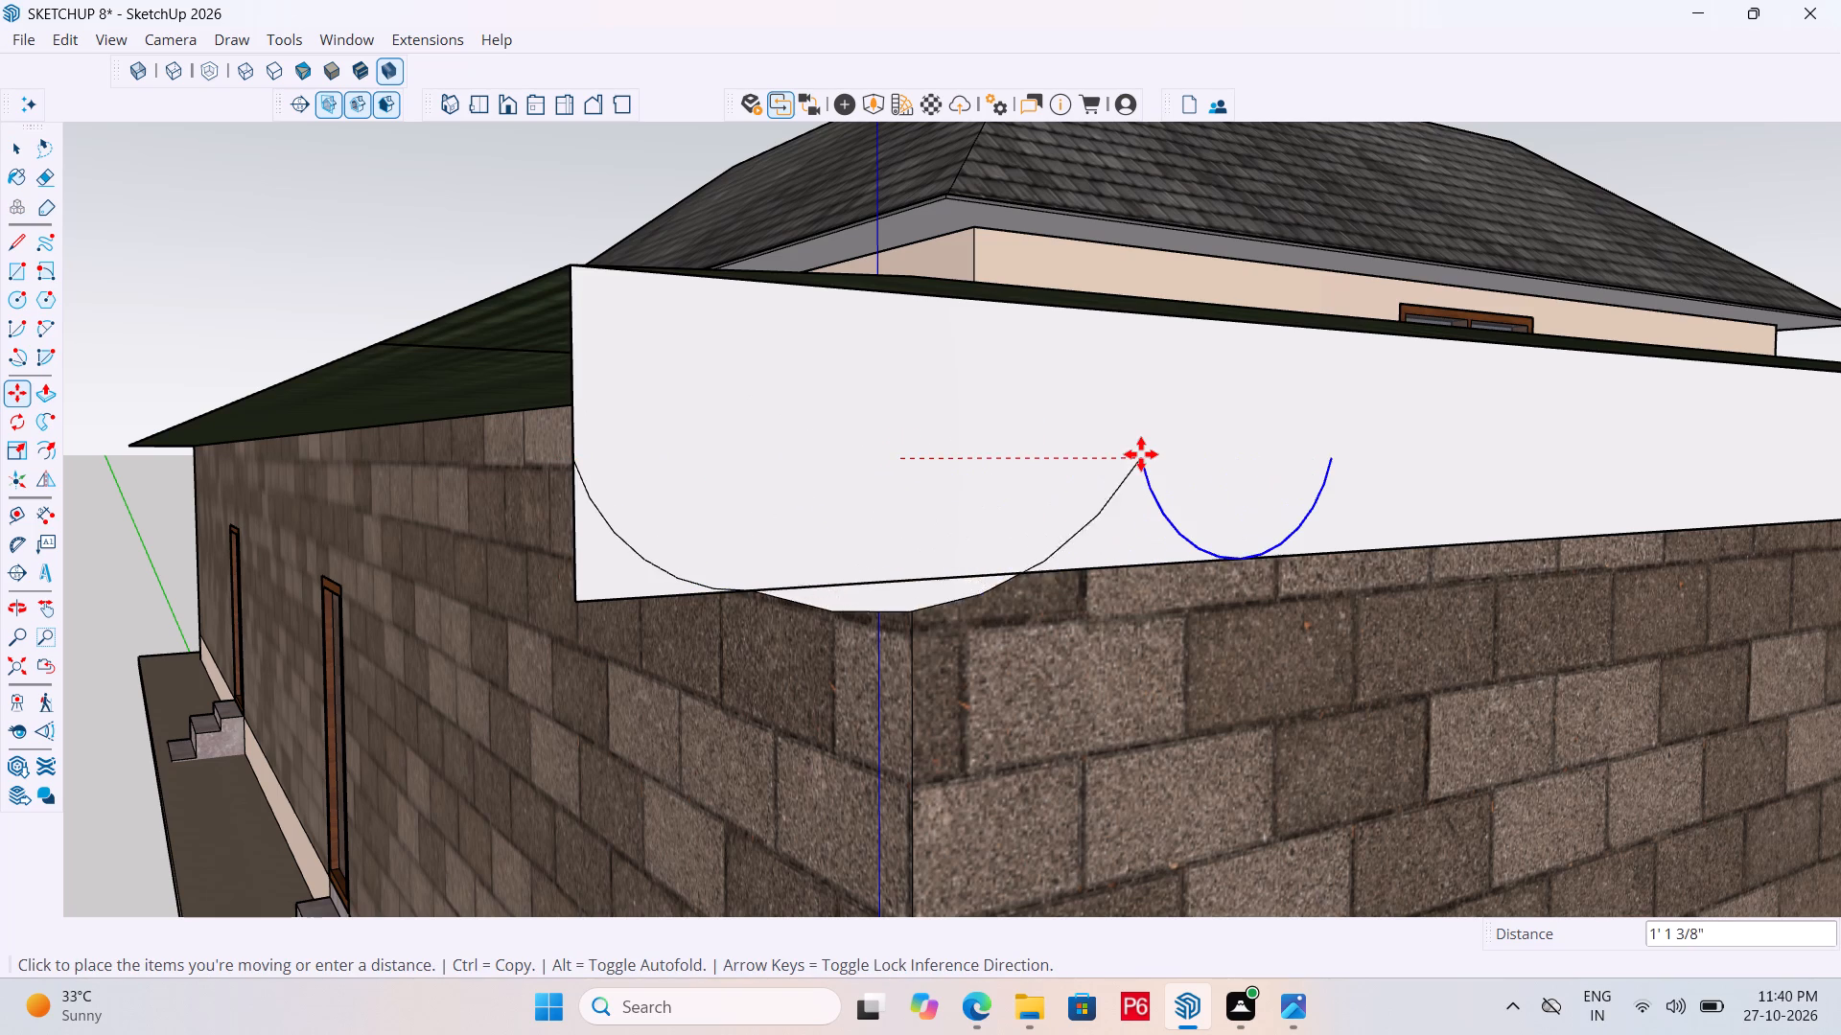
click(1146, 461)
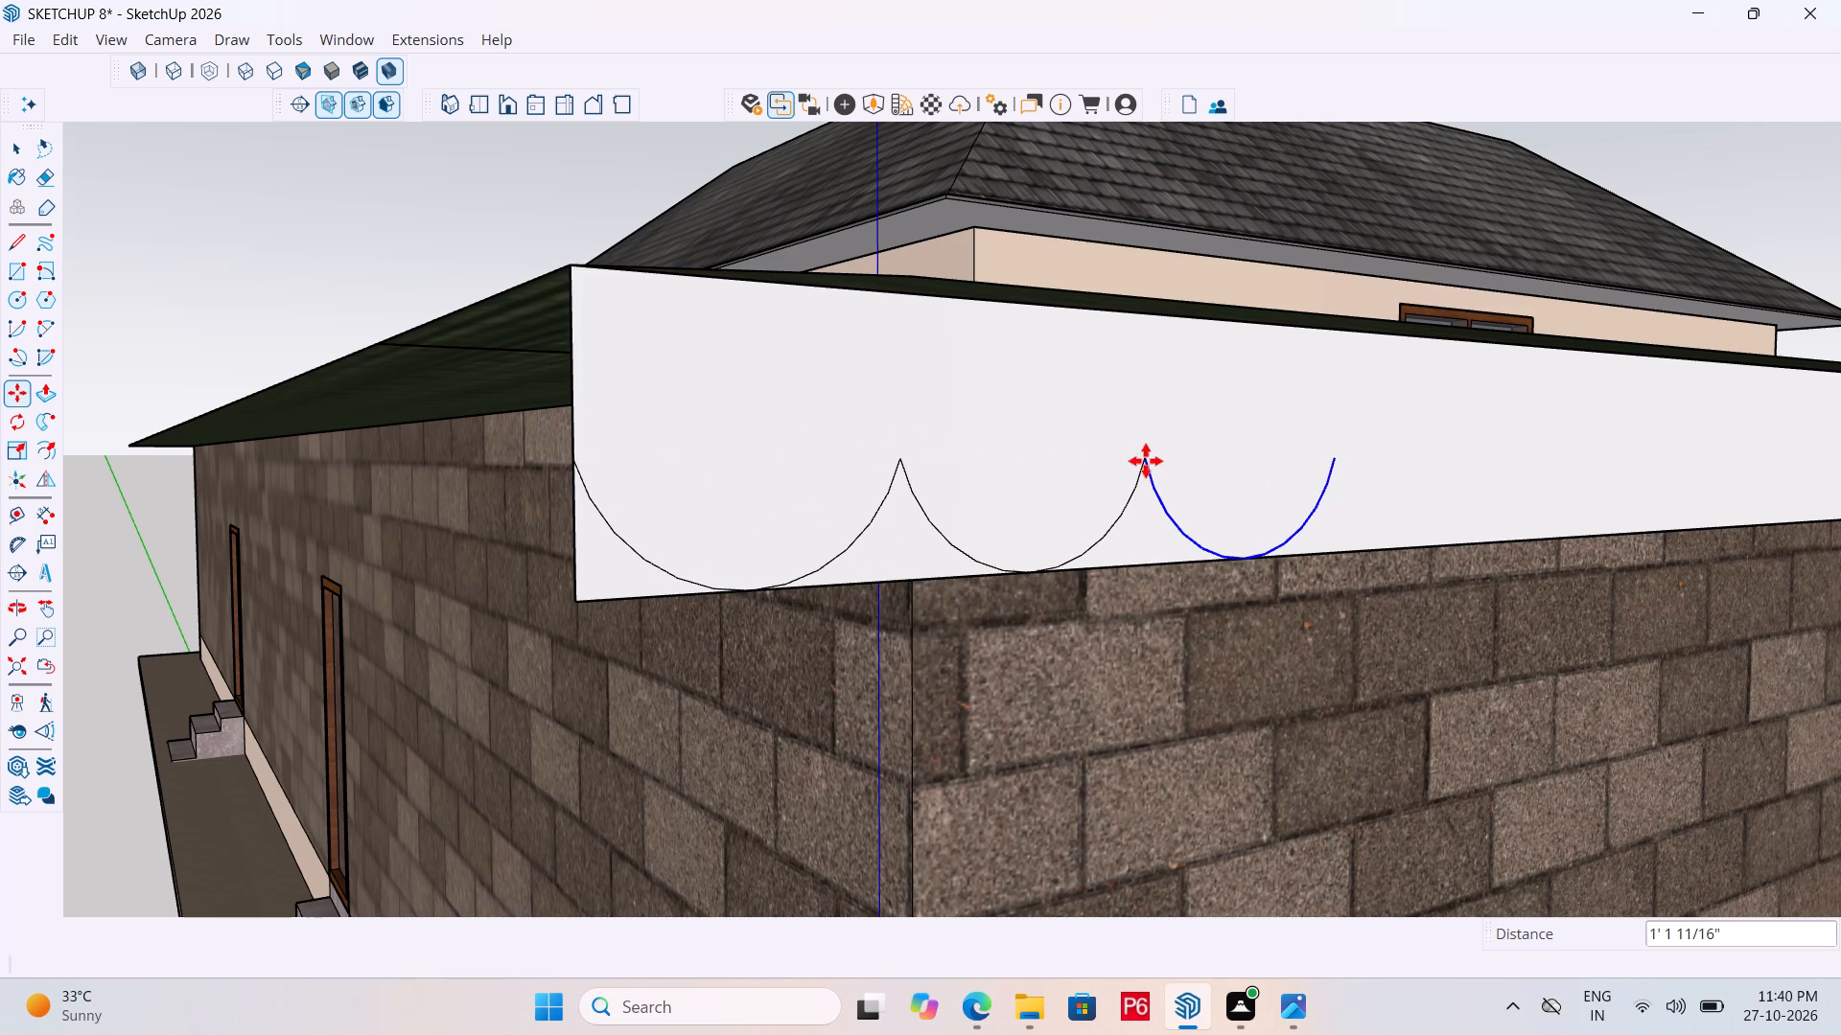
click(1146, 461)
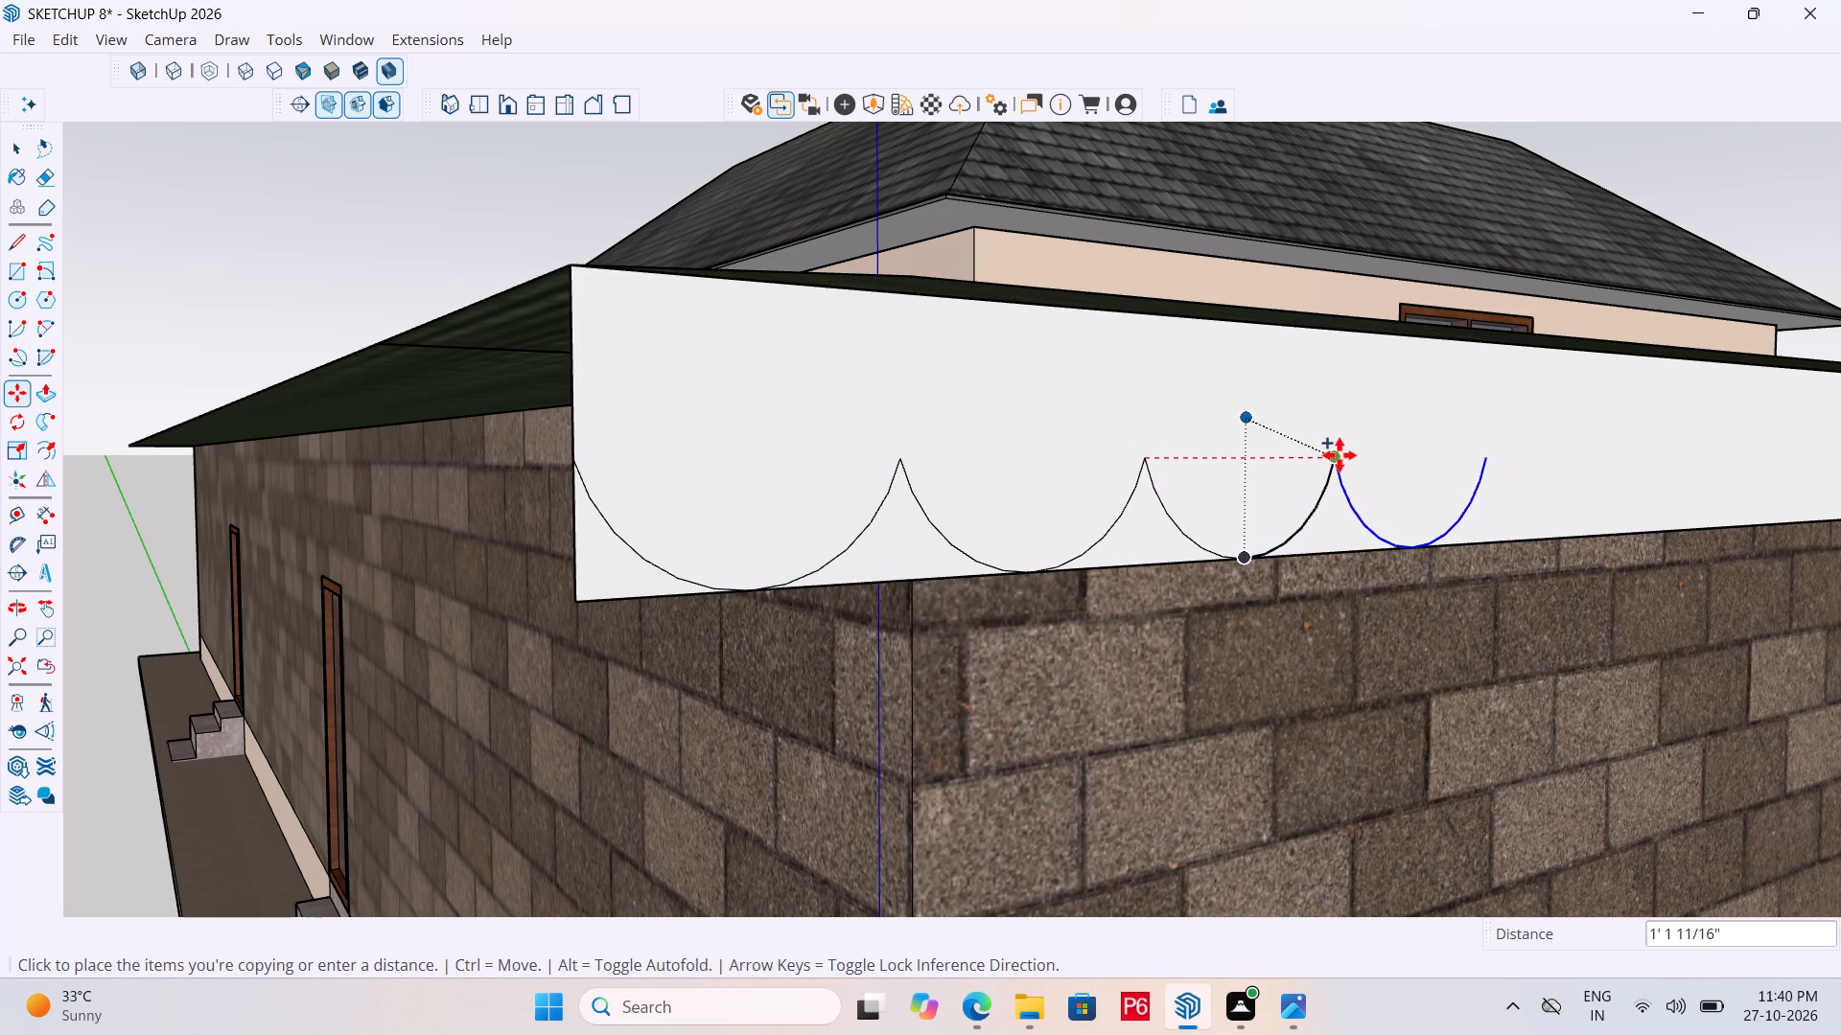
click(1340, 455)
scroll(957, 499, down, 6)
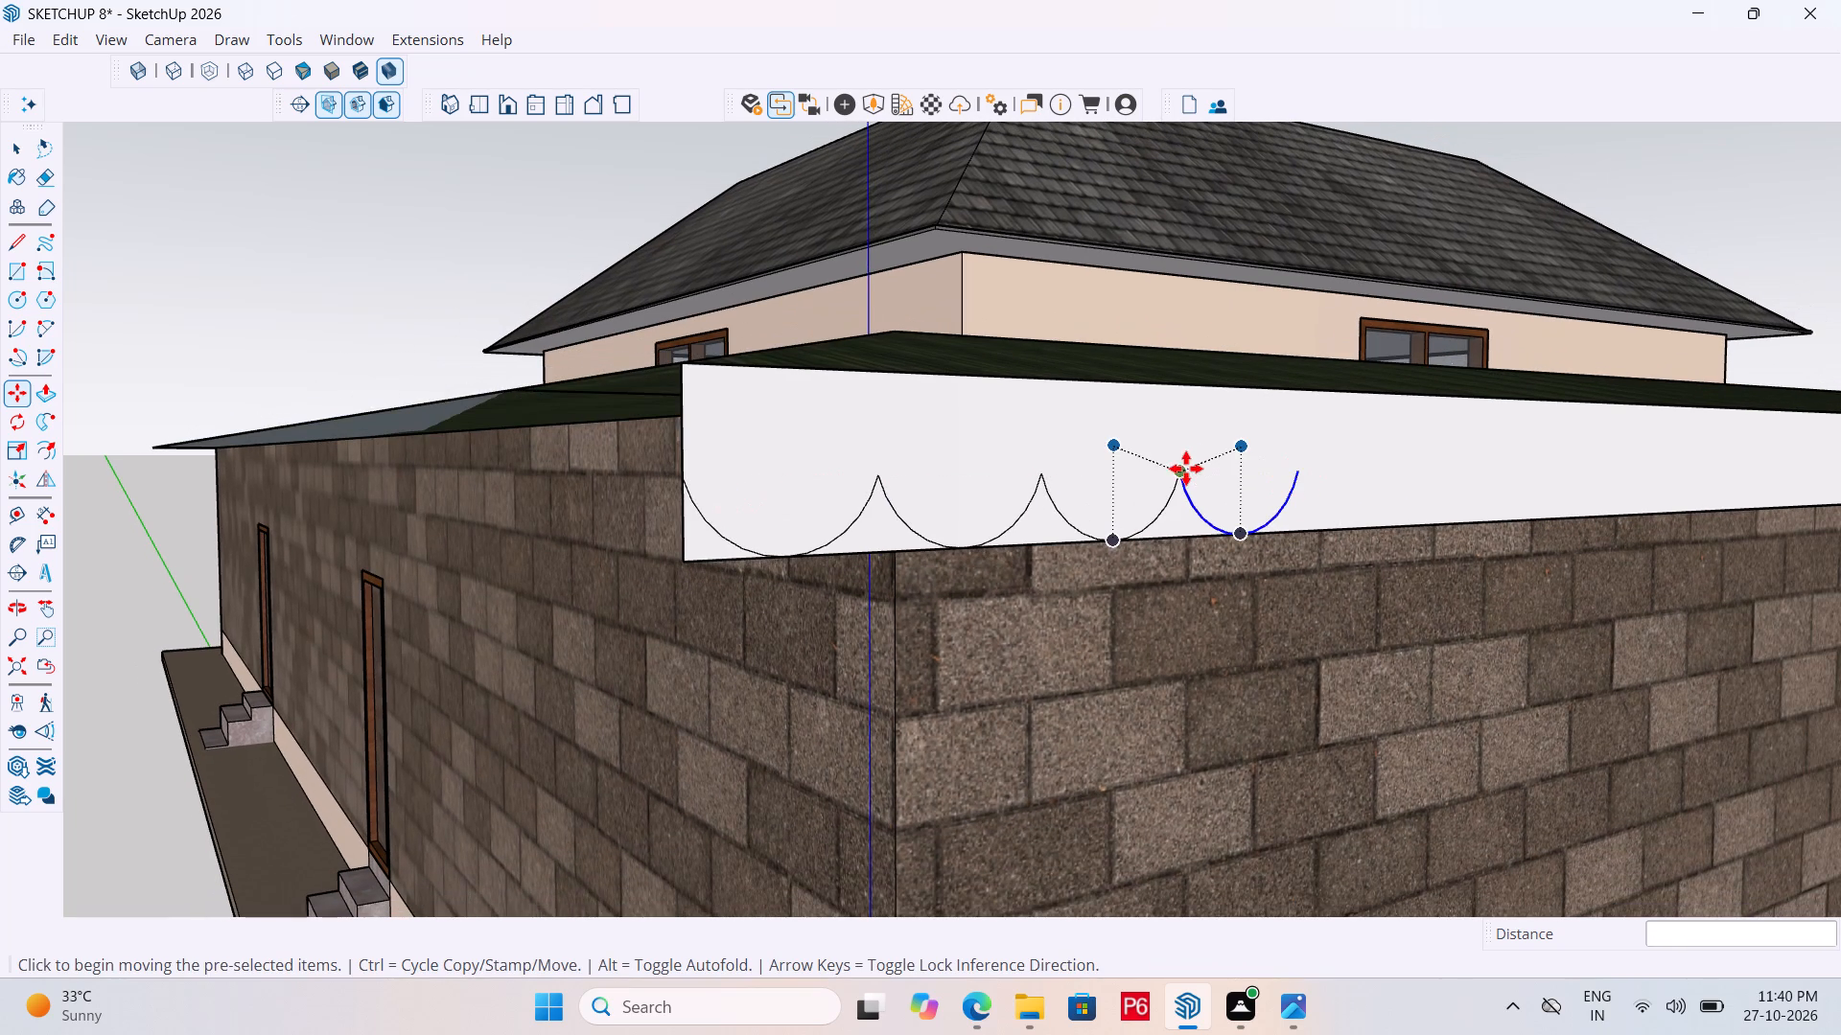
double_click(1178, 469)
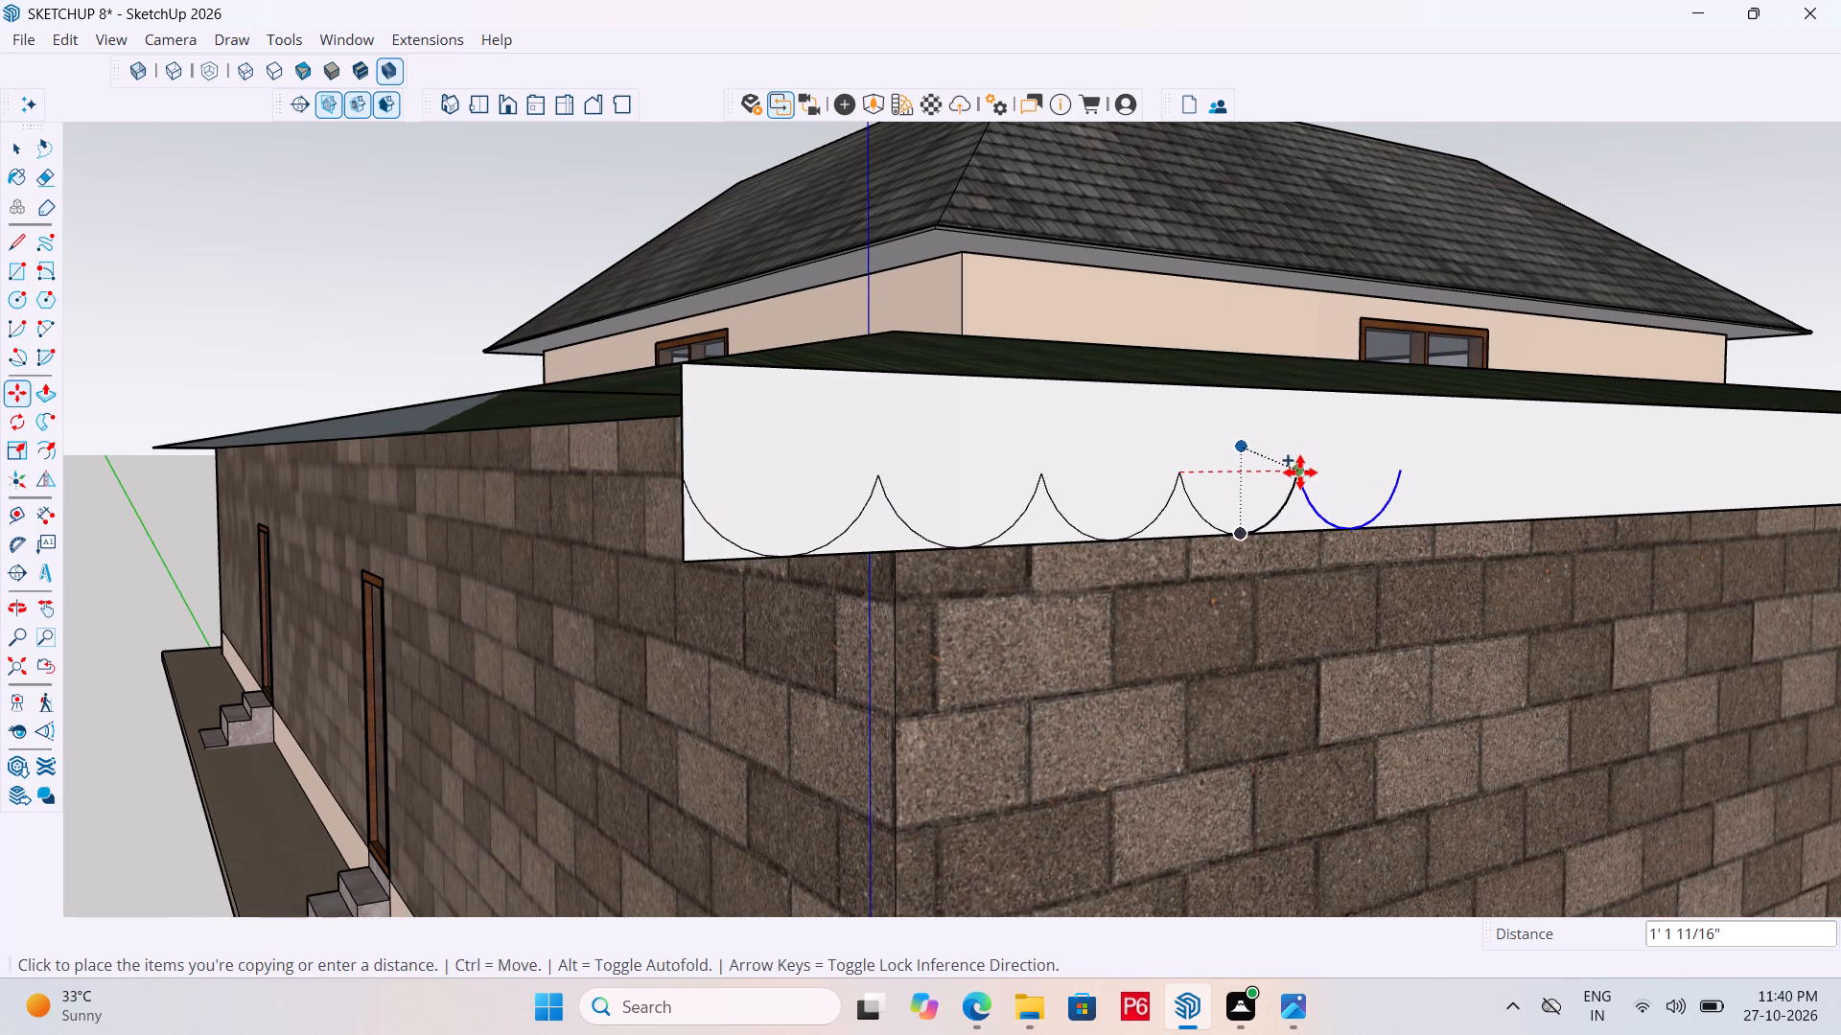
click(1300, 472)
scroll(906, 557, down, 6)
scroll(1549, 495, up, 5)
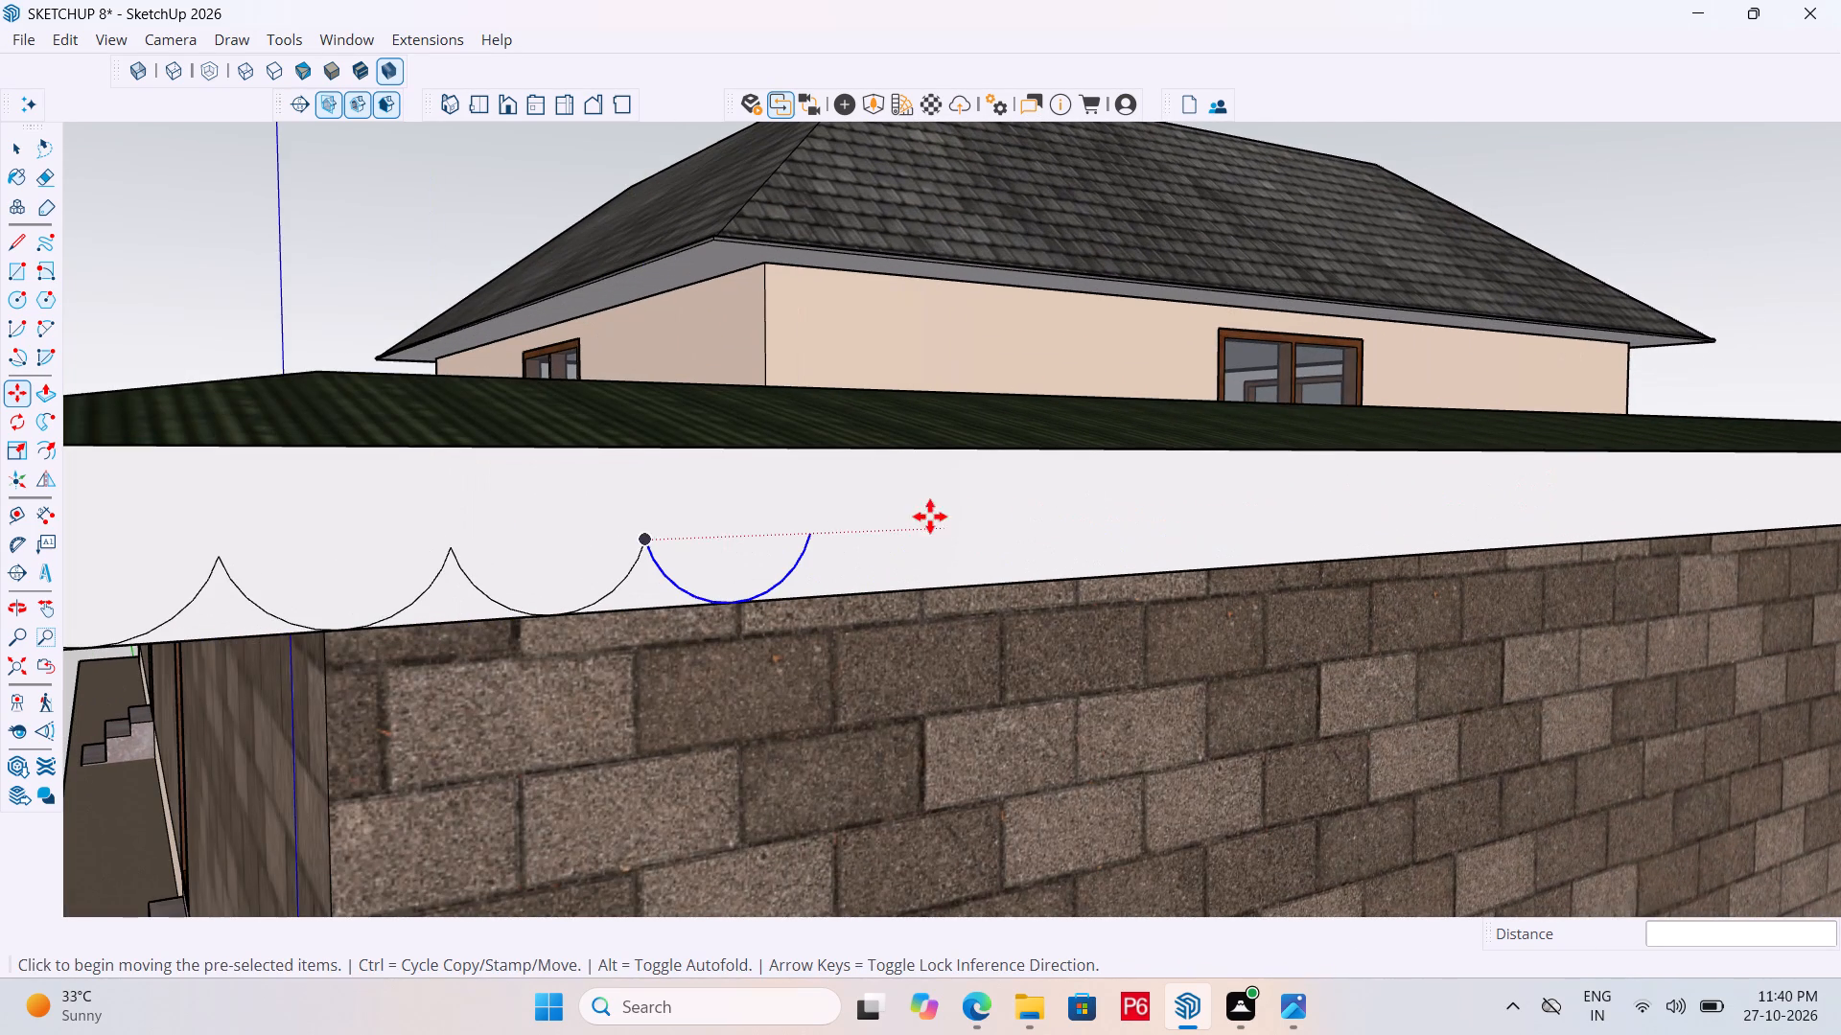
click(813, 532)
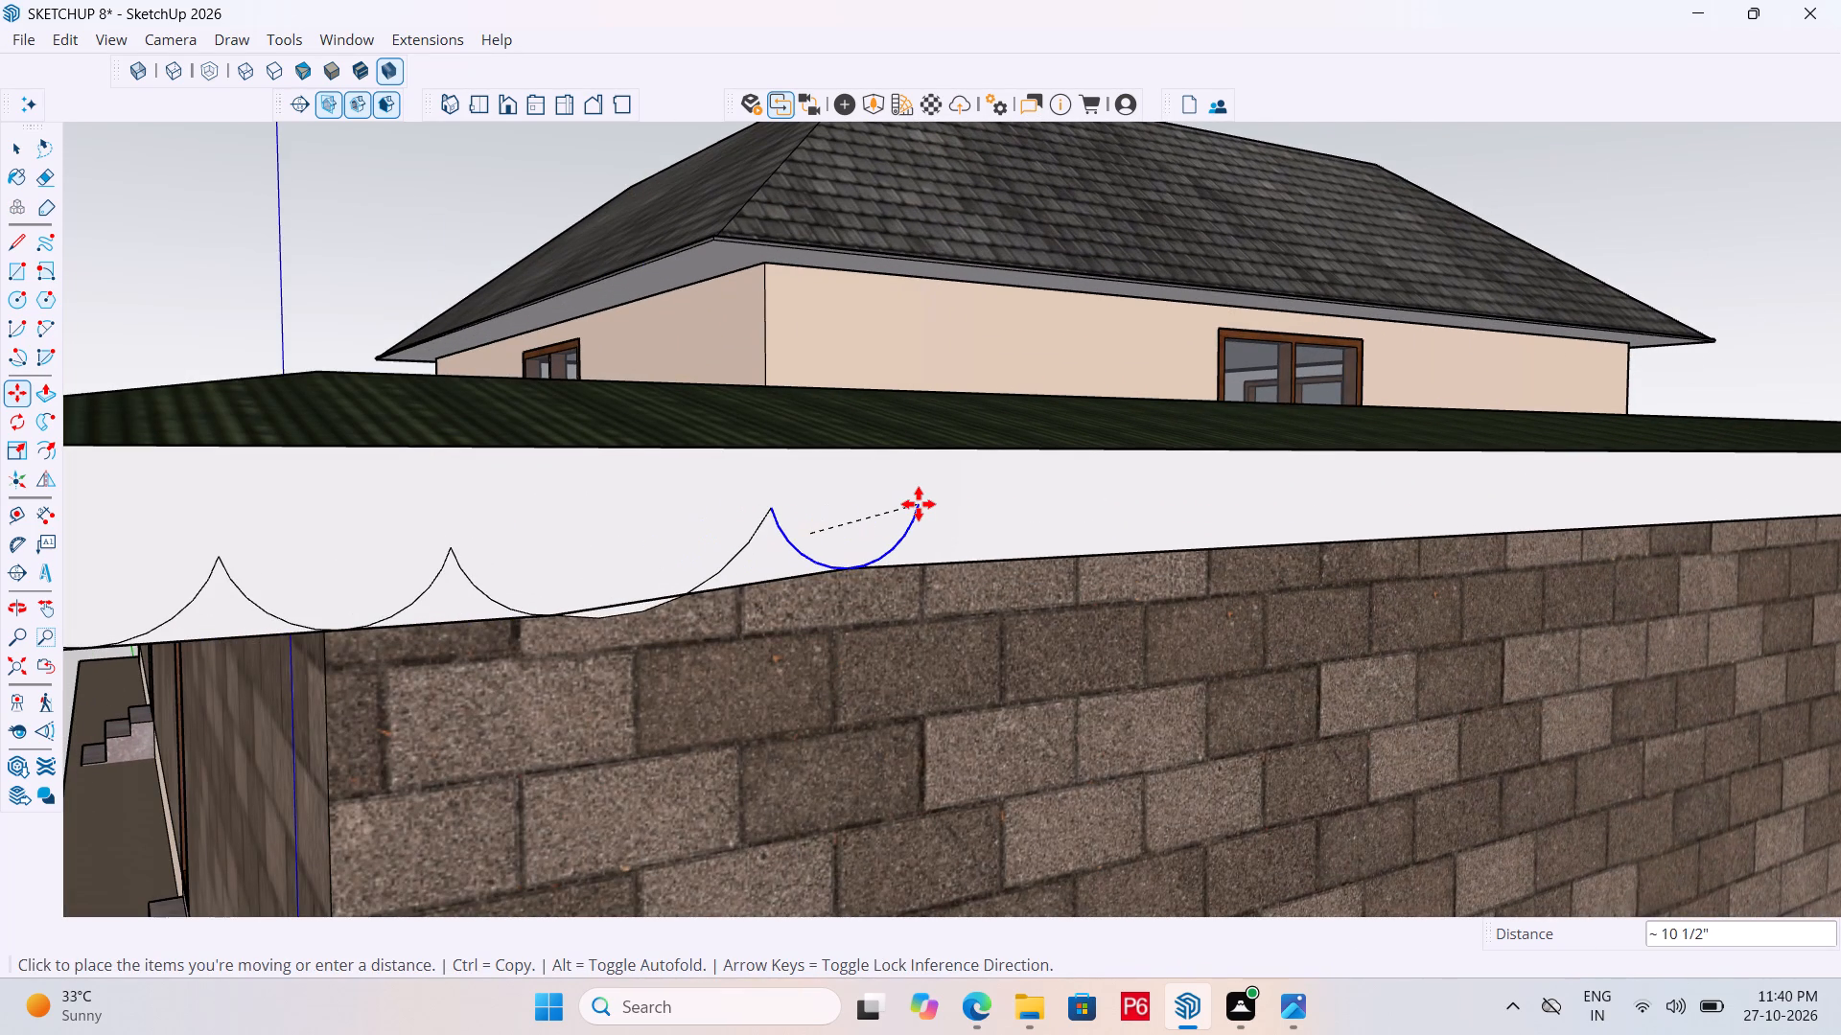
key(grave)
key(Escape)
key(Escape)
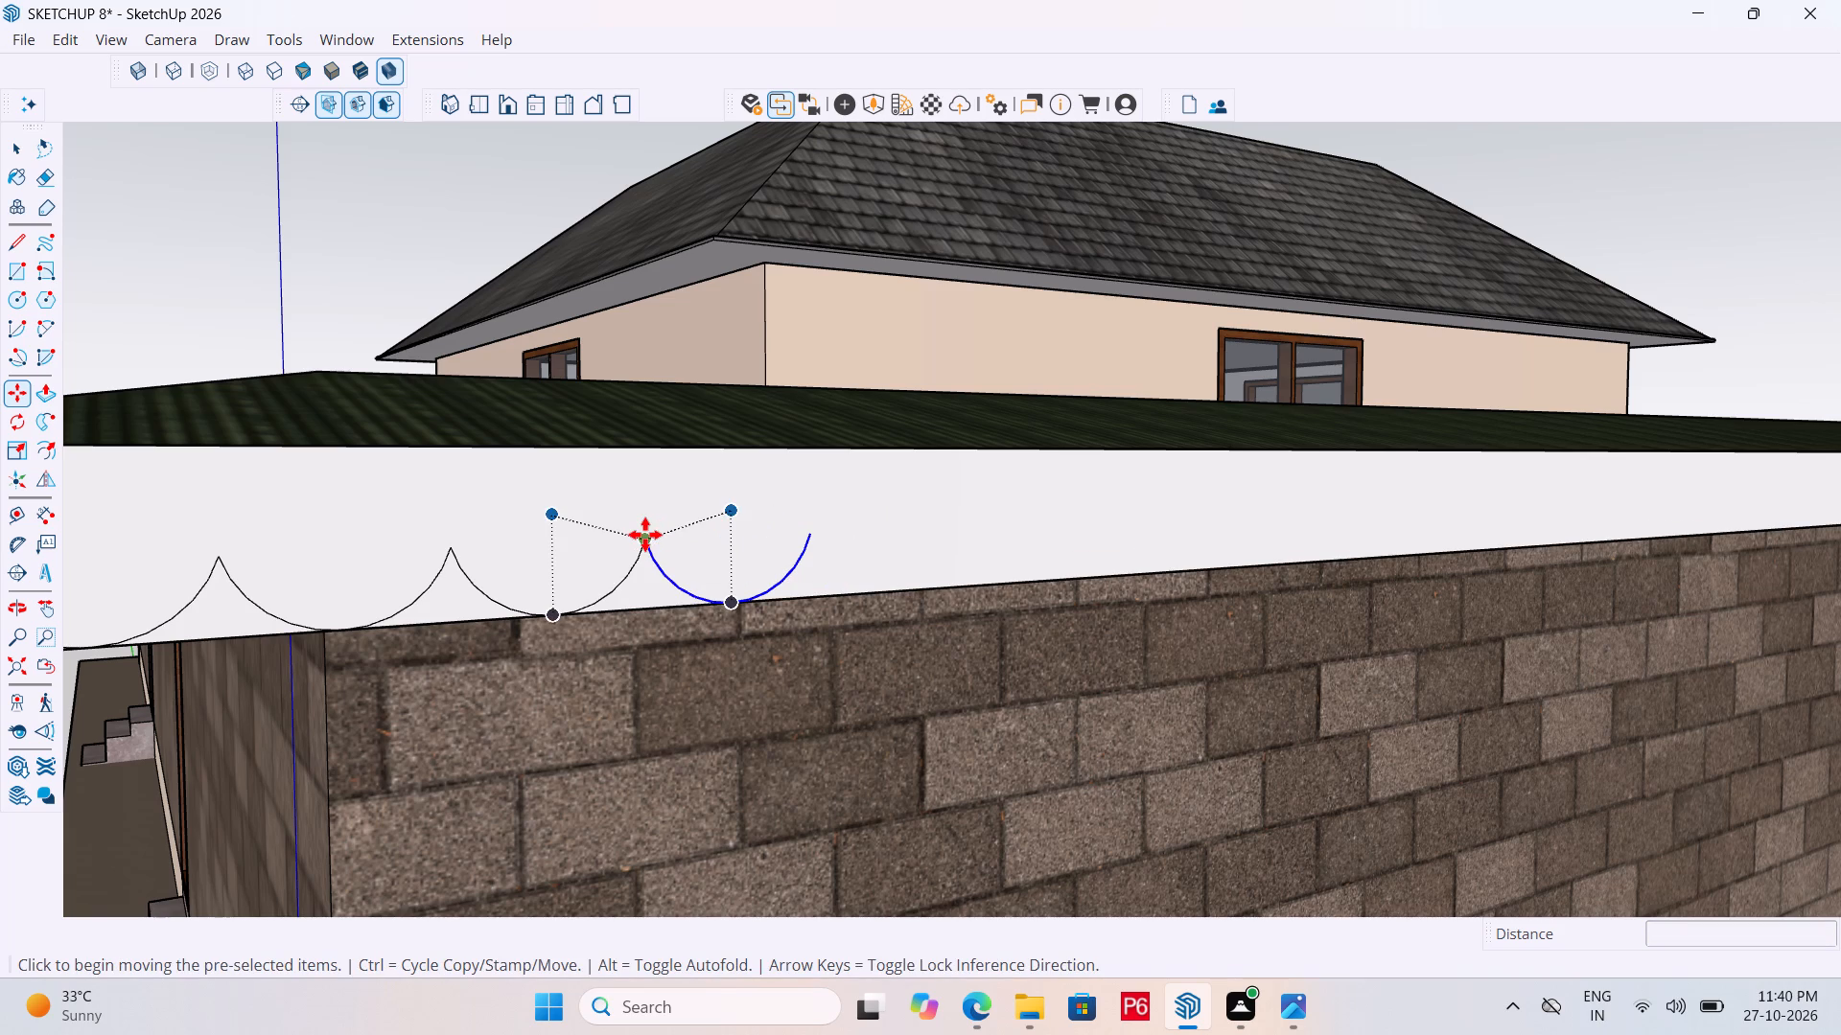
Copy the last fascia arc end to end three more times along the front fascia at 1' 1 11/16" spacing.
click(645, 535)
double_click(813, 537)
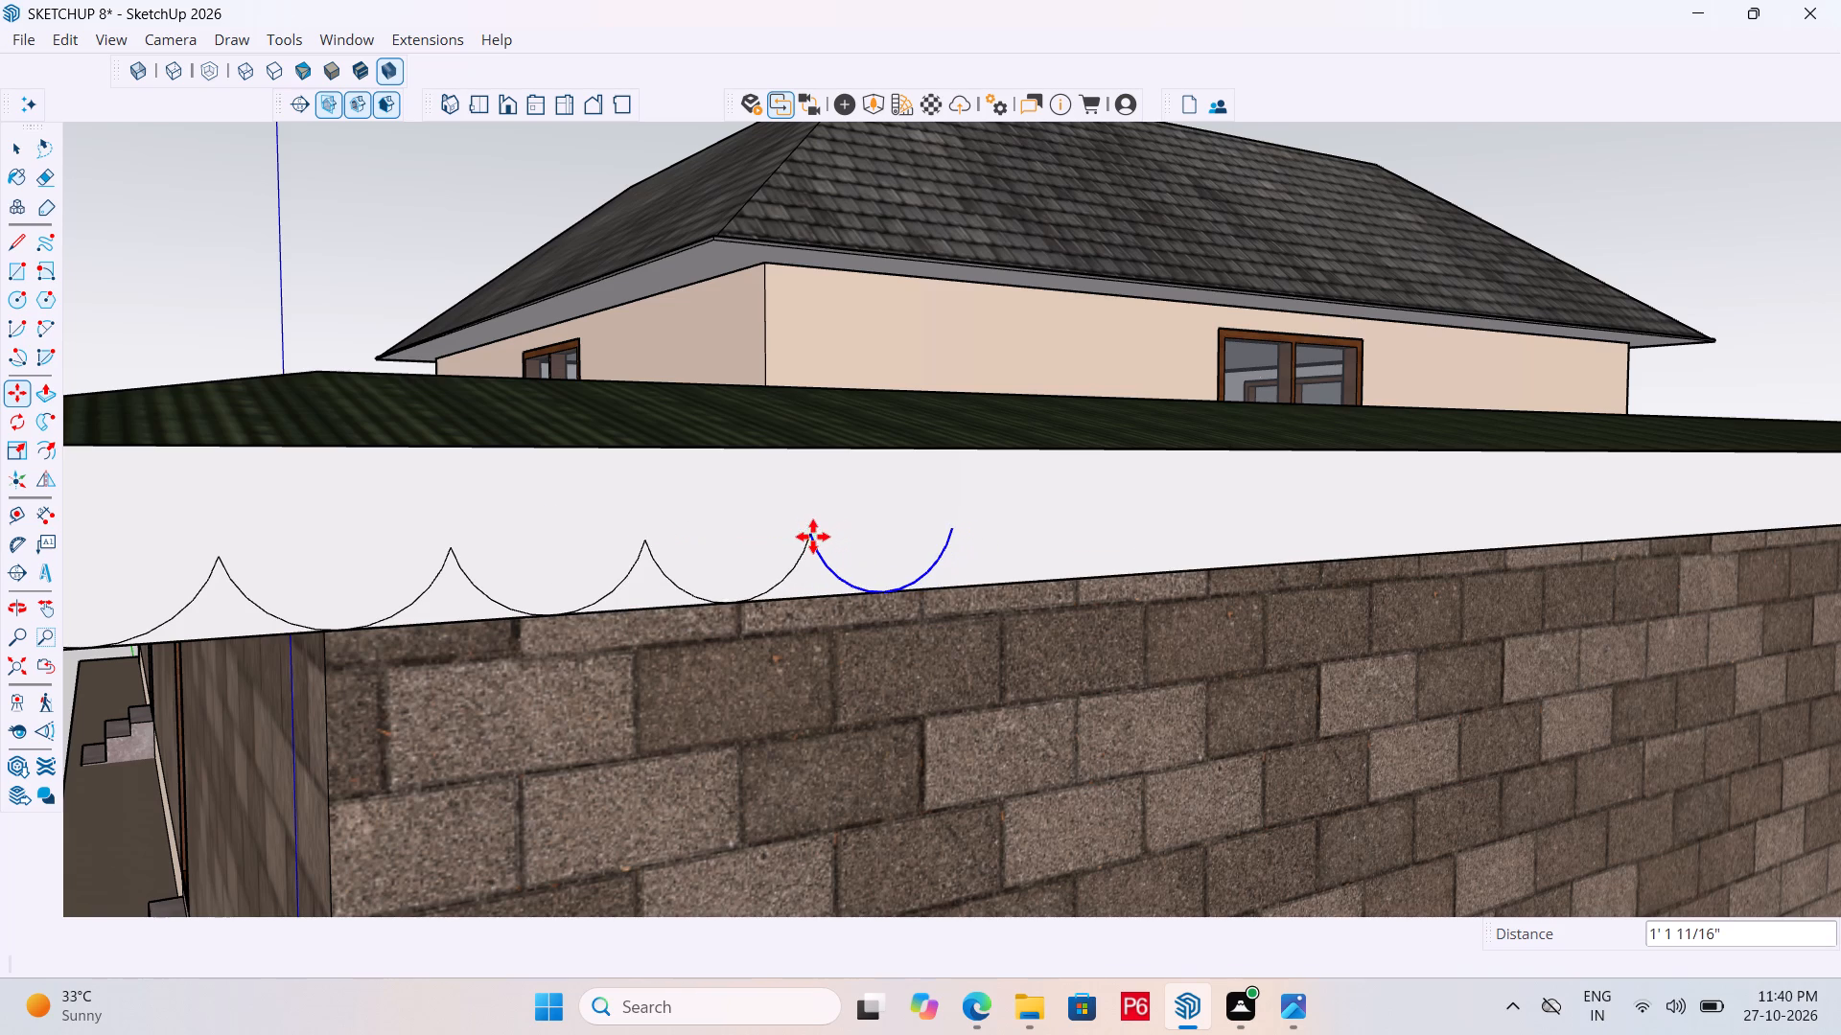
click(815, 535)
click(951, 531)
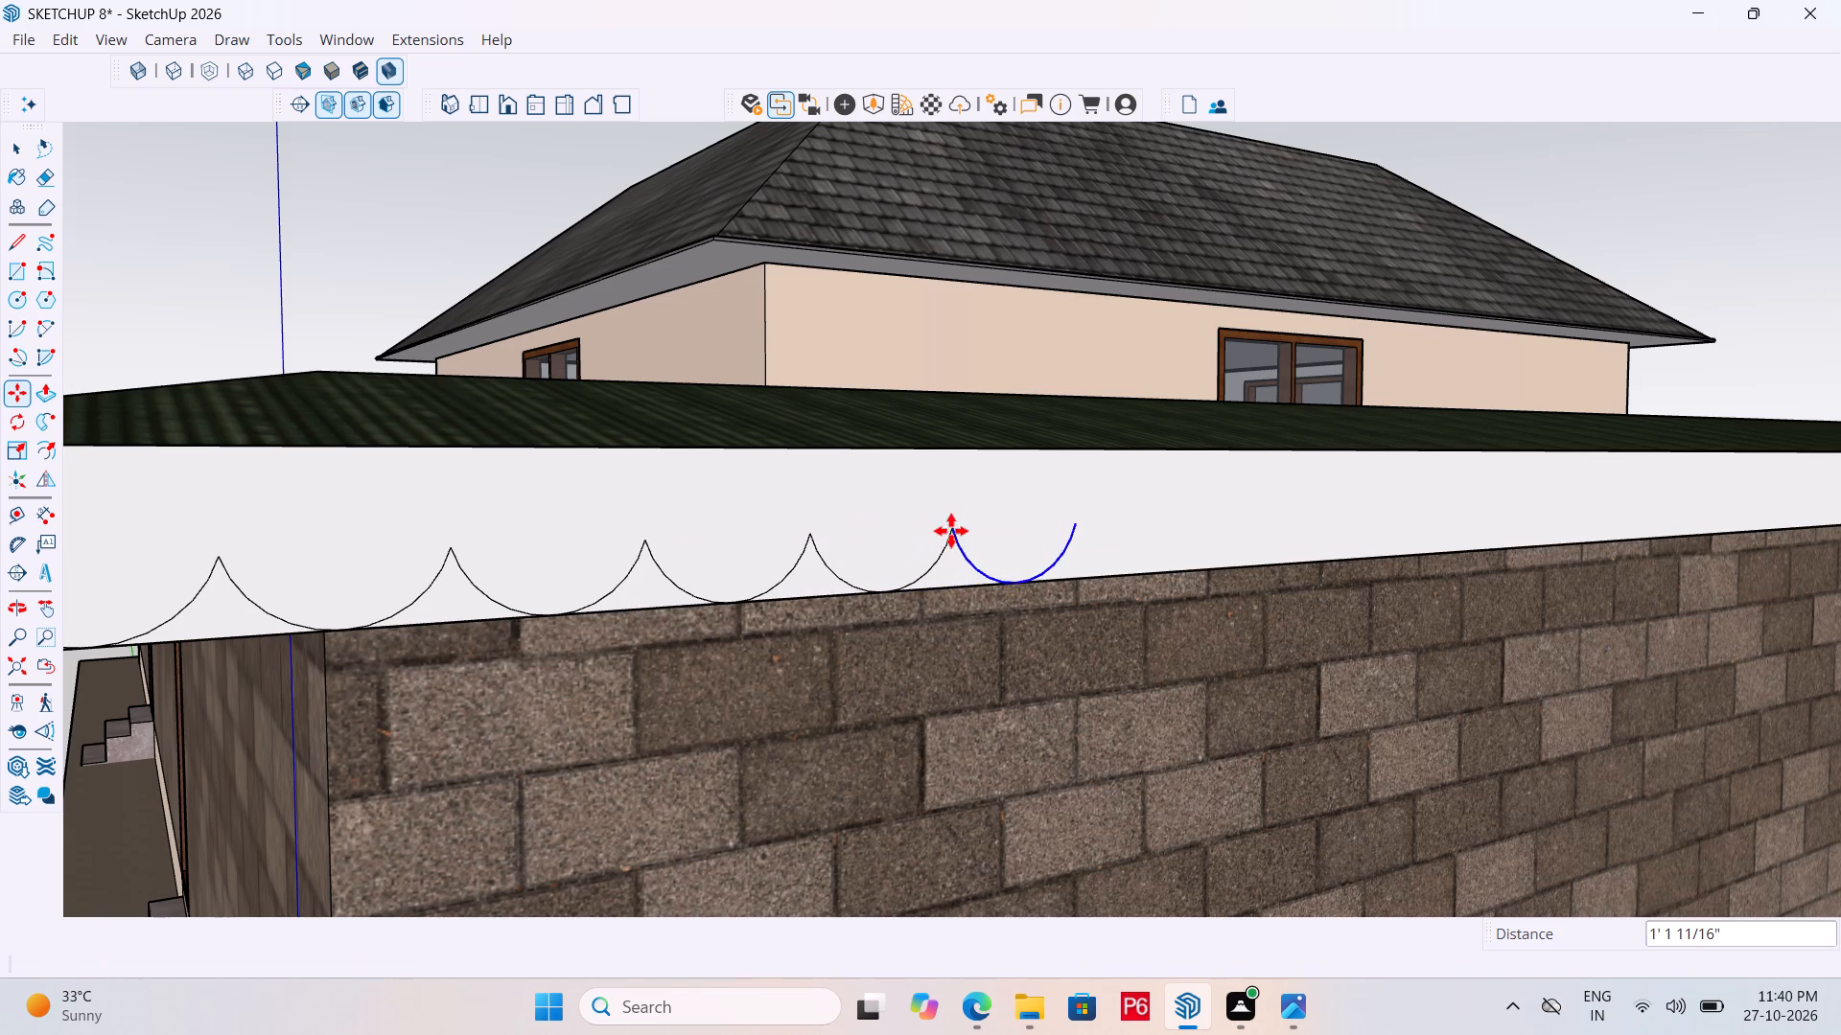
double_click(956, 531)
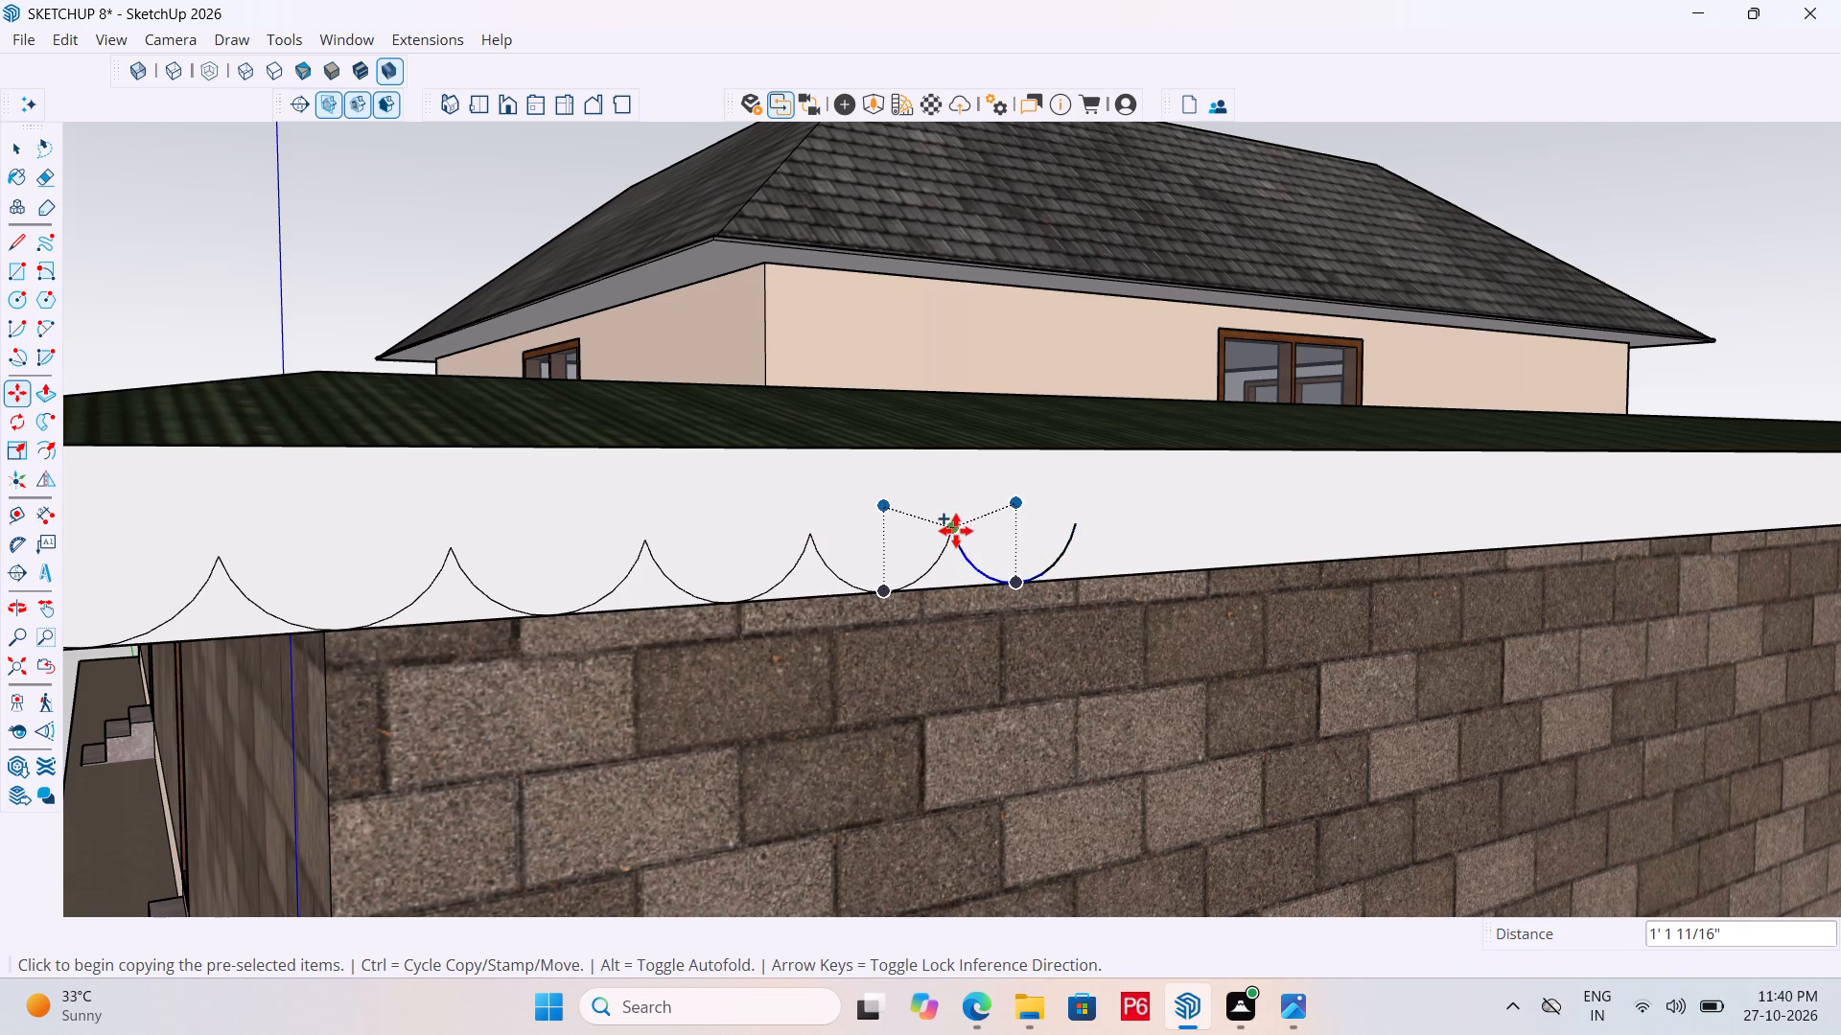
click(1070, 527)
scroll(804, 583, down, 6)
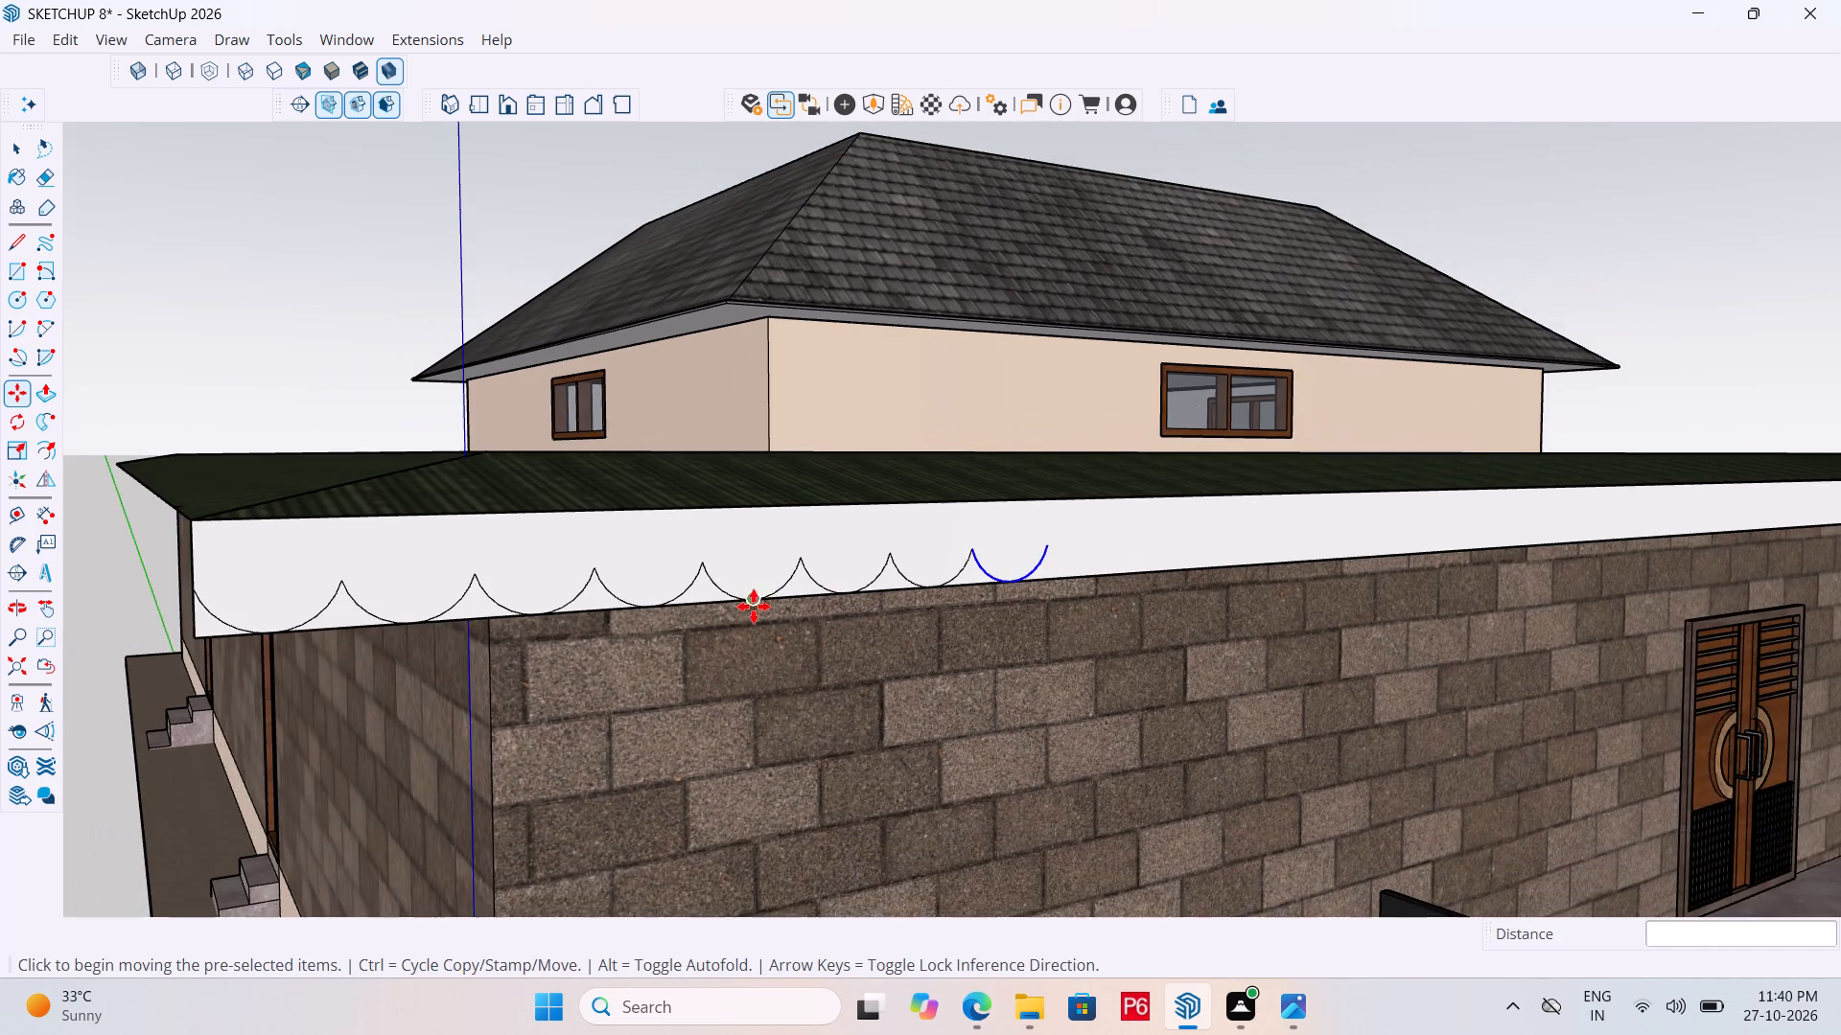
scroll(804, 576, down, 6)
scroll(961, 578, up, 9)
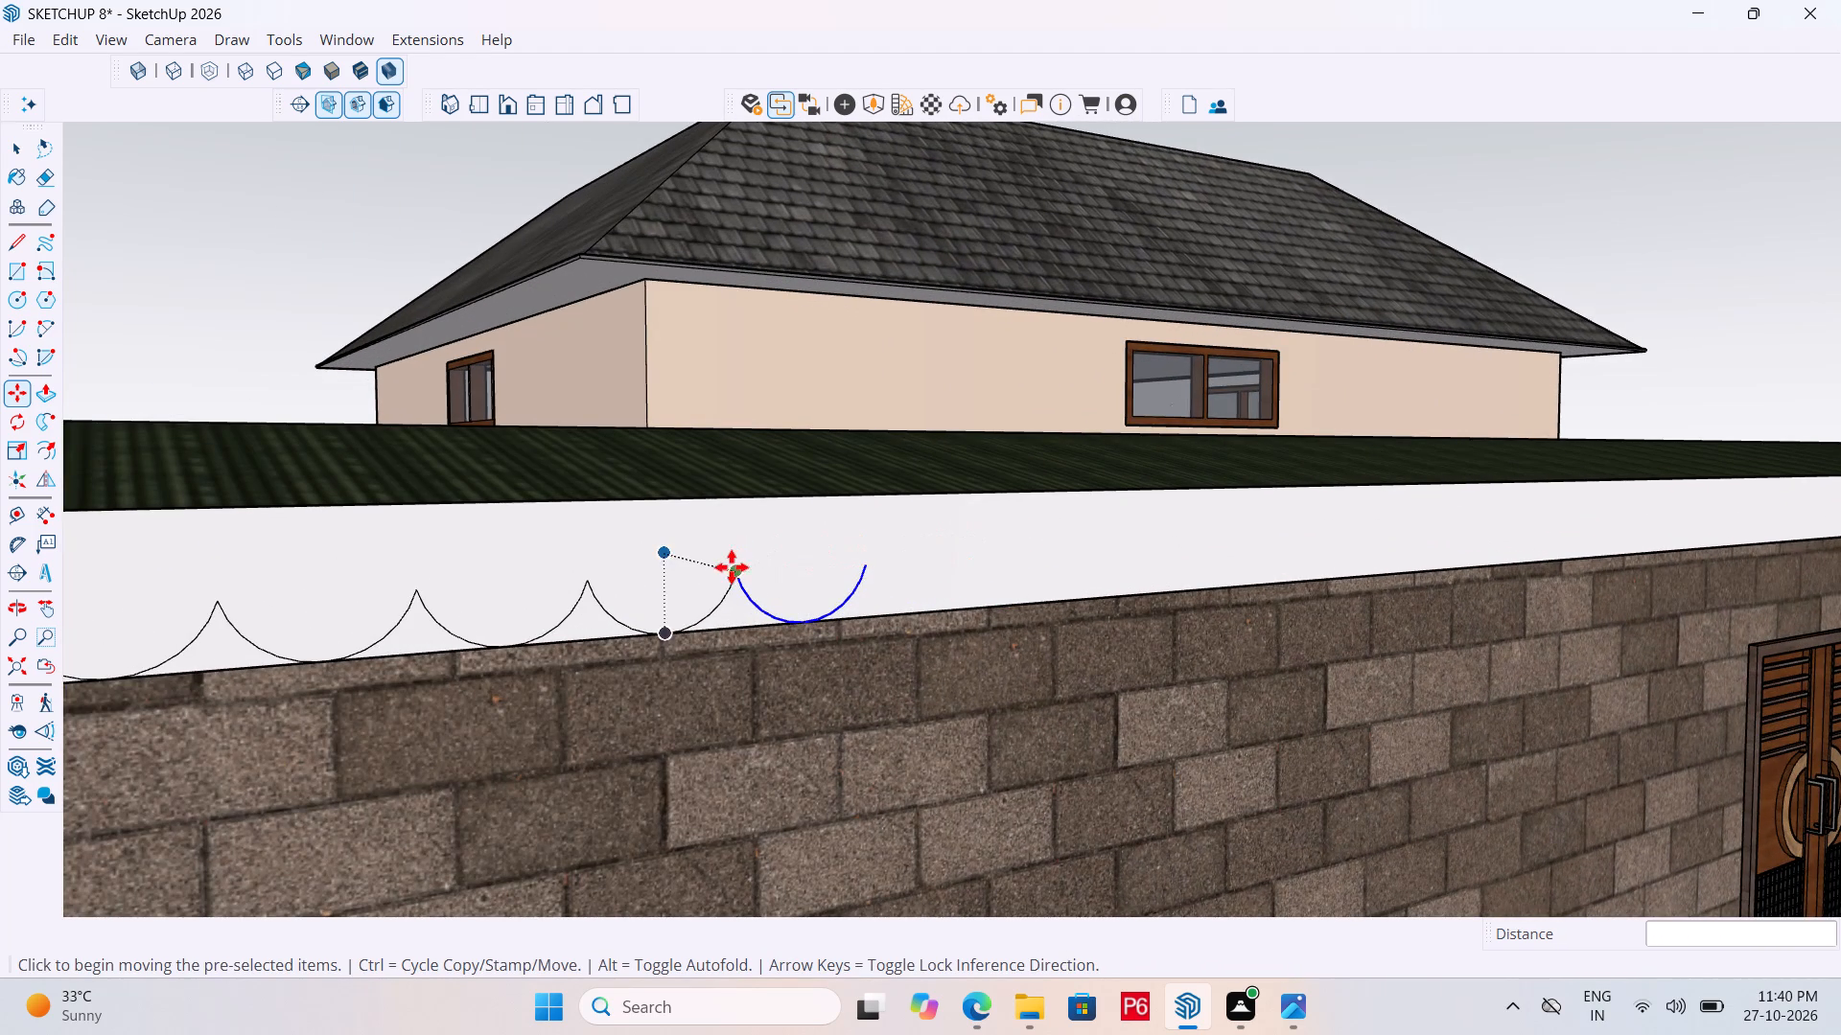
Copy the last fascia arc end to end four more times along the front fascia at 1' 1 11/16" spacing.
click(741, 567)
double_click(864, 567)
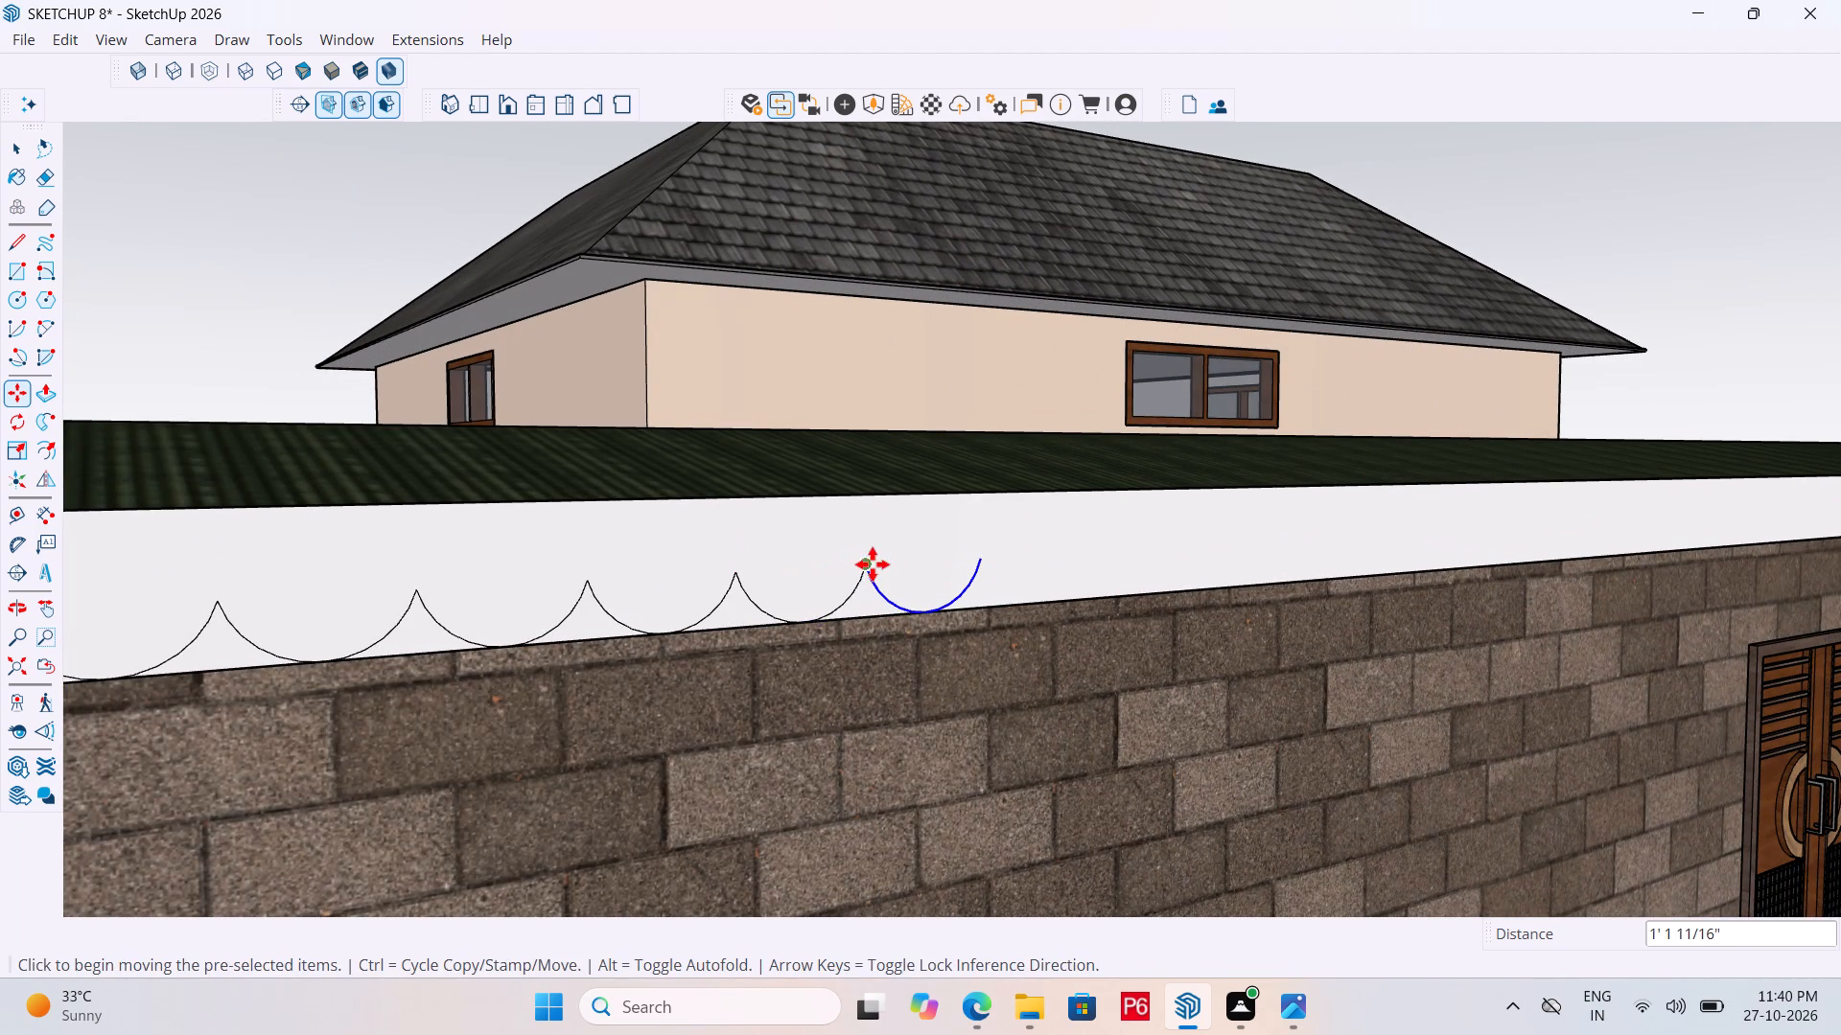
click(867, 564)
double_click(983, 561)
click(983, 561)
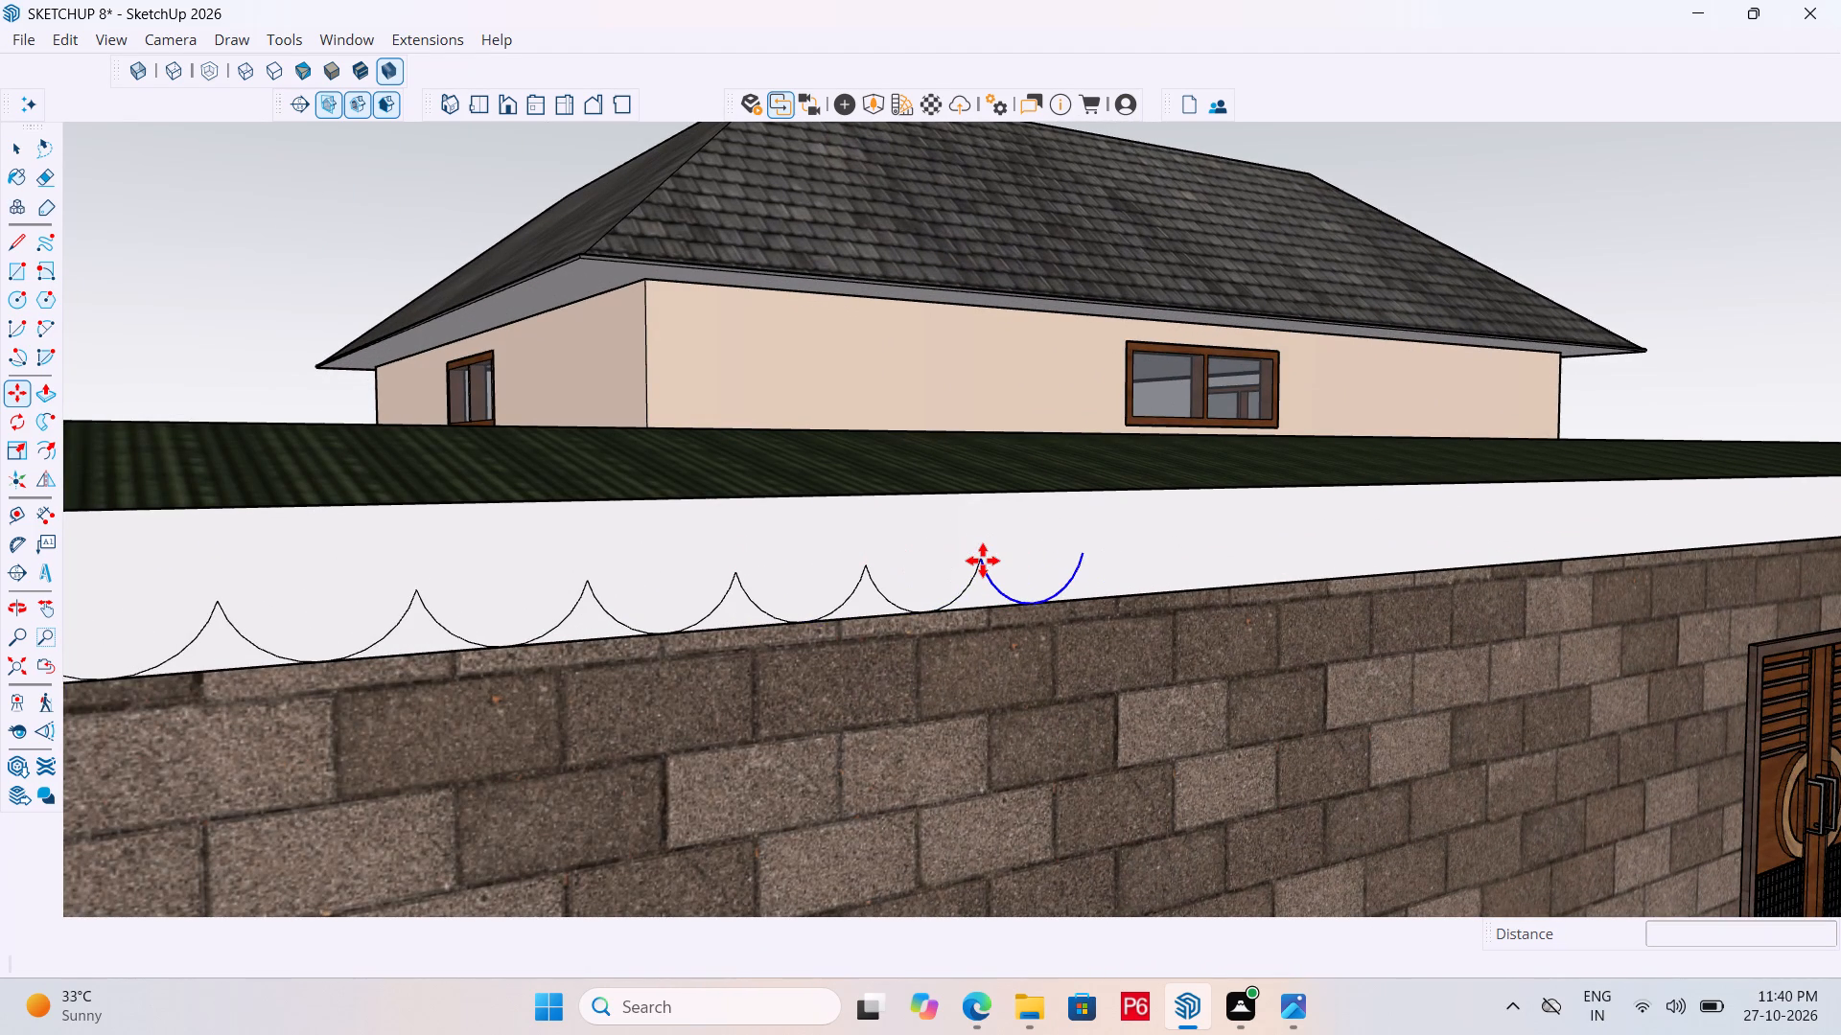
click(1083, 552)
click(1084, 552)
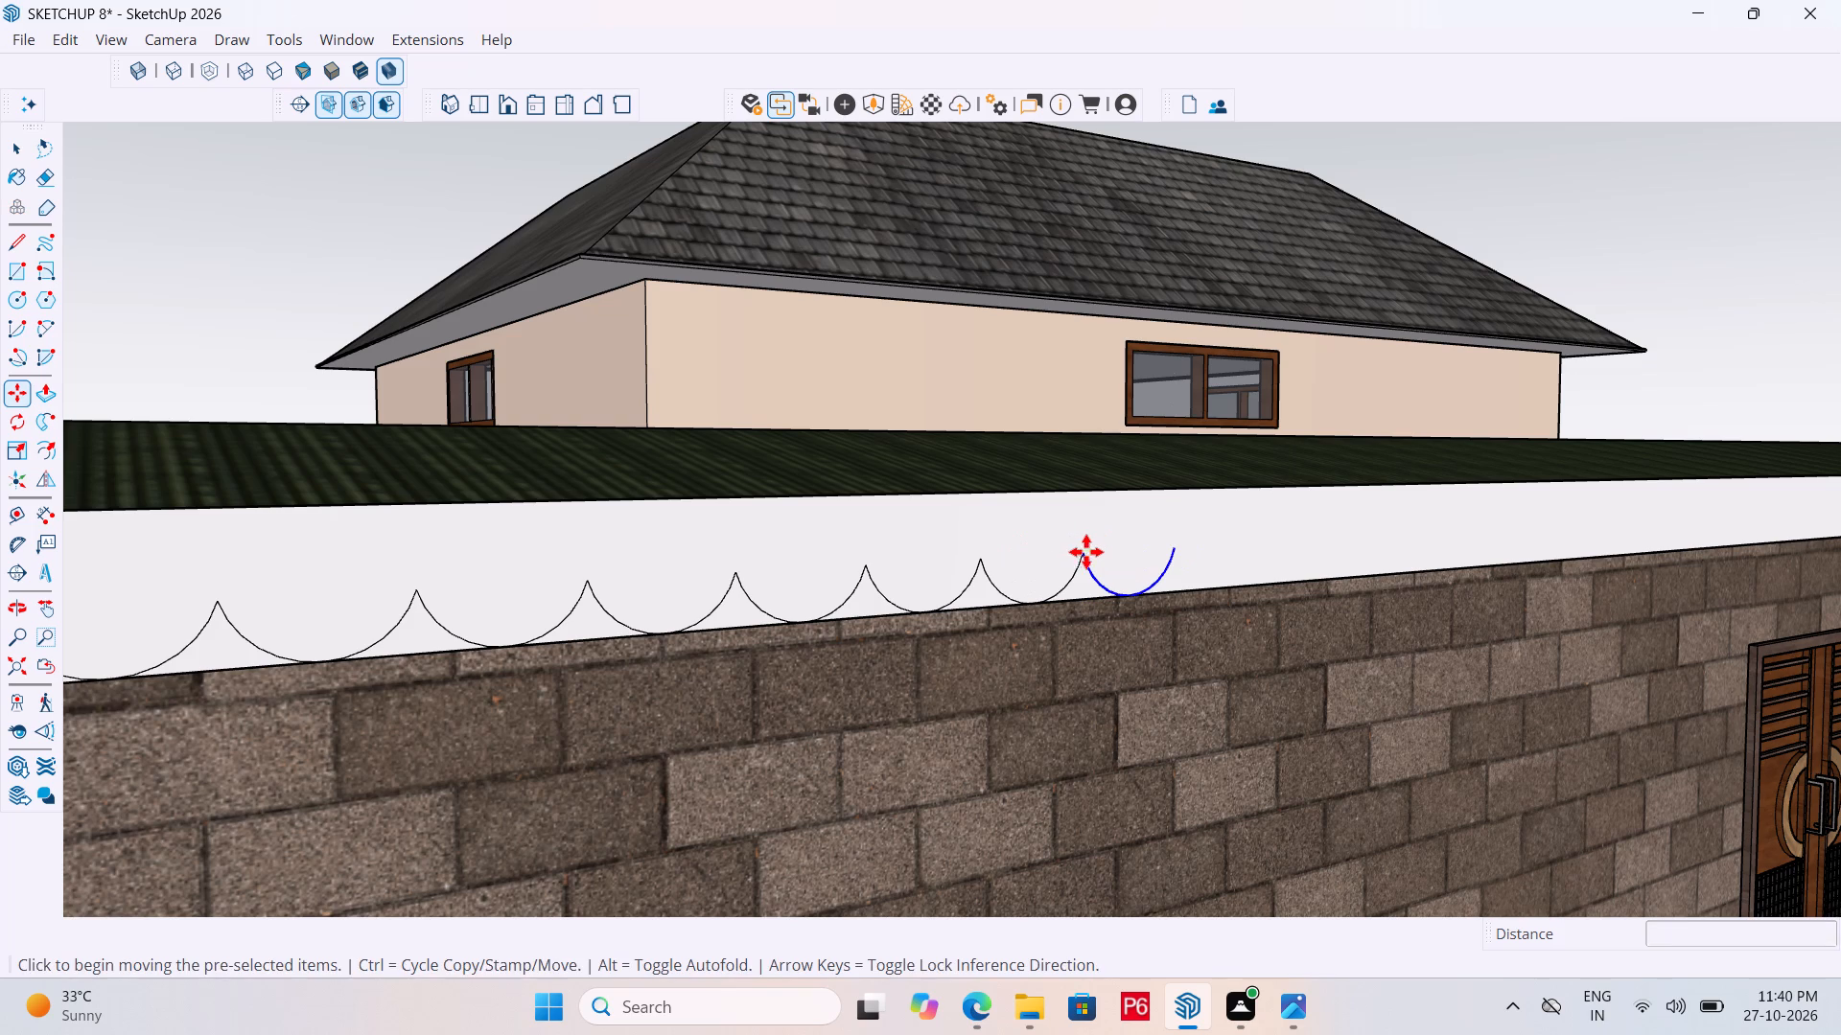
click(1173, 546)
Continue the scalloped row with three more end-to-end copies of the last fascia arc at 1' 1 11/16" spacing.
scroll(844, 617, down, 3)
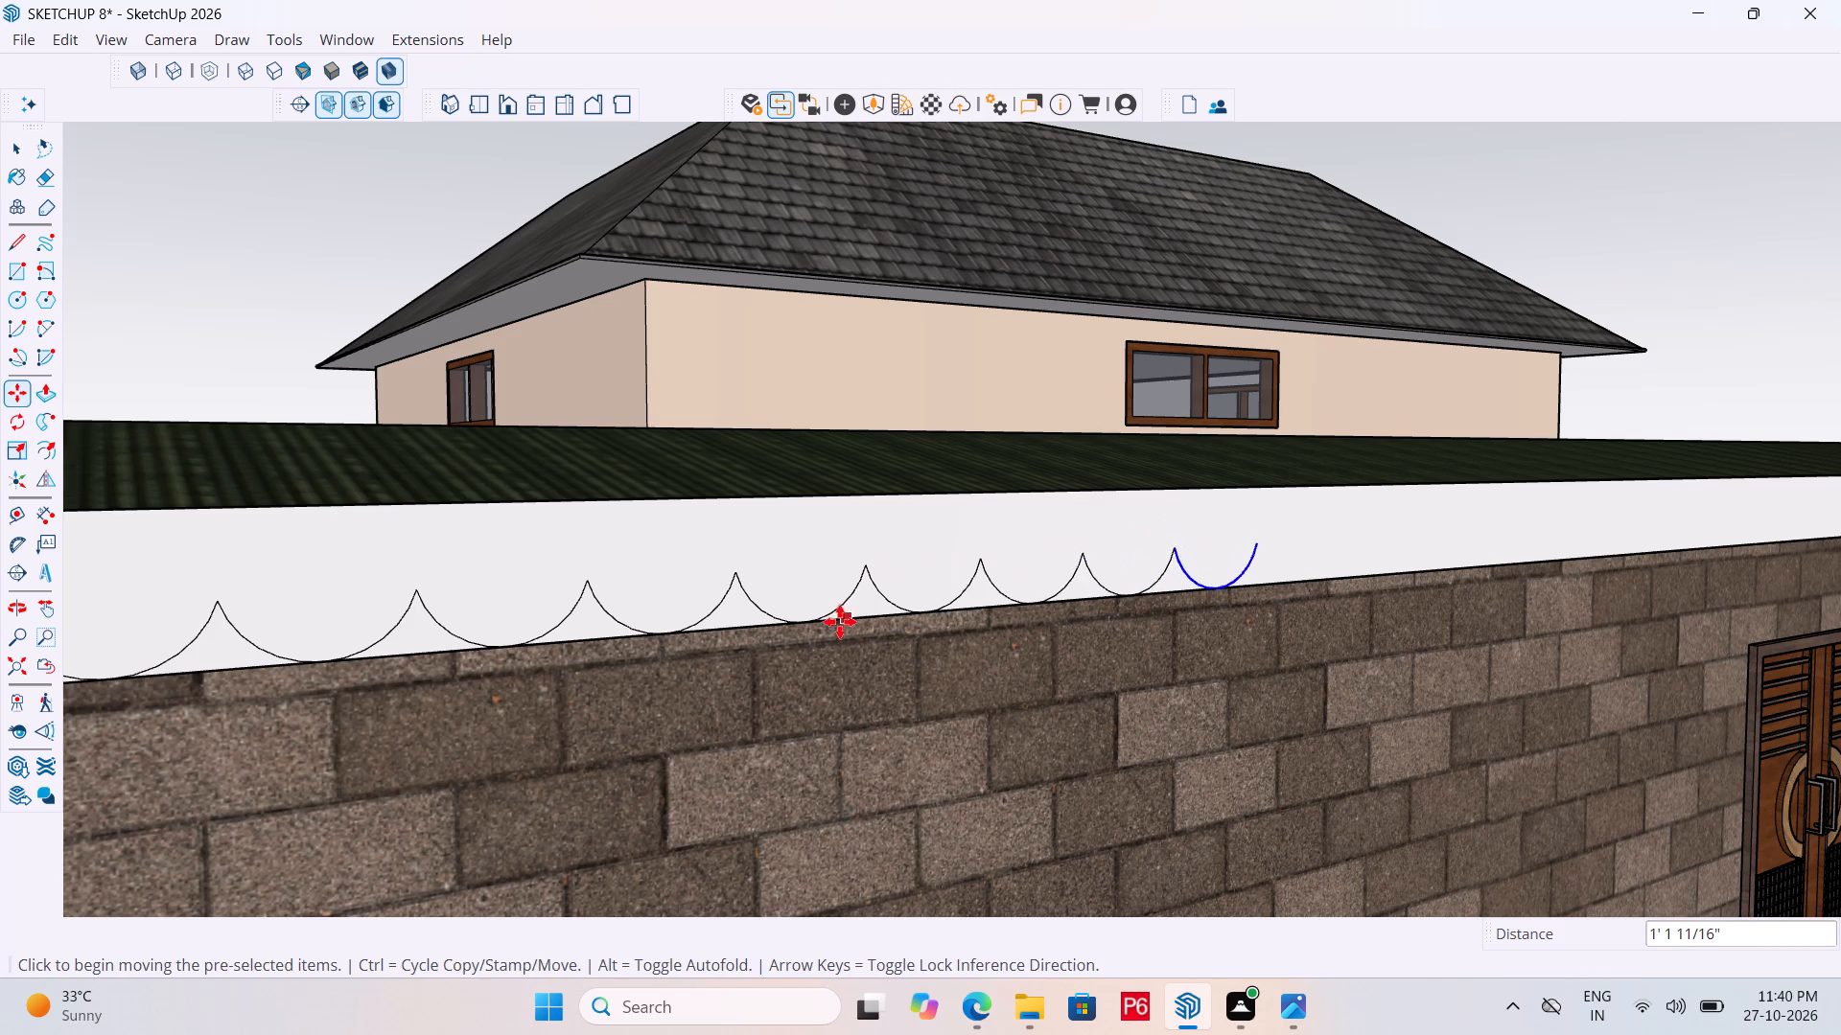
scroll(840, 622, down, 2)
scroll(1319, 597, up, 7)
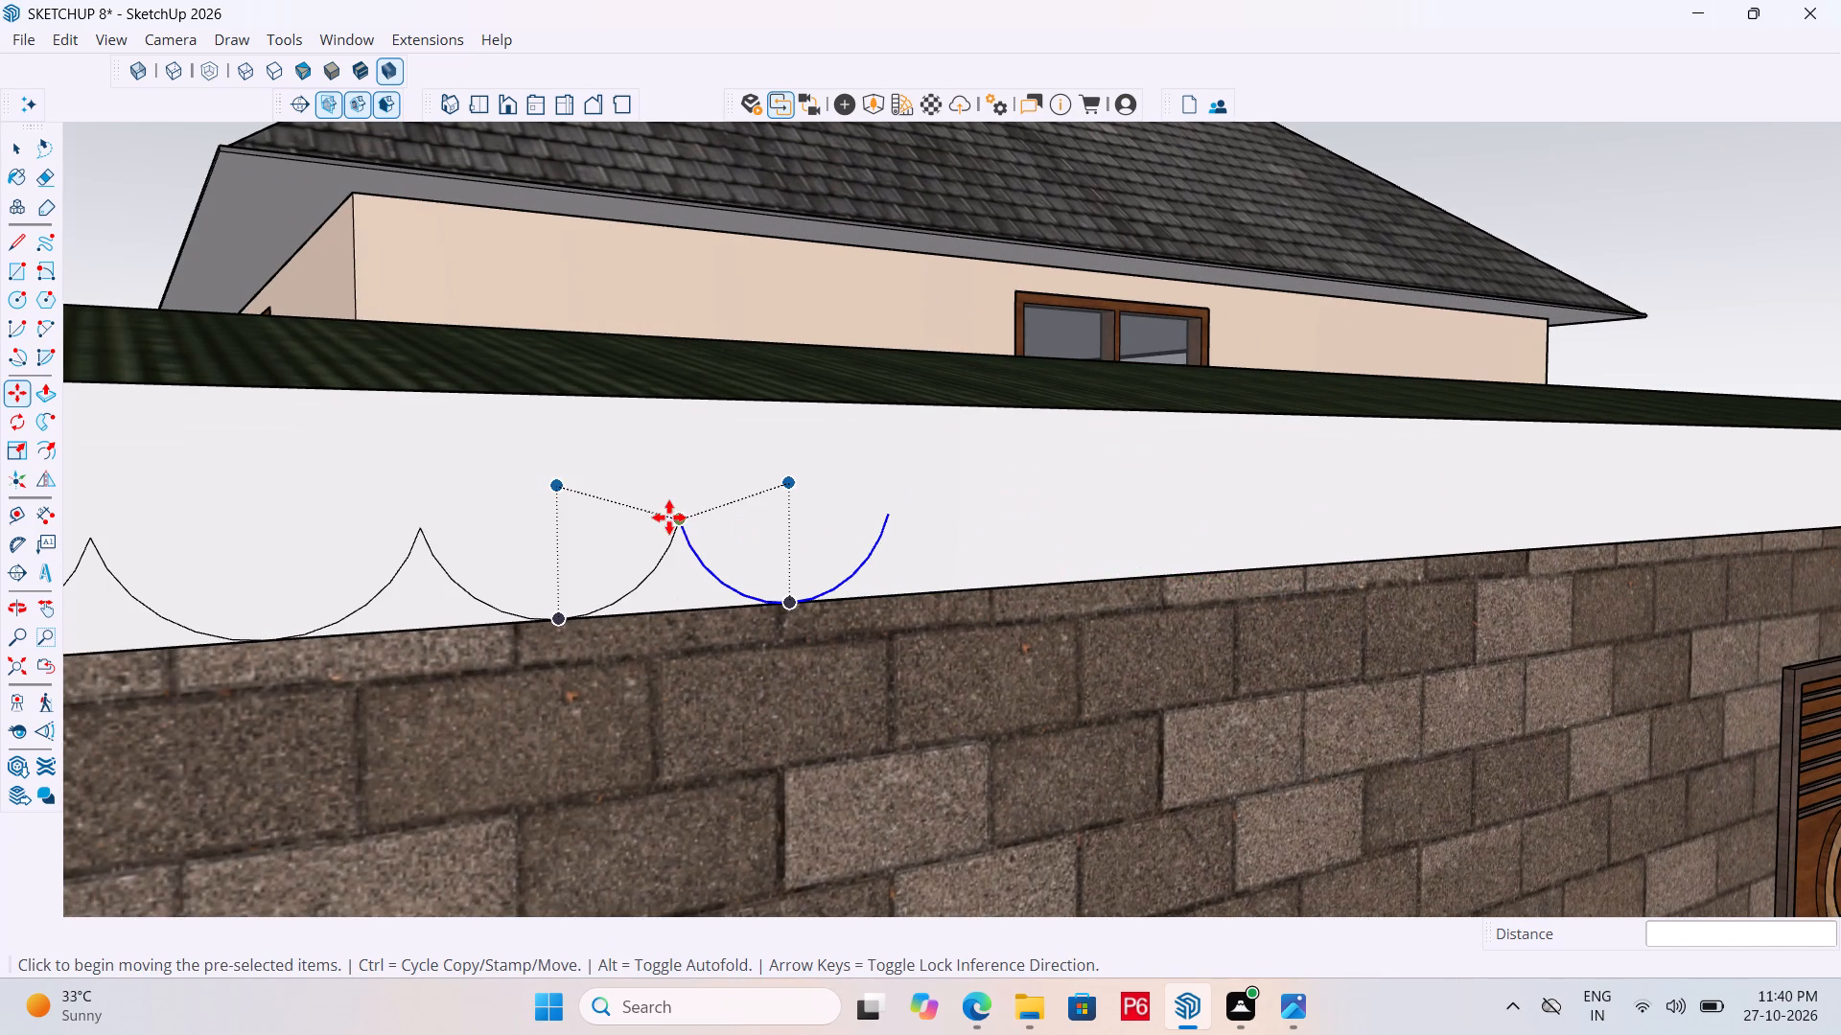
click(685, 523)
click(895, 520)
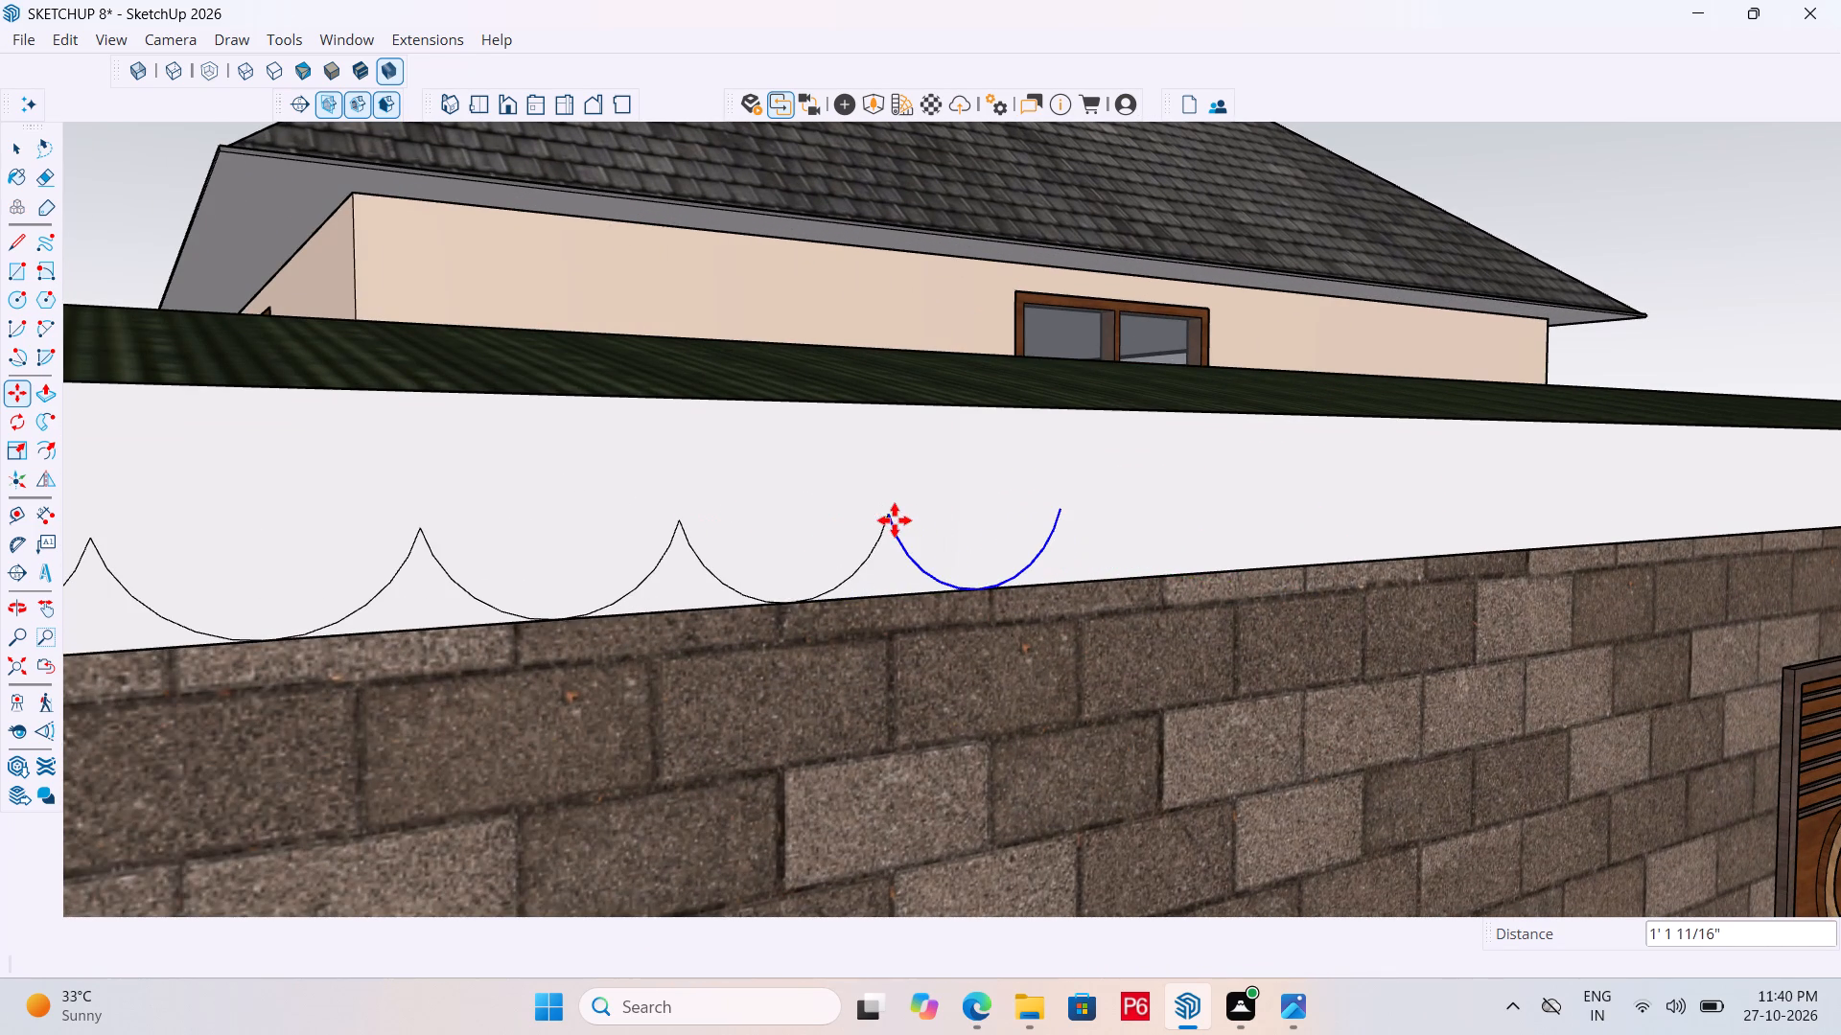
click(892, 517)
click(1060, 506)
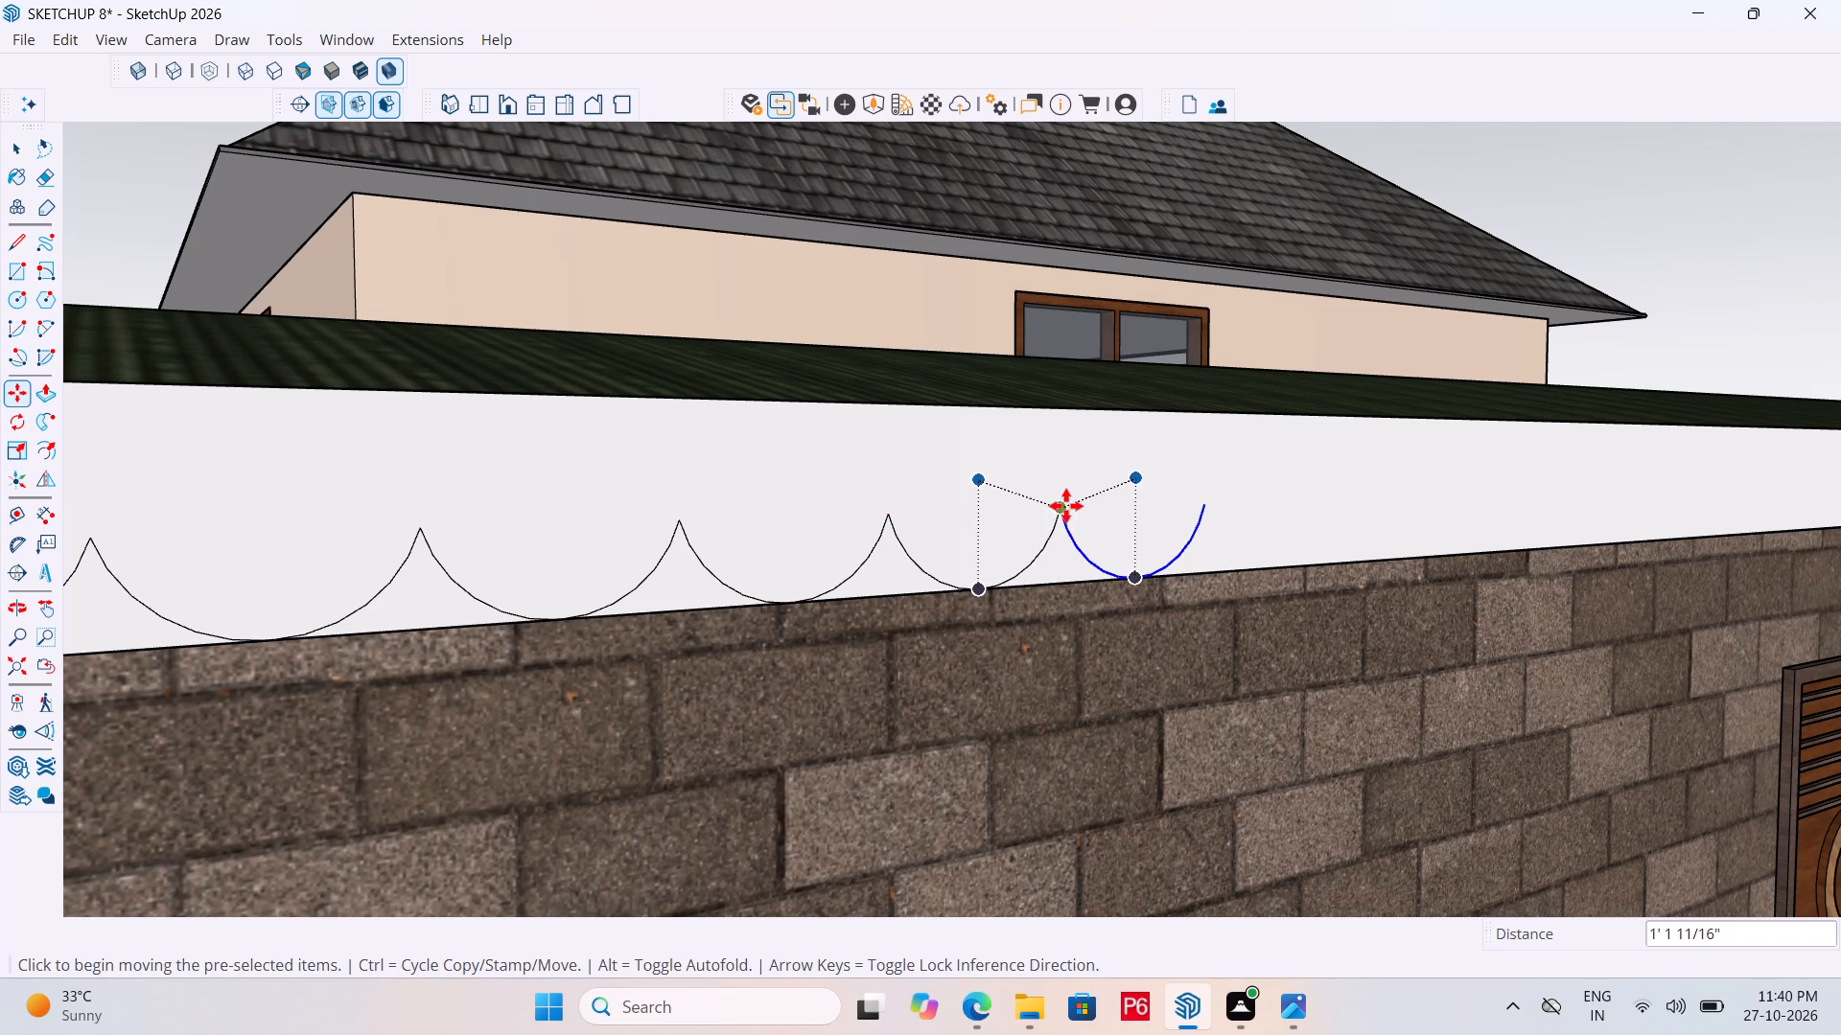
click(1060, 510)
click(1209, 503)
Add four more end-to-end copies of the last arc along the front fascia at 1' 1 11/16" spacing.
scroll(943, 612, down, 5)
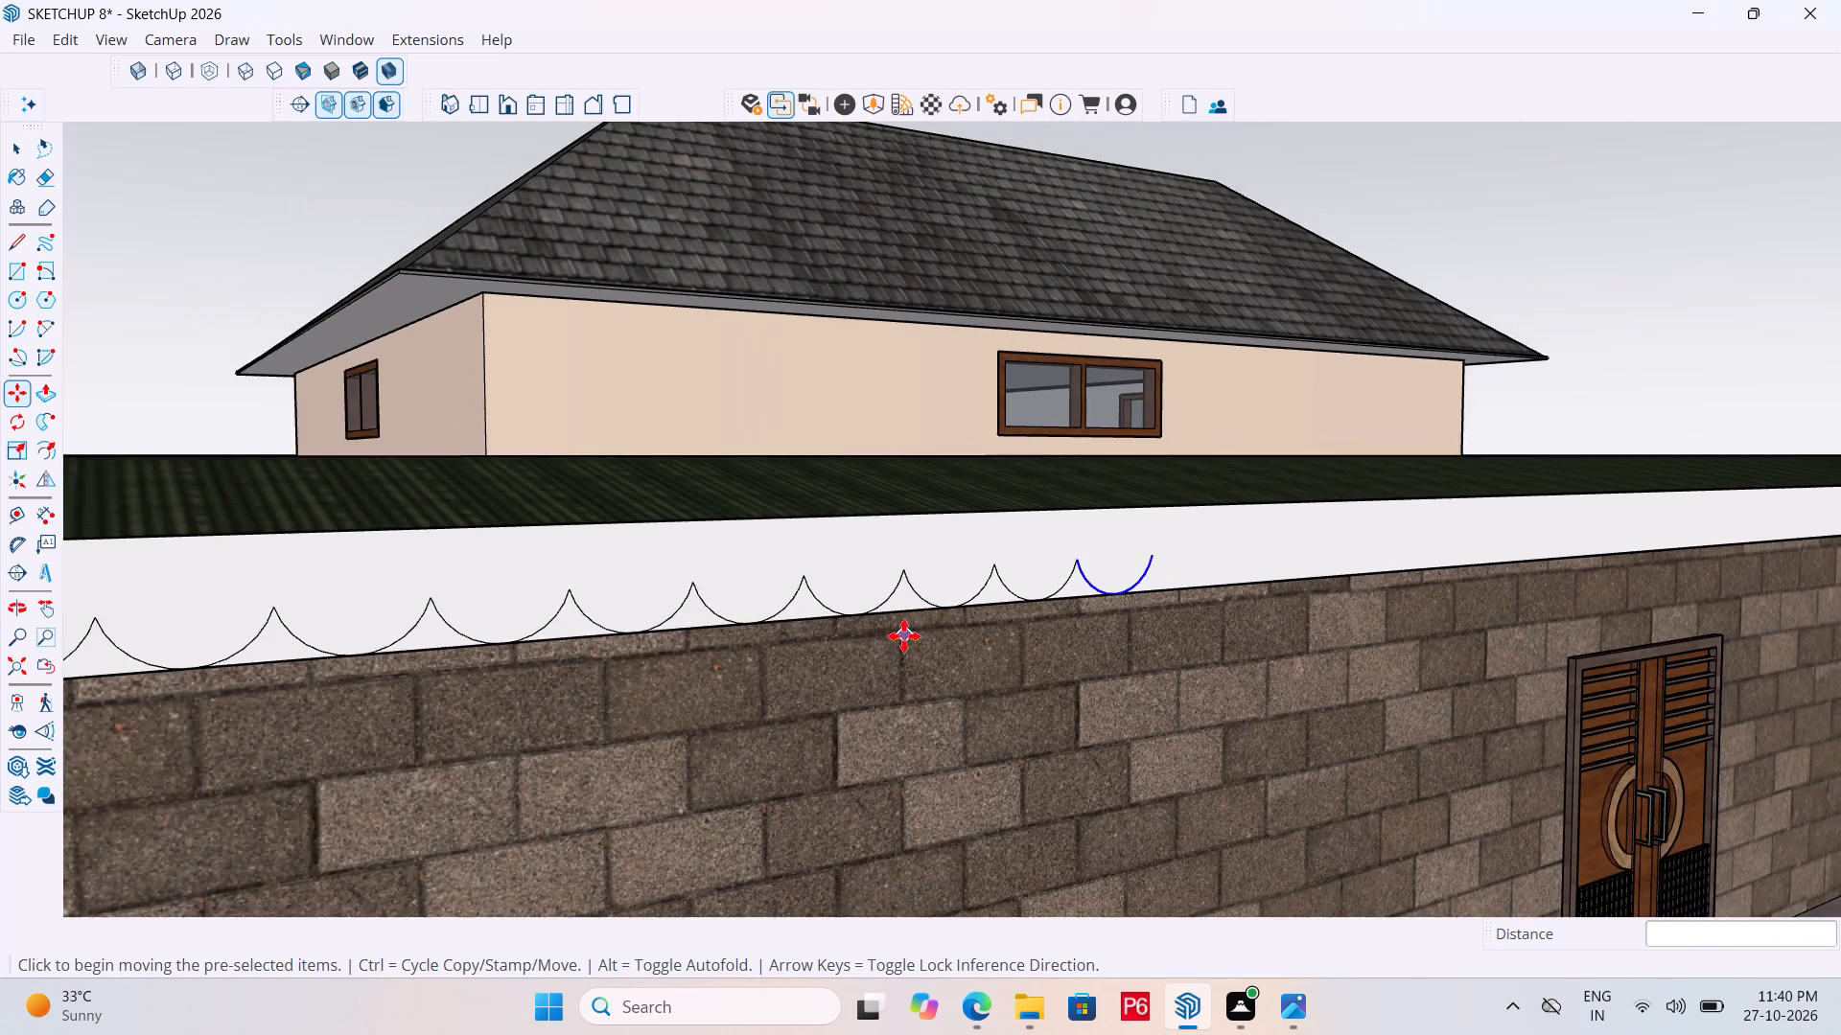
scroll(1222, 561, up, 9)
click(835, 553)
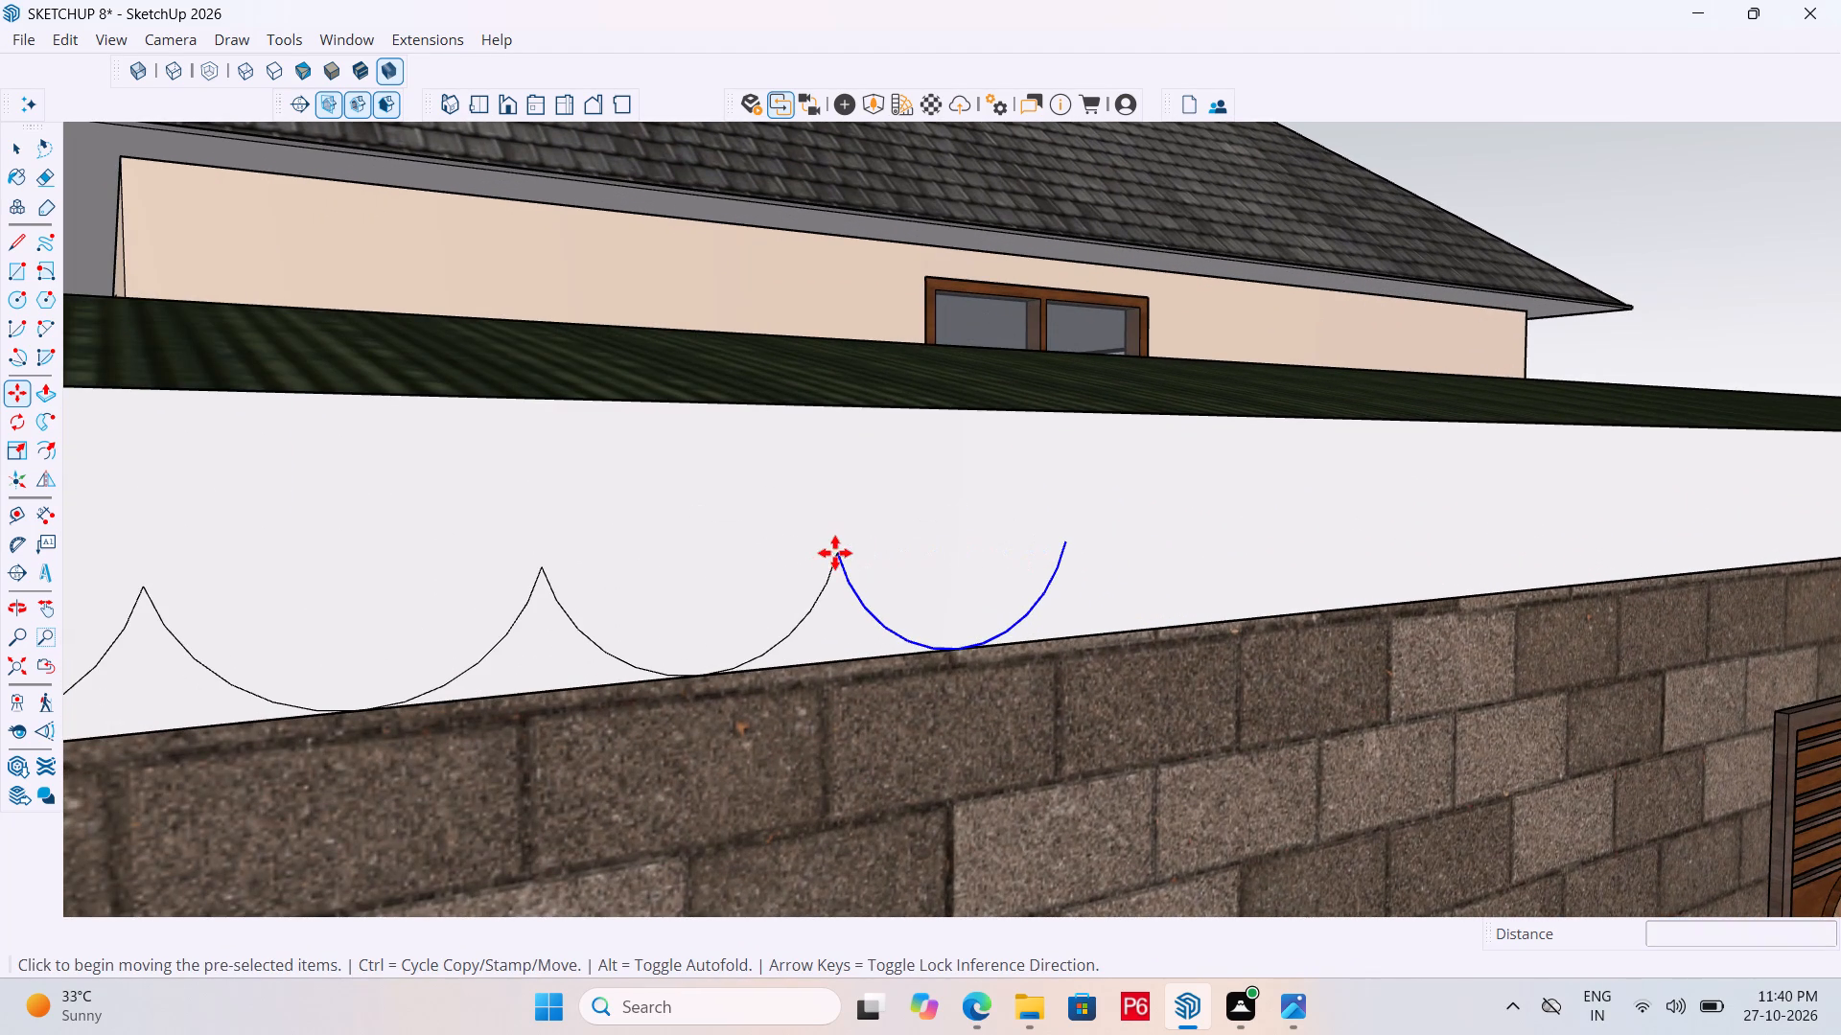
click(1067, 543)
click(1068, 544)
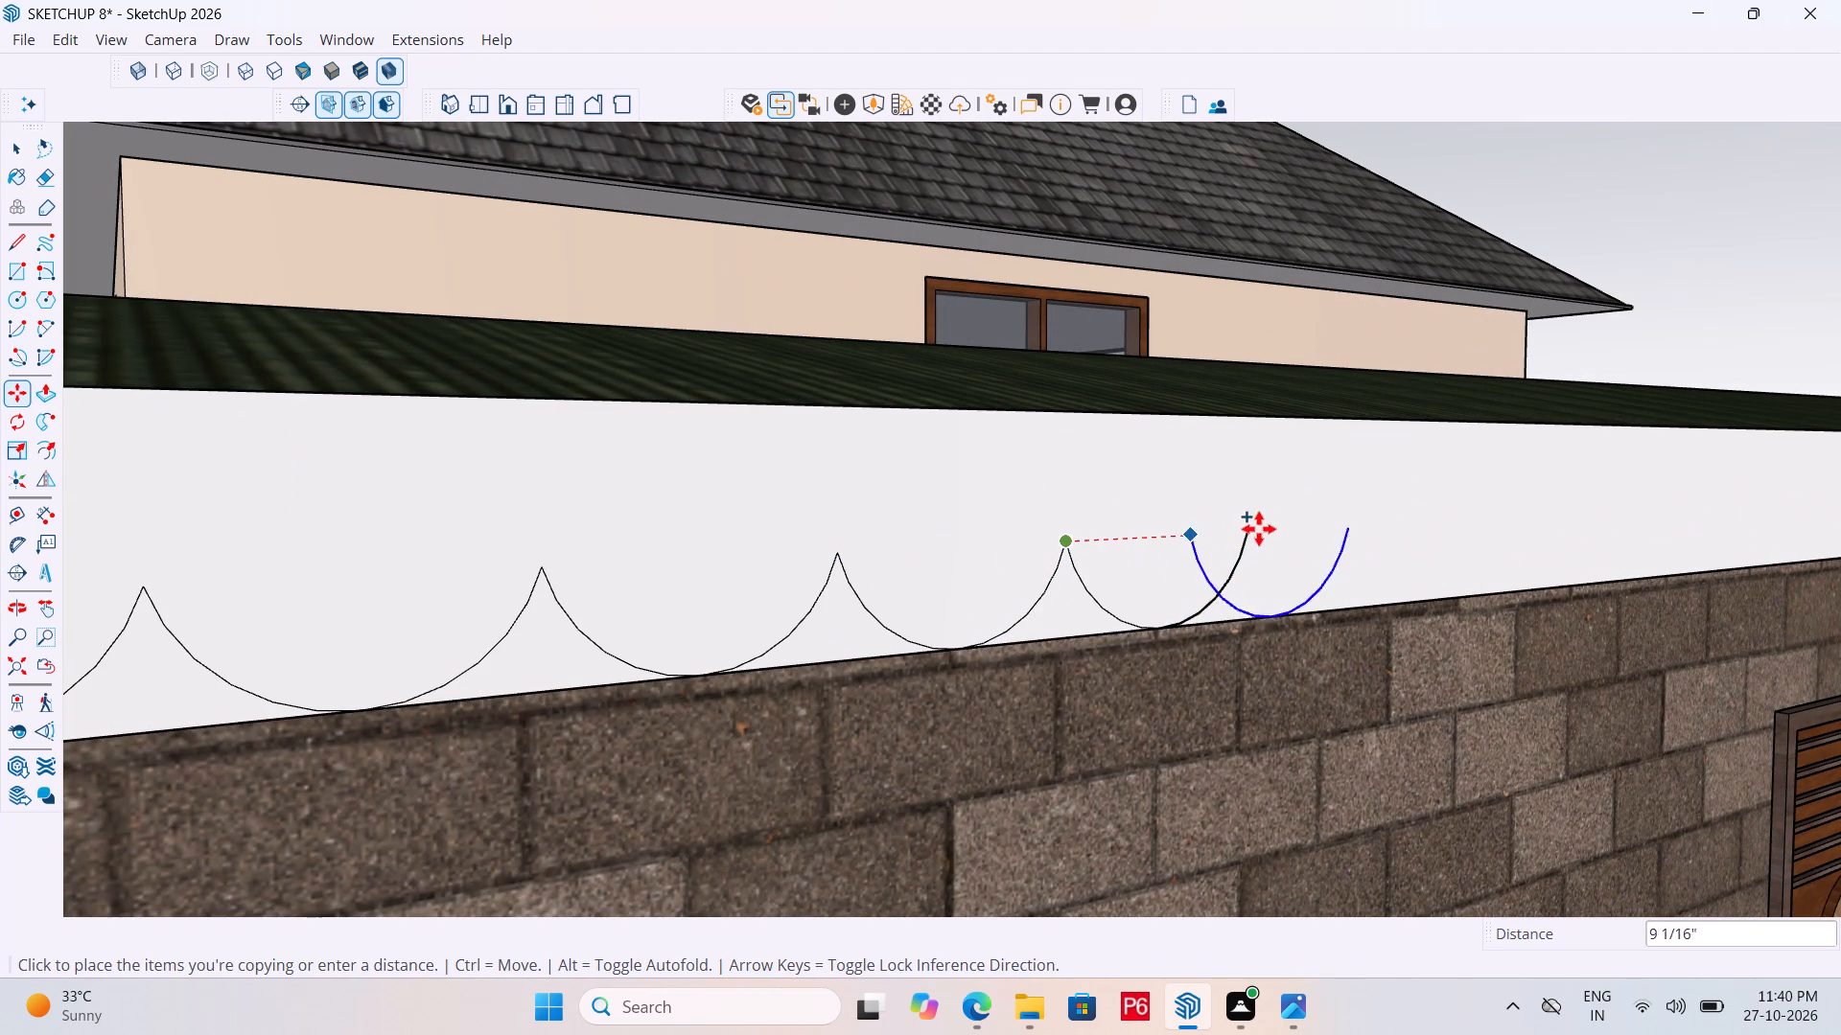
drag(1251, 535, 1242, 538)
scroll(963, 612, down, 7)
scroll(1188, 576, up, 6)
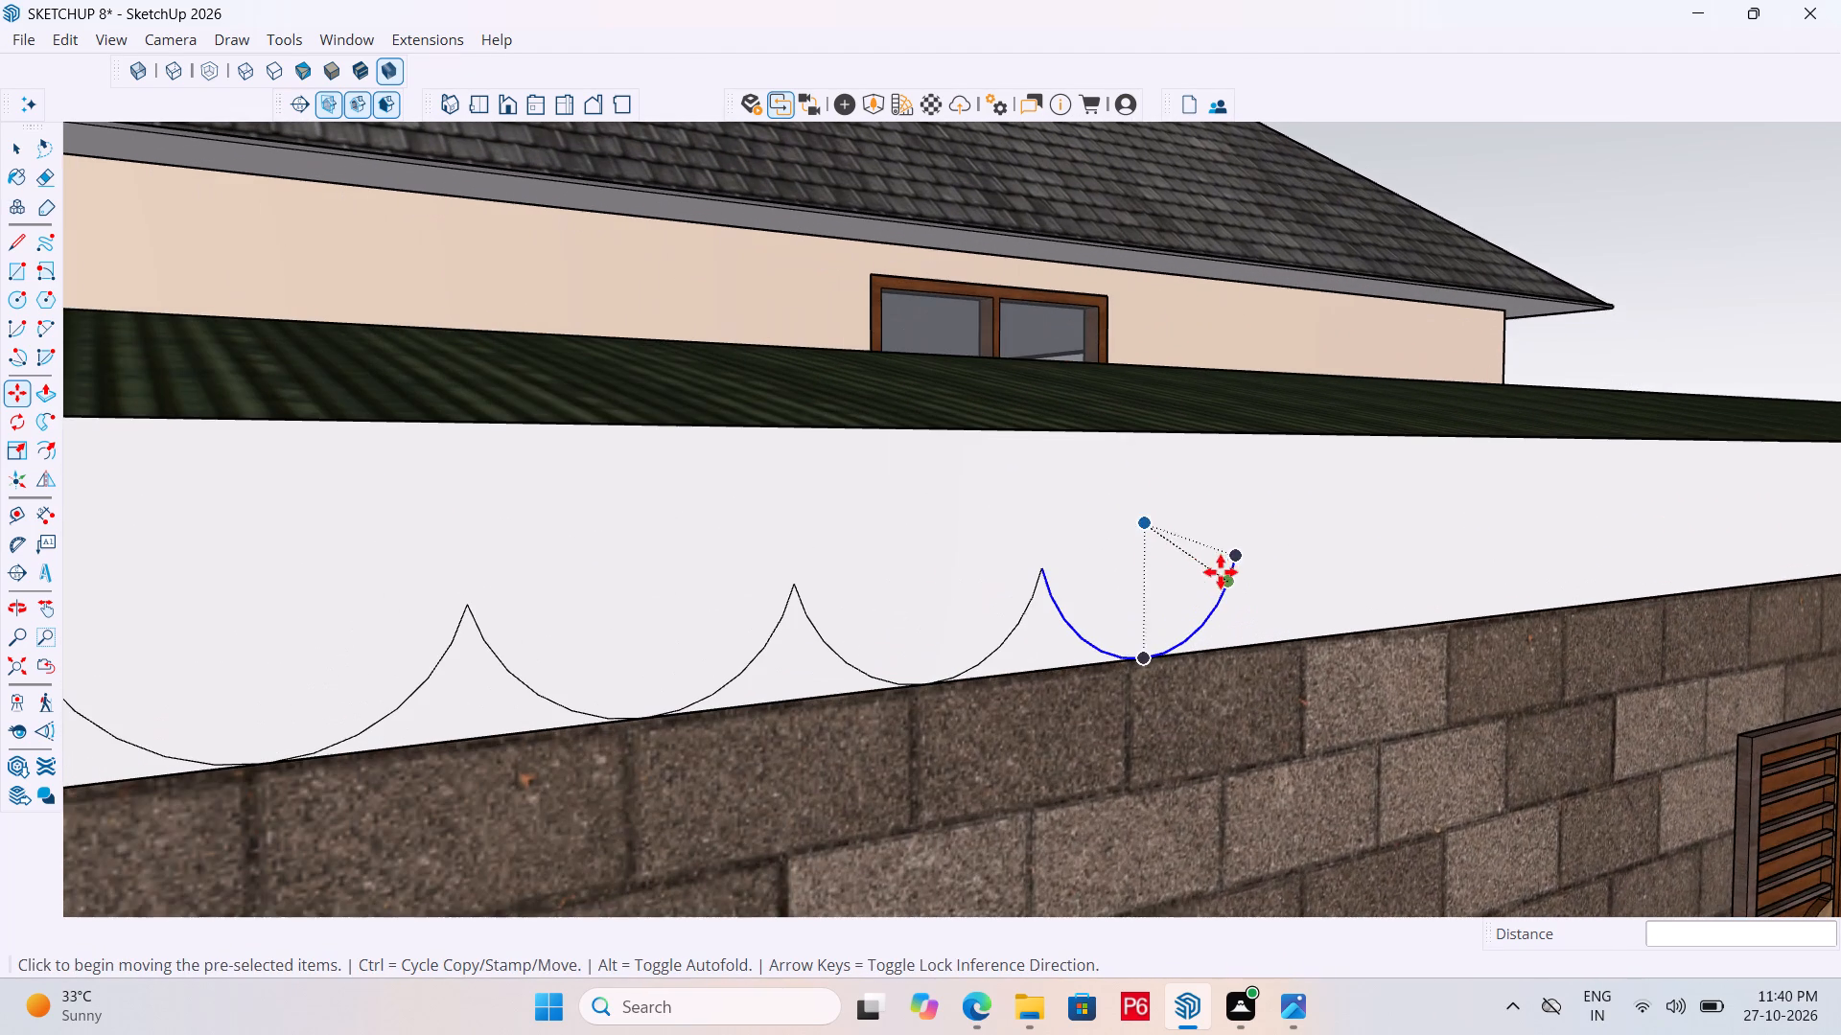
click(1046, 567)
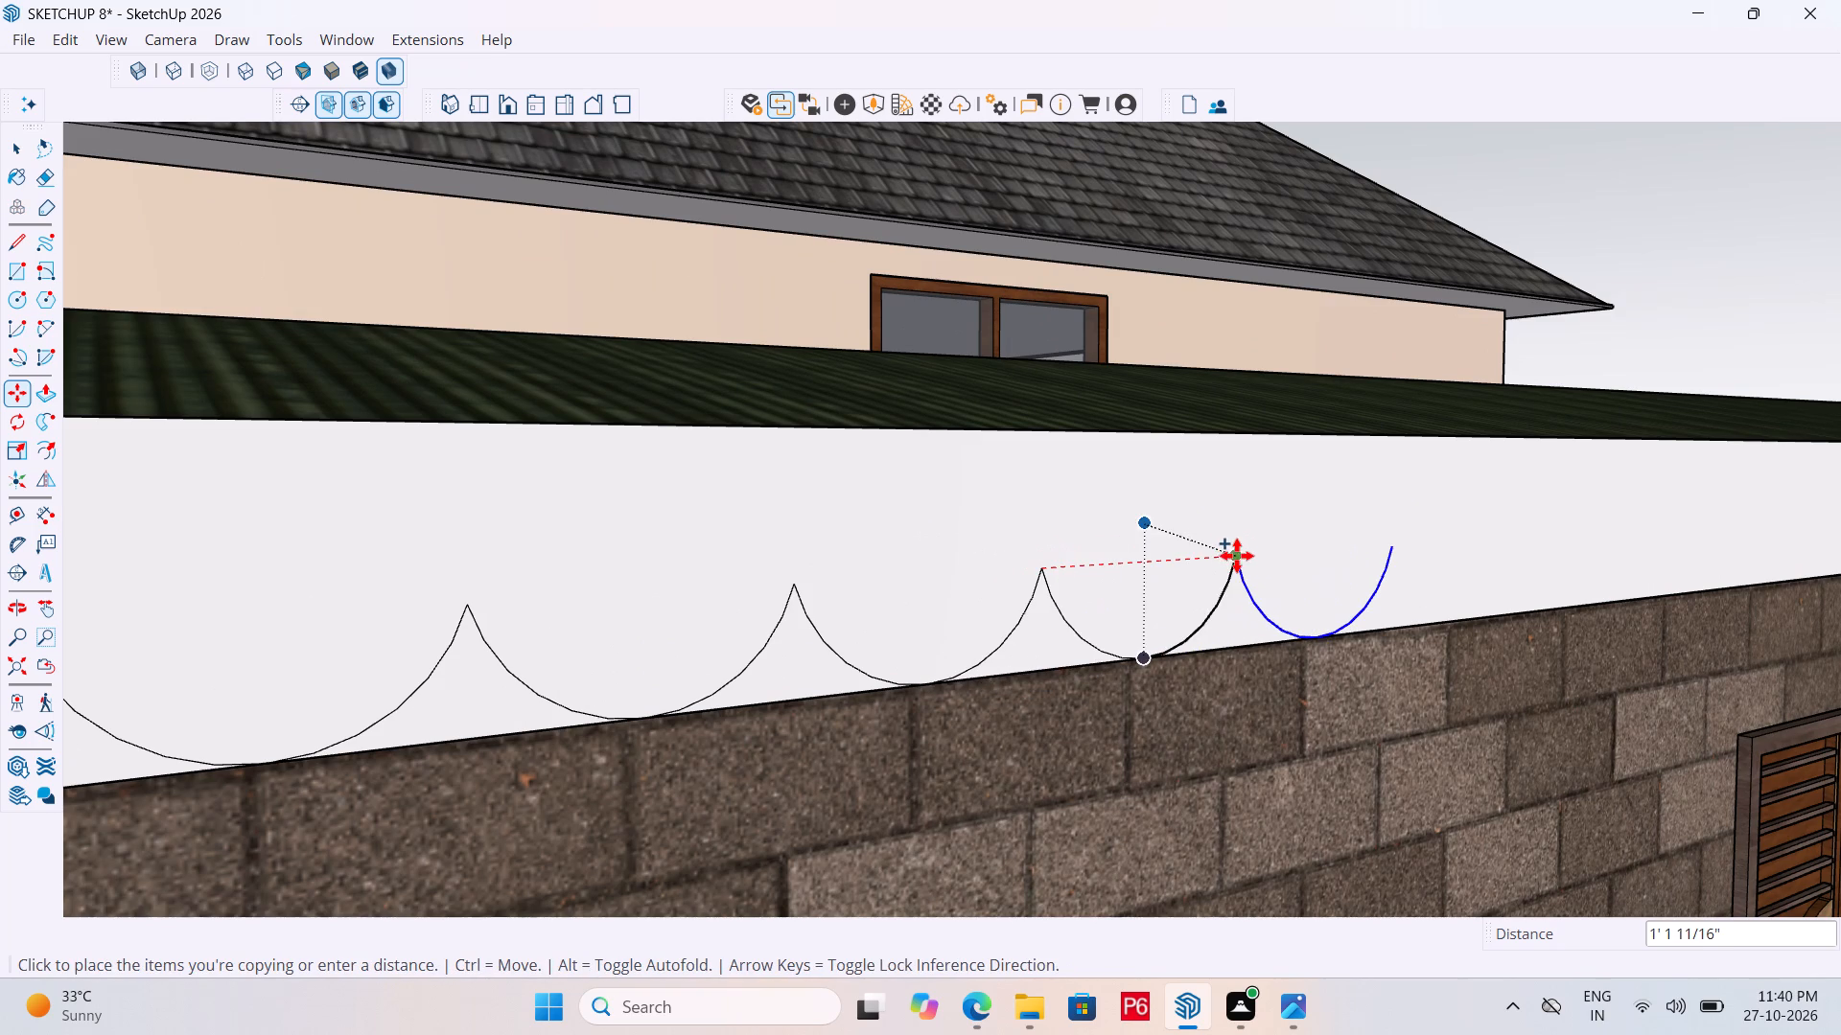
click(1237, 556)
click(1237, 557)
click(1397, 549)
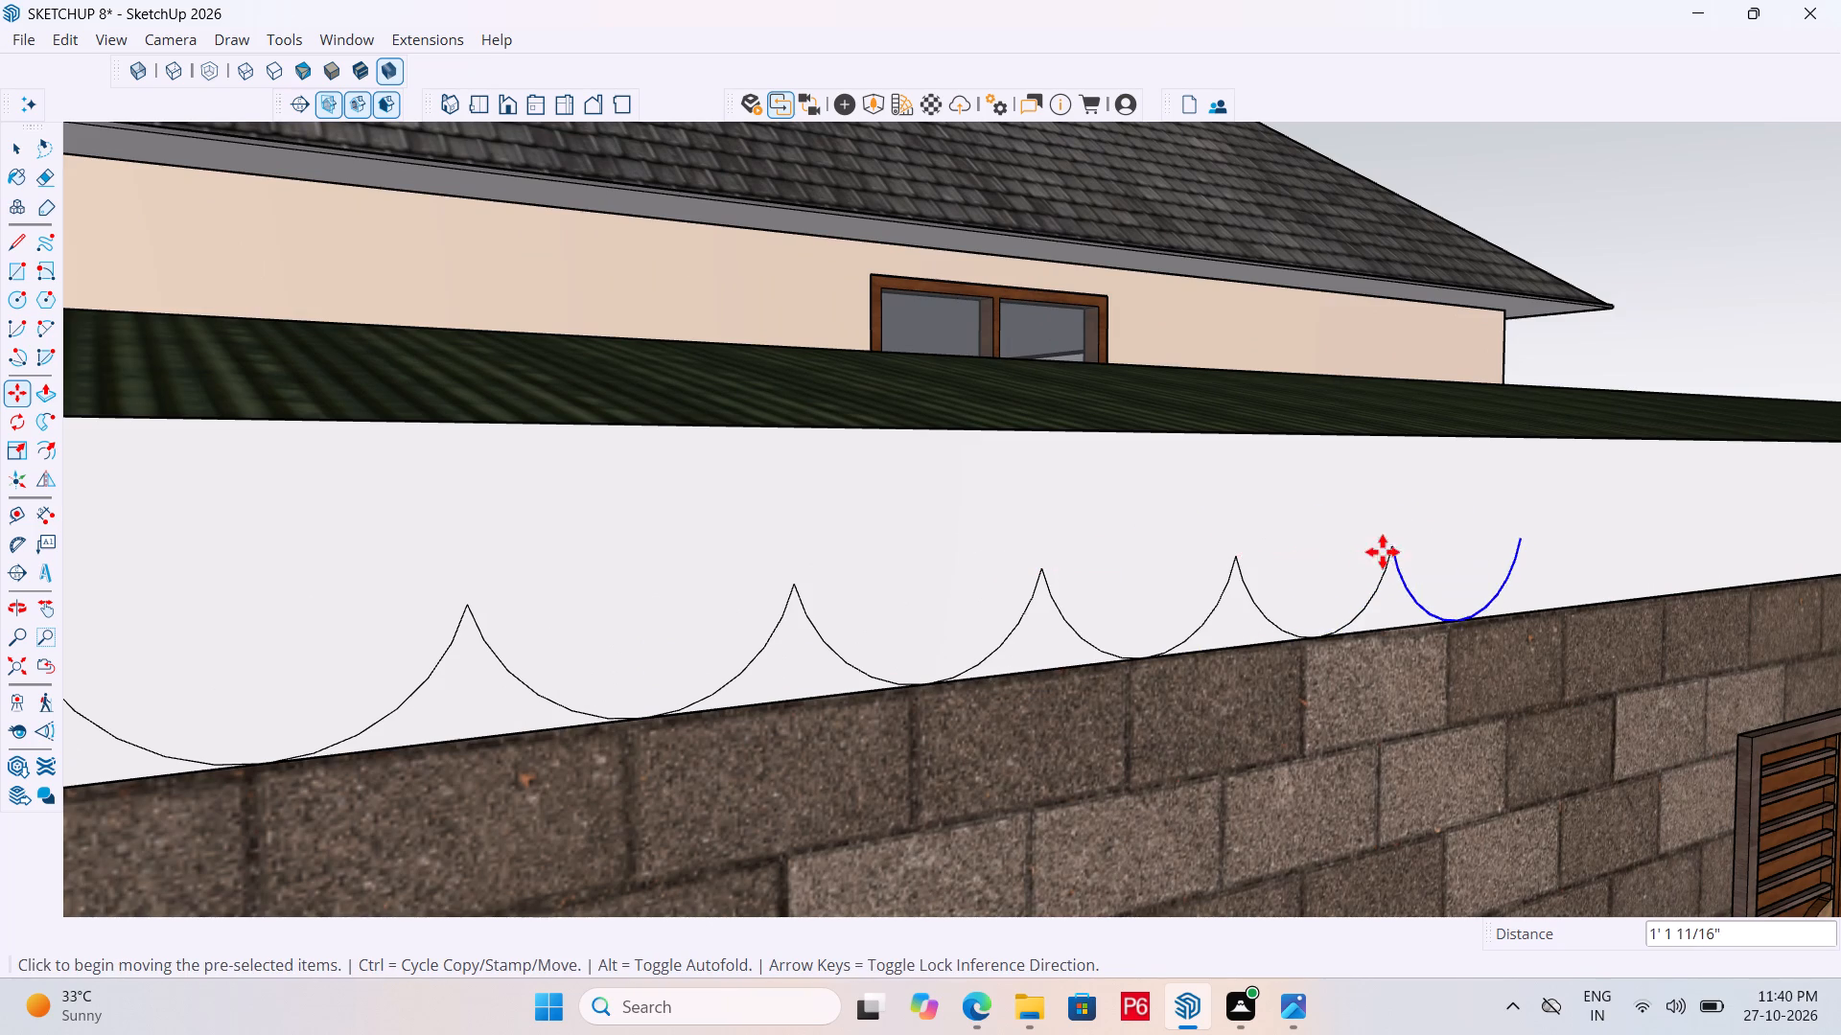
Extend the scalloped row toward the louvred door with four more end-to-end arc copies at 1' 1 11/16" spacing.
scroll(1075, 678, down, 7)
scroll(1357, 636, up, 6)
scroll(1093, 617, up, 4)
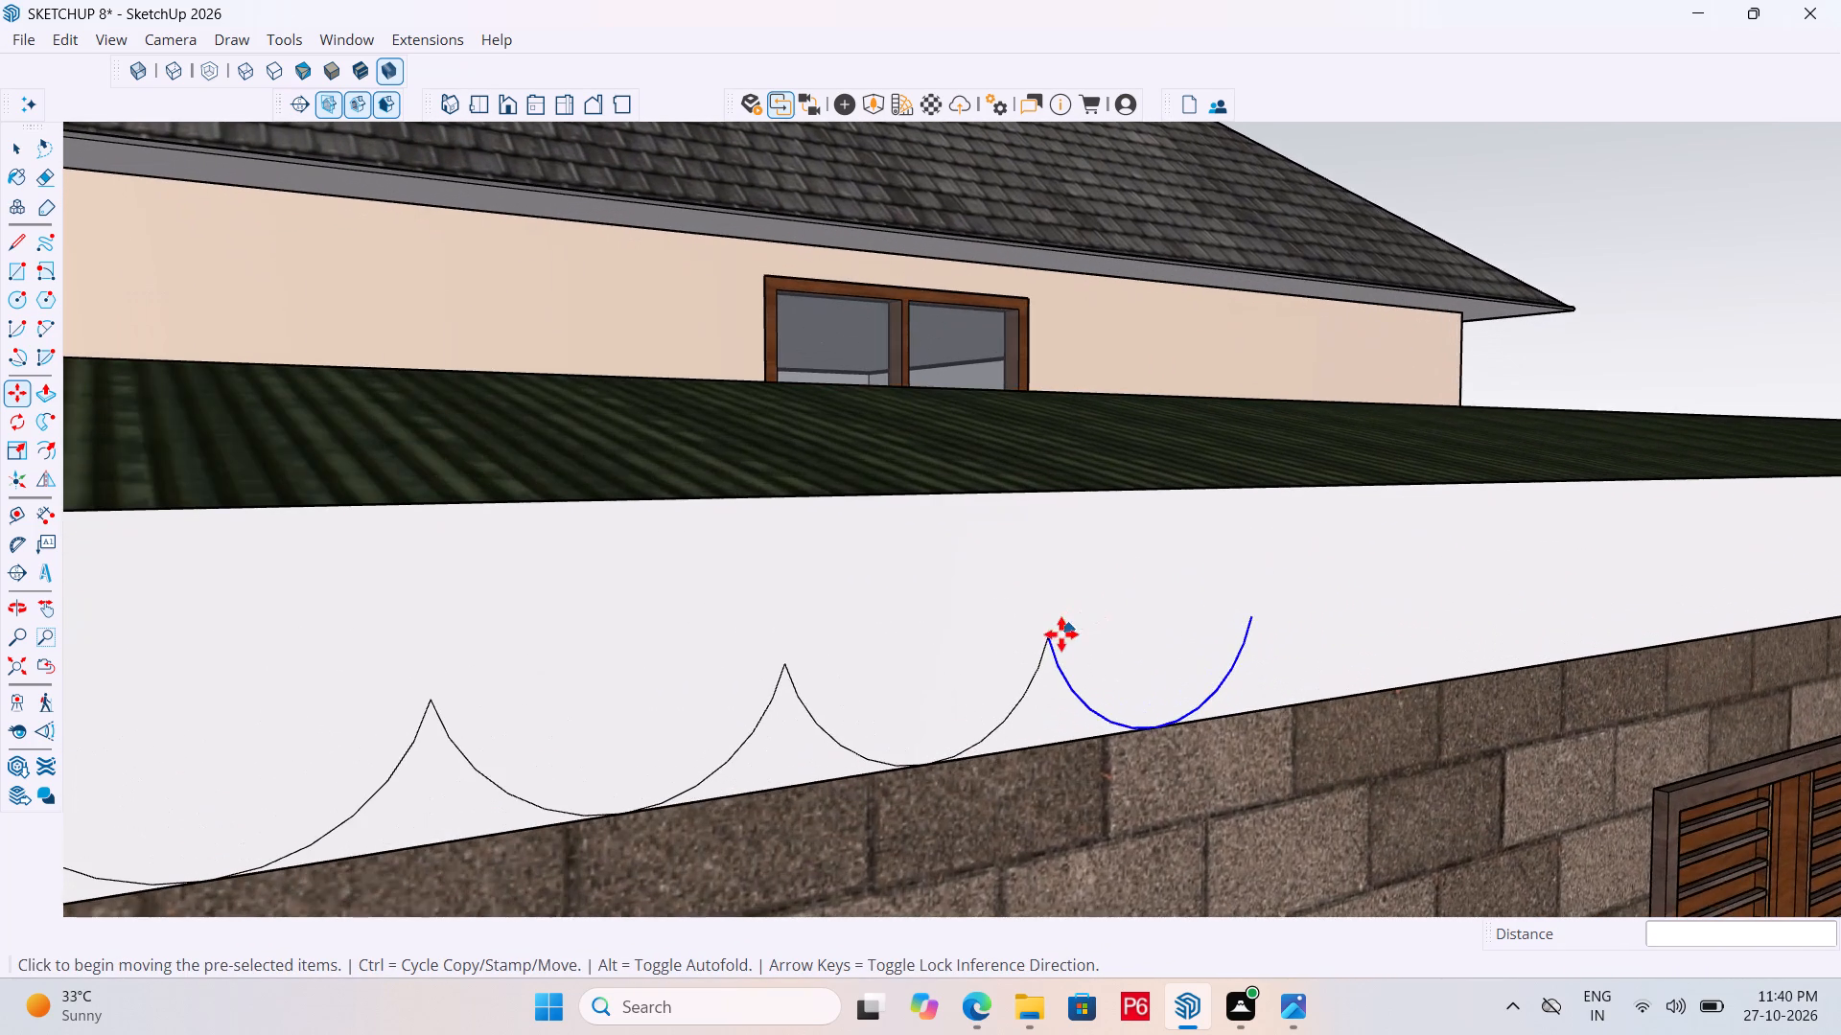
click(1050, 637)
click(1252, 612)
scroll(1043, 658, down, 7)
scroll(885, 621, down, 7)
scroll(1134, 682, up, 6)
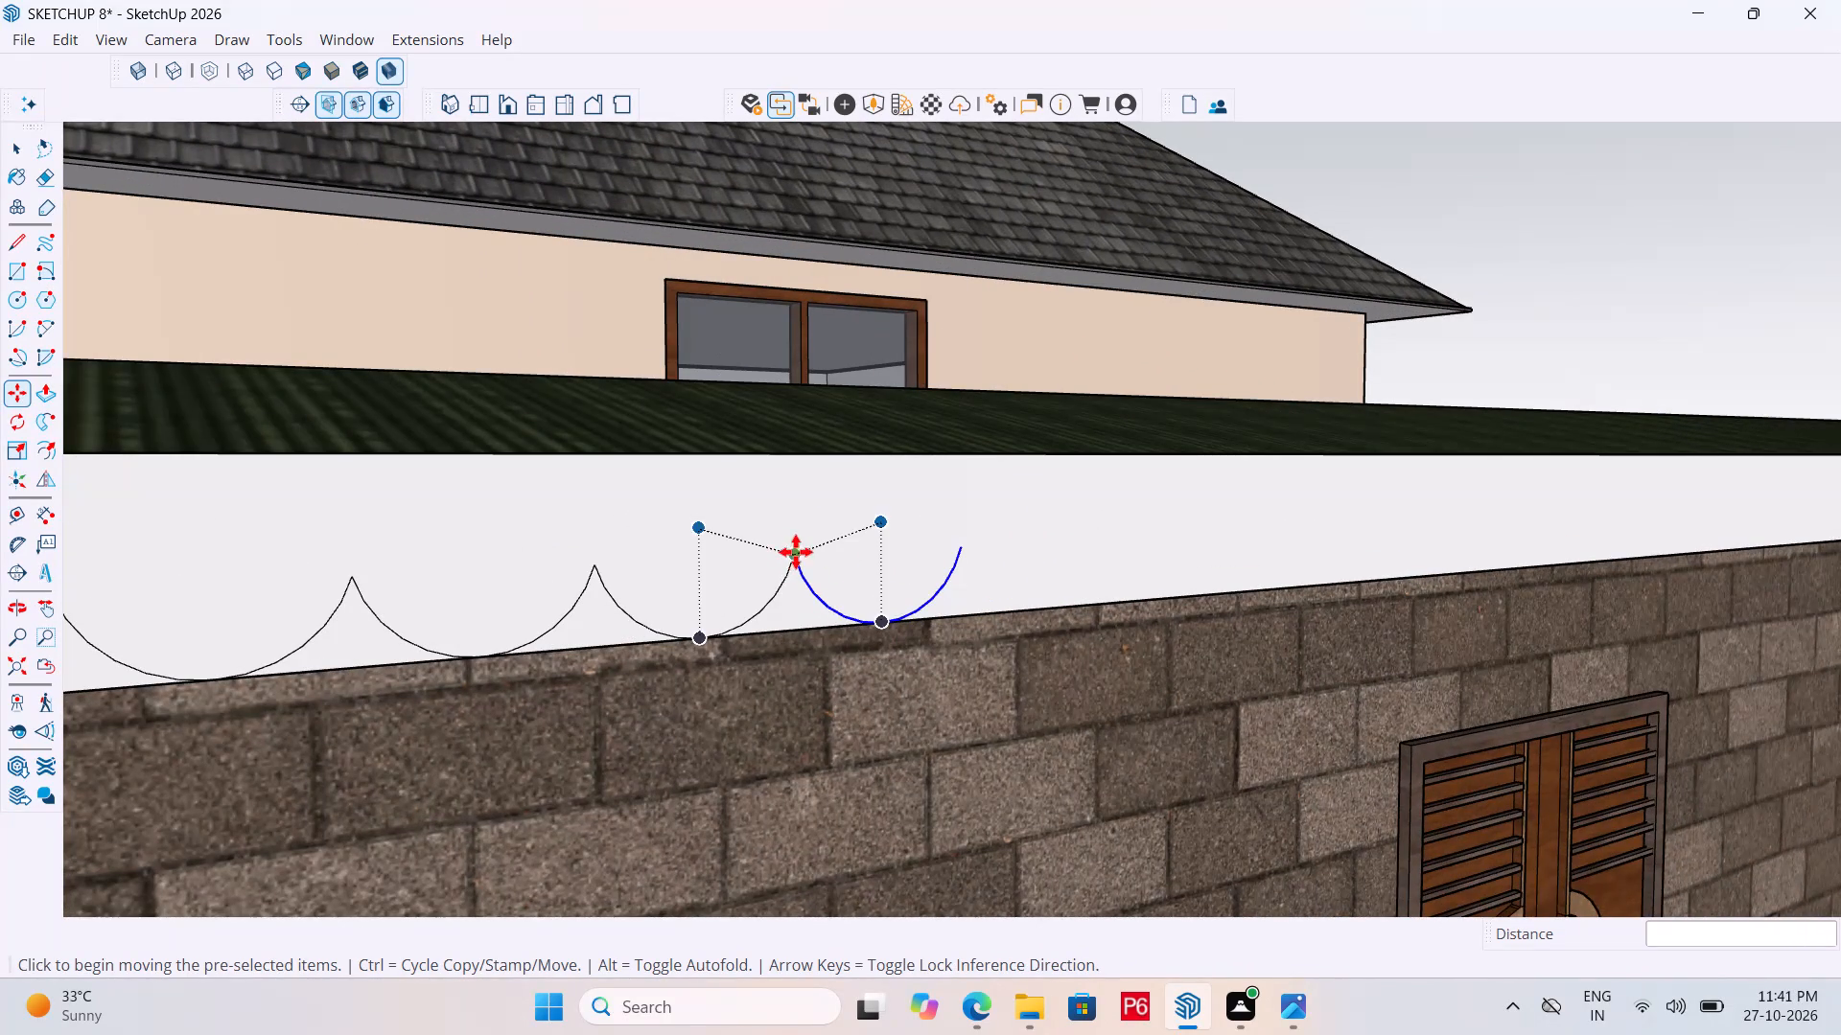
click(796, 552)
click(964, 550)
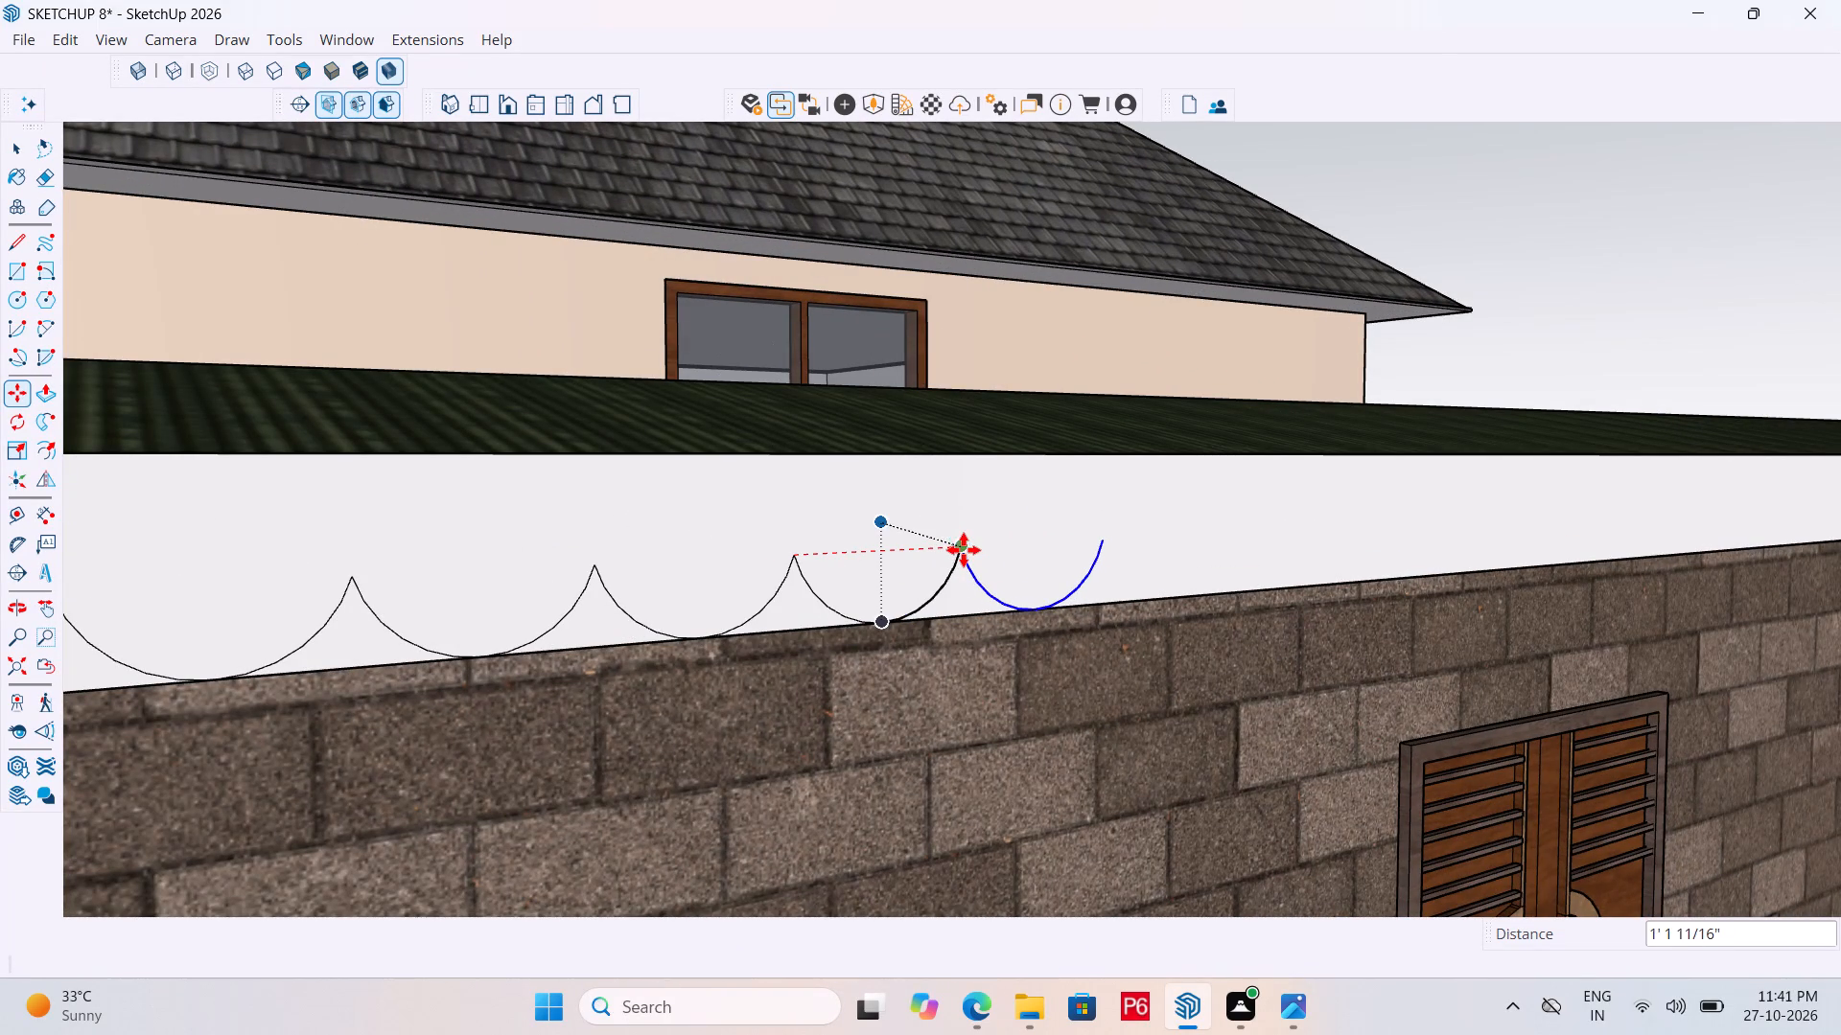
double_click(967, 547)
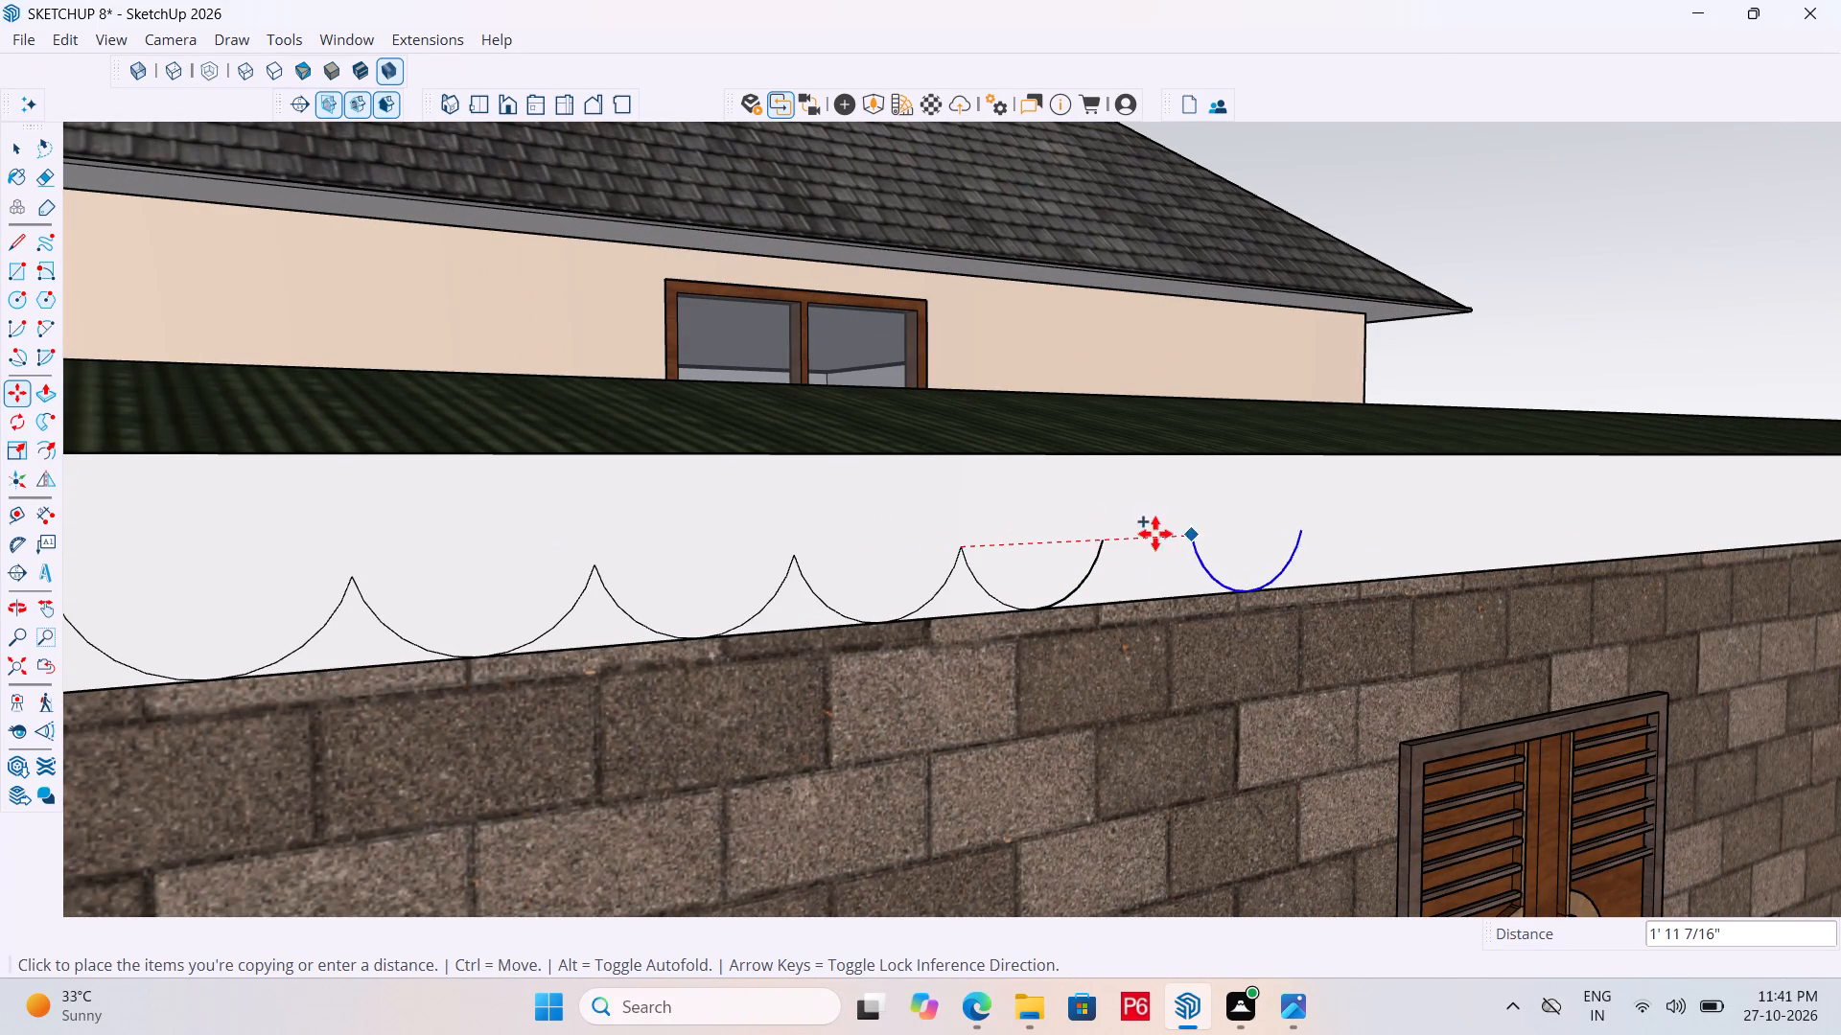
click(1107, 546)
click(1102, 540)
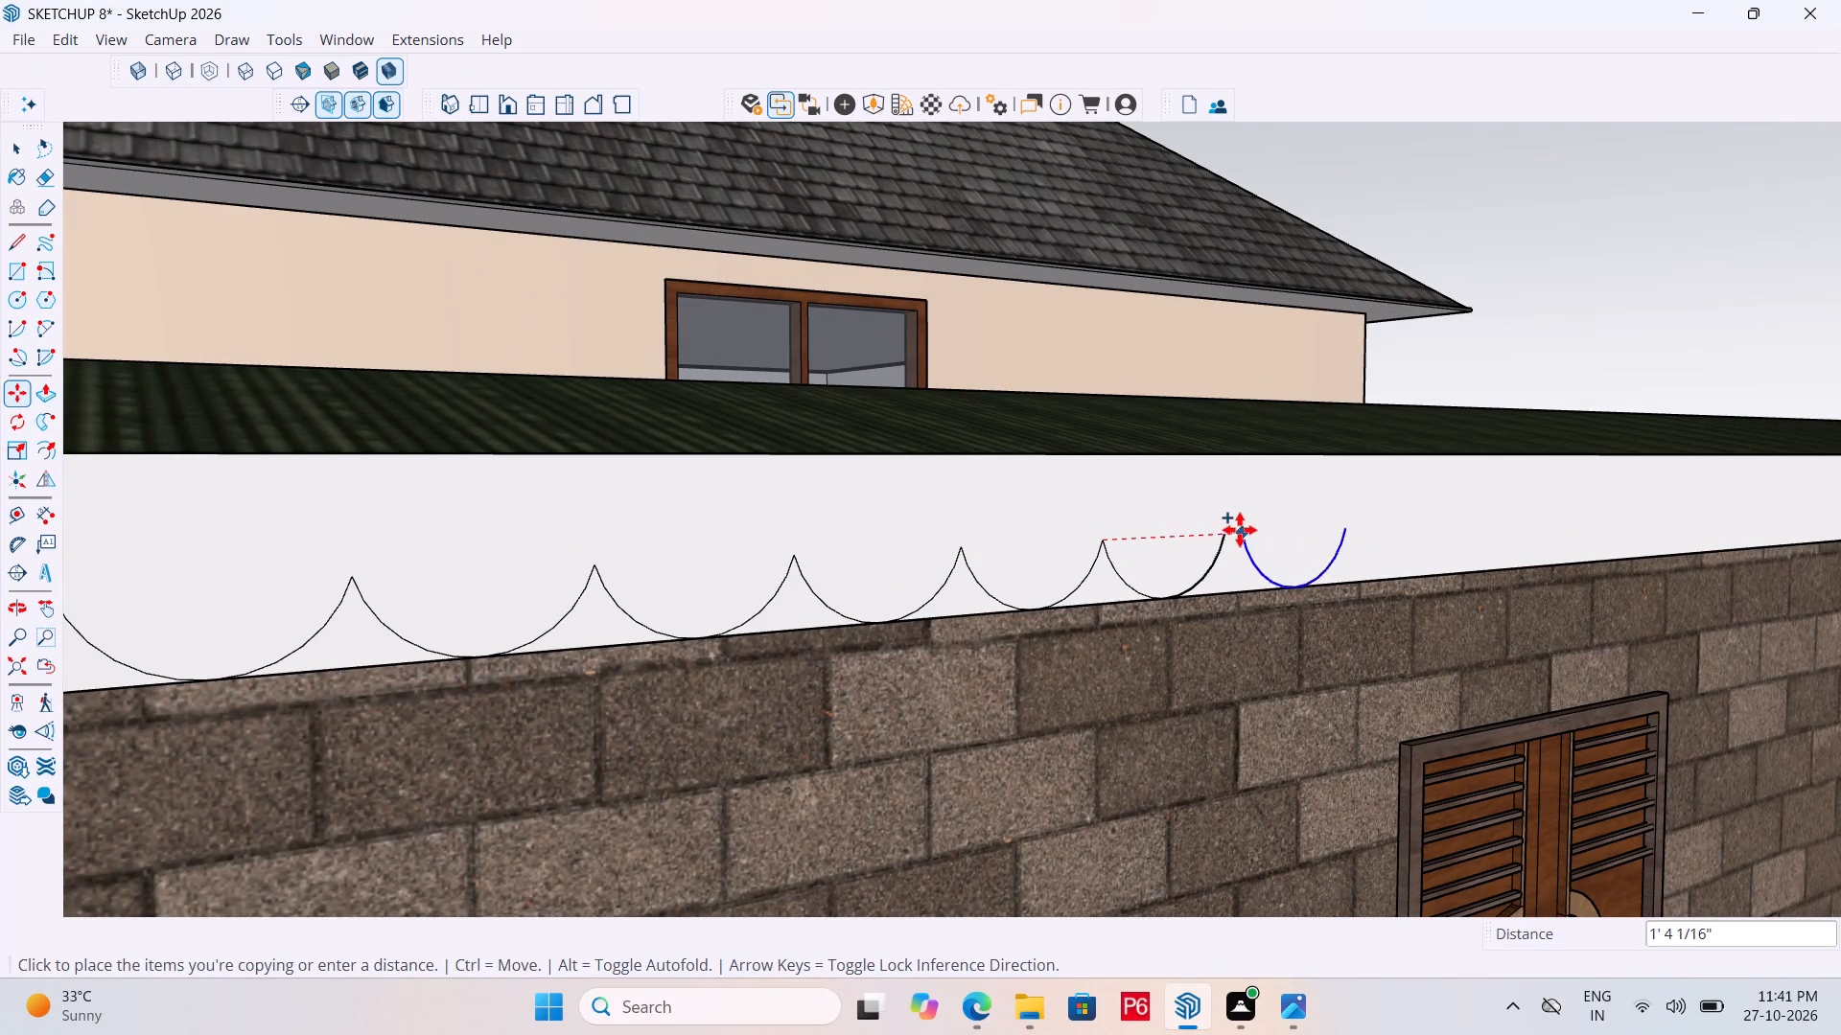
drag(1230, 534, 1216, 538)
Copy the last arc end to end five more times along the front fascia above the louvred door at 1' 1 11/16" spacing.
scroll(945, 635, down, 6)
scroll(1429, 546, up, 6)
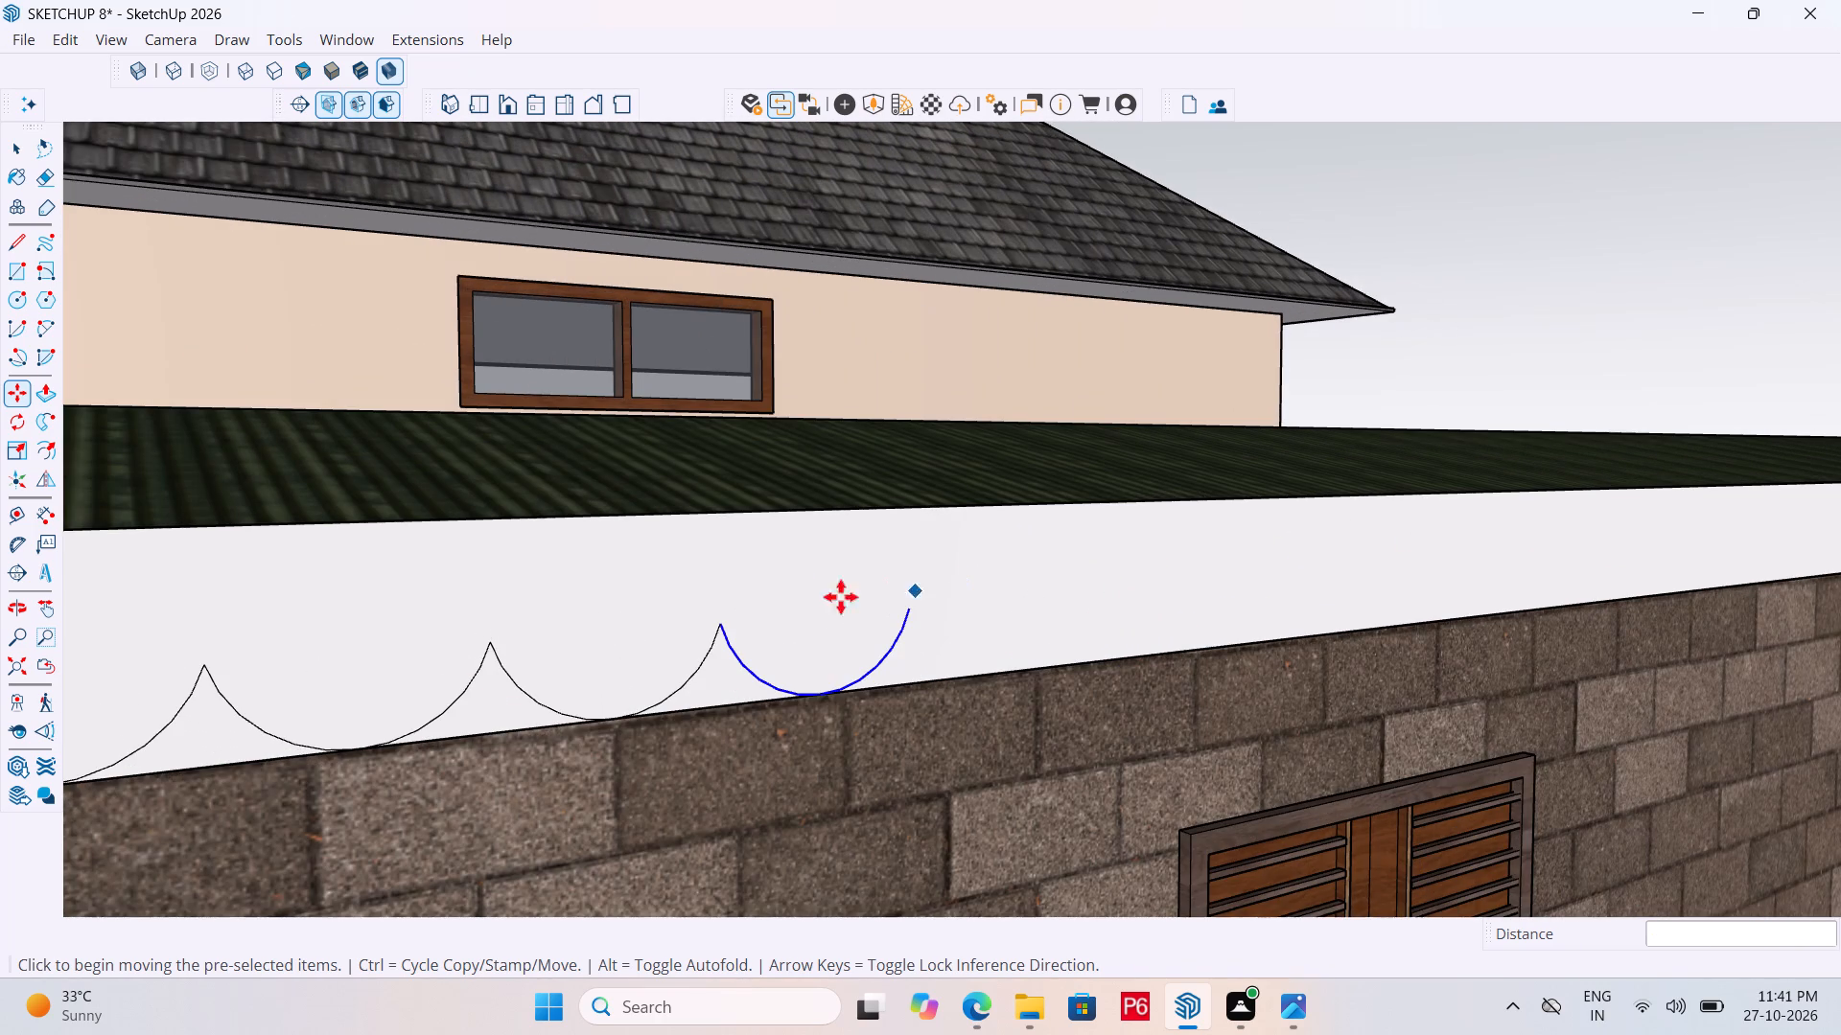
click(720, 627)
double_click(914, 609)
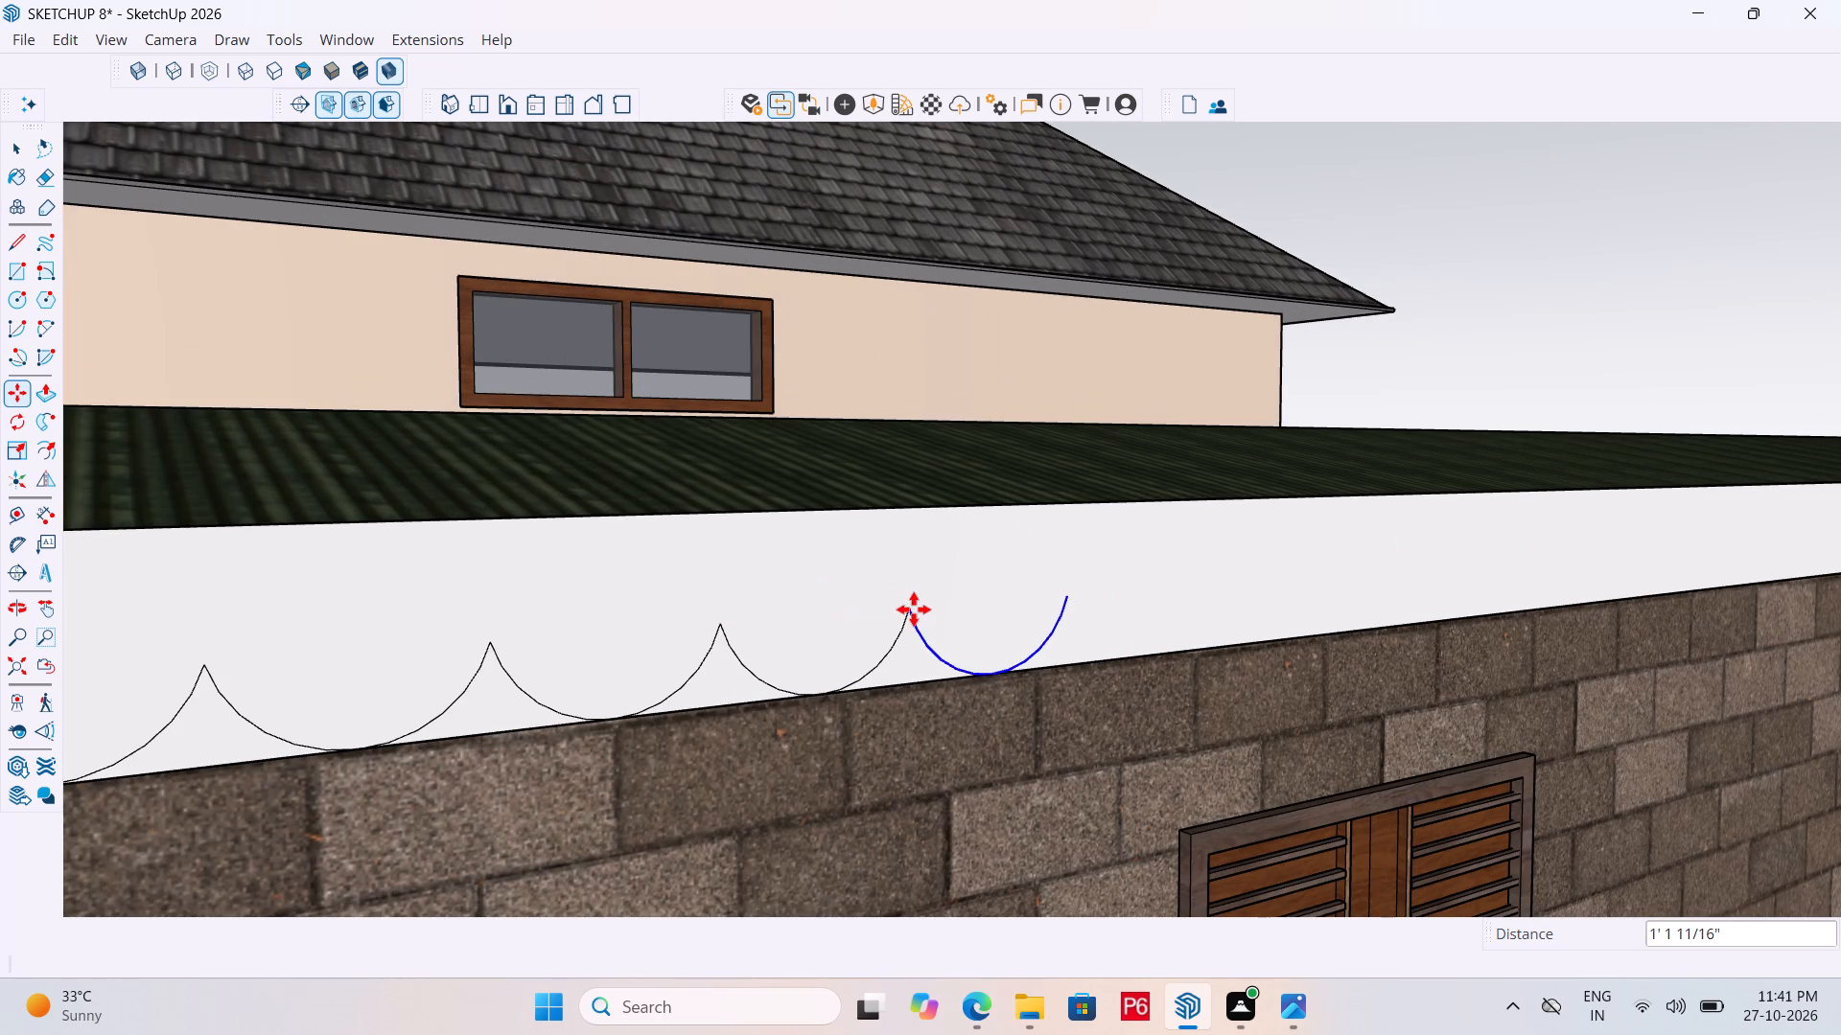
click(911, 609)
double_click(1069, 601)
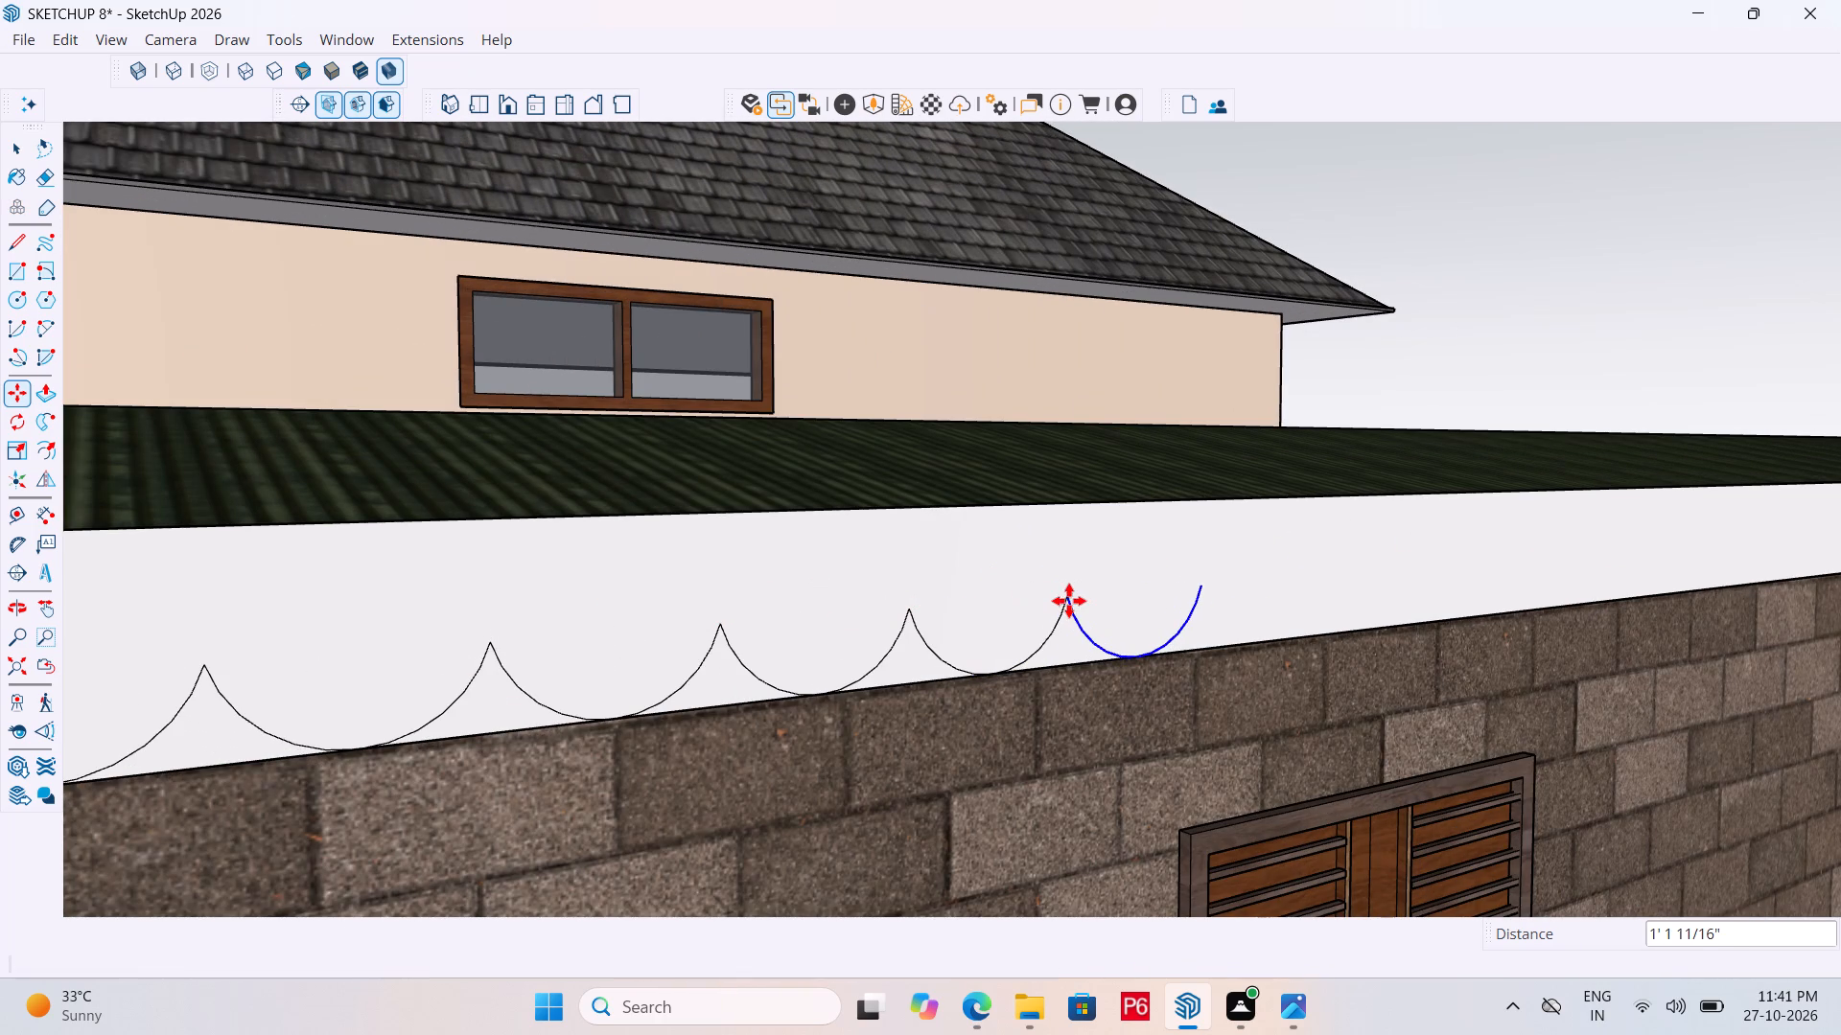
click(1065, 591)
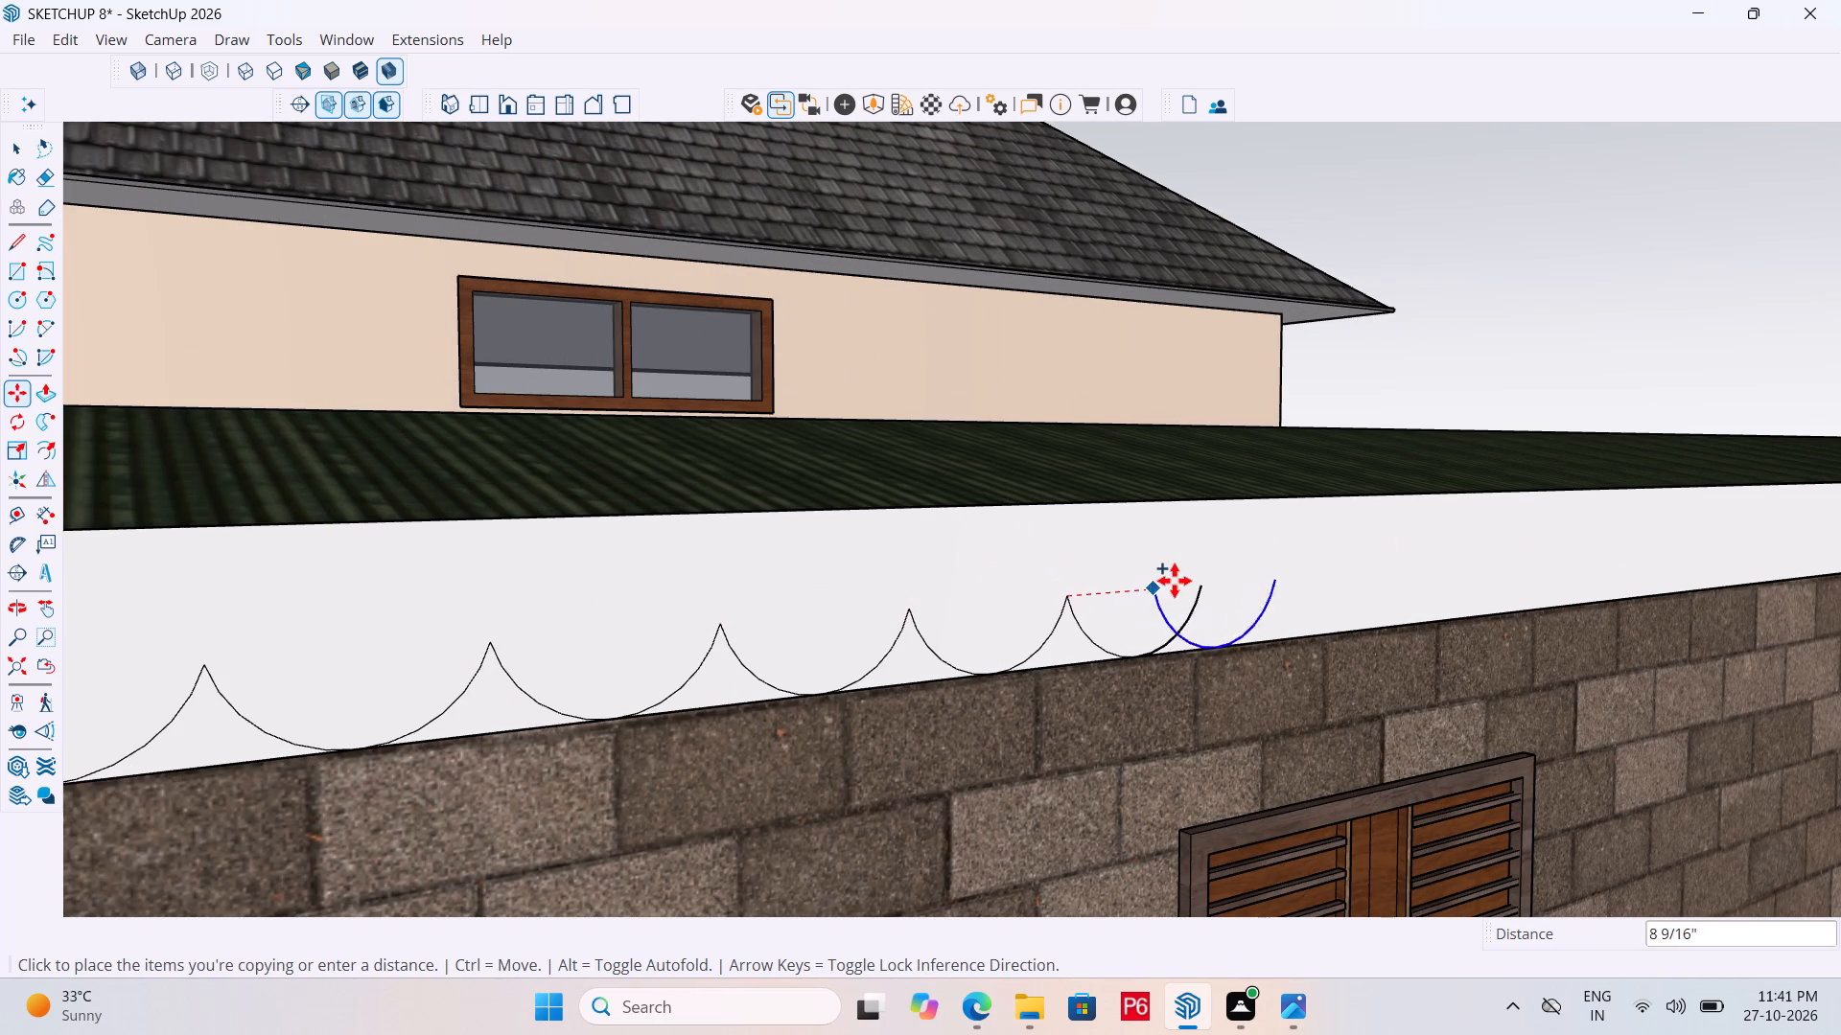
click(1206, 587)
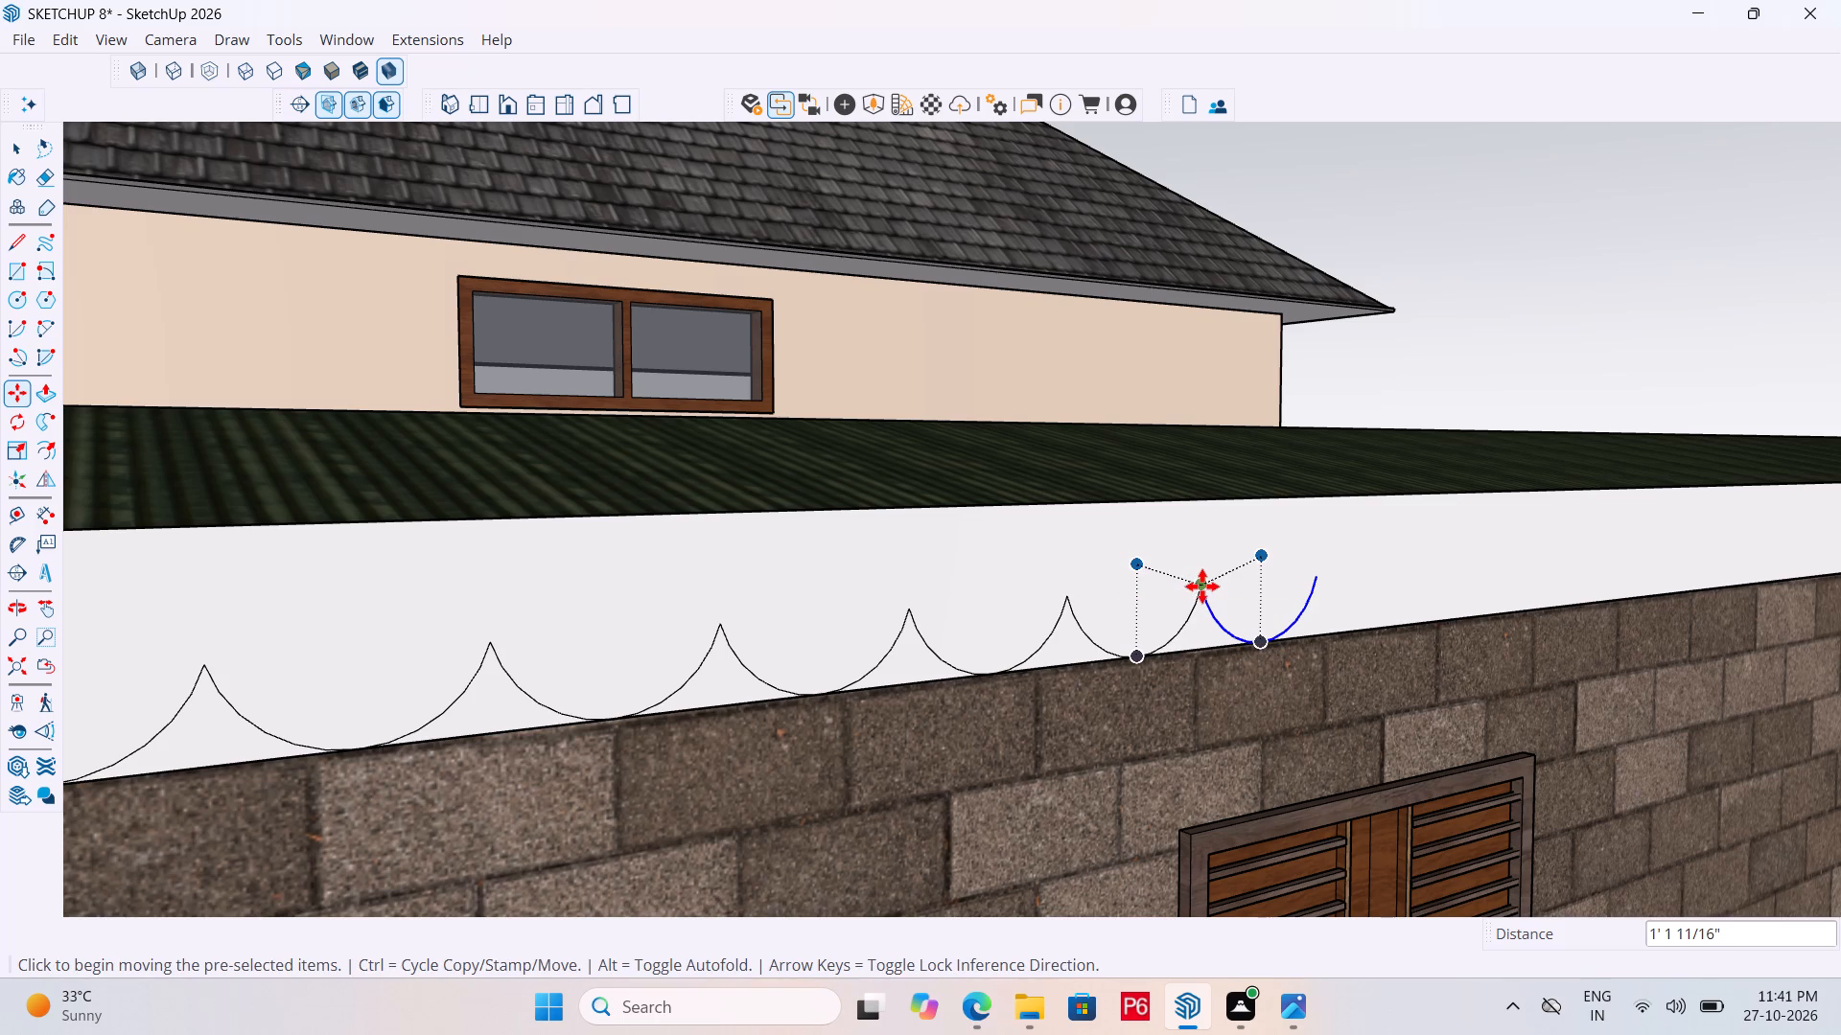
click(1202, 586)
click(1320, 577)
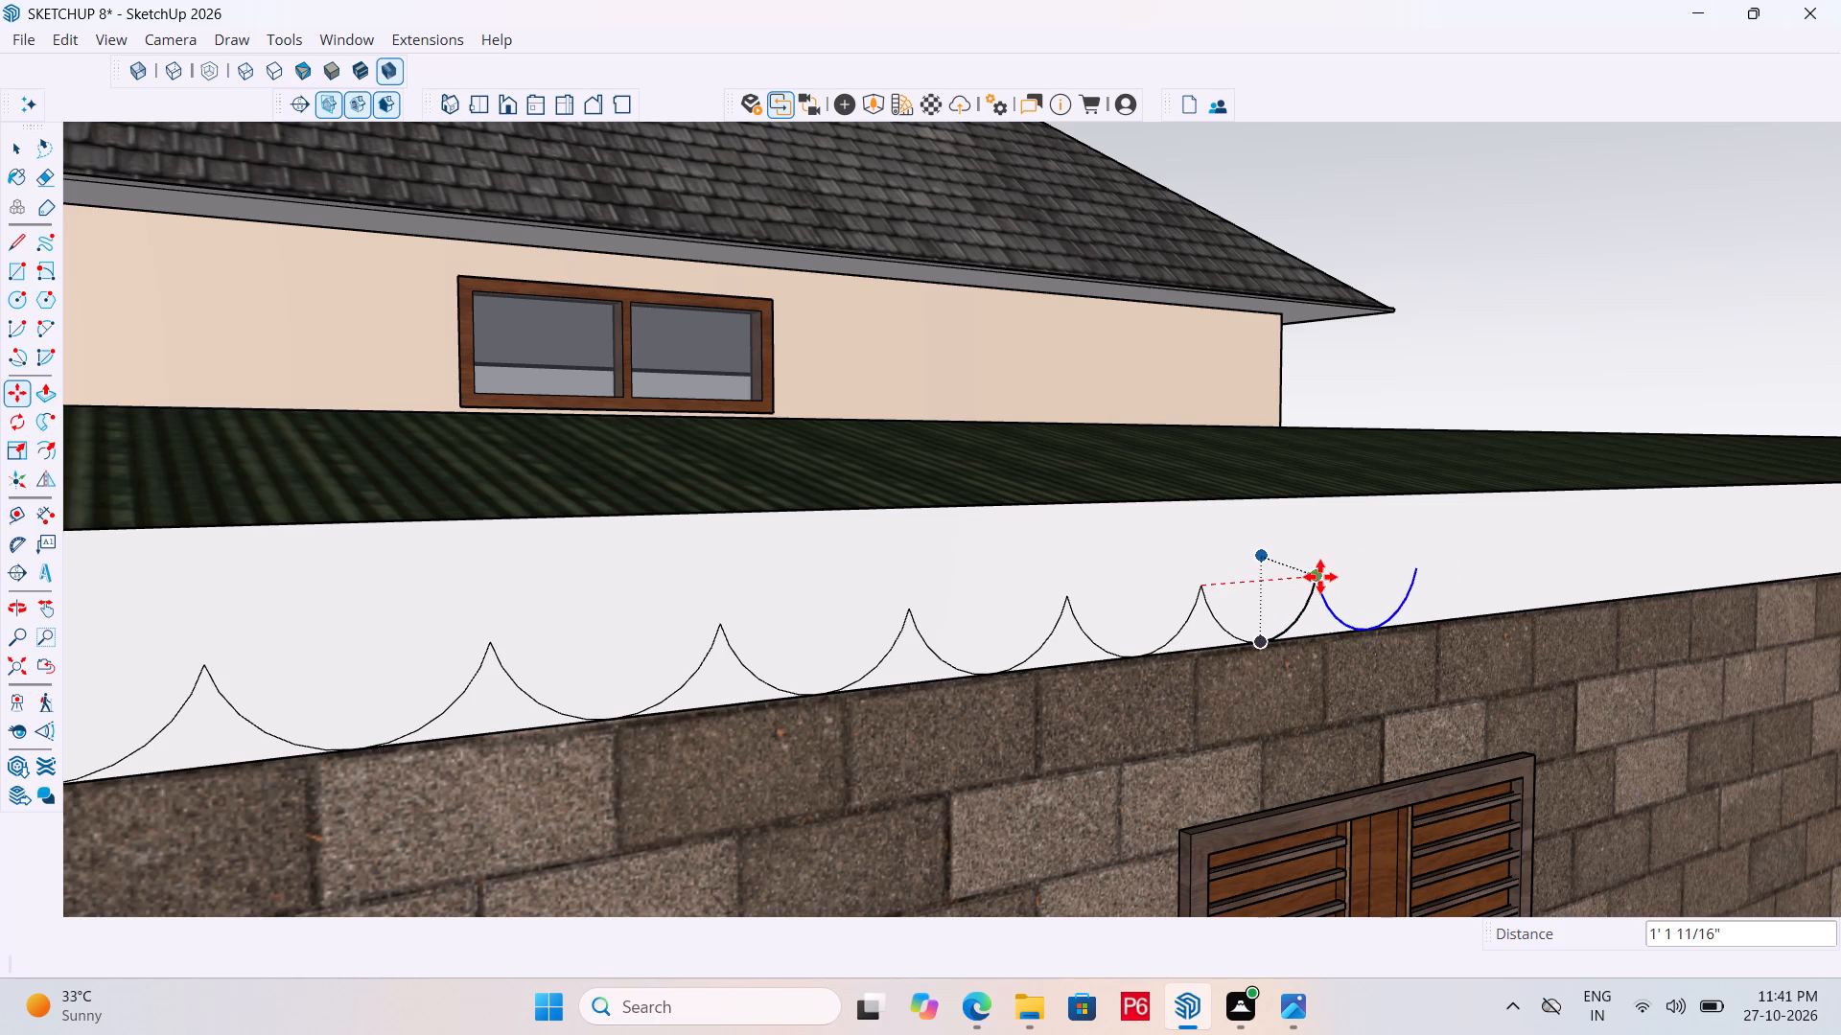
scroll(1038, 759, down, 5)
scroll(1558, 614, up, 5)
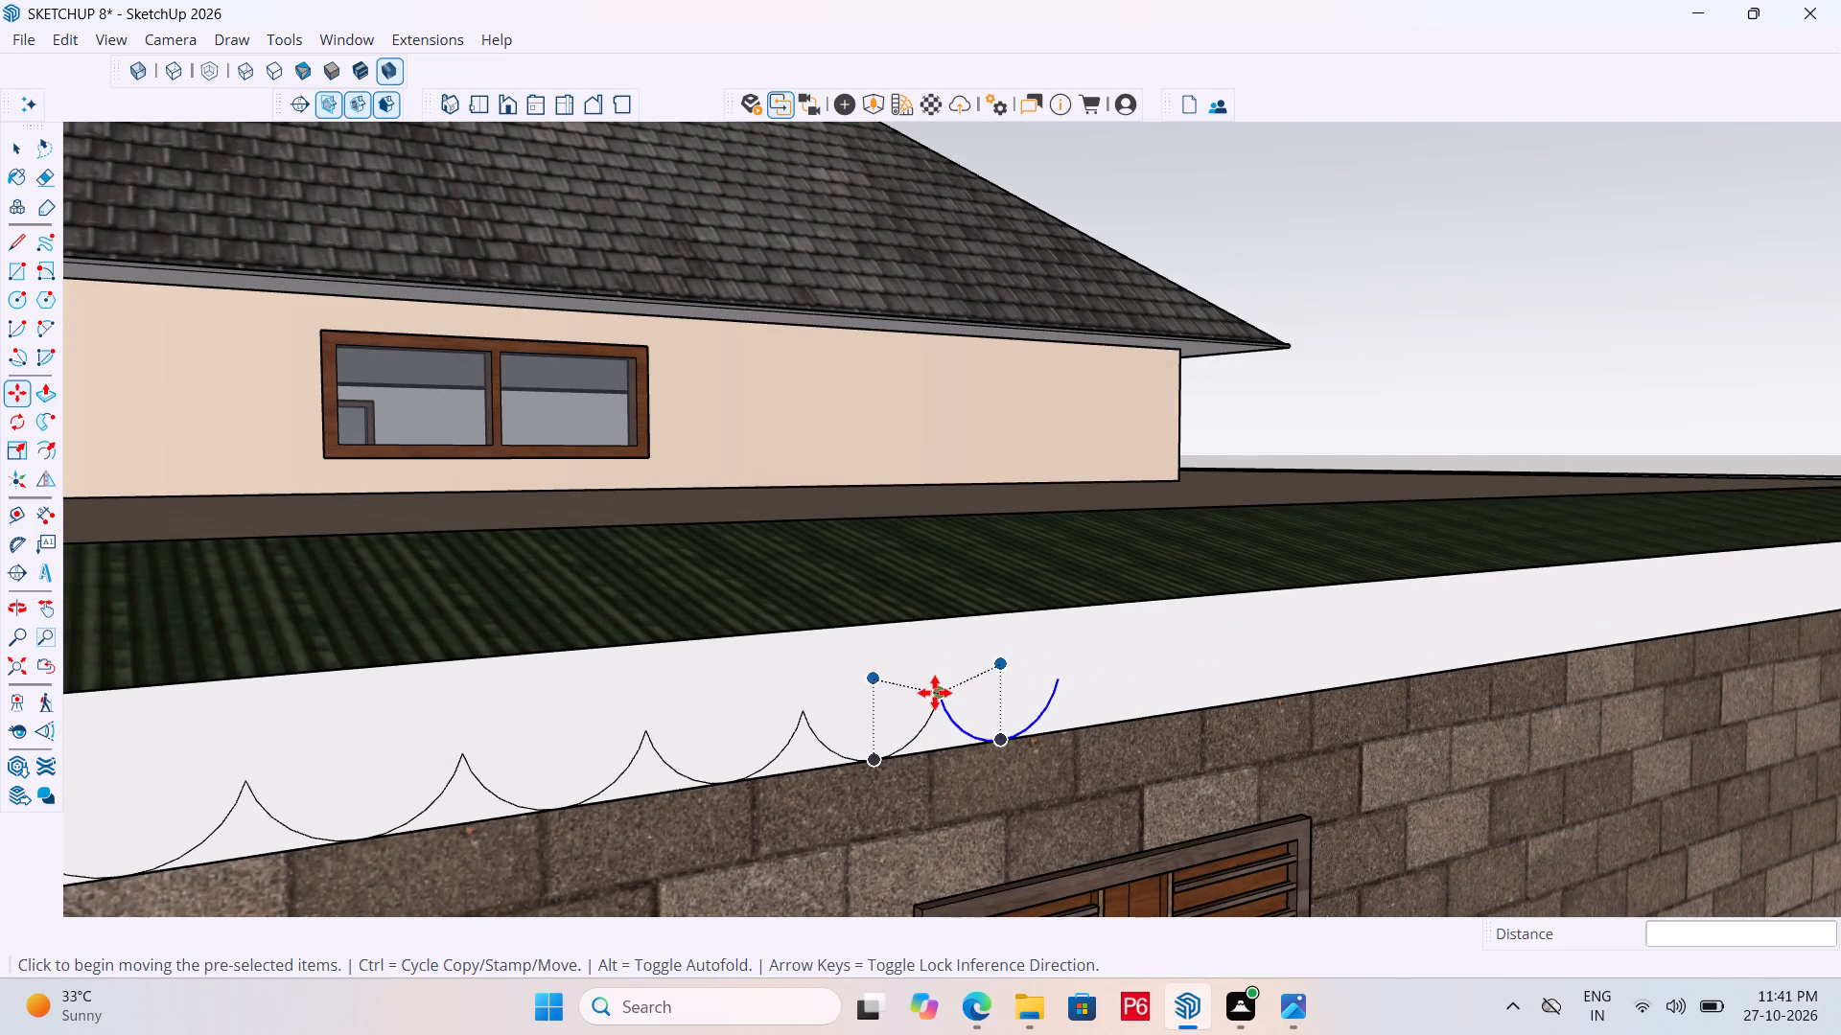
click(942, 693)
click(1061, 684)
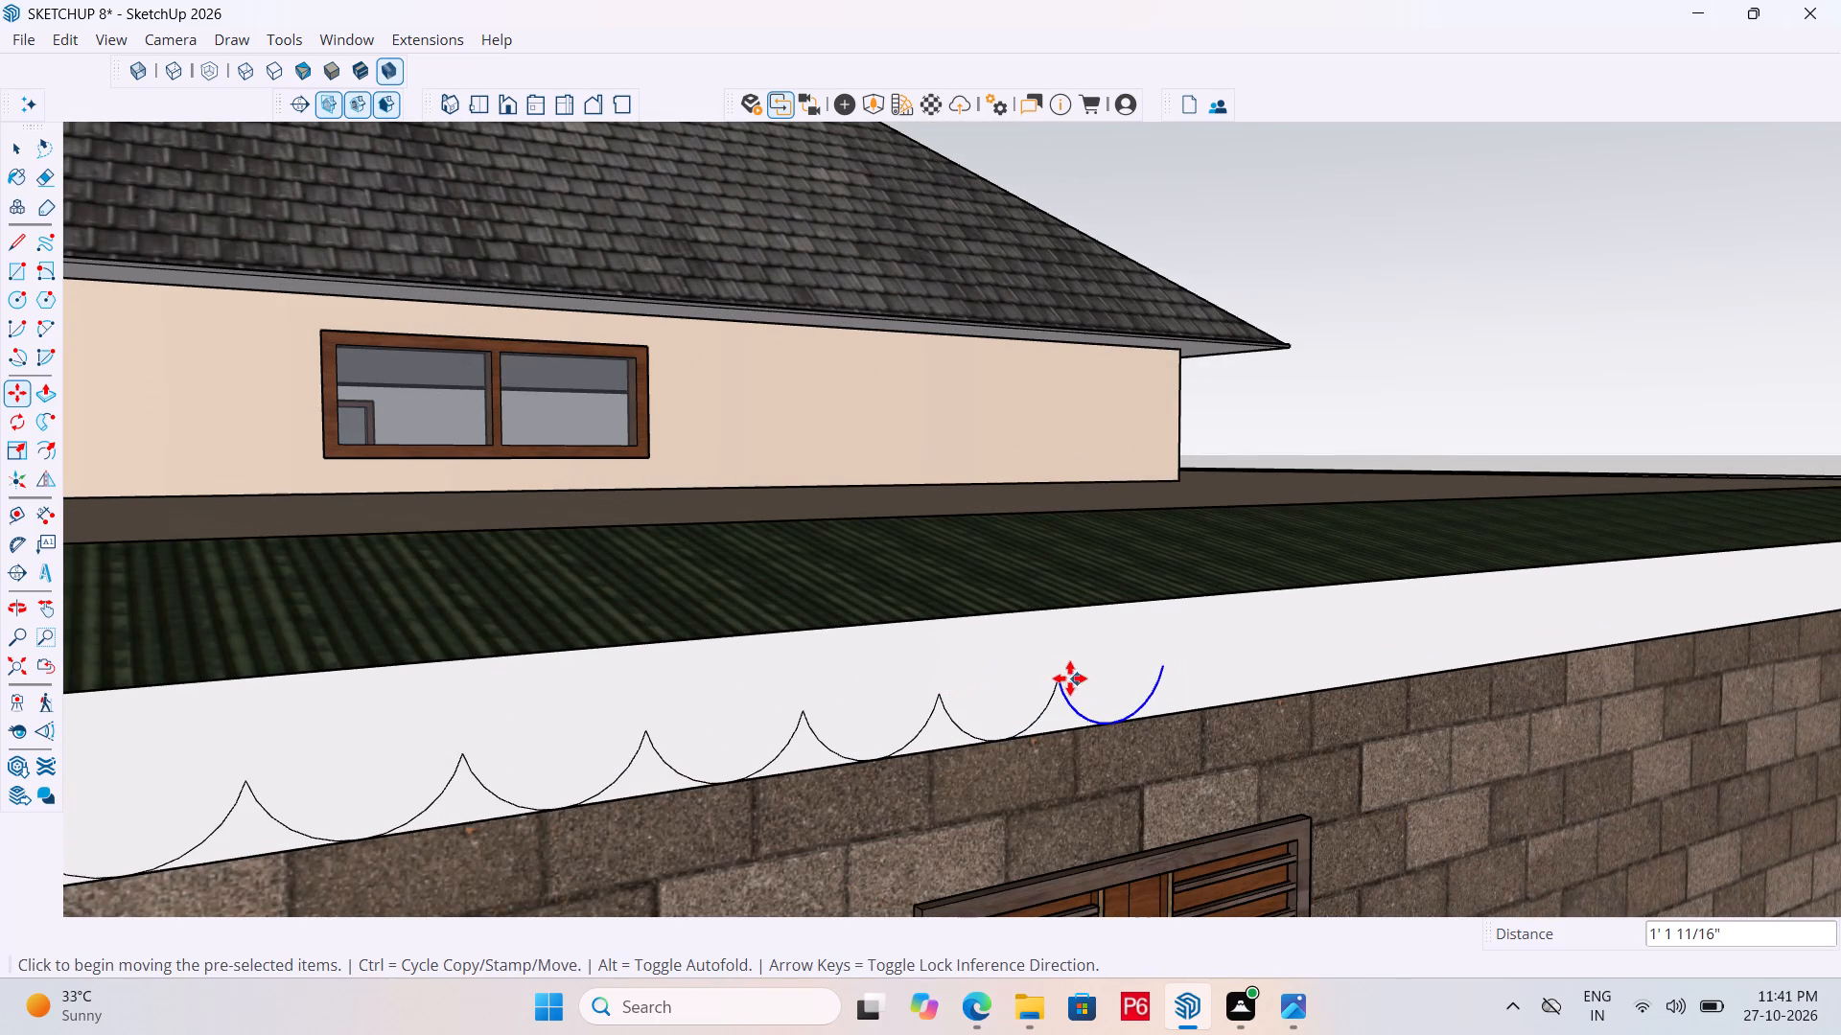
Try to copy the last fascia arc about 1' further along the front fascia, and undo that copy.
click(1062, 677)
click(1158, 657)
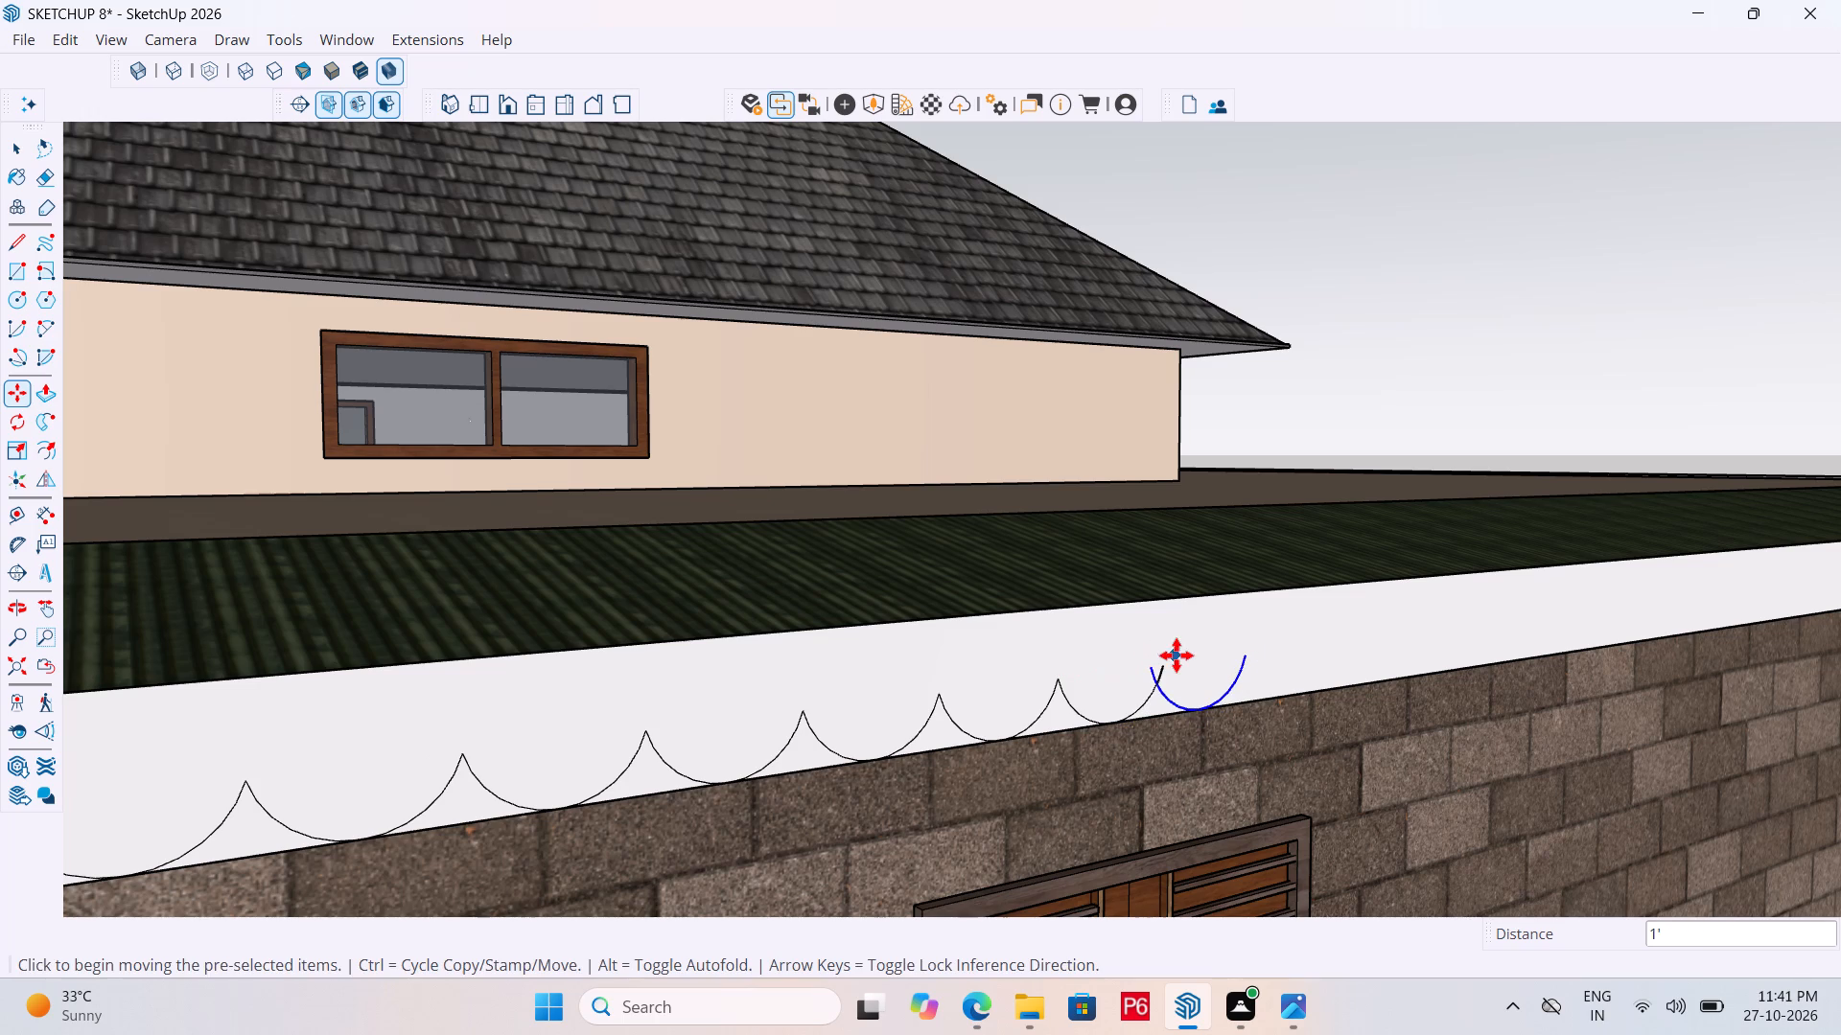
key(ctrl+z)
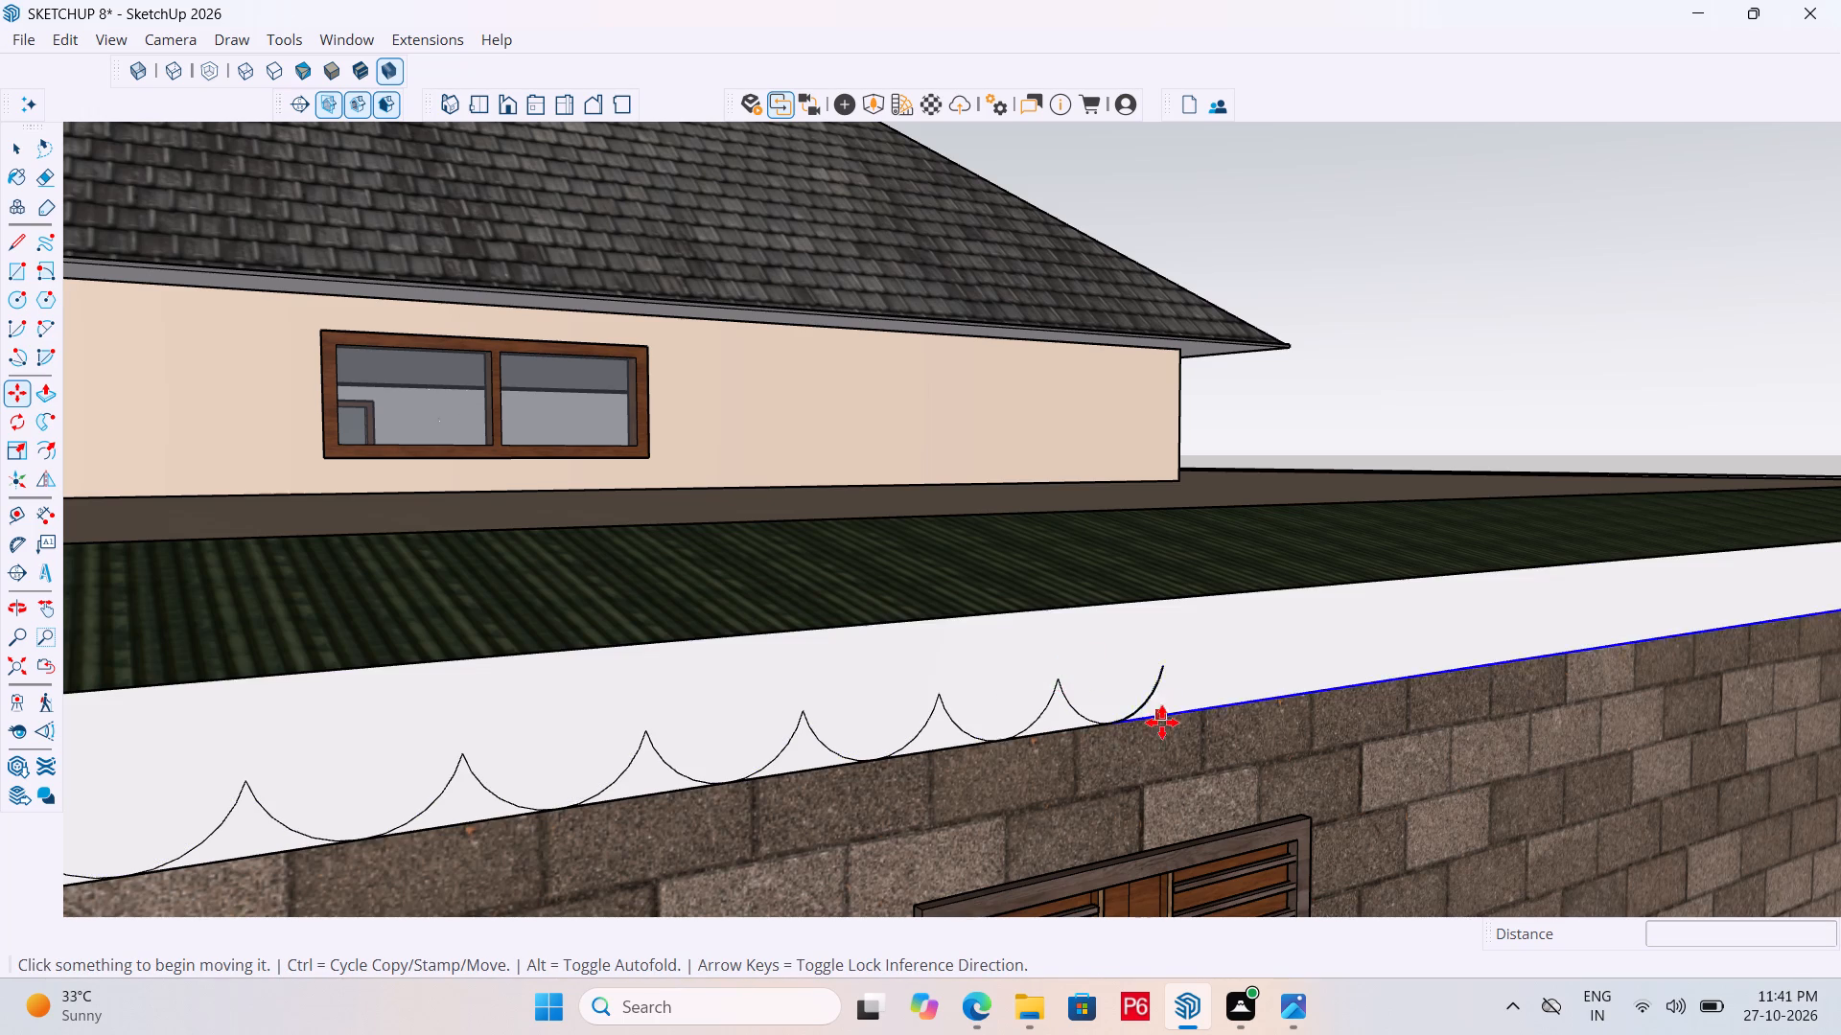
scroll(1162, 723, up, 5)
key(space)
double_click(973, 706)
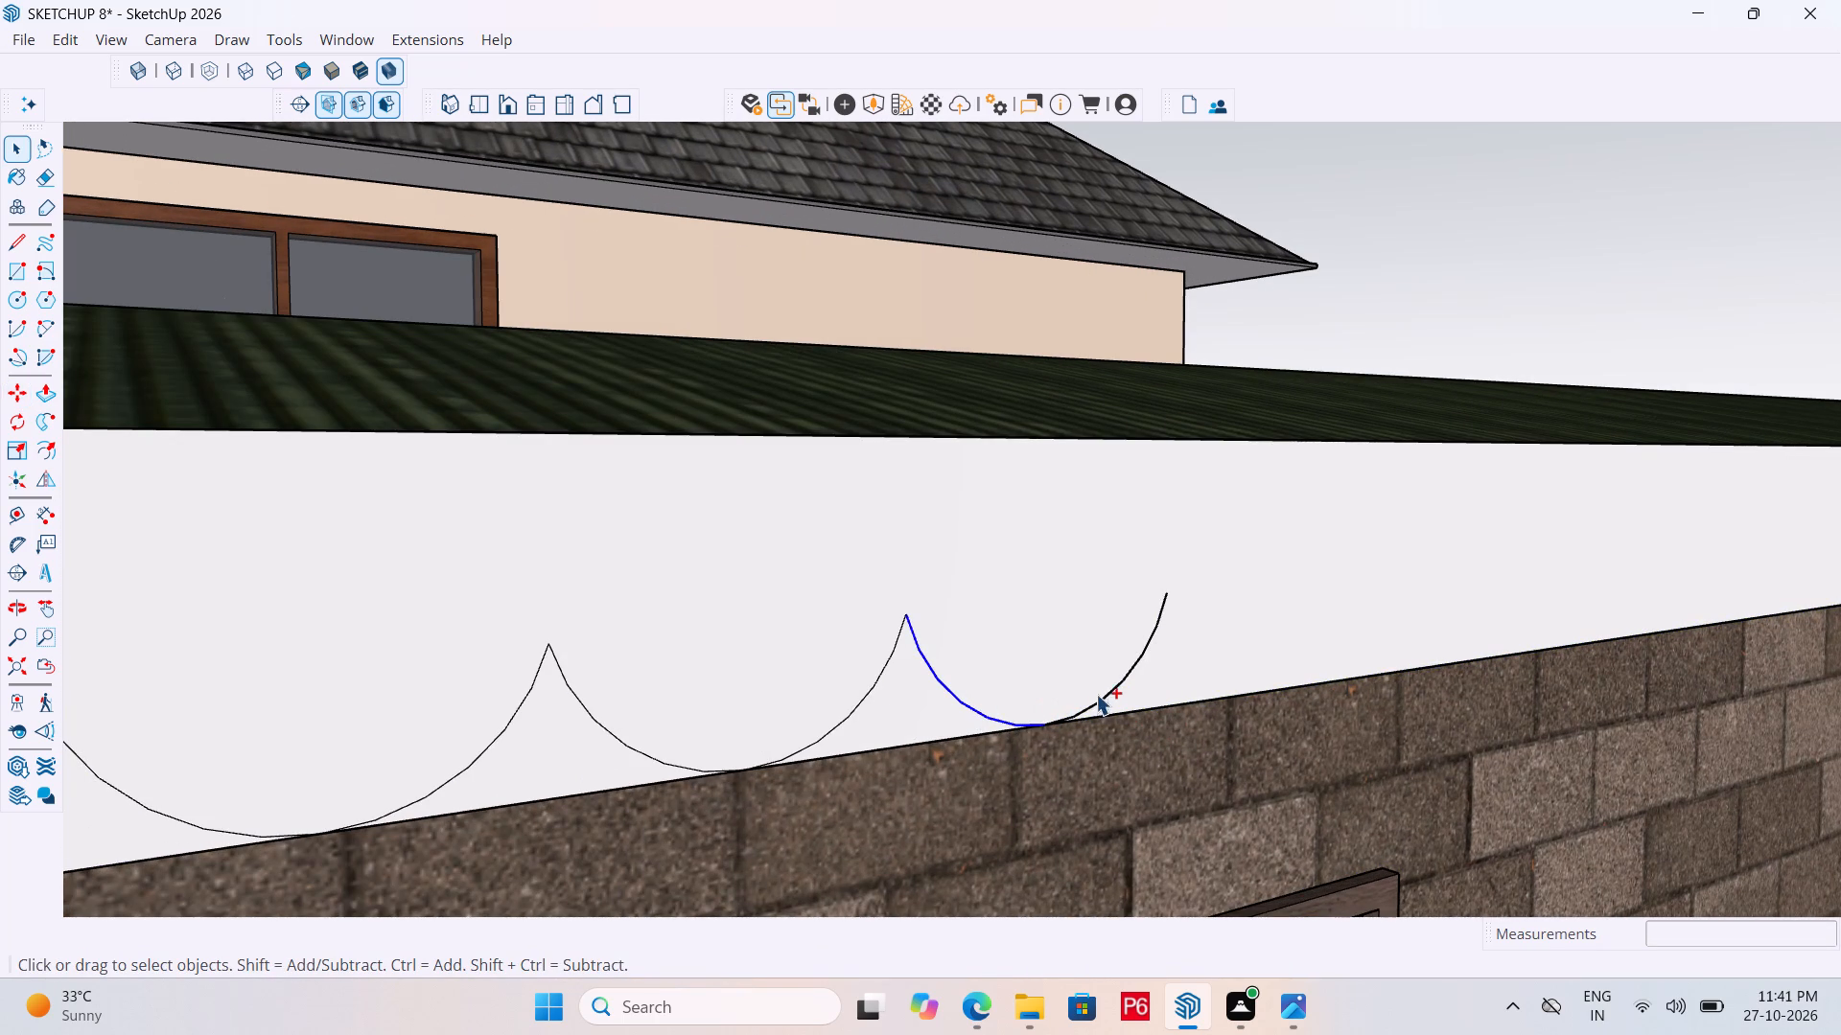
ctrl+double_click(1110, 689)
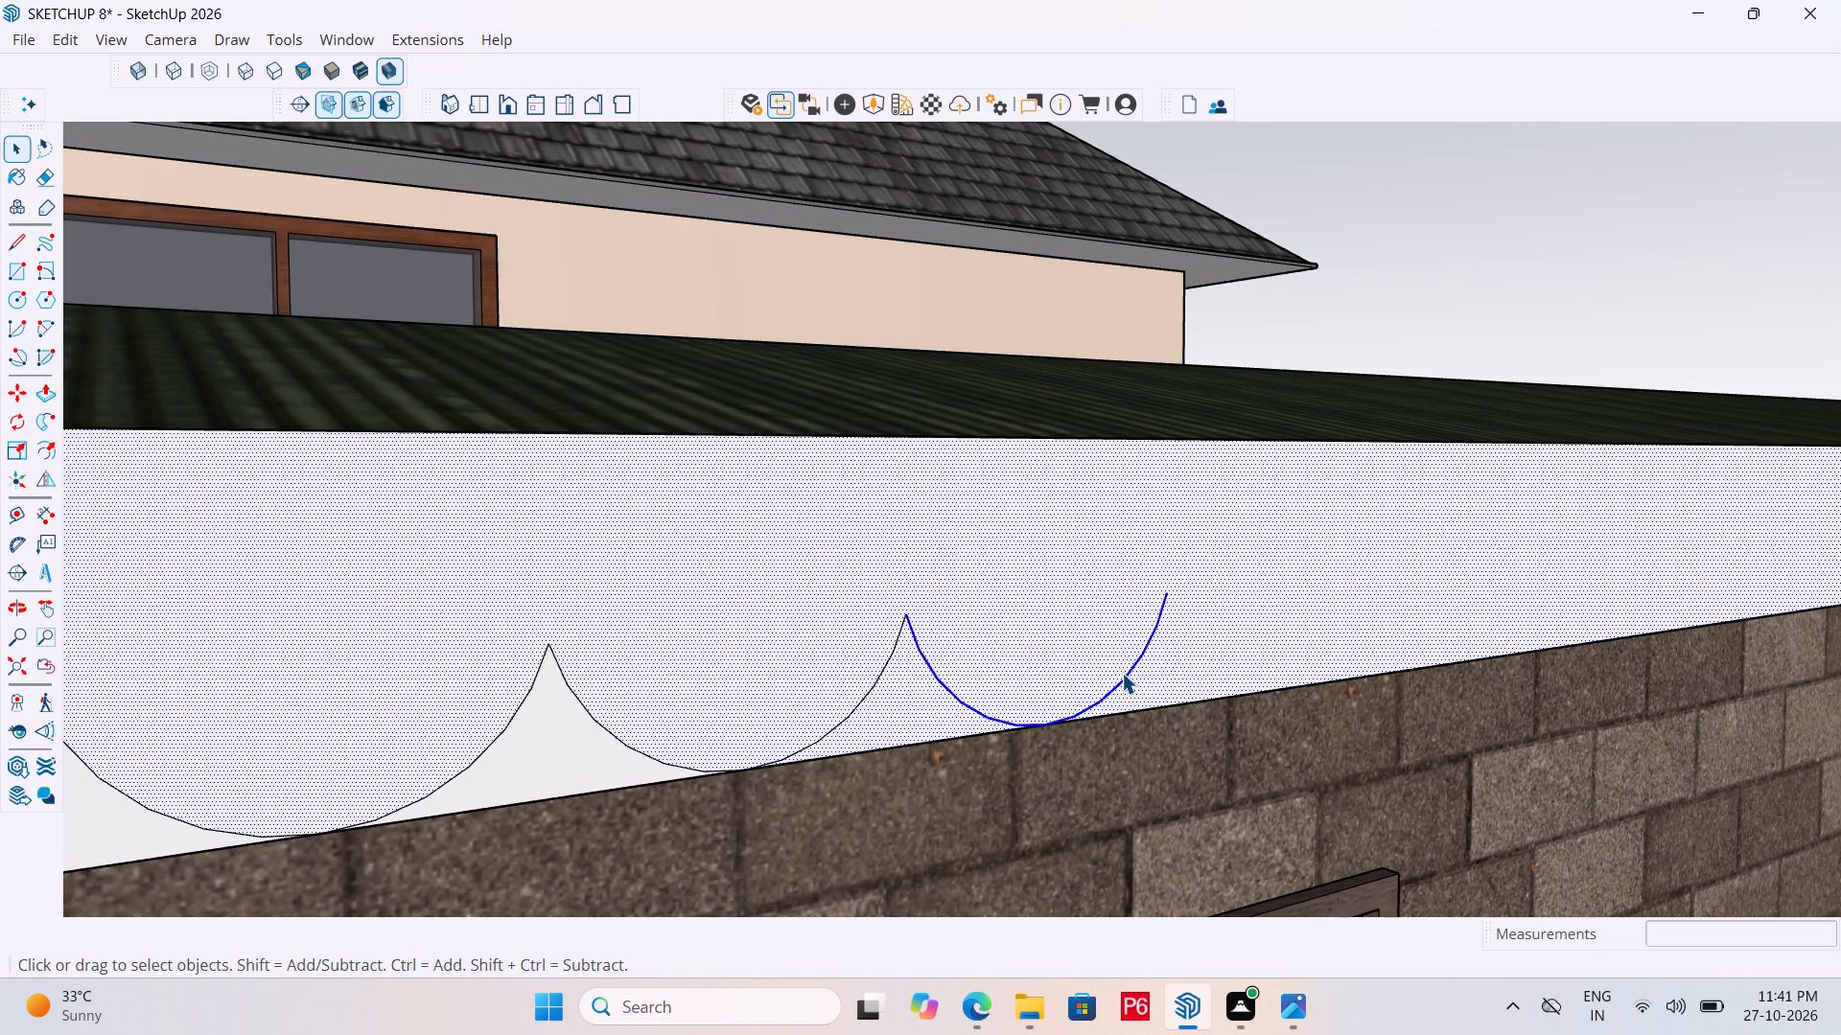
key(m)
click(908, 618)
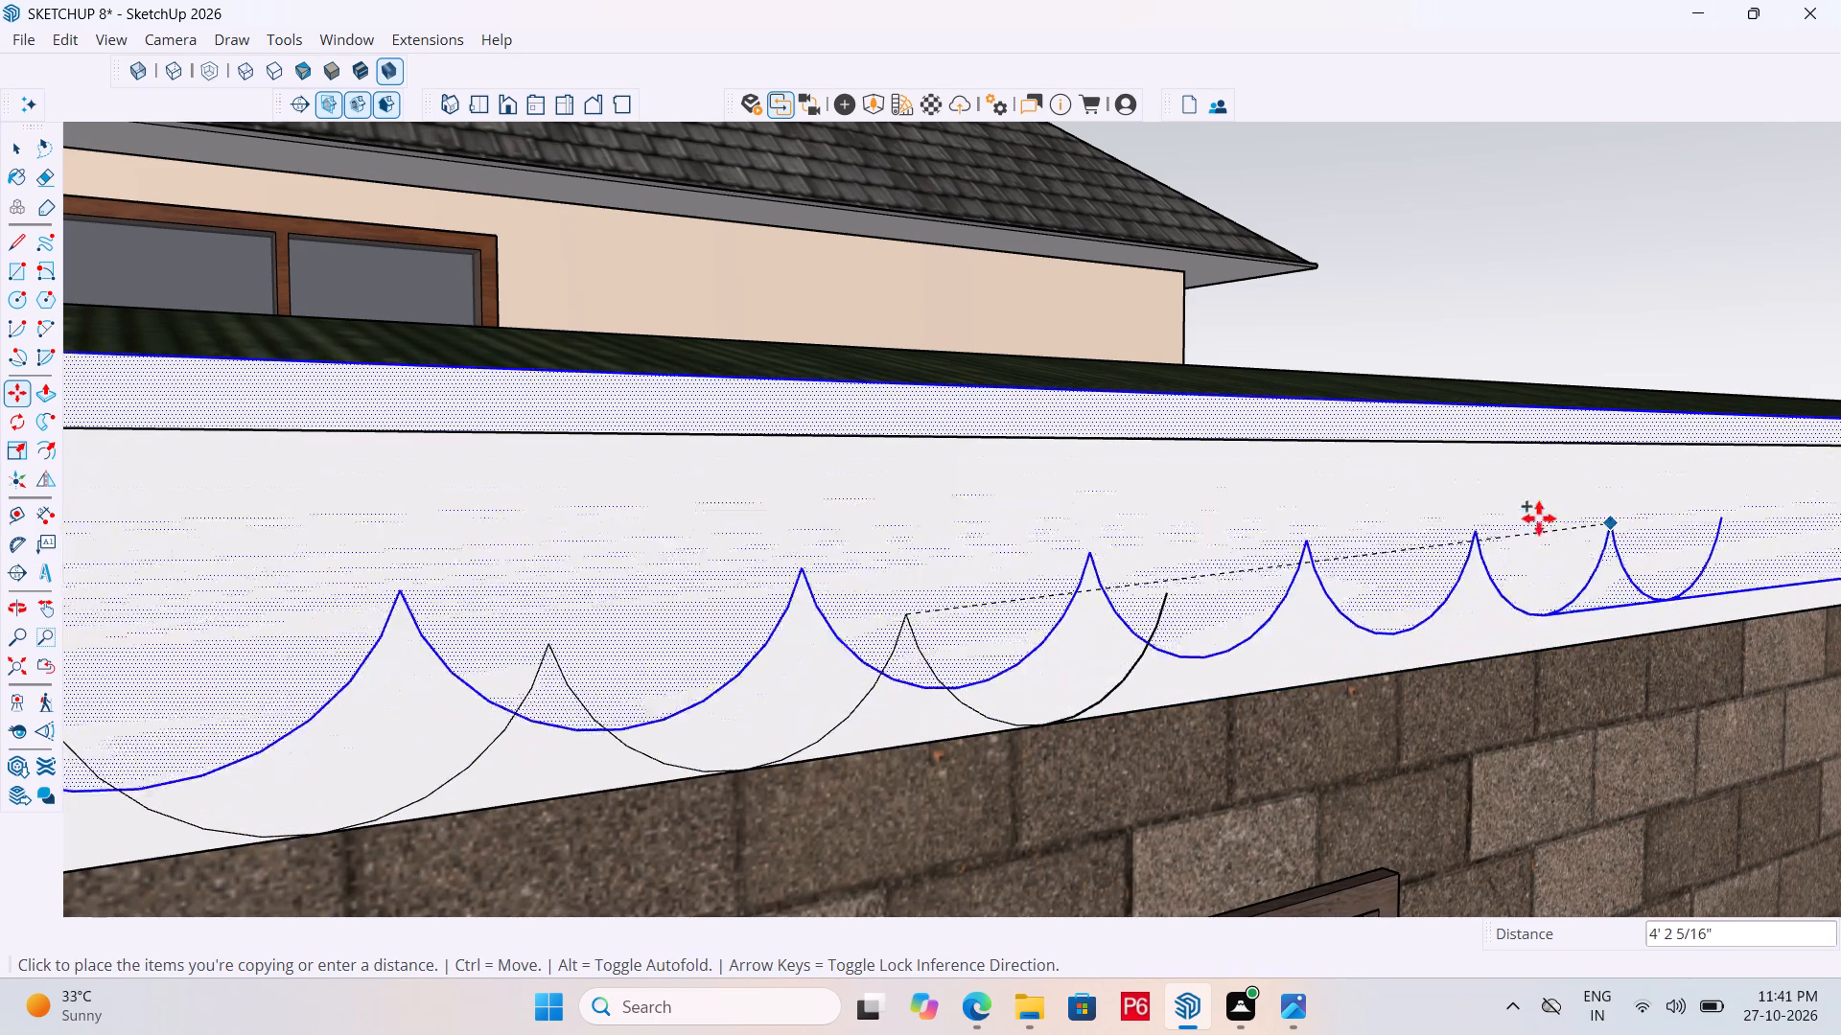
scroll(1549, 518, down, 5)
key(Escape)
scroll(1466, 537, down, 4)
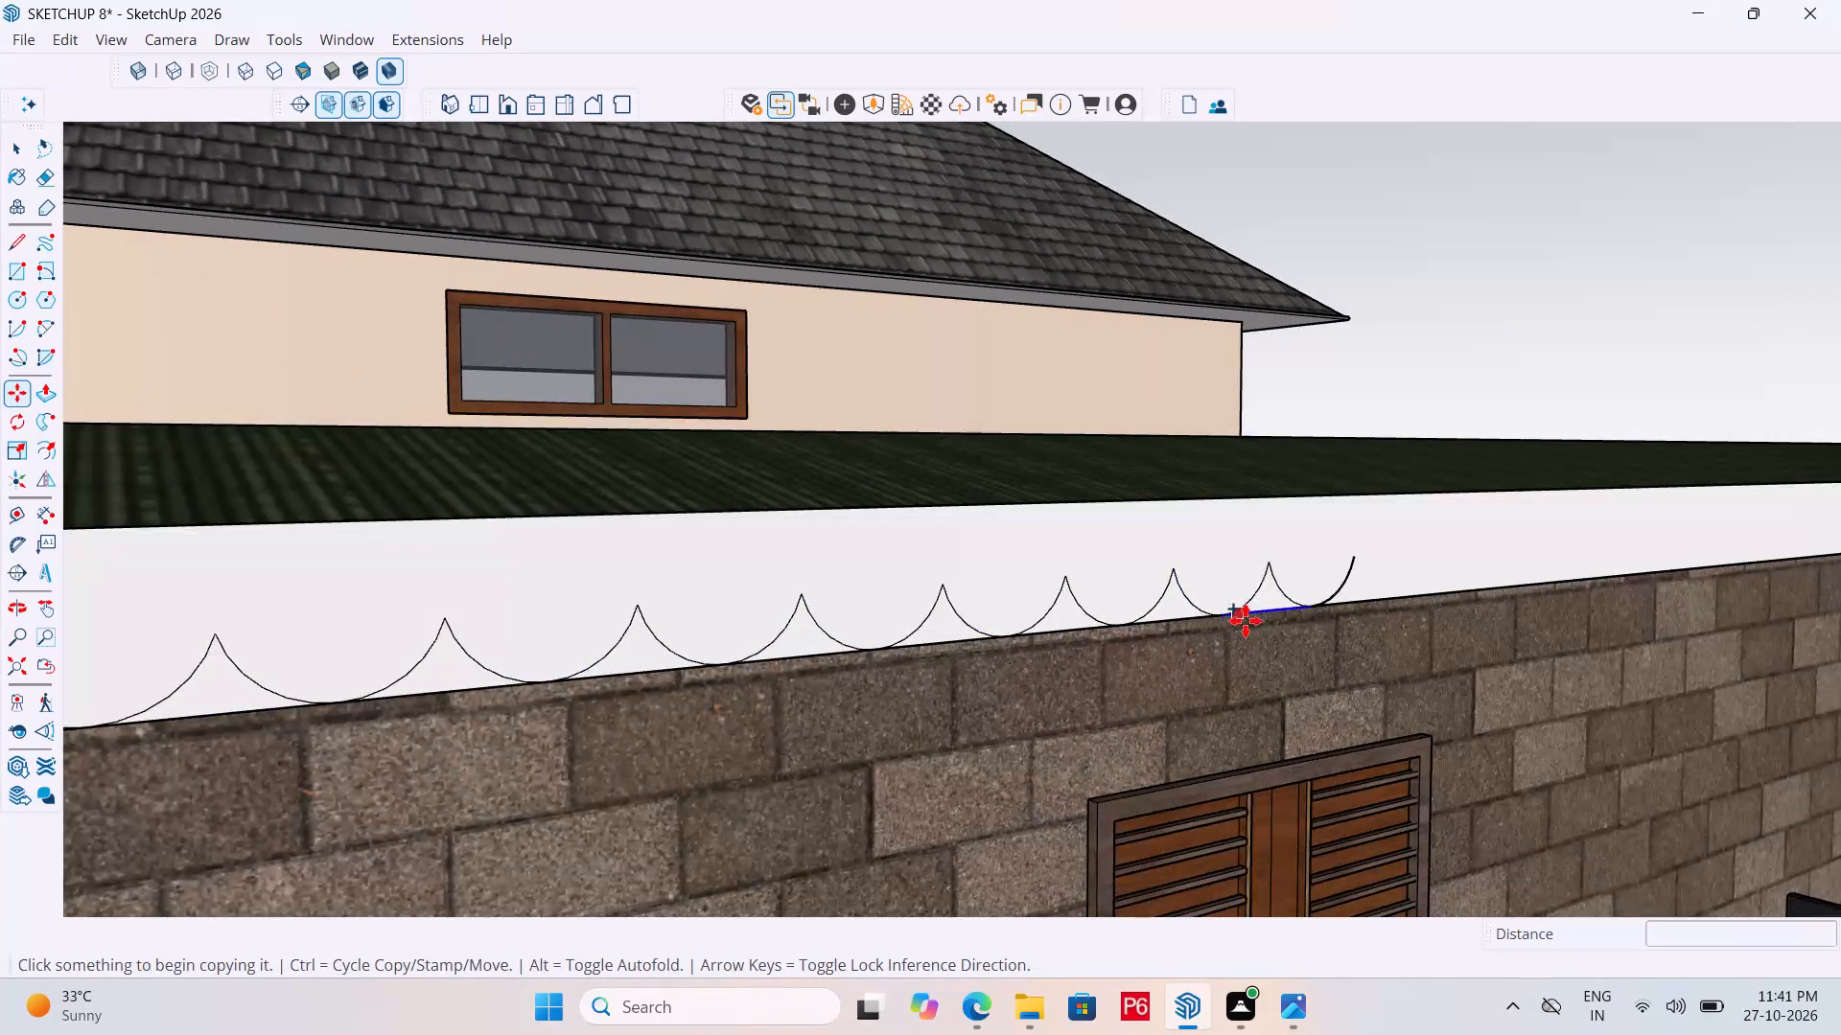
Select both halves of the last arc above the louvred door and copy it end to end once along the front fascia.
scroll(1258, 609, up, 6)
scroll(1340, 585, up, 4)
key(space)
click(1306, 596)
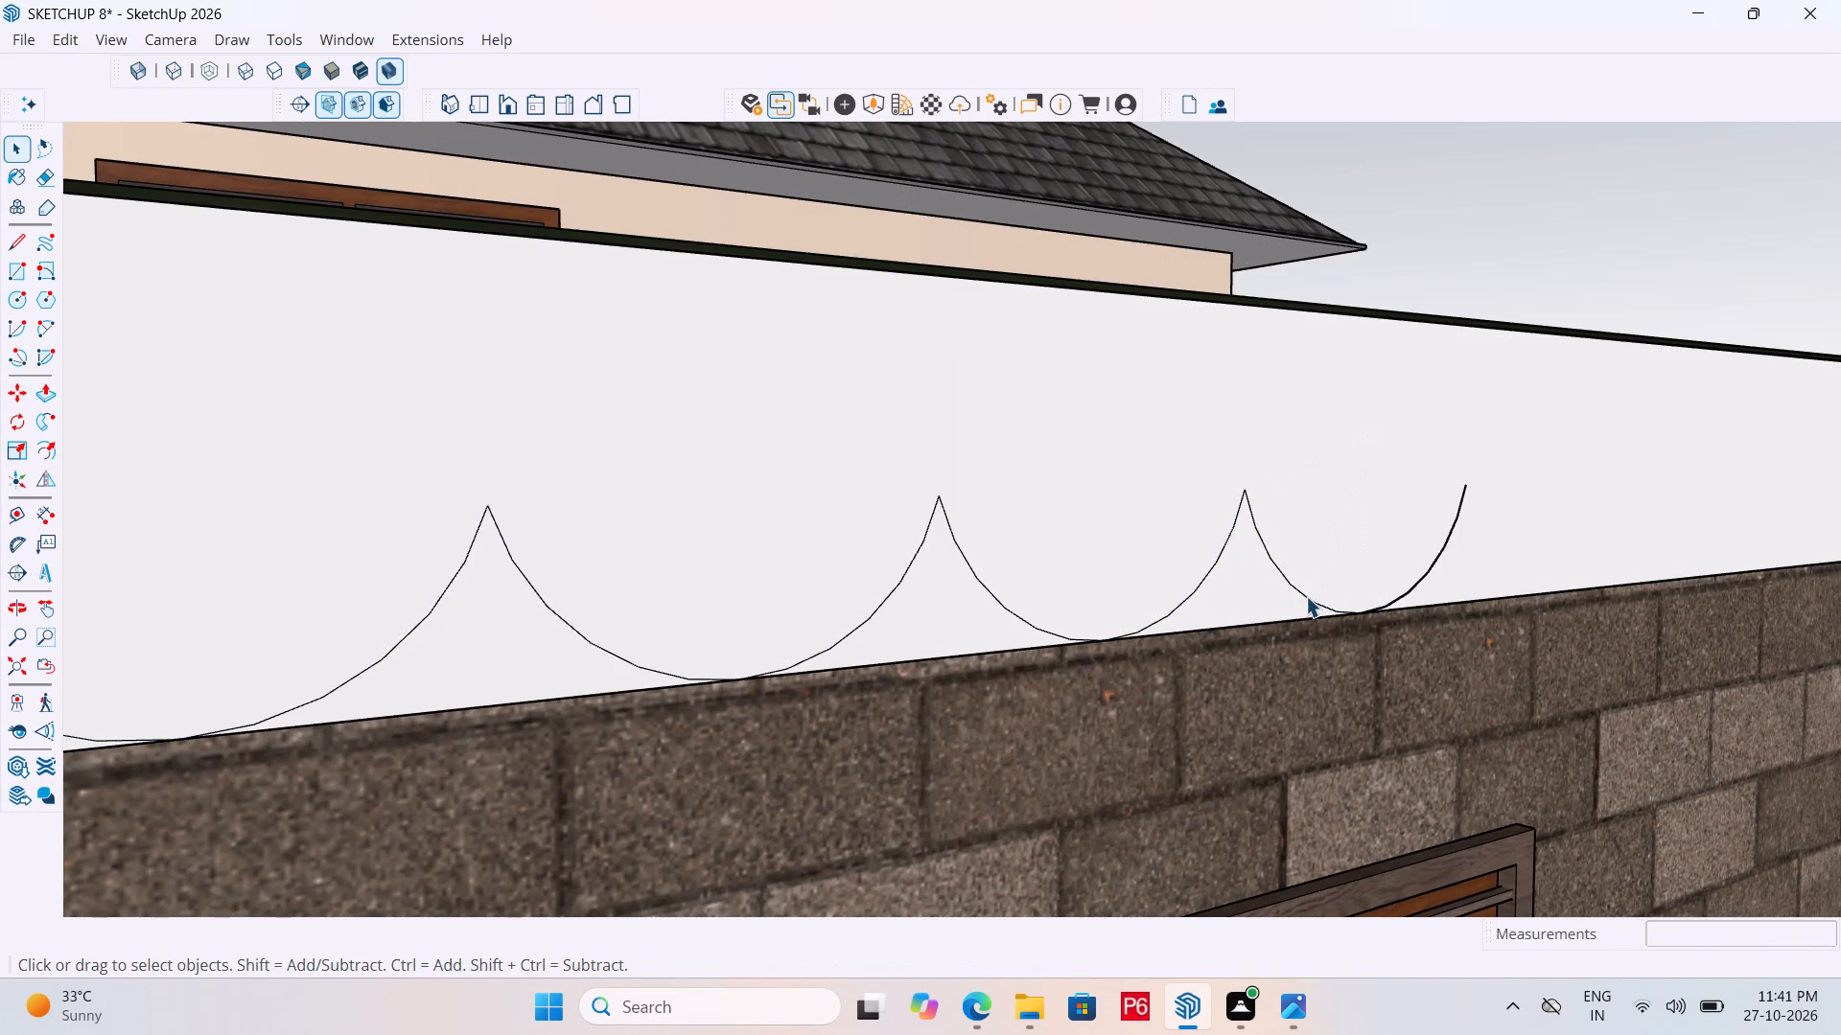
ctrl+click(1413, 584)
key(m)
click(1244, 495)
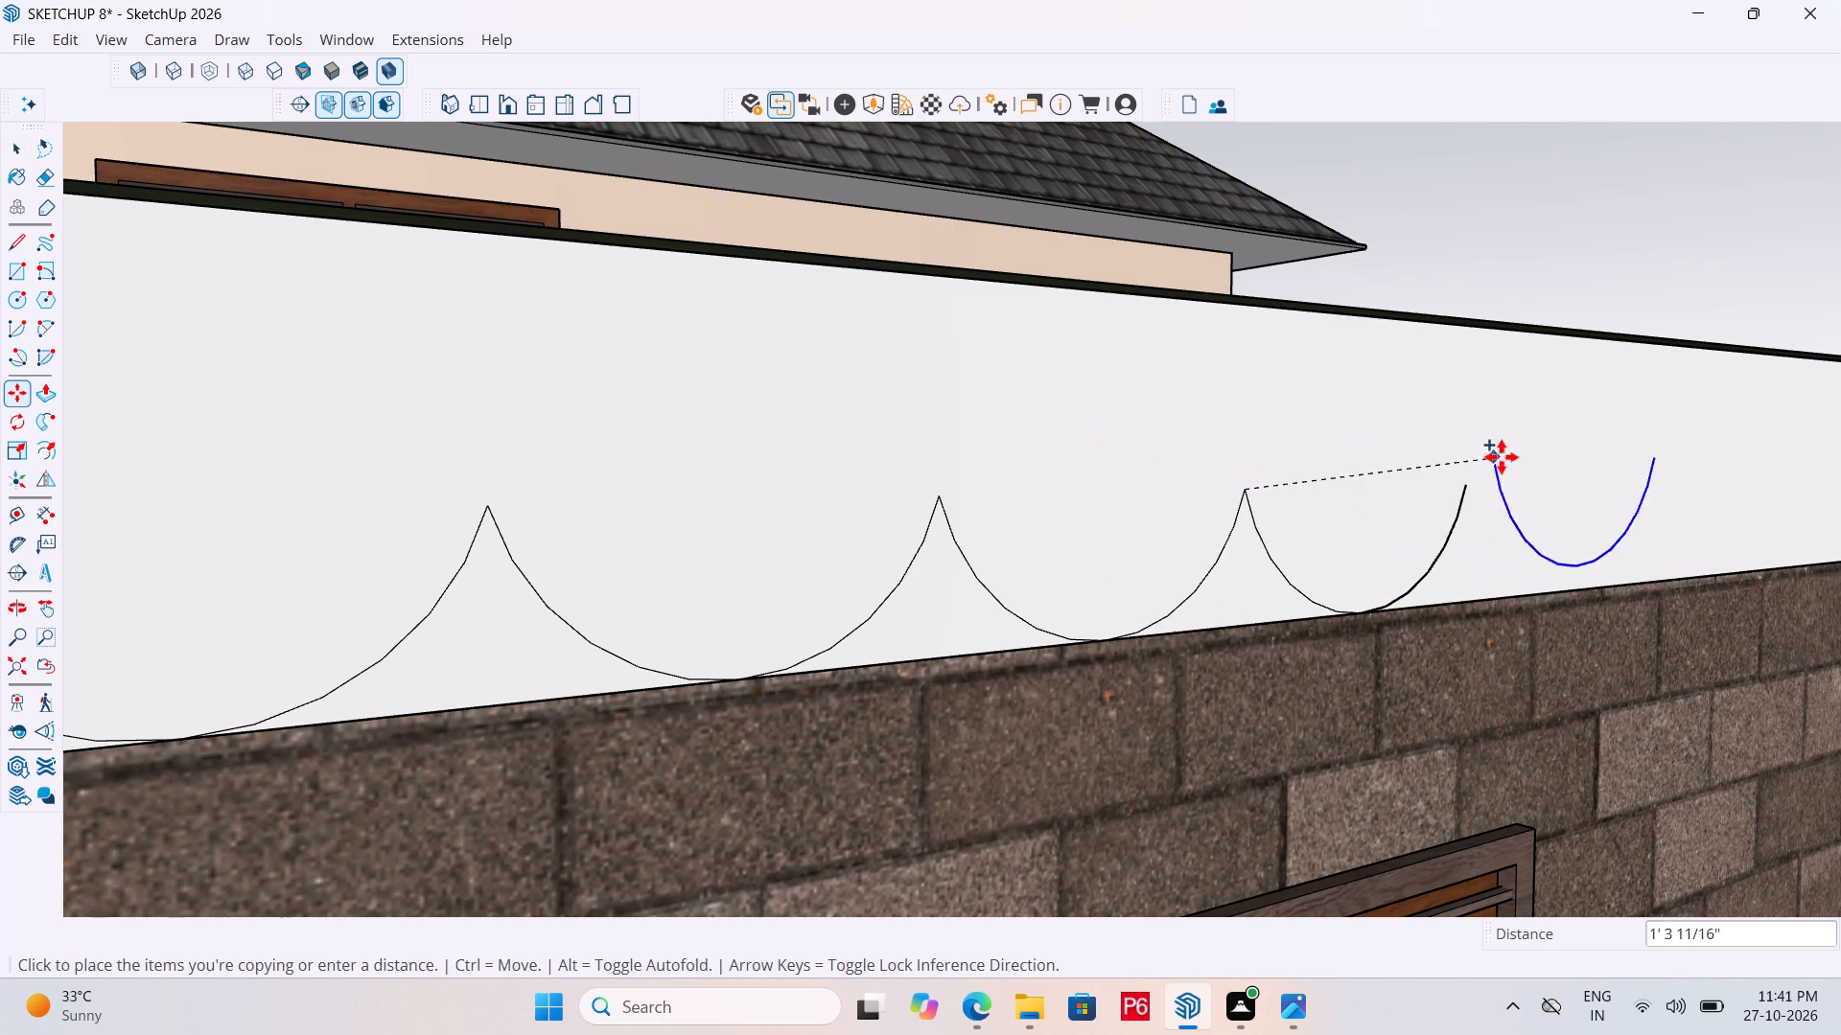
click(1463, 483)
scroll(974, 605, down, 6)
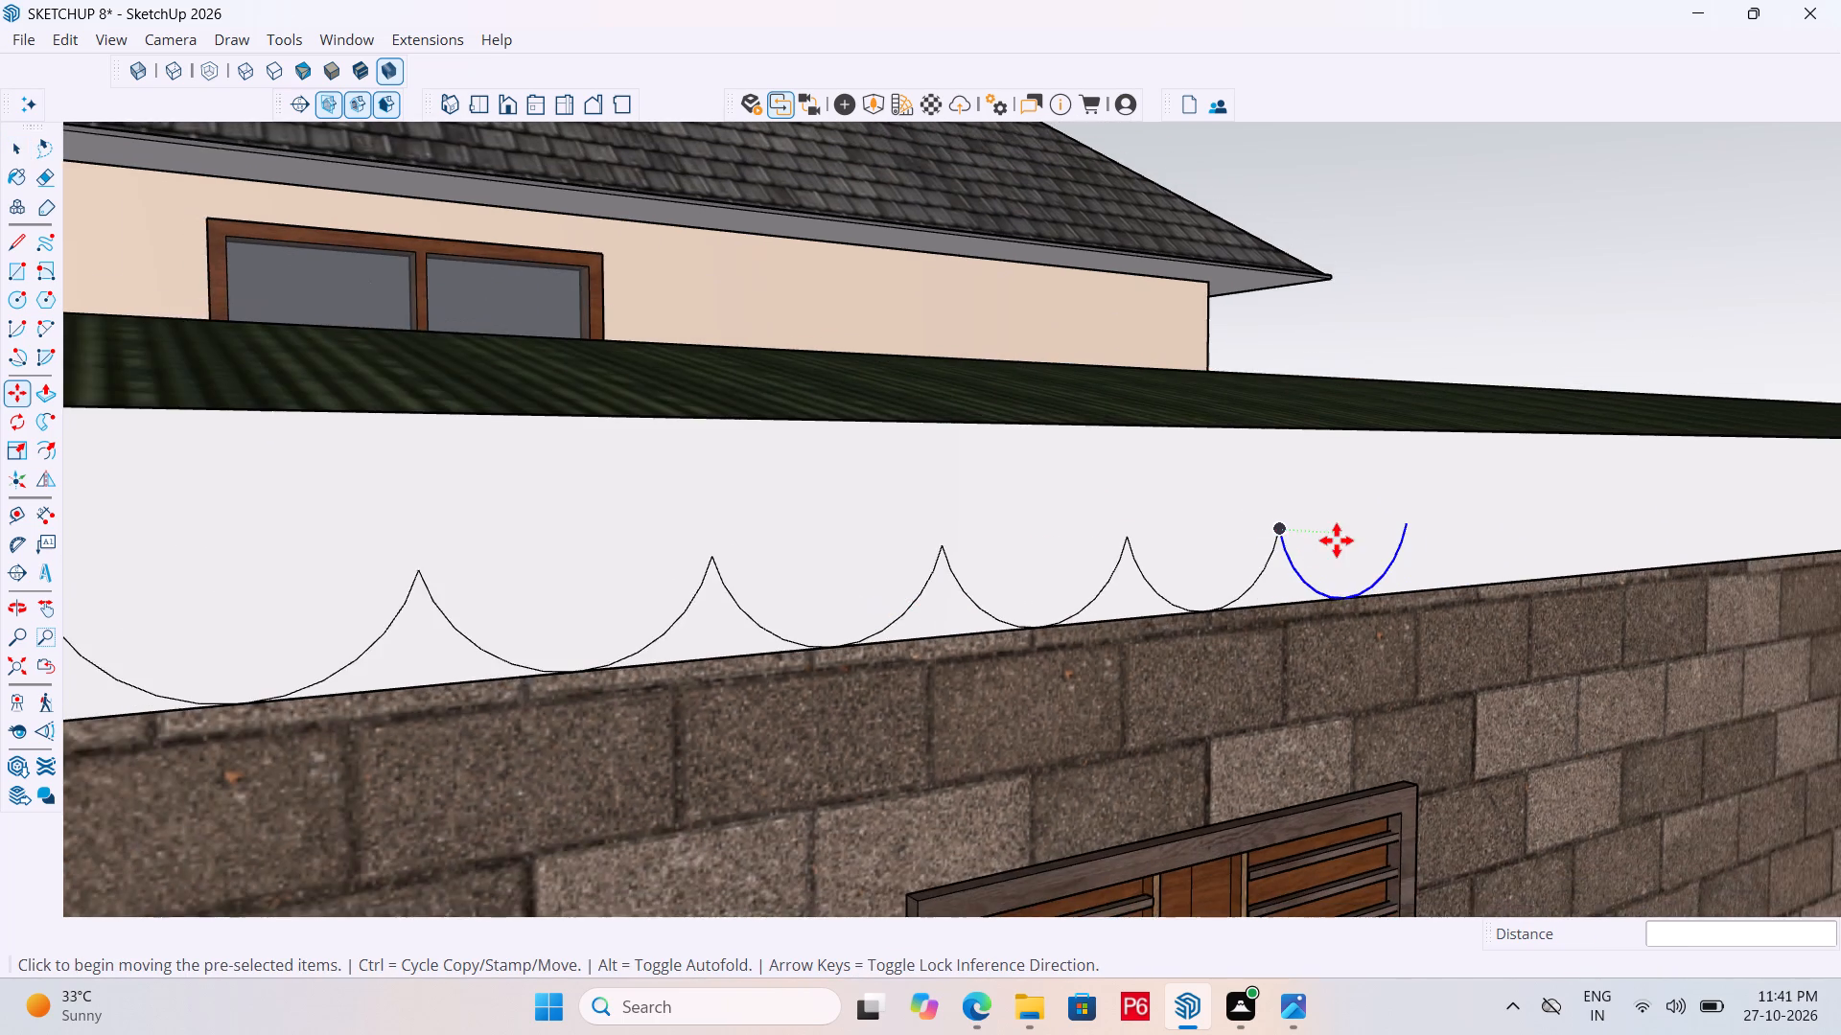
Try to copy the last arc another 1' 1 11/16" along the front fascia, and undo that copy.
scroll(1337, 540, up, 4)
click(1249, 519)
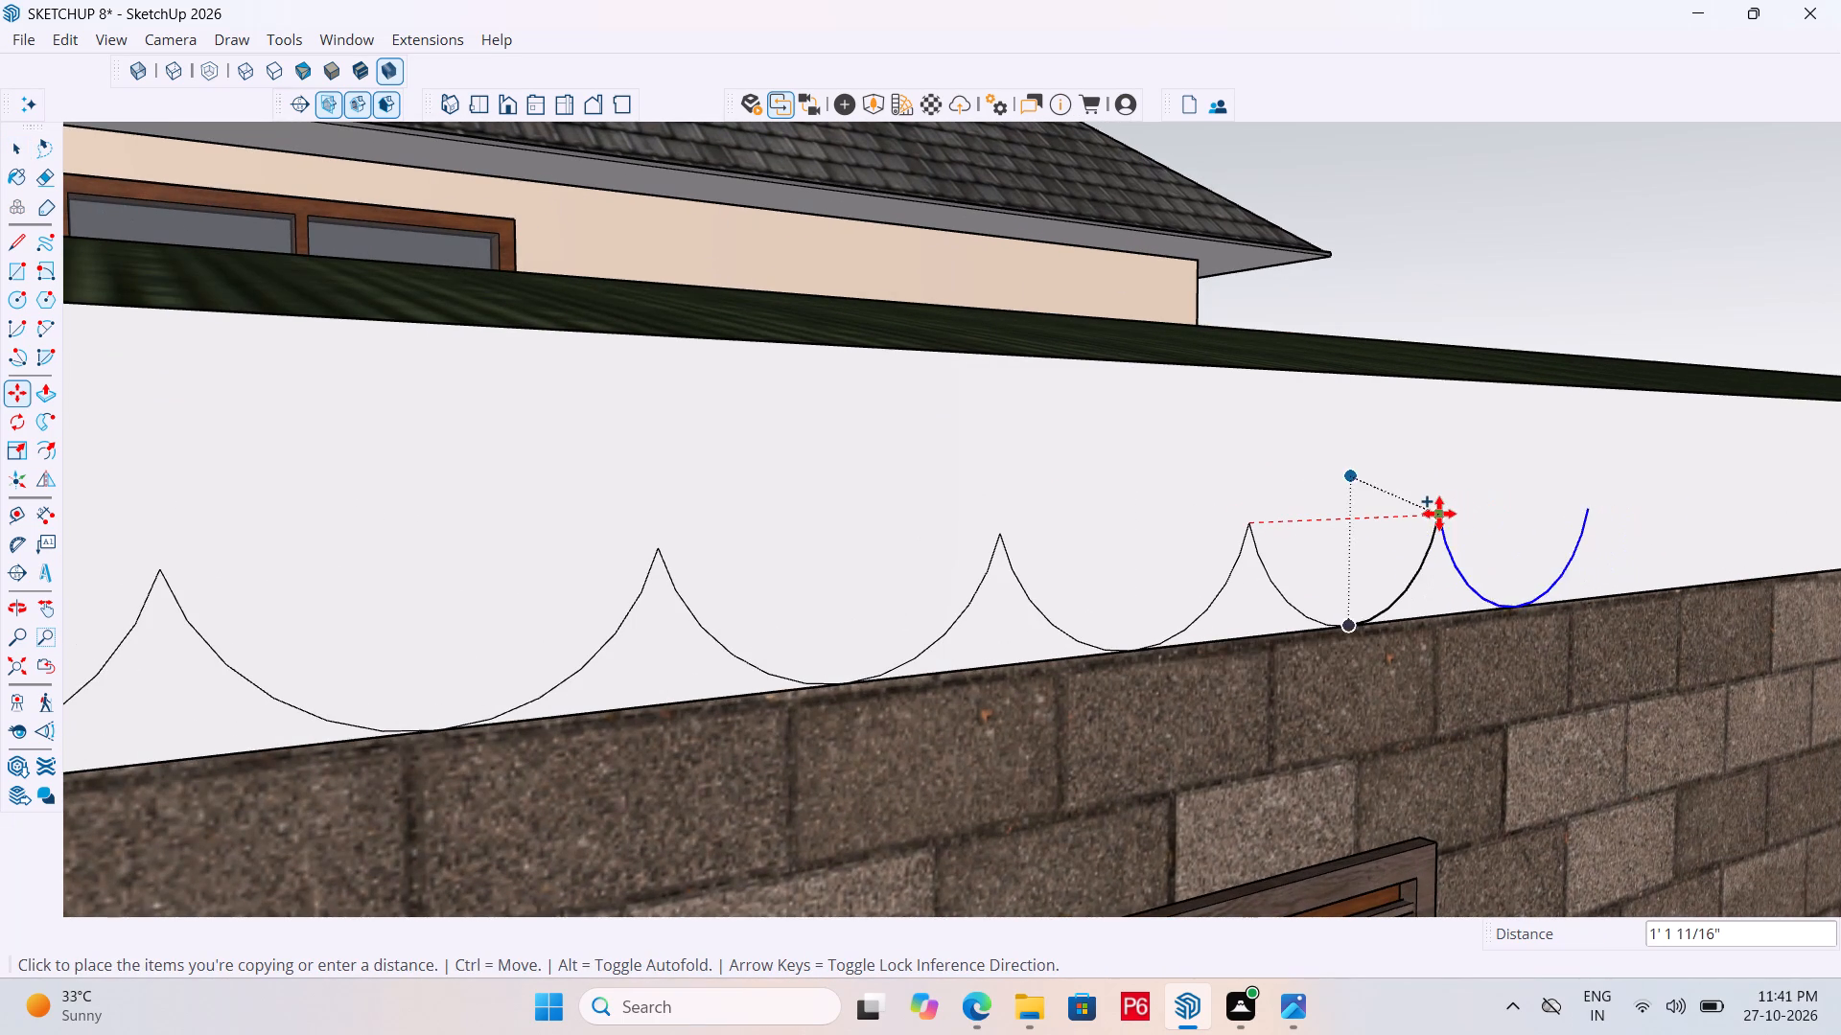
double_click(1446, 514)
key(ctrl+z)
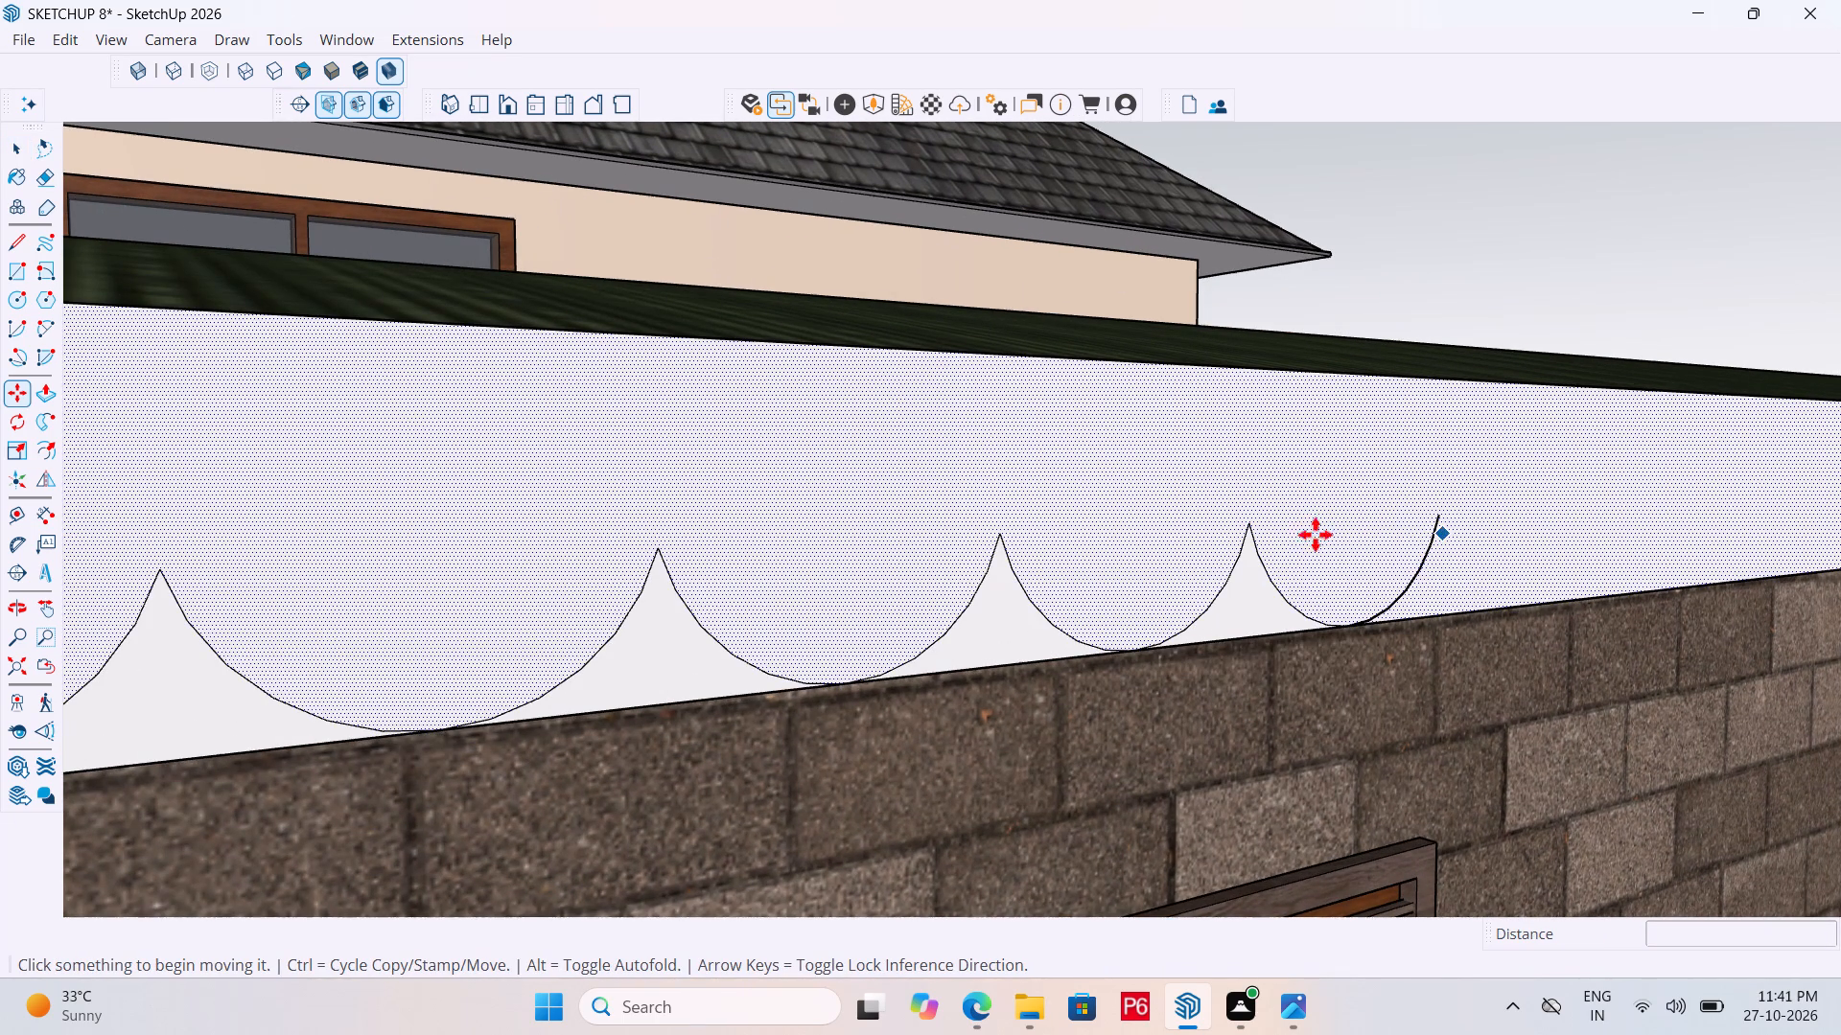
Reselect both halves of the last fascia arc and copy it once so the copy starts at its free endpoint.
key(space)
scroll(1374, 626, up, 4)
click(1280, 616)
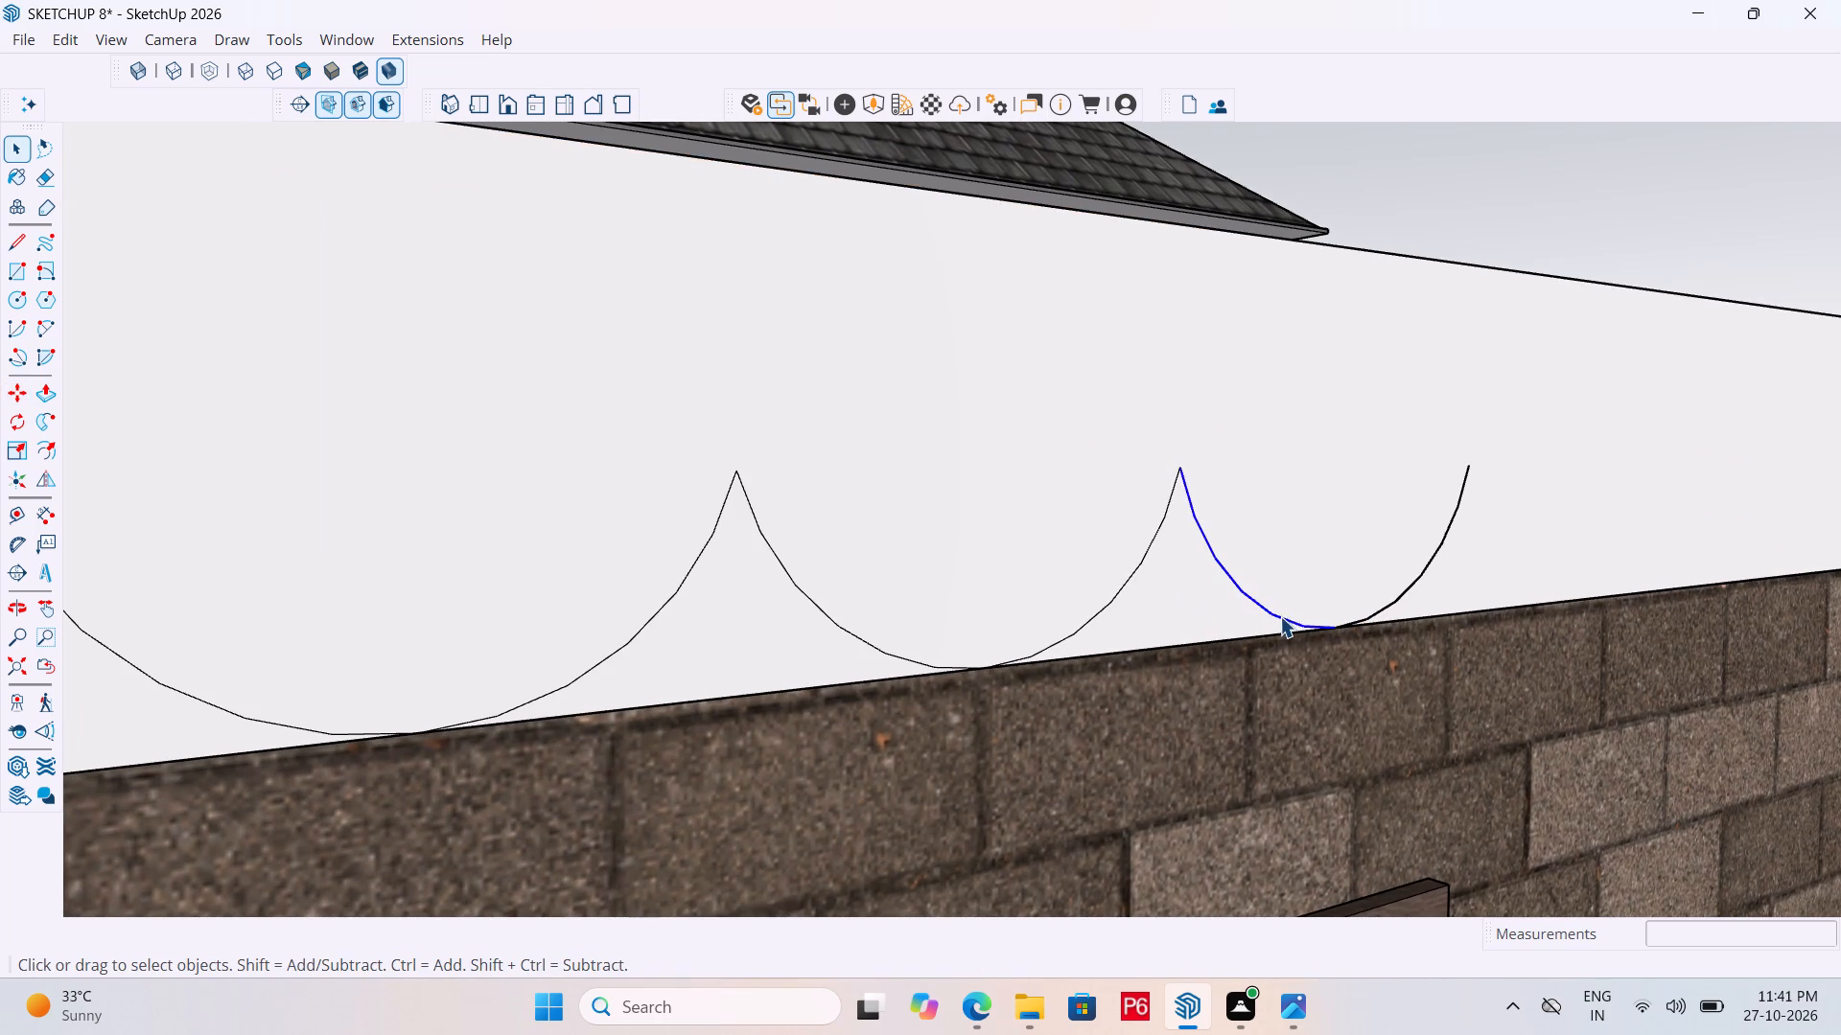
ctrl+double_click(1386, 601)
click(1408, 581)
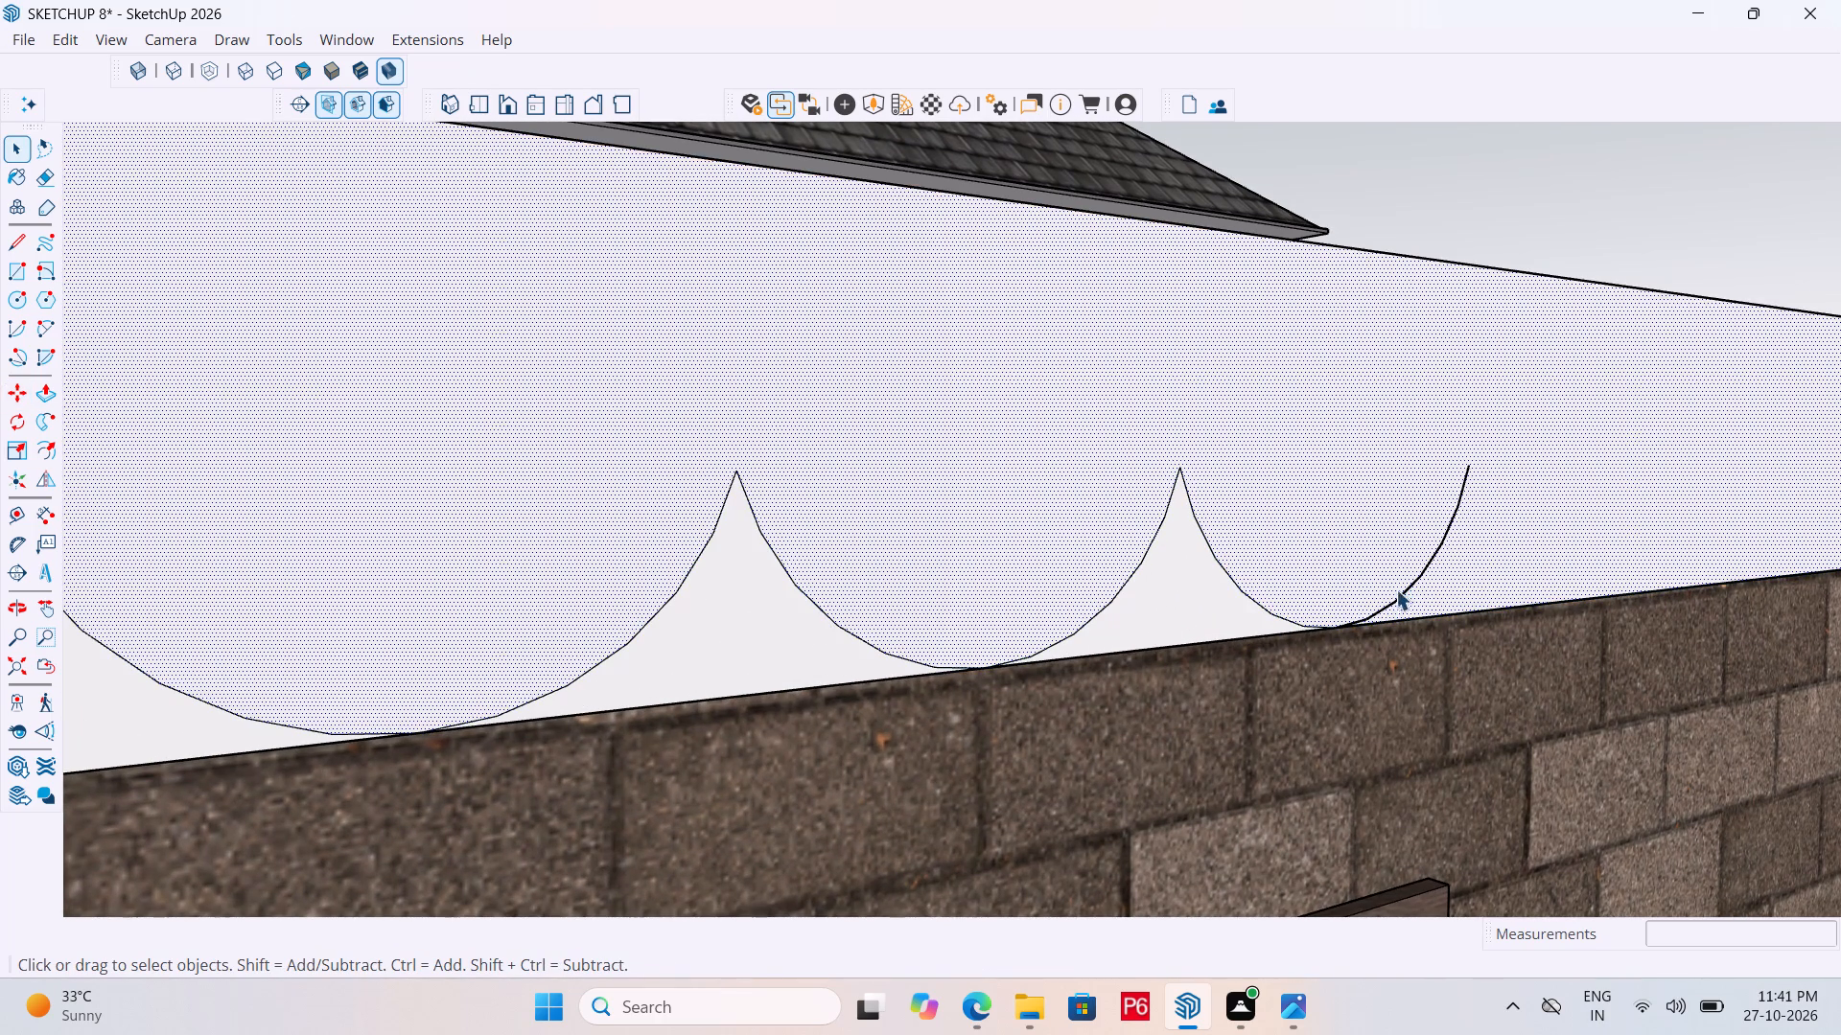
click(1259, 601)
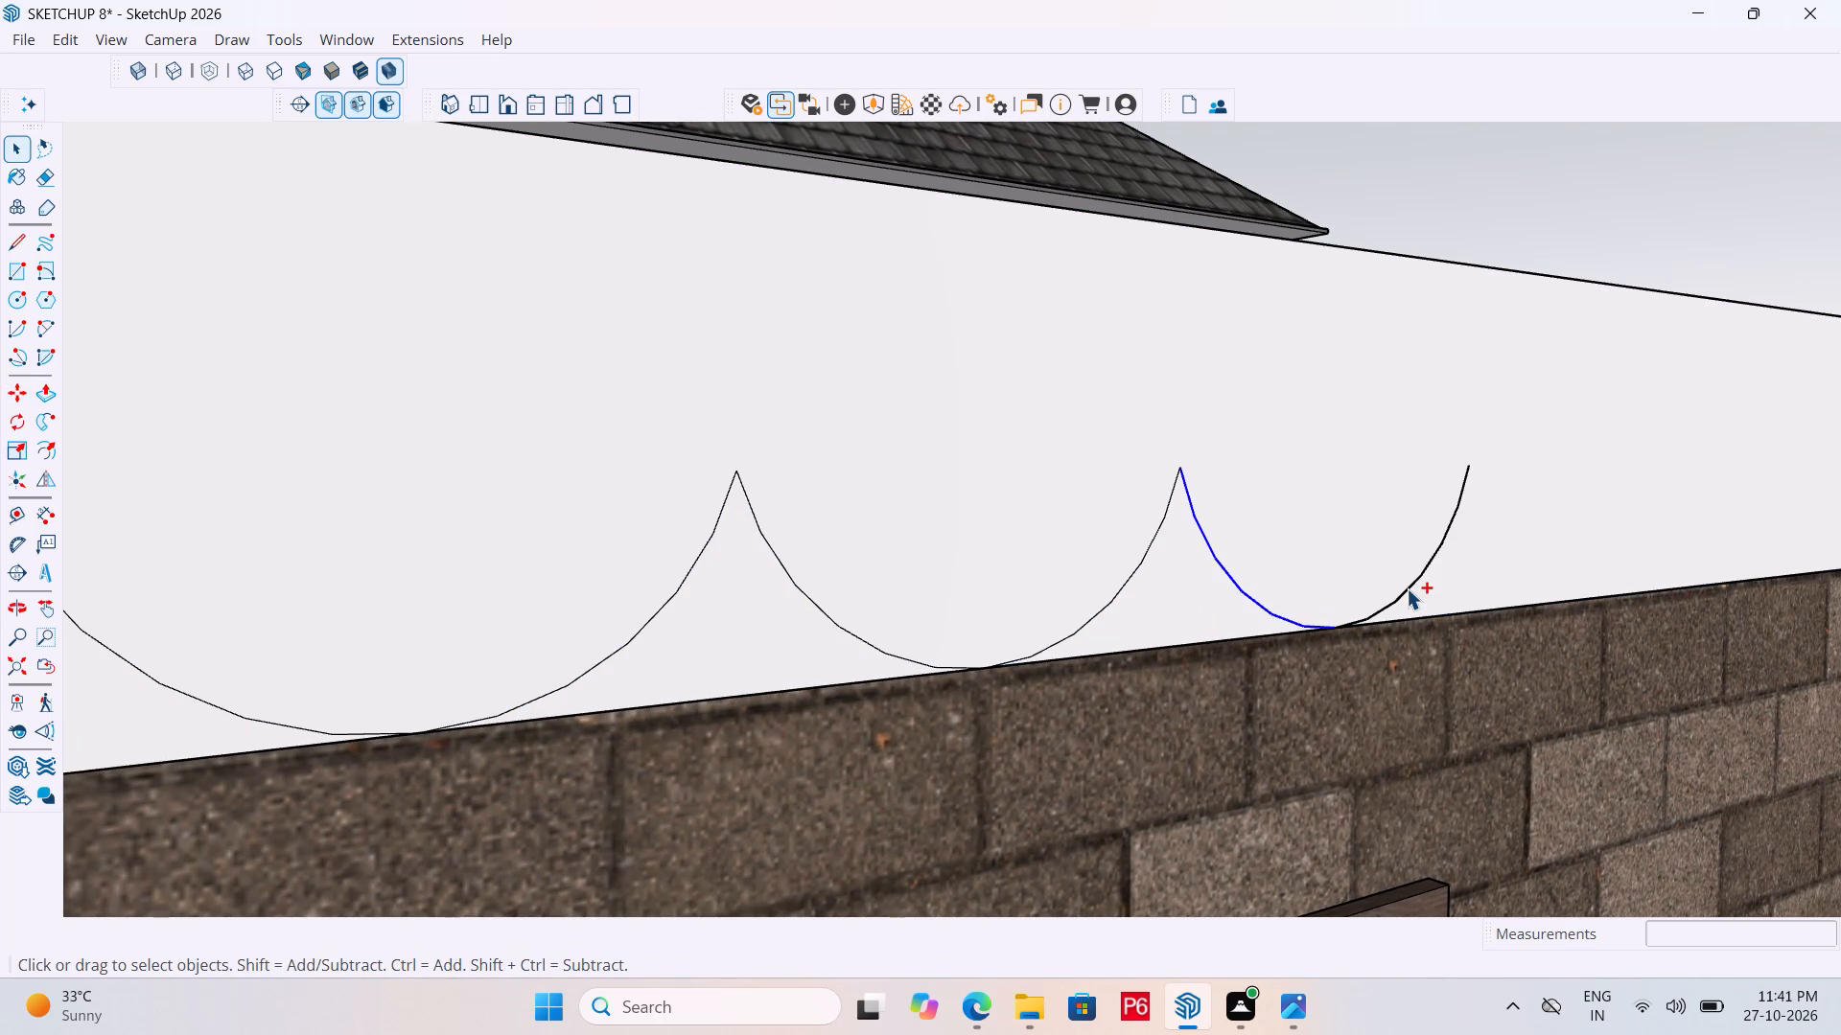
ctrl+click(1411, 583)
key(m)
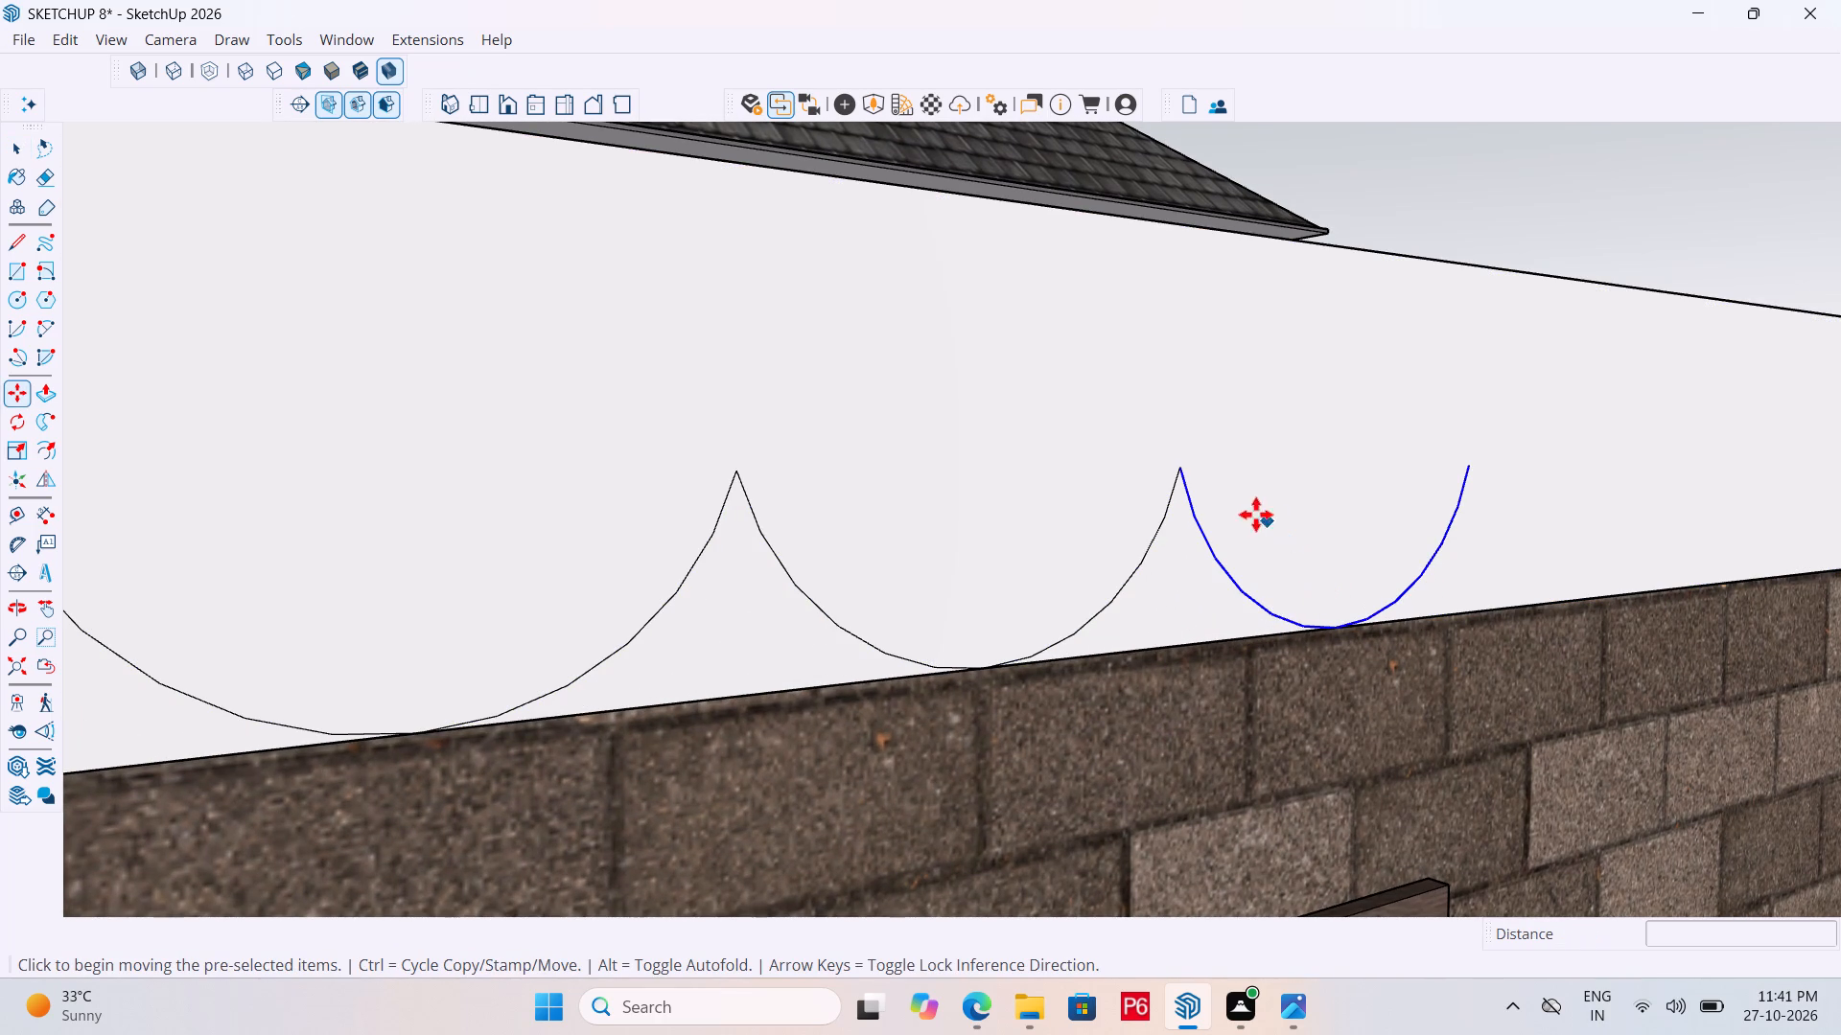
click(1185, 473)
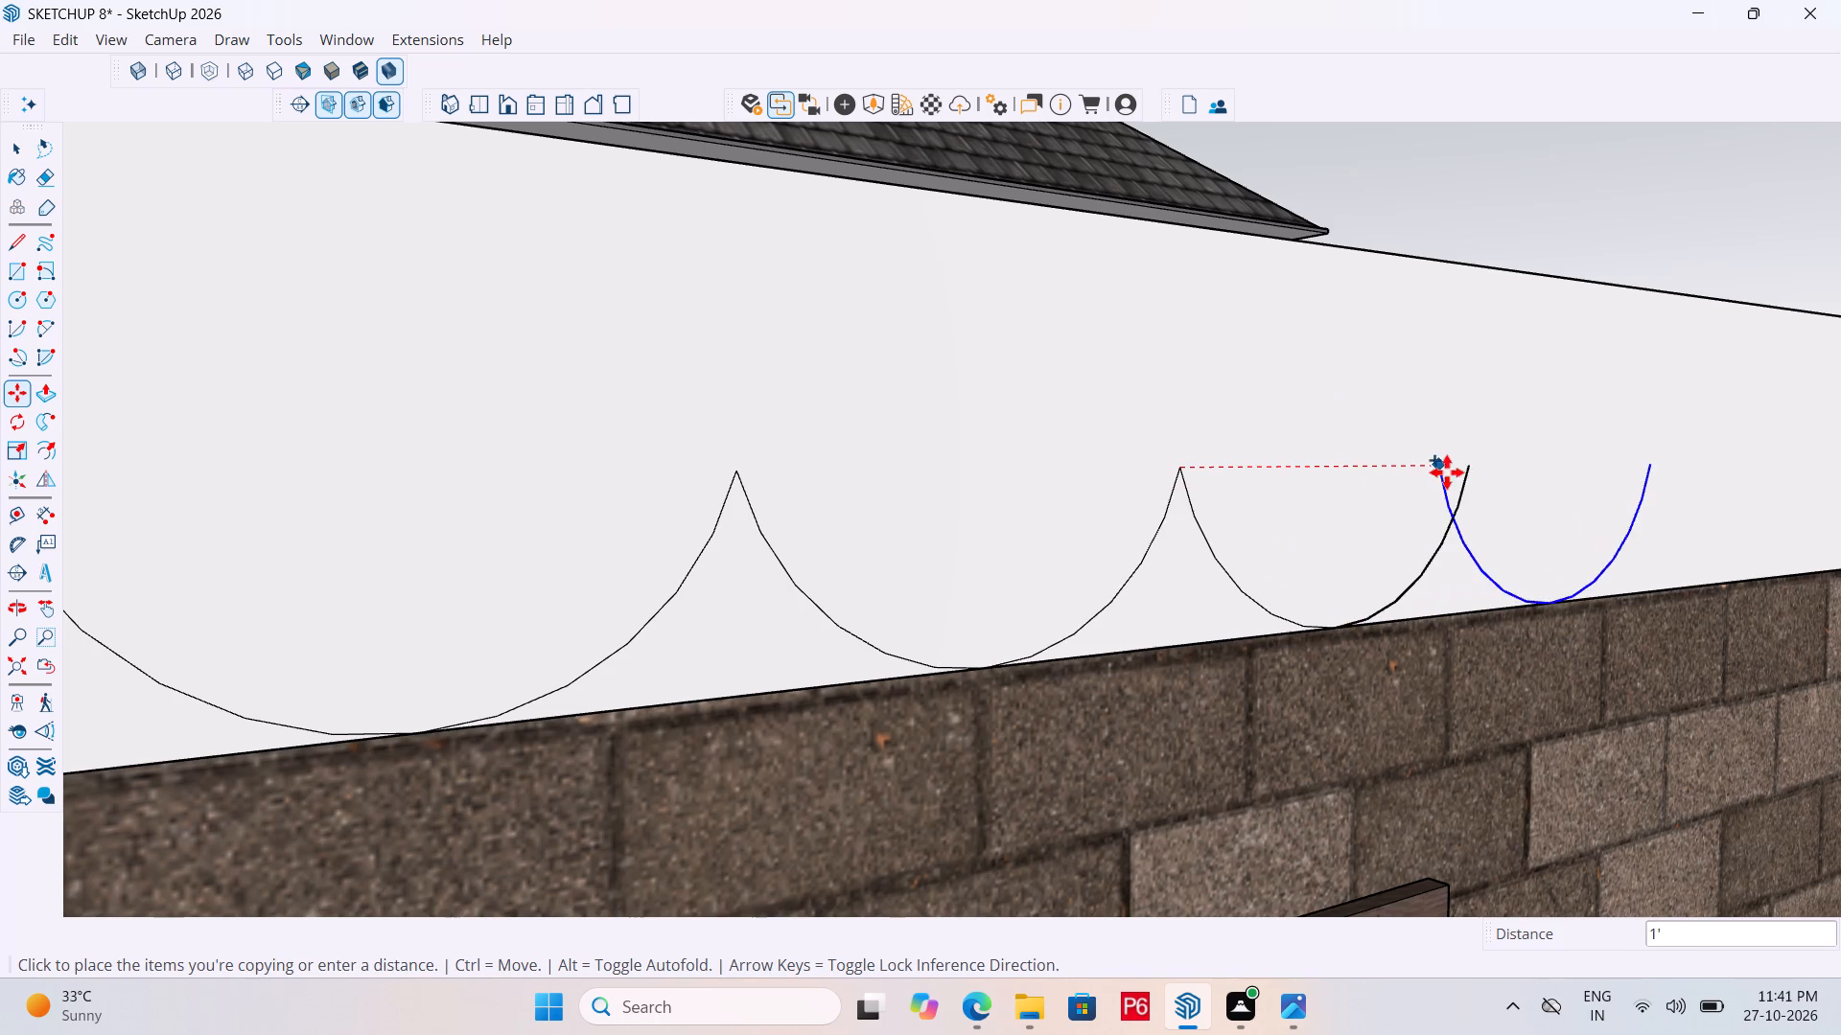
click(1474, 474)
Extend the scalloped row along the front fascia with two more end-to-end arc copies at 1' 1 11/16" spacing.
scroll(1038, 549, down, 4)
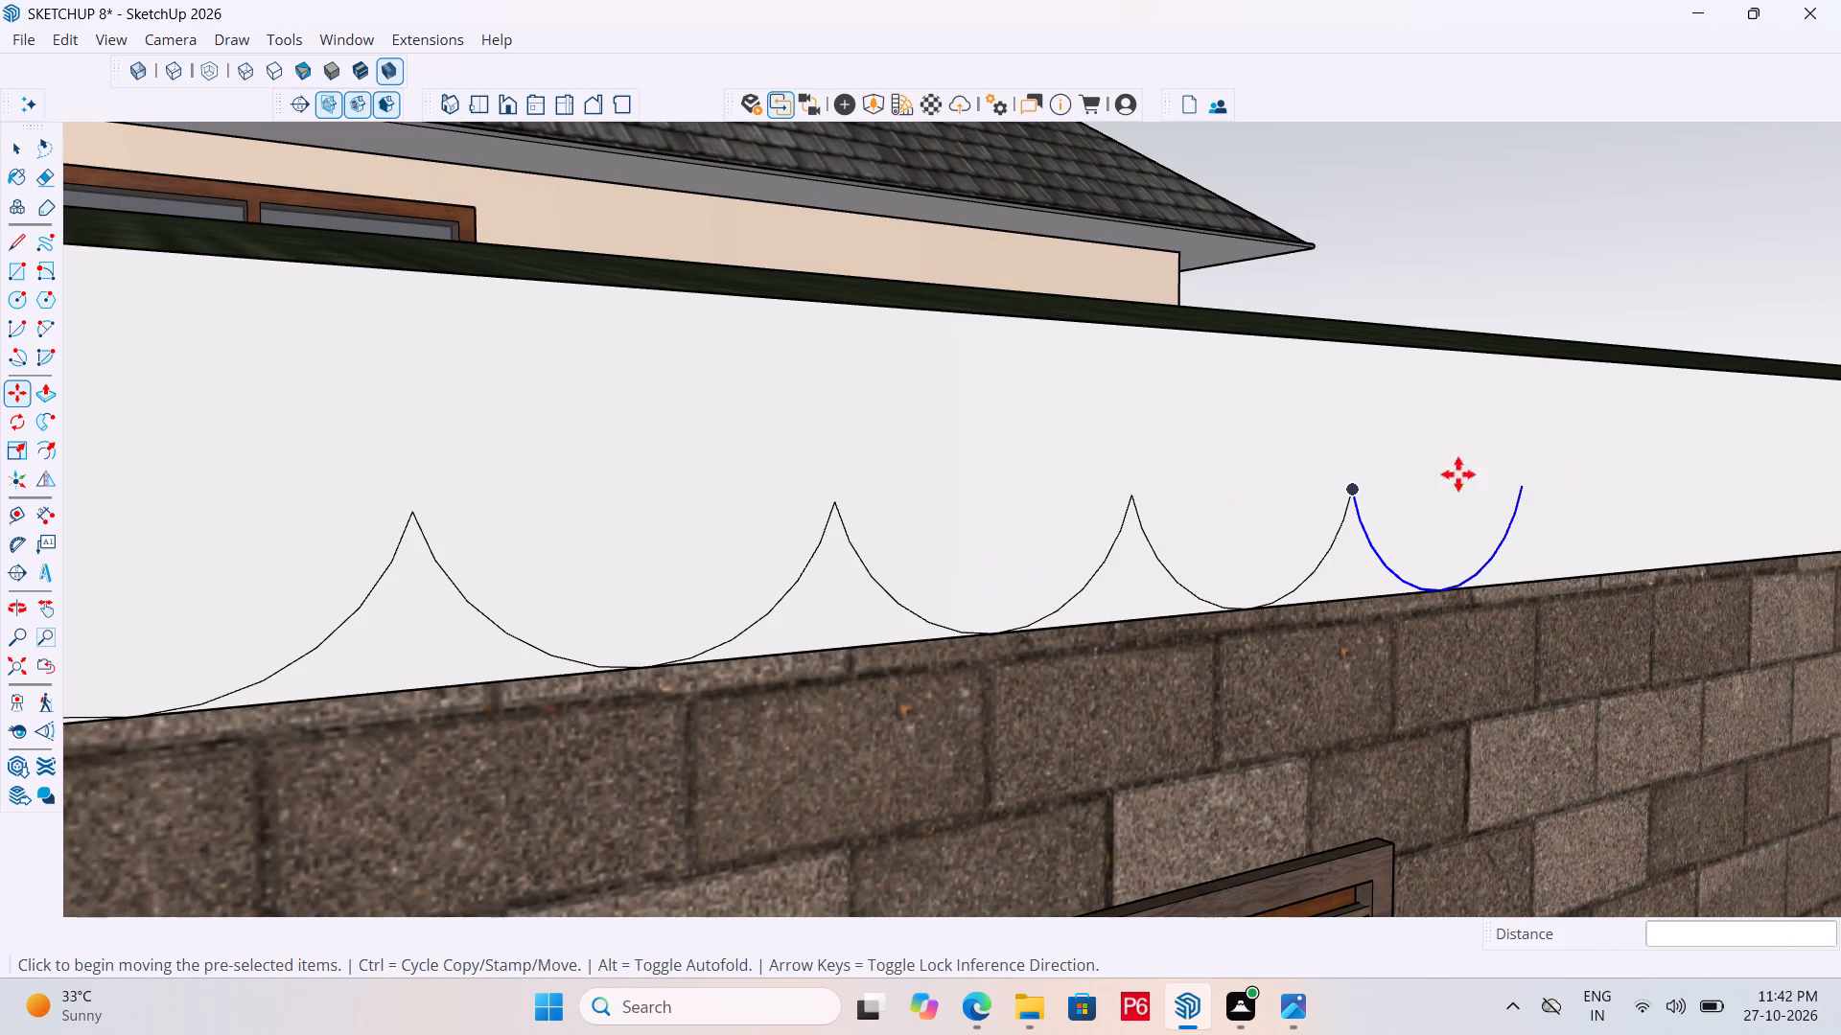
scroll(968, 516, down, 6)
scroll(1335, 471, up, 4)
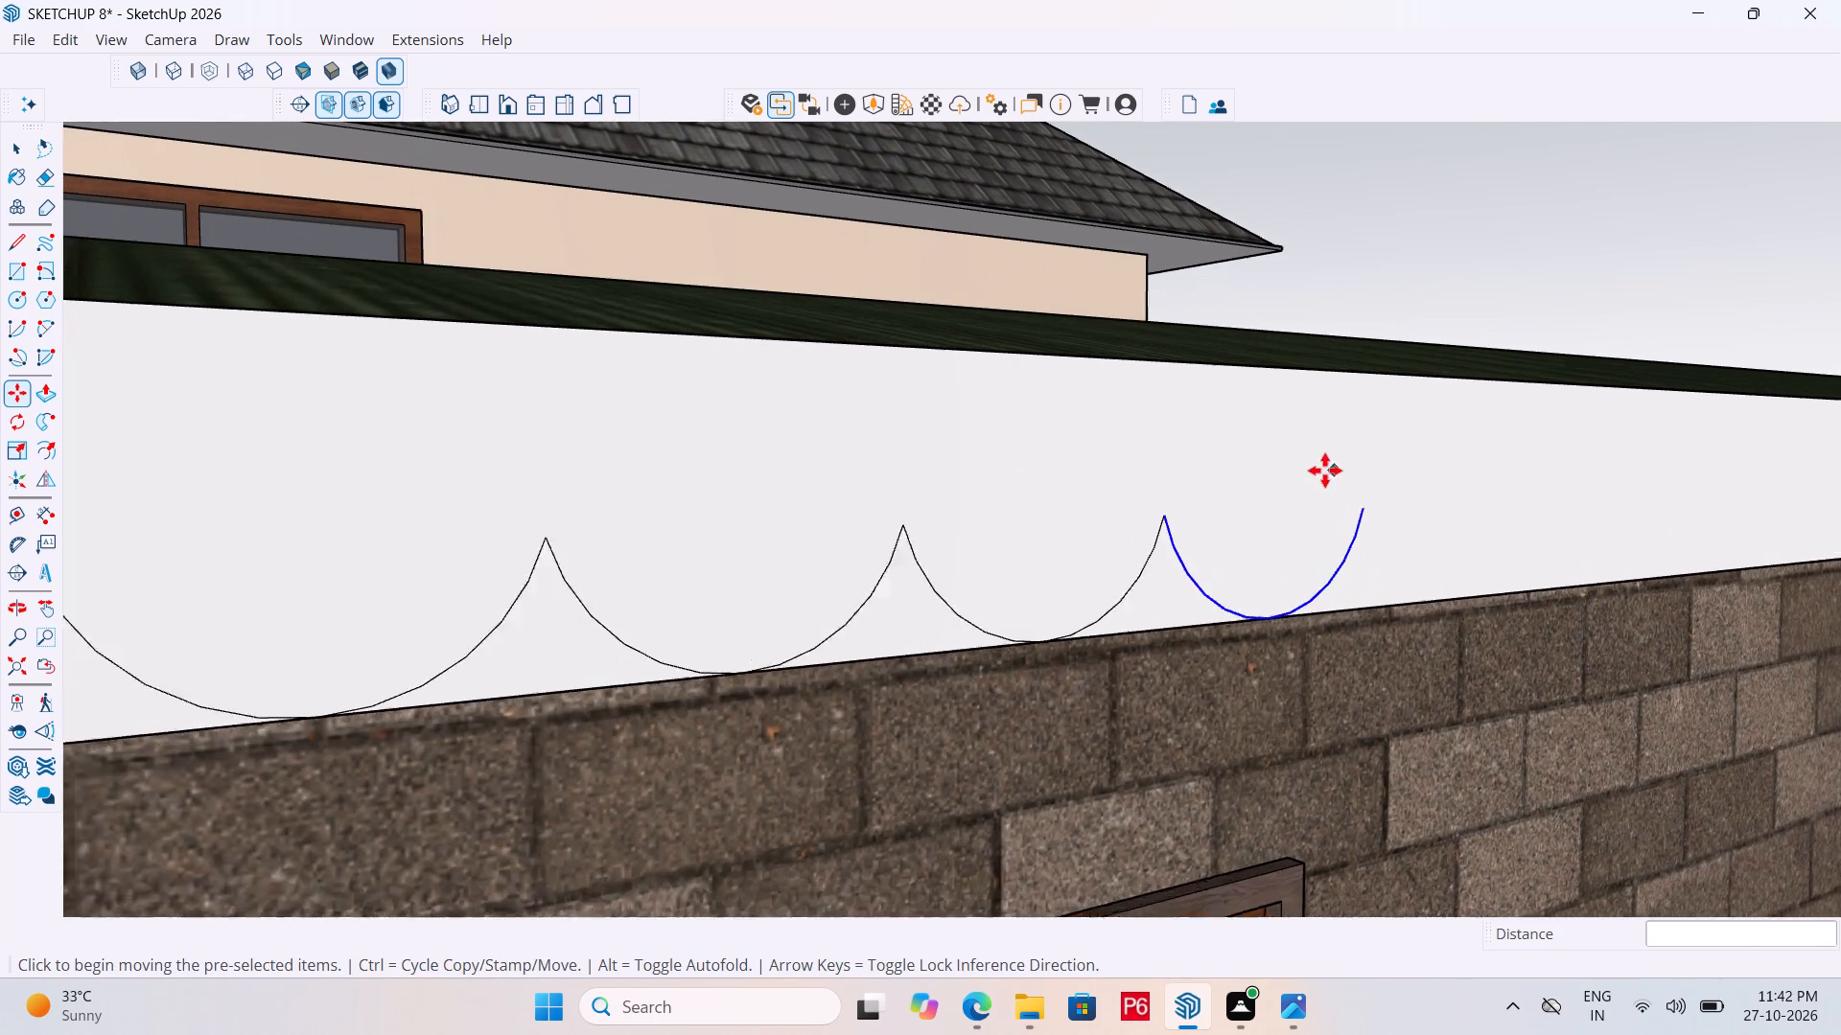
scroll(1325, 471, up, 1)
click(1147, 520)
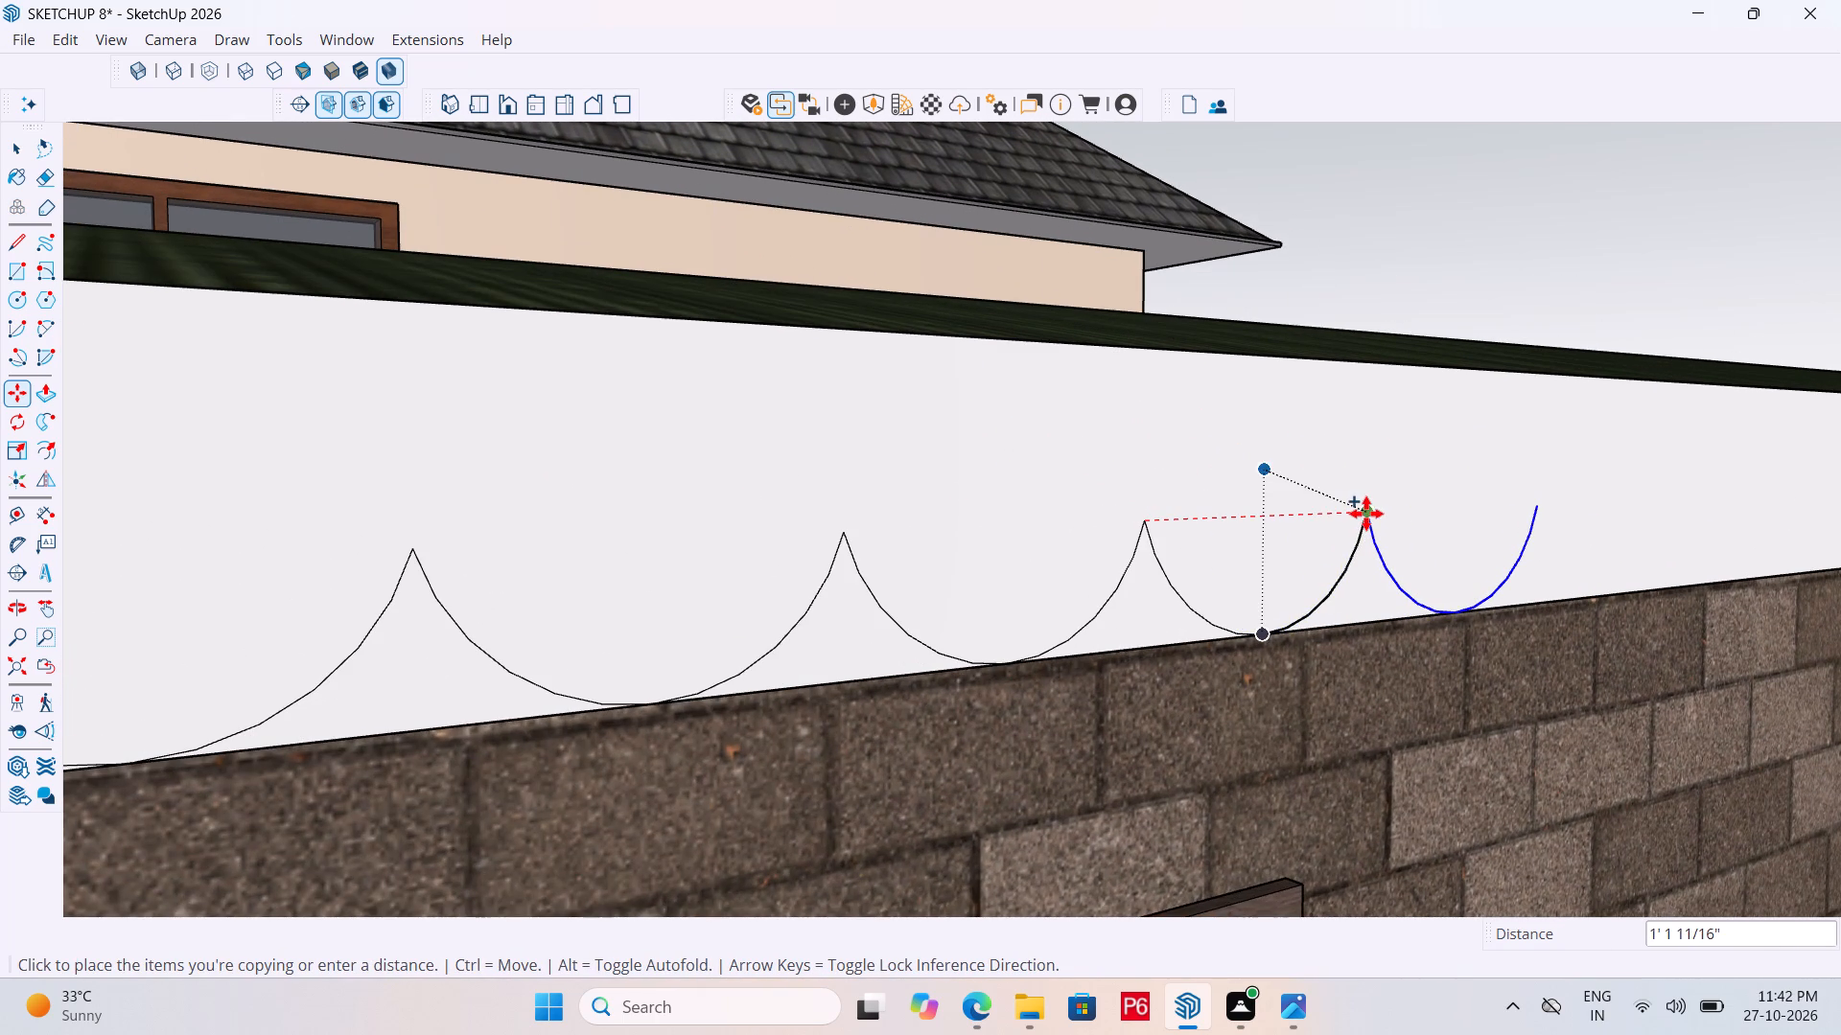
click(1366, 514)
click(1369, 513)
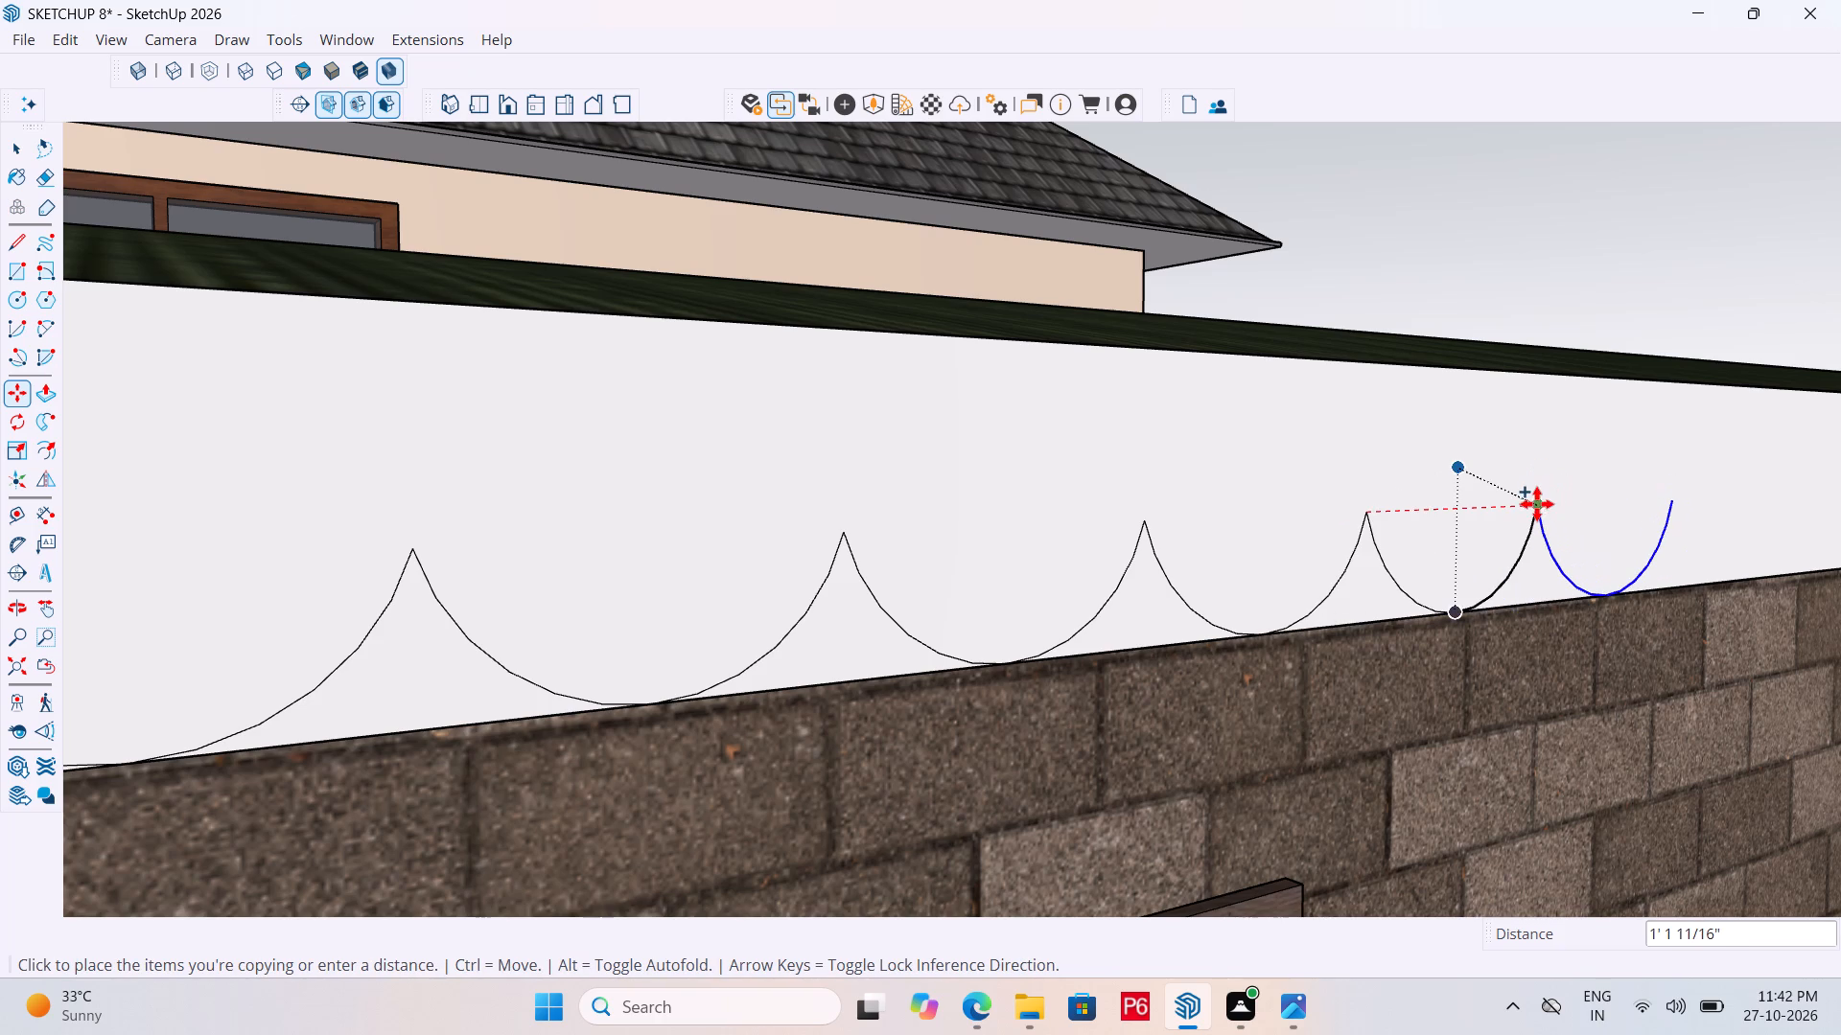
click(1538, 507)
Continue the scalloped row past the louvred door with four more end-to-end arc copies at 1' 1 11/16" spacing.
scroll(1107, 557, down, 7)
scroll(916, 550, down, 6)
scroll(1497, 545, up, 4)
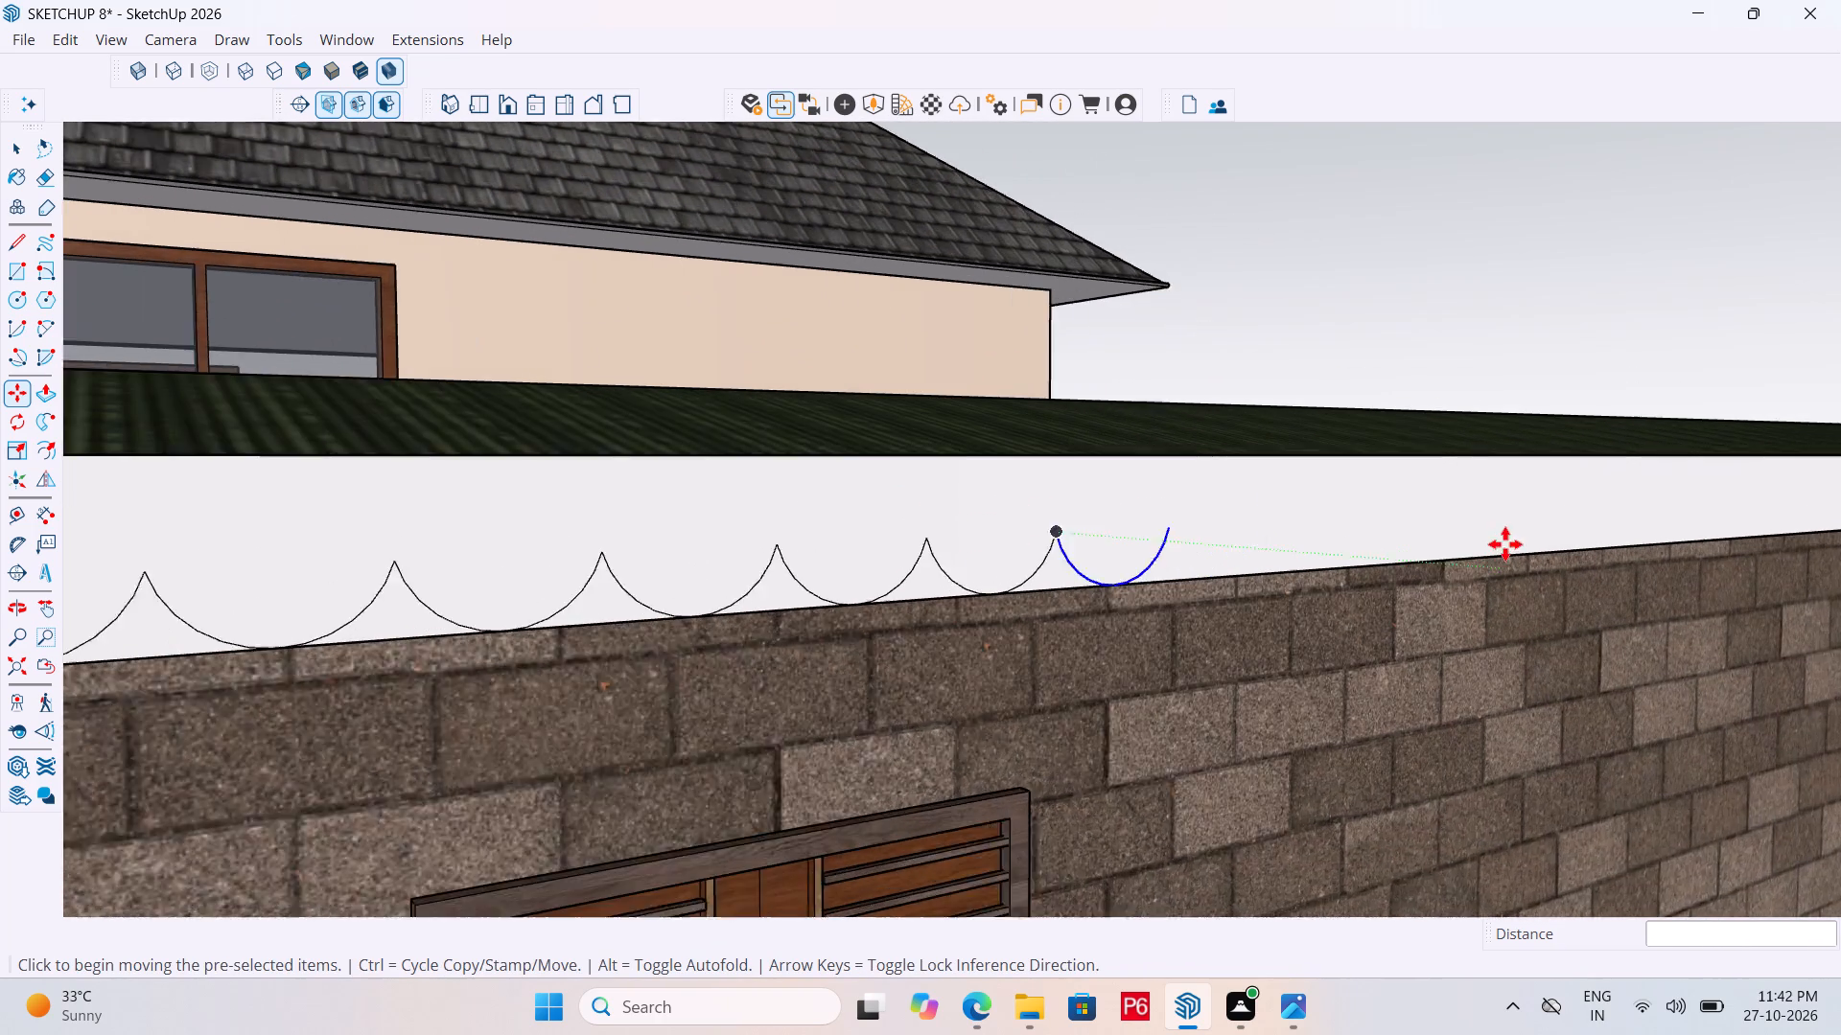
scroll(1505, 544, up, 1)
click(922, 527)
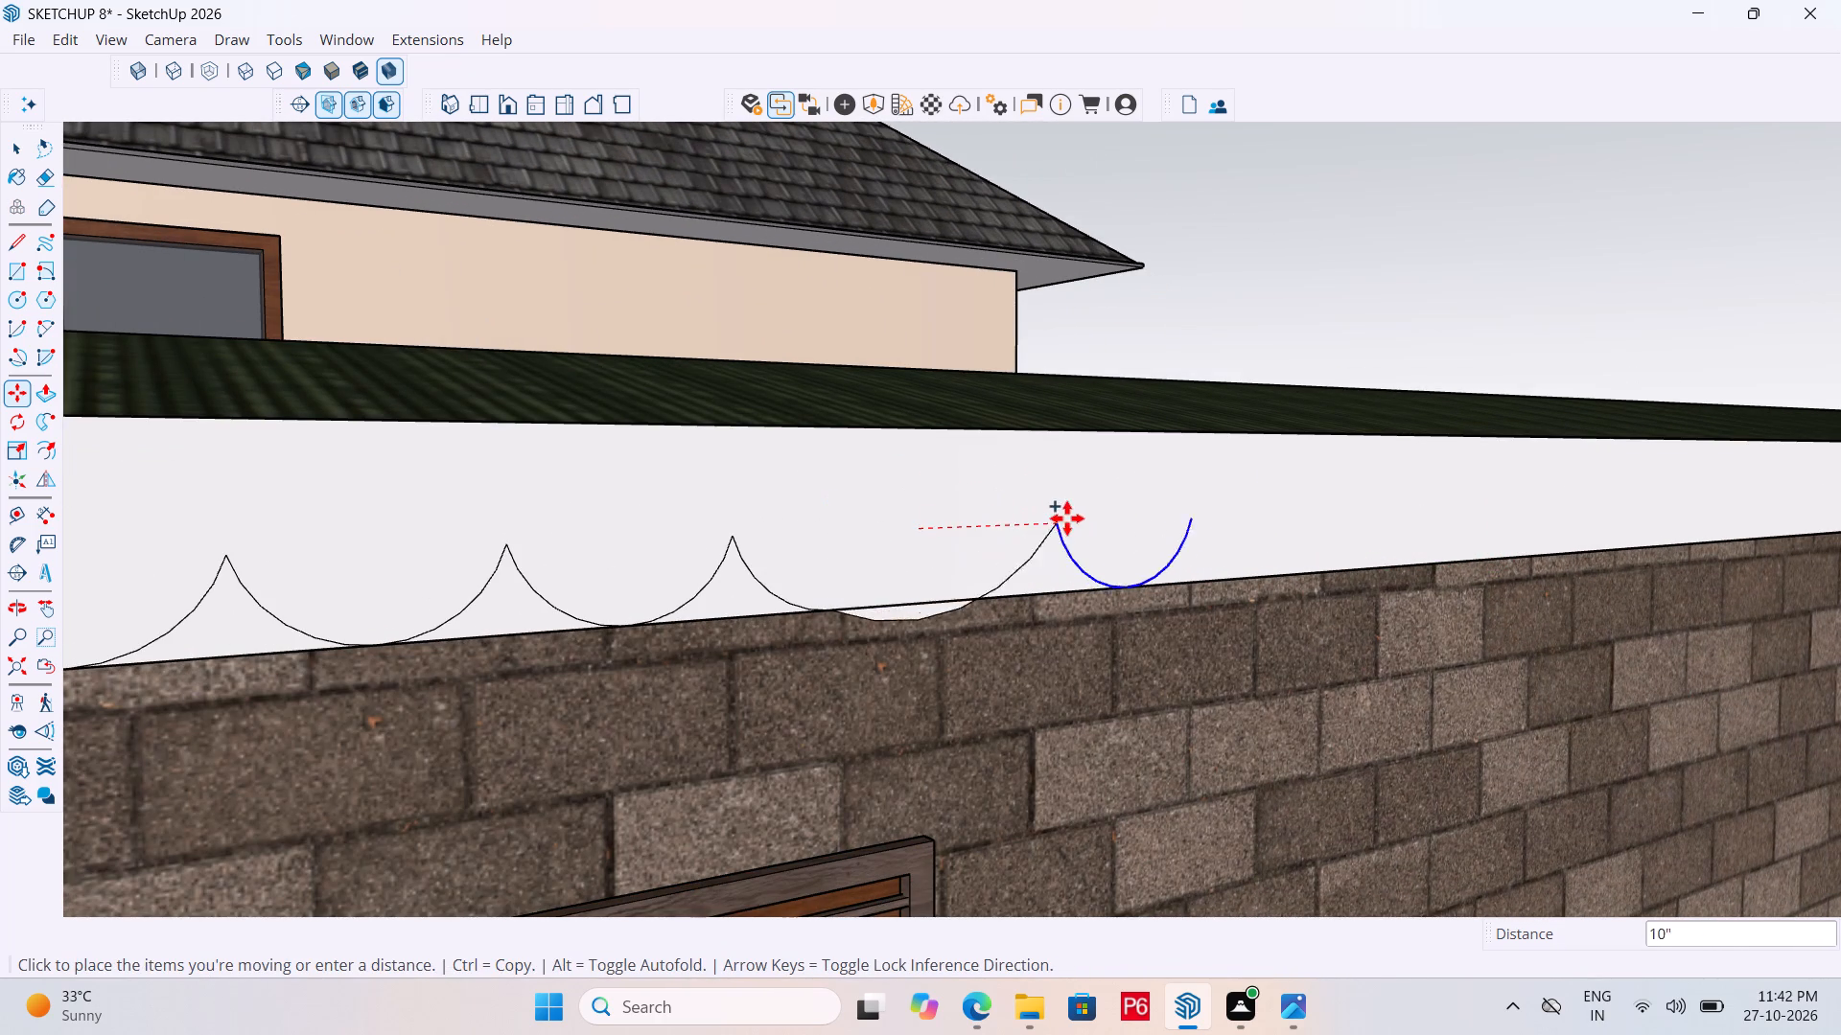
click(1077, 524)
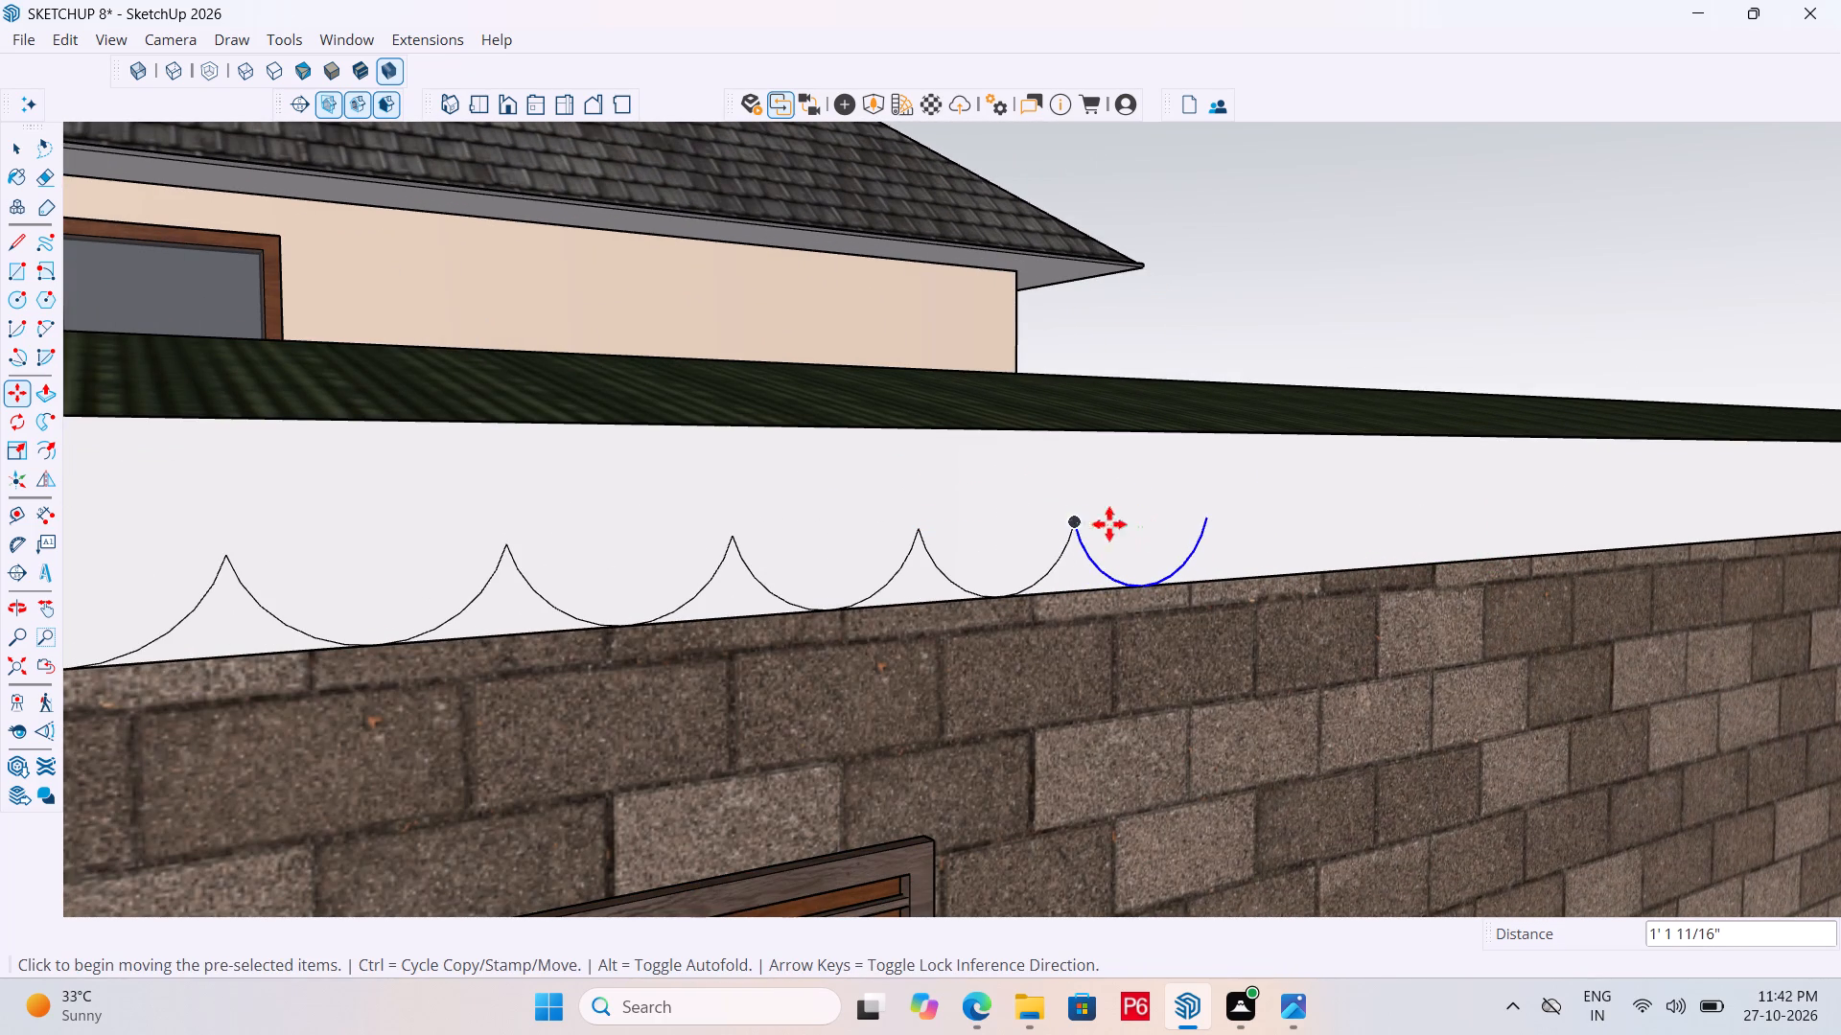
click(1077, 523)
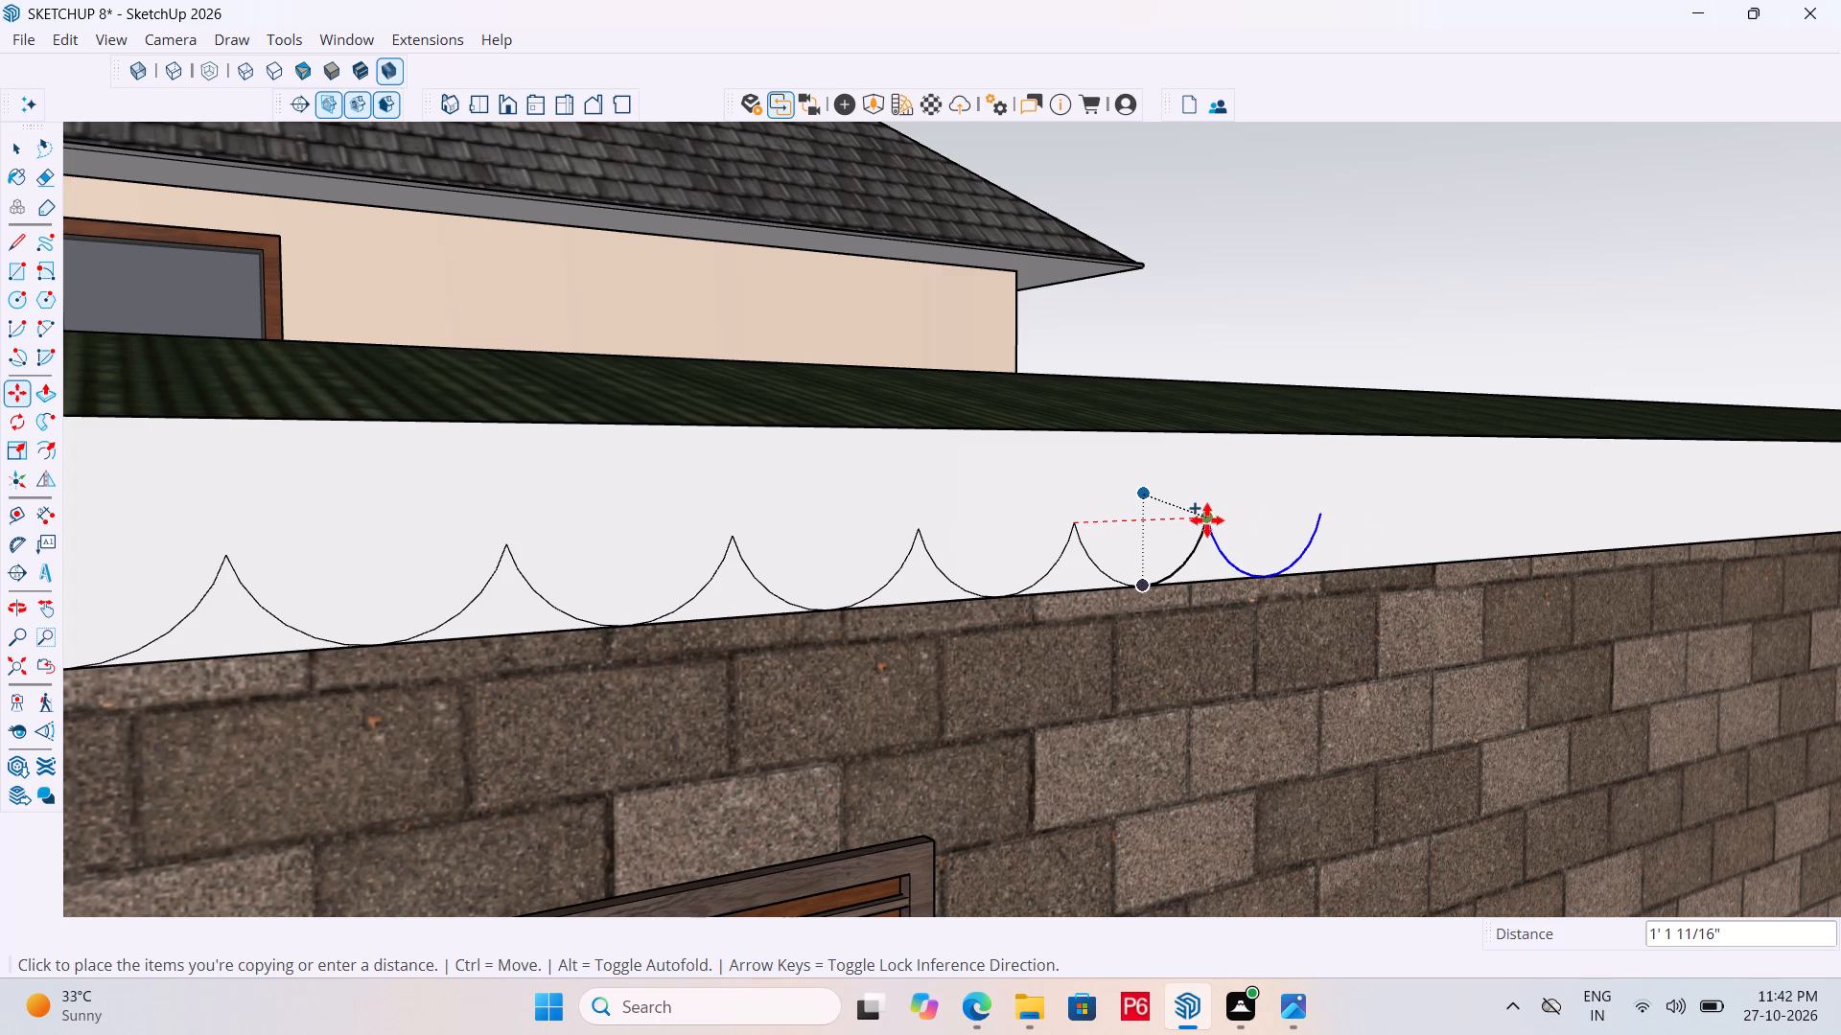
click(1207, 520)
scroll(1386, 560, up, 5)
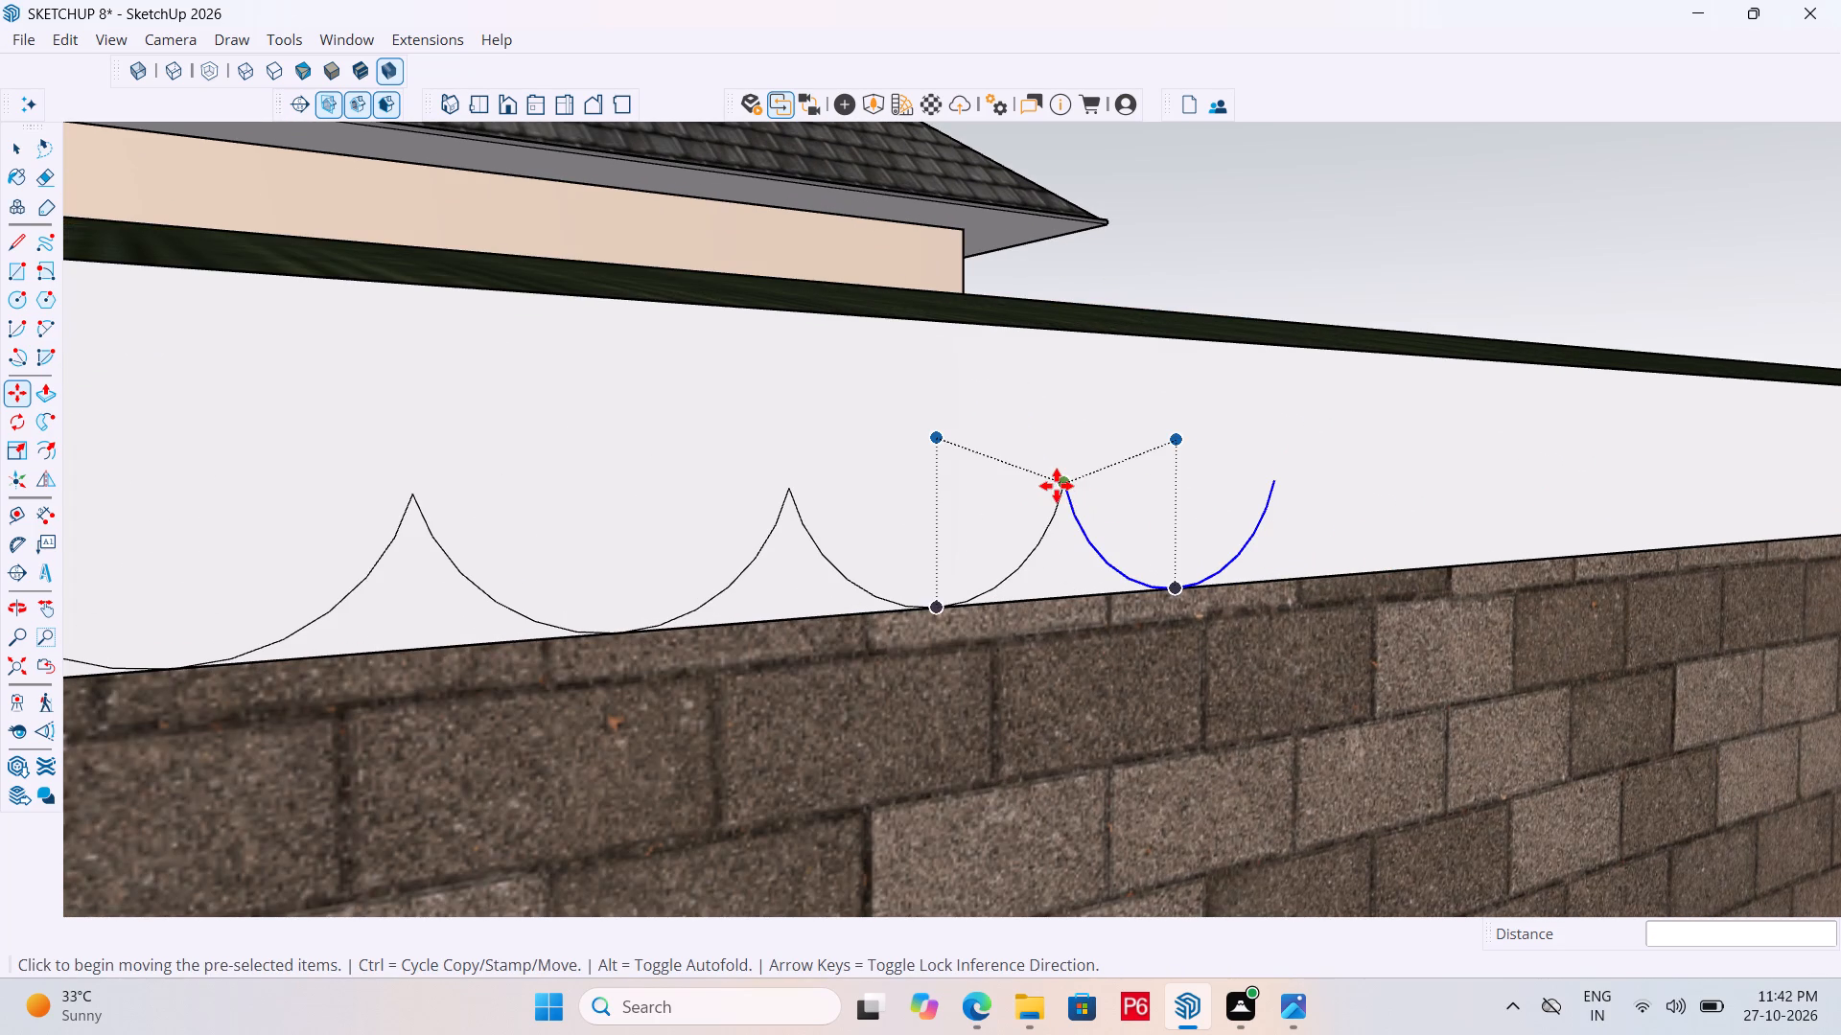
click(1062, 481)
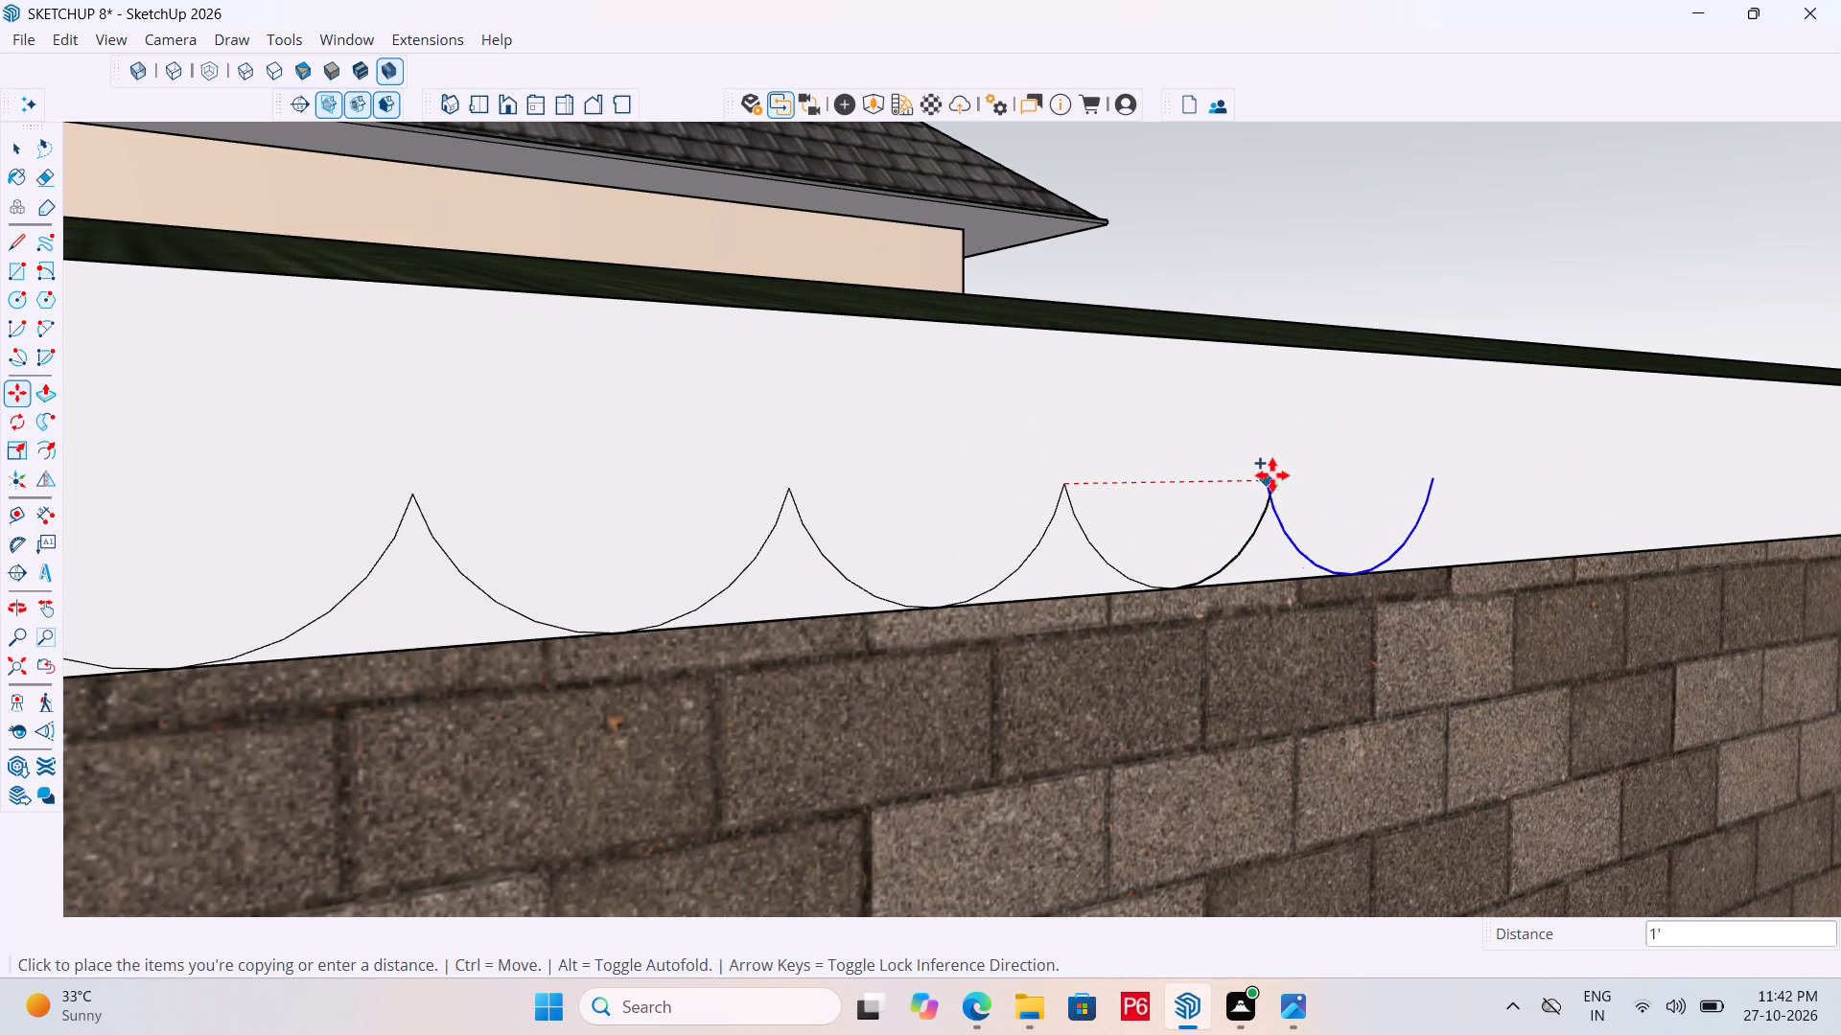
click(1272, 475)
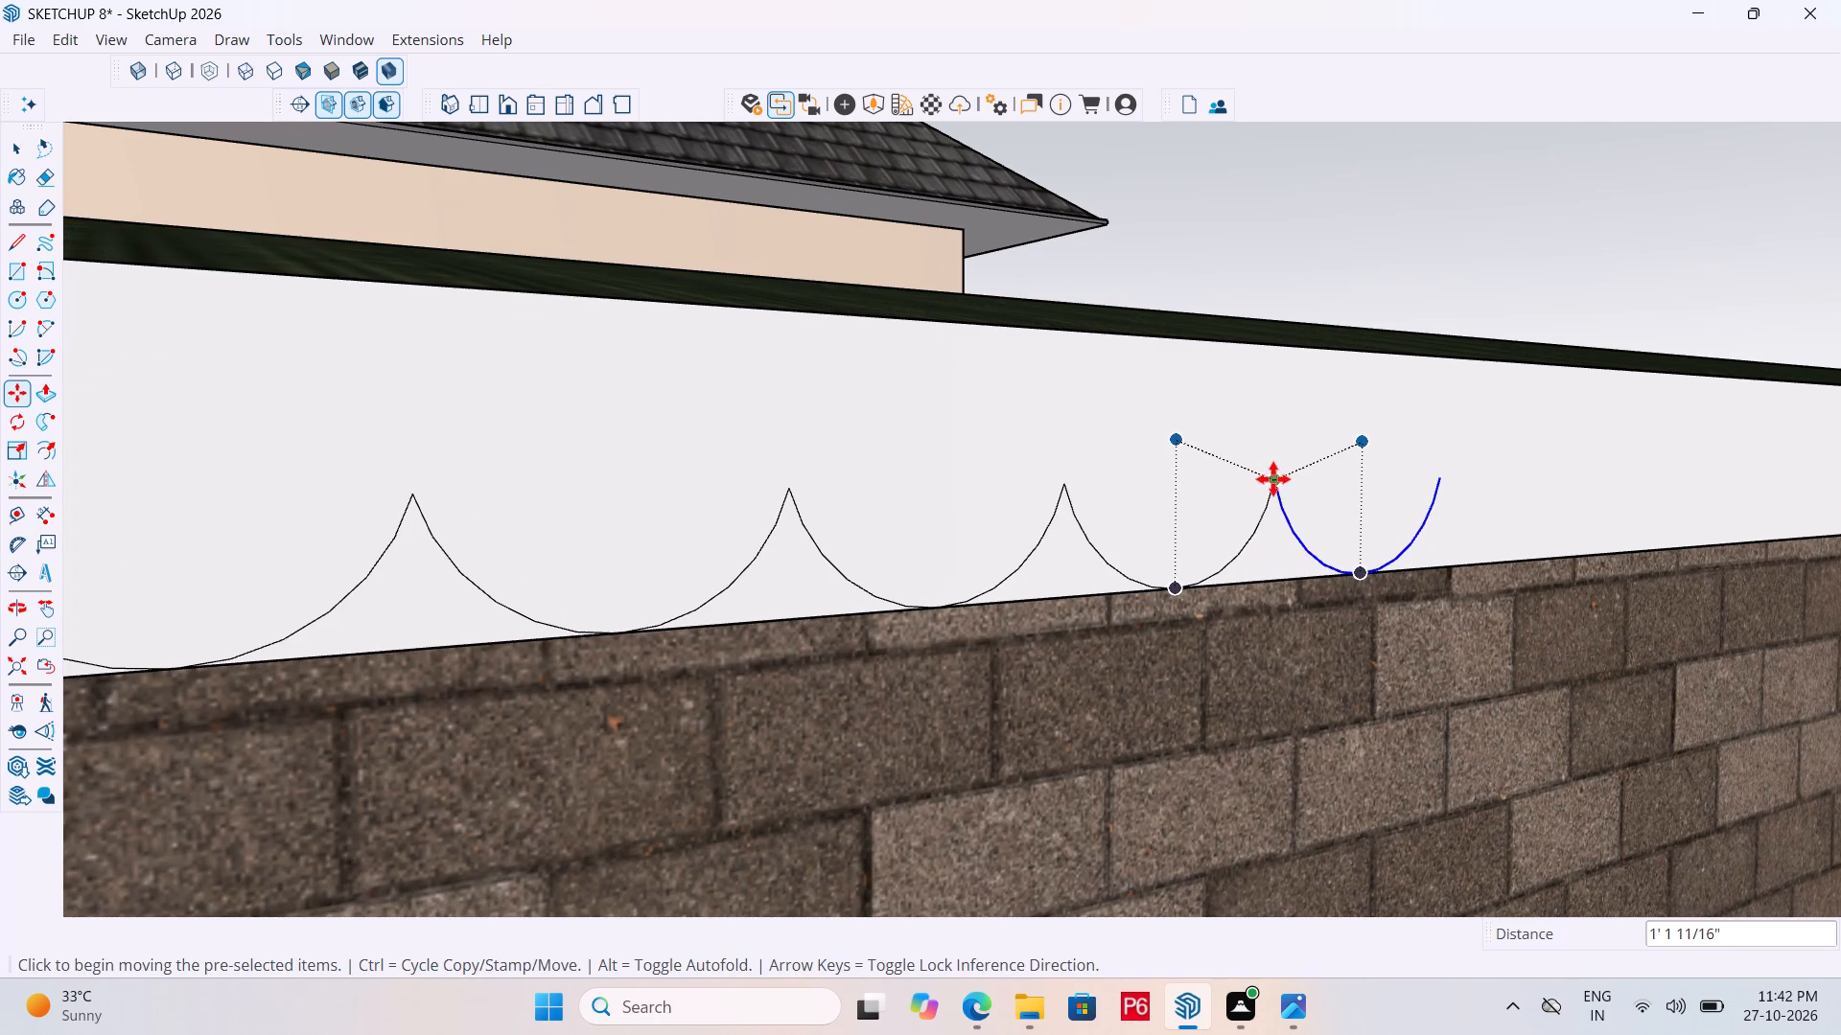
click(1273, 479)
click(1440, 475)
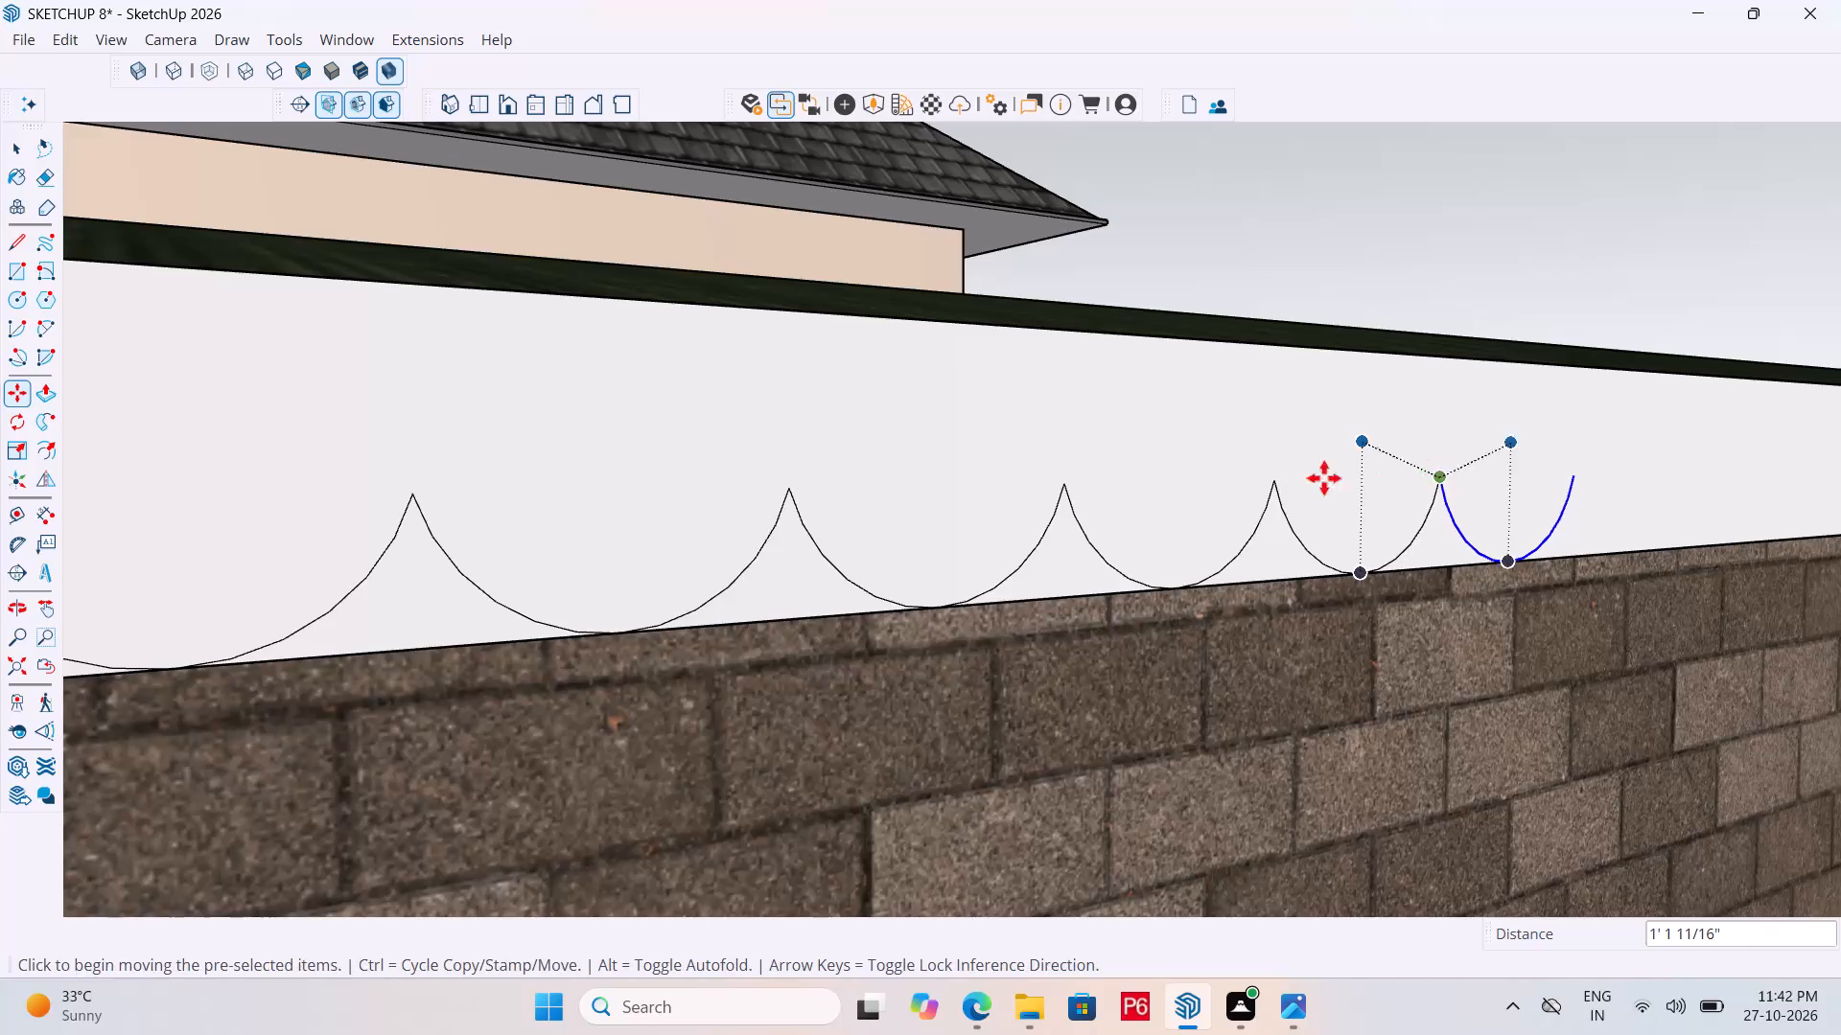
Copy the last arc end to end three more times along the front fascia at 1' 1 11/16" spacing.
scroll(1055, 526, down, 13)
scroll(1401, 488, up, 5)
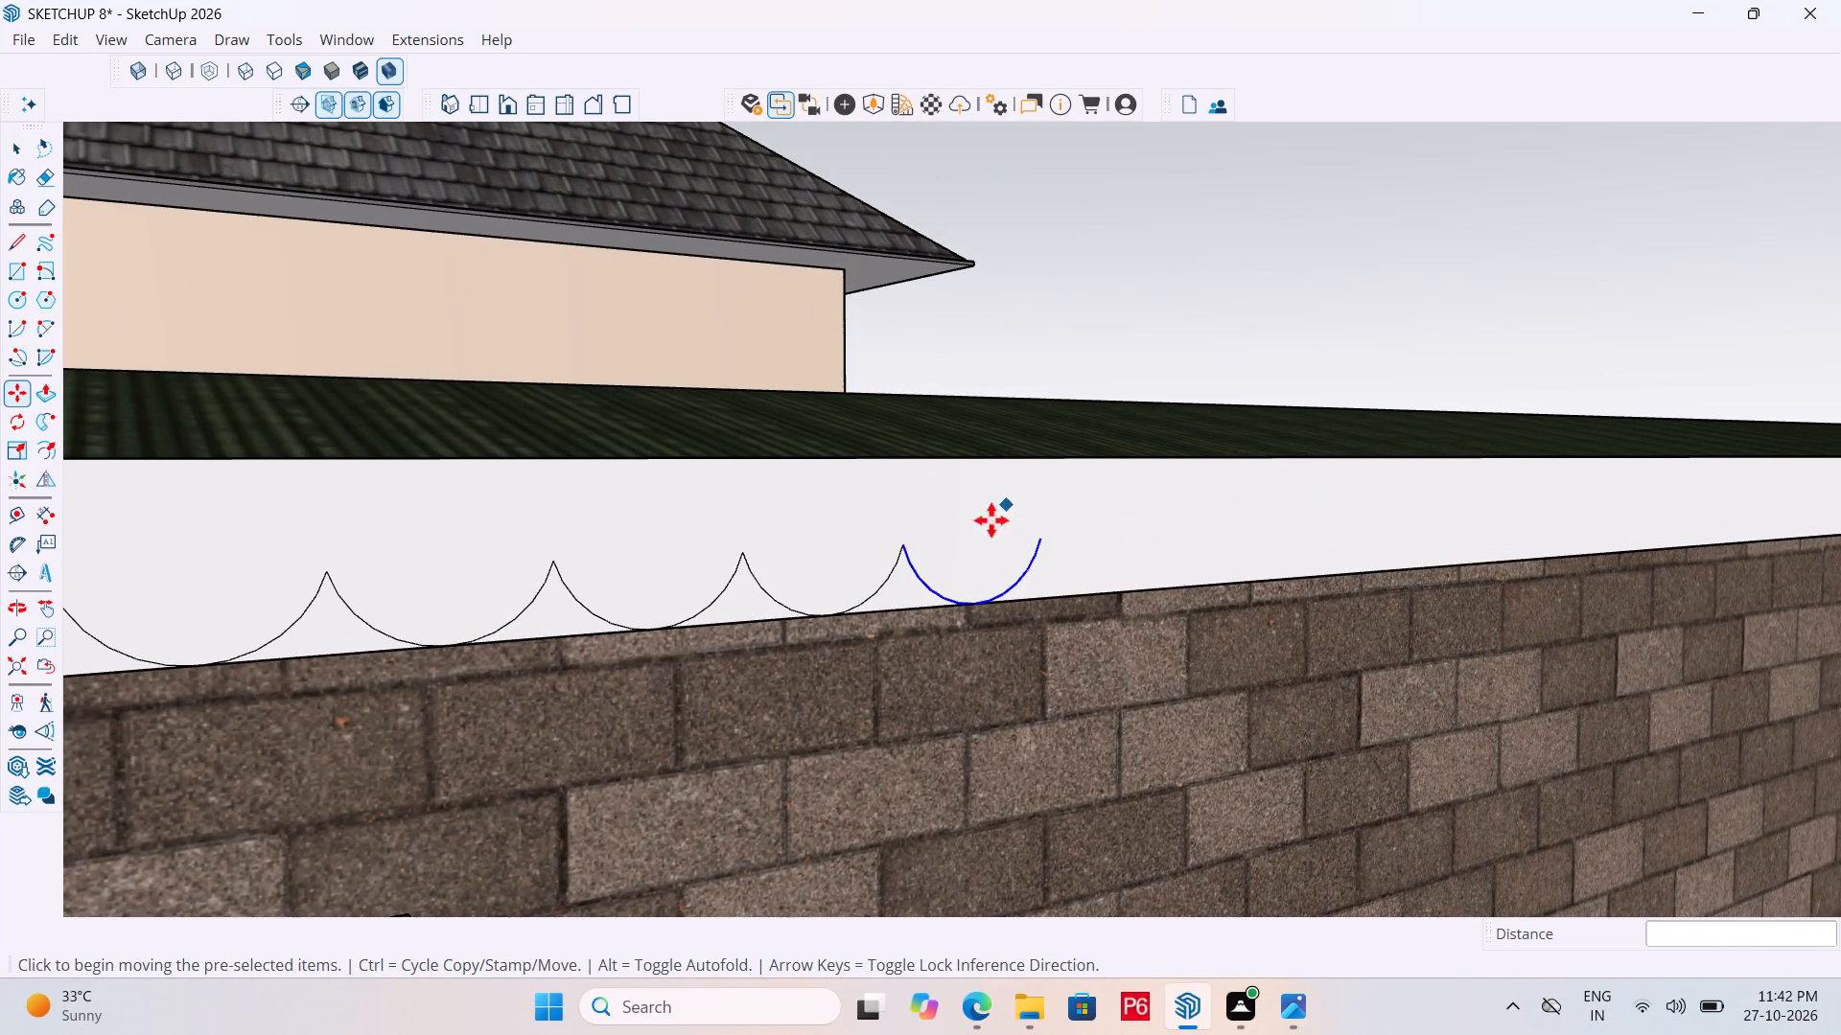
click(904, 543)
click(1040, 538)
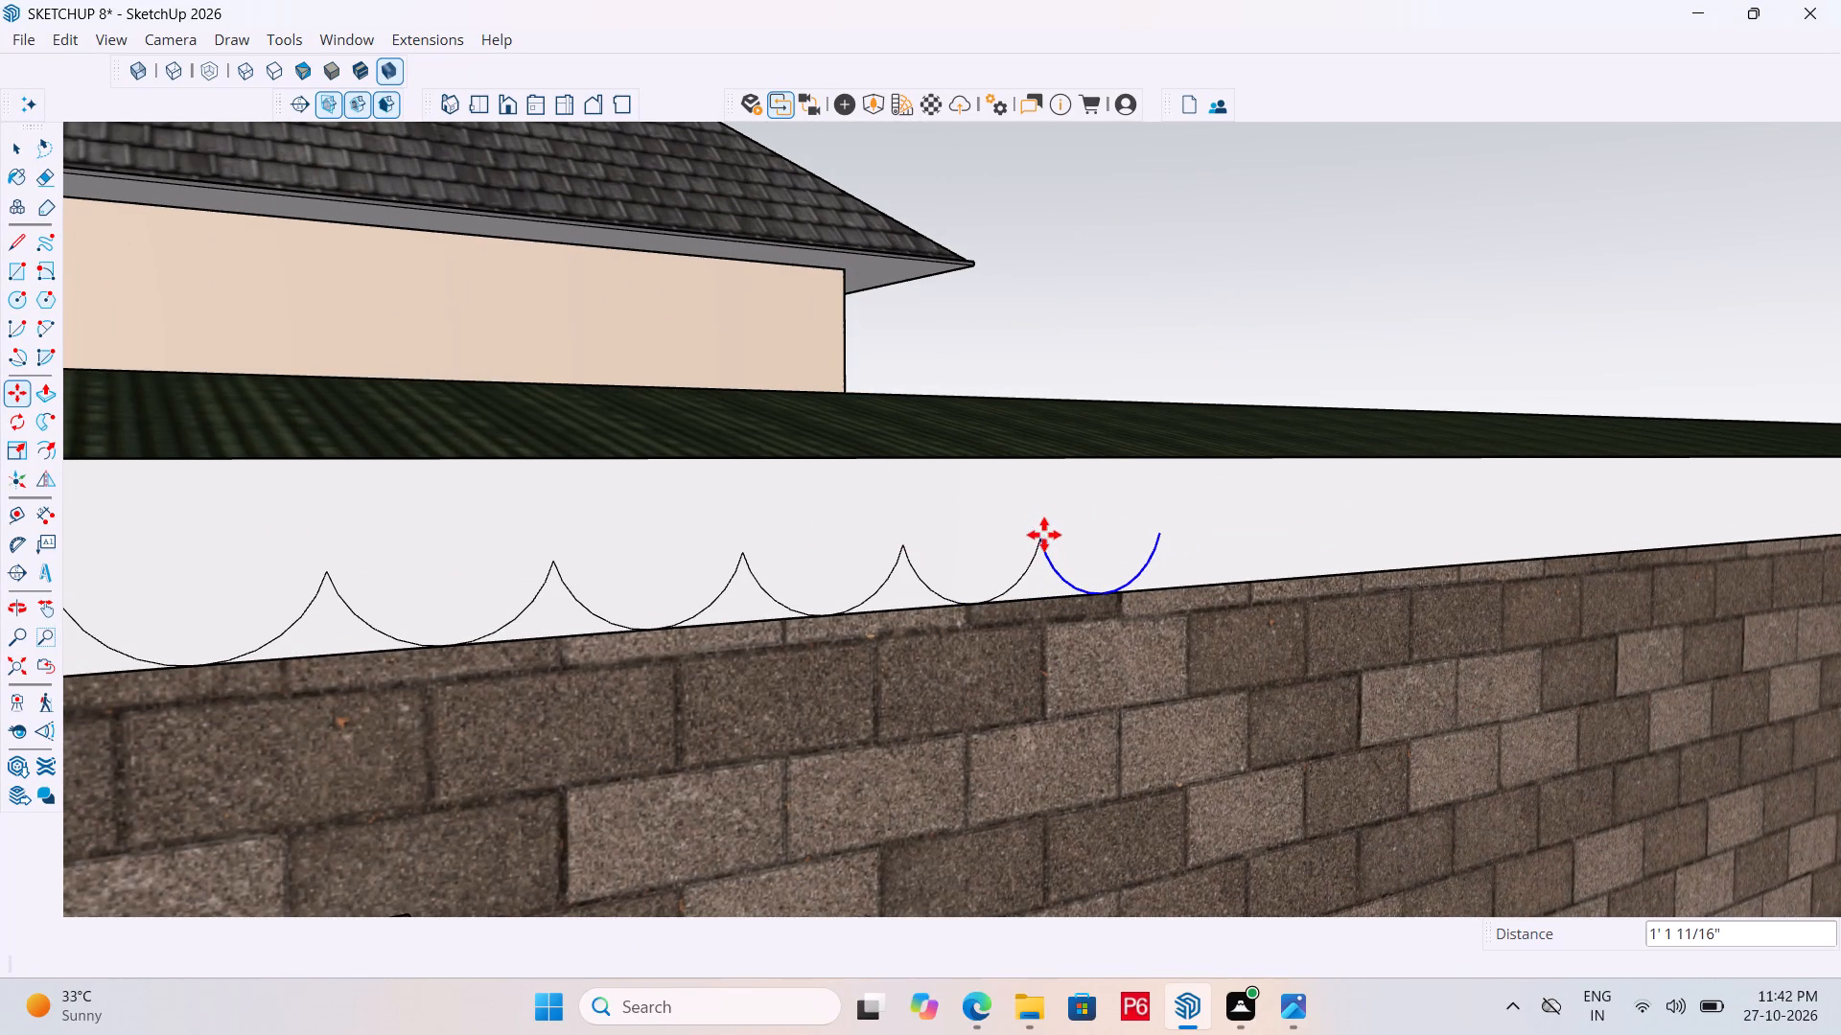
click(1040, 536)
click(1157, 536)
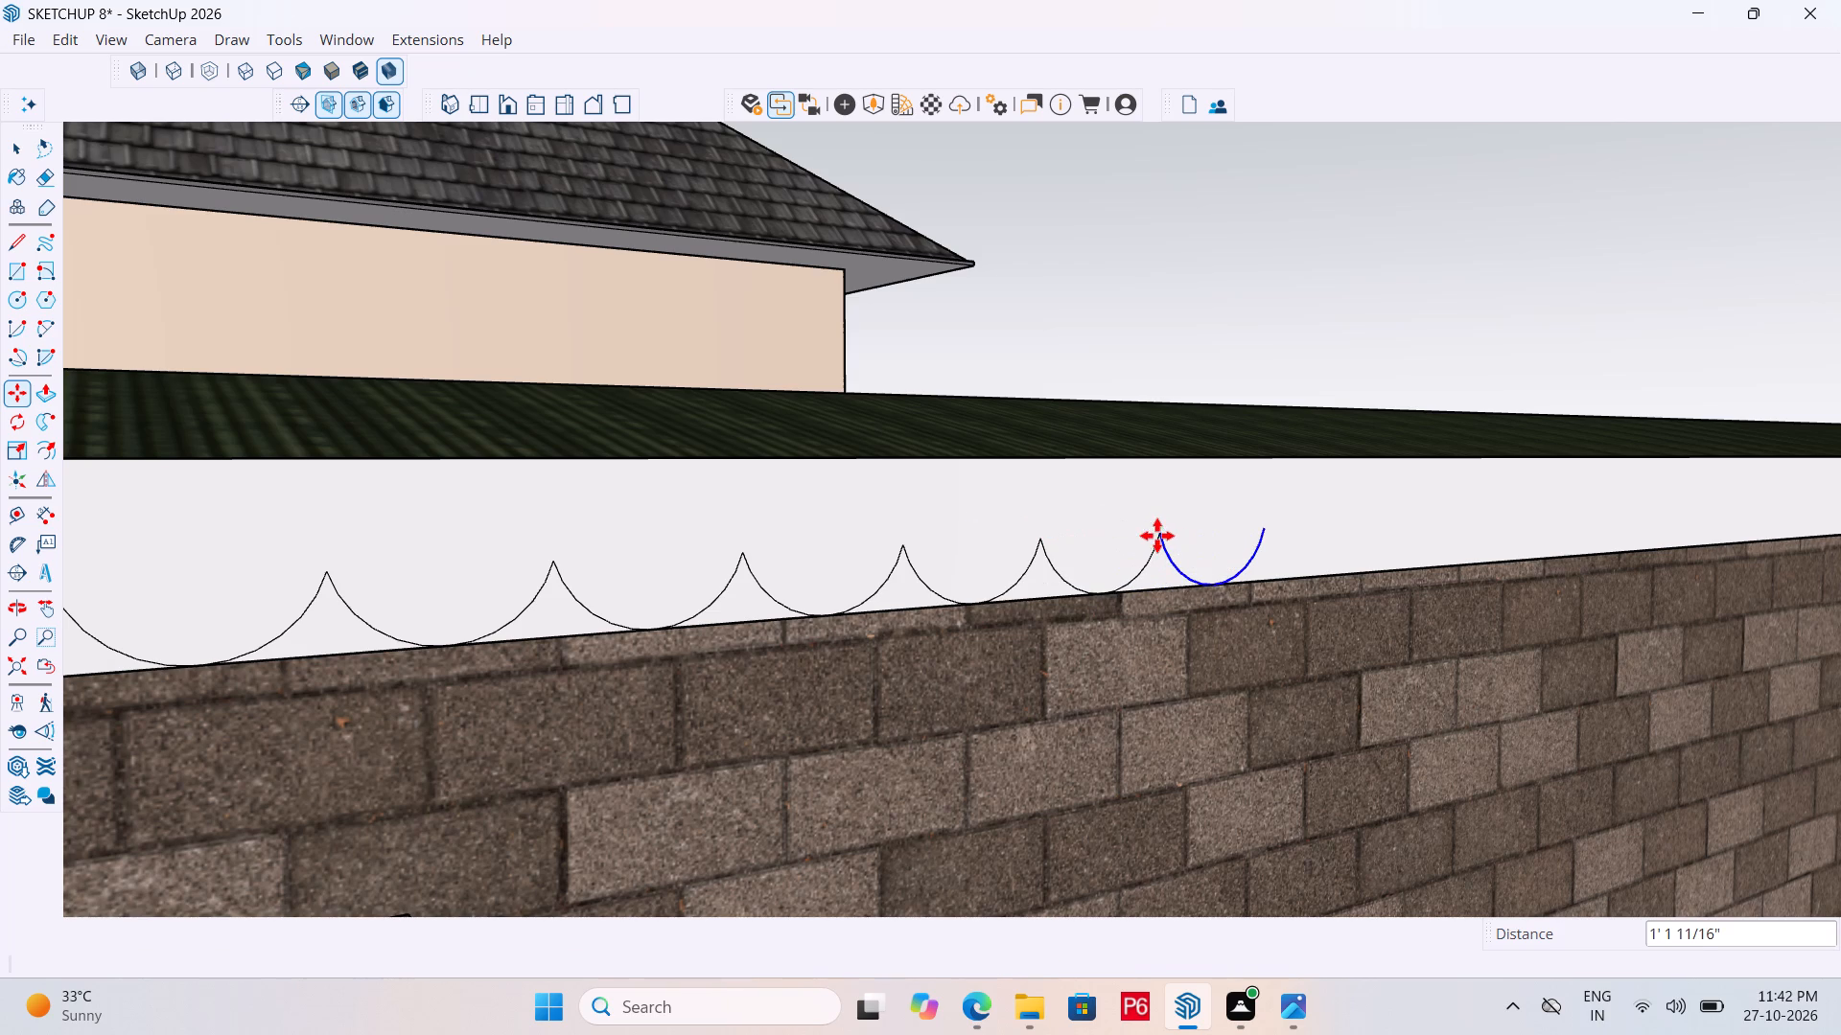
click(1162, 532)
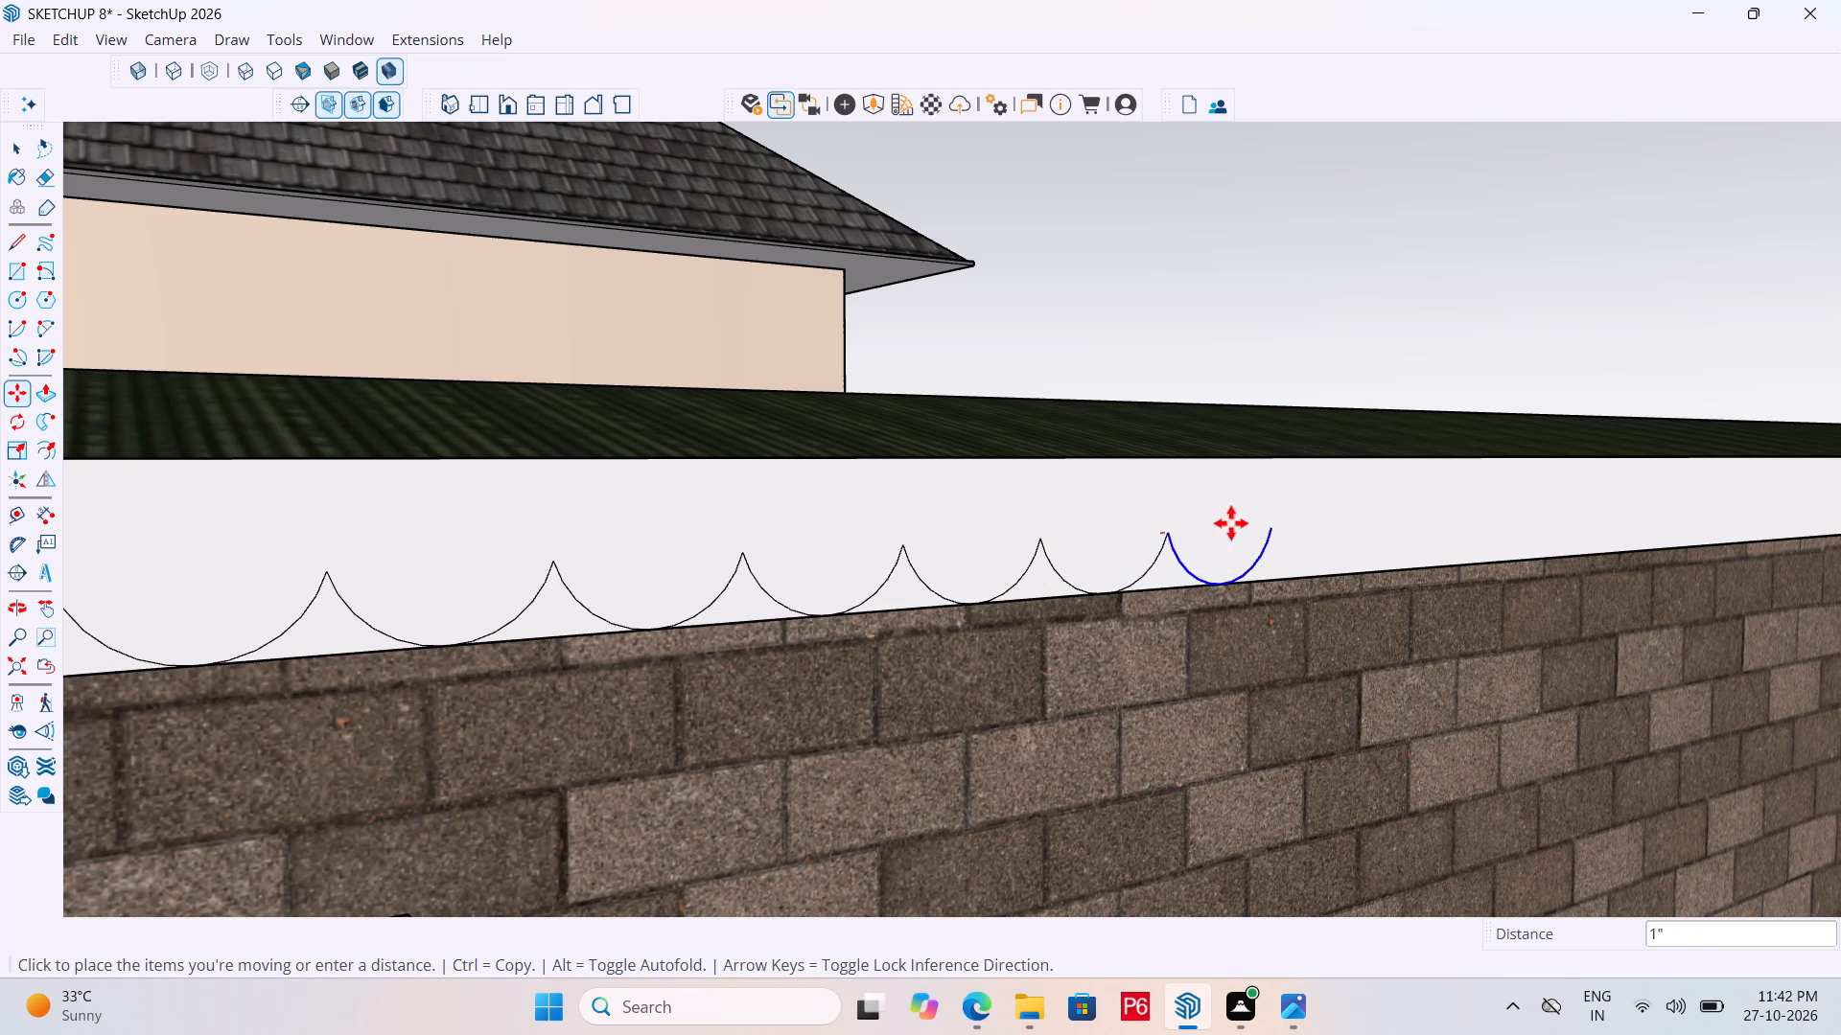
click(1258, 529)
Add five more end-to-end copies of the last arc toward the far corner of the block wall at 1' 1 11/16" spacing.
scroll(927, 623, down, 5)
scroll(1501, 562, up, 5)
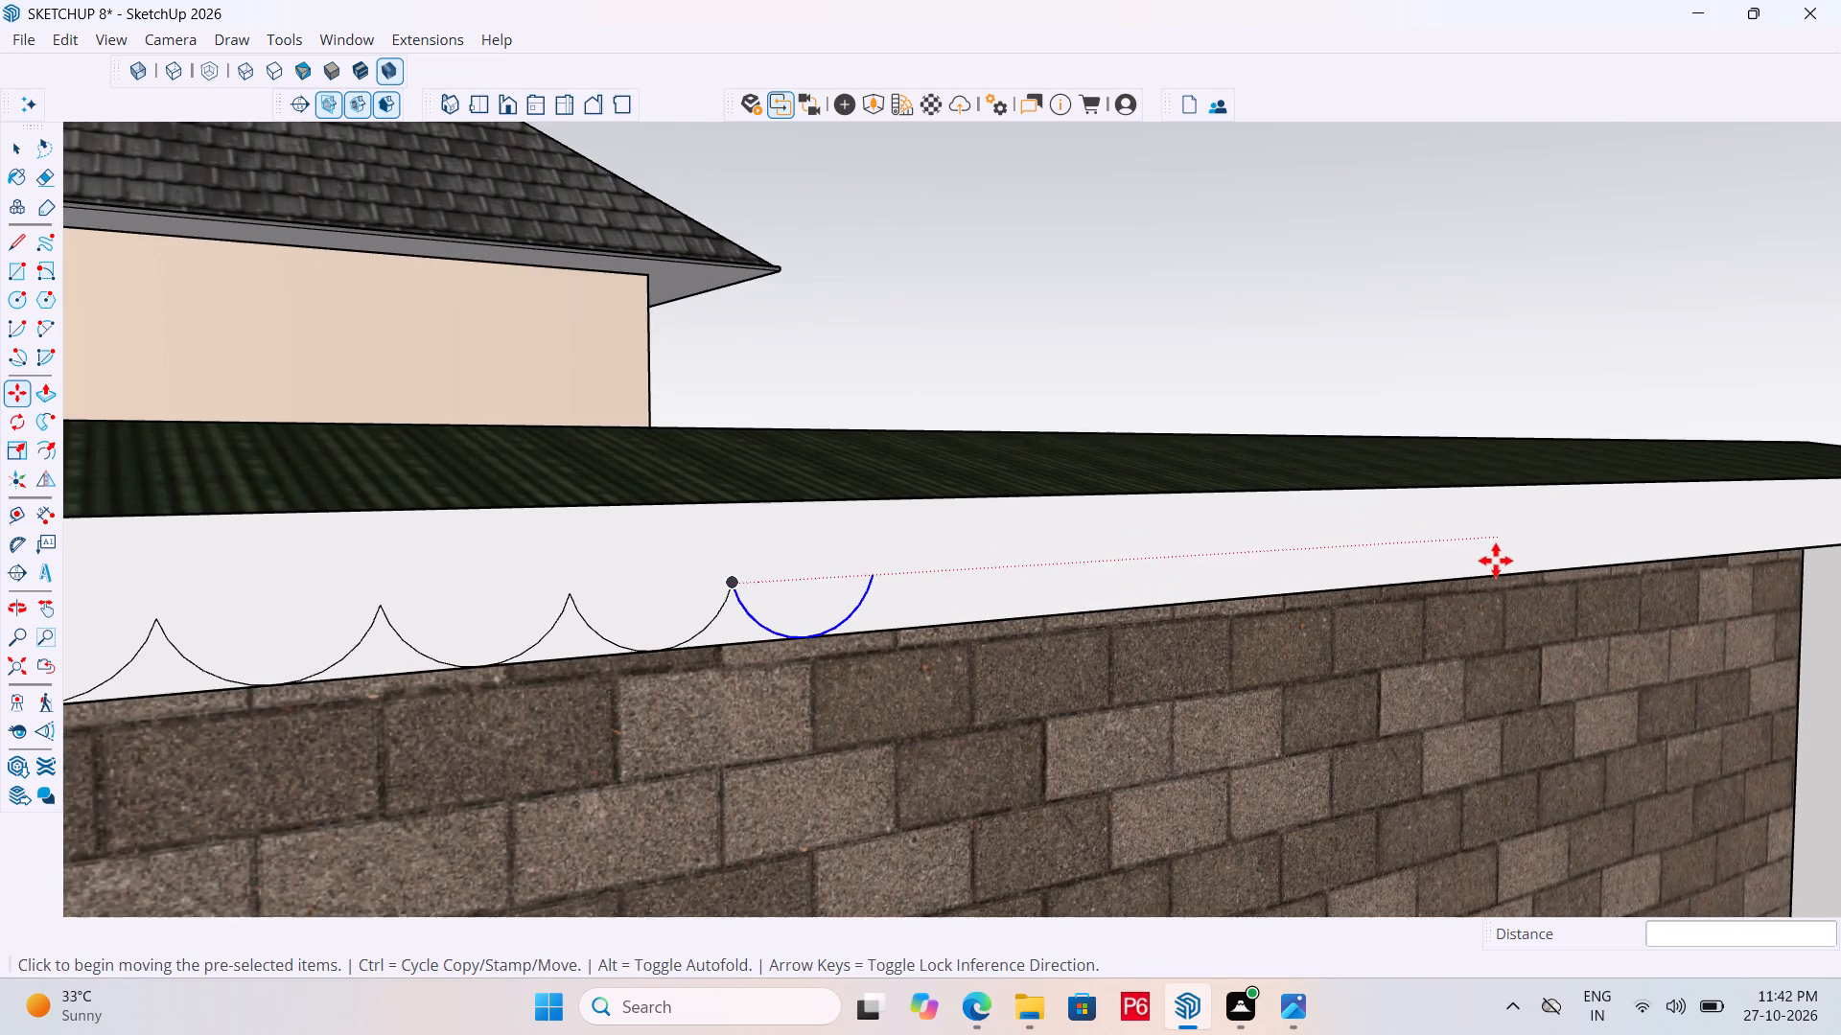
scroll(753, 563, up, 1)
click(731, 583)
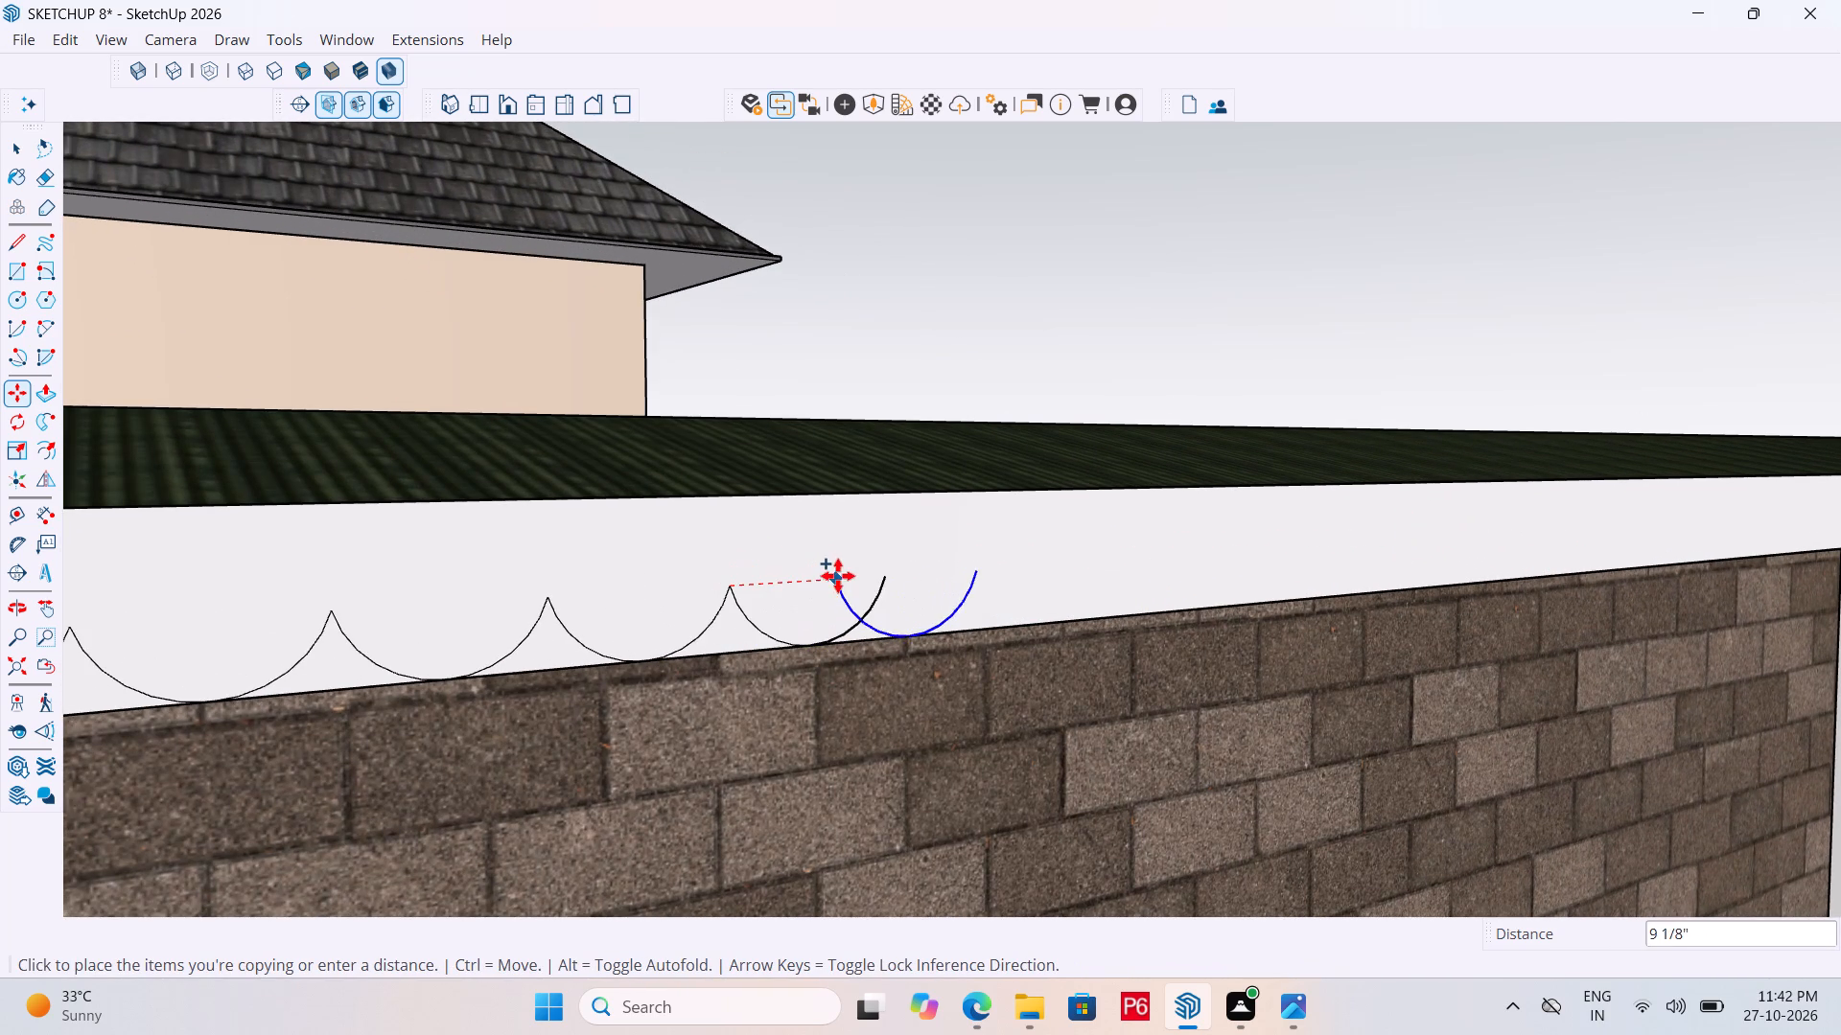
click(886, 579)
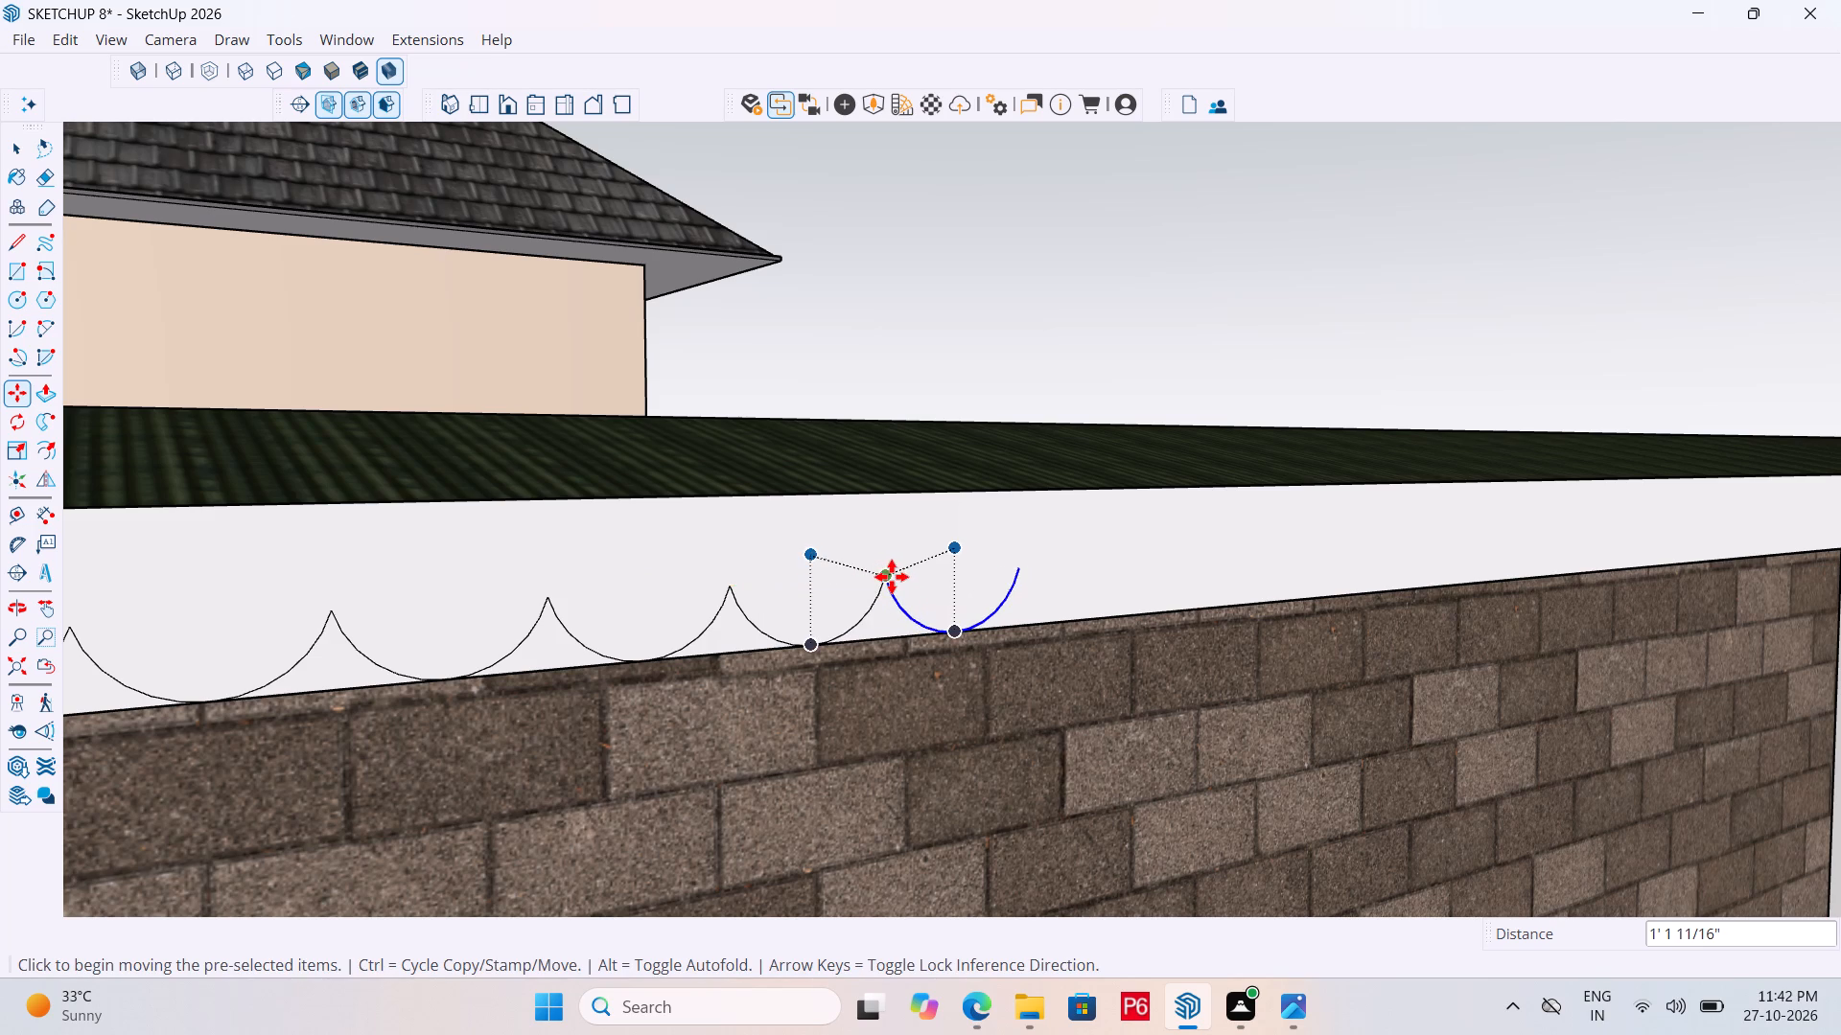
click(892, 577)
click(1018, 573)
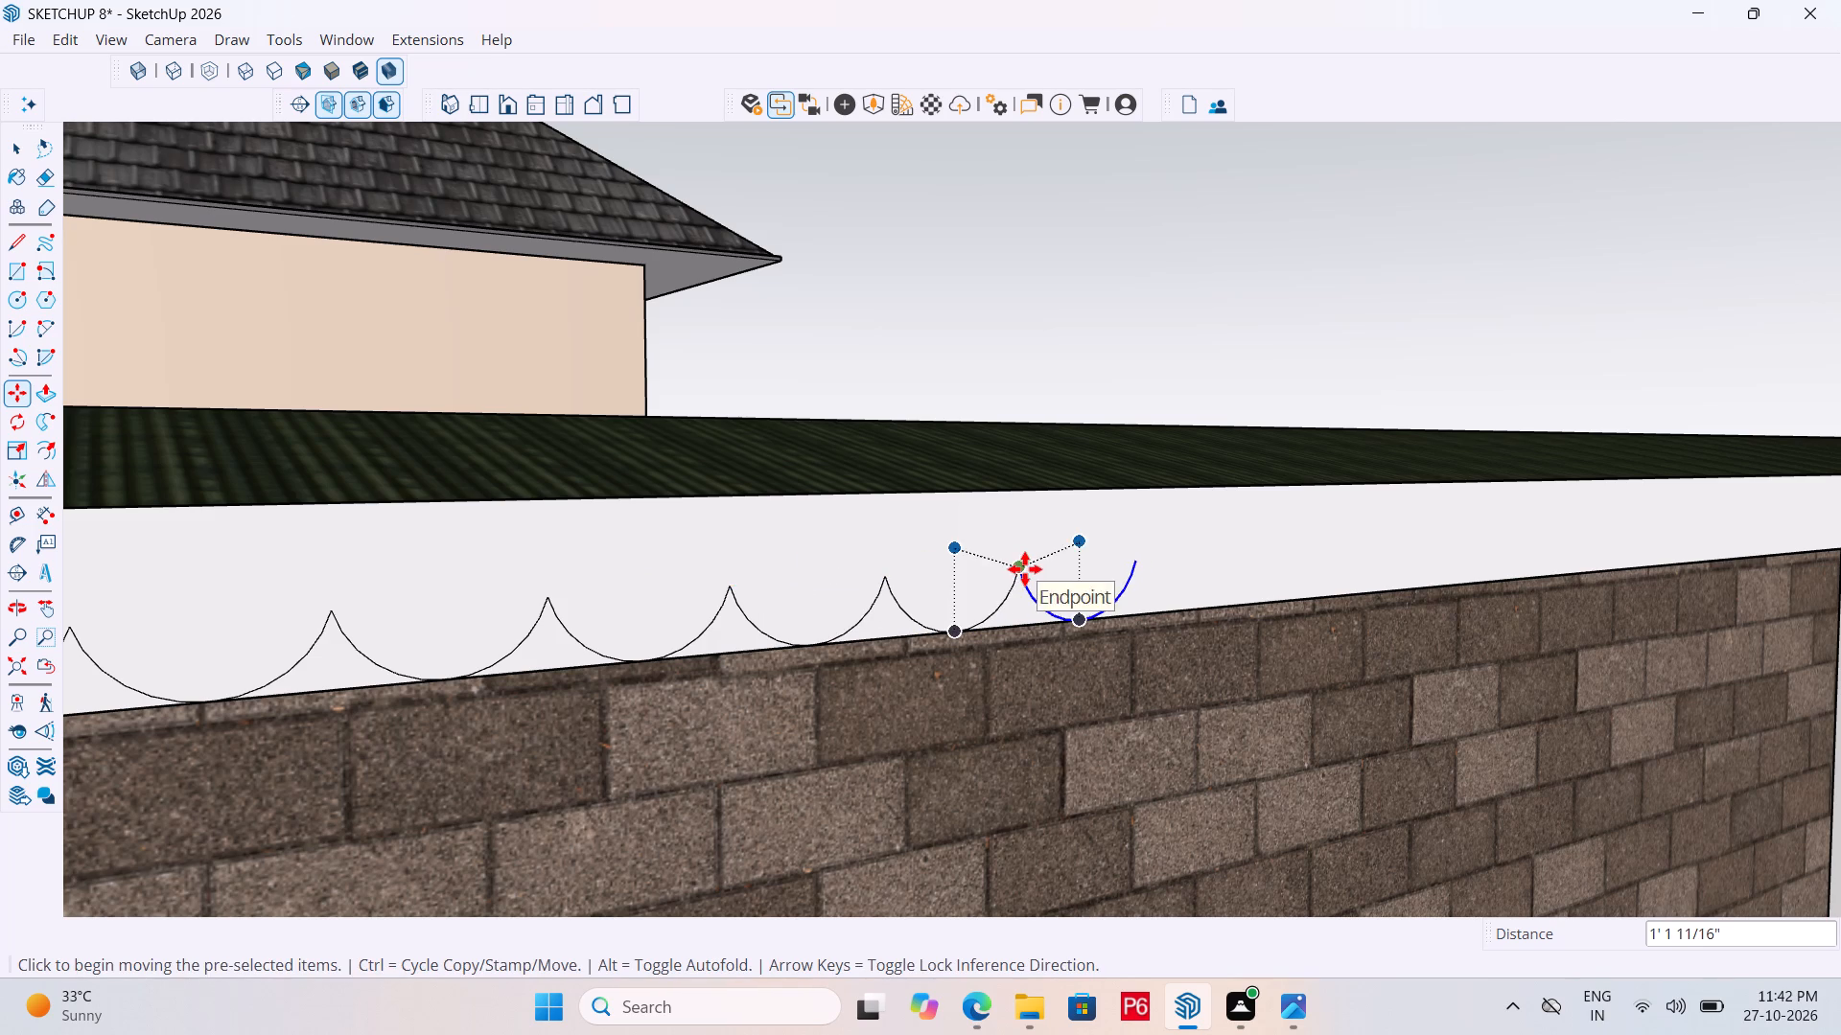
click(1025, 569)
click(1134, 563)
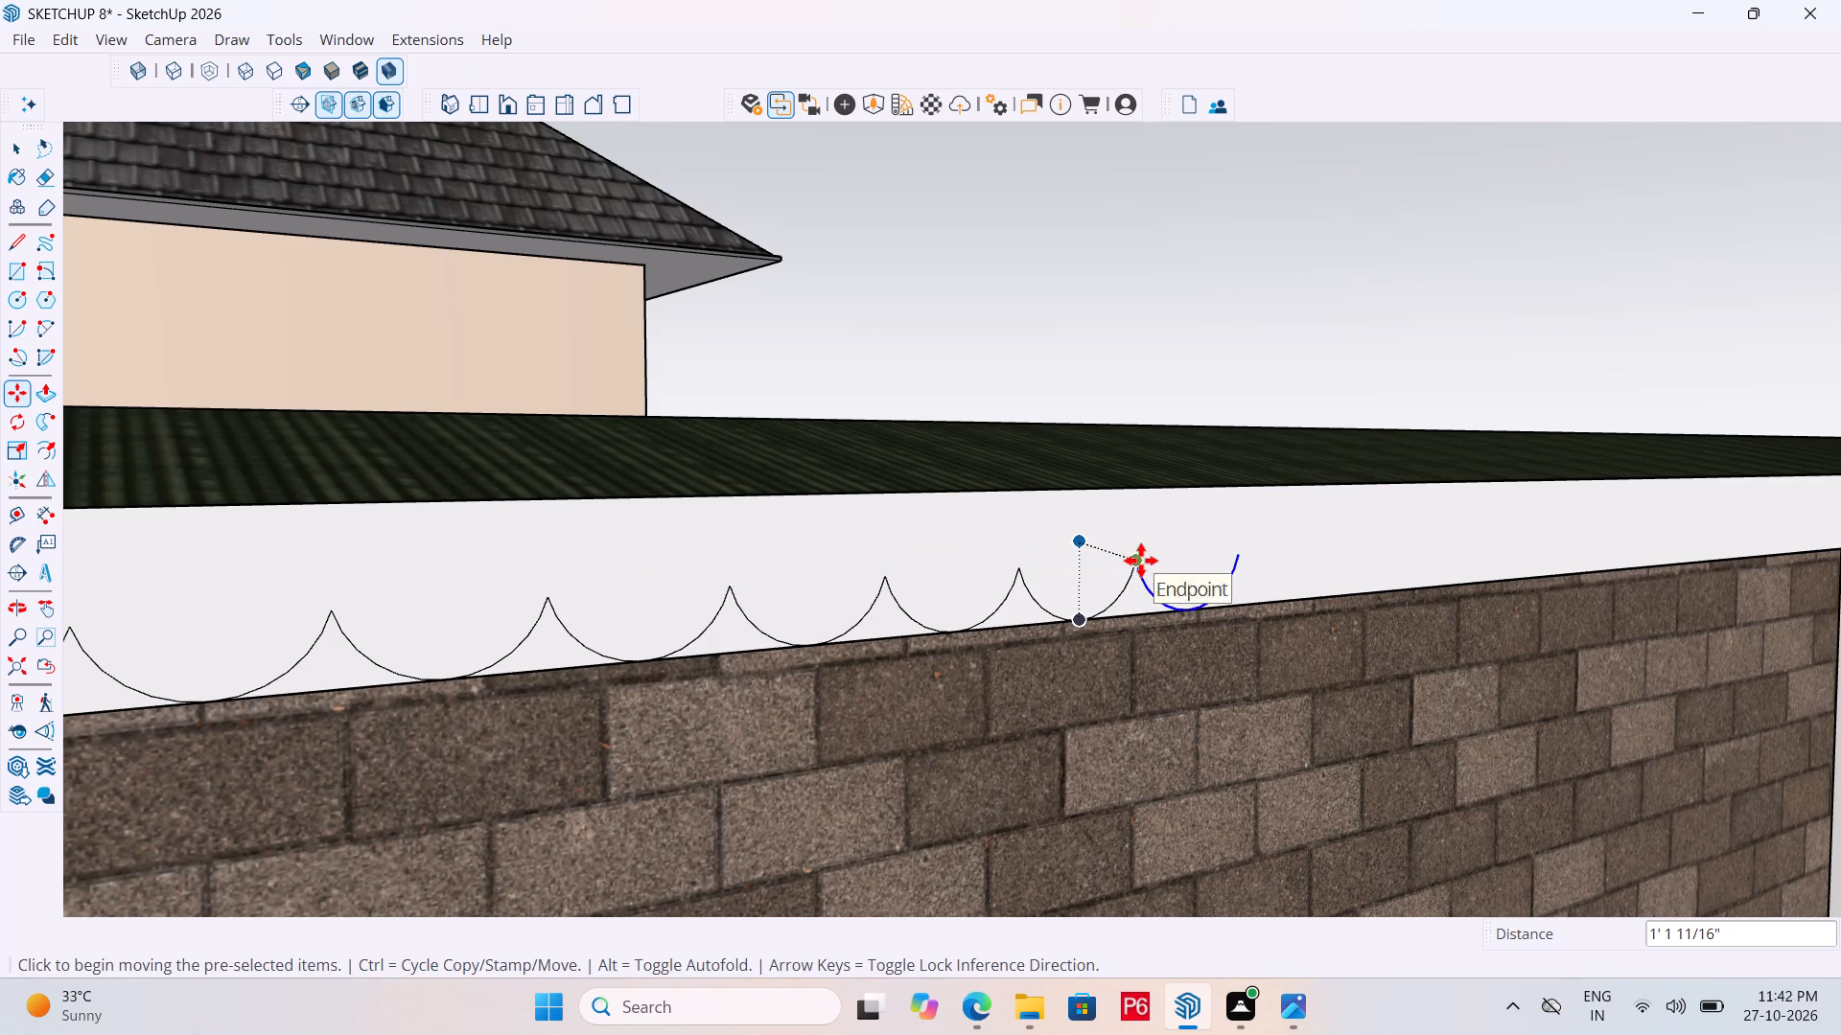
click(1141, 561)
click(1240, 559)
click(1237, 554)
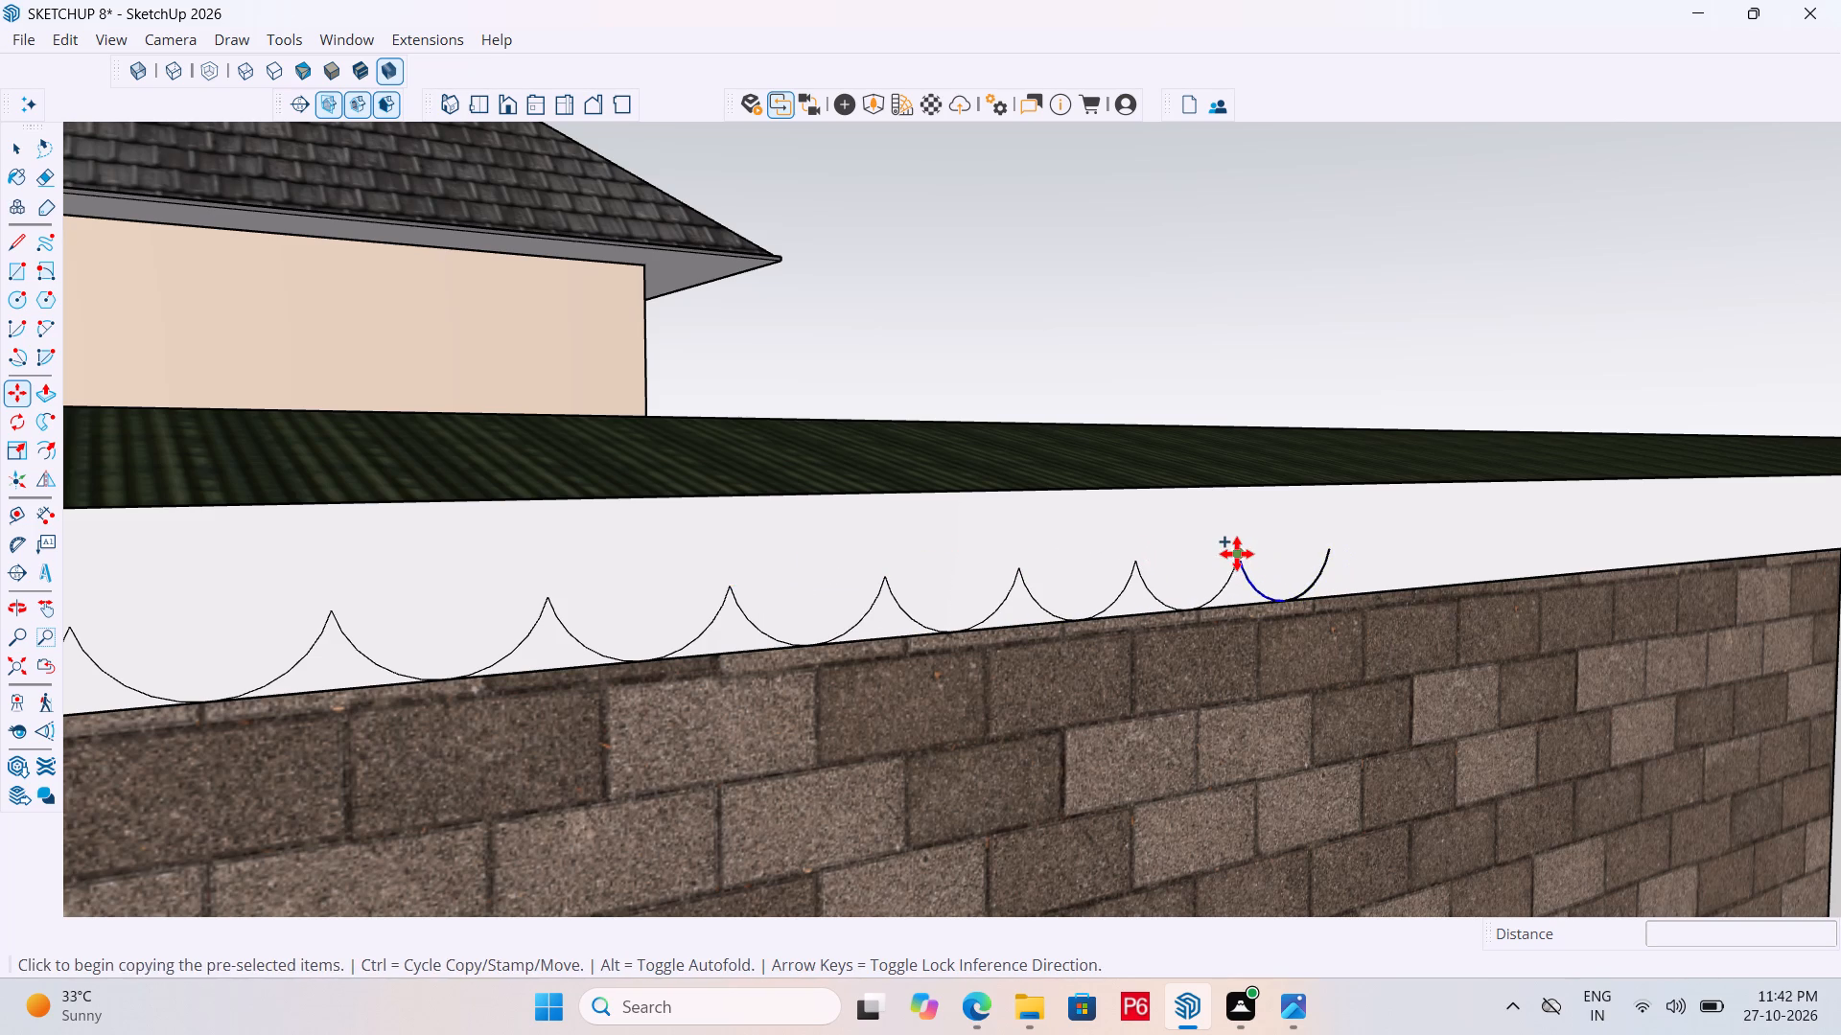
click(1324, 552)
Copy the last arc end to end five more times along the front fascia above the block wall at 1' 1 11/16" spacing.
scroll(1042, 571, down, 3)
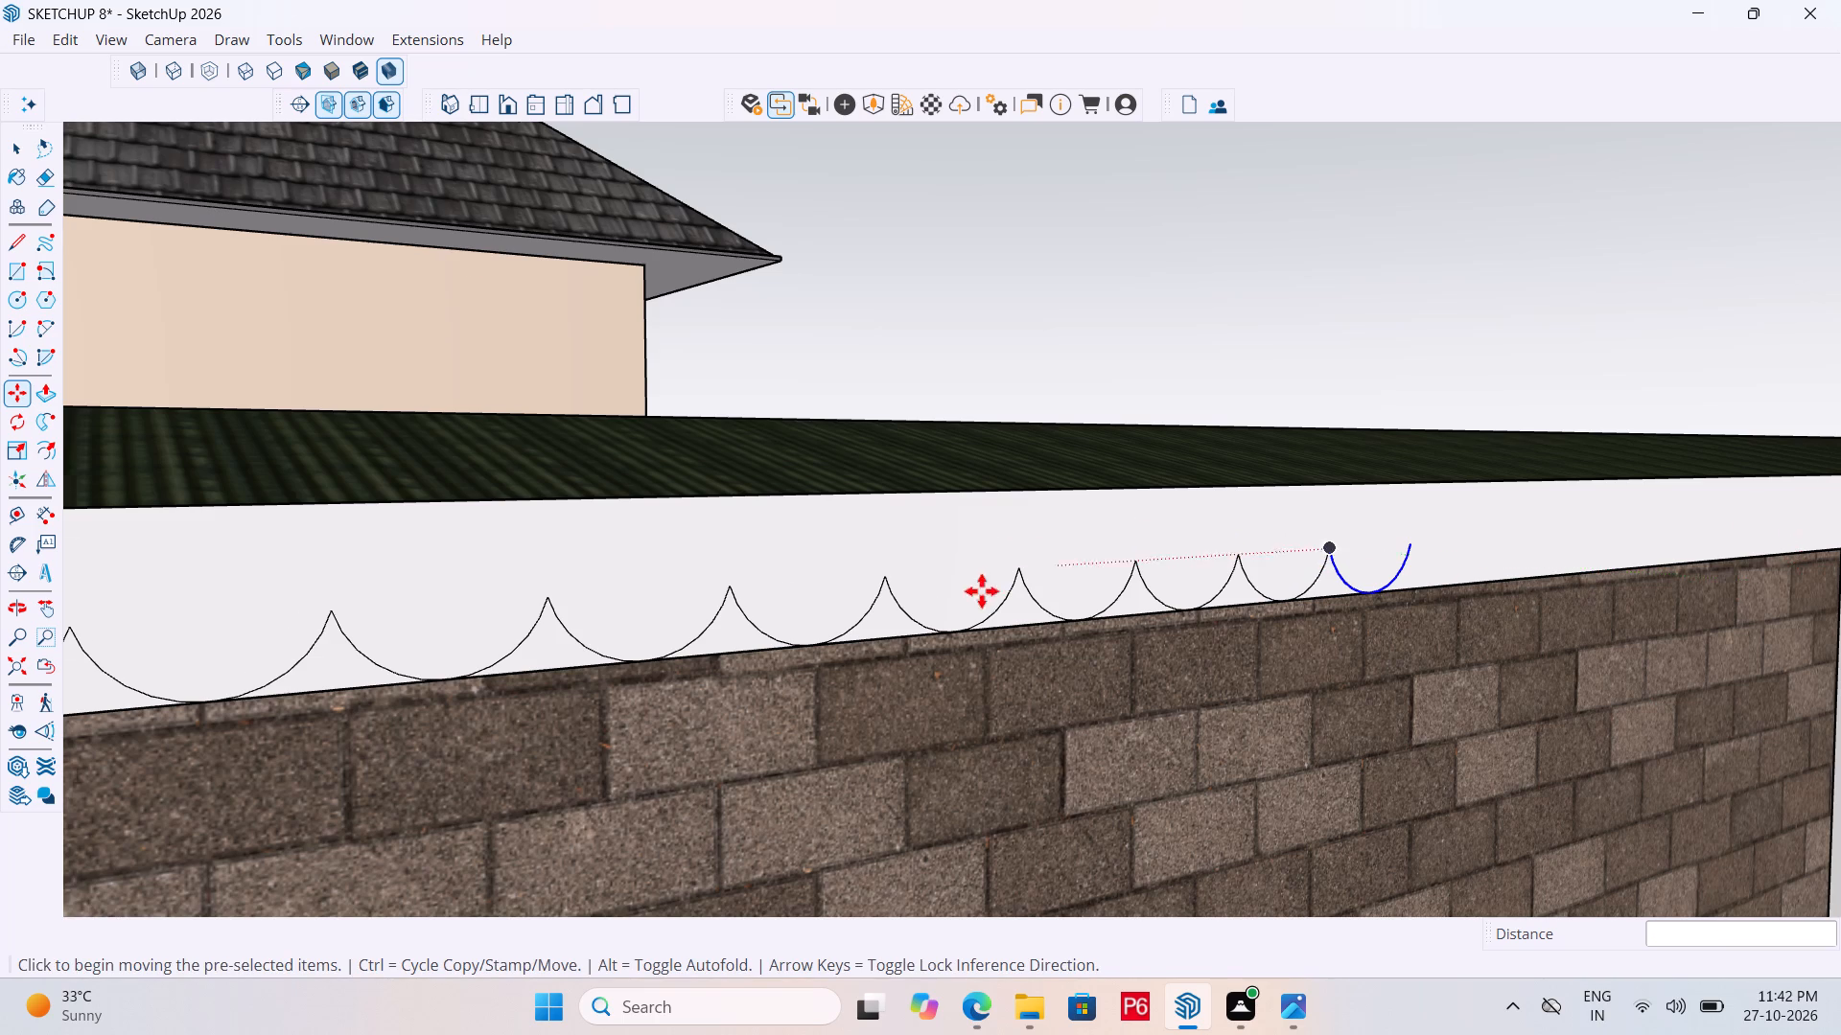
scroll(982, 591, down, 3)
scroll(1713, 507, up, 6)
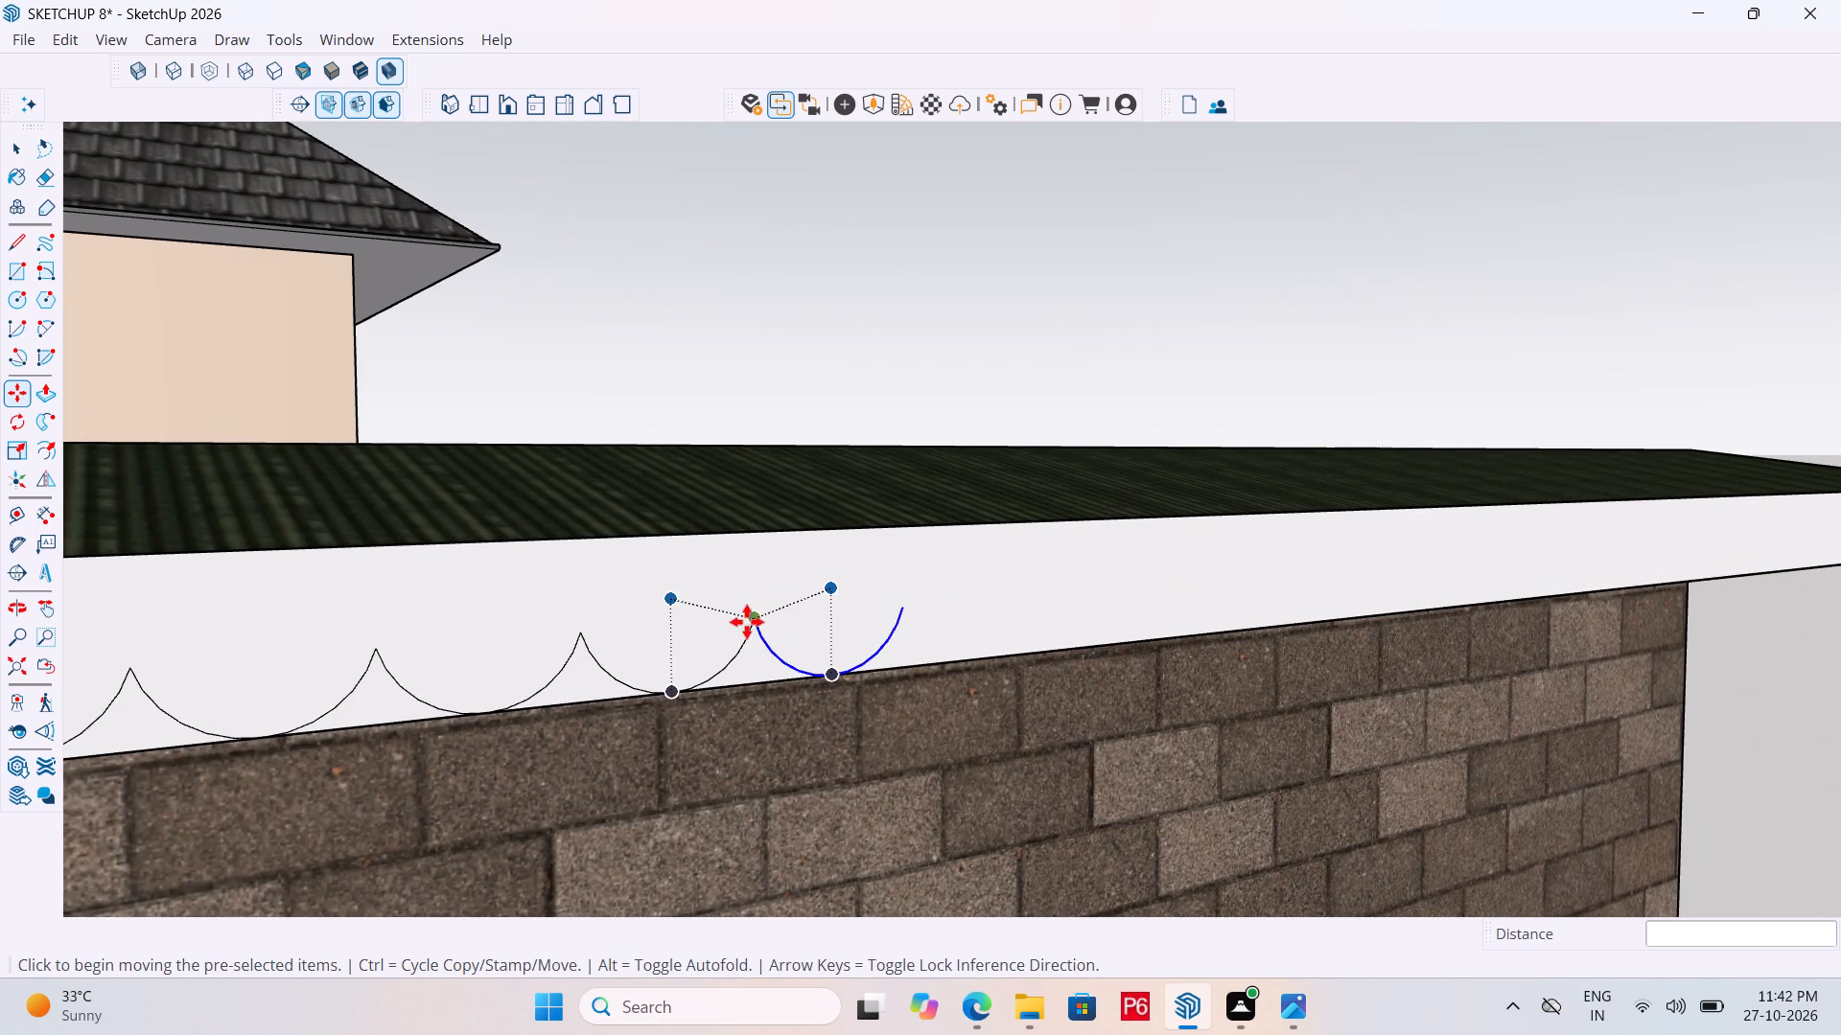
click(757, 618)
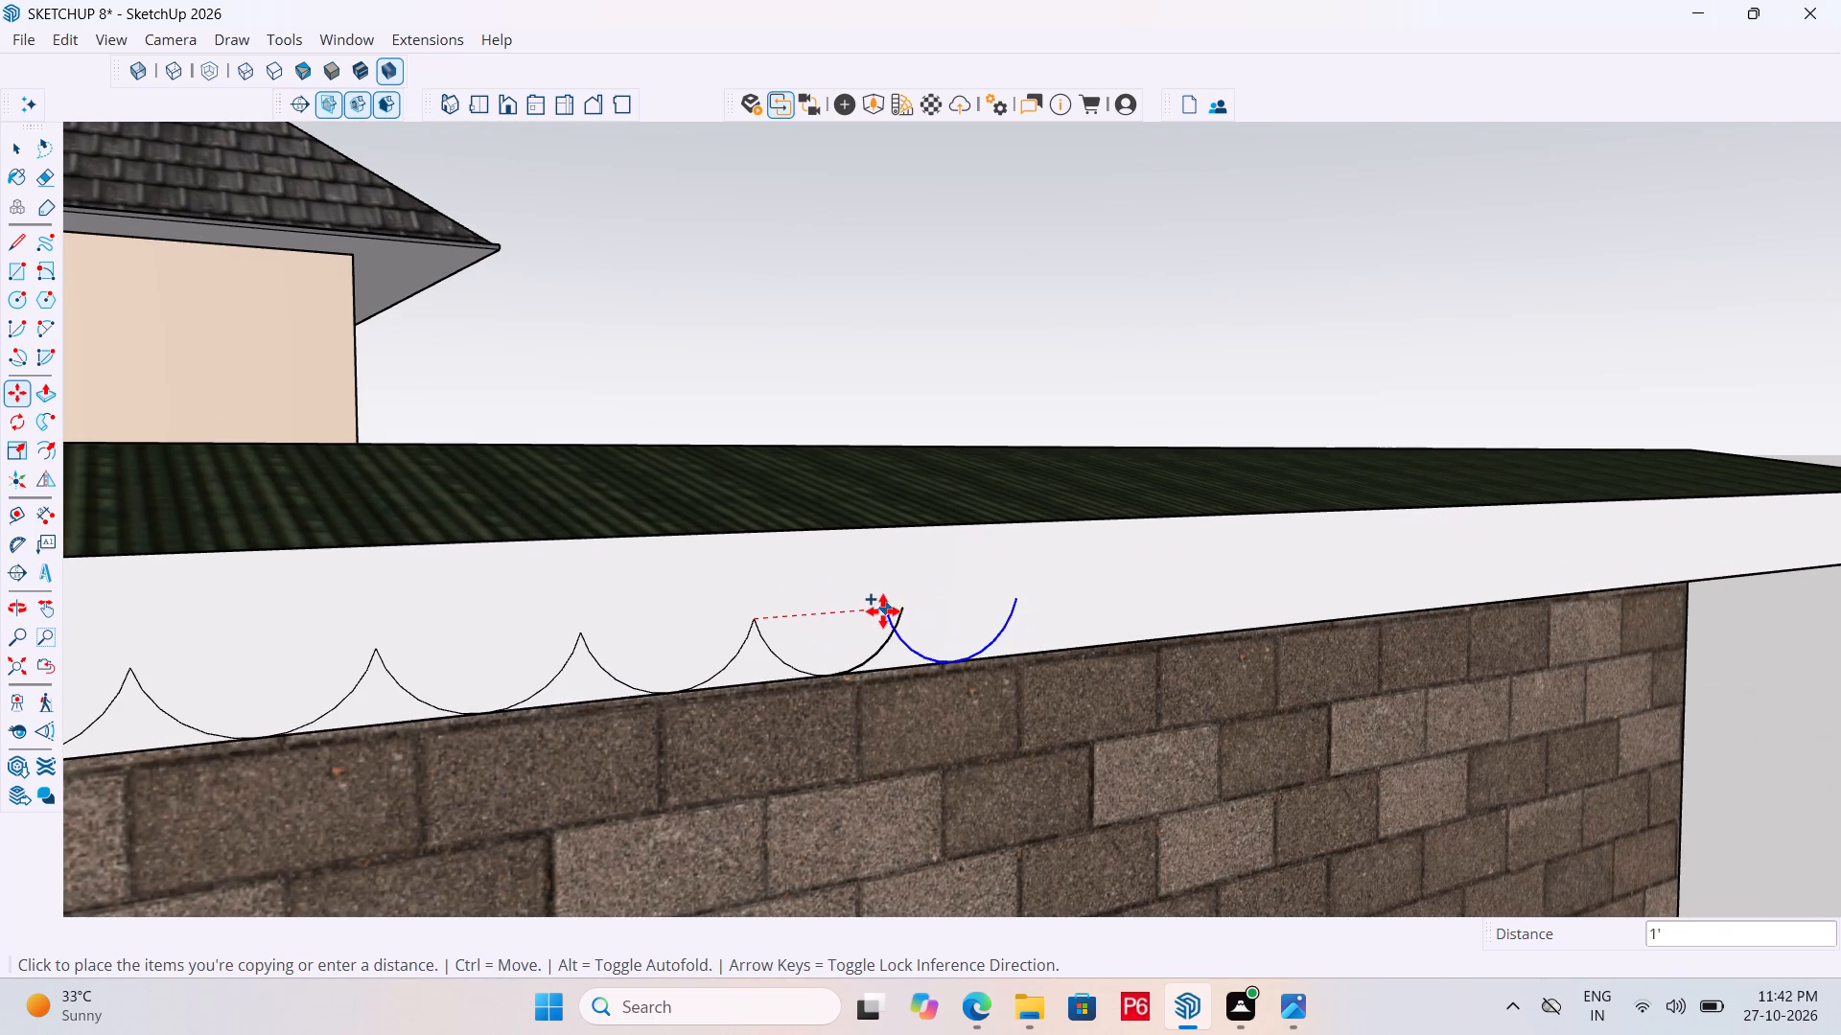
click(897, 610)
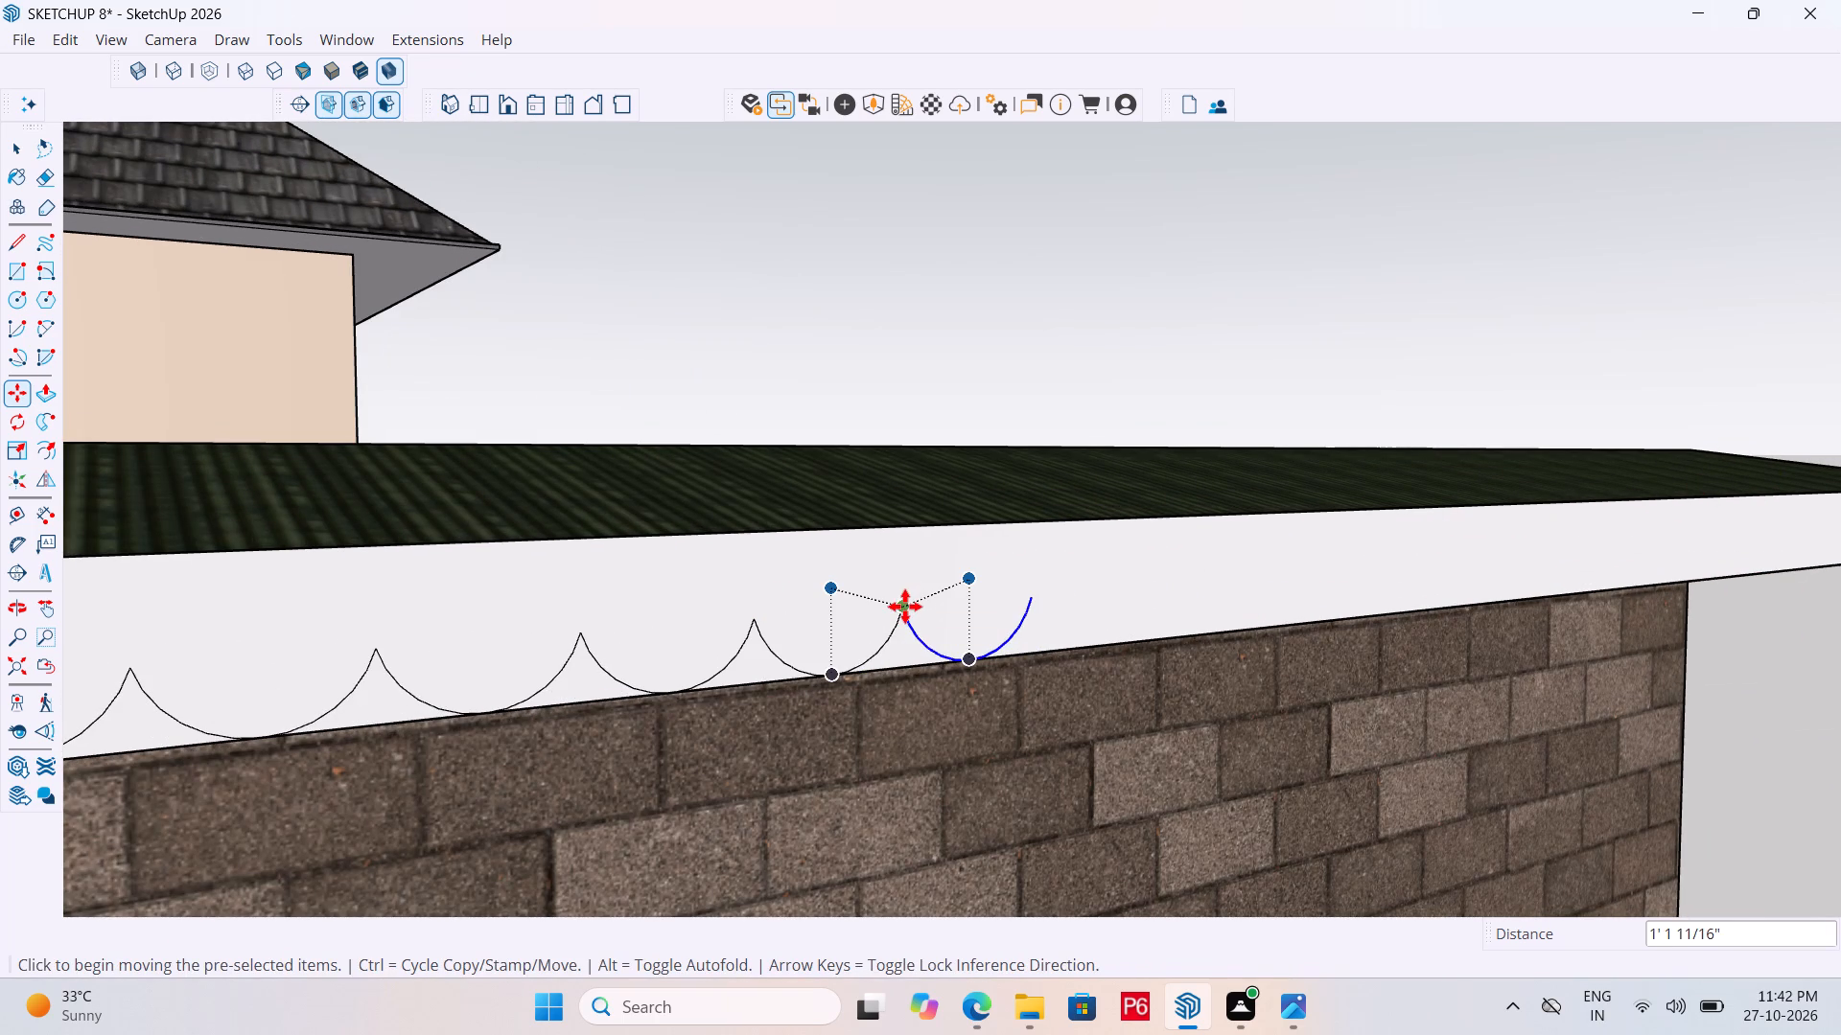
double_click(905, 607)
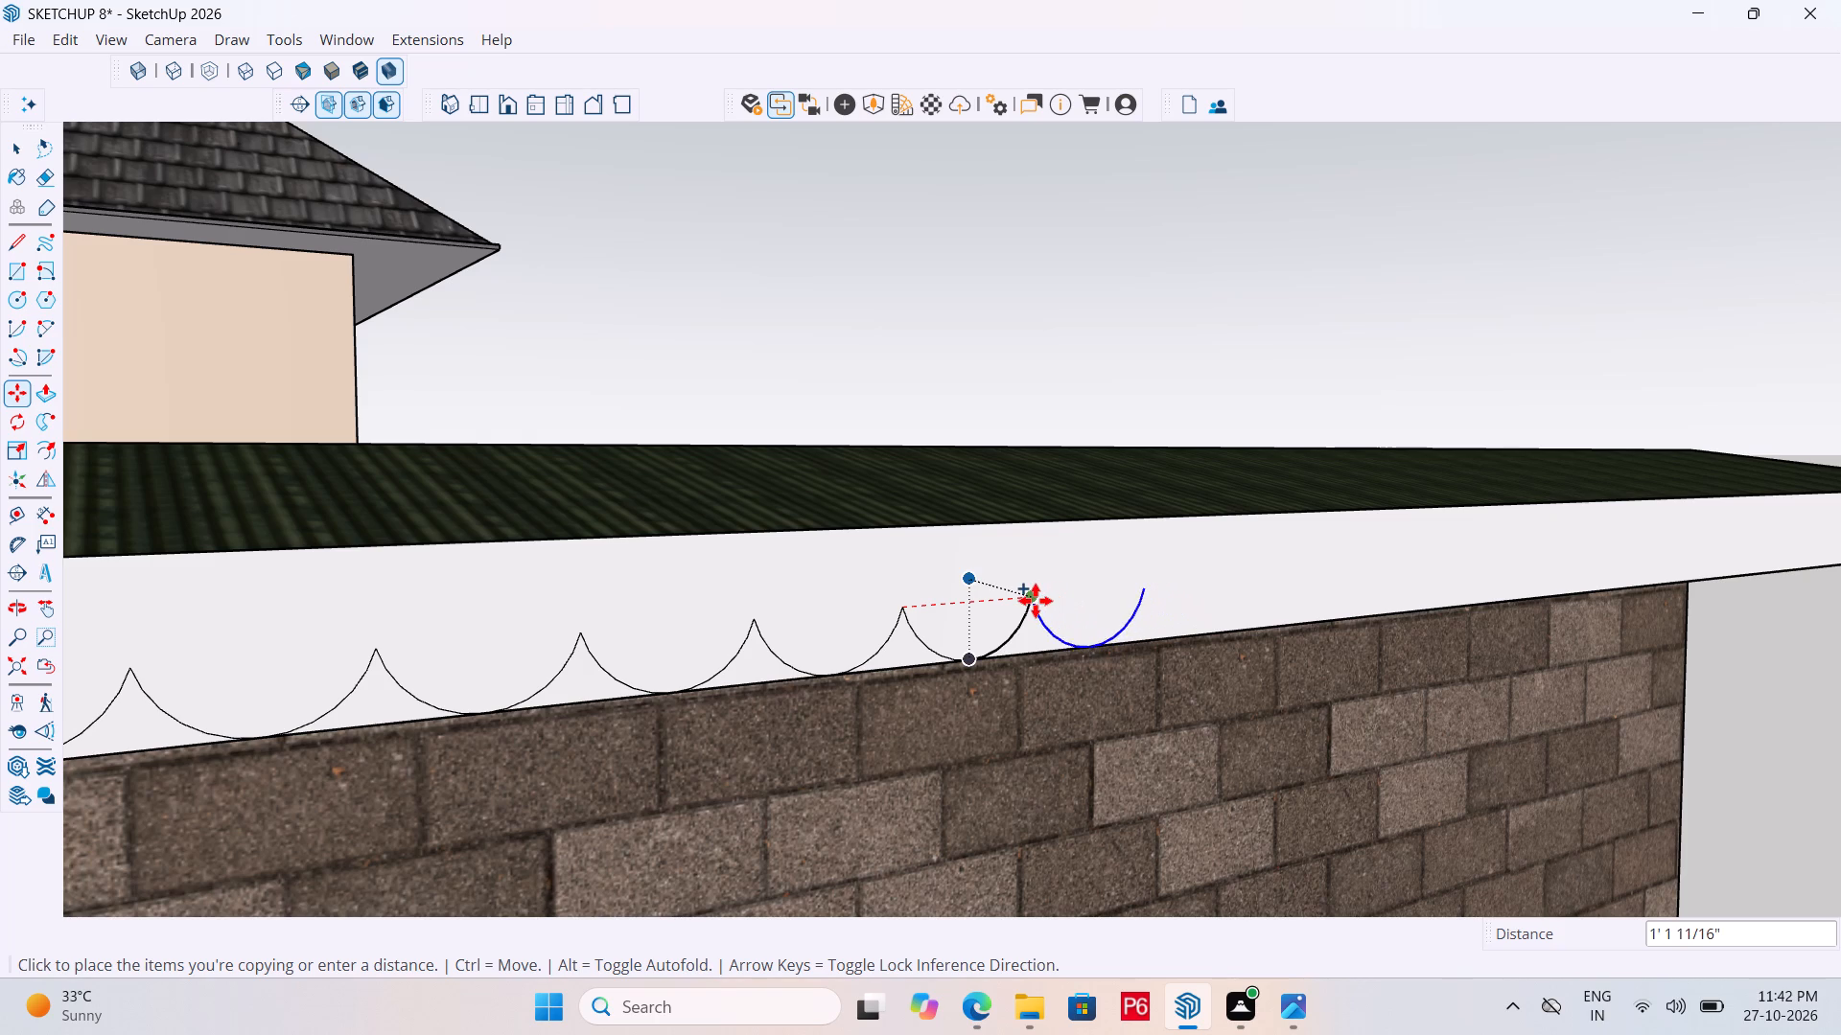
click(1031, 602)
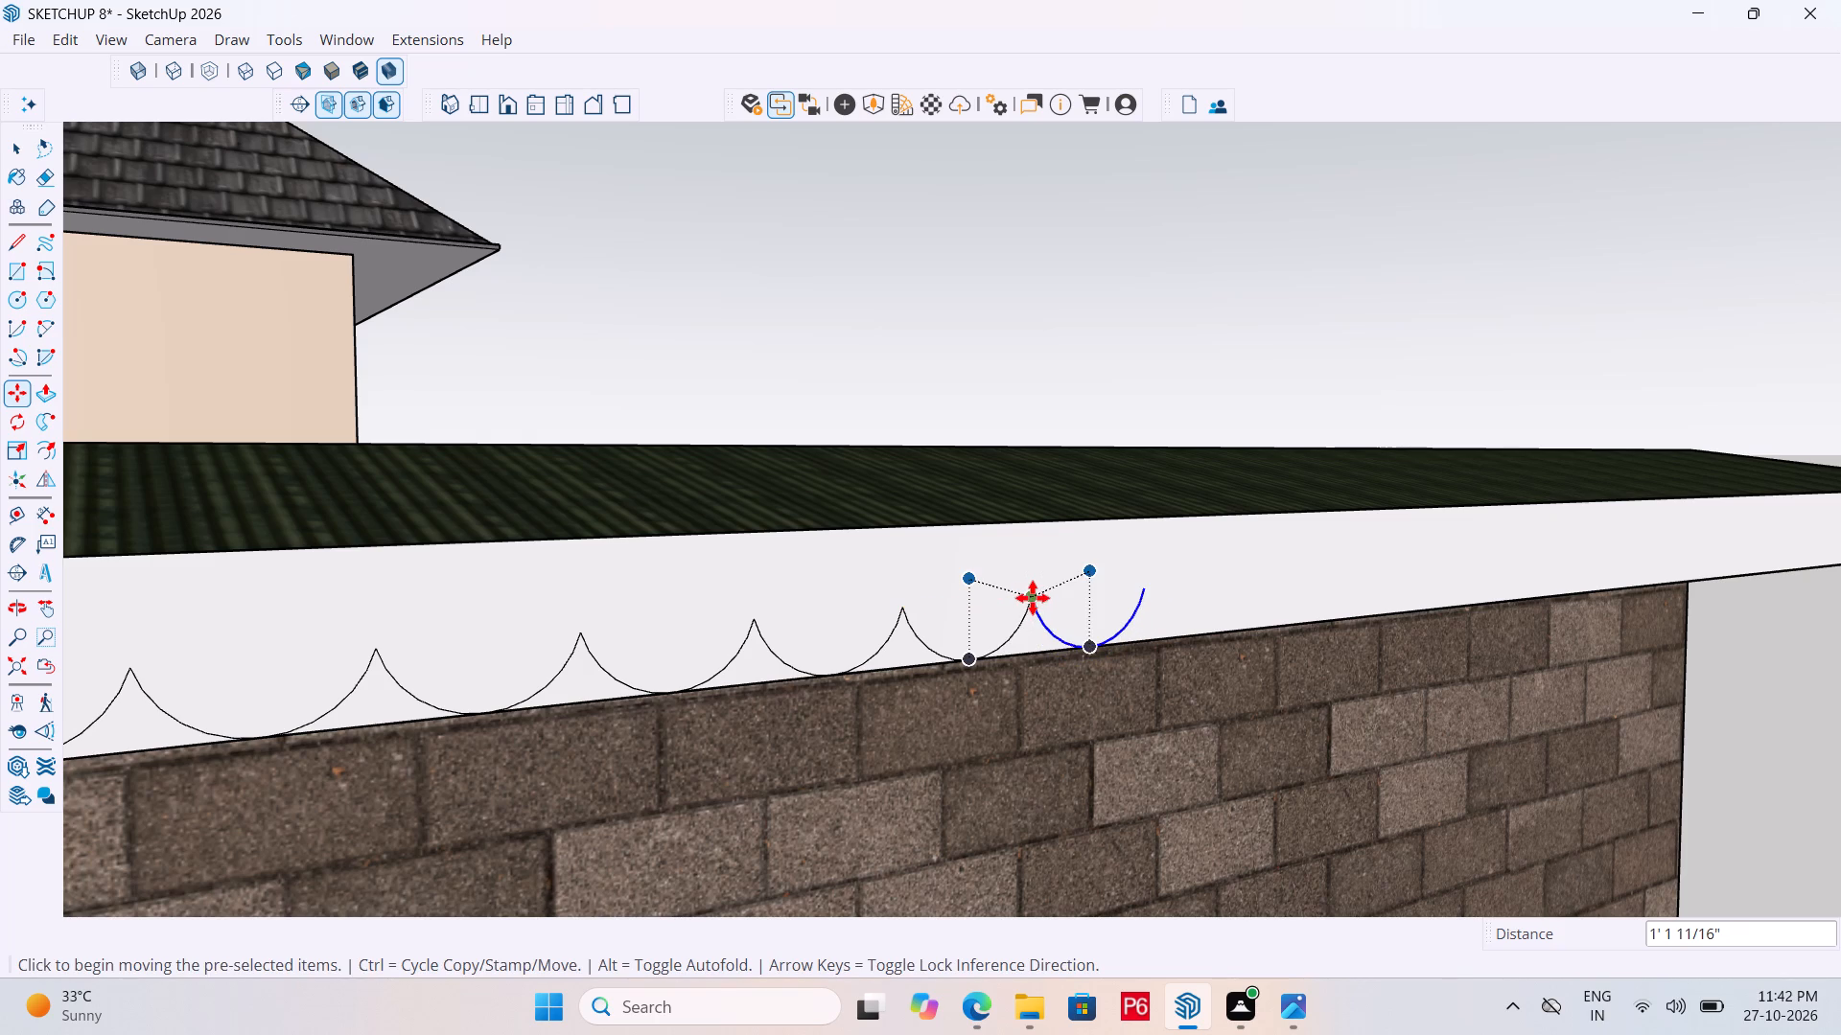
click(1033, 598)
click(1144, 594)
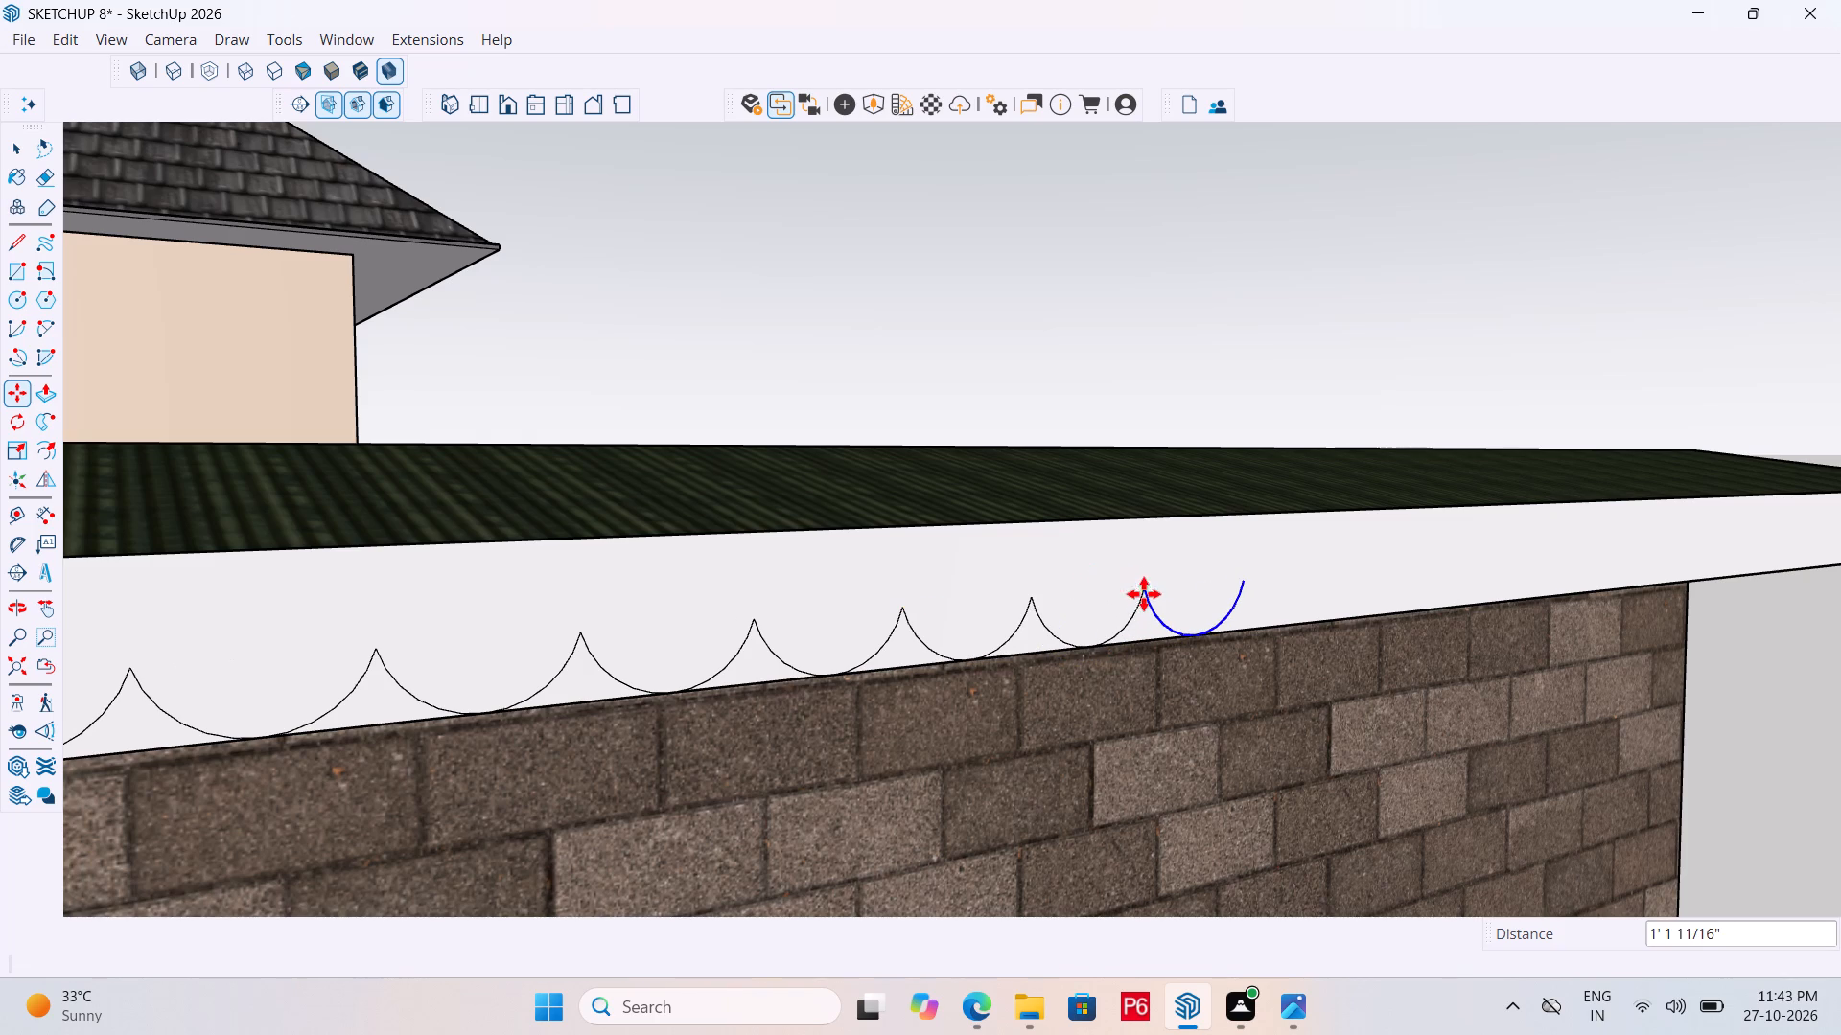
scroll(928, 676, down, 5)
scroll(1095, 635, up, 6)
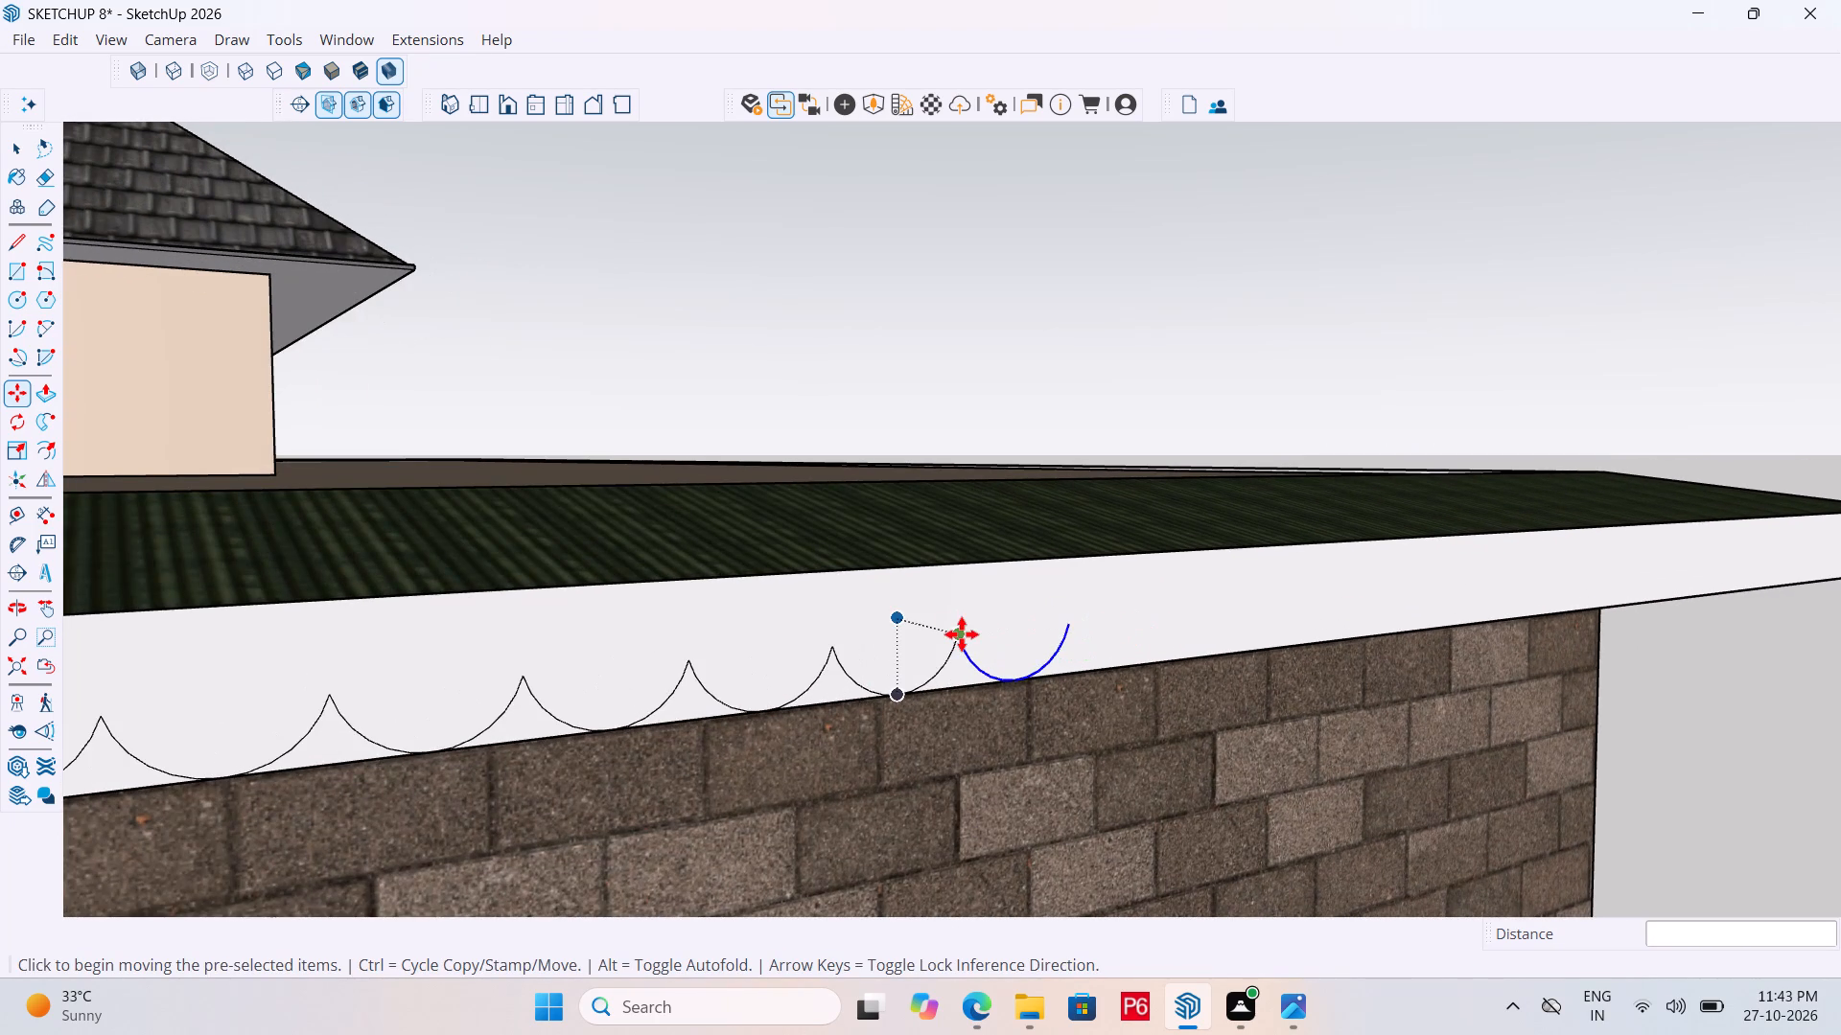
click(962, 634)
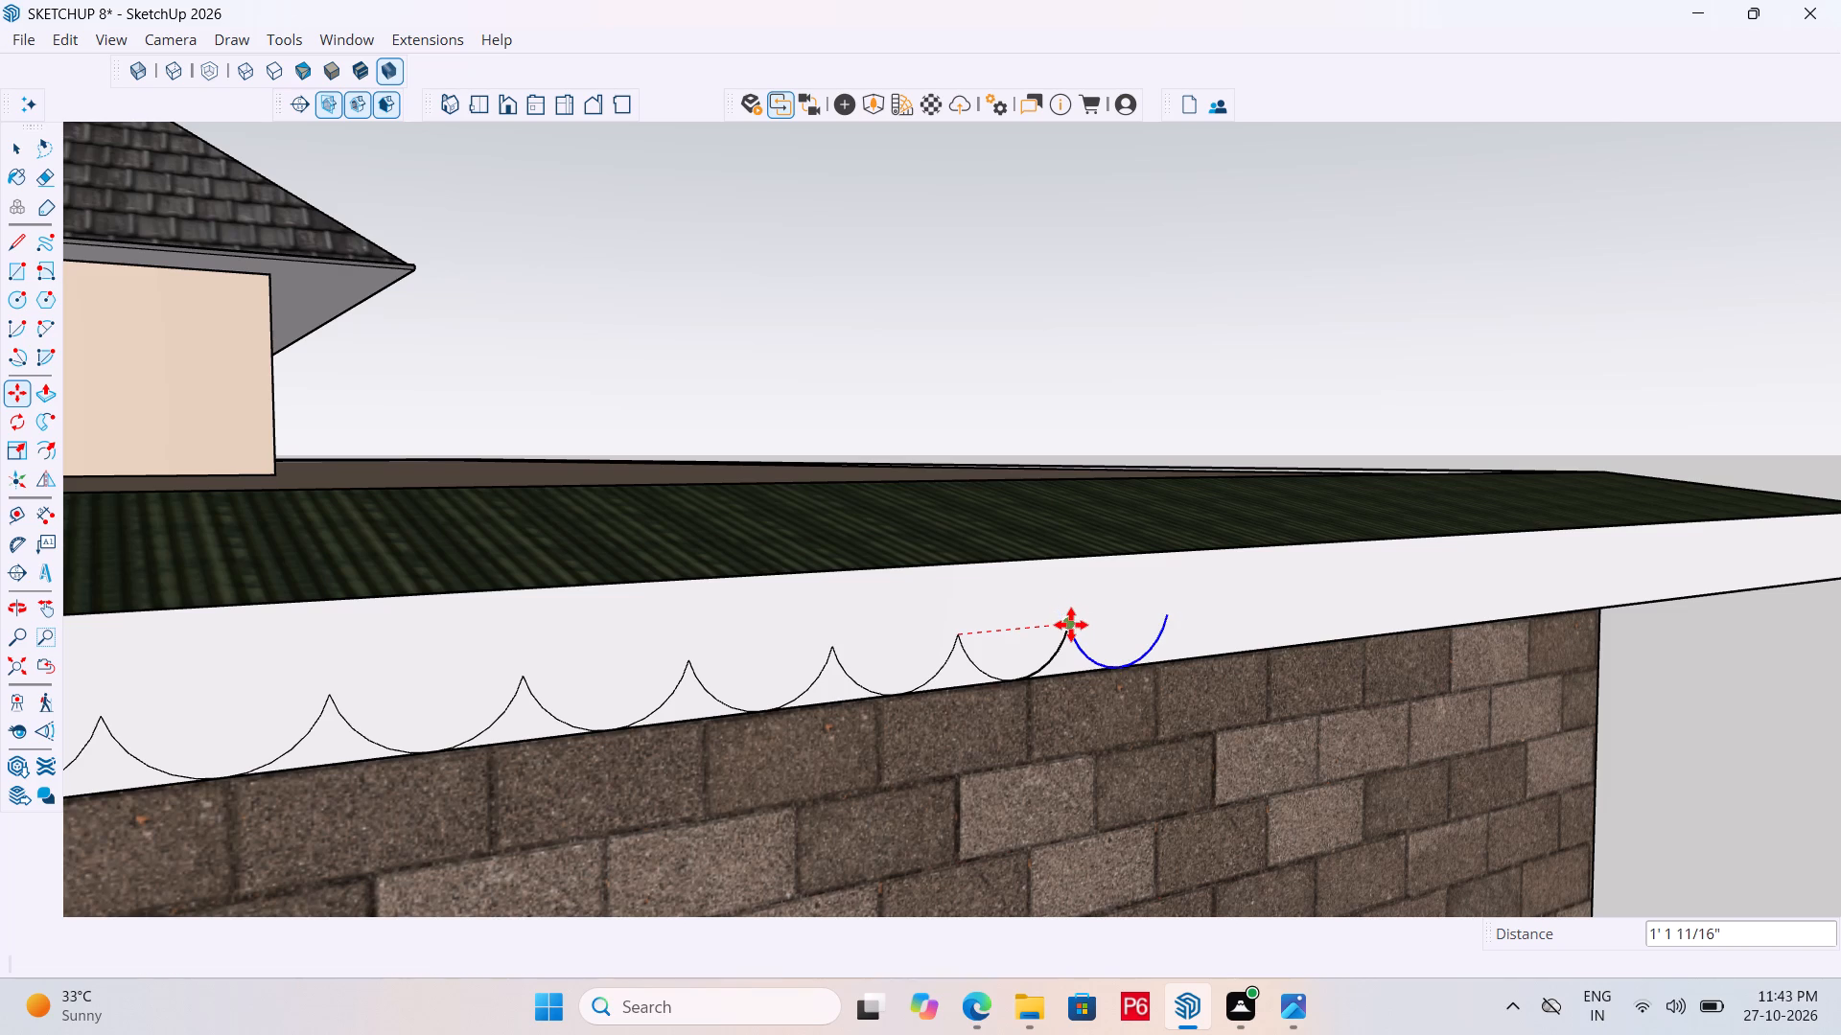
click(1071, 625)
click(1074, 624)
click(1162, 617)
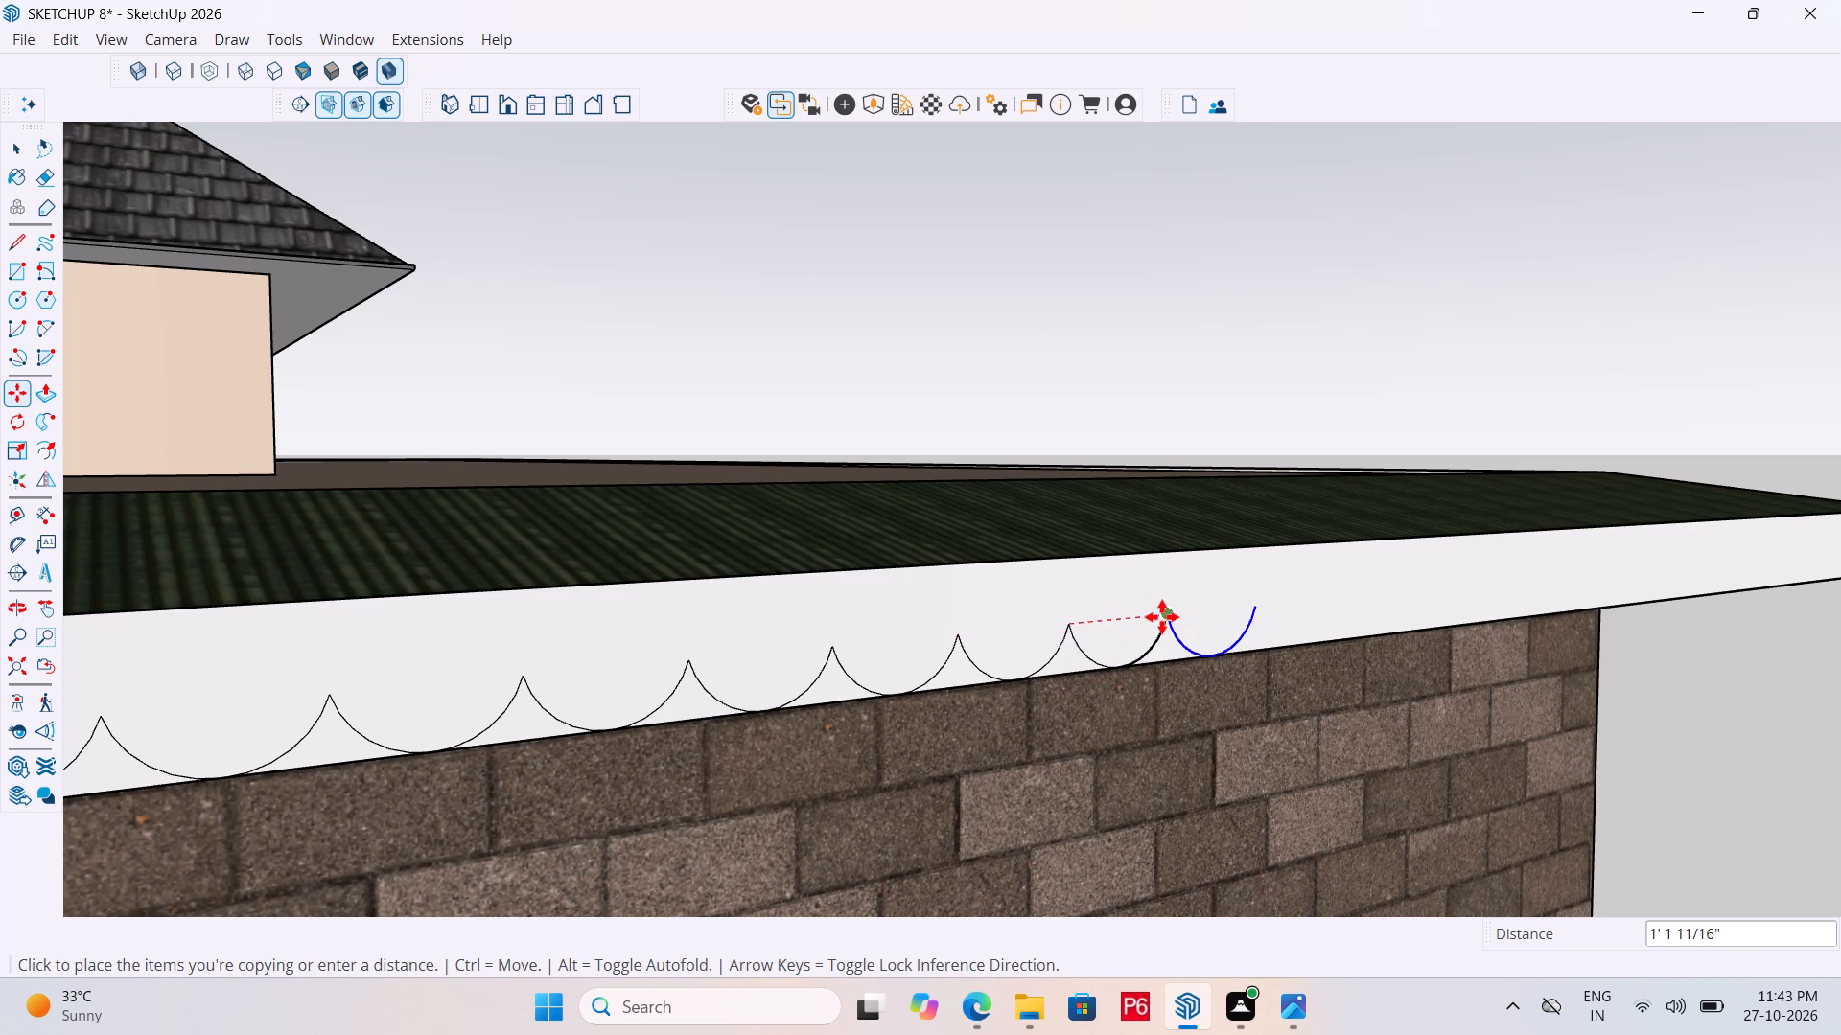
Extend the scalloped row toward the block wall's far corner with four more end-to-end arc copies at 1' 1 11/16" spacing.
scroll(948, 700, down, 5)
scroll(1154, 668, up, 10)
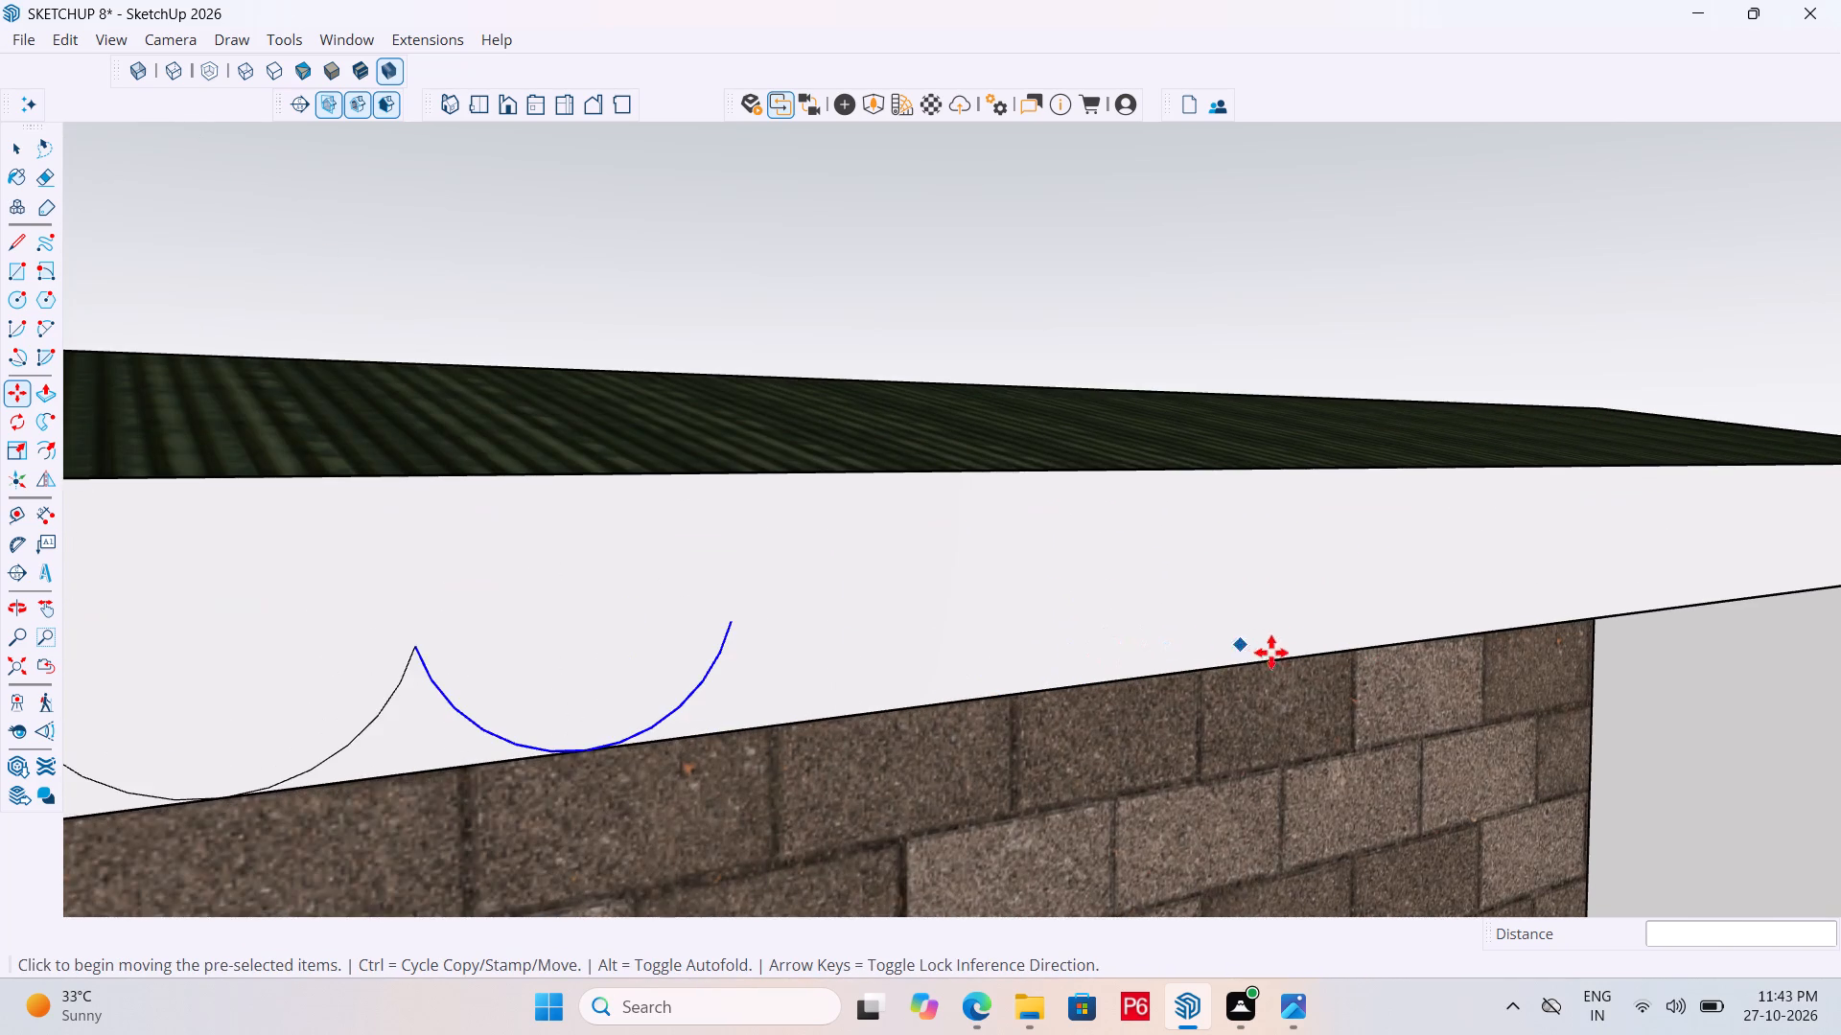
scroll(1275, 654, down, 2)
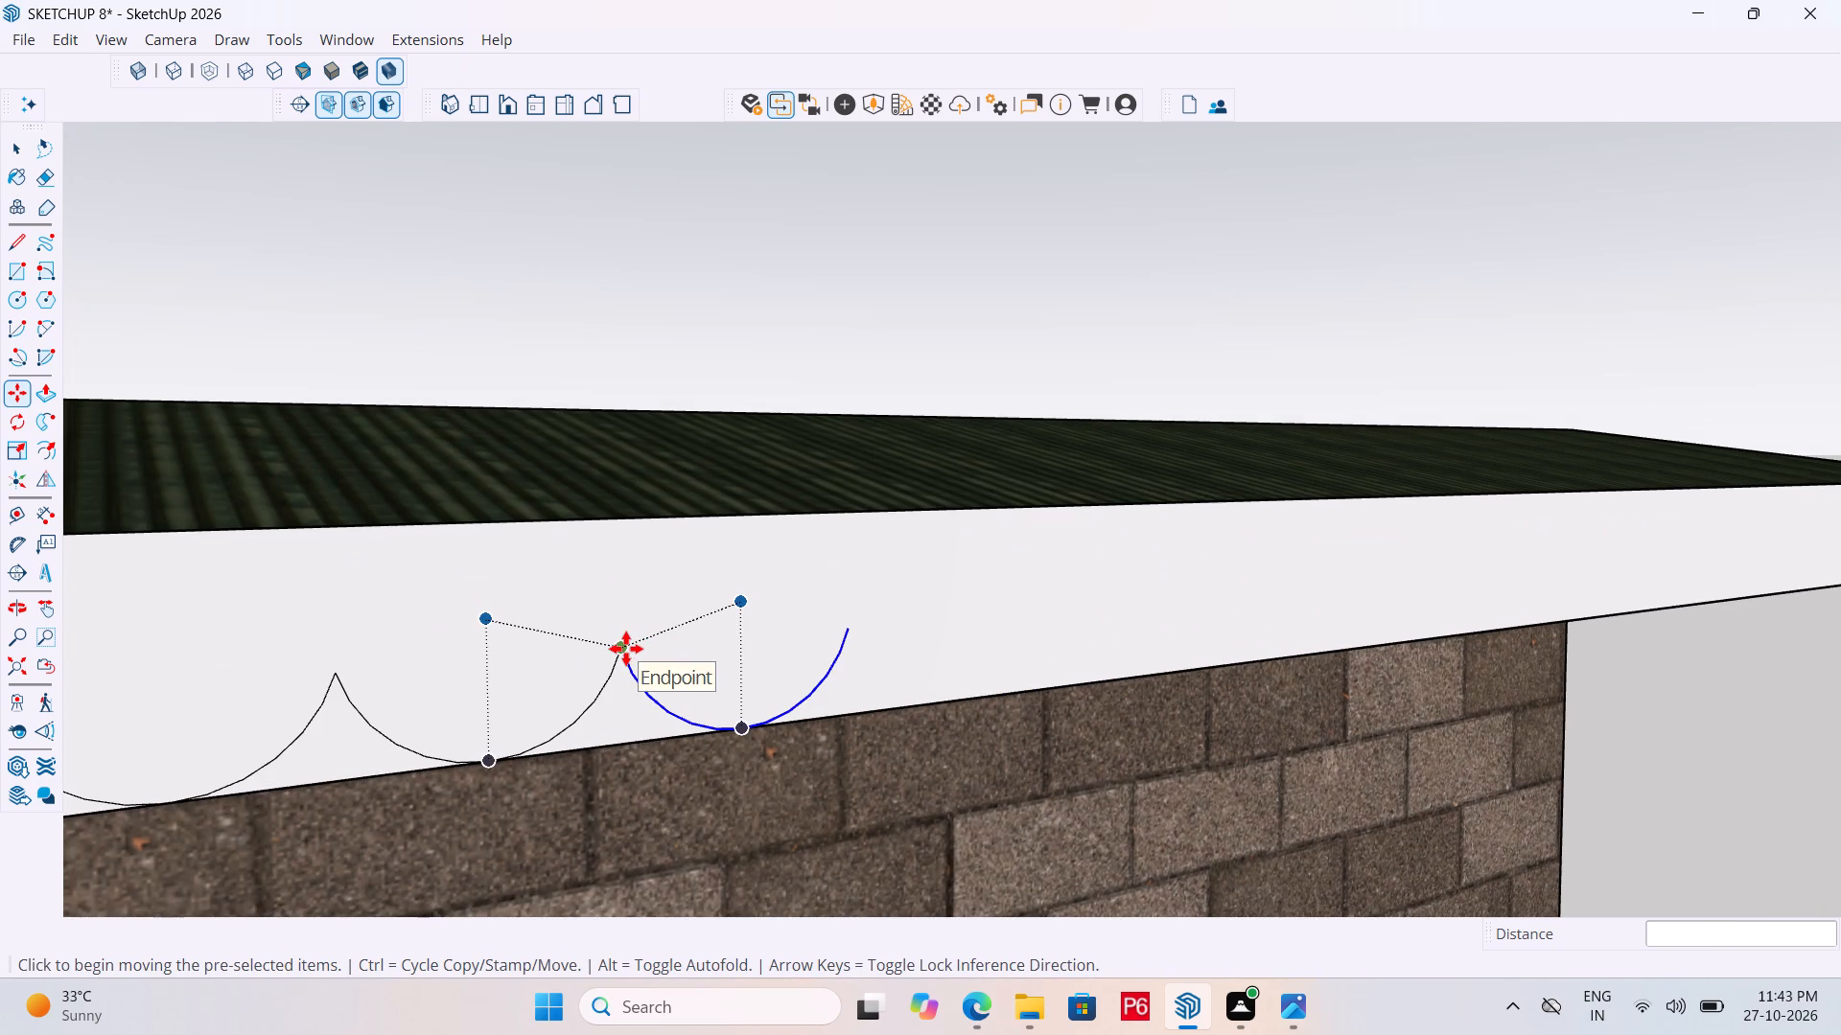
click(624, 647)
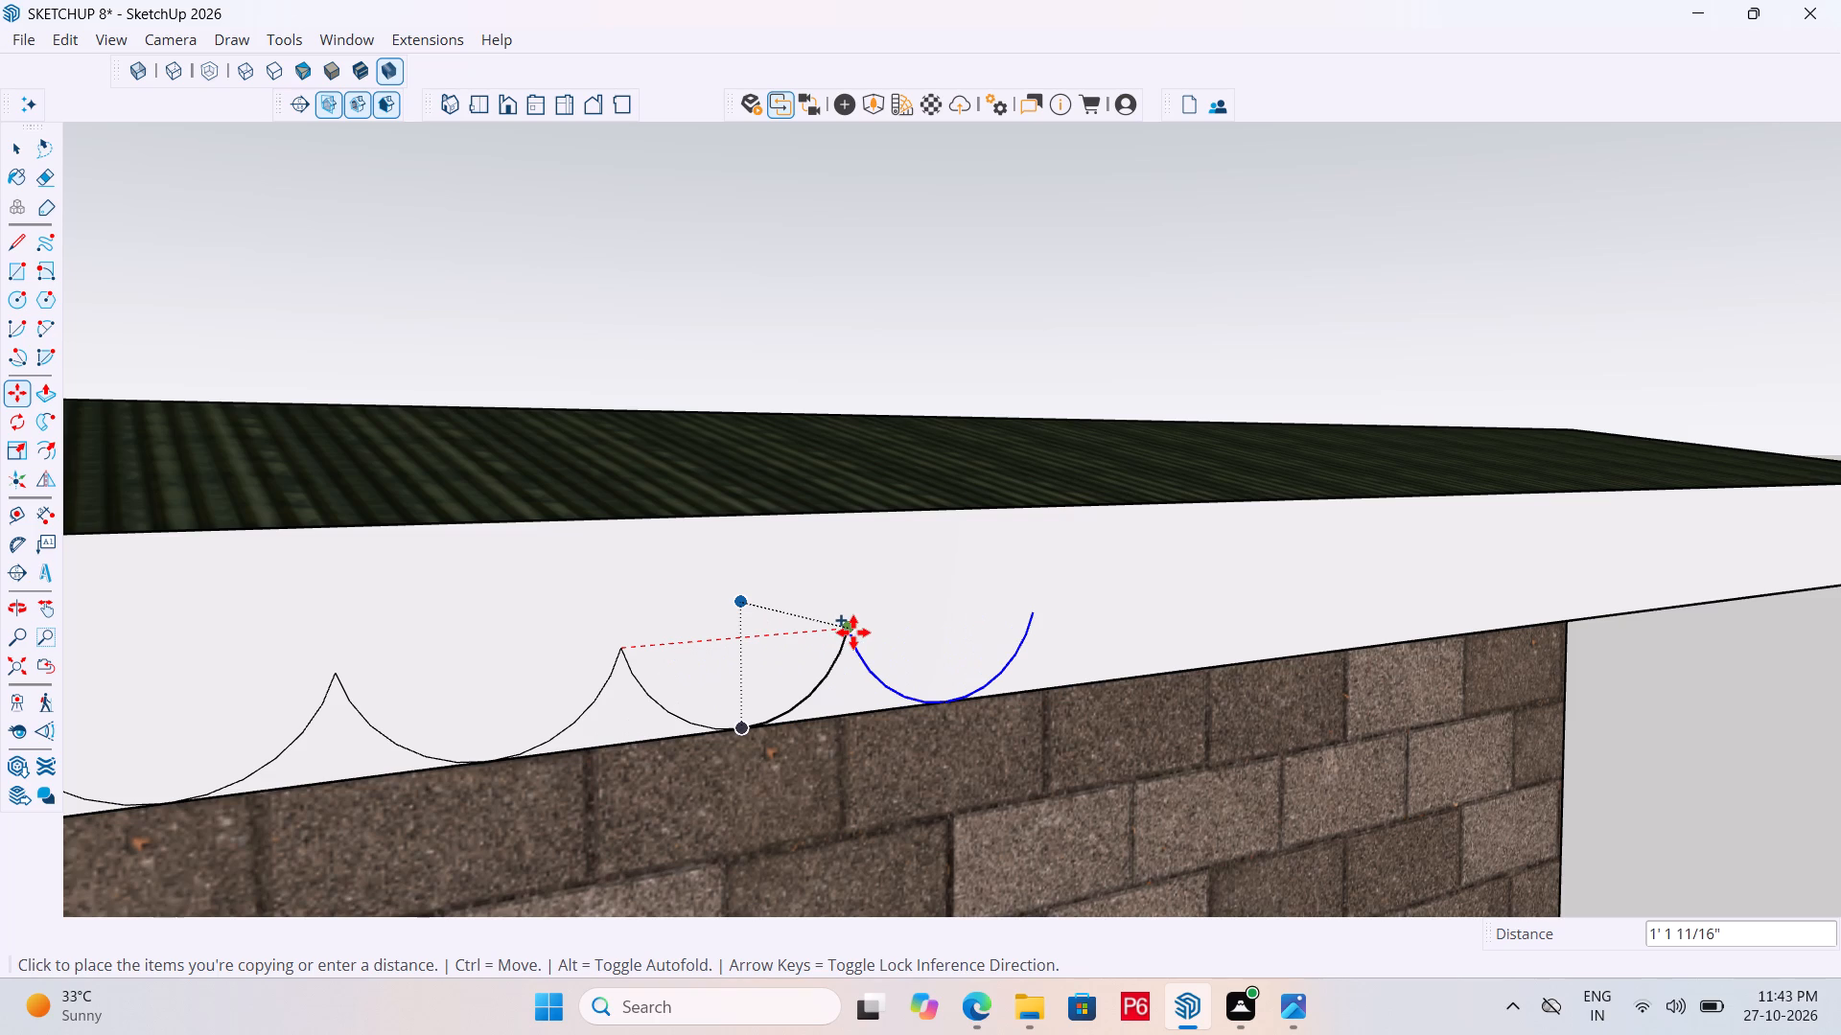
click(853, 632)
click(852, 626)
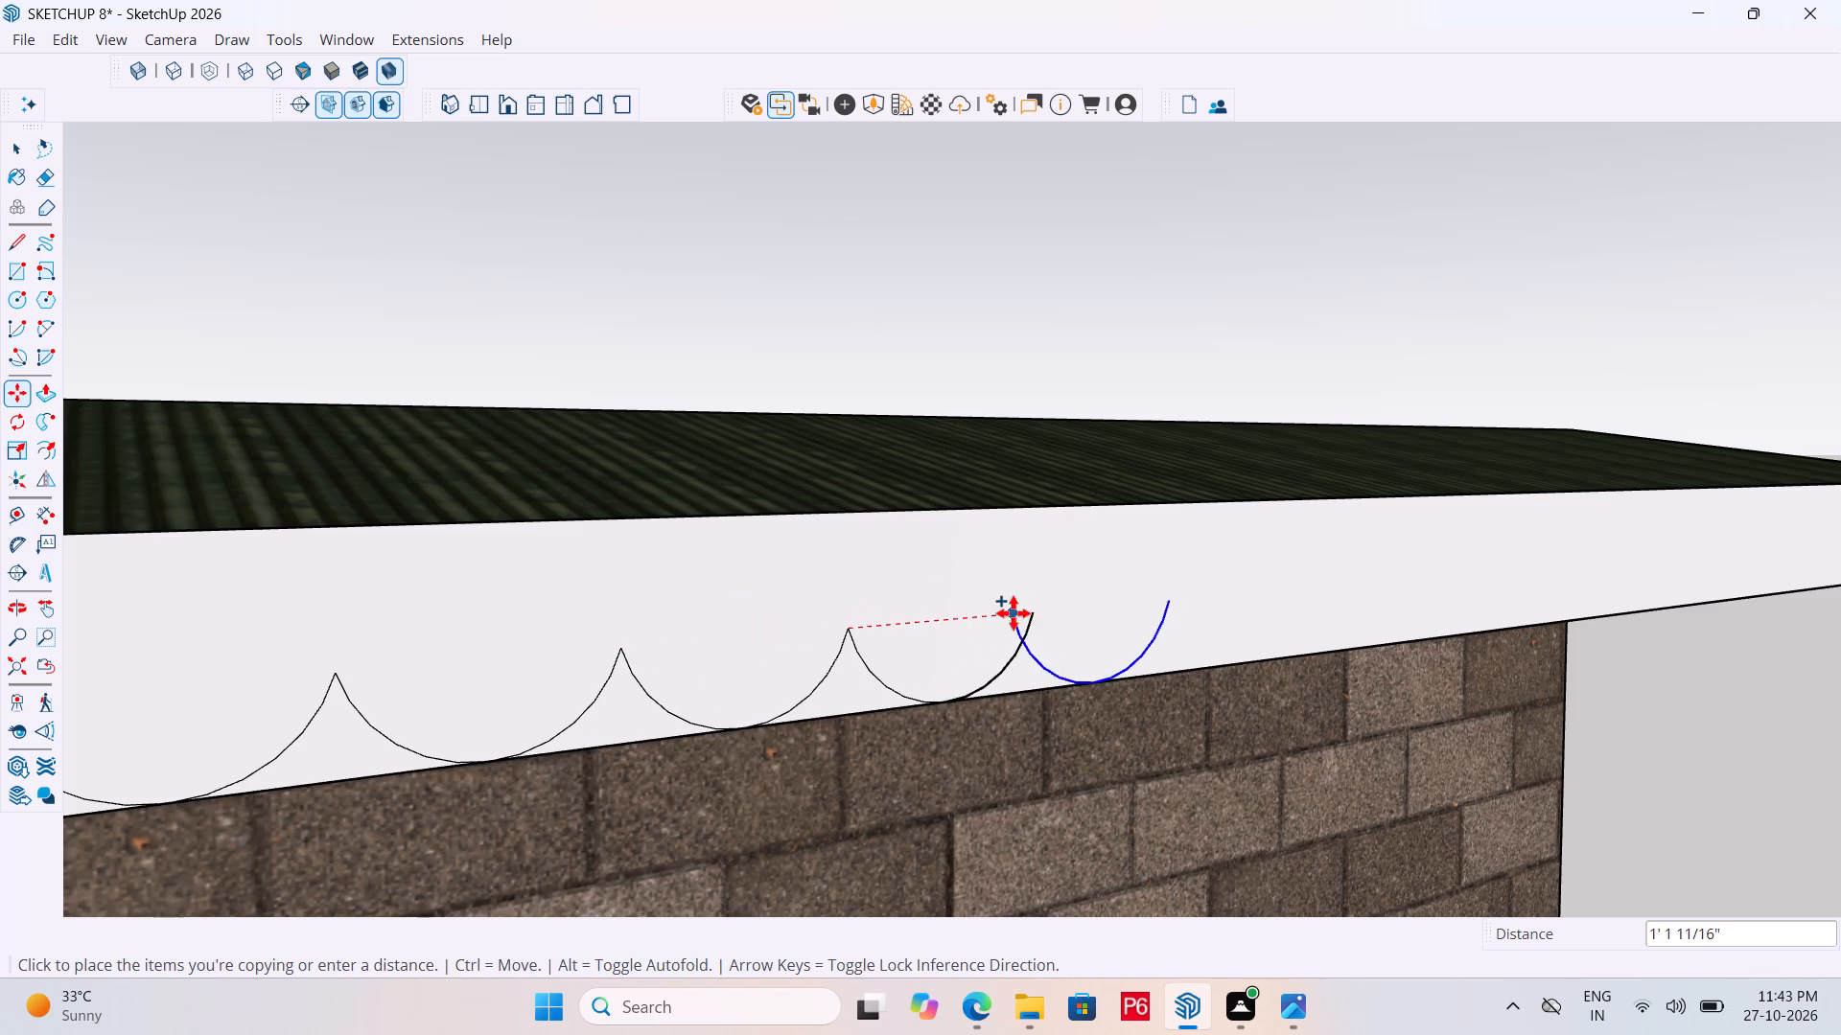
click(1035, 611)
click(1036, 611)
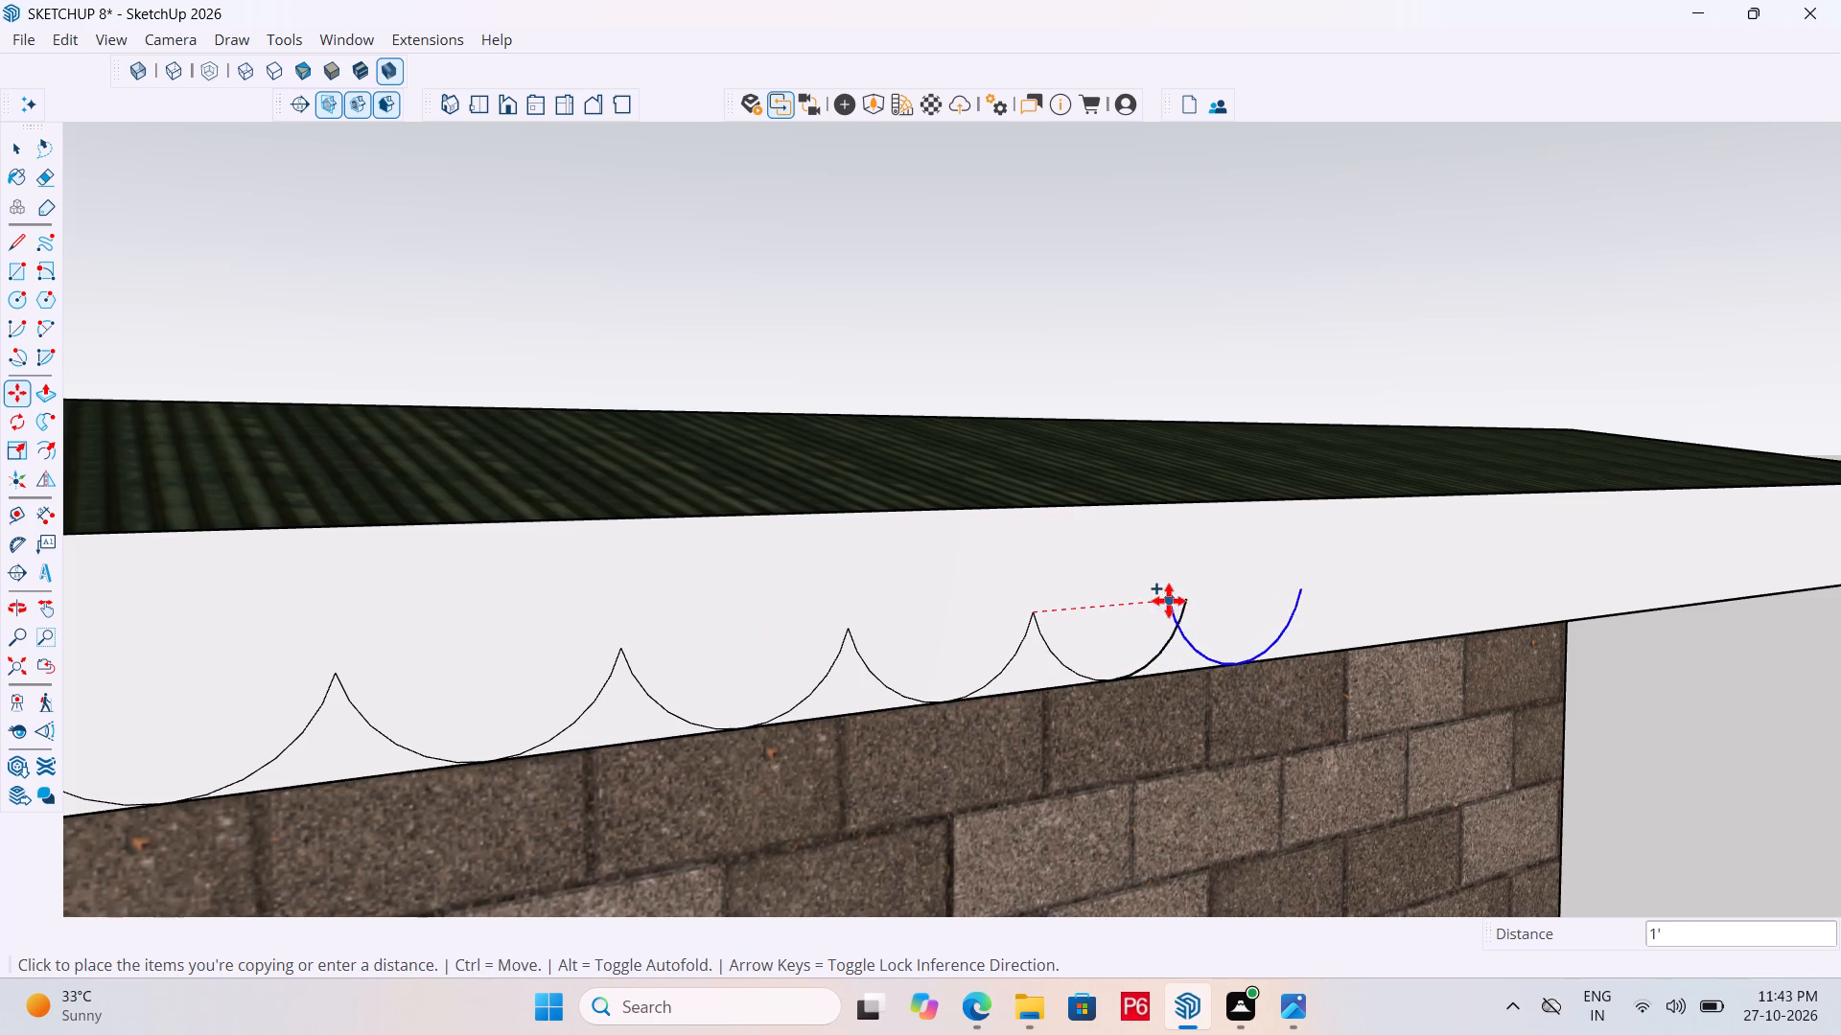
click(1182, 601)
click(1185, 601)
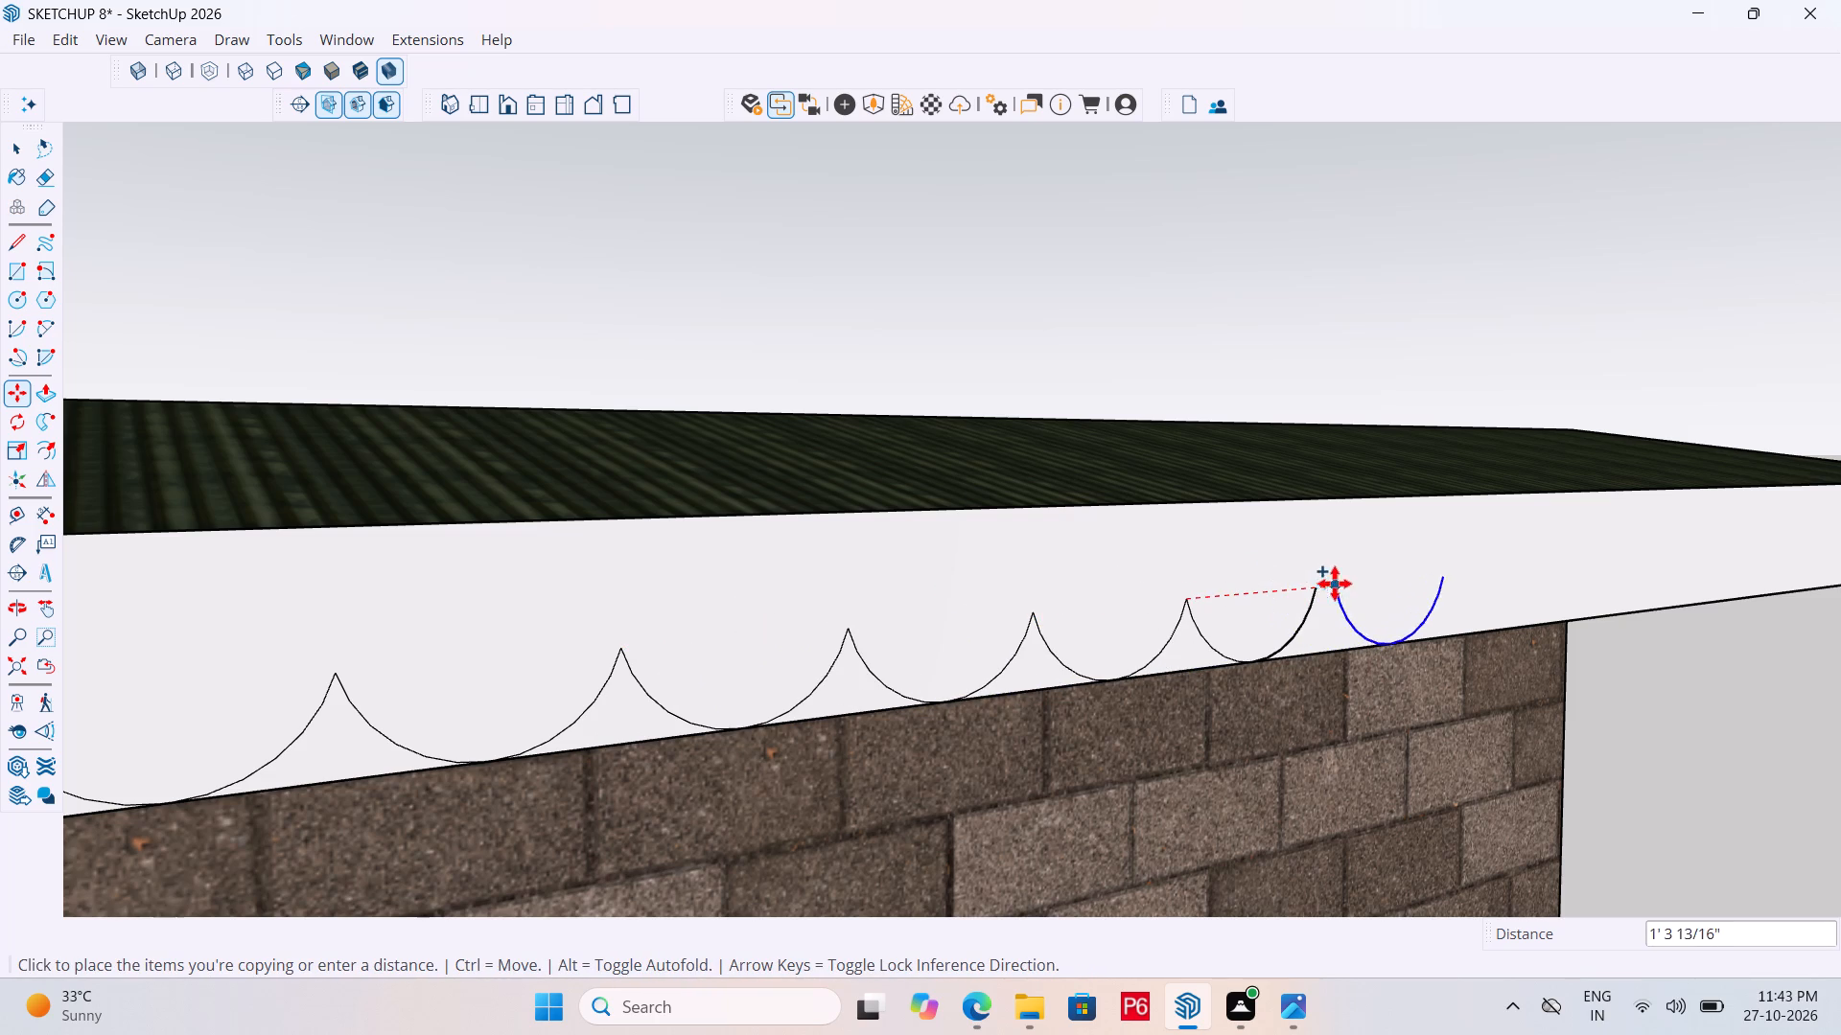
click(1319, 589)
Add four more end-to-end copies of the last arc, carrying the row past the block wall's corner at 1' 1 11/16" spacing.
scroll(1002, 632, down, 6)
scroll(1398, 596, up, 4)
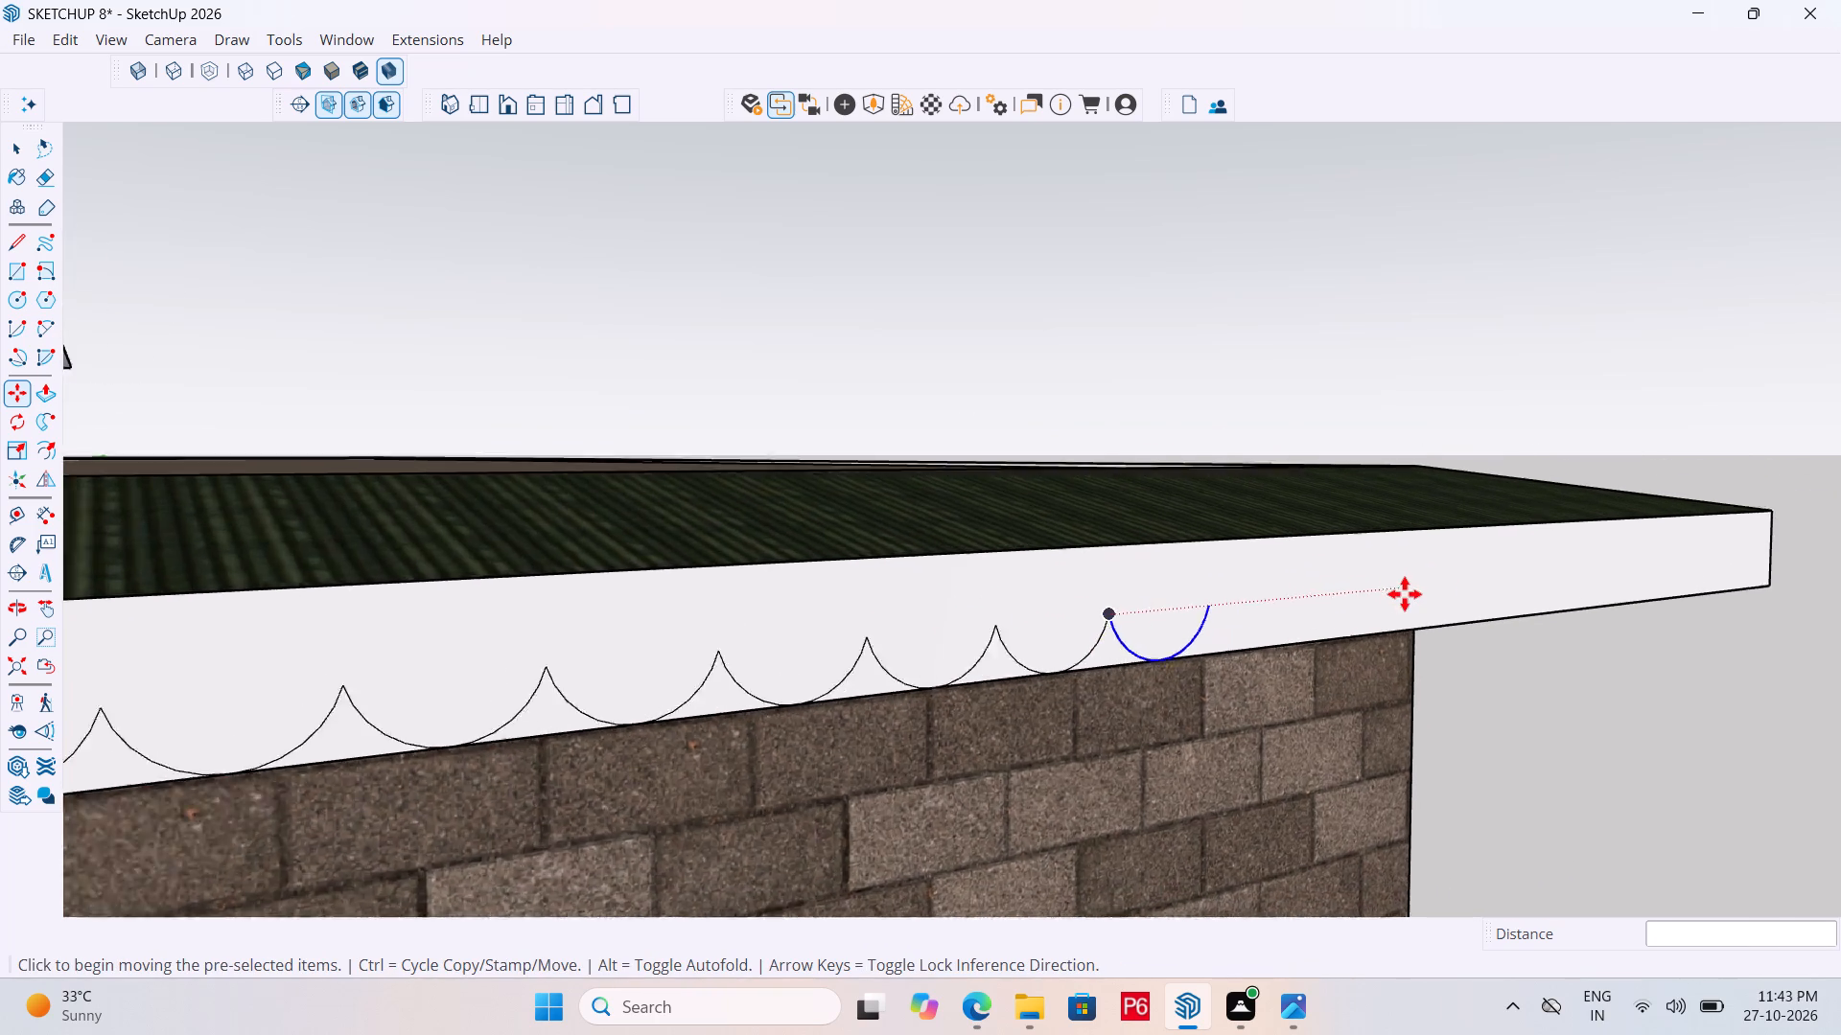
scroll(1405, 594, up, 1)
scroll(1140, 586, down, 5)
scroll(1431, 589, up, 2)
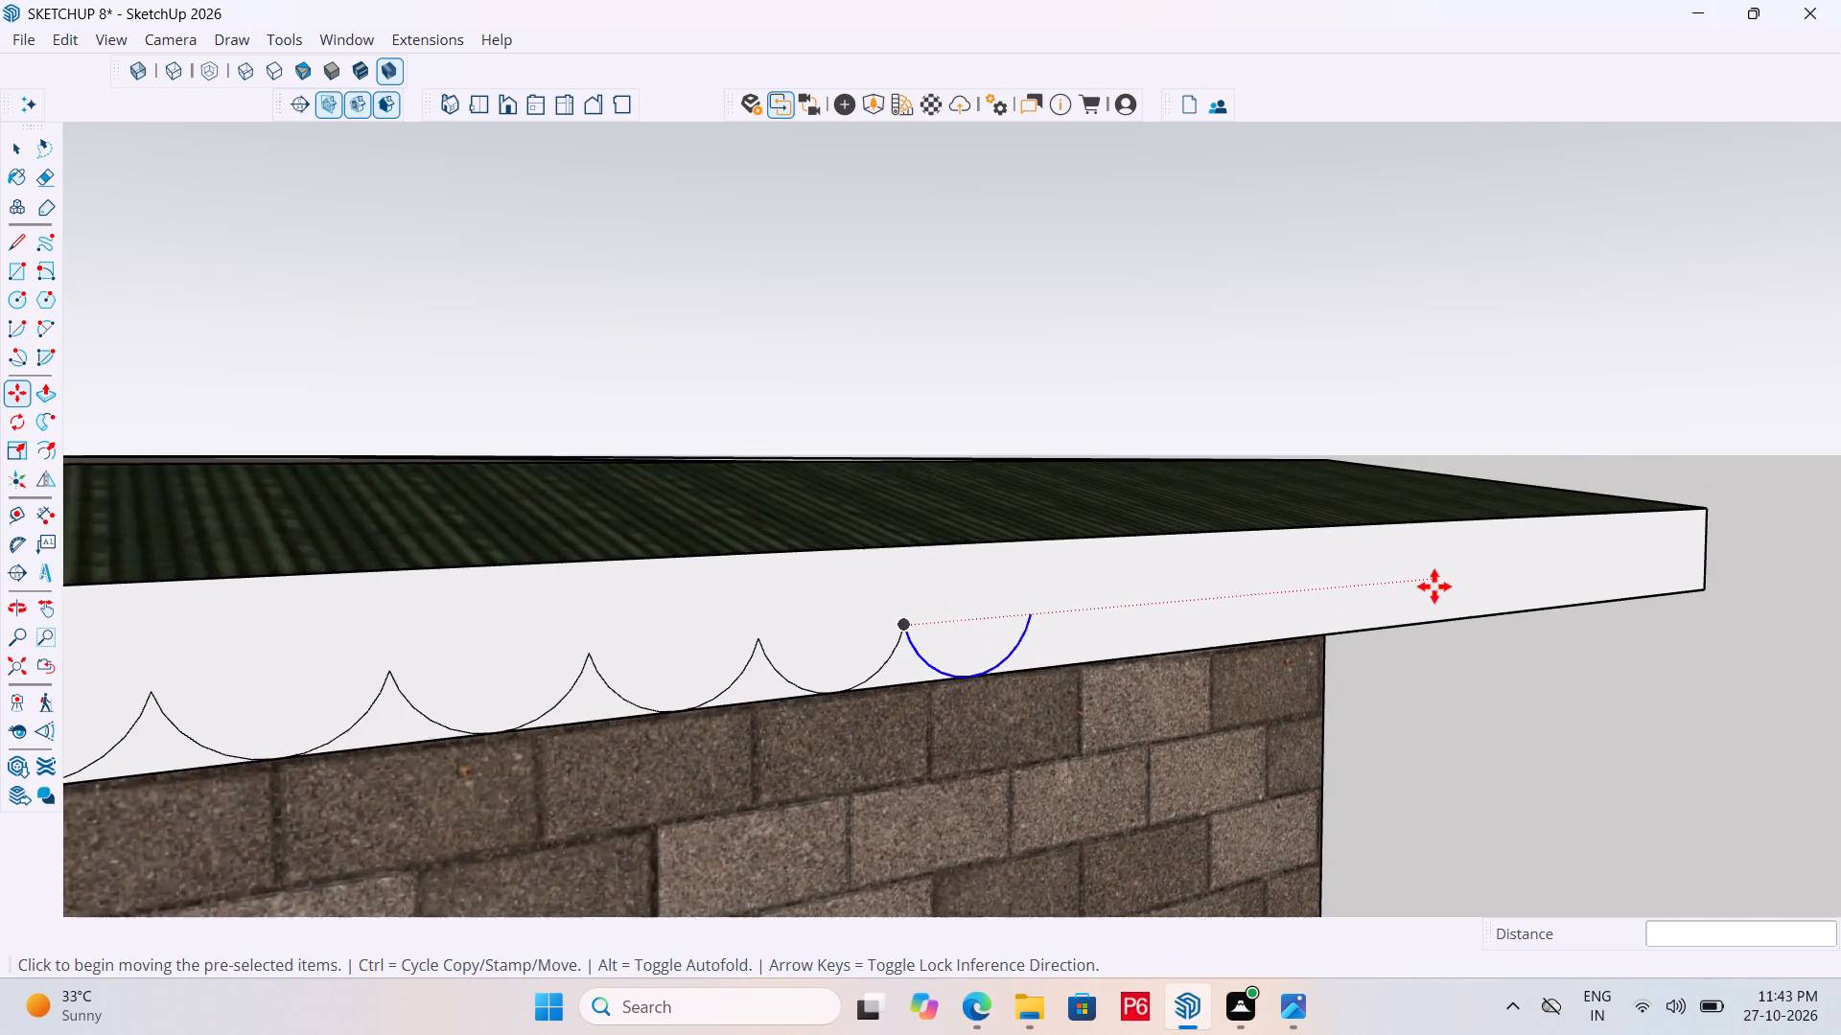
scroll(1434, 586, up, 3)
click(616, 639)
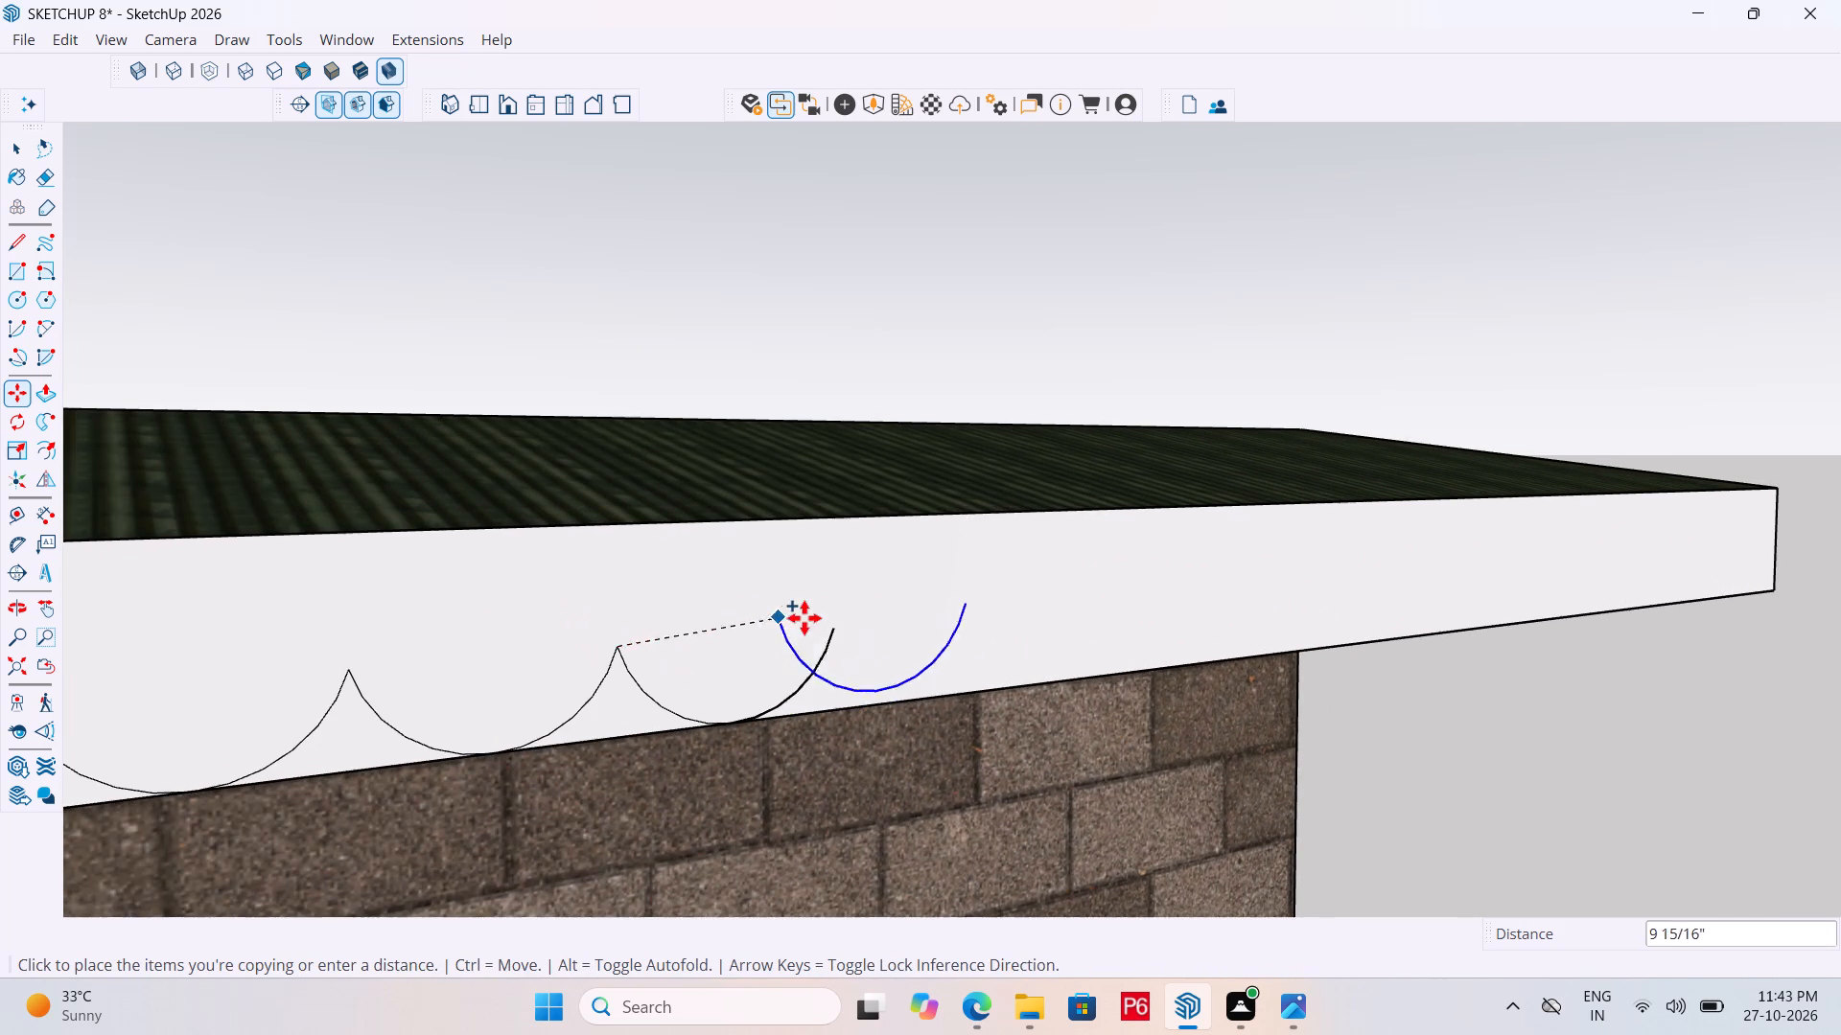
click(837, 629)
click(839, 629)
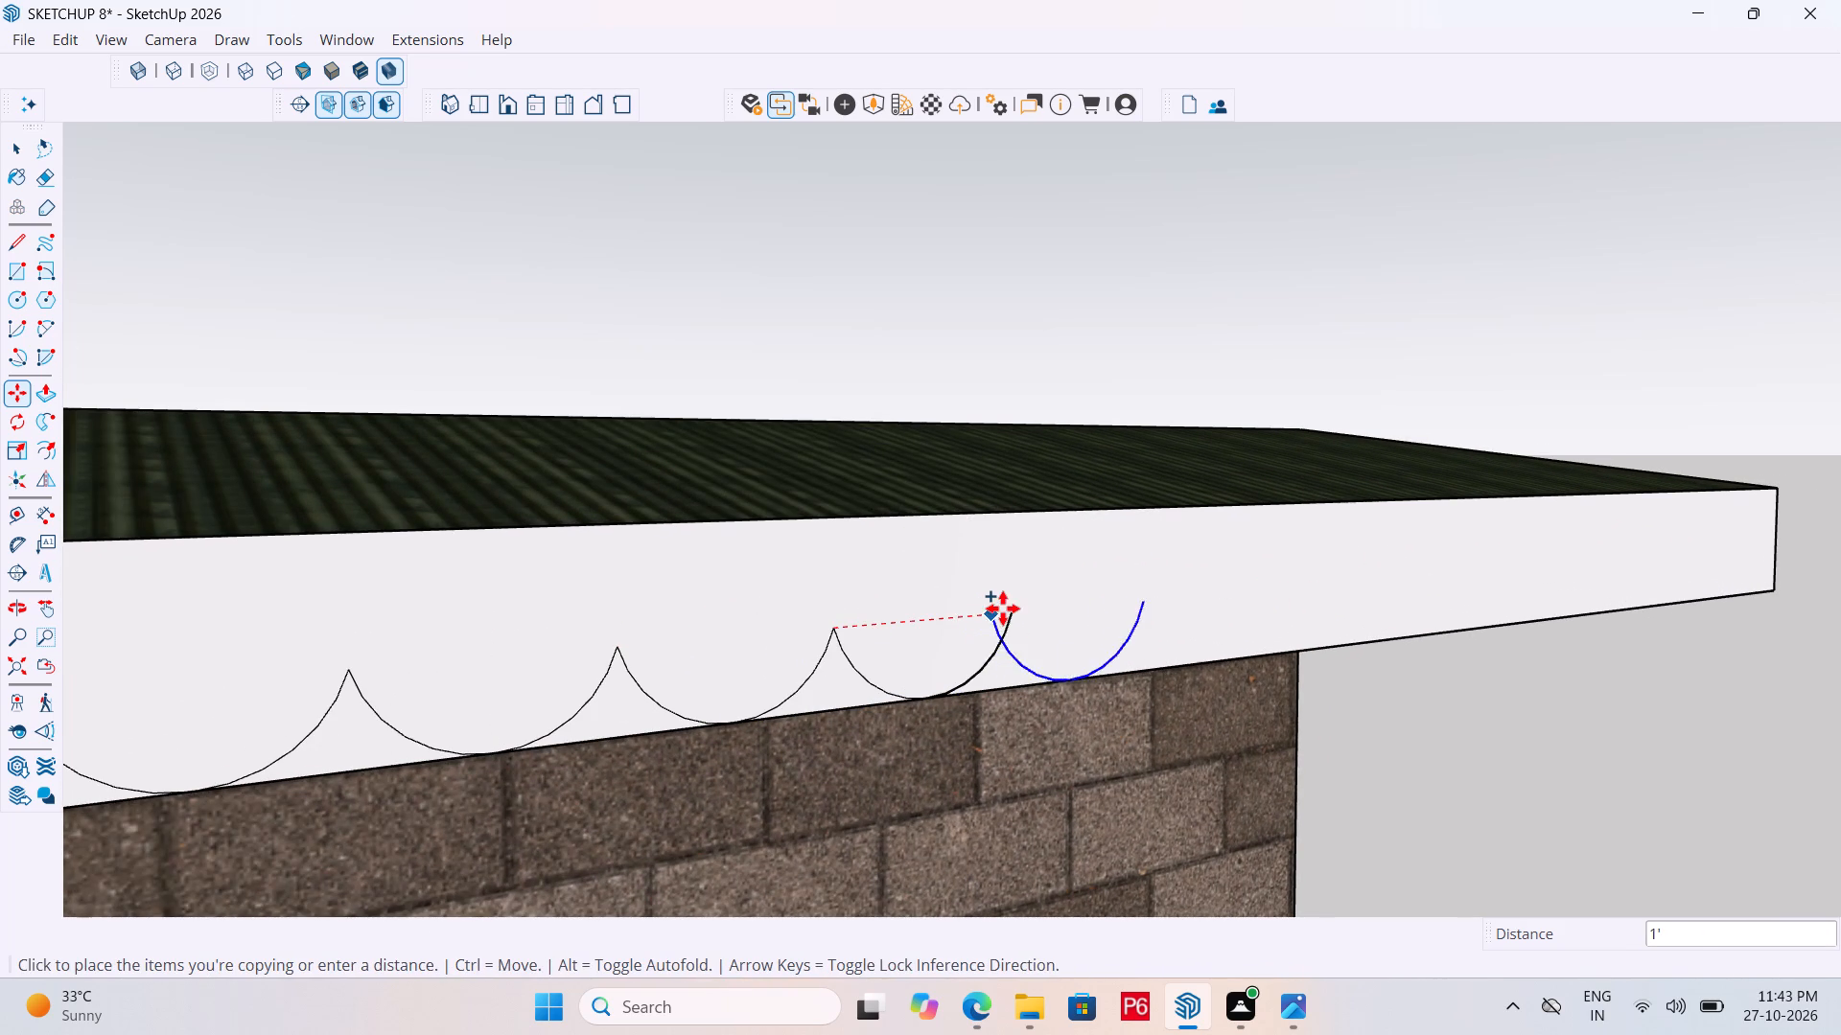
click(1009, 611)
click(1012, 610)
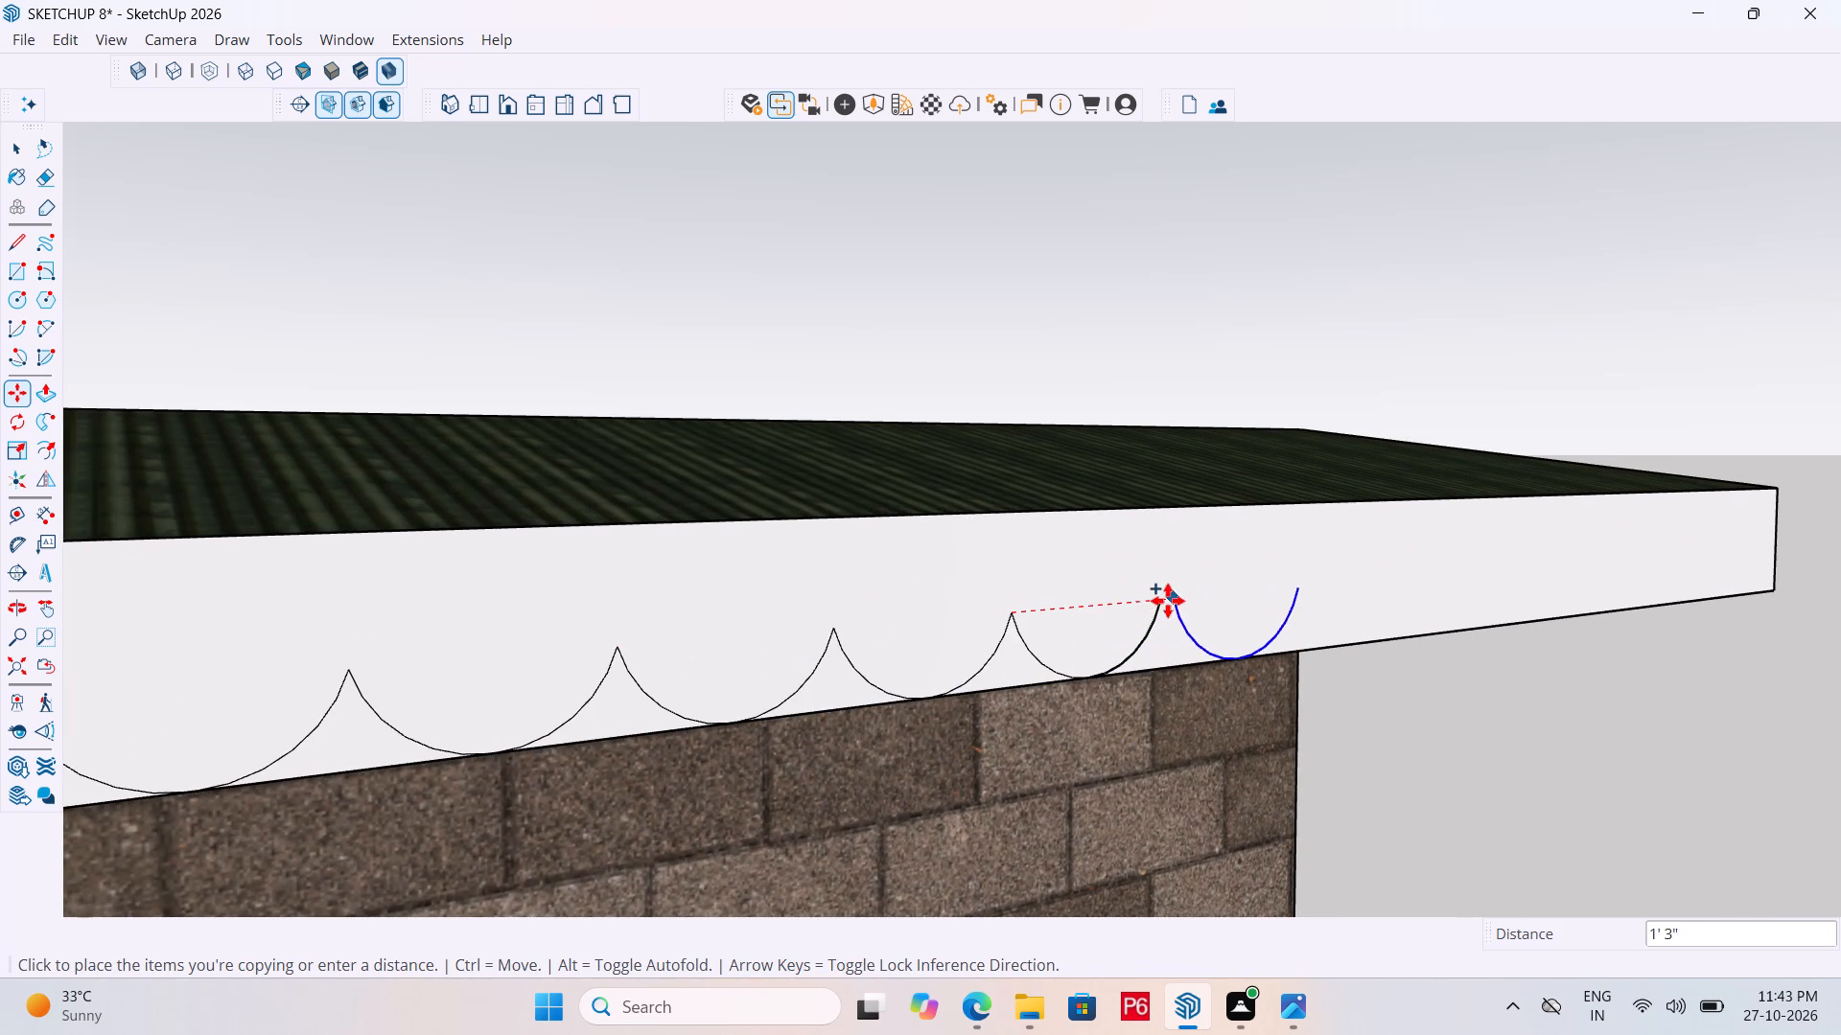
click(1162, 603)
drag(1159, 600, 1168, 600)
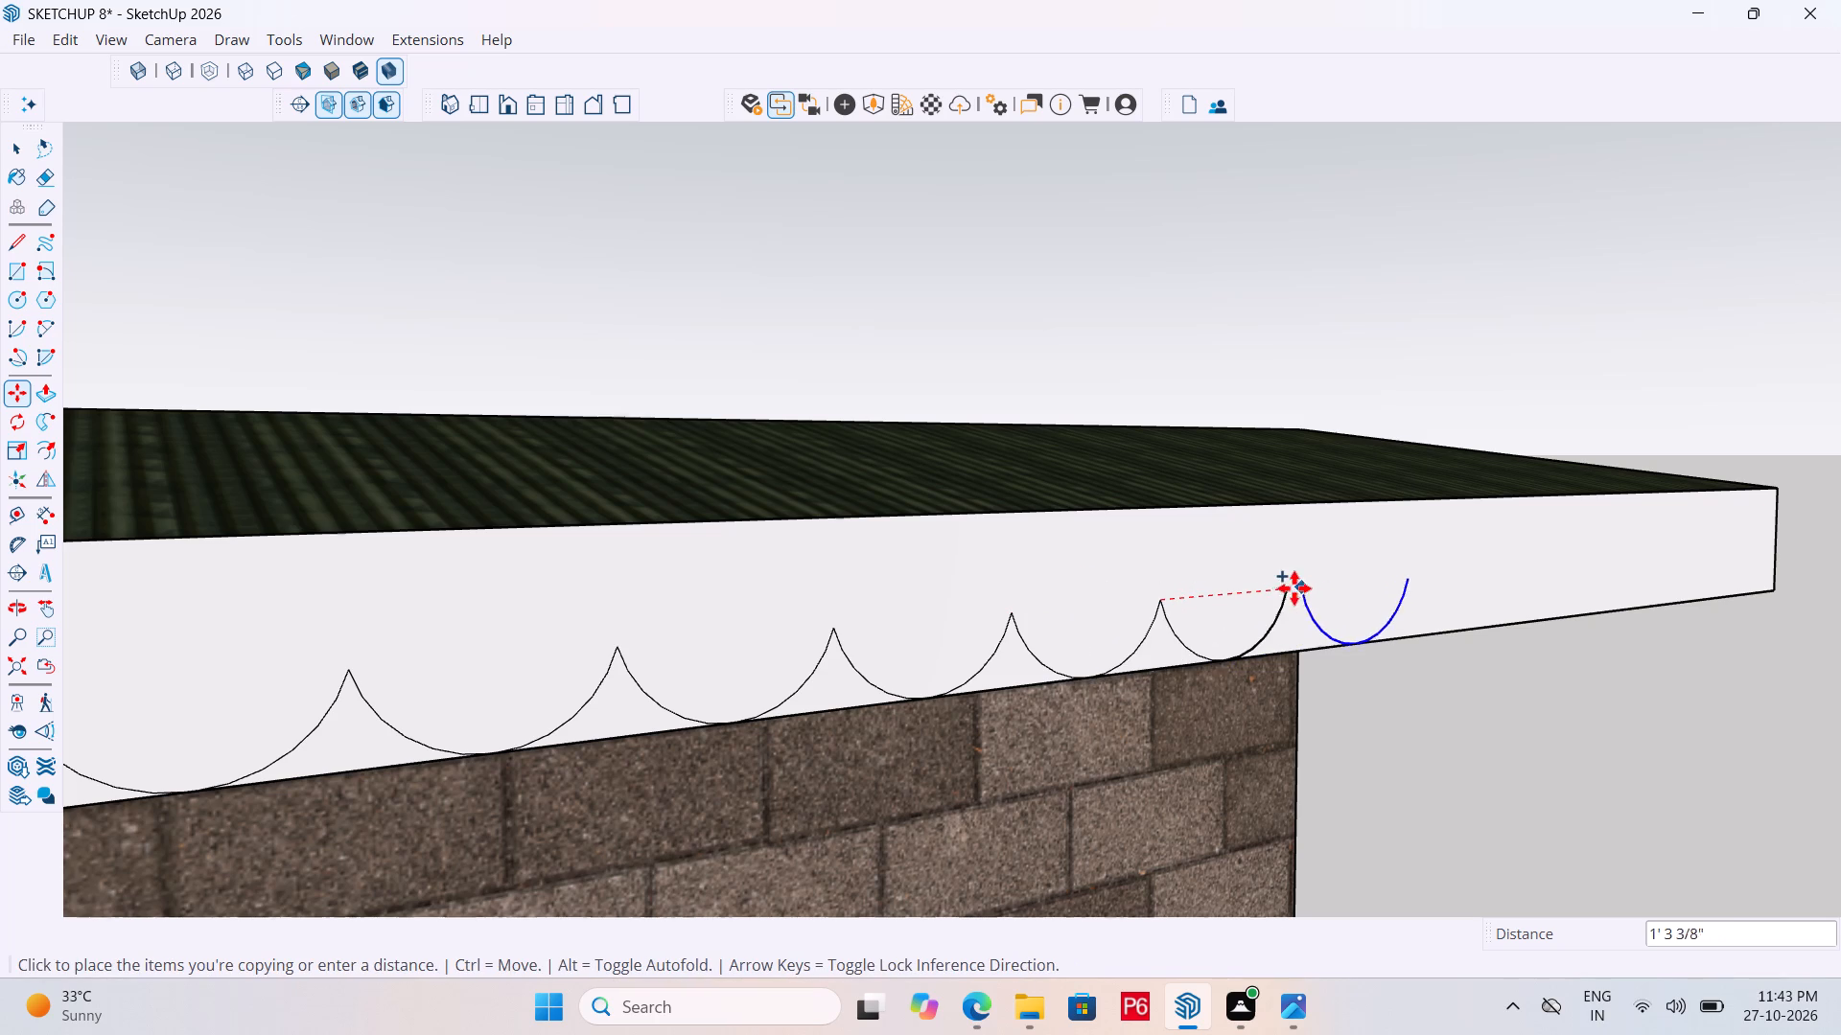
double_click(1289, 588)
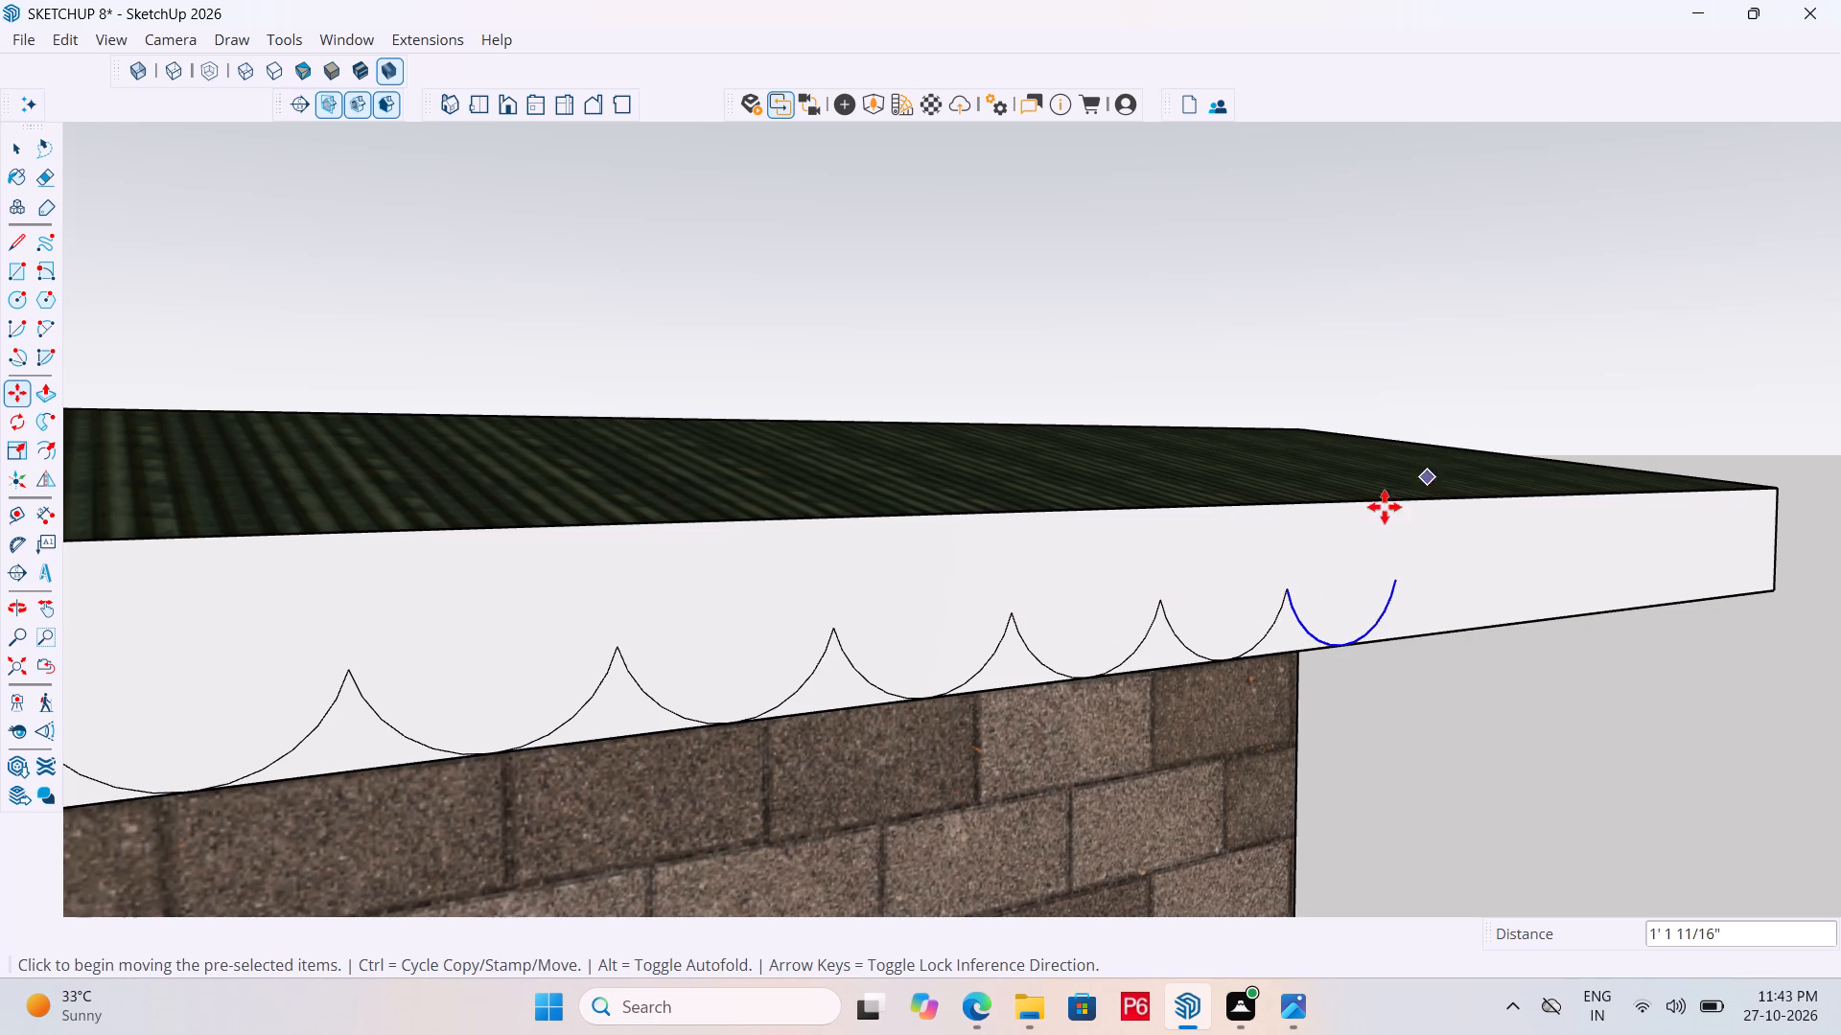
Copy the last arc end to end five more times along the overhanging fascia up to its outer end.
double_click(1293, 590)
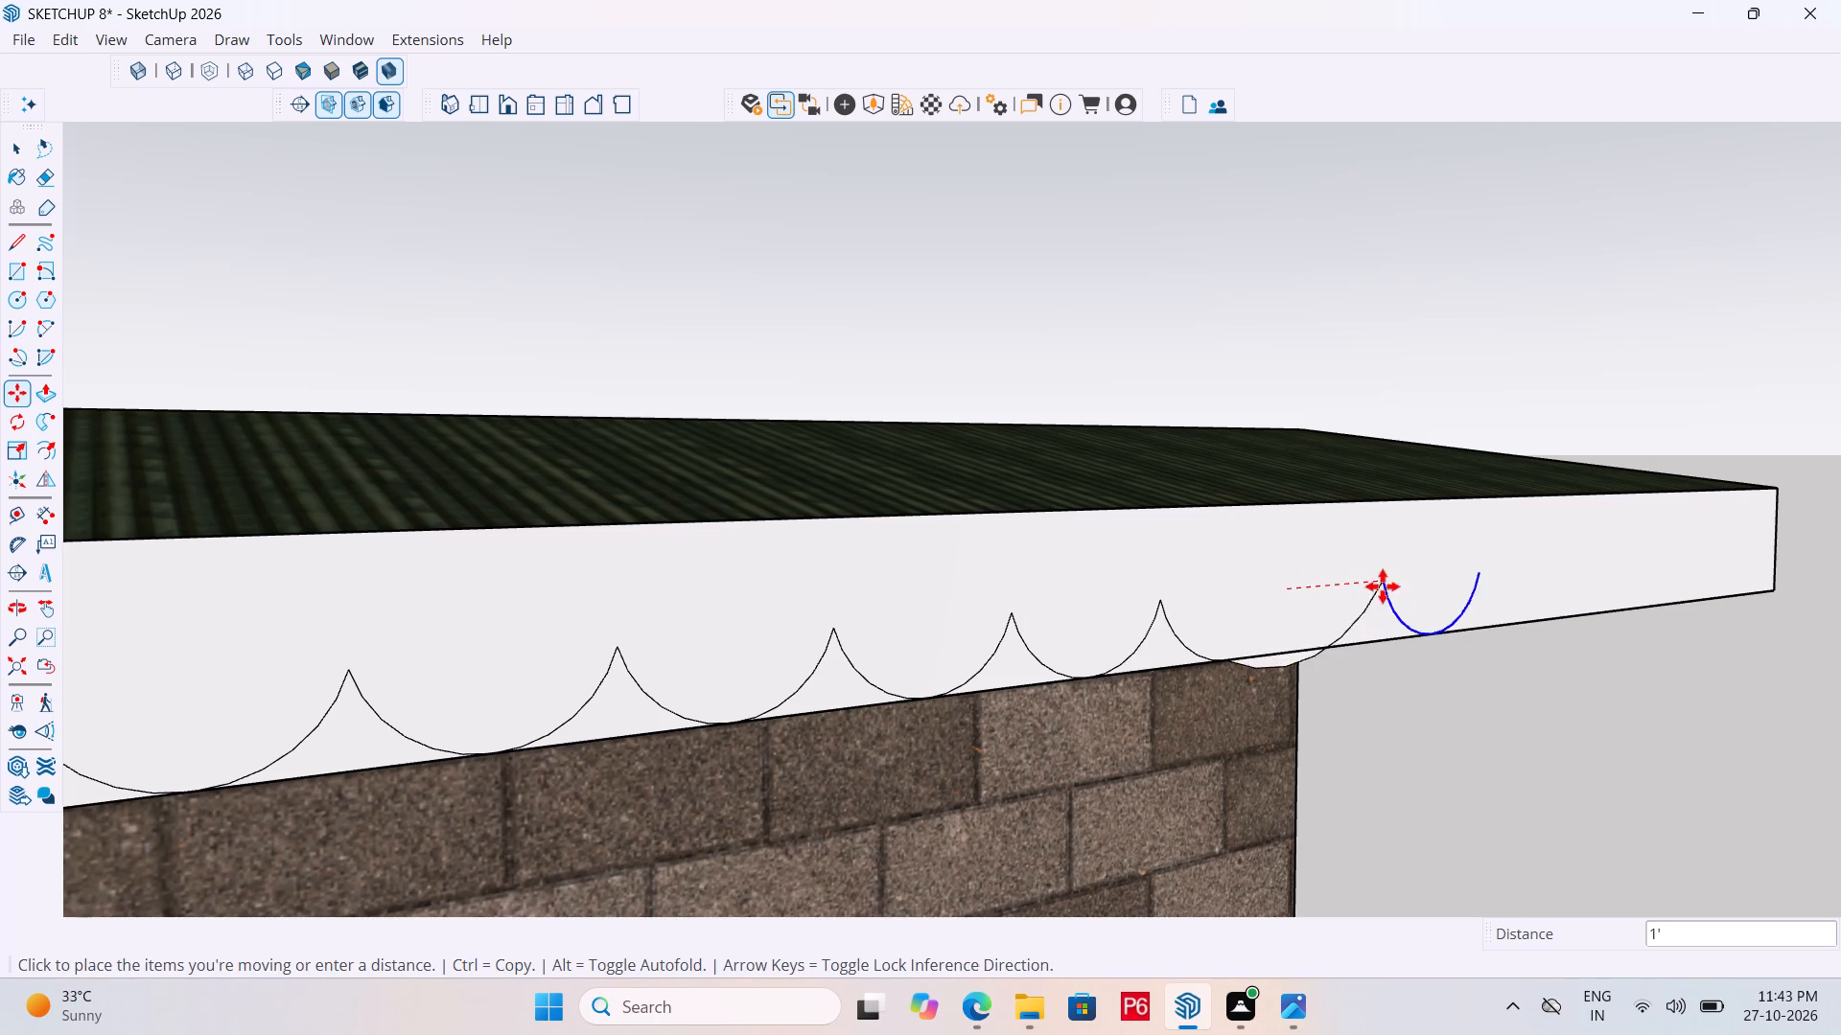
click(1400, 585)
click(1401, 583)
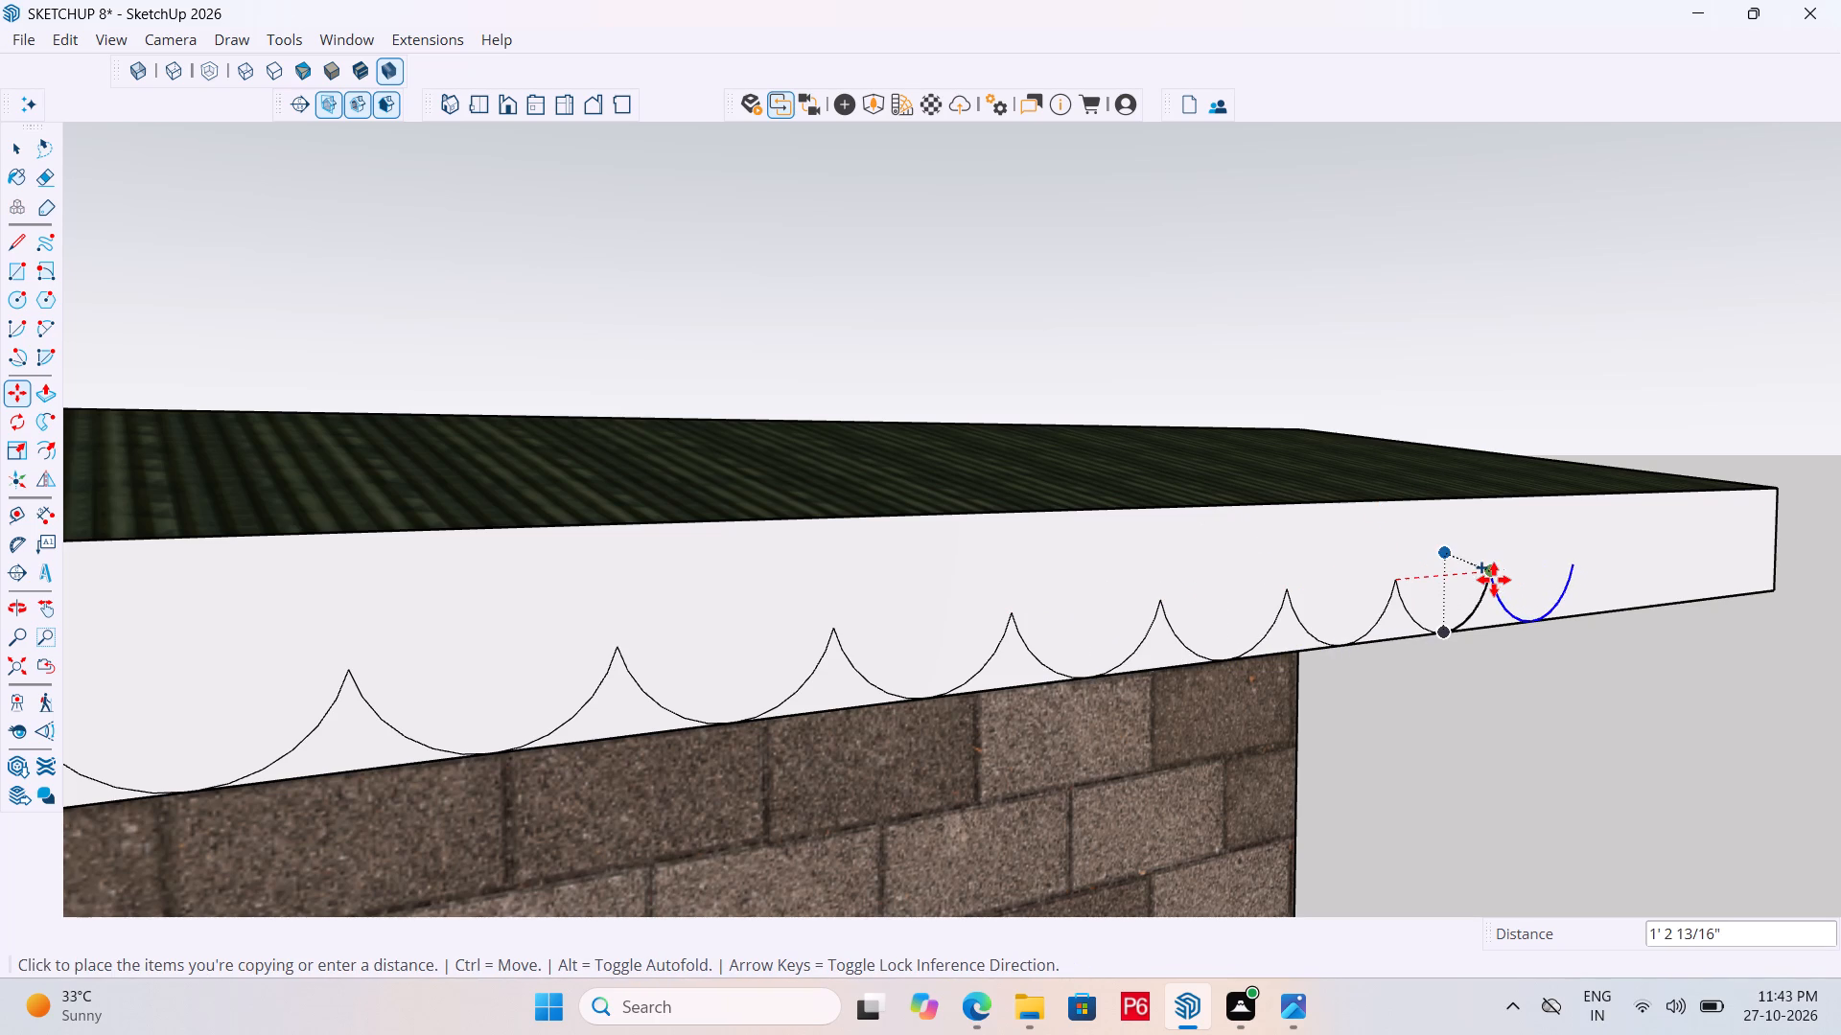
double_click(1497, 577)
click(1497, 577)
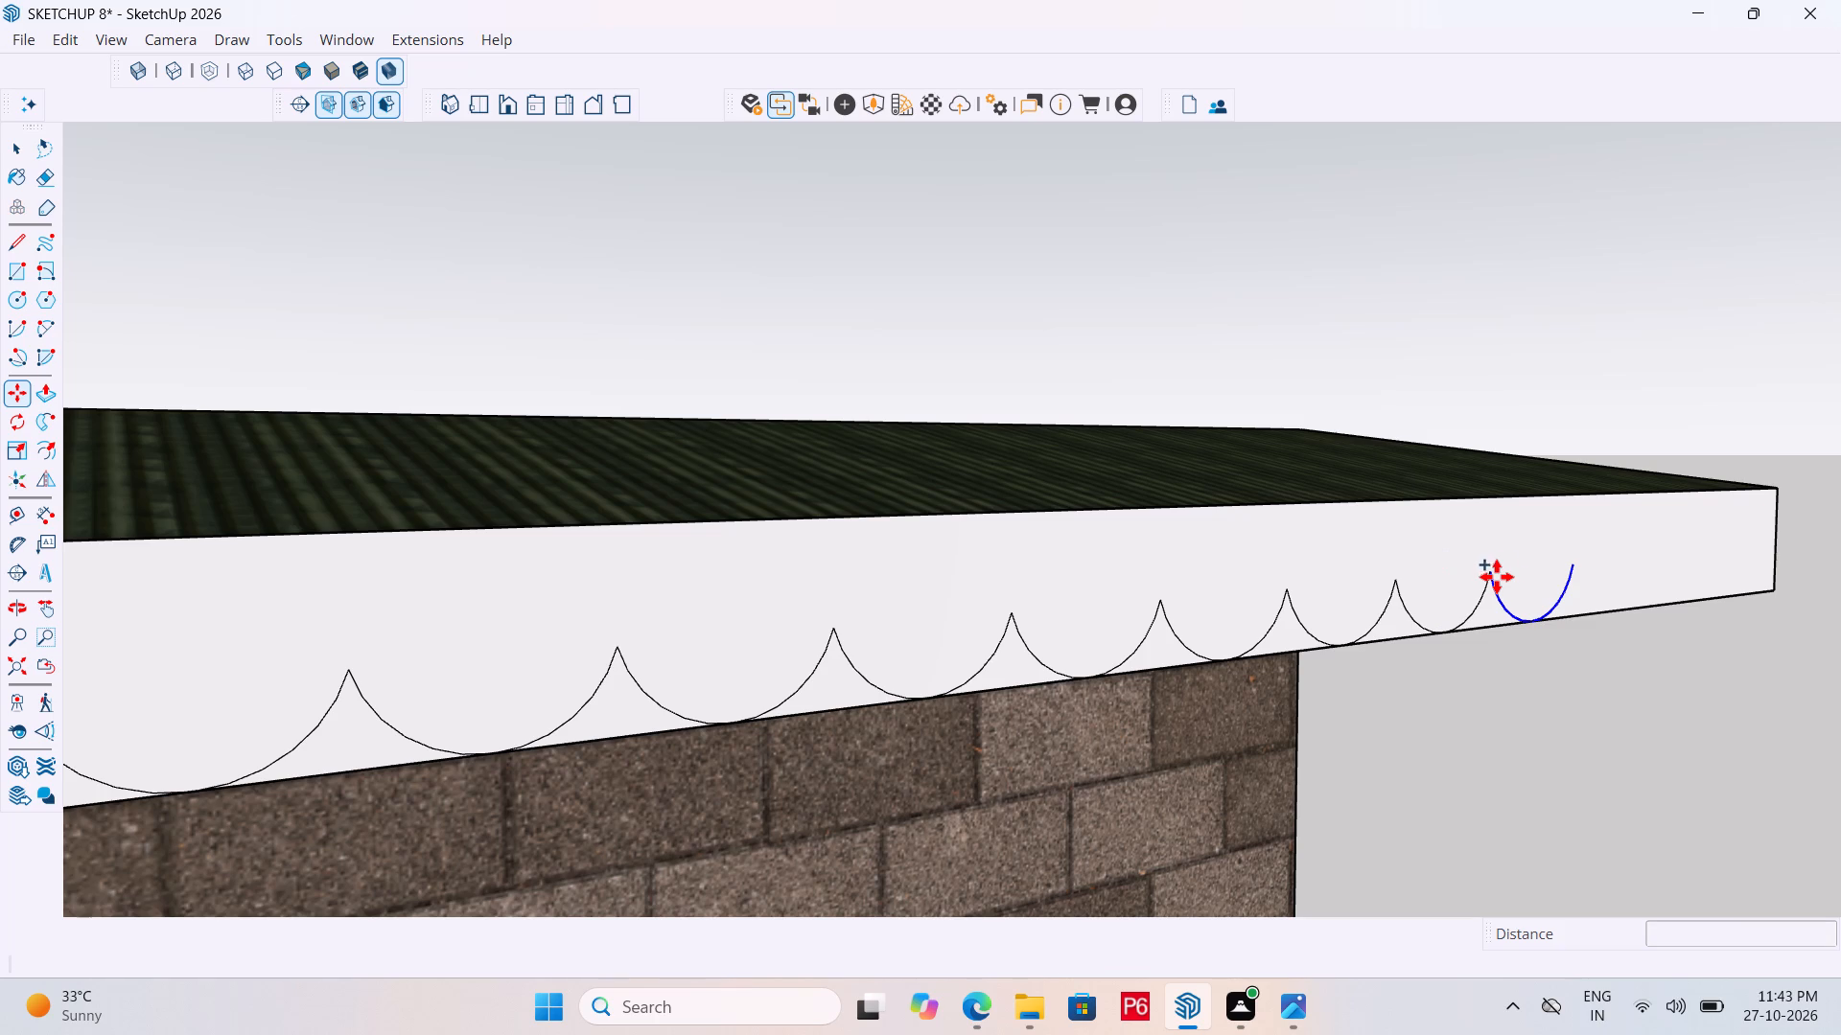
double_click(1573, 569)
click(1572, 563)
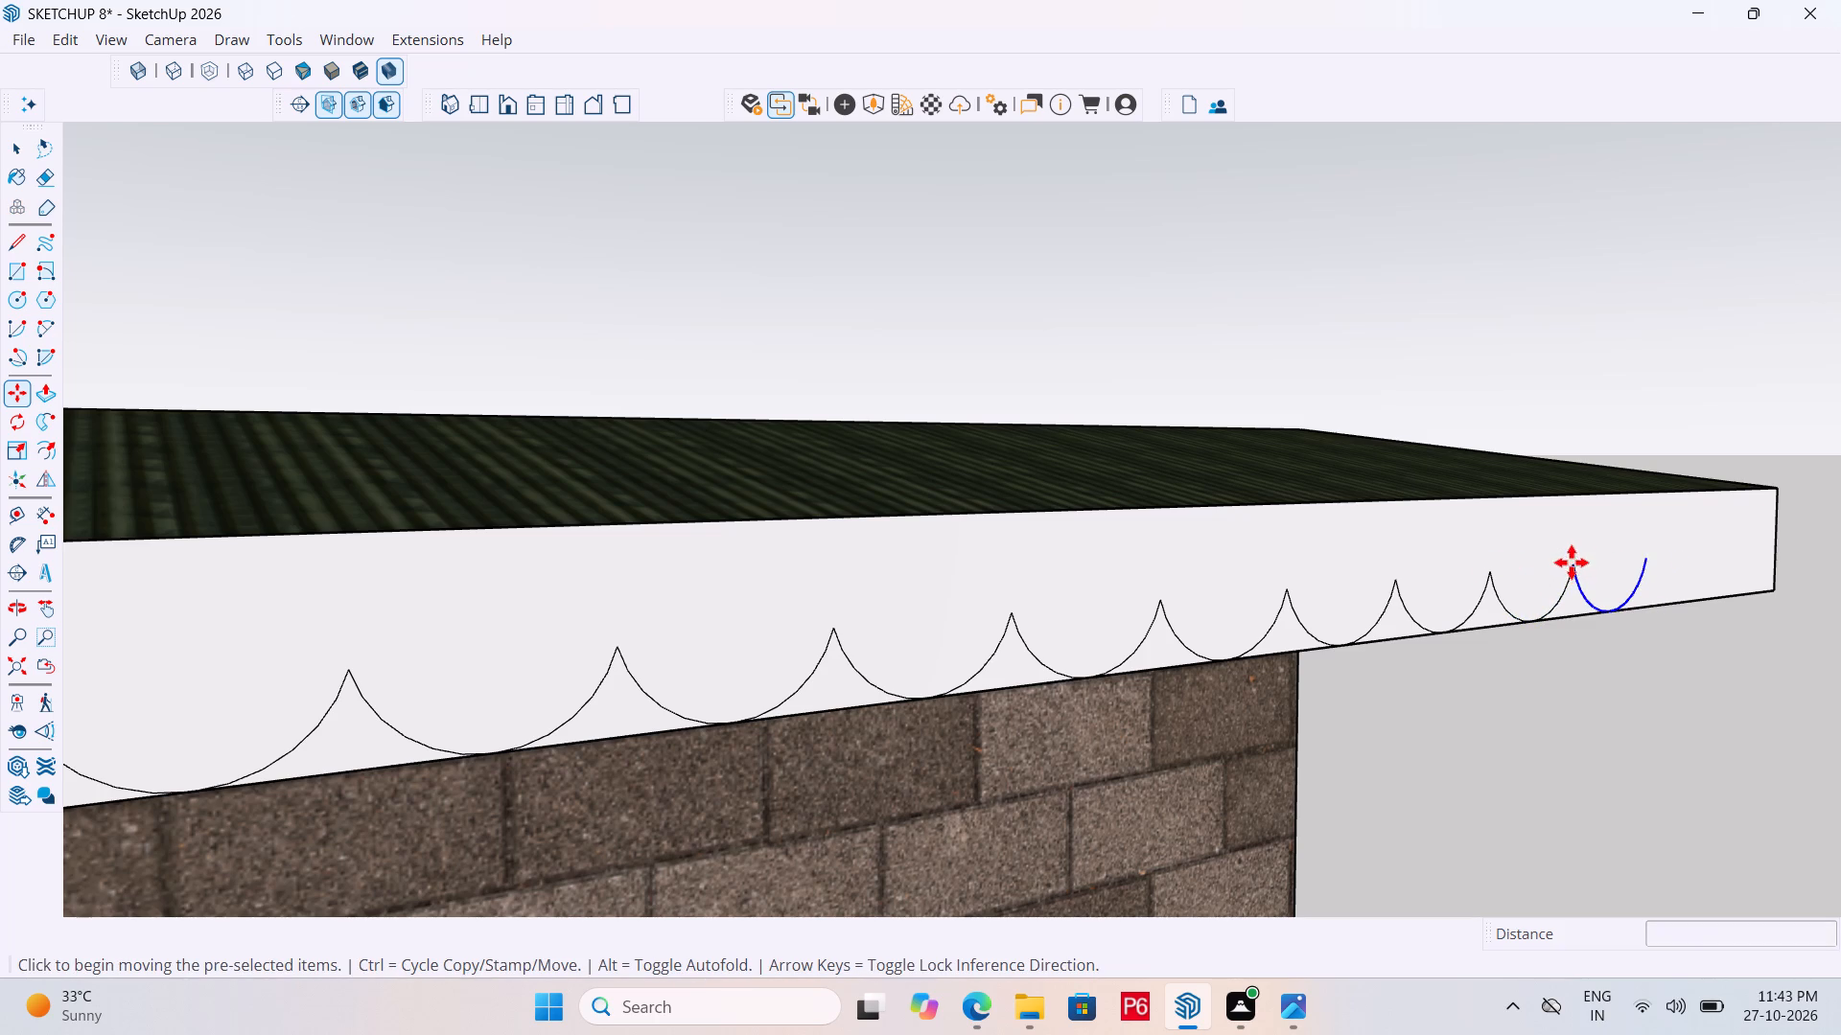
click(1640, 559)
click(1645, 554)
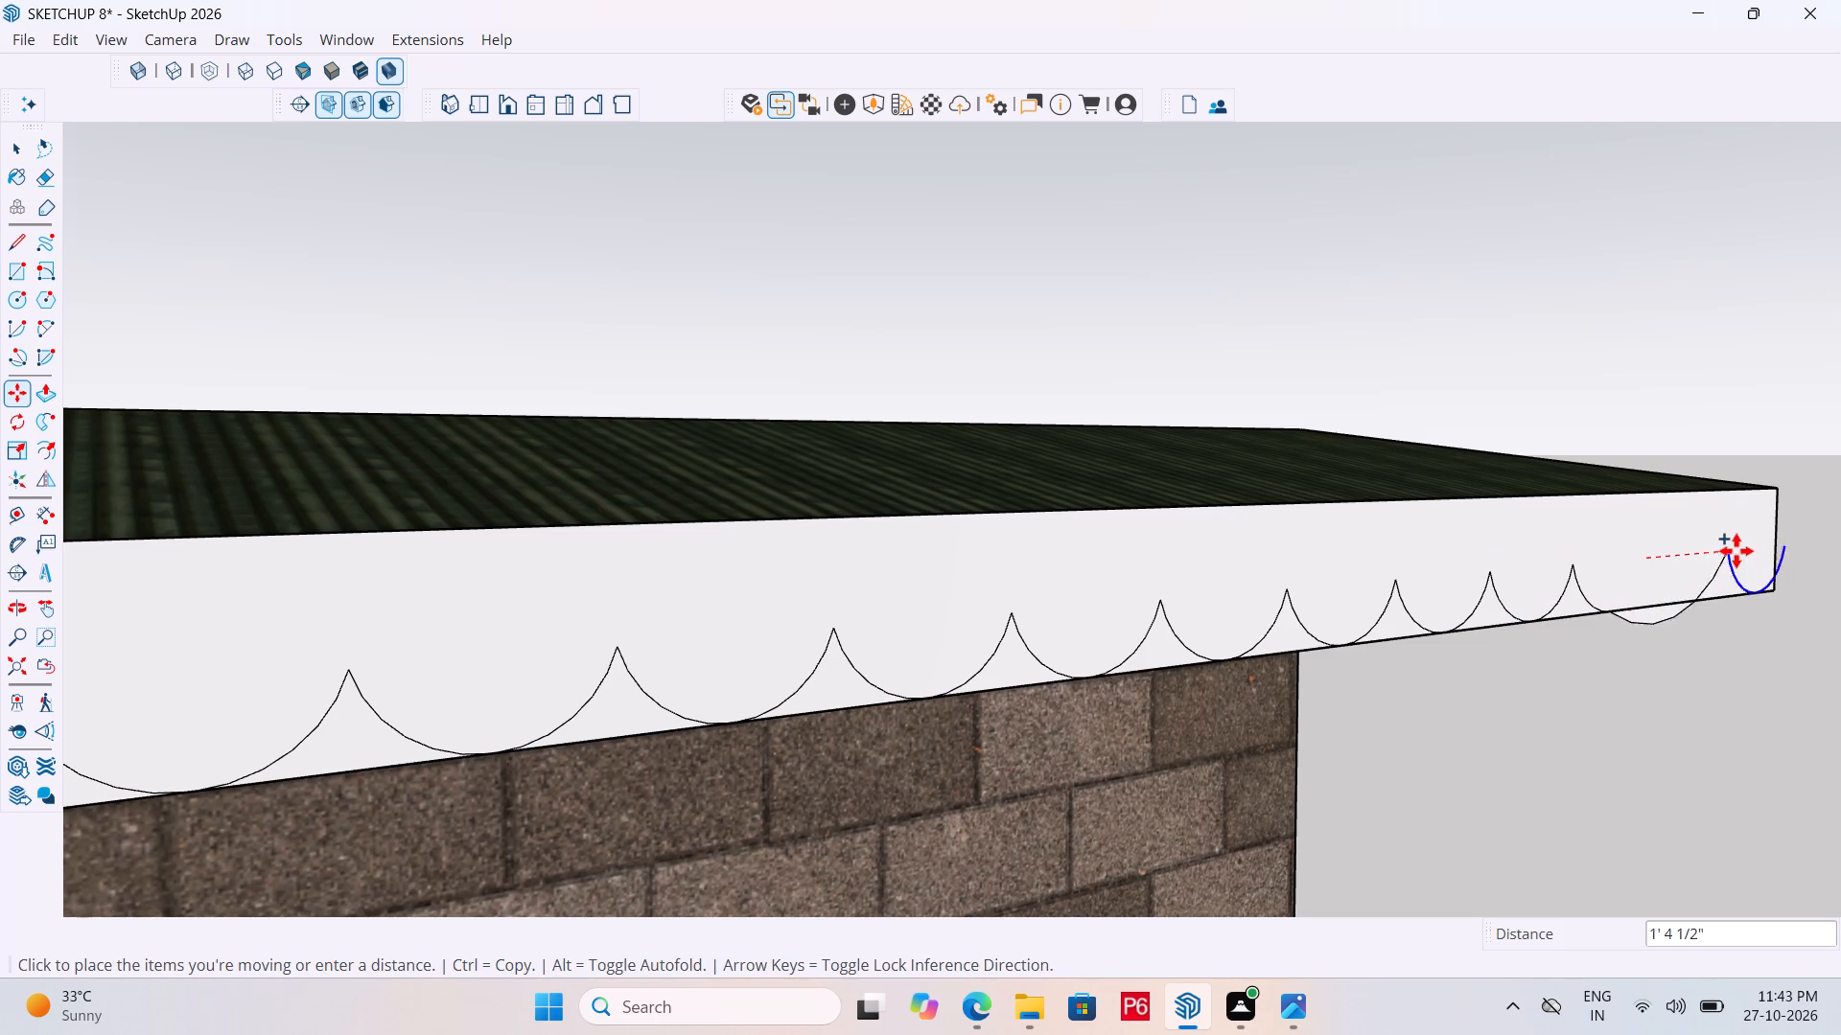
click(1716, 549)
Draw a short horizontal line from the last arc's upper endpoint to the fascia's vertical end edge.
middle_drag(1812, 563, 1491, 529)
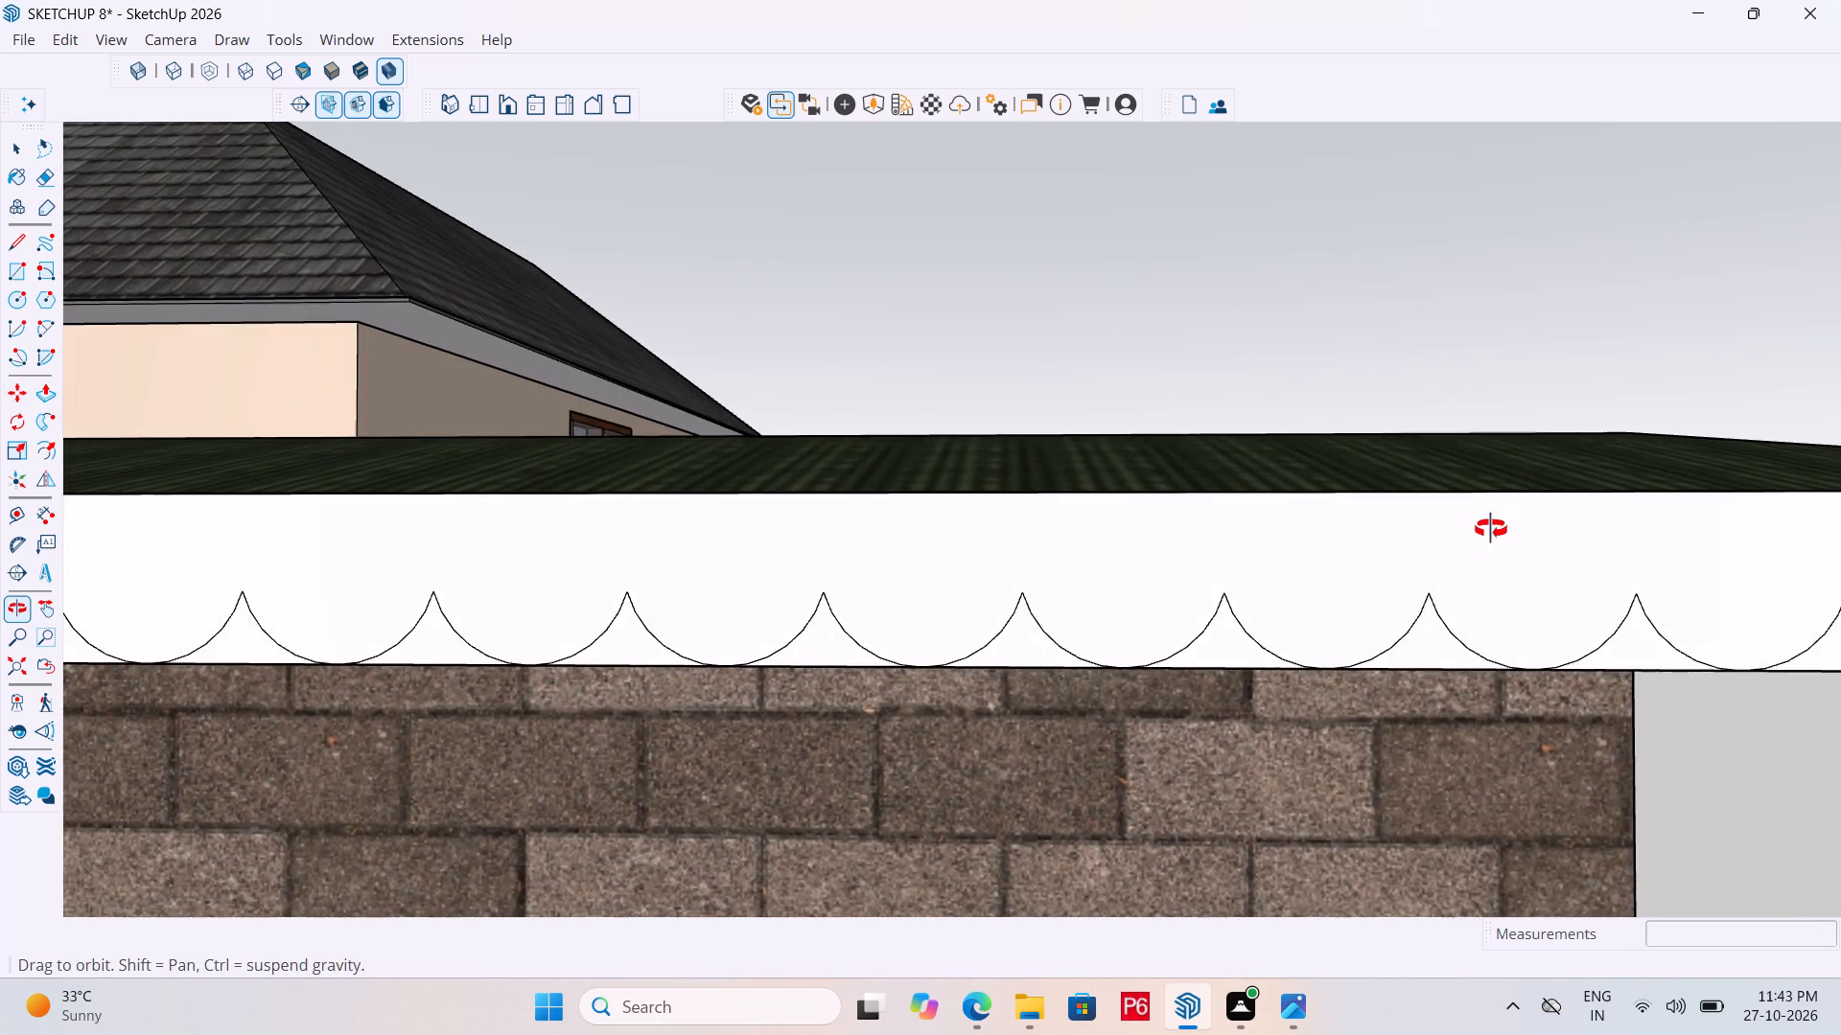
middle_drag(1491, 529, 1490, 529)
scroll(1223, 593, down, 7)
scroll(989, 579, down, 5)
scroll(1622, 587, up, 1)
middle_drag(1622, 587, 1629, 595)
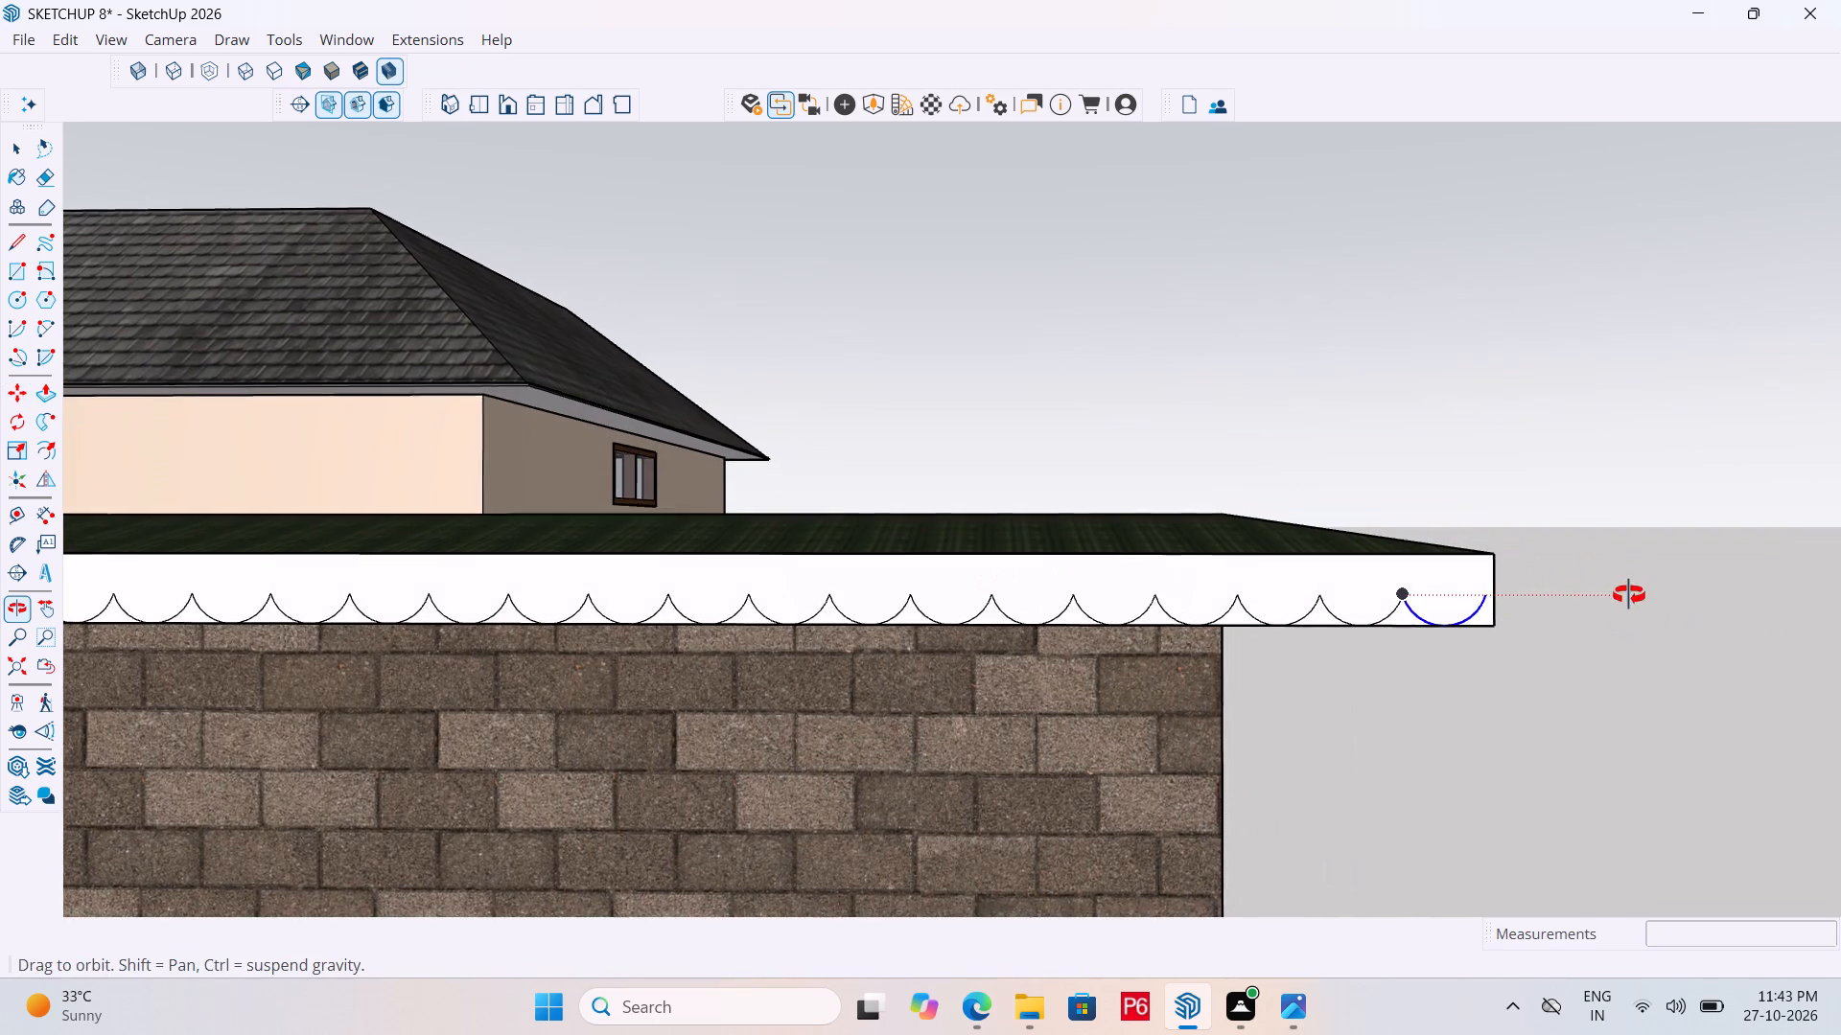
middle_drag(1629, 595, 1620, 599)
scroll(1510, 602, up, 6)
scroll(1567, 631, down, 6)
scroll(1669, 651, down, 7)
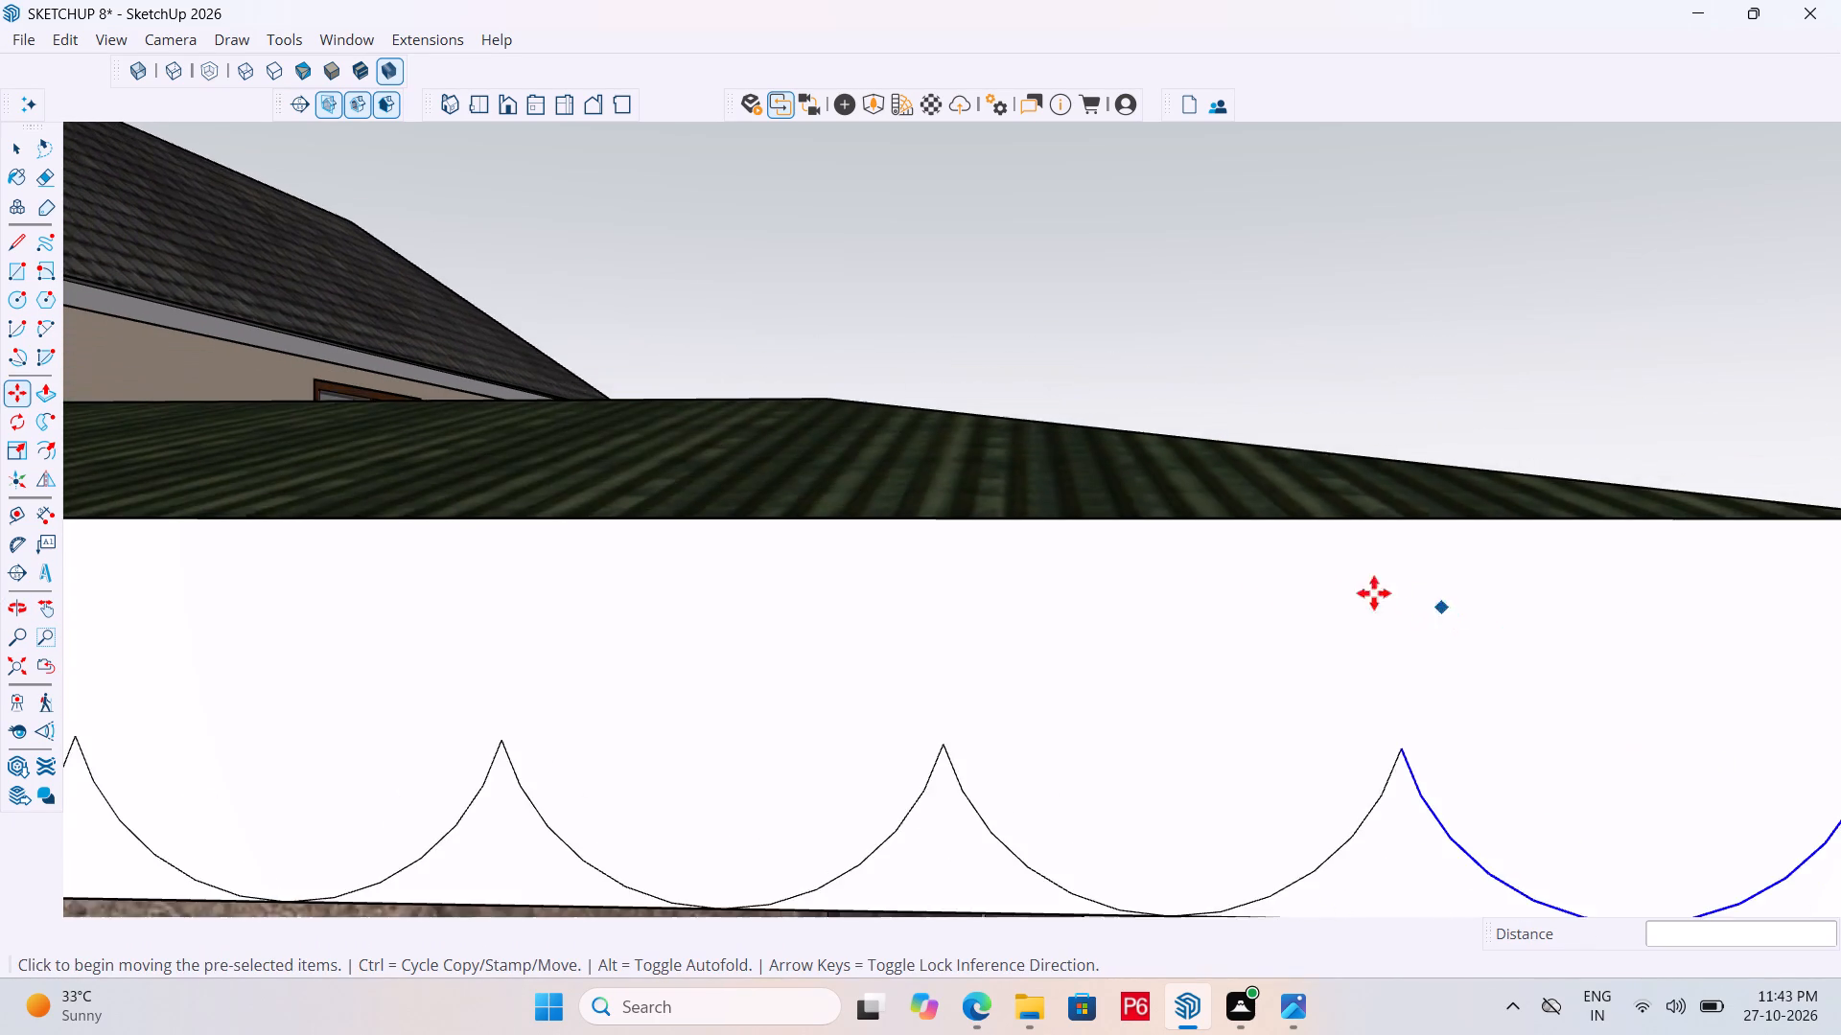
scroll(1167, 599, down, 7)
scroll(1480, 704, up, 6)
key(l)
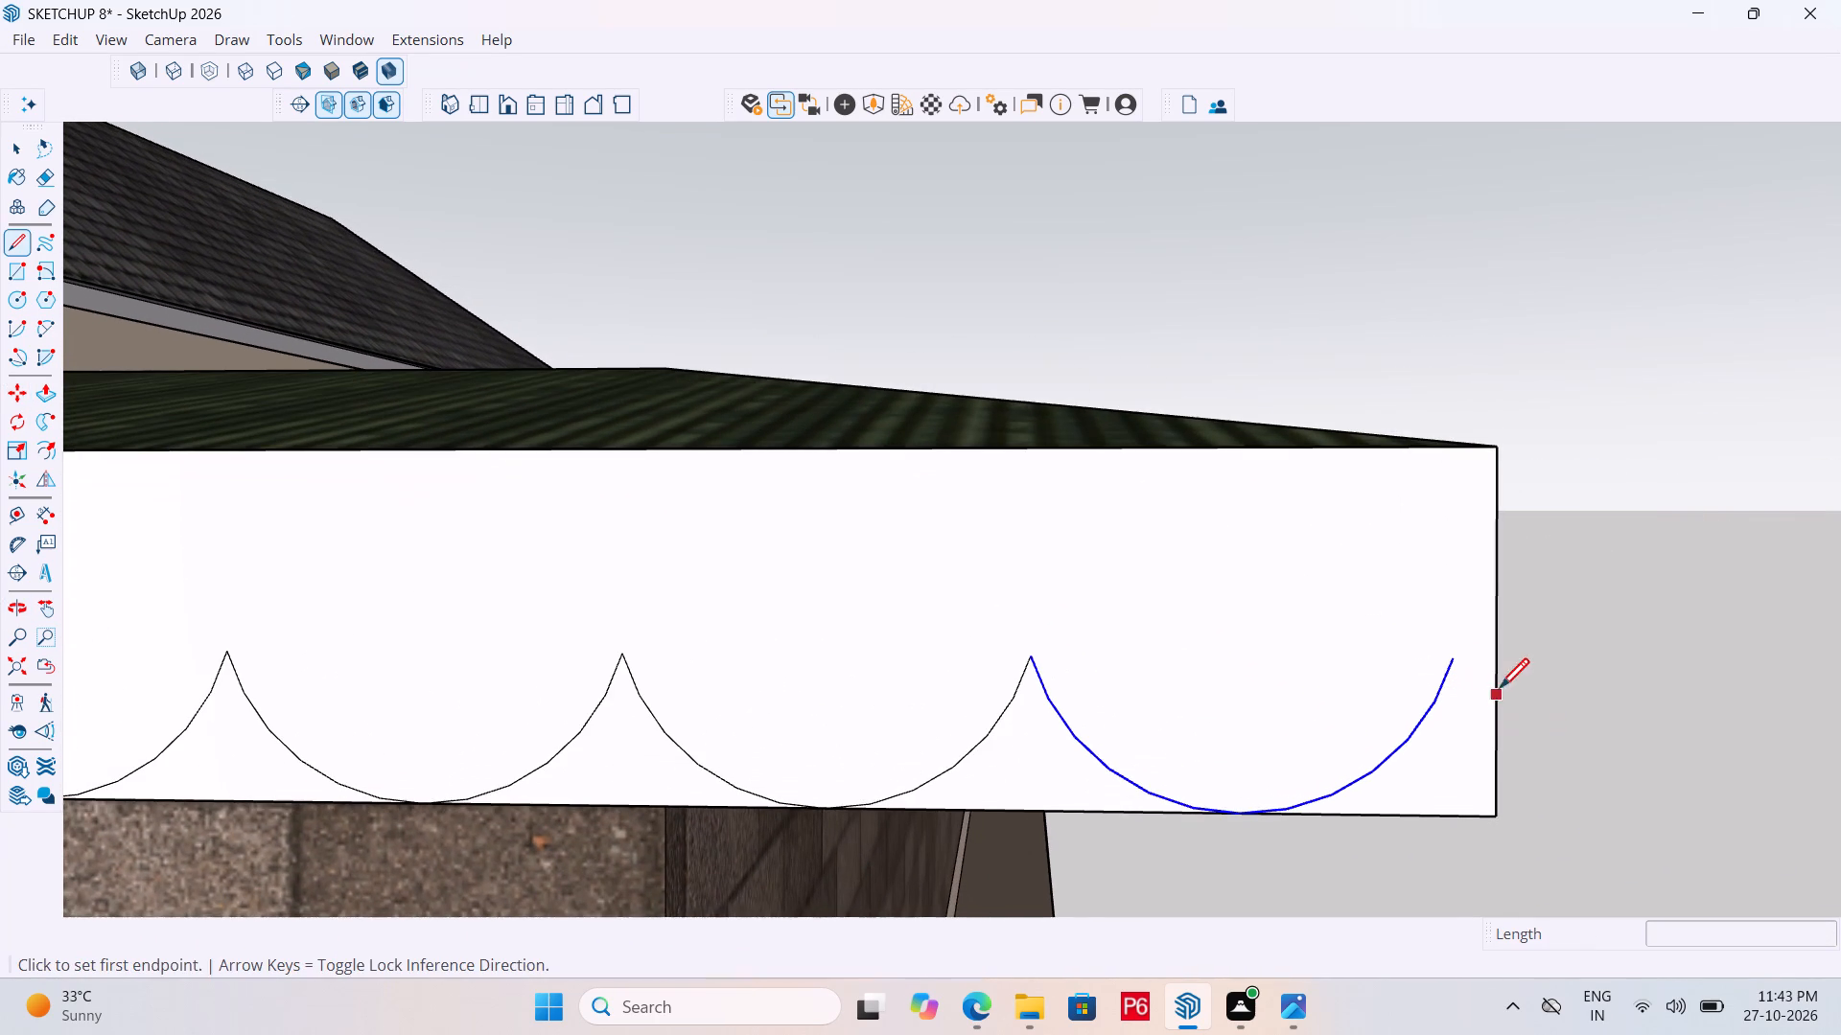
drag(1449, 658, 1457, 658)
click(1500, 658)
key(space)
Erase the fascia's outer corner edges below the short horizontal line, plus the straight bottom segment between the last two arcs.
scroll(1490, 641, down, 3)
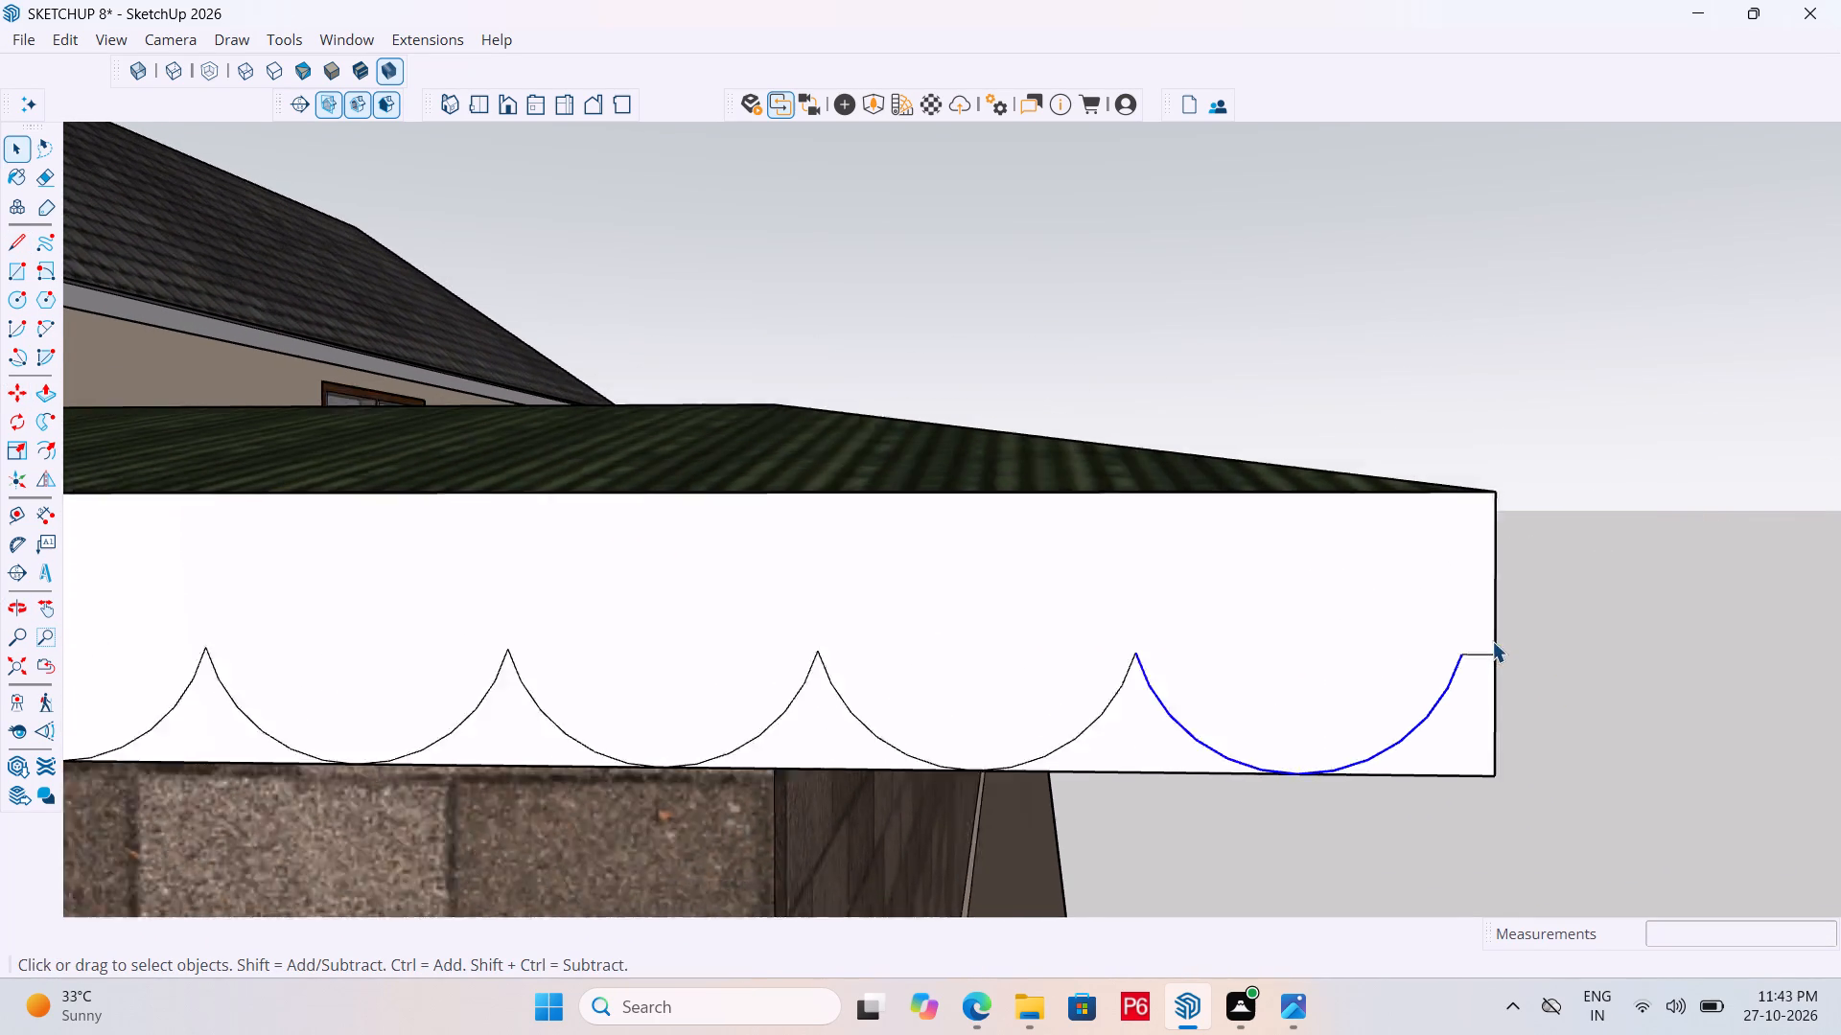
scroll(1492, 641, down, 6)
key(e)
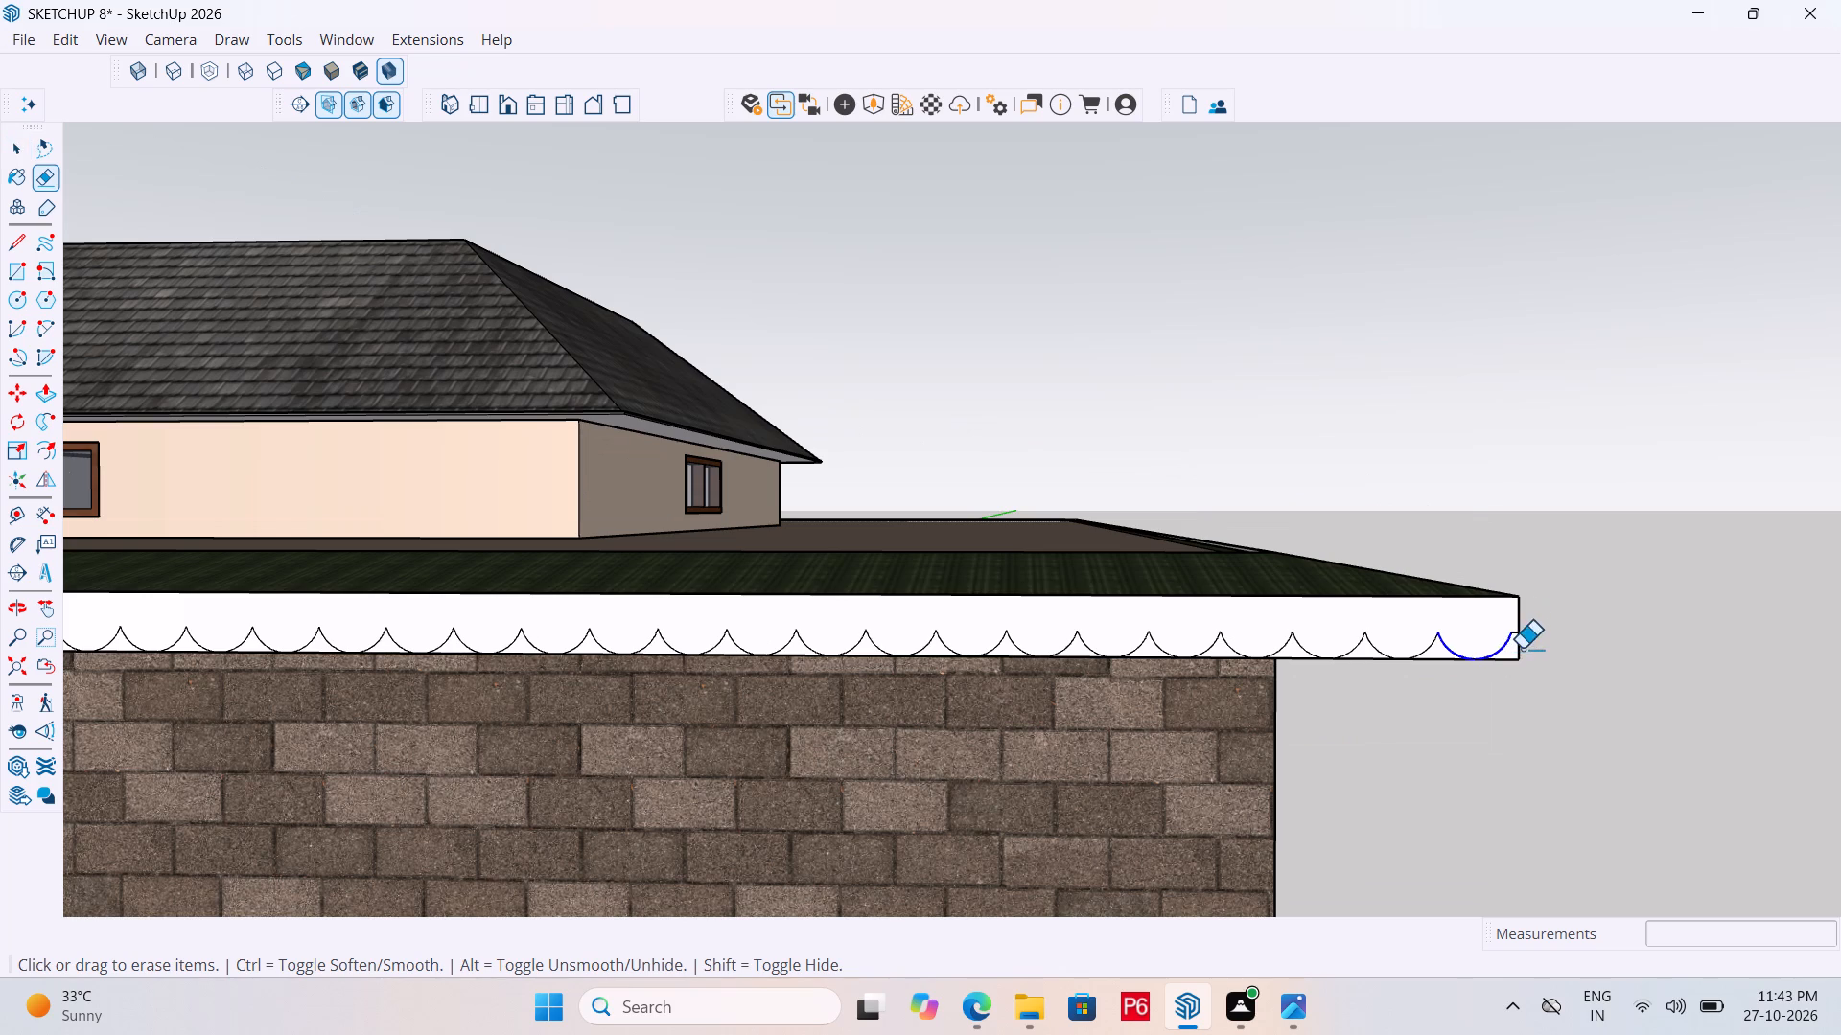
click(1523, 651)
click(1517, 660)
click(1443, 660)
Erase the next five straight bottom-edge segments between the scallops, working inward past the block wall's far corner.
scroll(1309, 694, up, 3)
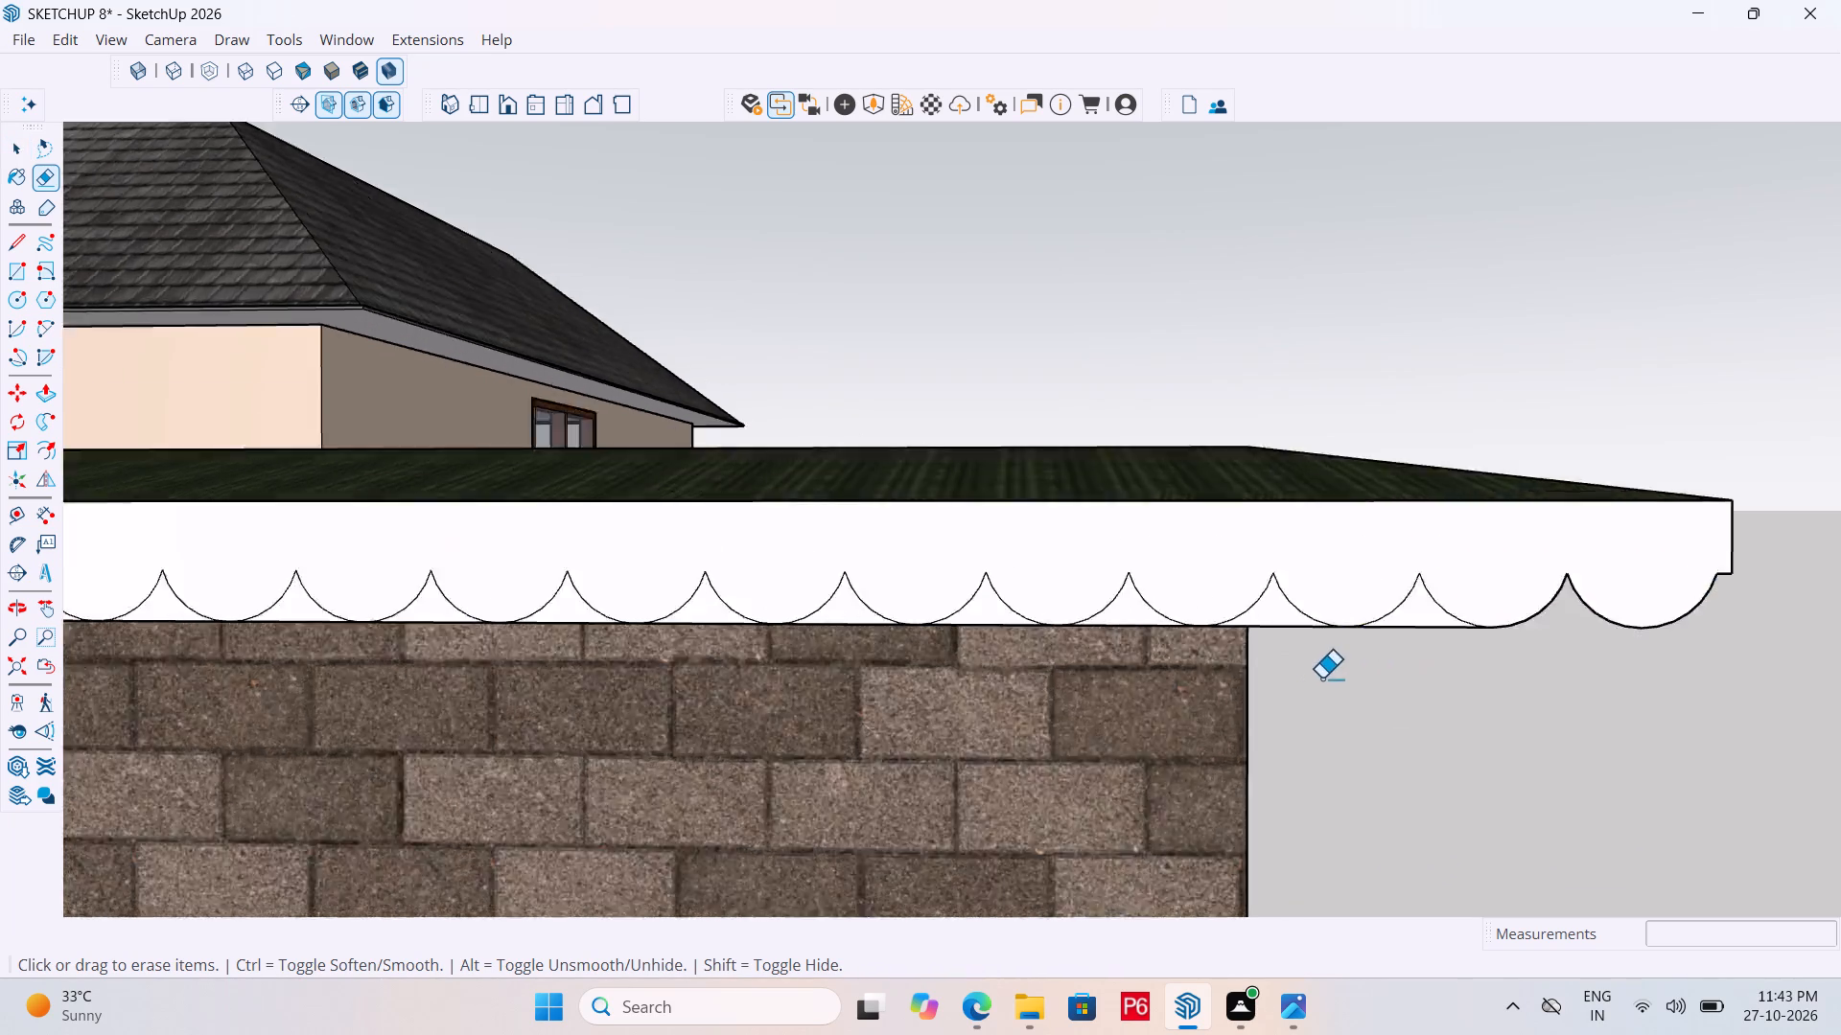
scroll(1321, 678, up, 3)
scroll(1414, 668, down, 5)
scroll(1174, 650, down, 2)
scroll(1491, 637, up, 2)
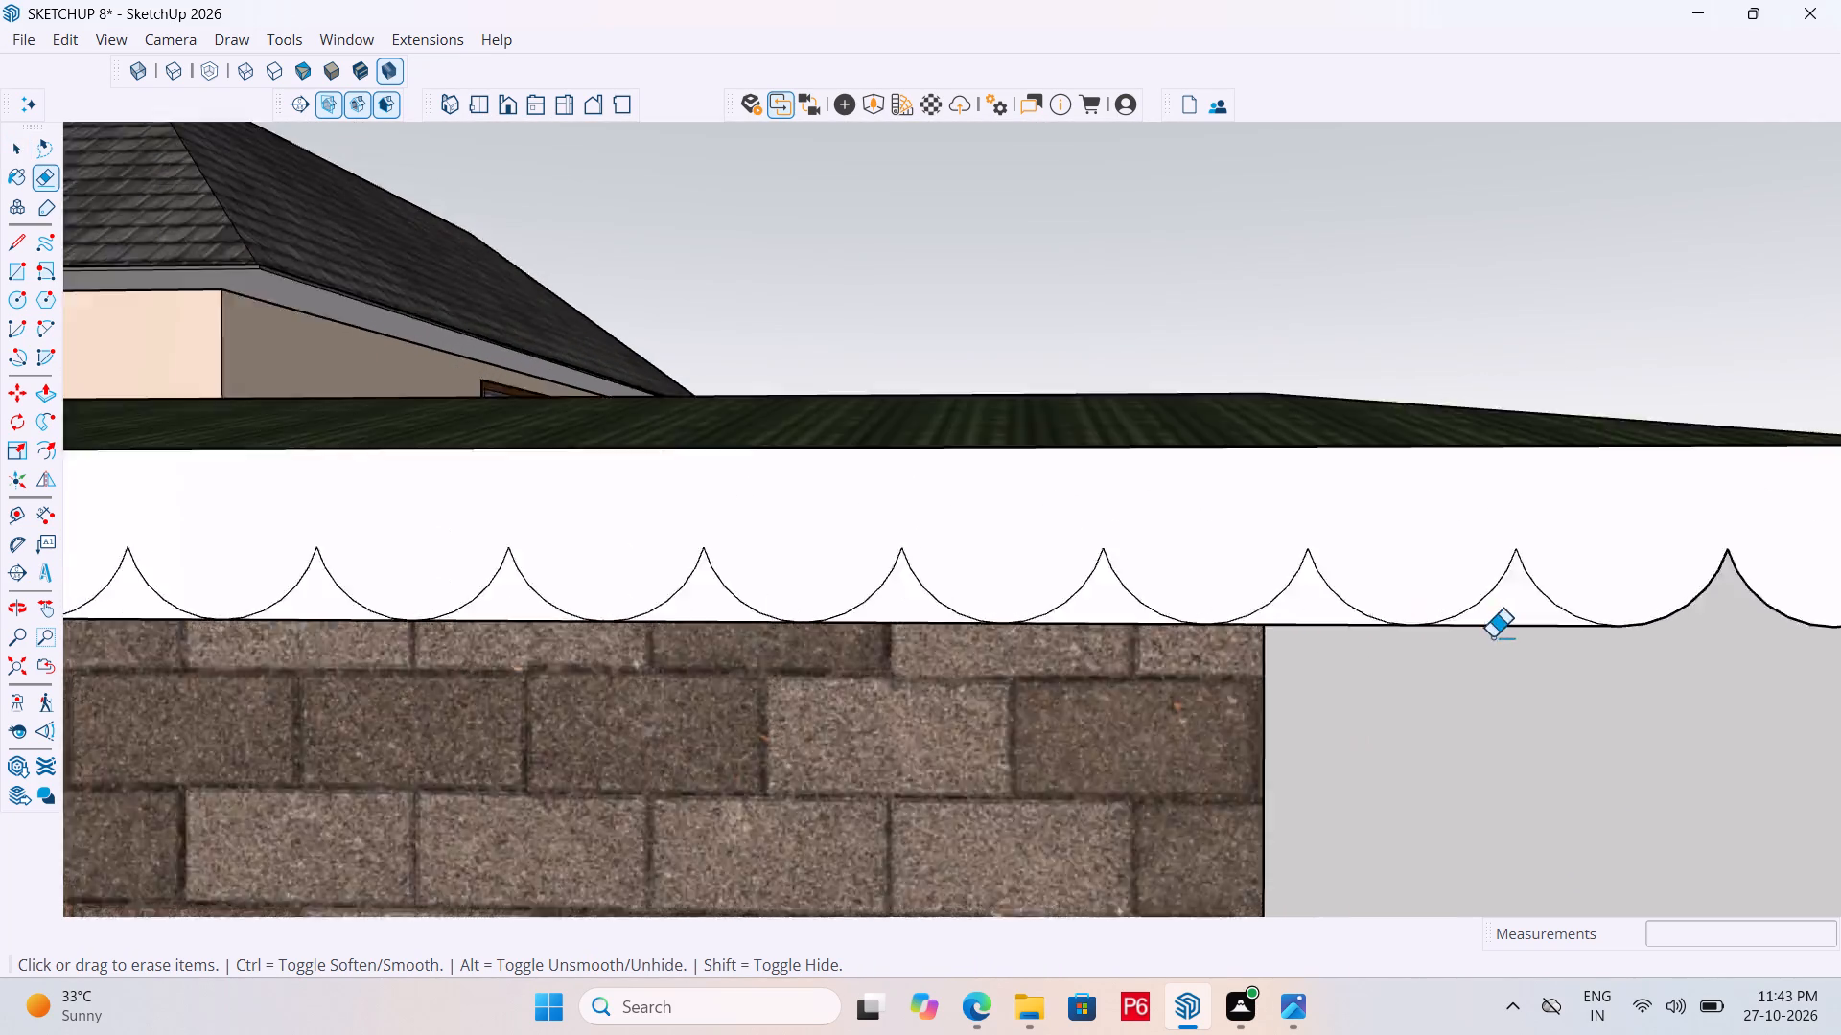
scroll(1492, 637, up, 2)
scroll(1423, 632, down, 2)
click(1432, 621)
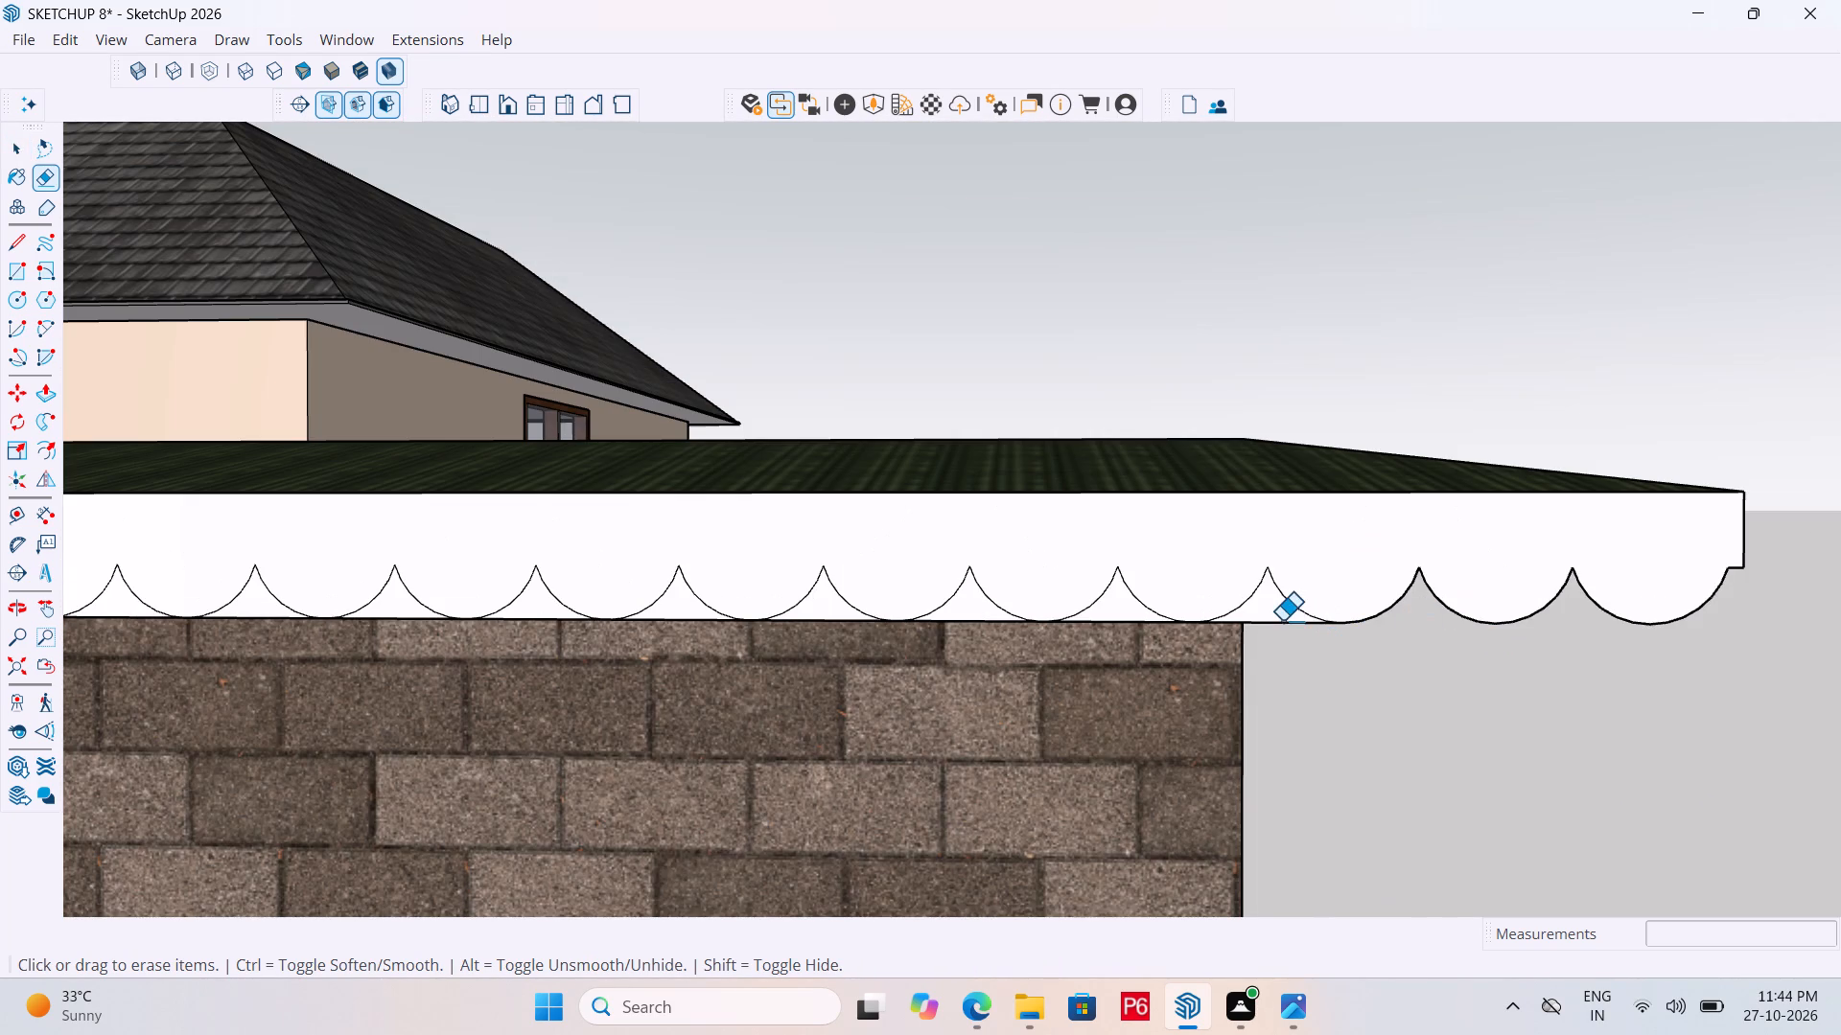
click(1282, 621)
click(1133, 617)
click(1133, 619)
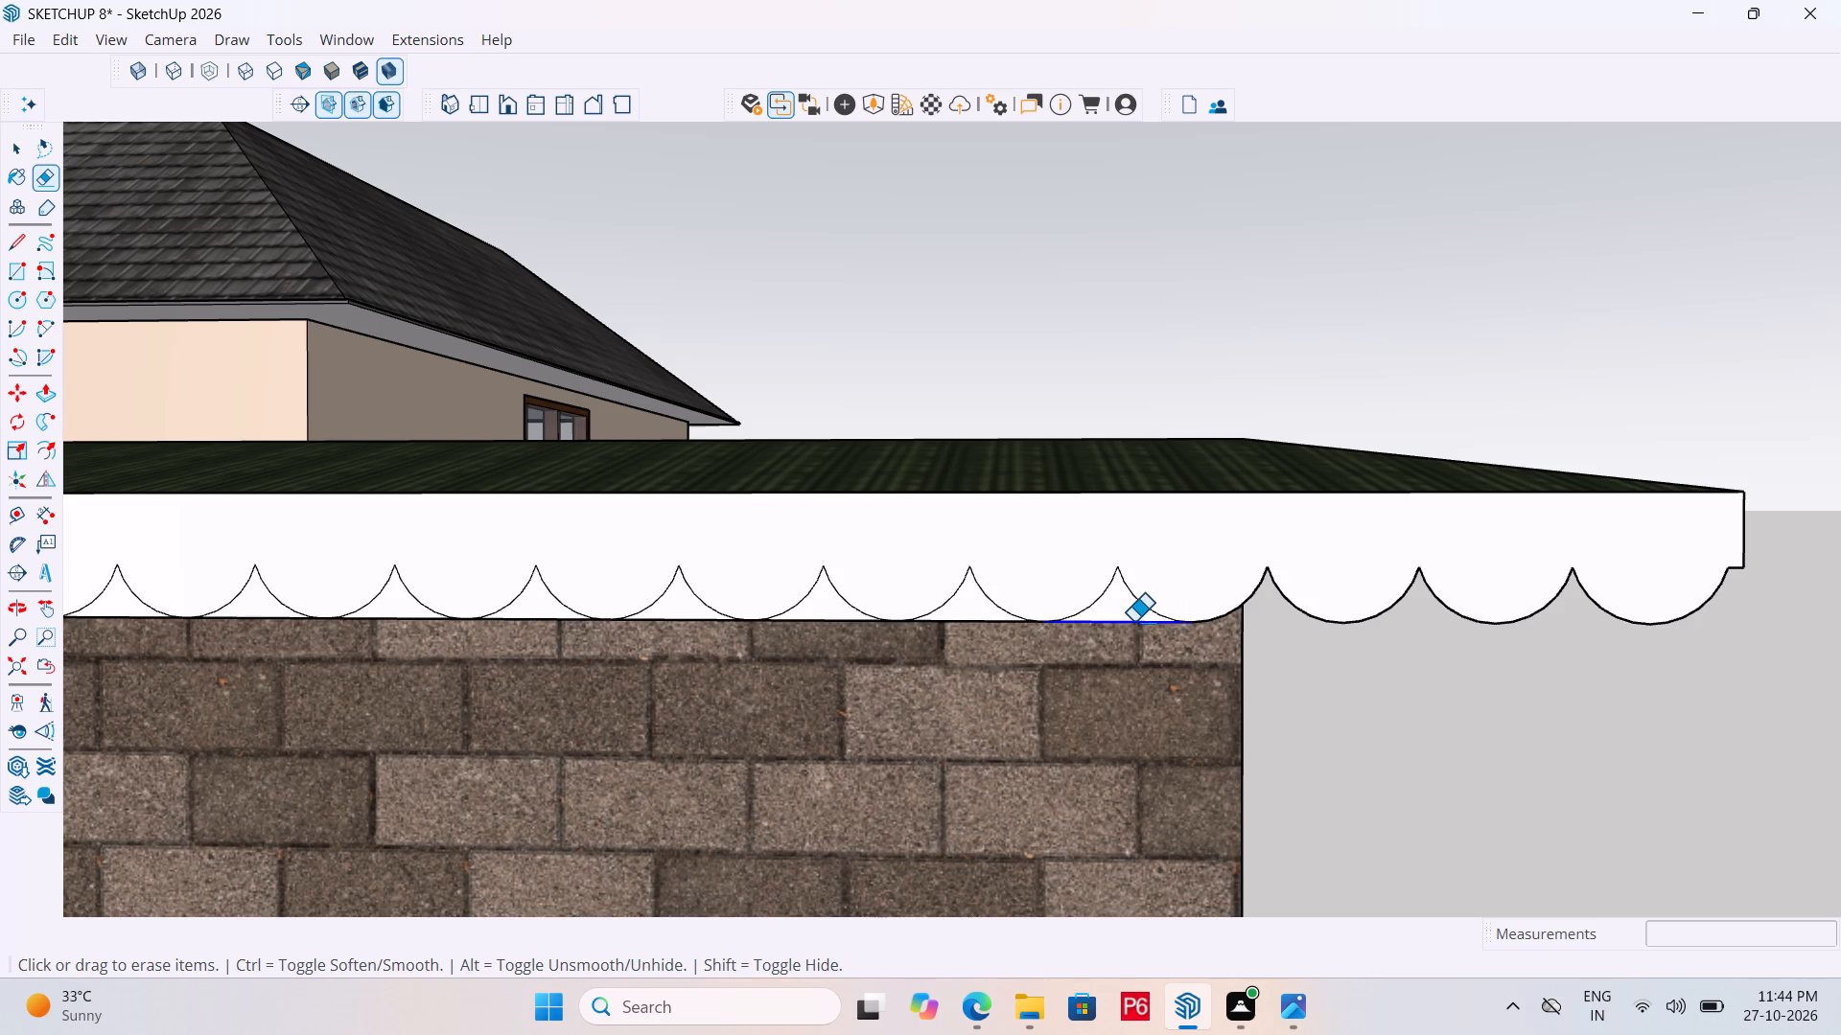
scroll(1613, 610, down, 4)
scroll(1140, 629, up, 4)
click(1157, 614)
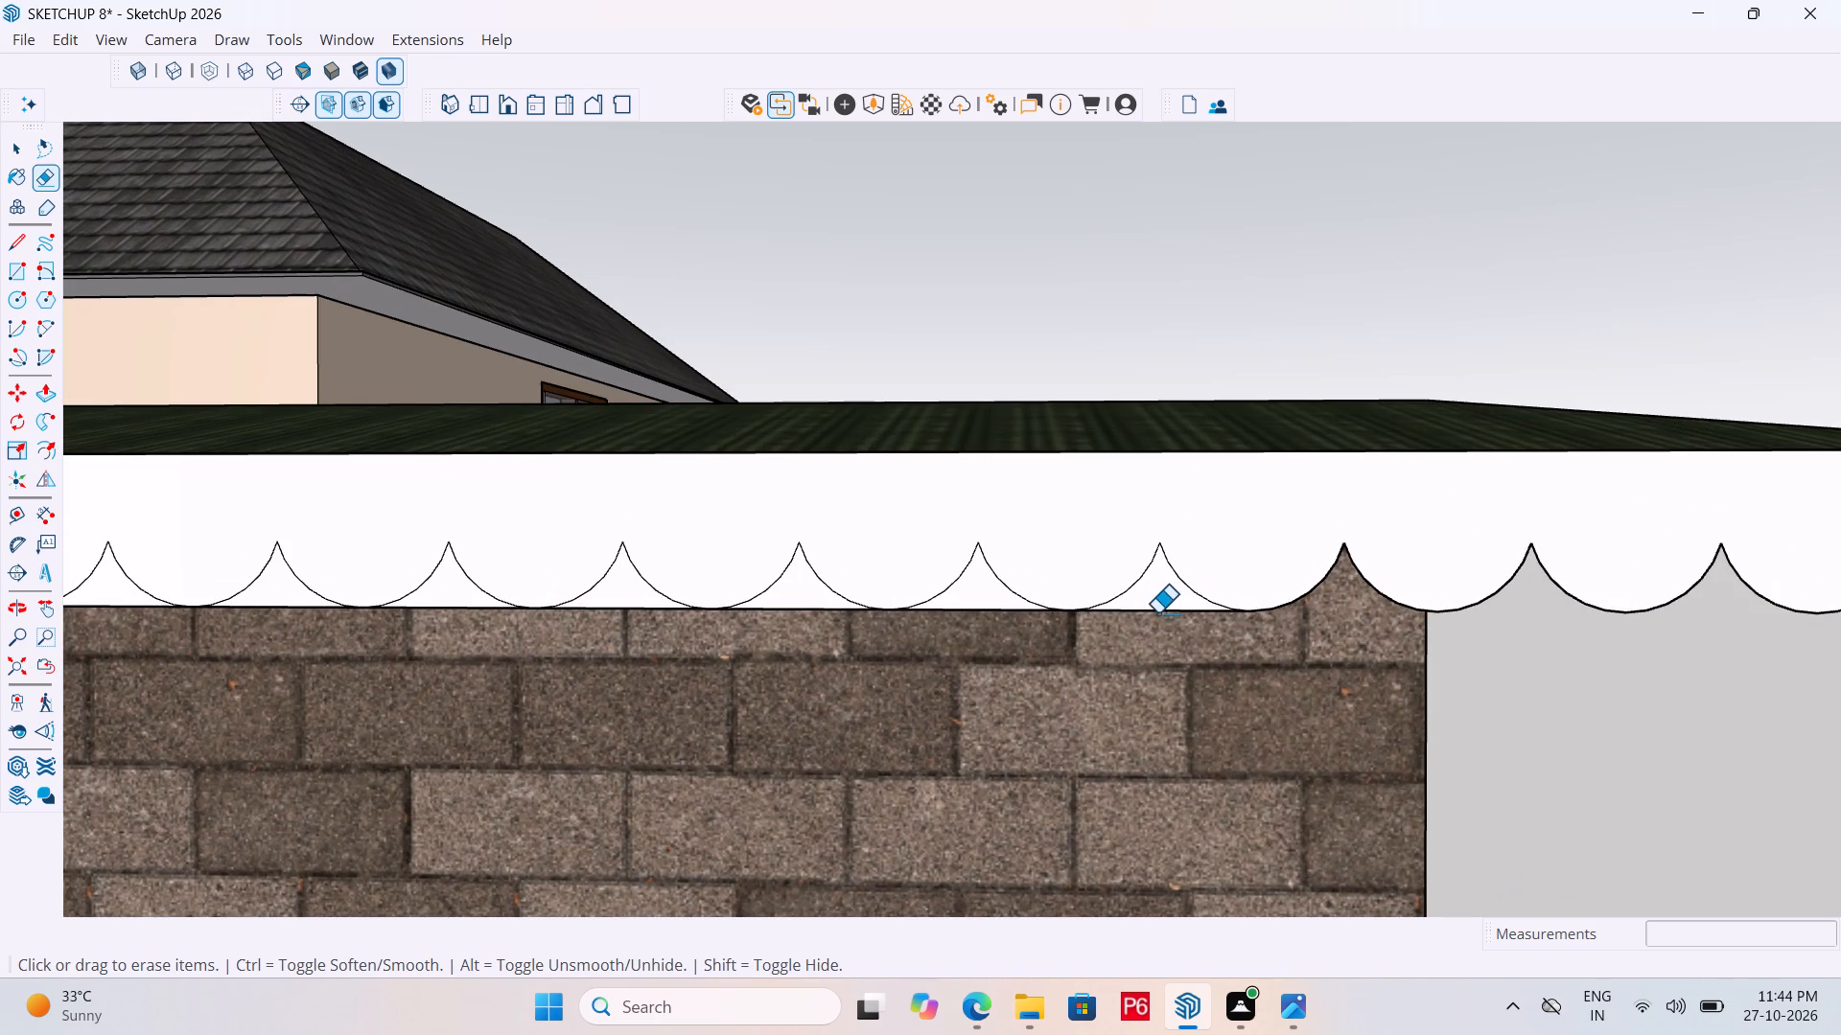
double_click(1157, 612)
click(990, 609)
Erase five more straight bottom-edge segments between adjacent scallops along the front fascia, continuing toward the door.
scroll(1465, 613, down, 5)
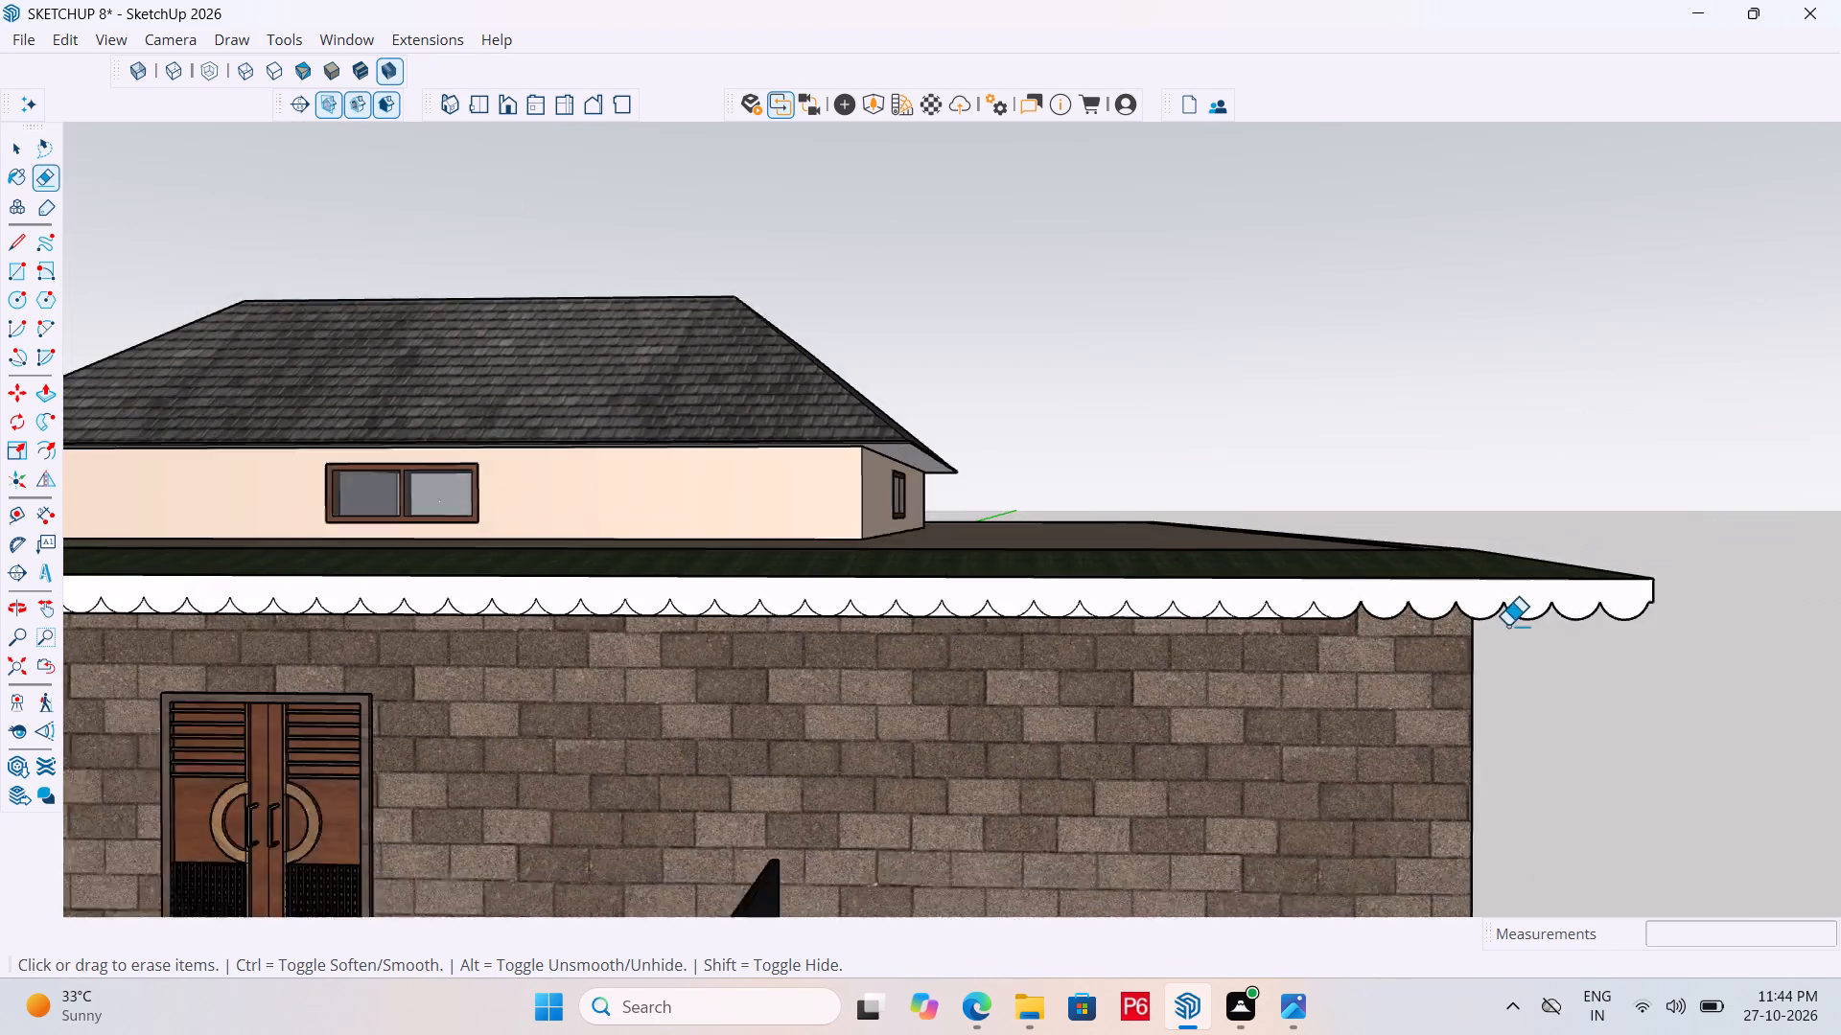
scroll(1507, 626, down, 1)
scroll(1286, 632, up, 11)
double_click(1476, 591)
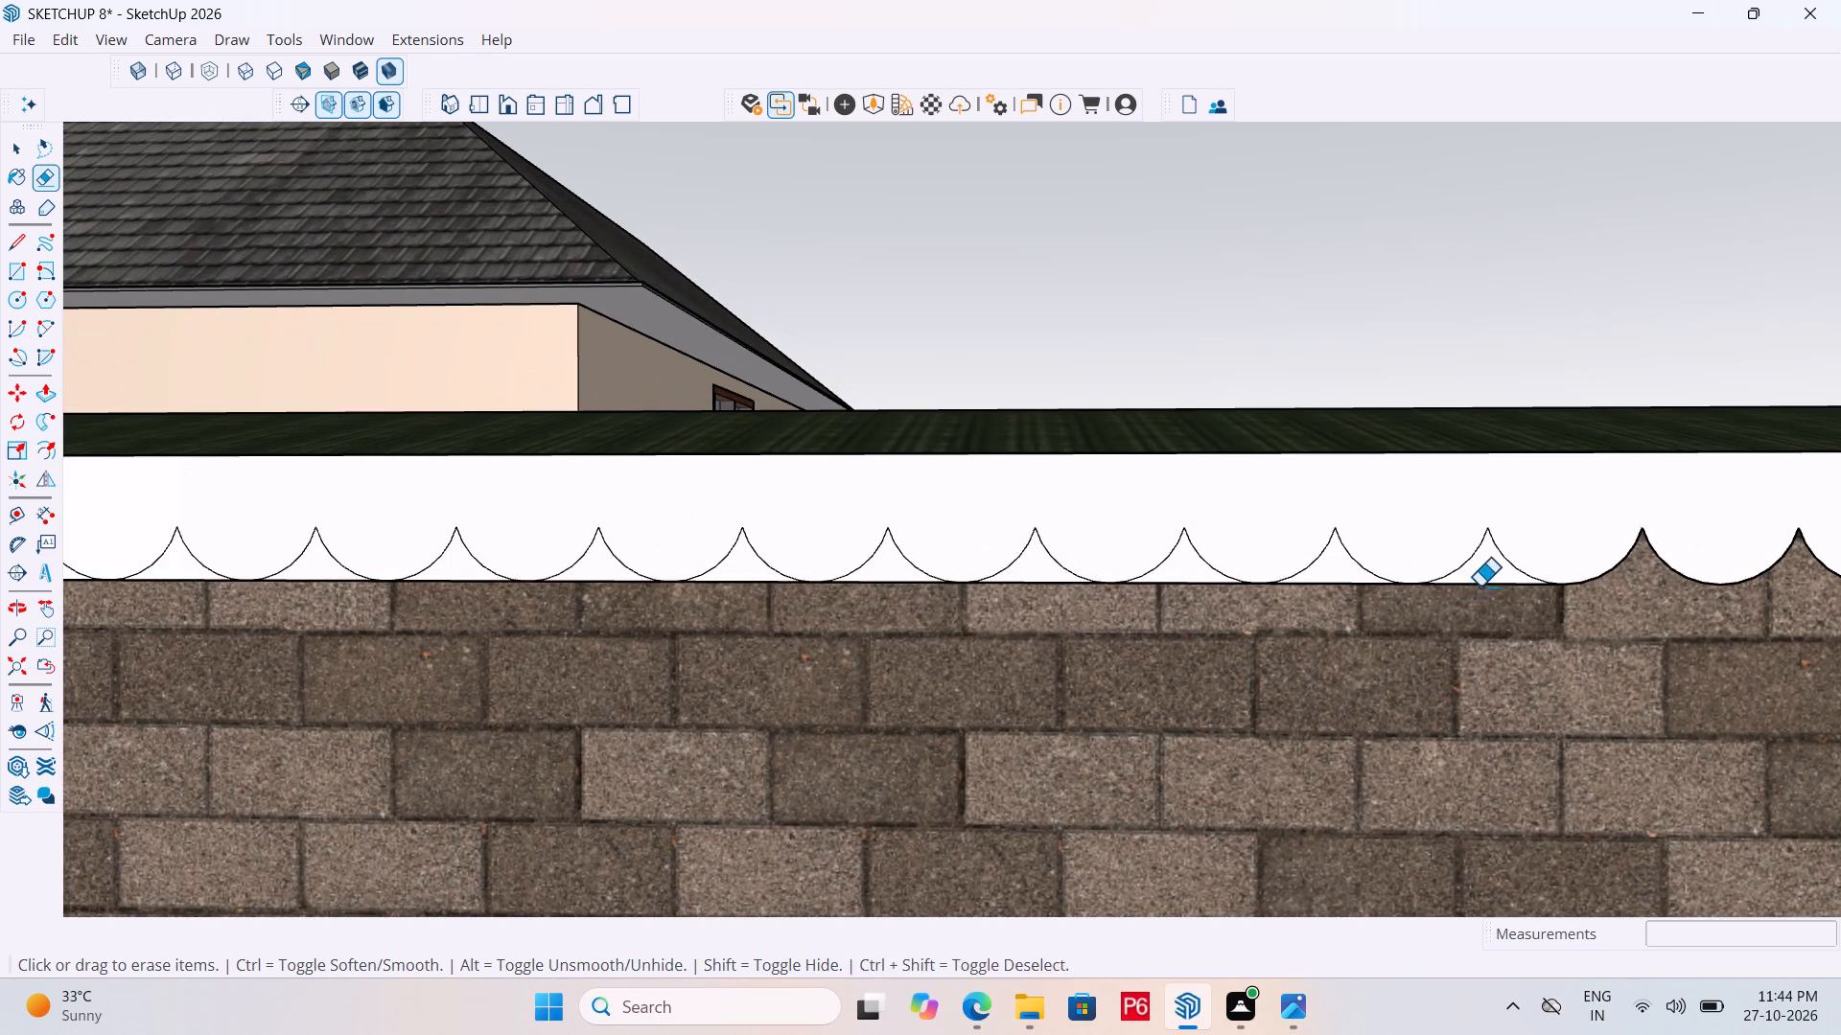
drag(1317, 592, 1331, 583)
click(1180, 589)
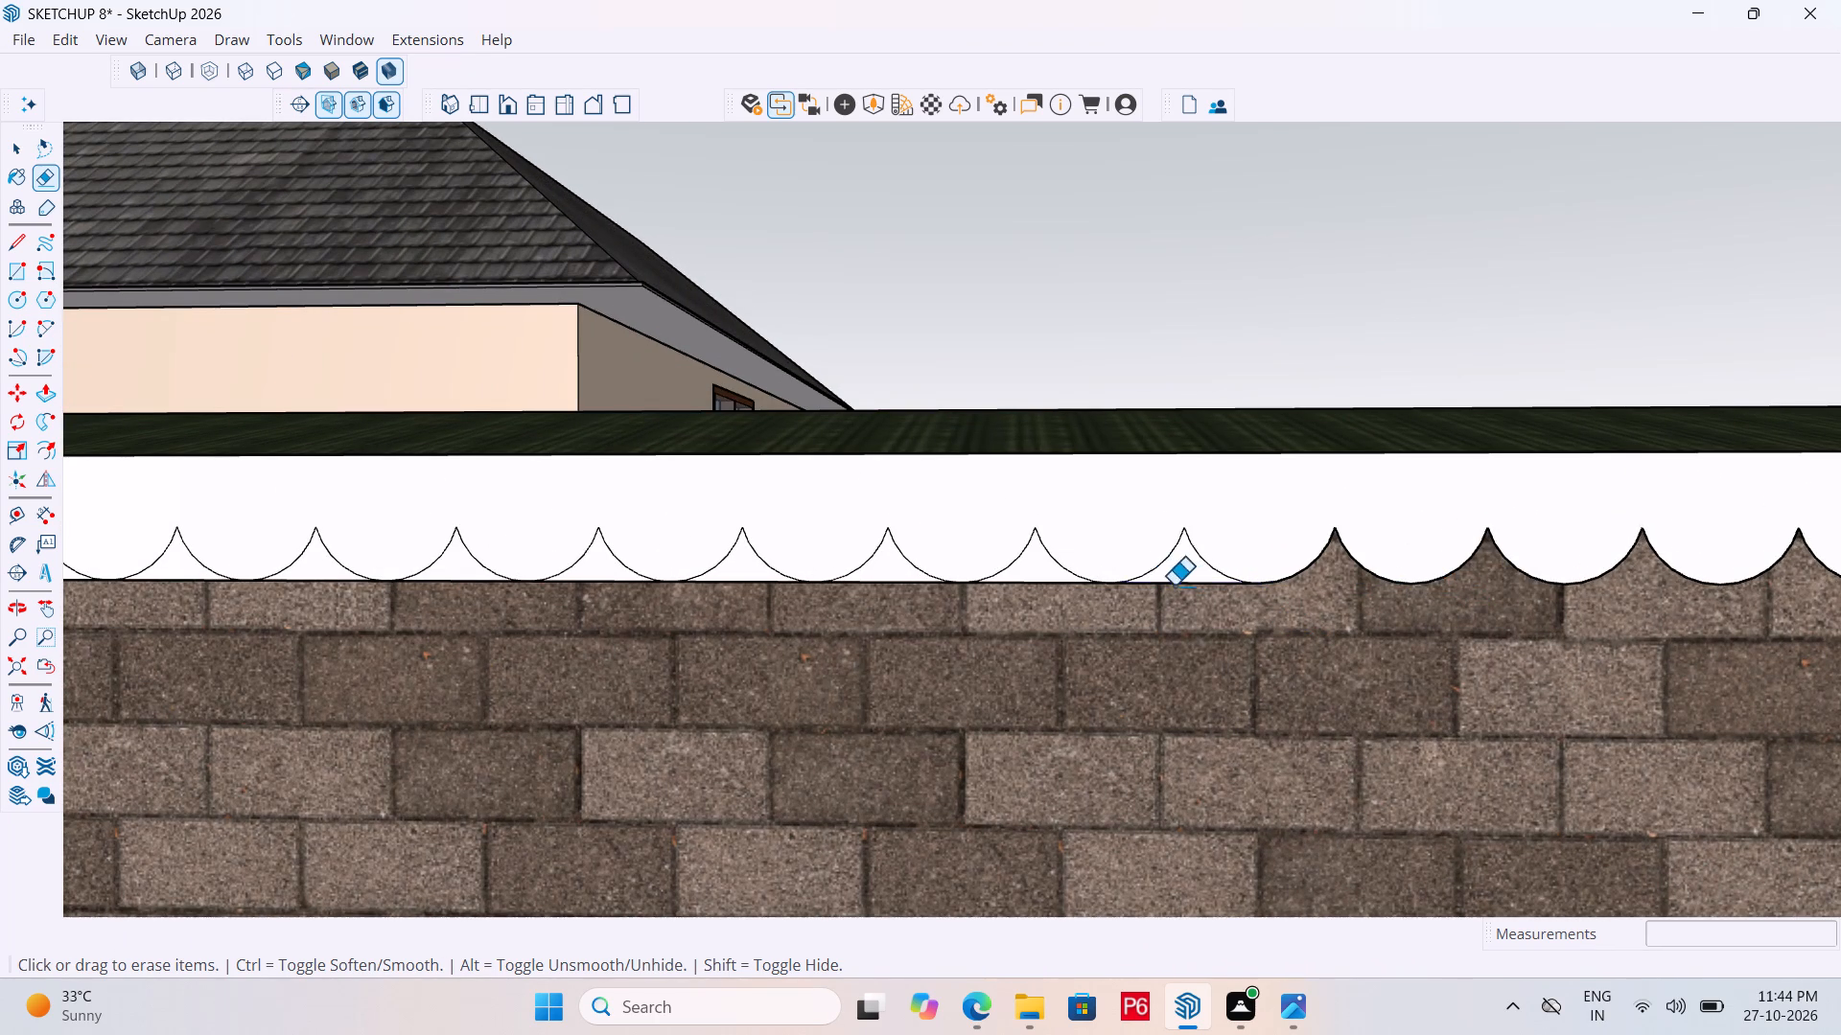
click(1173, 586)
click(1019, 591)
double_click(1026, 586)
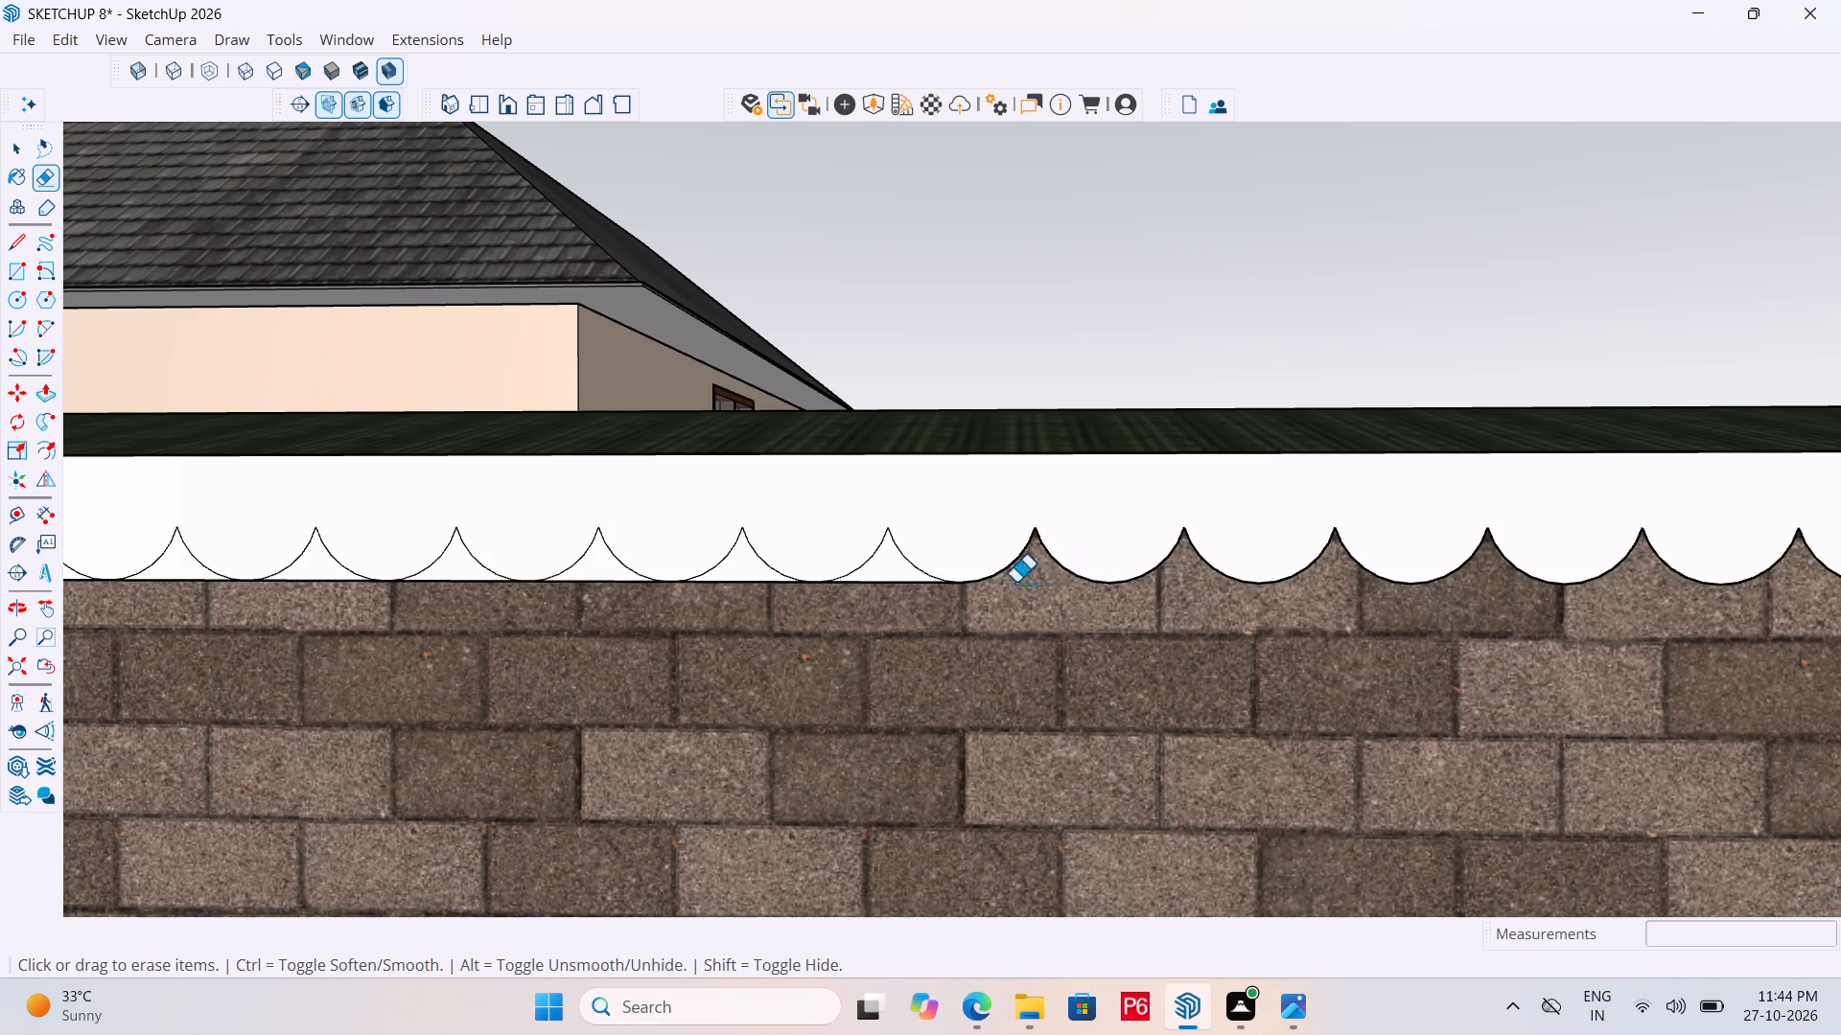
click(888, 589)
click(896, 581)
Erase the following four straight segments joining the scallop bottoms on the front fascia, continuing toward the door.
scroll(1387, 676, down, 6)
scroll(1005, 640, up, 7)
scroll(1082, 632, up, 2)
drag(1283, 650, 1297, 643)
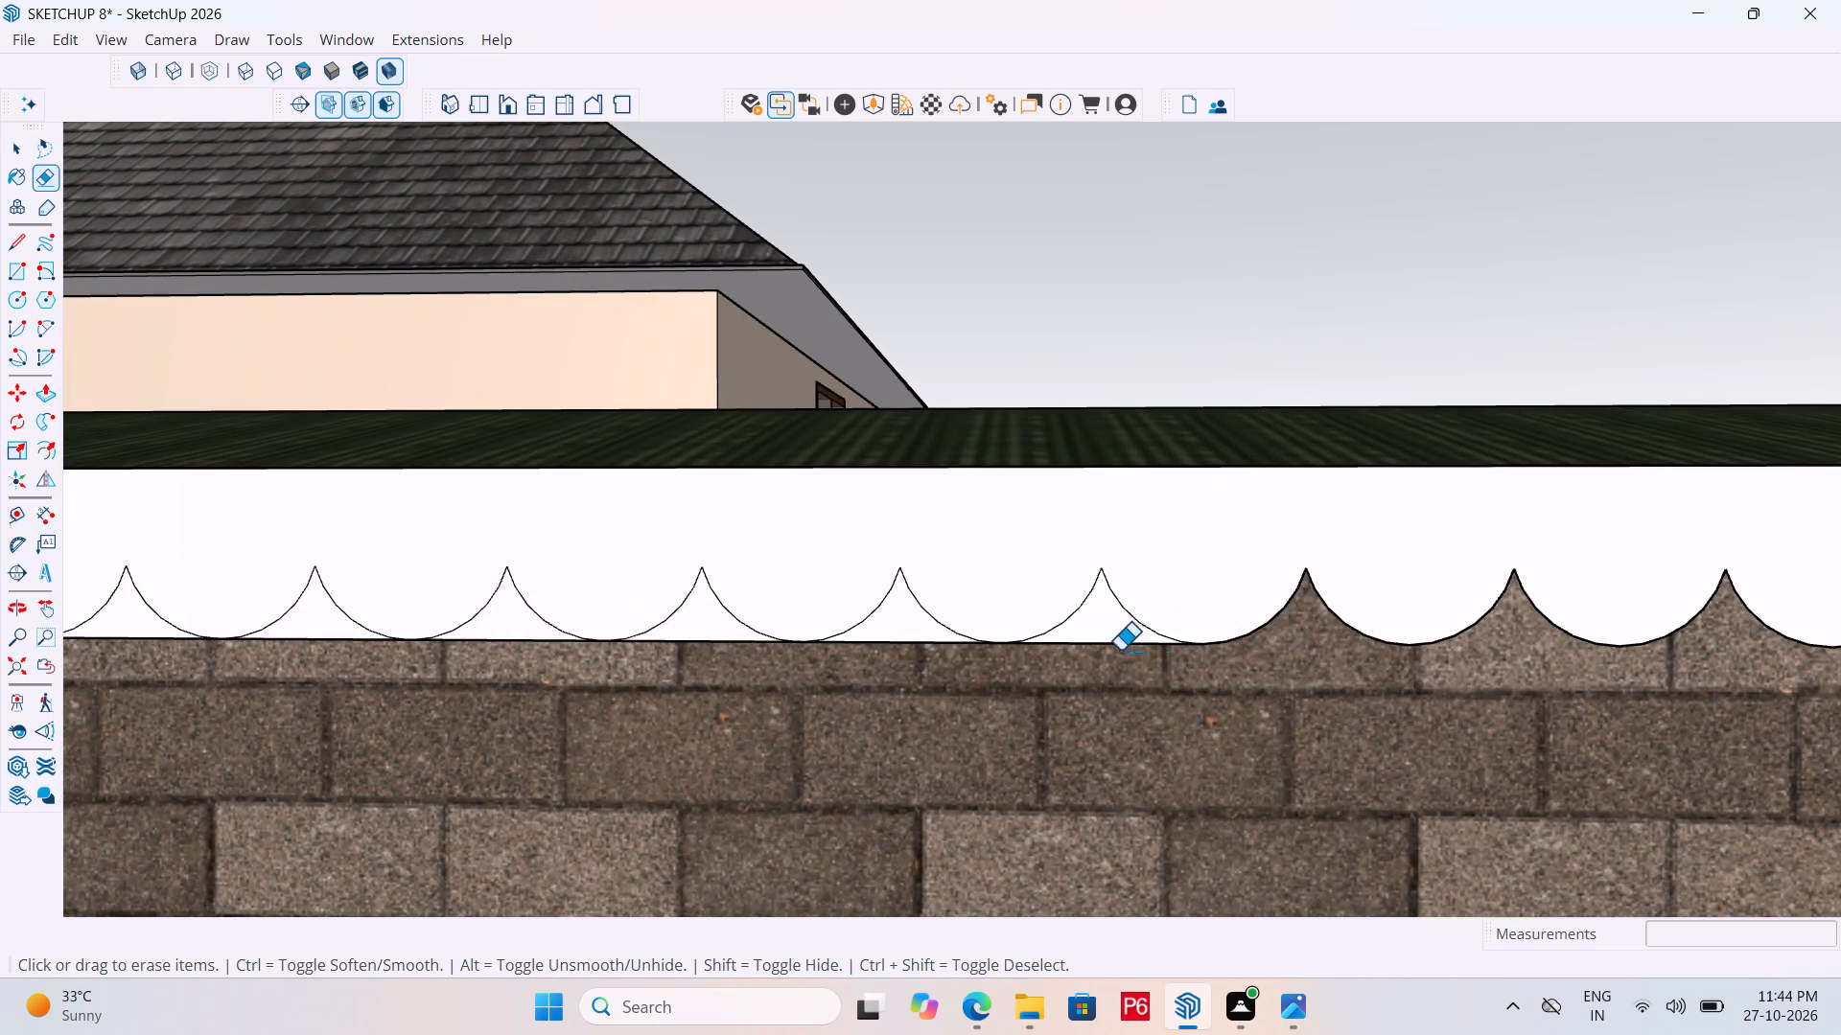
click(1103, 639)
double_click(1085, 649)
double_click(1092, 647)
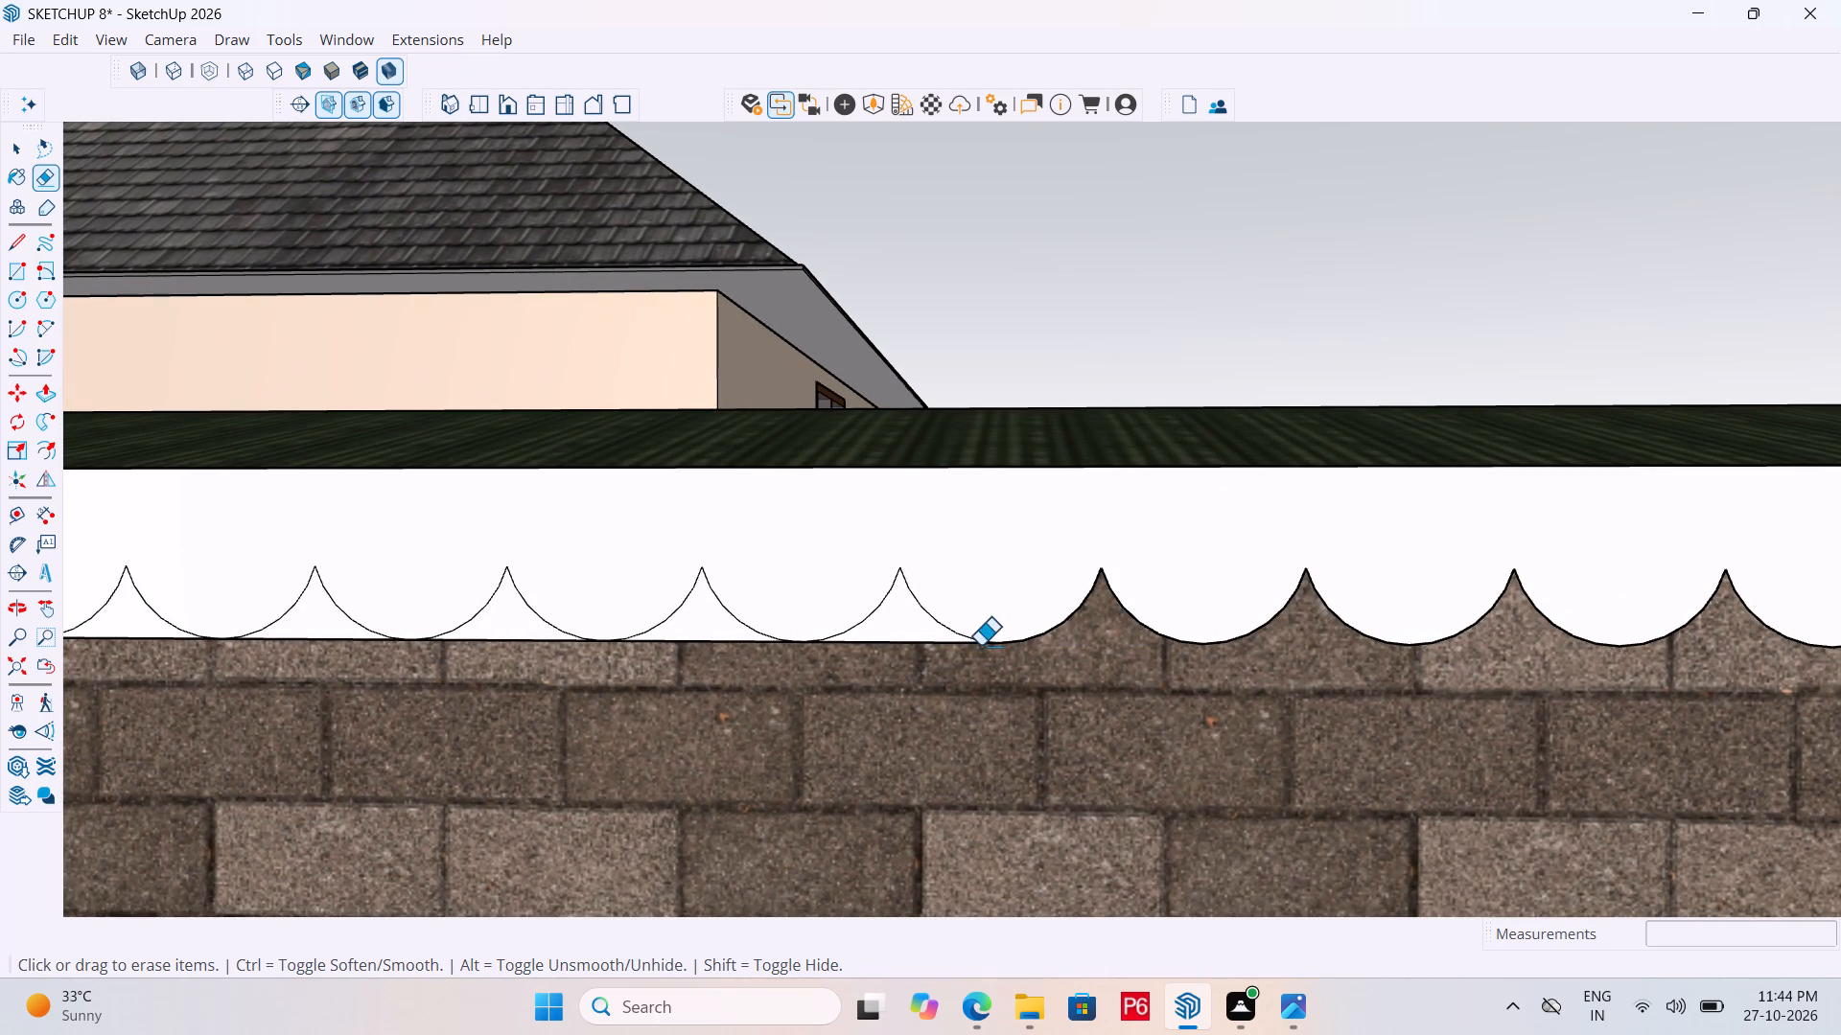
double_click(911, 646)
click(716, 647)
drag(701, 648, 704, 639)
Erase three more straight bottom-edge segments beside the already trimmed scallops on the front fascia.
scroll(1090, 659, down, 6)
scroll(1349, 627, down, 4)
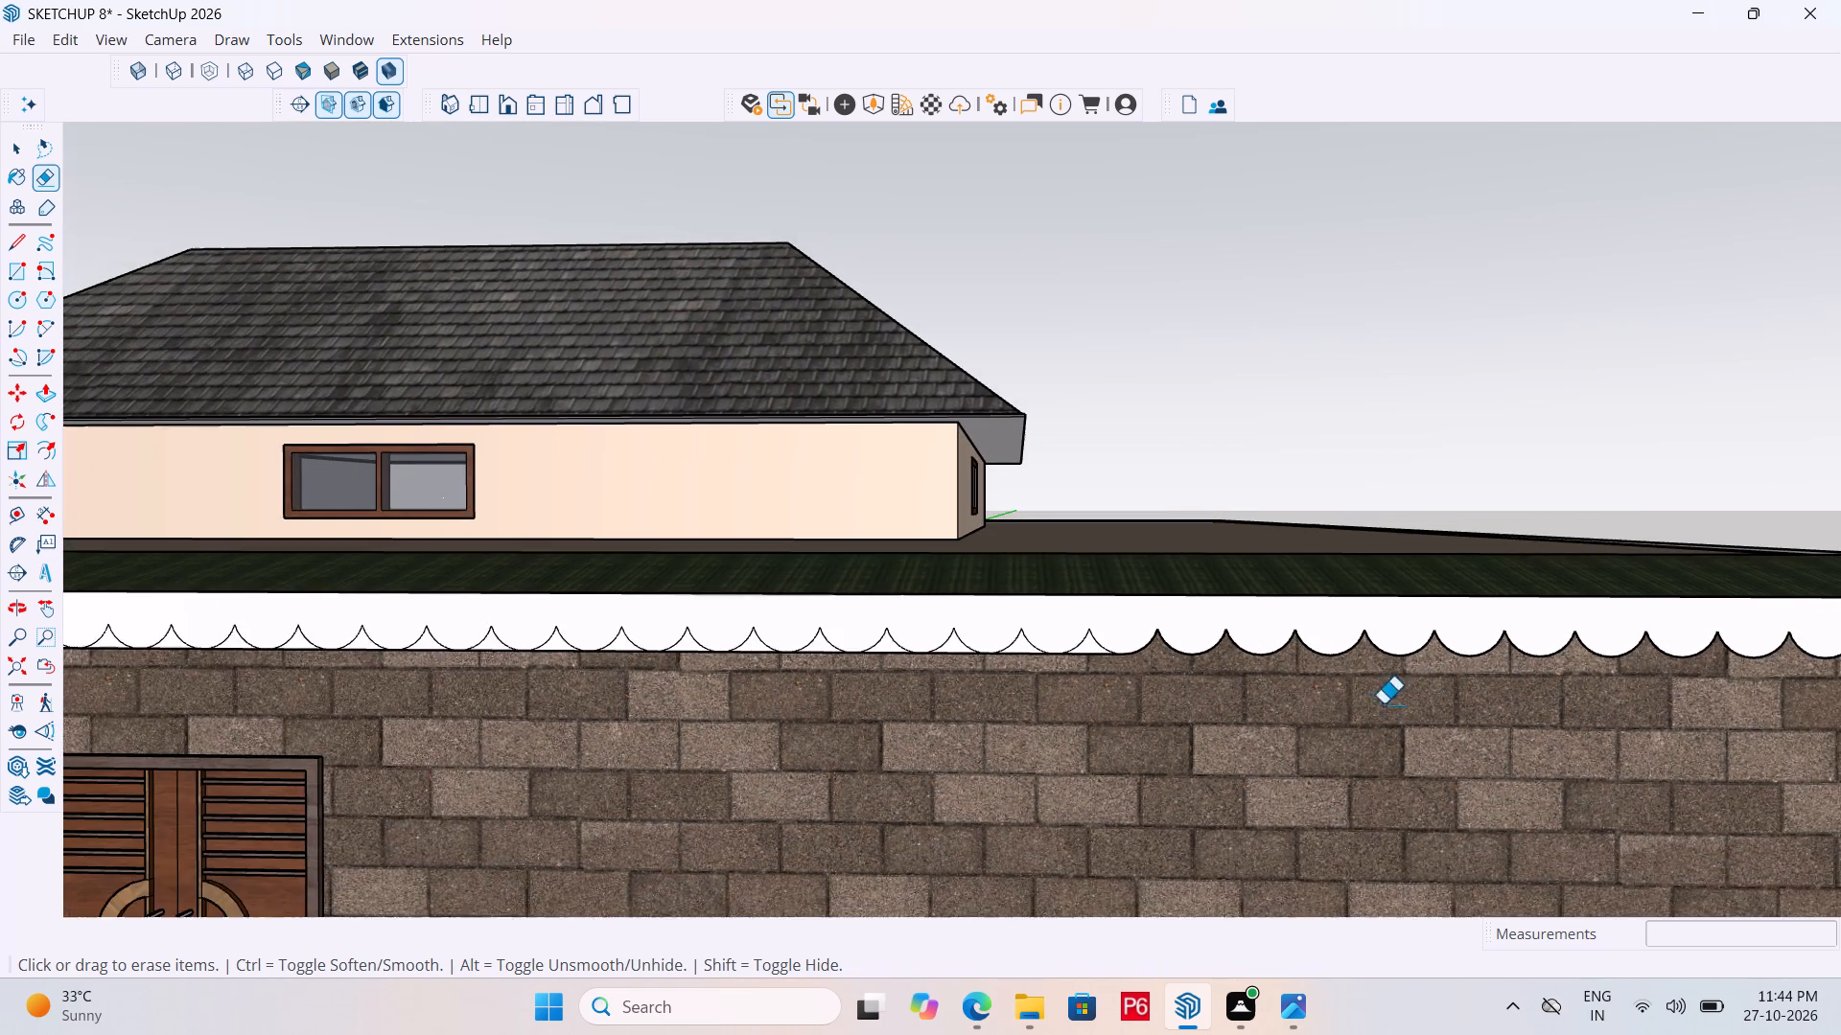
scroll(950, 691, up, 6)
scroll(1132, 621, up, 5)
drag(1234, 697, 1244, 680)
double_click(1244, 680)
drag(1239, 678, 1247, 668)
click(994, 680)
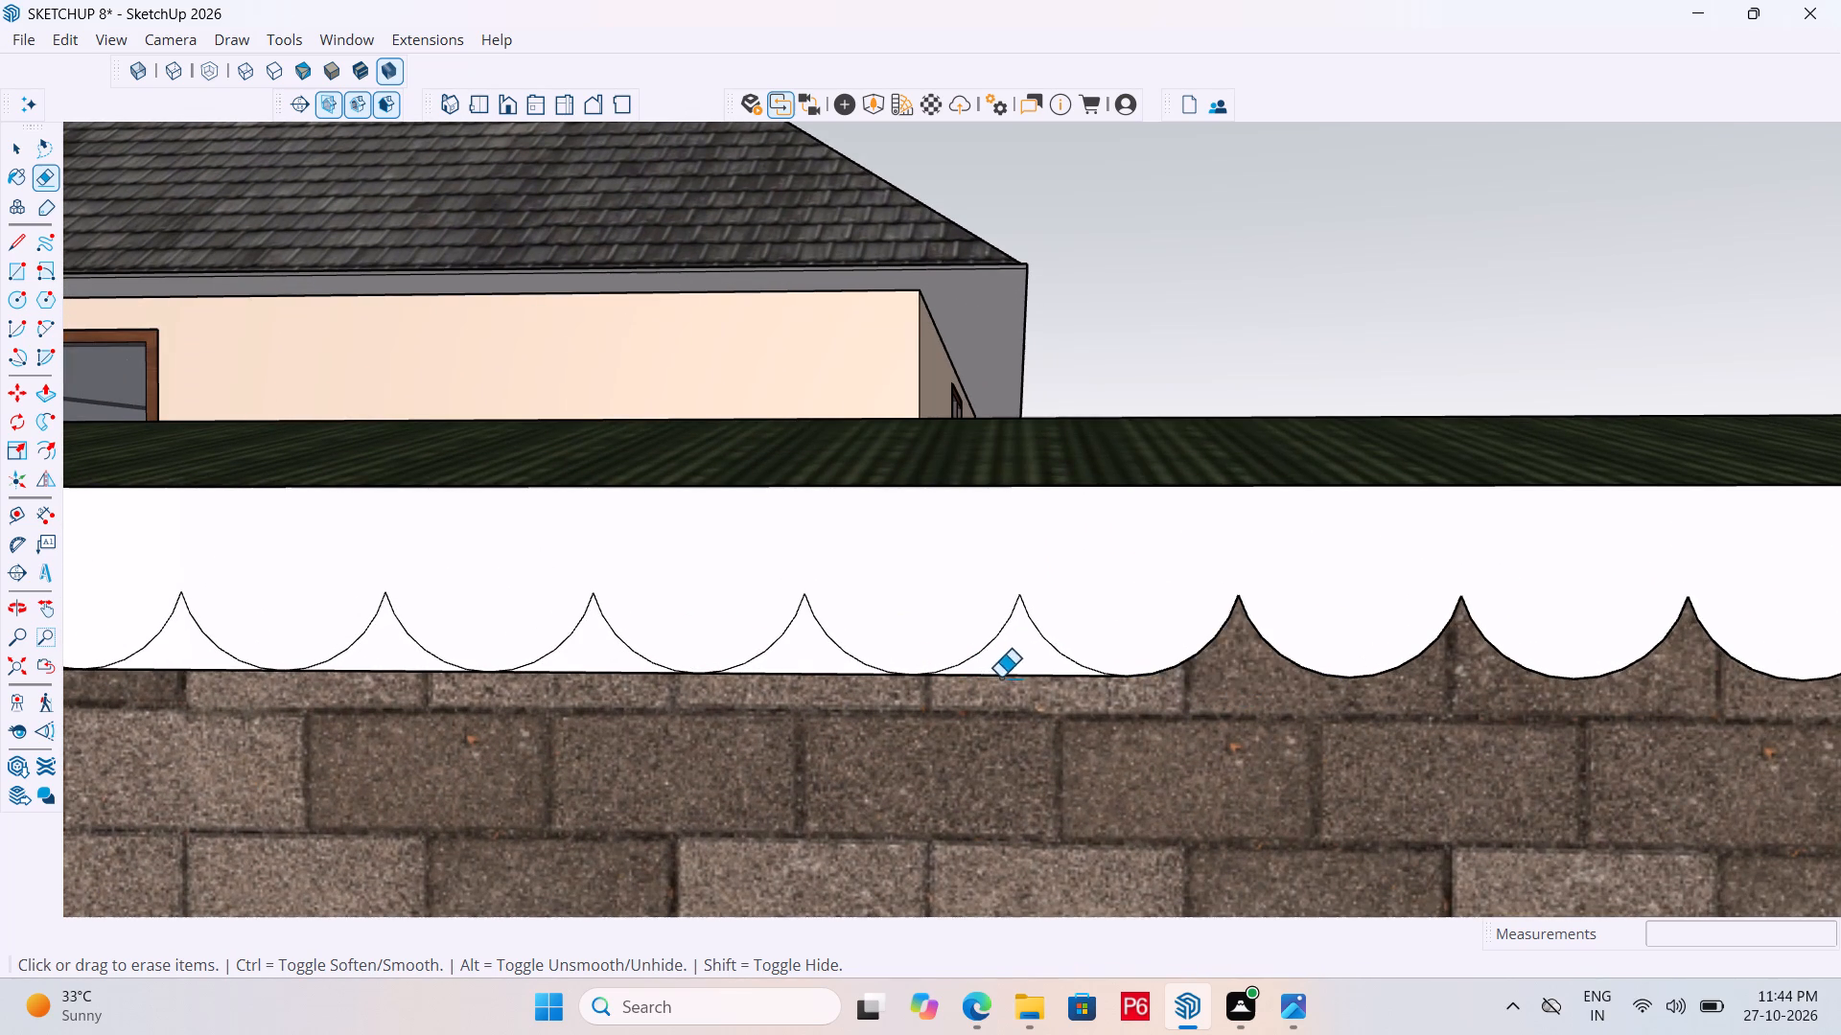
drag(805, 682, 812, 674)
Erase the next three straight segments along the fascia's bottom edge, leaving only the arcs as its outline.
scroll(1303, 709, down, 6)
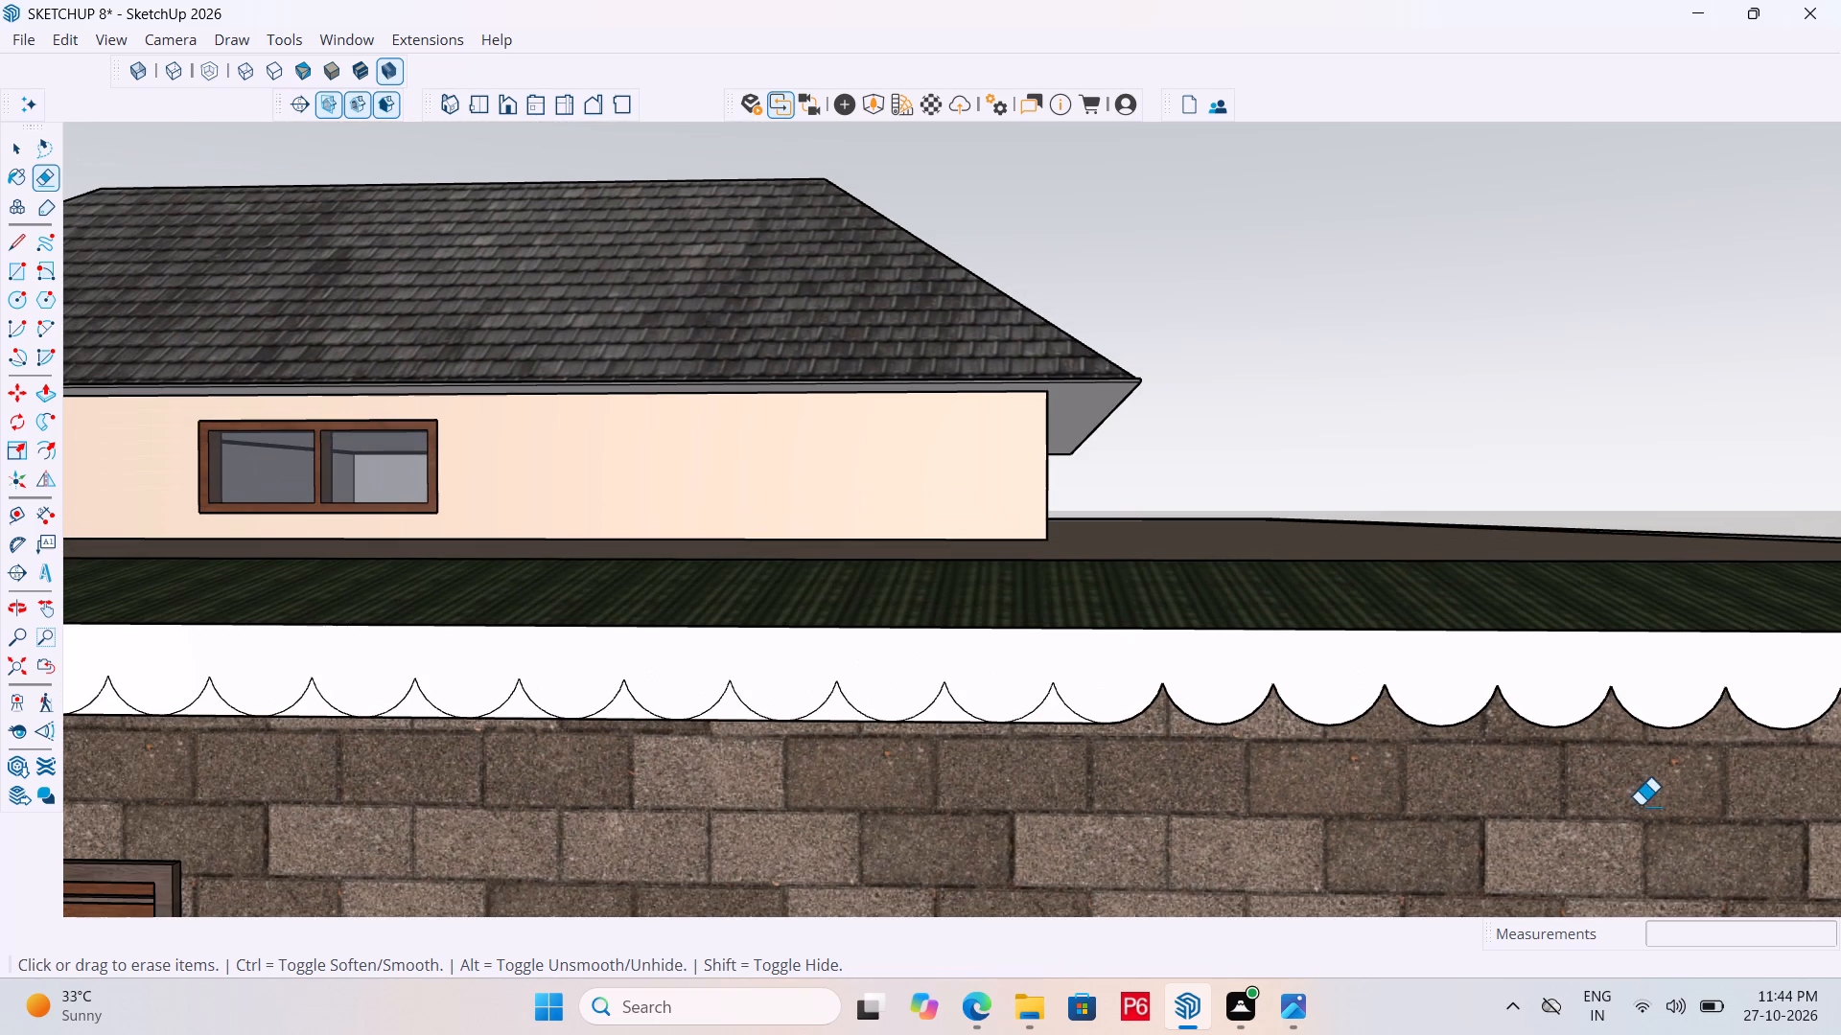
scroll(1387, 776, down, 2)
scroll(1119, 794, up, 1)
scroll(961, 789, up, 1)
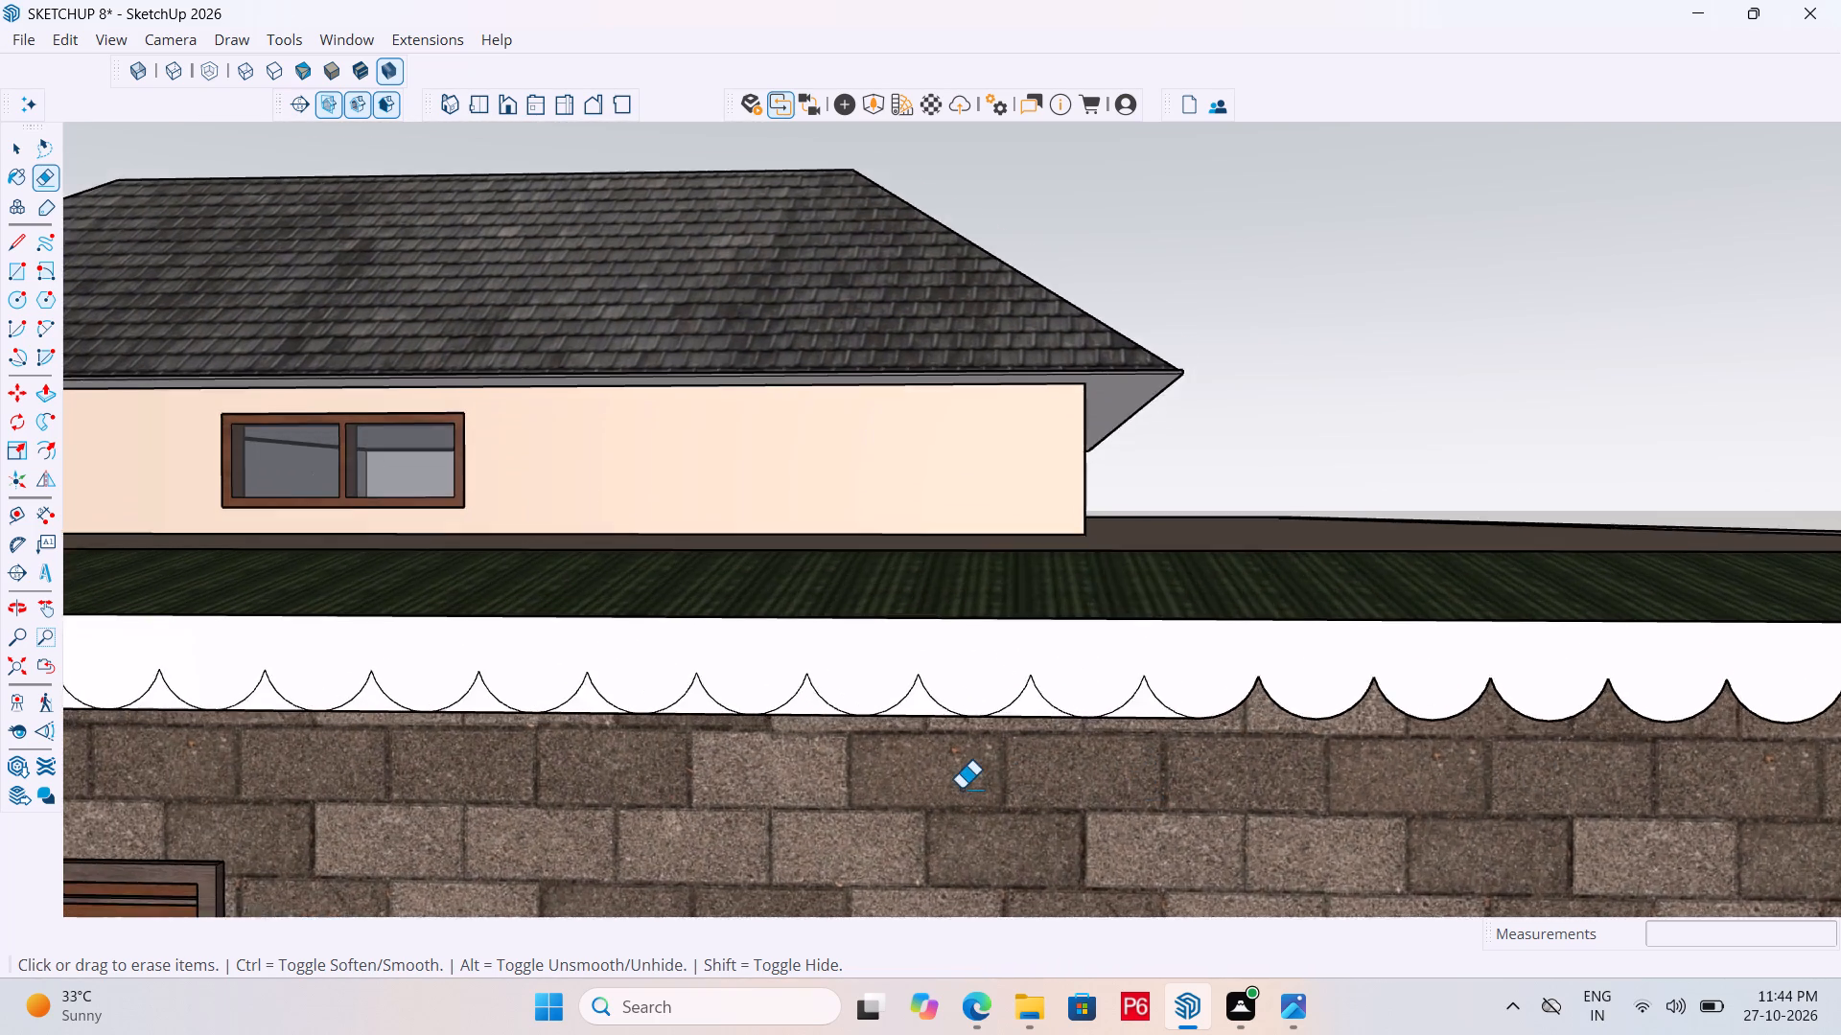
scroll(961, 789, up, 3)
scroll(1353, 740, down, 5)
scroll(855, 747, up, 2)
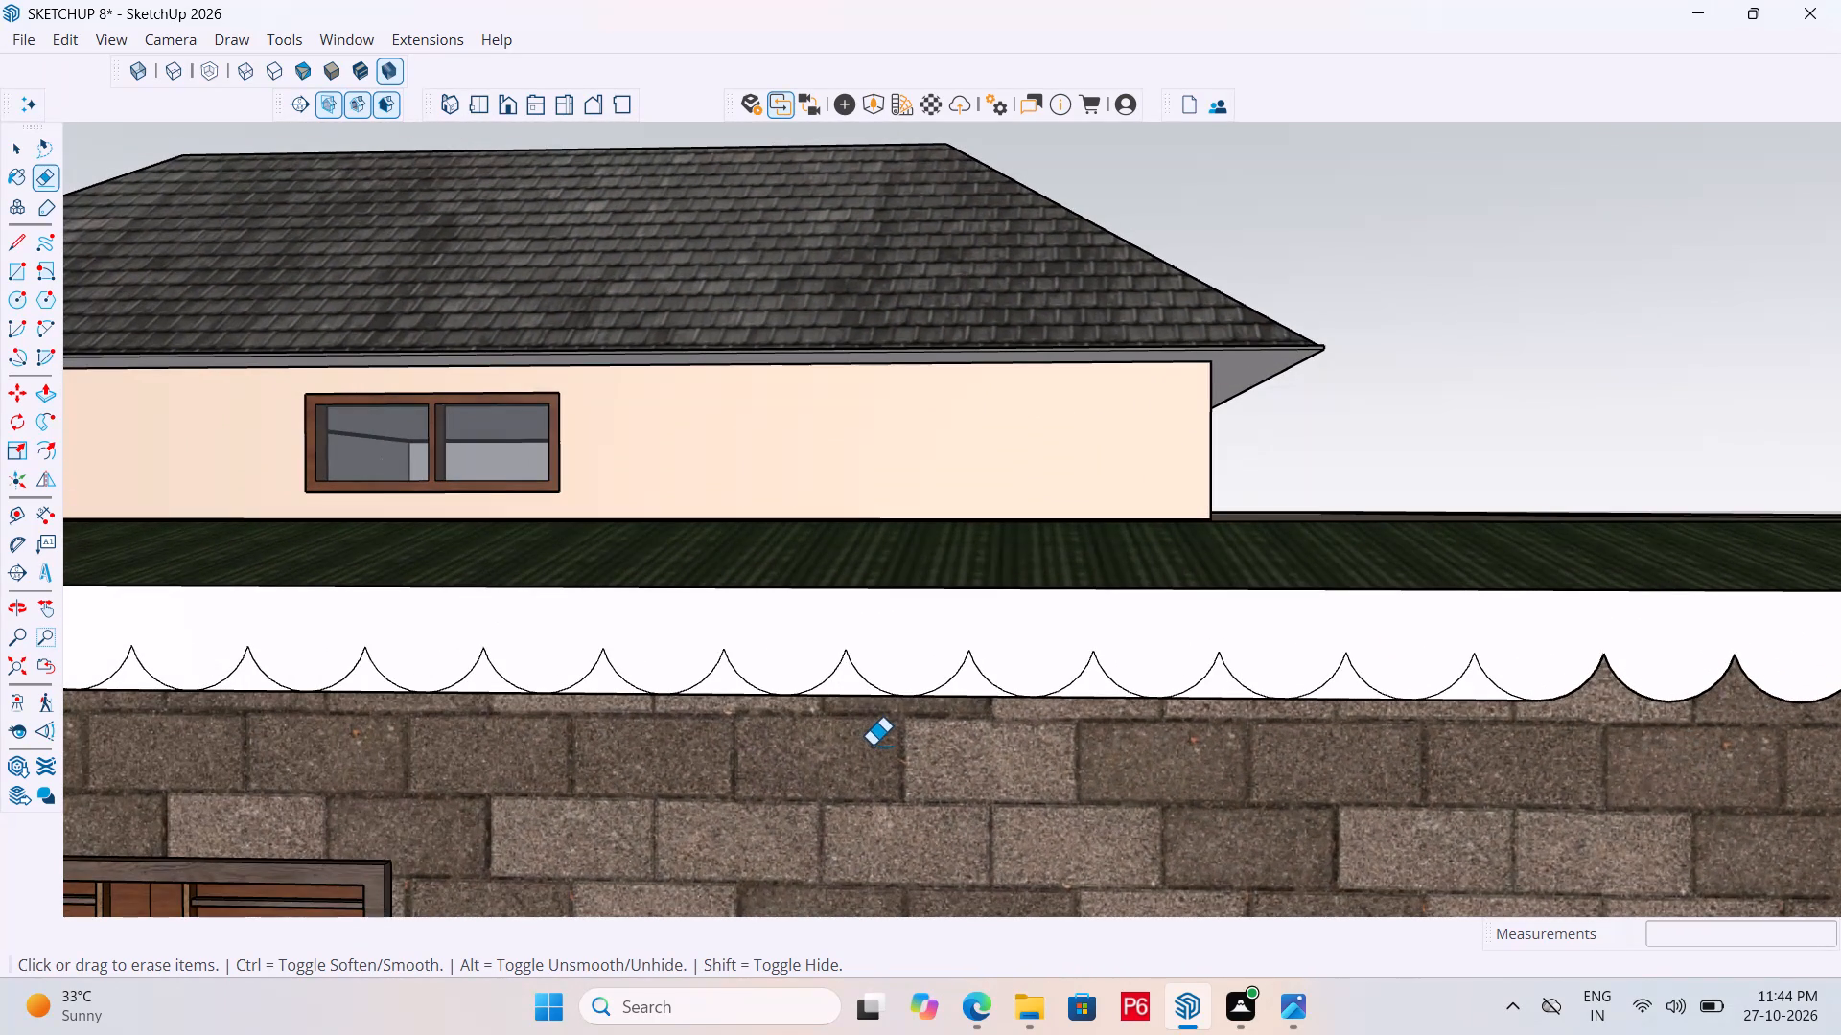
click(1476, 705)
click(1478, 700)
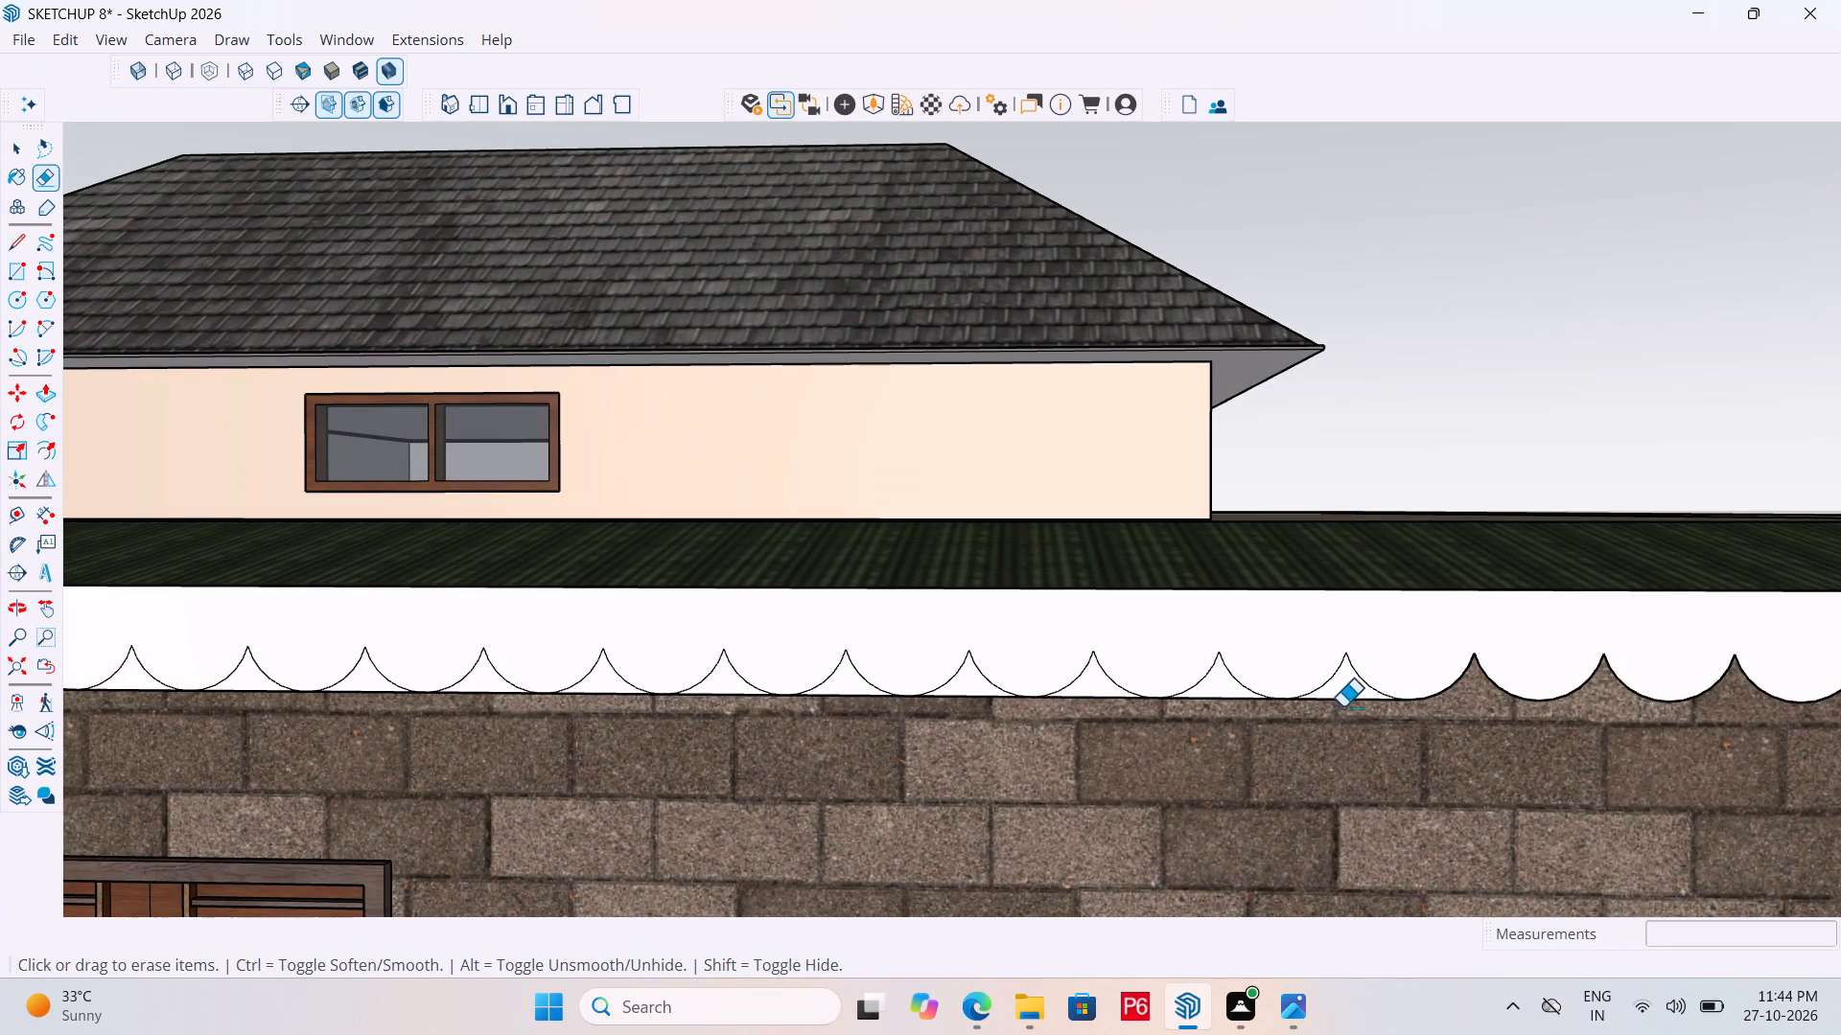
click(1341, 708)
double_click(1344, 701)
click(1214, 708)
click(1217, 702)
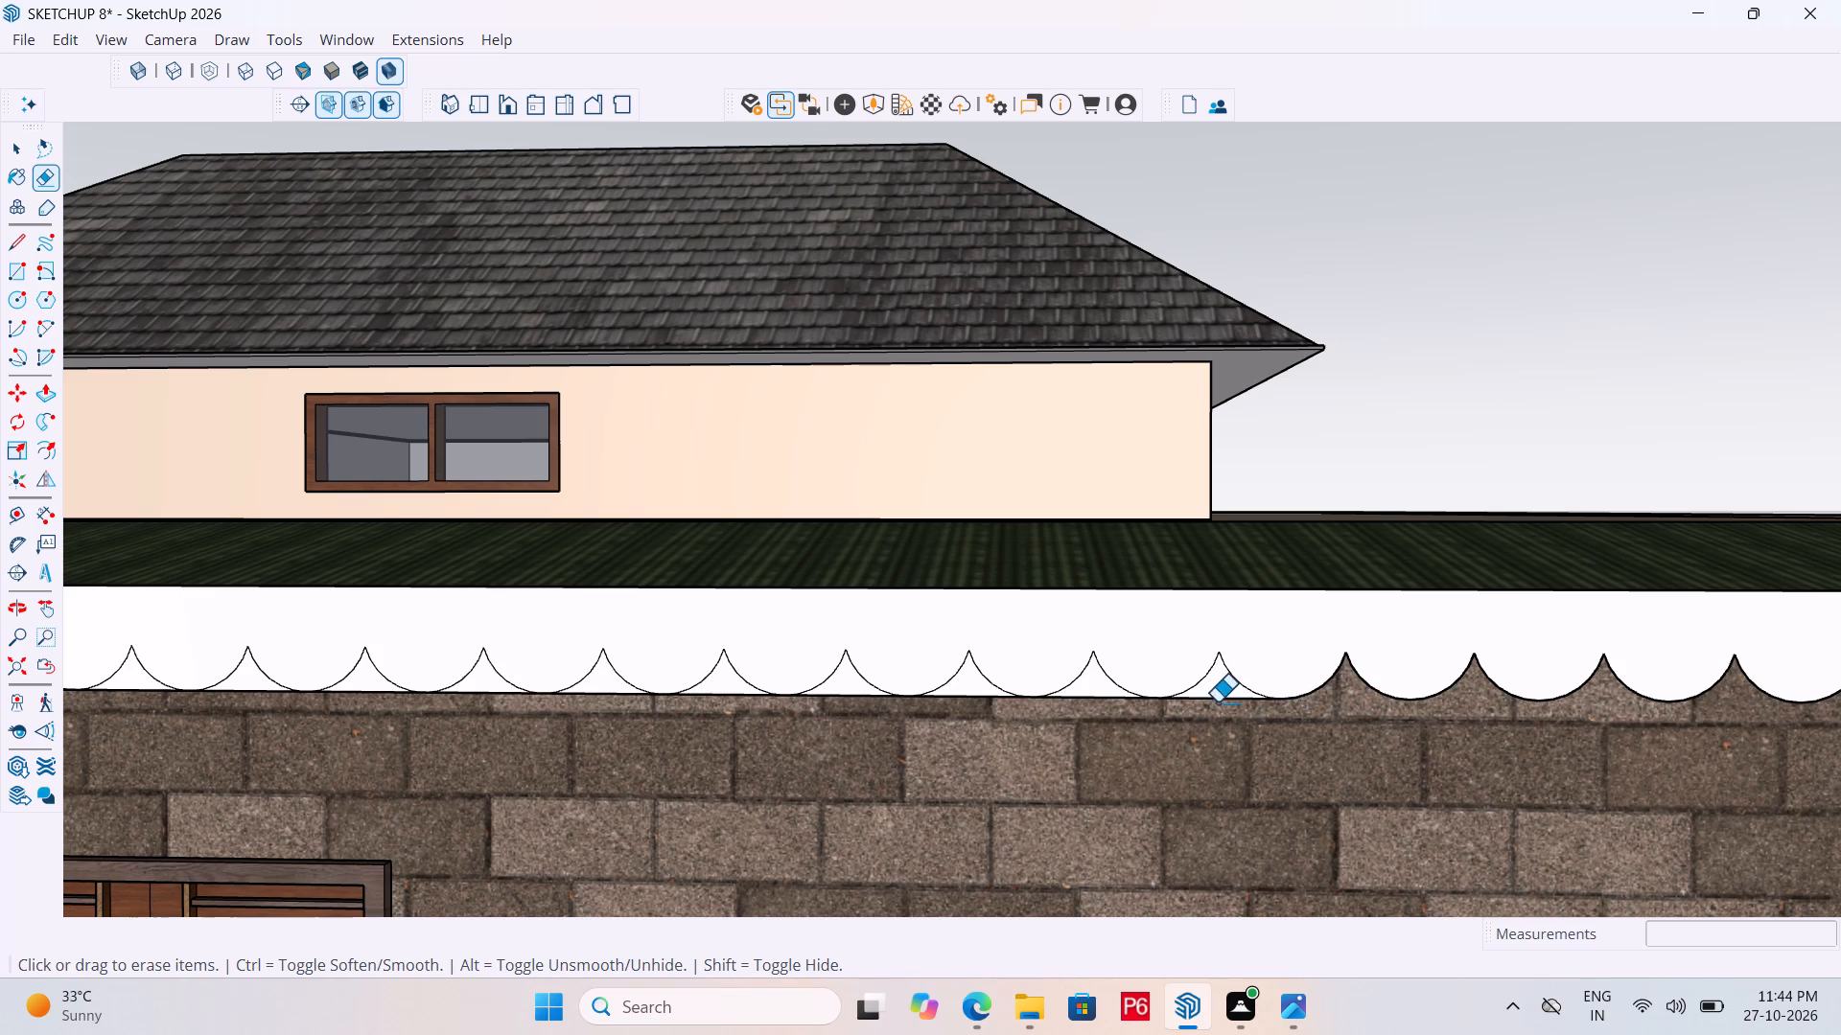
click(1218, 697)
Continue erasing the straight bottom-edge segments between the scallops along the wall stretch leading up to the door.
click(1089, 705)
click(1094, 699)
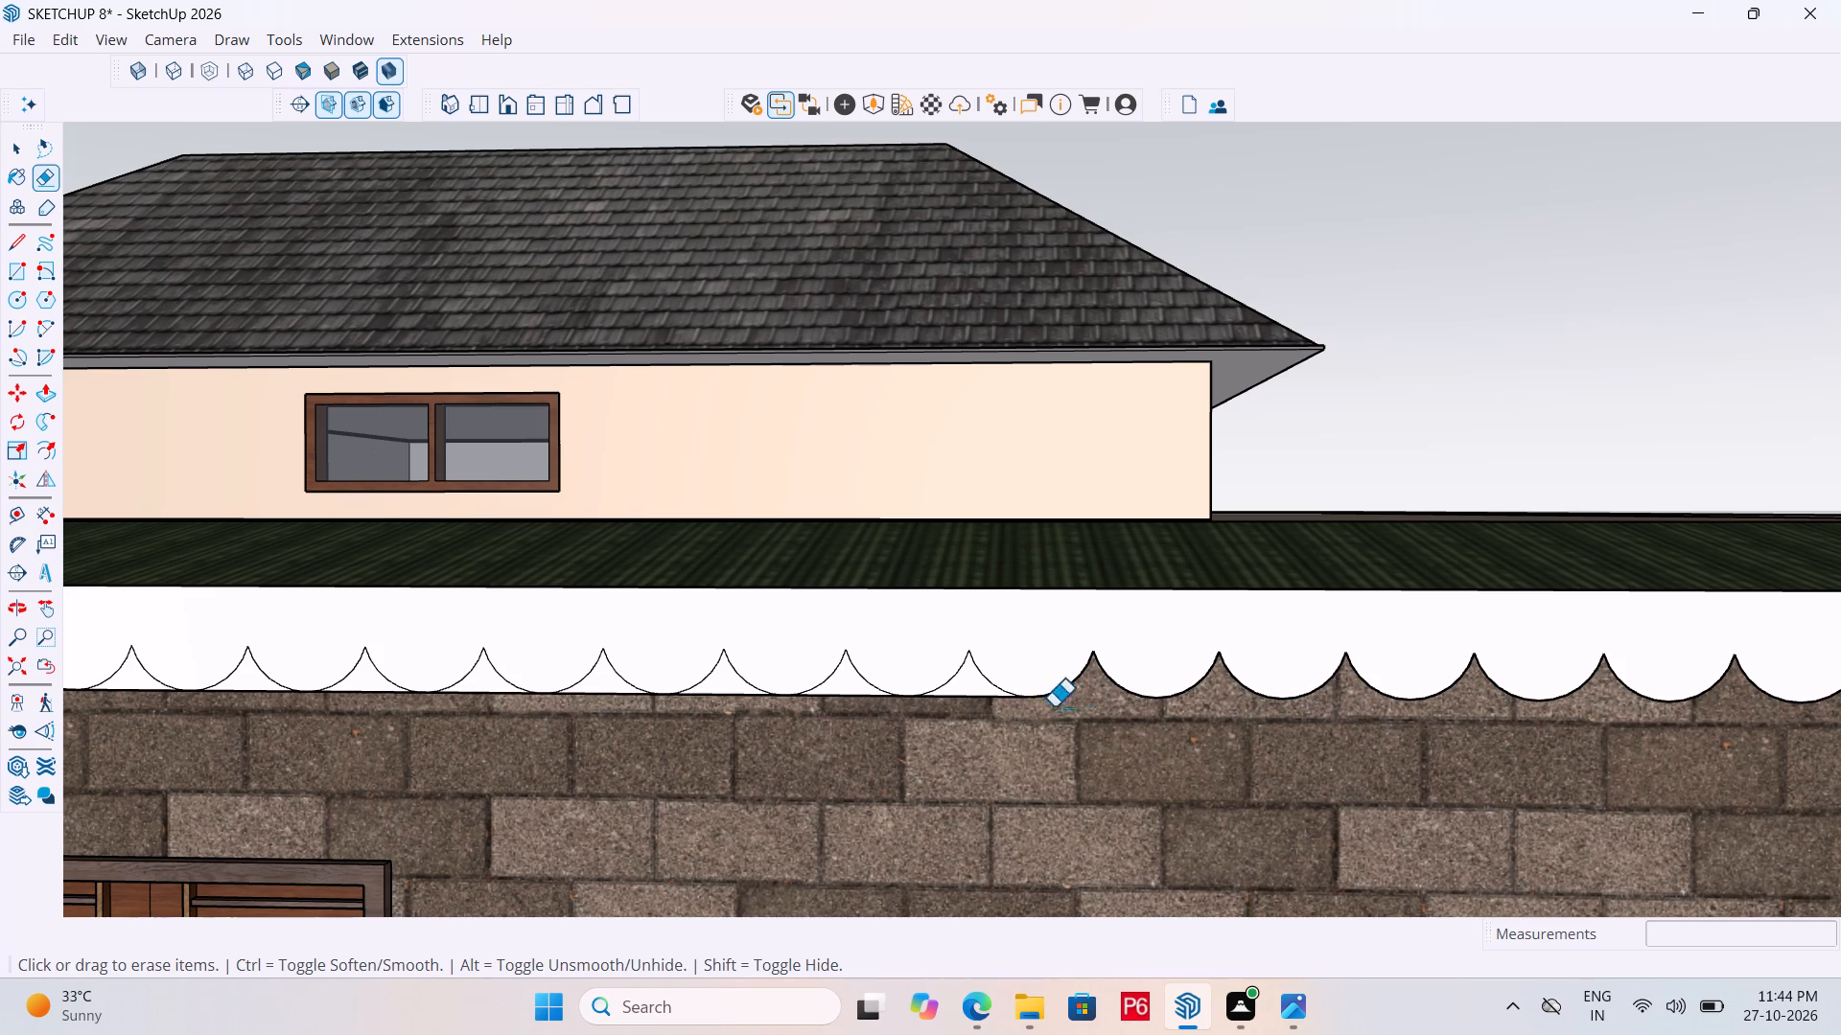
click(977, 696)
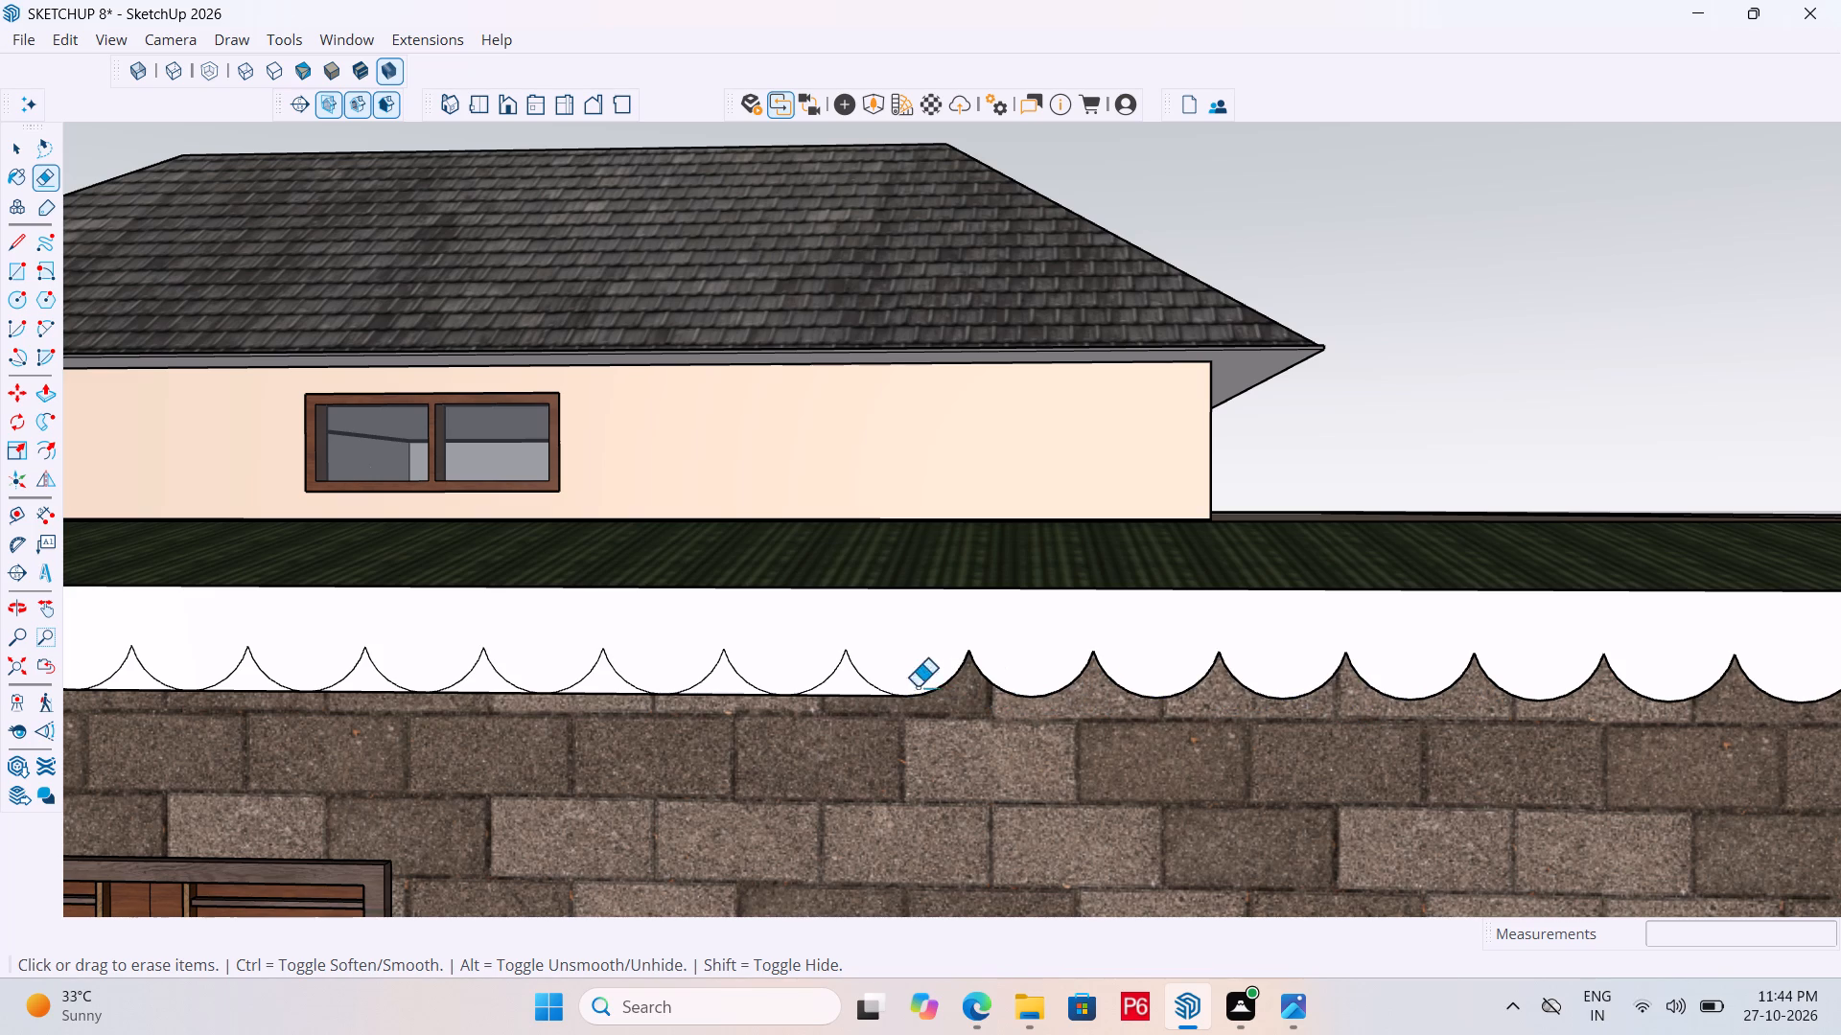
triple_click(848, 700)
click(847, 696)
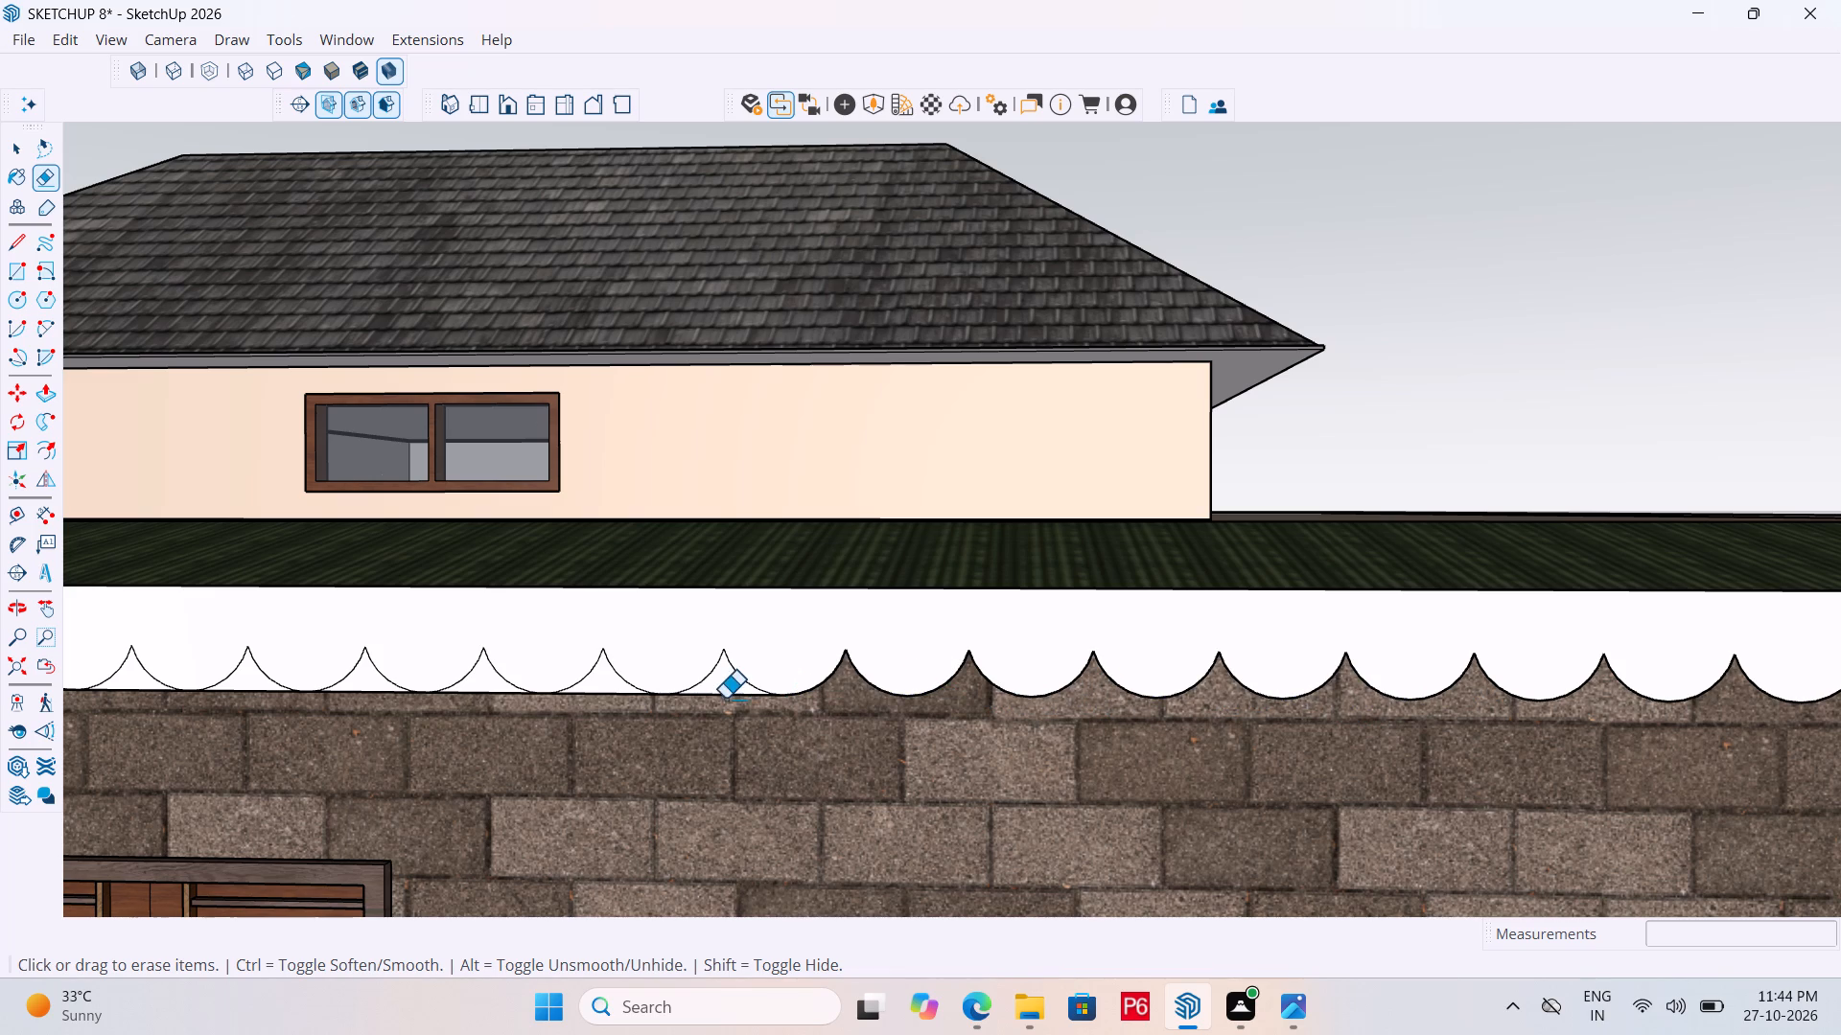
double_click(724, 699)
click(611, 702)
Erase five straight bottom-edge segments between the scallops, from just beside the door to above its middle.
scroll(1539, 802, down, 3)
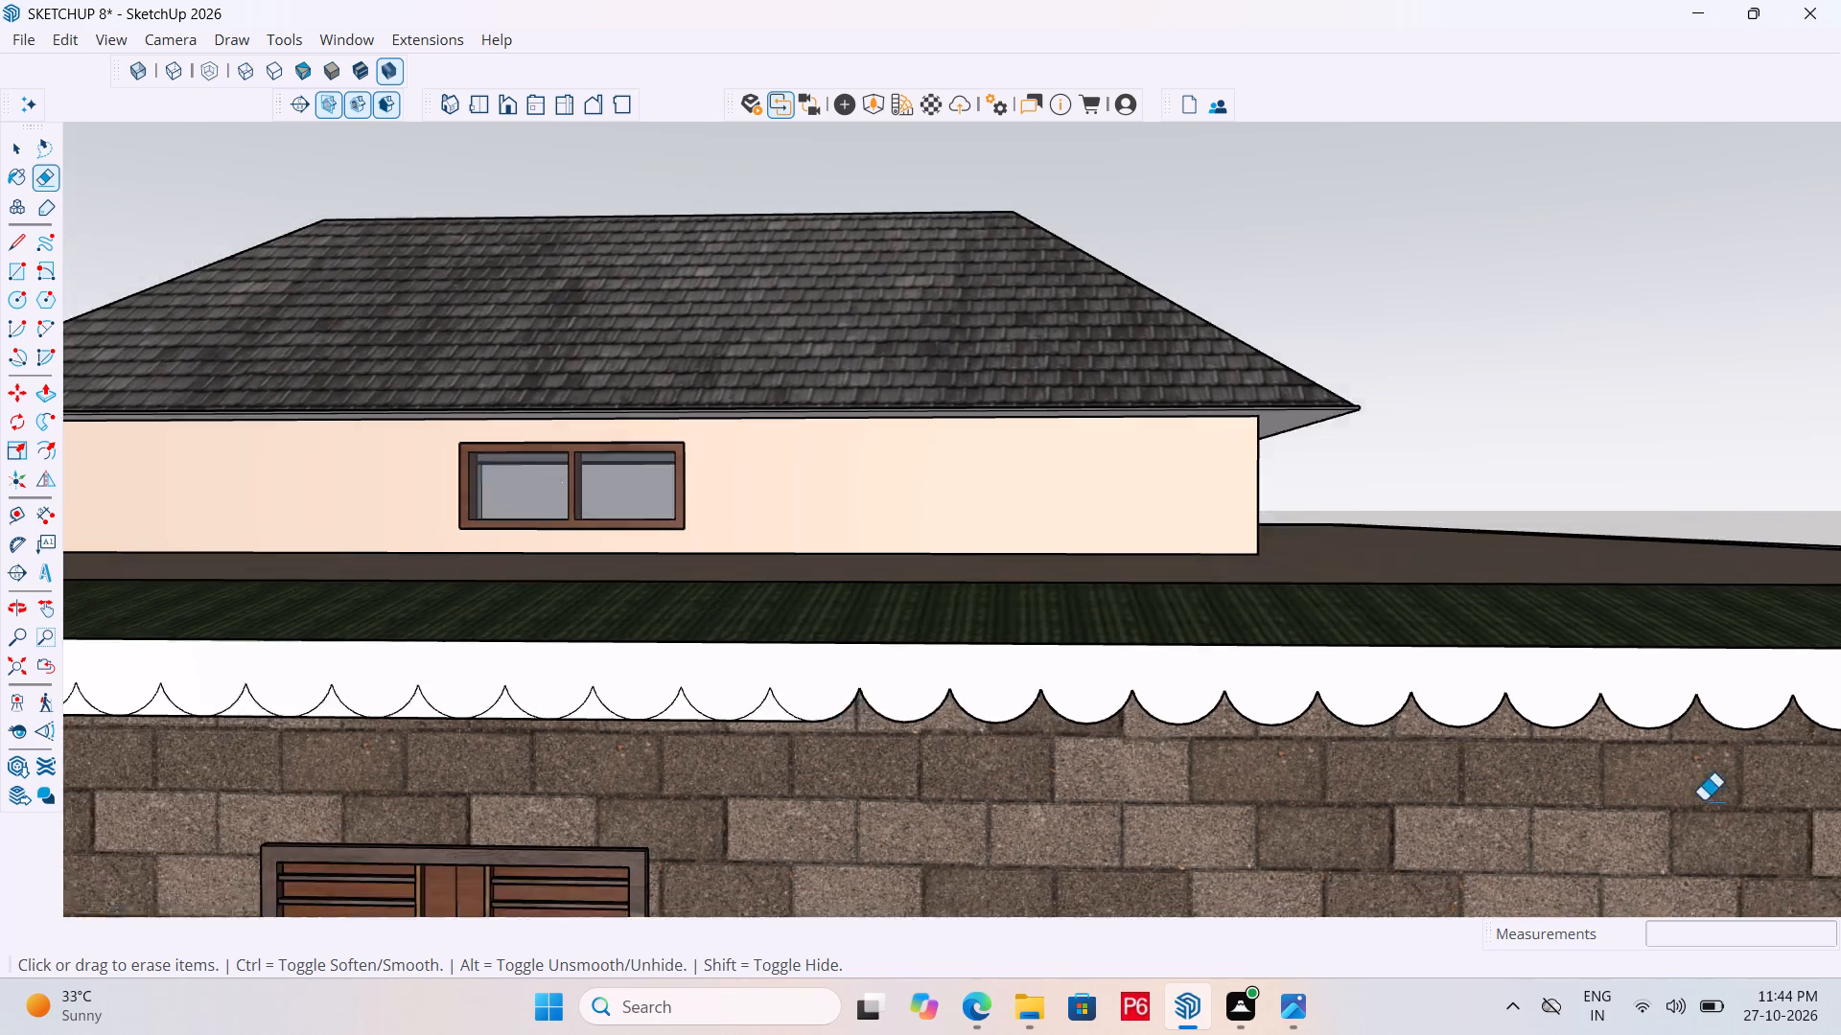
scroll(1703, 801, down, 2)
scroll(1526, 764, down, 5)
scroll(852, 816, up, 5)
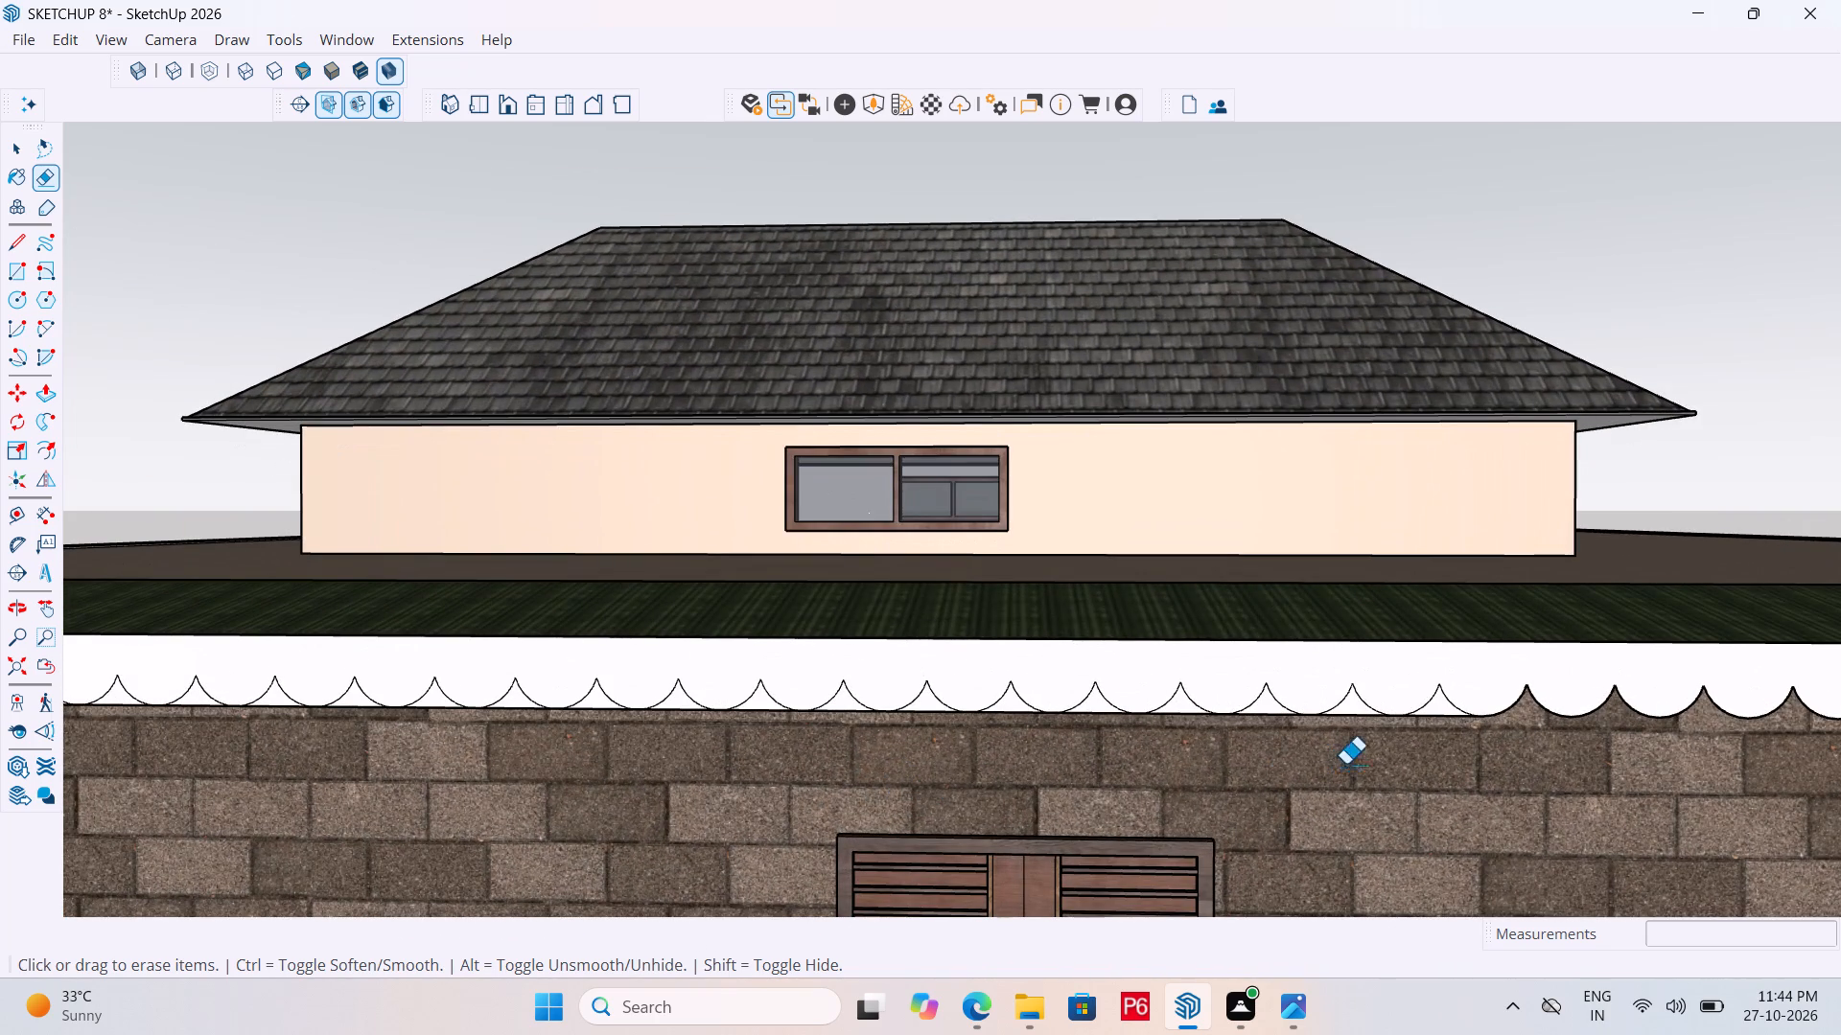
click(1438, 718)
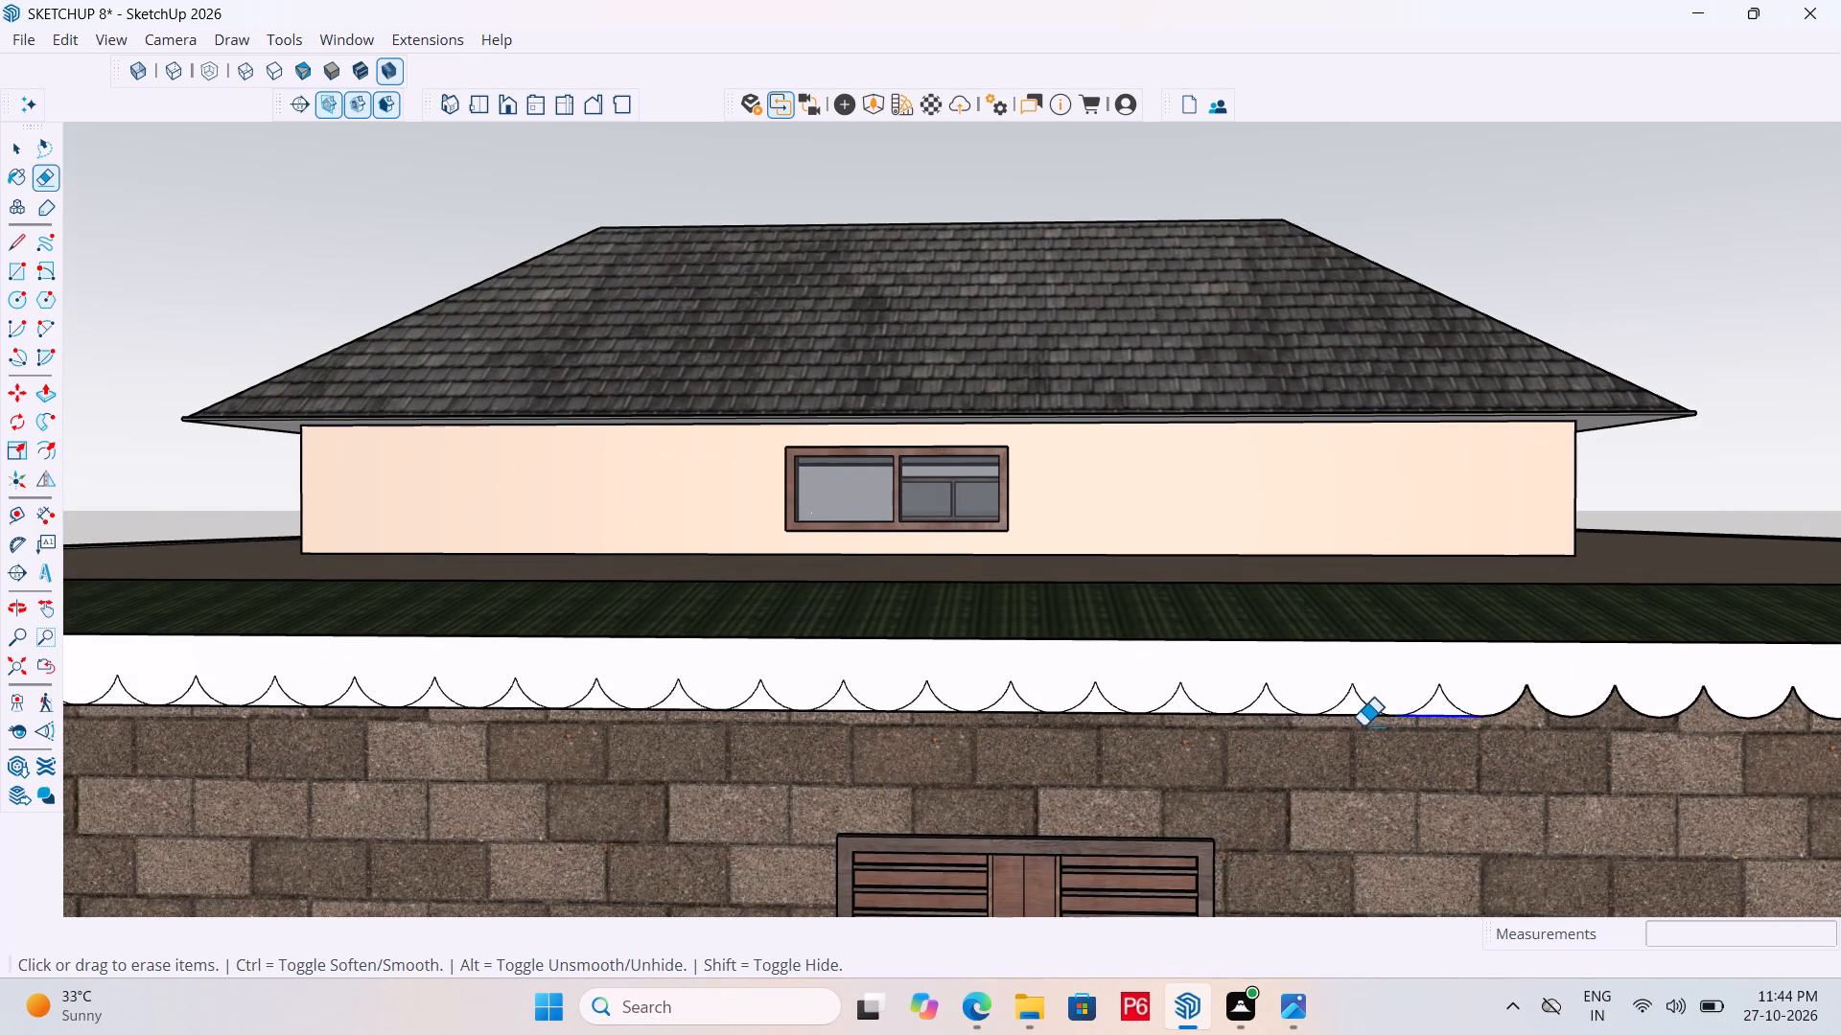
click(1357, 716)
double_click(1264, 721)
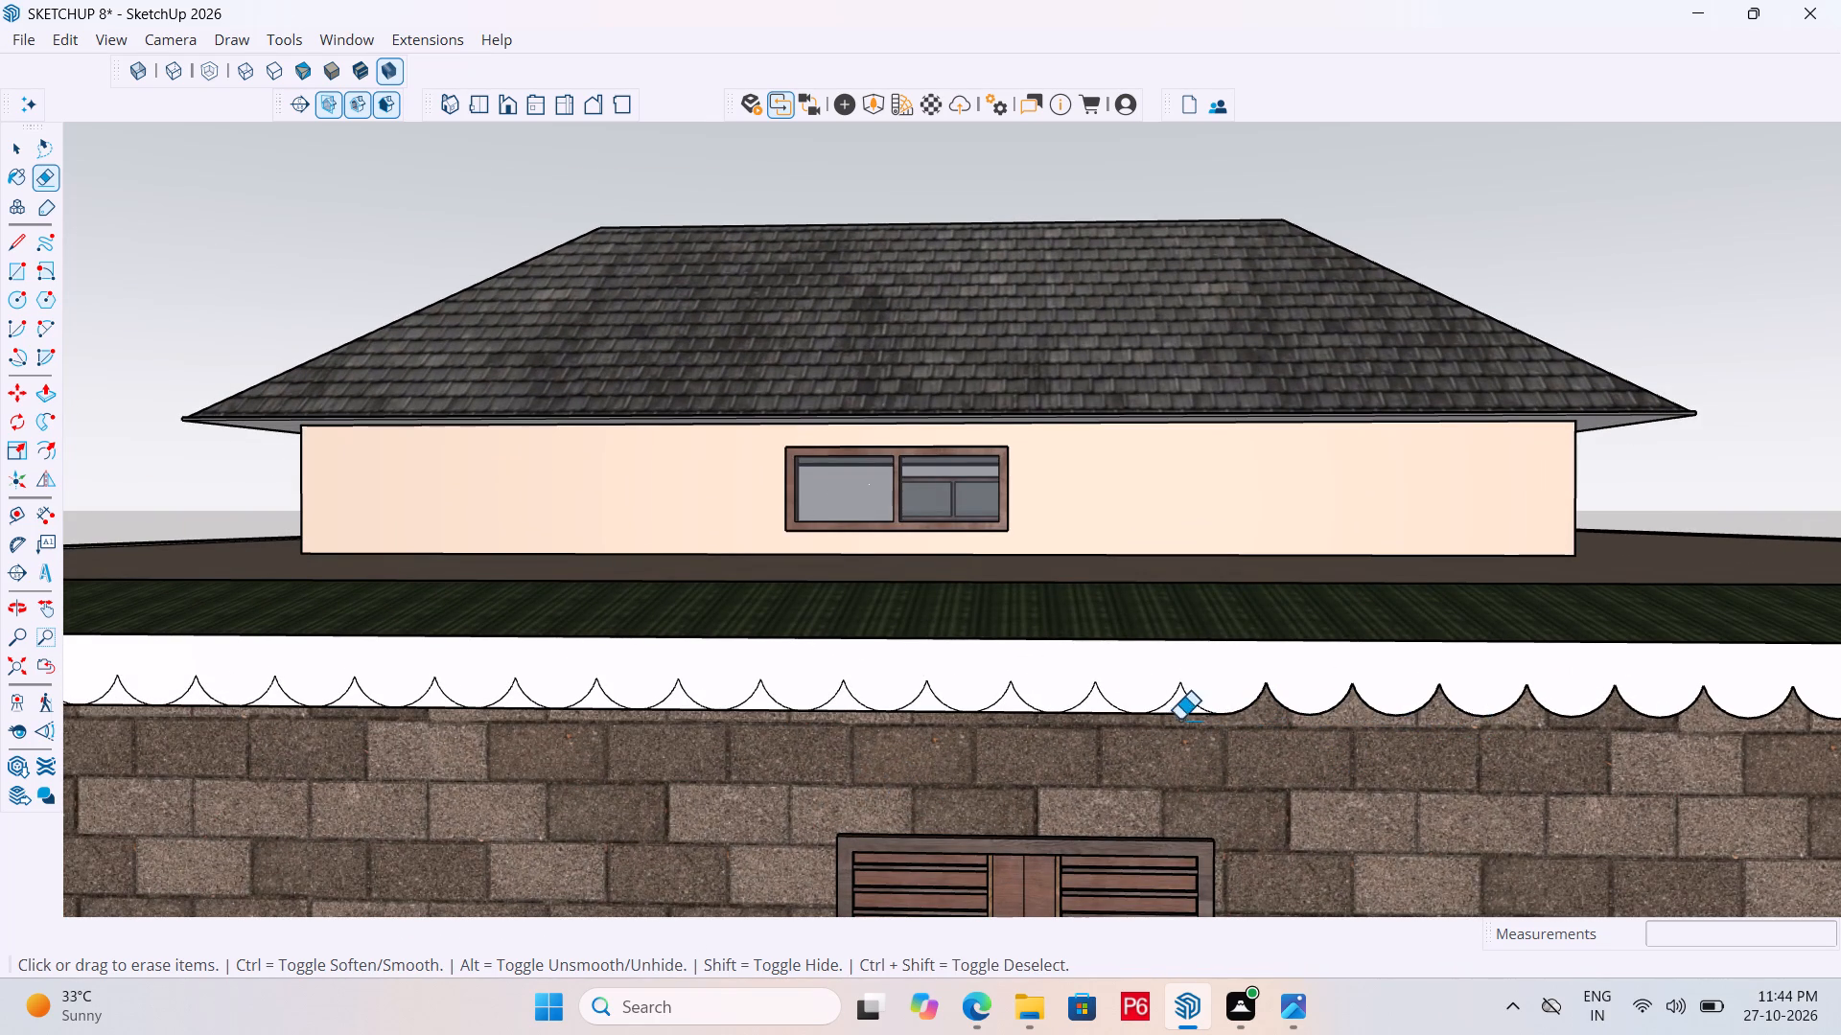
click(1185, 715)
click(1102, 715)
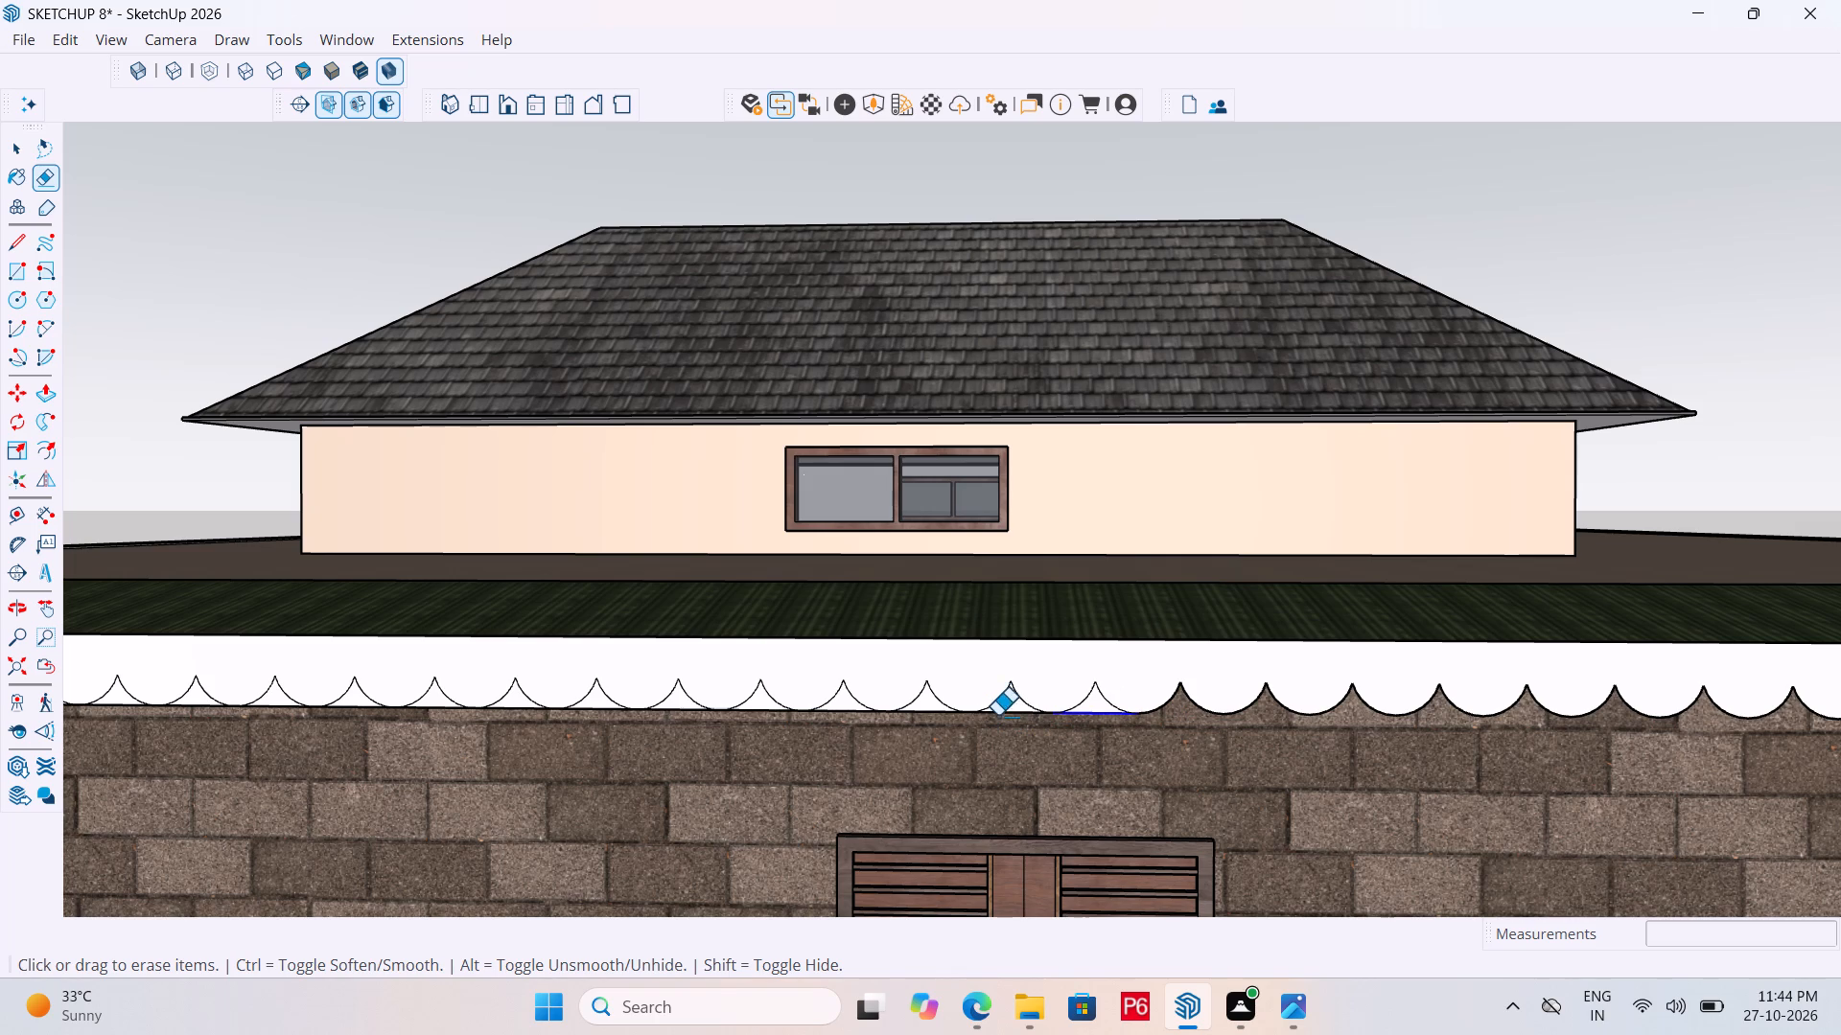
Erase the straight bottom-edge segments between the scallops above the rest of the door and just past it.
double_click(1018, 709)
double_click(927, 712)
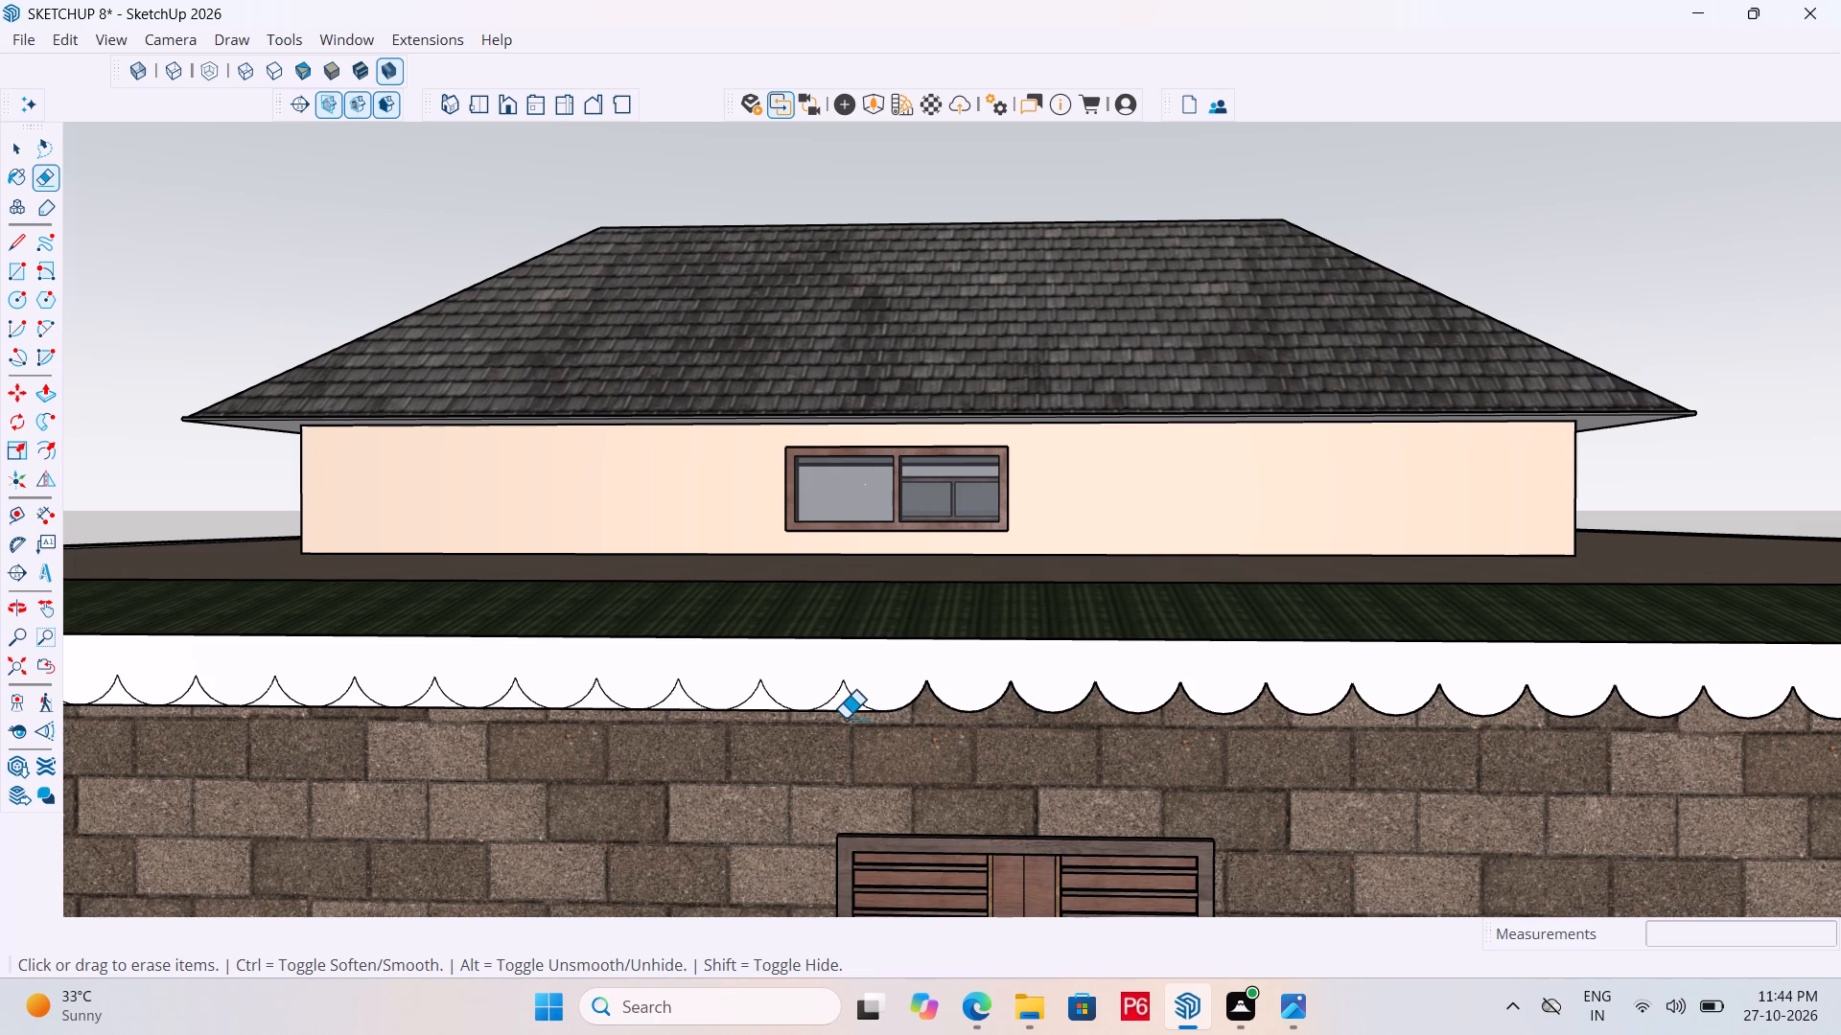
click(845, 713)
click(772, 713)
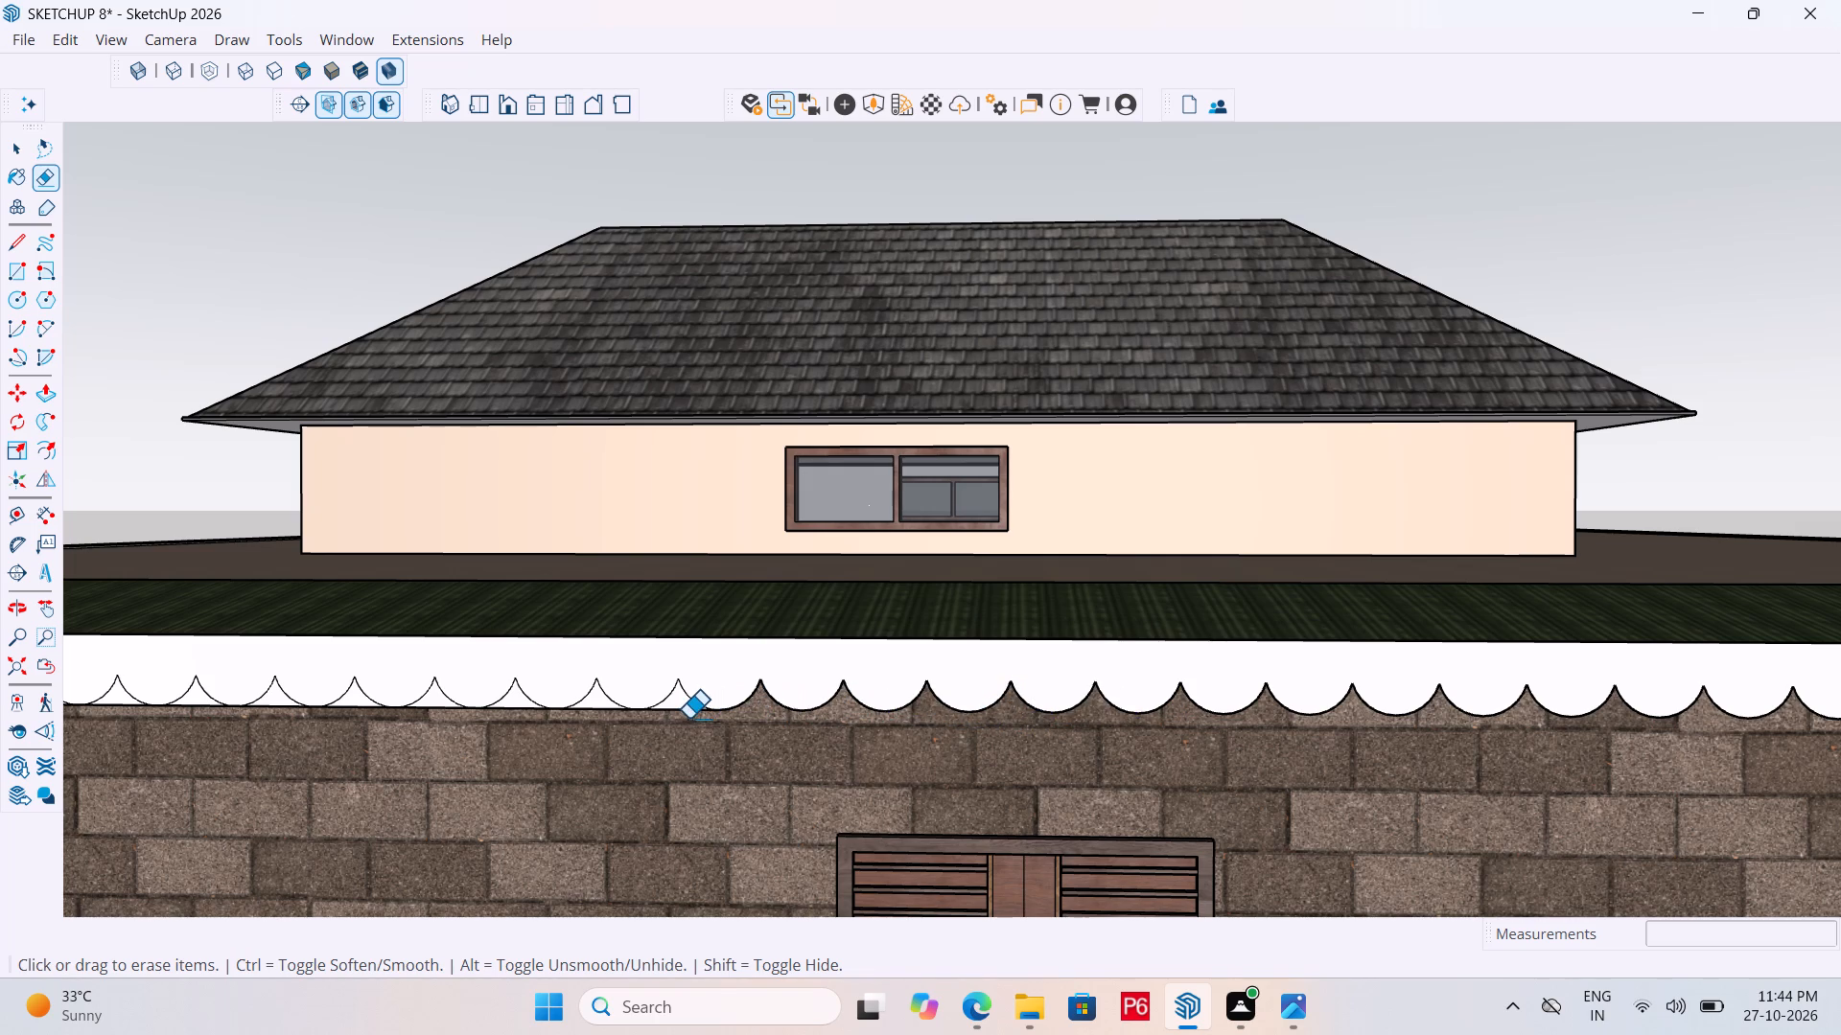
click(687, 719)
click(675, 713)
Erase the next seven straight bottom-edge segments between the scallops along the wall stretch just past the door.
scroll(1463, 802, down, 5)
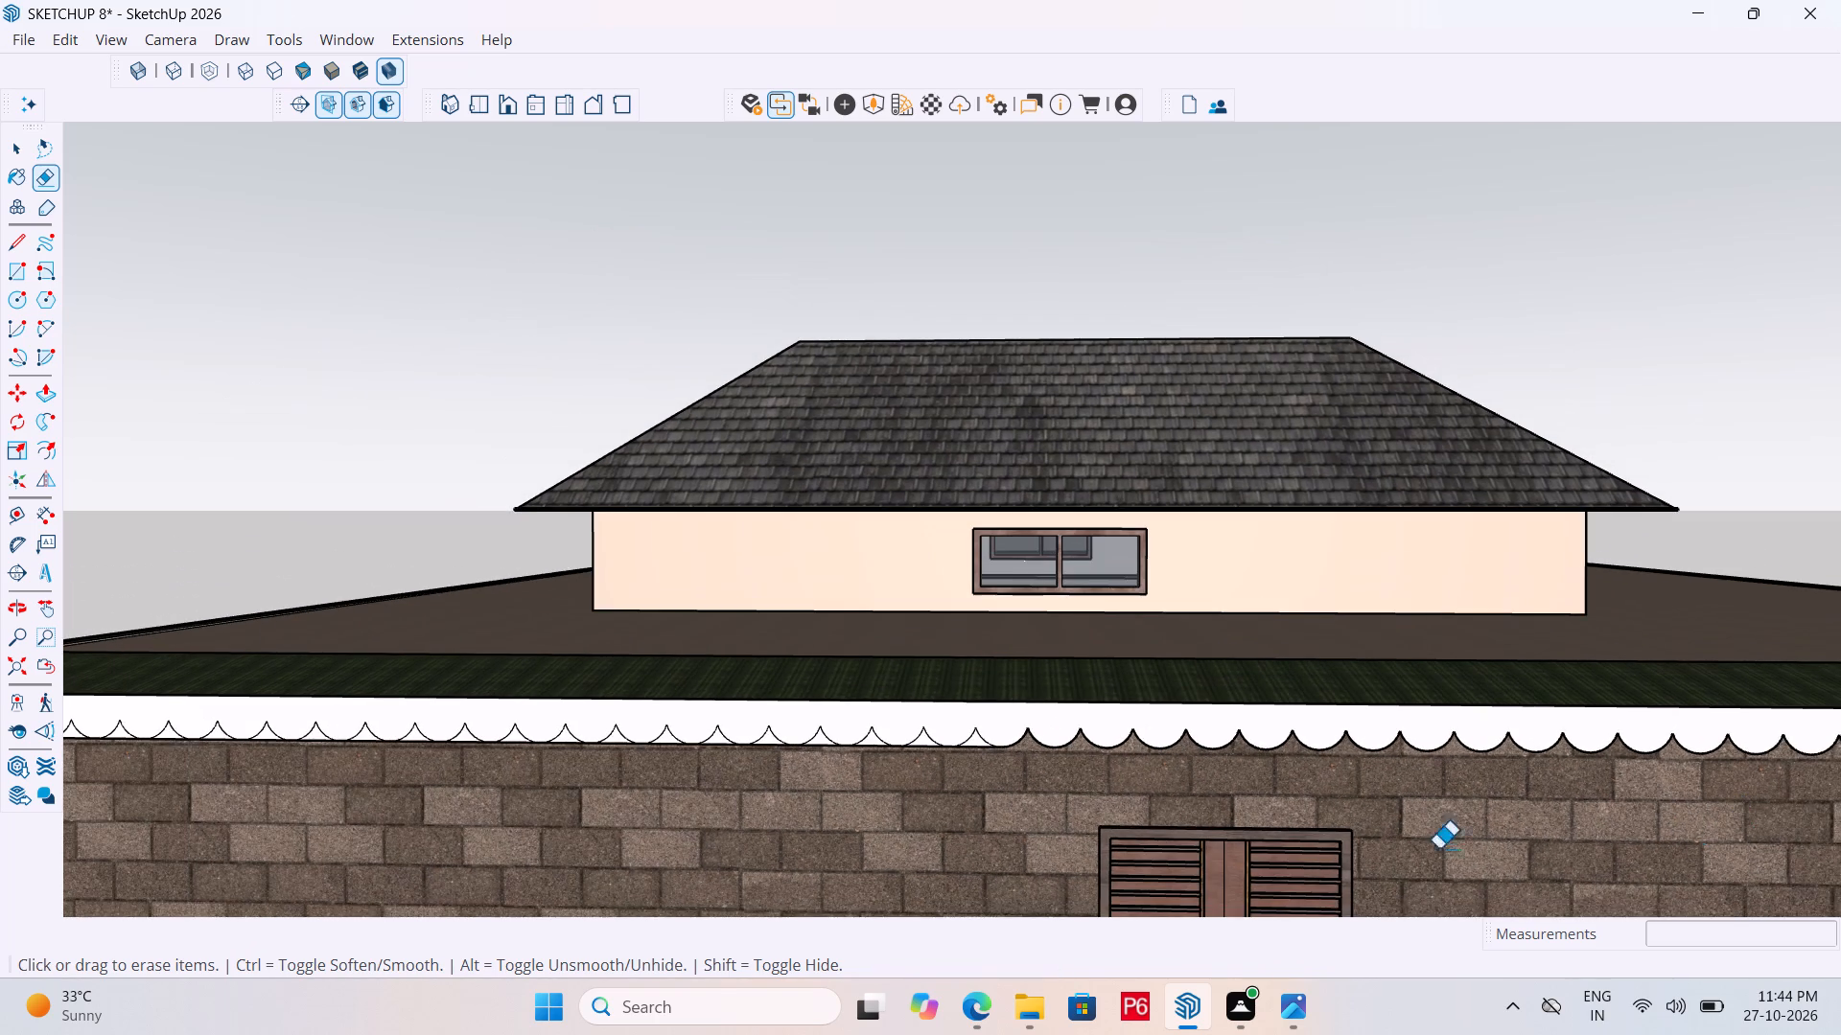
scroll(1541, 803, down, 5)
scroll(1028, 810, up, 10)
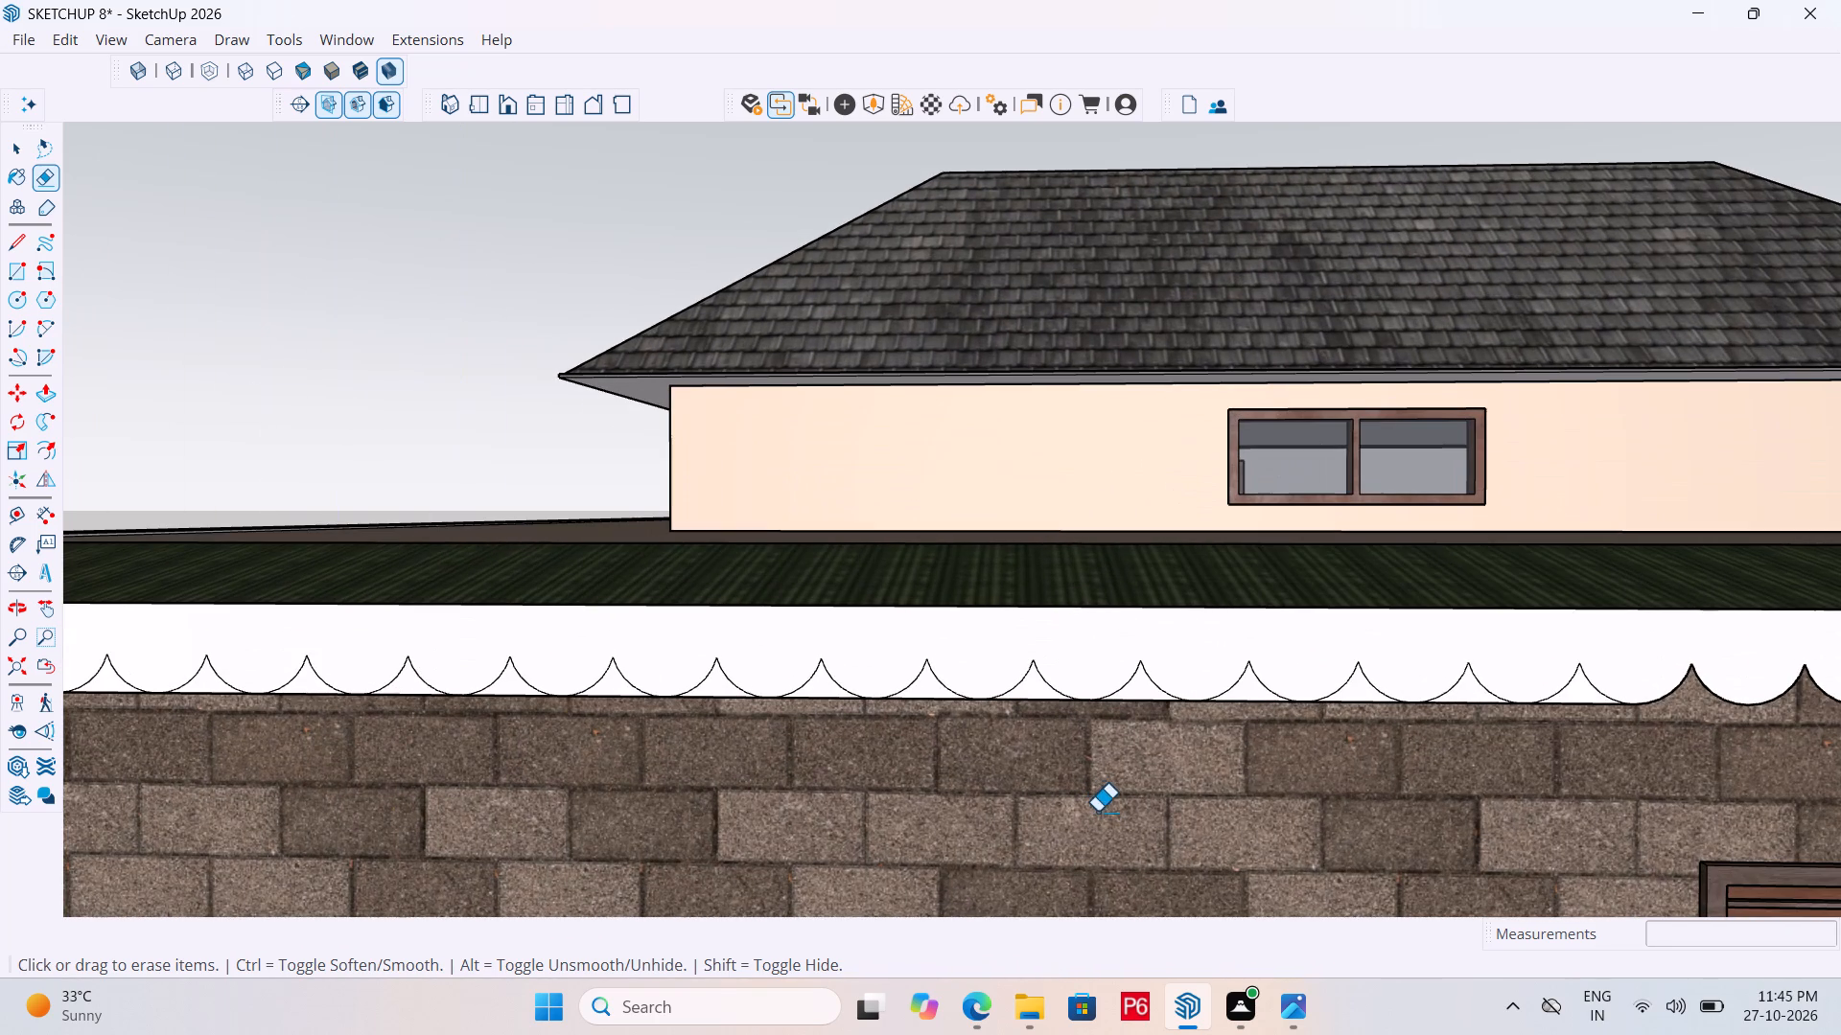
triple_click(1573, 710)
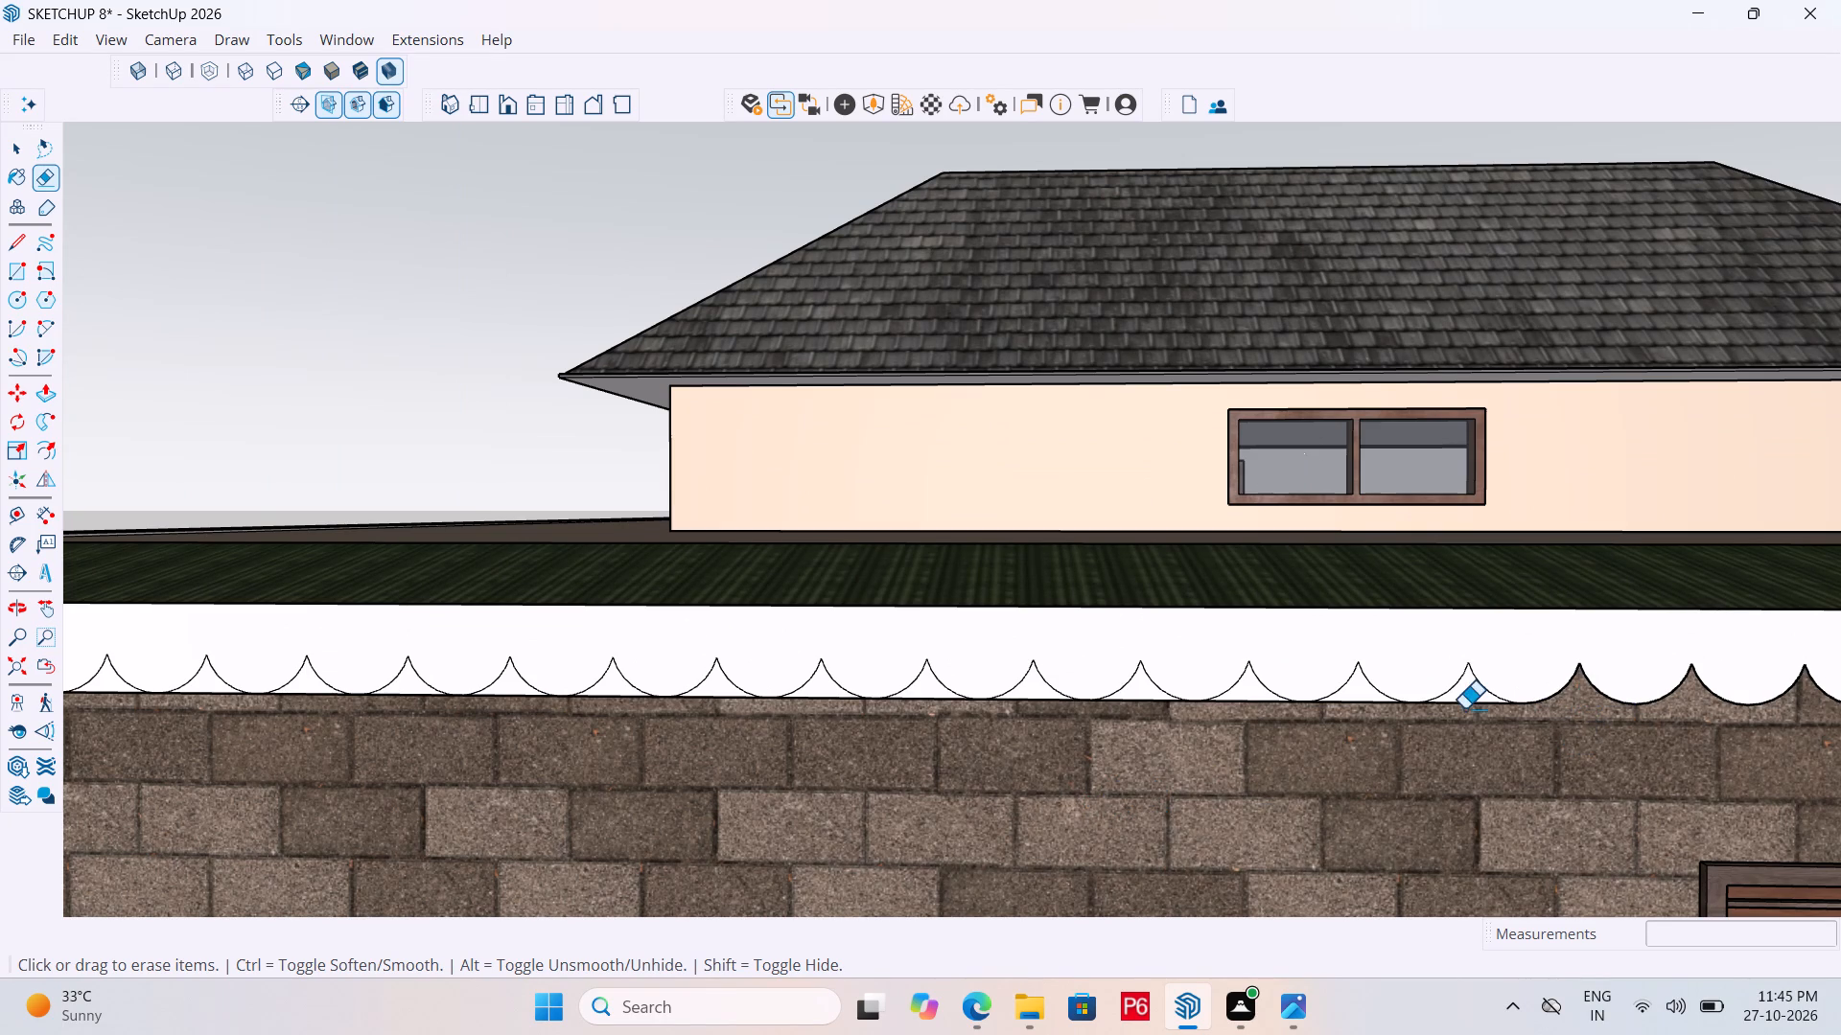
double_click(1463, 708)
double_click(1353, 701)
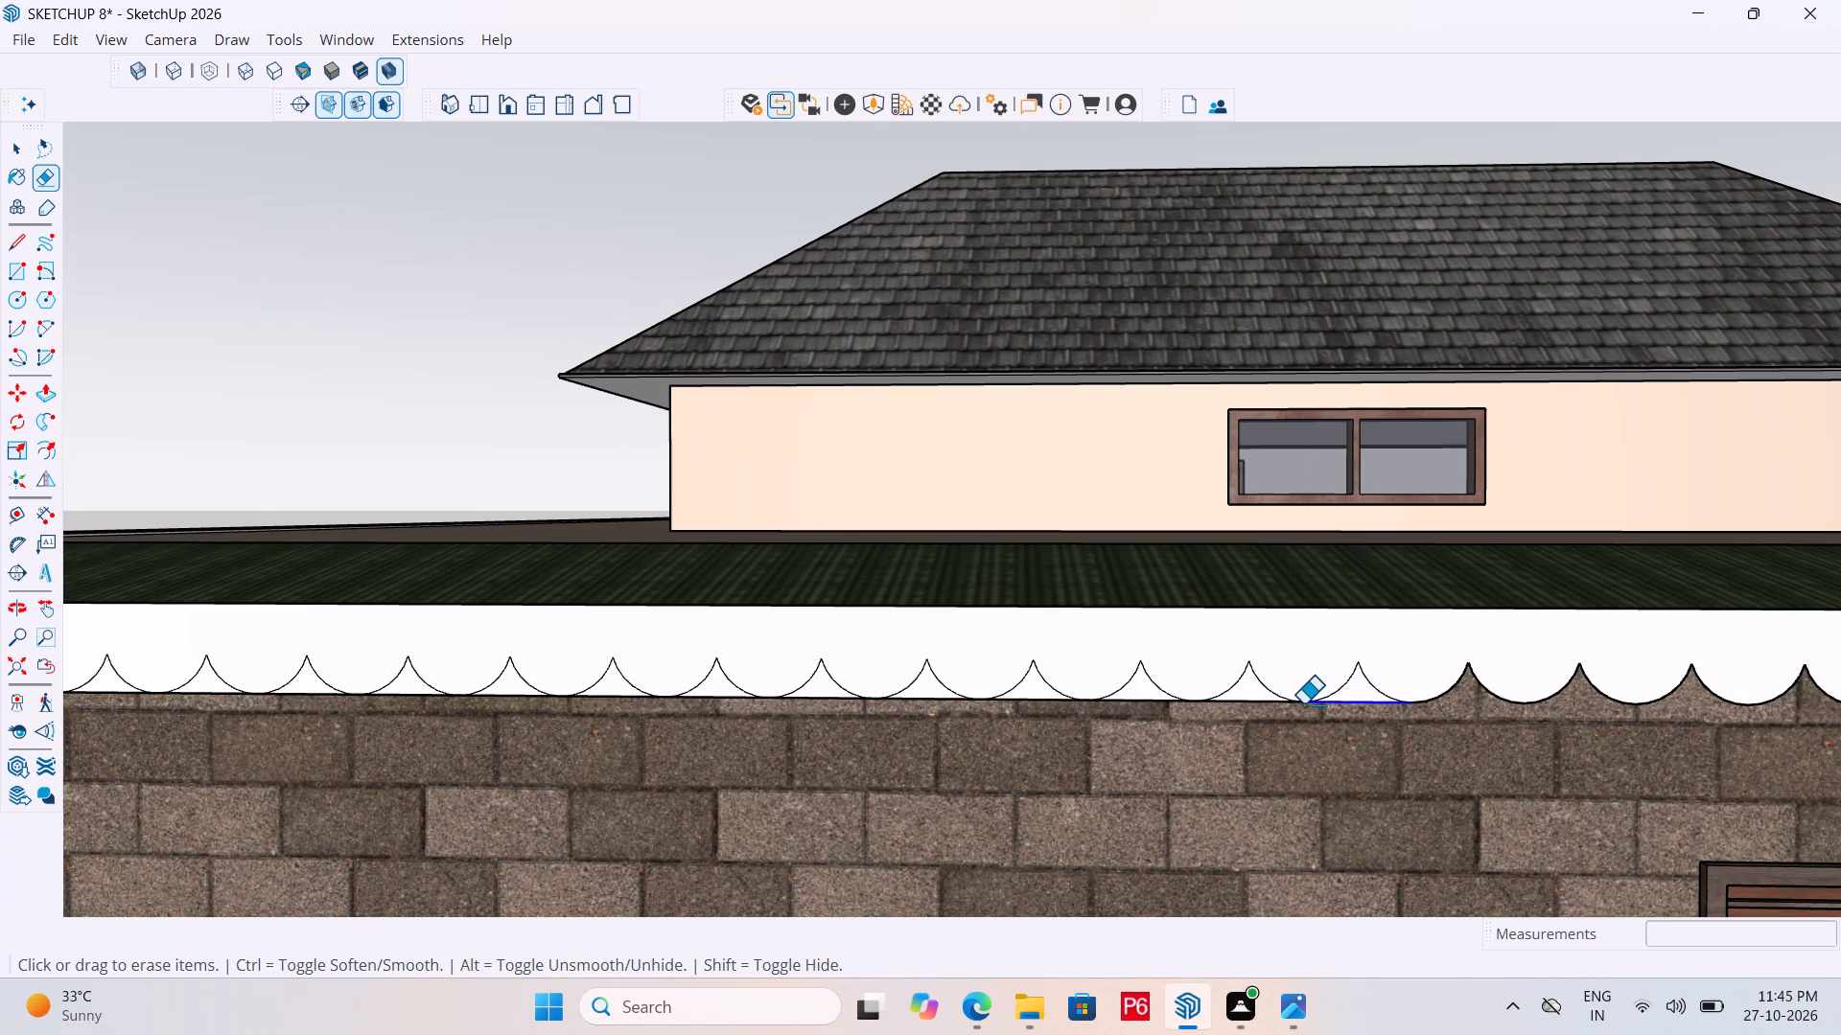
click(1261, 704)
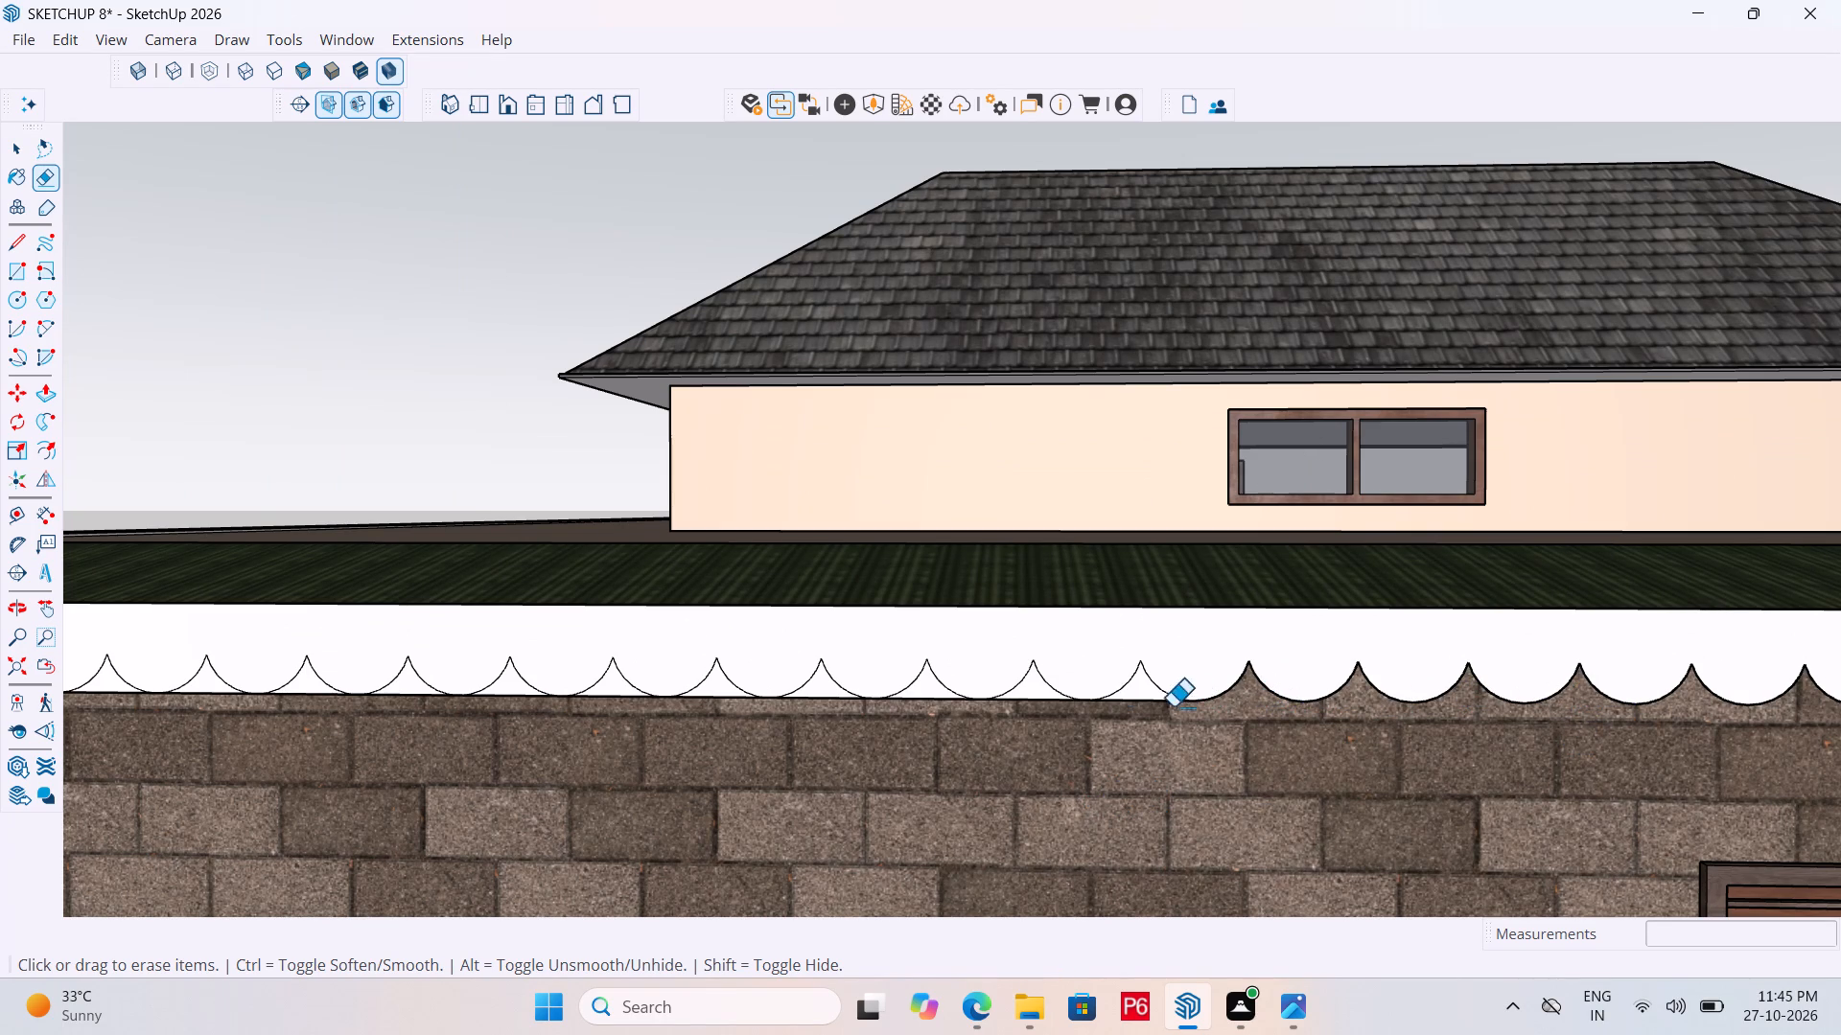
double_click(1129, 707)
double_click(1135, 701)
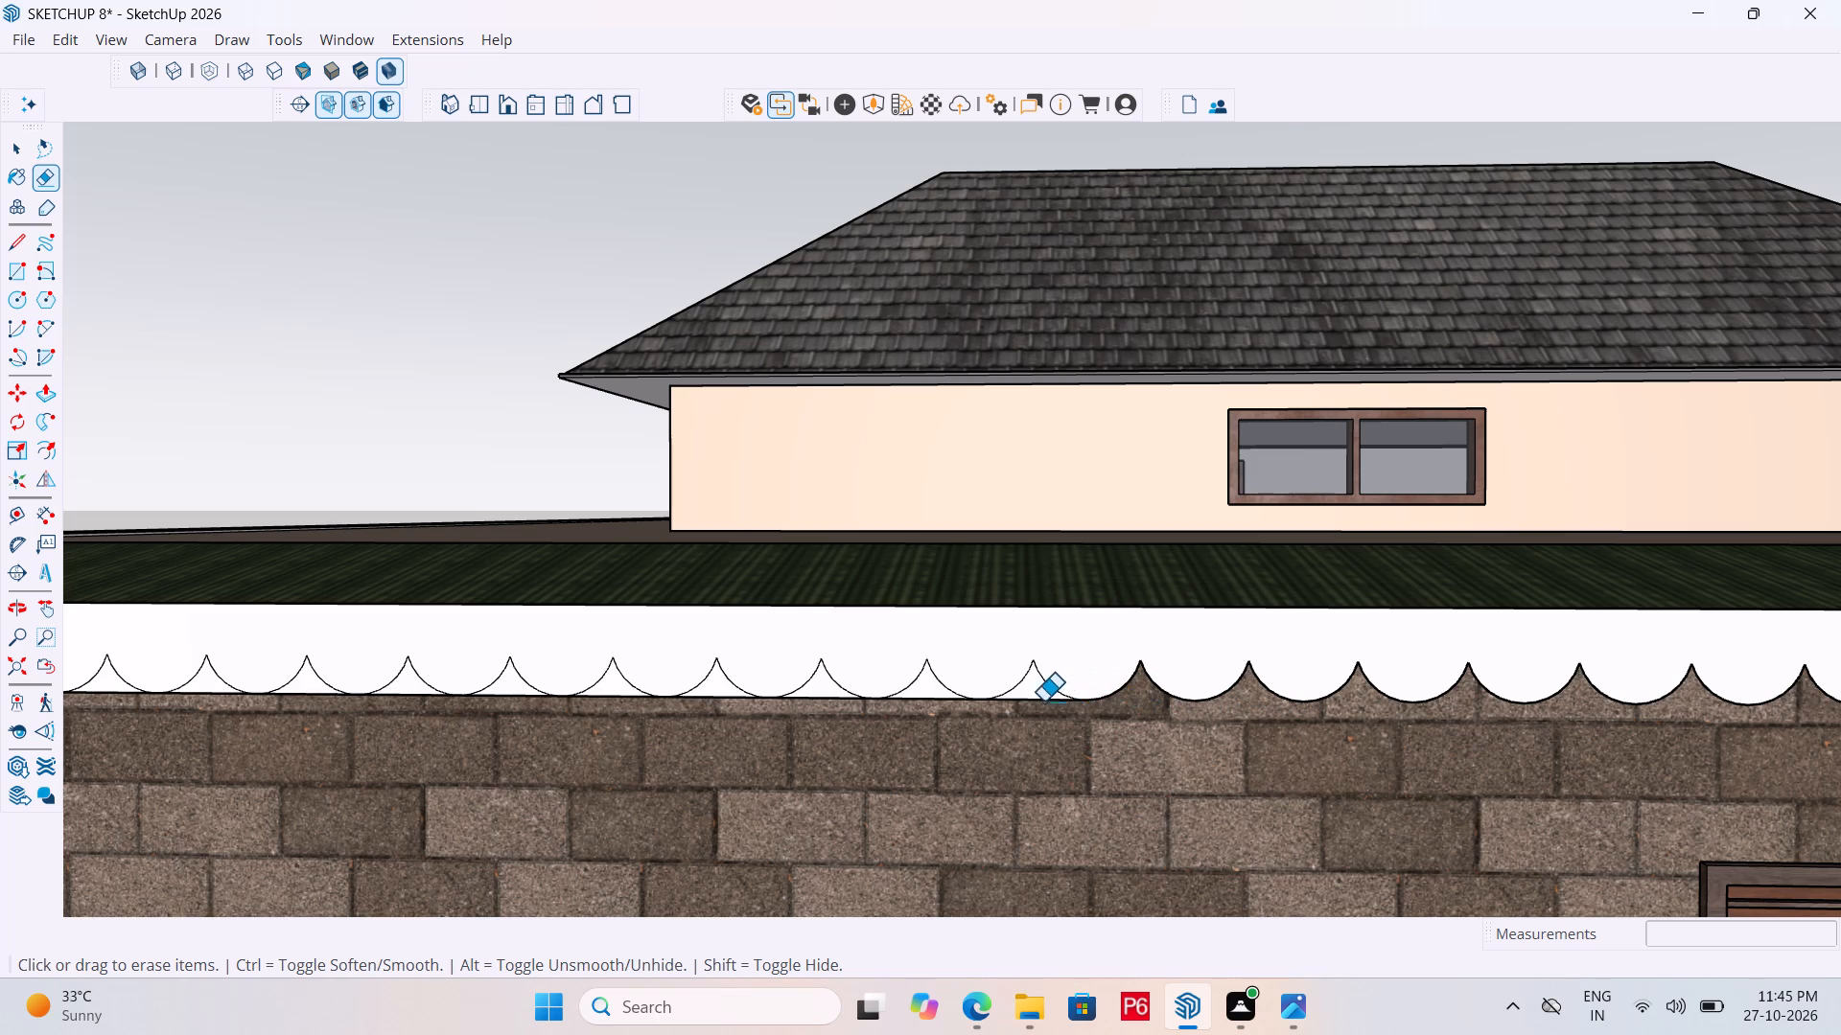
double_click(1037, 702)
click(932, 703)
double_click(934, 701)
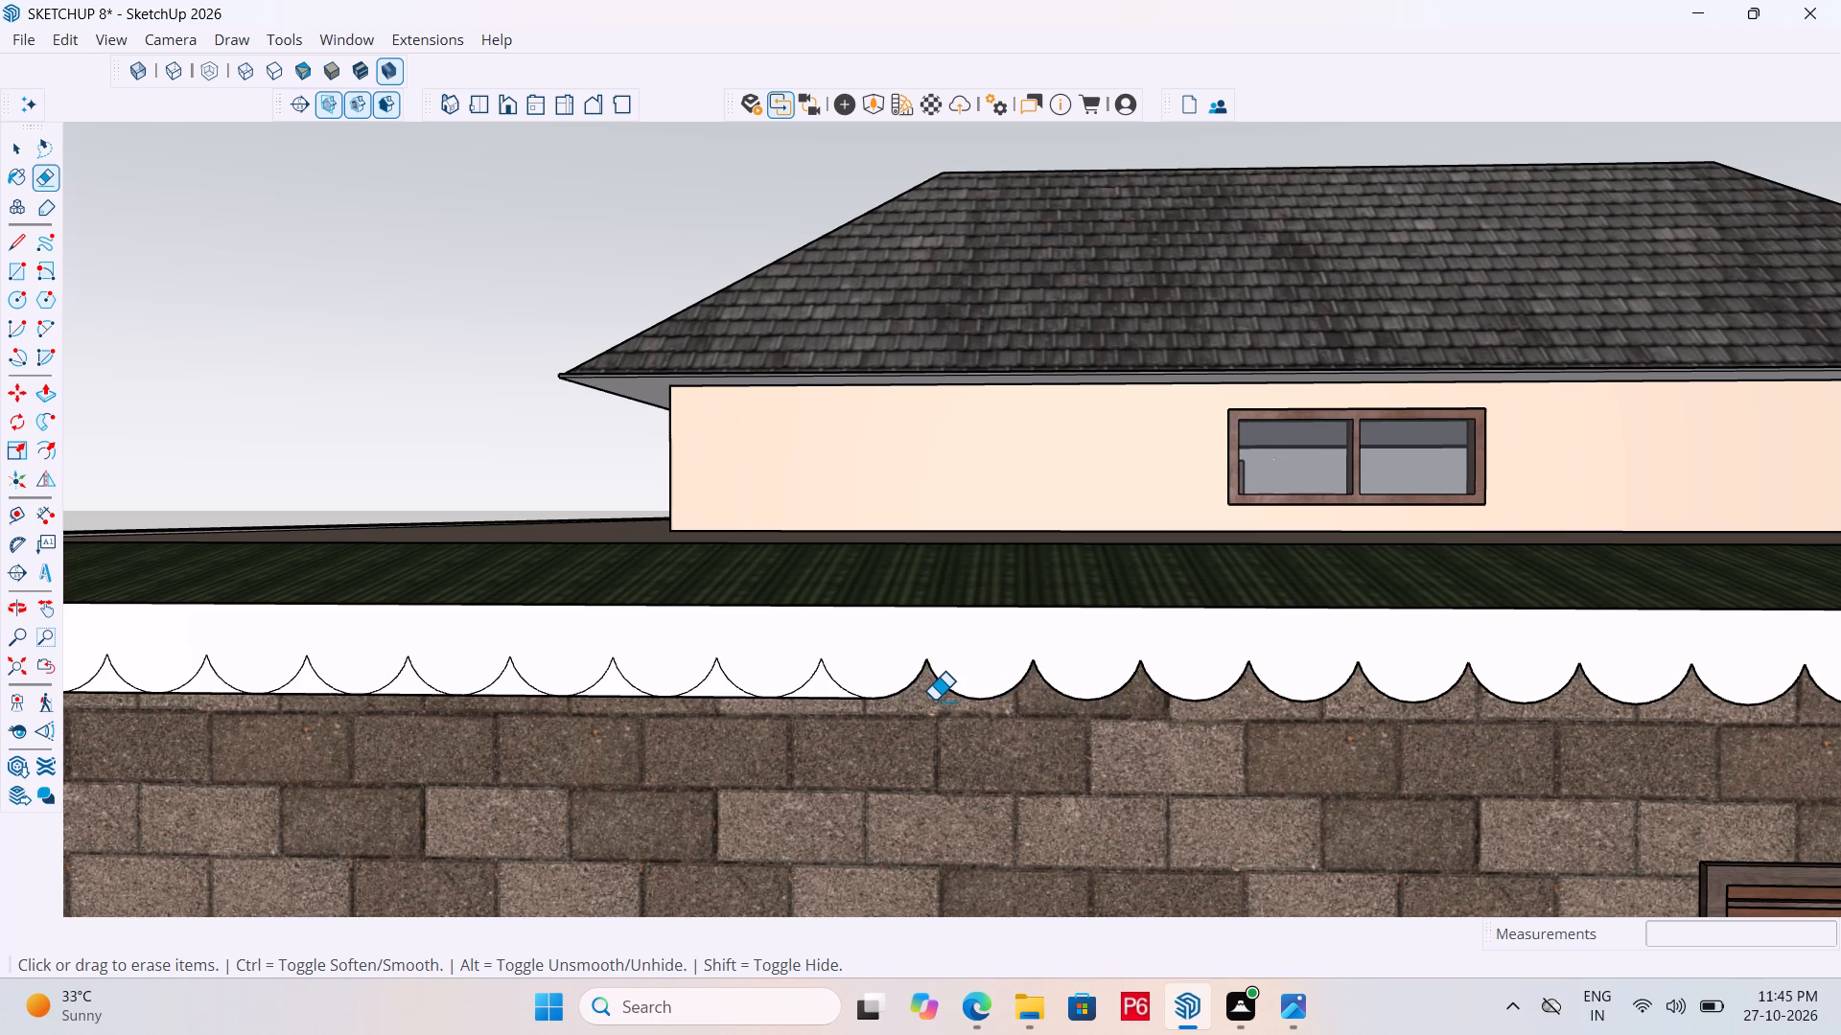
Erase six more straight bottom-edge segments of the front fascia, continuing from the trimmed scallops toward the house's far corner.
scroll(1204, 759, down, 6)
scroll(1609, 839, down, 3)
scroll(1123, 791, up, 6)
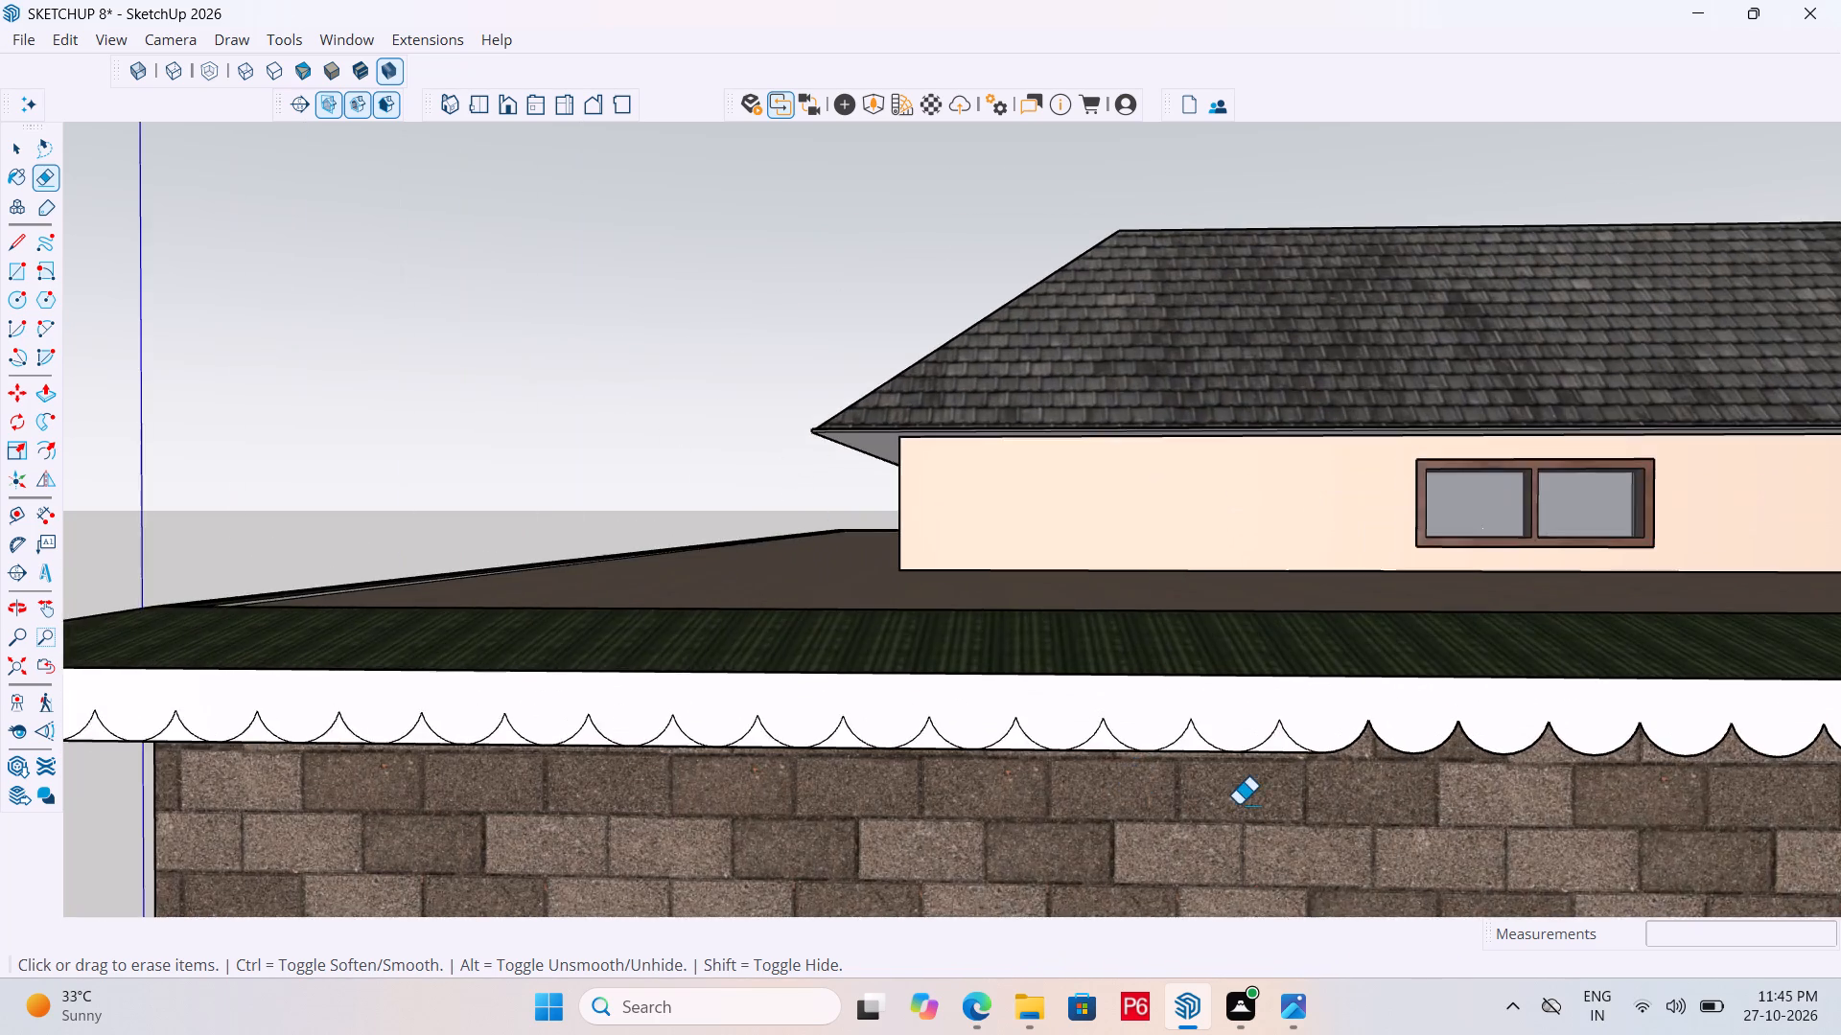
scroll(1238, 805, up, 3)
click(1309, 731)
double_click(1175, 732)
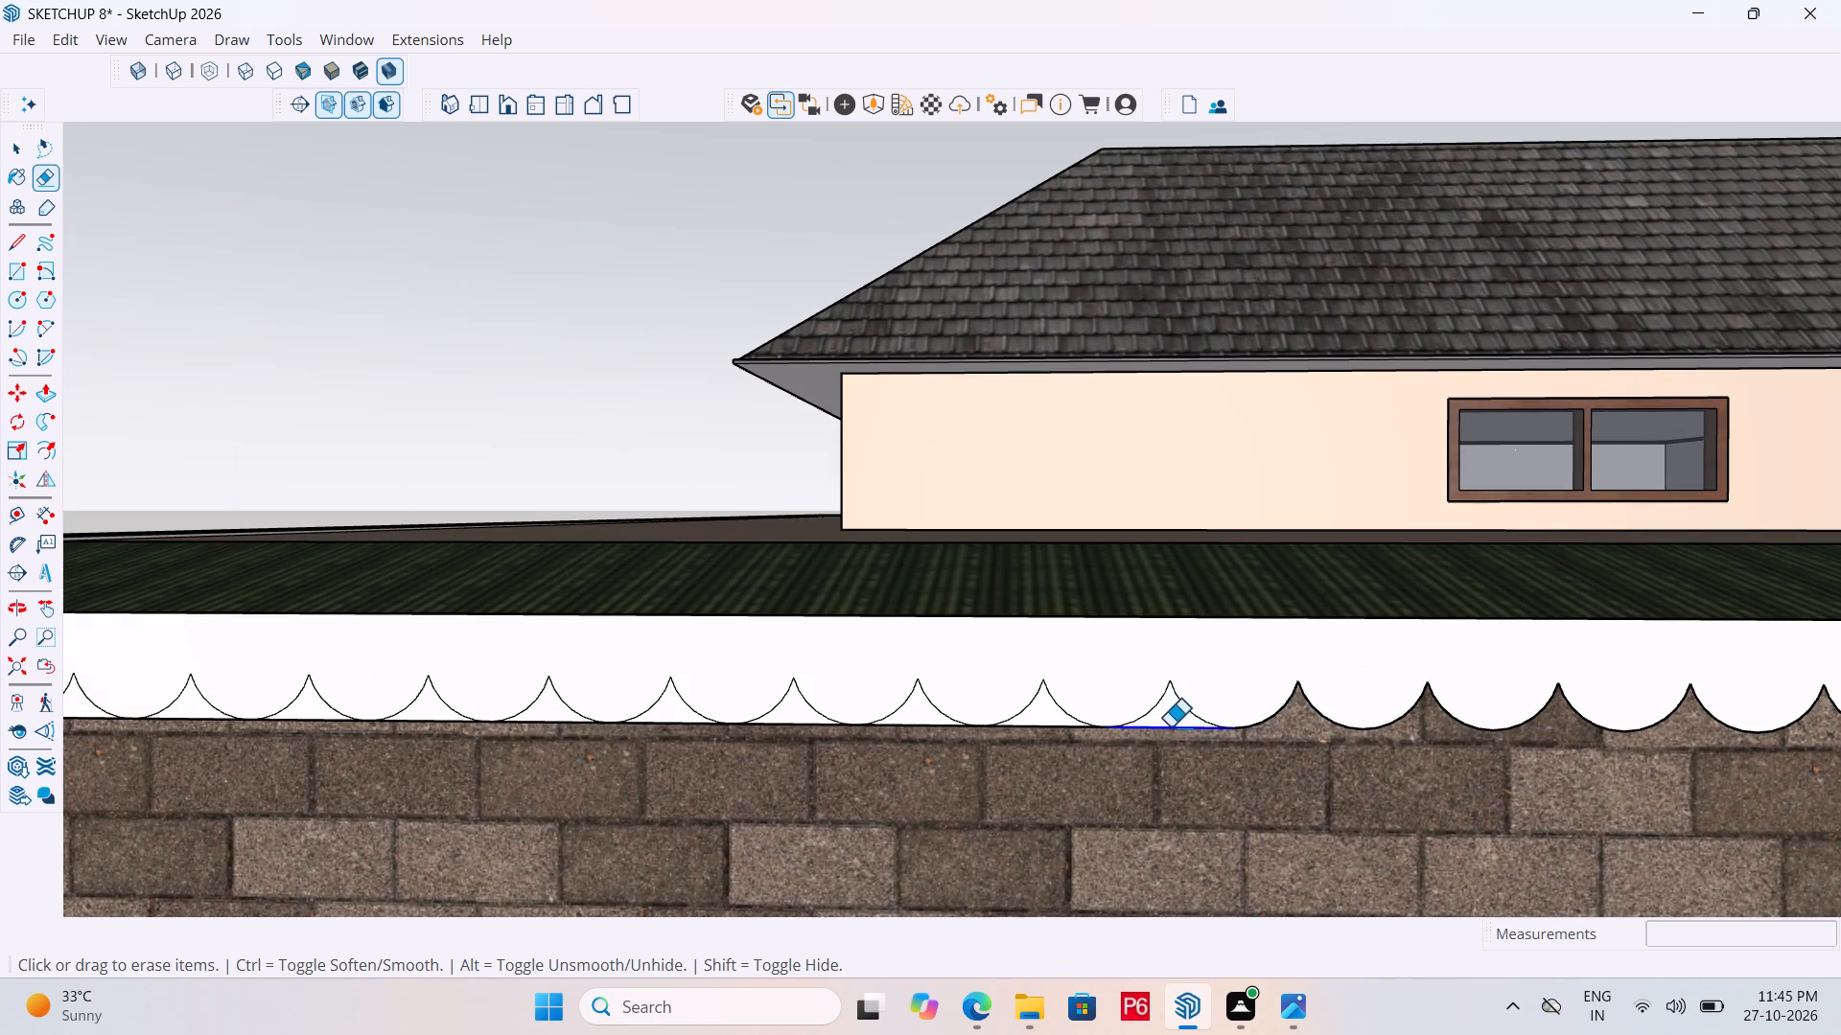
click(1036, 727)
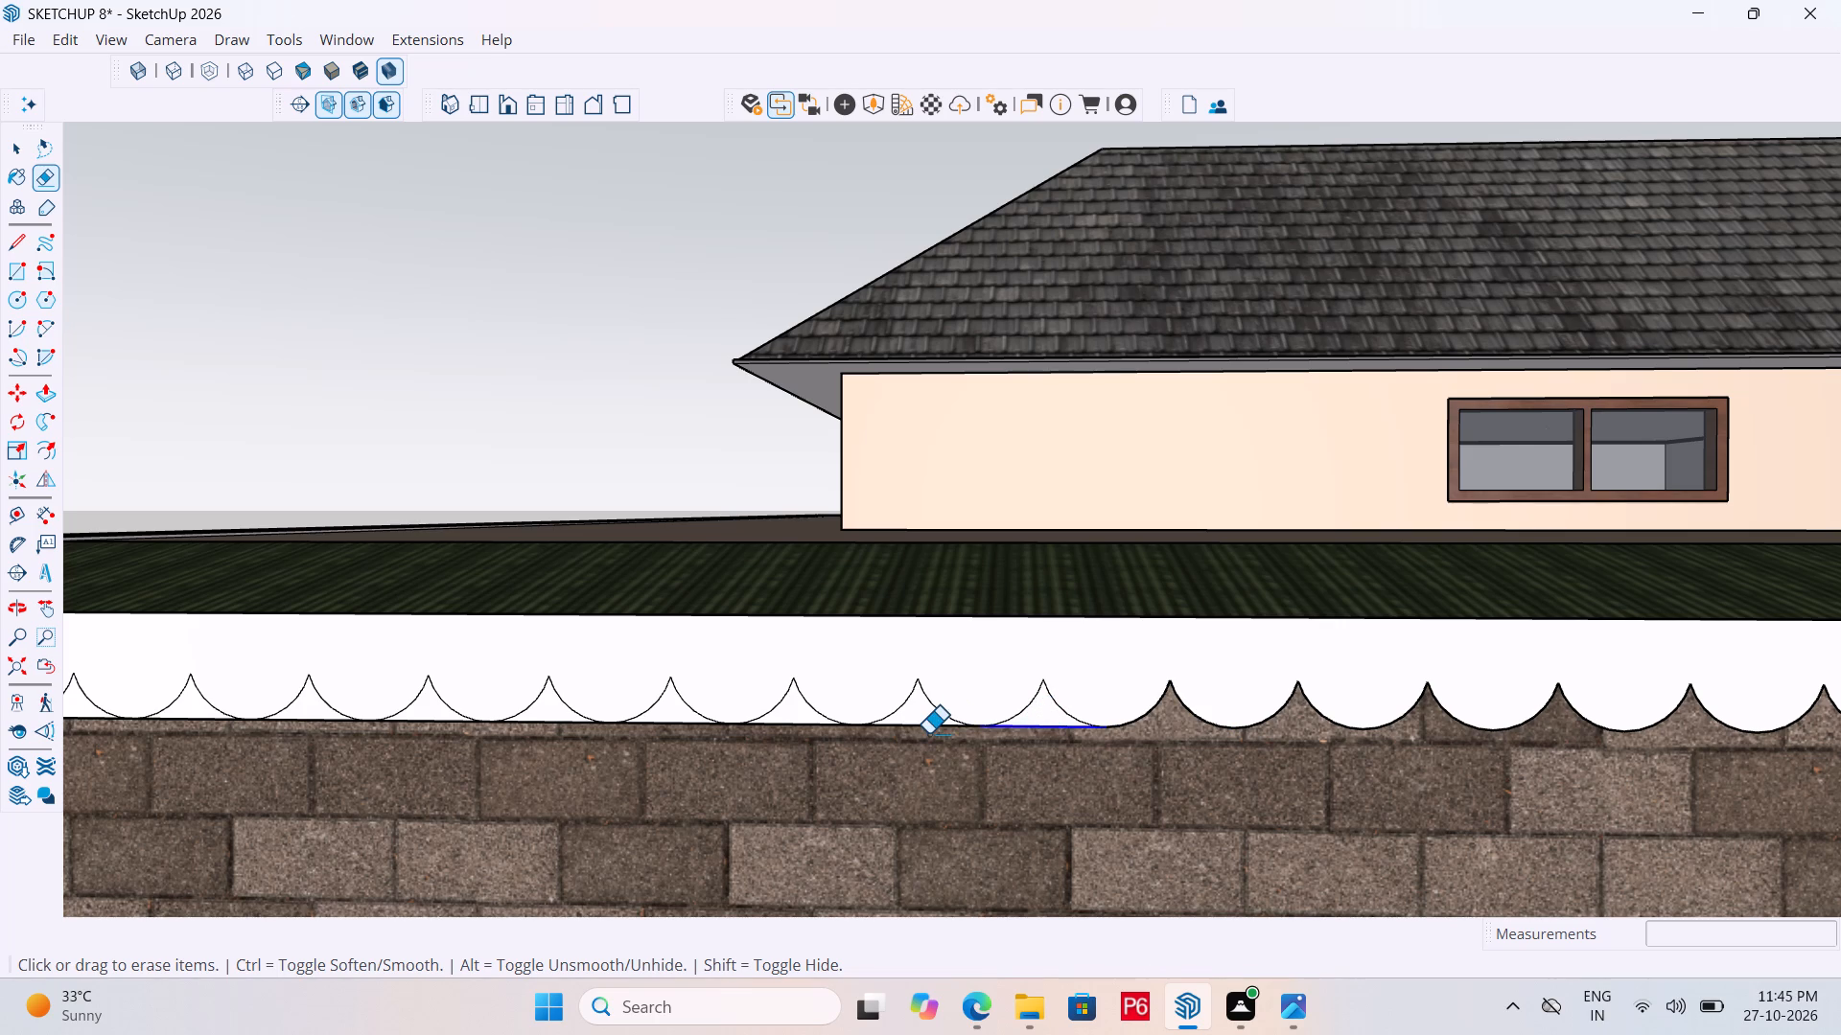
click(928, 734)
click(928, 726)
double_click(781, 724)
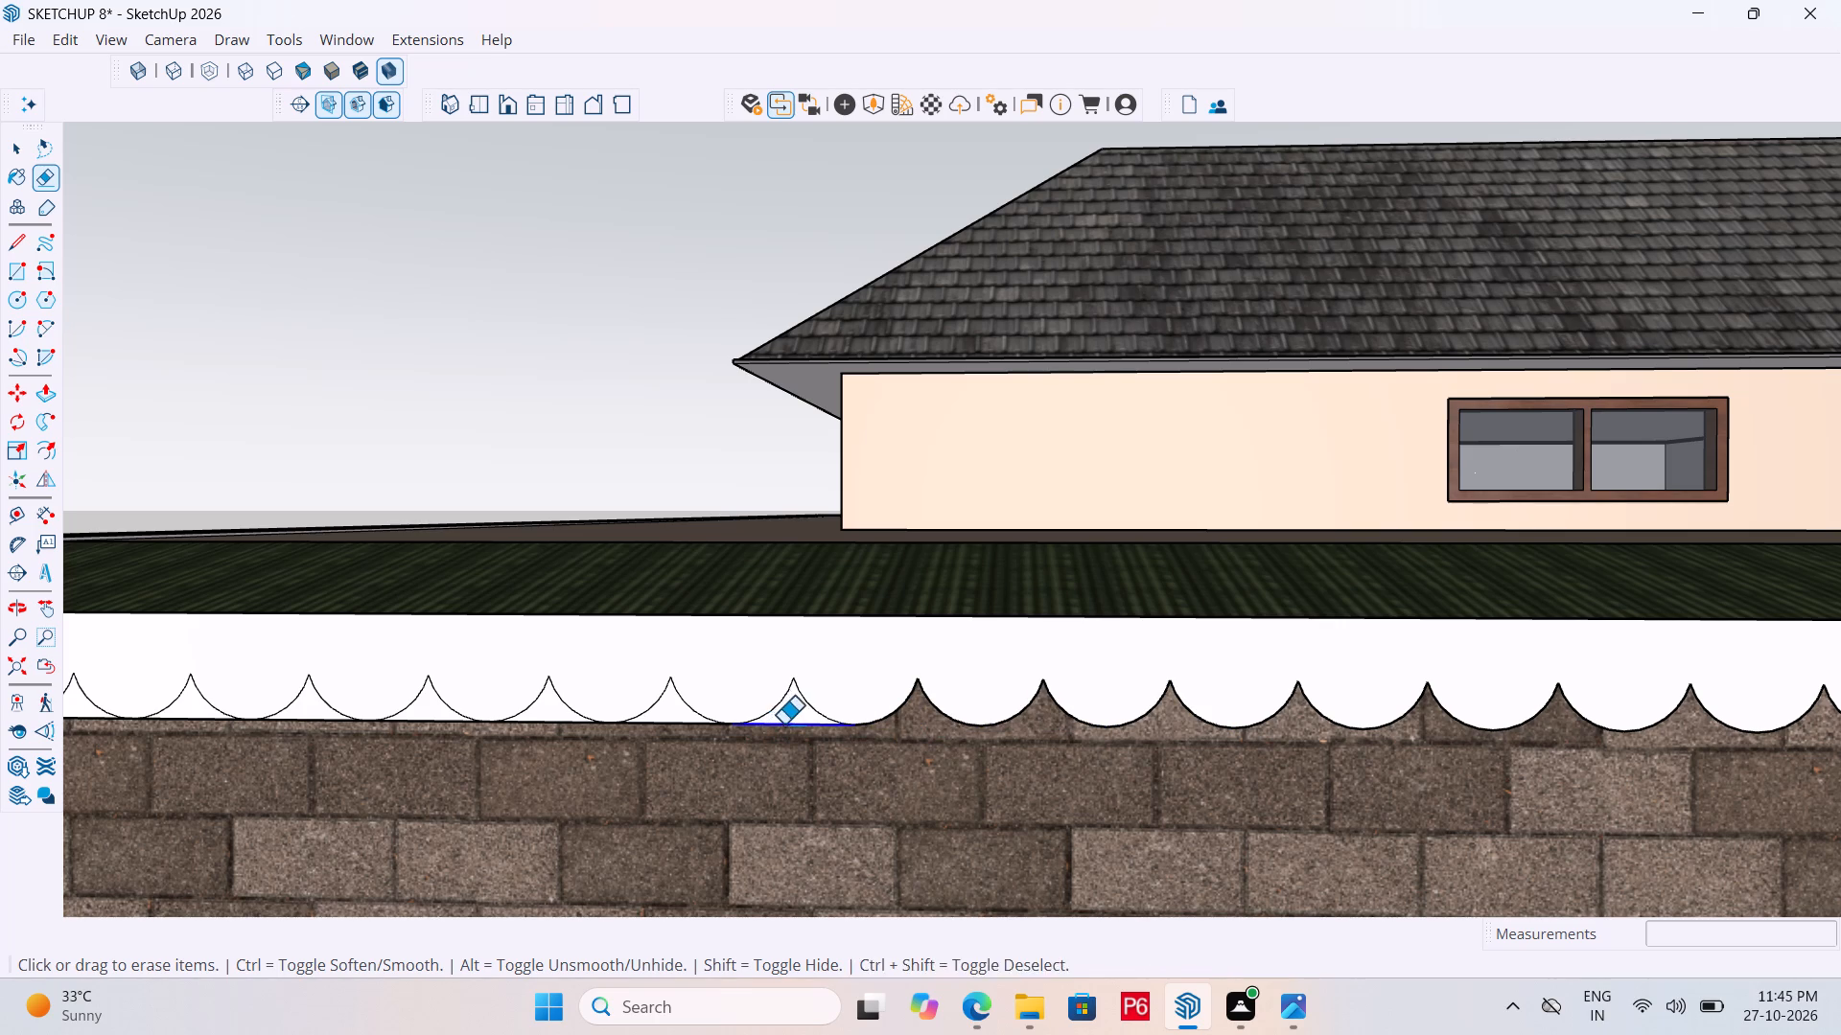
double_click(668, 729)
Continue erasing the fascia's straight bottom-edge segments between the scallops along the last wall stretch before the house corner.
scroll(1230, 748, down, 6)
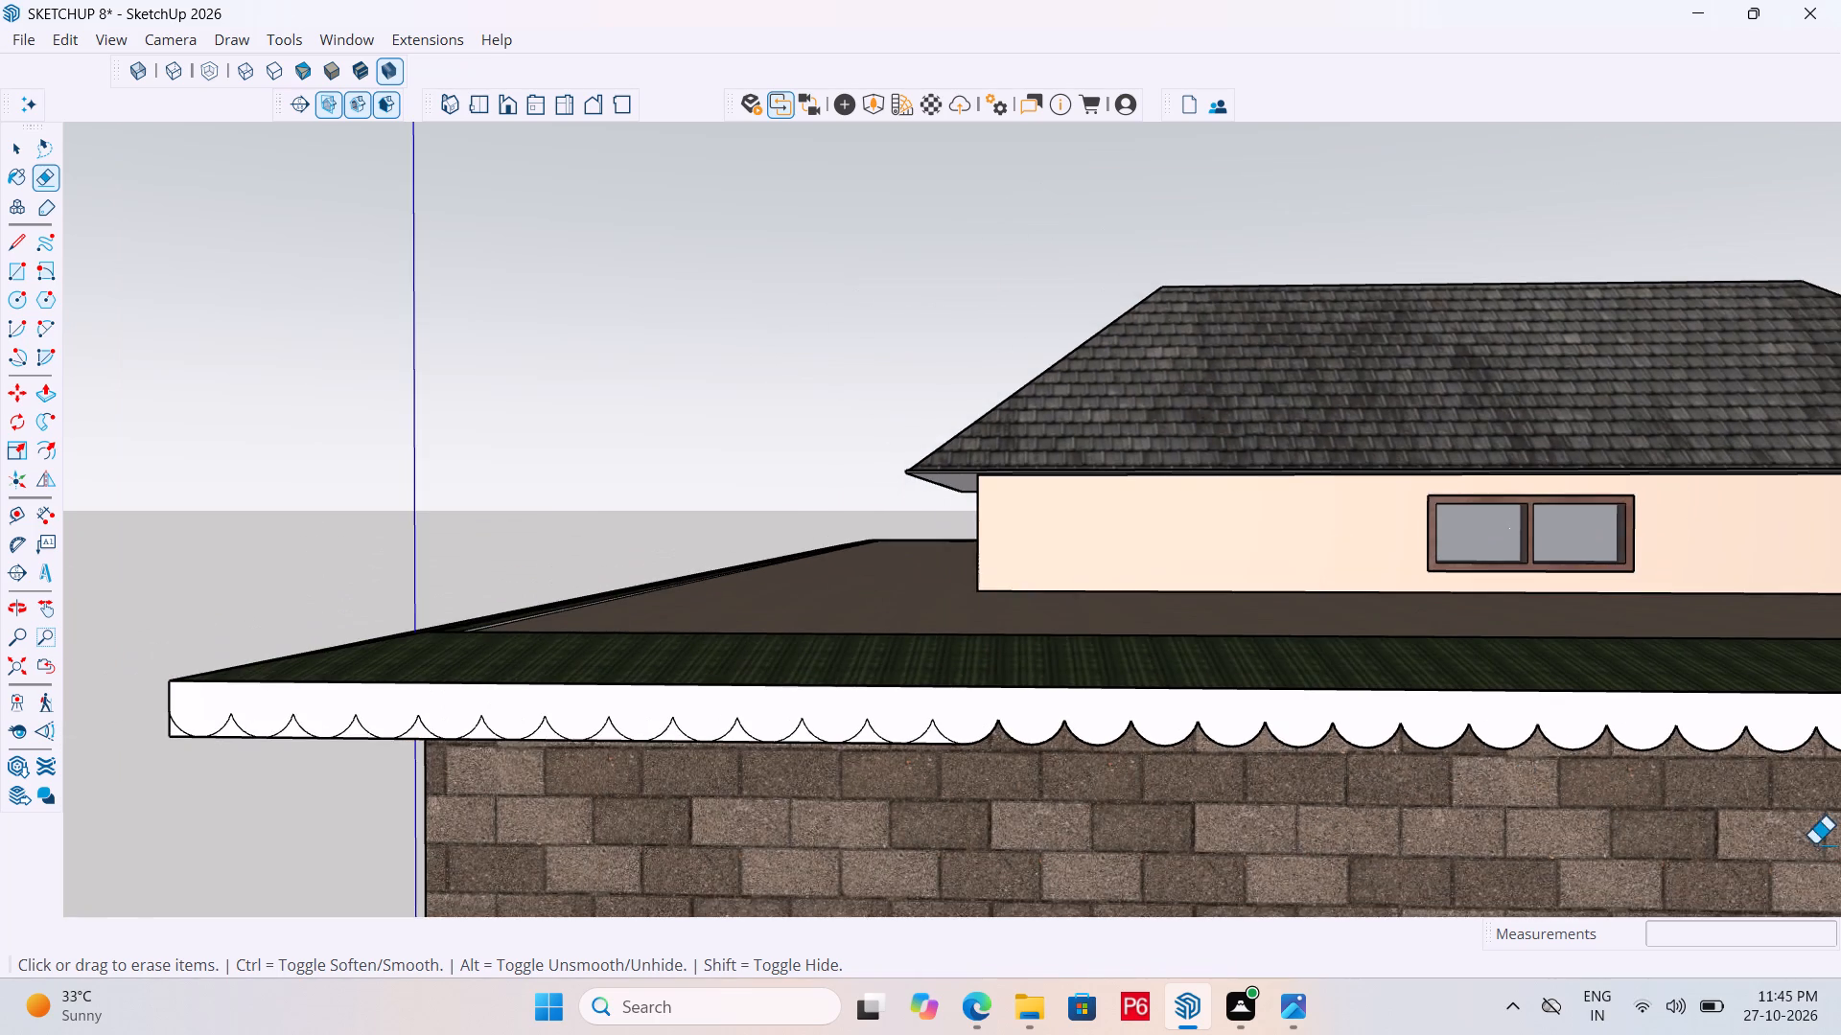
scroll(1757, 838, down, 5)
scroll(1150, 813, up, 4)
scroll(1043, 802, up, 5)
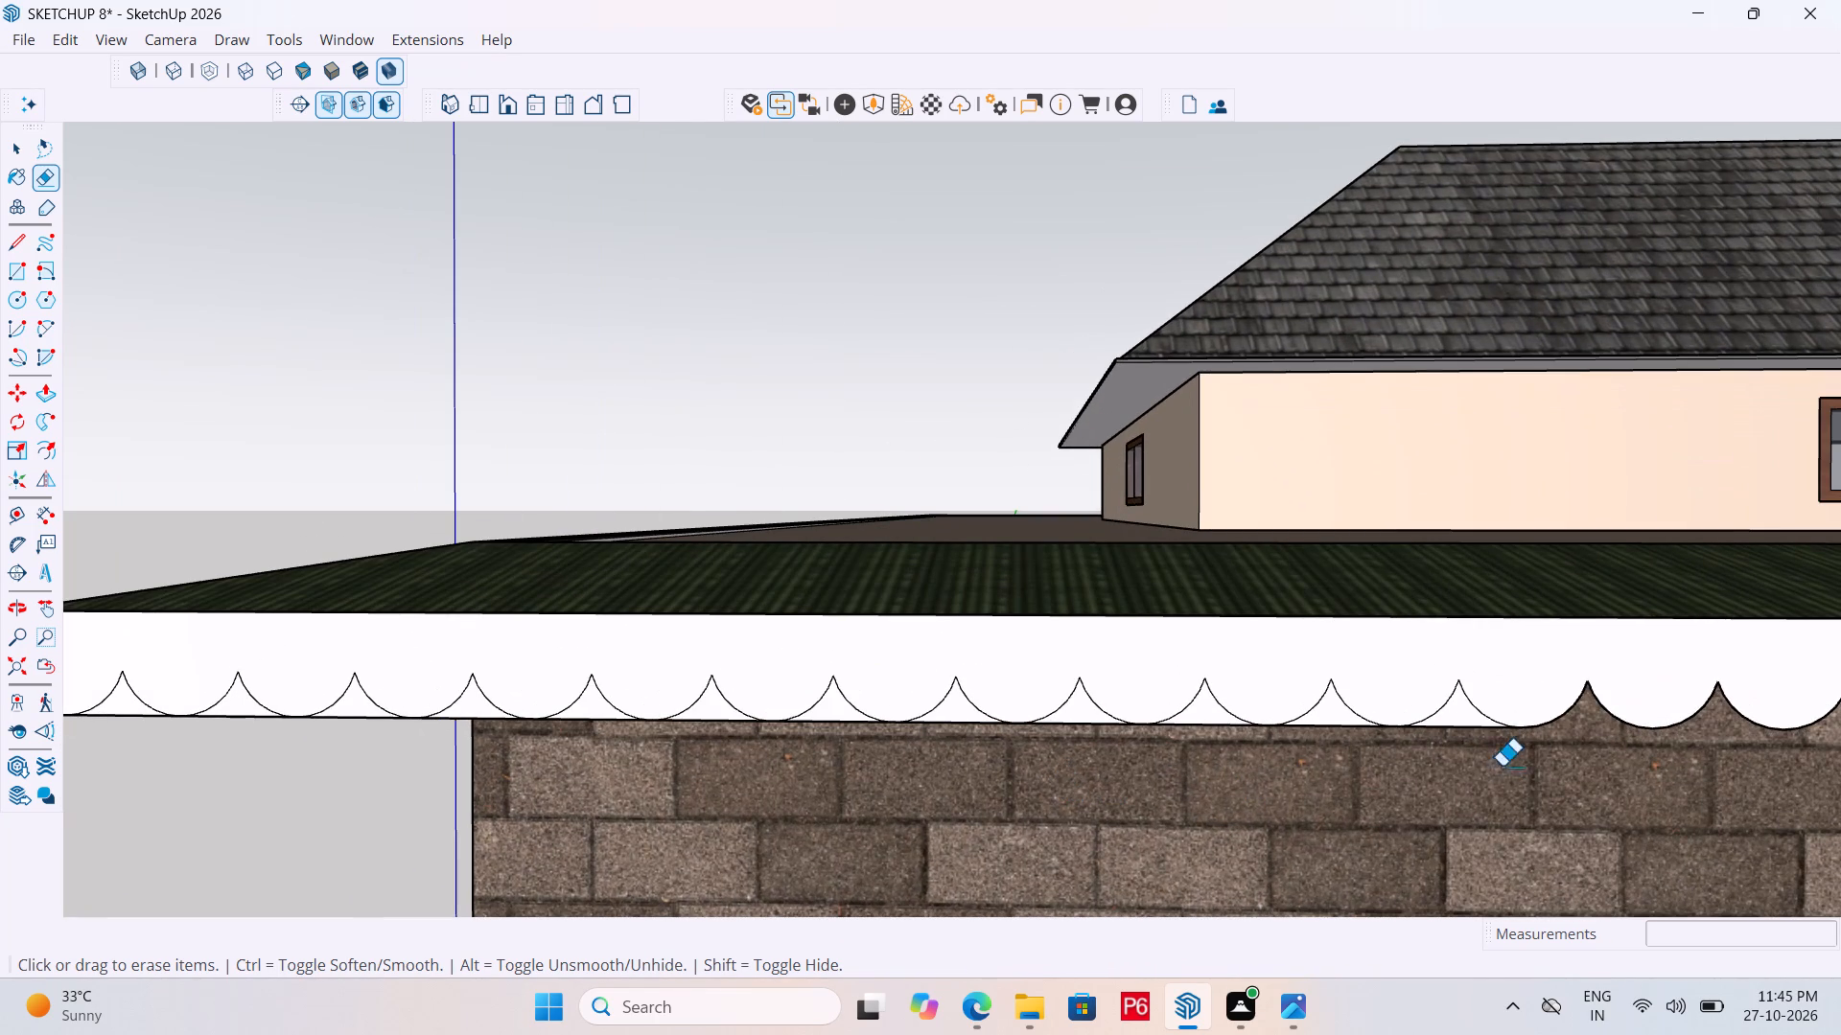
double_click(1459, 736)
click(1462, 729)
click(1322, 728)
drag(1198, 731, 1202, 719)
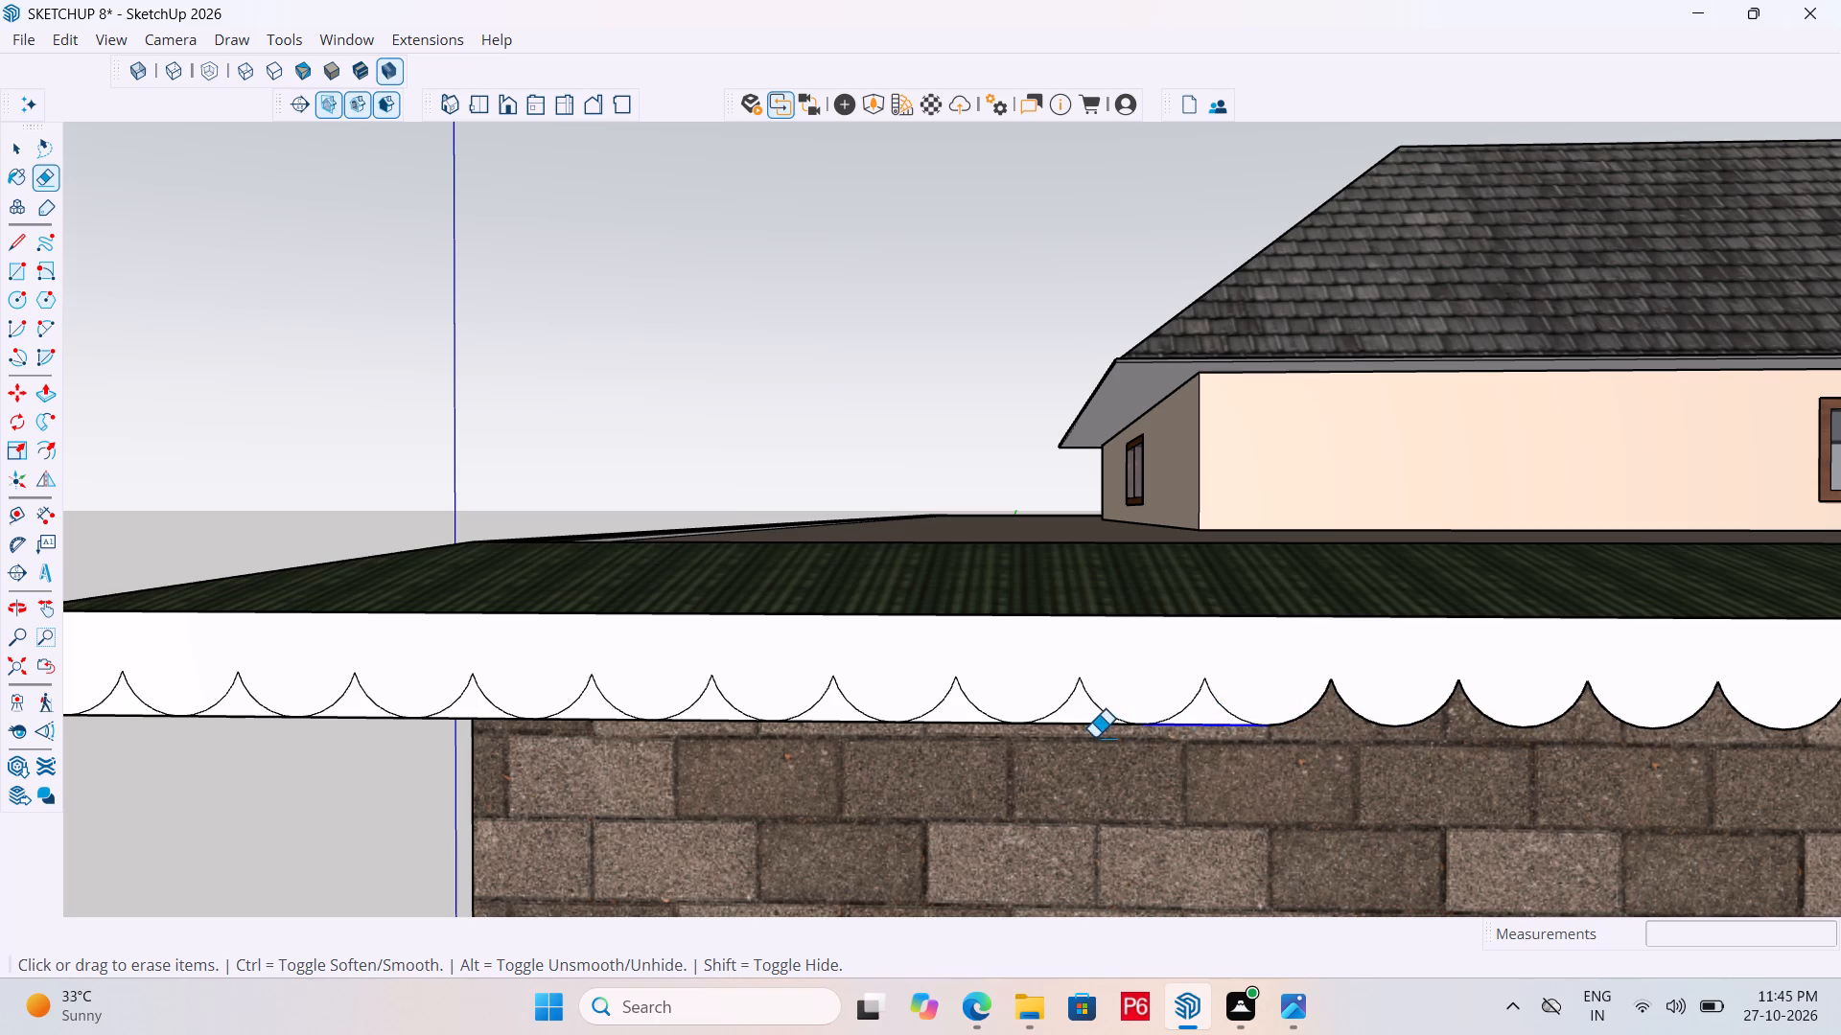
drag(1091, 735, 1084, 724)
click(1084, 724)
double_click(963, 728)
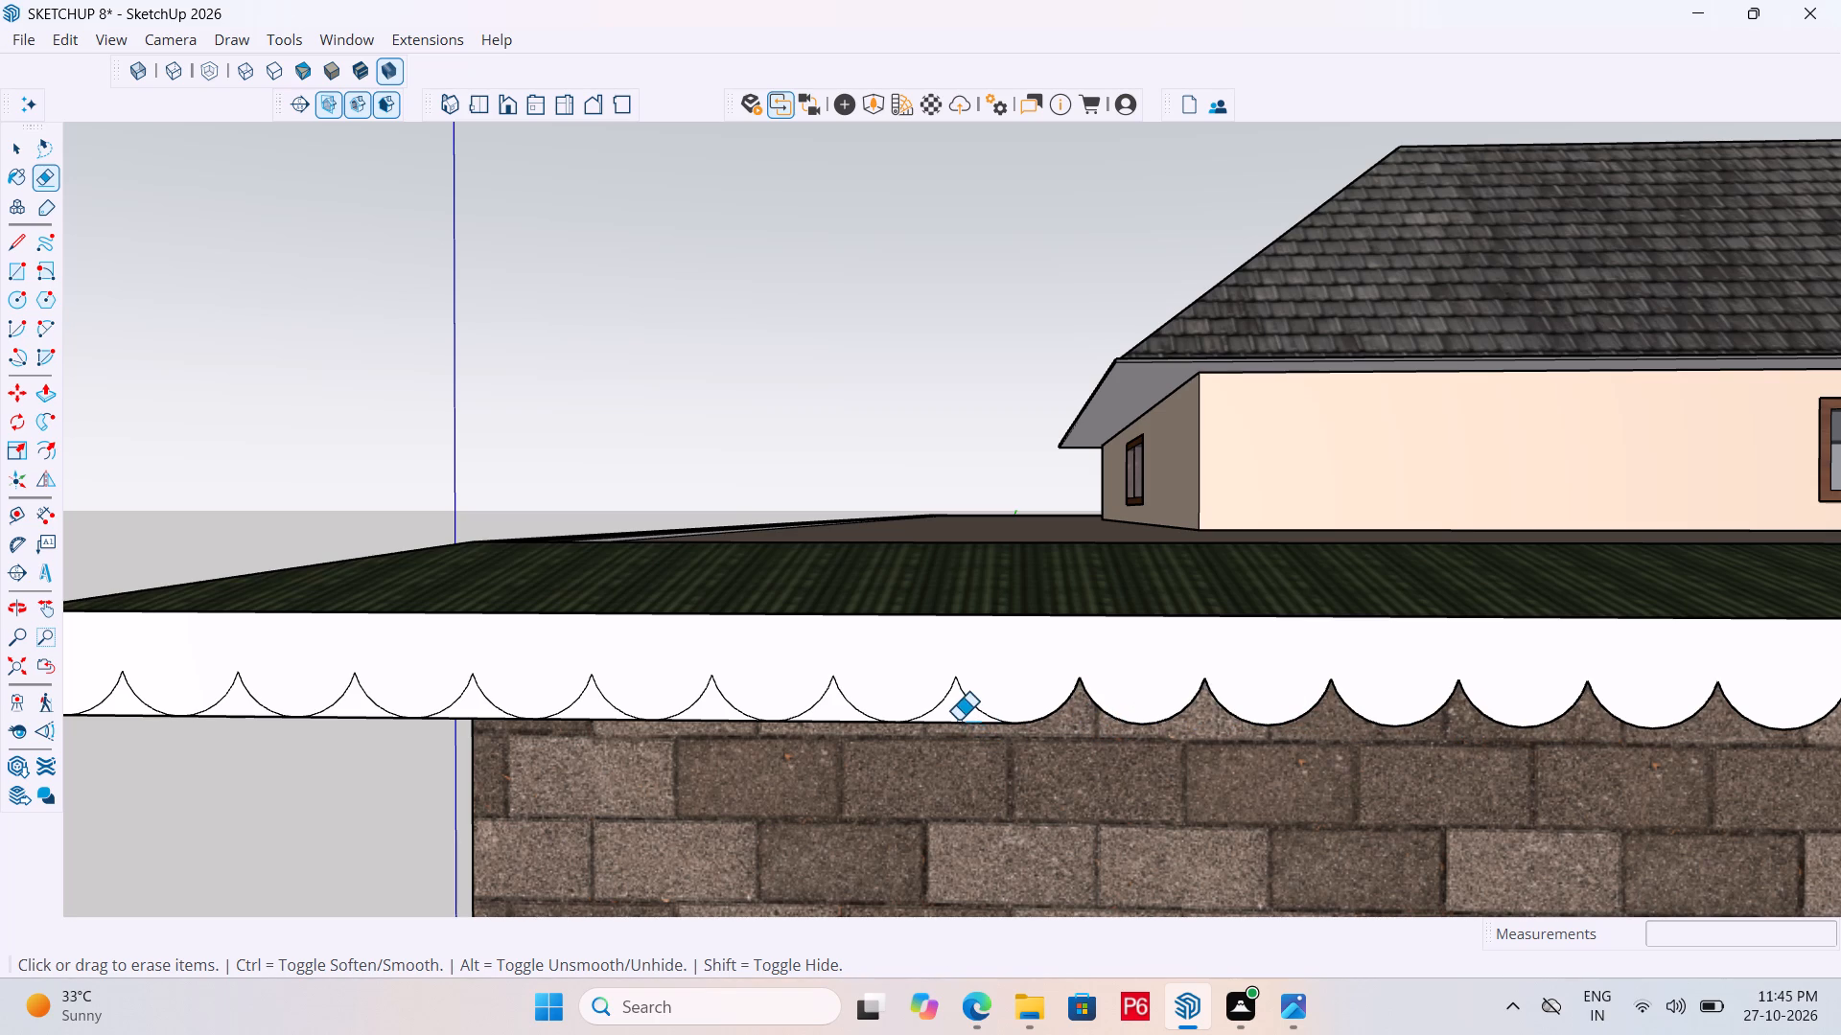
click(958, 721)
click(838, 723)
click(704, 724)
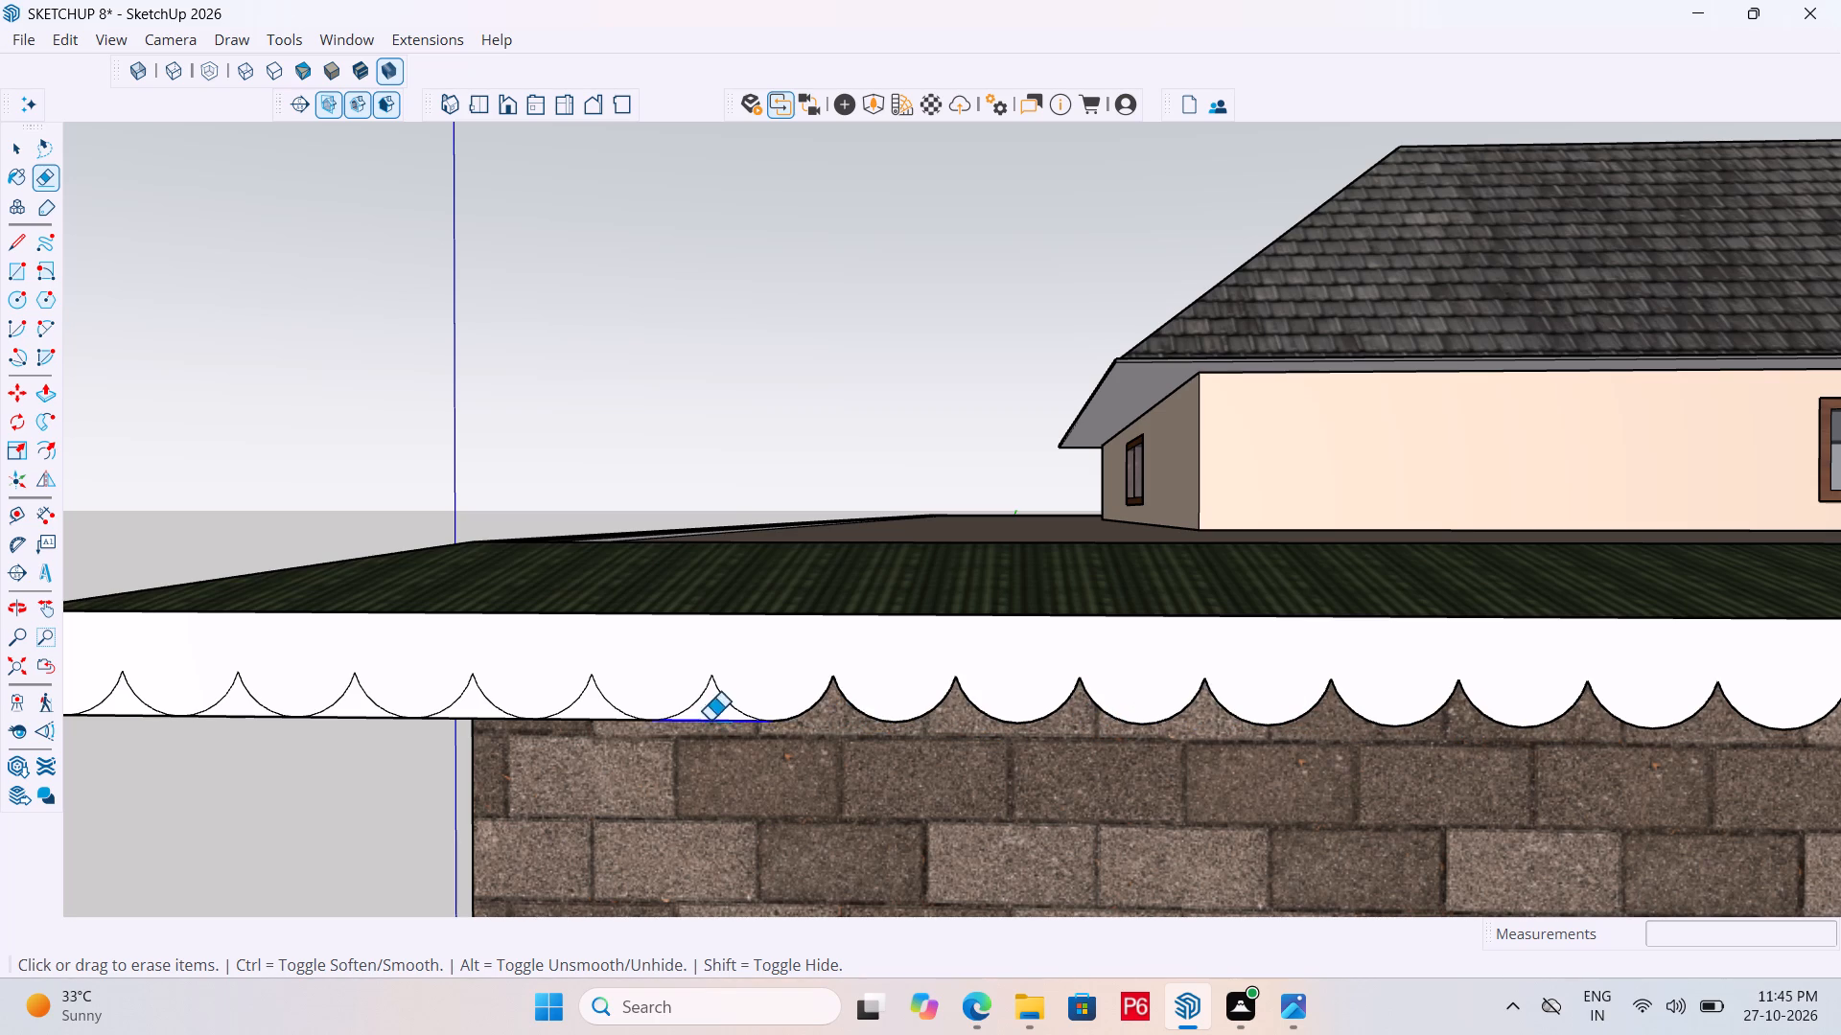
click(711, 719)
Erase the remaining straight bottom-edge segments out to the overhanging eave corner, including the short vertical edge below the last scallop.
scroll(1307, 761, down, 6)
scroll(843, 830, up, 5)
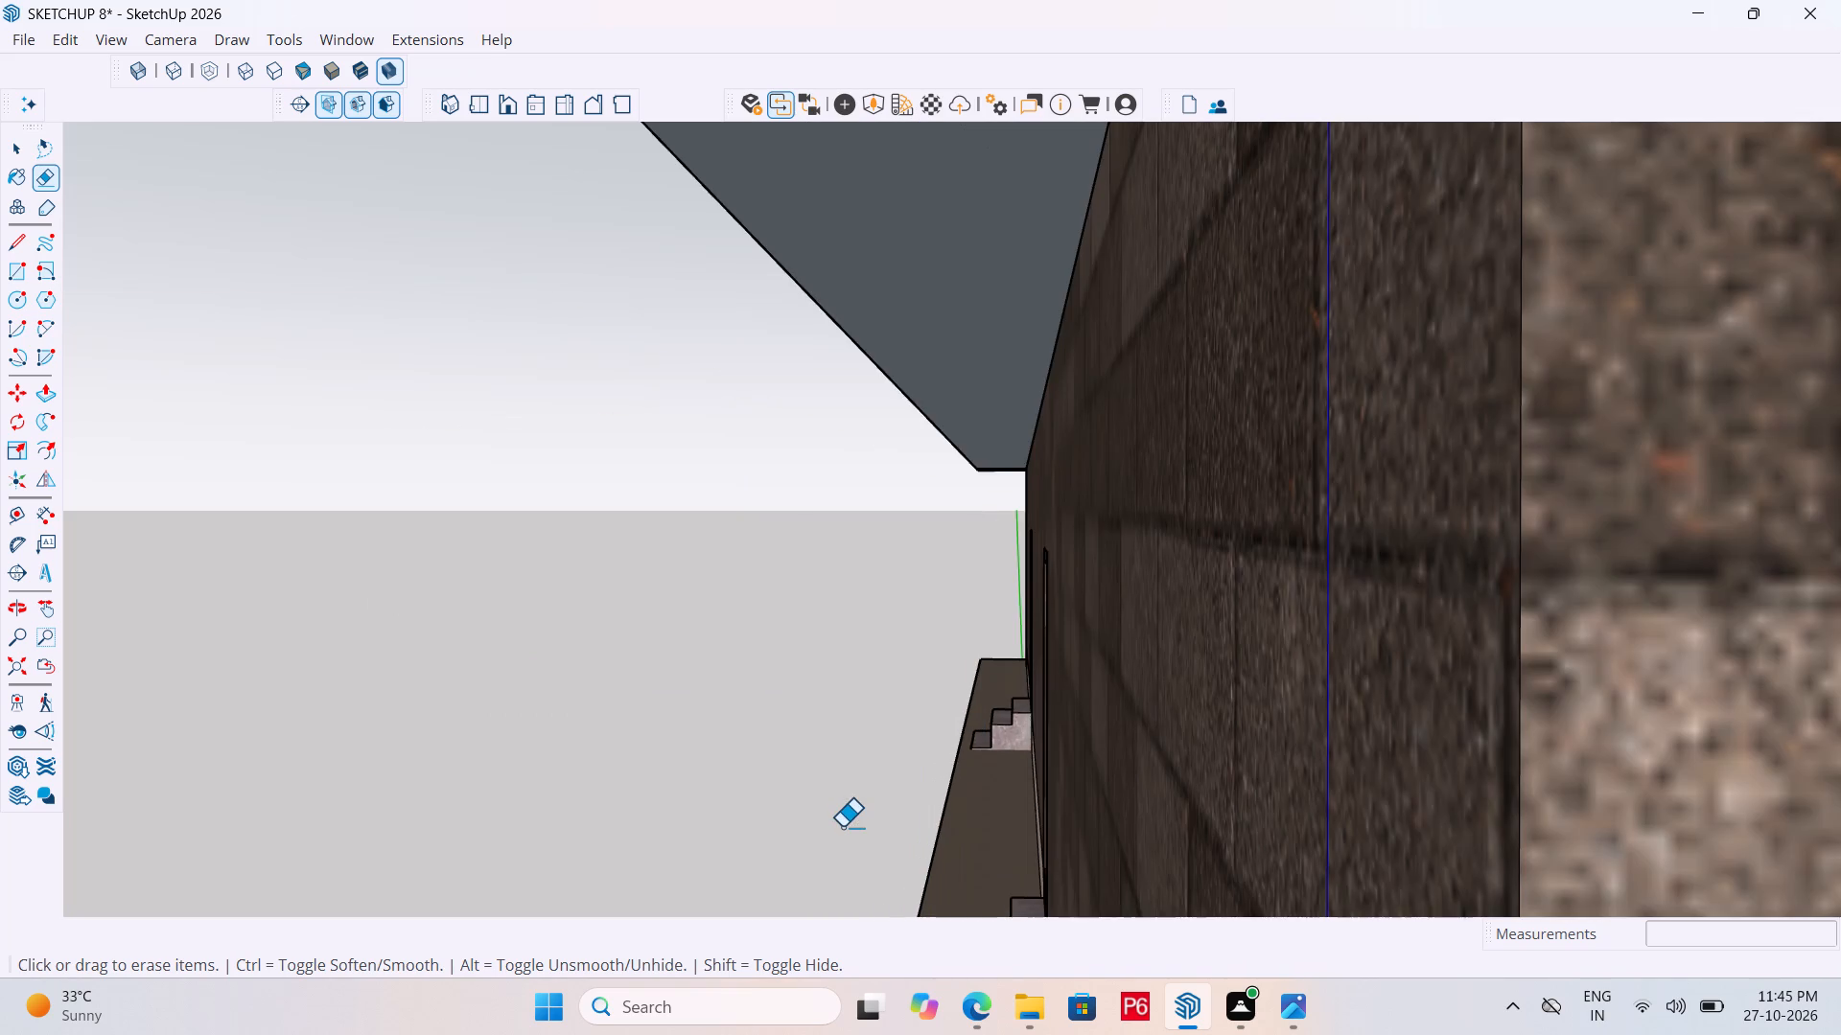
scroll(946, 836, down, 2)
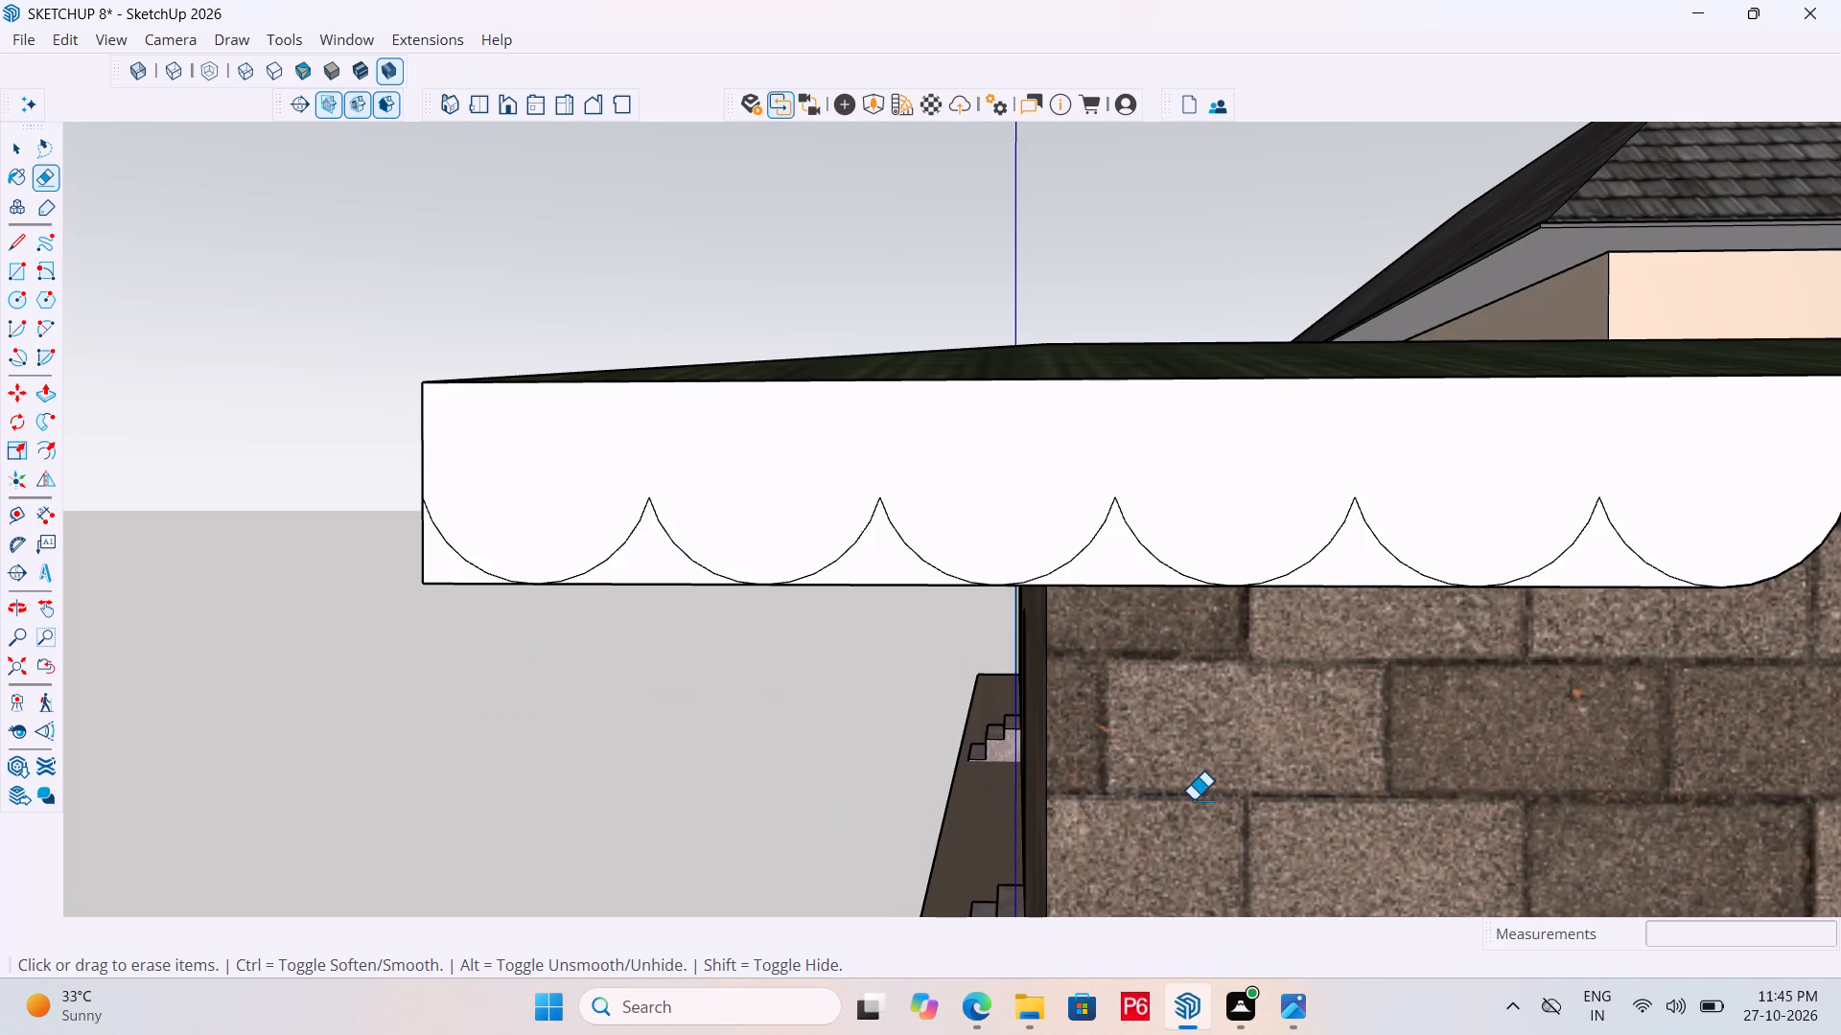
drag(1600, 596, 1606, 583)
click(1606, 583)
click(1347, 595)
click(1354, 595)
click(1348, 592)
click(1353, 586)
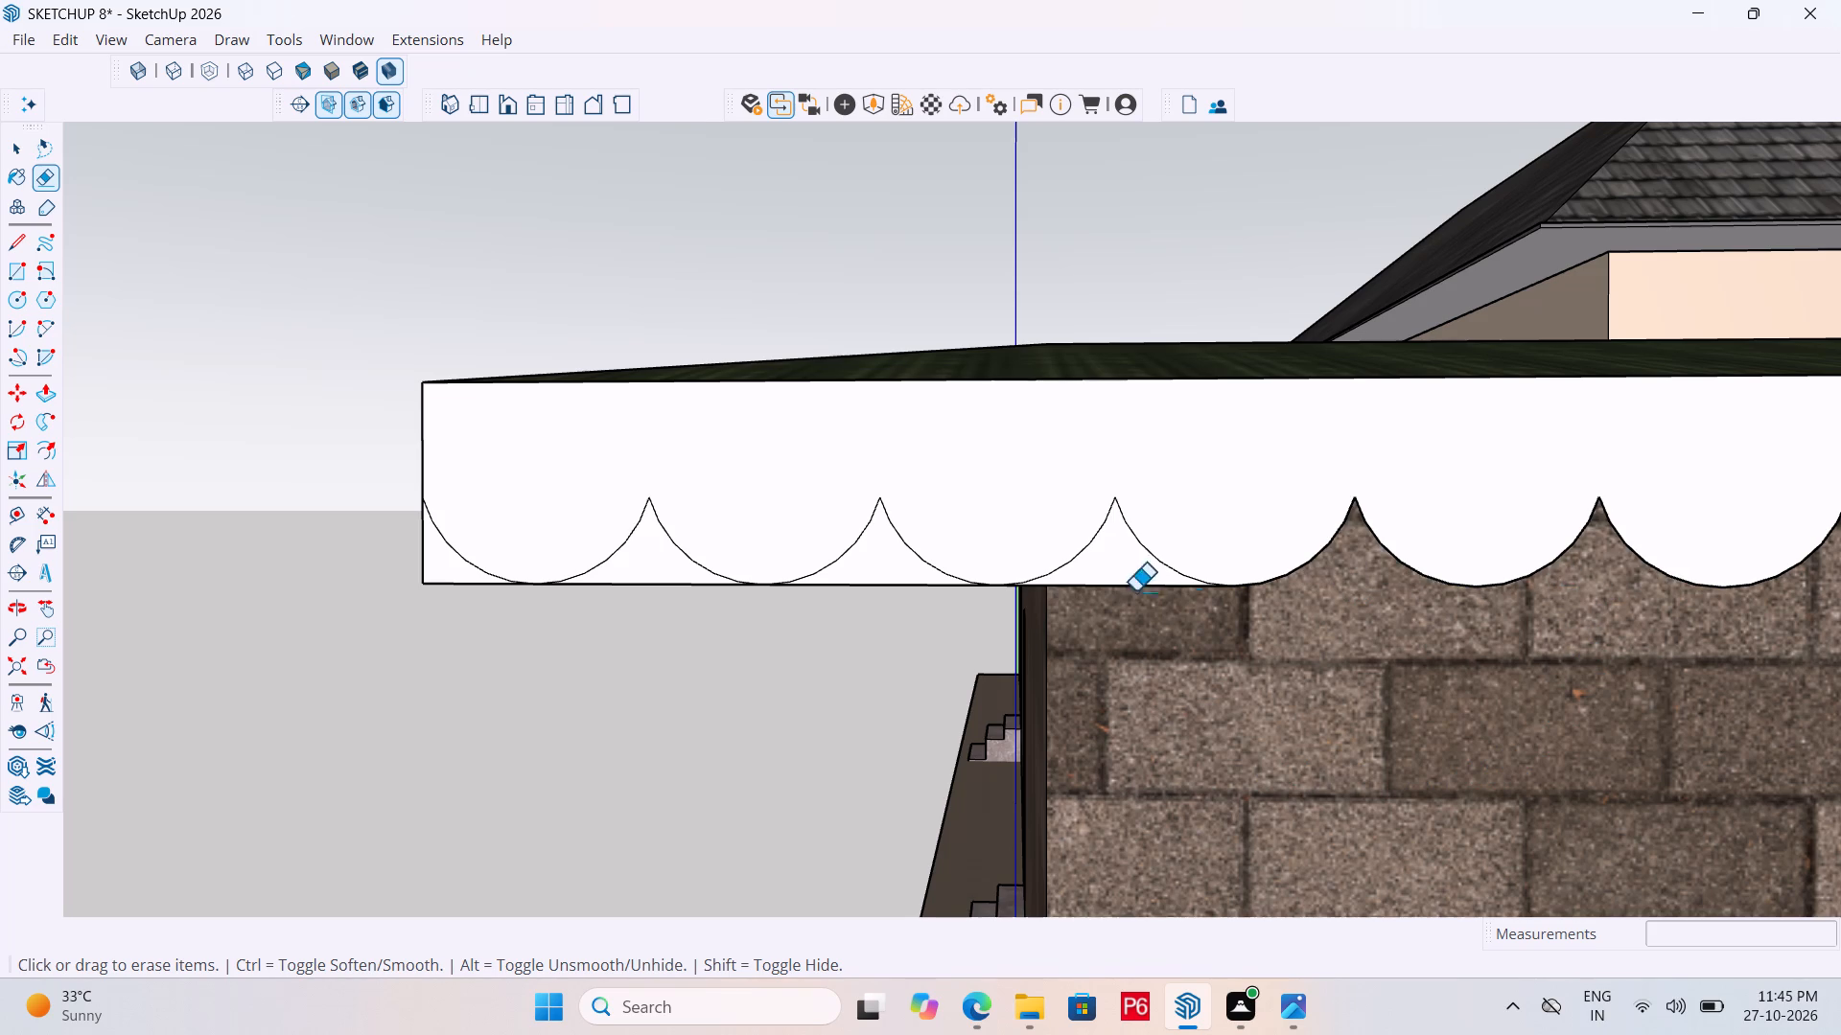
drag(1111, 594, 1124, 586)
scroll(1324, 631, down, 5)
scroll(1084, 656, up, 2)
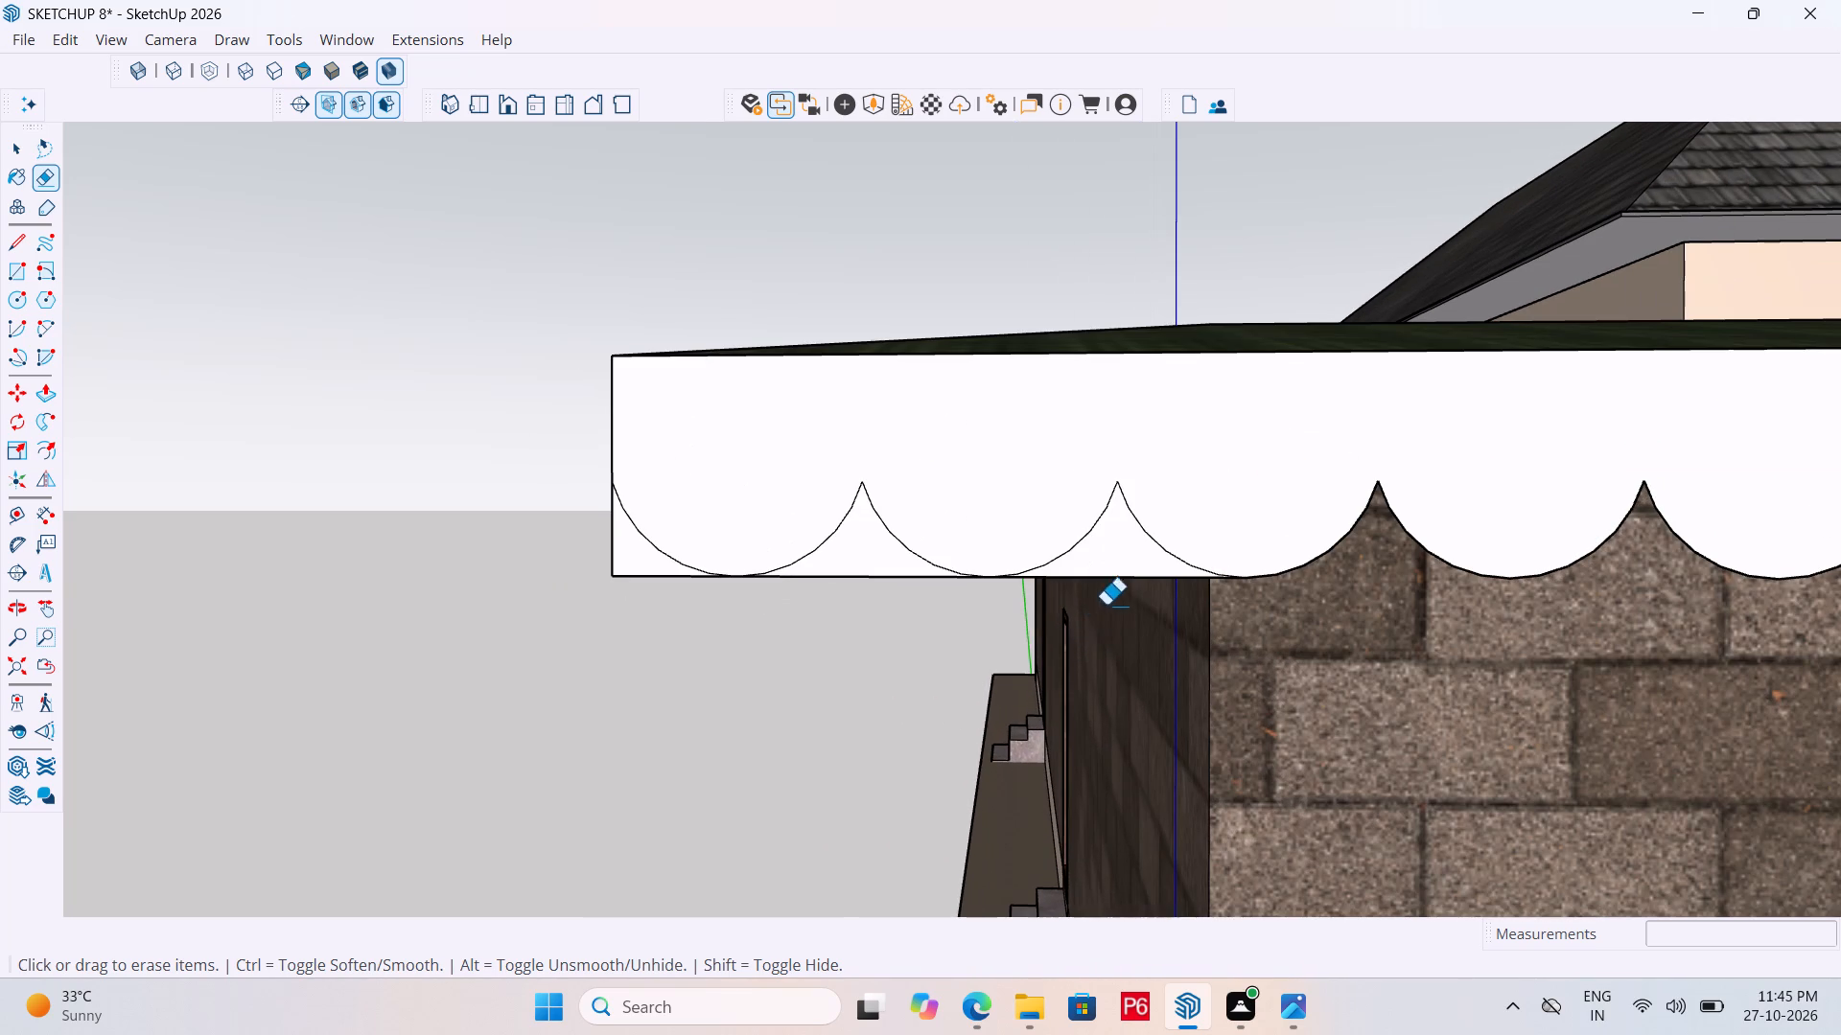
click(1125, 574)
click(1123, 579)
double_click(868, 586)
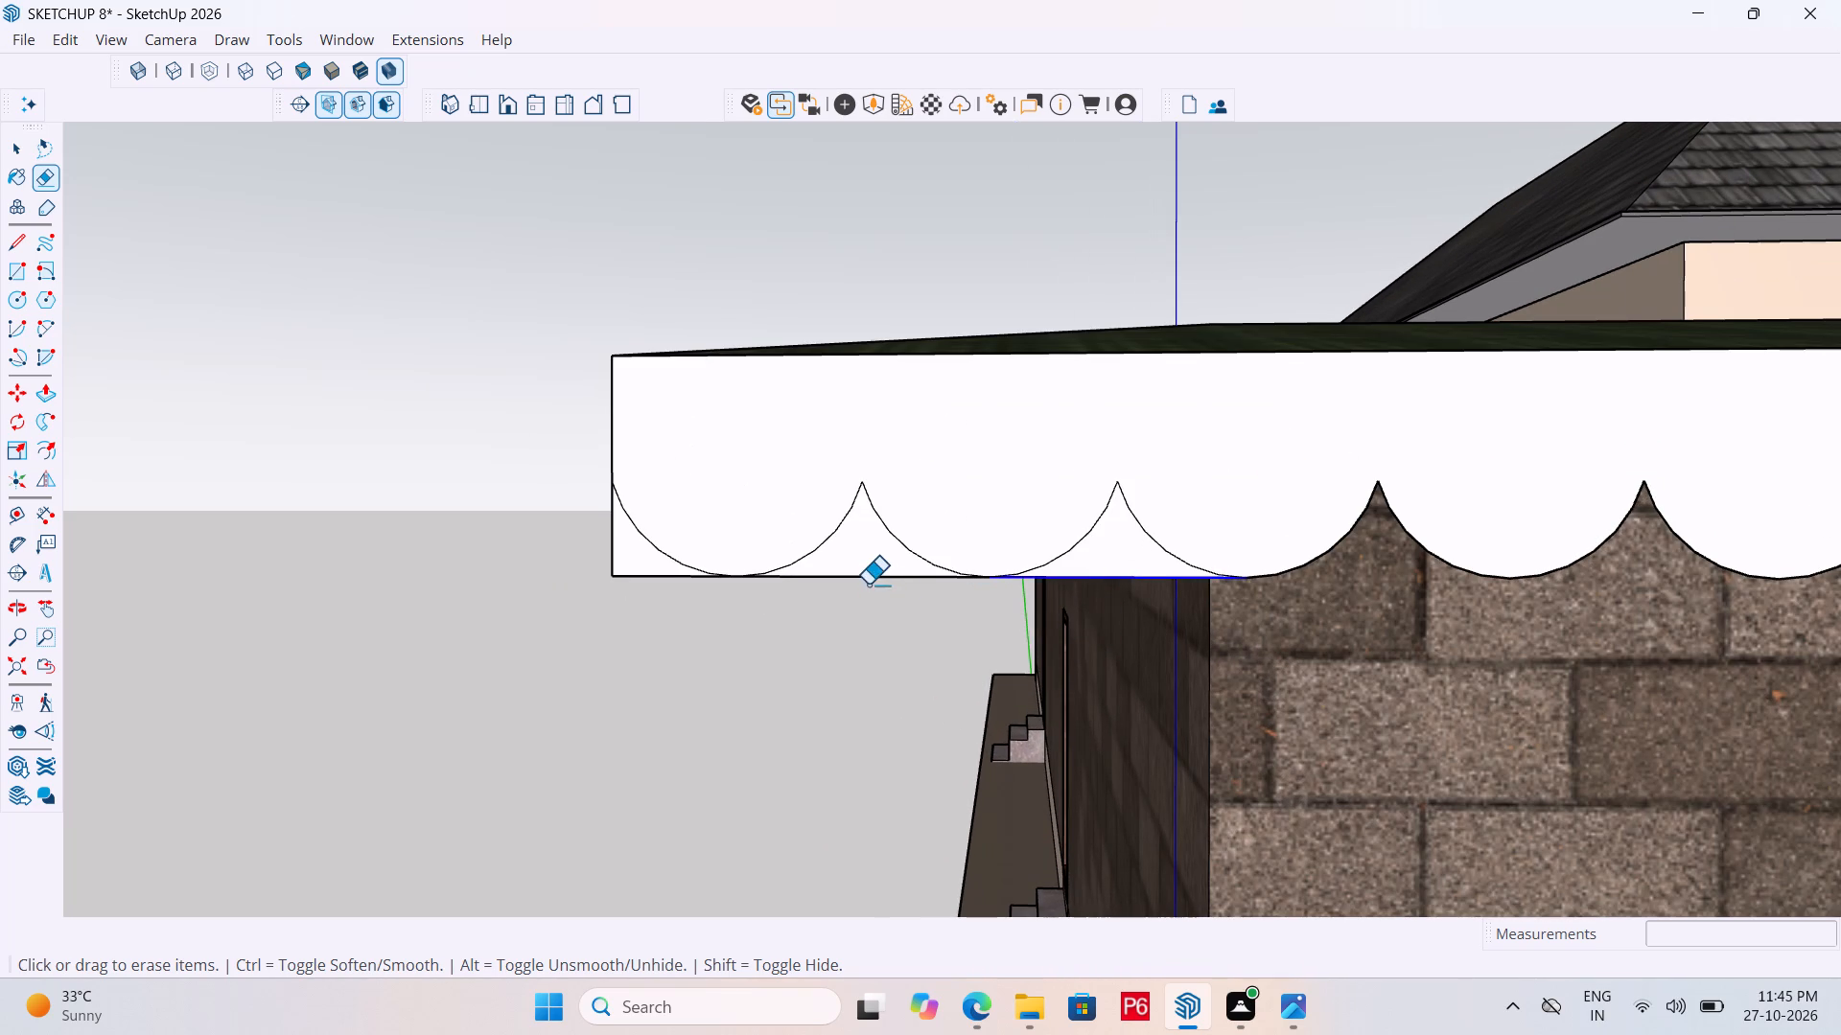
double_click(871, 578)
click(648, 583)
drag(642, 577, 628, 569)
drag(617, 562, 608, 552)
click(605, 549)
Save the model with the front fascia's scalloped edge.
scroll(667, 586, down, 13)
middle_drag(812, 670, 981, 722)
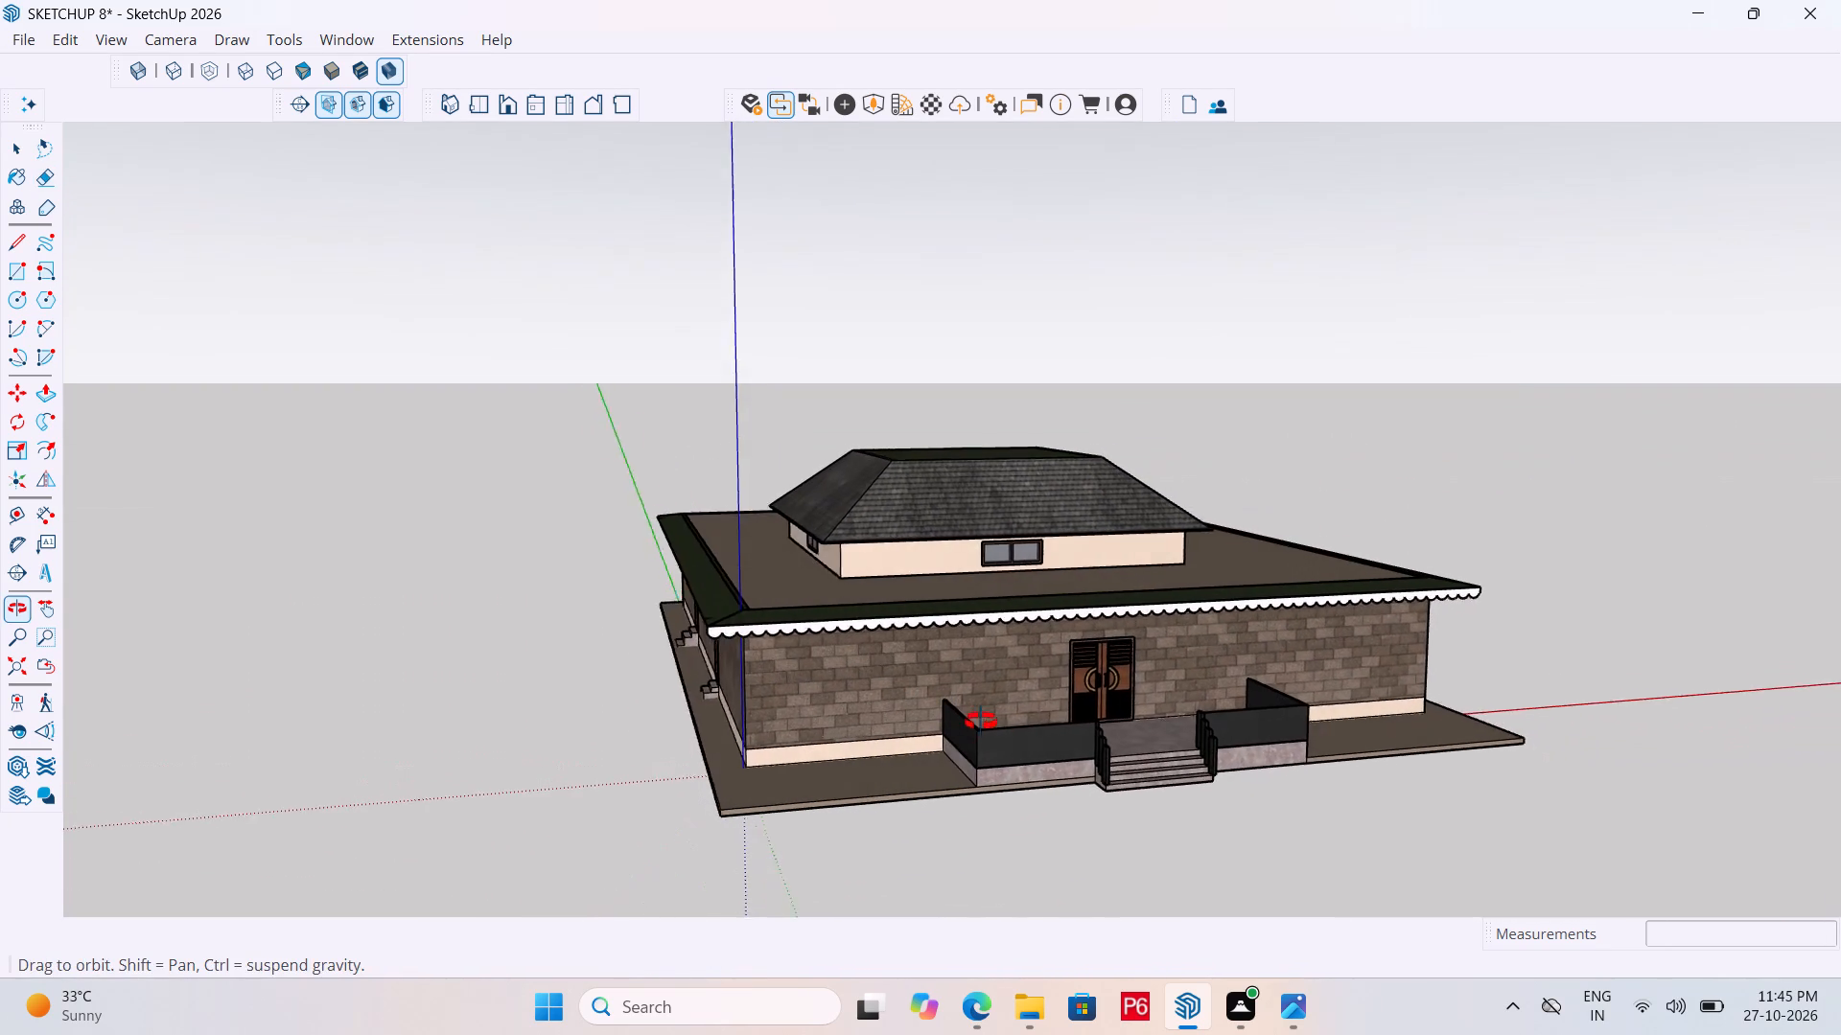
middle_drag(981, 722, 1002, 745)
key(ctrl+s)
key(ctrl+s)
key(ctrl+s)
key(ctrl+s)
key(ctrl+s)
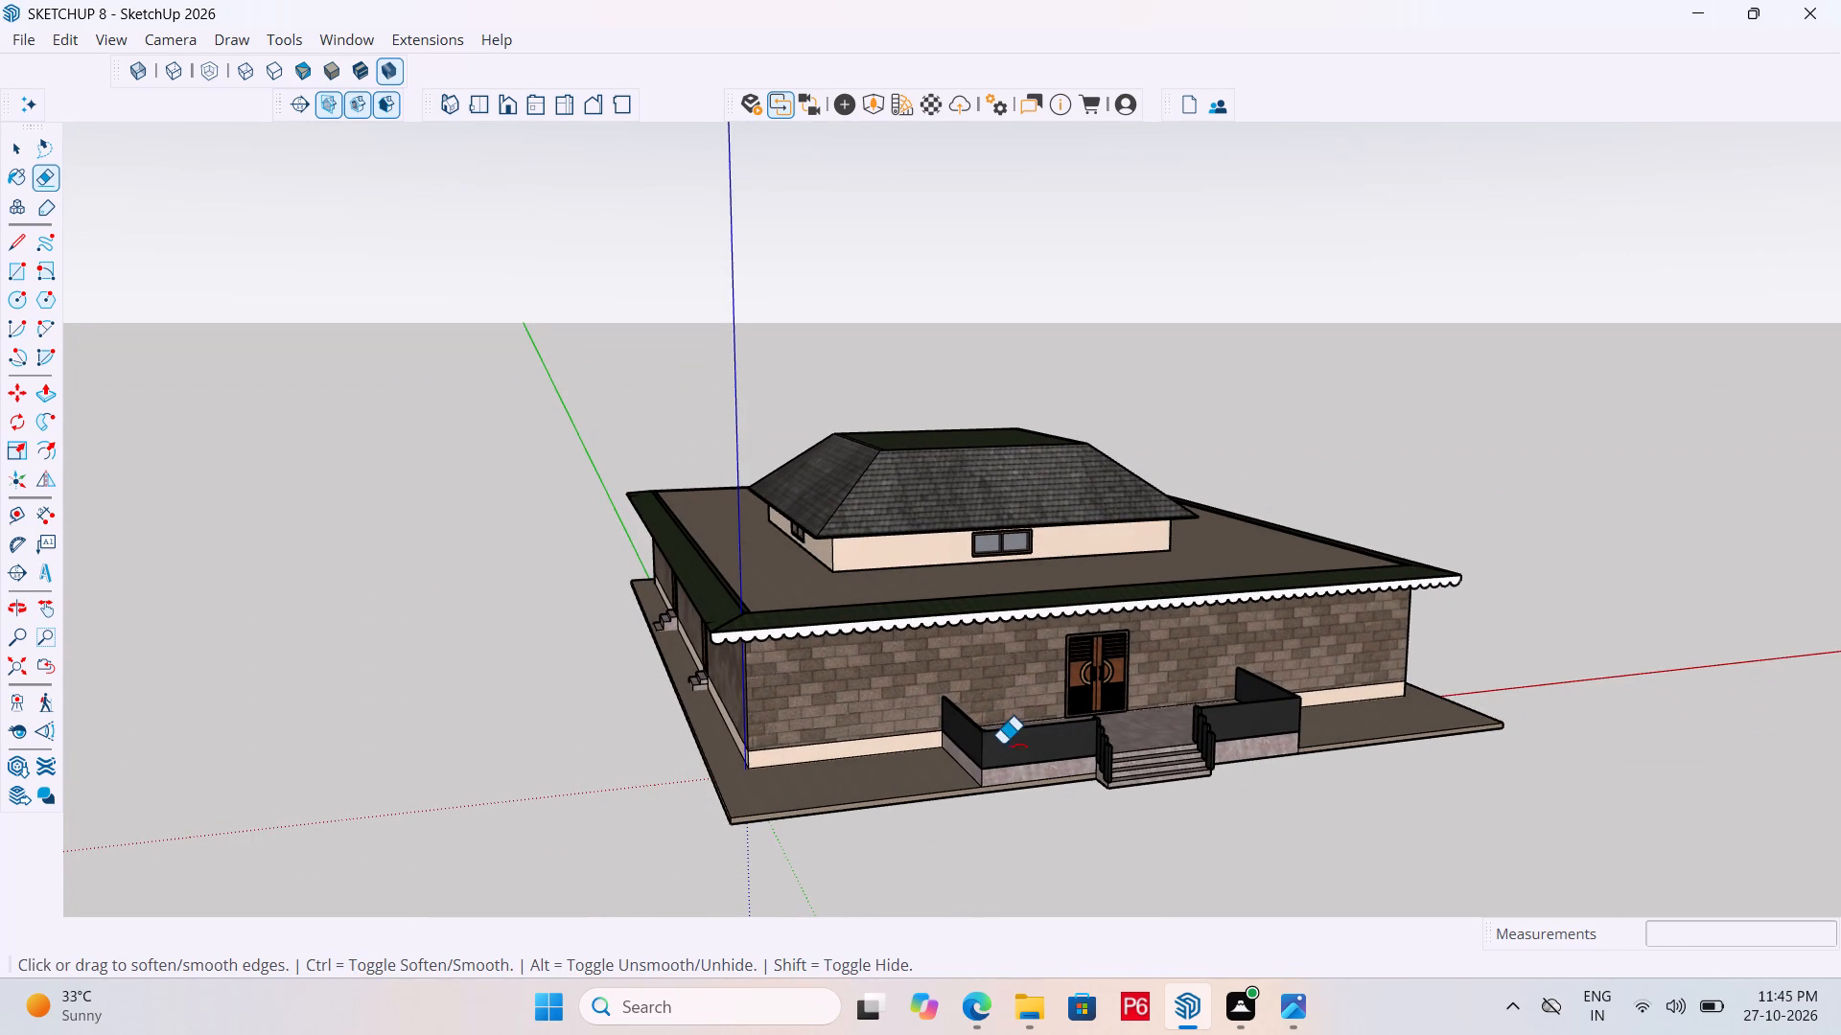
key(ctrl+s)
key(ctrl+s)
key(ctrl+s)
Select the scalloped front fascia face with its bounding edges and make it a group.
scroll(779, 722, up, 5)
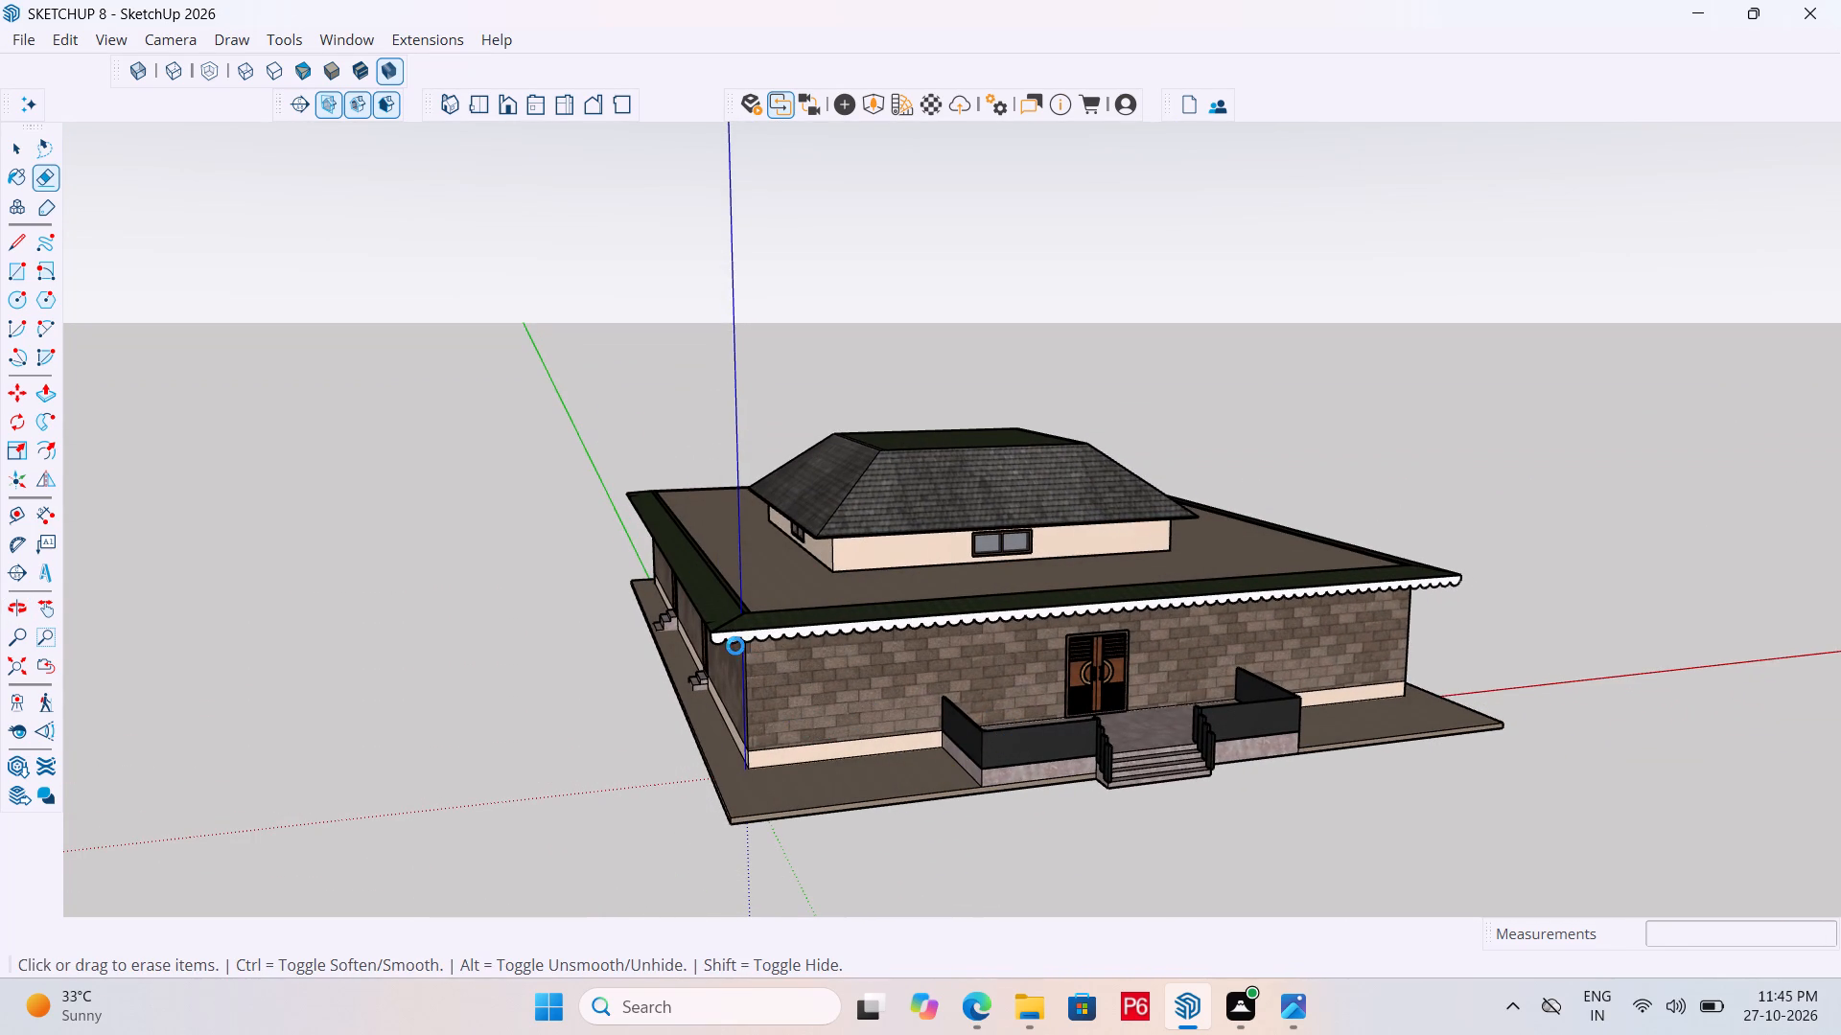
scroll(735, 645, up, 6)
key(space)
scroll(733, 644, up, 10)
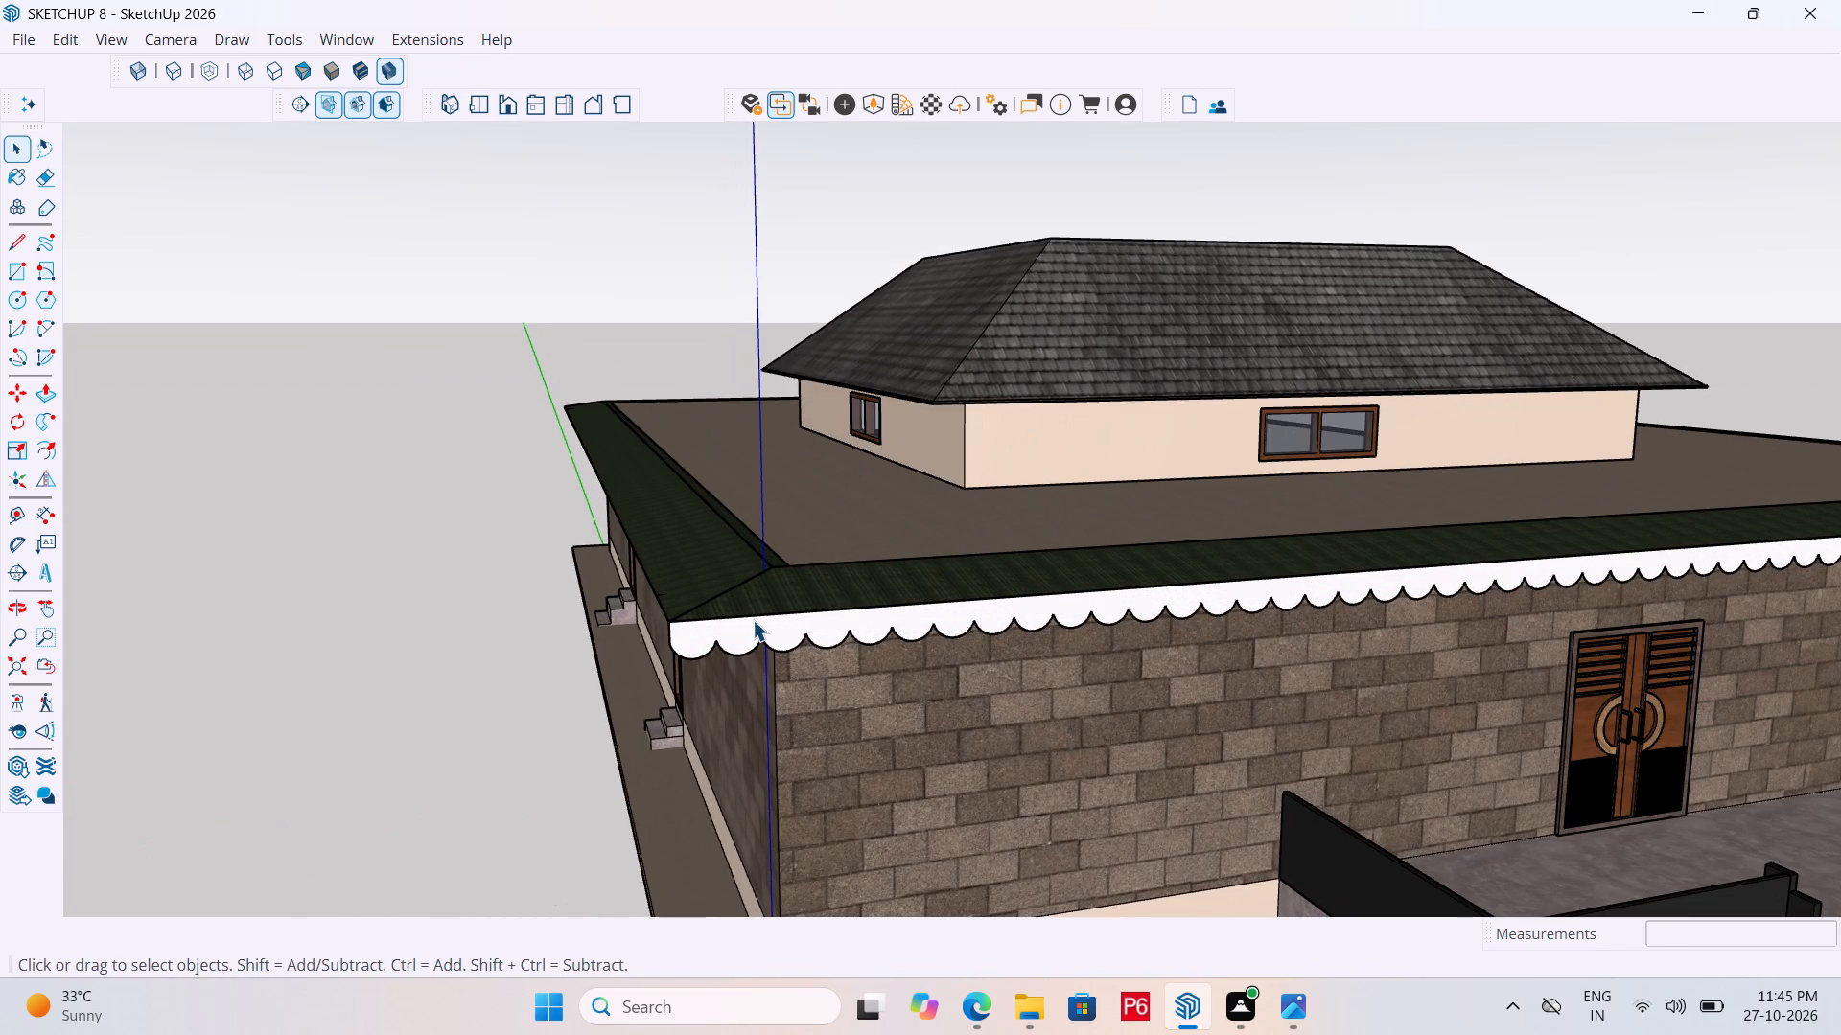
scroll(753, 620, up, 2)
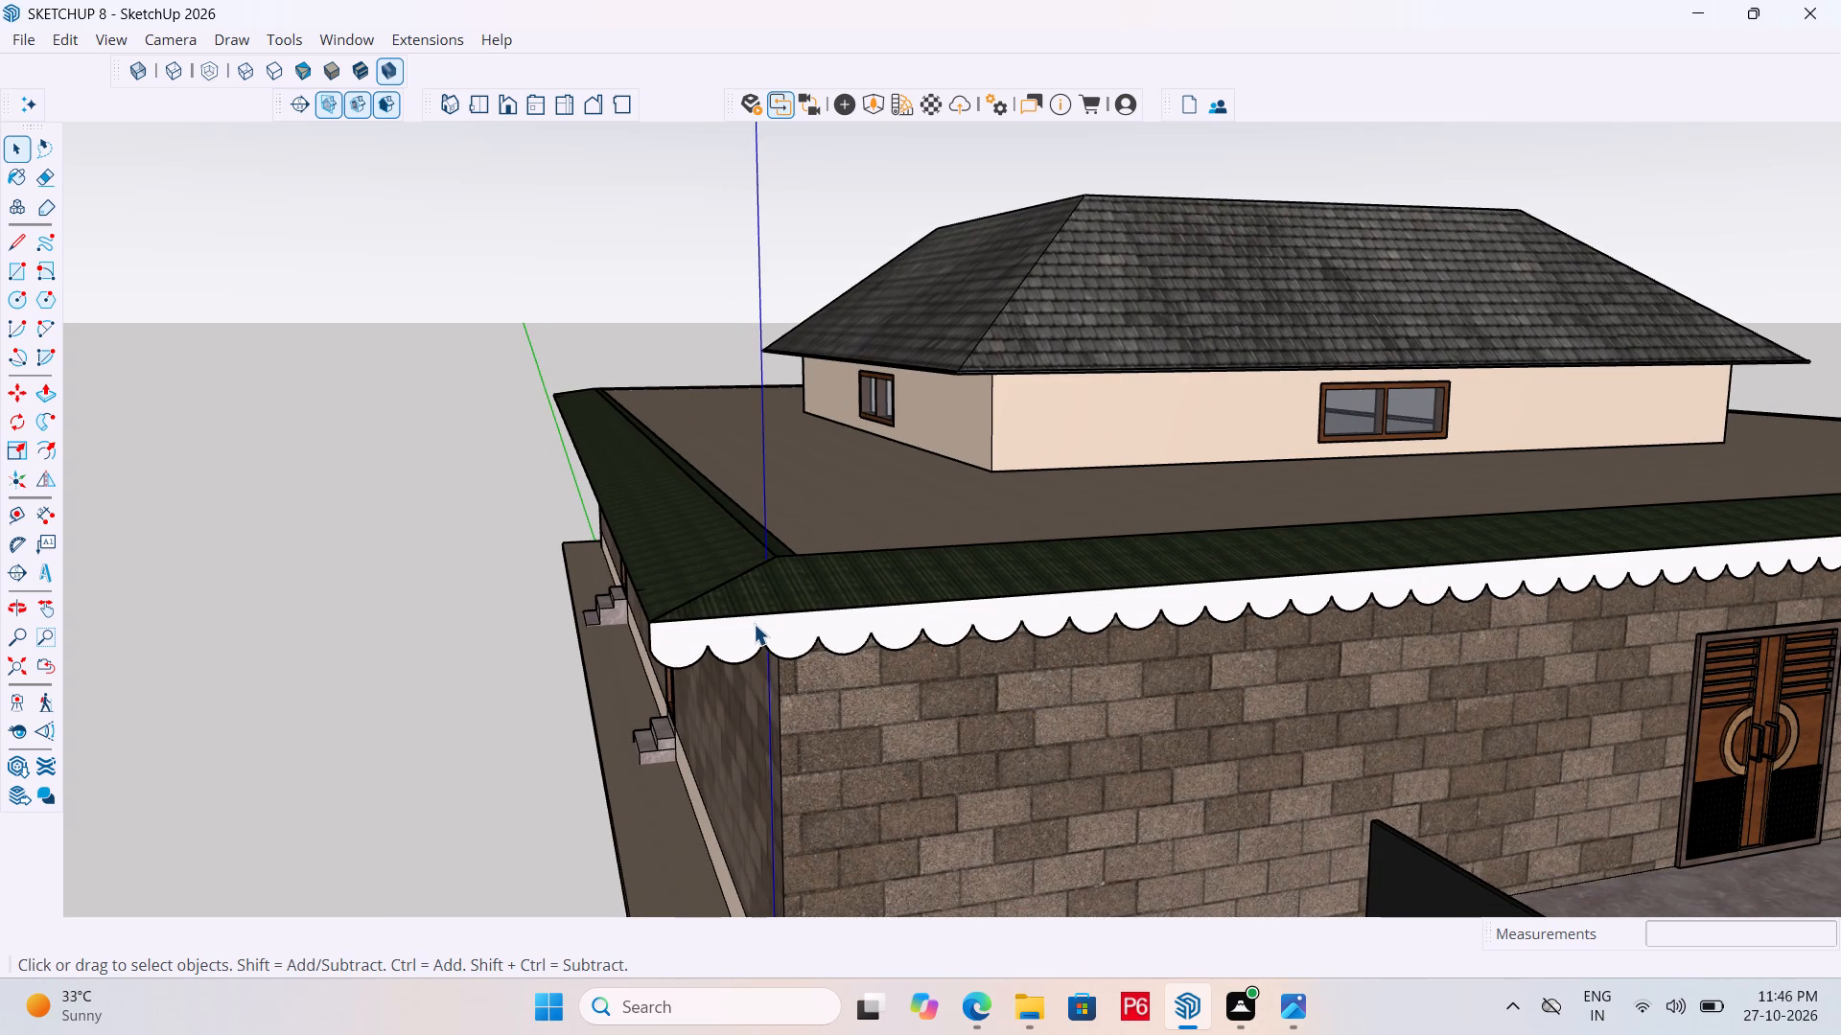
scroll(732, 635, up, 1)
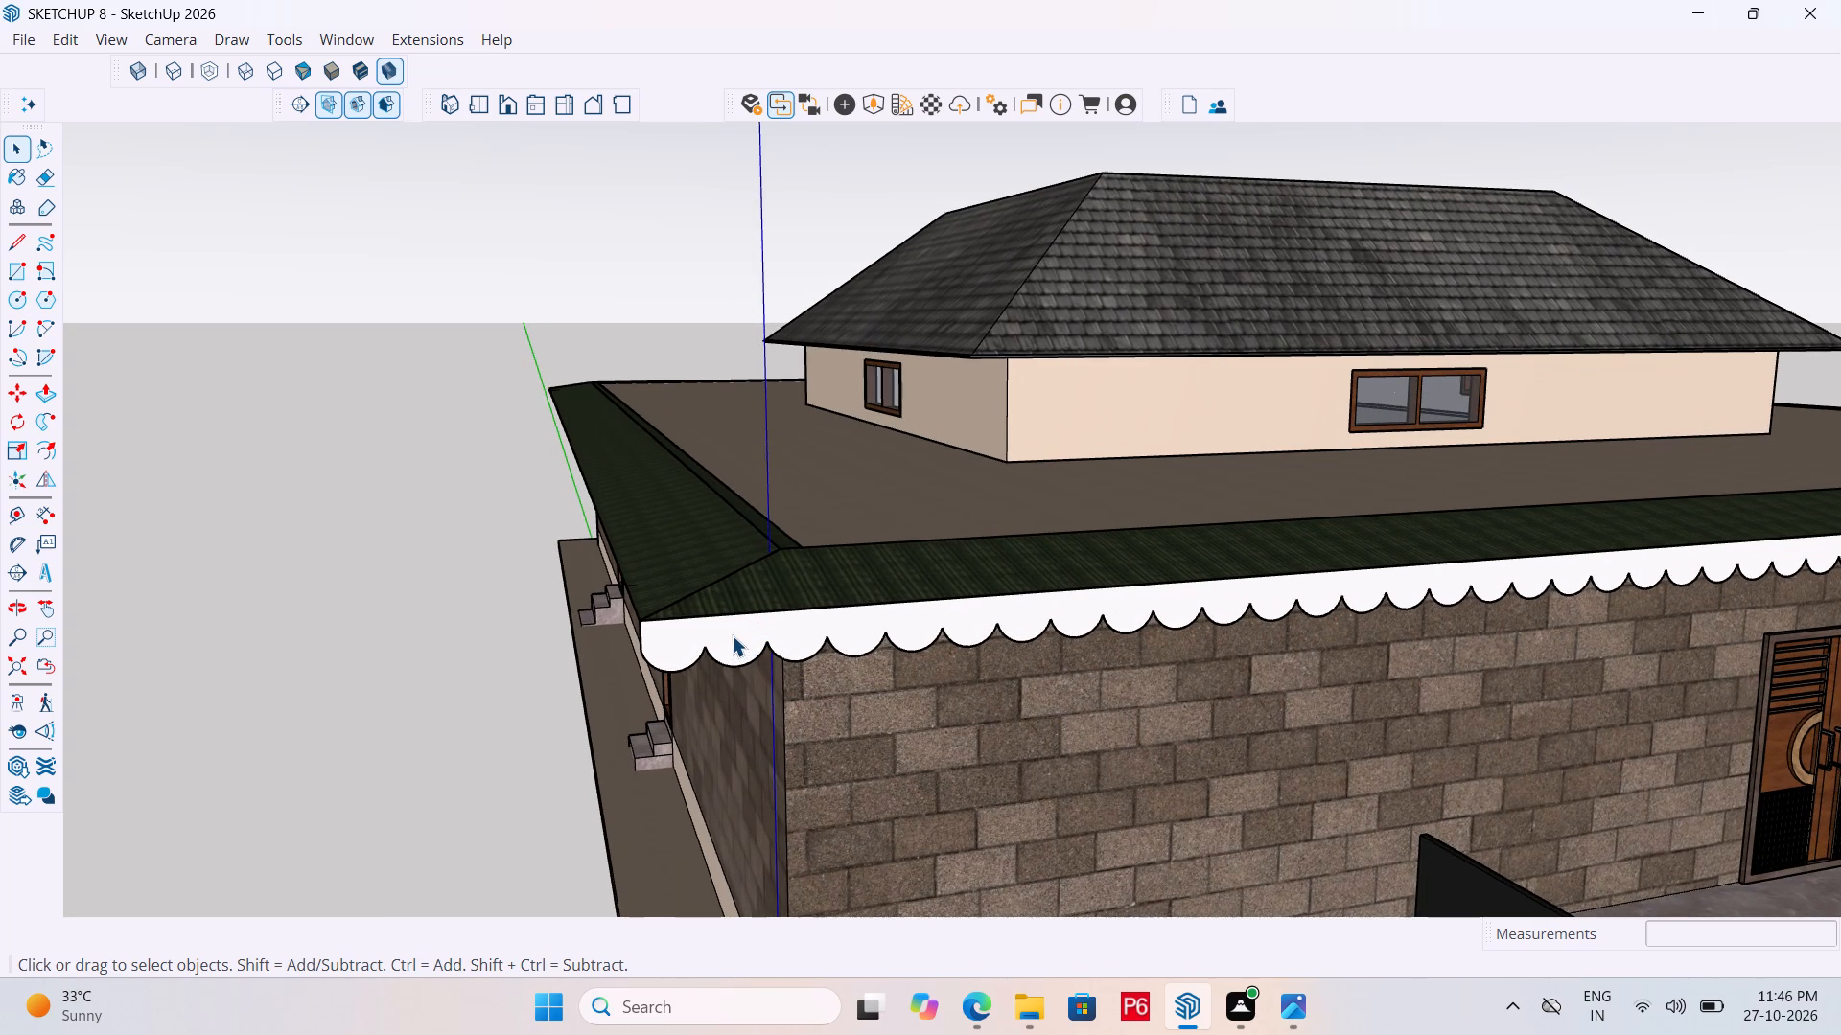
click(732, 635)
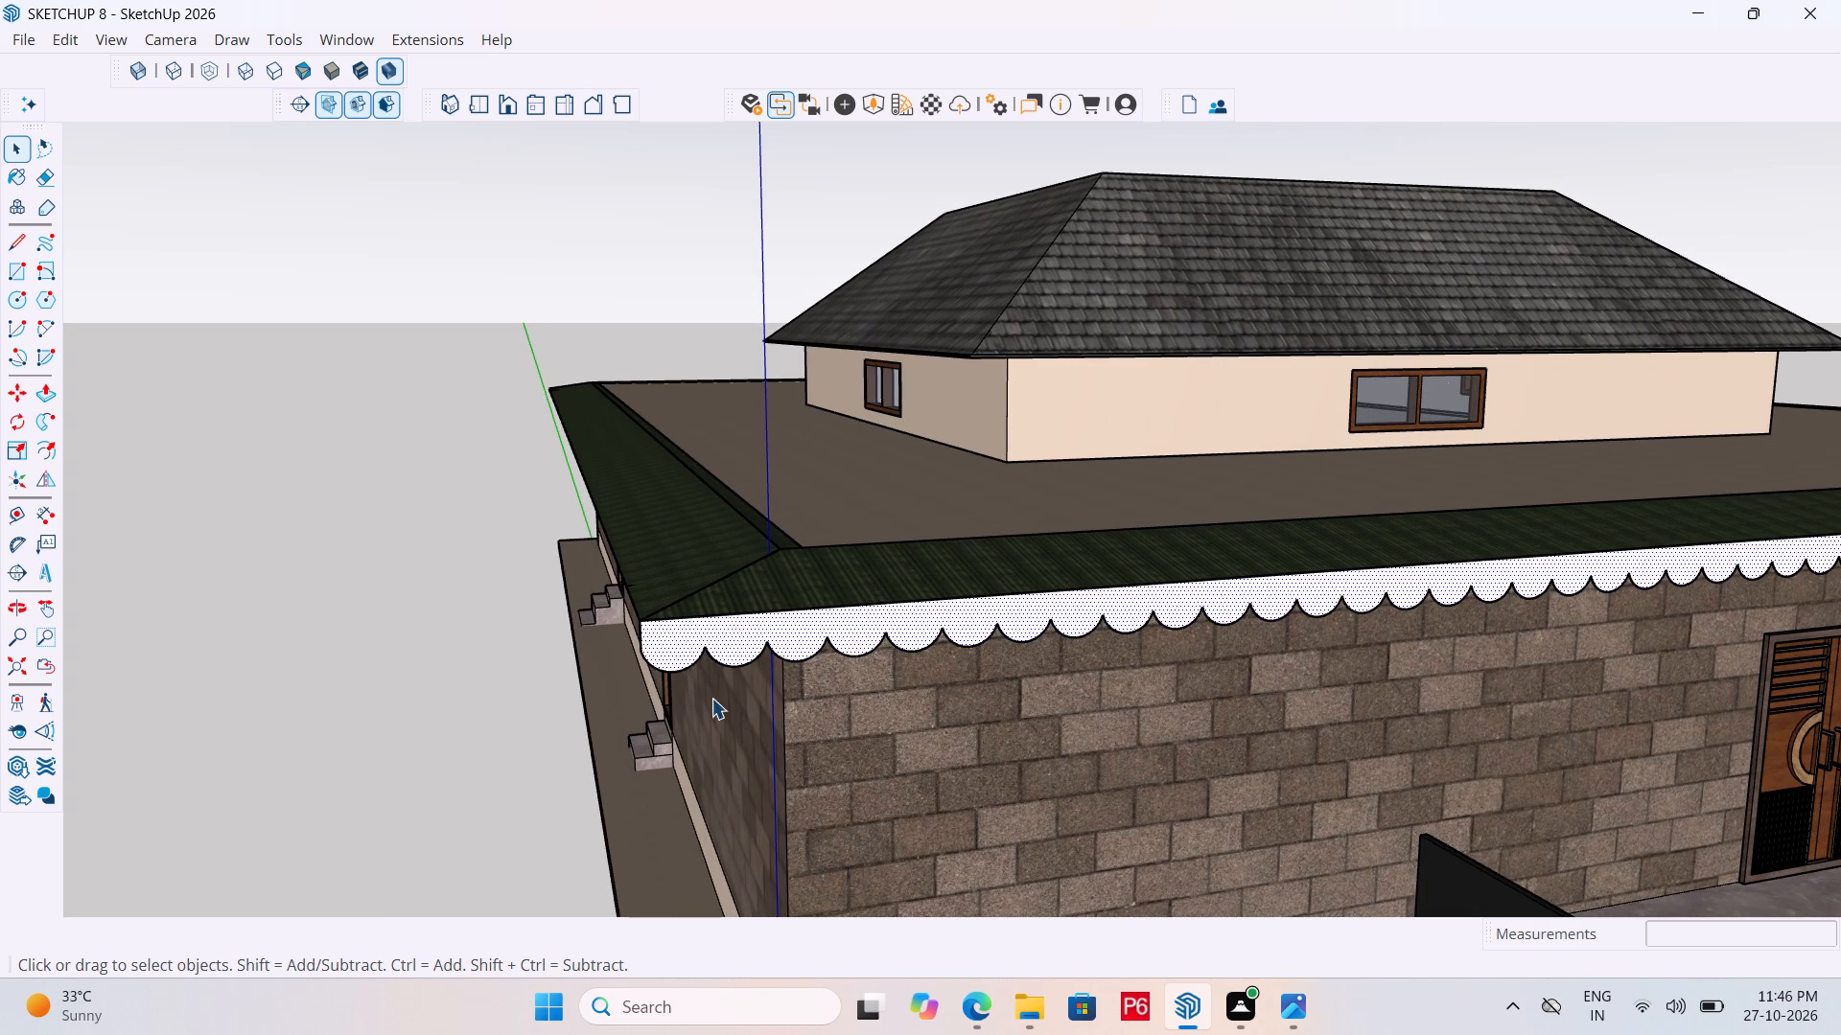
double_click(732, 633)
right_click(732, 633)
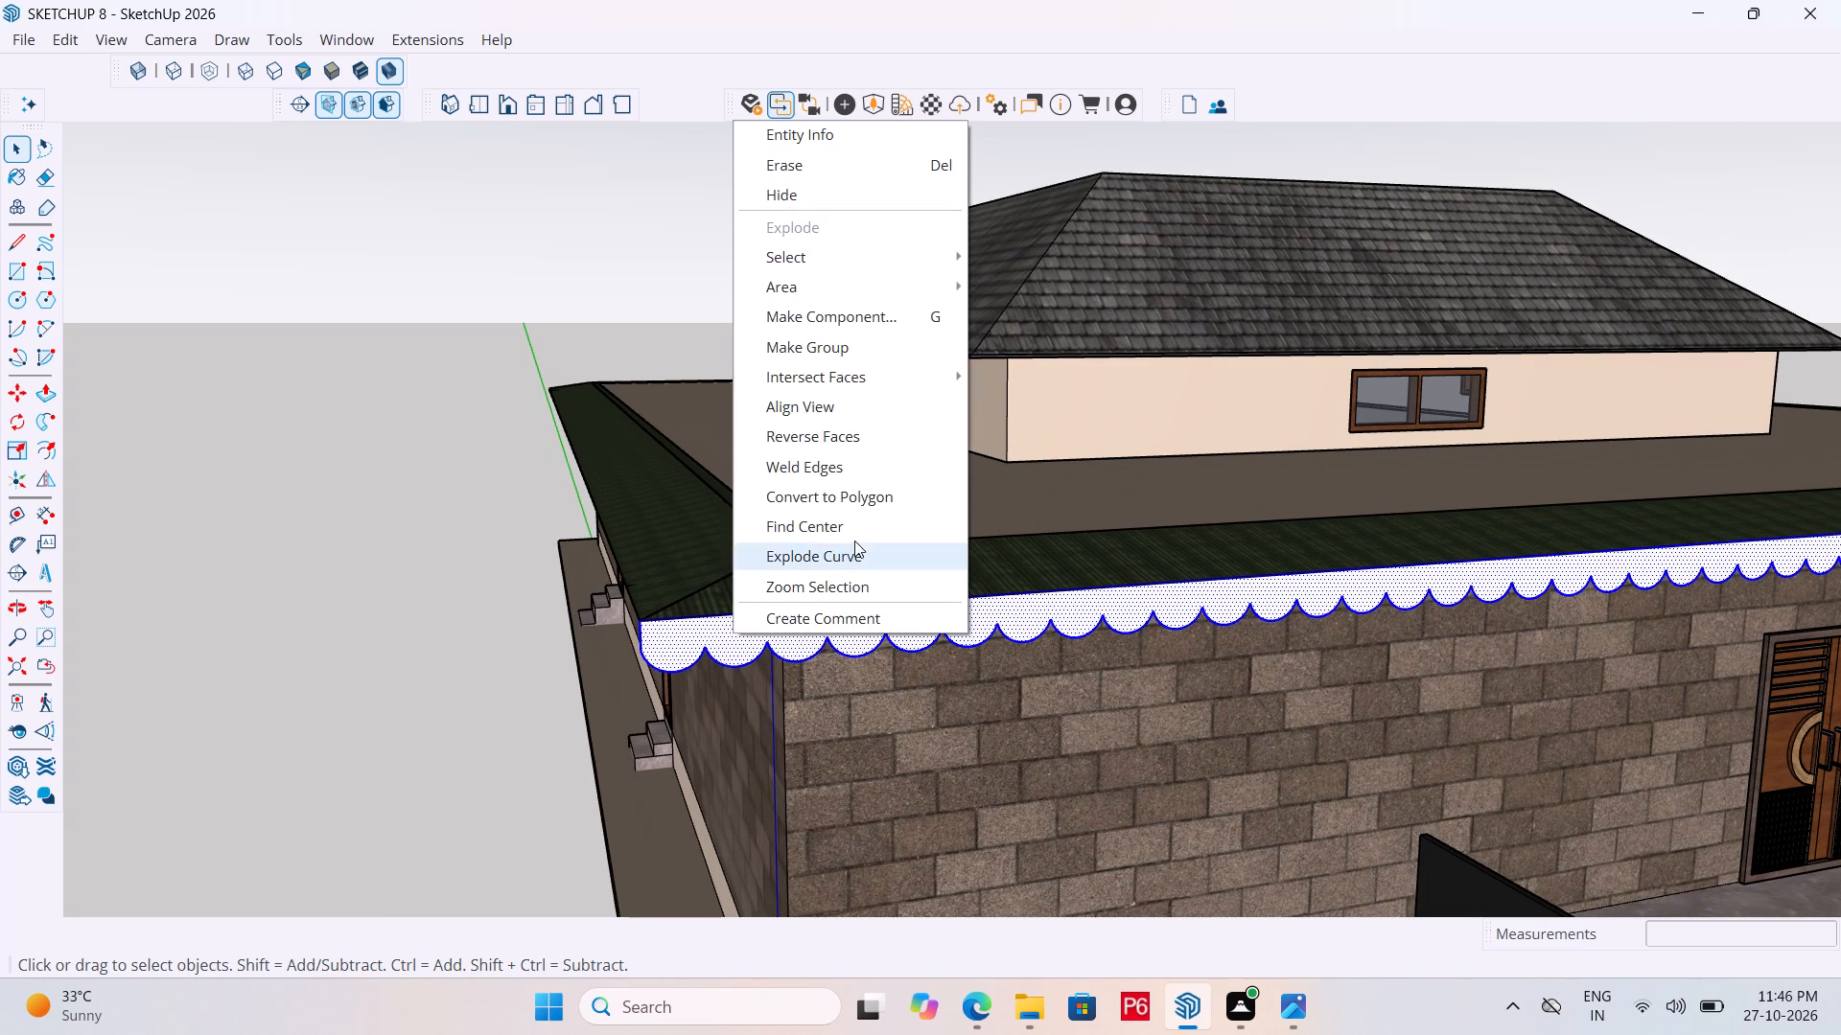
click(872, 351)
Open the fascia group and paint its face with Wood_Veneer_15_1K from the Wood materials.
key(space)
triple_click(725, 638)
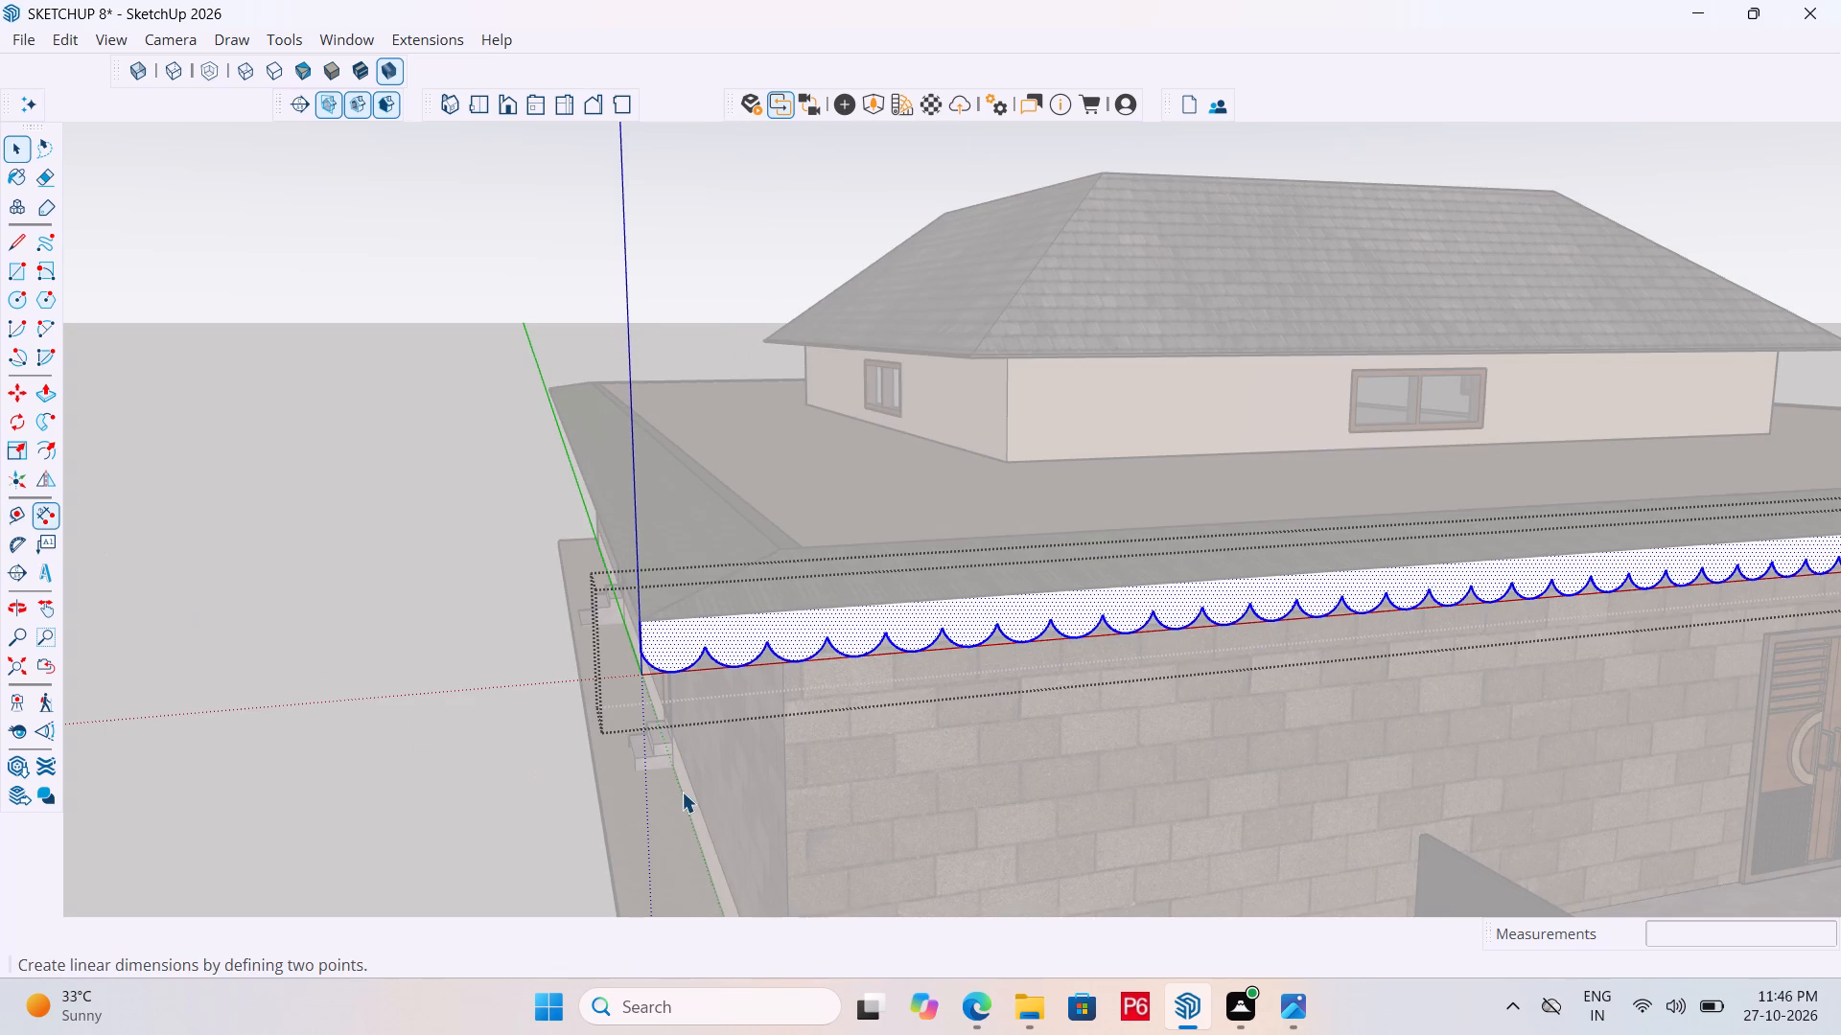
key(b)
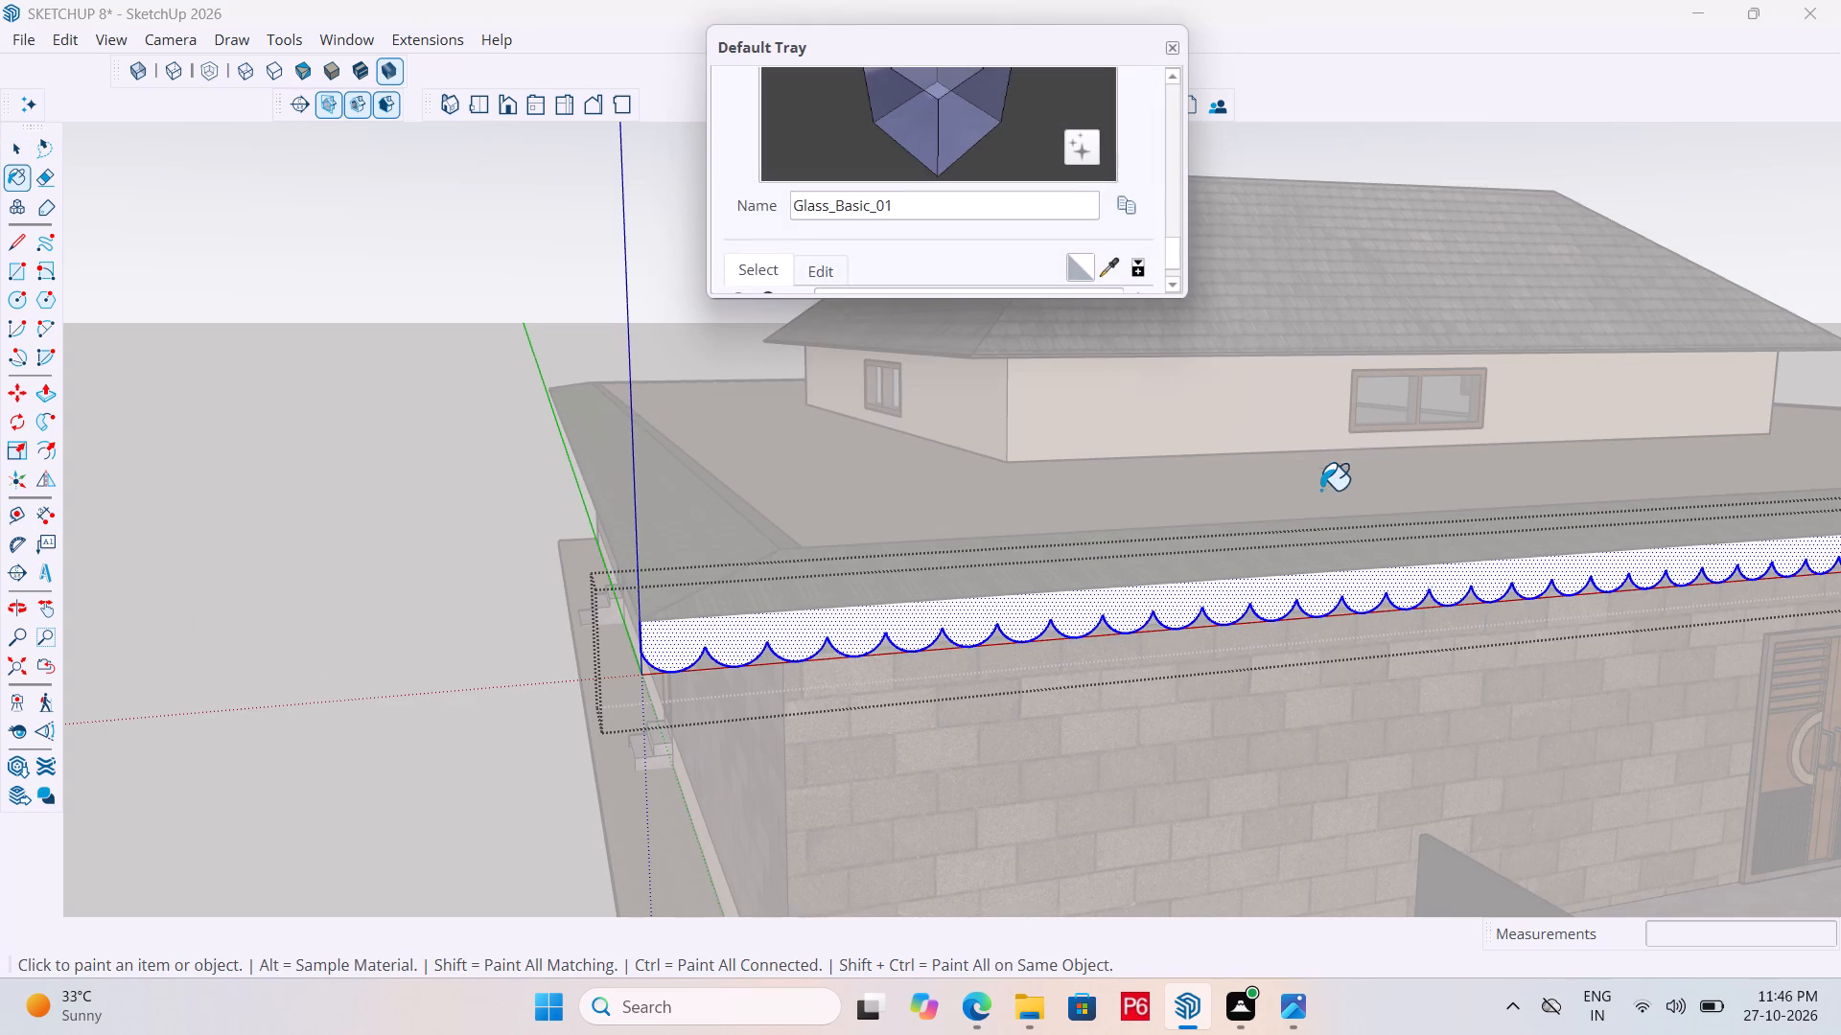
scroll(952, 127, down, 4)
click(948, 166)
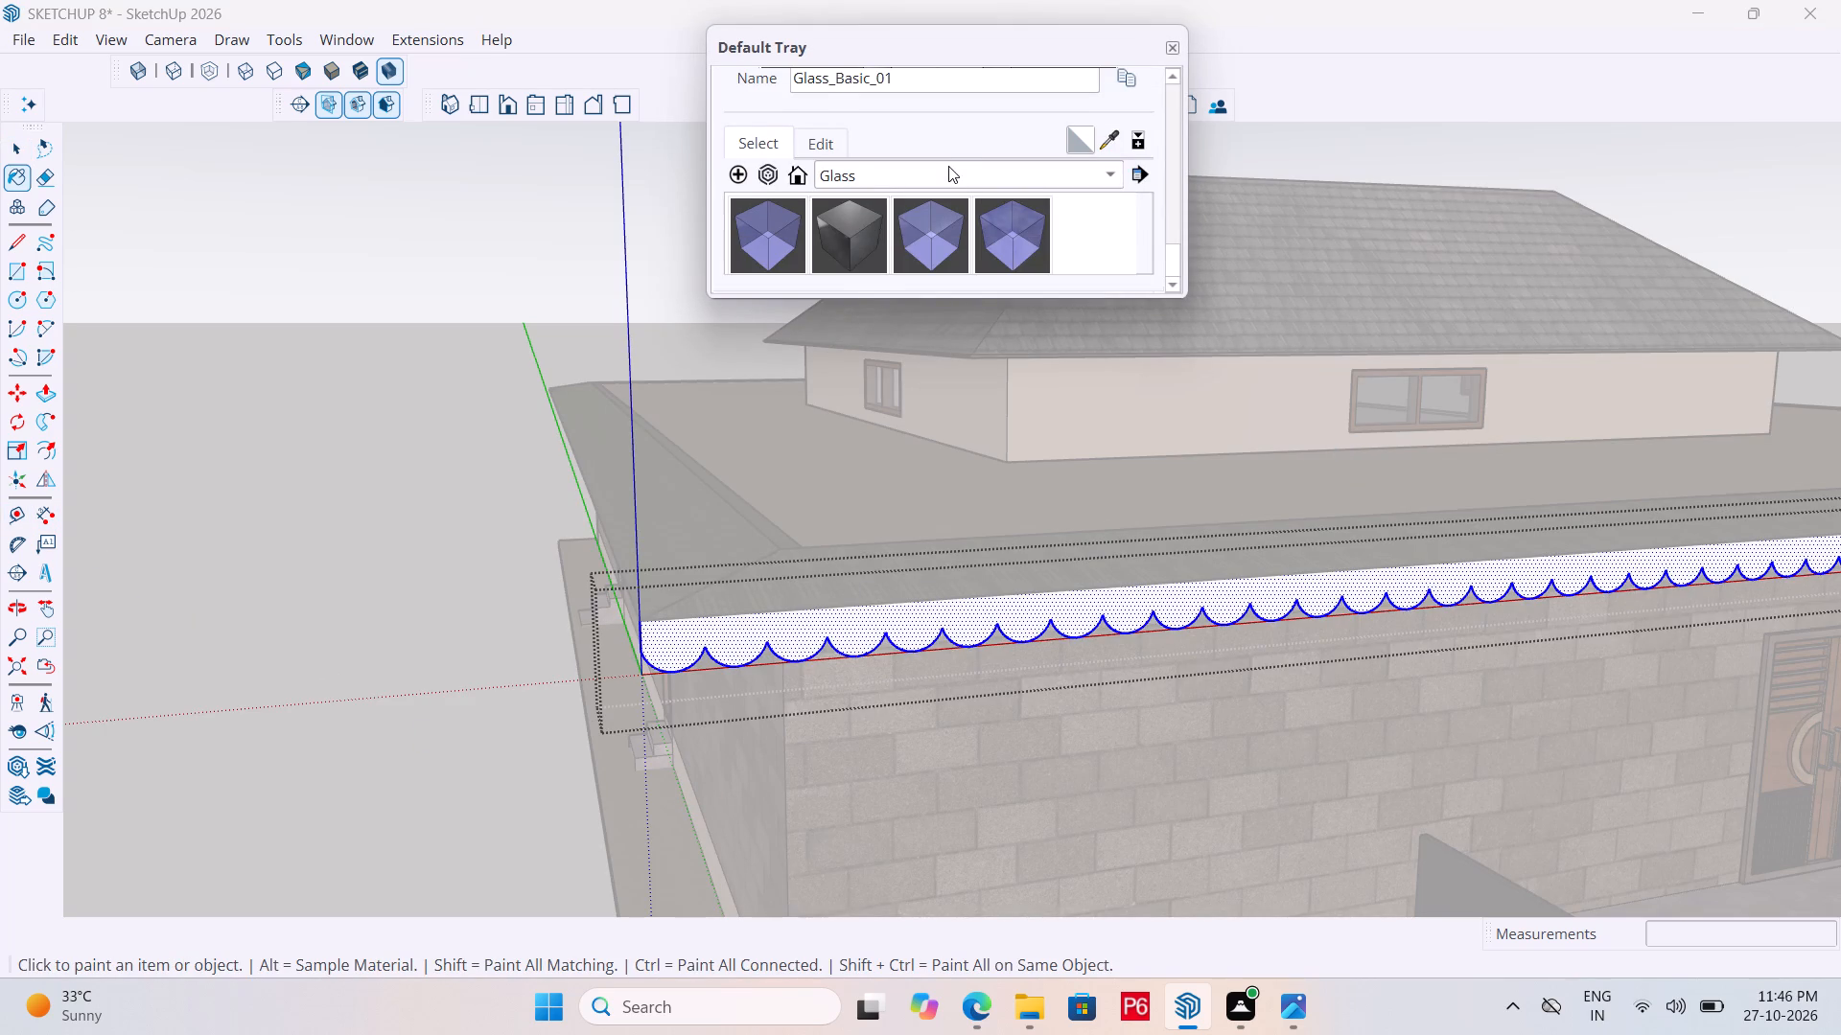
click(907, 366)
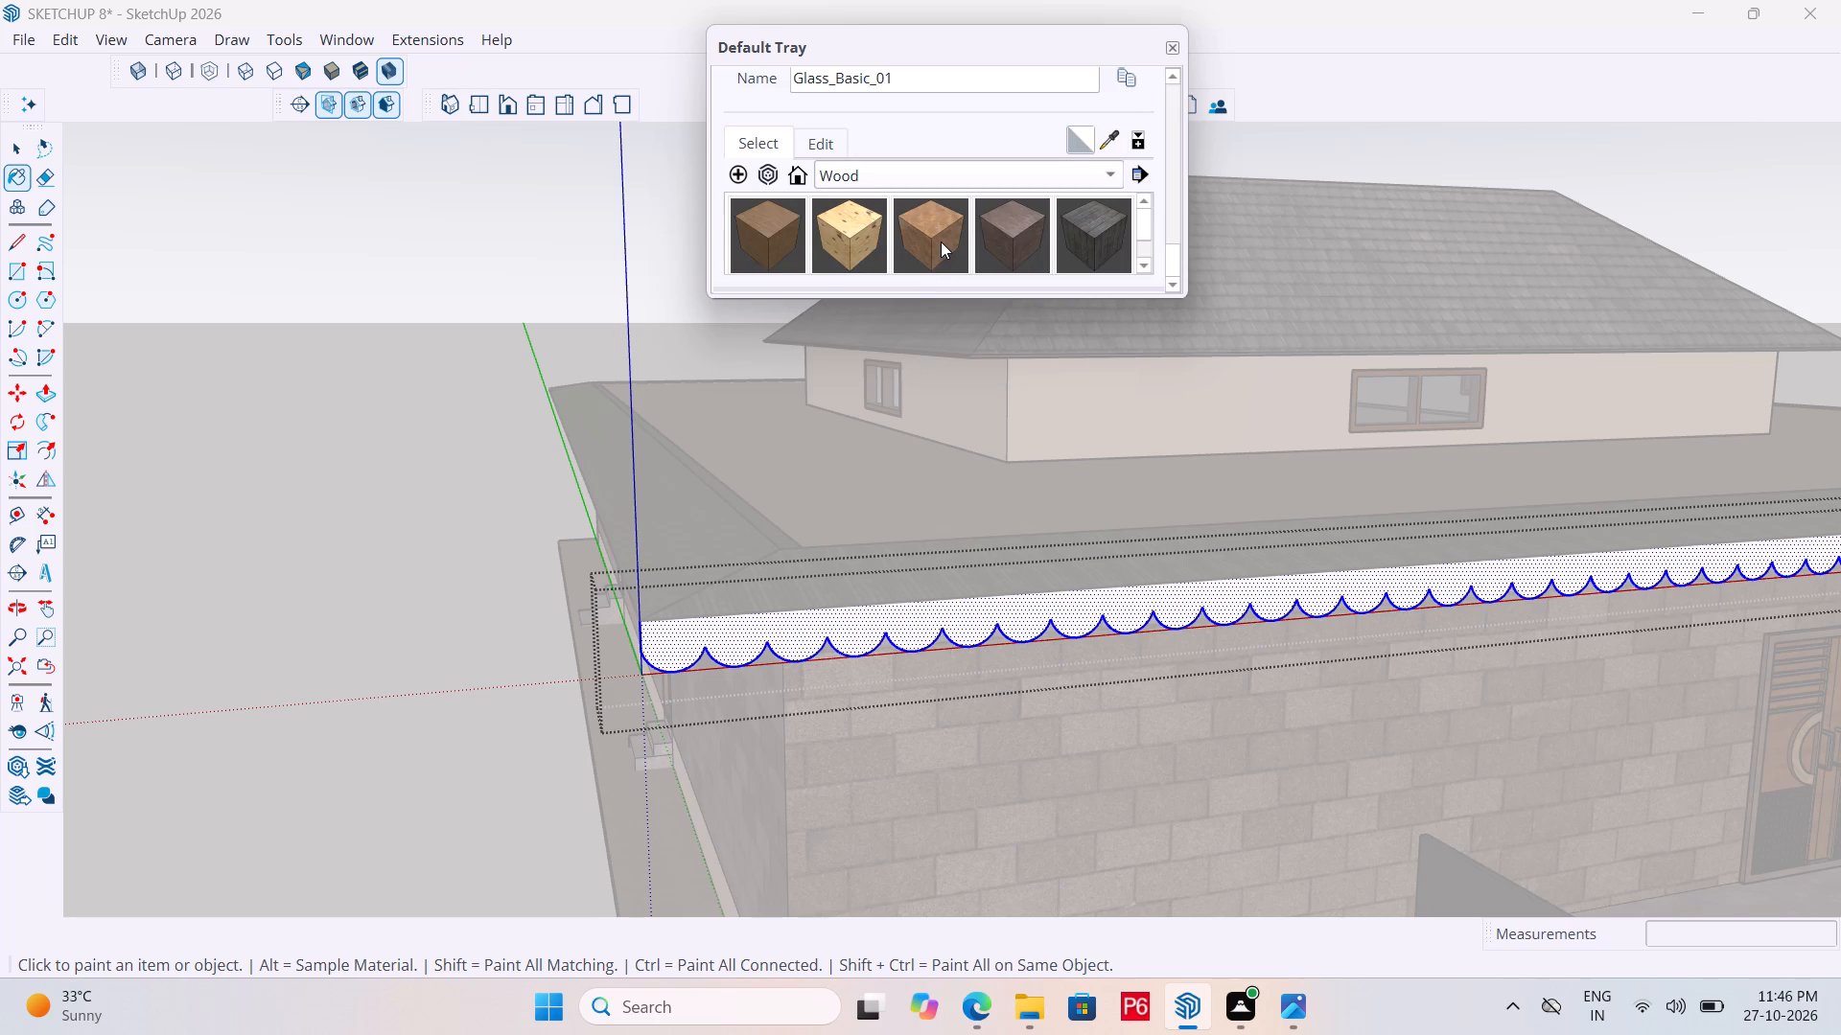
scroll(941, 241, down, 3)
click(780, 220)
click(743, 630)
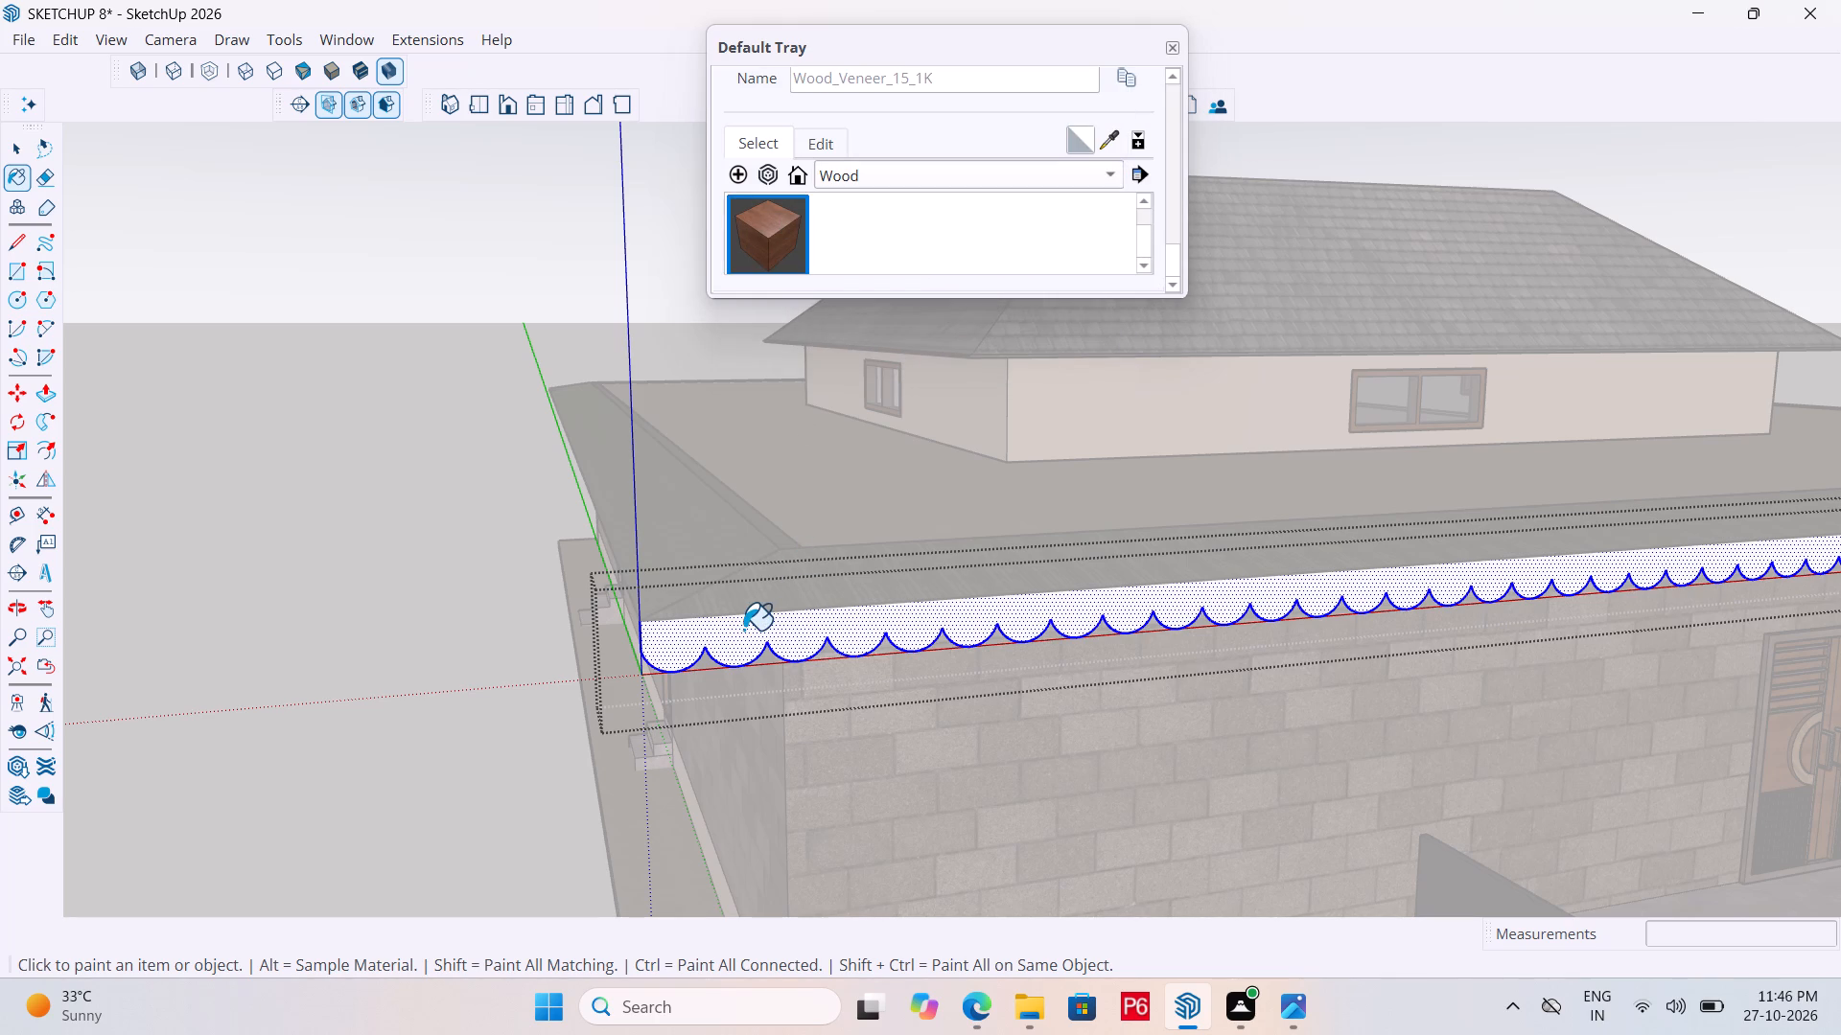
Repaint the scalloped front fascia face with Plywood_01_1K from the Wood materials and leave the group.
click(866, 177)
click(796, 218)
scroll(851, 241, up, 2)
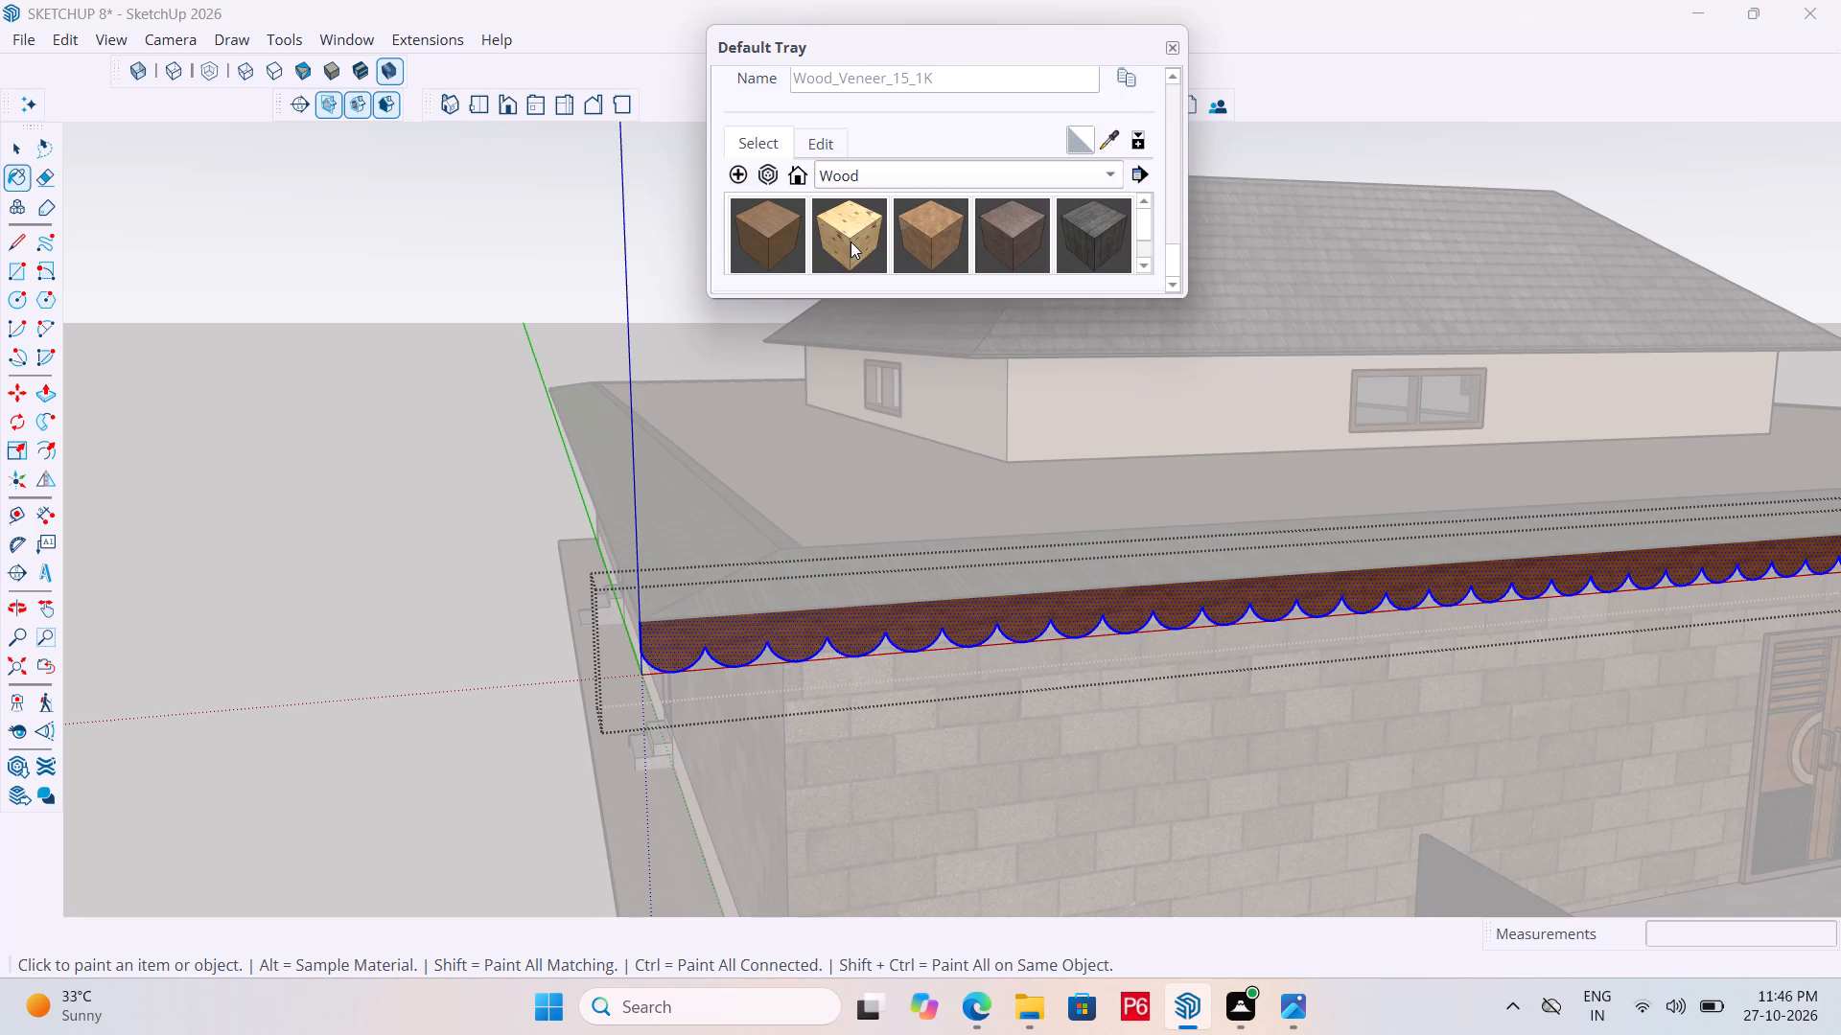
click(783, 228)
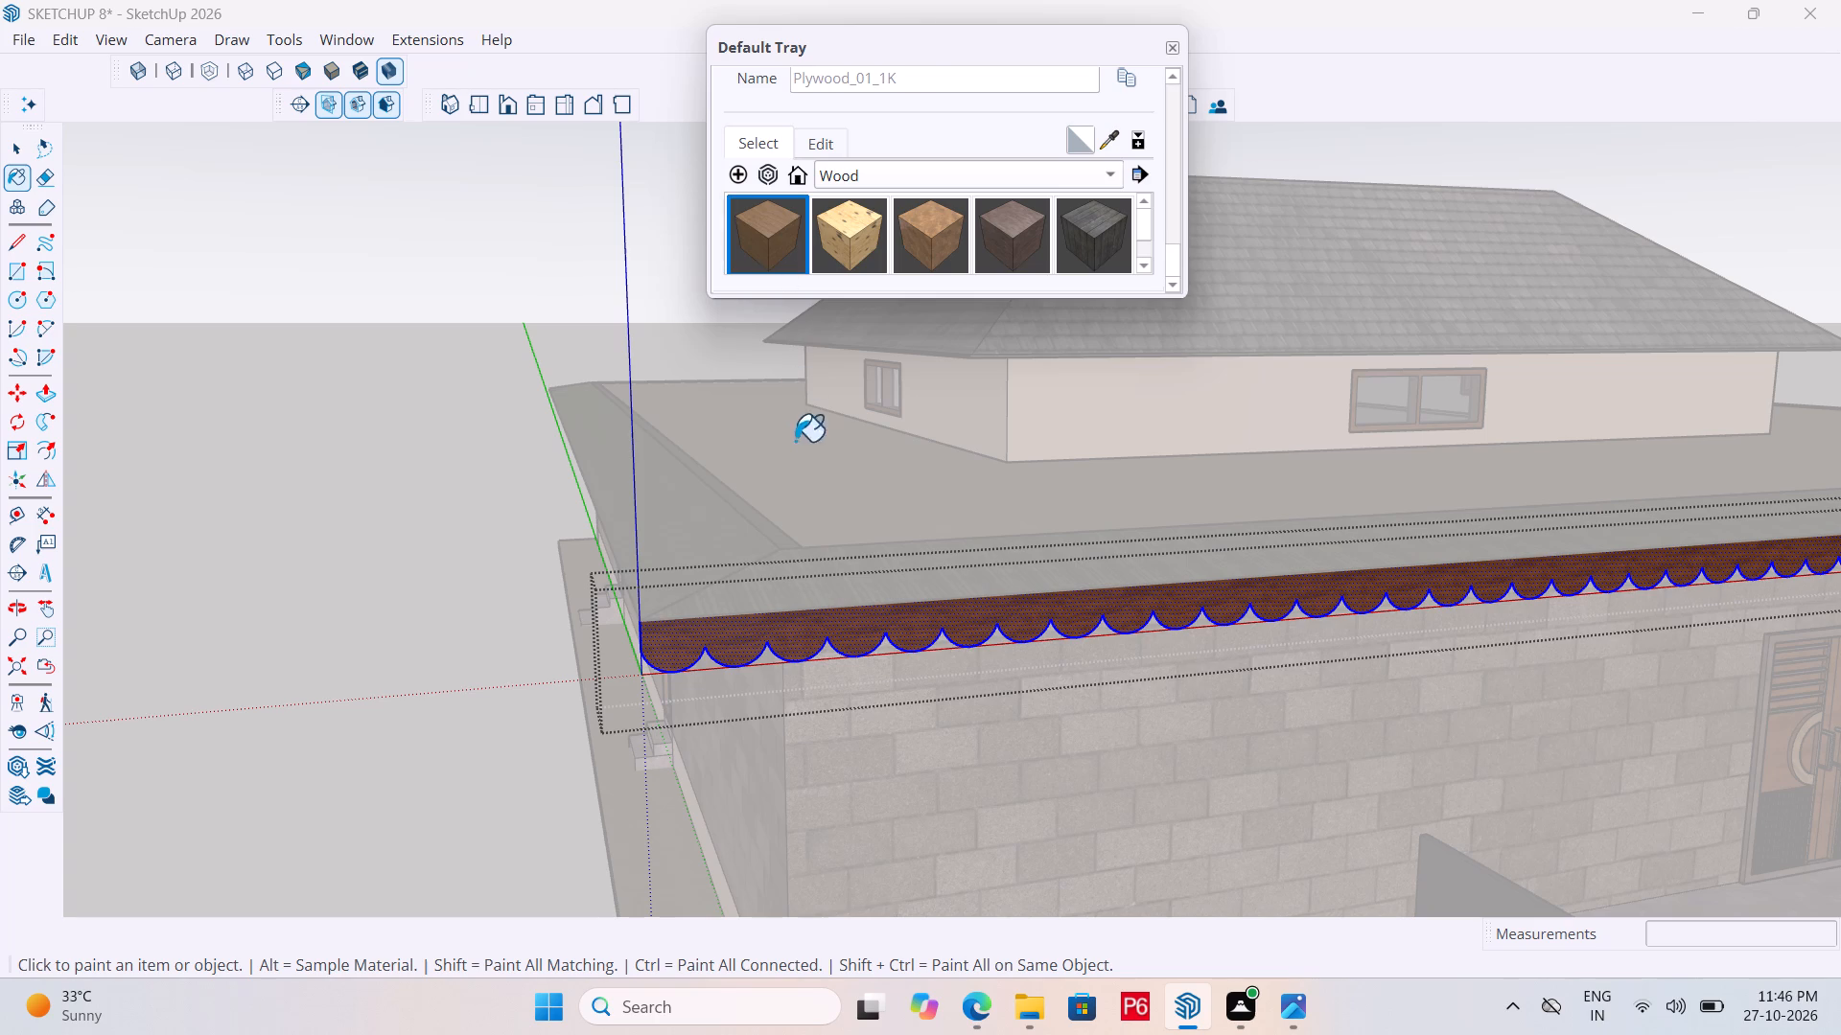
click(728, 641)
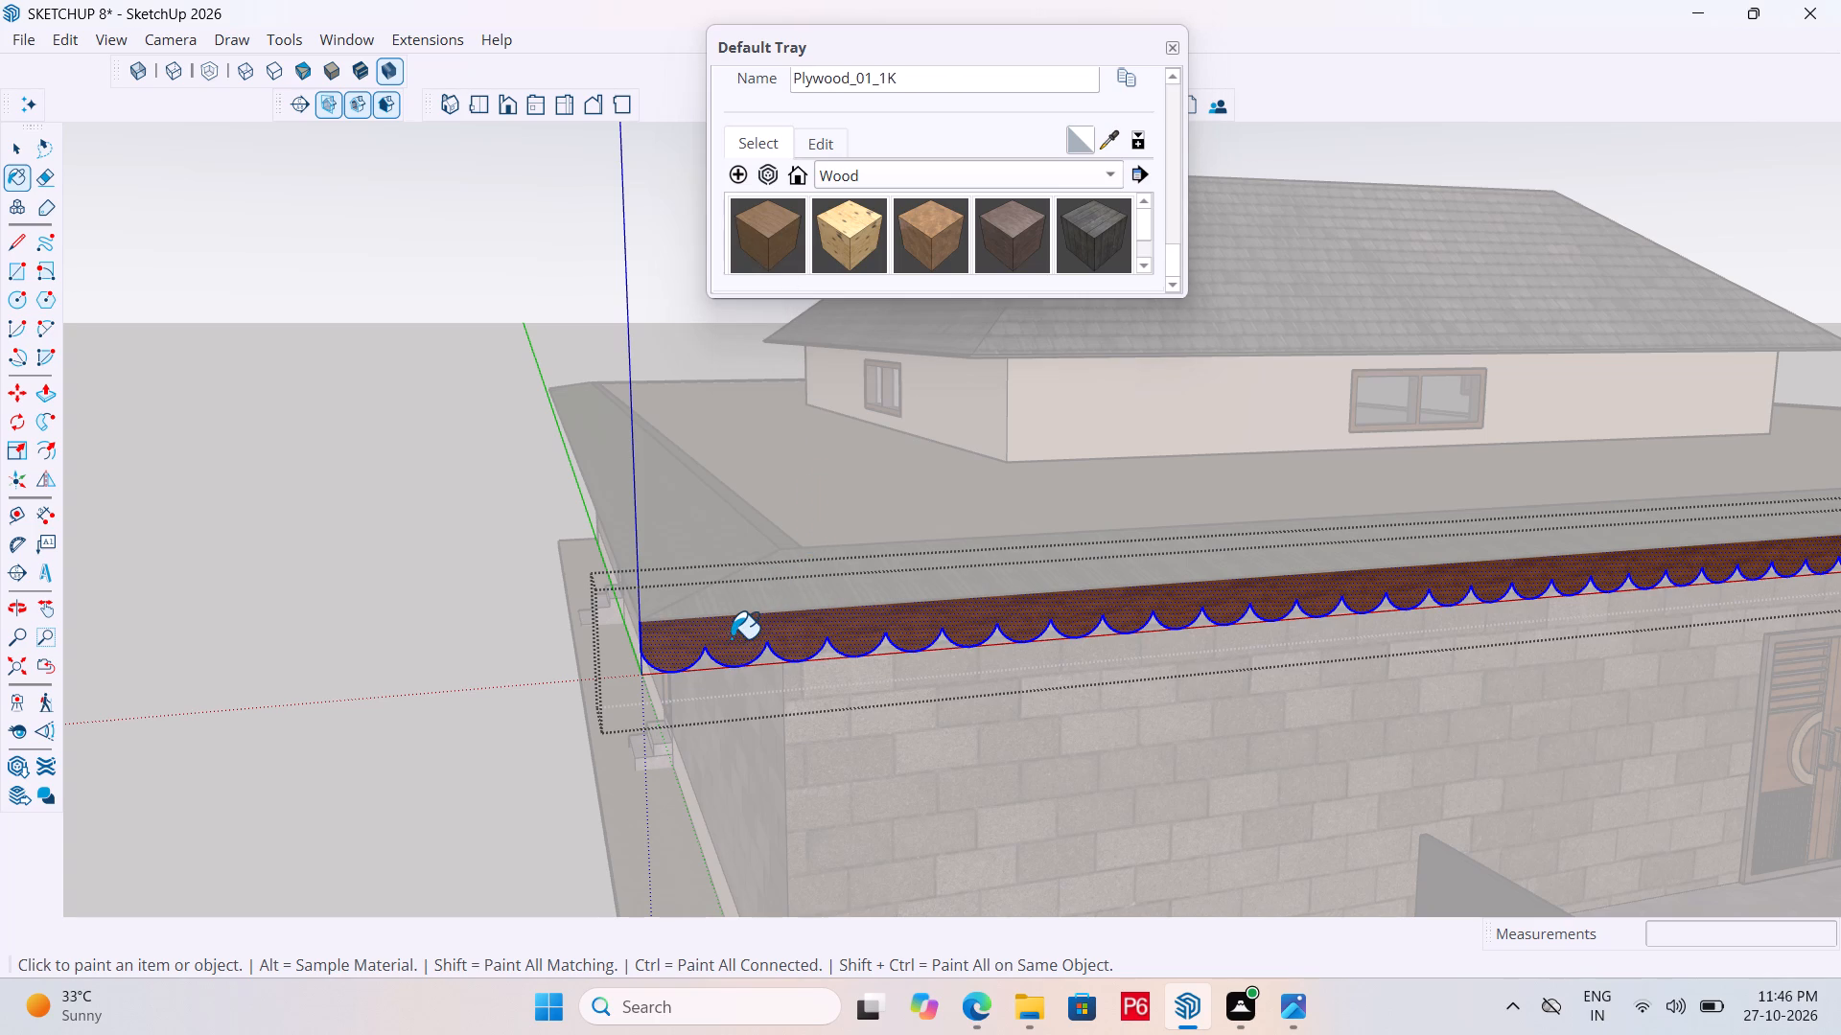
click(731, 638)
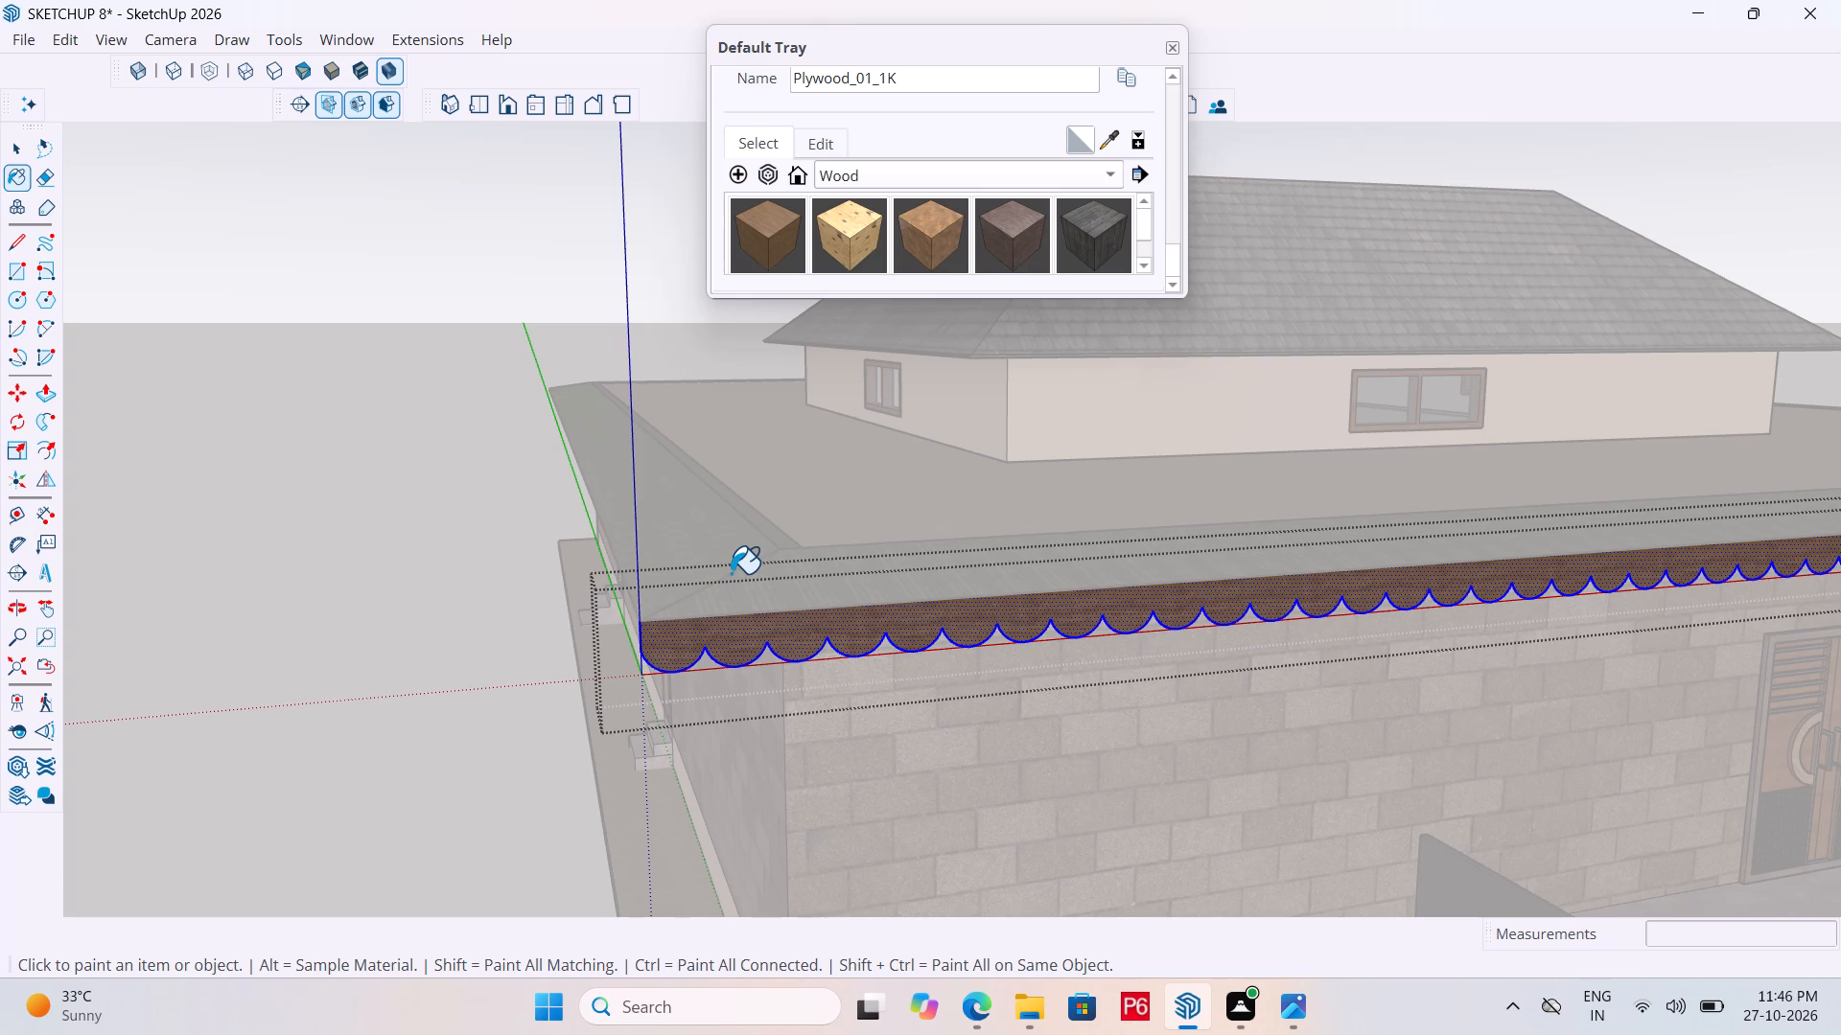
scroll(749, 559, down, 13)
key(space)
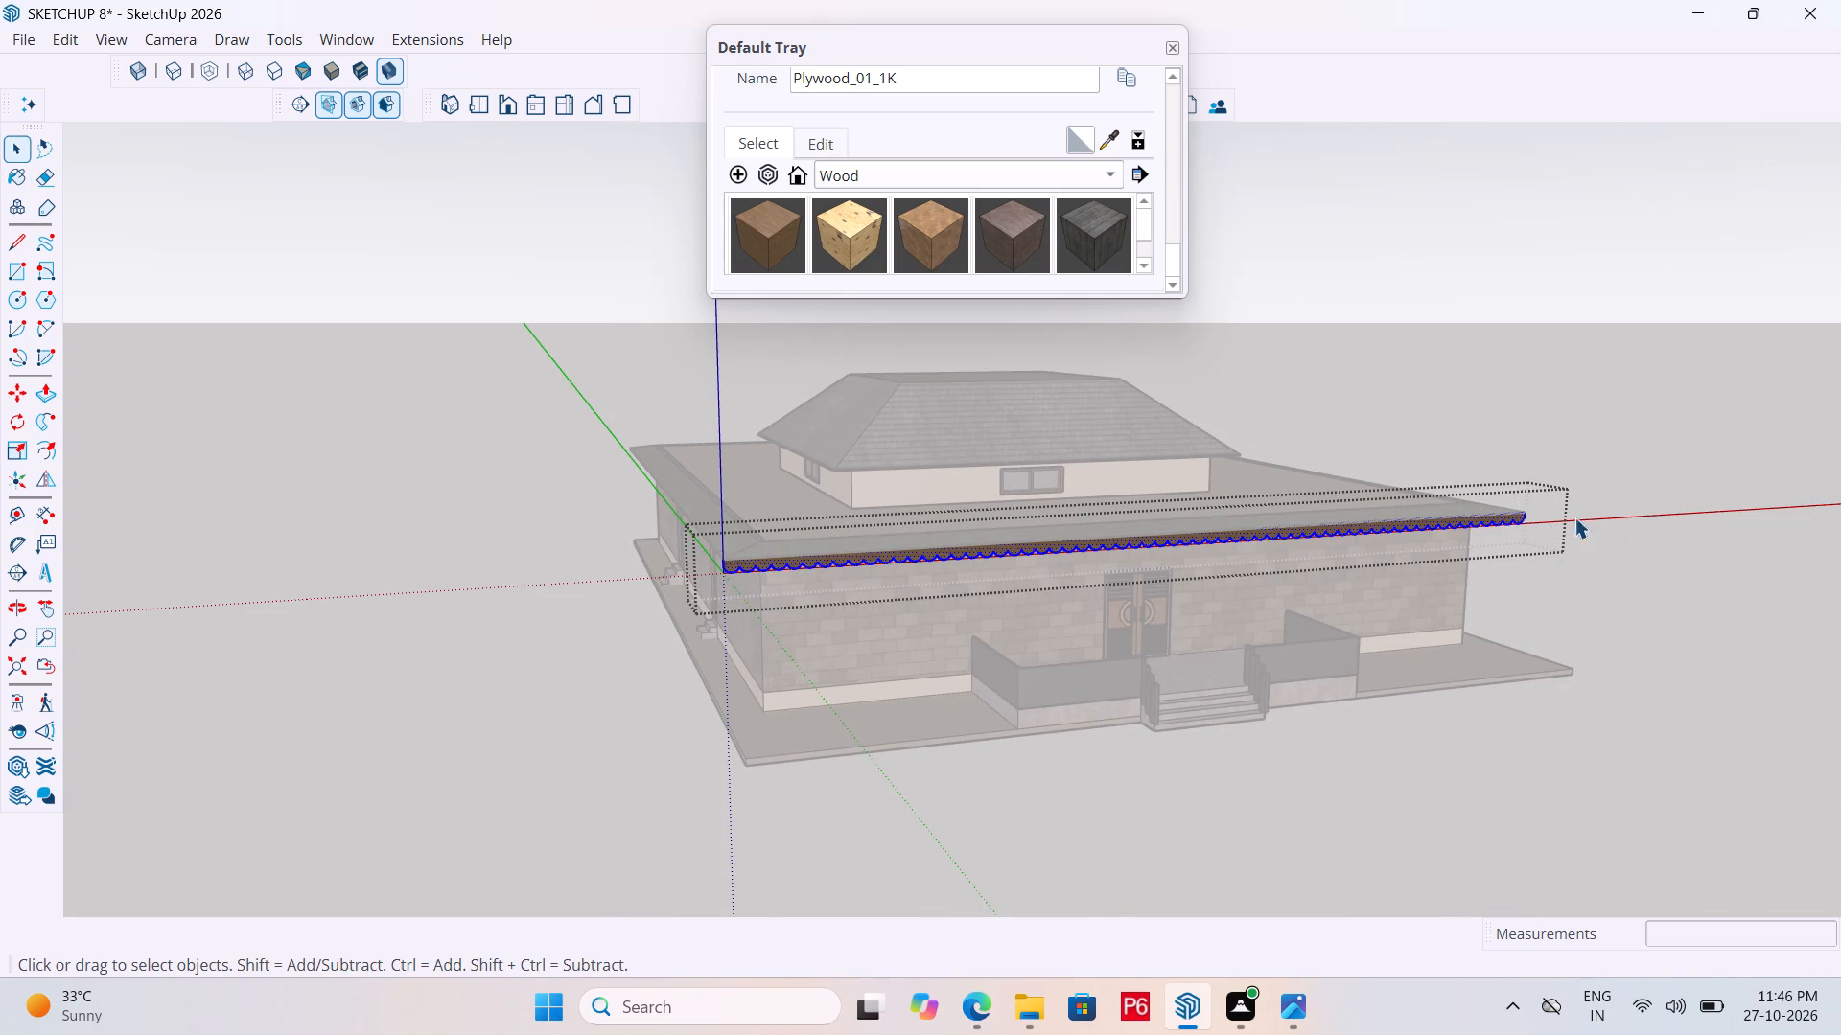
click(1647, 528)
Save the model with the repainted front fascia.
middle_drag(1407, 533, 1001, 541)
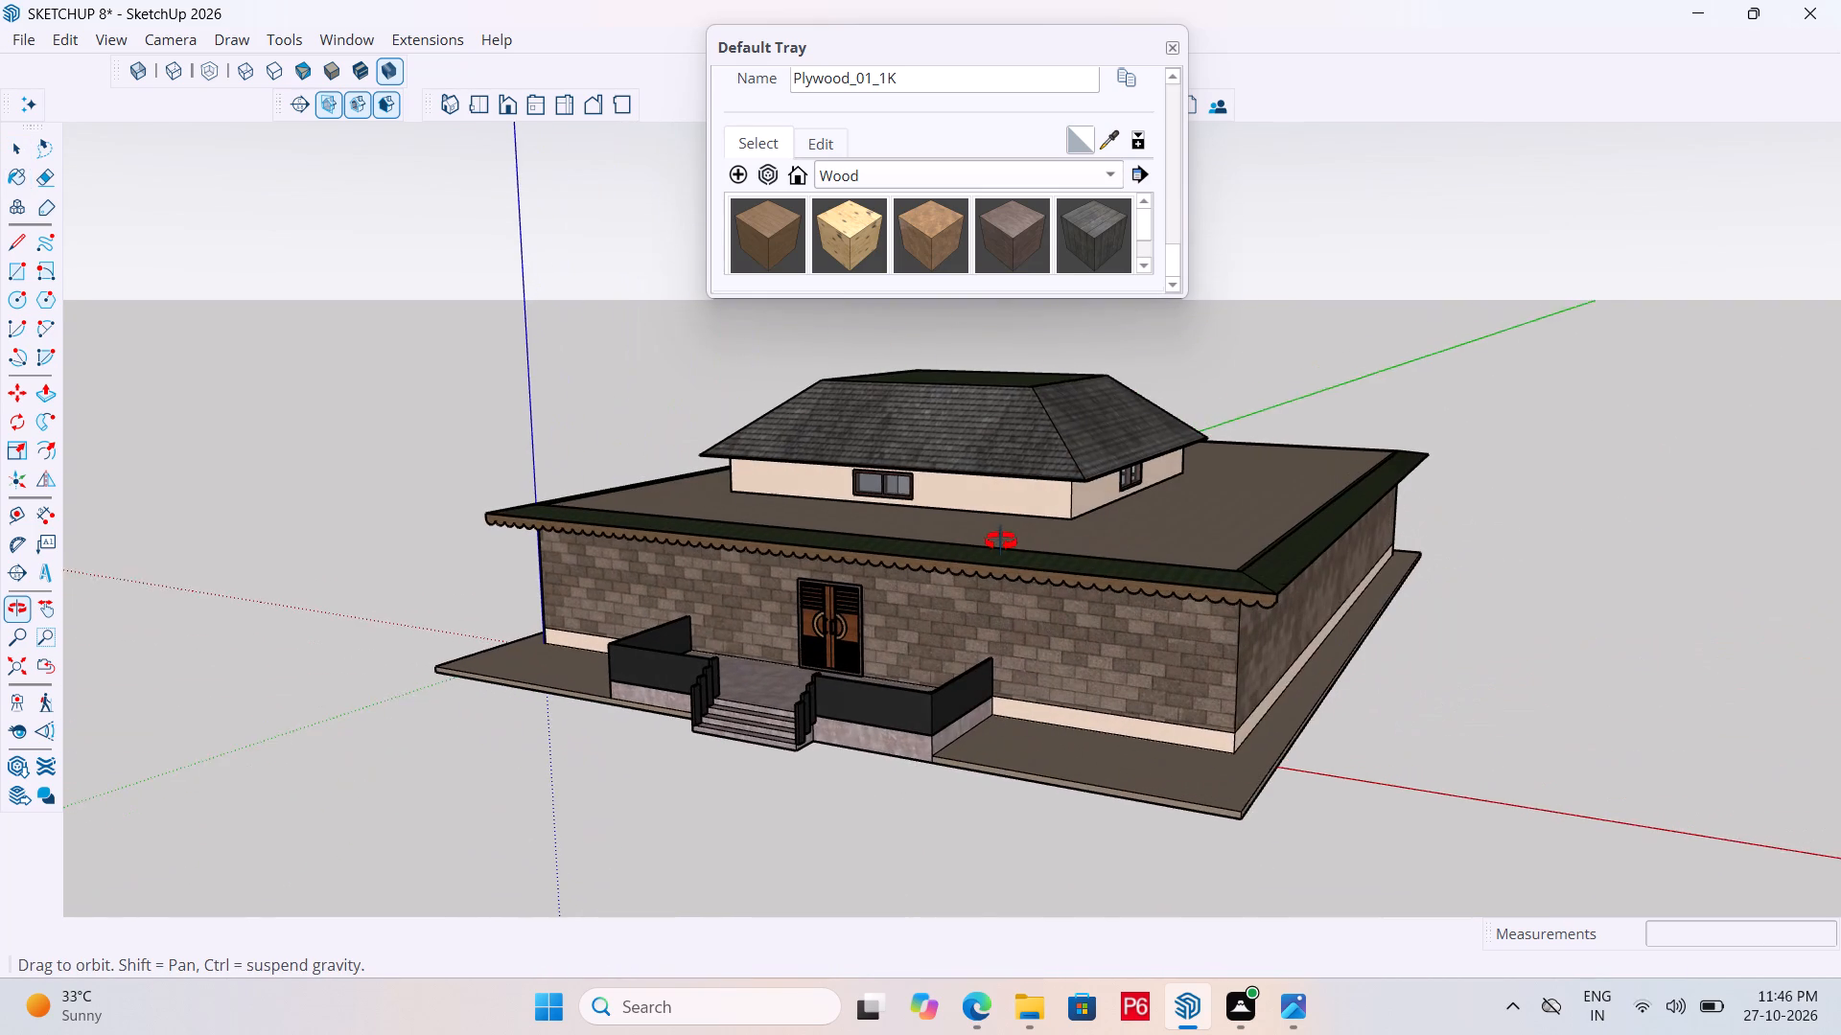
middle_drag(1001, 541, 999, 541)
key(ctrl+s)
key(ctrl+s)
key(ctrl+s)
key(ctrl+s)
key(ctrl+s)
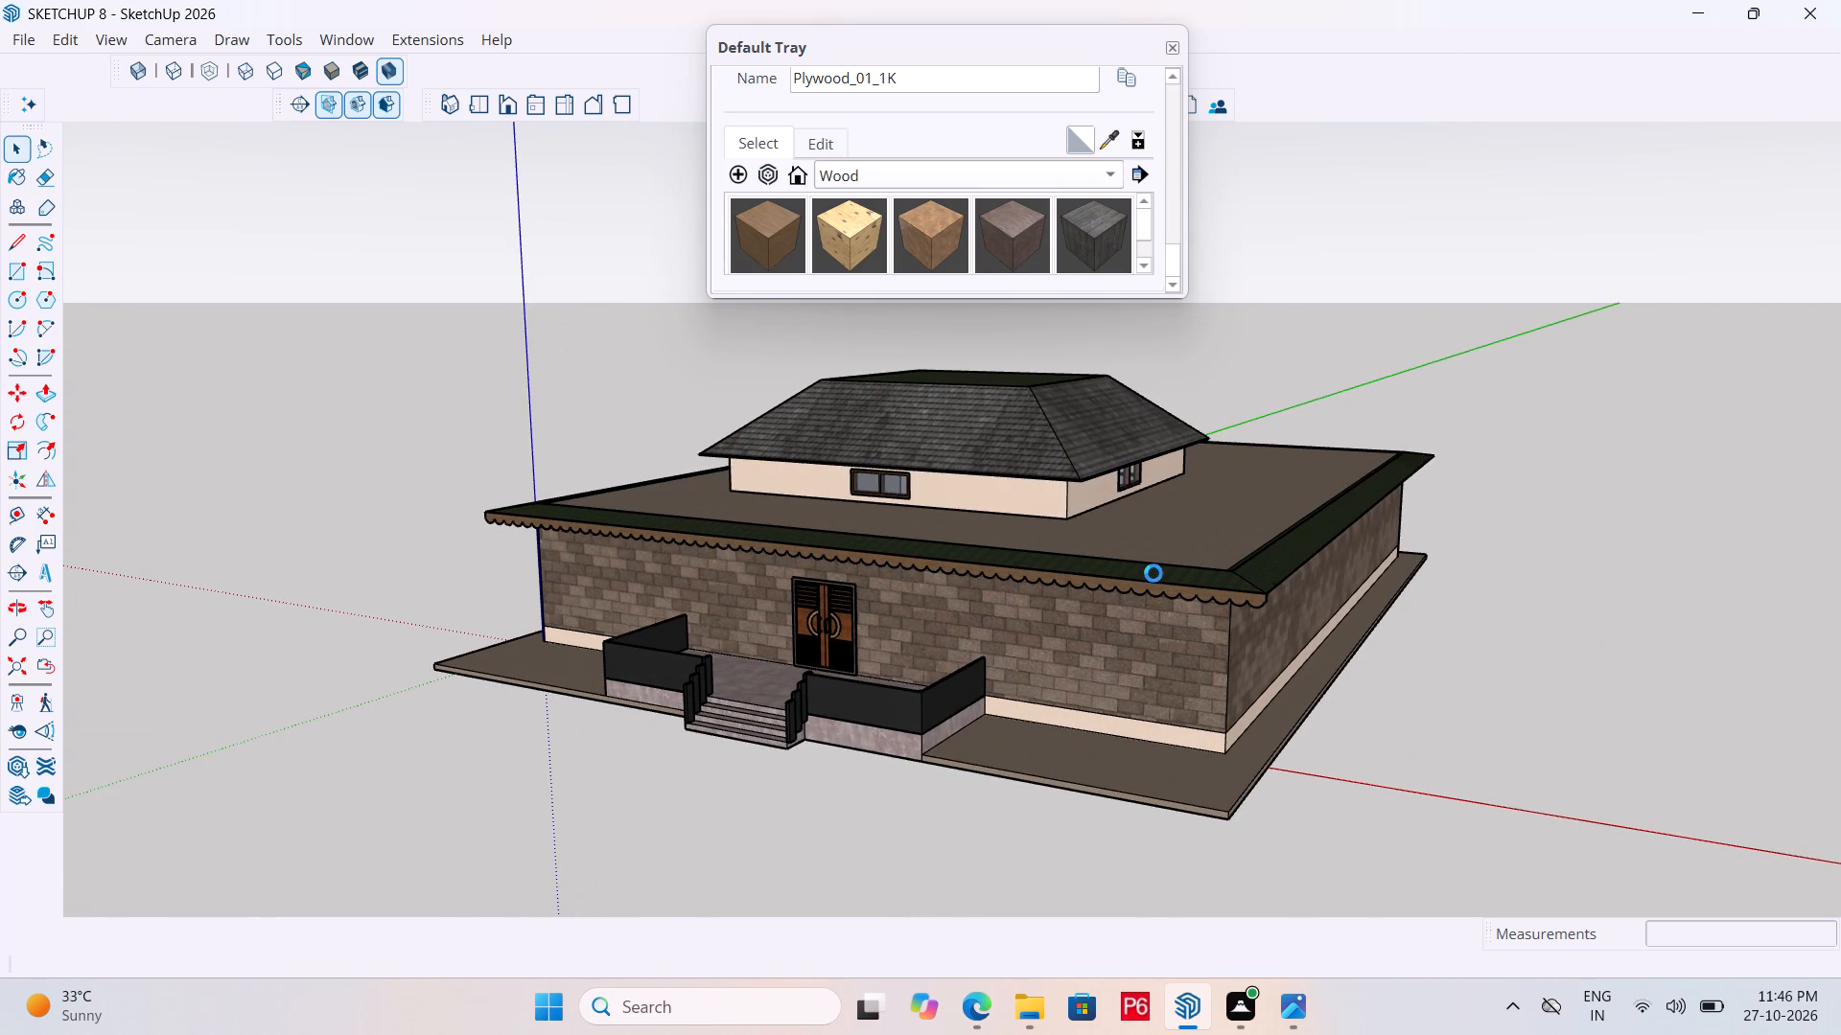
Reopen the front fascia group, paint its face with Wood_Floor_01_1K, and leave the group.
scroll(1154, 583, up, 17)
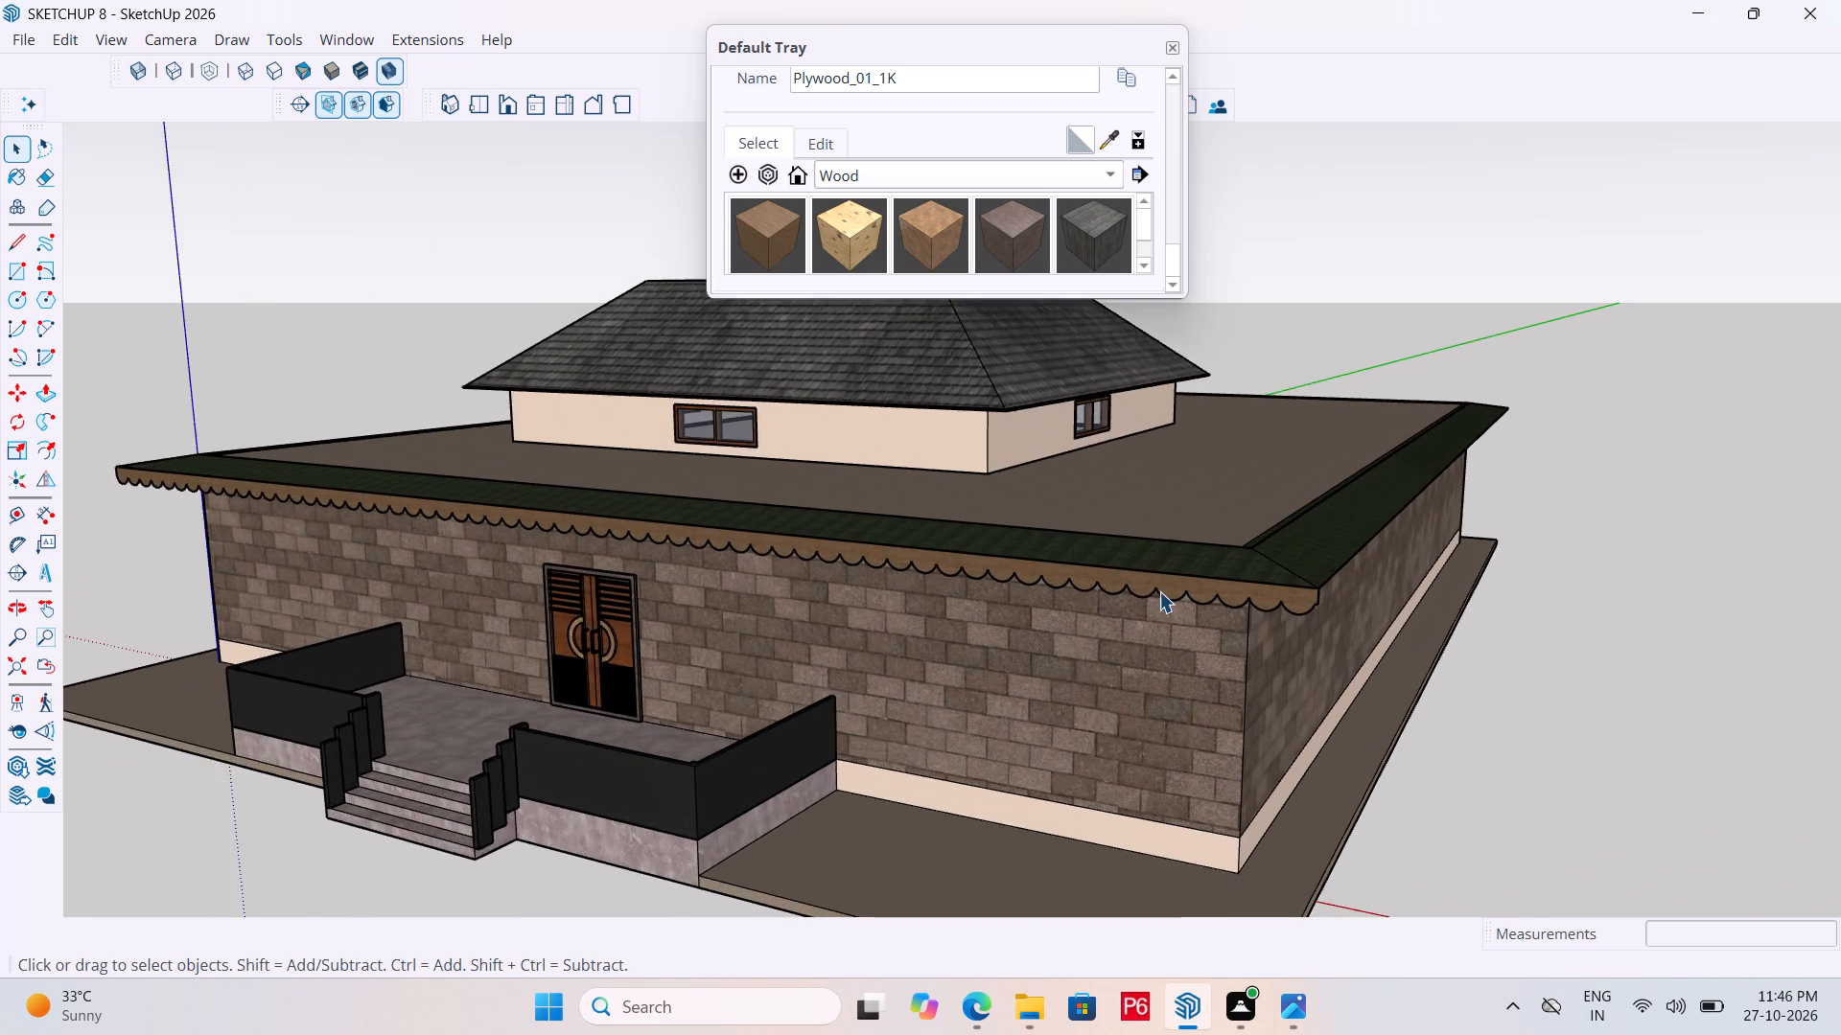
scroll(1158, 591, up, 7)
click(1177, 579)
double_click(1175, 583)
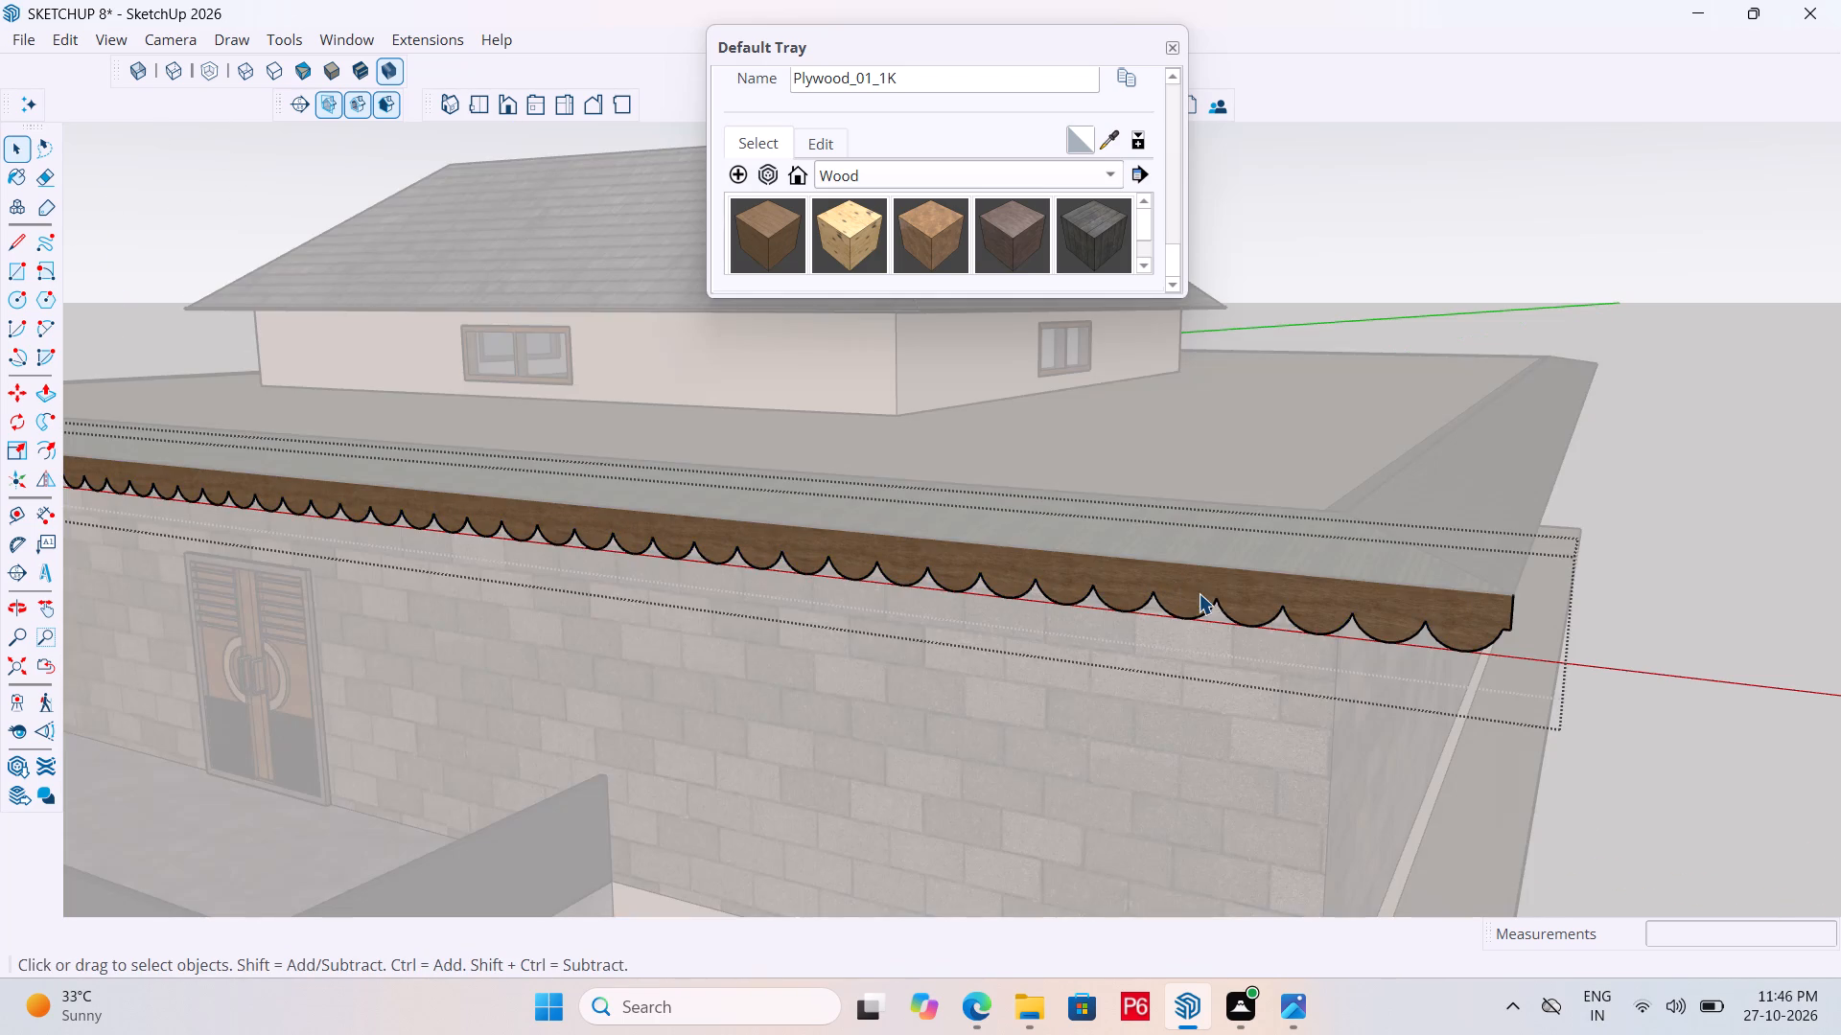
click(1199, 593)
click(932, 241)
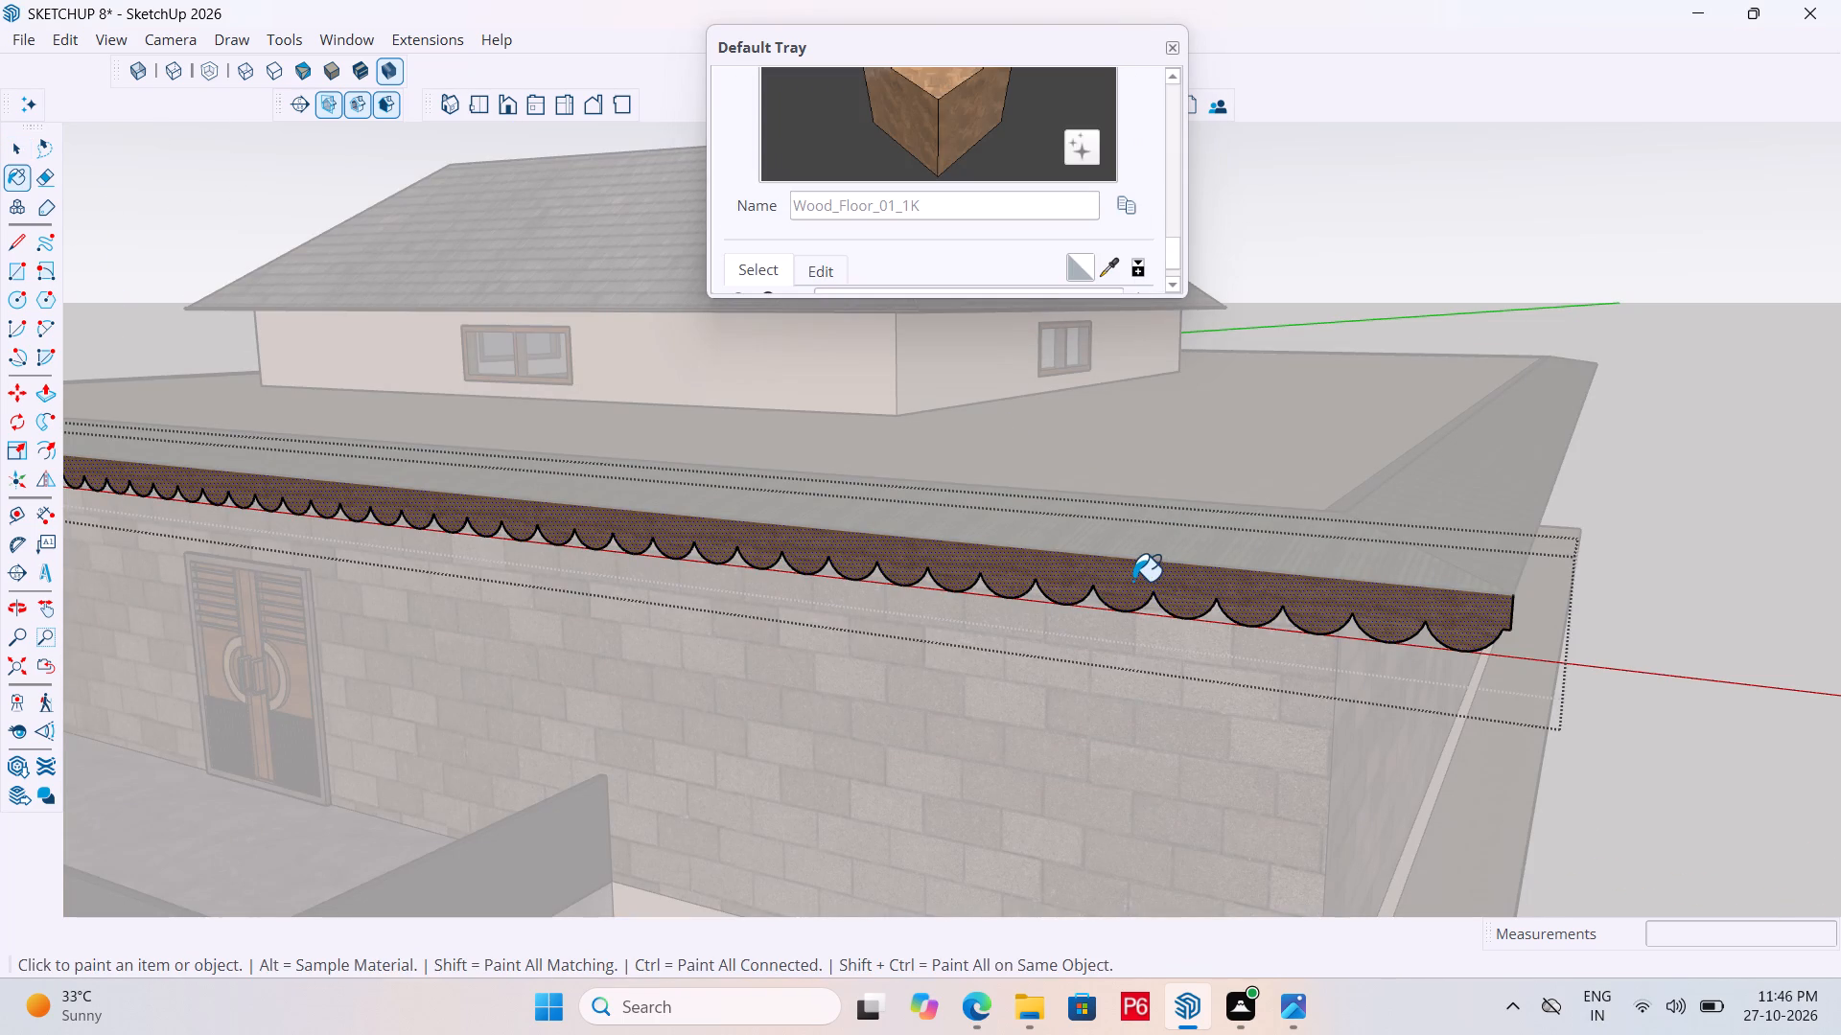
click(1132, 581)
scroll(1204, 588, down, 6)
key(space)
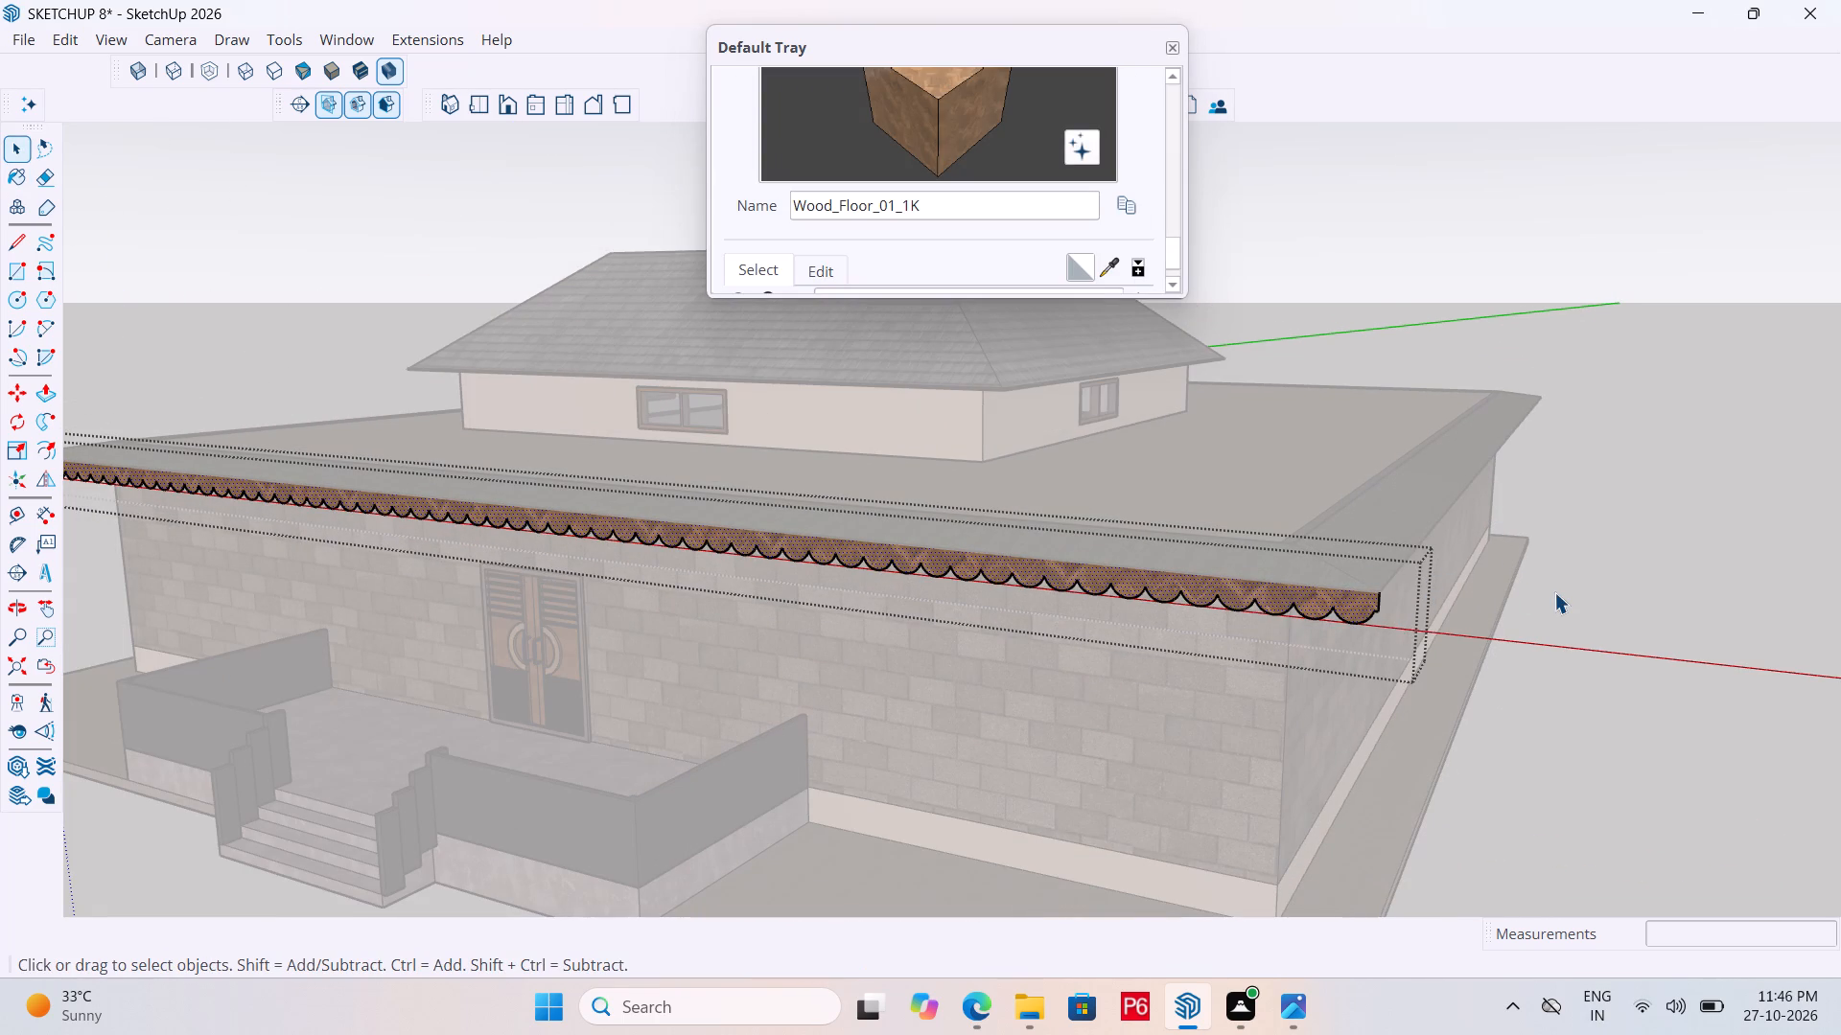
click(1554, 592)
Save the model with the fascia's new wood floor finish.
key(ctrl+s)
key(ctrl+s)
key(ctrl+s)
key(ctrl+s)
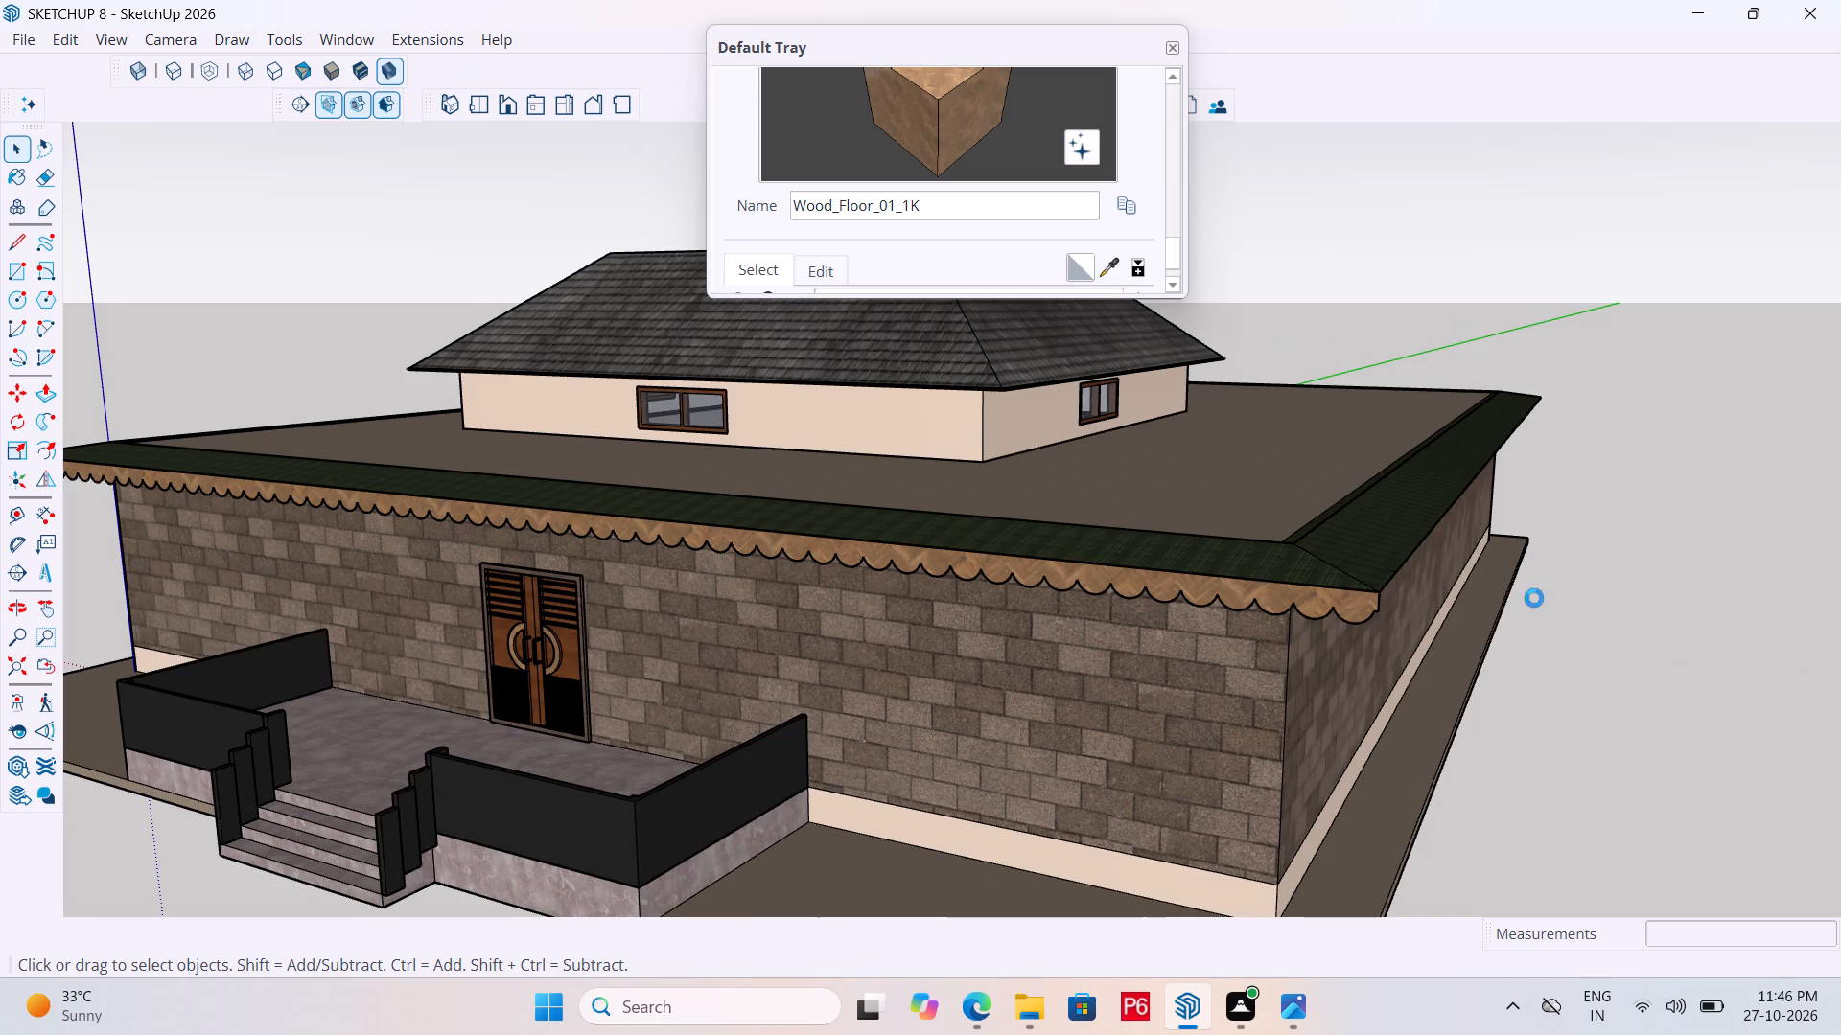
Examine the scalloped front fascia and the bare side eaves from the front and both sides of the house.
scroll(1434, 564, down, 9)
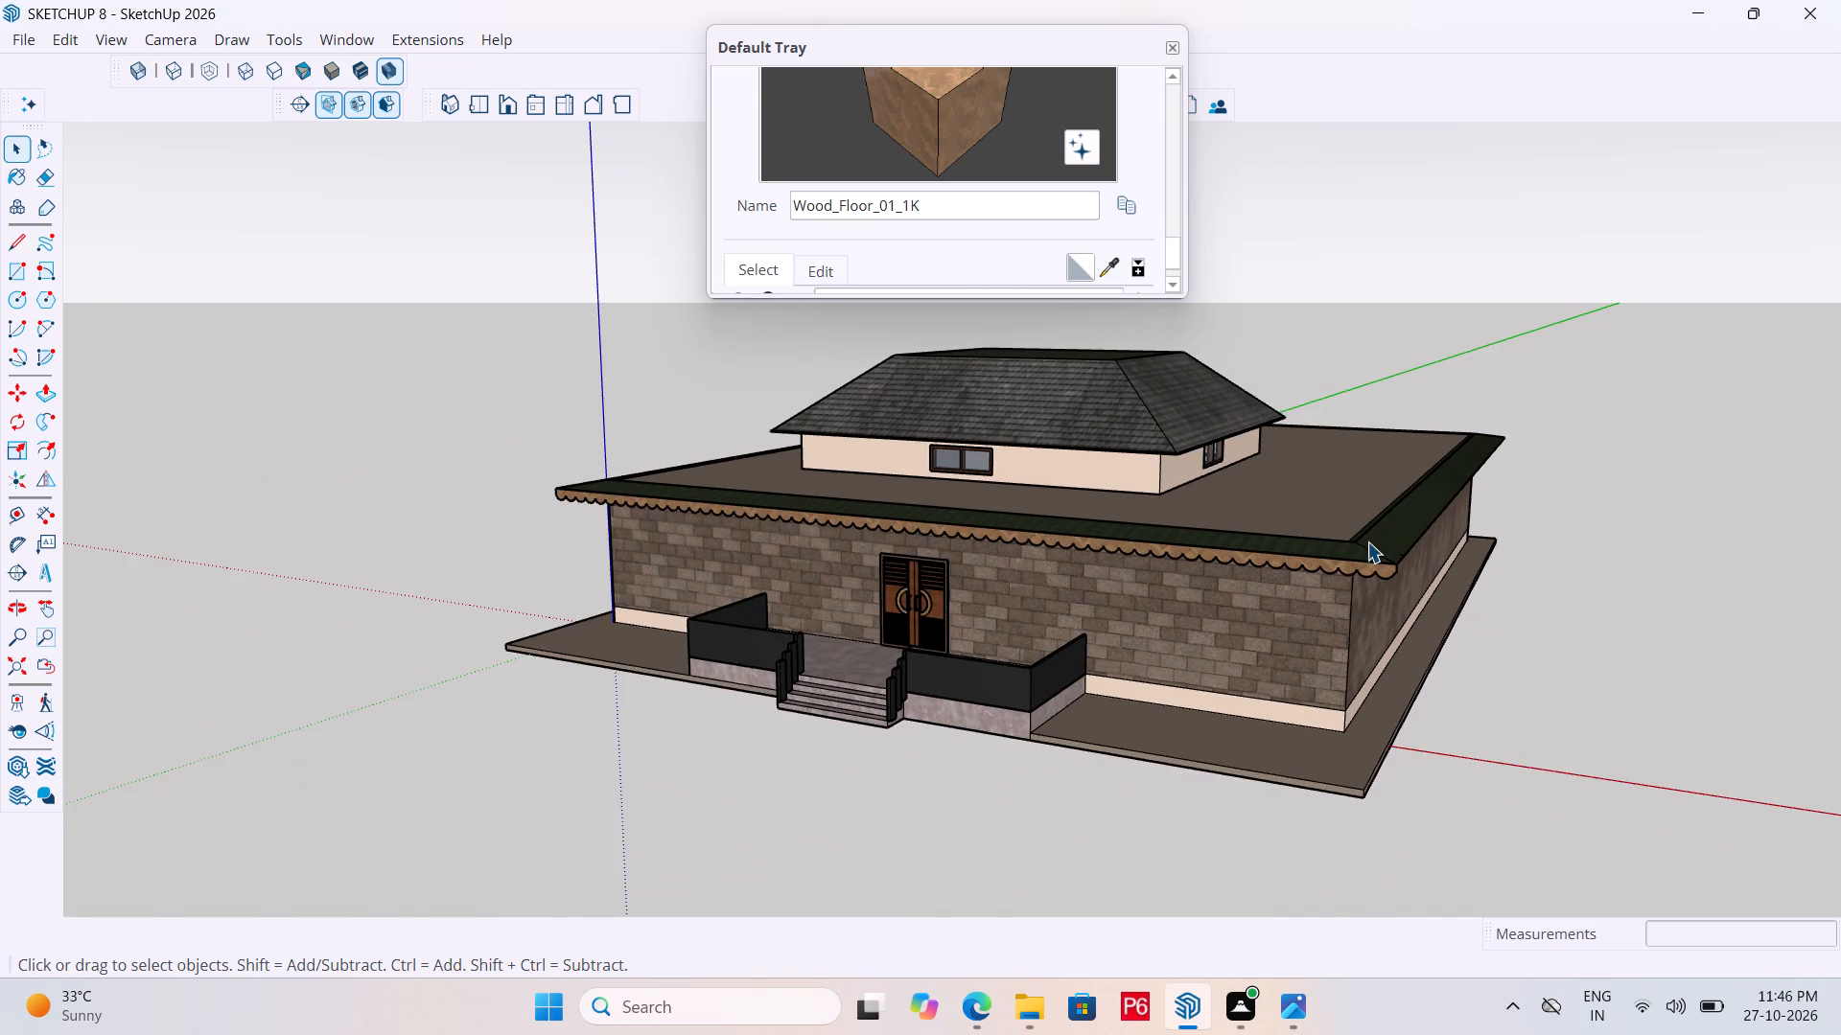
middle_drag(1366, 541, 1323, 540)
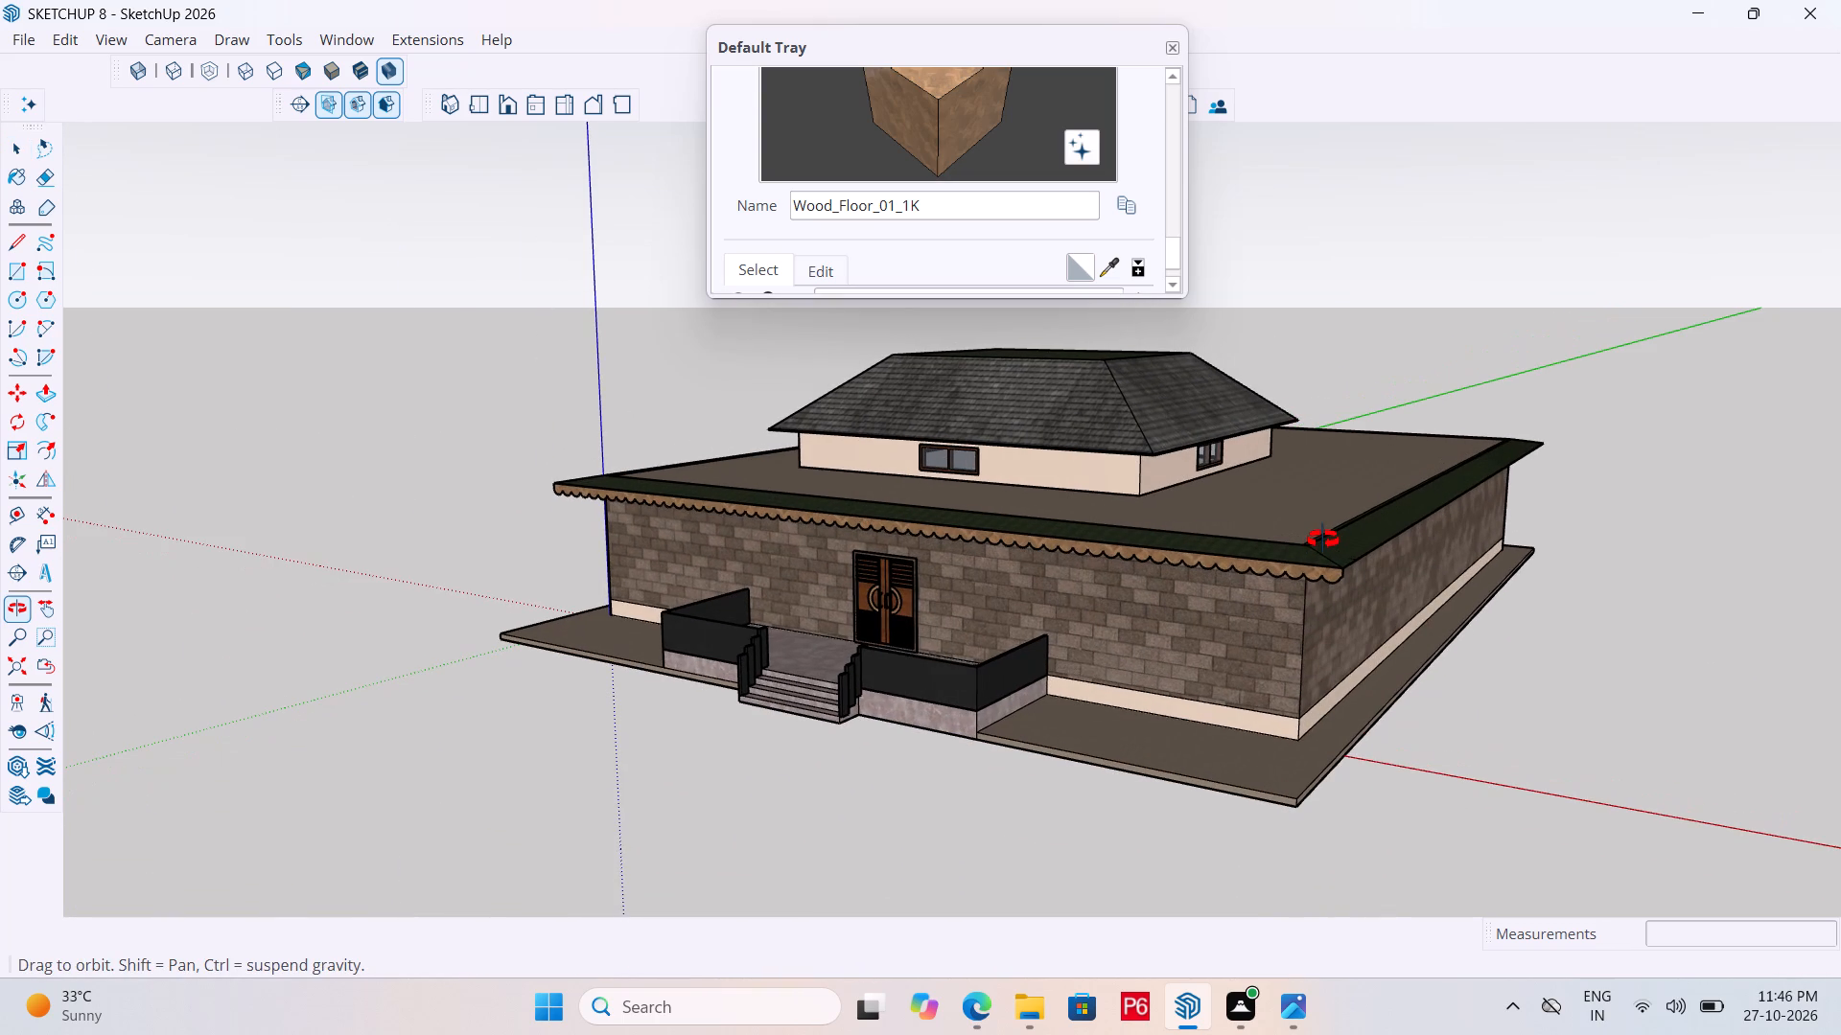
middle_drag(1323, 540, 1194, 558)
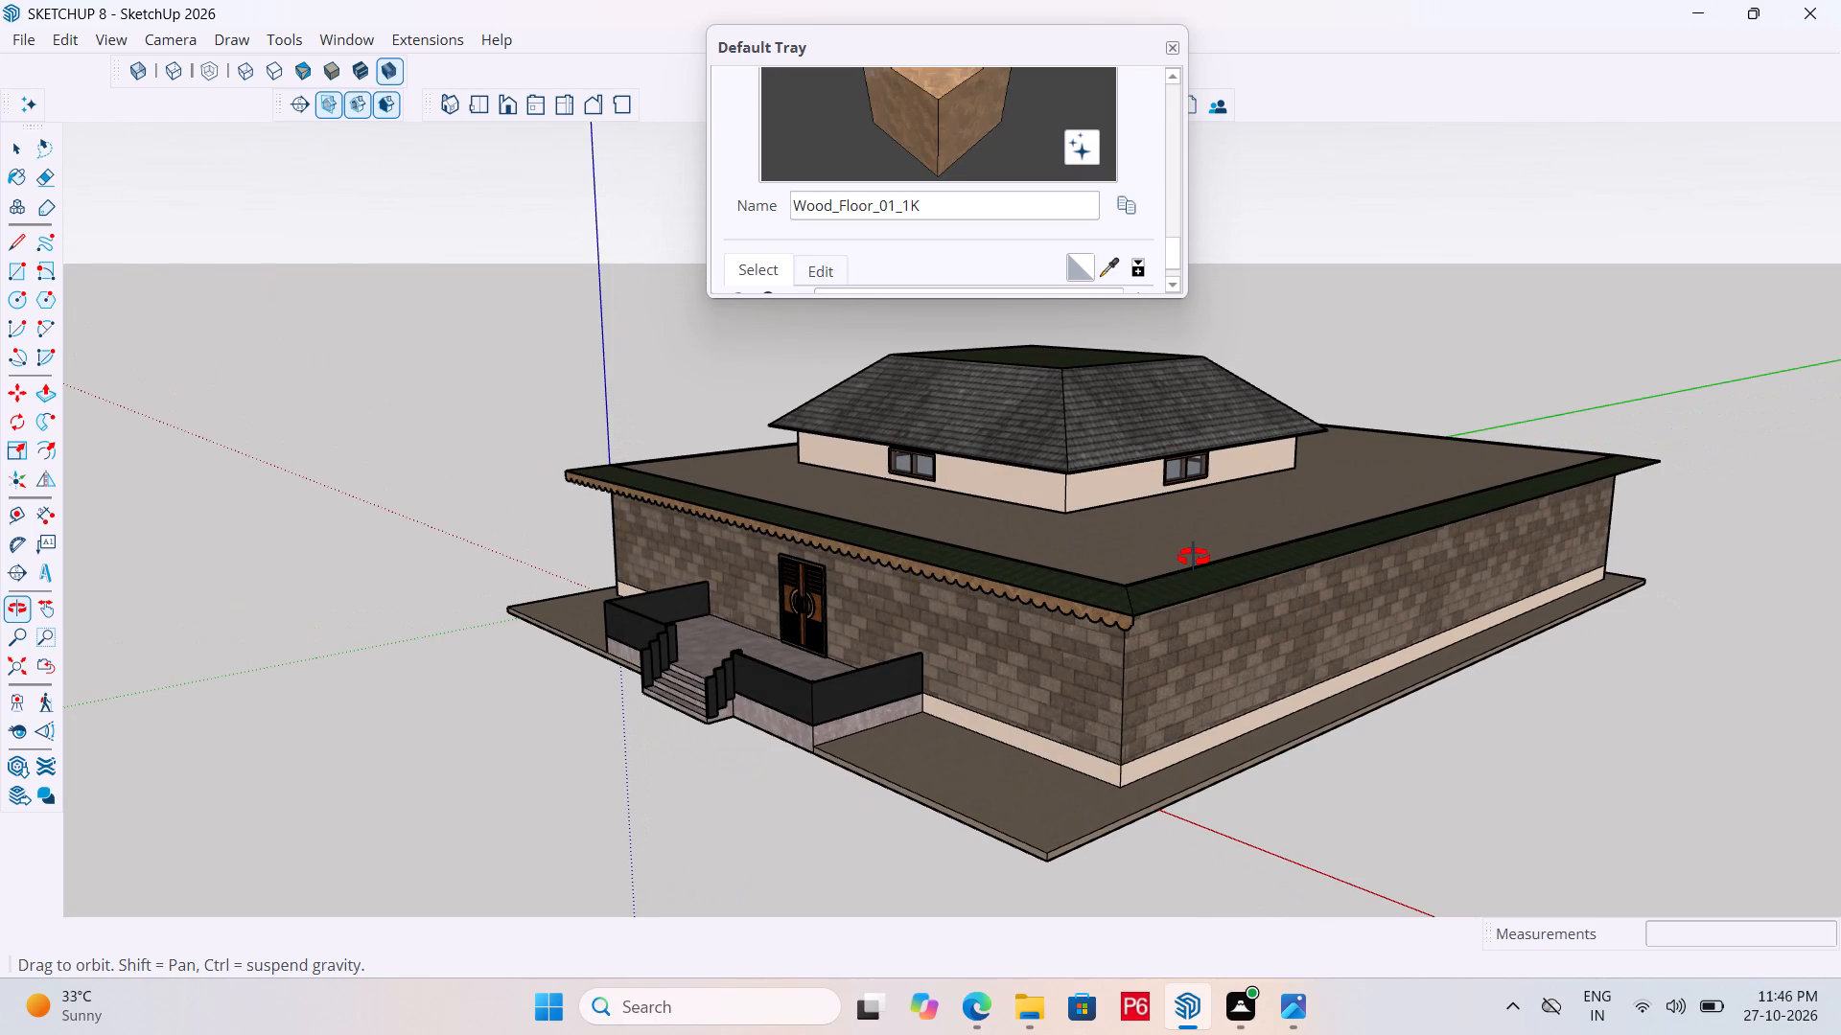
middle_drag(1194, 558, 1193, 558)
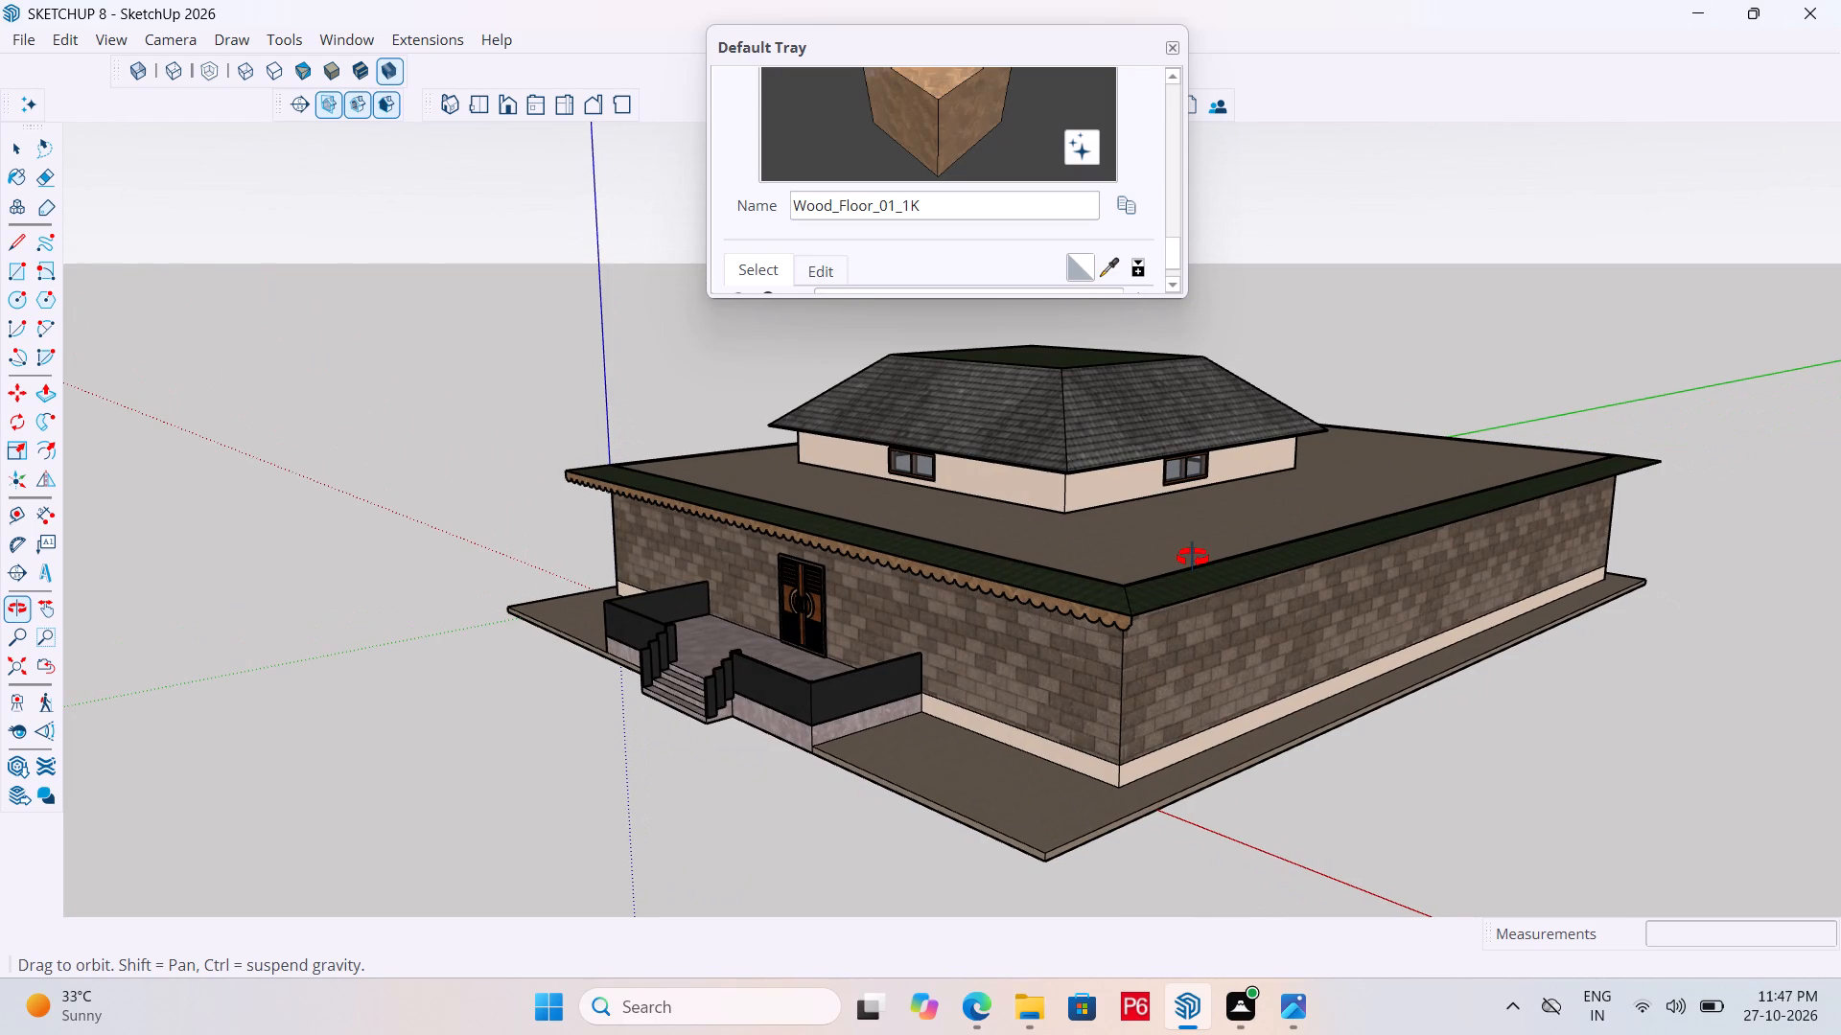
middle_drag(1193, 558, 1206, 563)
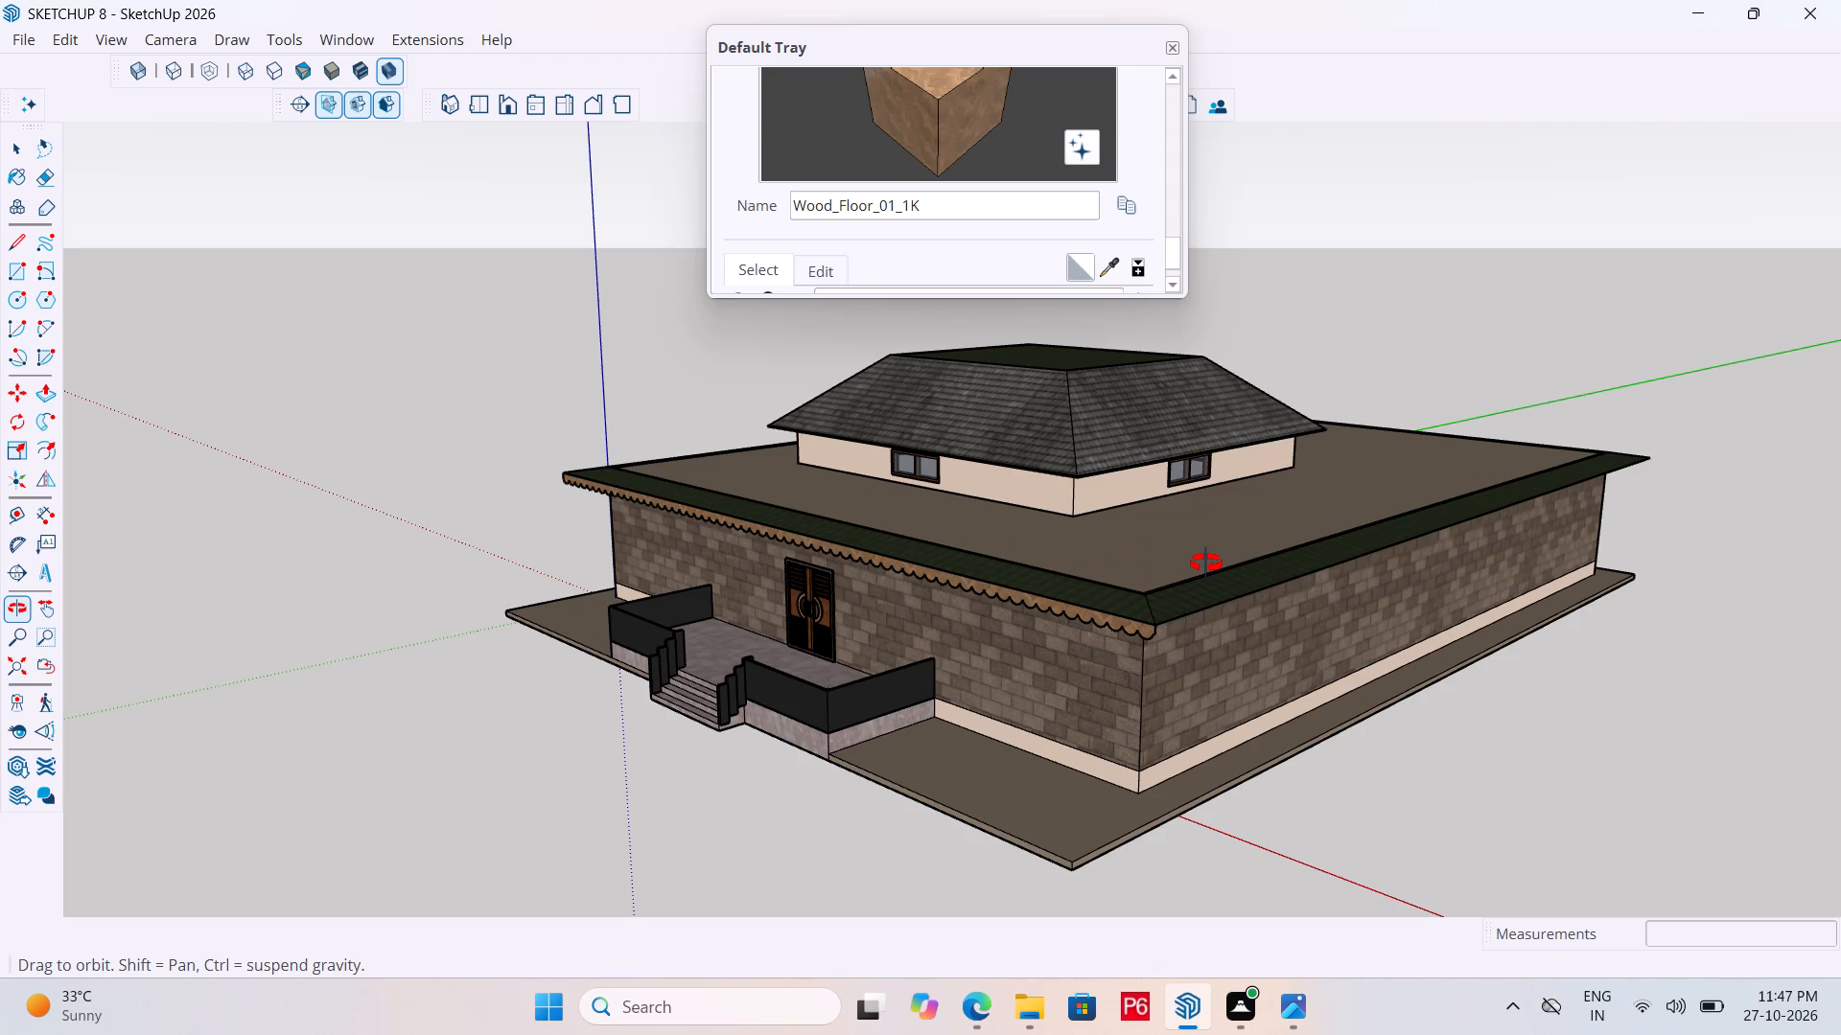
middle_drag(1206, 563, 1208, 562)
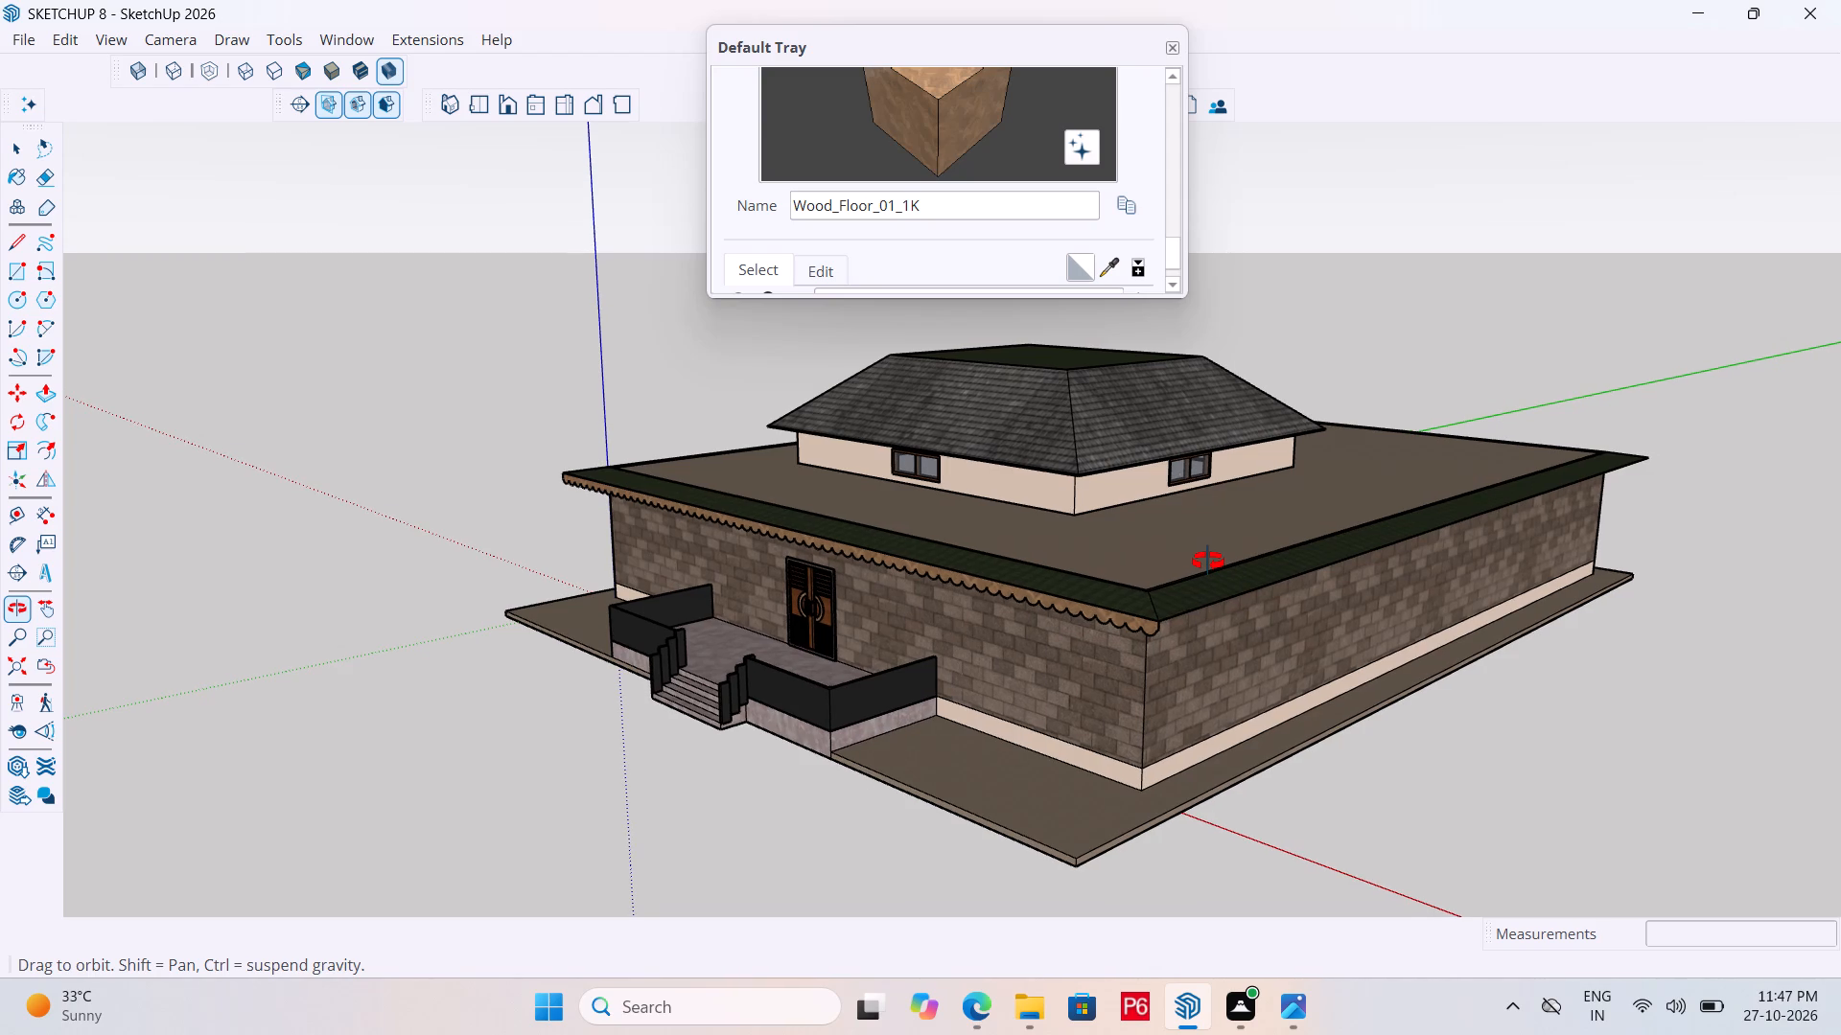
middle_drag(1208, 562, 1102, 565)
scroll(994, 627, up, 6)
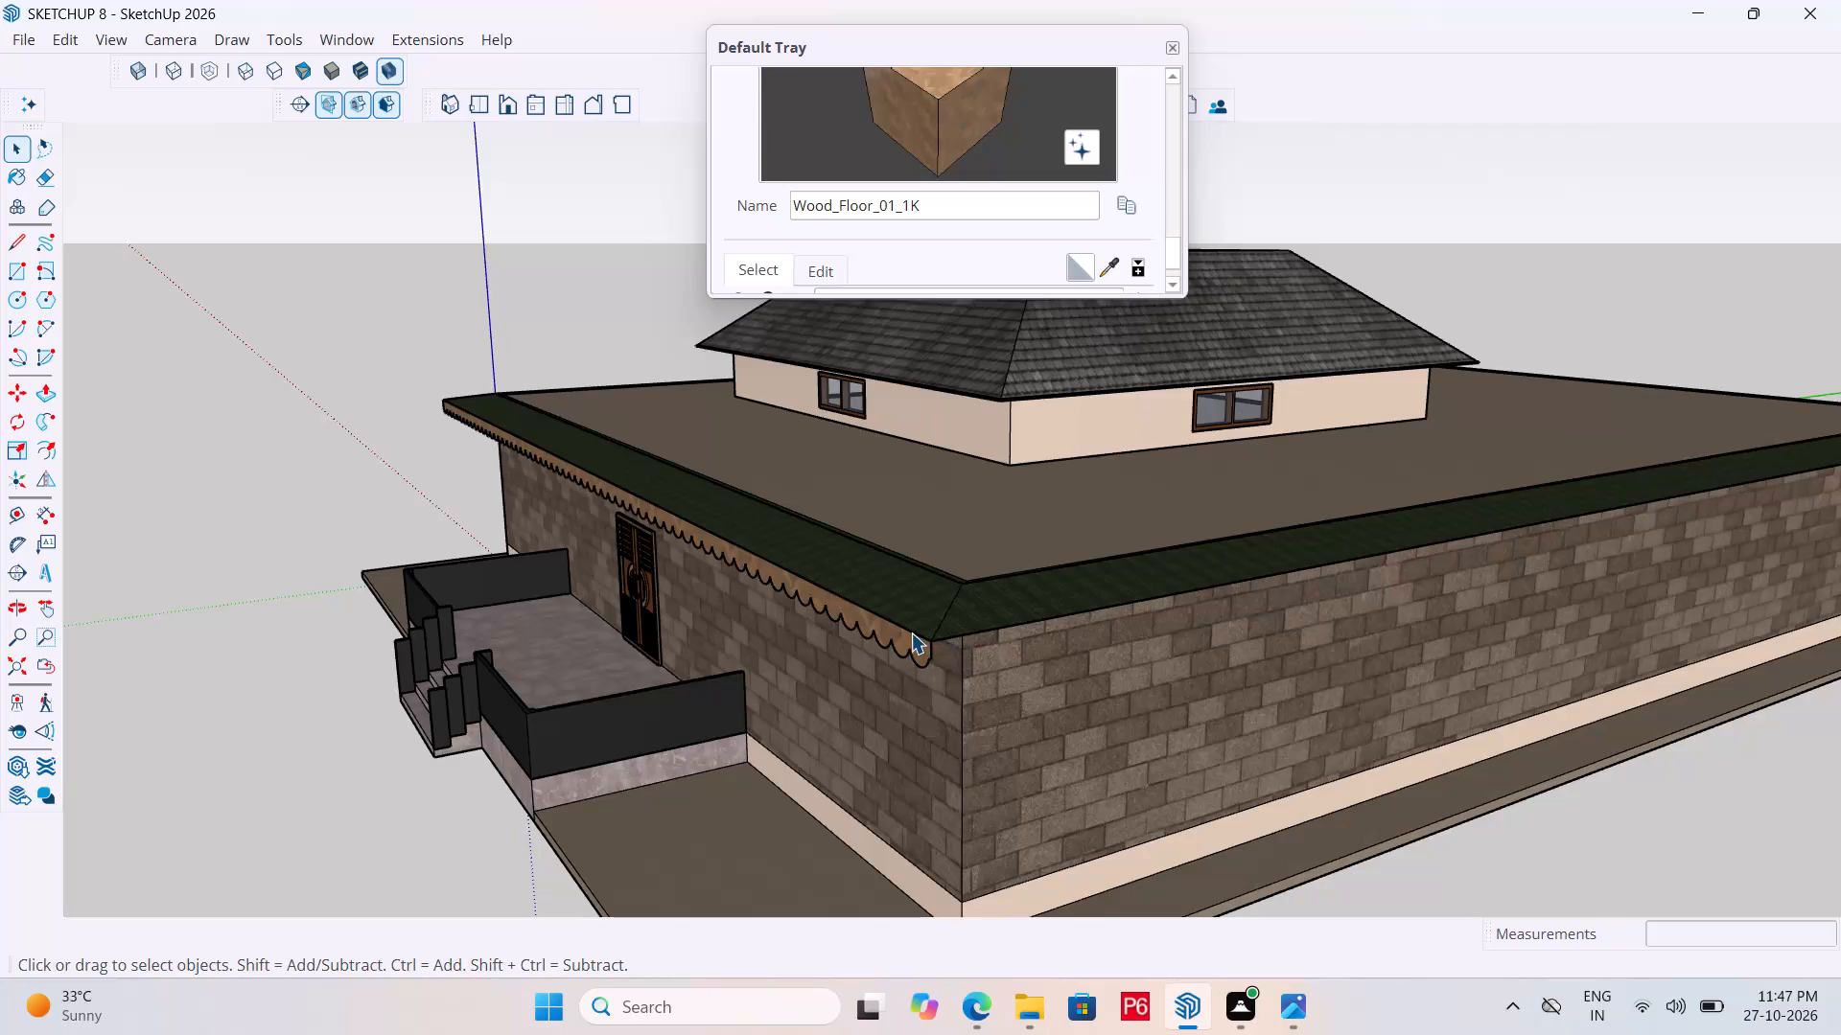
scroll(912, 631, up, 5)
scroll(979, 652, down, 7)
middle_drag(962, 675, 980, 674)
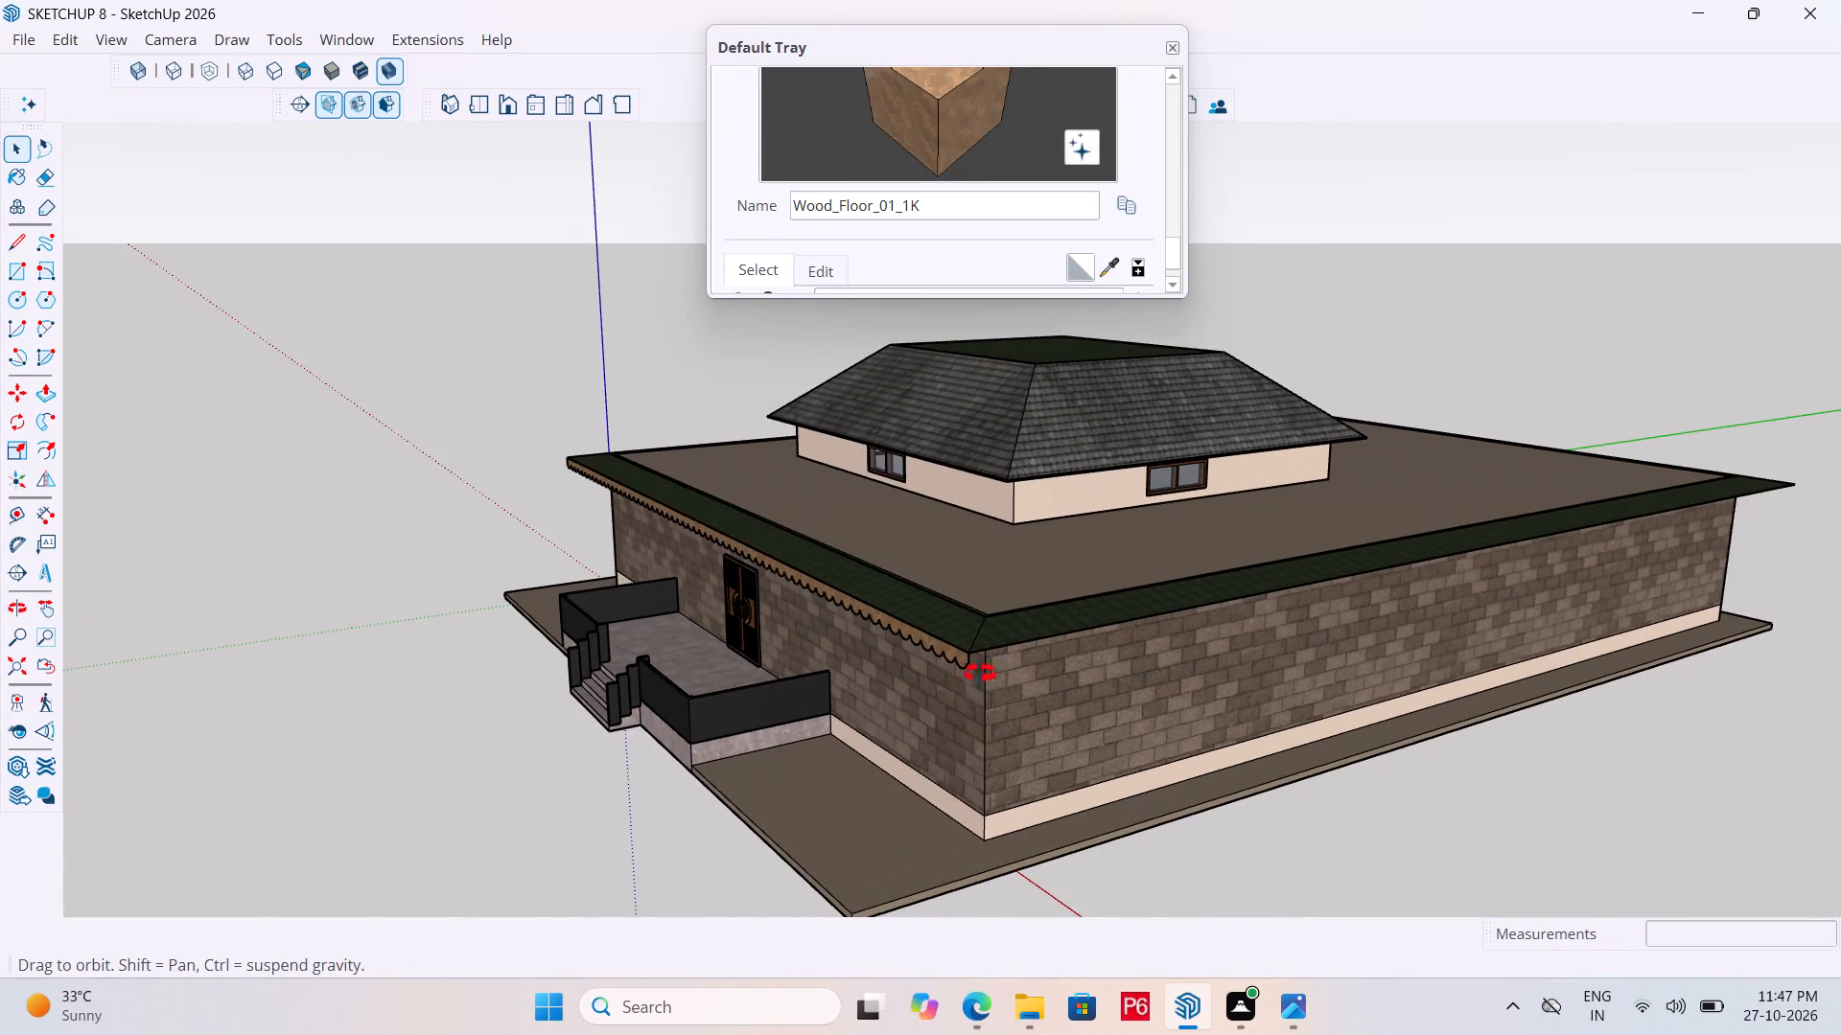
middle_drag(980, 674, 1497, 649)
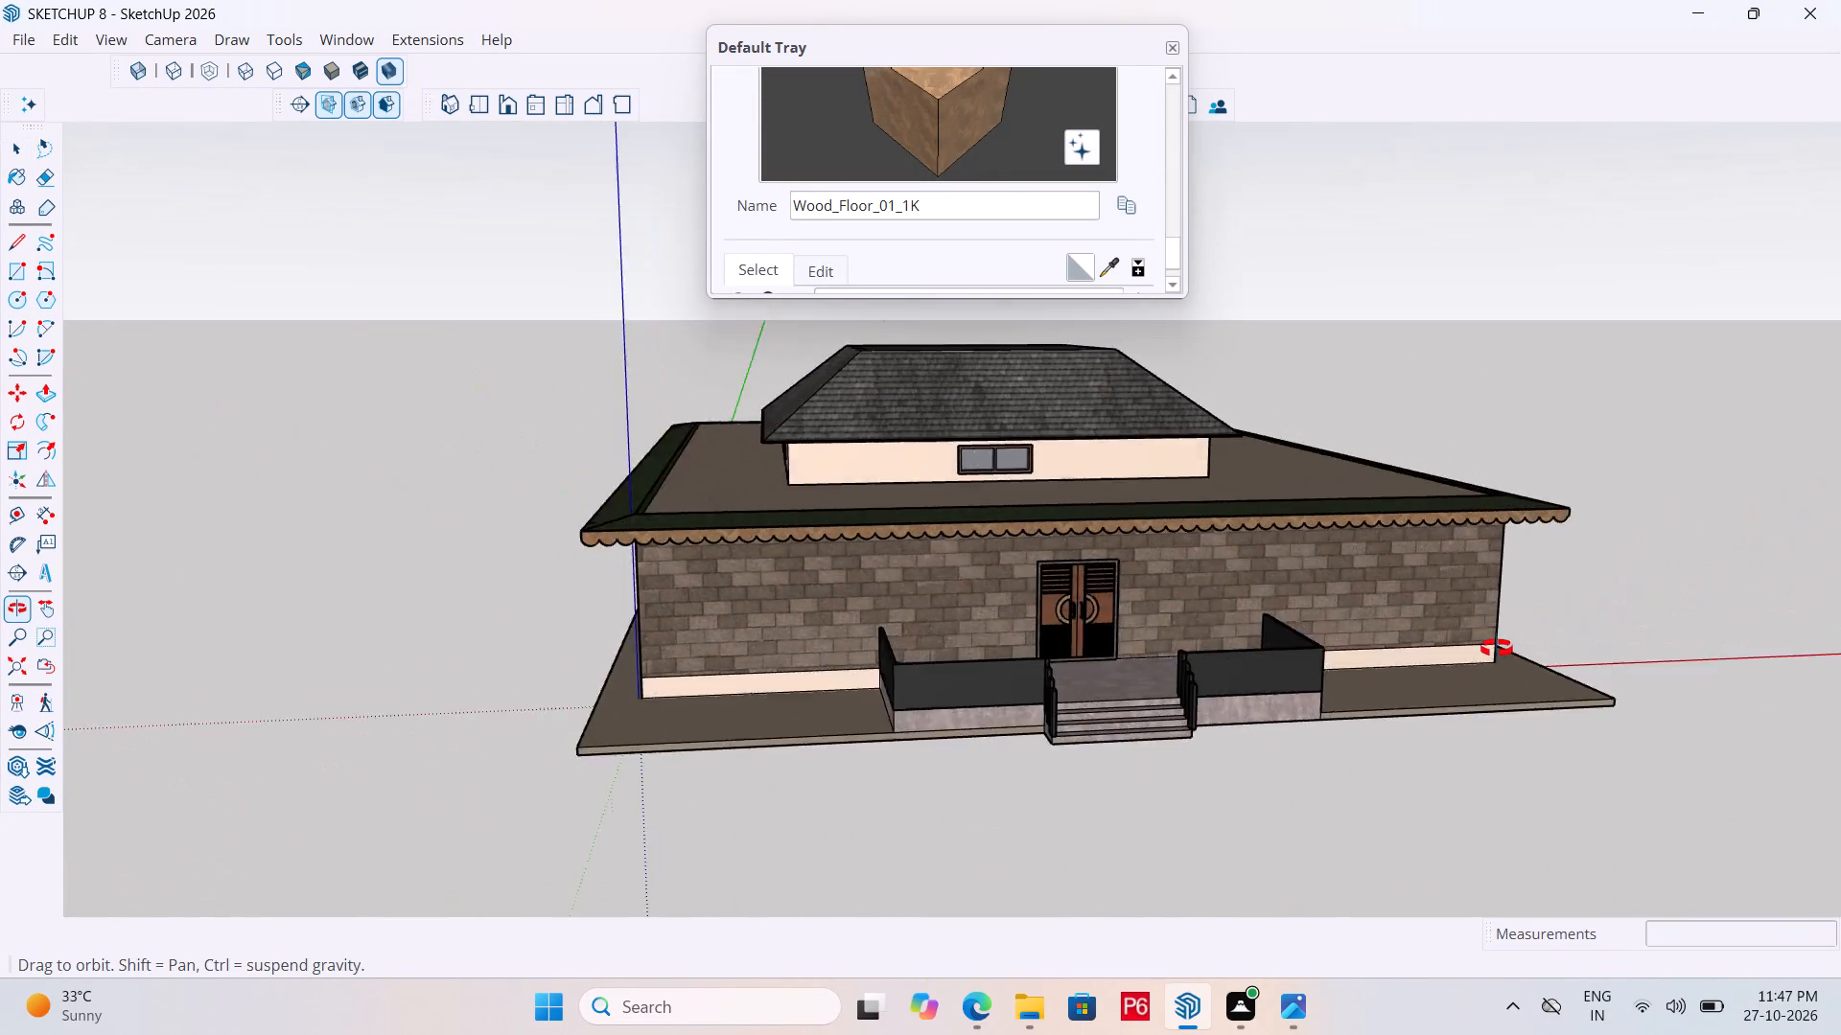
middle_drag(1497, 649, 1219, 631)
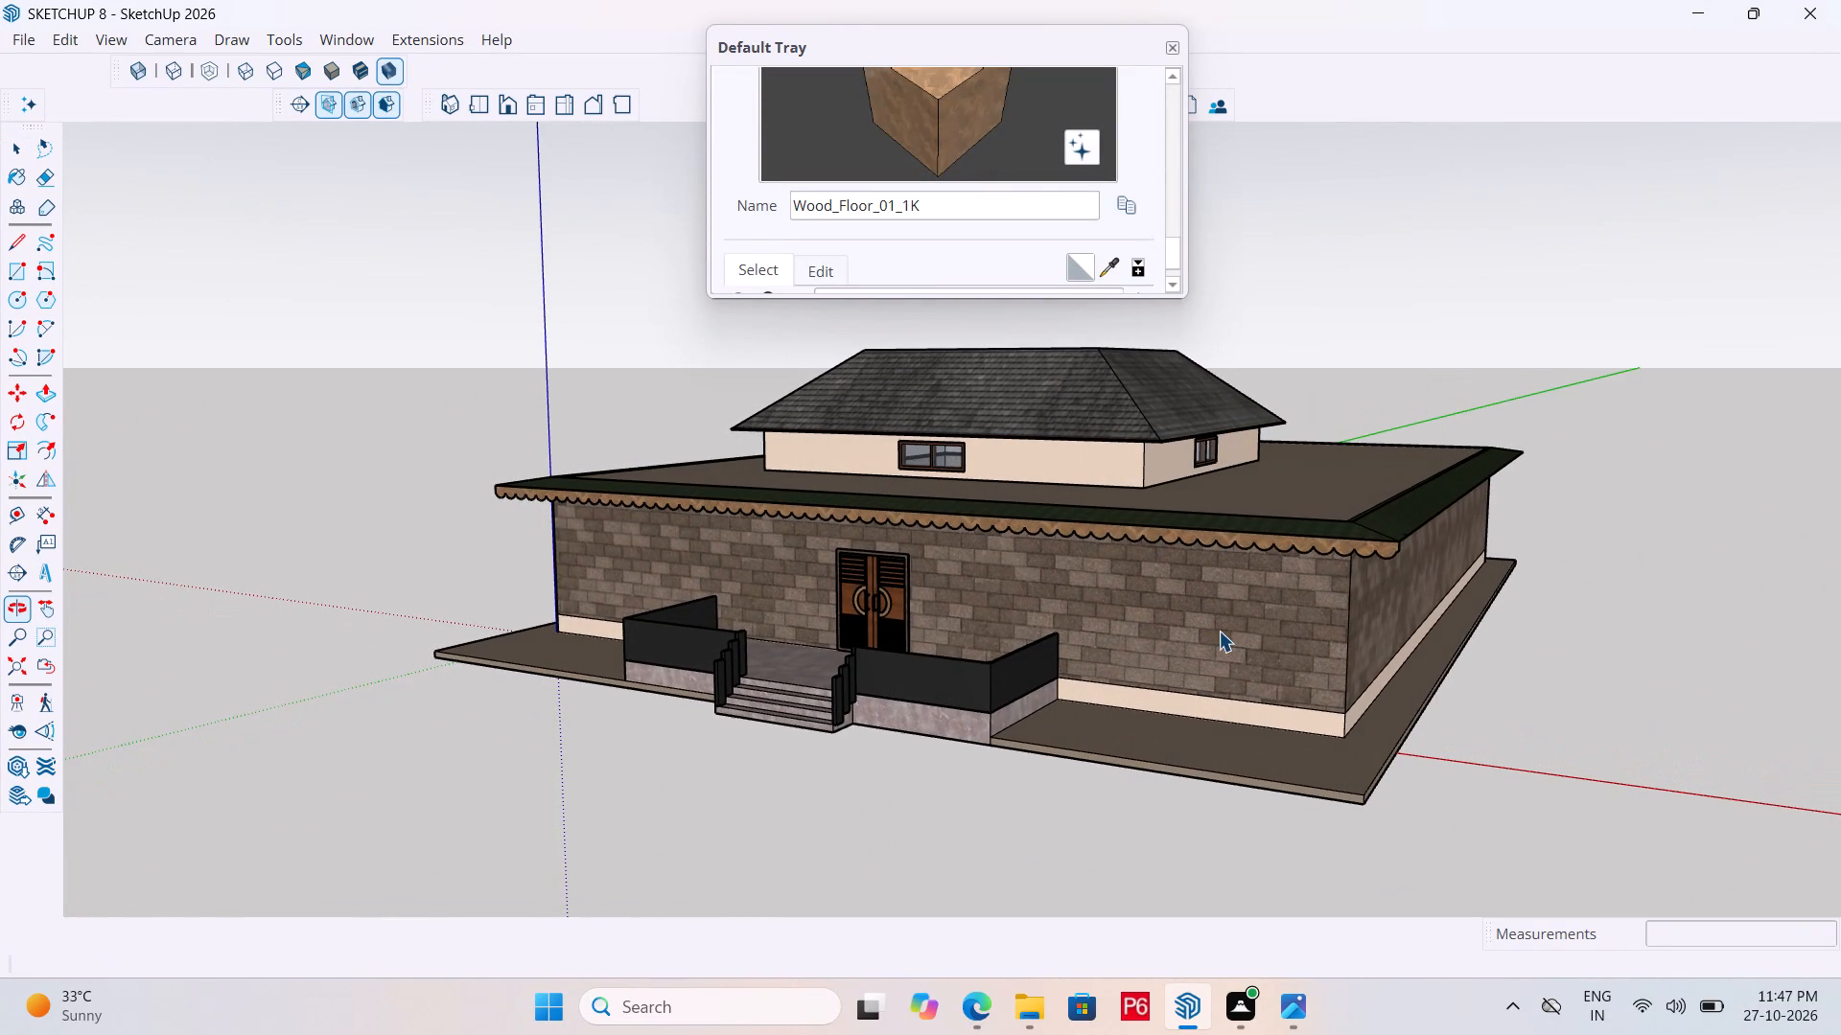
middle_drag(568, 650, 1215, 649)
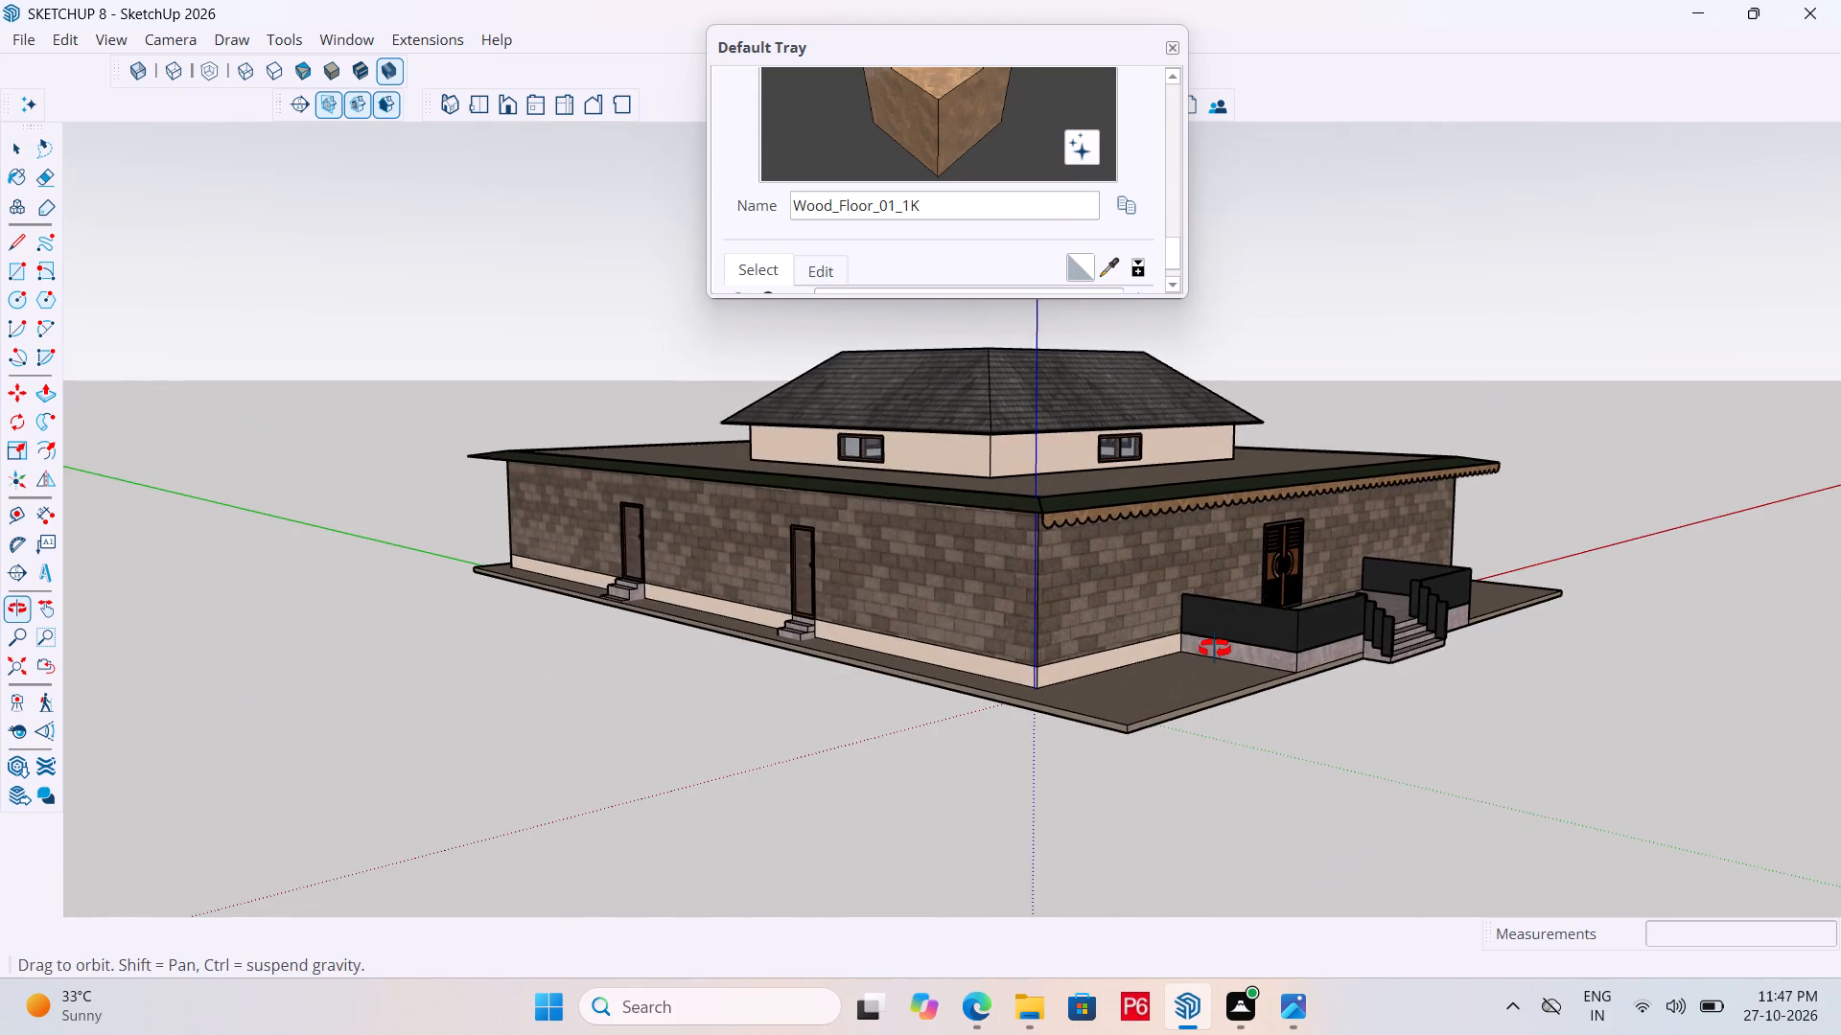
middle_drag(1215, 649, 1117, 664)
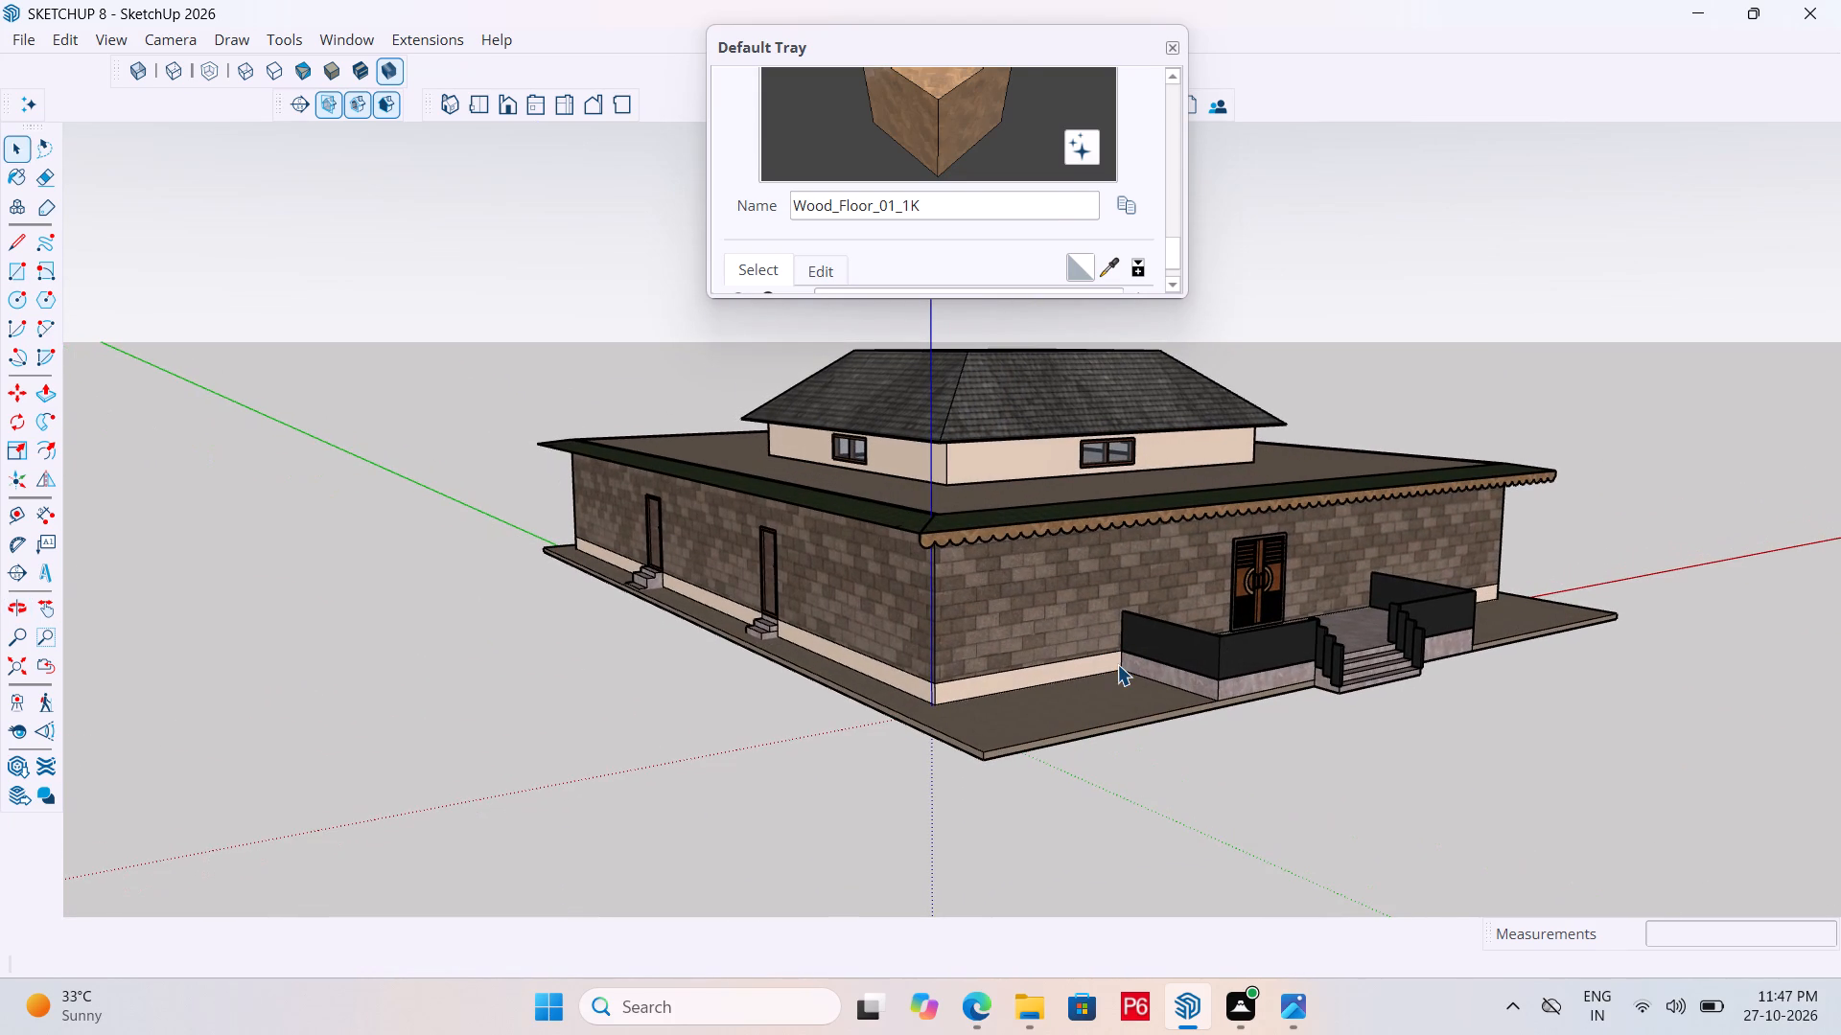
Save the model again before adding fascia boards to the other eaves.
key(ctrl+s)
key(ctrl+s)
key(ctrl+s)
key(ctrl+s)
key(ctrl+s)
key(ctrl+s)
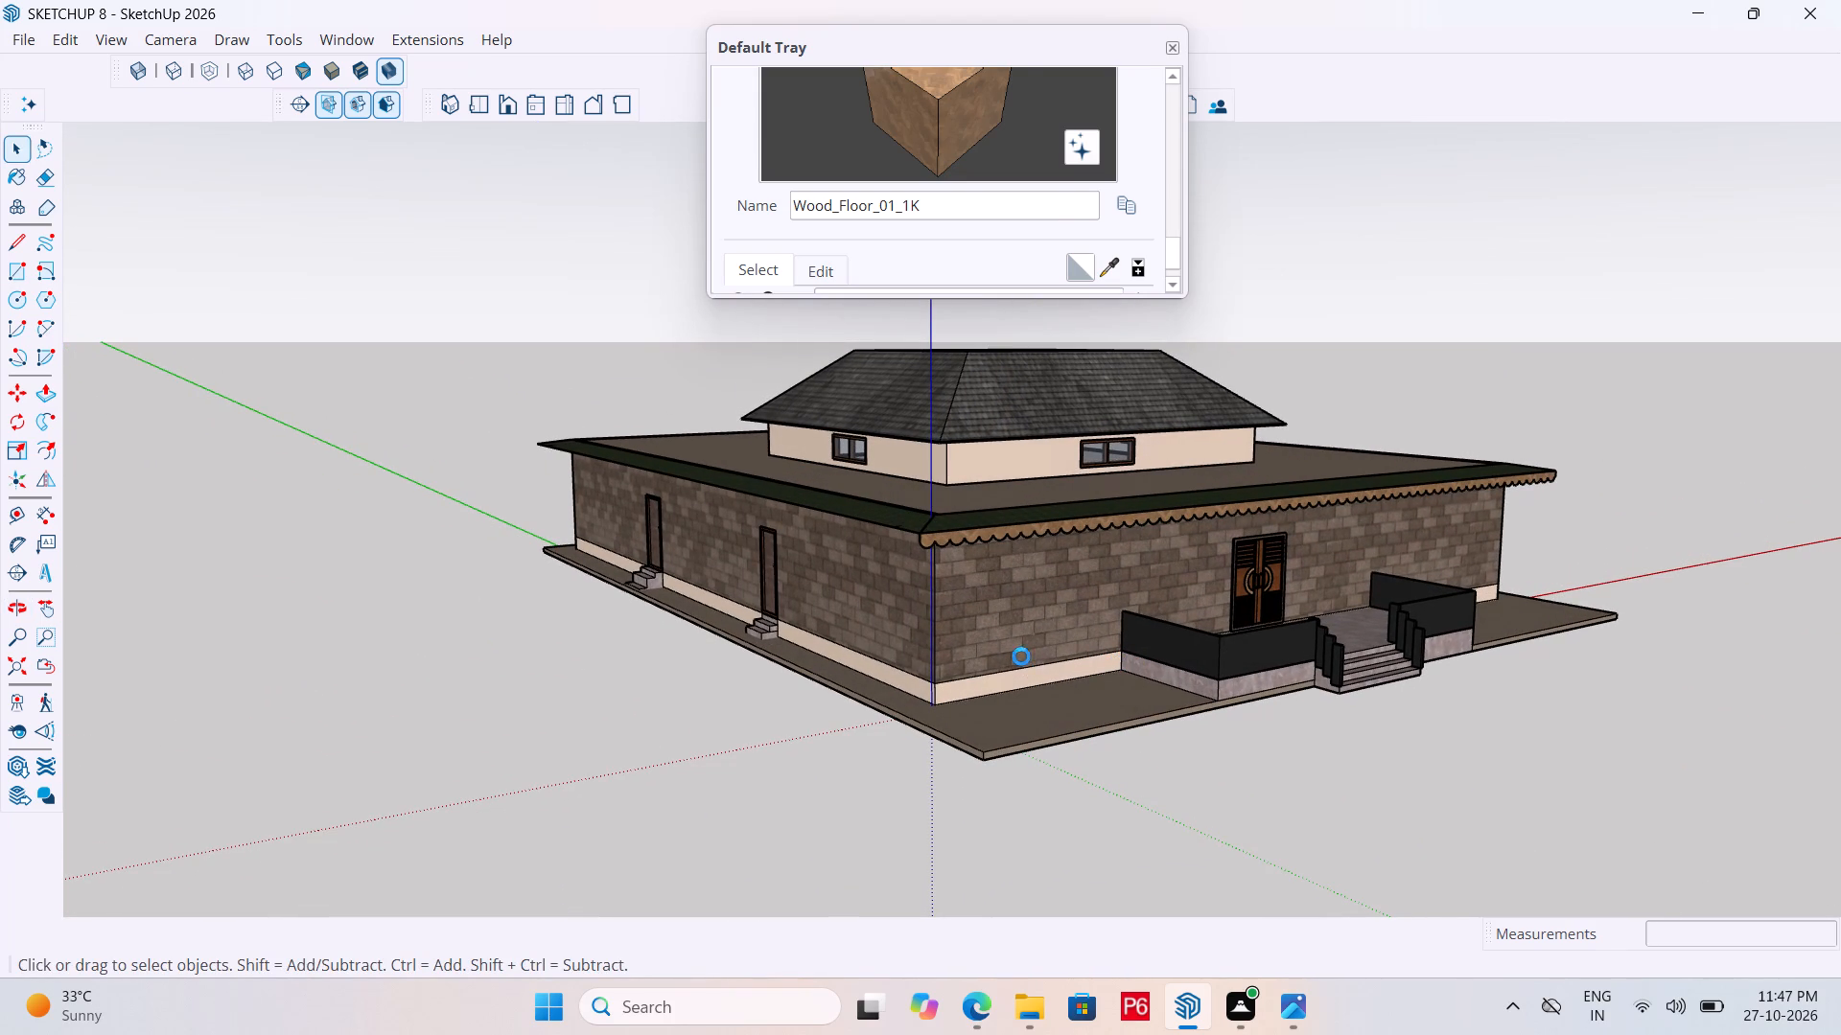
key(ctrl+s)
key(ctrl+s)
Copy the scalloped front fascia group from its outer top corner to open space beyond the side wall with two doors.
scroll(1133, 640, down, 5)
scroll(1216, 664, down, 1)
scroll(1037, 563, down, 5)
middle_drag(971, 563, 1003, 608)
middle_drag(997, 608, 948, 601)
scroll(986, 607, up, 2)
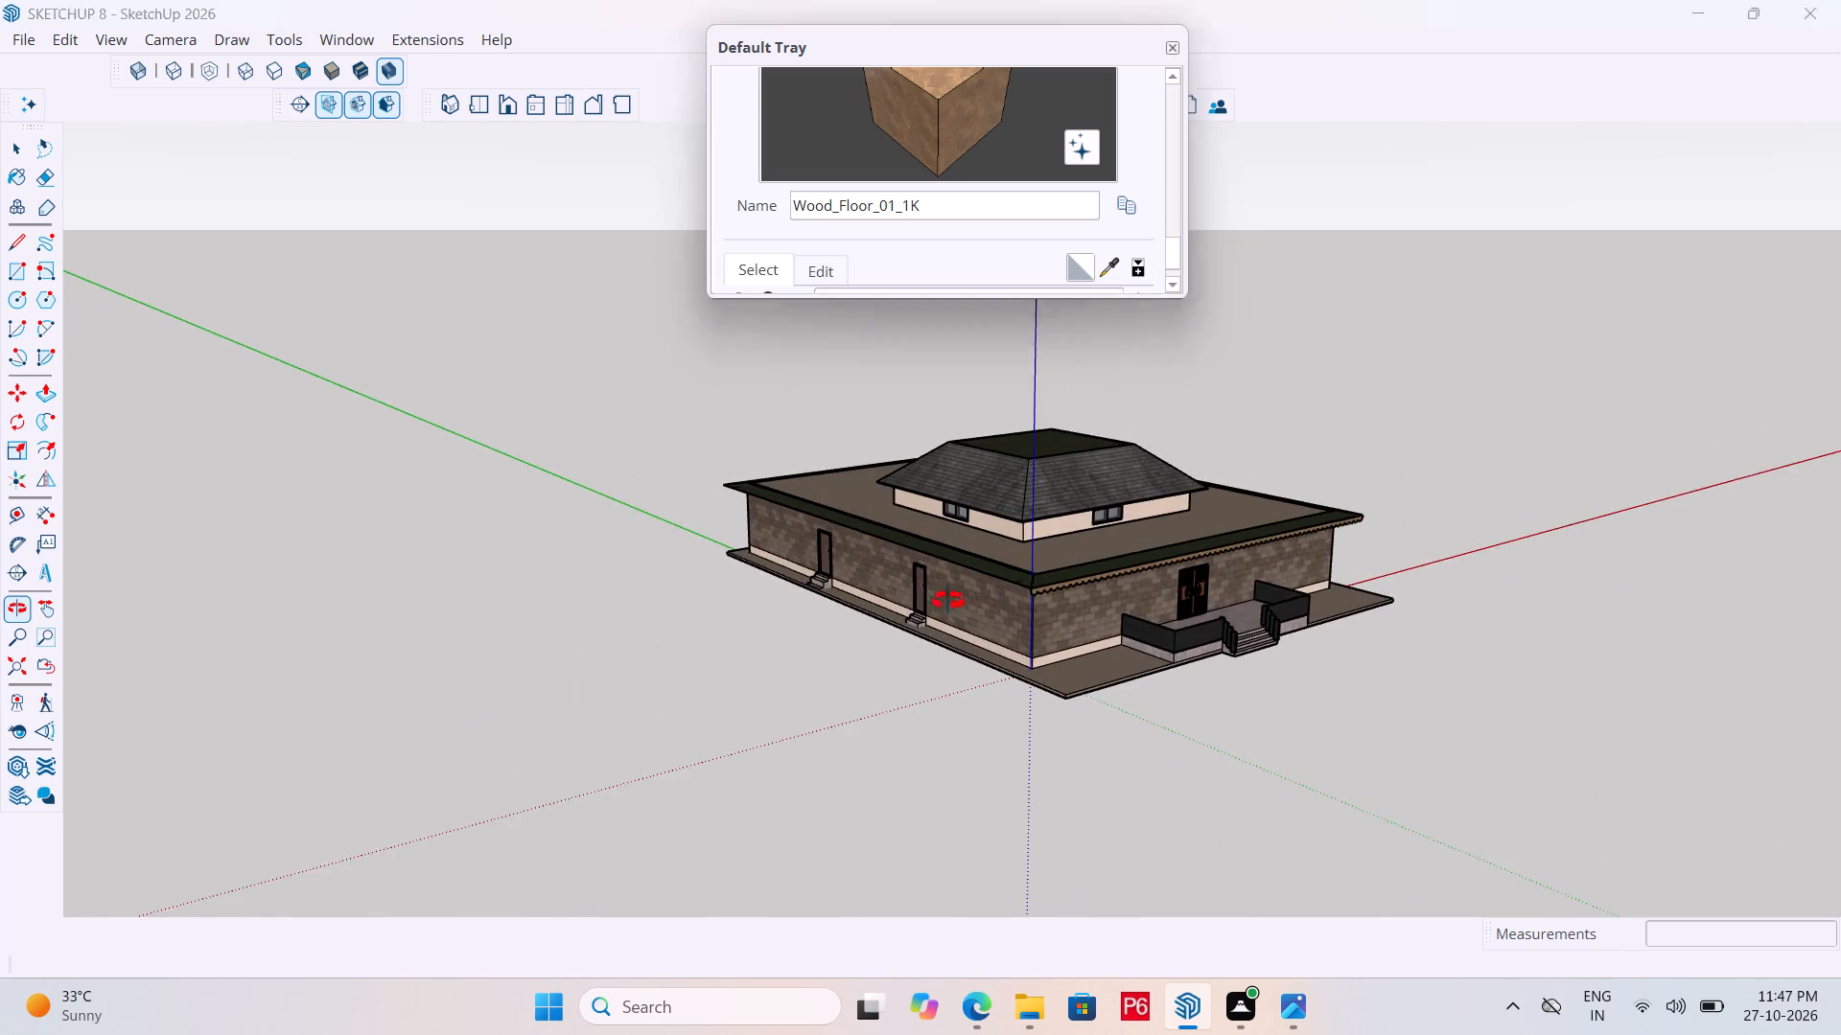
middle_drag(948, 601, 938, 597)
scroll(948, 601, up, 10)
click(1037, 547)
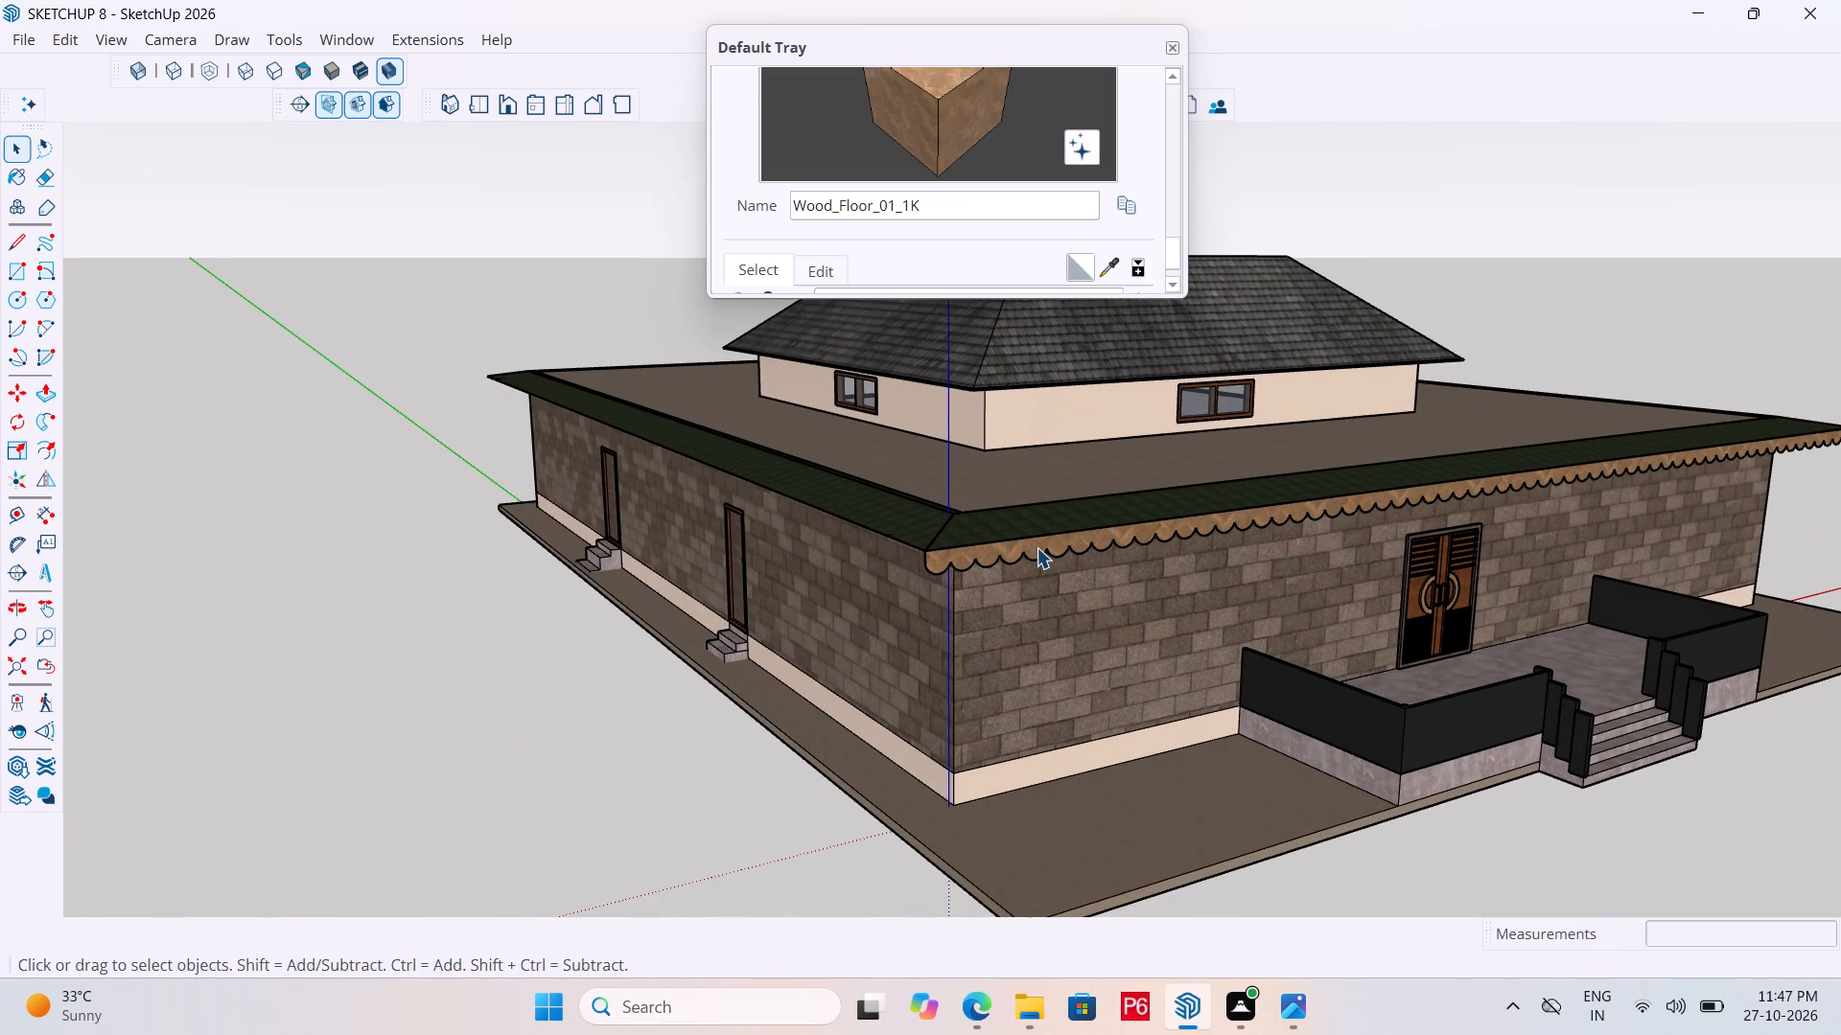
key(m)
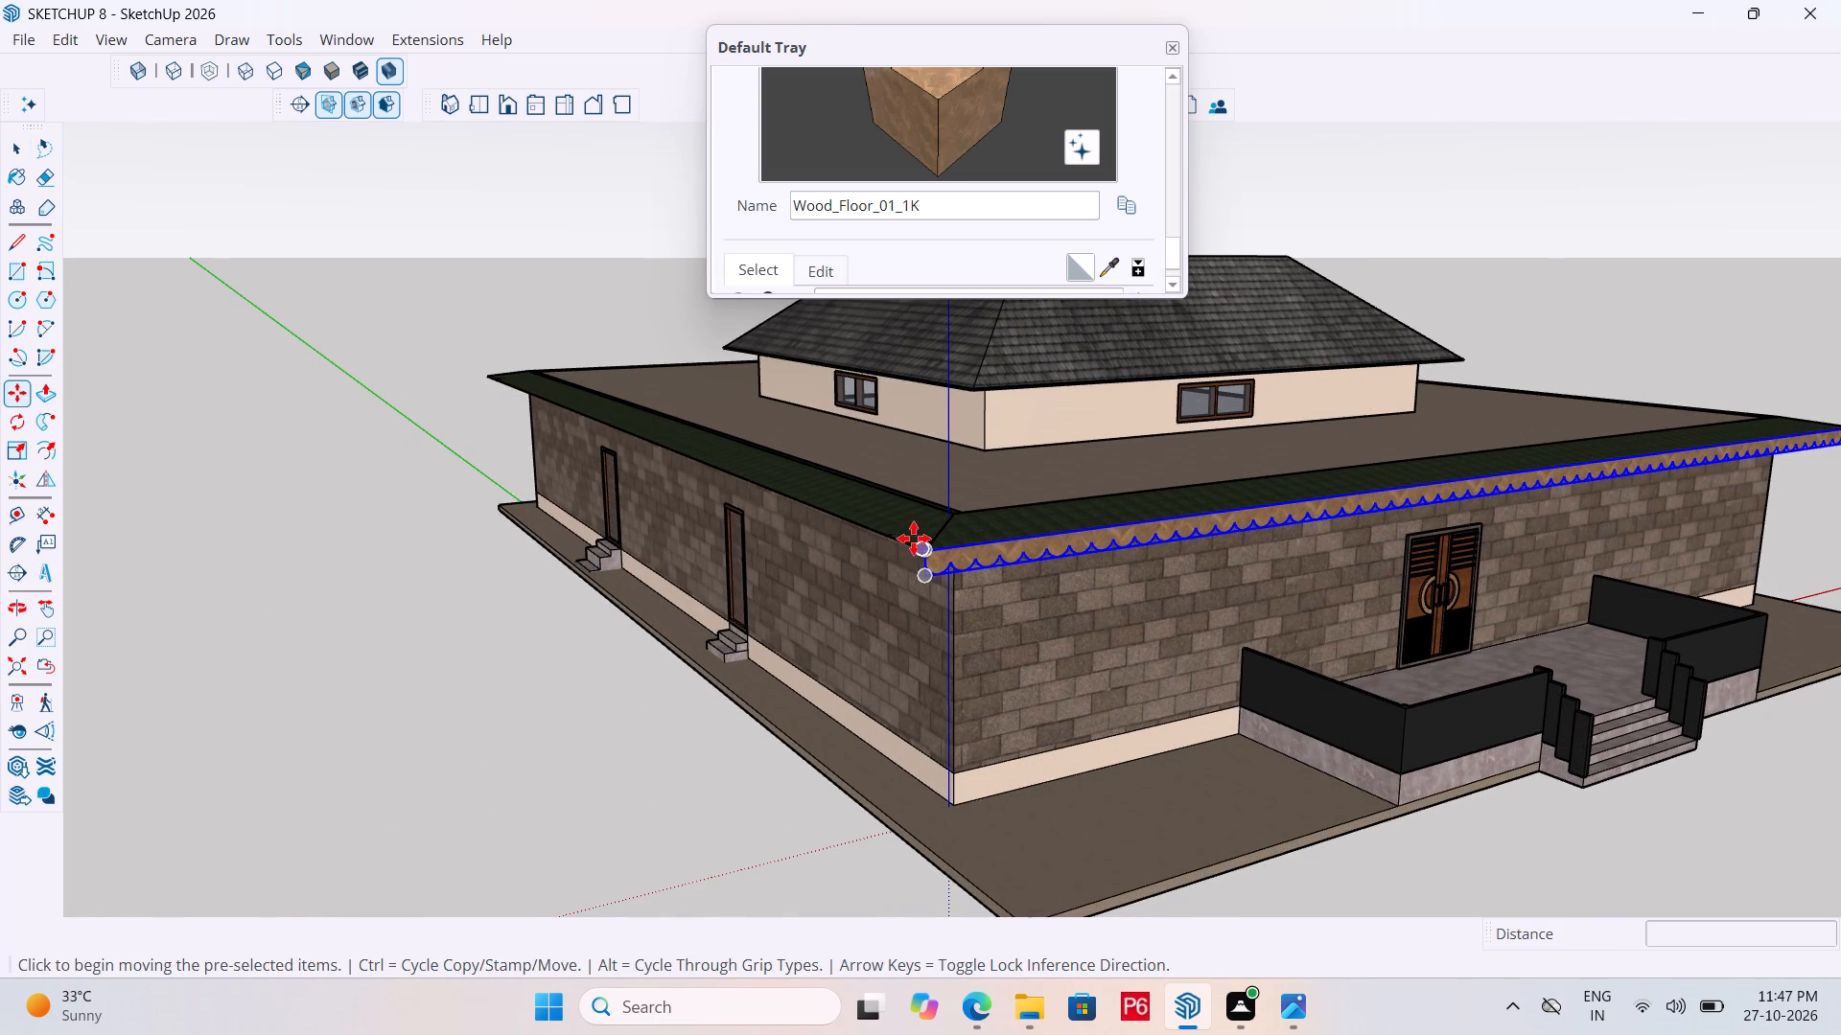
scroll(886, 559, down, 4)
scroll(1725, 478, up, 10)
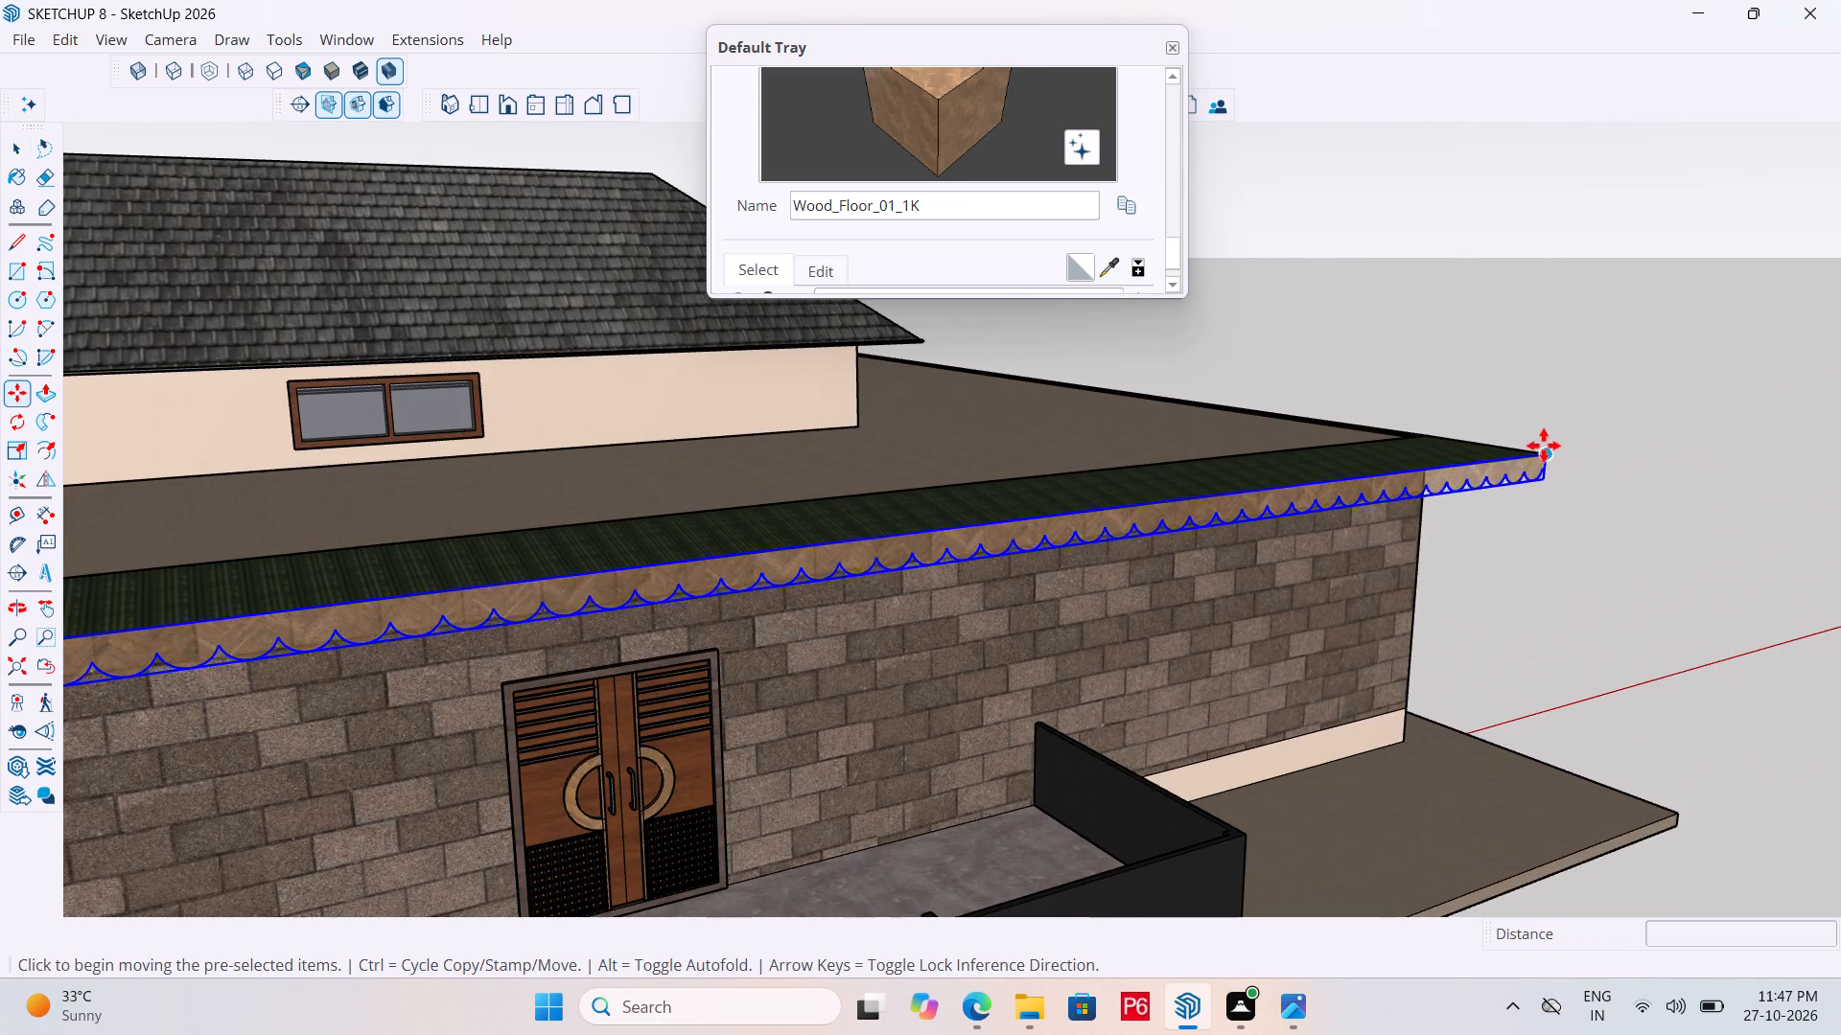
click(1550, 450)
ctrl+scroll(1840, 343, down, 3)
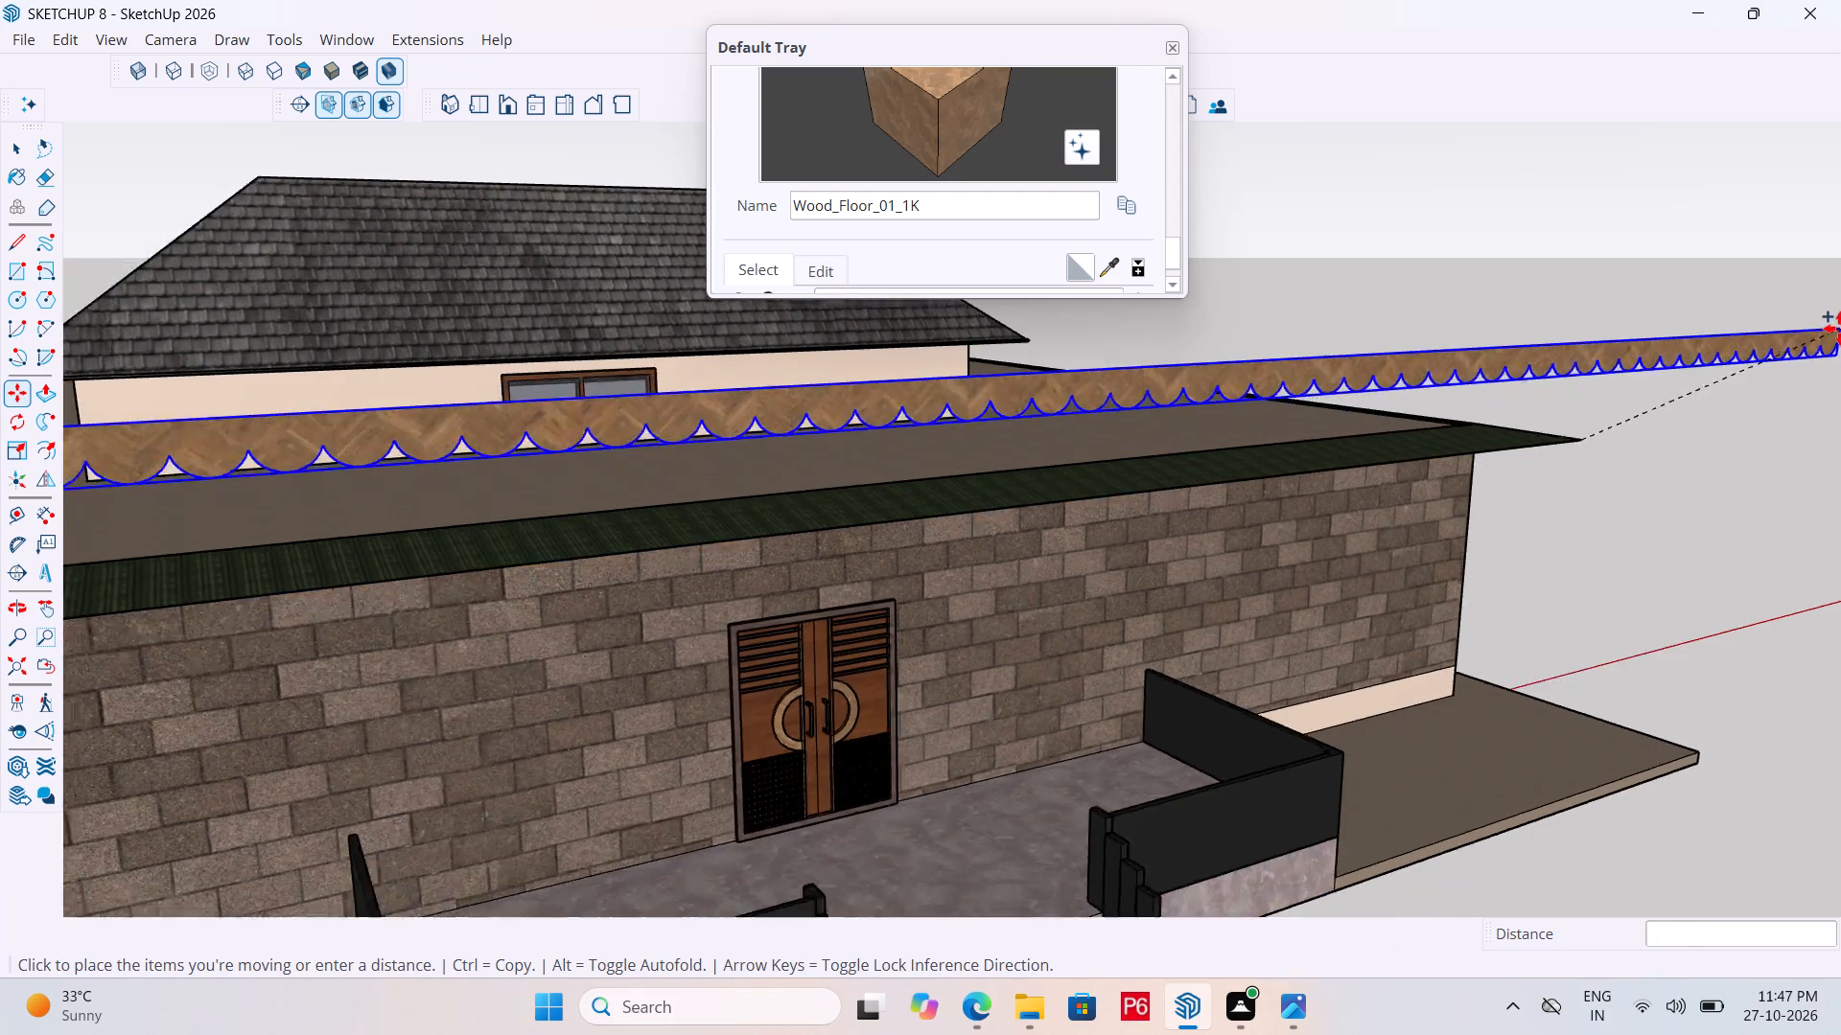
ctrl+scroll(1840, 329, down, 3)
scroll(1836, 335, down, 6)
scroll(1565, 387, down, 4)
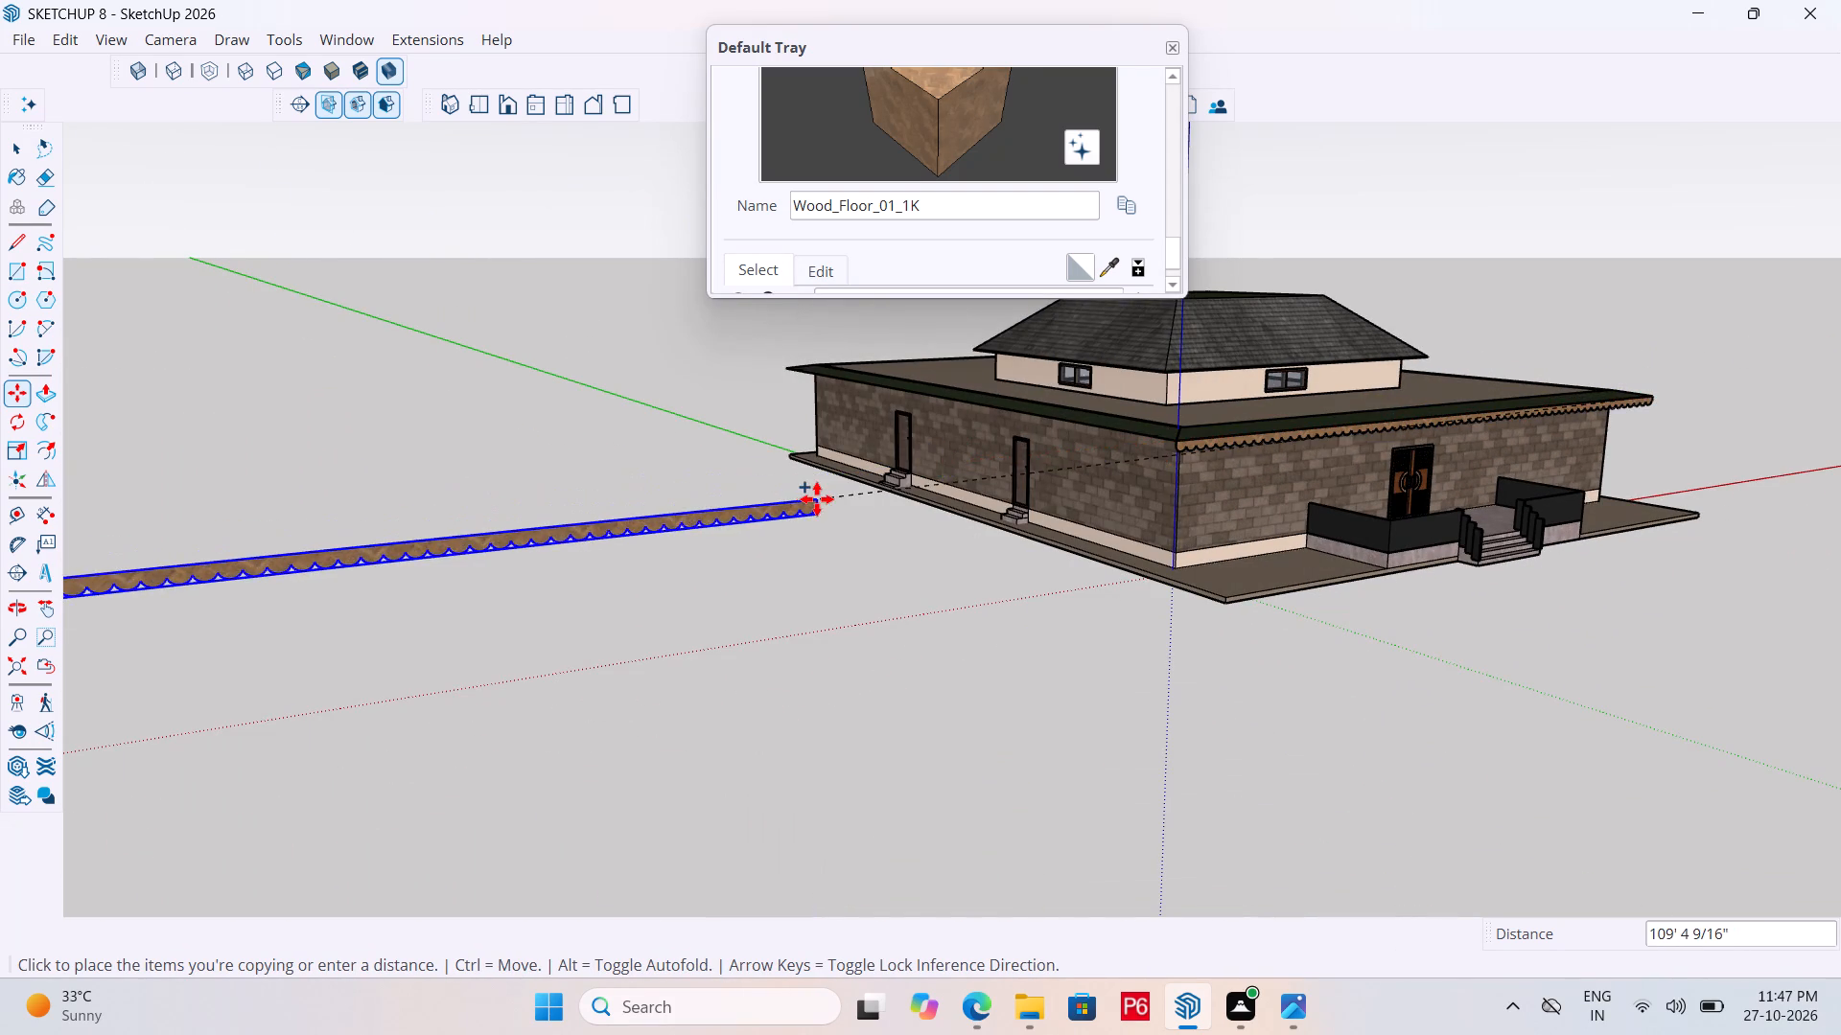
click(620, 488)
Rotate the copied scalloped fascia board horizontally until it runs parallel to the side wall with two doors.
scroll(777, 422, down, 6)
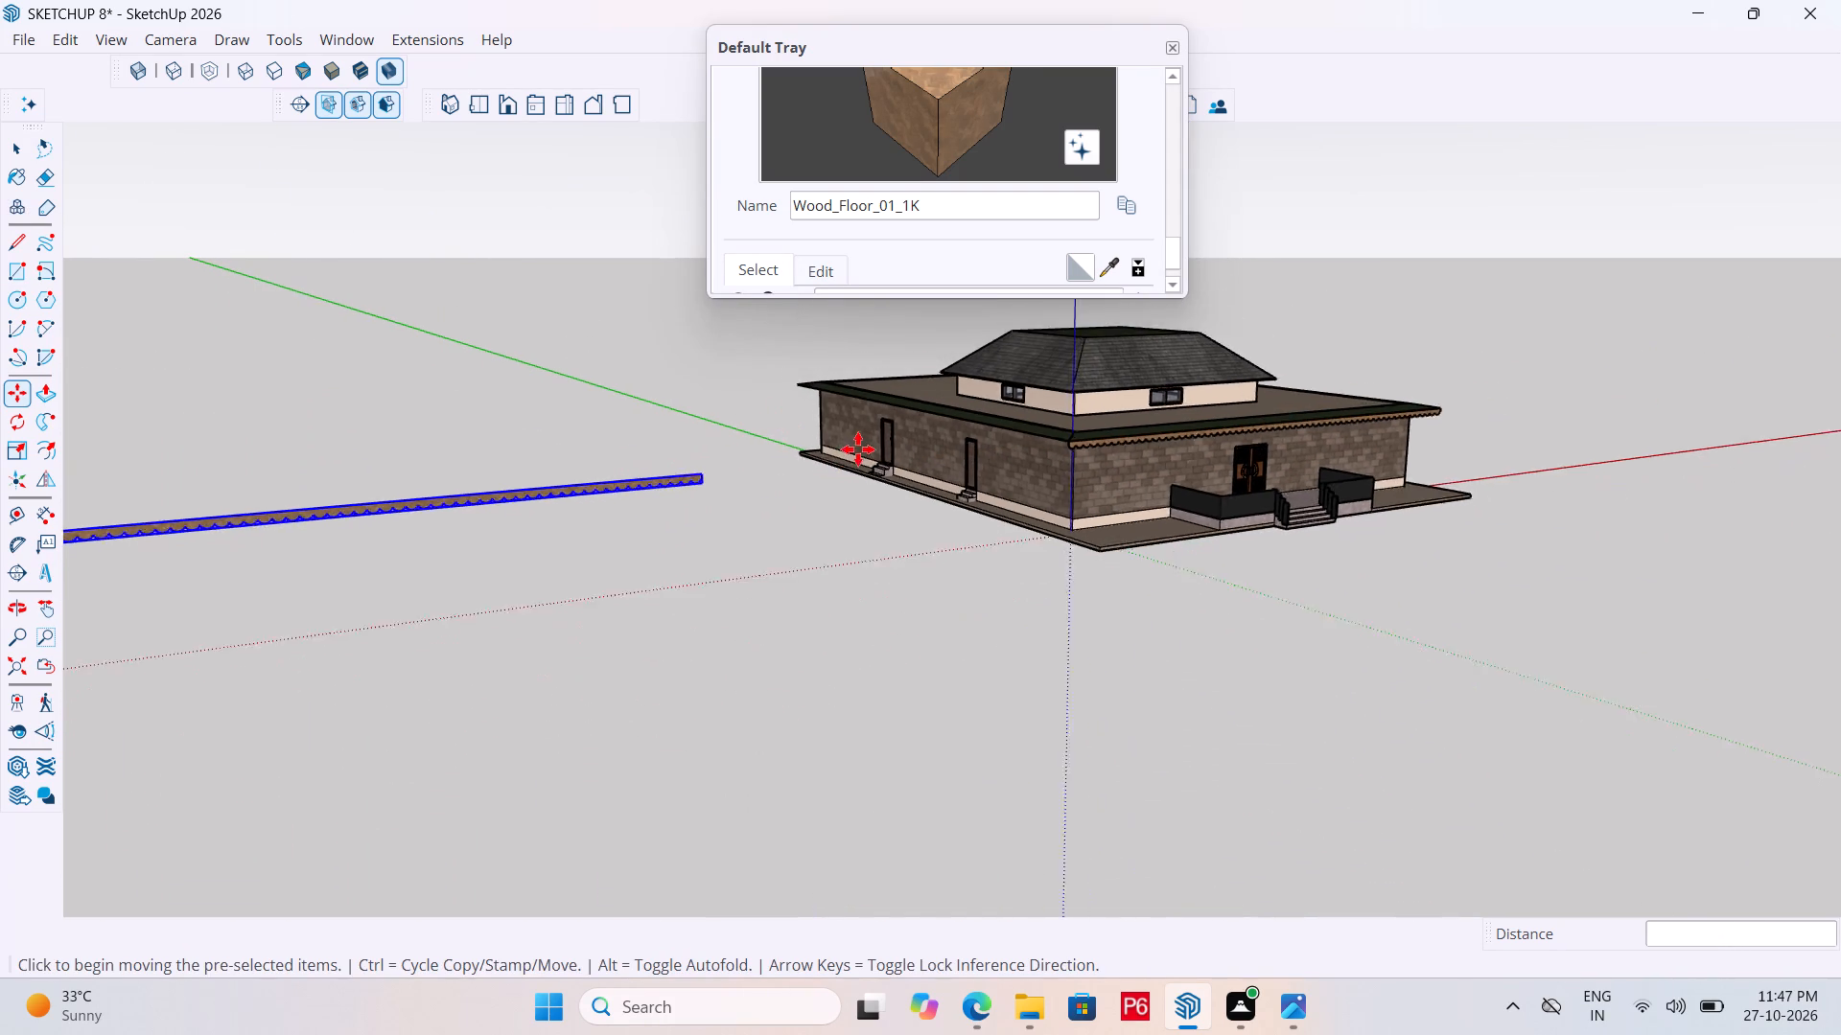
scroll(858, 449, down, 2)
middle_drag(961, 602, 960, 796)
scroll(1327, 424, down, 7)
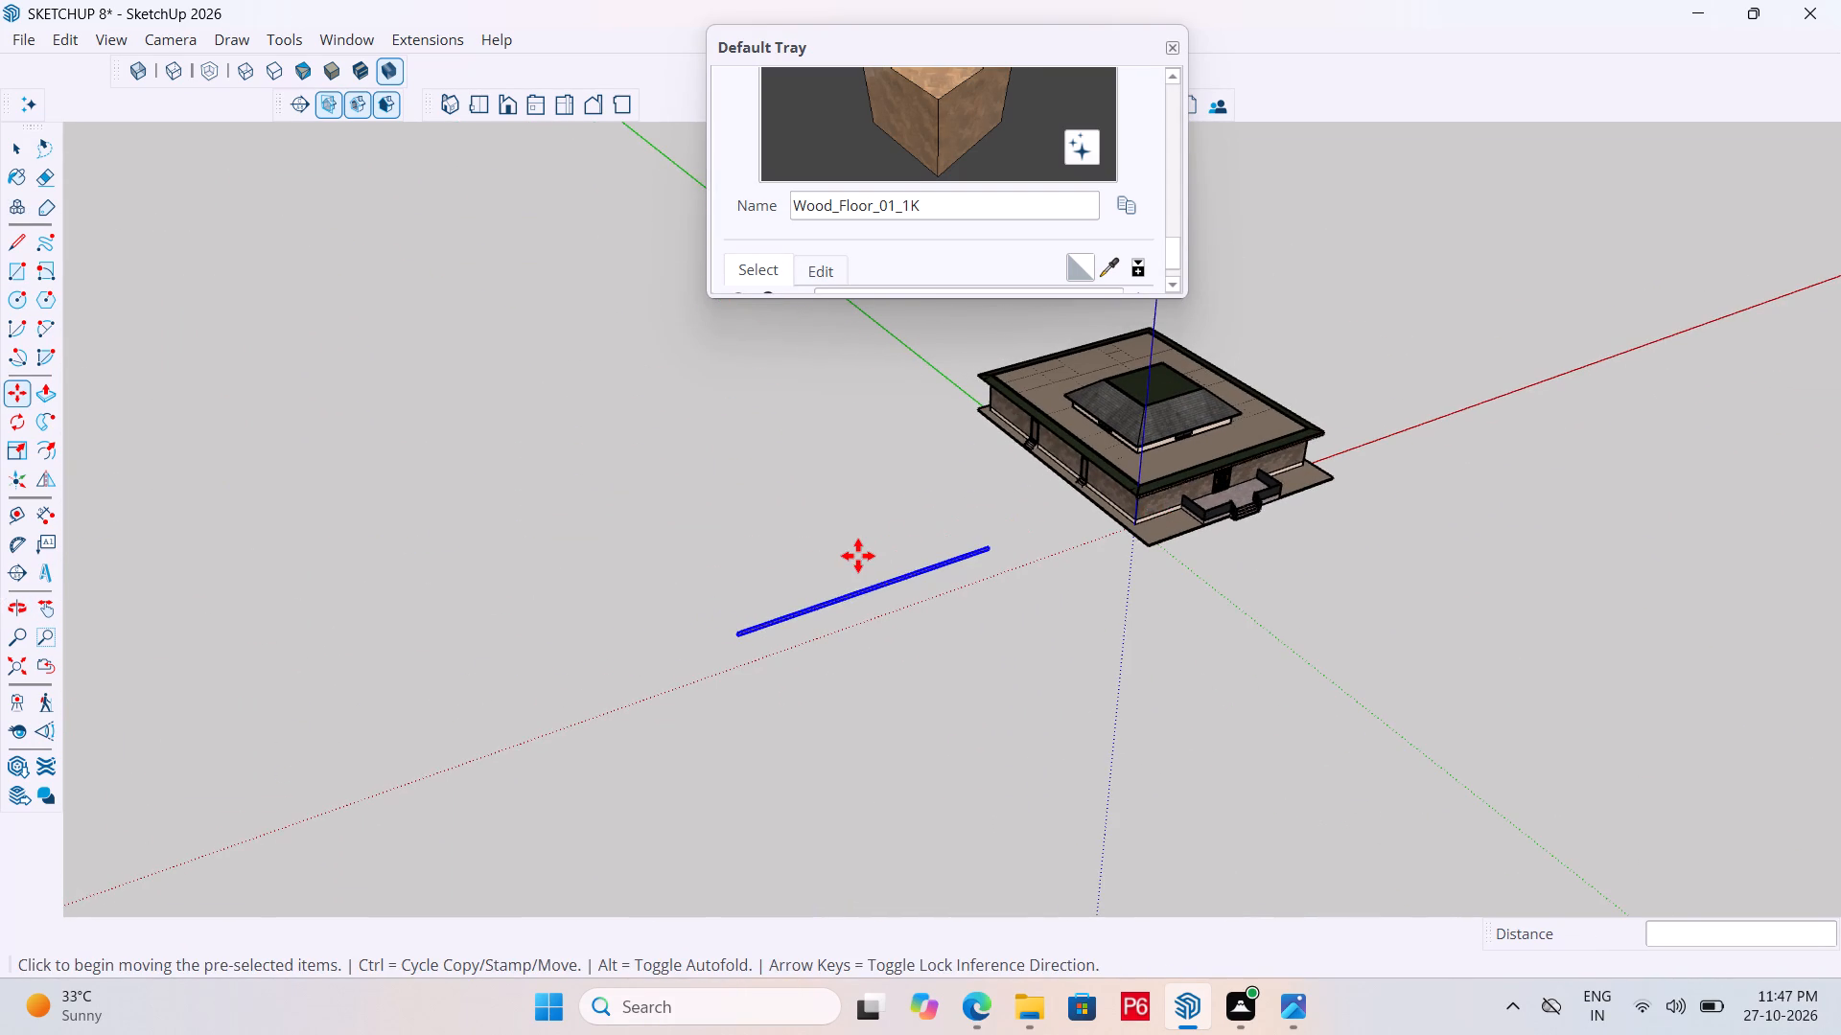
click(17, 421)
click(928, 628)
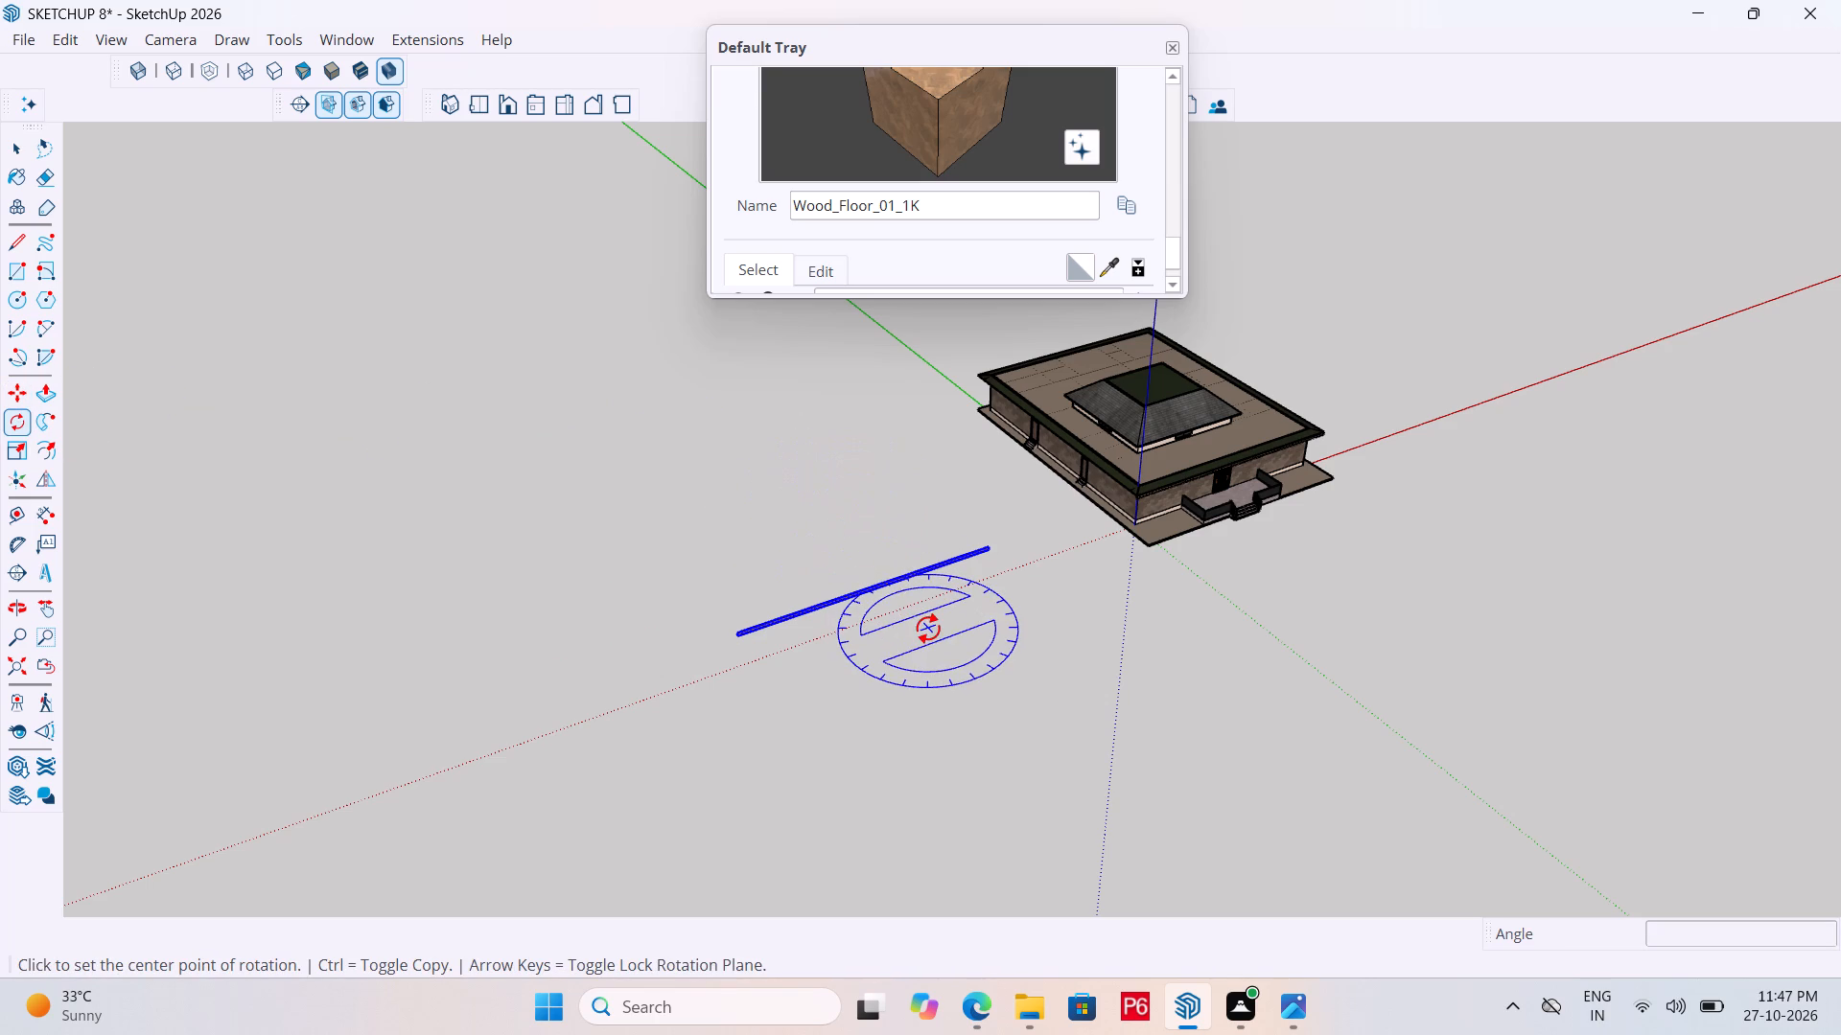
click(813, 671)
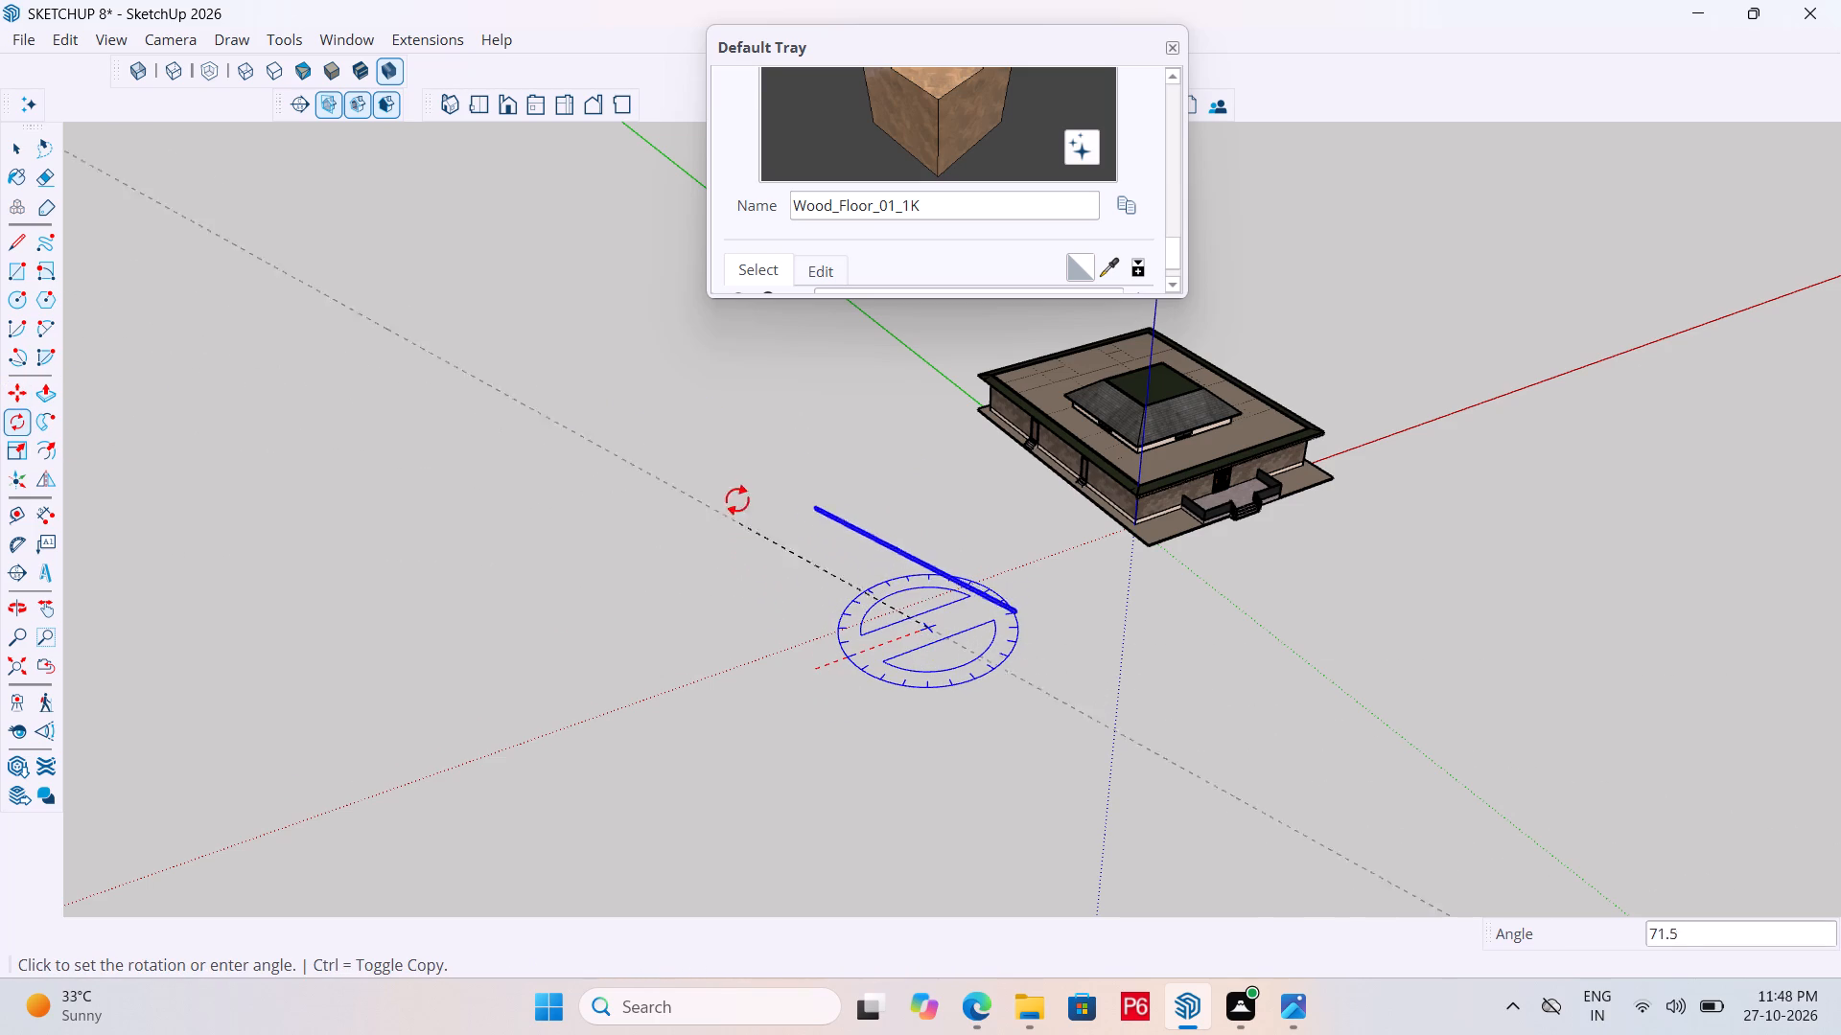
click(755, 456)
Move the rotated fascia board by its top end corner onto the lower roof's eave corner beside the front fascia.
scroll(995, 619, up, 3)
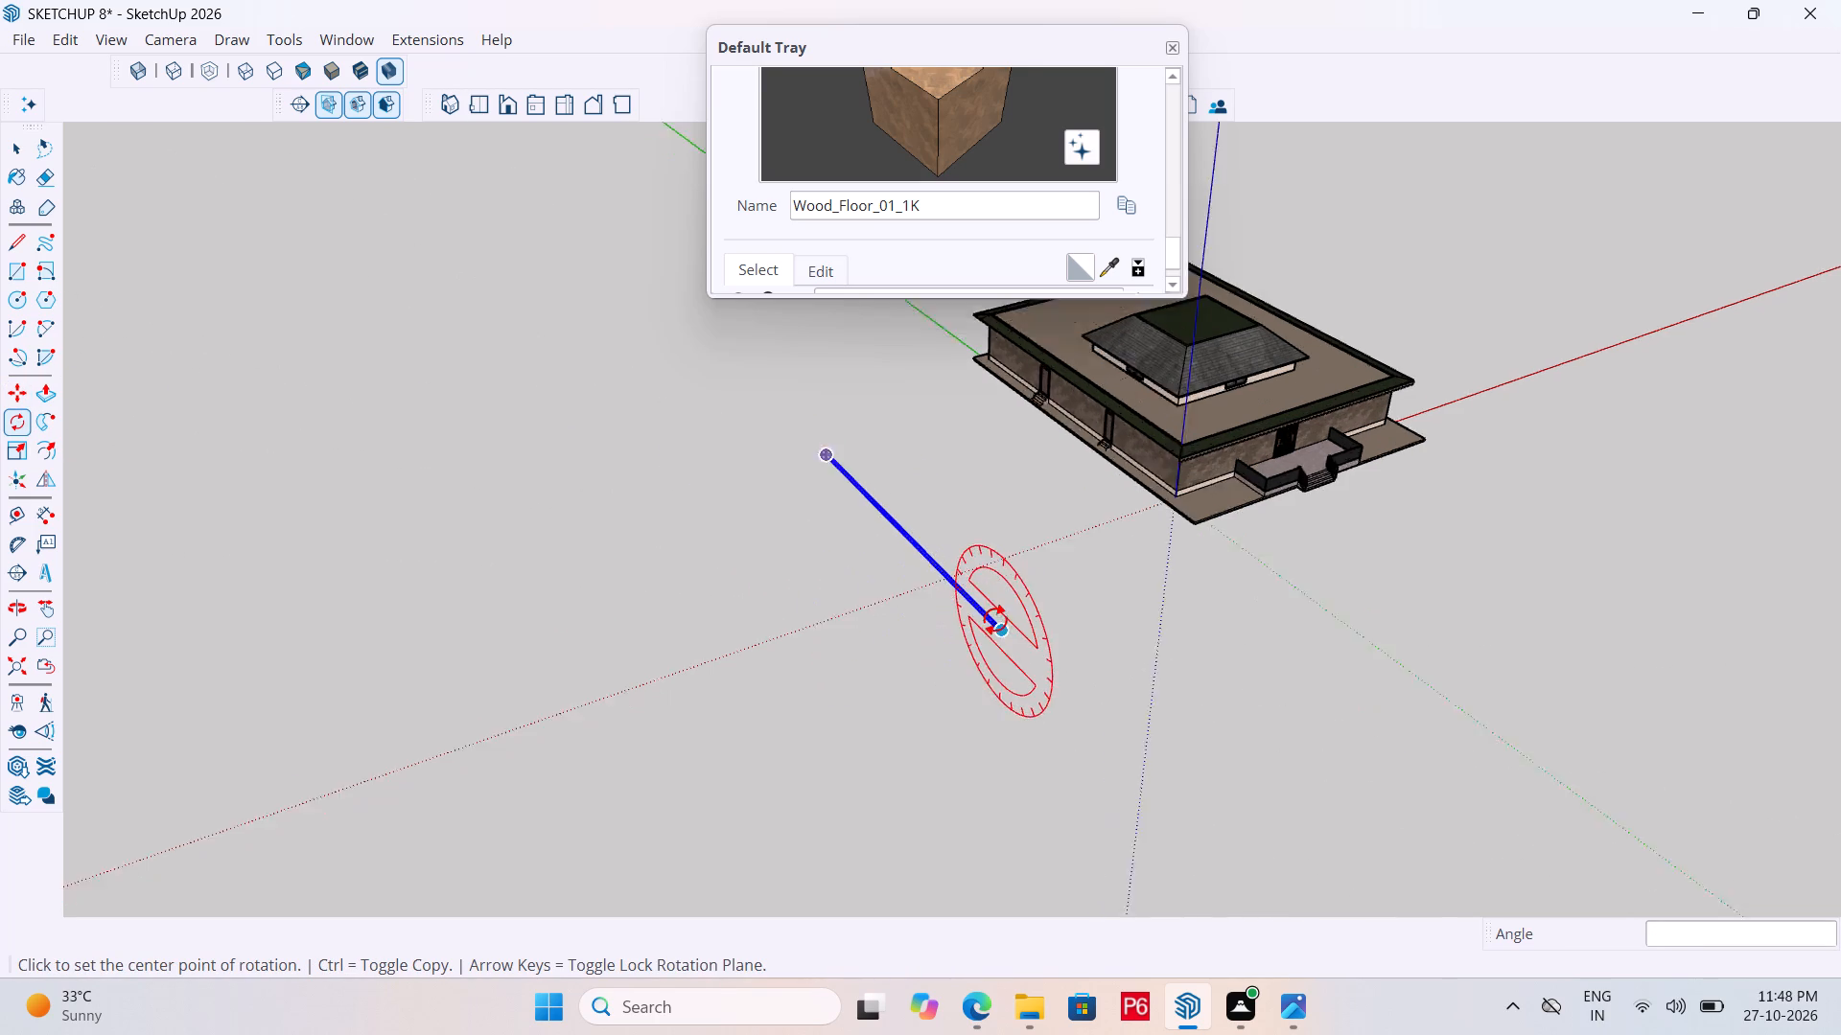
scroll(995, 619, up, 3)
scroll(1084, 641, up, 3)
key(space)
scroll(994, 623, up, 12)
middle_click(896, 644)
middle_click(989, 640)
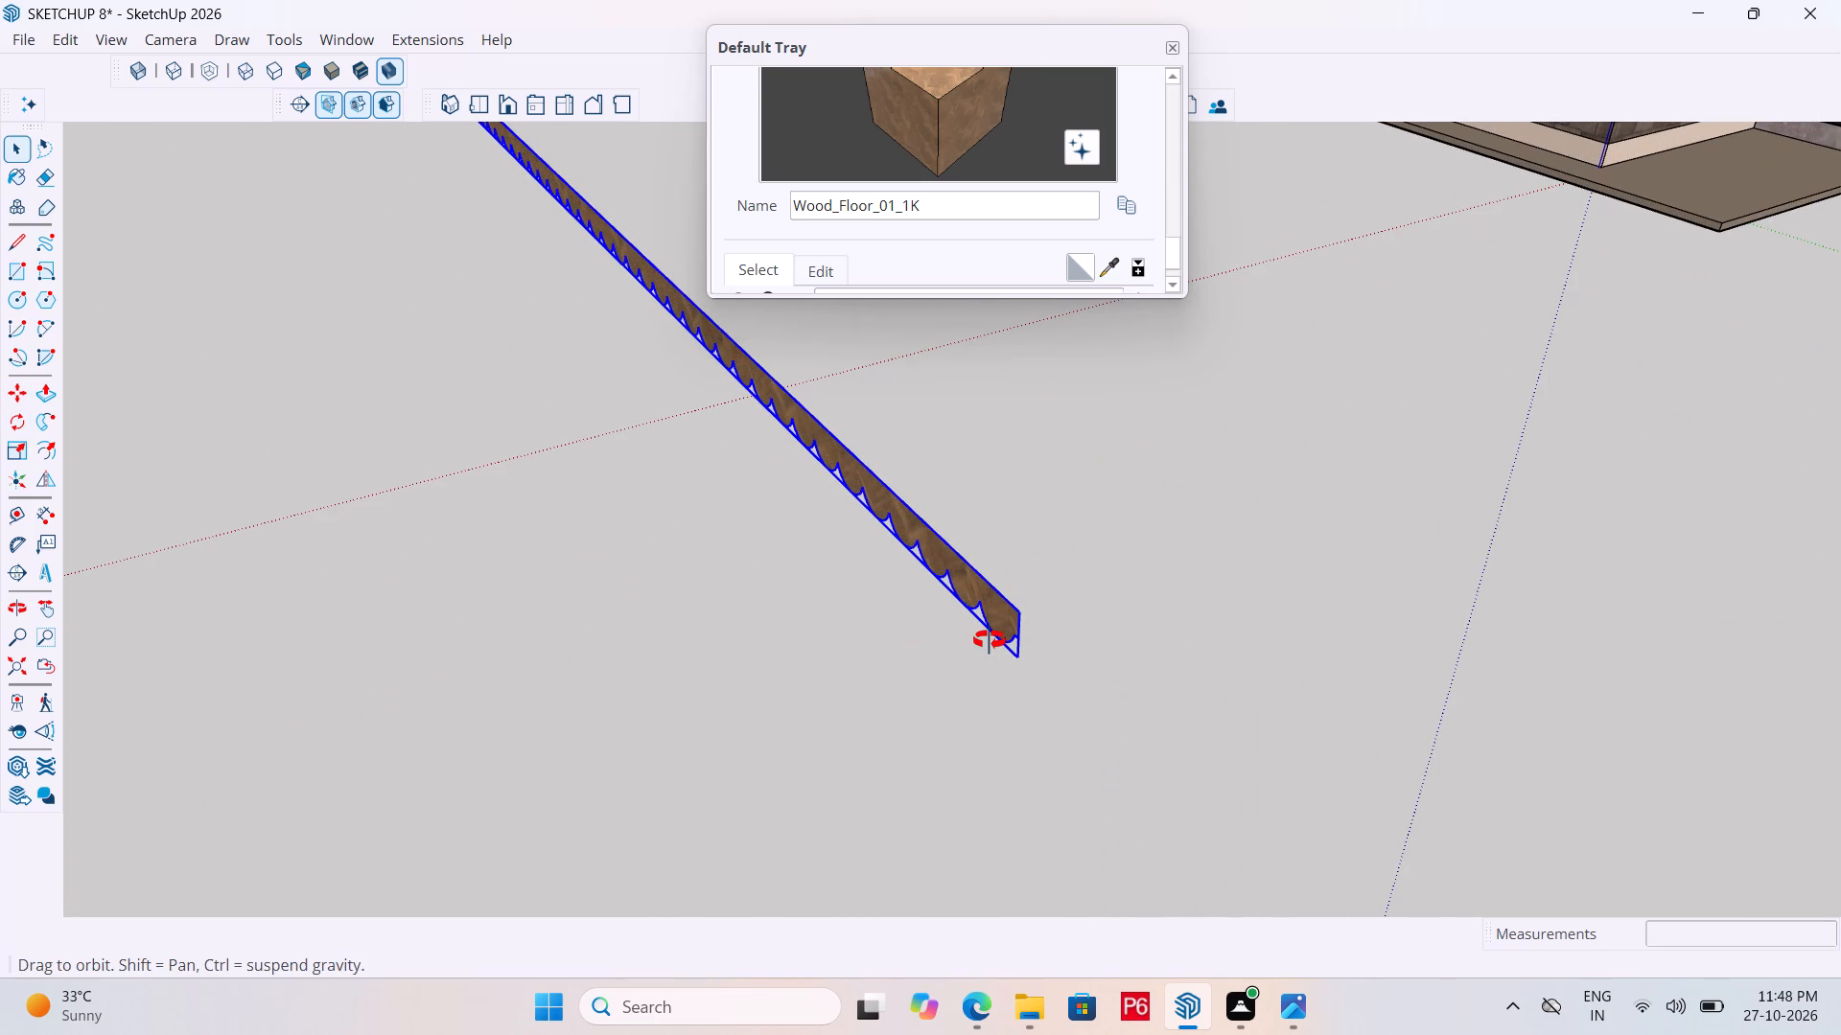
key(m)
click(1018, 605)
scroll(868, 664, down, 2)
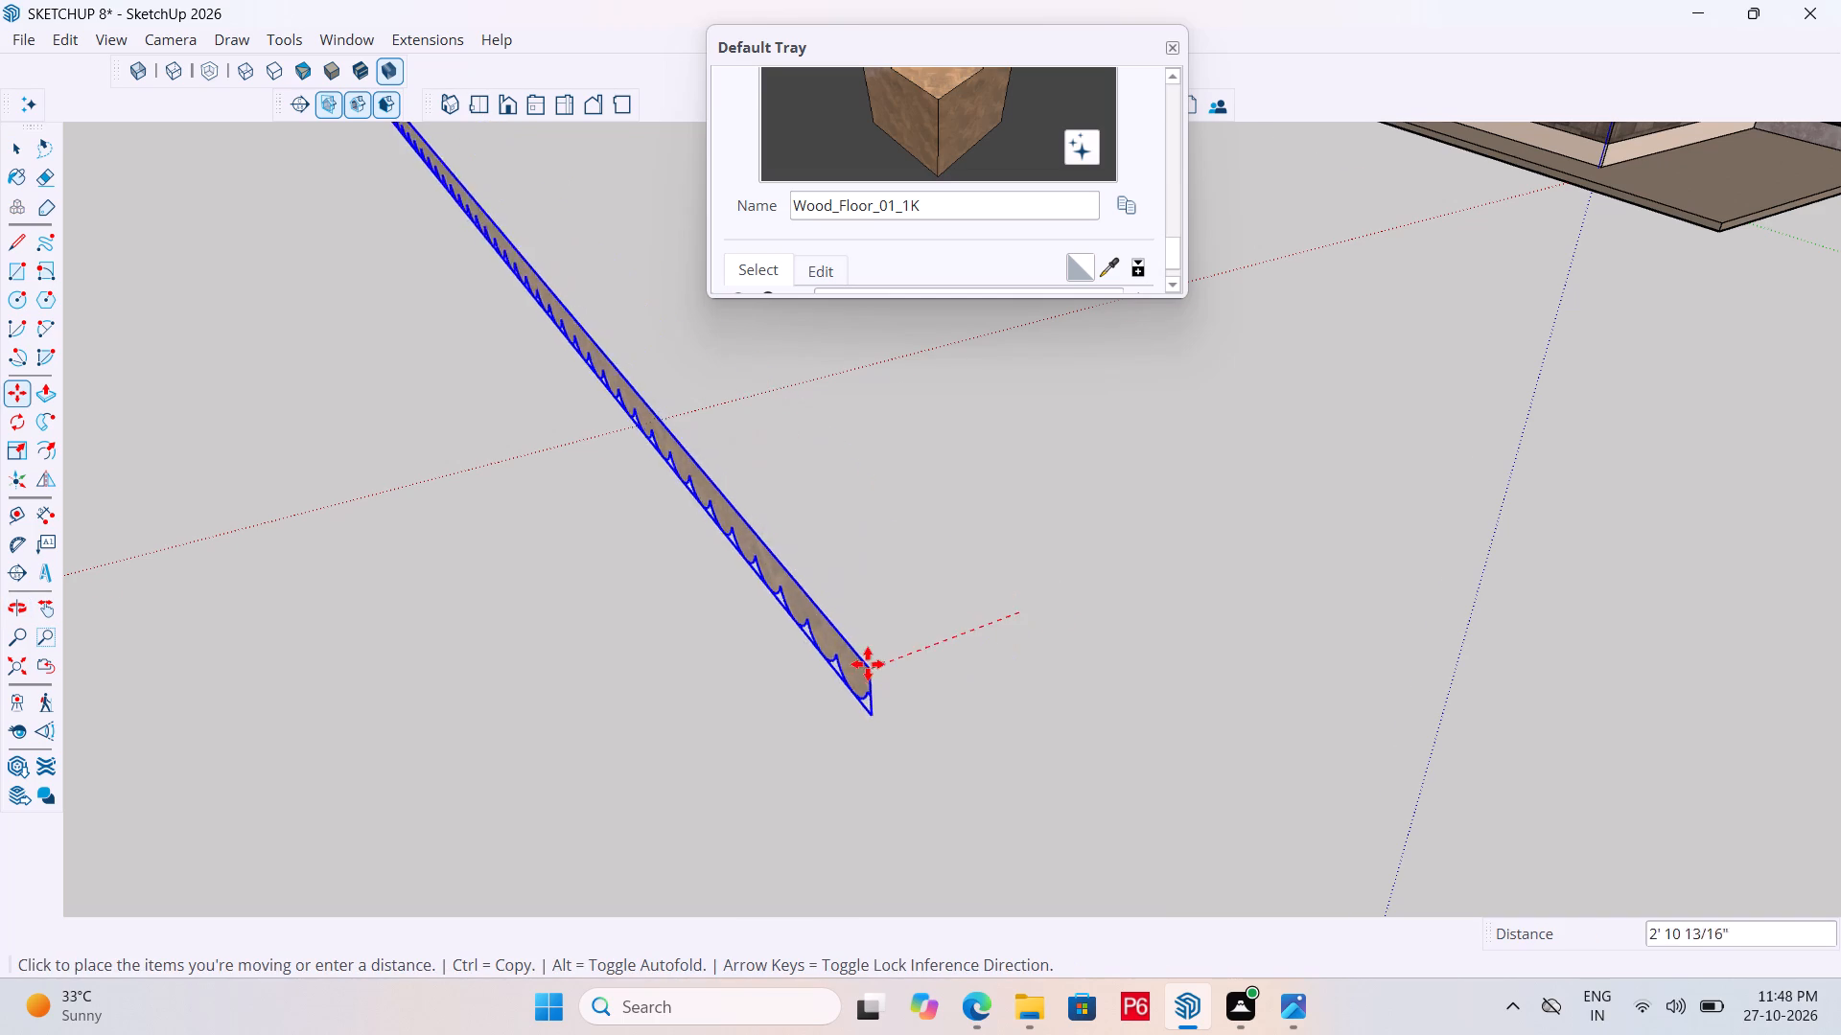
scroll(868, 664, down, 14)
scroll(1146, 439, up, 6)
scroll(1402, 177, up, 5)
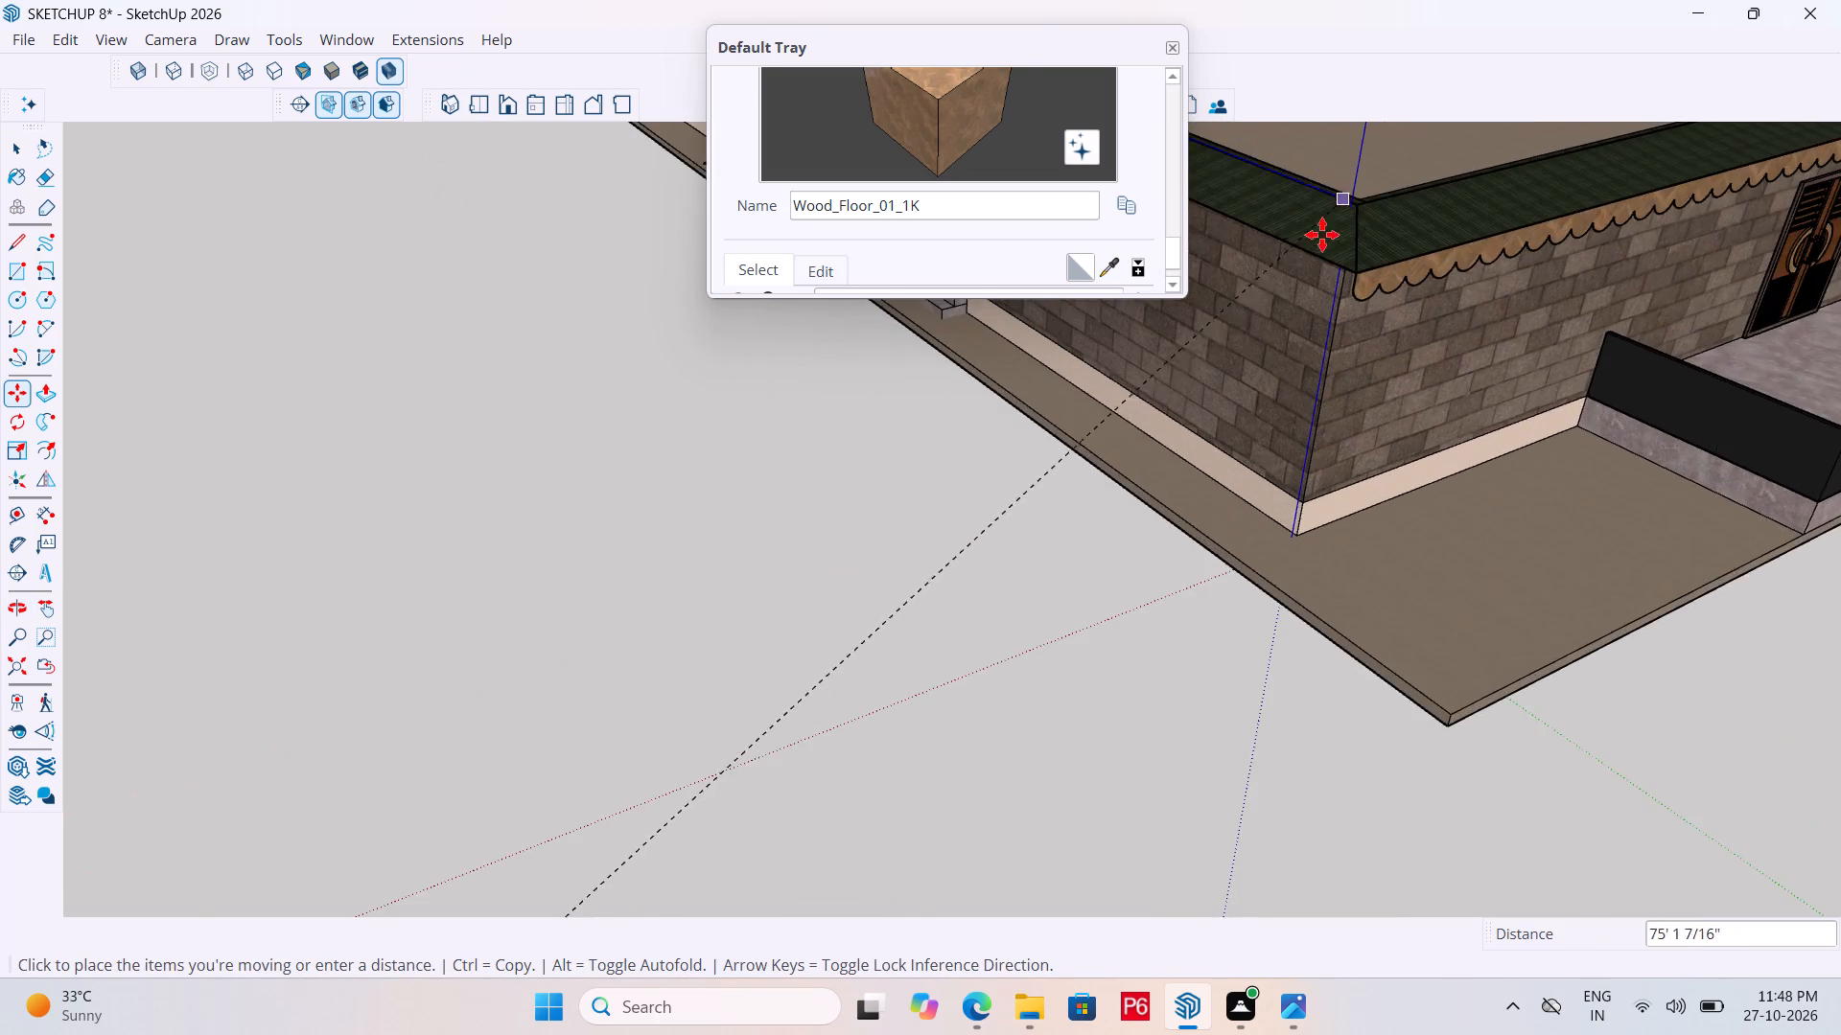
scroll(1322, 235, up, 8)
click(1402, 303)
Inside the side fascia group, draw a rectangle about 17' 5" long extending the board's short end past the rear eave corner.
scroll(1474, 388, down, 5)
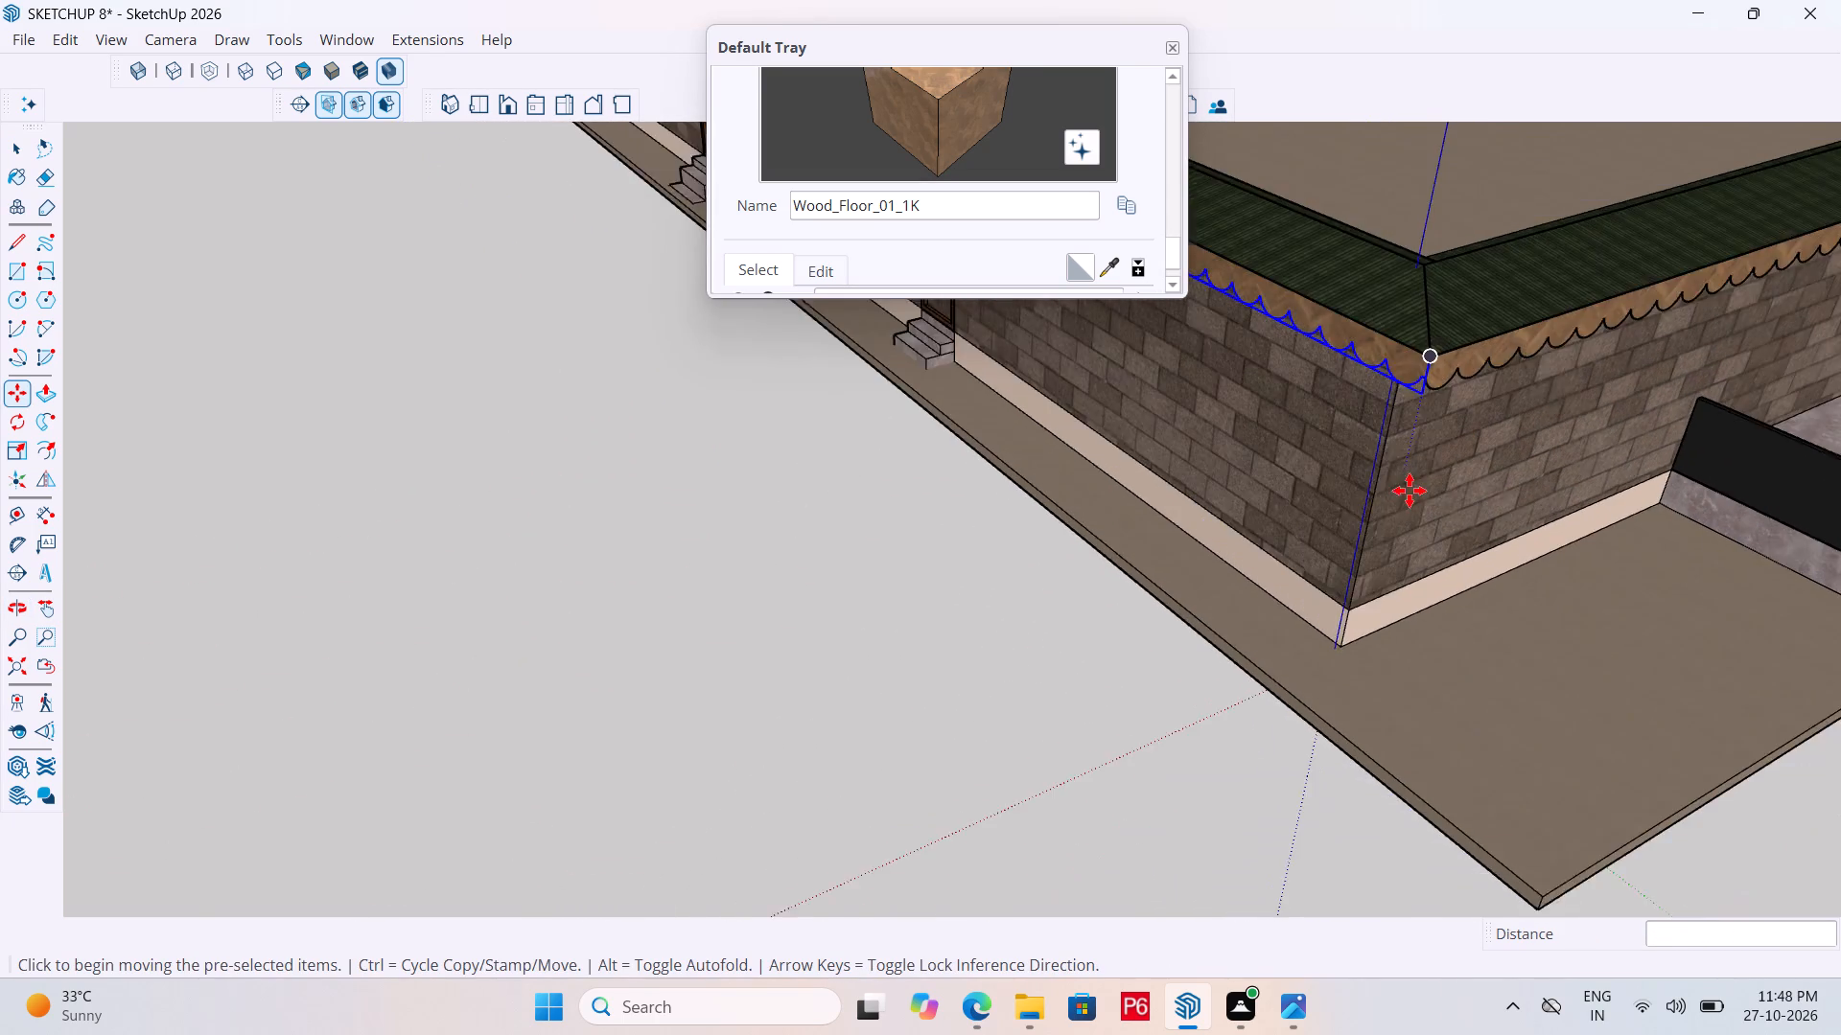
scroll(1410, 491, down, 10)
scroll(1448, 595, down, 8)
middle_drag(1052, 484, 1748, 492)
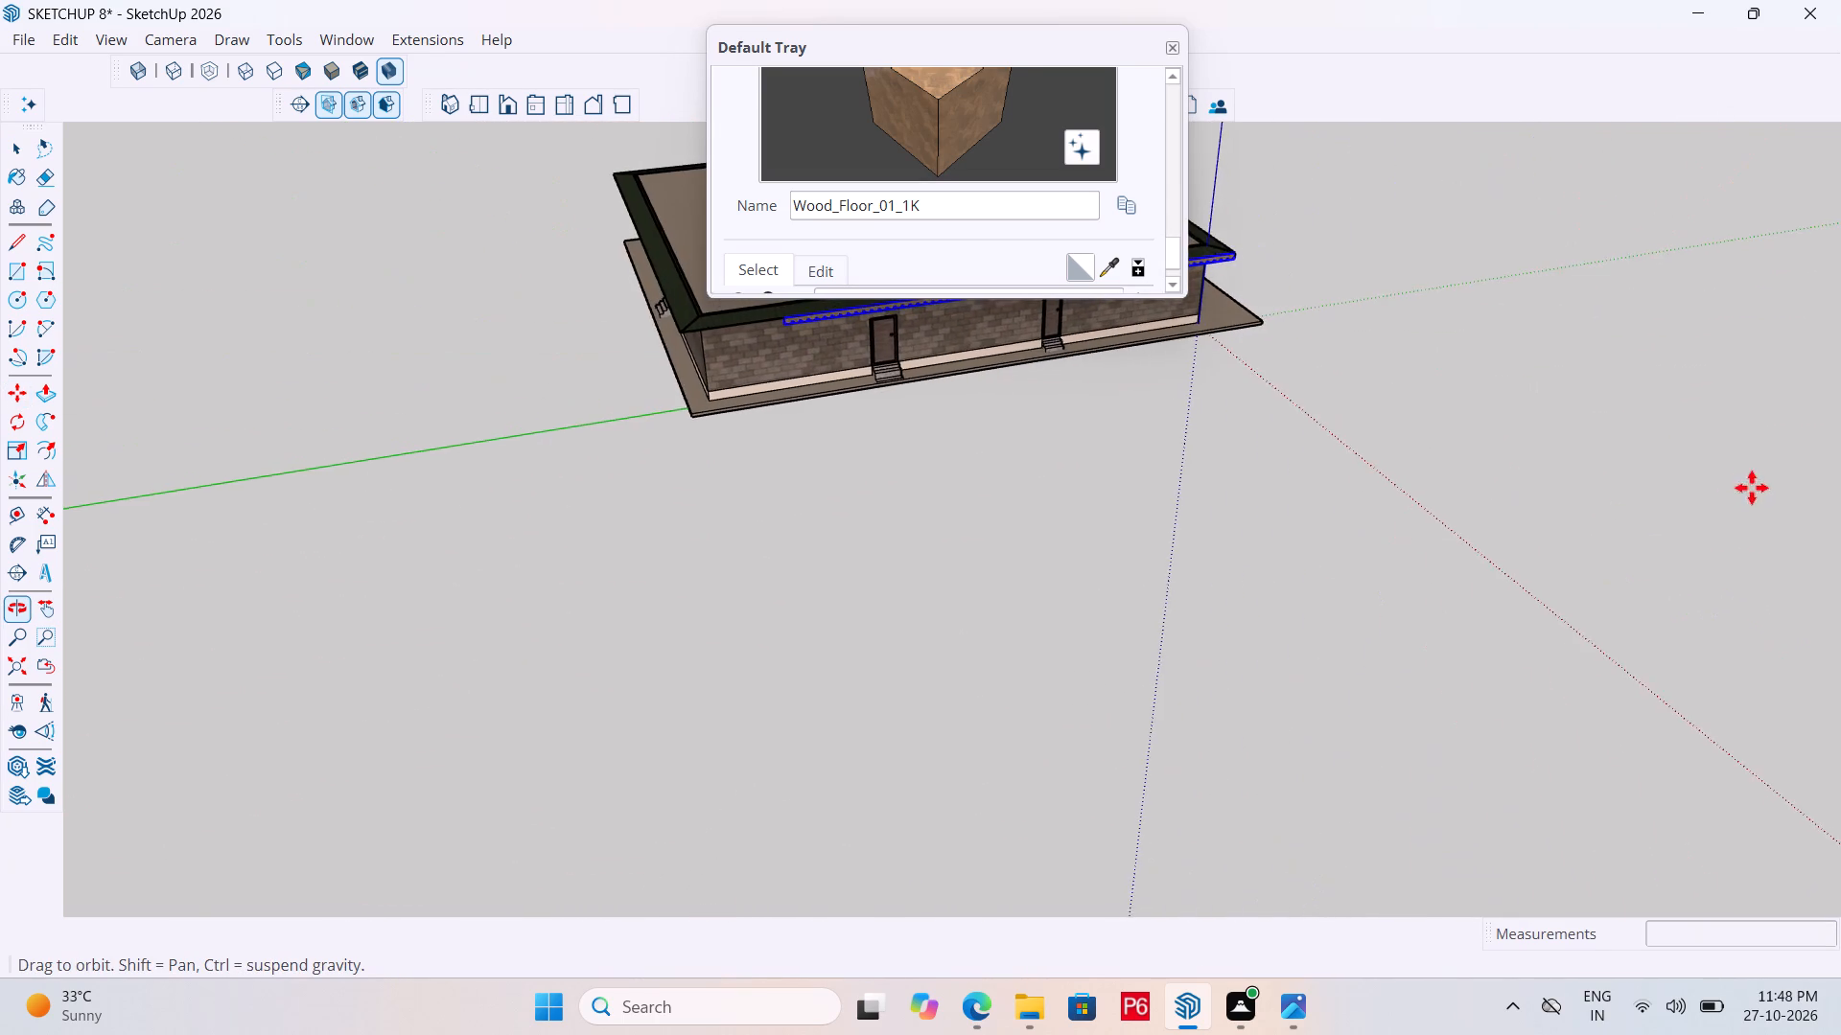
scroll(688, 287, up, 18)
scroll(1423, 391, down, 6)
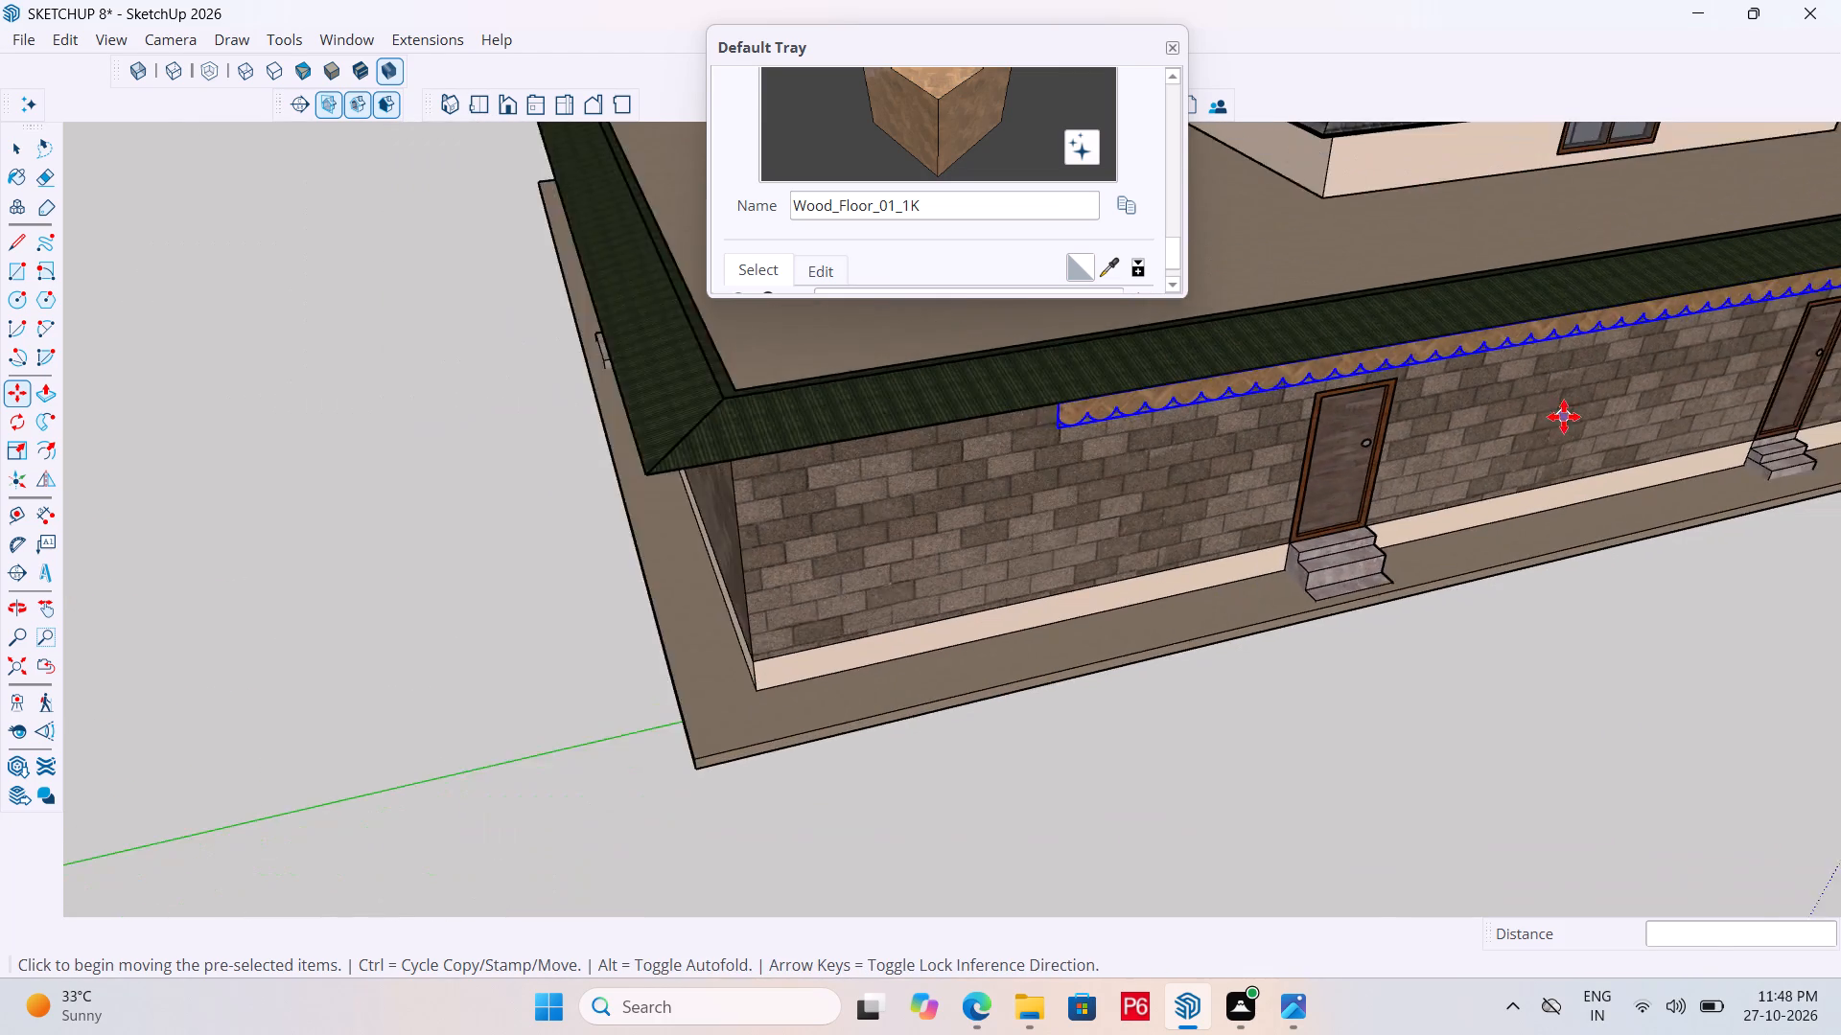
scroll(1224, 425, up, 6)
scroll(1395, 421, down, 5)
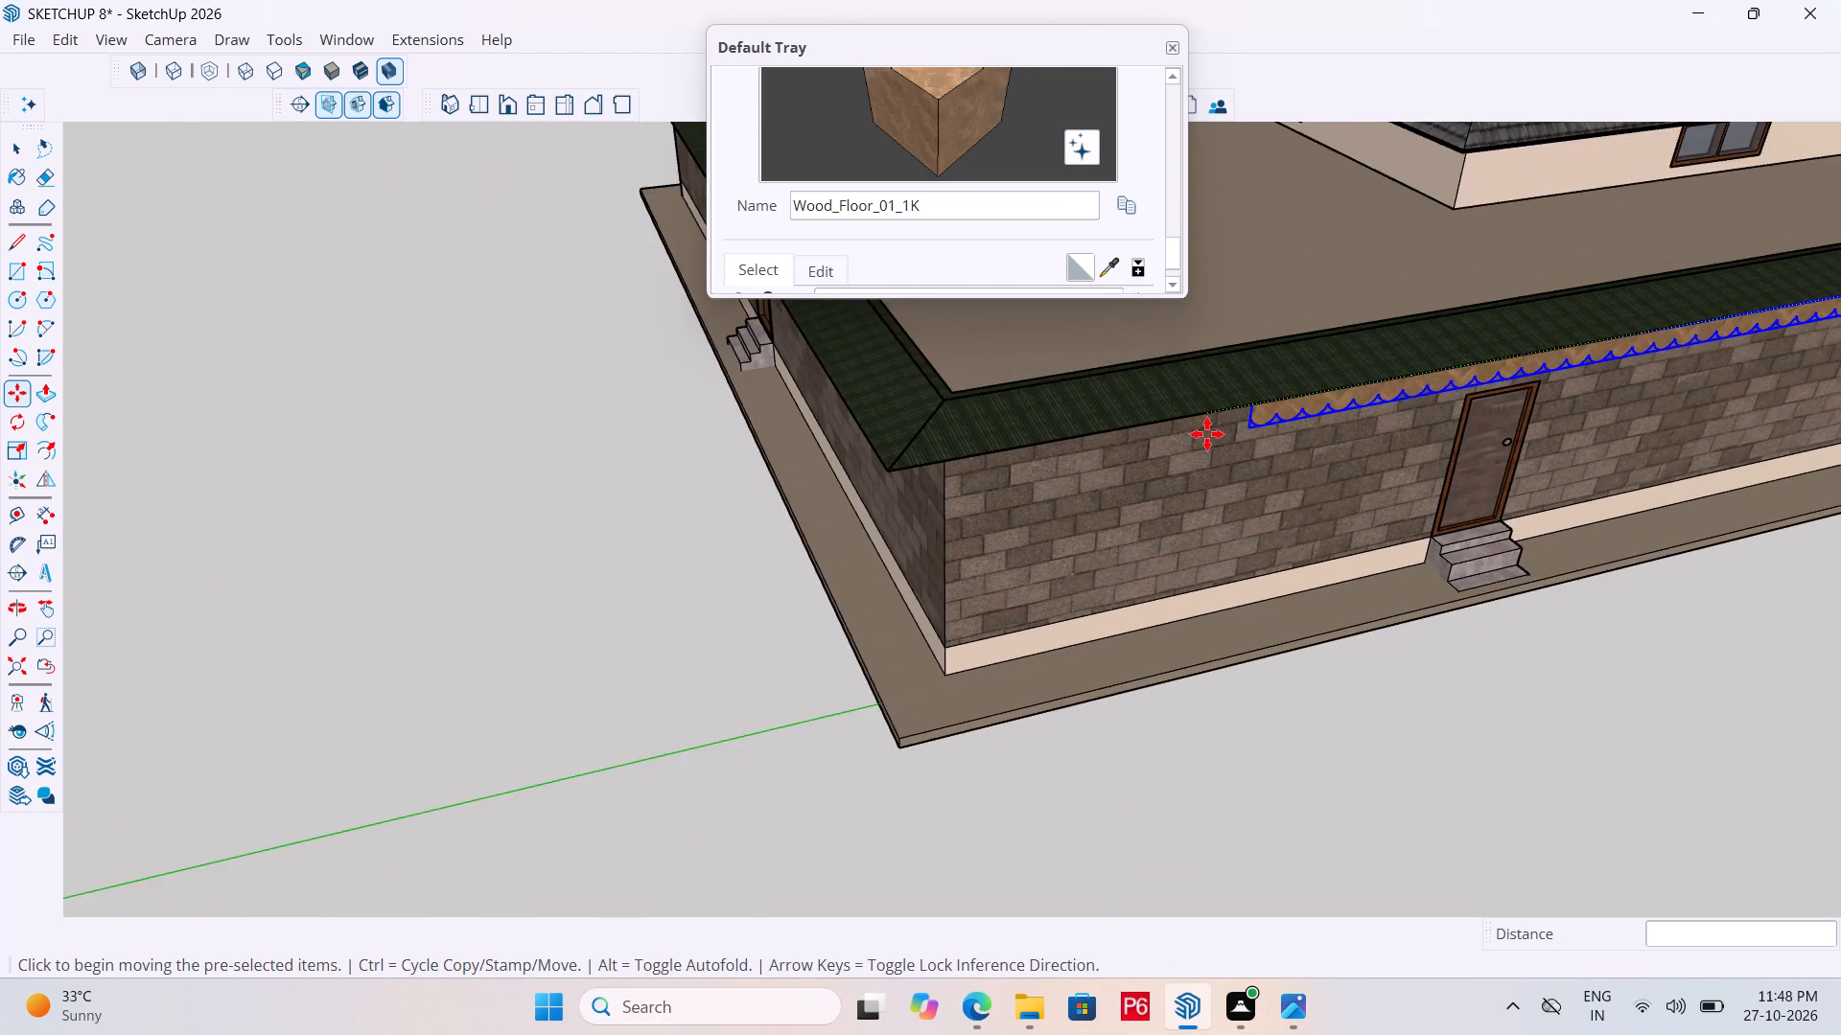
scroll(1206, 434, up, 9)
key(space)
double_click(1334, 393)
click(1320, 393)
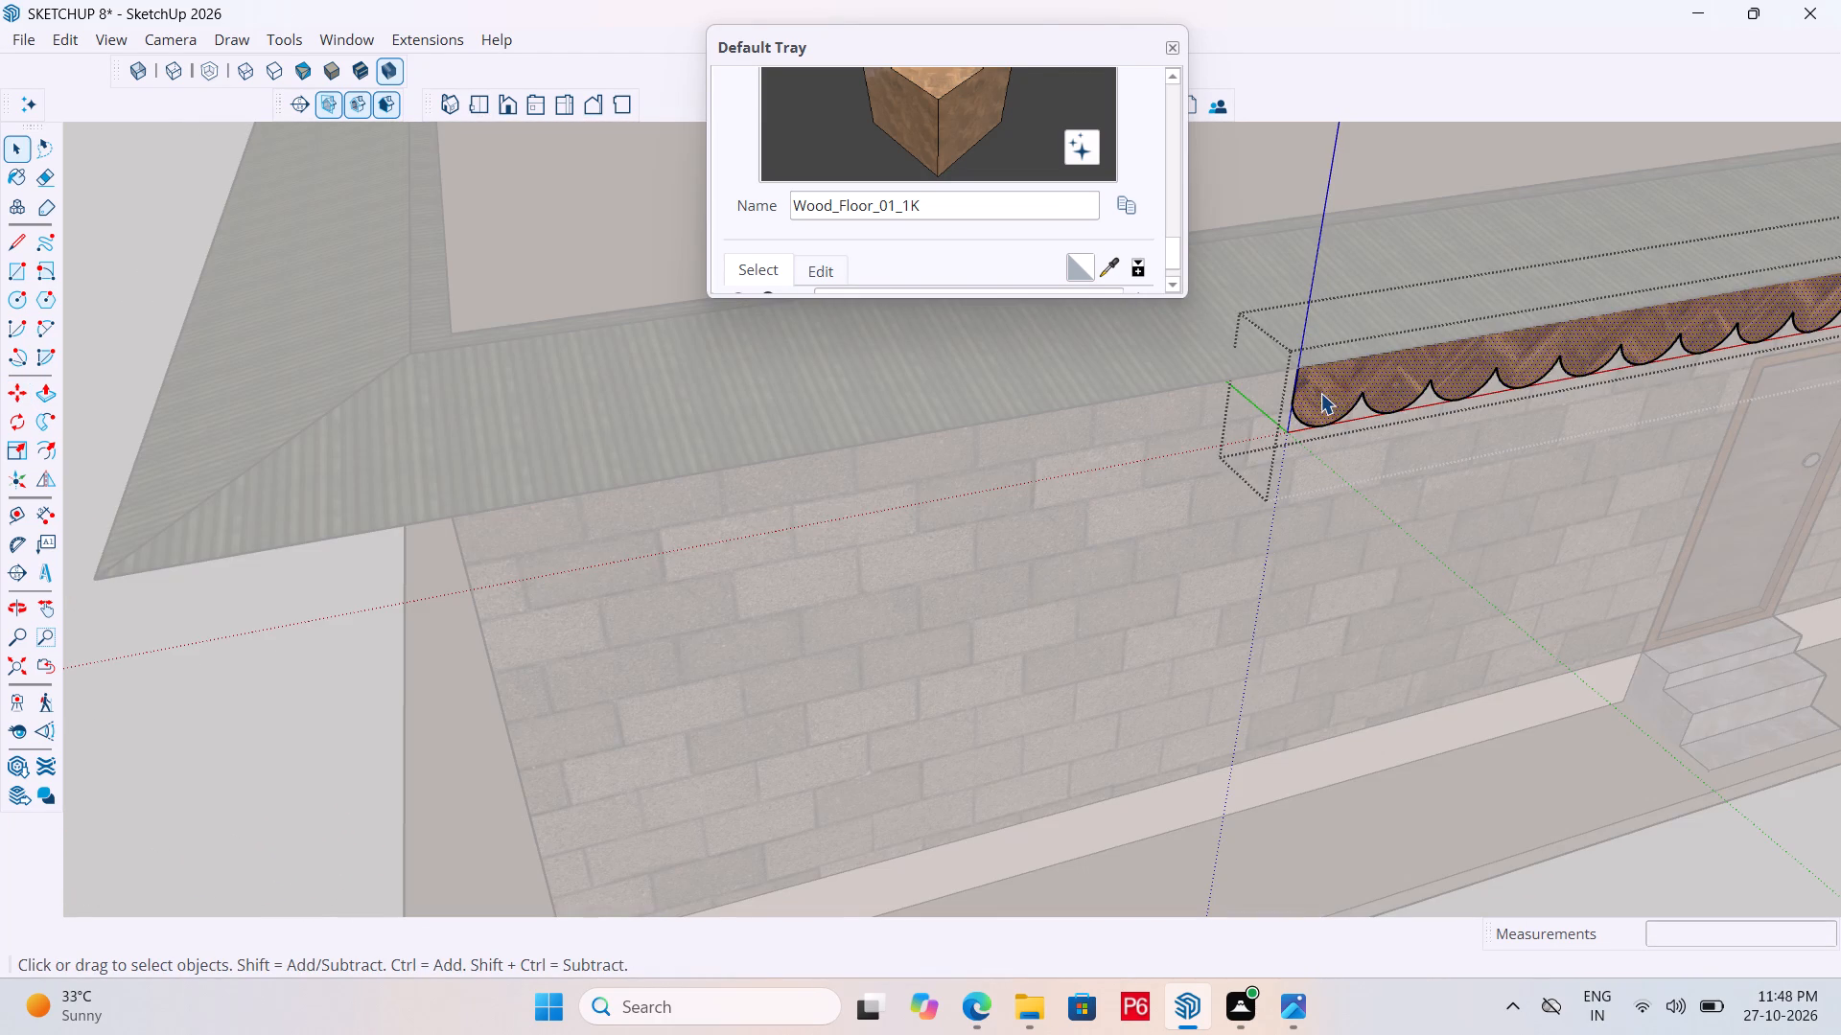
scroll(1359, 392, down, 4)
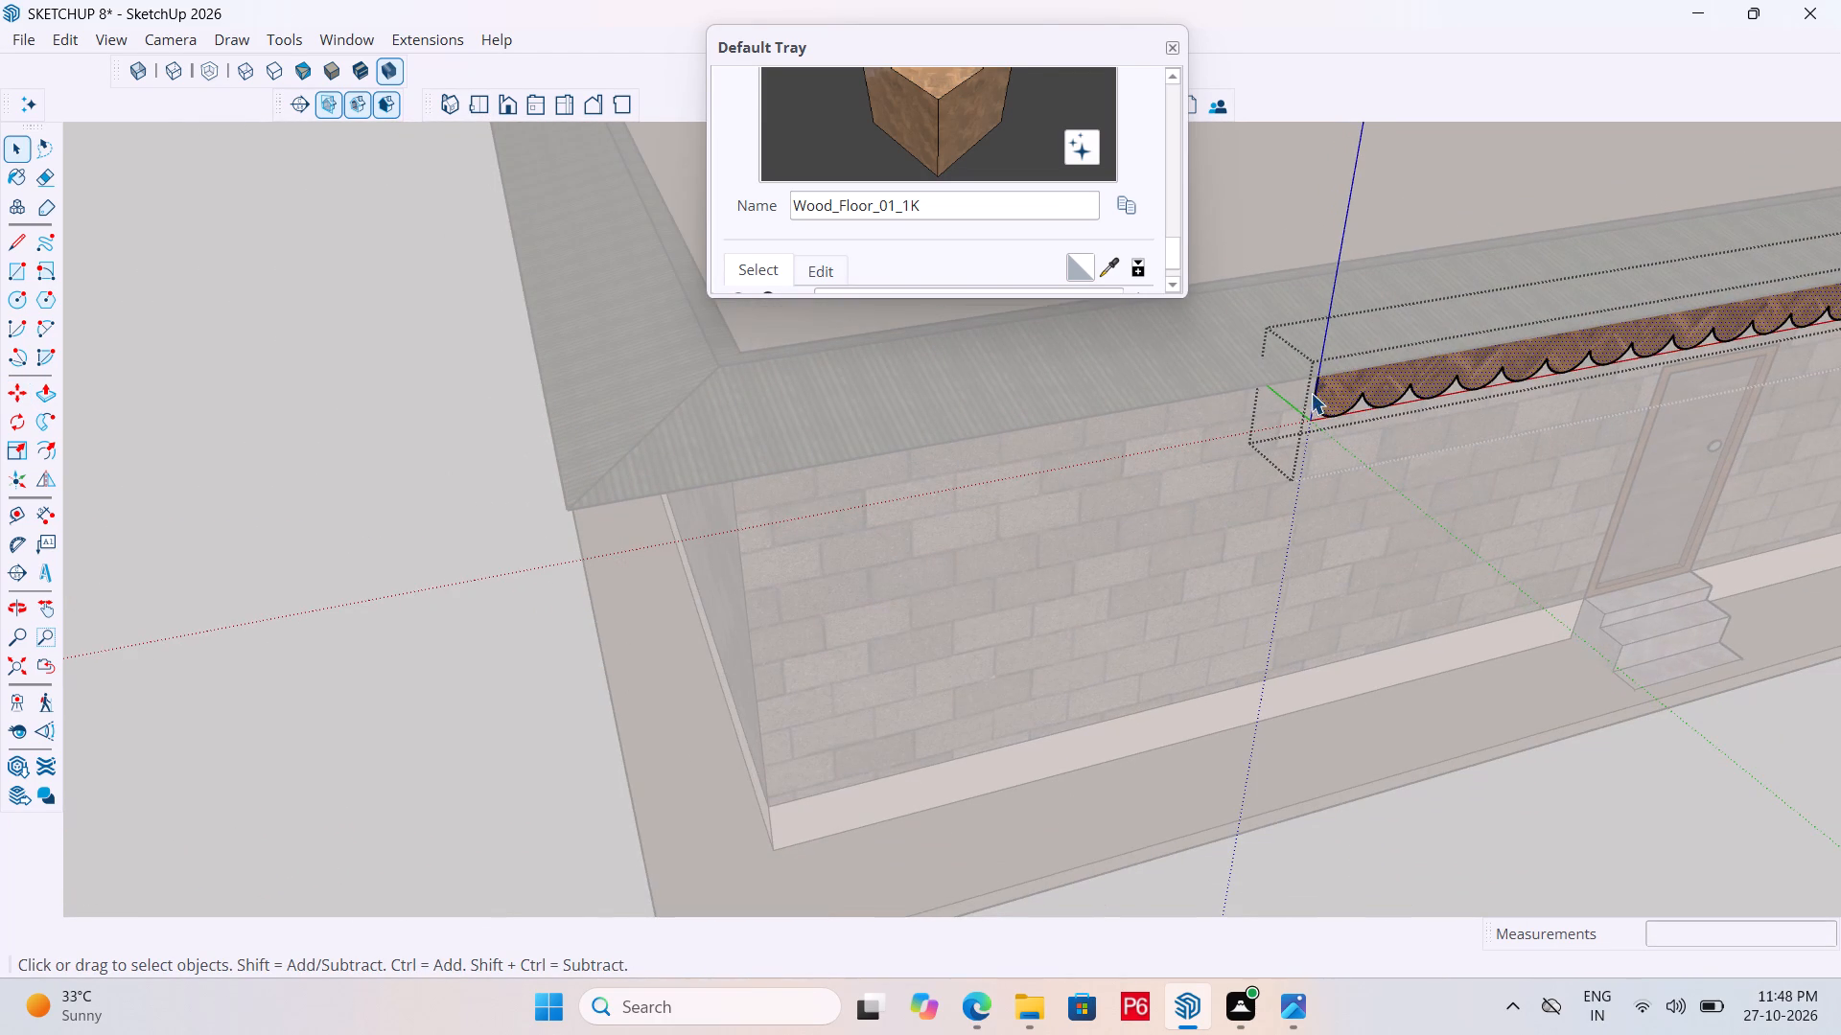
scroll(1419, 367, down, 2)
middle_drag(1385, 379, 1320, 368)
scroll(1318, 369, up, 3)
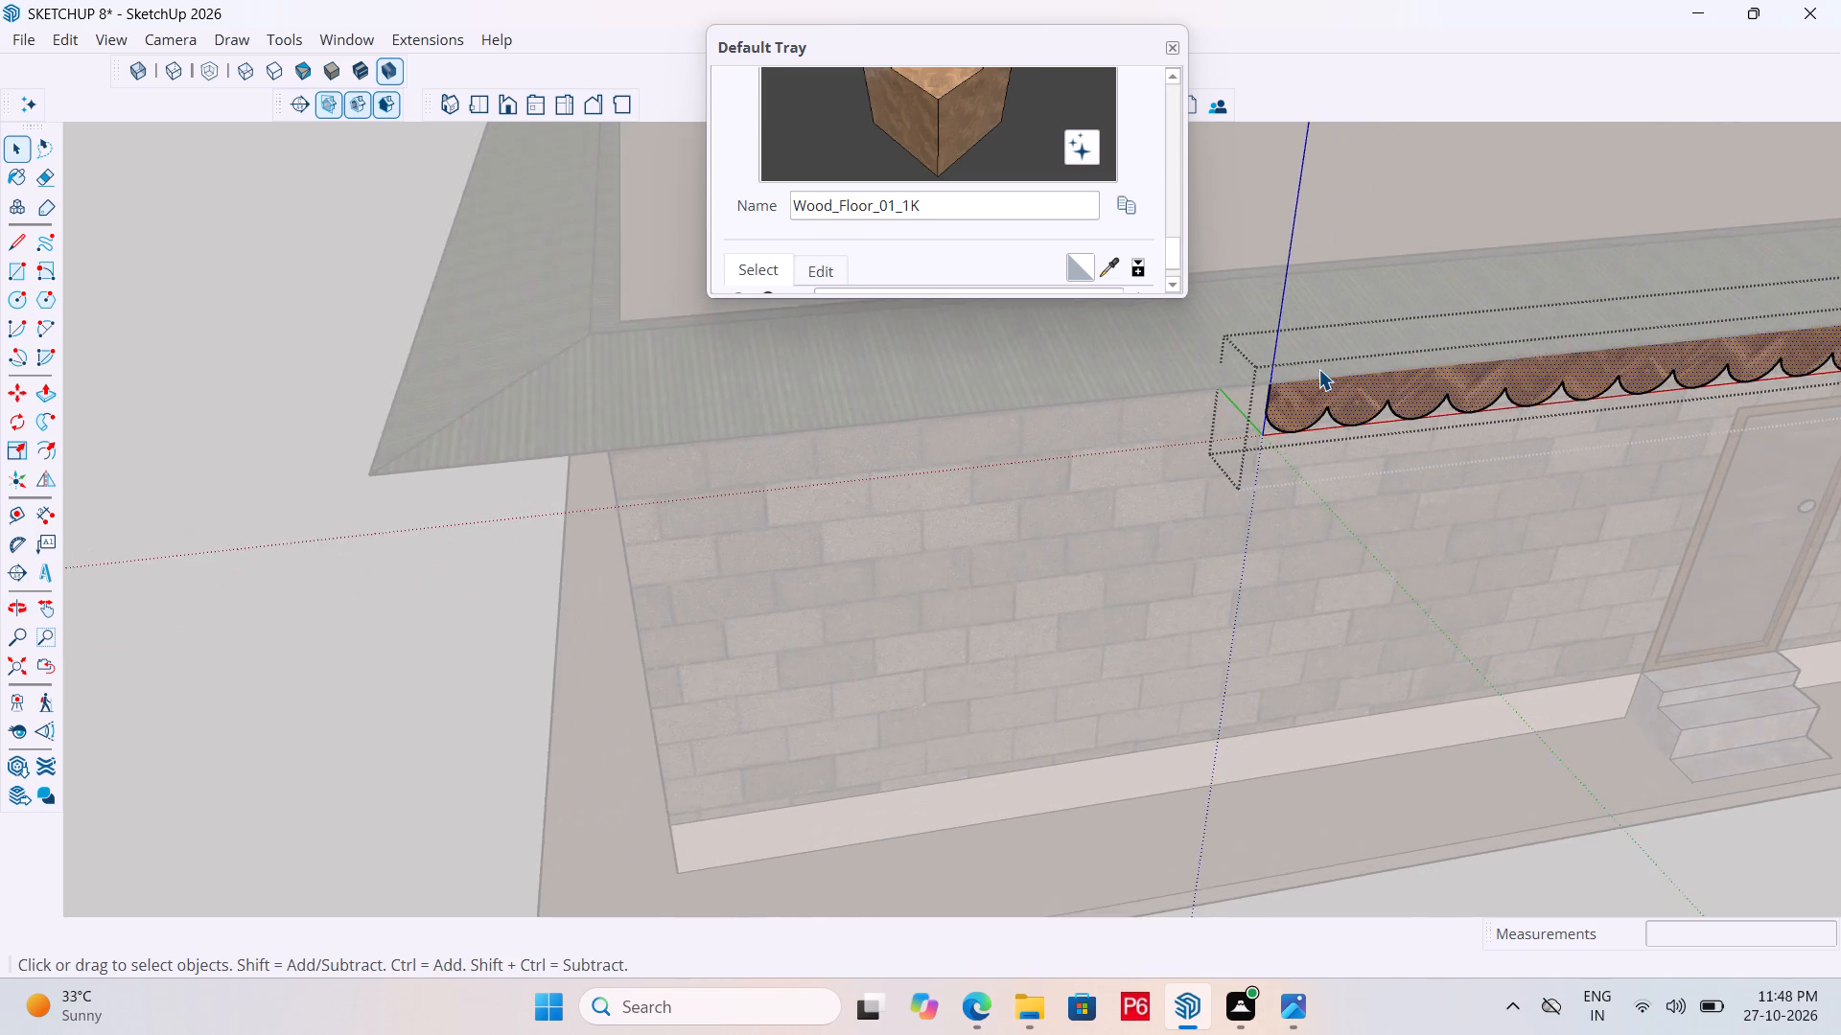
scroll(1318, 369, up, 2)
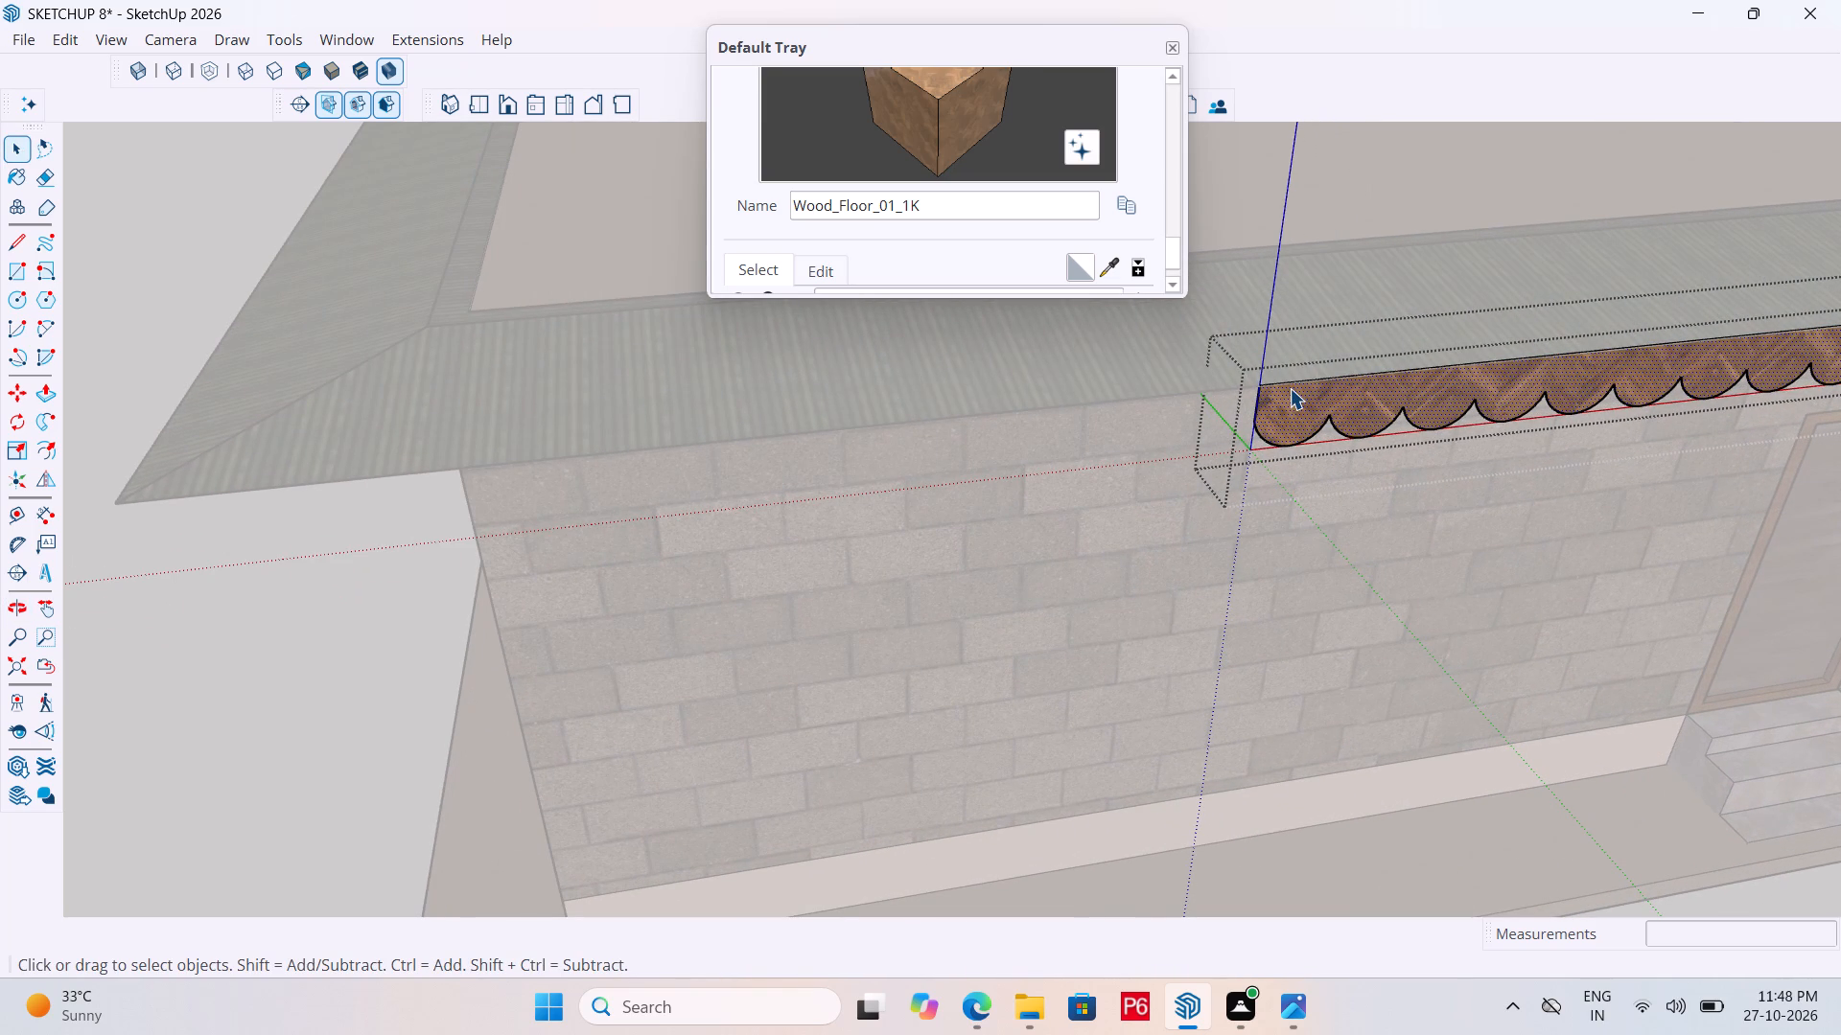
key(r)
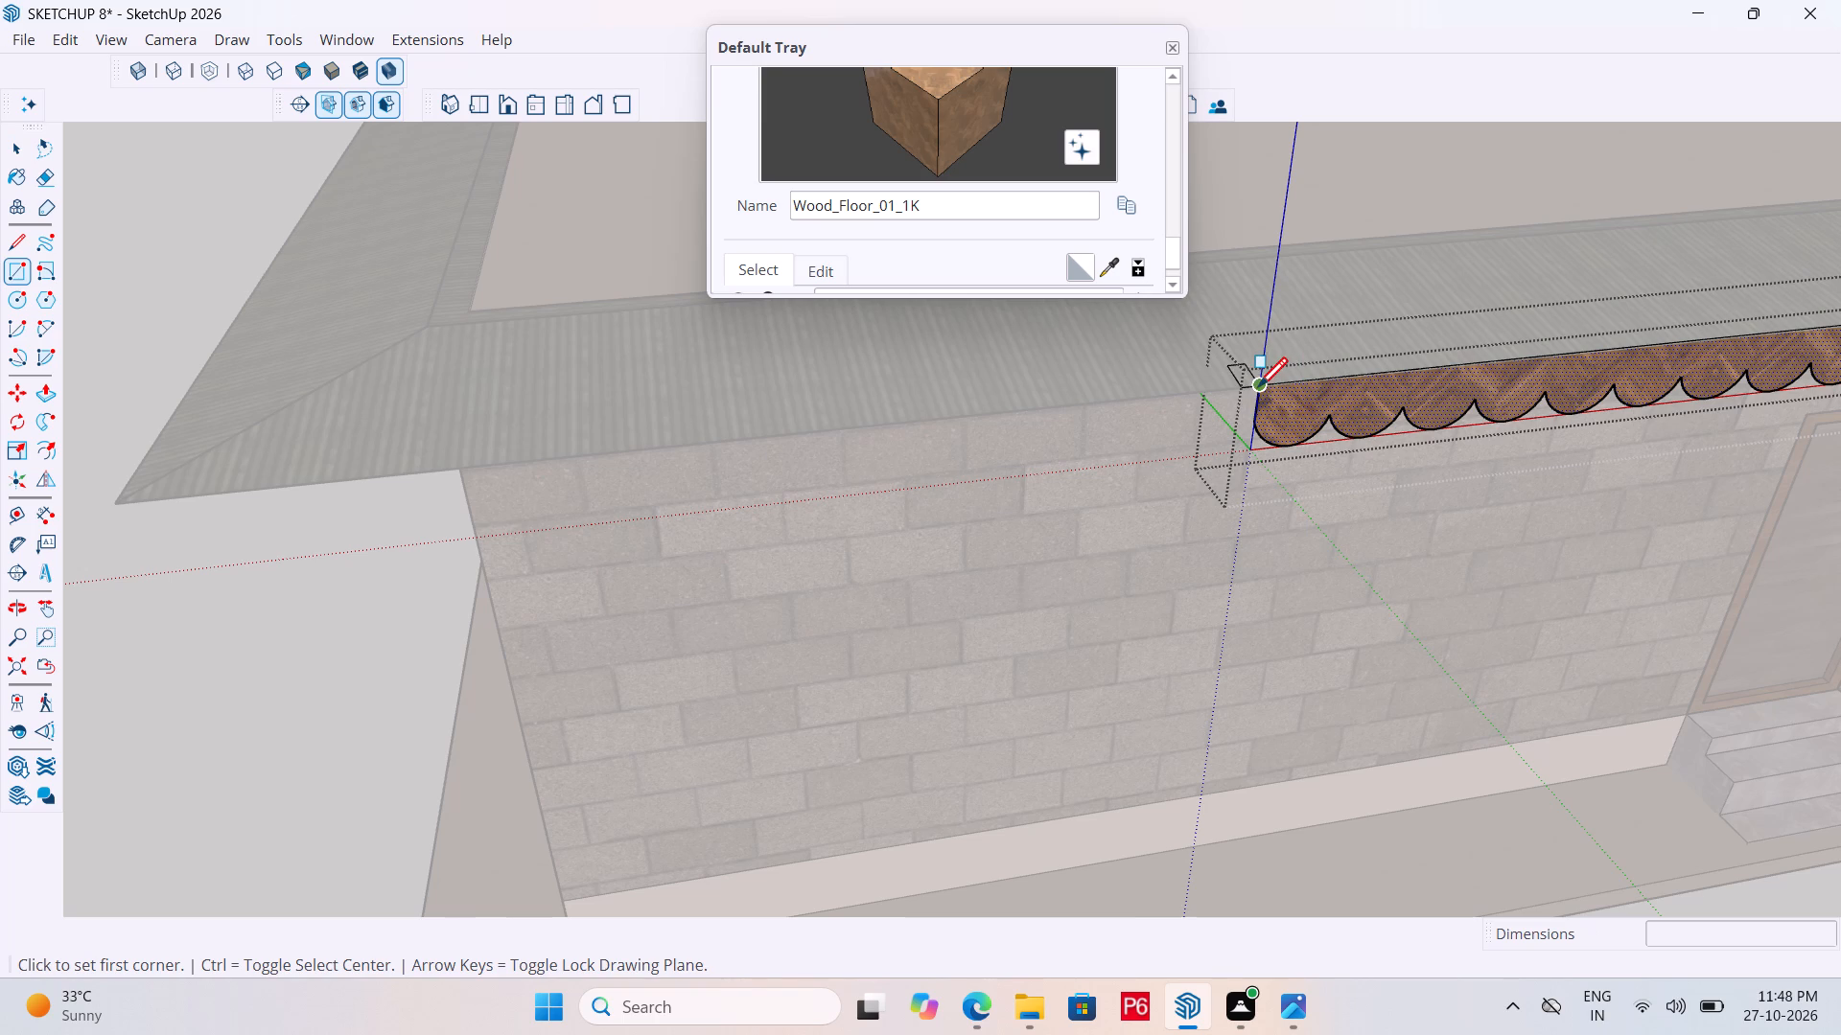
click(1258, 389)
scroll(1182, 399, down, 6)
scroll(1306, 399, down, 4)
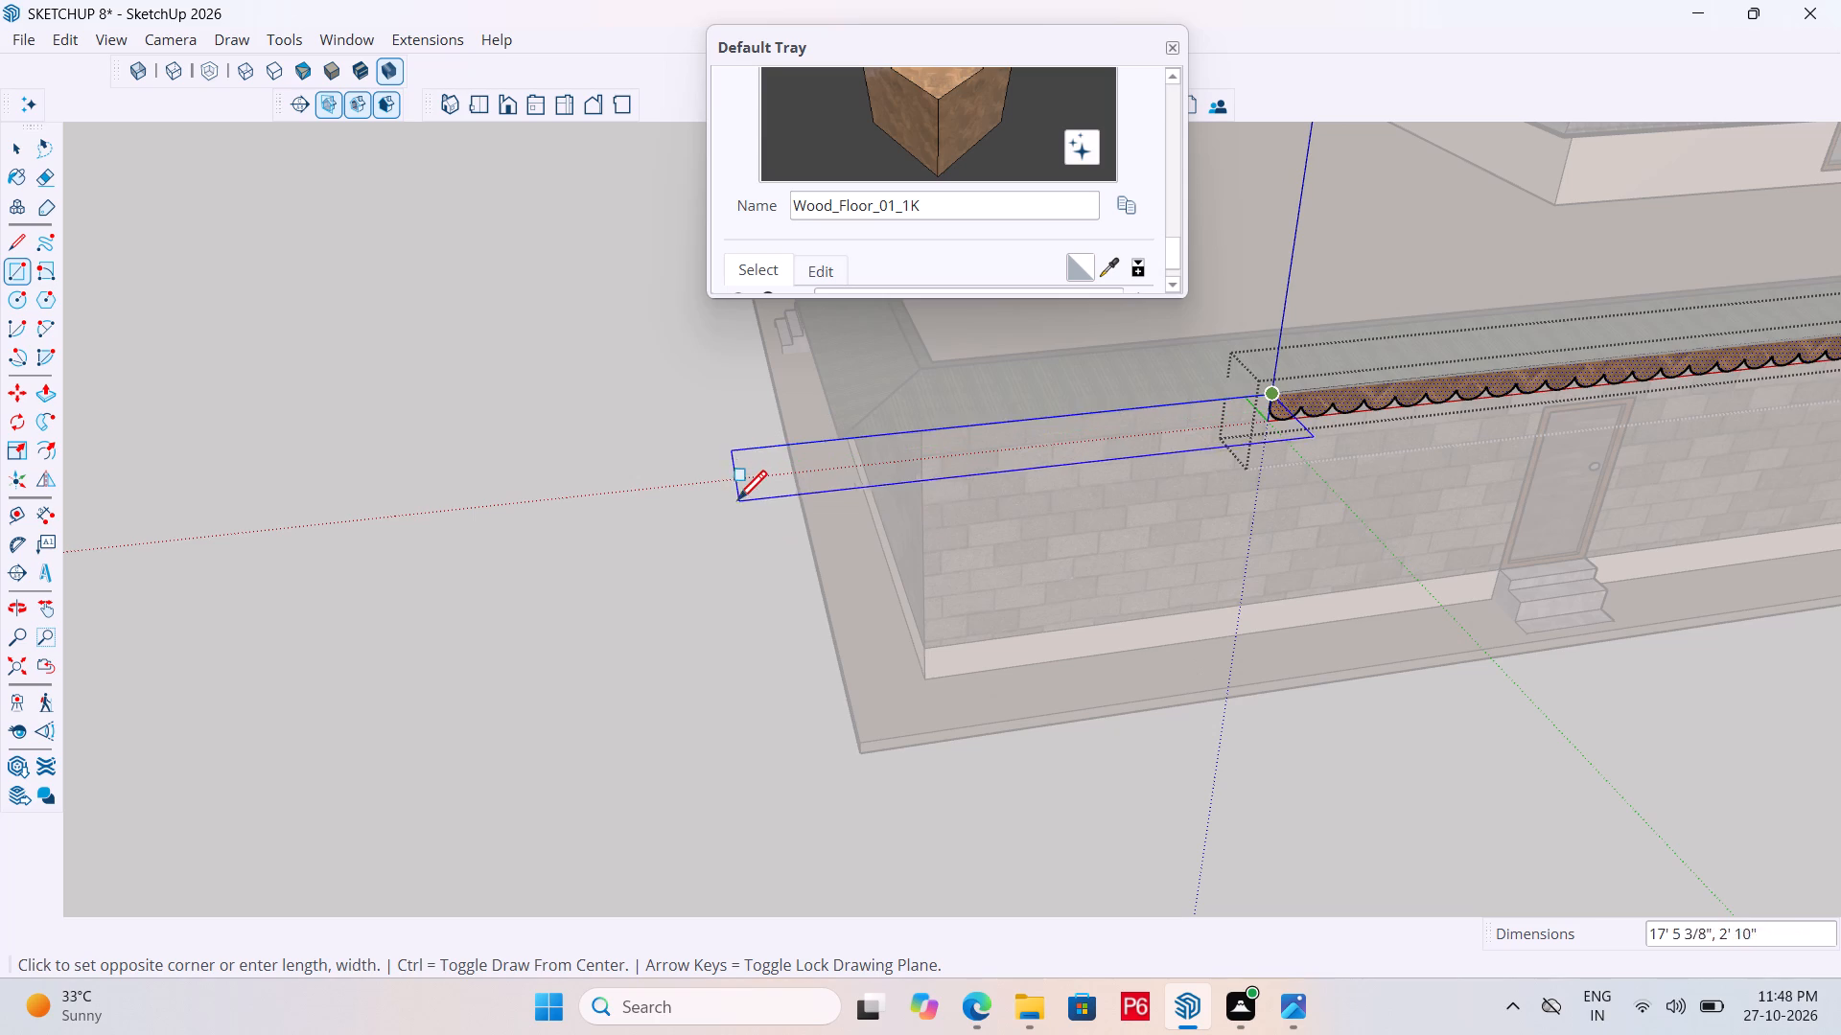
click(730, 479)
Erase the seam line between the new plain extension and the scalloped side board.
middle_drag(1212, 379, 1174, 331)
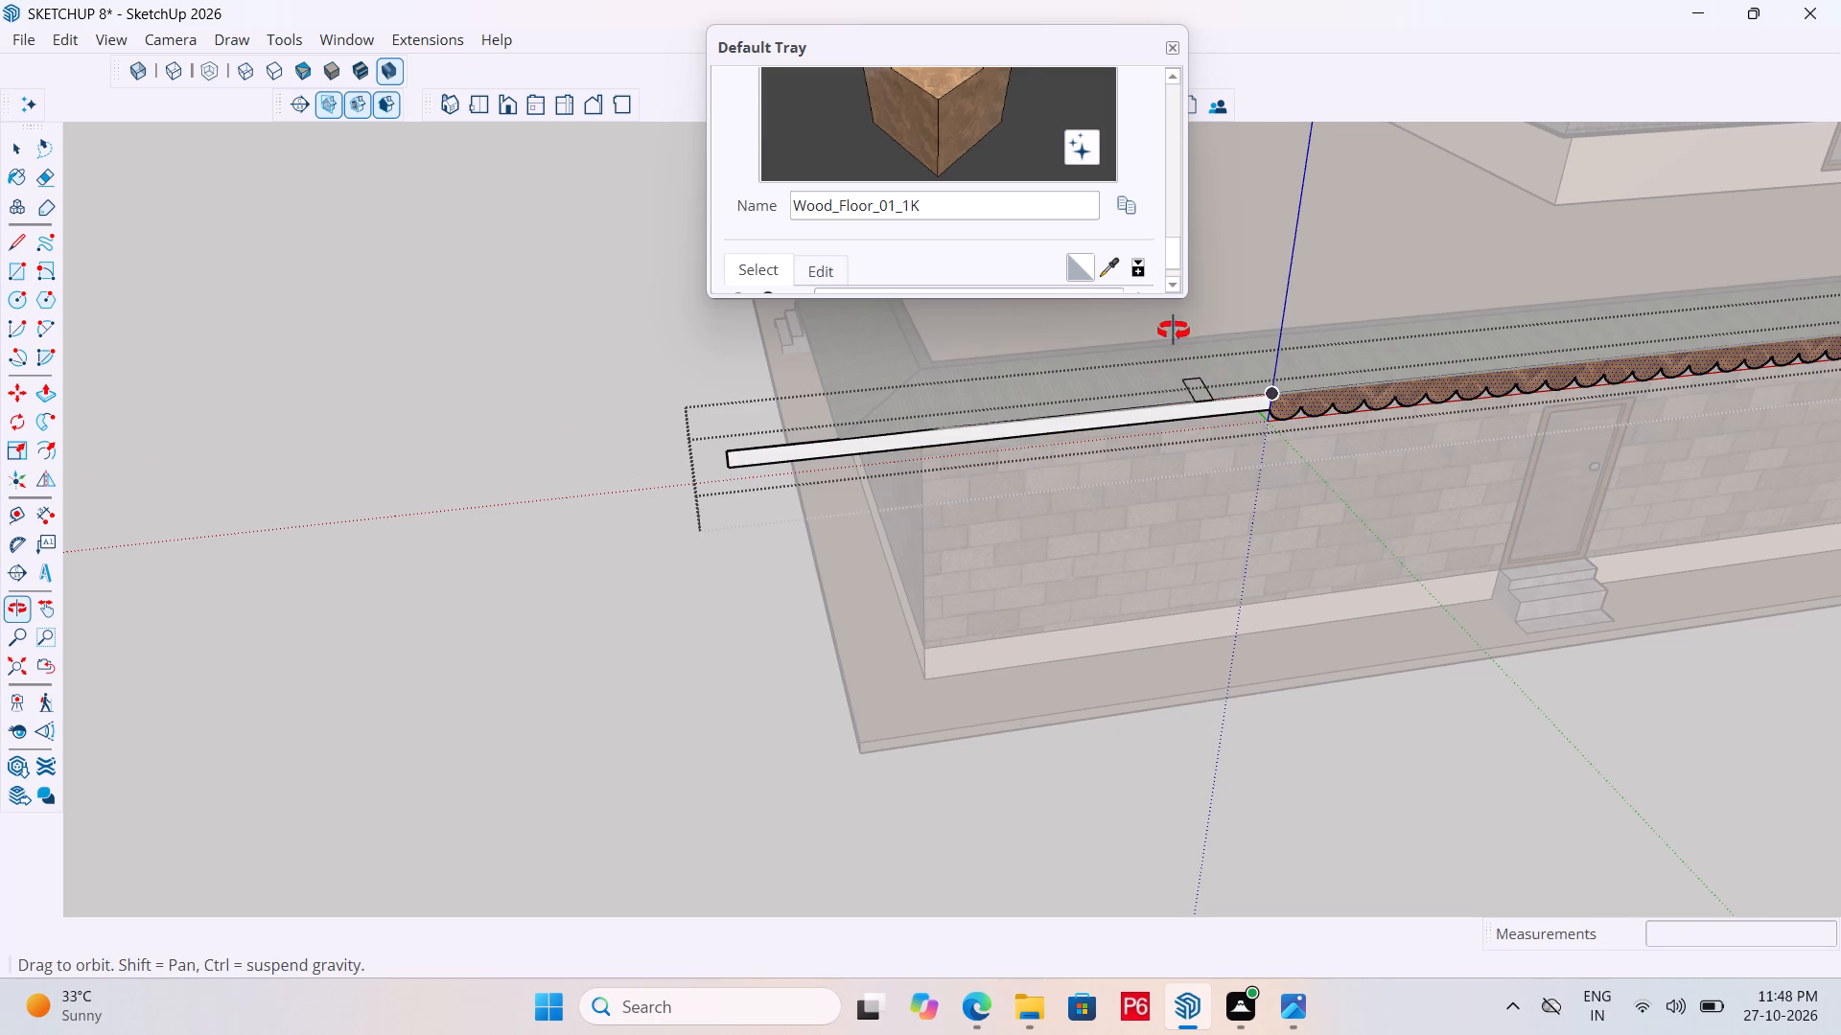
middle_drag(1174, 331, 1163, 340)
scroll(1296, 361, up, 12)
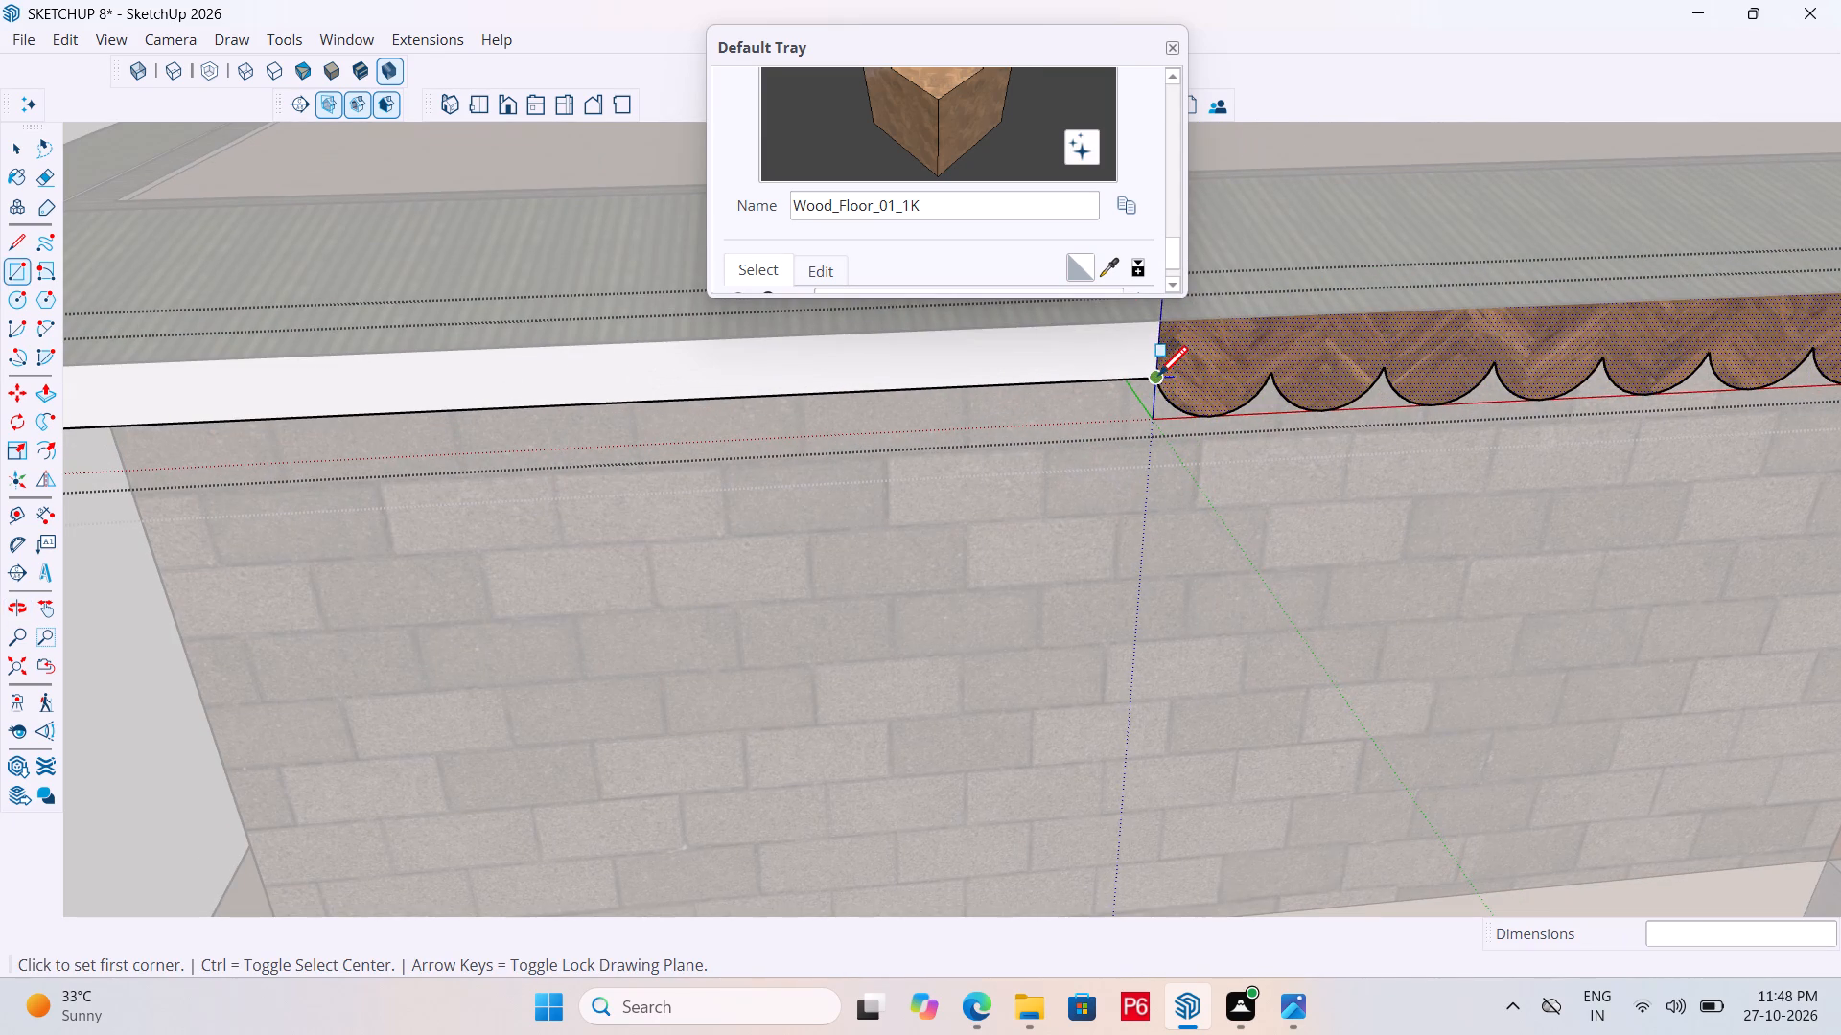
key(e)
drag(1173, 350, 1141, 348)
click(1141, 348)
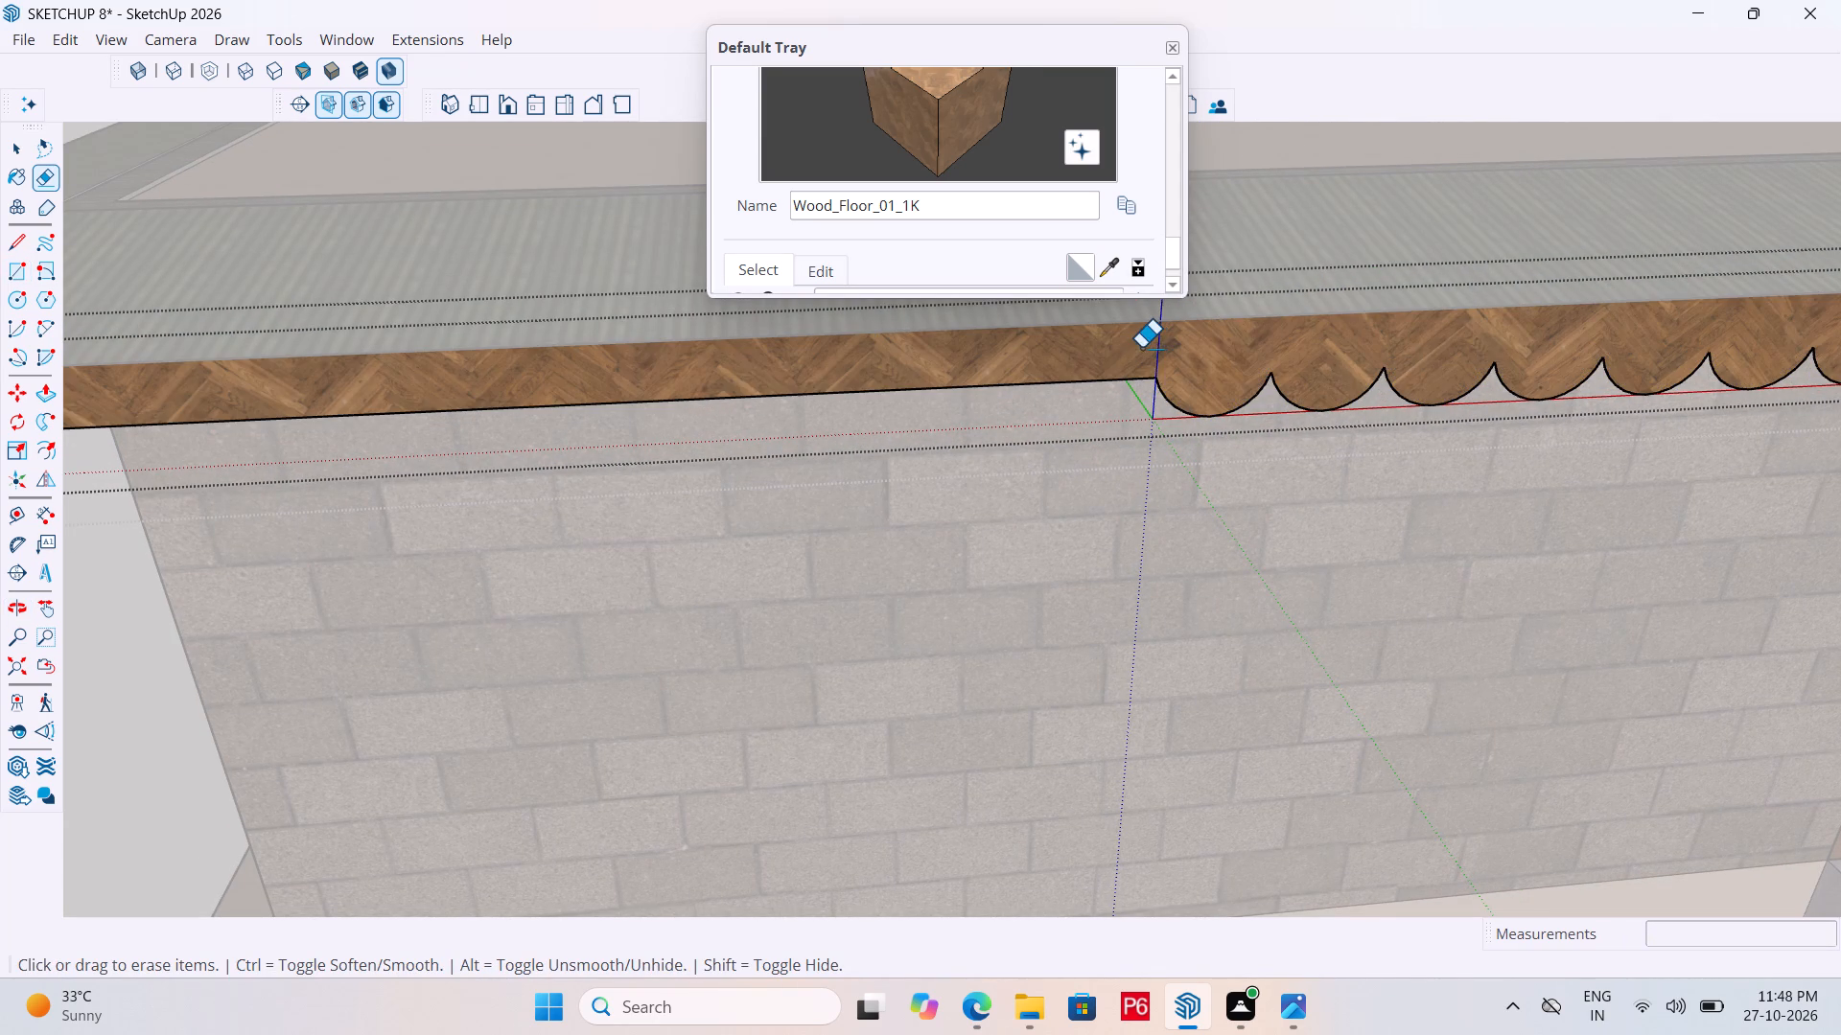
scroll(1219, 359, down, 1)
Copy the eight scallop arcs nearest the plain extension about 9' 1" along the board, placing them beneath the extension's lower edge.
key(space)
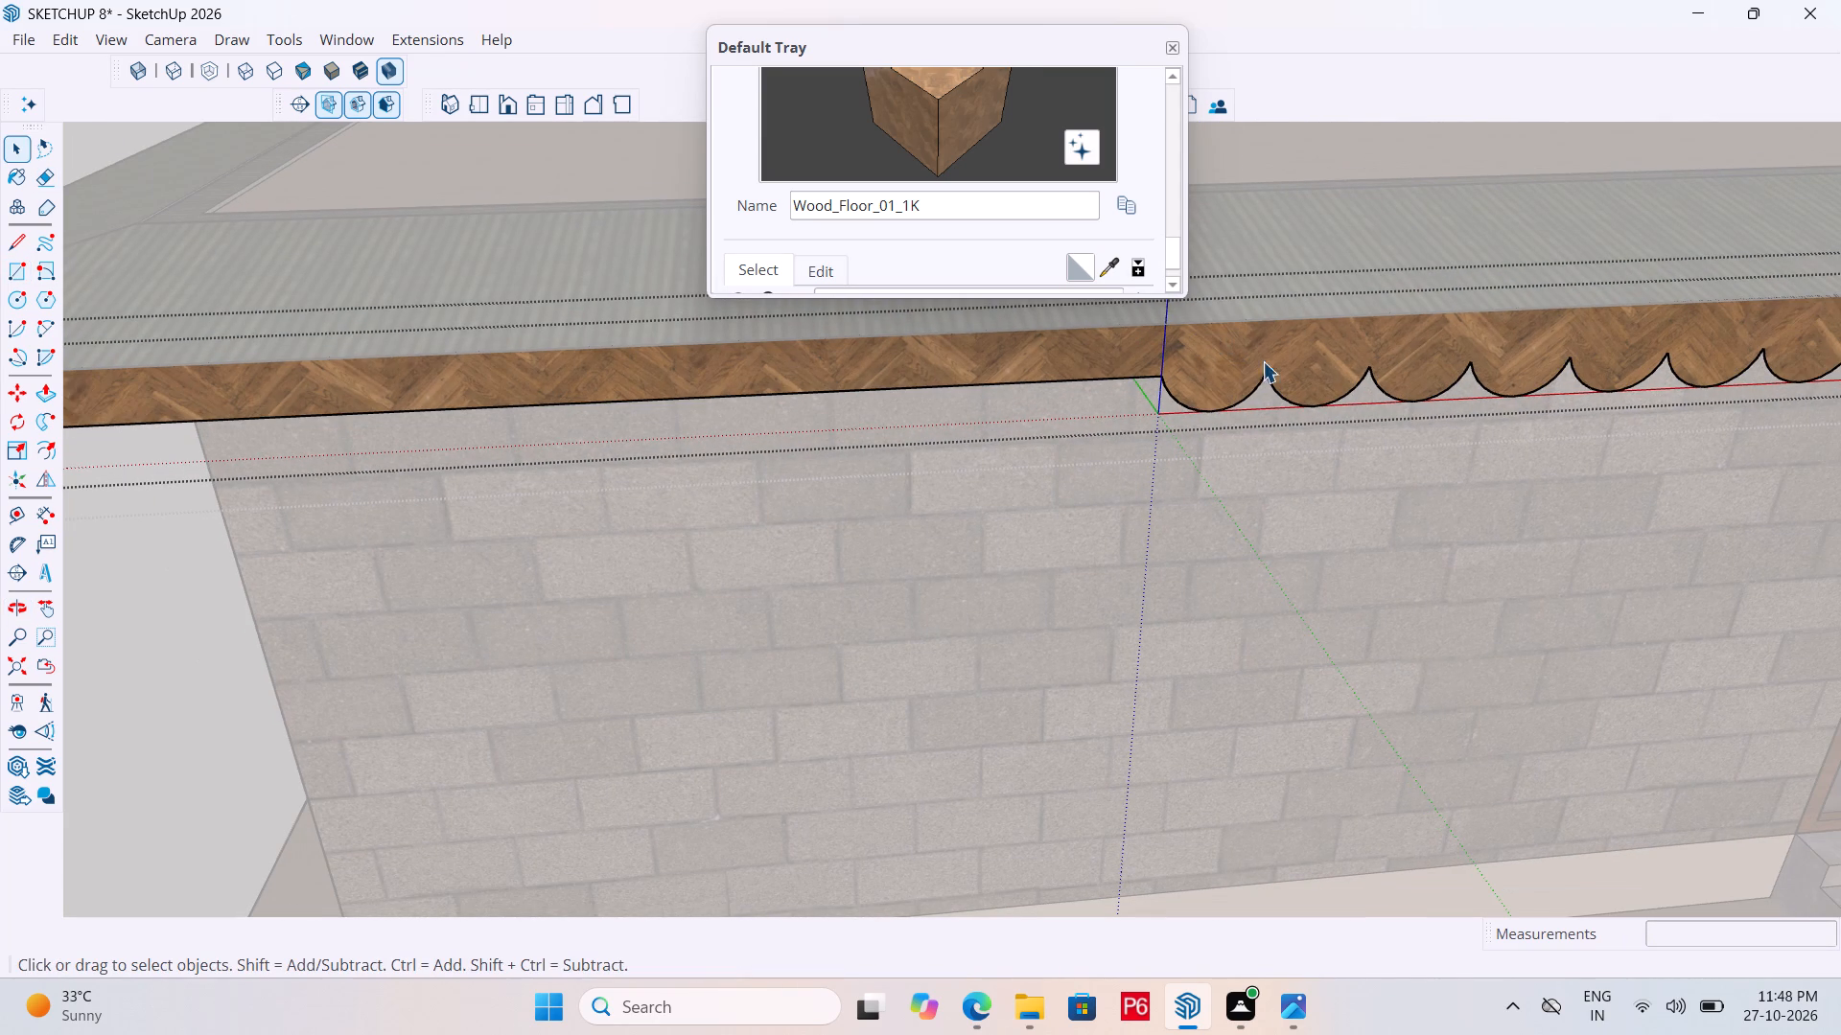
click(1247, 394)
scroll(1244, 394, up, 4)
ctrl+click(1297, 397)
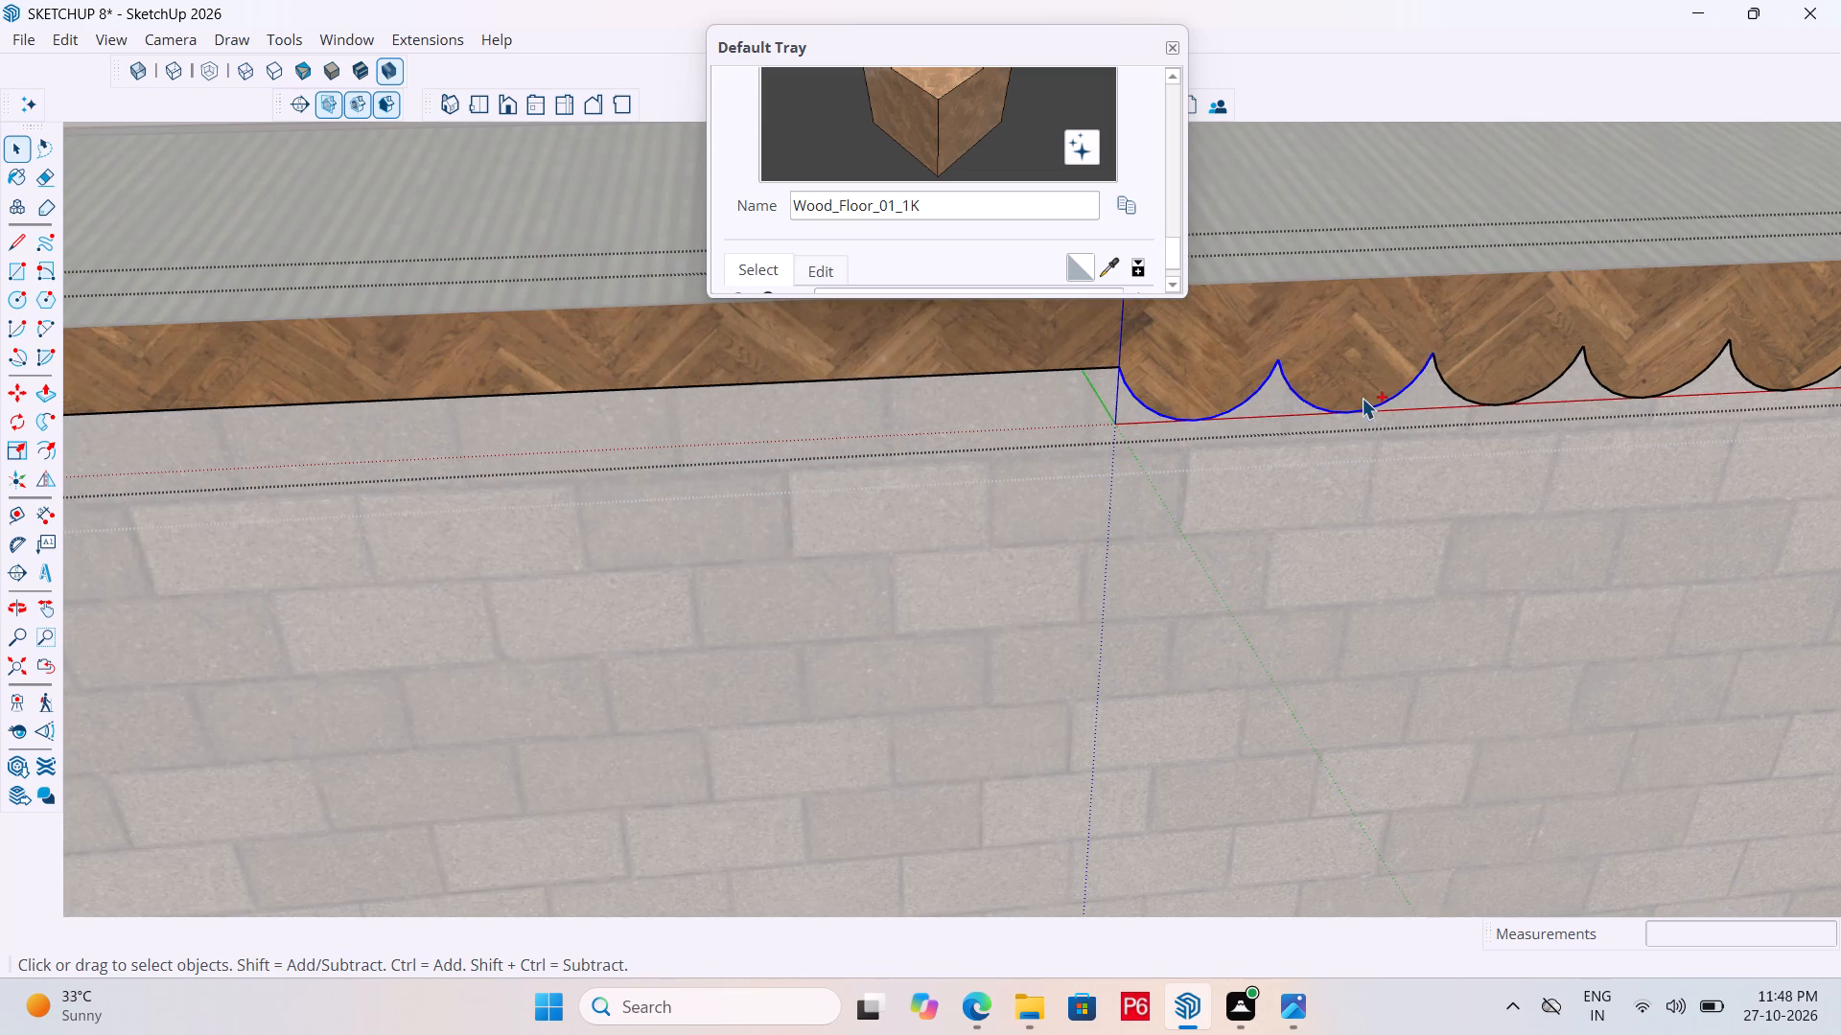
ctrl+click(1461, 397)
ctrl+click(1601, 386)
ctrl+scroll(1176, 399, down, 3)
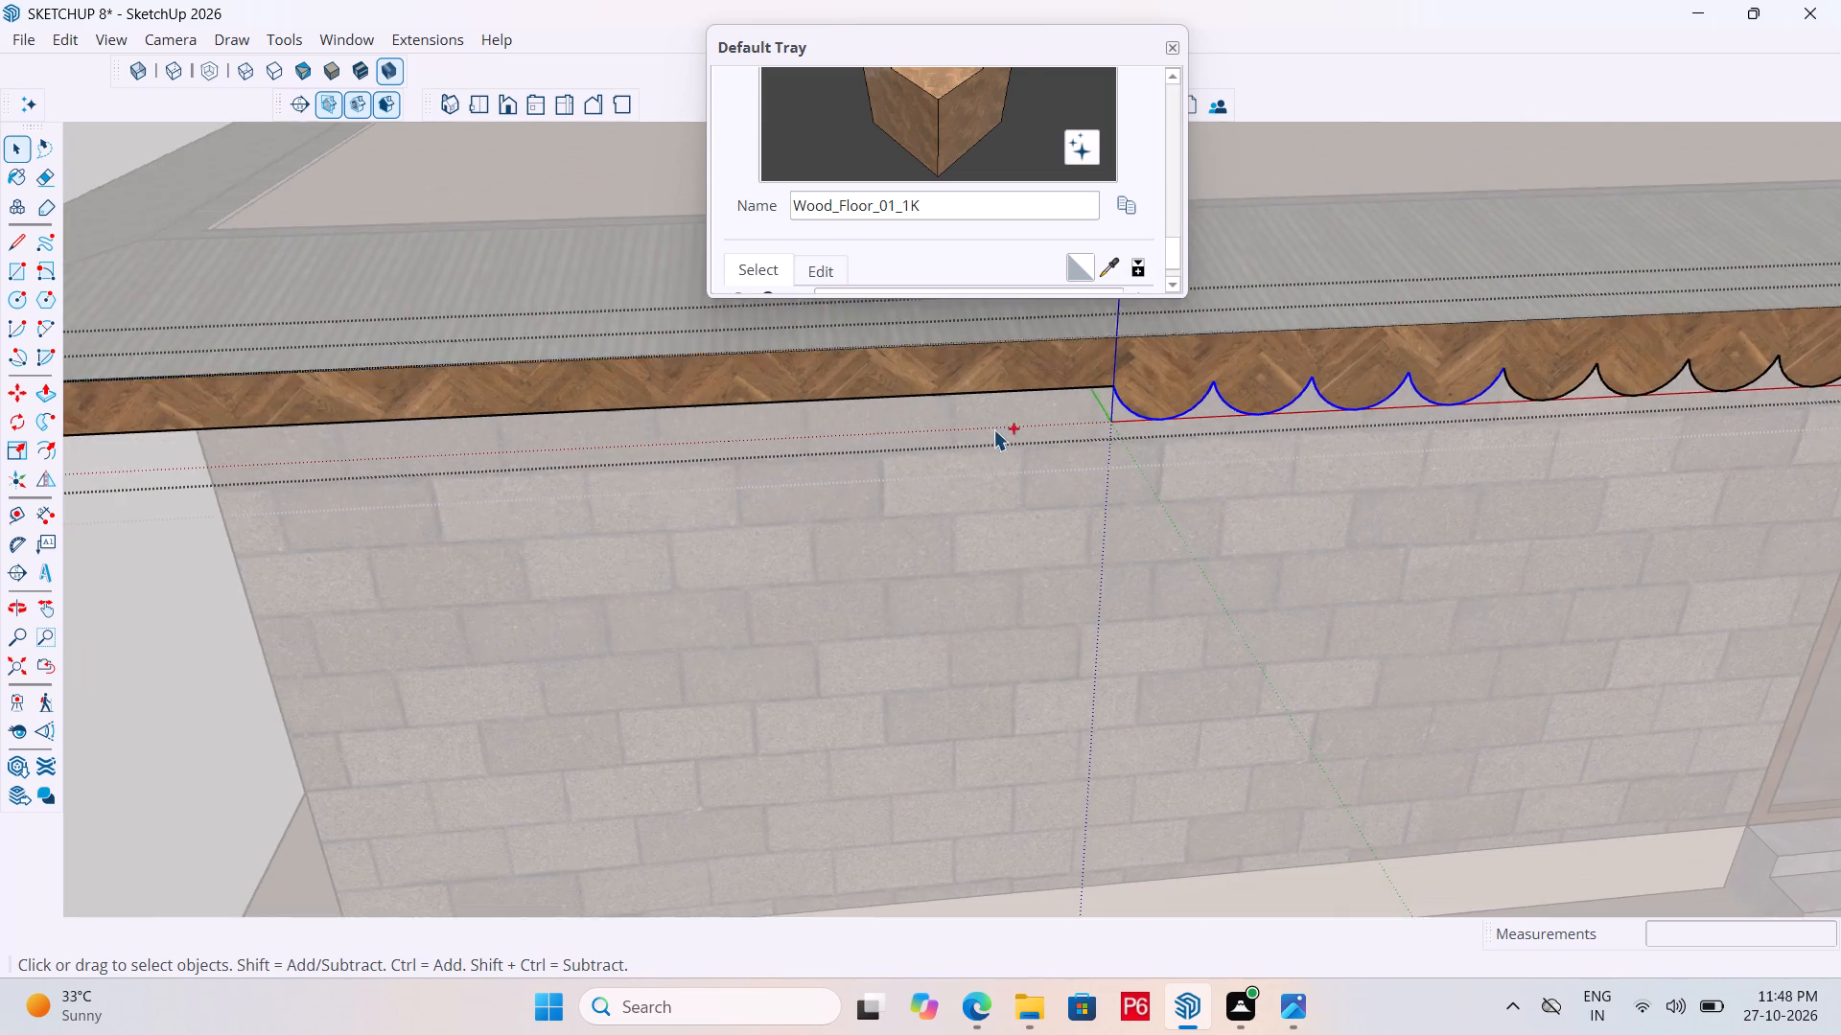
ctrl+scroll(993, 429, down, 2)
scroll(805, 415, down, 4)
scroll(1338, 378, up, 10)
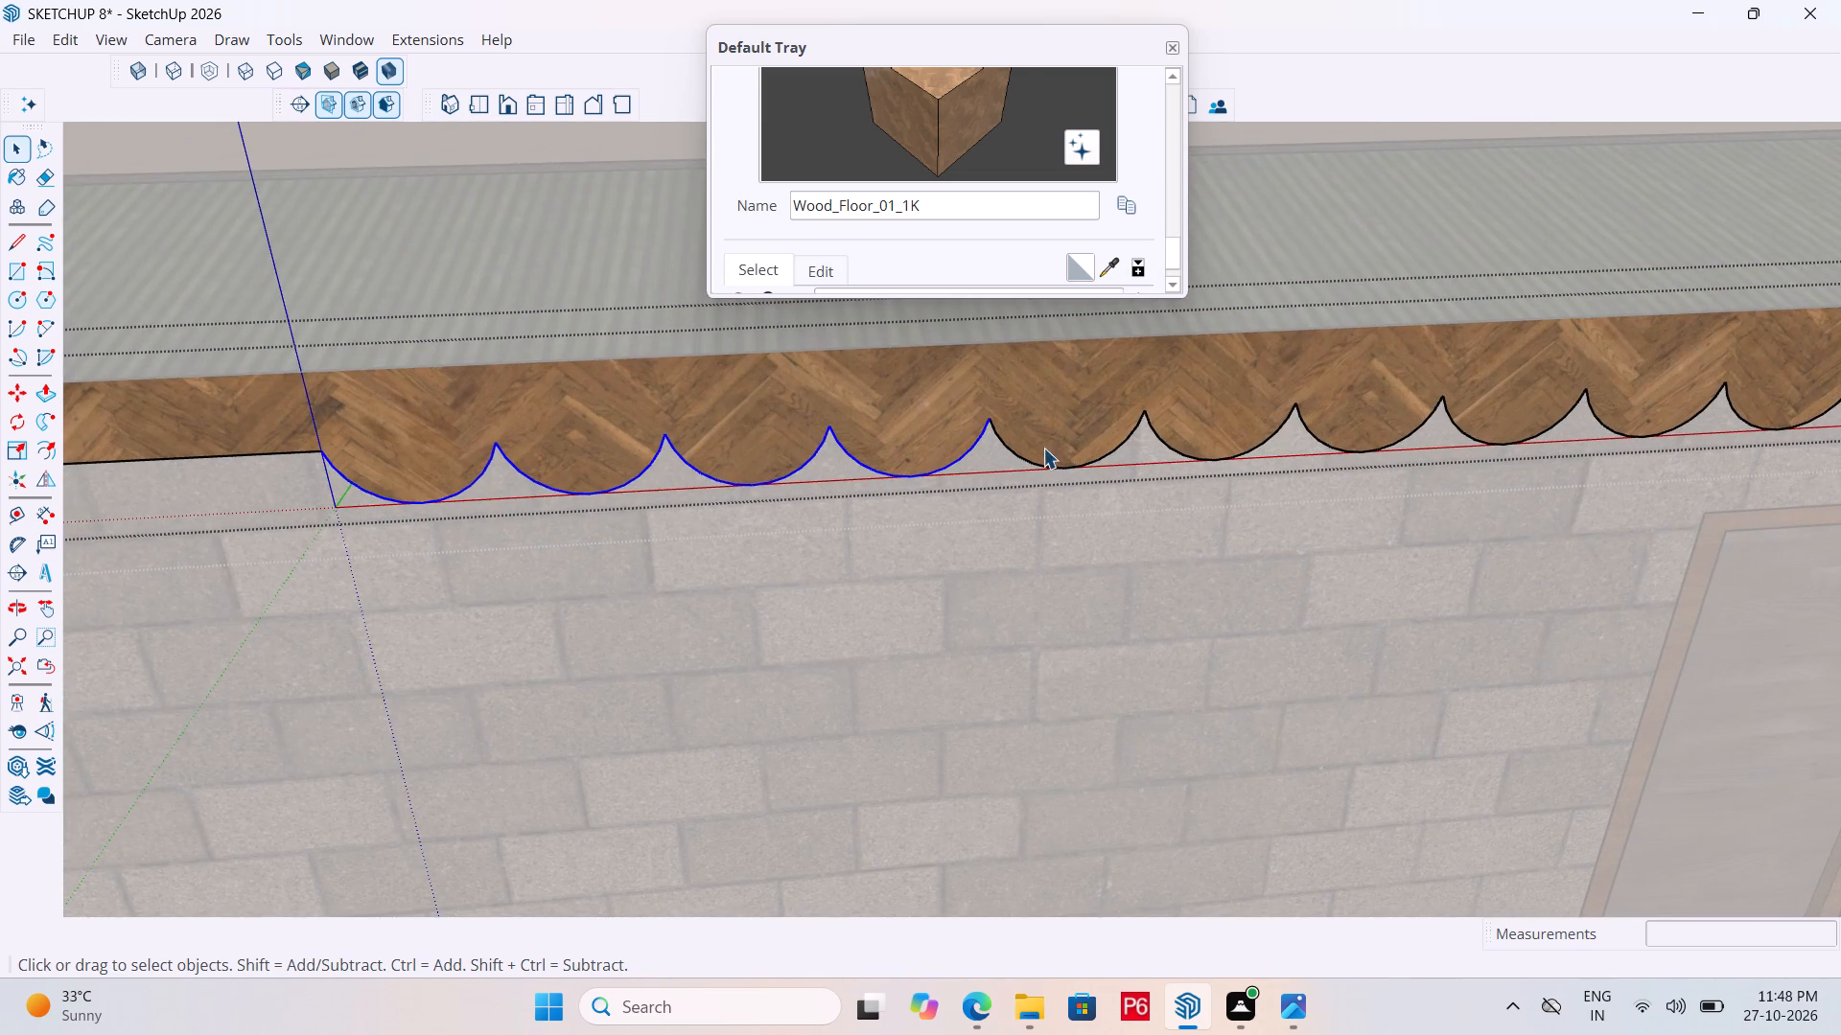
scroll(1063, 443, up, 3)
ctrl+click(1120, 463)
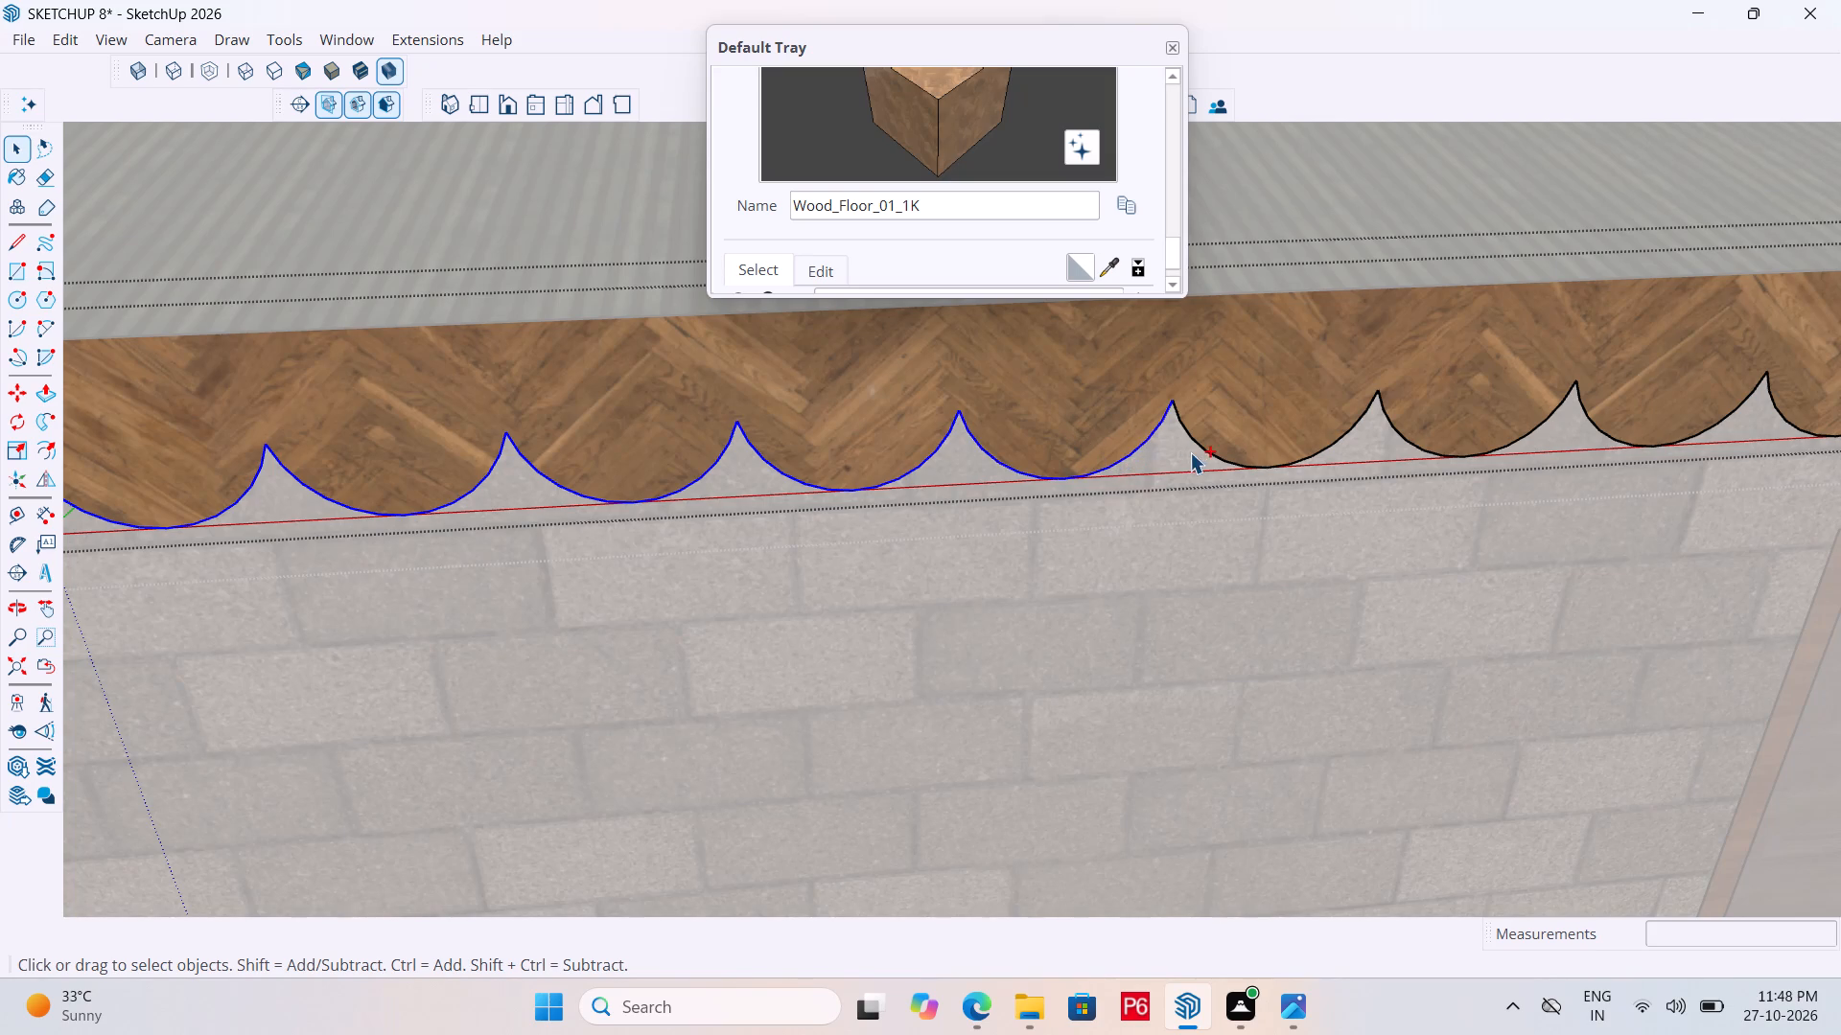
ctrl+click(1199, 448)
ctrl+click(1407, 435)
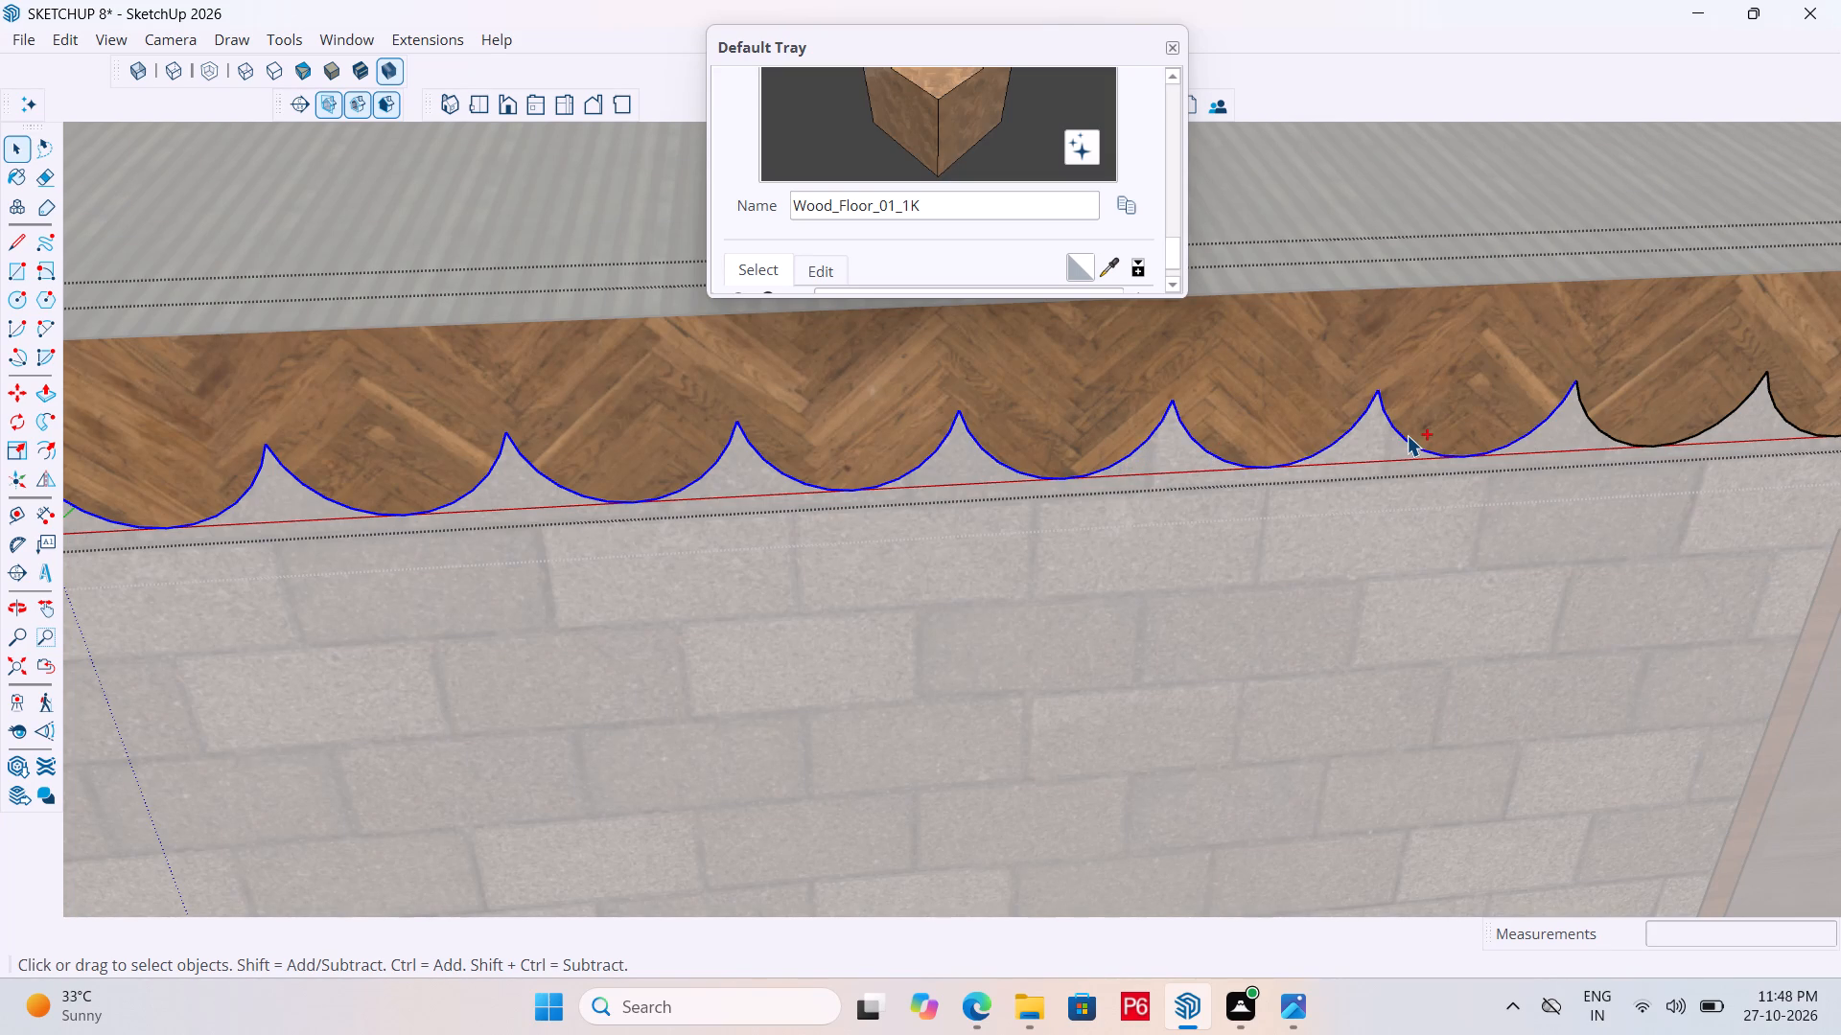
ctrl+click(1585, 417)
scroll(1109, 487, down, 3)
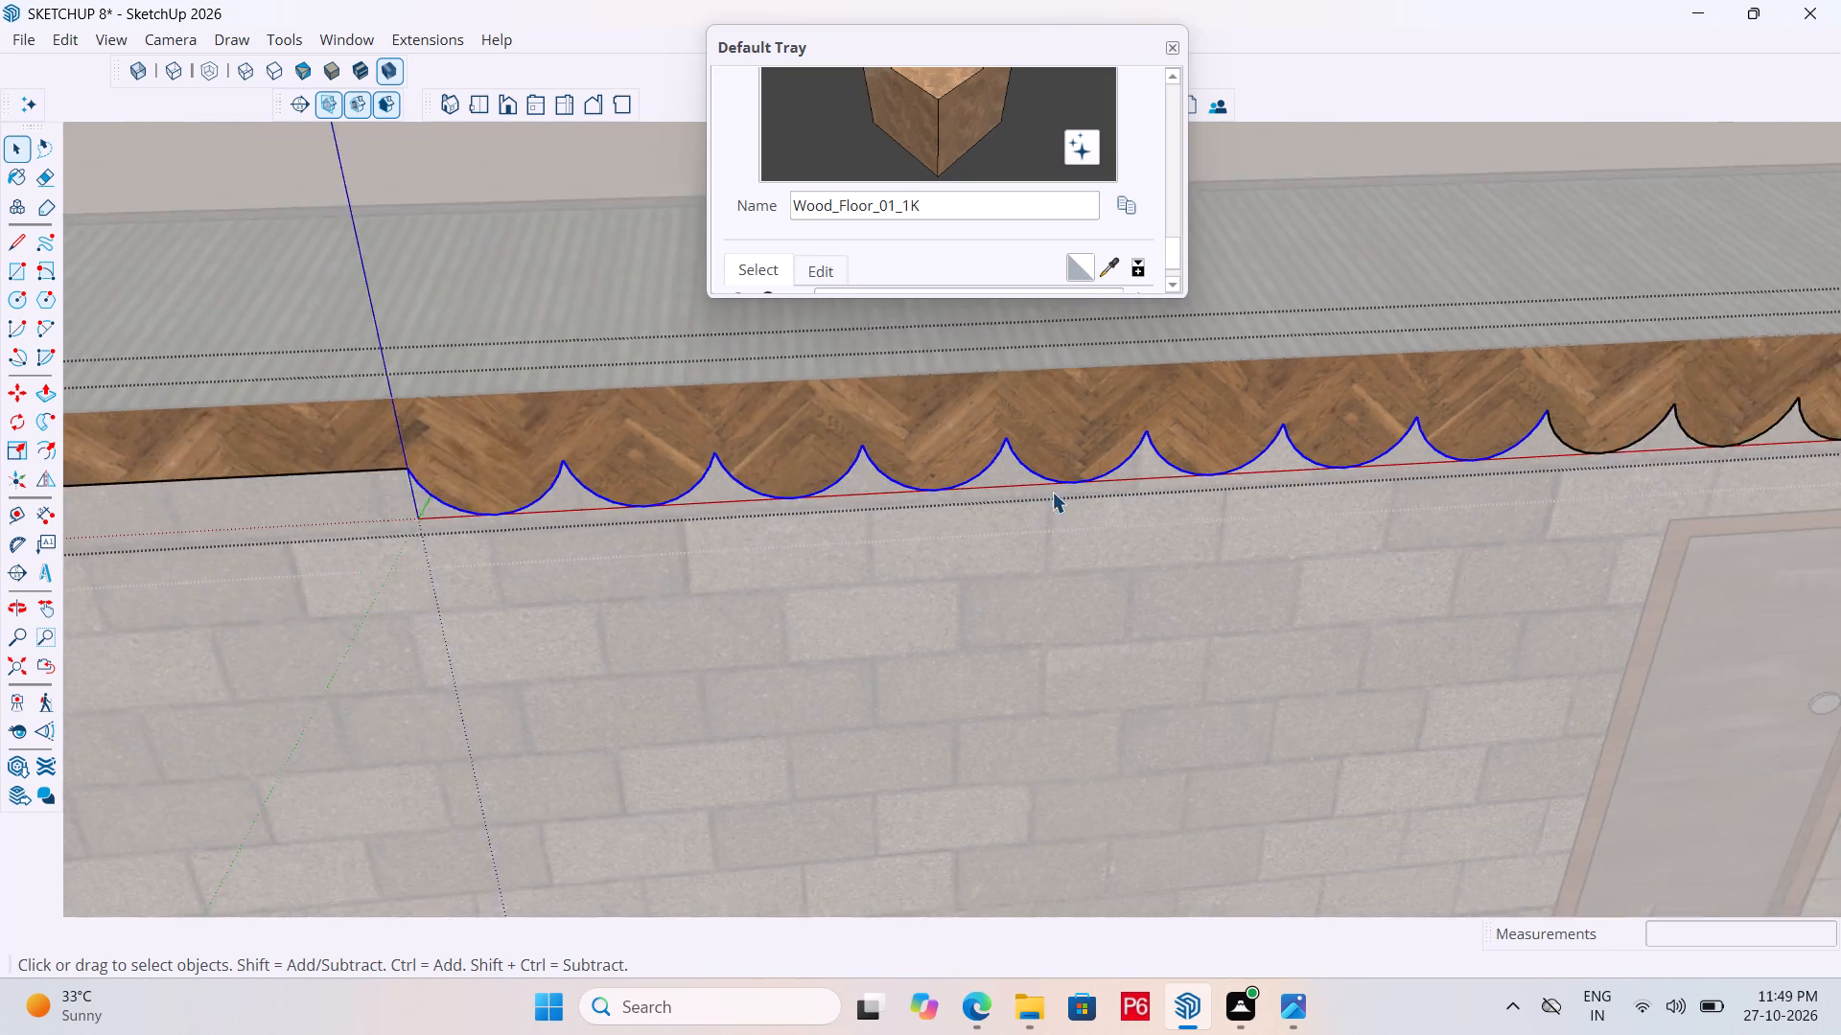
scroll(1052, 492, down, 3)
scroll(1414, 432, up, 3)
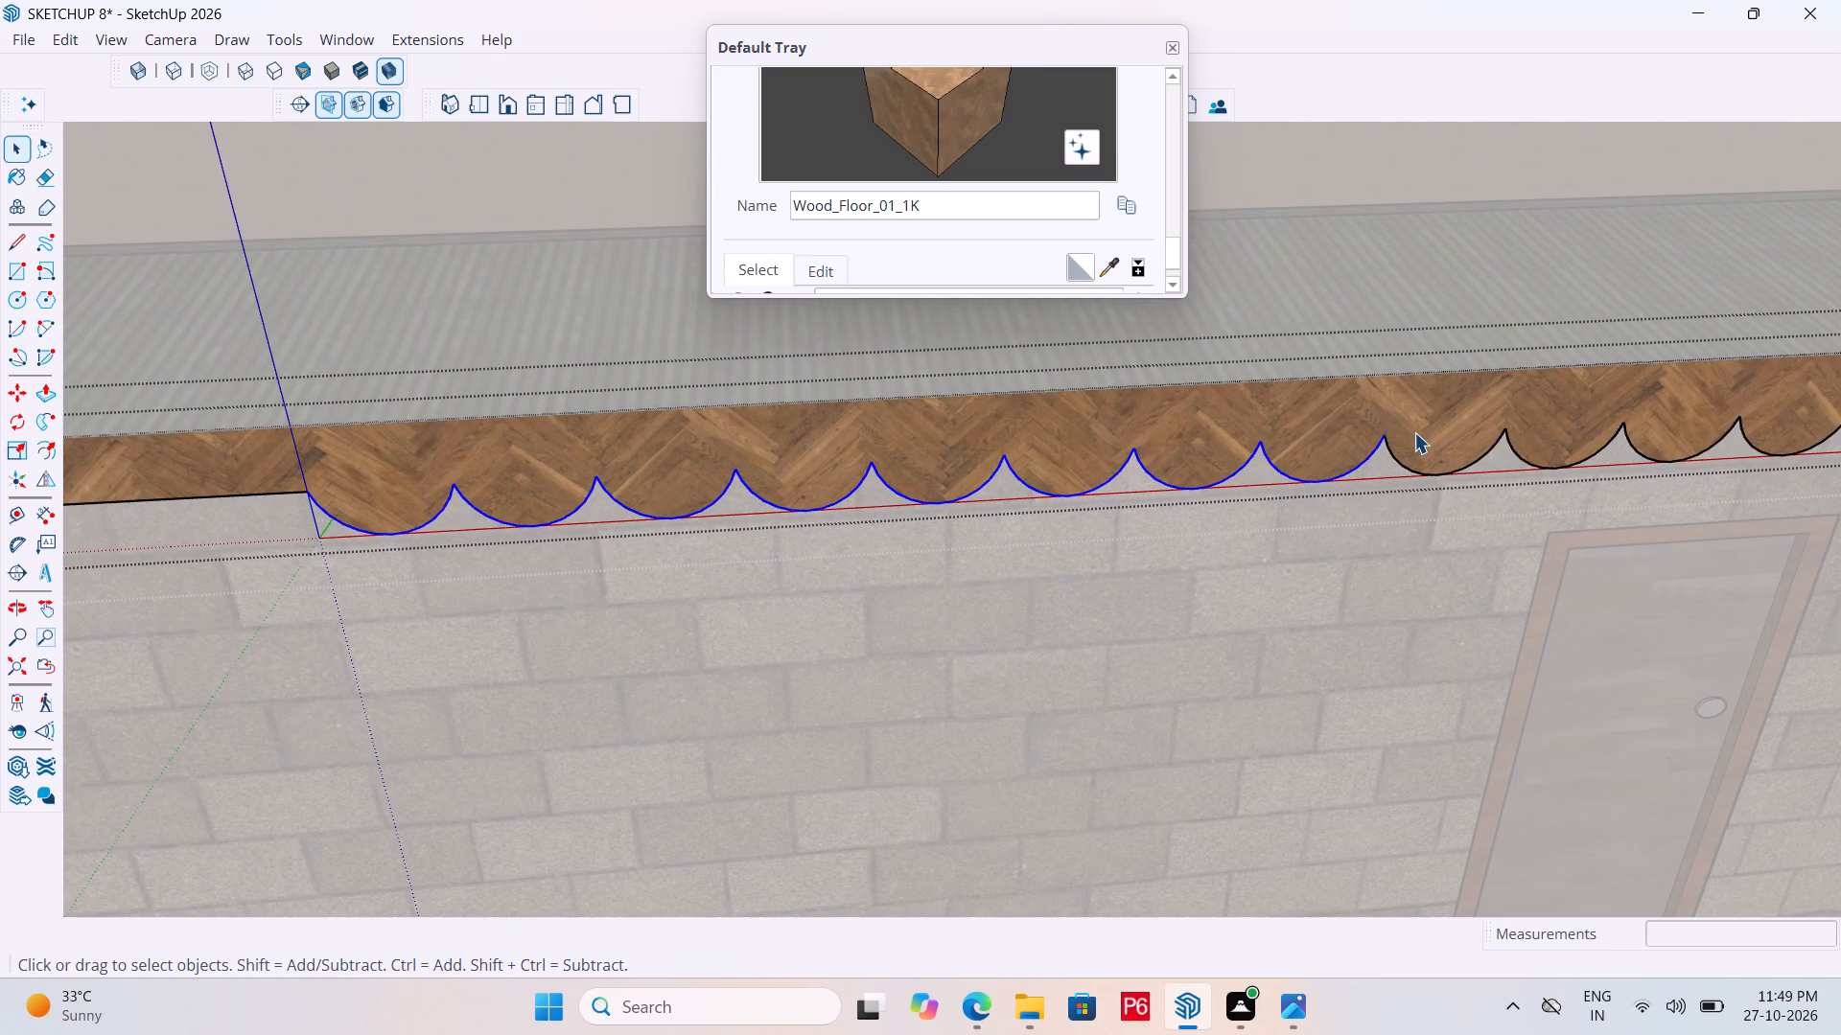
key(m)
click(1392, 434)
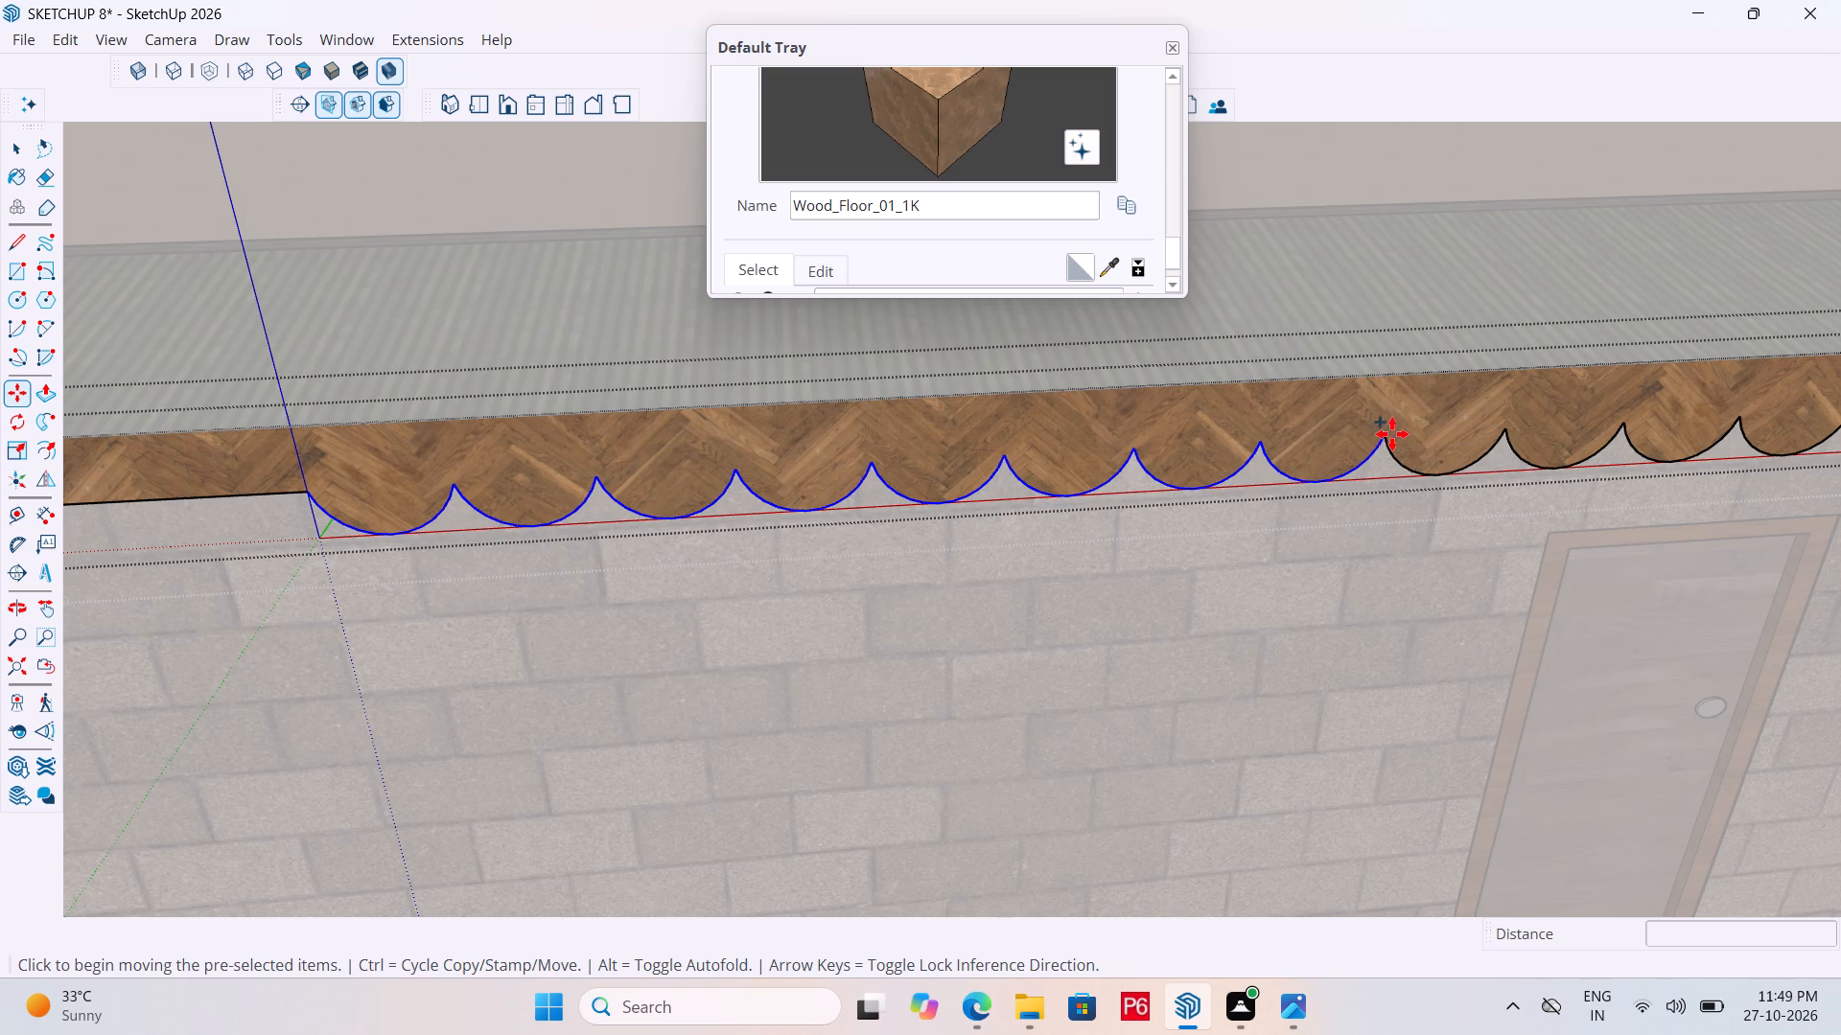
scroll(976, 427, down, 6)
scroll(1317, 396, down, 6)
scroll(839, 398, up, 6)
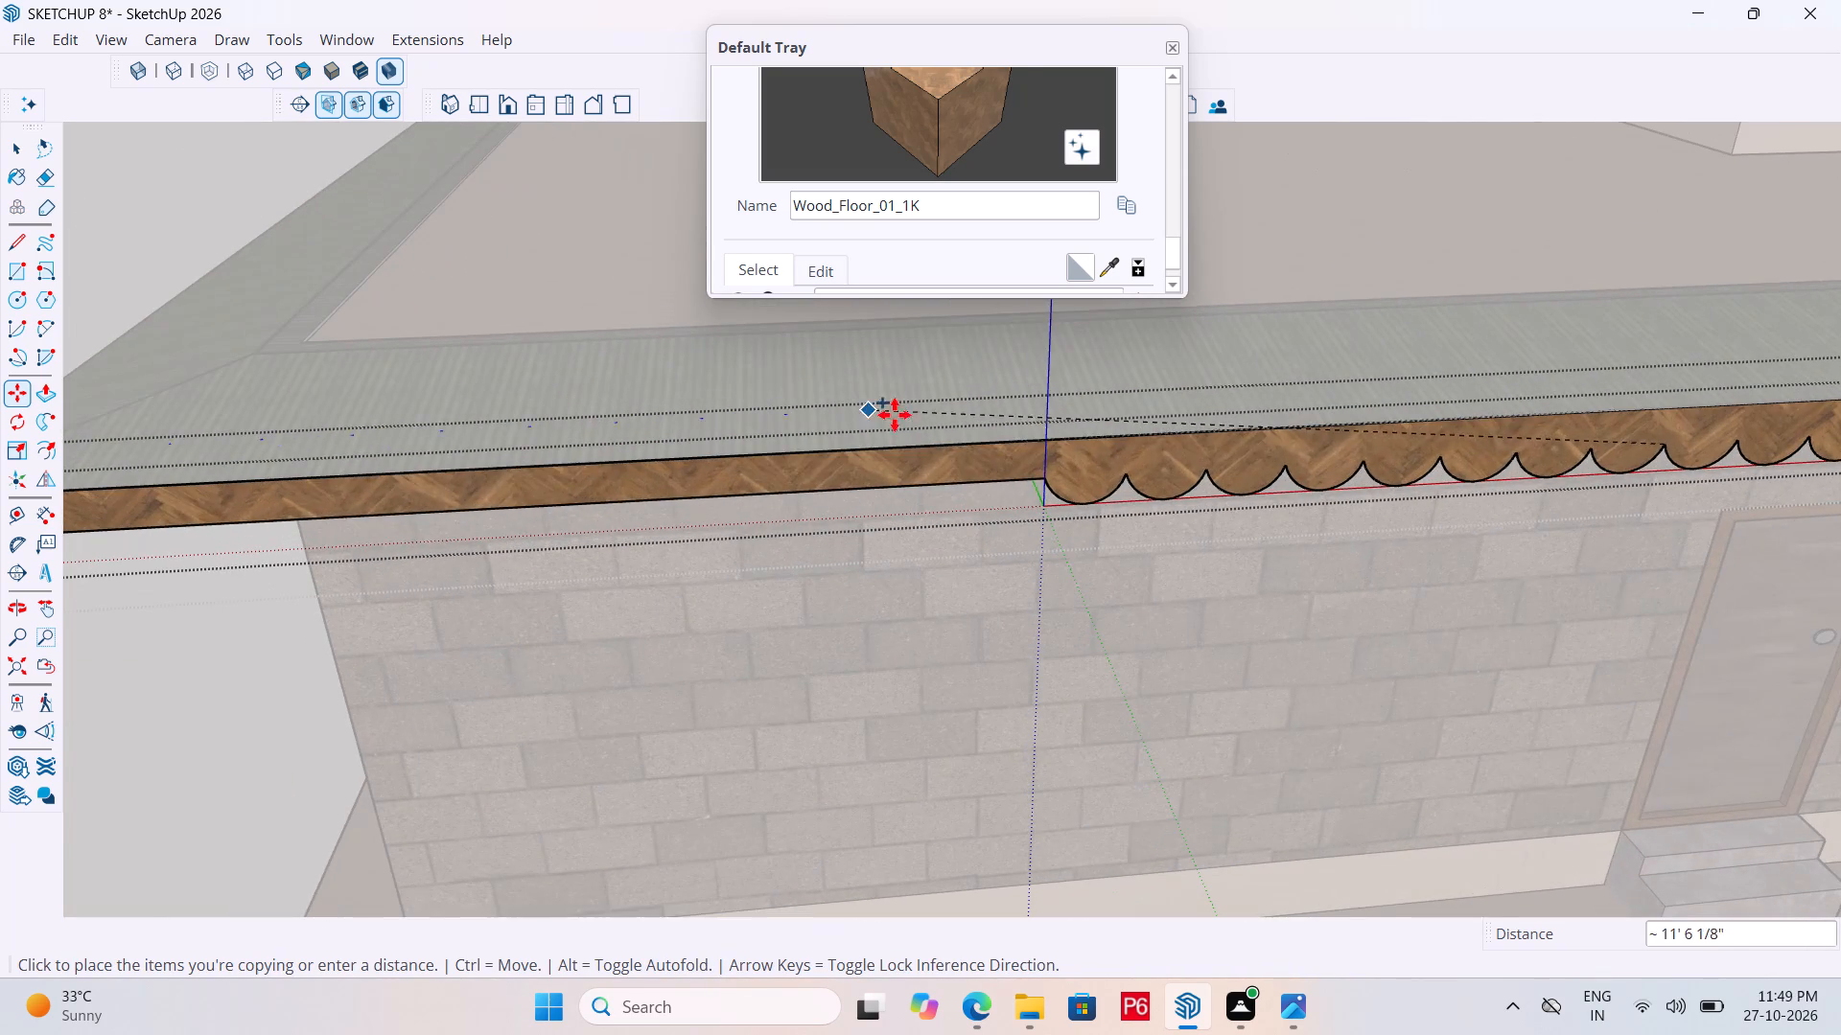
click(1053, 483)
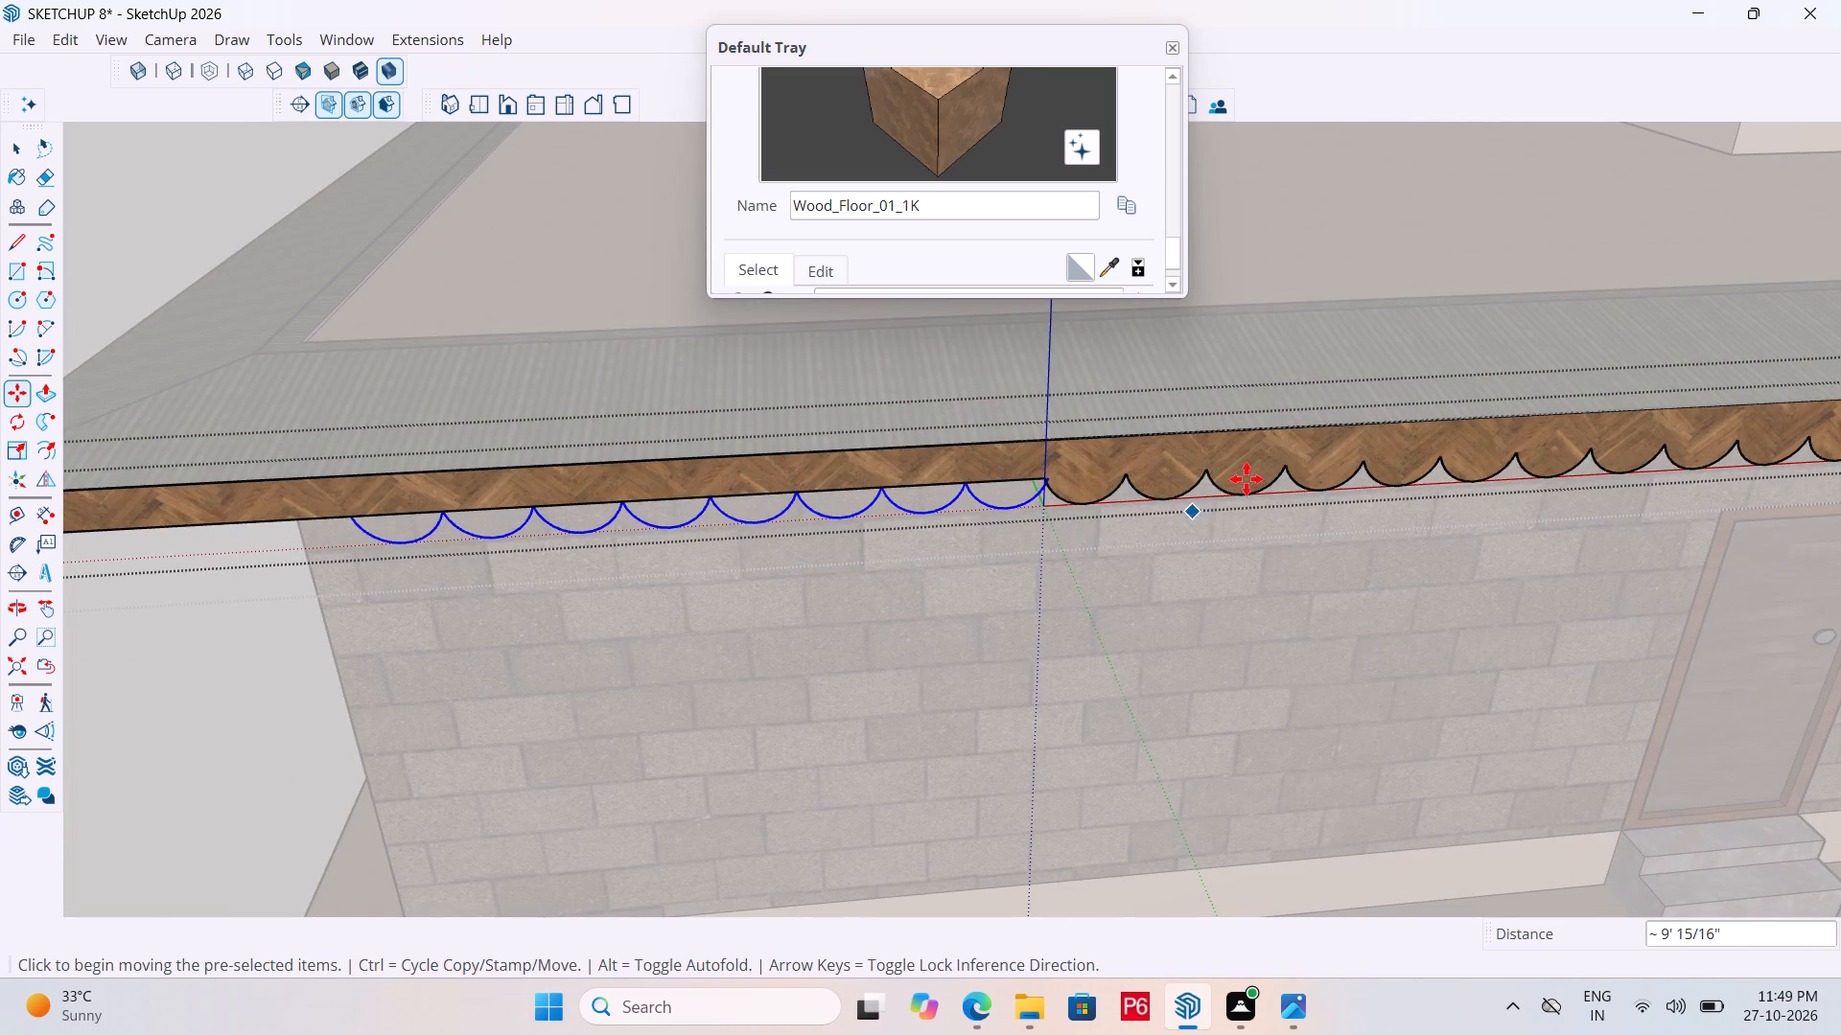
scroll(1376, 480, down, 7)
scroll(1256, 480, up, 5)
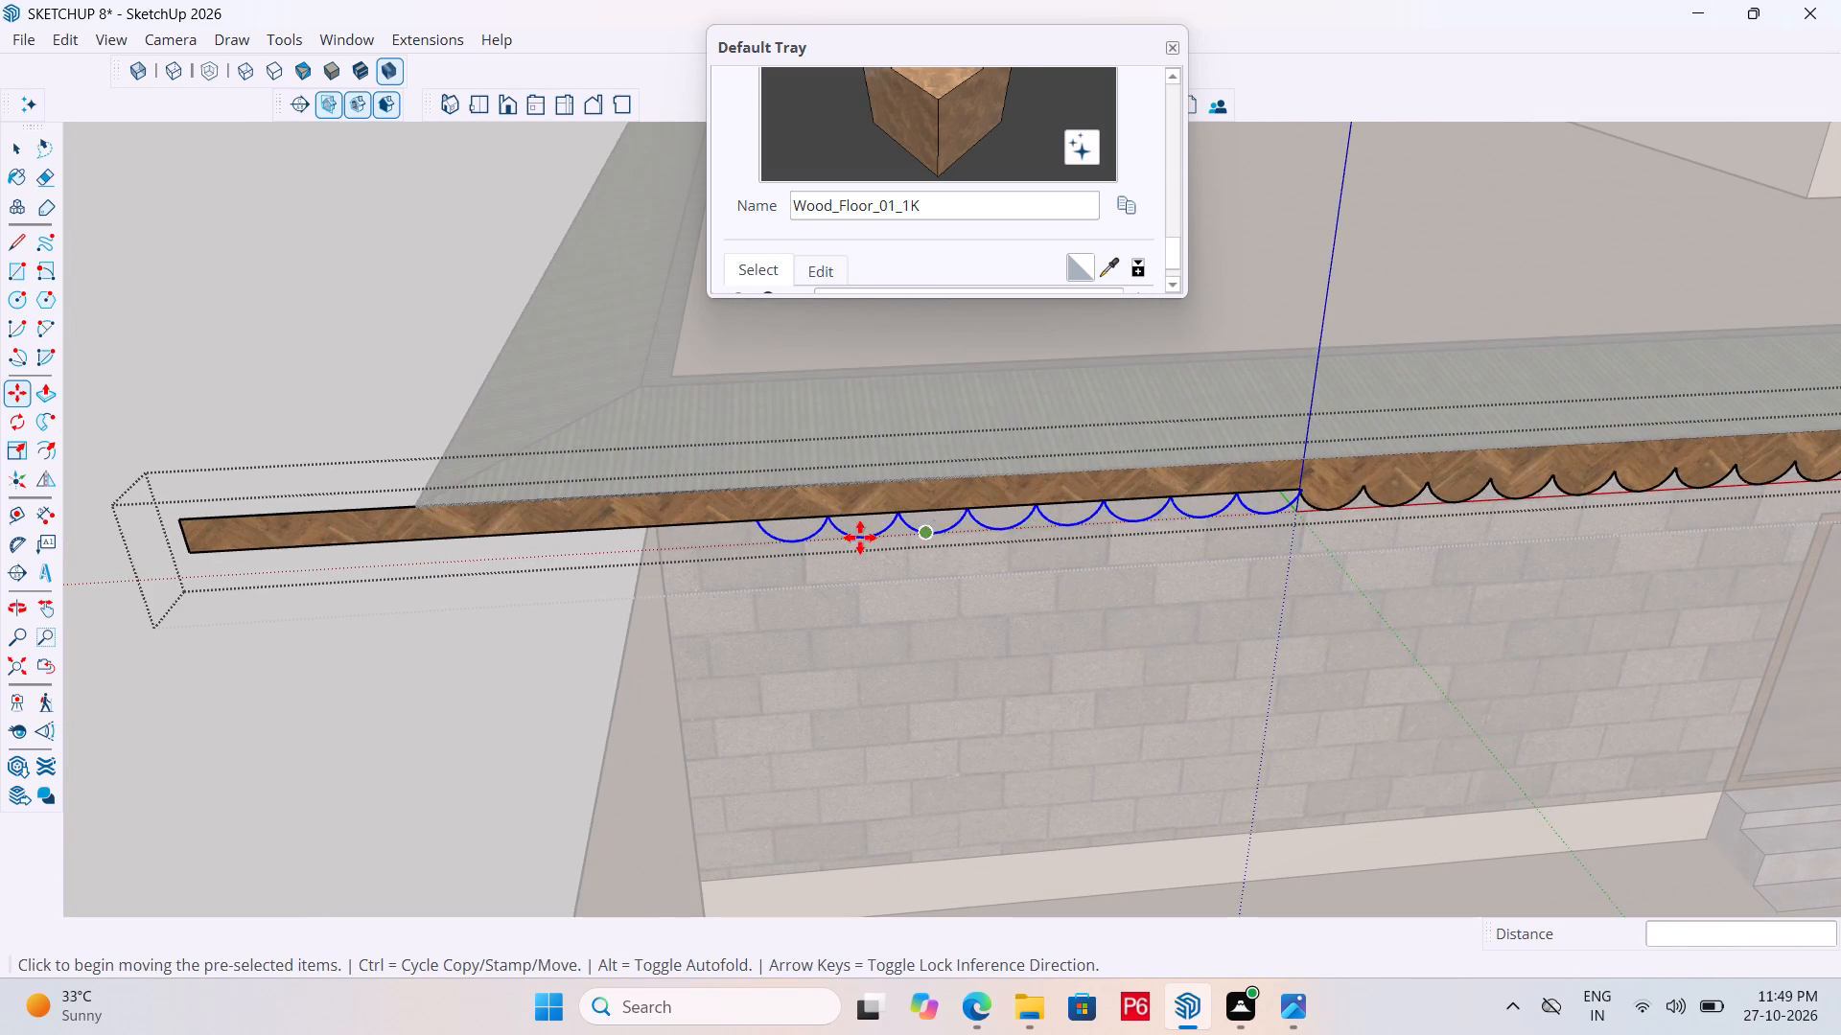
scroll(1281, 504, up, 6)
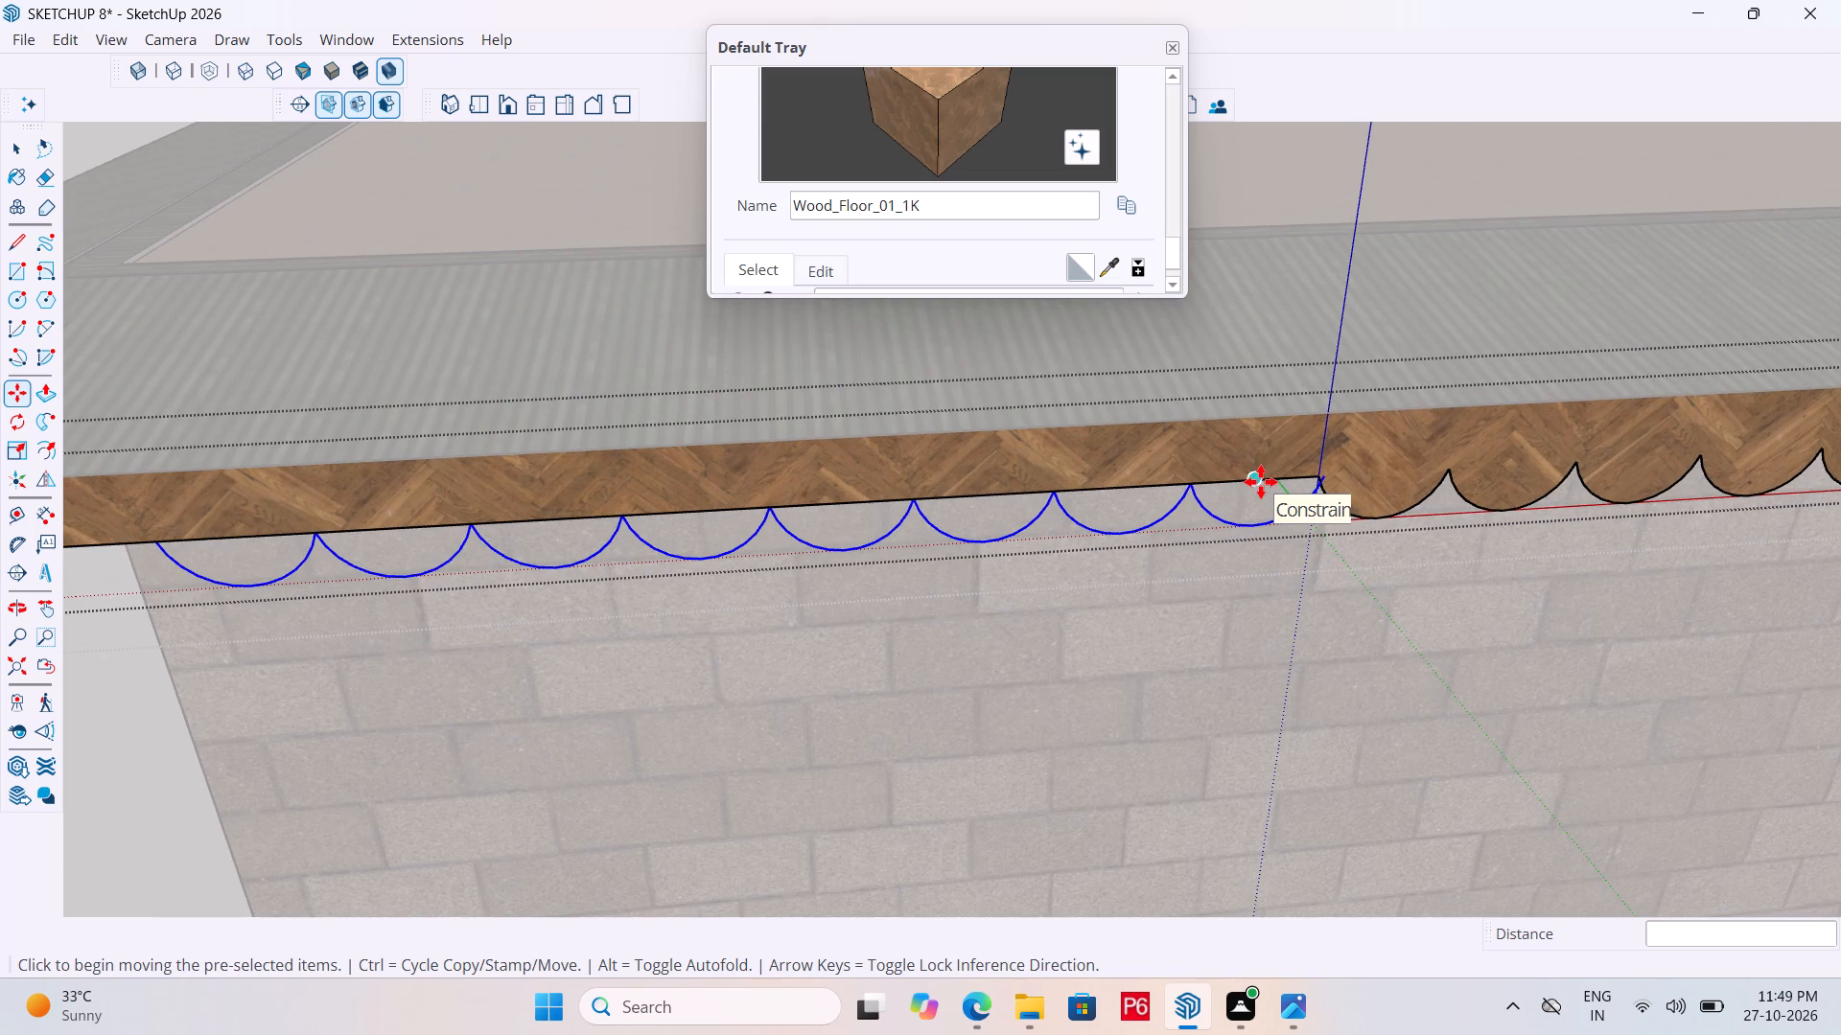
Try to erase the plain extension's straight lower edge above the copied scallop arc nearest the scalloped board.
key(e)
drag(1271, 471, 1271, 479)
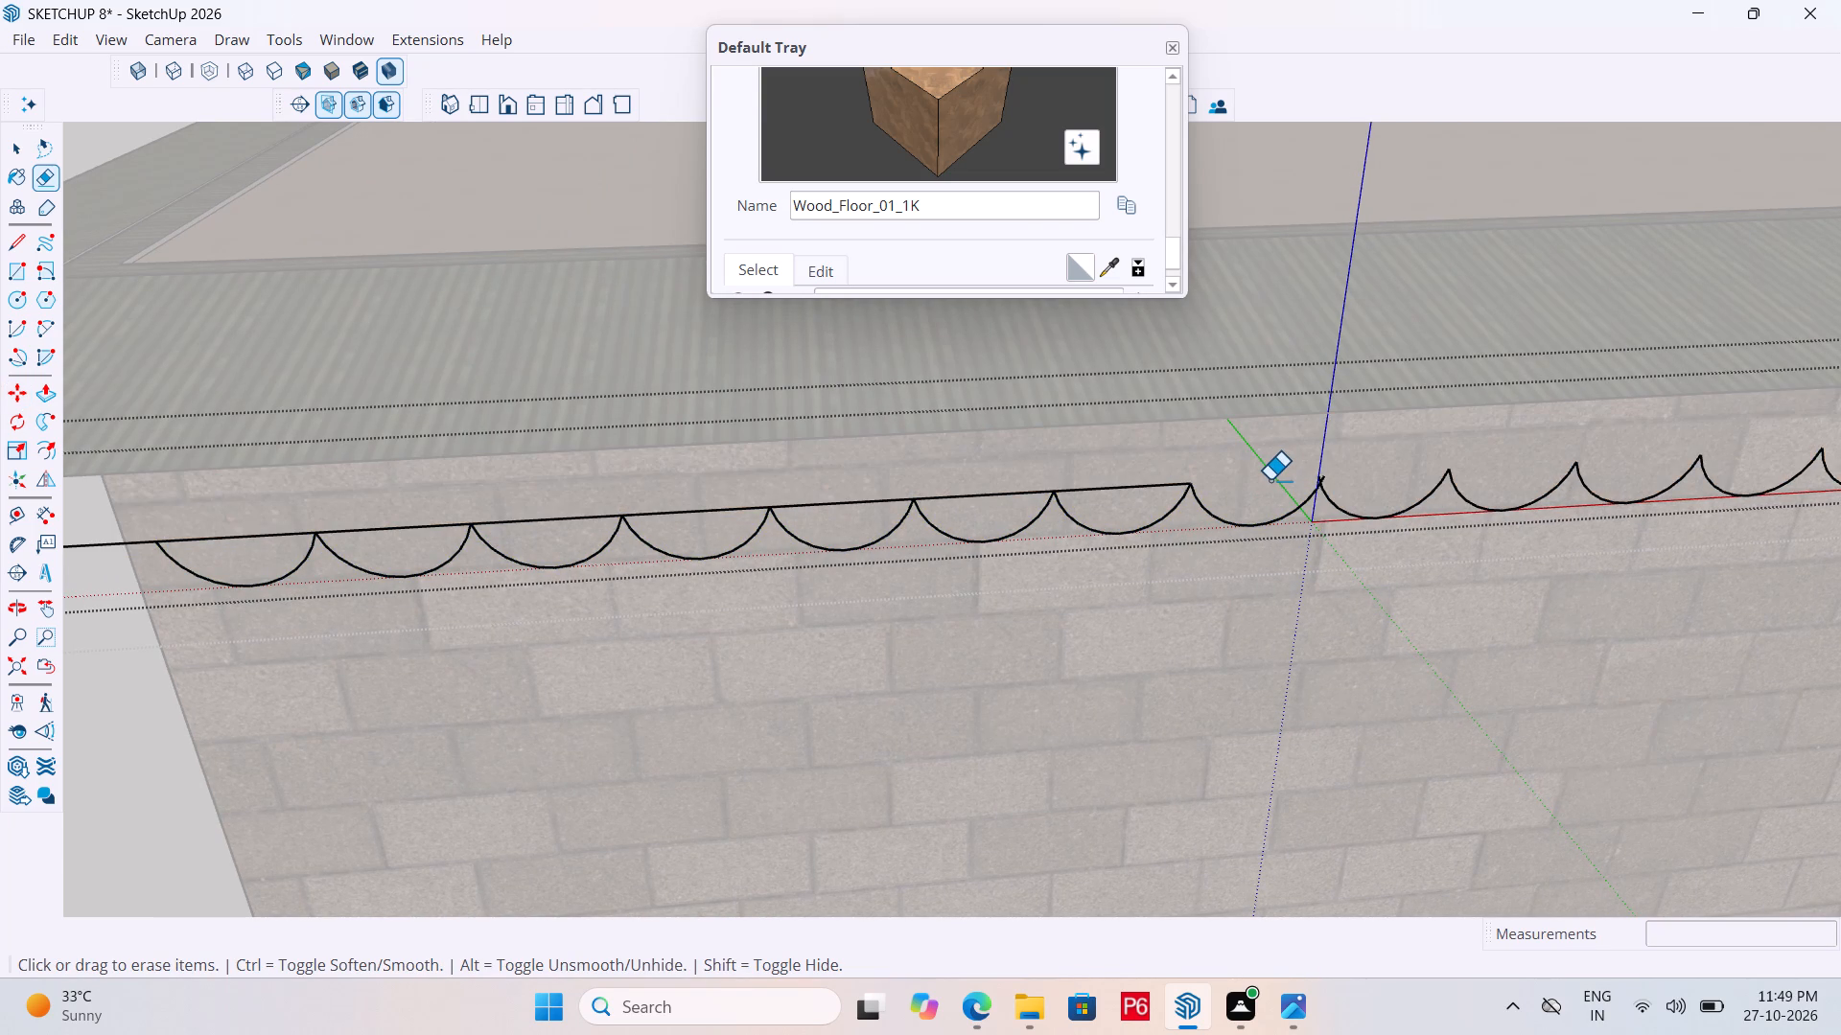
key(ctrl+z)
Undo the copy of the eight scallop arcs beneath the plain extension.
middle_drag(1204, 502, 1296, 500)
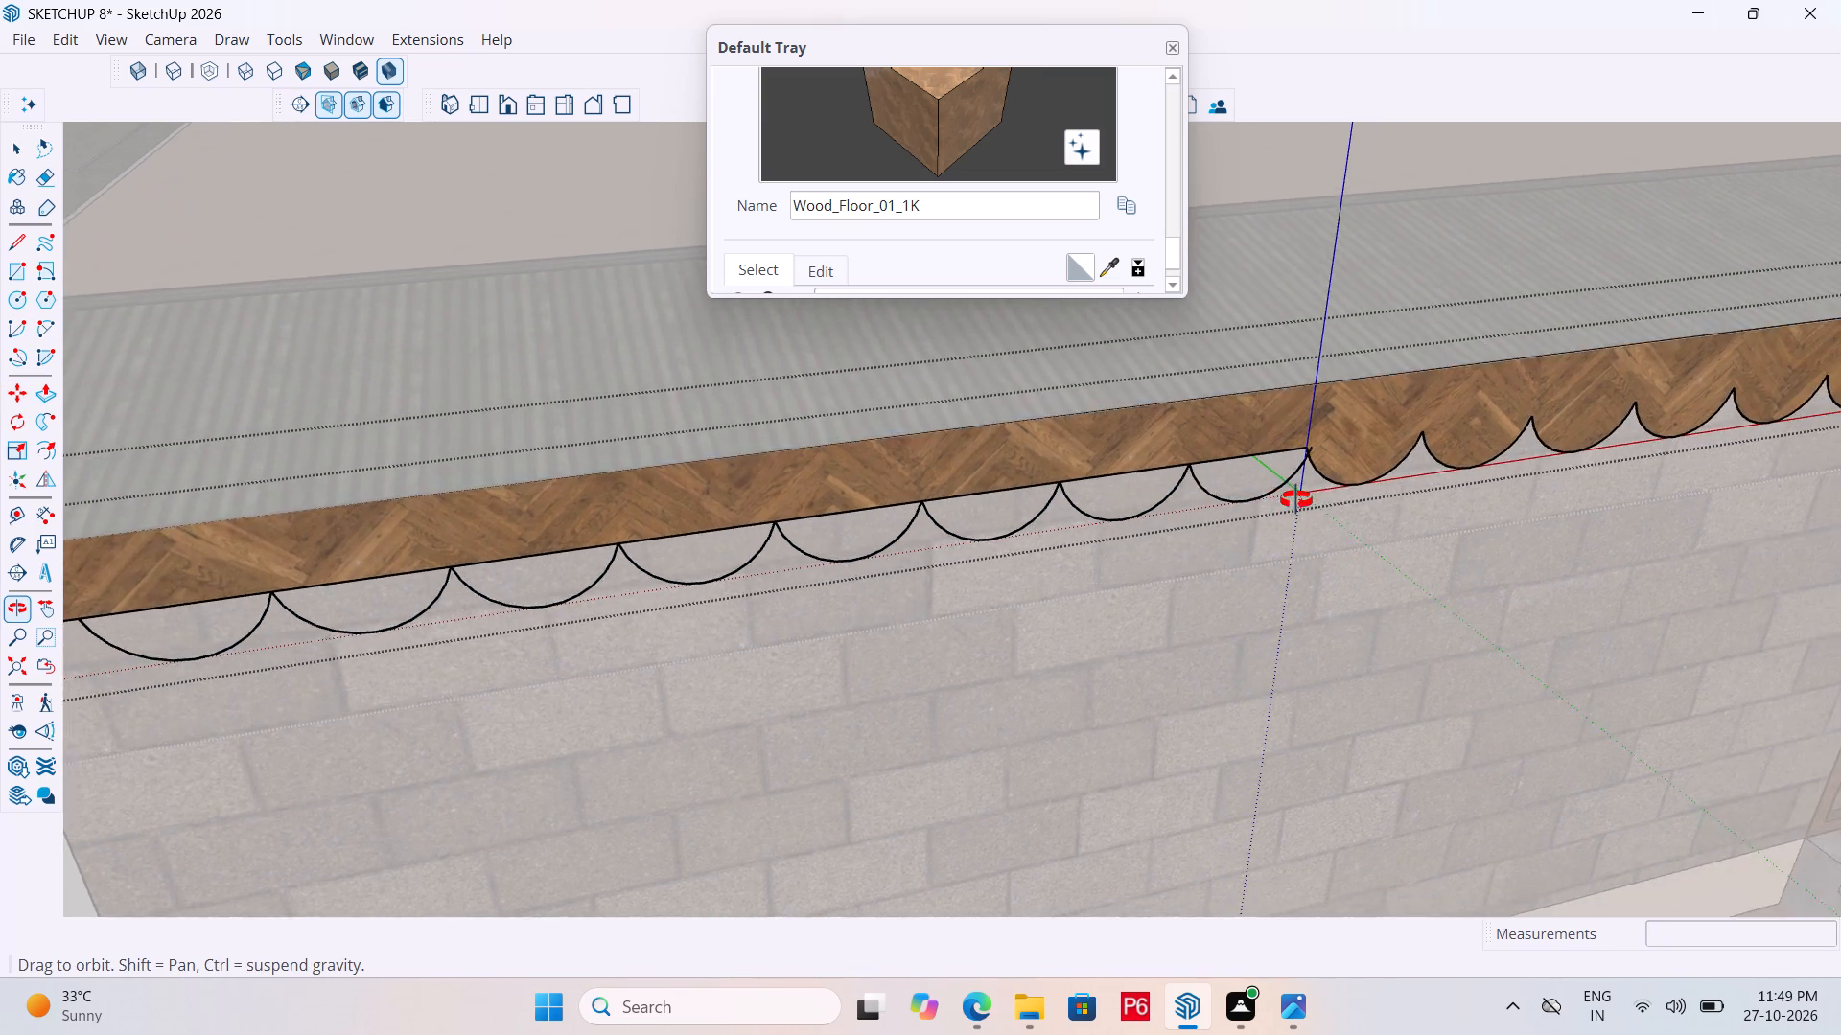
middle_drag(1296, 500, 1084, 450)
scroll(1299, 511, up, 5)
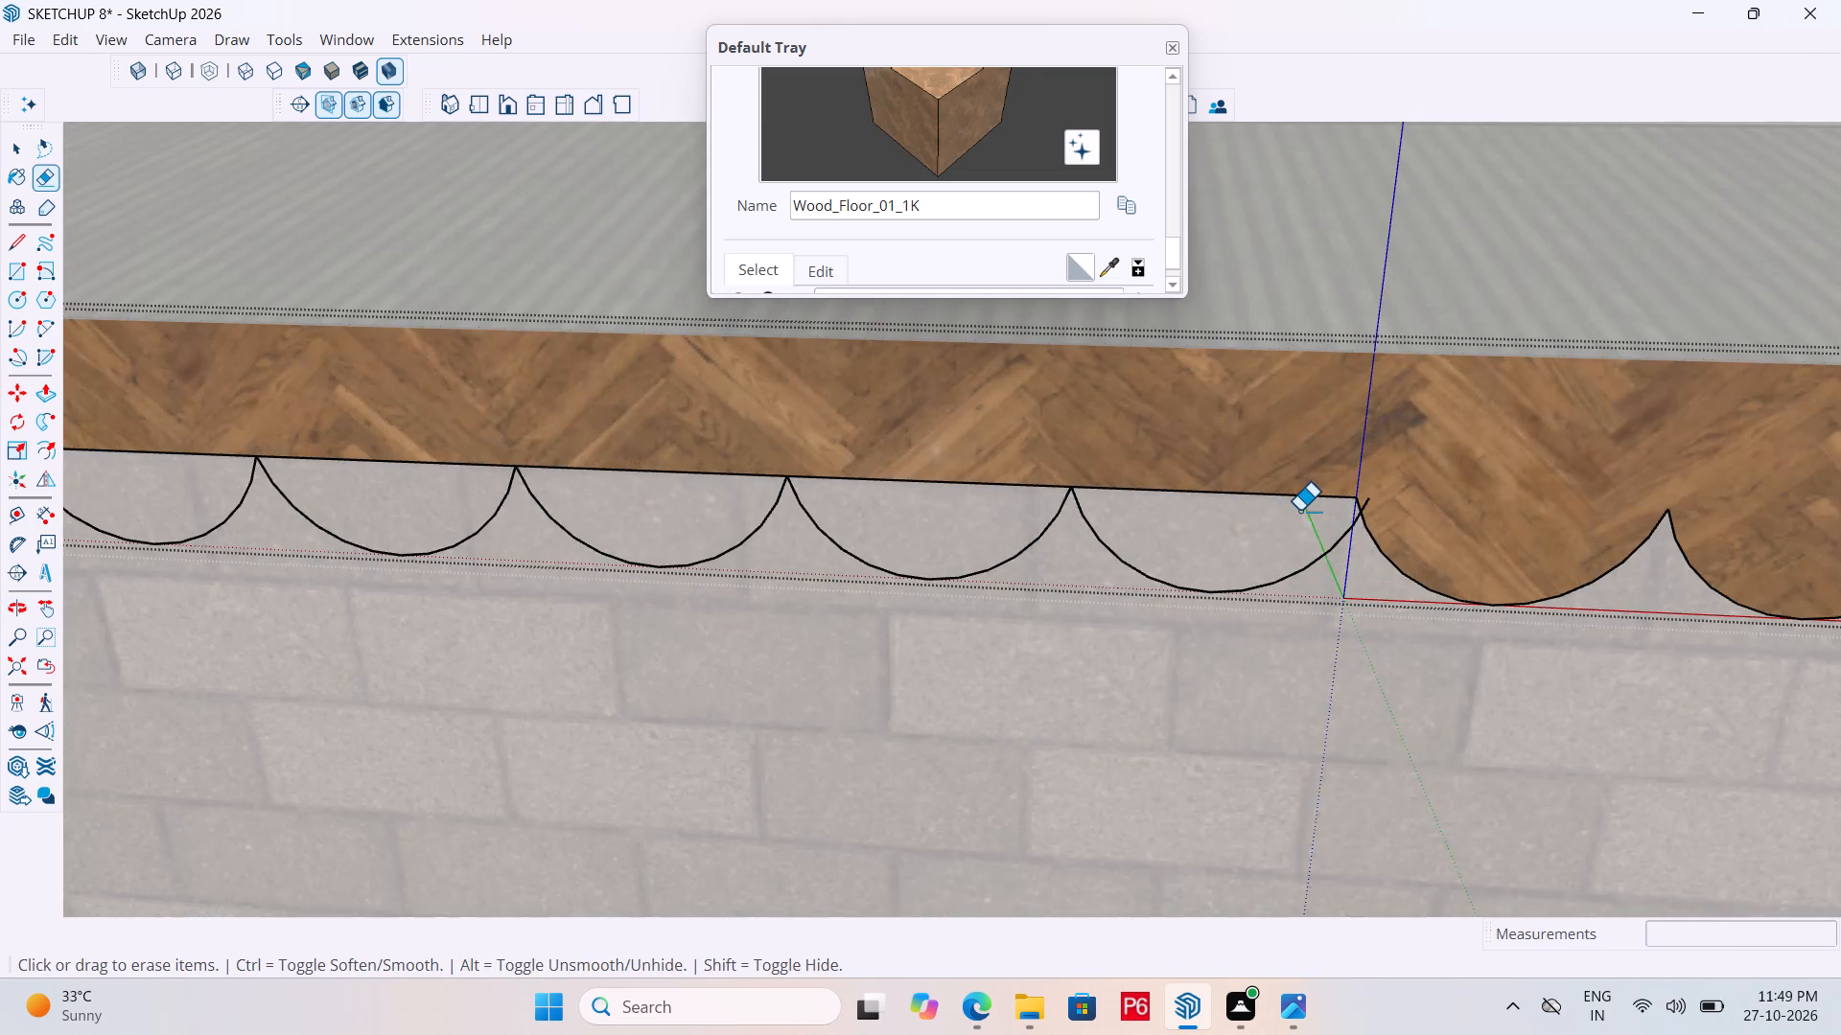
key(ctrl+z)
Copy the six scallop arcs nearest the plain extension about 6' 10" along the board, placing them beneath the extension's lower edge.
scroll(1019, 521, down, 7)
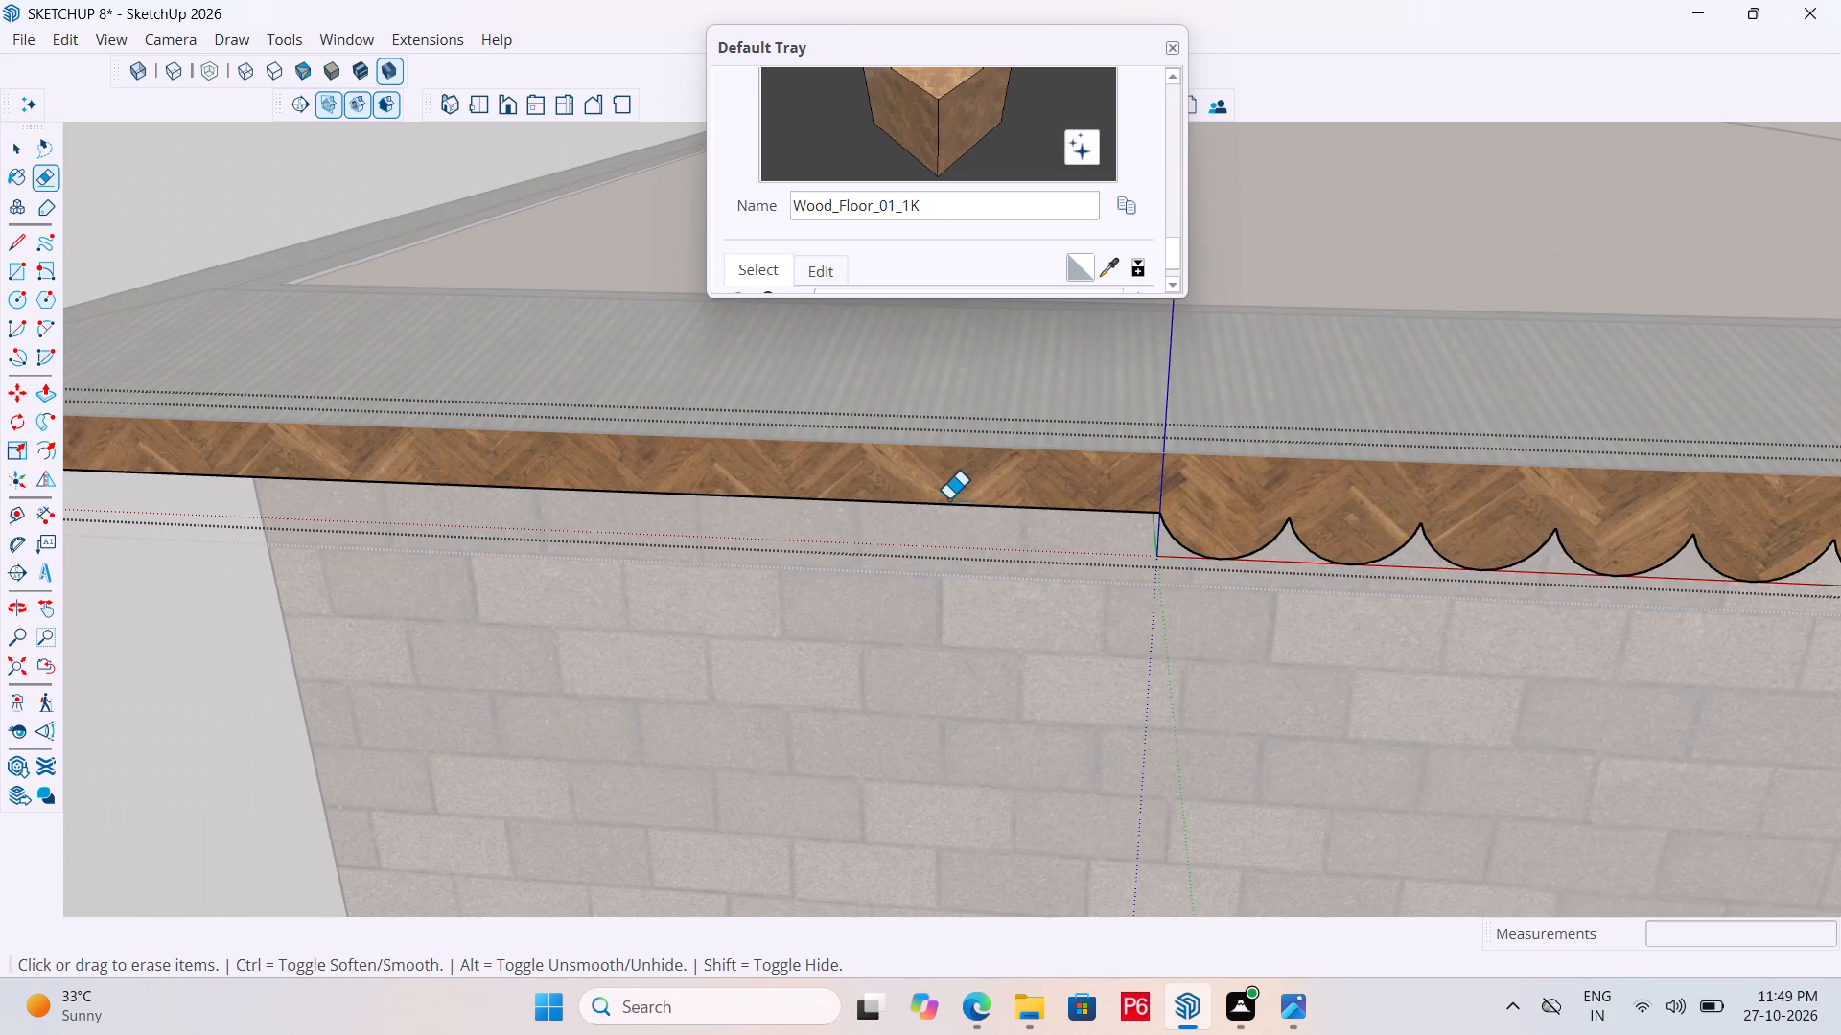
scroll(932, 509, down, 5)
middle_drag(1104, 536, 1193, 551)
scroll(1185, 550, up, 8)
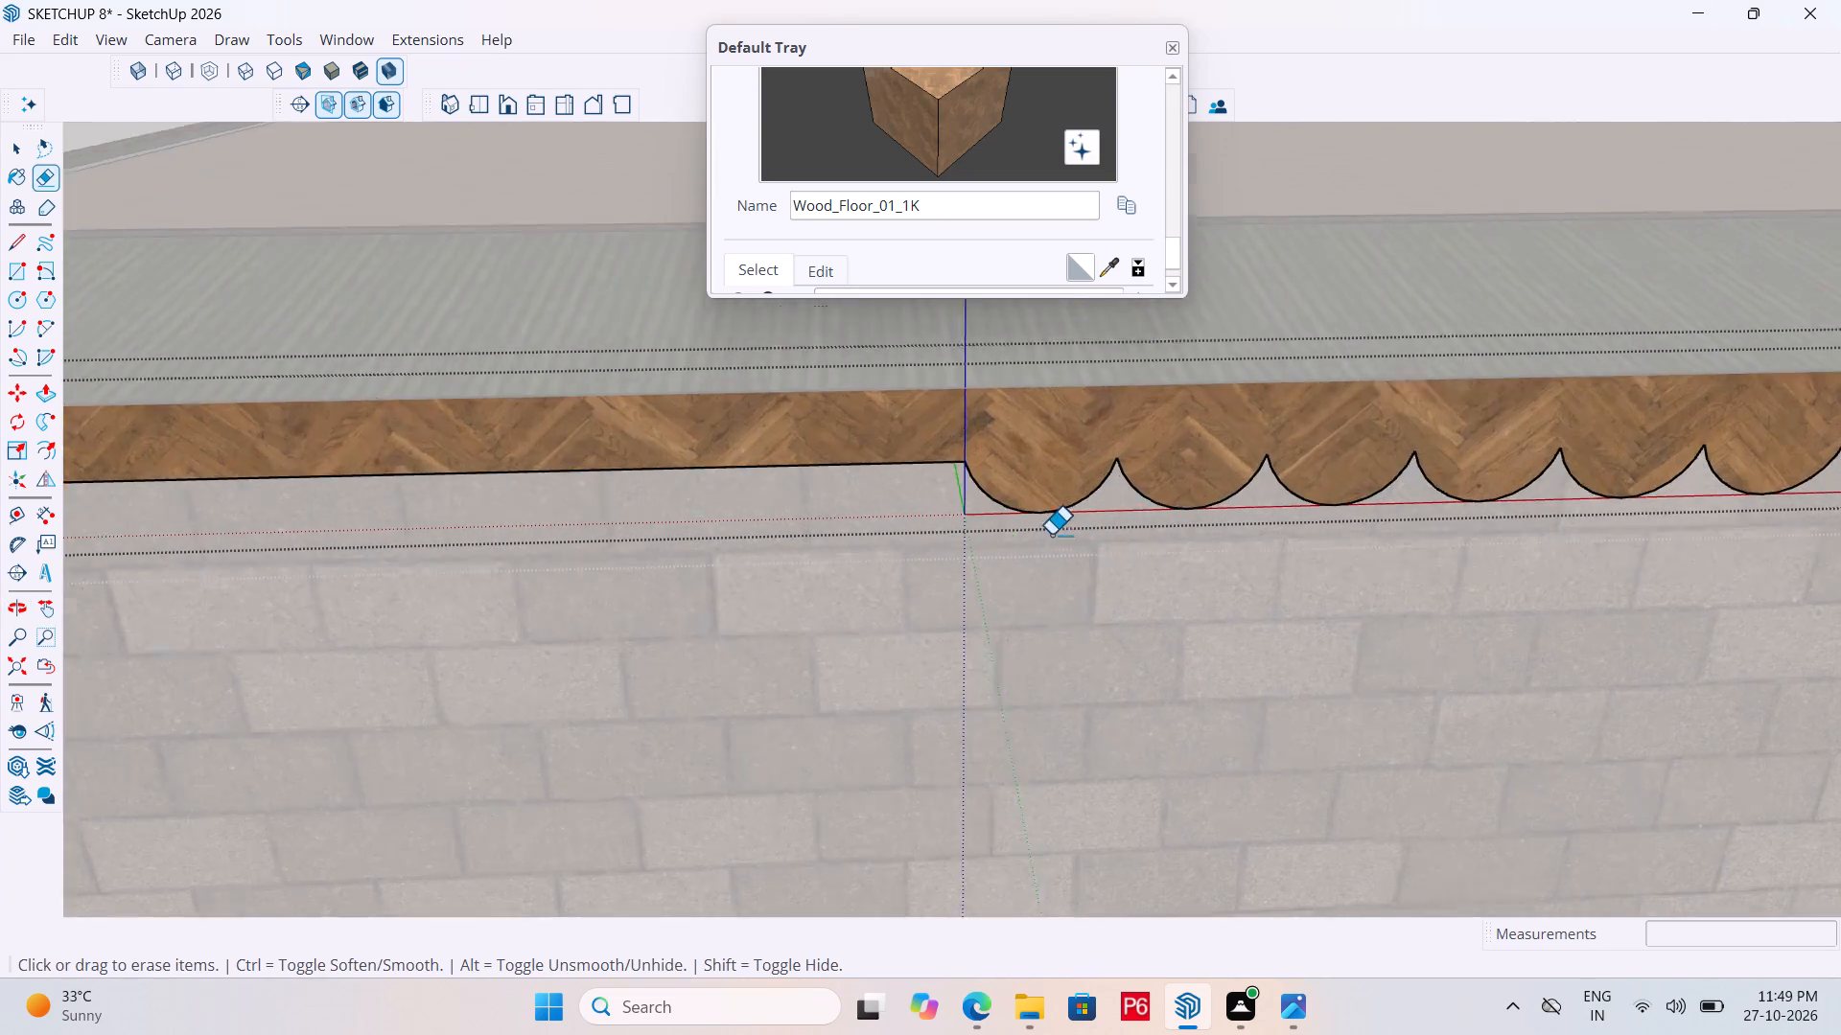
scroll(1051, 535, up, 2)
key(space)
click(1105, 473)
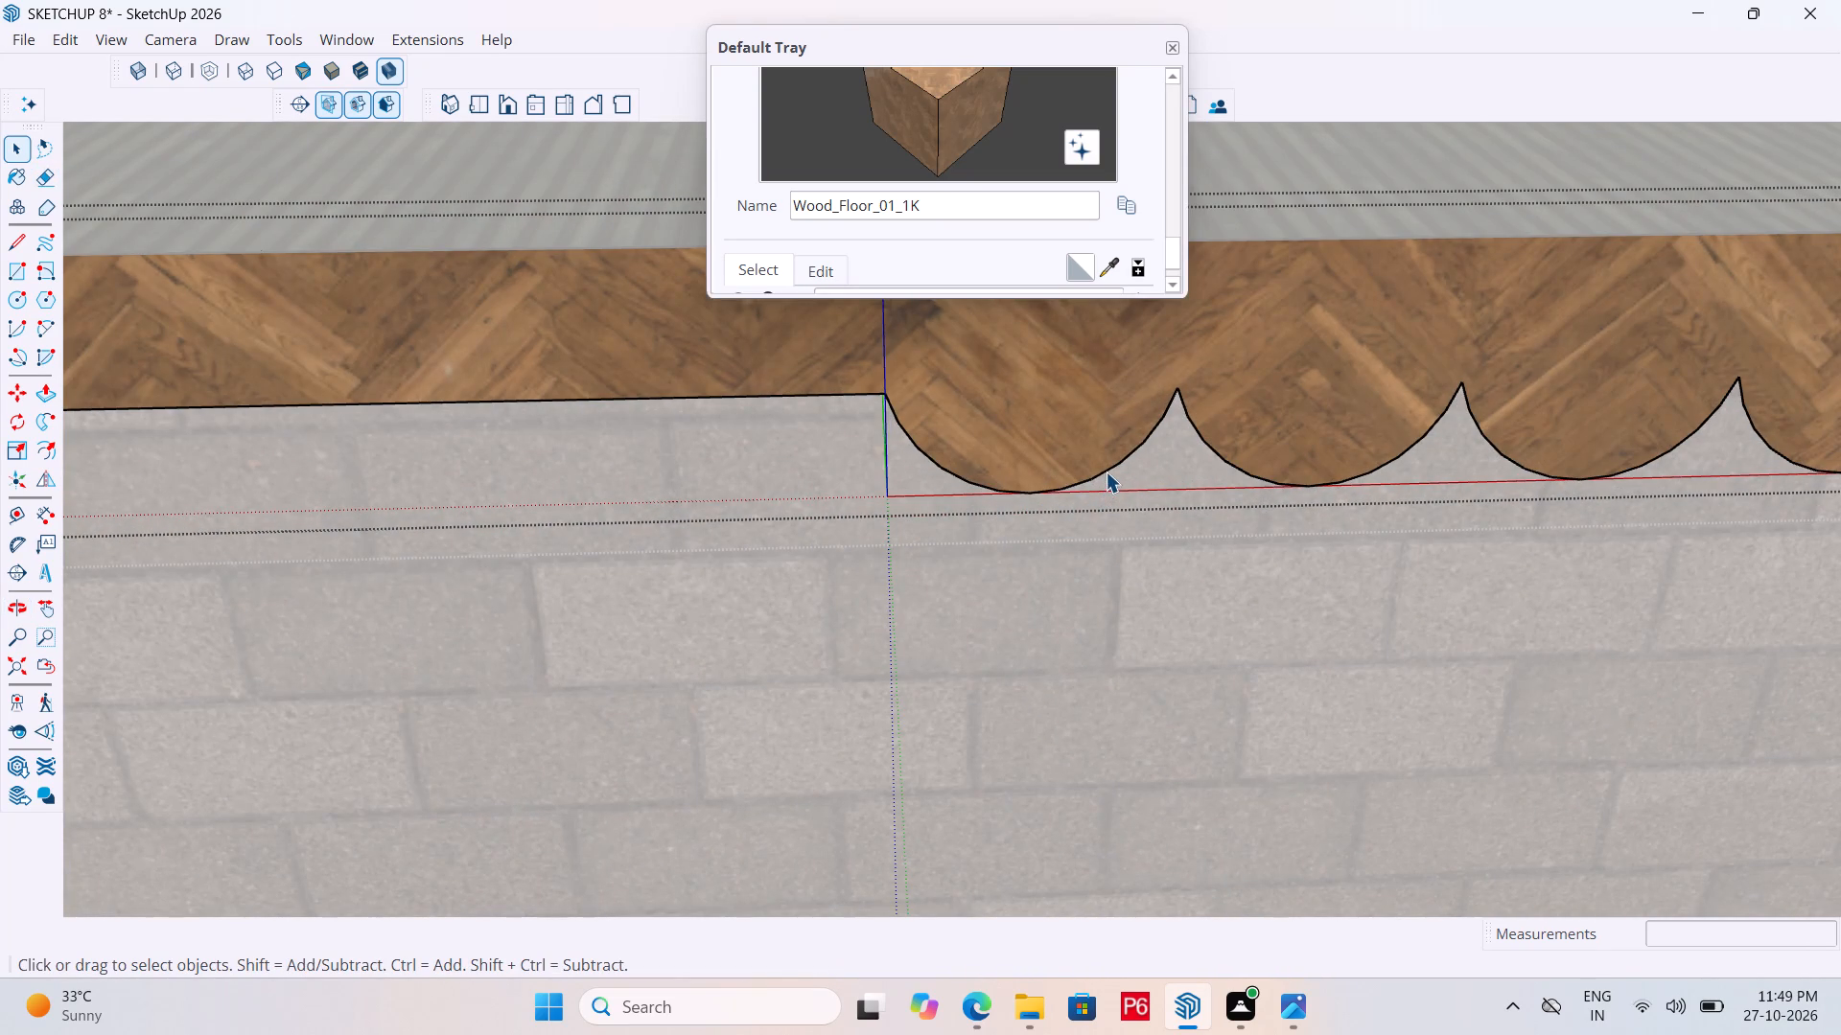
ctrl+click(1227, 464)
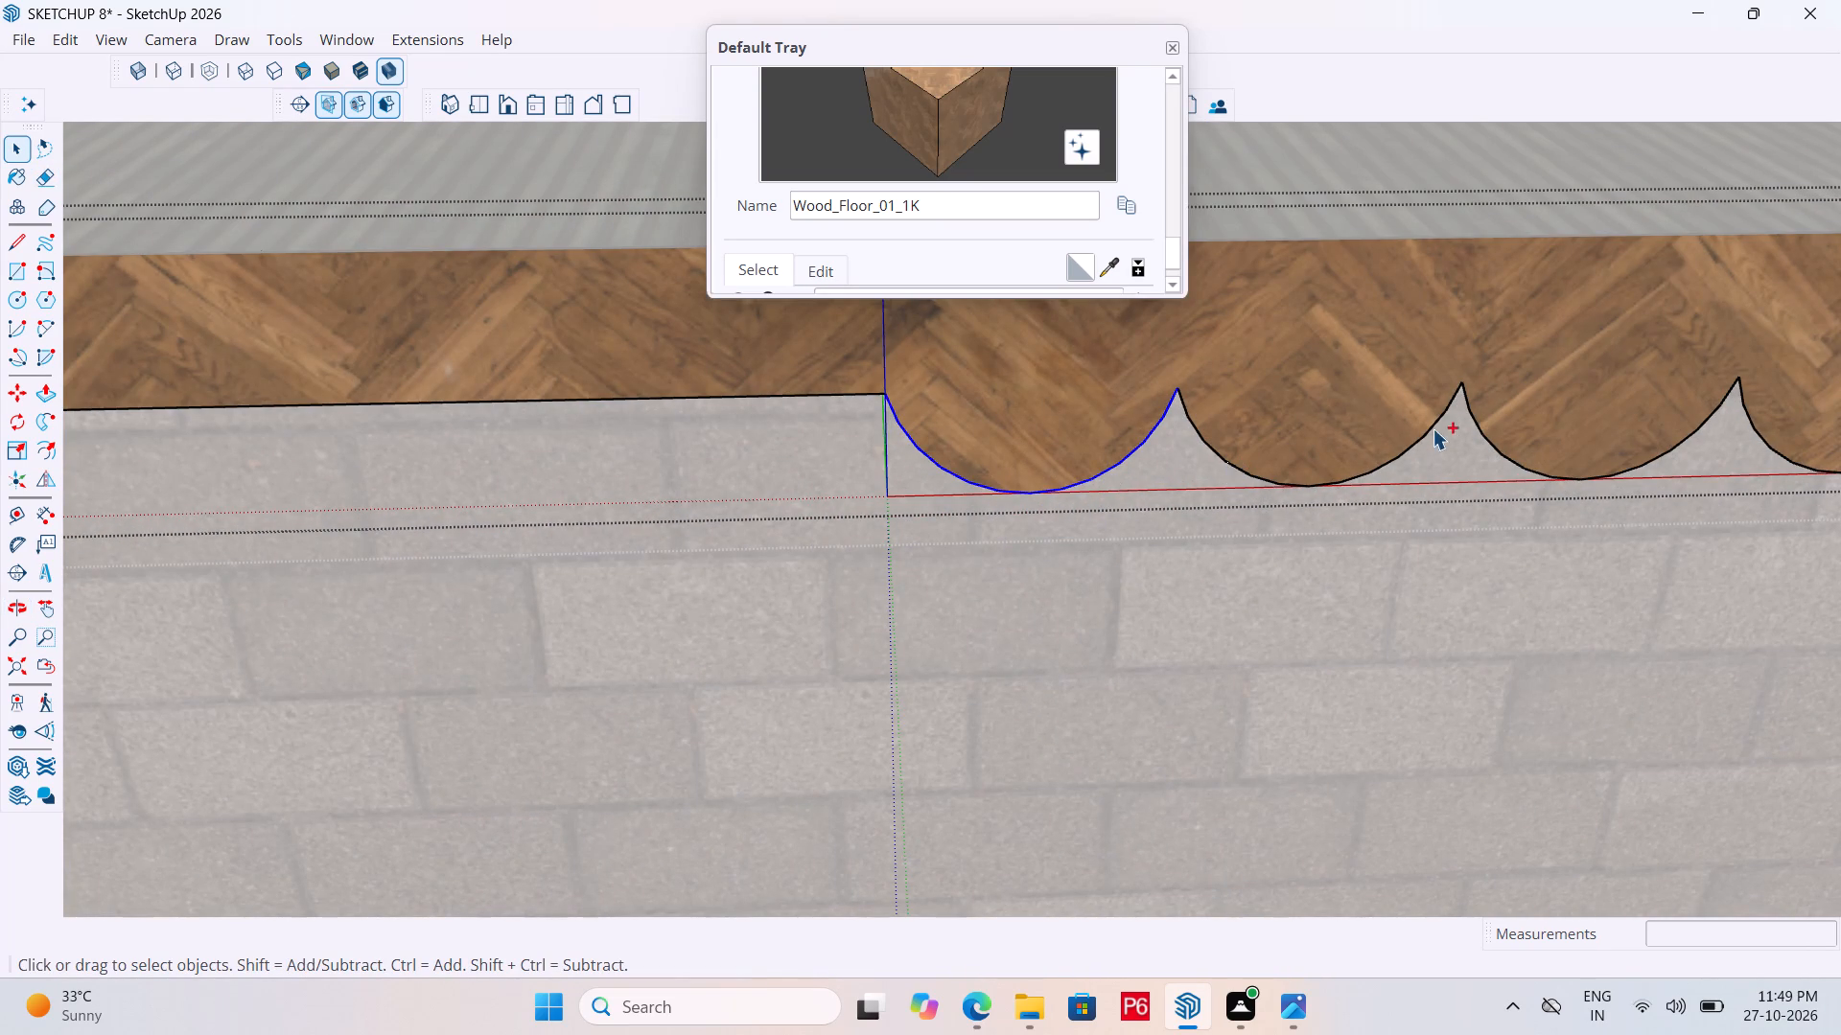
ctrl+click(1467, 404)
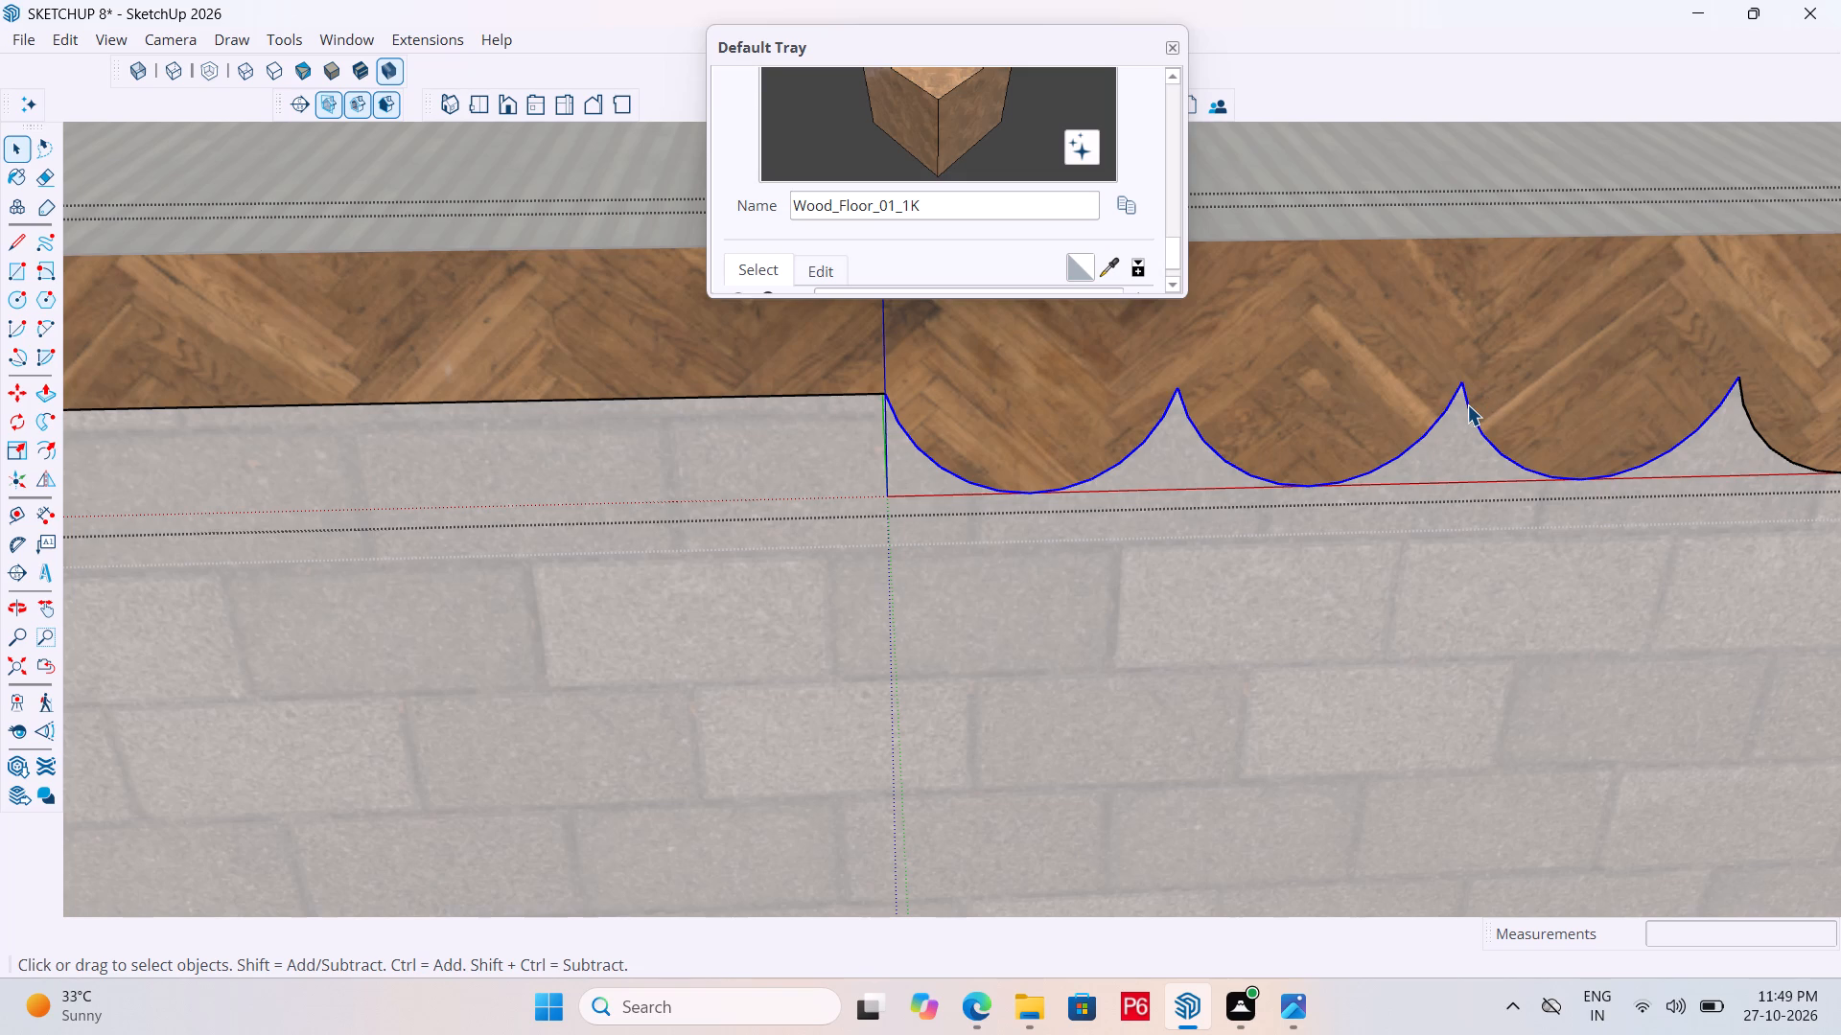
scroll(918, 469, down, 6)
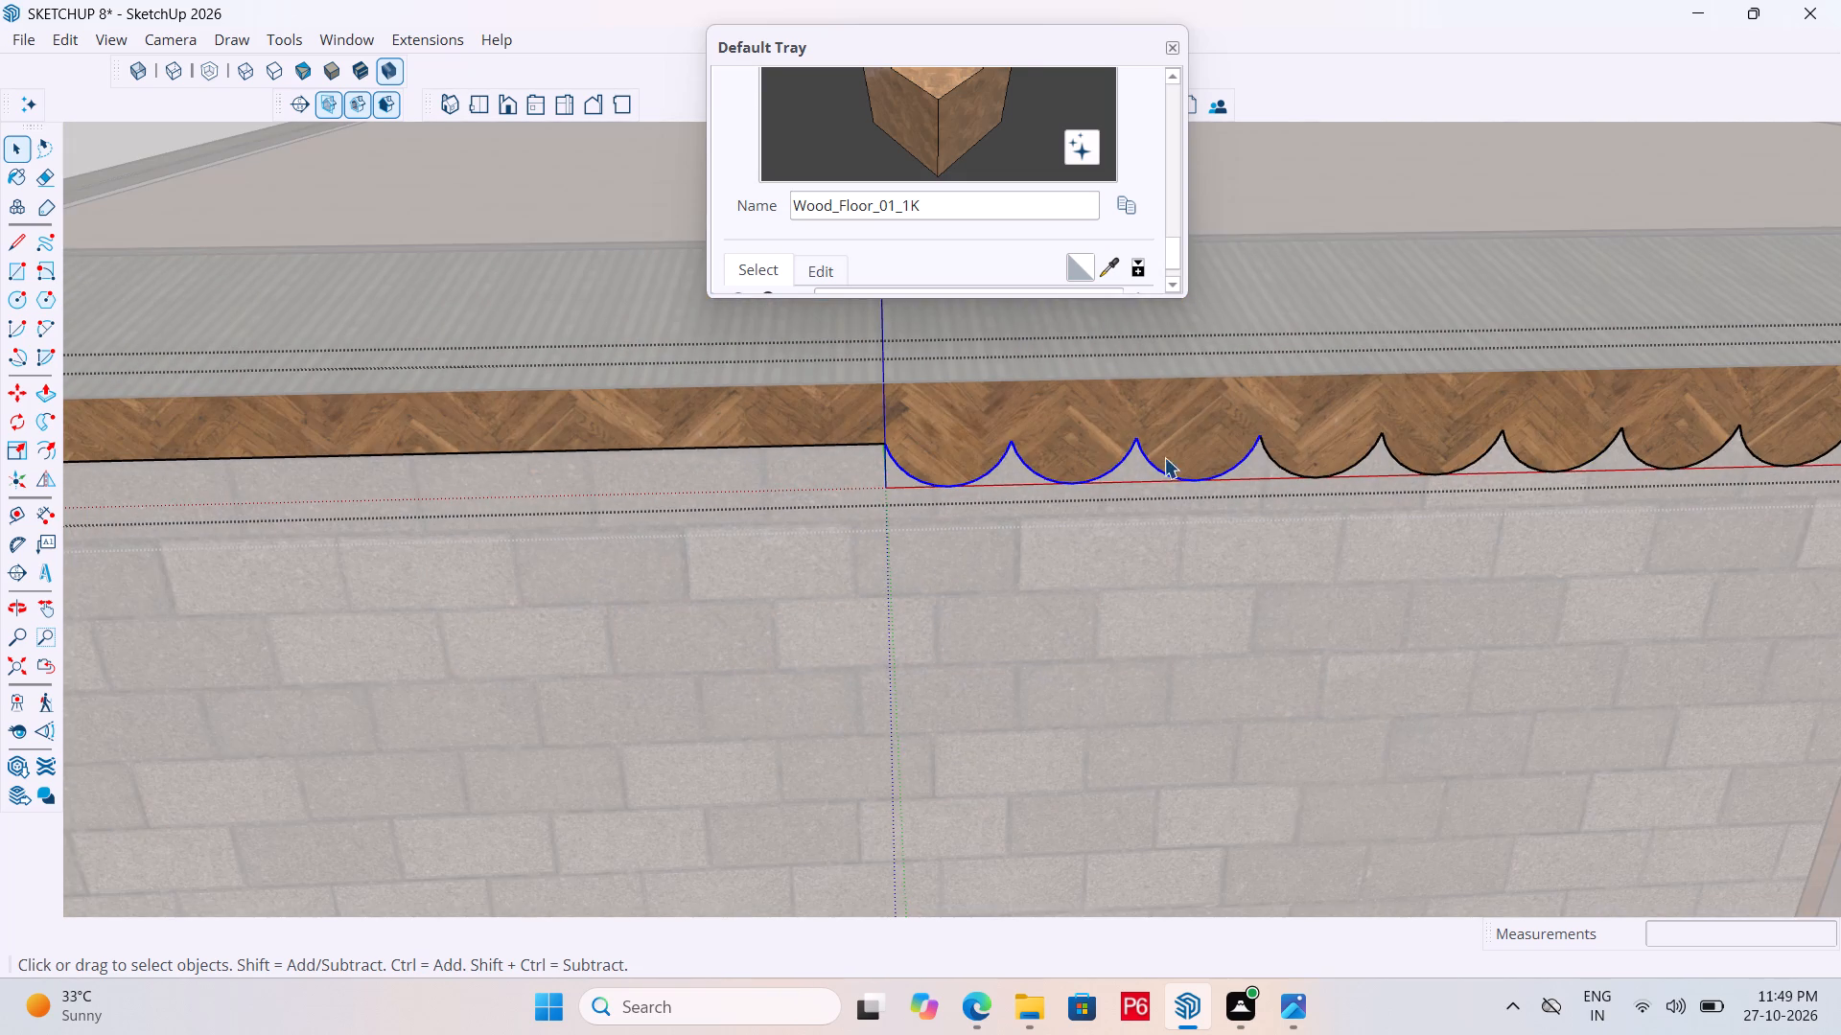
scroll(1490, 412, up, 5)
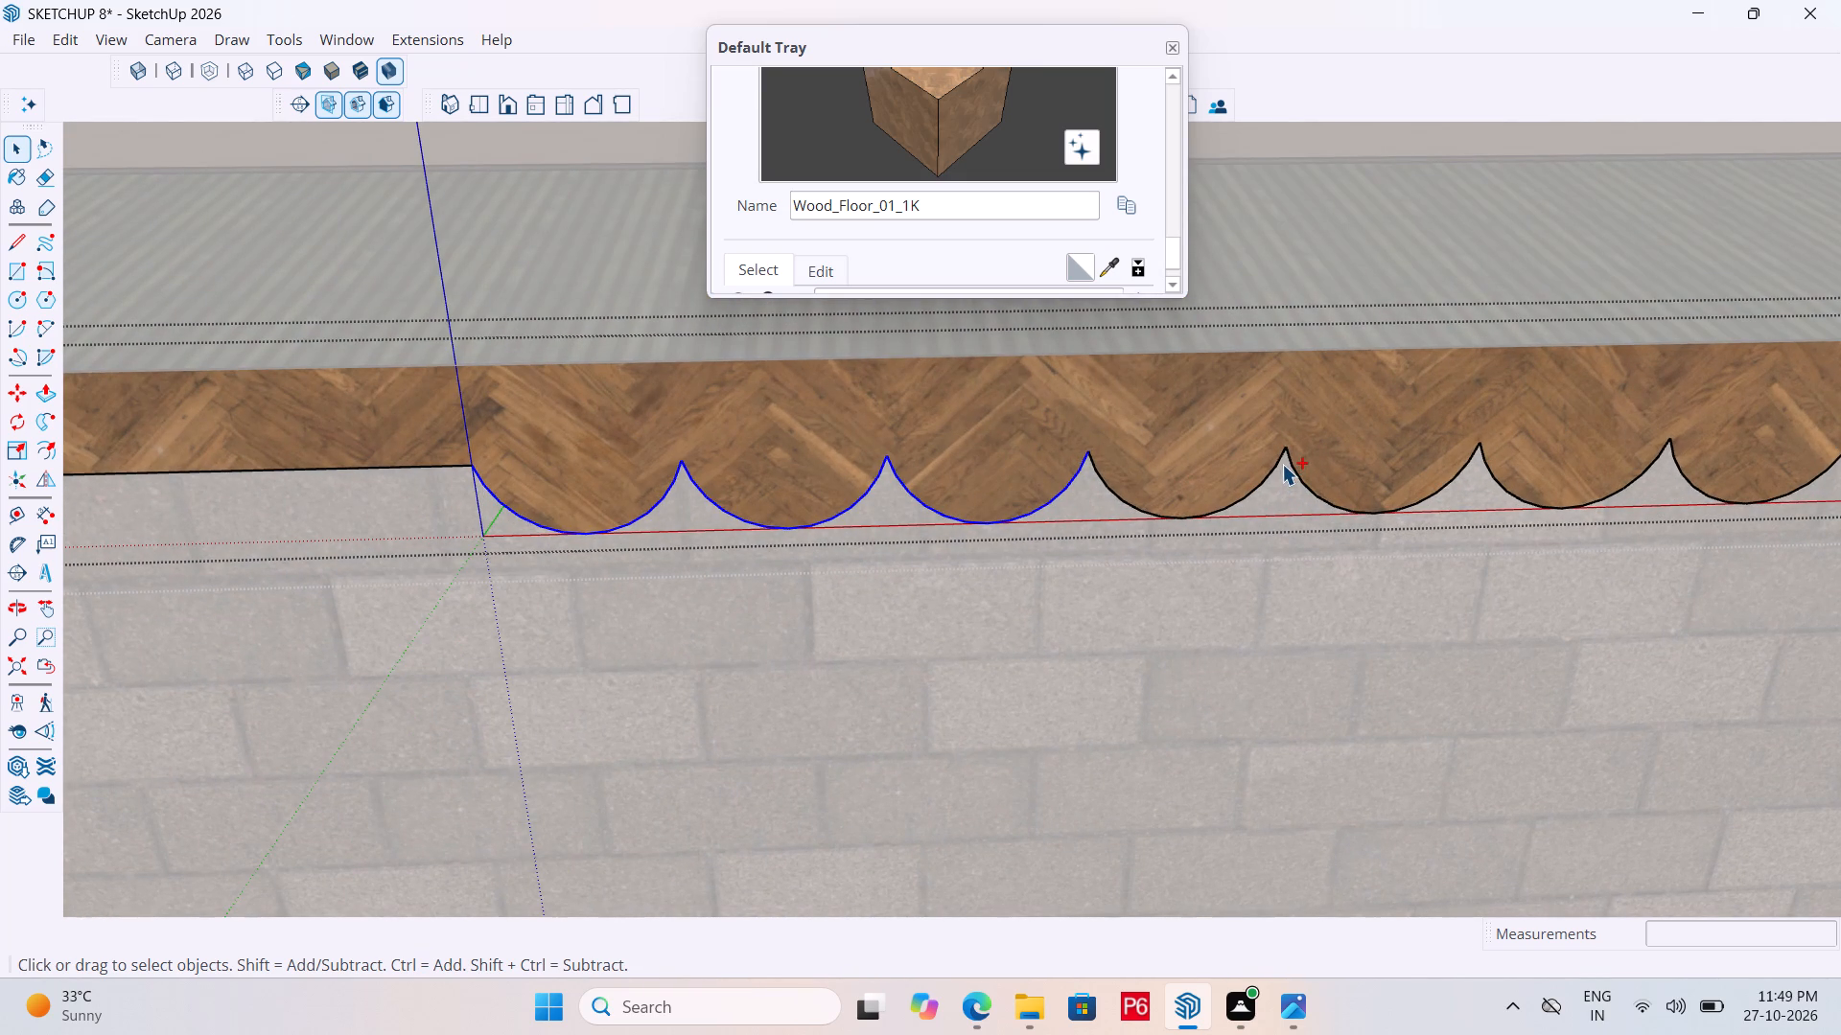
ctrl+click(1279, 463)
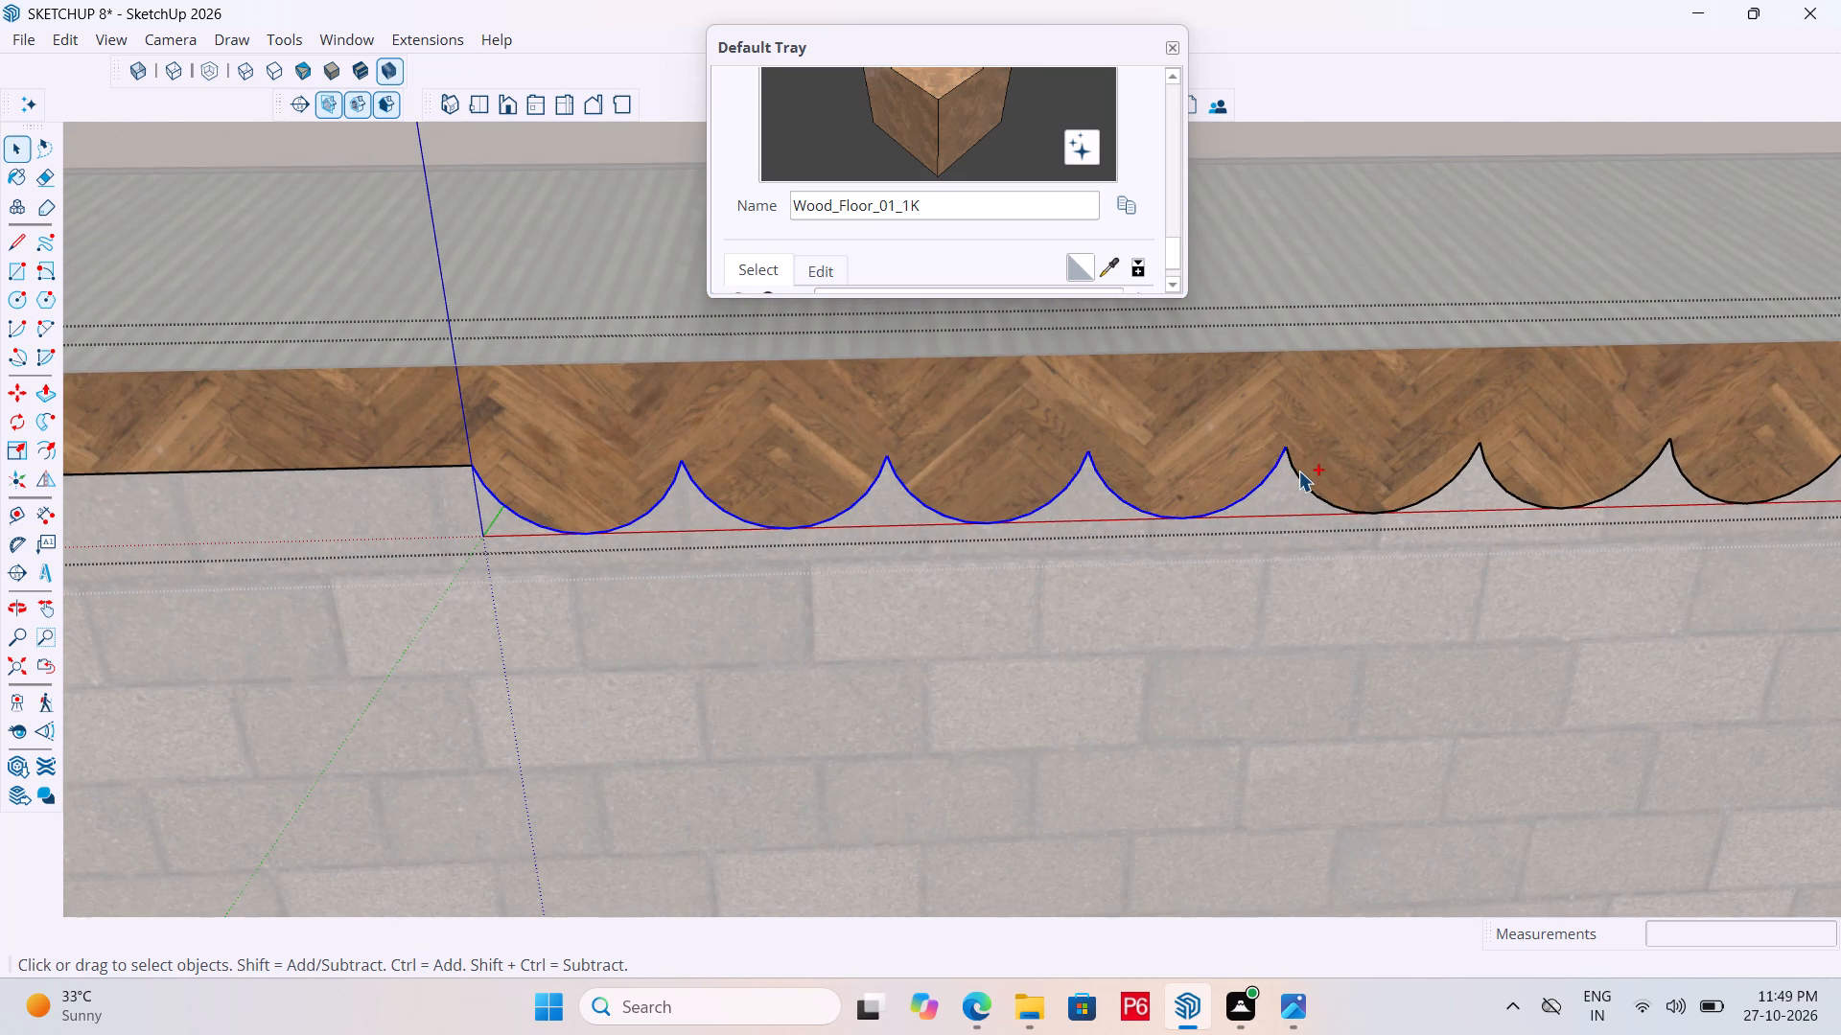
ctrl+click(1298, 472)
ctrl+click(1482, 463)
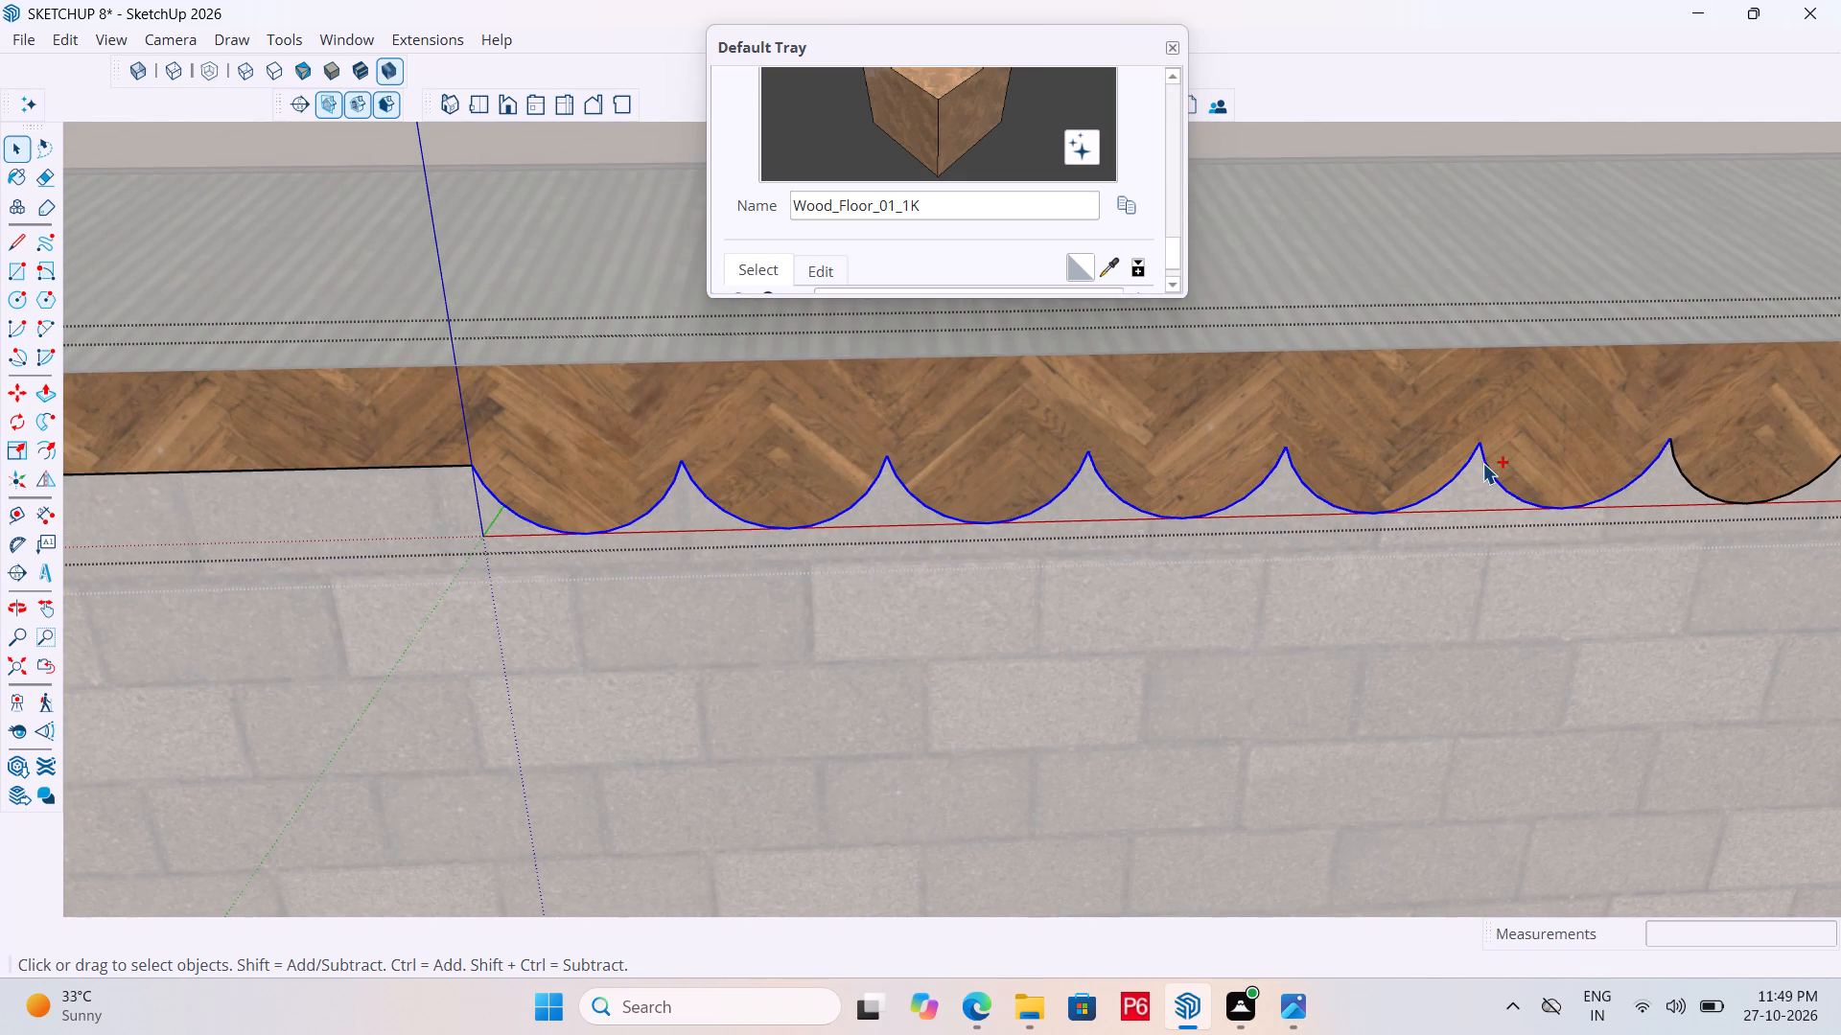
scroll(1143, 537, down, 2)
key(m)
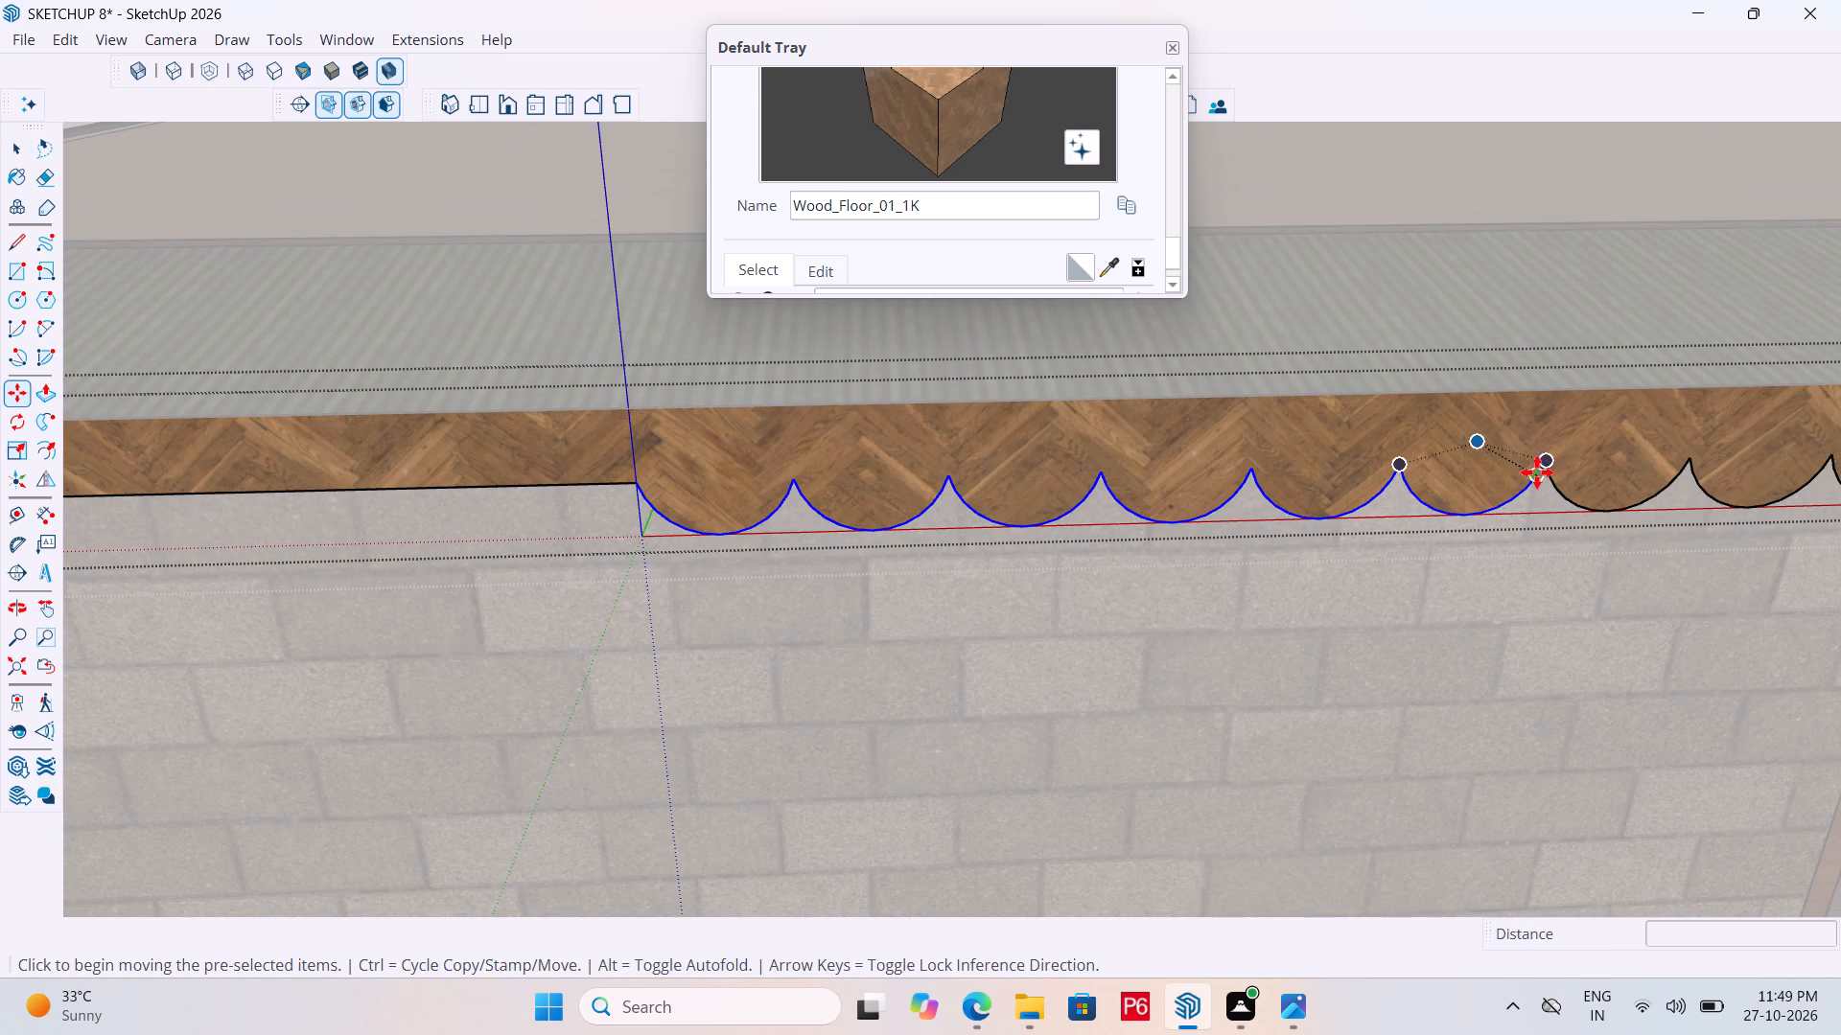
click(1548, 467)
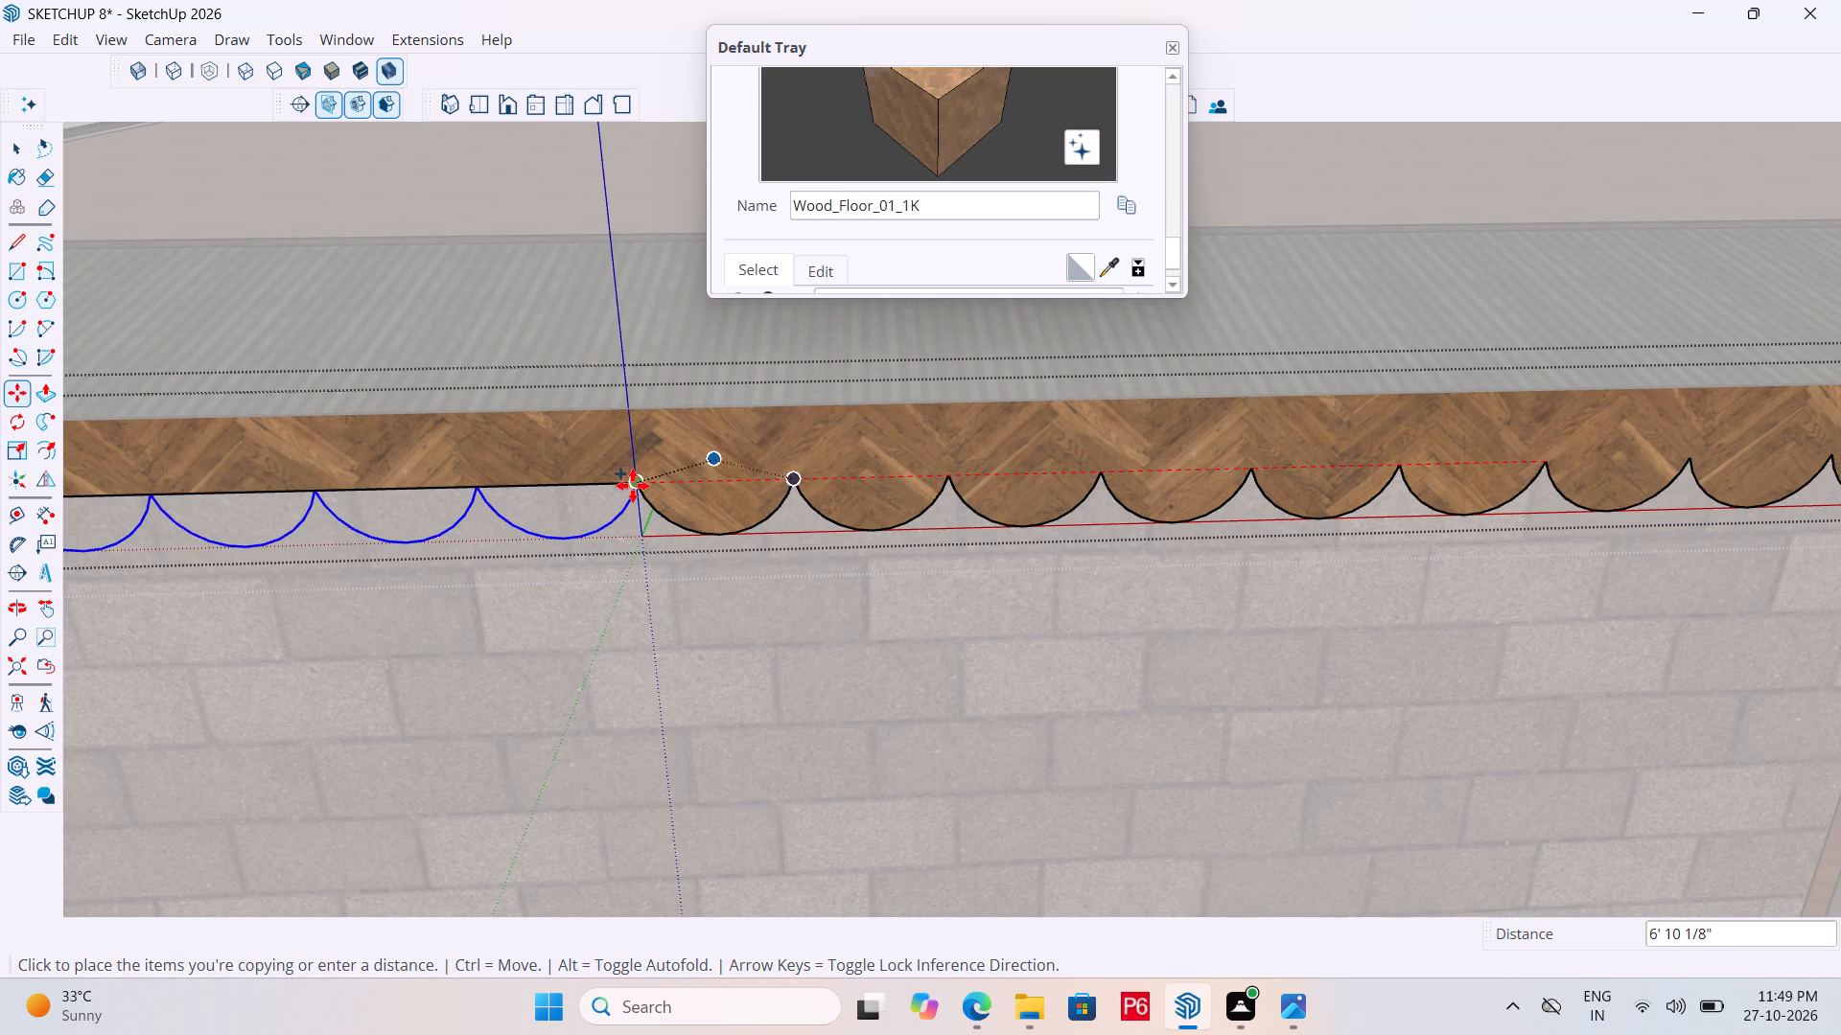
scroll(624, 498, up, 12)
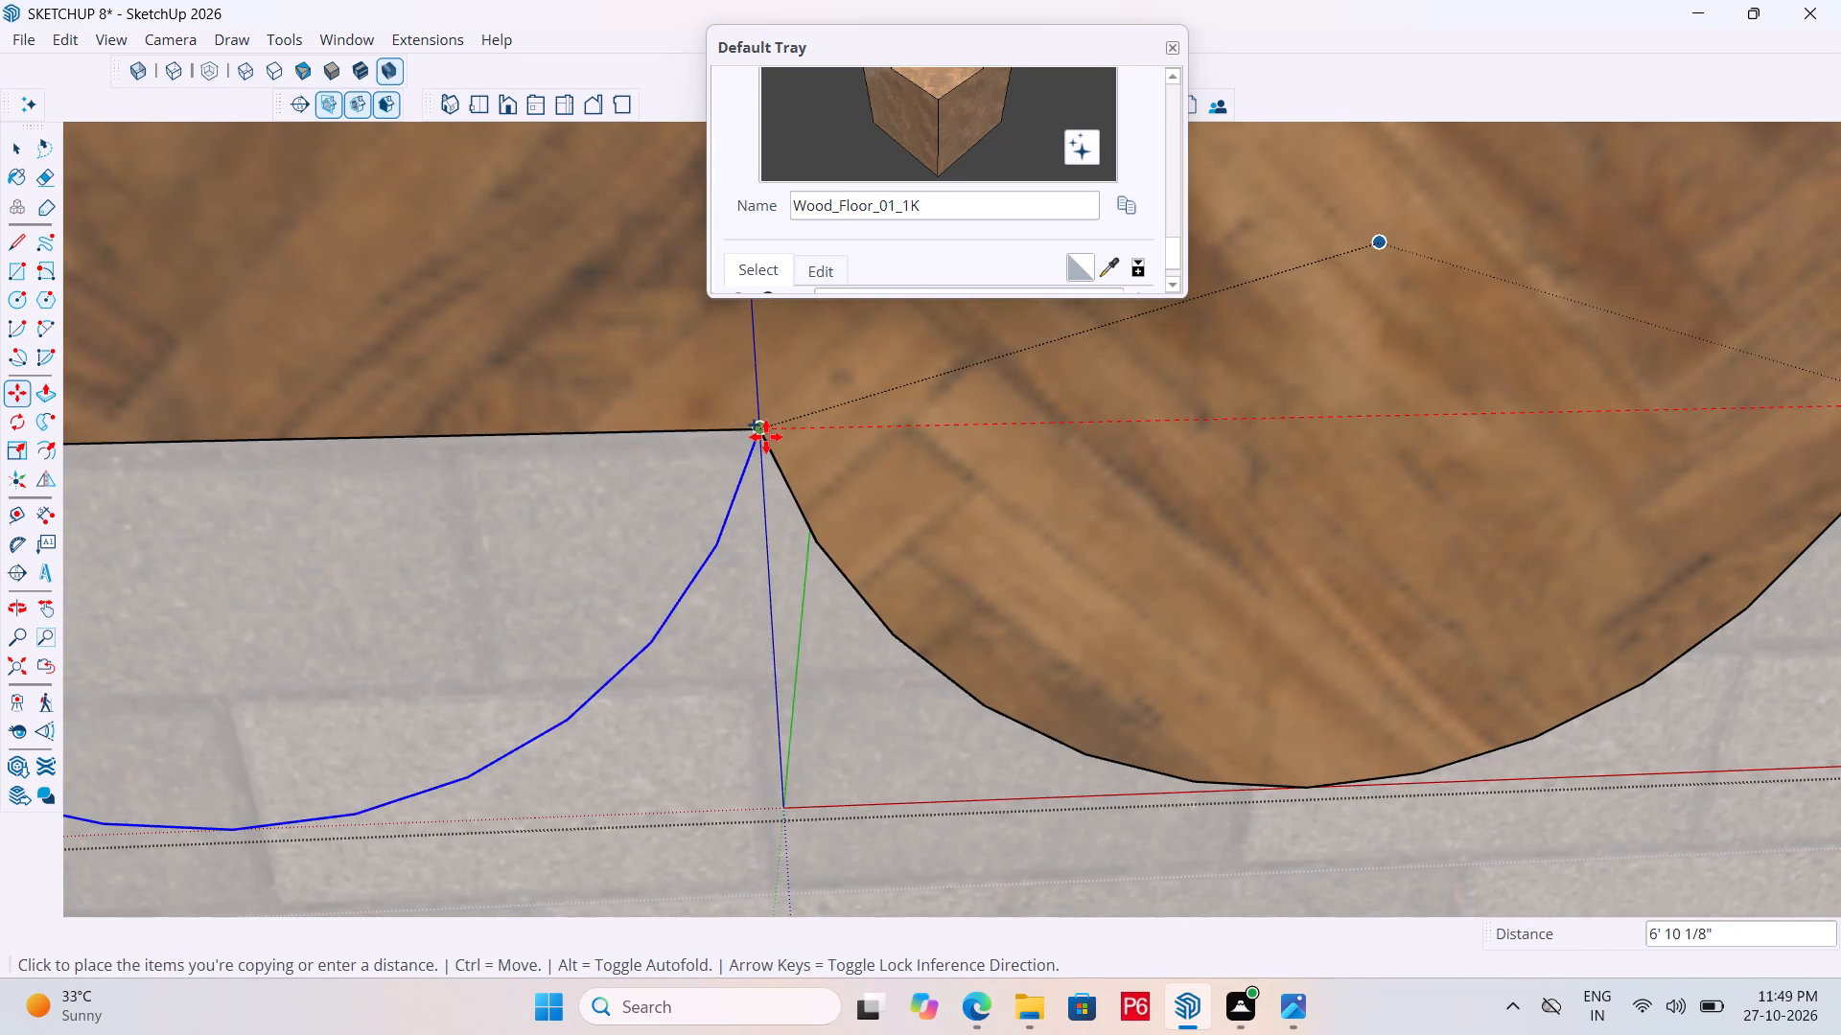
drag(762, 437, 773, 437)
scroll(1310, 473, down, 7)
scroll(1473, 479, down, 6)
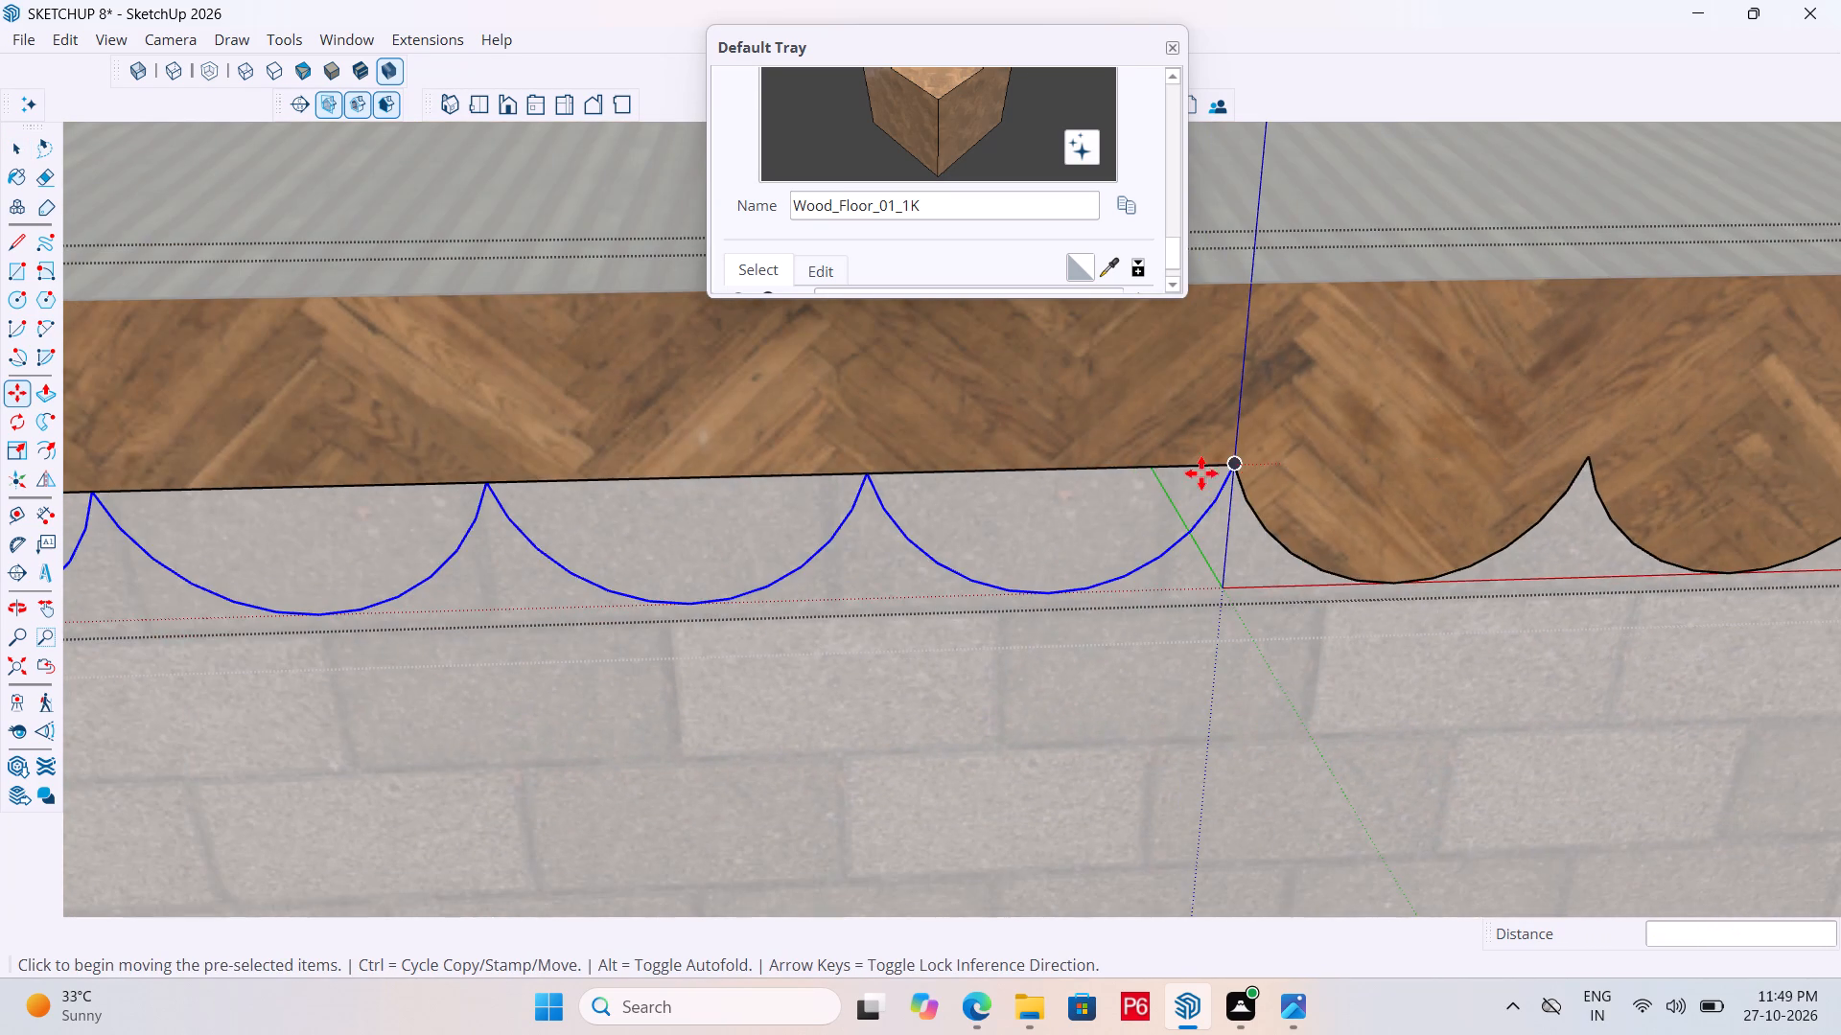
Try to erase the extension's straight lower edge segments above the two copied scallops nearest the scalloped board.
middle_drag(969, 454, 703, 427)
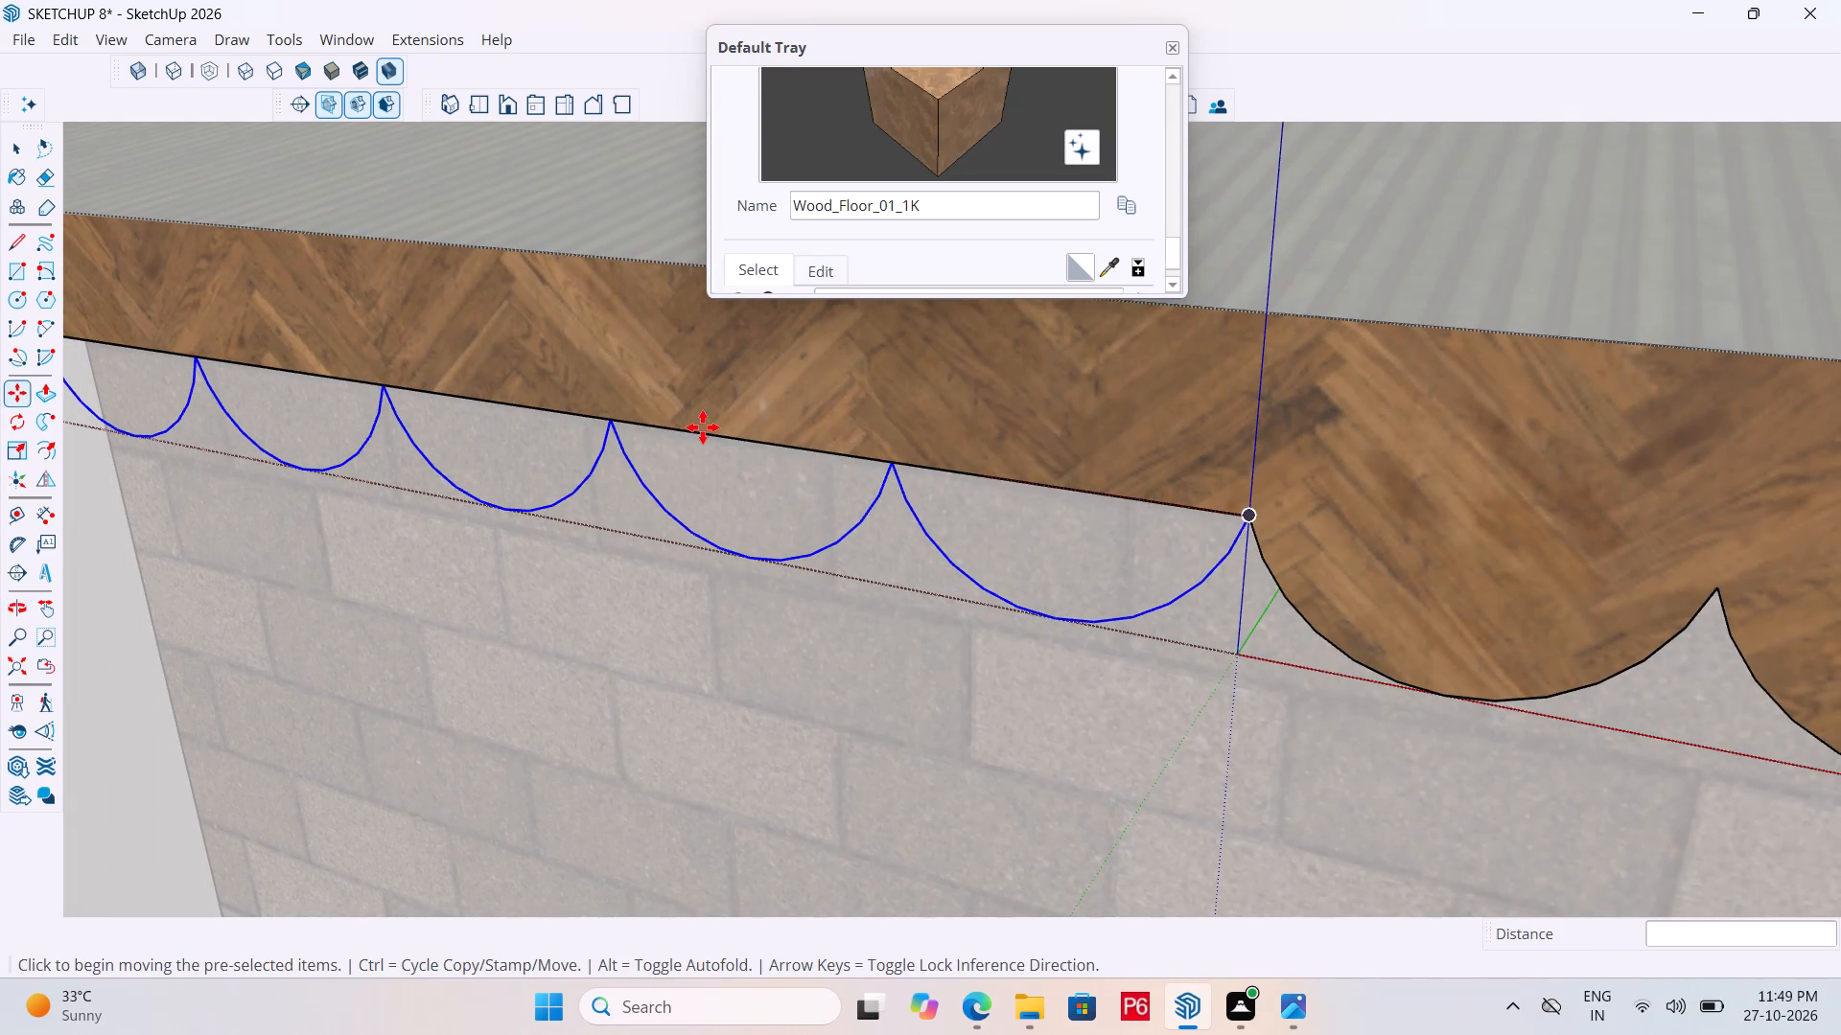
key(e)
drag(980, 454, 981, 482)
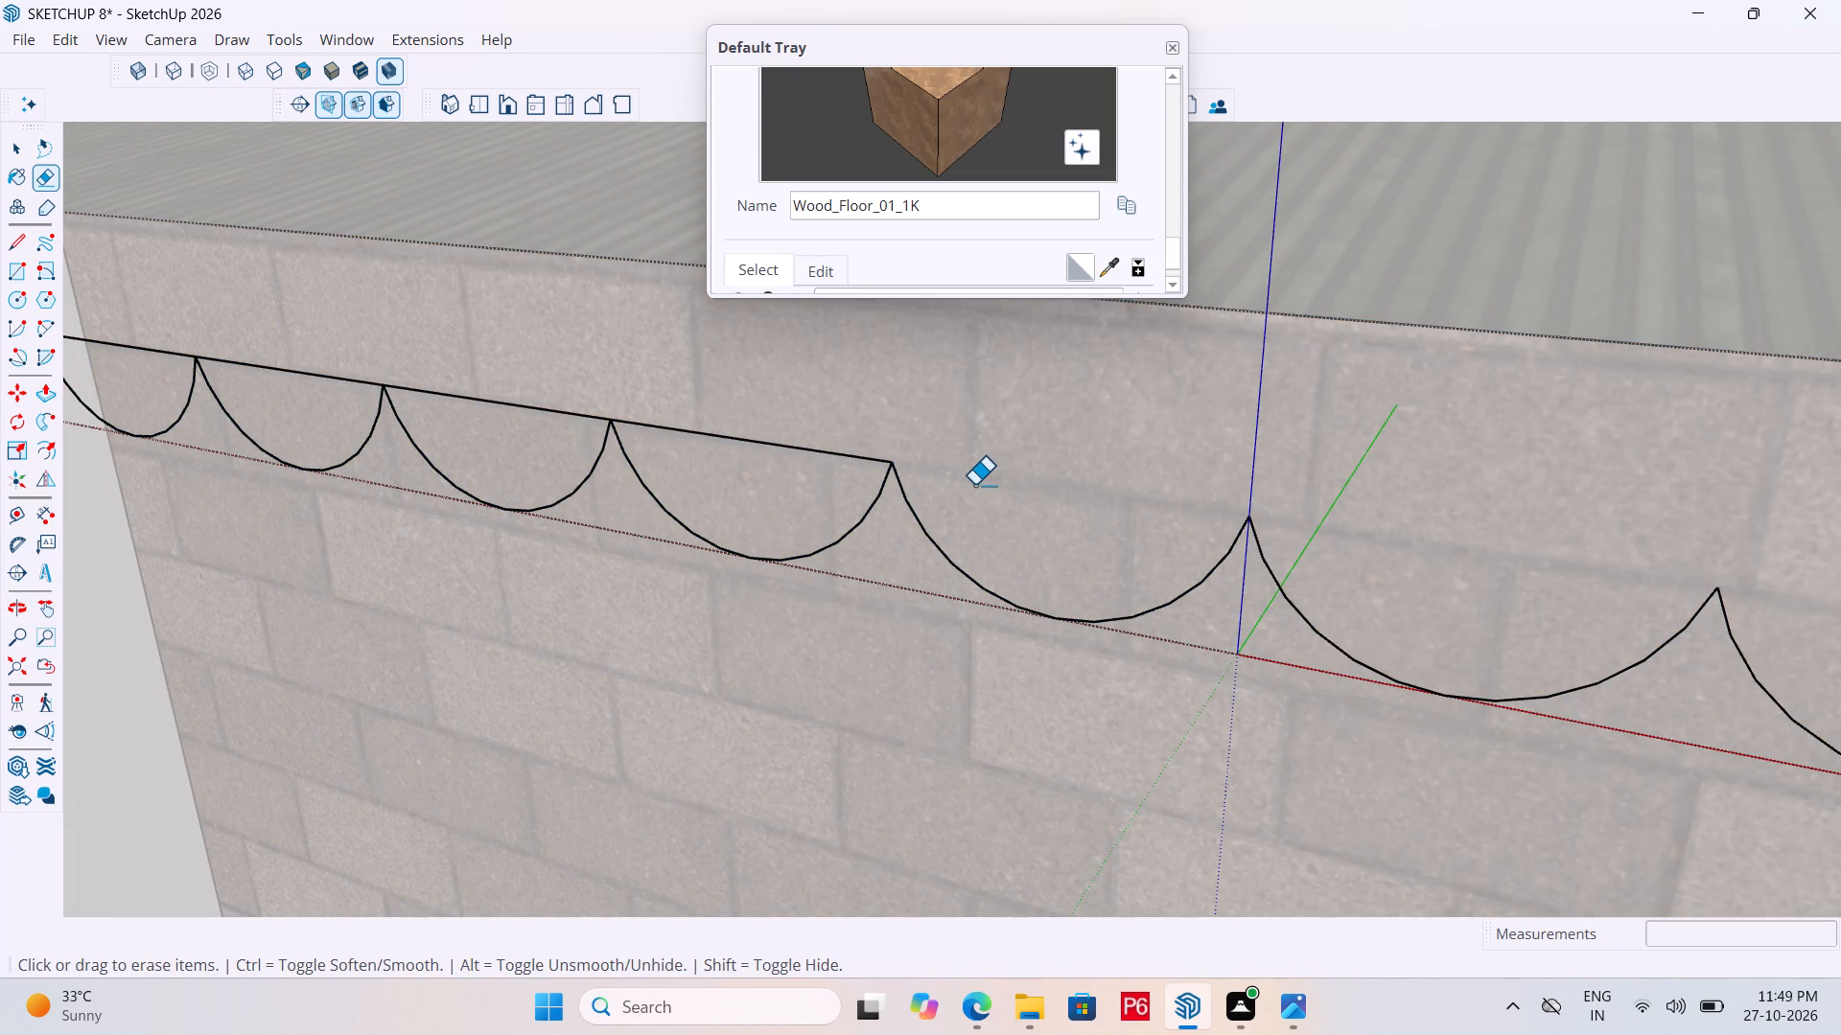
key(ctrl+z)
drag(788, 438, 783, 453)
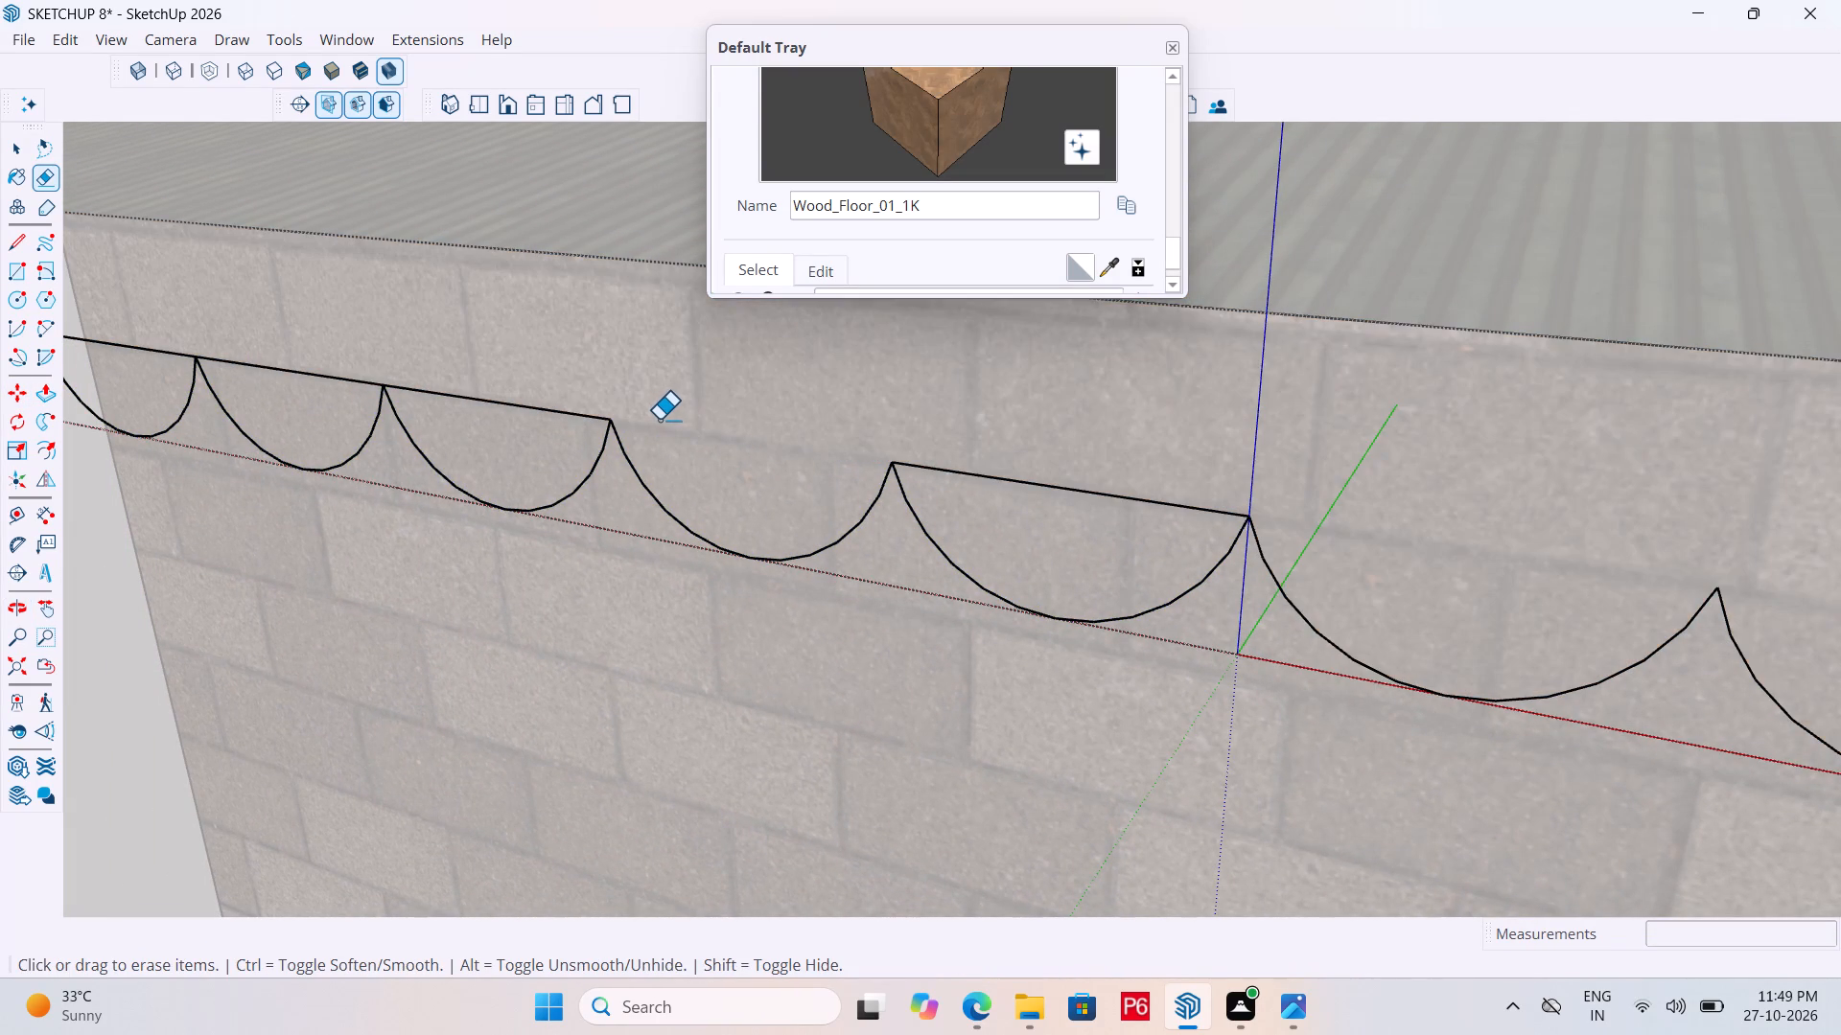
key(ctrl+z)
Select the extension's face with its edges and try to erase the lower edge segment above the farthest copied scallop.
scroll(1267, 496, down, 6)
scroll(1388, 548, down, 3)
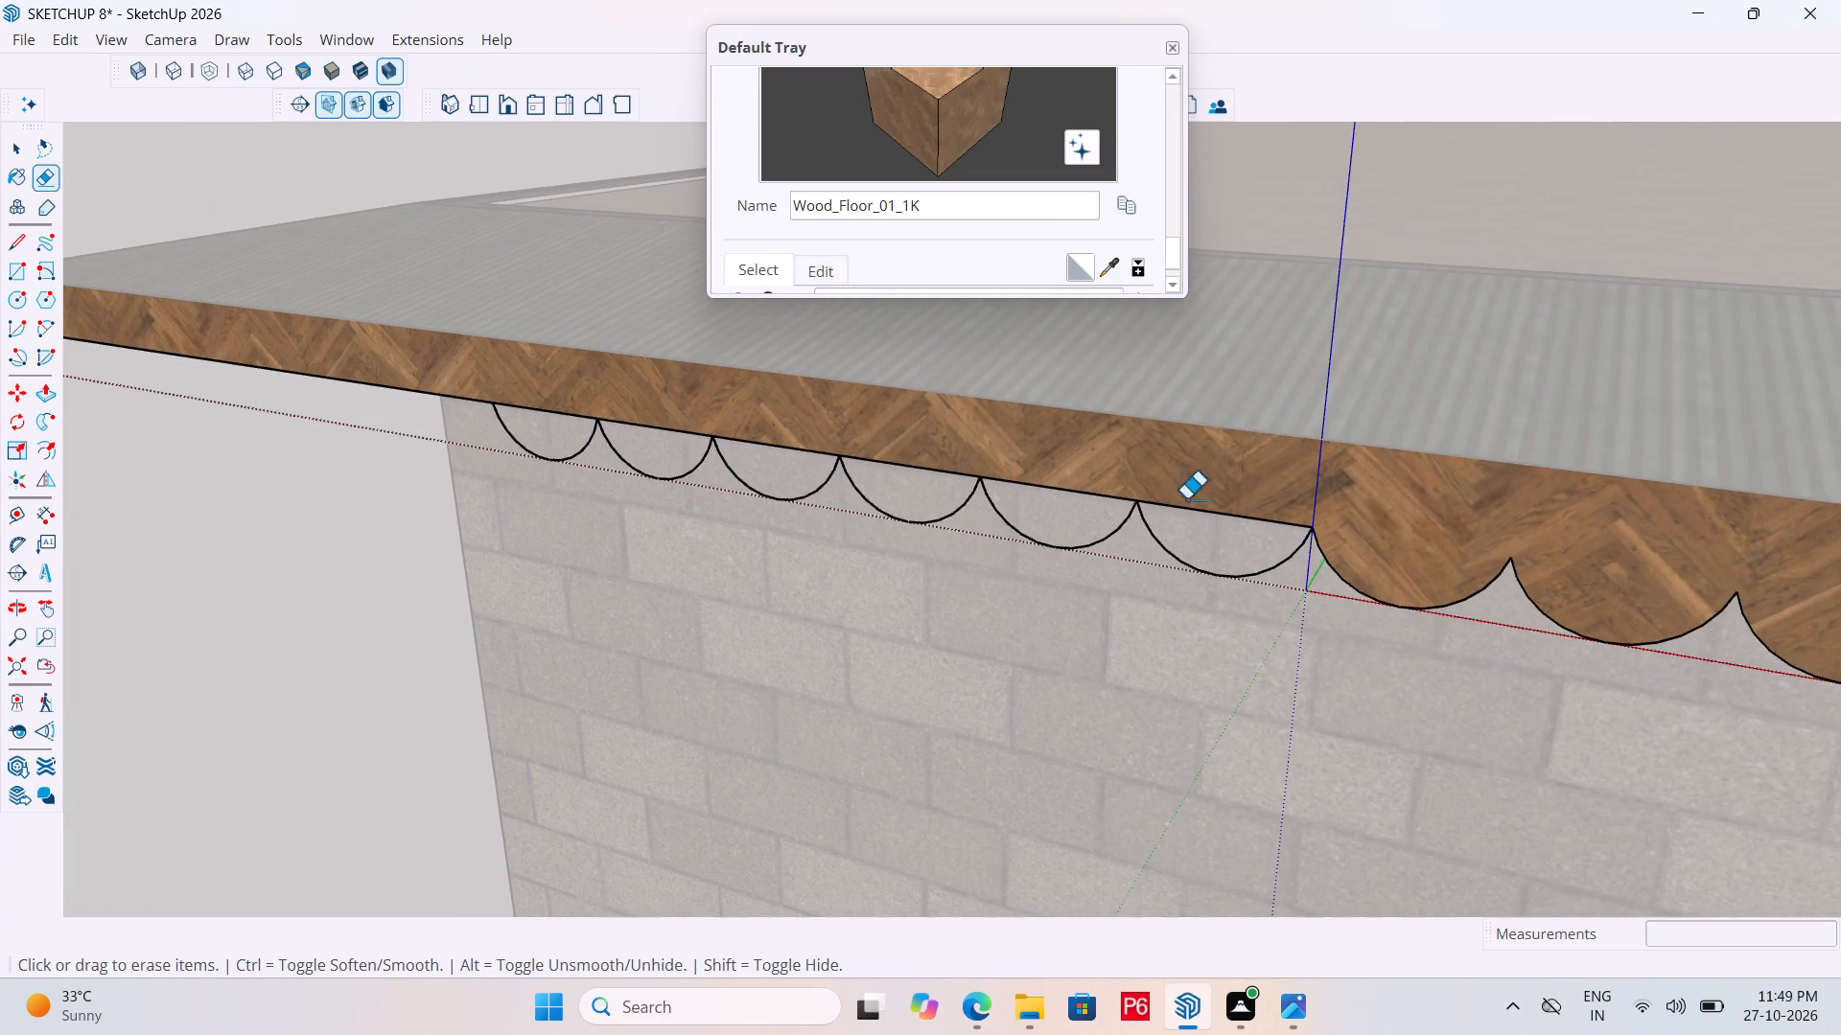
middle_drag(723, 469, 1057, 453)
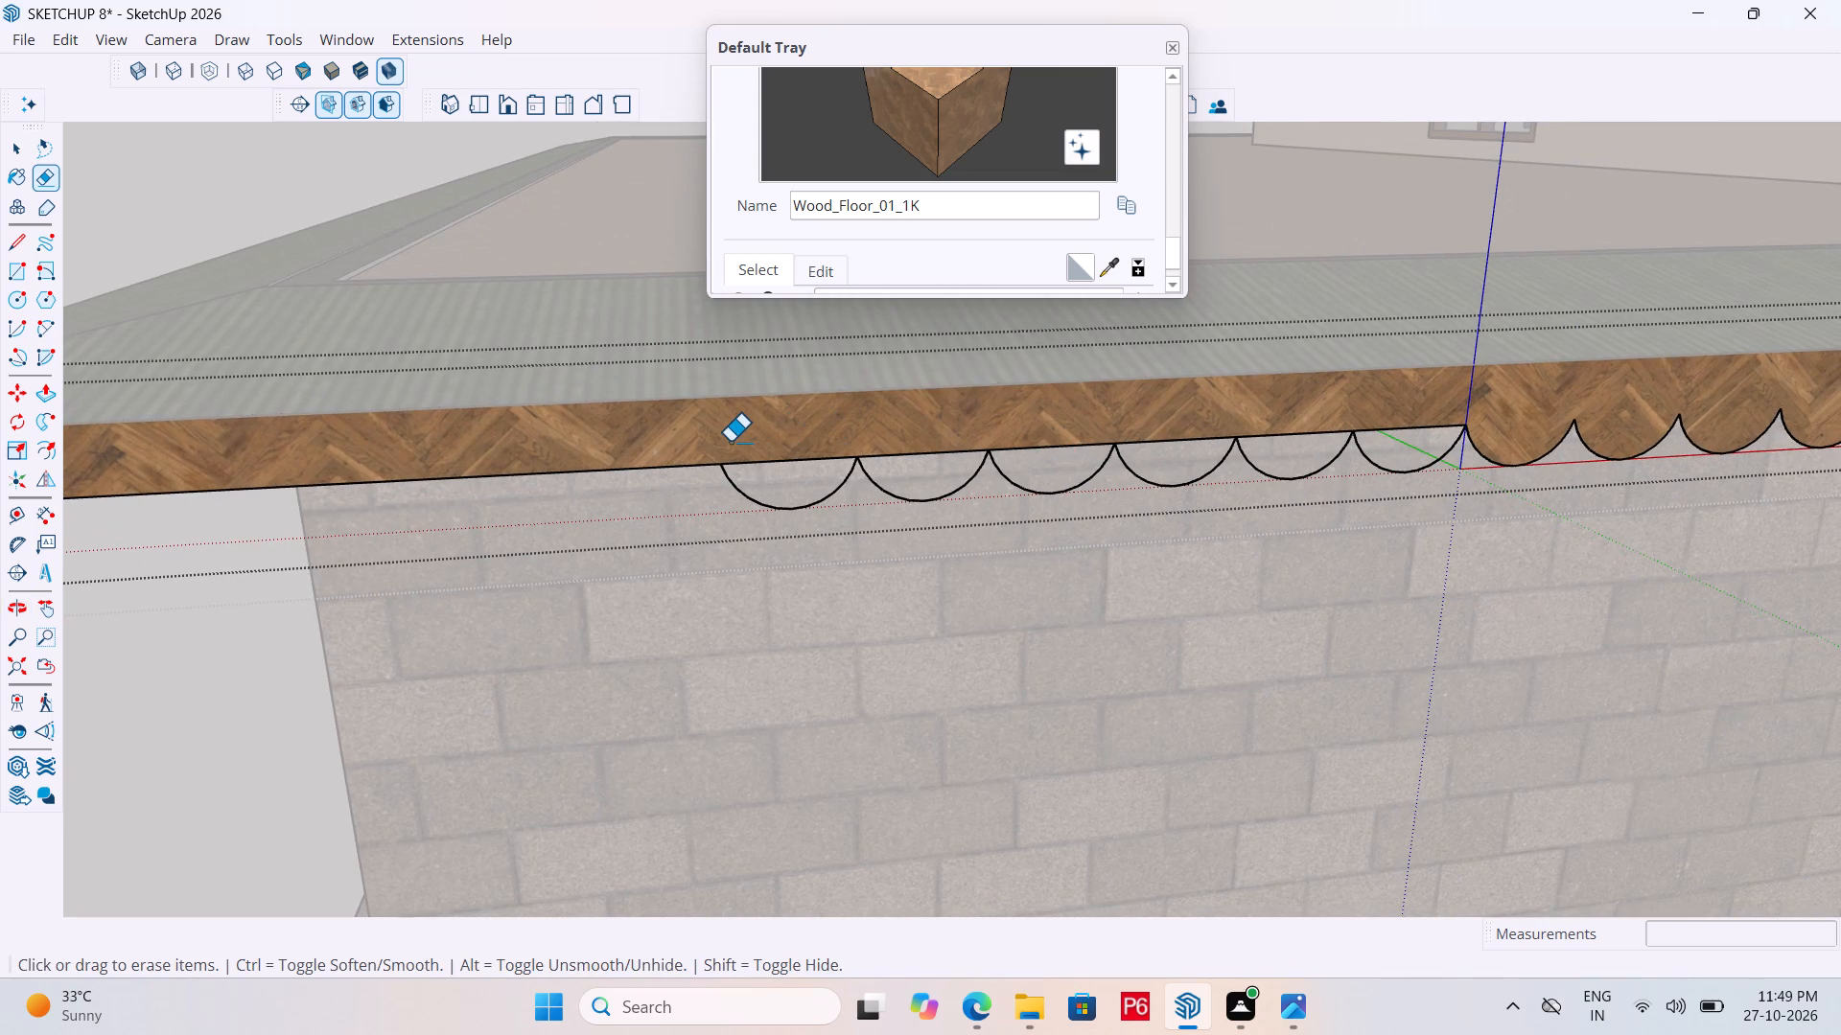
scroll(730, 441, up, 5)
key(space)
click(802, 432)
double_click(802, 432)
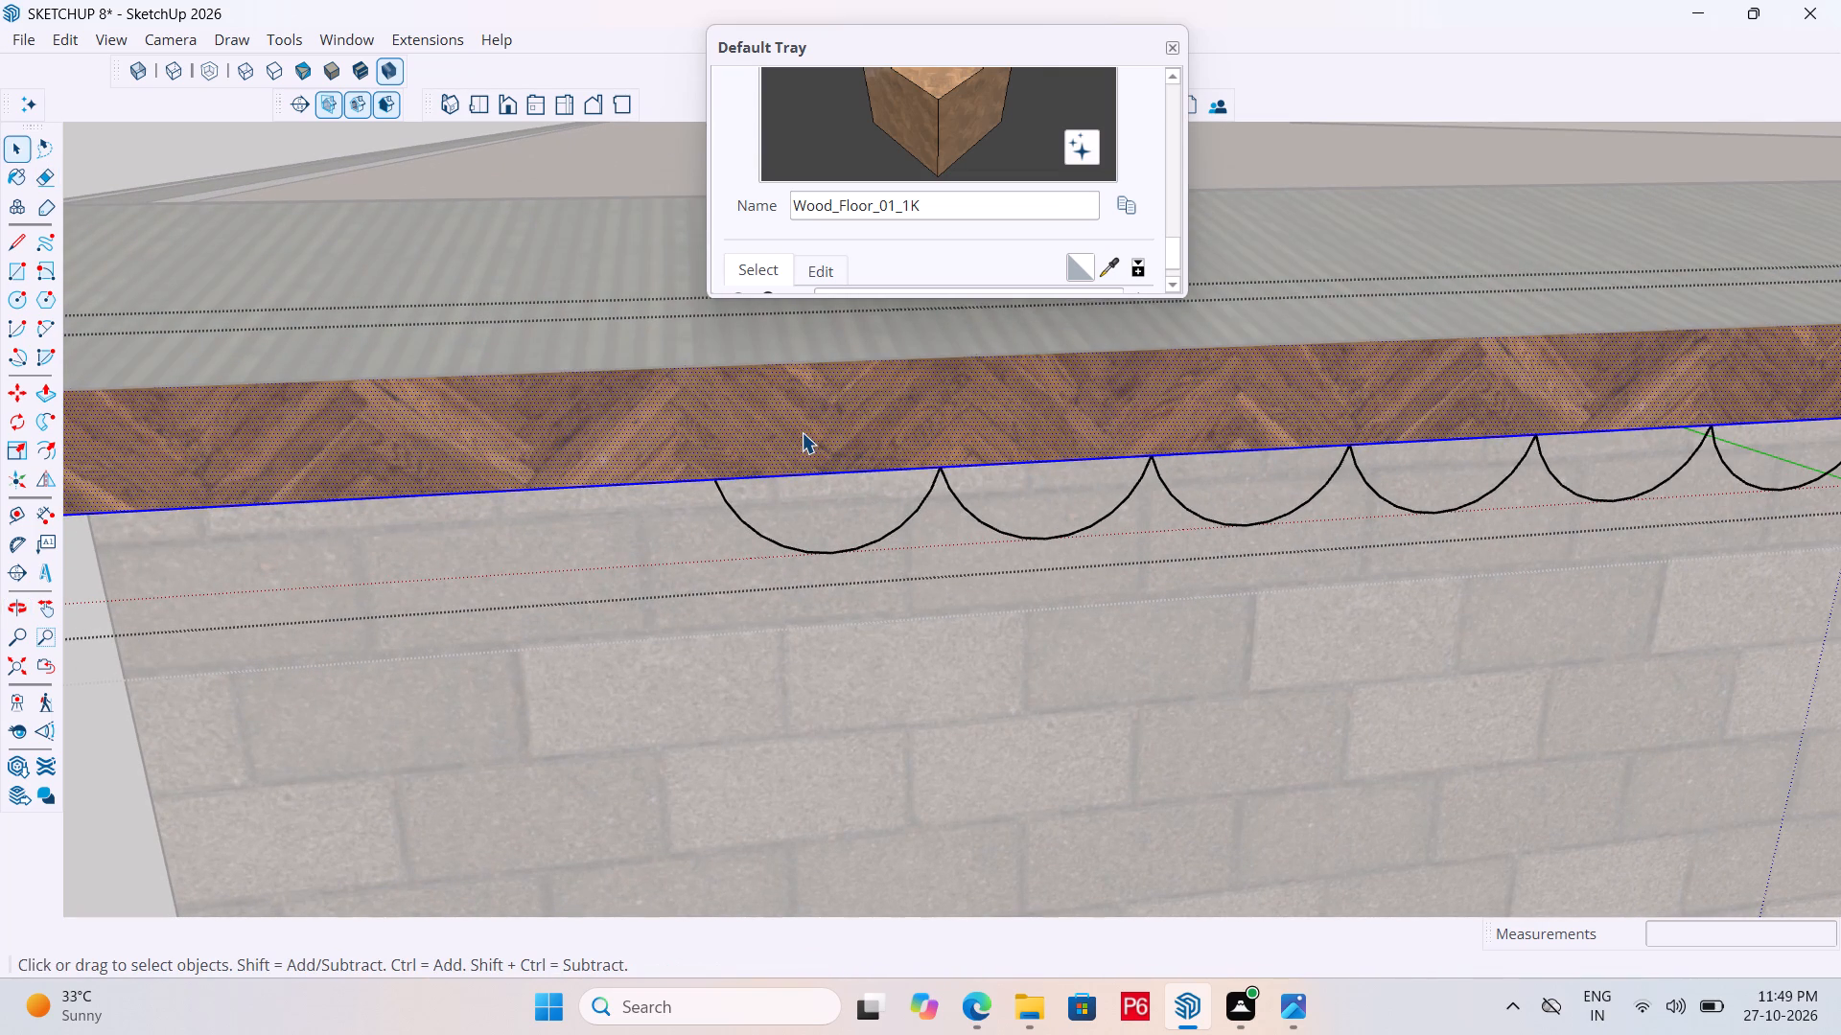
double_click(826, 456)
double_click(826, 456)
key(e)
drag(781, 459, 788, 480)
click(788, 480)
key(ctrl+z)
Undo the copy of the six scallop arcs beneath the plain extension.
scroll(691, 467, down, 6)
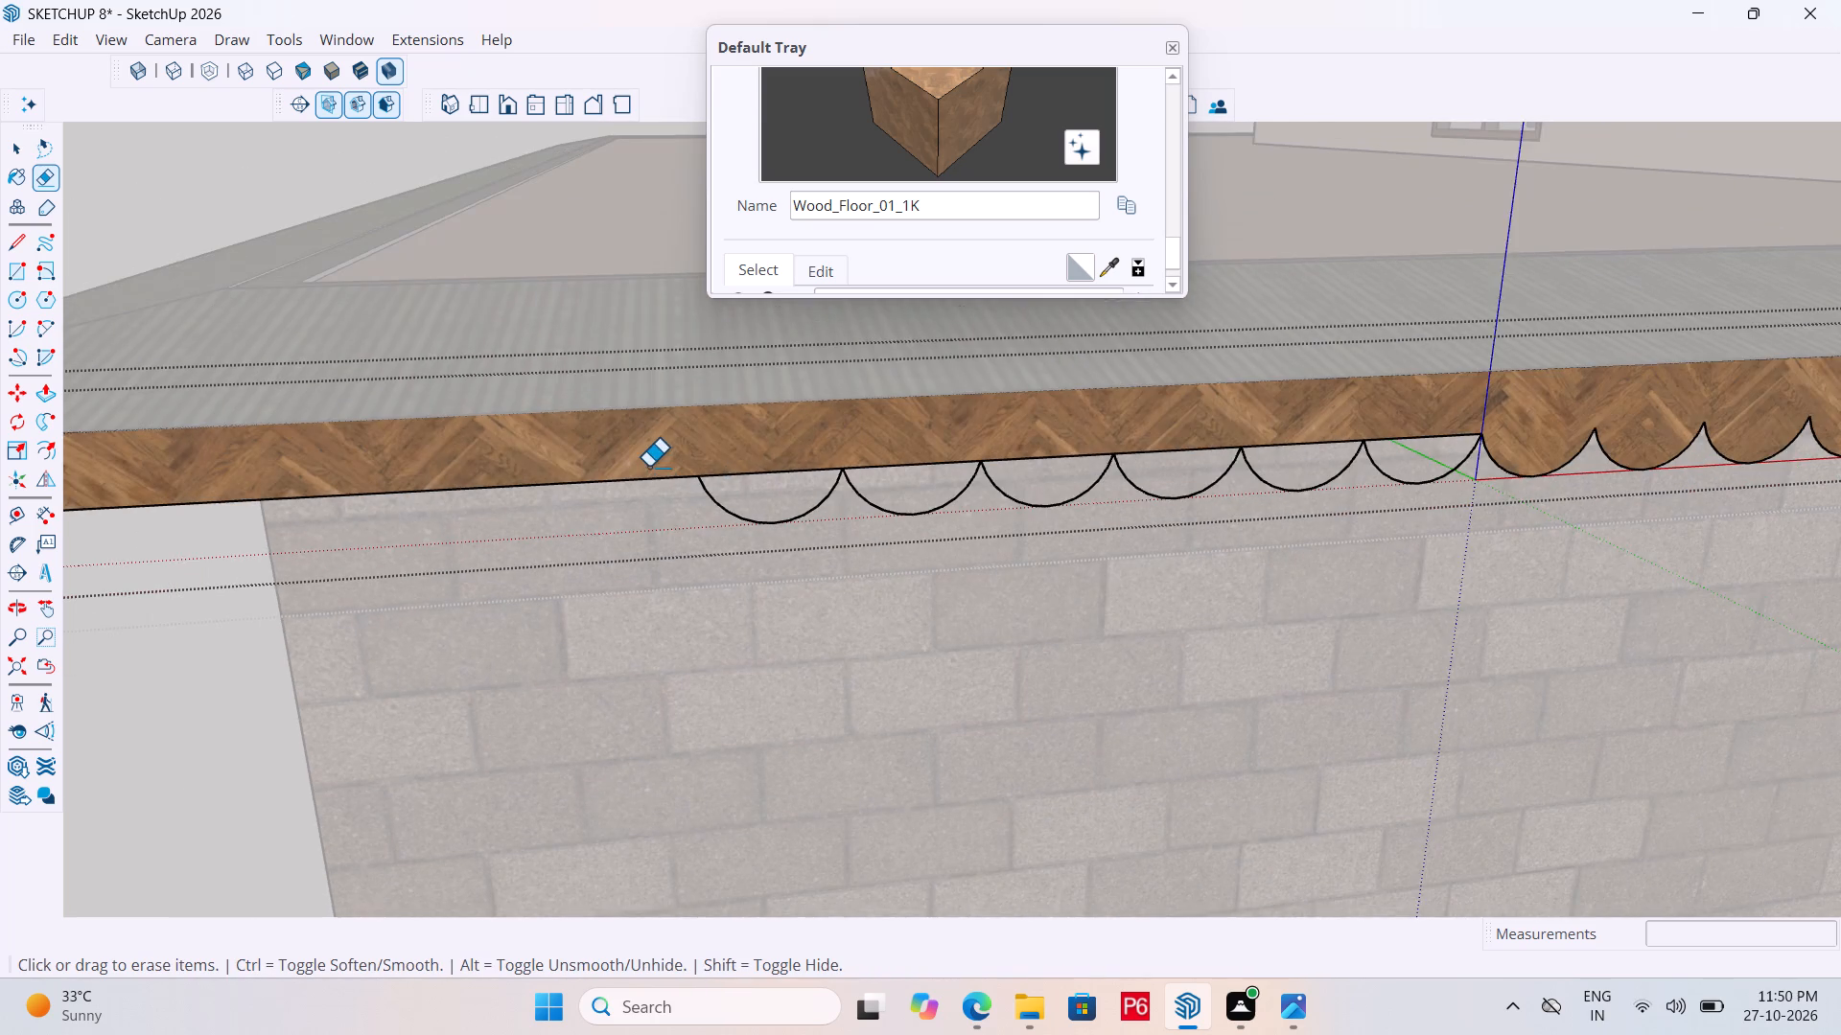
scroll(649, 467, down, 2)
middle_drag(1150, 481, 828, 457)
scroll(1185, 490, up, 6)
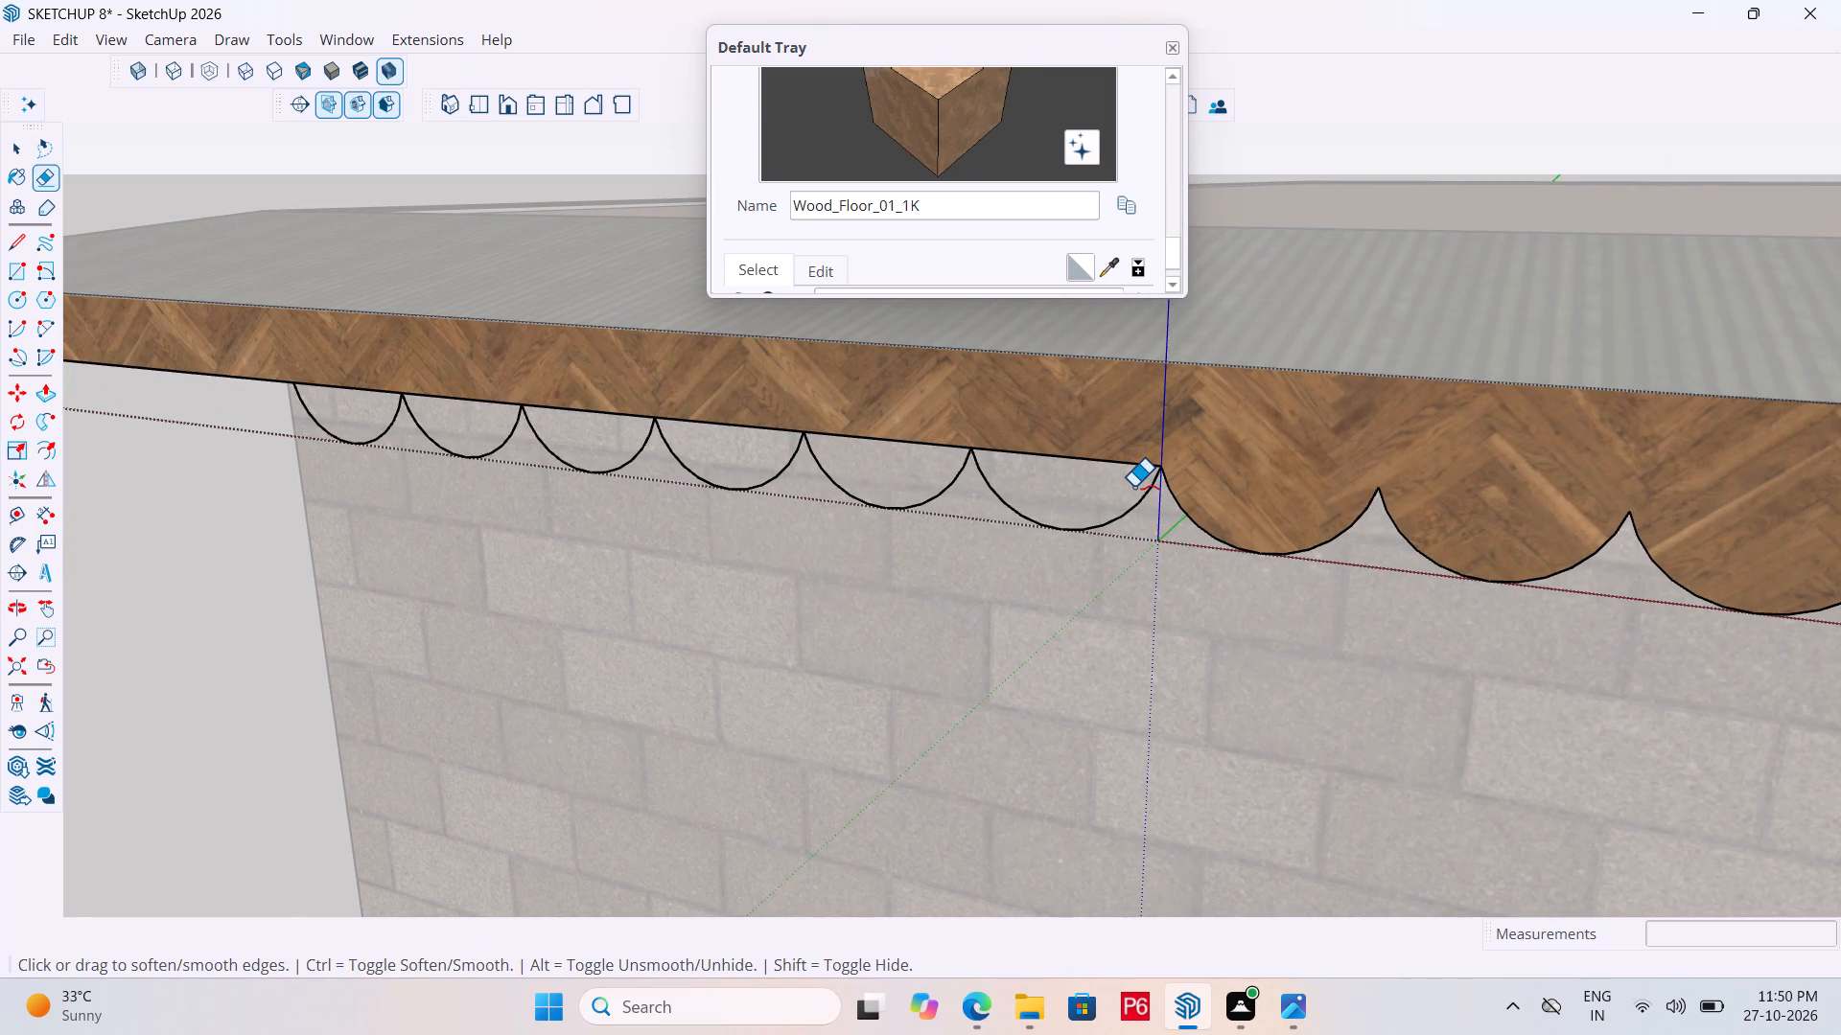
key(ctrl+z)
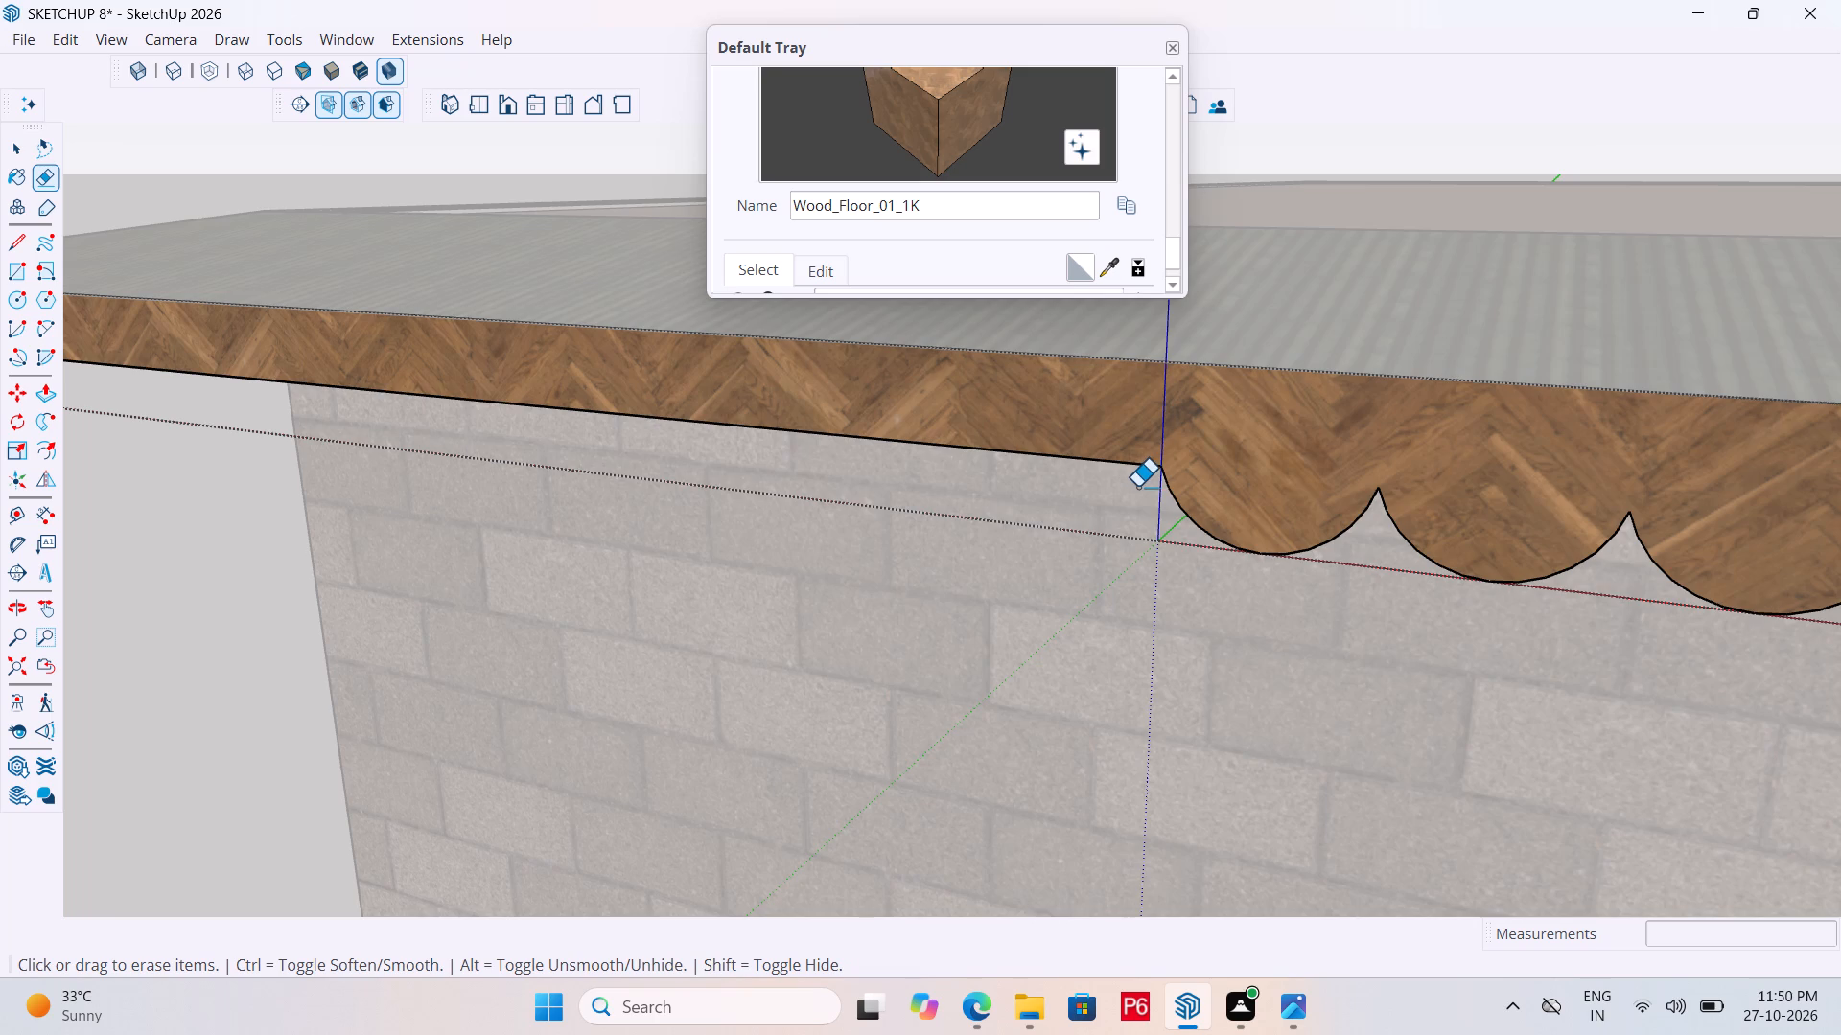
Copy the seven scallop arcs nearest the plain extension along the board, ending the copies at the corner where the extension meets the scalloped part.
scroll(1143, 486, down, 2)
key(space)
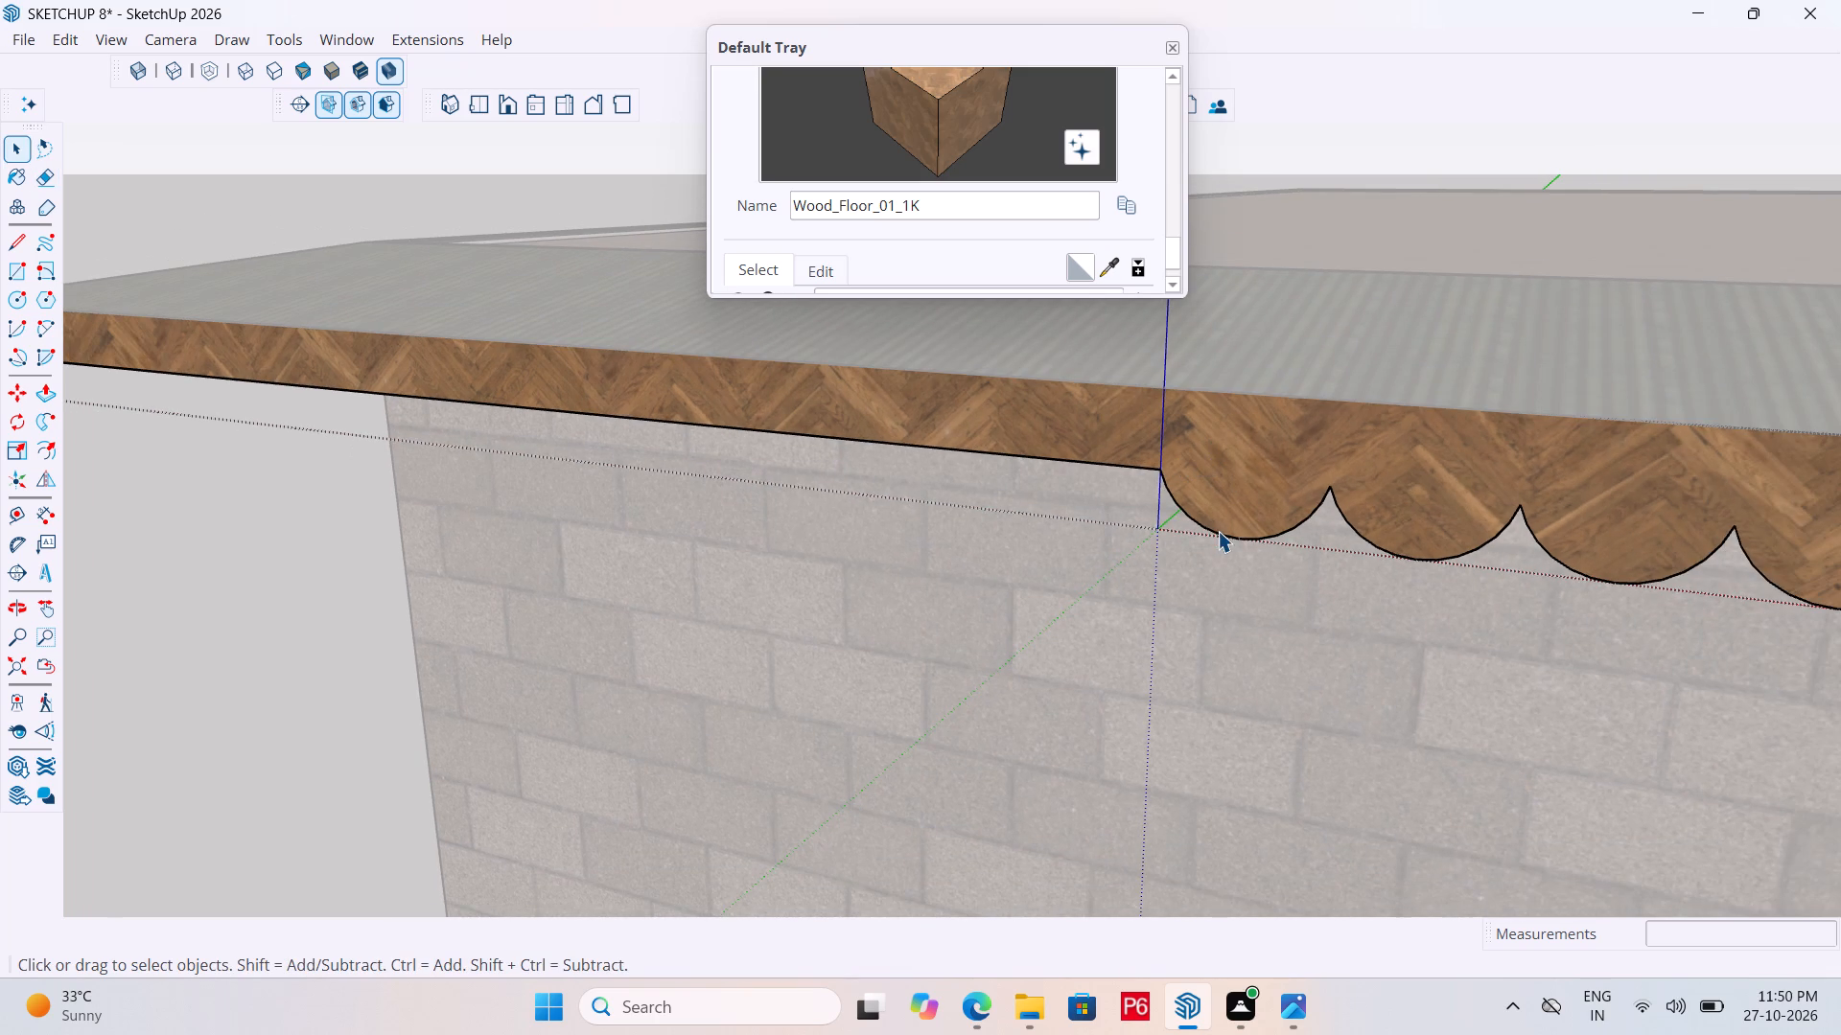
click(1218, 531)
ctrl+click(1398, 552)
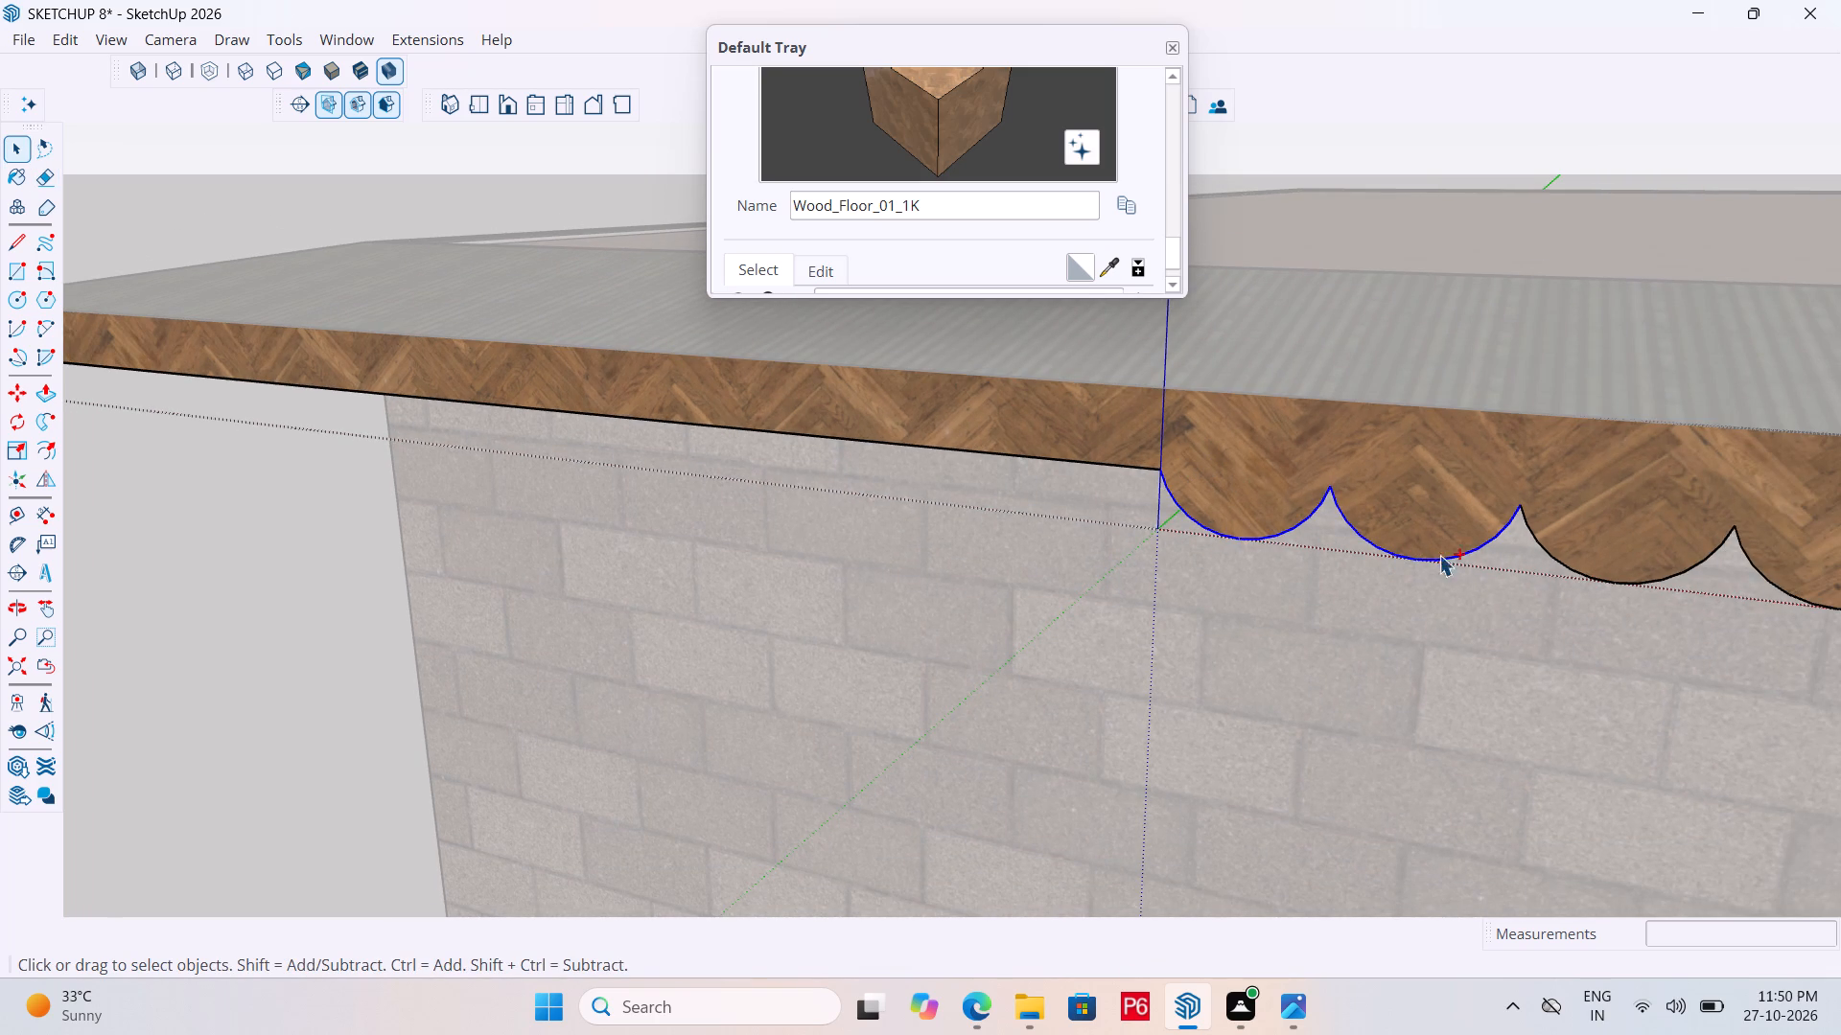
ctrl+click(1602, 579)
scroll(887, 524, down, 6)
scroll(1410, 553, up, 5)
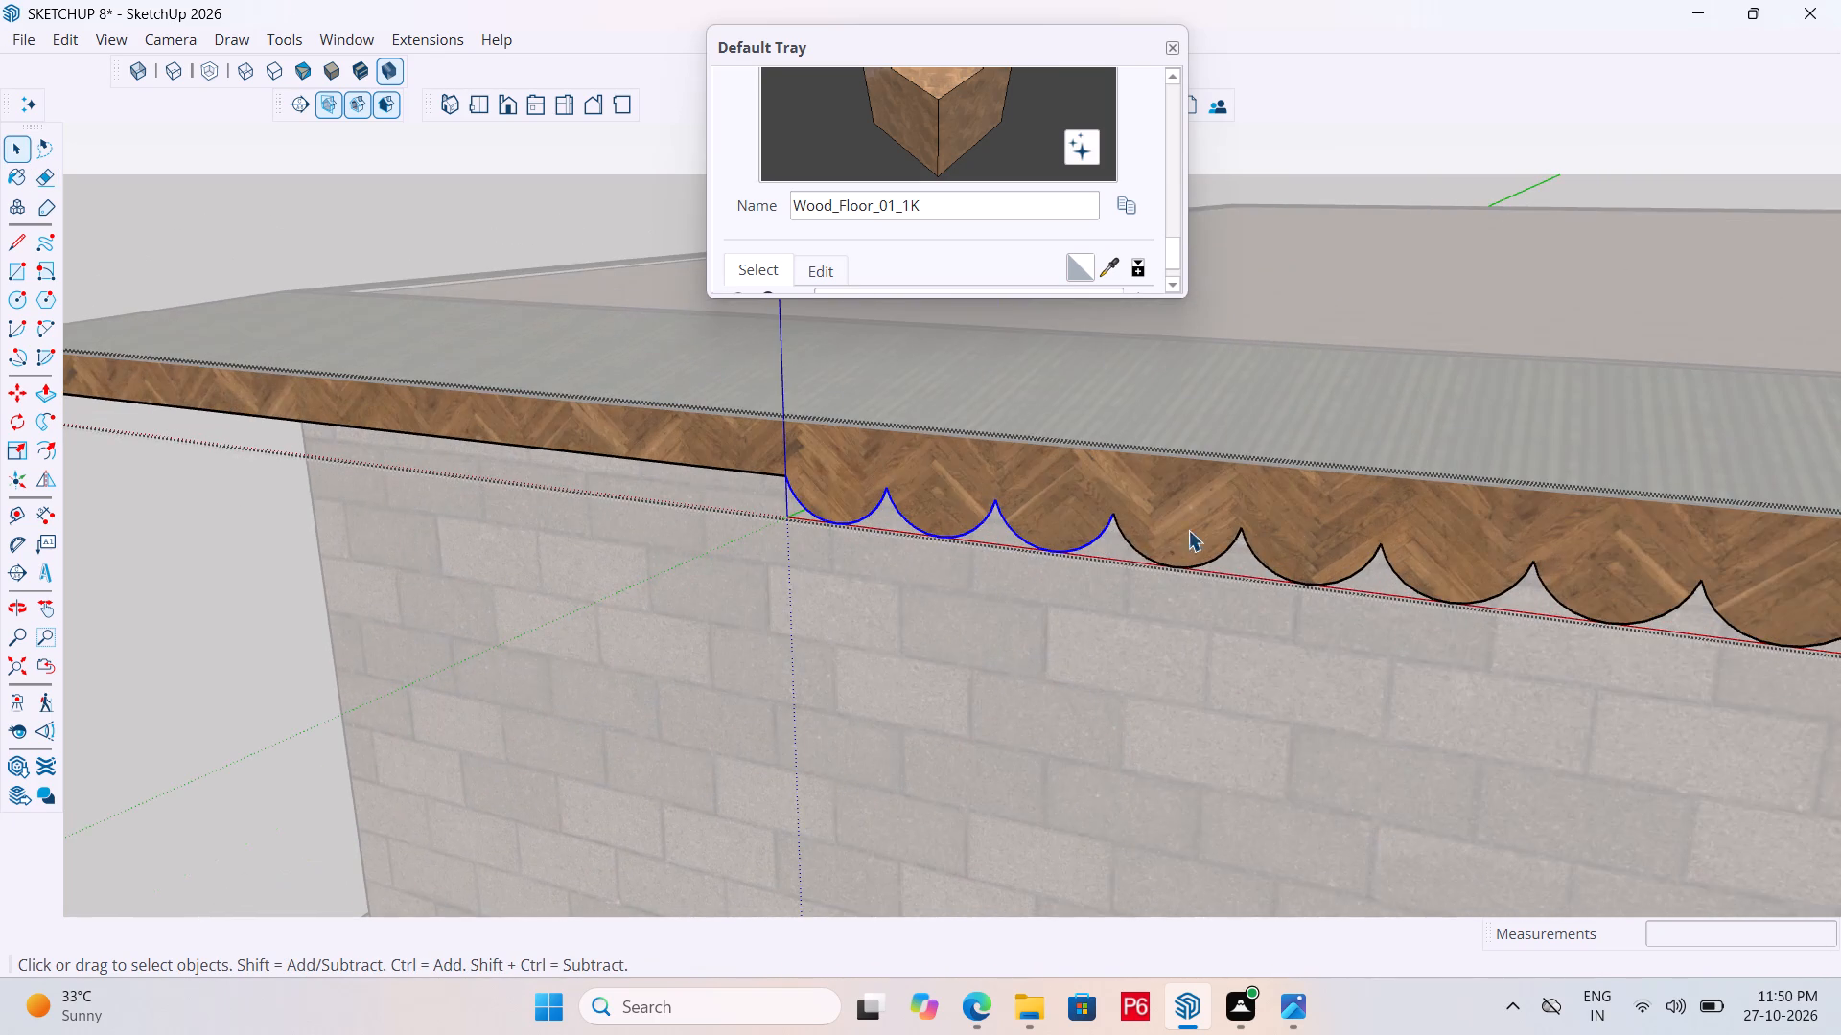
ctrl+click(1193, 566)
ctrl+click(1288, 575)
ctrl+click(1424, 592)
ctrl+click(1587, 613)
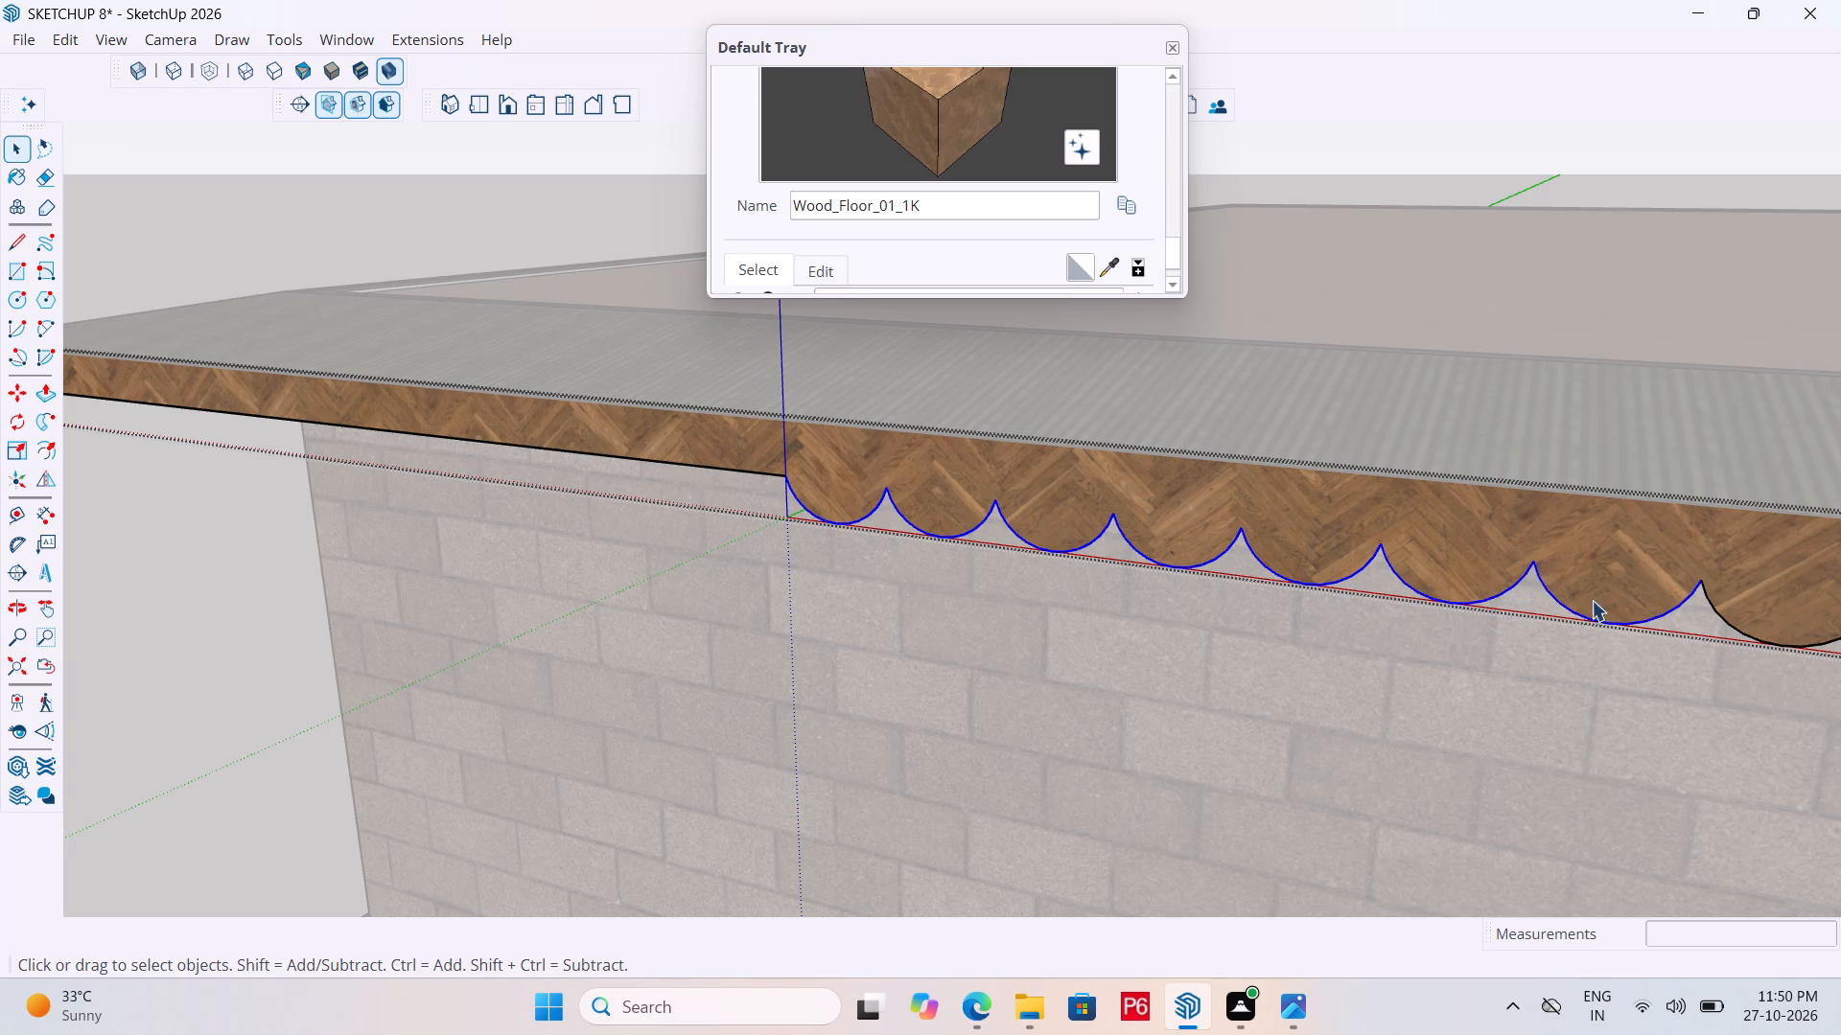
key(m)
click(1708, 582)
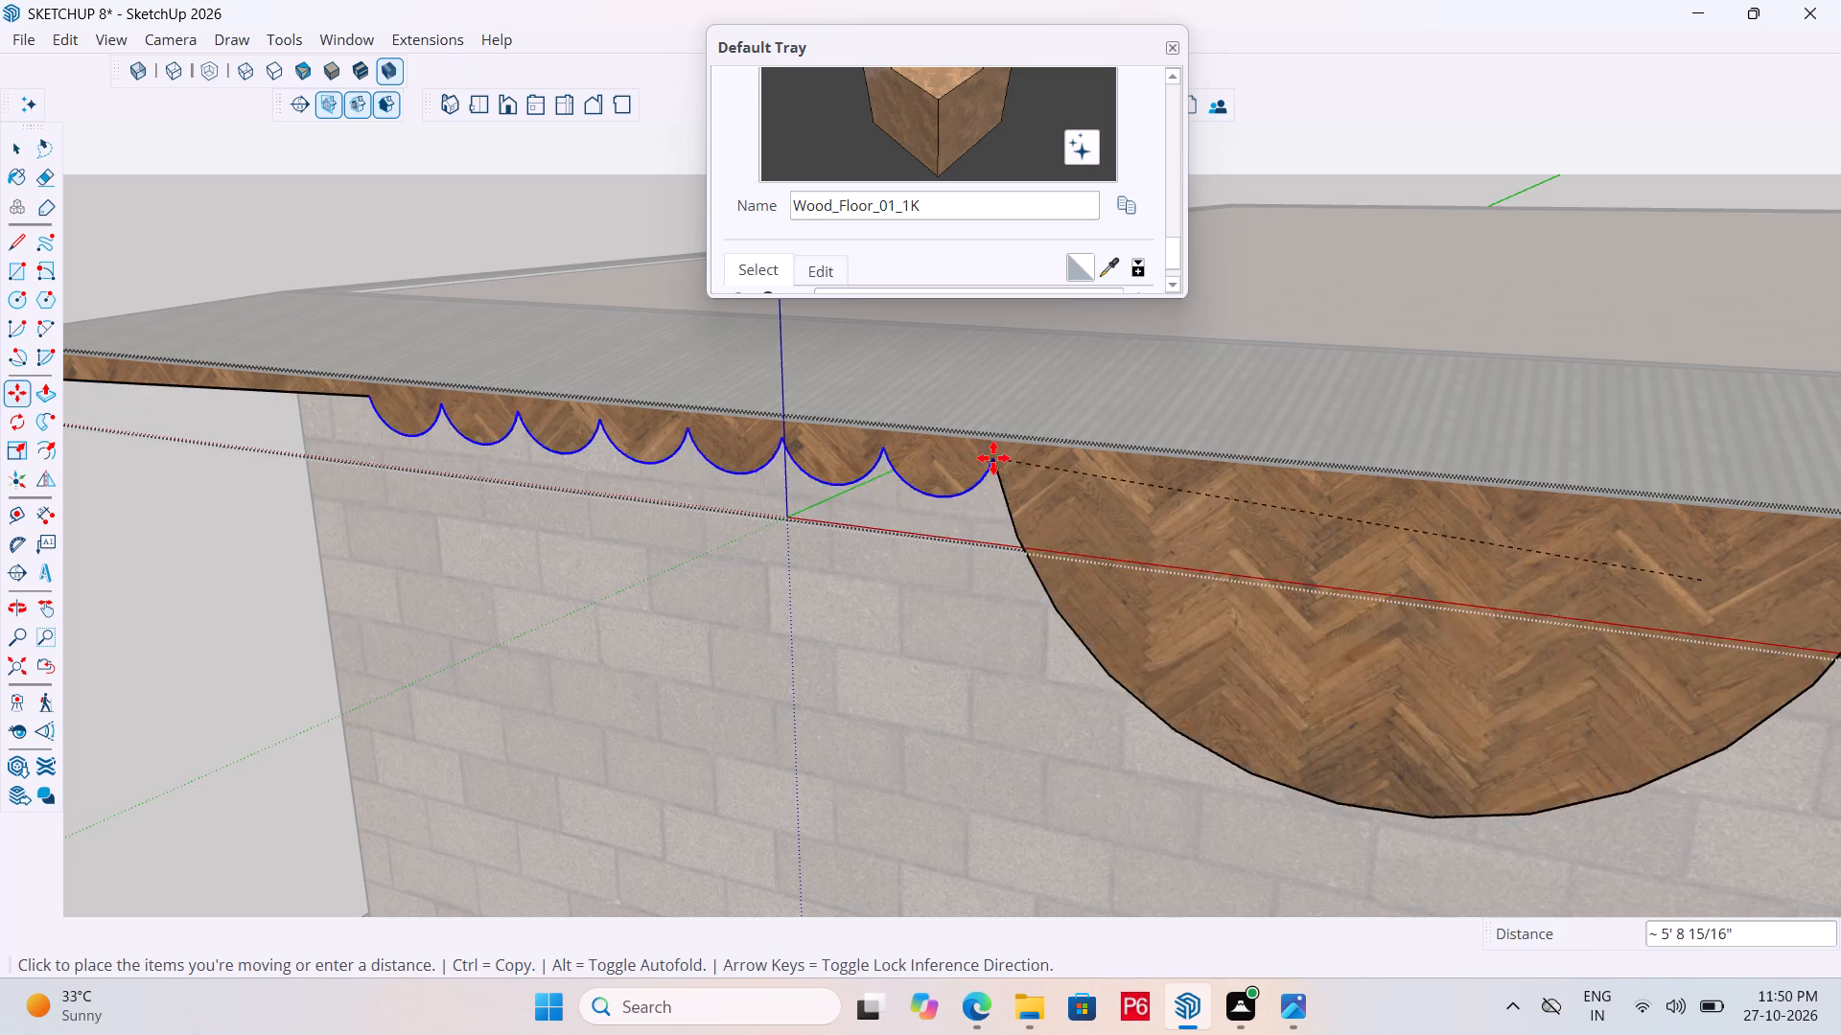
click(788, 471)
scroll(1336, 494, down, 2)
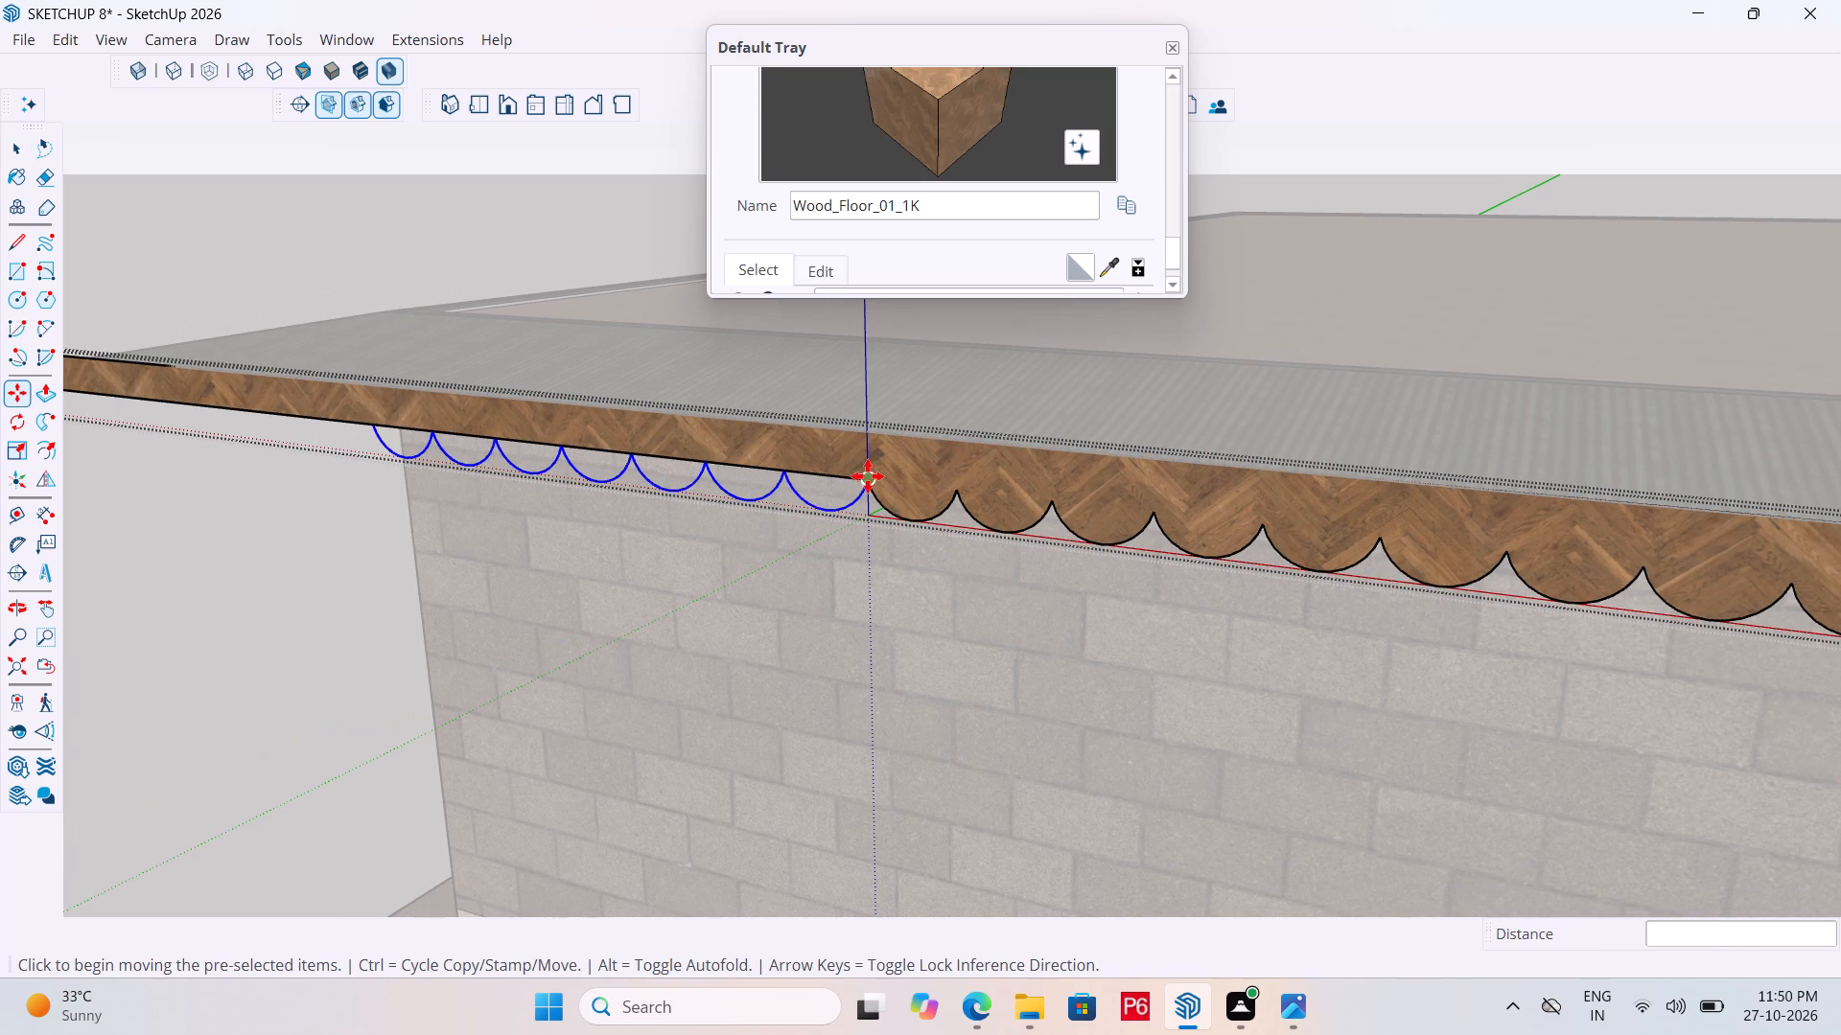
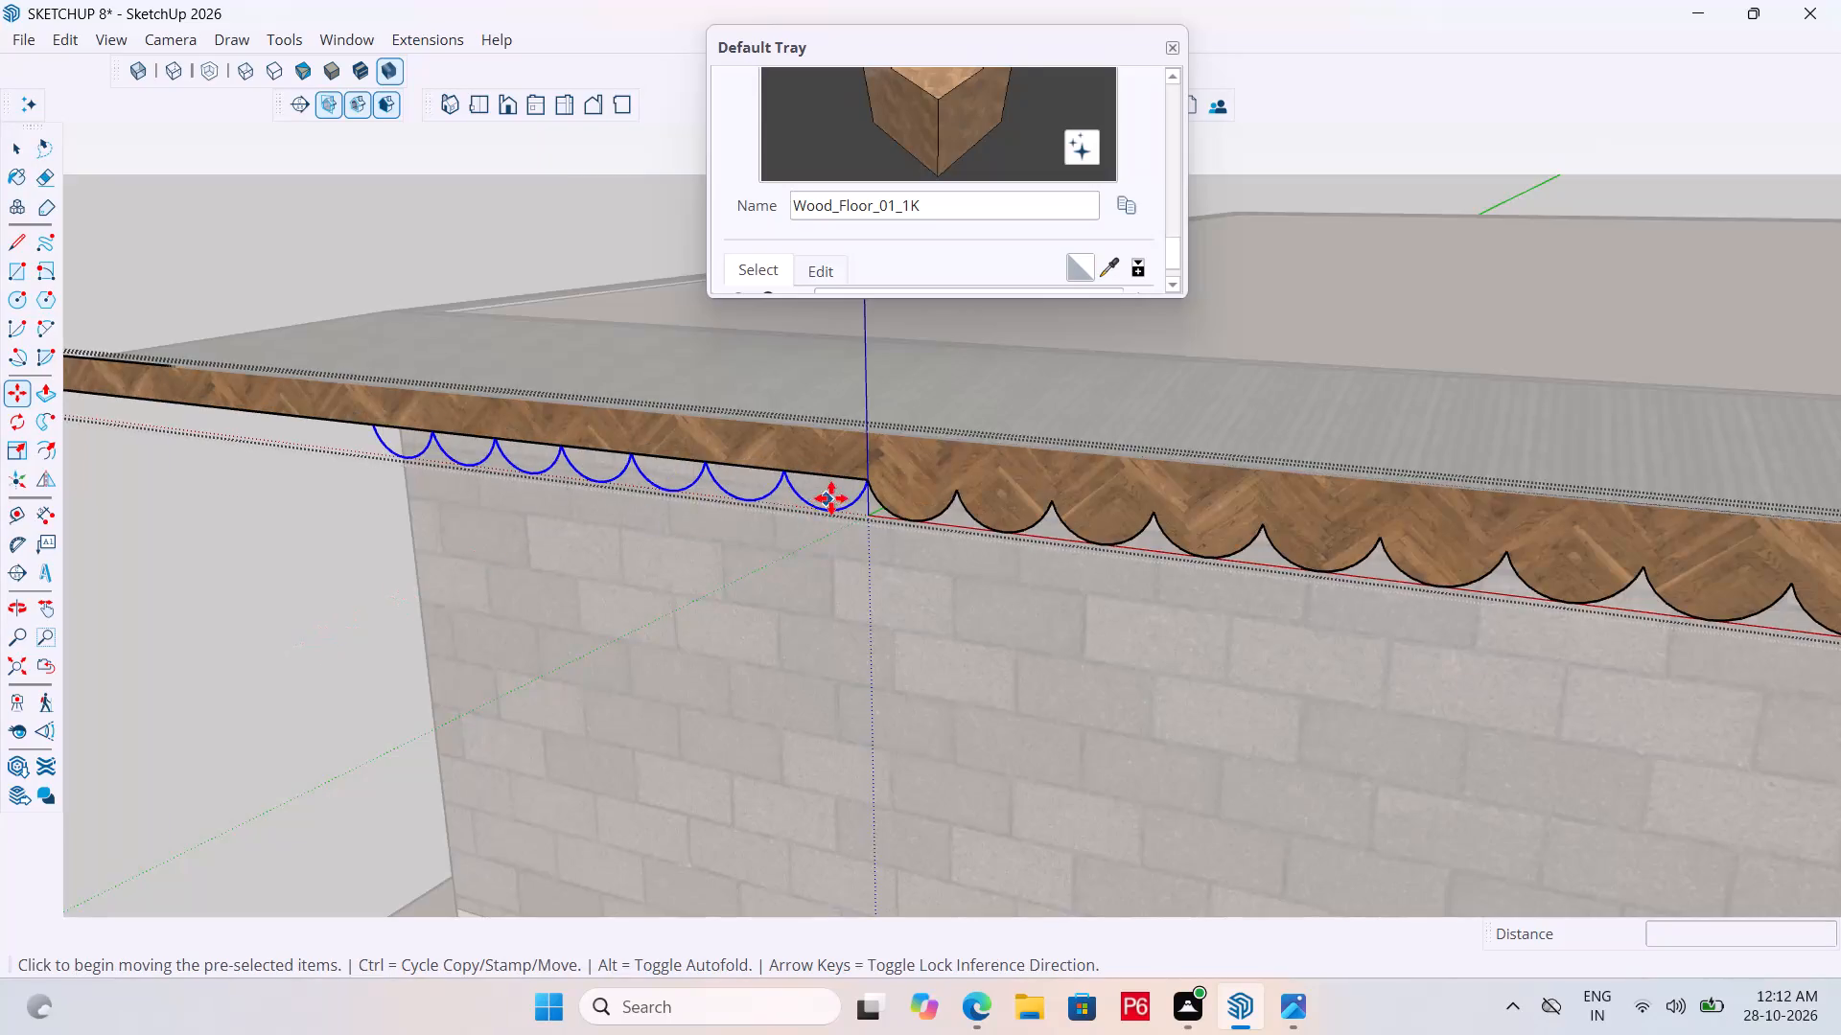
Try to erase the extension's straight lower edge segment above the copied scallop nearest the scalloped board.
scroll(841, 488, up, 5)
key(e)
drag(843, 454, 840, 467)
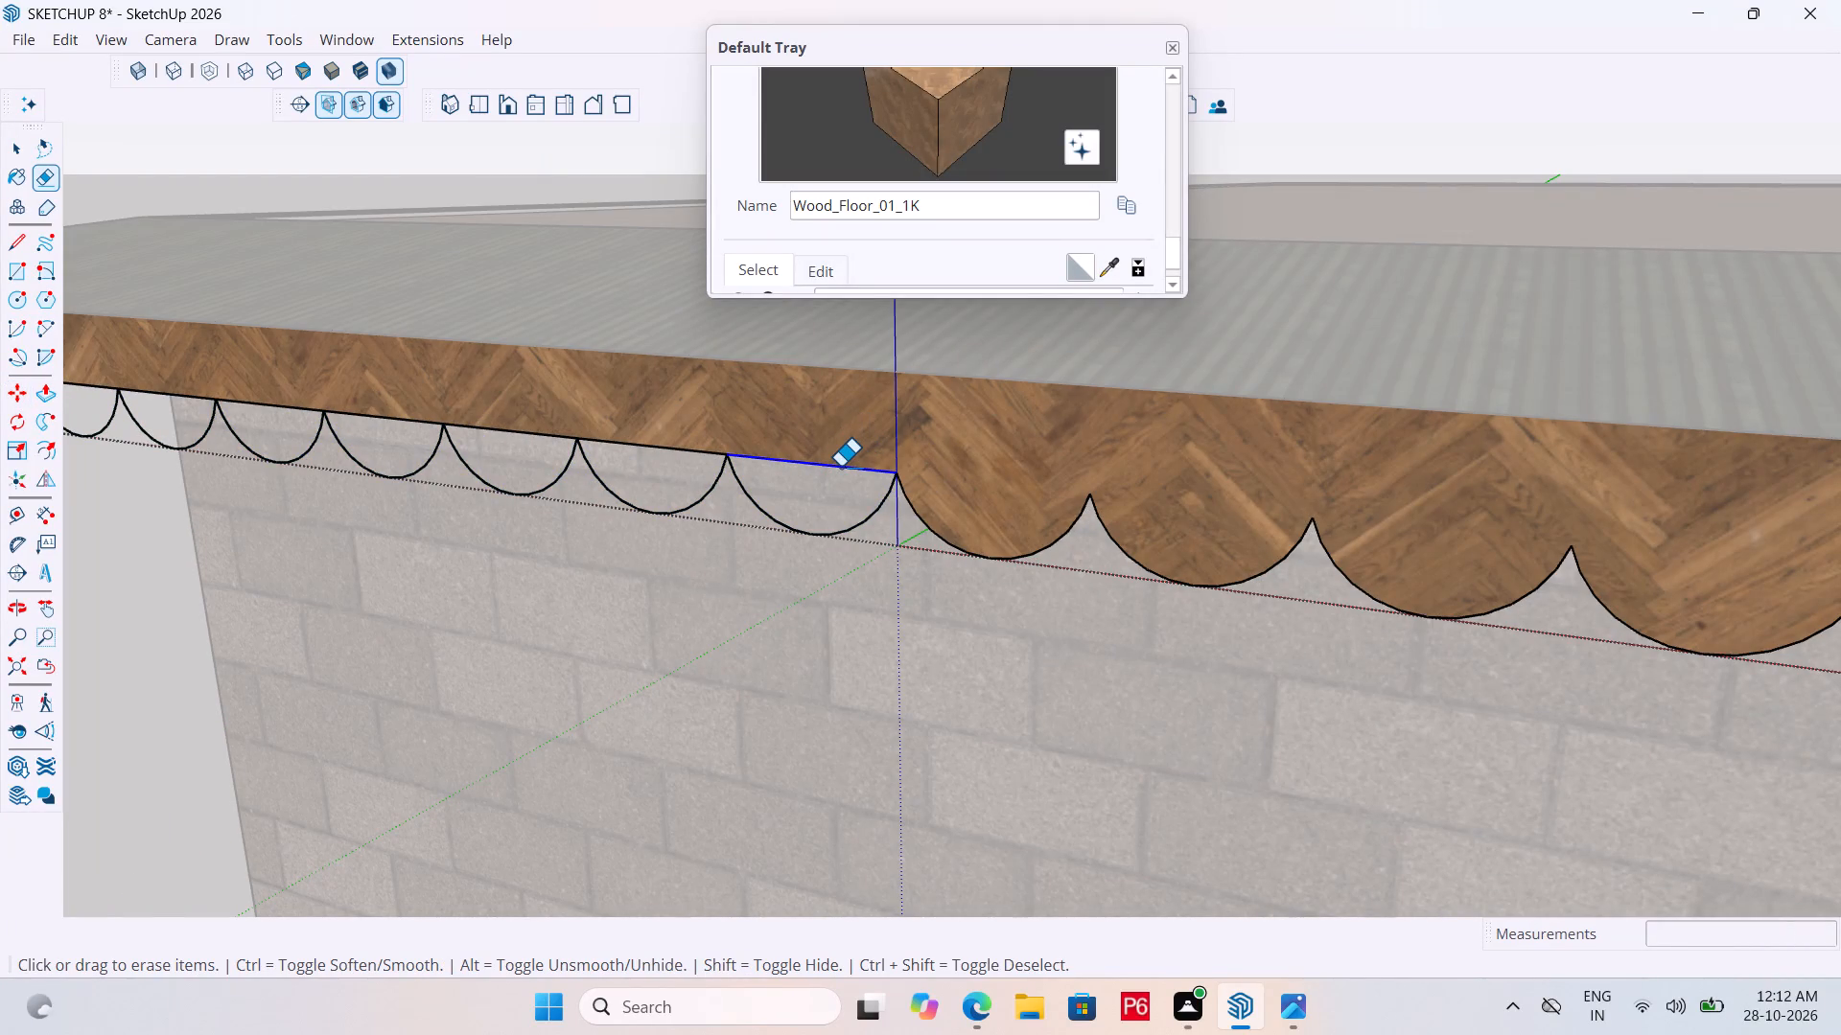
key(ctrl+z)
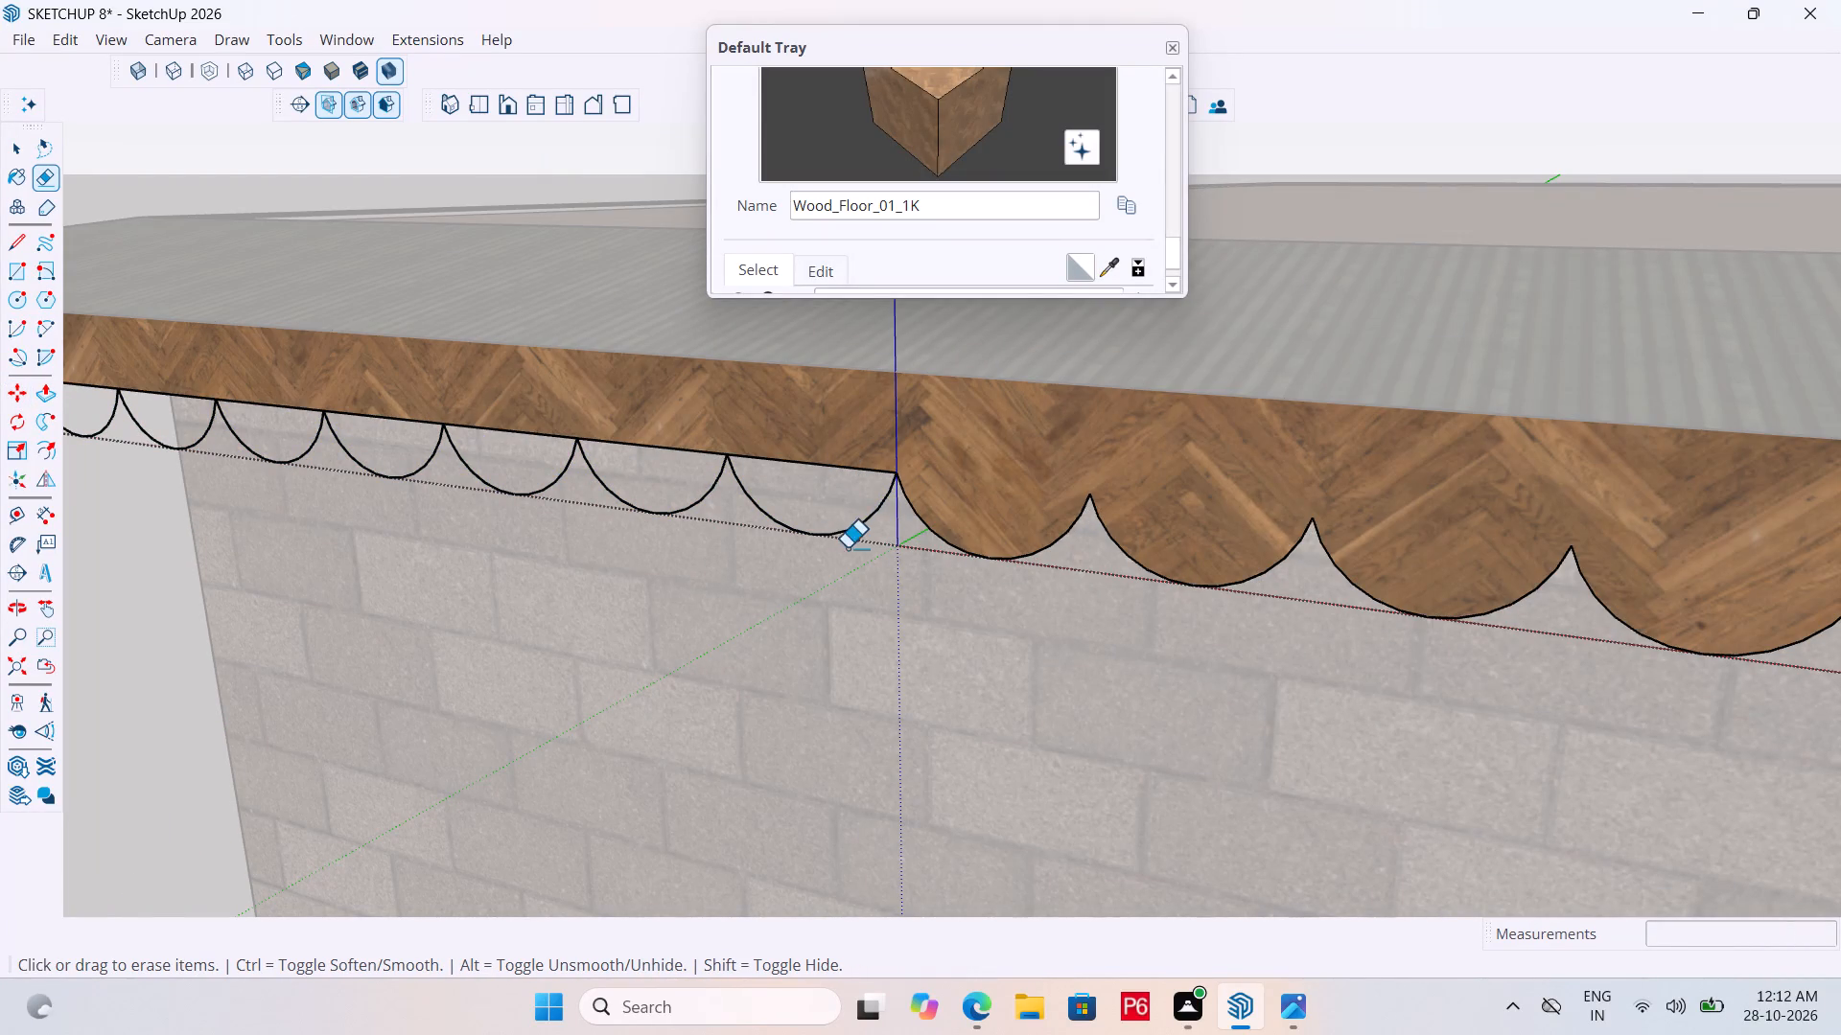
Erase the copied scallop arcs beneath the plain extension of the side board.
drag(861, 536, 503, 490)
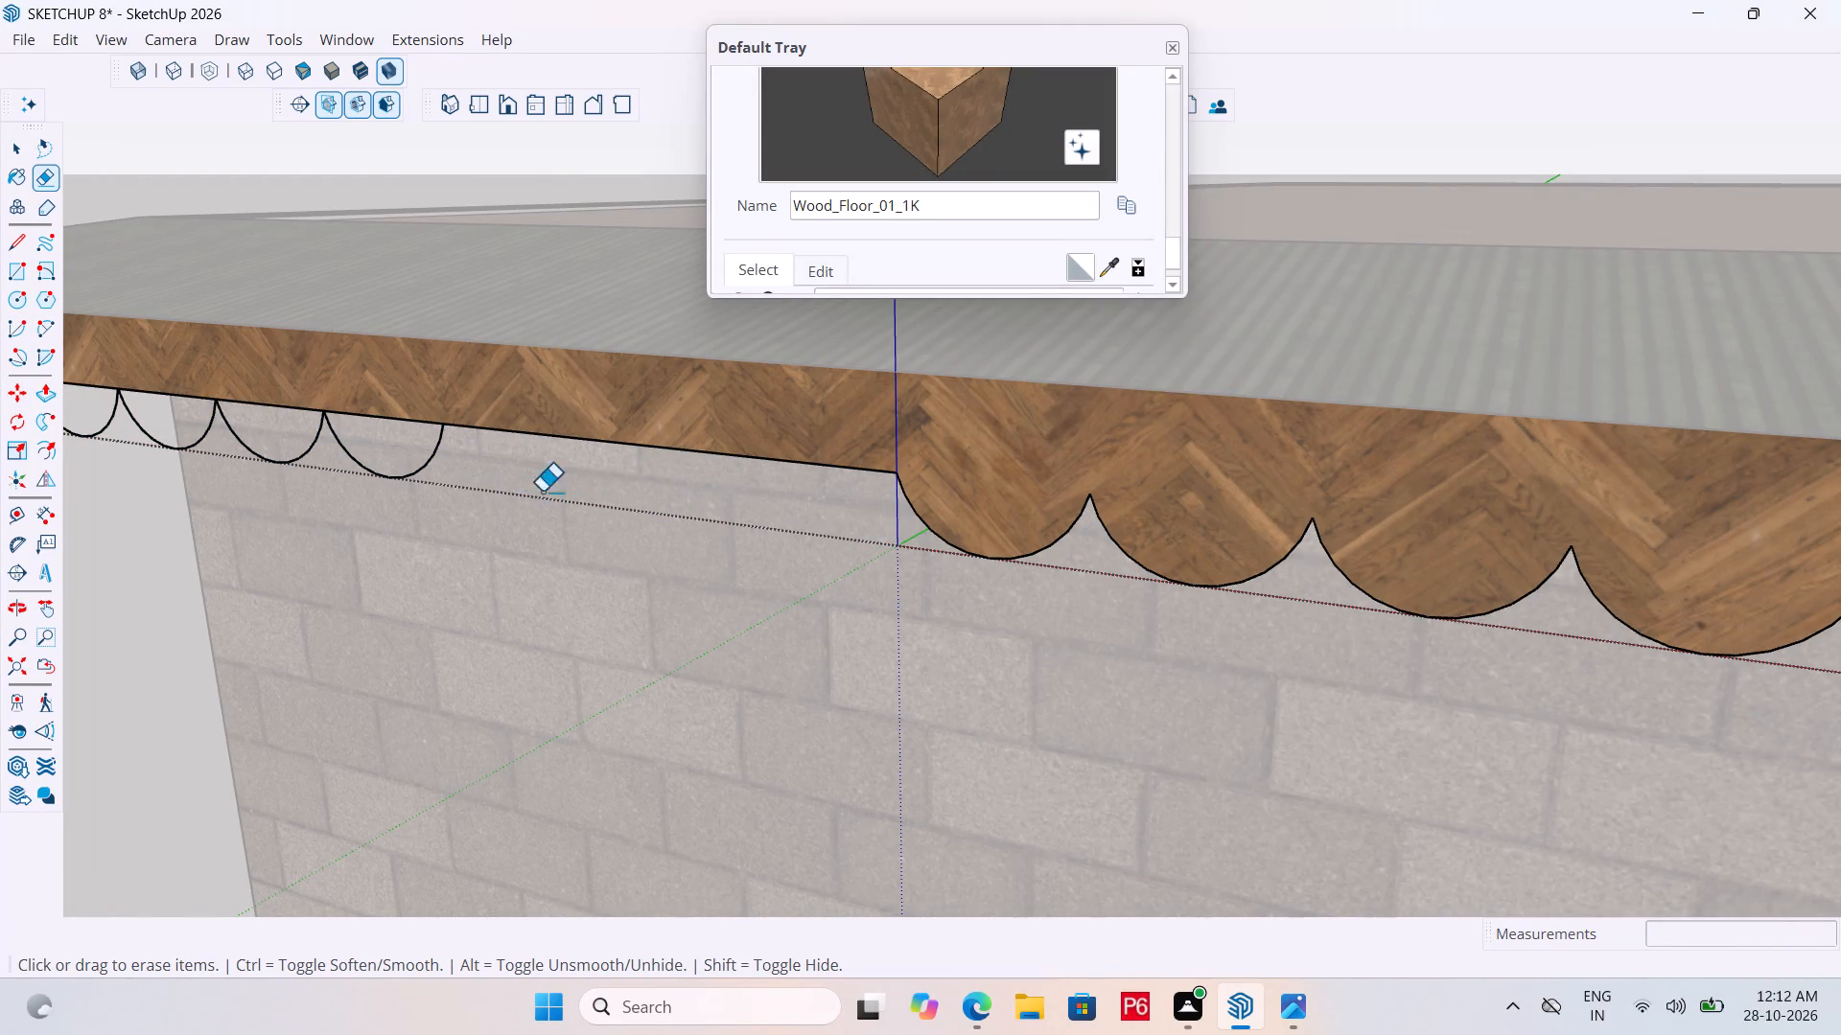
scroll(834, 540, down, 5)
drag(608, 516, 392, 480)
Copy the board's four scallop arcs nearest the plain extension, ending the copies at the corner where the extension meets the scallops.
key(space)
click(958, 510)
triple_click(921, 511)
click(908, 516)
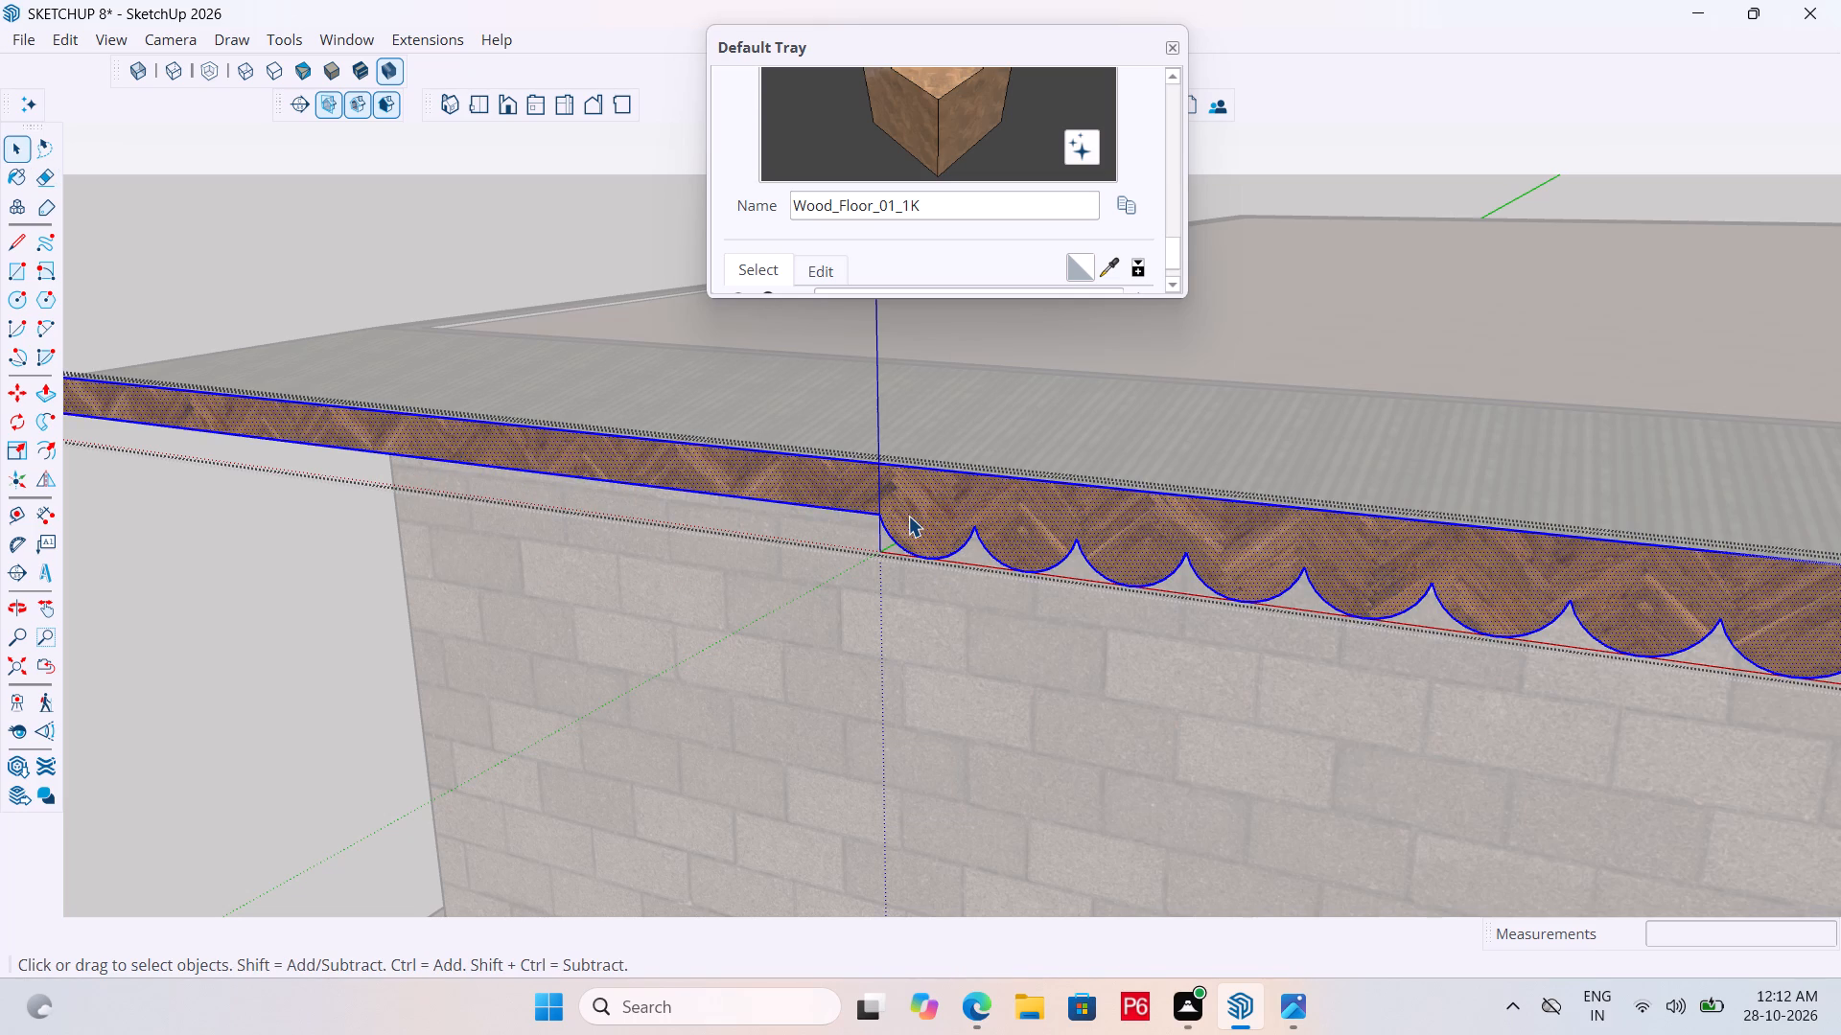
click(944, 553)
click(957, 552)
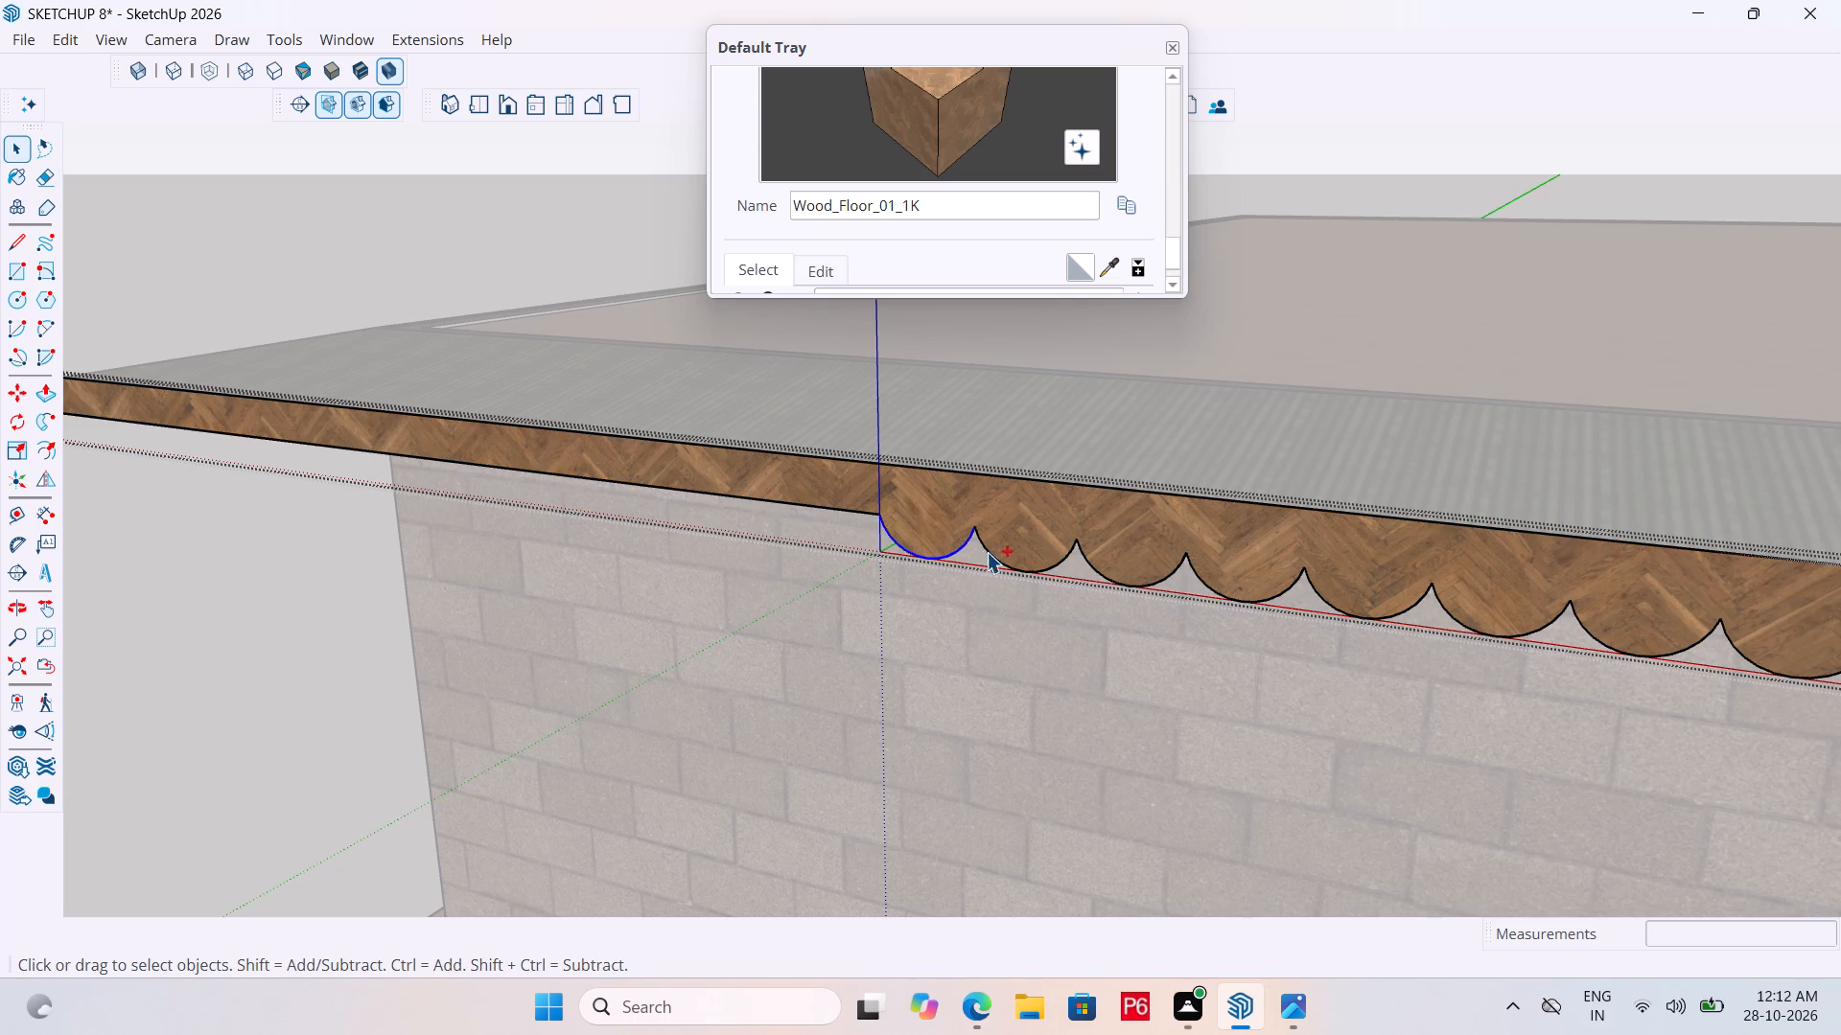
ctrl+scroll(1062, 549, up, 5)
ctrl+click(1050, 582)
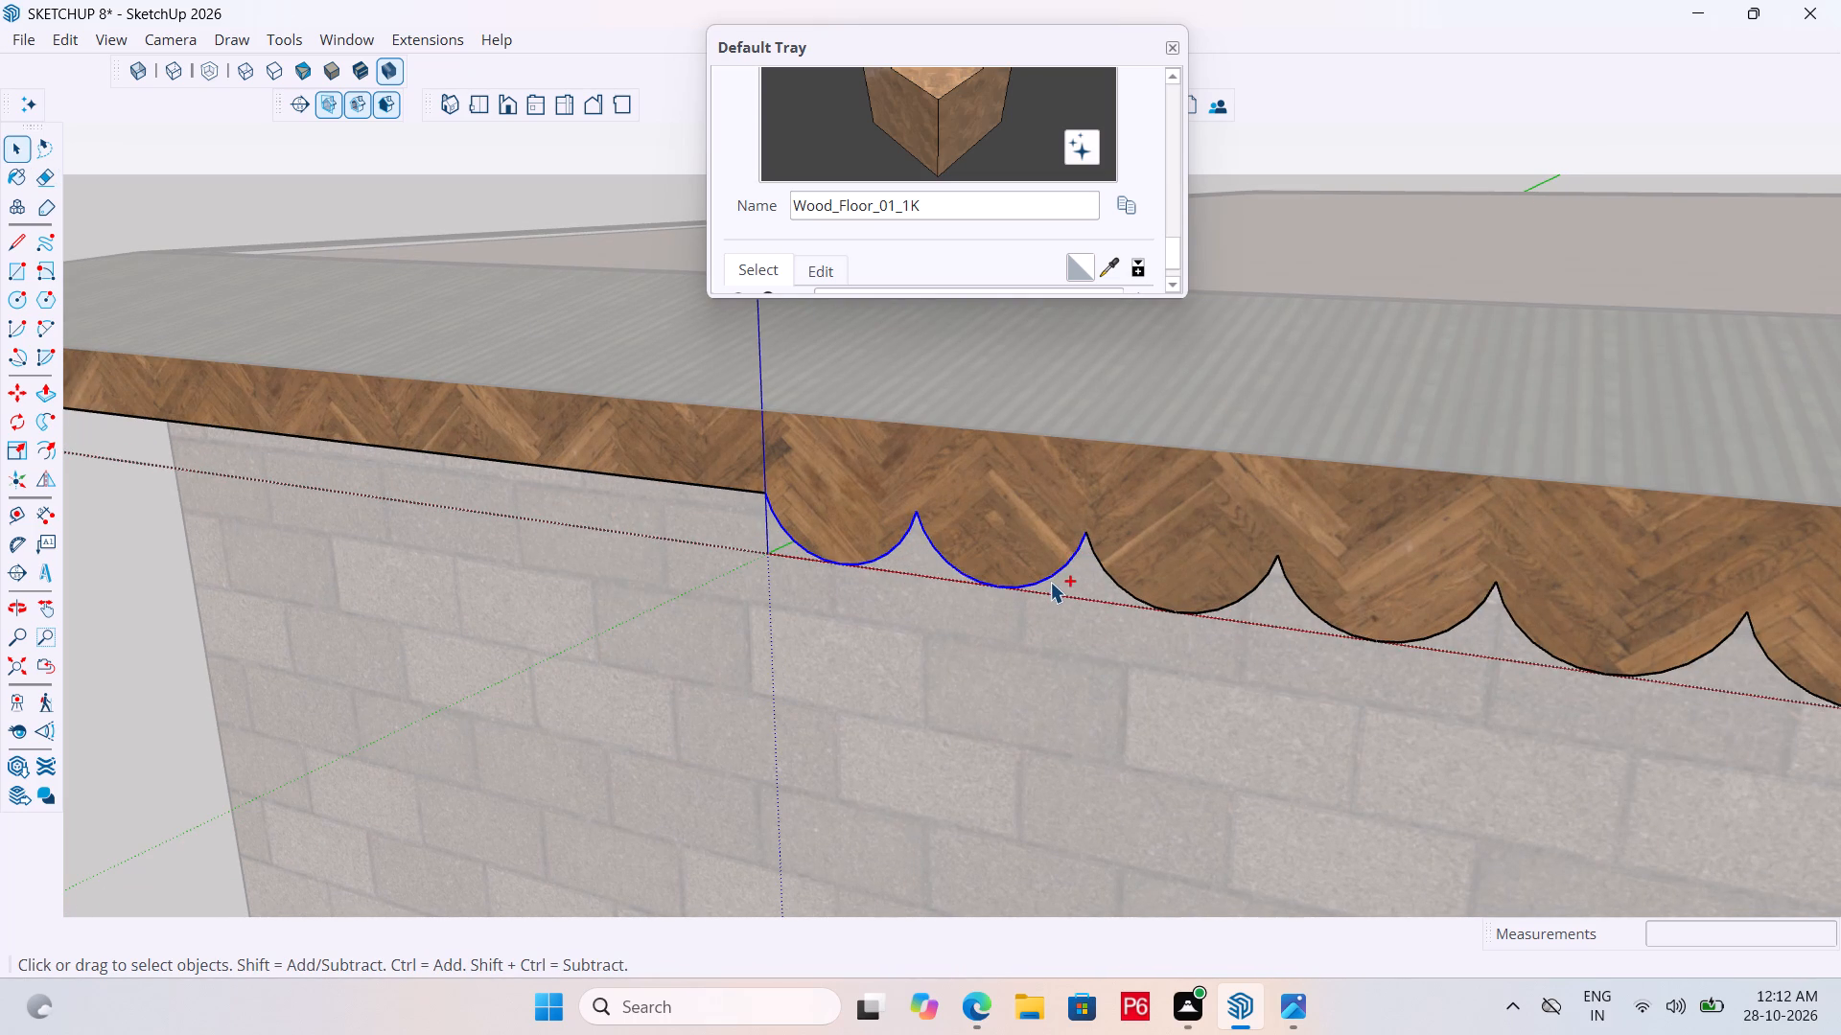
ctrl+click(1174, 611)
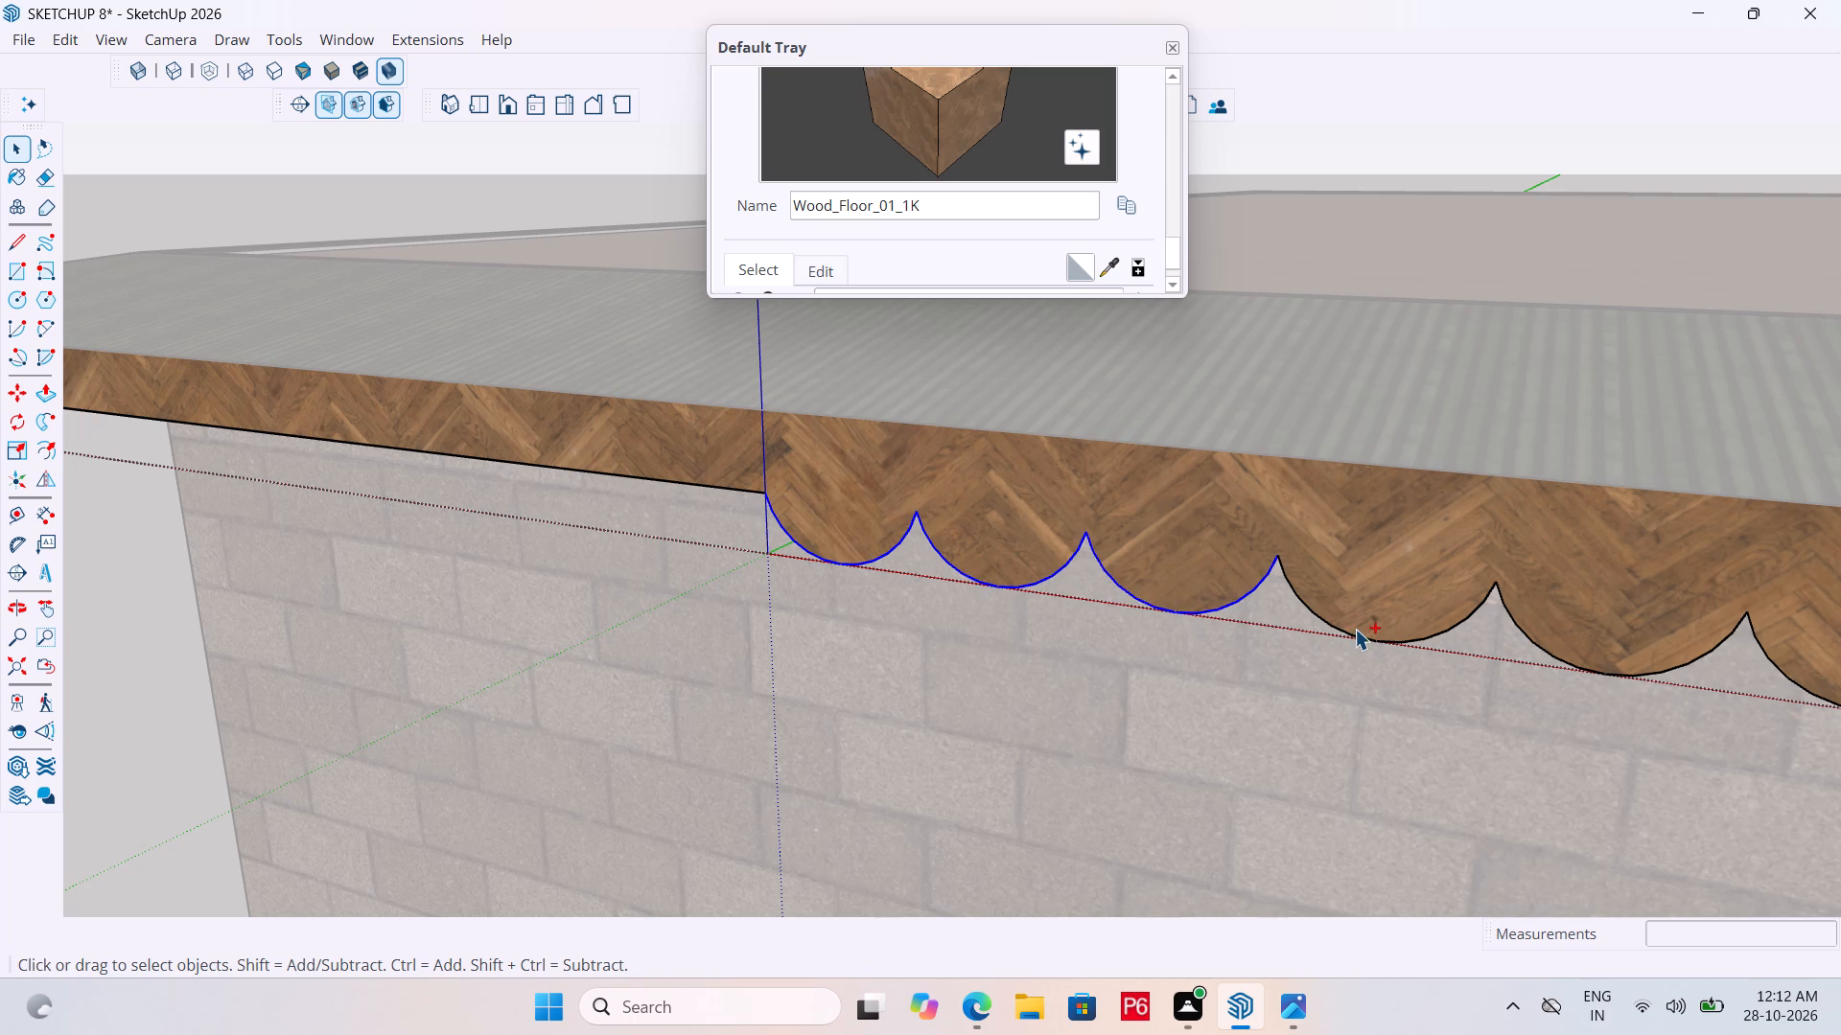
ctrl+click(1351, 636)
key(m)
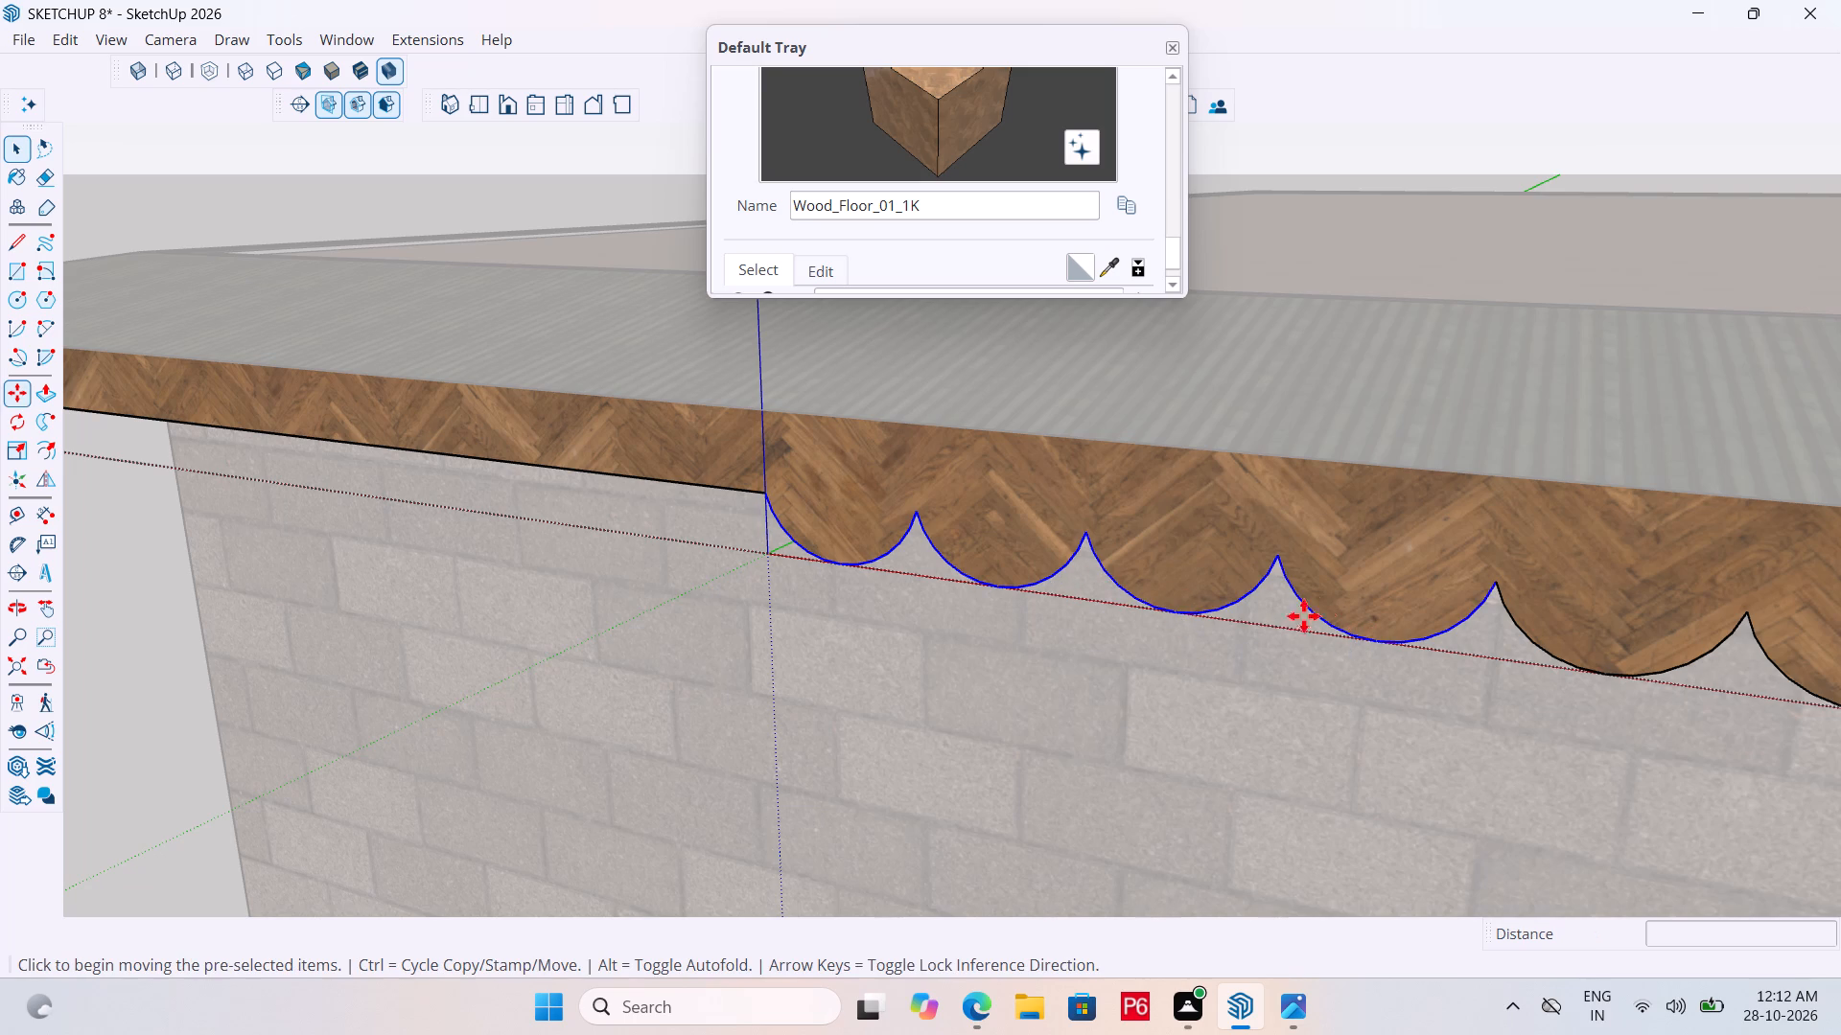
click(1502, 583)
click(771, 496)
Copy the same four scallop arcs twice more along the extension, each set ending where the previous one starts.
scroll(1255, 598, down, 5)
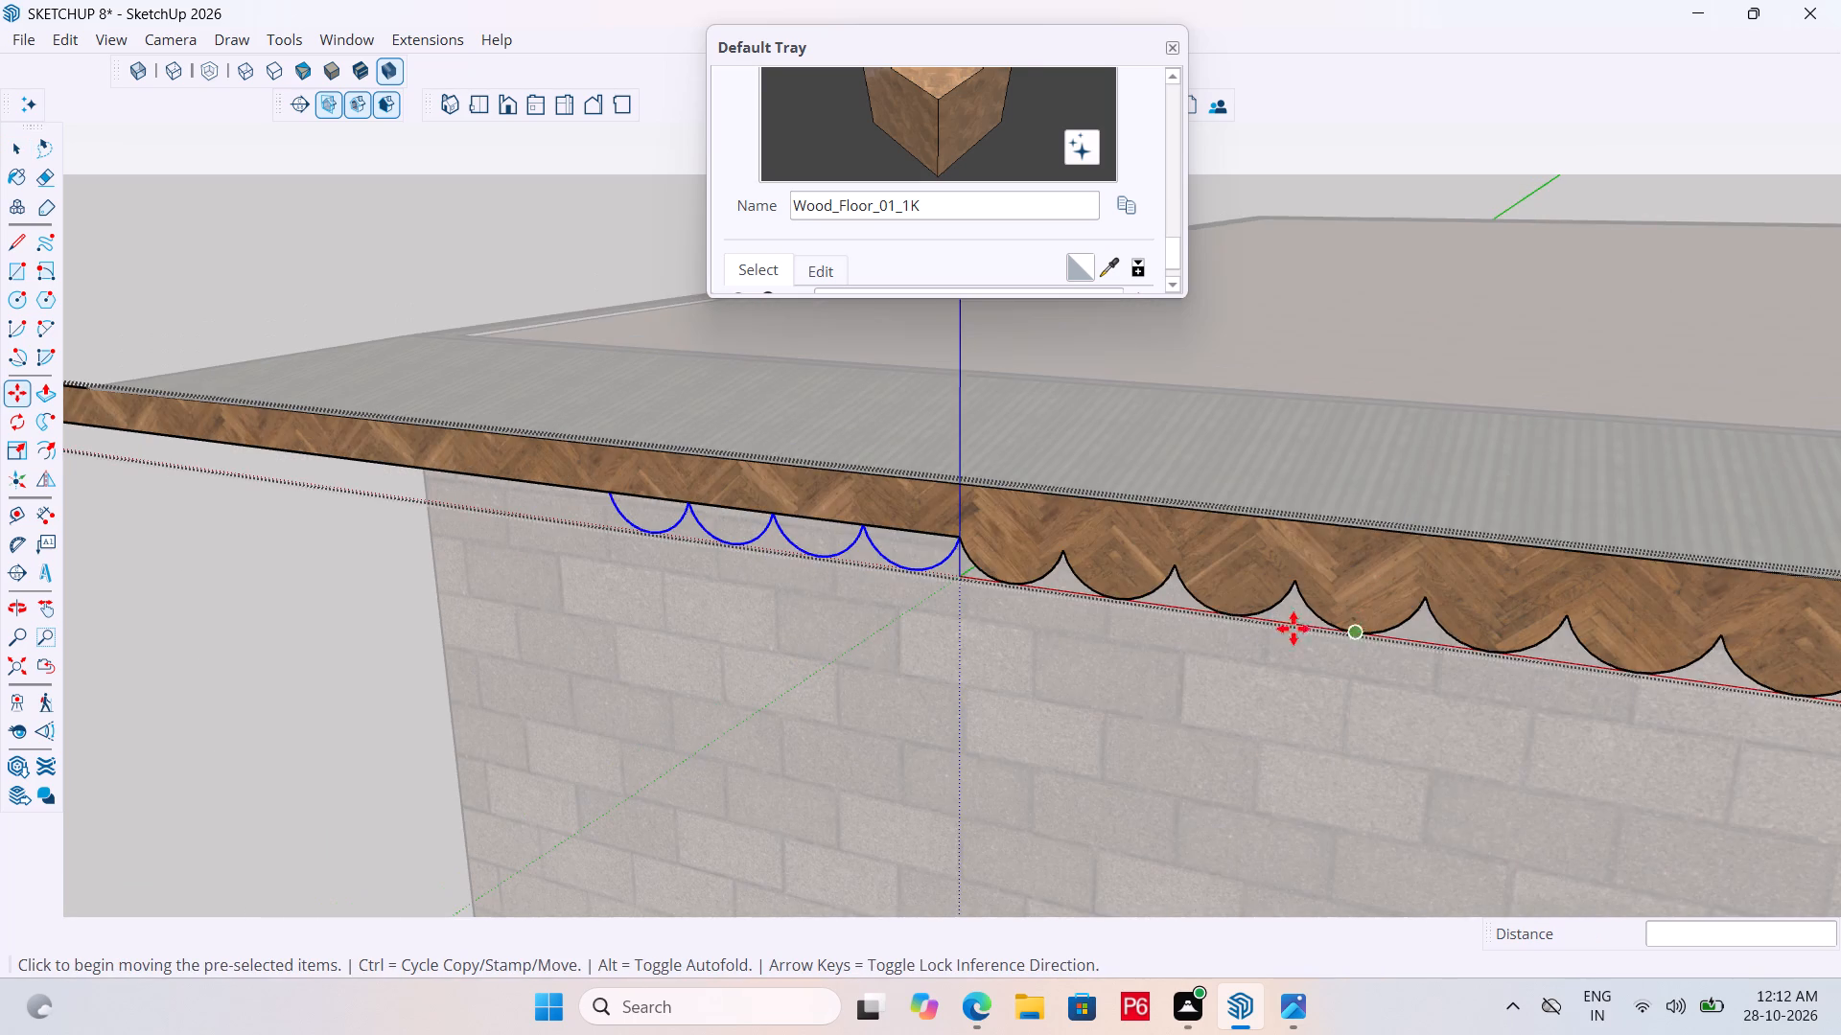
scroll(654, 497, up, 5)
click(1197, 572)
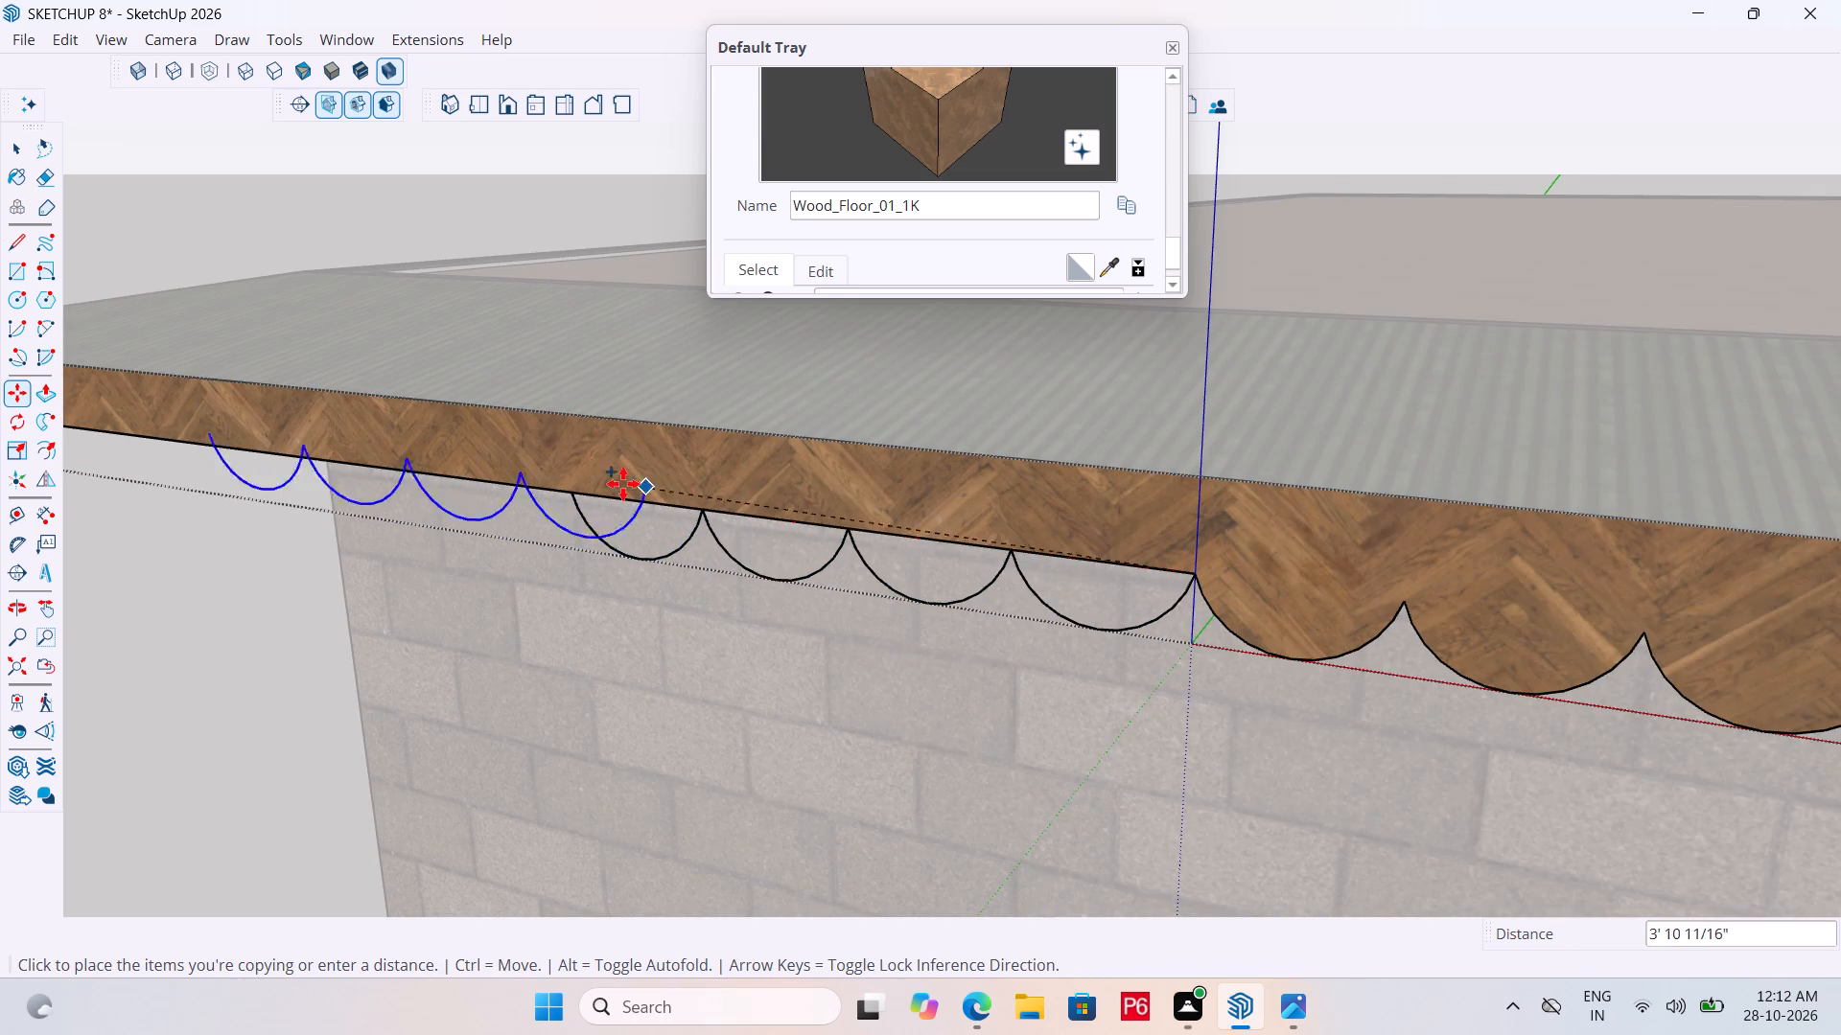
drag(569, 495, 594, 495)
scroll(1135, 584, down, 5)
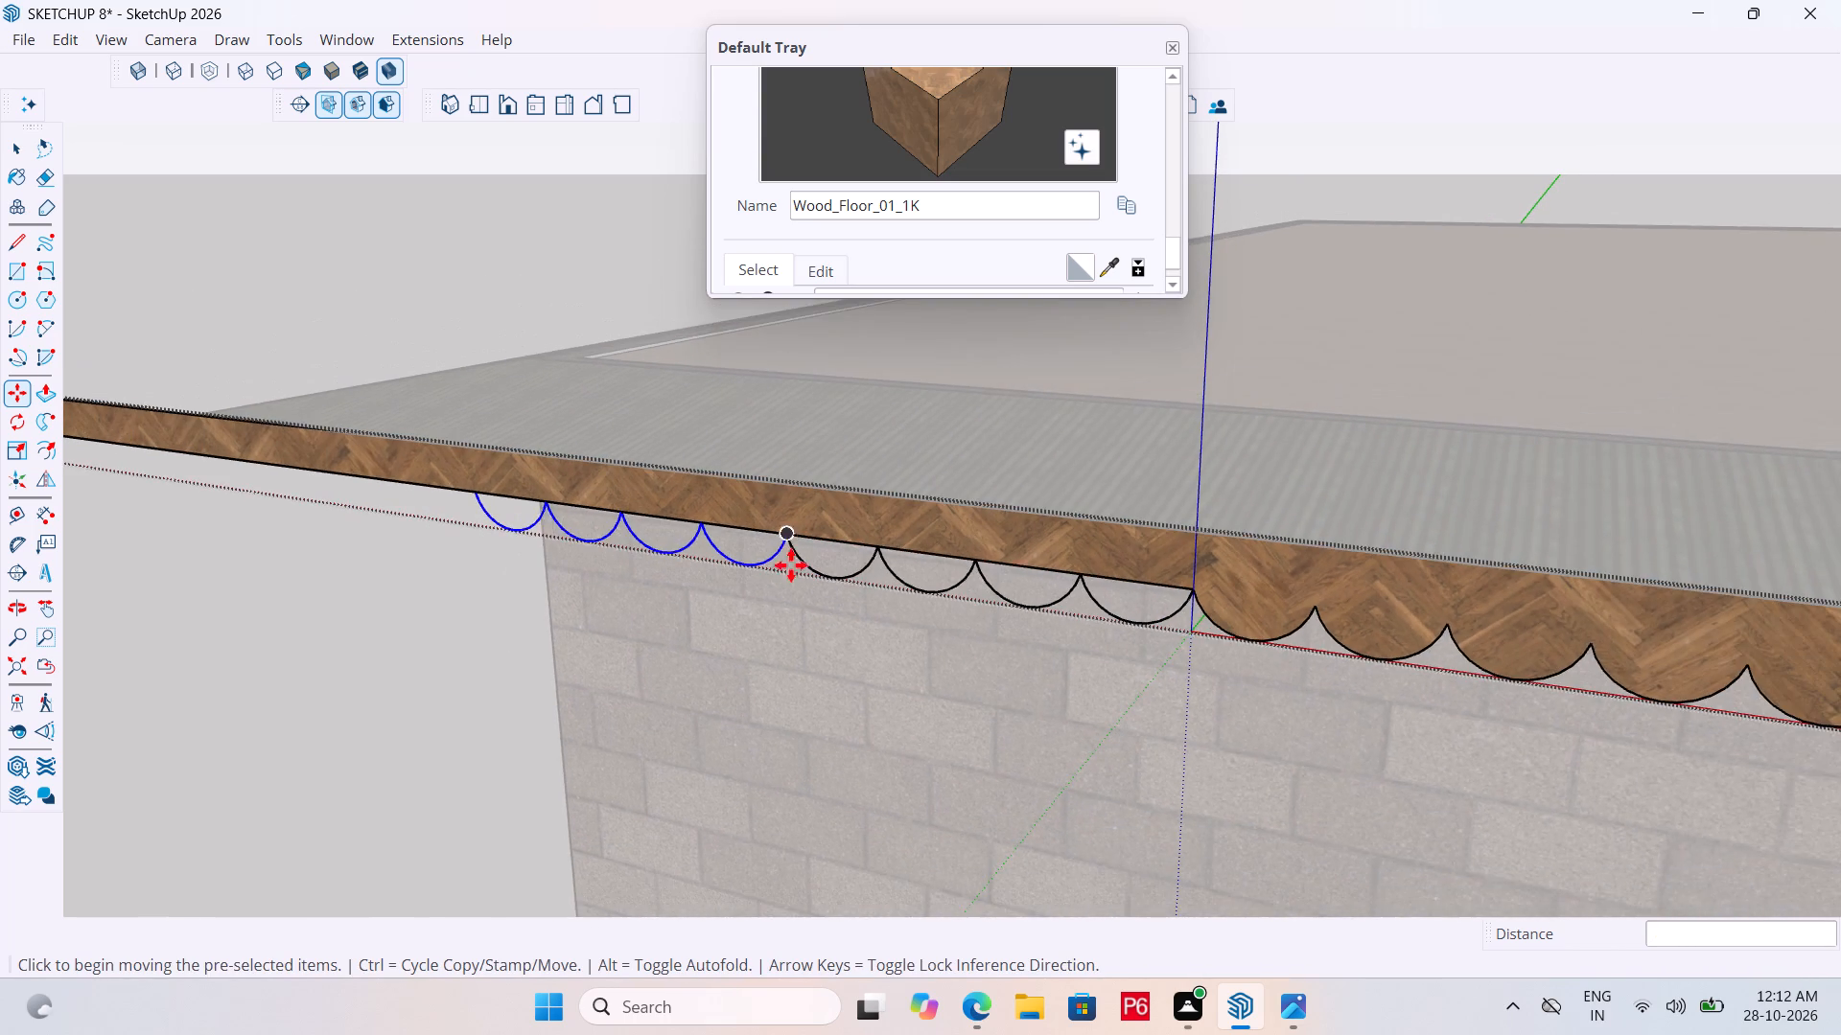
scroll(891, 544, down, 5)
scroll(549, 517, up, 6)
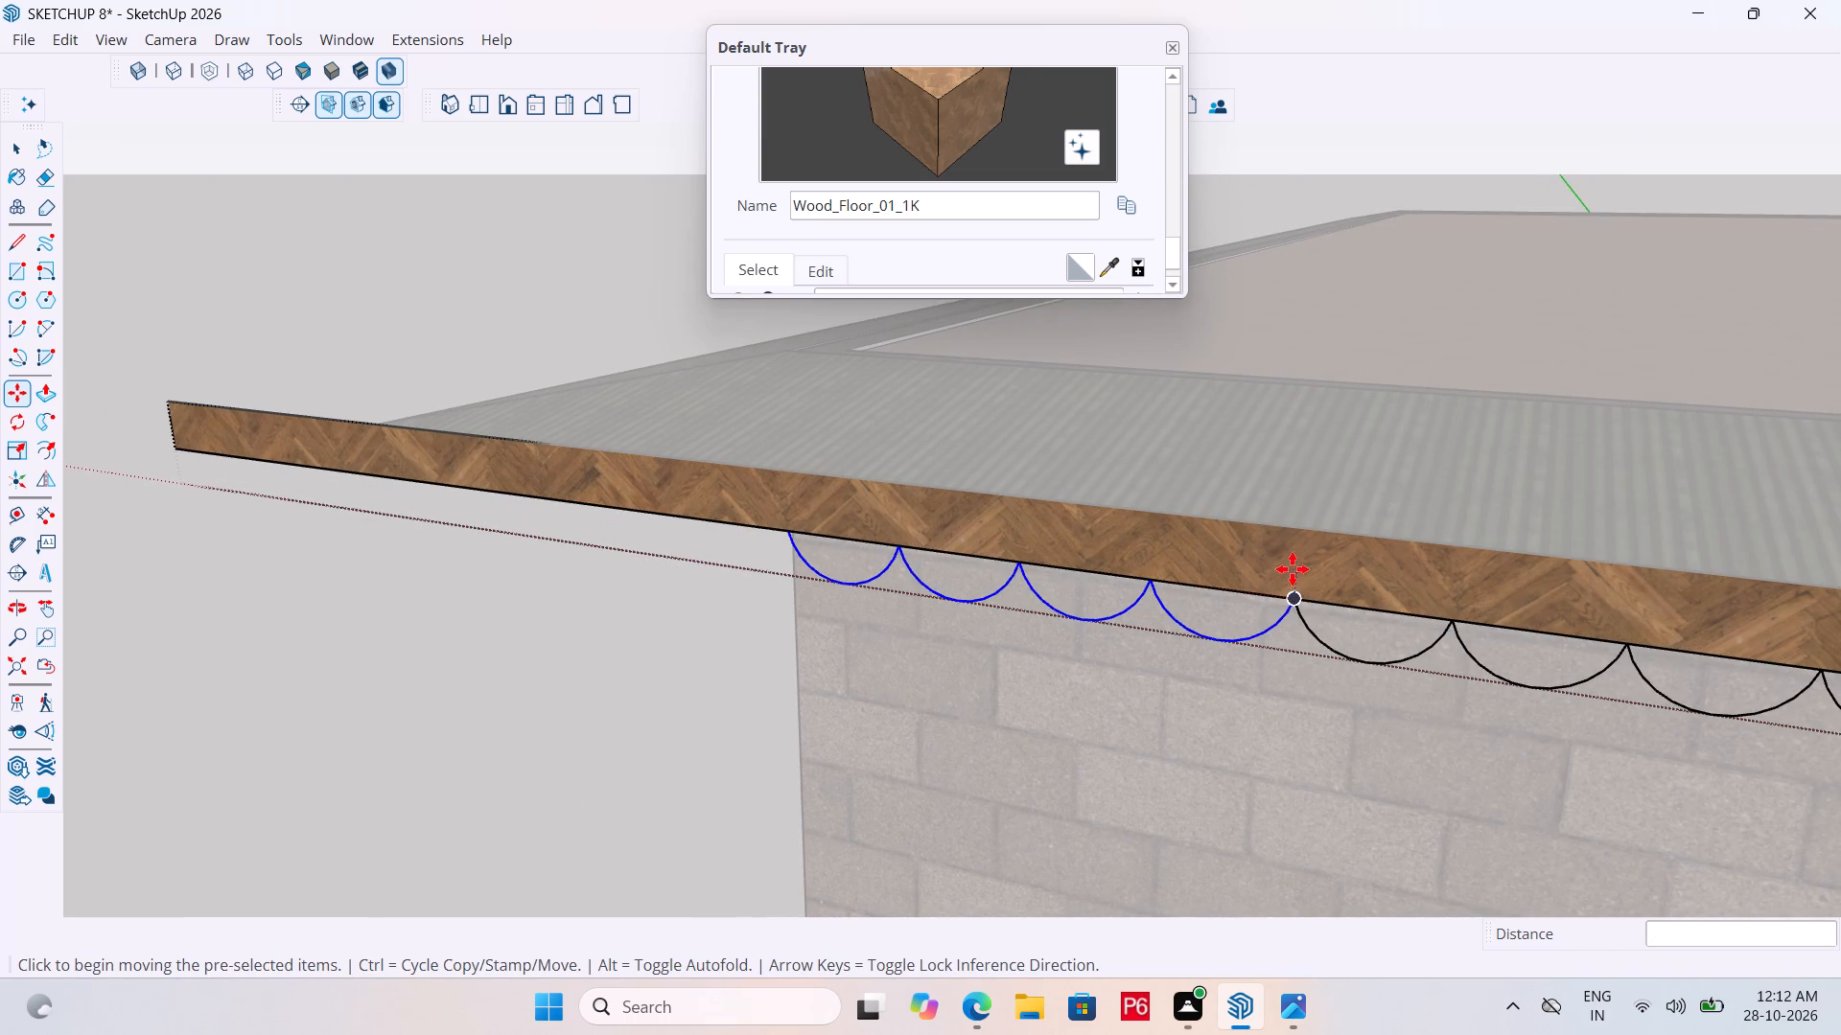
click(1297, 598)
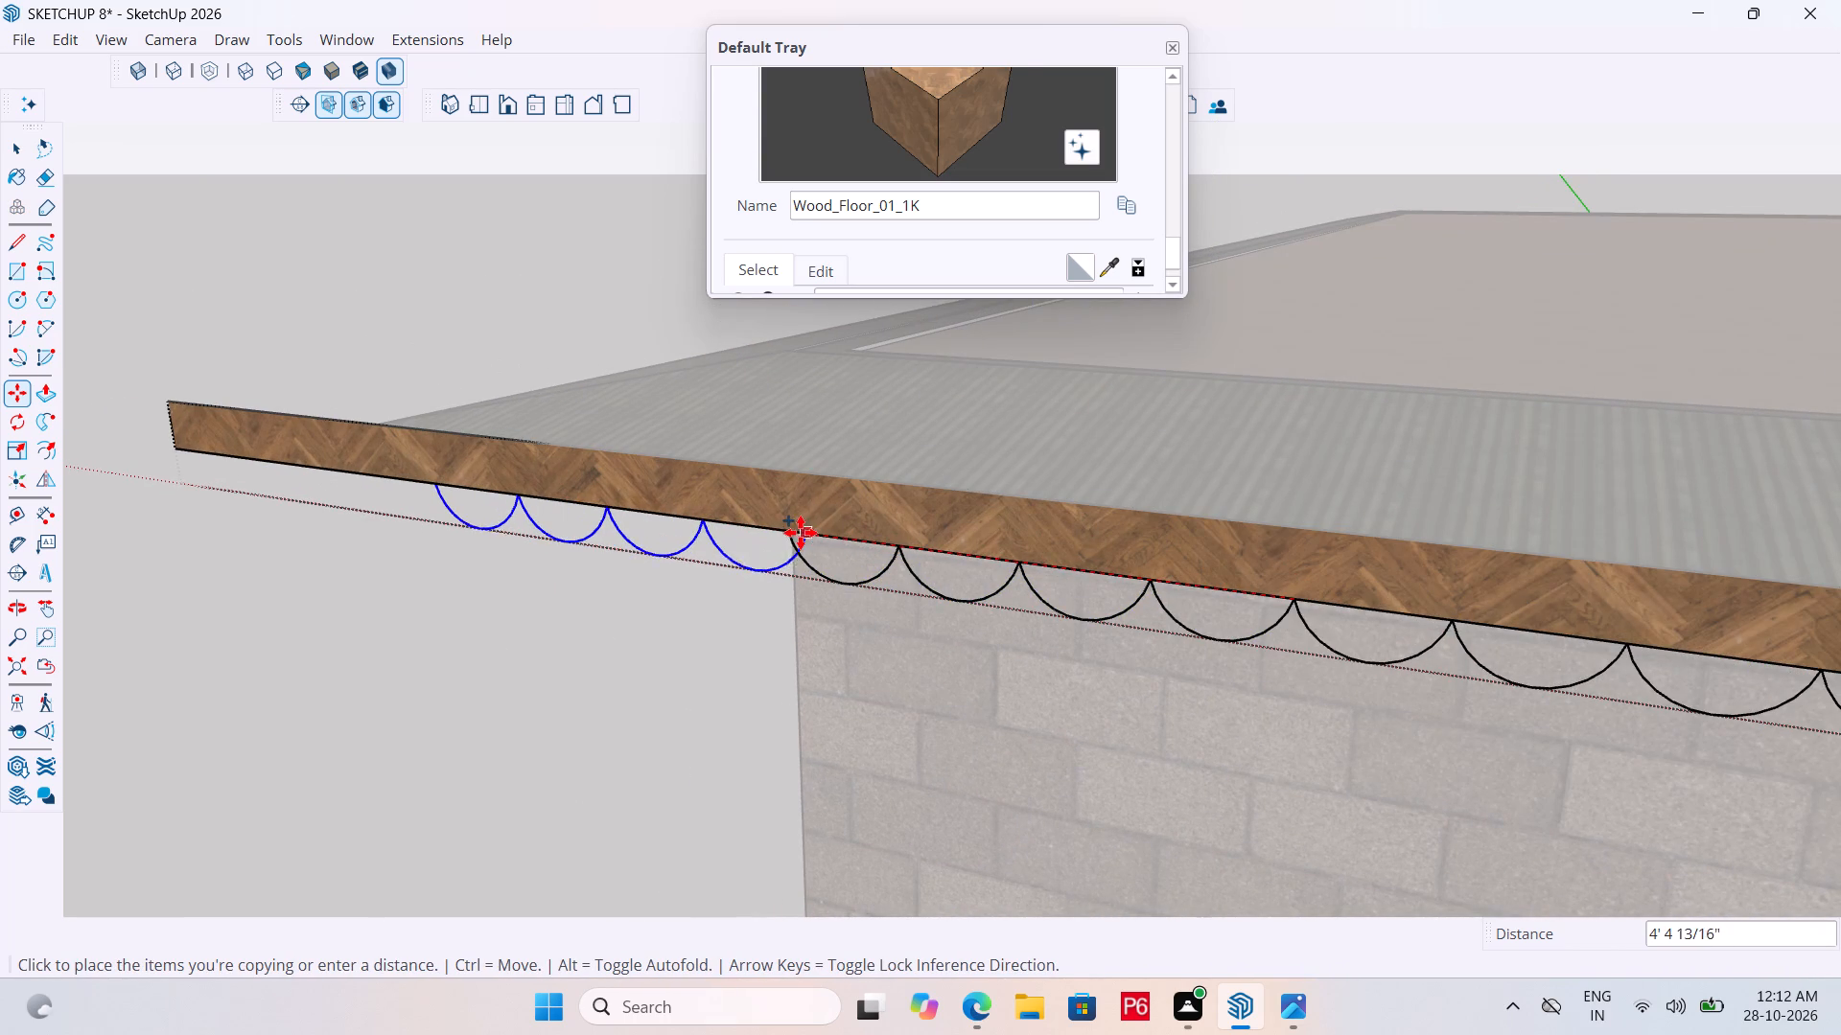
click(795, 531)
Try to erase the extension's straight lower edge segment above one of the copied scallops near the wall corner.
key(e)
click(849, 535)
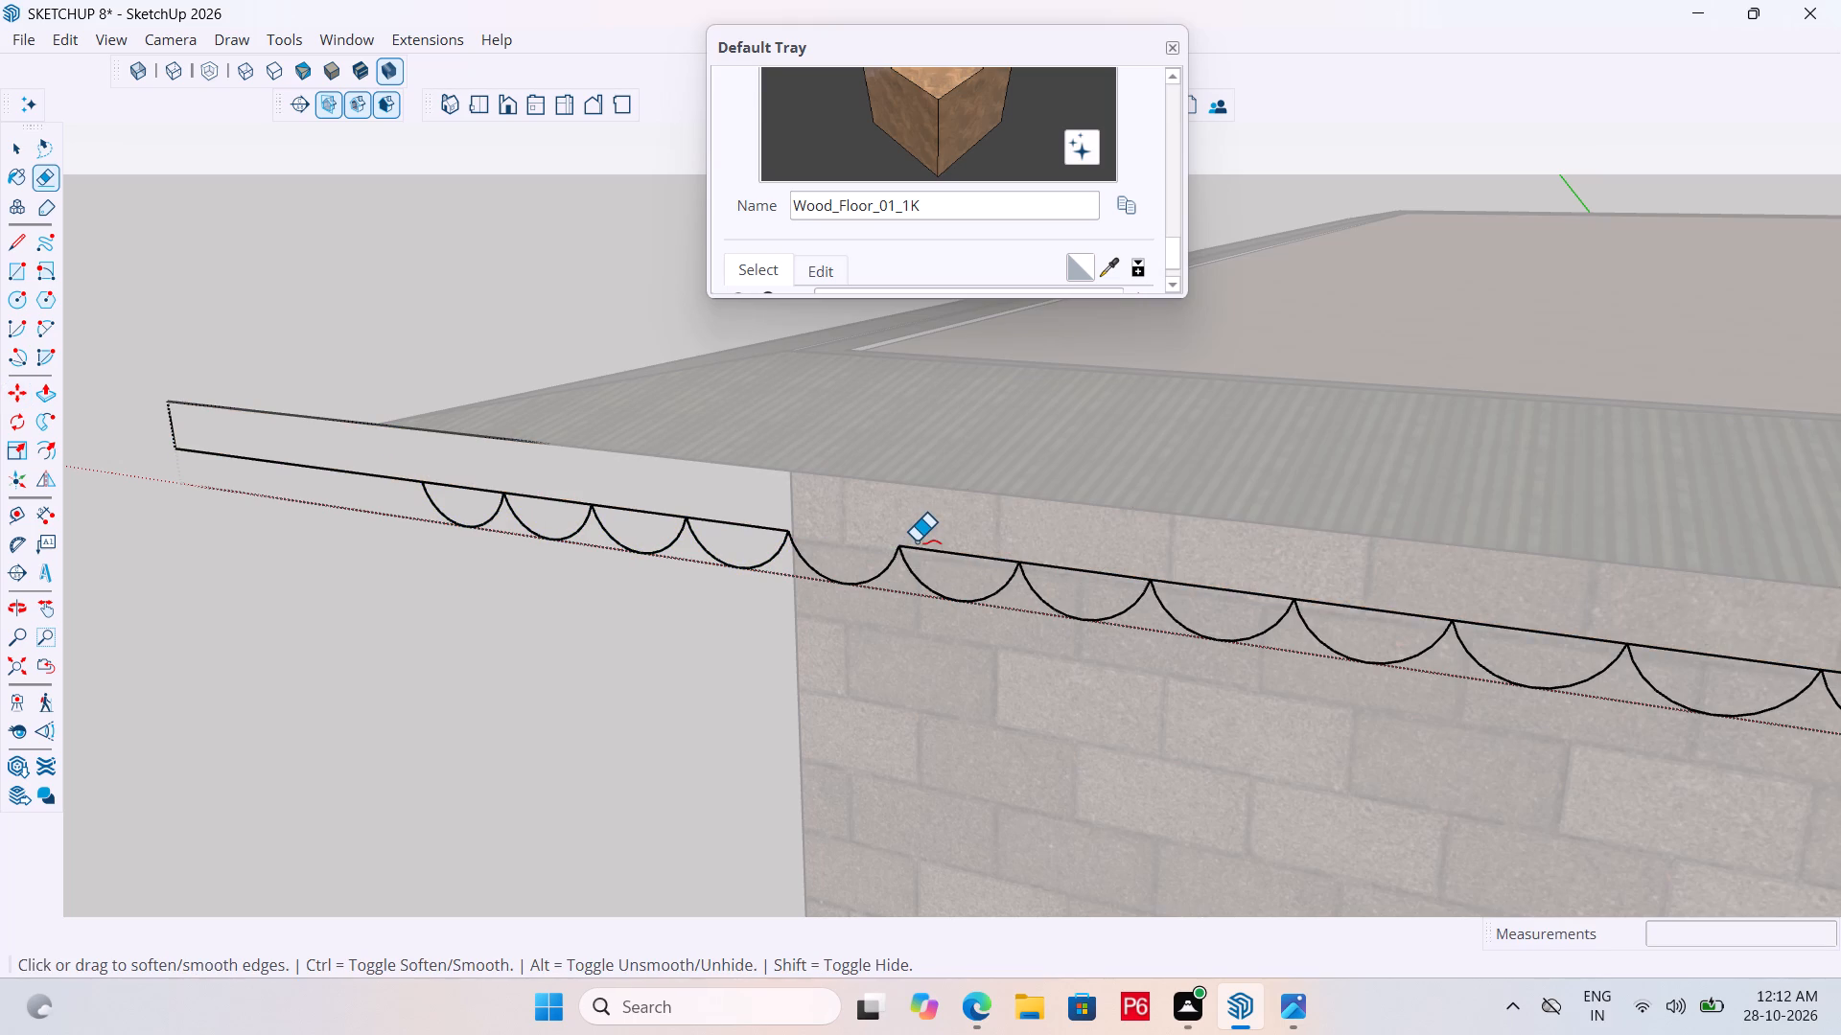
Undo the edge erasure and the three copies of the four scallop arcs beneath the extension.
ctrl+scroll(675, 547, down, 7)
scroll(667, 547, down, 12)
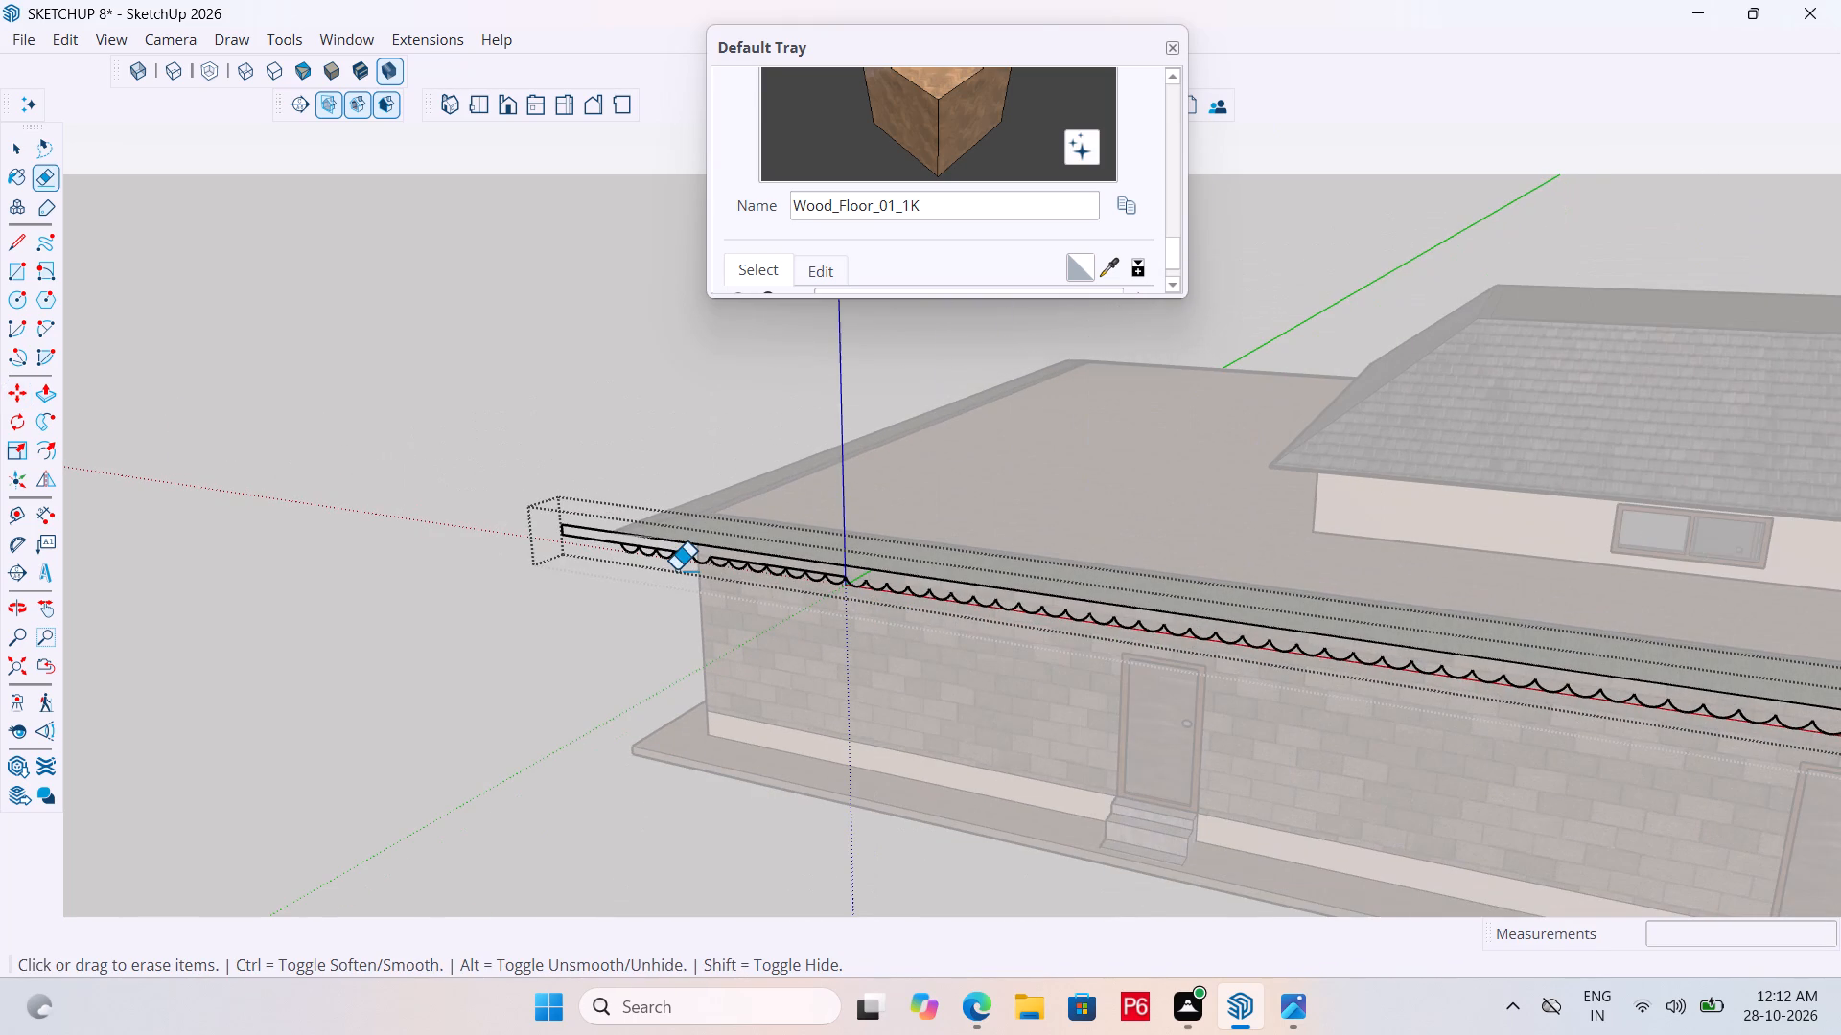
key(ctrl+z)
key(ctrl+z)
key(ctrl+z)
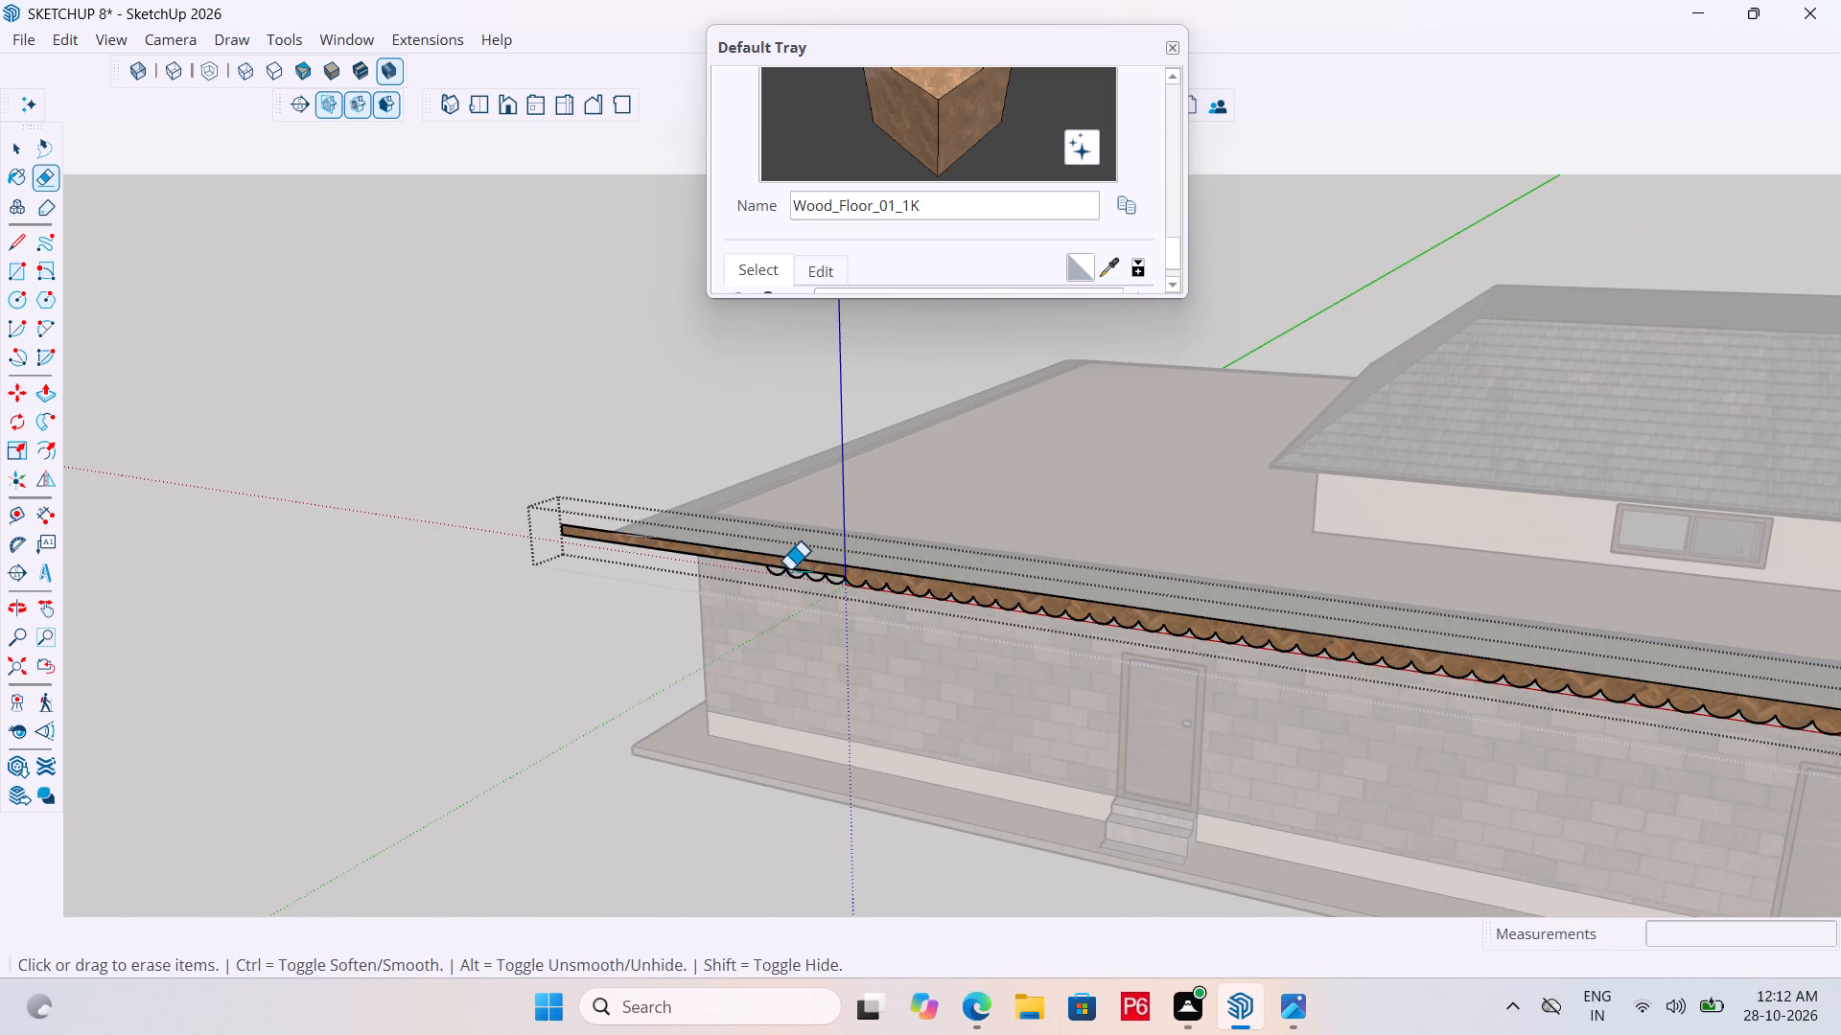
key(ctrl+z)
Leave the board's editing context and examine the plain extension along the eave and around the roof corner.
scroll(738, 578, up, 6)
middle_drag(774, 589, 997, 600)
key(space)
click(540, 428)
scroll(628, 588, down, 7)
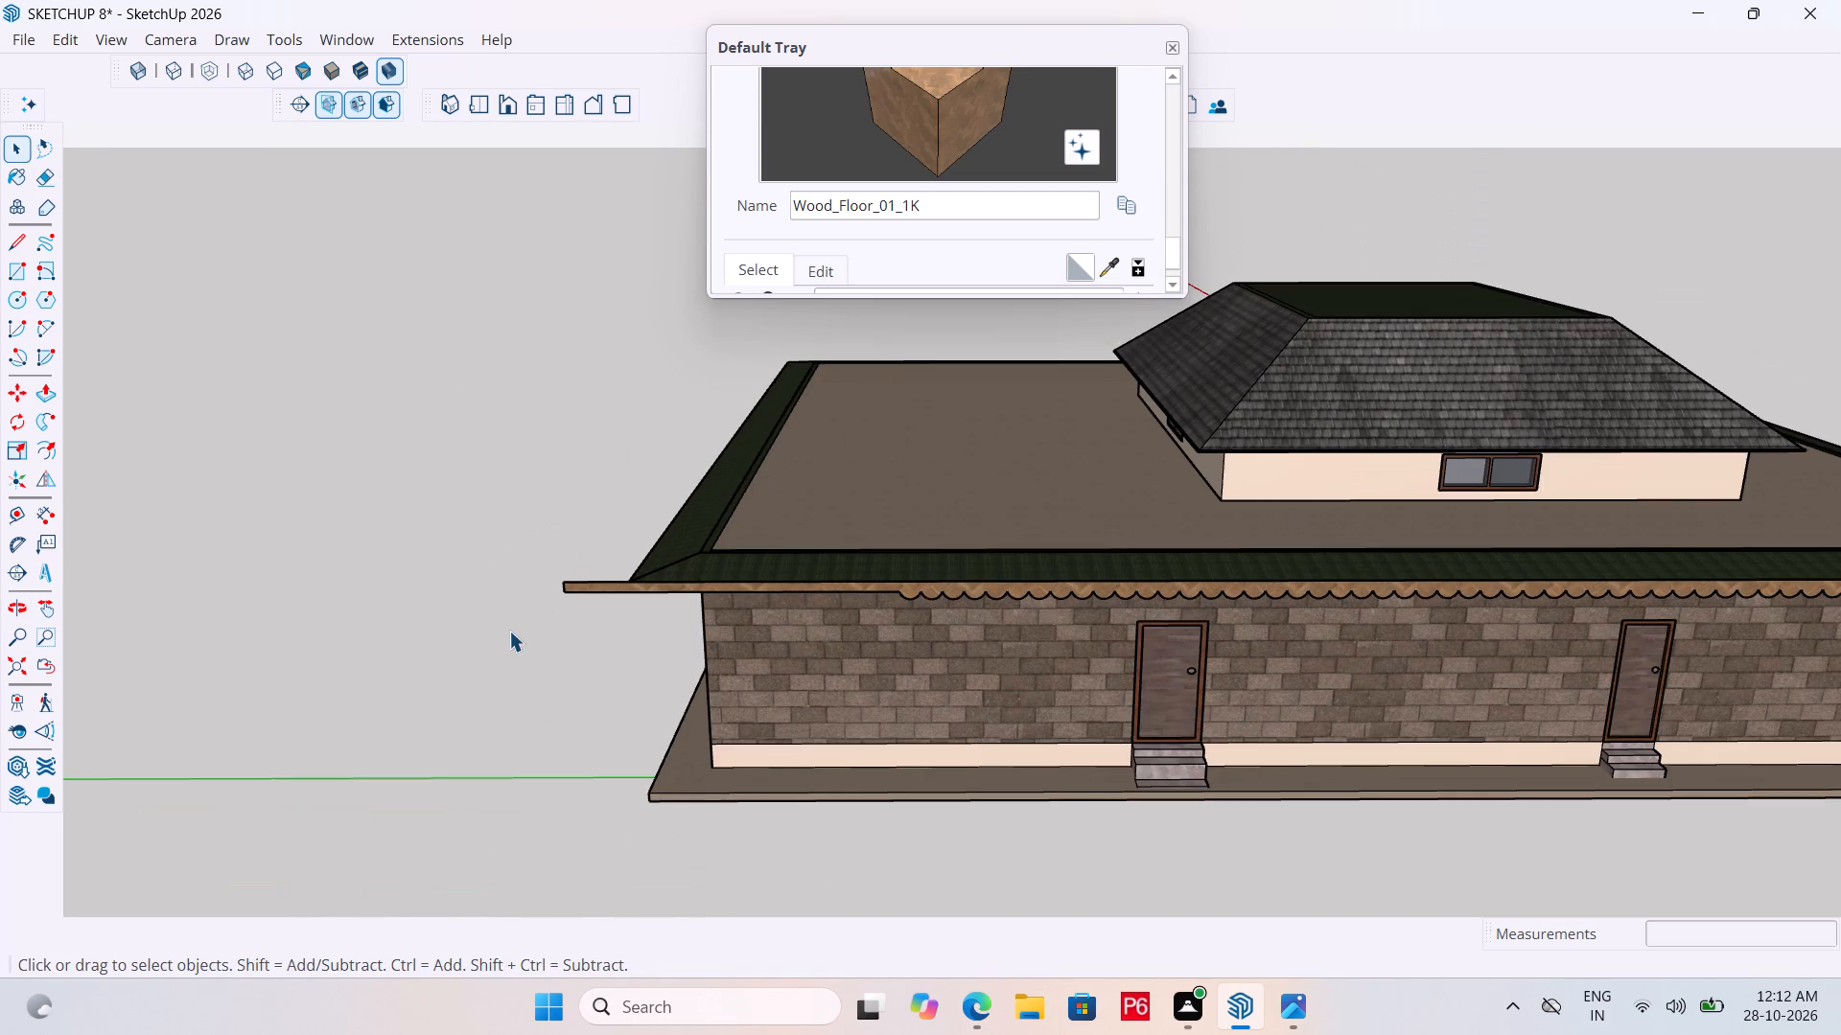
scroll(526, 622, down, 7)
scroll(705, 631, up, 6)
middle_drag(606, 621, 889, 605)
scroll(889, 605, up, 1)
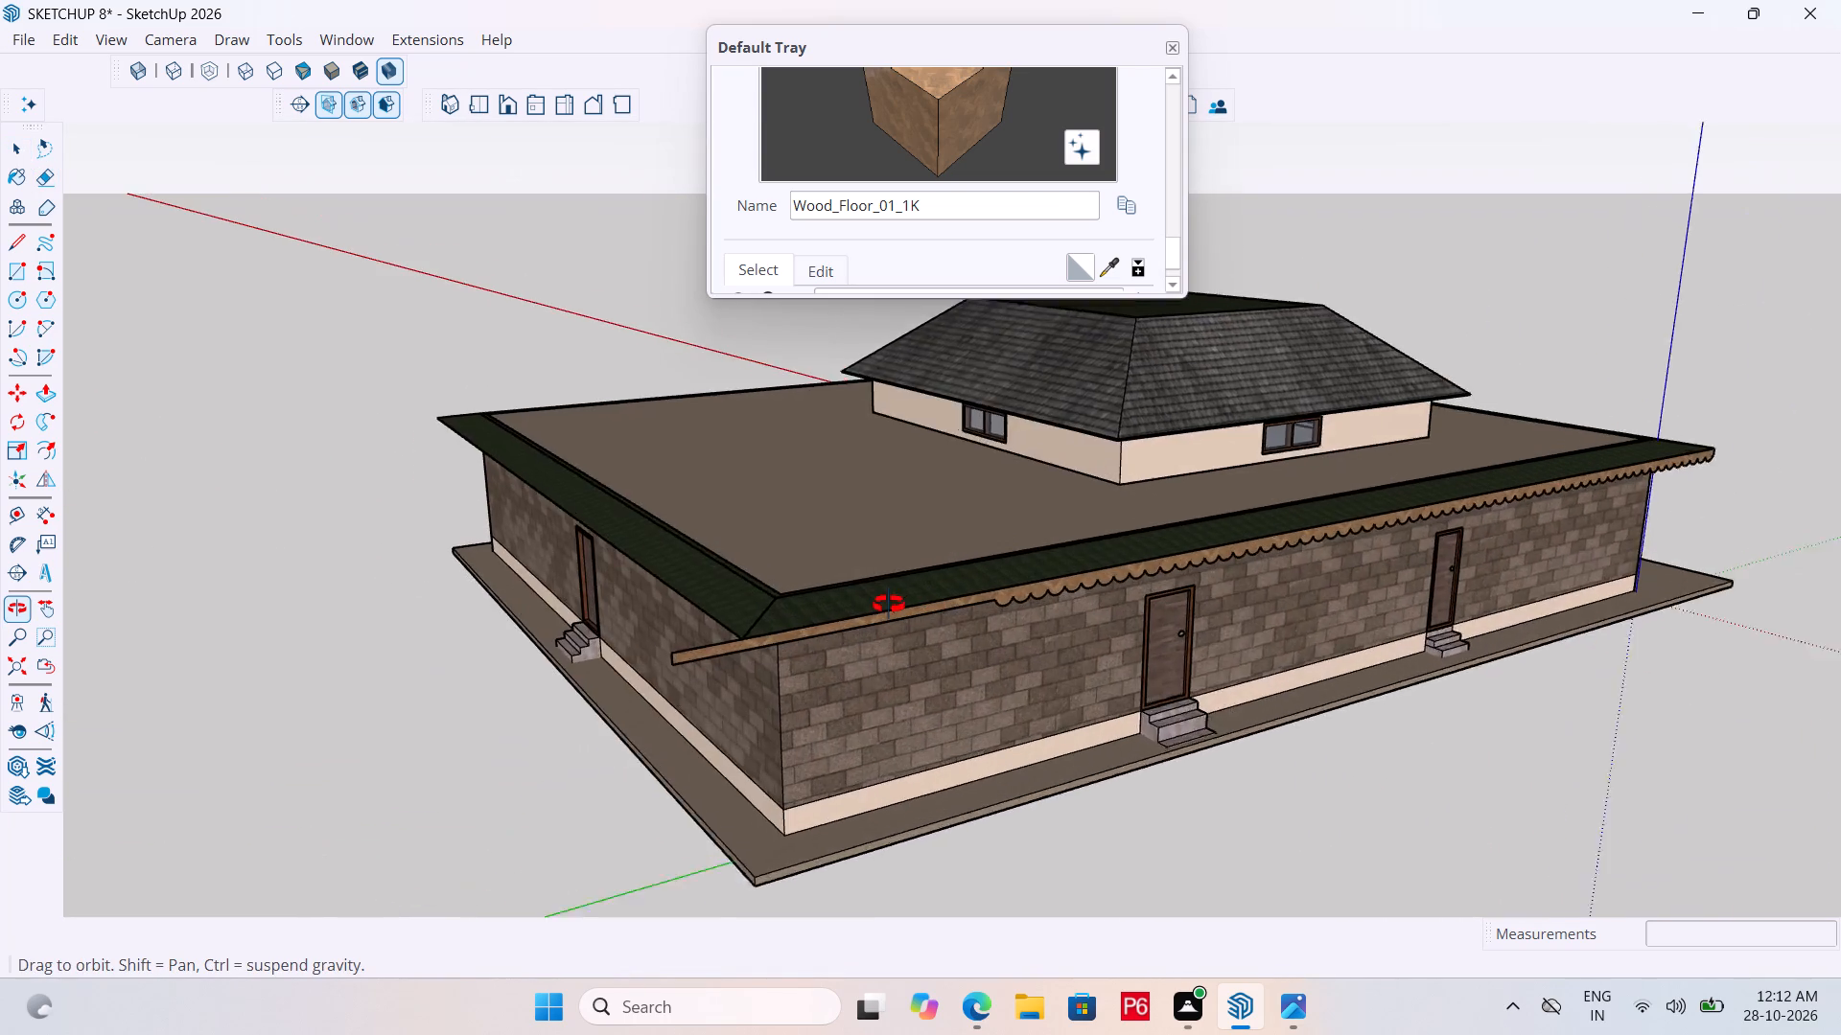
middle_drag(889, 605, 890, 604)
scroll(889, 605, up, 9)
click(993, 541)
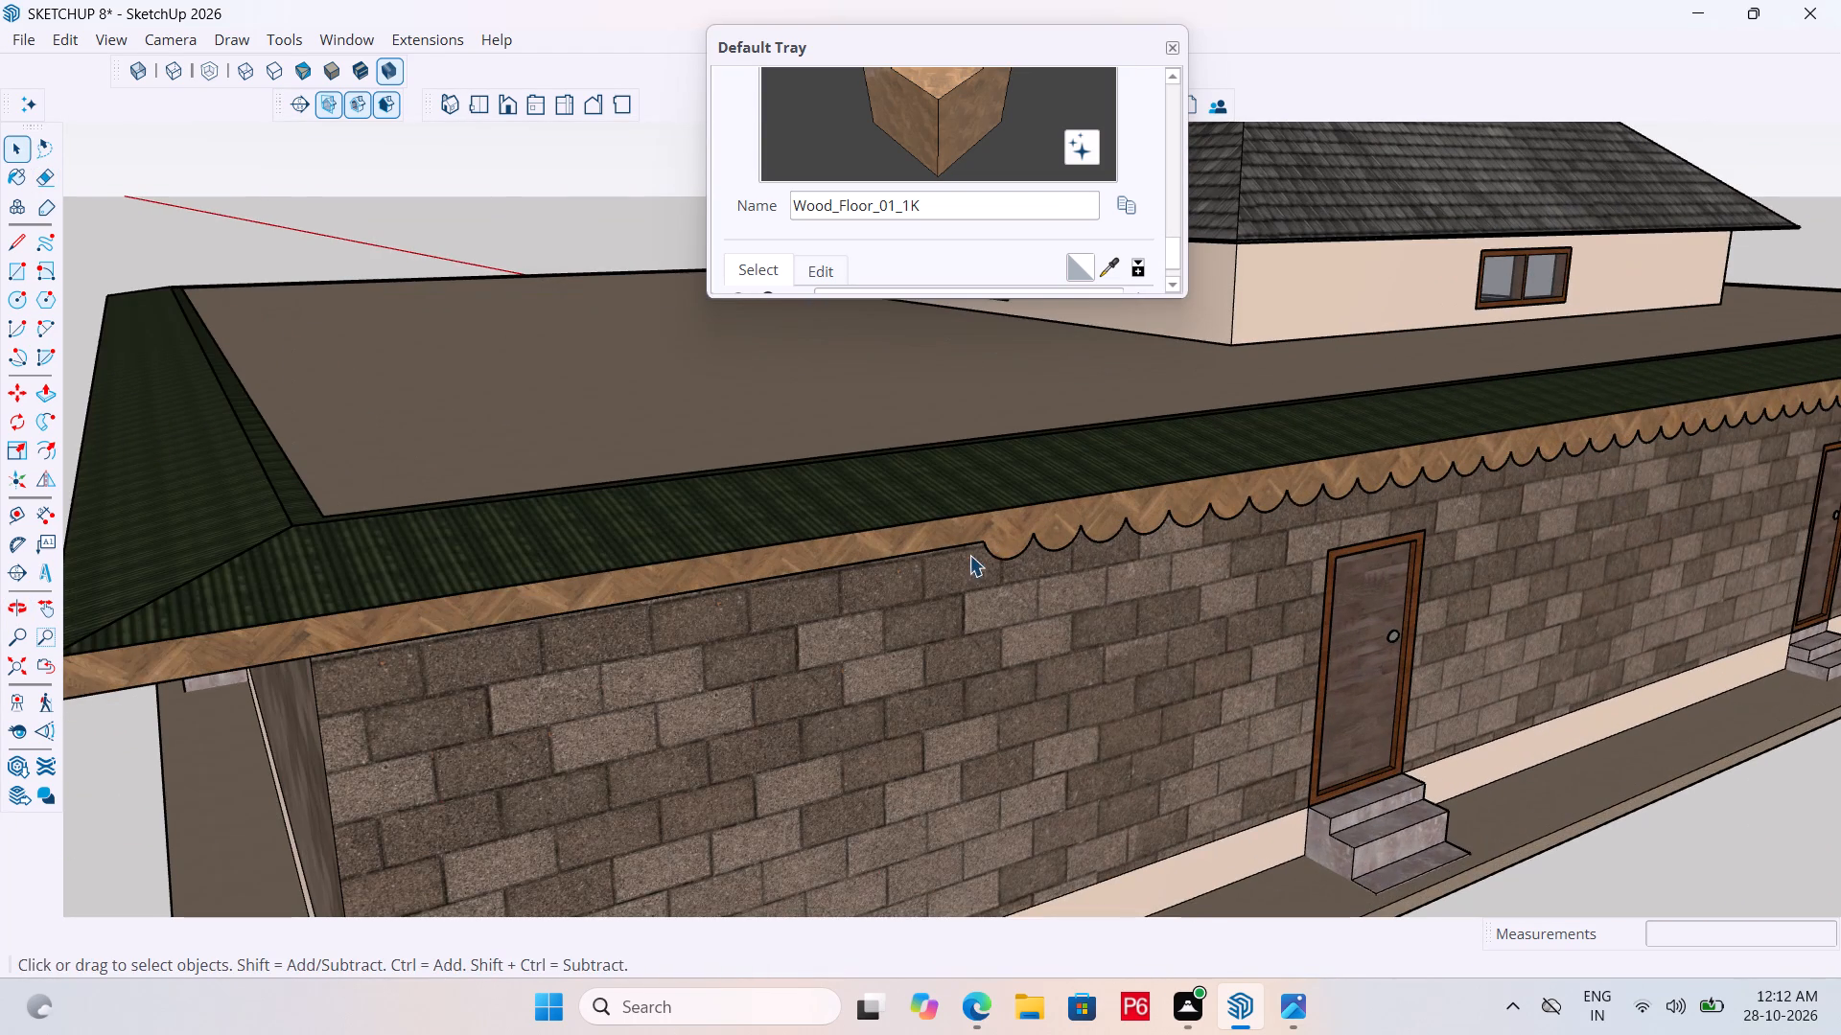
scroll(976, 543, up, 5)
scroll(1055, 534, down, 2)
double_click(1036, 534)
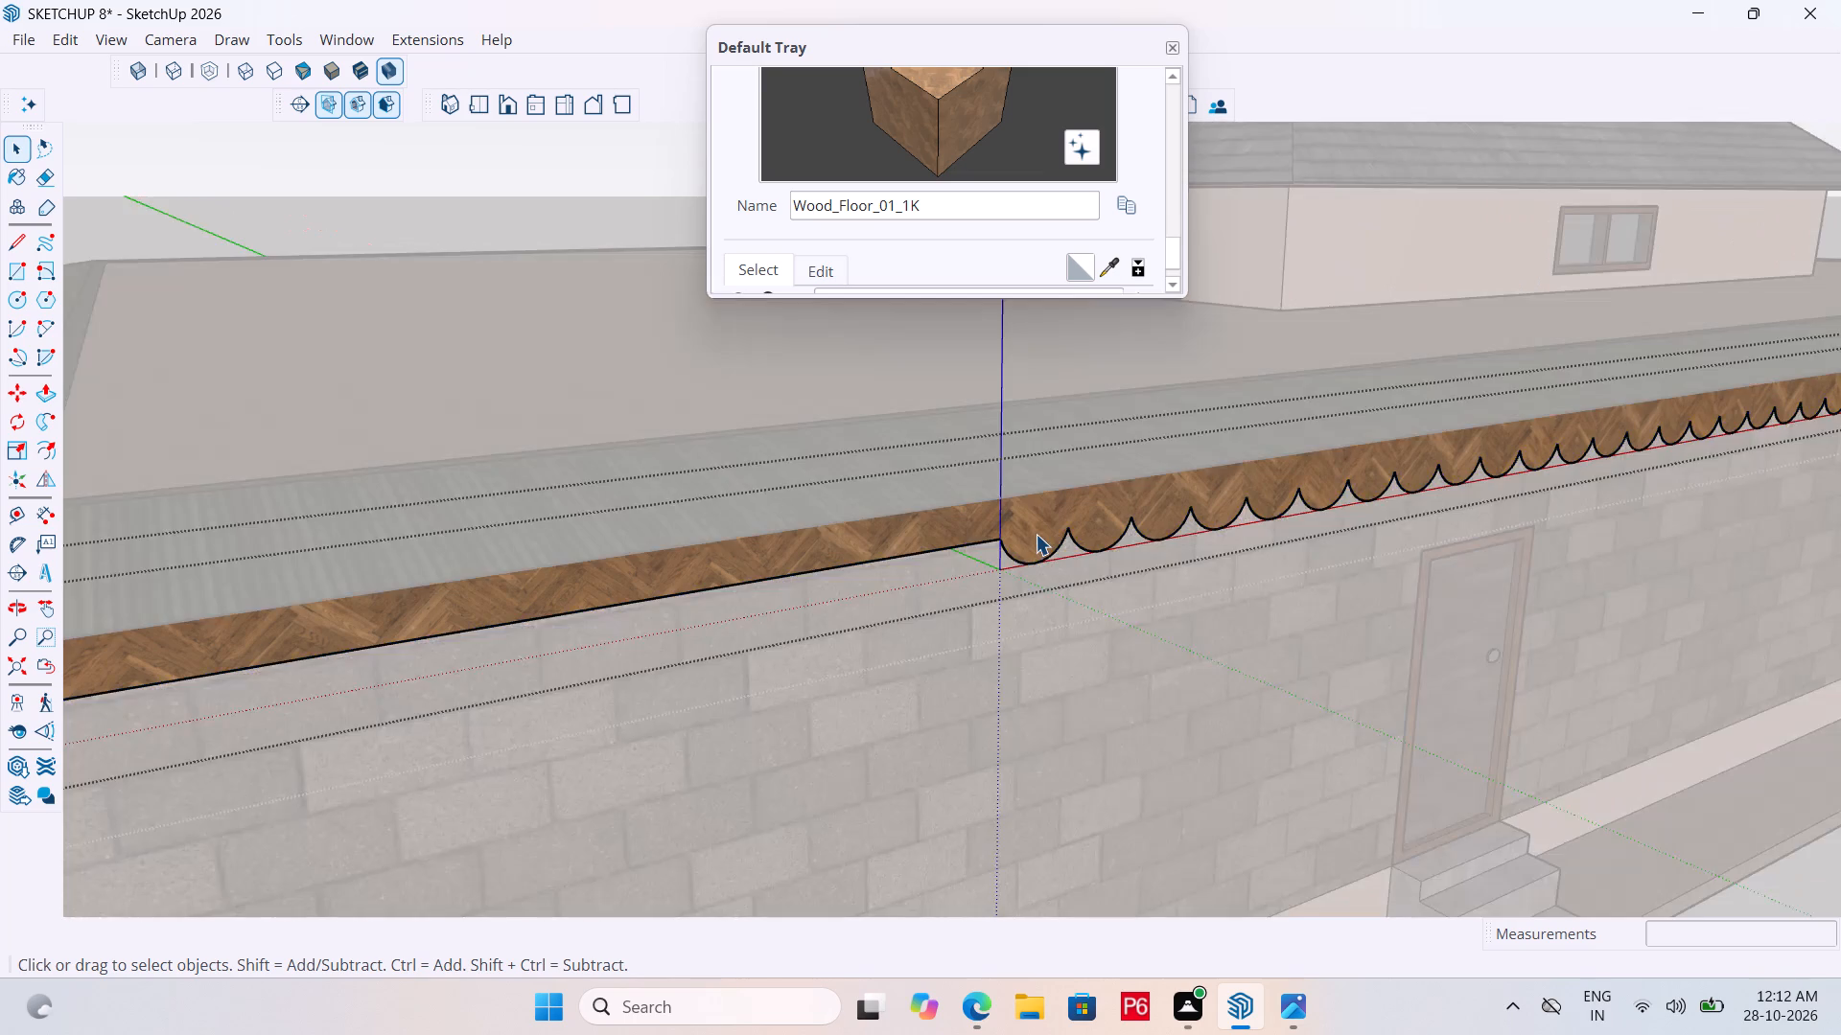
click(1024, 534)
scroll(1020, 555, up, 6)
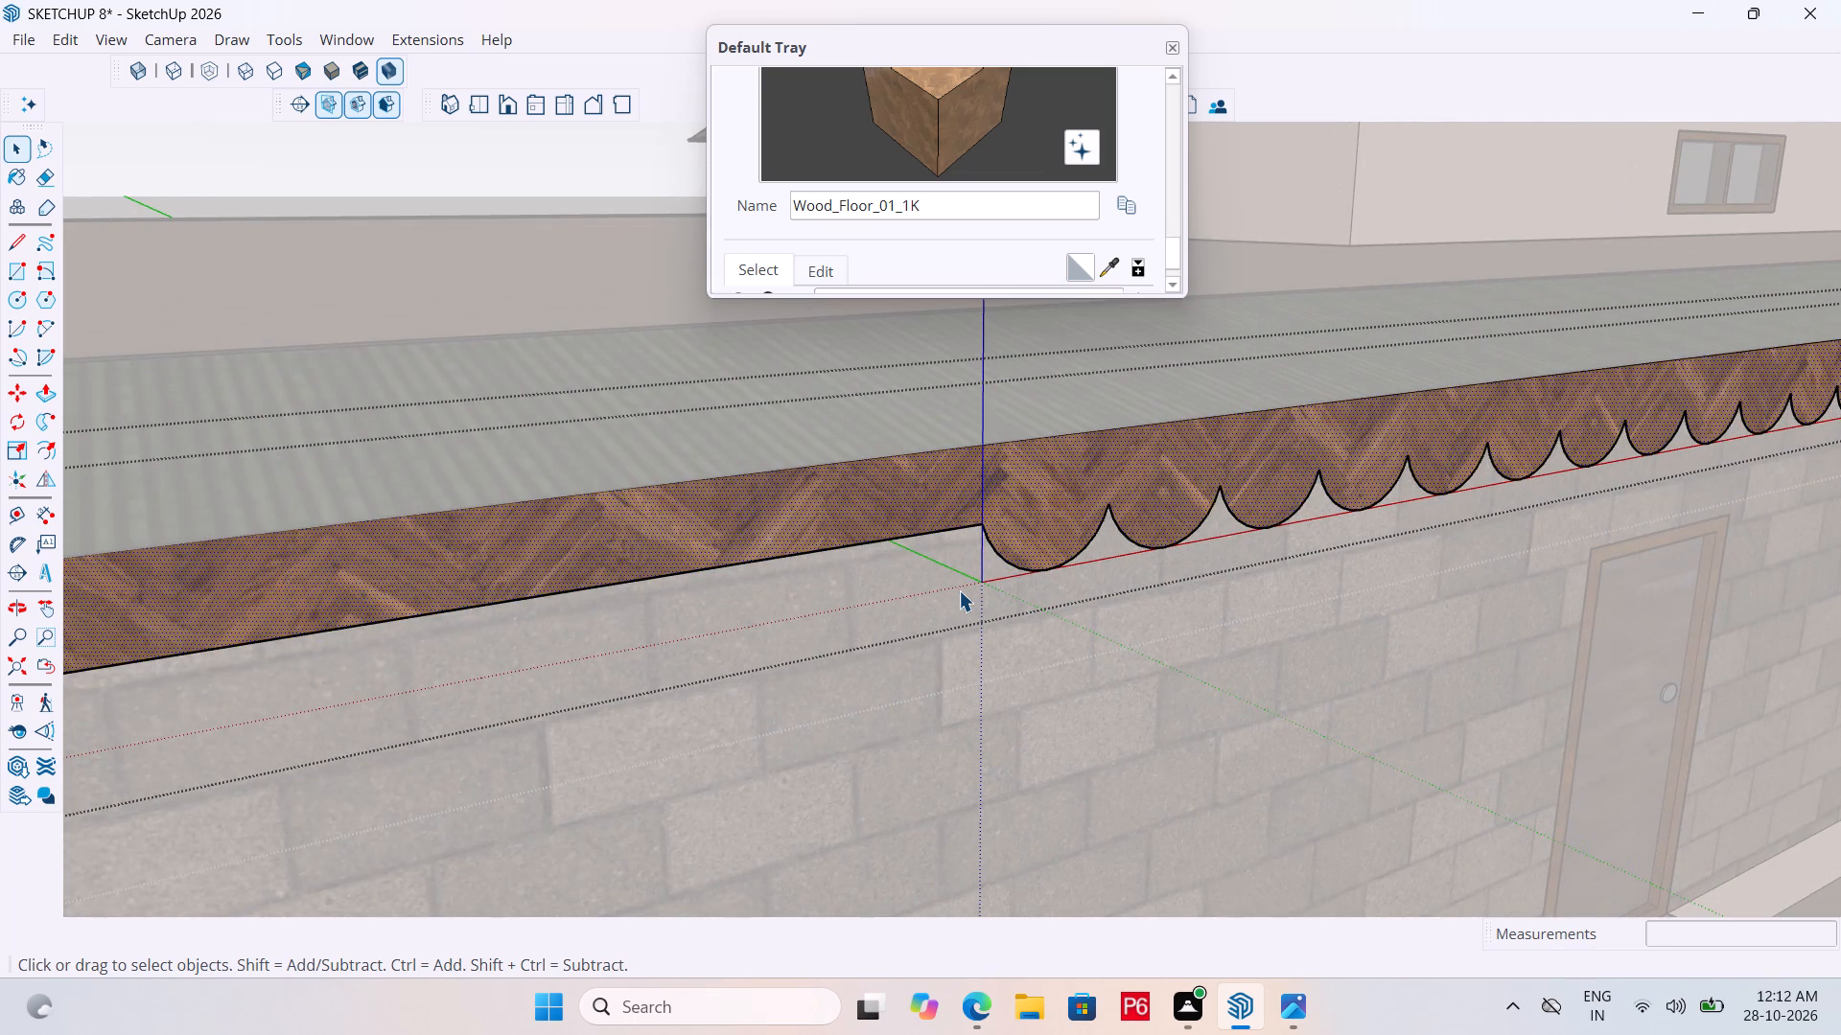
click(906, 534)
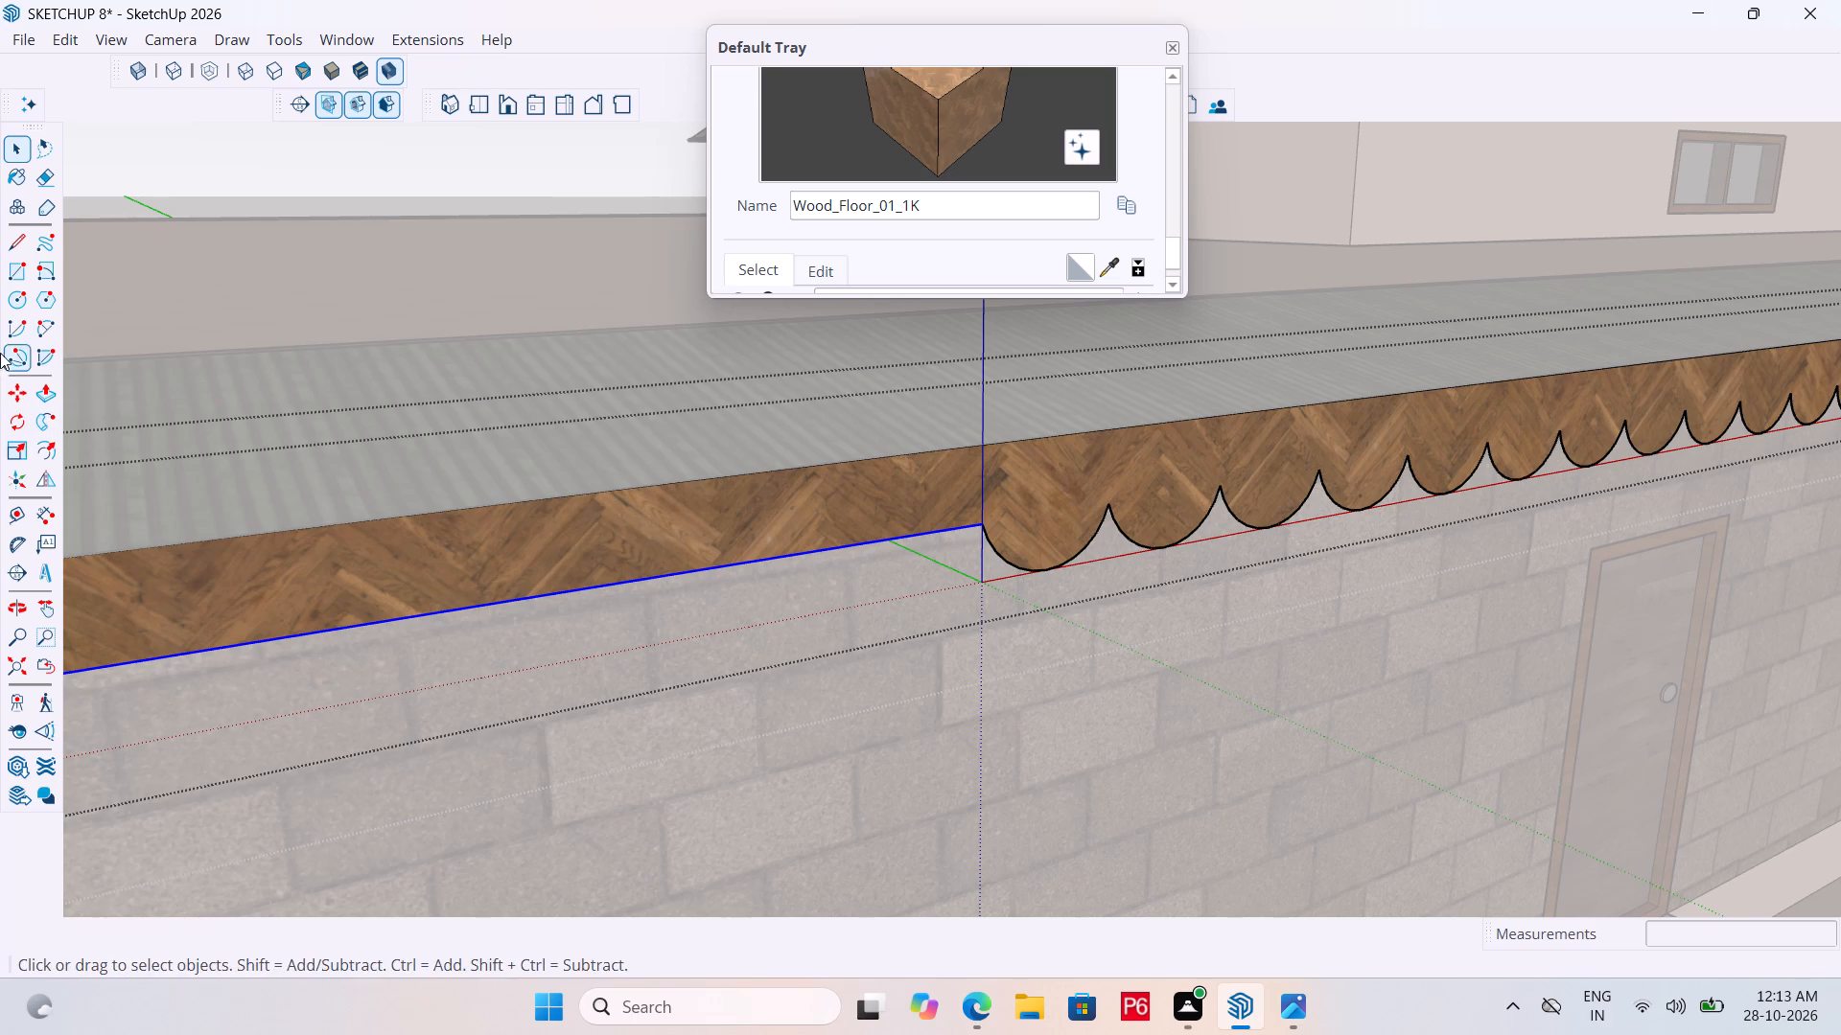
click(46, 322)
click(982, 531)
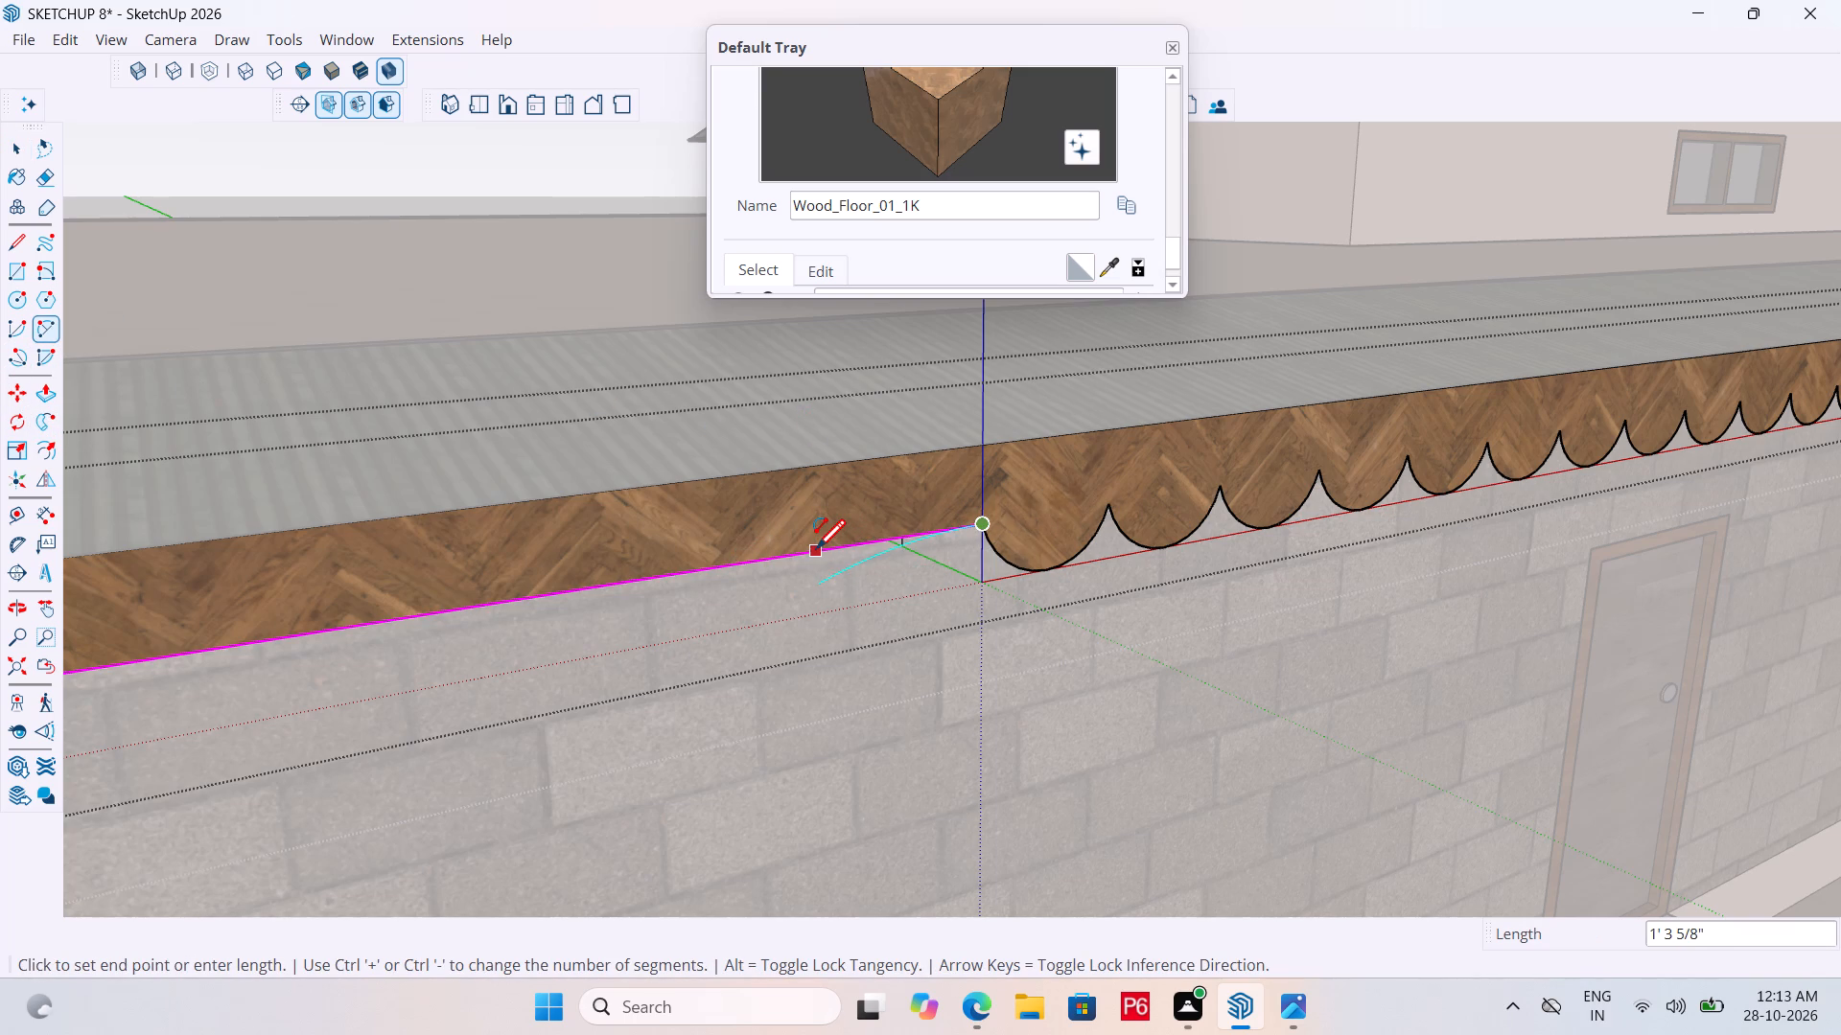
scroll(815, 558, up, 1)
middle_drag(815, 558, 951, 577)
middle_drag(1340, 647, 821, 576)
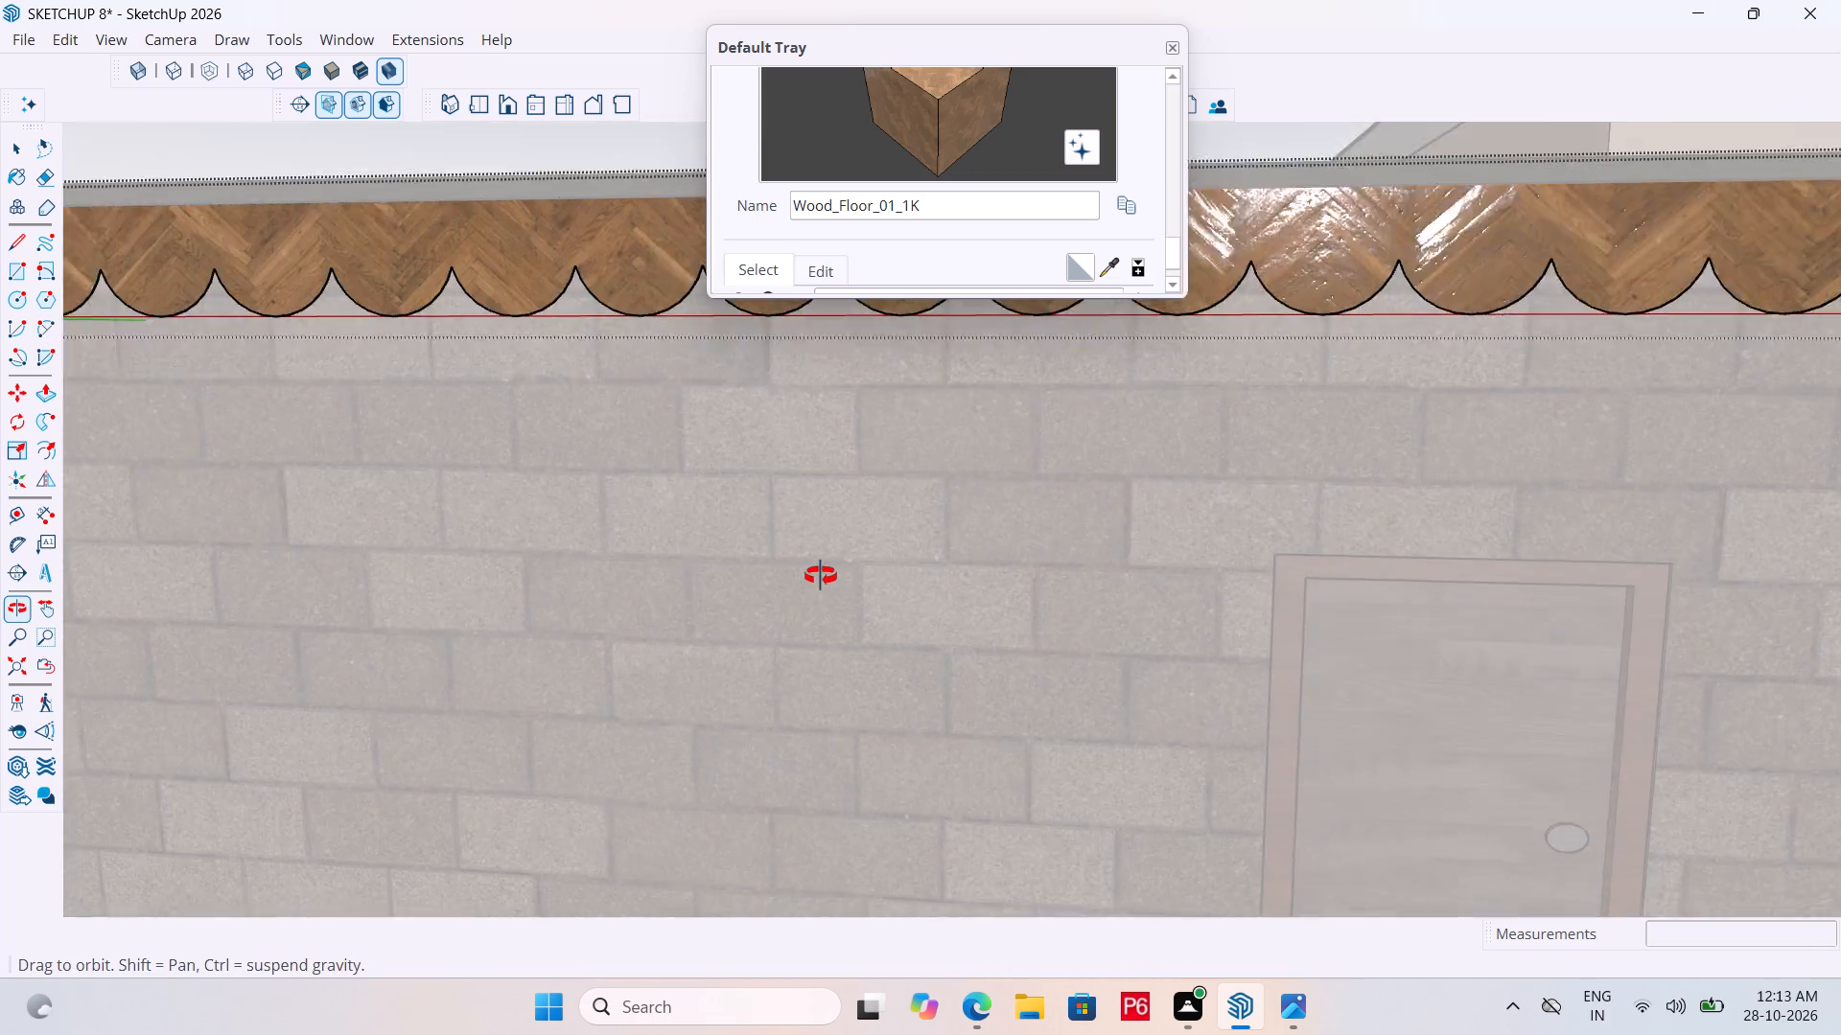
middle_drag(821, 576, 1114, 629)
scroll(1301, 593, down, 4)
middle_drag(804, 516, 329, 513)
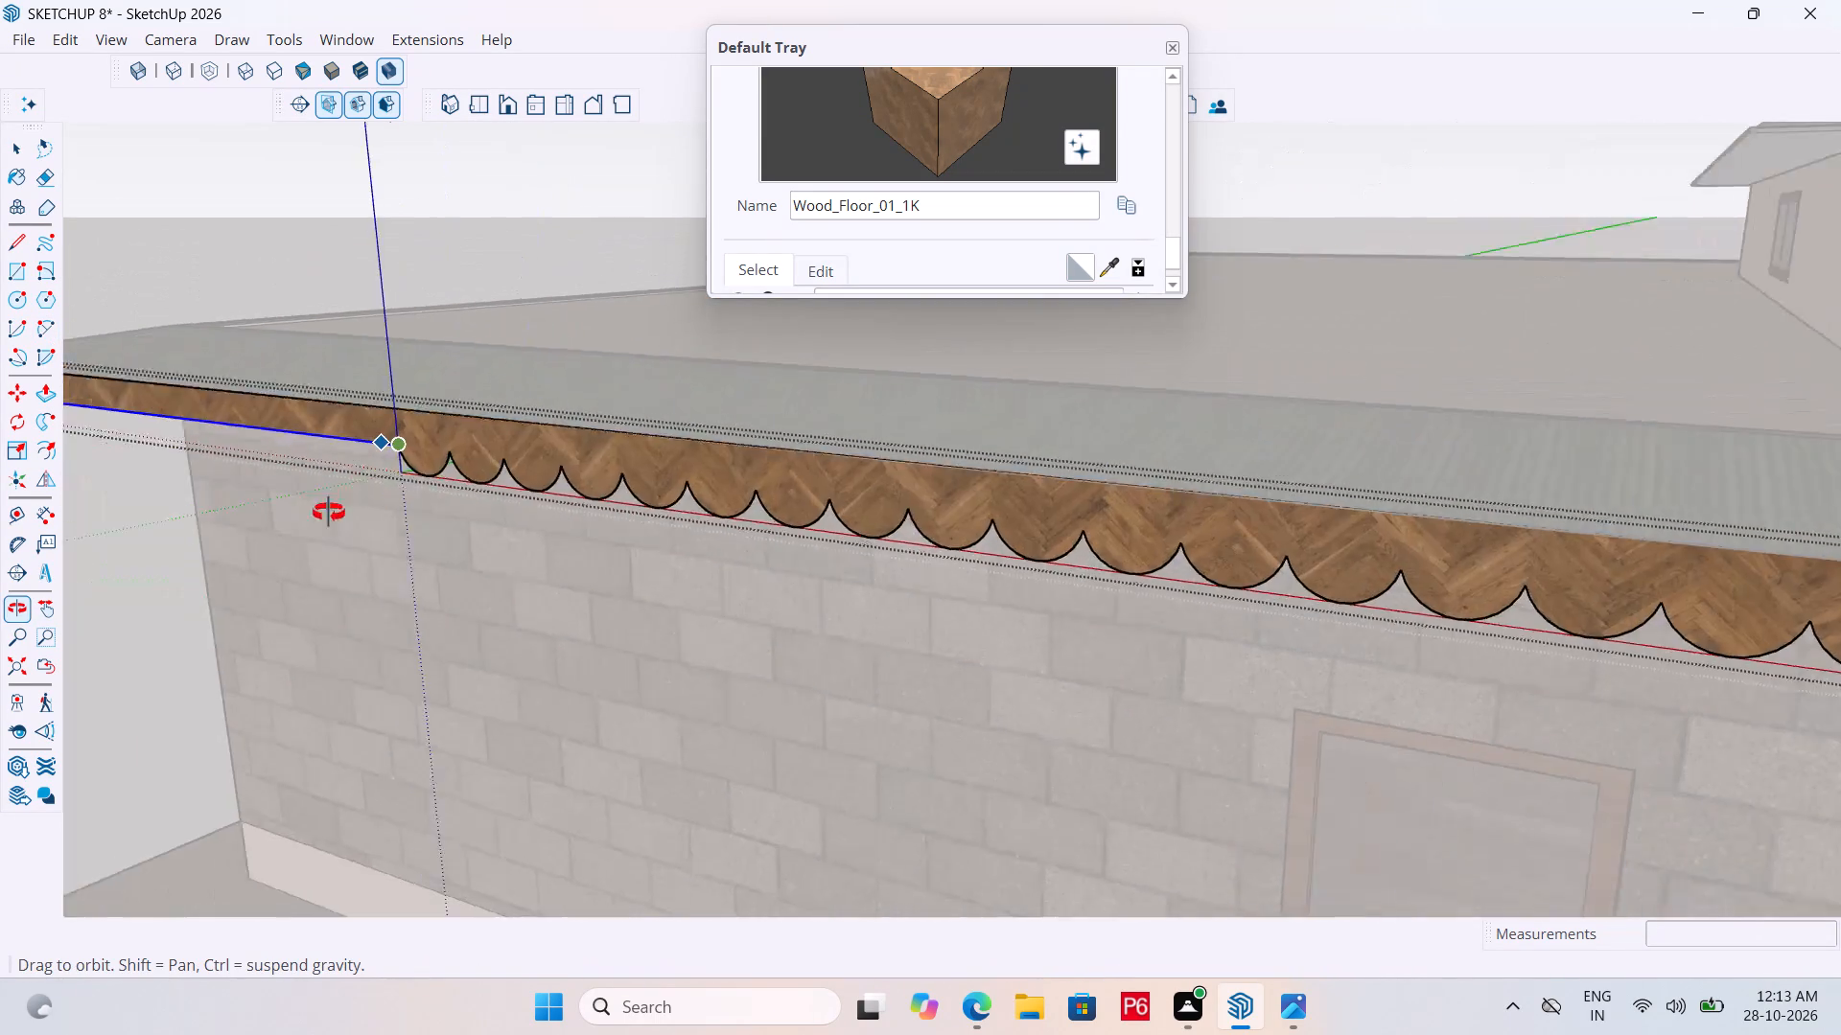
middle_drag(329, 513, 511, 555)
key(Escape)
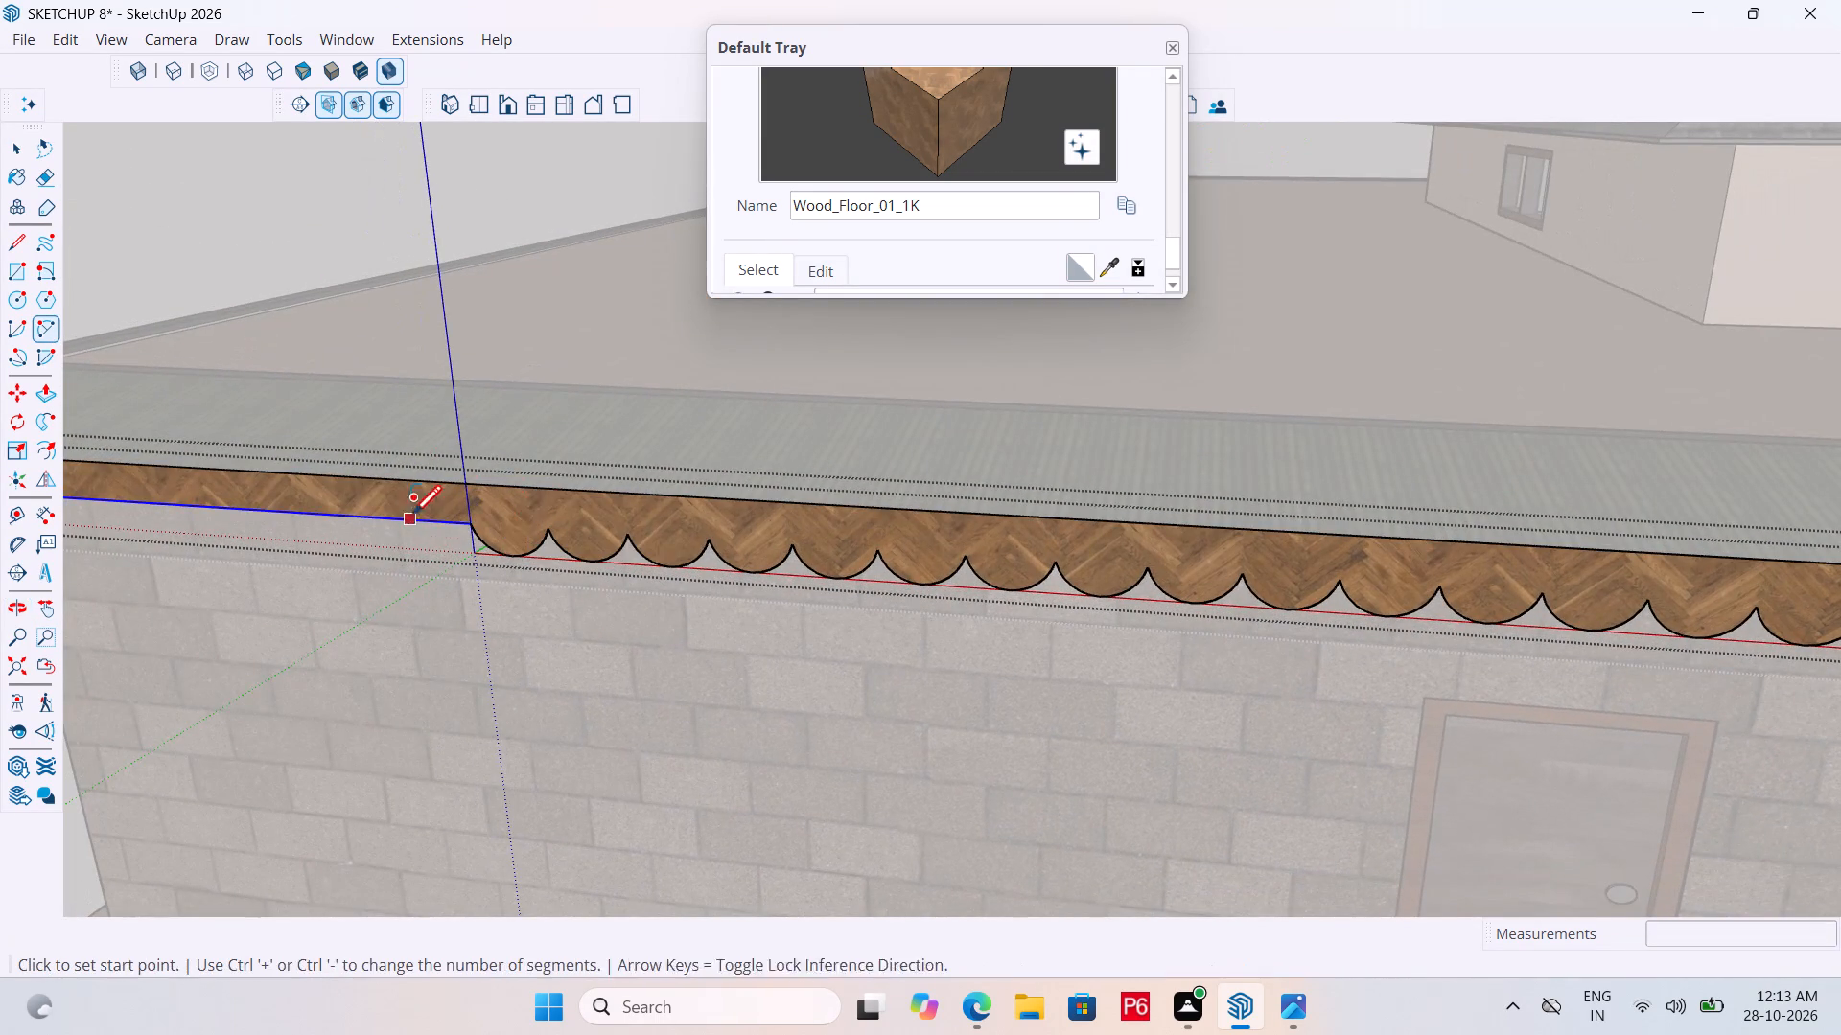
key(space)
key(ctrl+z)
Open the side board for editing and draw a vertical line from the extension's lower corner to the top edge, splitting the face.
click(418, 510)
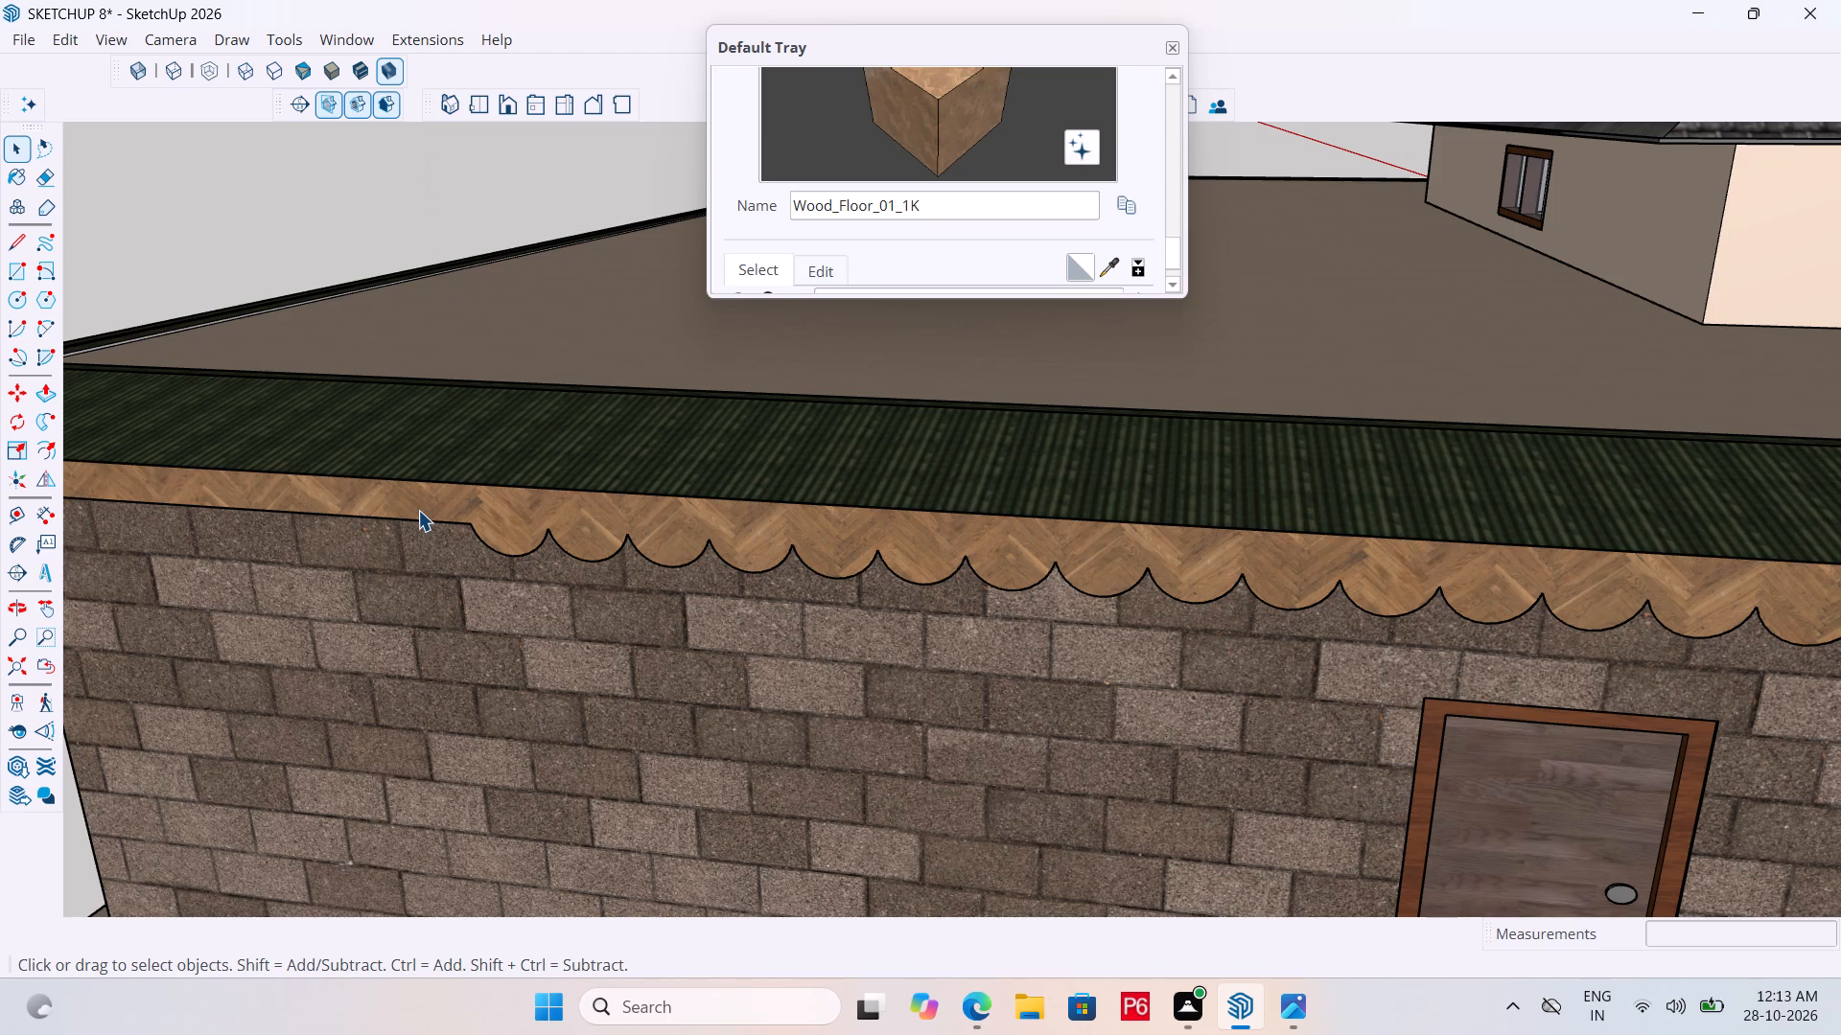
double_click(415, 509)
click(402, 516)
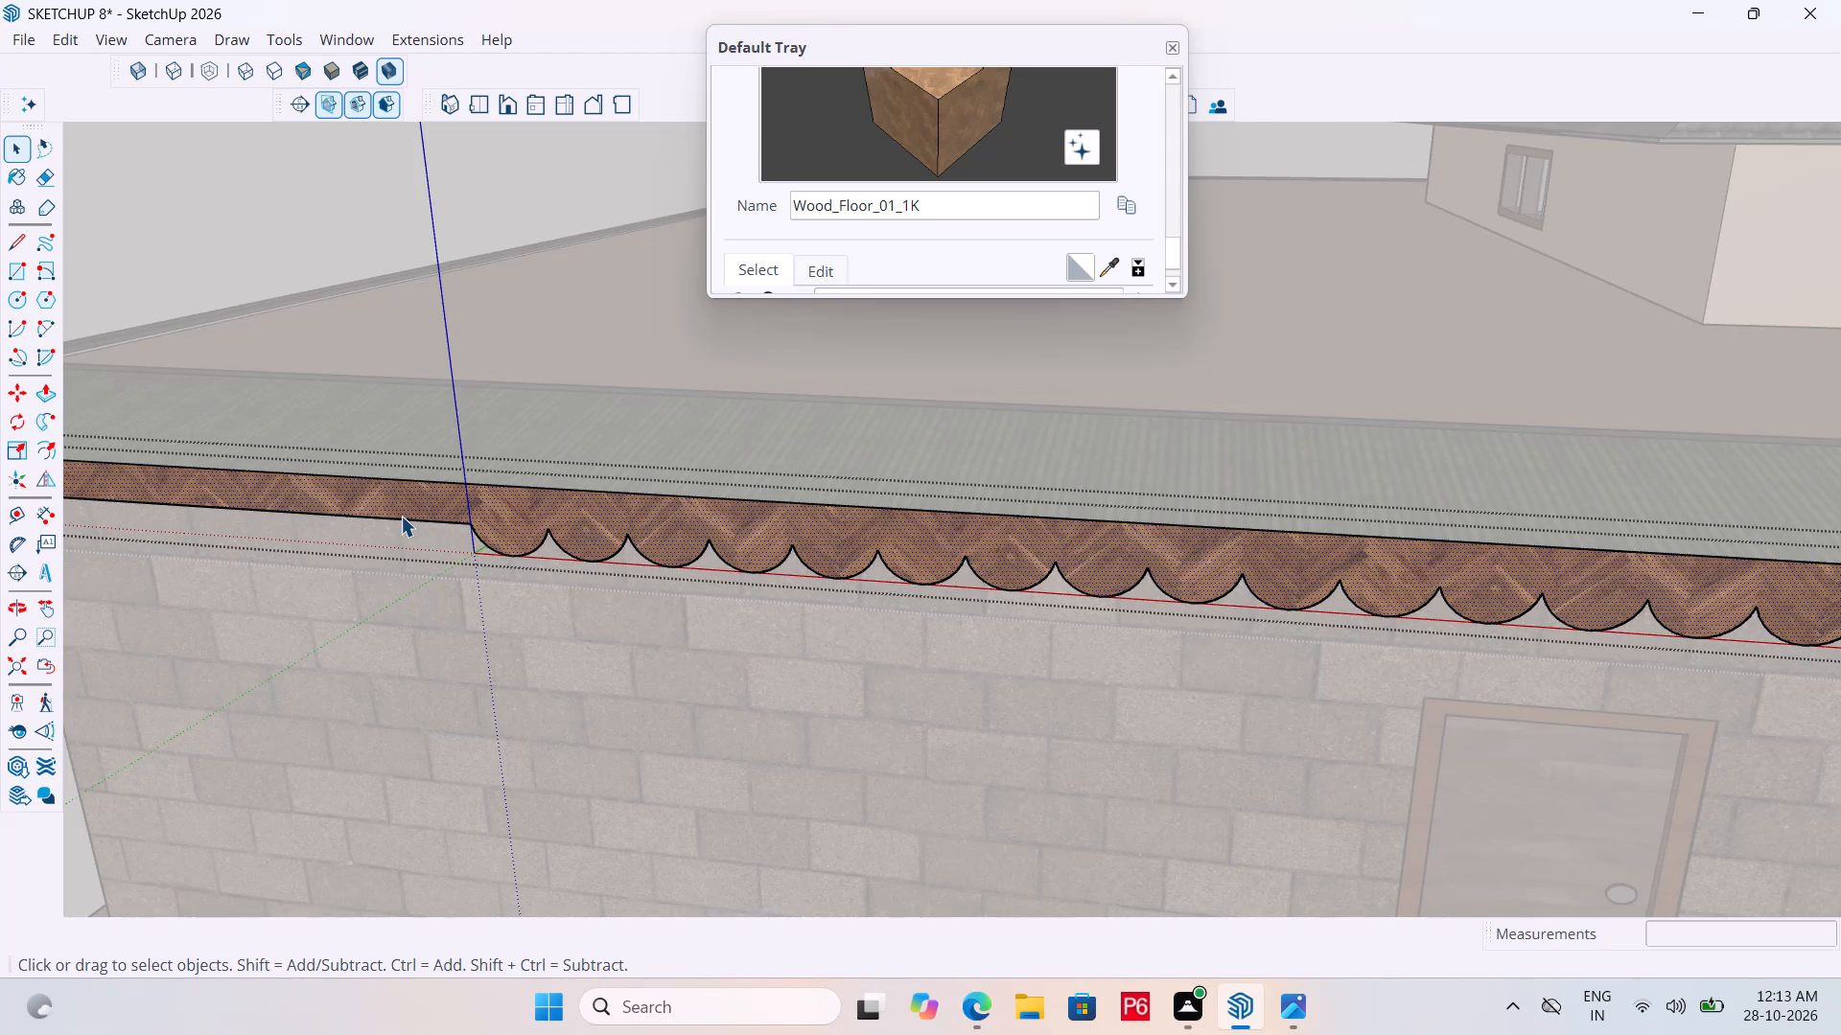
scroll(478, 517, up, 6)
key(l)
drag(461, 530, 462, 502)
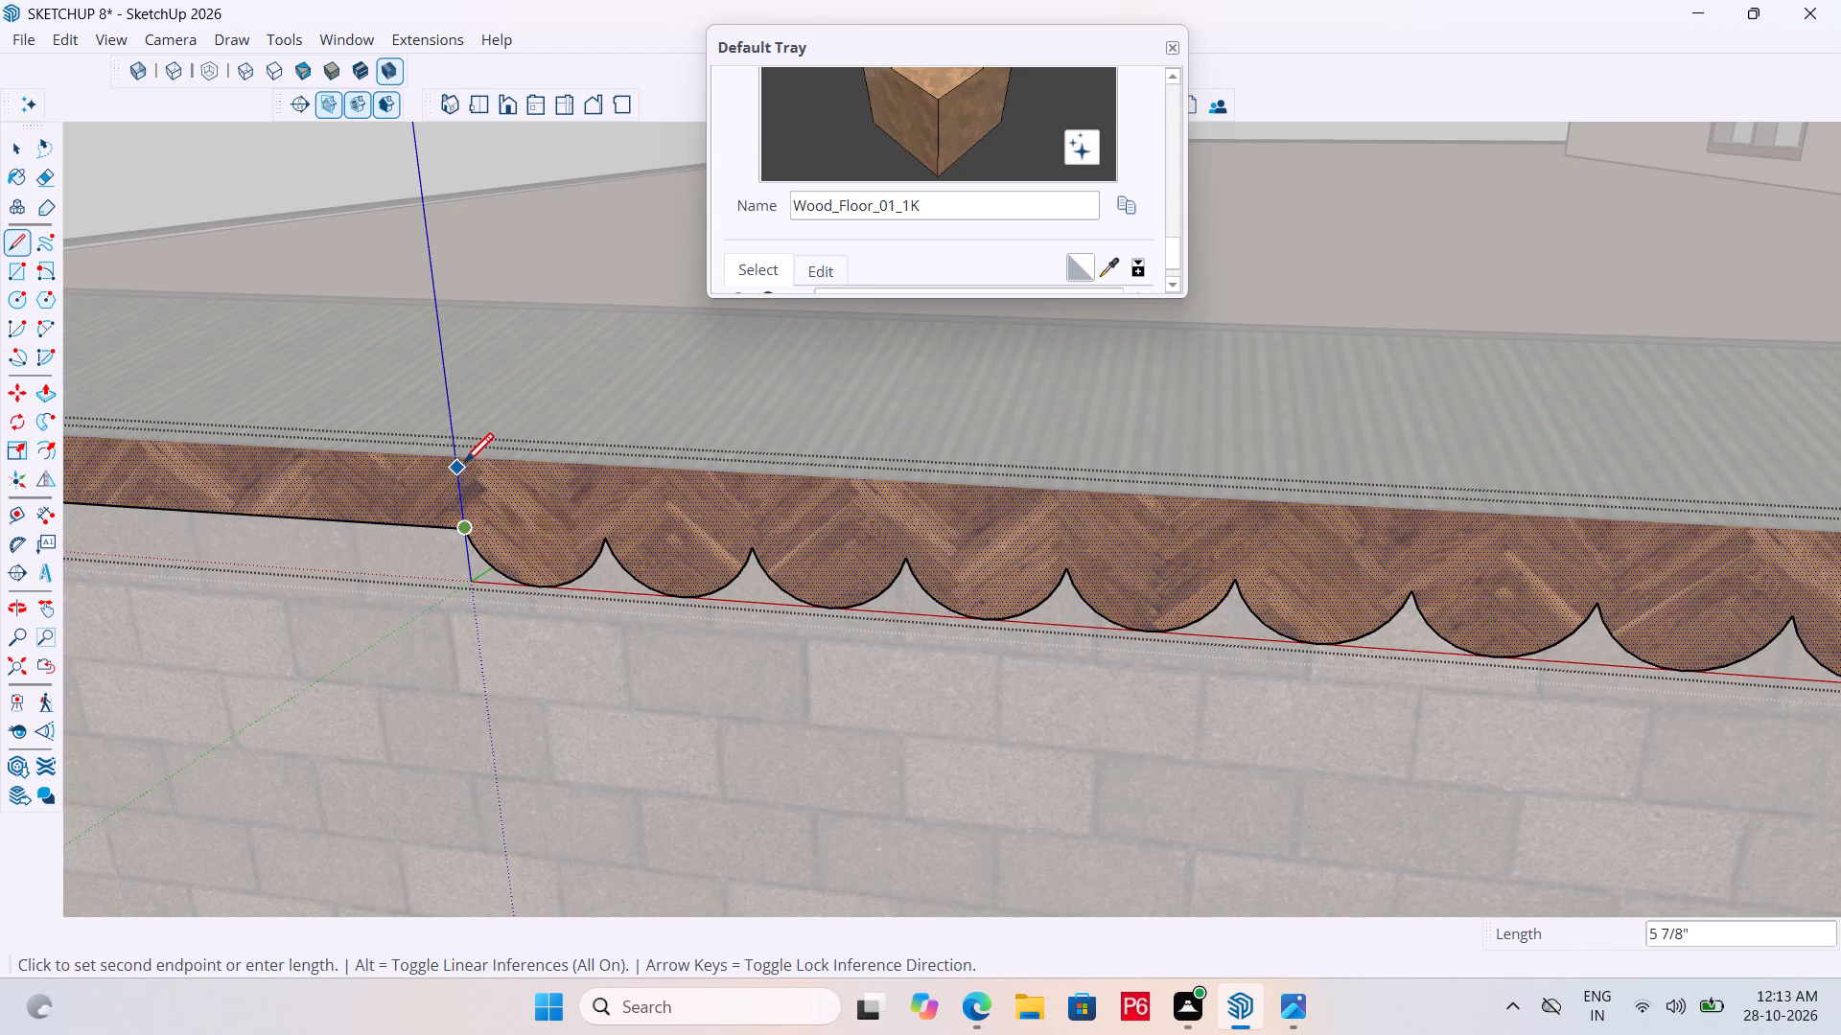
click(464, 463)
key(space)
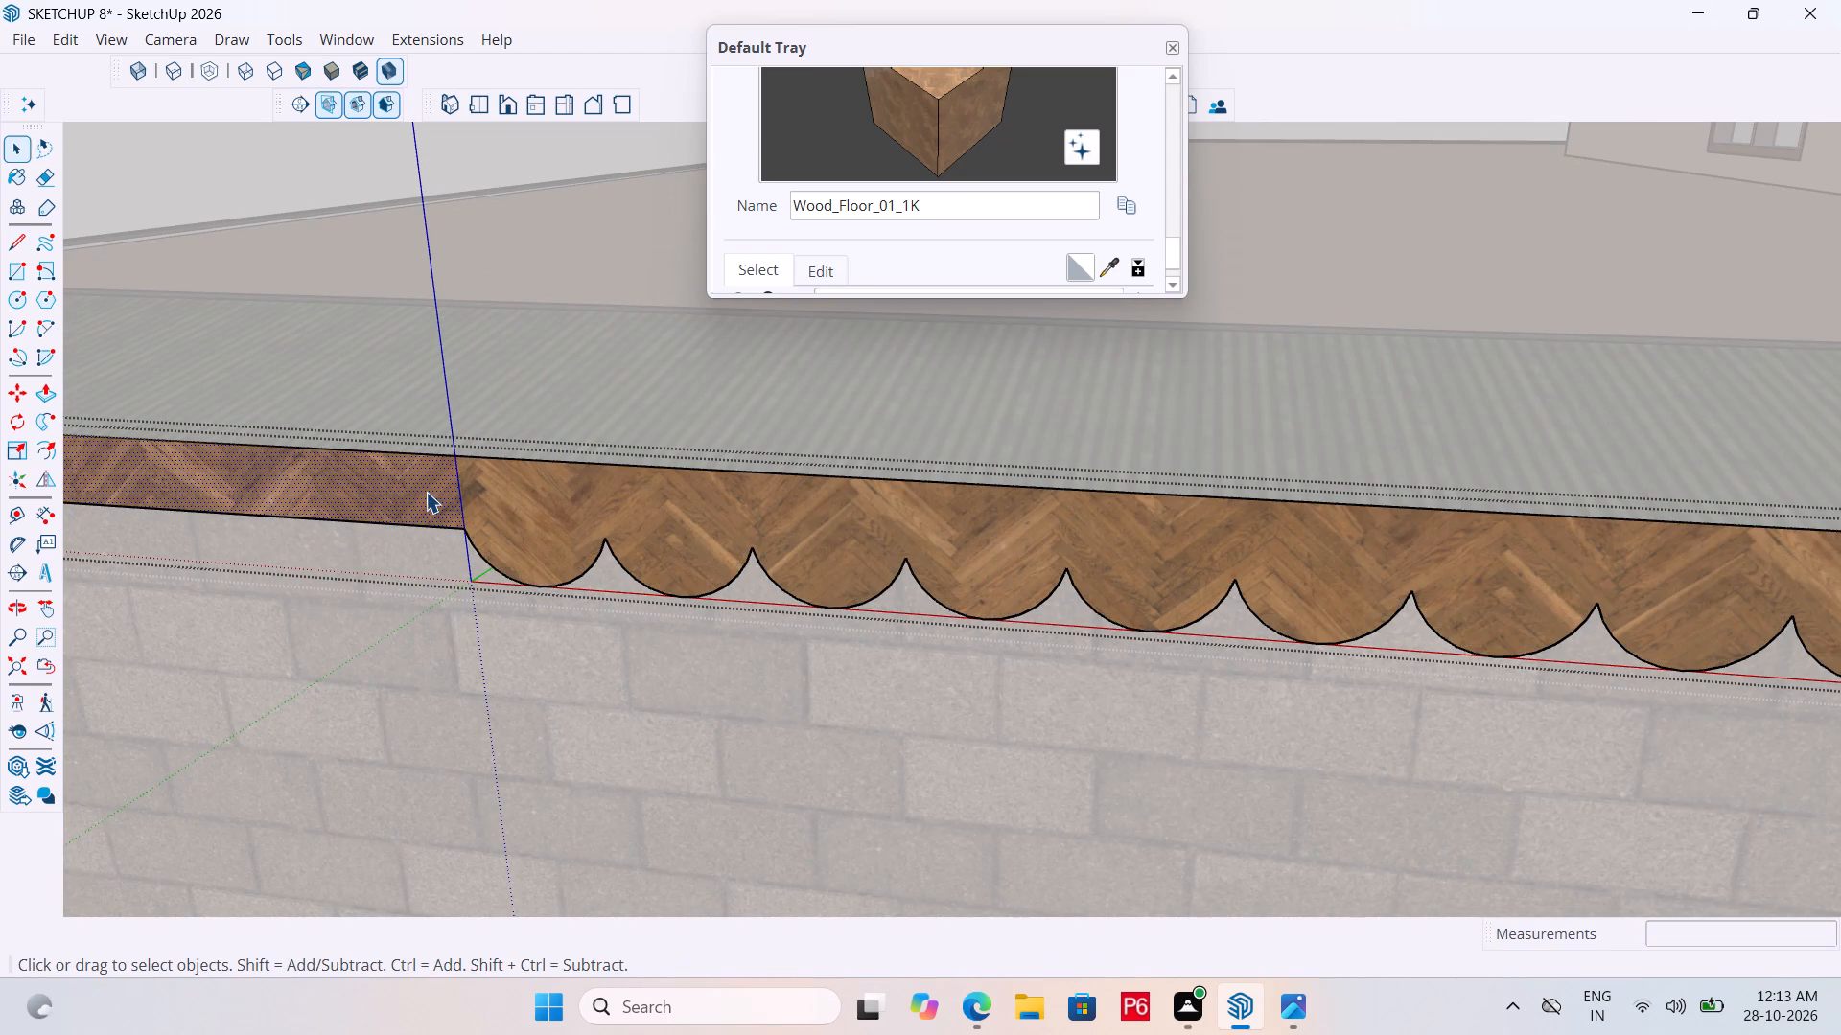
Erase the plain extension from the side board, including its lower edge and the leftover edges at its far end.
key(e)
drag(415, 490, 412, 521)
click(421, 524)
scroll(710, 544, down, 6)
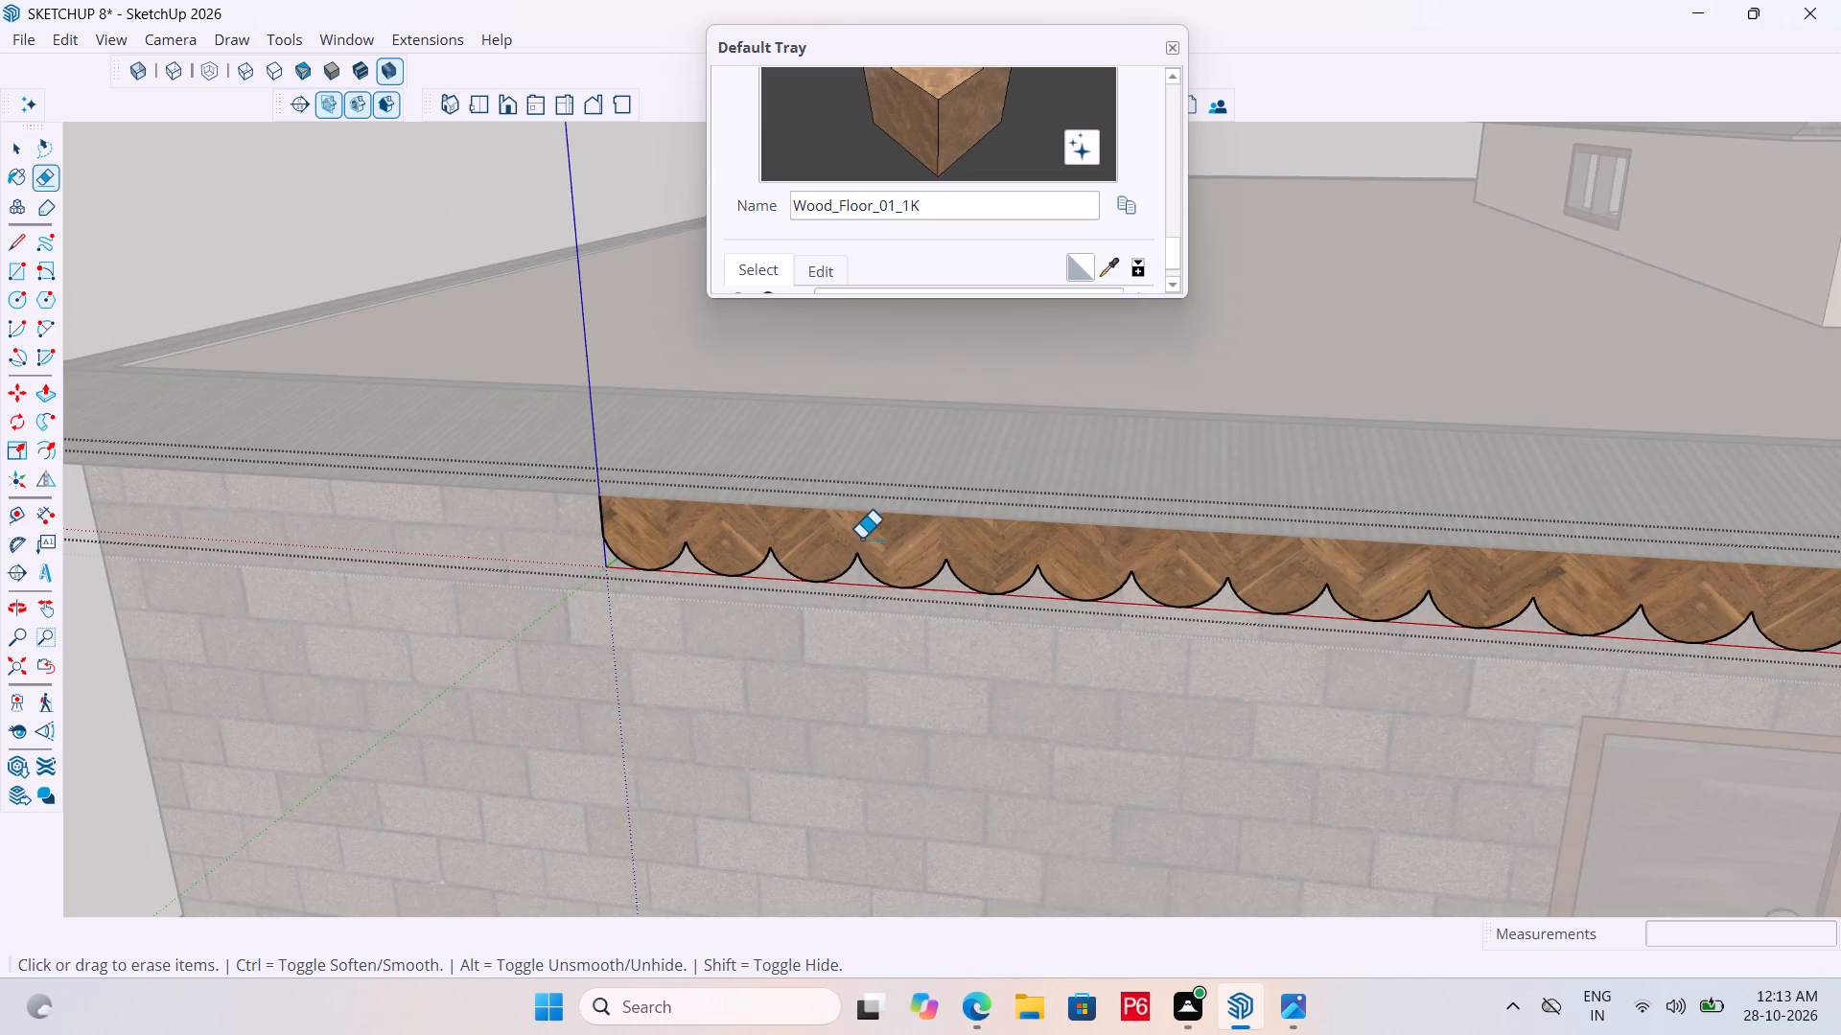
scroll(874, 539, down, 3)
scroll(361, 541, down, 10)
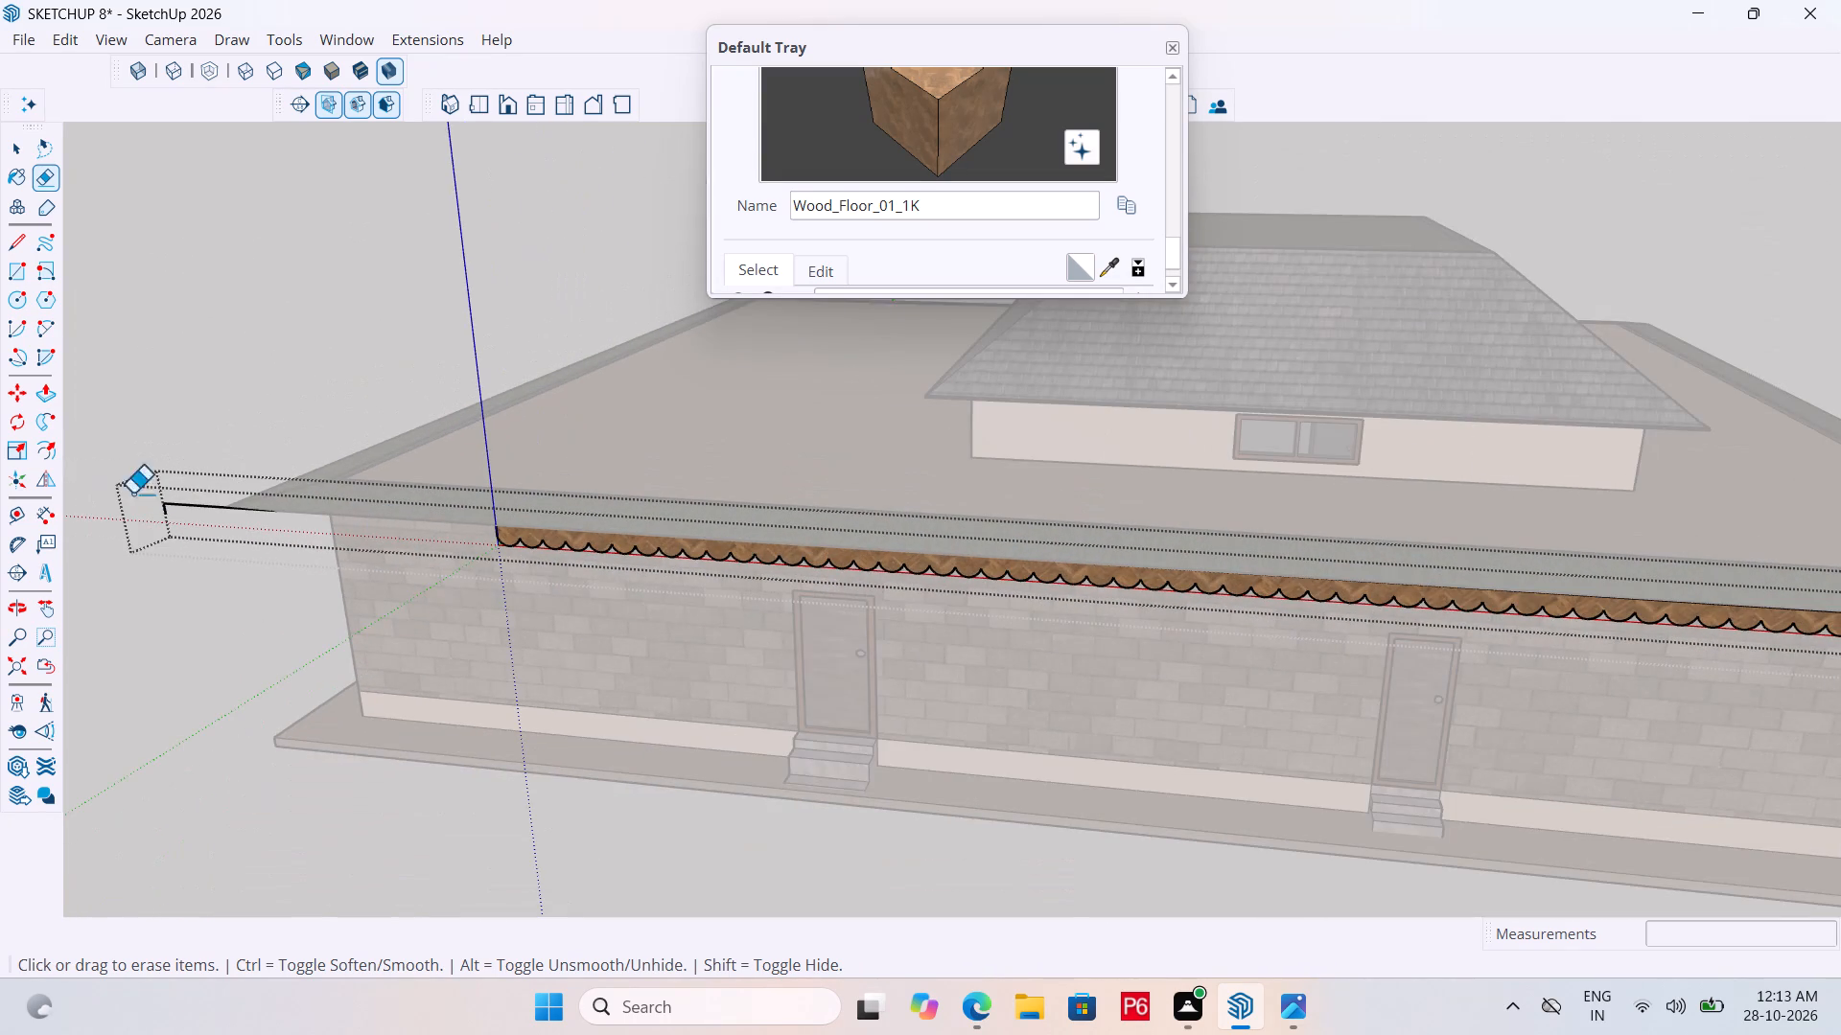
drag(174, 495, 153, 505)
scroll(194, 523, up, 7)
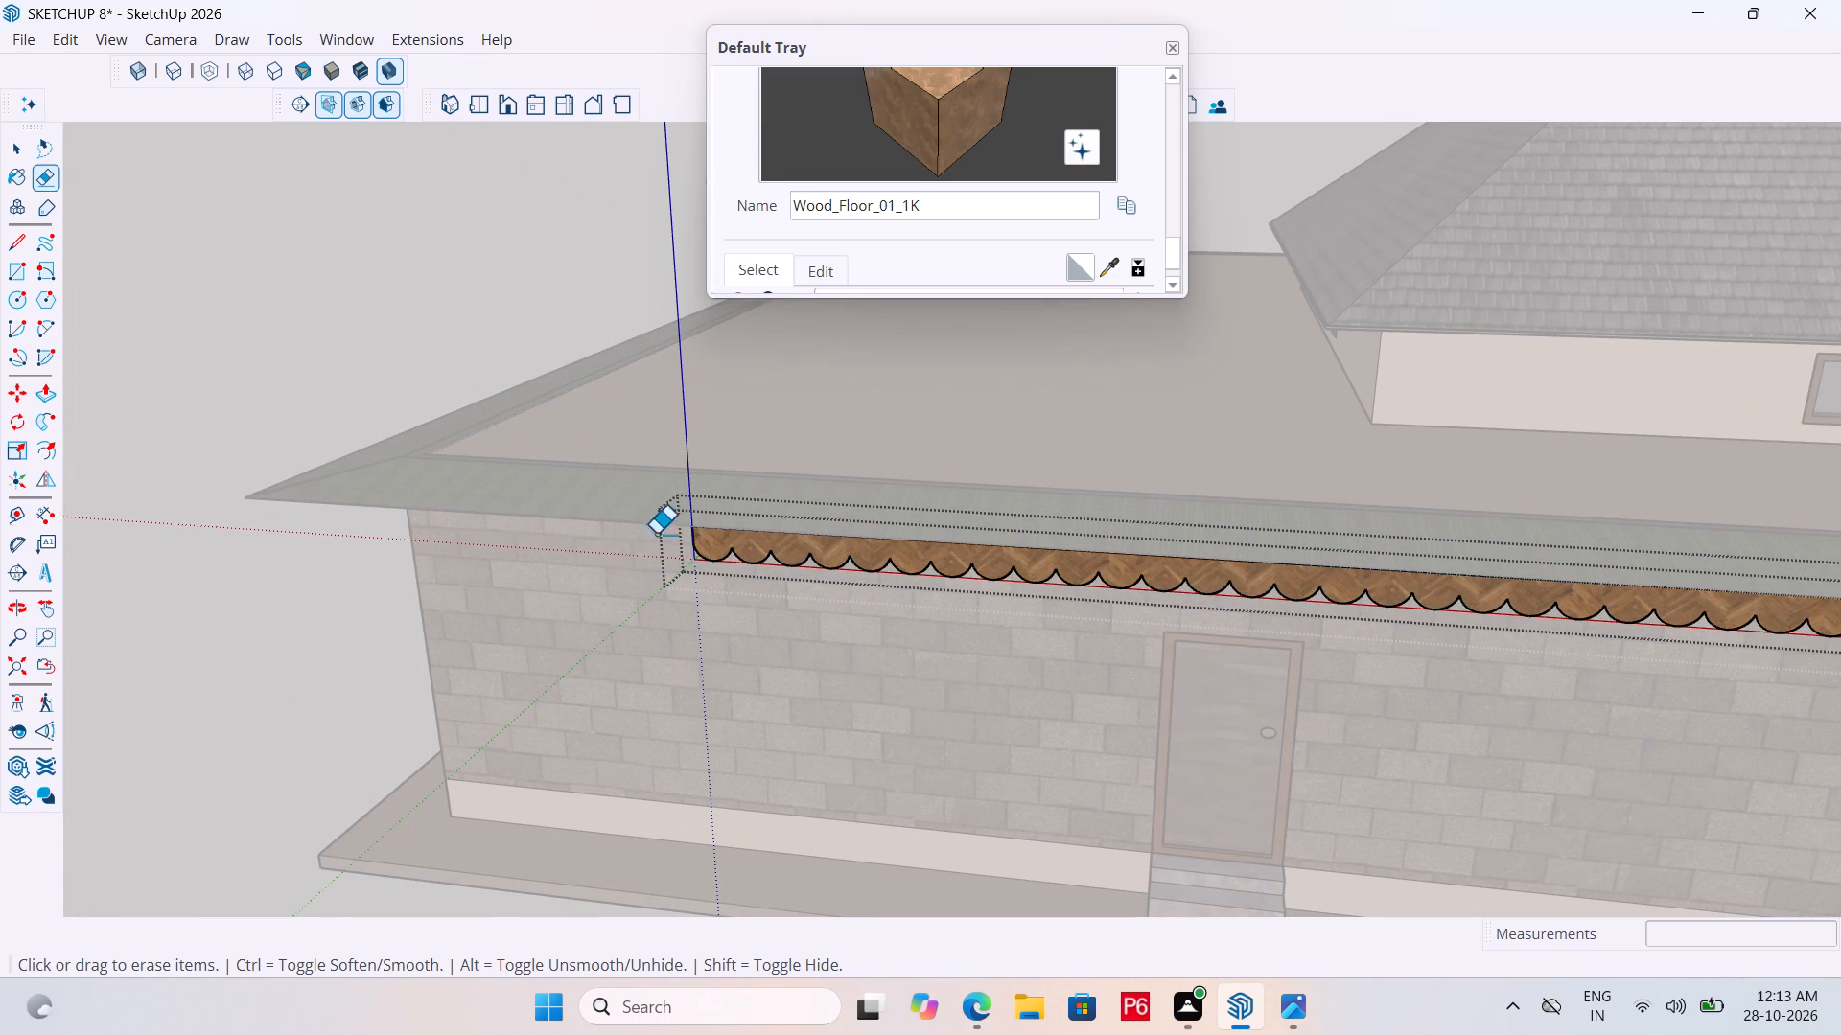
scroll(723, 560, up, 1)
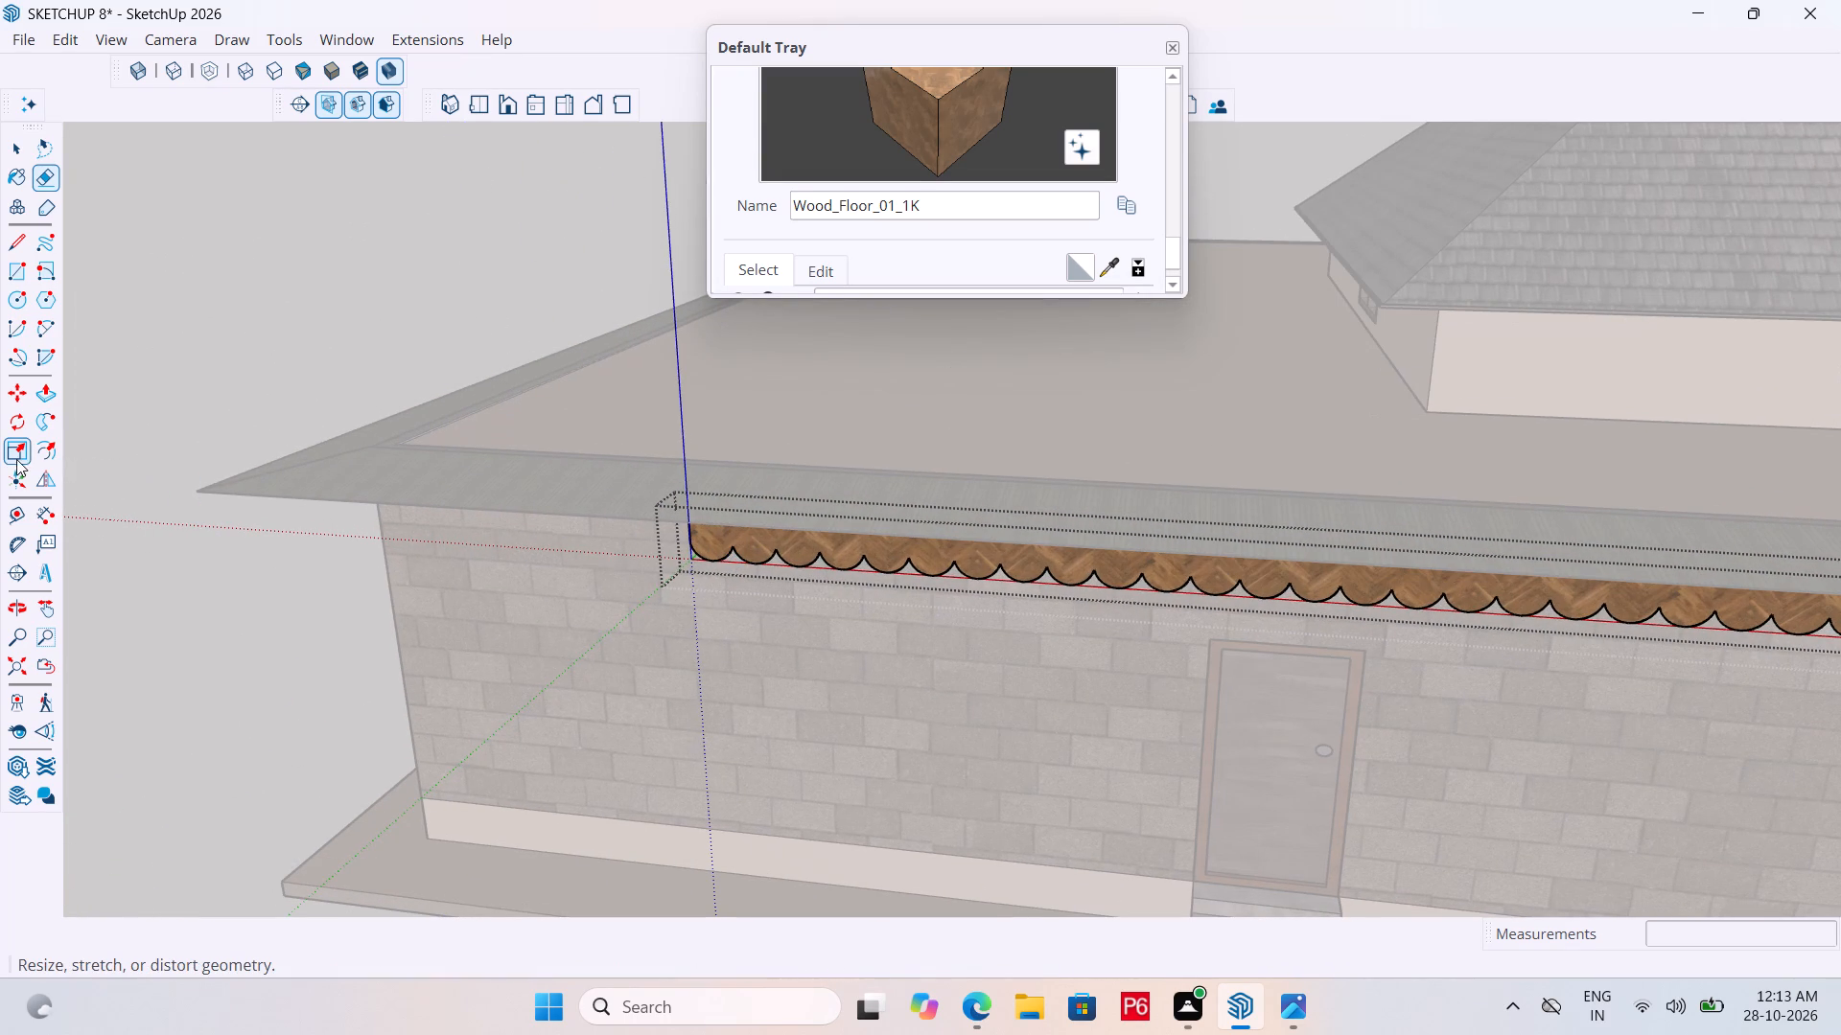
Save the model and leave the side board's editing context.
click(16, 450)
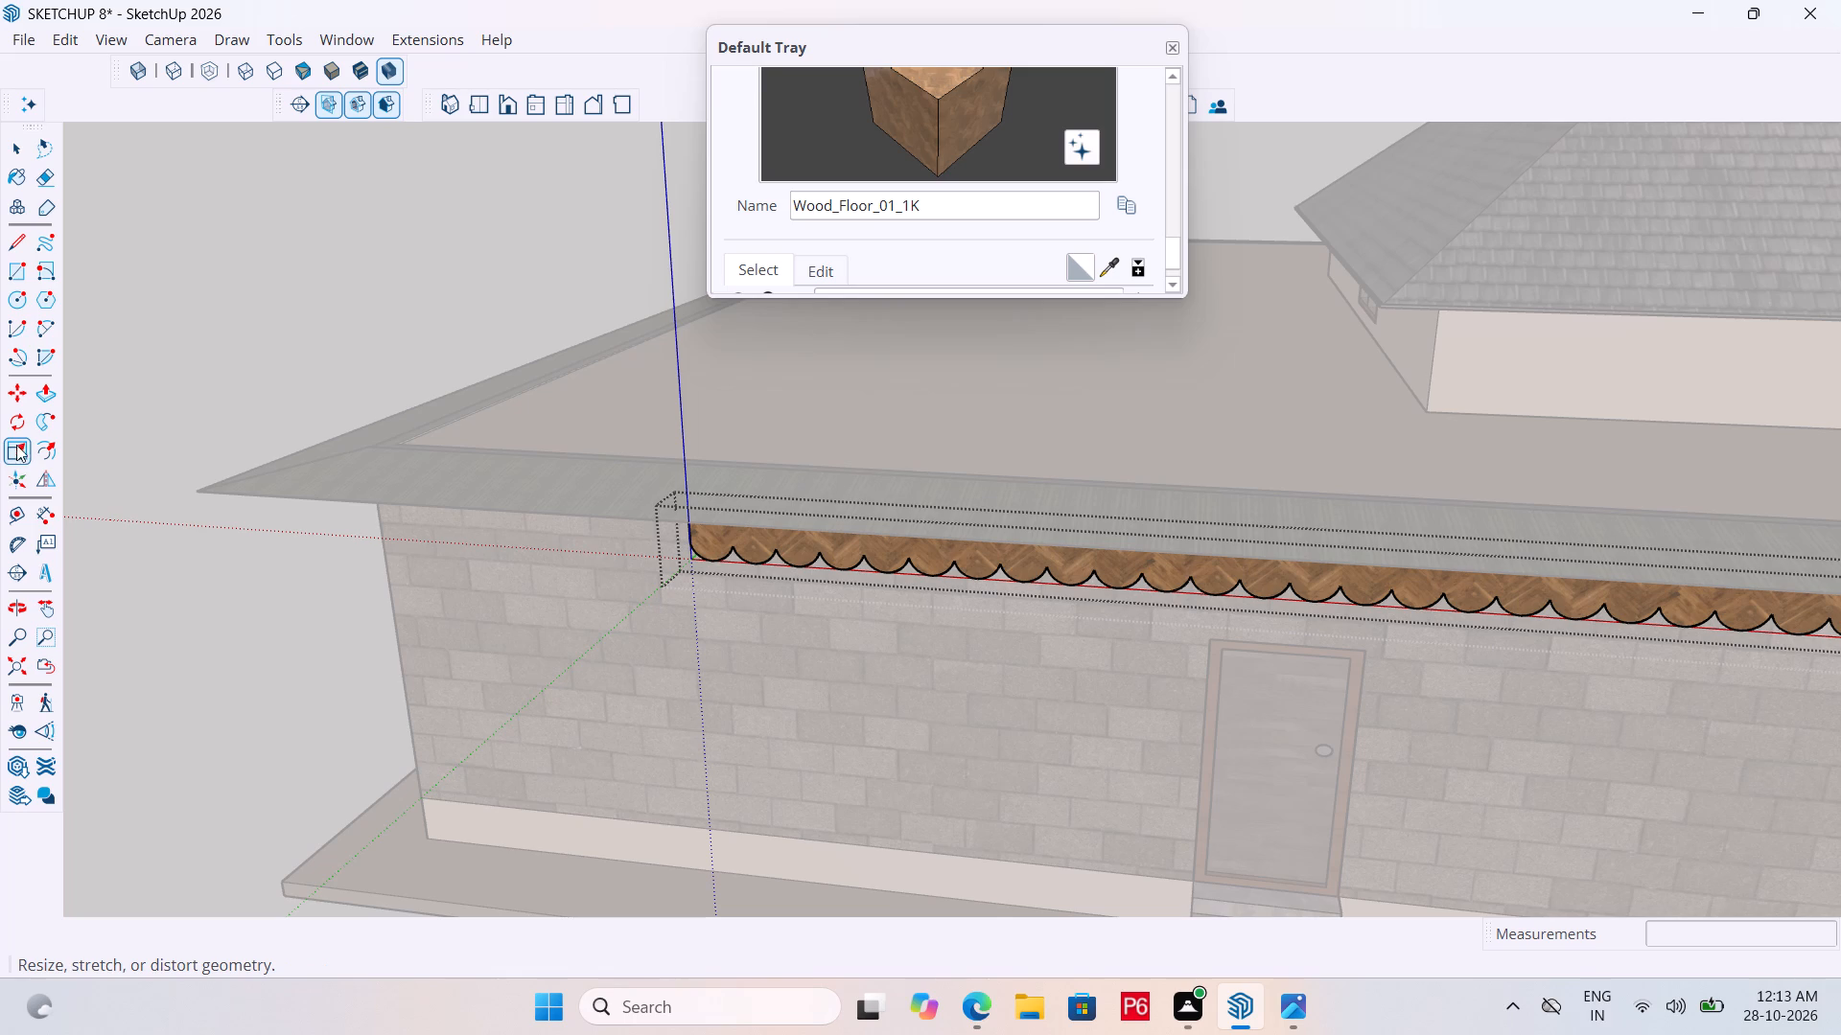
click(17, 450)
click(20, 450)
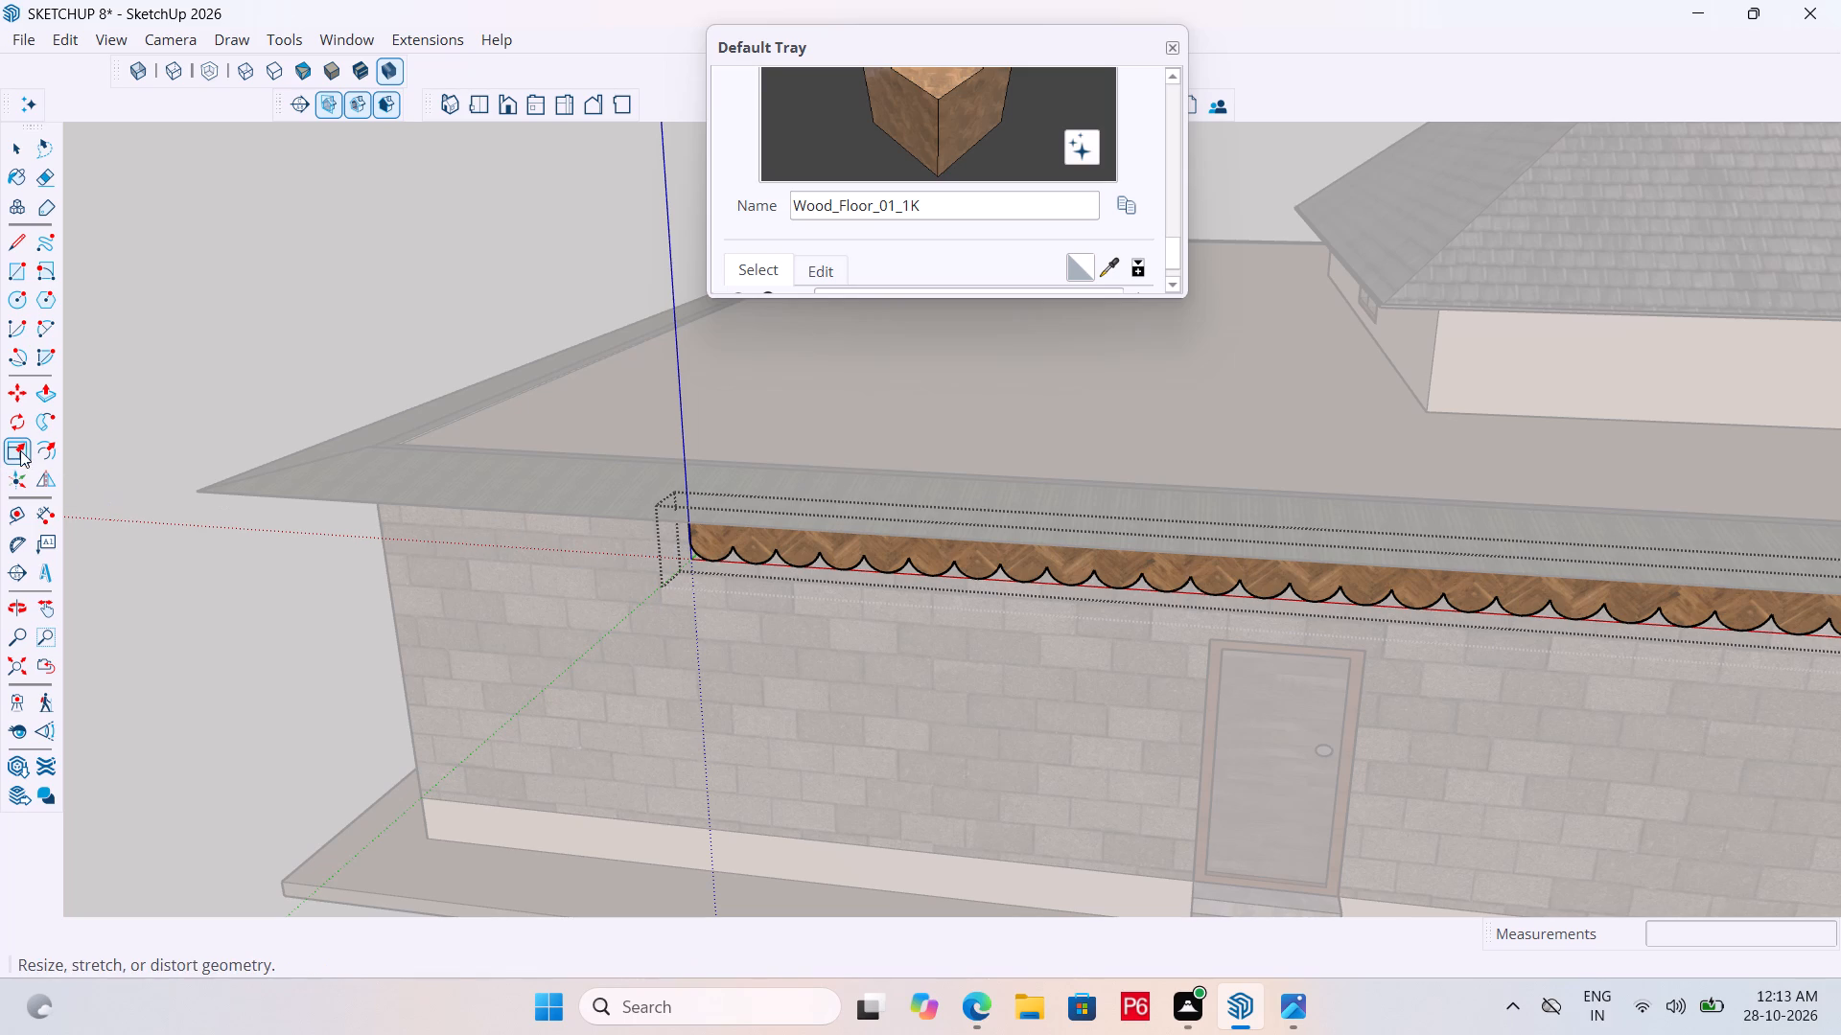
click(14, 441)
click(272, 350)
double_click(457, 354)
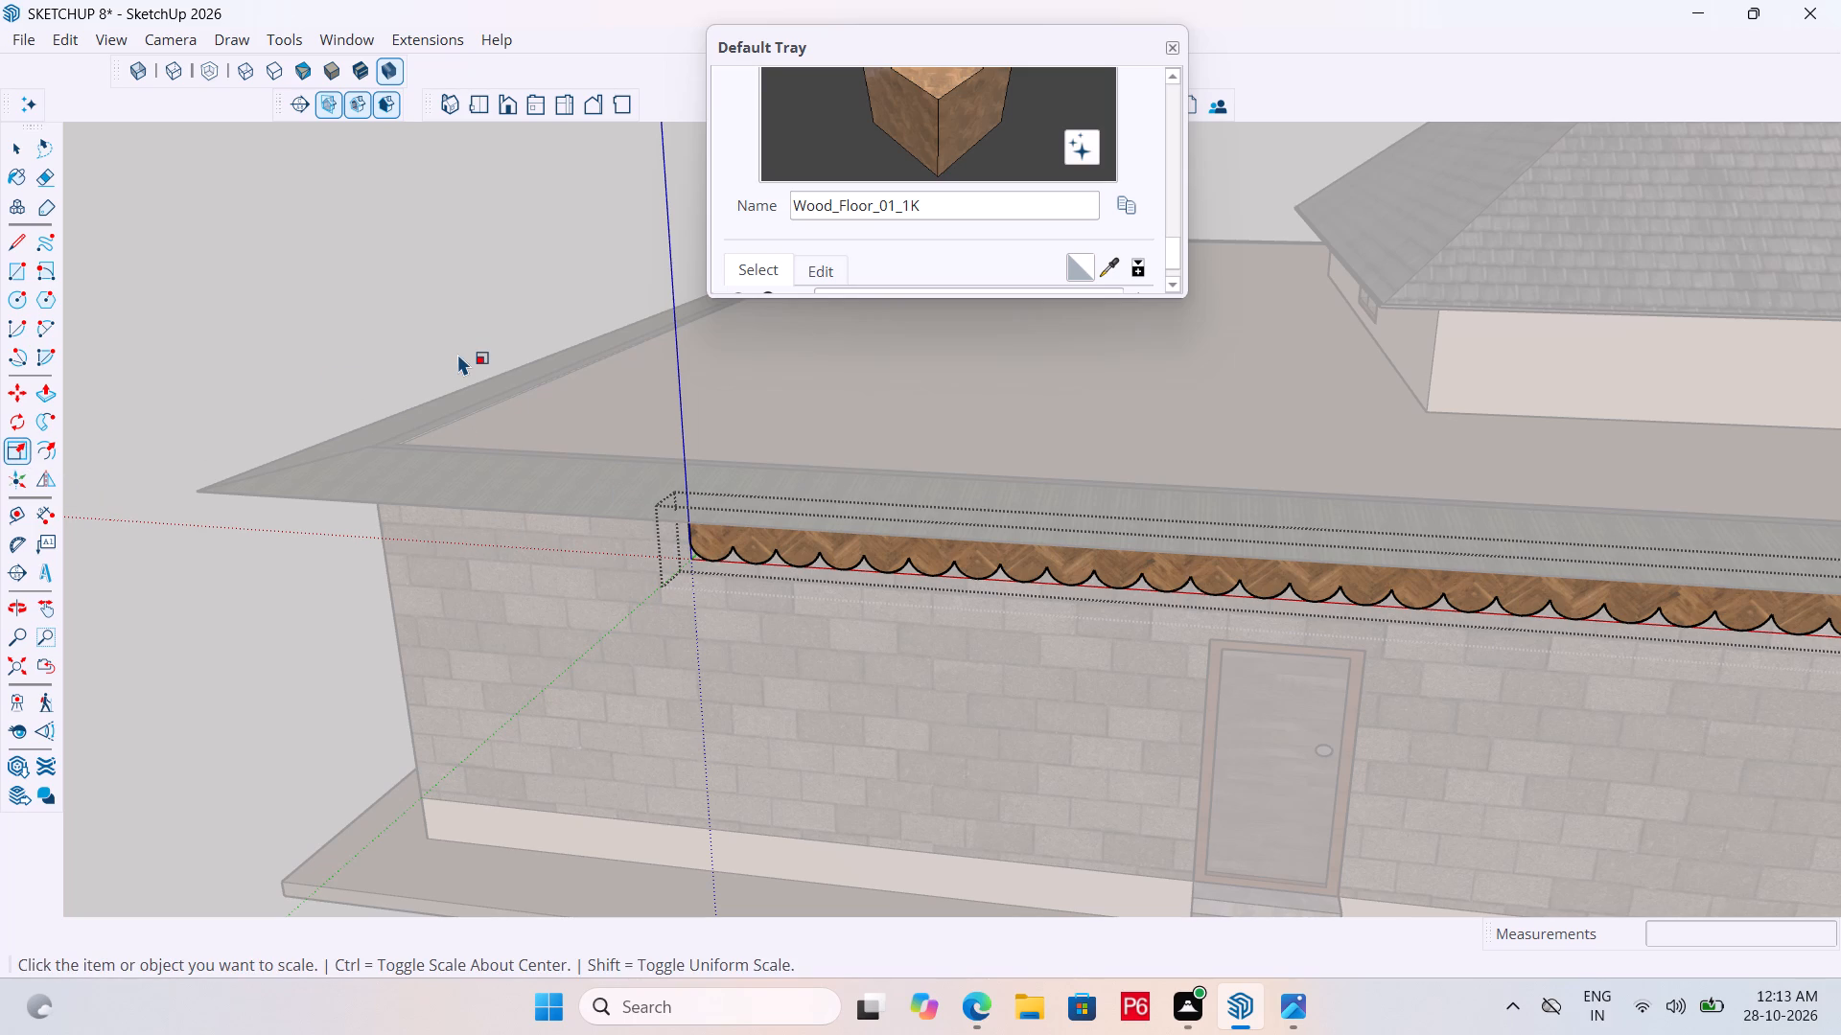
key(ctrl+s)
key(ctrl+s)
key(ctrl+s)
key(ctrl+s)
key(space)
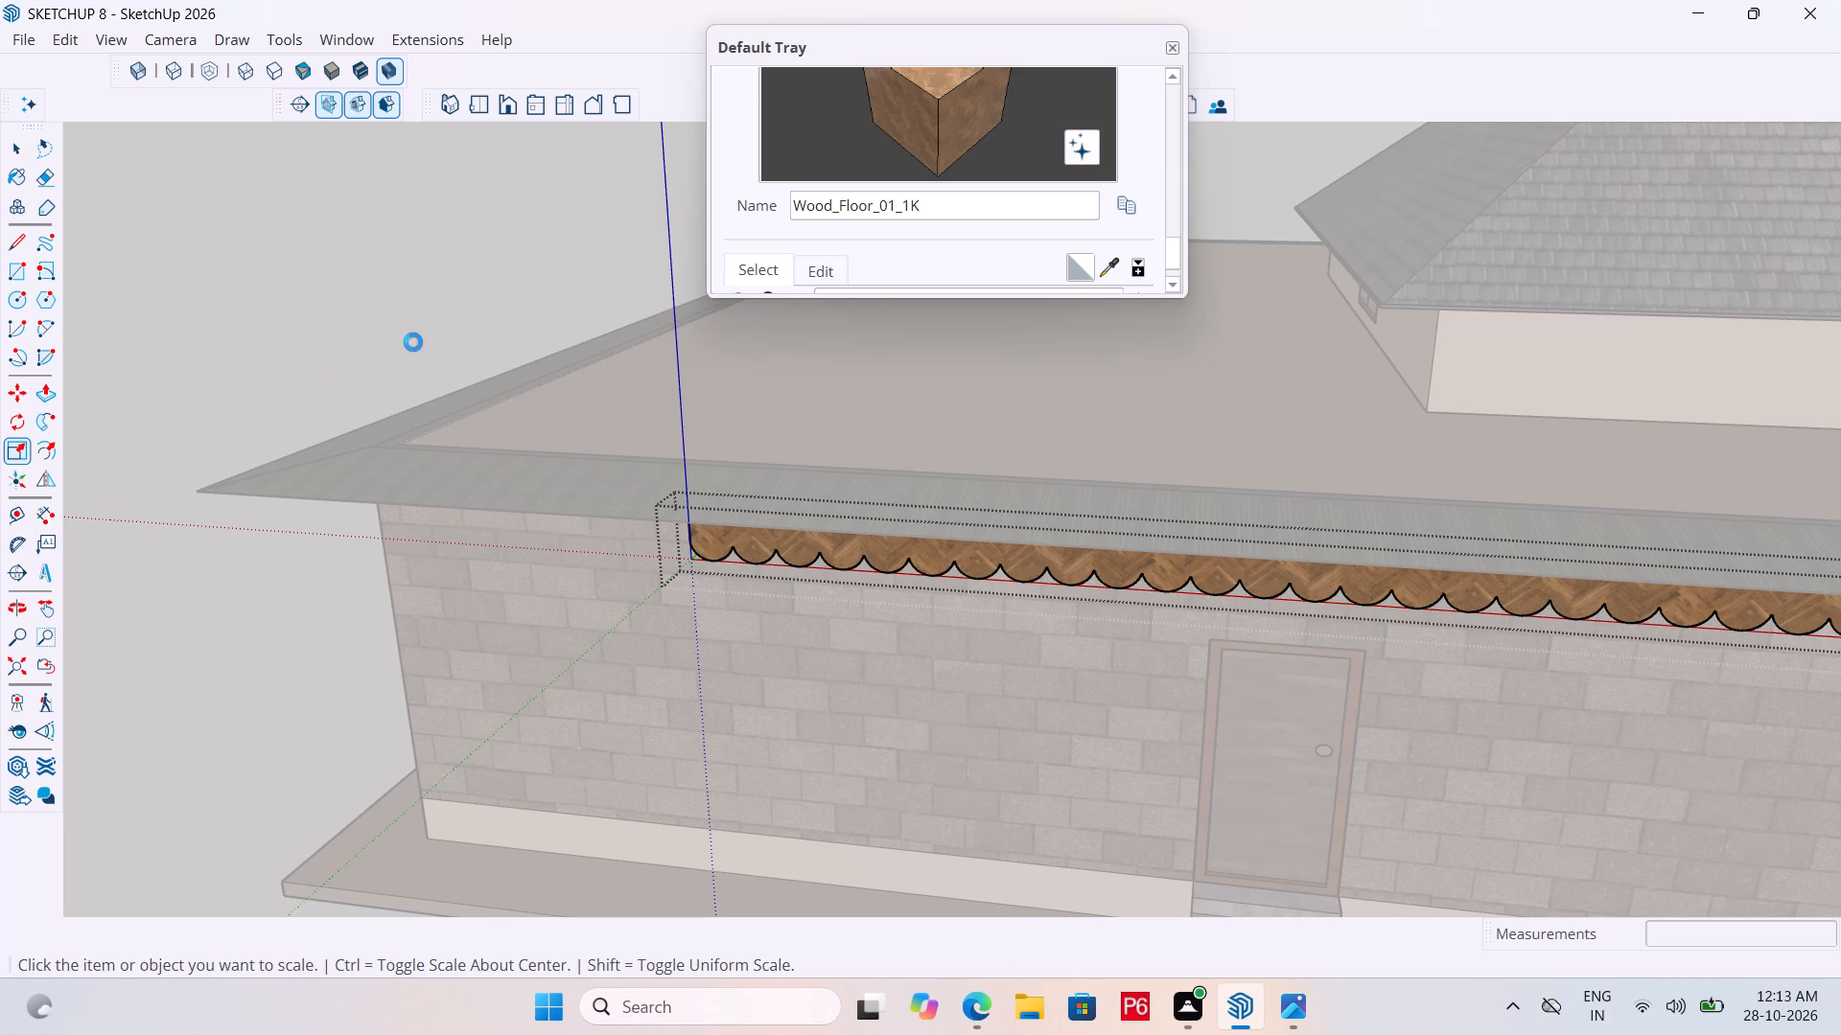
click(412, 342)
Scale the side board along its length by about 1.20 so its shortened end stretches to the roof corner.
click(776, 546)
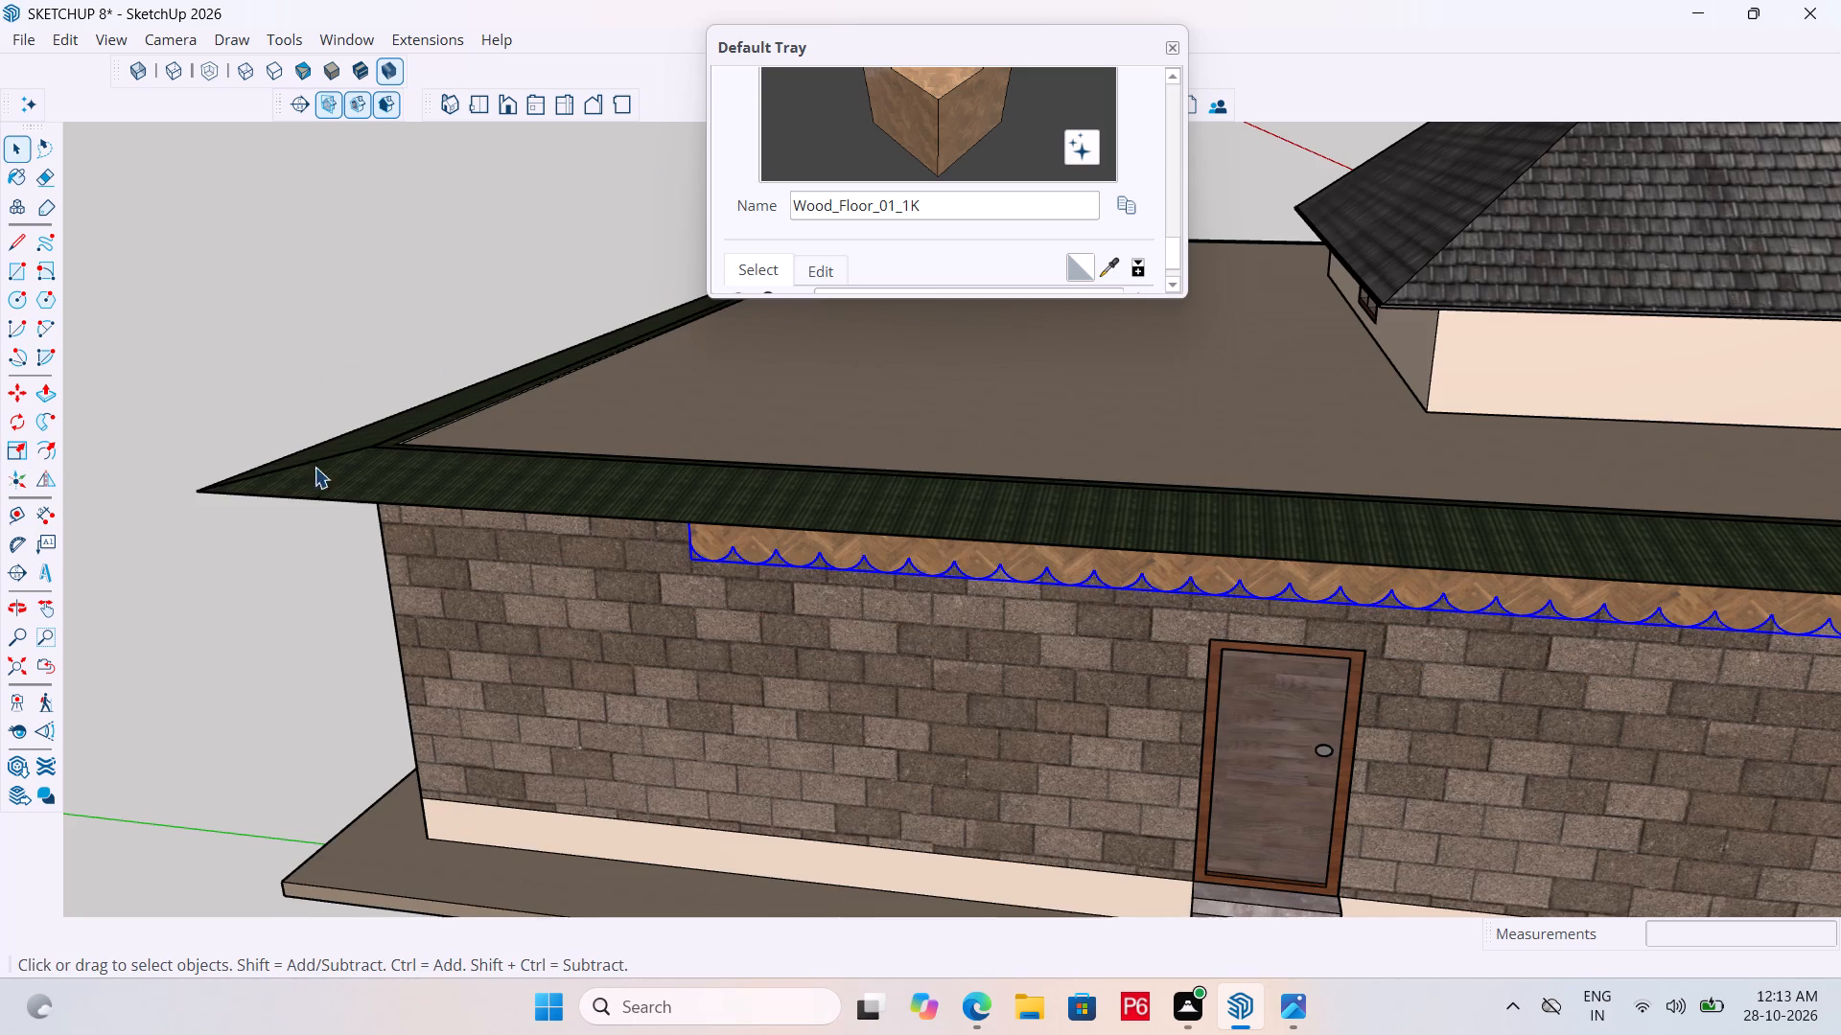
click(15, 444)
scroll(891, 640, up, 5)
scroll(568, 494, up, 5)
scroll(665, 564, up, 4)
scroll(598, 493, up, 5)
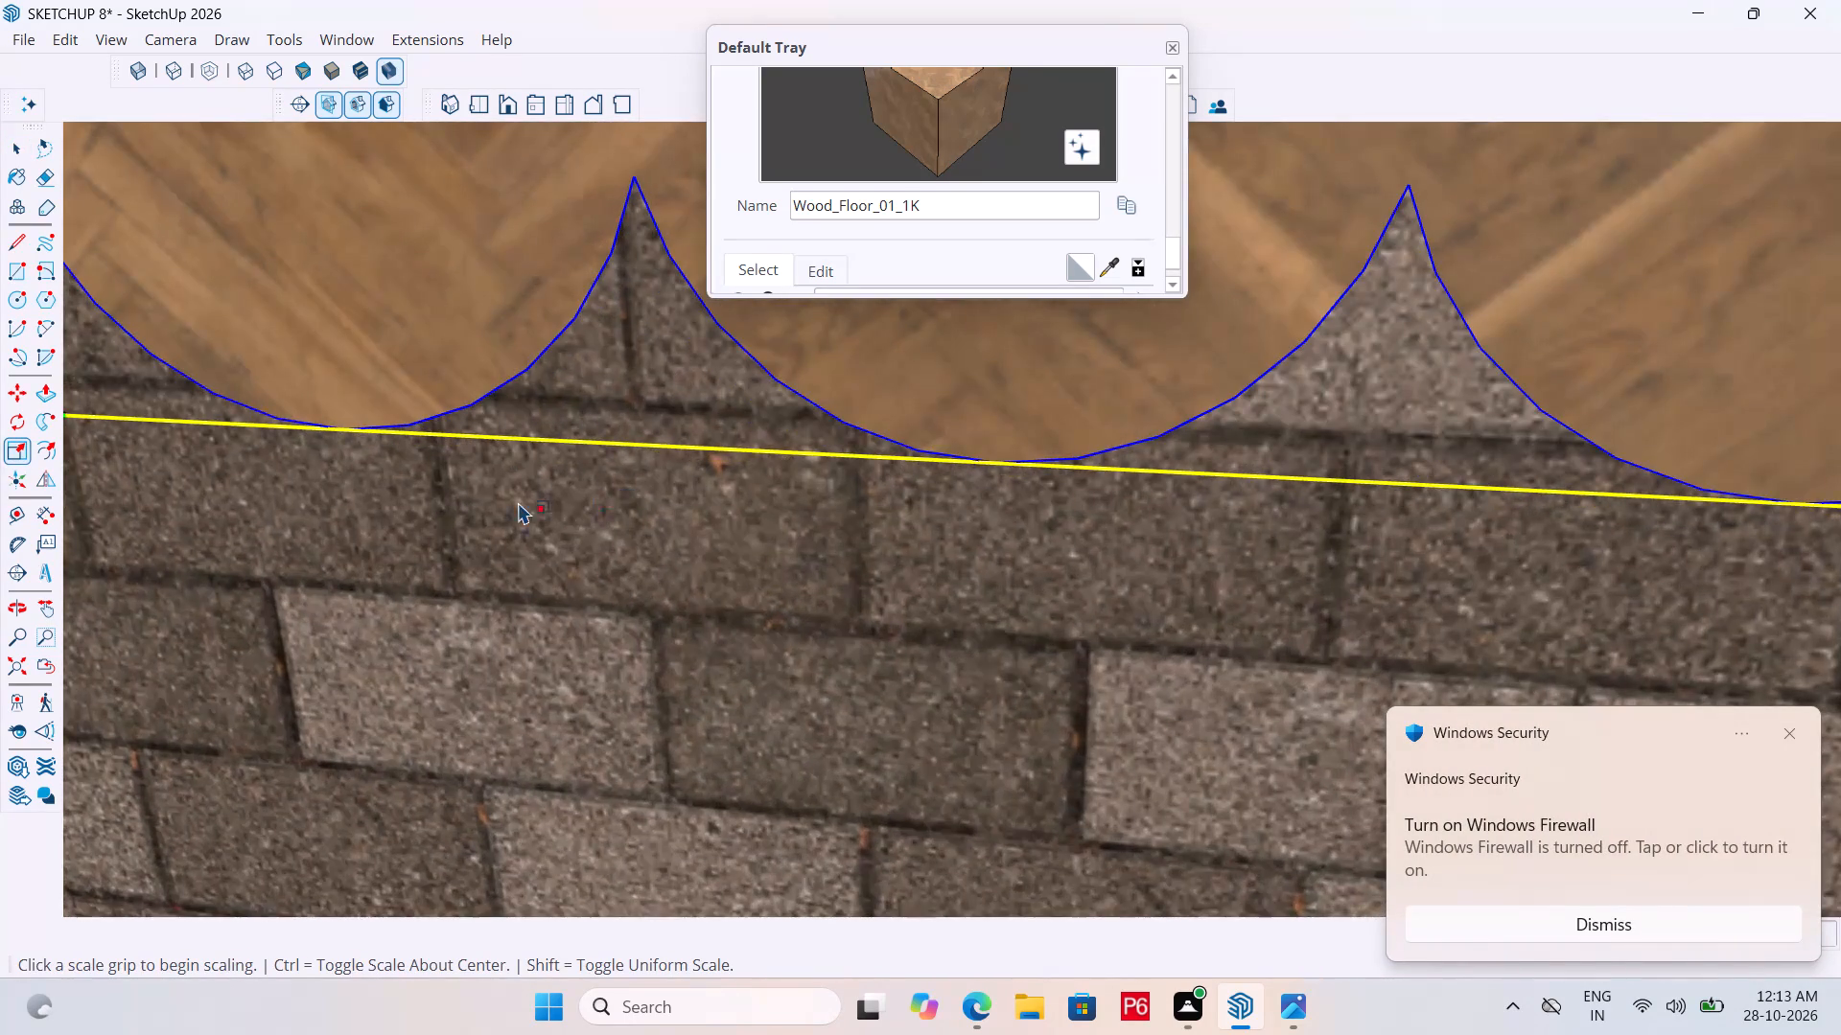
scroll(730, 552, down, 6)
scroll(404, 420, up, 5)
click(712, 501)
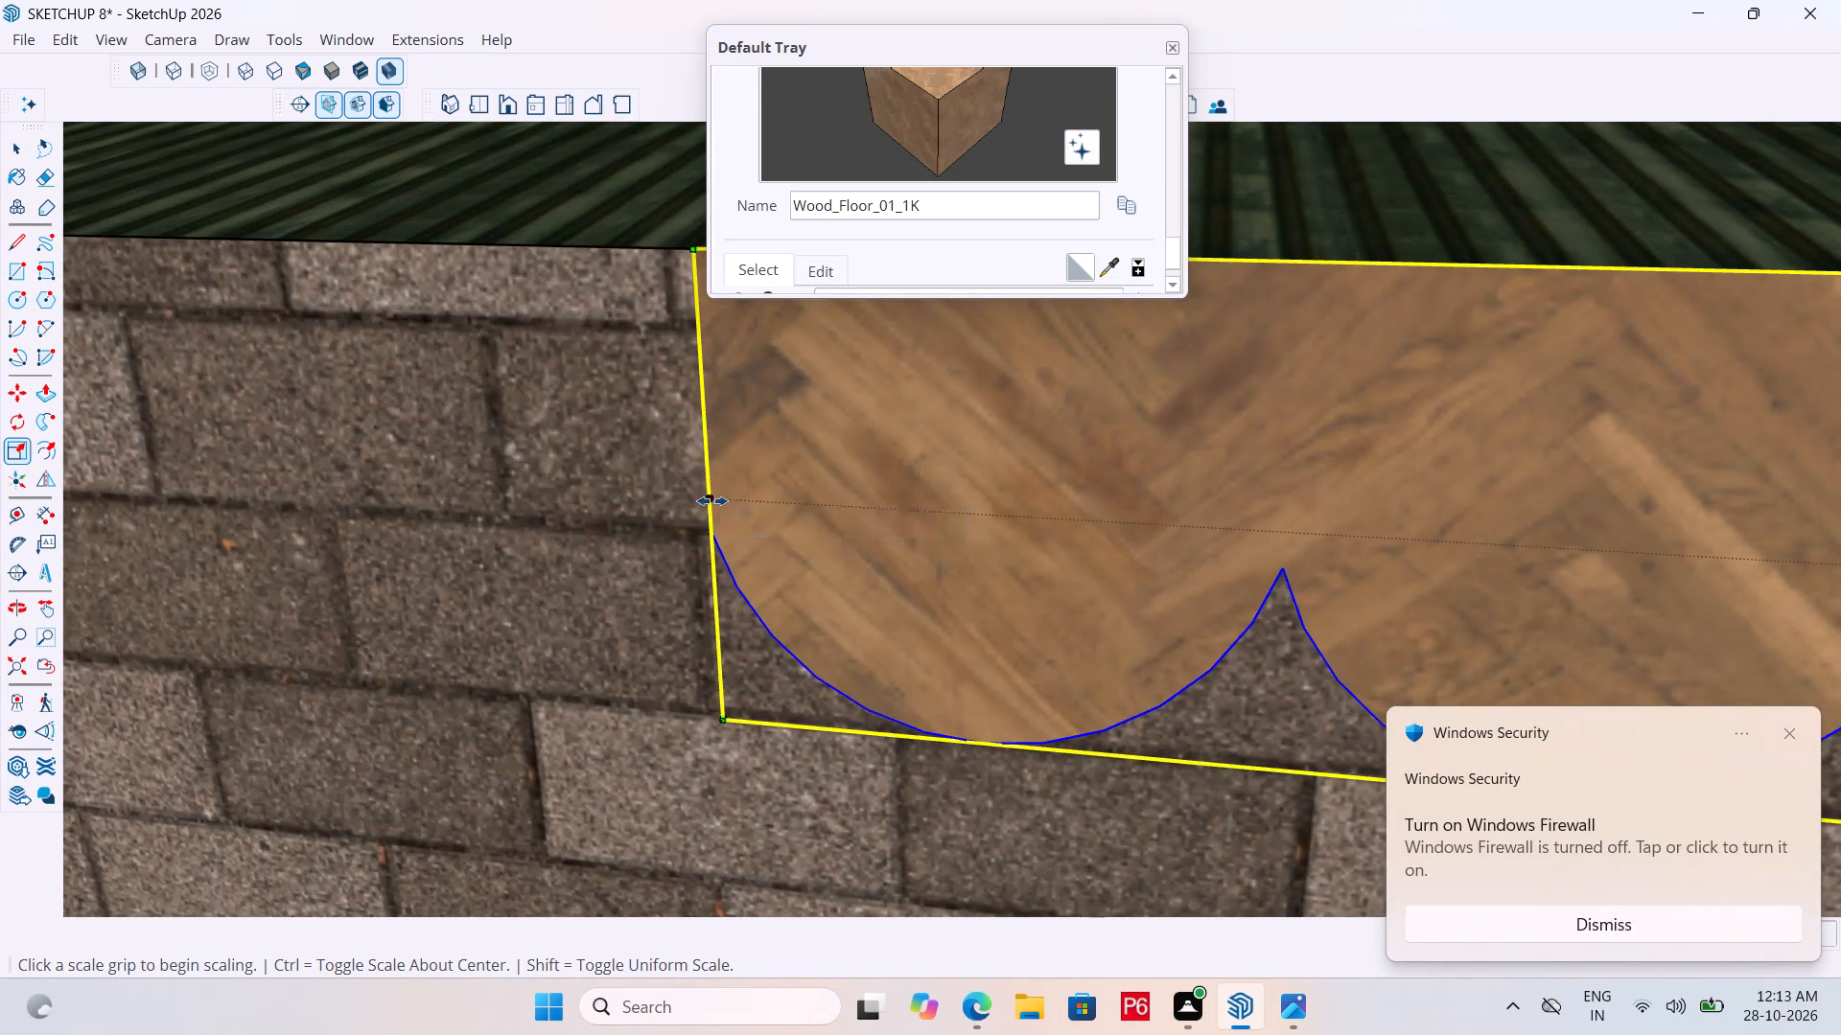
scroll(710, 489, down, 7)
scroll(883, 483, down, 10)
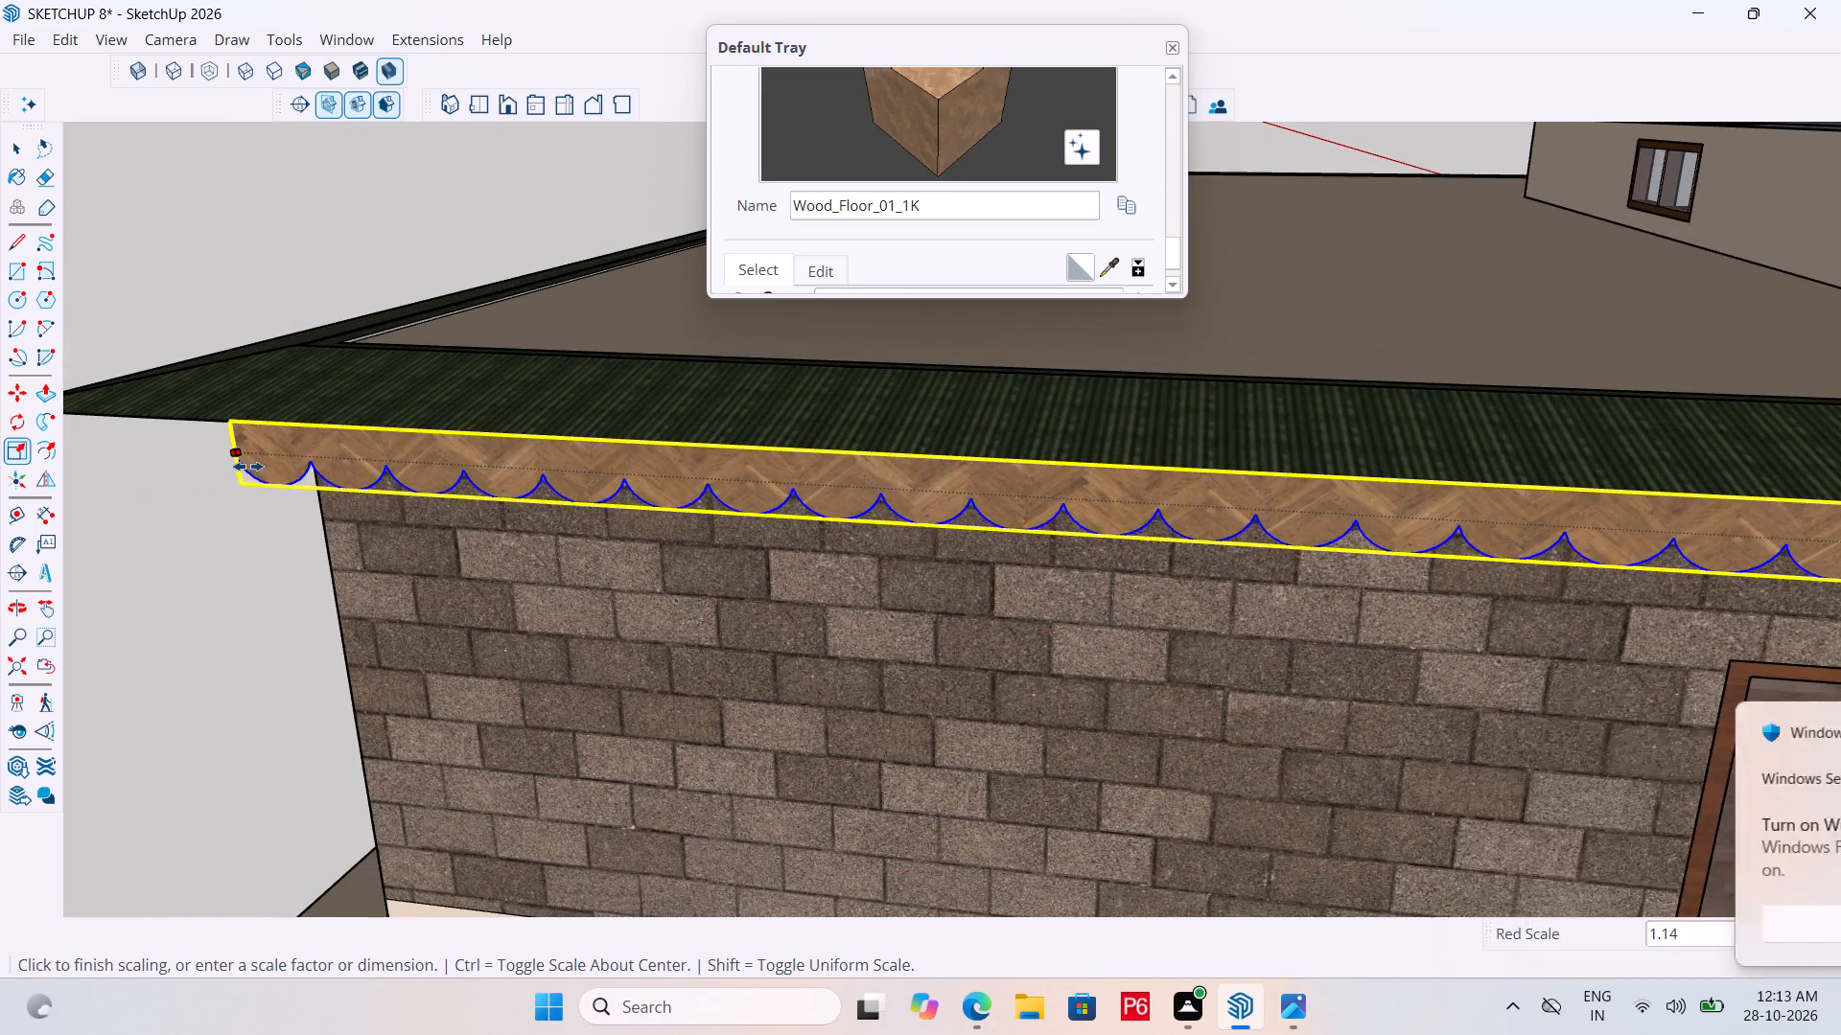
scroll(713, 467, down, 5)
scroll(291, 444, up, 10)
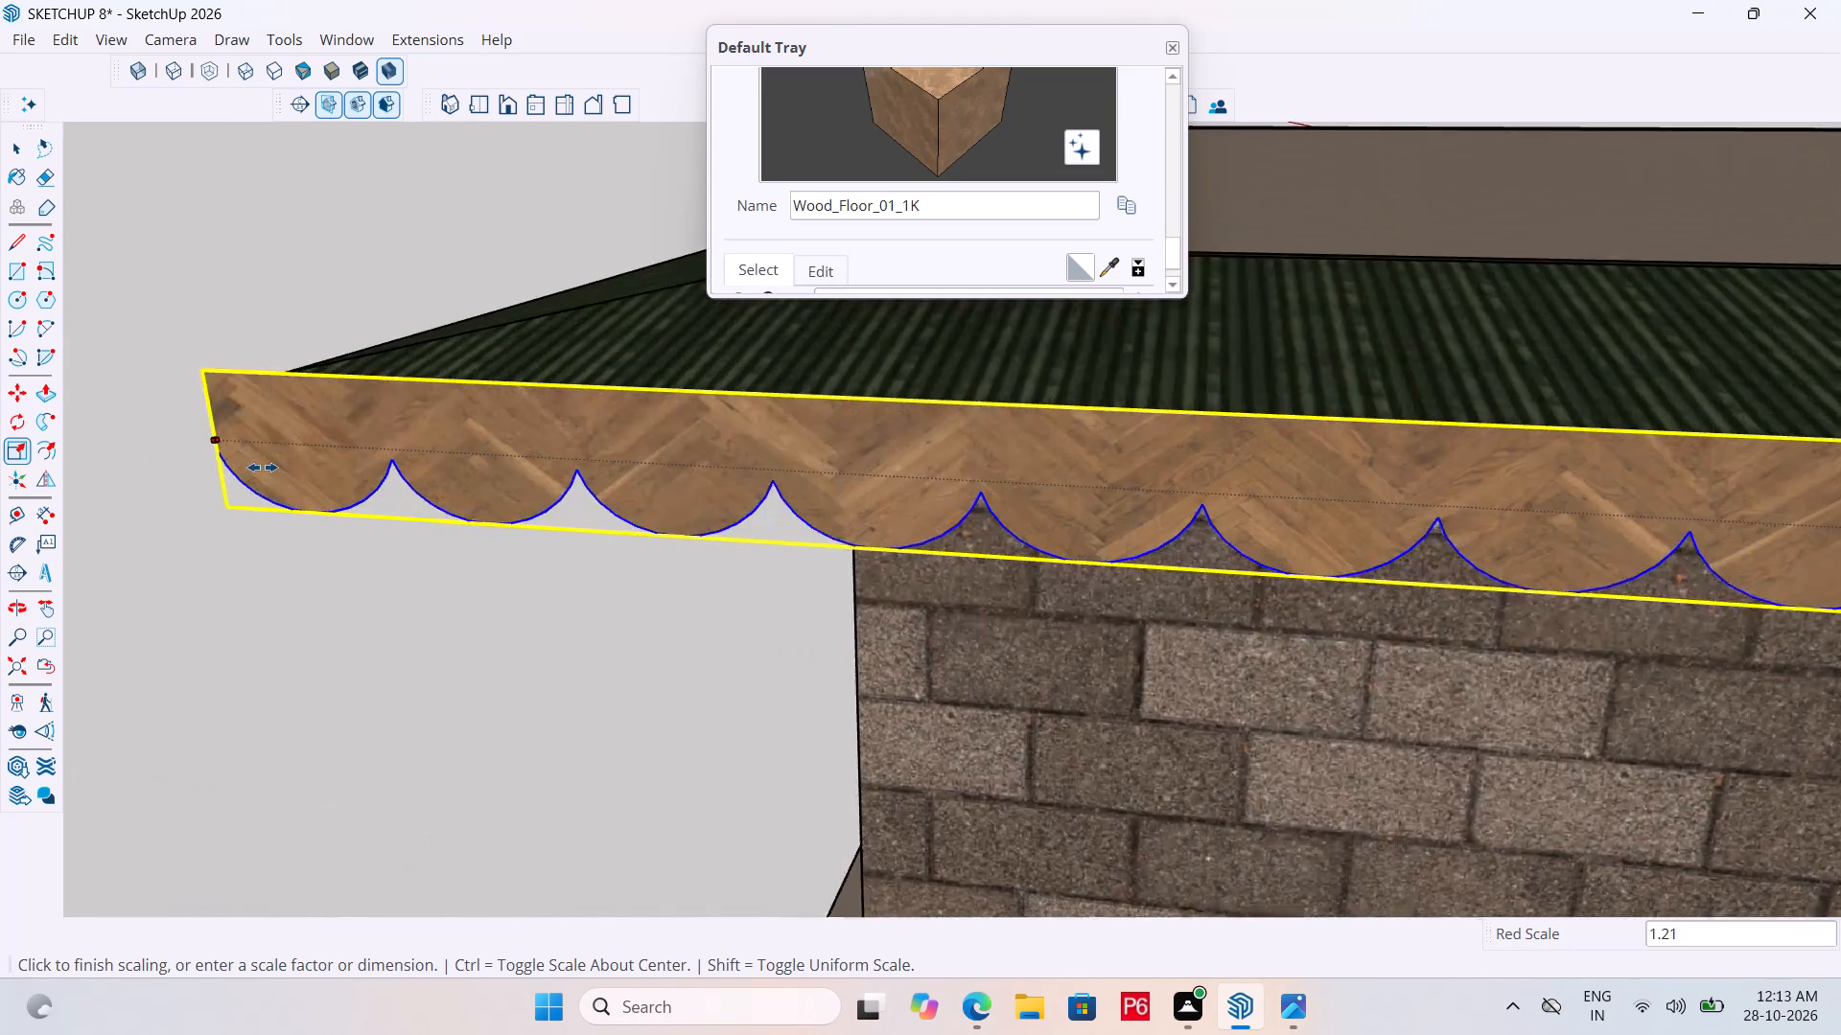
scroll(263, 468, up, 1)
middle_drag(357, 466, 949, 533)
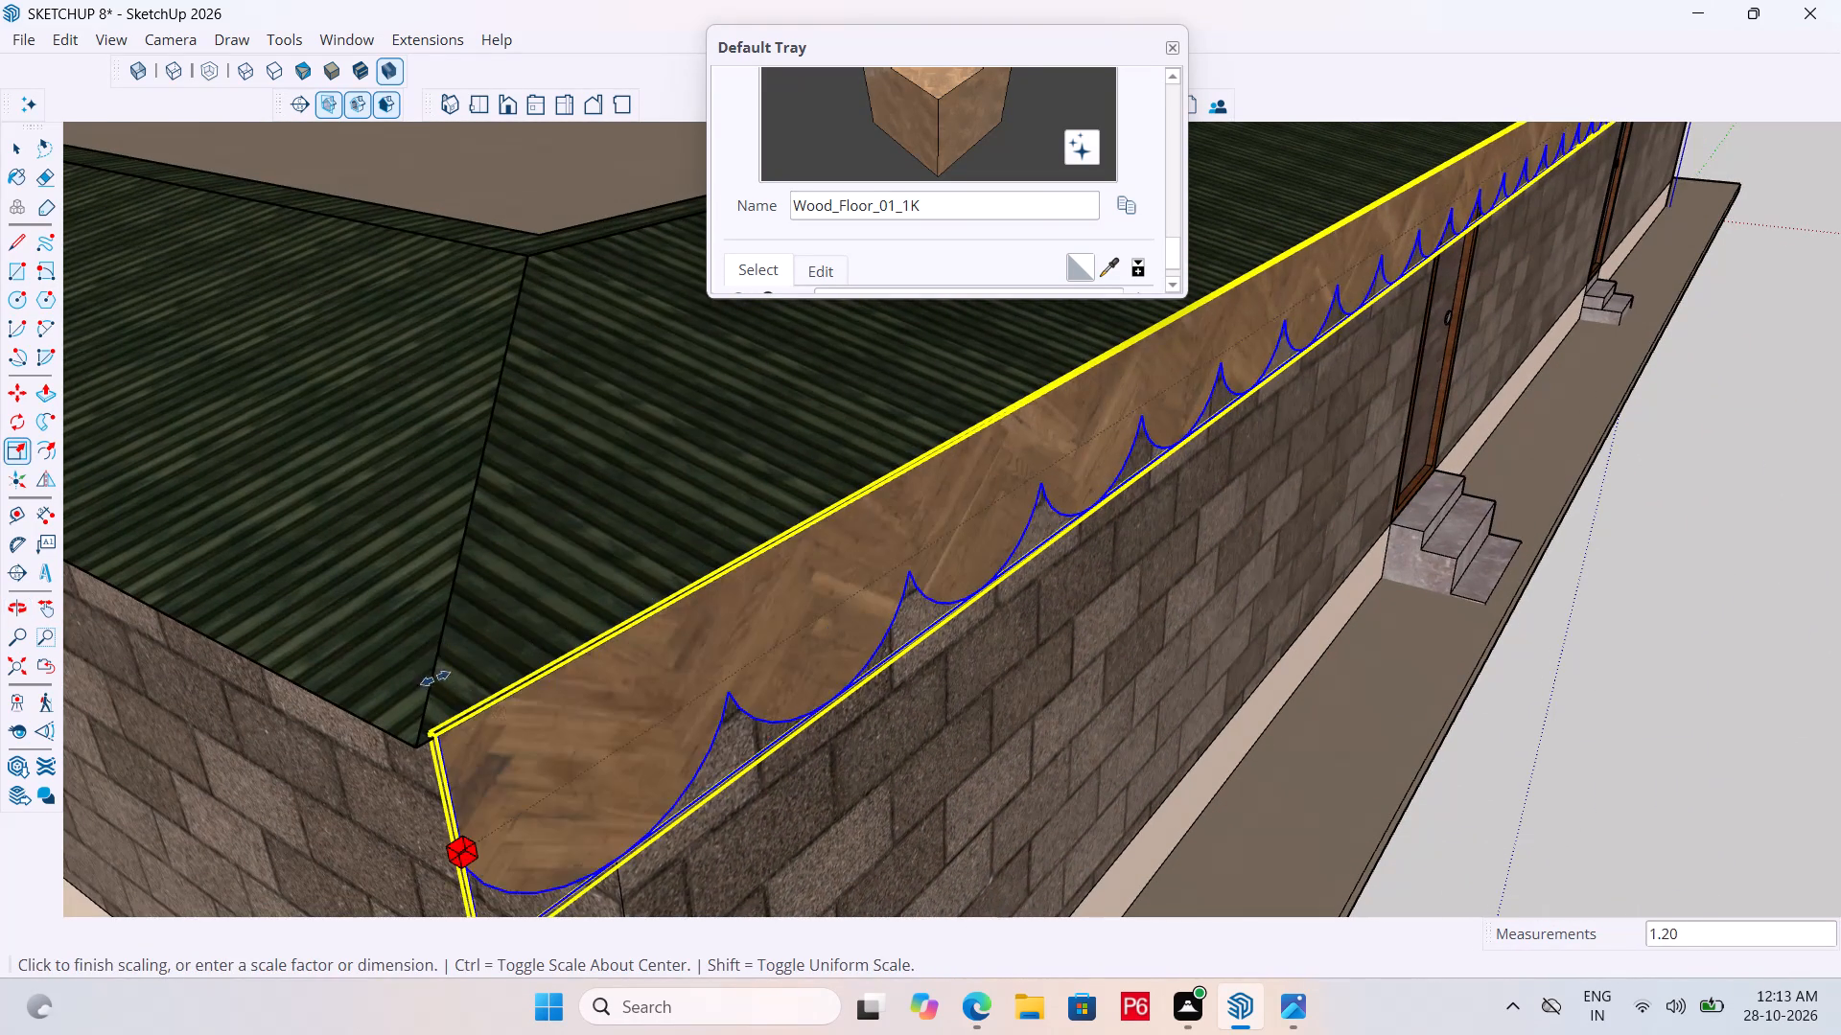
click(424, 749)
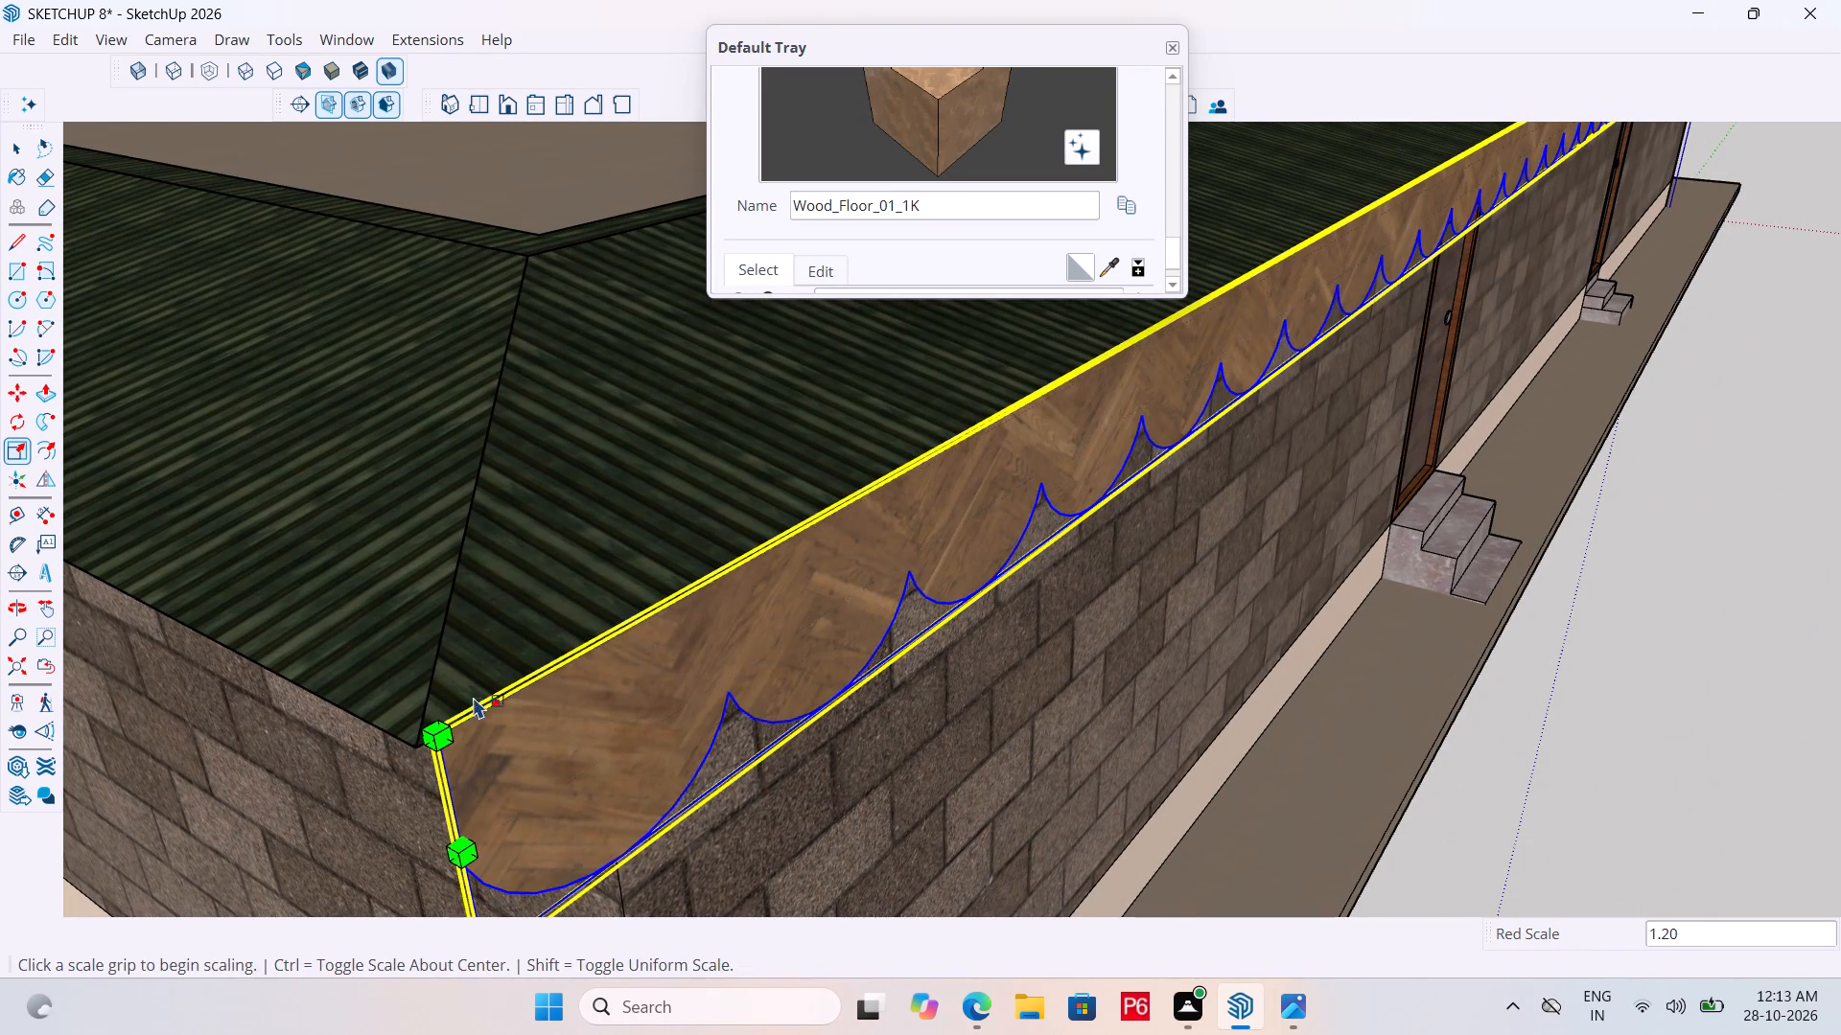
Fine-tune the side board's lengthwise scale by snapping its end to the roof corner.
scroll(450, 688, down, 1)
scroll(435, 715, up, 13)
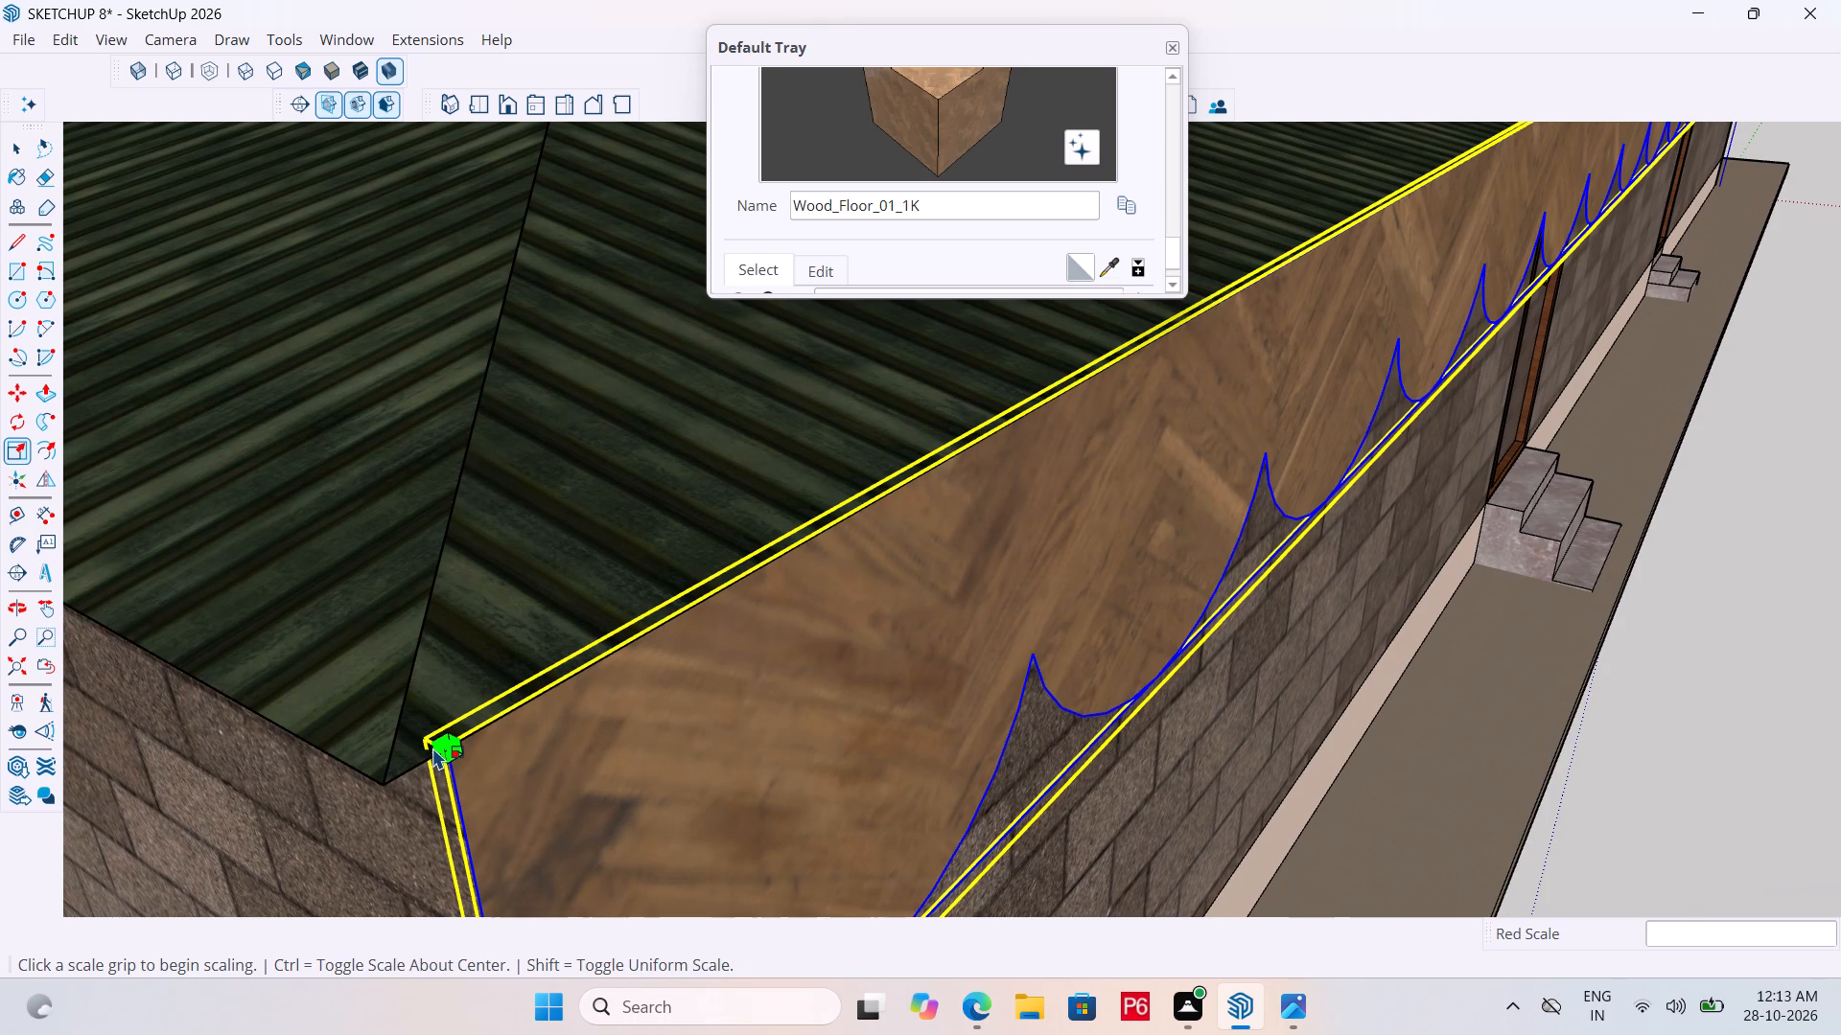
scroll(381, 615, down, 6)
scroll(449, 544, down, 3)
scroll(402, 808, up, 5)
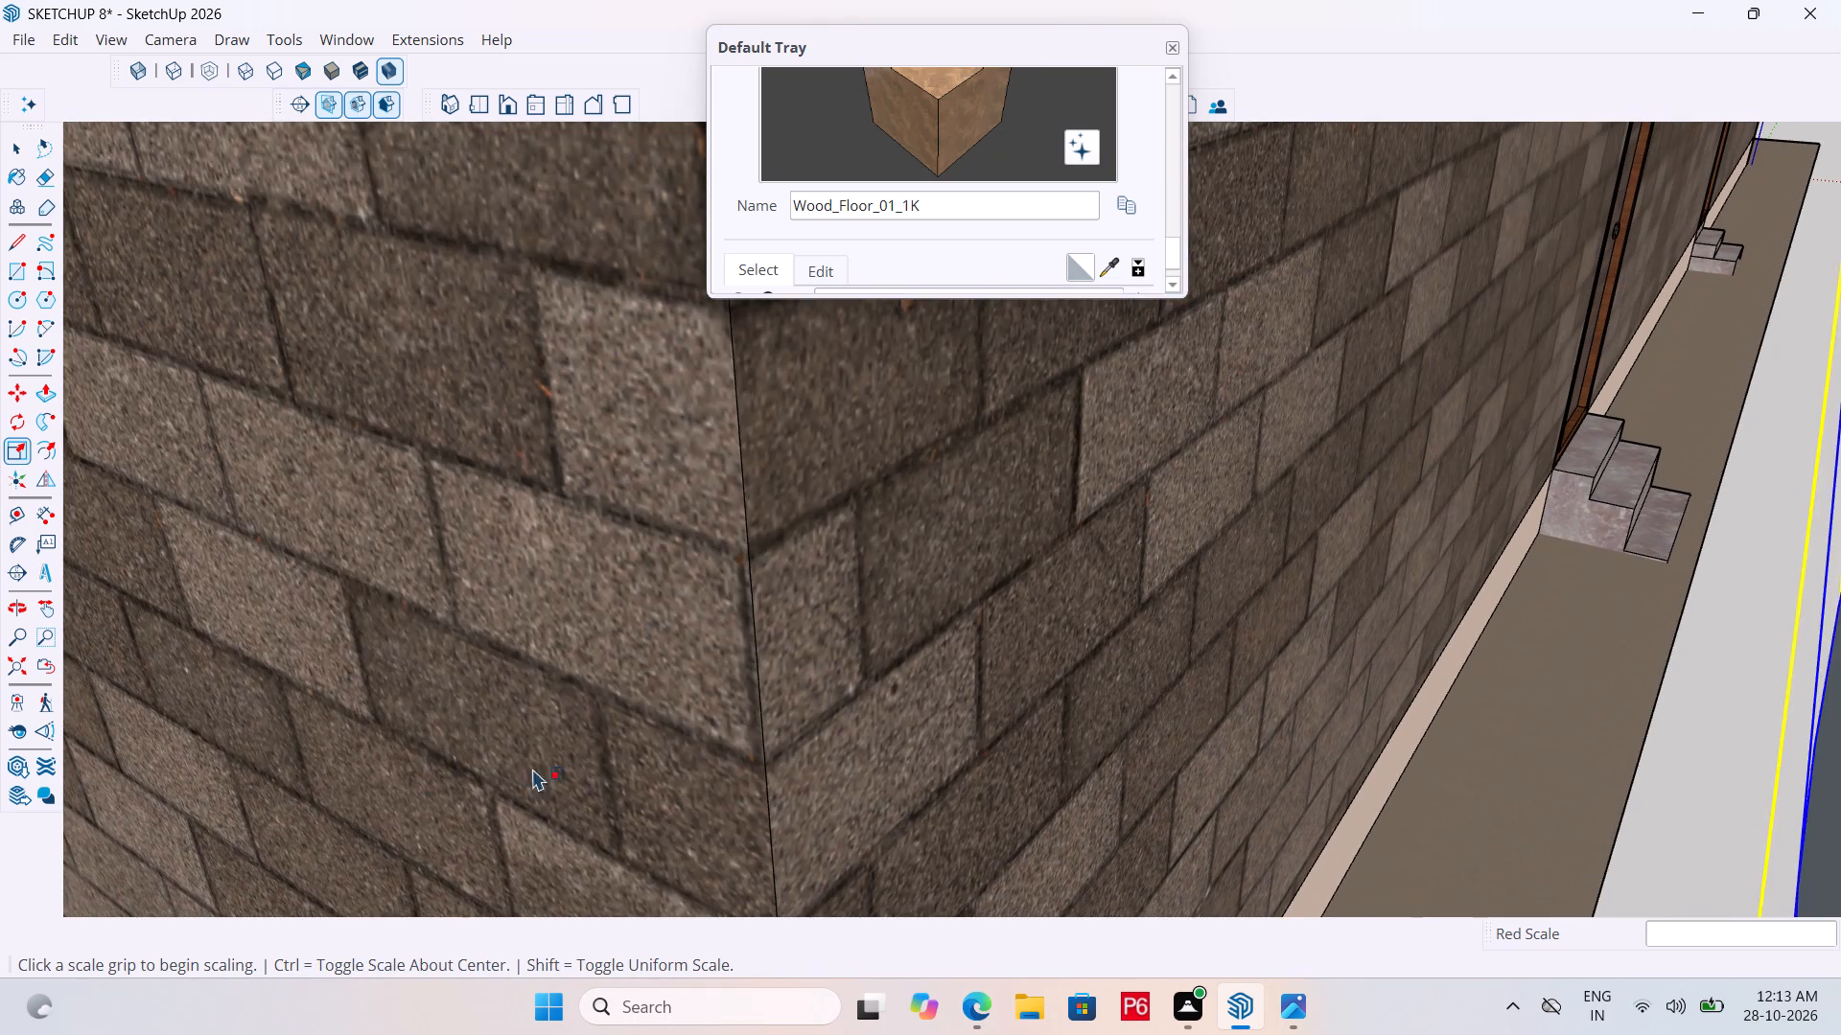
scroll(450, 690, down, 3)
click(625, 646)
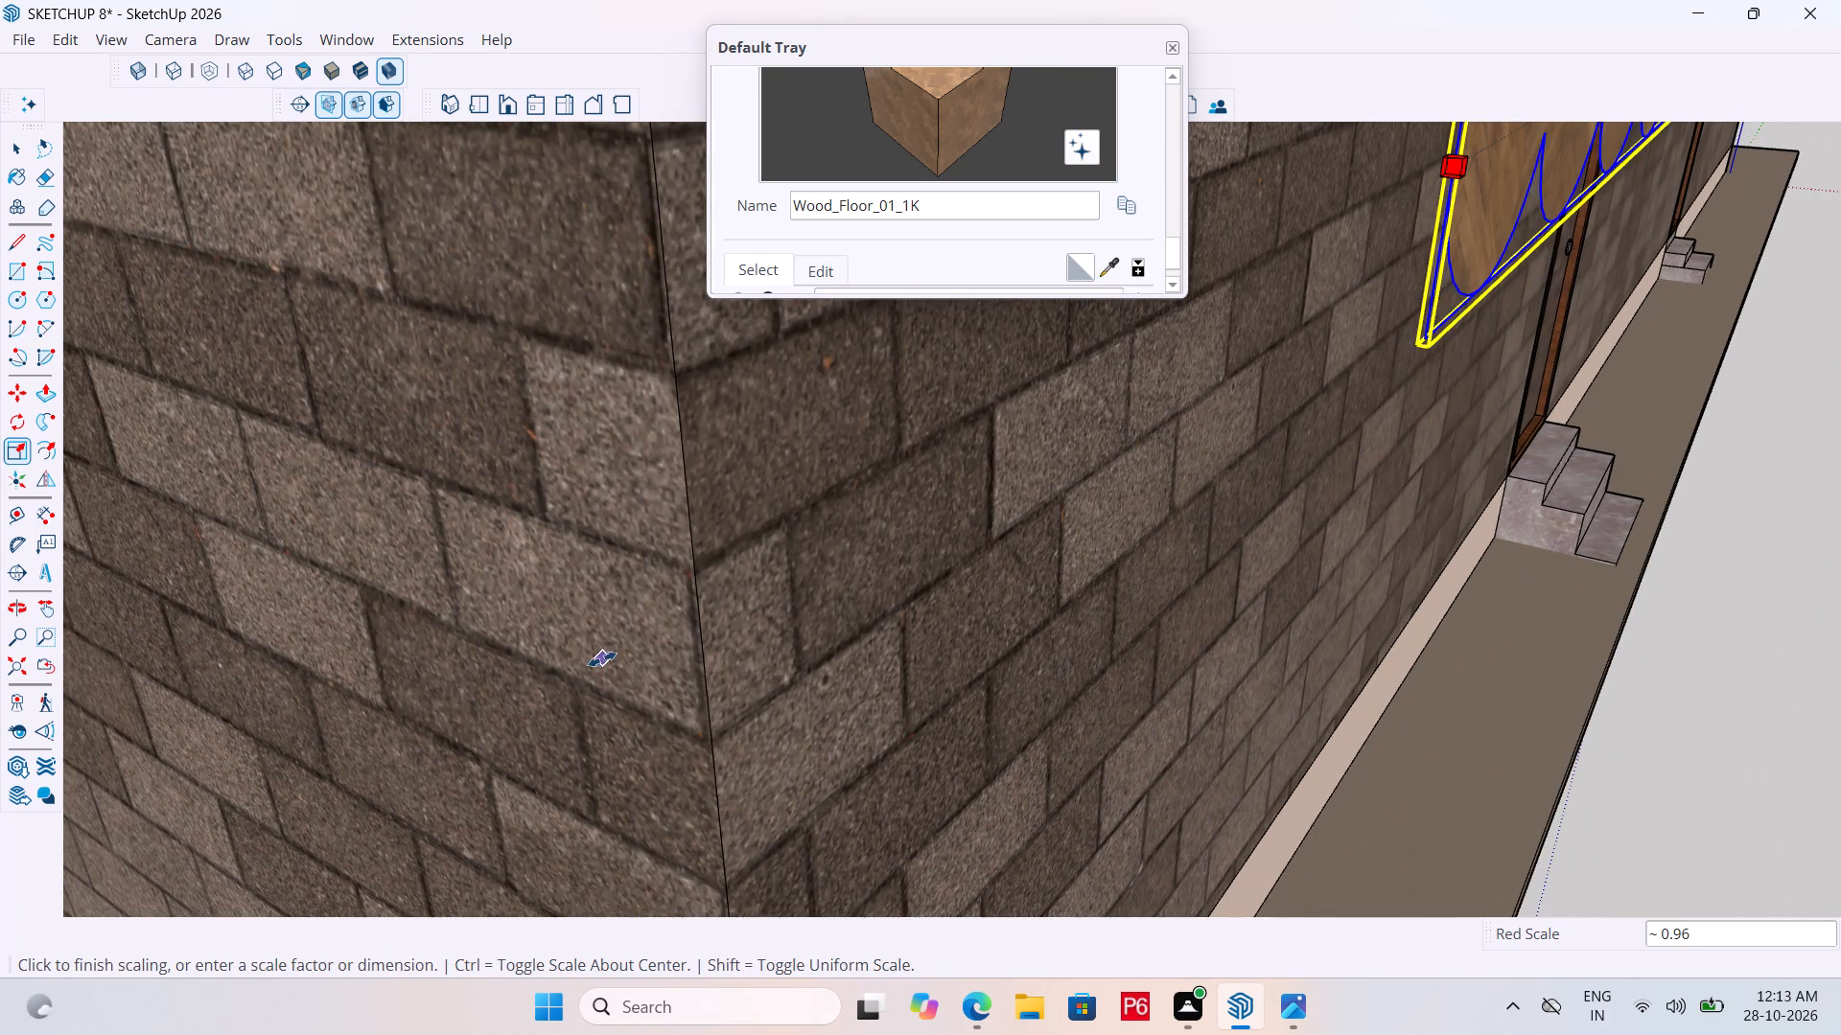
scroll(584, 676, down, 6)
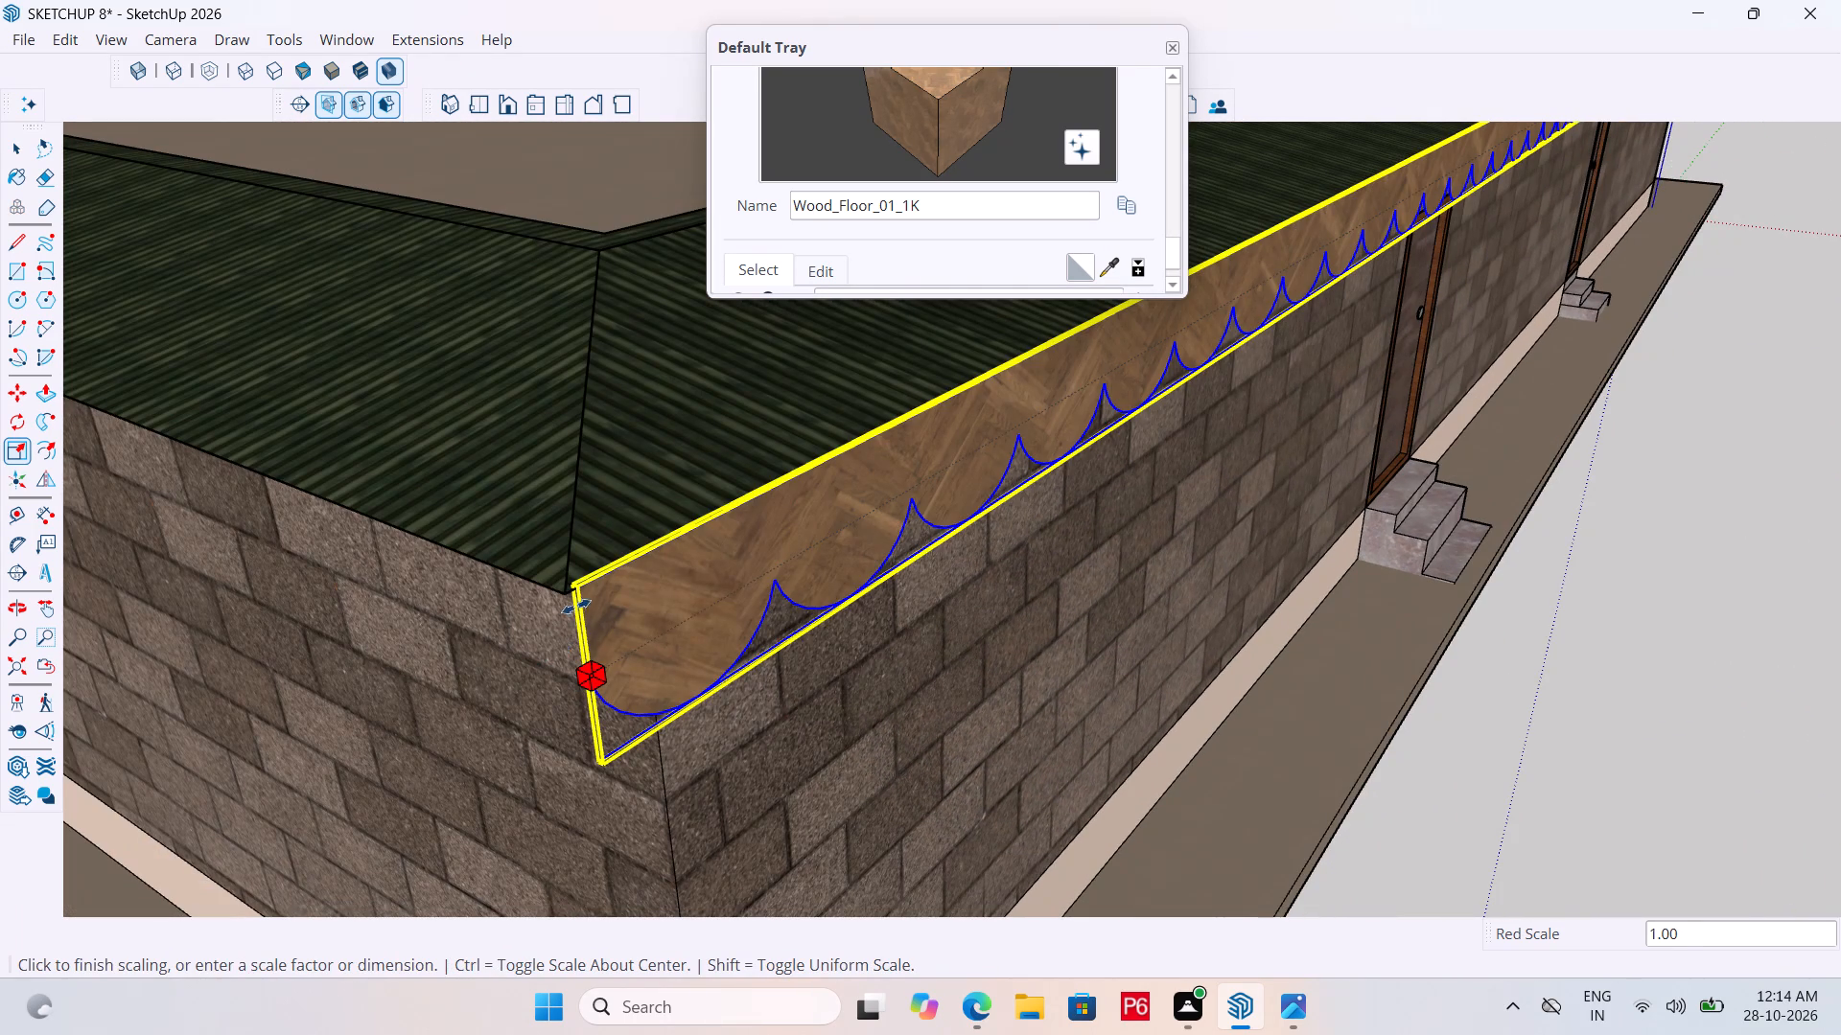
click(569, 604)
scroll(618, 591, down, 3)
Save the model and clear the side board's selection.
key(ctrl+s)
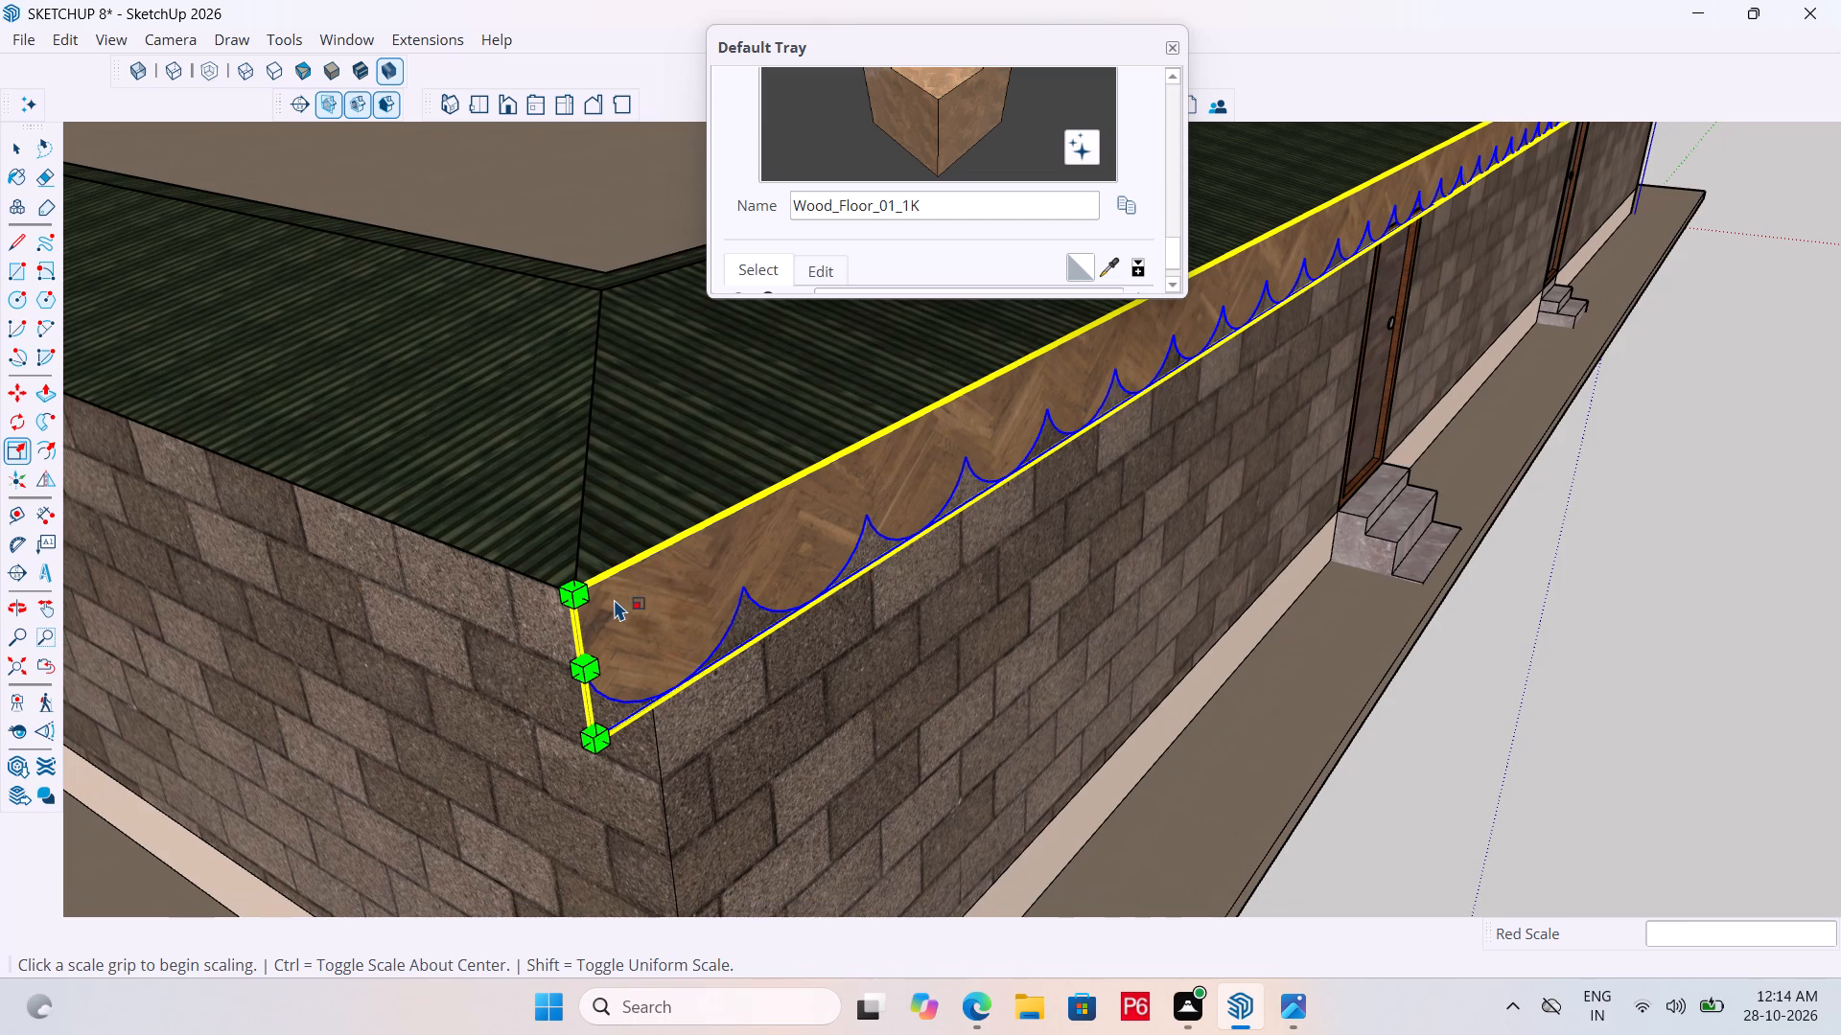
key(ctrl+s)
key(ctrl+s)
scroll(478, 564, down, 12)
key(space)
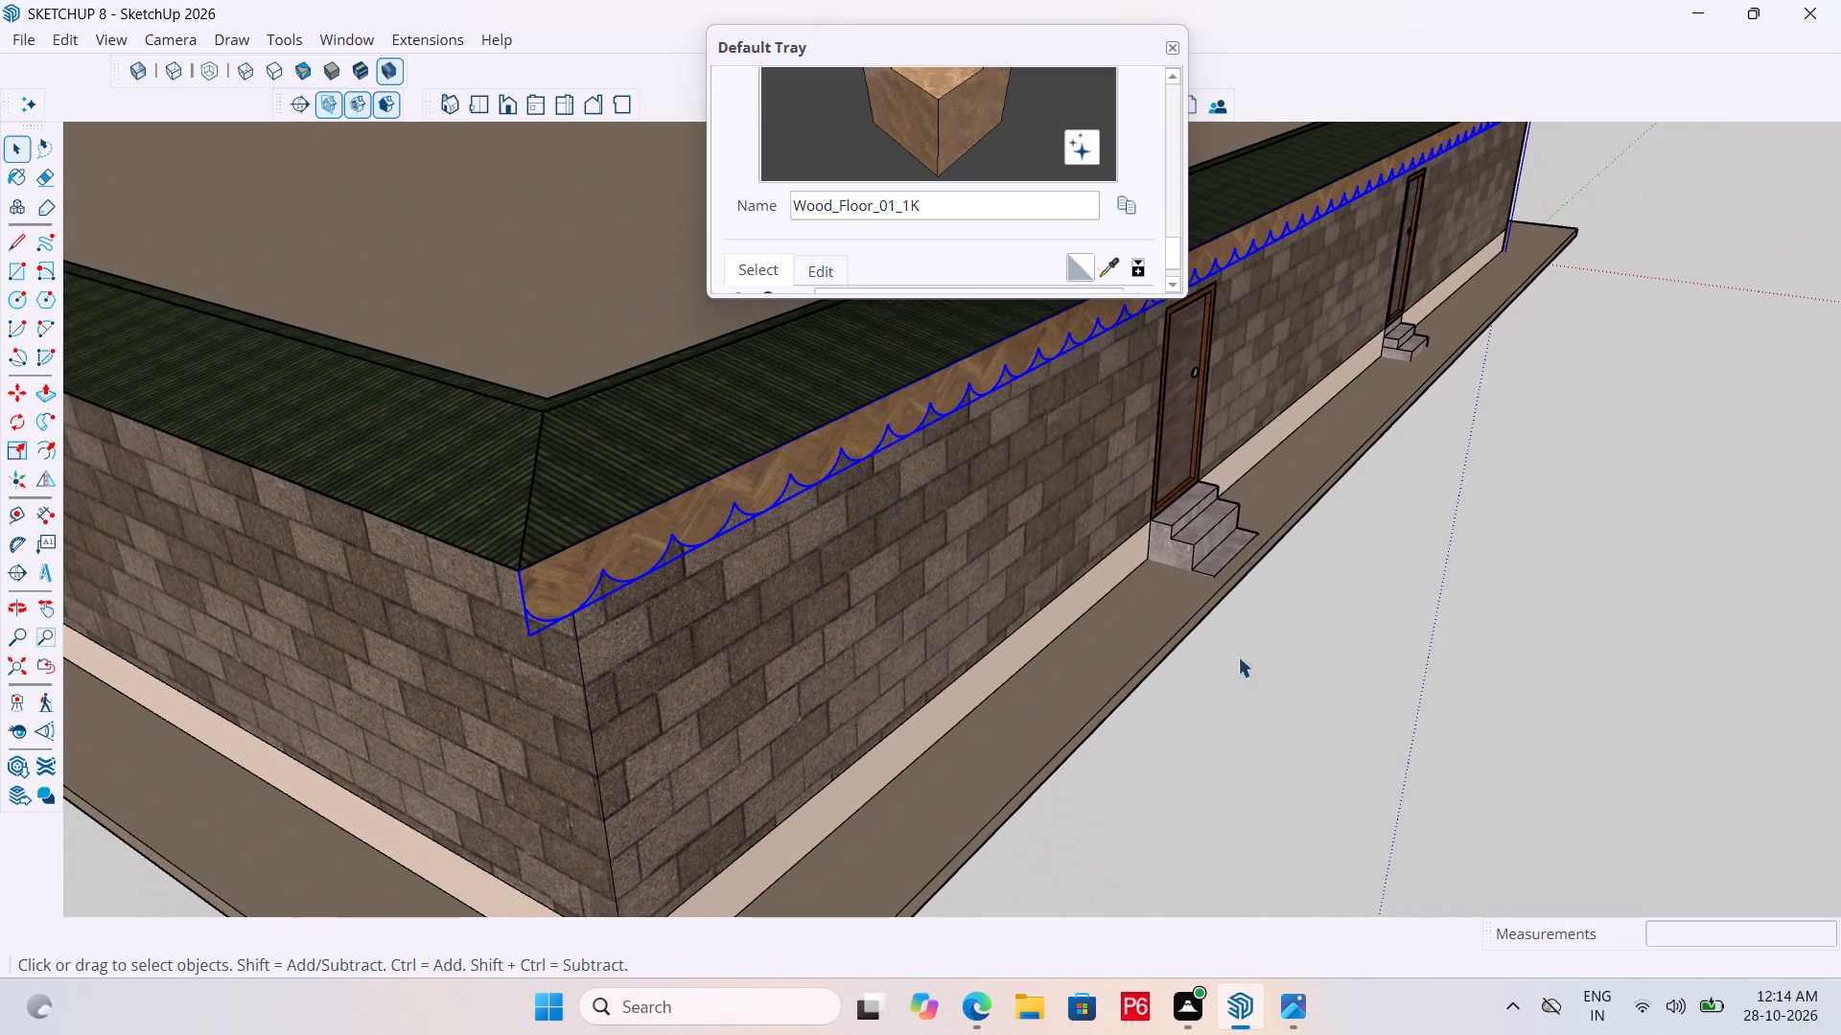
click(1273, 658)
Sample the side board's wood material and paint the unpainted back faces of the side and front boards with it.
scroll(1318, 627, down, 1)
middle_drag(1300, 618, 1222, 616)
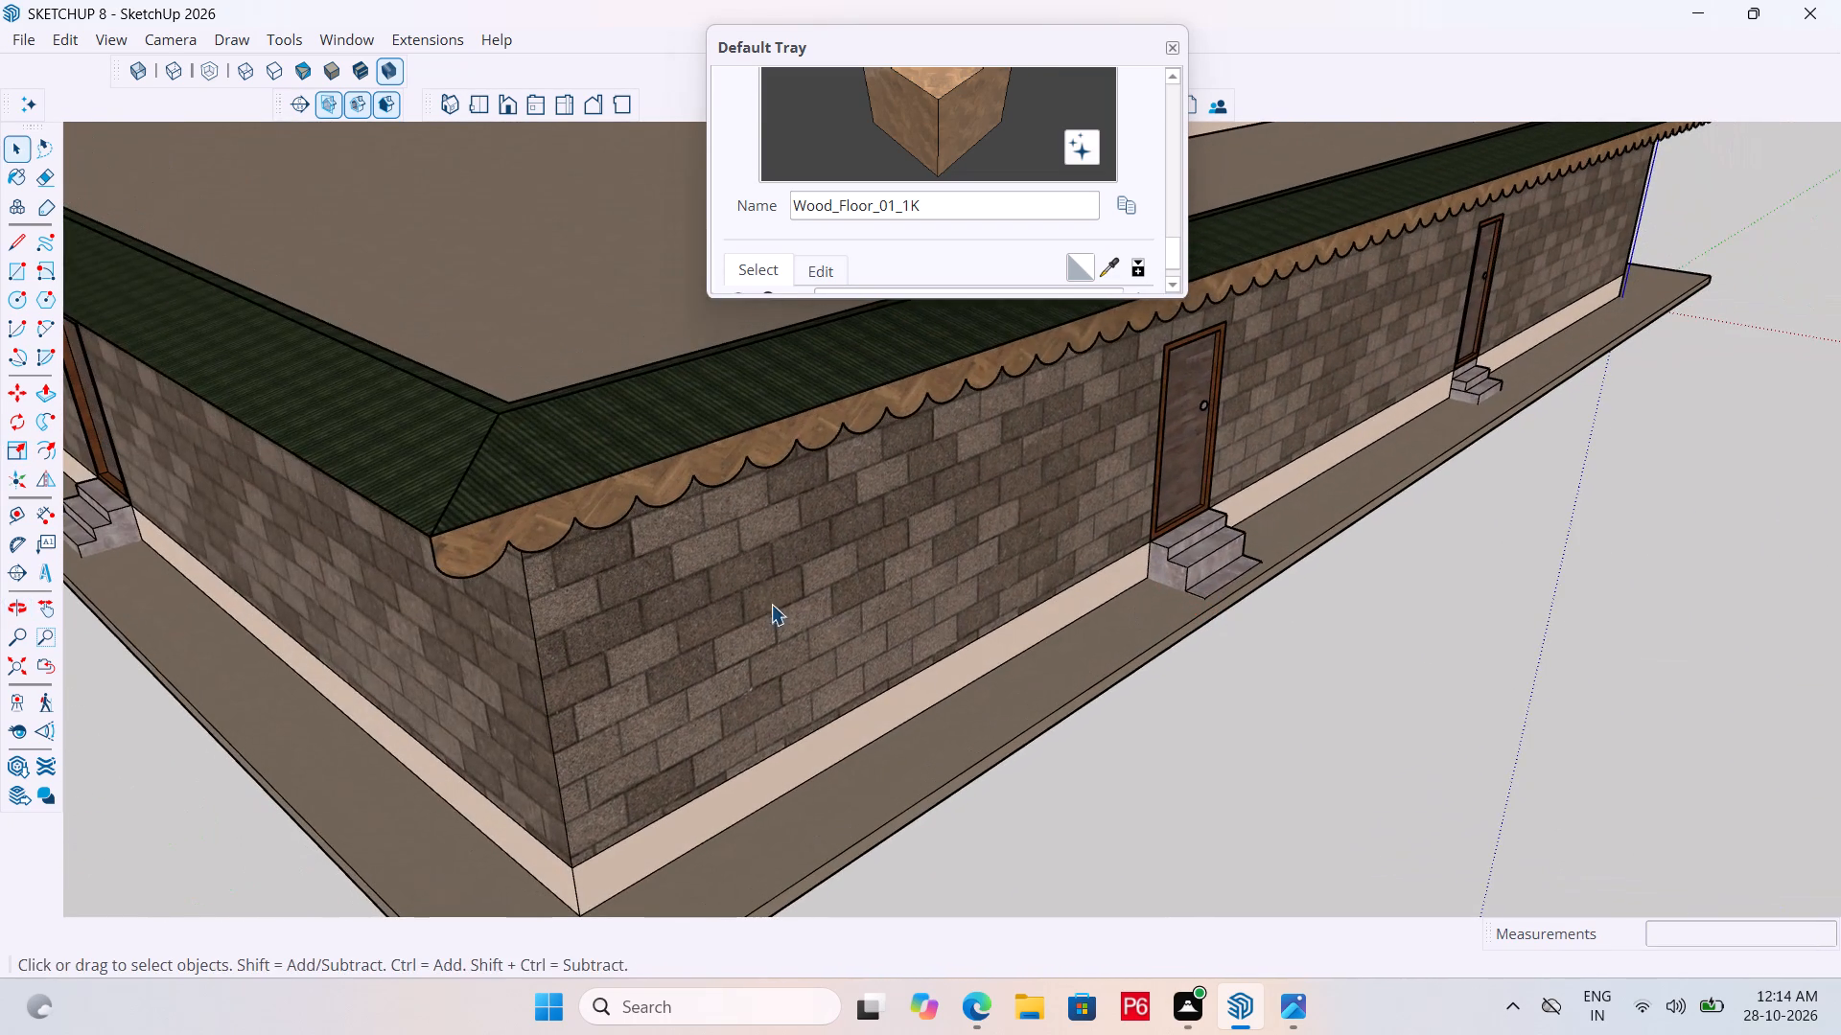
middle_drag(550, 540, 1018, 432)
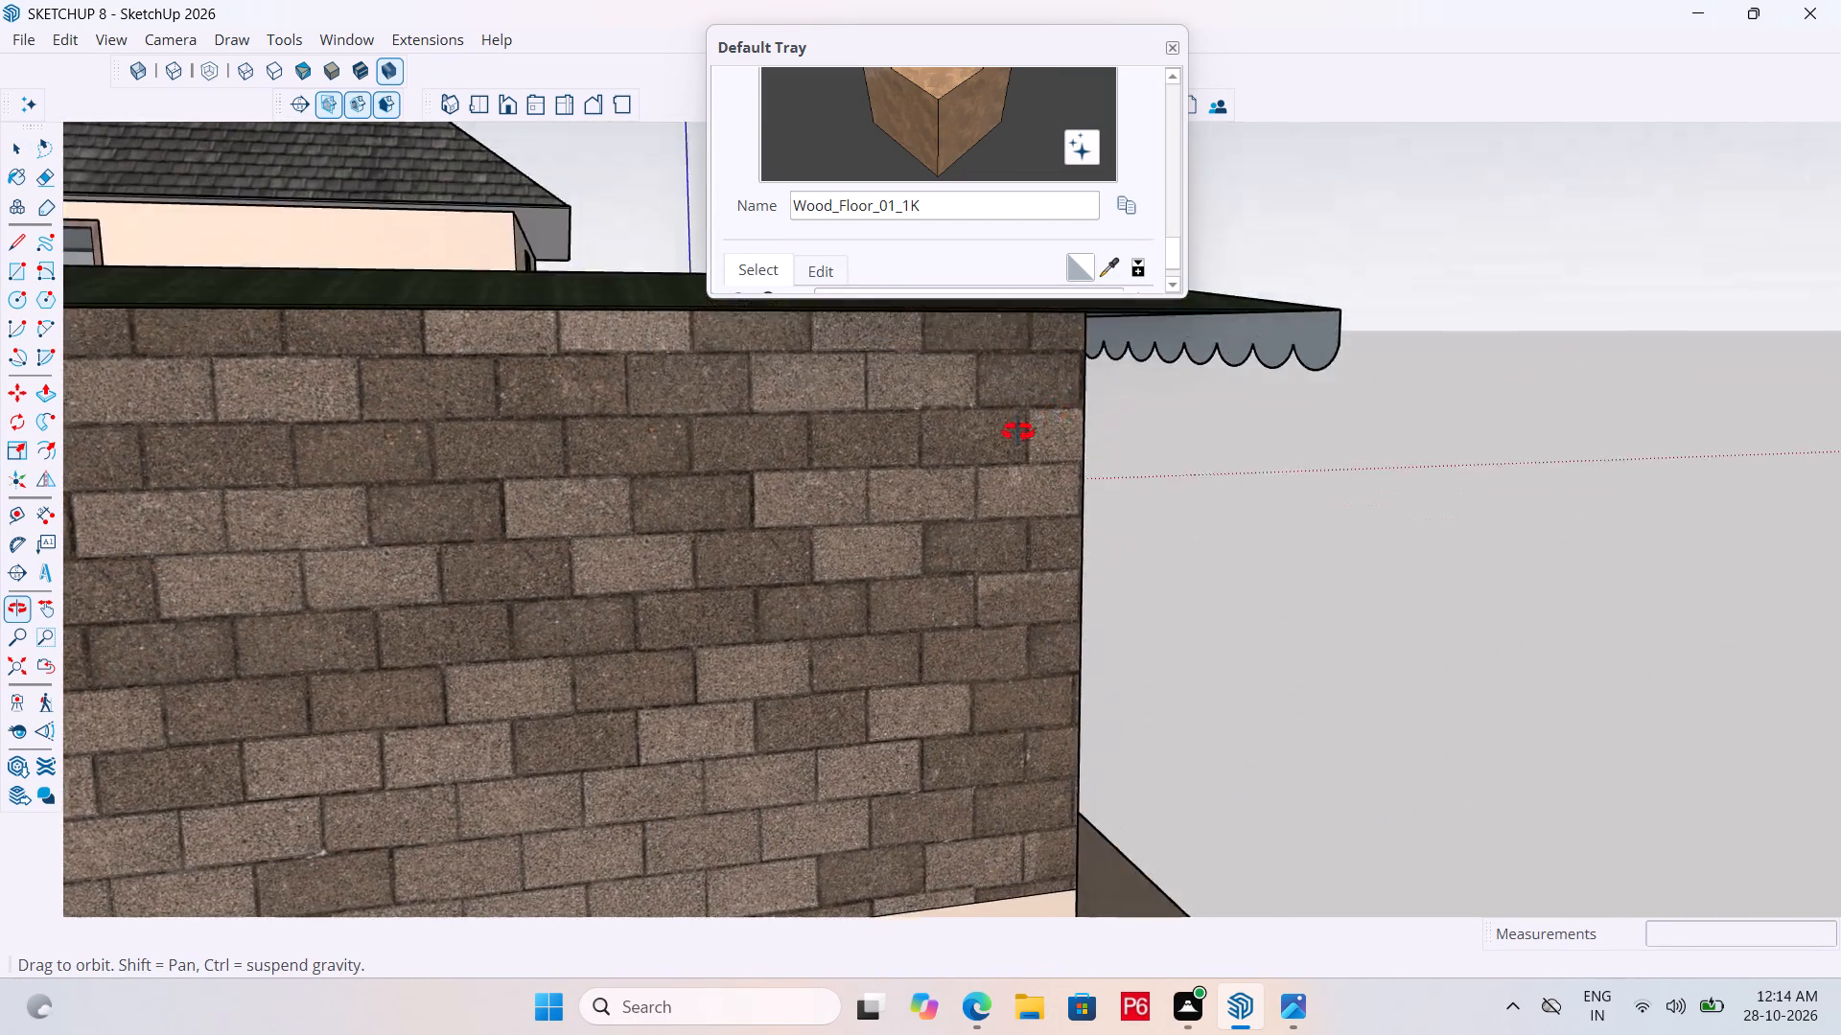
middle_drag(1018, 432, 711, 541)
click(1104, 271)
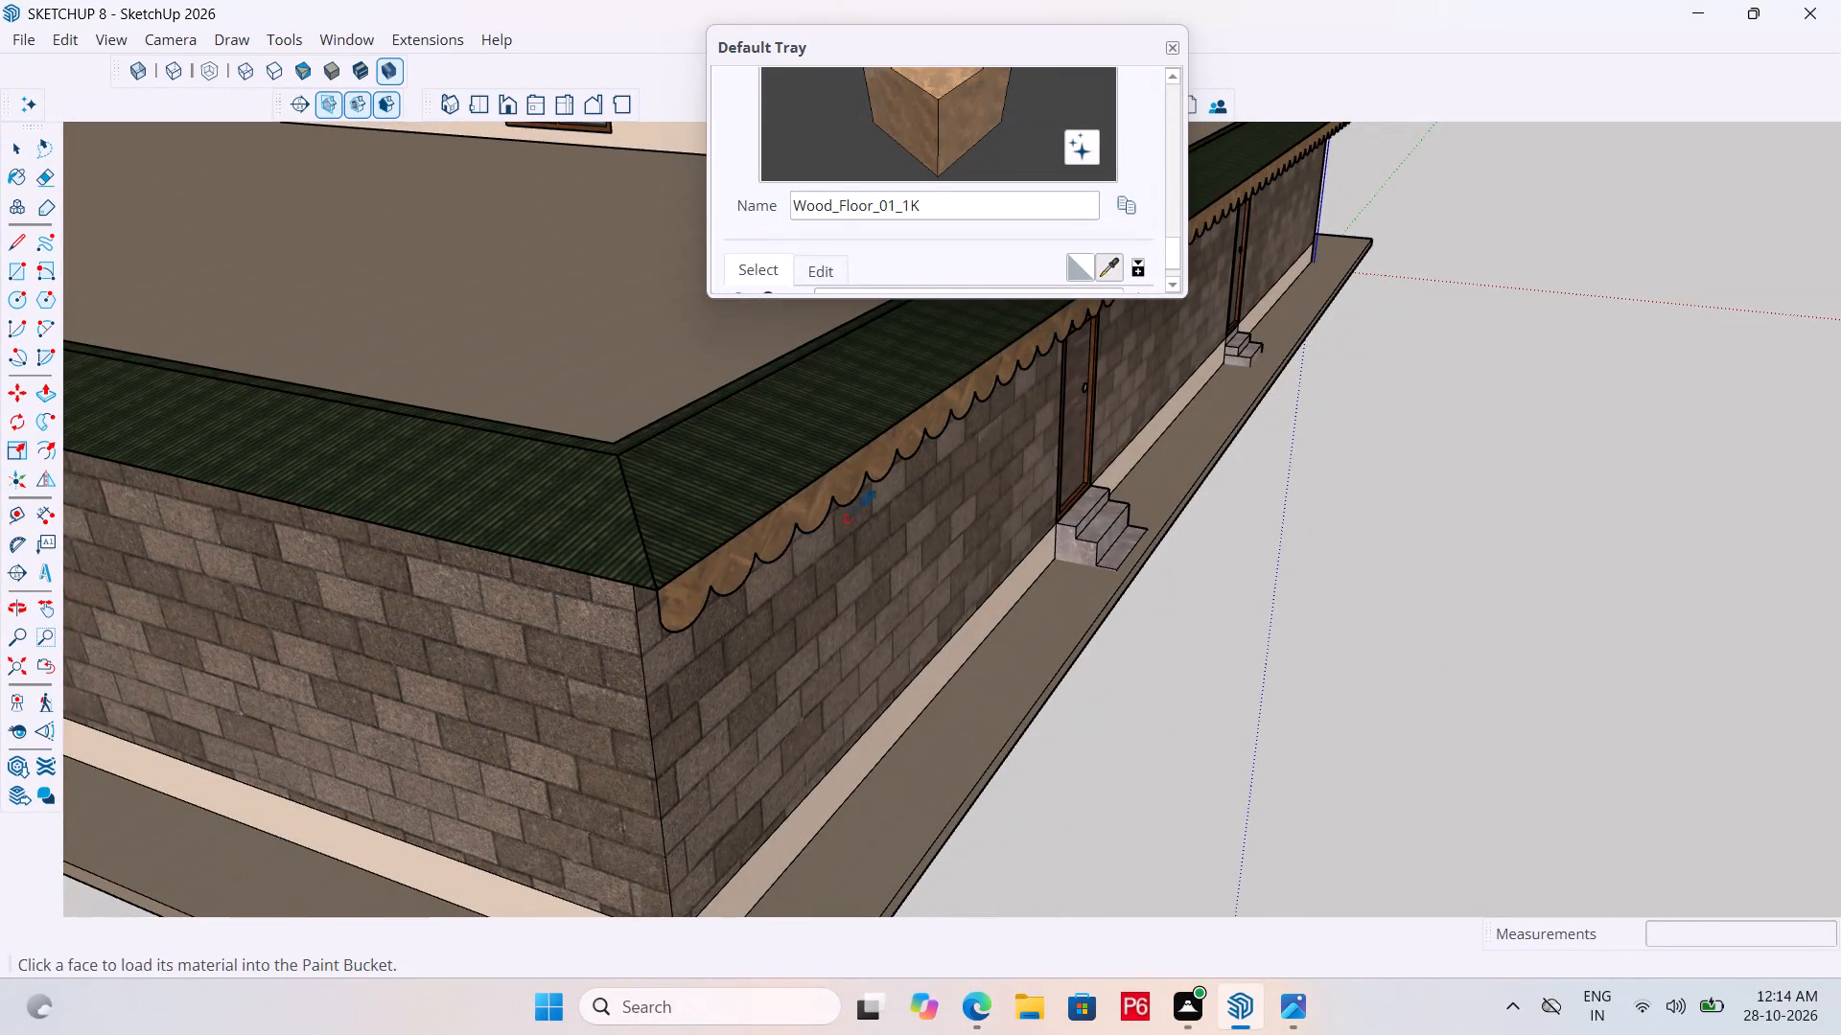
click(808, 511)
middle_drag(691, 592, 1077, 402)
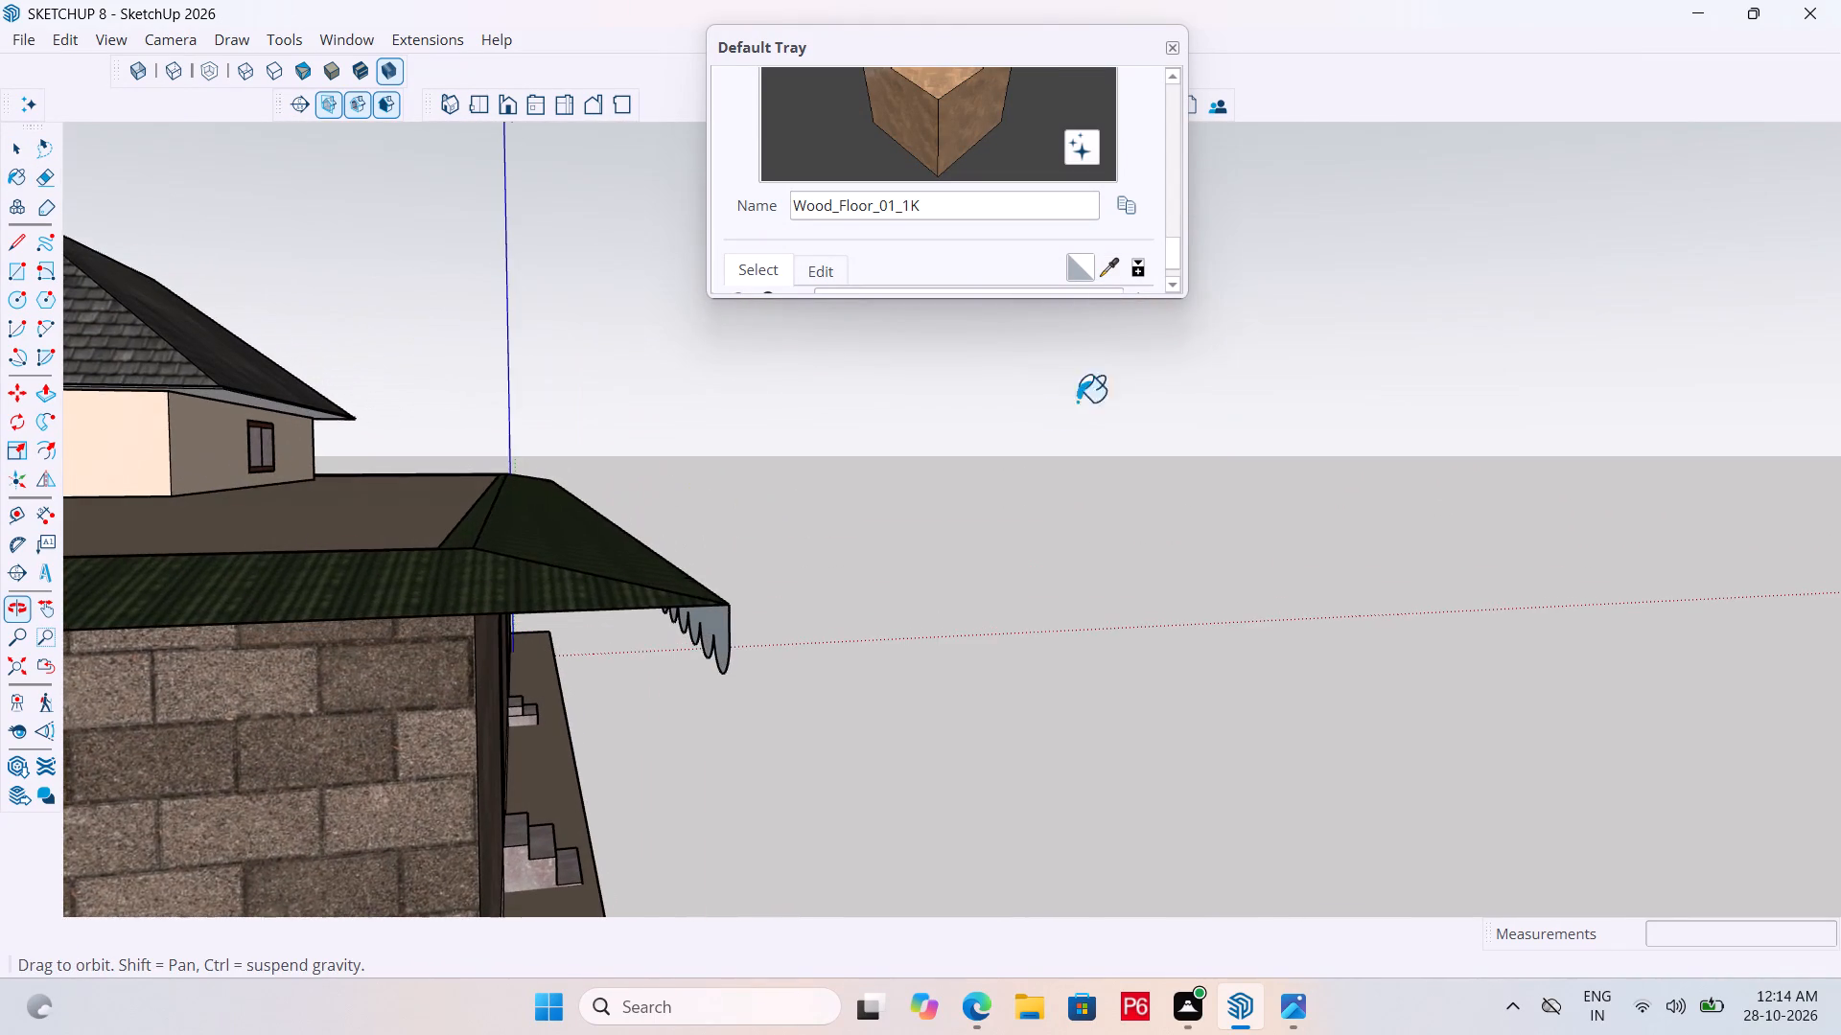
middle_drag(1077, 402, 1079, 401)
scroll(718, 670, up, 3)
click(716, 622)
middle_drag(830, 627, 498, 630)
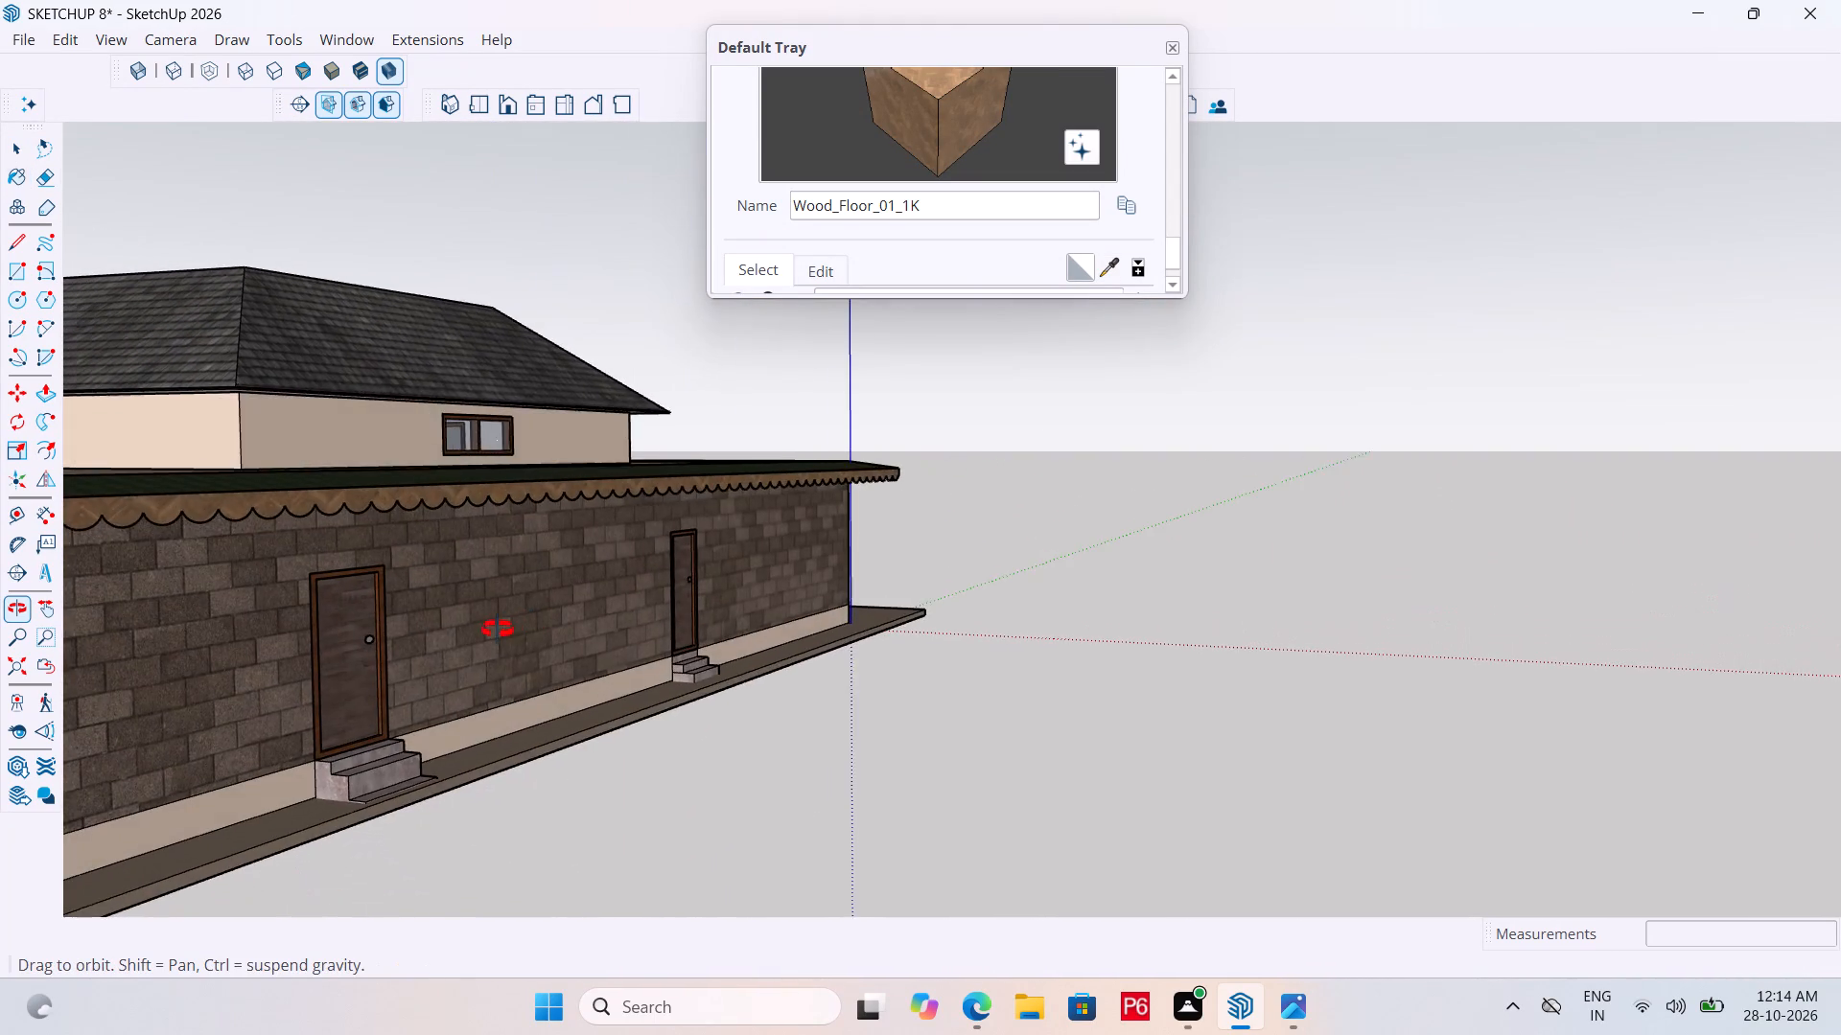
middle_drag(498, 630, 489, 652)
middle_drag(1154, 591, 685, 414)
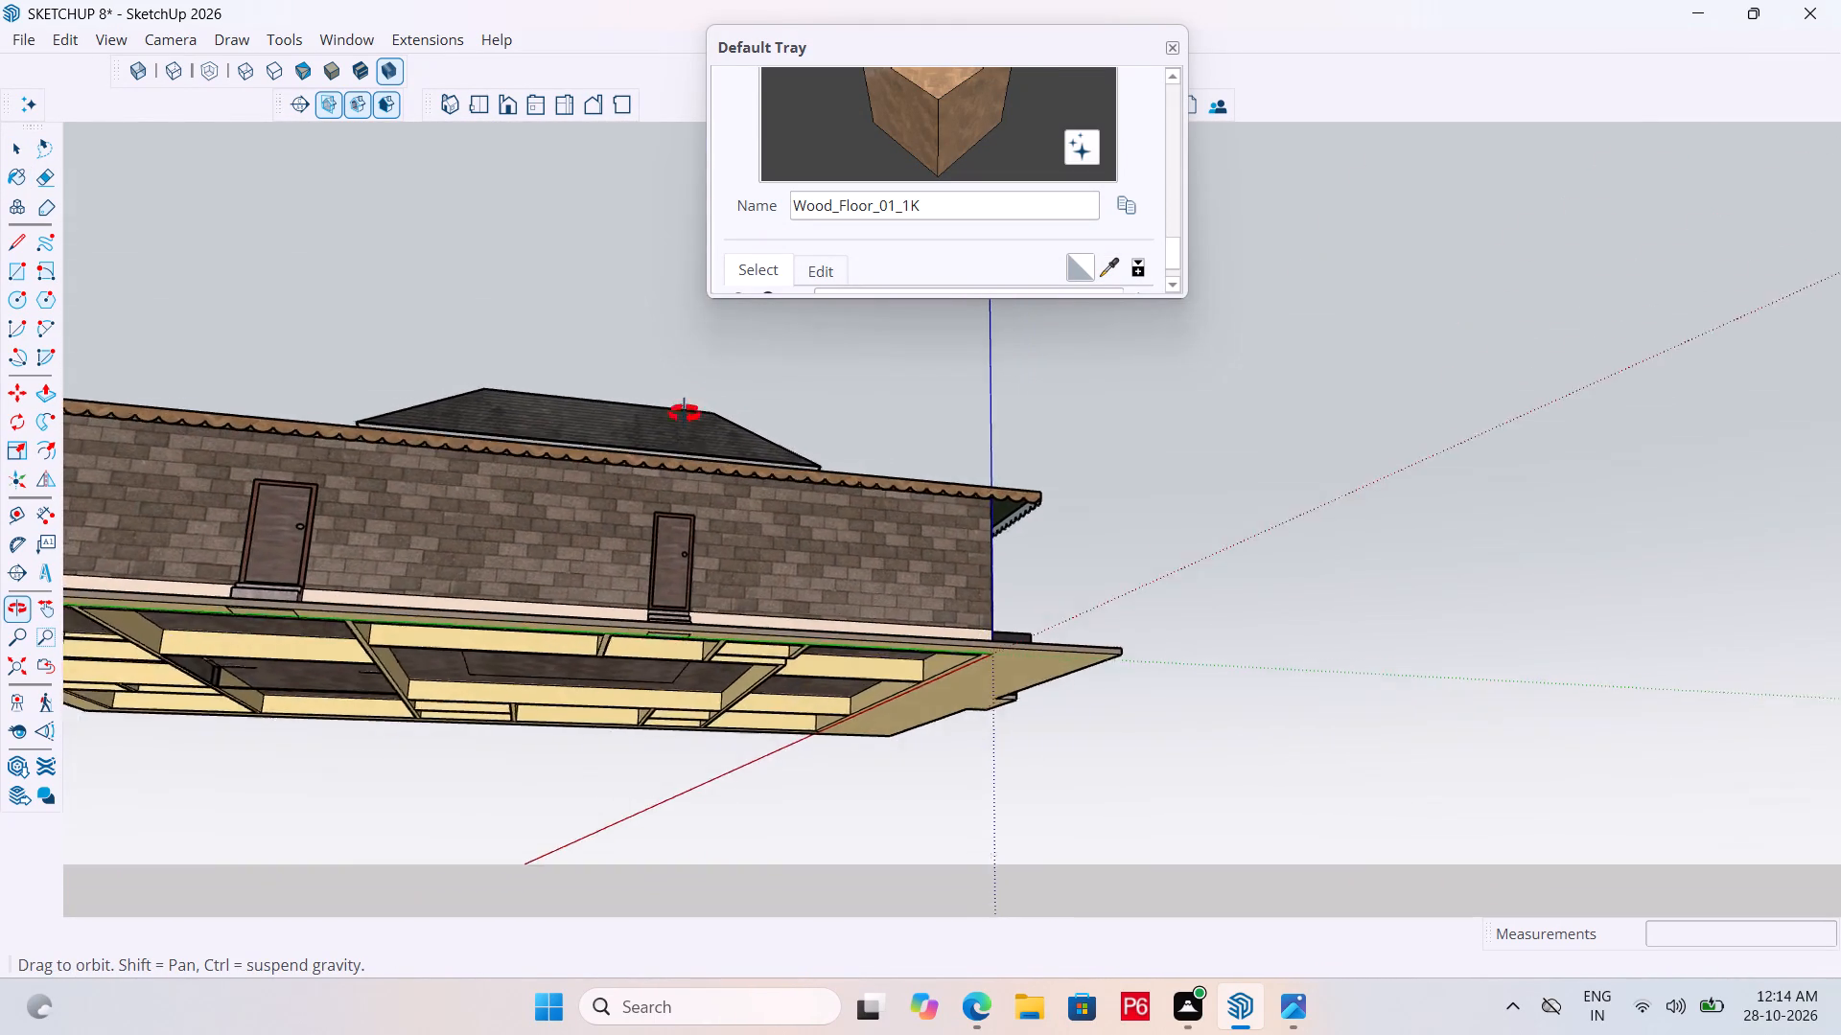
middle_drag(685, 414, 684, 420)
scroll(963, 481, up, 14)
click(1048, 498)
middle_drag(1130, 509, 1063, 539)
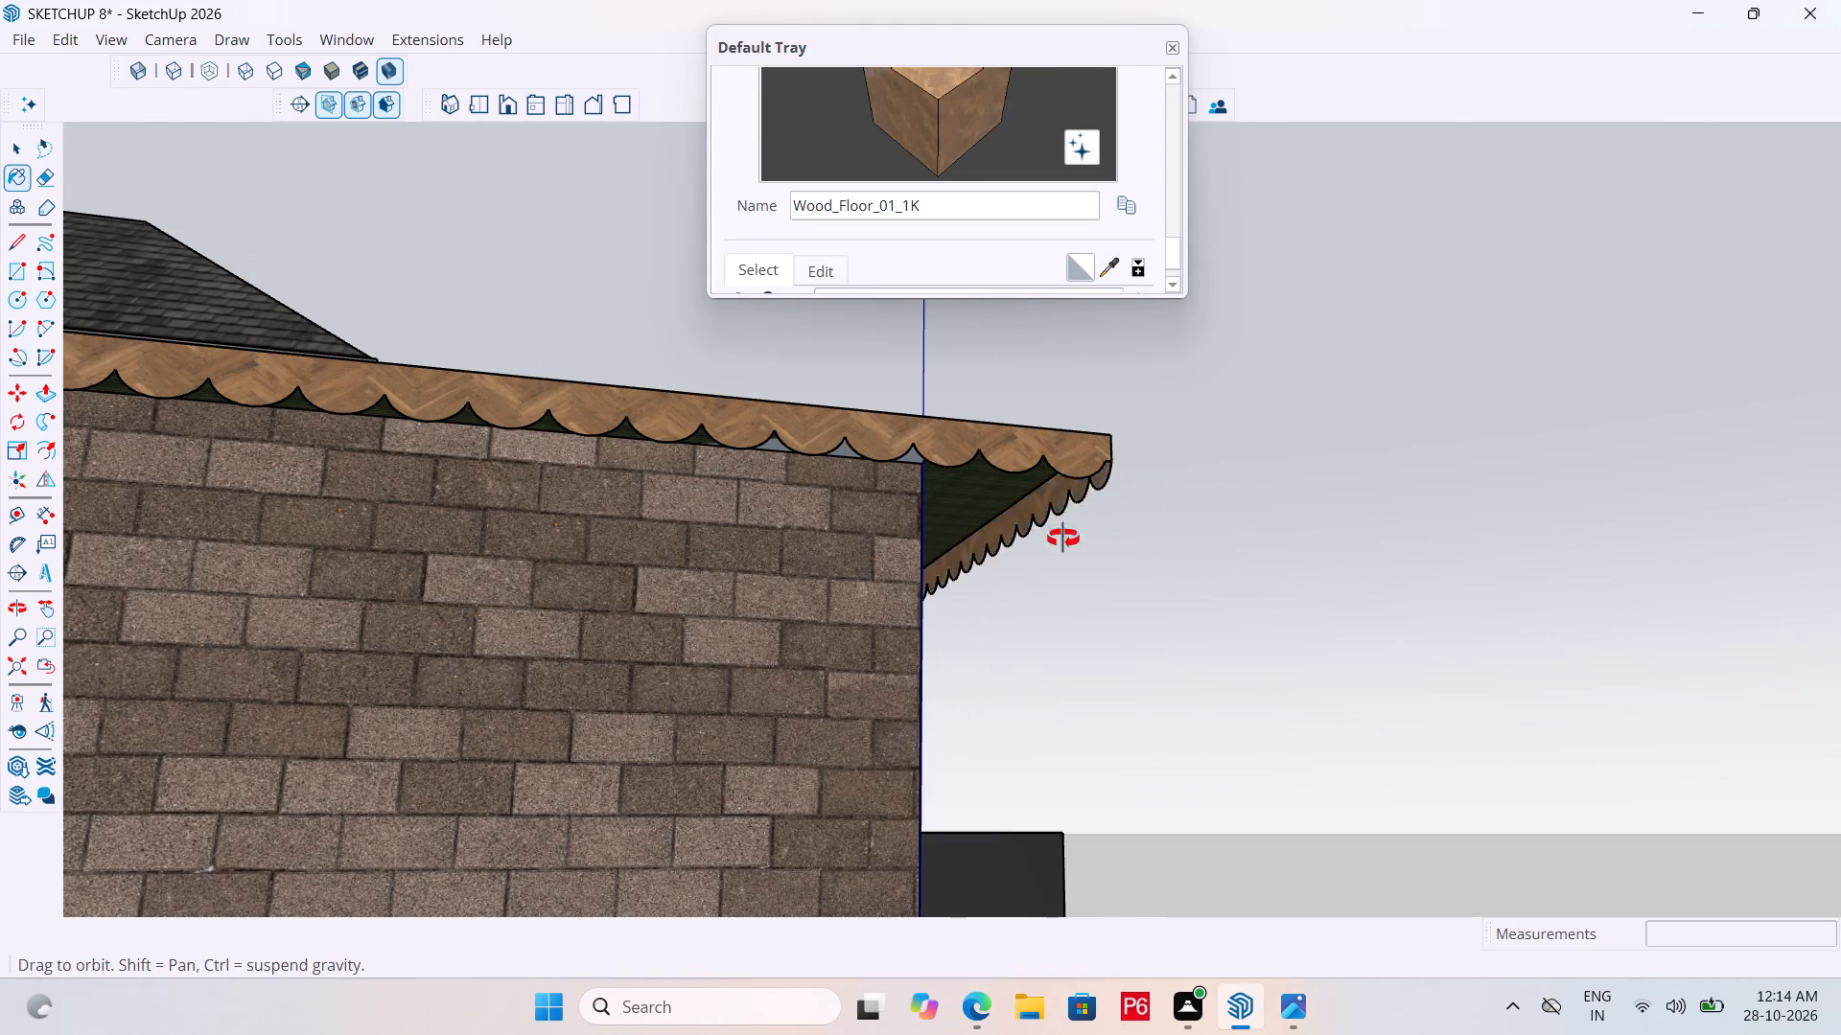
middle_drag(1063, 539, 726, 654)
Save the model with the painted fascia boards and return to the Select tool.
key(ctrl+s)
key(ctrl+s)
key(ctrl+s)
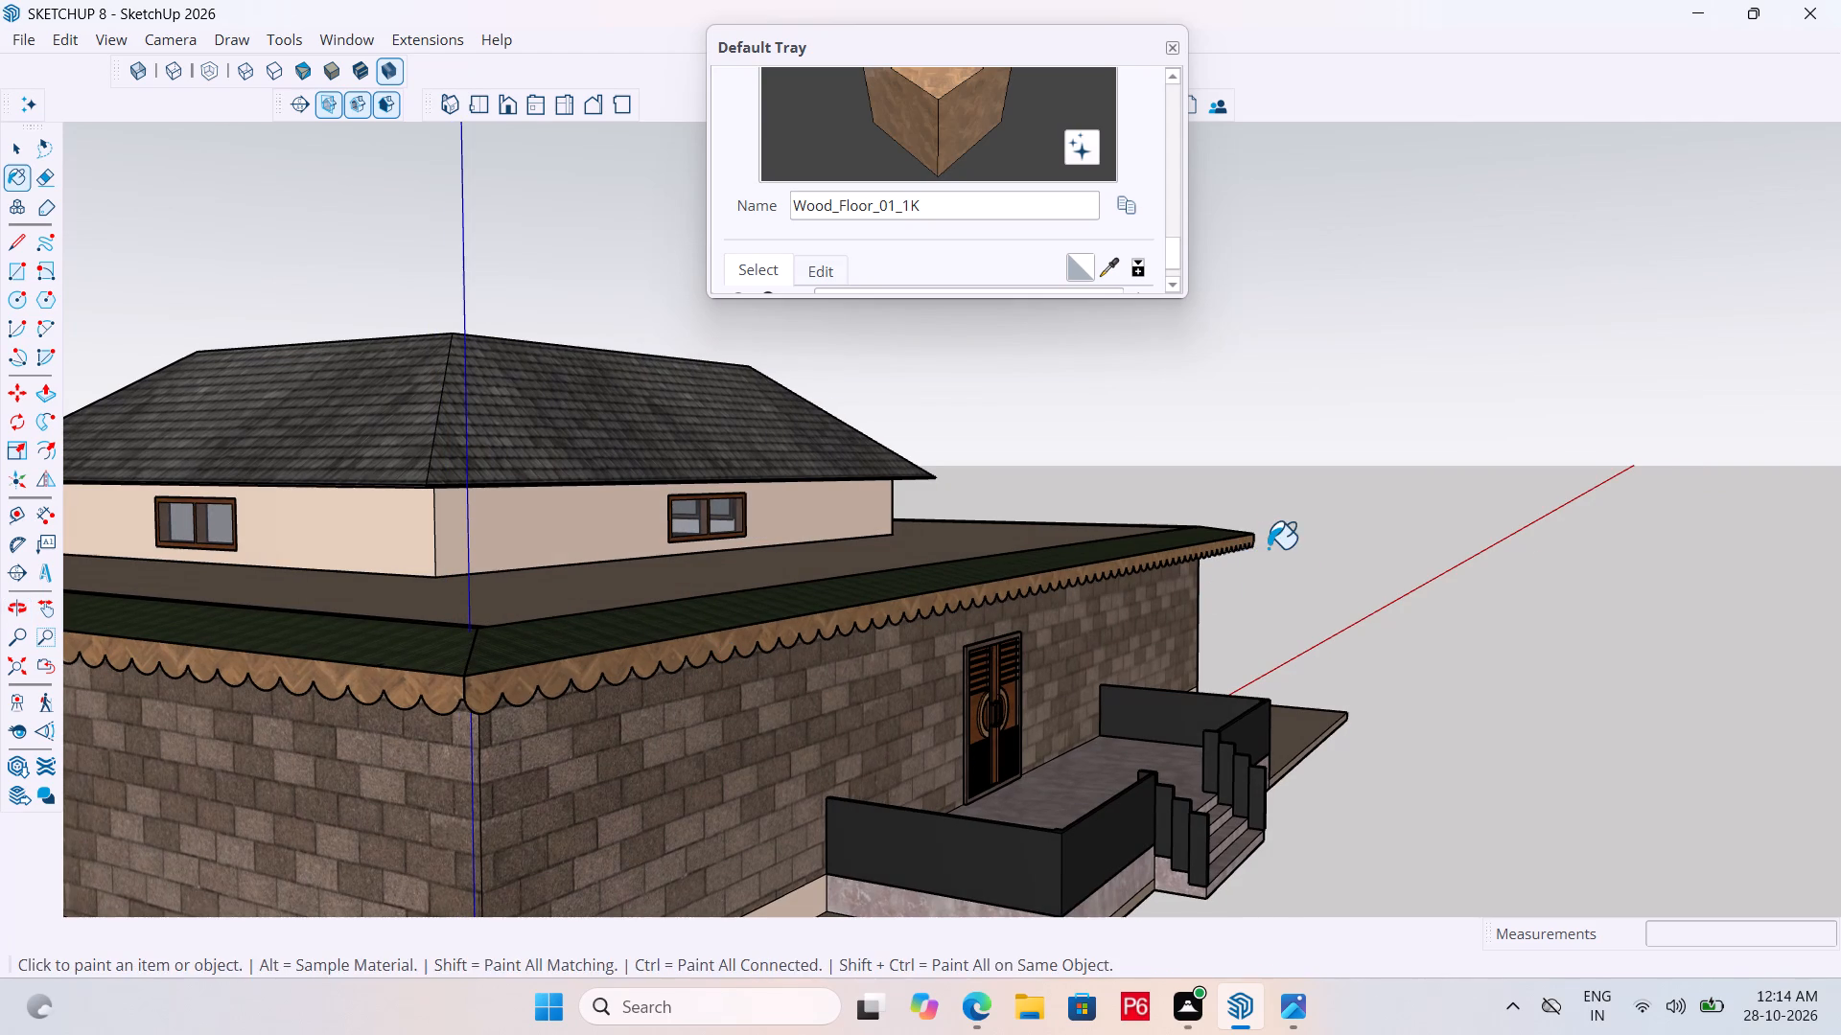
key(ctrl+s)
key(space)
click(1504, 599)
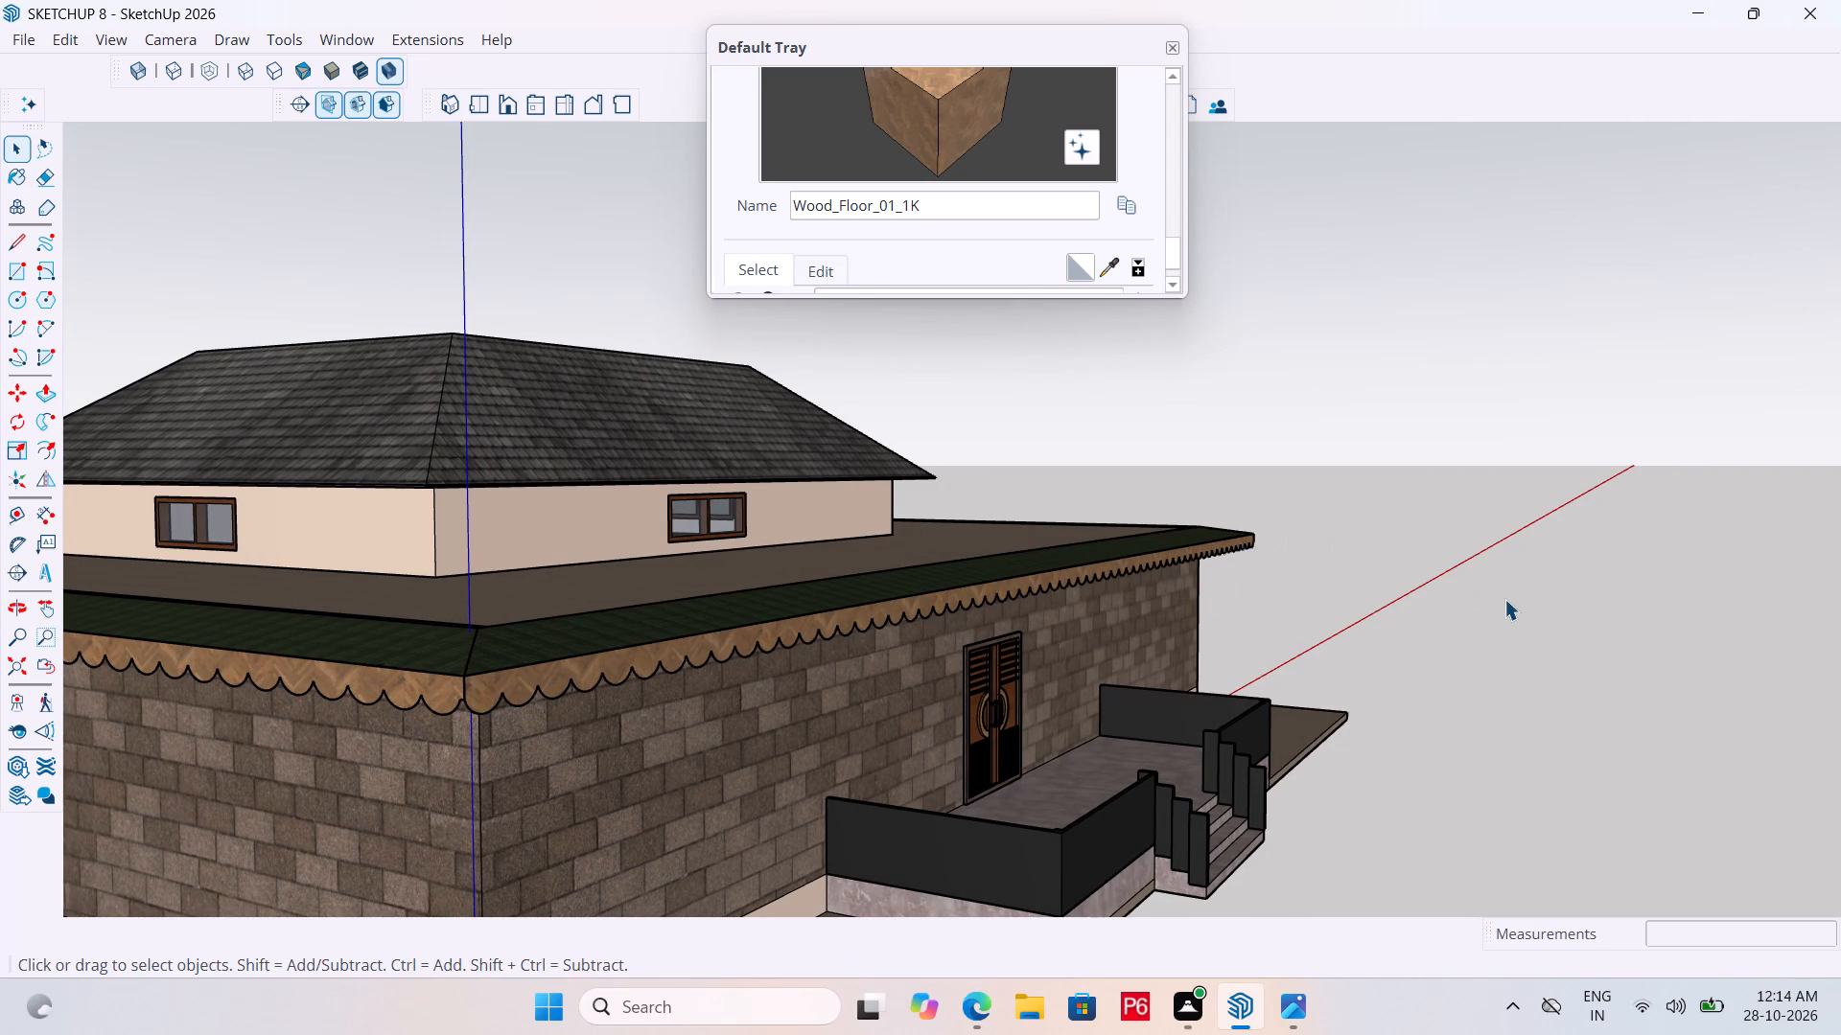
Copy the front scalloped board 85' 1" from its corner to the matching corner of the opposite eave.
scroll(1577, 517, down, 4)
middle_drag(1003, 610, 886, 623)
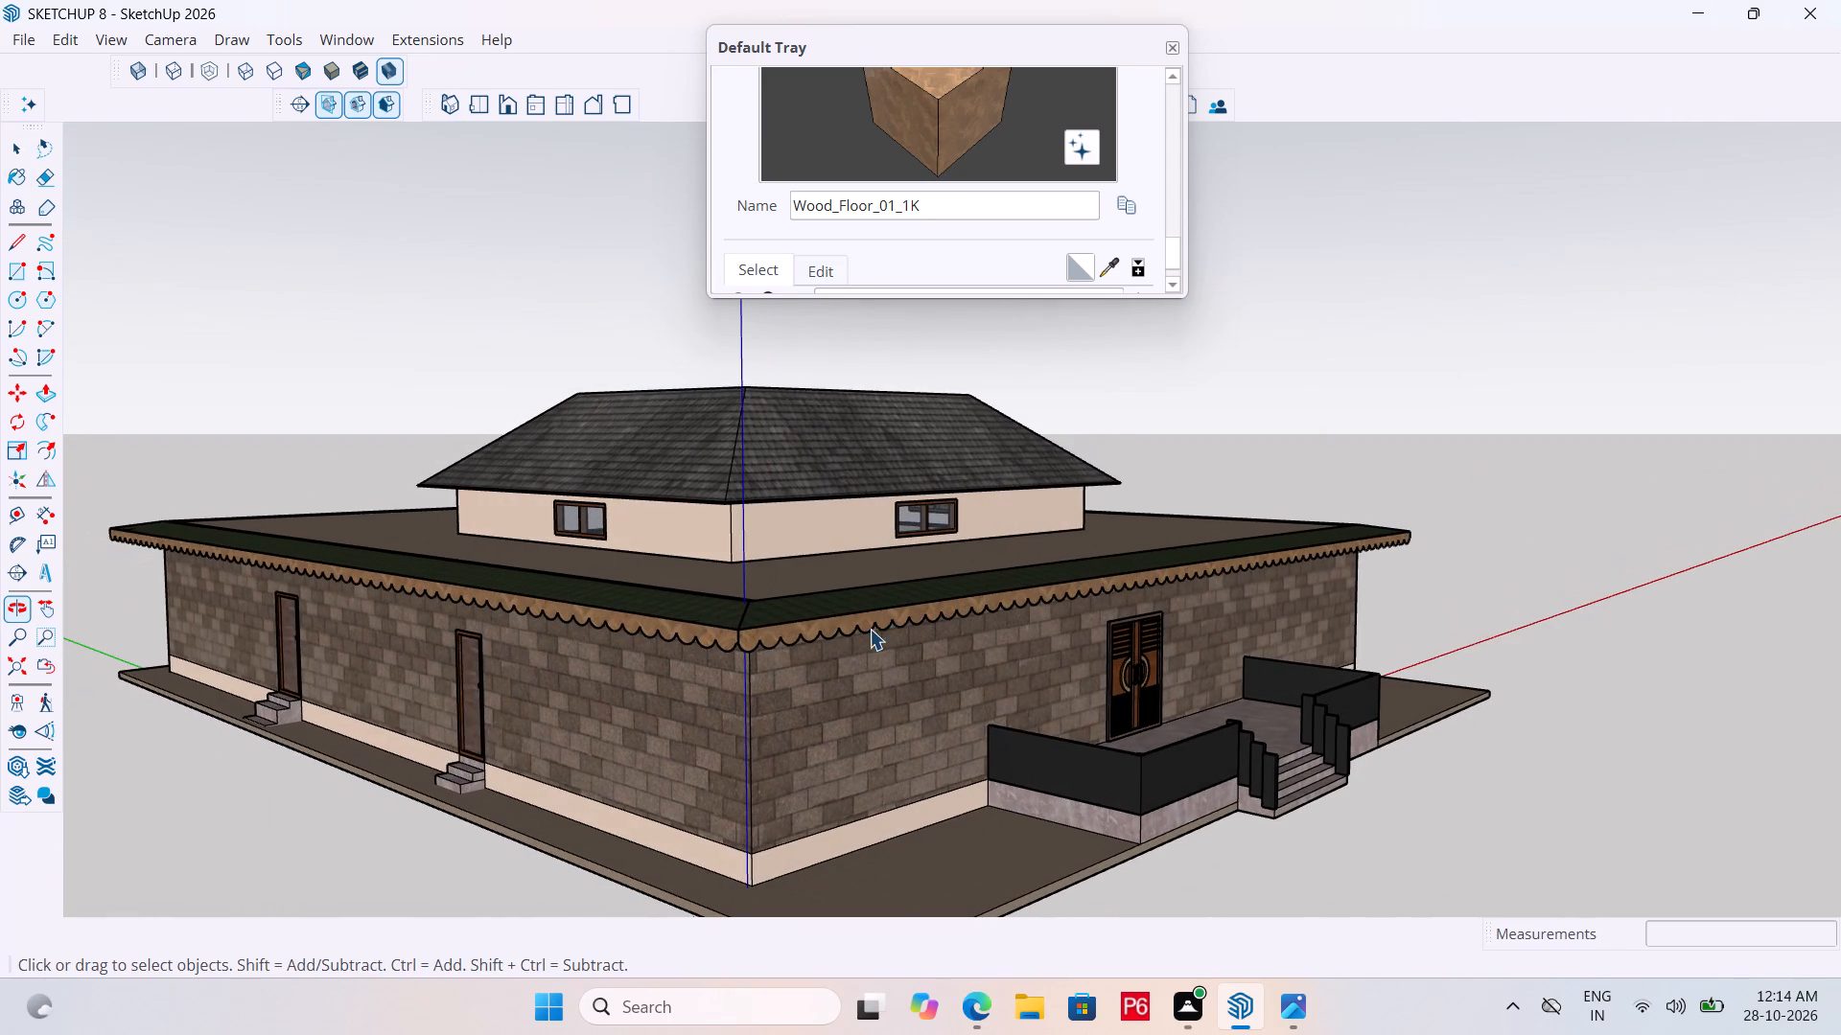
scroll(807, 647, up, 3)
click(792, 624)
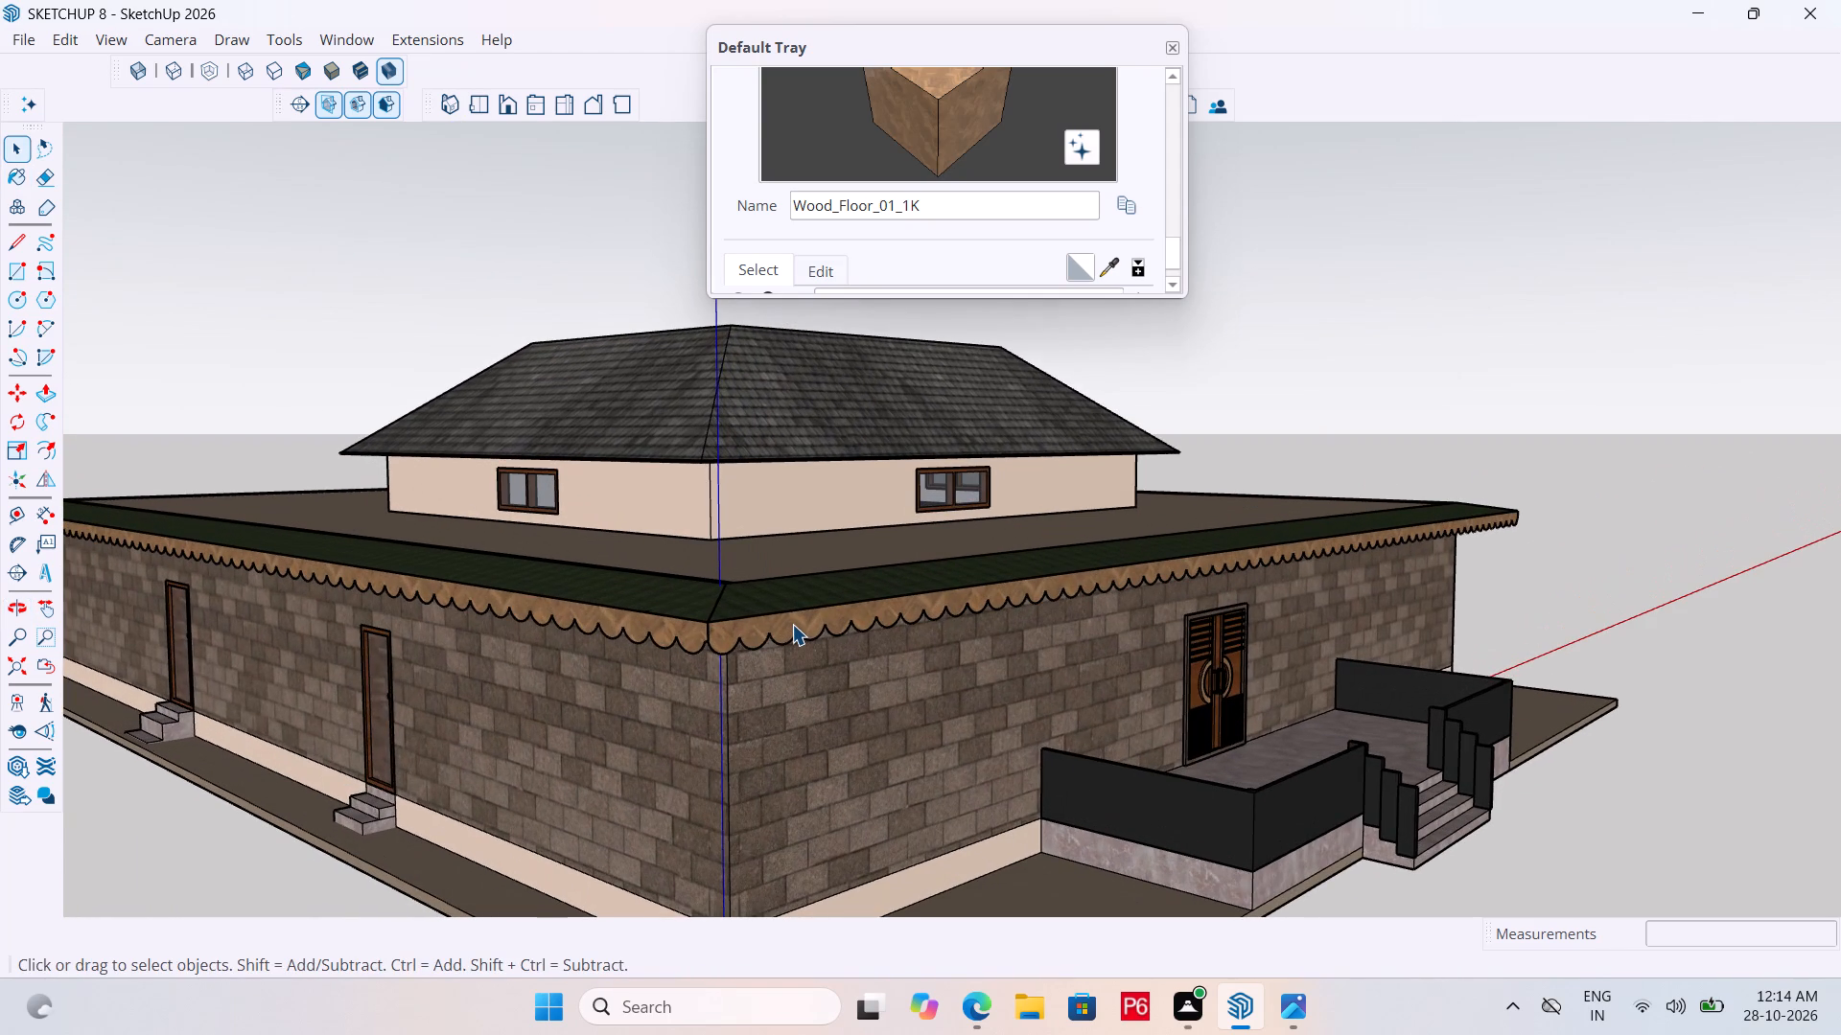
key(m)
scroll(714, 623, up, 10)
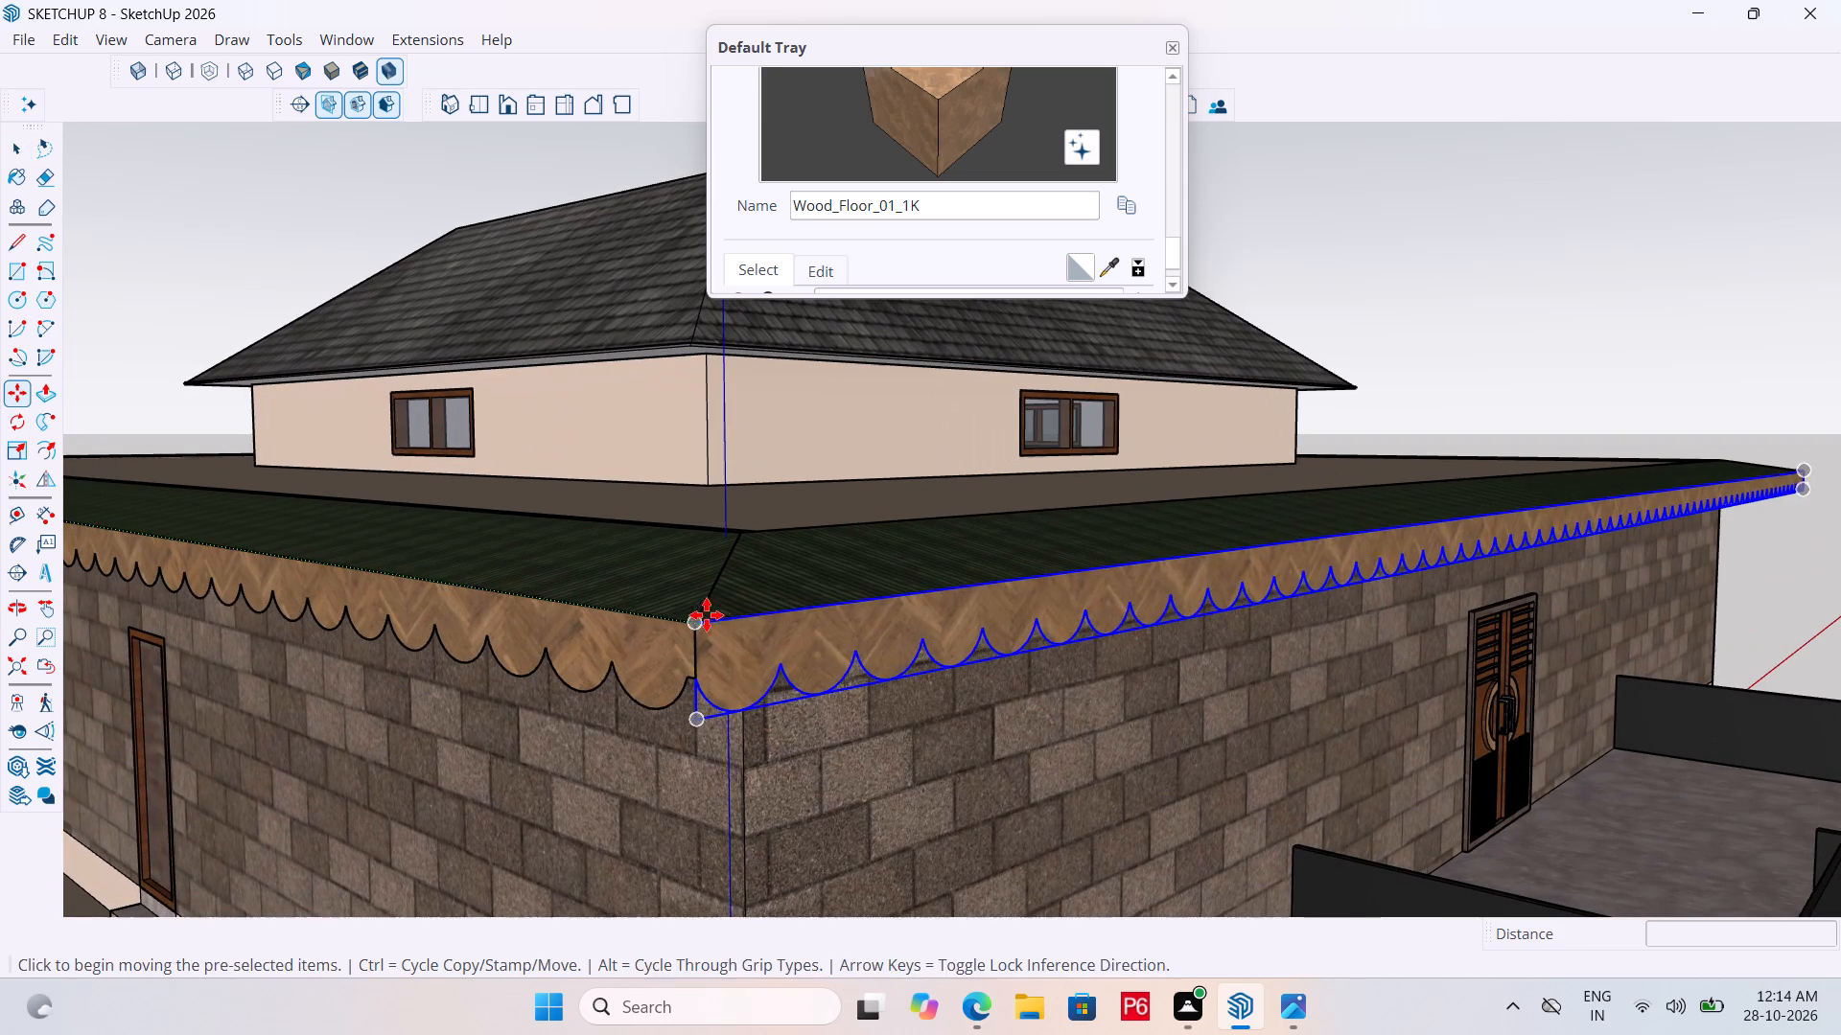
click(691, 623)
scroll(682, 557, down, 7)
scroll(1287, 596, down, 7)
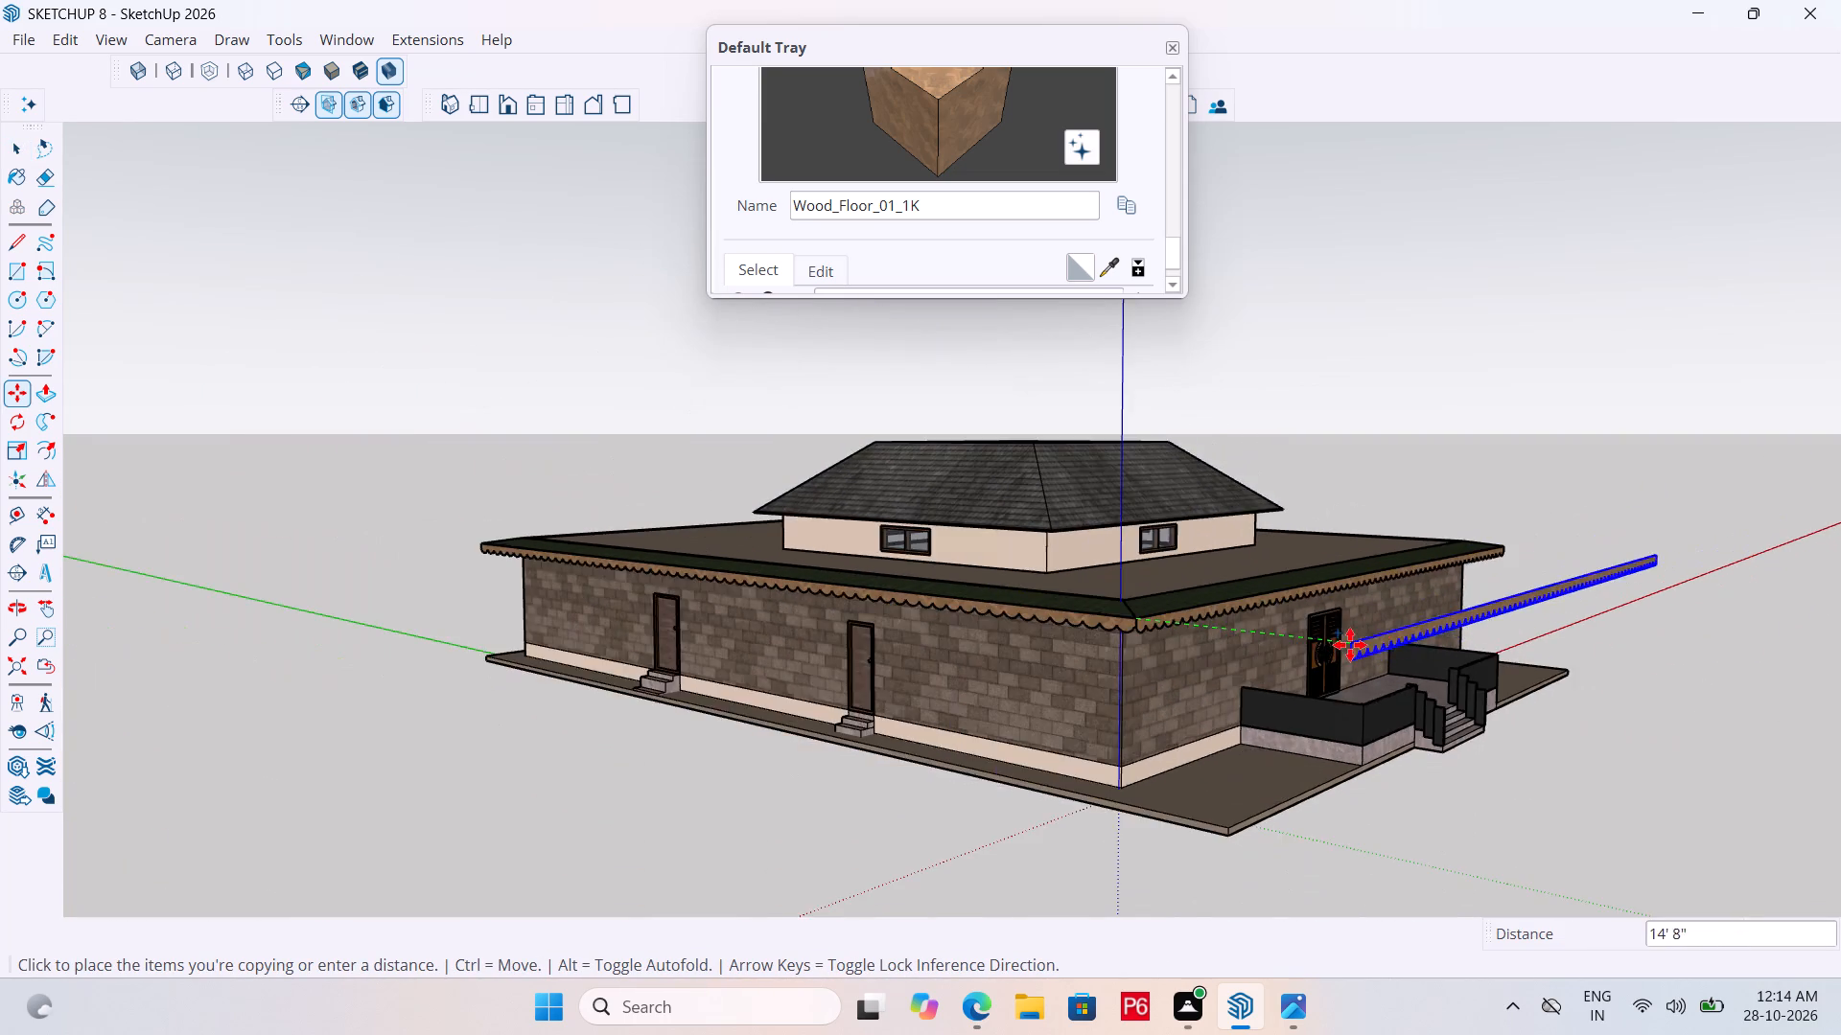
scroll(1383, 656, down, 4)
middle_drag(771, 575, 1726, 657)
scroll(598, 747, up, 10)
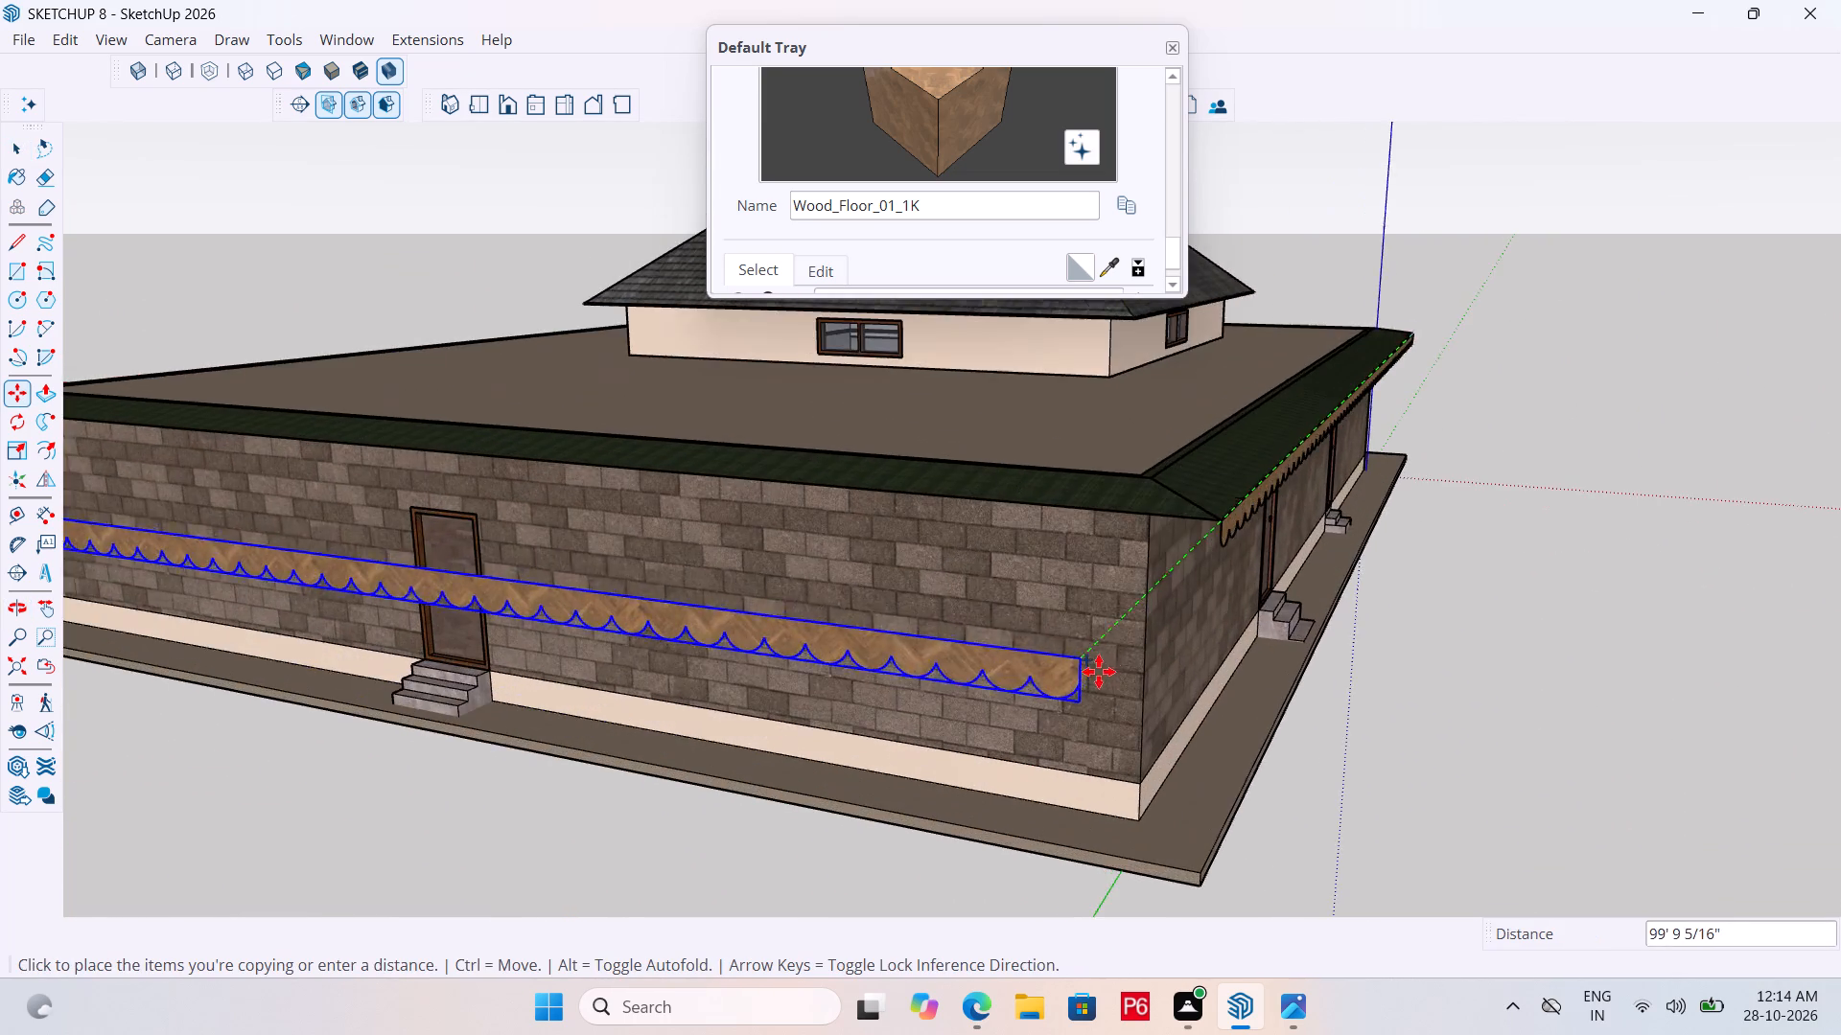
scroll(1099, 672, up, 7)
click(1315, 476)
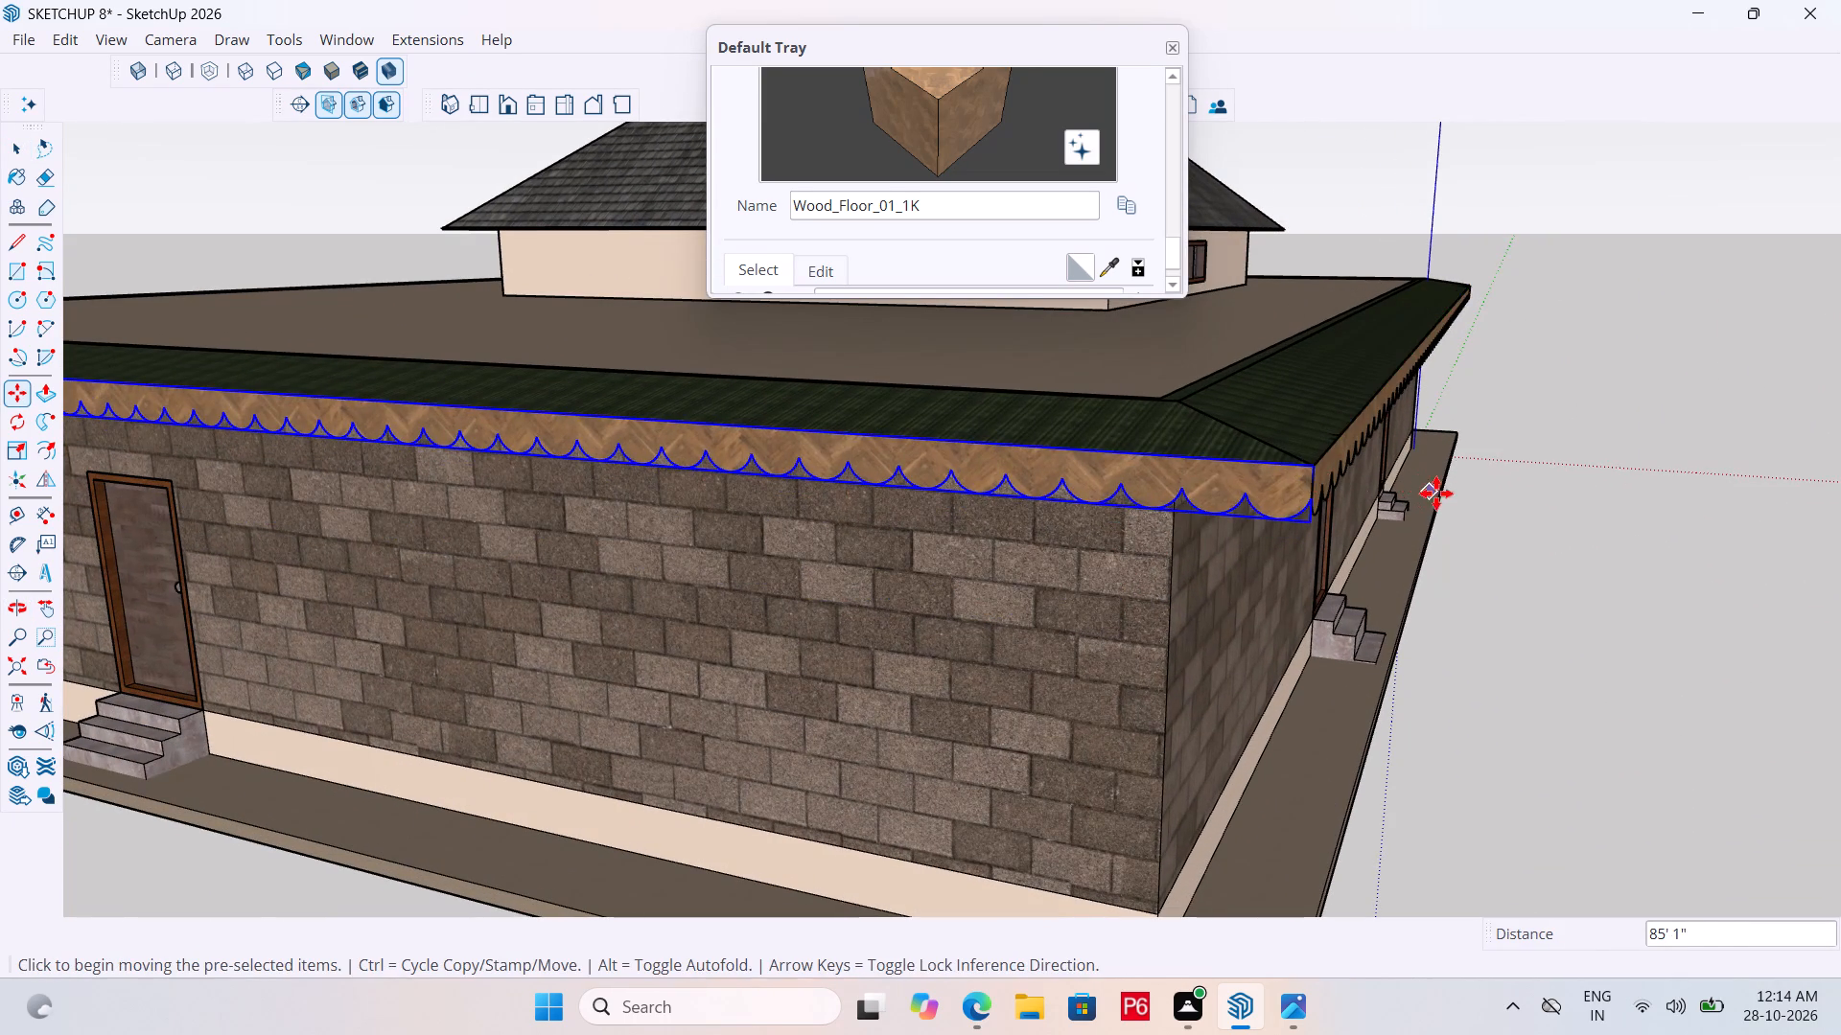
Copy the side scalloped board 70' 10" from its roof corner to the matching corner of the opposite side eave.
scroll(1429, 510, down, 2)
middle_drag(1369, 545, 1180, 552)
key(space)
click(690, 522)
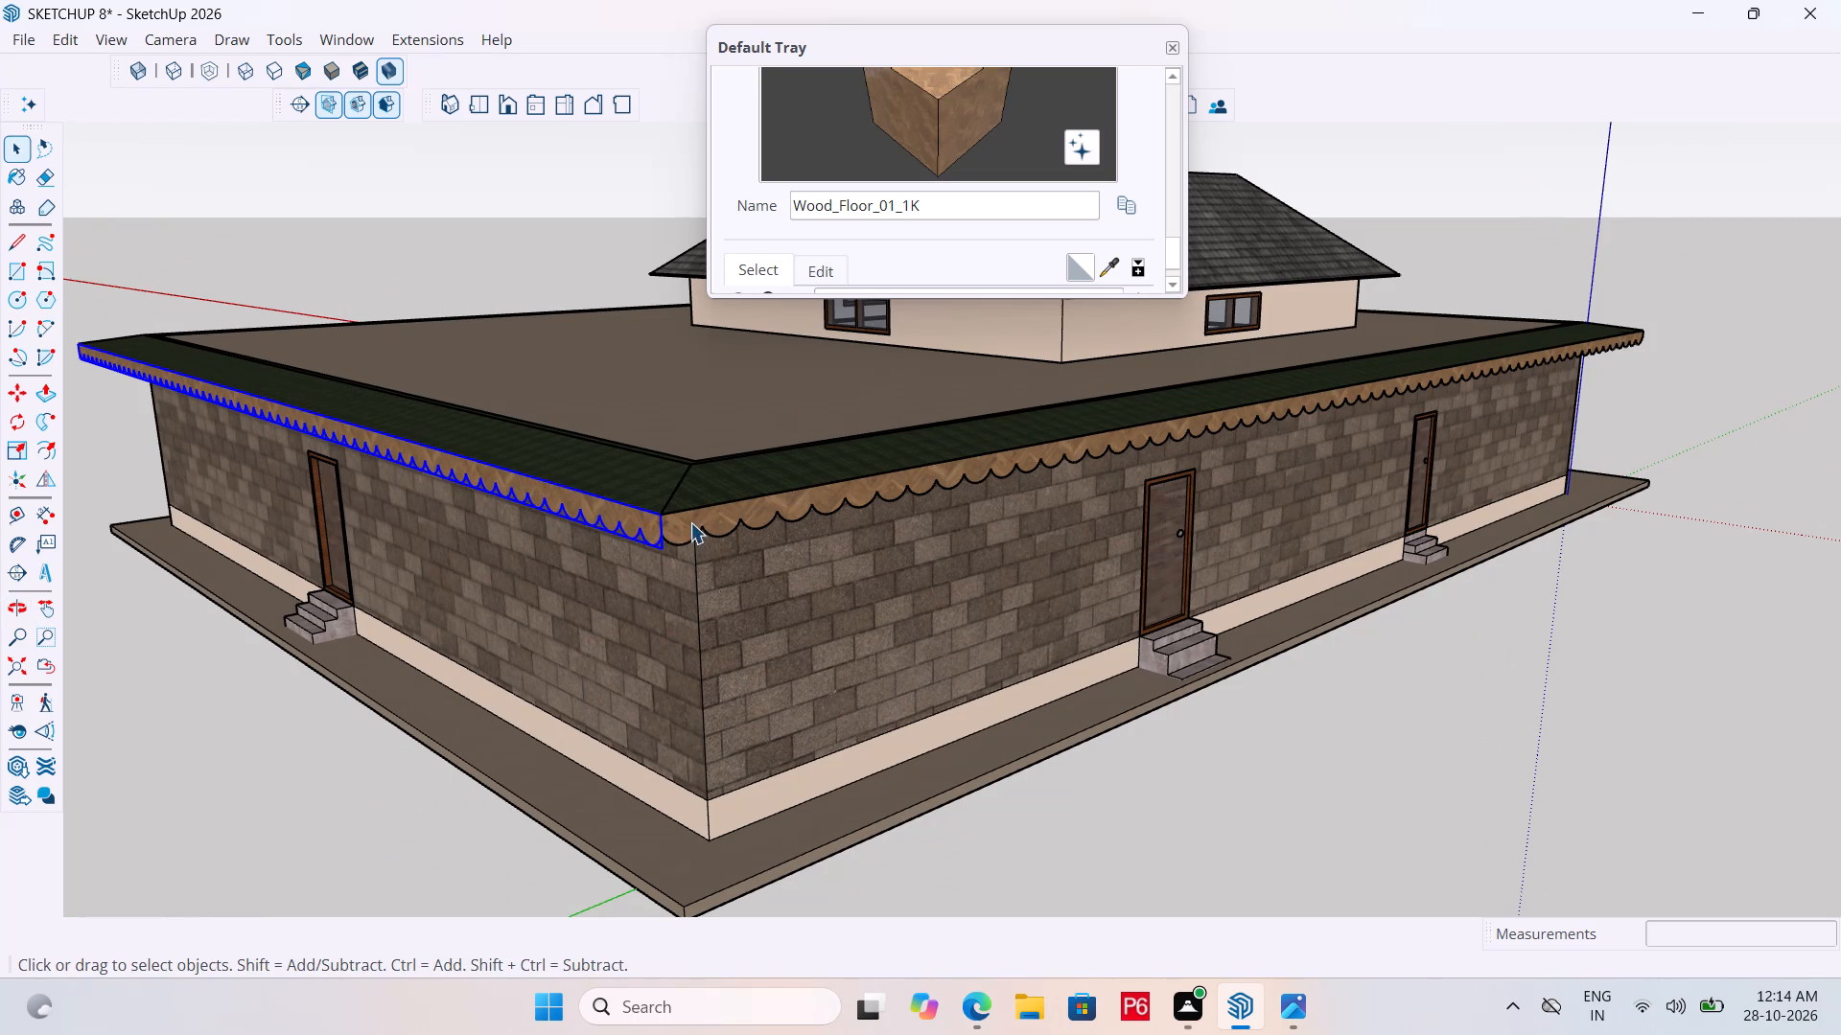
middle_drag(577, 574, 751, 578)
key(m)
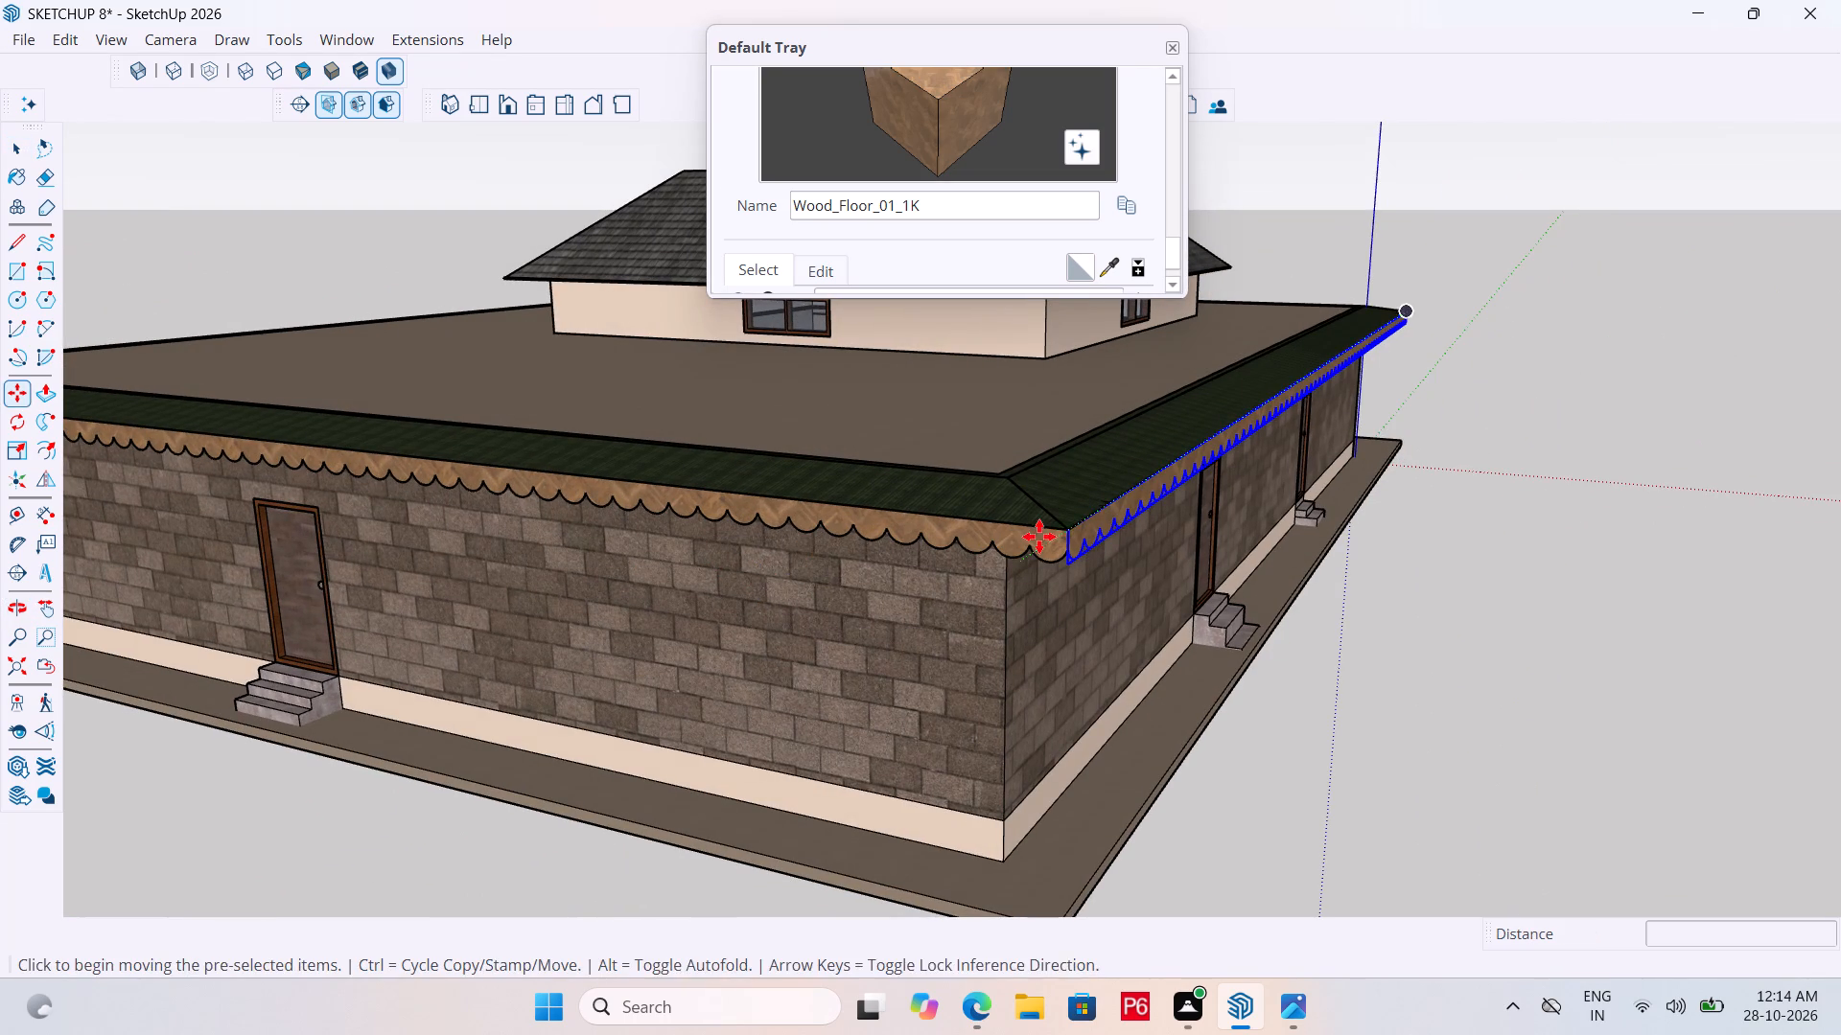
click(1072, 525)
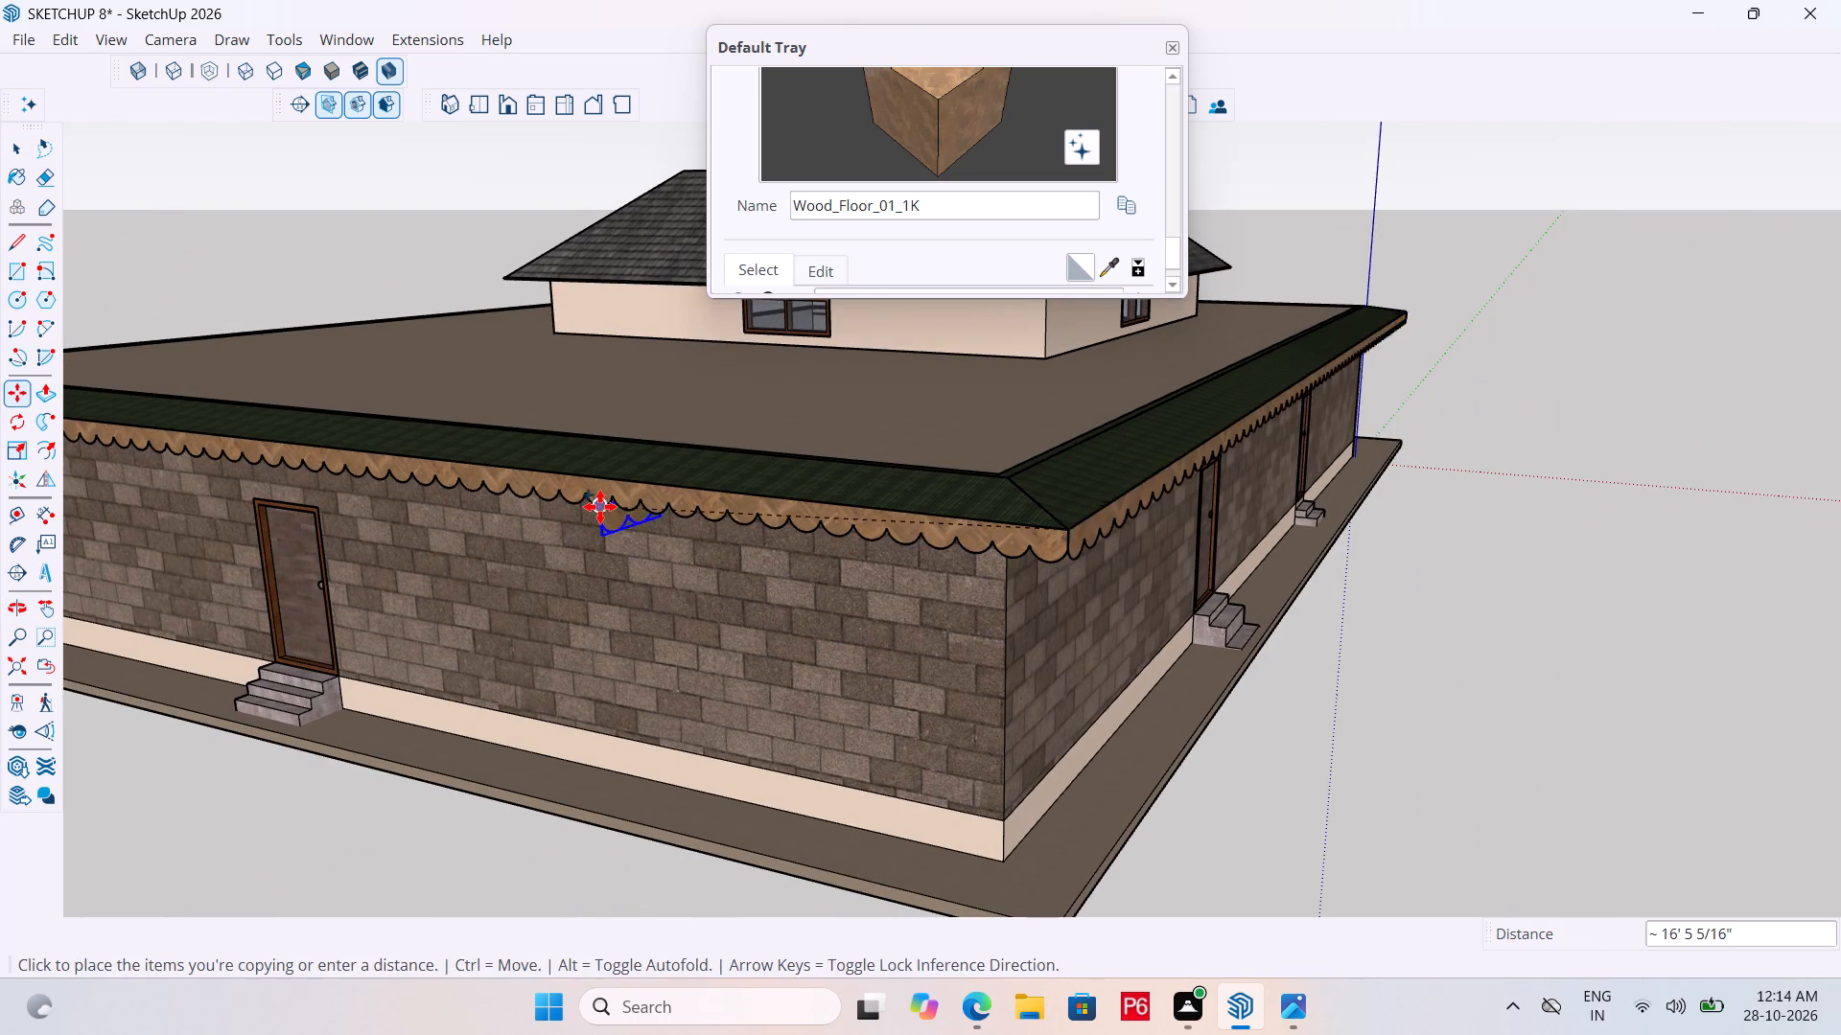
middle_drag(602, 506, 1340, 497)
scroll(608, 505, down, 1)
scroll(1115, 409, down, 7)
scroll(802, 632, up, 11)
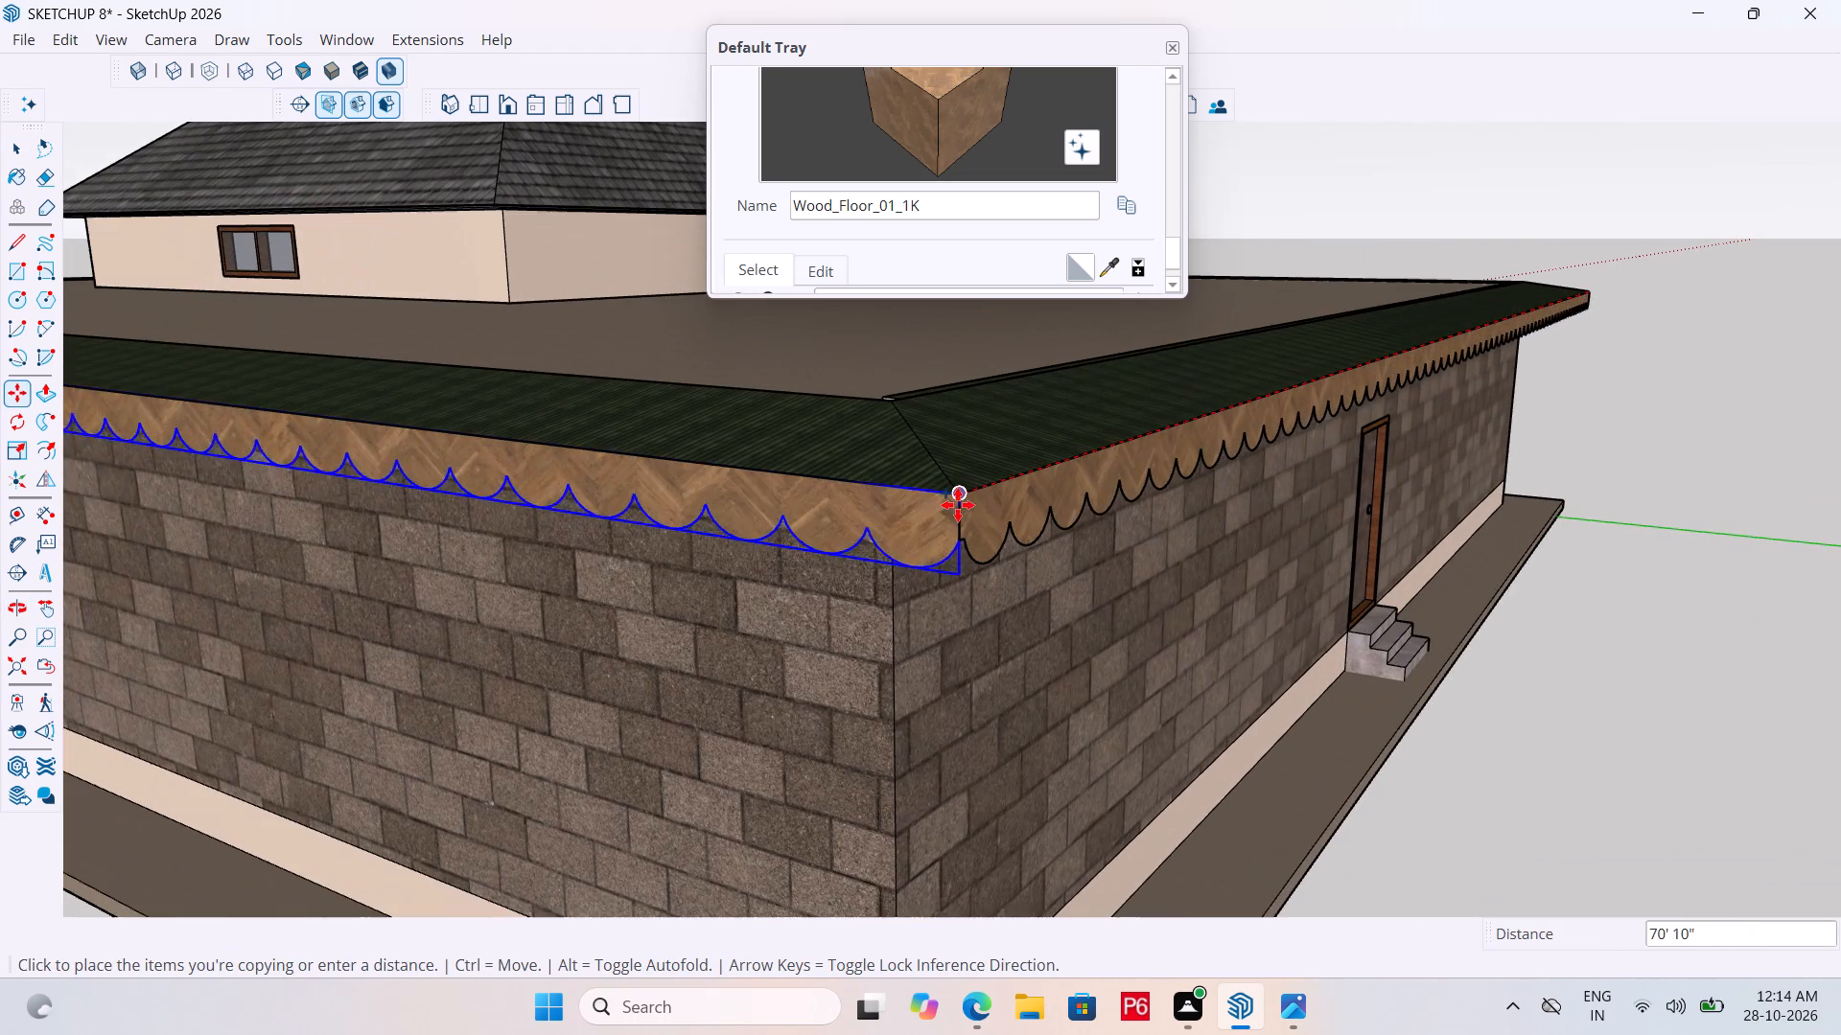
scroll(958, 505, up, 1)
drag(962, 501, 950, 506)
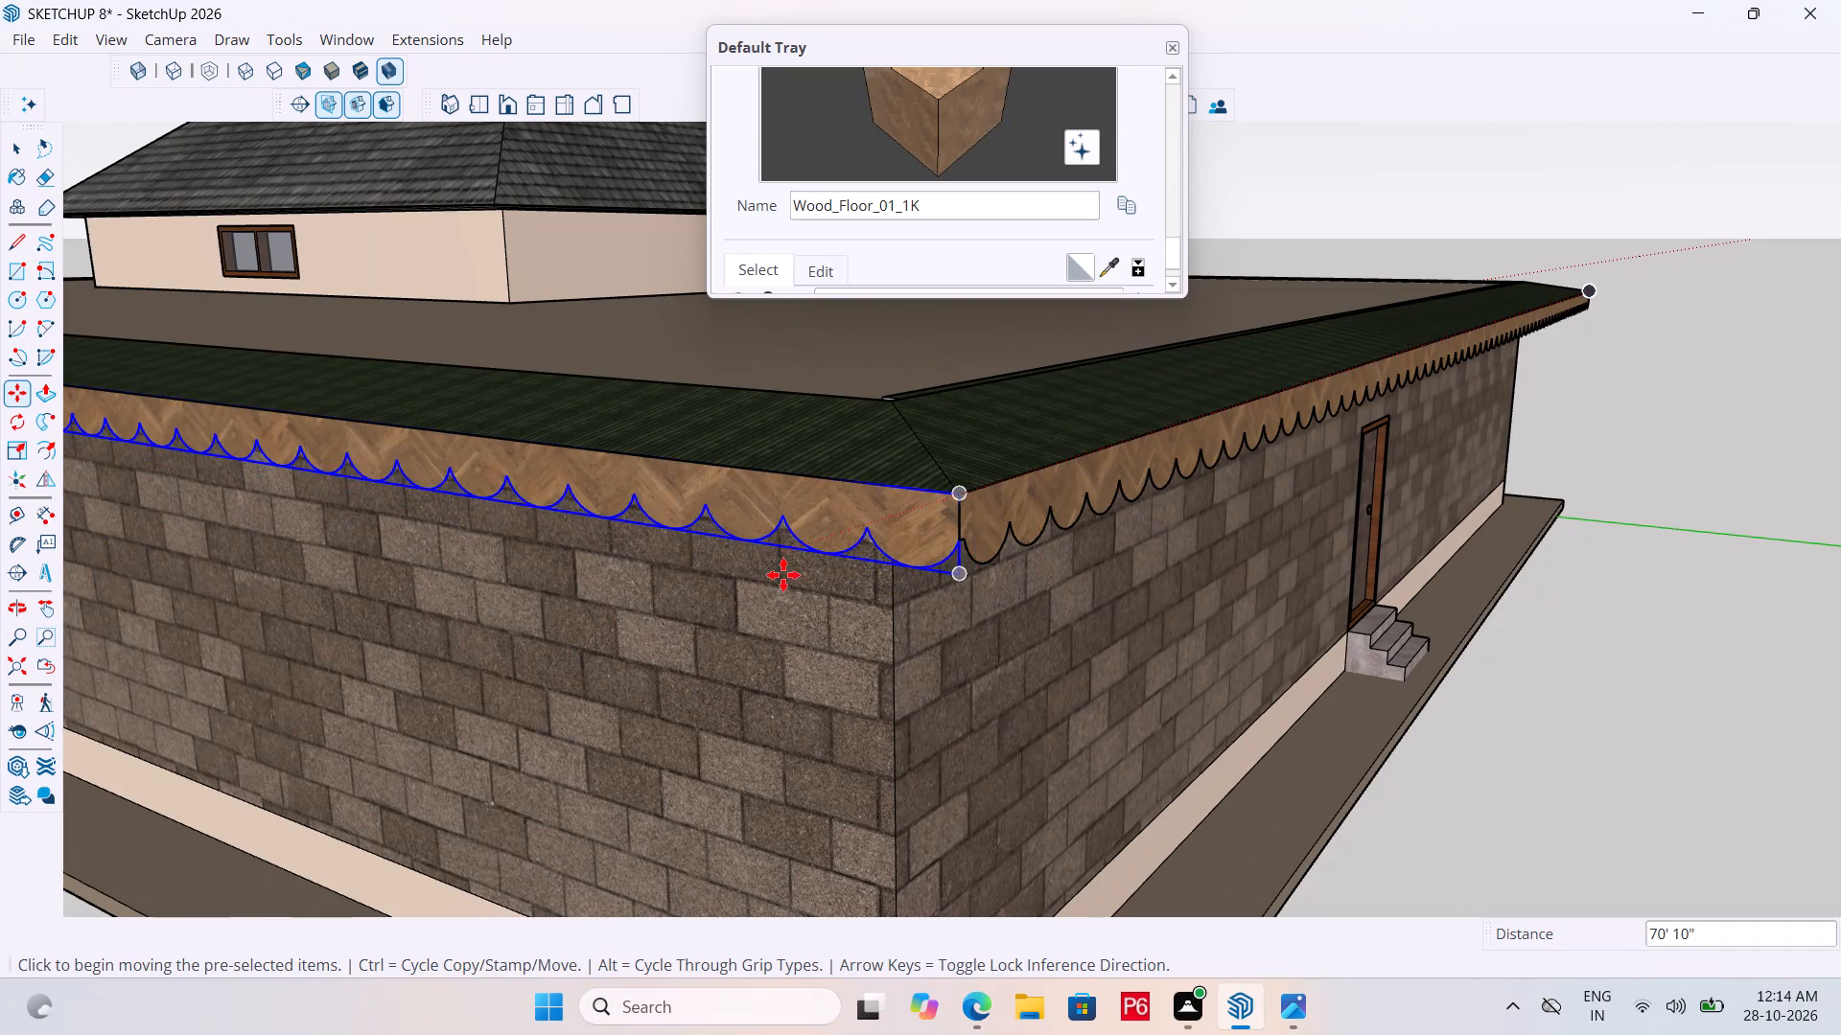
Save the model with all four fascia boards and clear the copied board's selection.
scroll(815, 584, down, 5)
middle_drag(929, 593, 834, 609)
key(ctrl+s)
key(ctrl+s)
key(ctrl+s)
key(ctrl+s)
key(ctrl+s)
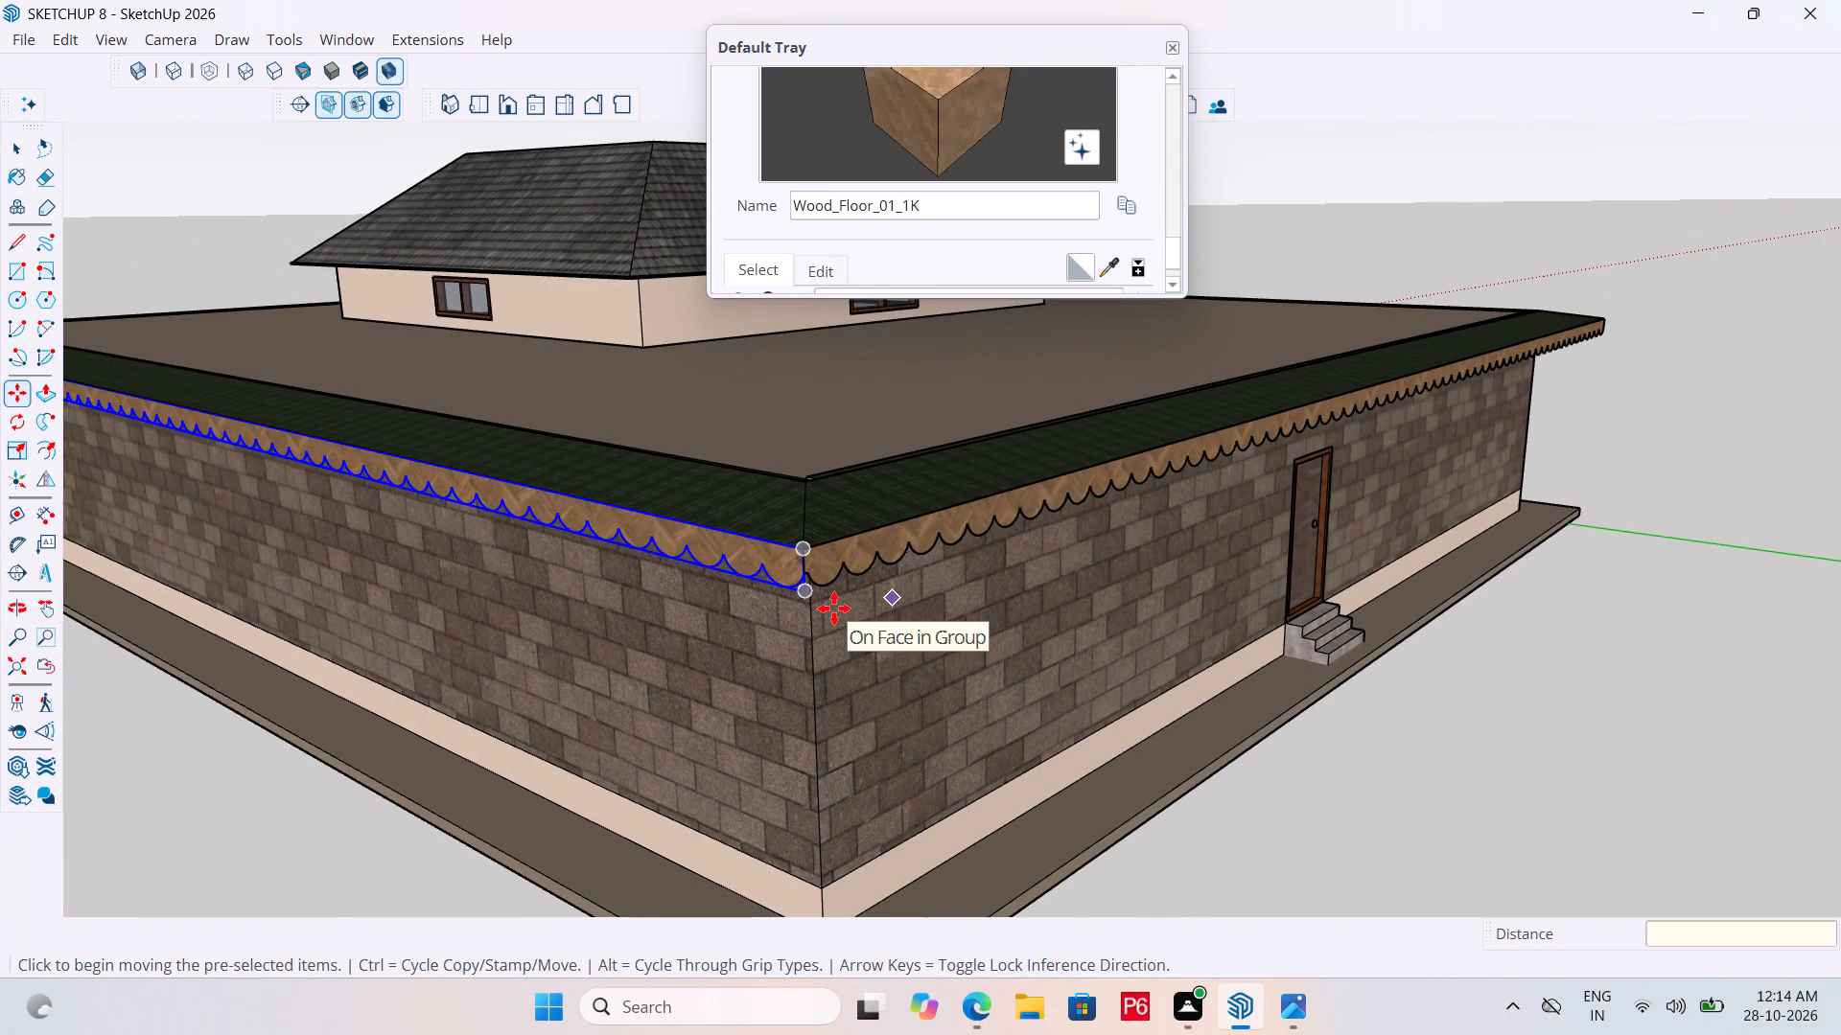
key(ctrl+s)
key(ctrl+s)
scroll(637, 612, down, 4)
key(space)
scroll(791, 586, down, 6)
middle_drag(1031, 610, 861, 610)
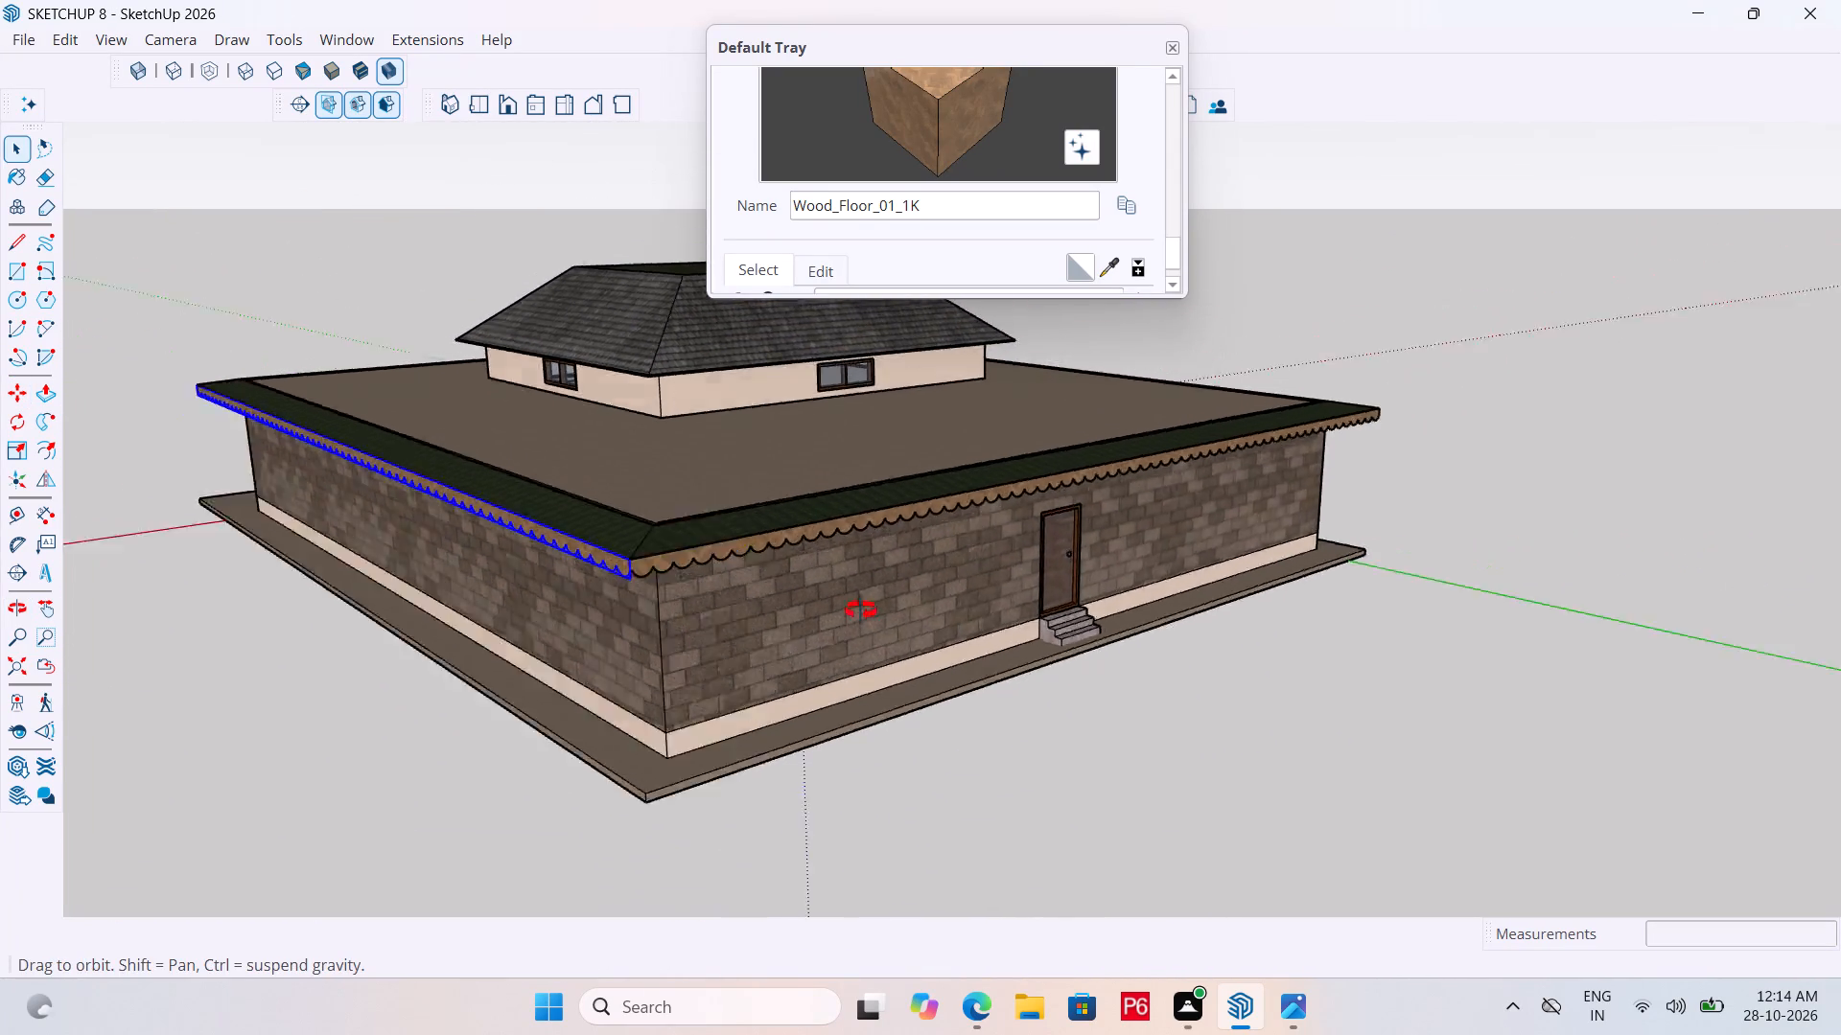
middle_drag(861, 610, 0, 614)
middle_drag(1210, 593, 316, 608)
key(space)
click(321, 608)
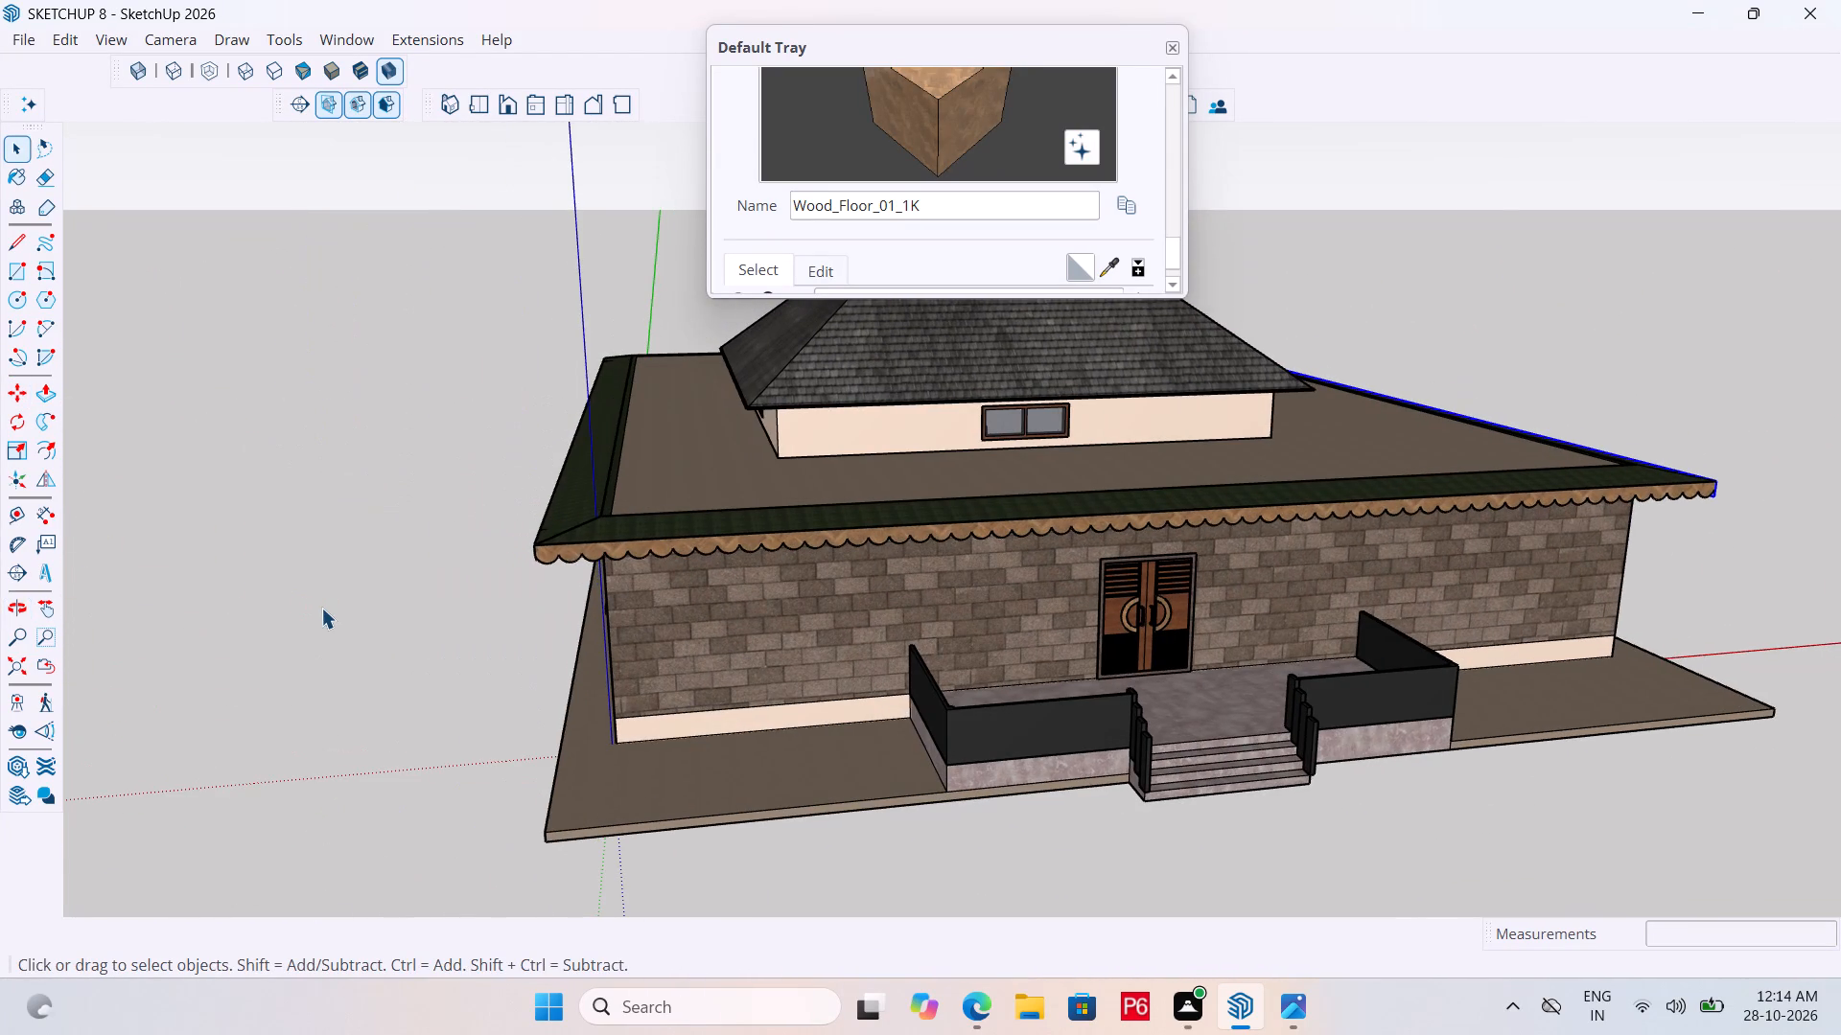
triple_click(337, 526)
click(337, 526)
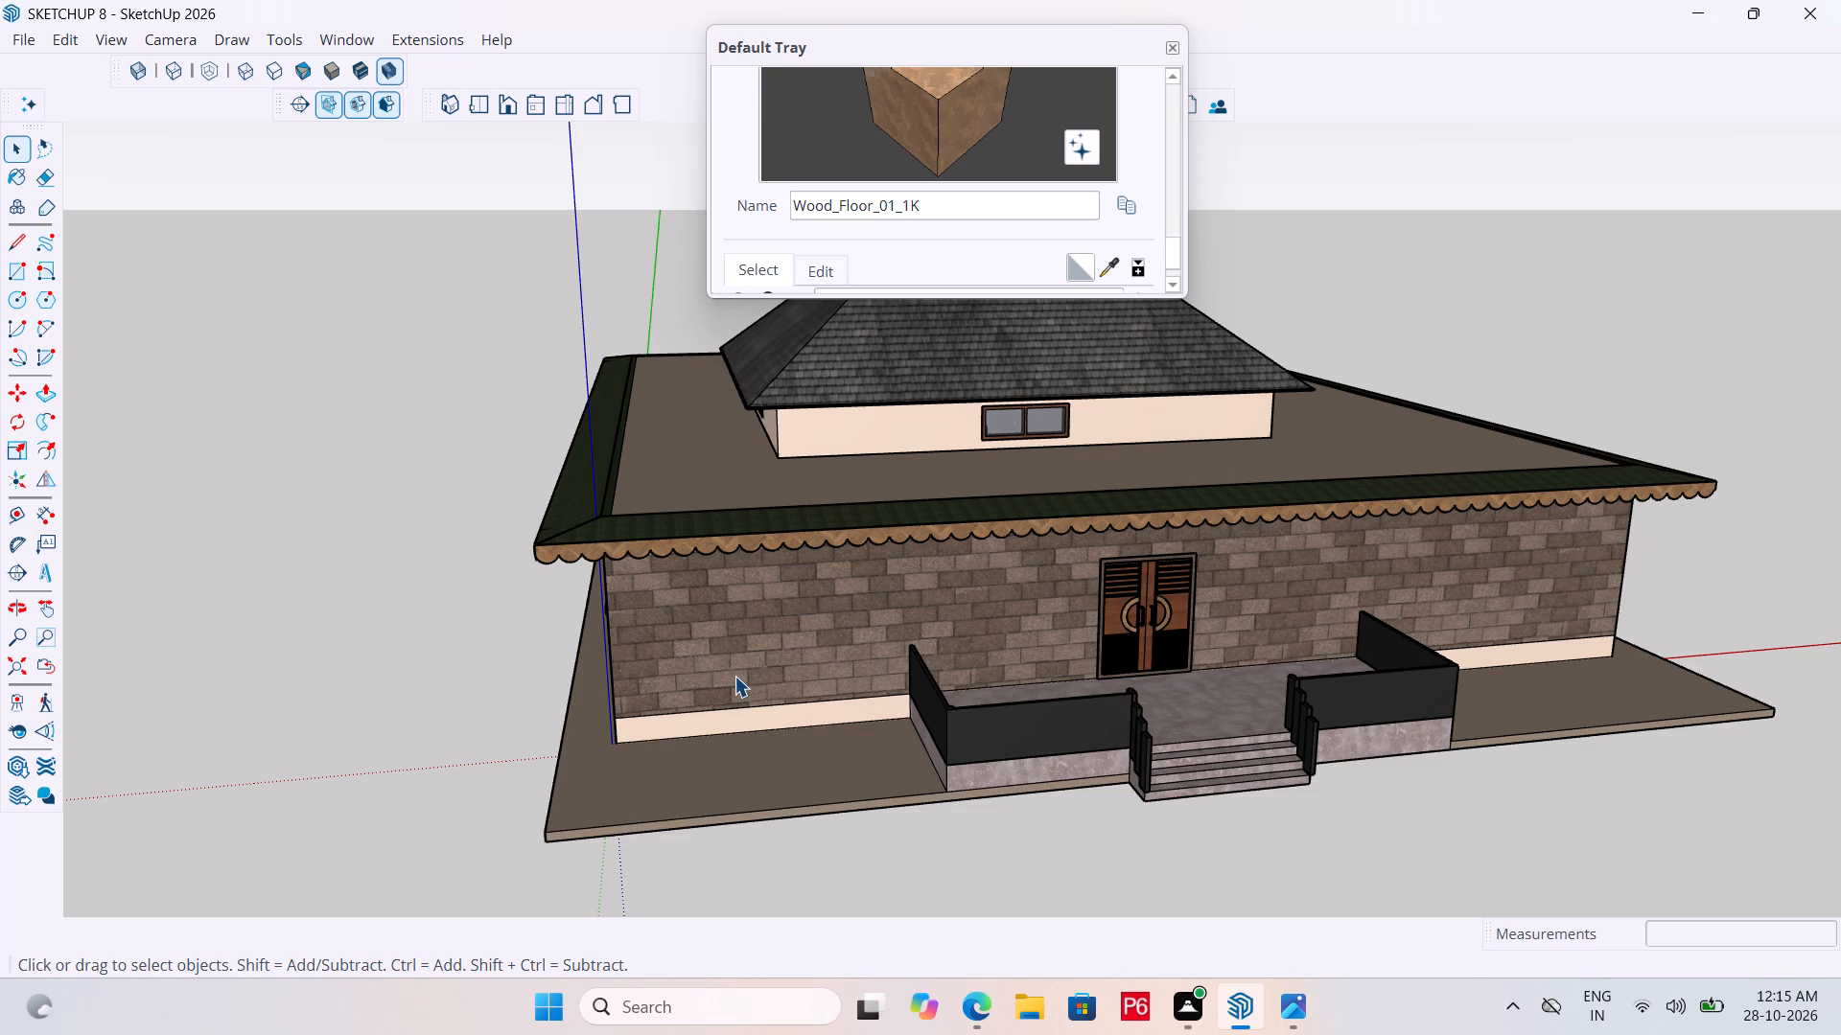
Examine the scalloped fascia boards around the front entrance, porch and adjoining side of the house.
middle_drag(1154, 687, 985, 698)
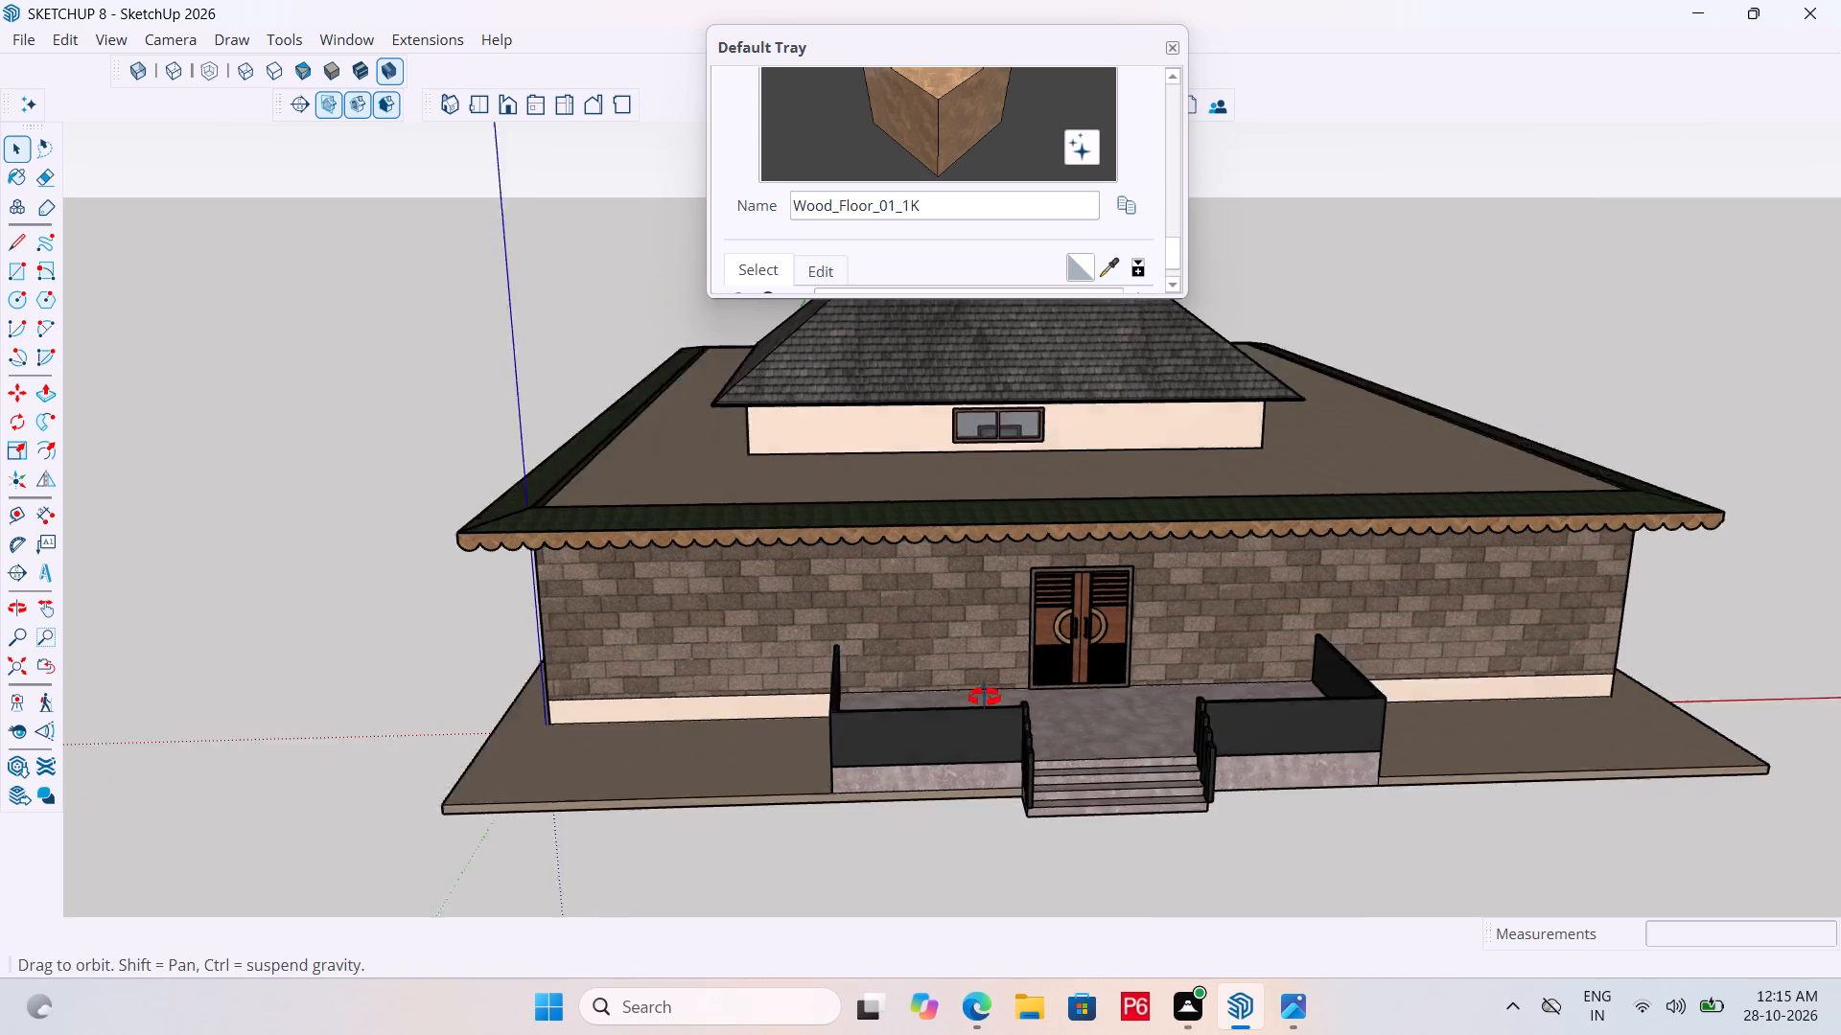
middle_drag(985, 698, 787, 690)
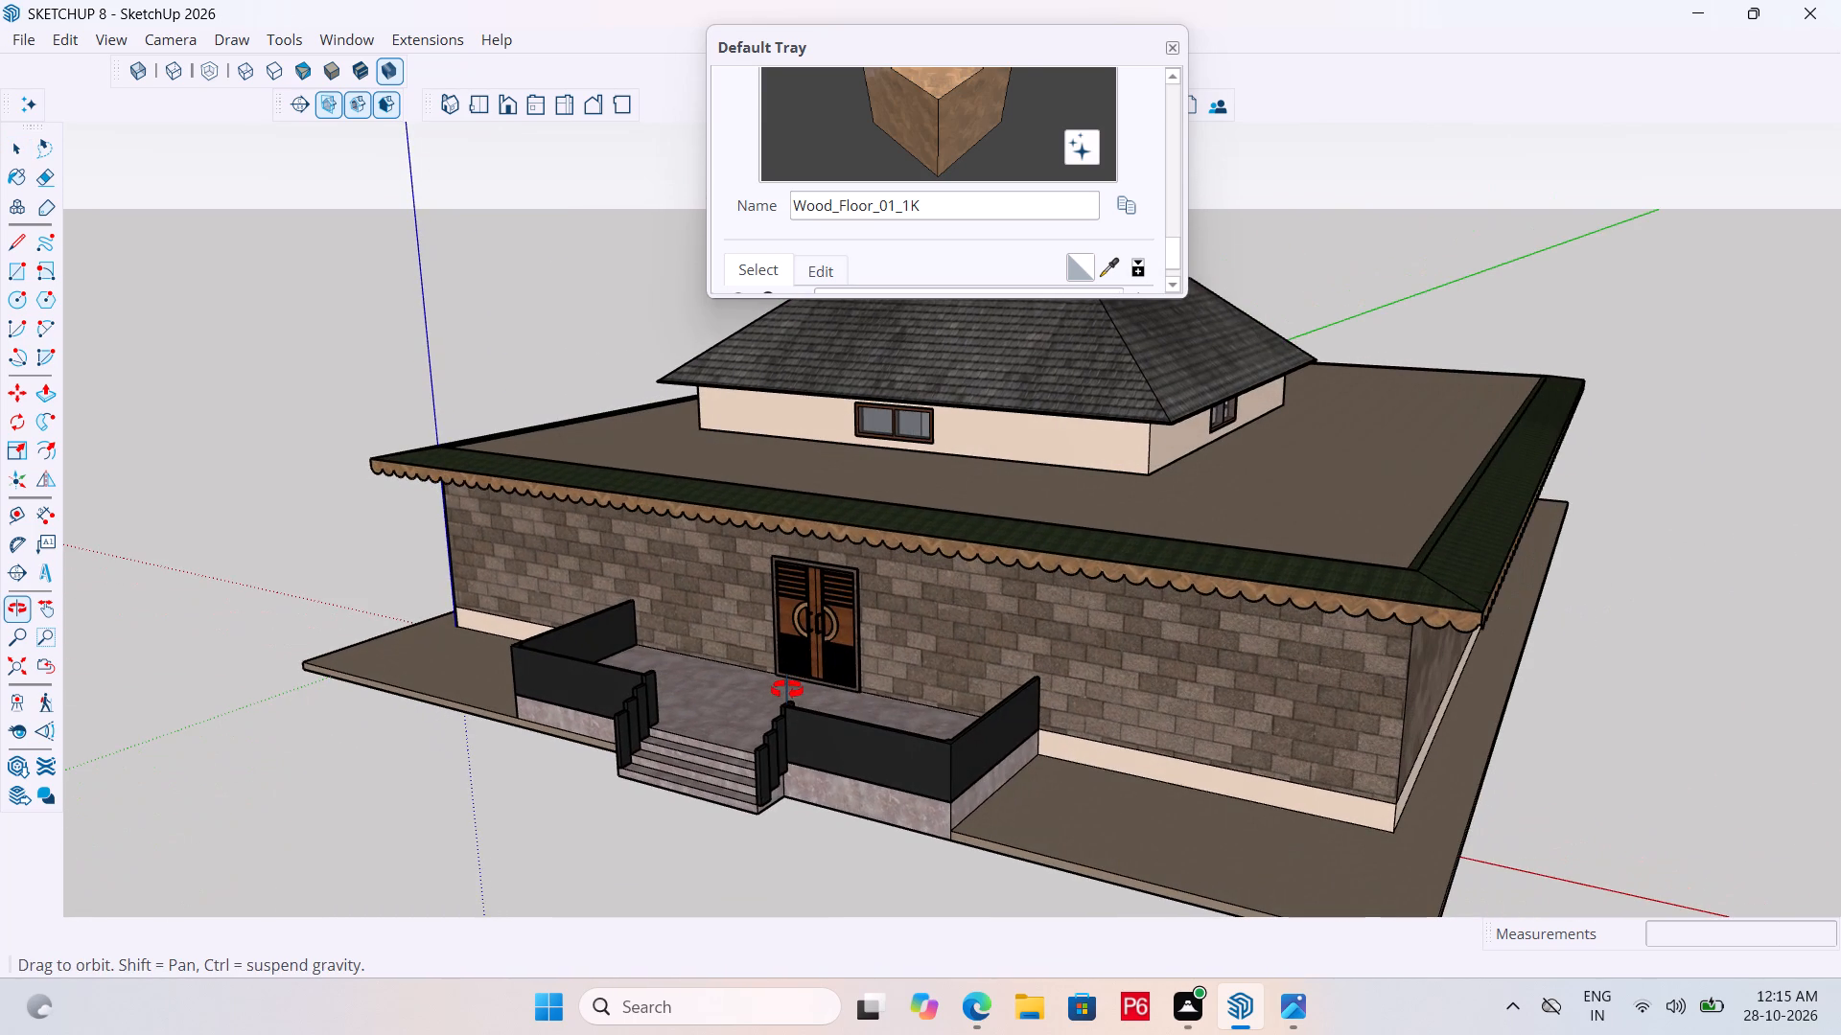
middle_drag(787, 690, 819, 681)
scroll(1074, 609, down, 3)
middle_drag(961, 682, 991, 720)
scroll(897, 777, up, 4)
middle_drag(925, 780, 1358, 783)
scroll(1400, 666, up, 5)
middle_drag(1327, 631, 1267, 658)
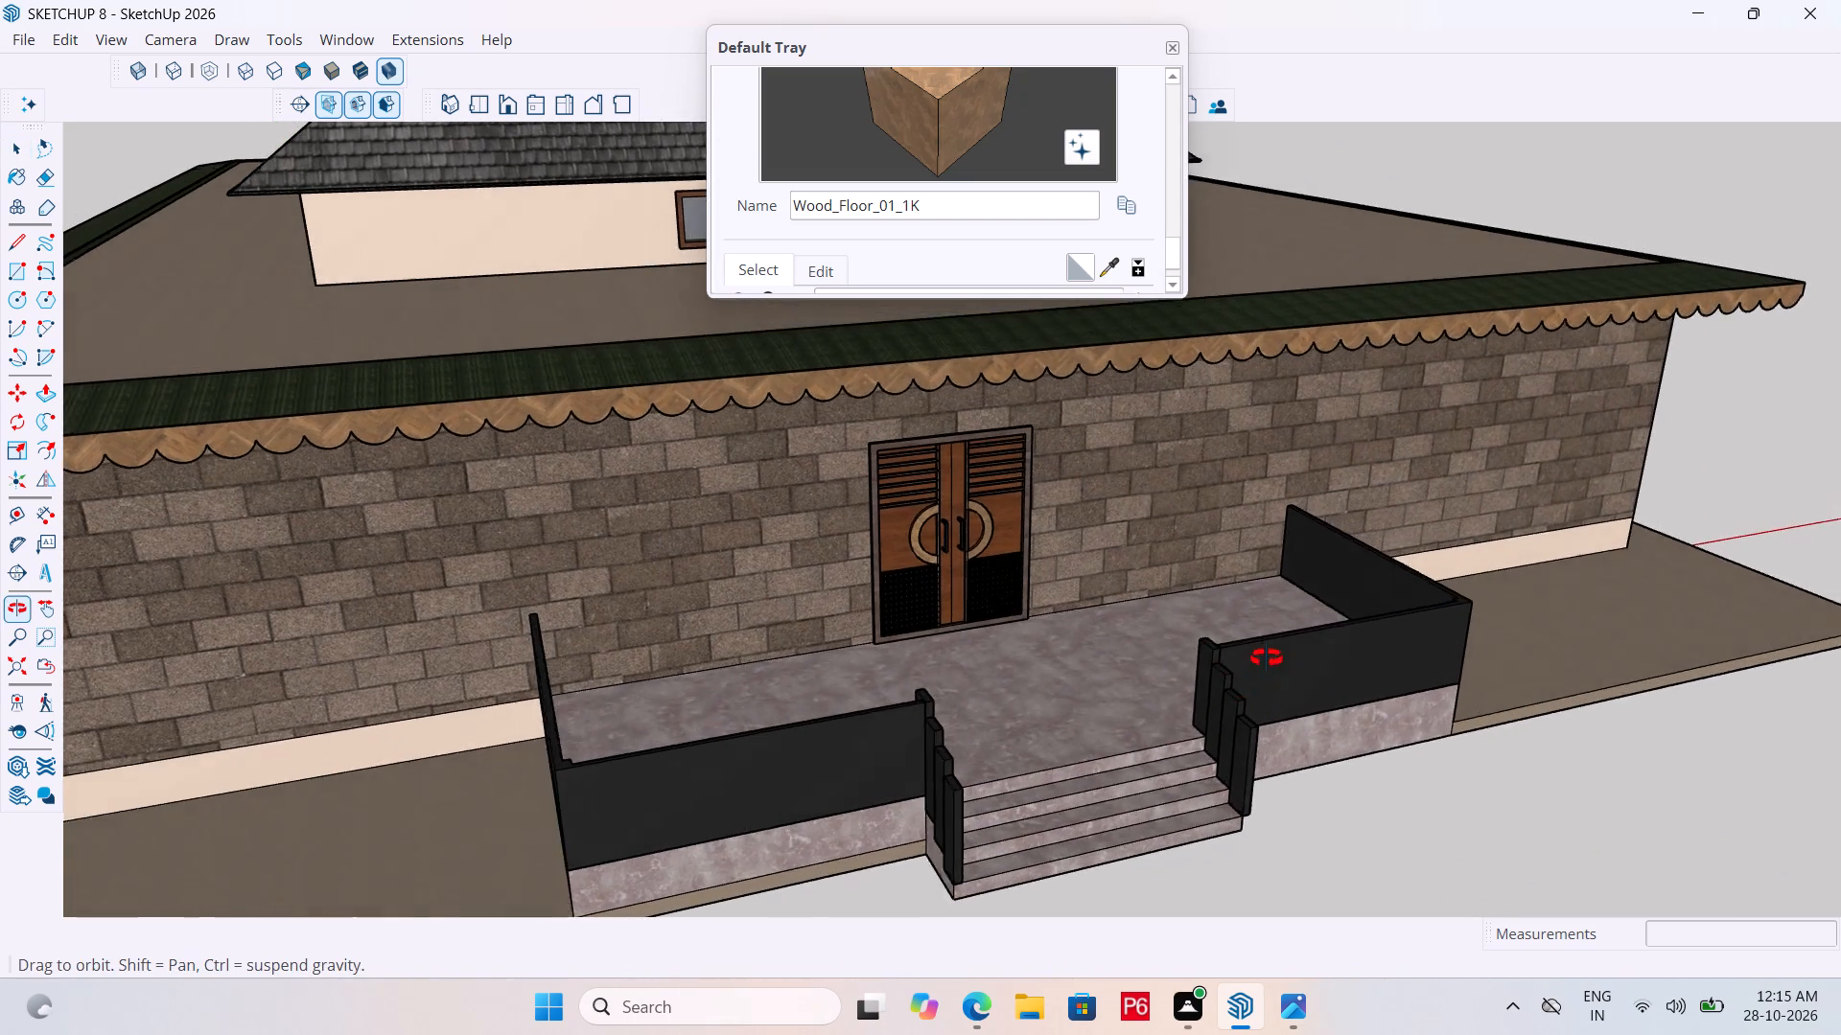
middle_drag(1267, 658, 1203, 682)
Save the model and return to the Select tool.
key(ctrl+s)
key(ctrl+s)
key(ctrl+s)
key(ctrl+s)
key(ctrl+s)
key(ctrl+s)
key(ctrl+s)
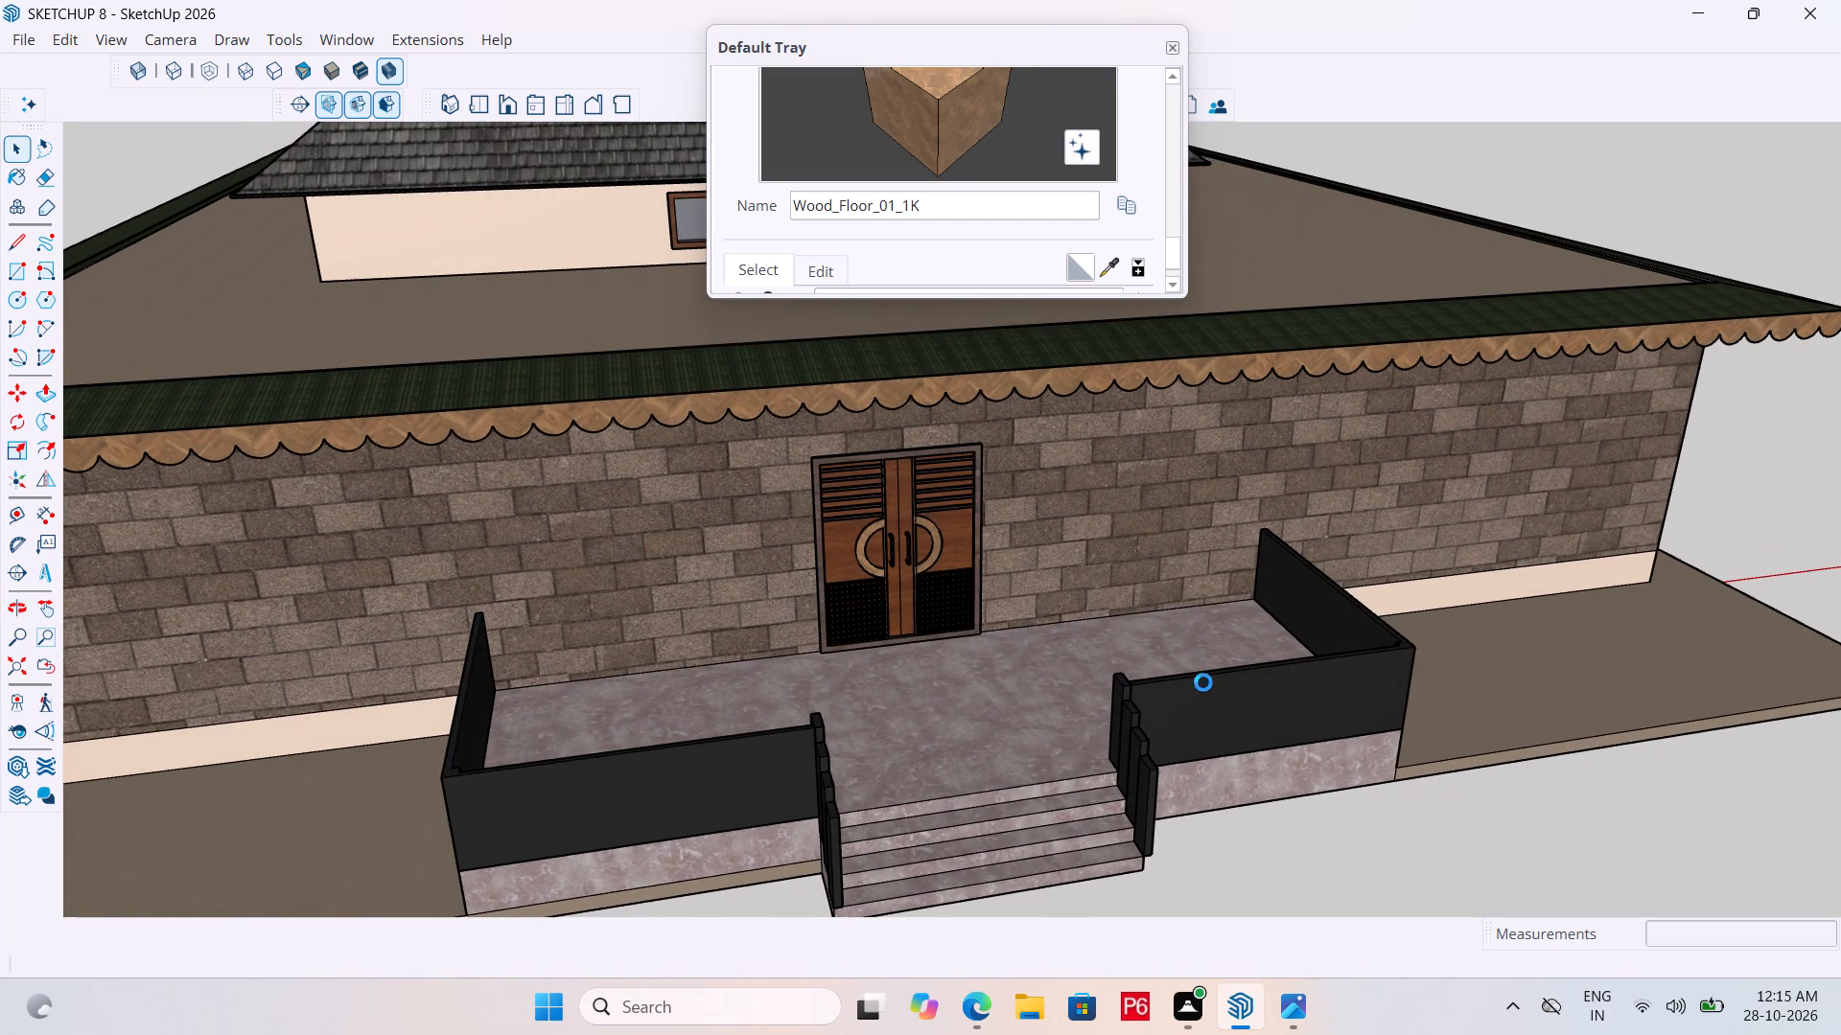
scroll(1200, 683, down, 2)
key(space)
Open the lower roof group down to its eave faces and paint the front eave's underside with Wood_Floor_01_1K.
scroll(1200, 683, down, 2)
middle_drag(1267, 691, 1189, 691)
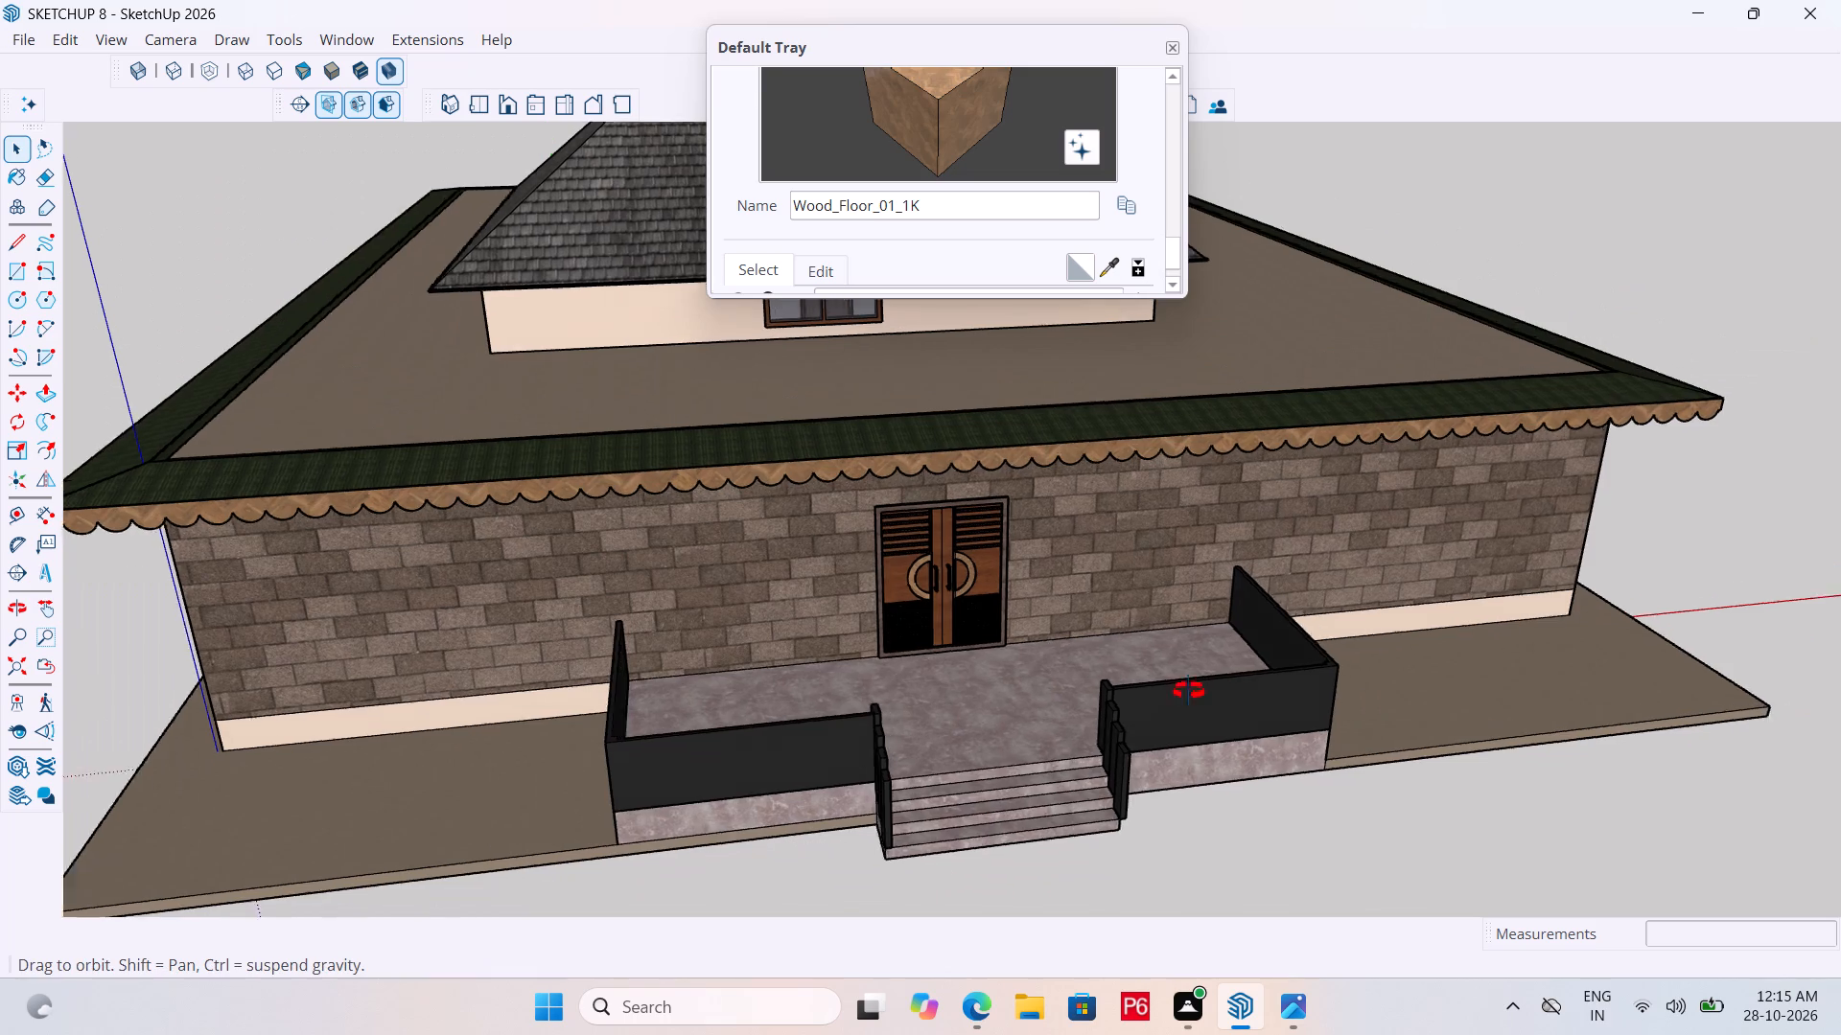
middle_drag(1189, 691, 663, 653)
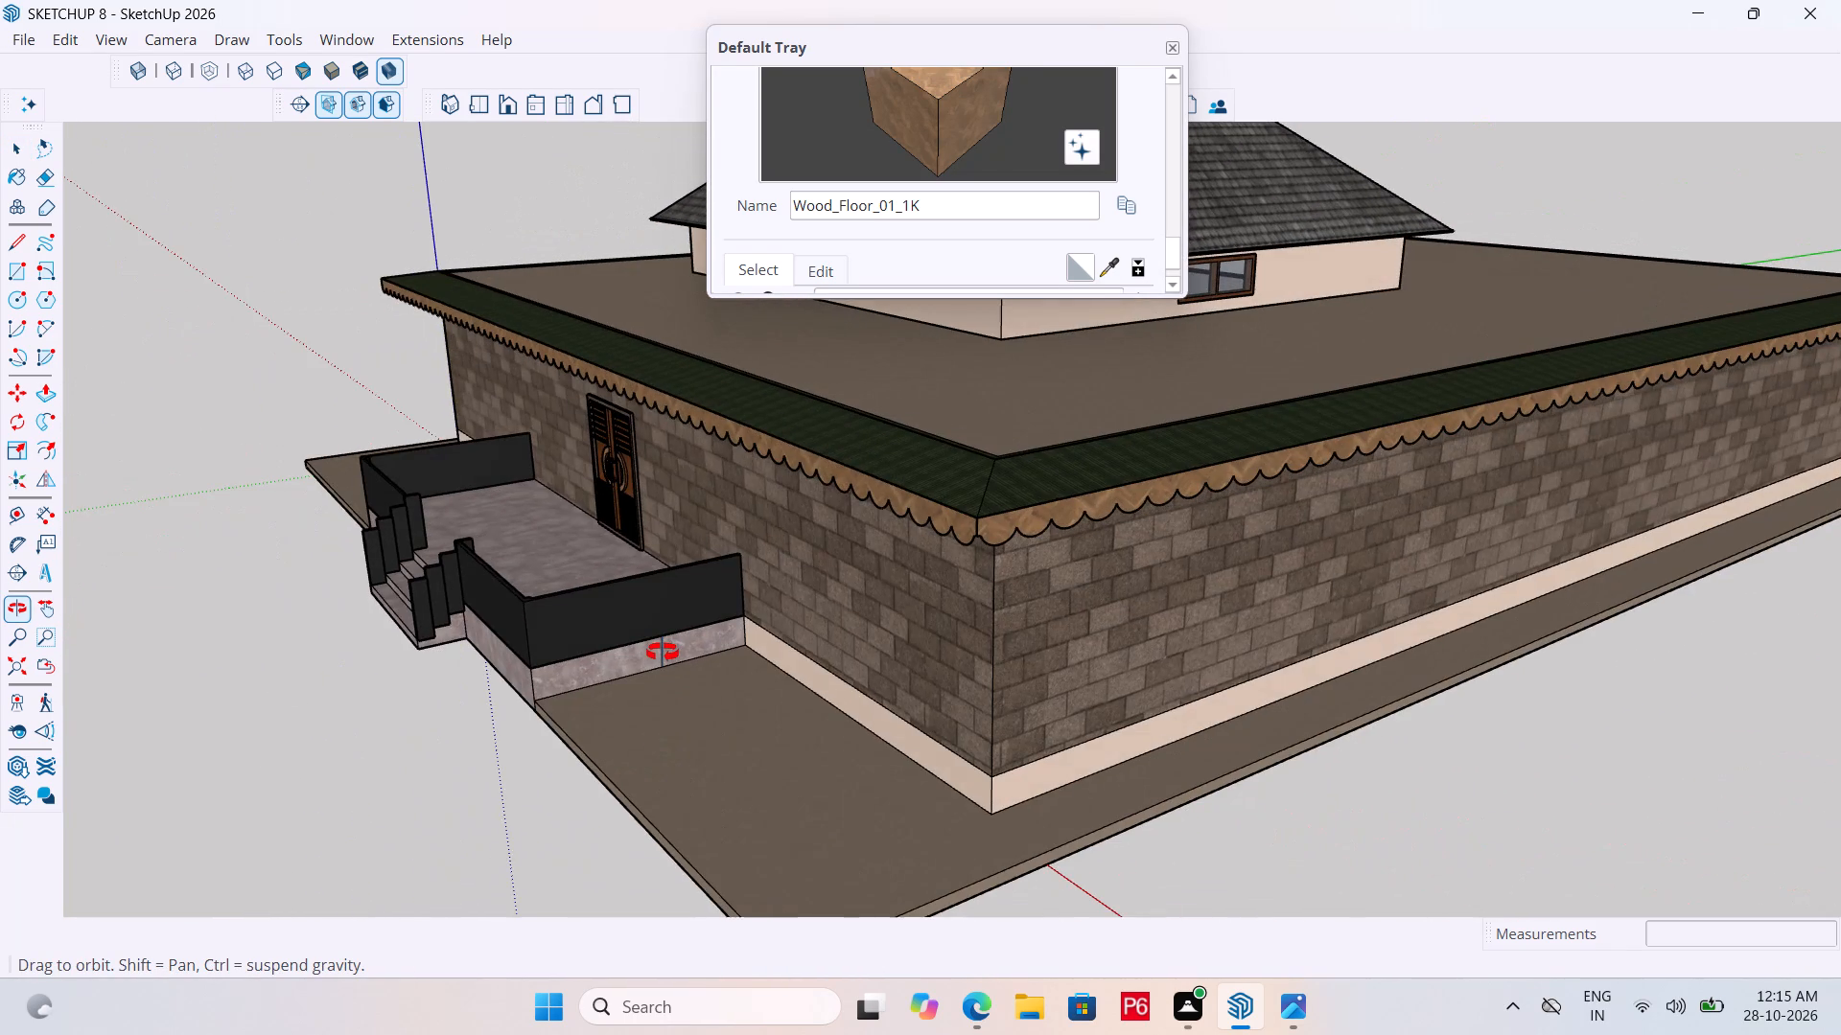
middle_drag(663, 653, 812, 643)
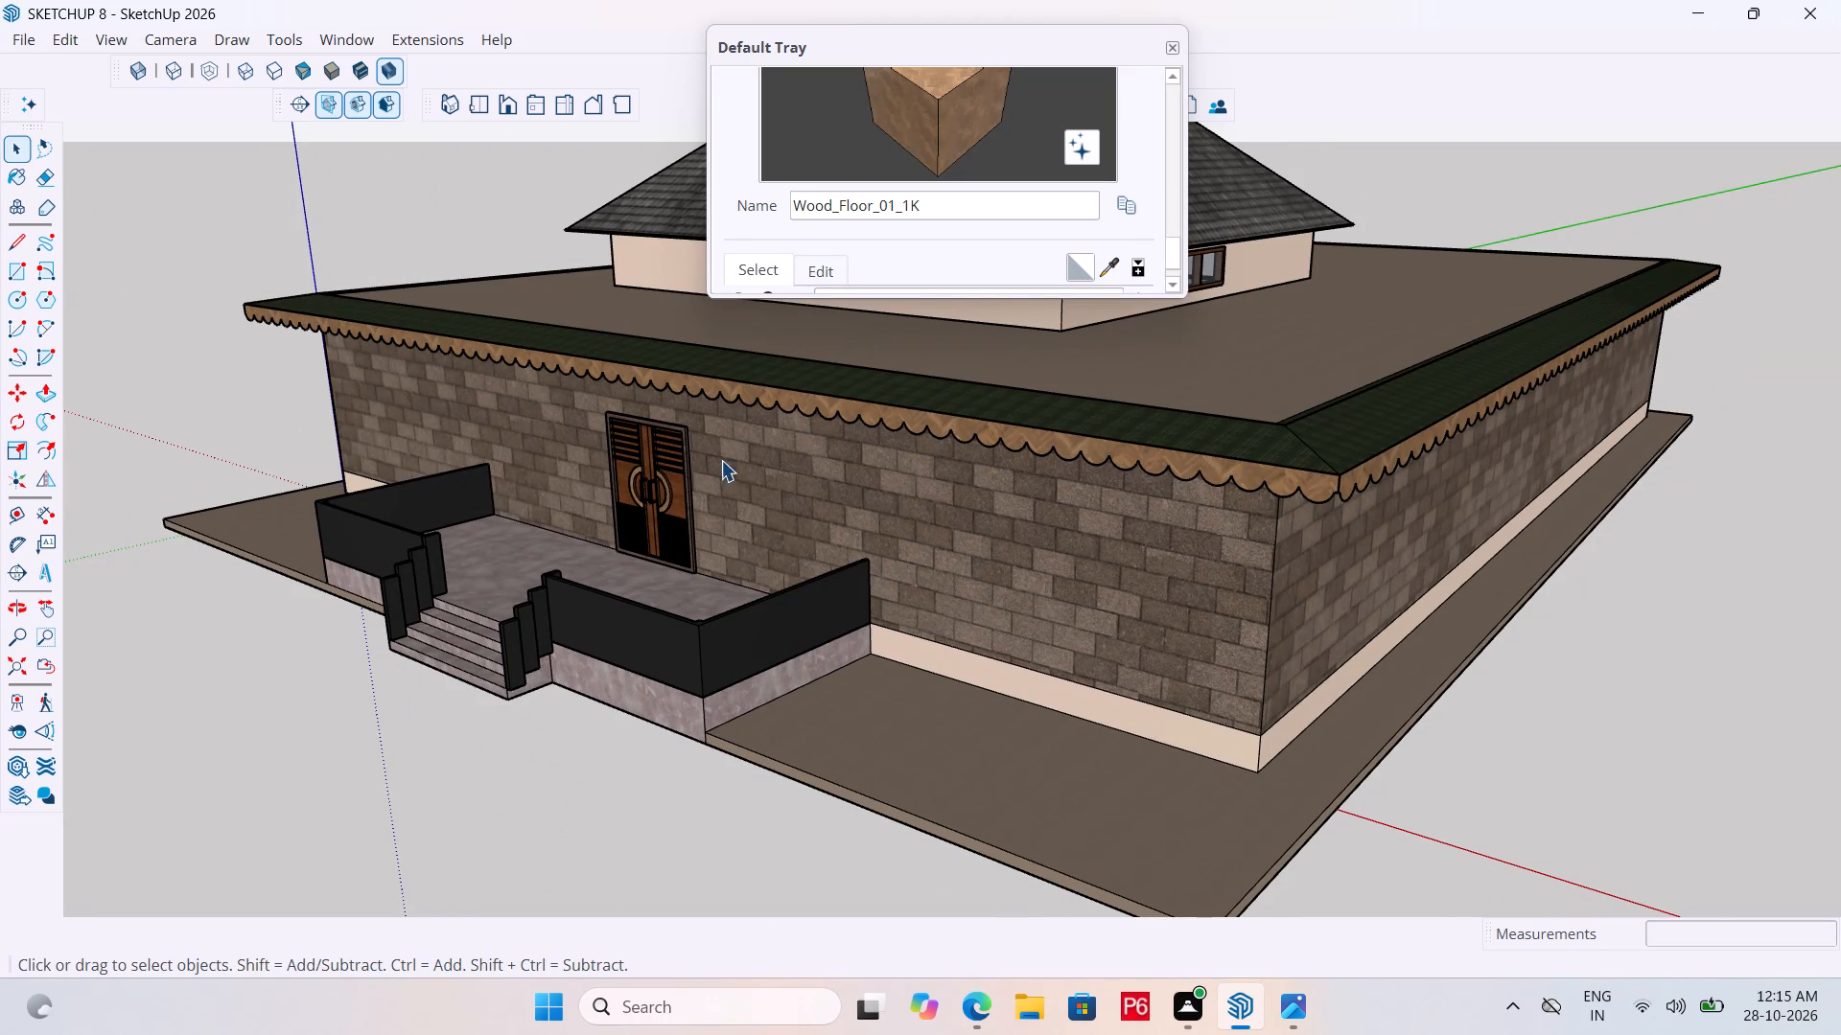
scroll(817, 561, down, 10)
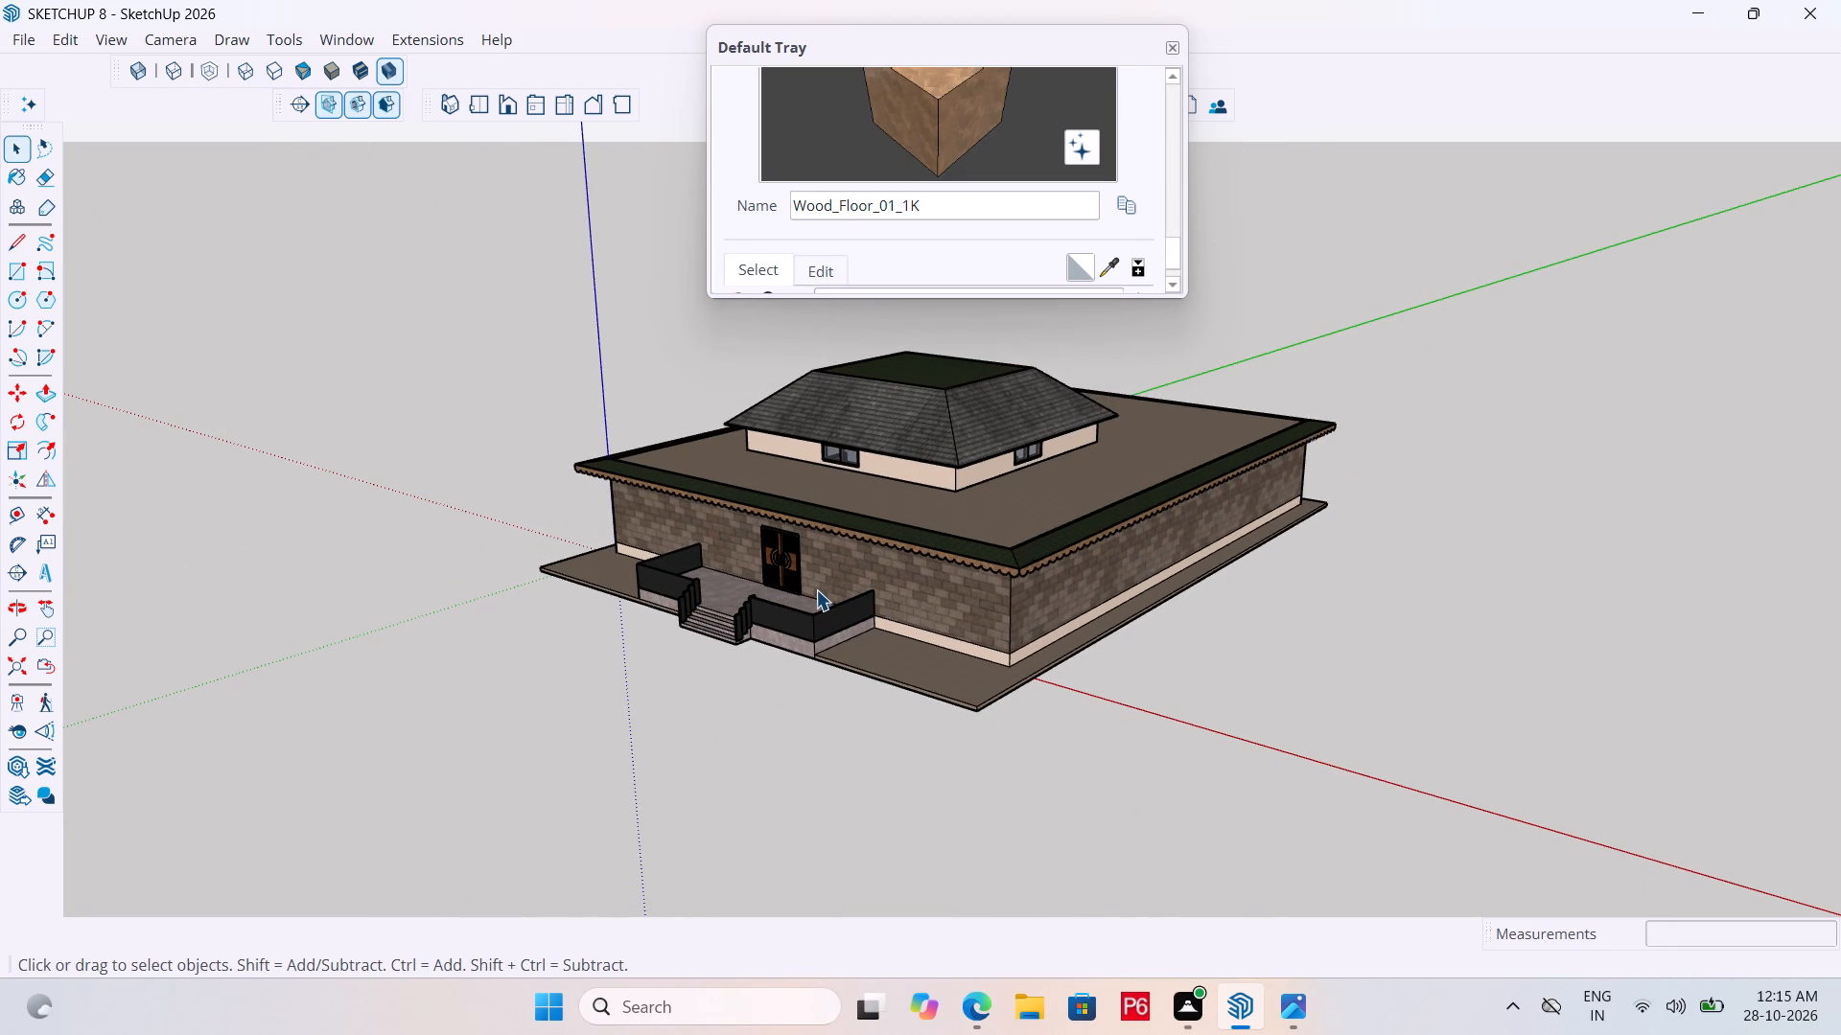
middle_drag(807, 532, 840, 350)
scroll(840, 350, up, 1)
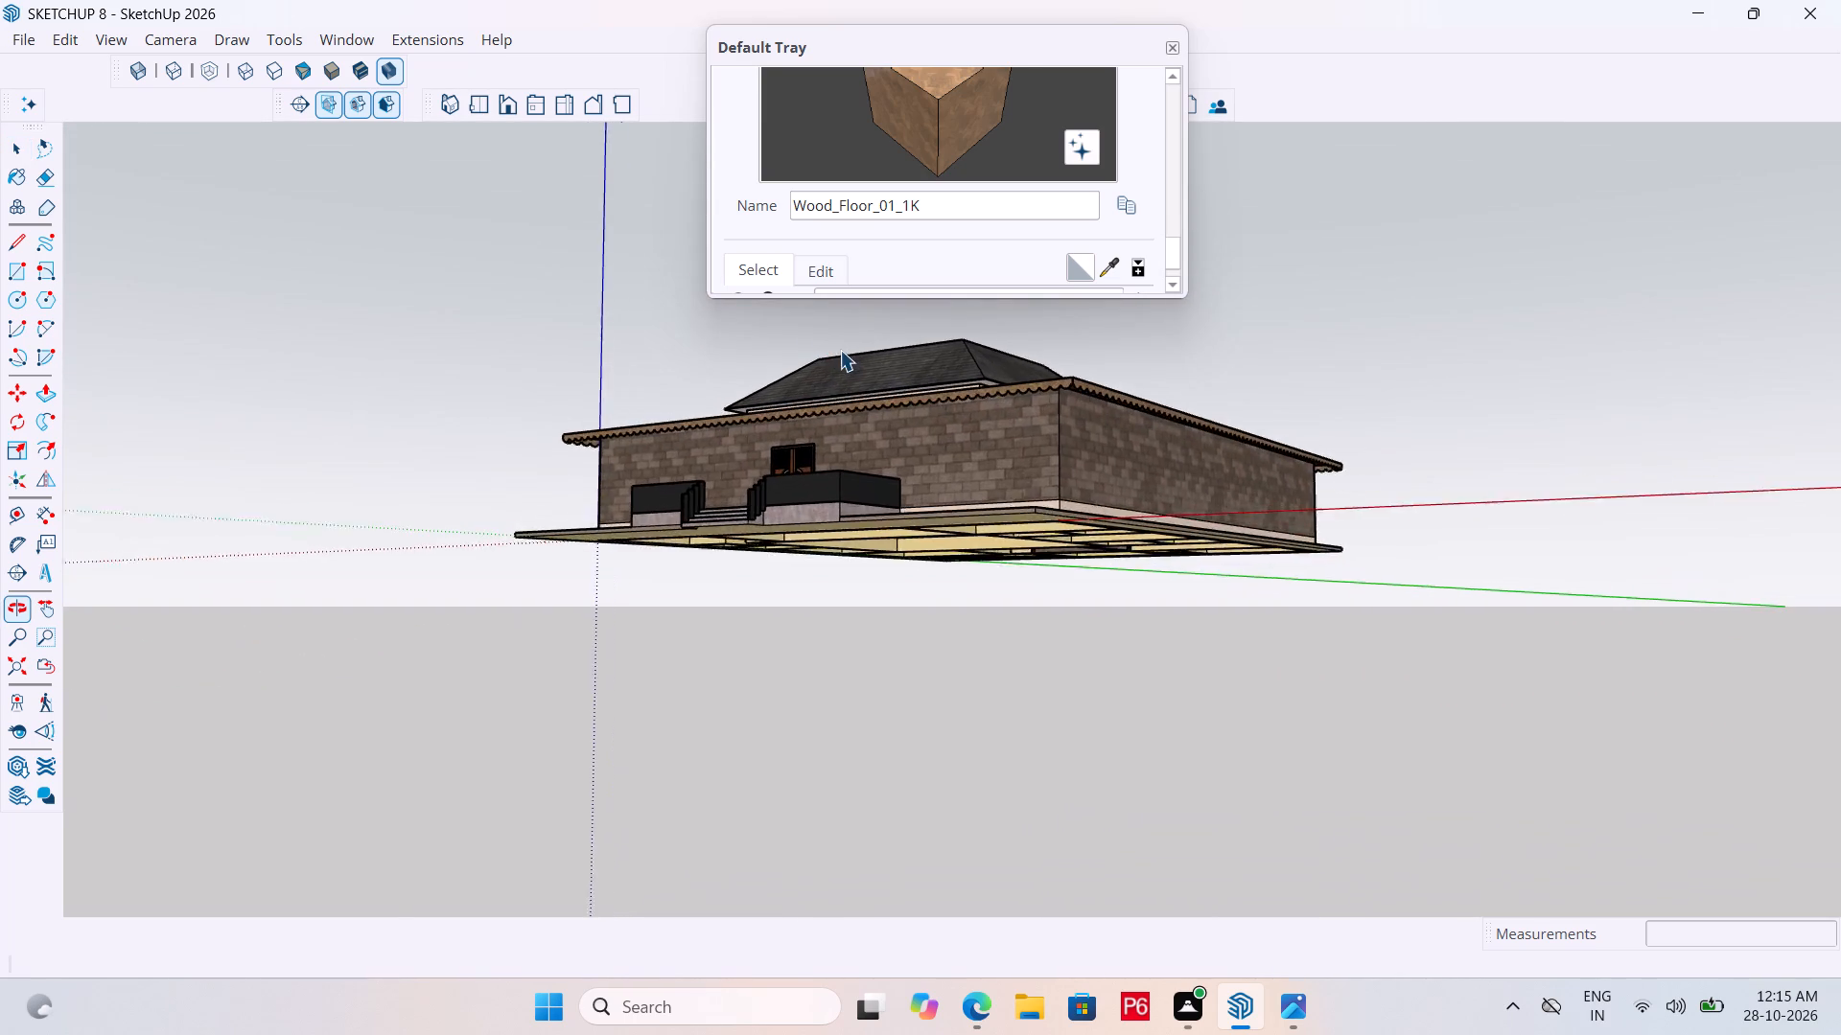
scroll(840, 350, up, 6)
middle_drag(844, 451, 841, 374)
scroll(841, 374, up, 9)
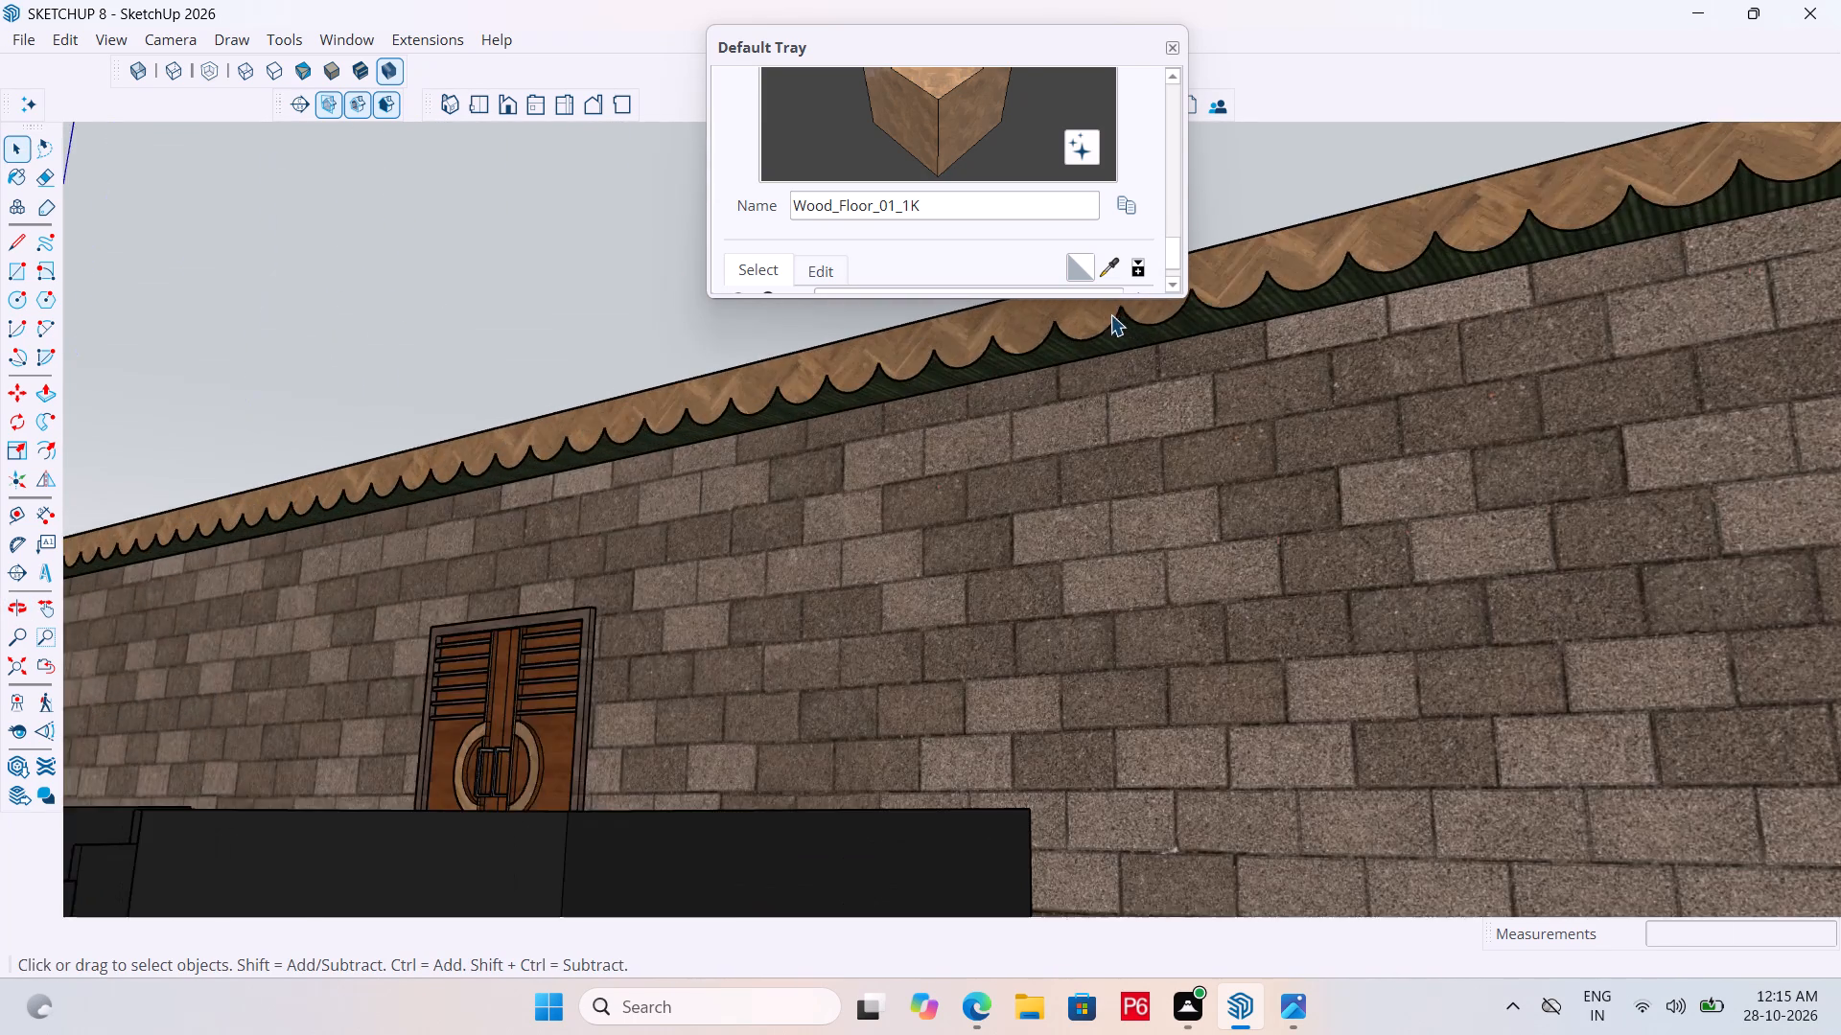
scroll(1110, 314, up, 6)
click(1225, 312)
click(1215, 311)
double_click(1159, 325)
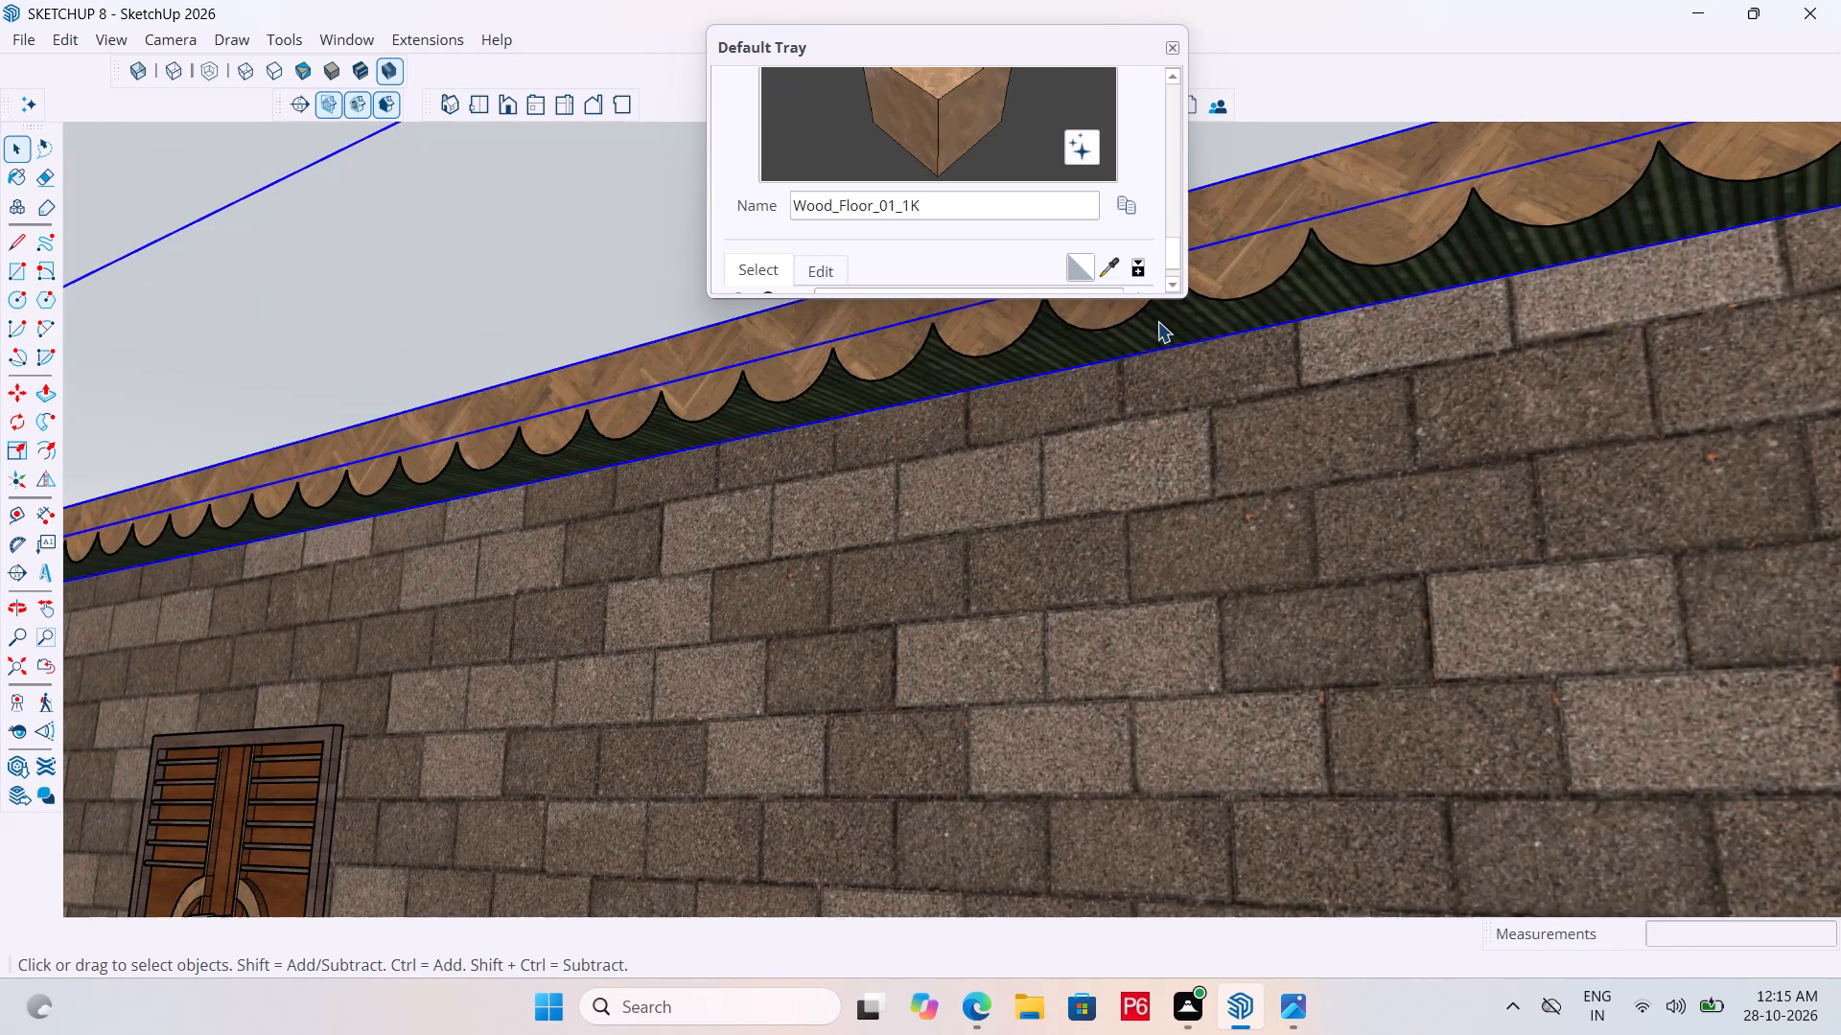
click(1157, 321)
double_click(1167, 312)
click(1164, 329)
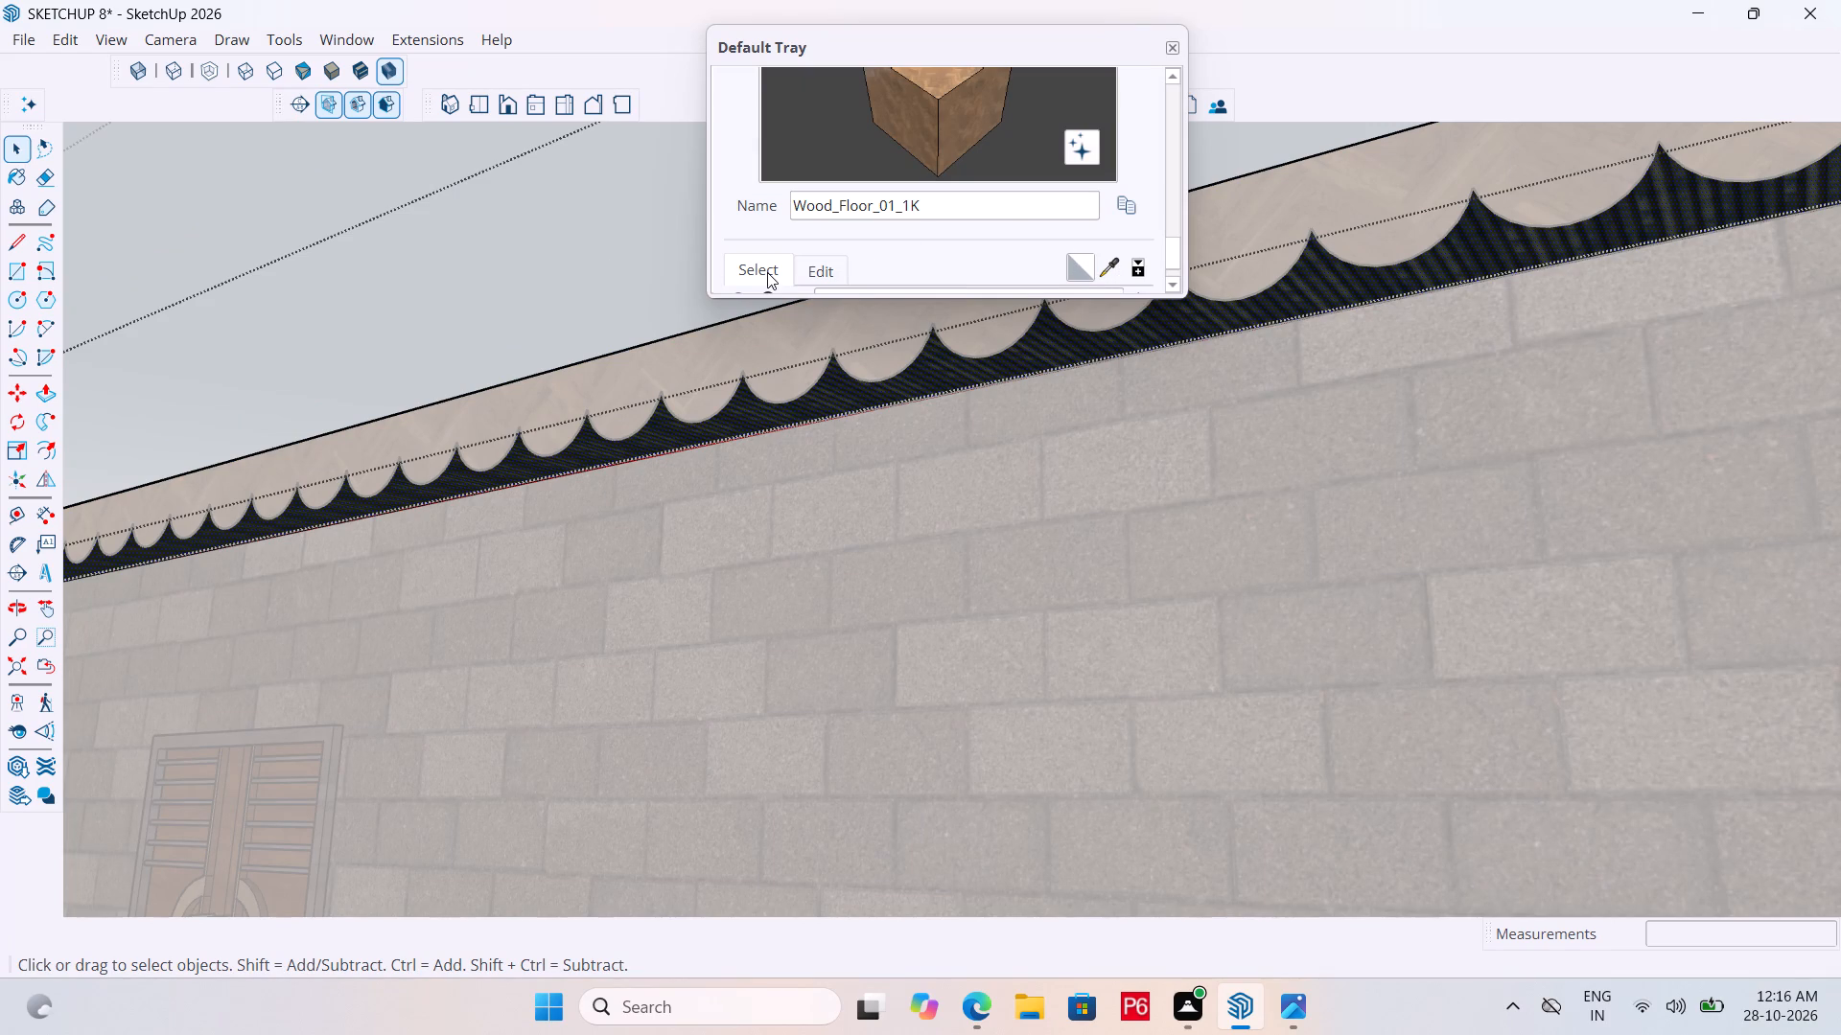
key(b)
click(1057, 346)
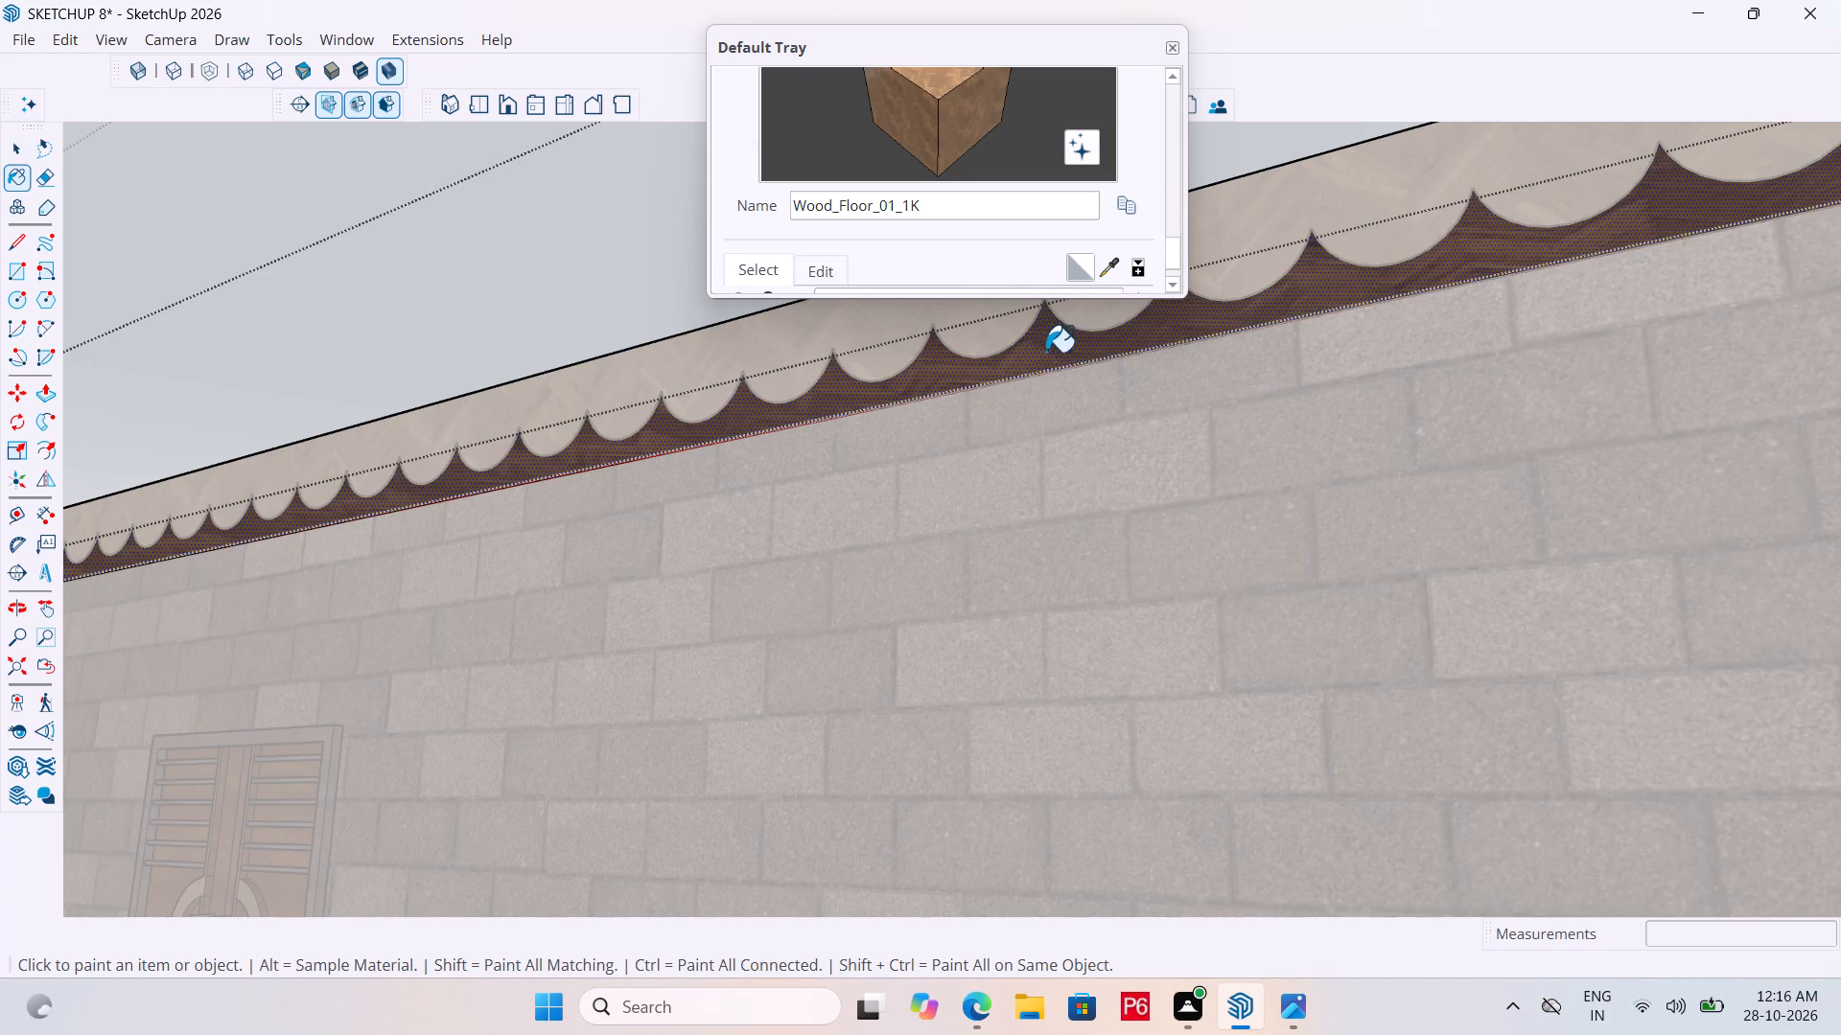
Paint the underside of the adjoining doorless side eave of the lower roof with Wood_Floor_01_1K.
scroll(858, 531, down, 6)
scroll(704, 588, down, 6)
scroll(1372, 496, up, 2)
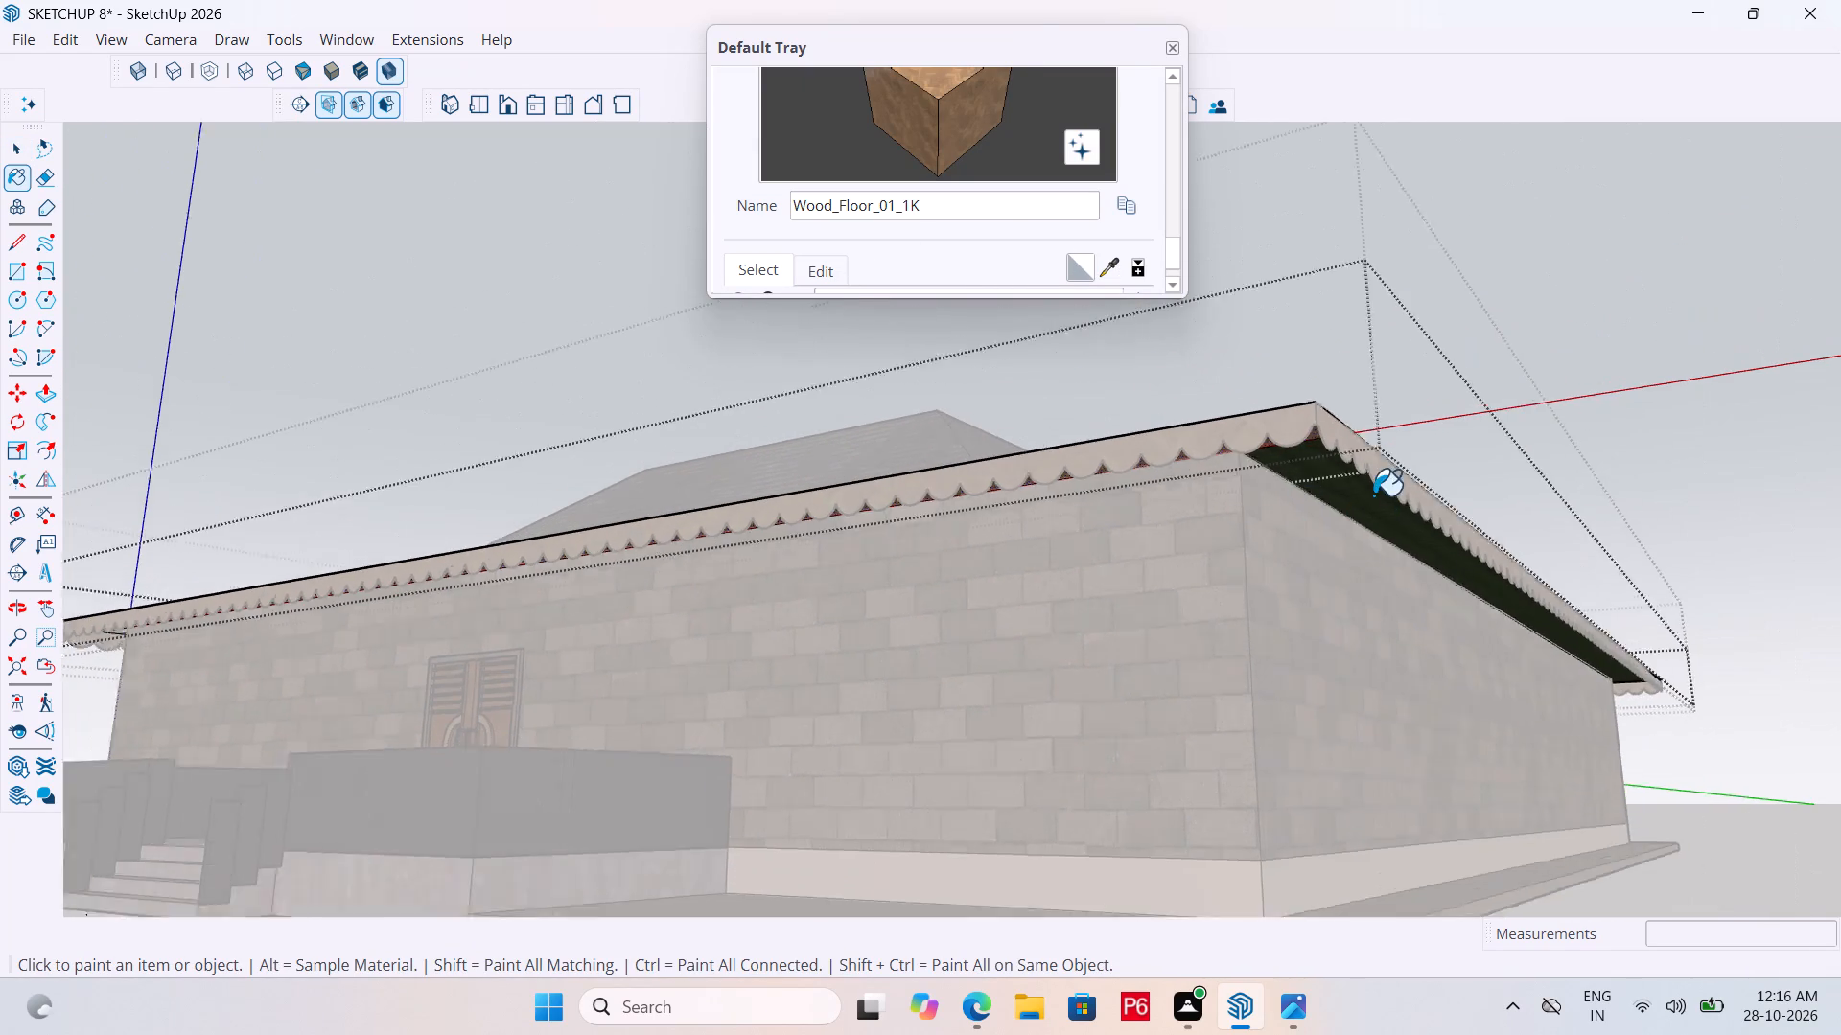
scroll(1373, 495, up, 3)
click(1331, 478)
Paint the underside of the lower roof eave above the two-door wall with Wood_Floor_01_1K and leave that group's editing.
middle_drag(1485, 500, 898, 488)
scroll(727, 593, down, 7)
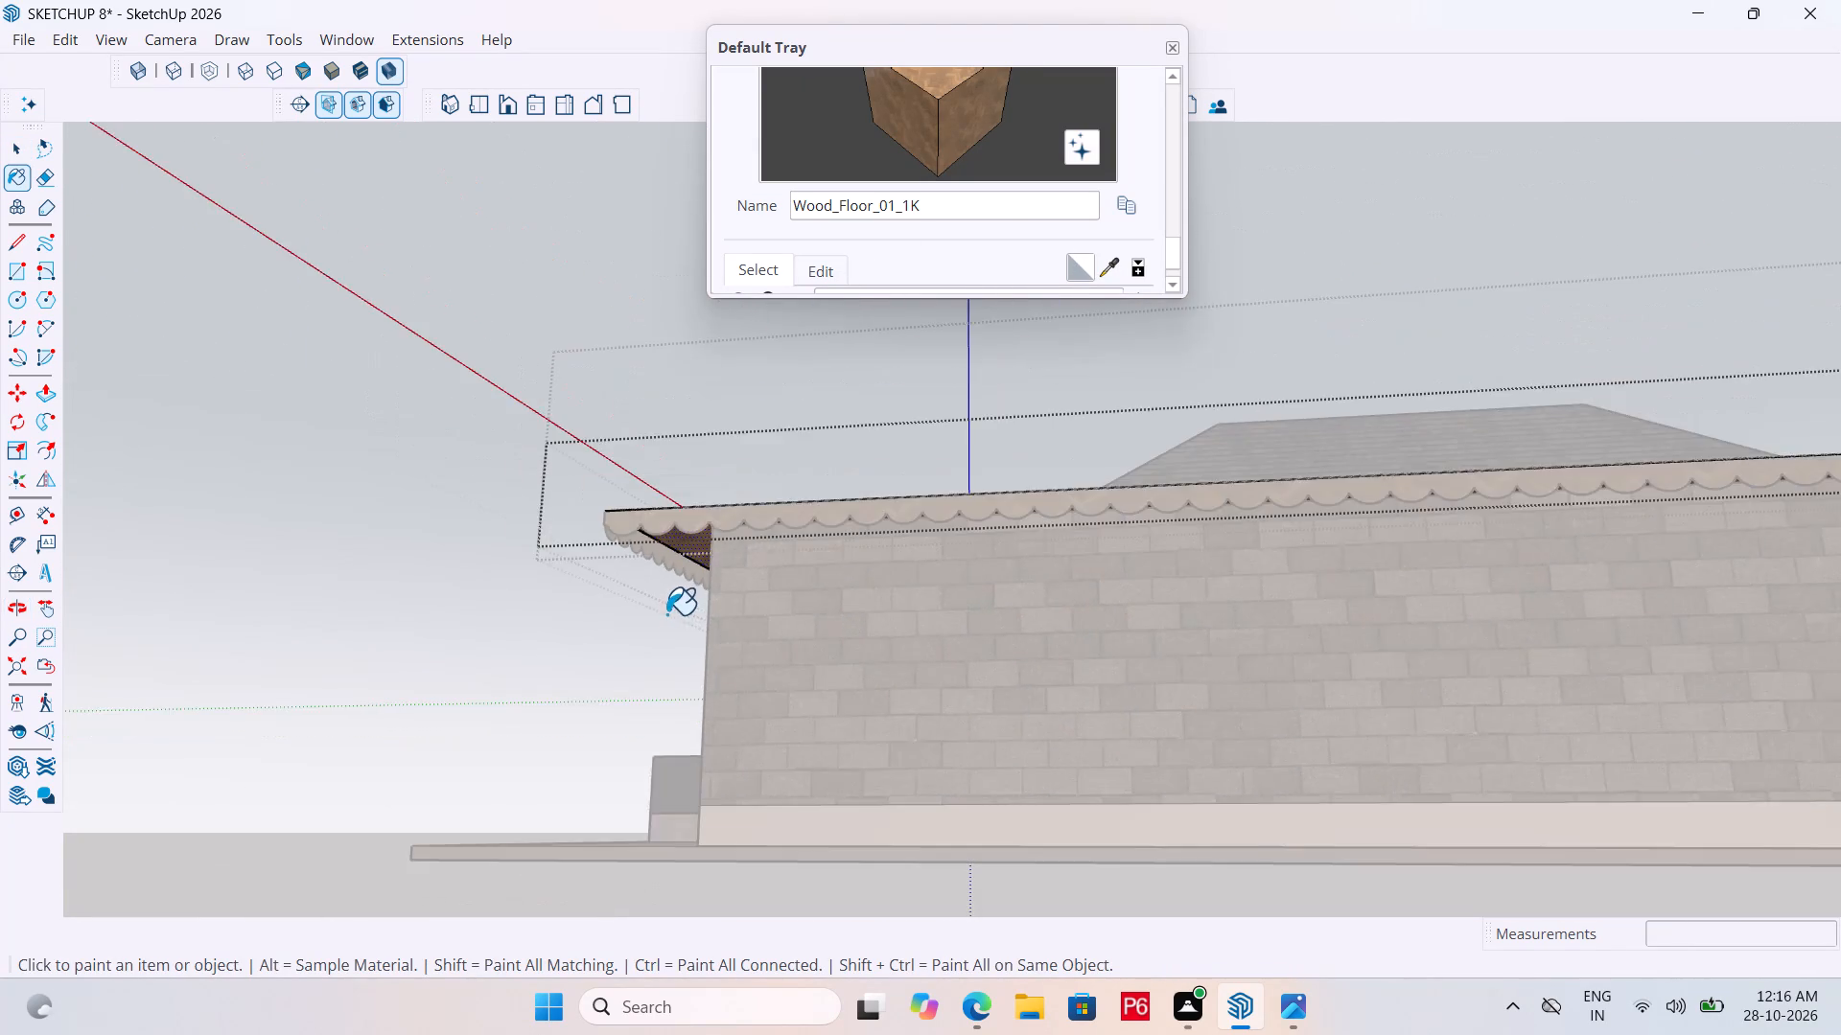
scroll(658, 615, down, 6)
scroll(1111, 586, down, 7)
scroll(1337, 602, up, 12)
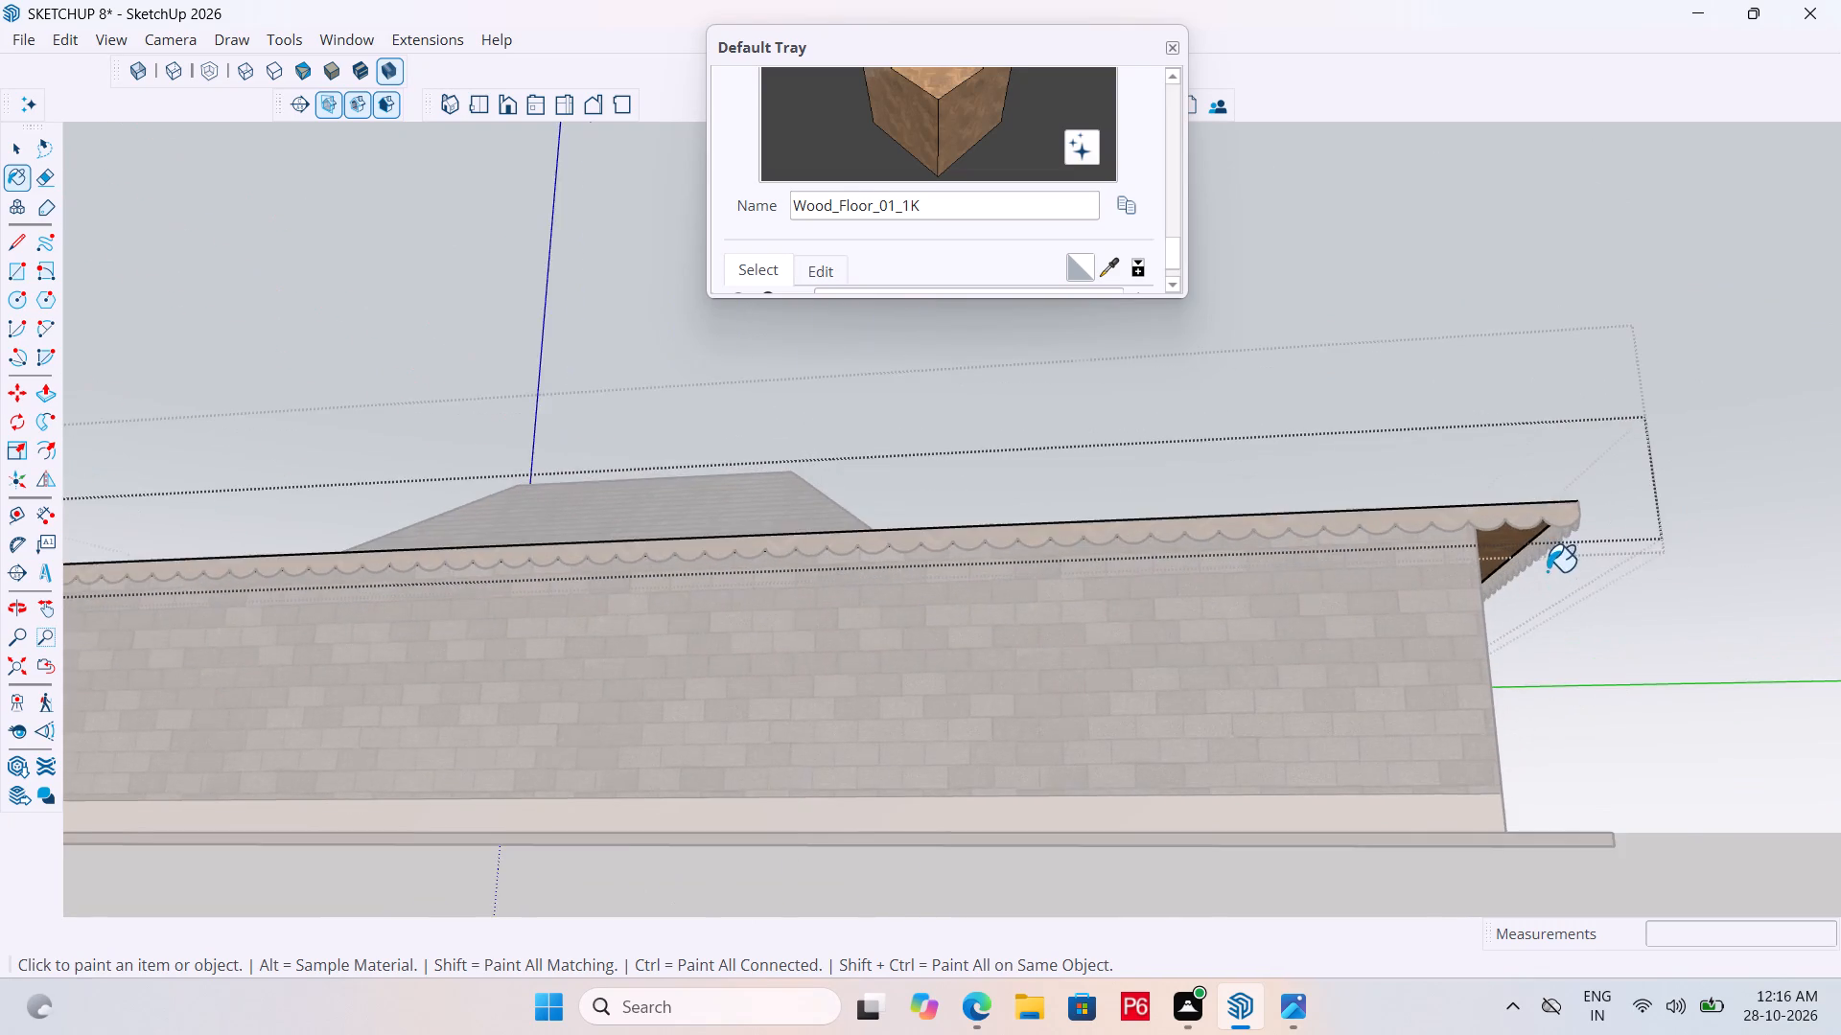
middle_drag(1490, 509, 1073, 465)
middle_drag(1729, 586, 914, 567)
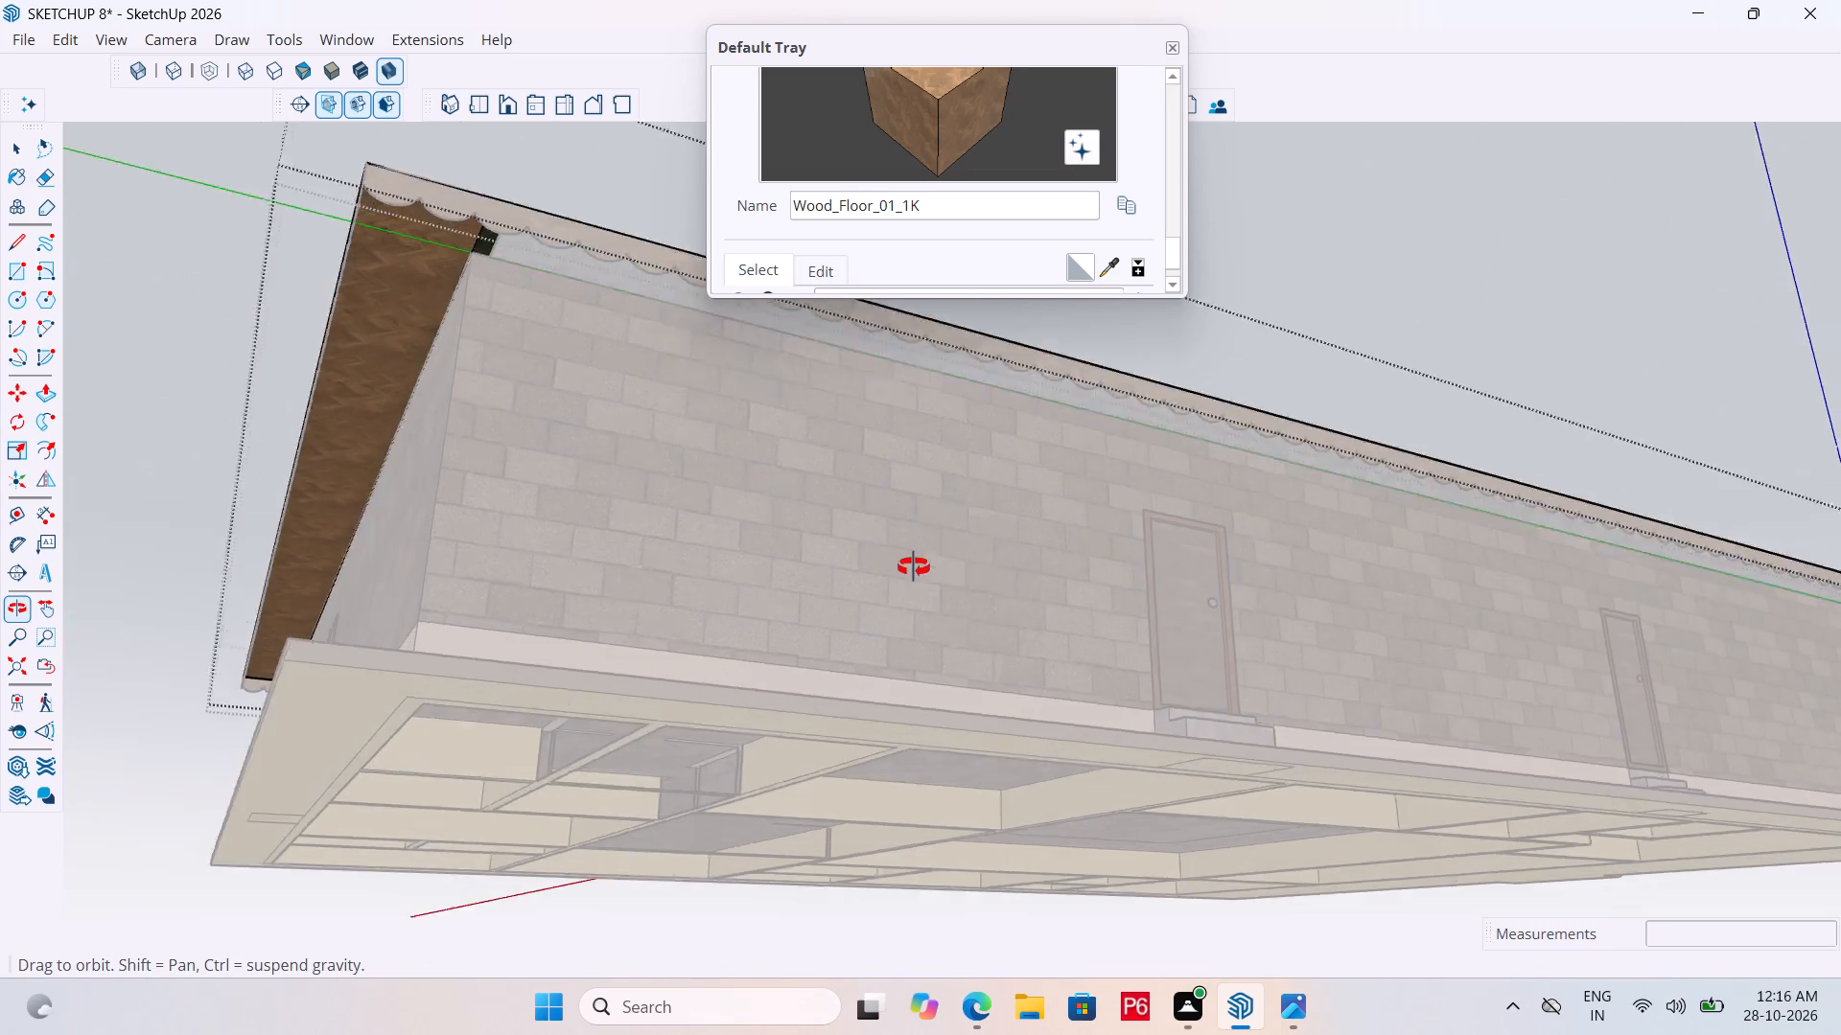
middle_drag(914, 567, 974, 602)
scroll(948, 448, up, 8)
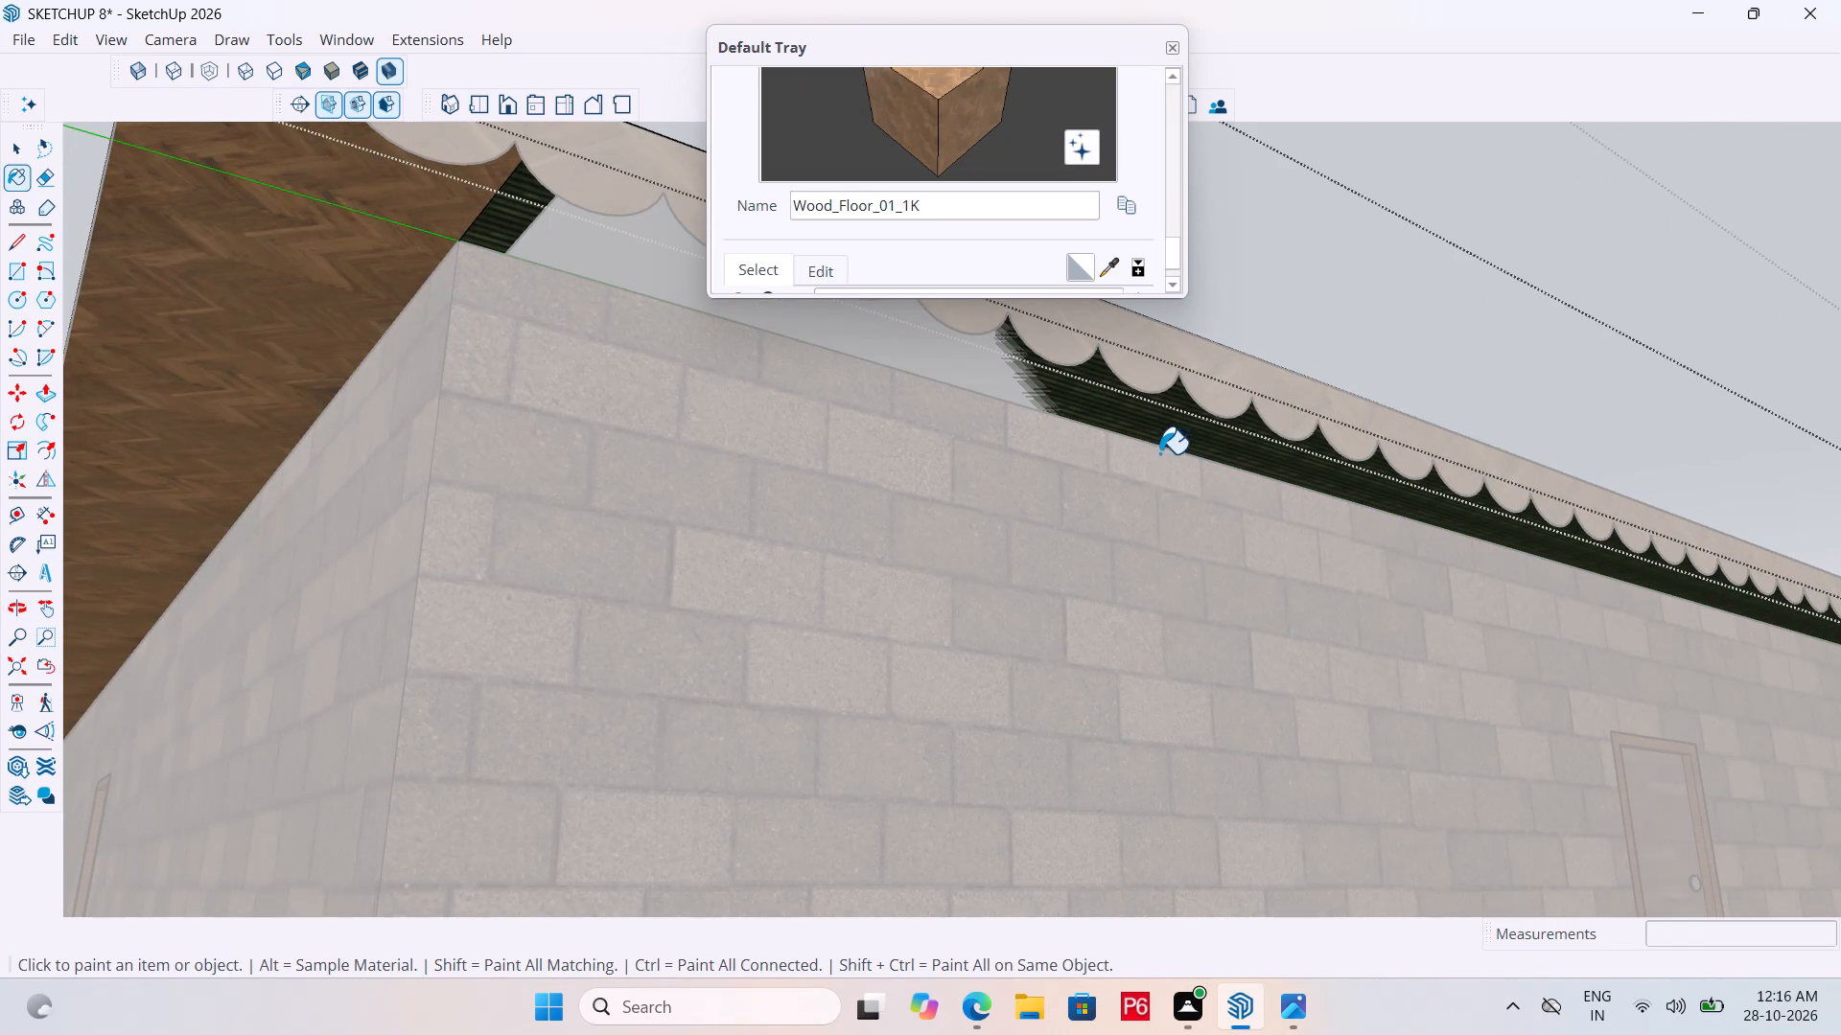
click(1138, 411)
scroll(954, 737, down, 12)
scroll(1295, 622, down, 1)
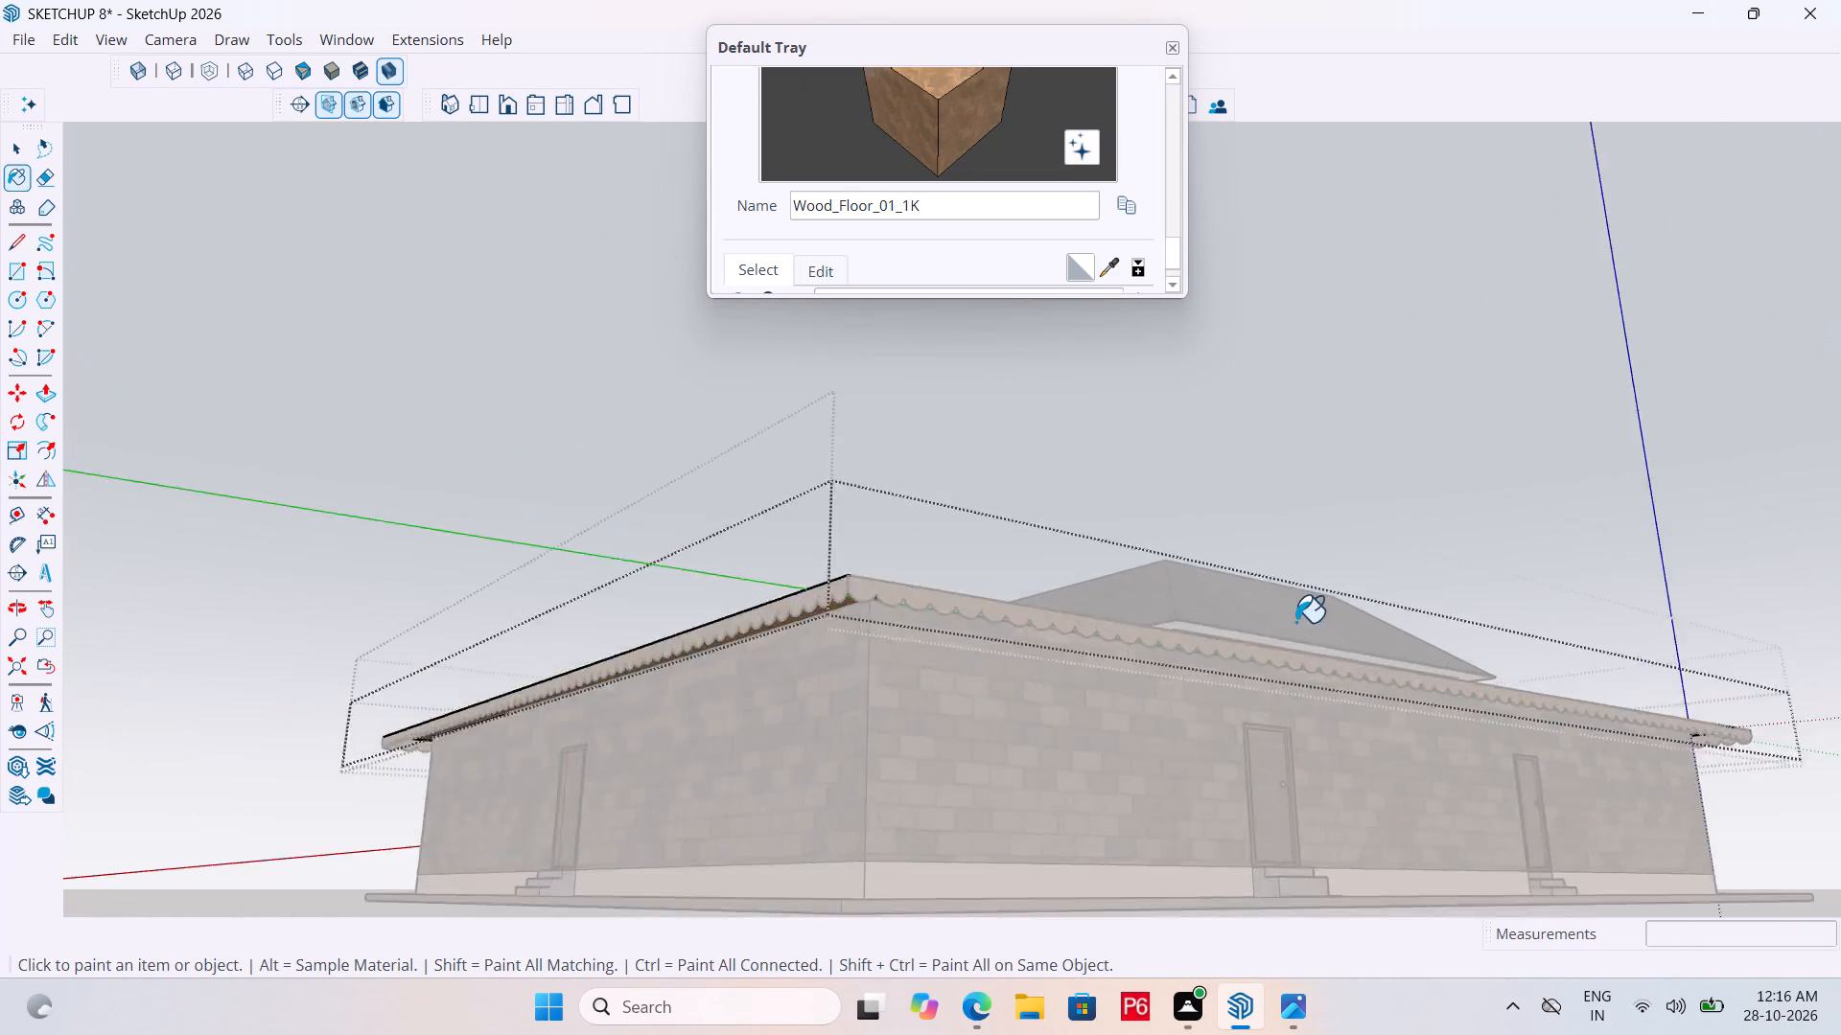
scroll(1295, 622, down, 2)
middle_drag(1295, 622, 1032, 849)
key(space)
click(1605, 480)
Open the upper roof's eave group and paint its underside above the windows with Wood_Floor_01_1K.
scroll(1309, 702, up, 6)
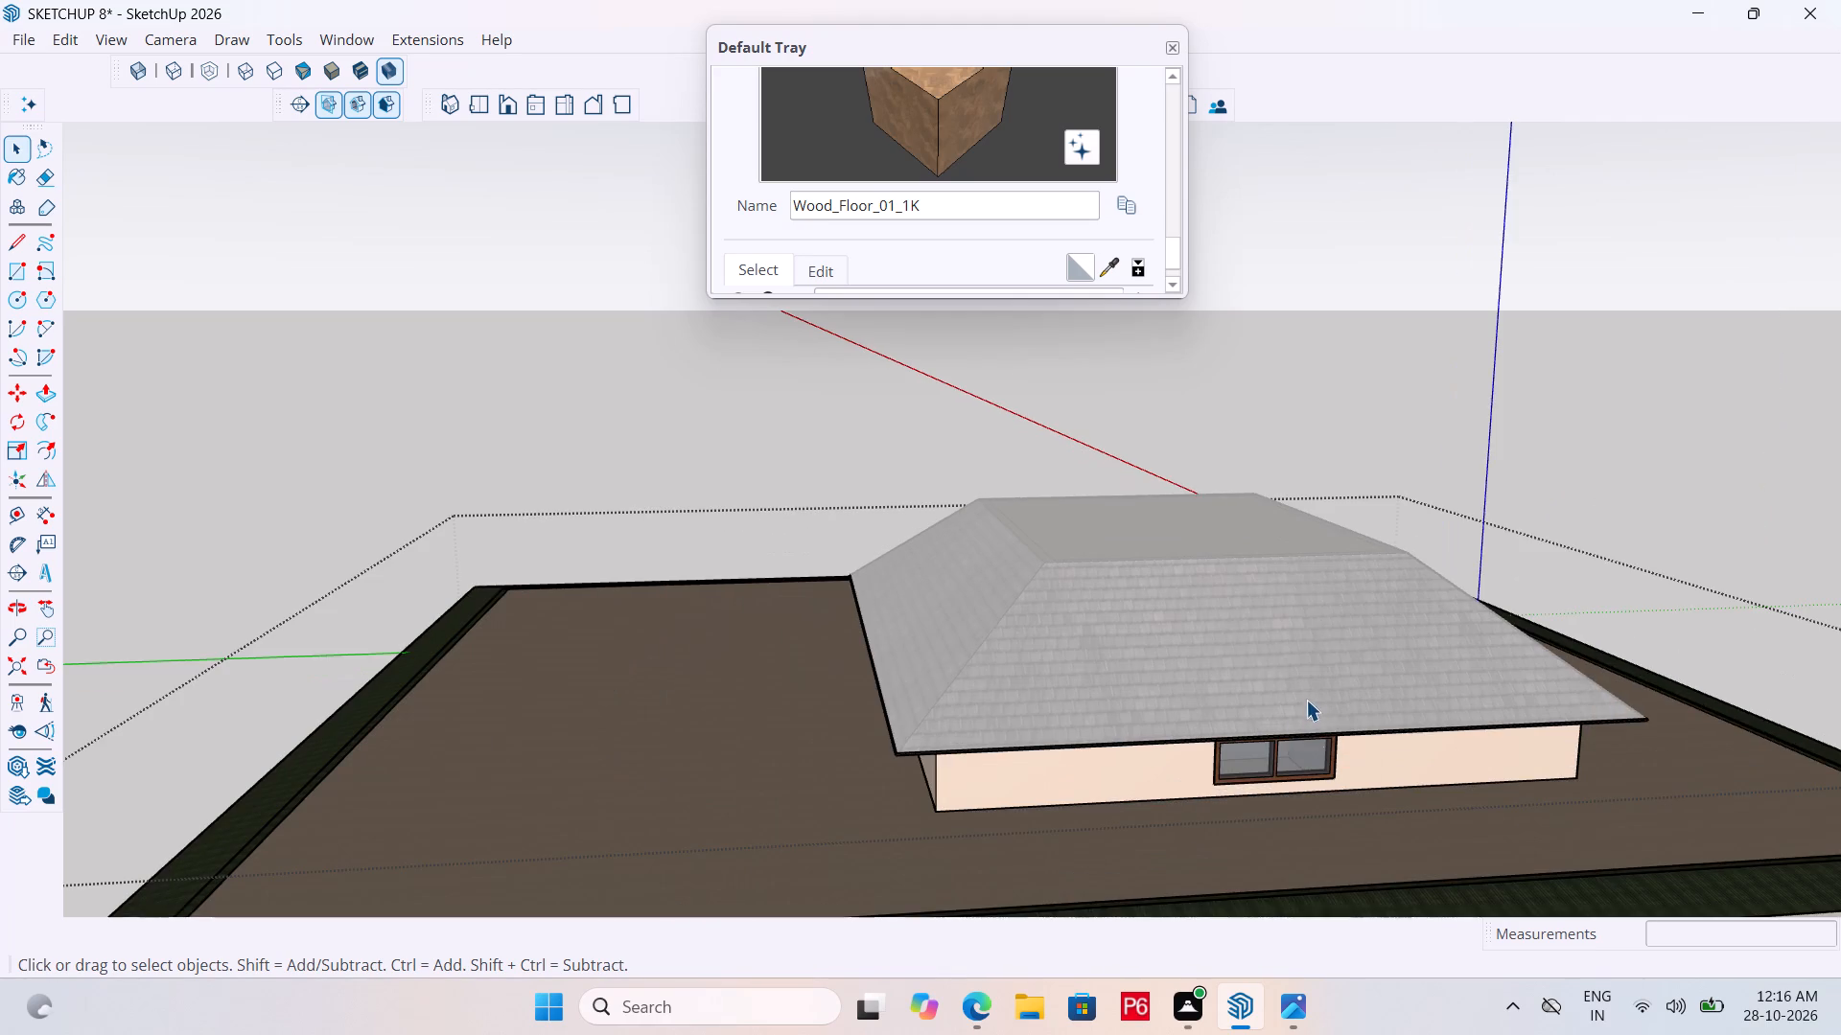
middle_drag(1303, 744, 1247, 594)
scroll(1356, 504, up, 12)
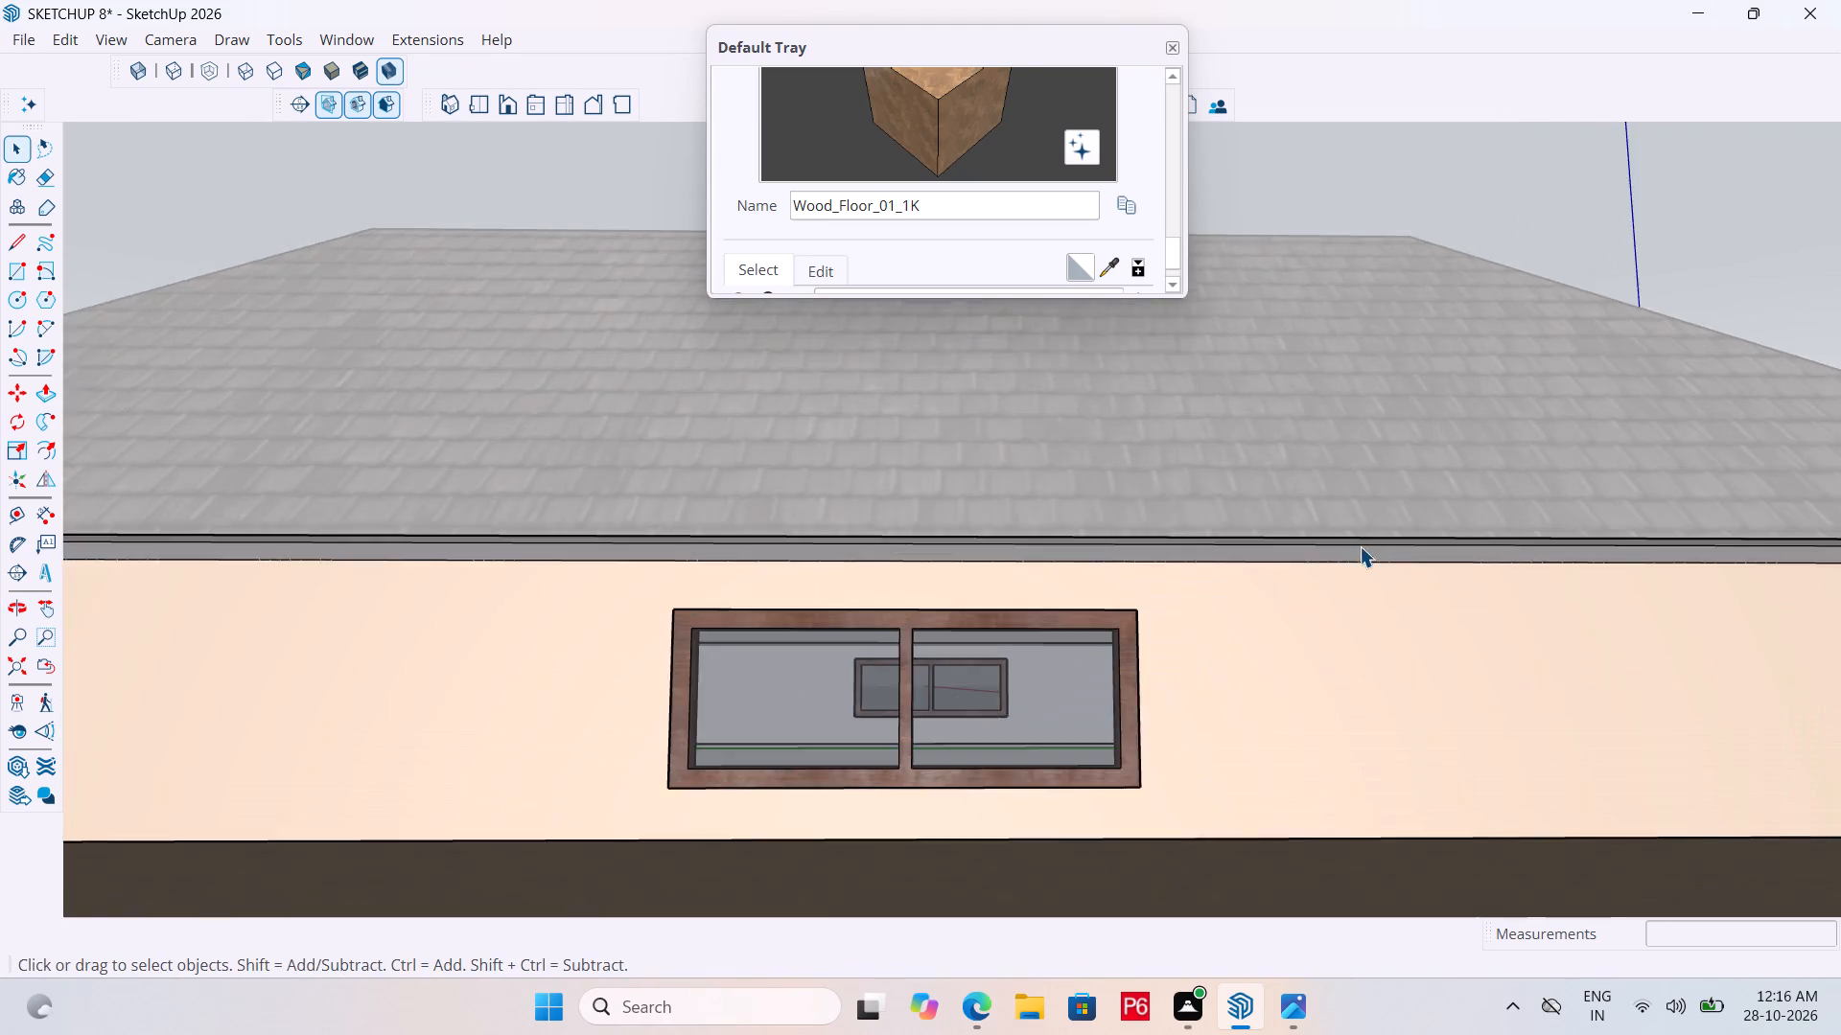
scroll(1360, 546, up, 6)
middle_drag(1343, 545, 1336, 484)
click(1344, 477)
double_click(1333, 494)
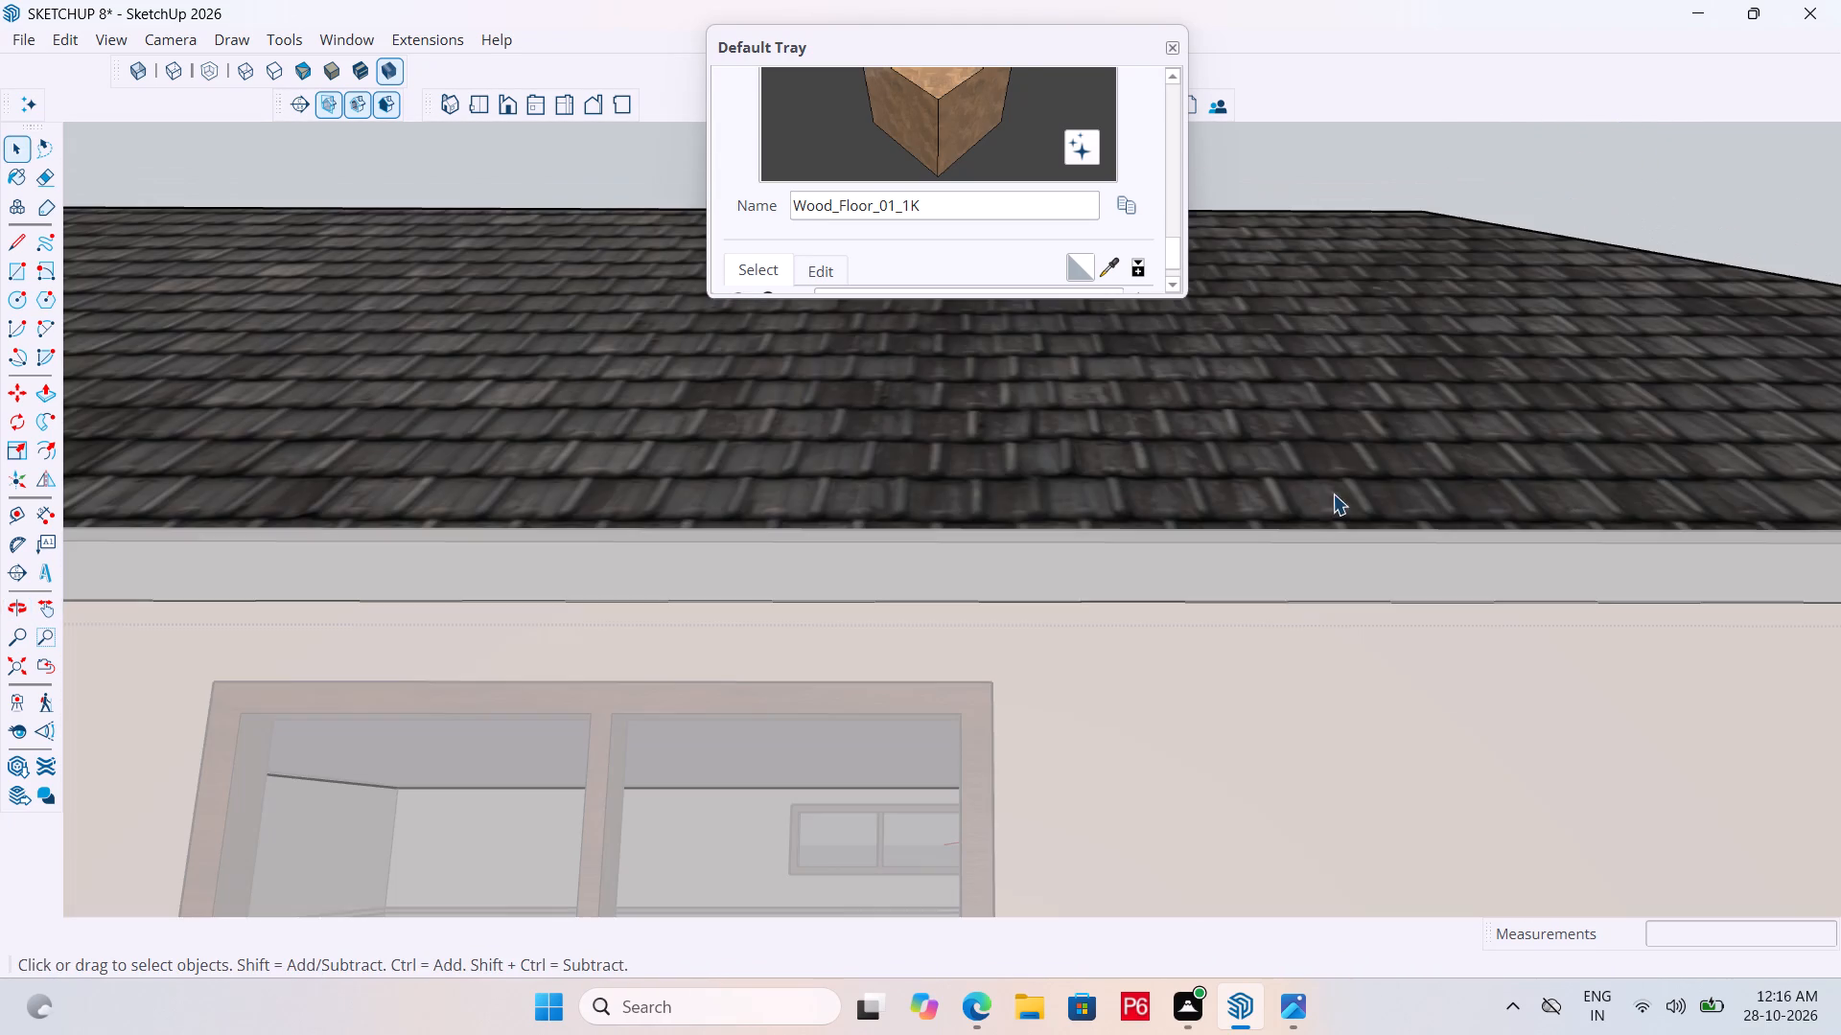
double_click(1284, 562)
click(1218, 572)
double_click(1152, 572)
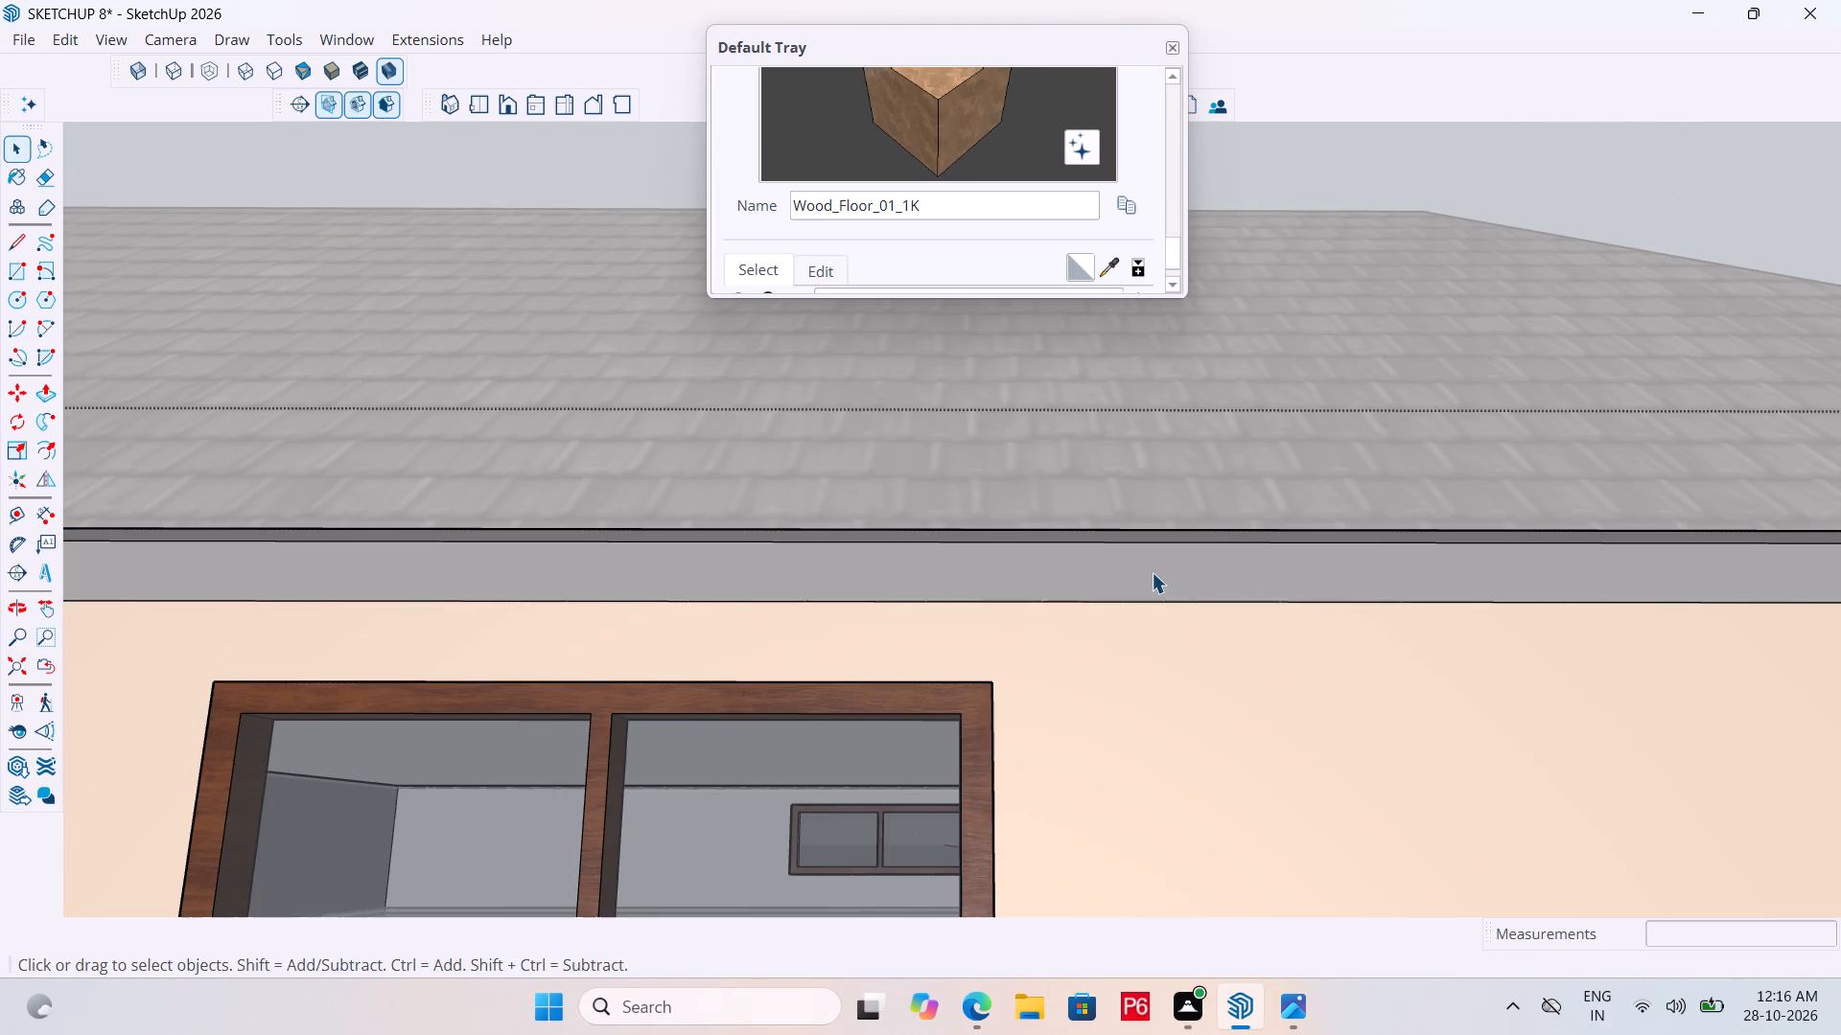
click(1127, 570)
key(b)
click(1127, 568)
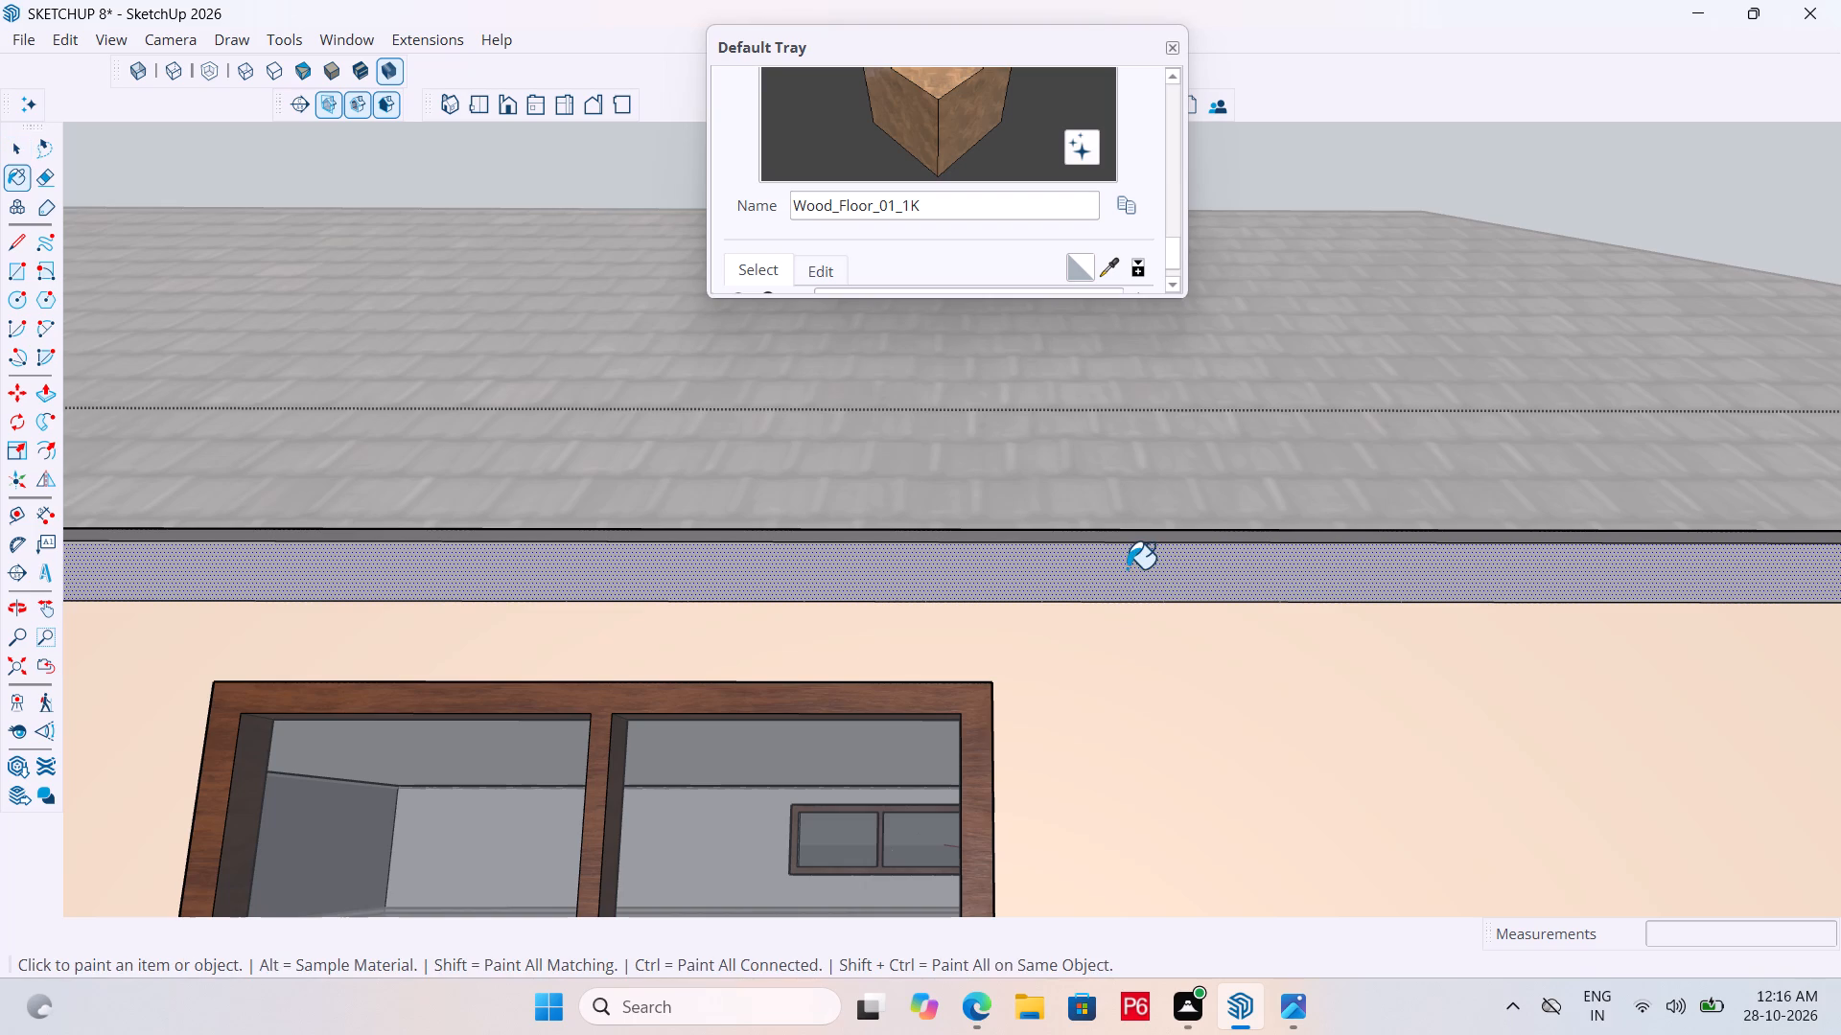
Save the model with the wood-finished eave undersides and leave the upper roof eave group's editing.
scroll(859, 540, down, 13)
middle_drag(1387, 600, 1162, 587)
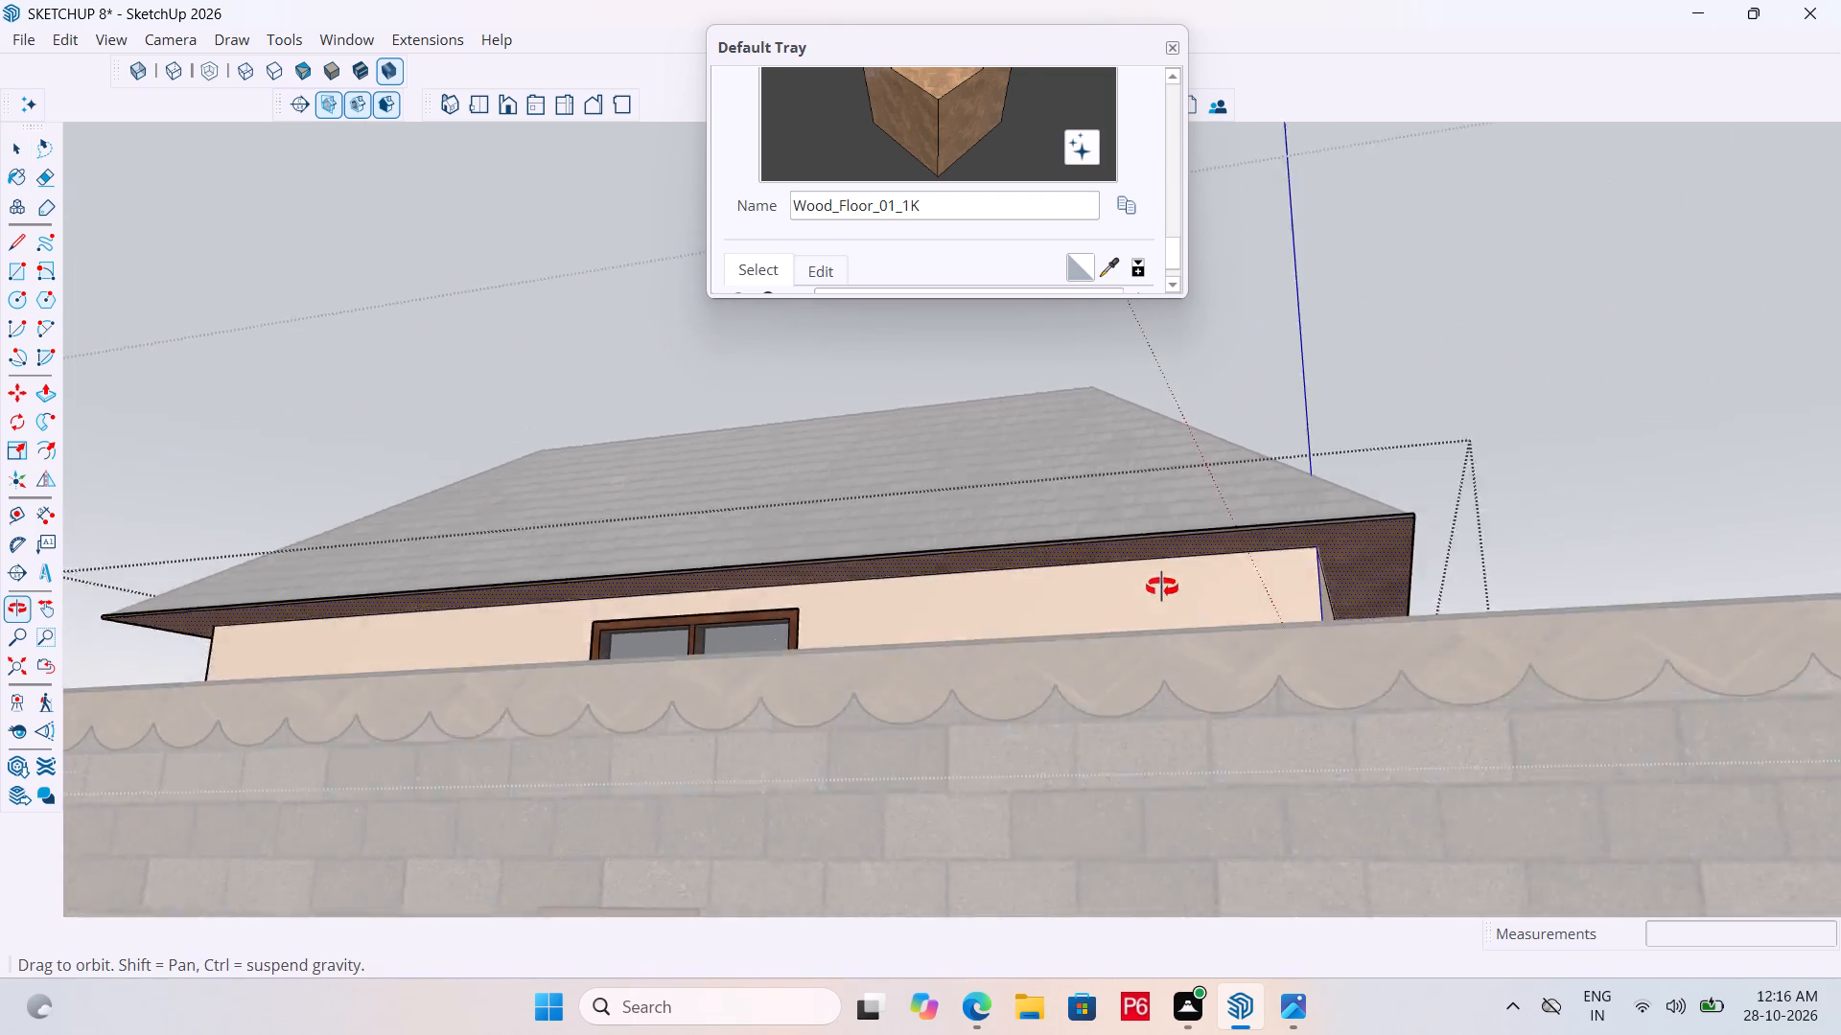
middle_drag(1162, 587, 467, 641)
middle_drag(1631, 632, 944, 608)
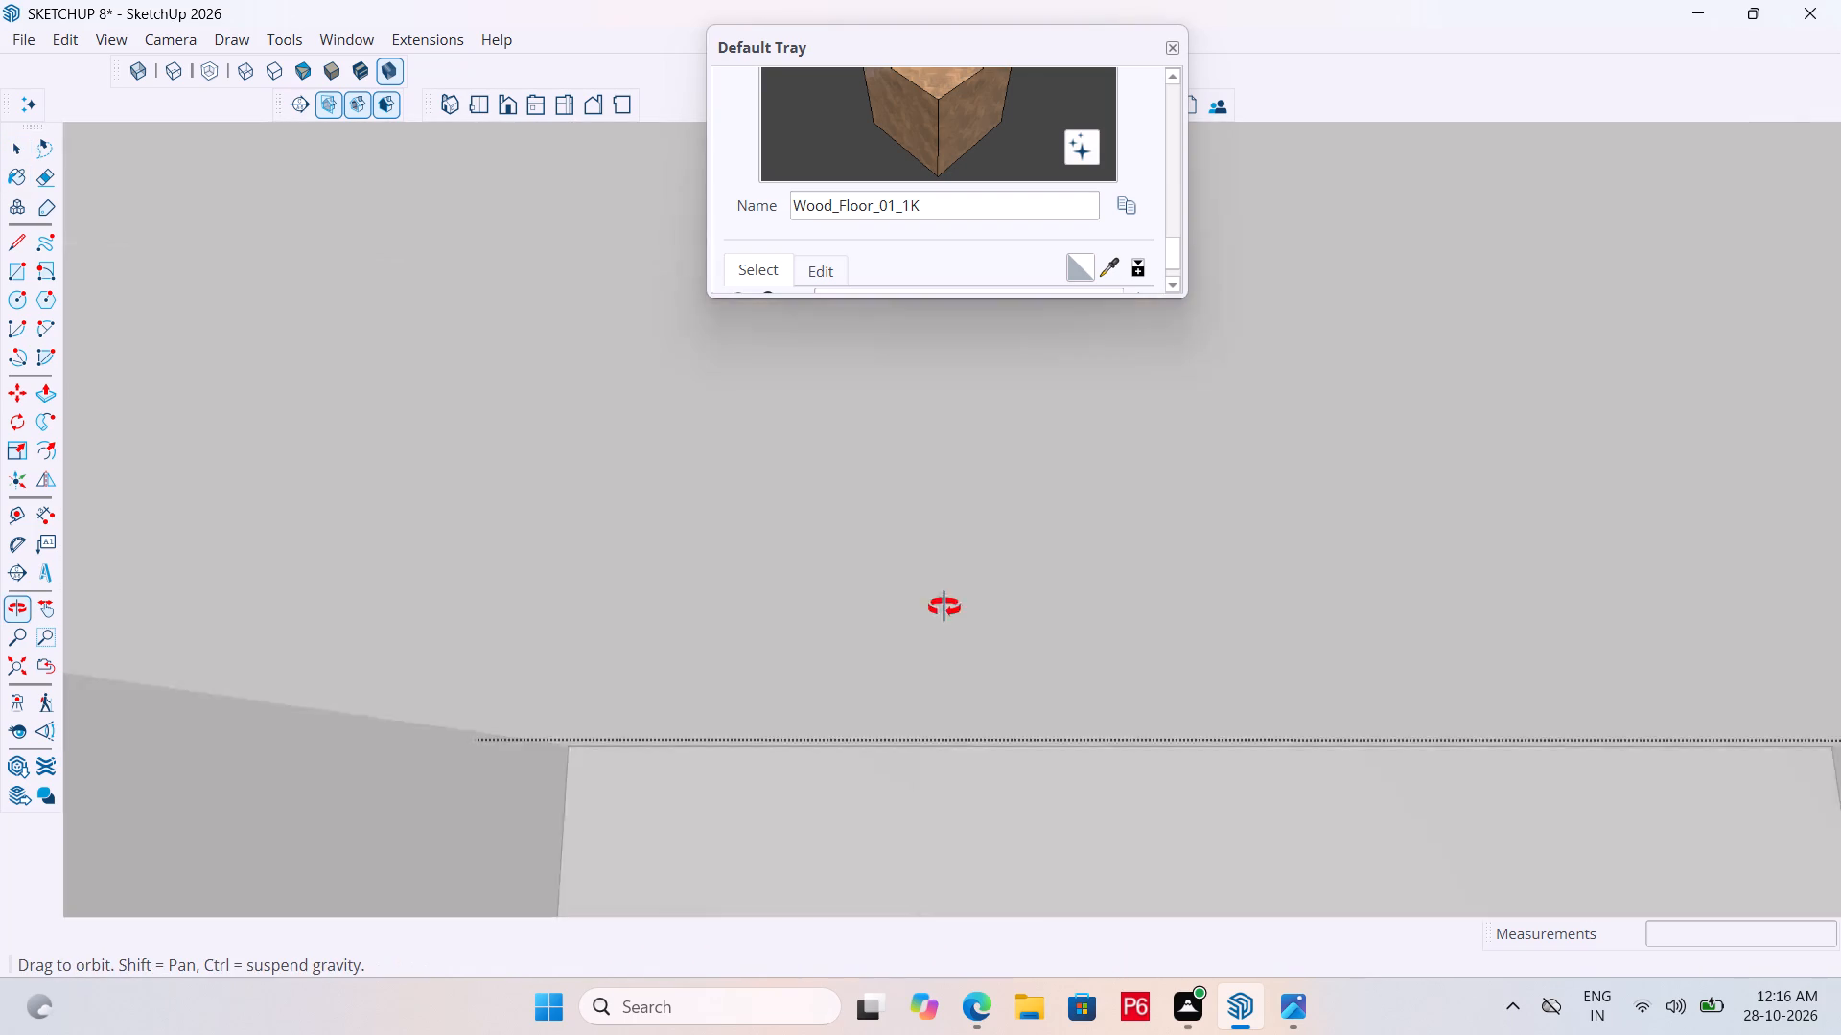
middle_drag(944, 608, 1052, 758)
key(ctrl+s)
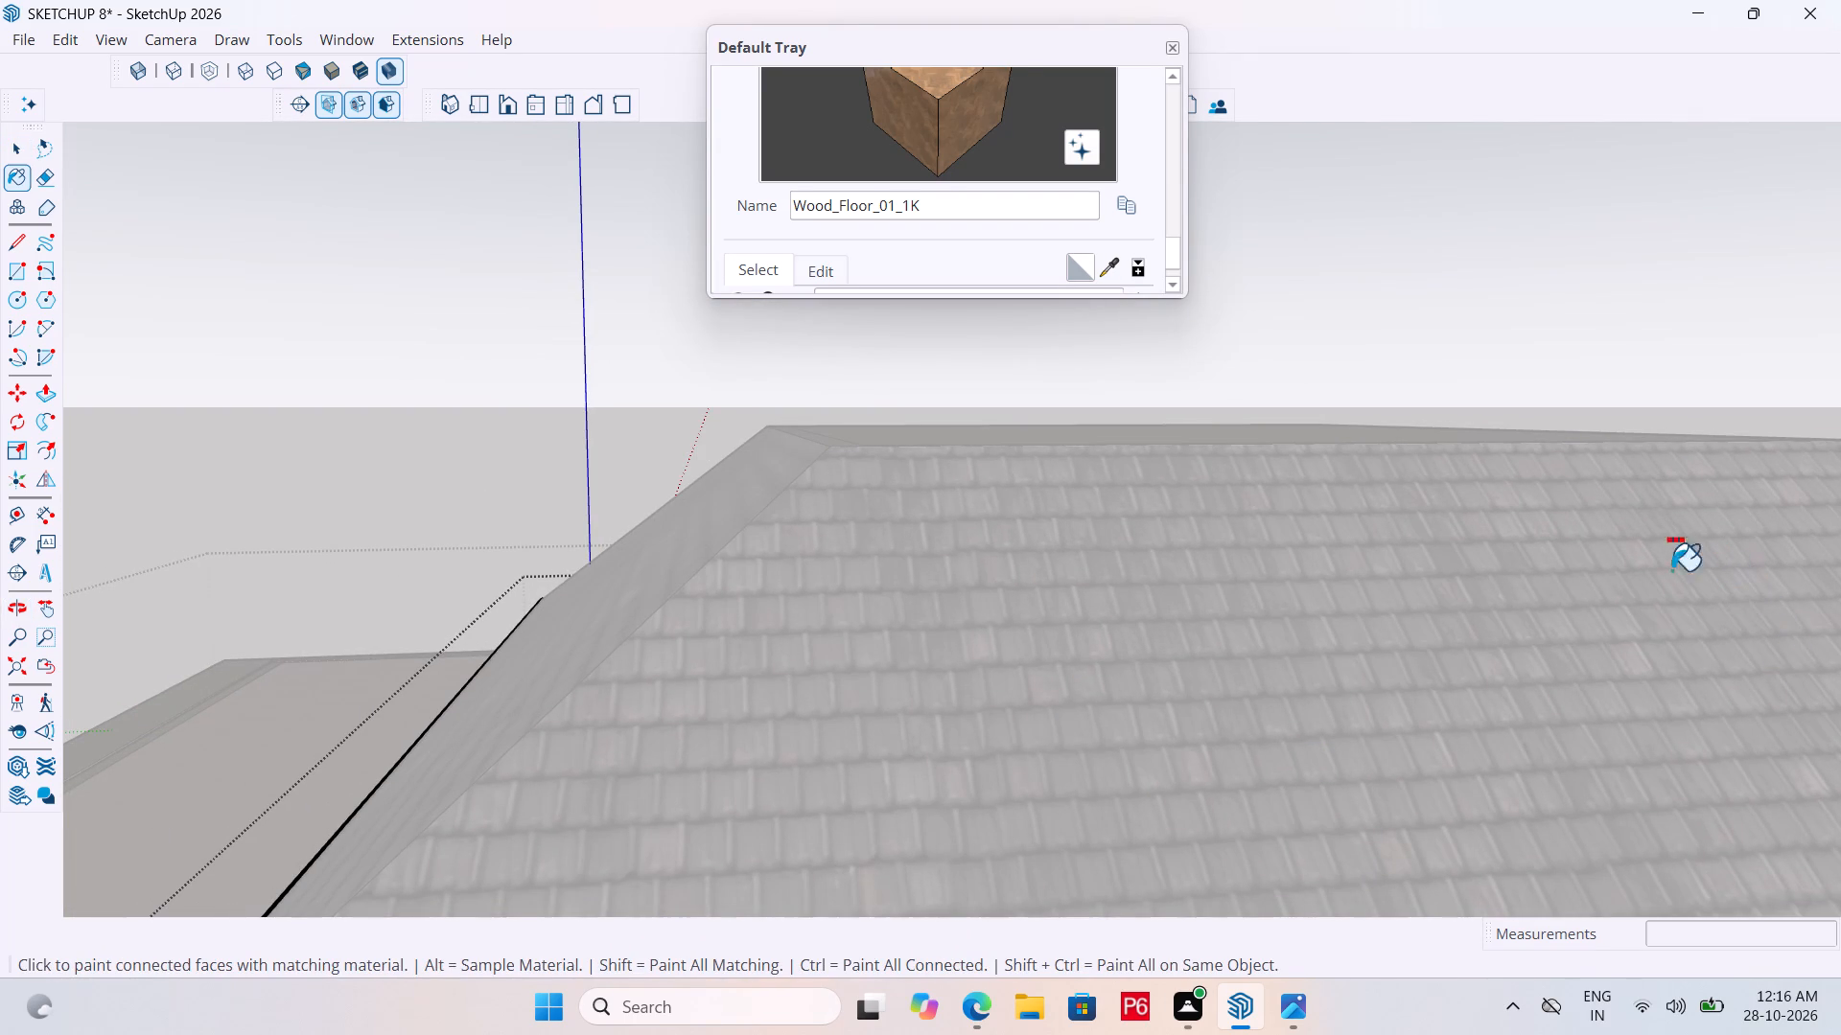
key(ctrl+s)
key(ctrl+s)
scroll(1222, 460, down, 5)
key(space)
scroll(1129, 431, down, 7)
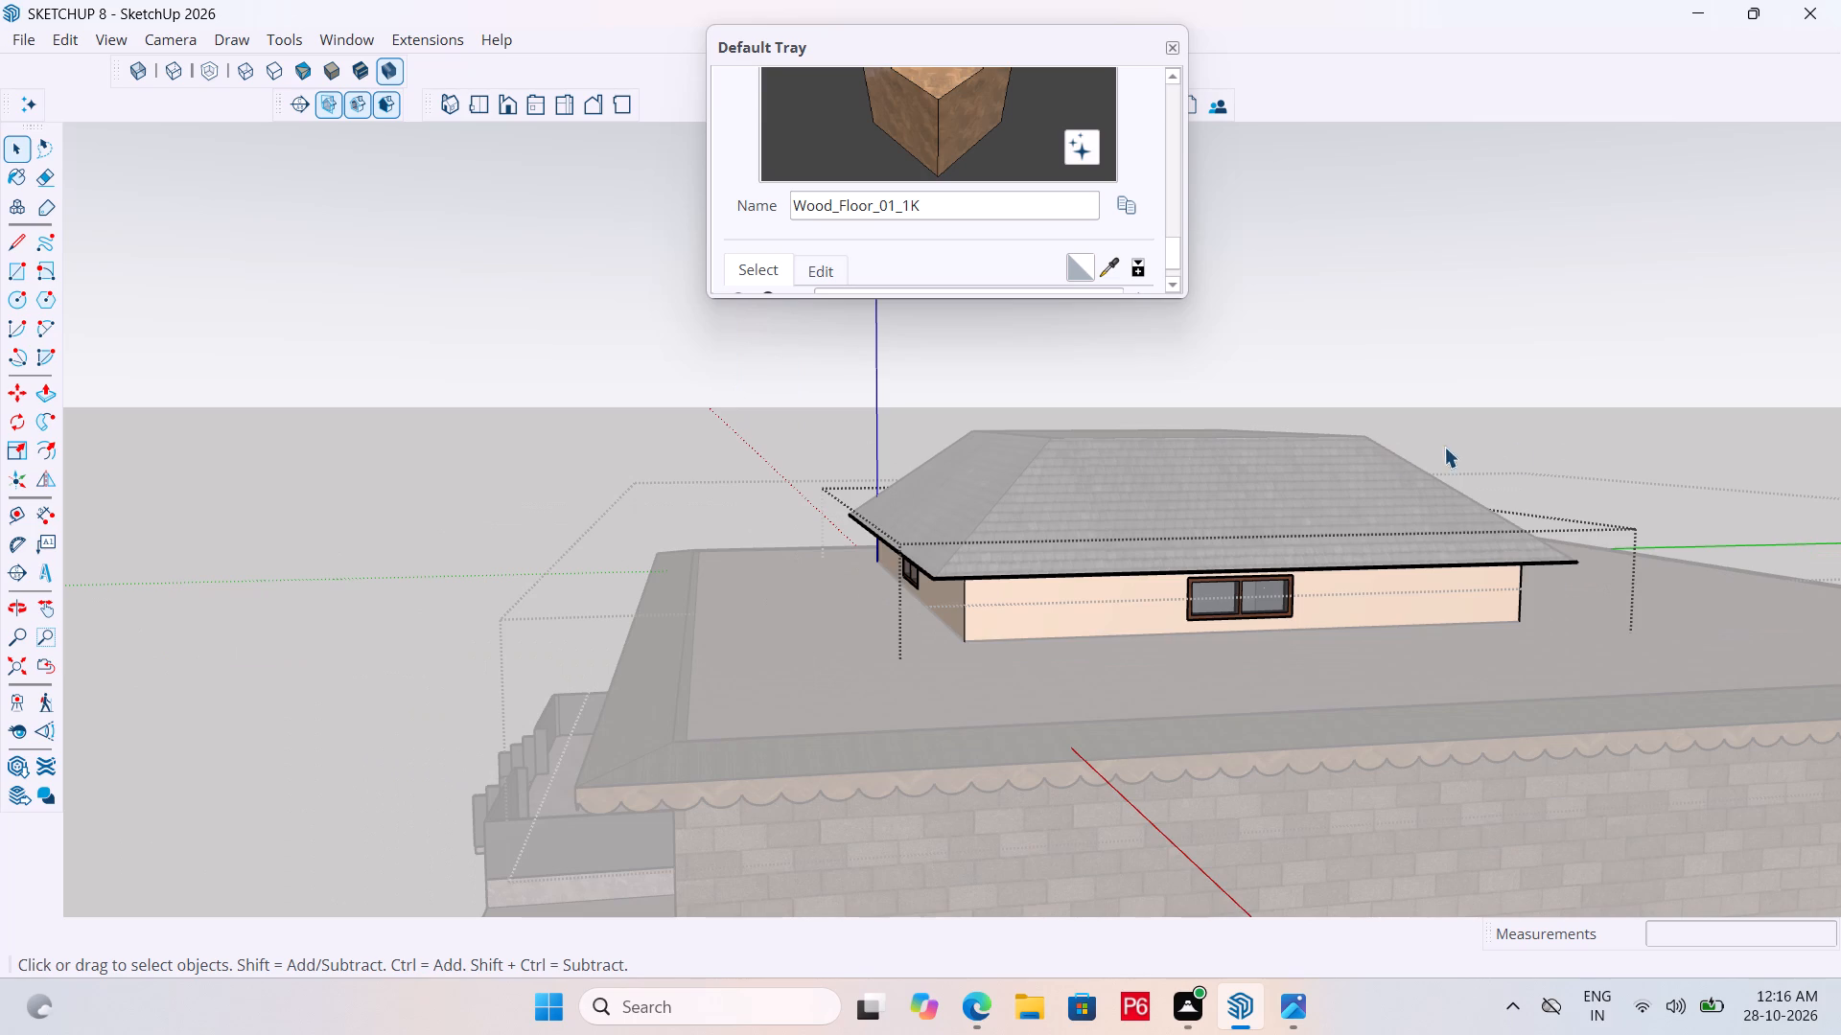
click(1563, 447)
middle_drag(1321, 525, 1368, 572)
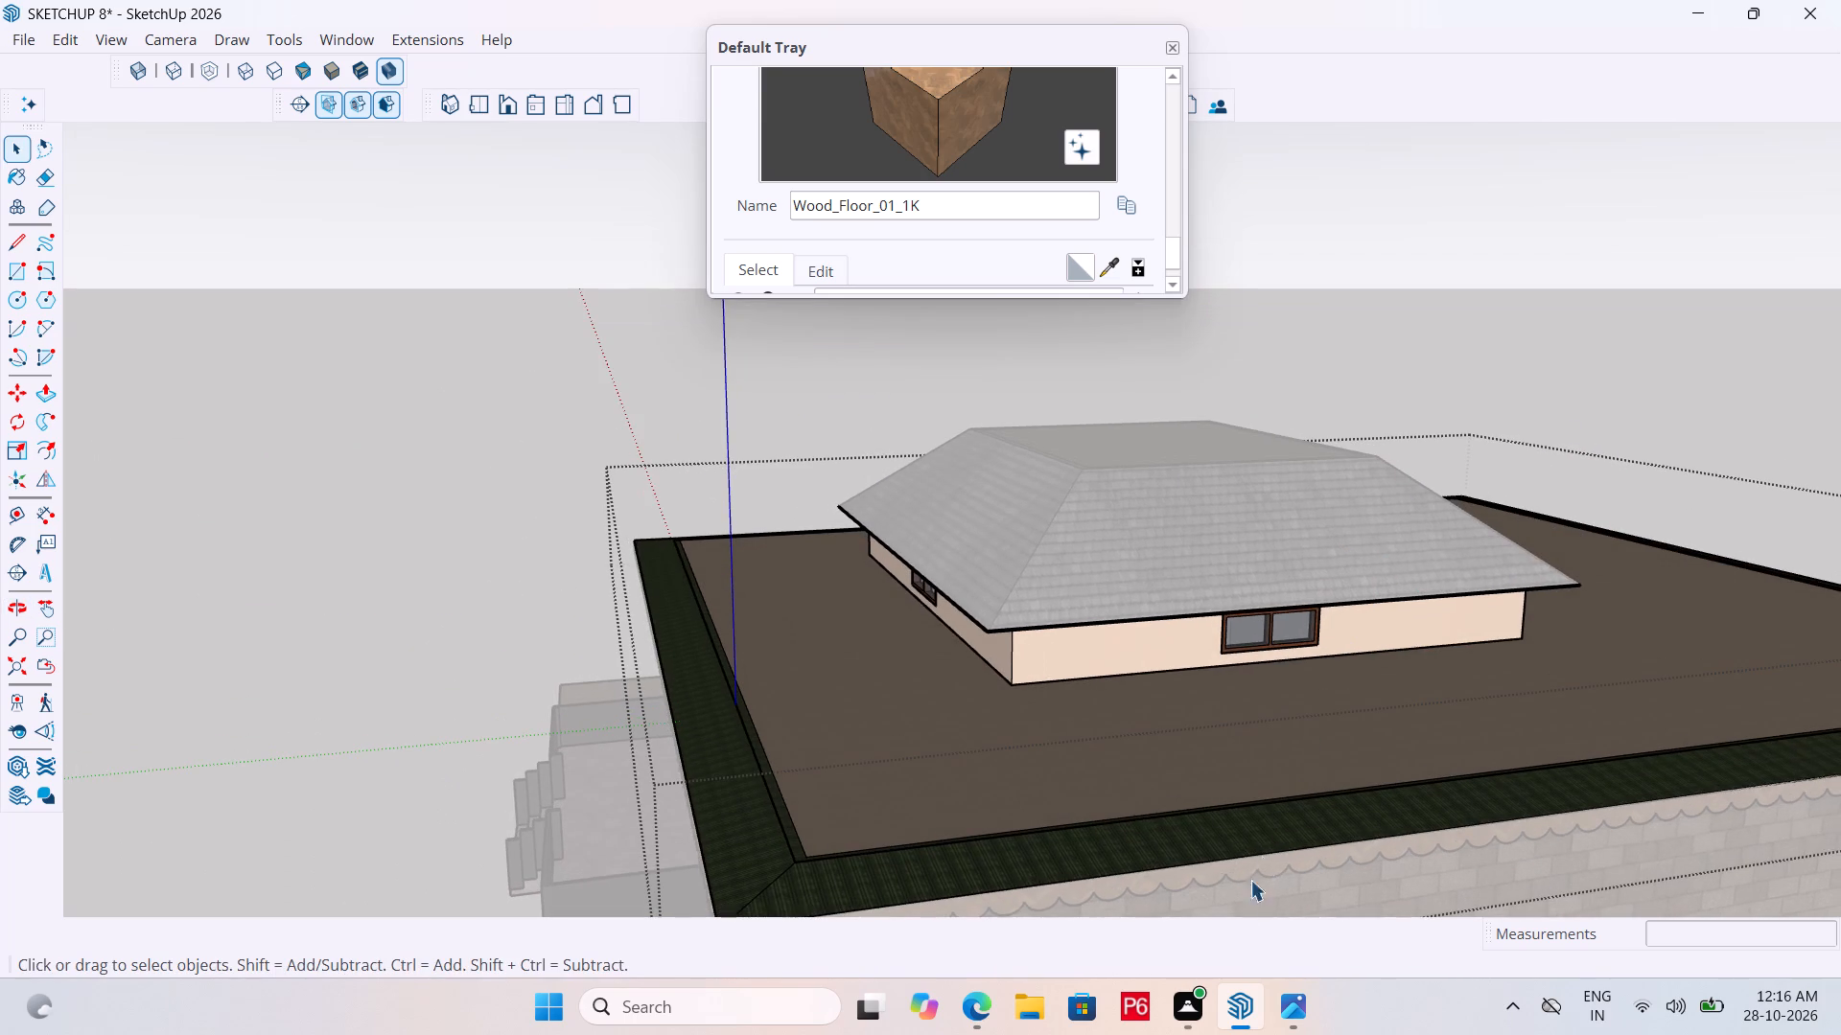
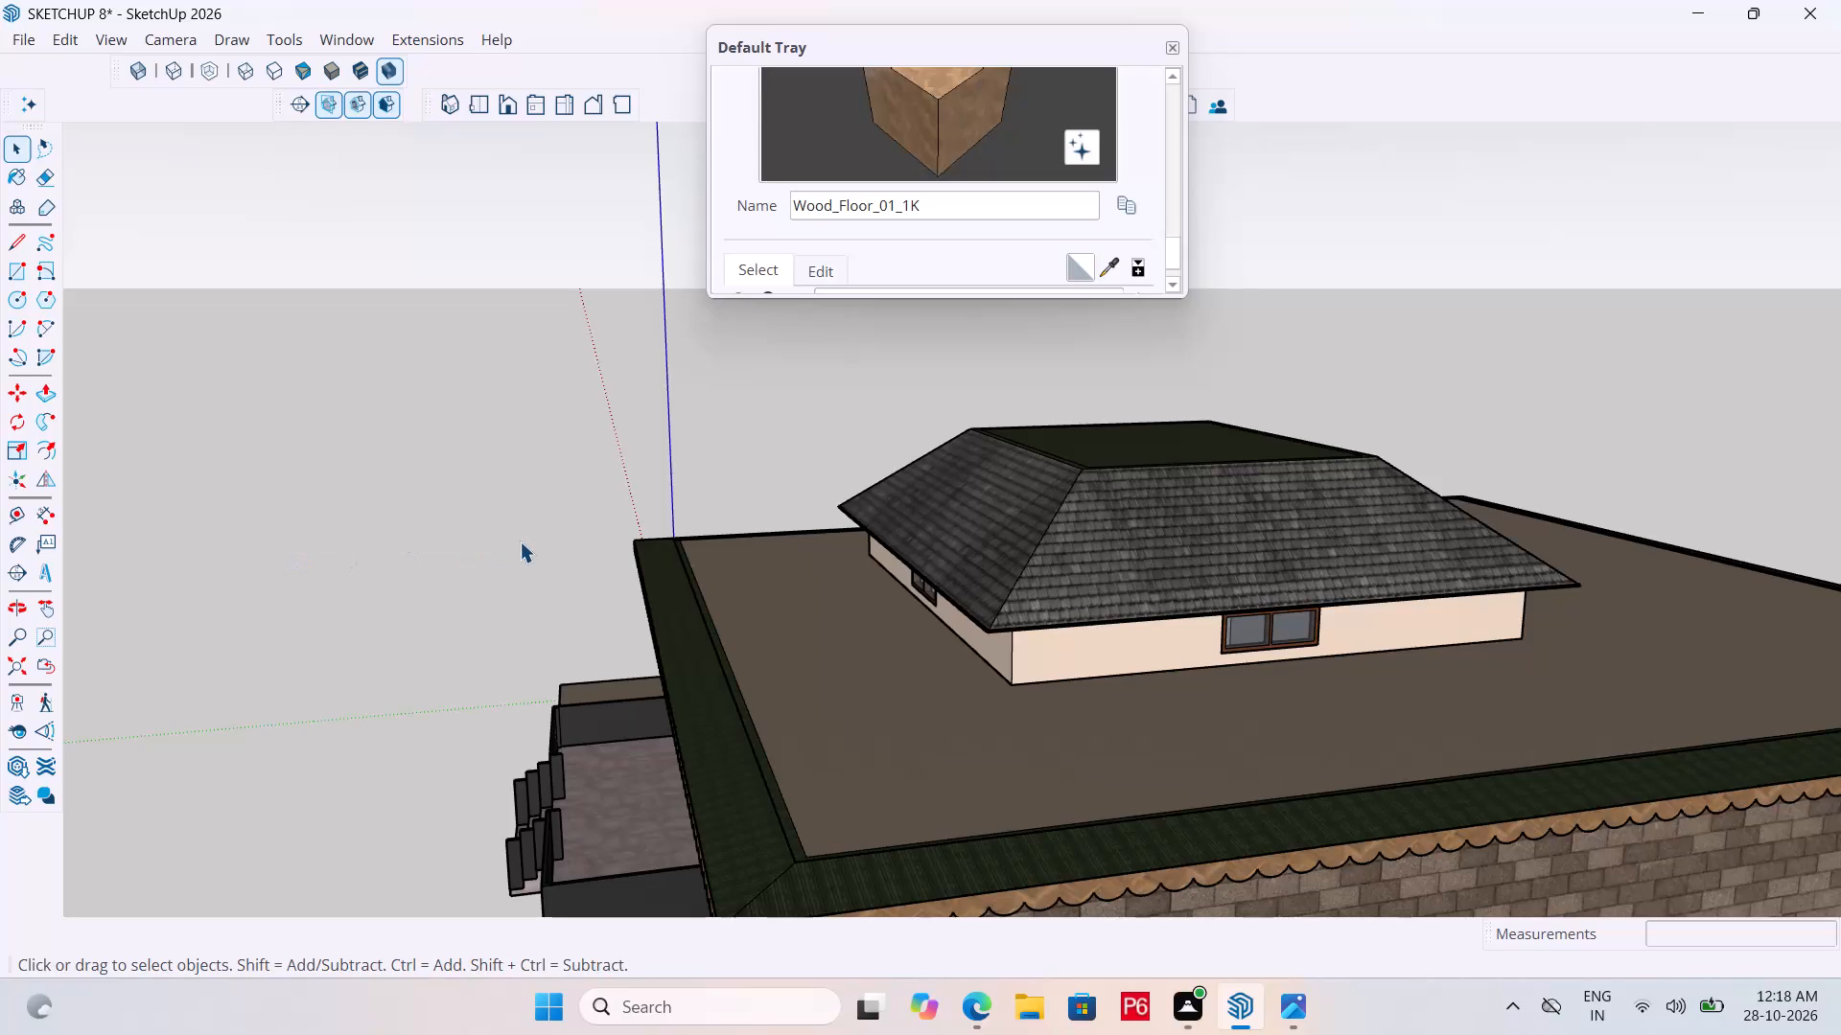
Save the model.
key(ctrl+s)
key(ctrl+s)
key(ctrl+s)
key(ctrl+s)
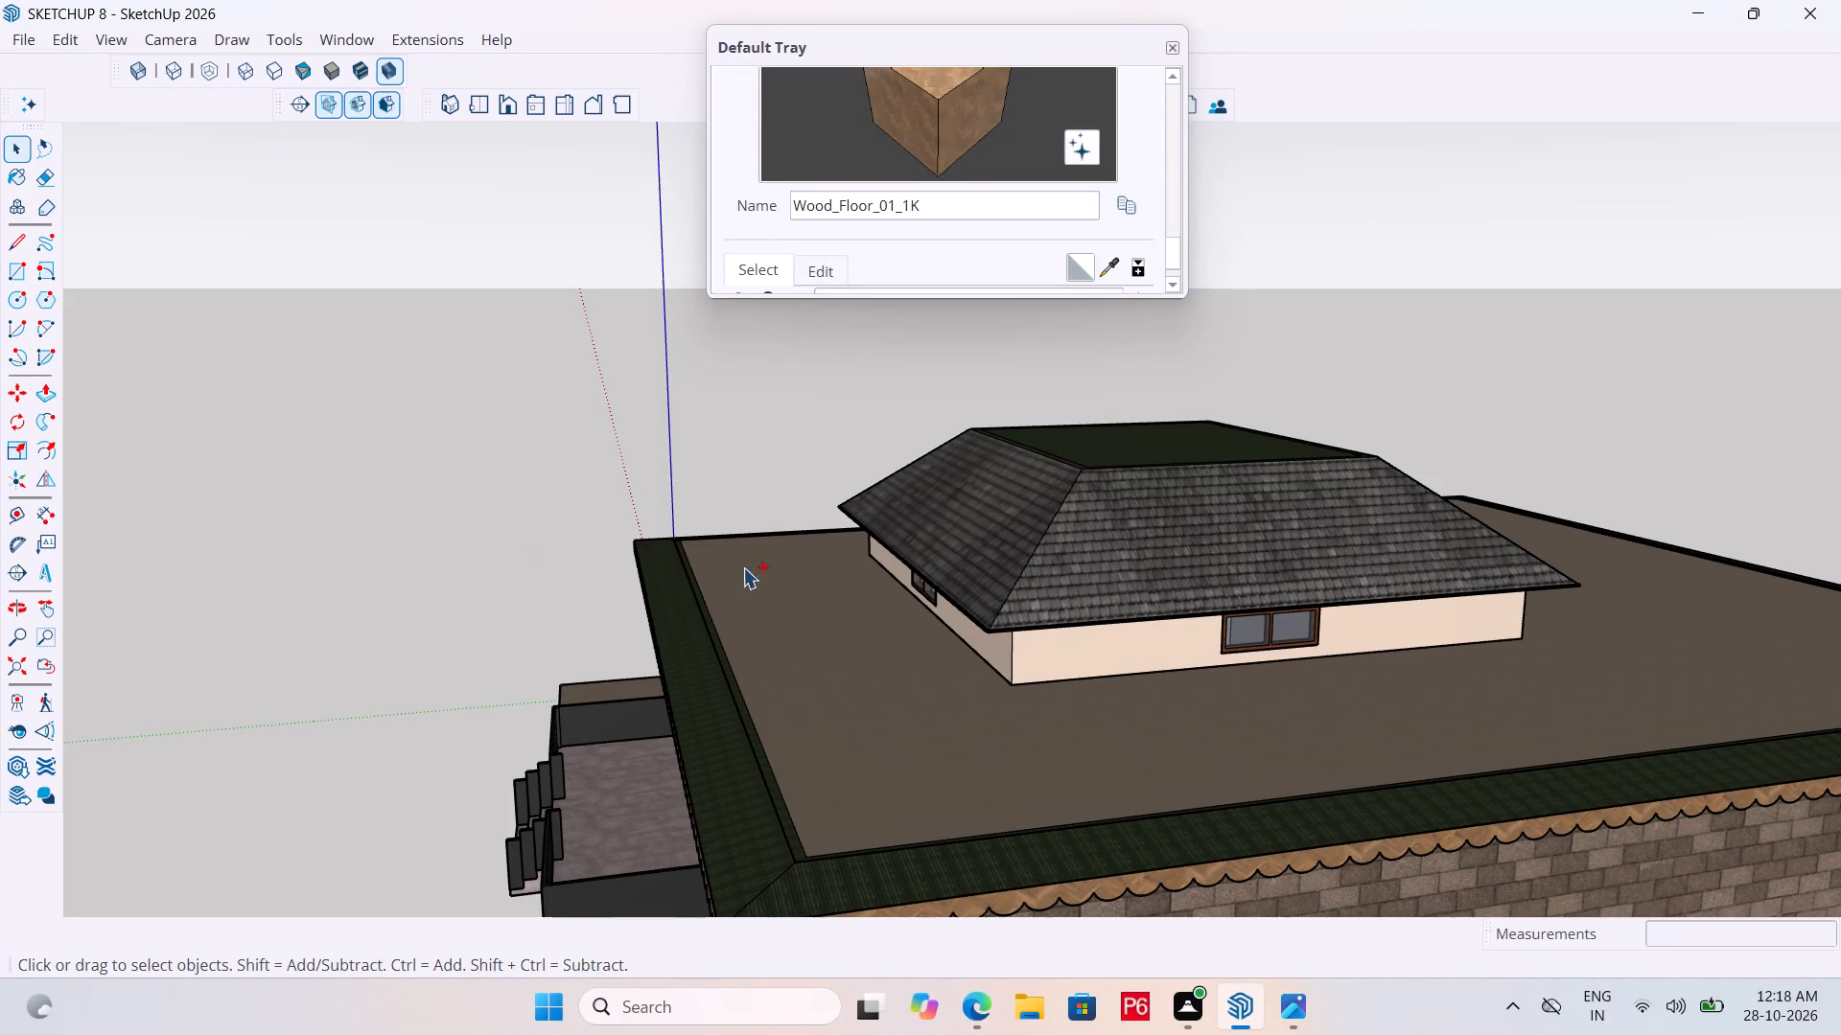
key(ctrl+s)
key(ctrl+s)
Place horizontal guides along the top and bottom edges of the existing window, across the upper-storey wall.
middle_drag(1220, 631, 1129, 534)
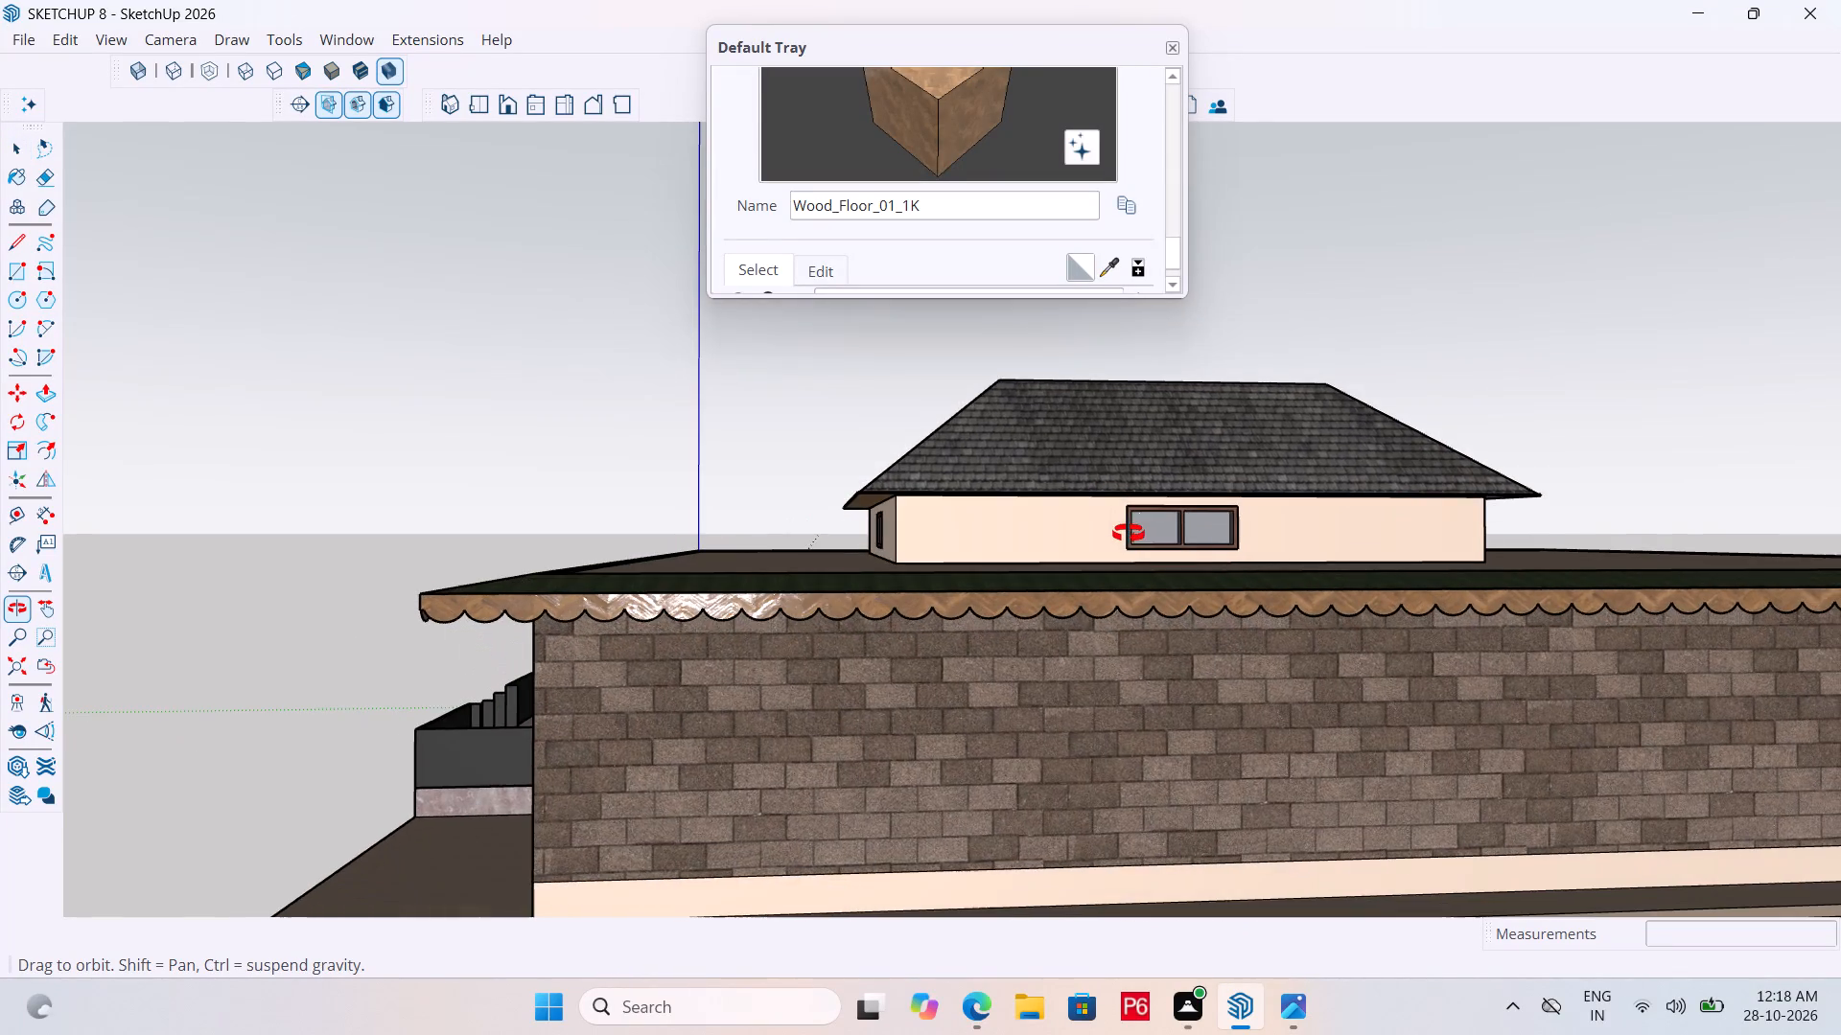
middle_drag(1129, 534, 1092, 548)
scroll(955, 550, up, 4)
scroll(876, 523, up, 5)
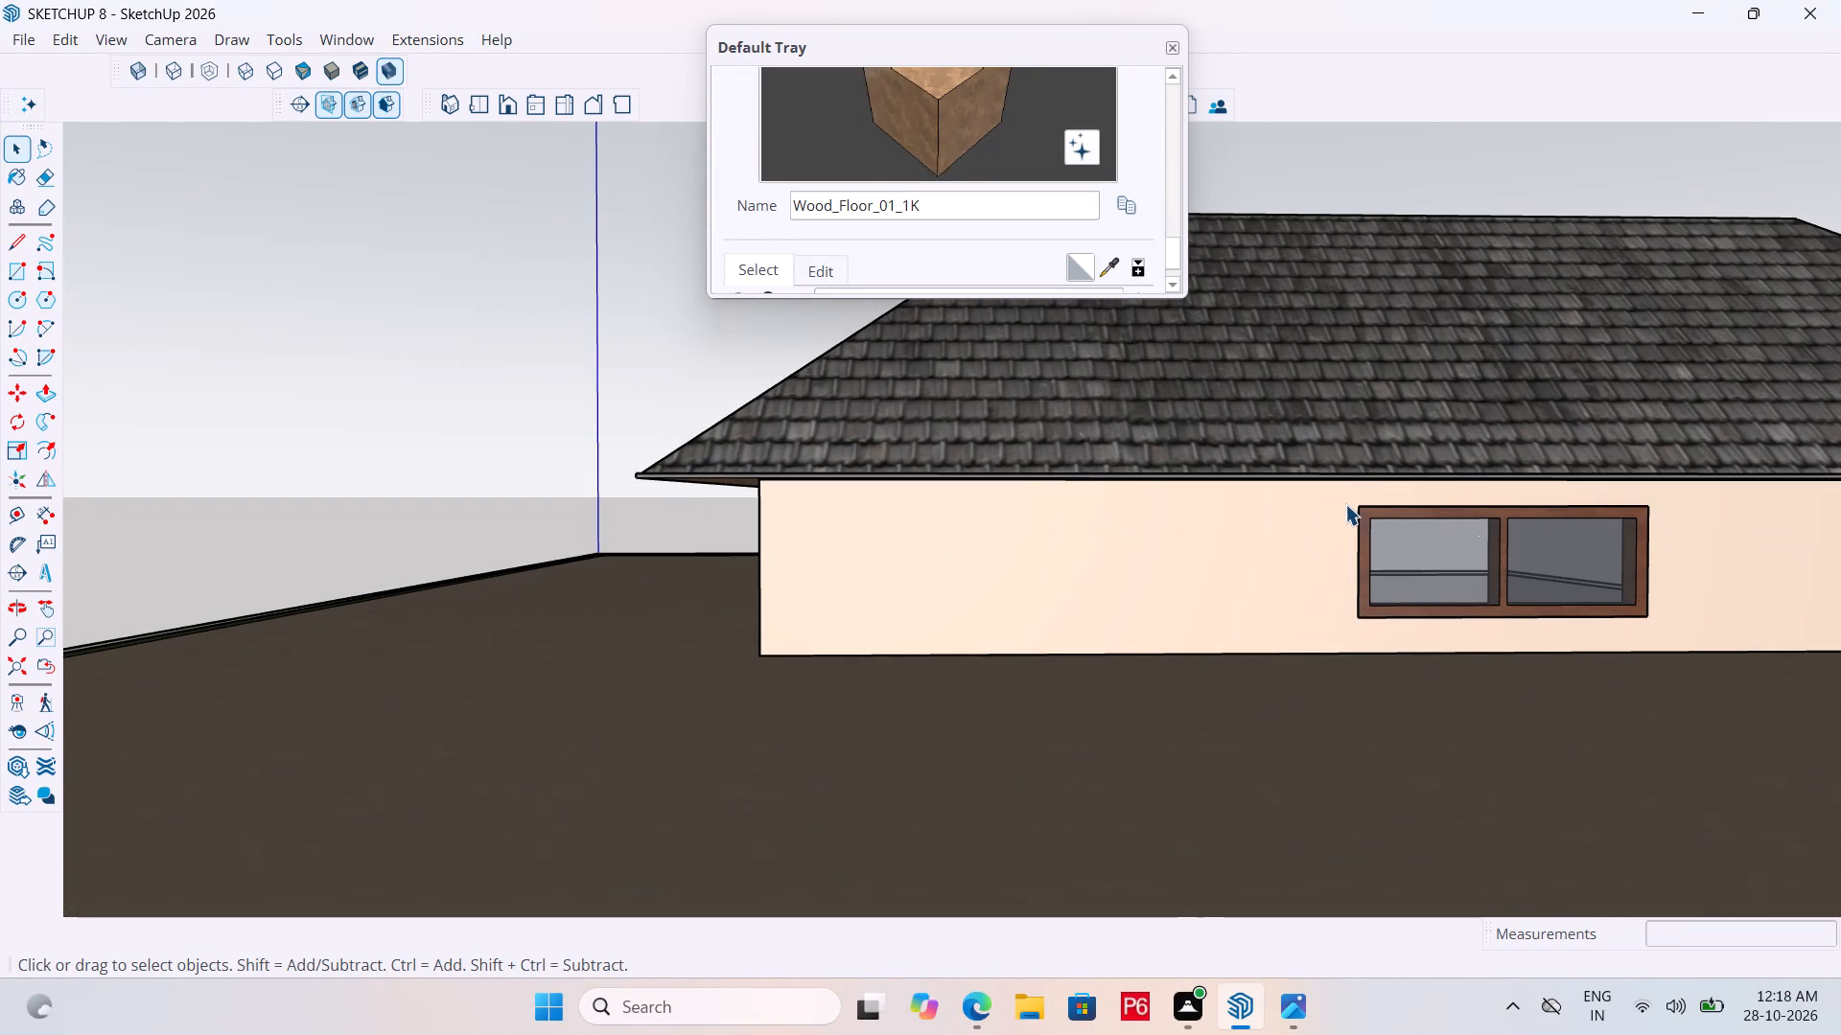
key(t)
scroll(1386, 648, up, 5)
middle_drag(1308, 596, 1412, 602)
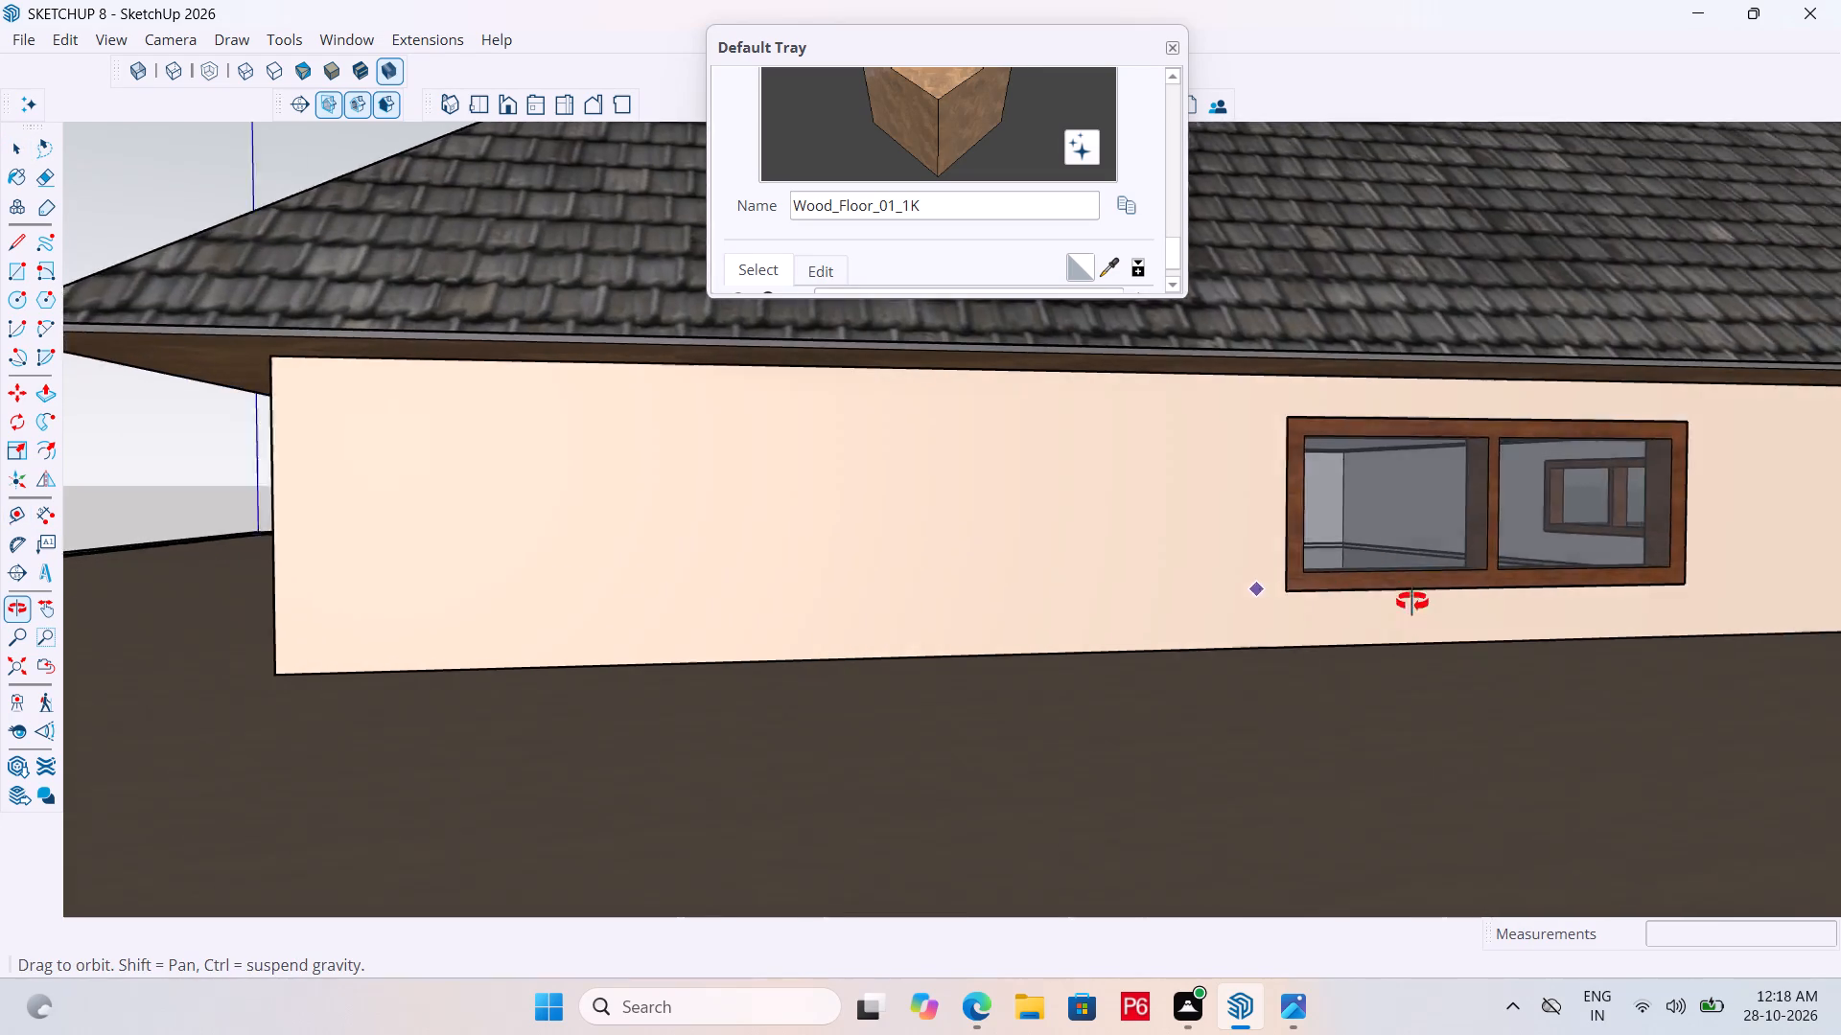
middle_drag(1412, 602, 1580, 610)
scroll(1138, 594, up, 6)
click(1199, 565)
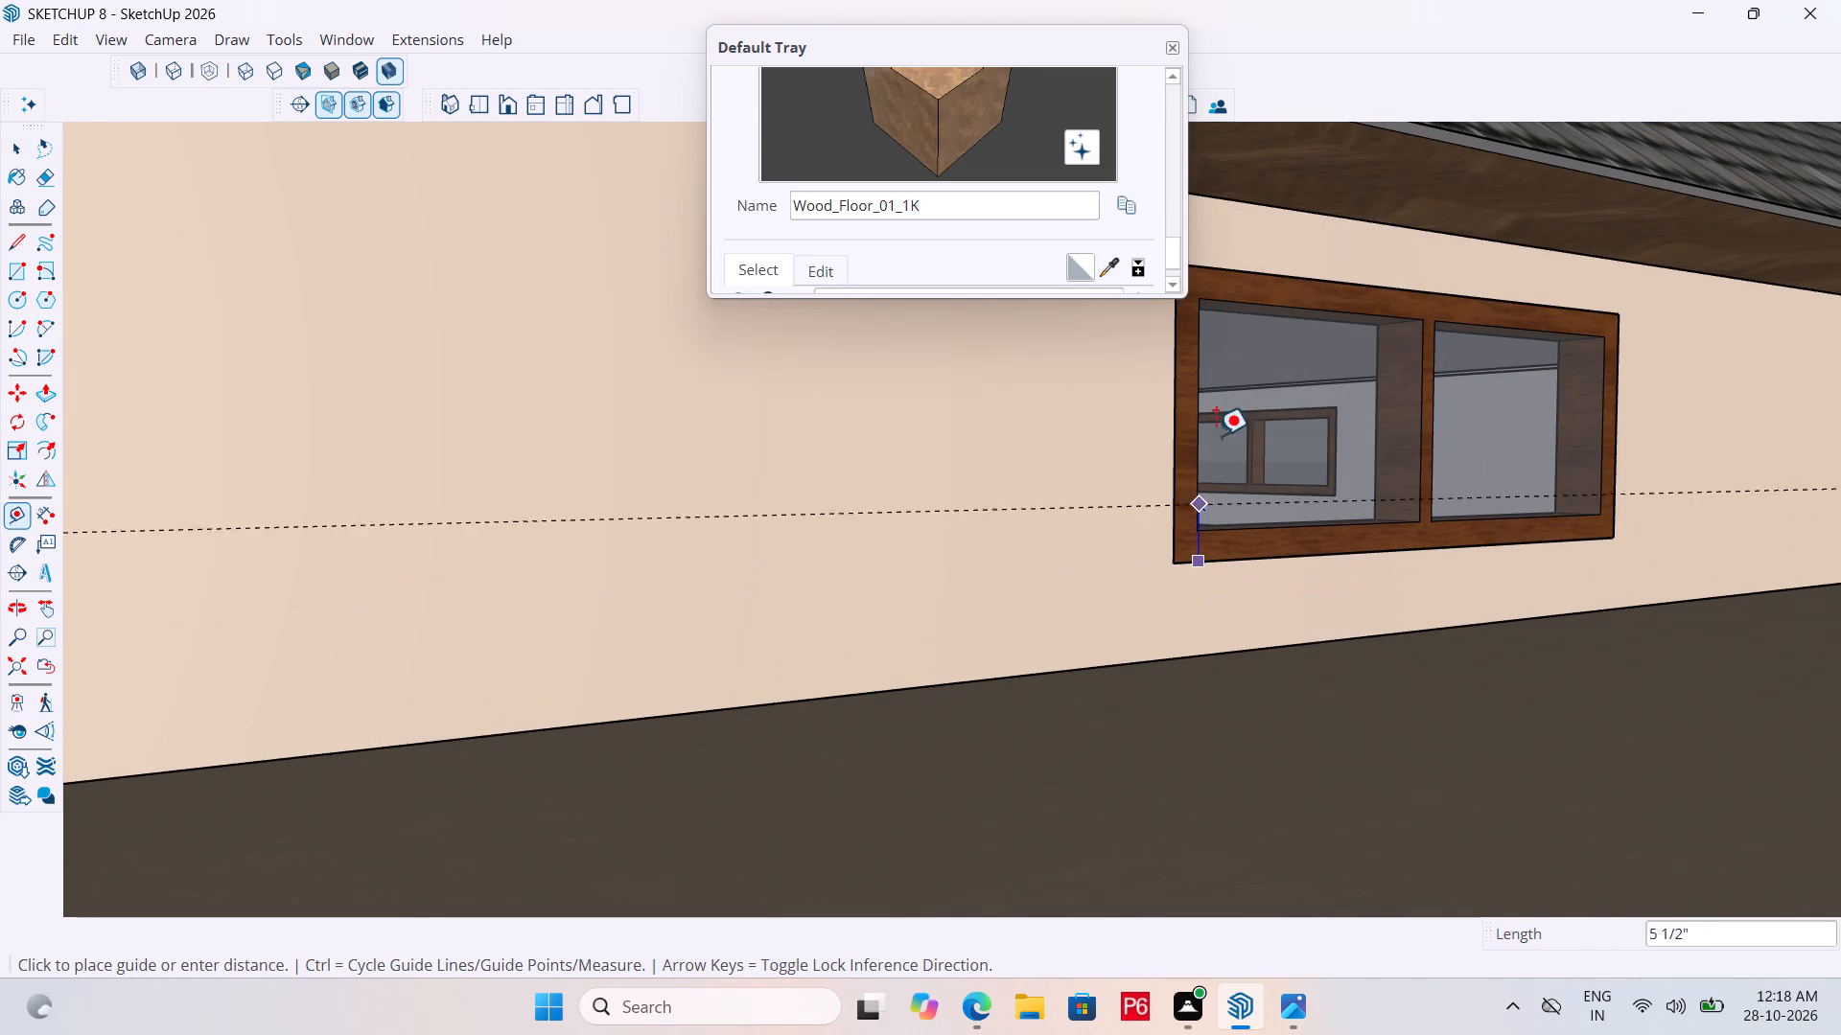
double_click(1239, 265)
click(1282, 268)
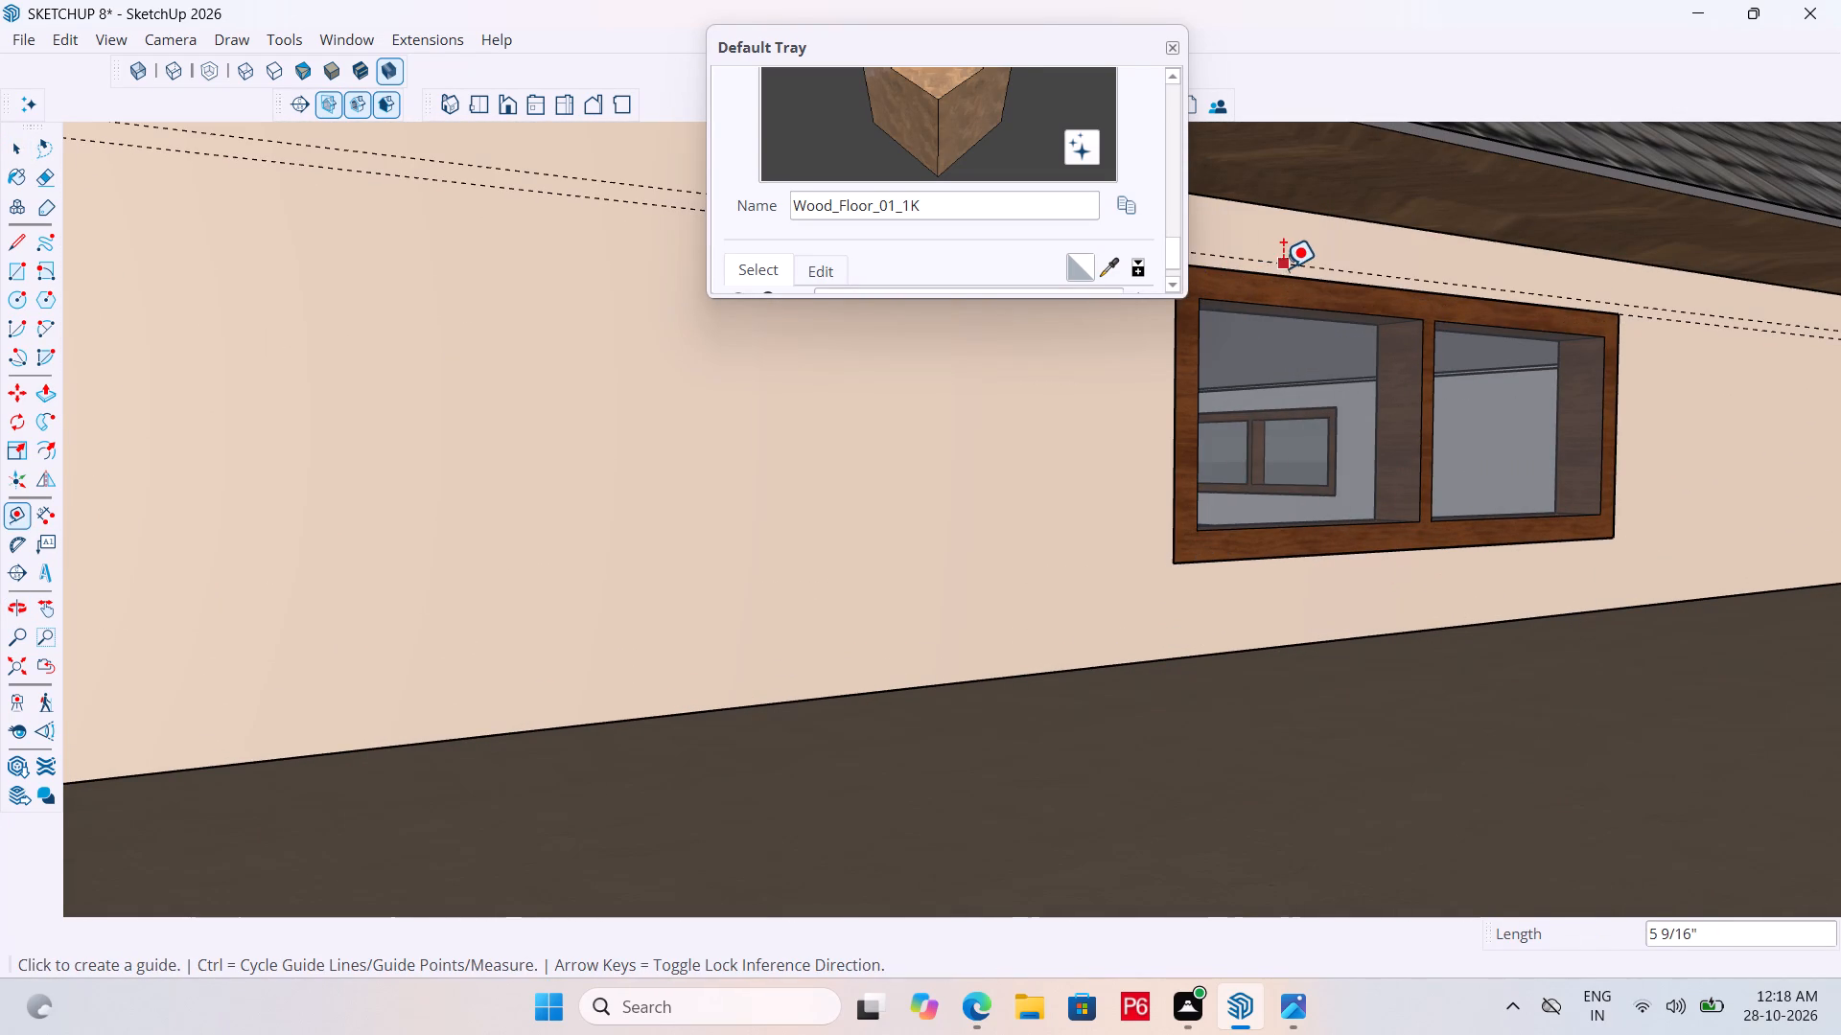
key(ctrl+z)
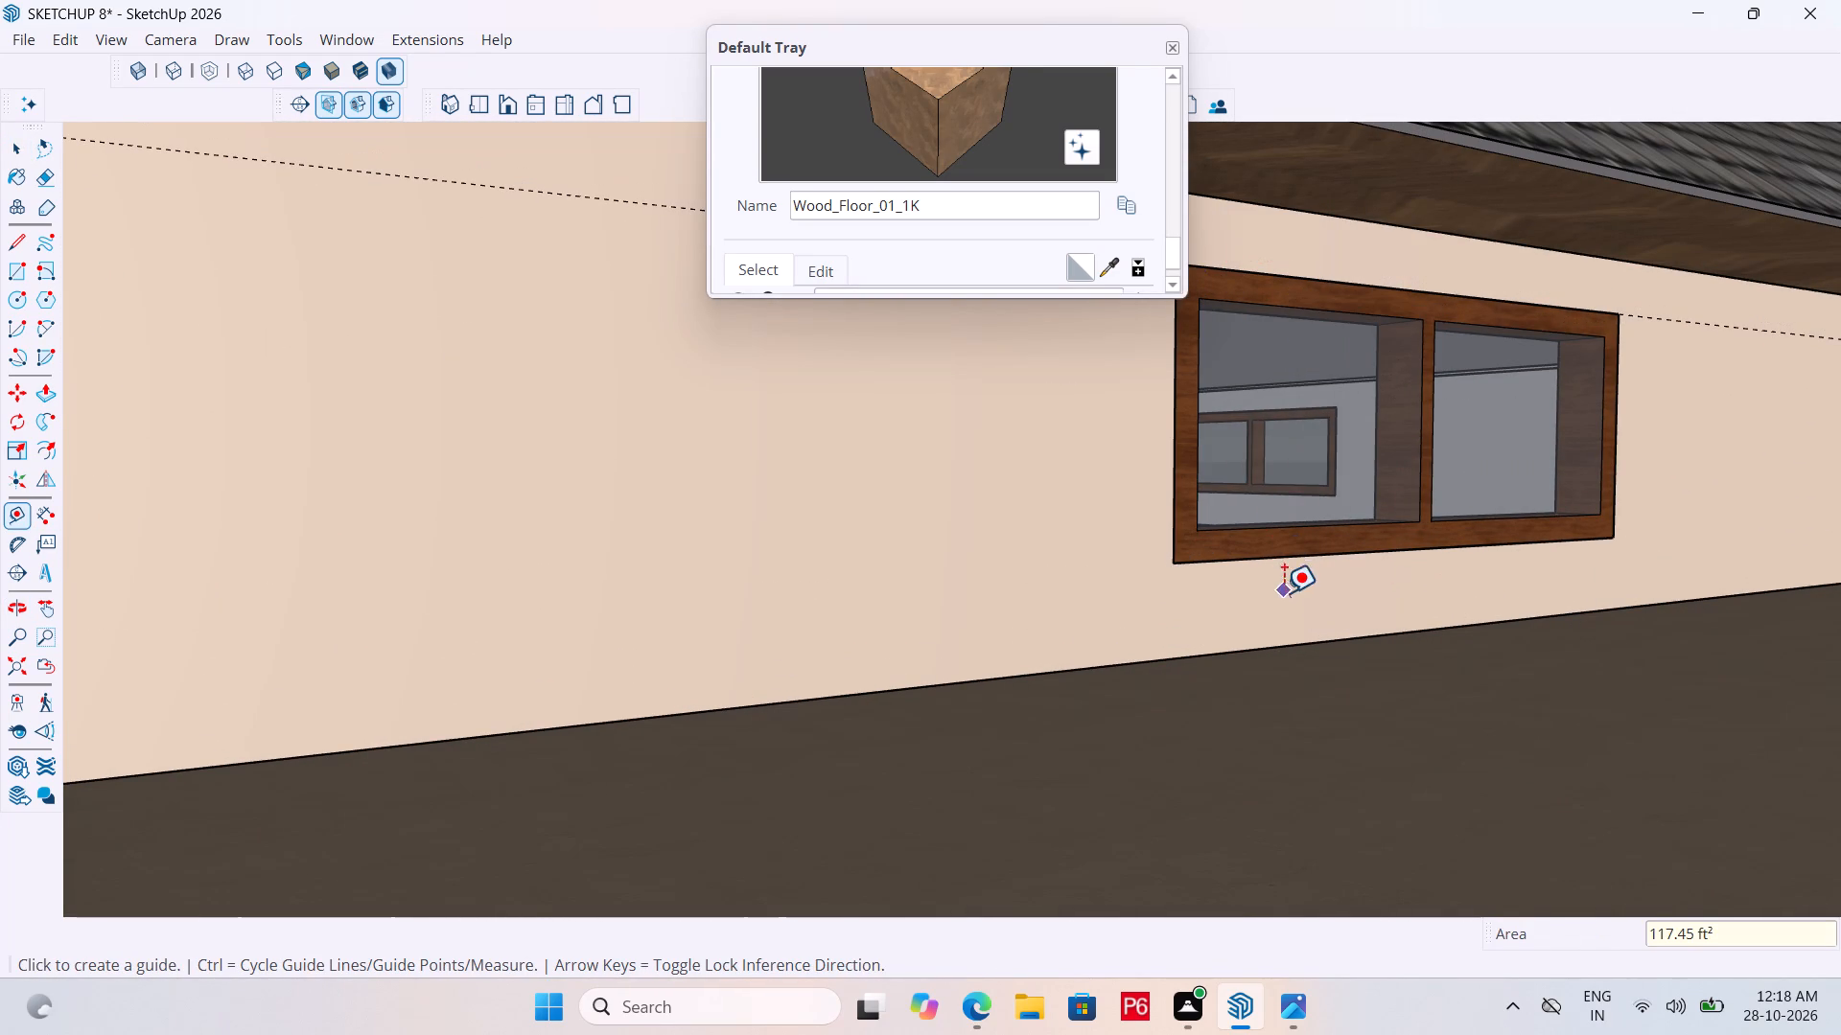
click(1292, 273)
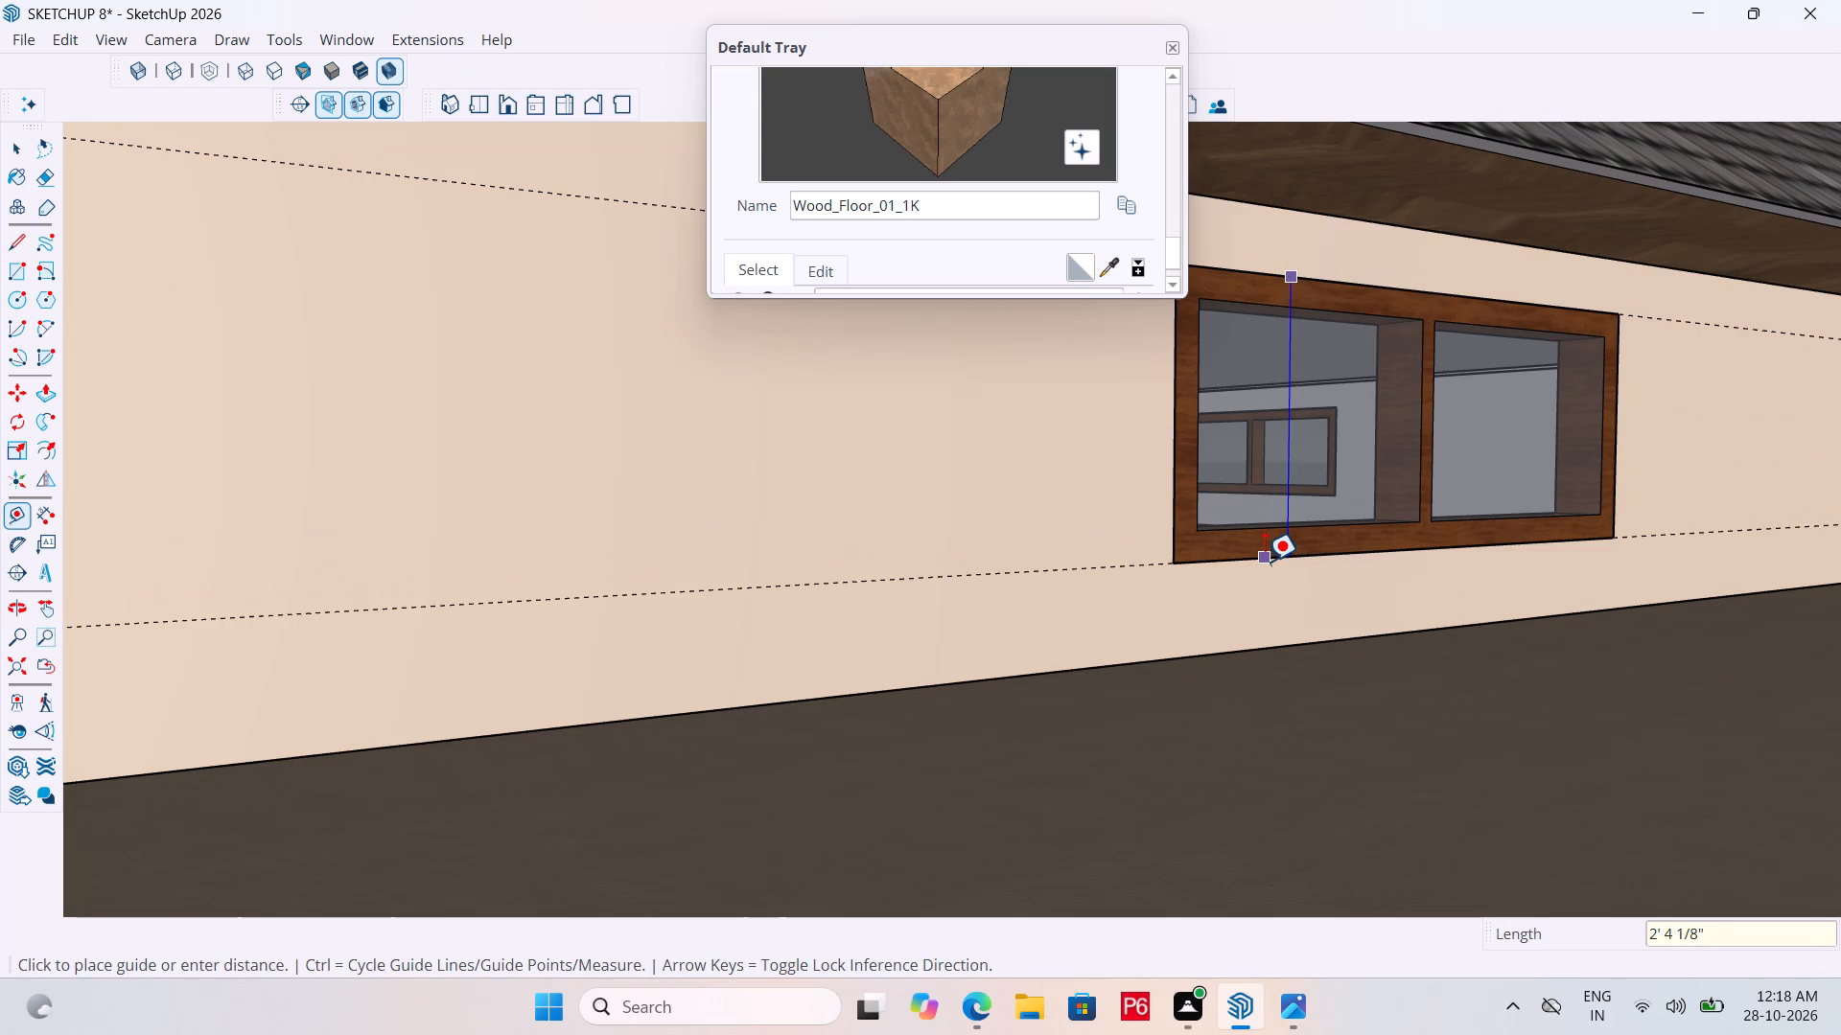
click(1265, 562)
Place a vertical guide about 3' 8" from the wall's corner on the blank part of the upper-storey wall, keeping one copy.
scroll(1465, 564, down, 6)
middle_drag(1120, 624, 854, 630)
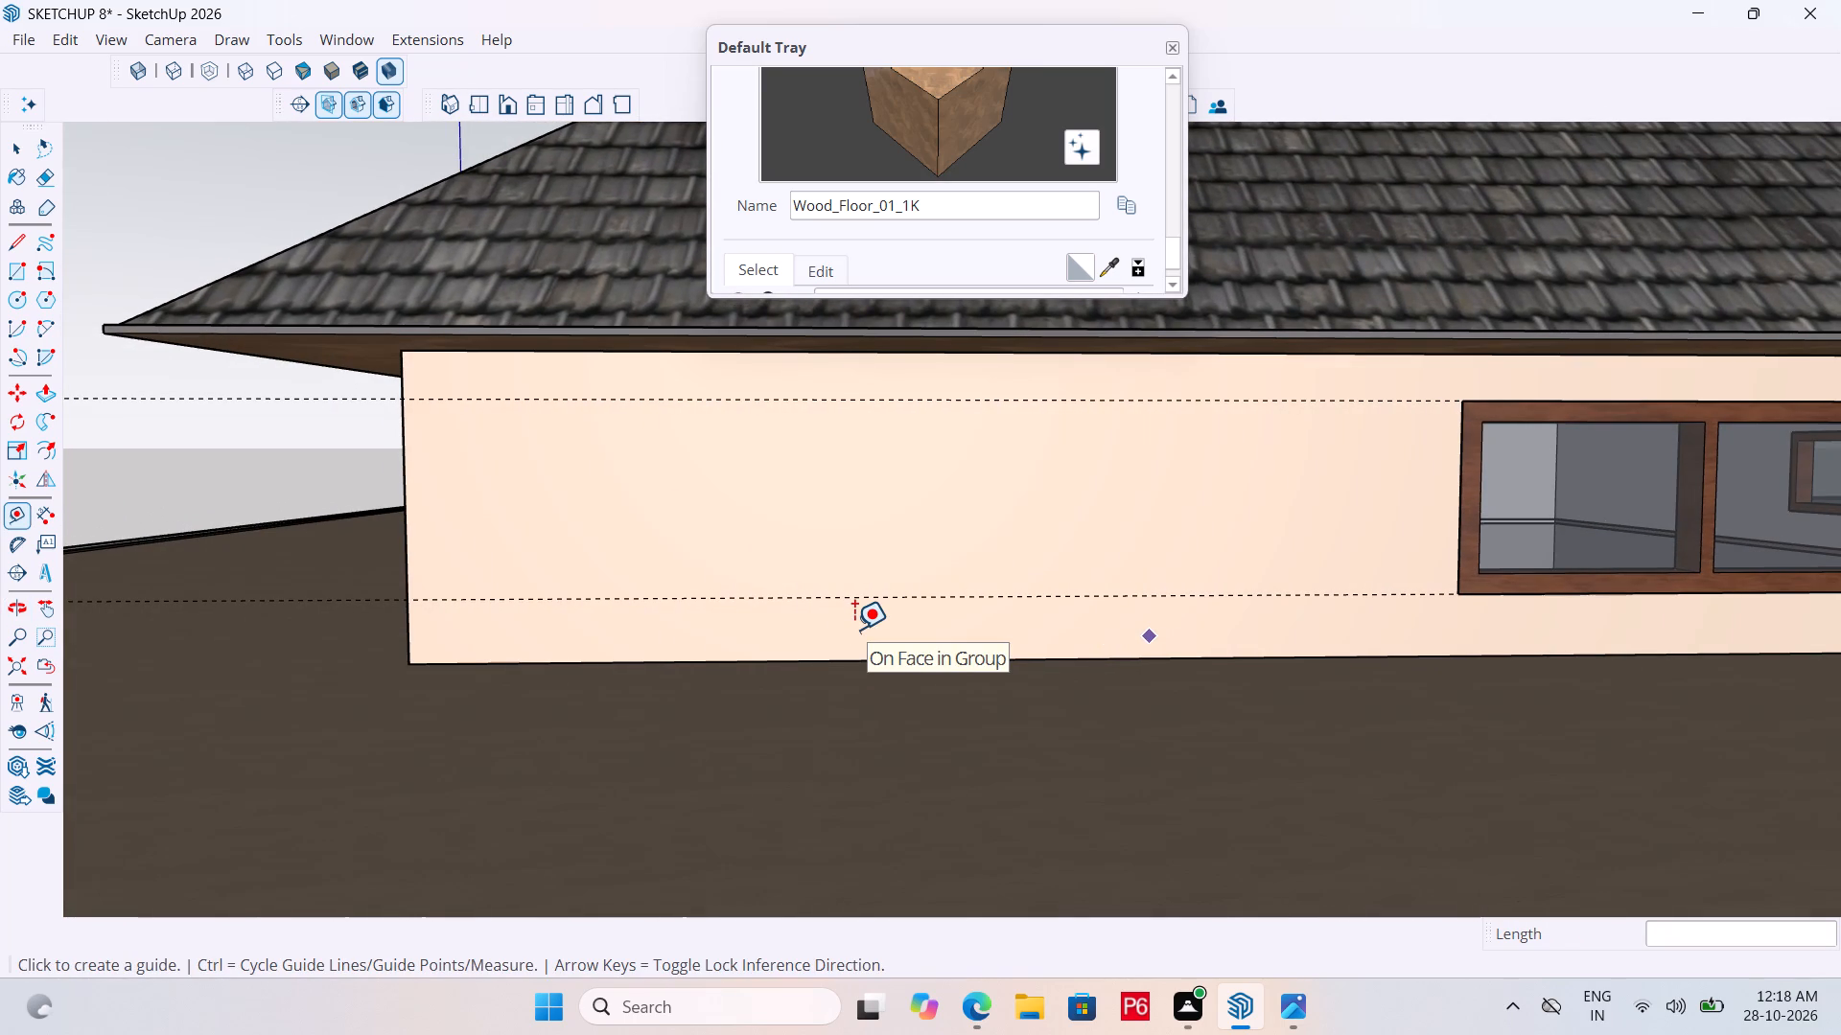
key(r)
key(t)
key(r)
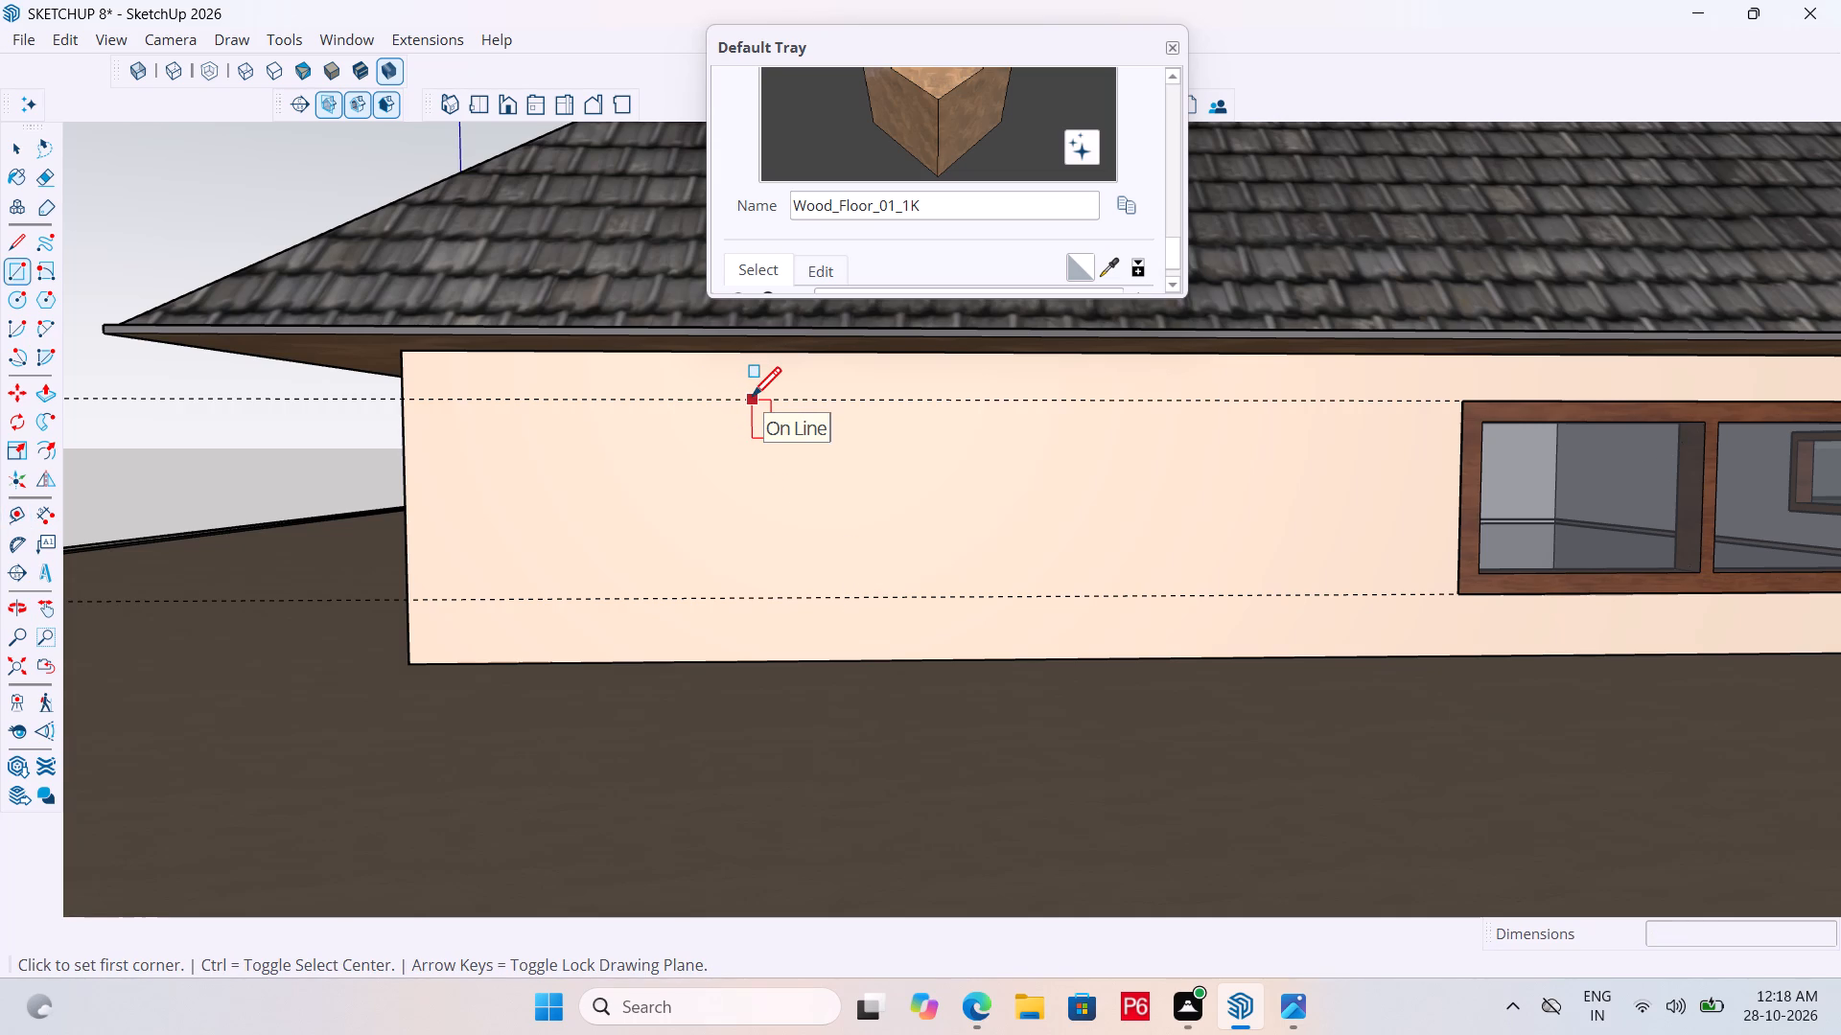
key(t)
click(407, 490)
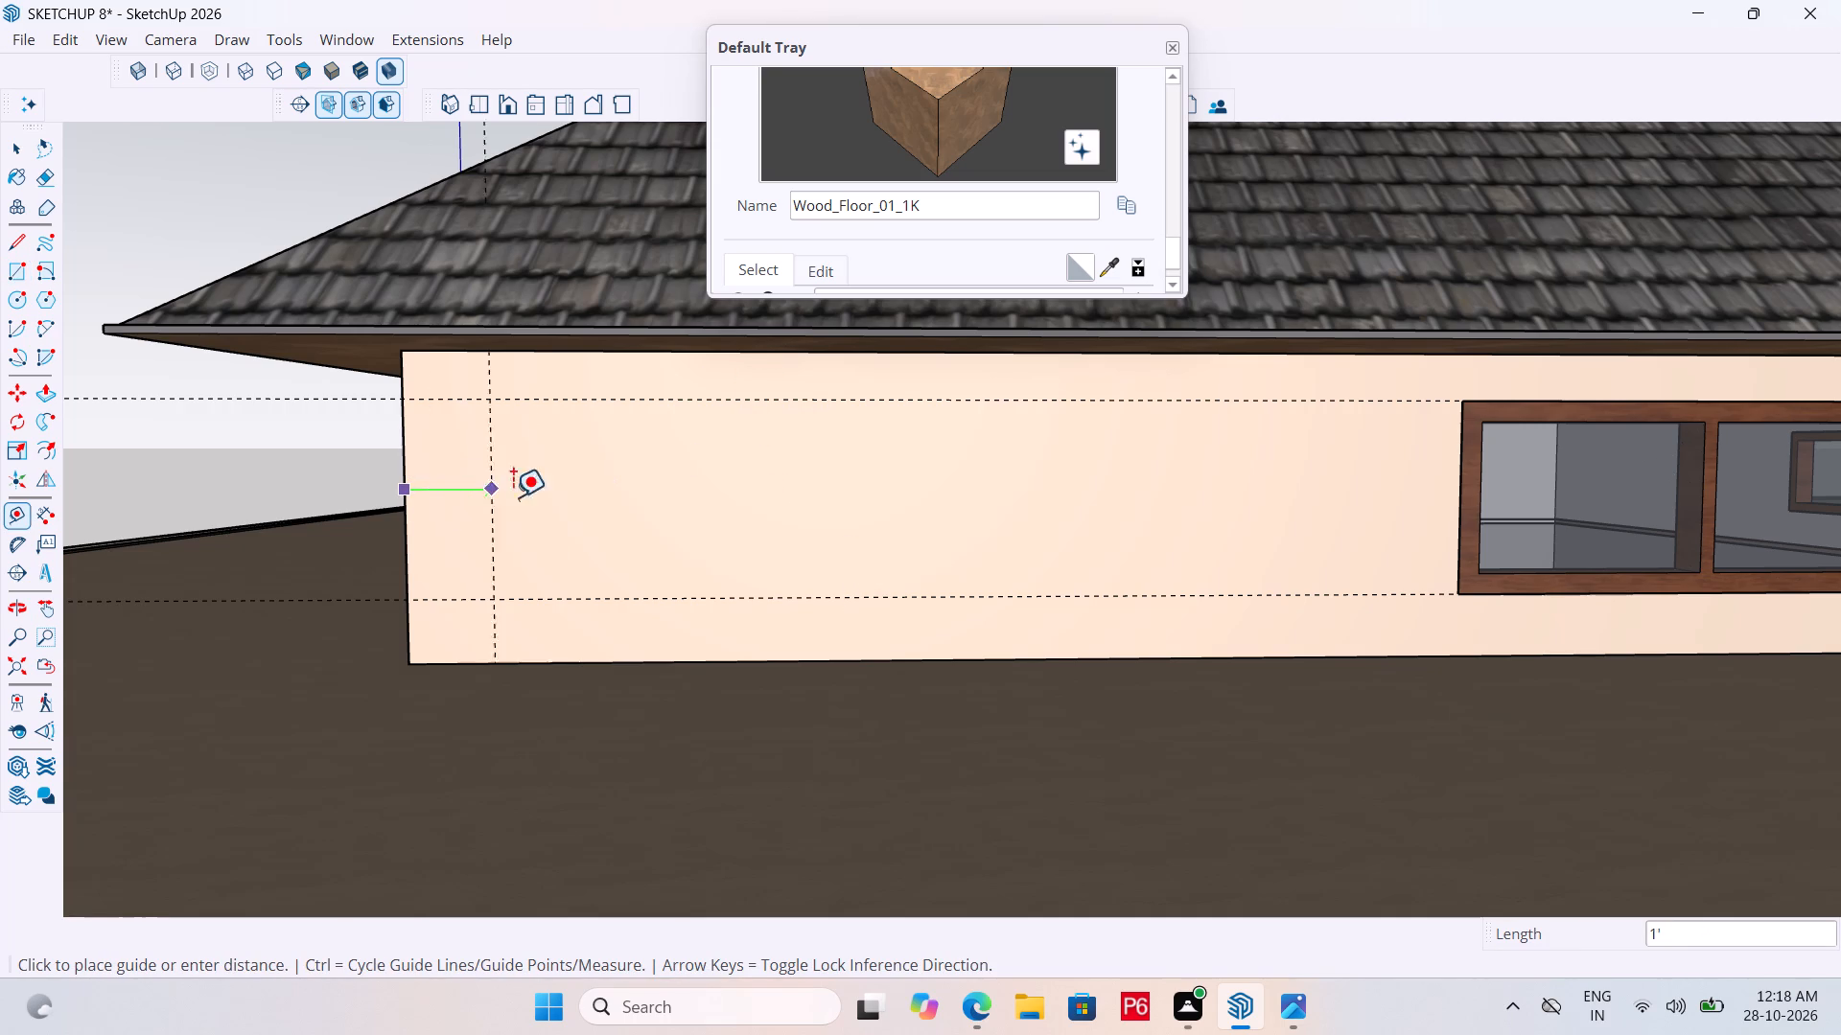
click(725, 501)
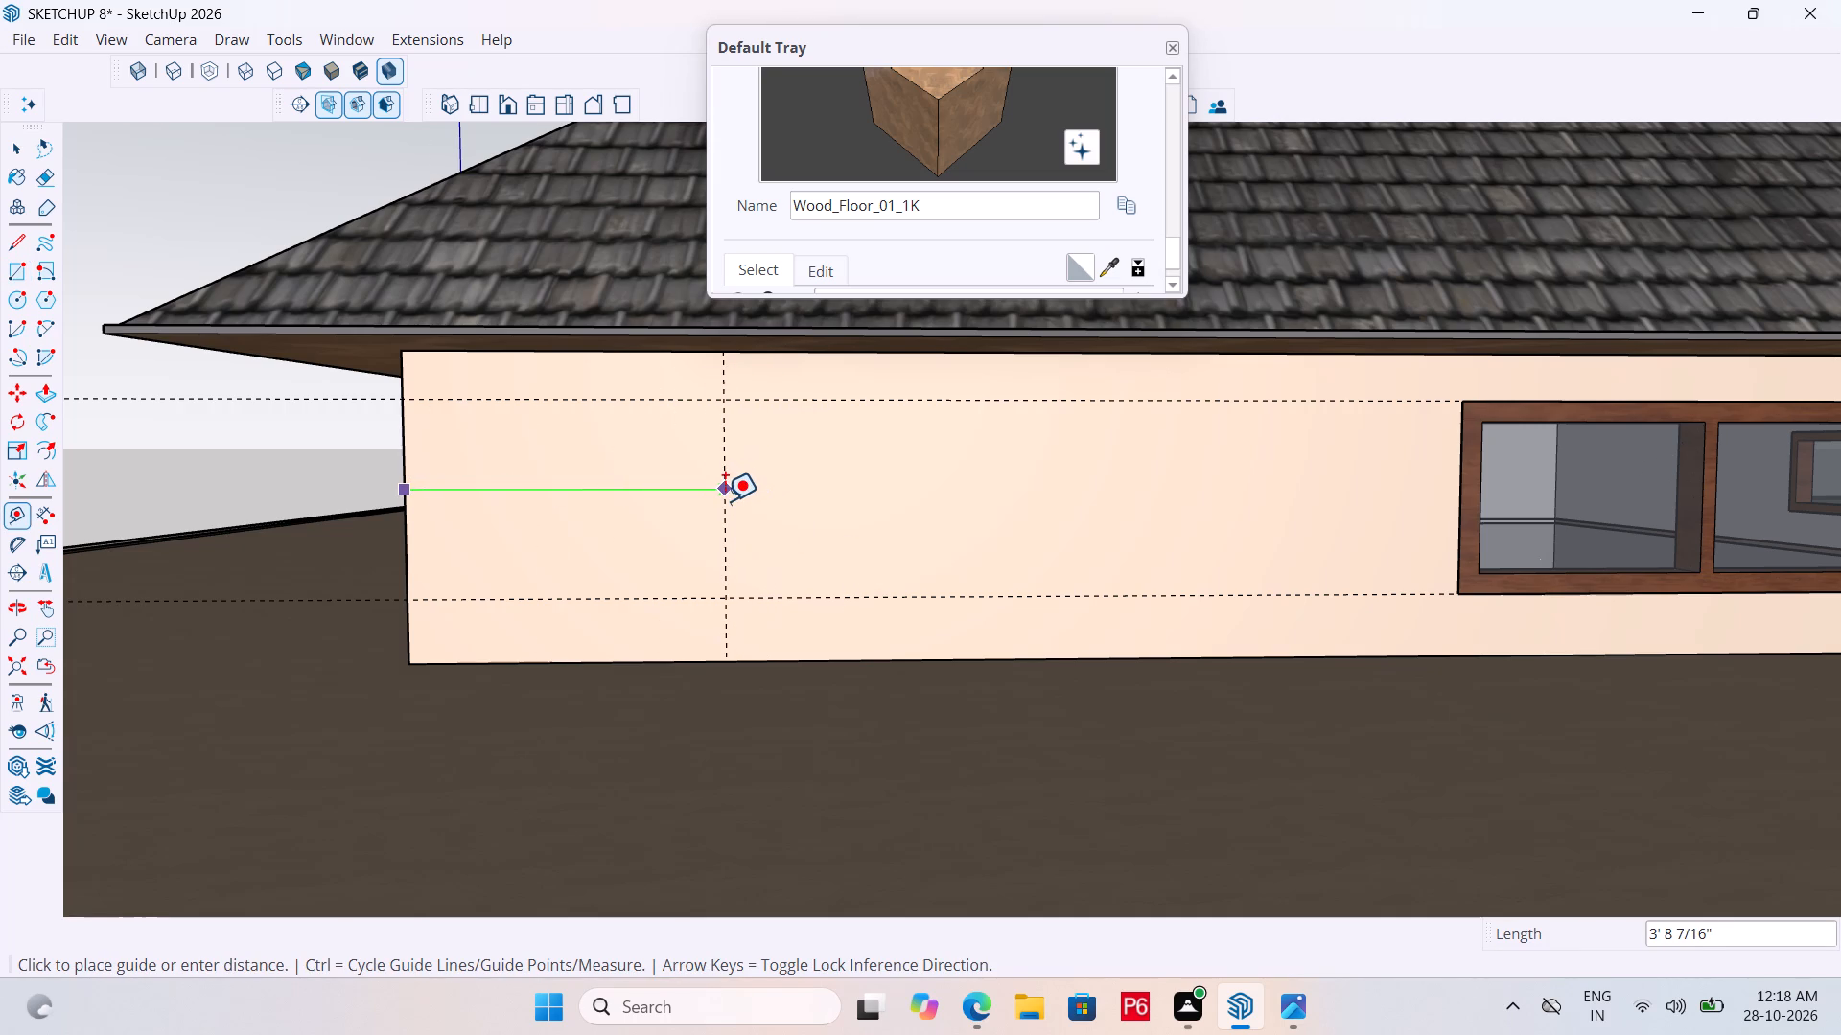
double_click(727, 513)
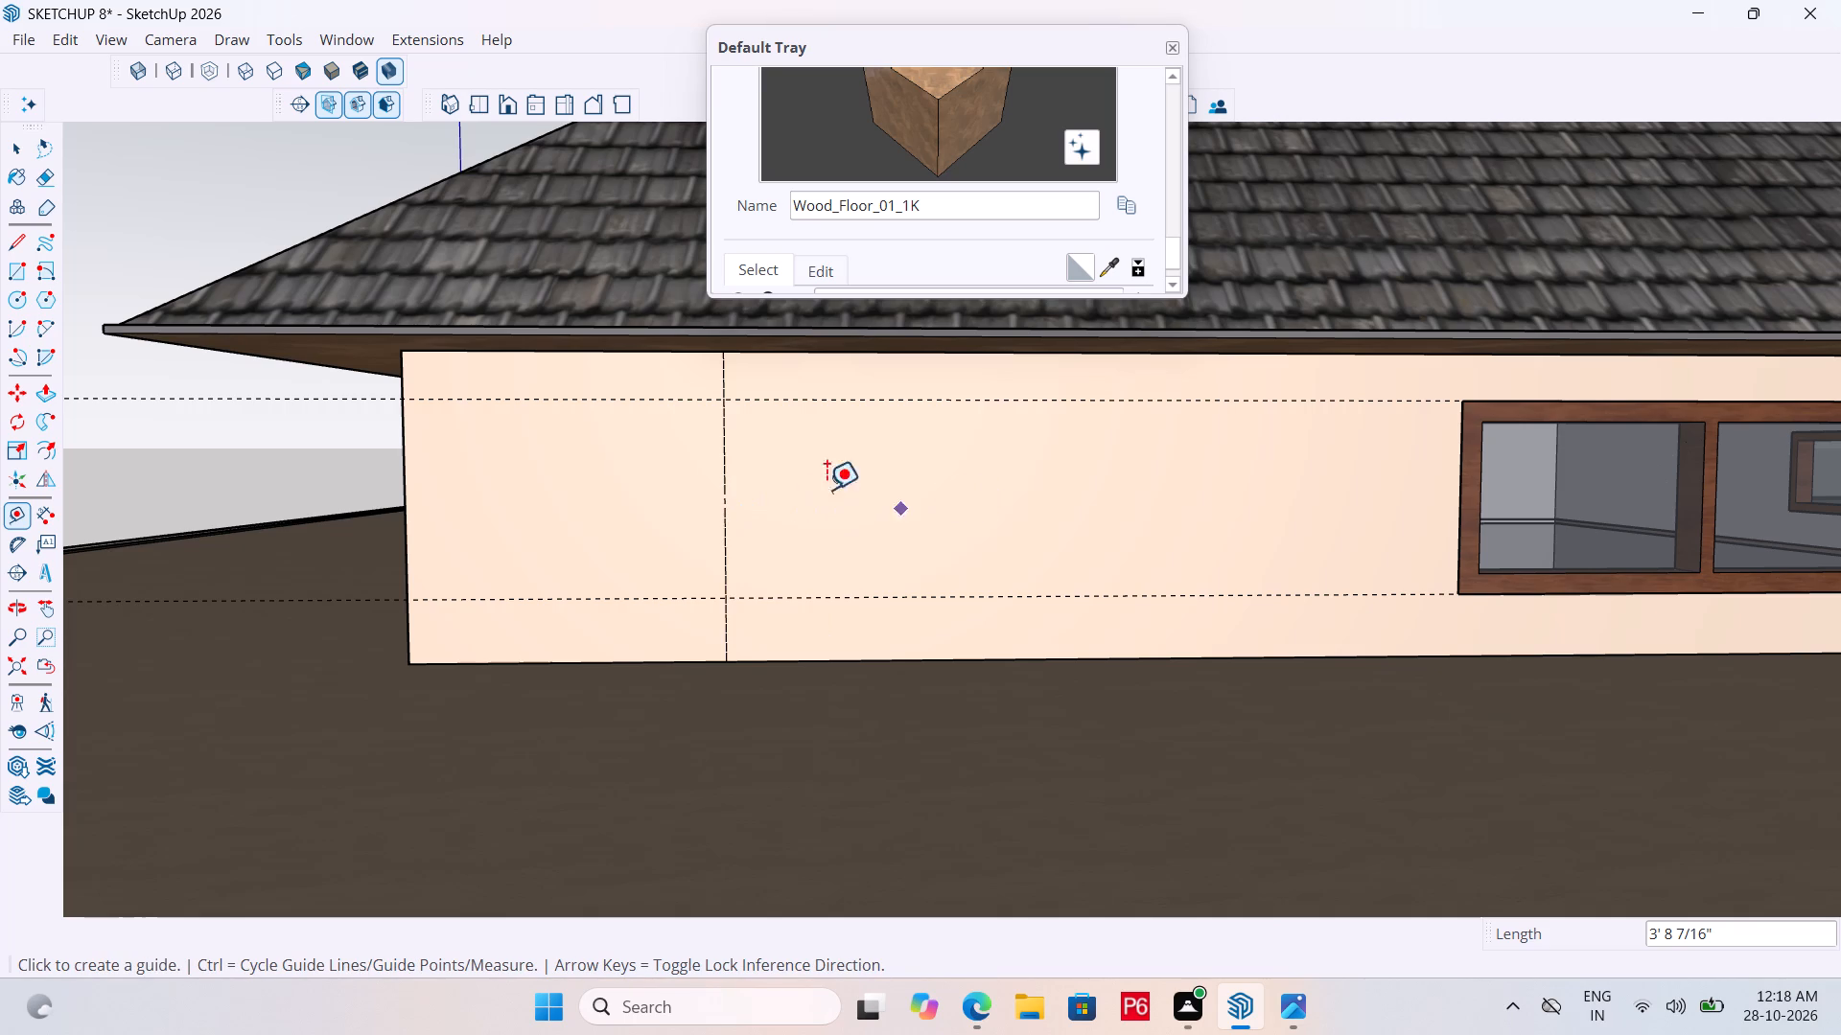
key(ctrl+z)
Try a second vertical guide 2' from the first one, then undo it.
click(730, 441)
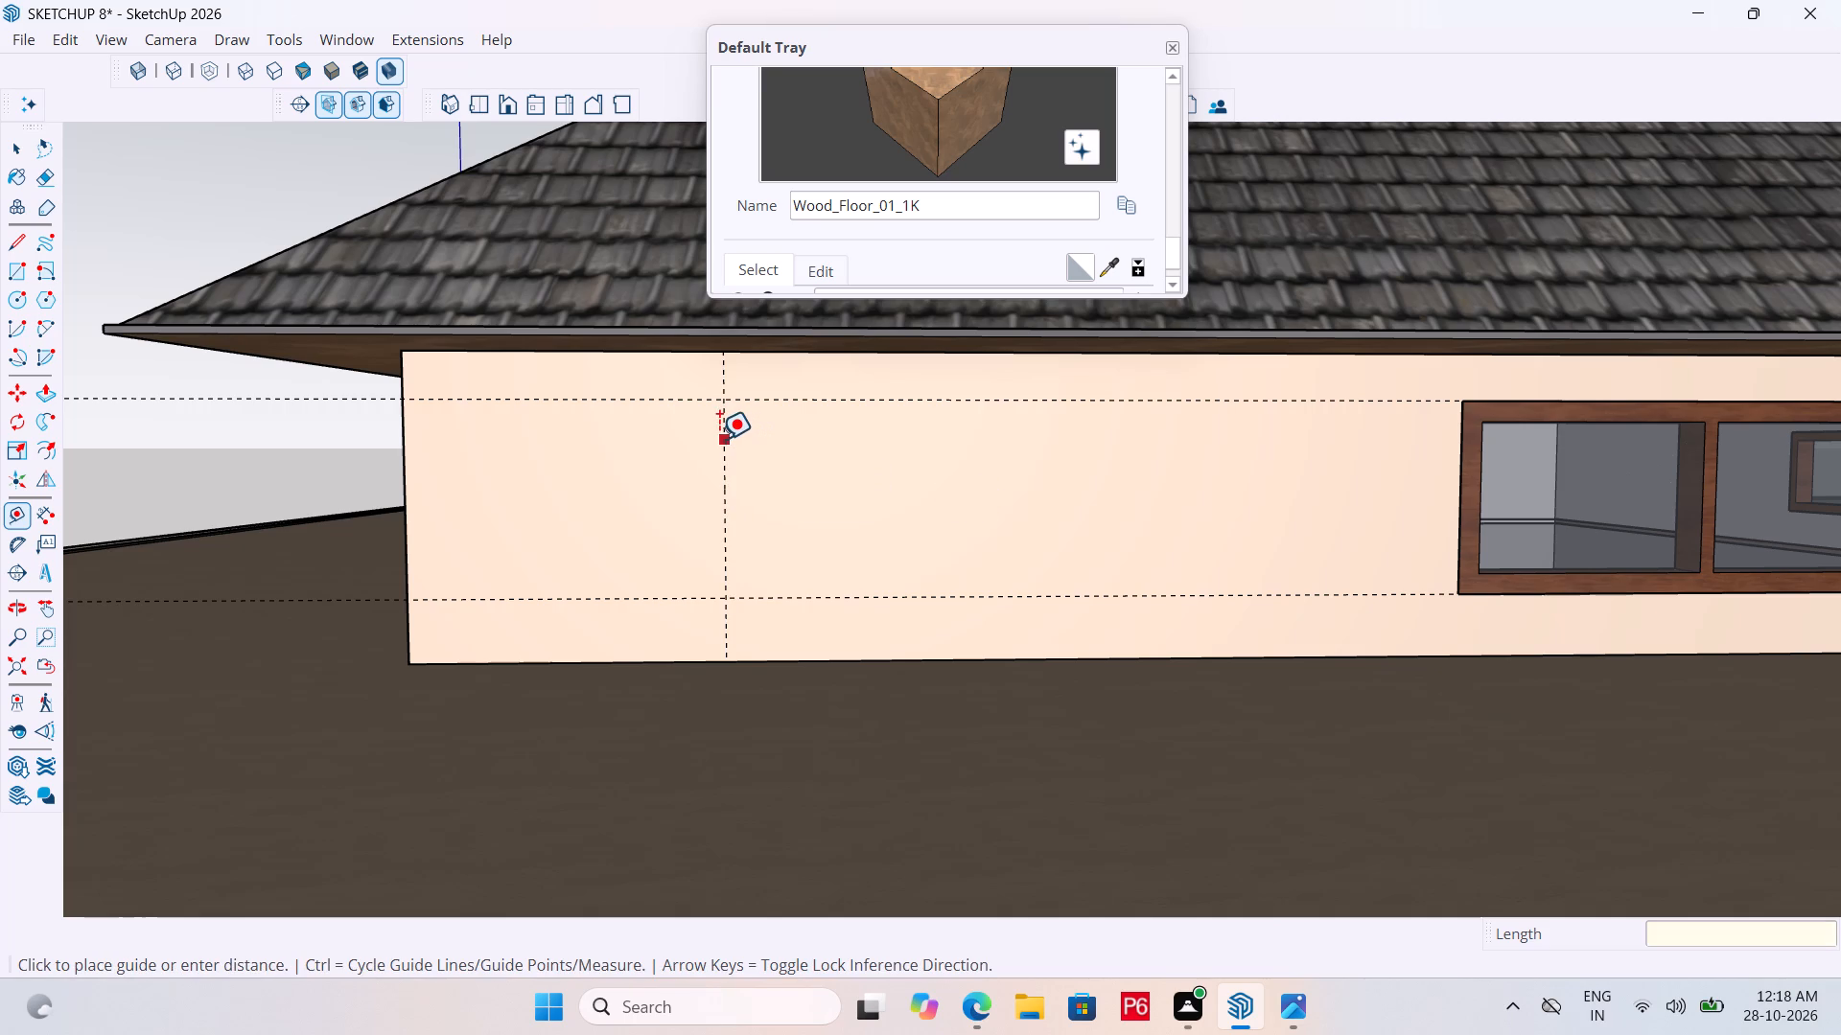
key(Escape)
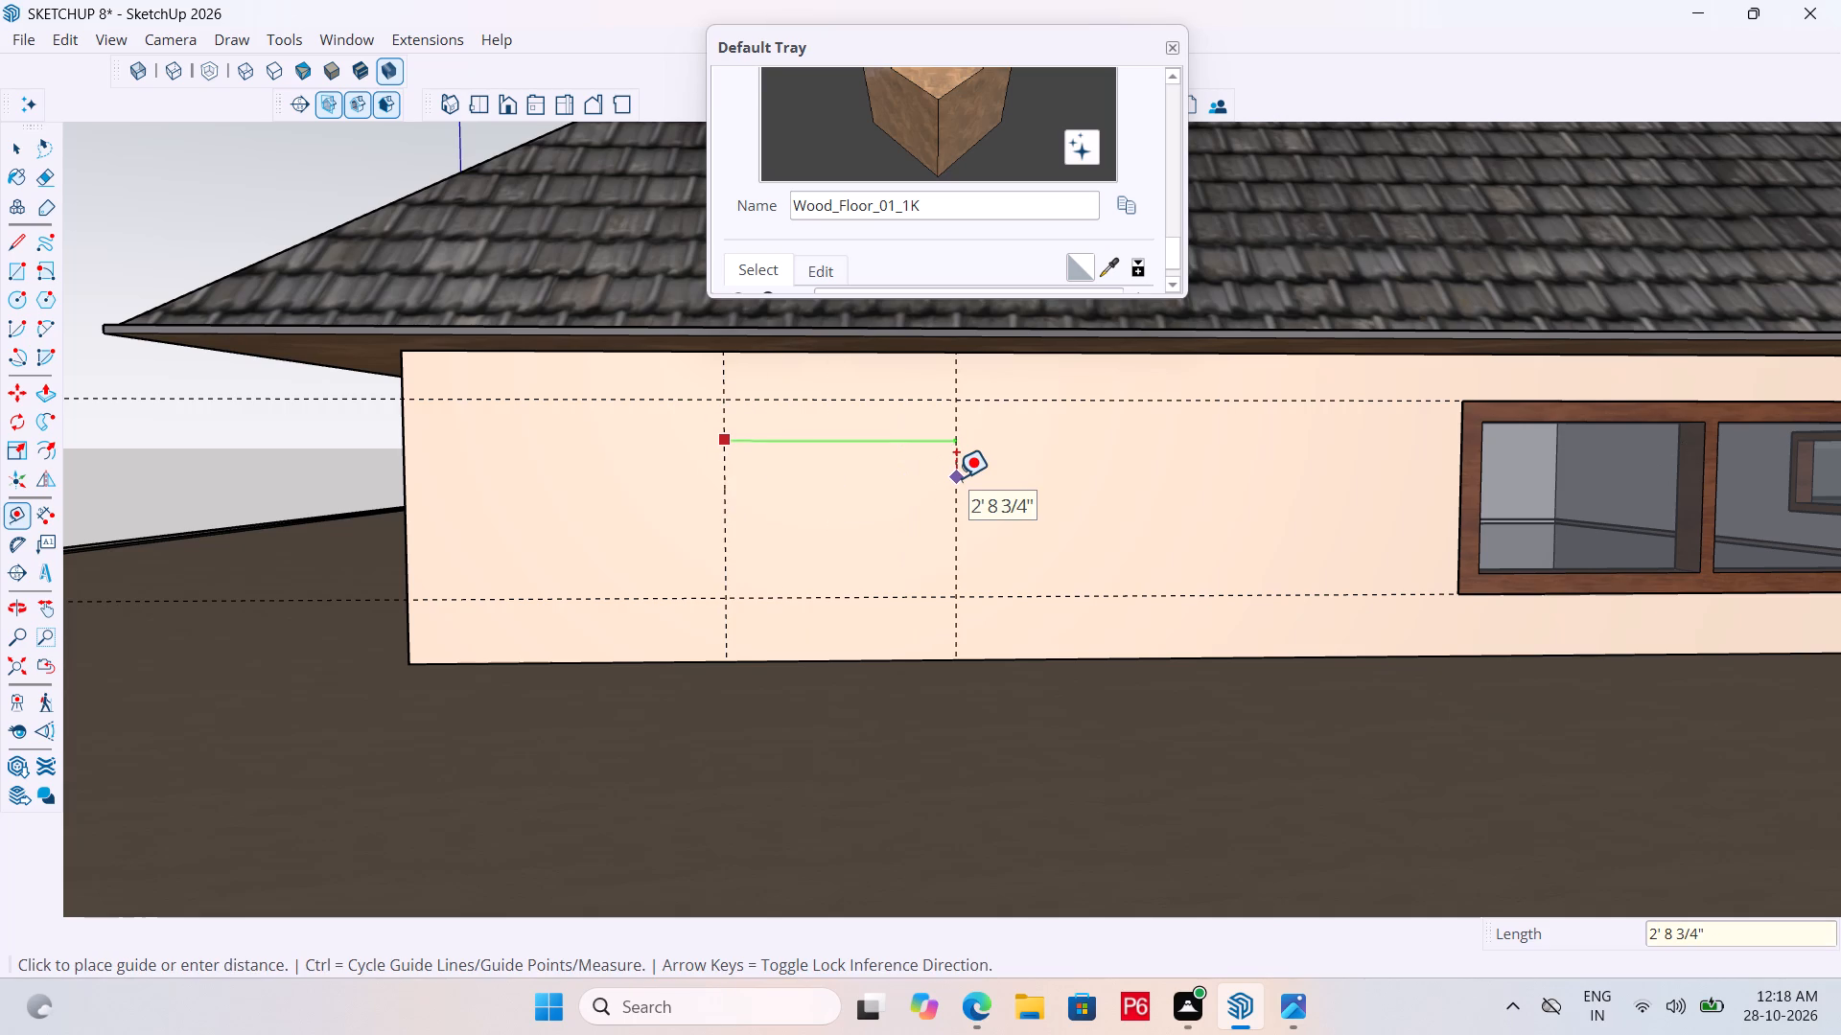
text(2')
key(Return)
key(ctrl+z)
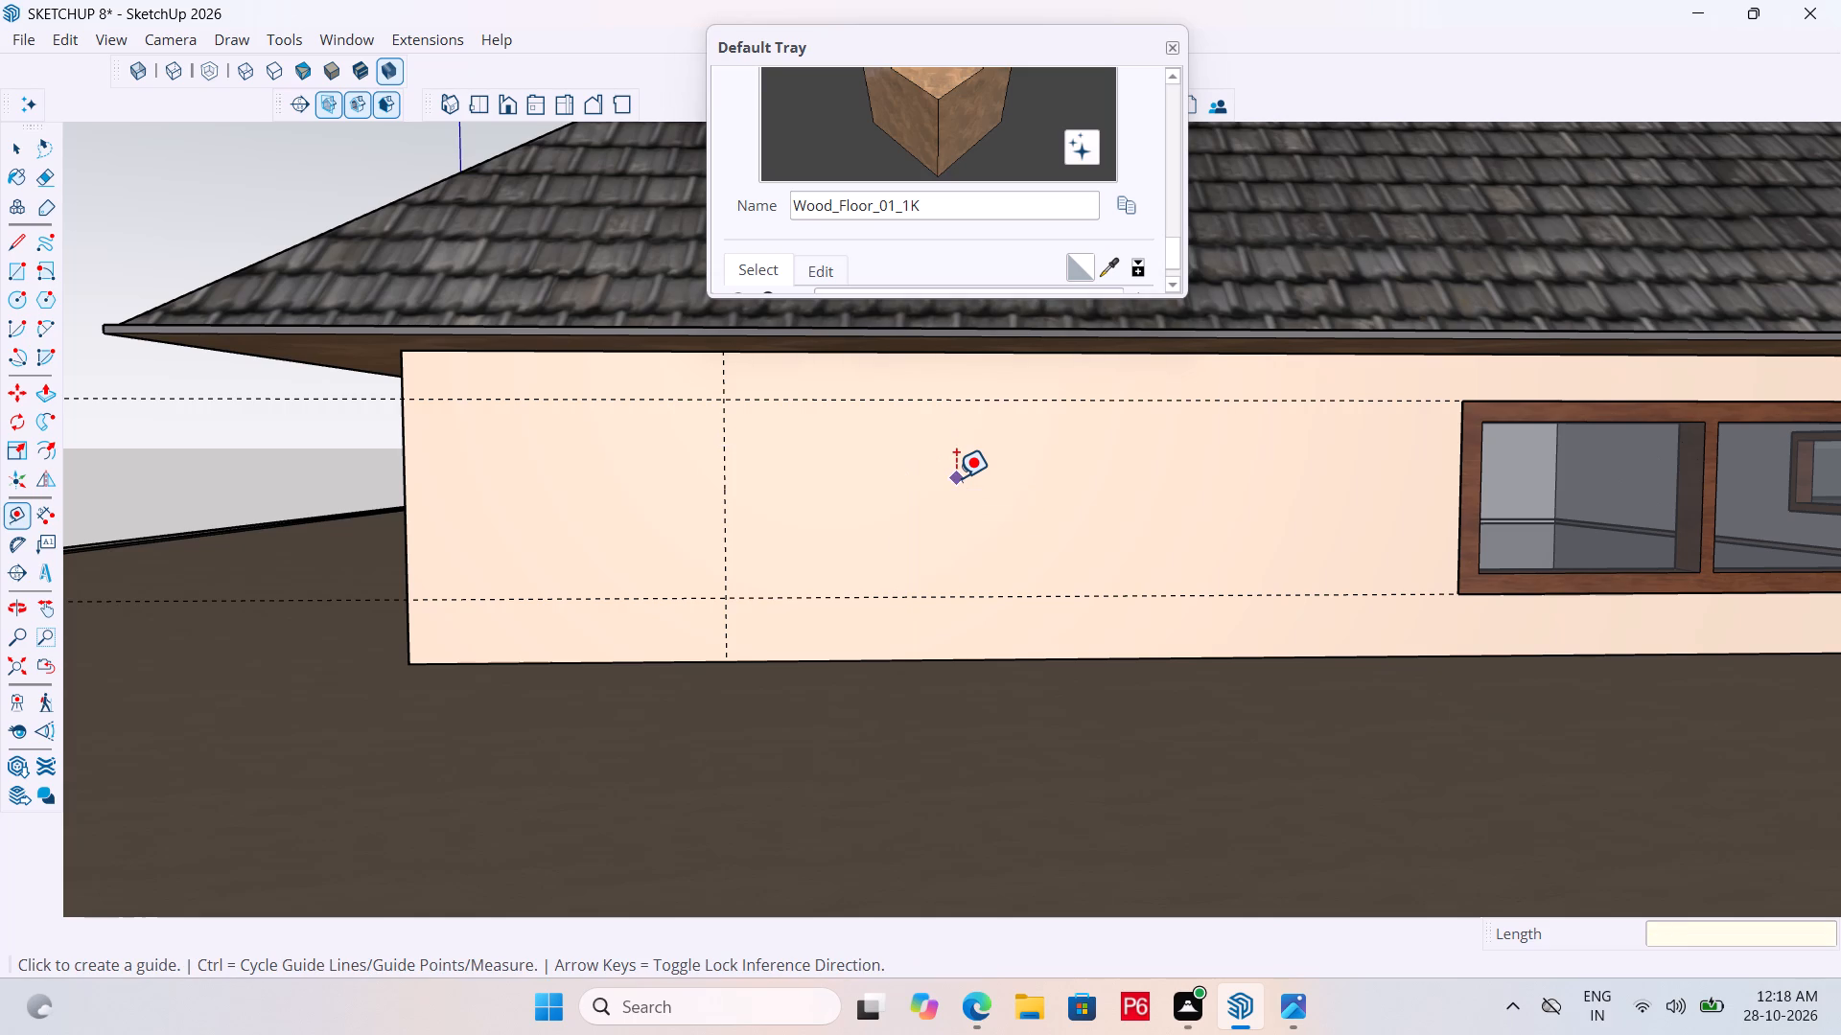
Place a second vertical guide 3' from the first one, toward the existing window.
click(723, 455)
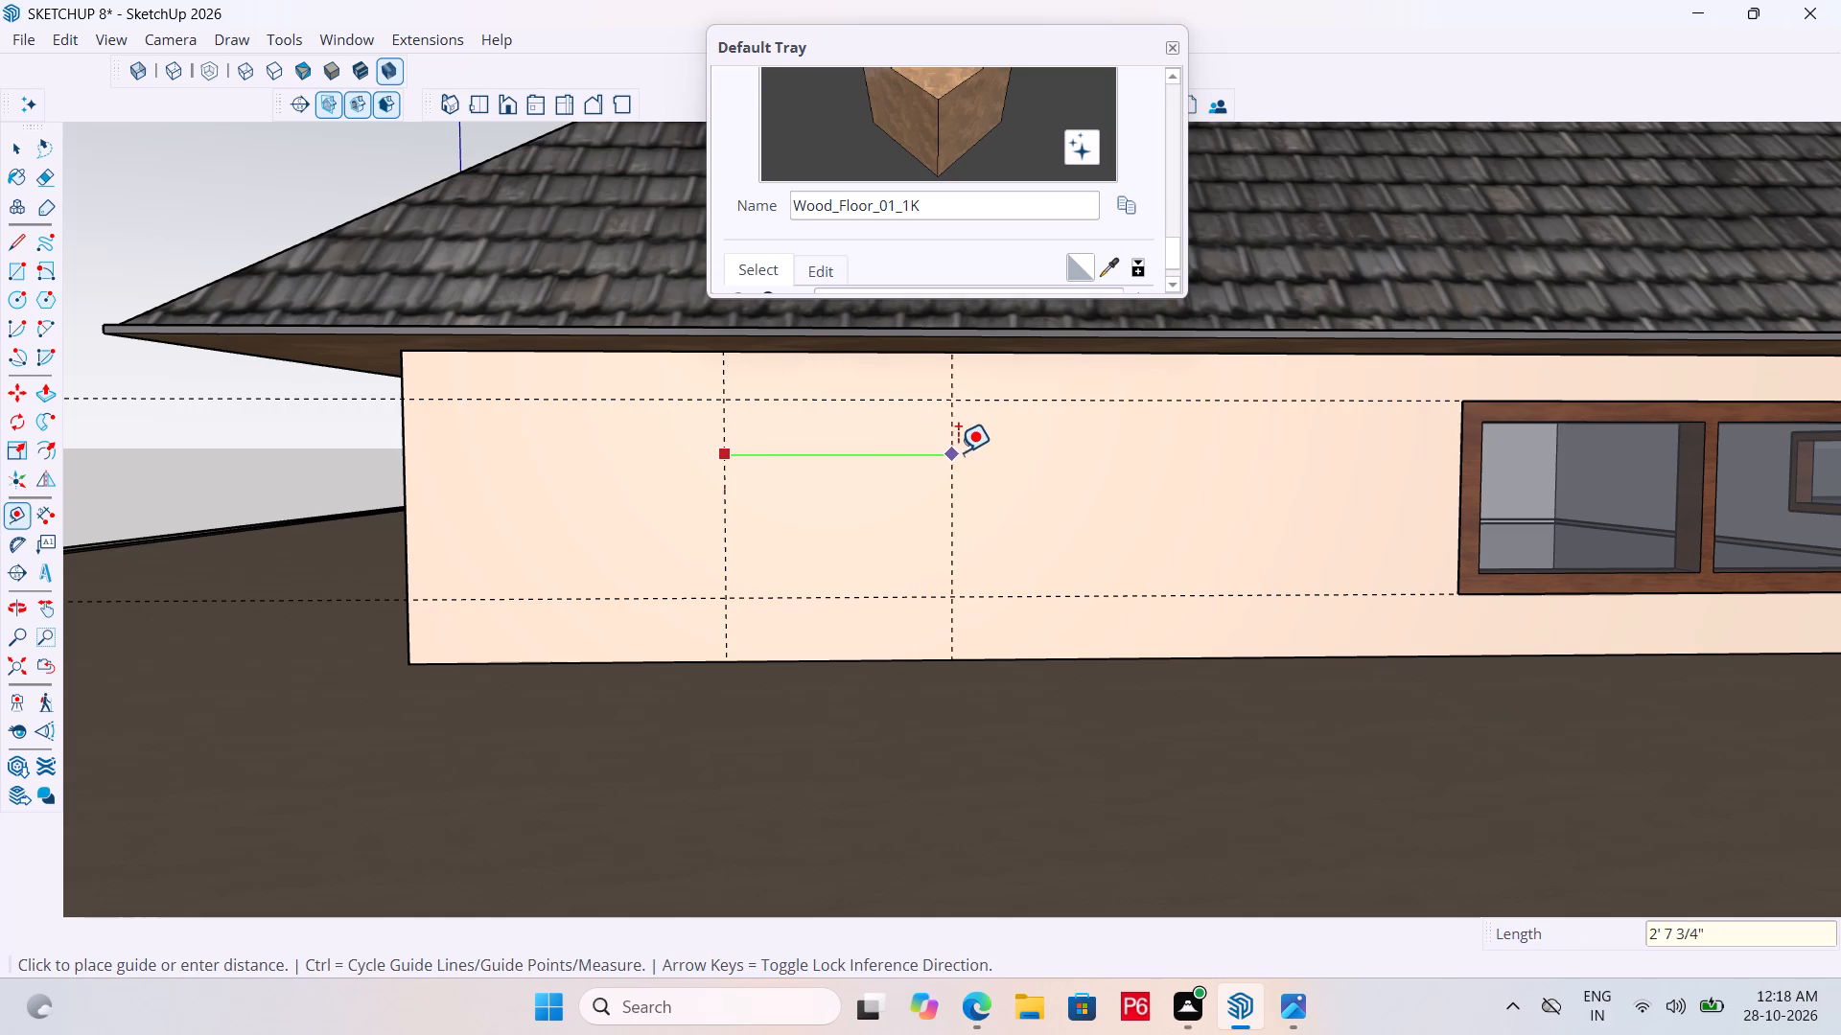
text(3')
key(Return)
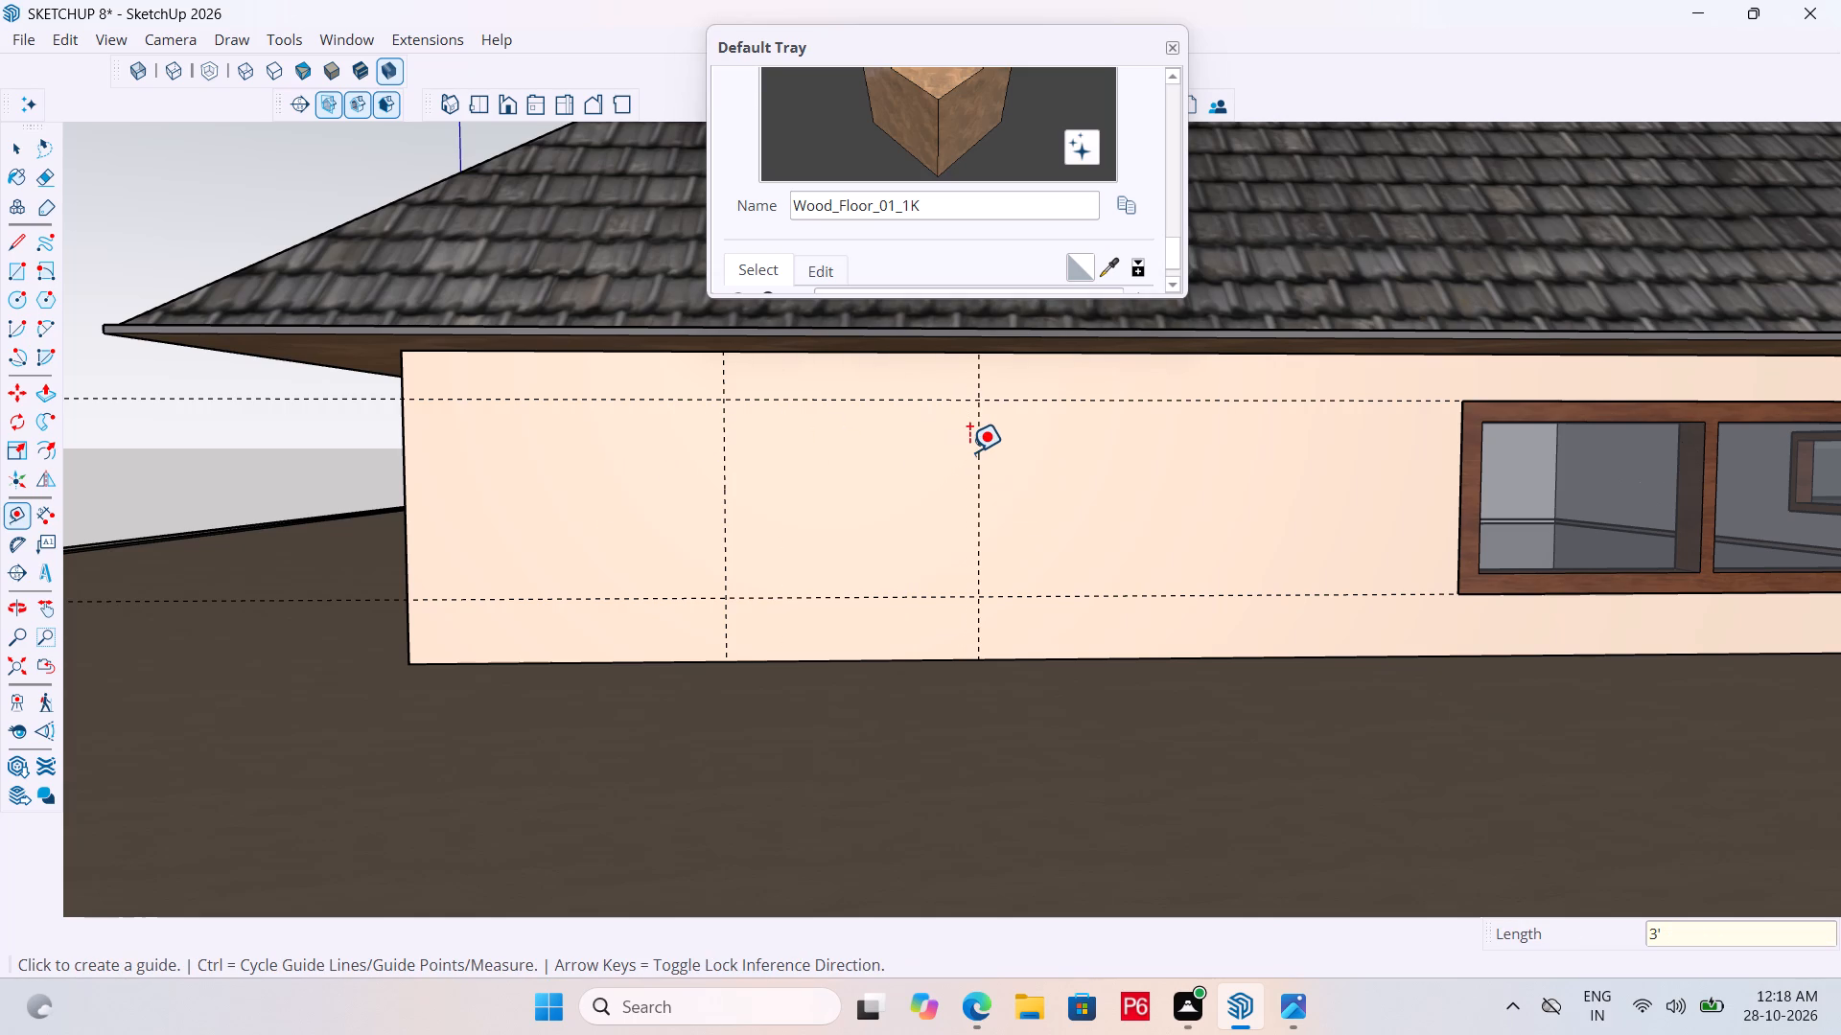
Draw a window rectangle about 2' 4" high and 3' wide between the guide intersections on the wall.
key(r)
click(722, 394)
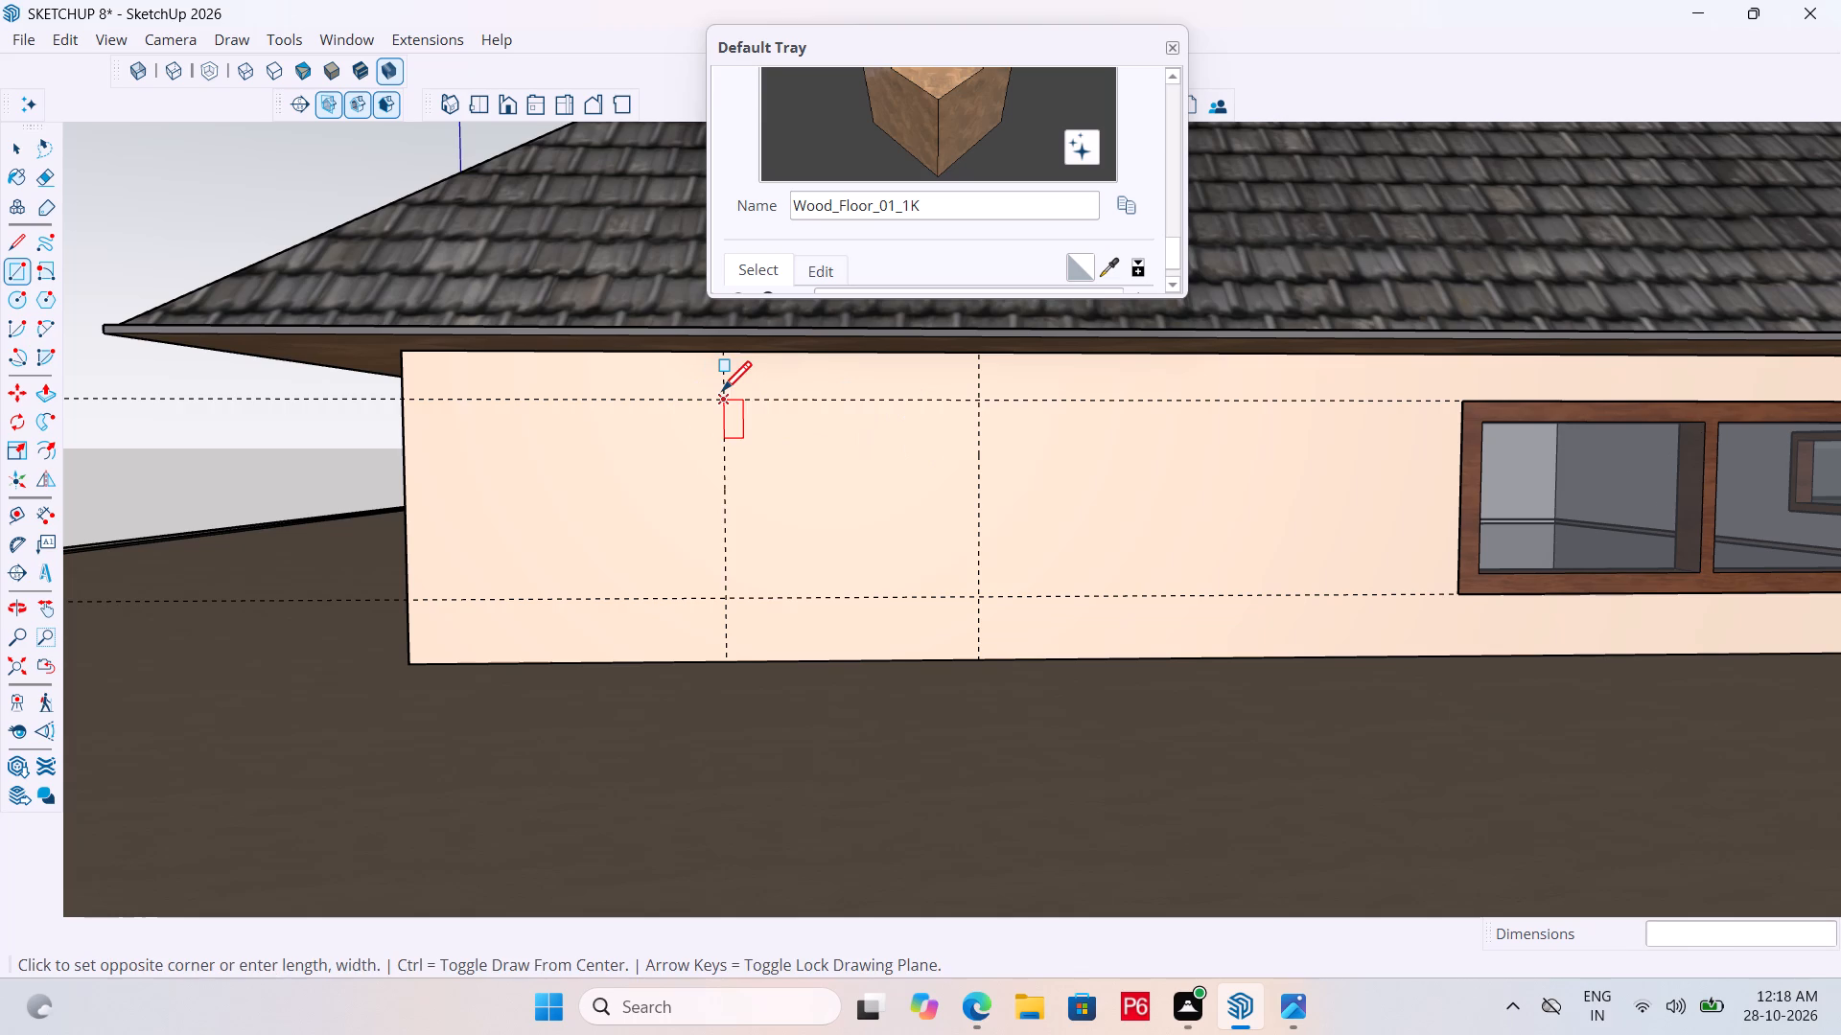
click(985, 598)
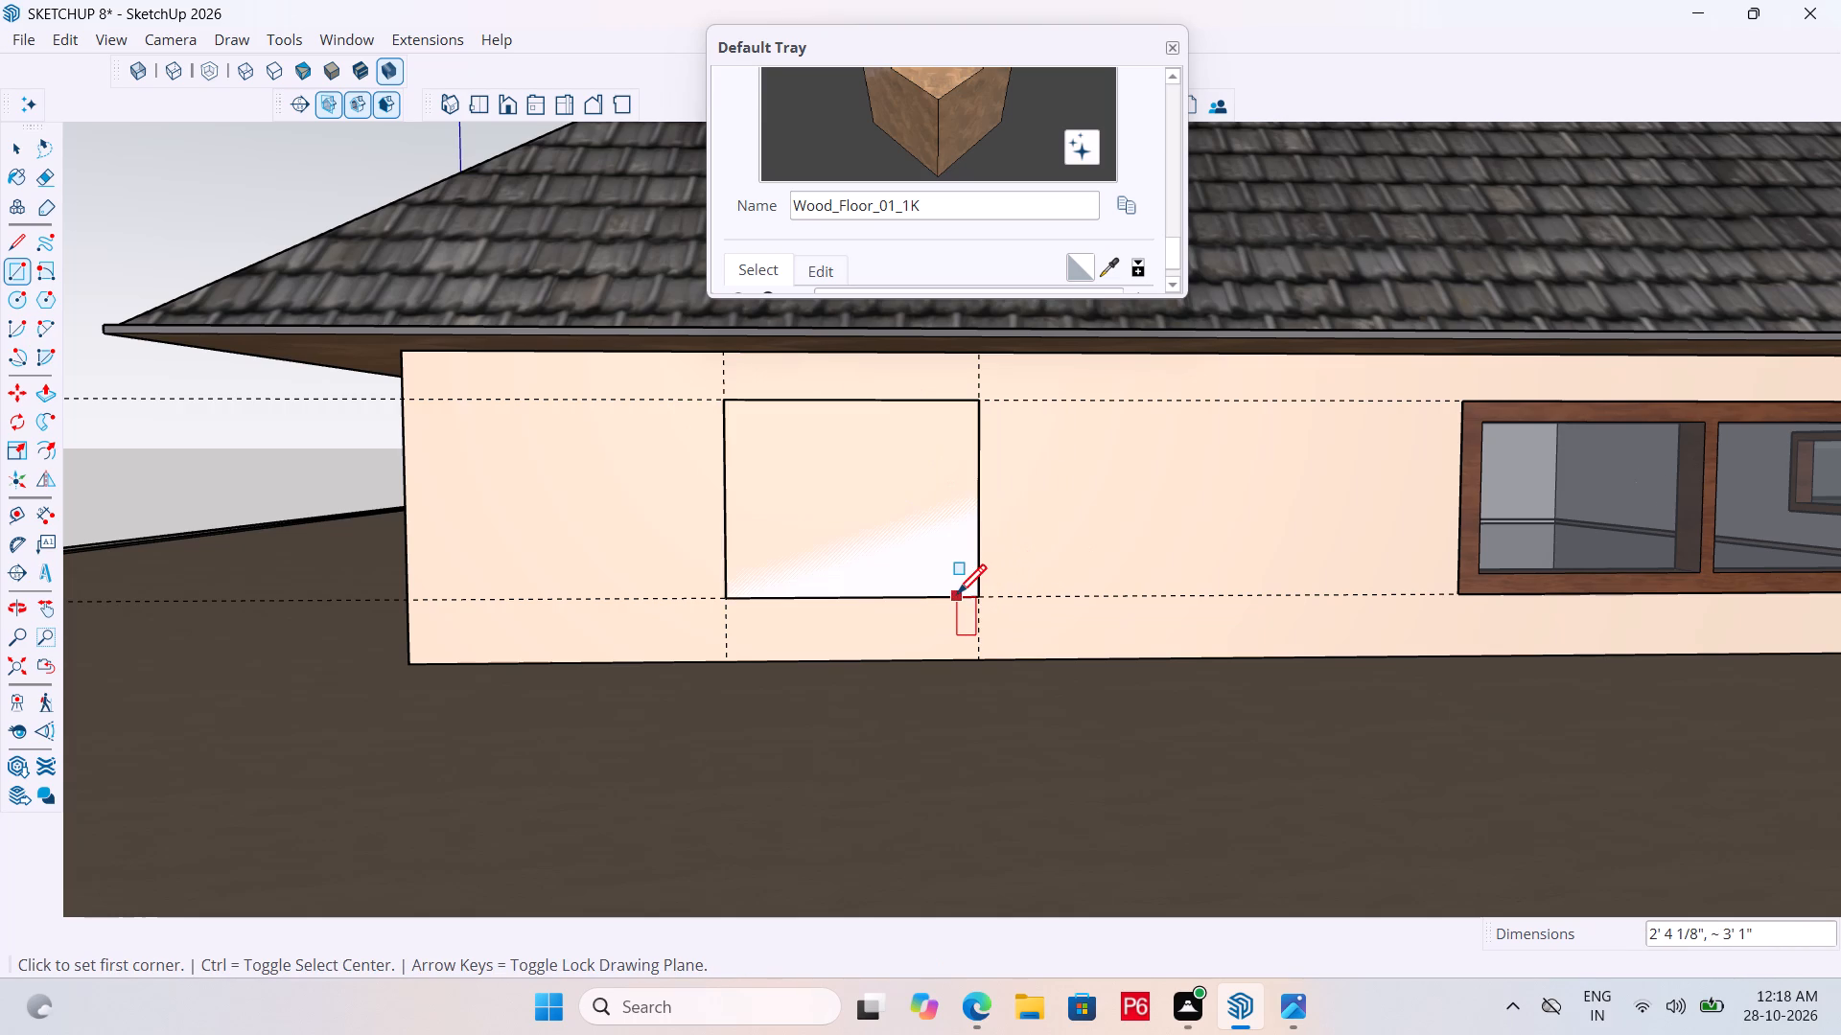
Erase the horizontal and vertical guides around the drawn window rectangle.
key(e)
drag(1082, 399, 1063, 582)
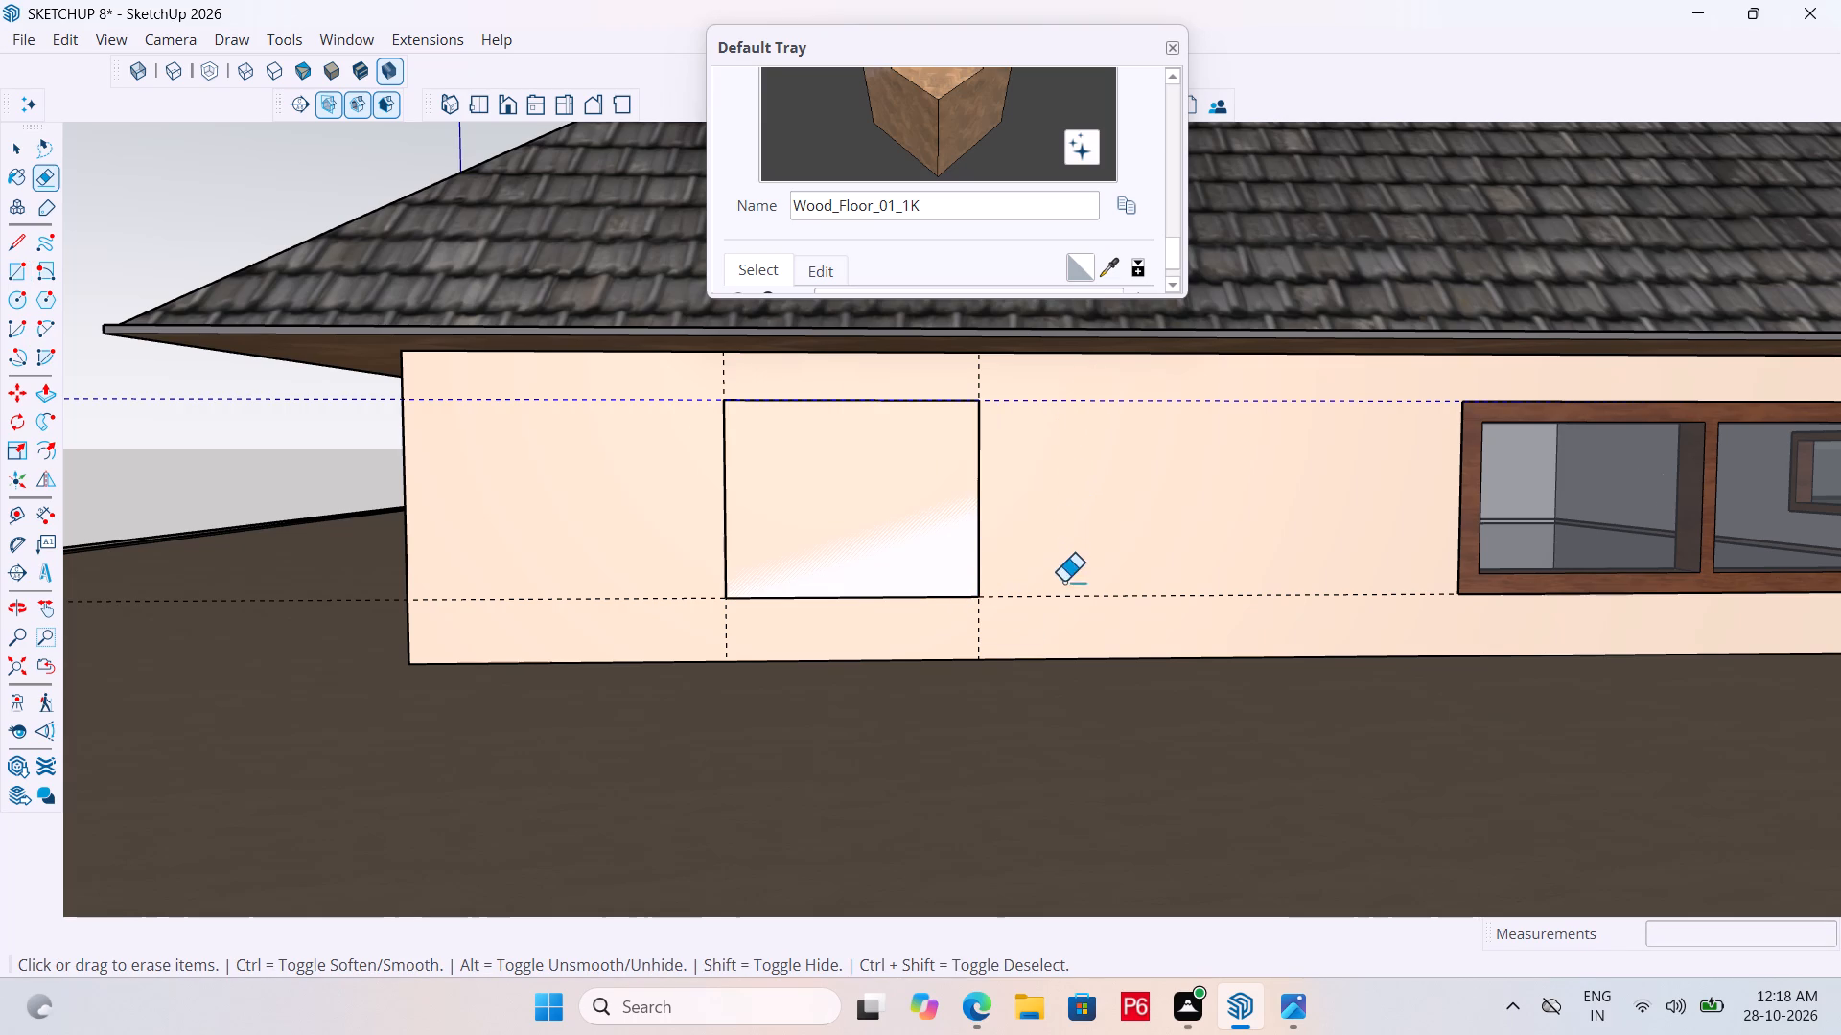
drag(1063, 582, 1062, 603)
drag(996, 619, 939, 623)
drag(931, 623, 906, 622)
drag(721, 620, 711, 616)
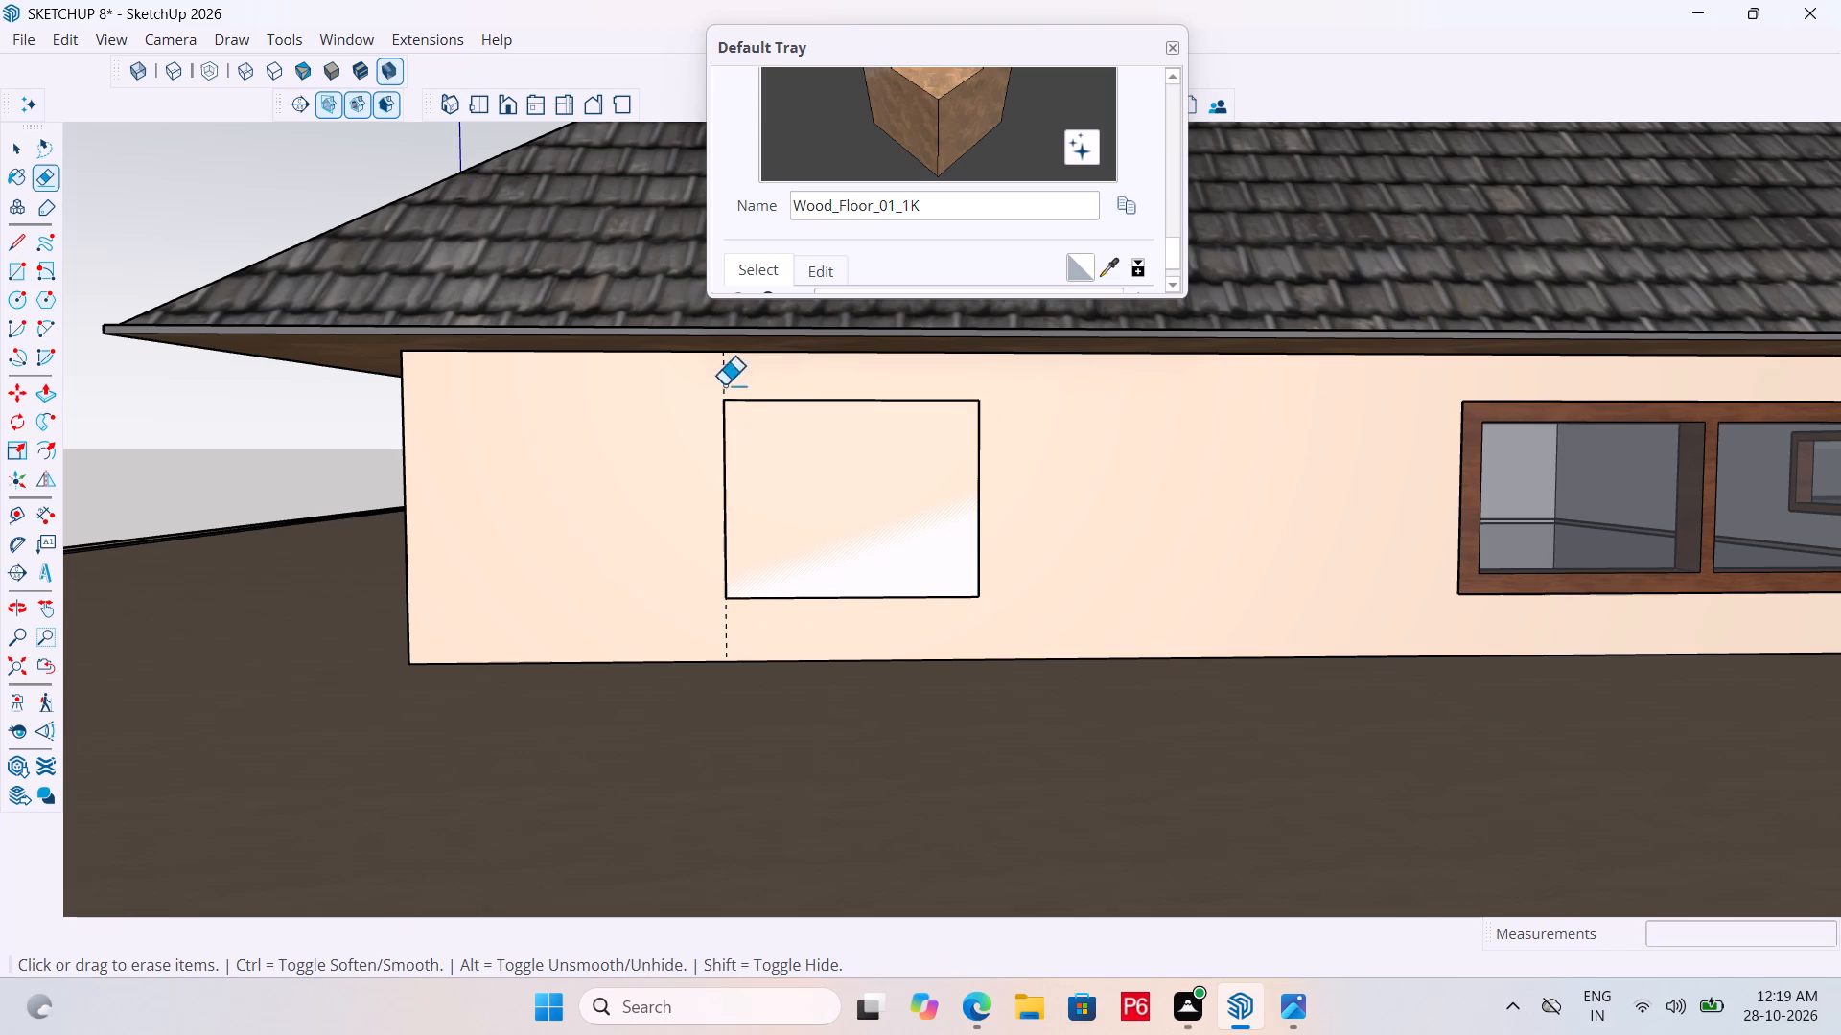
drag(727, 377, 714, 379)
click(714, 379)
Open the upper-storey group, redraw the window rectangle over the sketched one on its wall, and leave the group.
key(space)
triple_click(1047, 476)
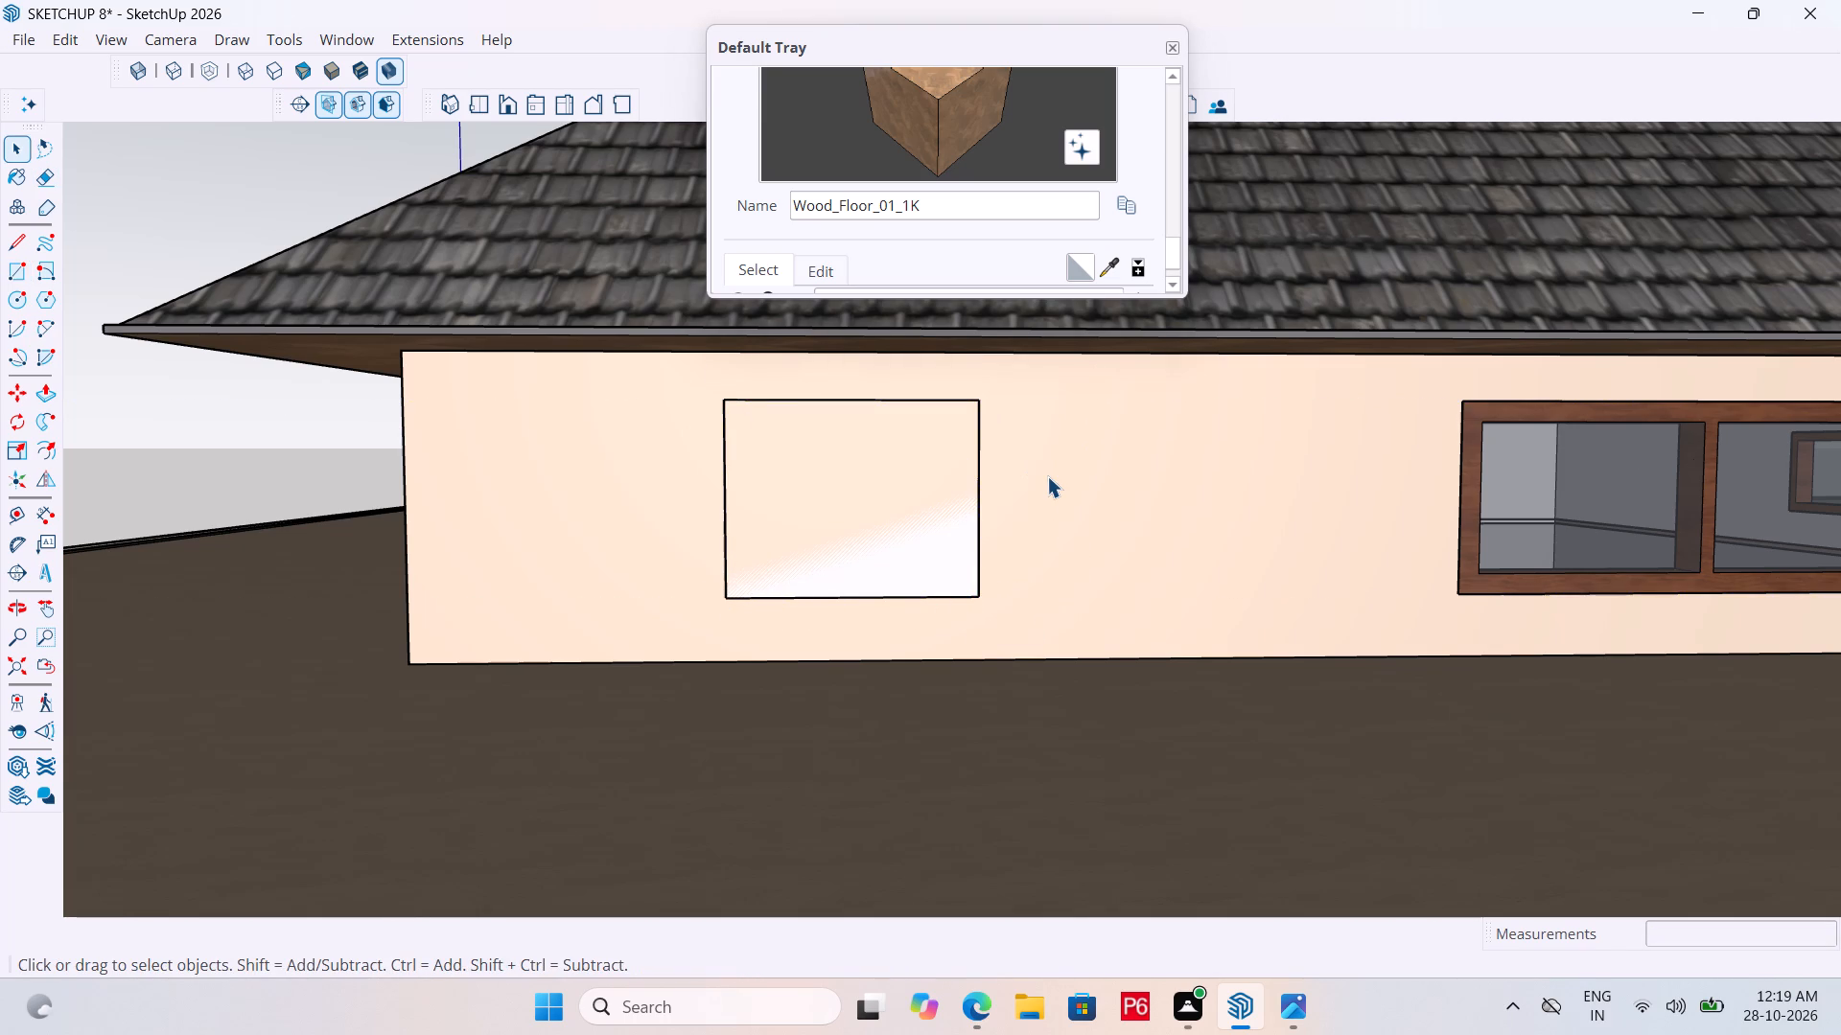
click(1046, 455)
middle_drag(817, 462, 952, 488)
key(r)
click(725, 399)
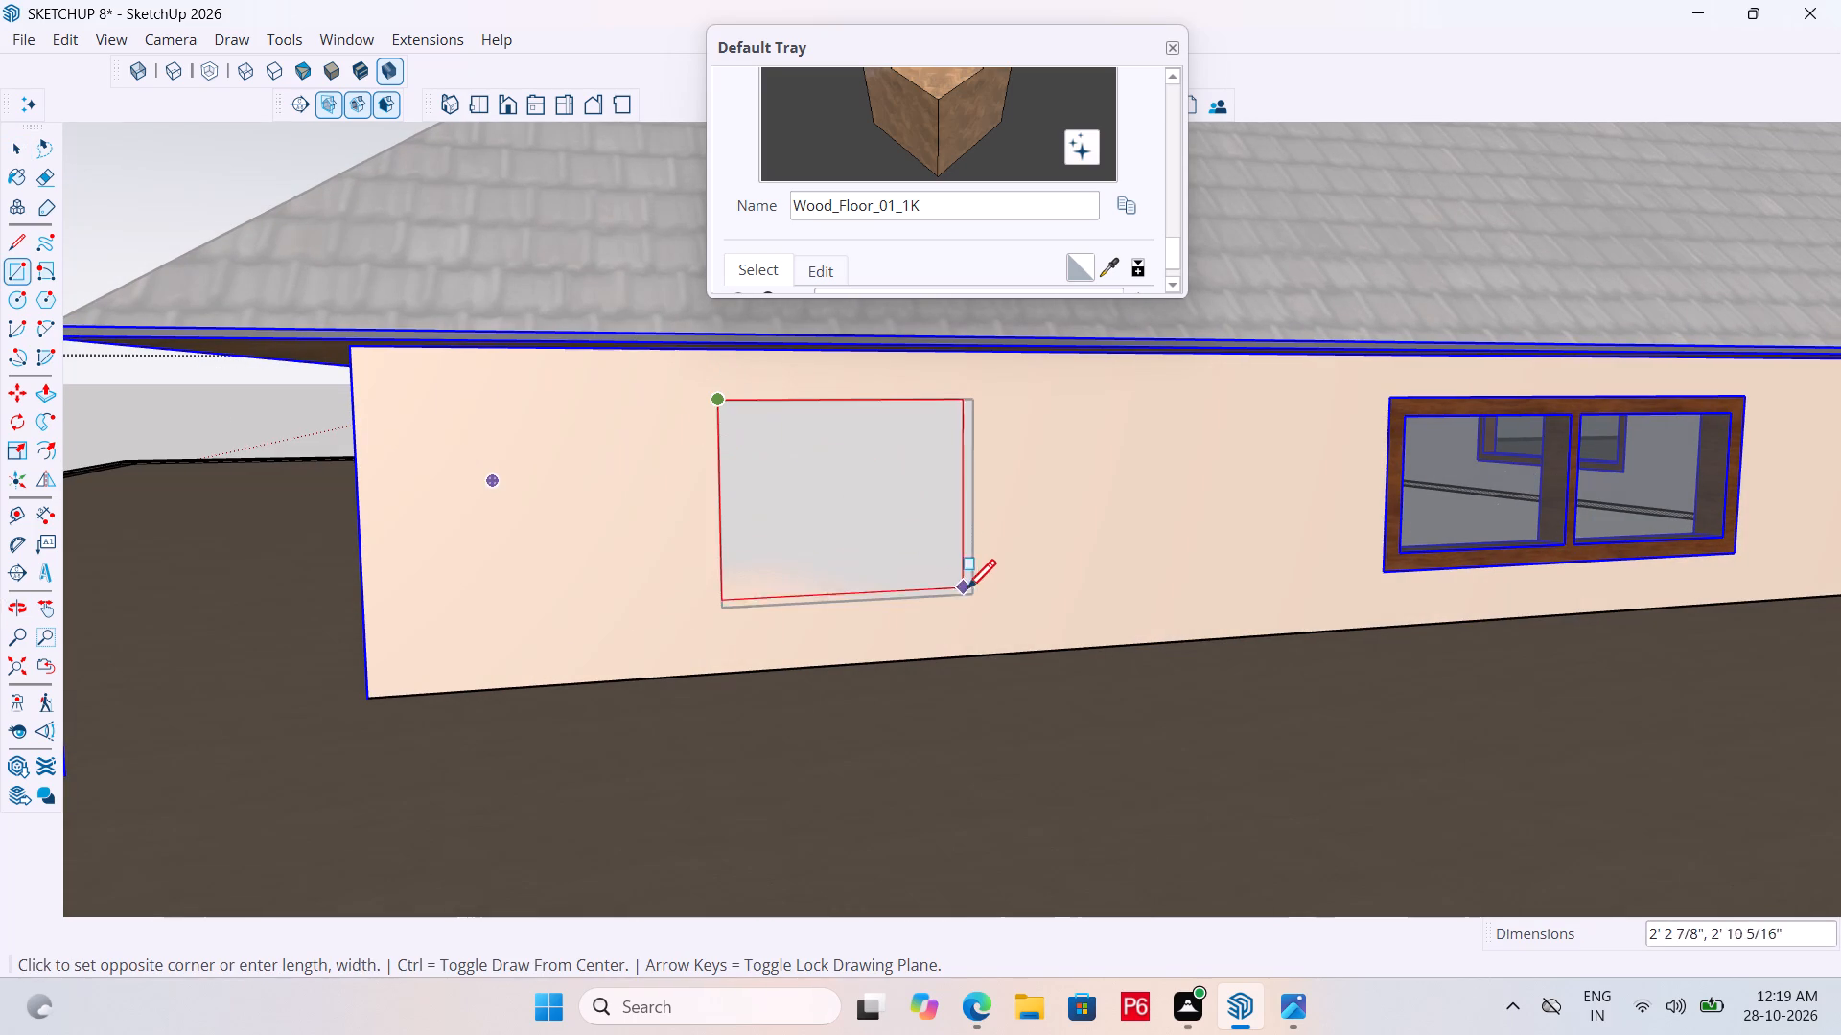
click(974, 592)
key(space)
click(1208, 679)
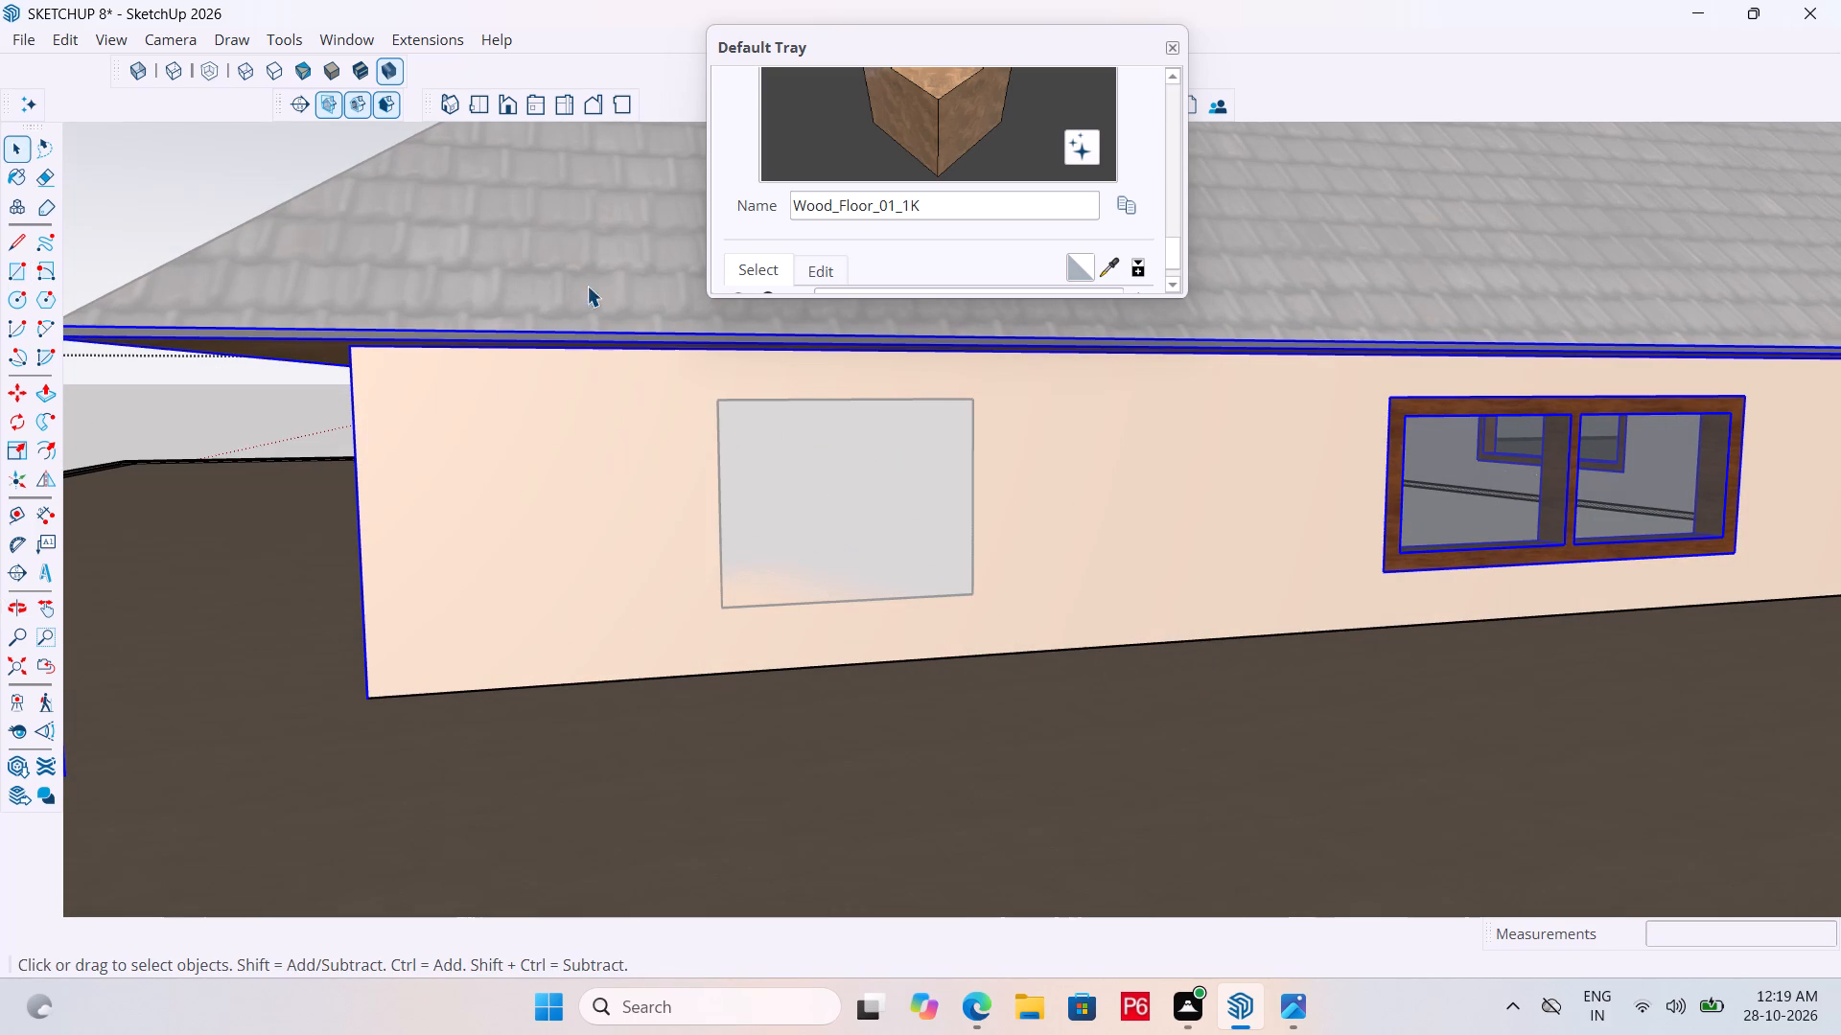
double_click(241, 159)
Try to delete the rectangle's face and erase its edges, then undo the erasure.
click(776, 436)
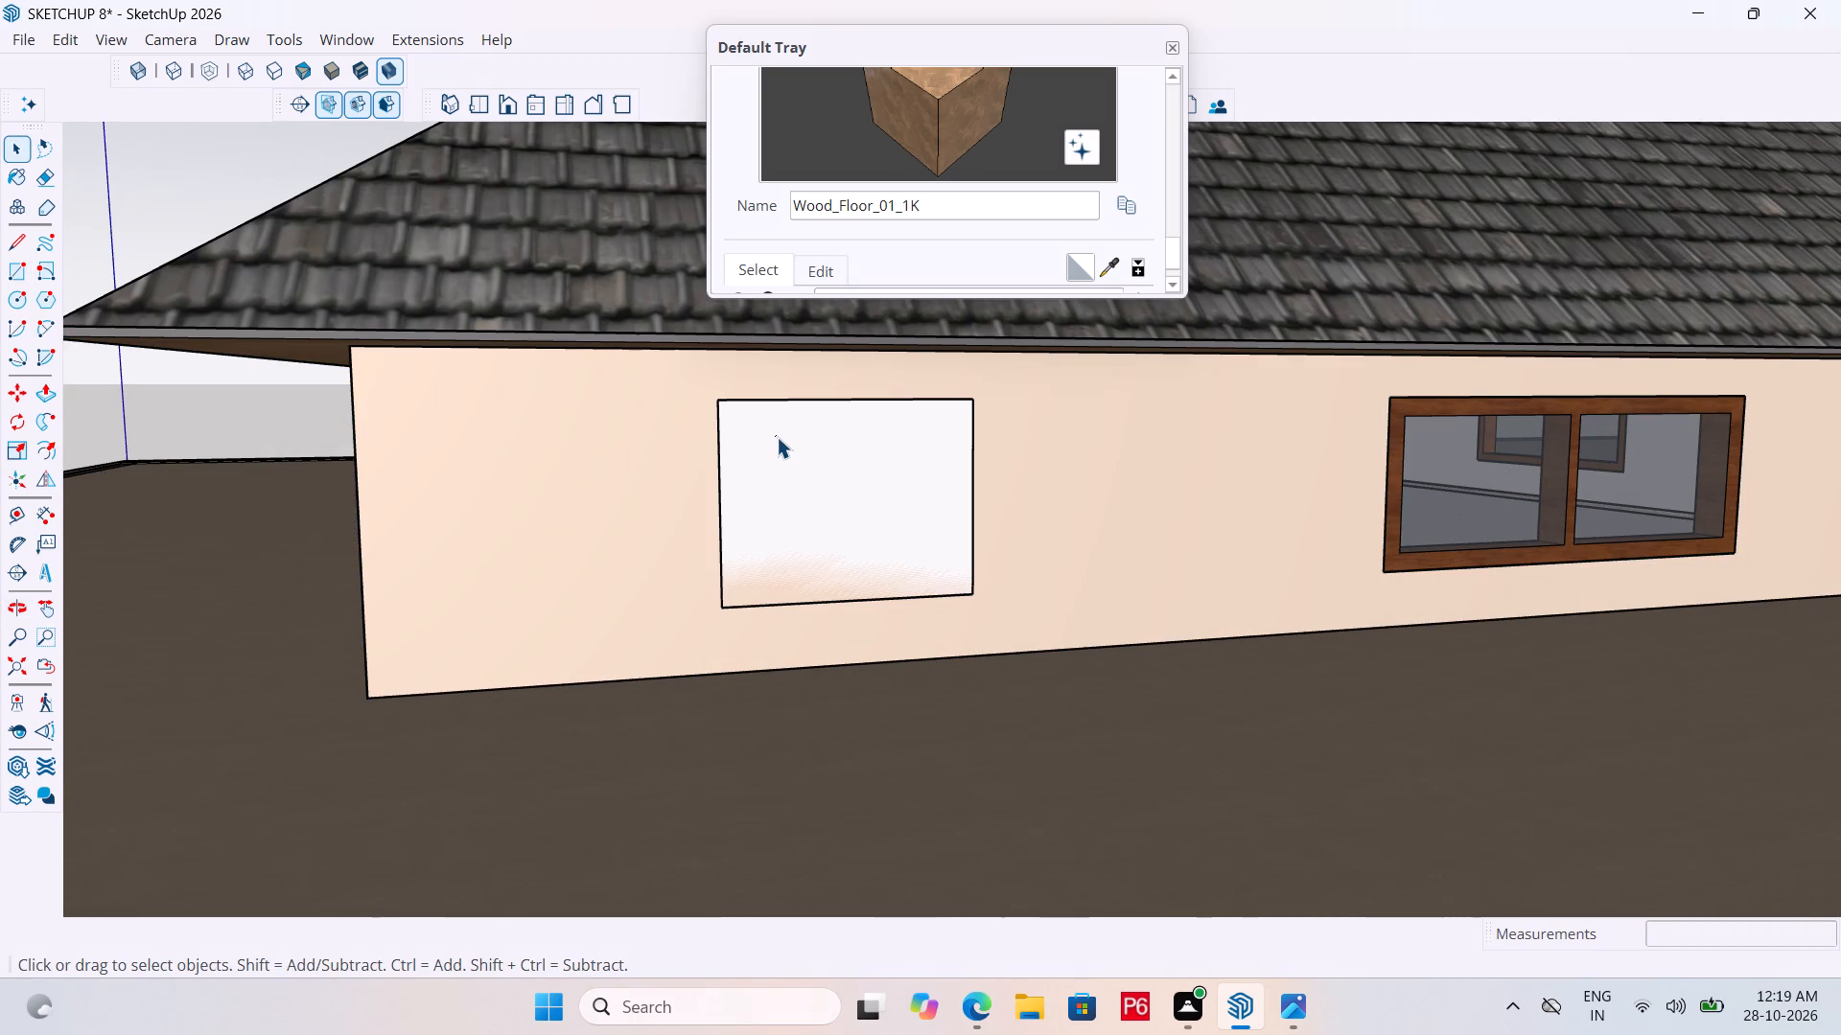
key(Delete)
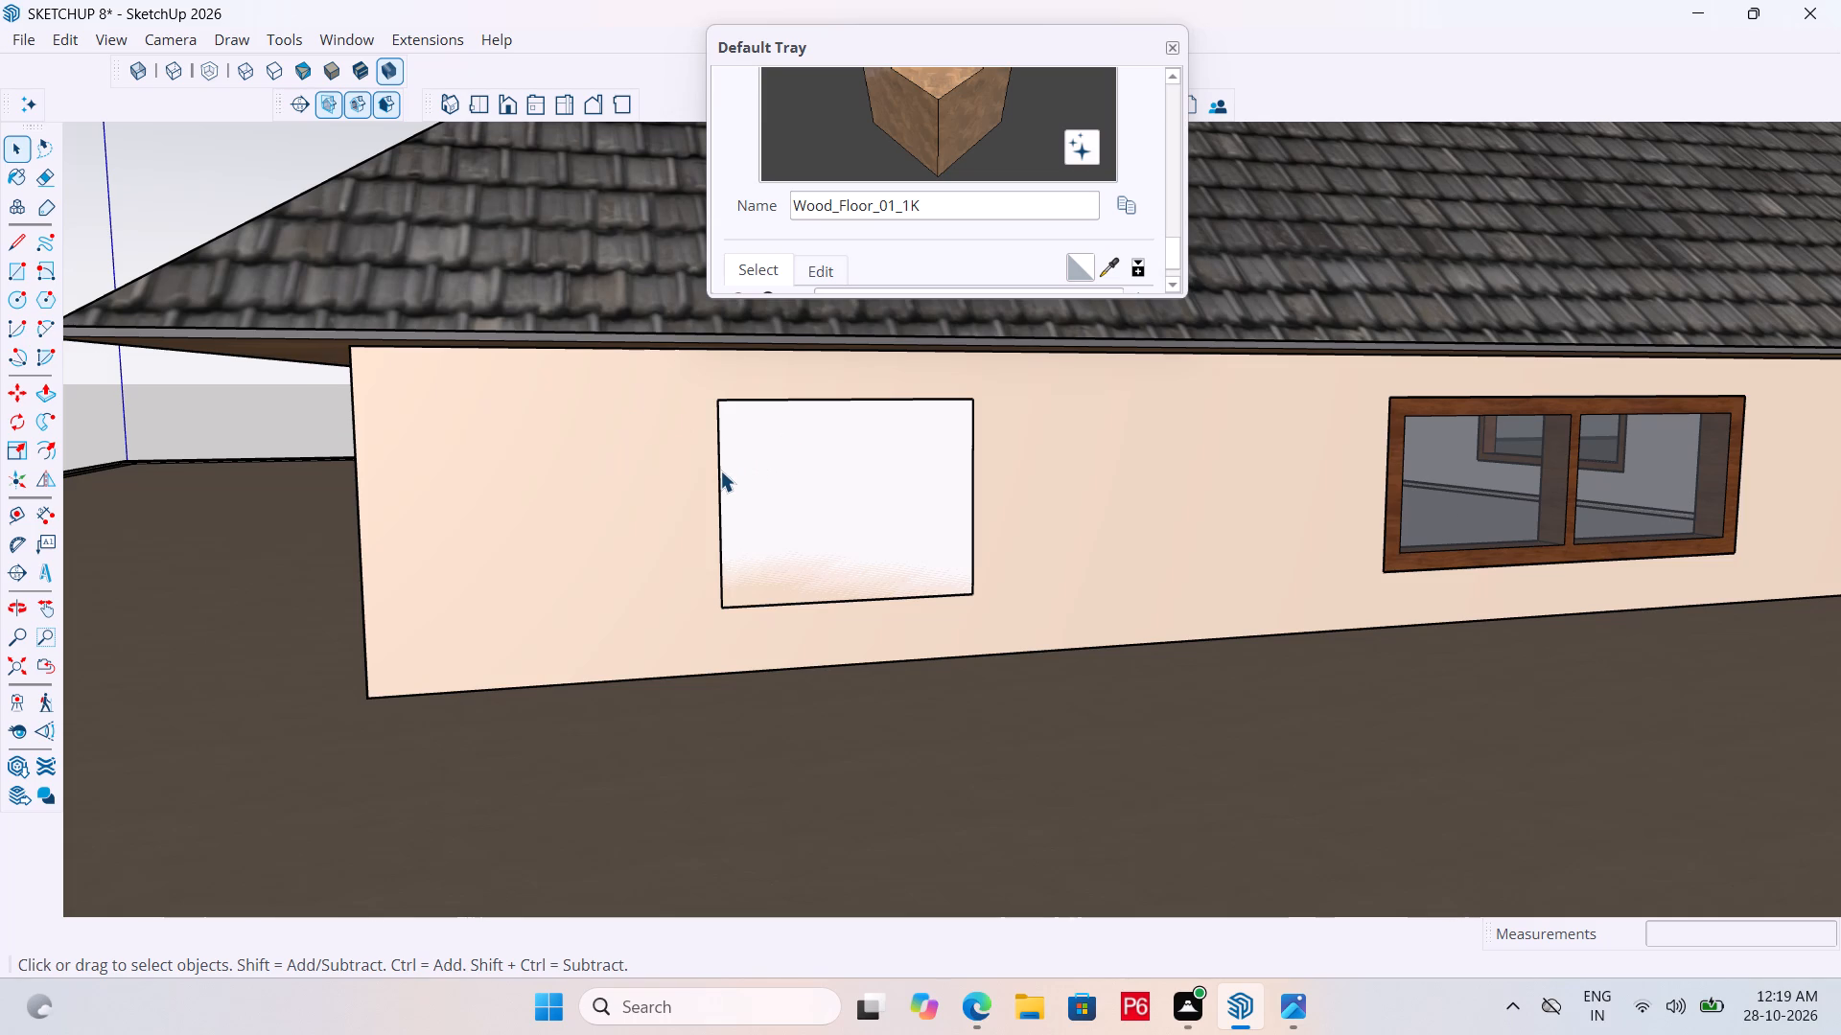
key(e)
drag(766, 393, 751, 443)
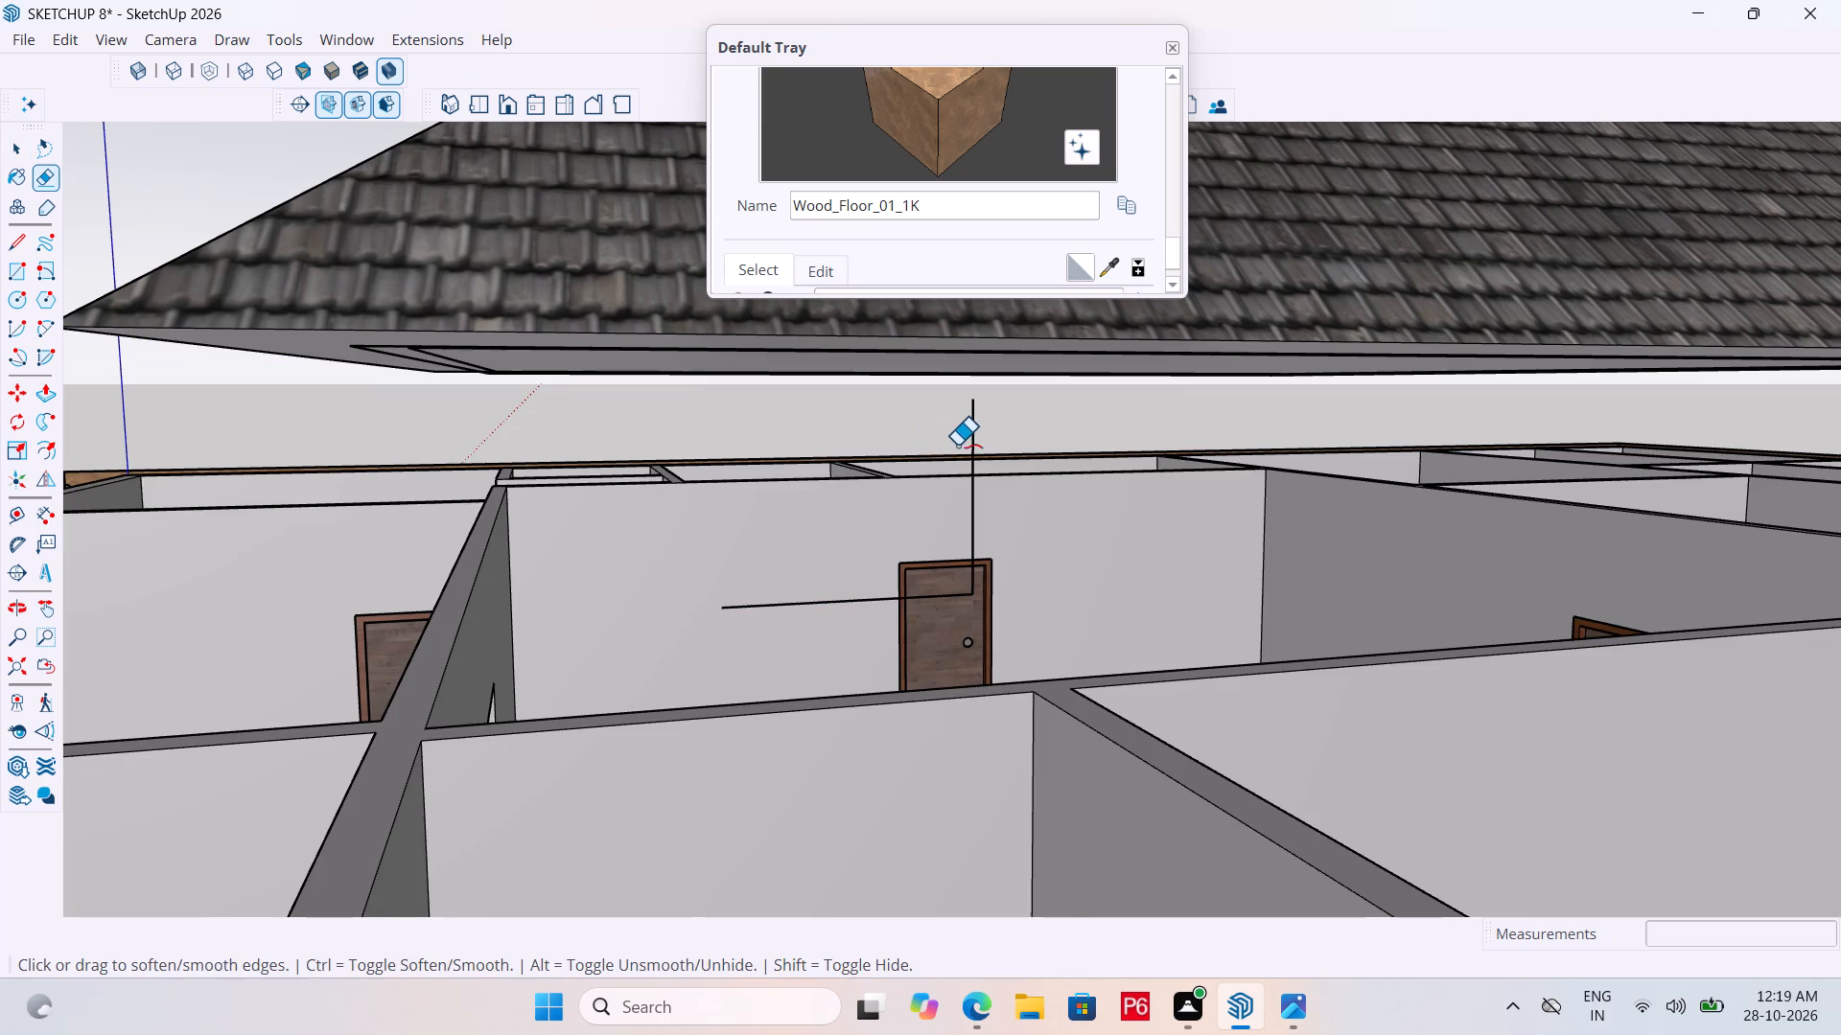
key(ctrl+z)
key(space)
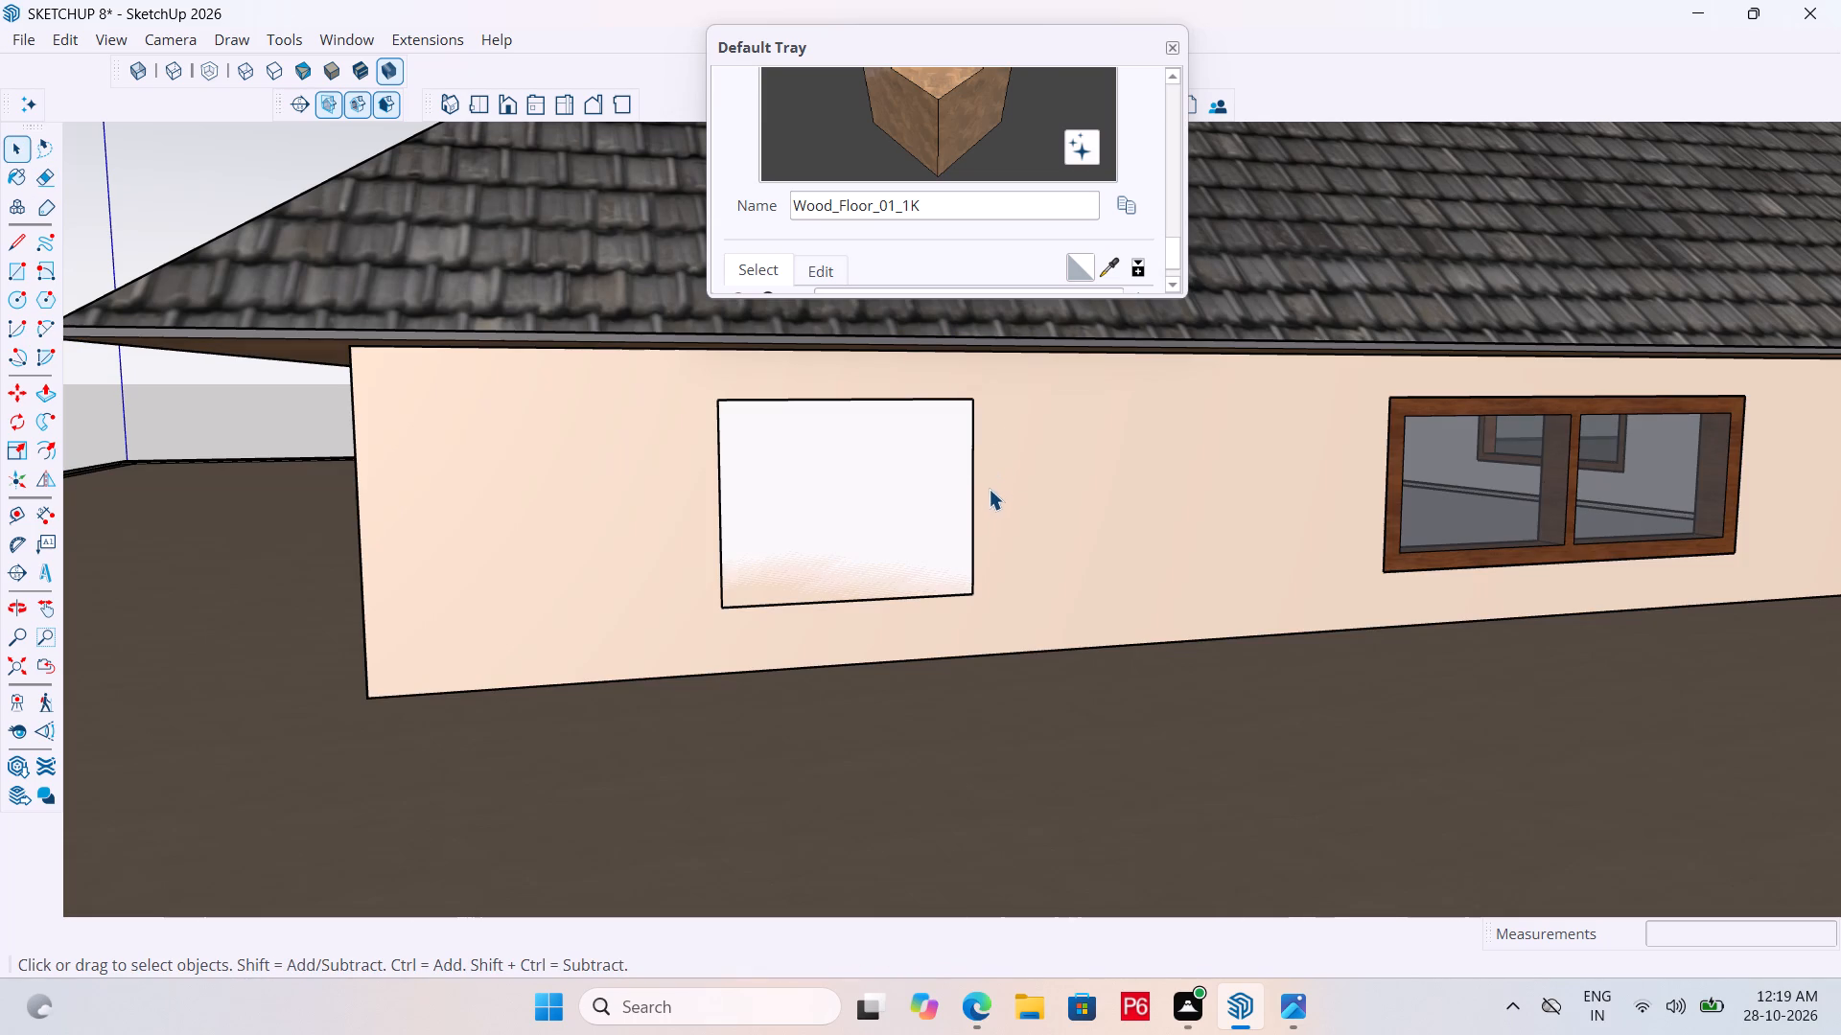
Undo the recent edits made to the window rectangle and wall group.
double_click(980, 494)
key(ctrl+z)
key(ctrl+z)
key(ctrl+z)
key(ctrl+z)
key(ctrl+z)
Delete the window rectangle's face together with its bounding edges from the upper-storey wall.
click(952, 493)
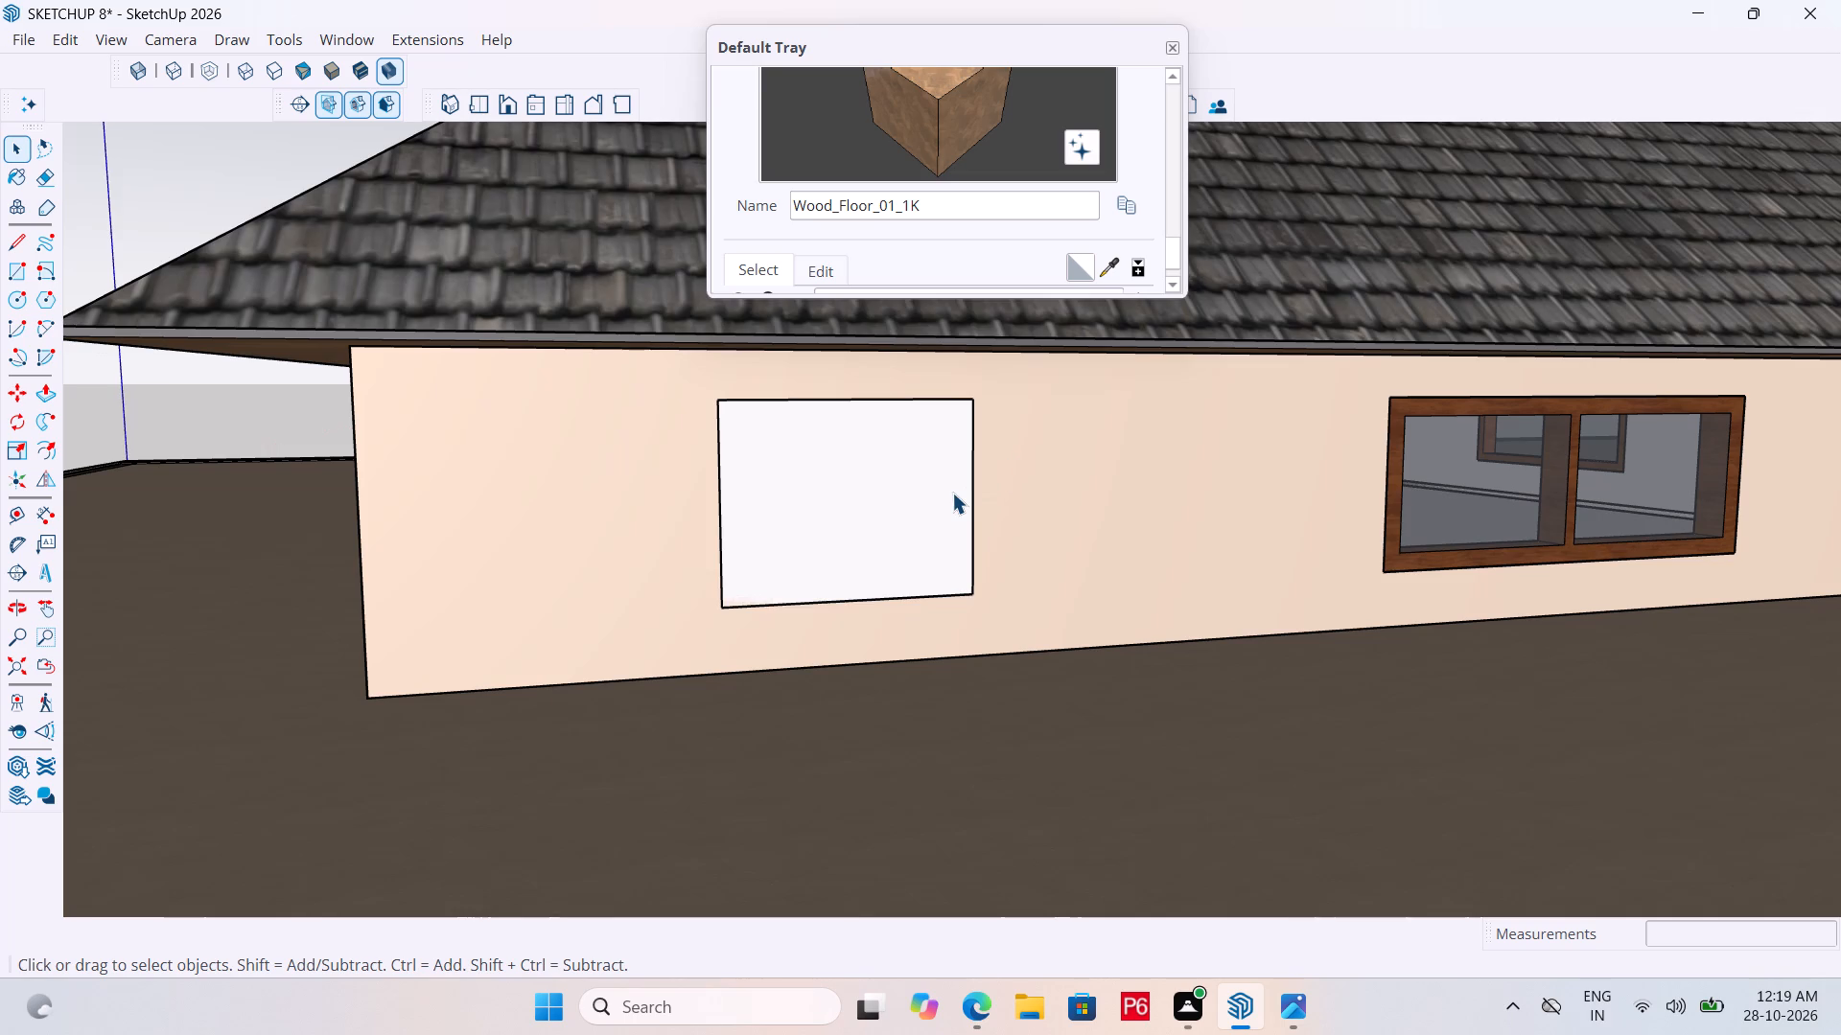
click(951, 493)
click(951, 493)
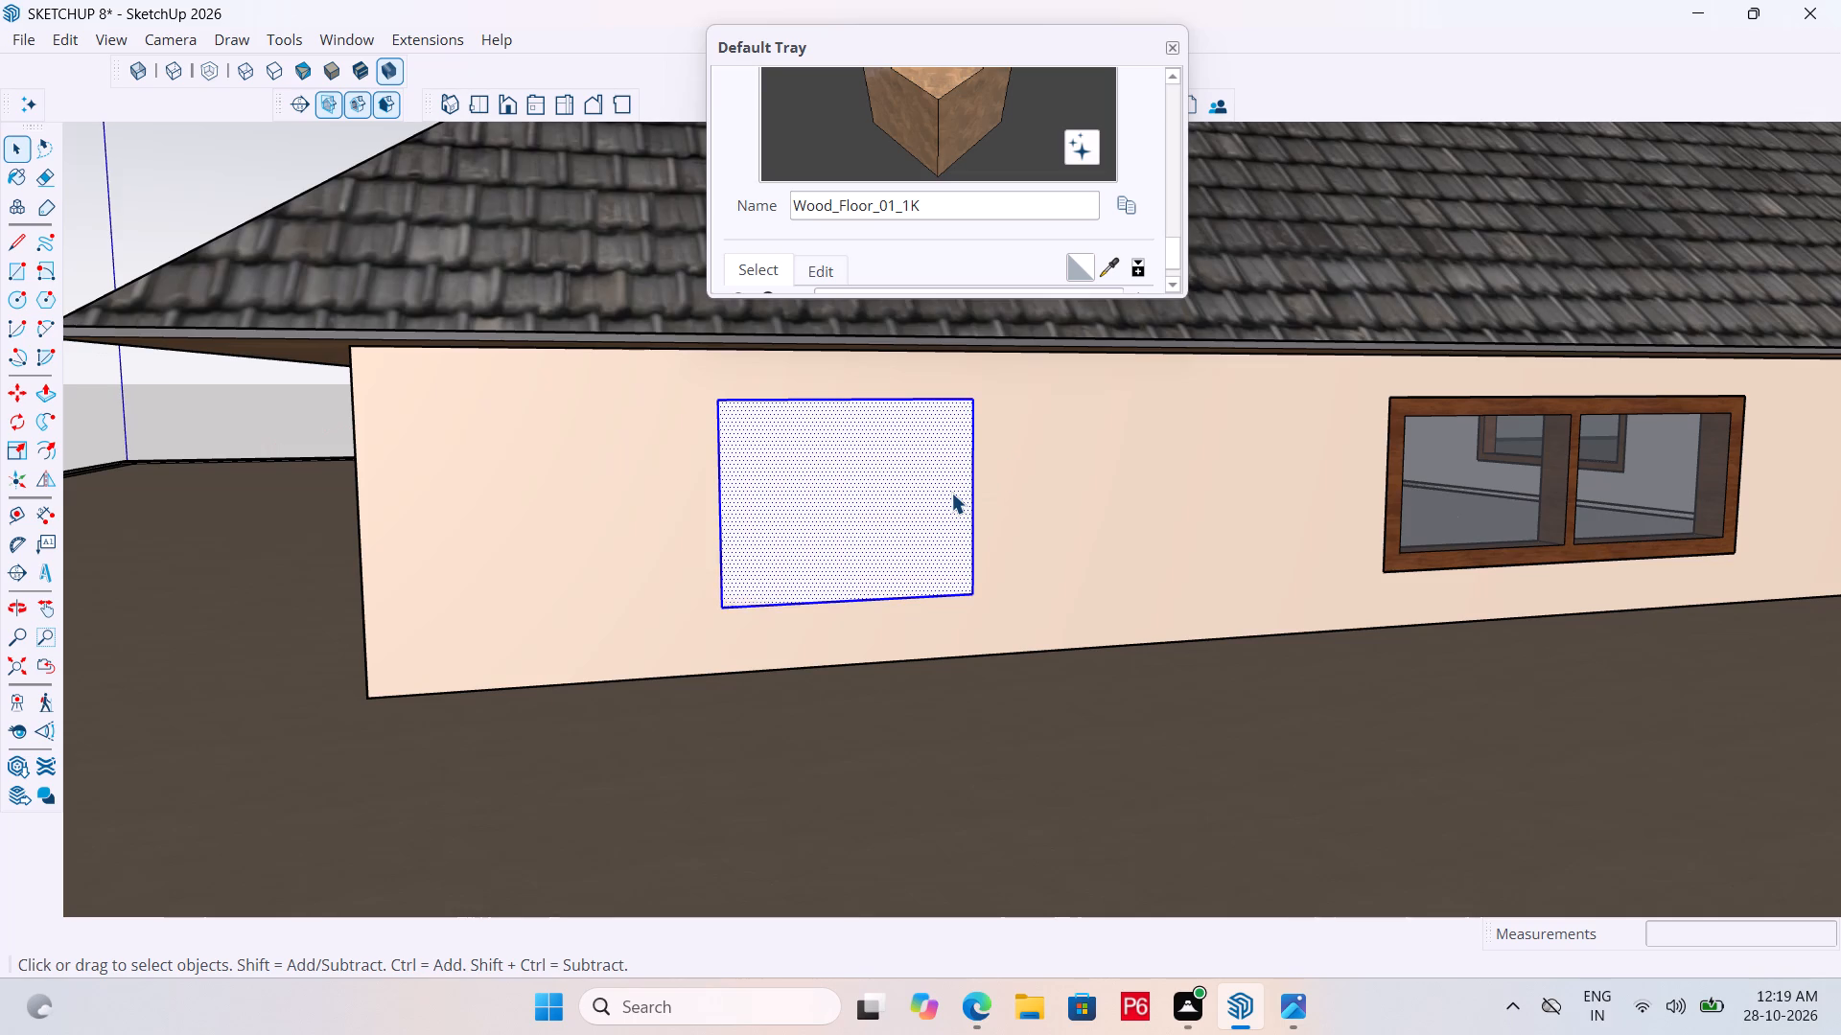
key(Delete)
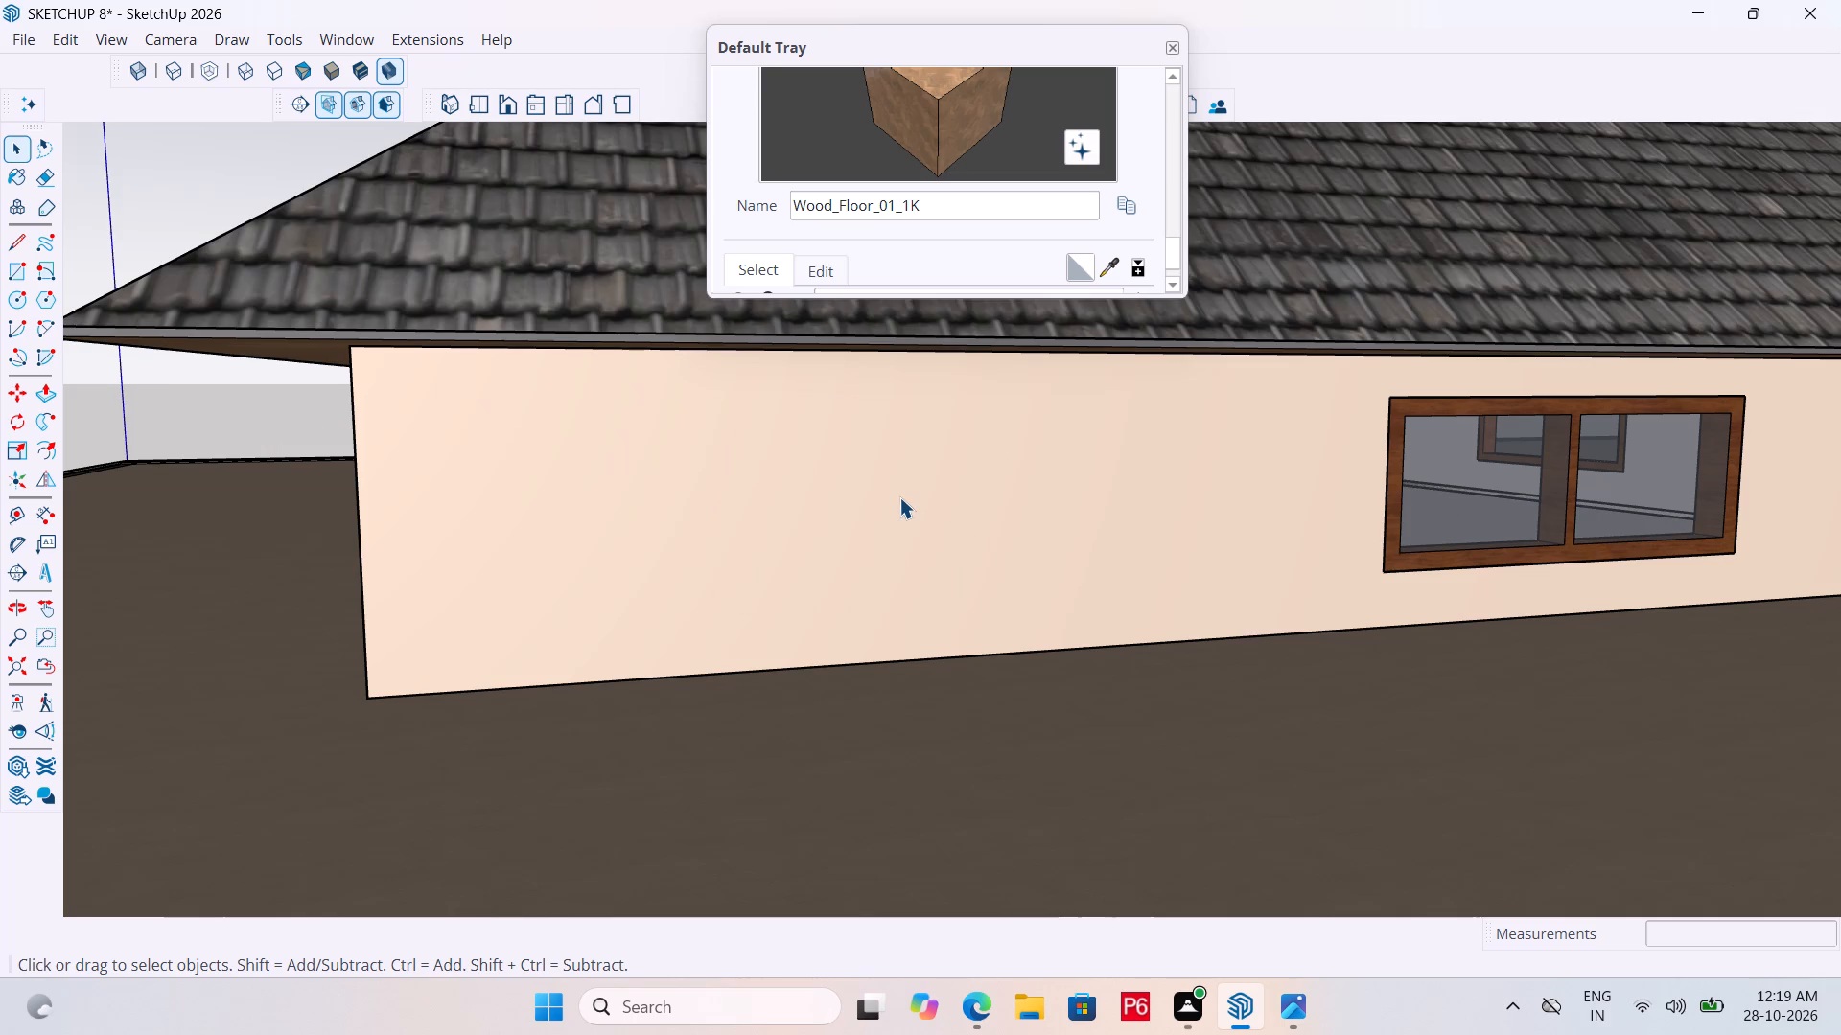
Open the upper-storey wall group and place vertical guides 4' from the wall's end edge and 3' beyond that.
click(845, 500)
double_click(845, 499)
click(626, 492)
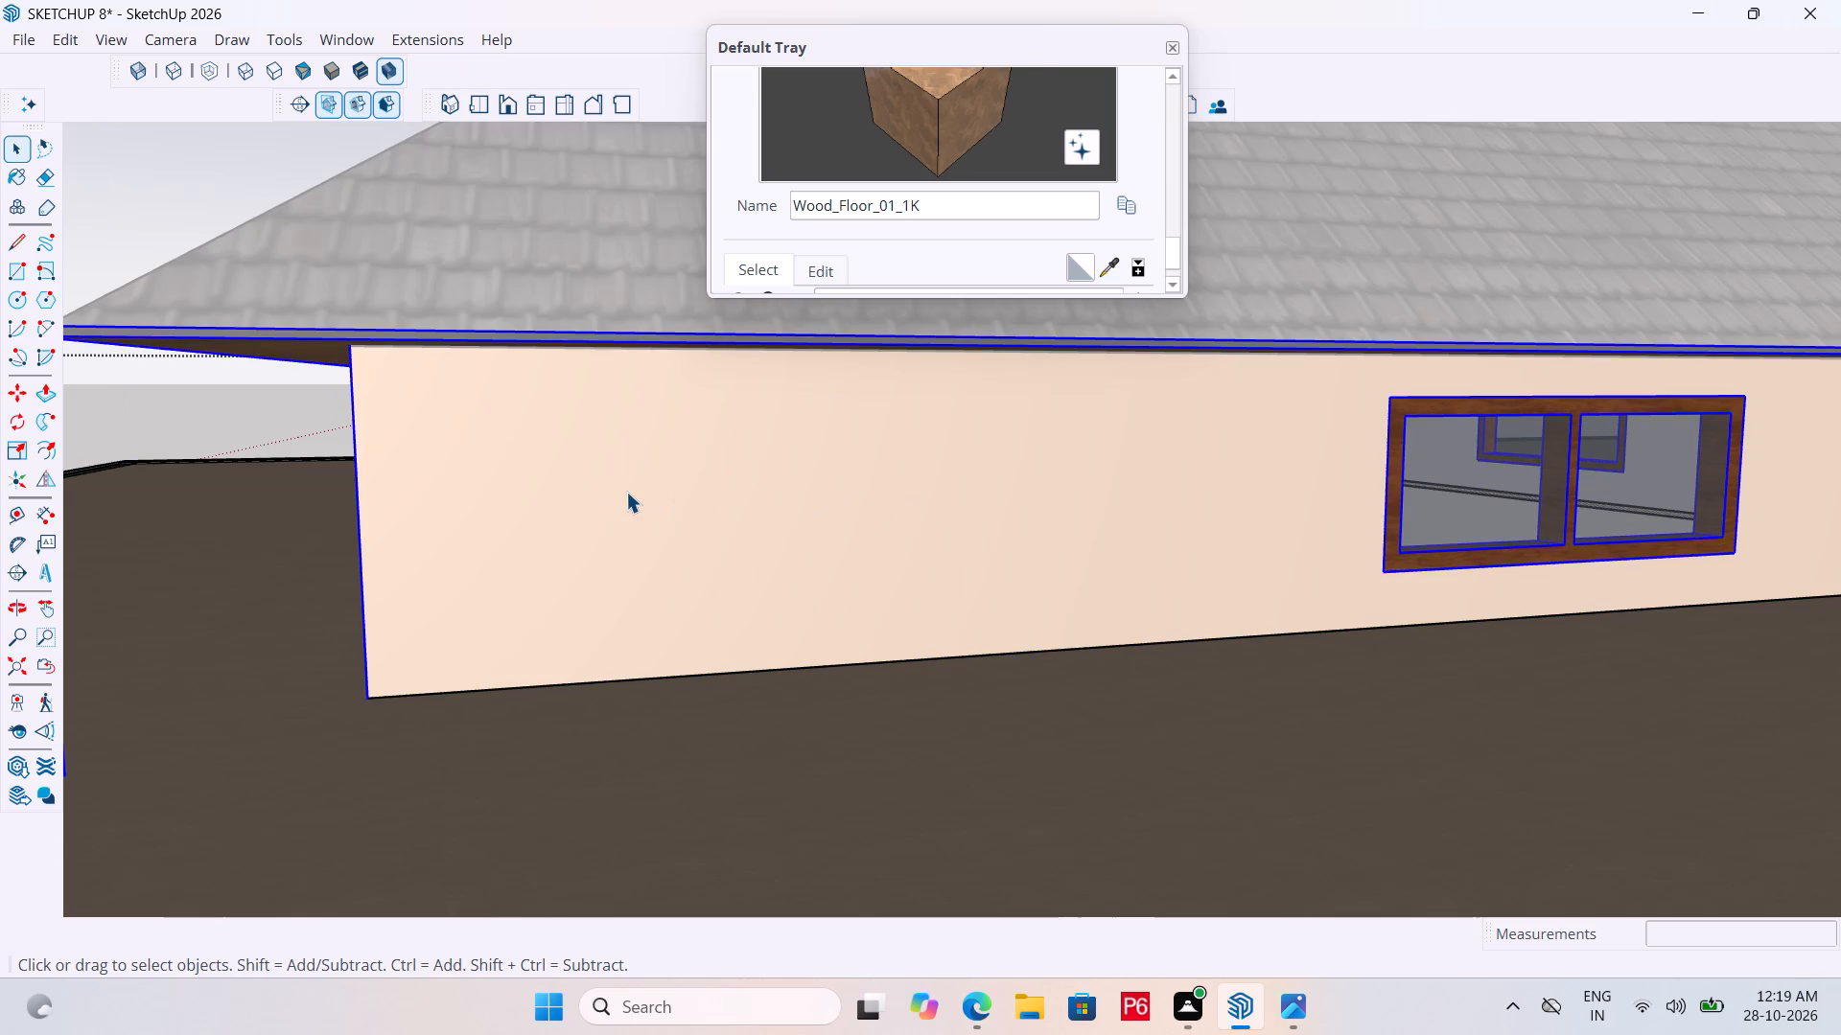
triple_click(626, 492)
click(626, 492)
click(624, 492)
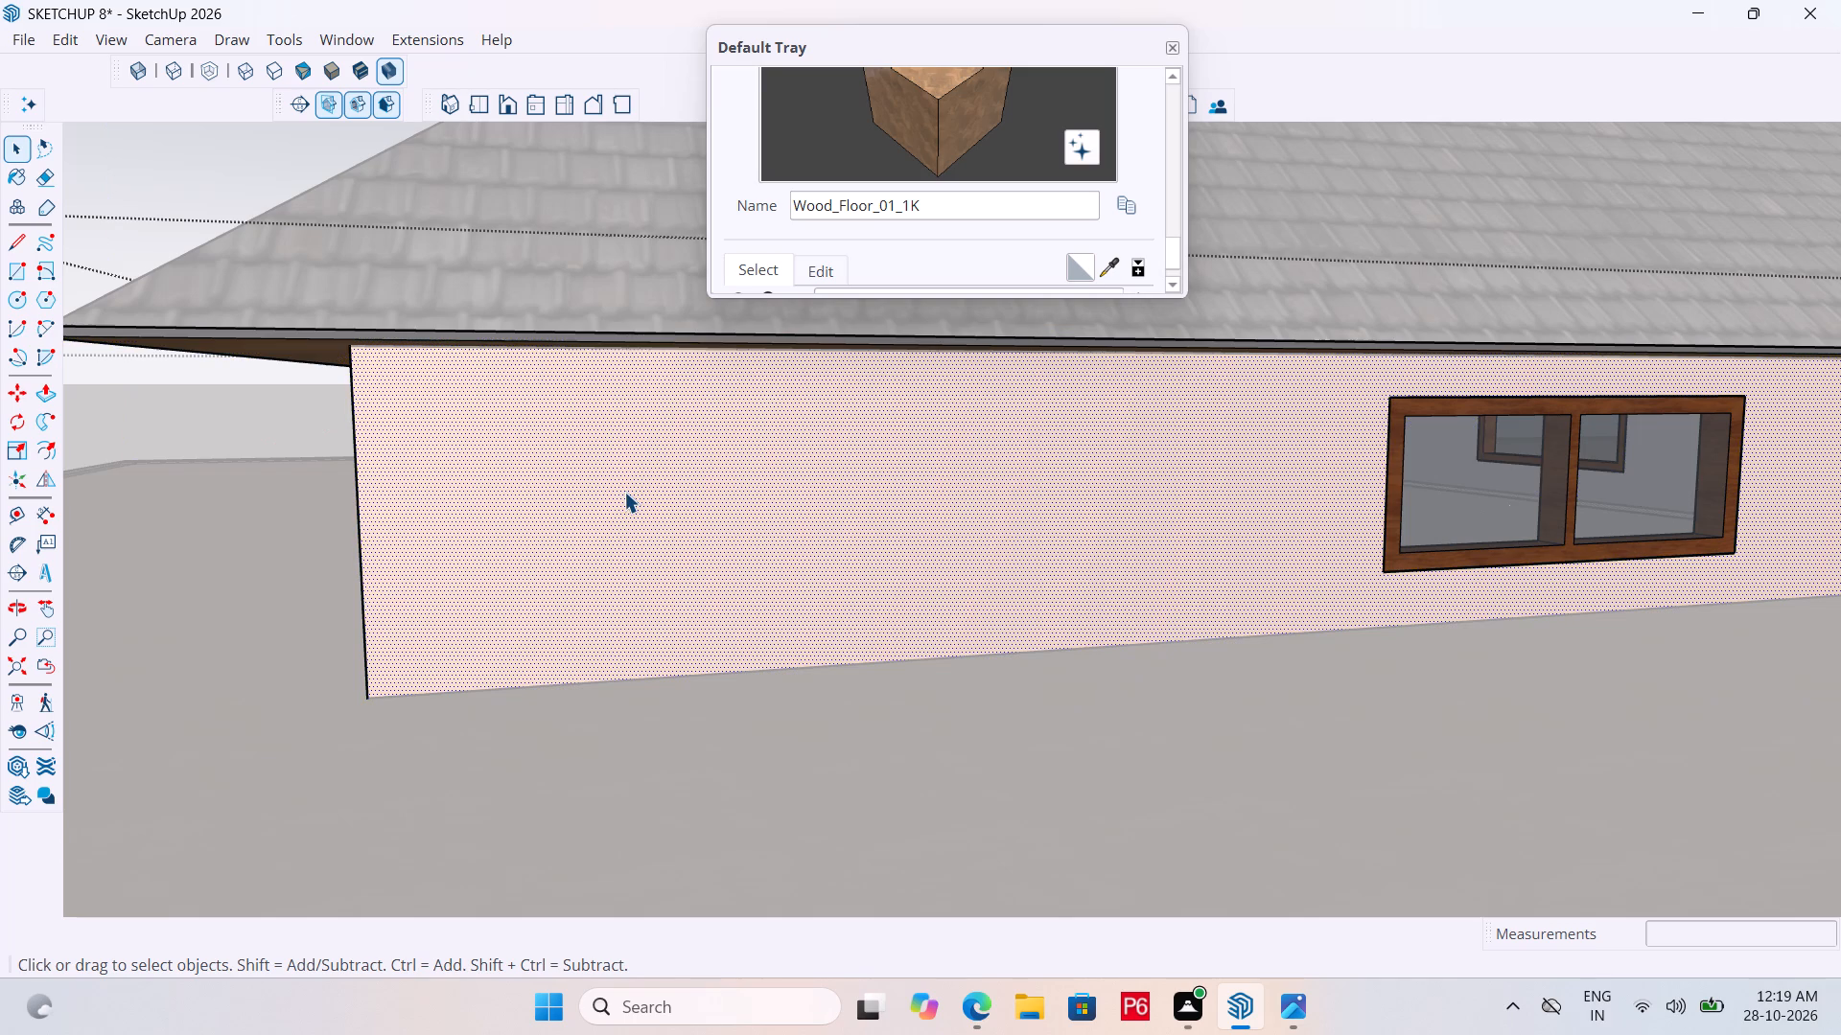
click(610, 492)
key(t)
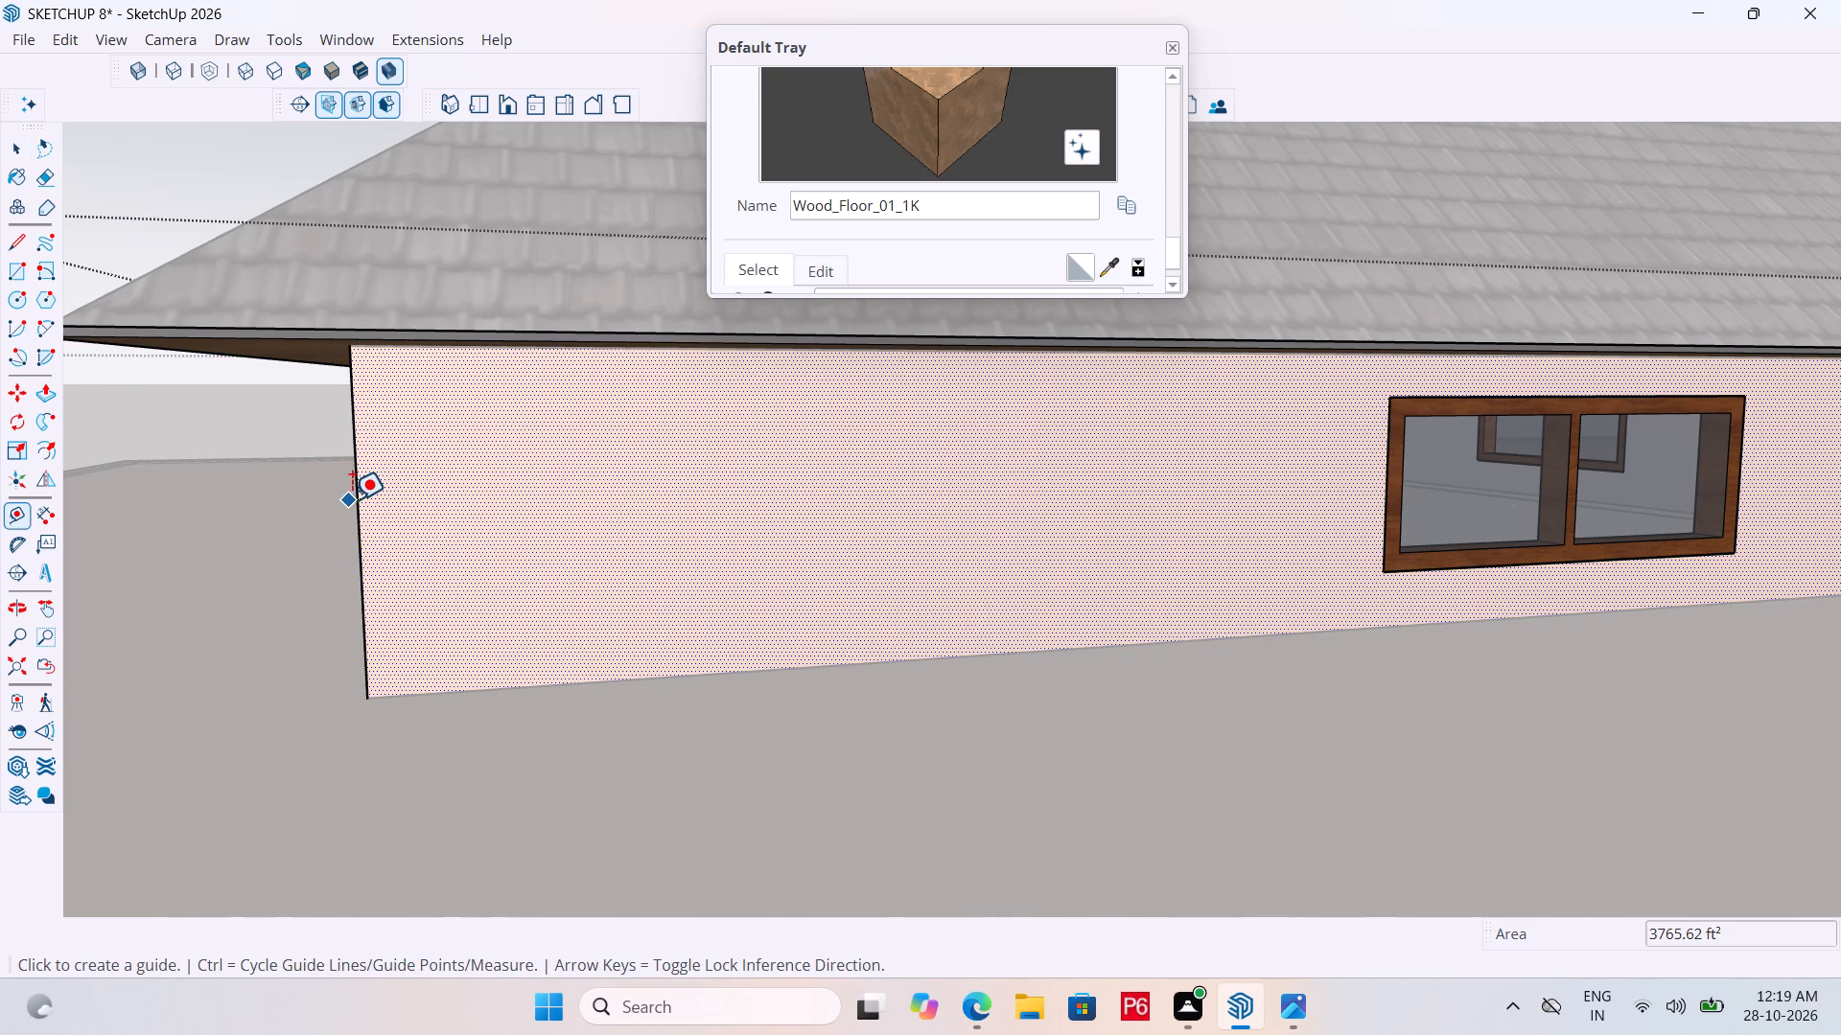
click(360, 500)
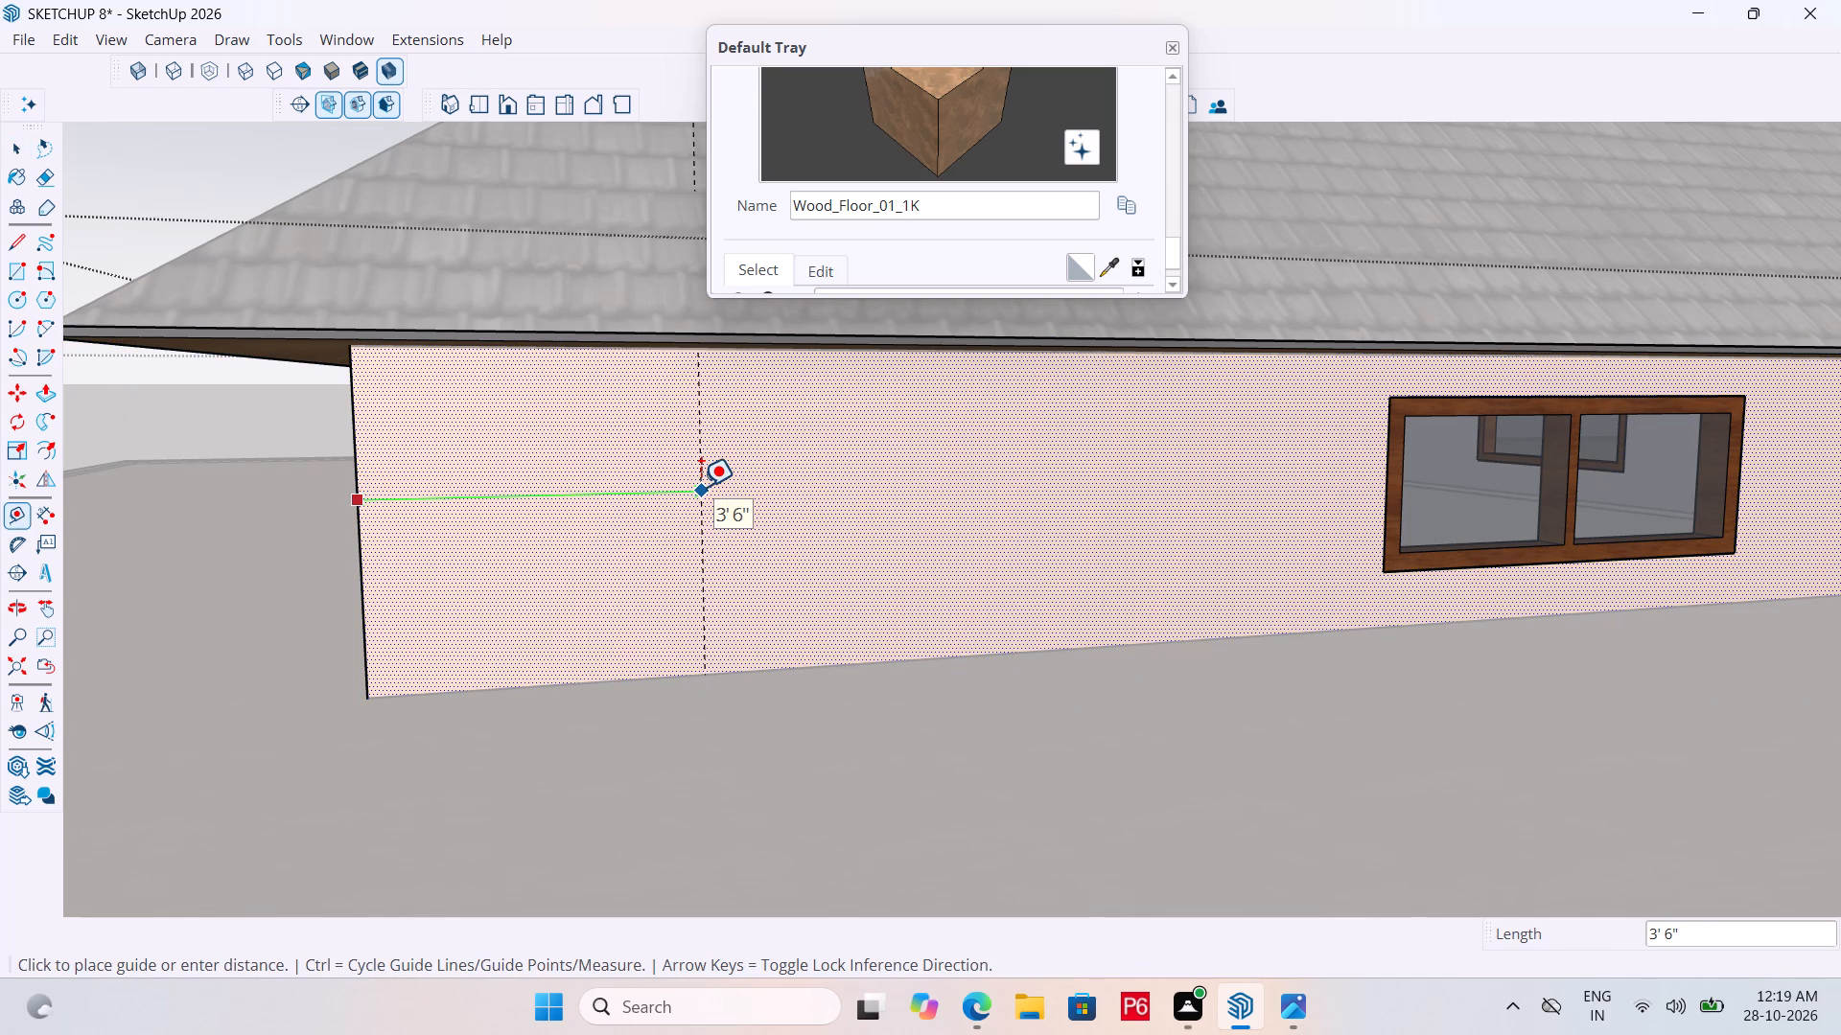
text(4')
key(Return)
click(742, 473)
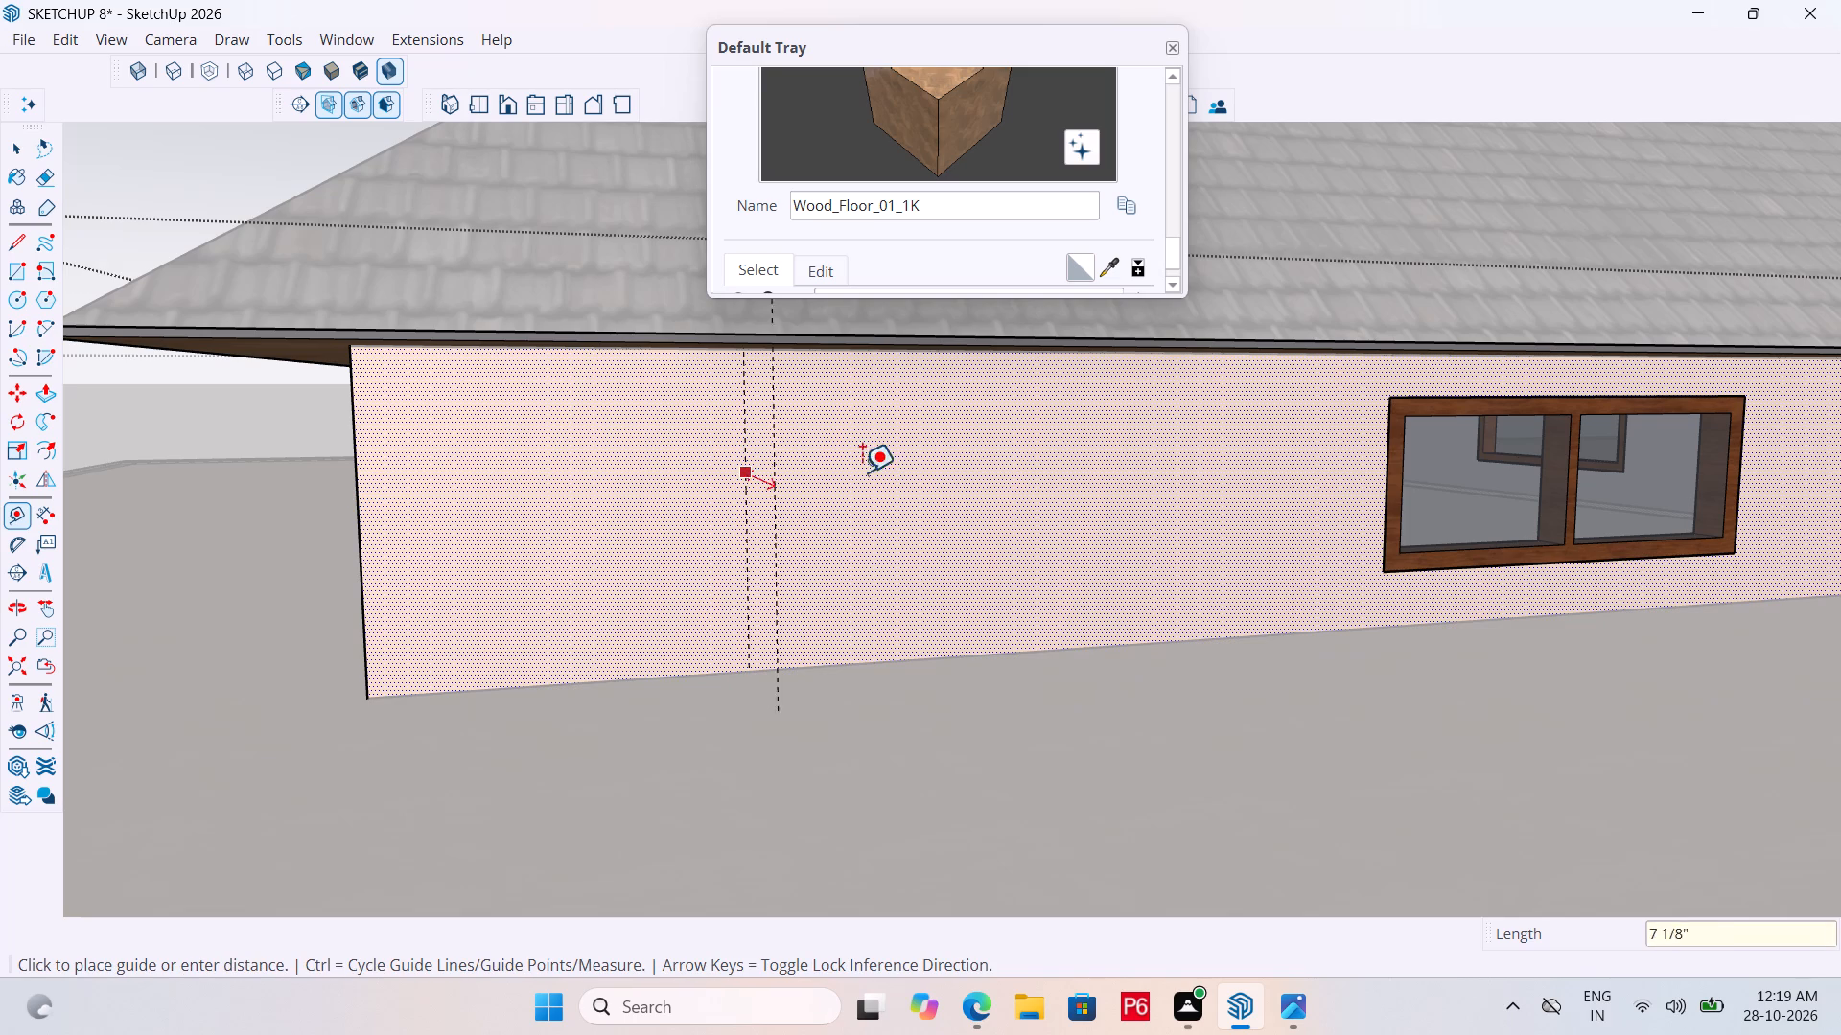
text(3')
key(Return)
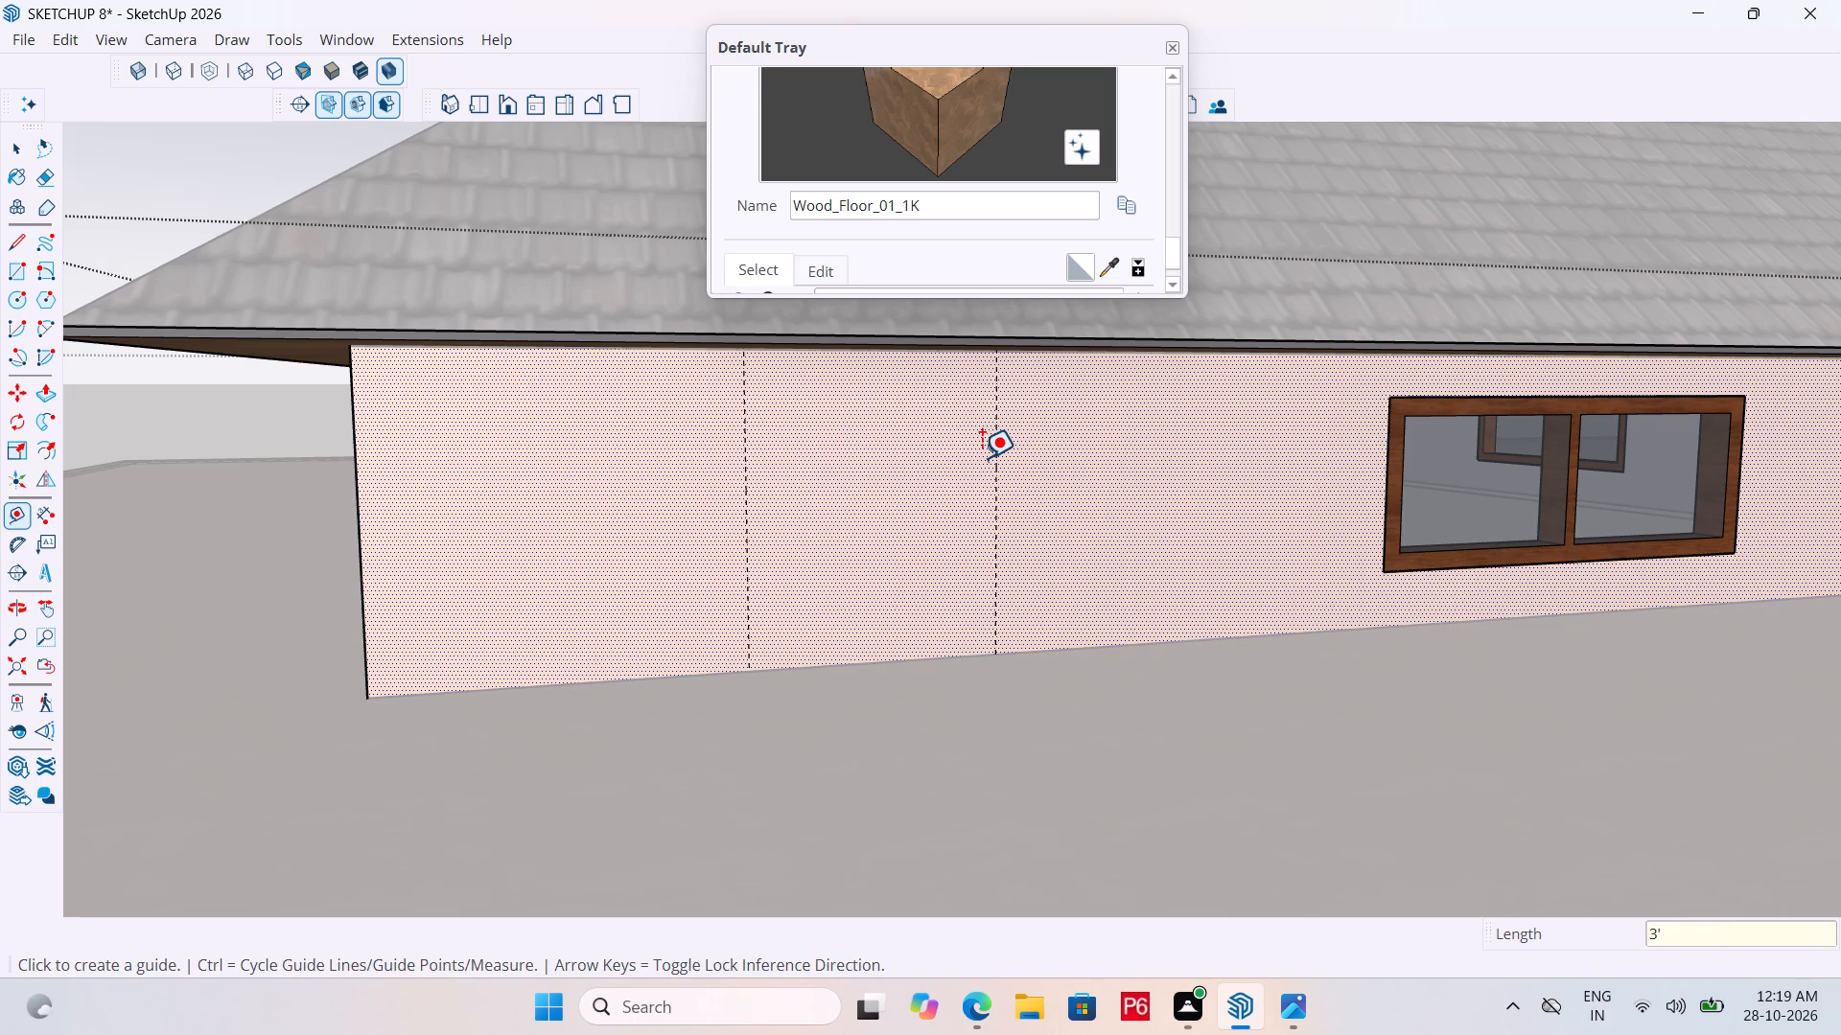
Place horizontal guides along the wall aligned with the existing window's bottom and top edges.
click(1410, 394)
click(1419, 571)
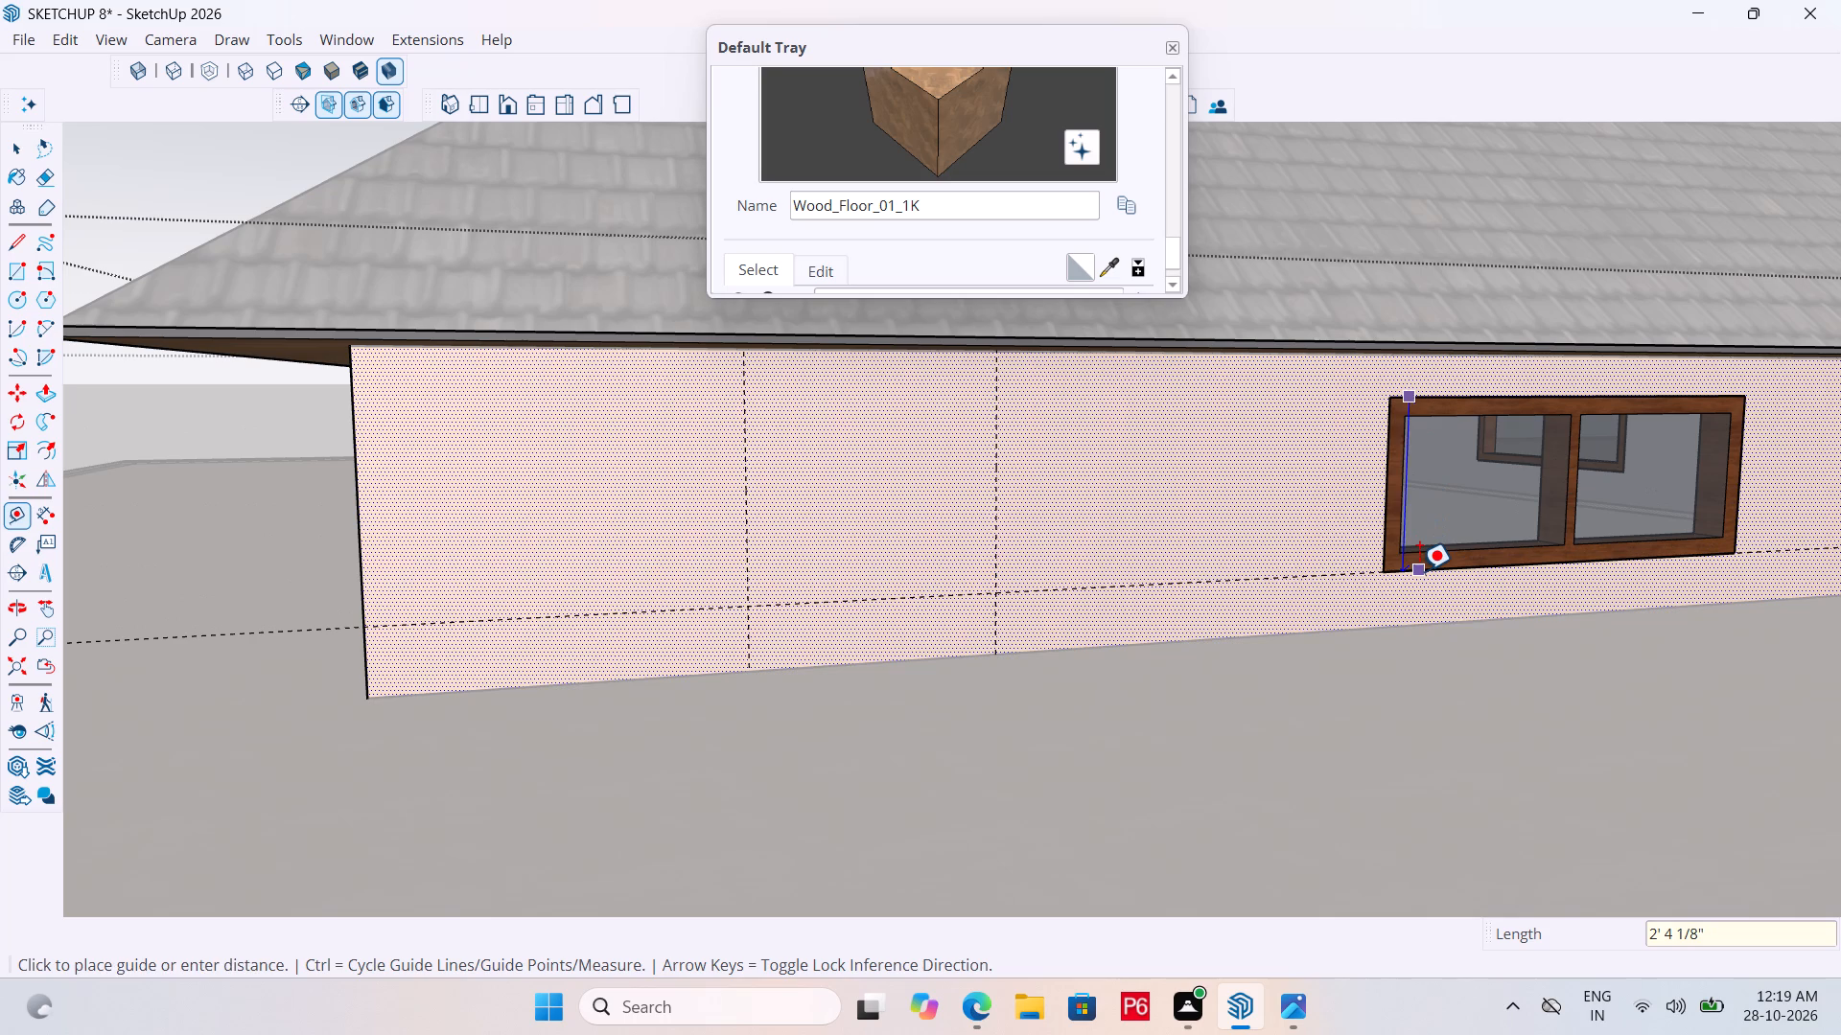
click(1283, 574)
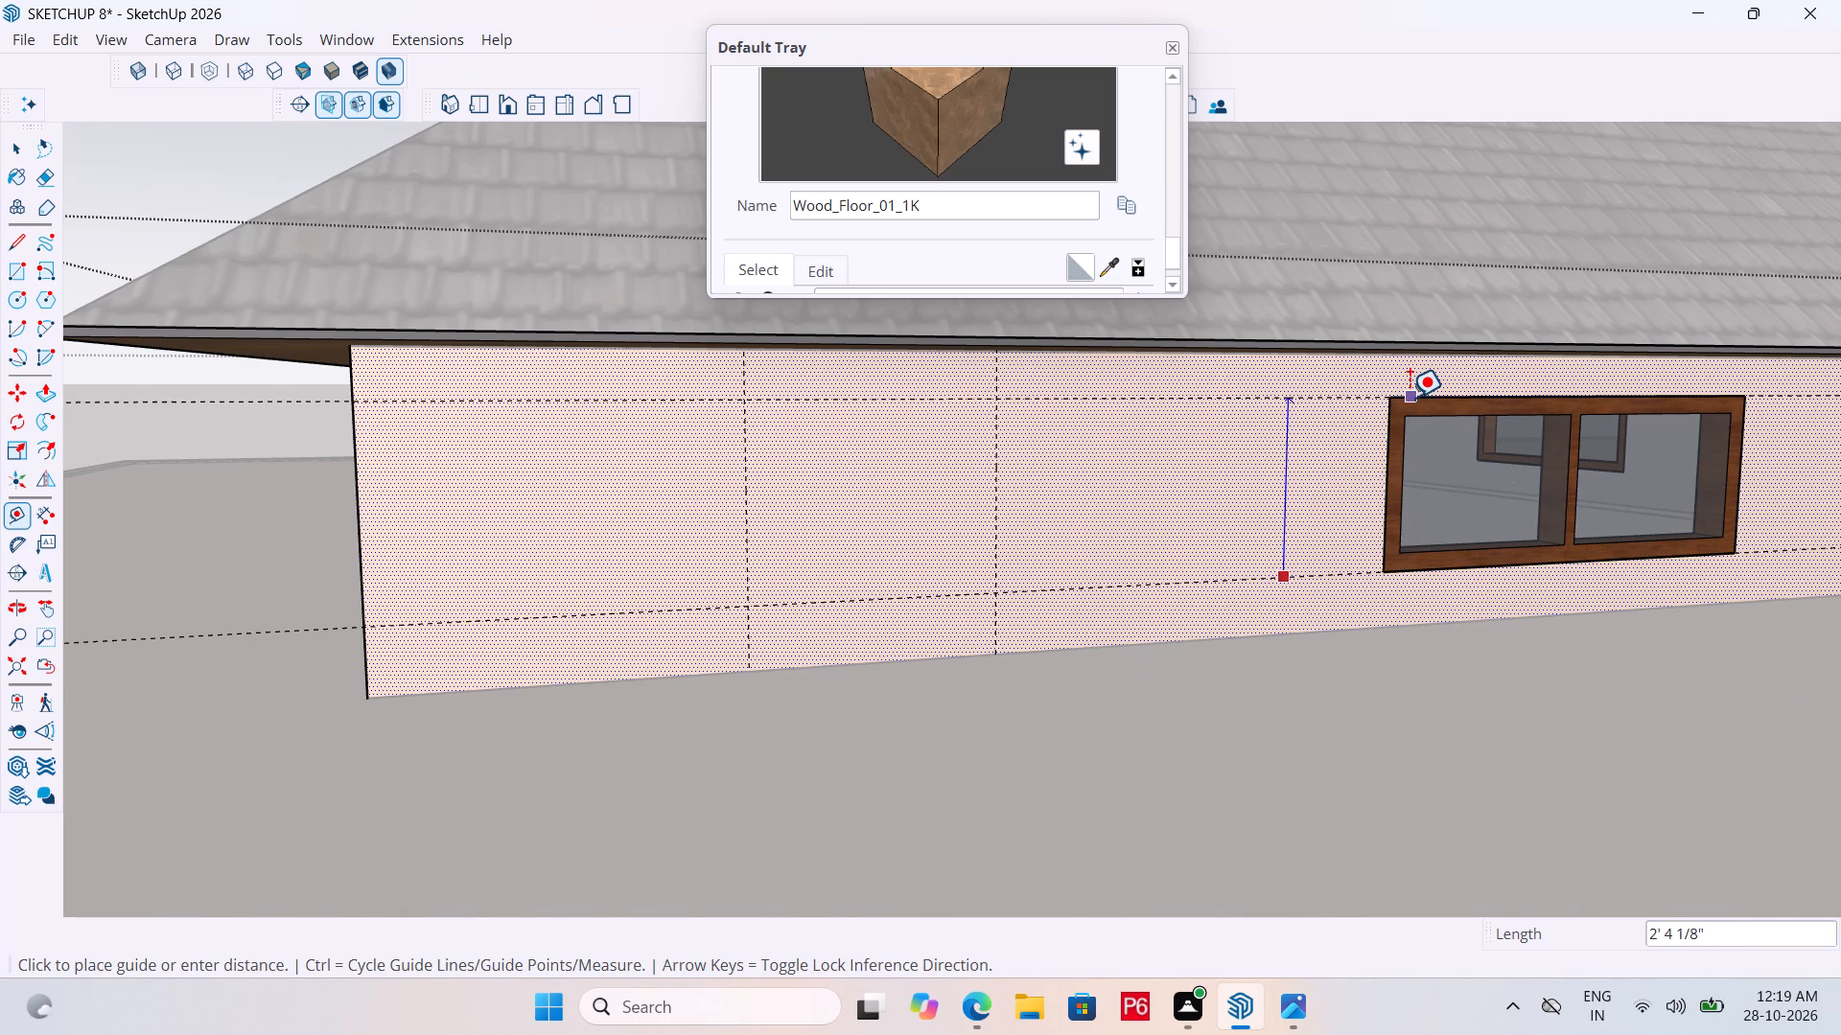
click(1410, 398)
Draw a 3' by 2' 4 1/8" window rectangle on the wall between the guide intersections.
key(r)
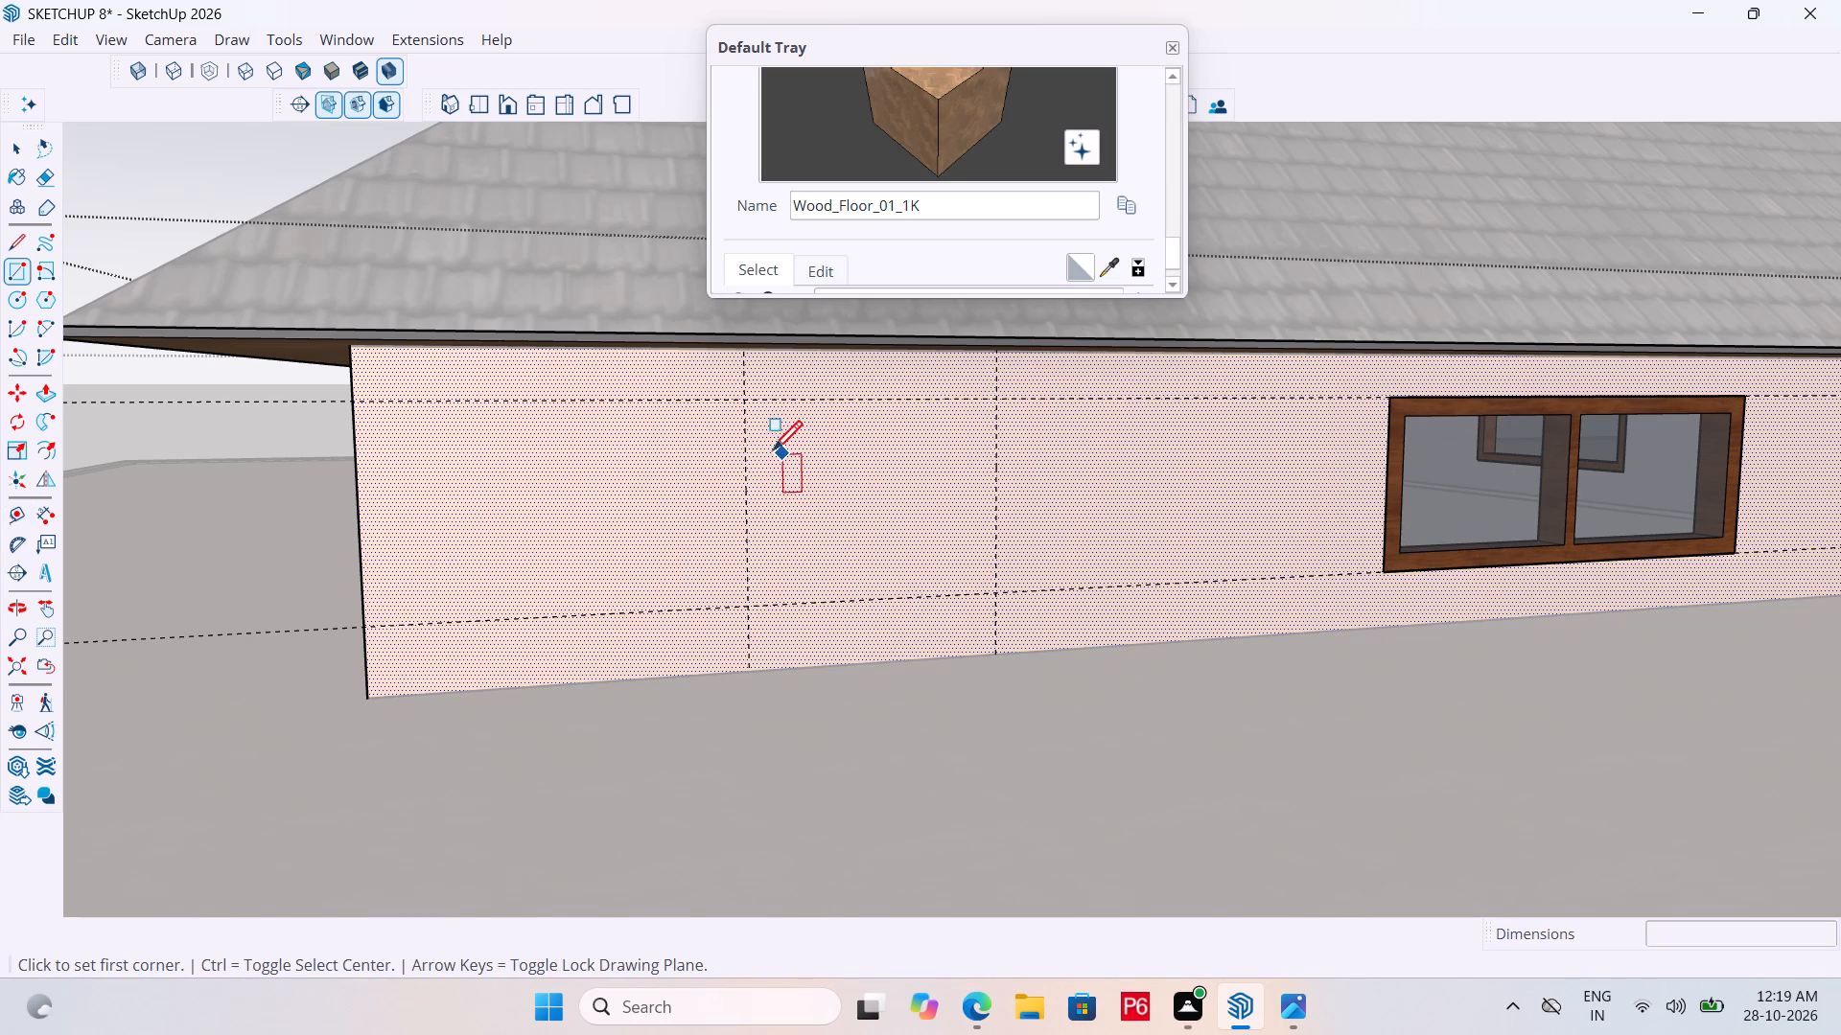
click(744, 398)
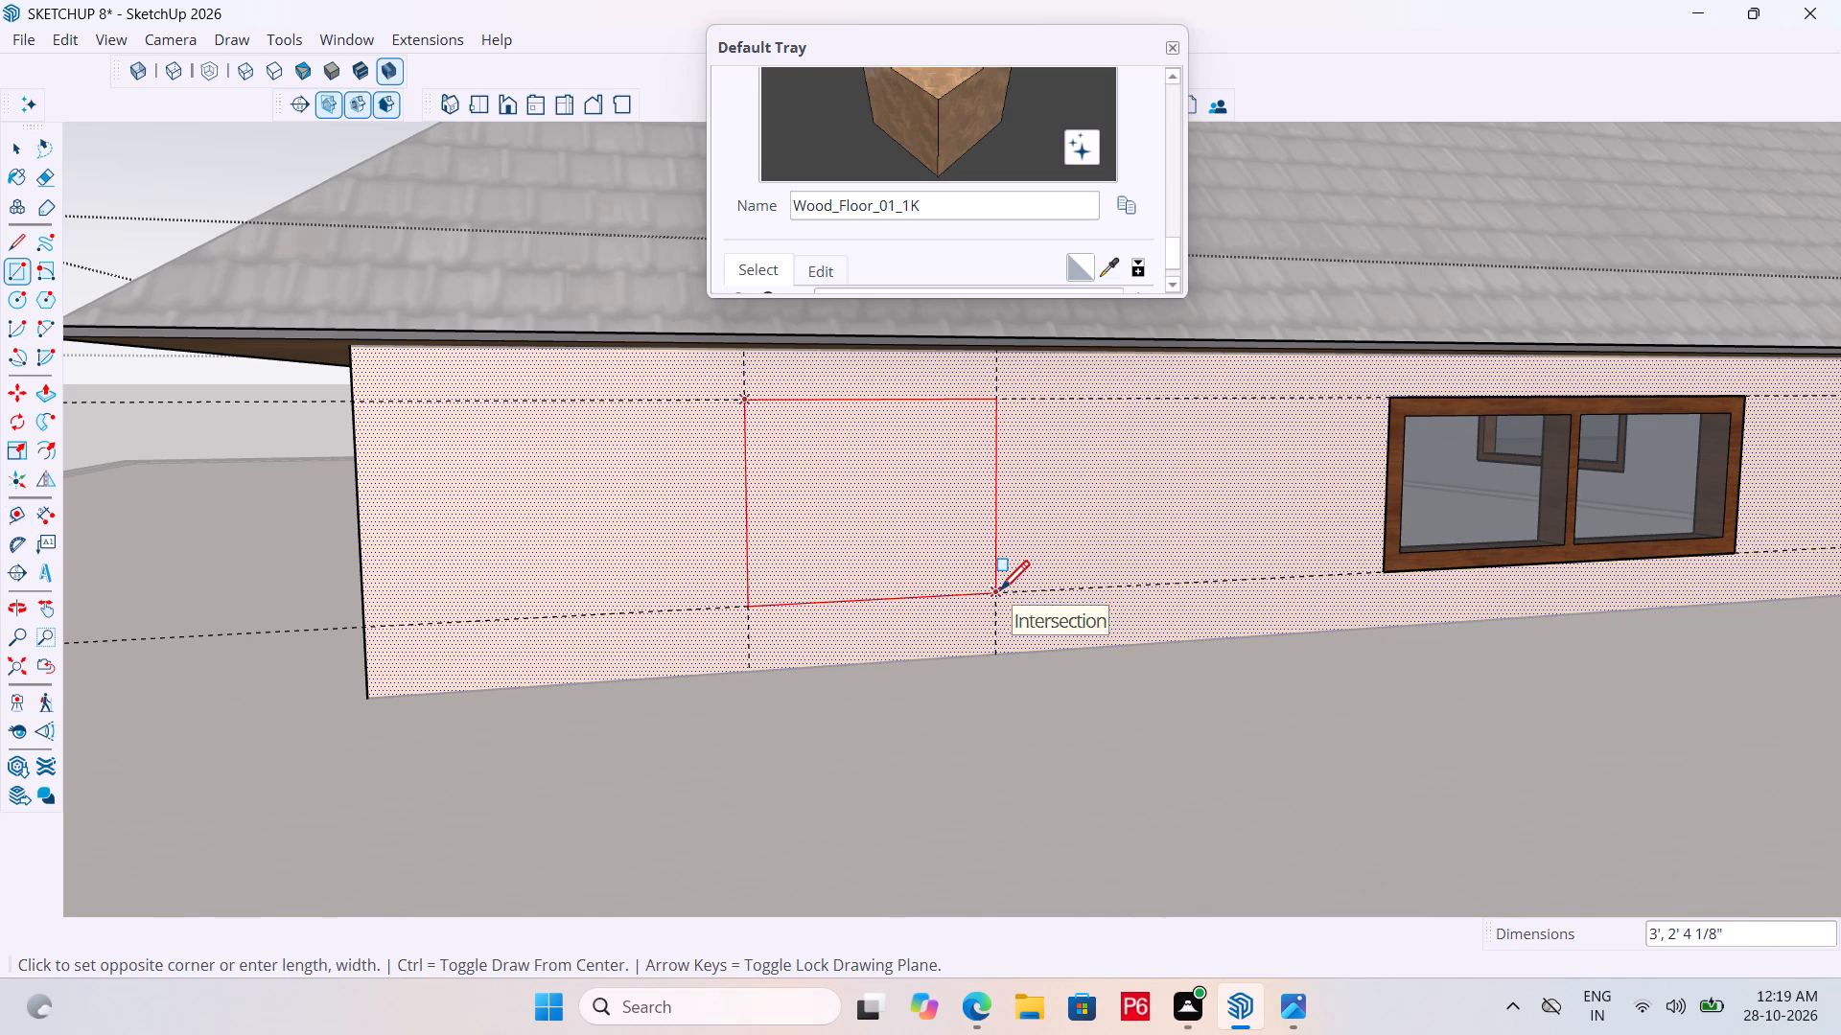
click(1000, 593)
key(space)
Erase the vertical and horizontal guides around the new window rectangle.
key(e)
drag(750, 374, 734, 379)
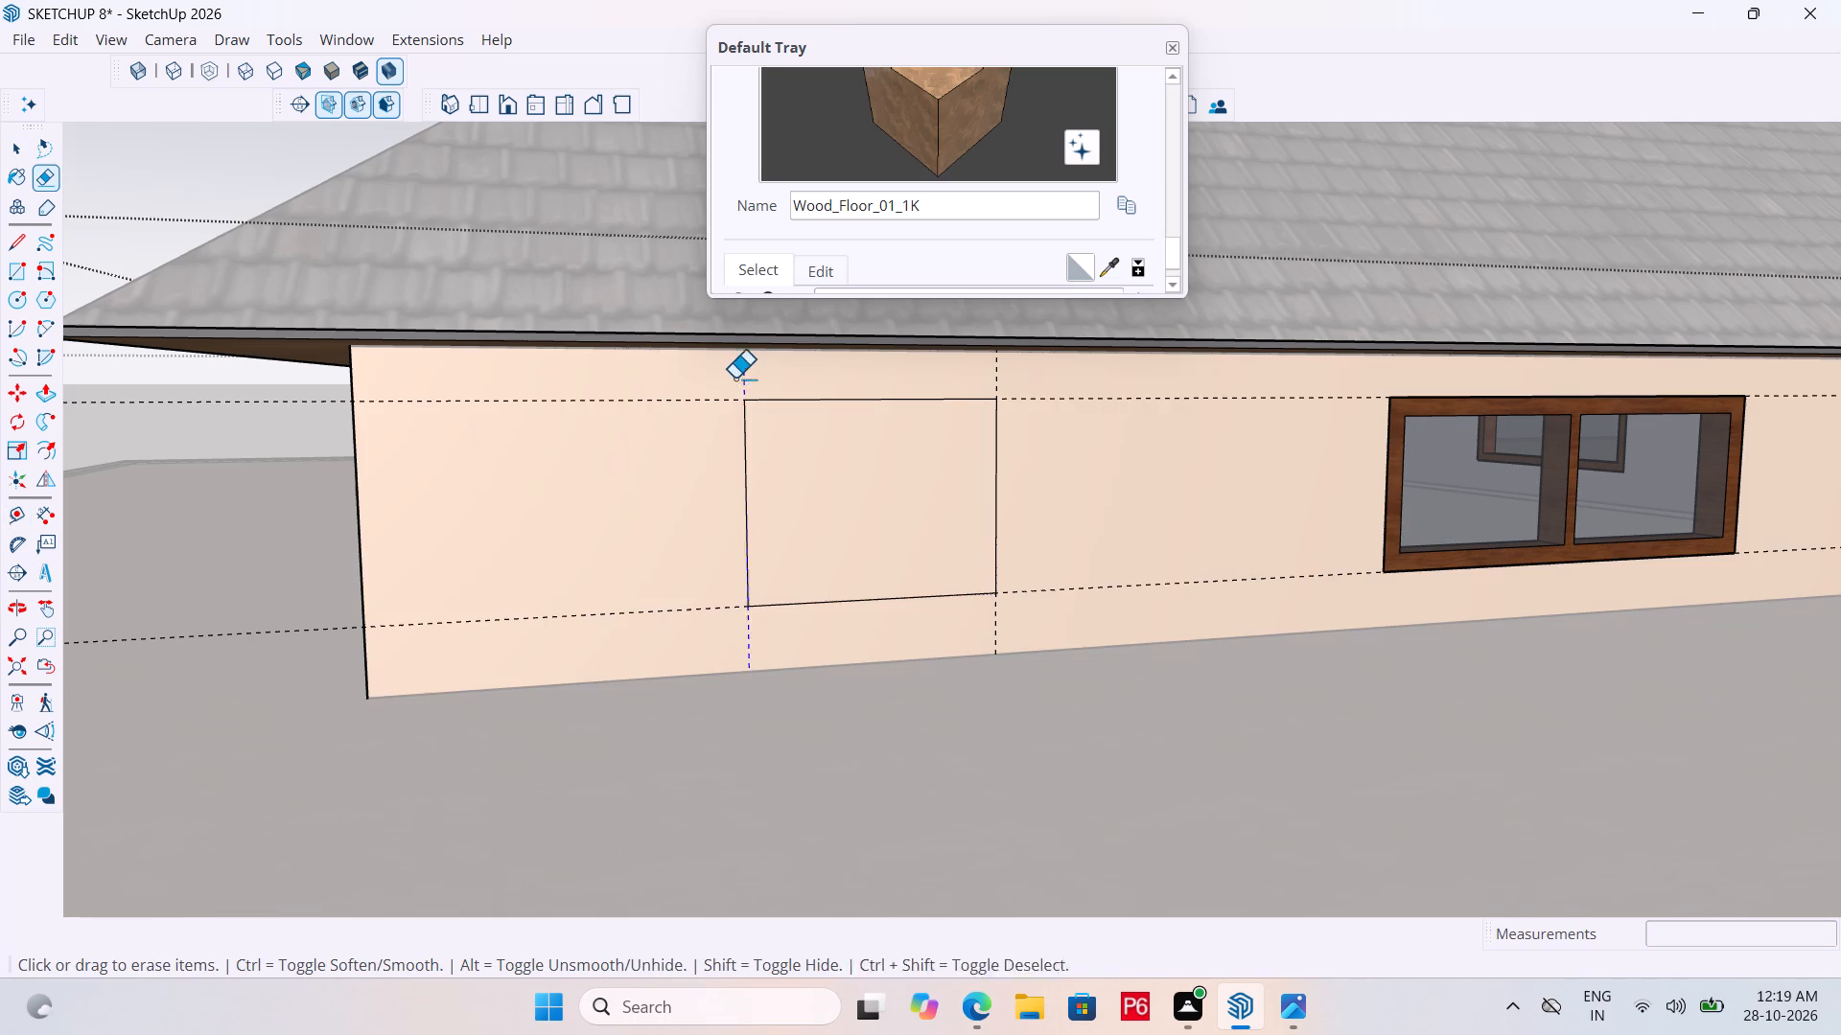
drag(734, 379, 732, 380)
click(713, 396)
drag(711, 476, 718, 619)
drag(953, 612, 1016, 607)
Push the window rectangle through the wall thickness to cut the opening, and save the model.
key(p)
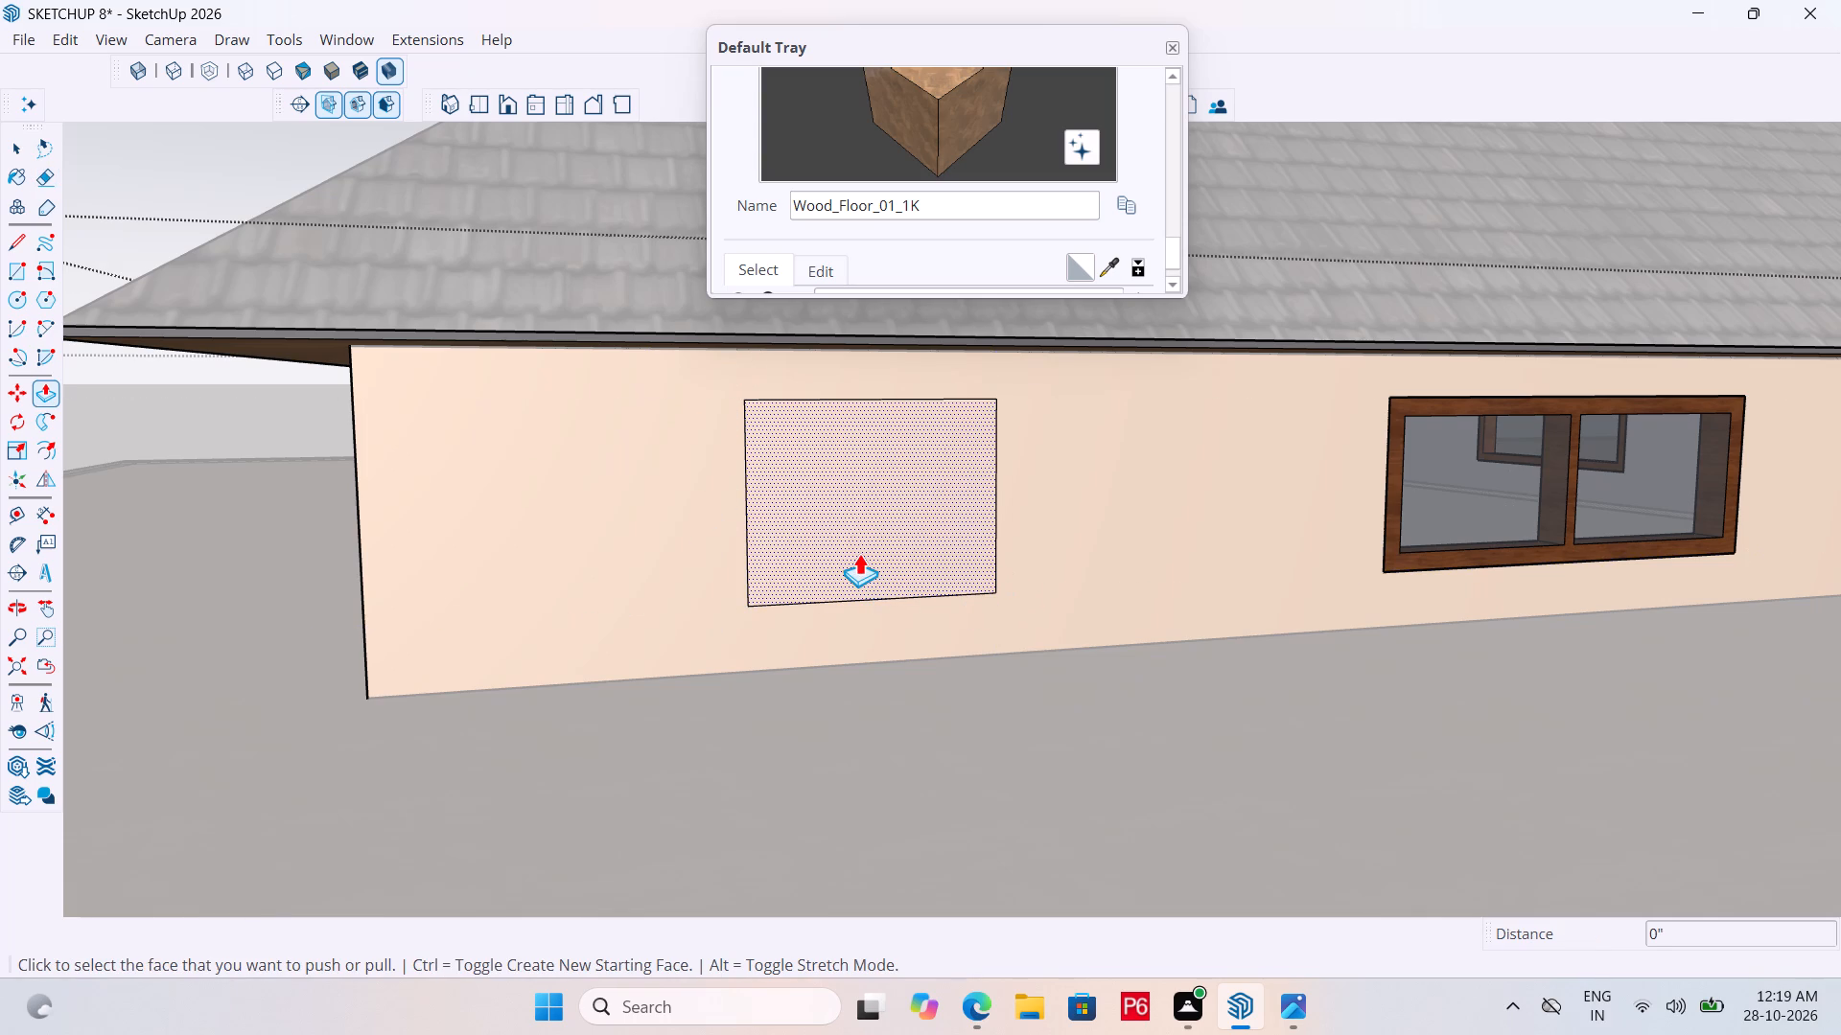
key(space)
key(p)
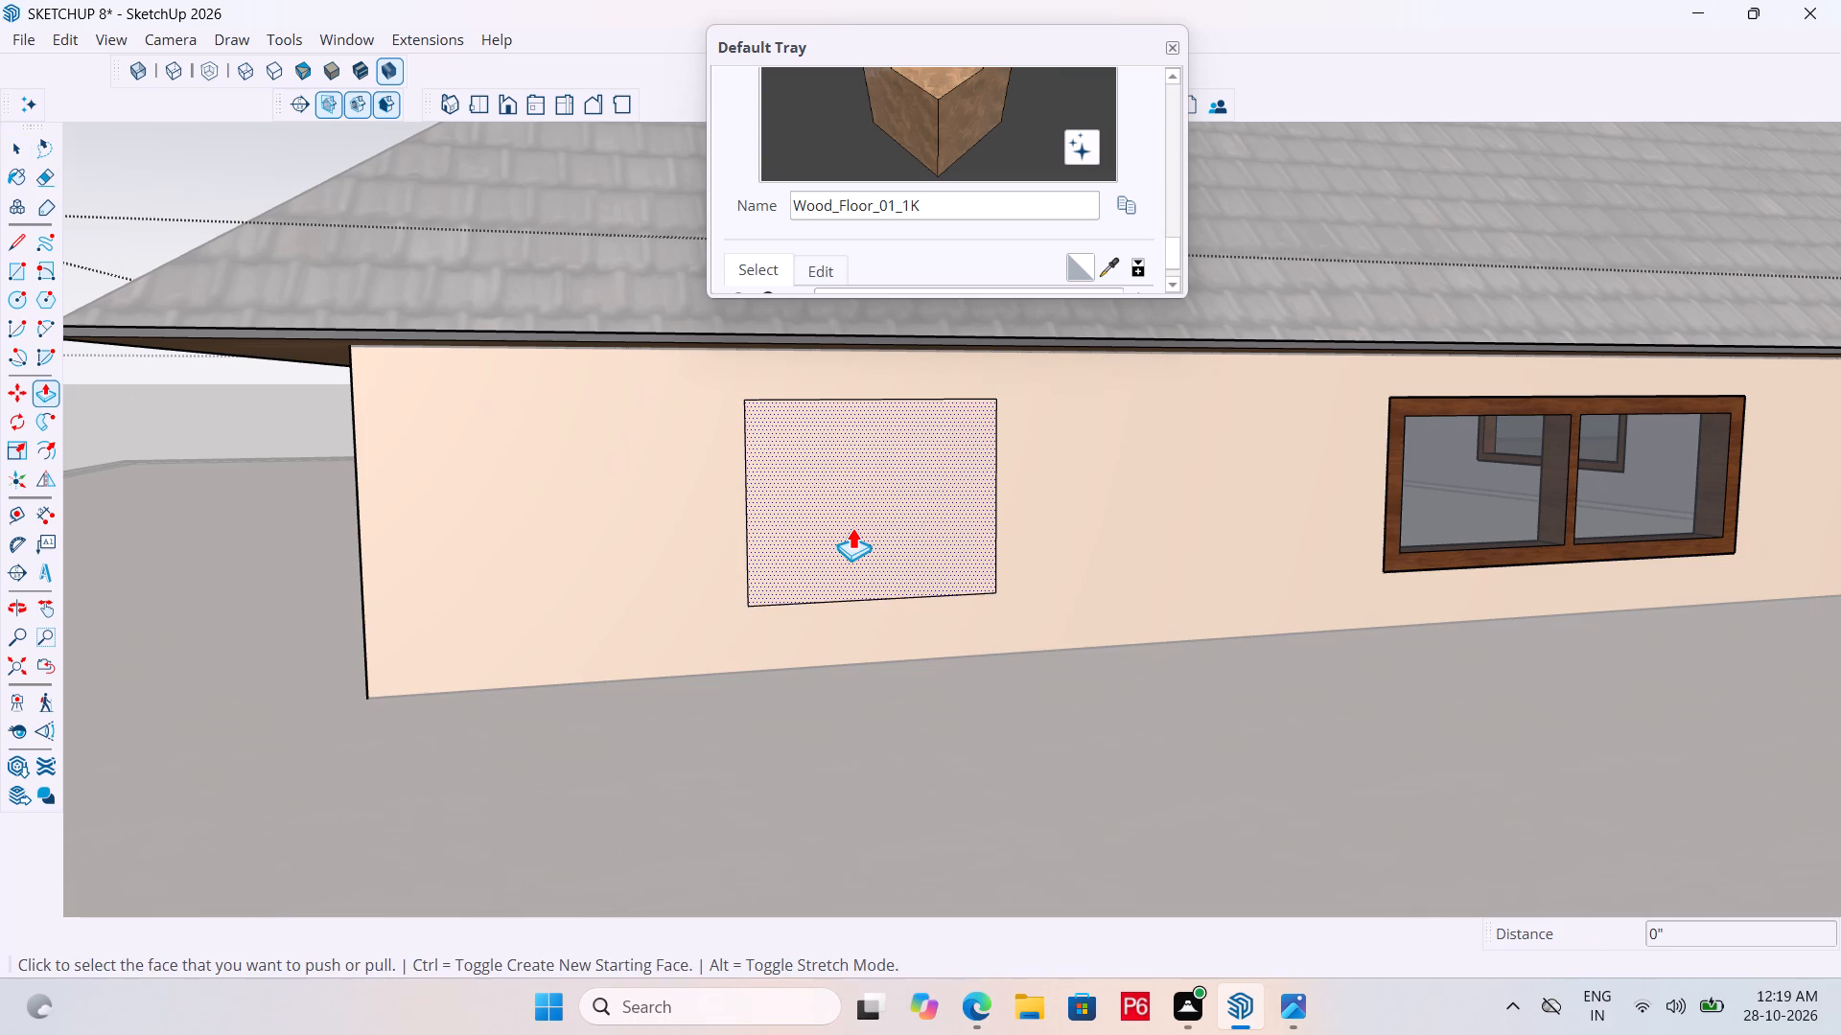
click(852, 527)
click(816, 466)
middle_drag(985, 529, 768, 579)
key(ctrl+s)
key(ctrl+s)
key(ctrl+s)
key(ctrl+s)
key(ctrl+s)
Draw a rectangle covering the new window opening and make its face and edges a group.
middle_drag(954, 453, 946, 434)
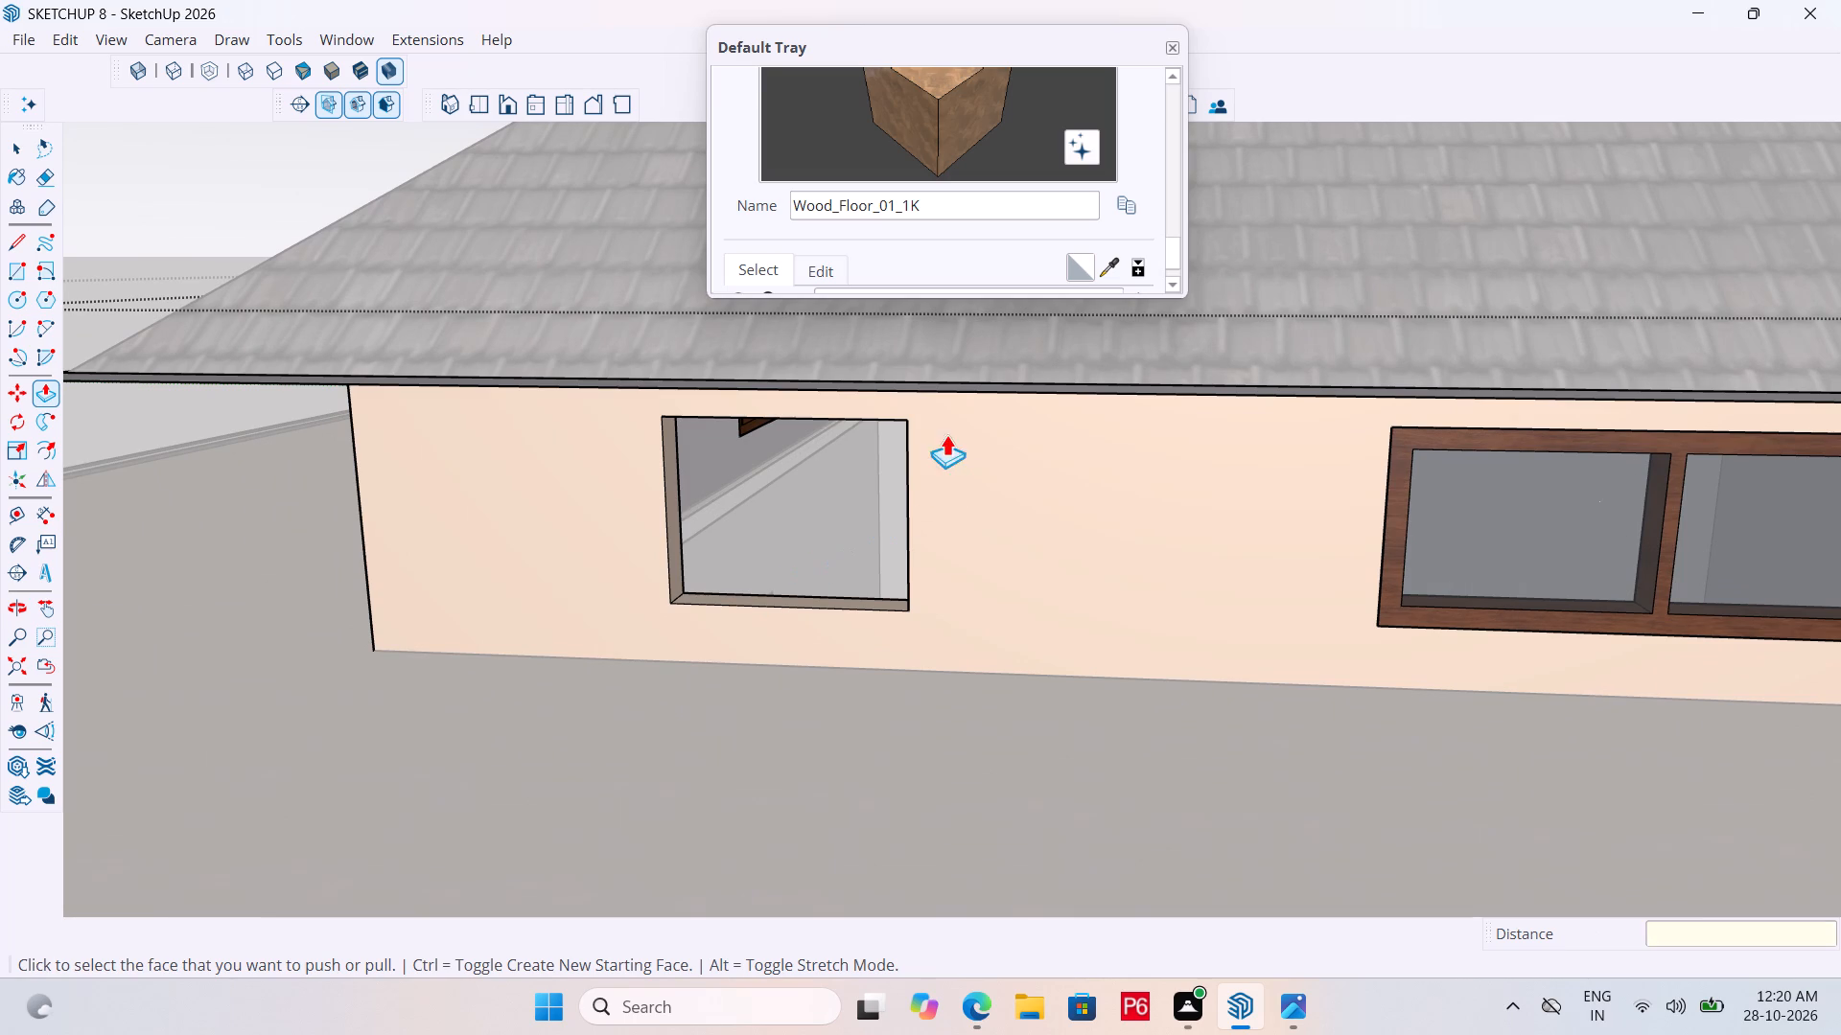
middle_drag(946, 434, 910, 414)
key(space)
scroll(893, 428, up, 4)
key(r)
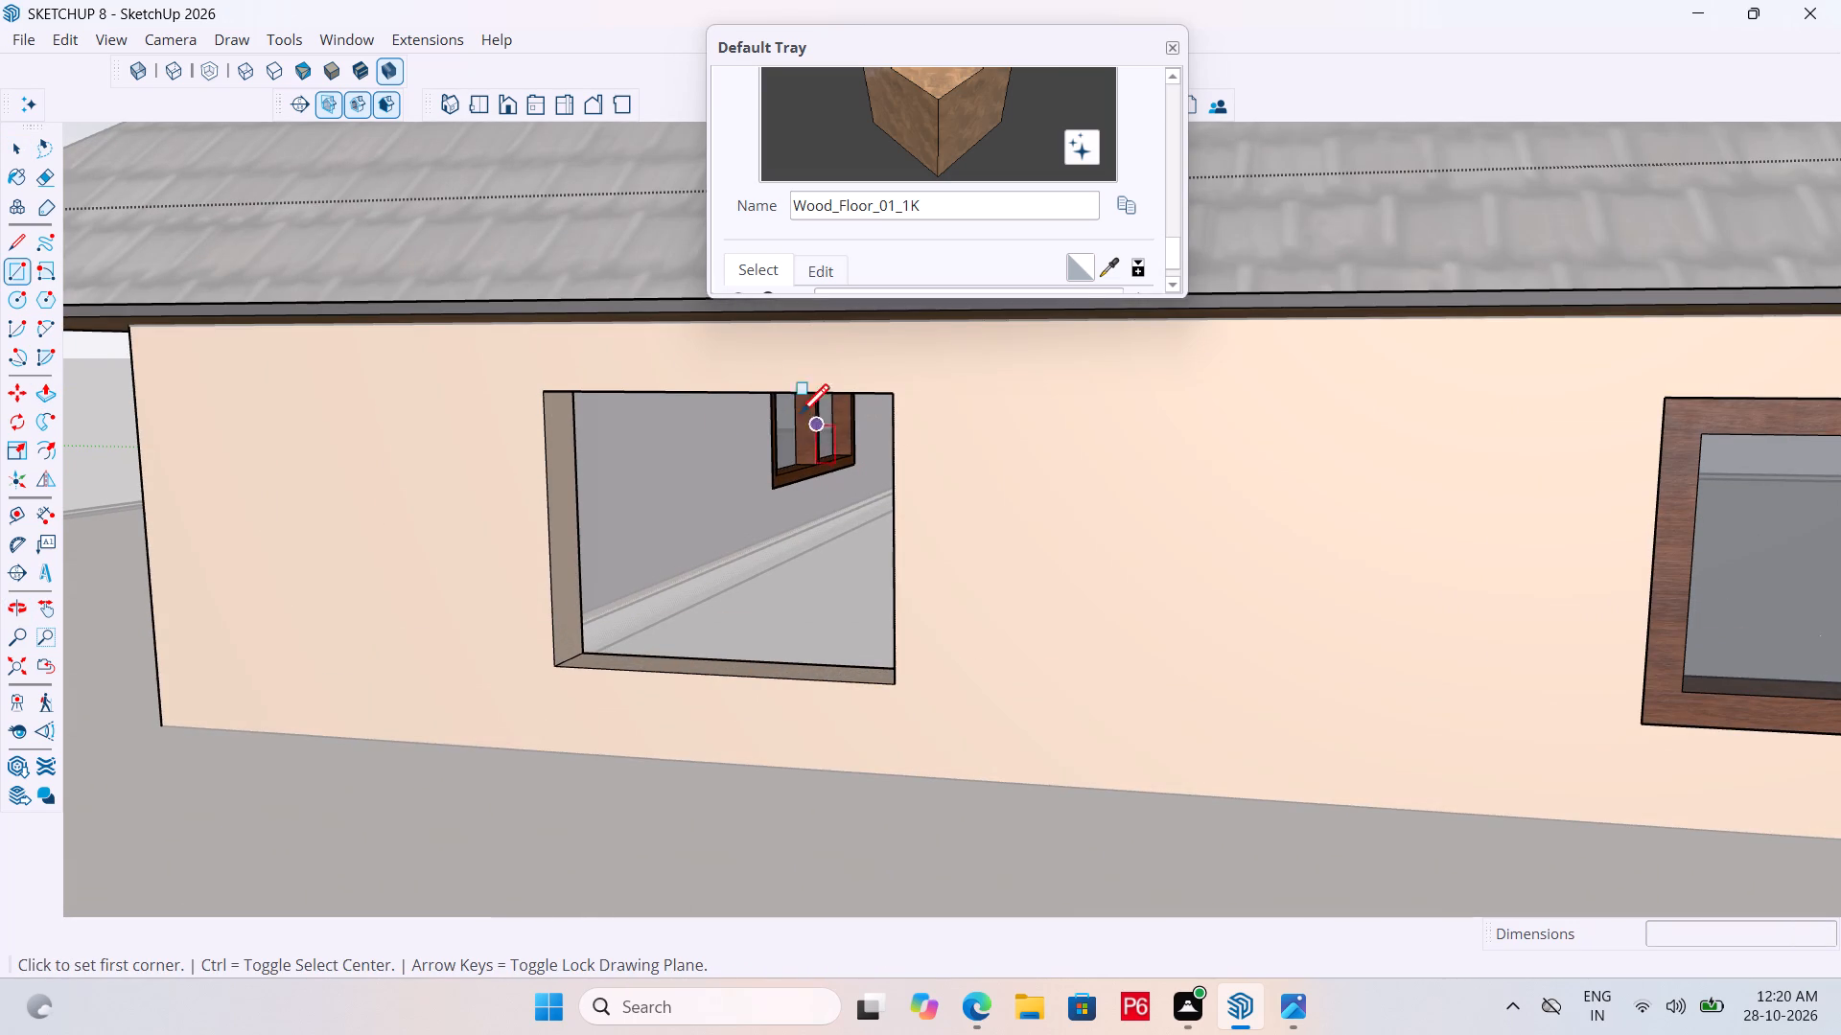
click(551, 393)
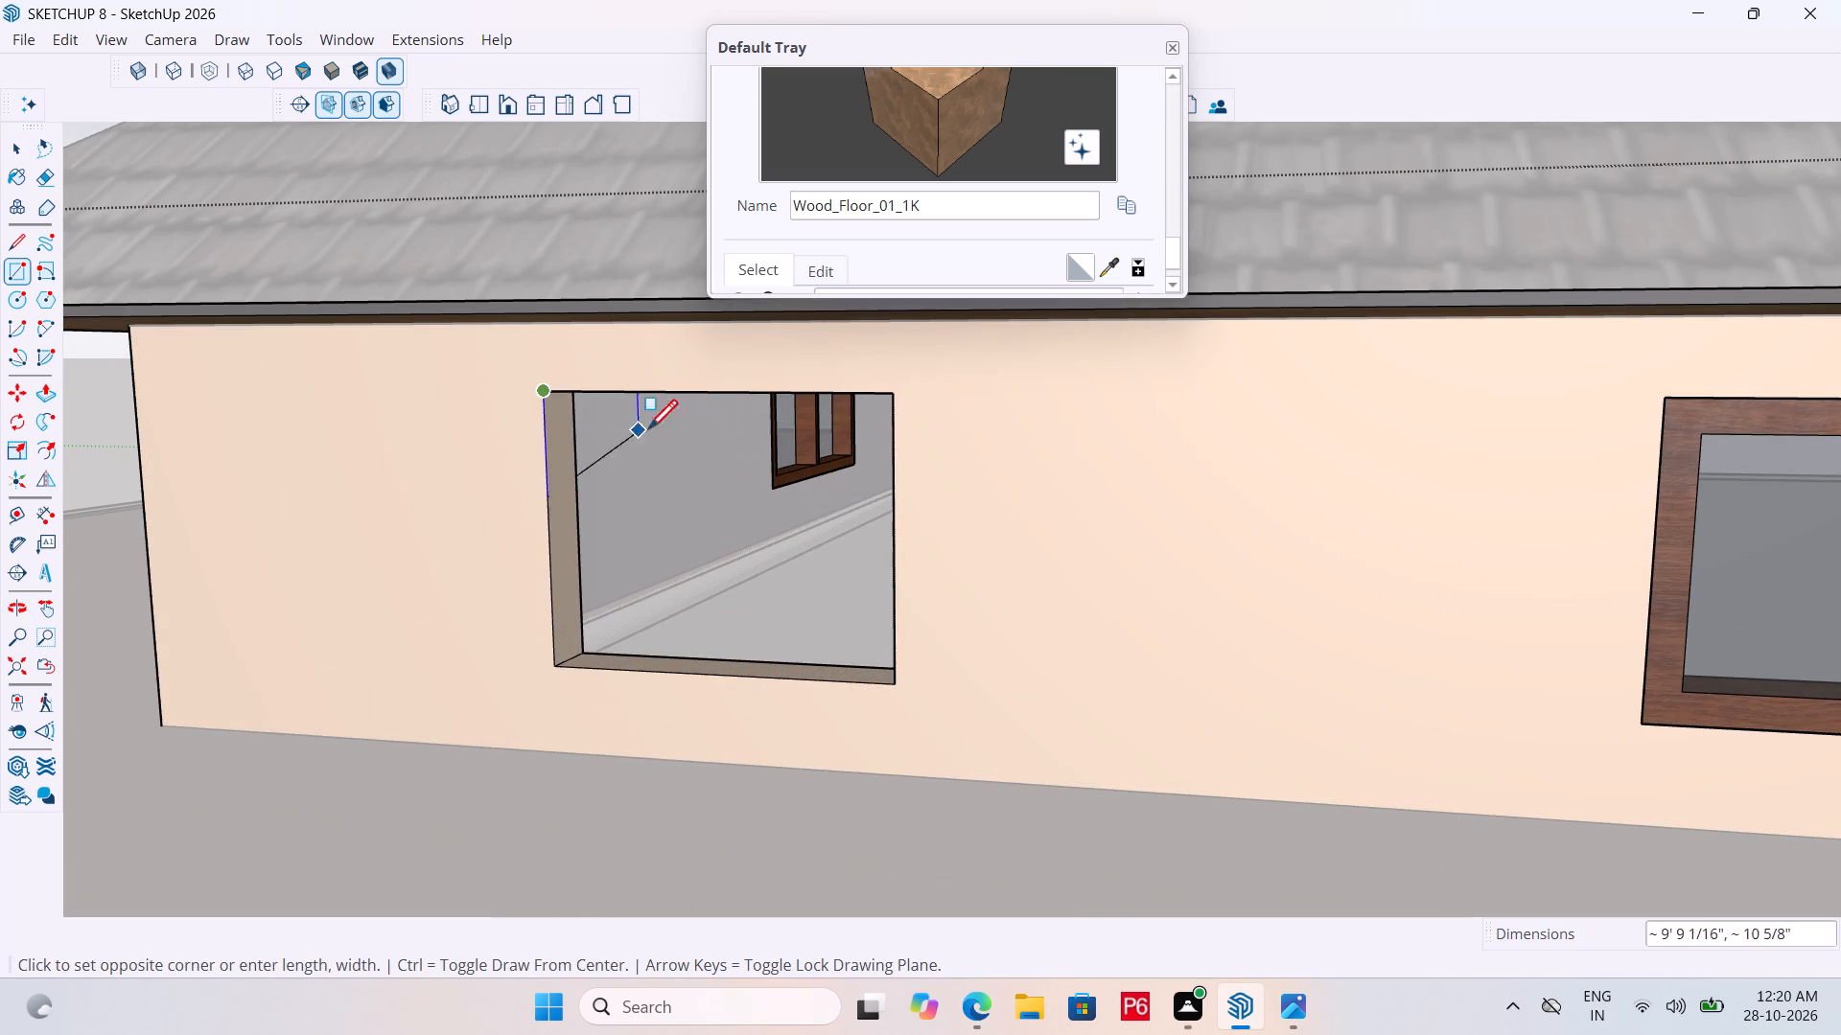
click(894, 680)
key(space)
double_click(741, 506)
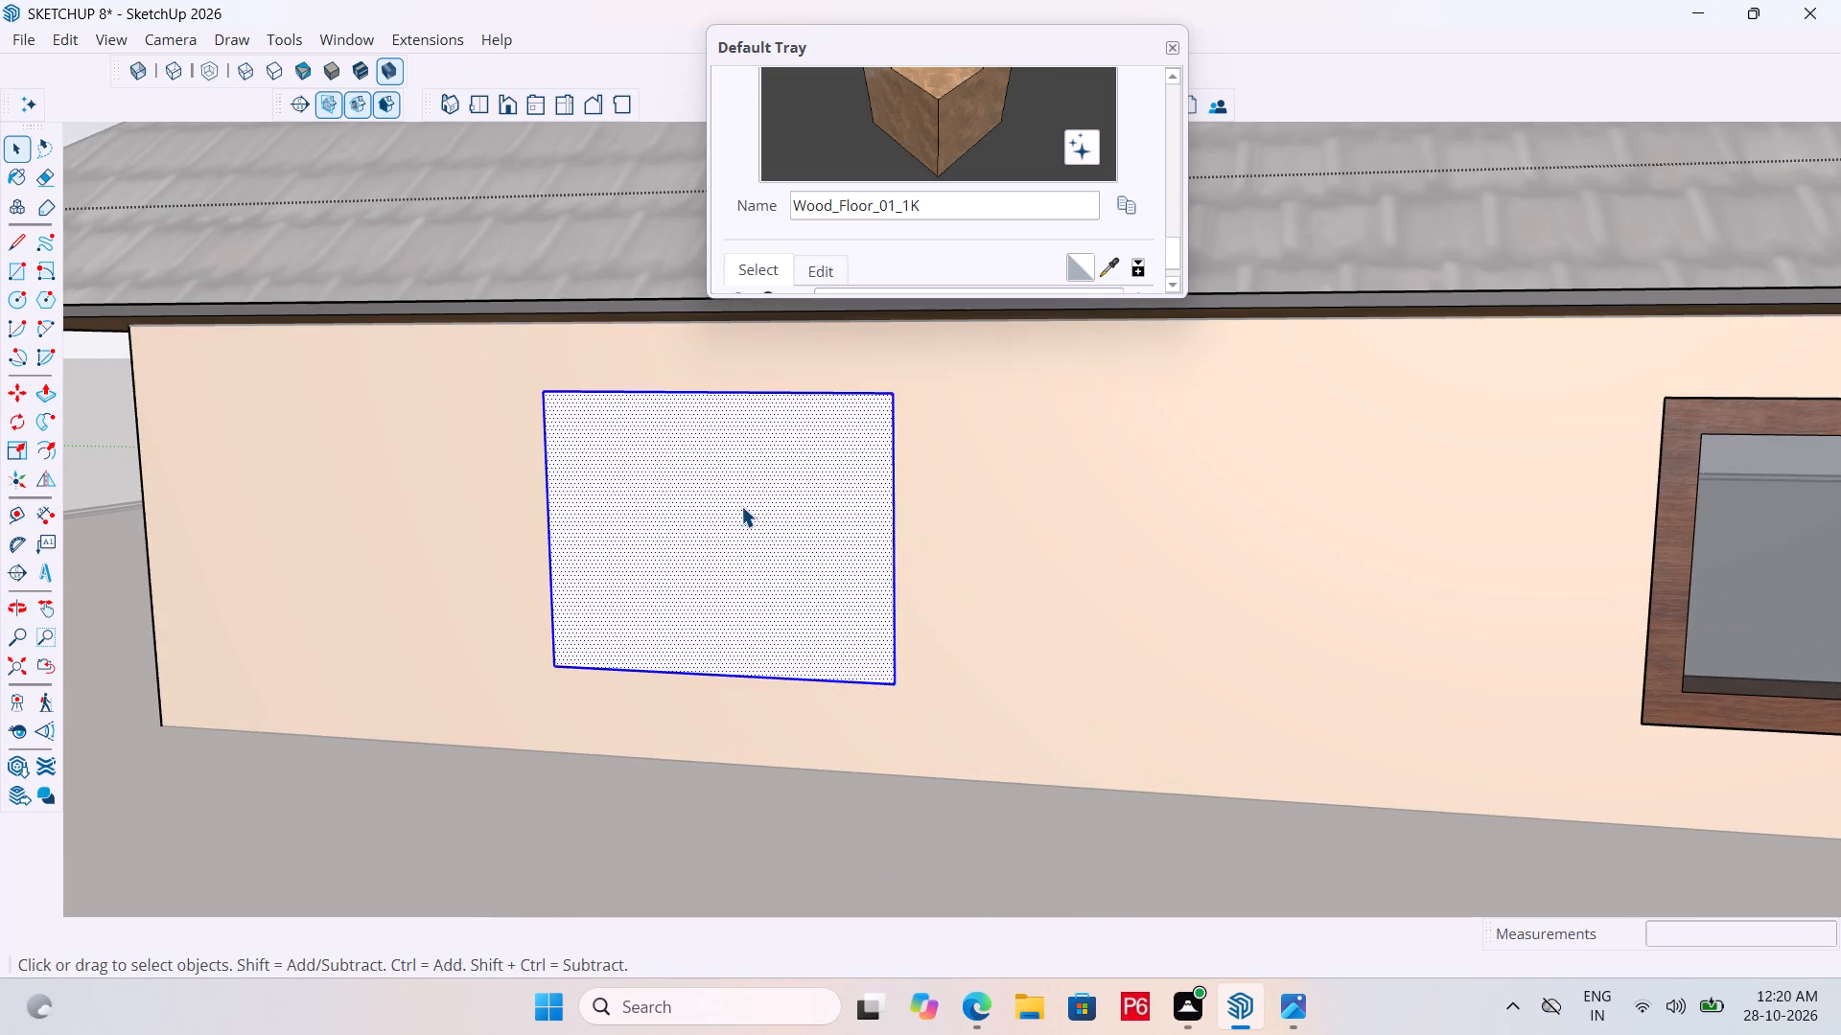
right_click(741, 506)
click(867, 741)
Open the new window group and offset its face outline 3" inward to form the frame.
double_click(727, 474)
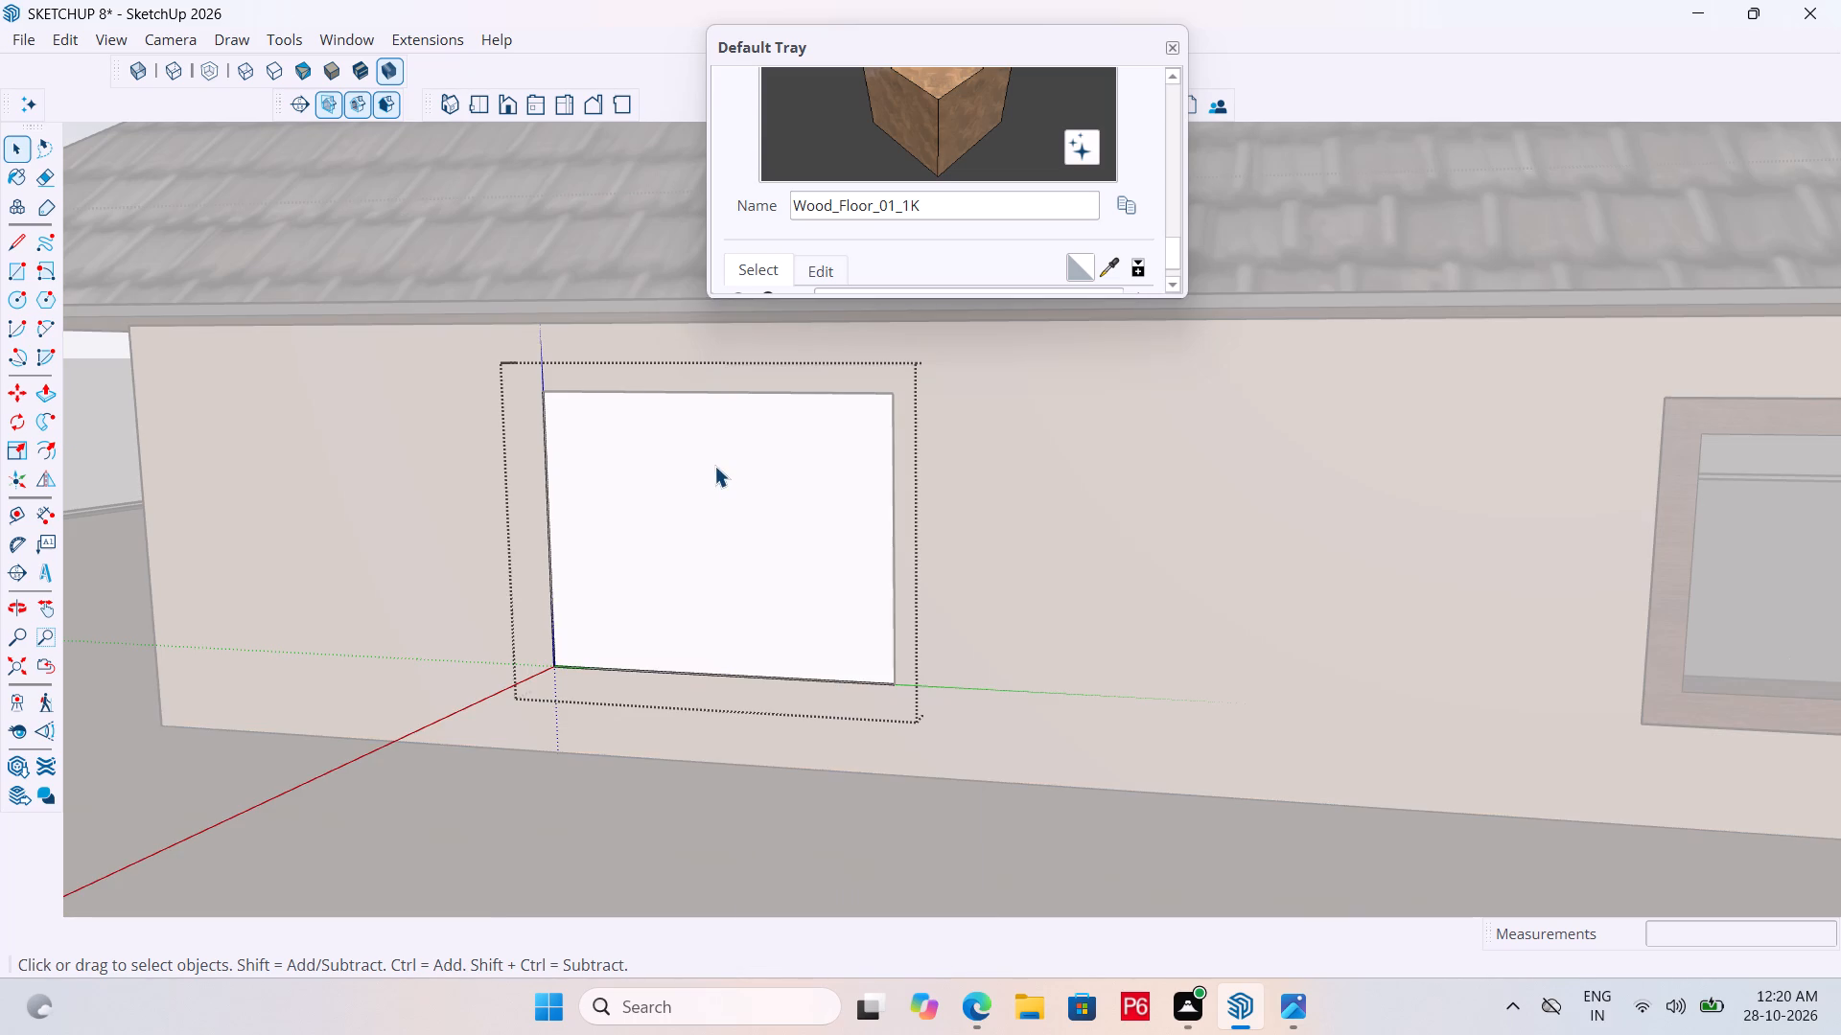
click(714, 466)
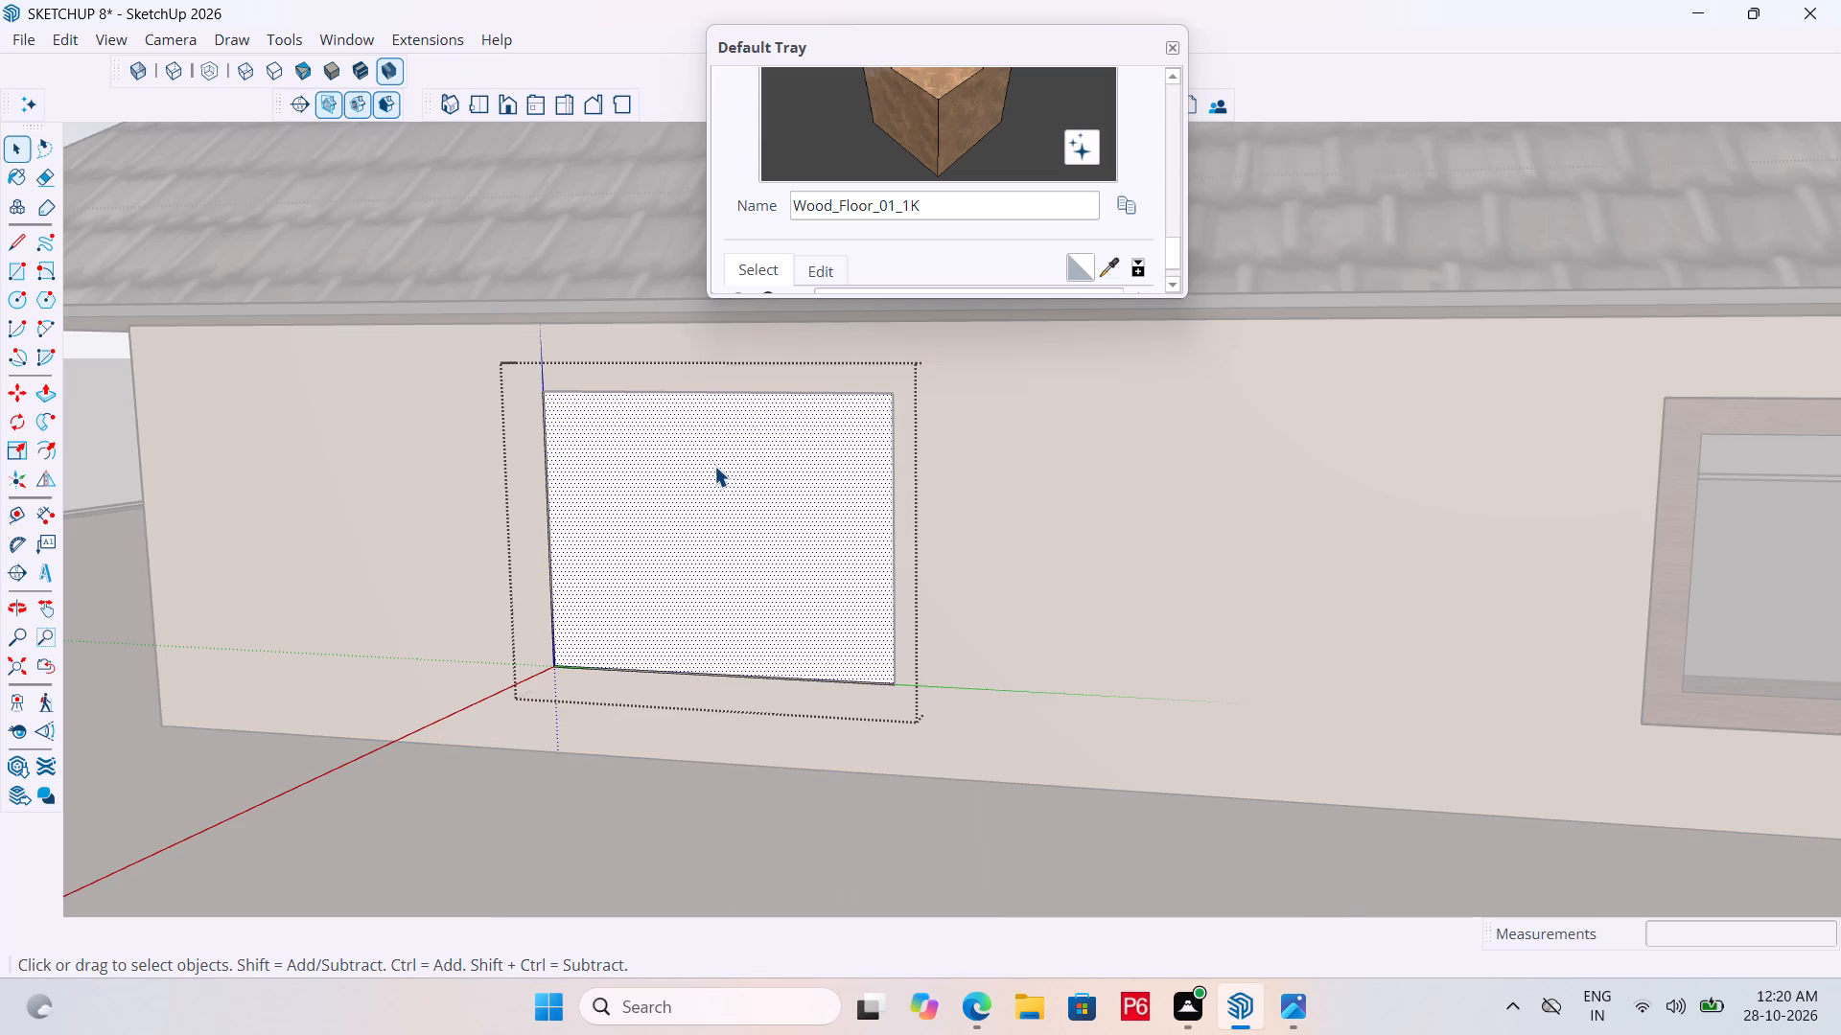
click(39, 447)
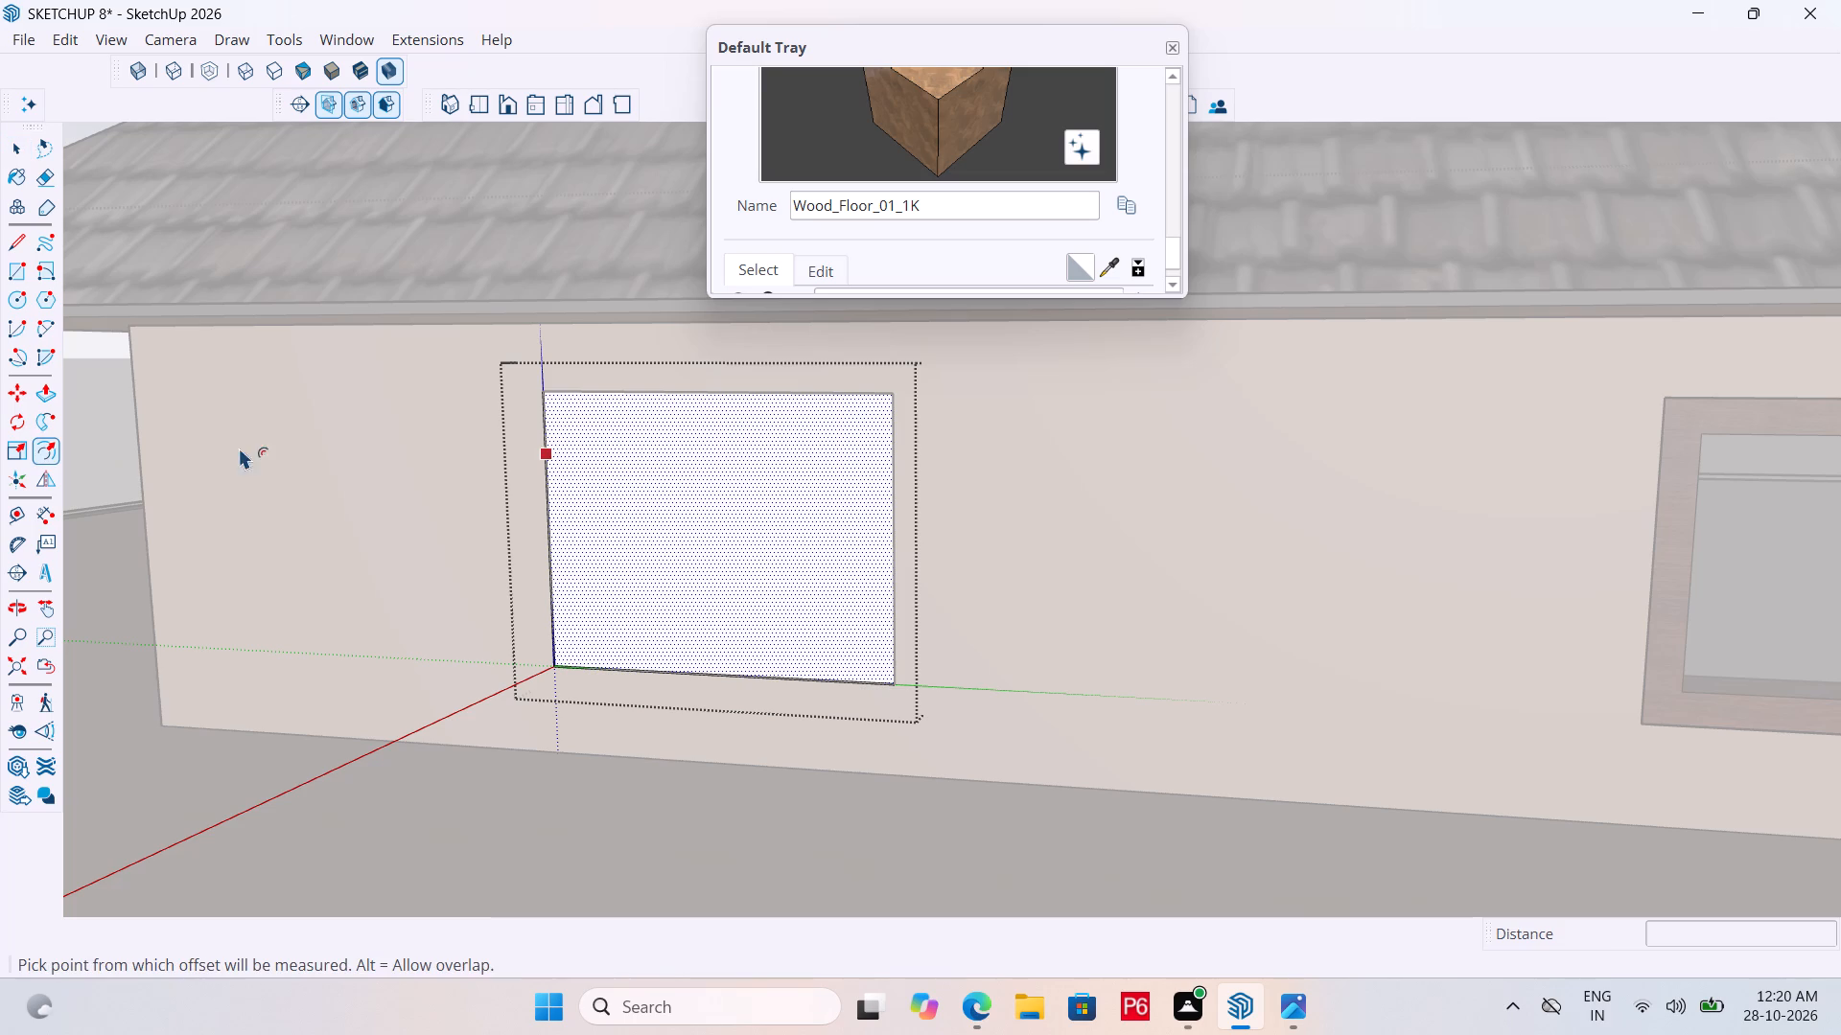
click(584, 481)
key(3)
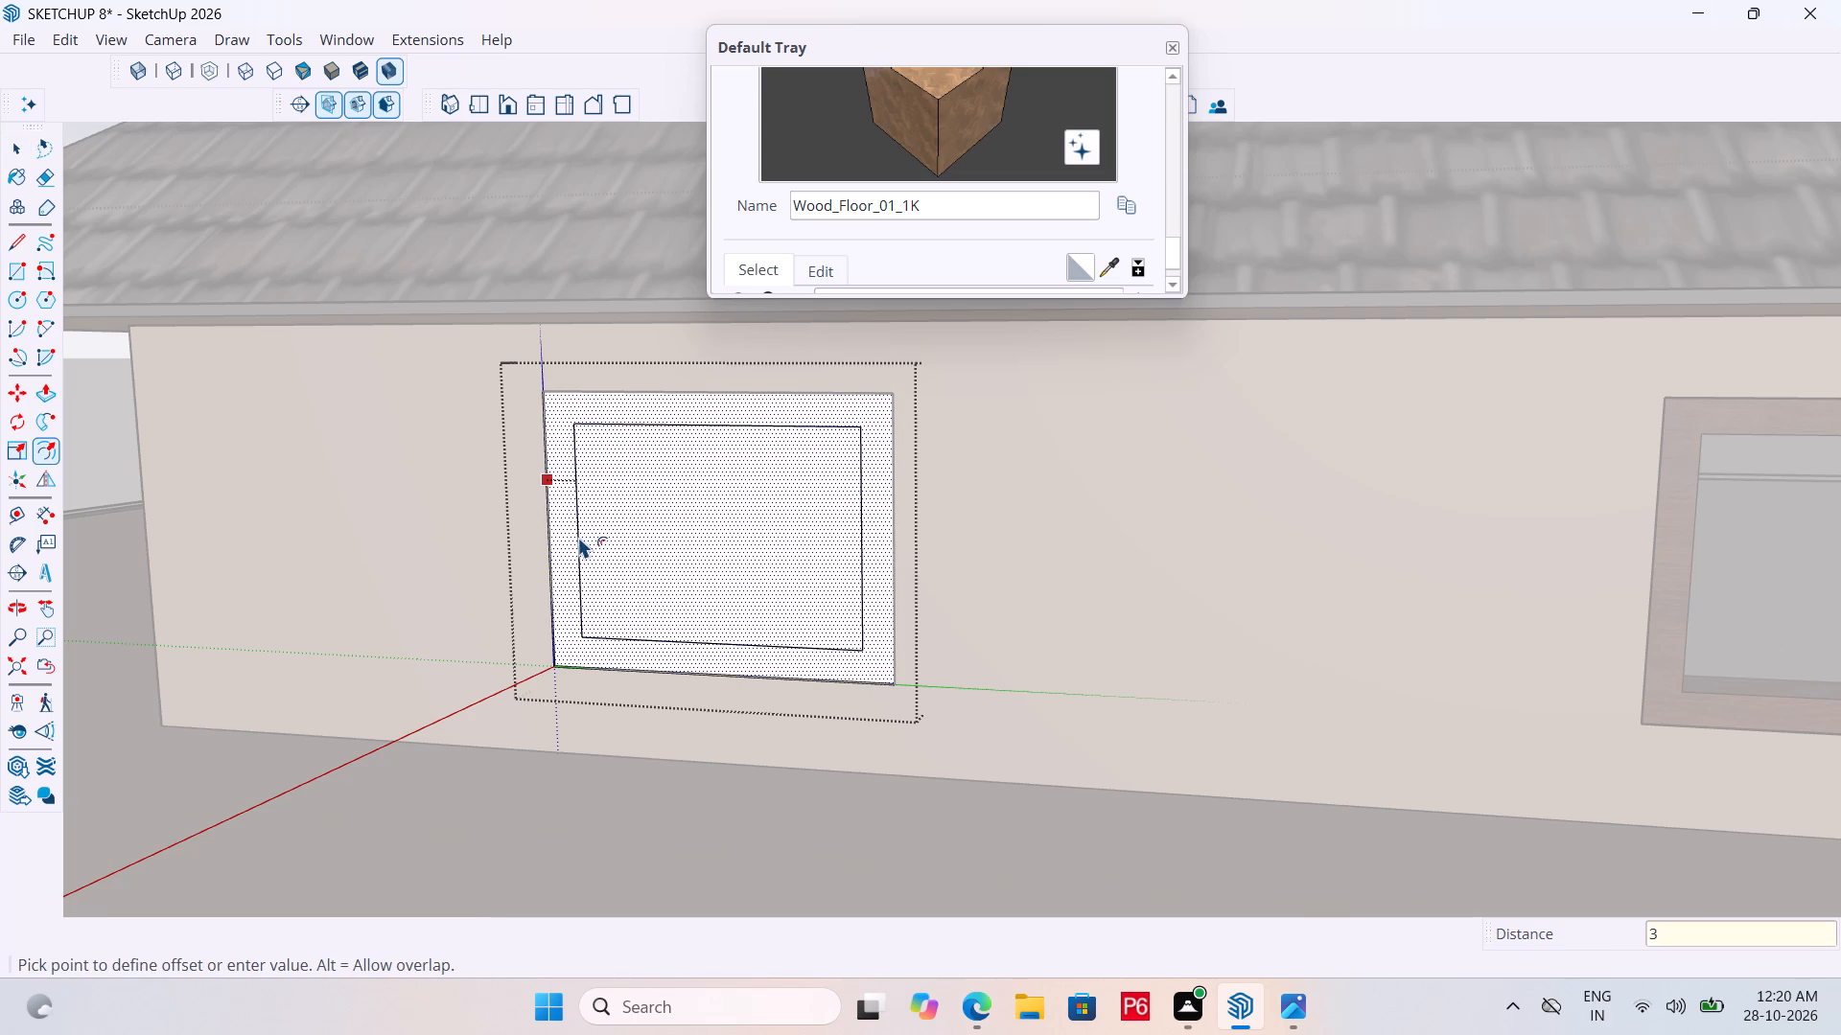
key(shift+quotedbl)
key(Return)
Paint the window's outer frame face with the Wood_Veneer_15_1K material.
middle_drag(784, 489, 736, 486)
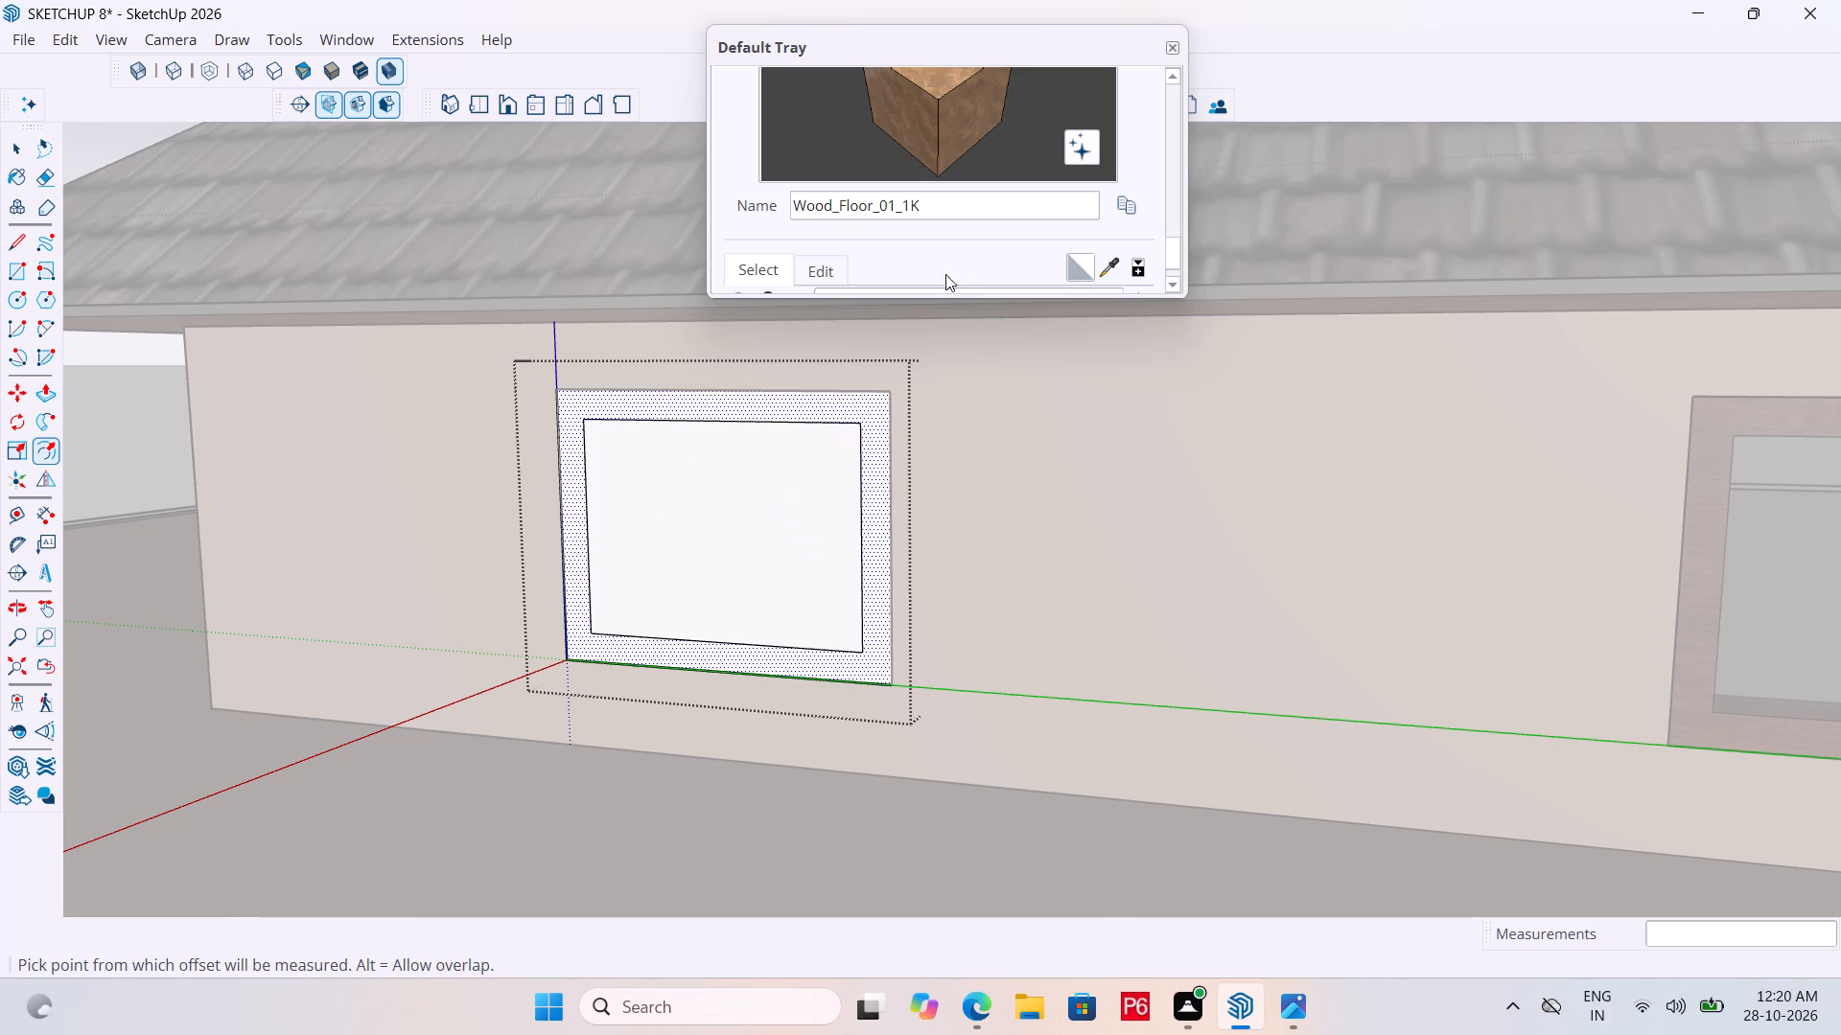
scroll(926, 228, down, 3)
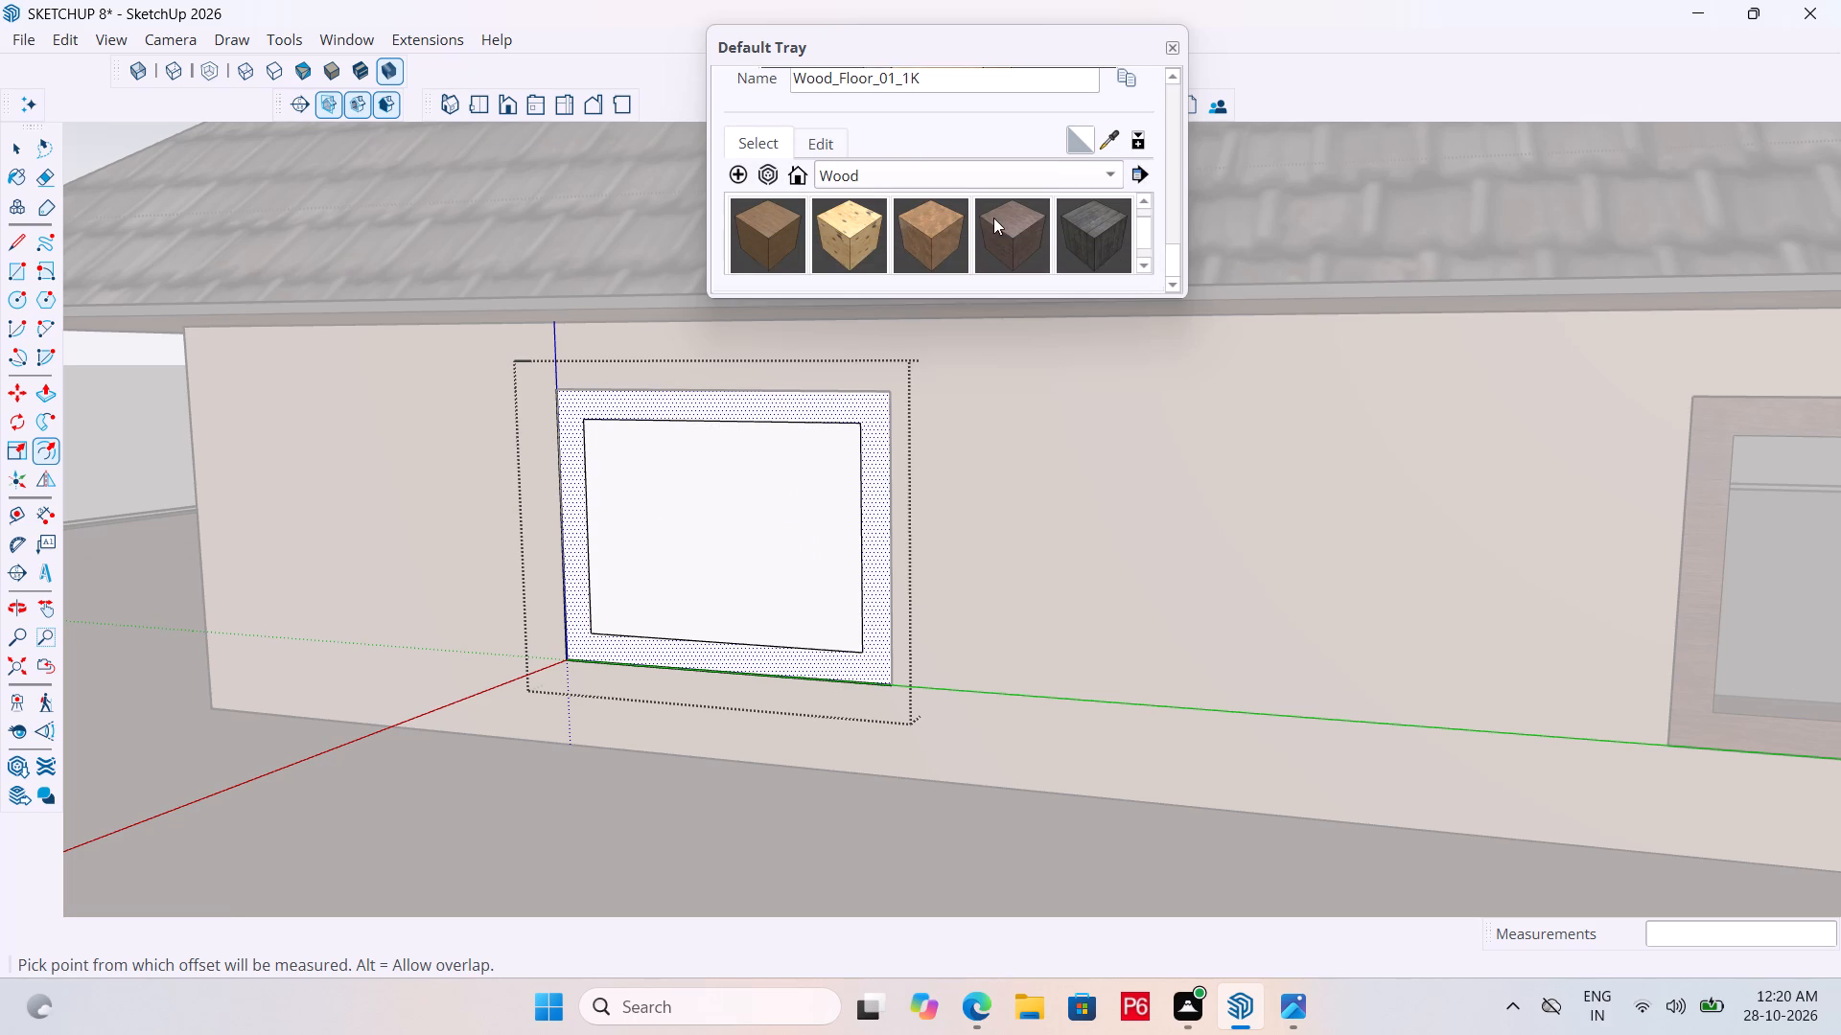
scroll(868, 222, down, 2)
click(778, 233)
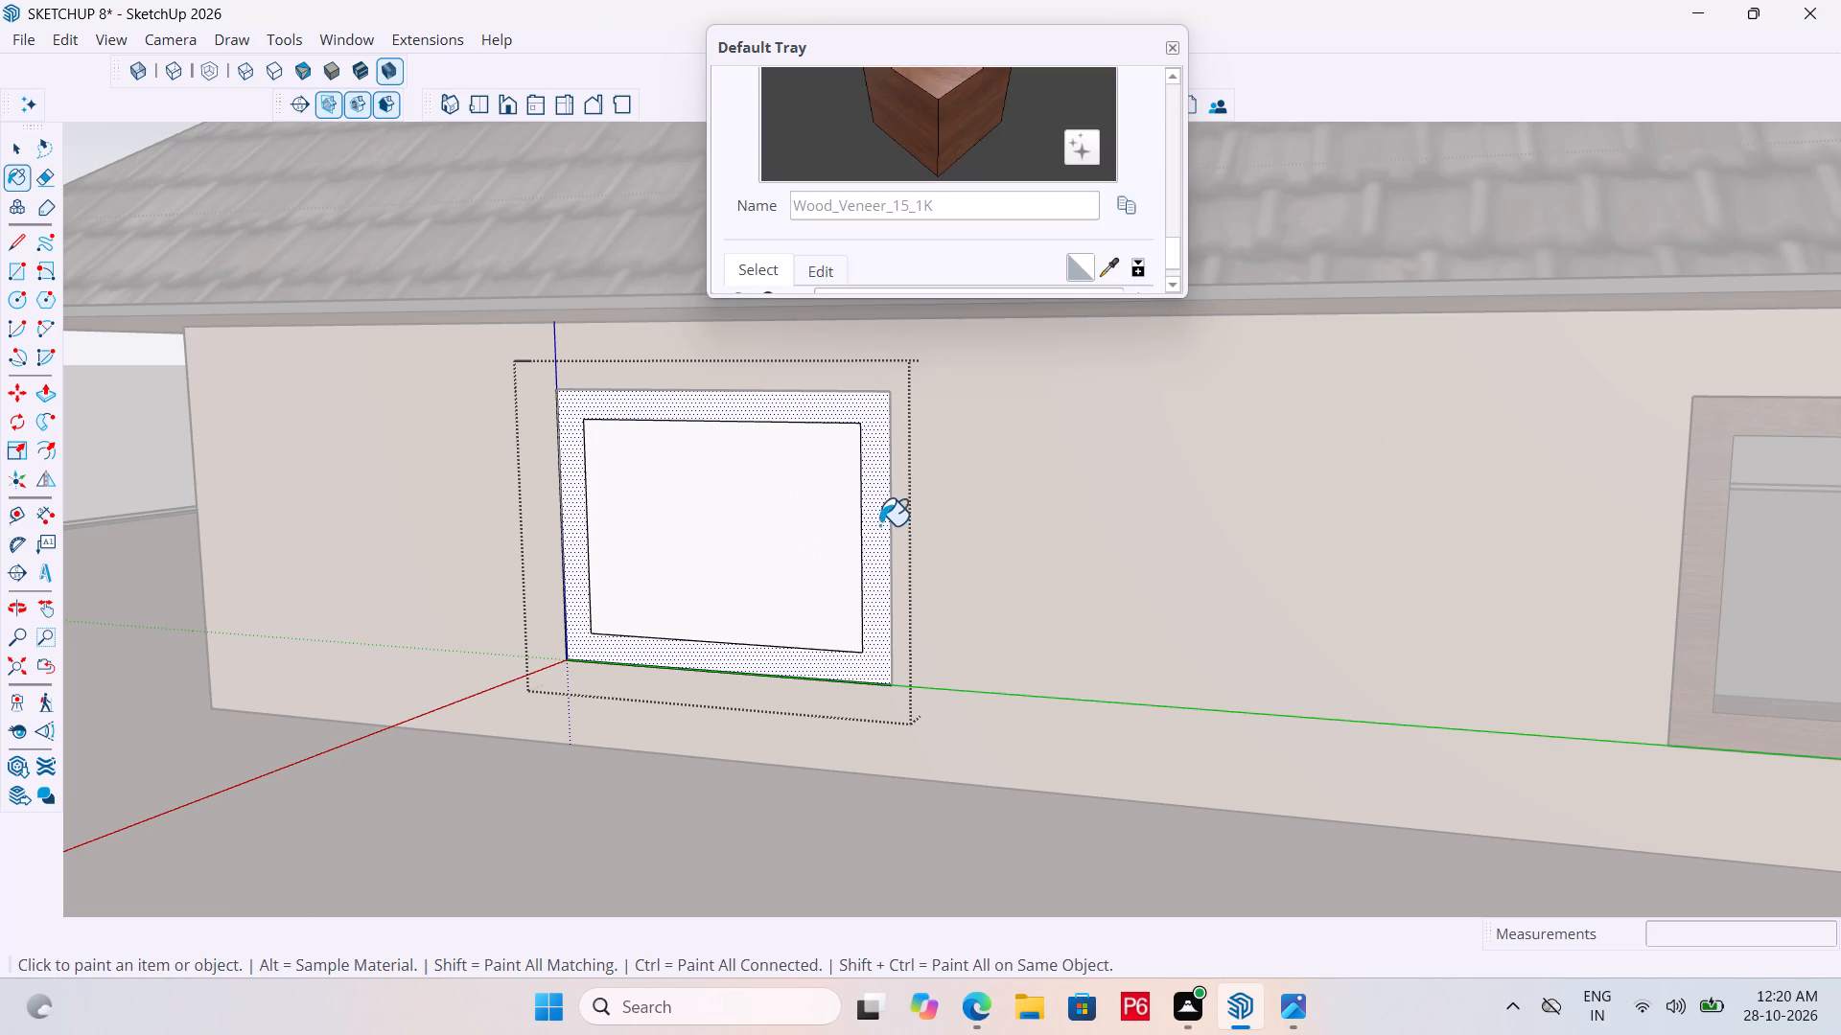
click(877, 514)
Paint the window's inner panel face with Wood_Floor_12_1K and save the model.
scroll(981, 203, down, 2)
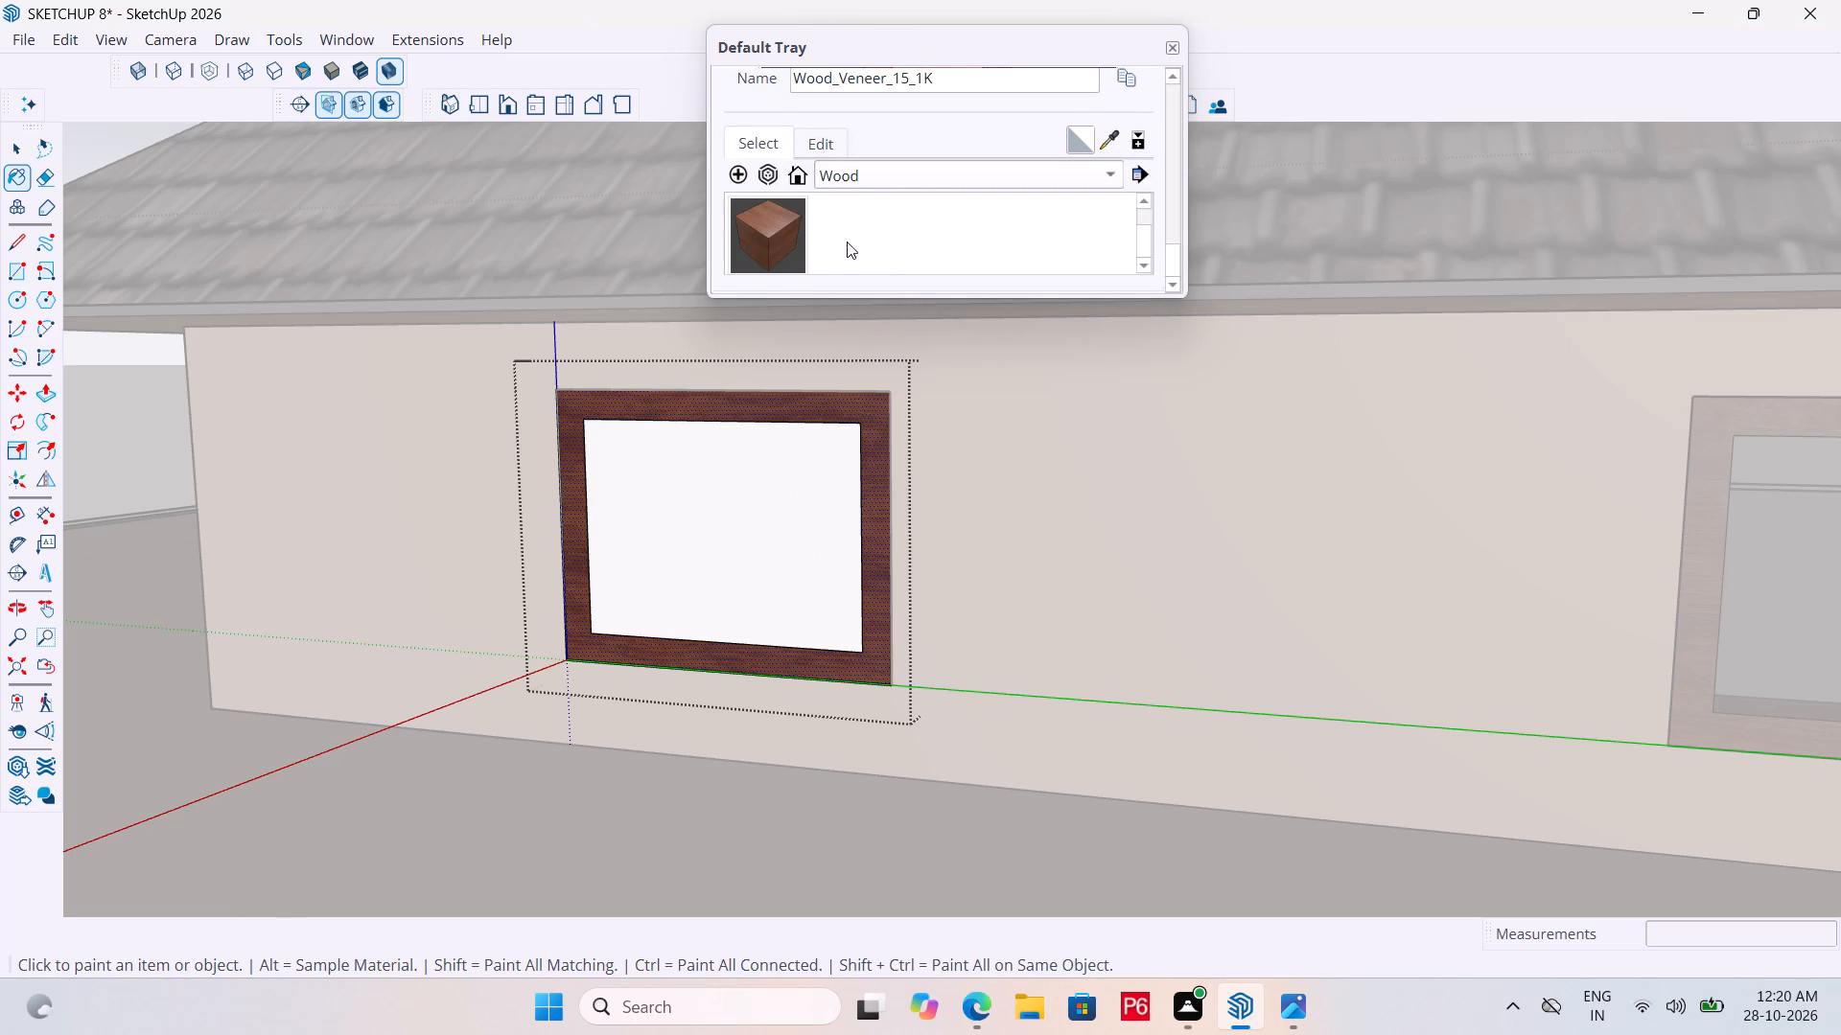
click(936, 177)
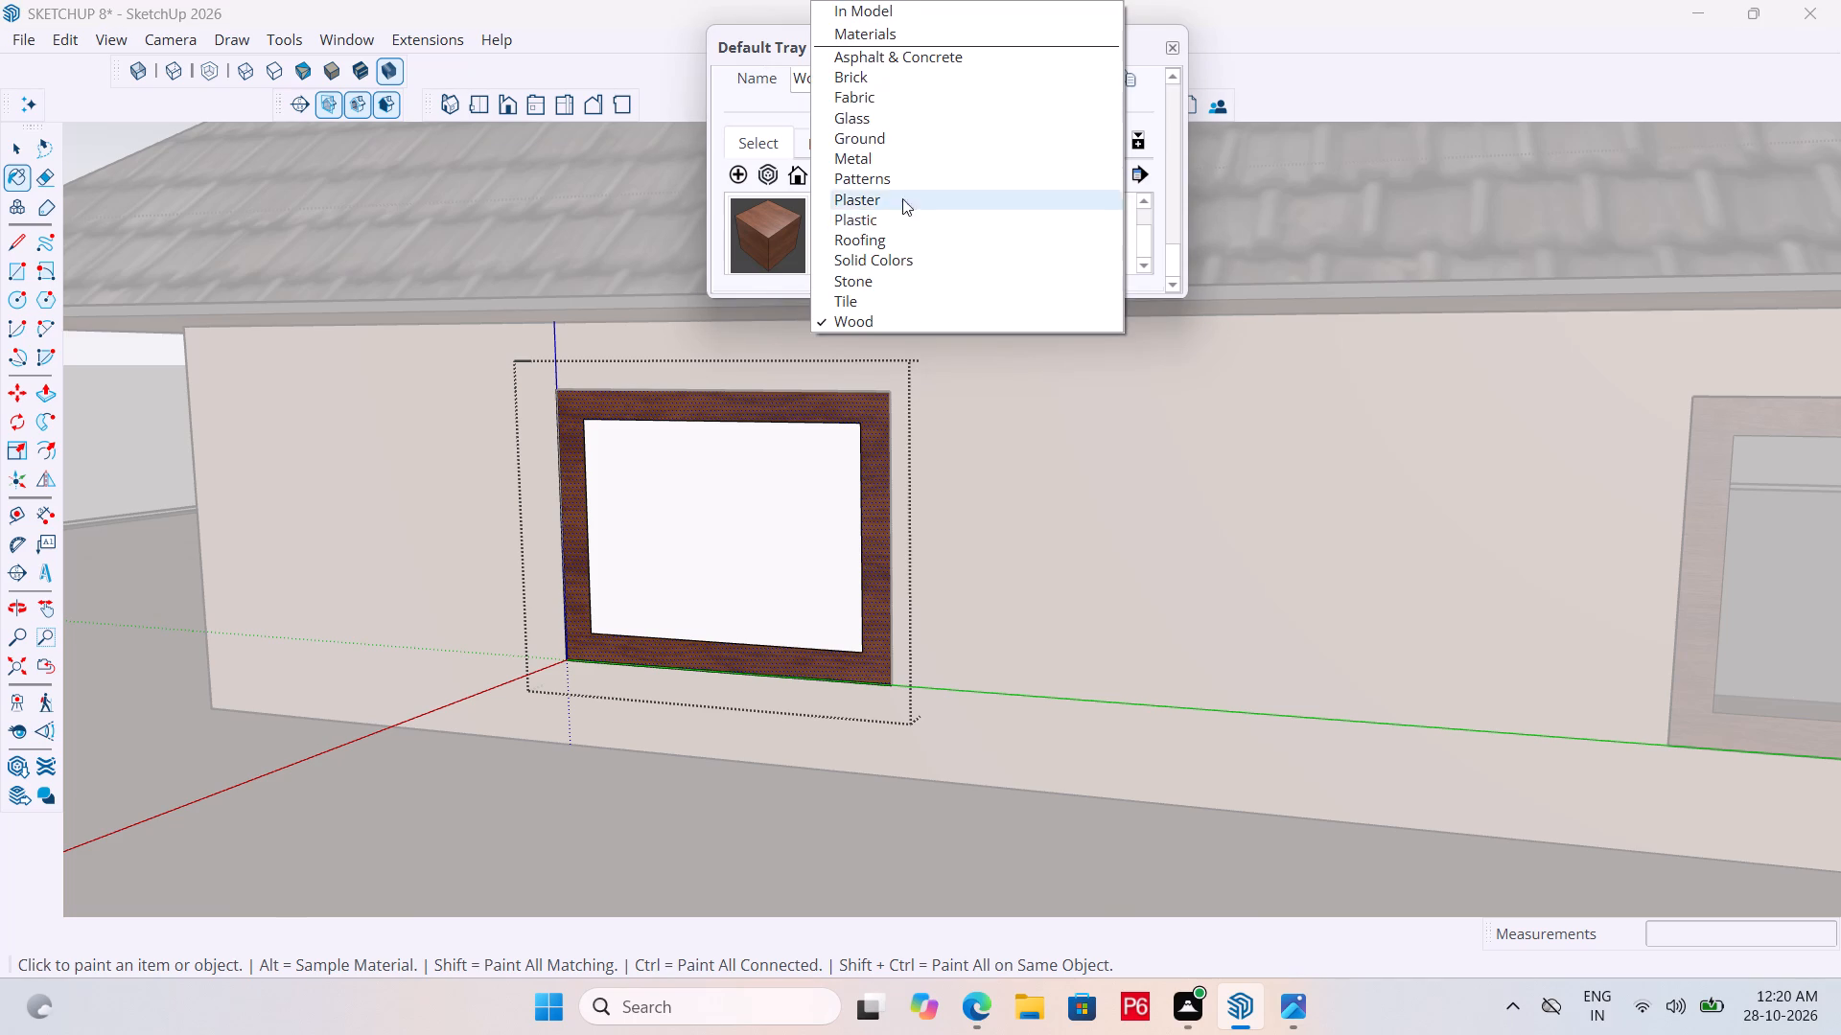
click(745, 216)
scroll(910, 226, up, 1)
click(1001, 224)
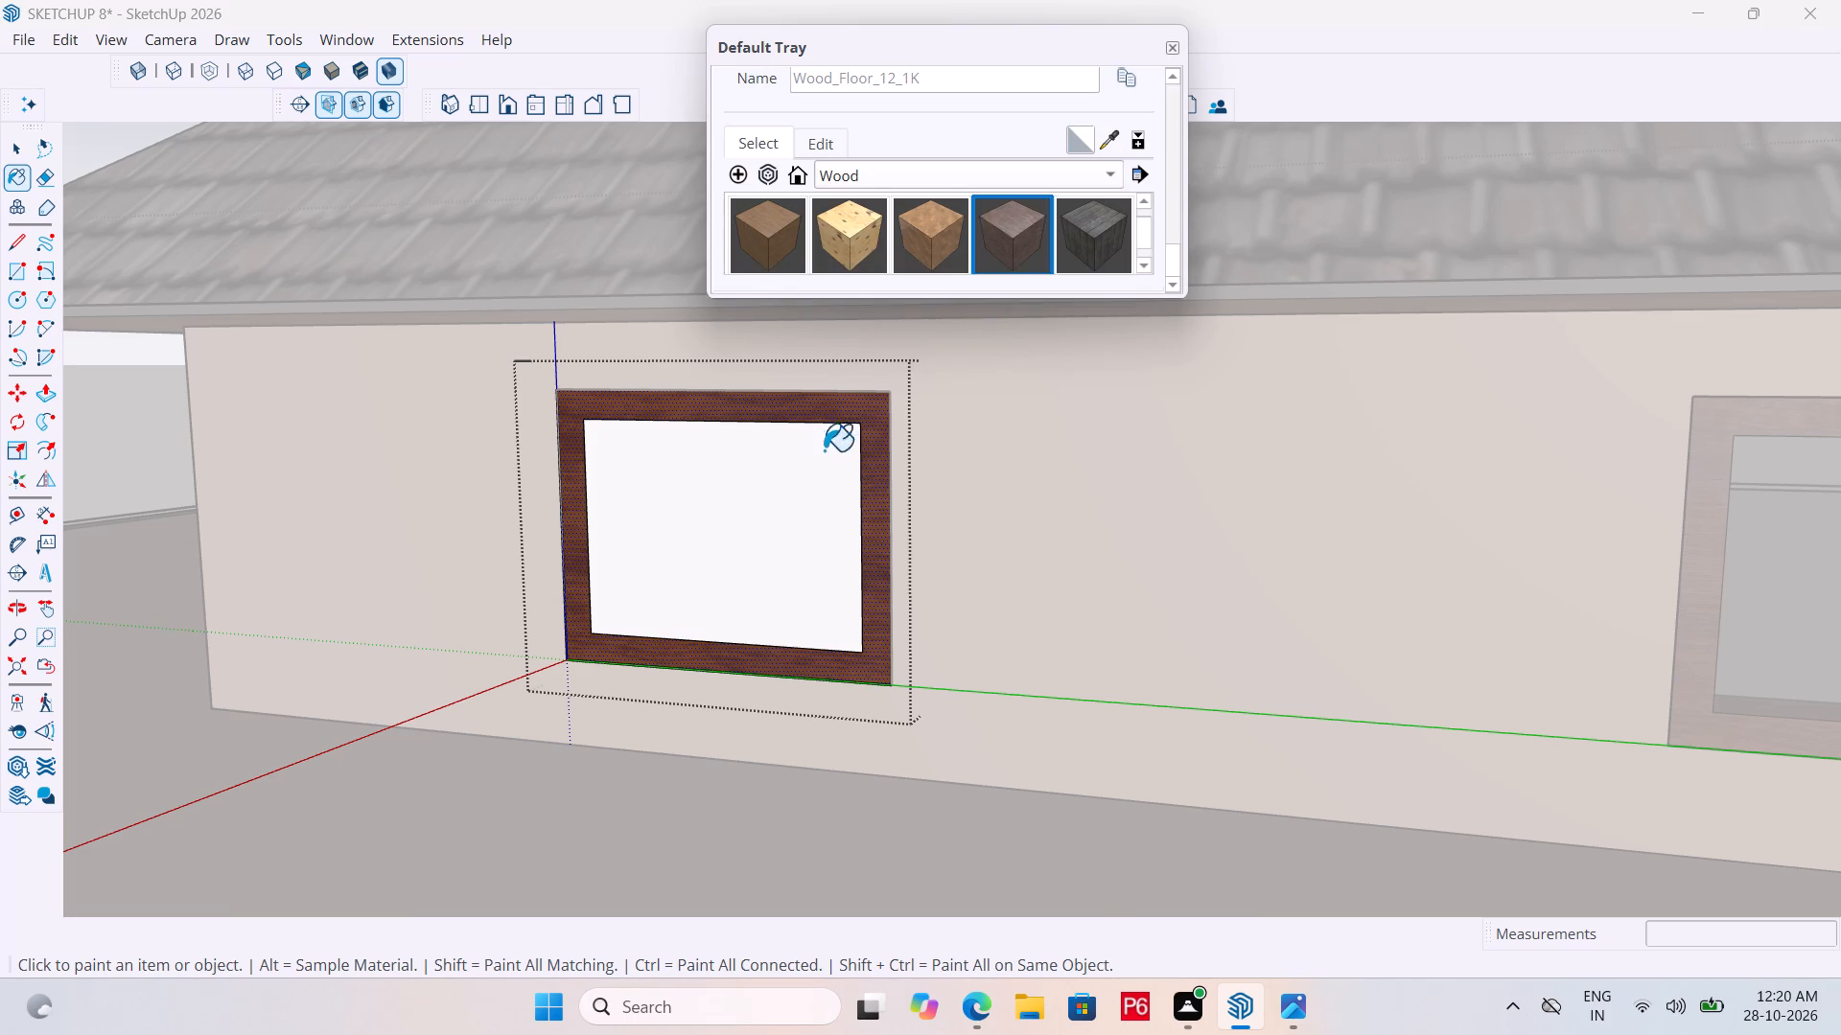
click(799, 470)
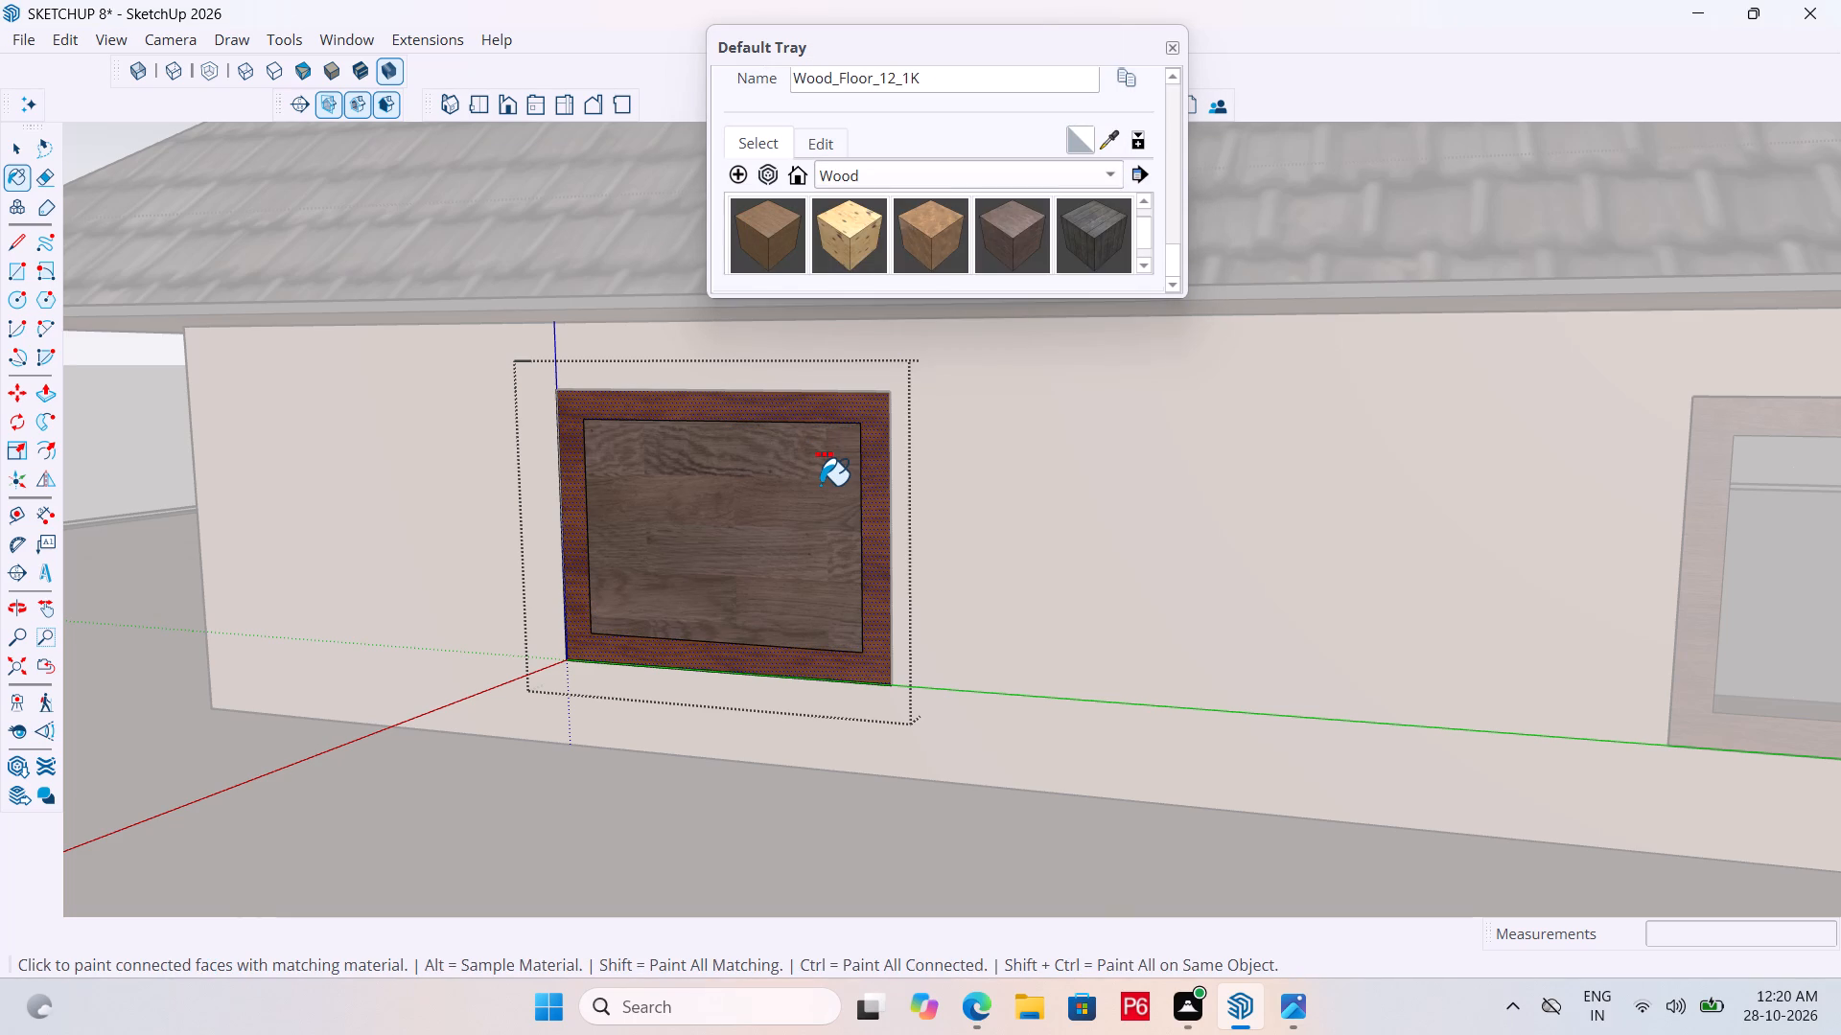
key(ctrl+s)
key(ctrl+s)
key(ctrl+s)
key(space)
Extrude the window's frame face outward 3".
scroll(869, 505, up, 1)
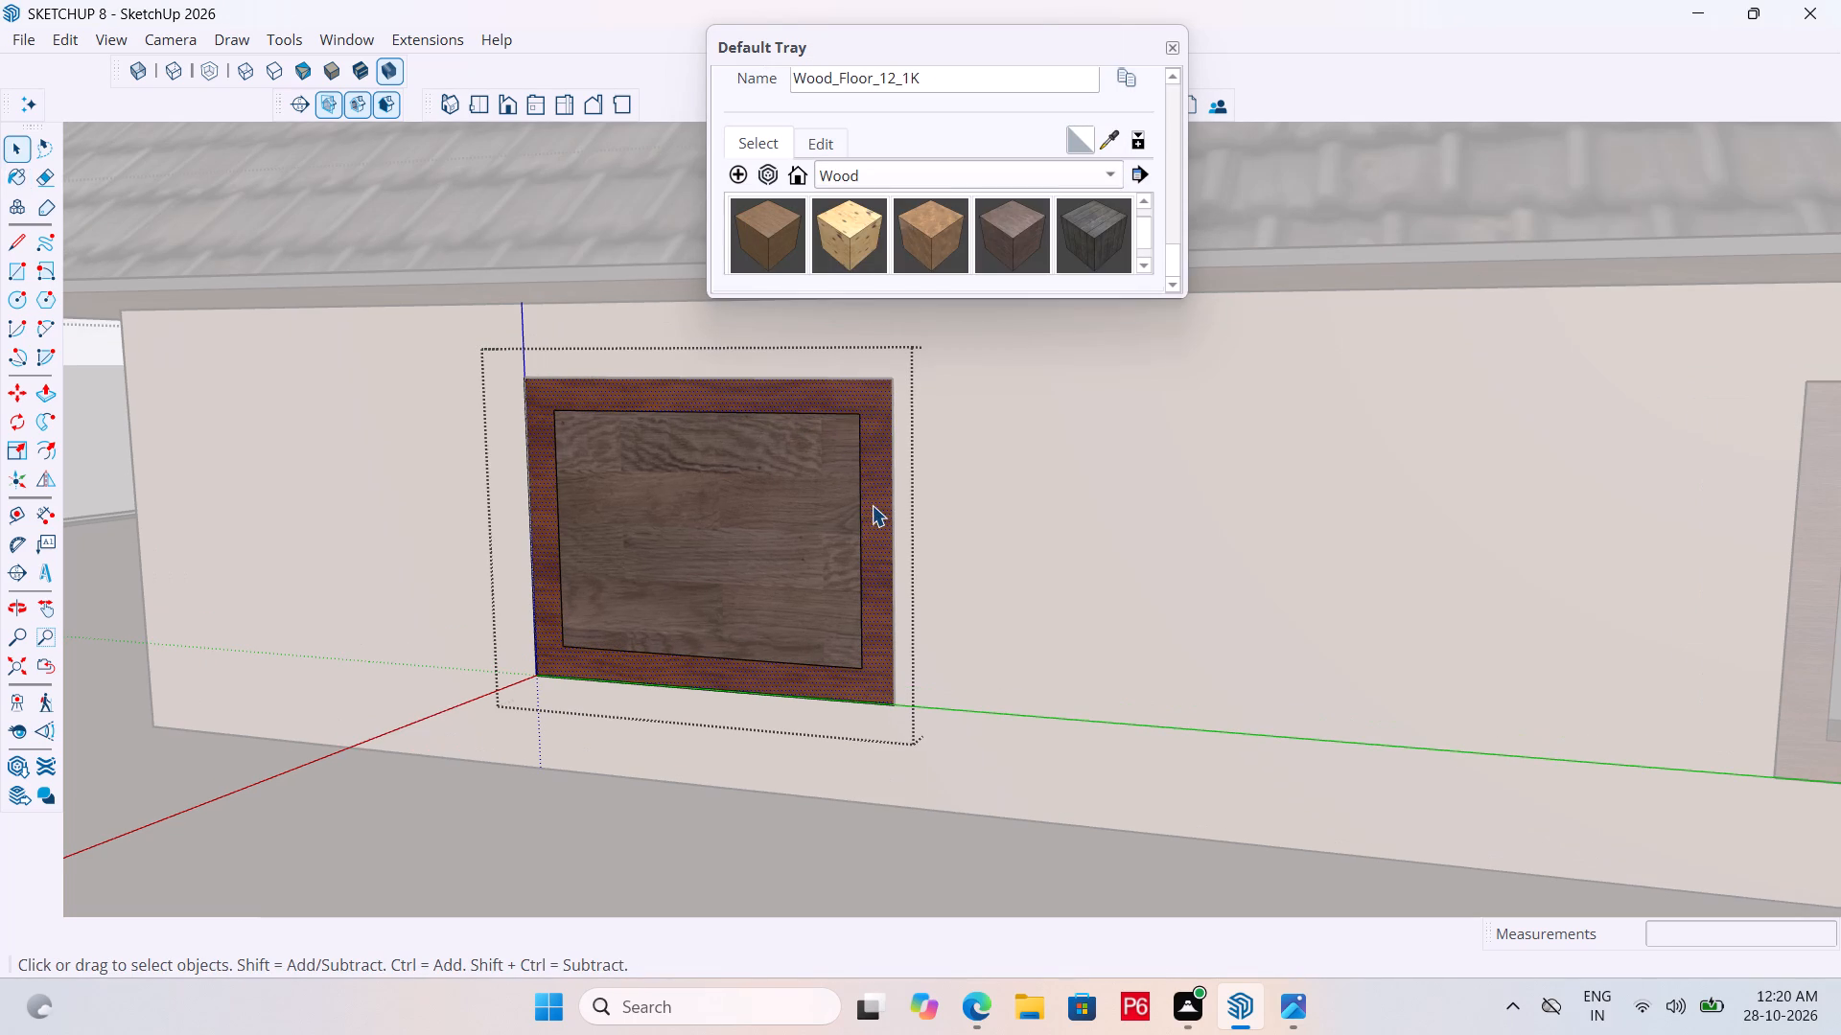
key(p)
click(874, 514)
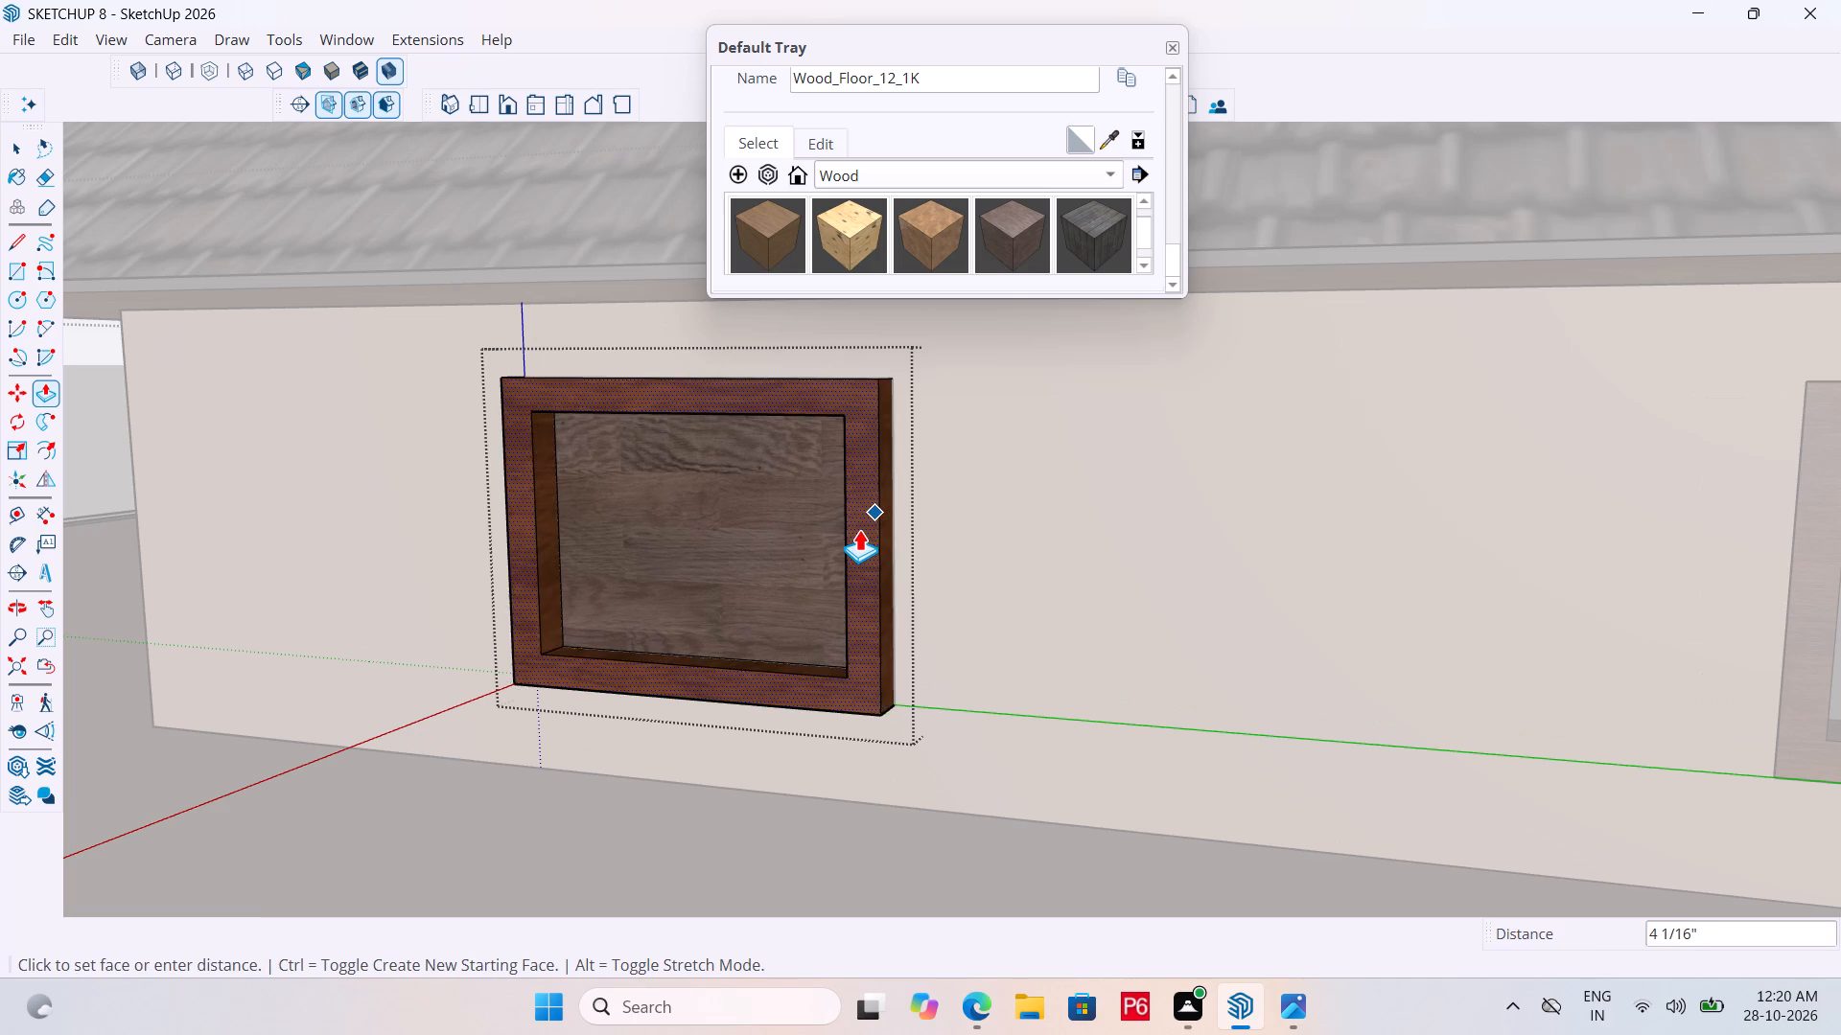
text(3")
key(Return)
Extrude the inner panel face outward 3", flush with the front of the frame.
key(space)
click(735, 553)
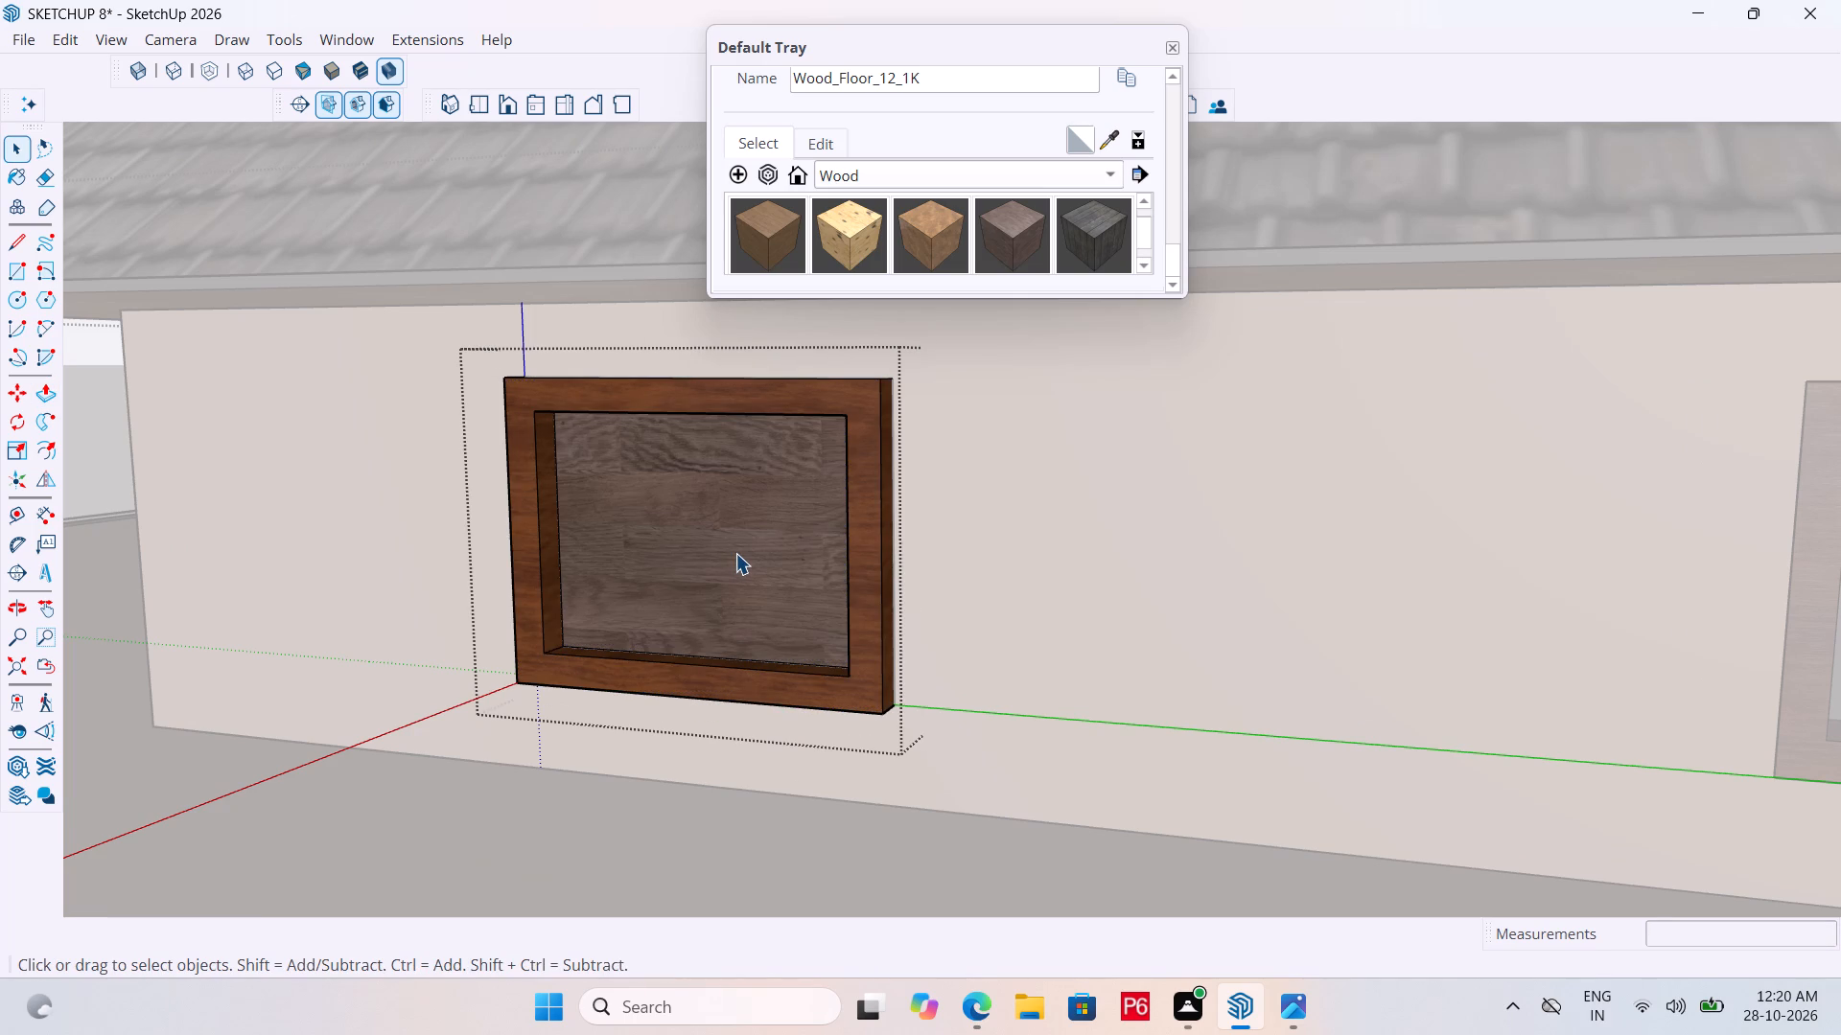
key(p)
click(735, 553)
click(861, 661)
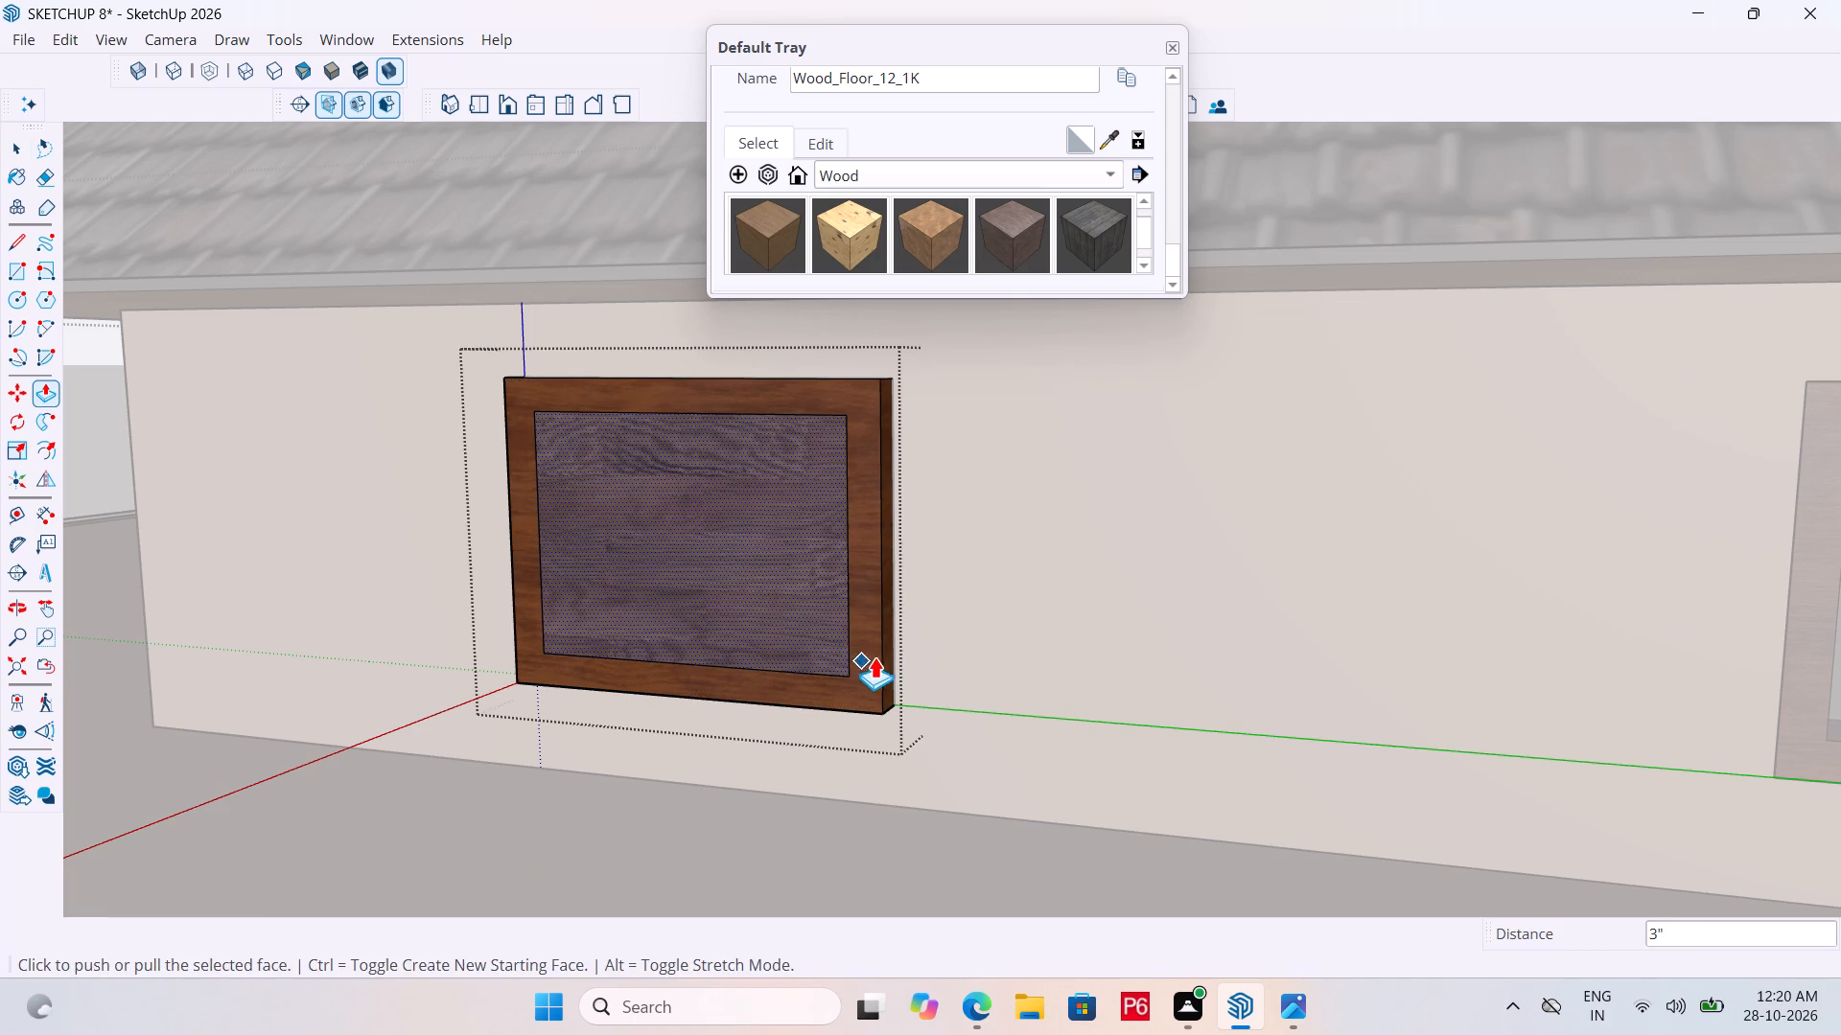
middle_drag(975, 584, 900, 591)
key(space)
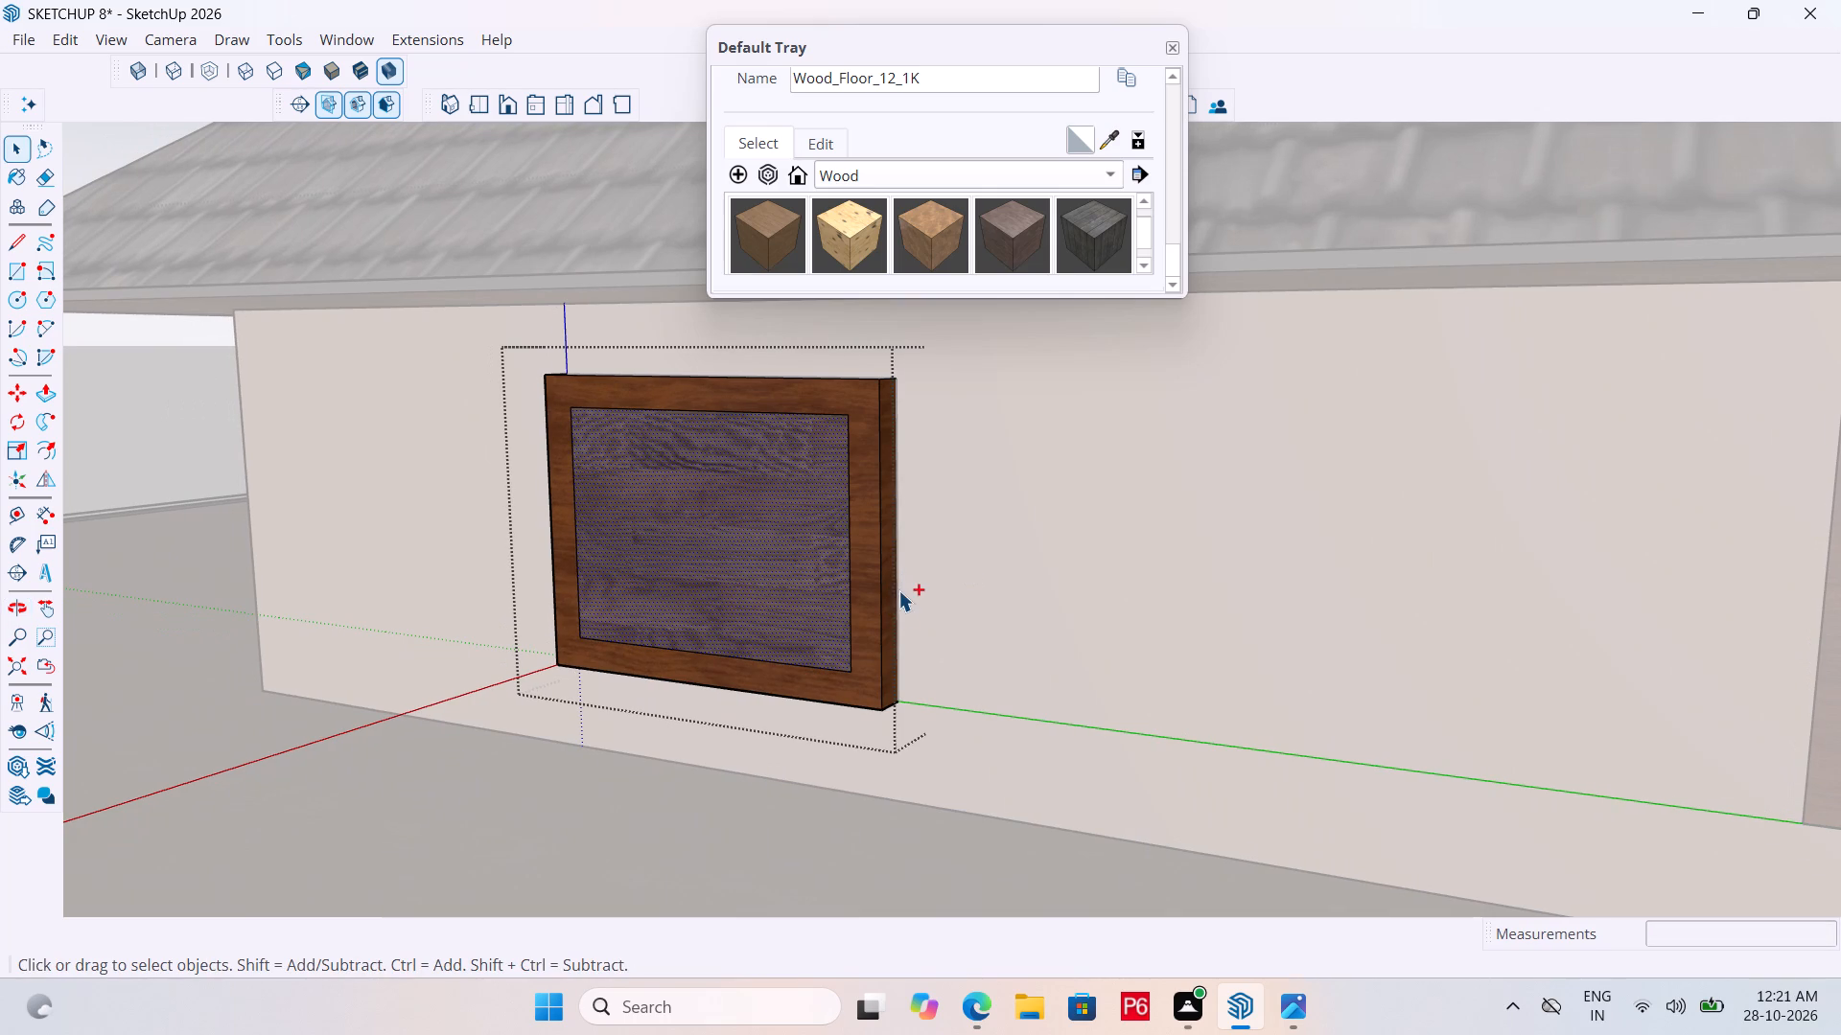
Save the model and leave the window group.
key(ctrl+s)
key(ctrl+s)
key(ctrl+s)
key(space)
click(970, 566)
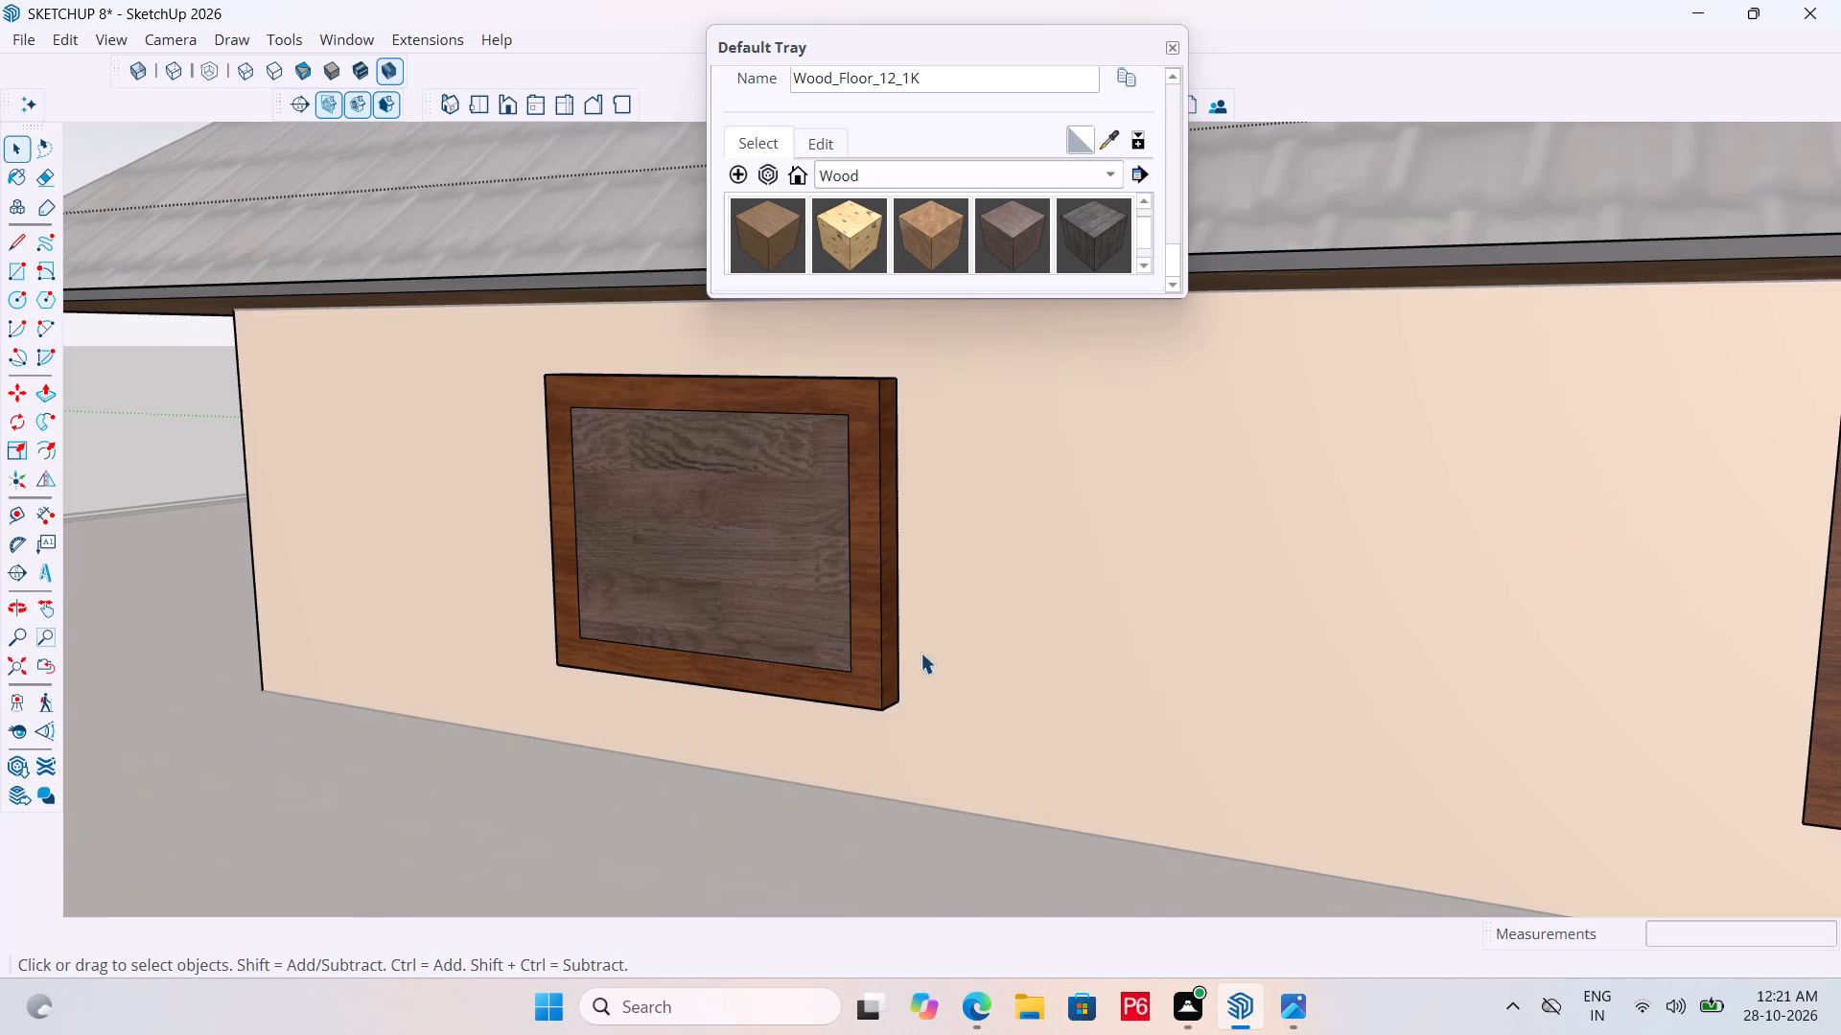
Move the wood-framed window group 3" back into the wall so its front sits flush with the wall face, and save.
key(m)
scroll(891, 718, up, 2)
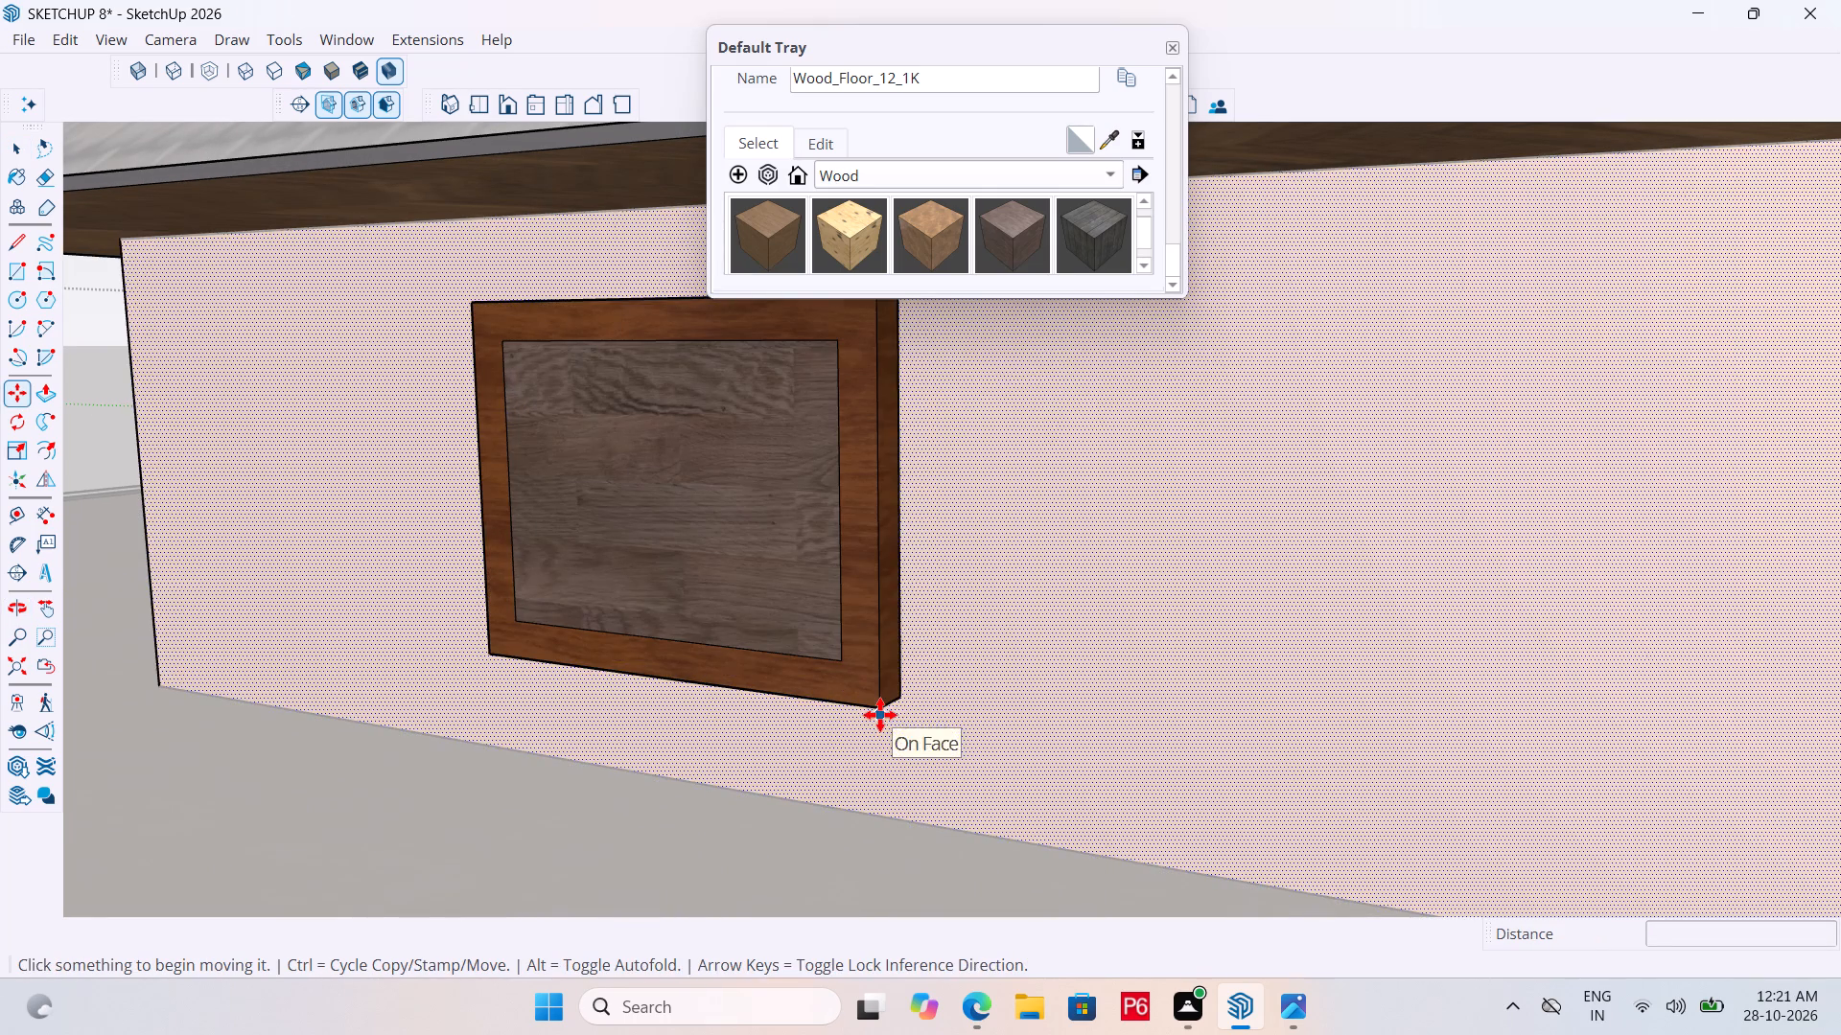
click(880, 715)
key(Escape)
key(space)
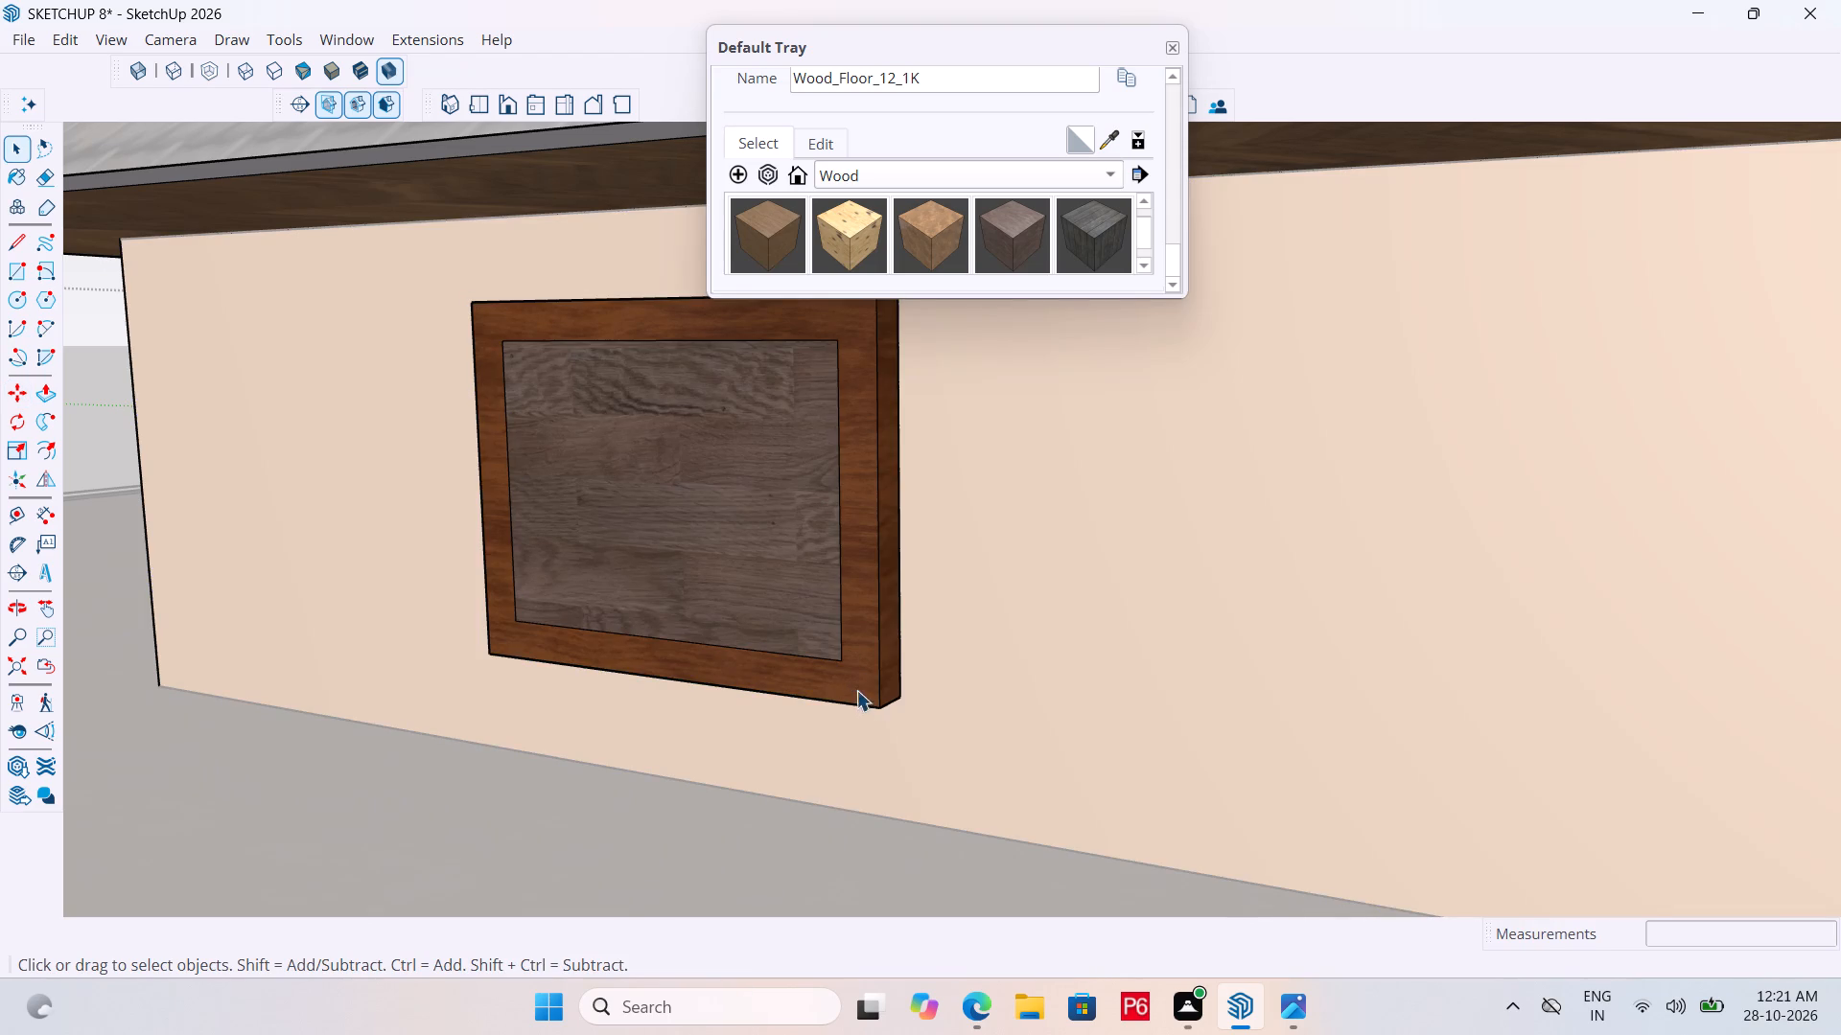
click(860, 684)
key(m)
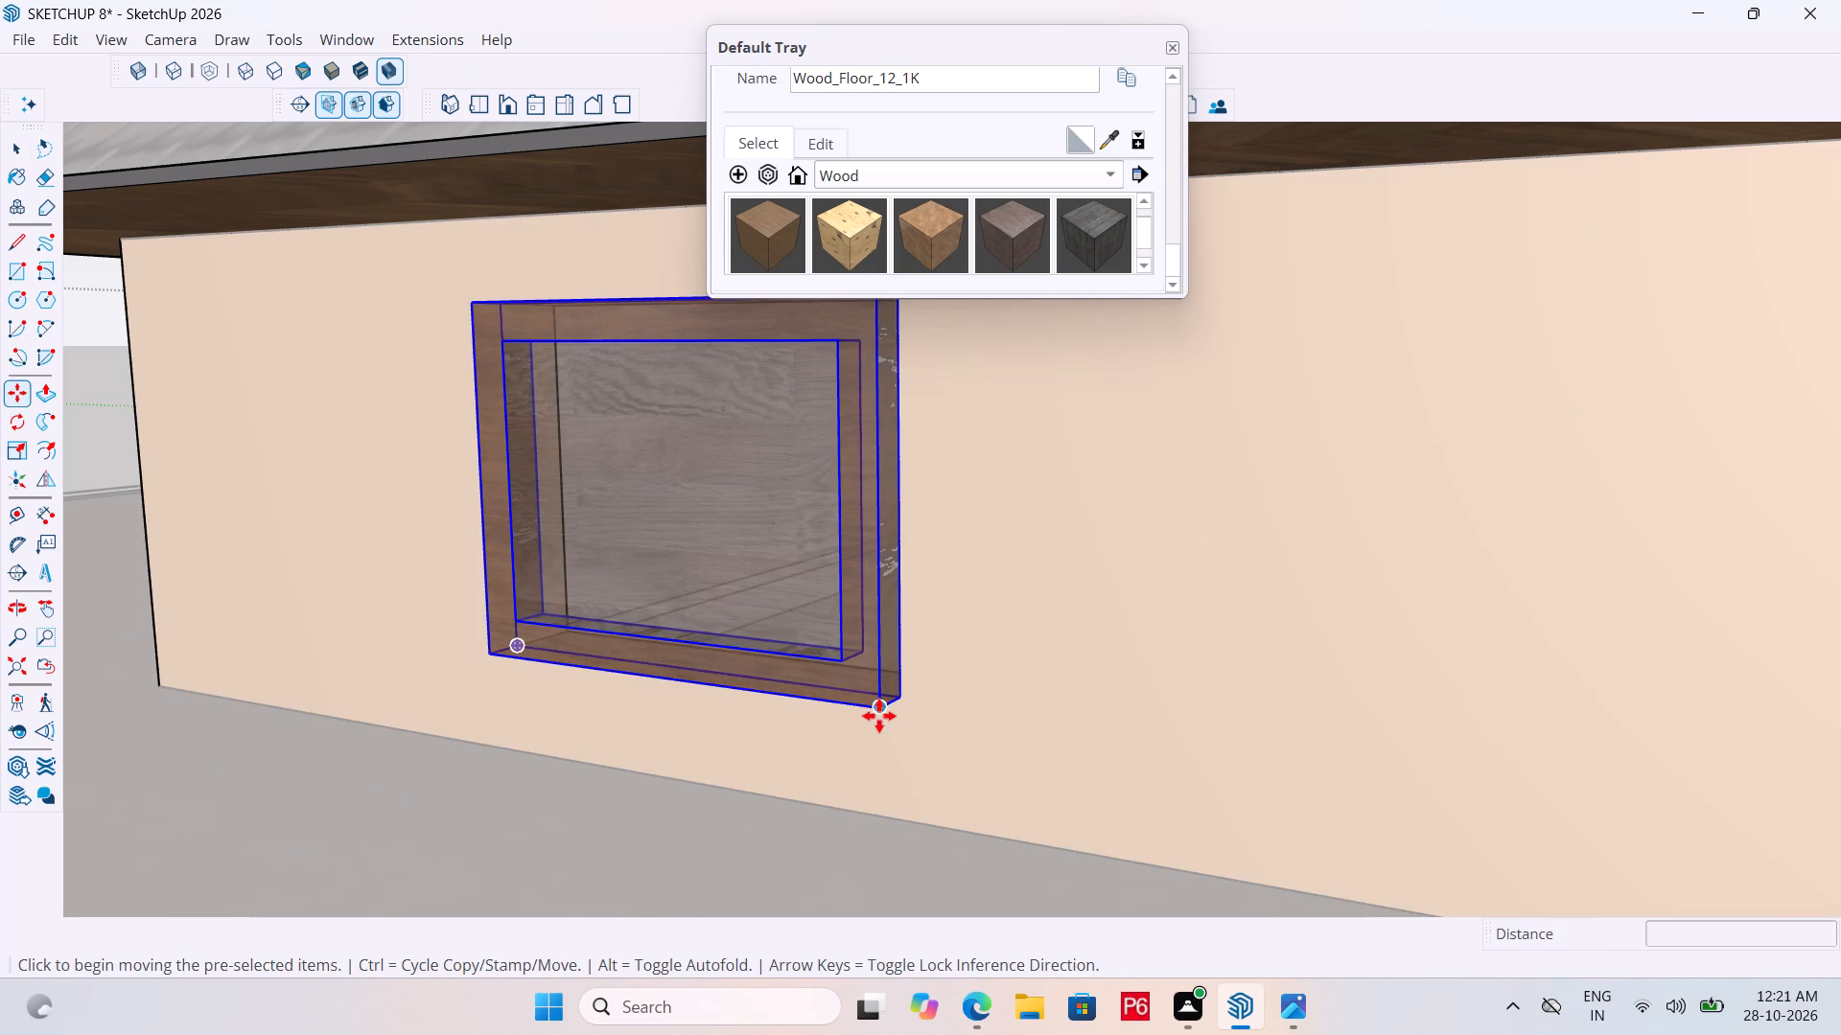
click(880, 708)
click(901, 693)
key(ctrl+s)
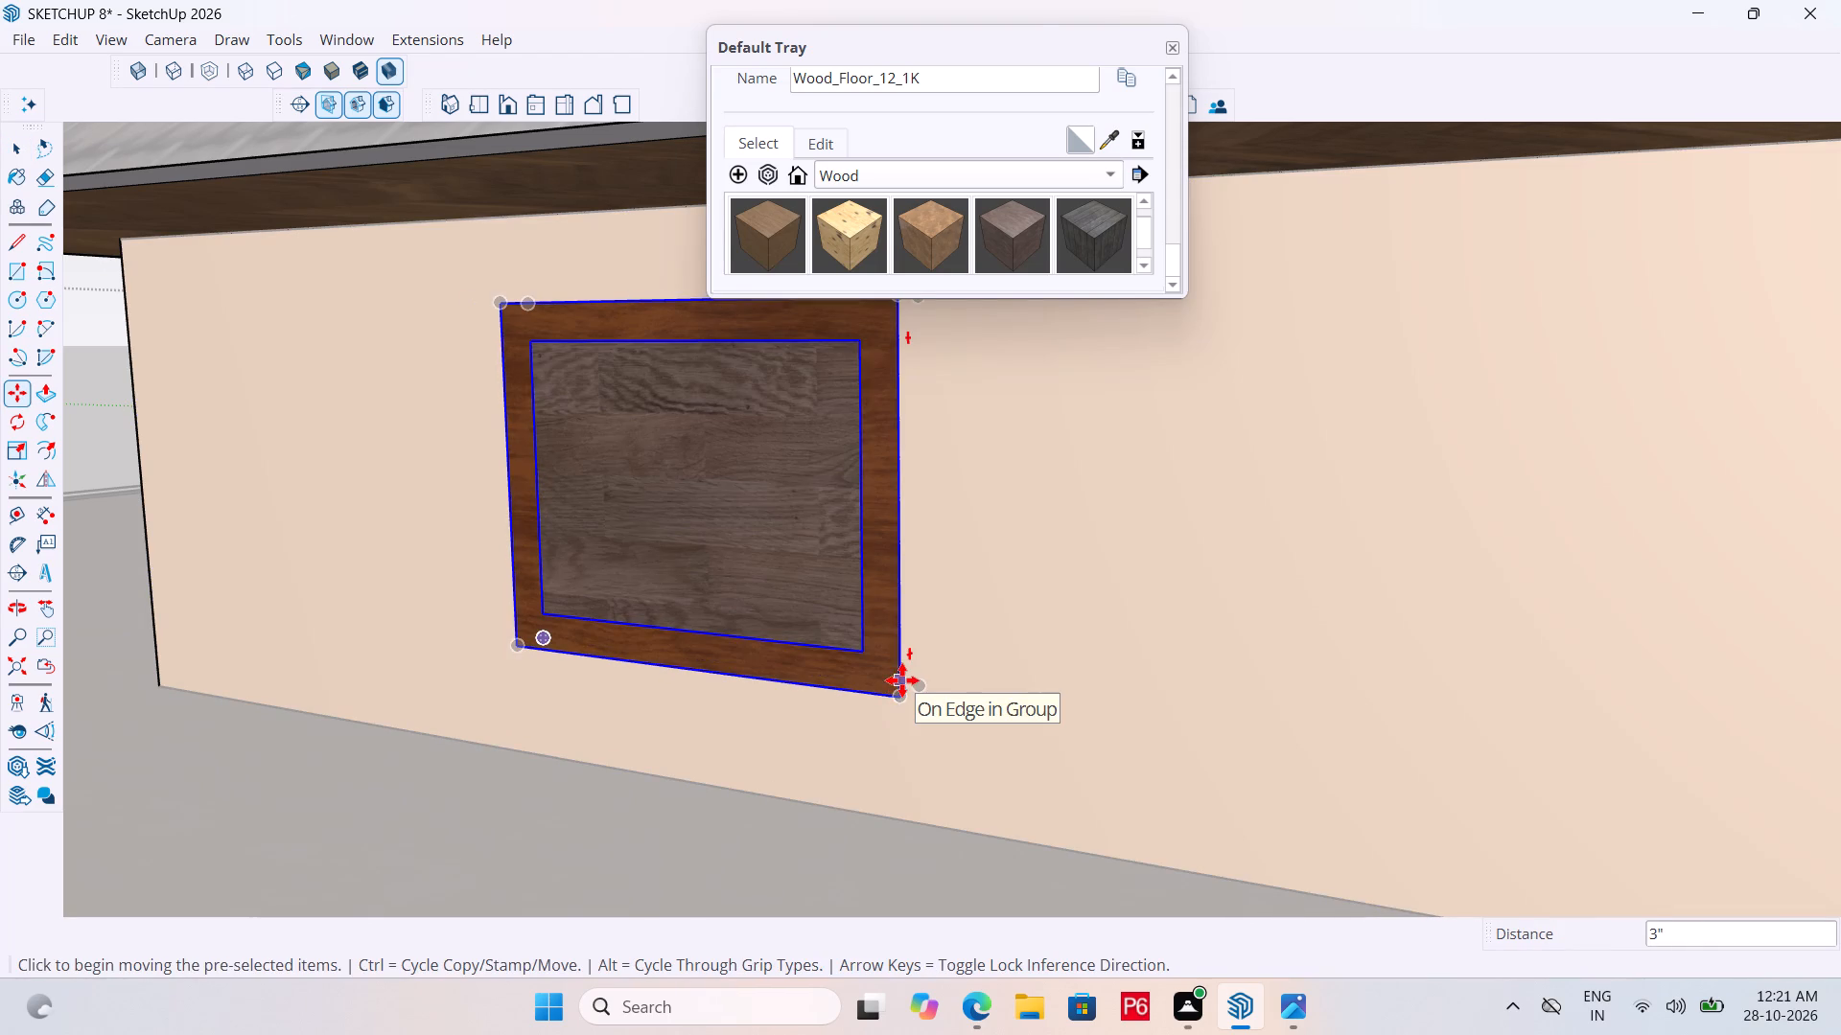
key(ctrl+s)
key(ctrl+s)
key(ctrl+s)
key(ctrl+s)
scroll(760, 613, down, 3)
key(space)
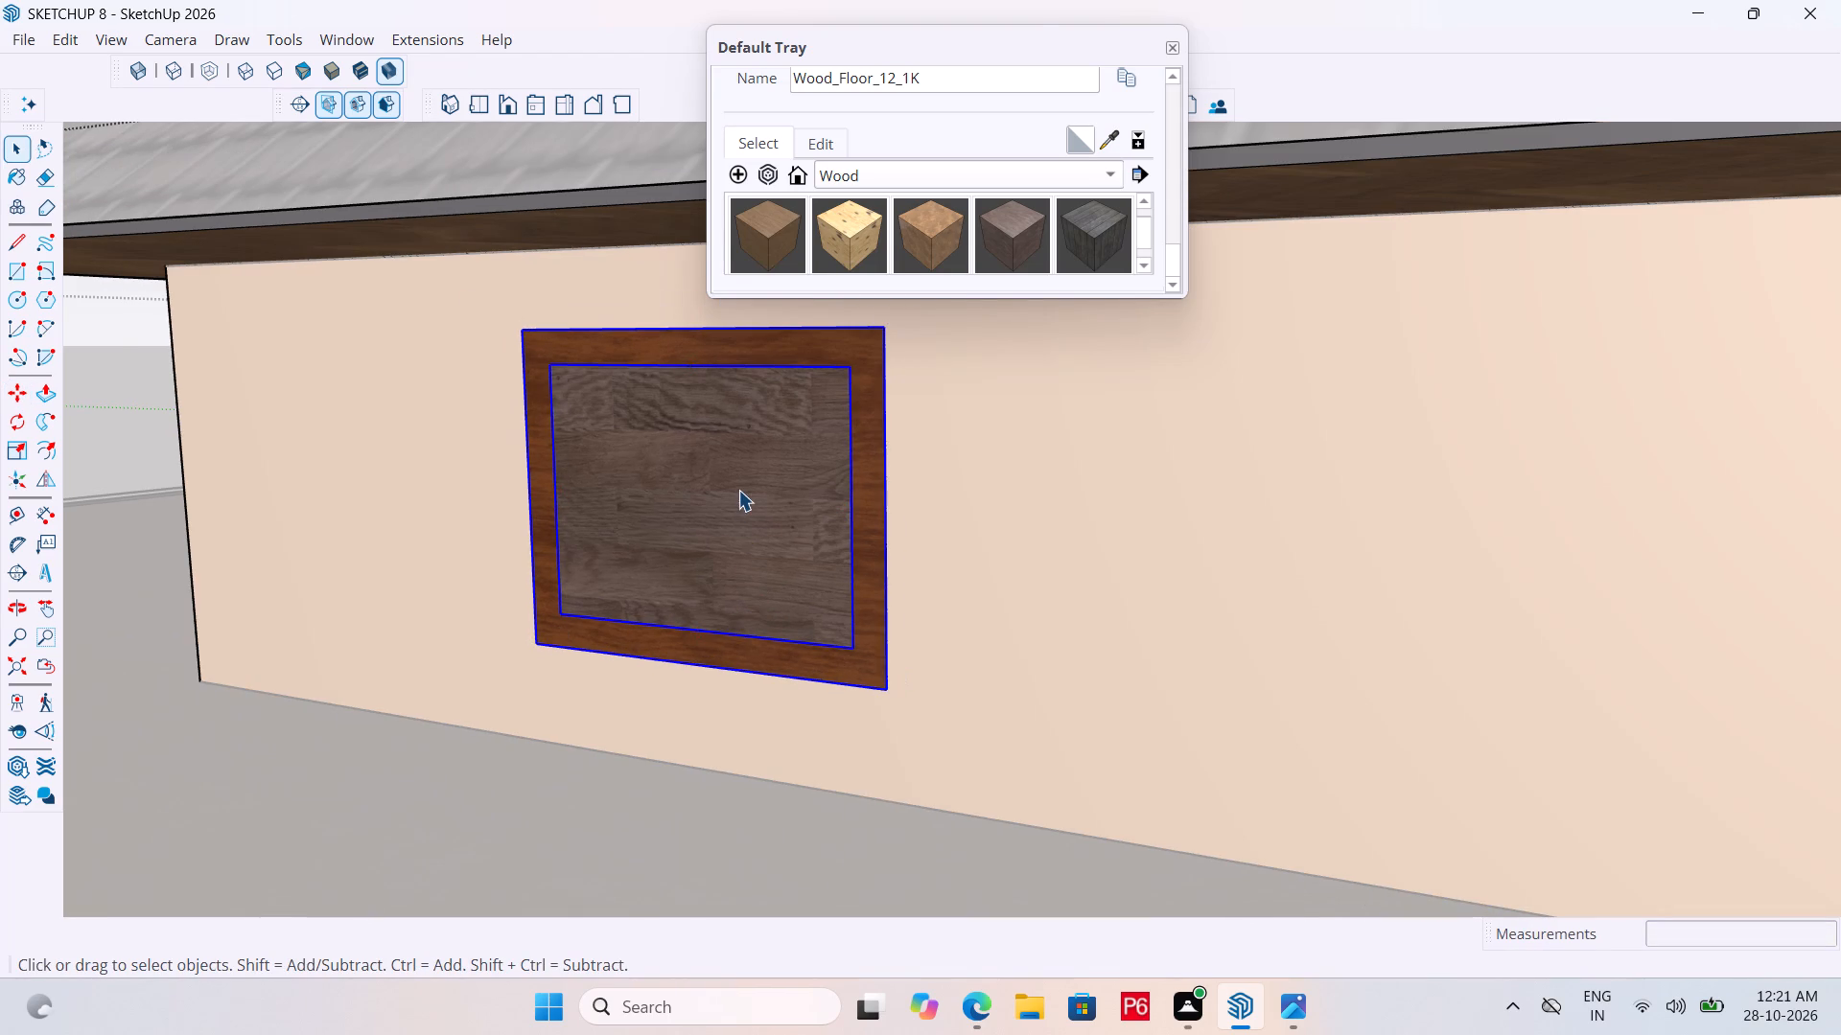
Open the wood-framed window group for editing, select its inner panel face and save the model.
click(738, 490)
double_click(674, 463)
click(657, 447)
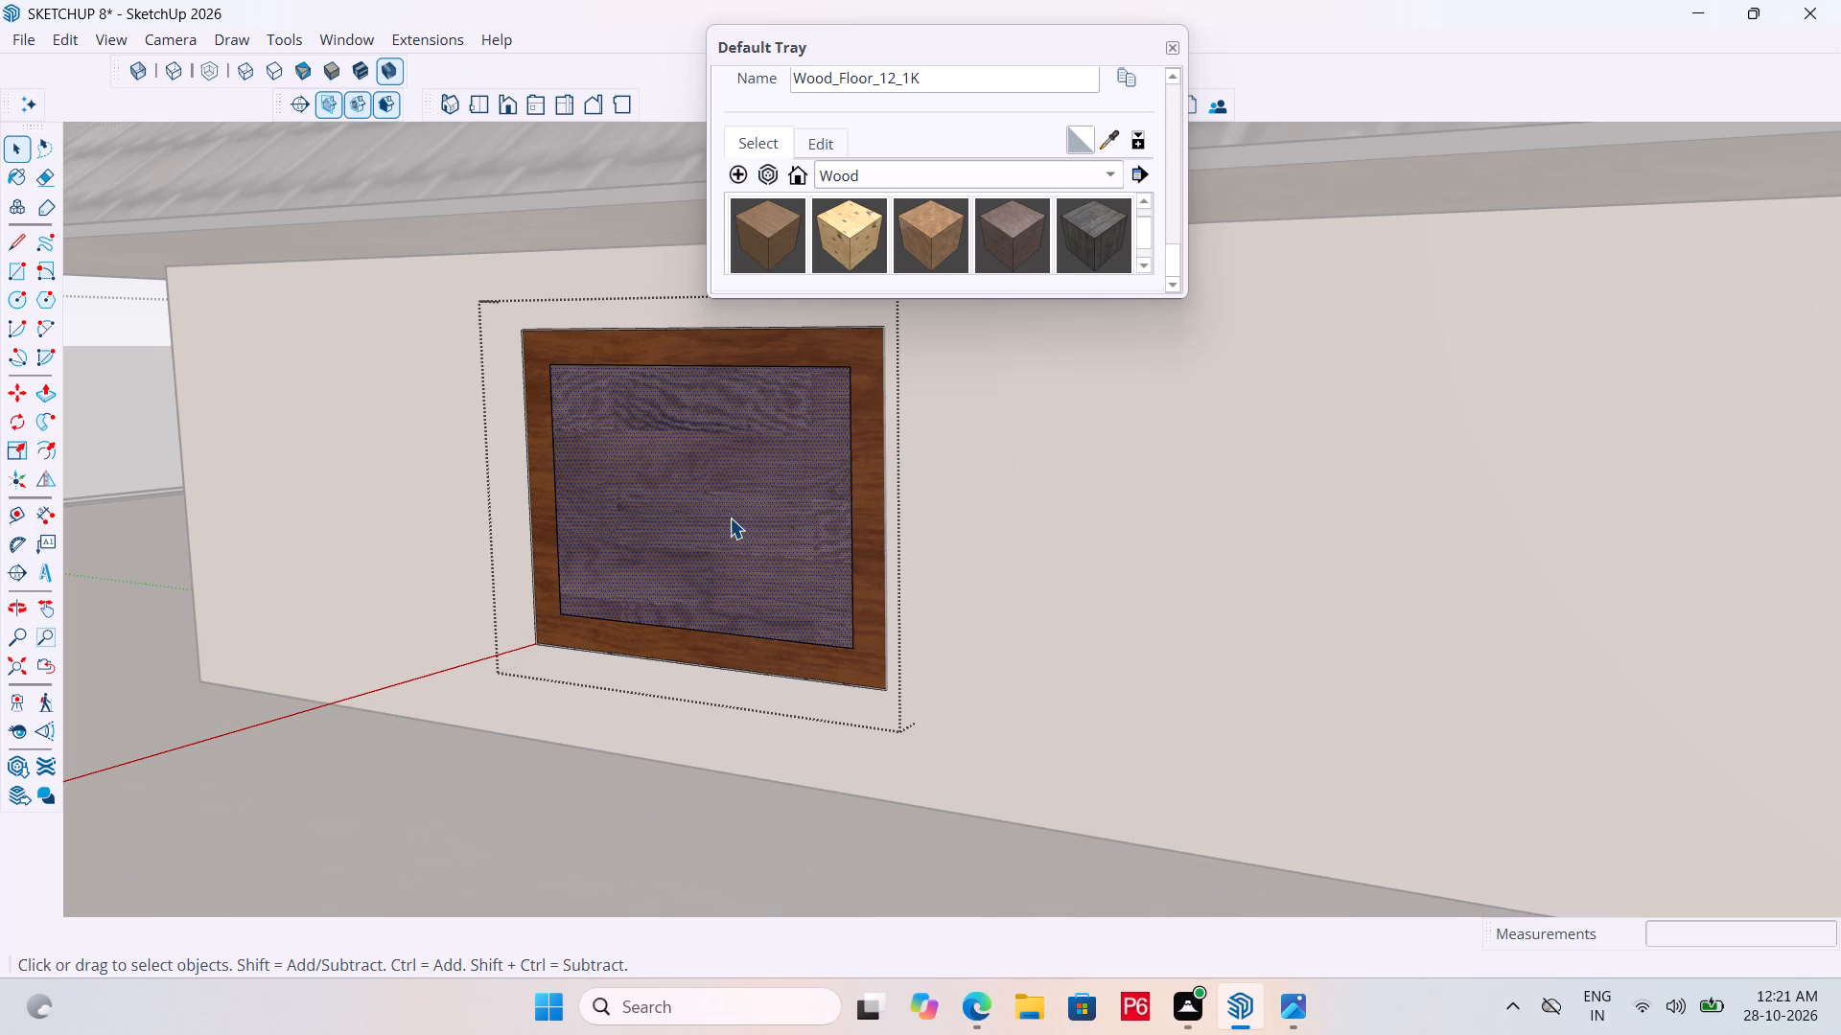
key(ctrl+s)
key(ctrl+s)
key(ctrl+s)
key(ctrl+s)
key(ctrl+s)
key(ctrl+s)
key(ctrl+s)
key(ctrl+s)
key(ctrl+s)
key(ctrl+s)
key(ctrl+s)
key(ctrl+s)
key(ctrl+s)
key(ctrl+s)
key(ctrl+s)
key(ctrl+s)
key(ctrl+s)
key(space)
Divide the inner panel into six horizontal planks with five 2' 6" lines spanning its width, and save the model.
middle_drag(776, 517, 769, 524)
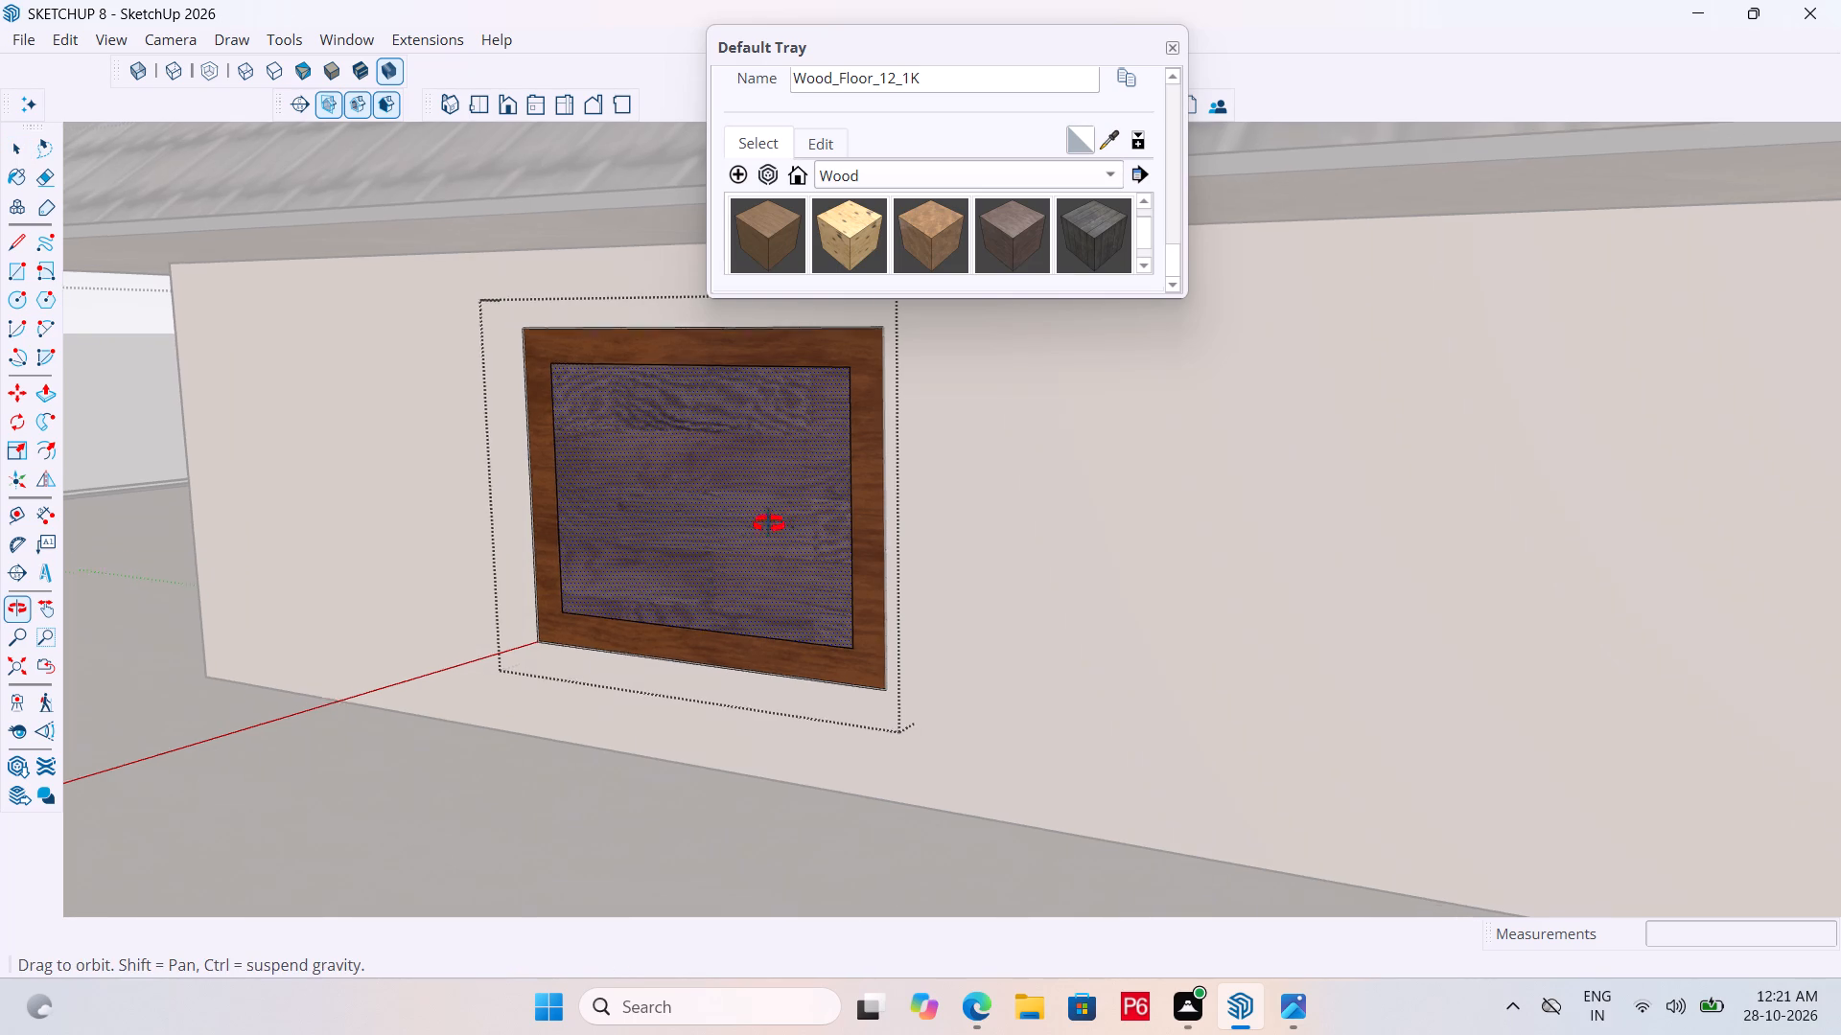
middle_drag(769, 524, 607, 562)
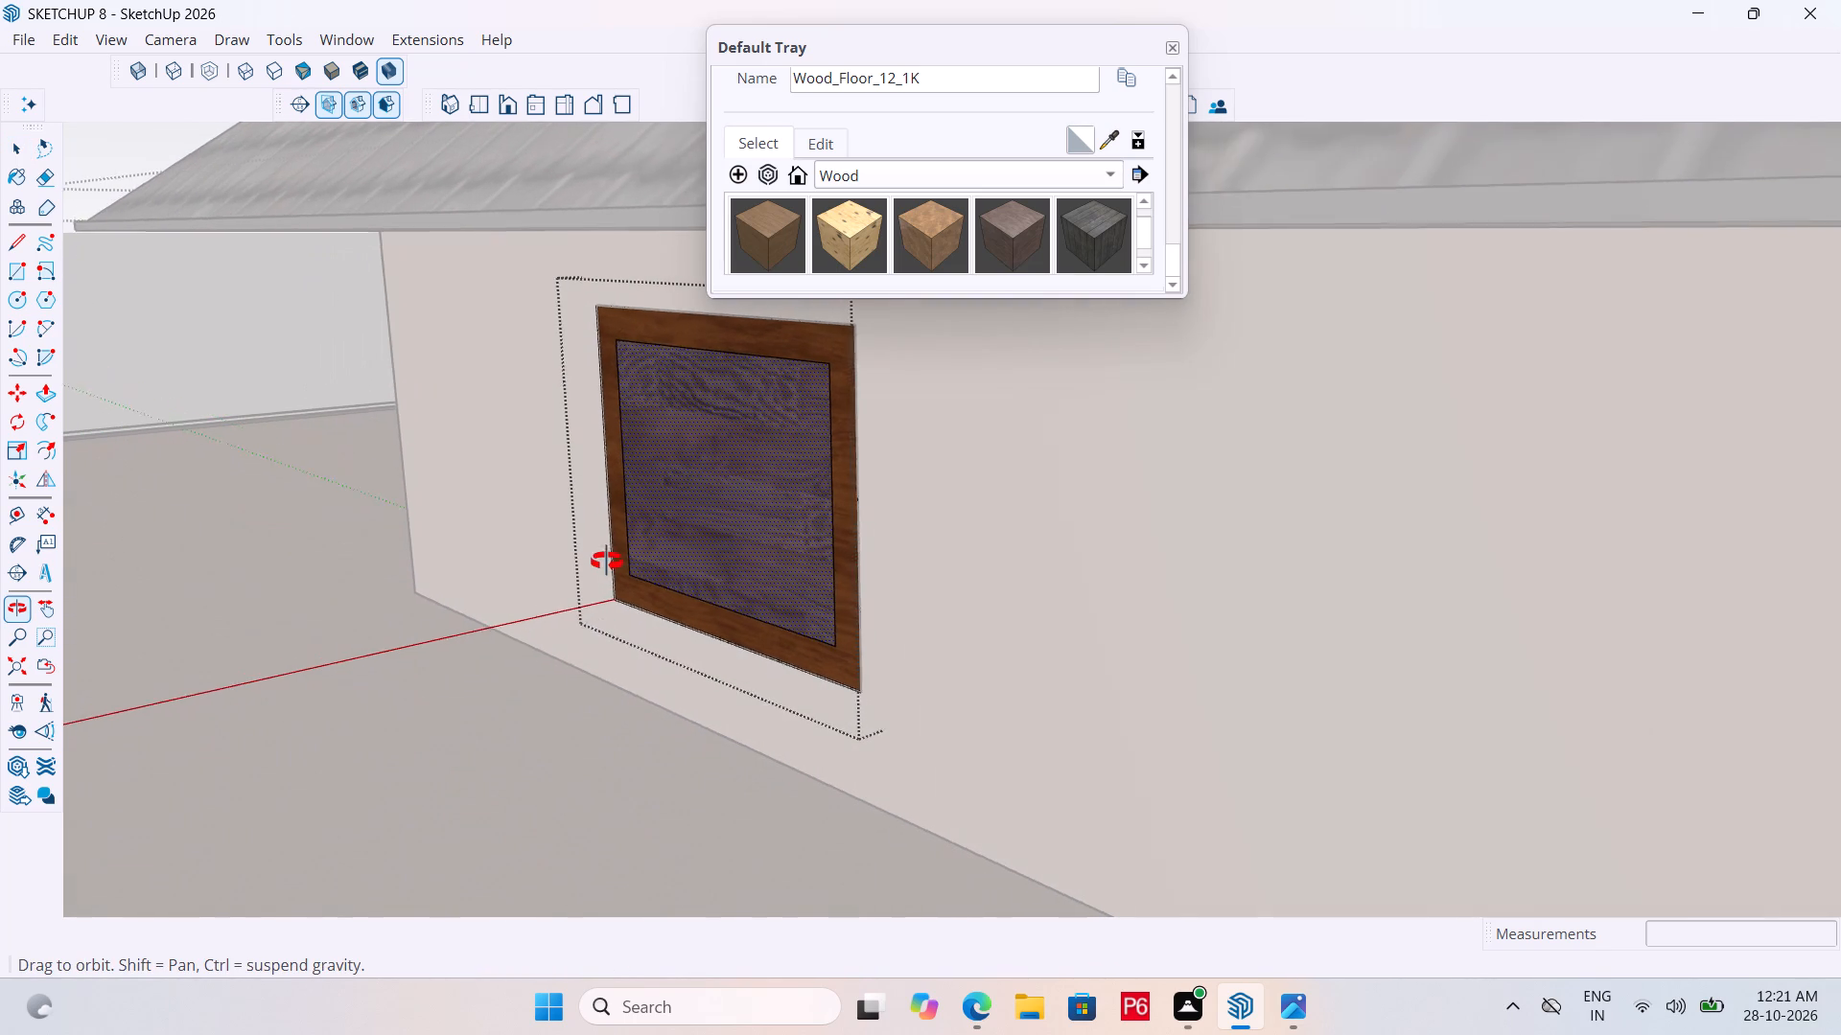
middle_drag(607, 562, 666, 564)
scroll(728, 395, up, 5)
middle_drag(741, 398, 871, 402)
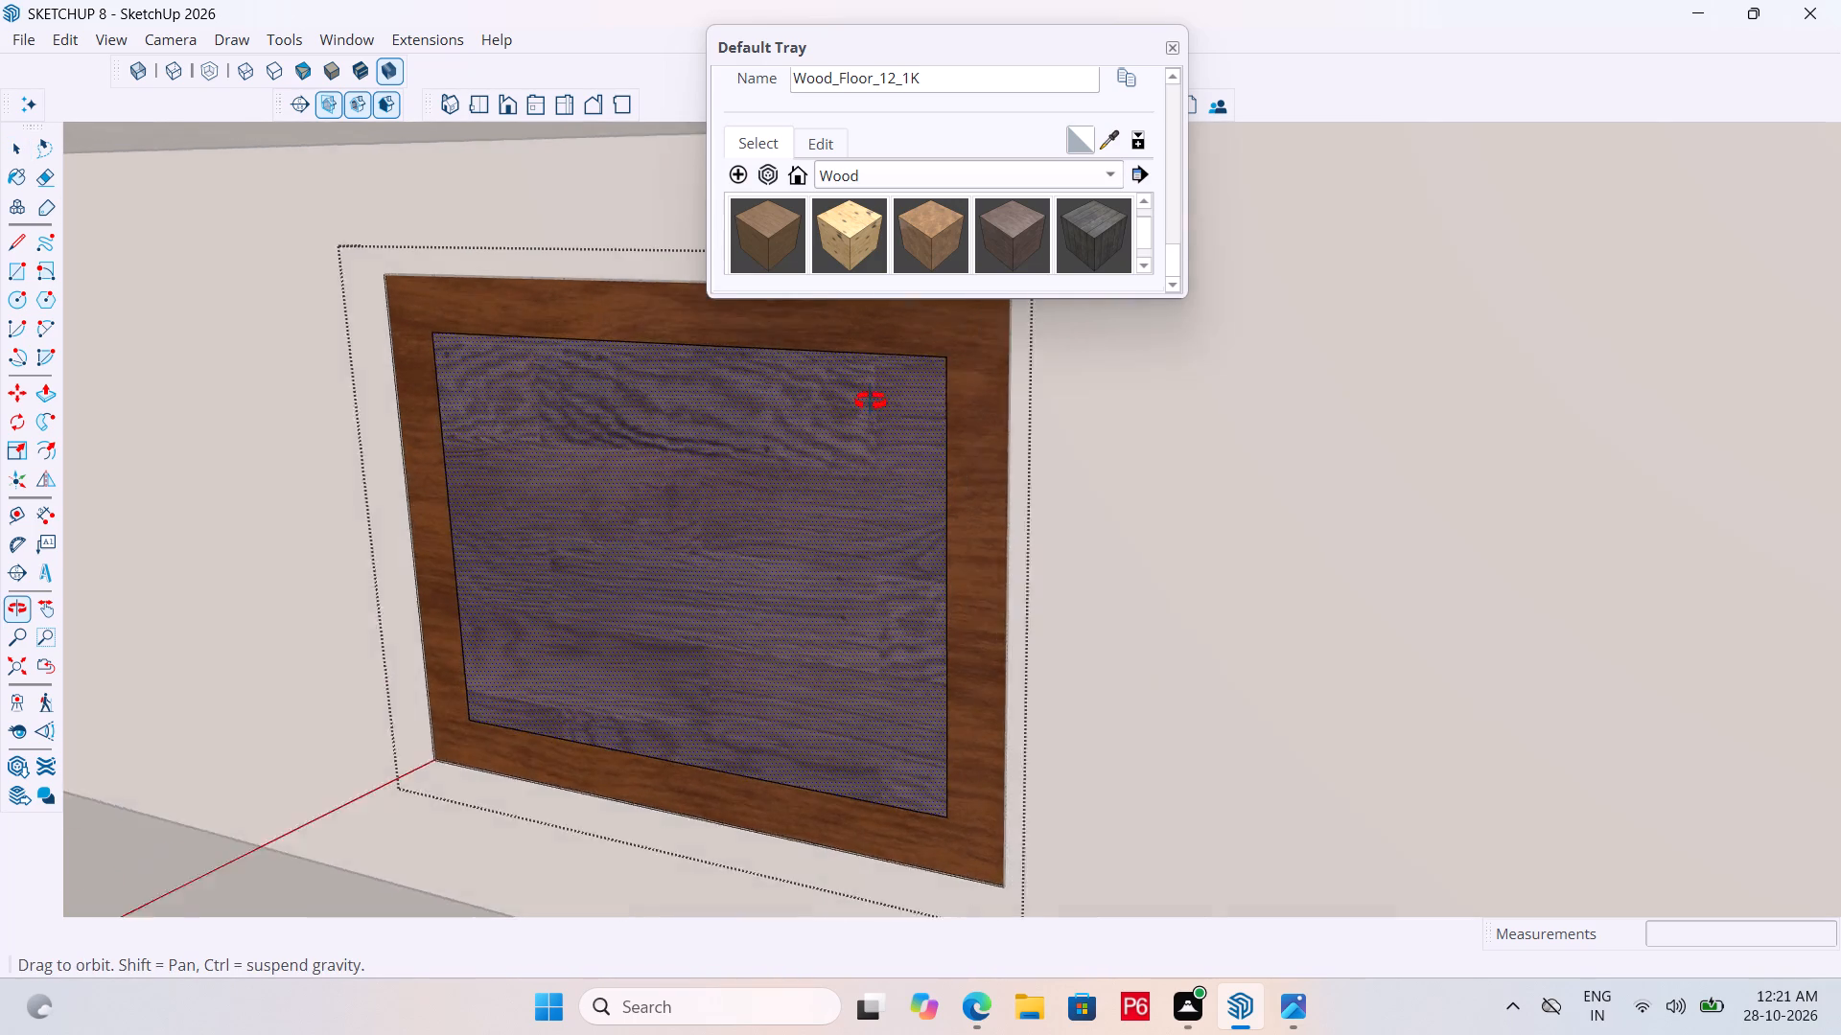
middle_drag(871, 402, 978, 403)
key(l)
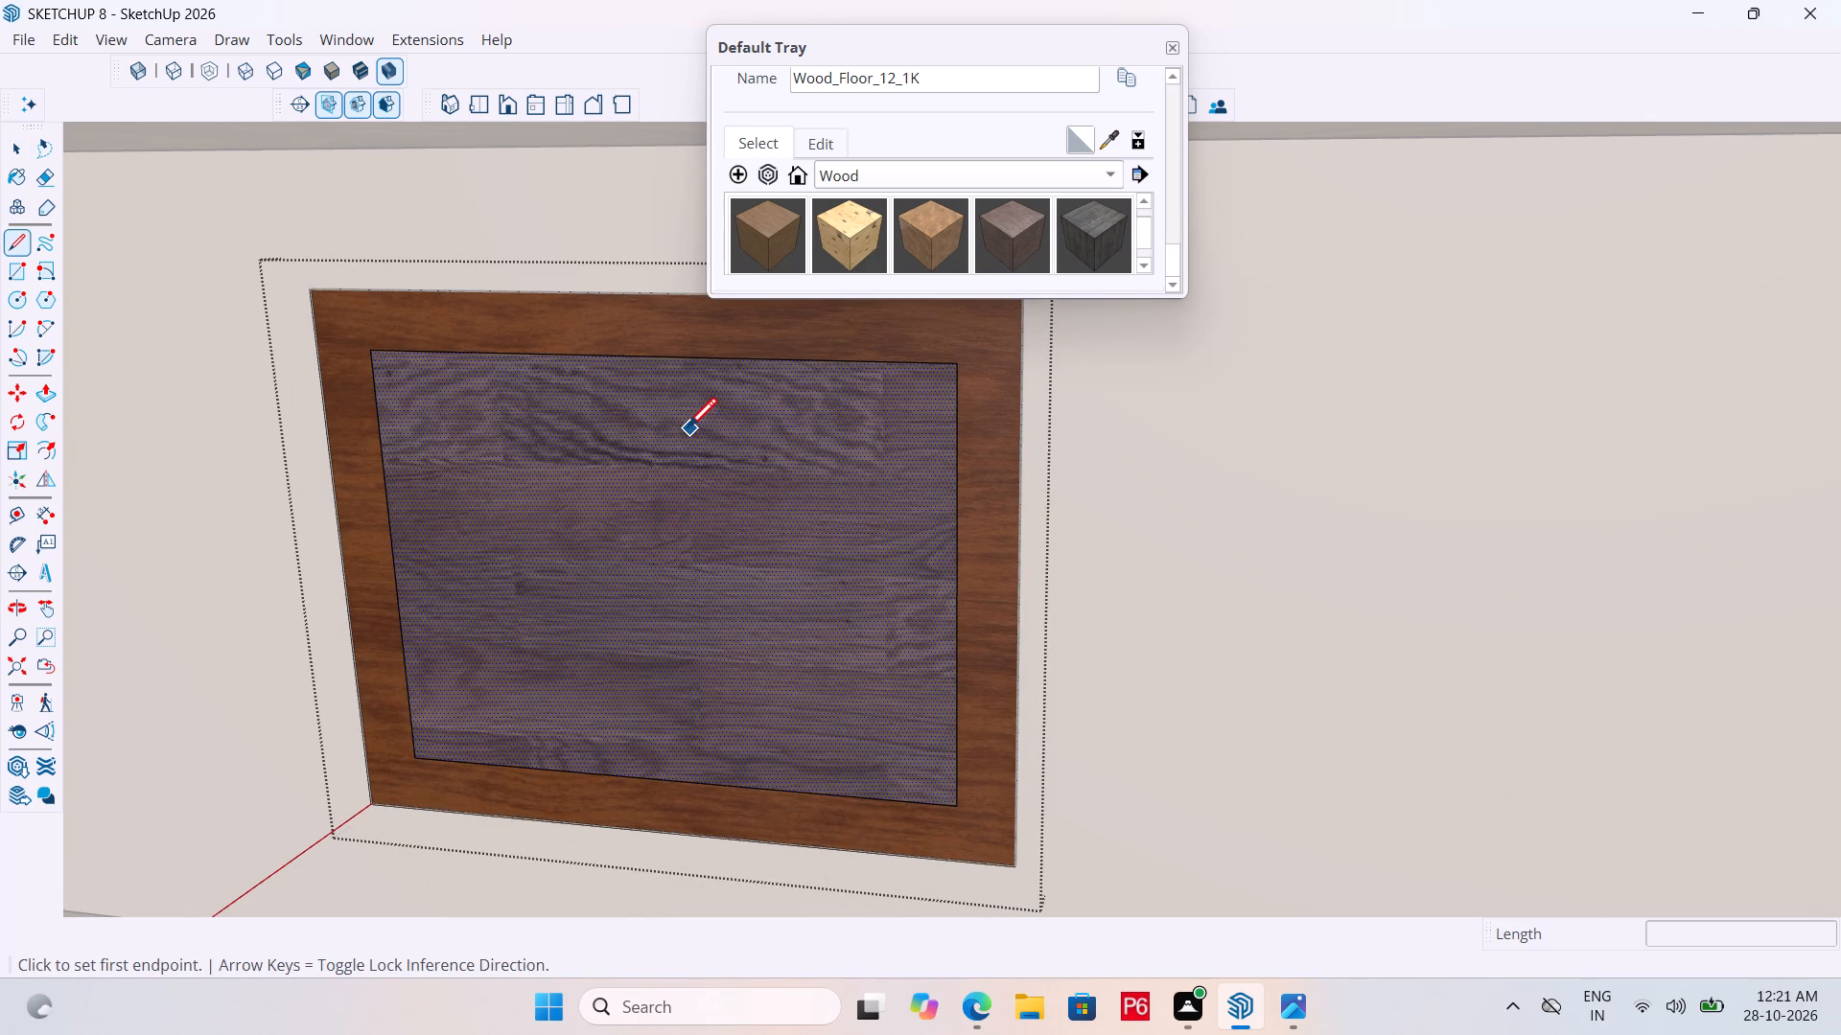
click(384, 424)
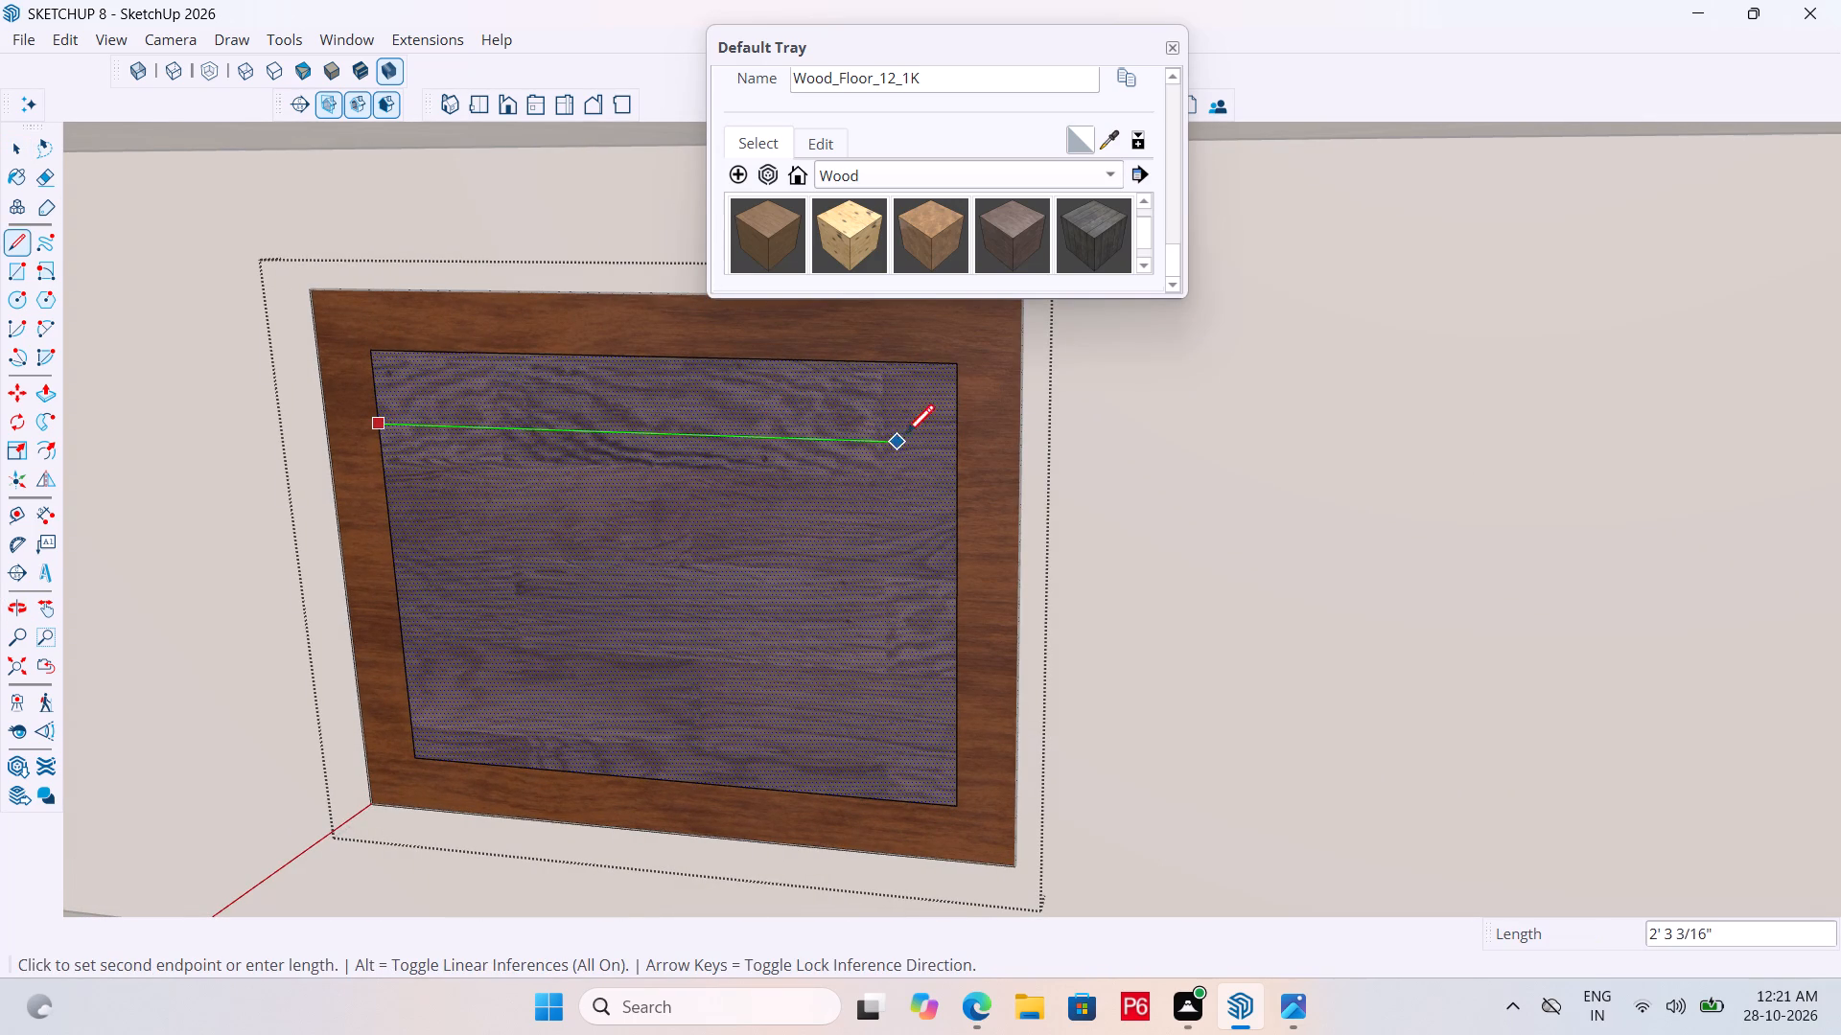
click(955, 435)
key(space)
key(l)
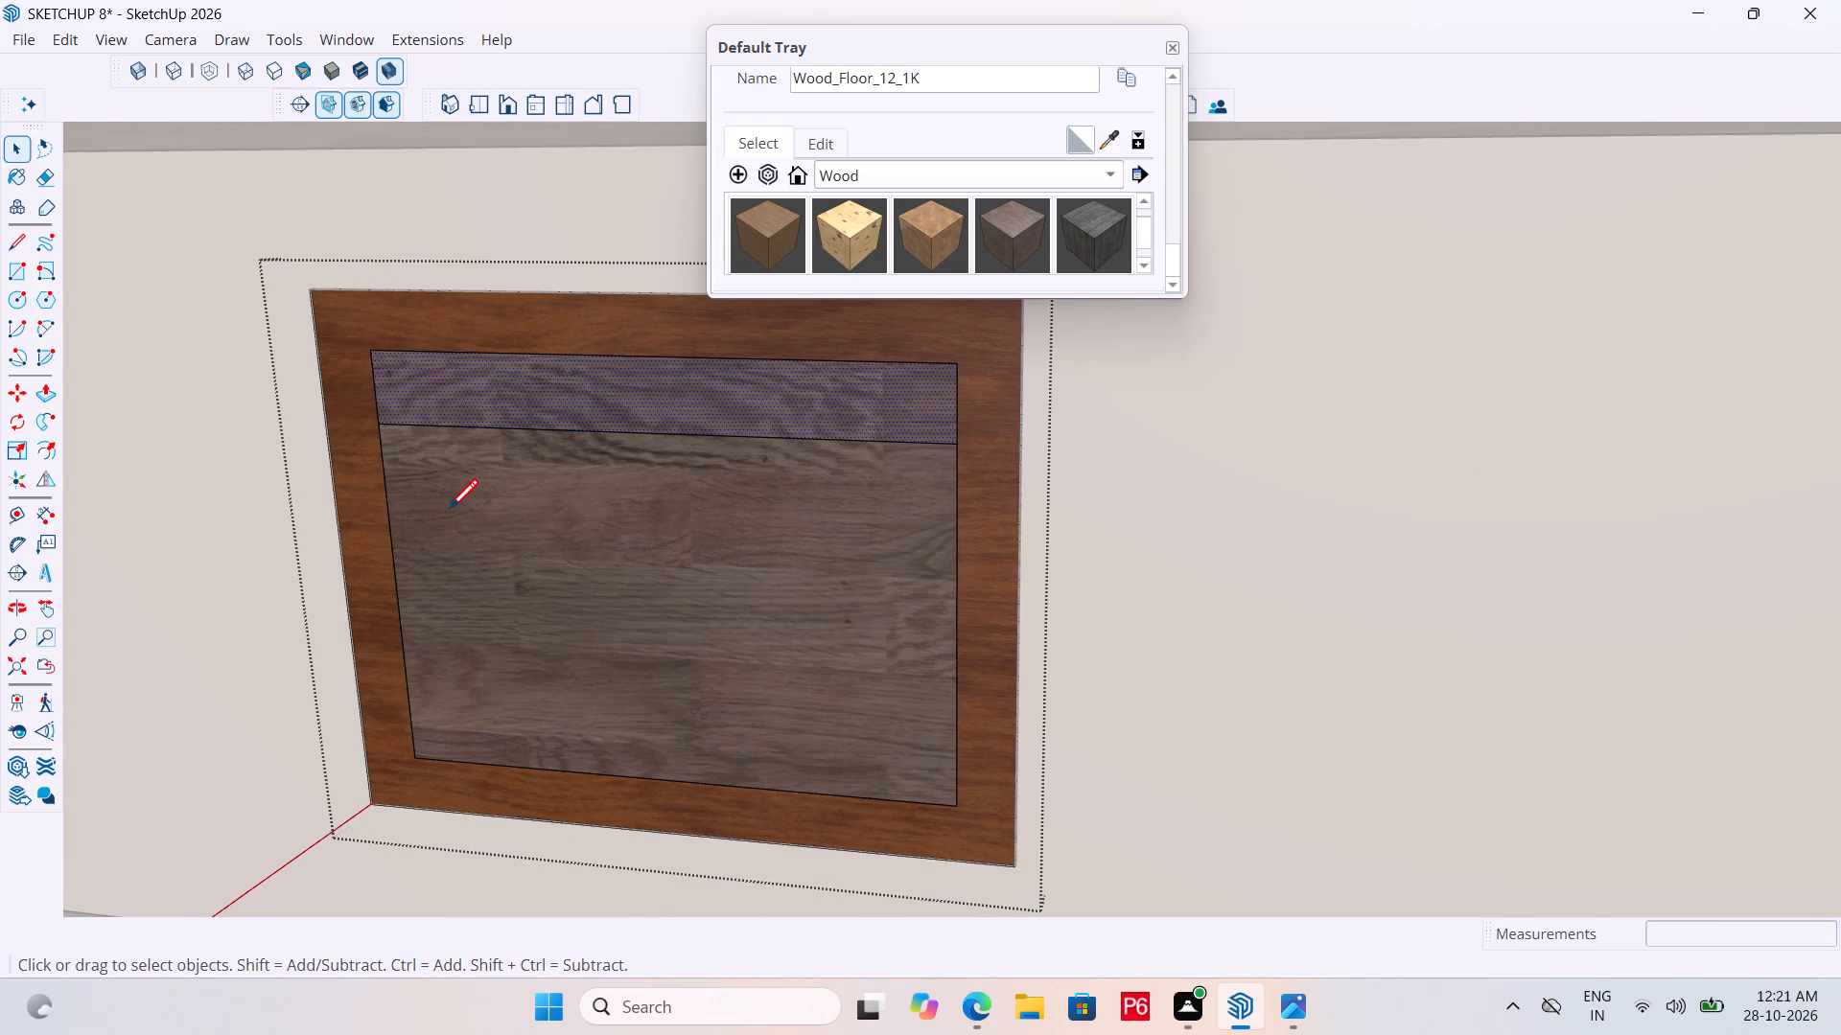
drag(384, 504, 416, 490)
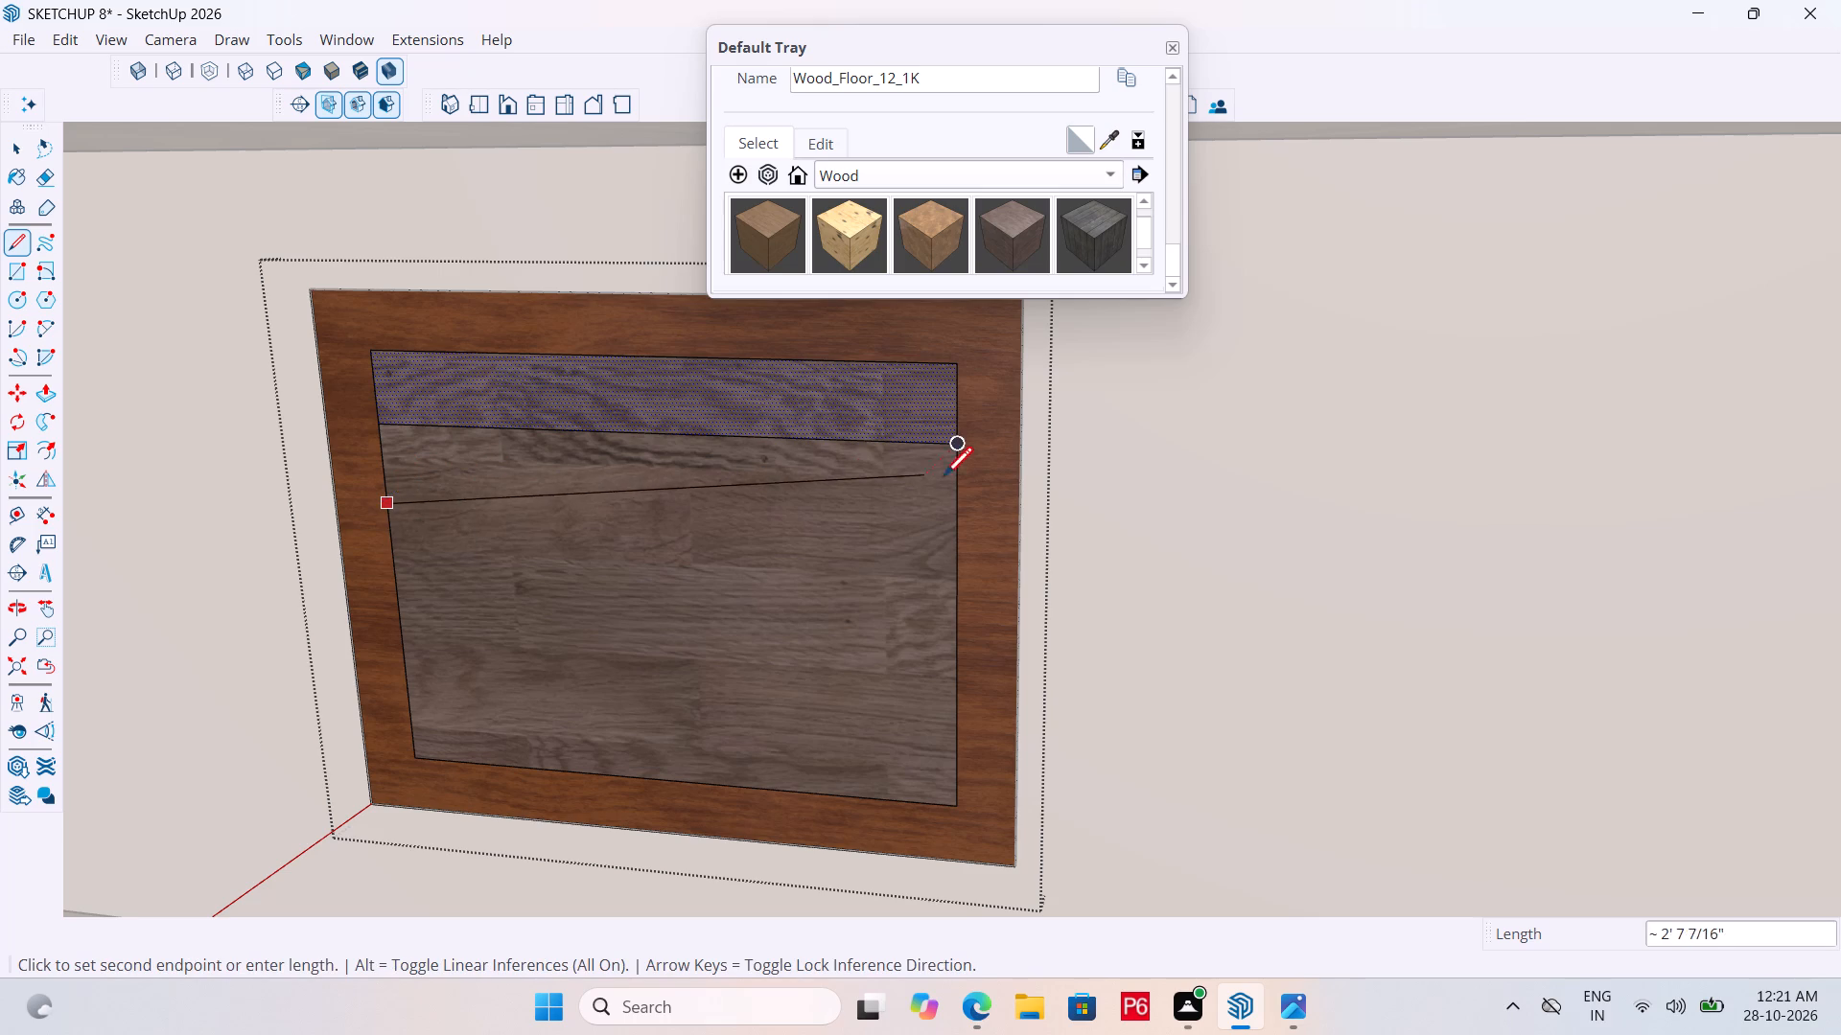
click(951, 540)
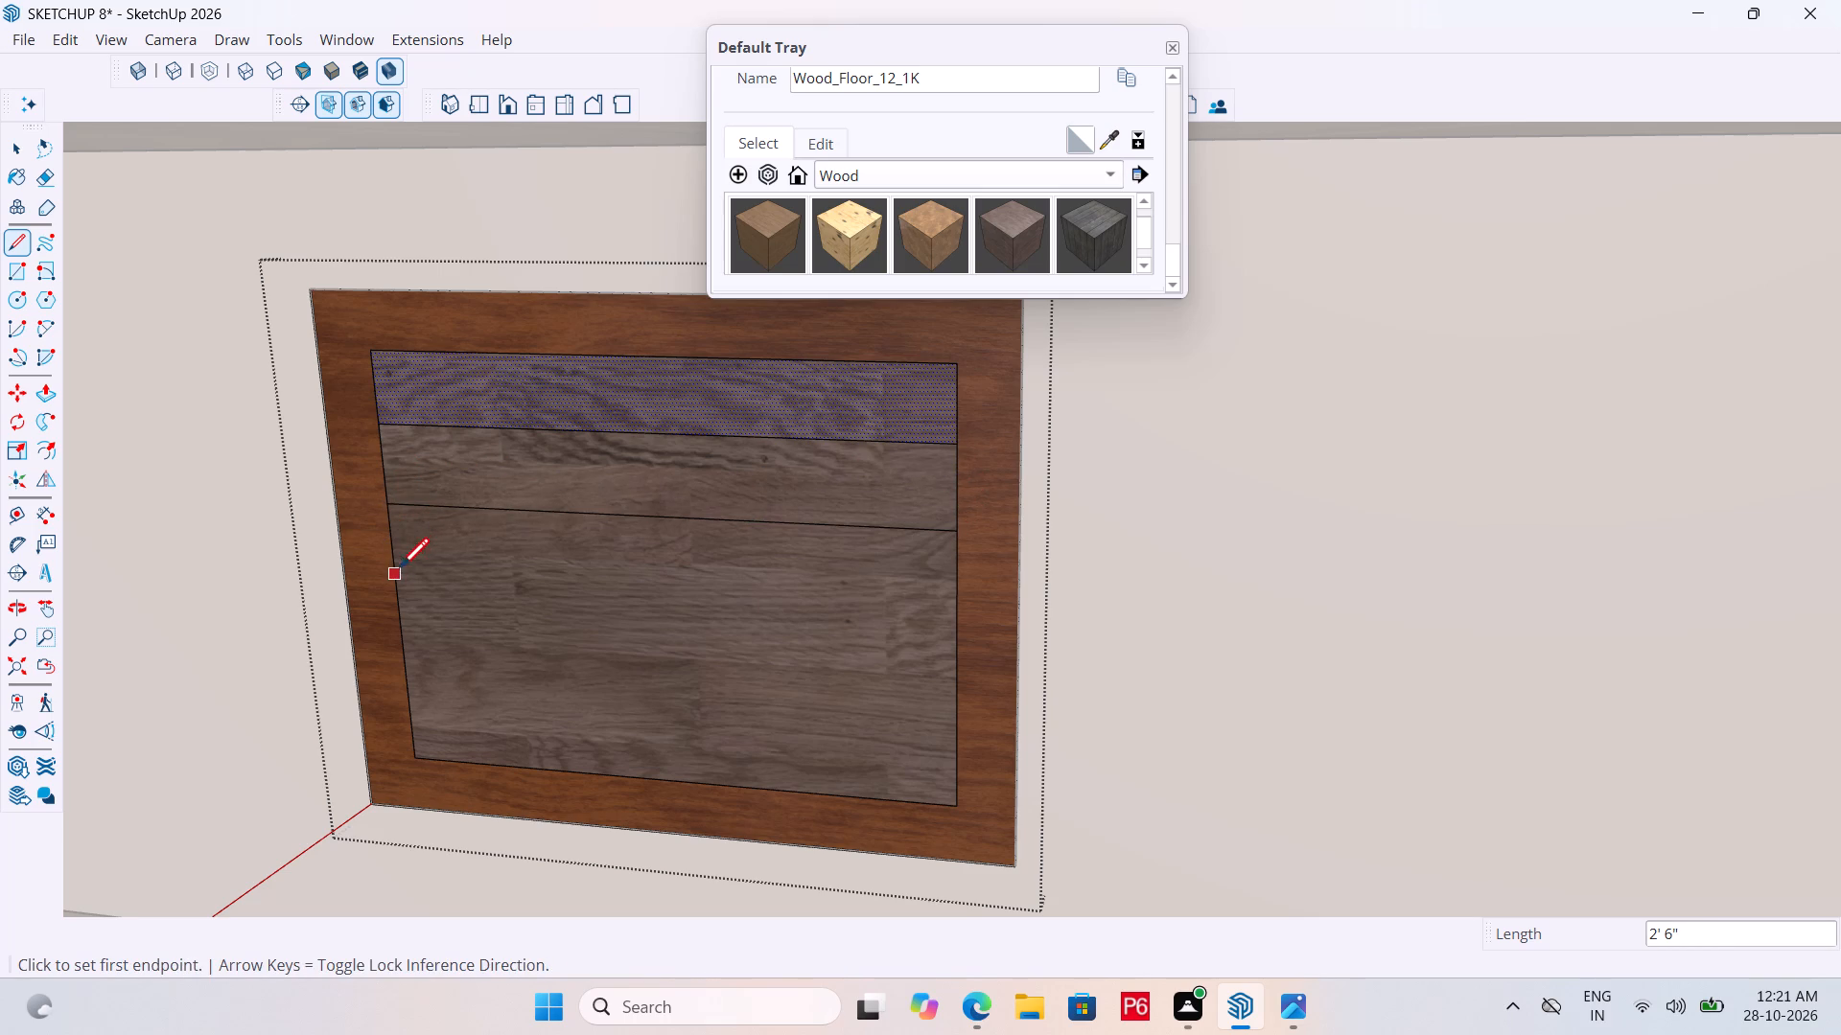
drag(400, 577, 408, 574)
click(961, 610)
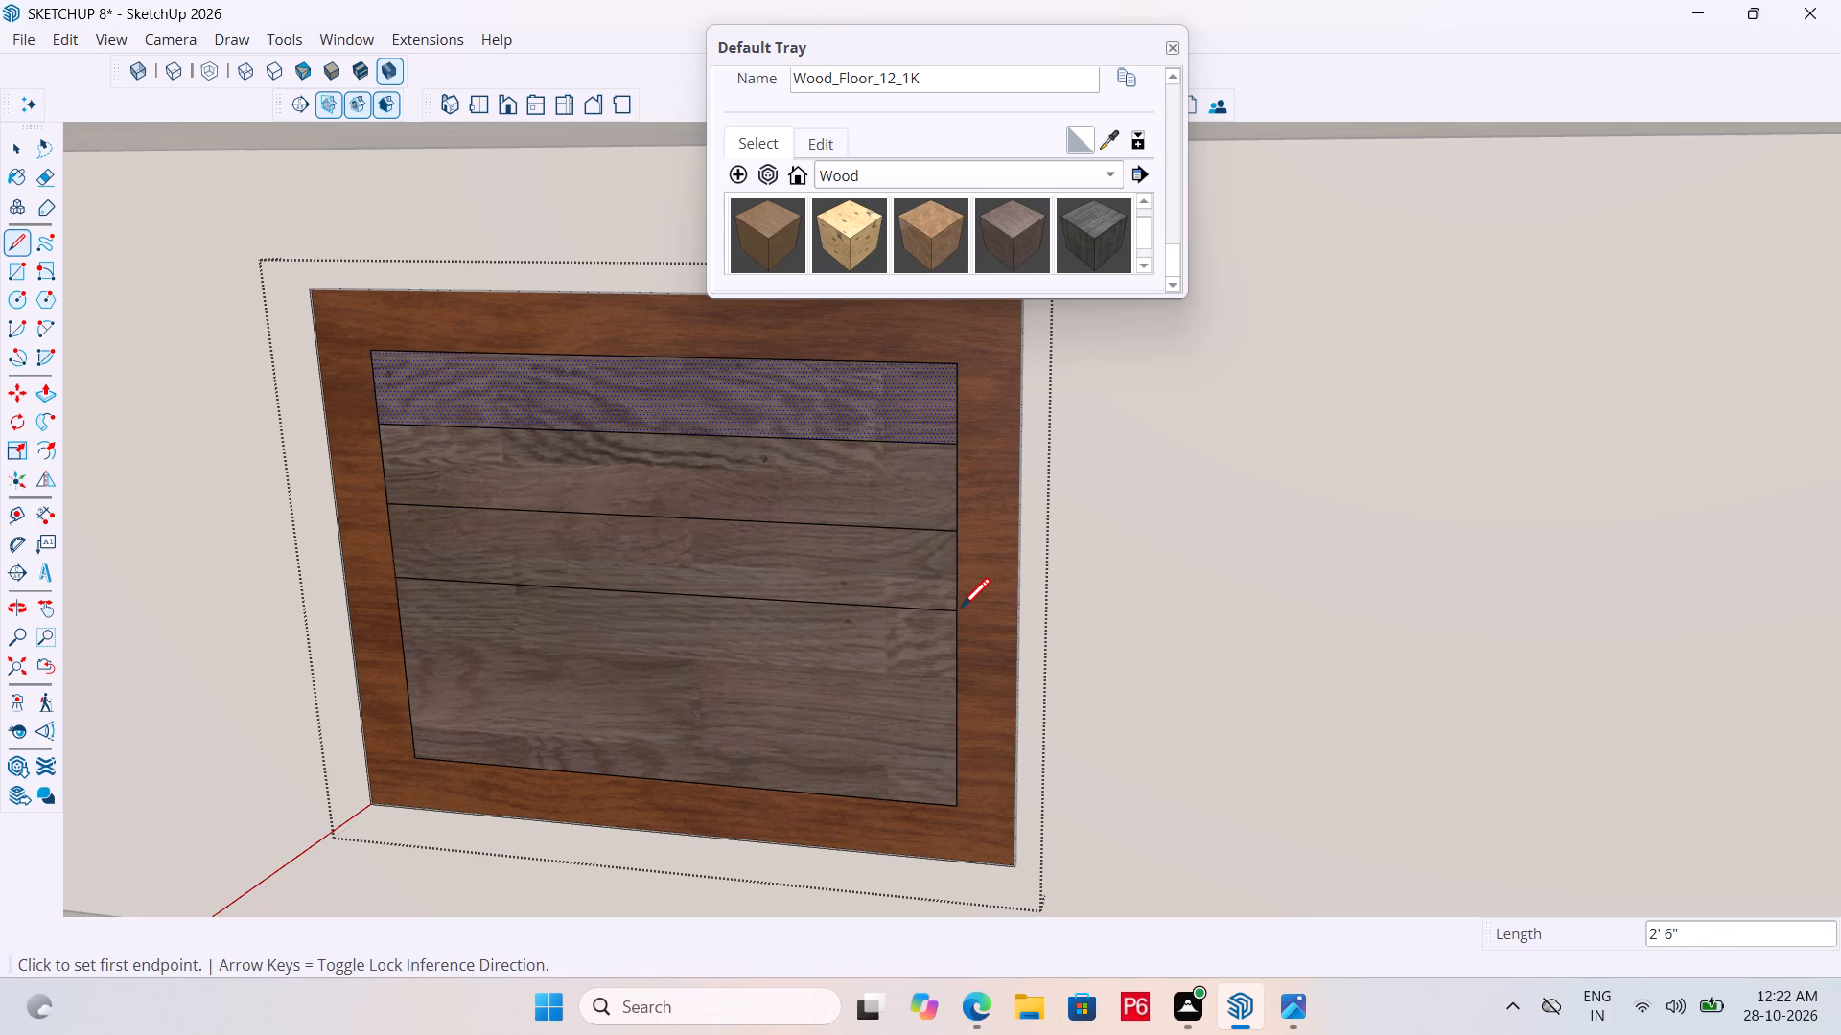
drag(406, 639, 474, 637)
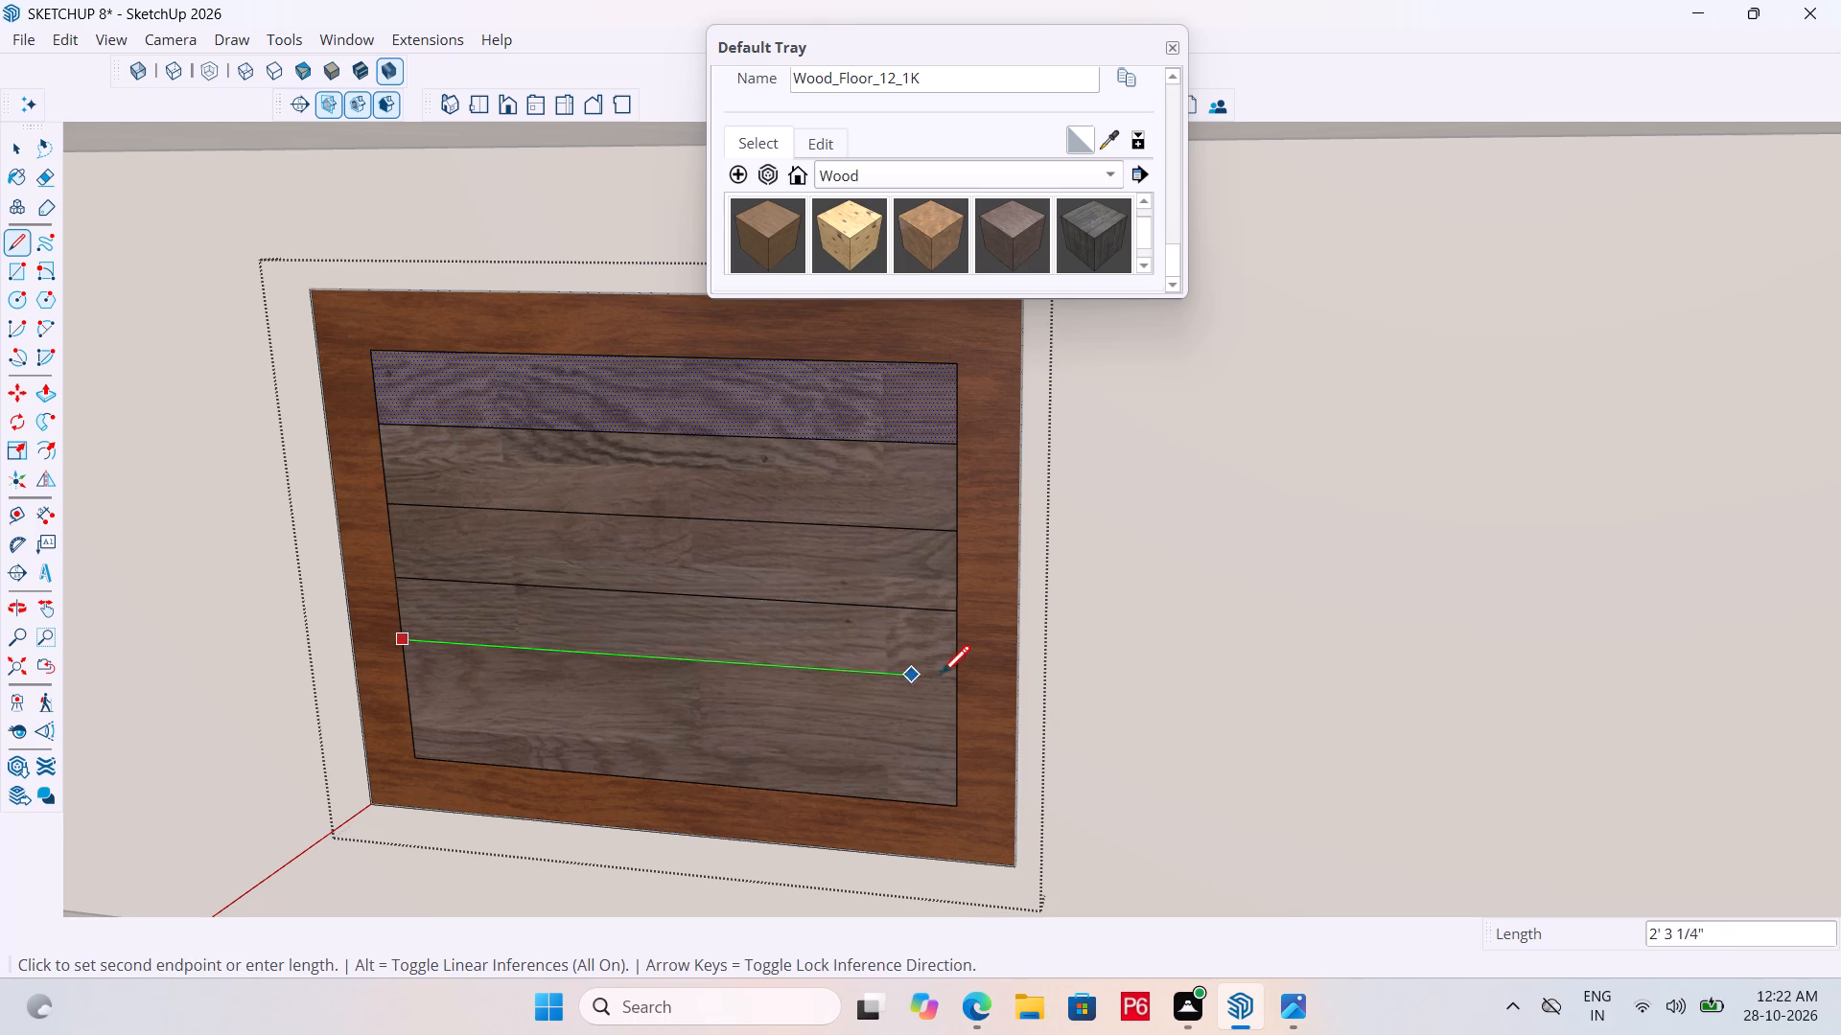
click(966, 681)
drag(408, 697, 445, 693)
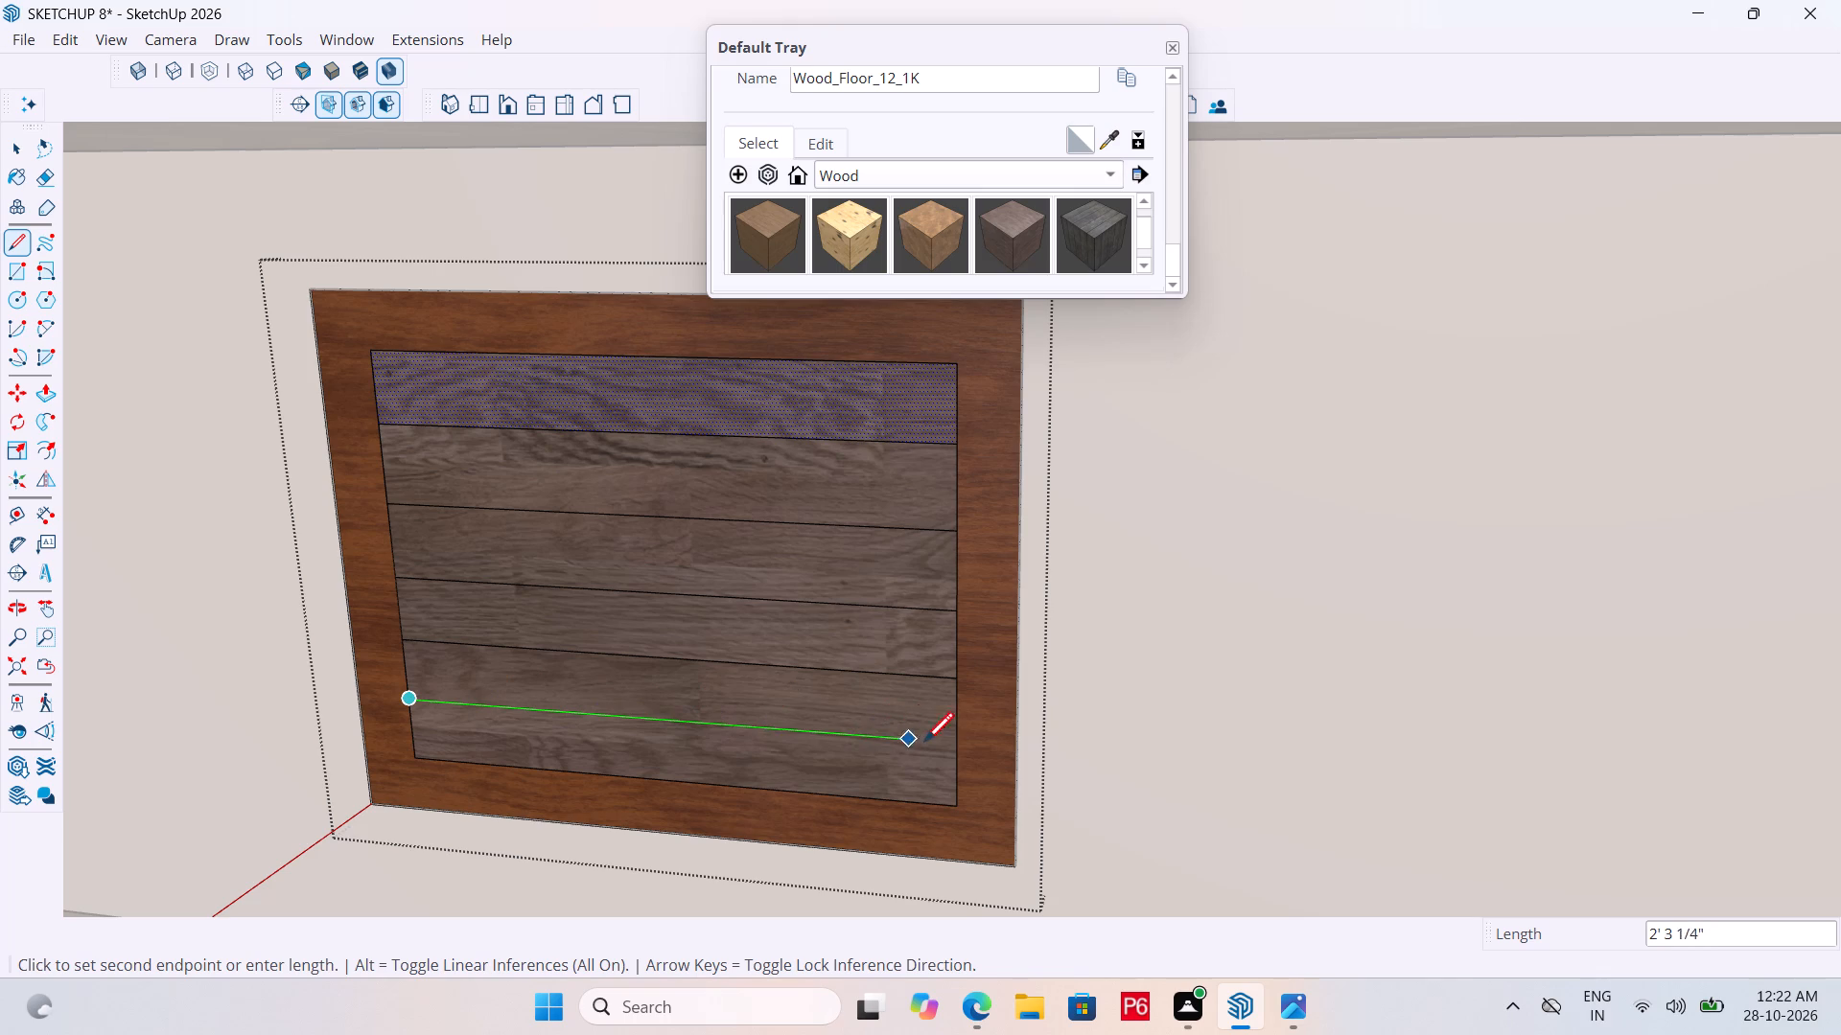
click(963, 749)
key(ctrl+s)
key(ctrl+s)
key(ctrl+s)
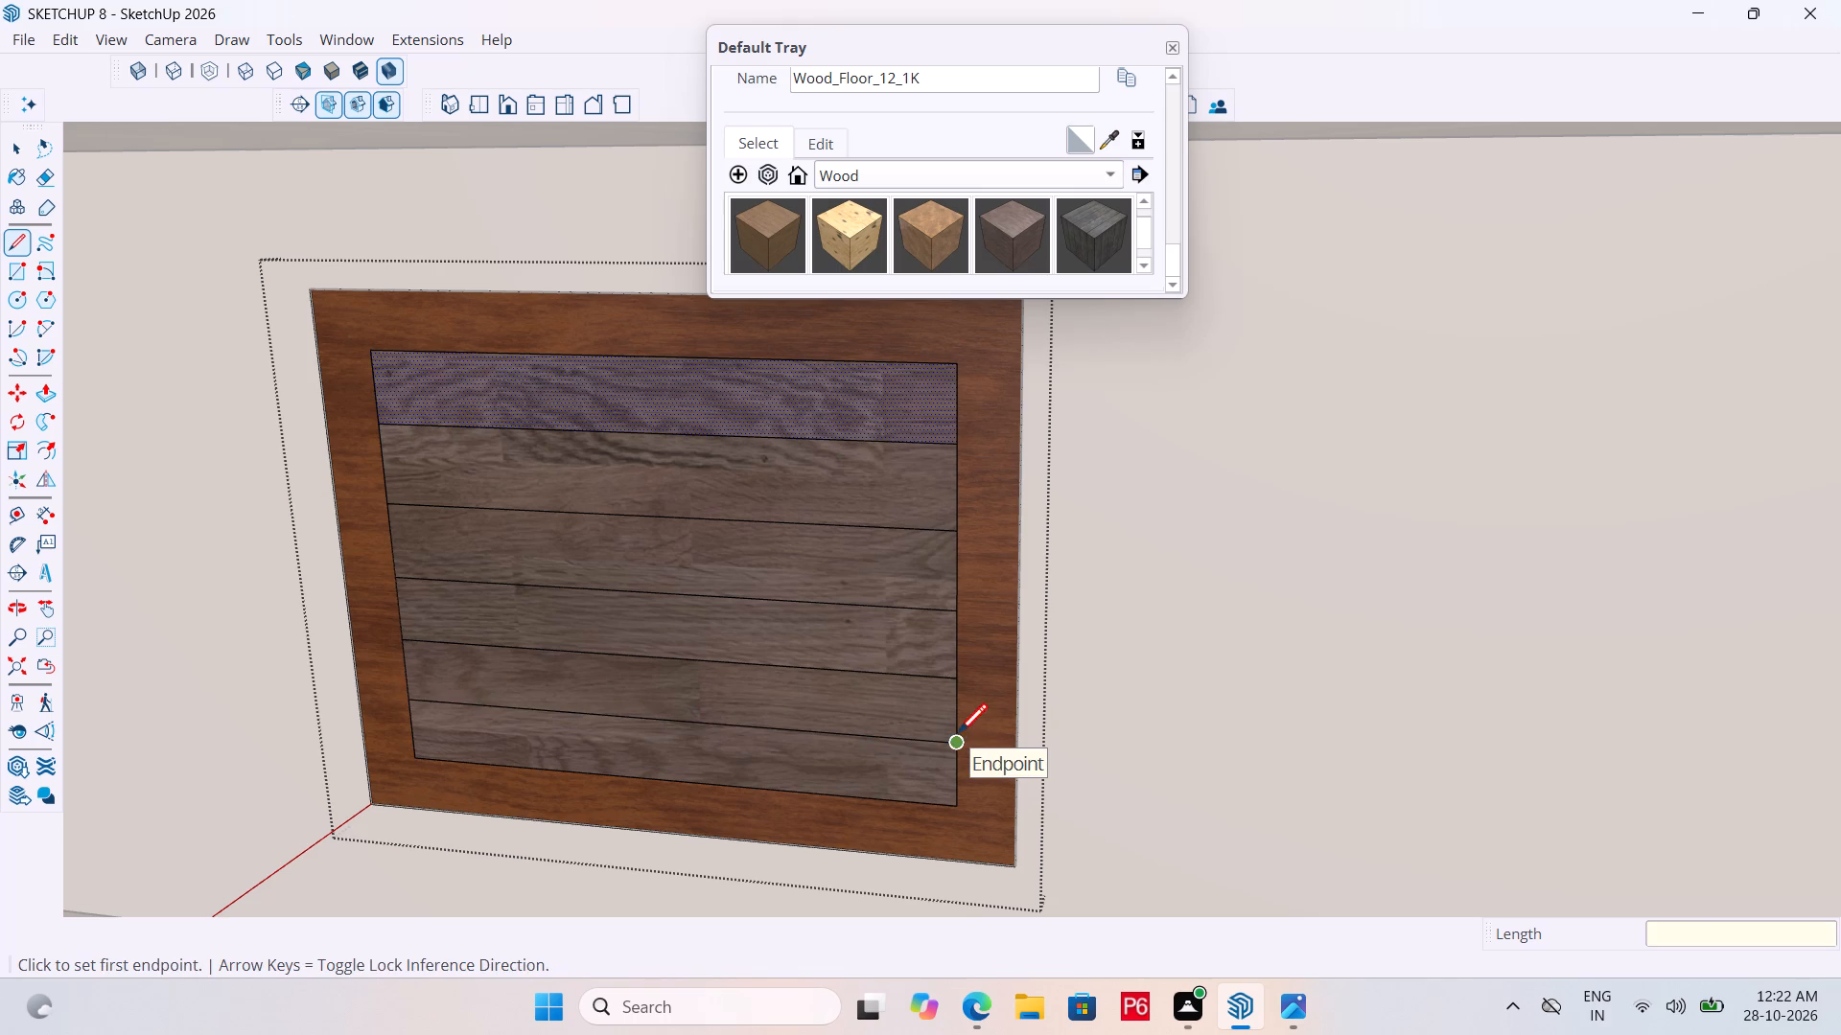
key(ctrl+s)
key(ctrl+s)
key(ctrl+s)
key(ctrl+s)
Paint the second, fourth and sixth planks from the top with Plywood_01_1K, save the model and leave the window group.
scroll(684, 717, down, 2)
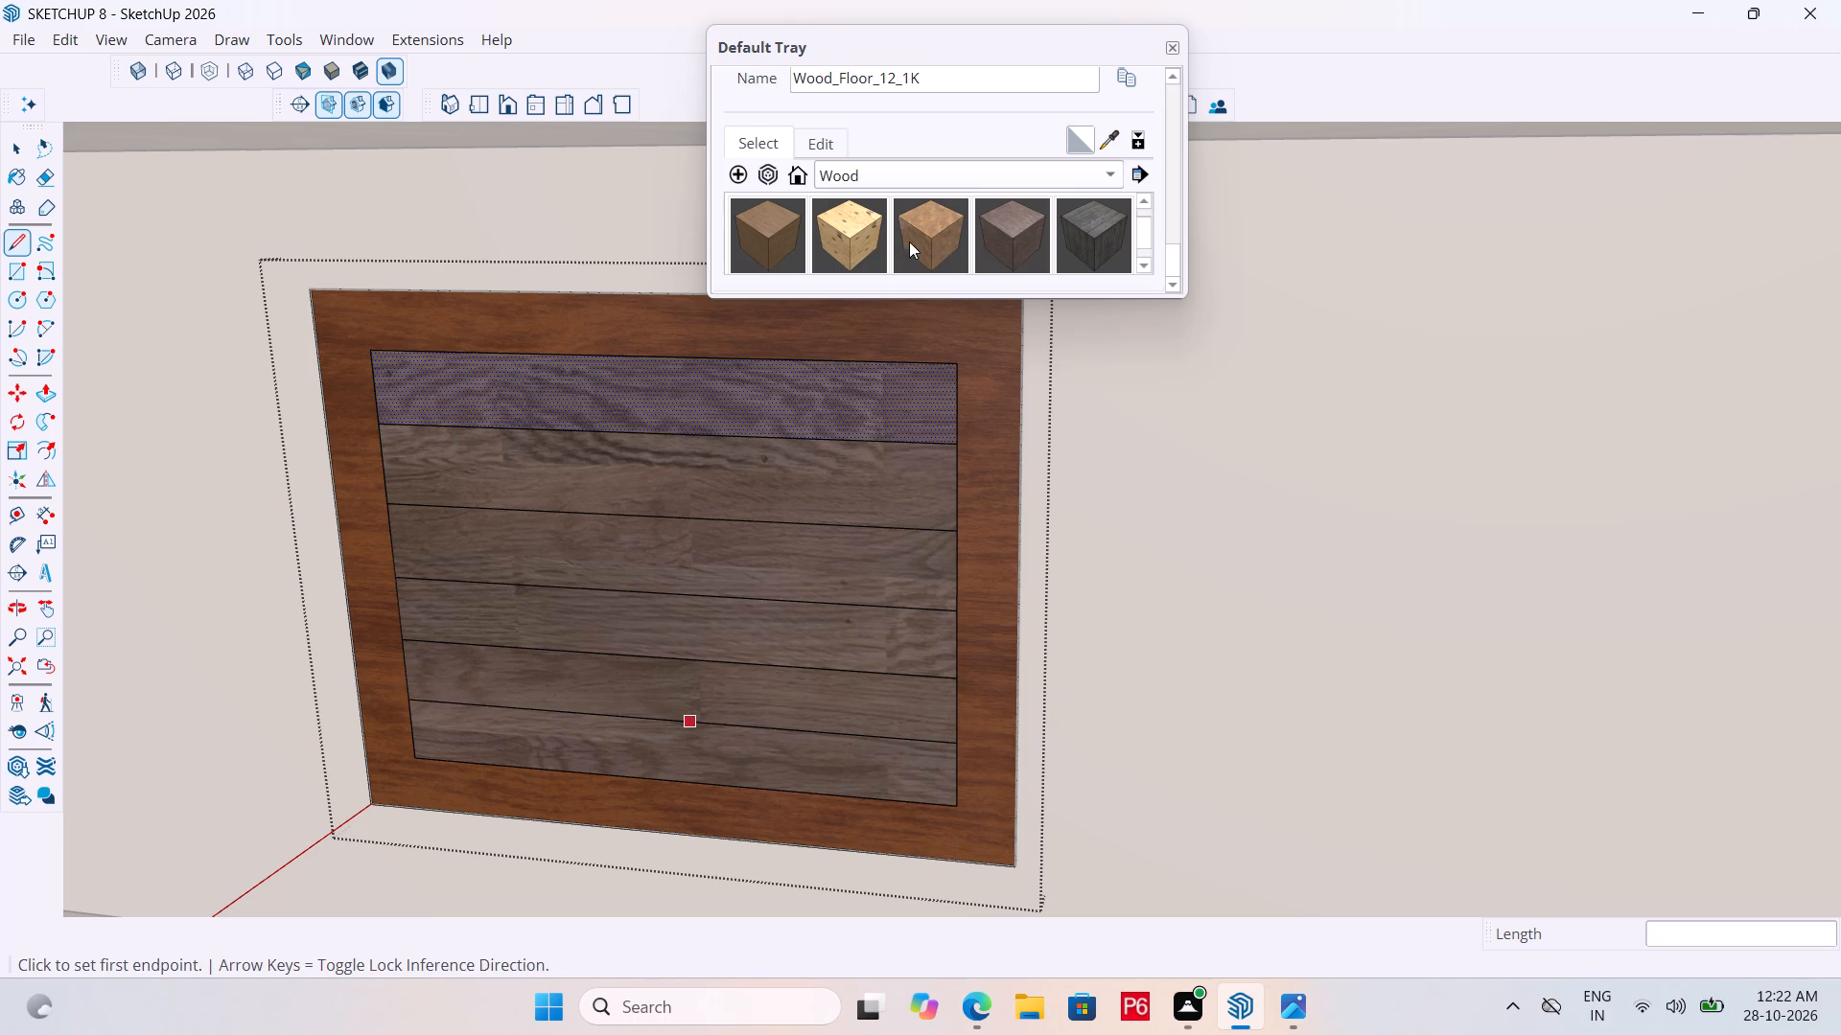
click(768, 241)
click(826, 518)
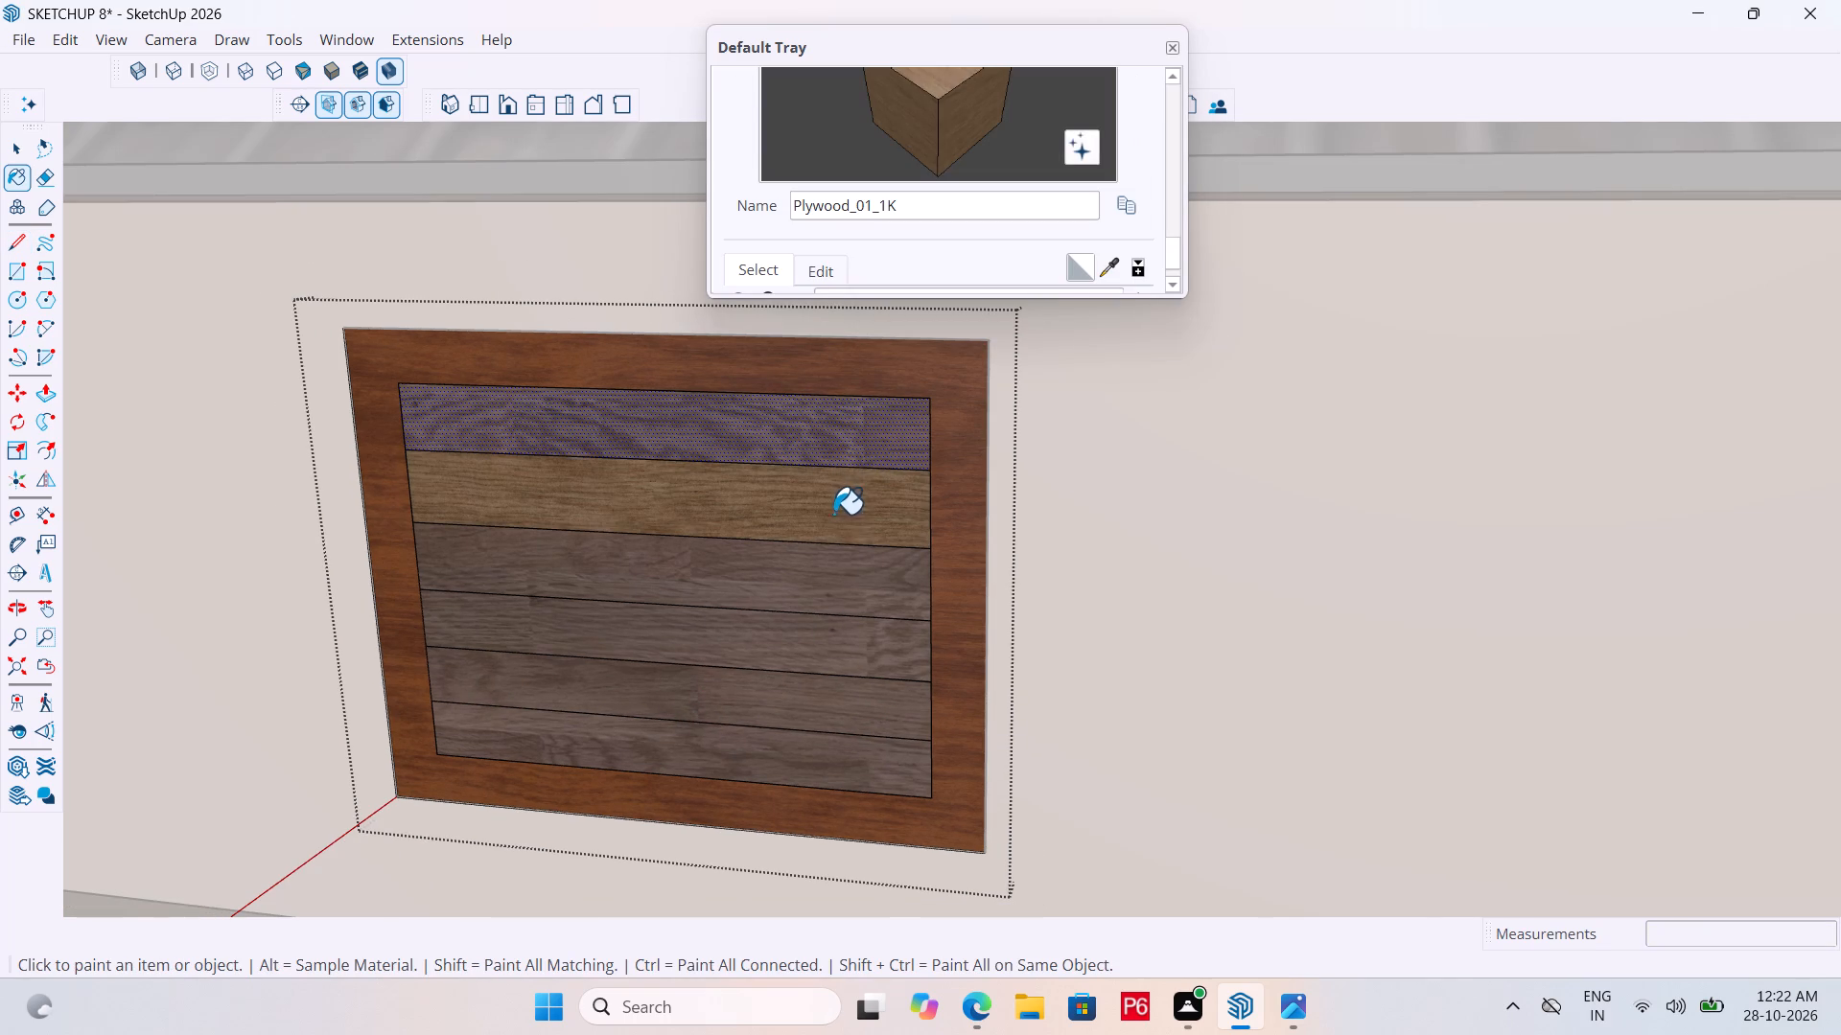
click(830, 643)
click(815, 757)
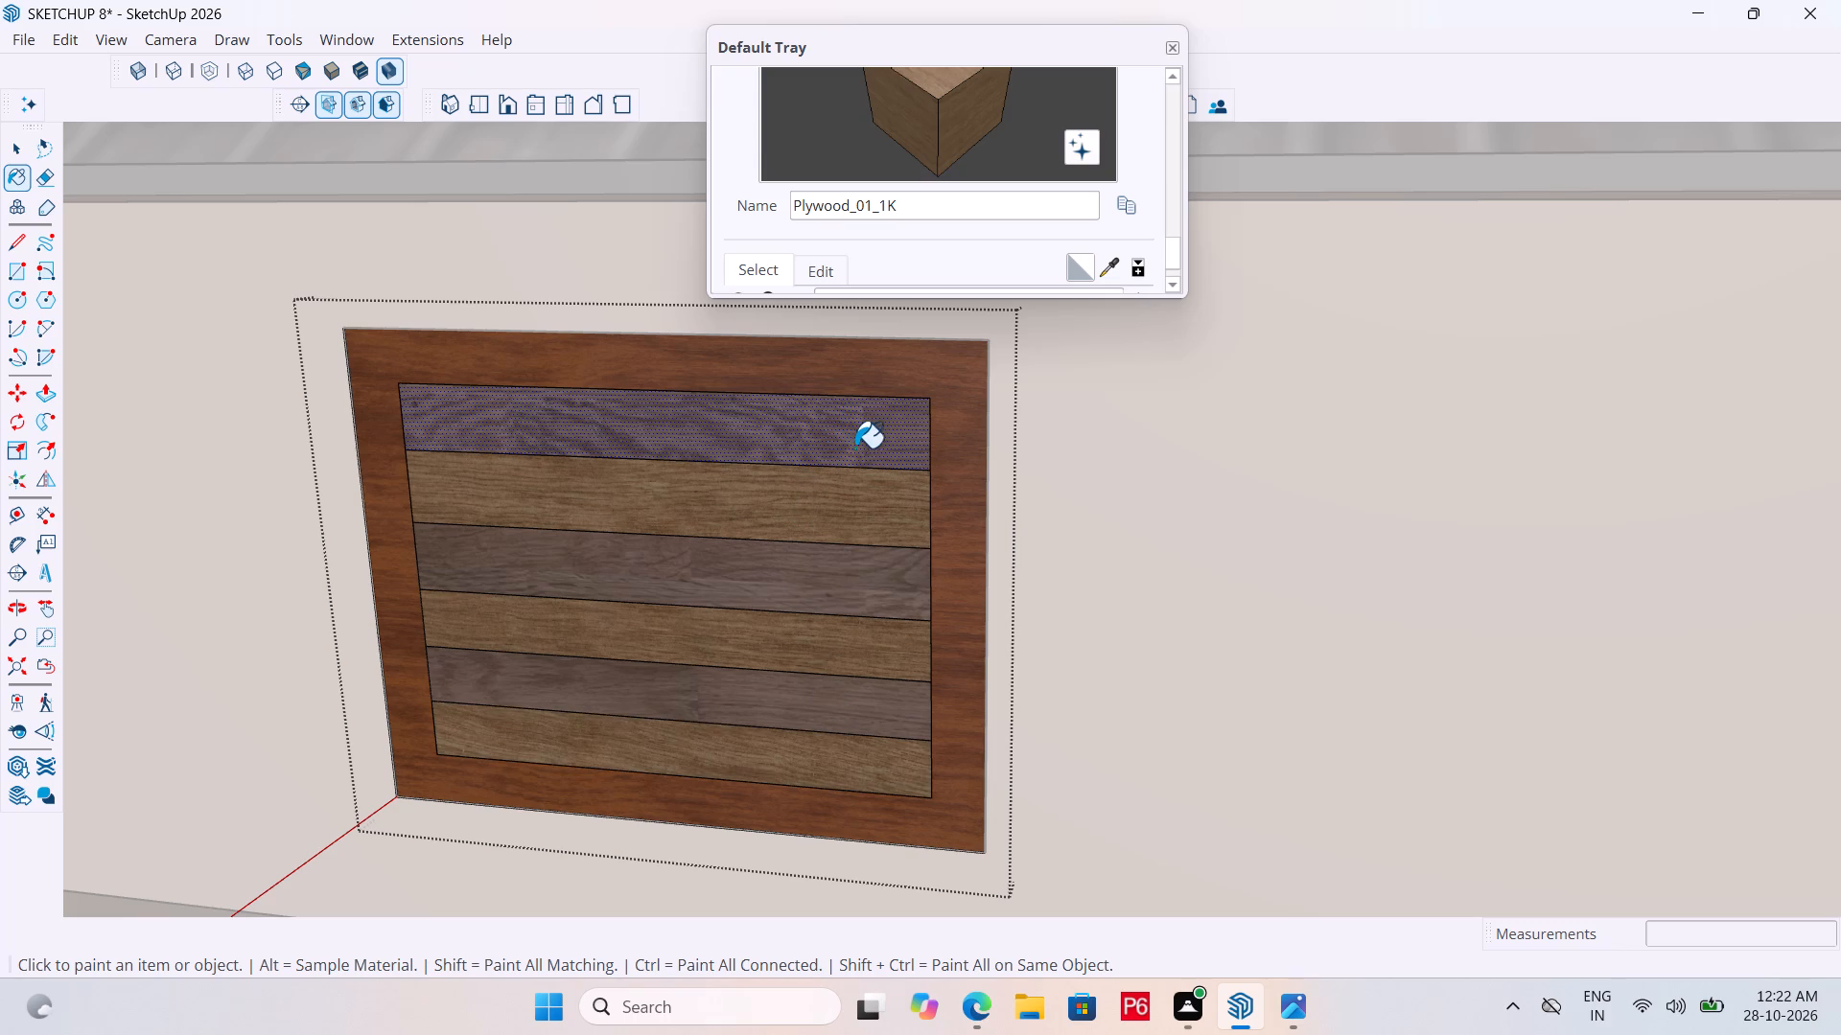
key(ctrl+s)
key(ctrl+s)
key(ctrl+s)
key(ctrl+s)
key(space)
scroll(757, 587, down, 2)
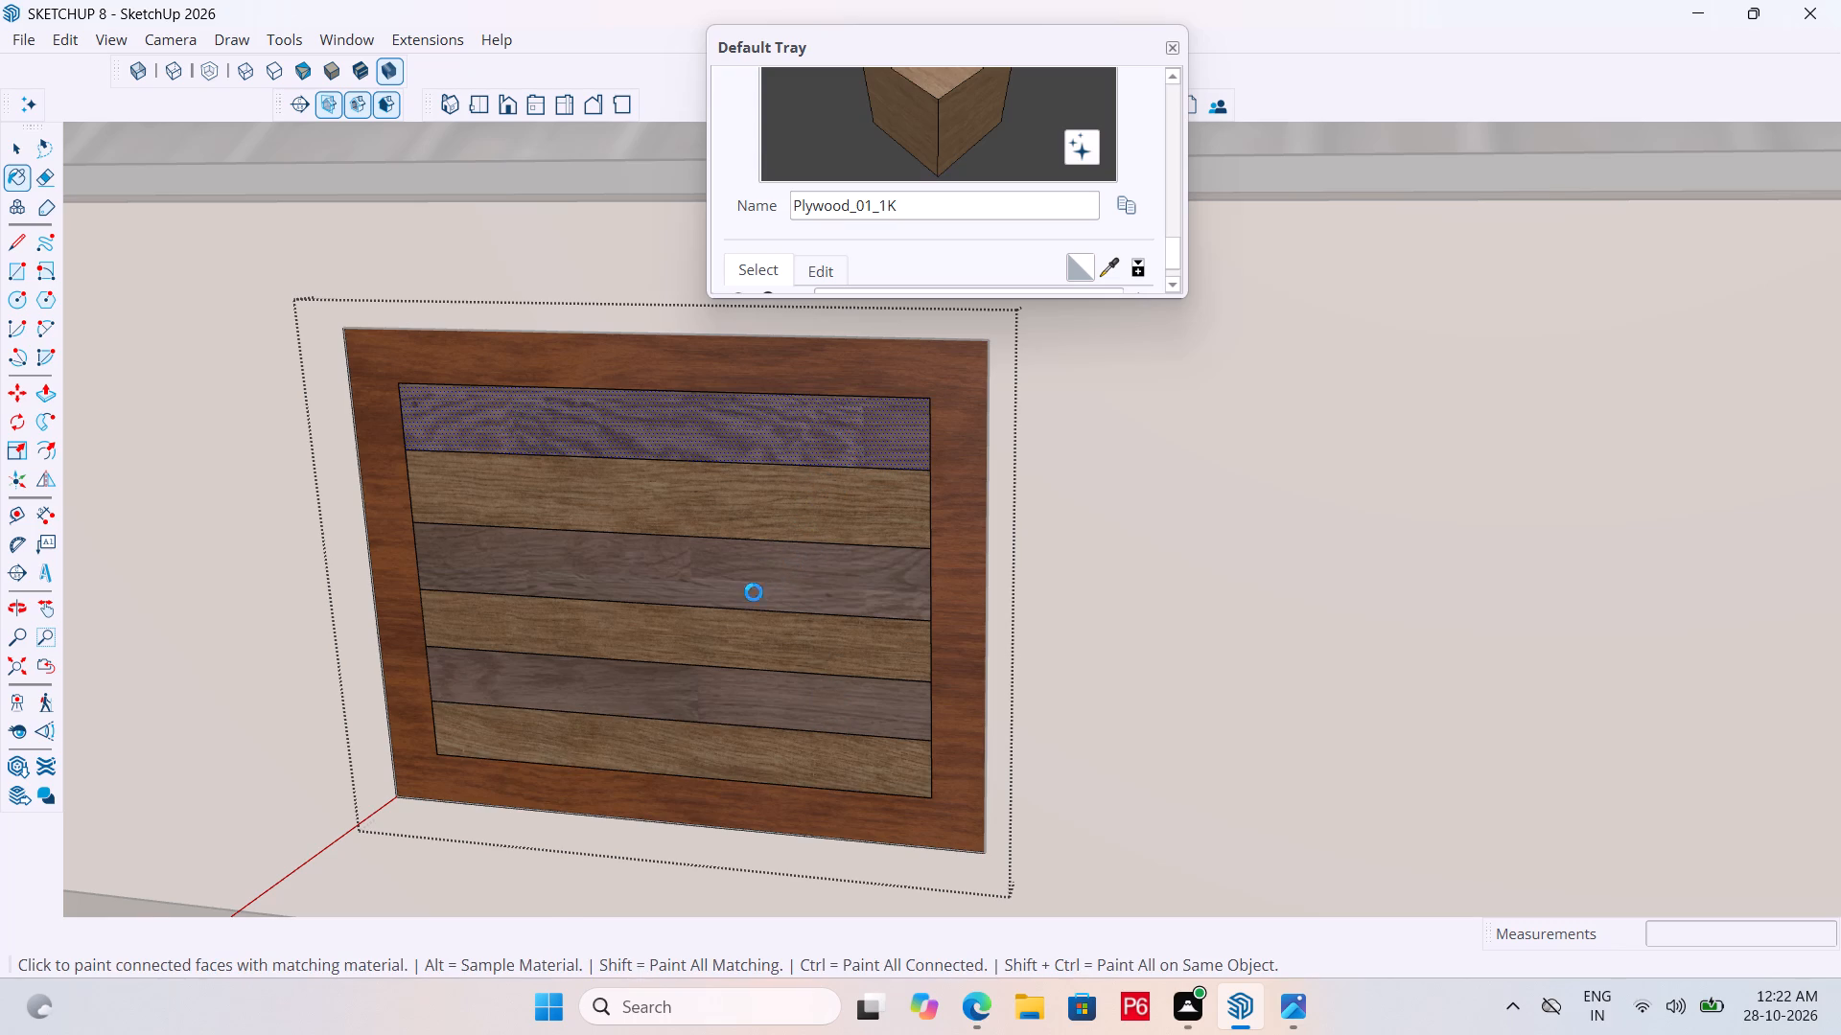
scroll(754, 592, down, 1)
key(space)
click(1055, 542)
Place a vertical guide on the same wall, 4' in from the corner edge at the end farther from the plank window.
middle_drag(917, 494, 768, 506)
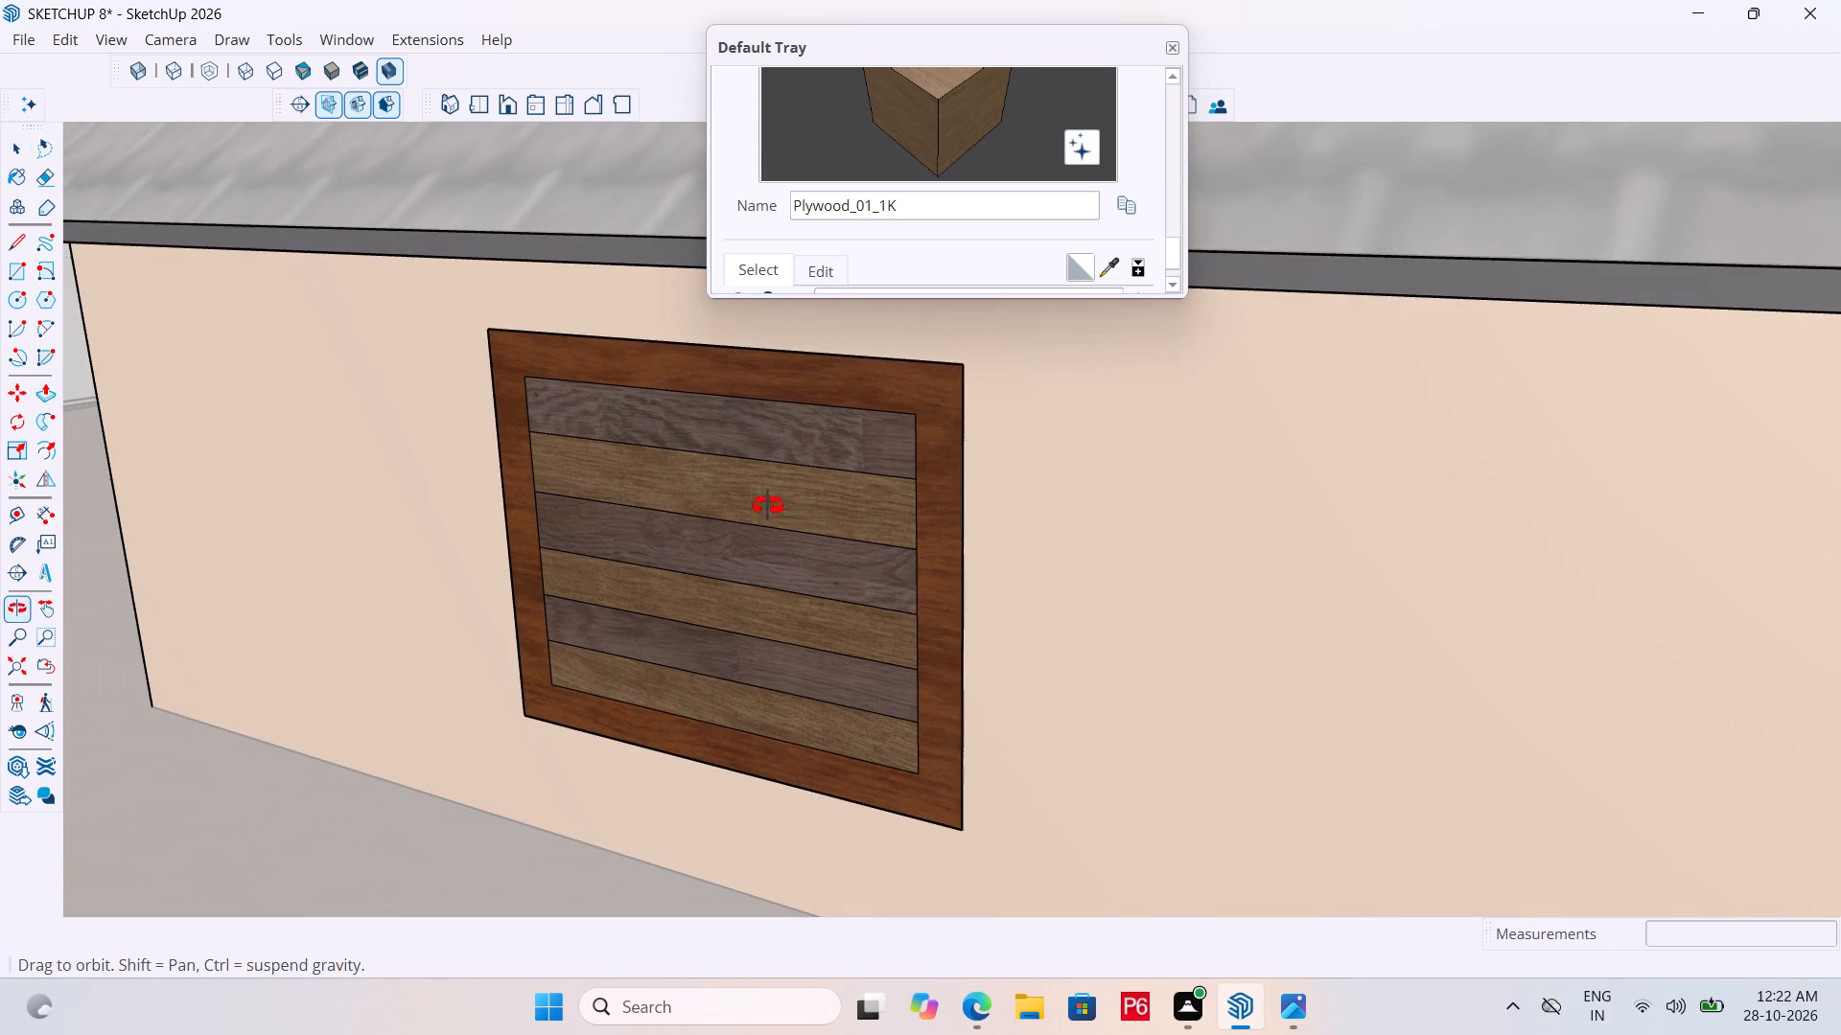
middle_drag(768, 506, 768, 505)
click(936, 478)
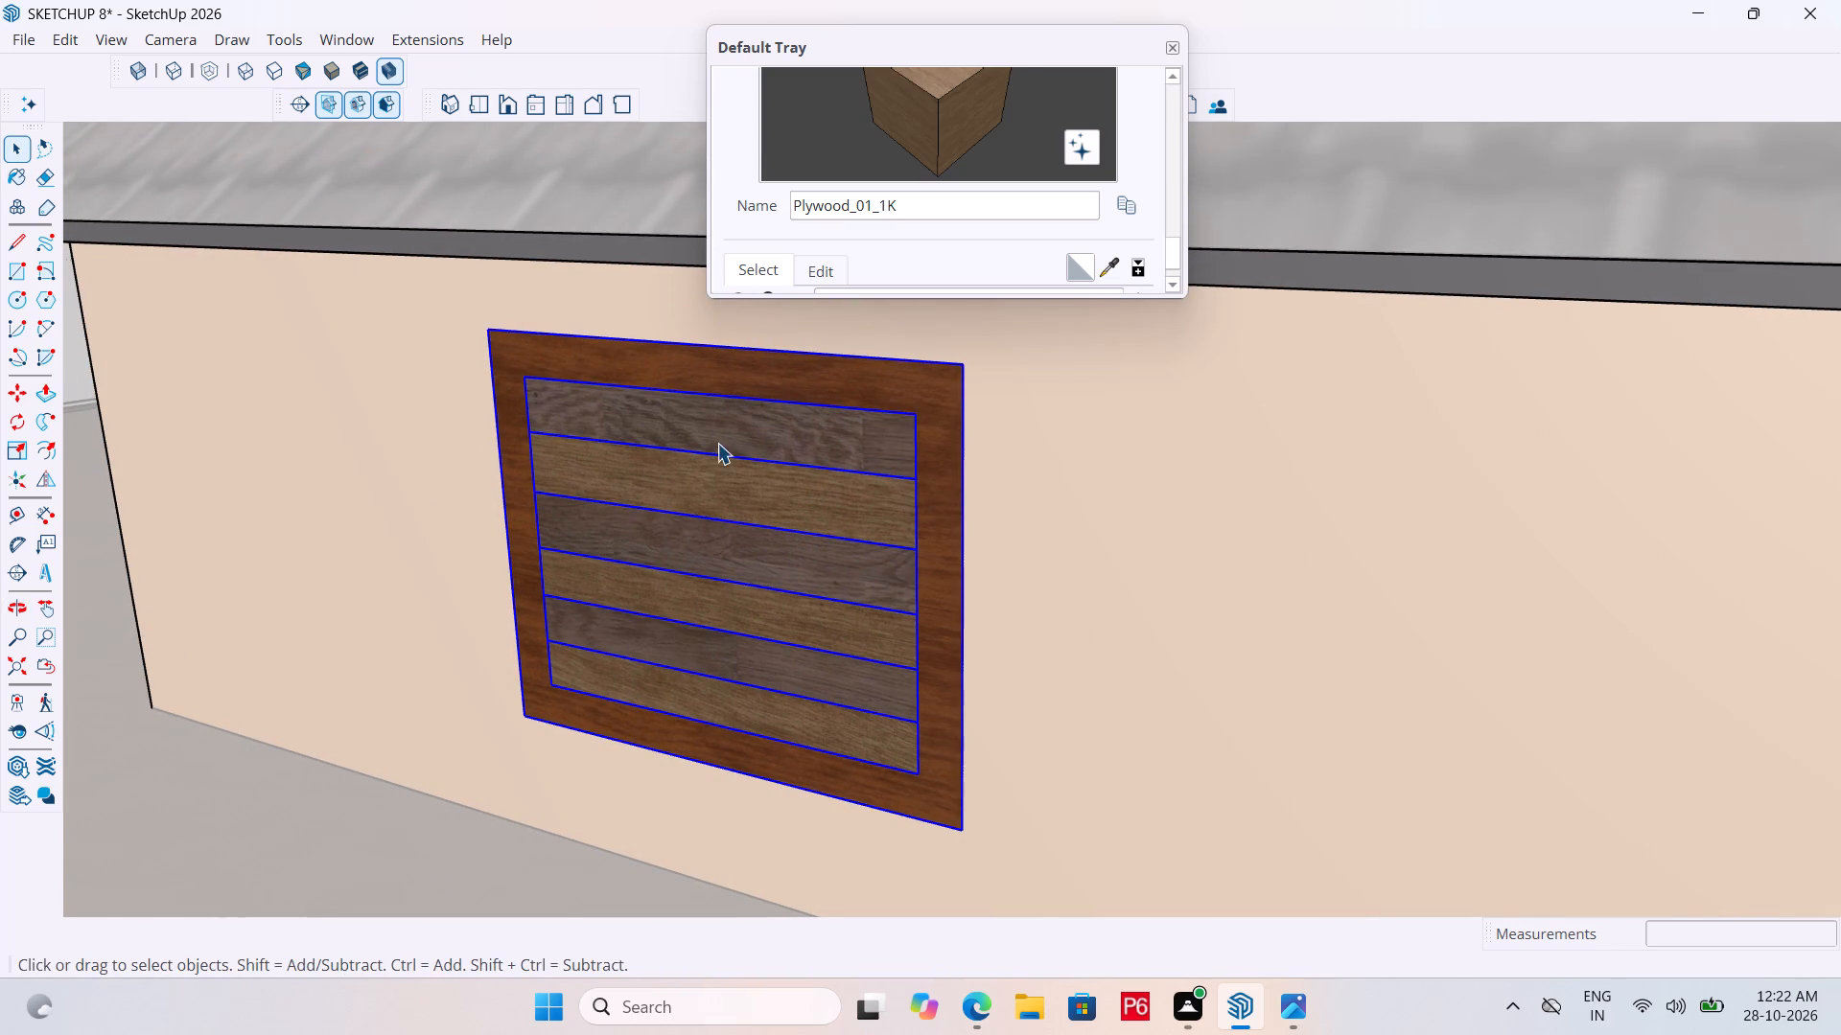
scroll(613, 460, down, 12)
scroll(536, 457, down, 5)
scroll(606, 513, down, 6)
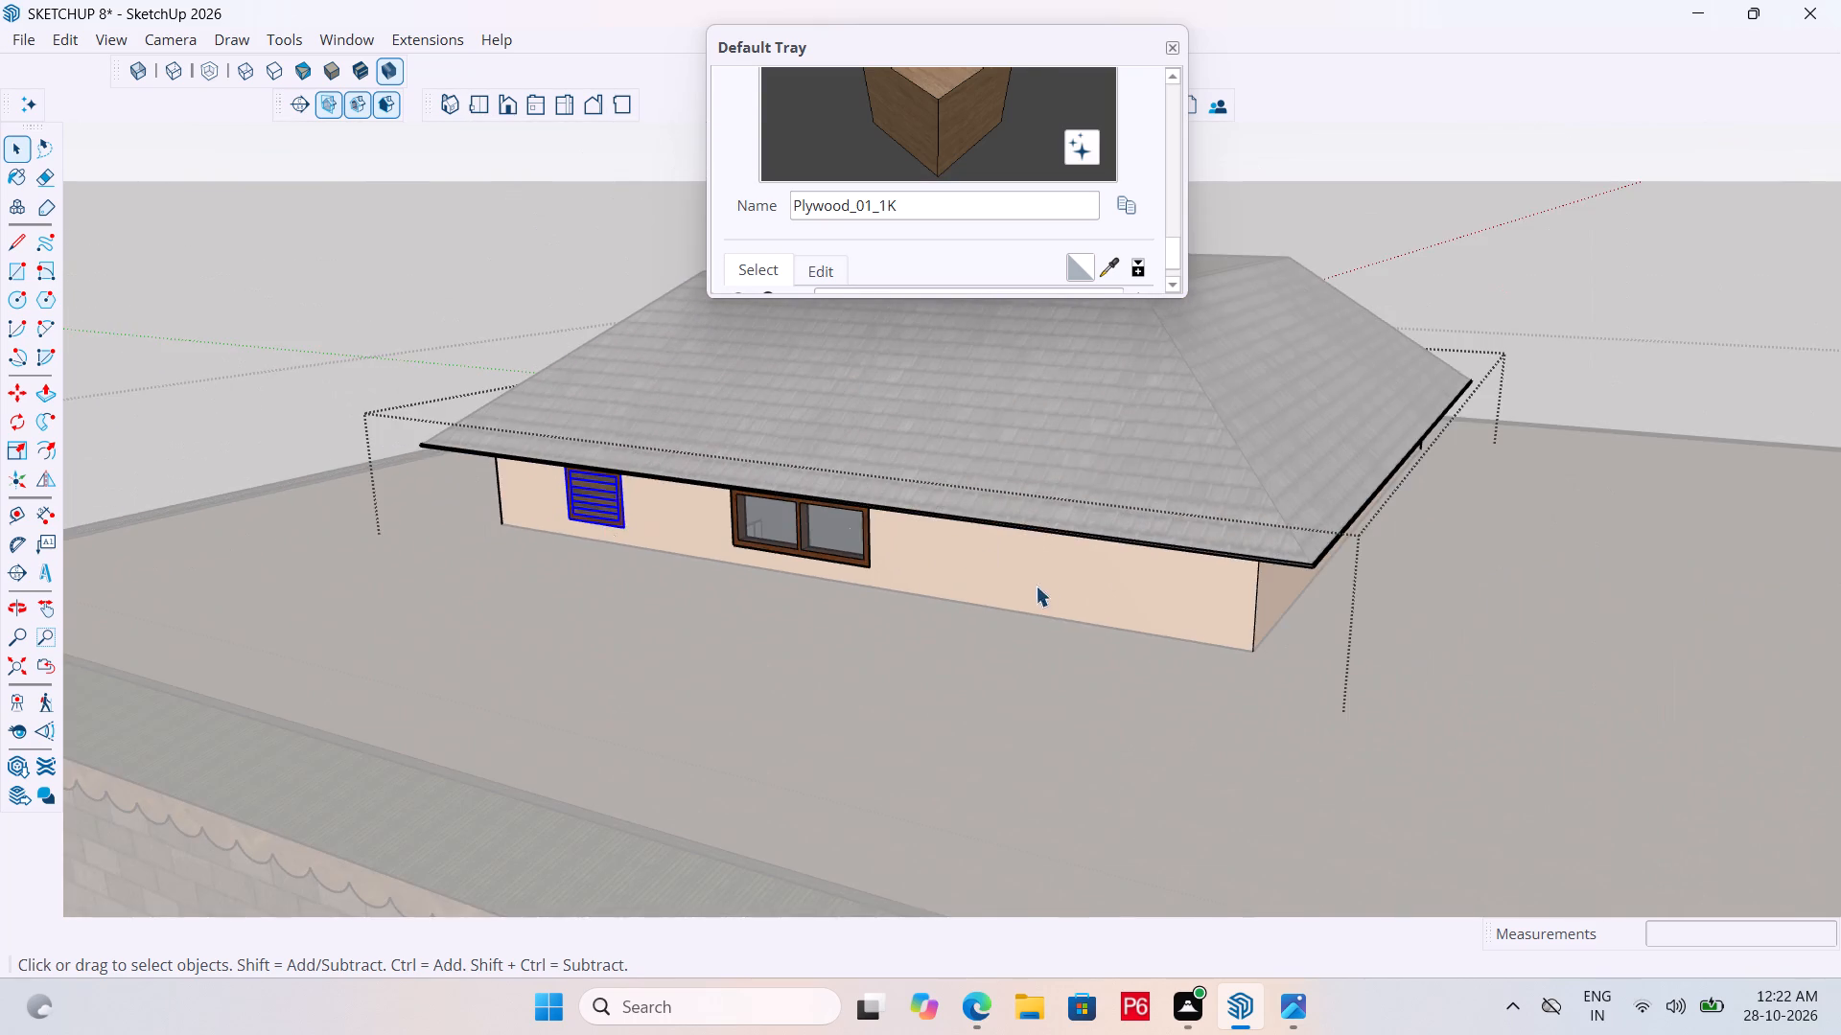
middle_drag(1045, 586, 1138, 545)
scroll(1265, 528, up, 6)
click(1277, 519)
click(1246, 482)
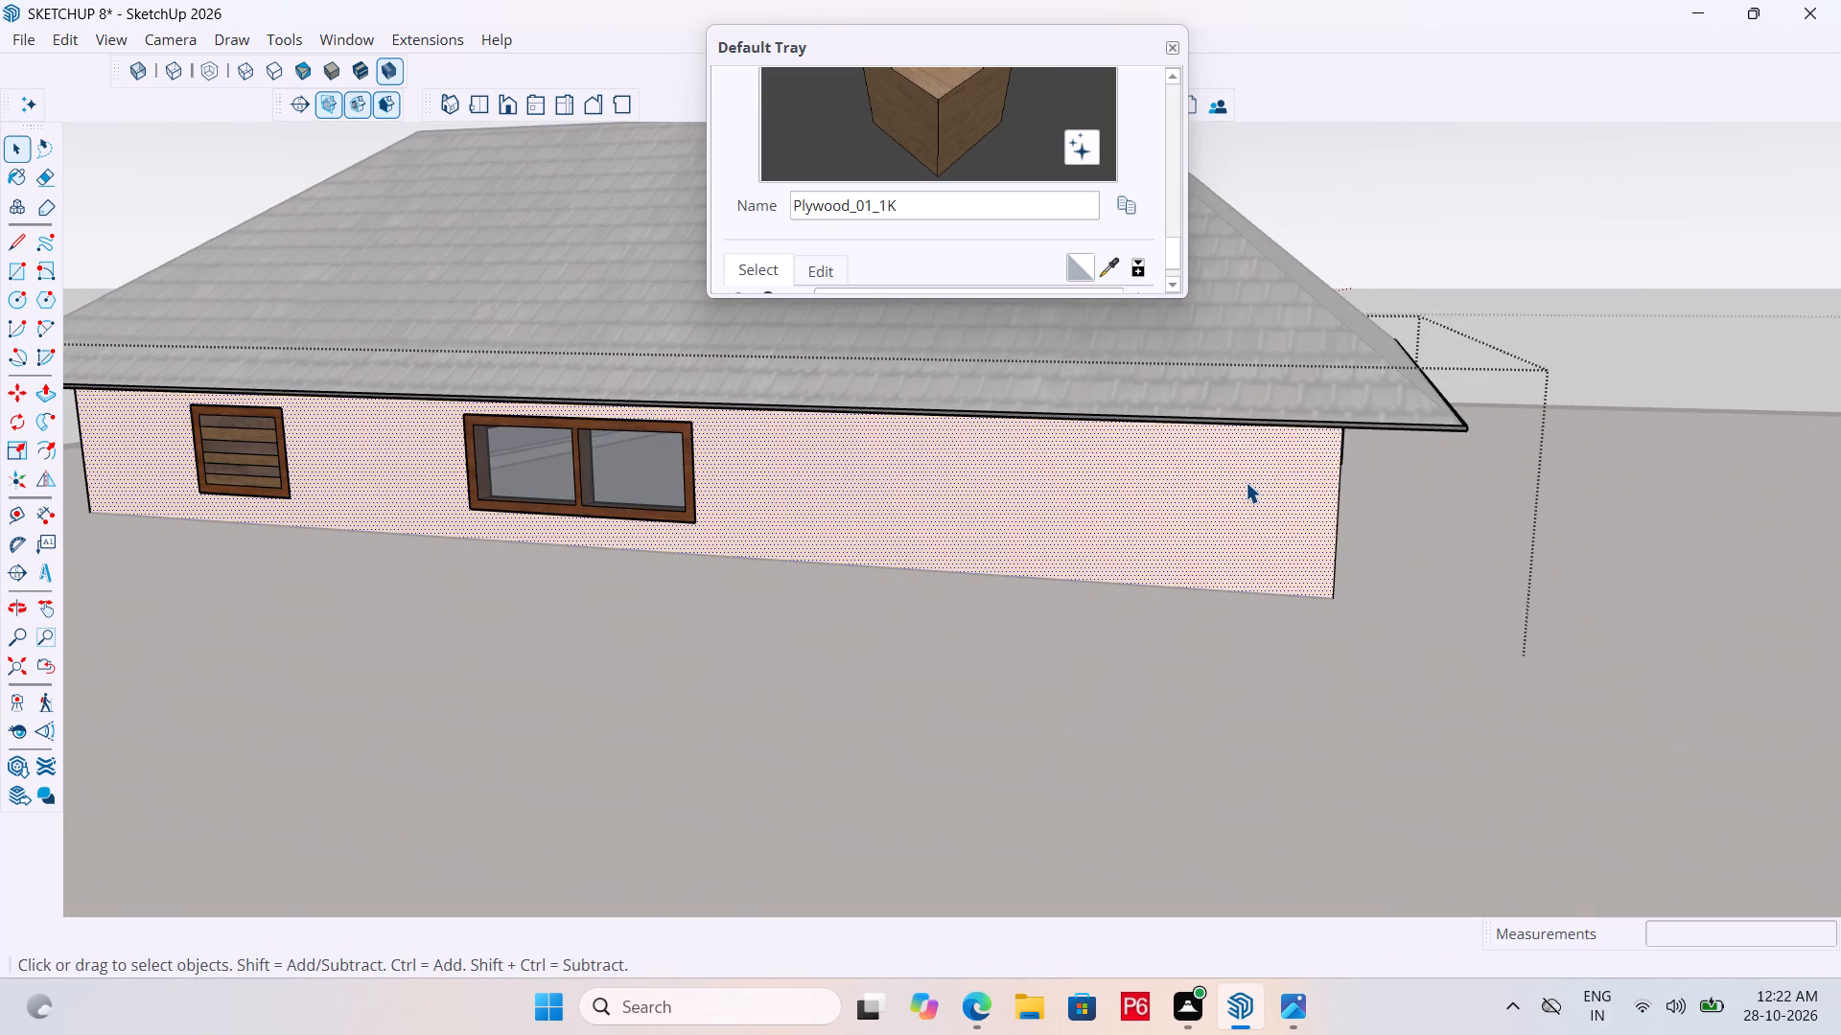
middle_drag(1307, 471, 1236, 472)
scroll(1236, 472, up, 4)
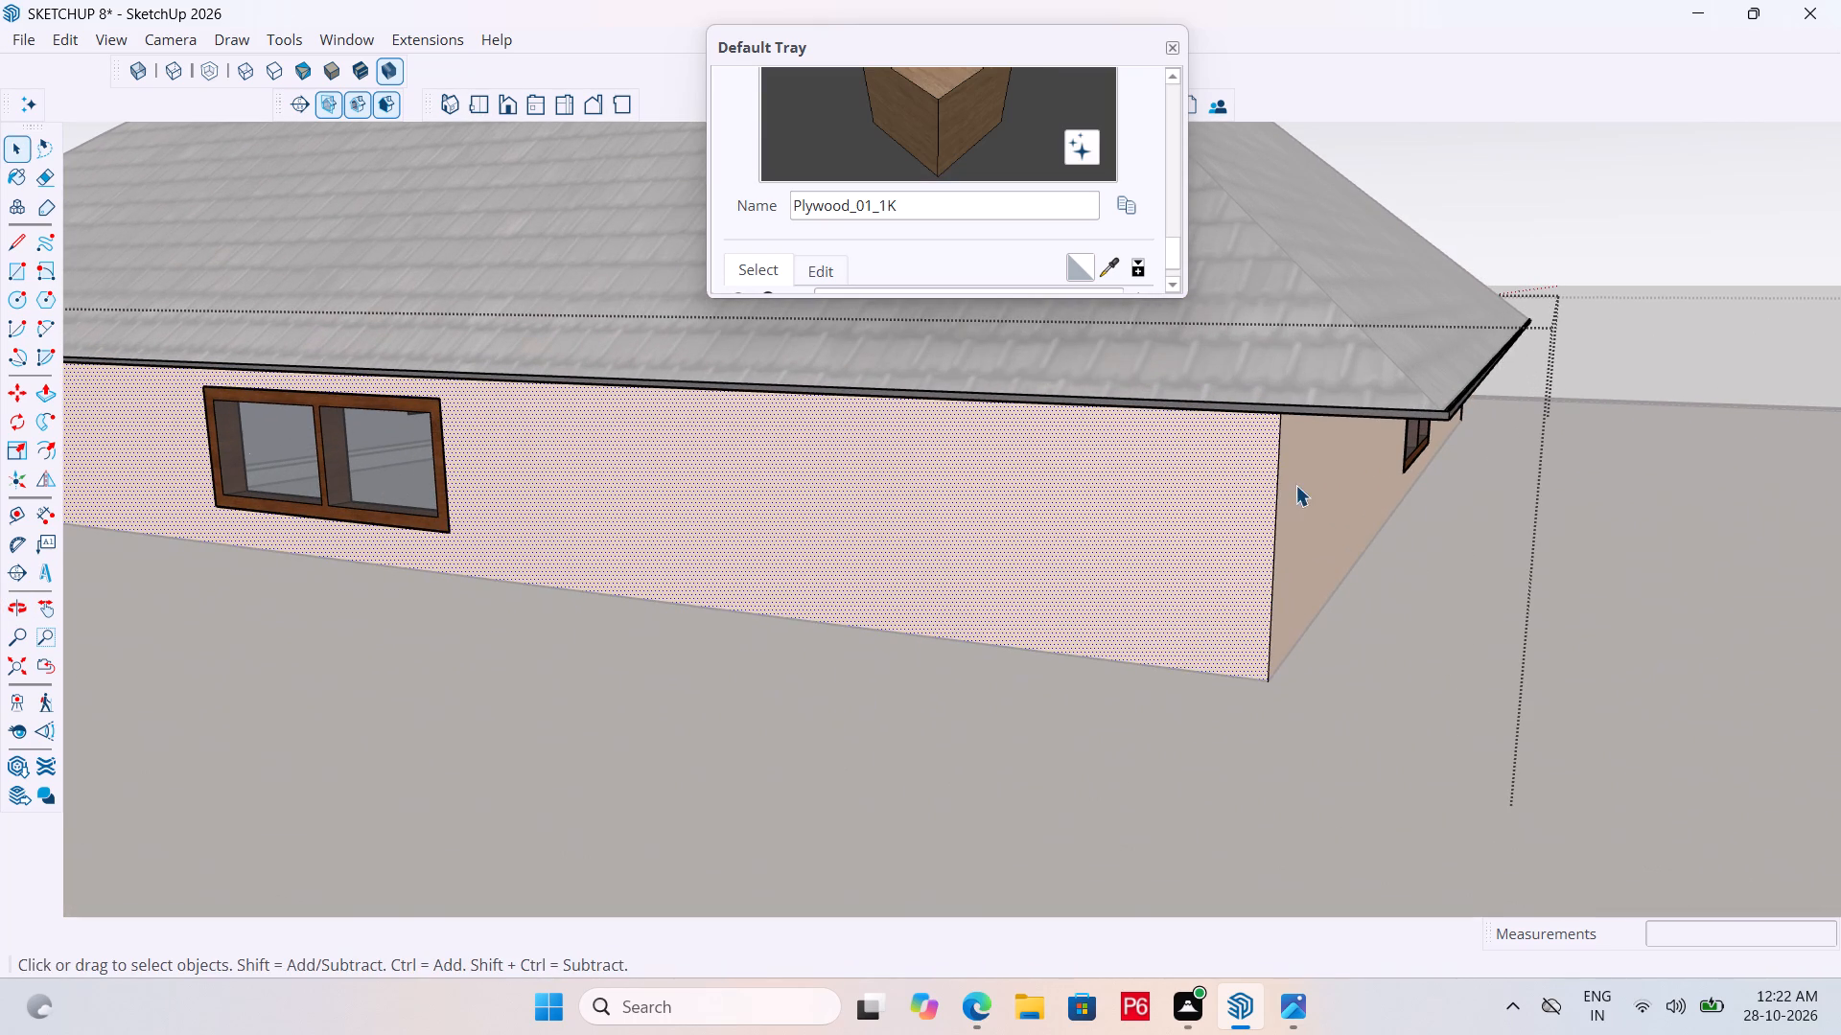
scroll(1212, 512, up, 1)
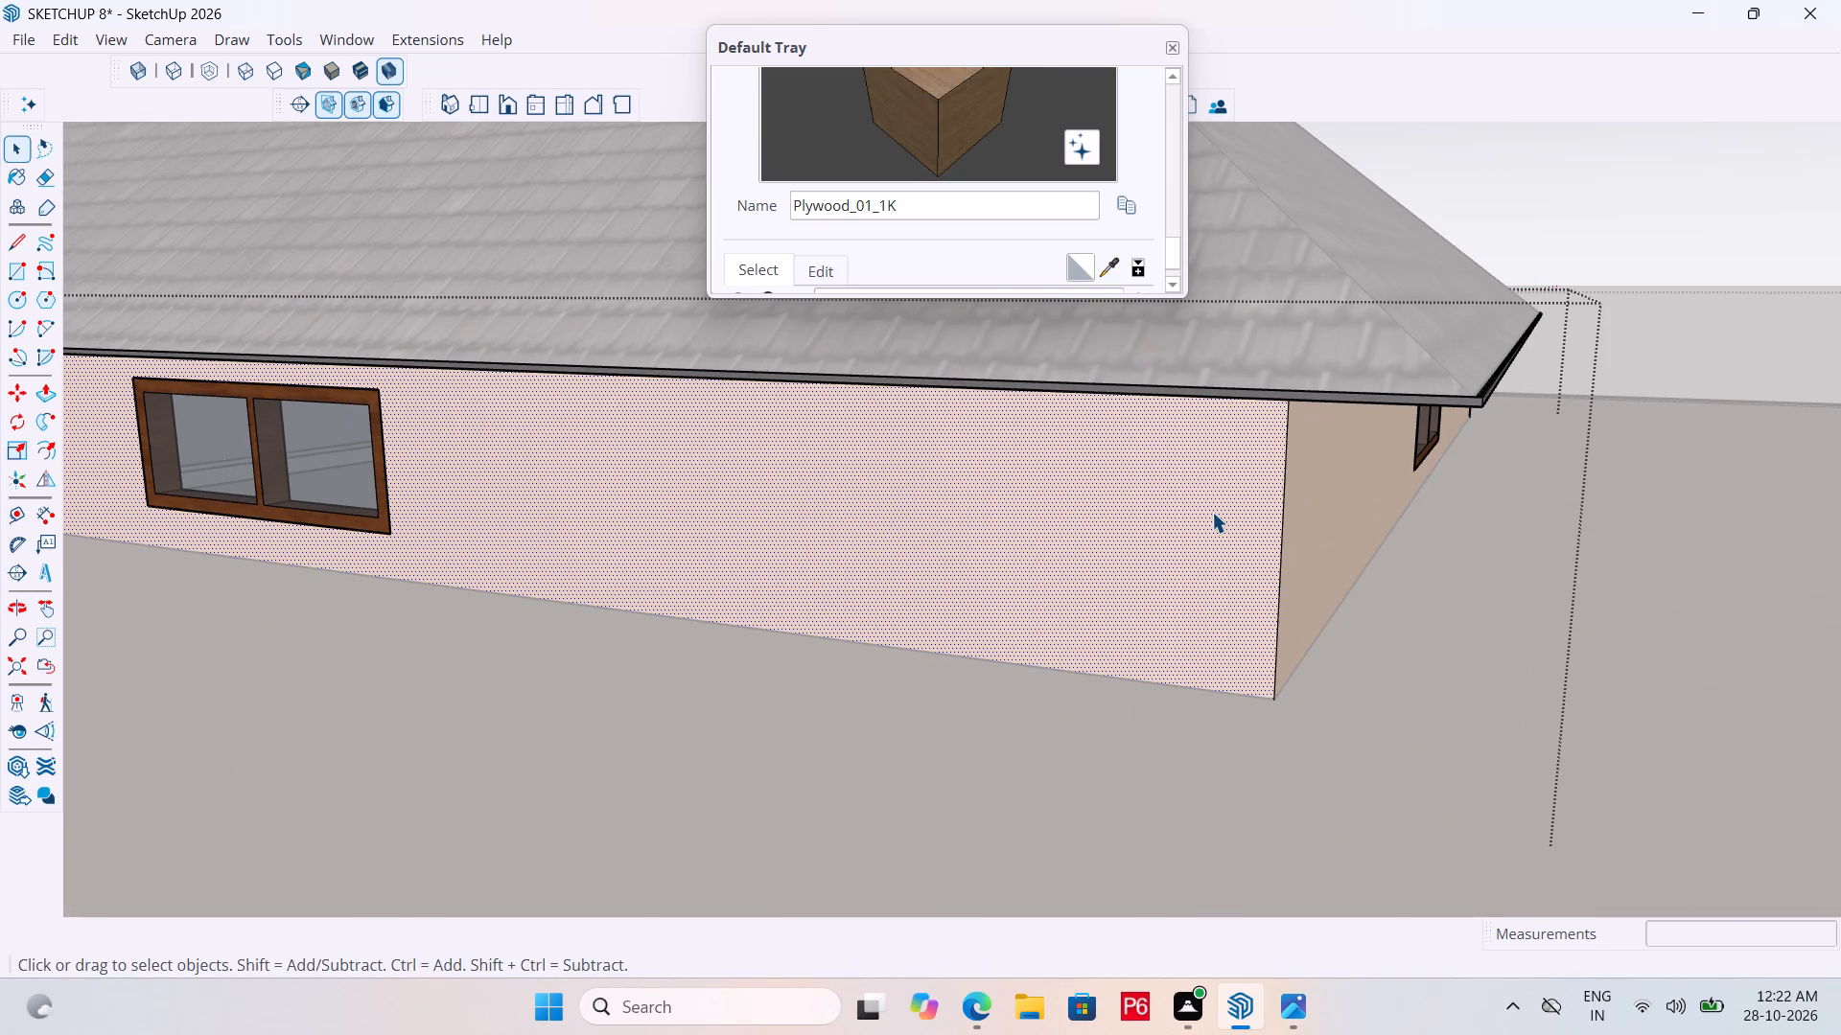
key(t)
click(1279, 547)
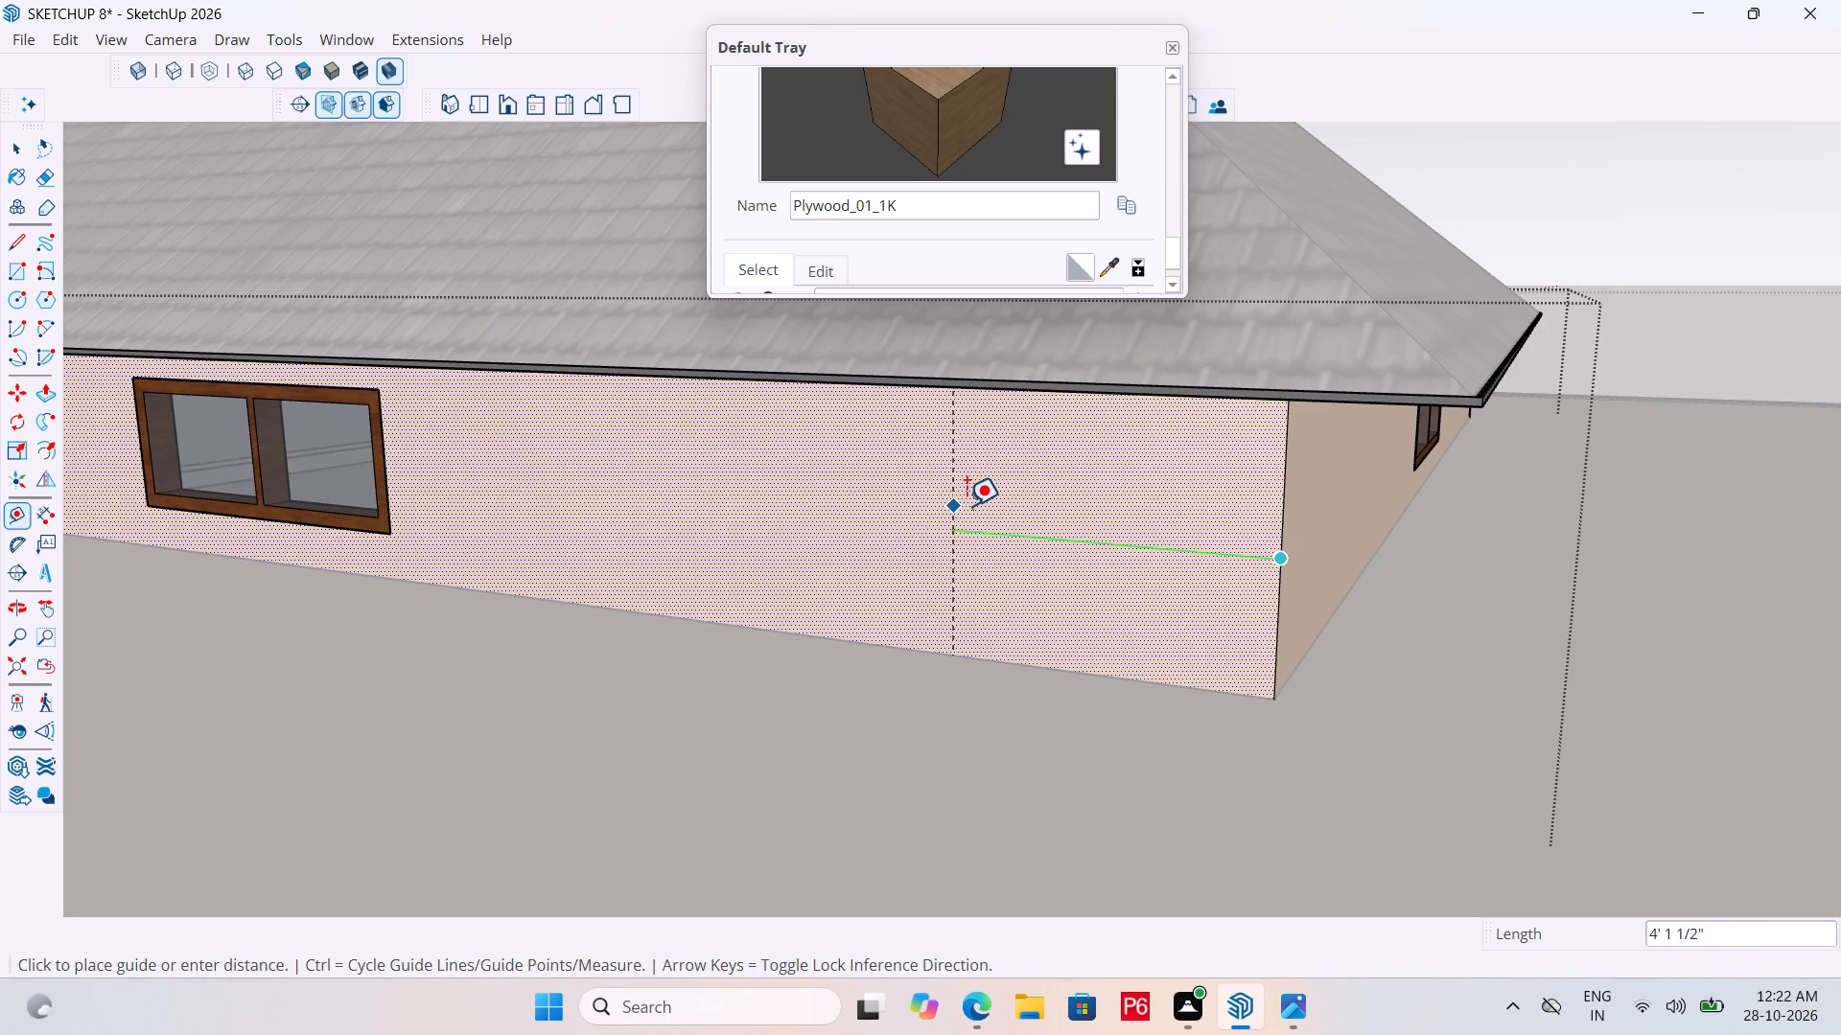
key(4)
key(apostrophe)
key(Return)
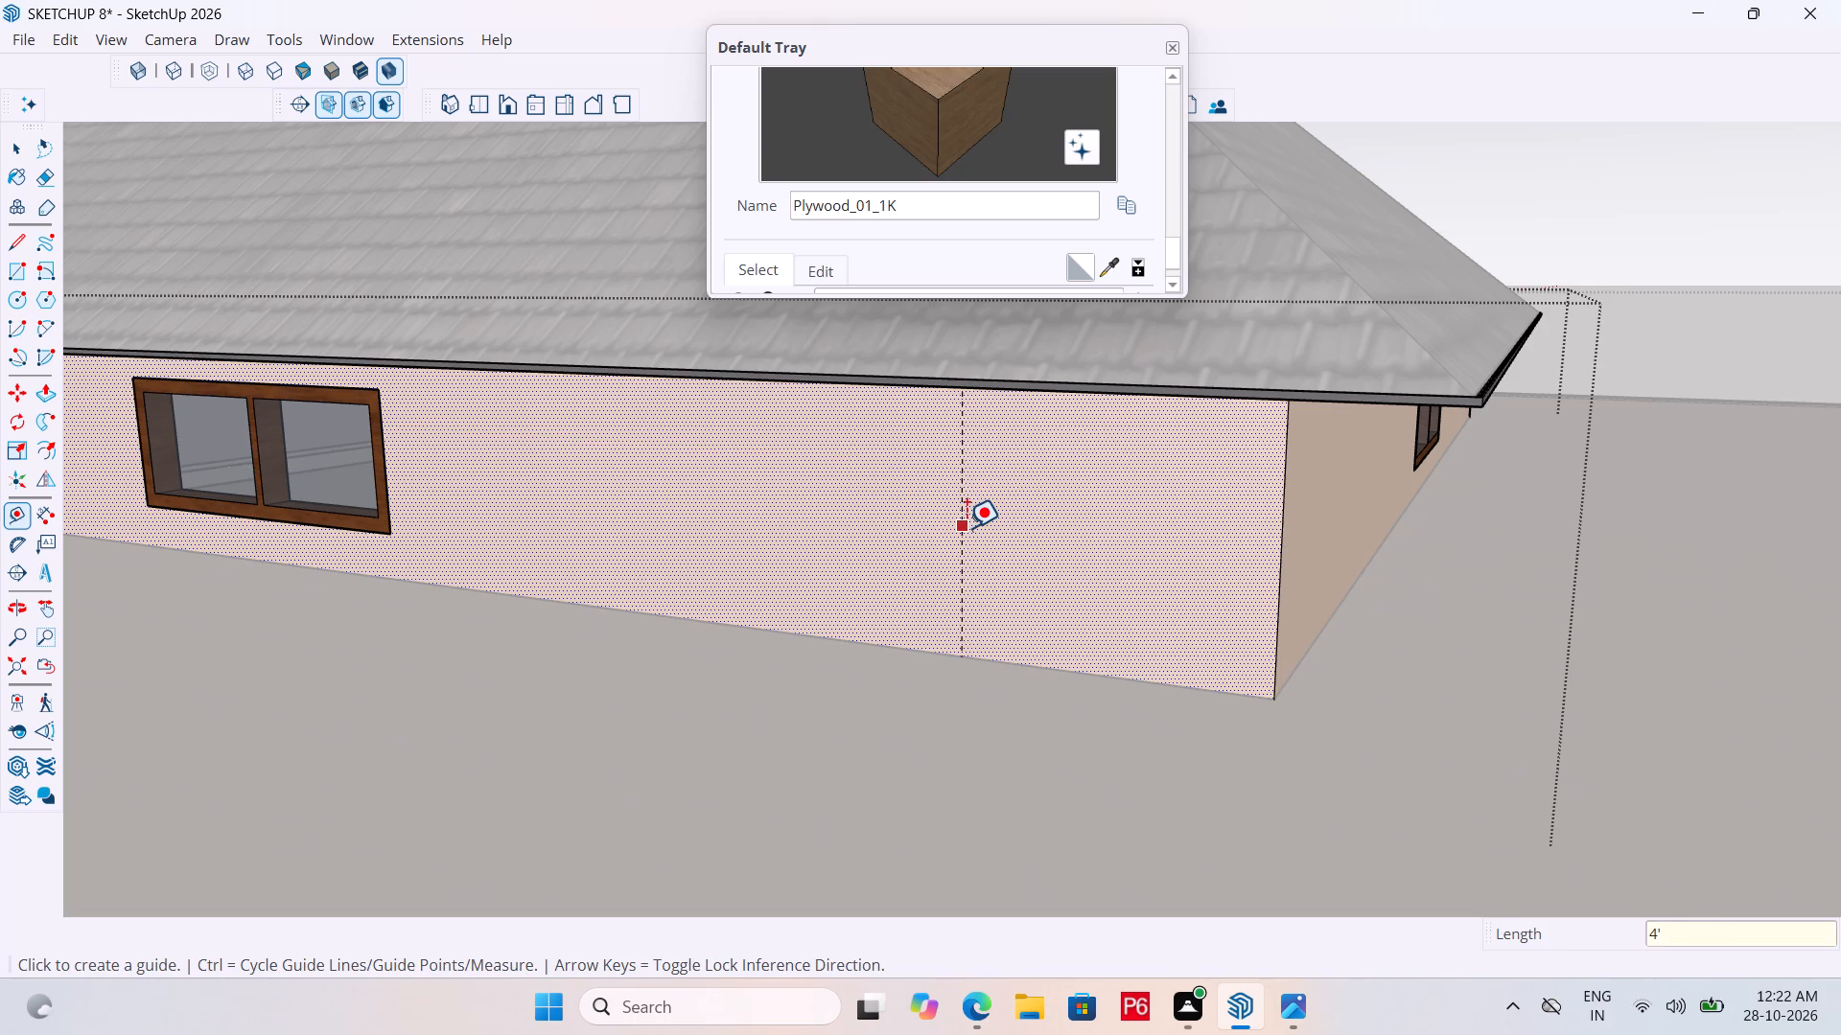
Place a second vertical guide 3' from the first one, toward the existing two-pane window.
click(967, 528)
text(3')
key(Return)
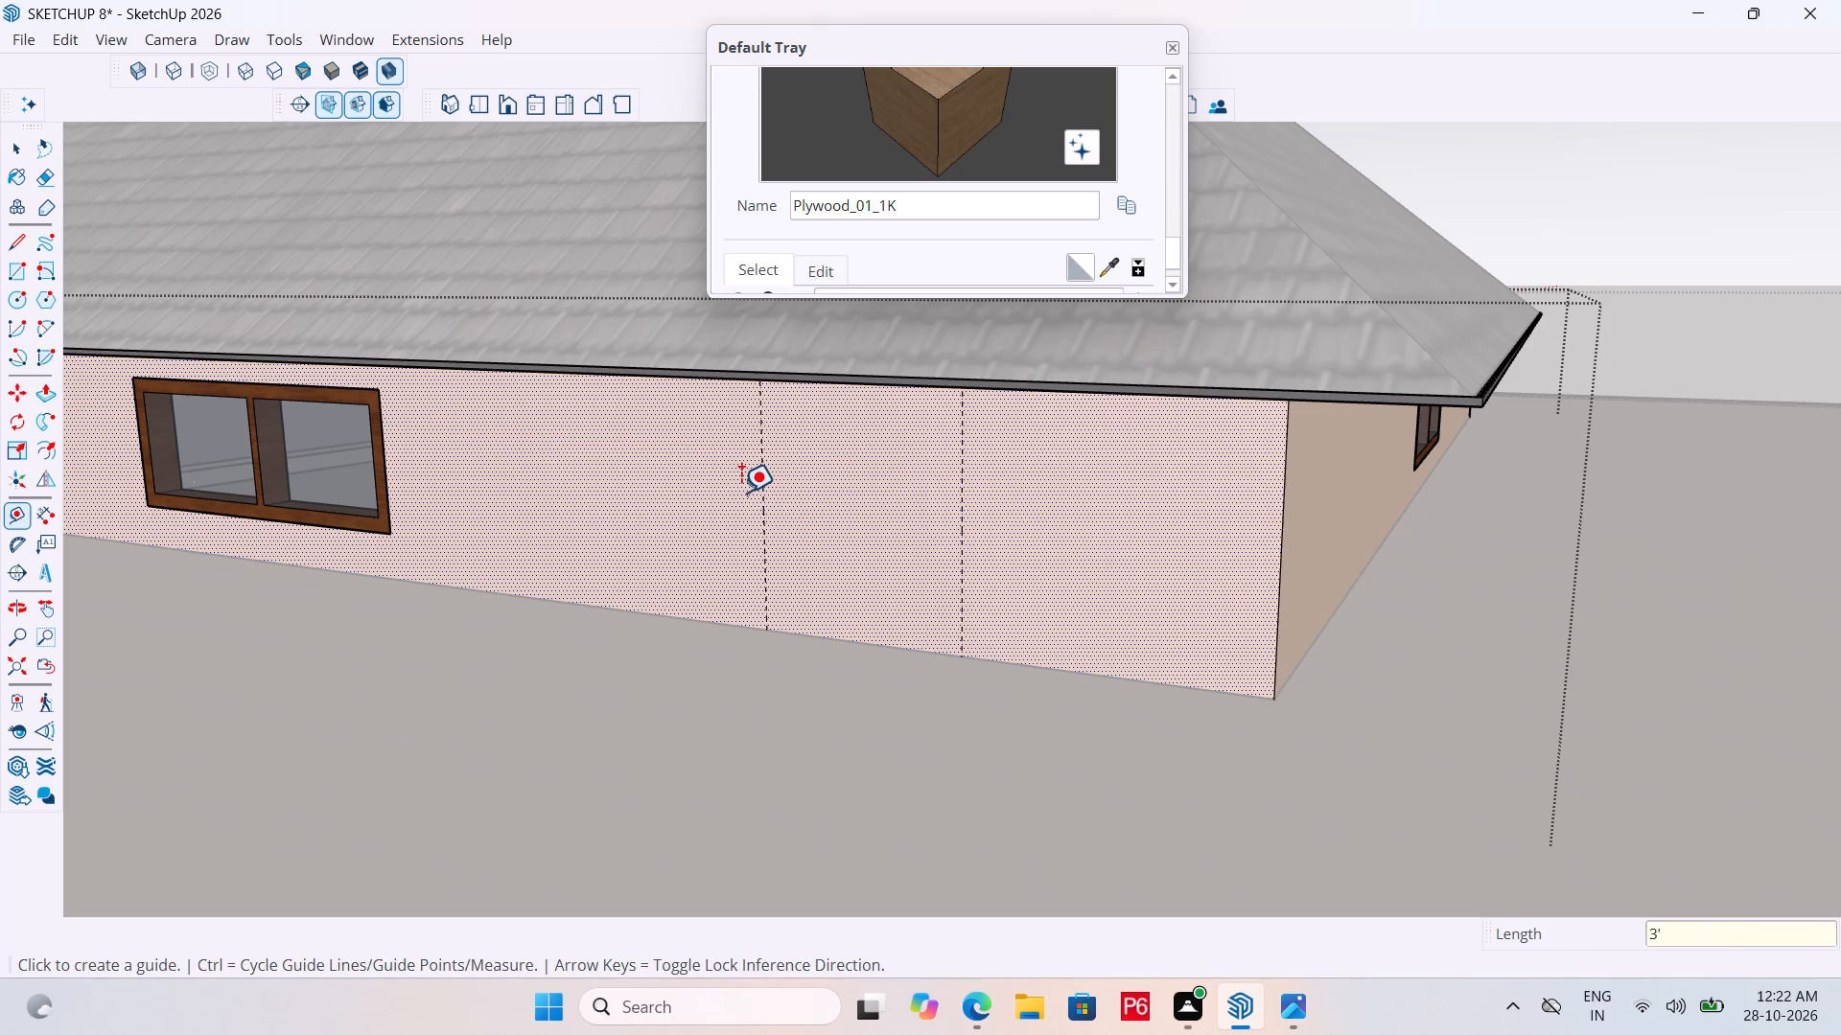
Place two horizontal guides along the wall, one level with the two-pane window's bottom edge and one with its top edge.
click(338, 381)
click(335, 528)
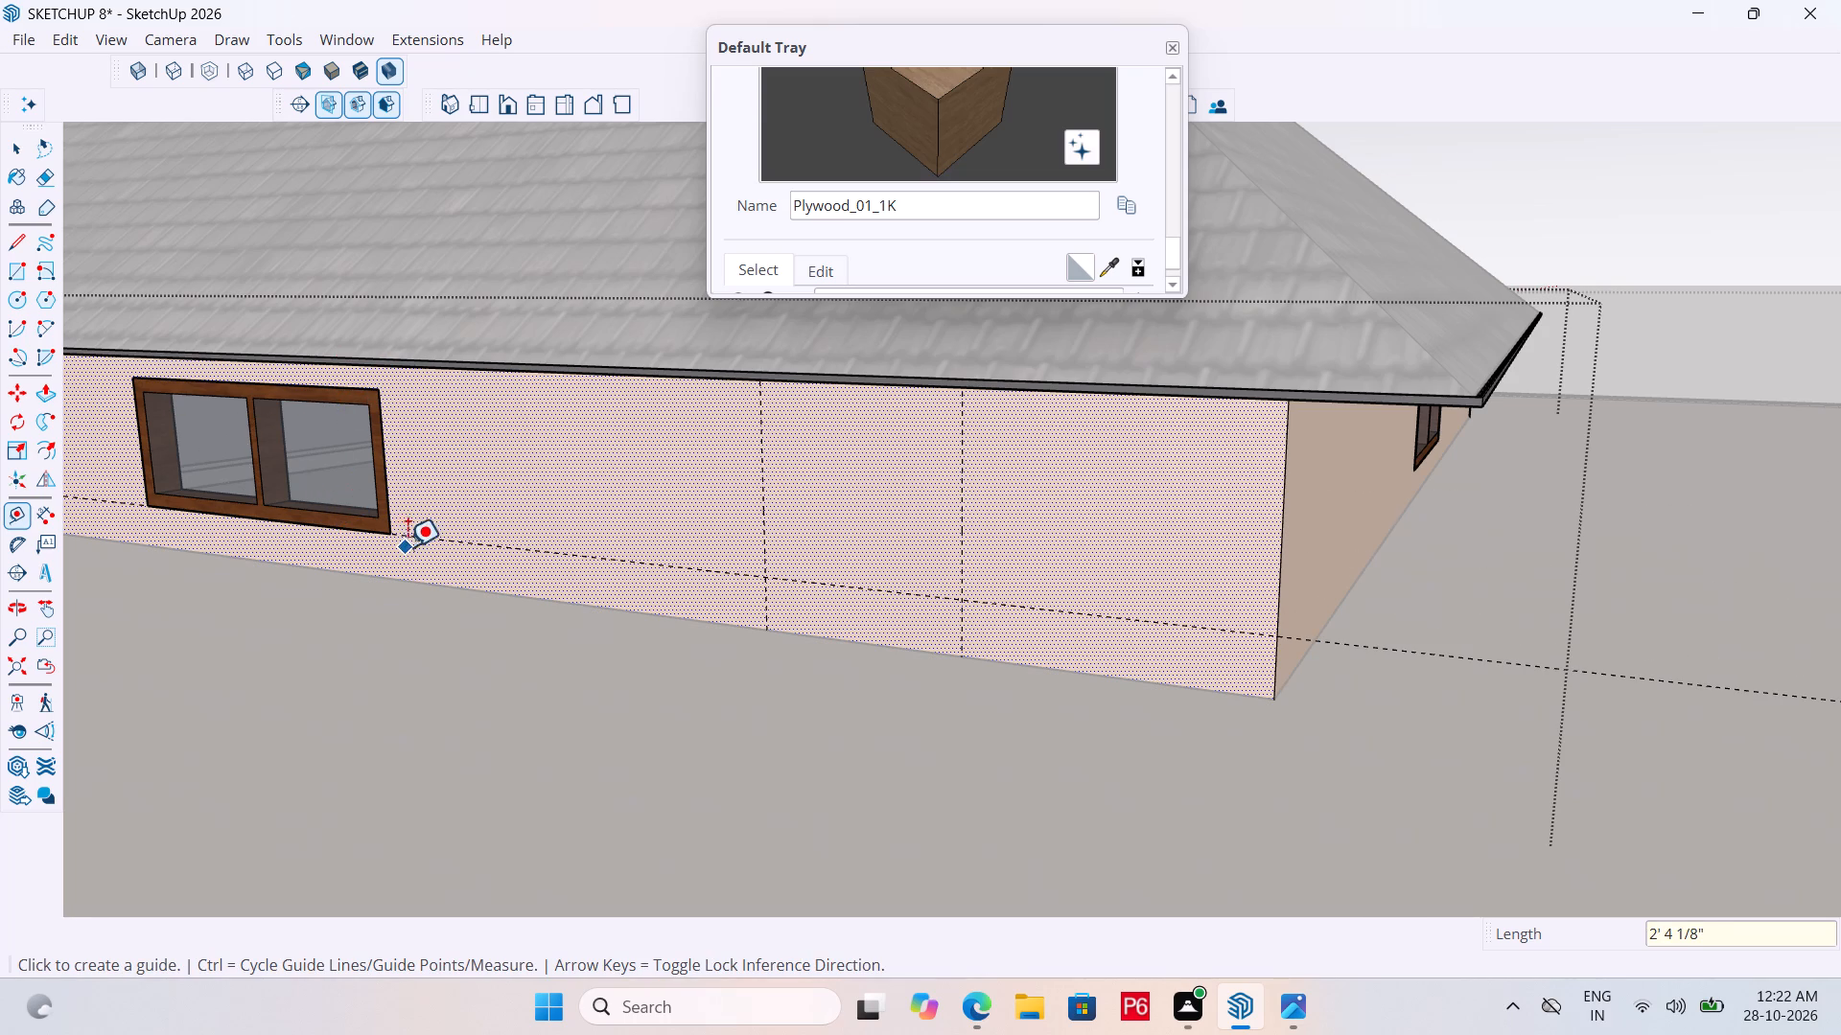
click(423, 537)
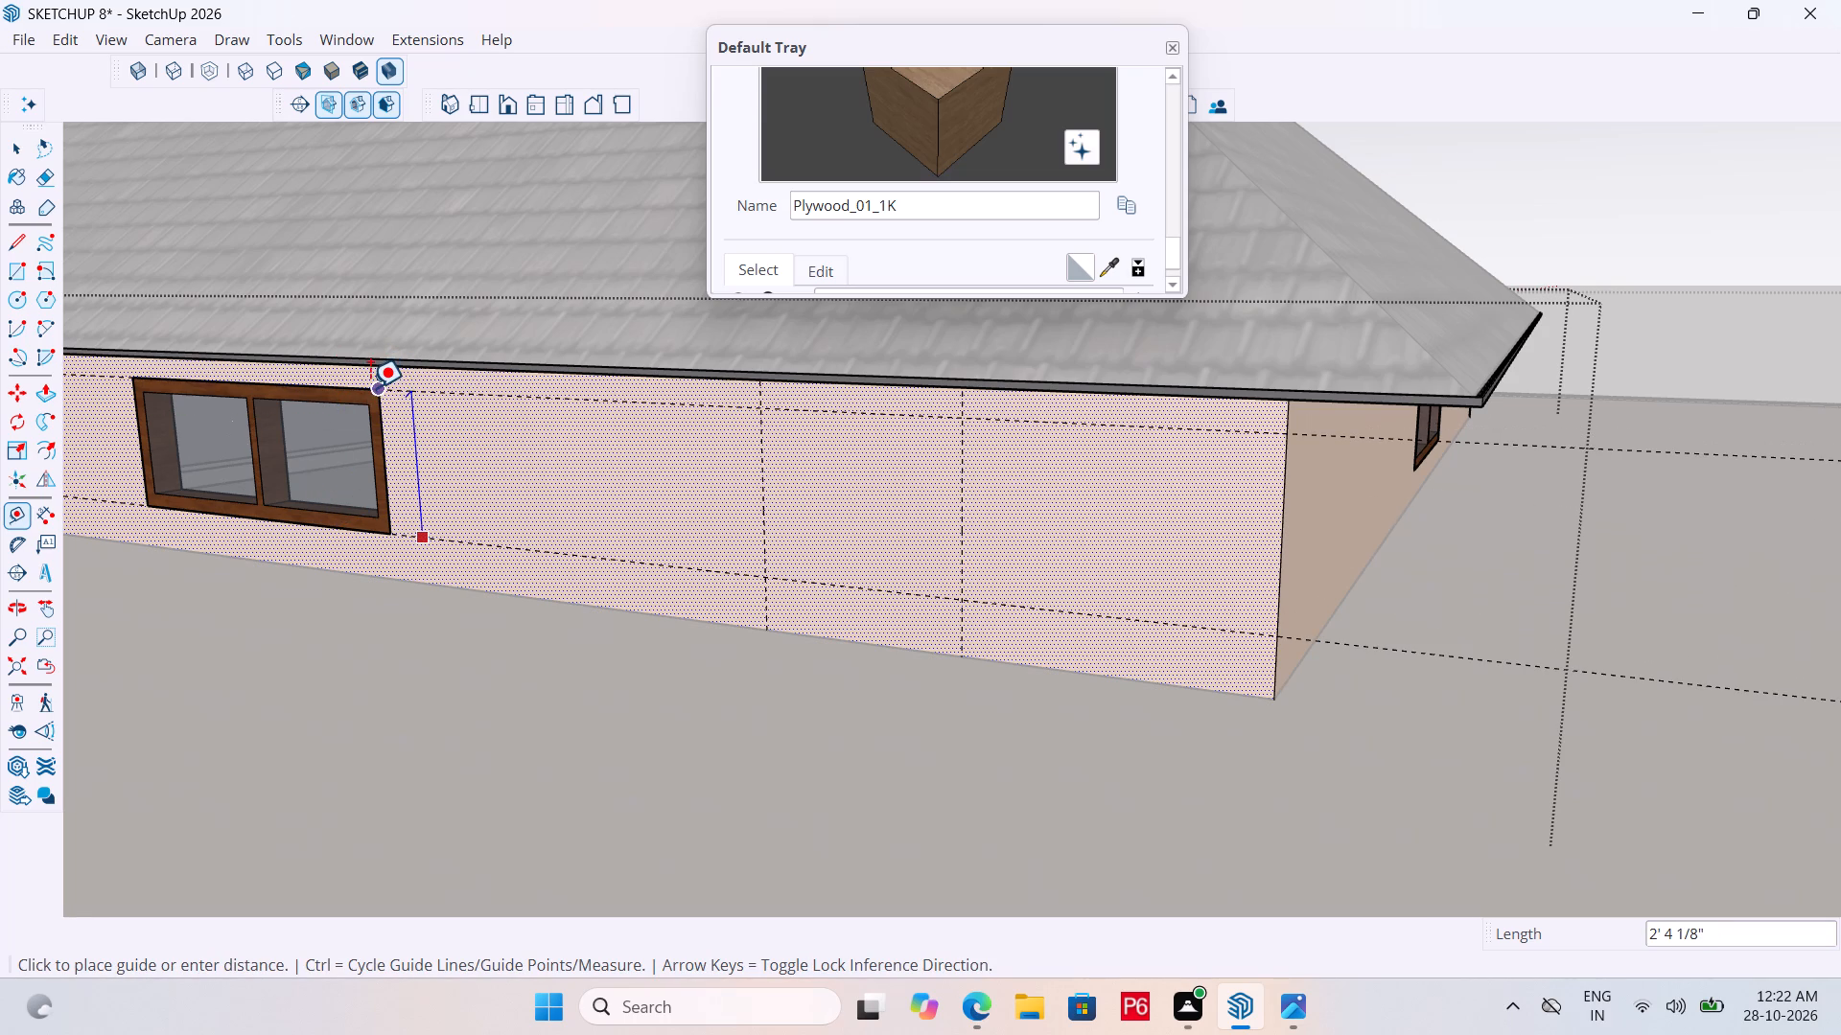
click(370, 388)
Draw a 3' by 2' 4 1/8" rectangle on the wall between the guide intersections, and erase the guides around it.
key(r)
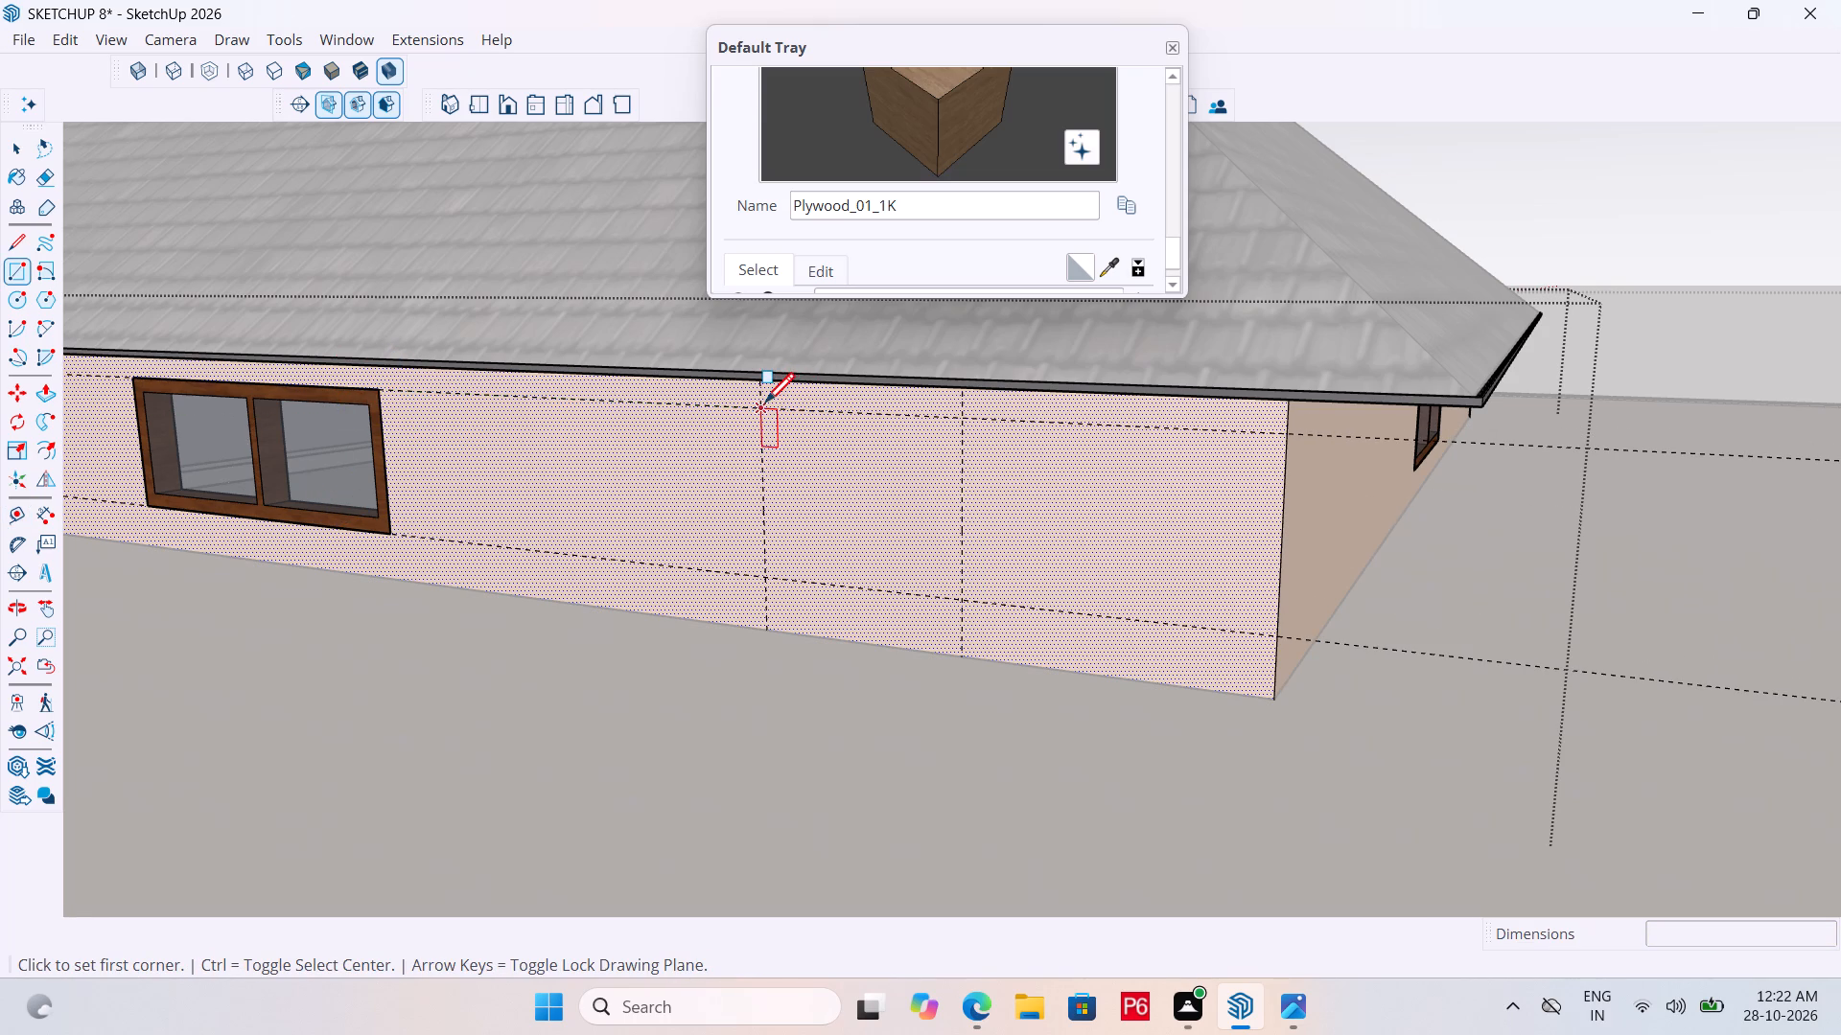
click(764, 405)
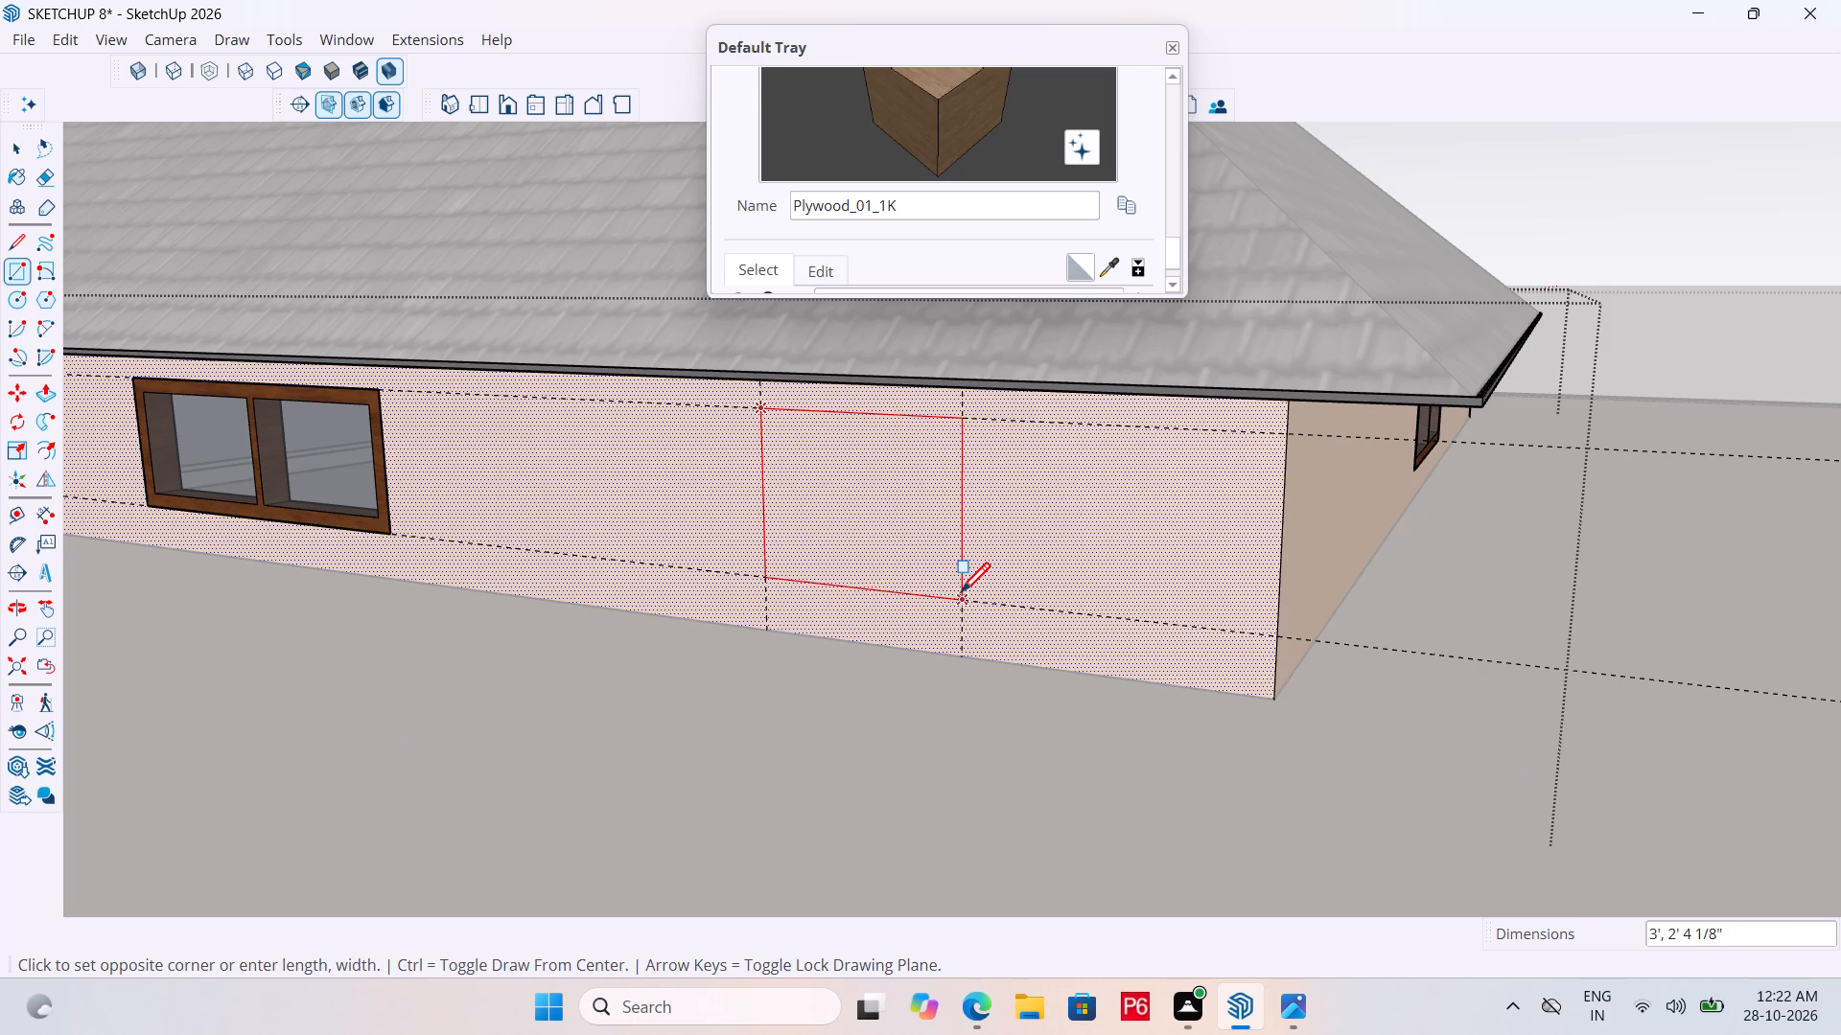
click(961, 595)
key(e)
drag(1057, 424, 1053, 454)
drag(1034, 570, 1027, 613)
drag(972, 624, 923, 613)
drag(769, 602, 745, 587)
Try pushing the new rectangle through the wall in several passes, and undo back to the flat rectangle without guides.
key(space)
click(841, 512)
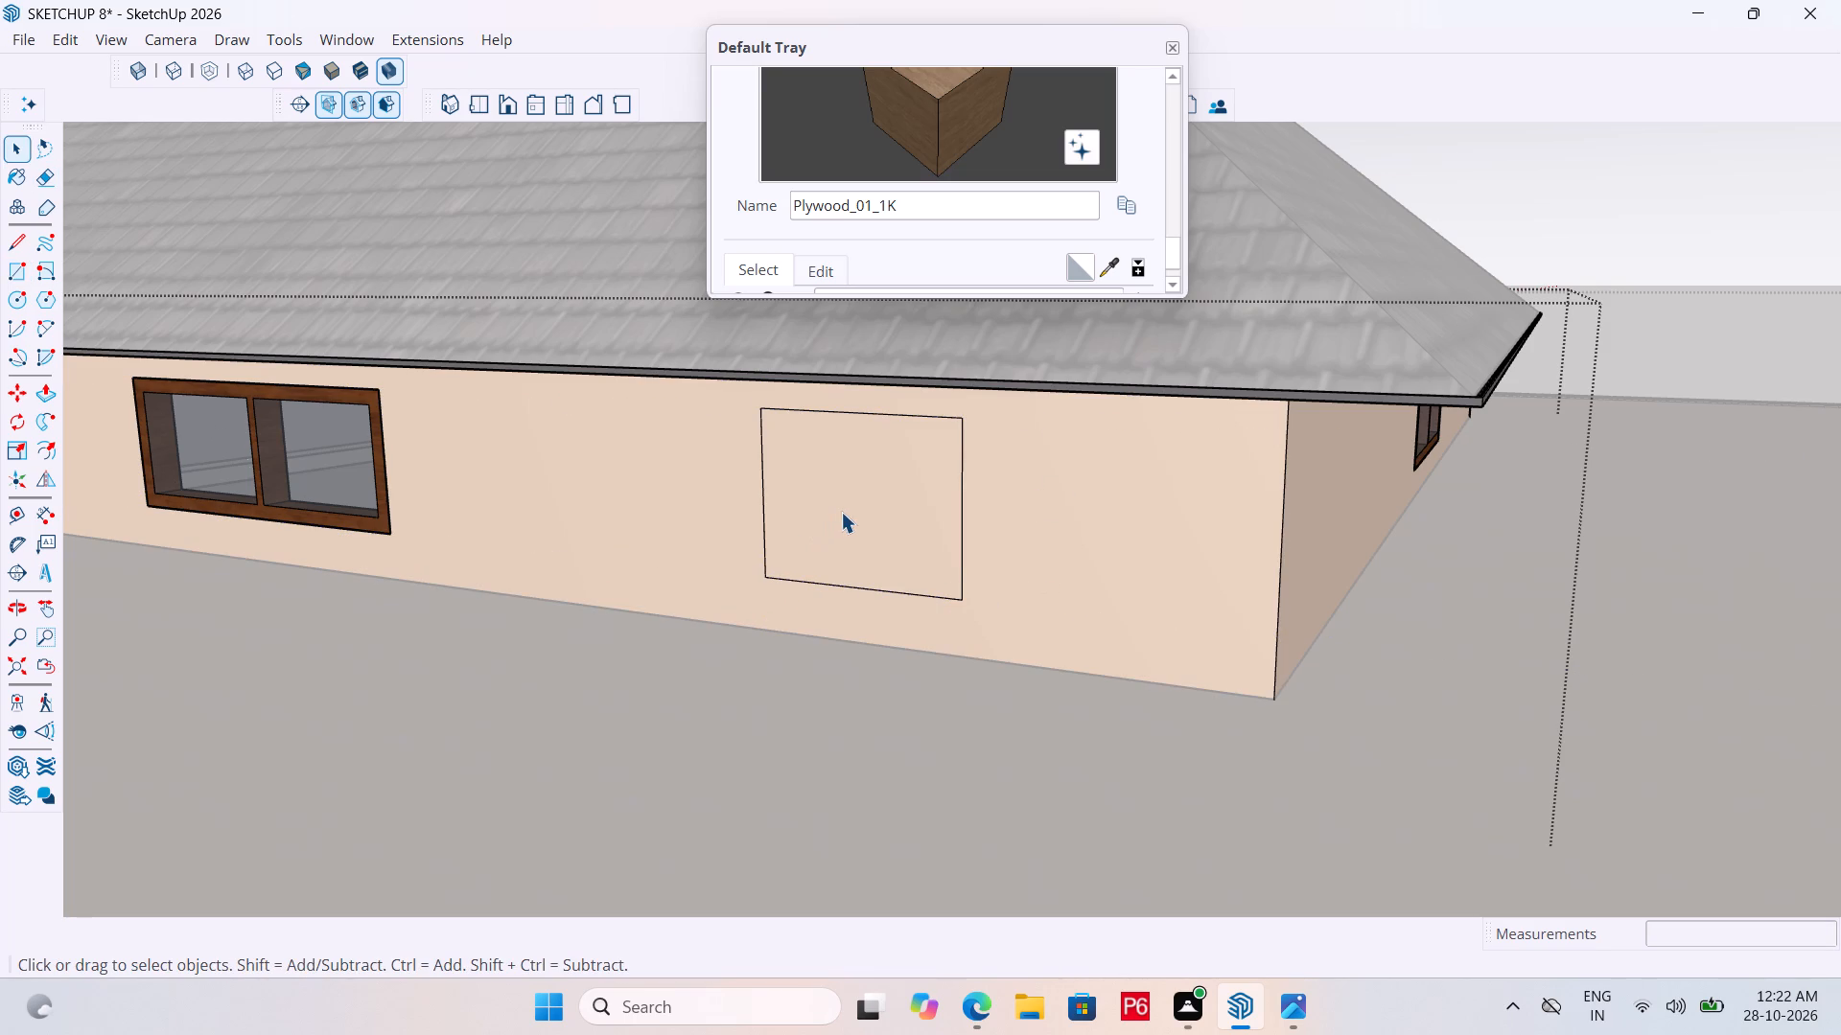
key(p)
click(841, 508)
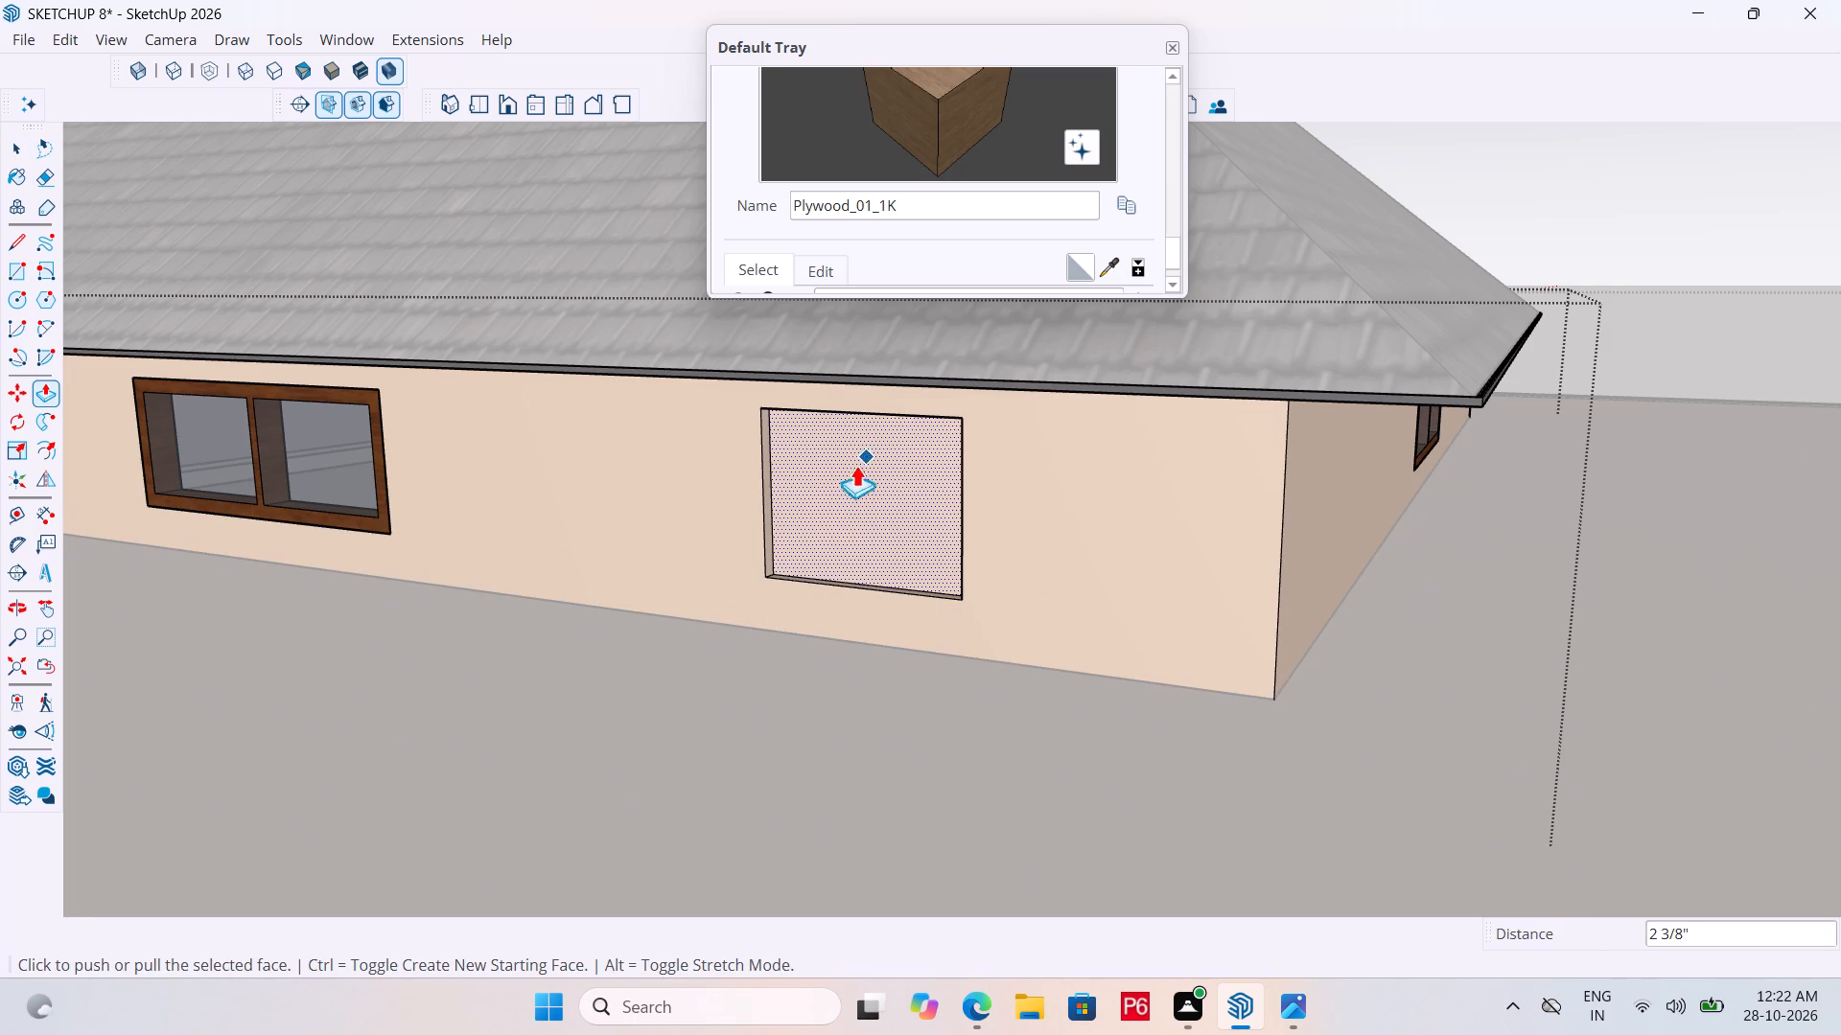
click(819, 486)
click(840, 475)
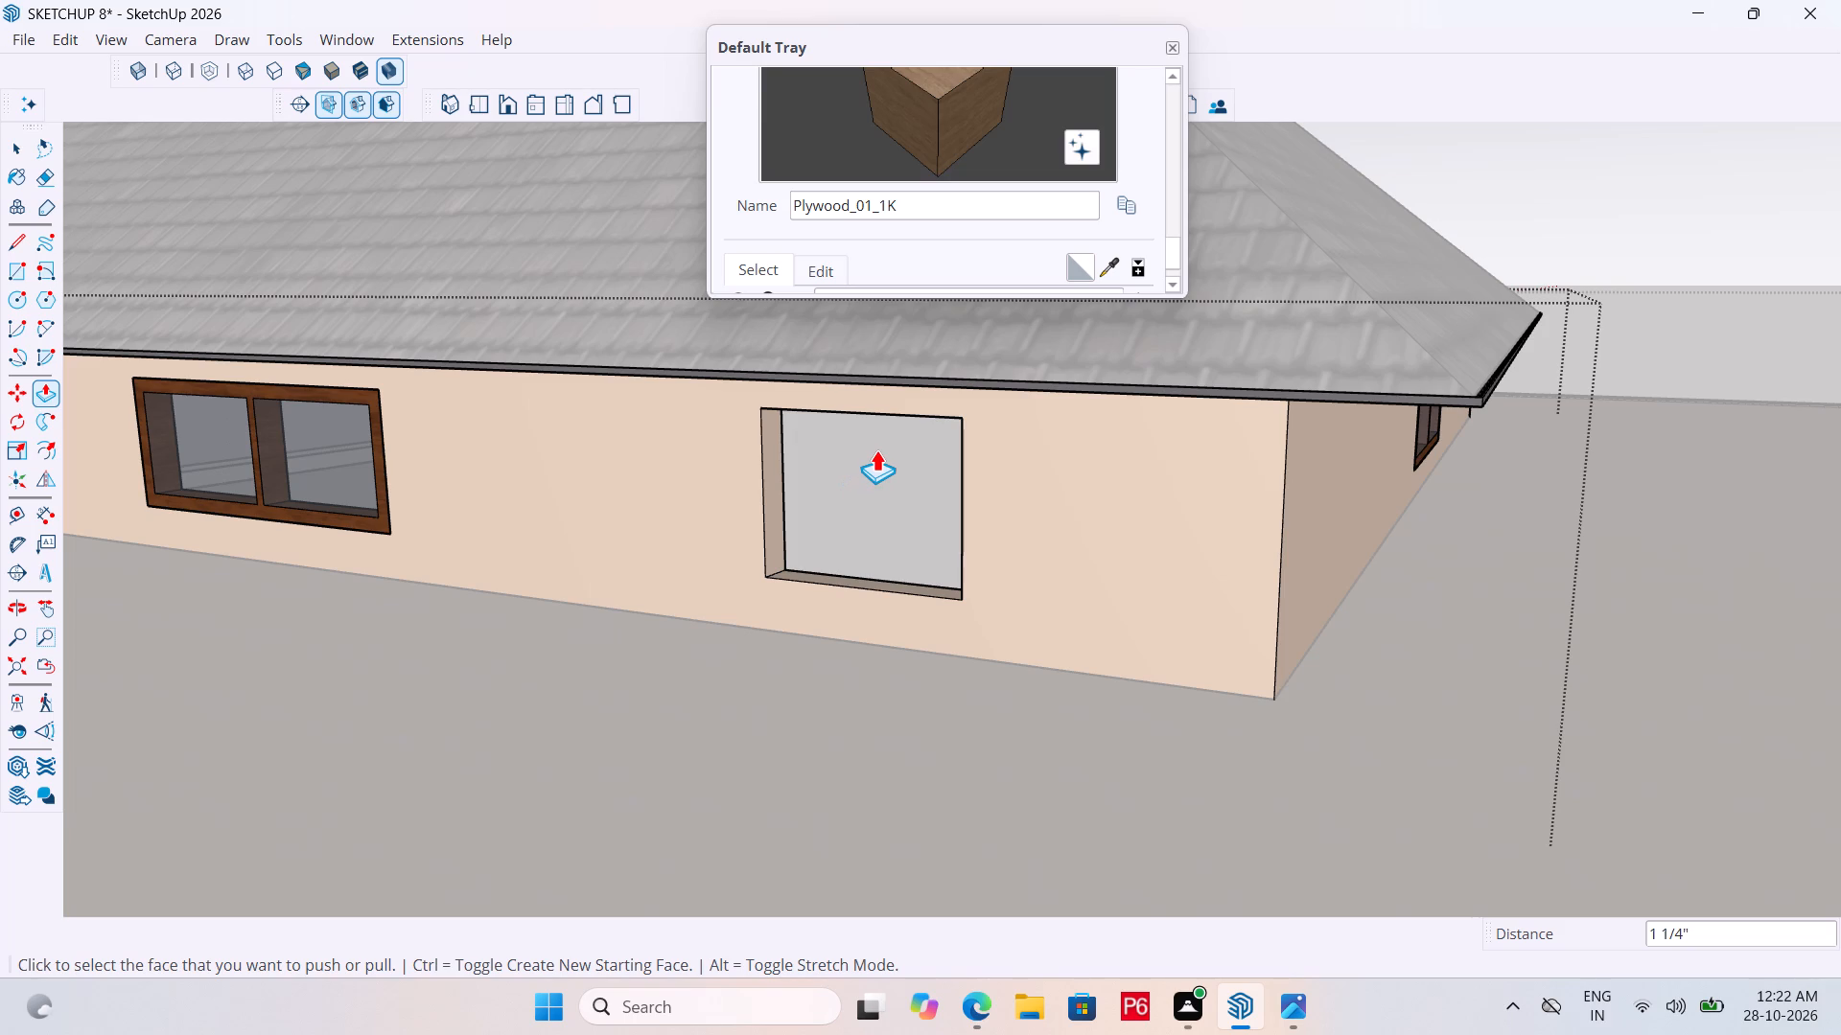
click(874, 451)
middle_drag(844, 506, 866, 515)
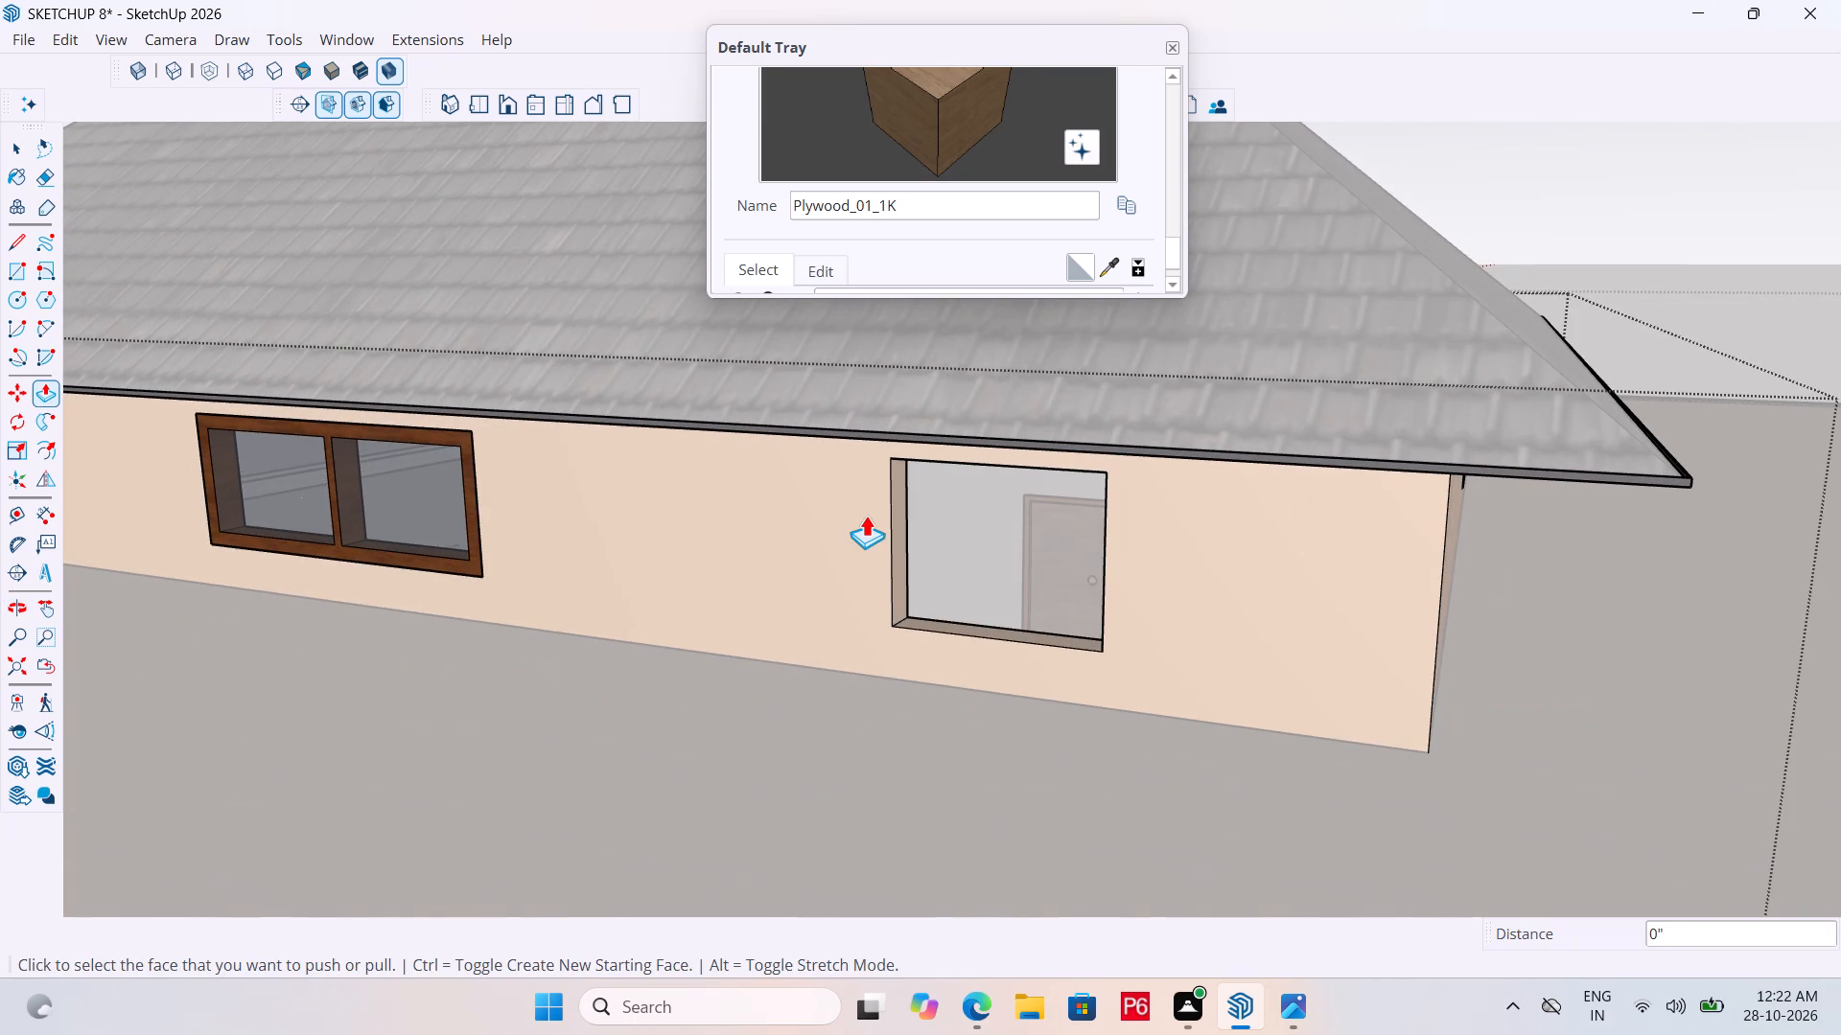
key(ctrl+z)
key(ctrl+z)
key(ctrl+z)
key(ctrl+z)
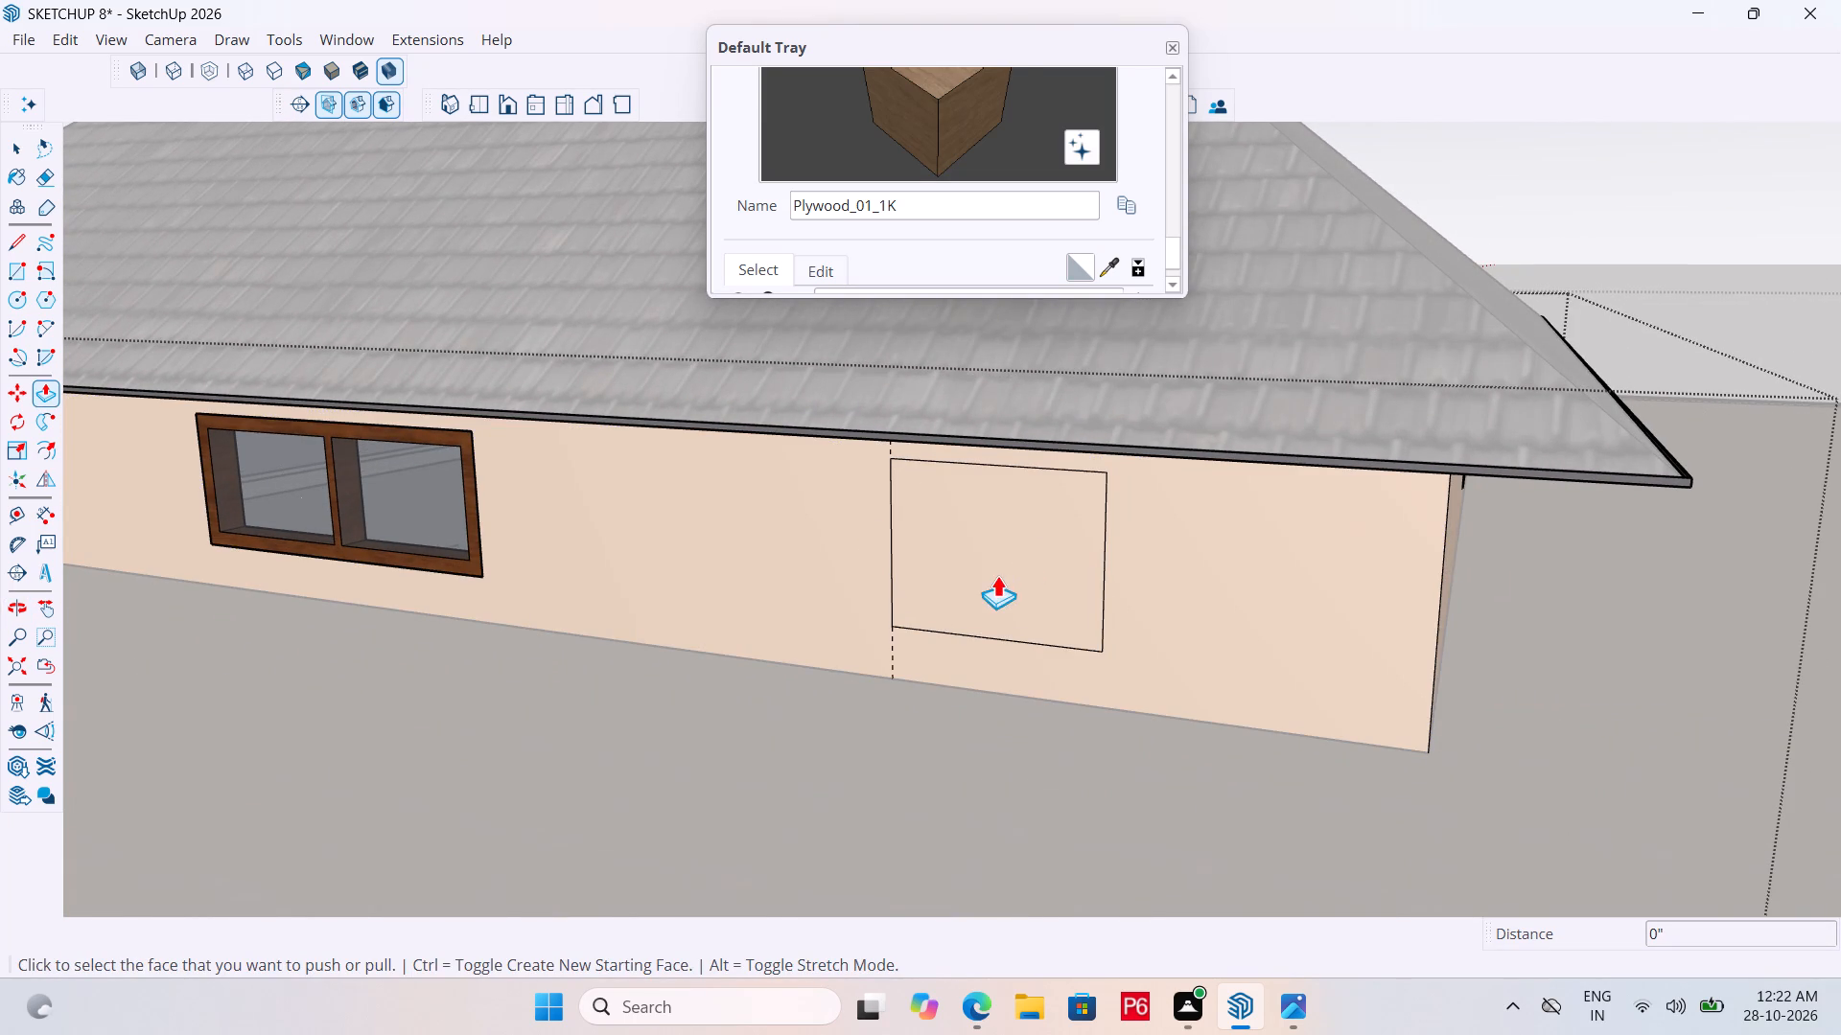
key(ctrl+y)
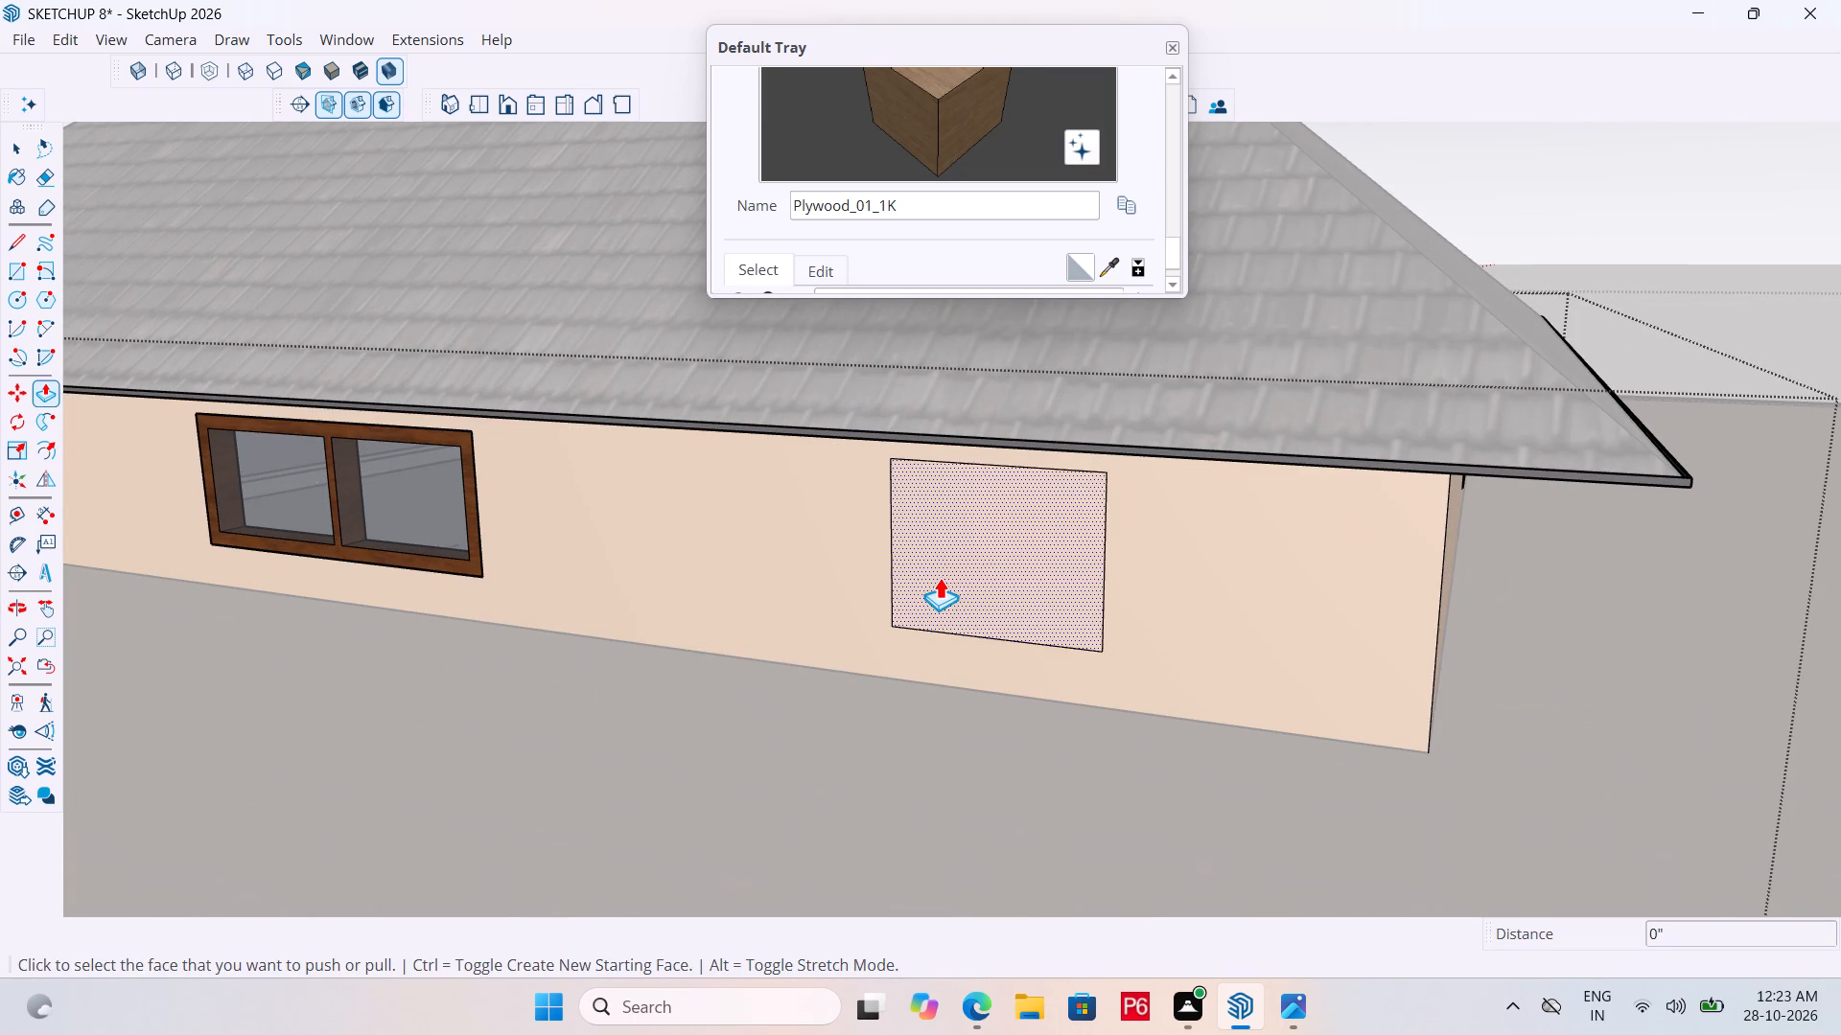
Push the rectangle through the wall's thickness in one pass to cut the window opening.
click(940, 581)
click(977, 514)
Copy the framed plank window 22' along the wall, fitting its lower outer corner to the matching corner of the new opening.
middle_drag(1185, 551, 1018, 536)
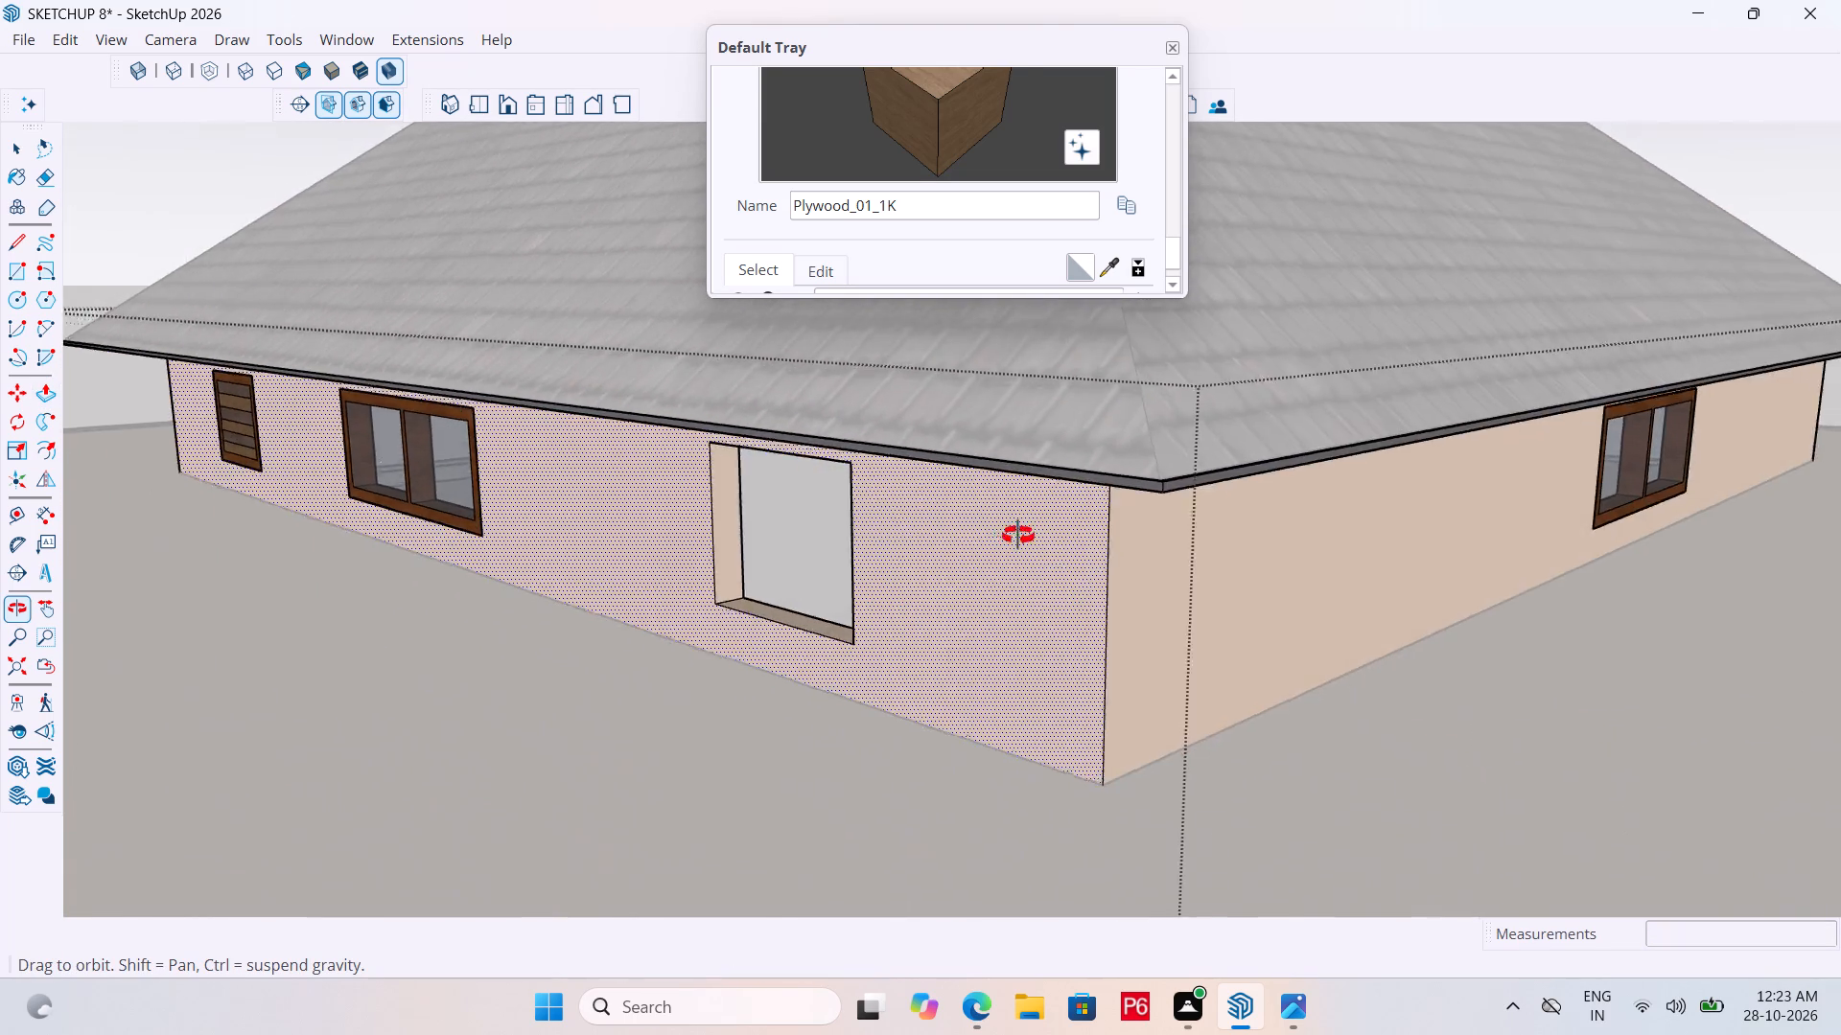
middle_drag(1018, 536, 1126, 521)
scroll(1437, 543, down, 6)
key(space)
scroll(664, 466, up, 3)
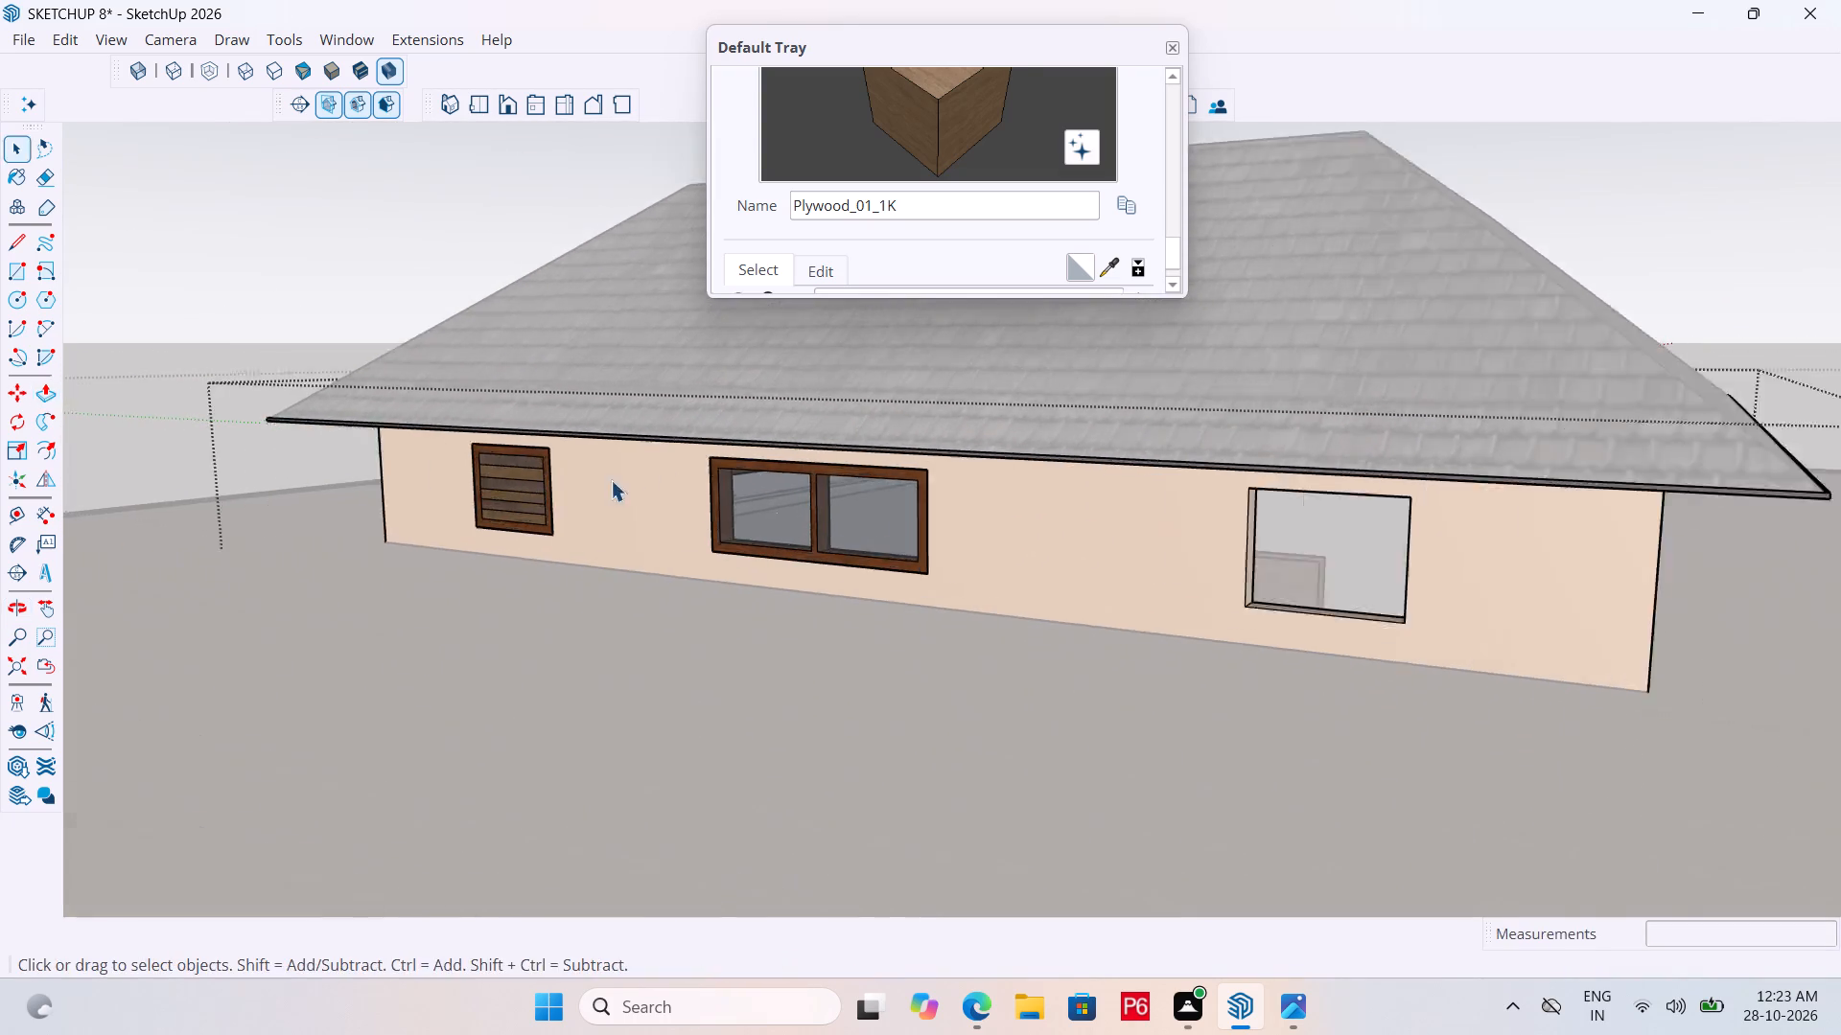
scroll(611, 480, up, 2)
click(527, 535)
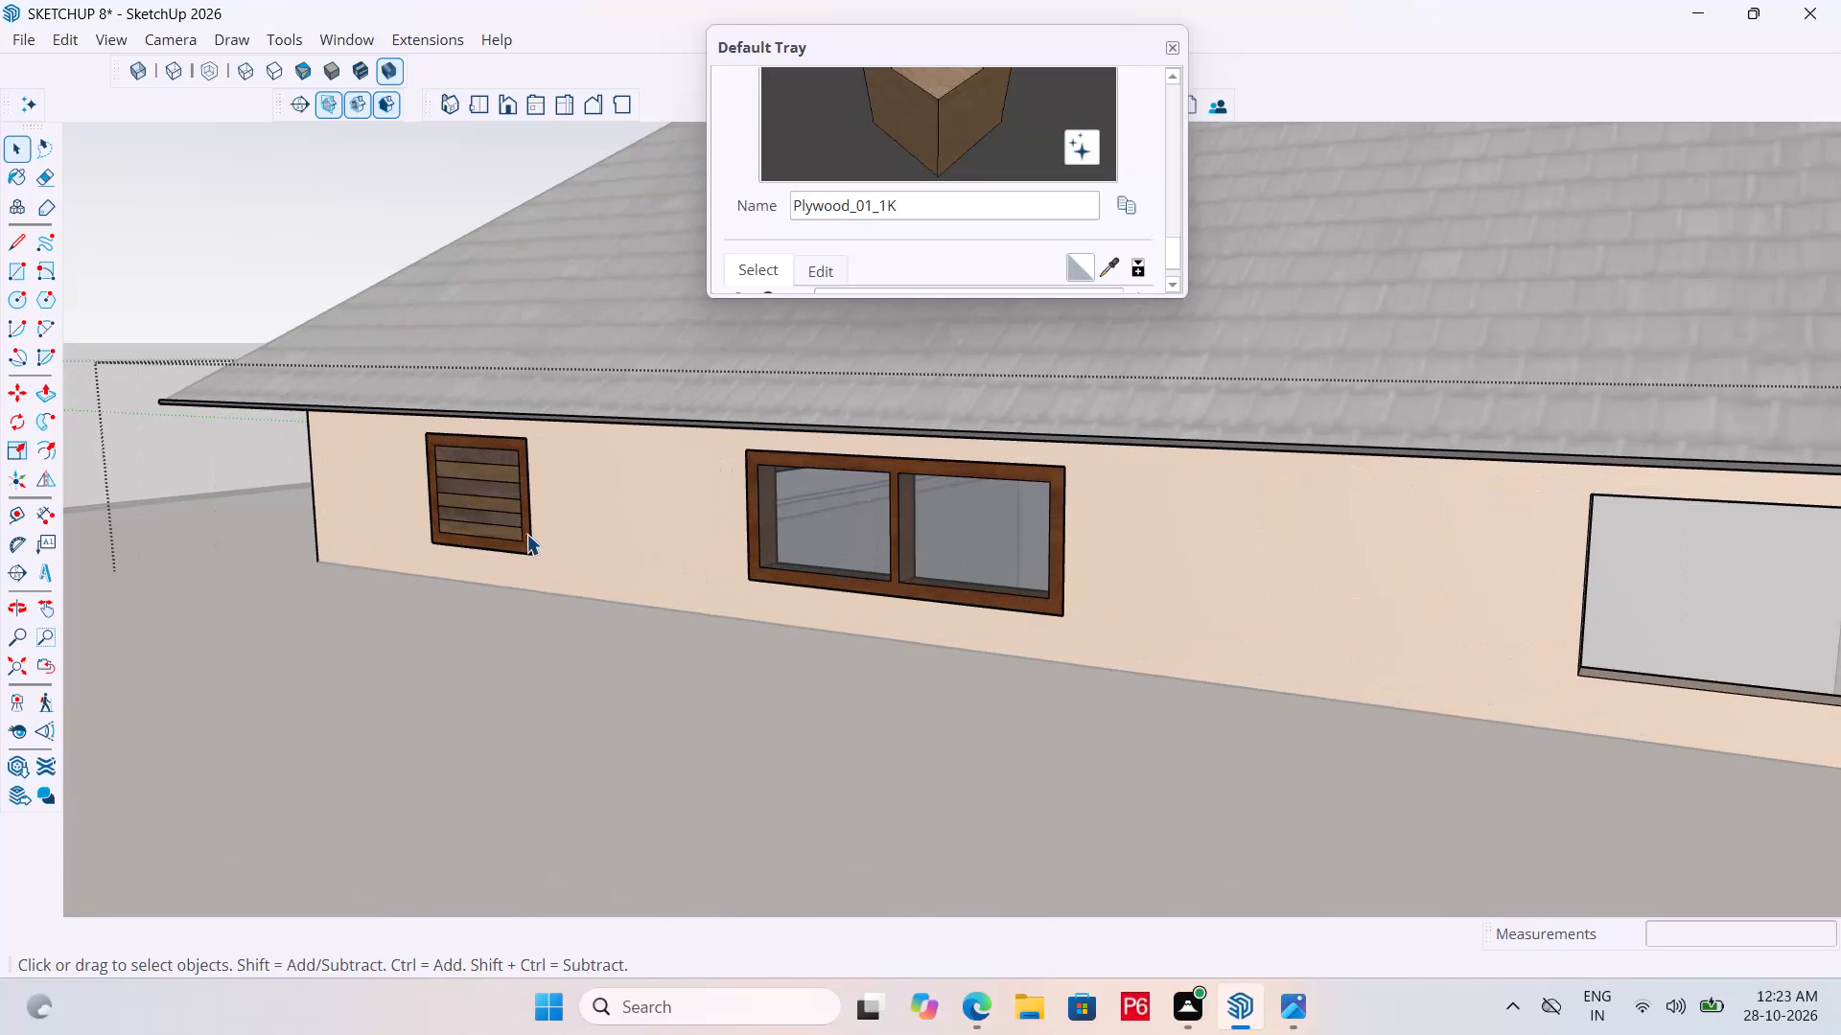
scroll(496, 530, up, 5)
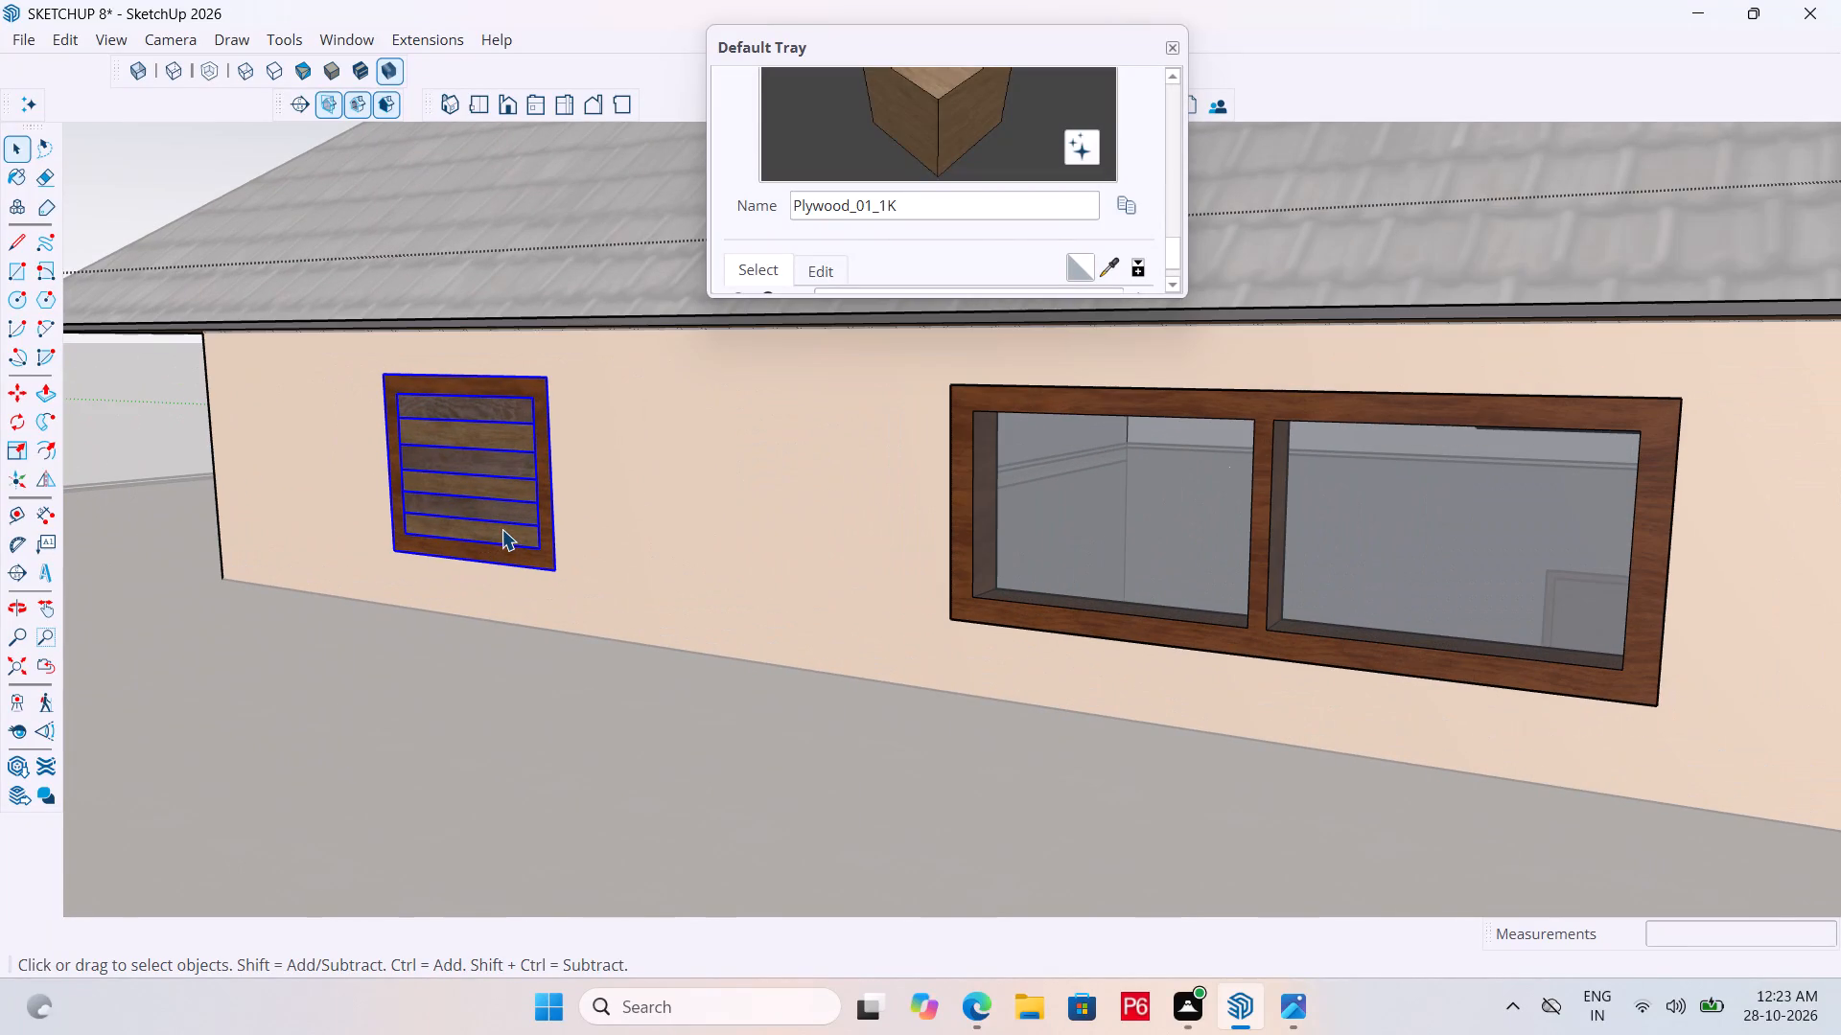
key(m)
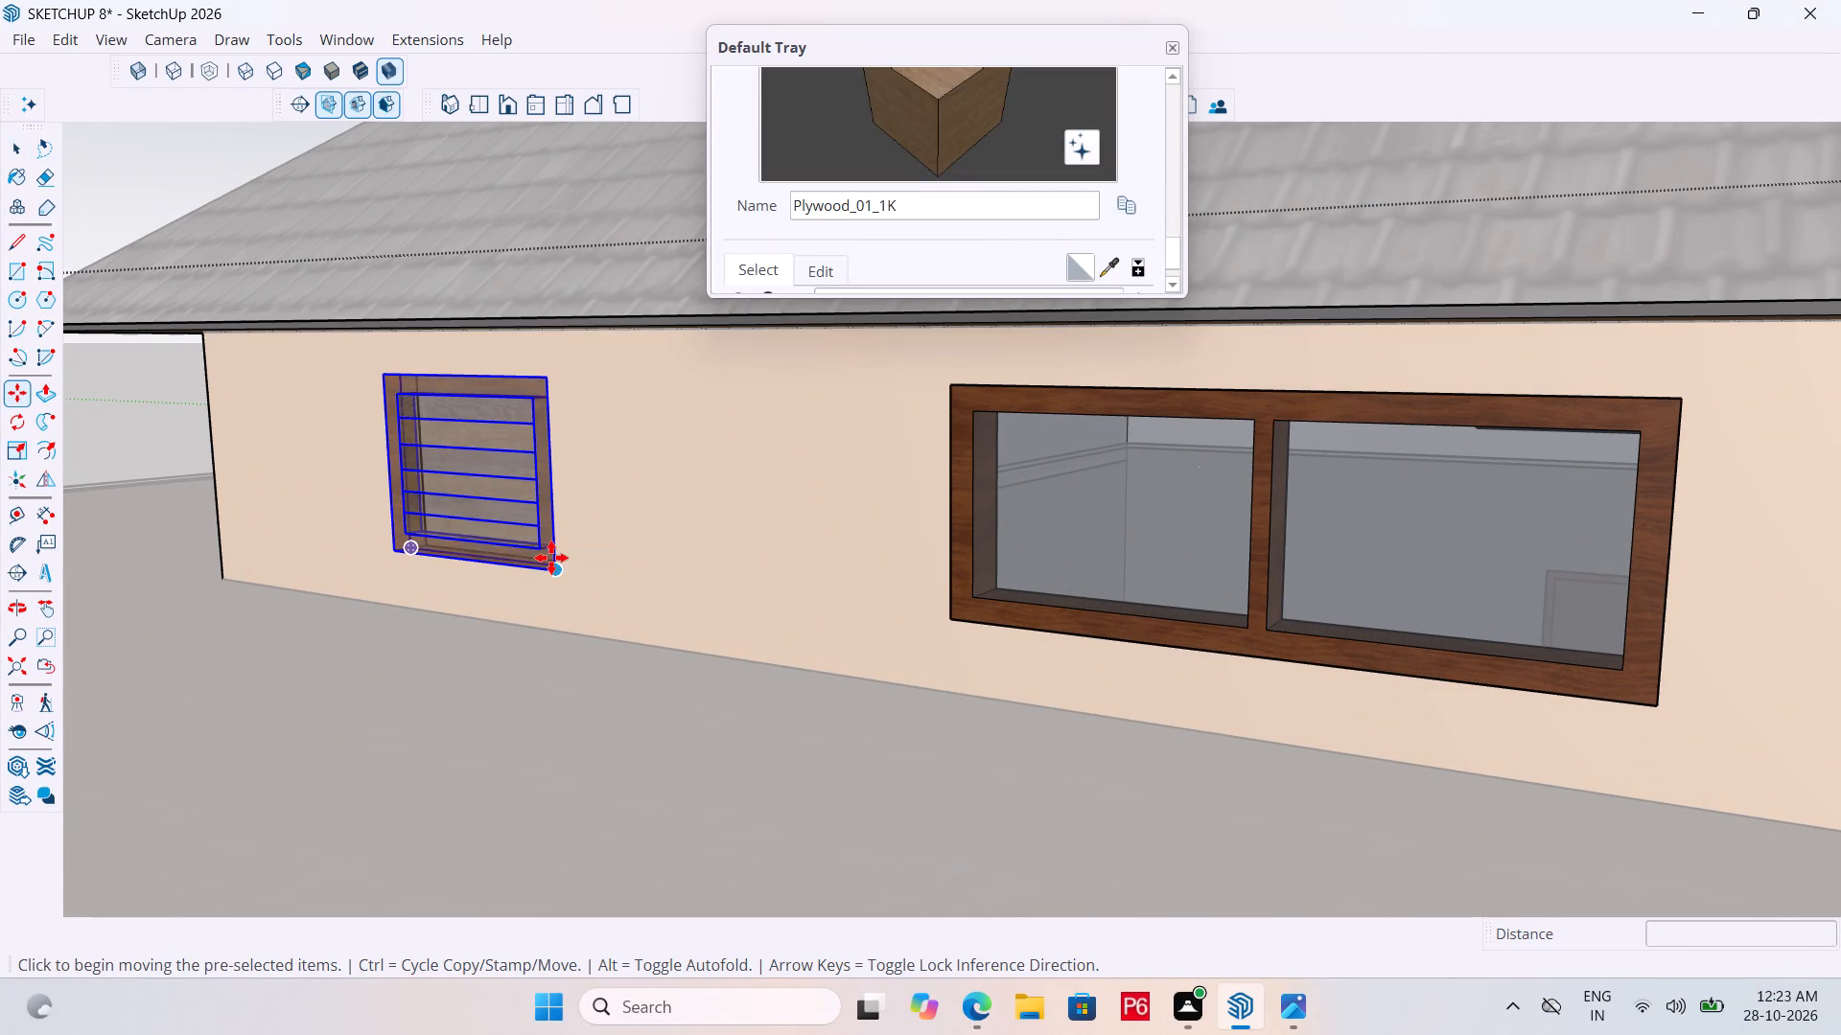
click(559, 572)
scroll(664, 529, down, 5)
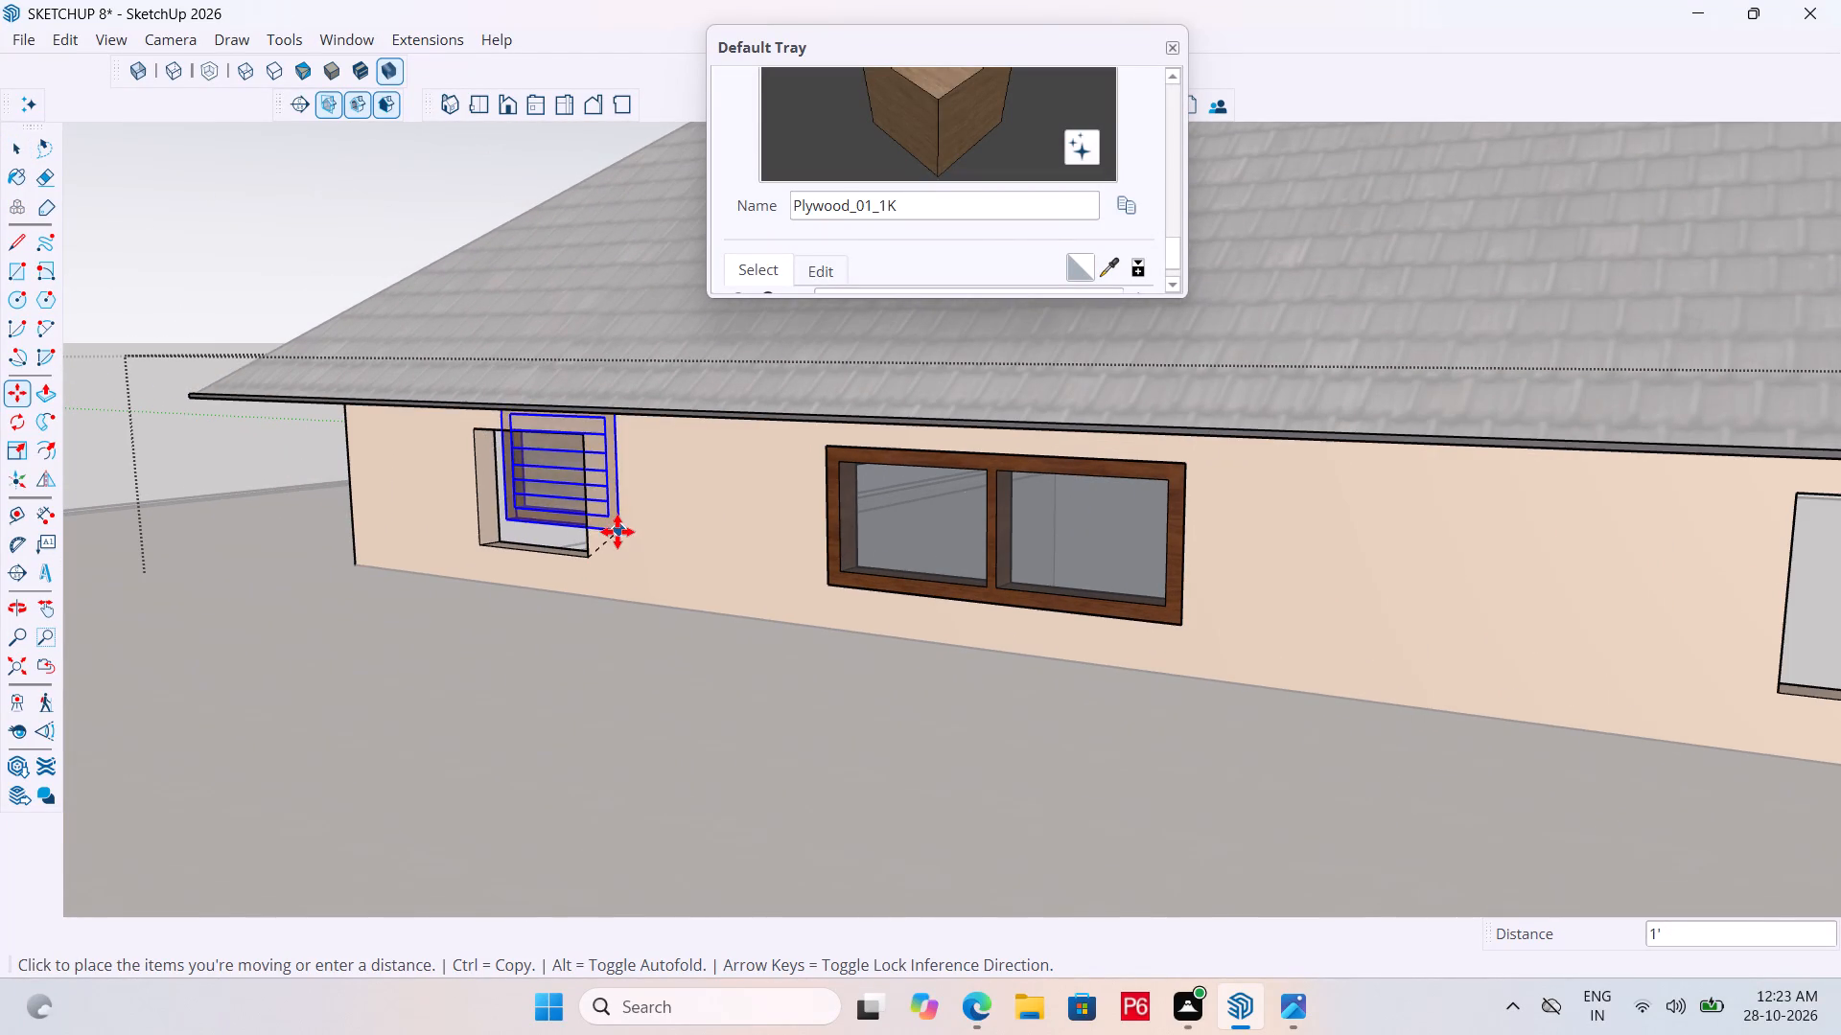
scroll(574, 581, down, 6)
scroll(385, 587, down, 5)
scroll(1015, 625, up, 4)
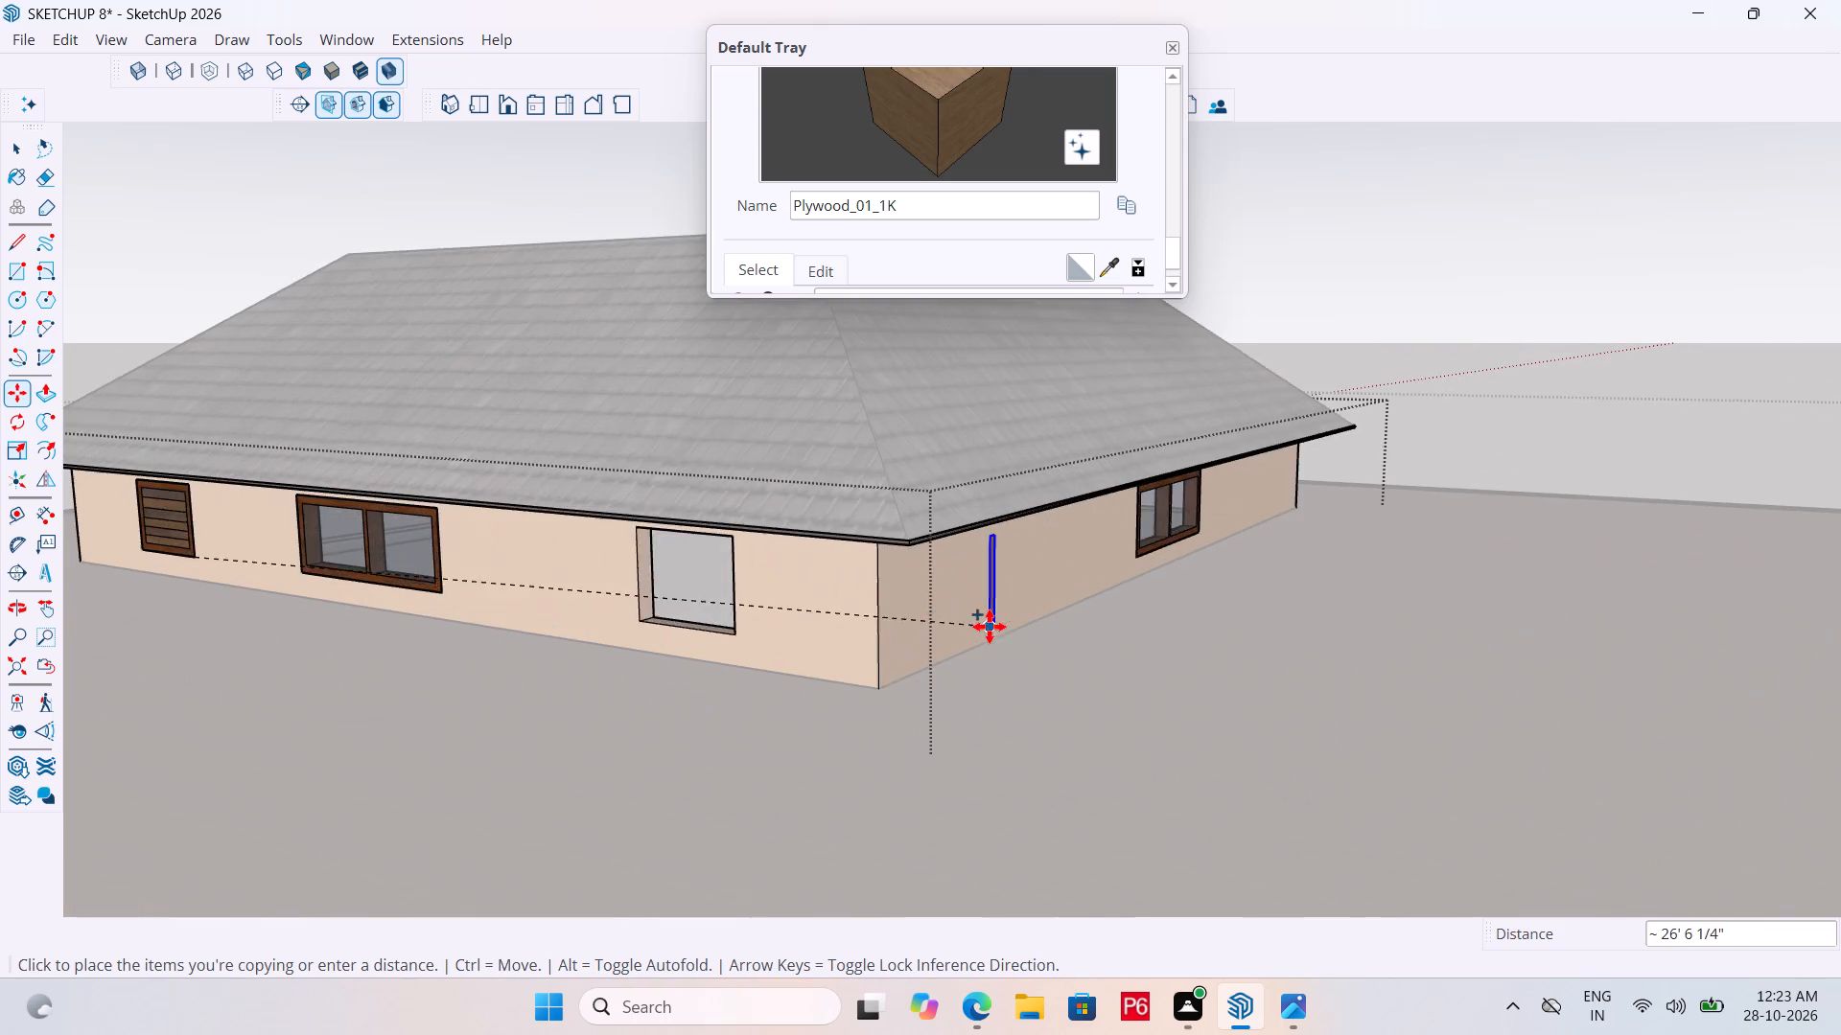
scroll(990, 627, up, 7)
click(865, 642)
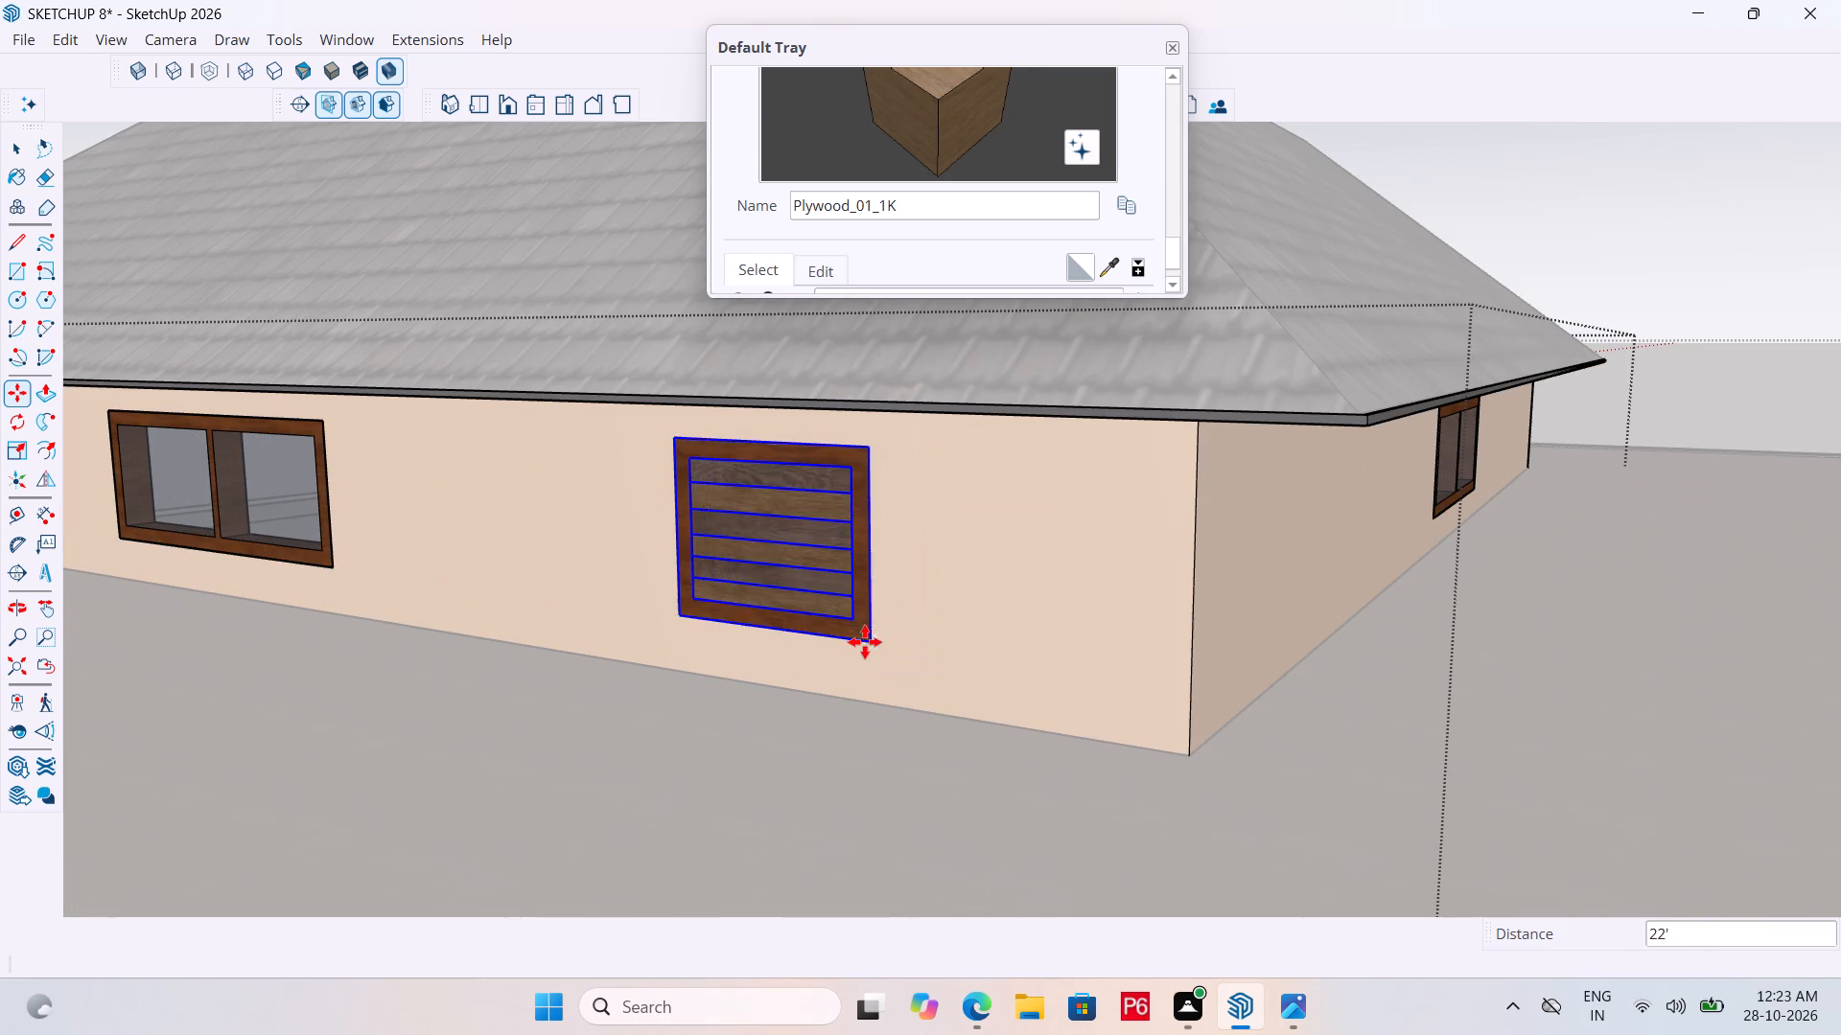
Save the model.
scroll(1039, 680, down, 5)
middle_drag(778, 691, 990, 670)
key(ctrl+s)
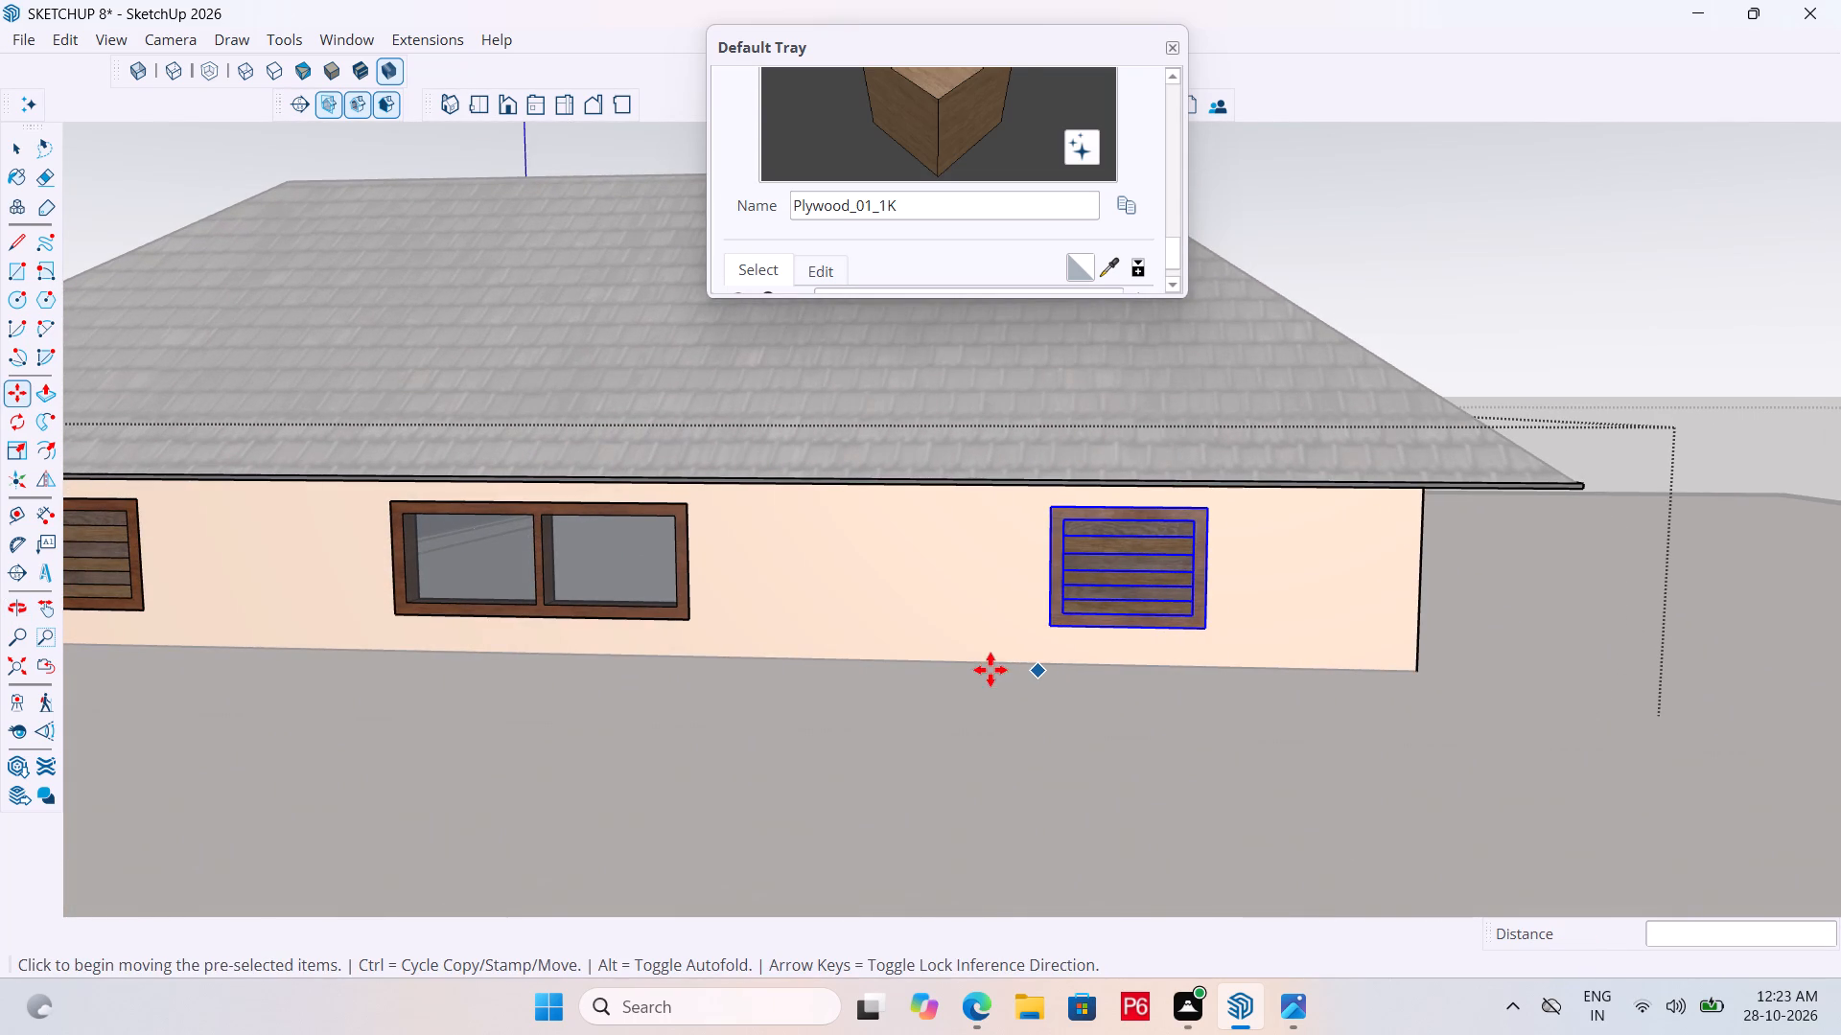
key(ctrl+s)
key(ctrl+s)
key(ctrl+s)
key(ctrl+s)
key(ctrl+s)
Leave the upper-storey group and examine the window wall and the whole house from several sides.
middle_drag(749, 362, 630, 297)
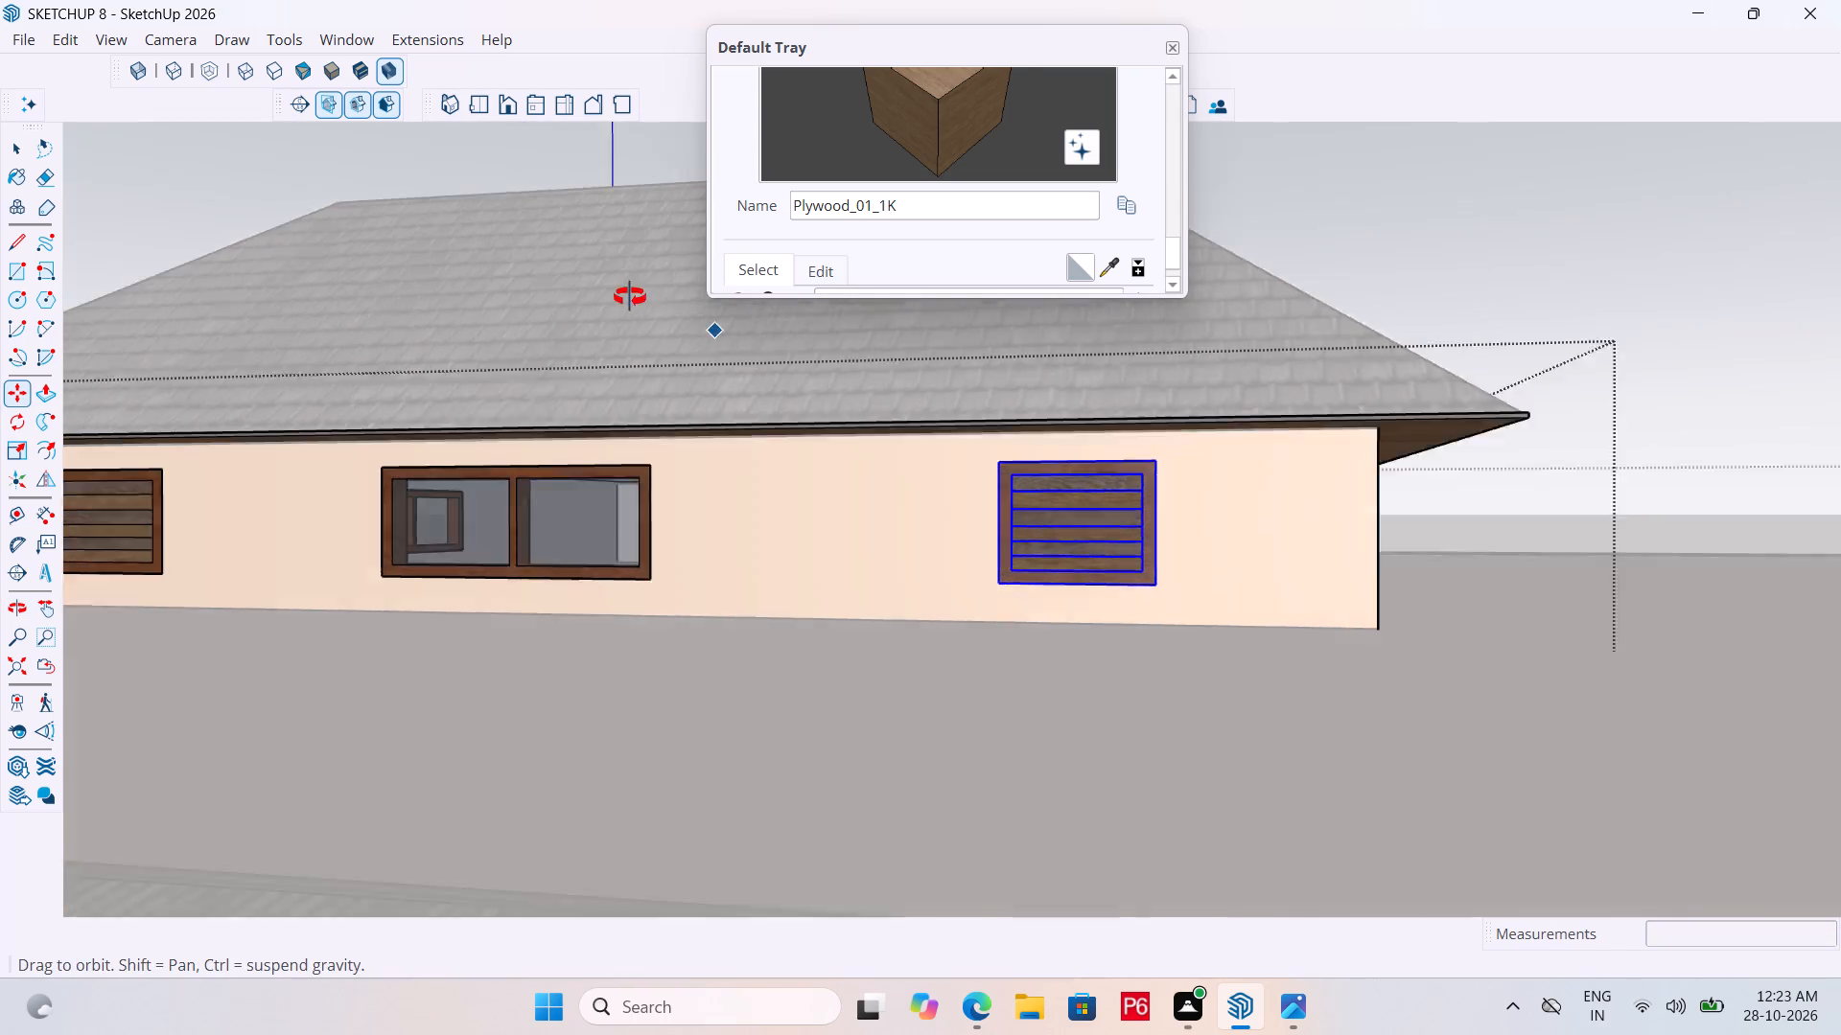
middle_drag(630, 297, 645, 278)
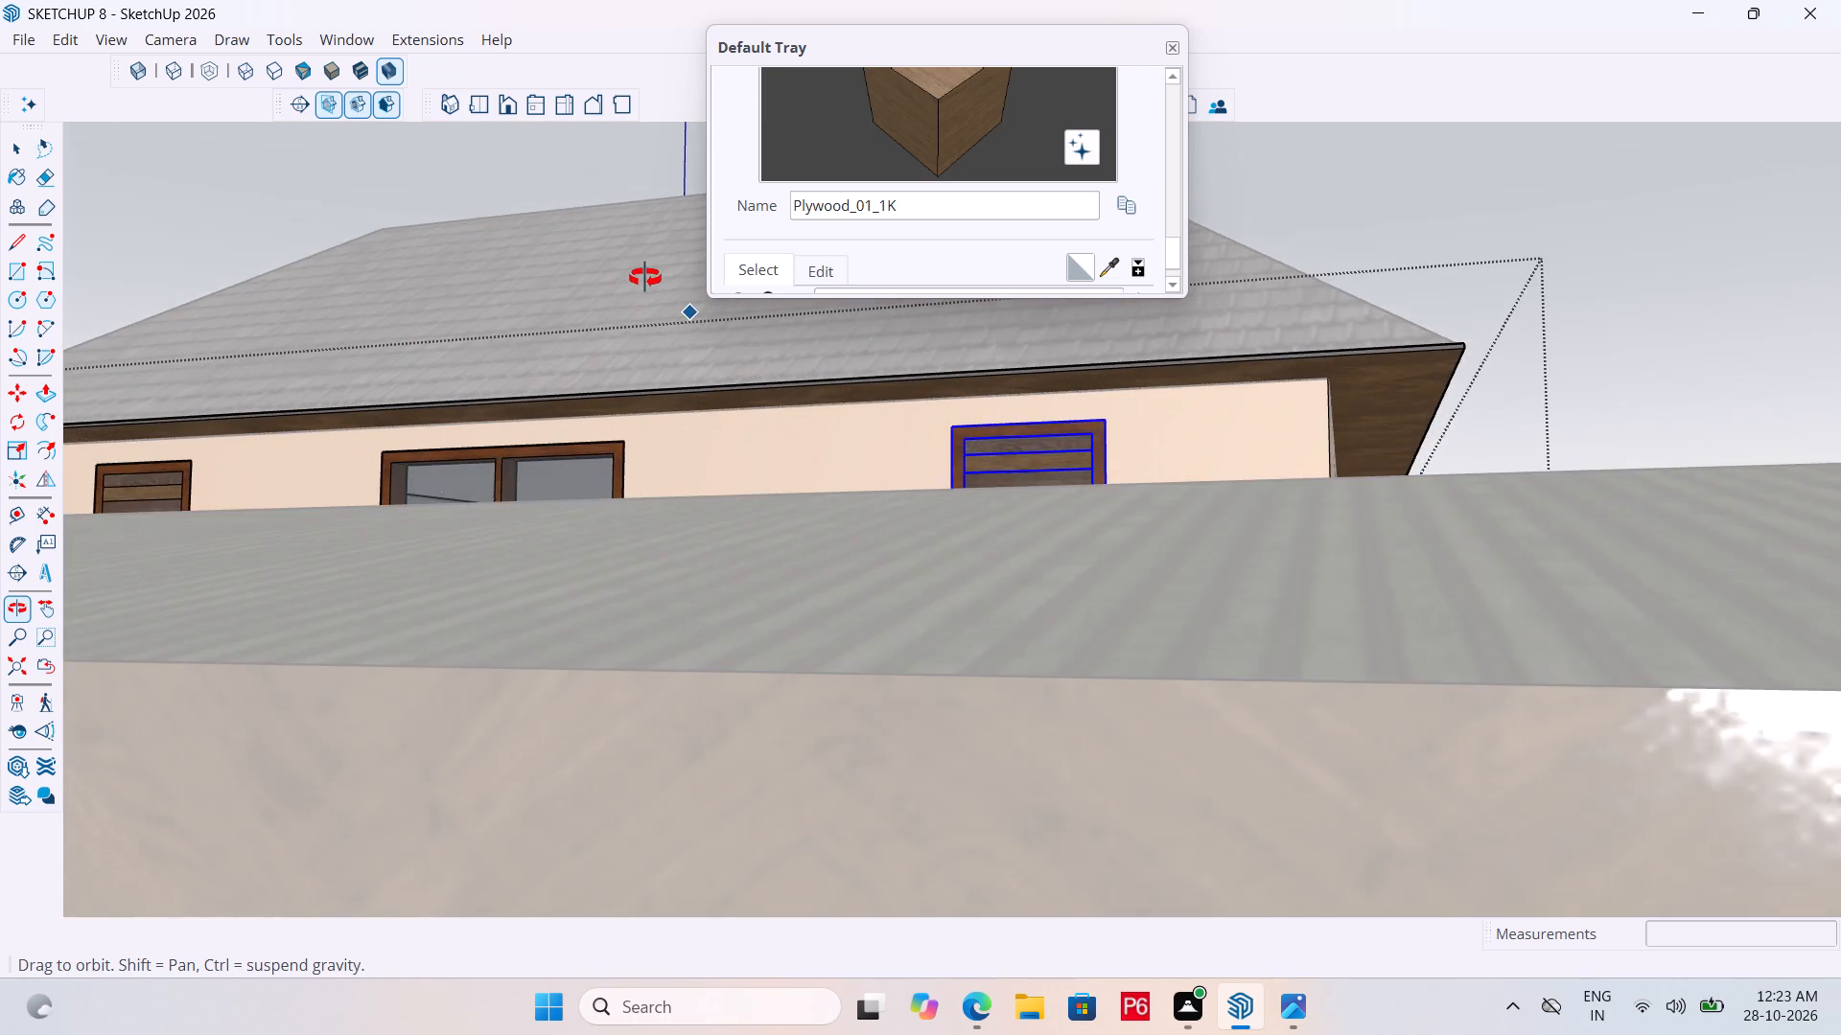
middle_drag(645, 278, 787, 443)
scroll(711, 453, down, 4)
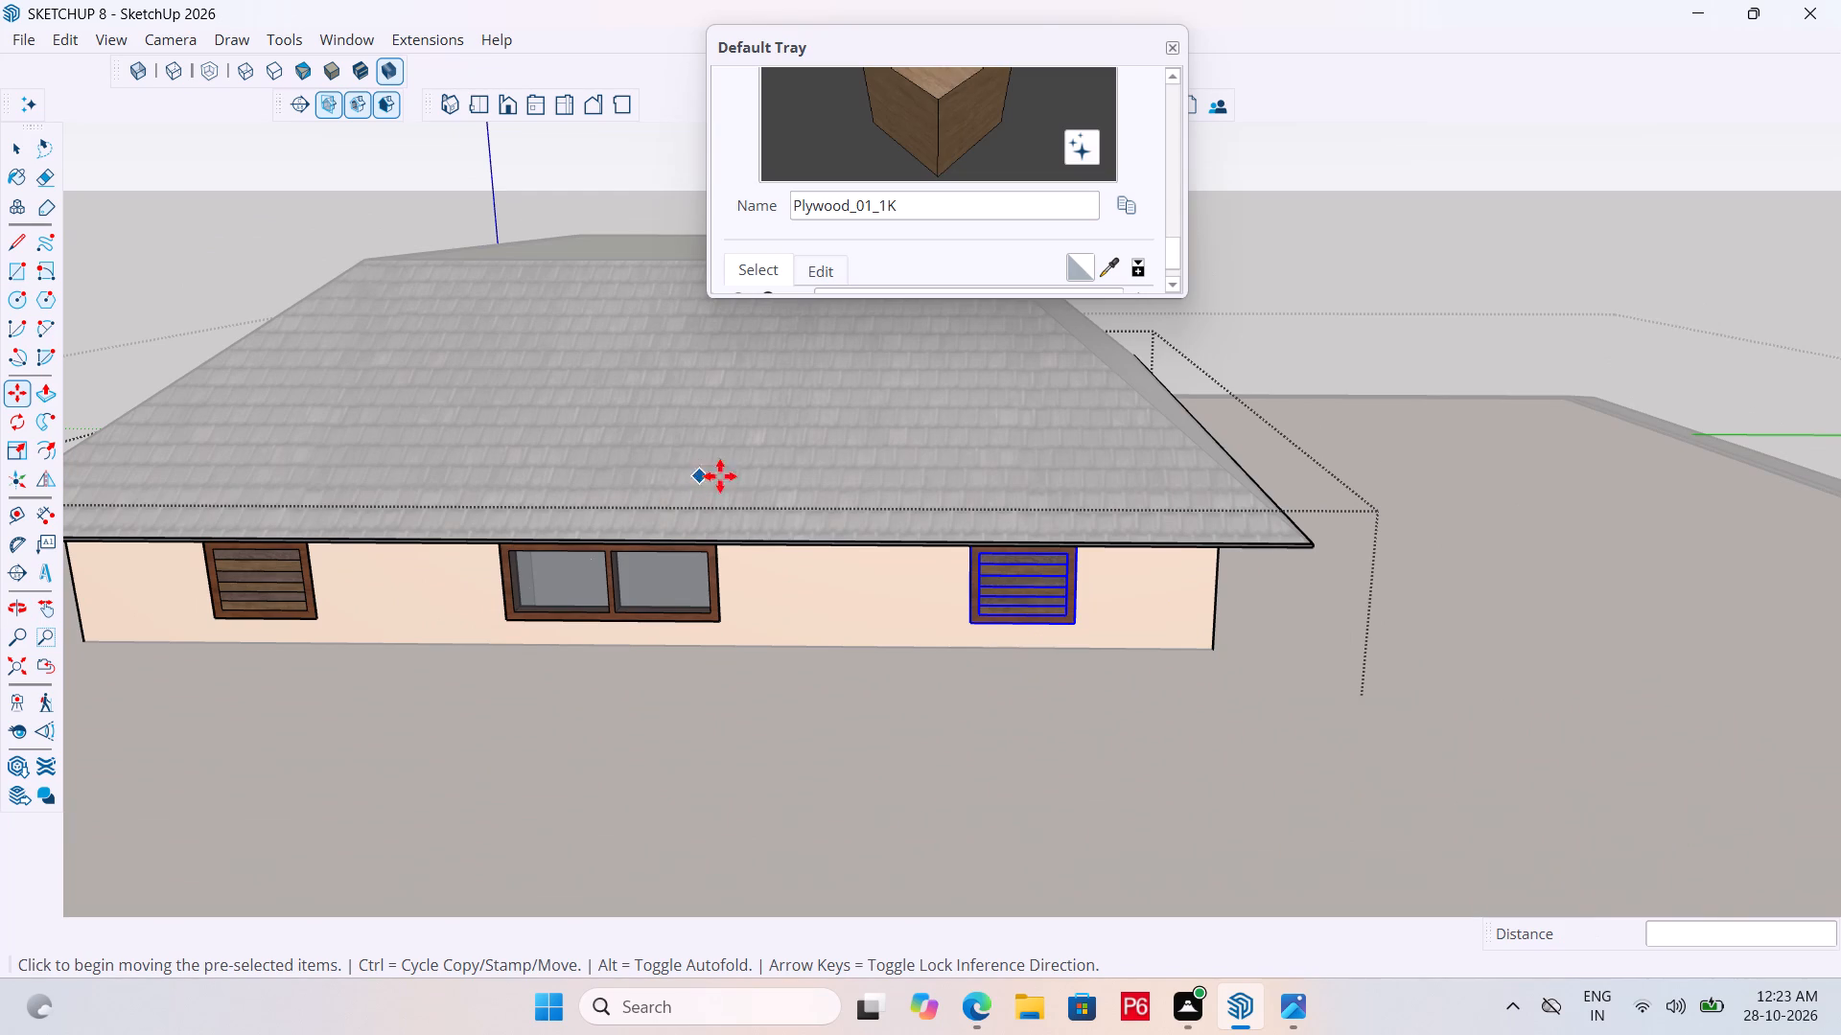
scroll(835, 475, down, 12)
key(space)
click(1492, 447)
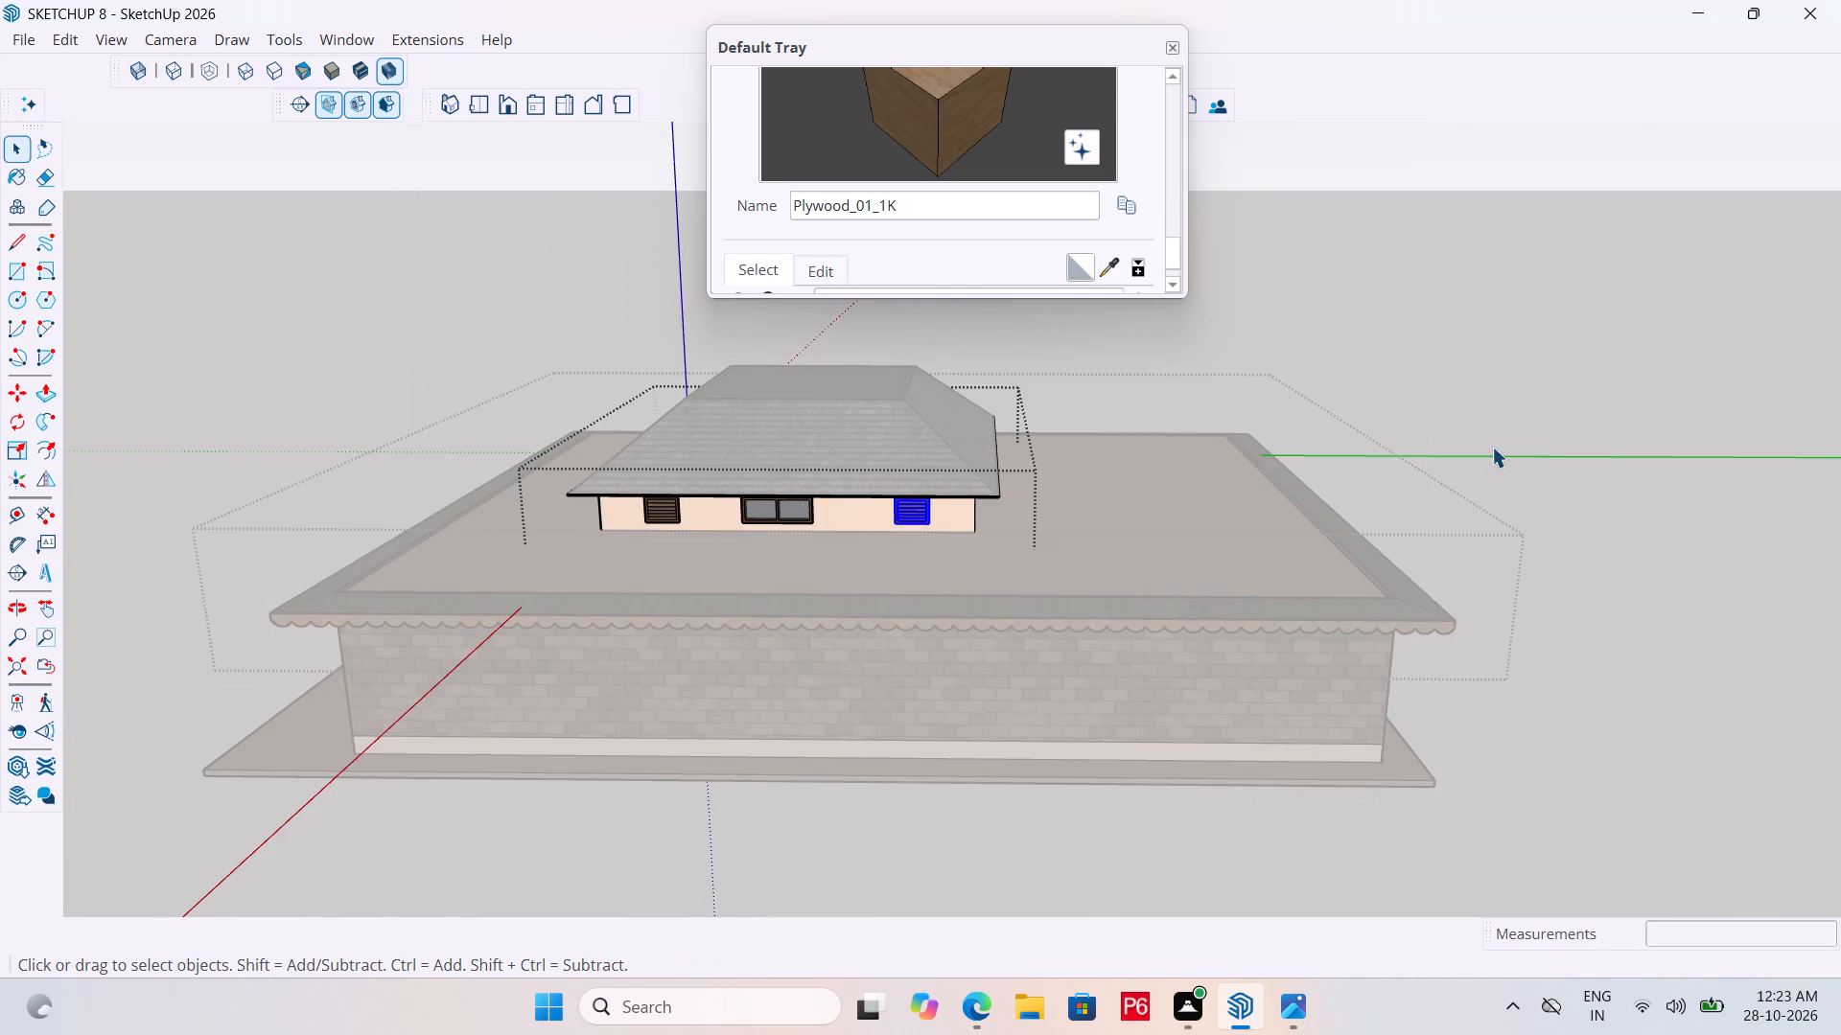
double_click(1549, 494)
middle_drag(1054, 606, 624, 566)
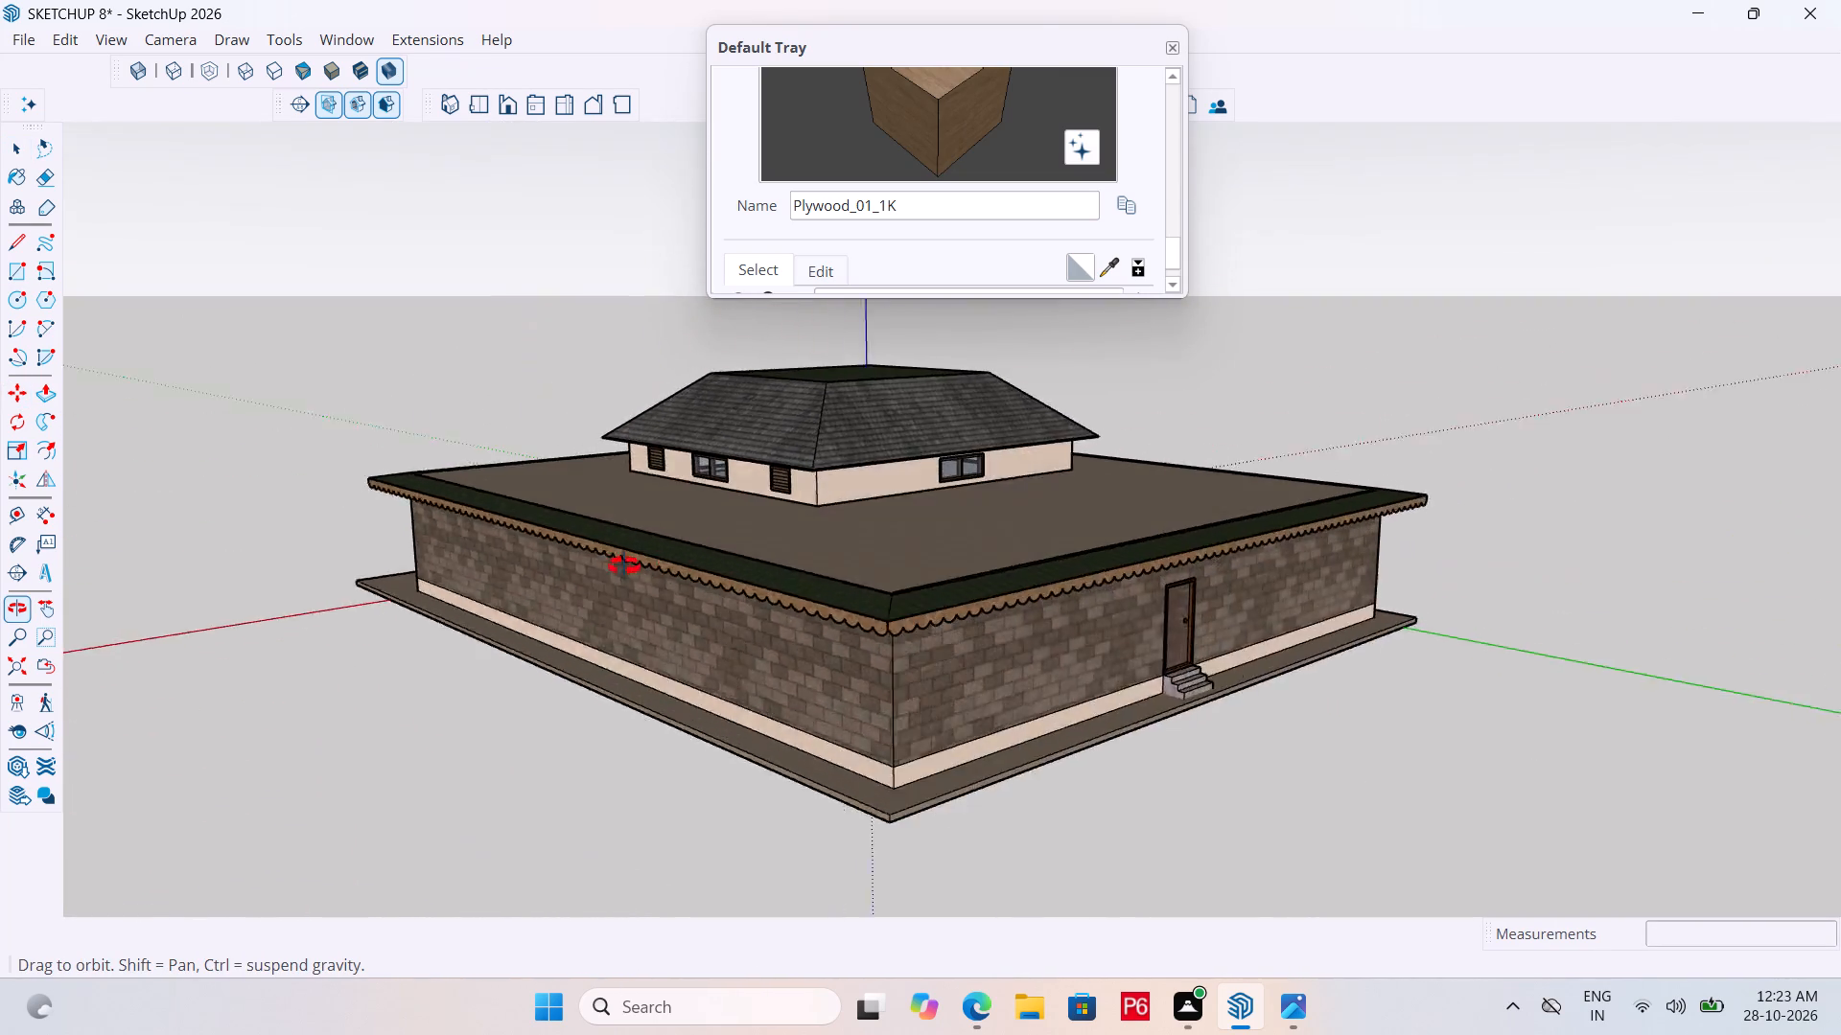
middle_drag(624, 566, 614, 557)
middle_drag(871, 559, 908, 559)
middle_drag(908, 559, 893, 529)
scroll(900, 470, up, 7)
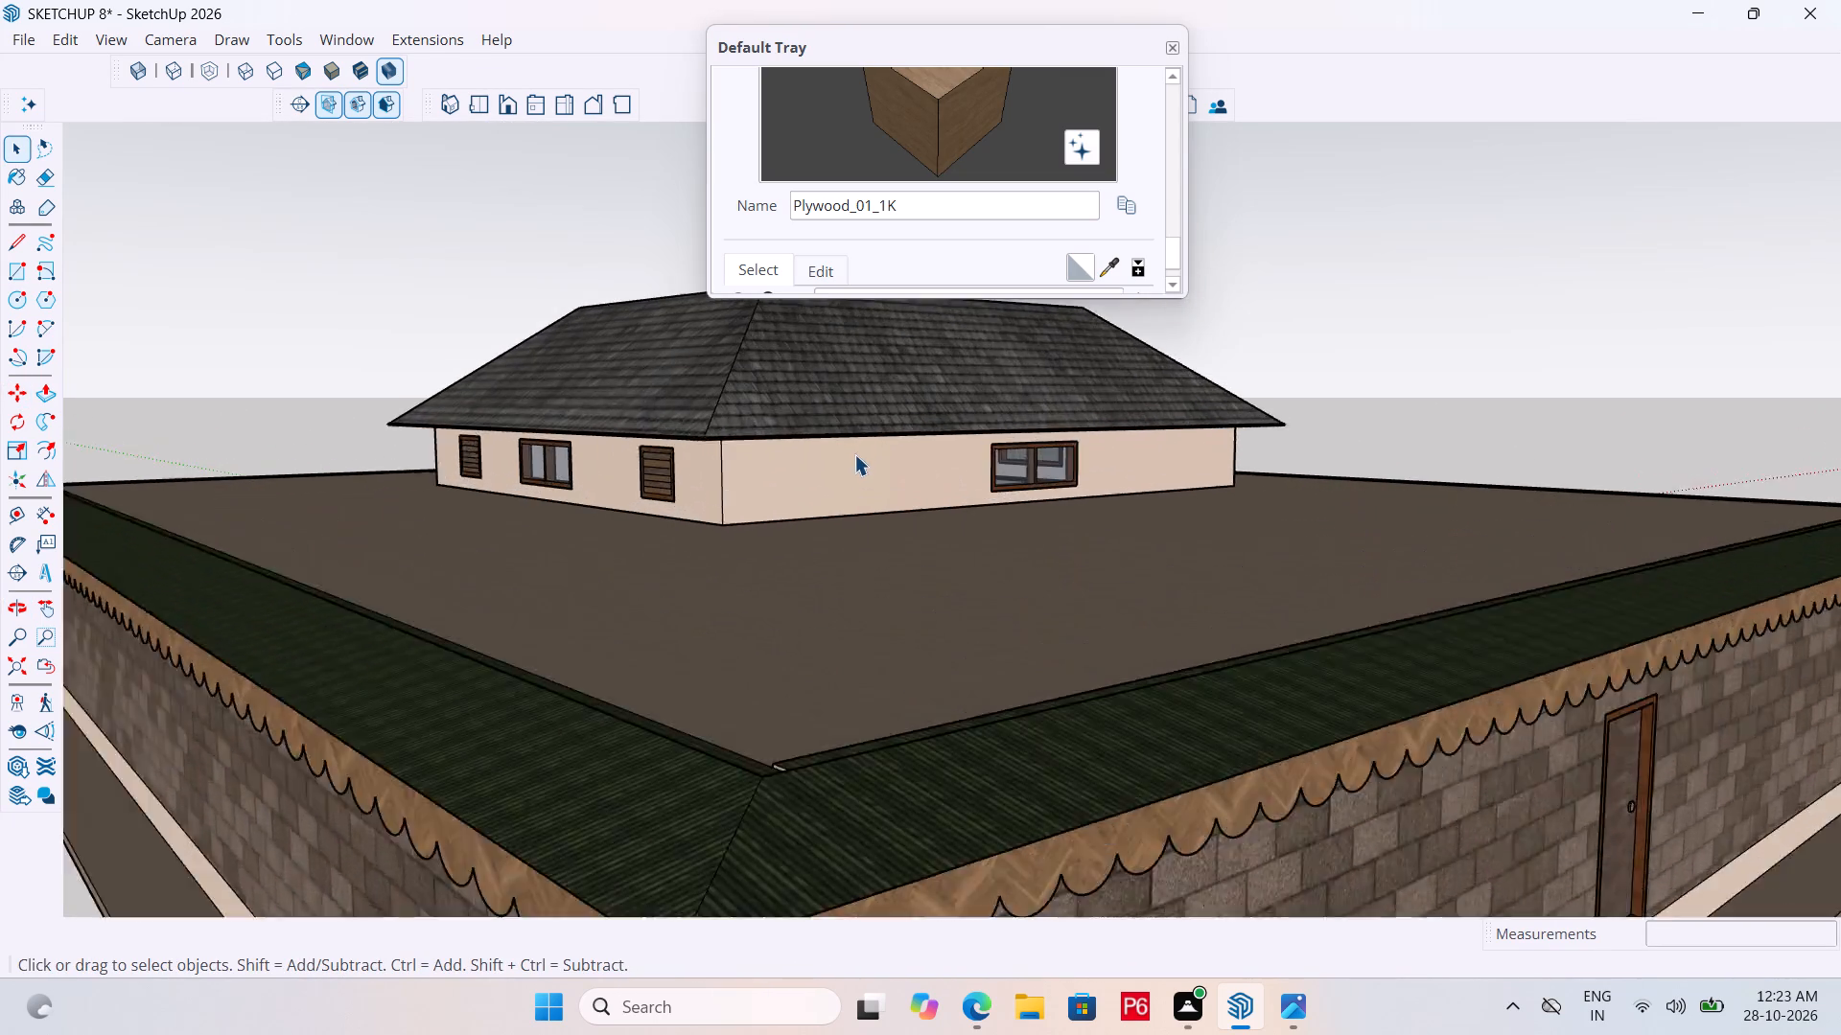
scroll(854, 454, up, 8)
Reopen the upper-storey wall group and place a vertical guide on the adjacent wall, 4' from the corner nearest the copied plank window.
click(716, 469)
double_click(703, 460)
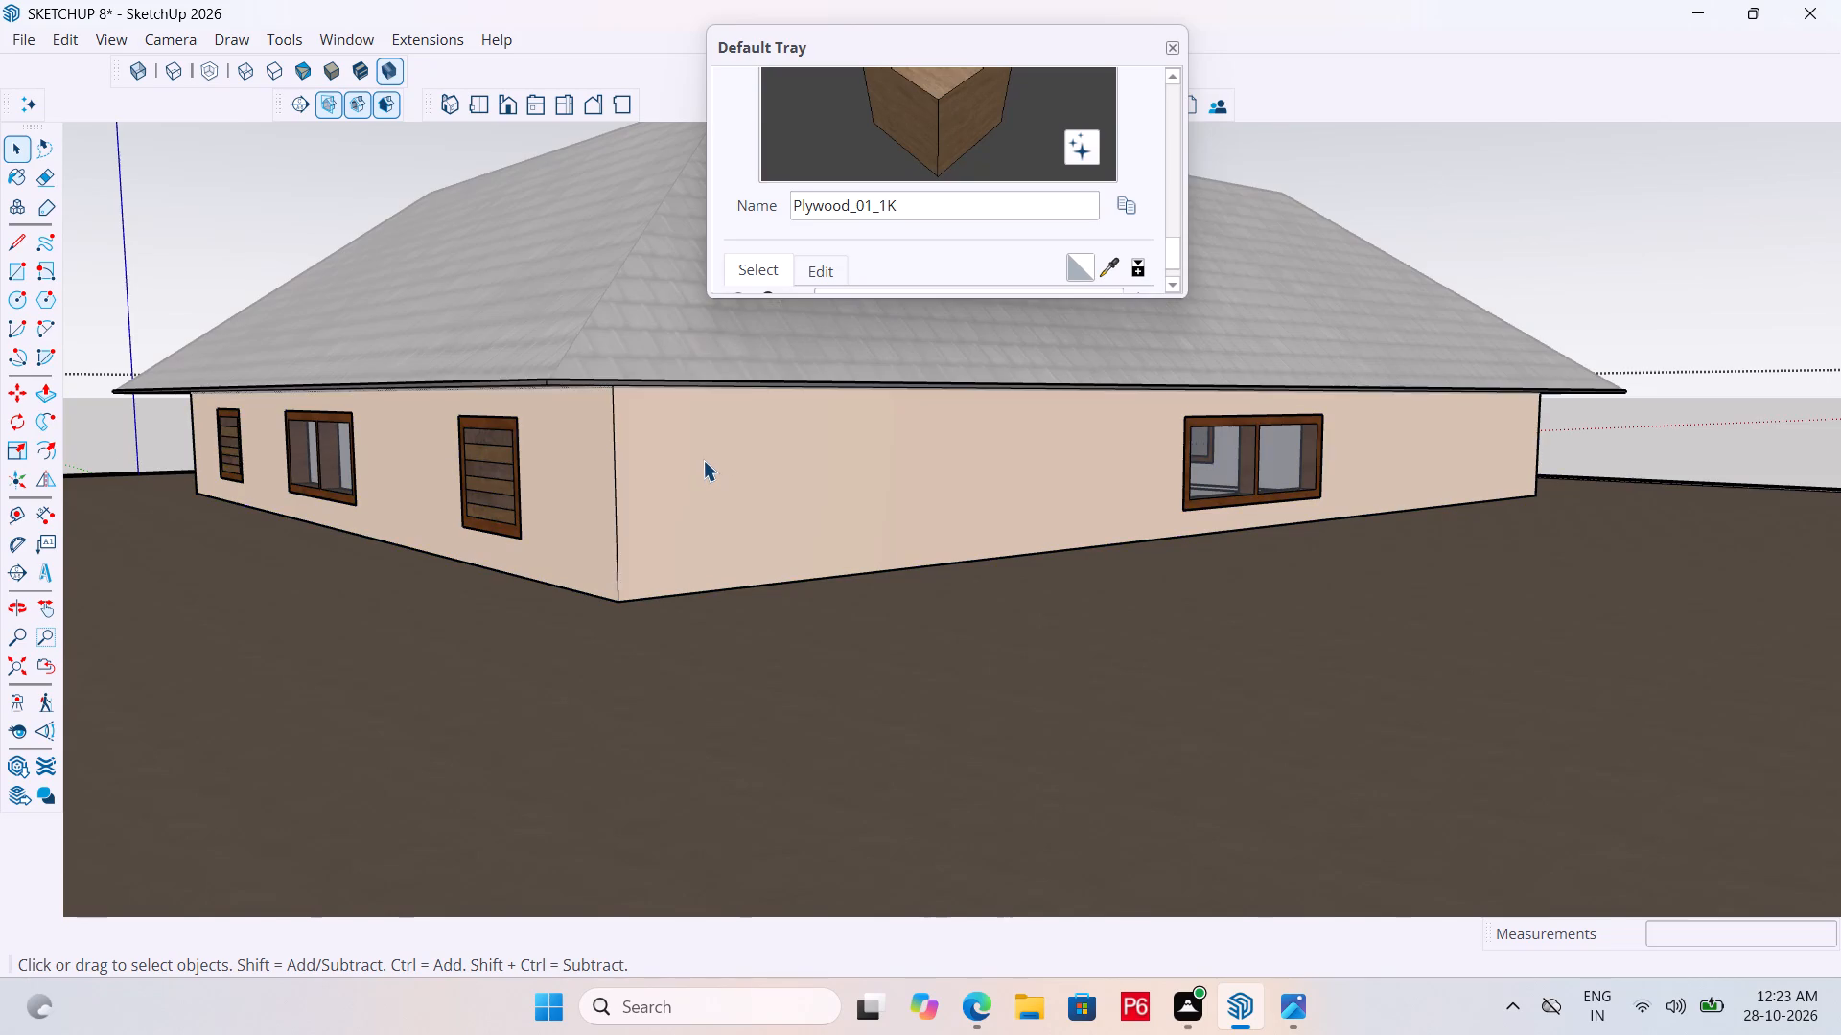
click(685, 457)
scroll(808, 453, up, 4)
double_click(778, 470)
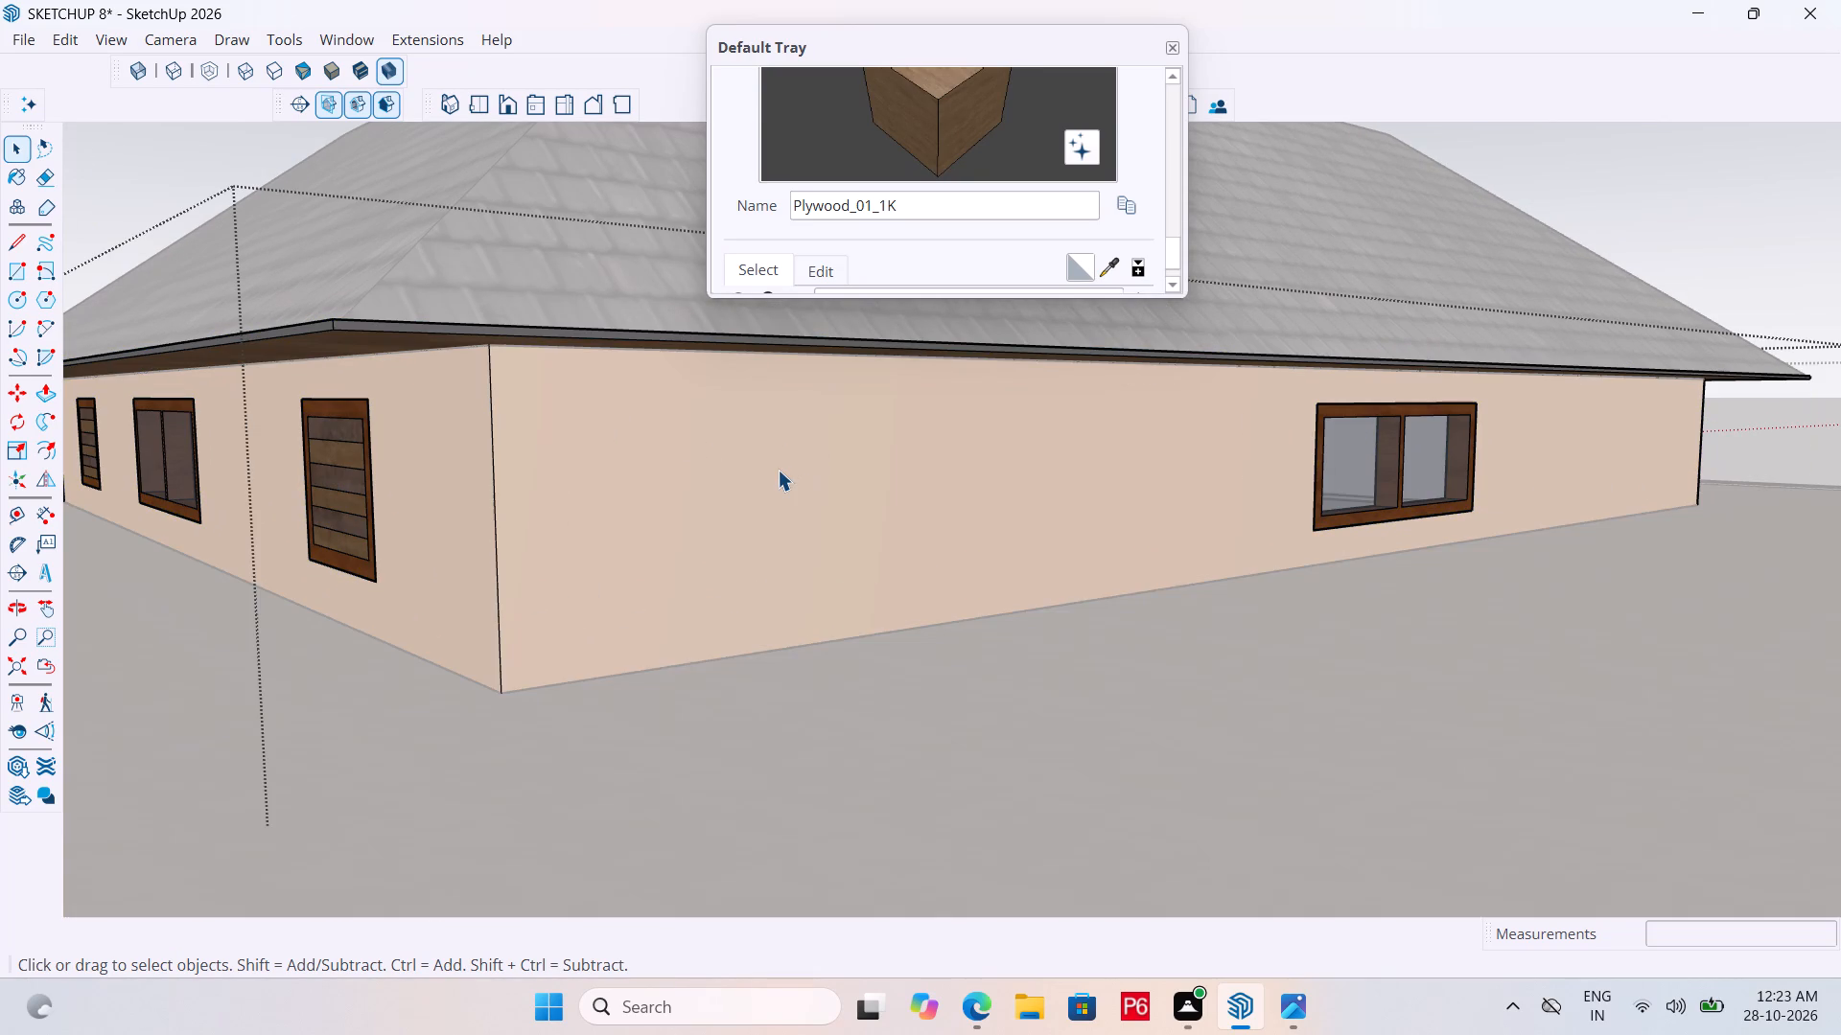
click(657, 471)
middle_drag(758, 479, 721, 483)
key(t)
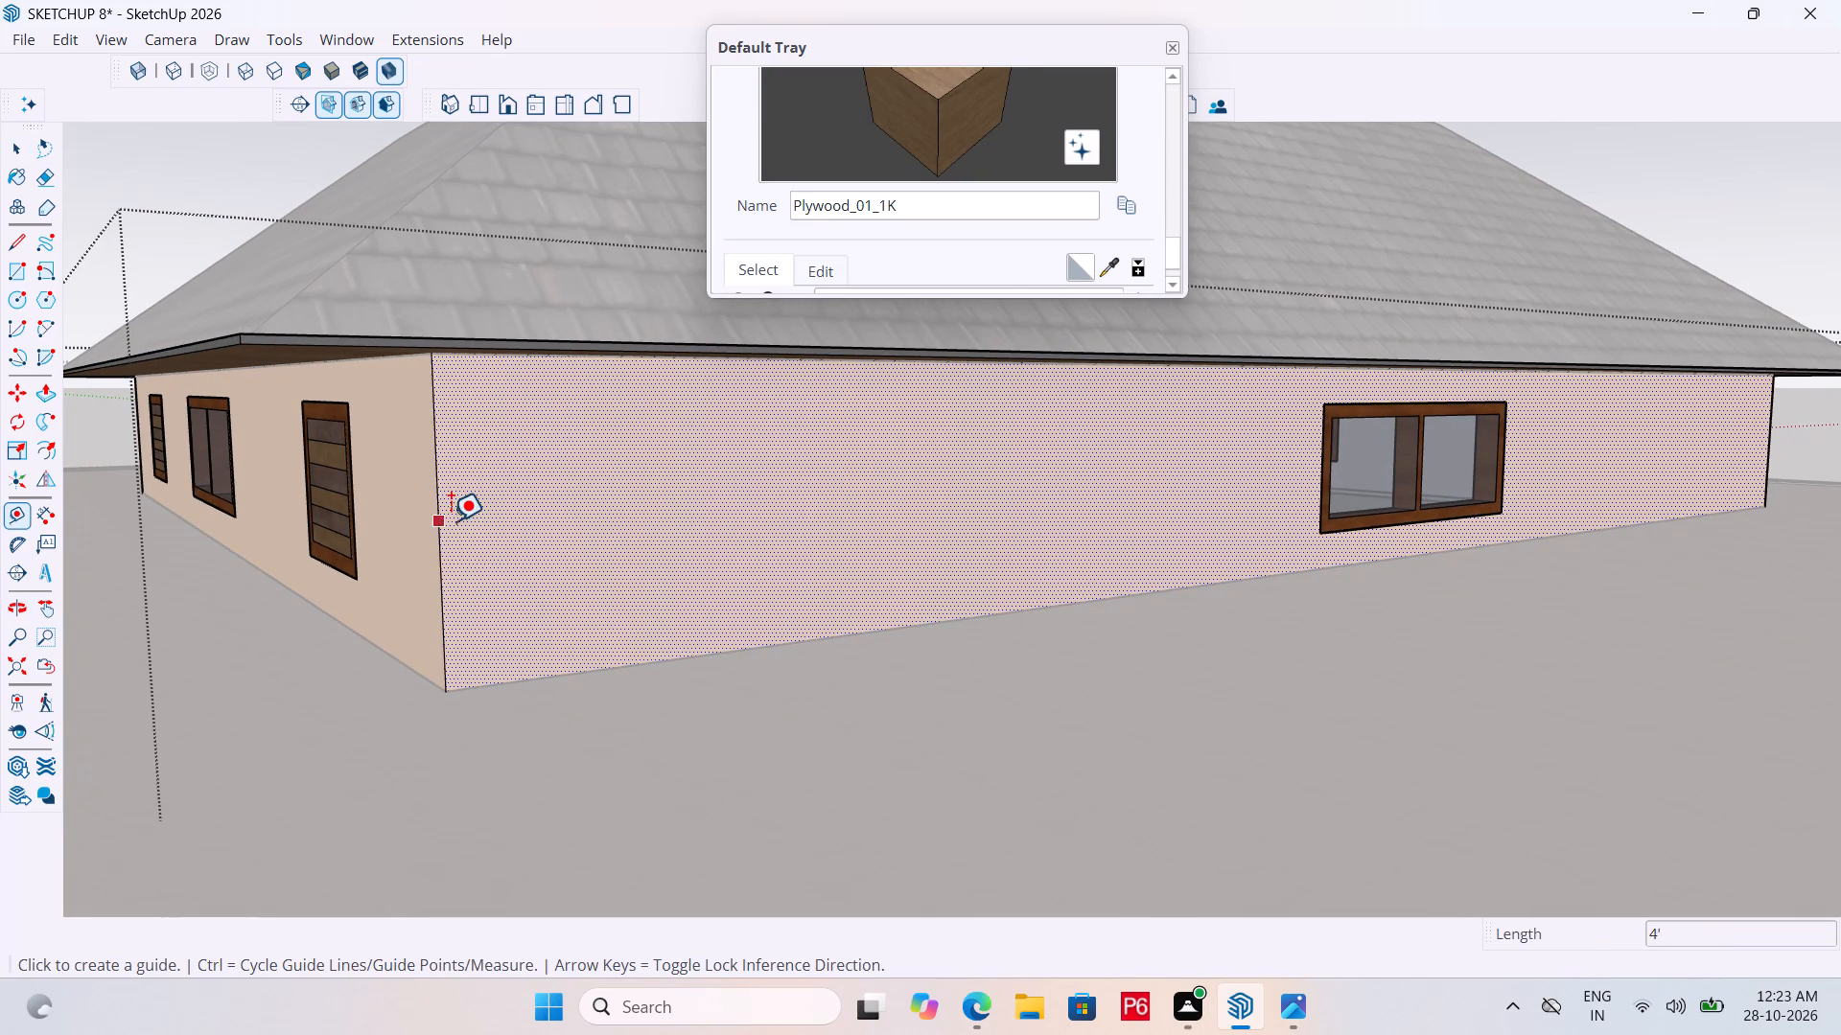
click(440, 527)
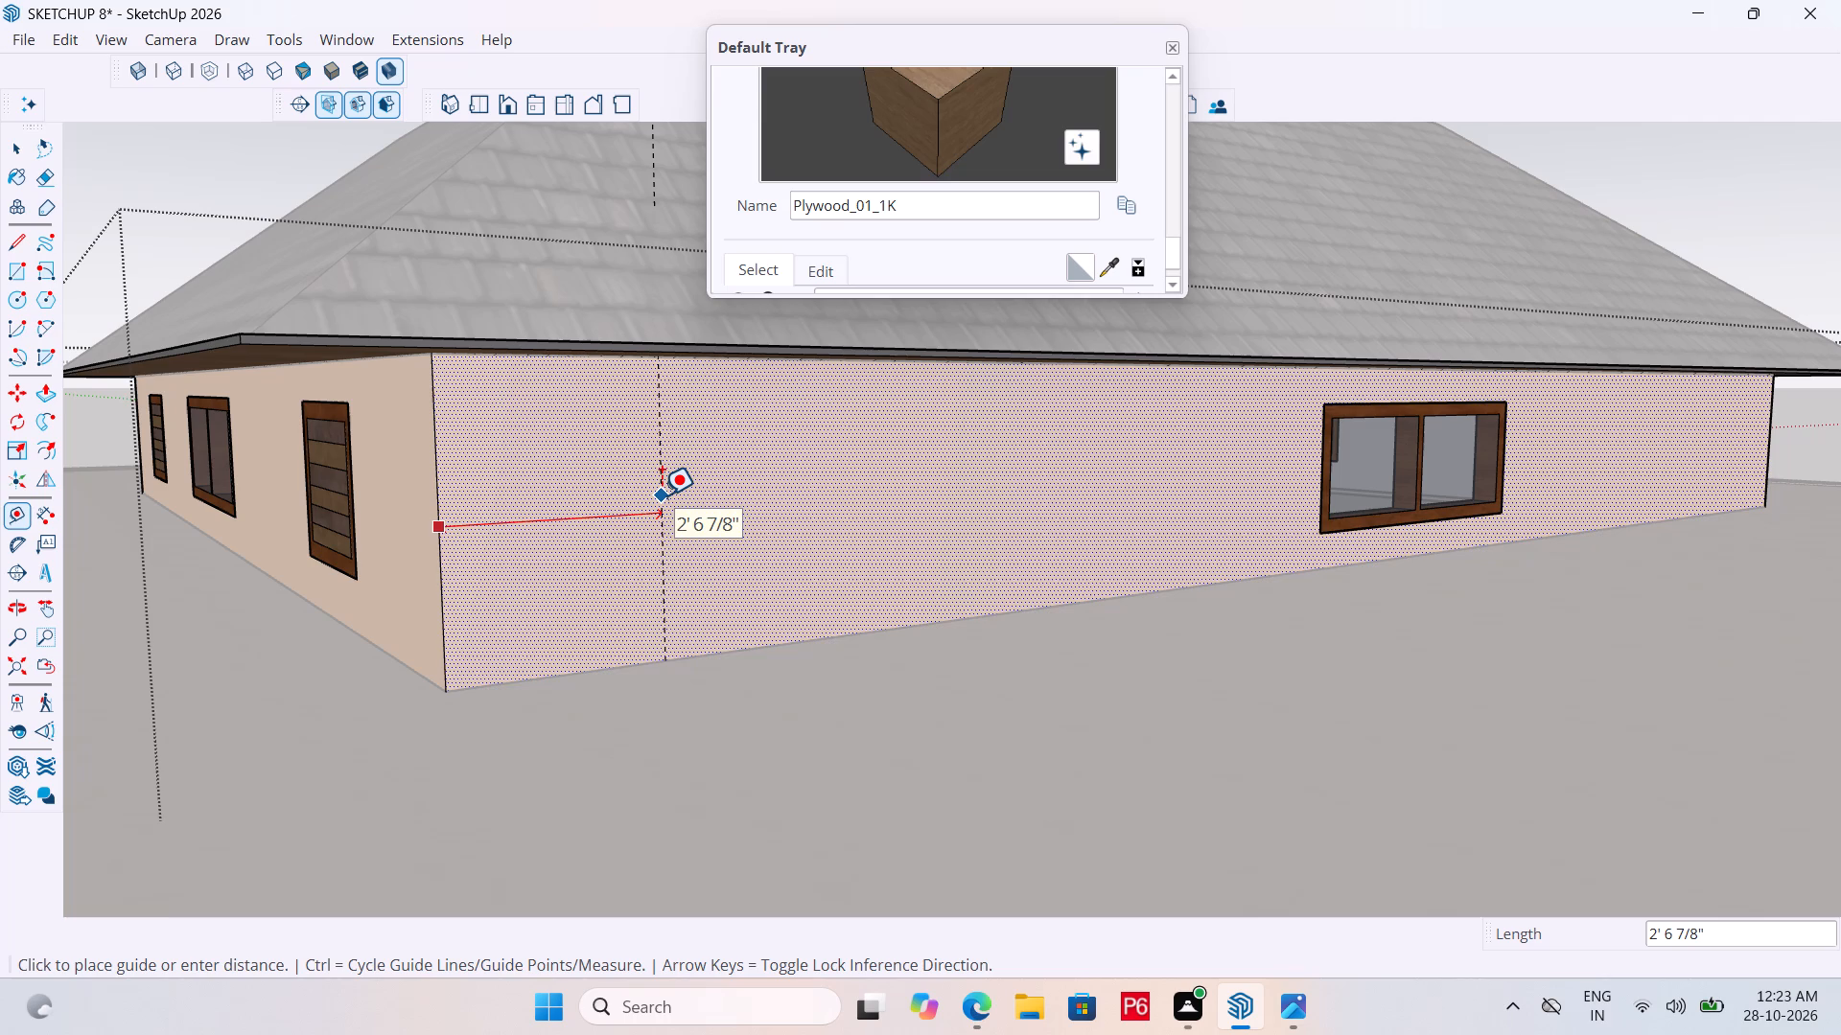
text(4')
key(Return)
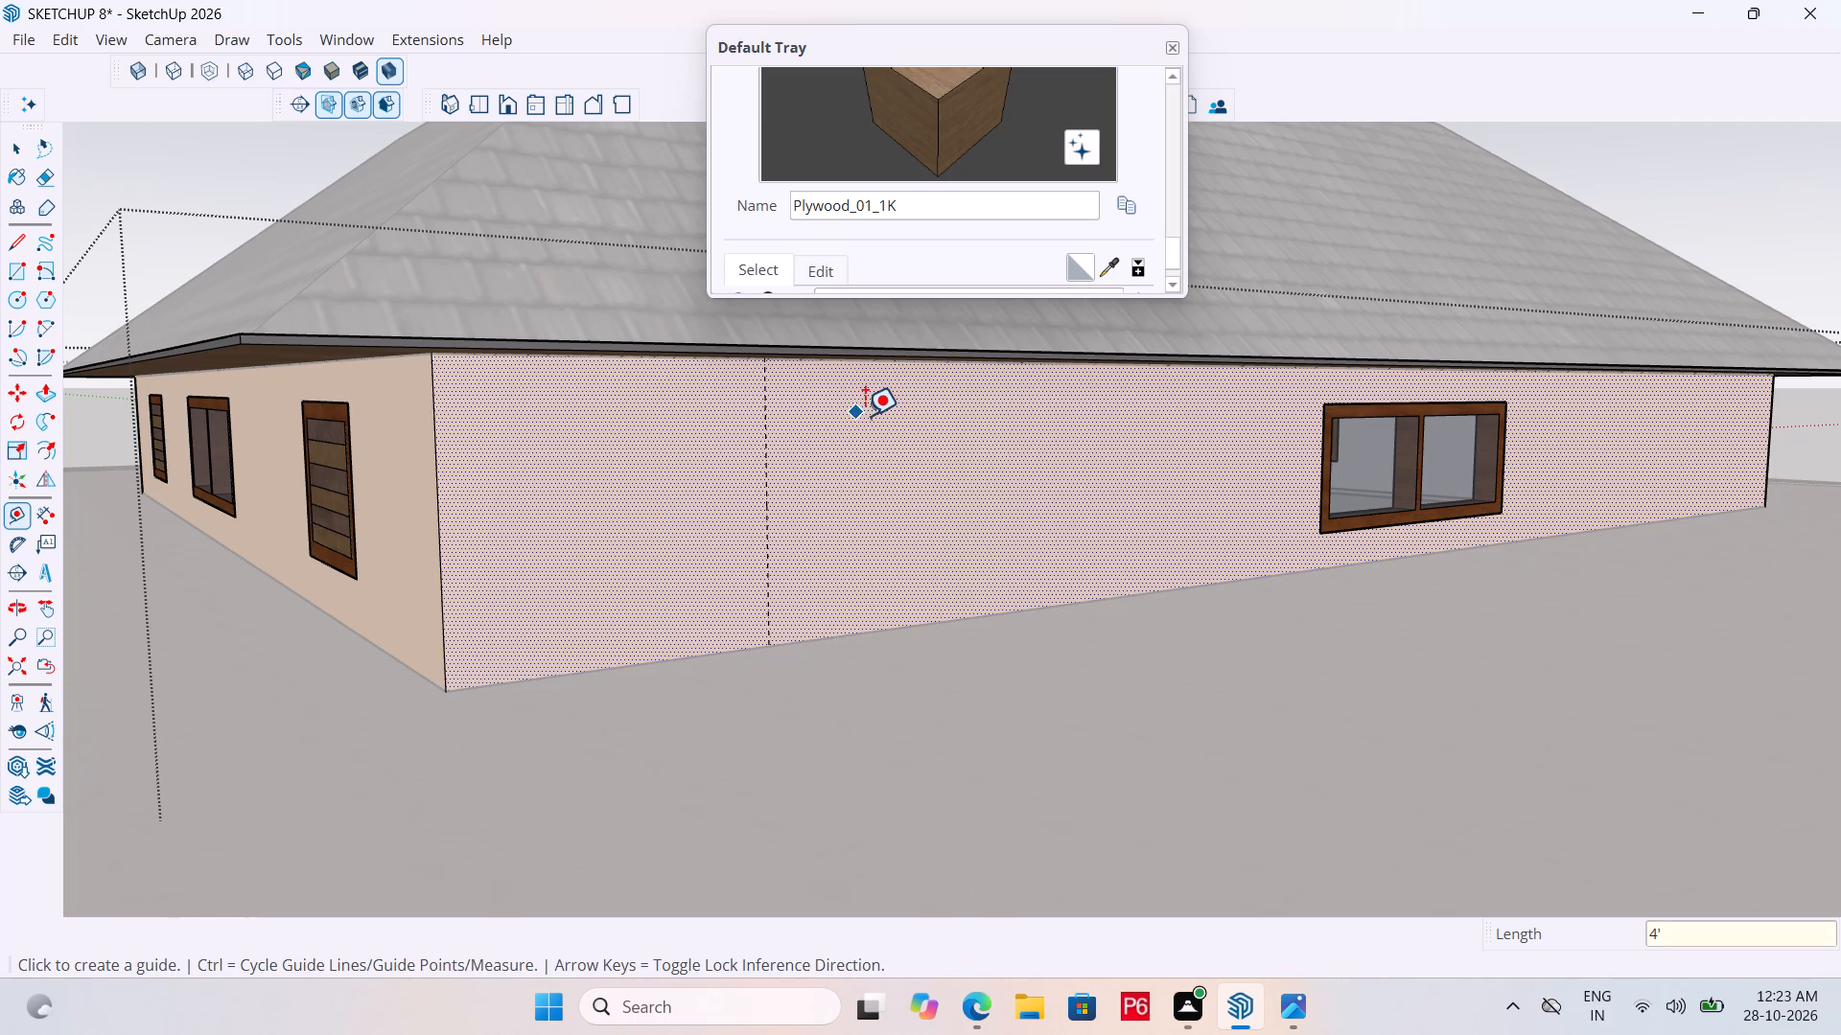
Place horizontal guides along this adjacent wall, level with its two-pane window's bottom and top edges.
click(1349, 402)
click(1337, 532)
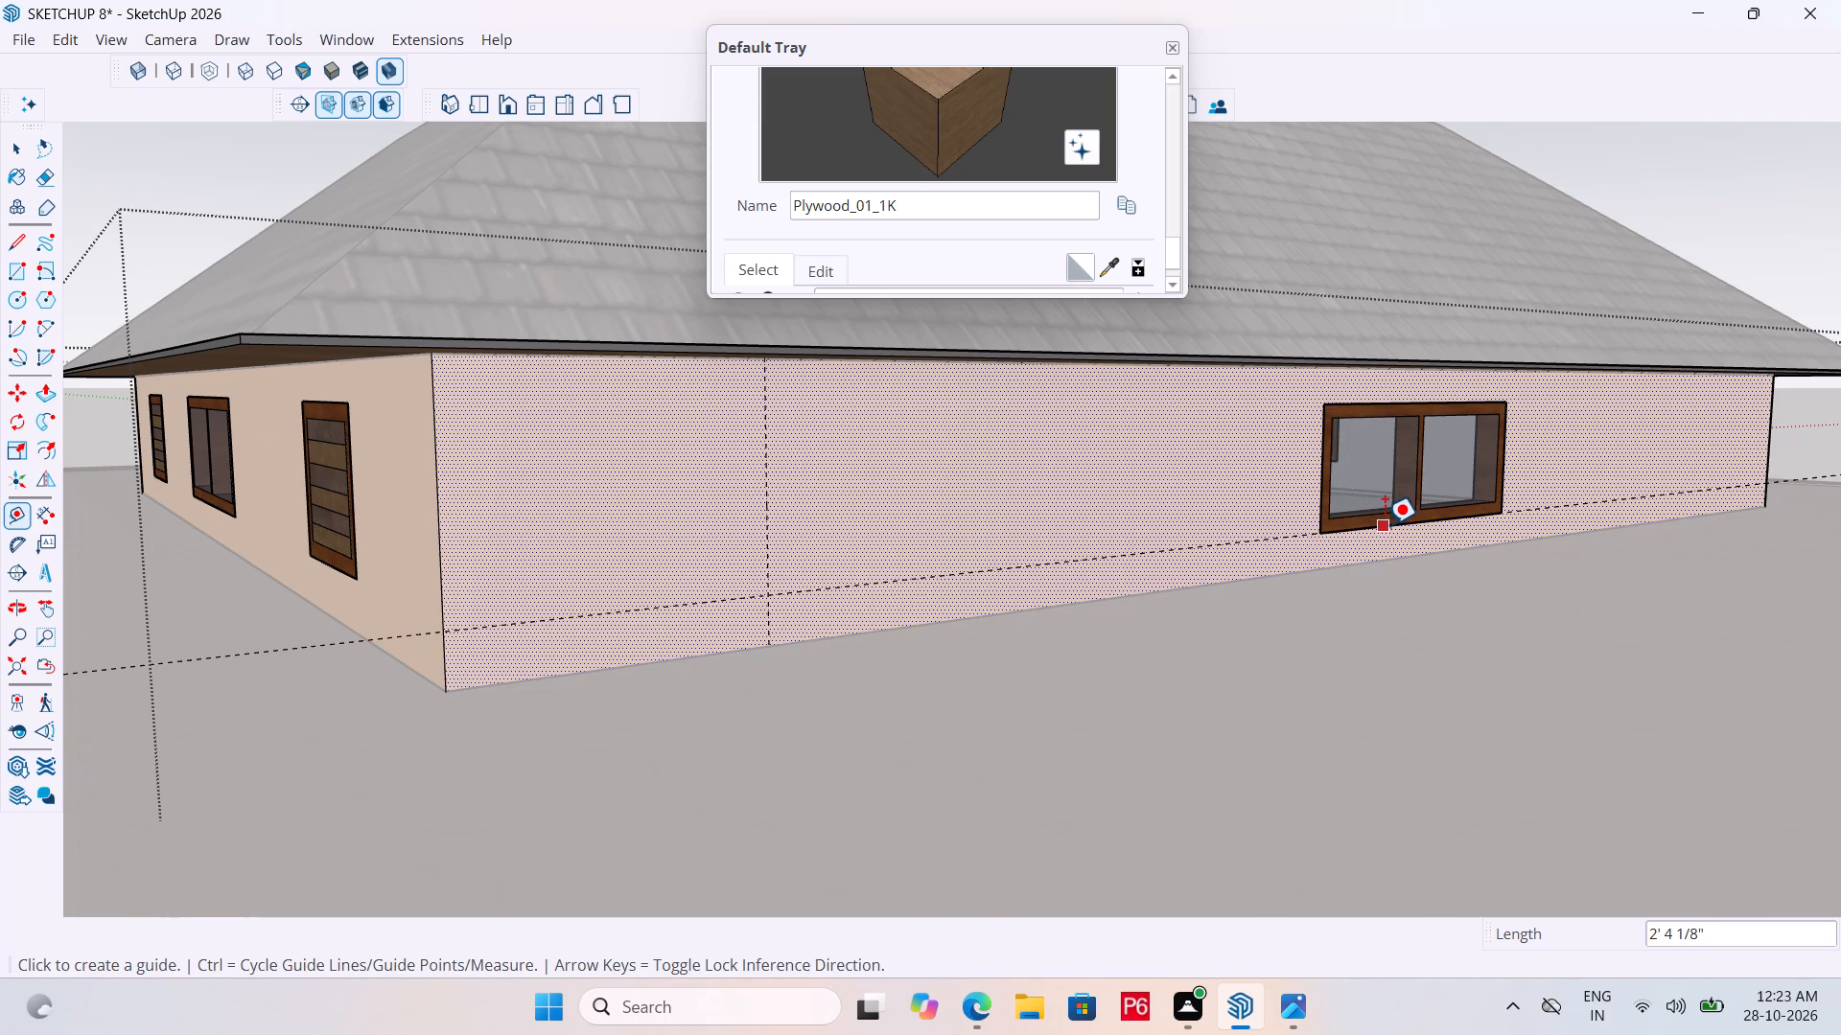
click(1385, 525)
click(1394, 402)
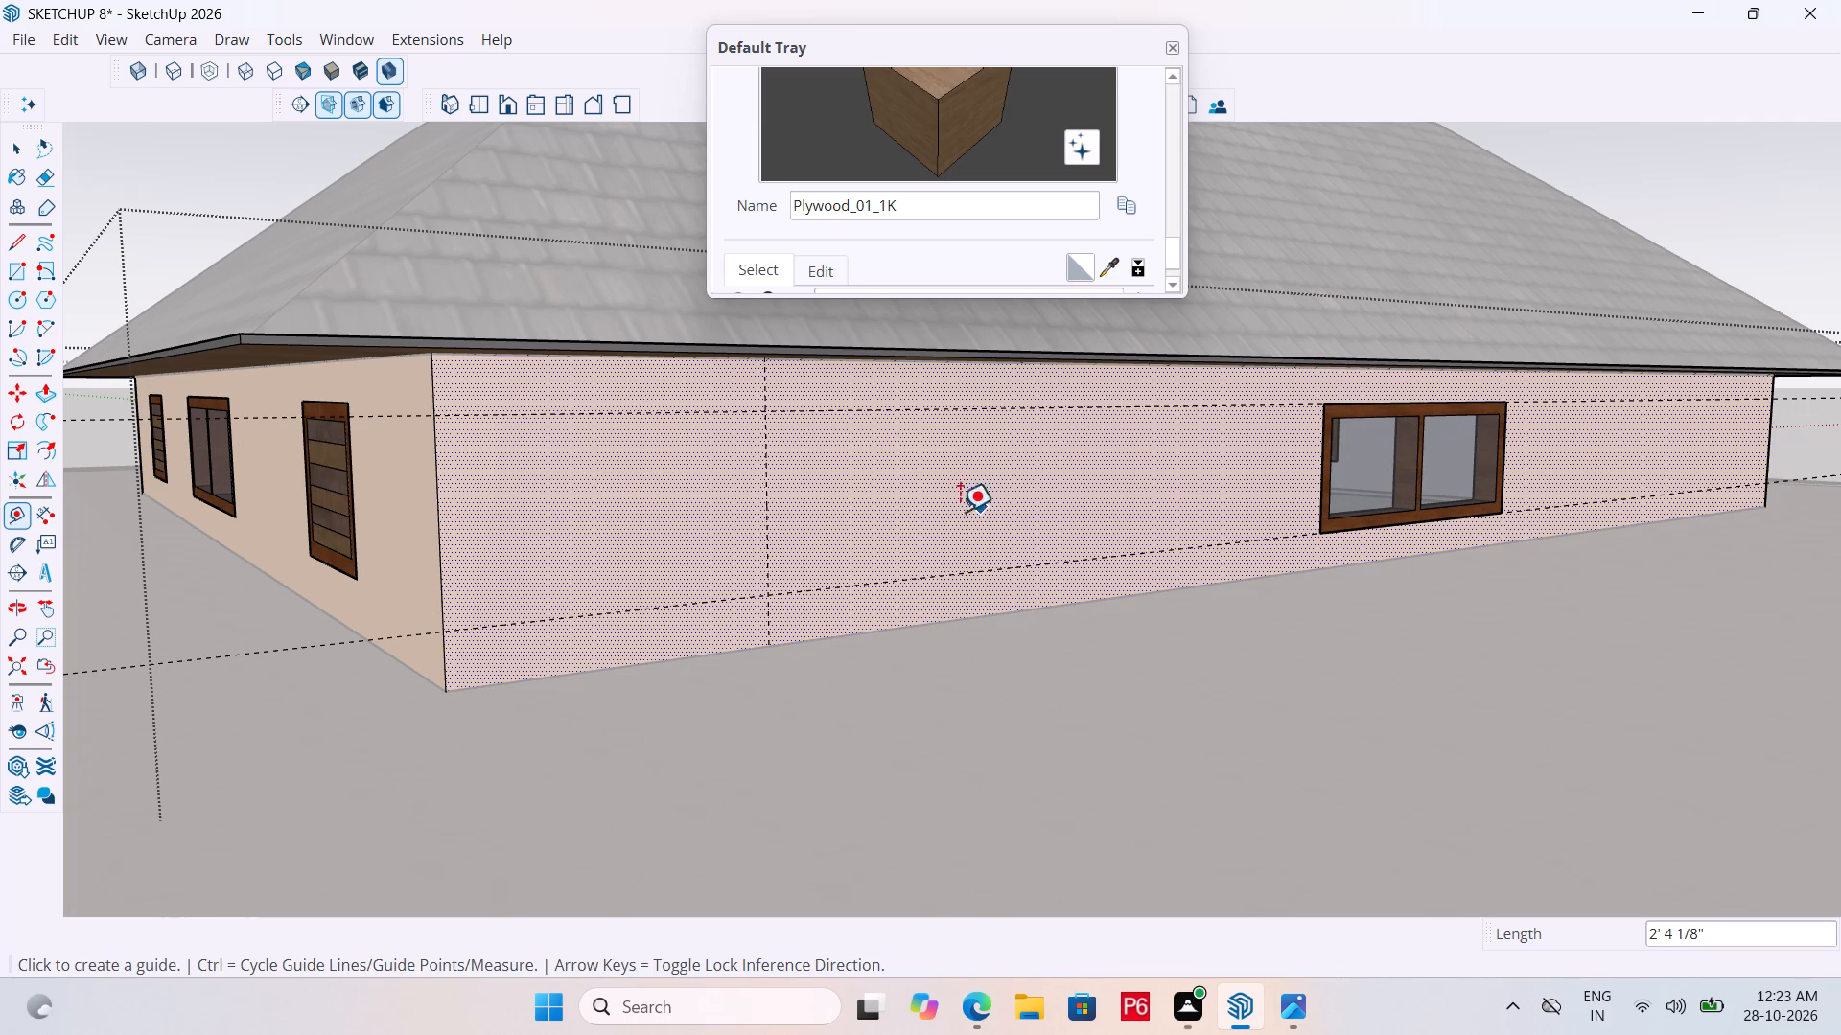
Place a second vertical guide 3' from the first one, toward the two-pane window.
click(769, 499)
text(3')
key(Return)
Place a vertical guide 4' in from the corner edge at the far end of this wall, beyond the two-pane window.
scroll(291, 584, down, 5)
scroll(1450, 478, up, 4)
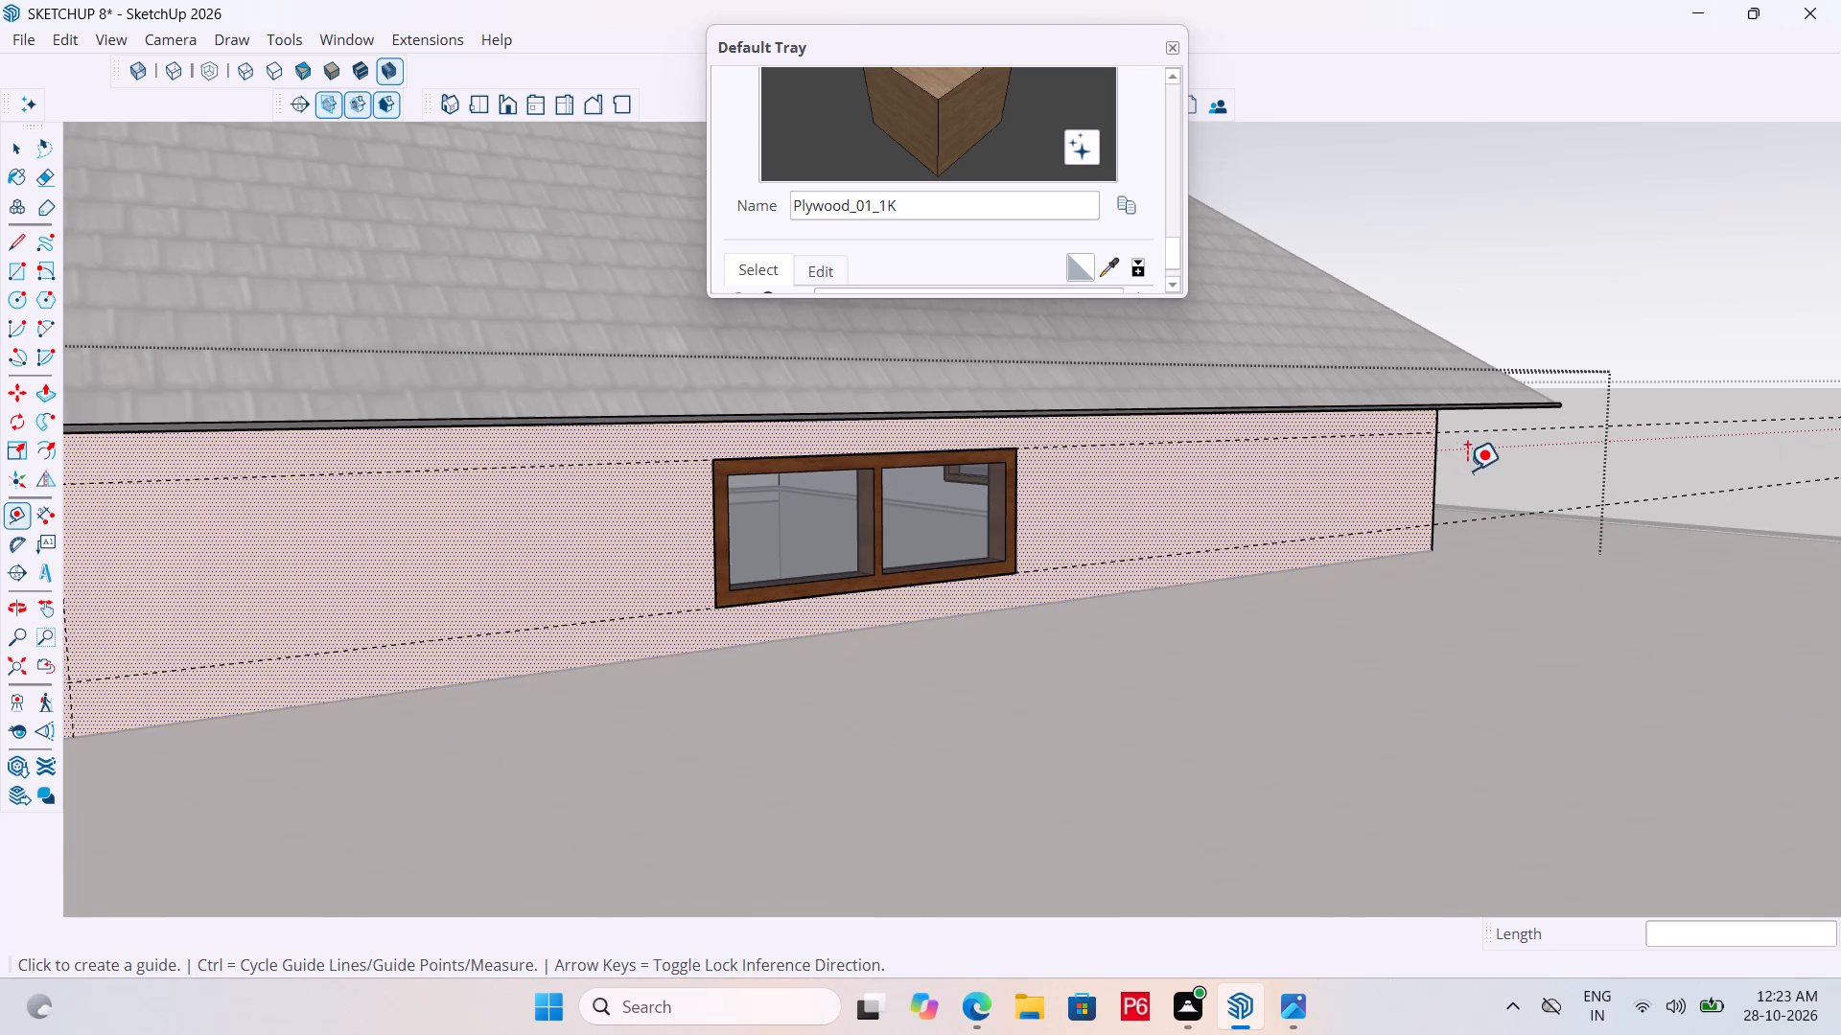
click(1441, 469)
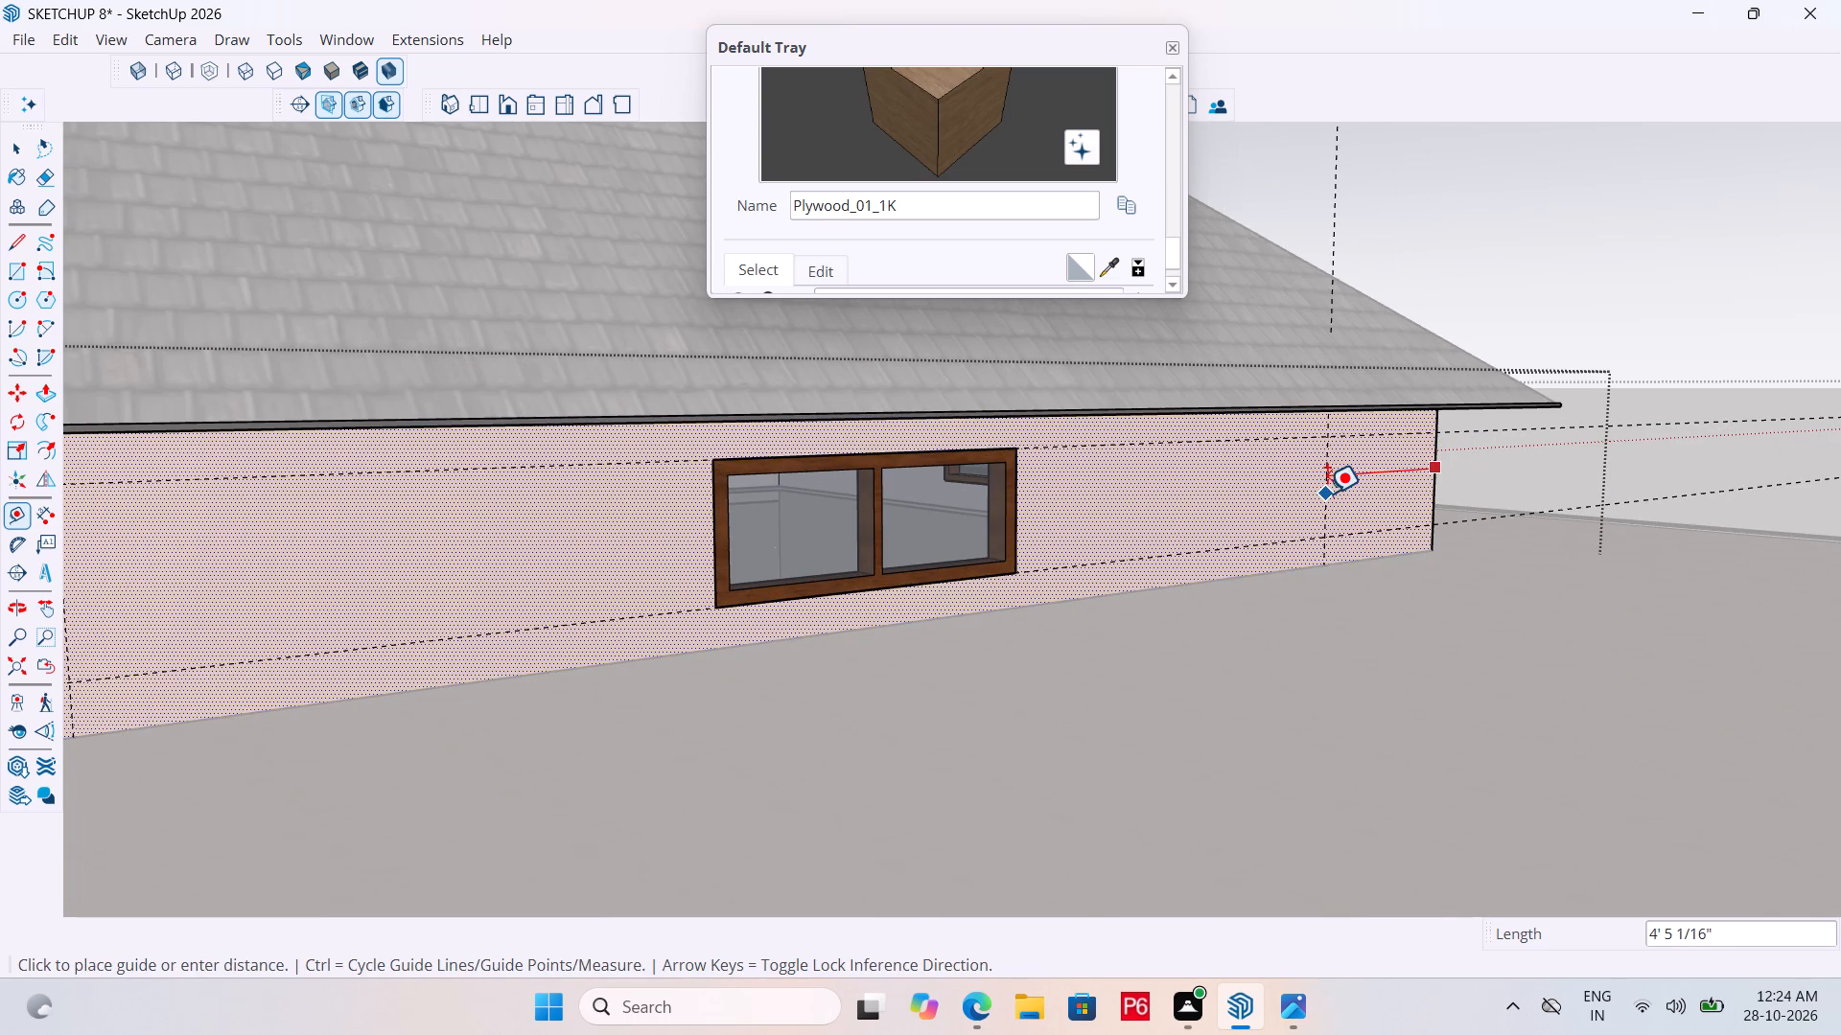
text(4')
key(Return)
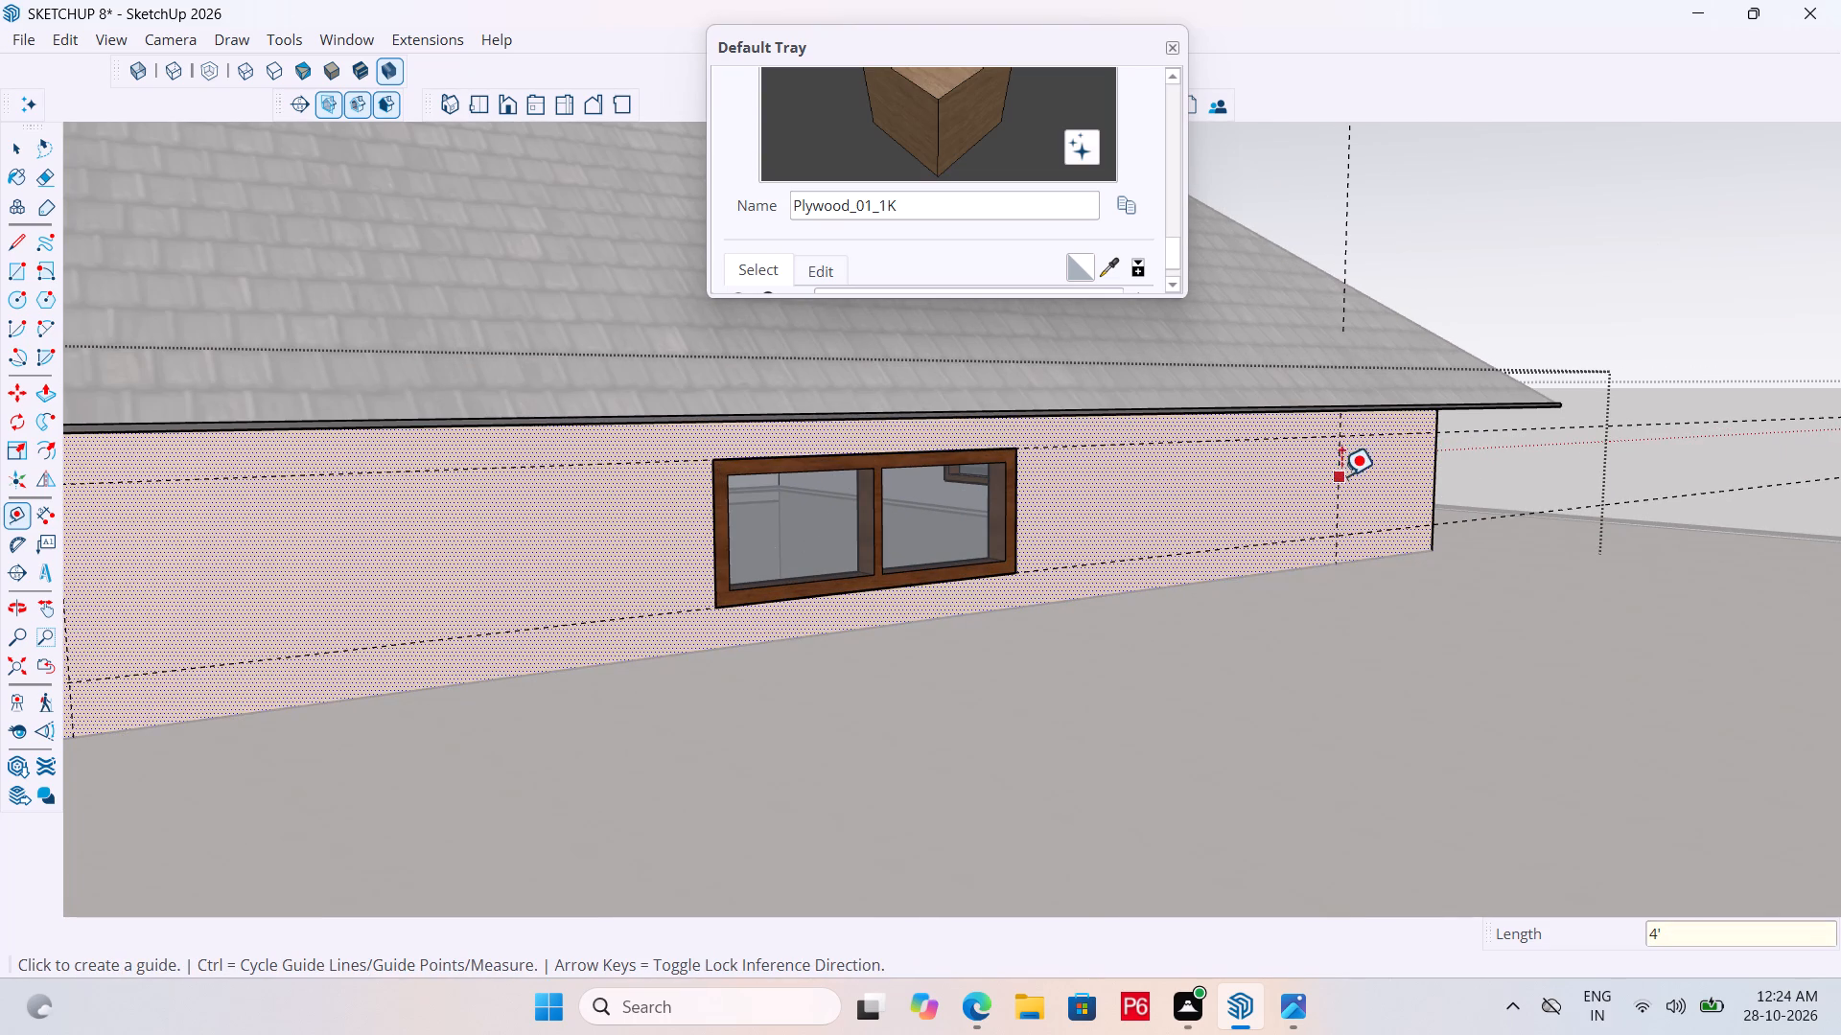
Undo the last far-end guide and place it again 4' in from the wall's far corner edge.
key(ctrl+z)
click(1433, 460)
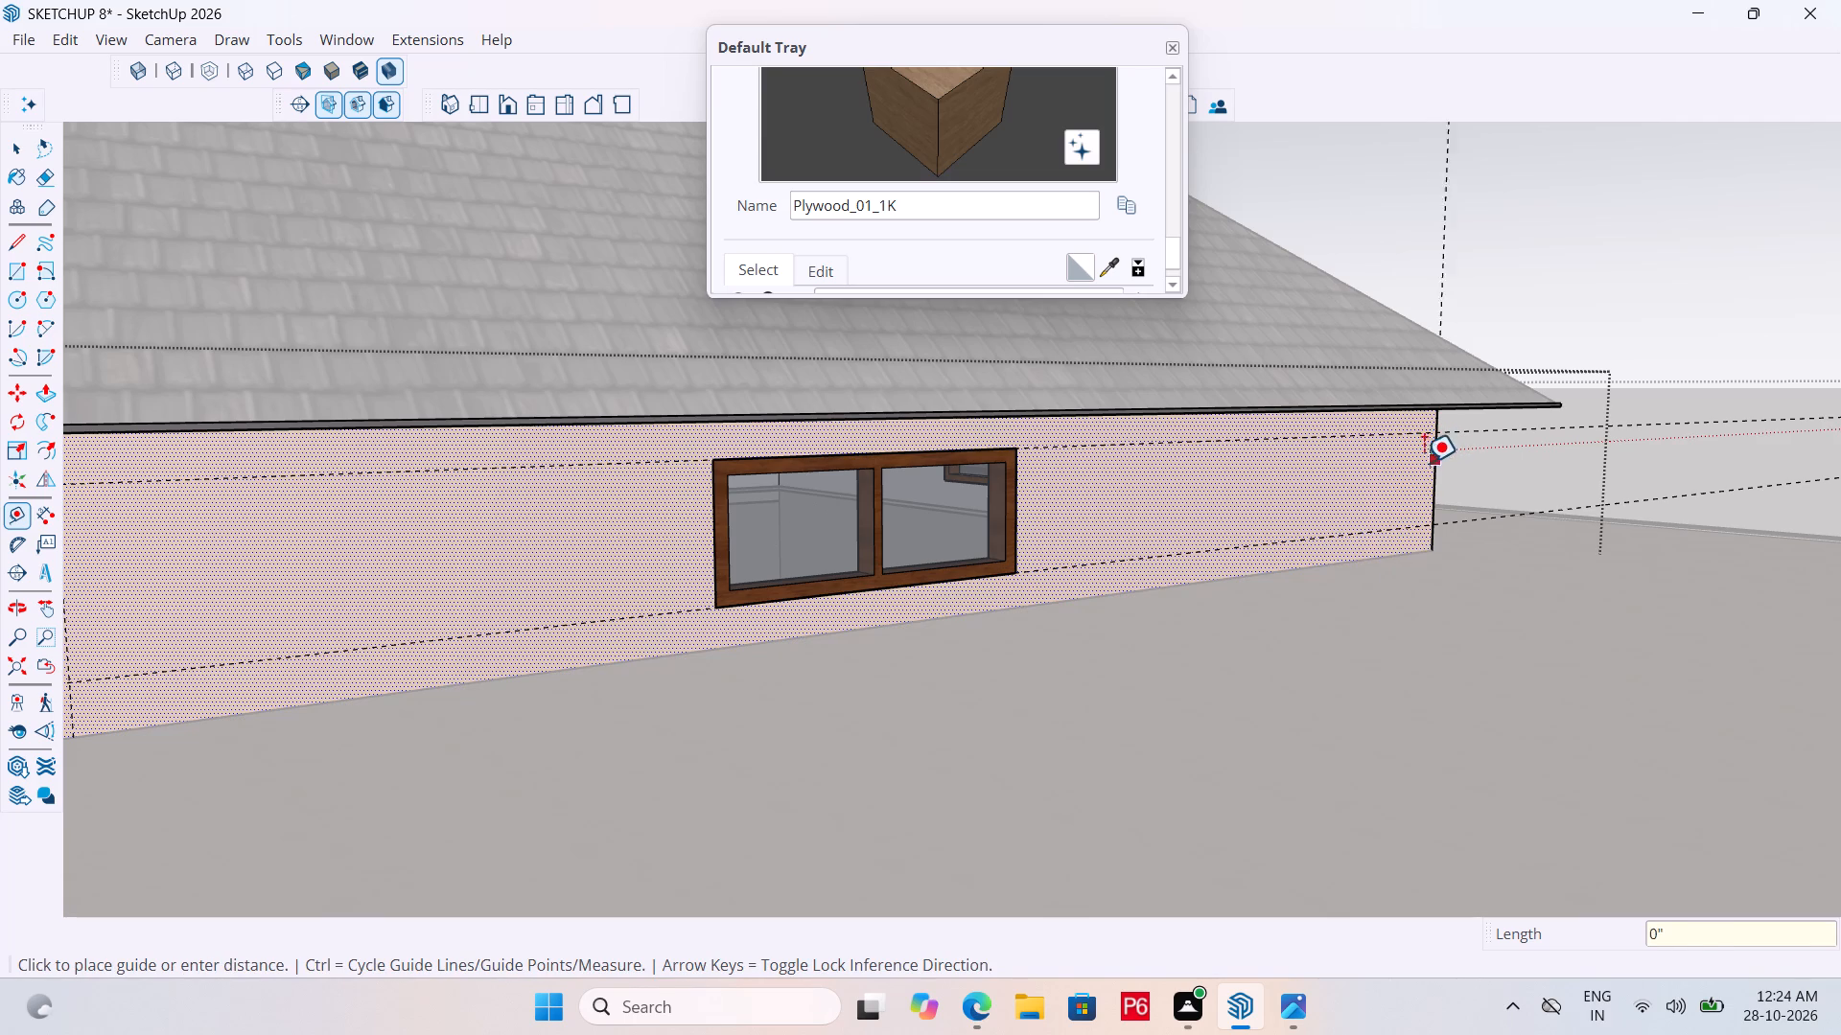
text(4')
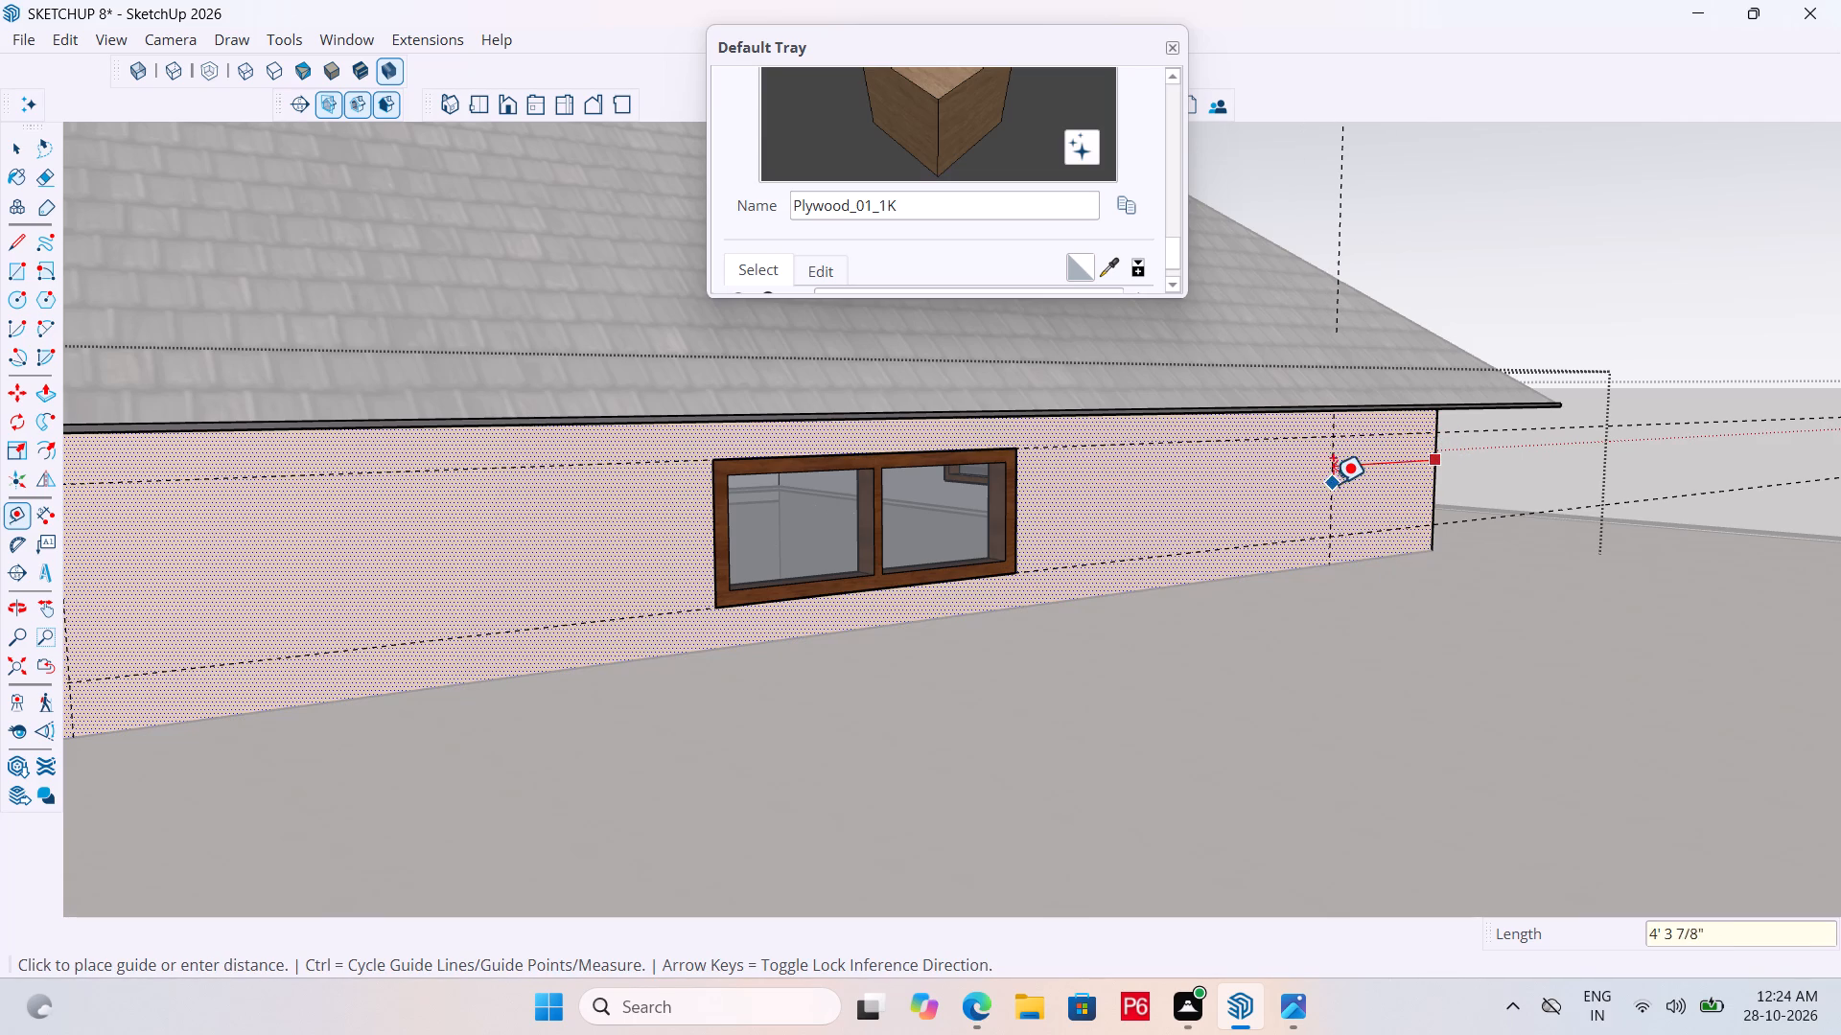
key(4)
key(apostrophe)
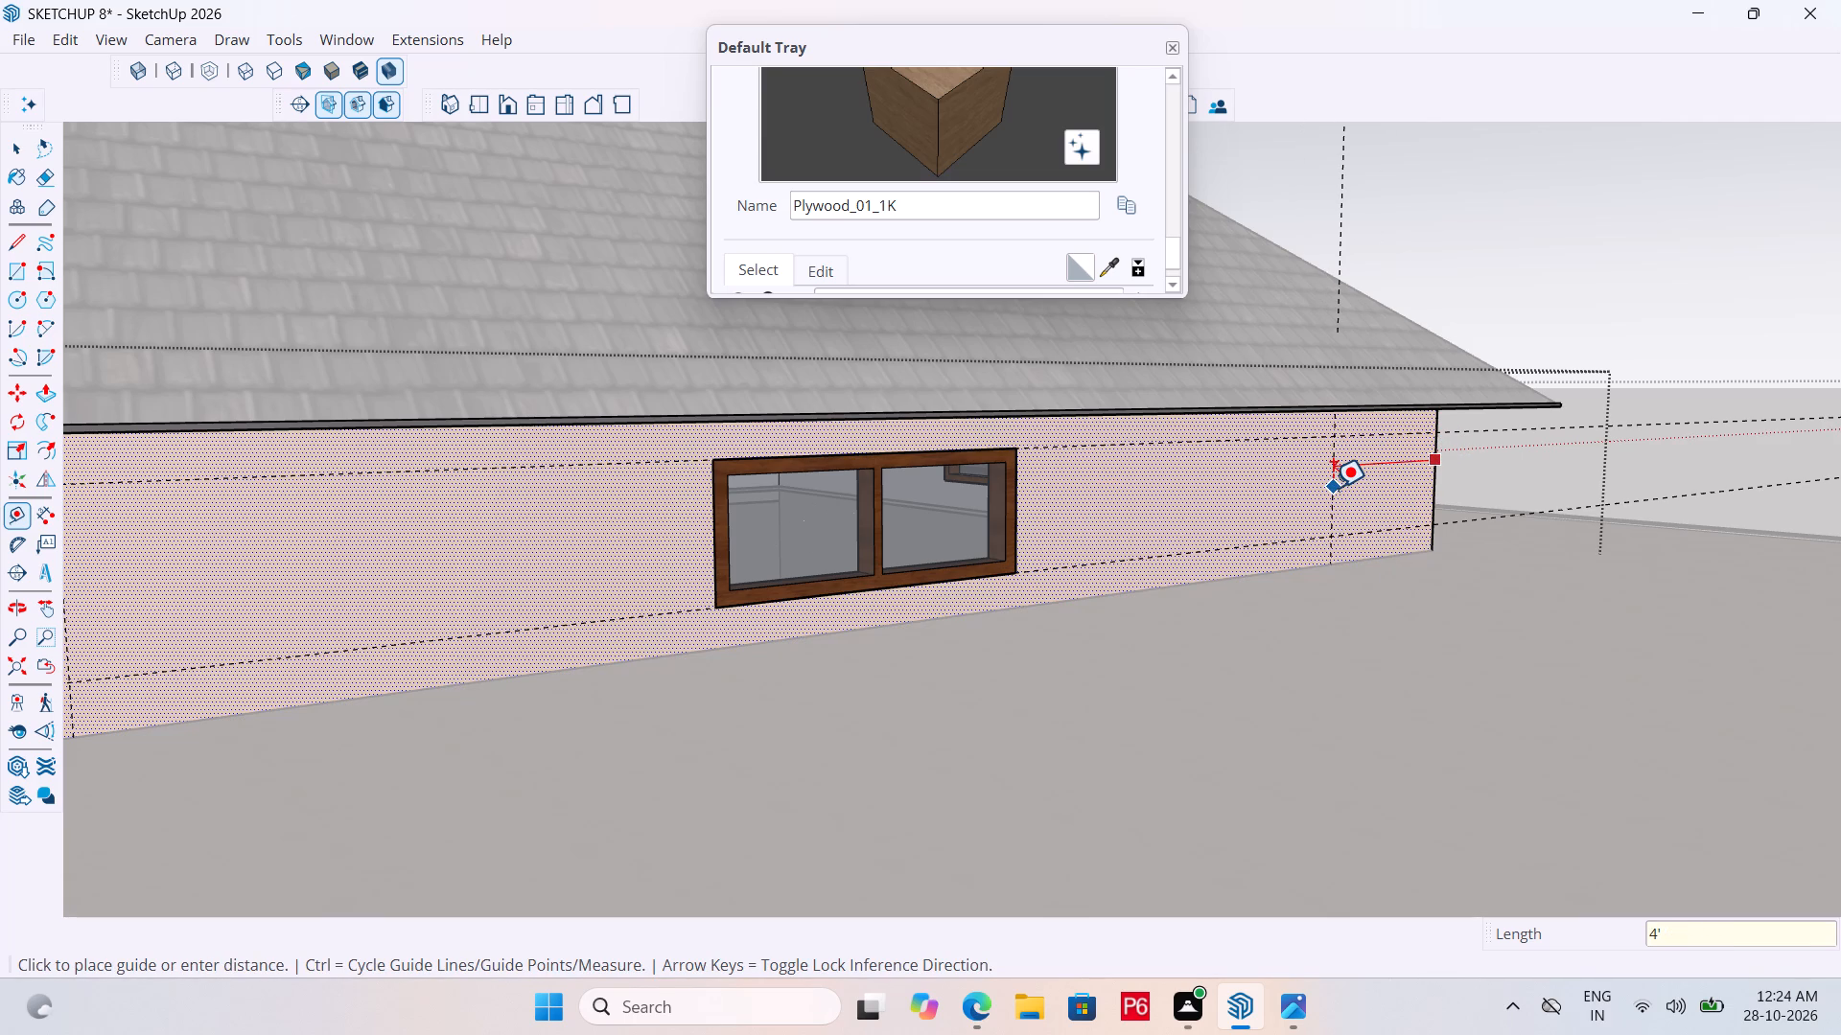
key(Return)
Place another vertical guide 3' from the far-end guide, toward the two-pane window.
click(1335, 475)
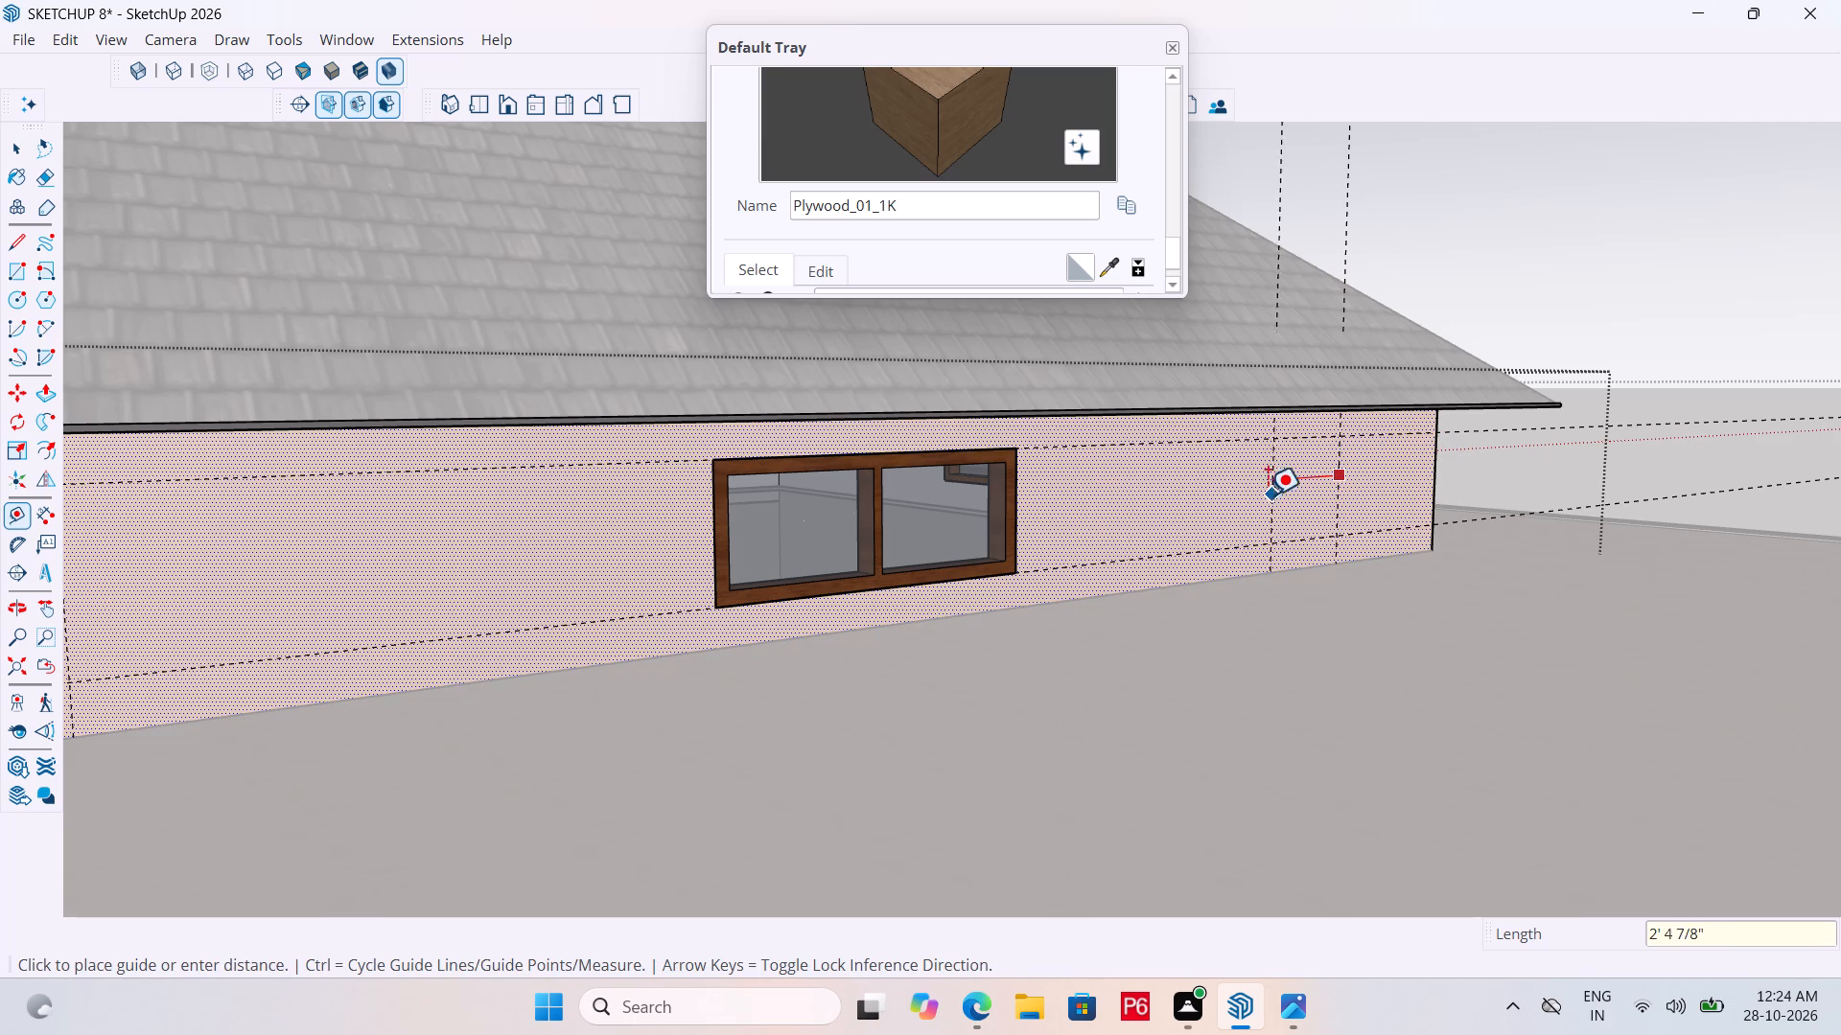
key(3)
key(apostrophe)
key(Return)
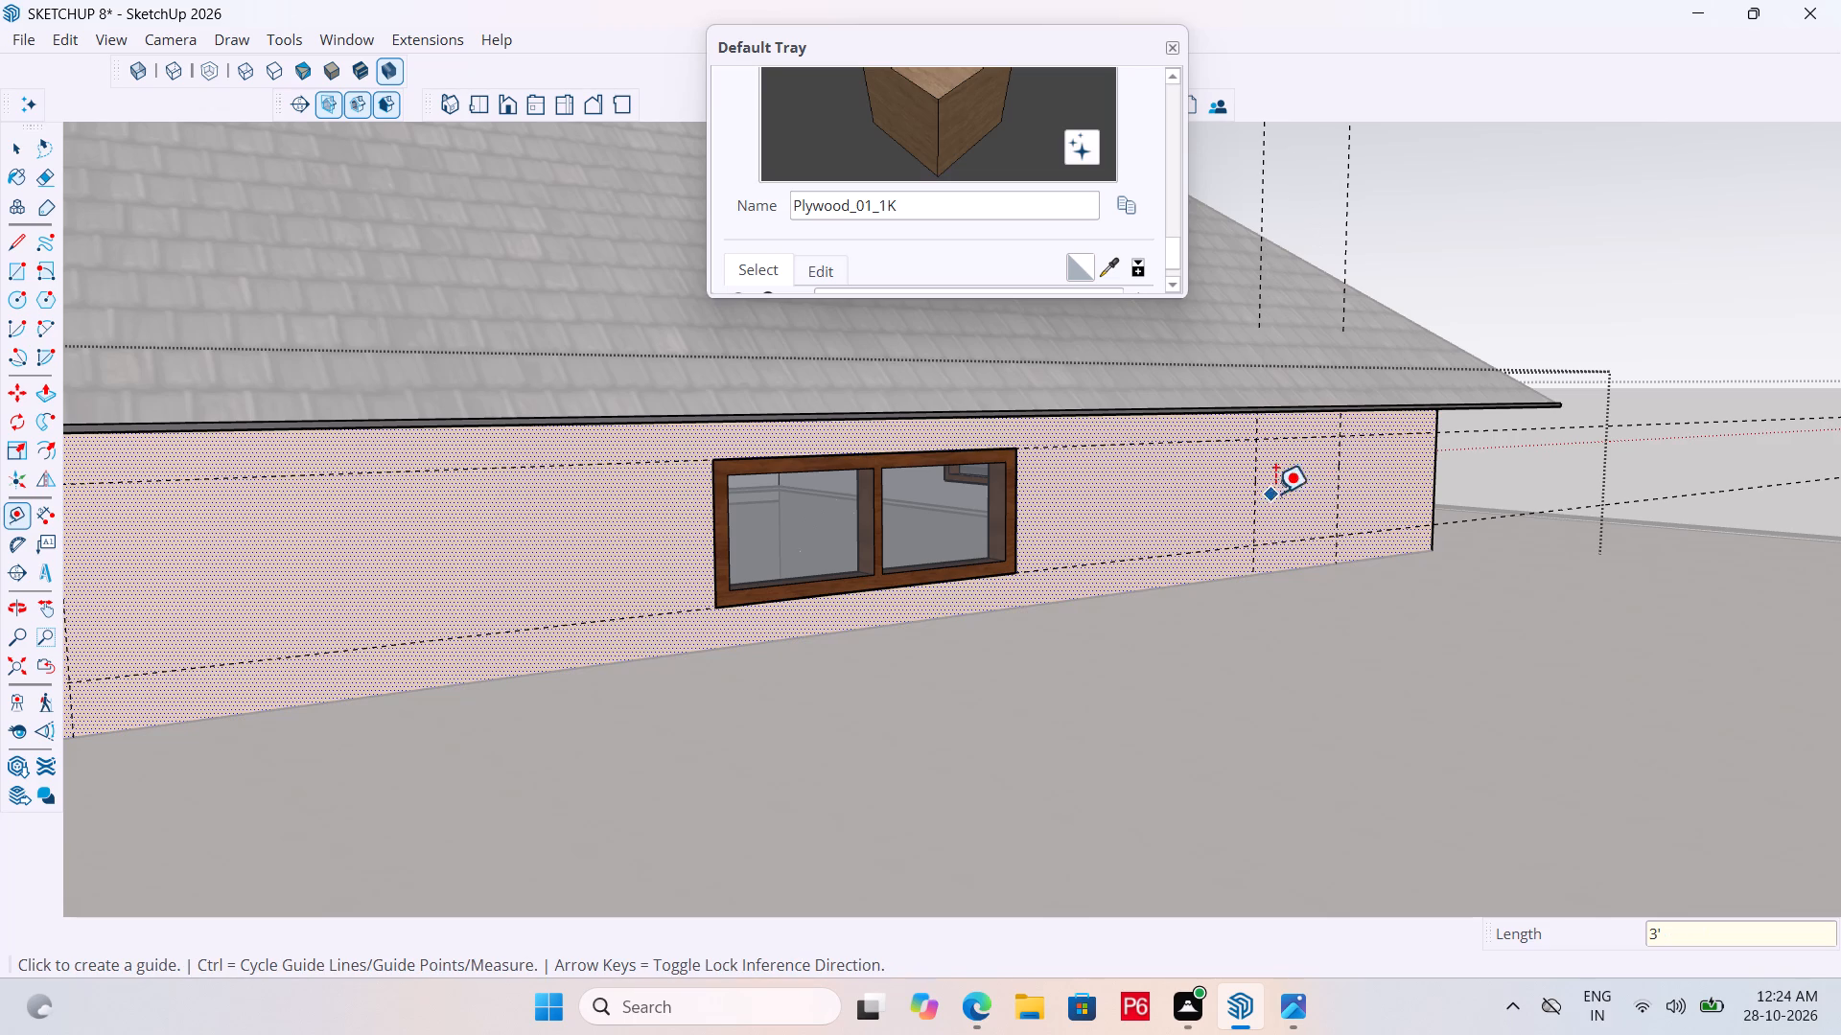
Draw a rectangle on the wall between the guide intersections on the near-corner side of the two-pane window.
scroll(1395, 428, down, 5)
scroll(571, 535, up, 6)
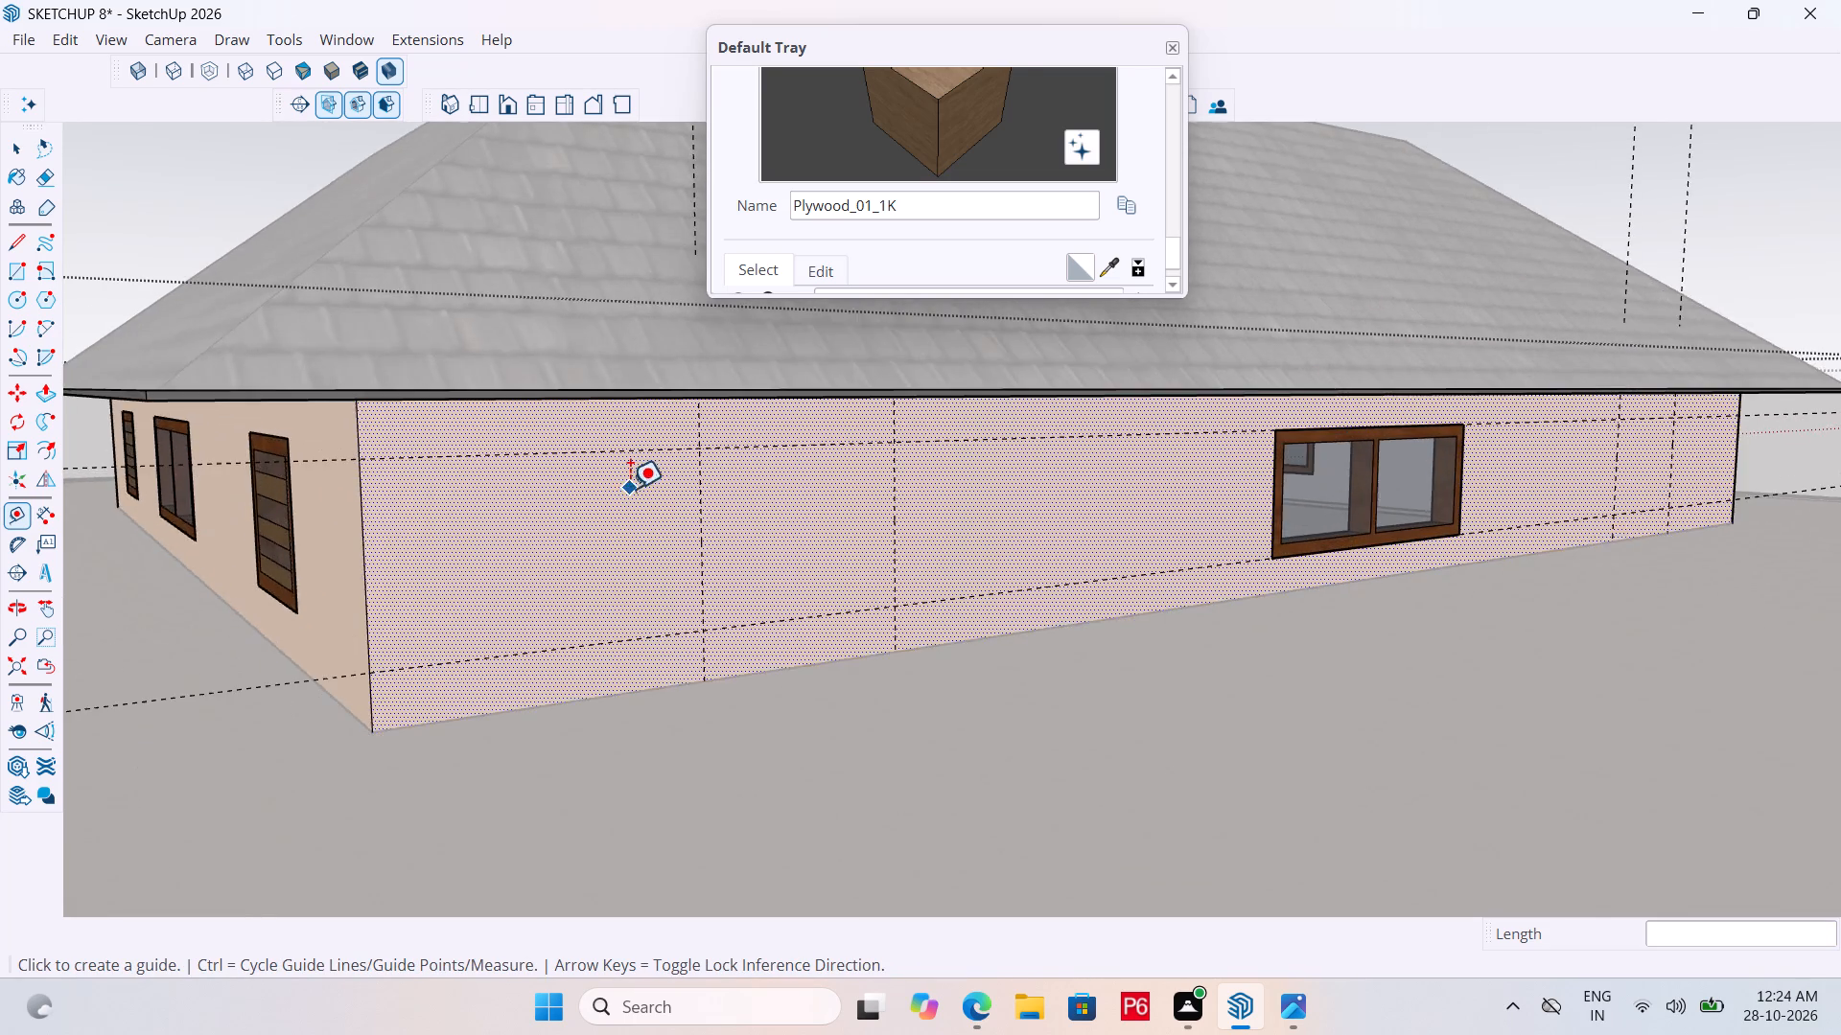
scroll(742, 487, up, 4)
key(r)
click(680, 429)
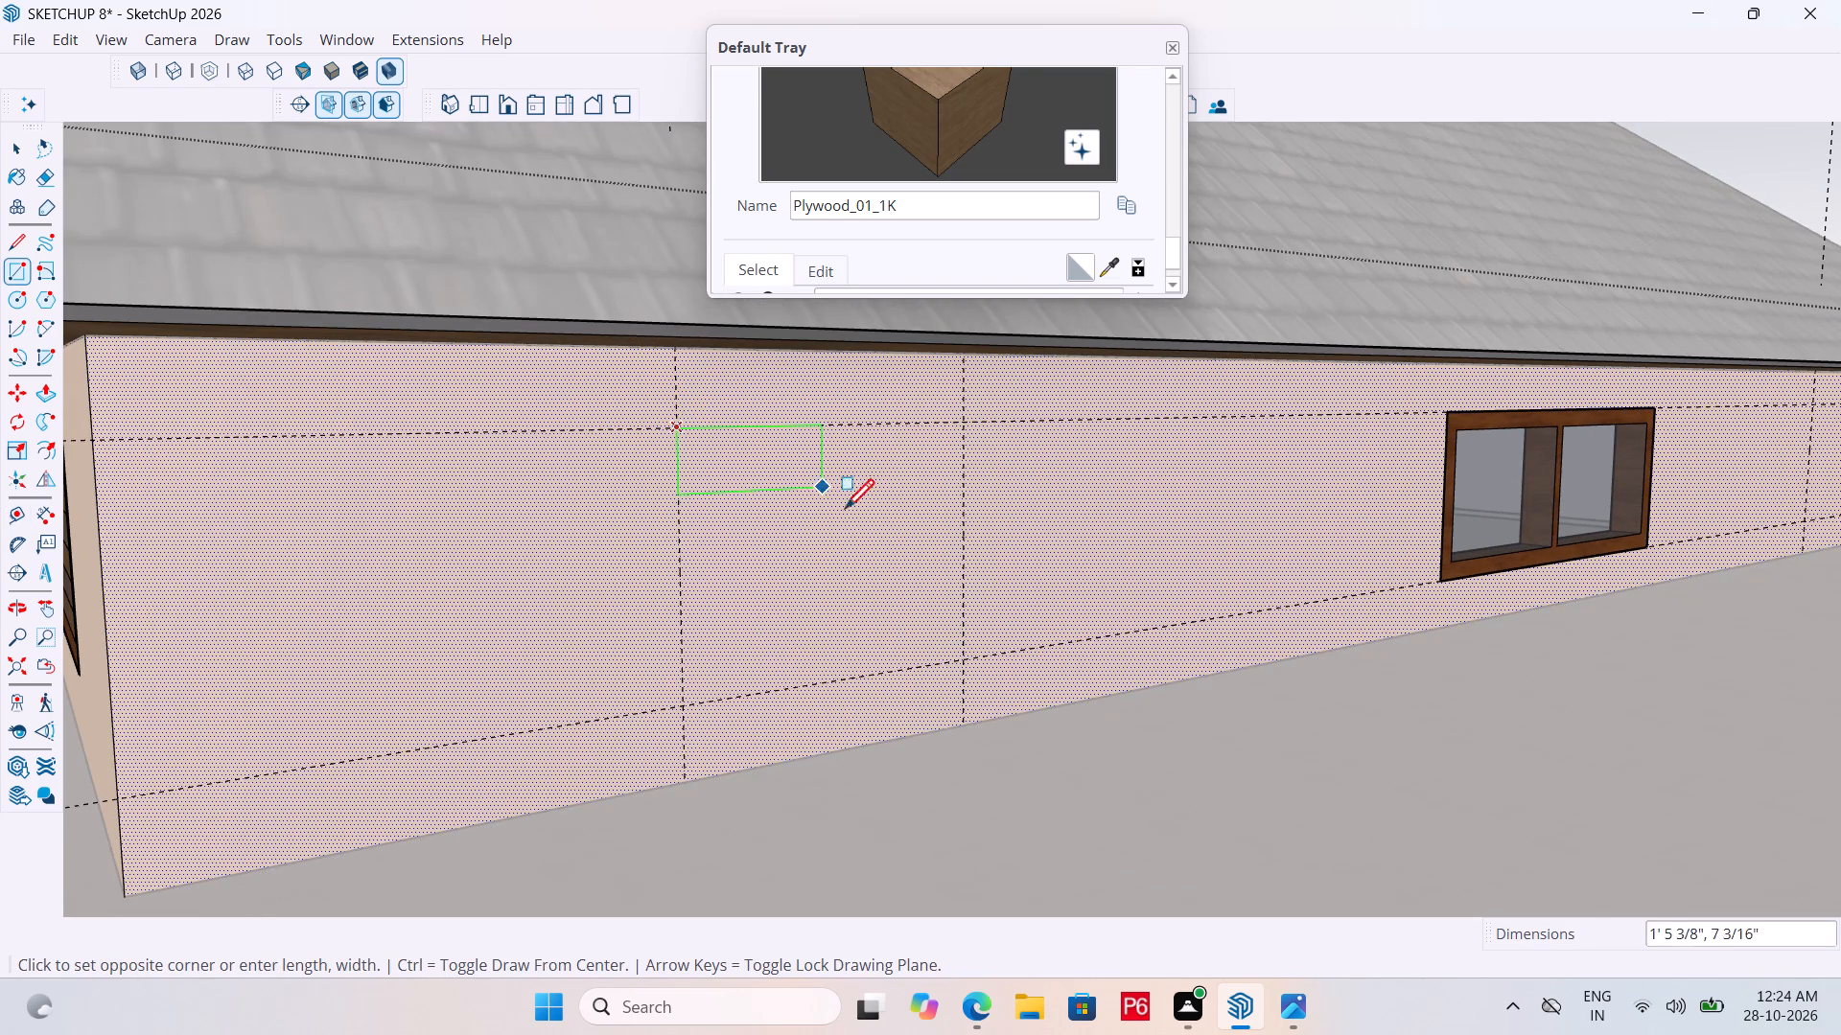
click(959, 658)
Draw a matching 3' by 2' 4 1/8" rectangle between the guide intersections at the far end of the wall.
scroll(346, 611, down, 7)
scroll(236, 616, down, 4)
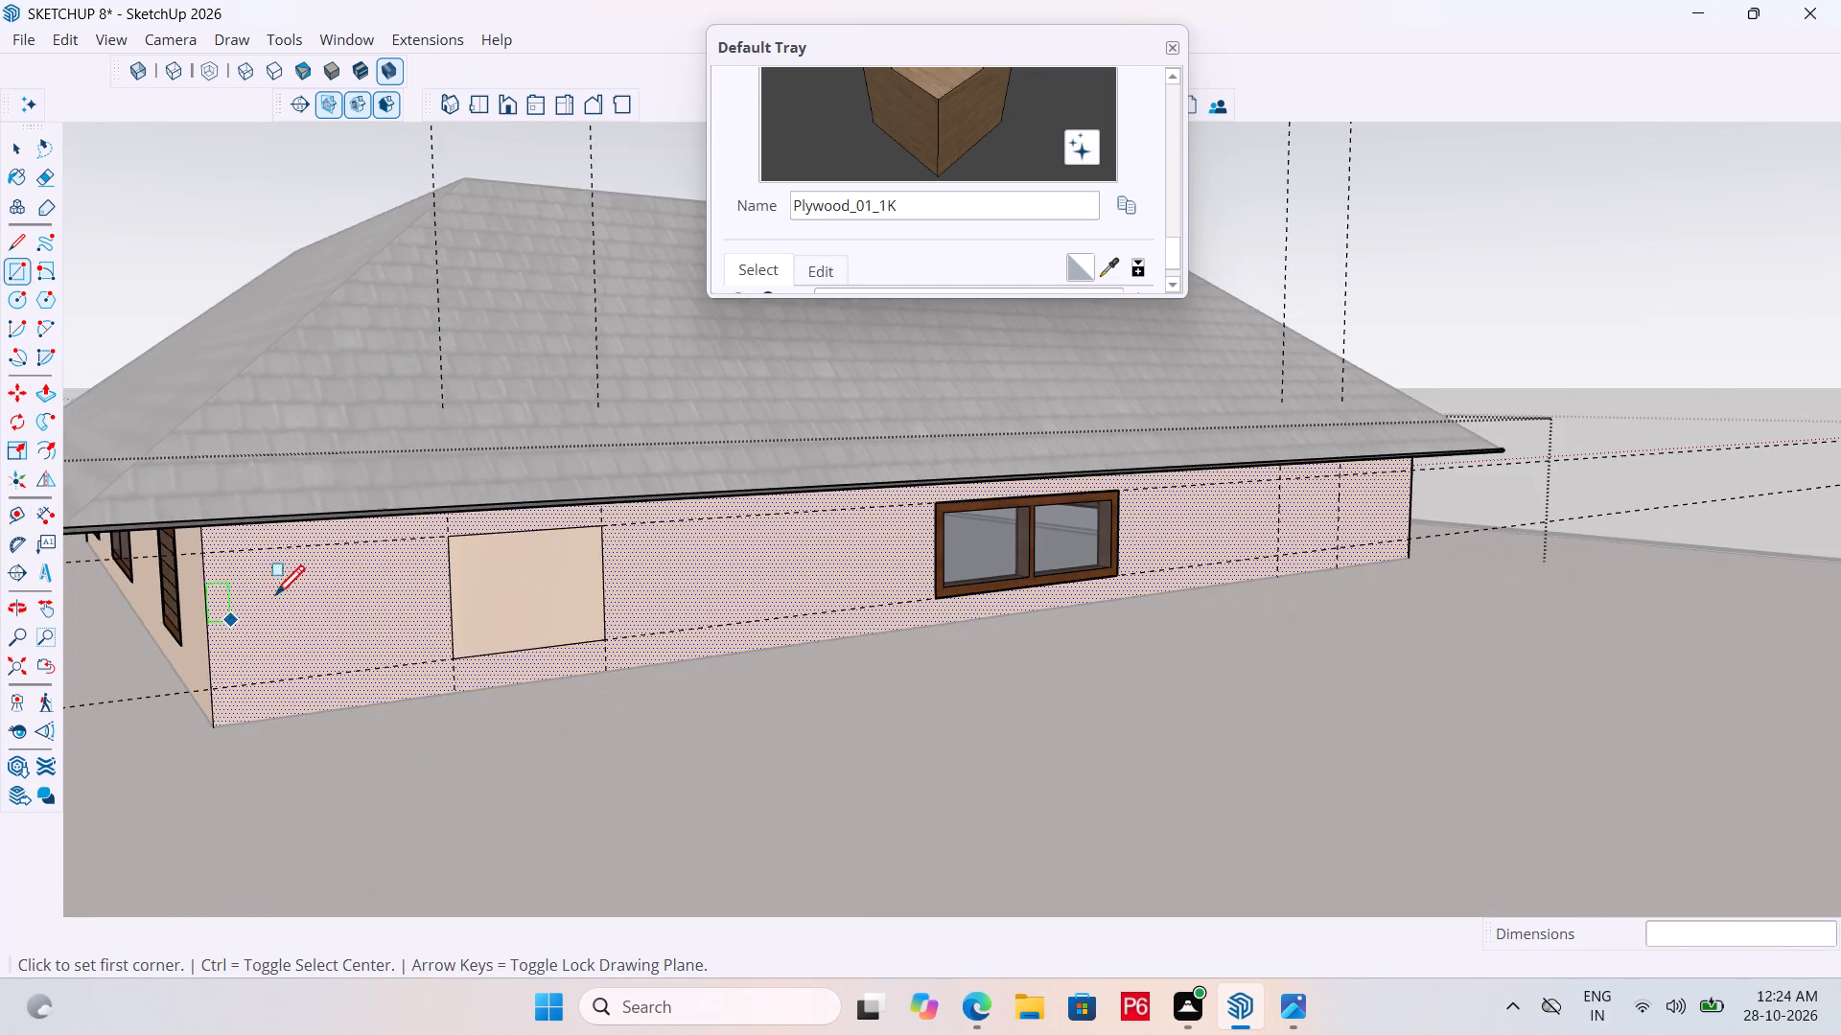
scroll(1261, 507, up, 11)
click(1208, 429)
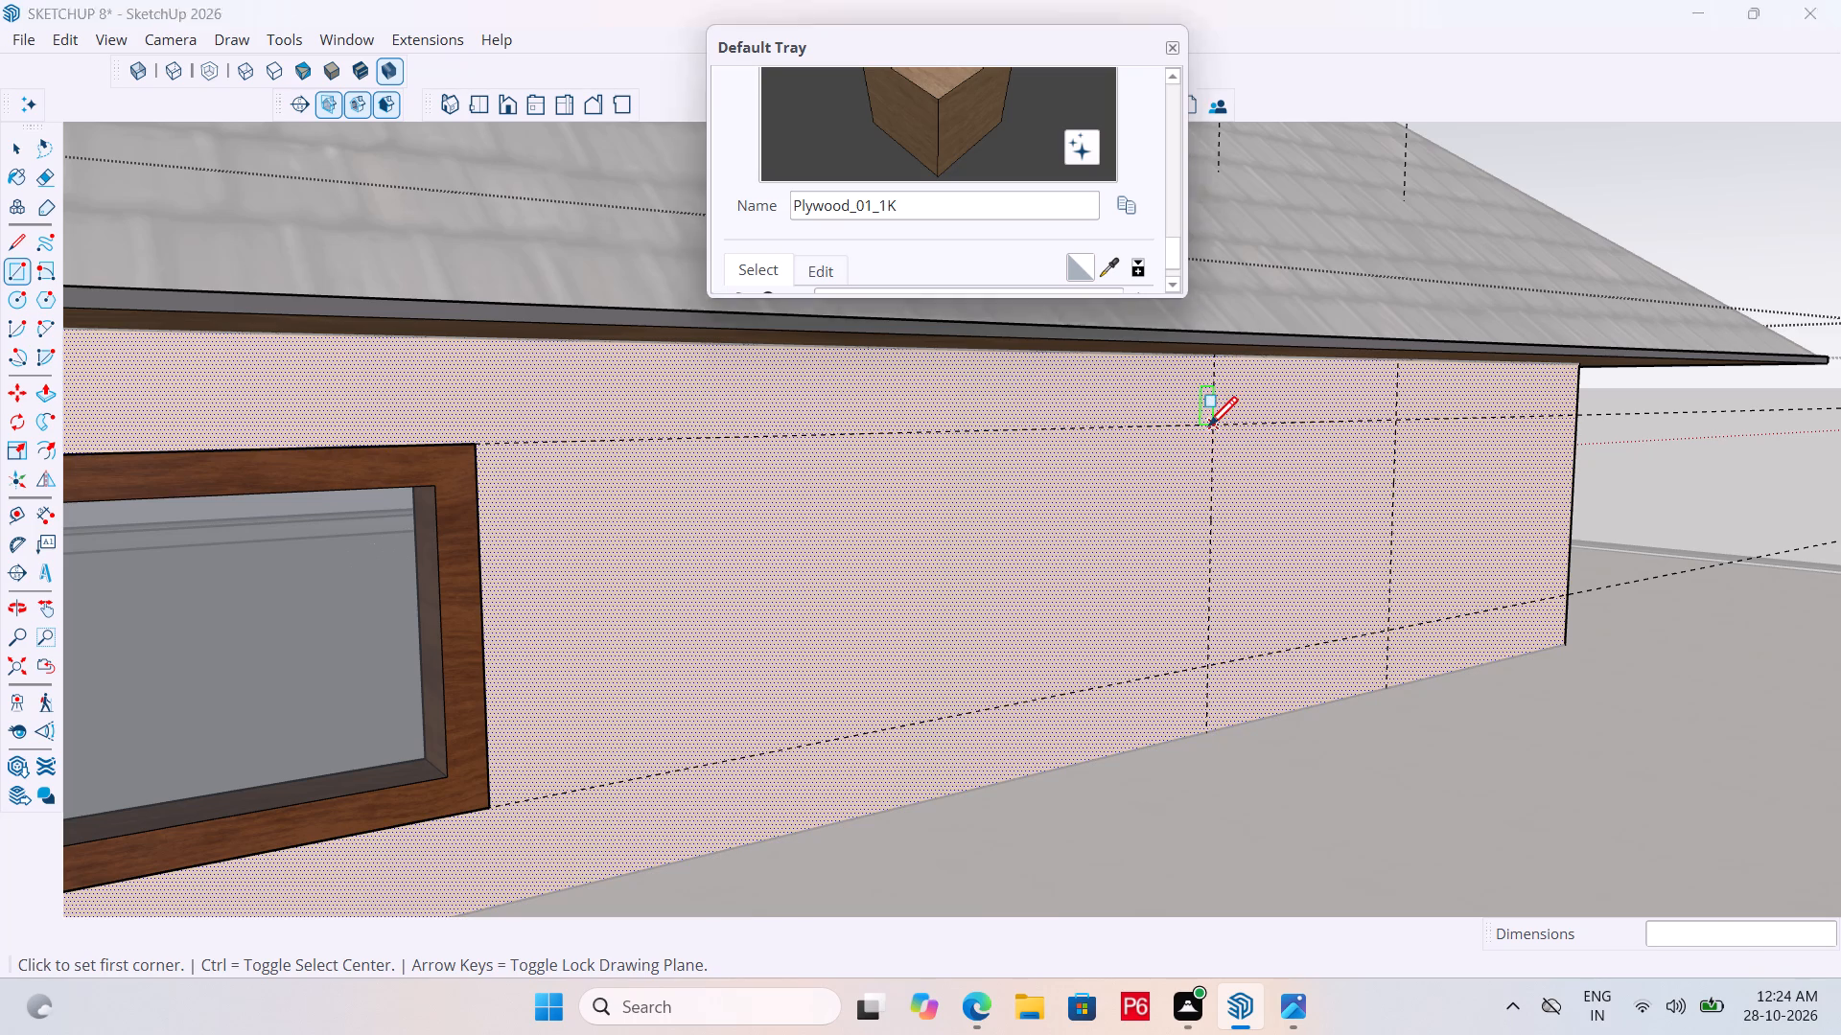
click(1388, 634)
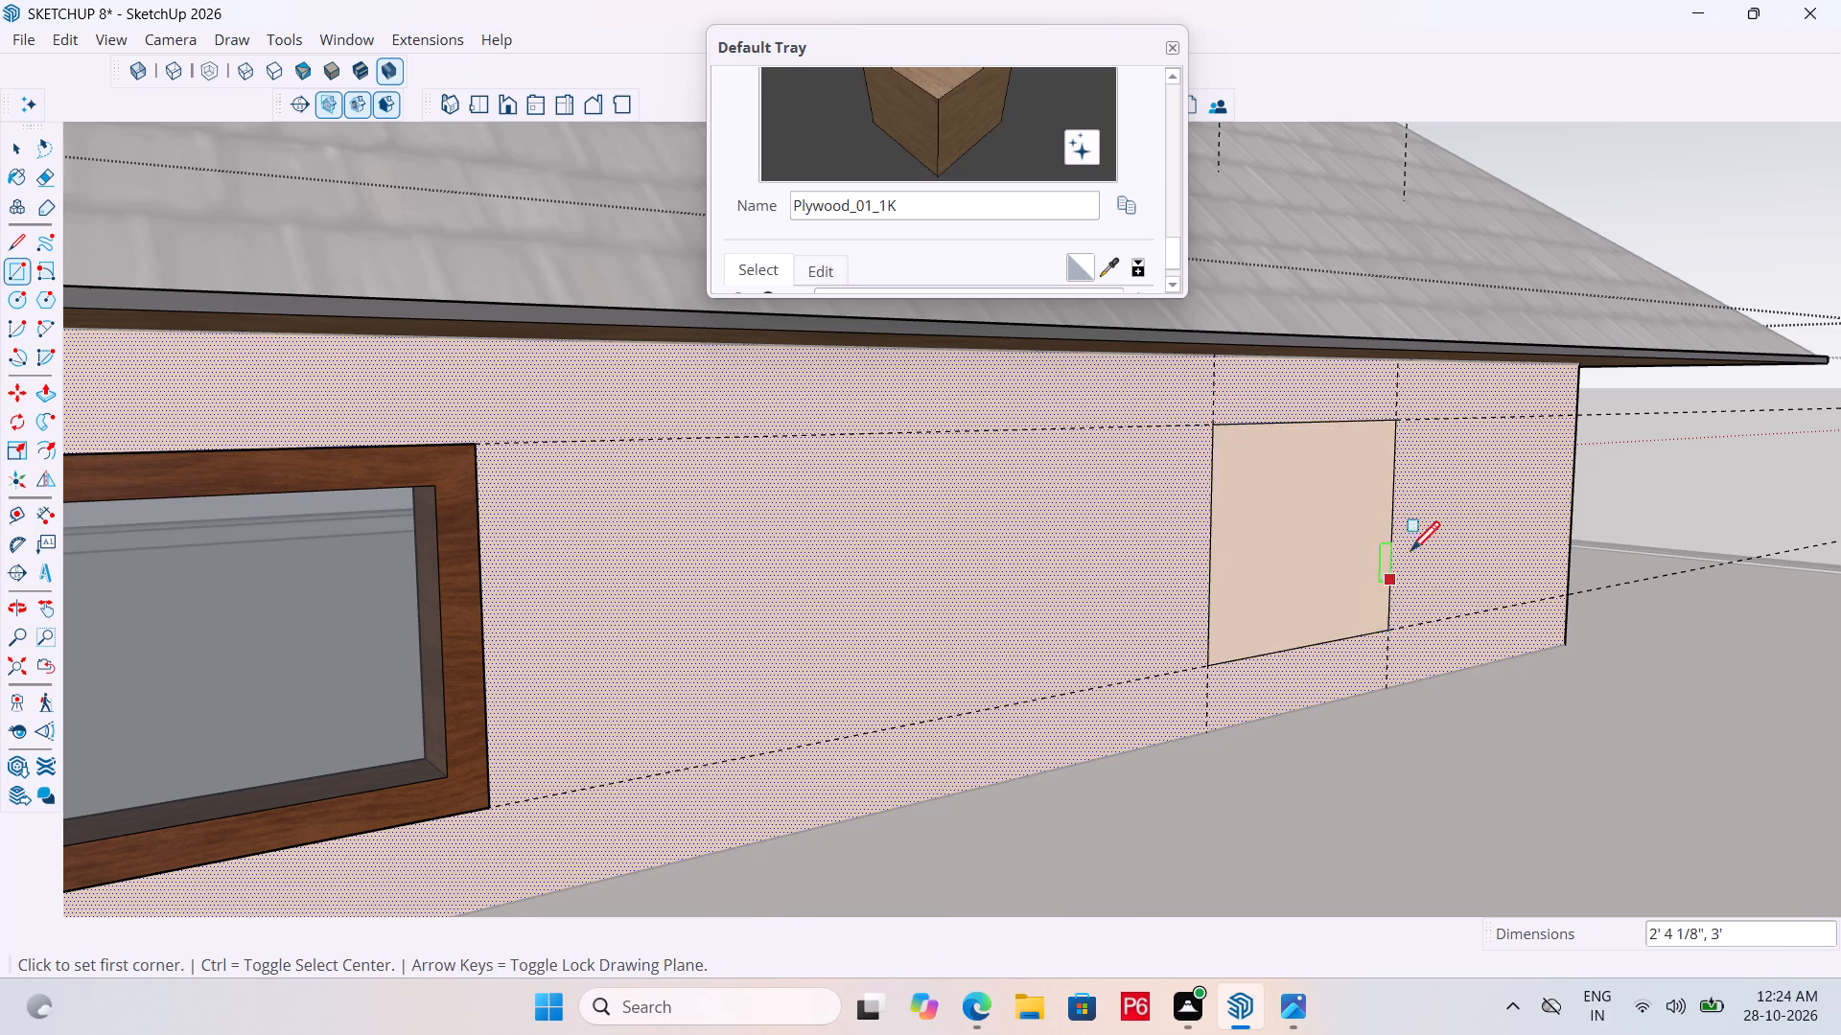
Erase the two horizontal guides running level with the two-pane window's top and bottom edges.
scroll(1422, 541, down, 6)
key(space)
key(e)
scroll(589, 624, up, 5)
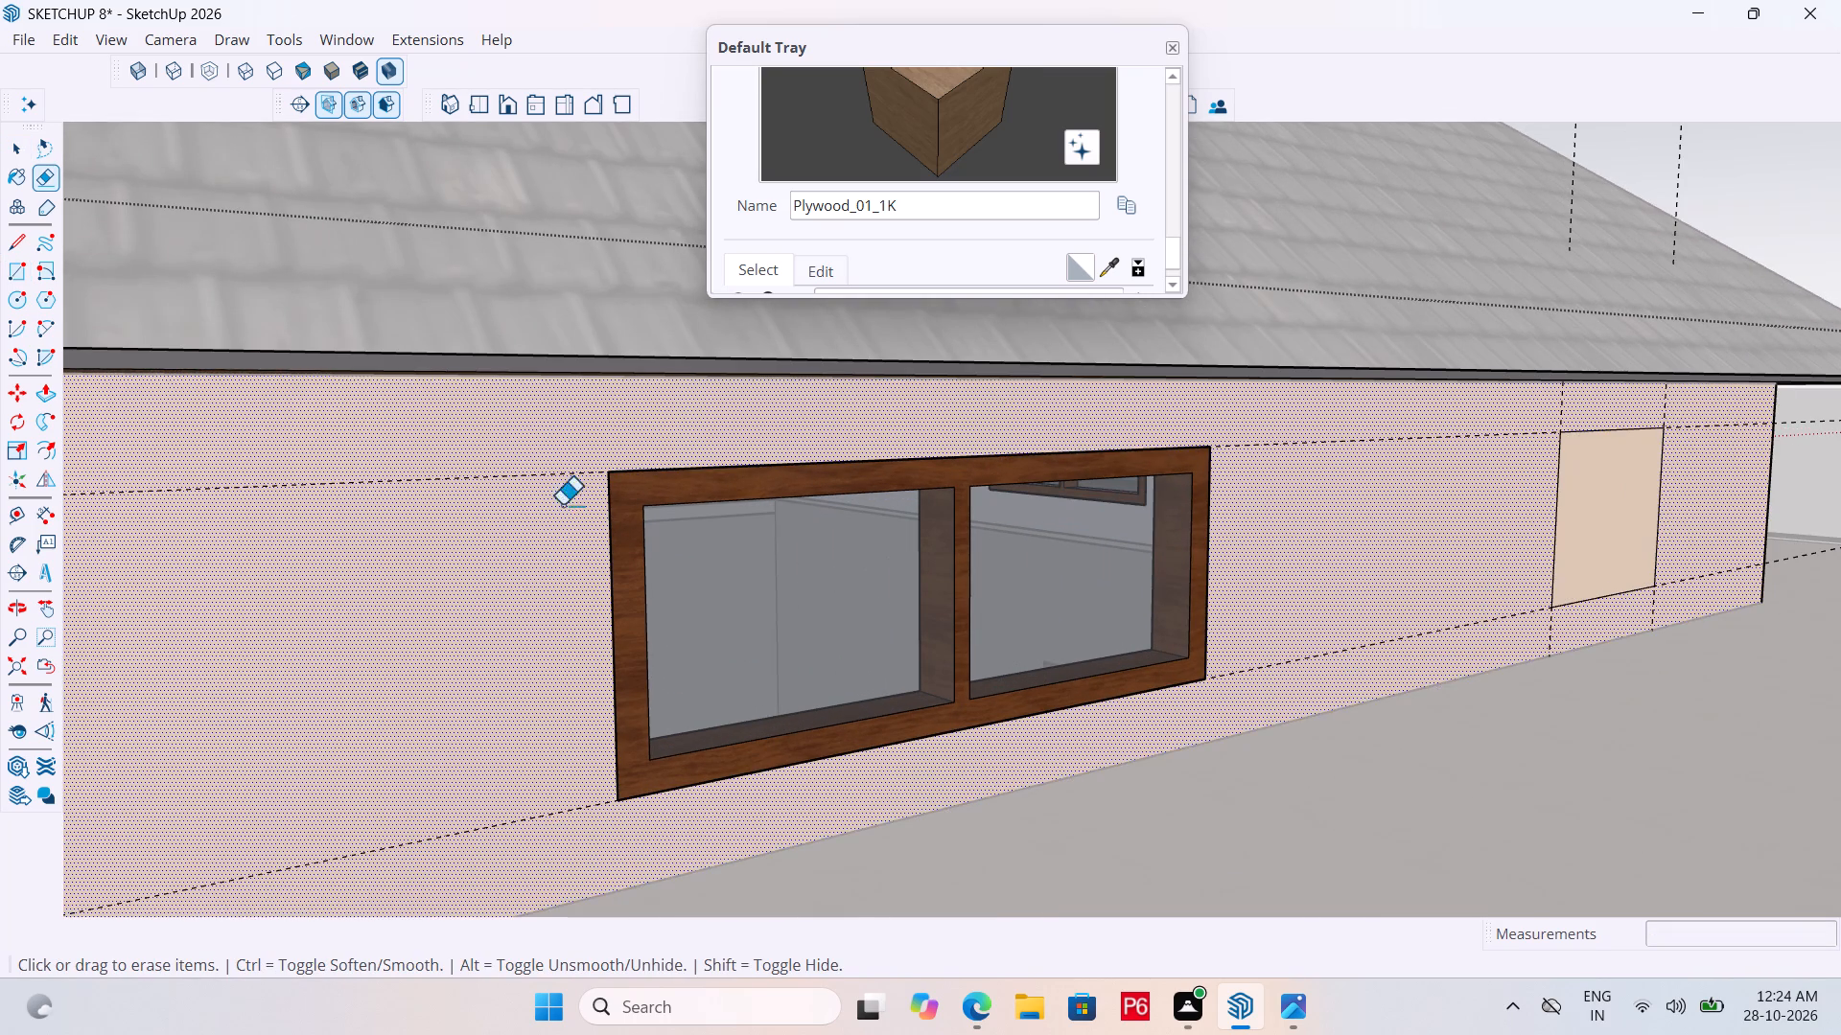
drag(553, 454, 548, 809)
scroll(1093, 468, down, 7)
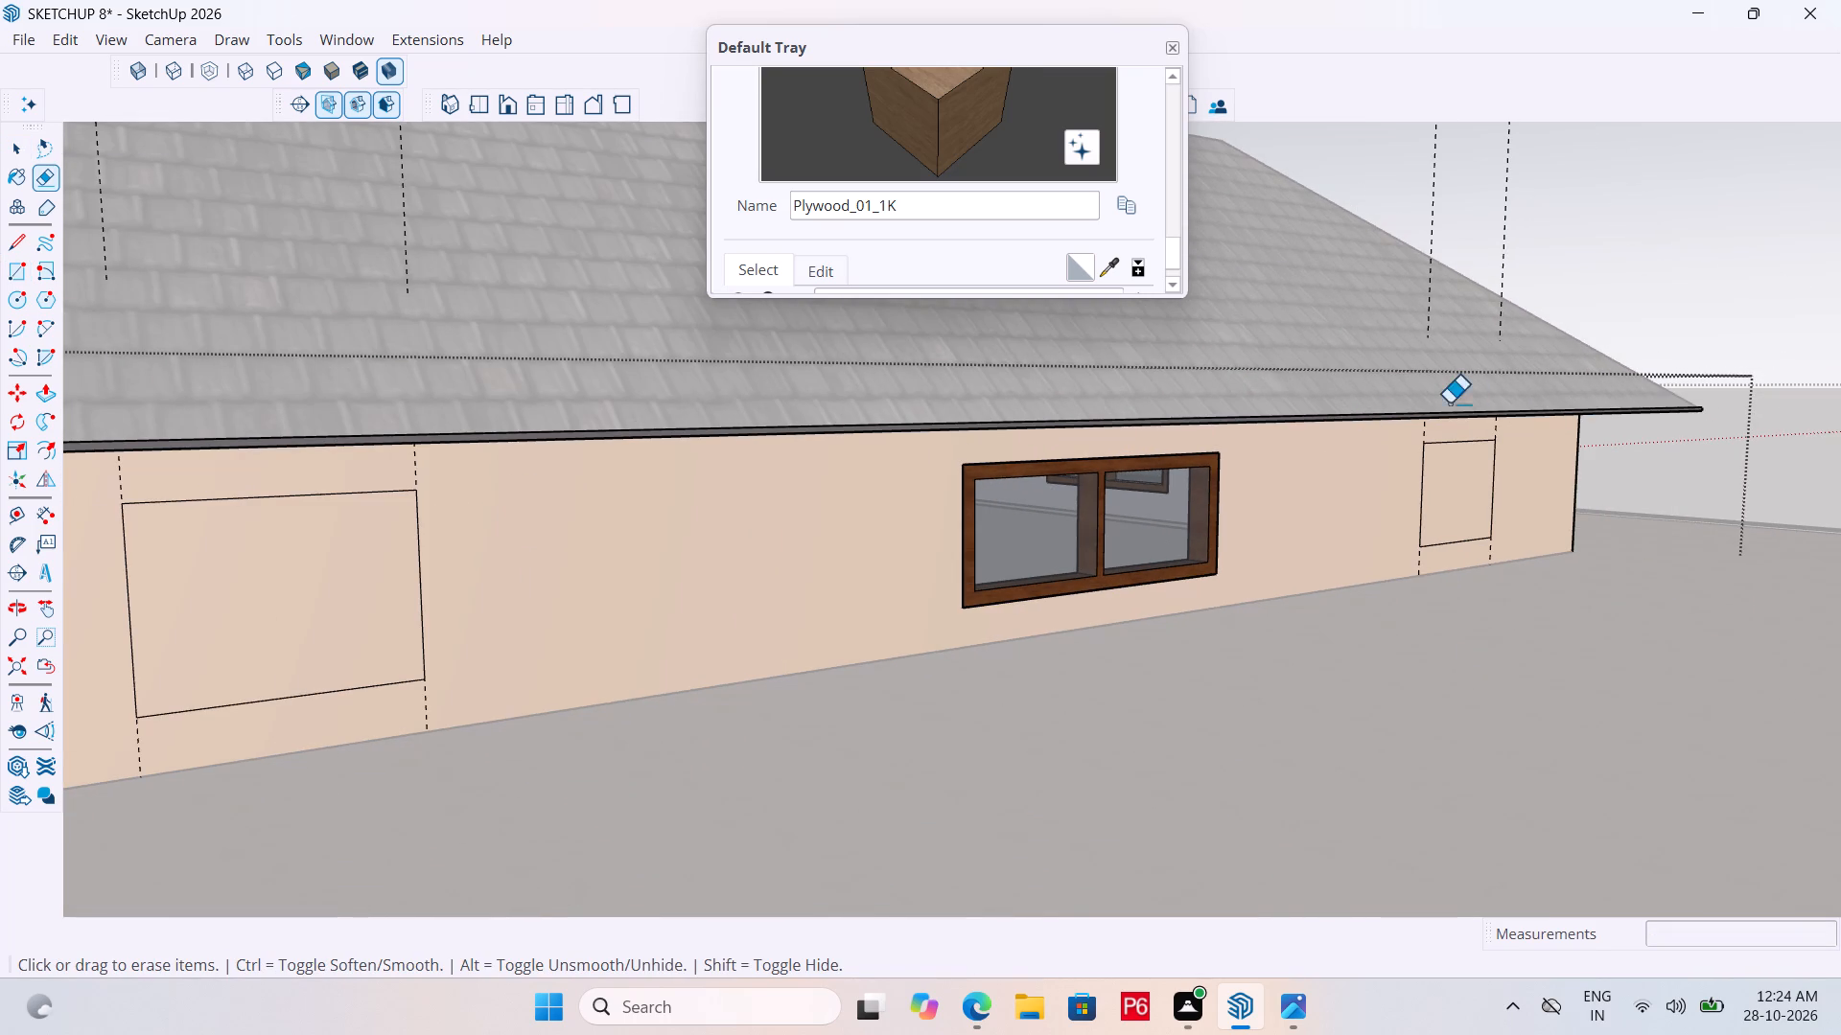
Erase the four vertical guides bounding the two new rectangles on this wall.
scroll(131, 576, up, 6)
drag(597, 416, 578, 413)
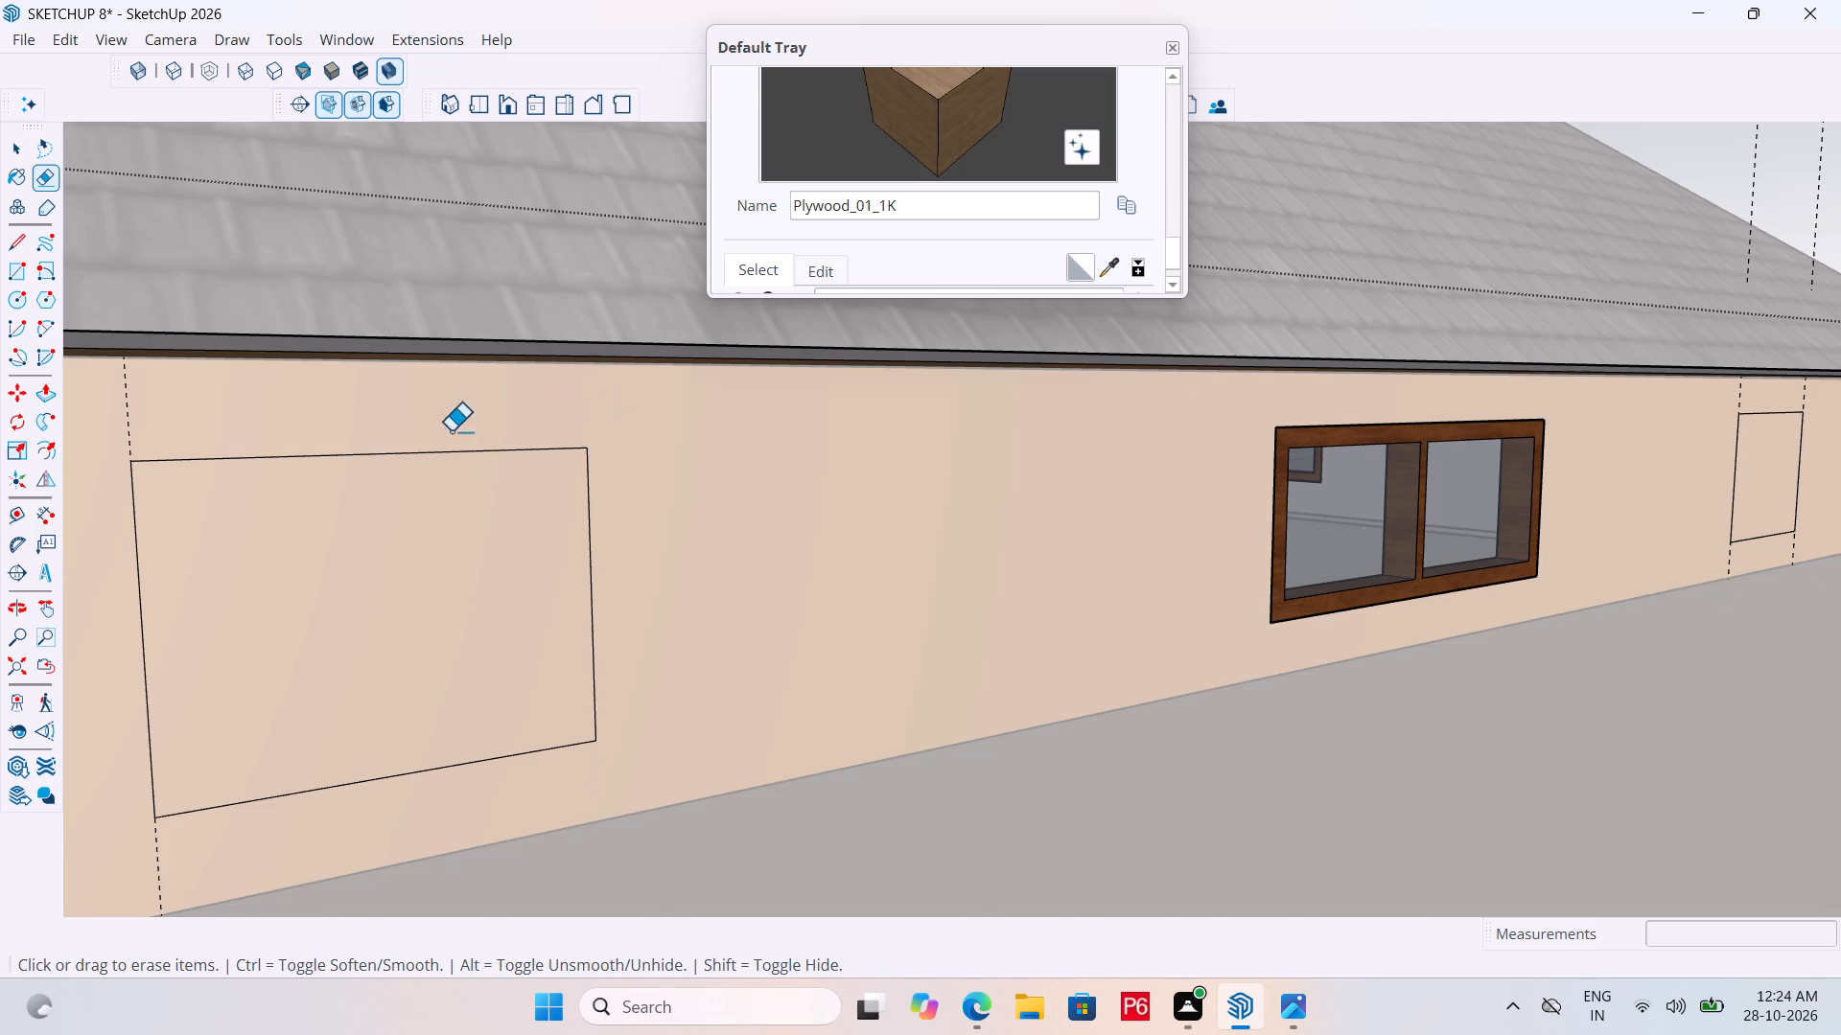
drag(123, 432, 131, 429)
scroll(118, 600, down, 7)
scroll(92, 692, down, 5)
scroll(1027, 515, up, 3)
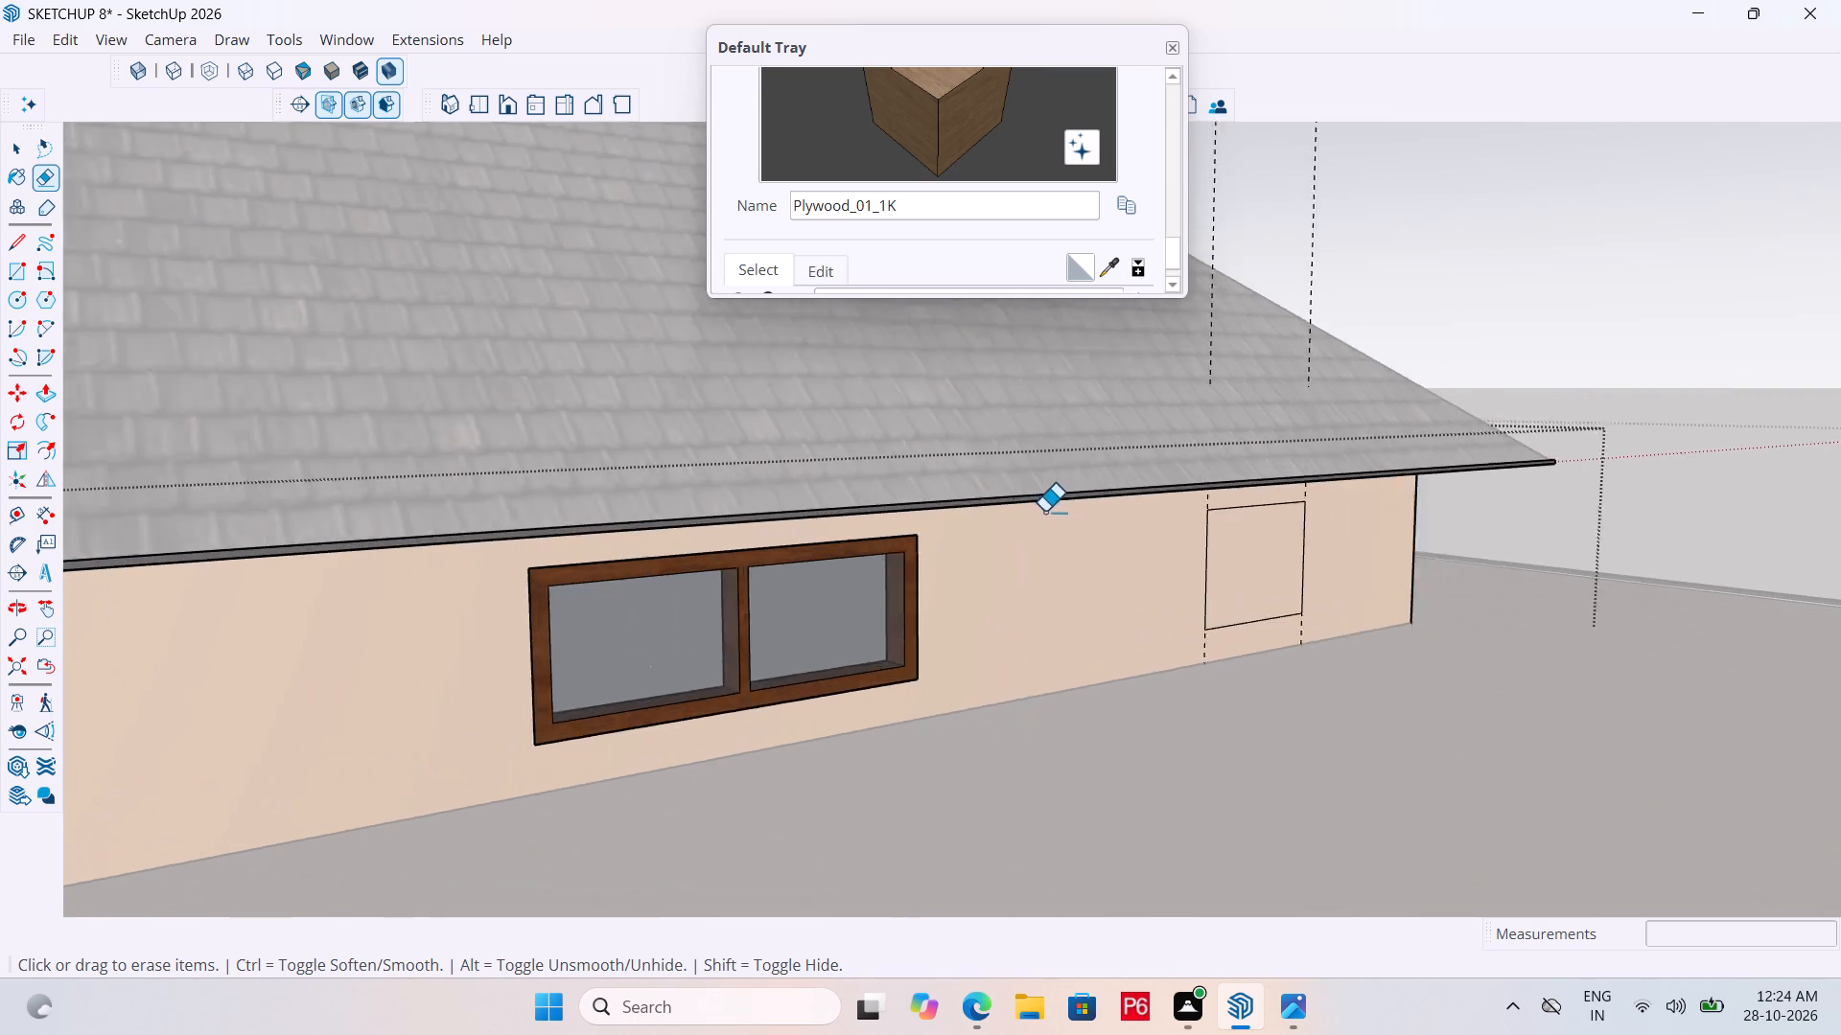
scroll(1044, 512, up, 13)
drag(1343, 473, 964, 491)
scroll(1331, 436, down, 6)
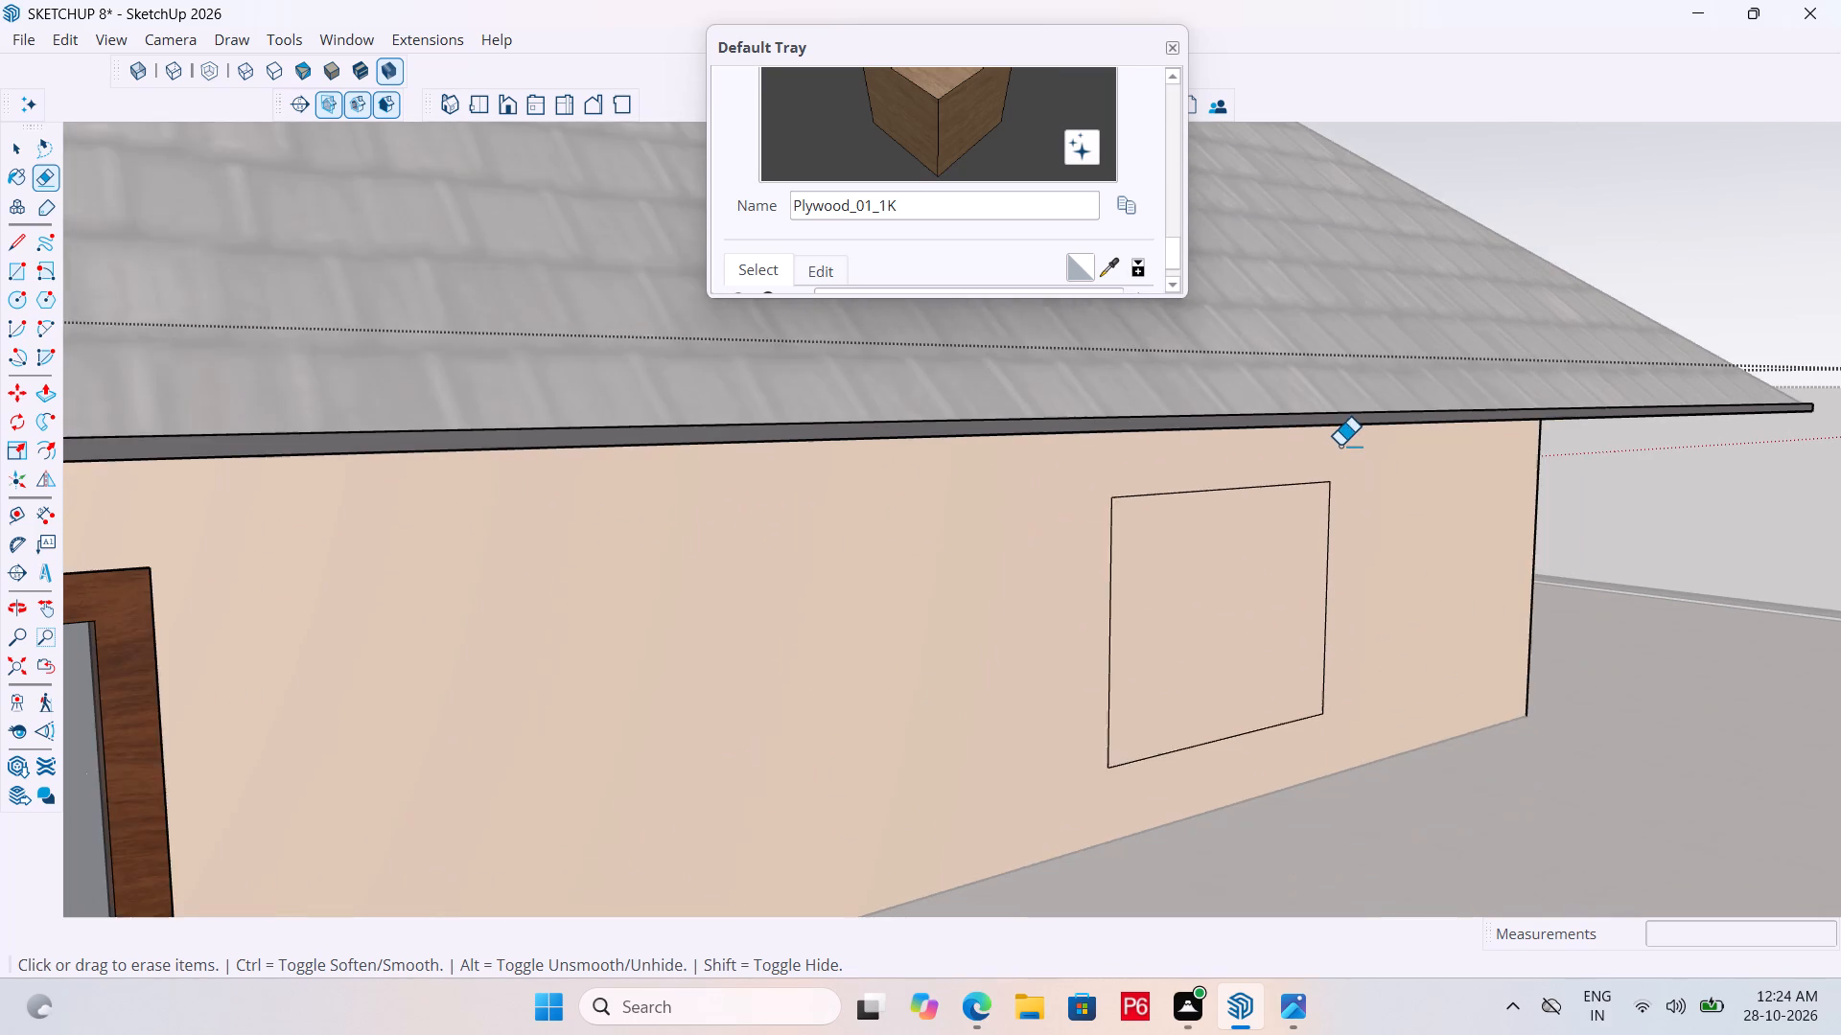
Save the model.
key(ctrl+s)
key(ctrl+s)
key(ctrl+s)
key(ctrl+s)
key(ctrl+s)
key(ctrl+s)
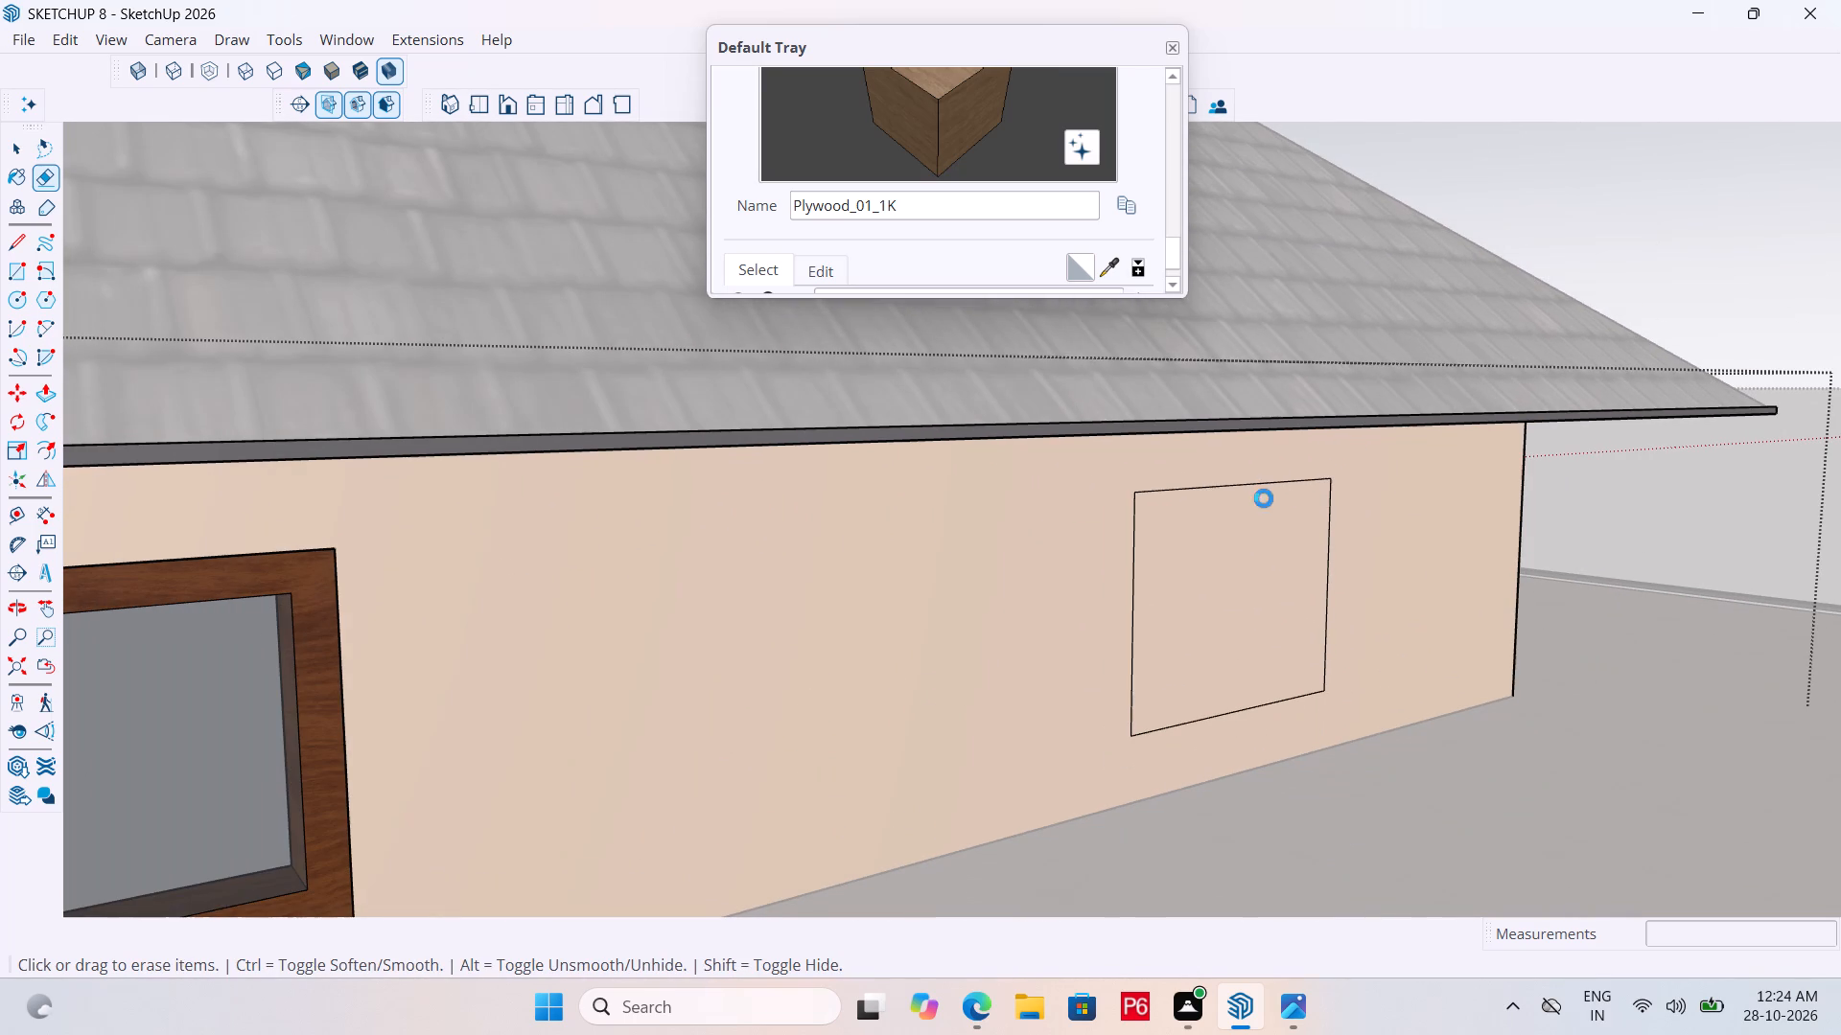
key(ctrl+s)
key(ctrl+s)
key(ctrl+s)
scroll(1546, 476, down, 6)
scroll(1677, 490, down, 6)
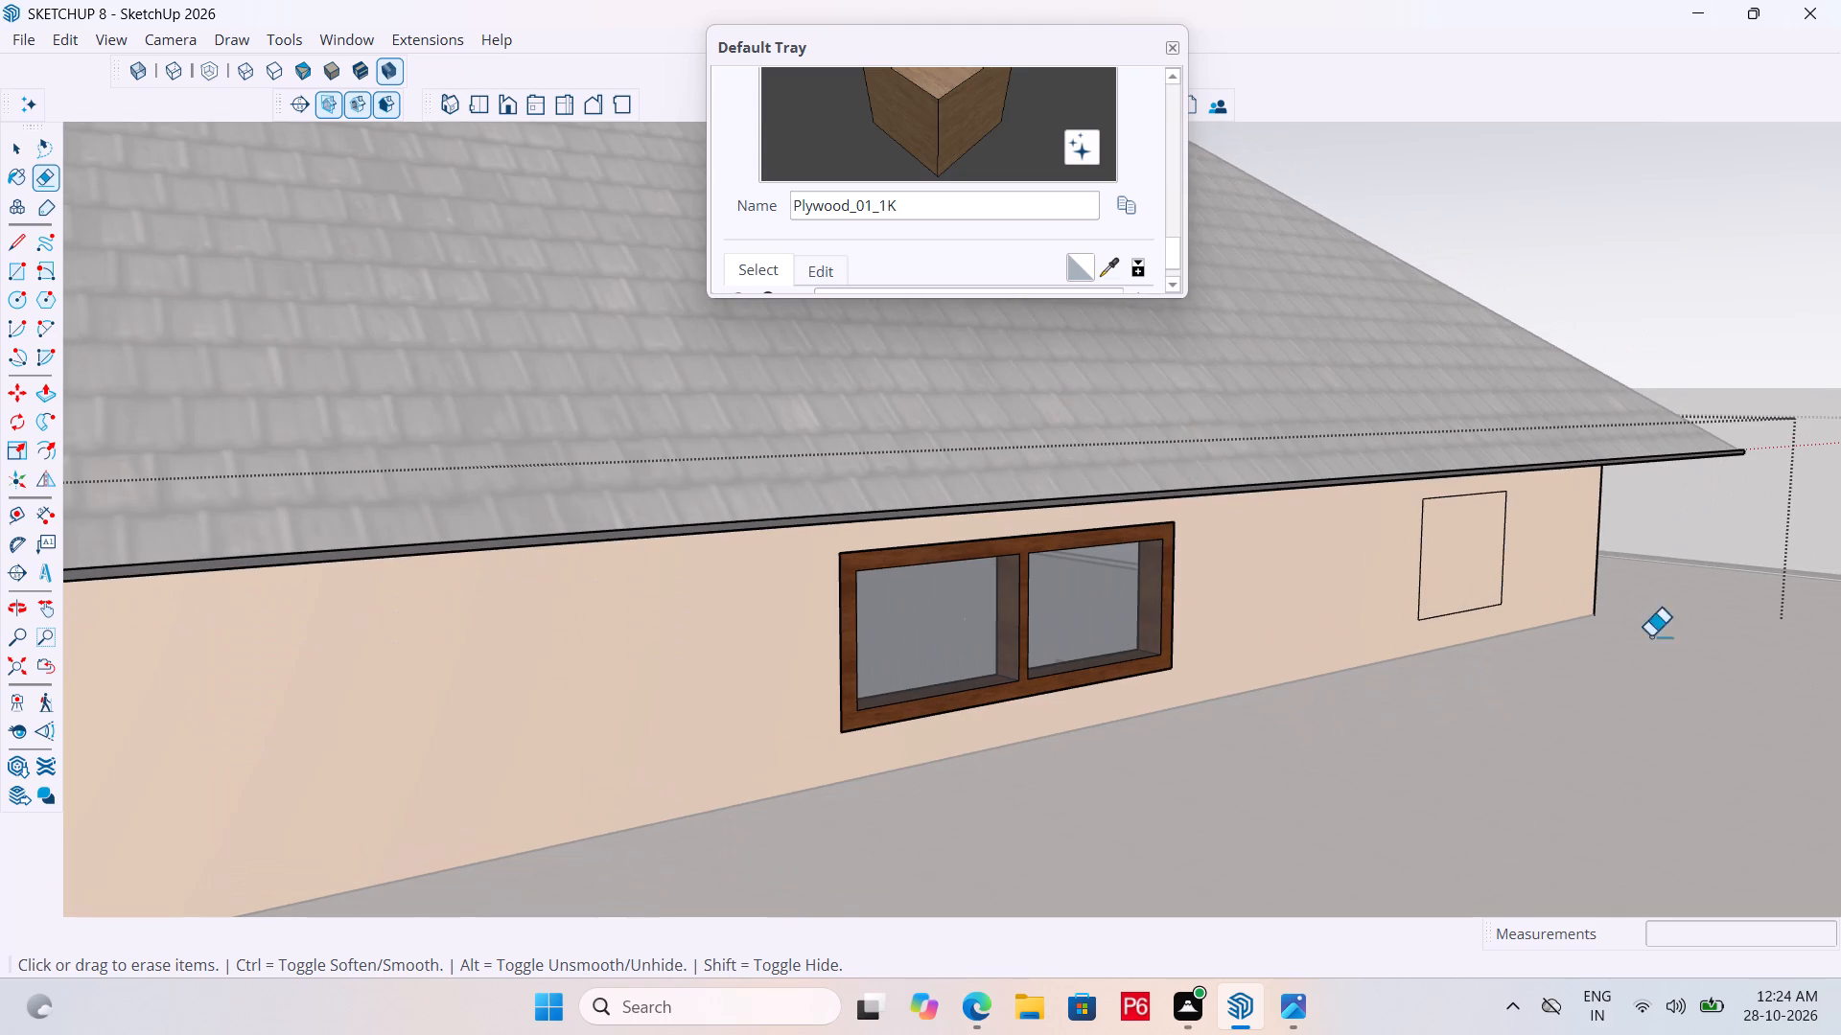
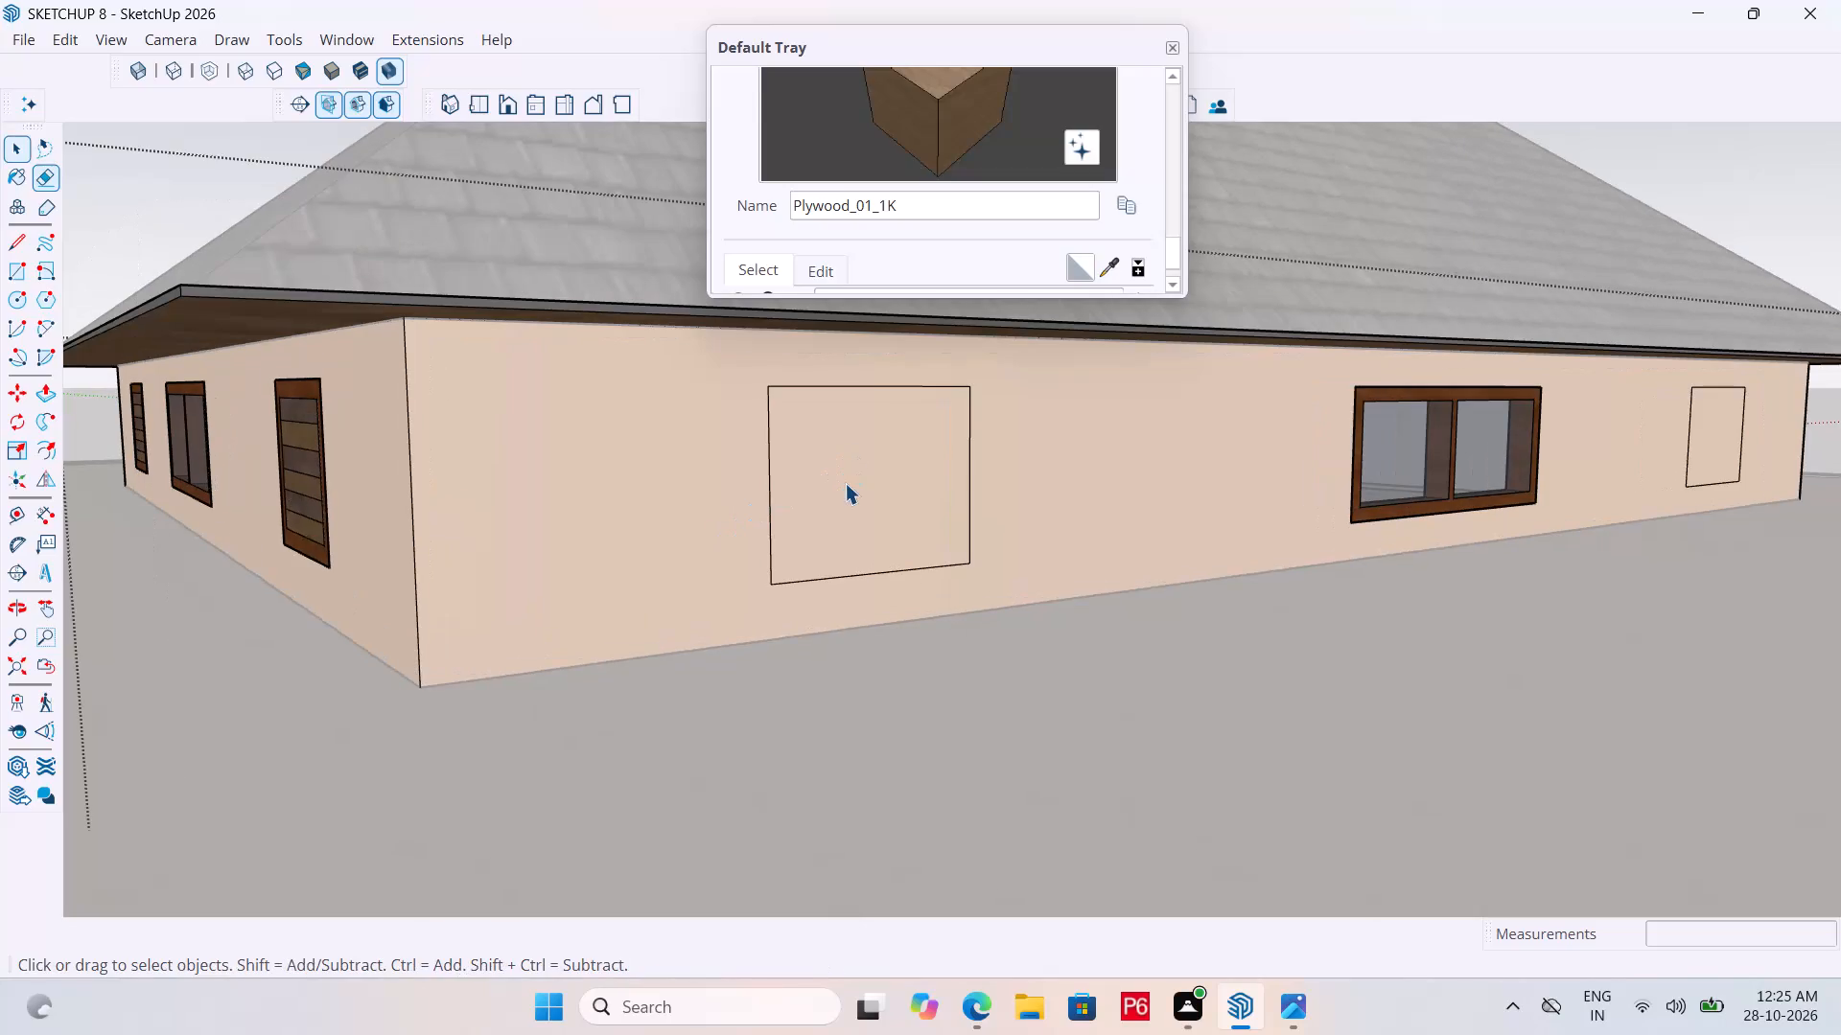
Push the larger-looking rectangle near the wall's corner in 6" to cut the first window opening.
click(845, 483)
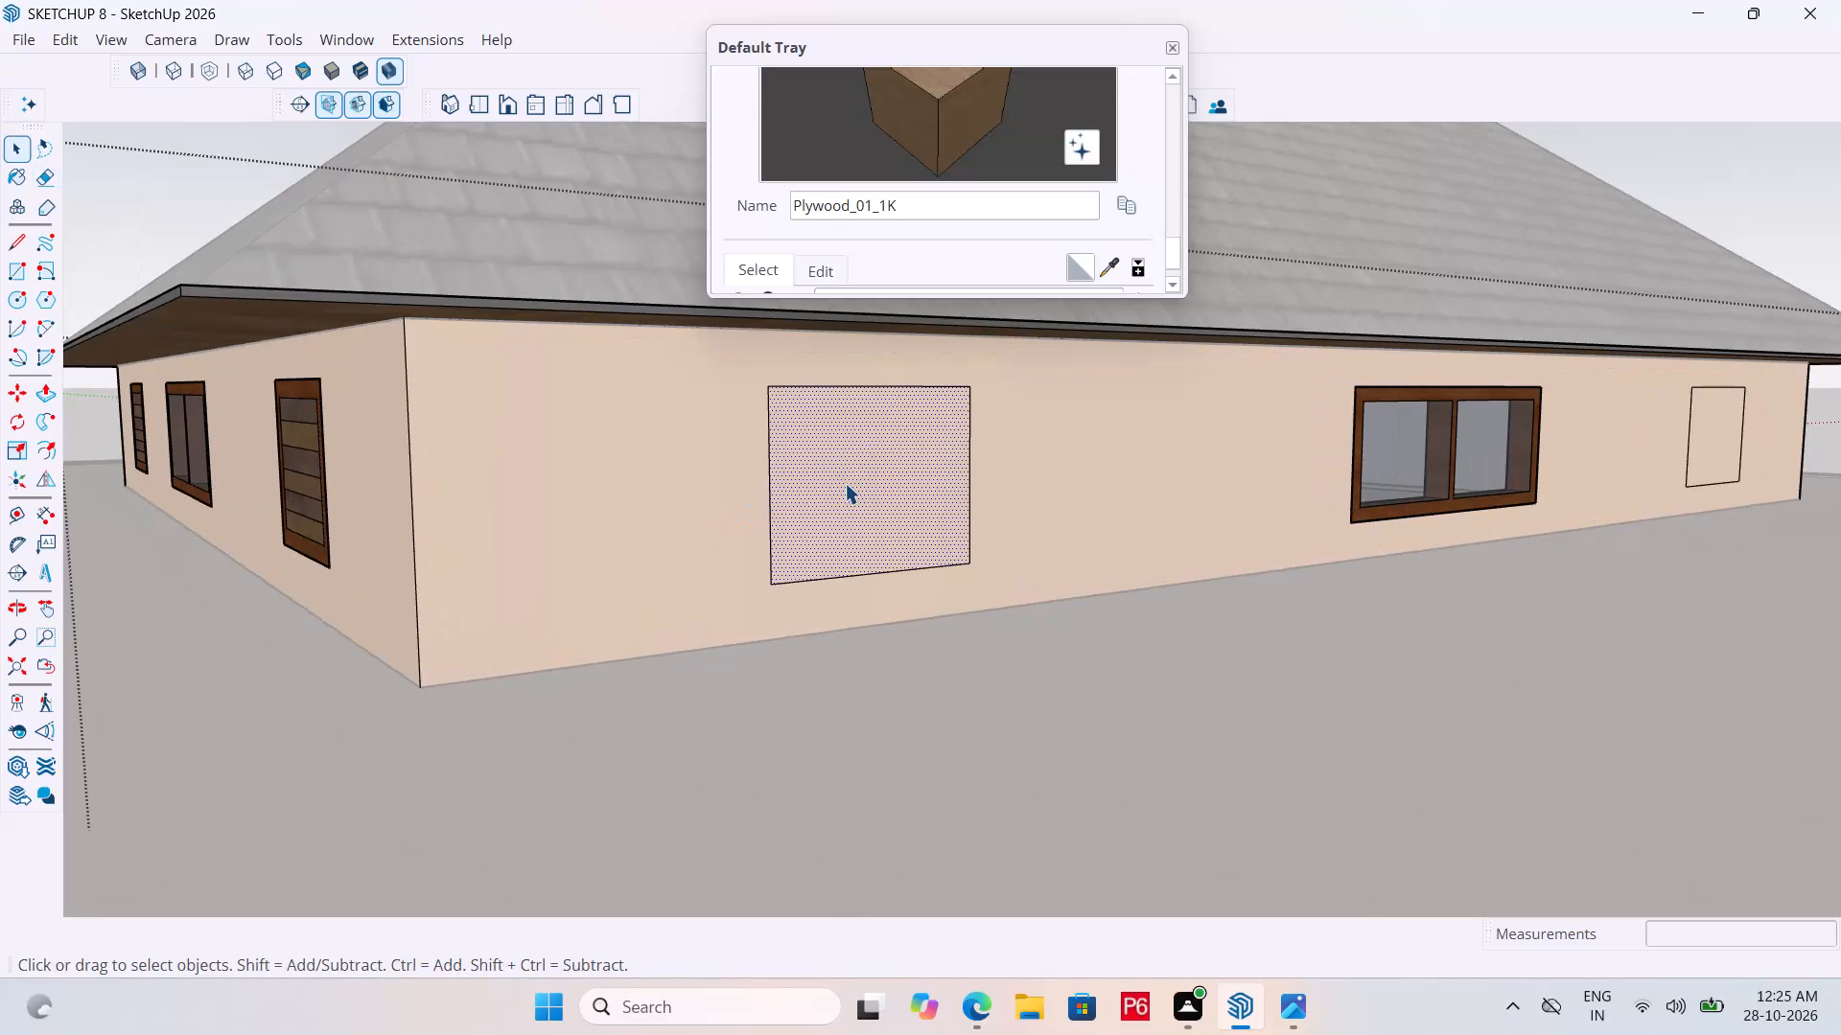
key(p)
click(845, 483)
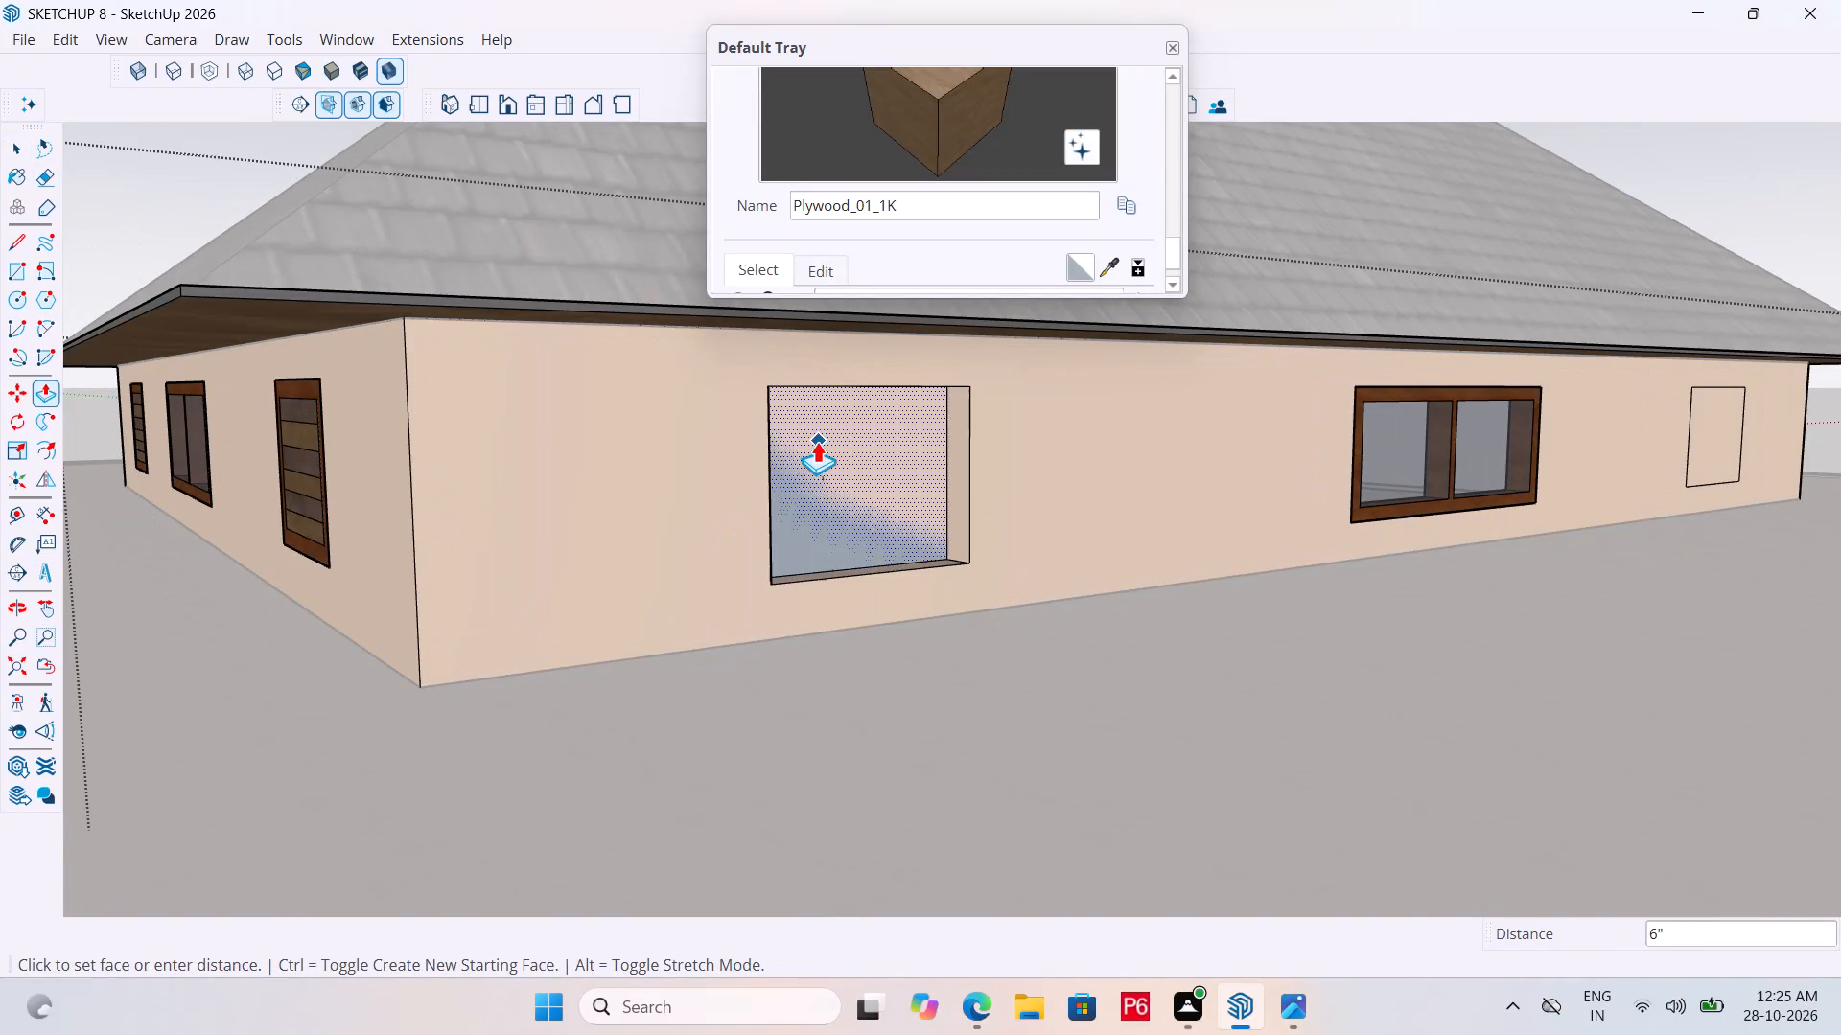
click(817, 441)
Push the matching rectangle at the far end of the wall through its full thickness to cut the second window opening.
scroll(574, 655, down, 6)
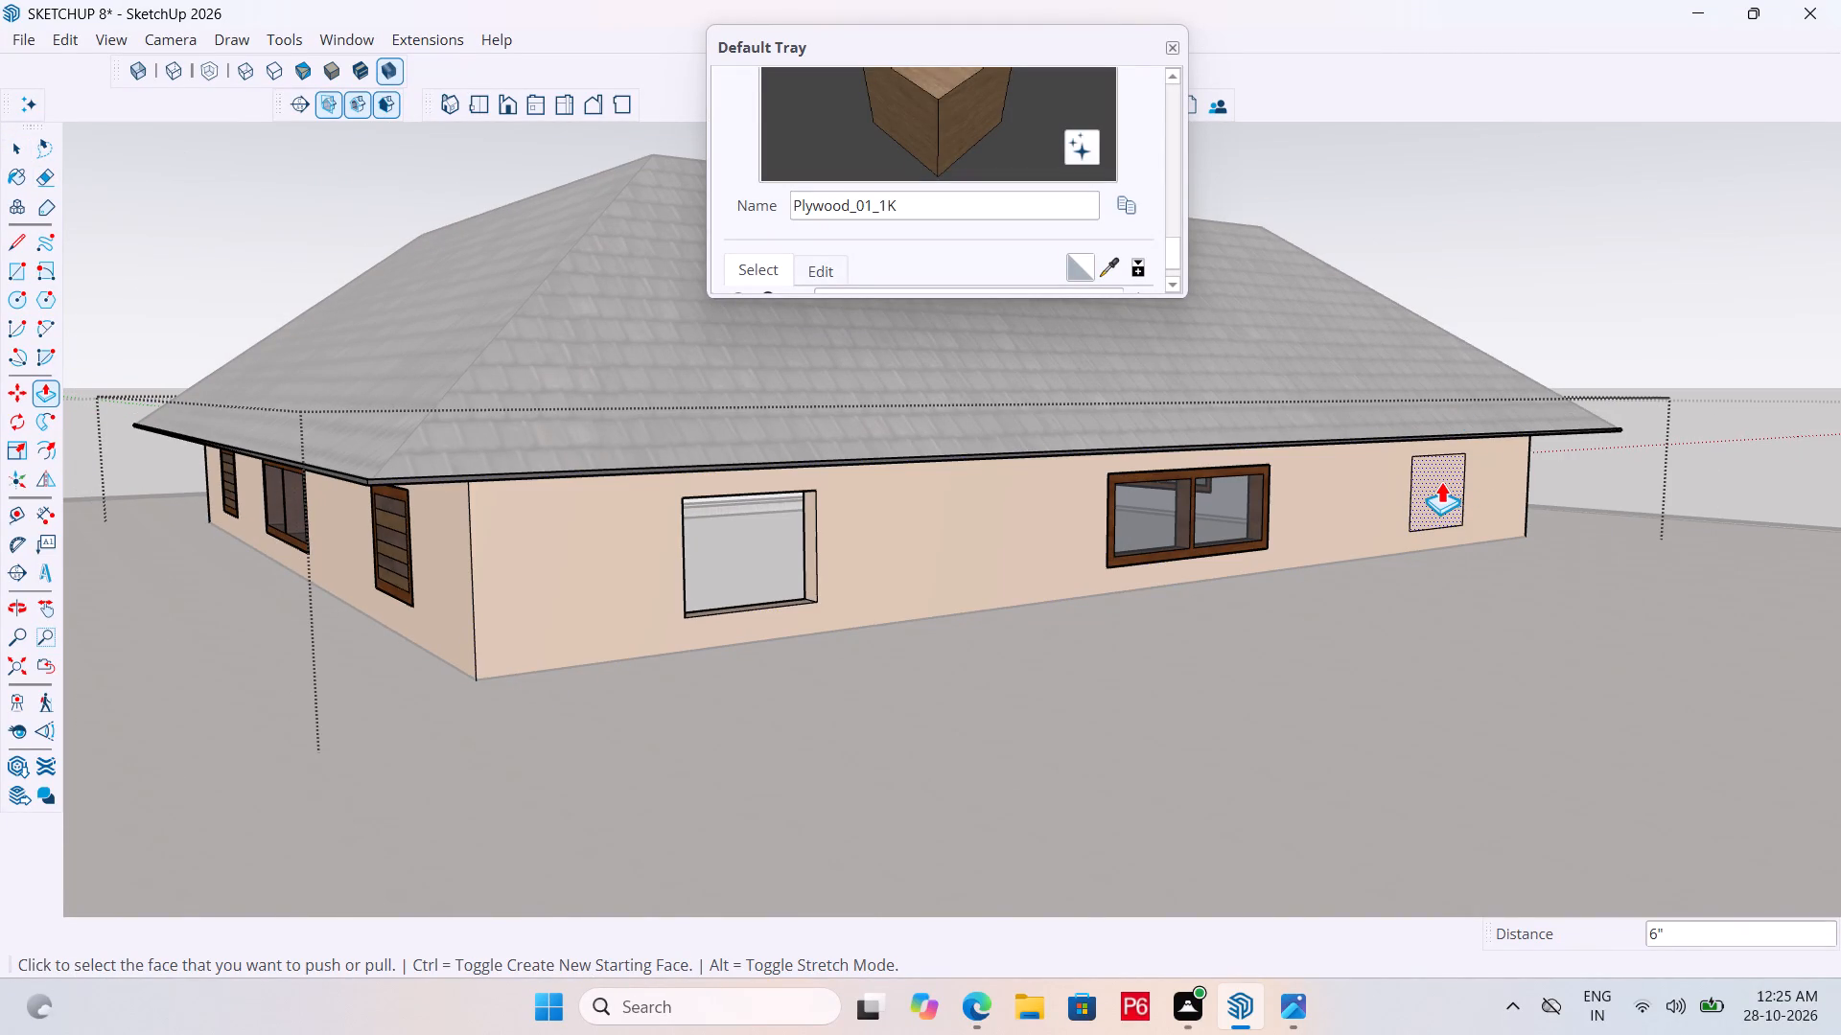
click(1441, 481)
double_click(1436, 483)
scroll(1433, 472, up, 7)
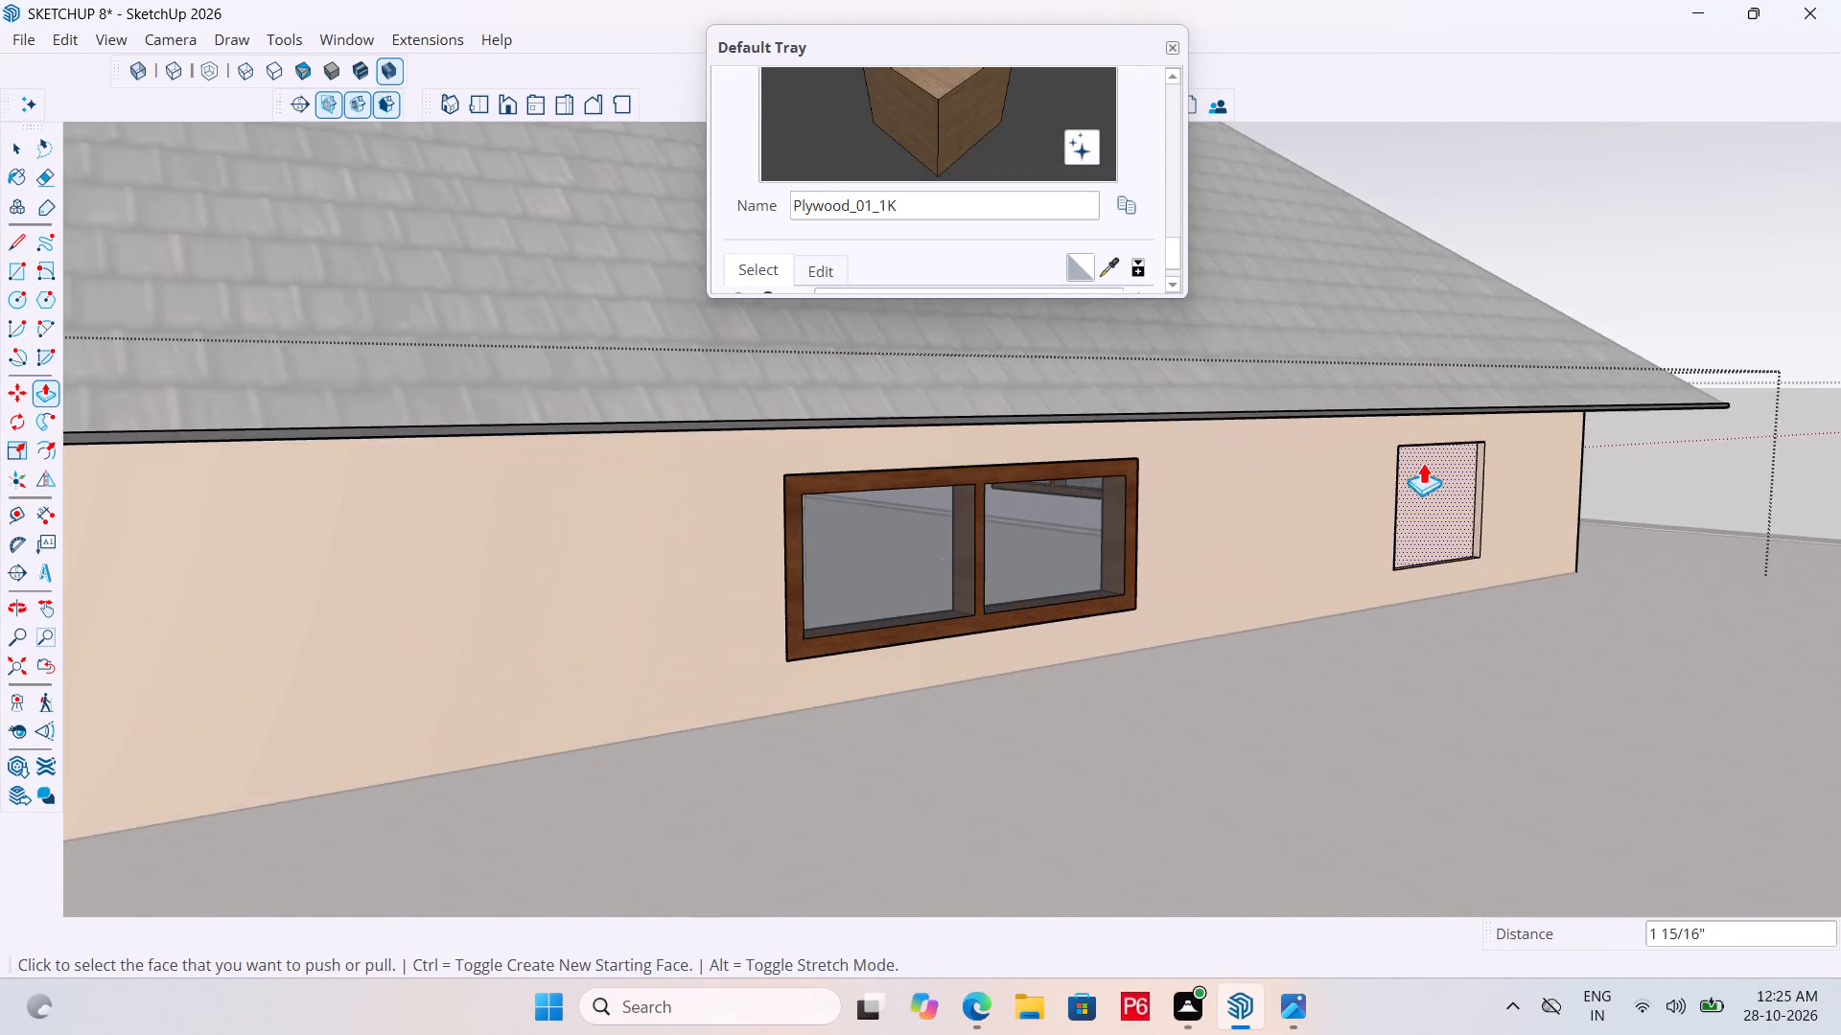
scroll(1423, 462, up, 6)
click(1429, 526)
click(1378, 474)
scroll(1552, 474, down, 5)
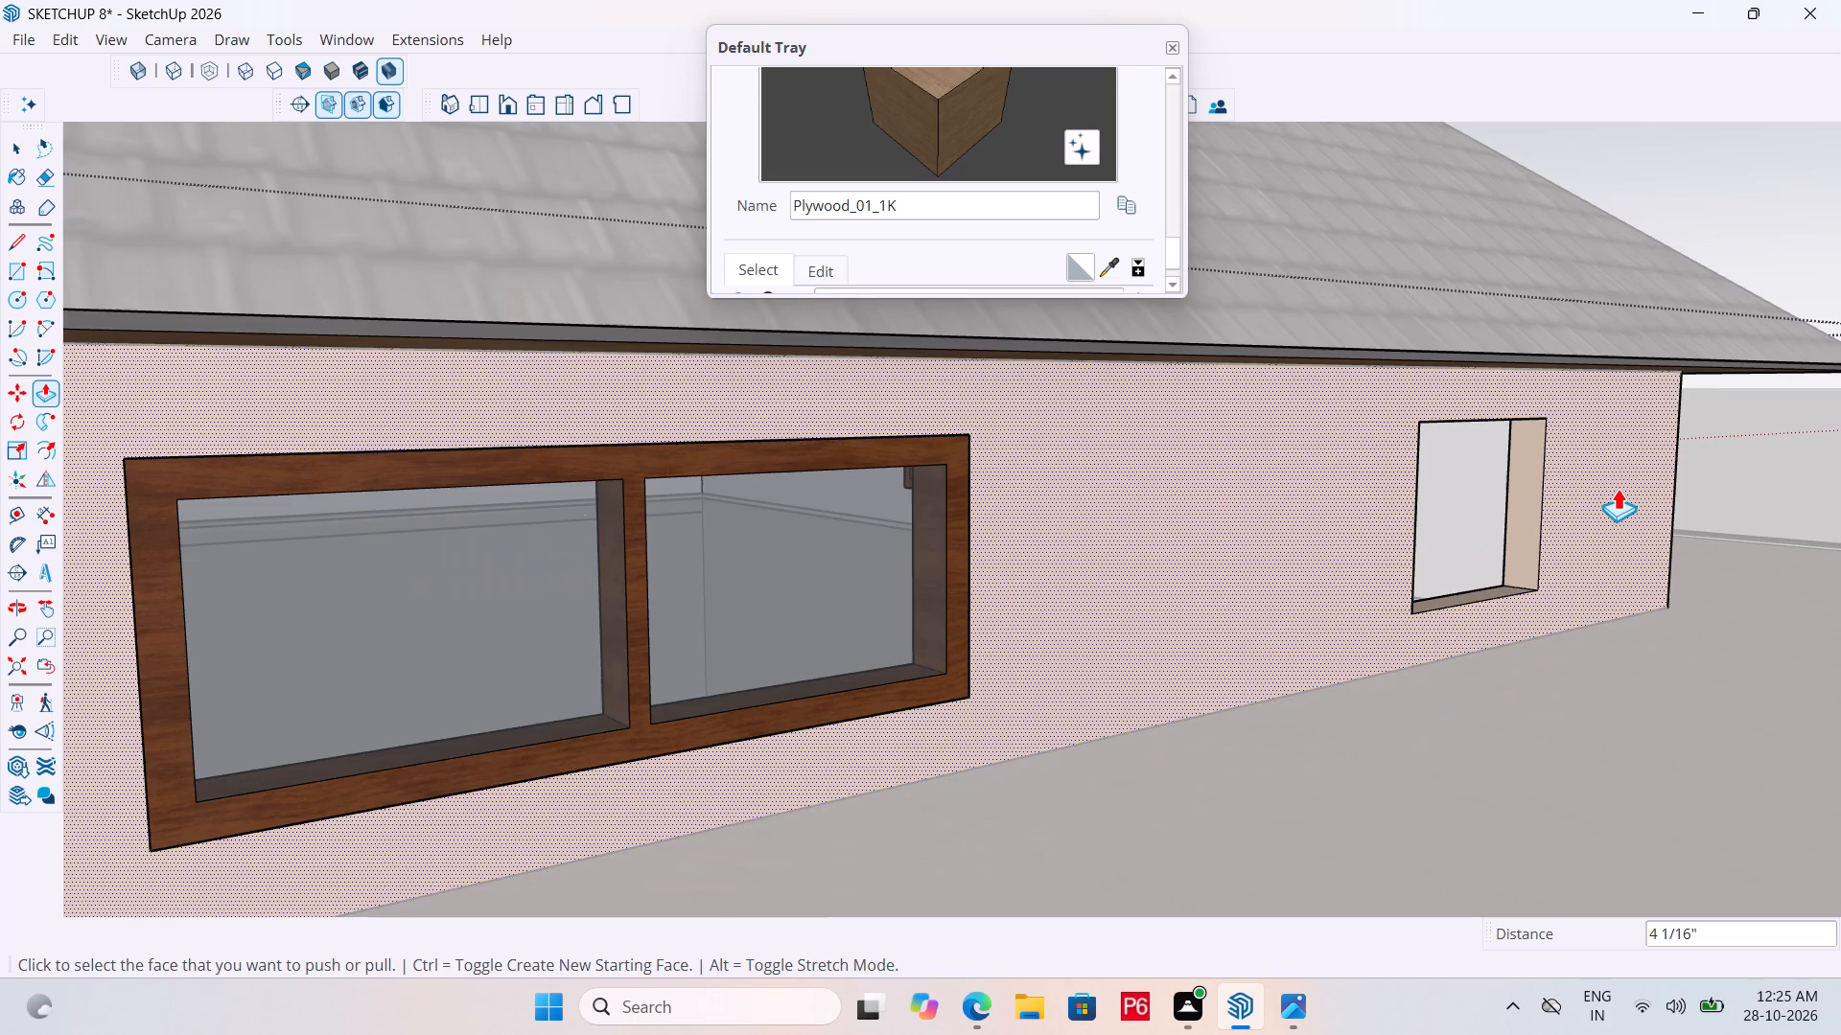
Save the model.
key(ctrl+s)
key(ctrl+s)
key(ctrl+s)
key(ctrl+s)
key(ctrl+s)
key(ctrl+s)
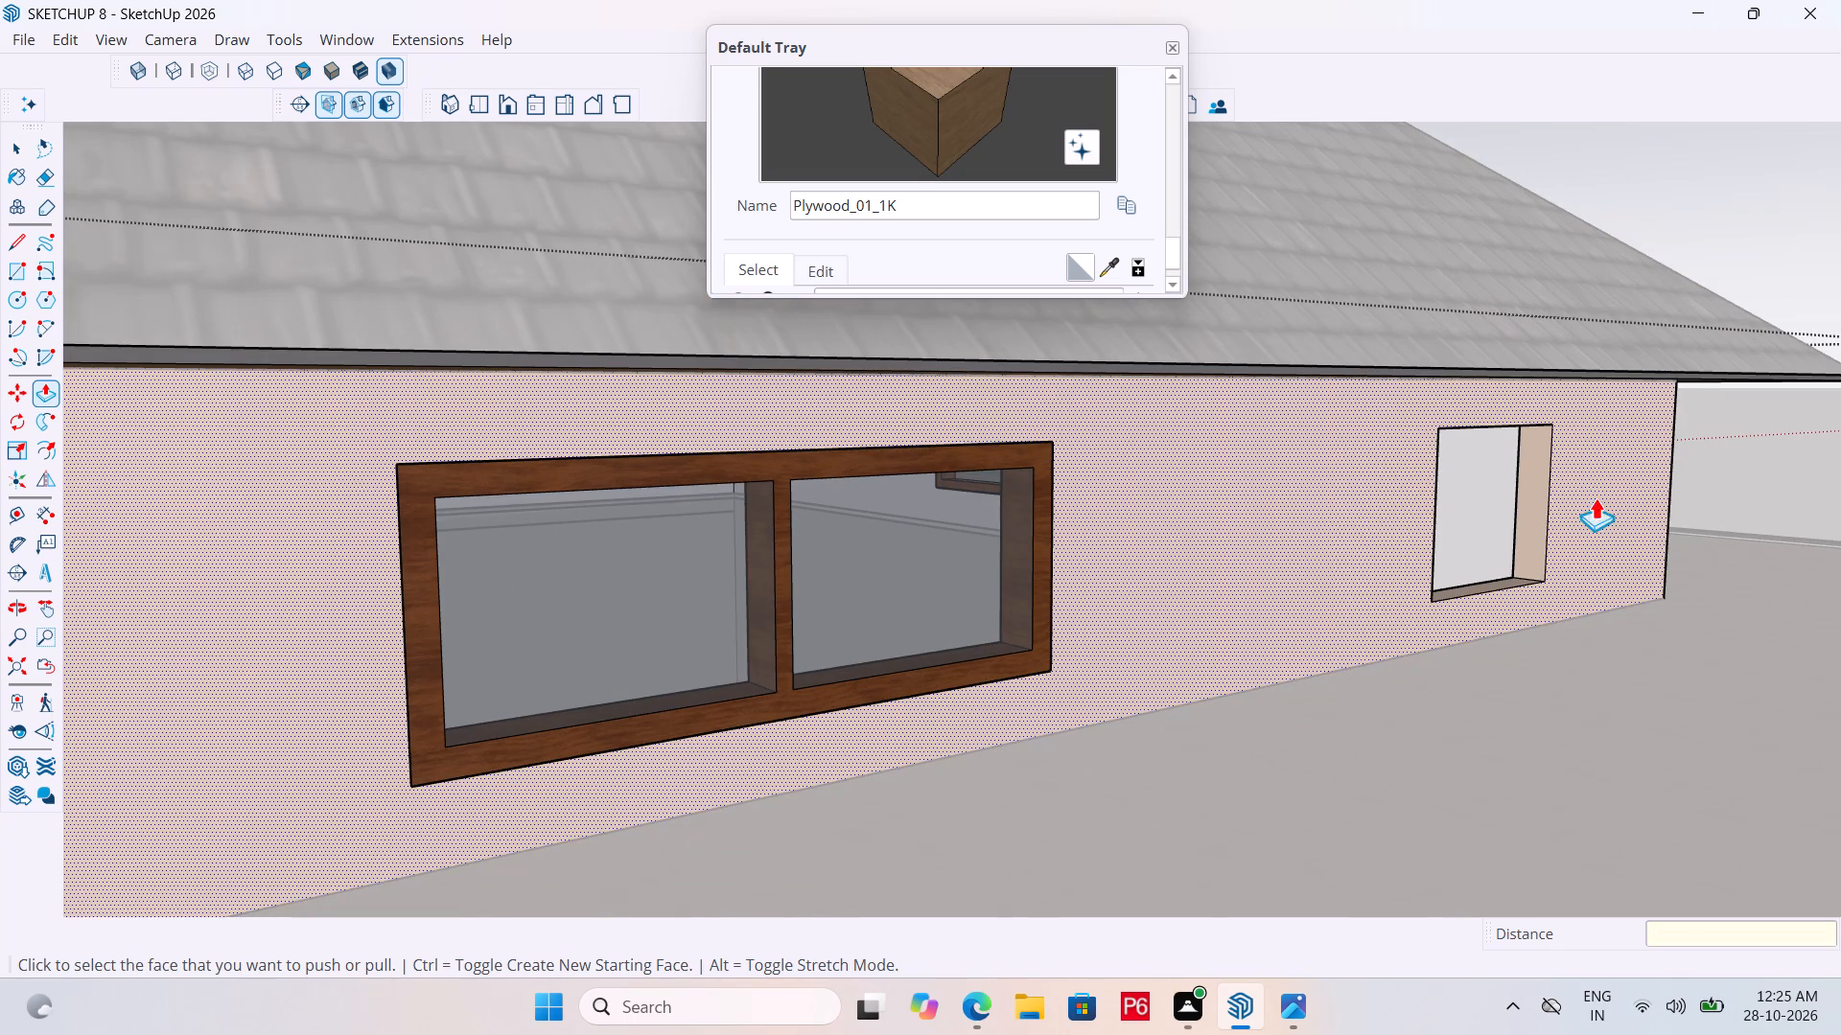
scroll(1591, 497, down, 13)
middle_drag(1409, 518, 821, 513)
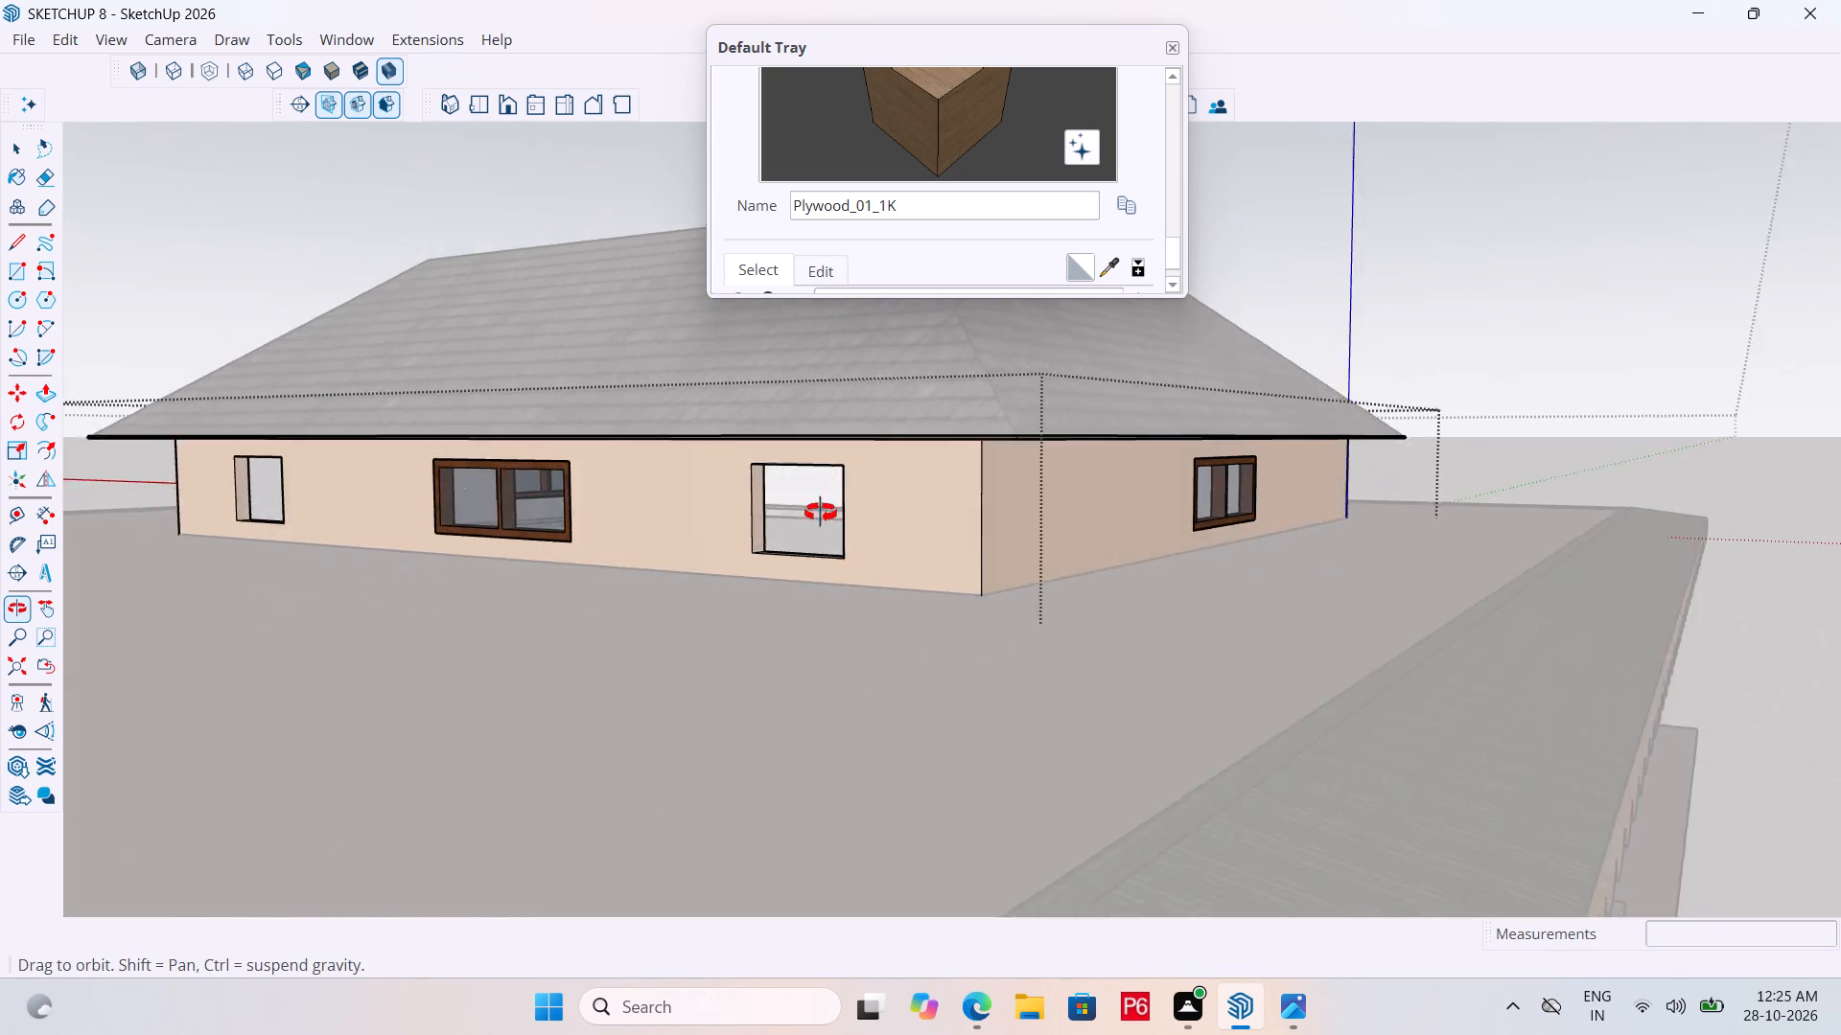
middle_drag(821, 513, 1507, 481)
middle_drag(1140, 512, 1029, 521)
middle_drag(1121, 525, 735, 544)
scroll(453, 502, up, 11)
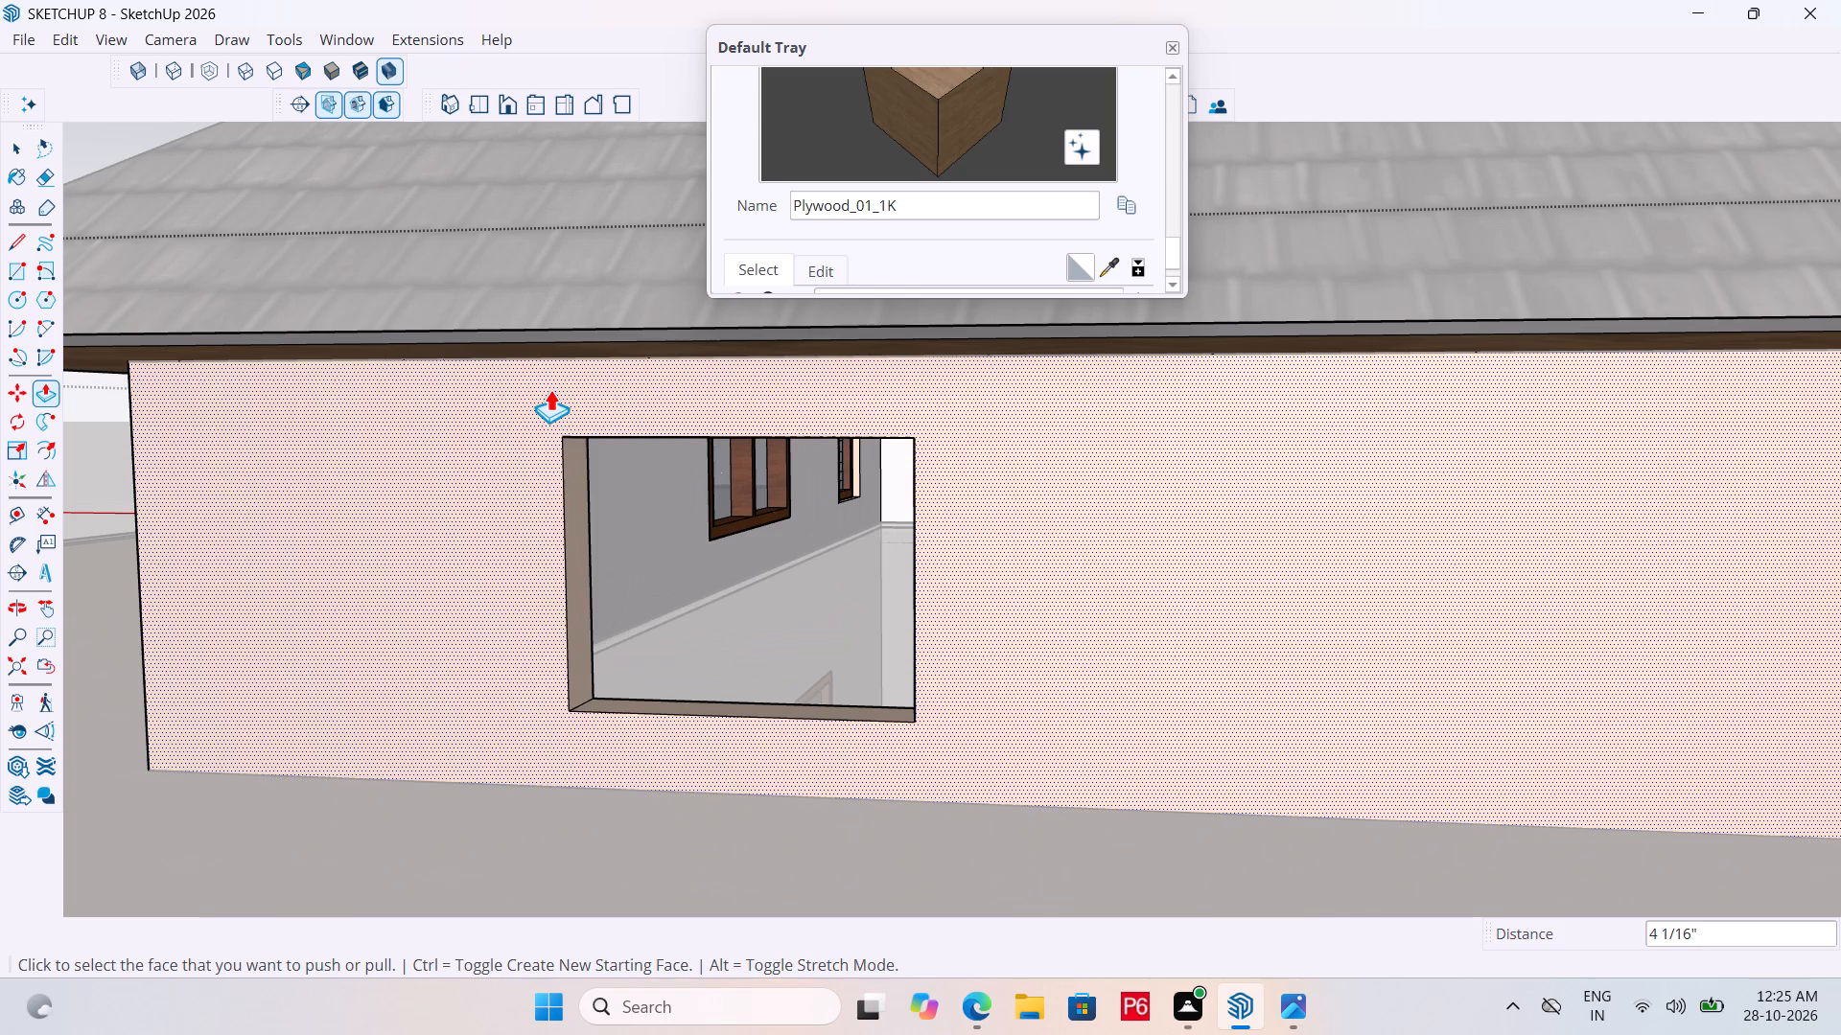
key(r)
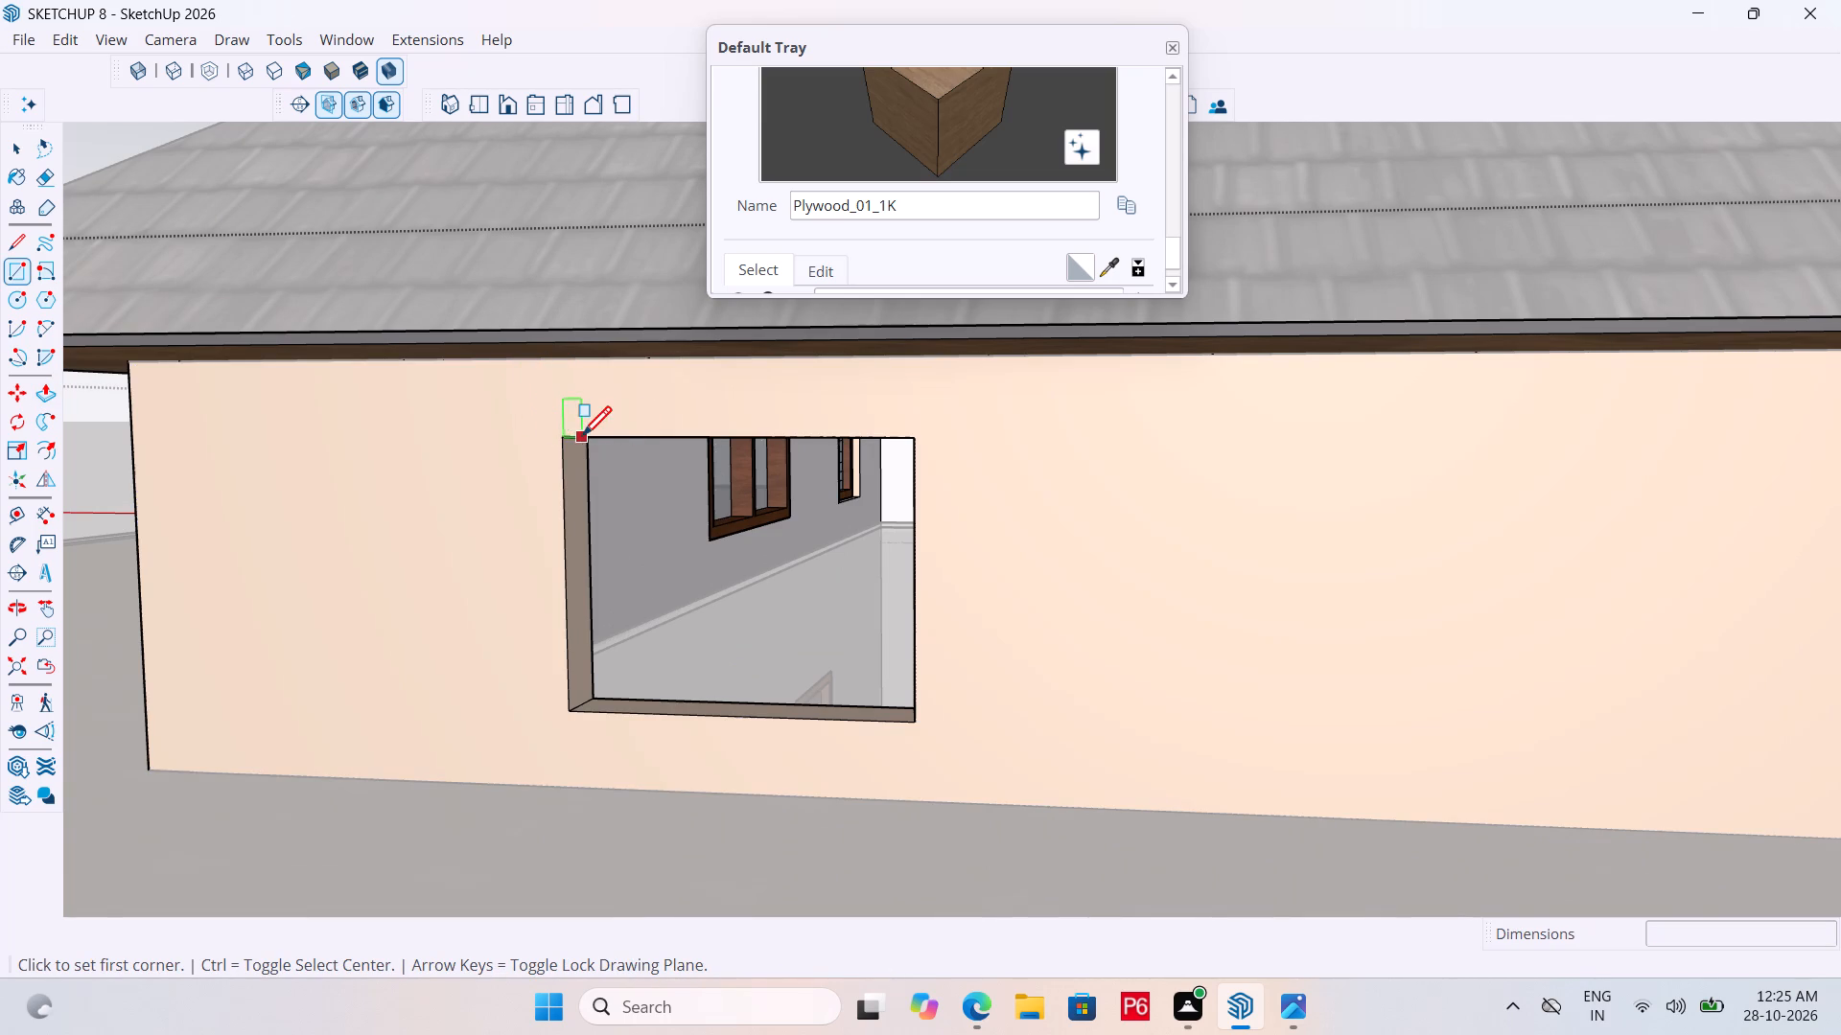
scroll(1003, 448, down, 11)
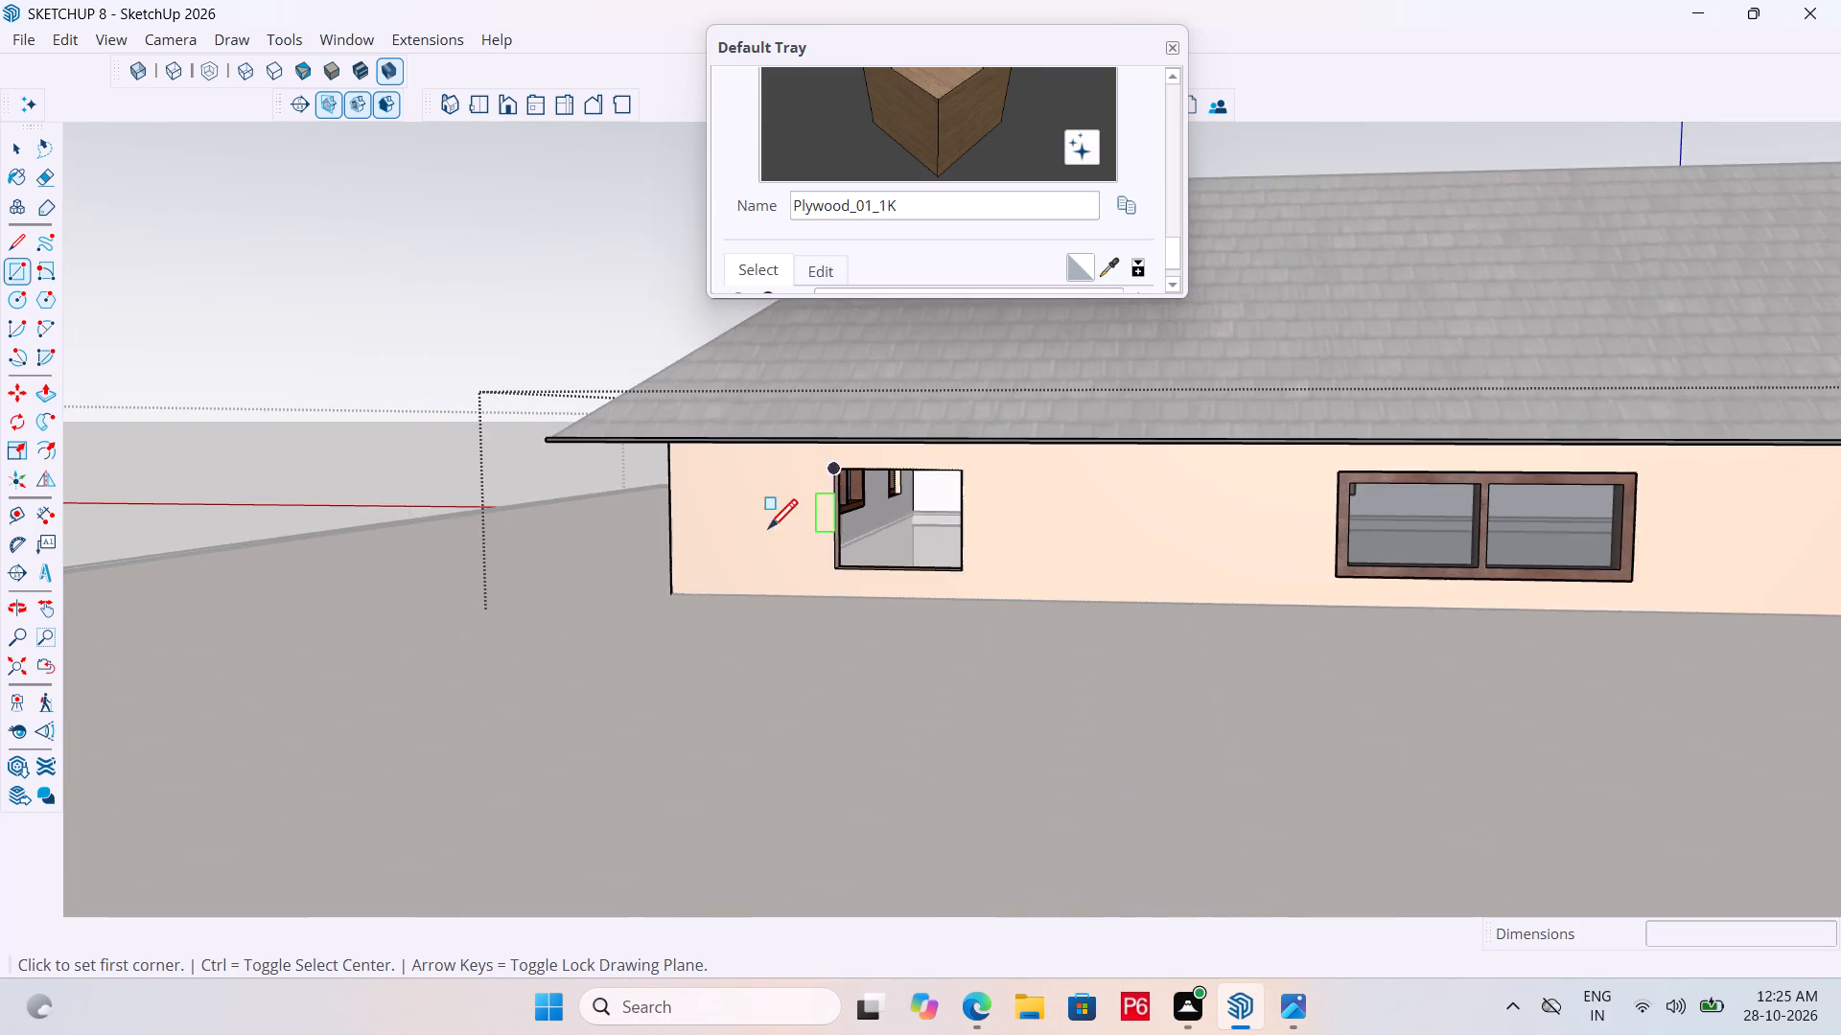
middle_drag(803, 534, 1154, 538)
Copy the plank window nearest the corner on the adjacent wall to a spot in front of the new openings, about 14' 5" away.
key(space)
double_click(1025, 541)
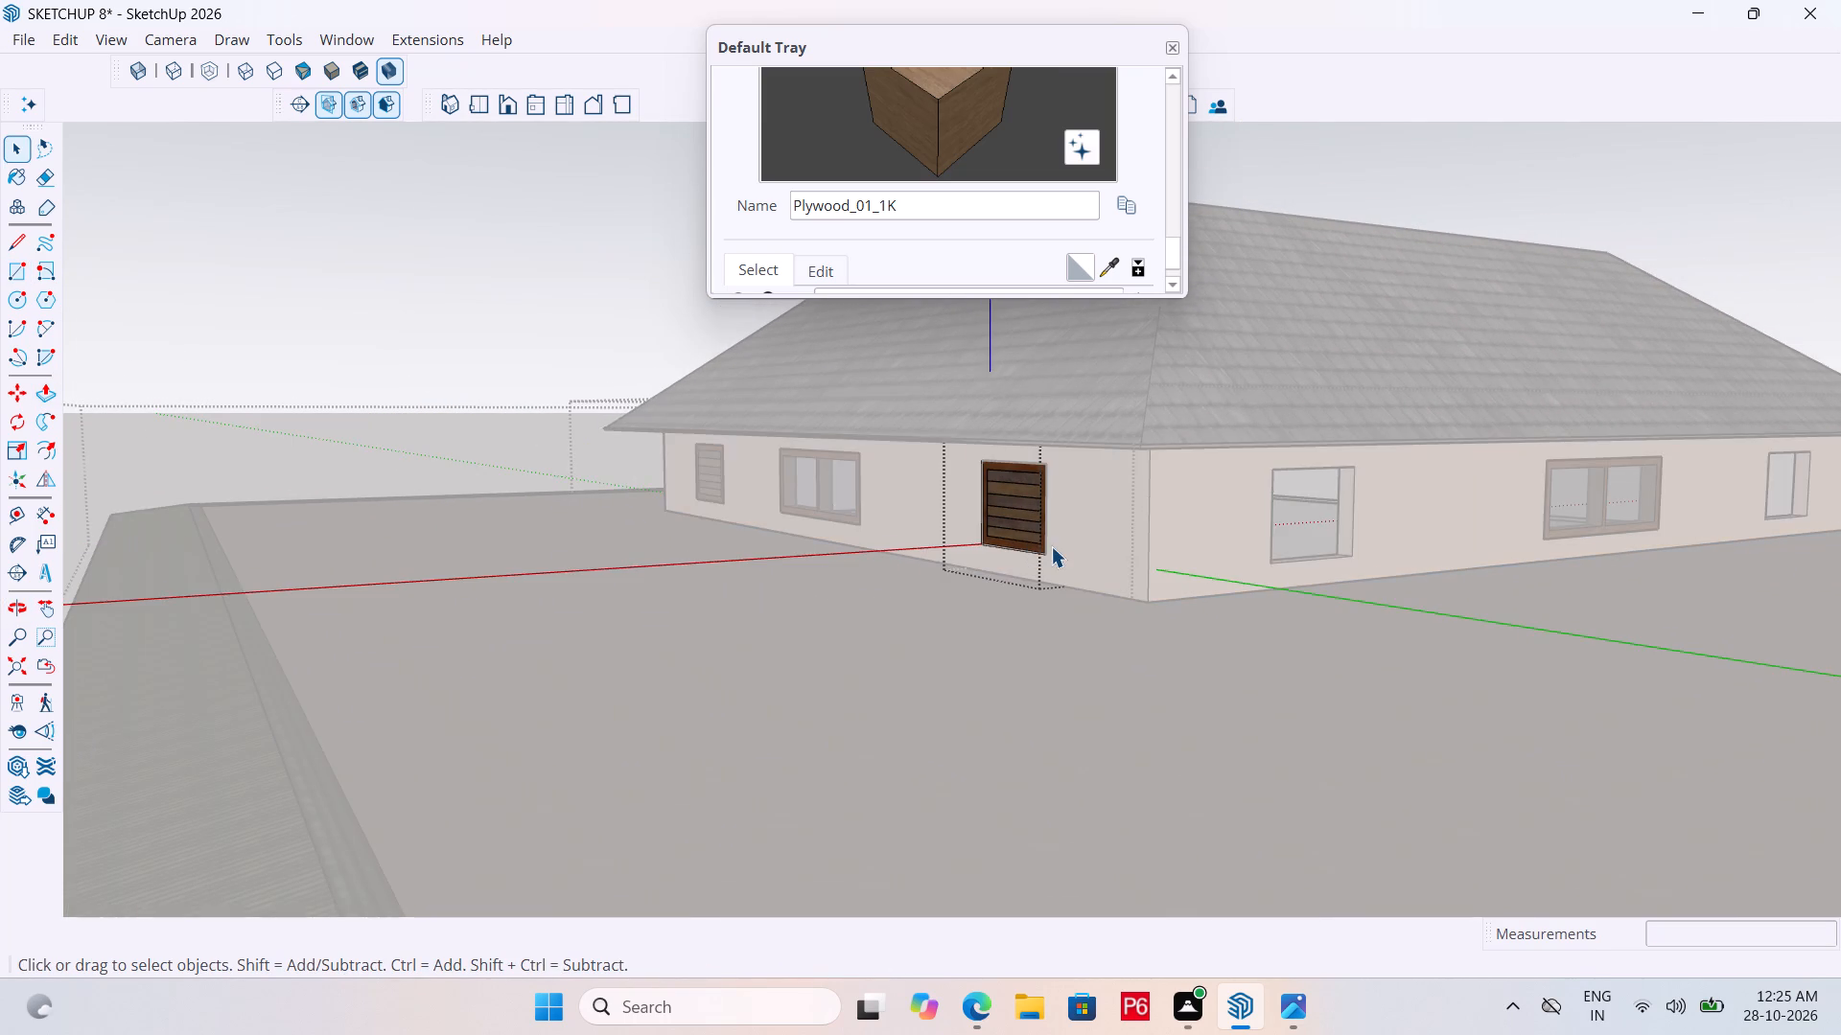
scroll(1051, 546, up, 5)
click(1106, 520)
click(1032, 549)
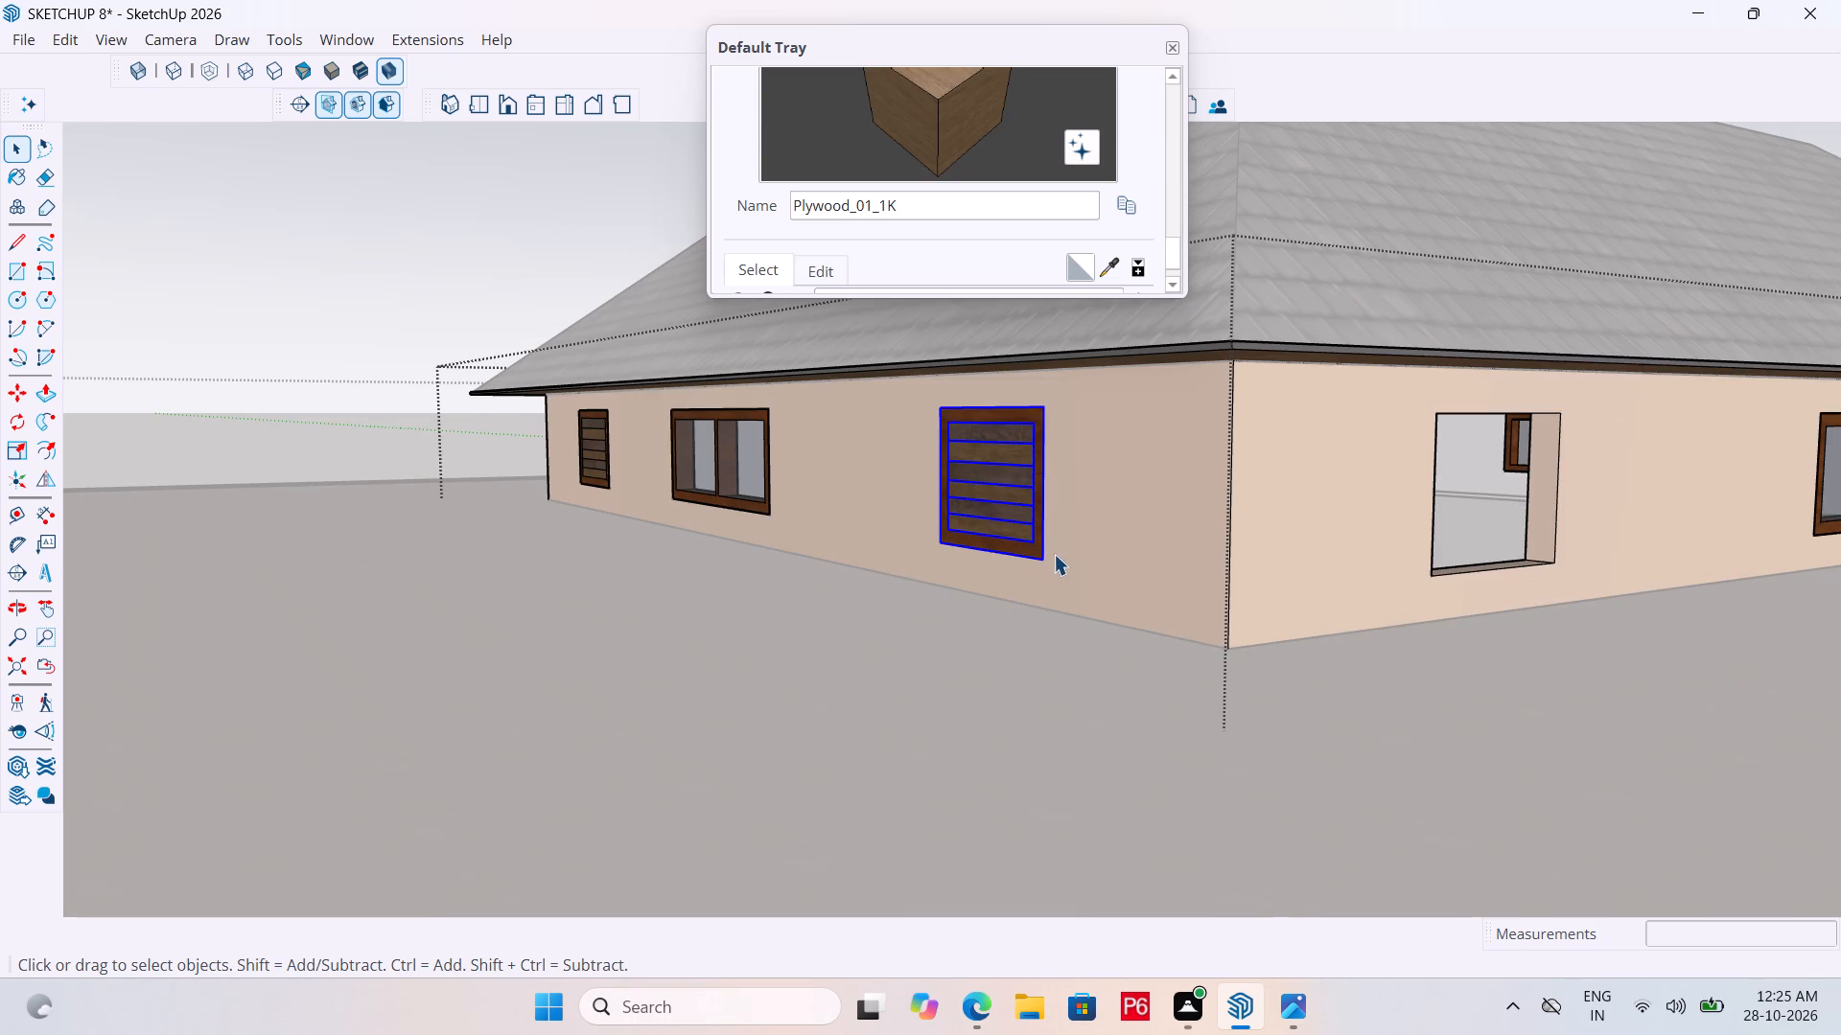
key(m)
click(1042, 565)
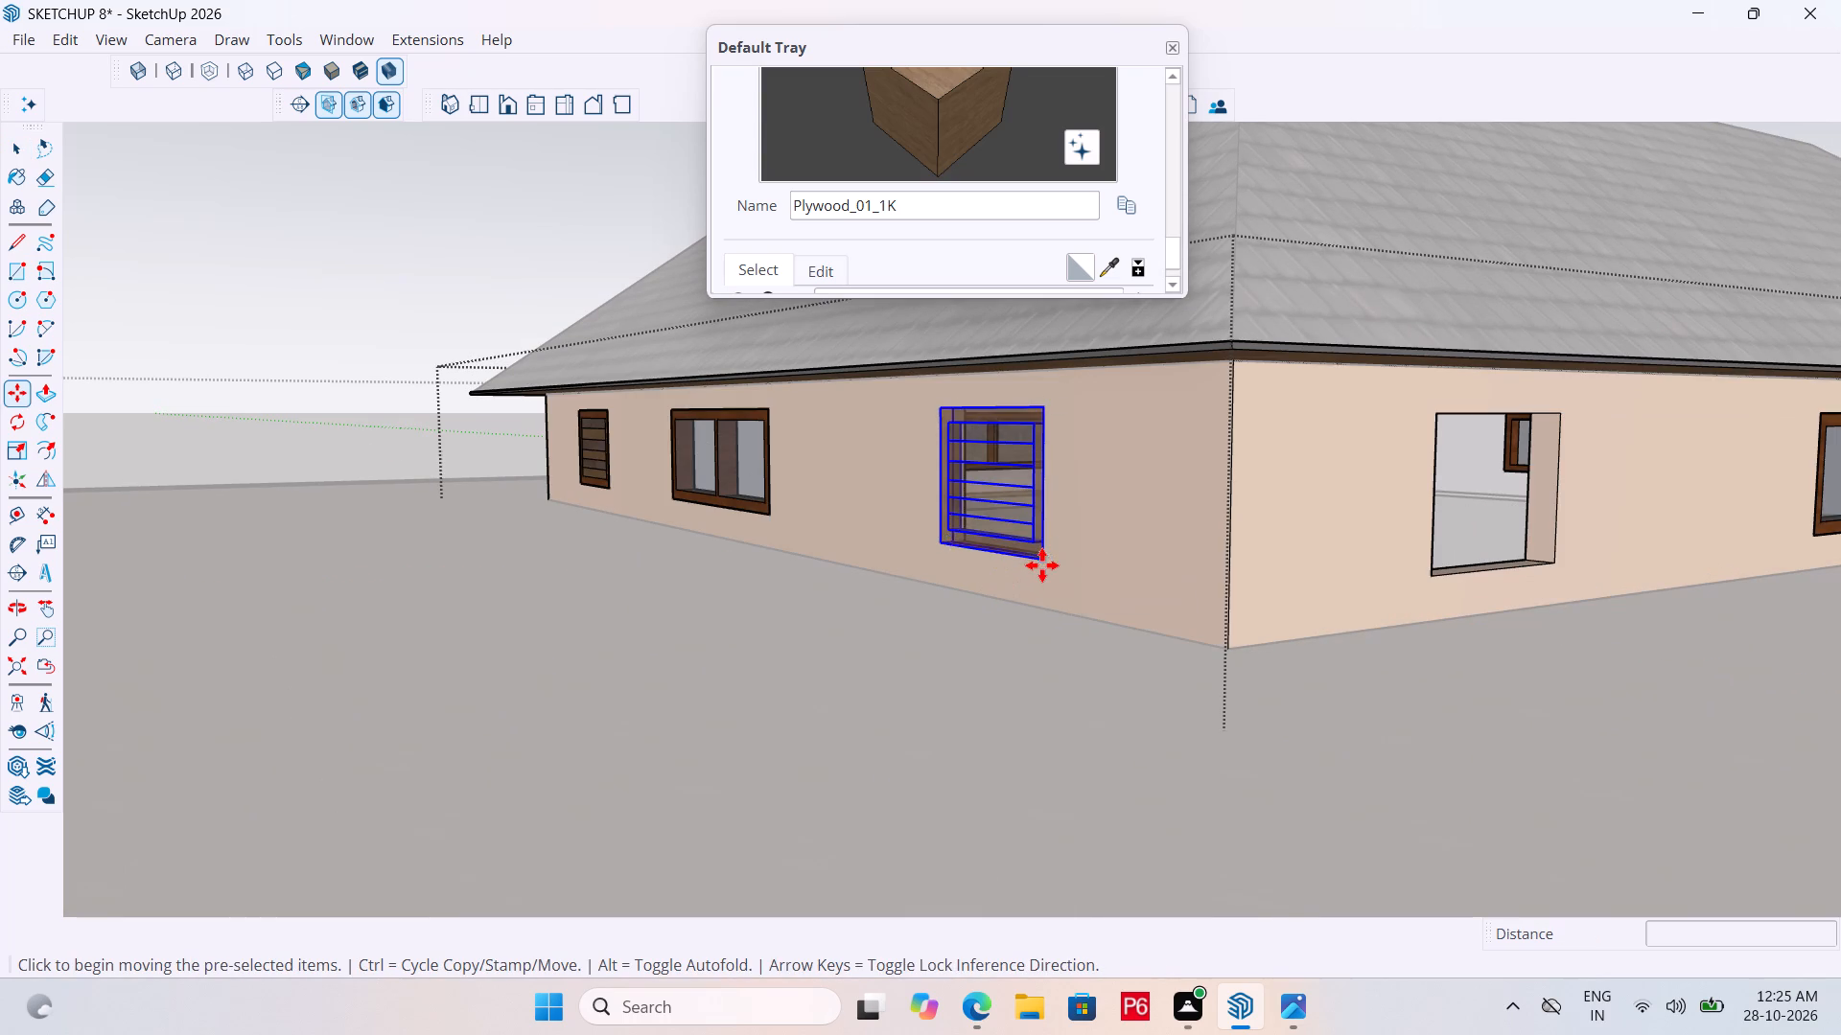
scroll(879, 655, down, 7)
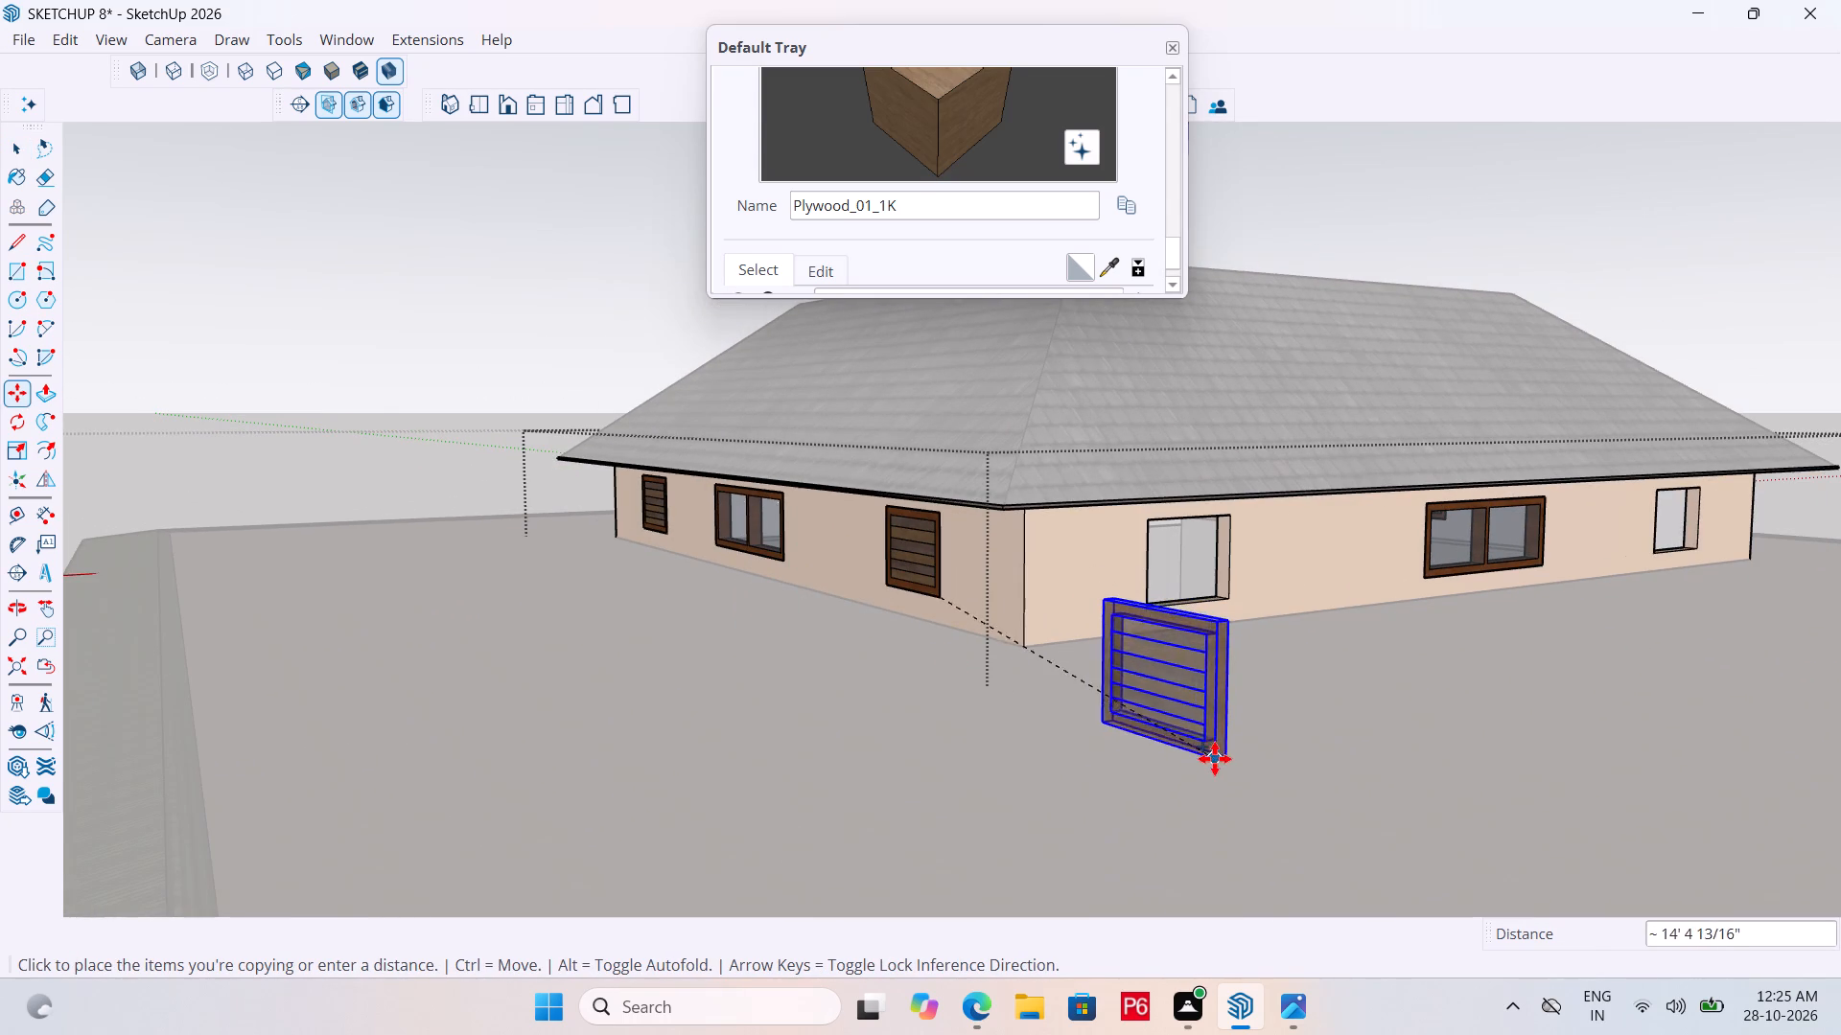
click(1215, 759)
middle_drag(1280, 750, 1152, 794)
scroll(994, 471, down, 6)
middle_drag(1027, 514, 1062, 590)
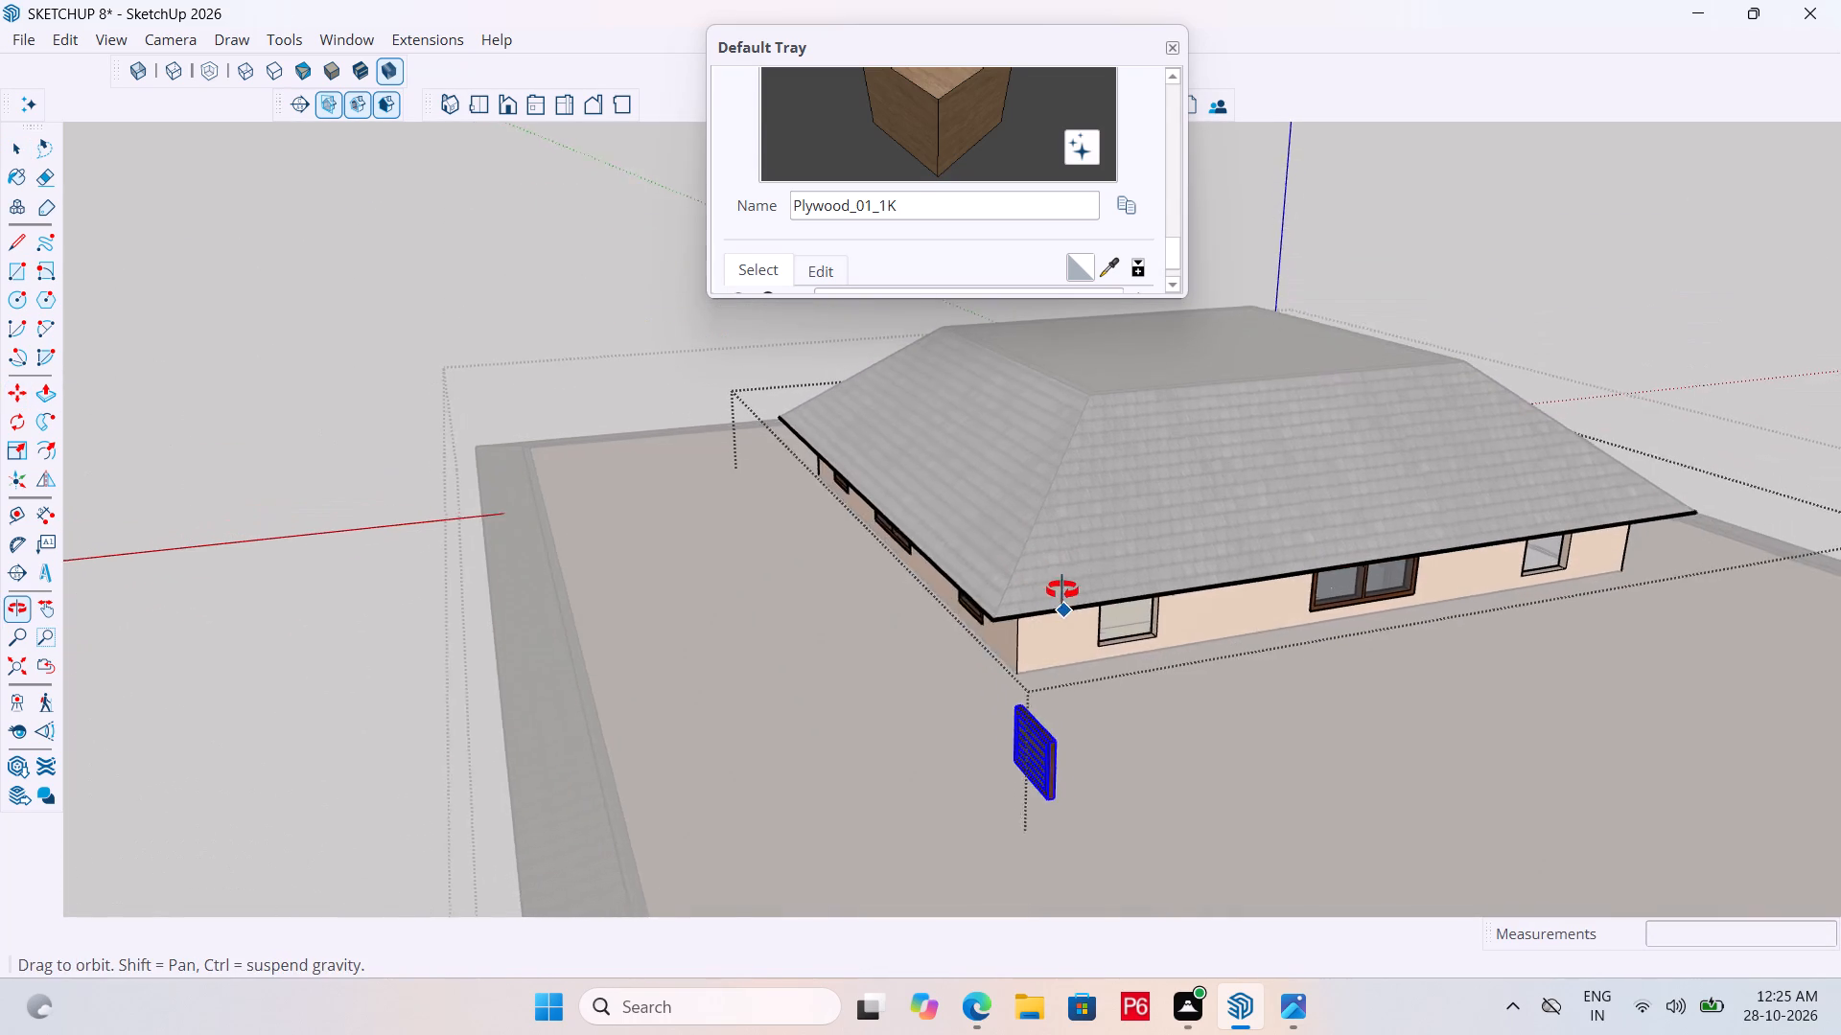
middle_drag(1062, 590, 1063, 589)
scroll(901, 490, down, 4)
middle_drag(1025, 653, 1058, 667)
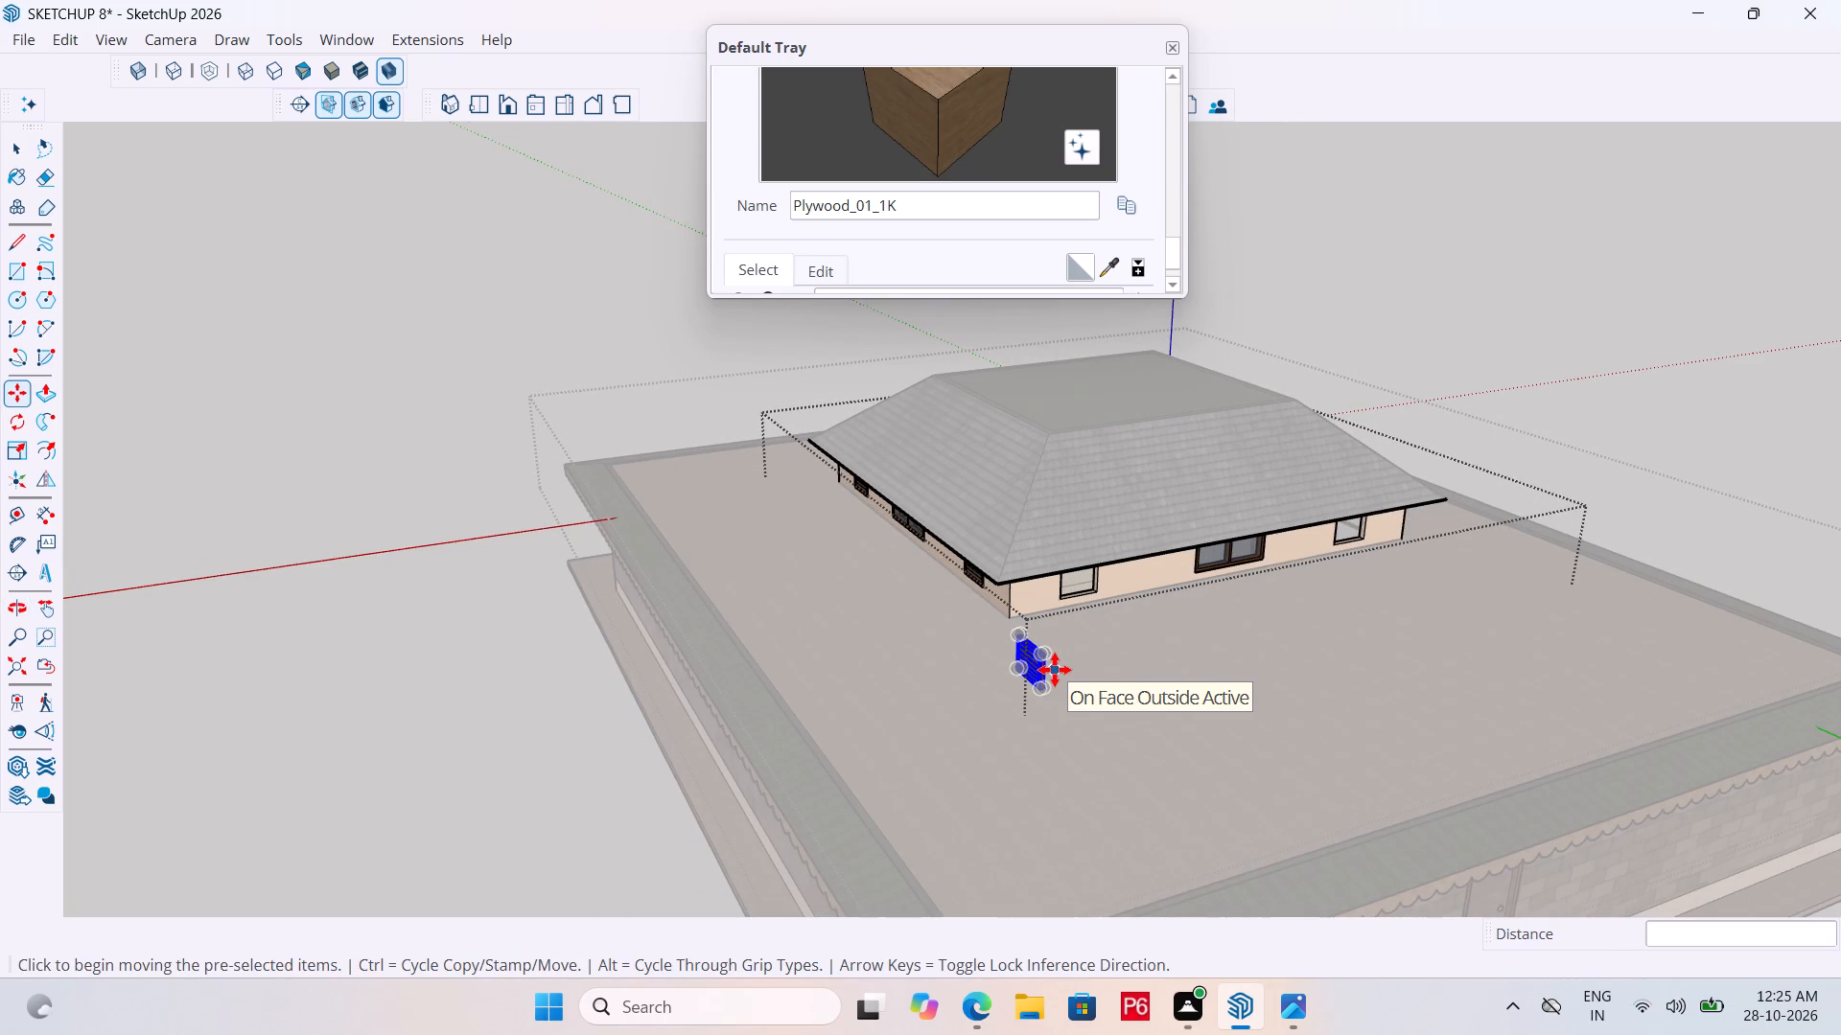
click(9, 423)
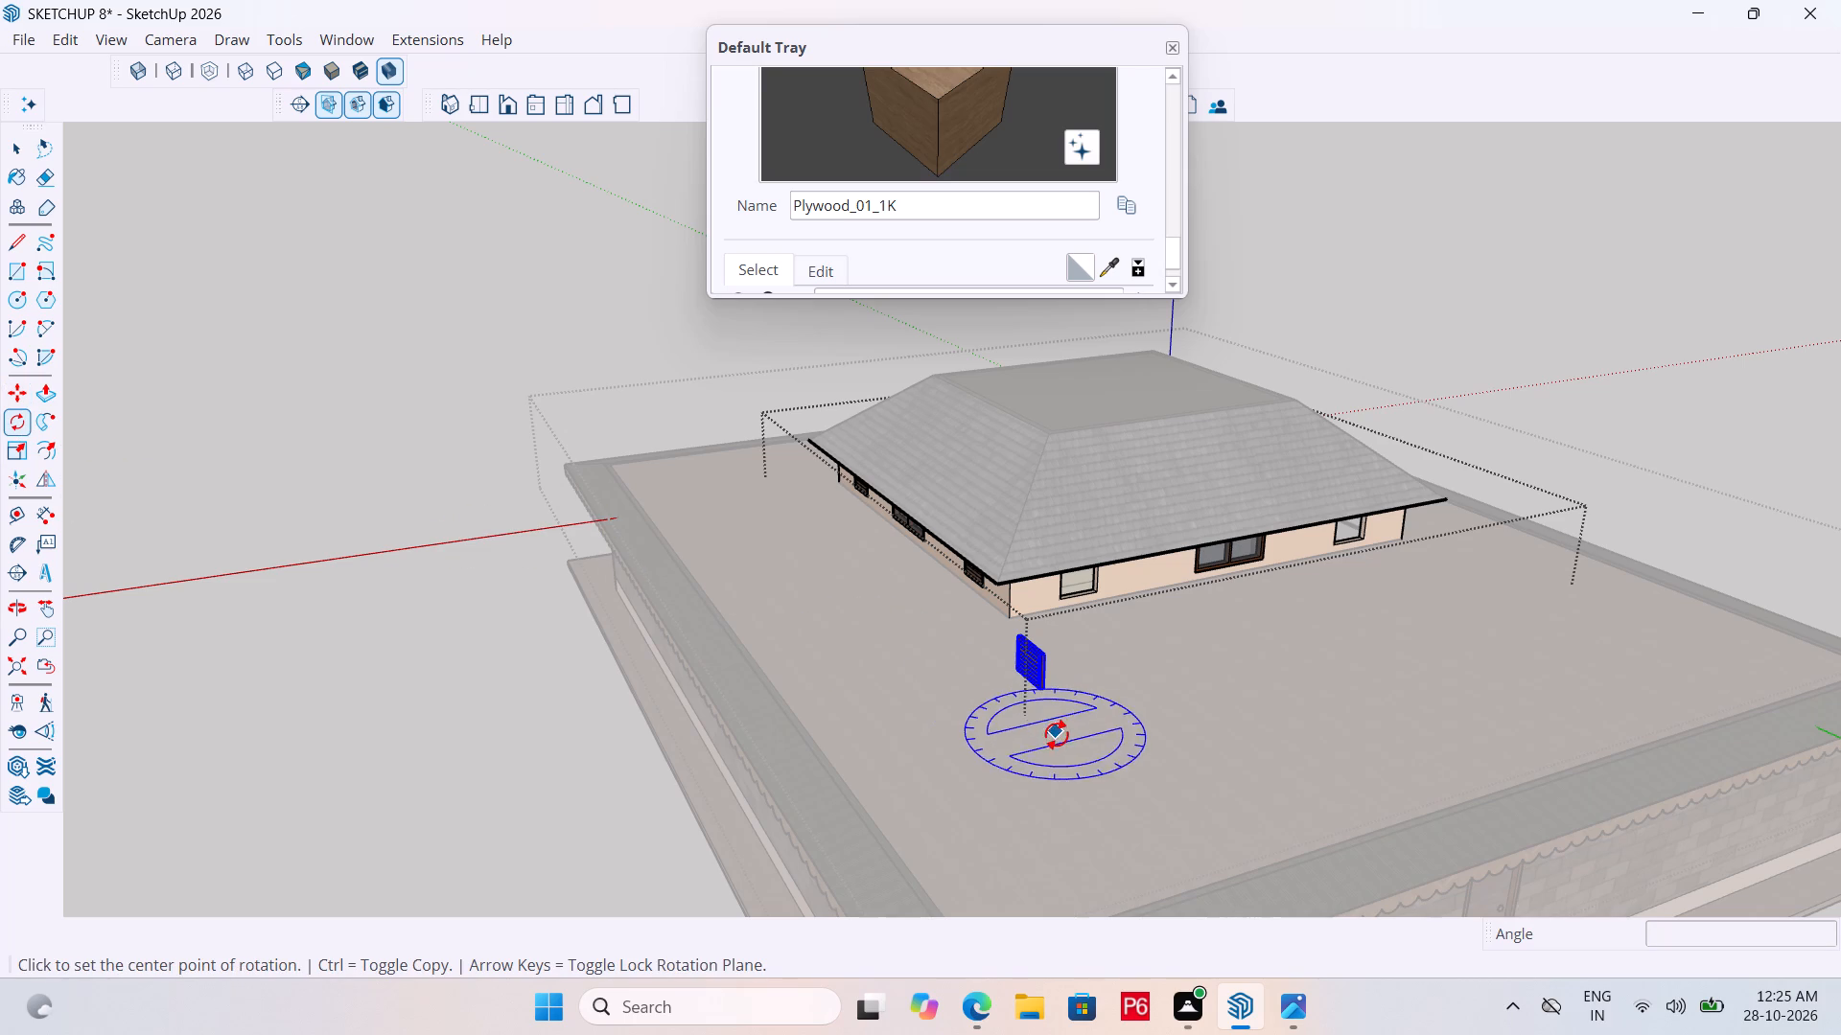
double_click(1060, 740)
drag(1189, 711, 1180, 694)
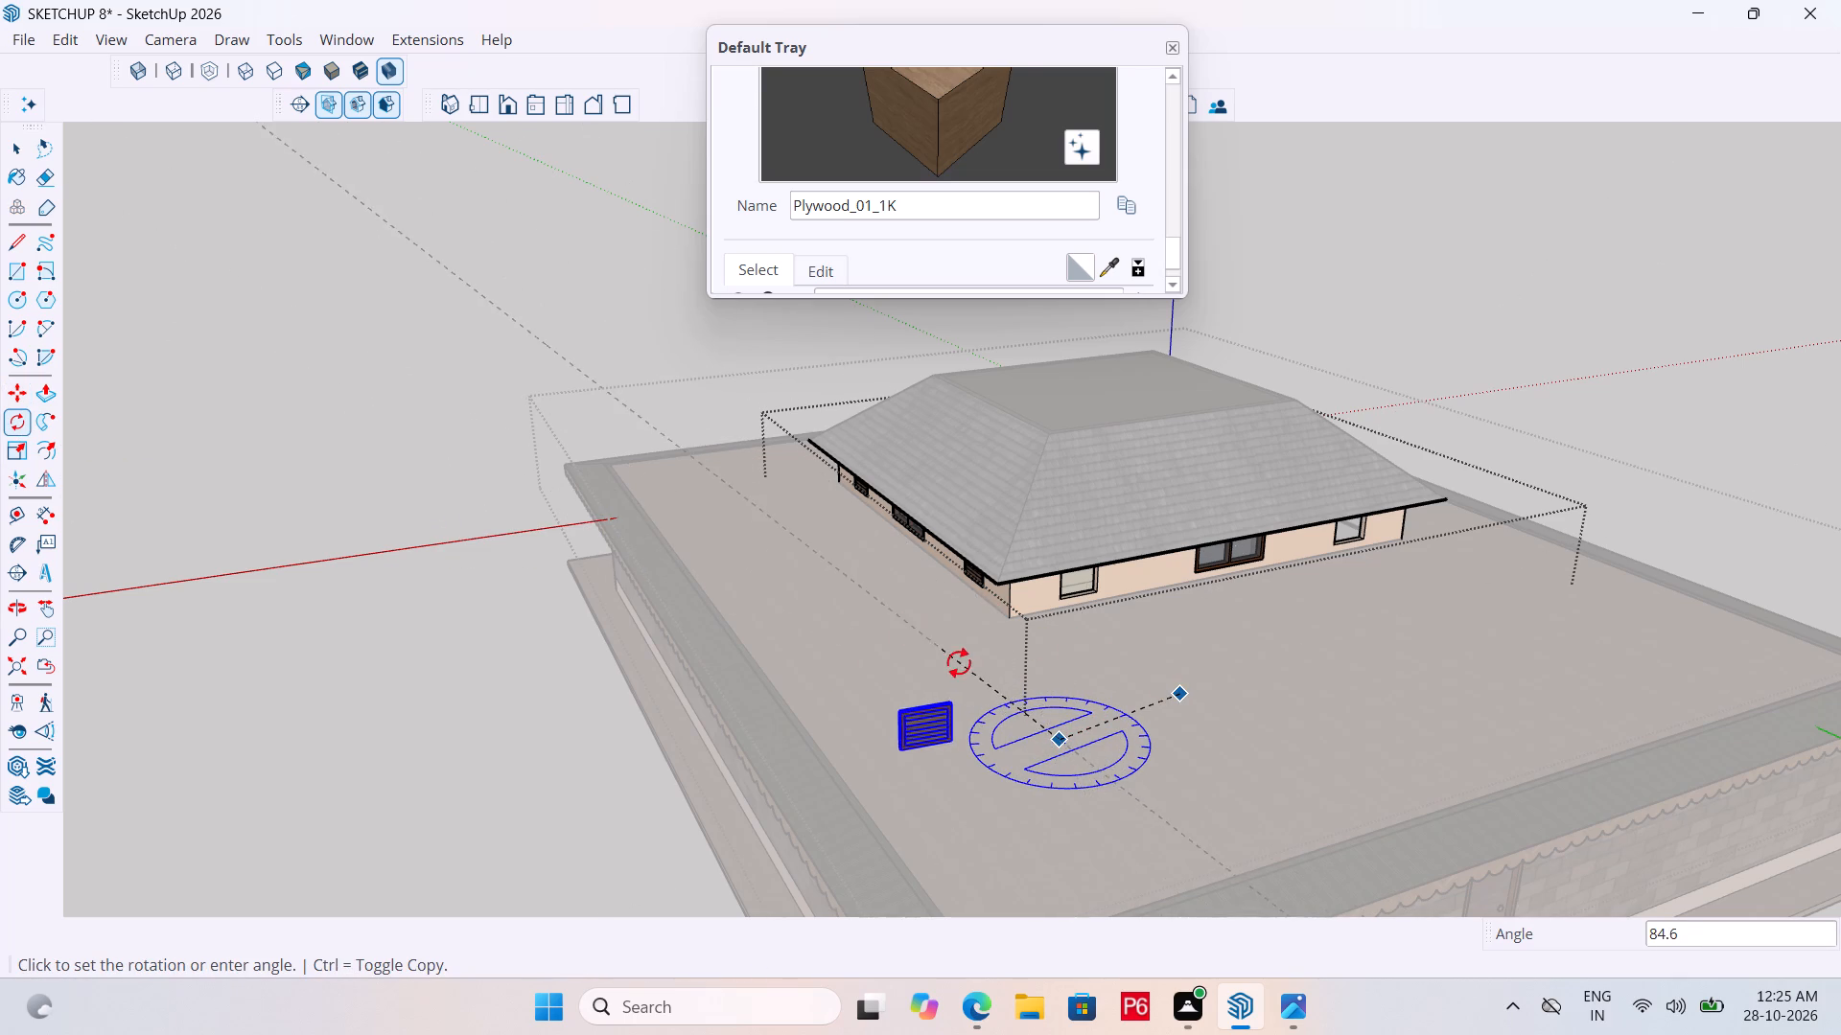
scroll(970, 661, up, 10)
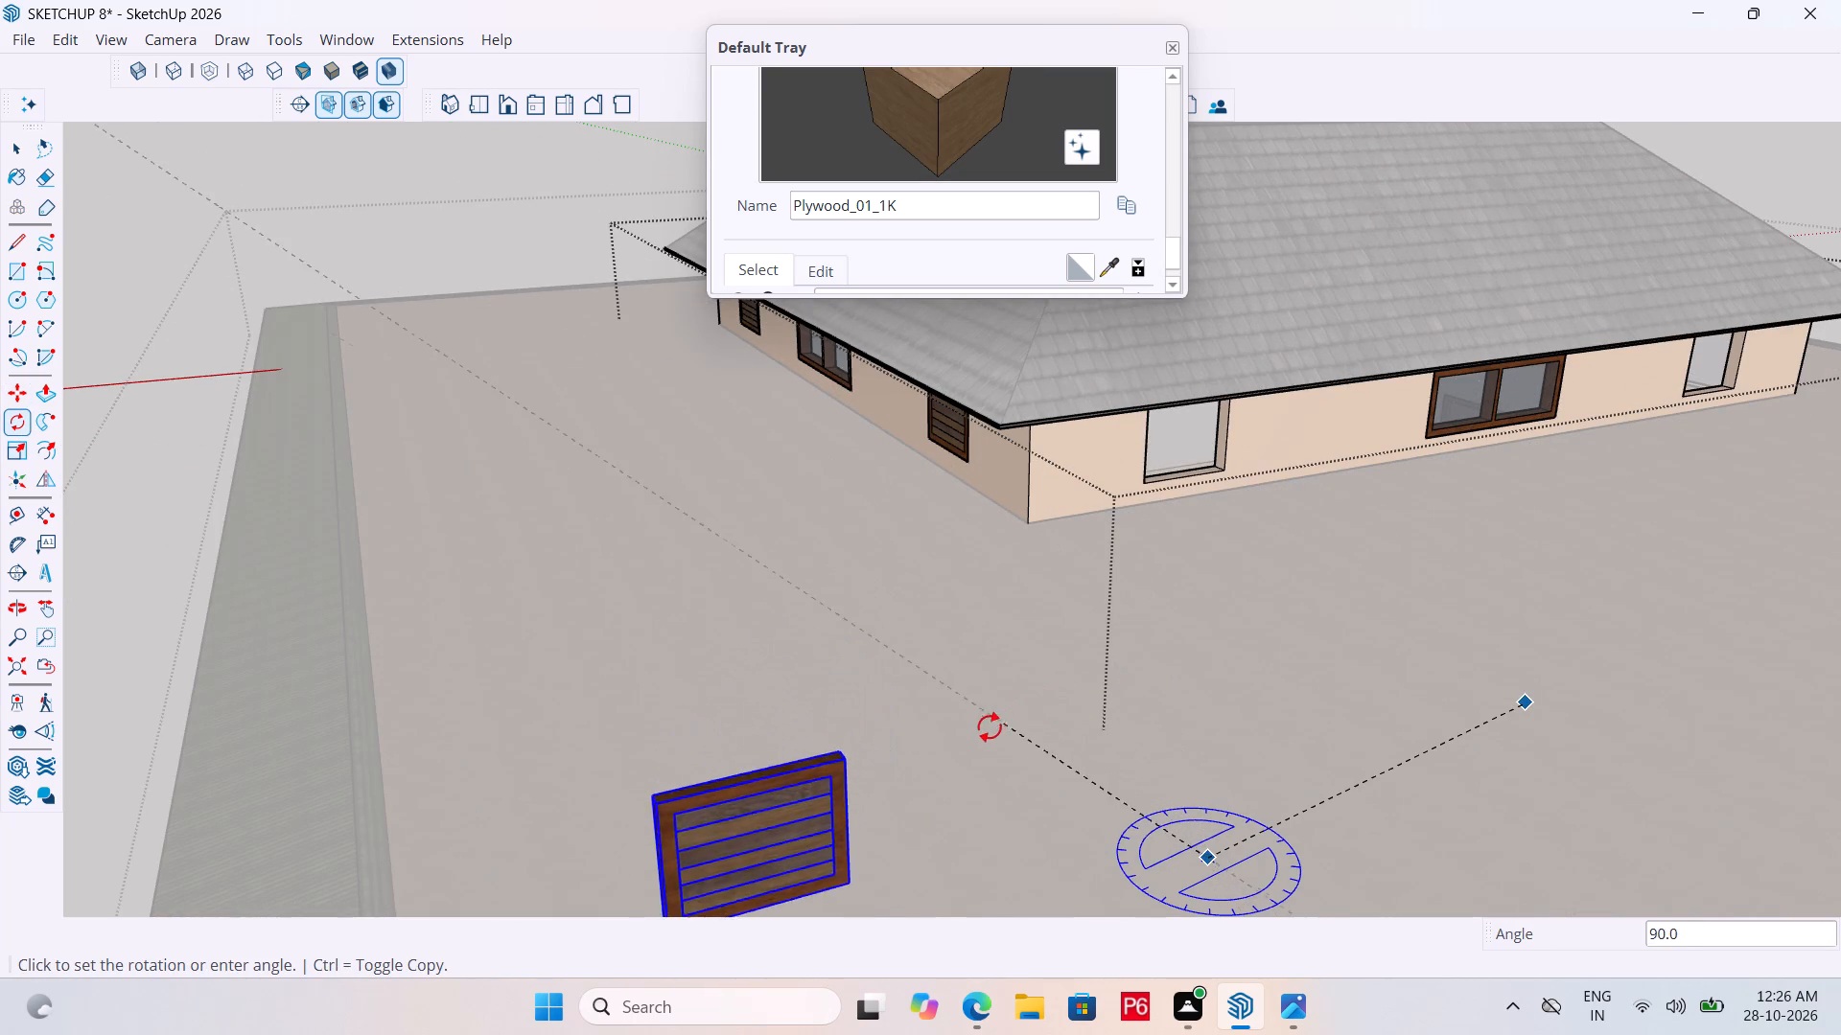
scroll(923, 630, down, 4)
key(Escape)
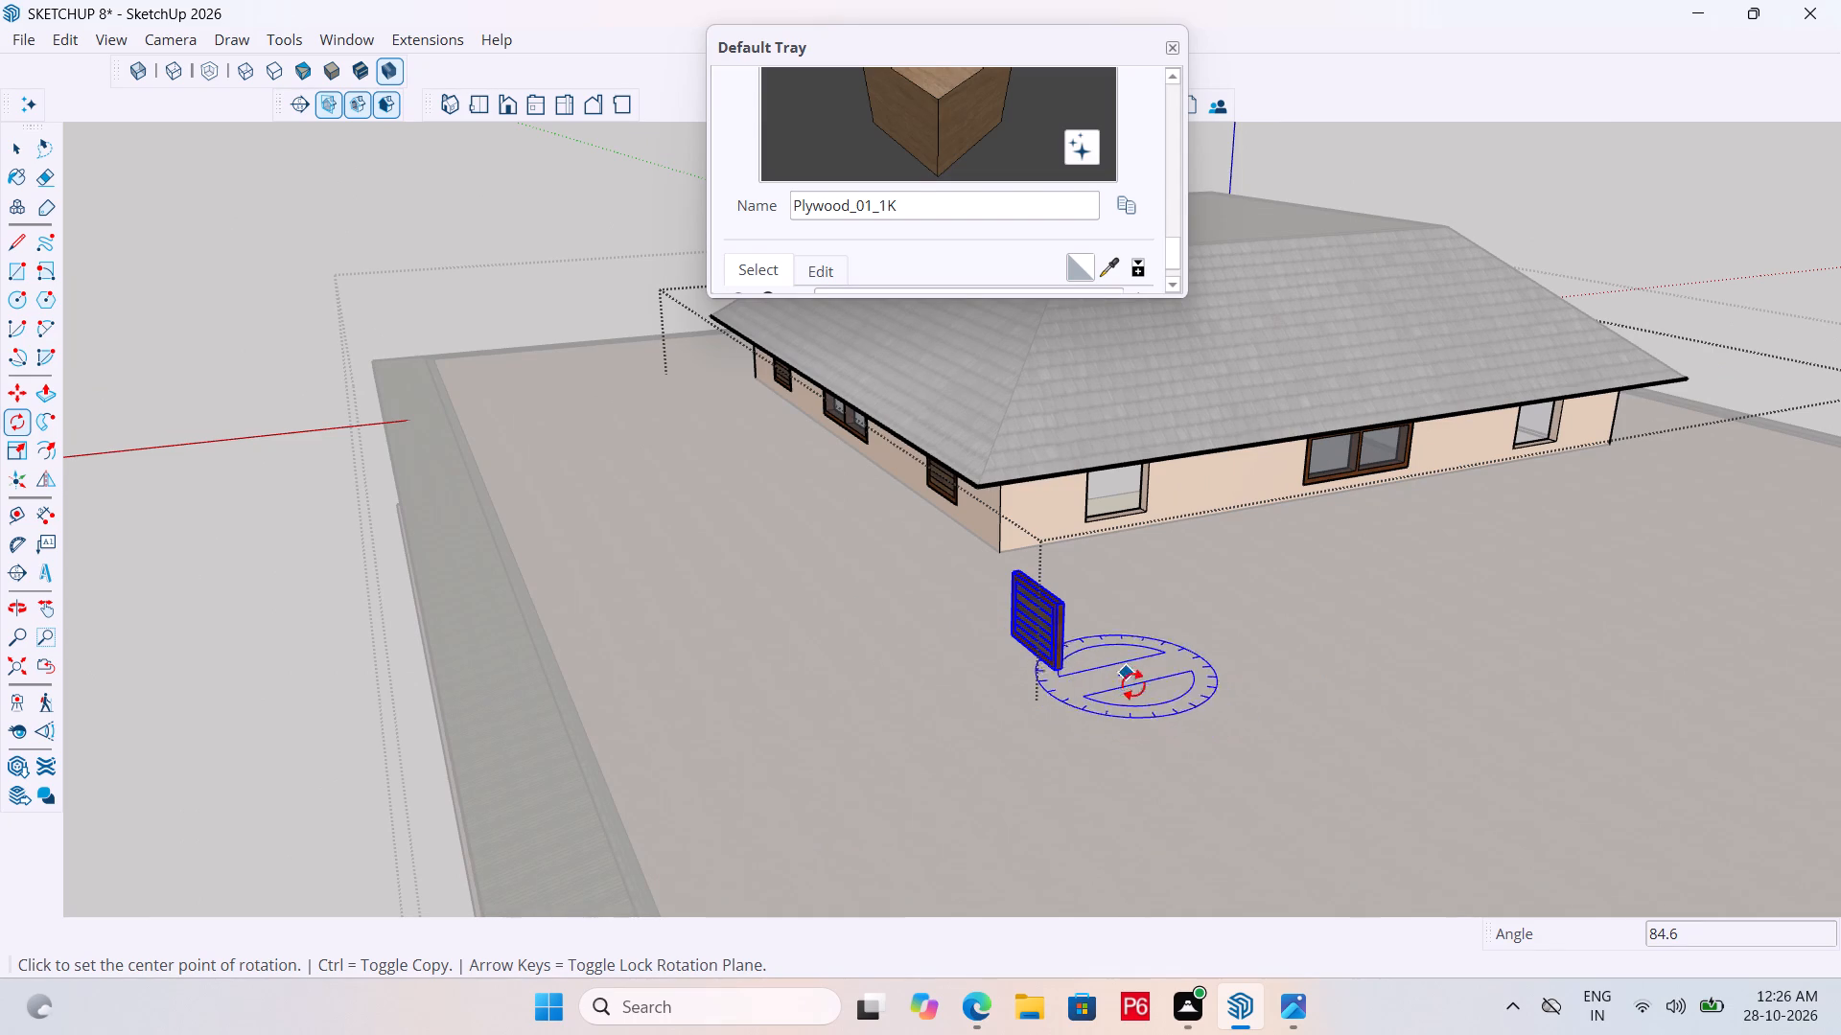
Rotate the copied plank window 90° about the vertical axis so it runs parallel to the wall with the openings.
double_click(1134, 690)
click(1281, 647)
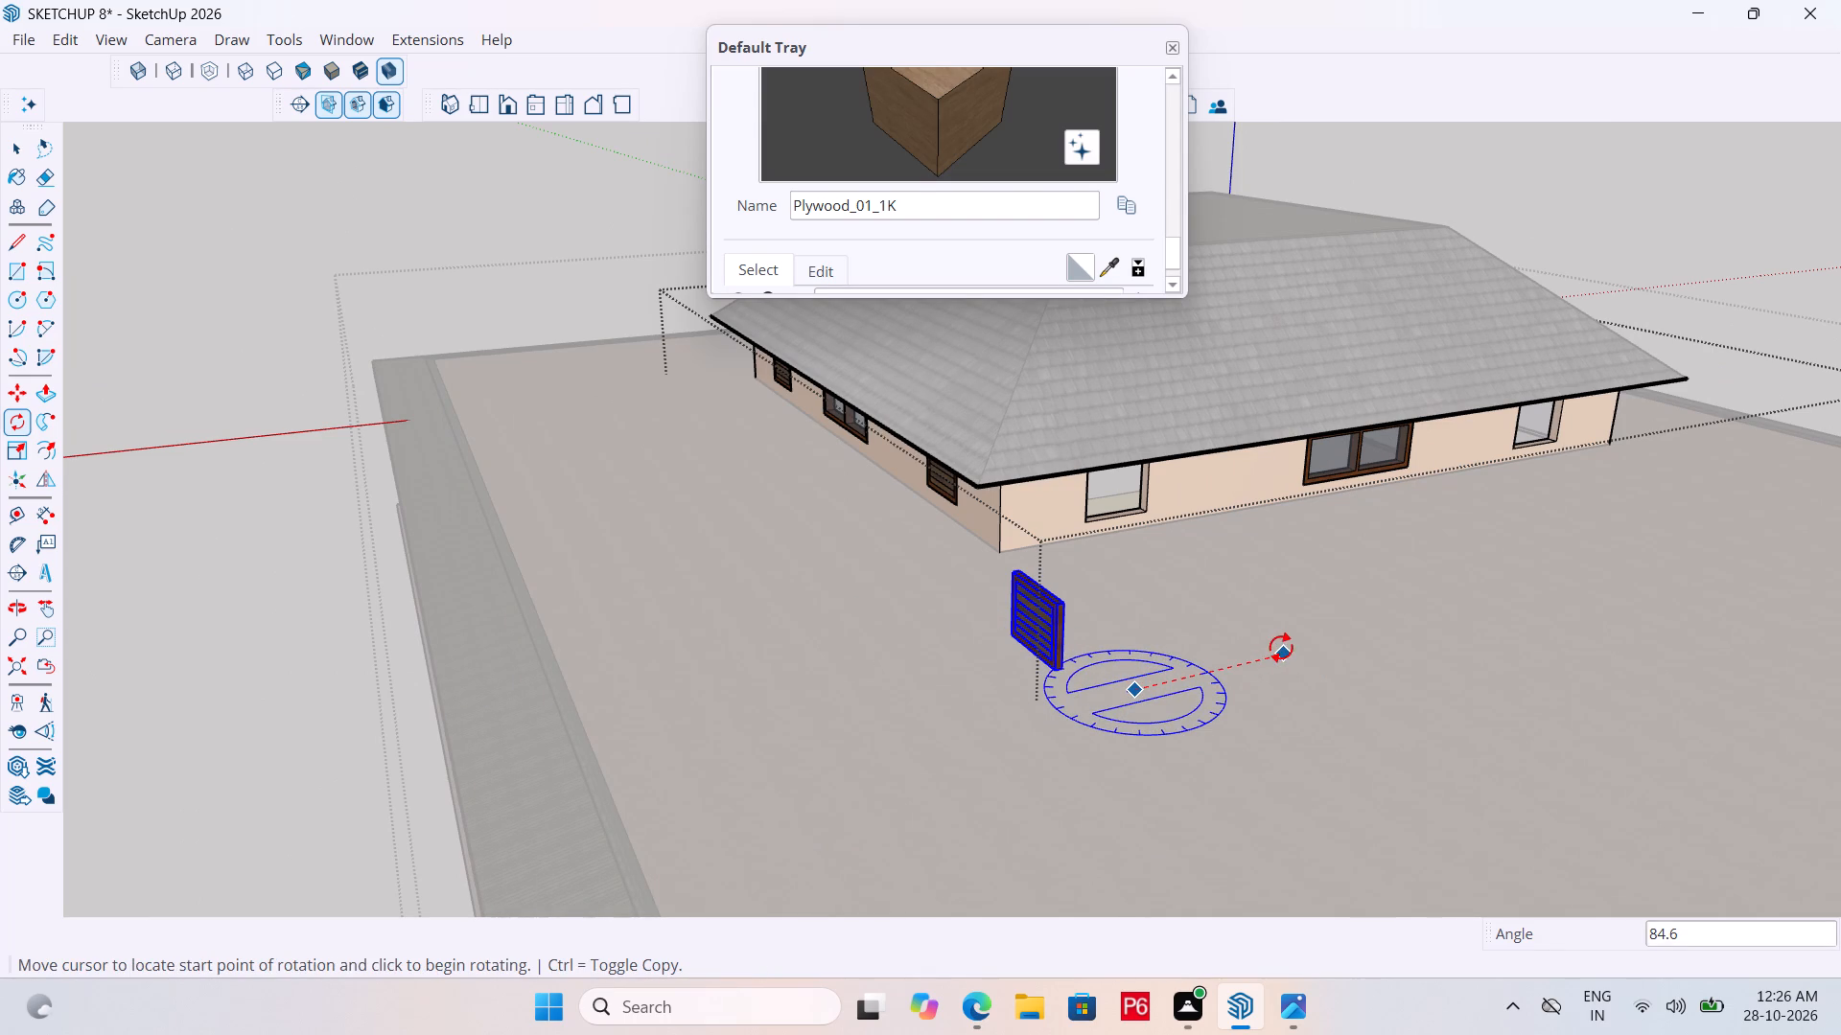
double_click(1004, 594)
key(space)
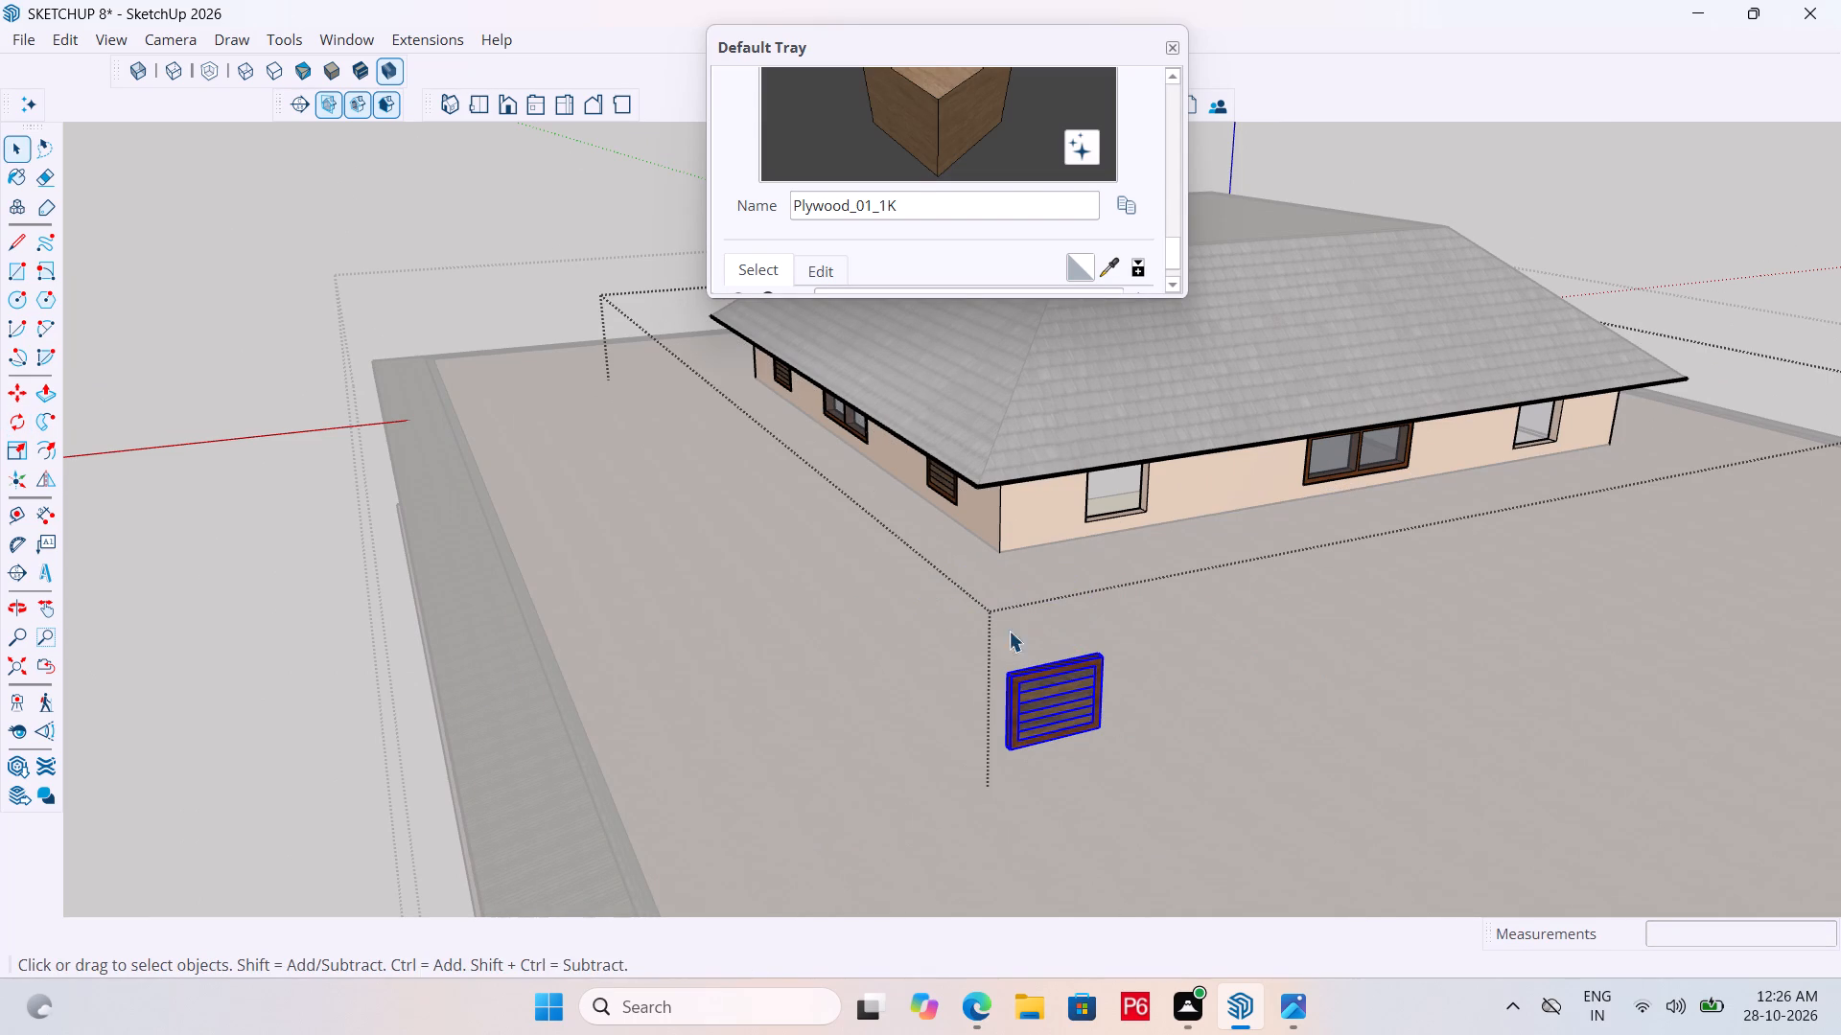
Save the model.
key(ctrl+s)
key(ctrl+s)
key(ctrl+s)
key(ctrl+s)
key(ctrl+s)
Move the rotated plank window by its lower corner into the opening nearest the wall's corner, about 17' 8" away.
key(m)
scroll(980, 713, up, 14)
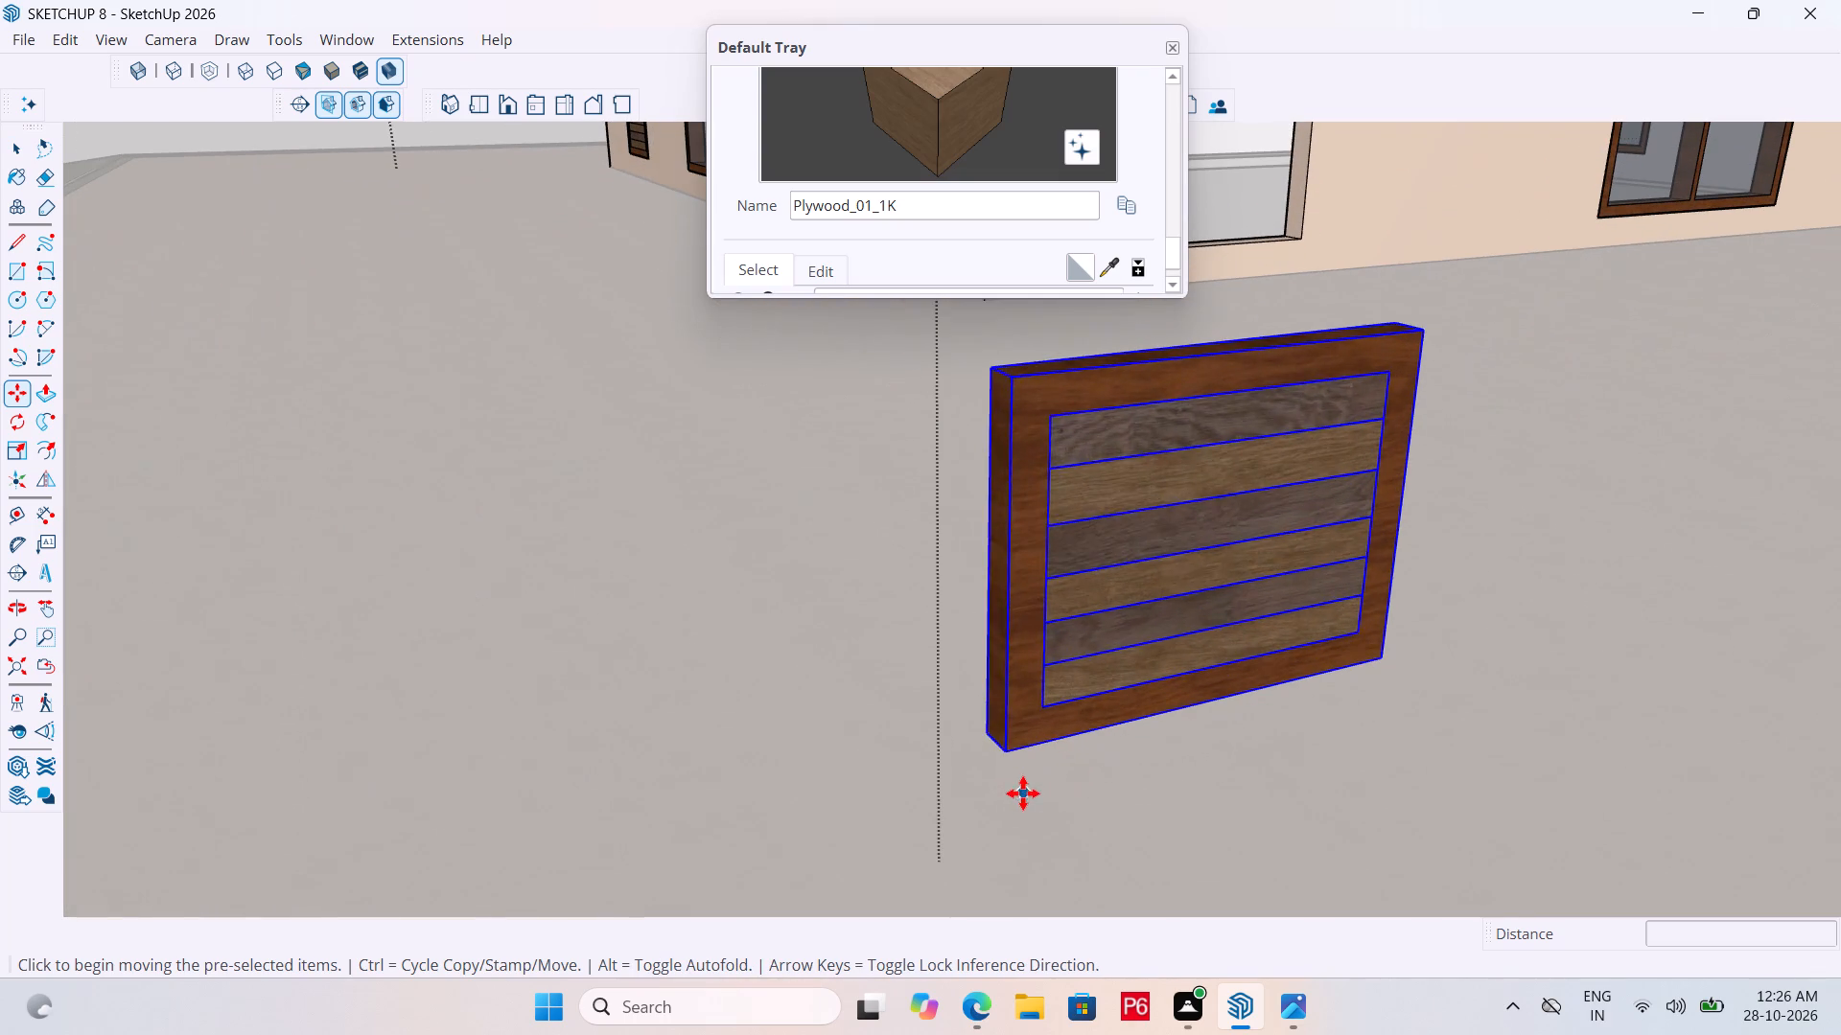
scroll(1023, 793, up, 1)
click(1001, 756)
scroll(1159, 654, down, 7)
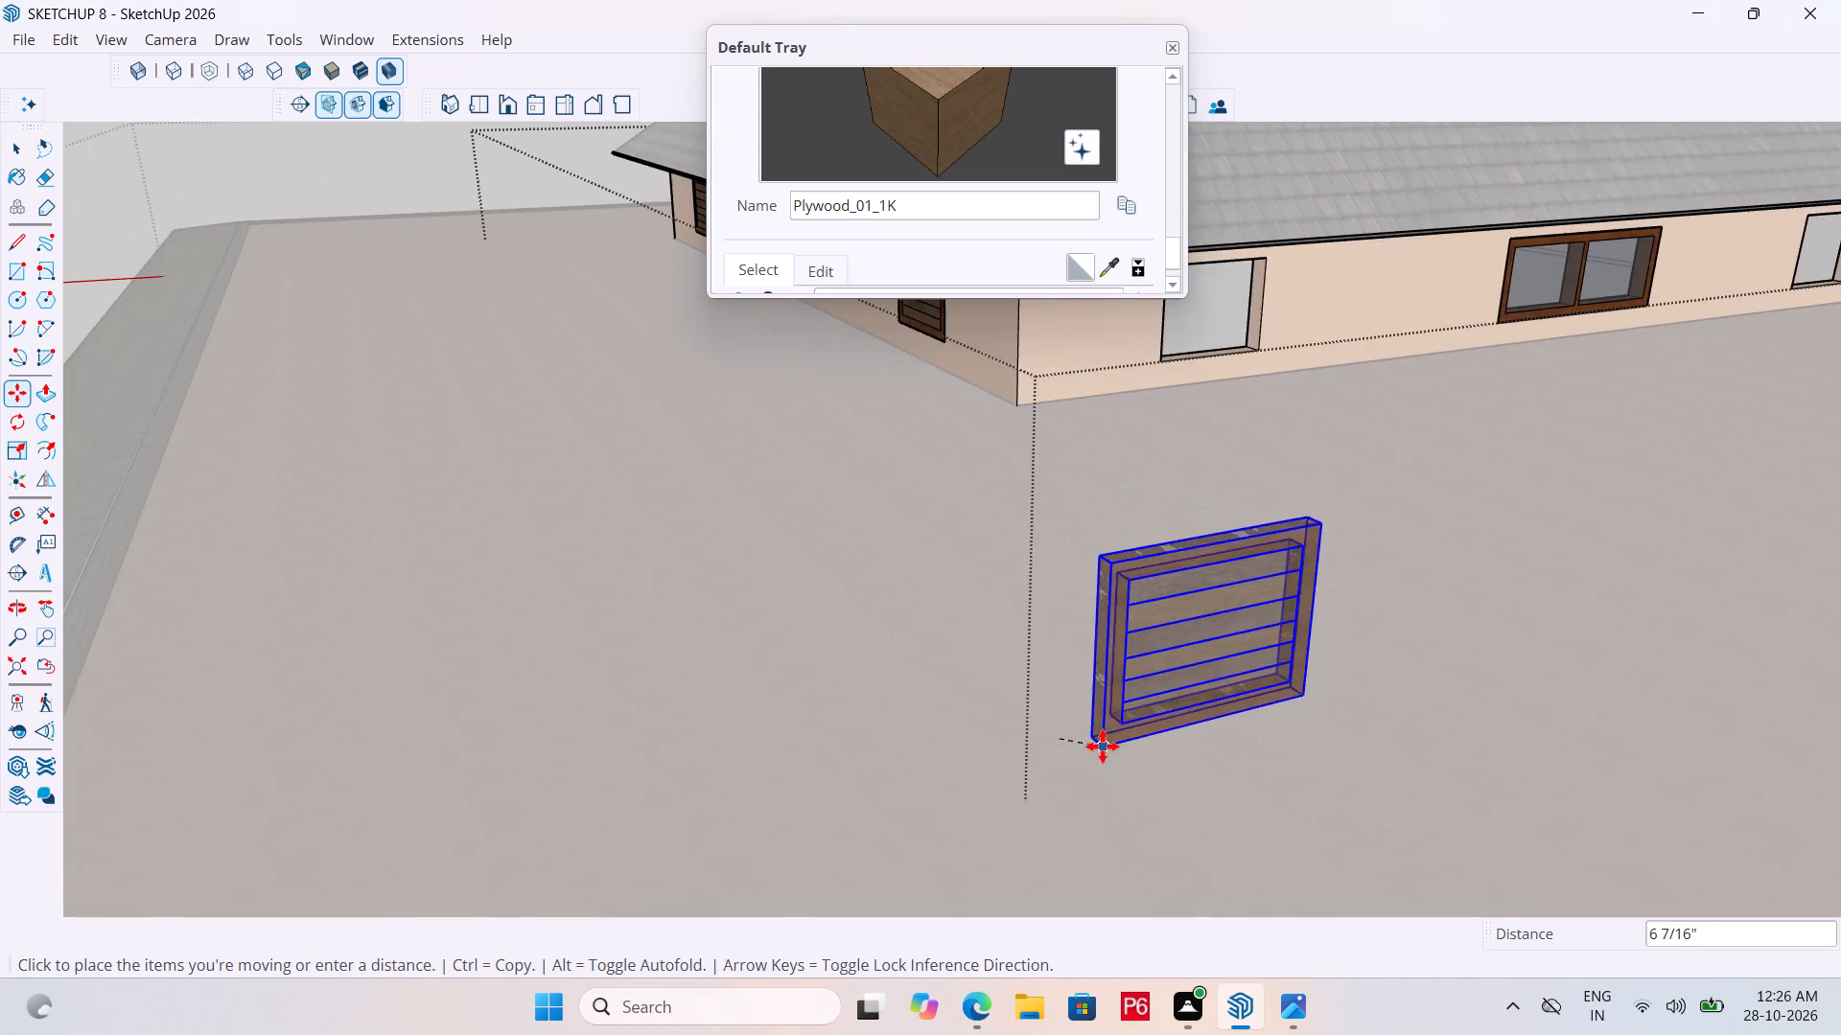
scroll(1206, 832, down, 6)
scroll(1206, 534, up, 5)
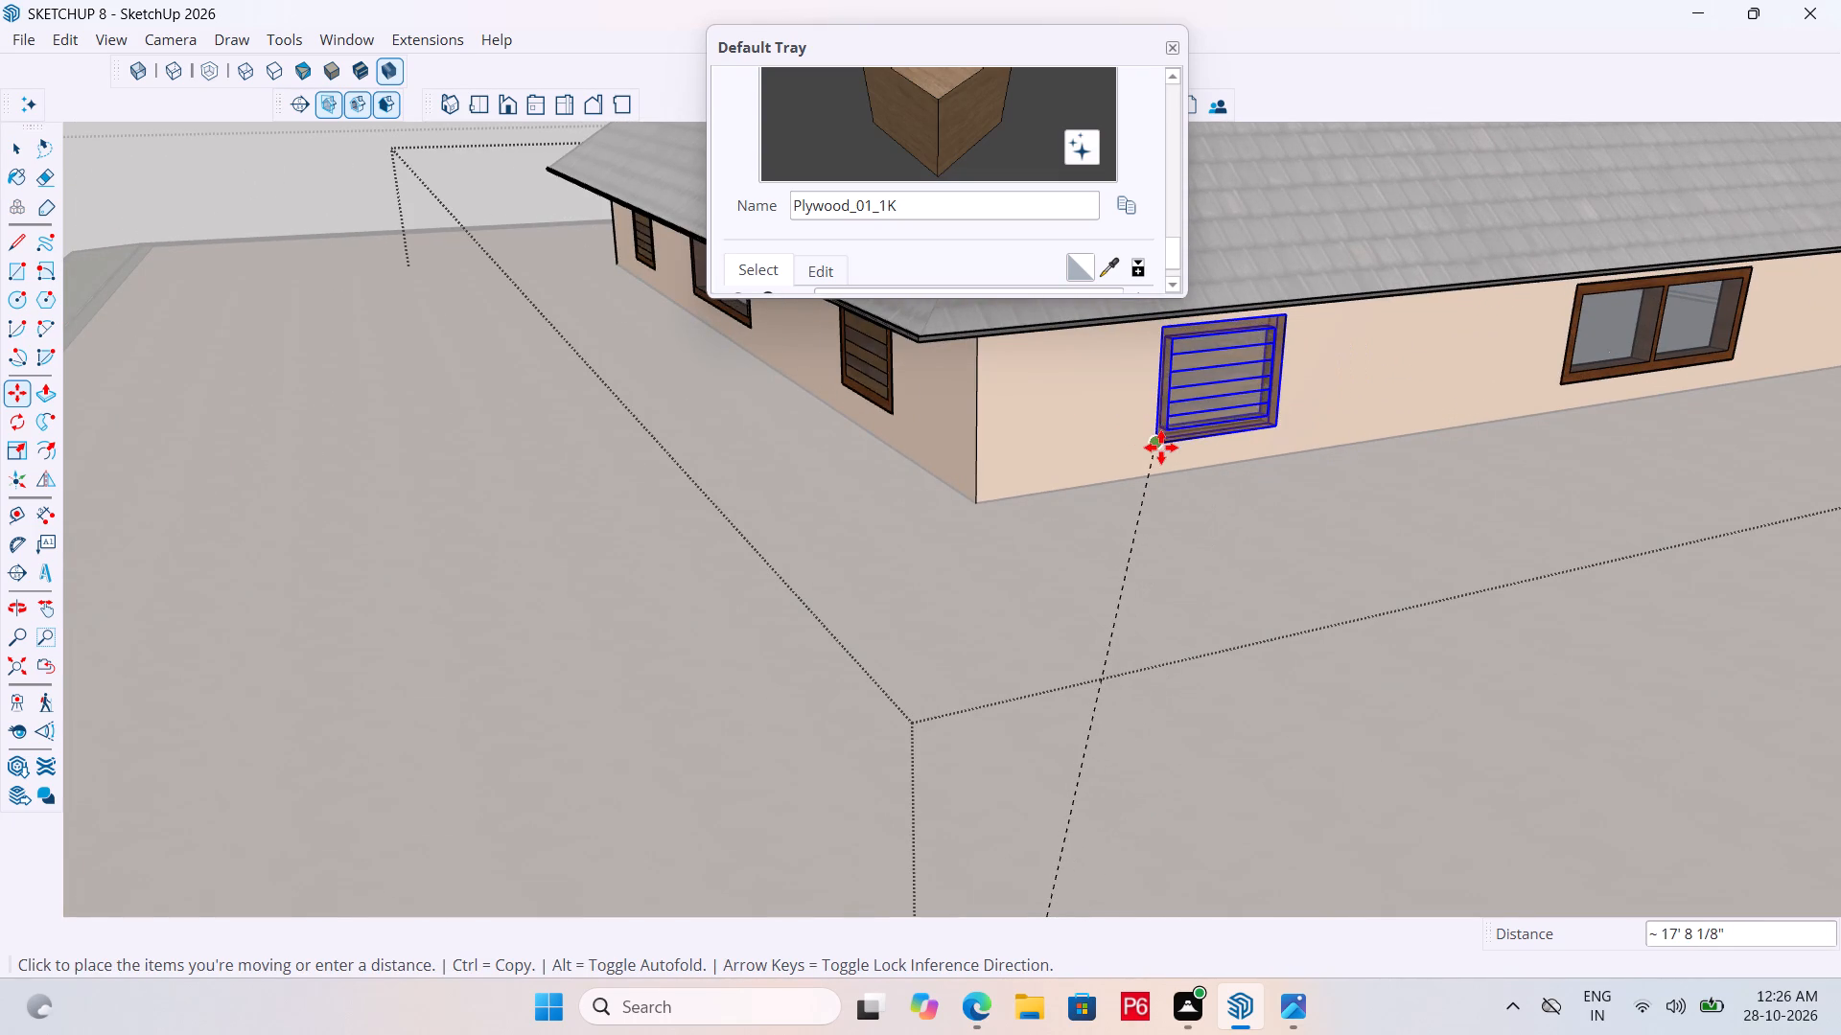
click(1161, 448)
Copy the fitted plank window 24' 6" along the wall into the opening at the far end.
scroll(1252, 432, up, 6)
scroll(1050, 465, up, 4)
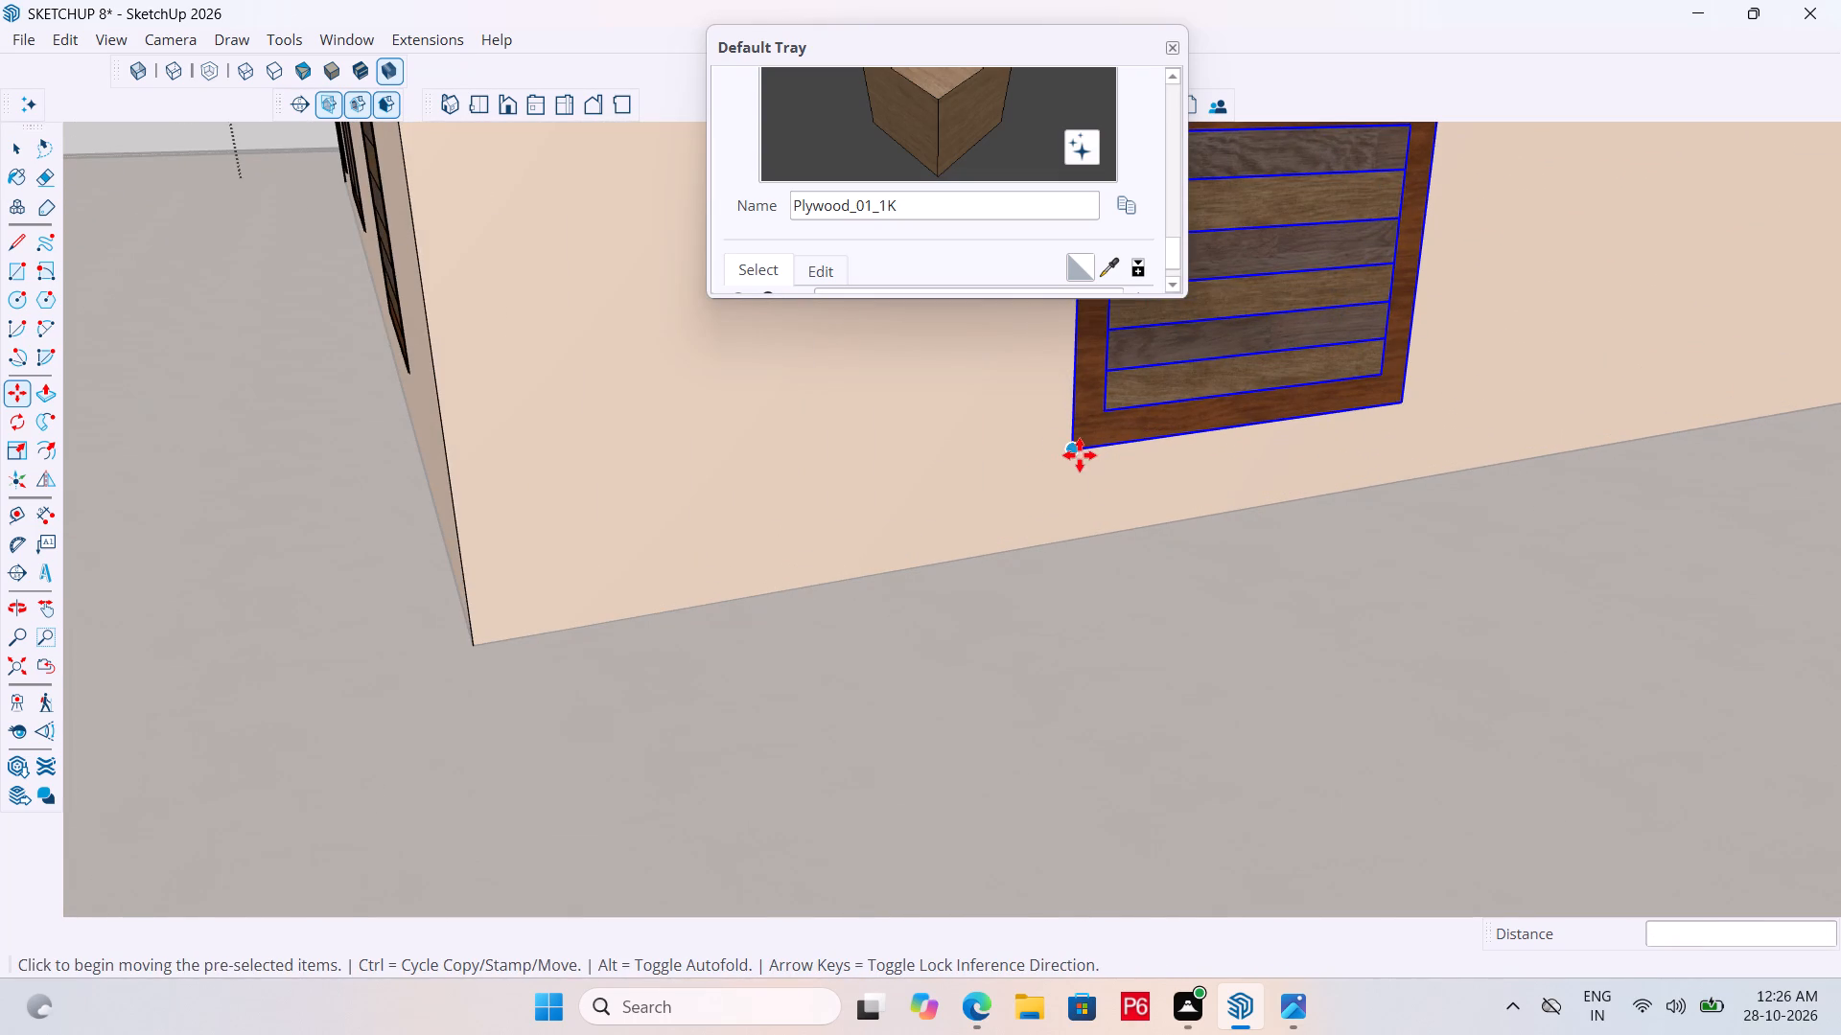
click(1078, 455)
scroll(825, 637, down, 16)
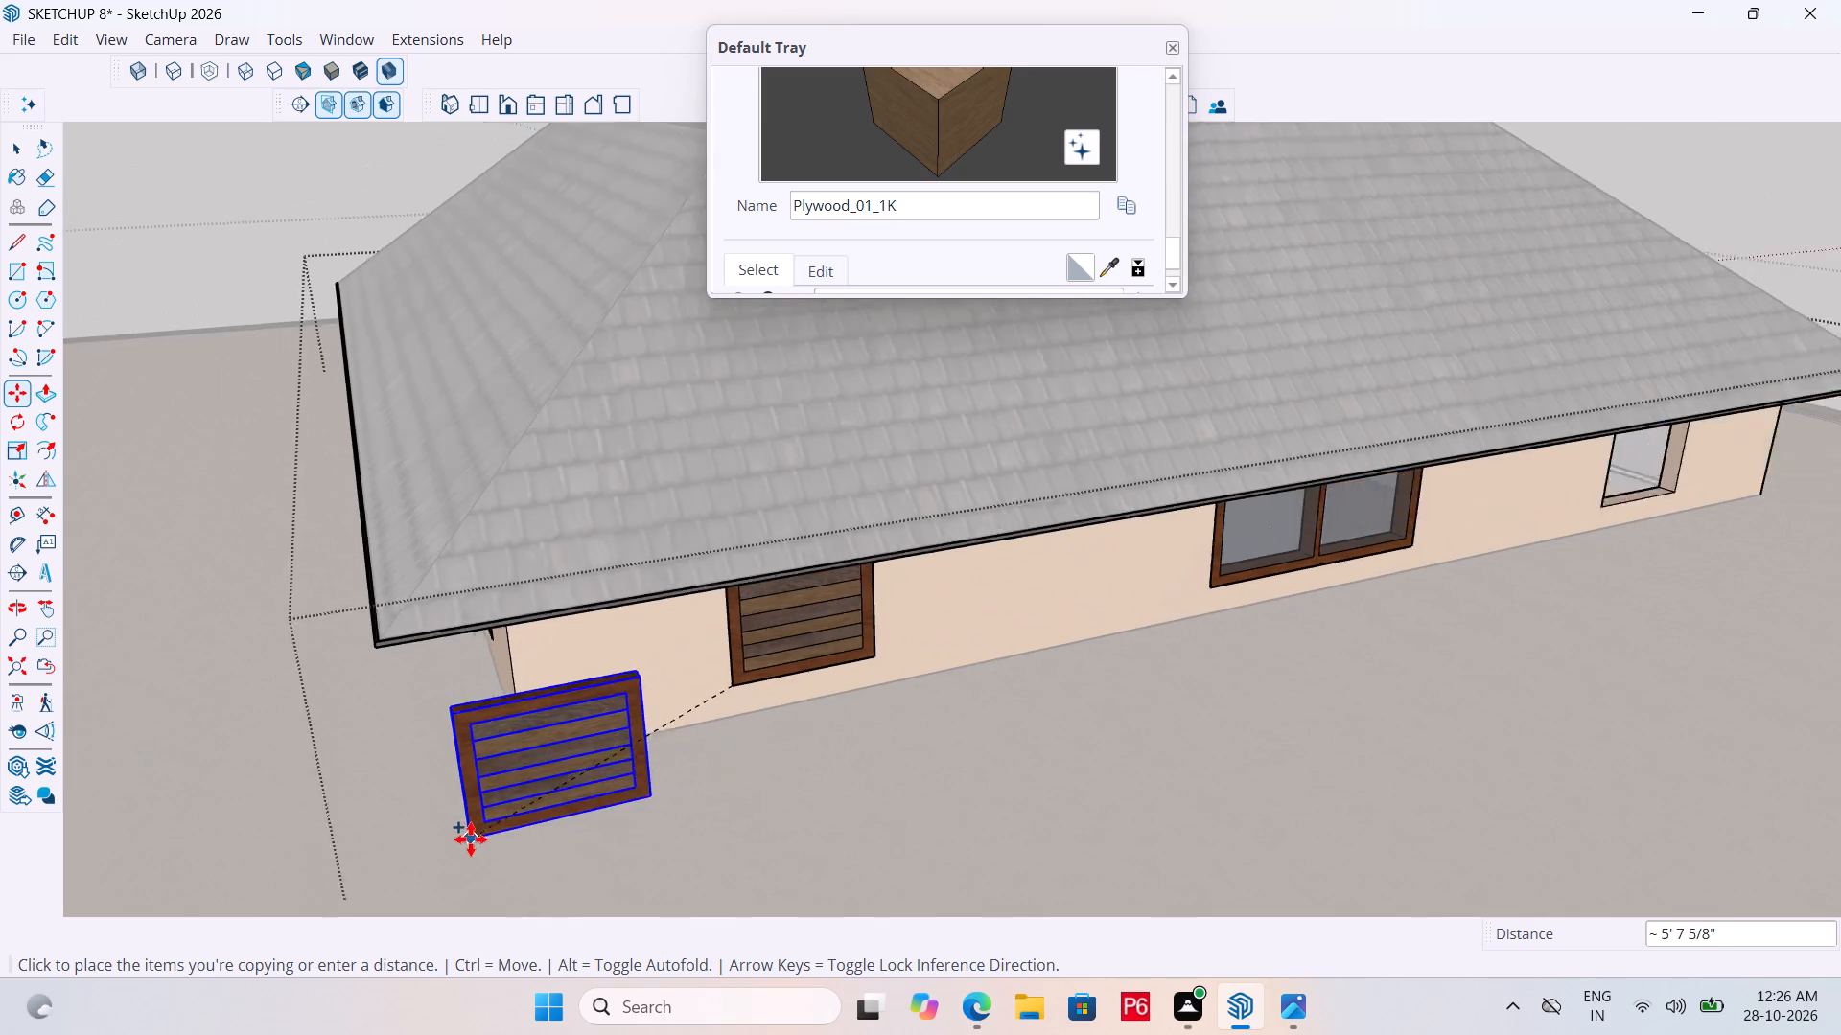
scroll(471, 839, down, 1)
scroll(1707, 523, up, 11)
click(1258, 638)
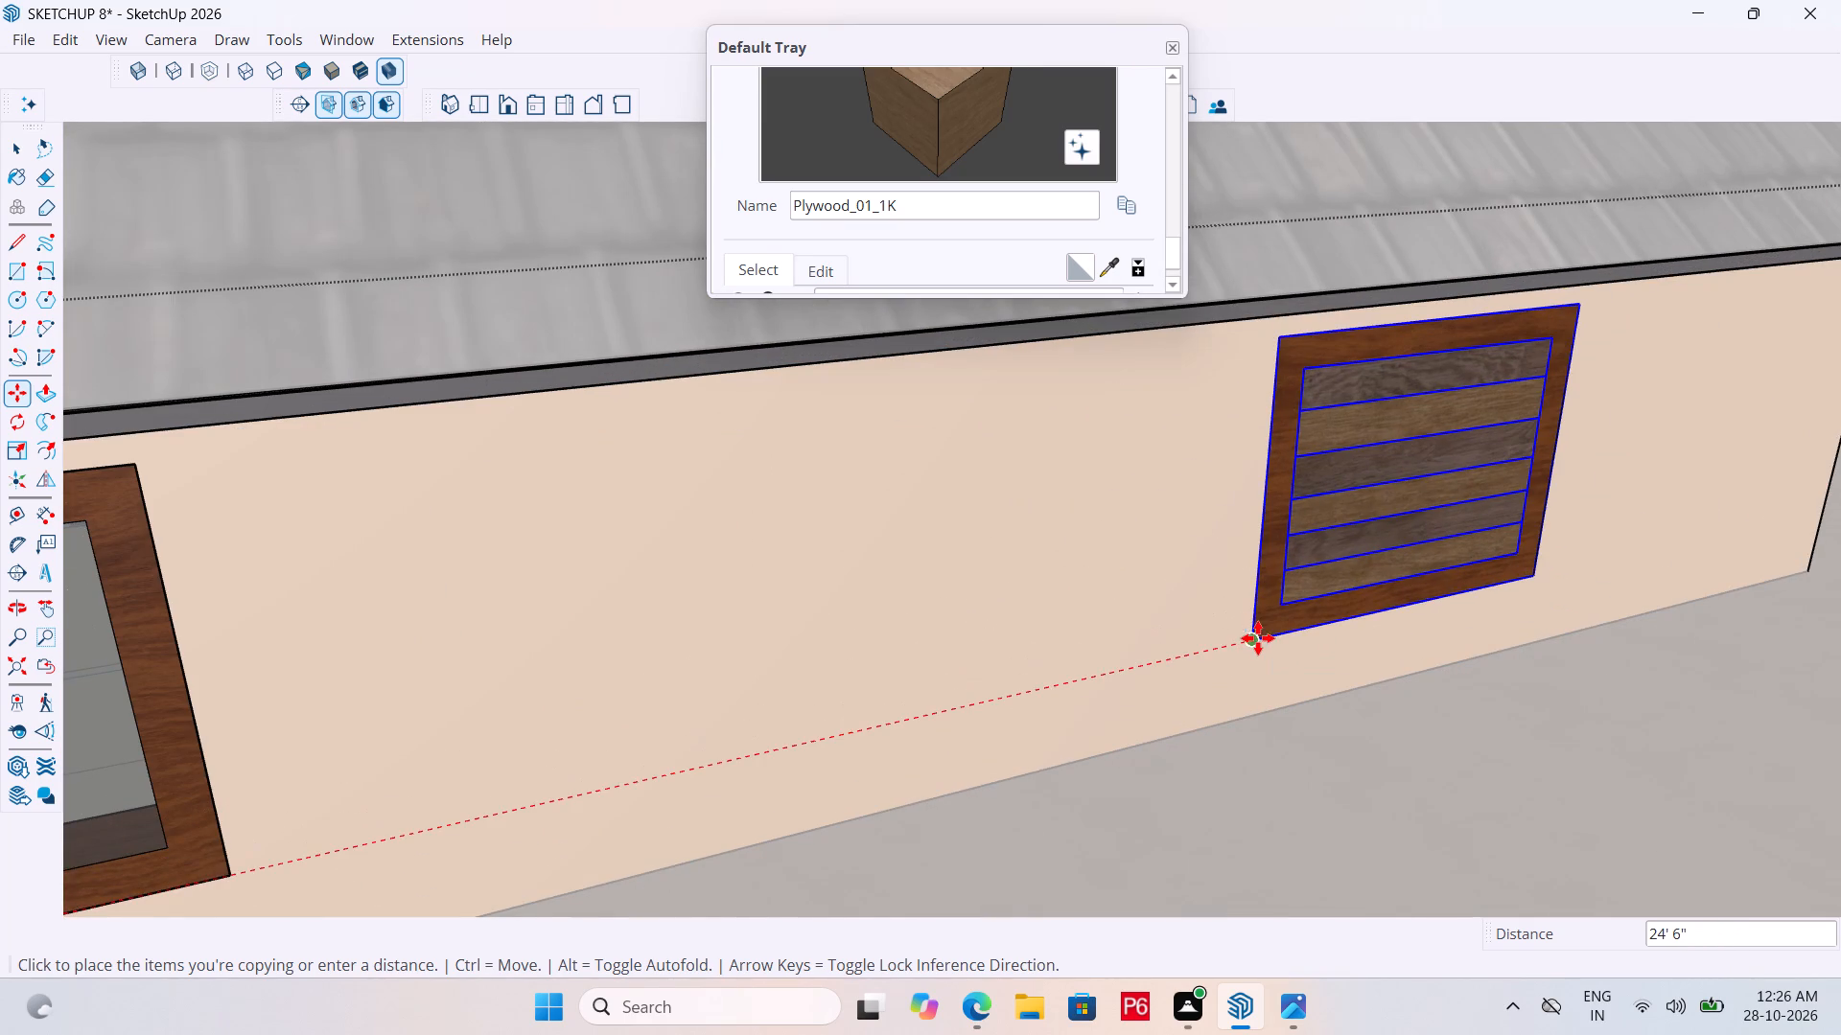
scroll(1493, 679, down, 4)
Save the model.
key(ctrl+s)
key(ctrl+s)
key(ctrl+s)
key(ctrl+s)
key(ctrl+s)
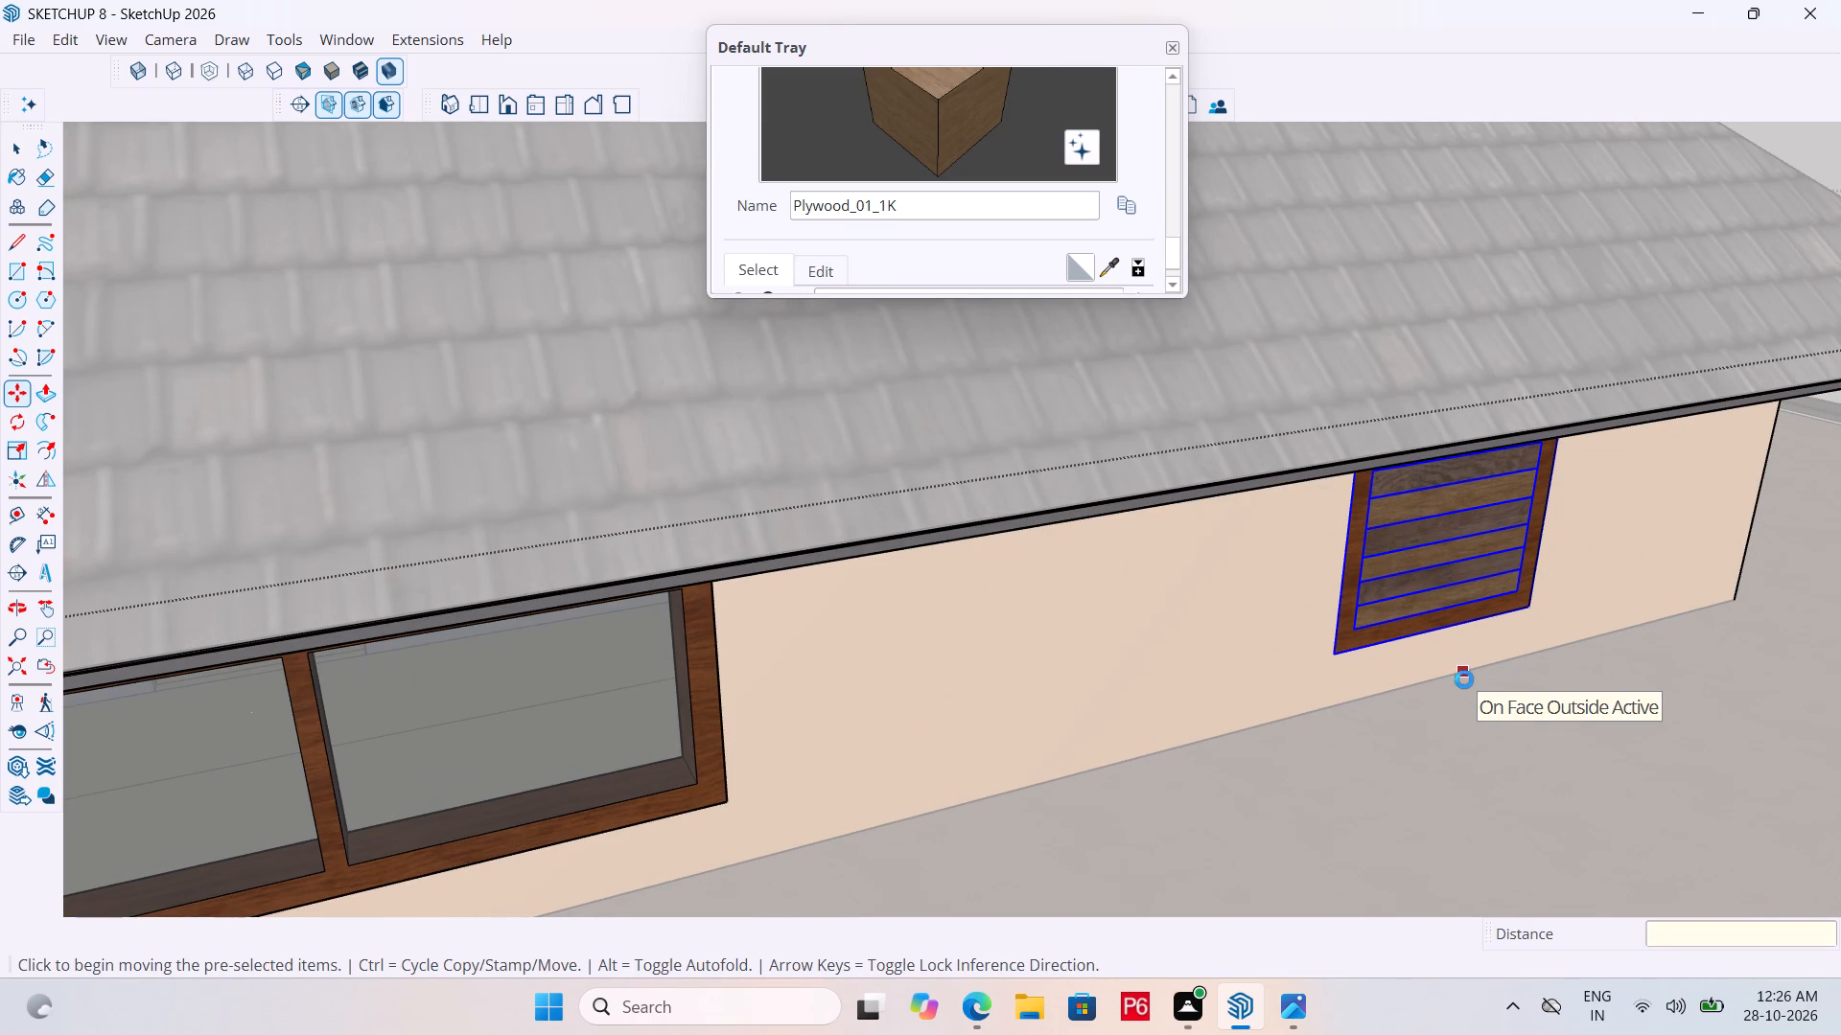
key(ctrl+s)
key(ctrl+s)
key(ctrl+s)
Deselect the window and exit group editing back to the whole model.
key(space)
scroll(1475, 672, down, 4)
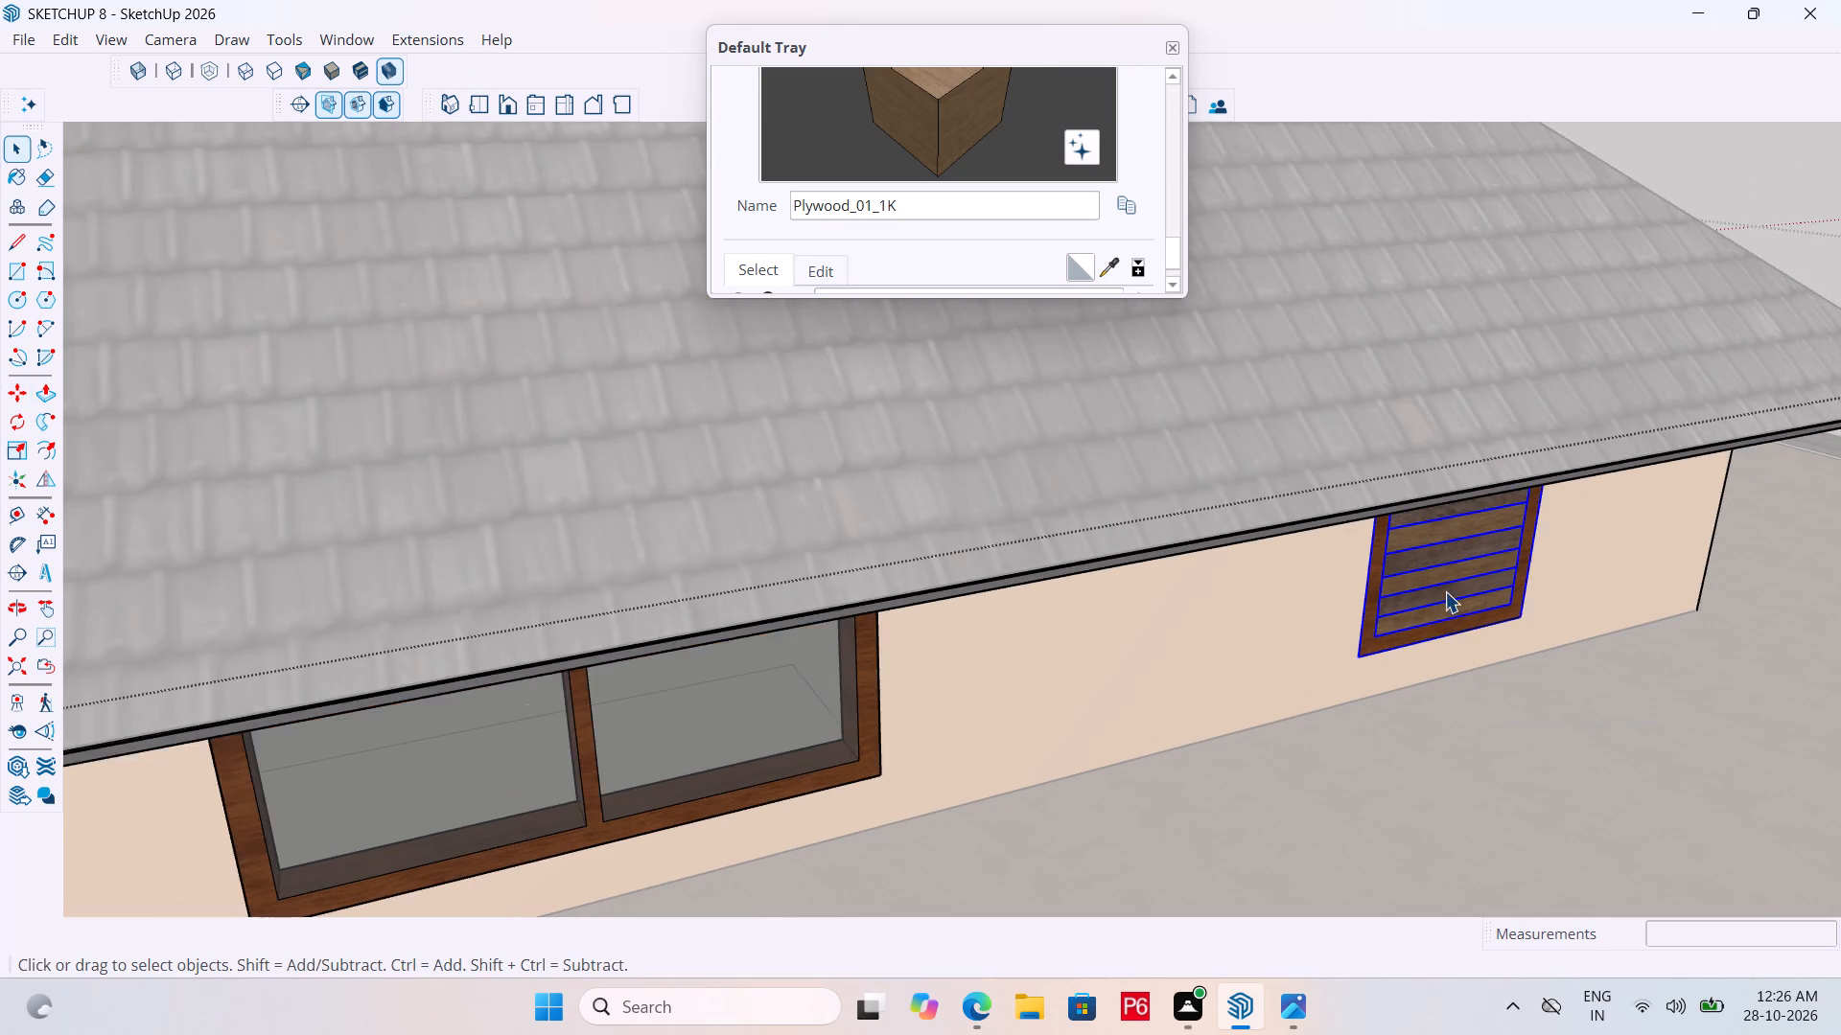
scroll(1445, 591, down, 12)
scroll(1302, 522, down, 7)
scroll(1176, 464, down, 6)
key(space)
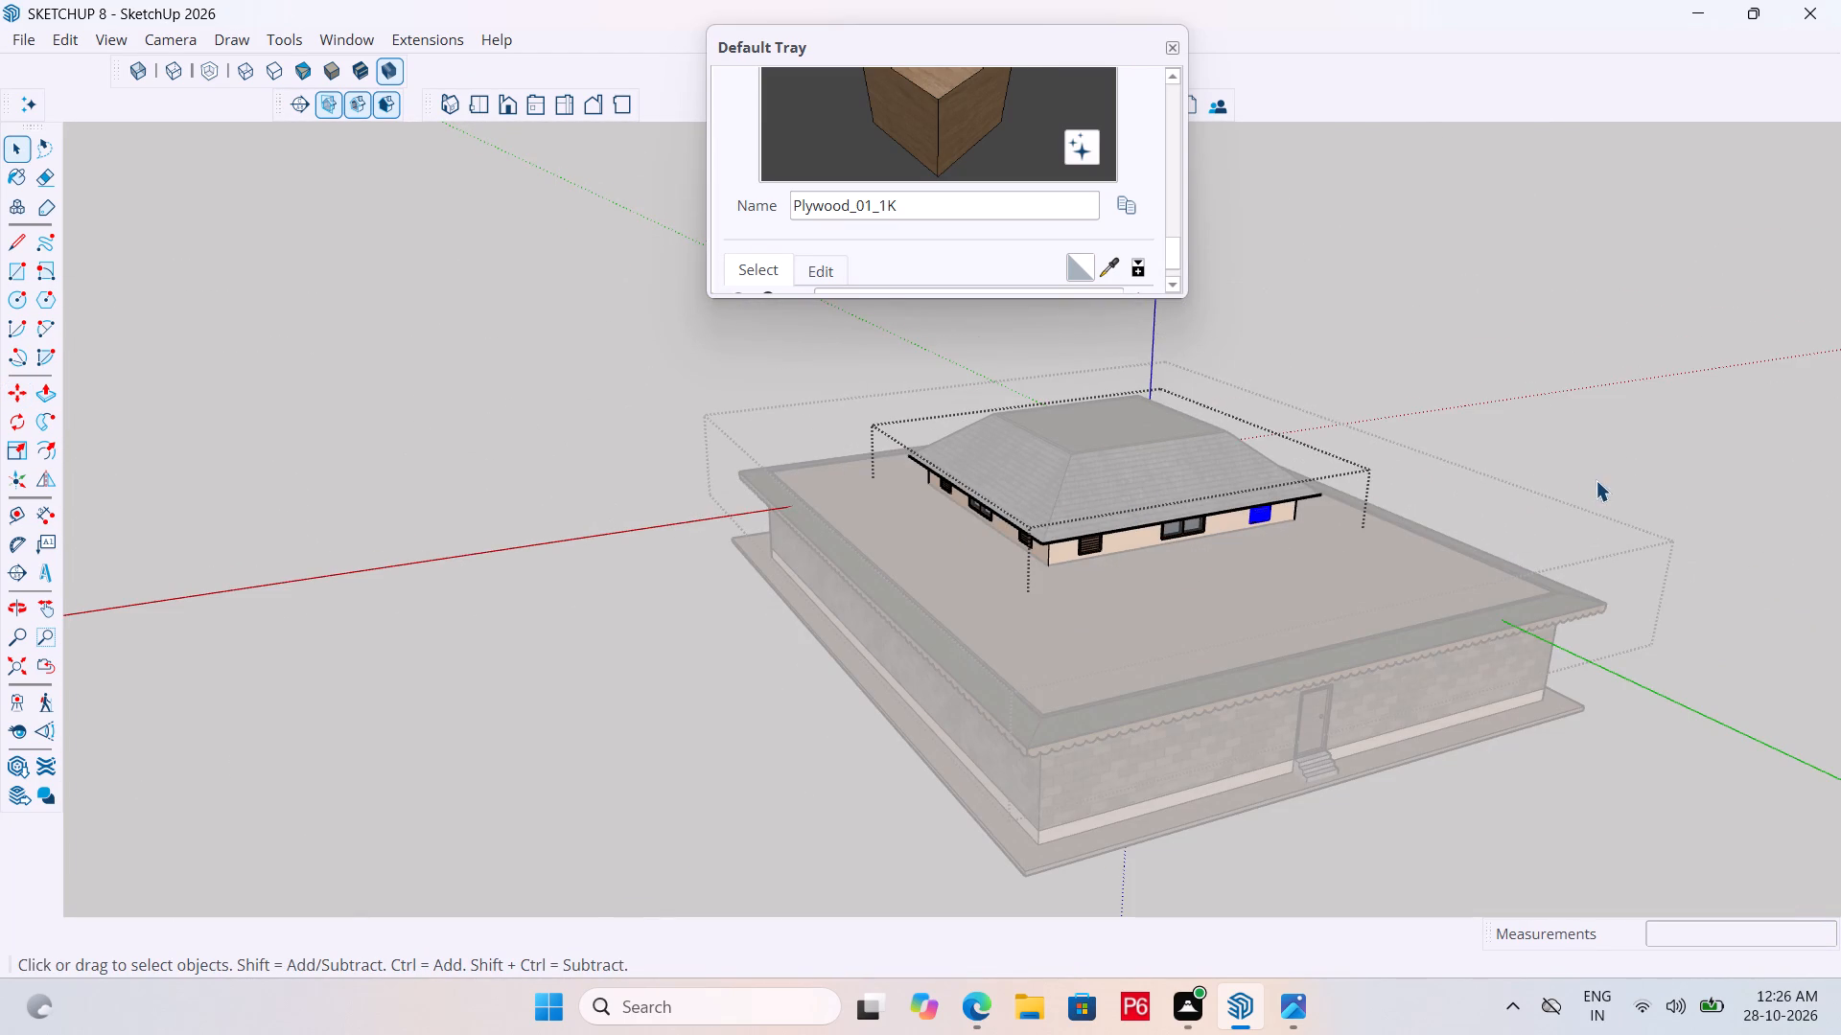
click(1600, 477)
click(1708, 477)
double_click(1698, 483)
Examine the whole building from all sides, checking the windows on each upper-storey wall.
middle_drag(1487, 636, 1340, 556)
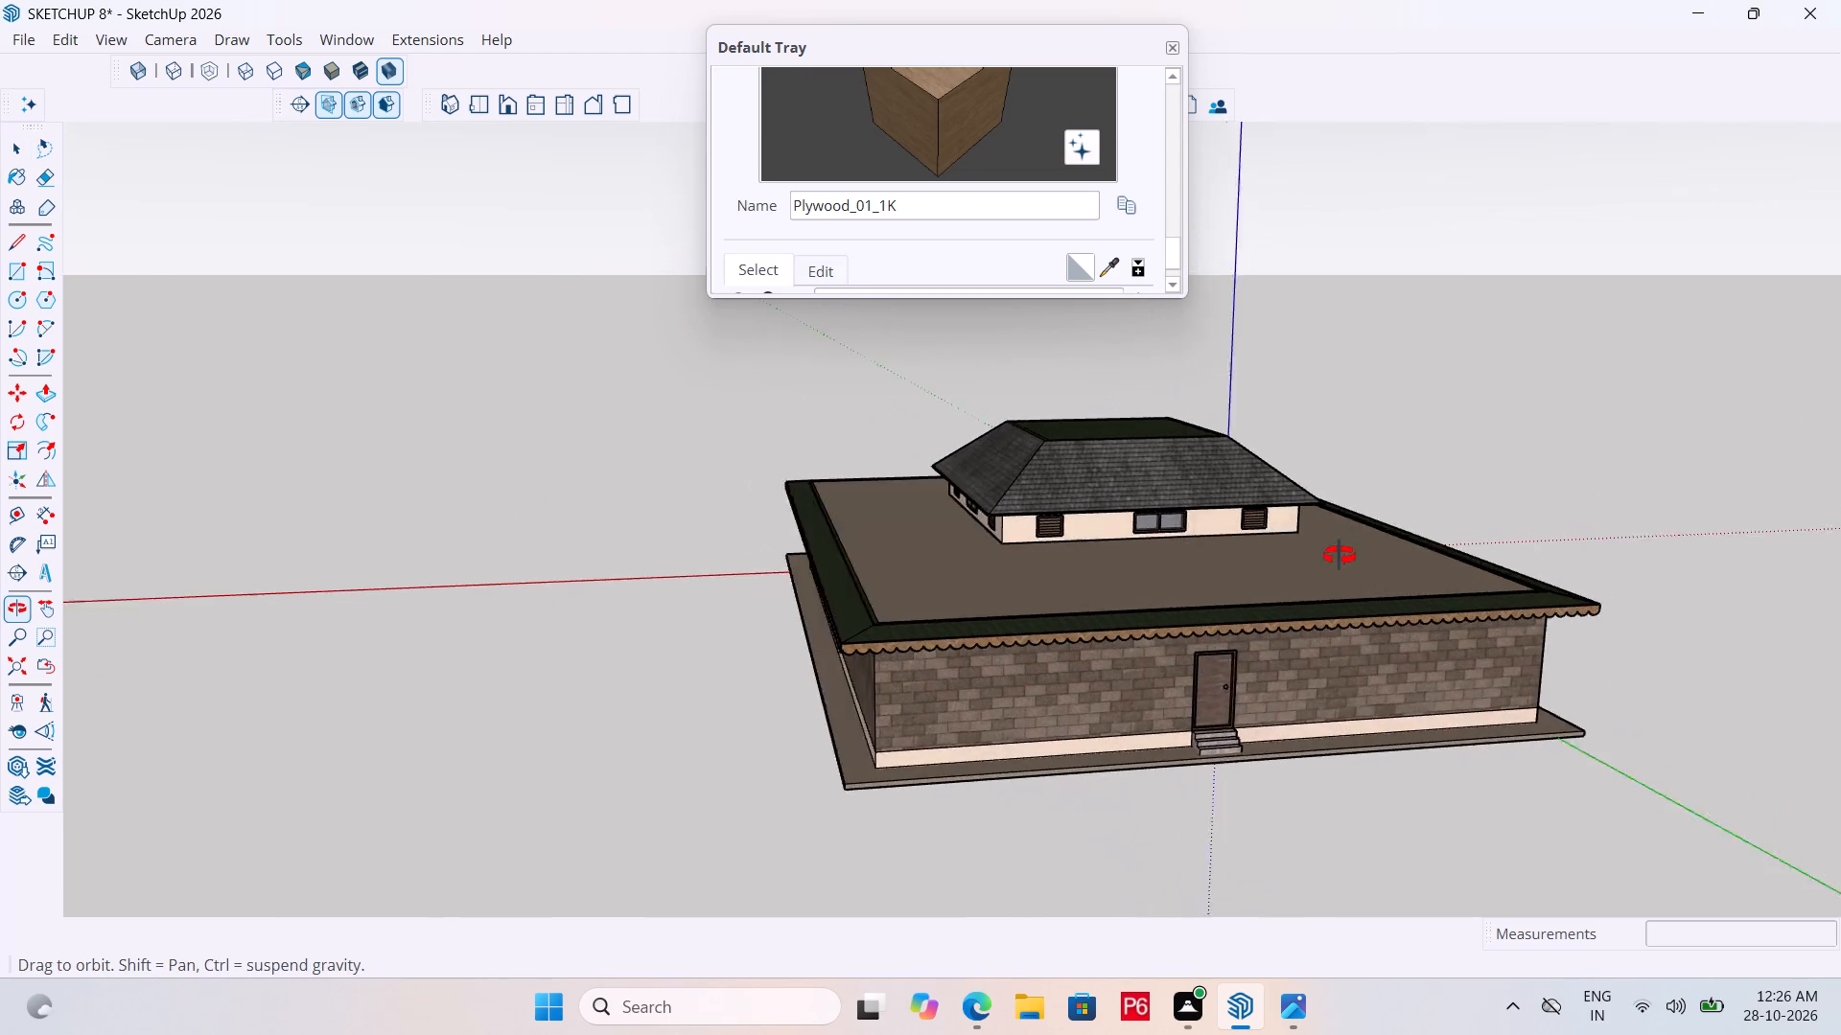
middle_drag(1340, 556, 1411, 538)
middle_drag(1095, 757, 1840, 750)
middle_drag(750, 655, 910, 679)
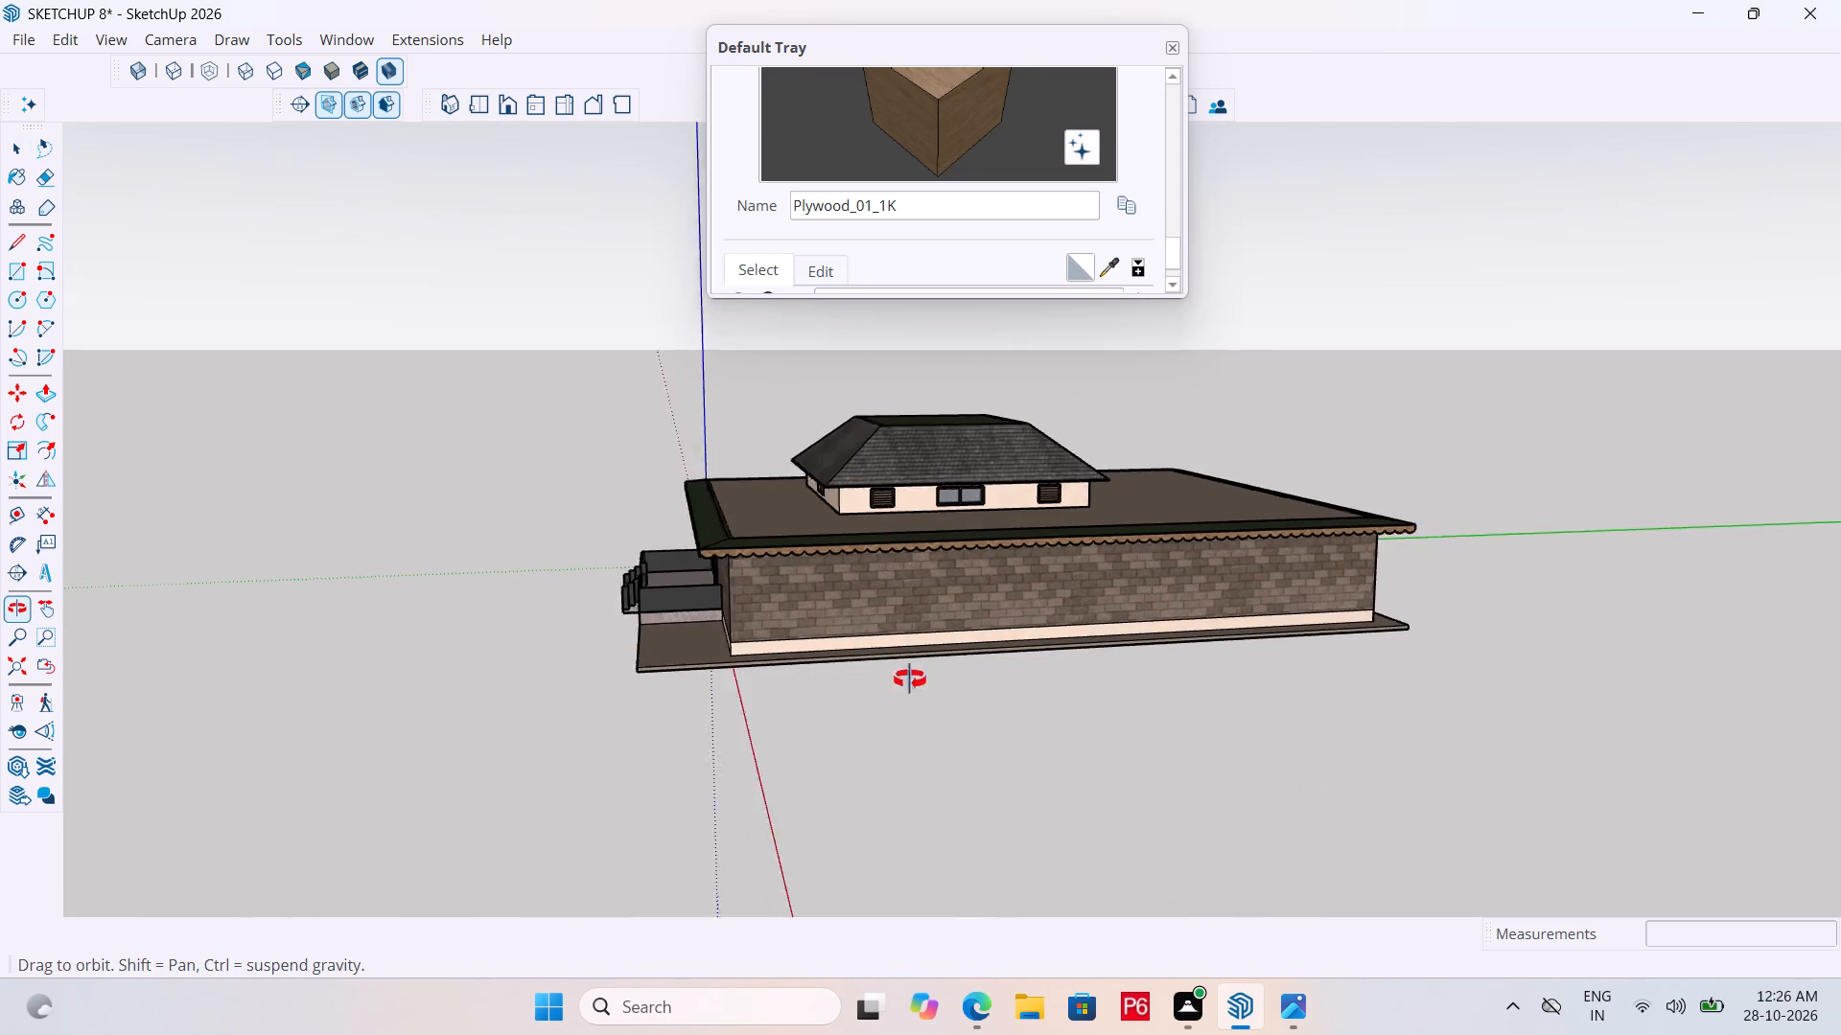
middle_drag(910, 679, 130, 740)
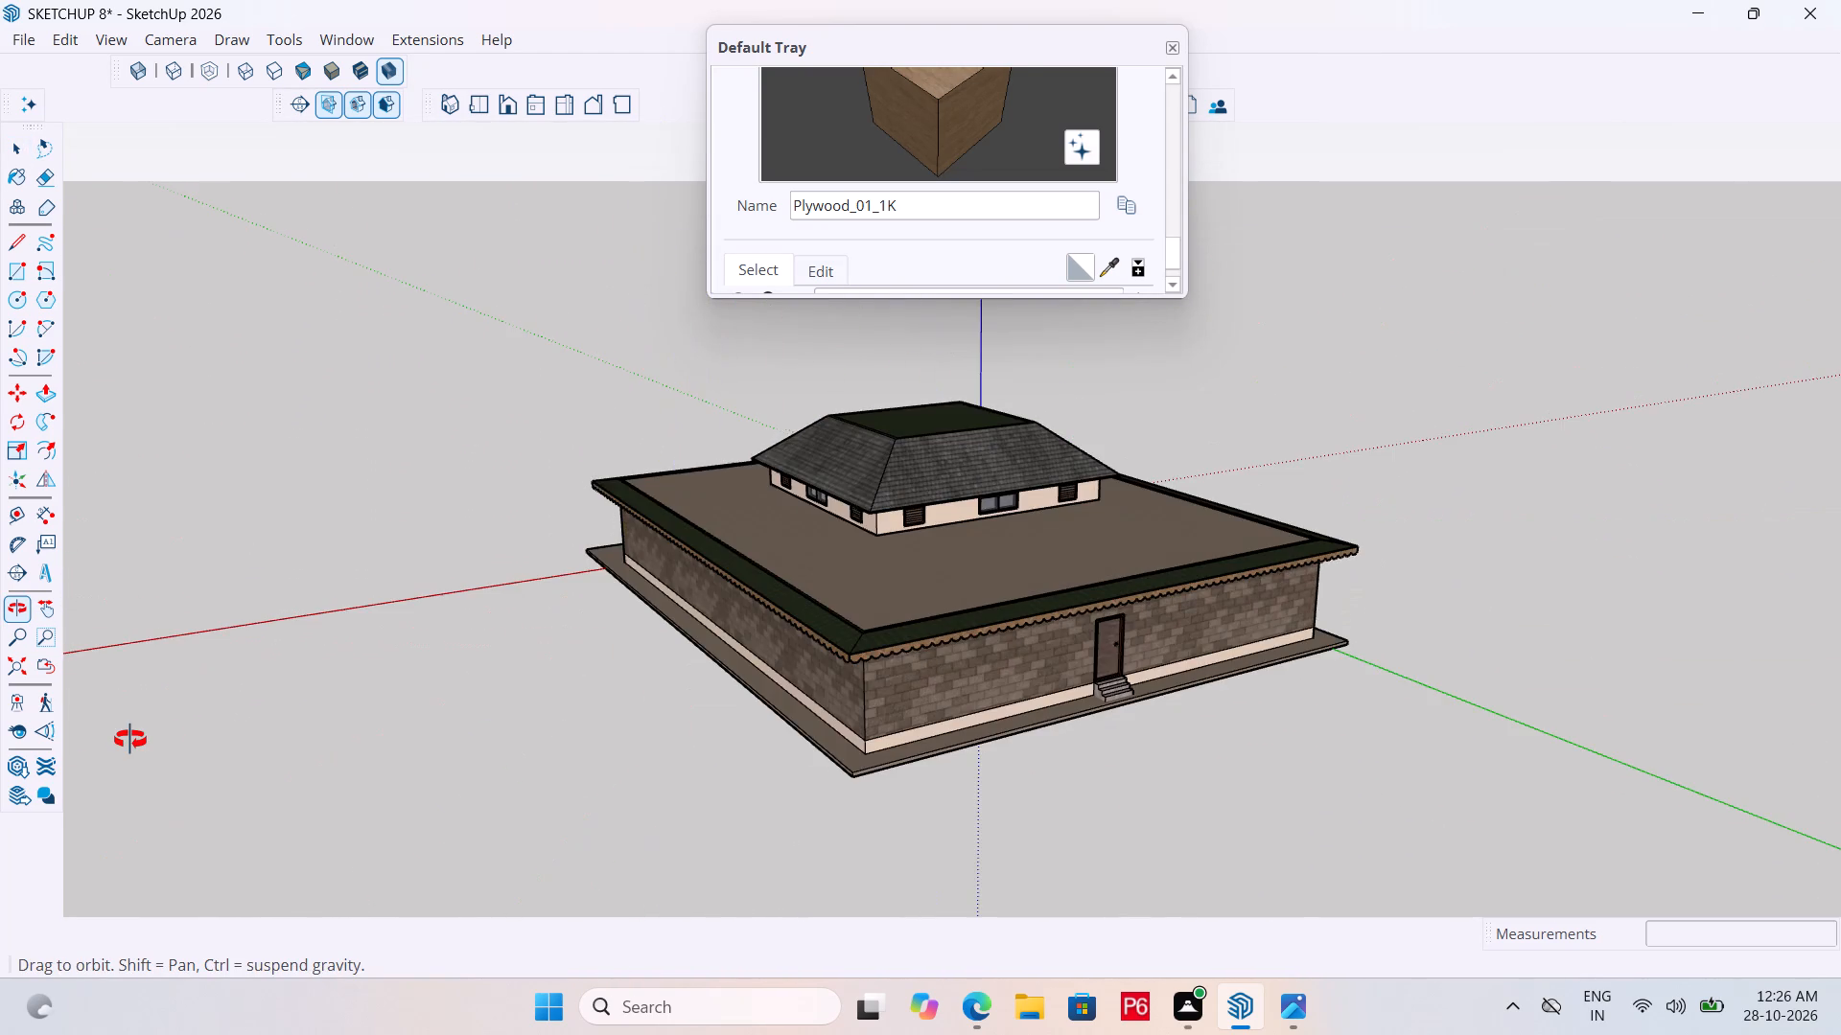
middle_drag(130, 740, 1840, 678)
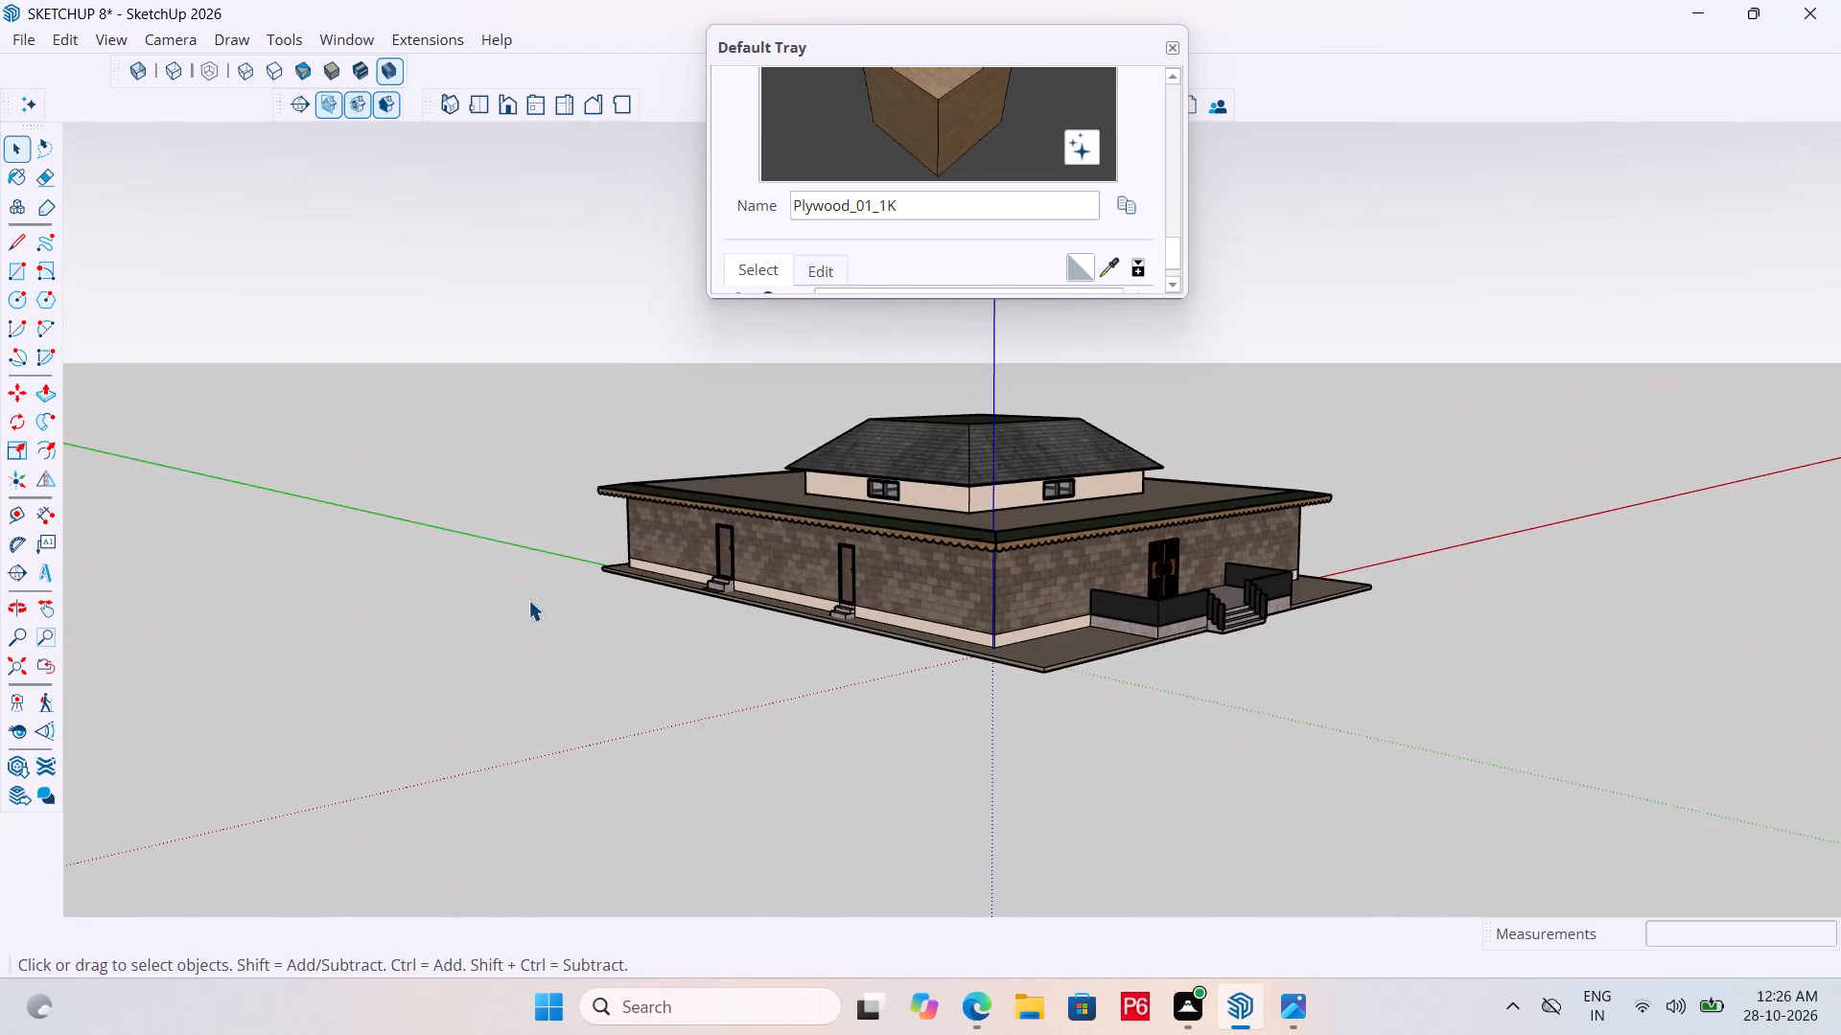
middle_drag(540, 596, 911, 666)
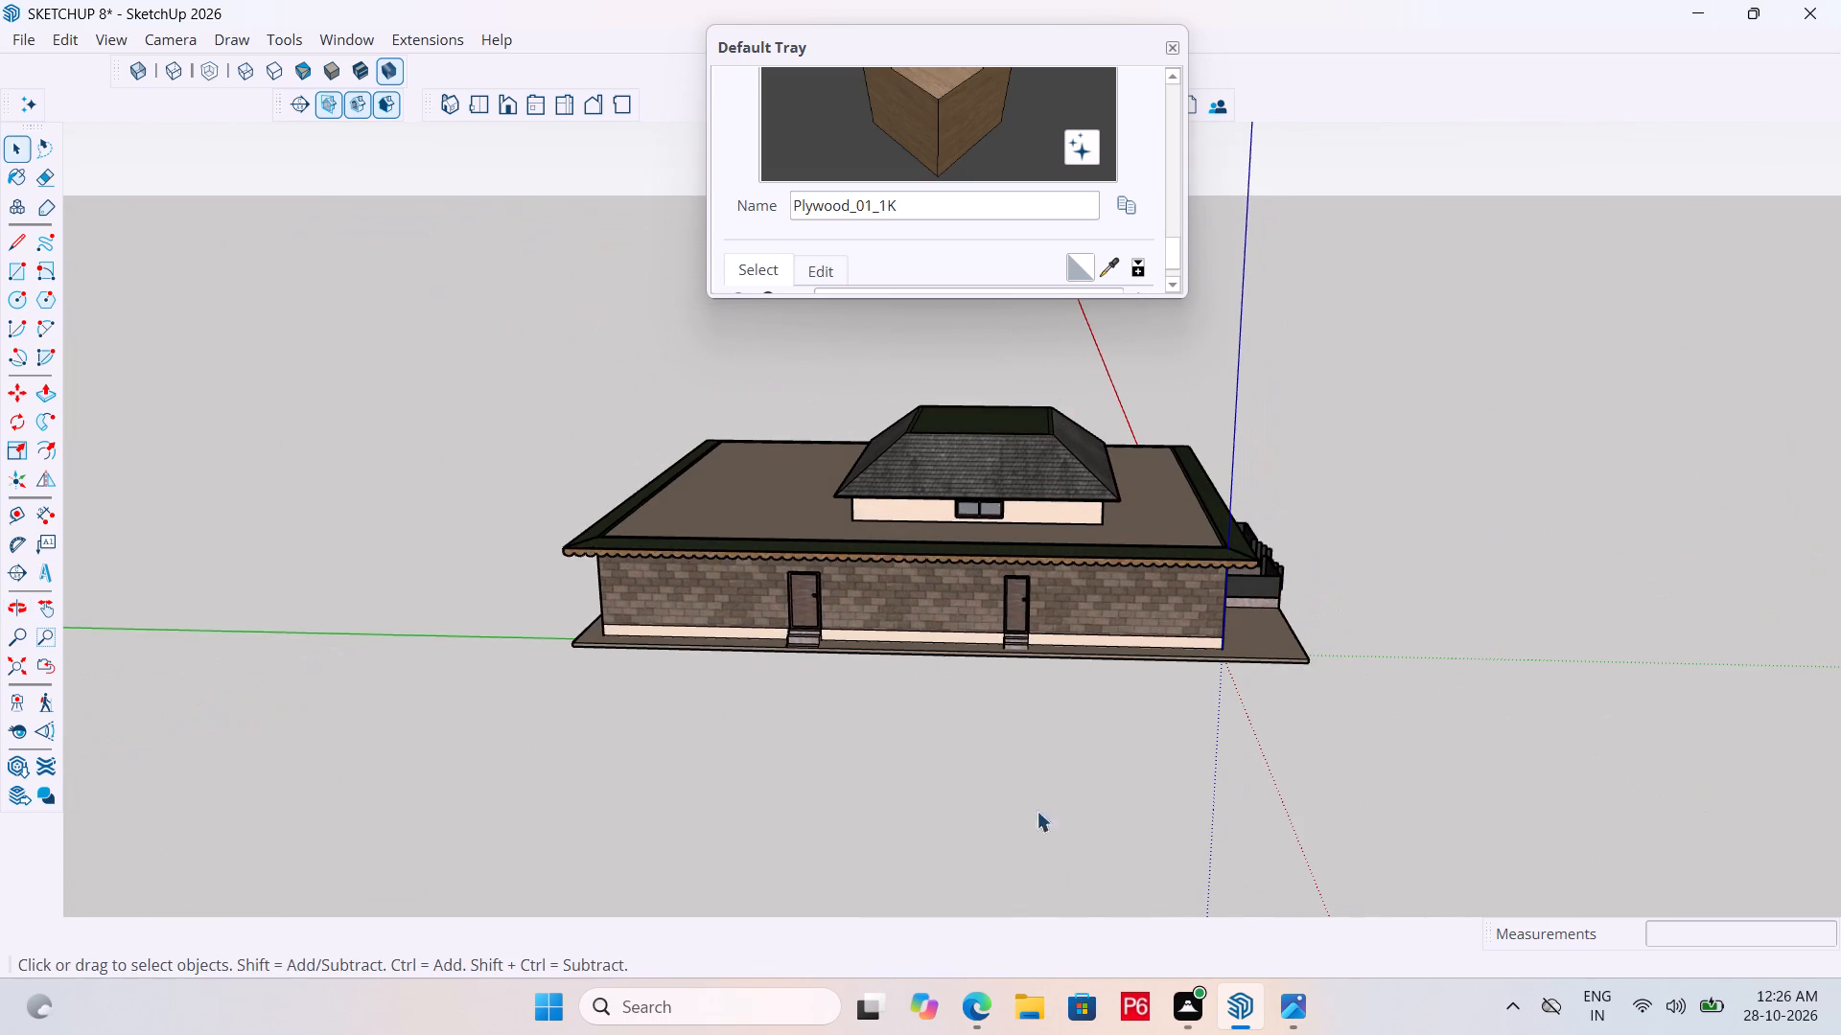
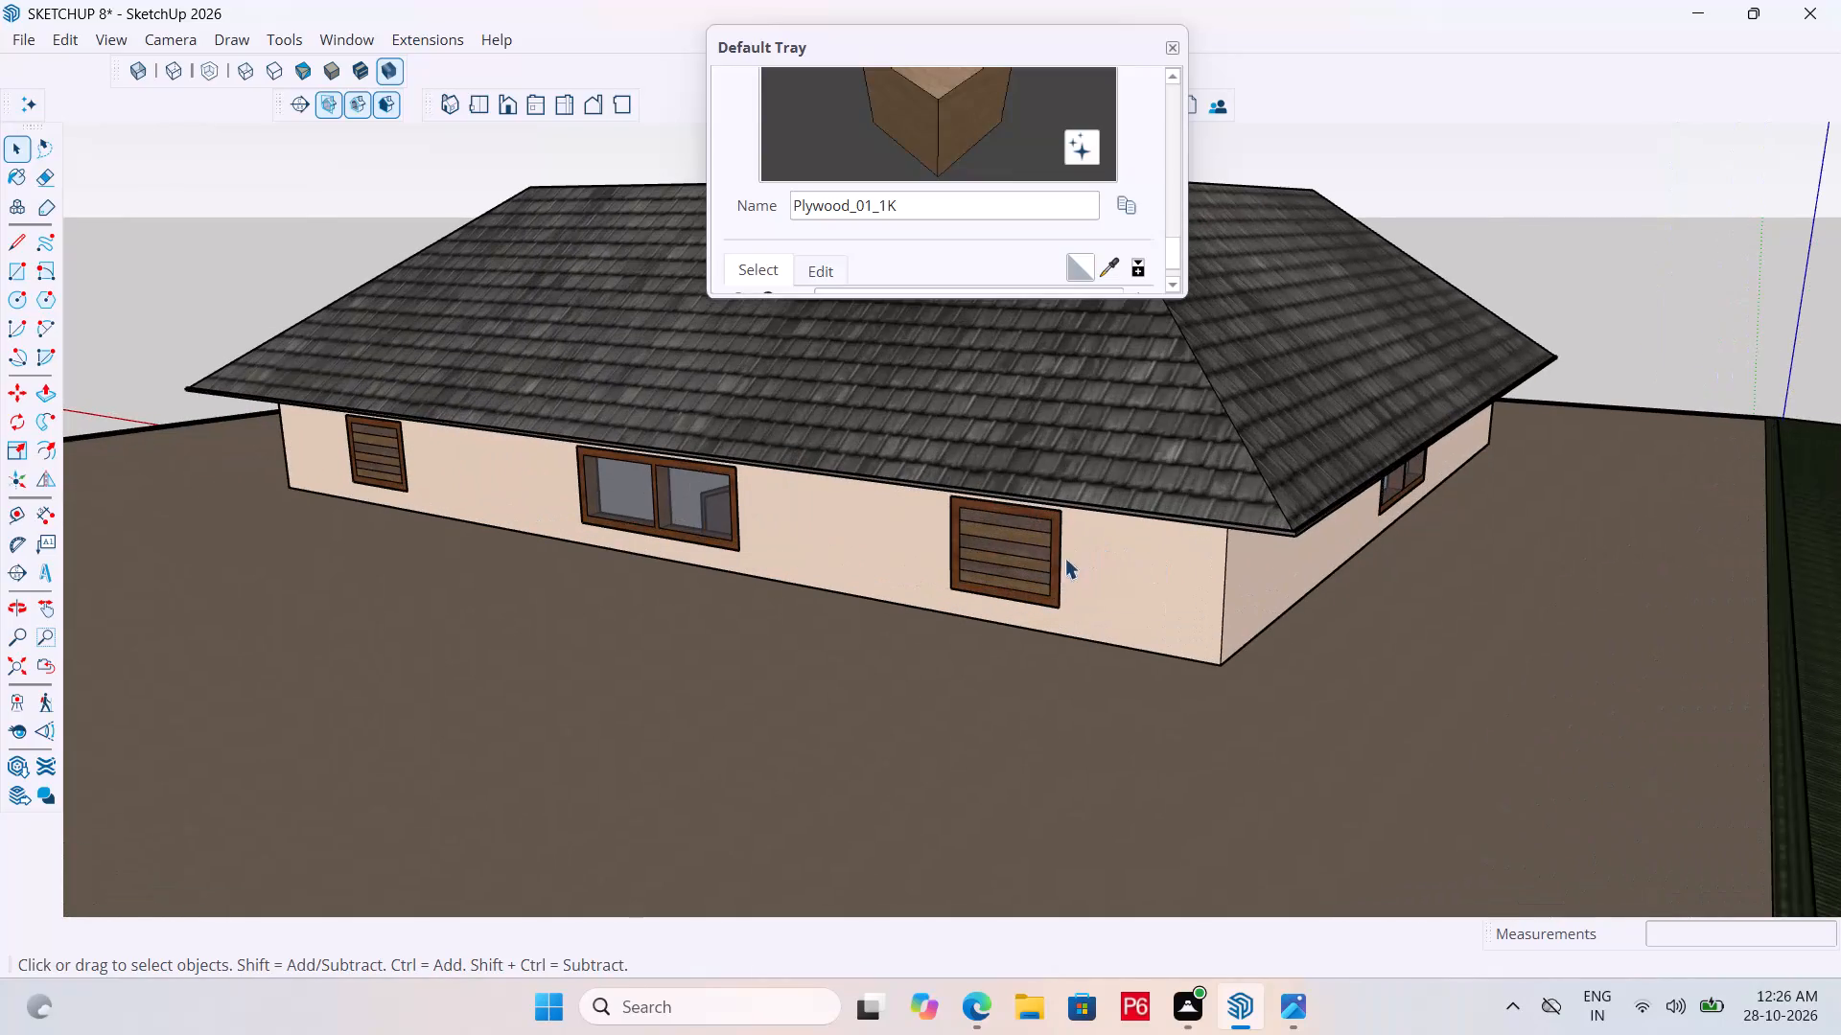
Inside the upper-storey group, copy the plank window about 40' 6 3/4" off its wall to the front of the adjacent entrance-side wall.
double_click(1045, 570)
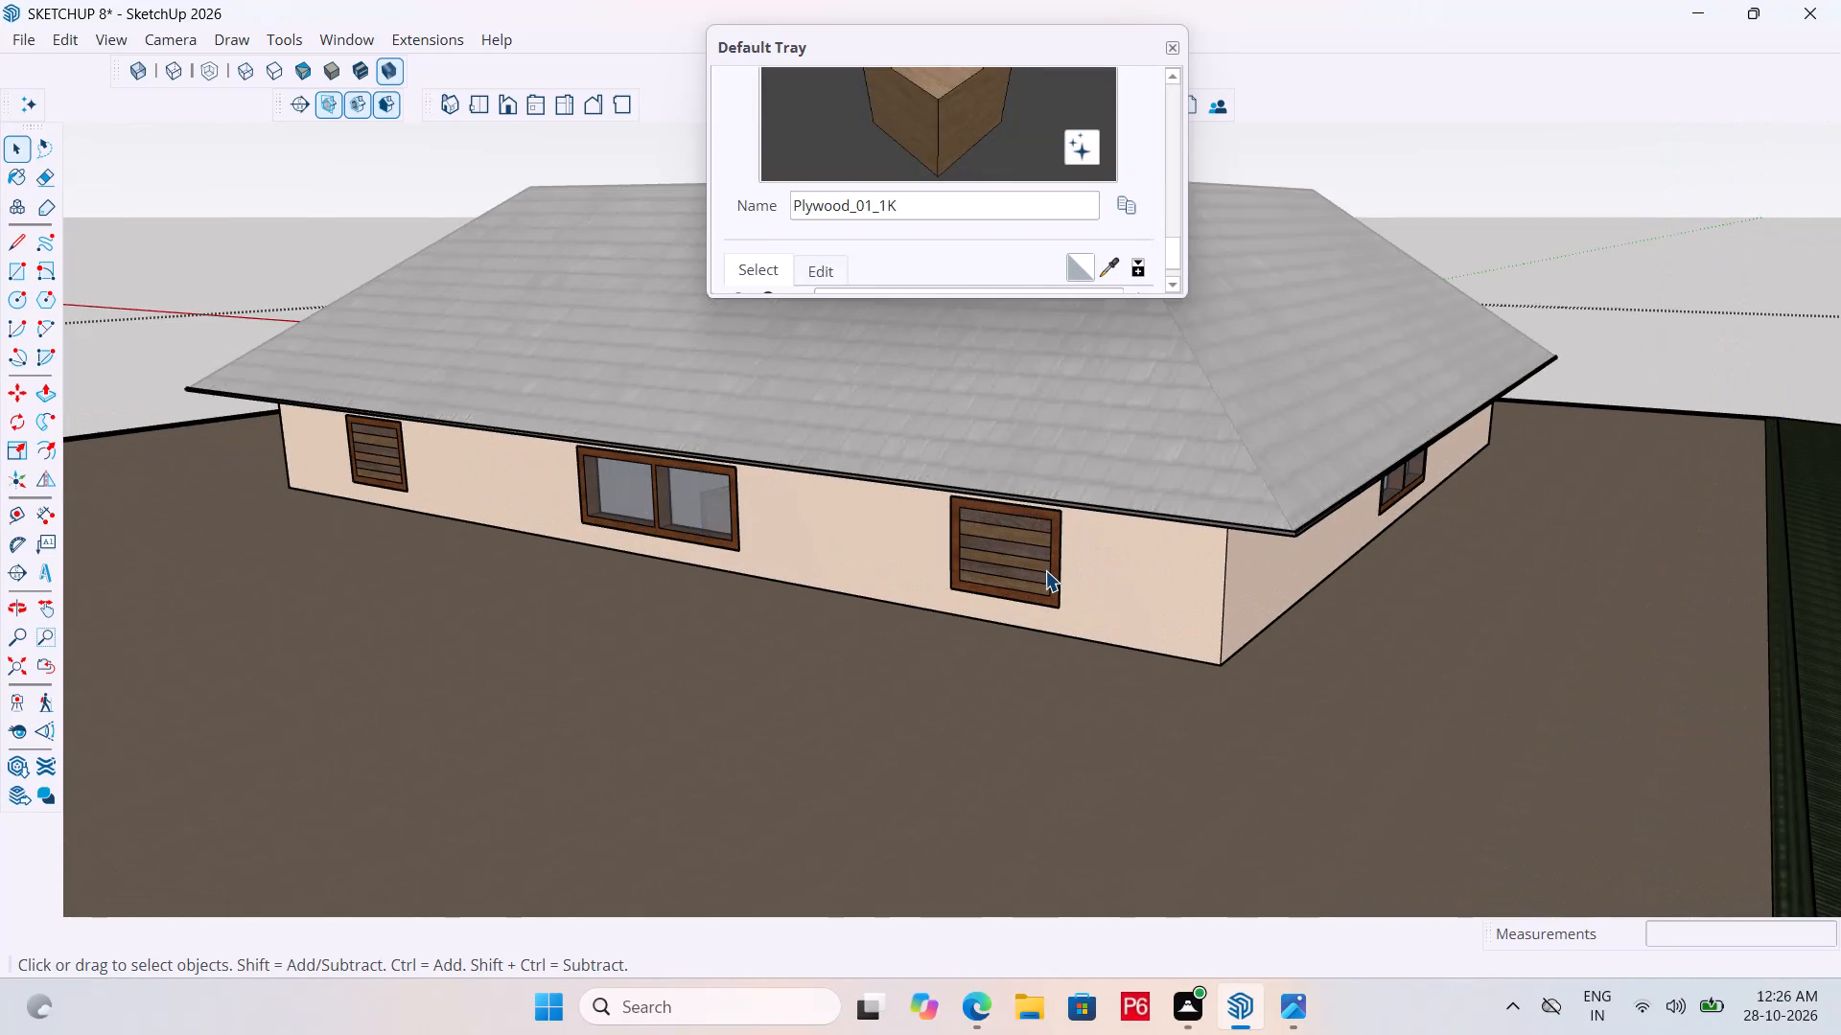
click(1043, 564)
double_click(1033, 550)
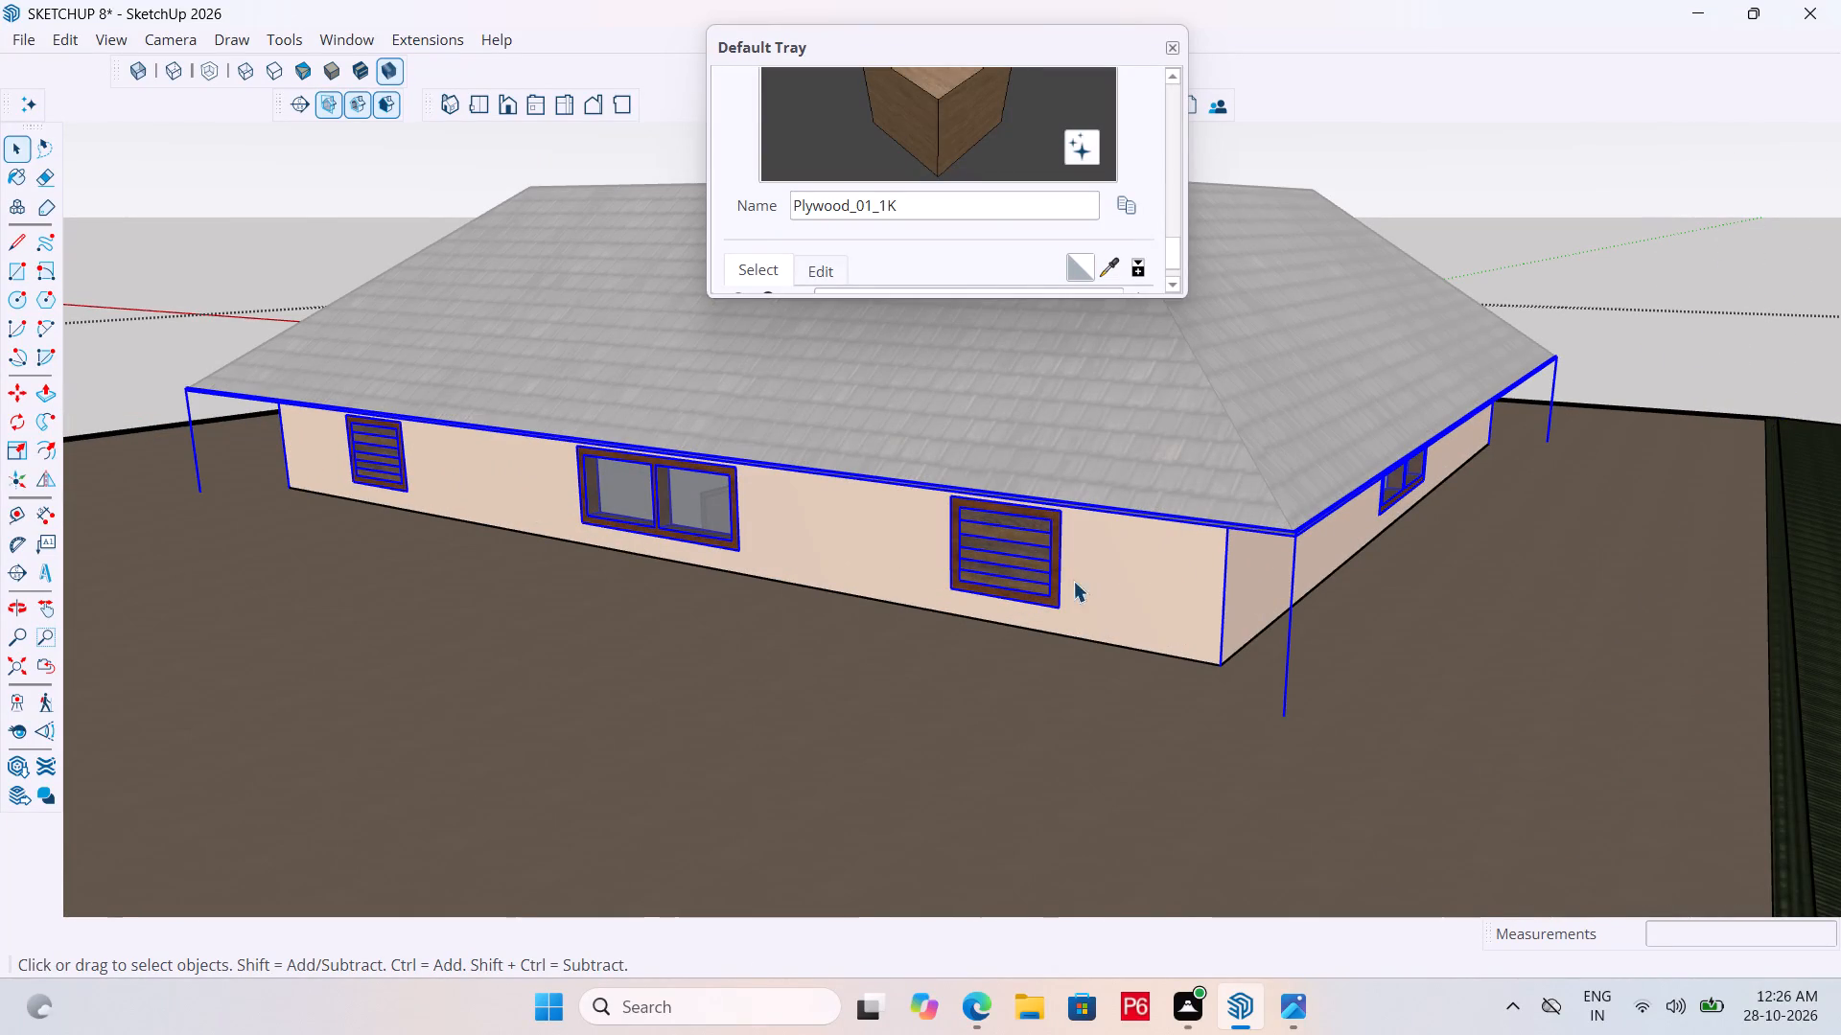
click(1131, 783)
click(1031, 532)
scroll(1040, 561, up, 4)
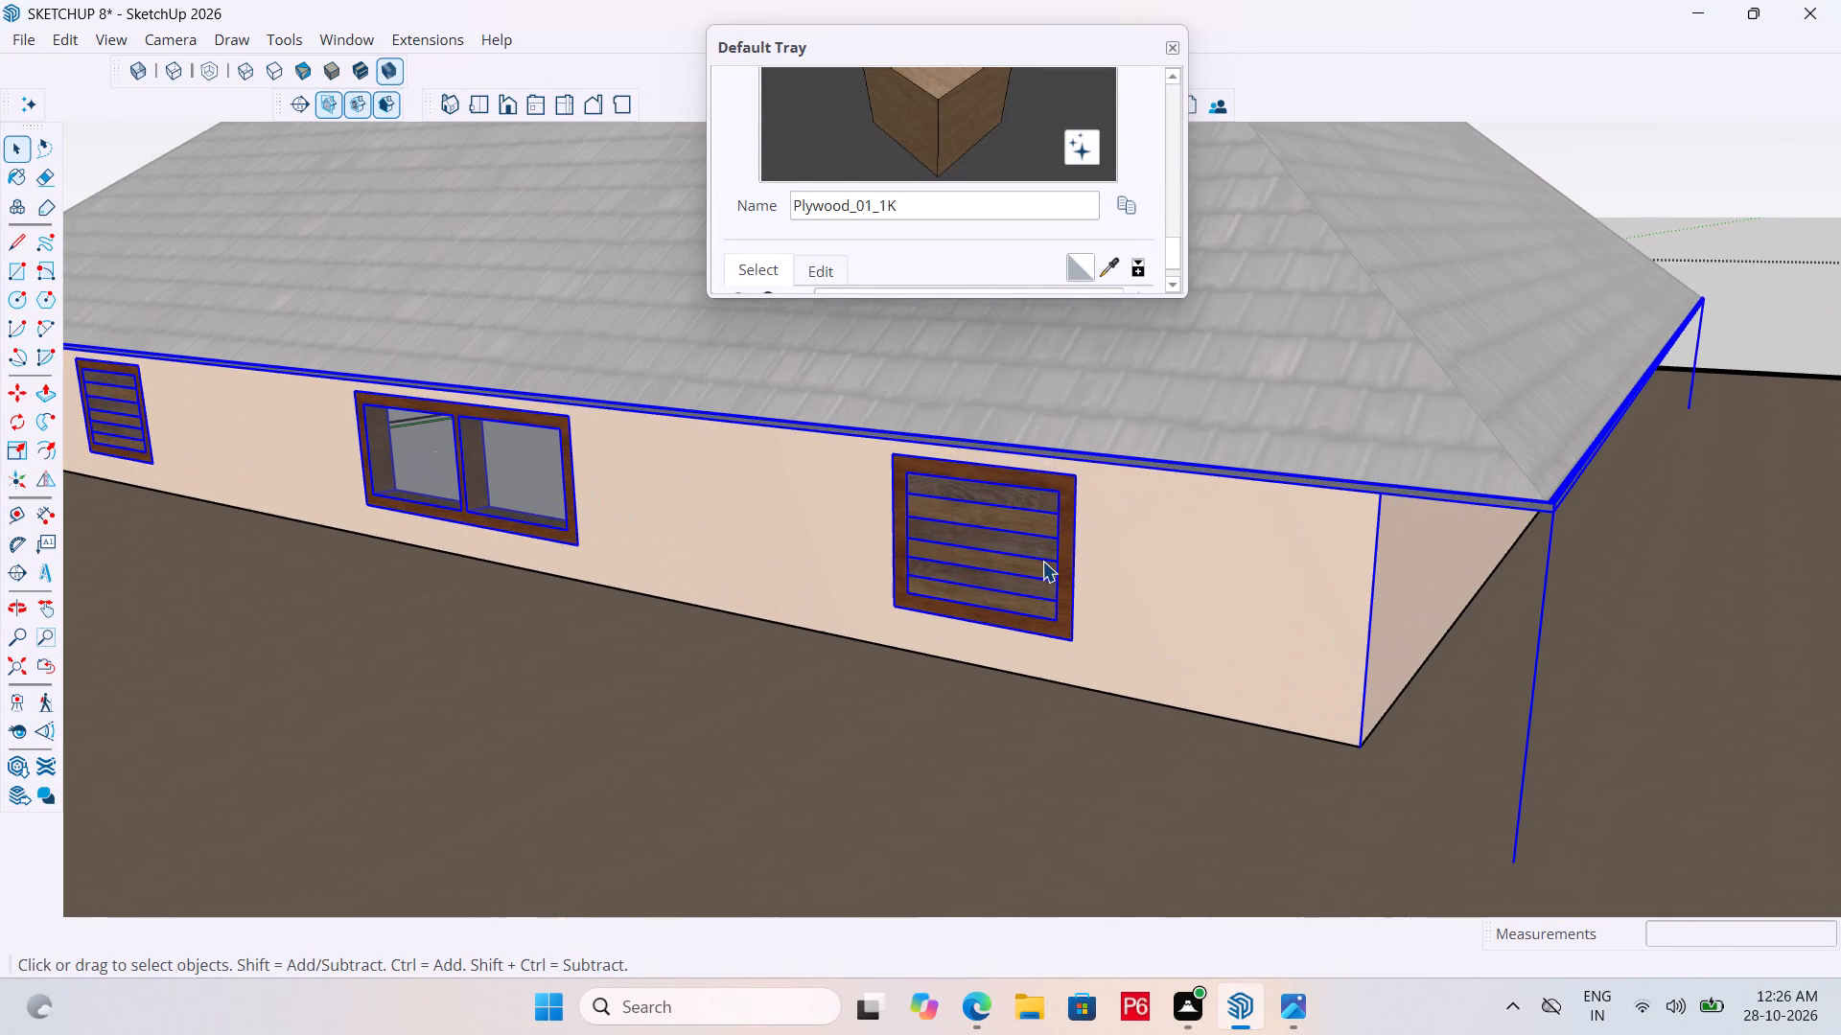
scroll(1042, 561, up, 1)
click(1050, 559)
click(1062, 540)
click(1063, 537)
click(1063, 537)
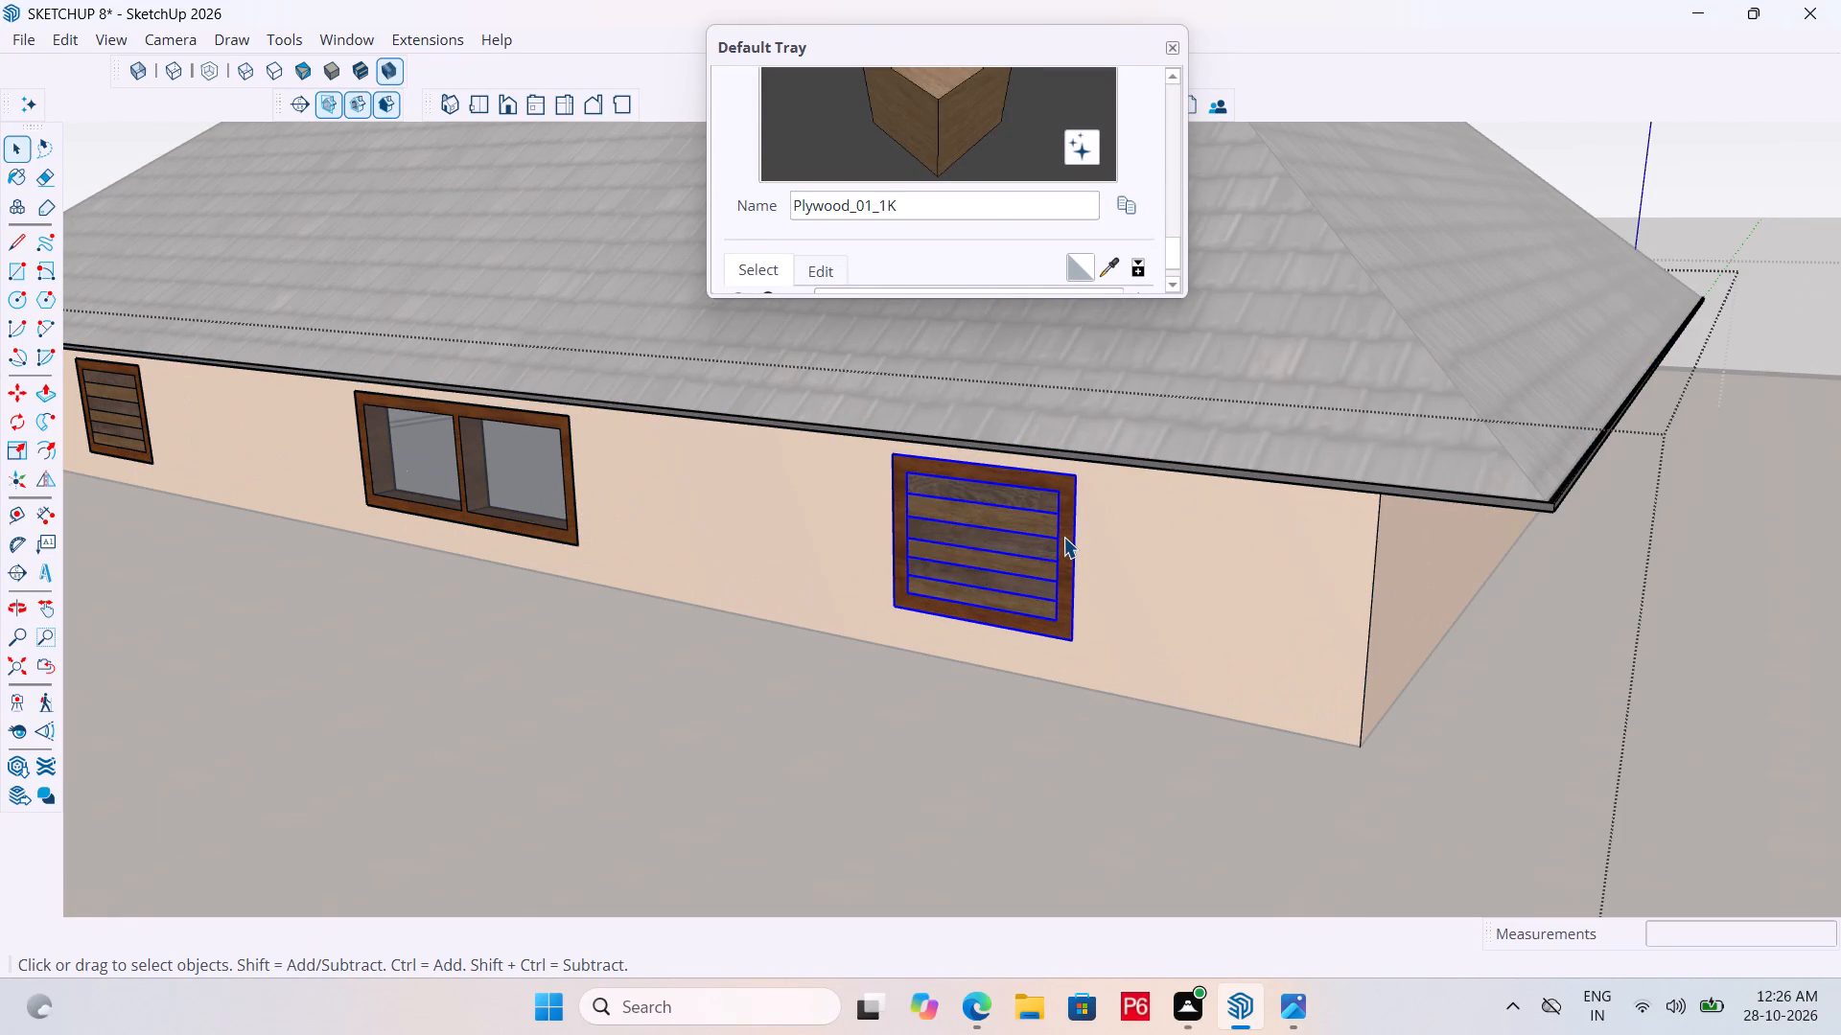
key(m)
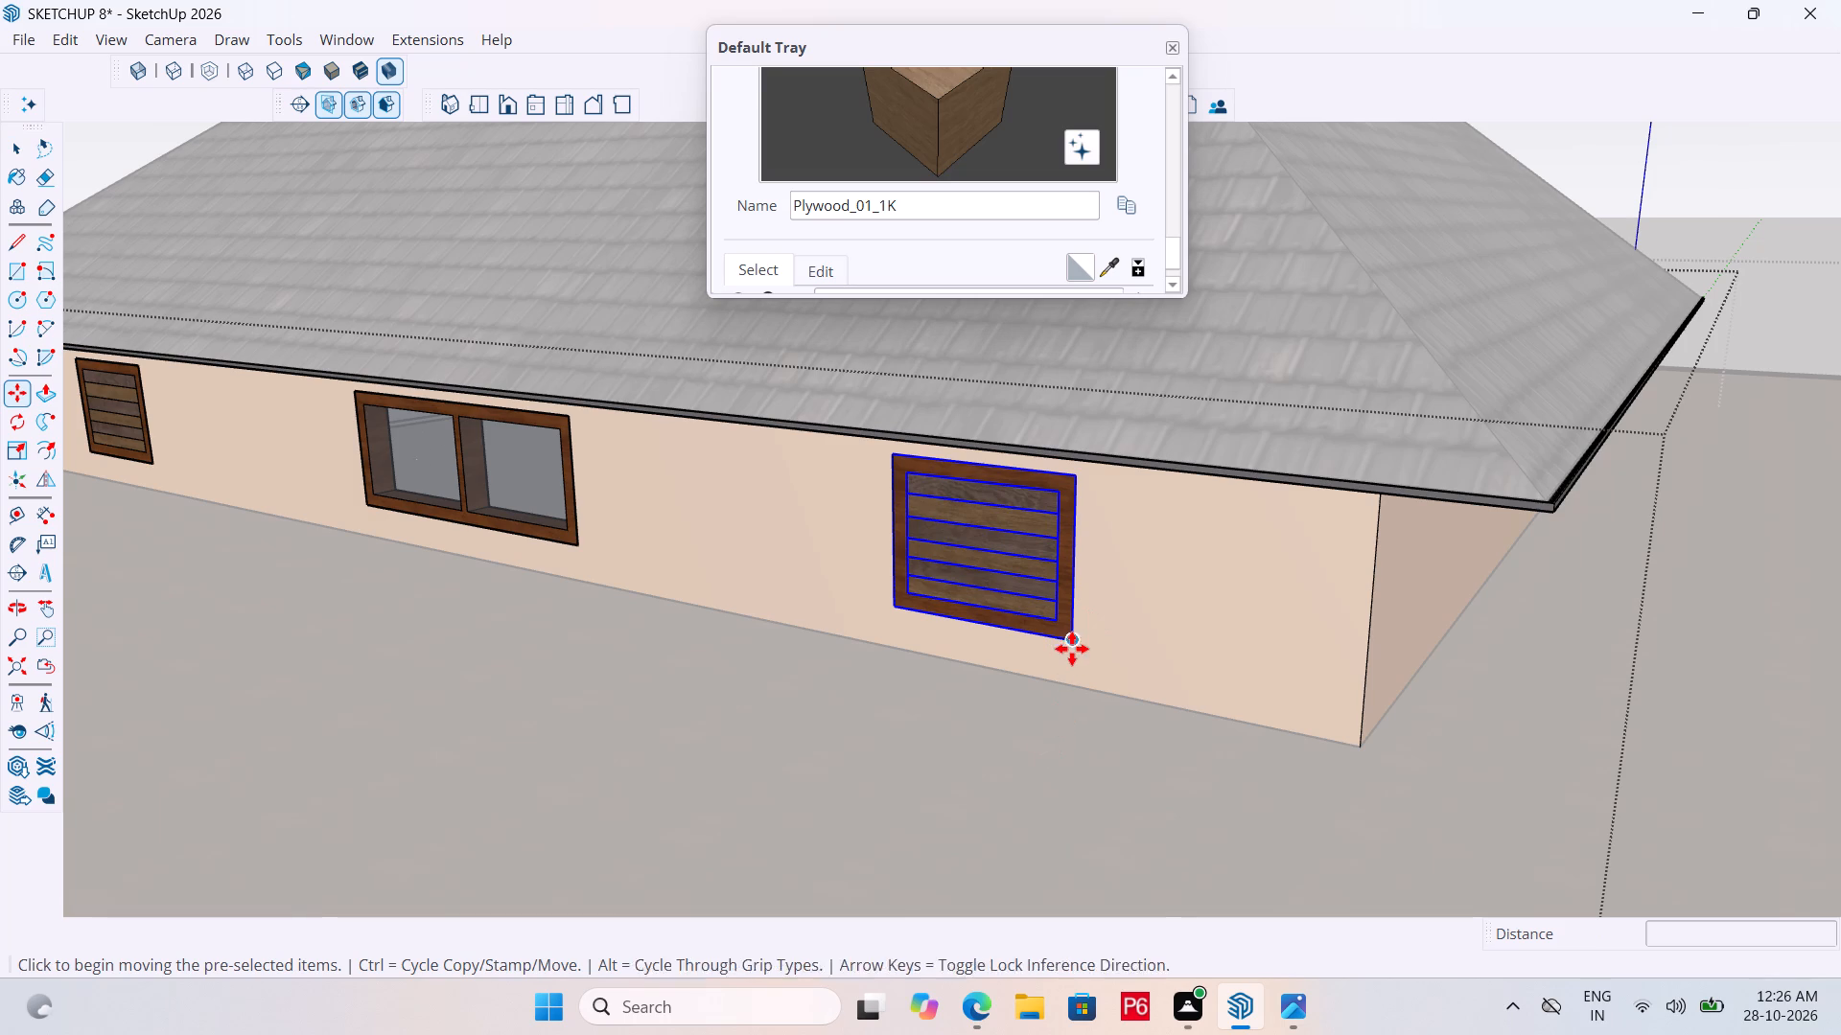
click(1072, 643)
scroll(724, 614, down, 7)
scroll(620, 645, down, 6)
middle_drag(1432, 481, 1310, 498)
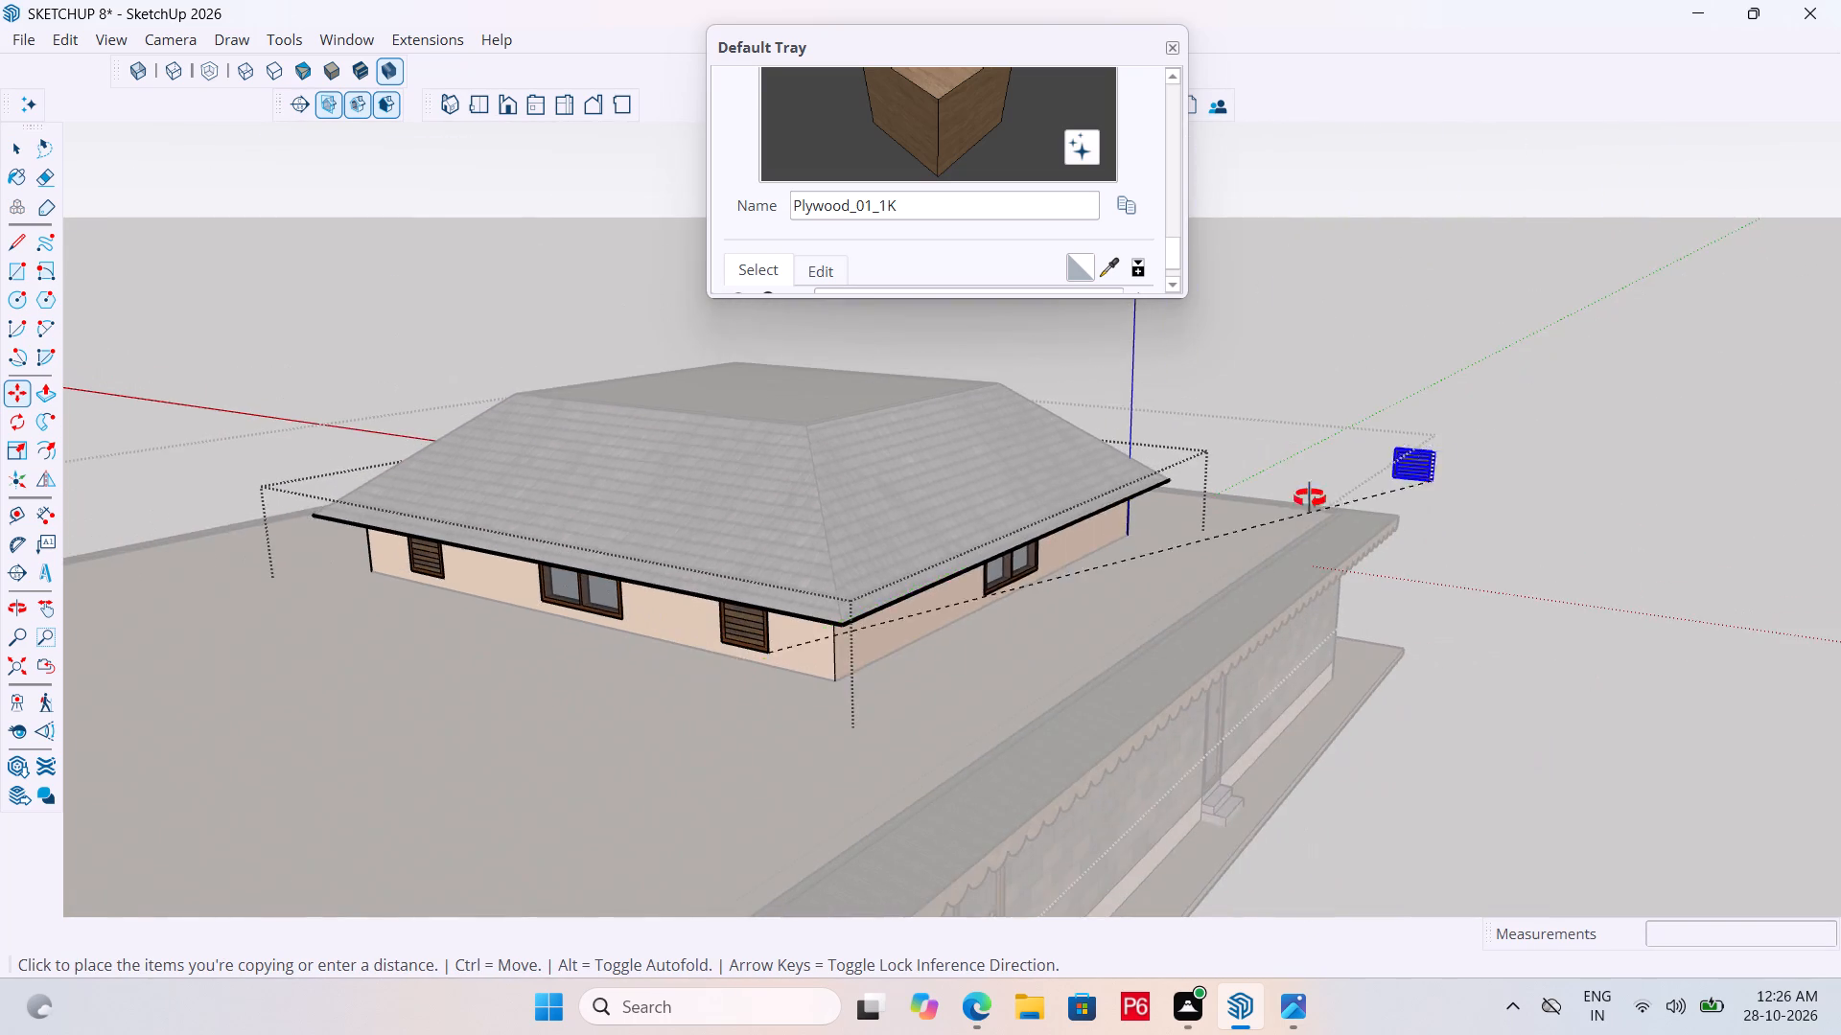
middle_drag(1310, 498, 95, 538)
click(772, 564)
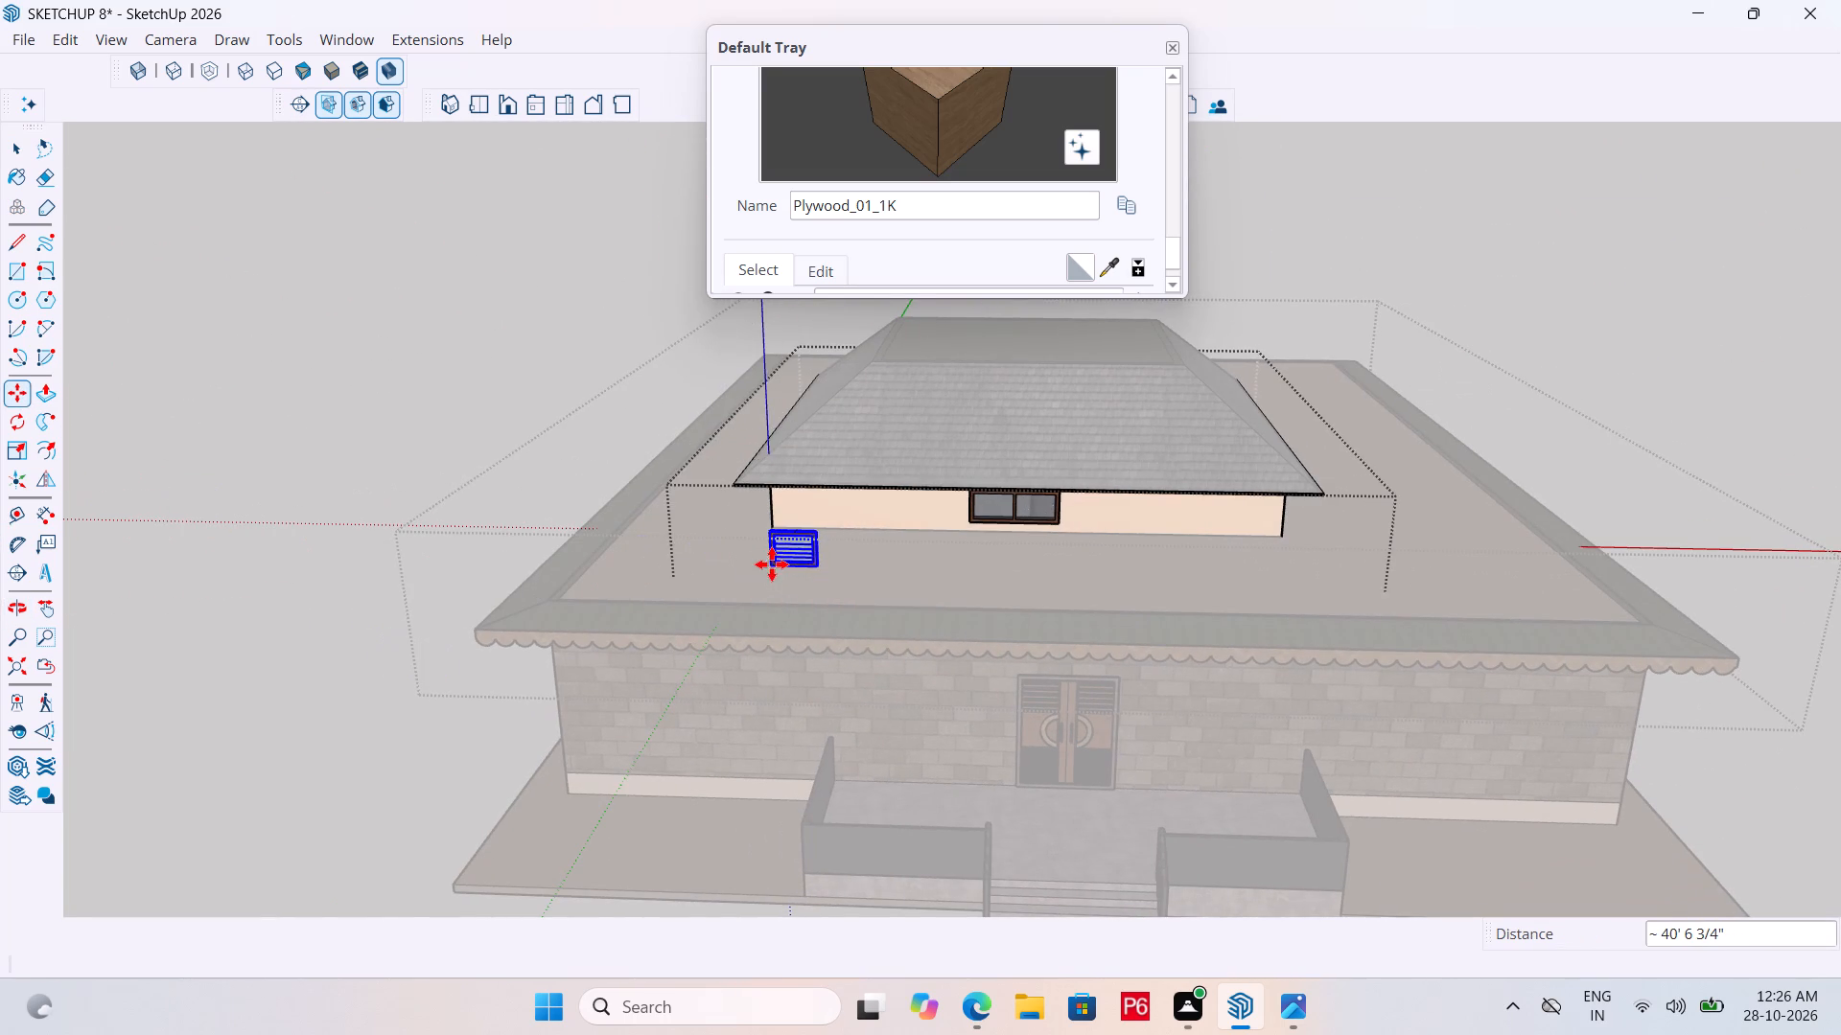
Rotate the copied plank window 180° horizontally about a point on the flat roof beside it.
middle_drag(656, 580, 940, 605)
middle_drag(982, 452, 998, 490)
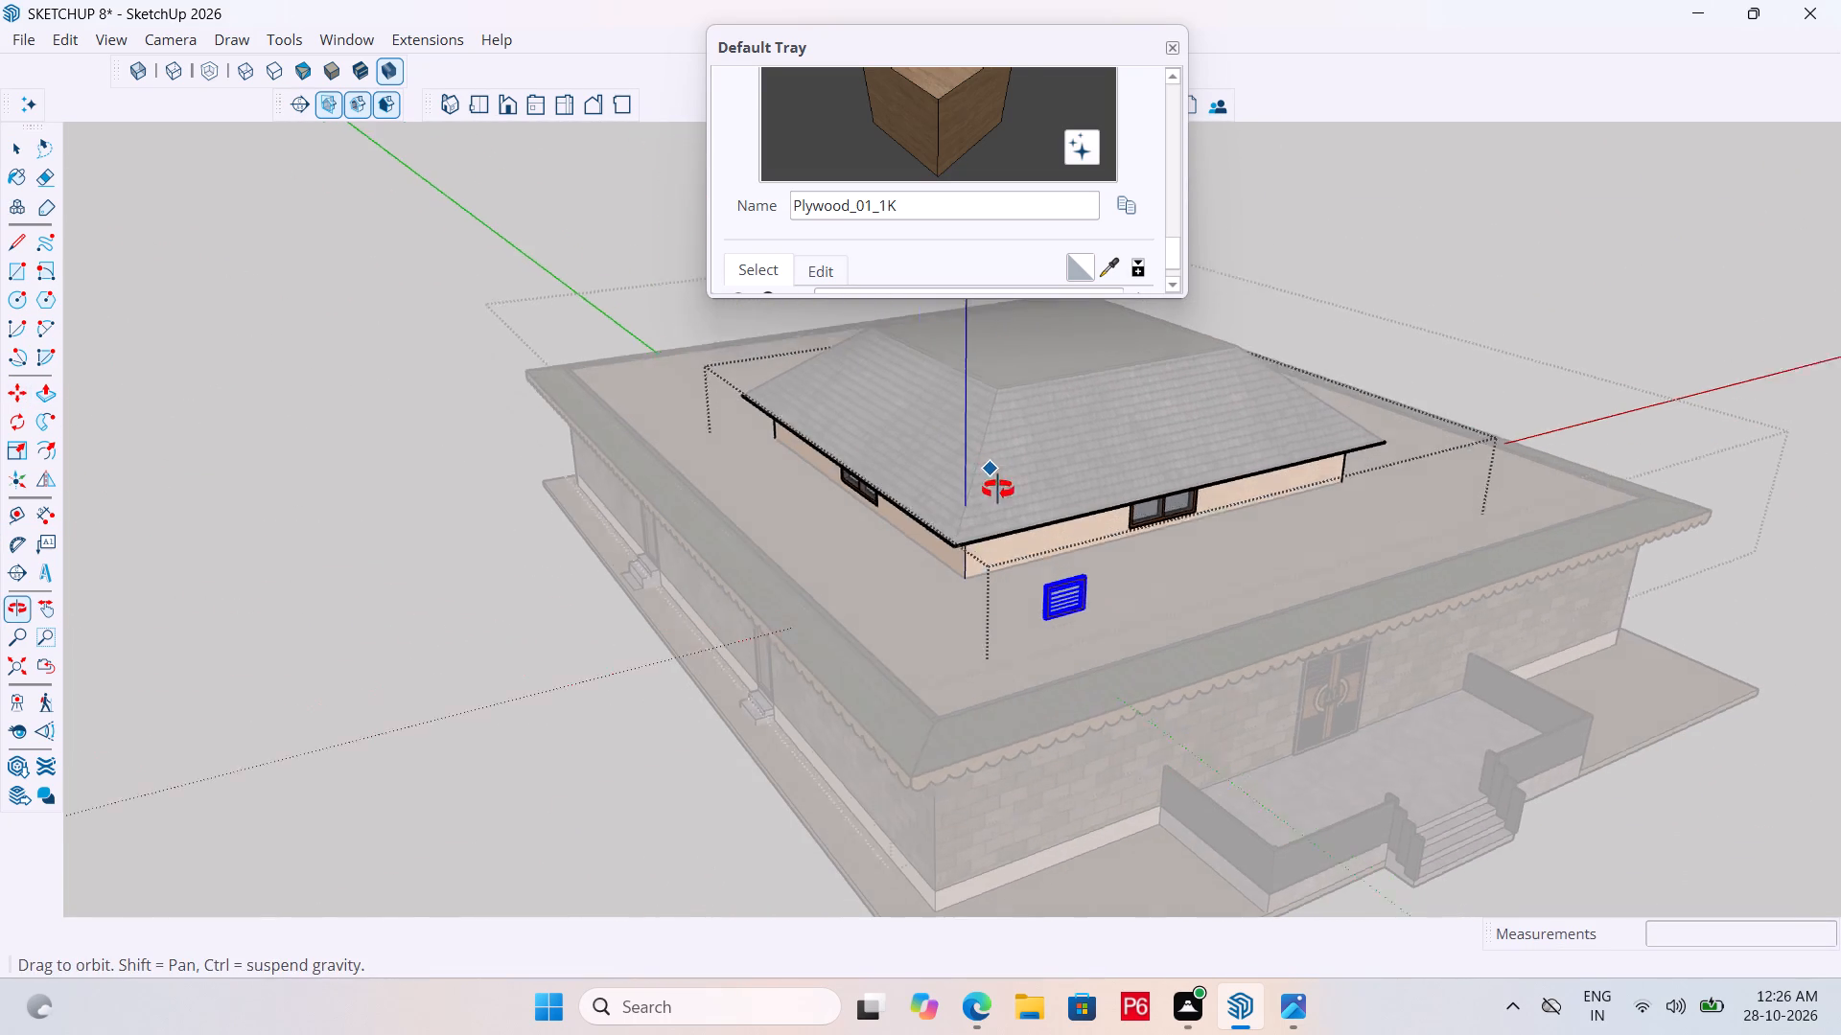
middle_drag(998, 490, 1045, 616)
scroll(1174, 778, up, 4)
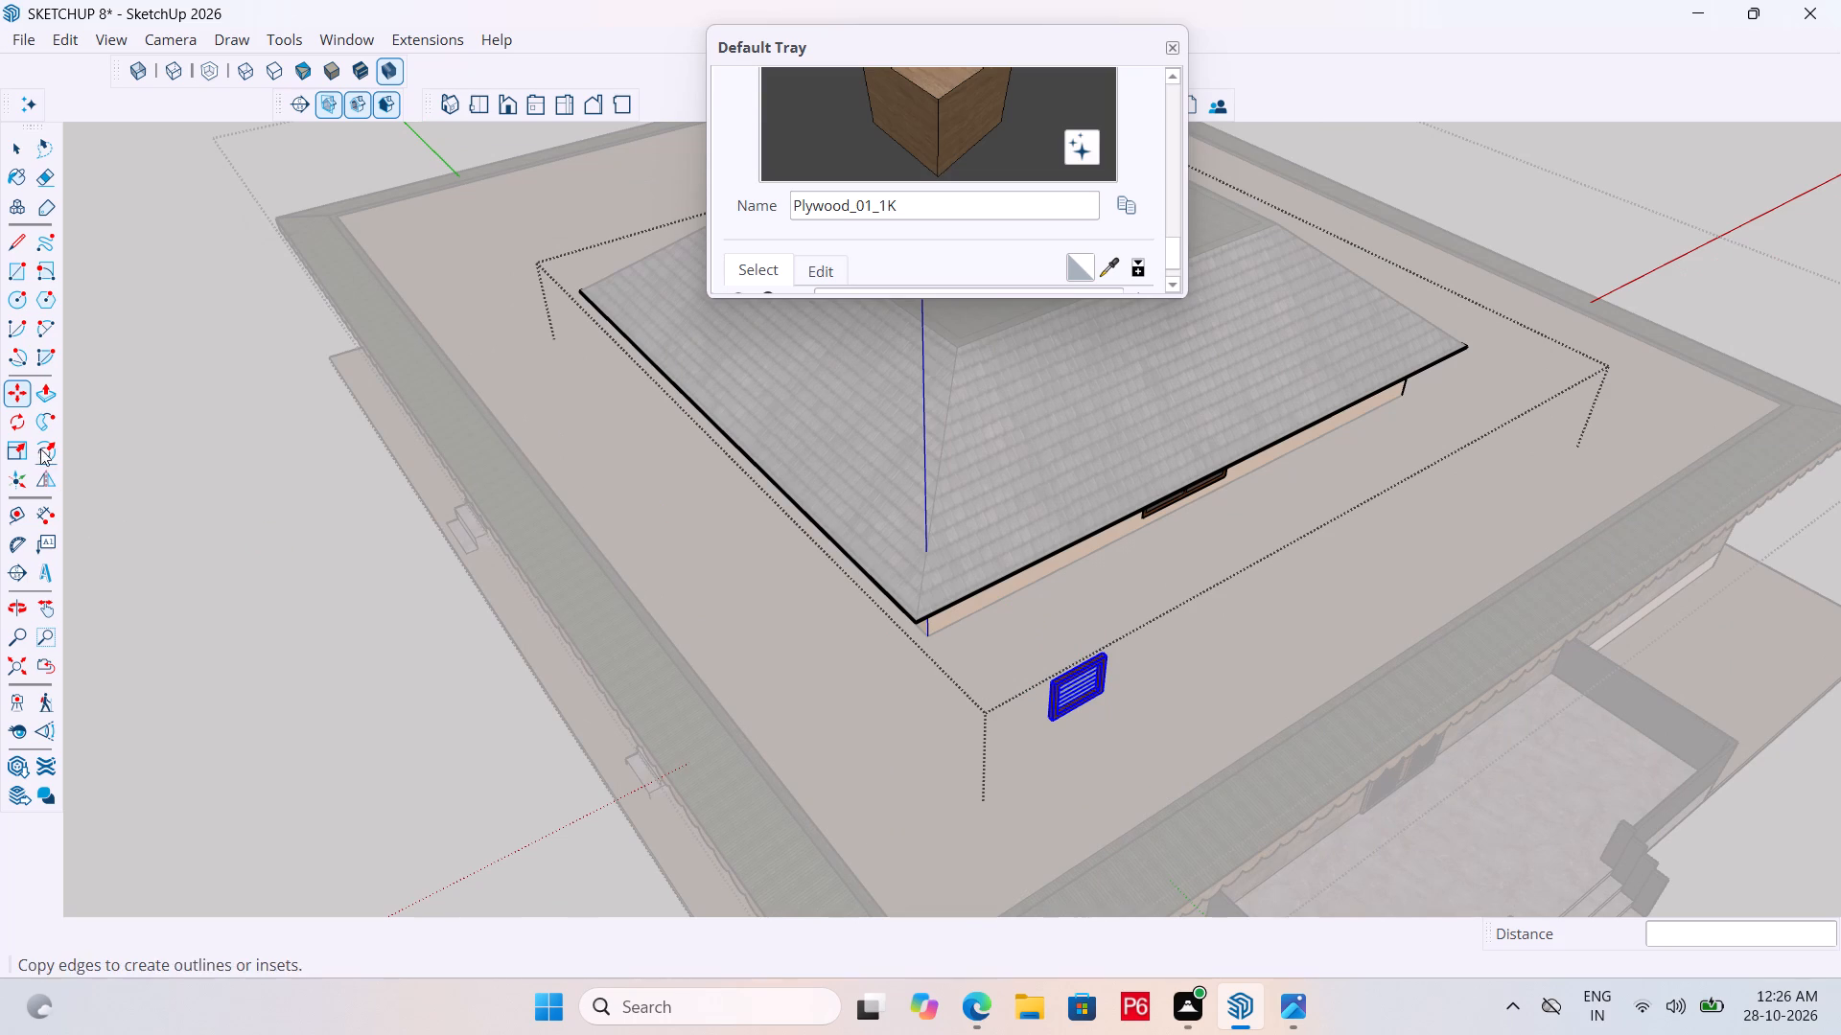
click(18, 416)
click(1157, 712)
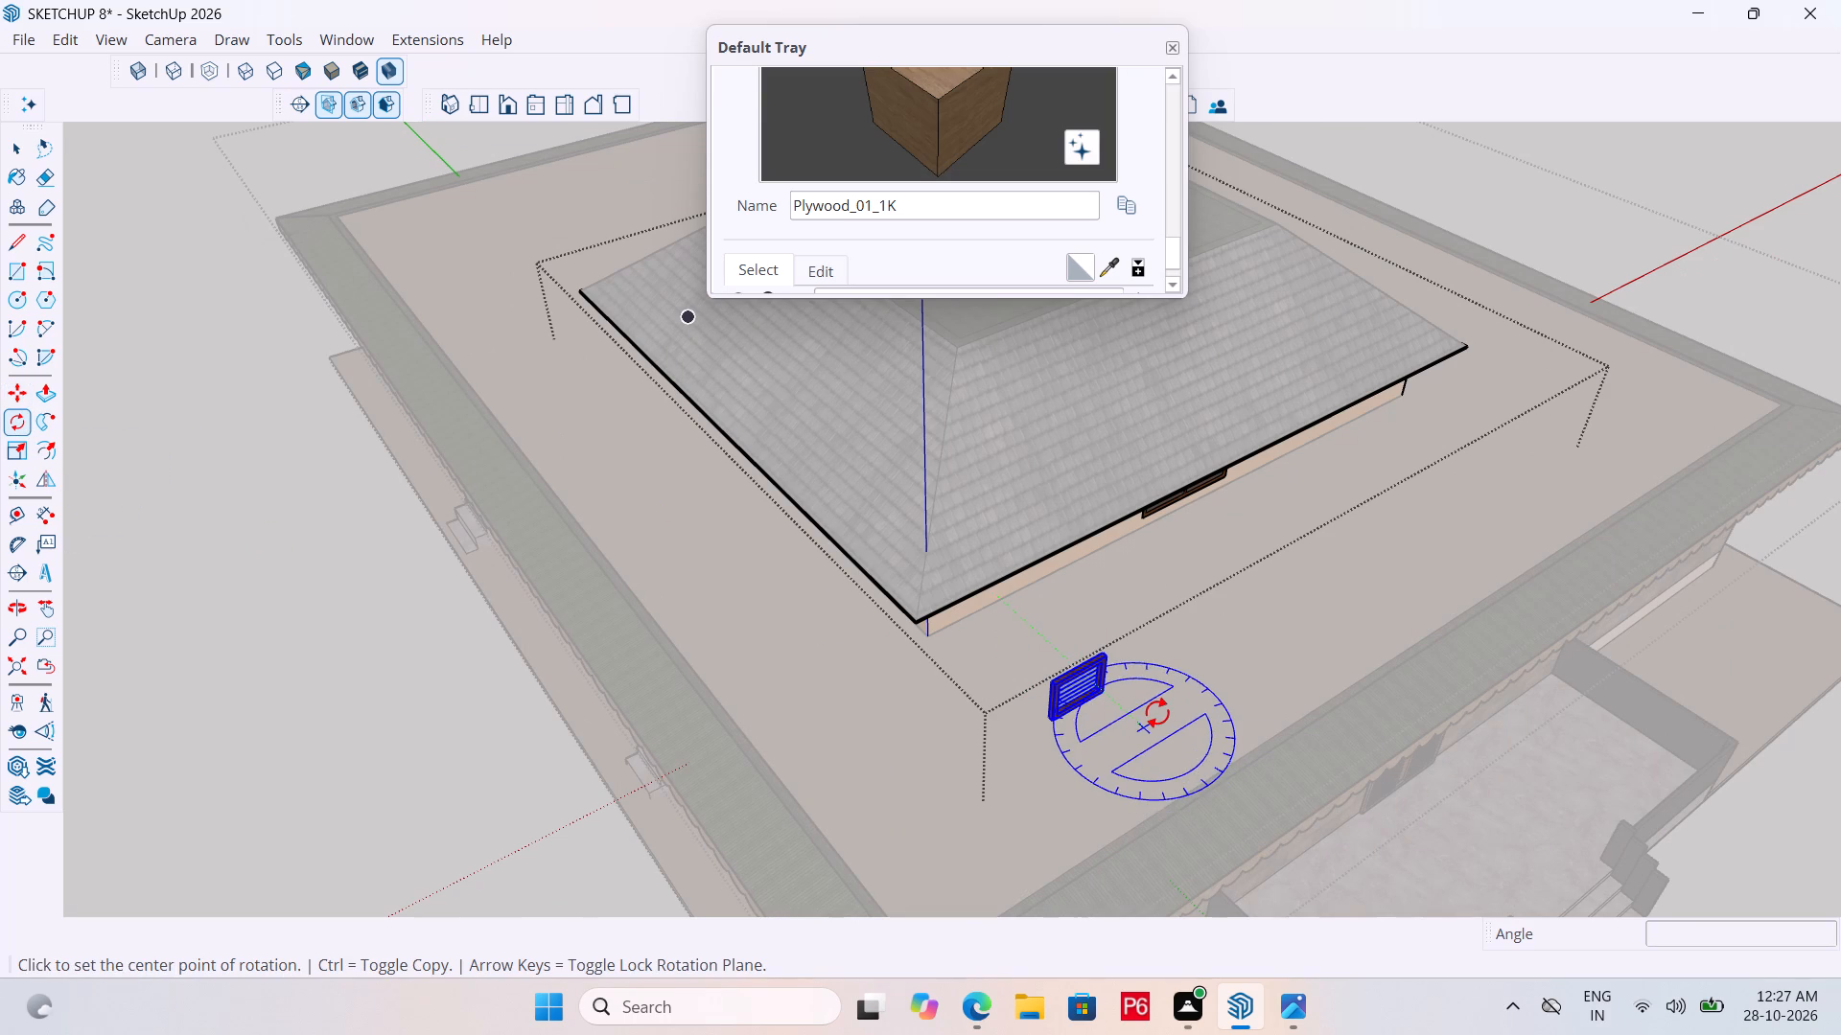
click(1237, 656)
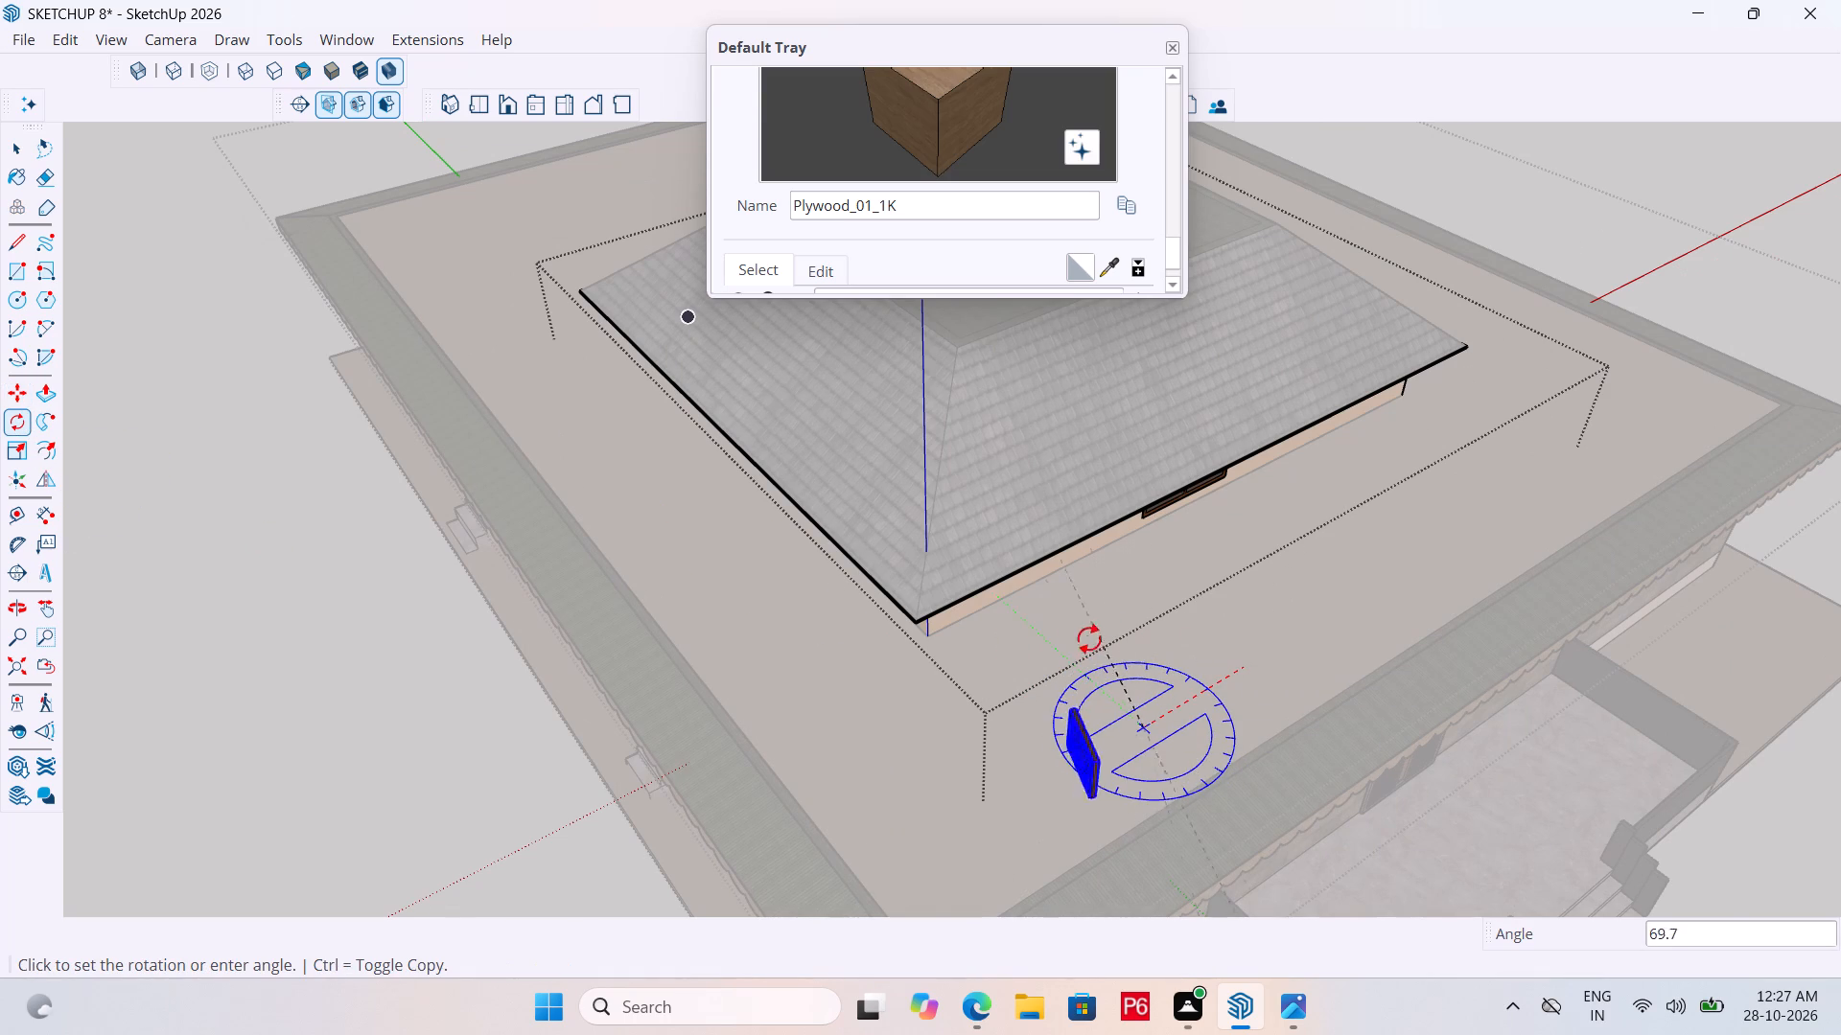
click(1039, 800)
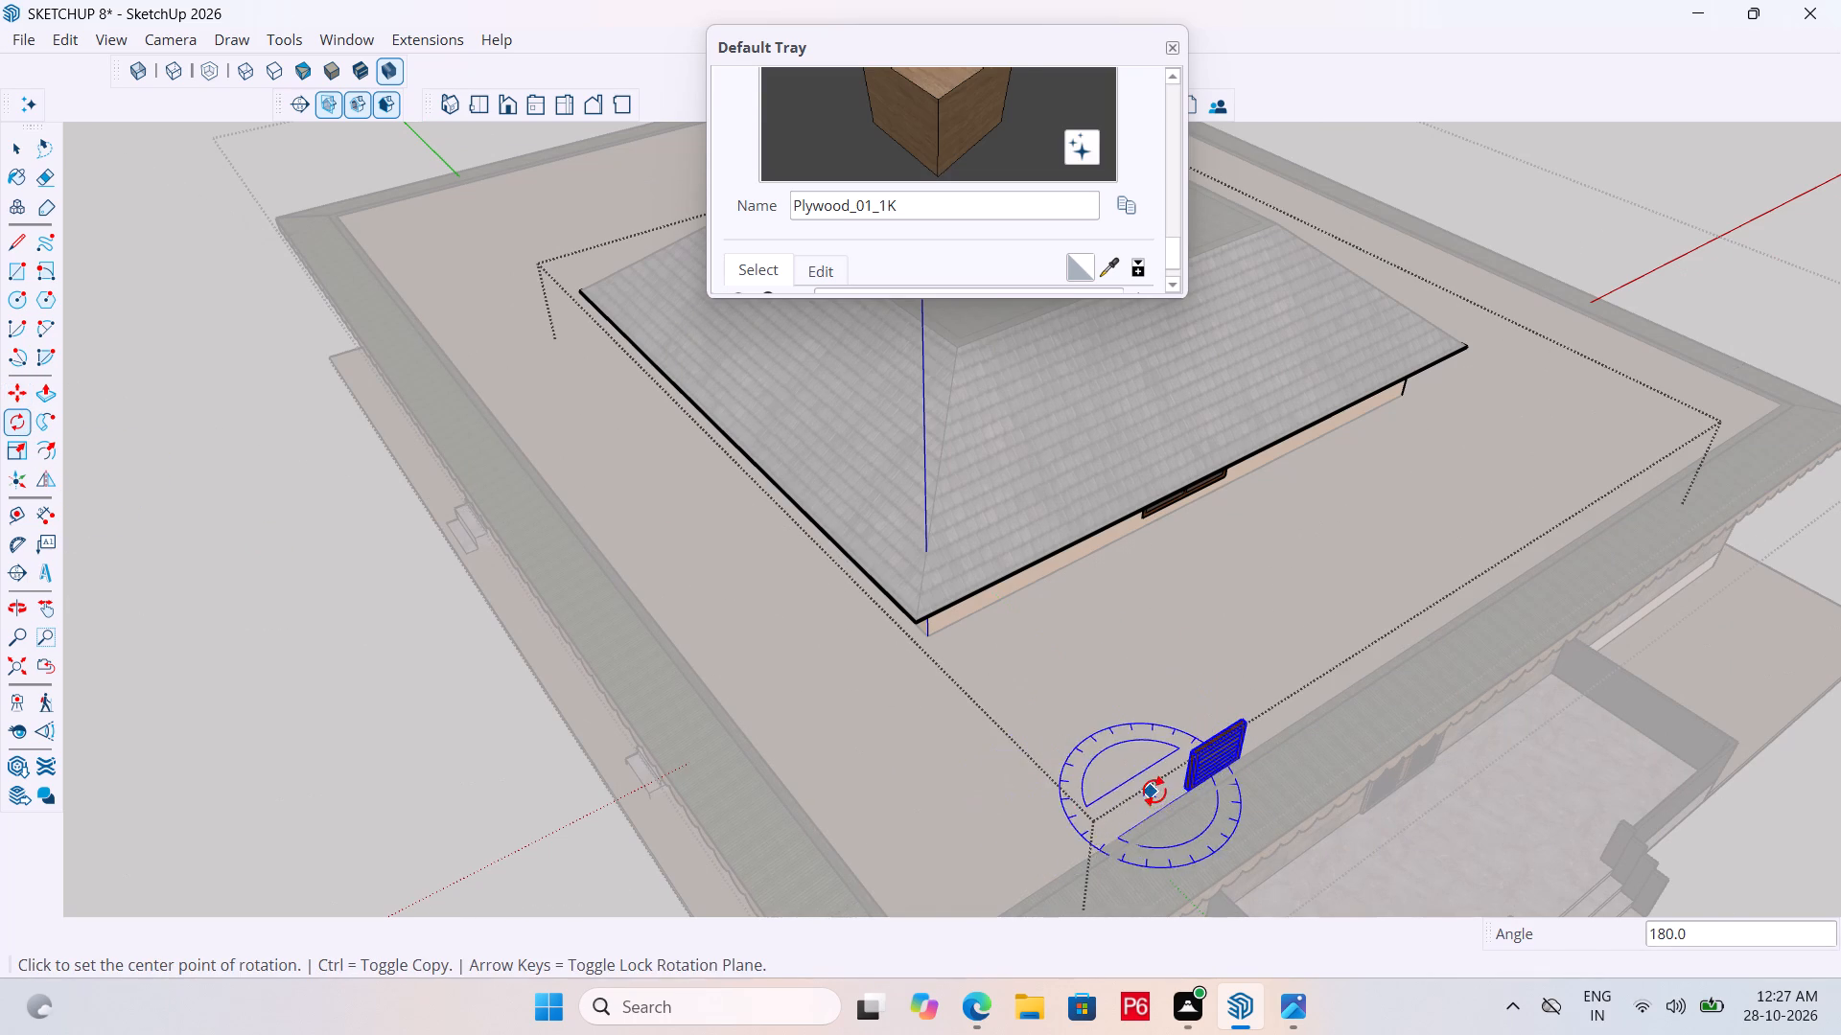
Save the model with the rotated plank window copy.
middle_drag(1150, 784, 1089, 738)
key(ctrl+s)
key(ctrl+s)
key(ctrl+s)
key(space)
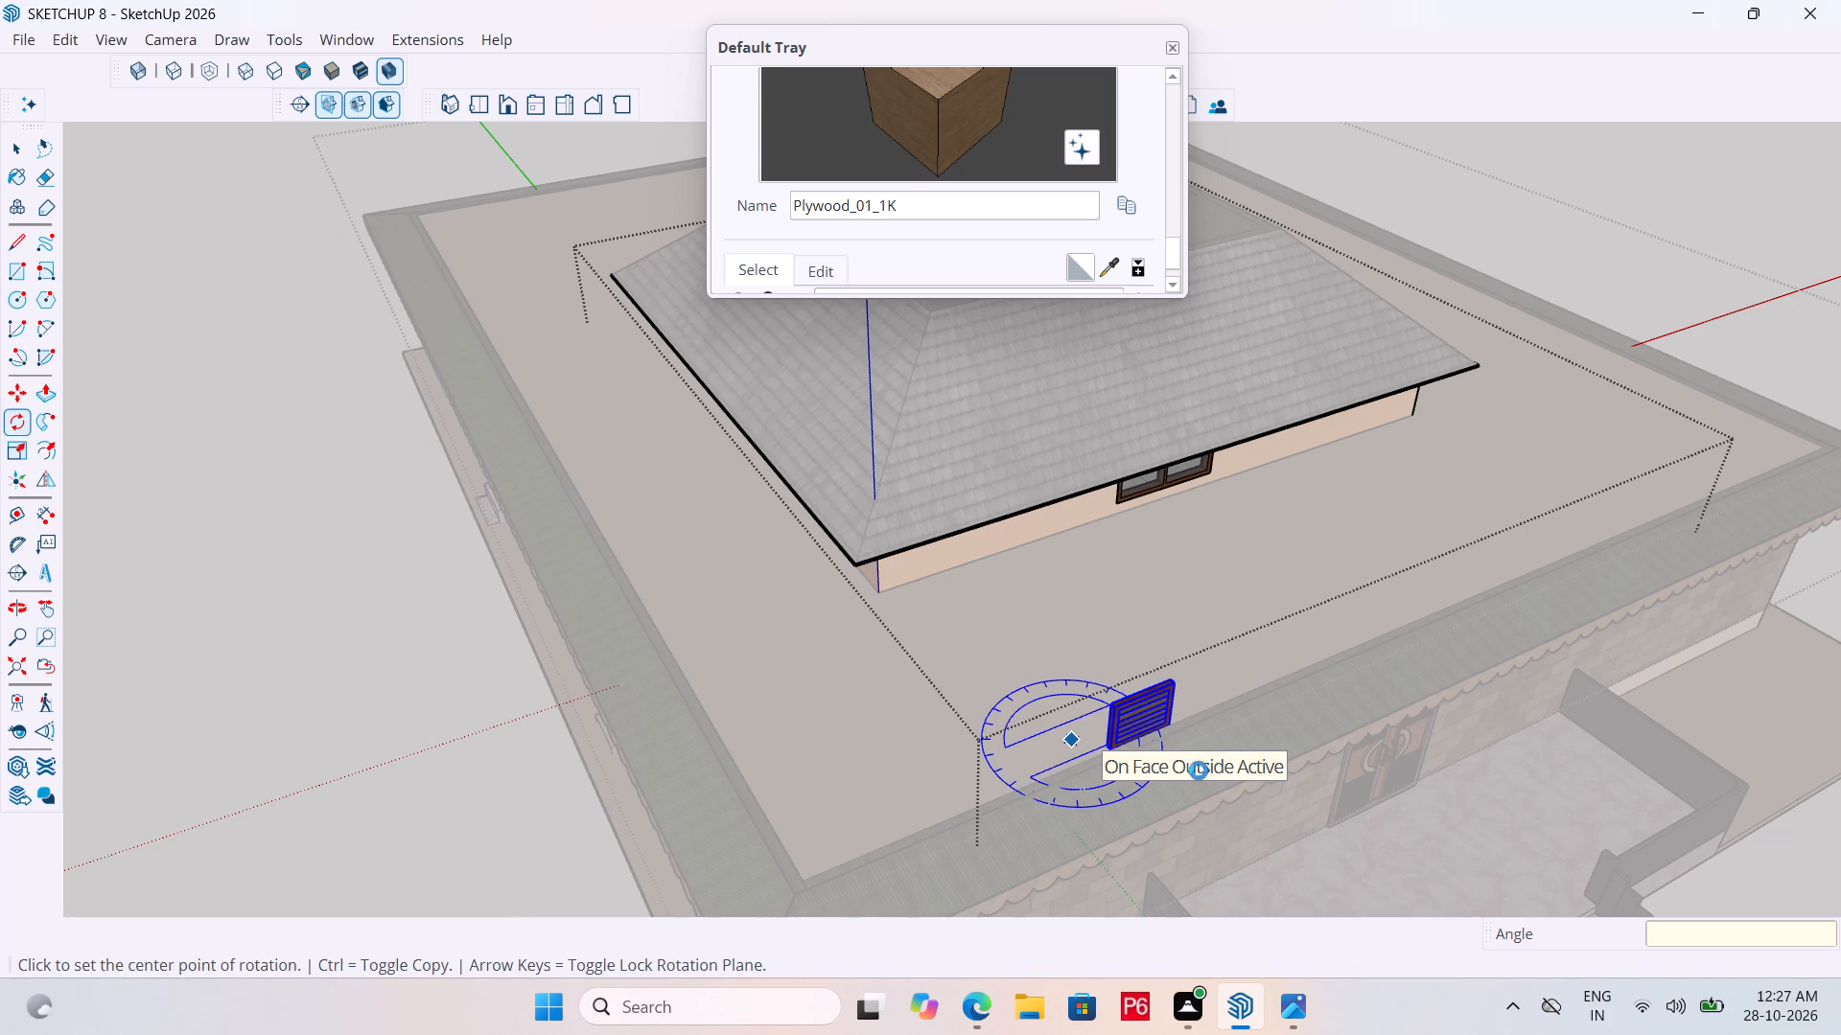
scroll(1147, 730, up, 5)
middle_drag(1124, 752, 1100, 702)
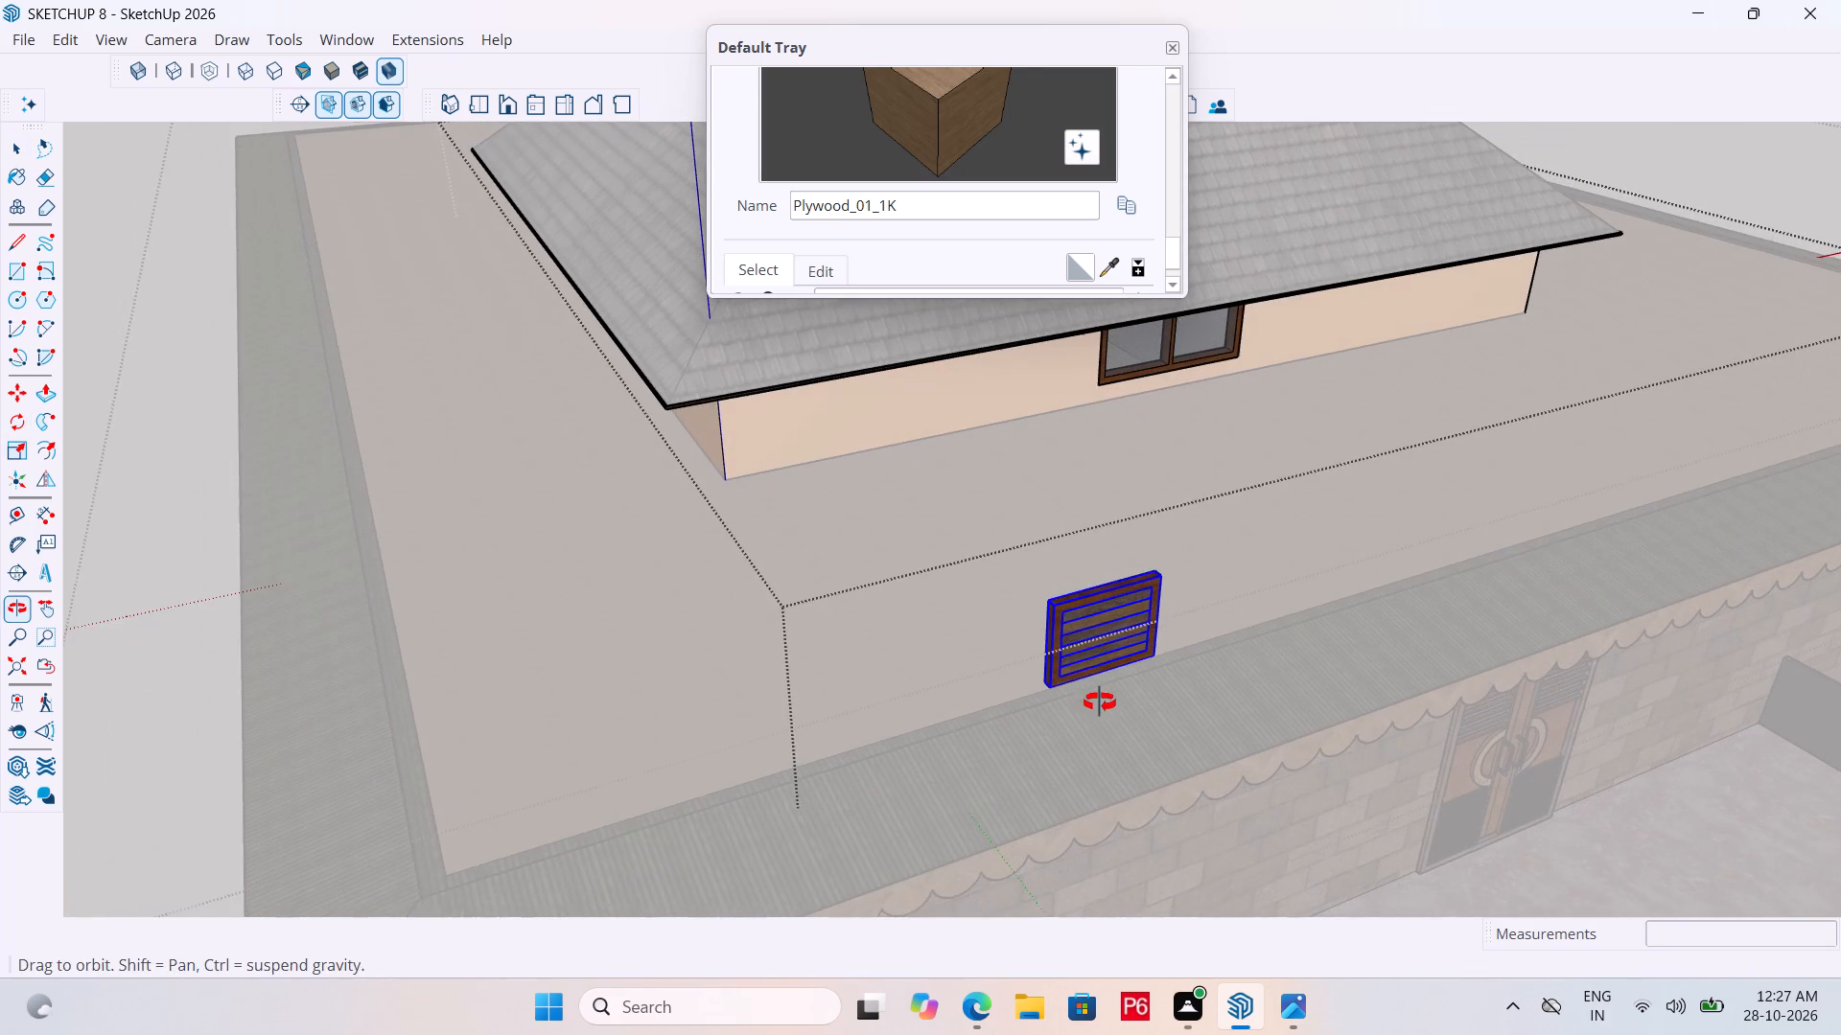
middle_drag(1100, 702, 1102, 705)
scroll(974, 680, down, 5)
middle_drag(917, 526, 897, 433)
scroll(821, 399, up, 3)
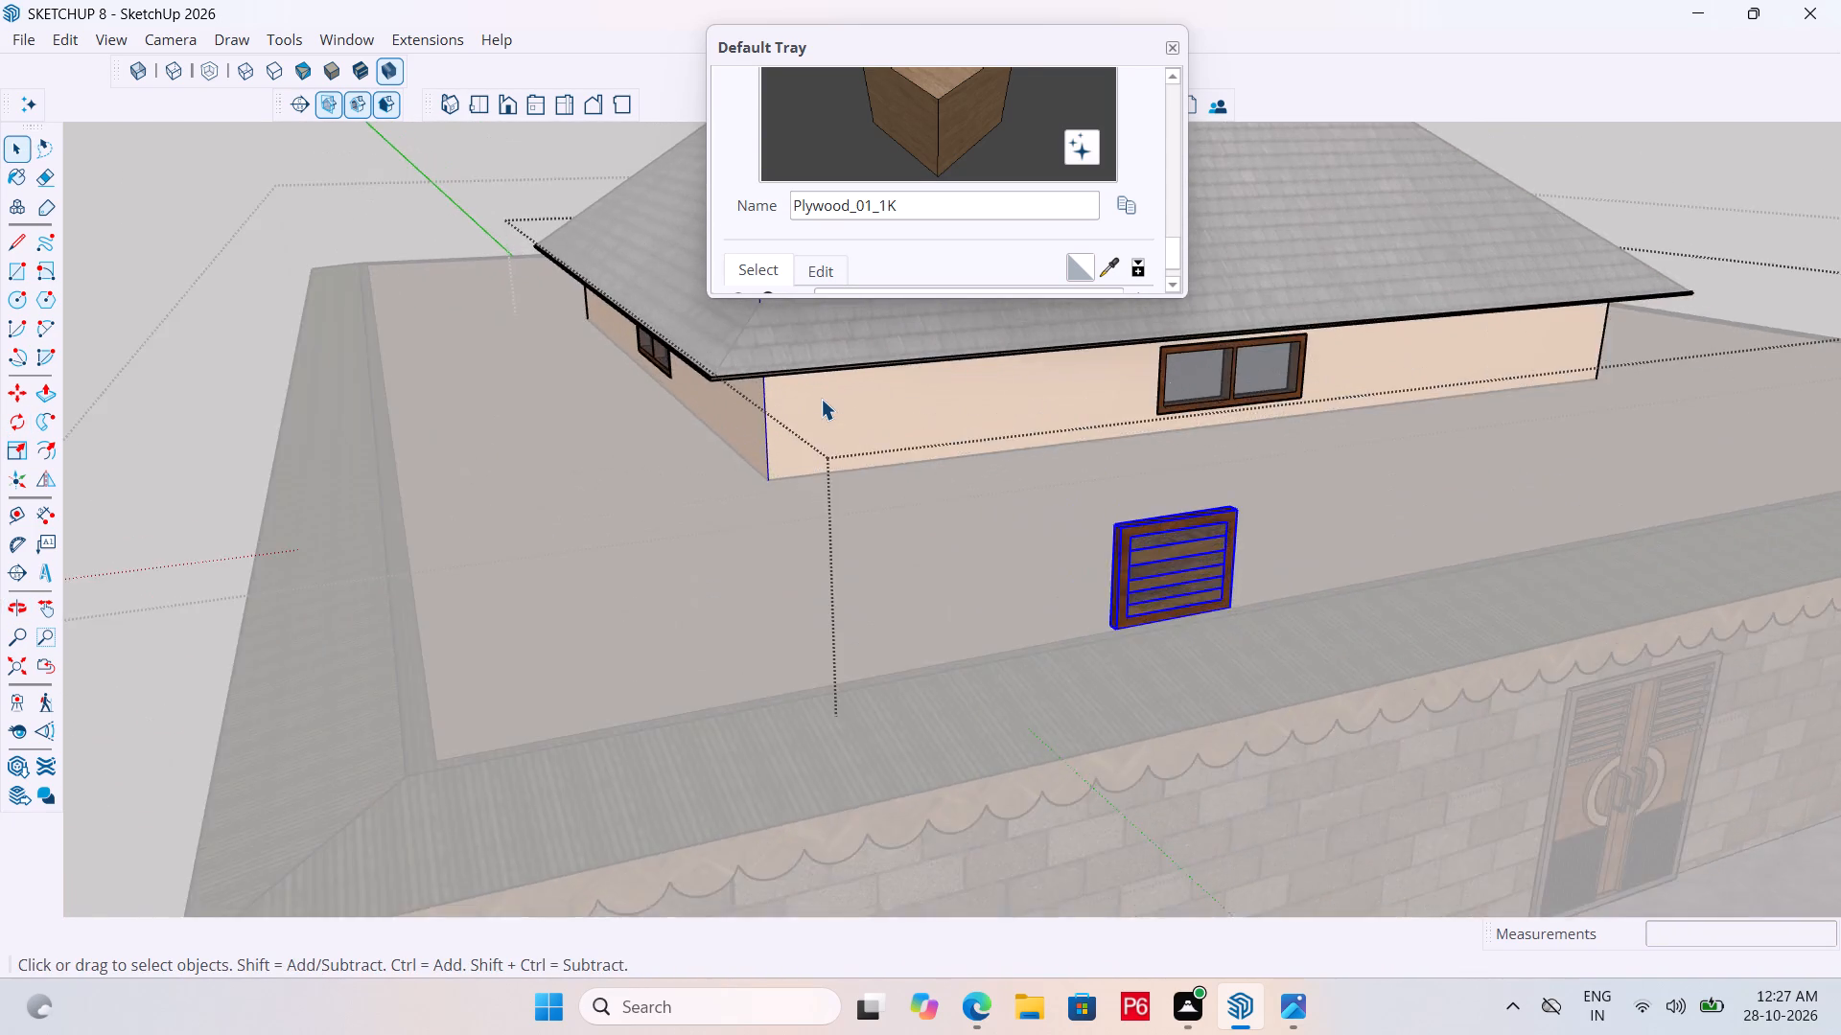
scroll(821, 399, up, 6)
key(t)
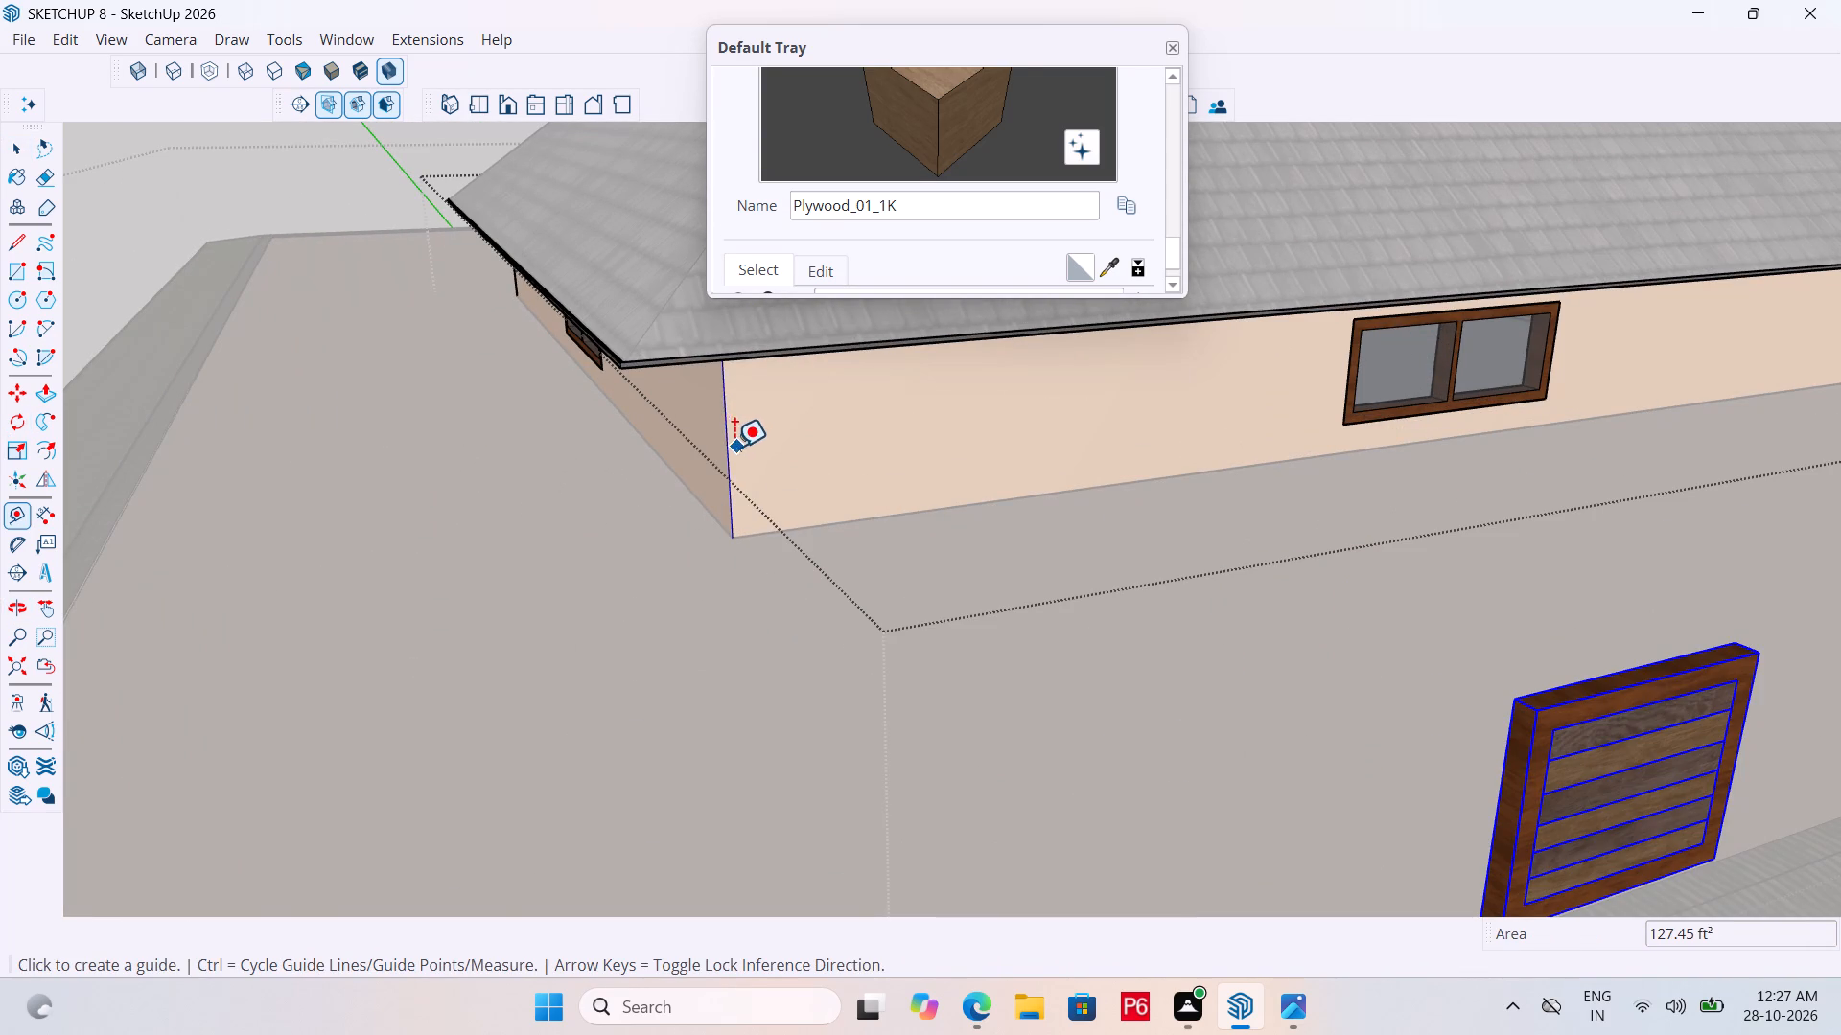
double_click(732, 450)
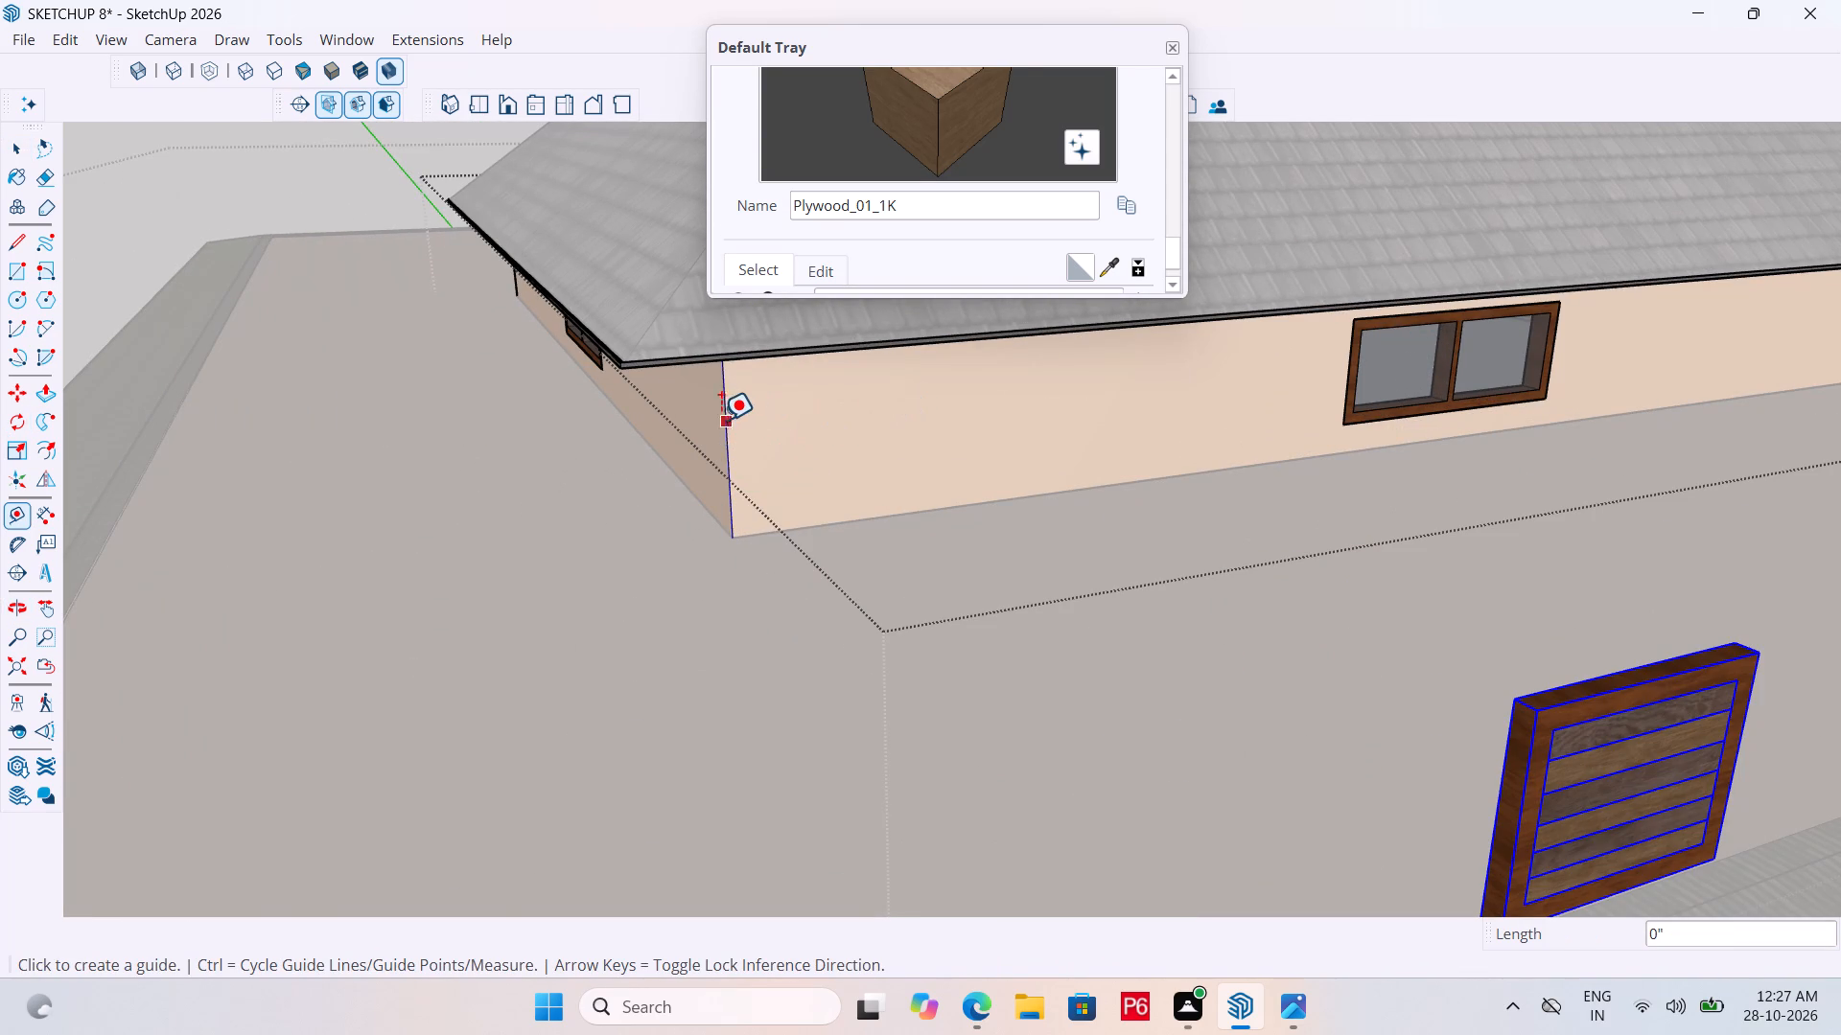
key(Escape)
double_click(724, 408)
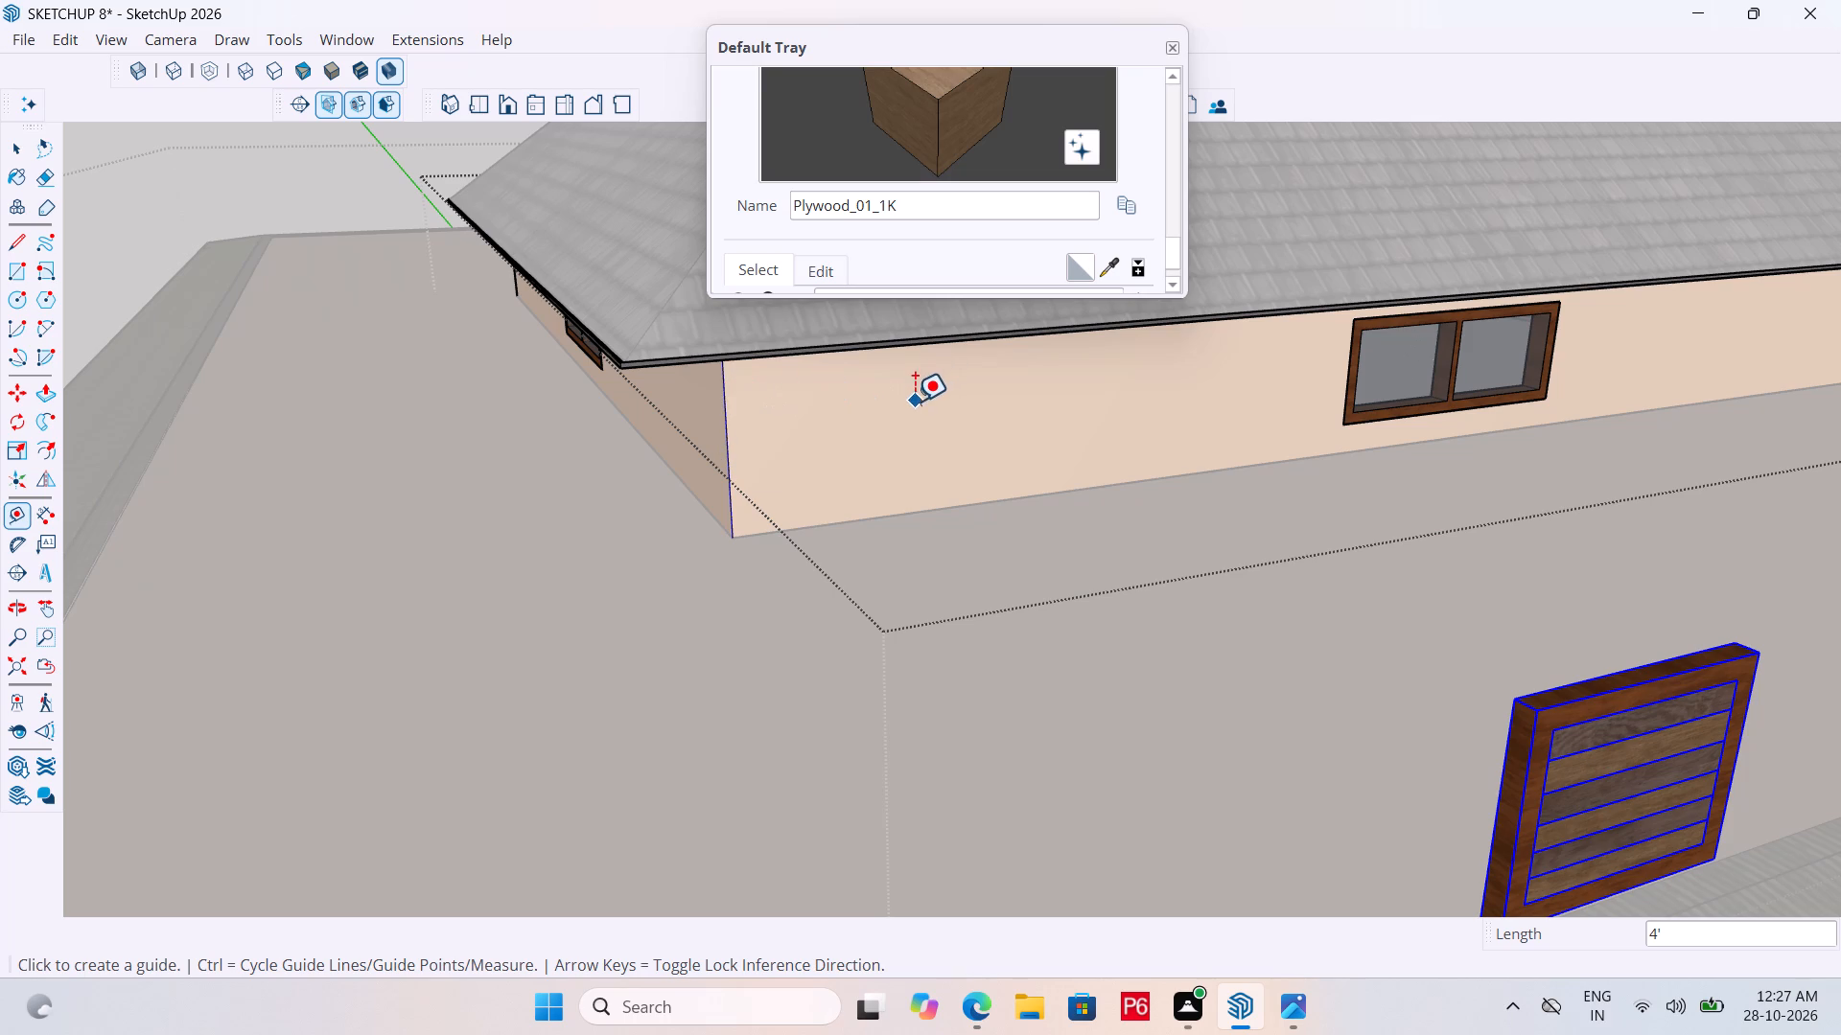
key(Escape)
Save the model.
key(ctrl+s)
key(ctrl+s)
key(ctrl+s)
key(ctrl+s)
key(ctrl+s)
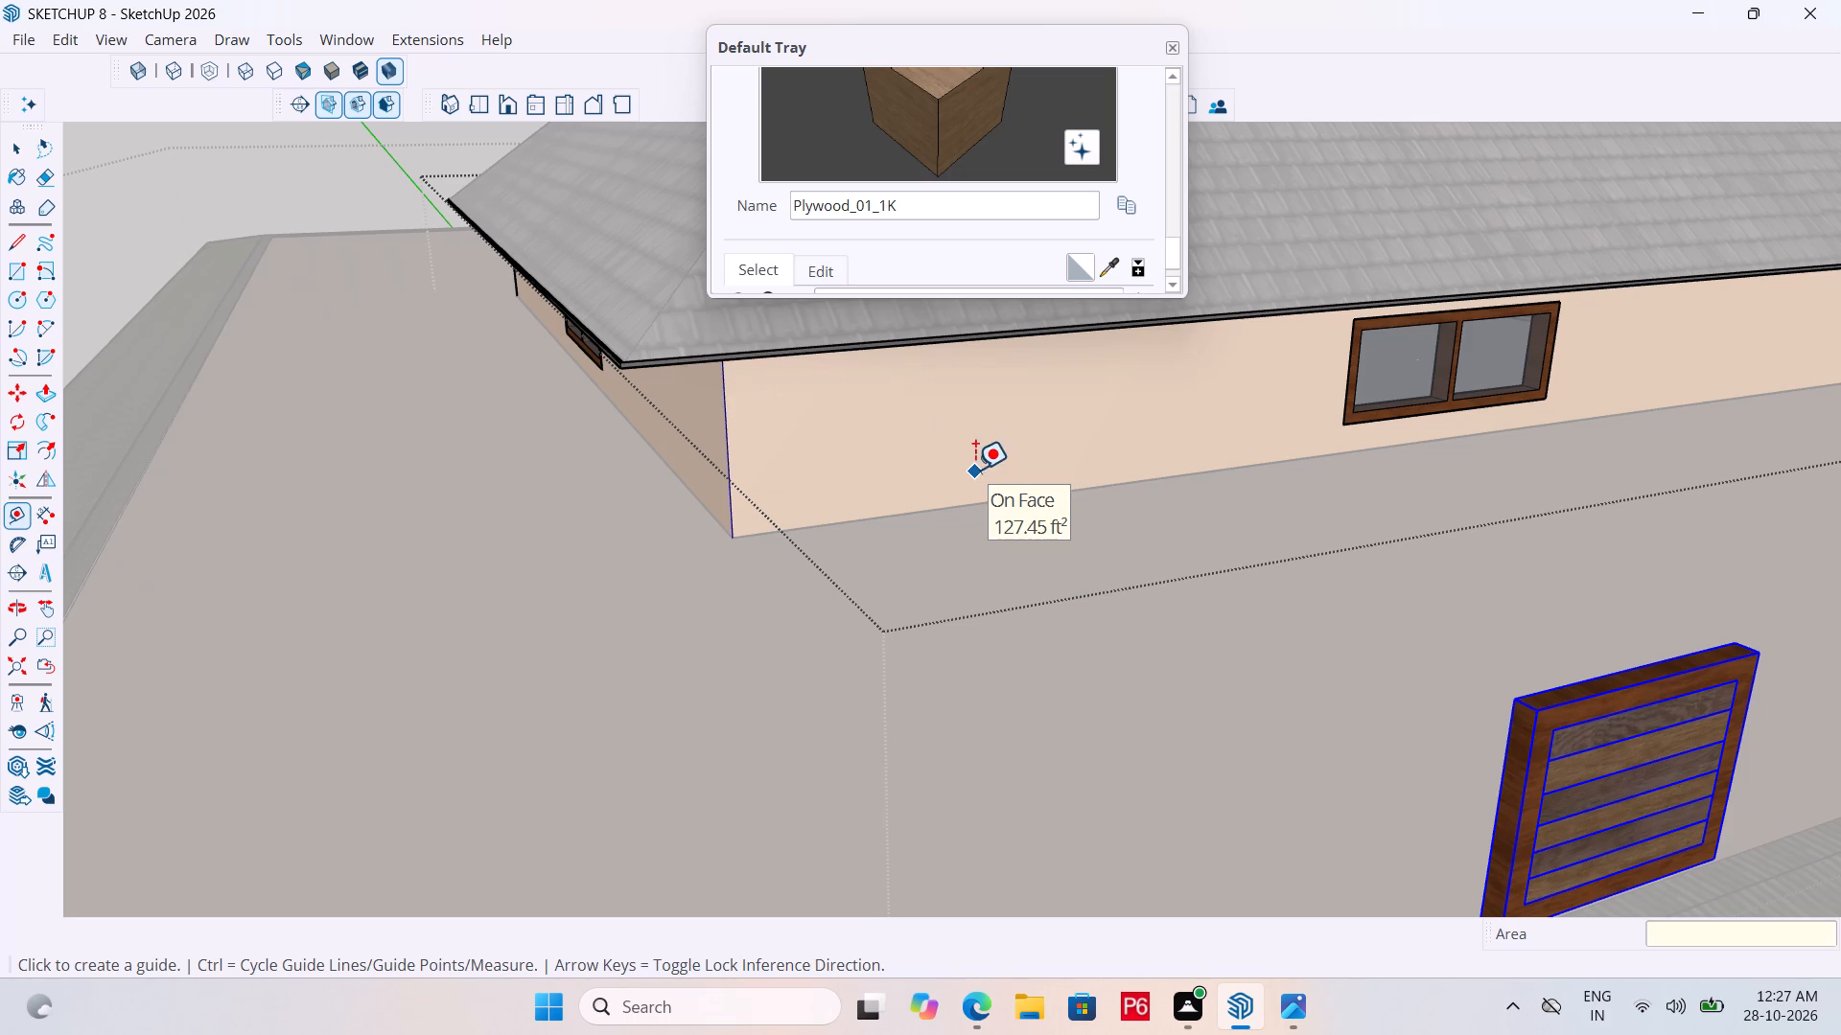
key(ctrl+s)
key(ctrl+s)
key(space)
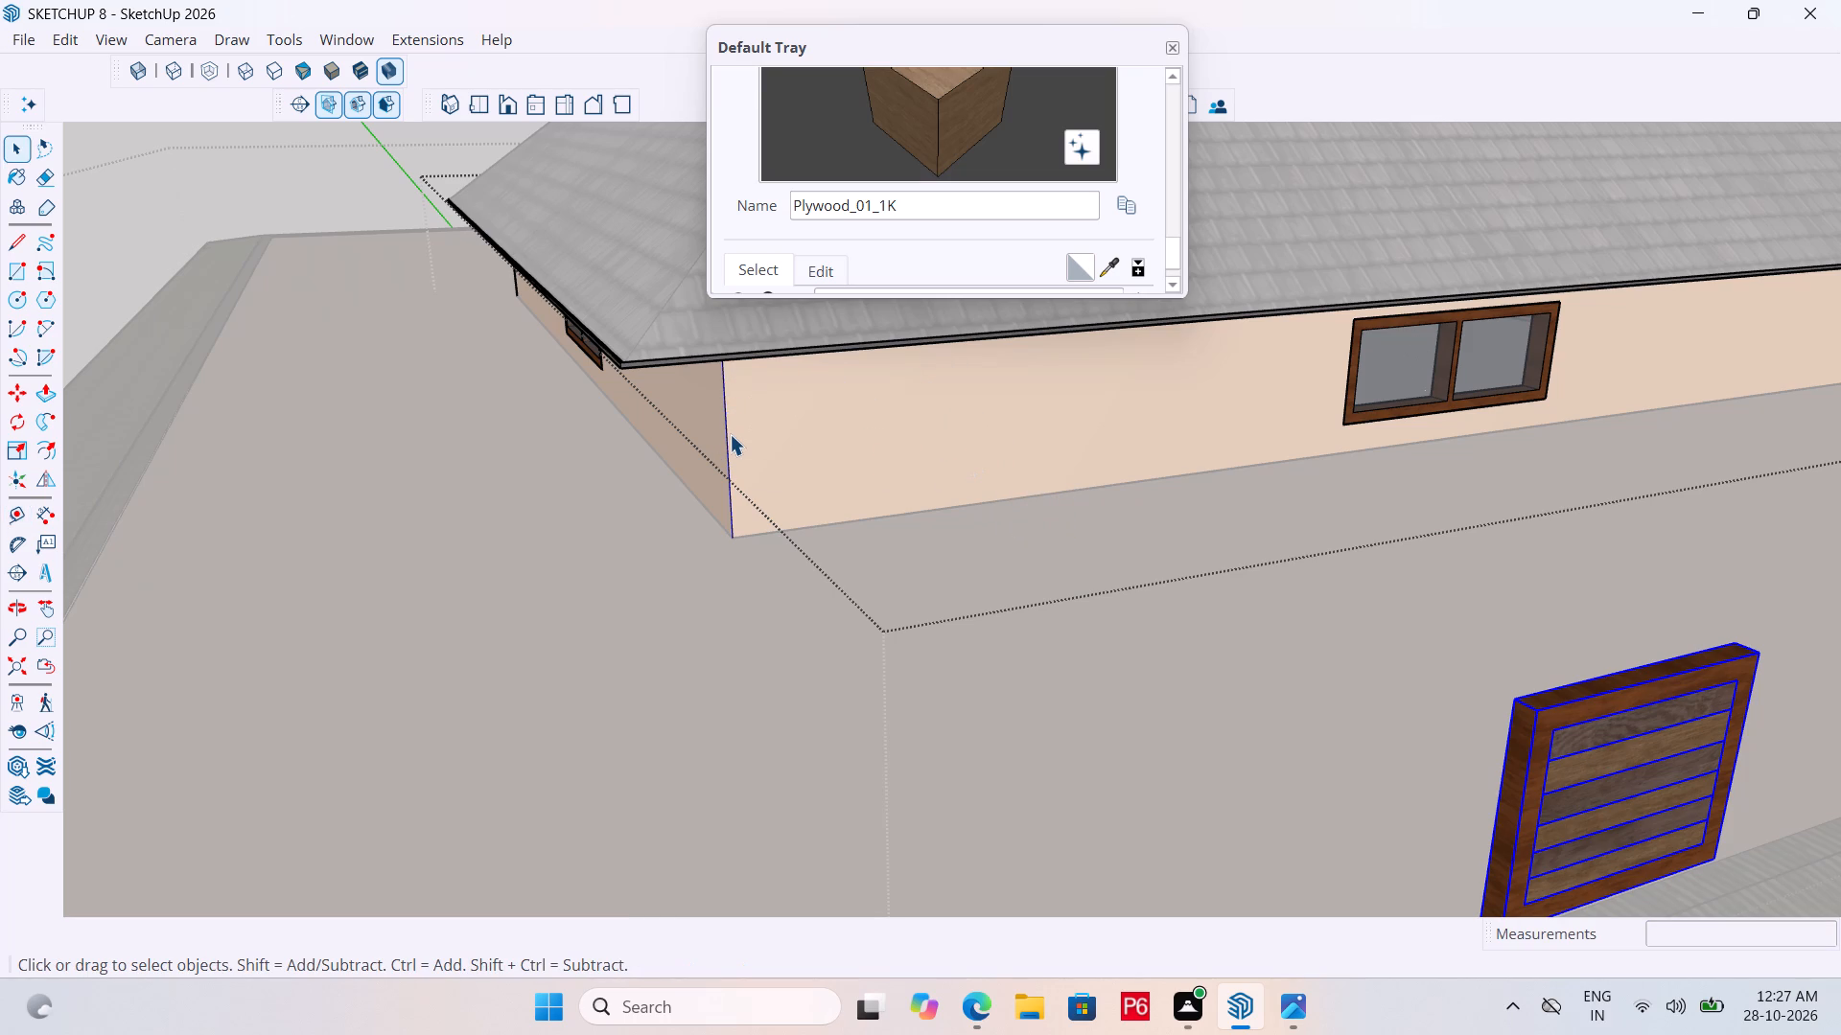
On the entrance-side upper wall, place vertical guides 4' from the corner nearest the loose plank window and 3' beyond that.
key(t)
click(730, 433)
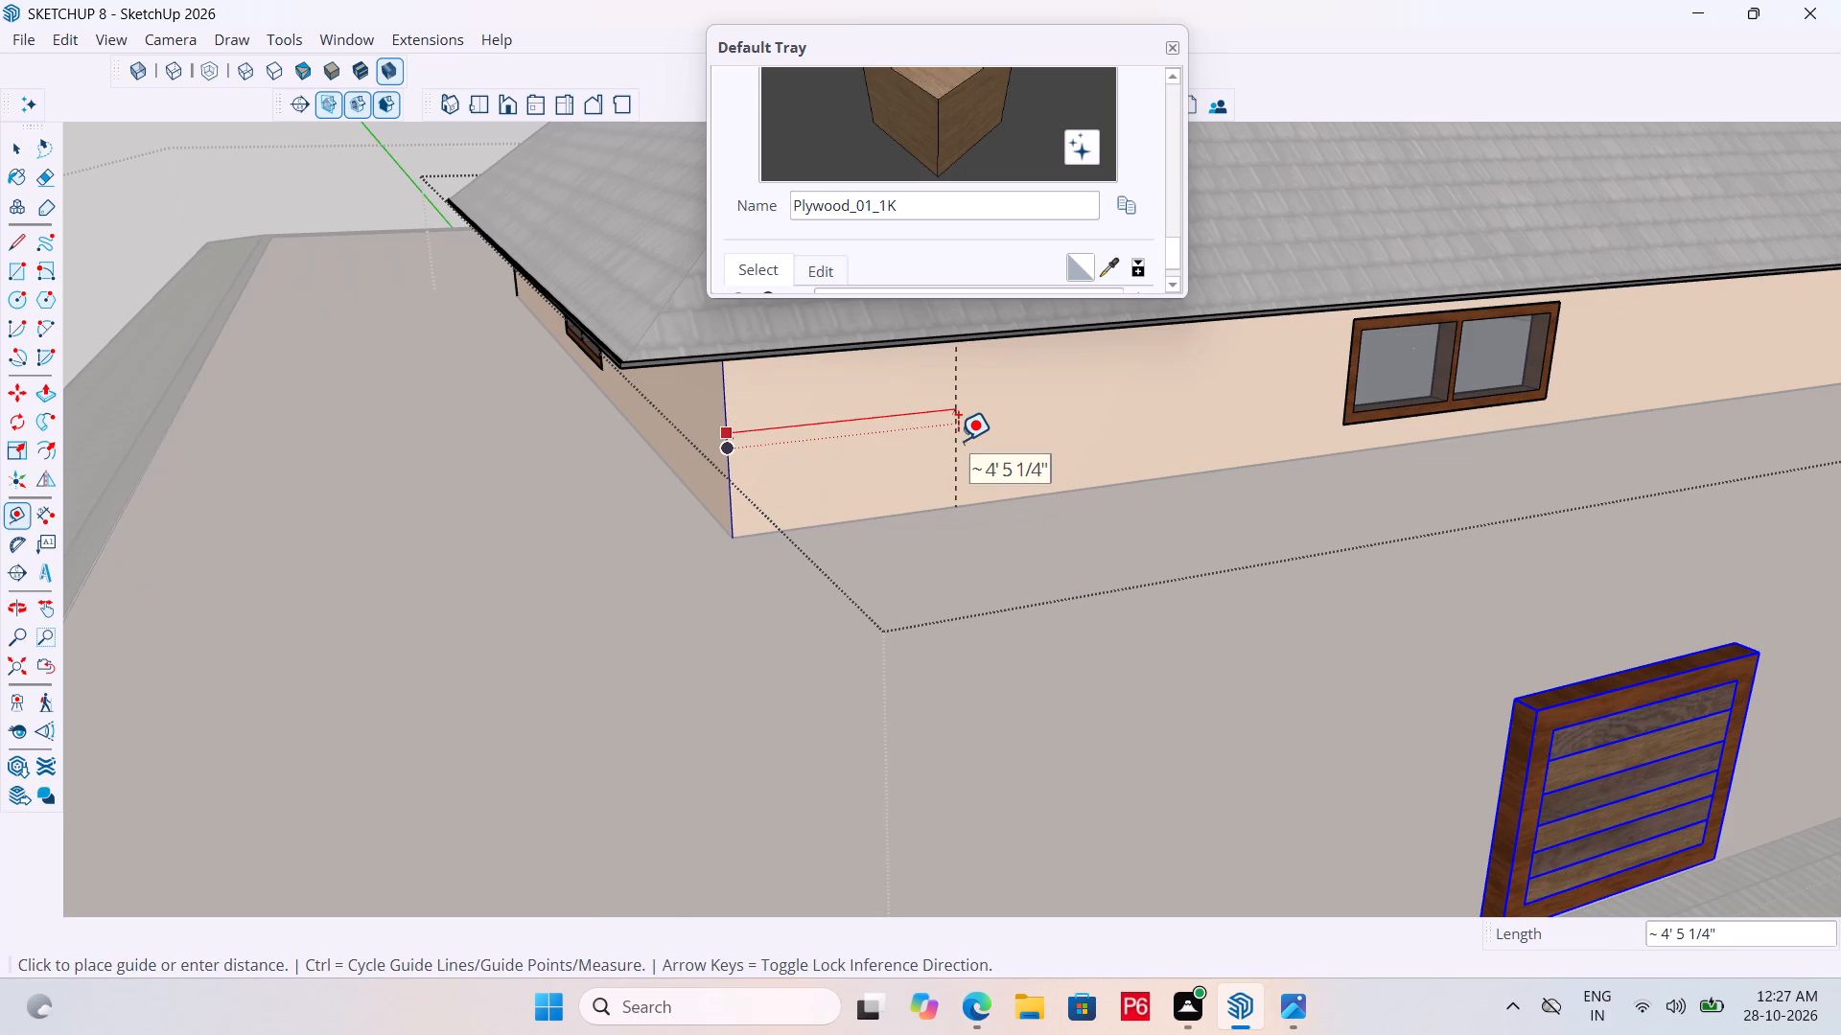
text(4')
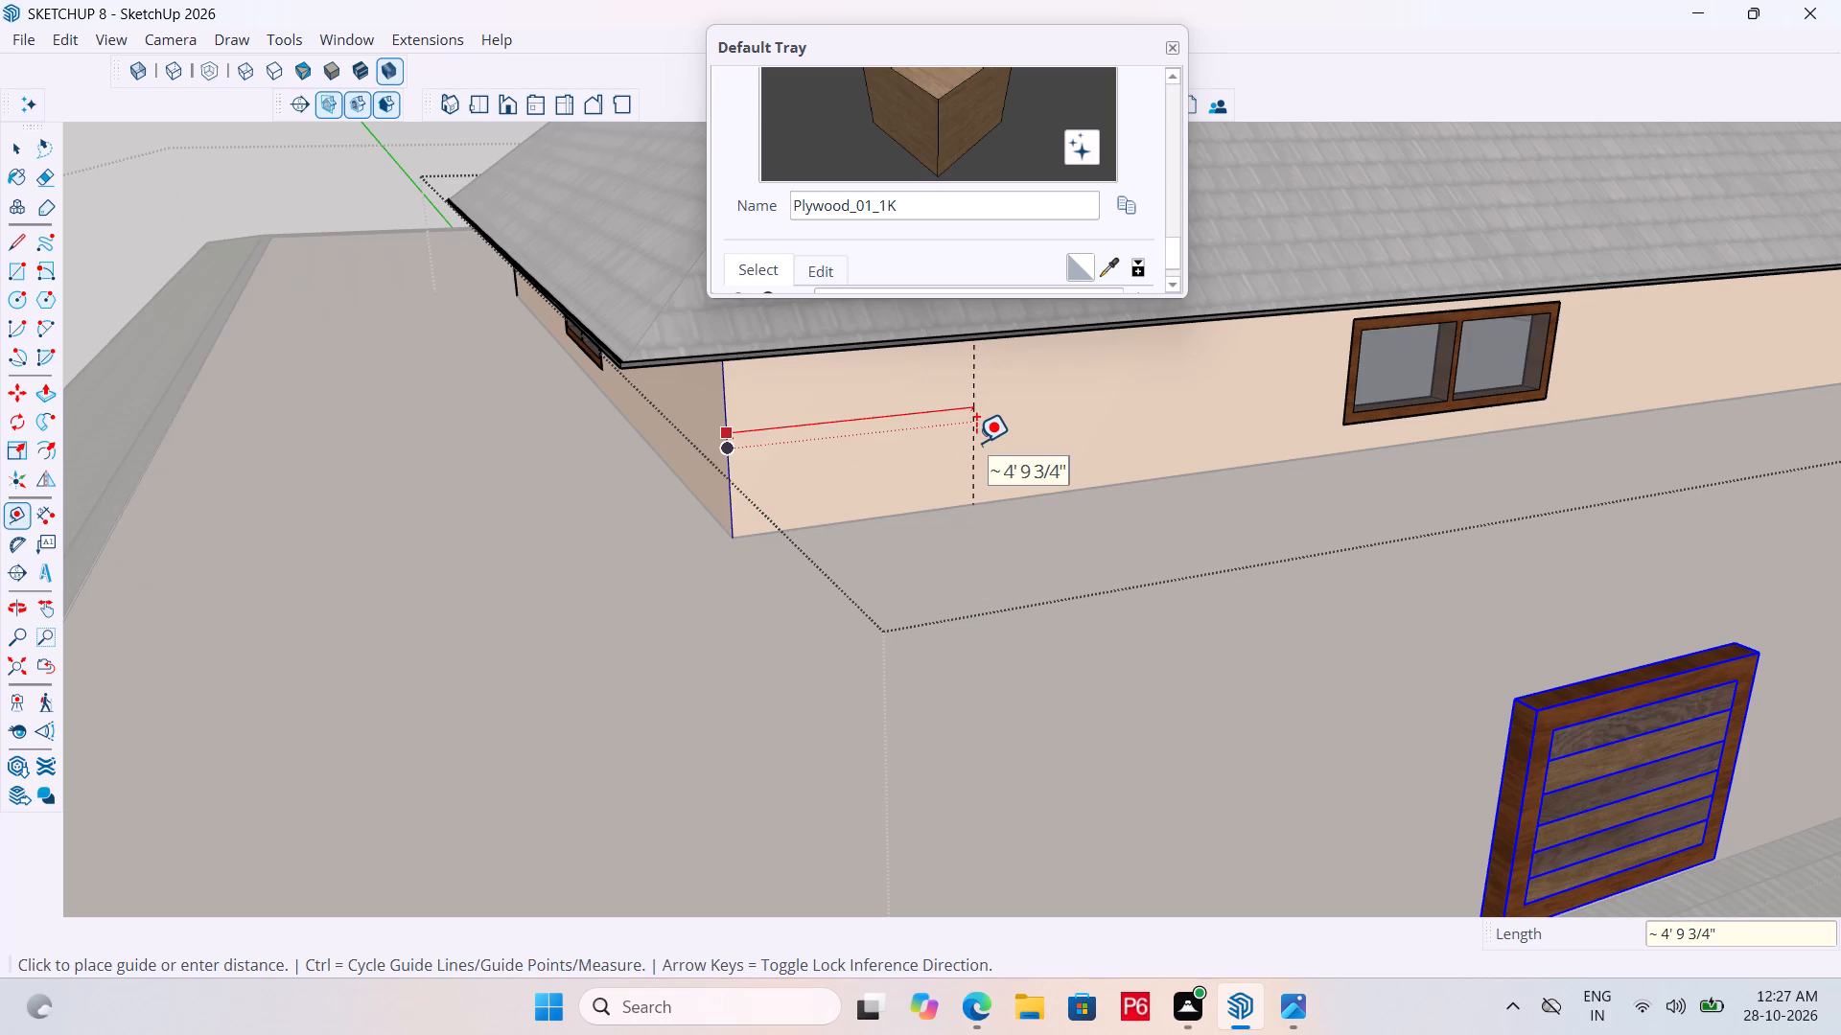
key(4)
key(apostrophe)
key(Return)
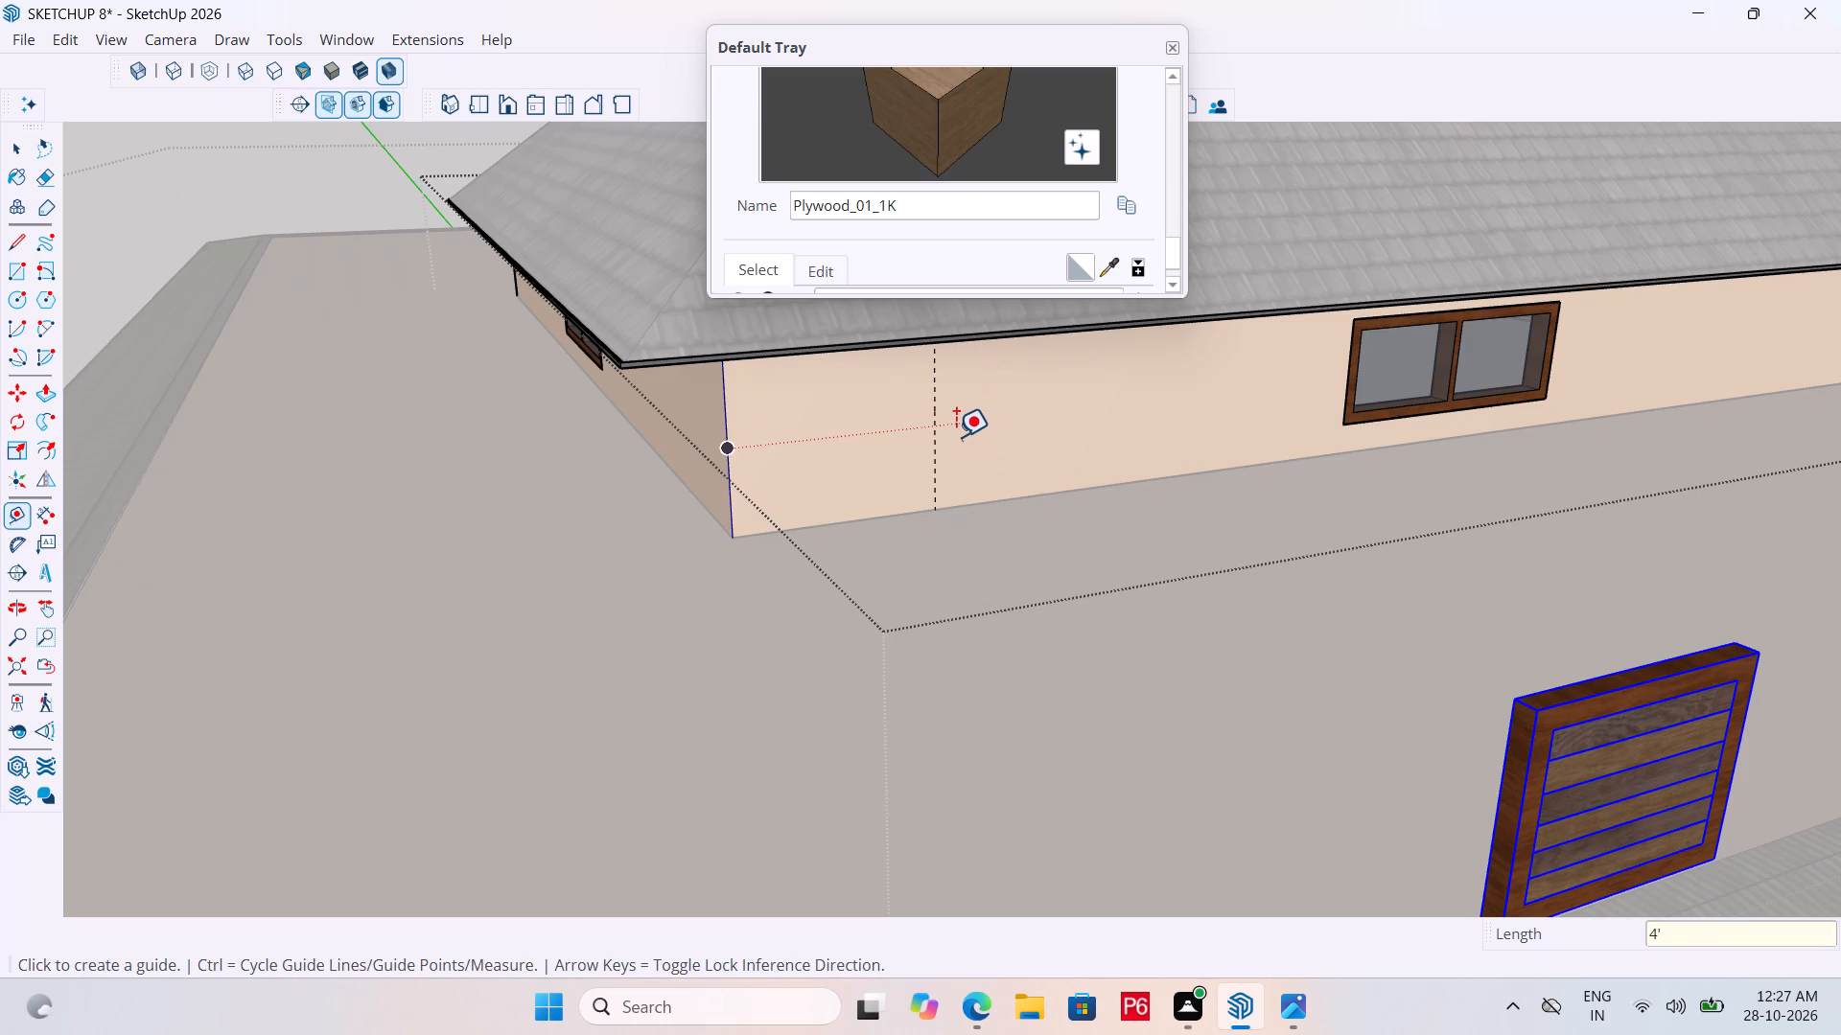
click(933, 455)
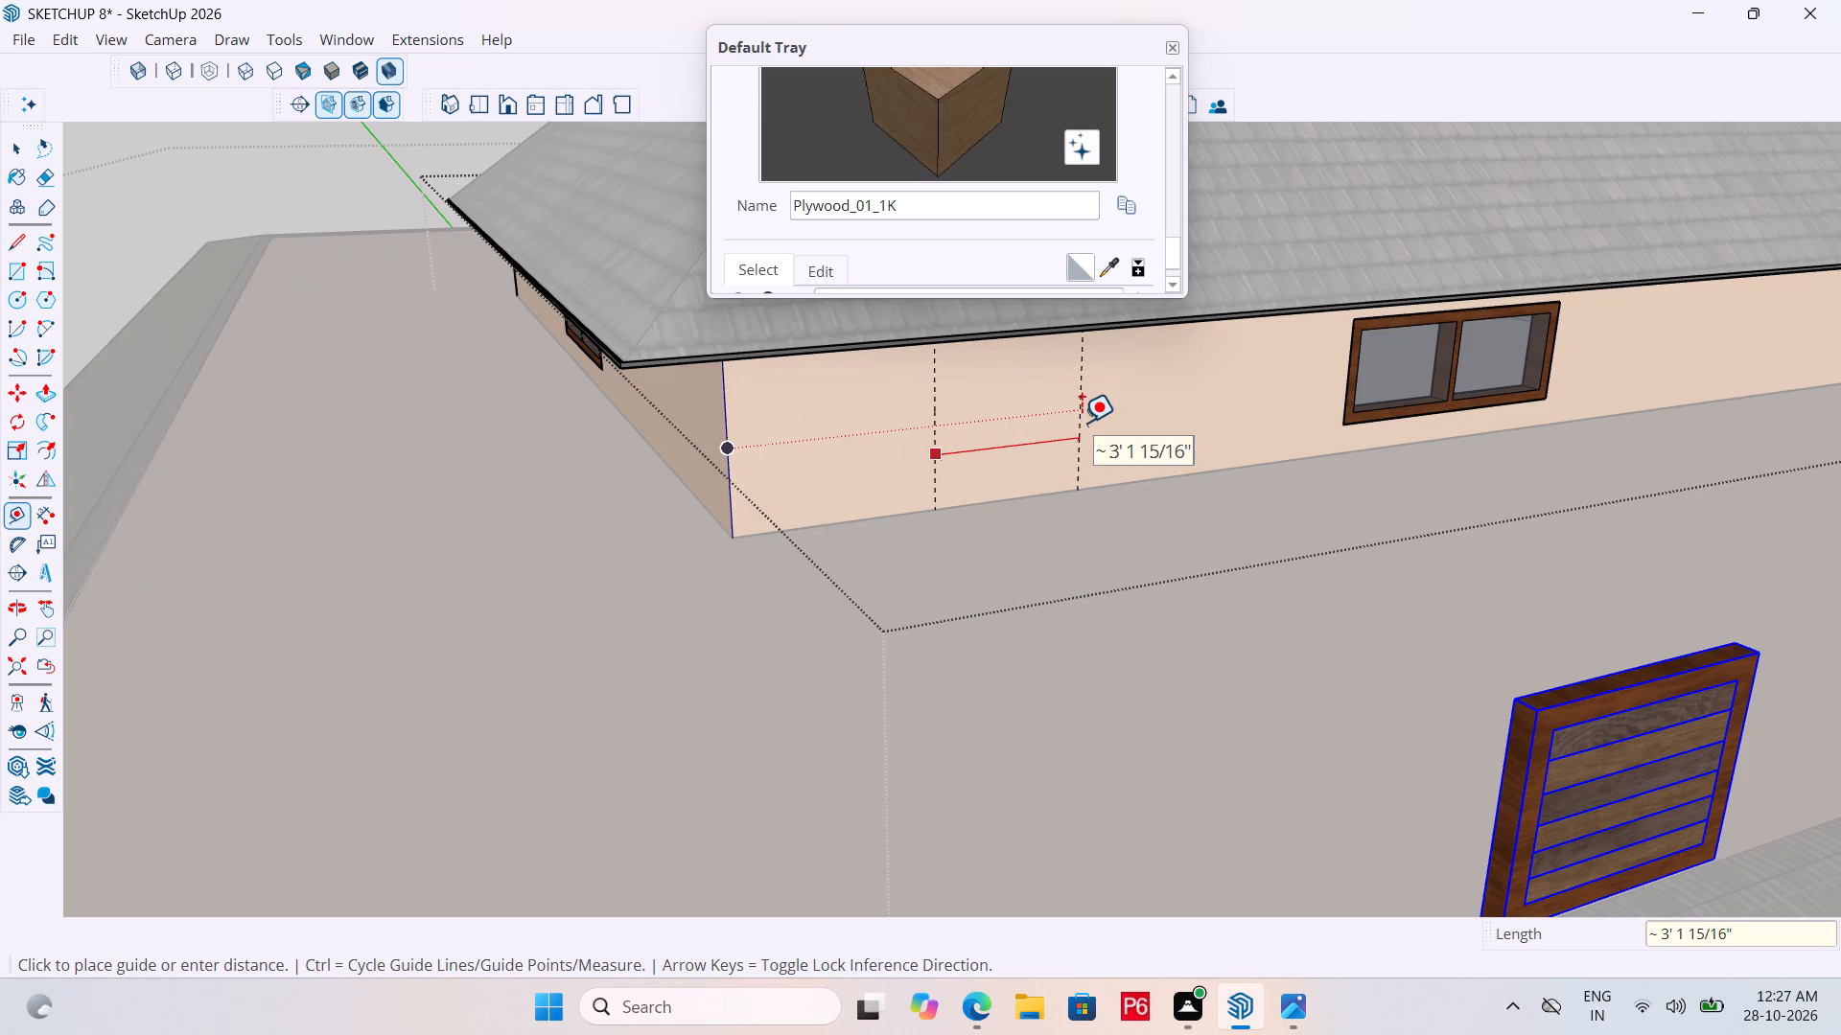
key(3)
key(apostrophe)
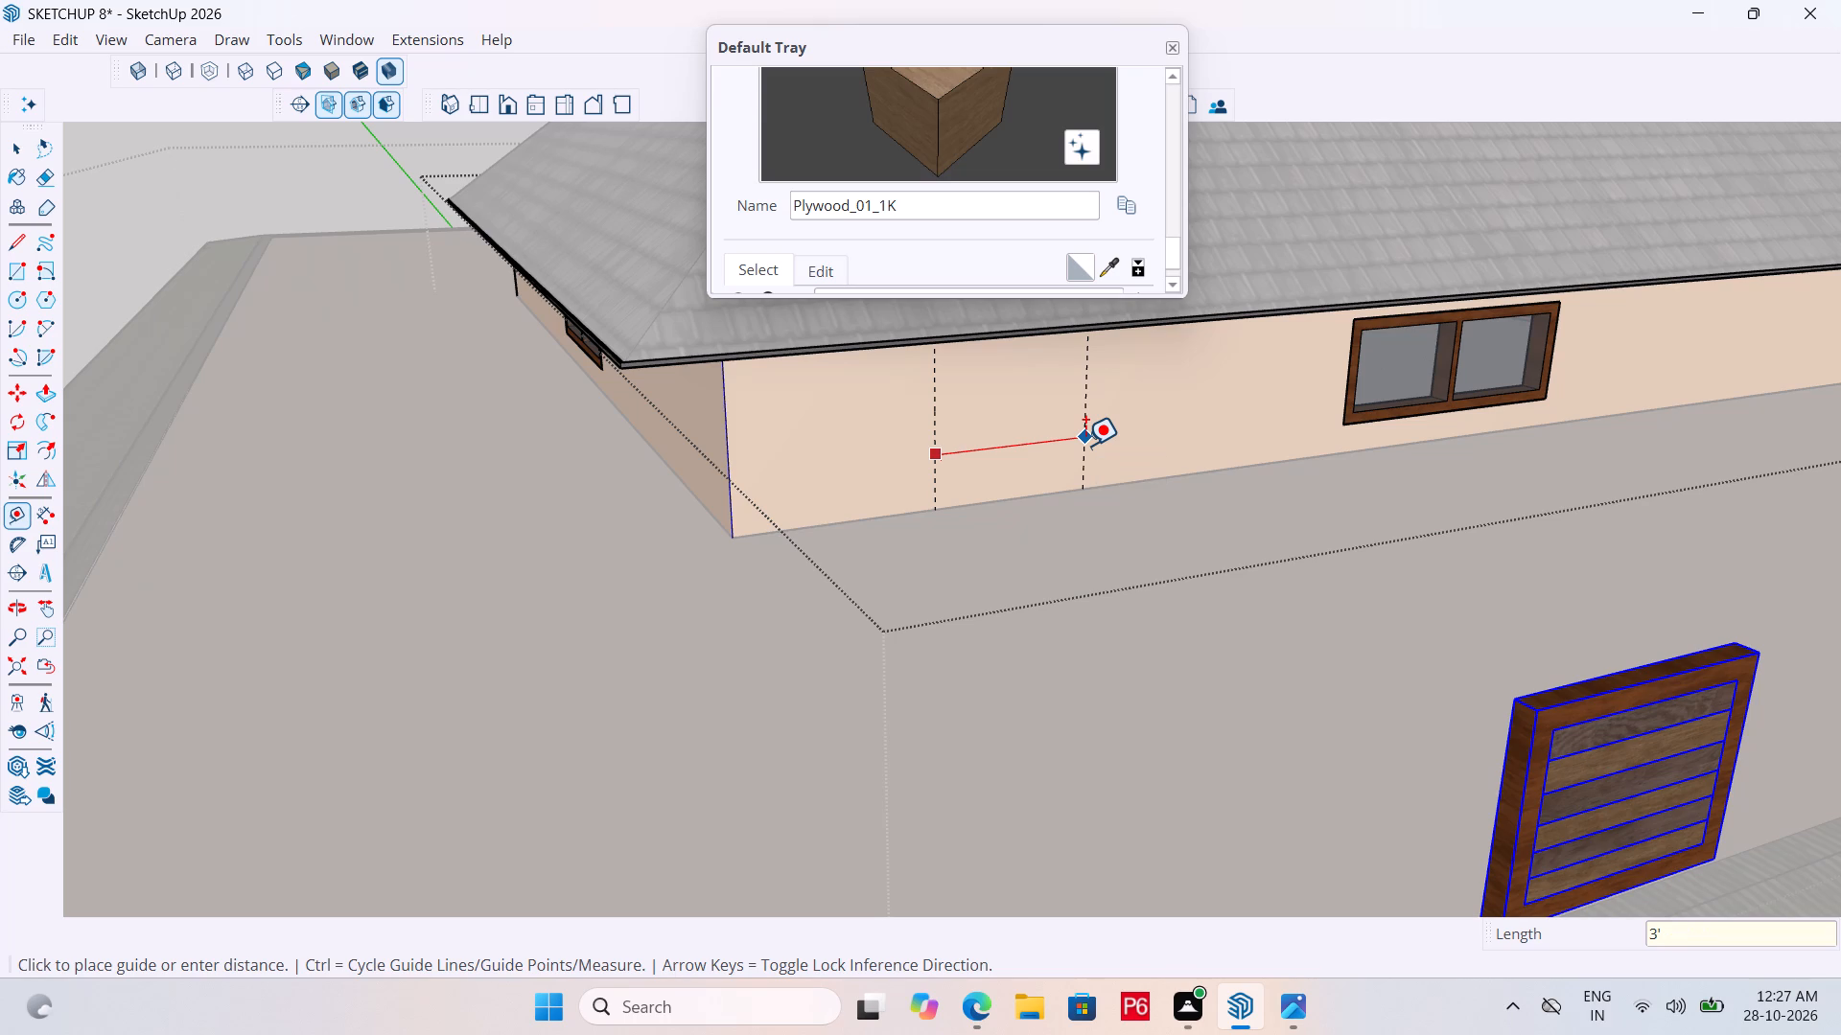
key(Return)
At the opposite end of the same wall, place vertical guides 4' in from the corner edge and 3' further inward.
scroll(733, 576, down, 6)
scroll(1682, 334, up, 2)
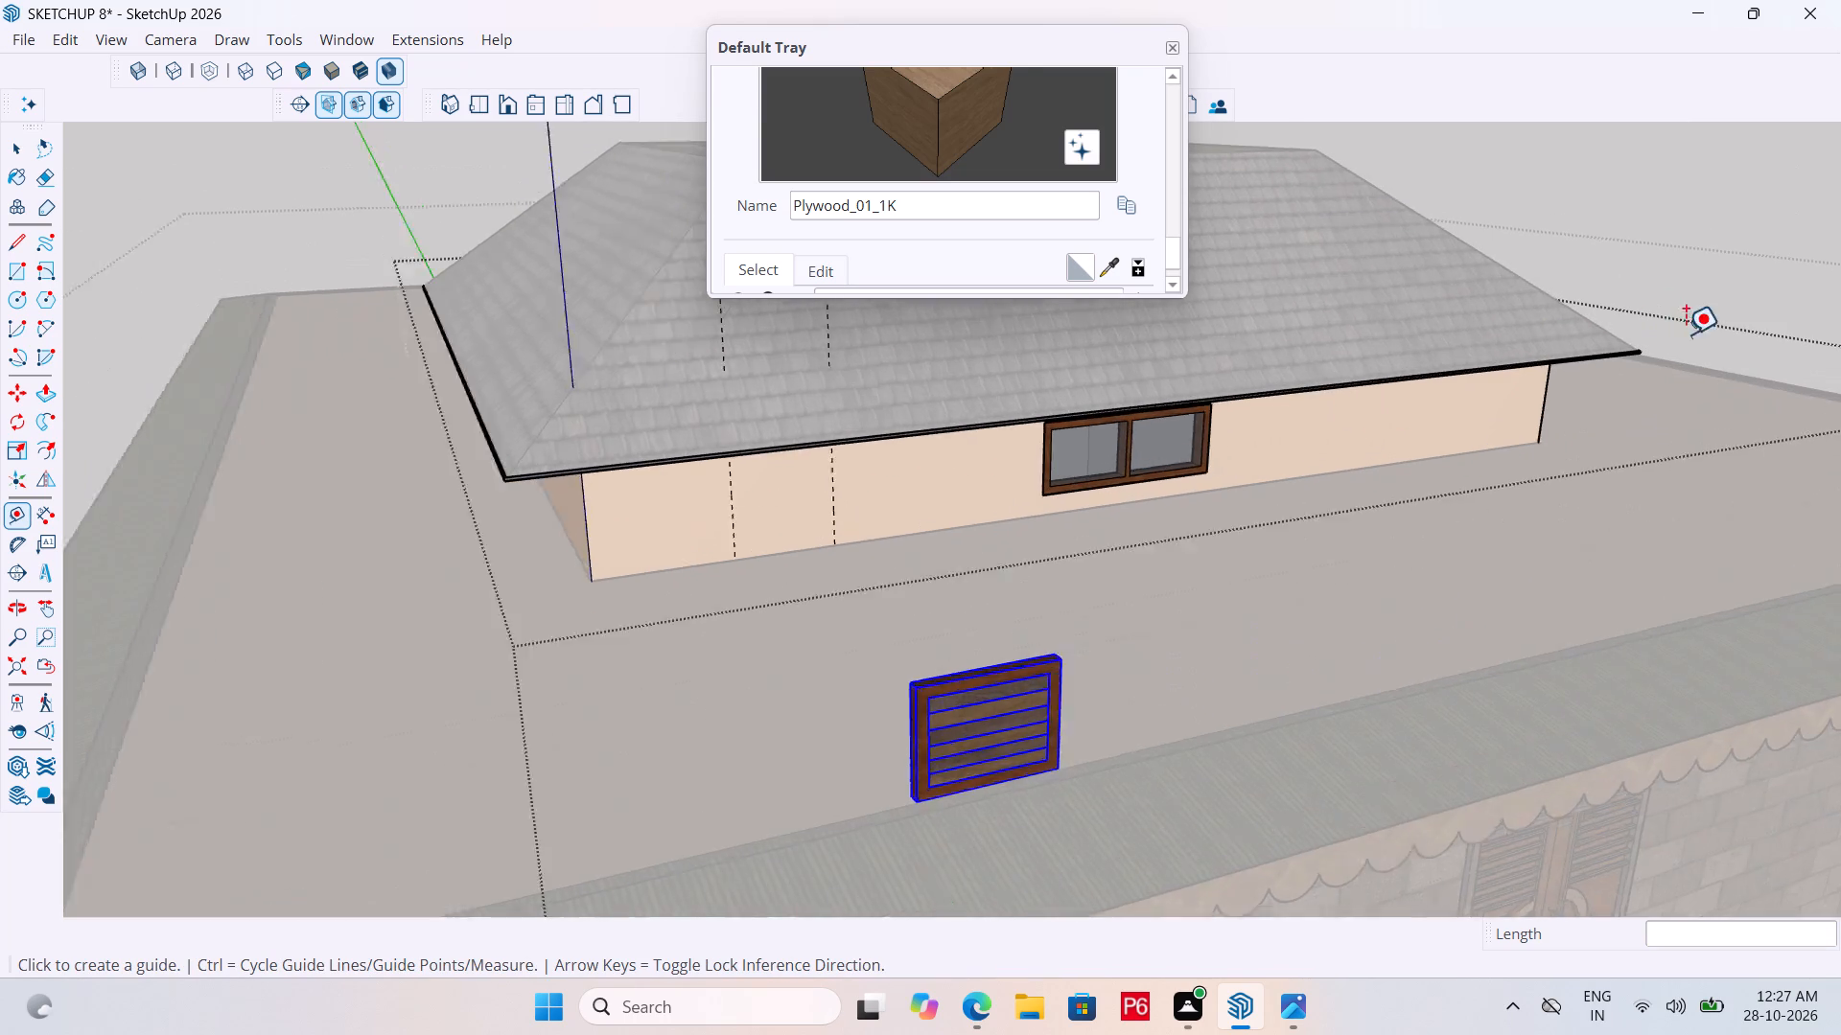
scroll(1686, 334, up, 3)
click(1502, 416)
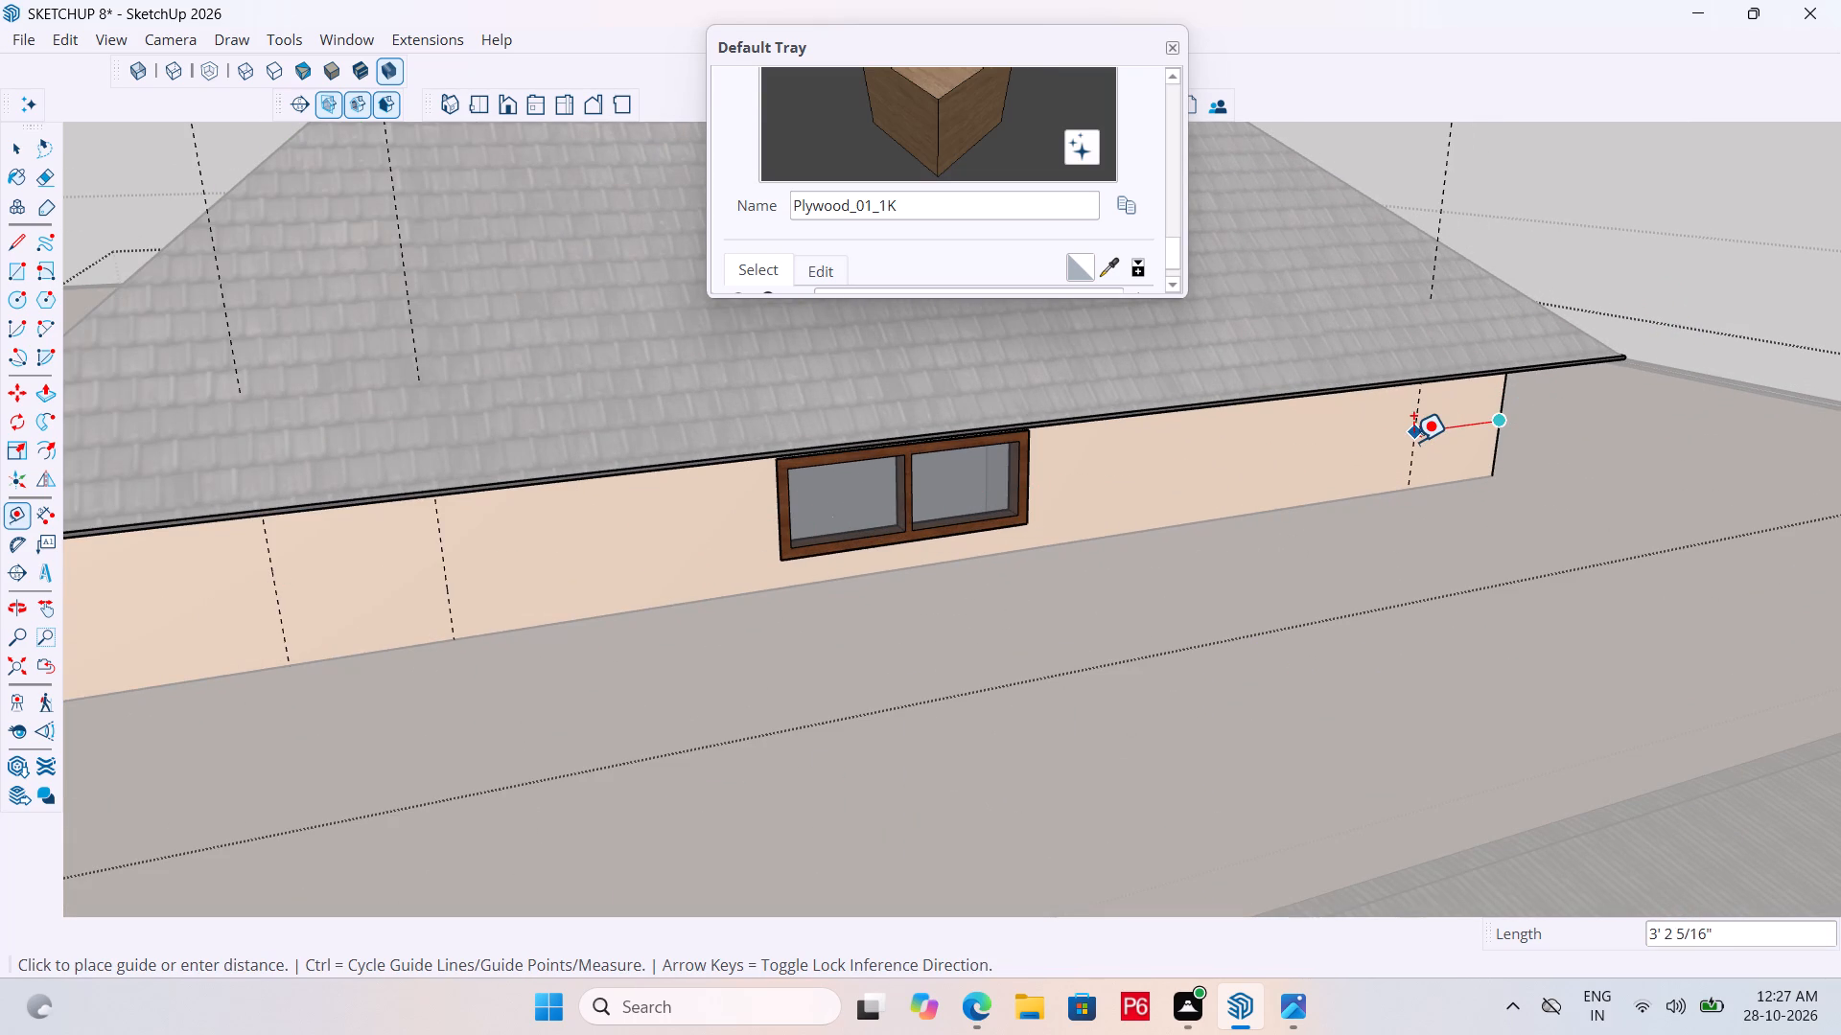
text(4')
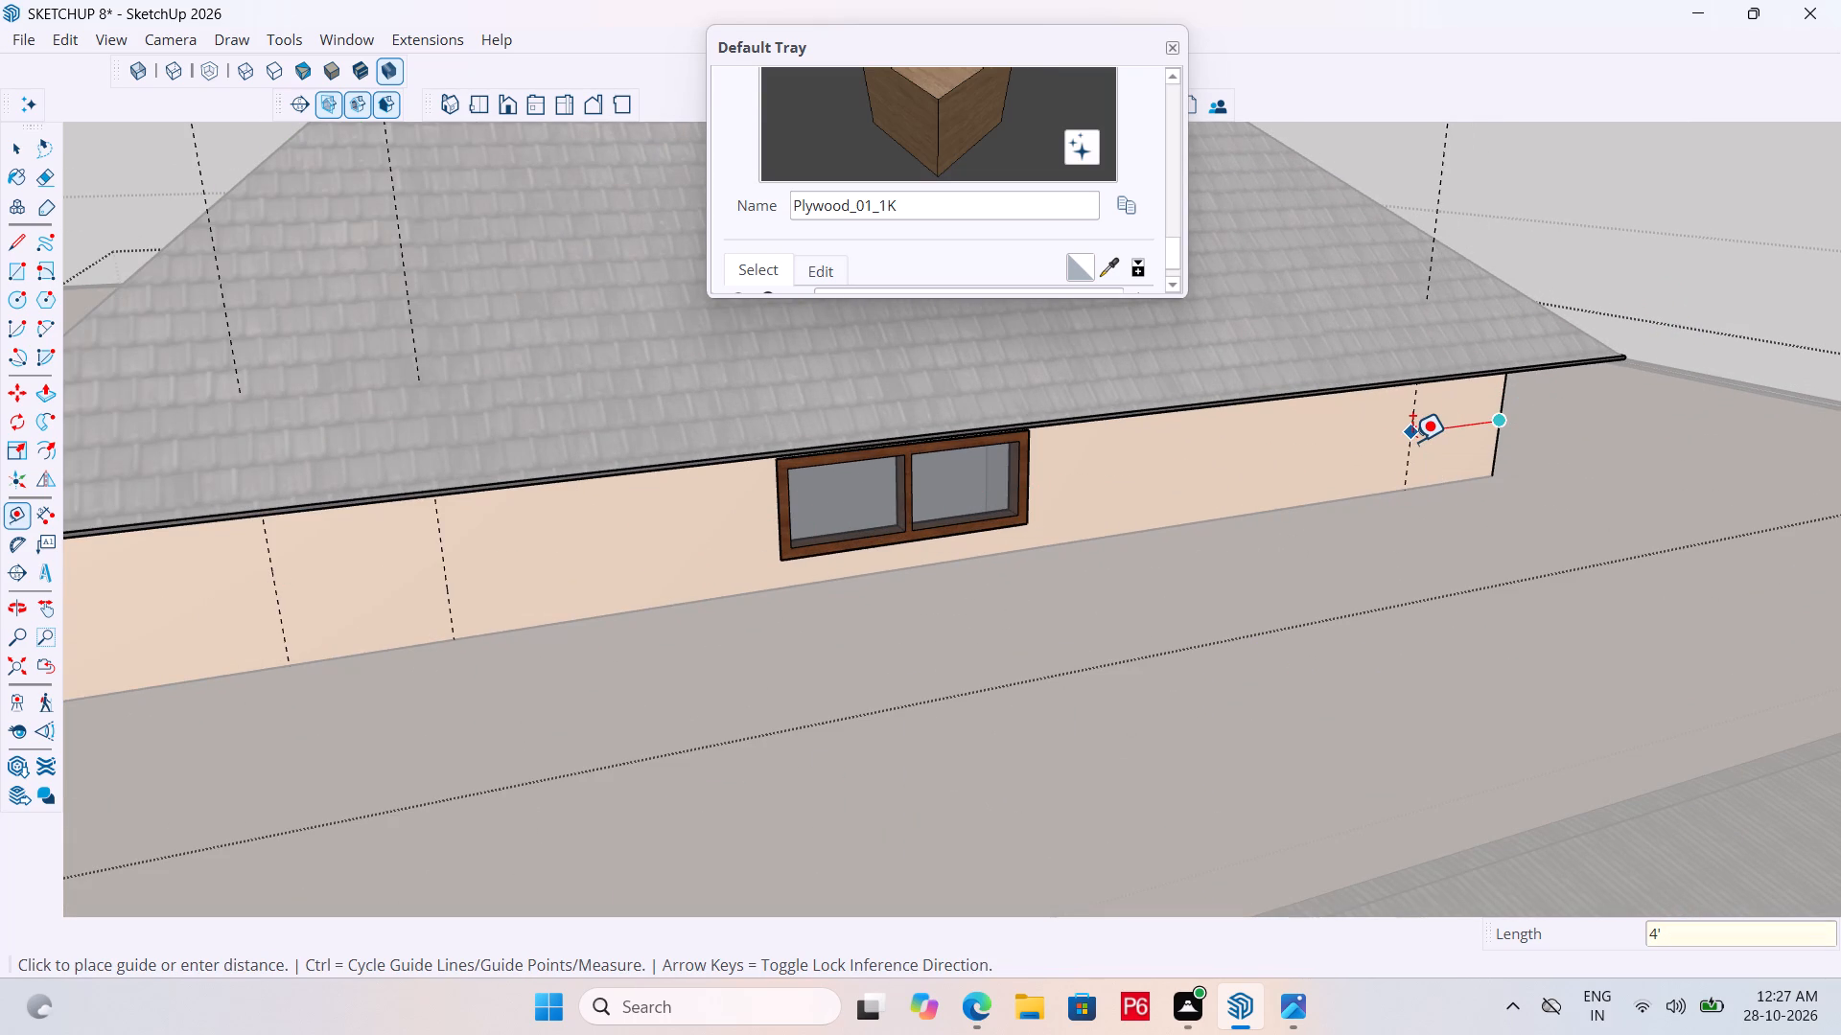
key(Return)
click(1386, 463)
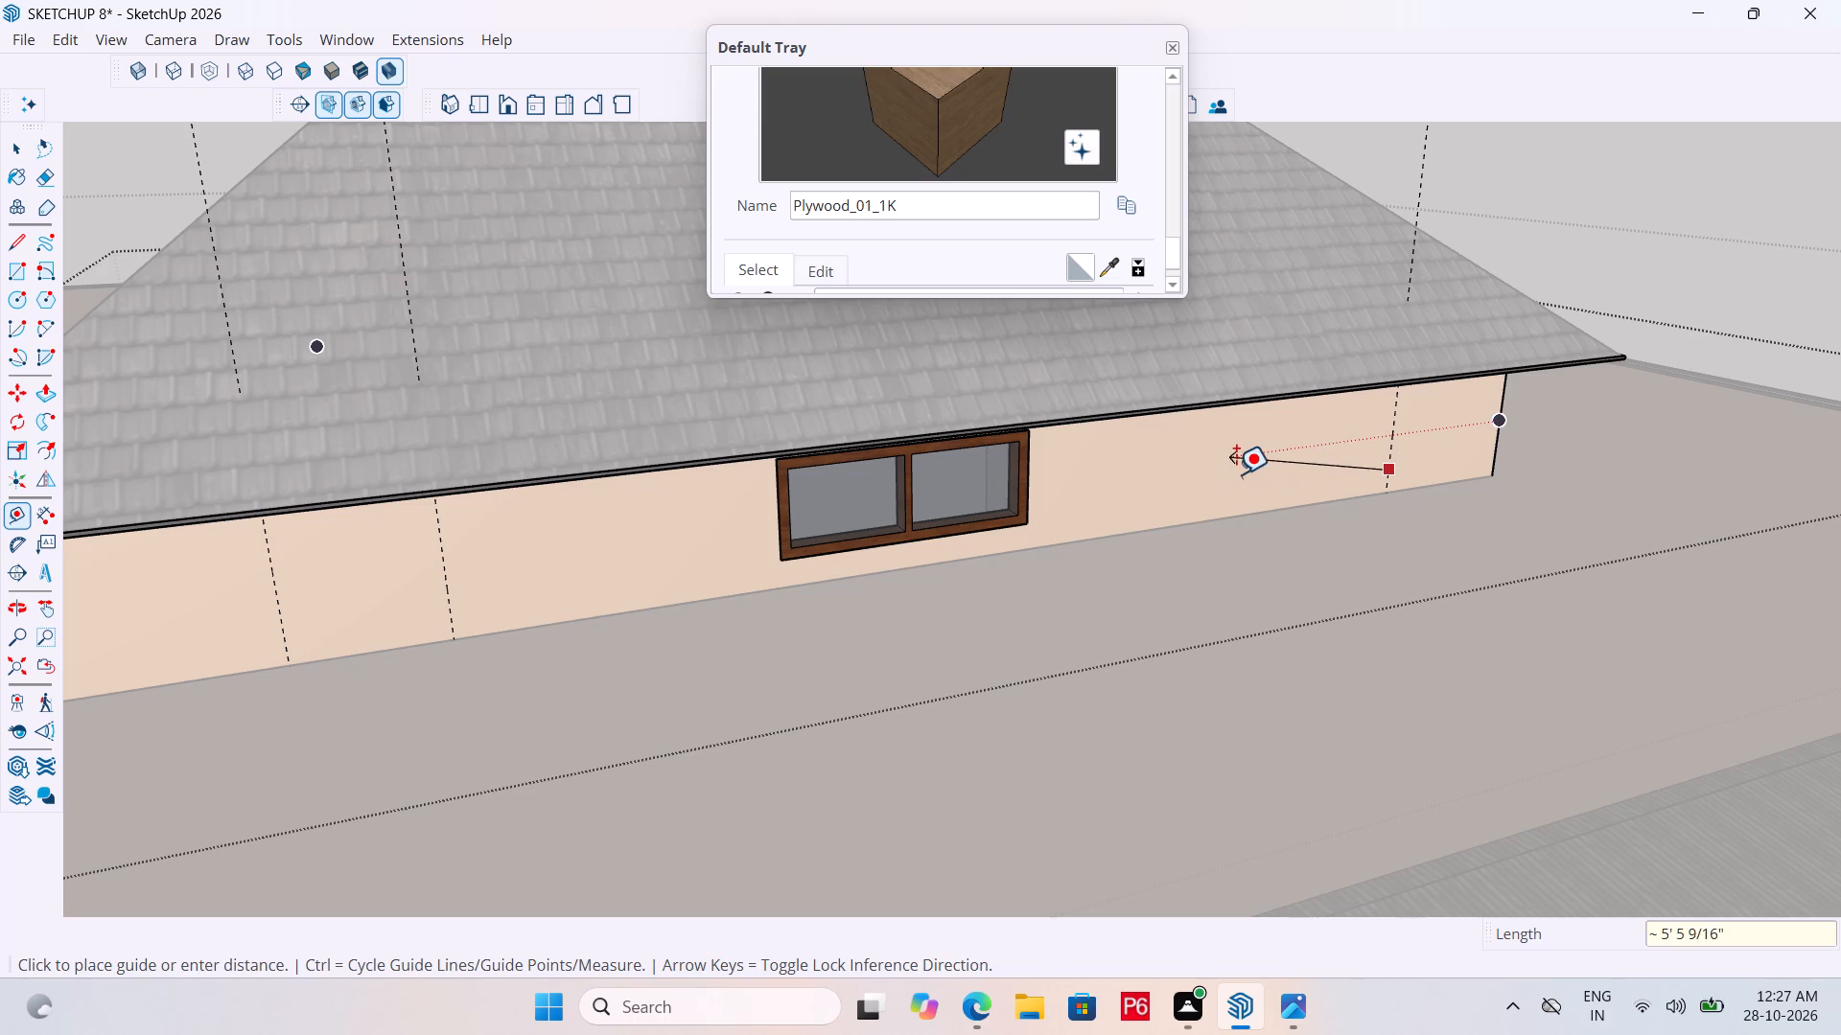
scroll(1403, 441, up, 5)
key(Escape)
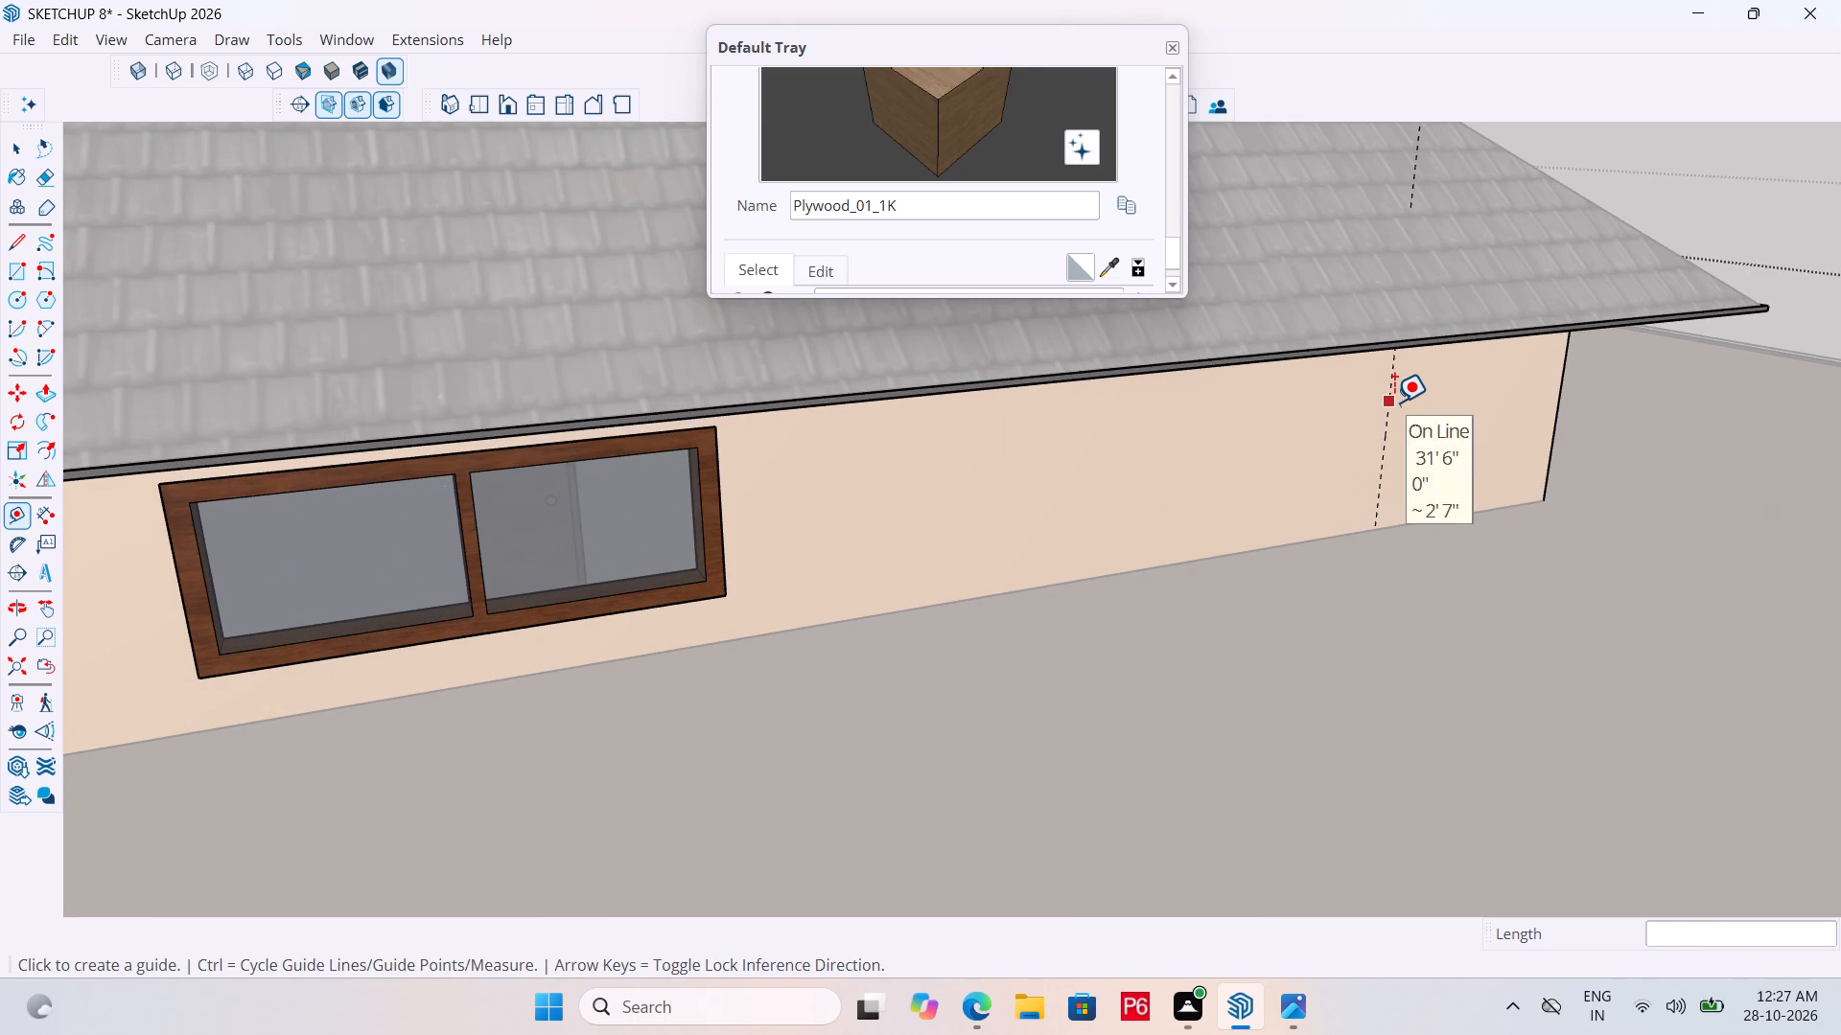
click(1394, 402)
key(3)
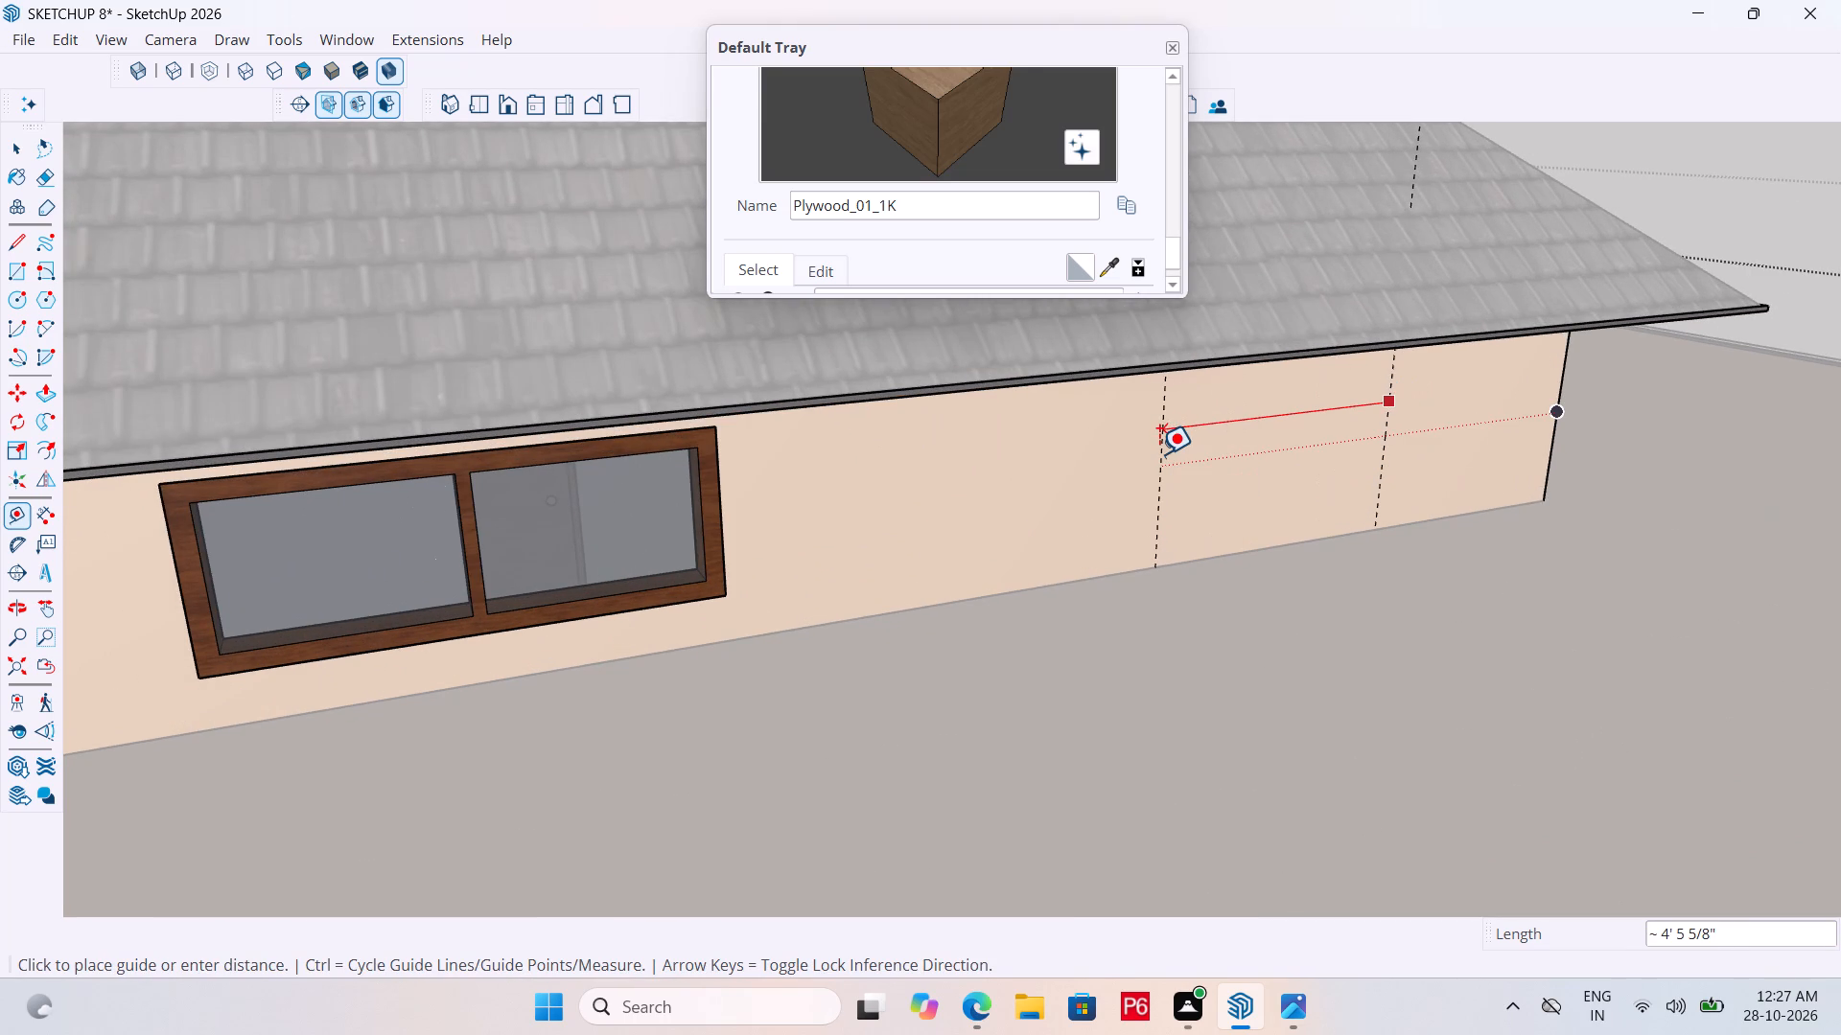
key(apostrophe)
key(Return)
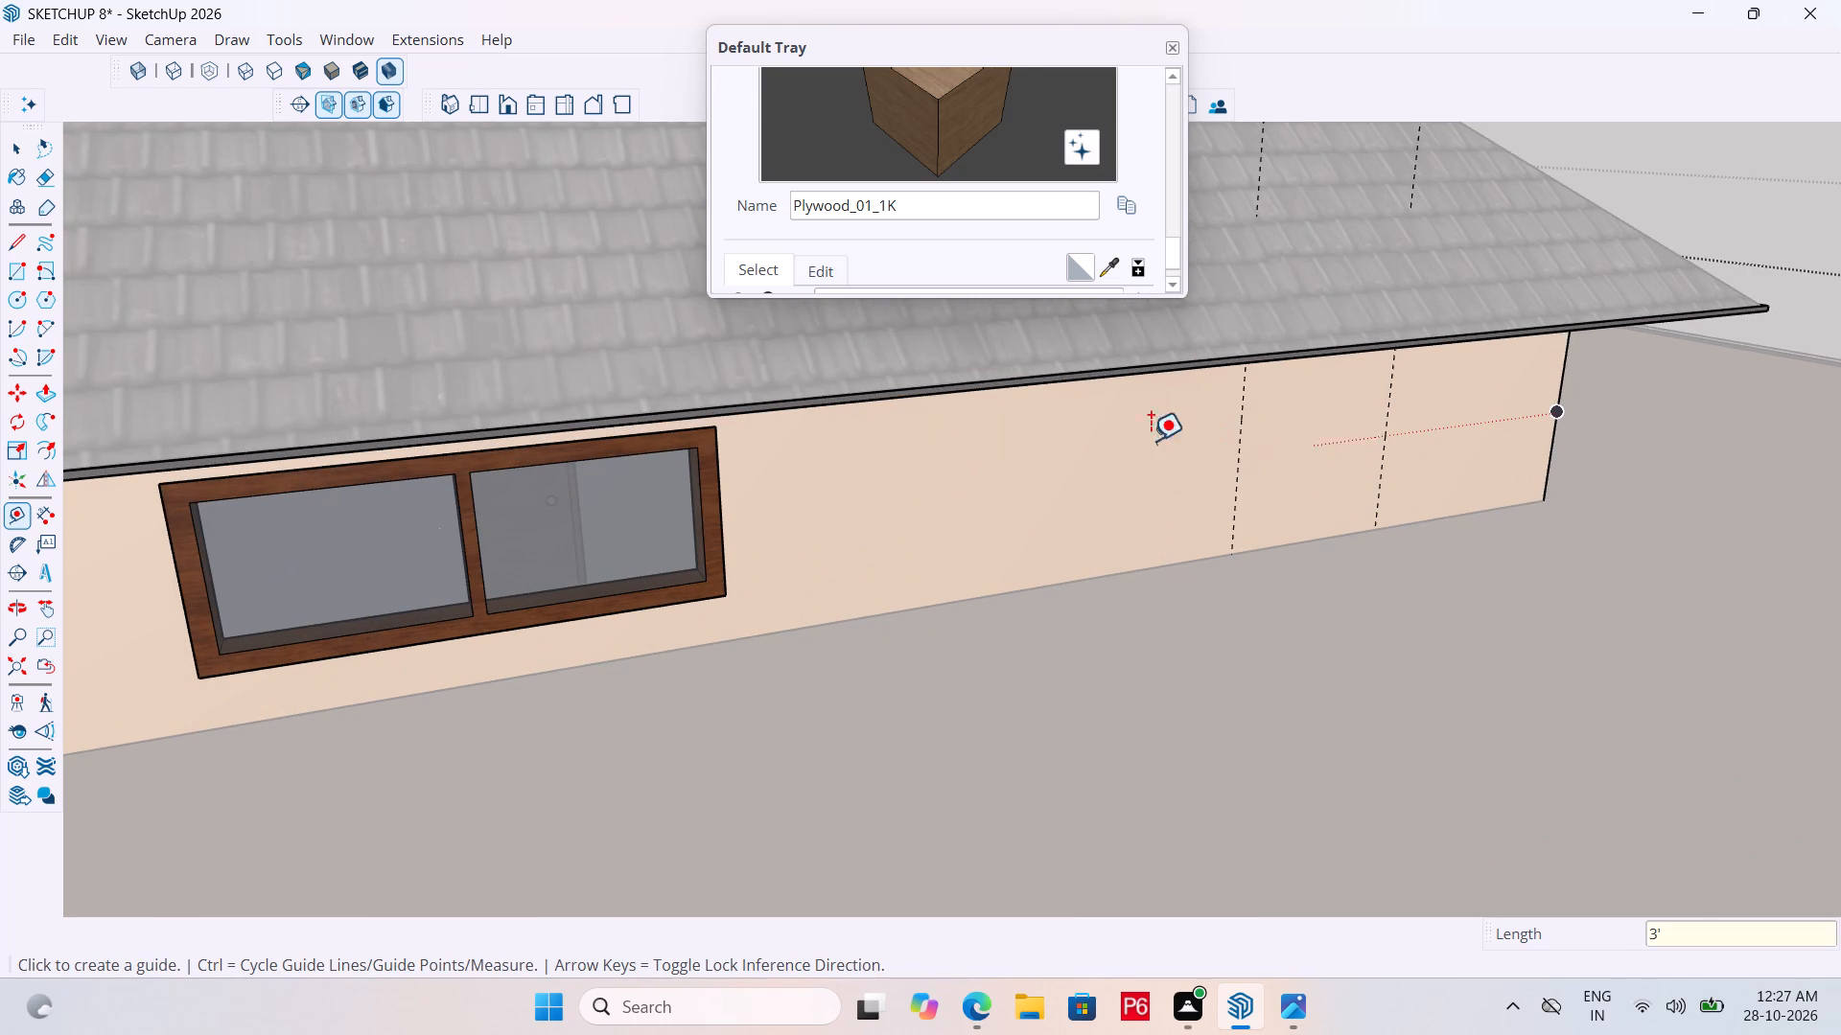
Place a horizontal guide 2' 4 1/8" below the two-pane window's top edge, level with its bottom edge.
scroll(893, 383, down, 3)
middle_drag(878, 390, 864, 347)
scroll(703, 366, up, 4)
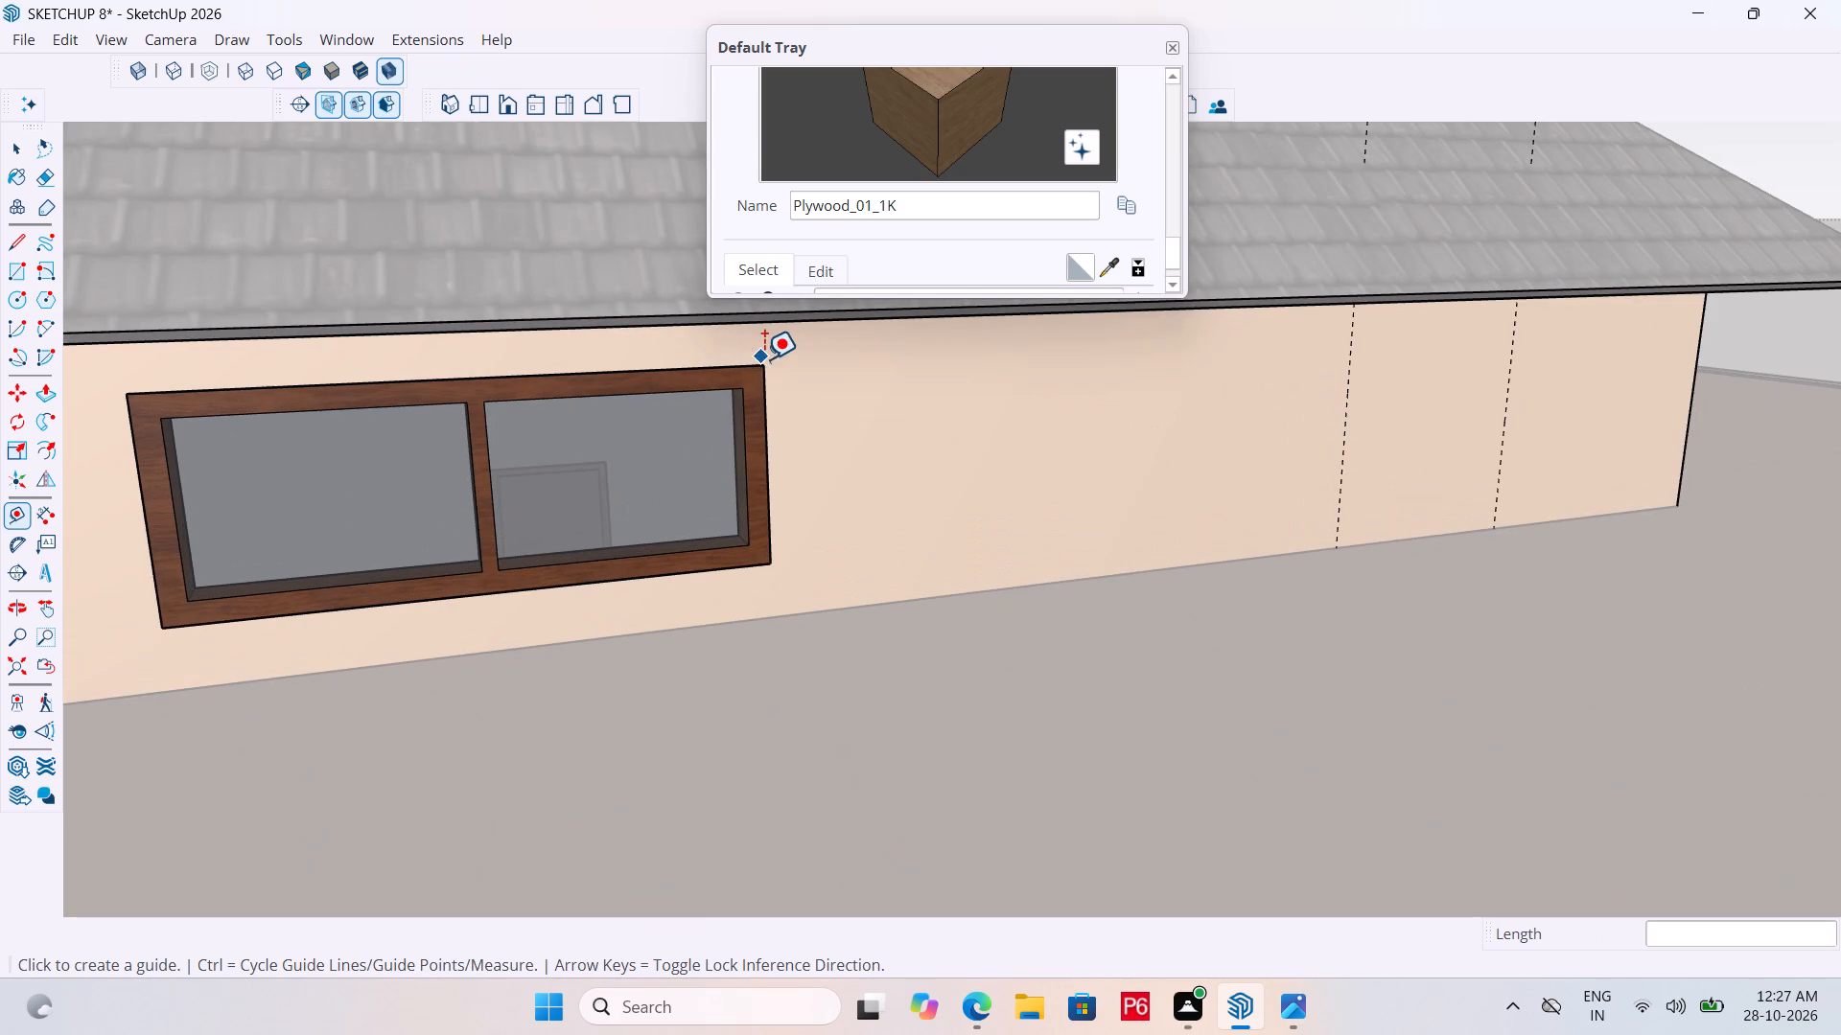
click(742, 362)
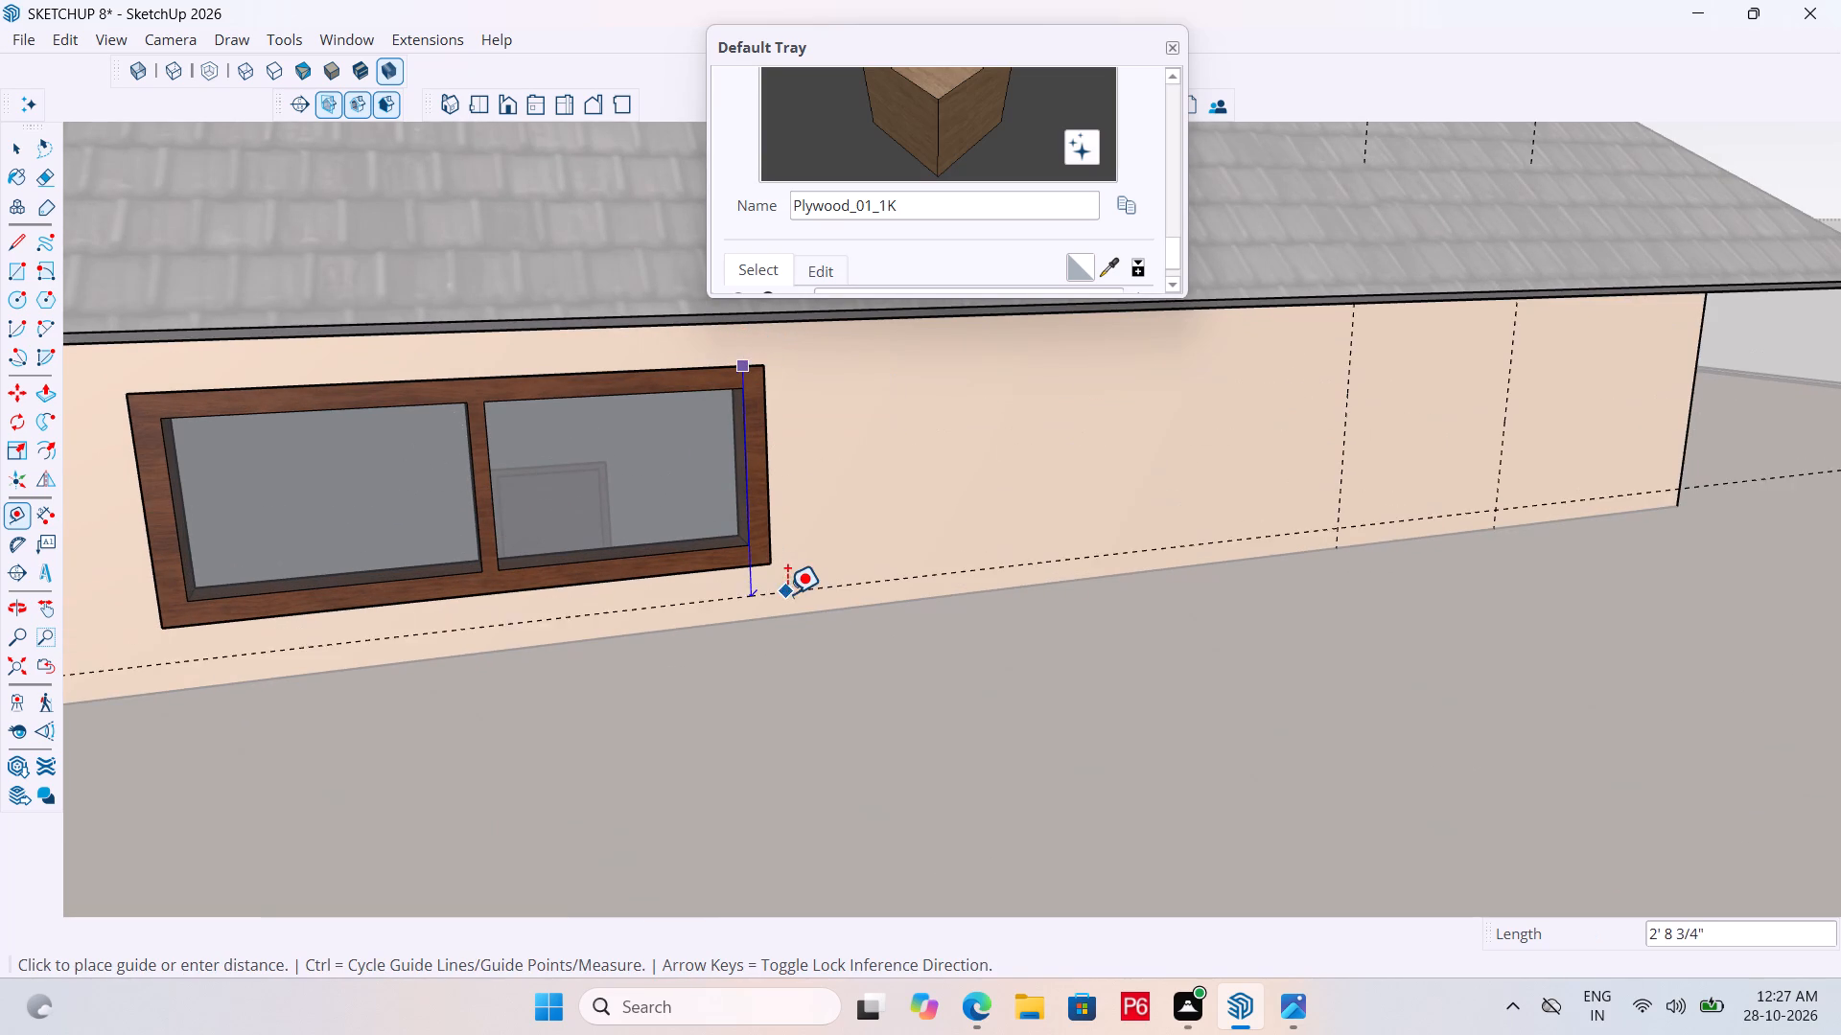
click(763, 562)
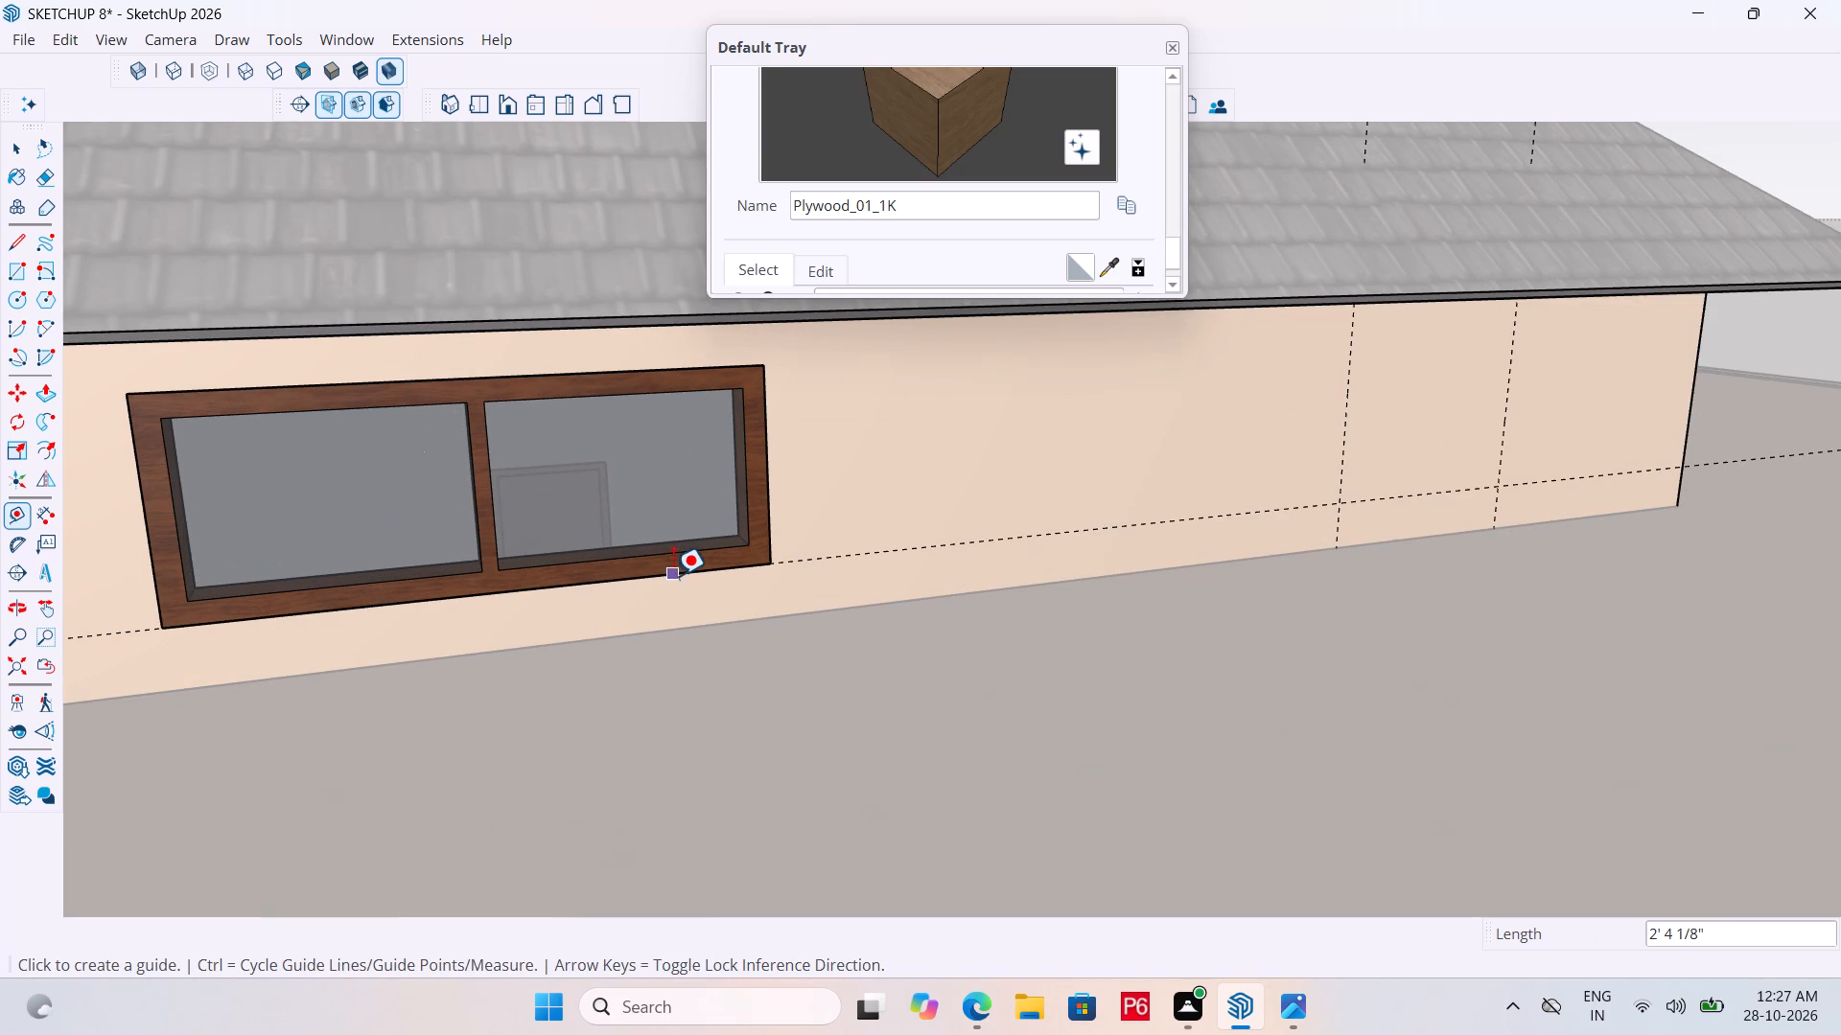
Place a horizontal guide 2' 4 1/8" above the two-pane window's bottom edge, level with its top edge.
click(673, 576)
click(685, 371)
Draw a 3' by 2' 4 1/8" rectangle between the guides to the left of the two-pane window on the entrance-side wall.
scroll(1247, 372, down, 6)
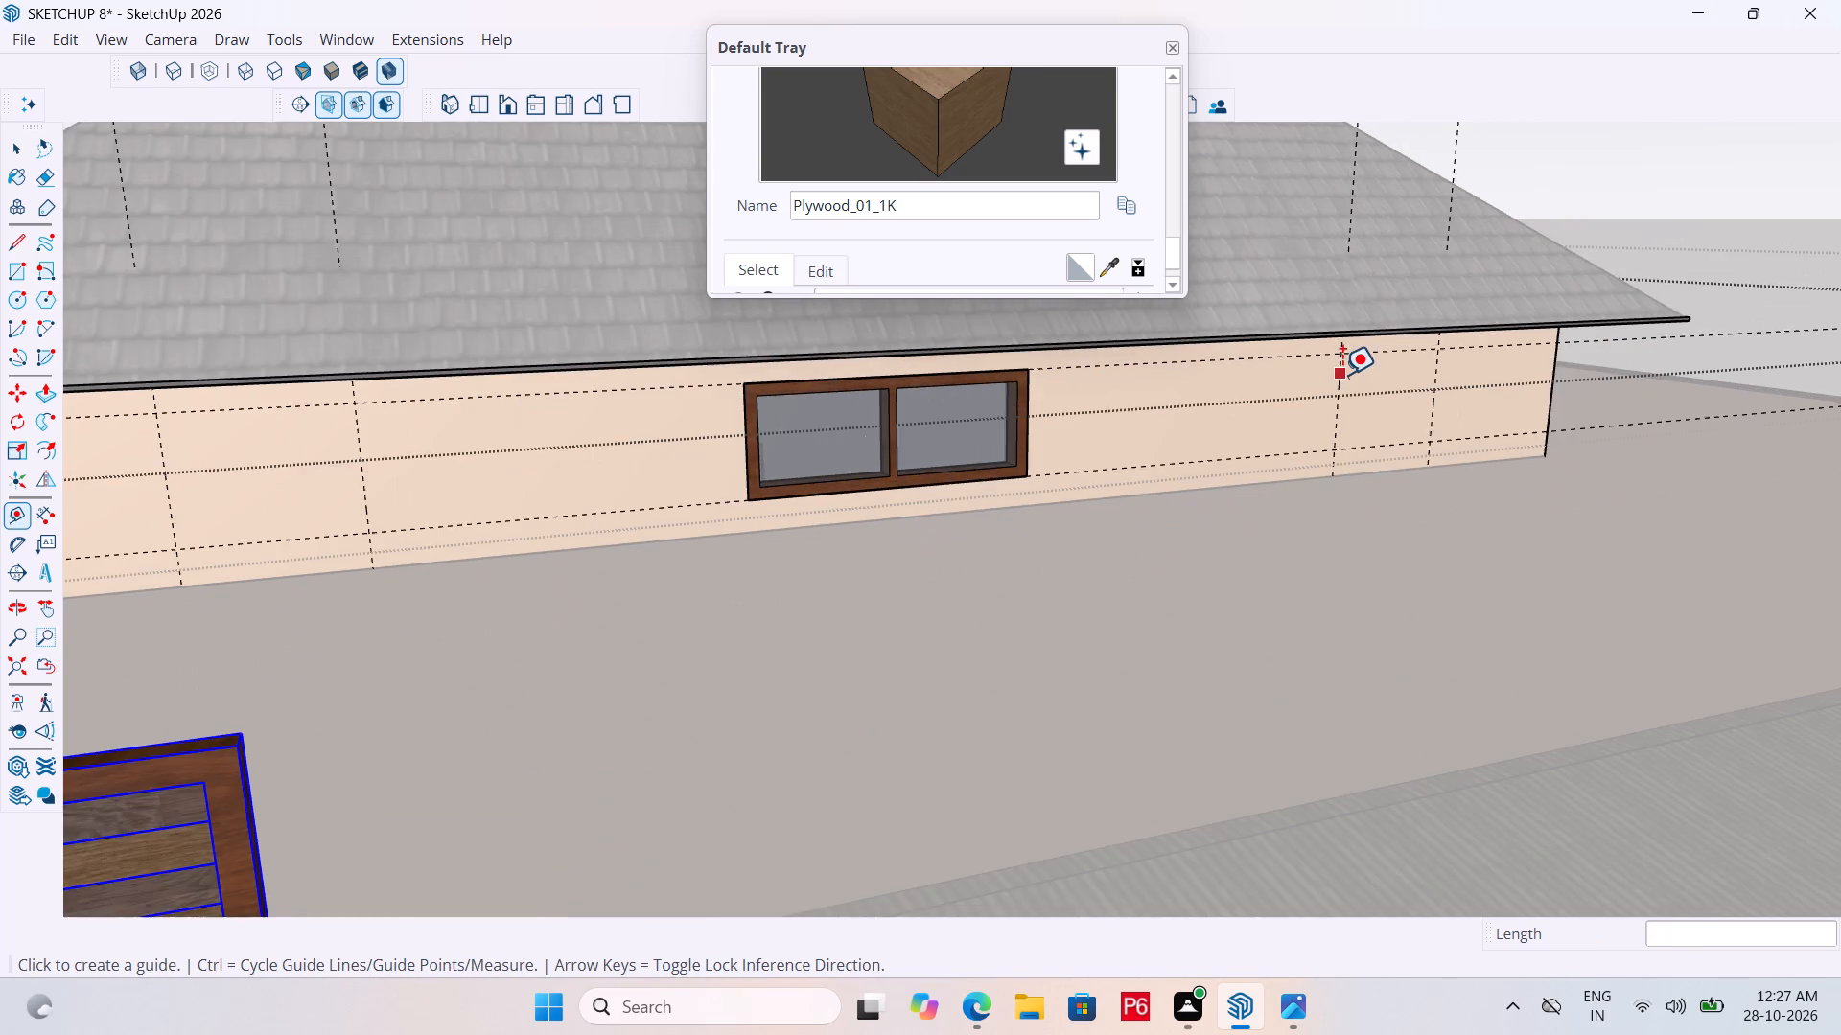
scroll(1438, 375, down, 4)
scroll(647, 448, up, 5)
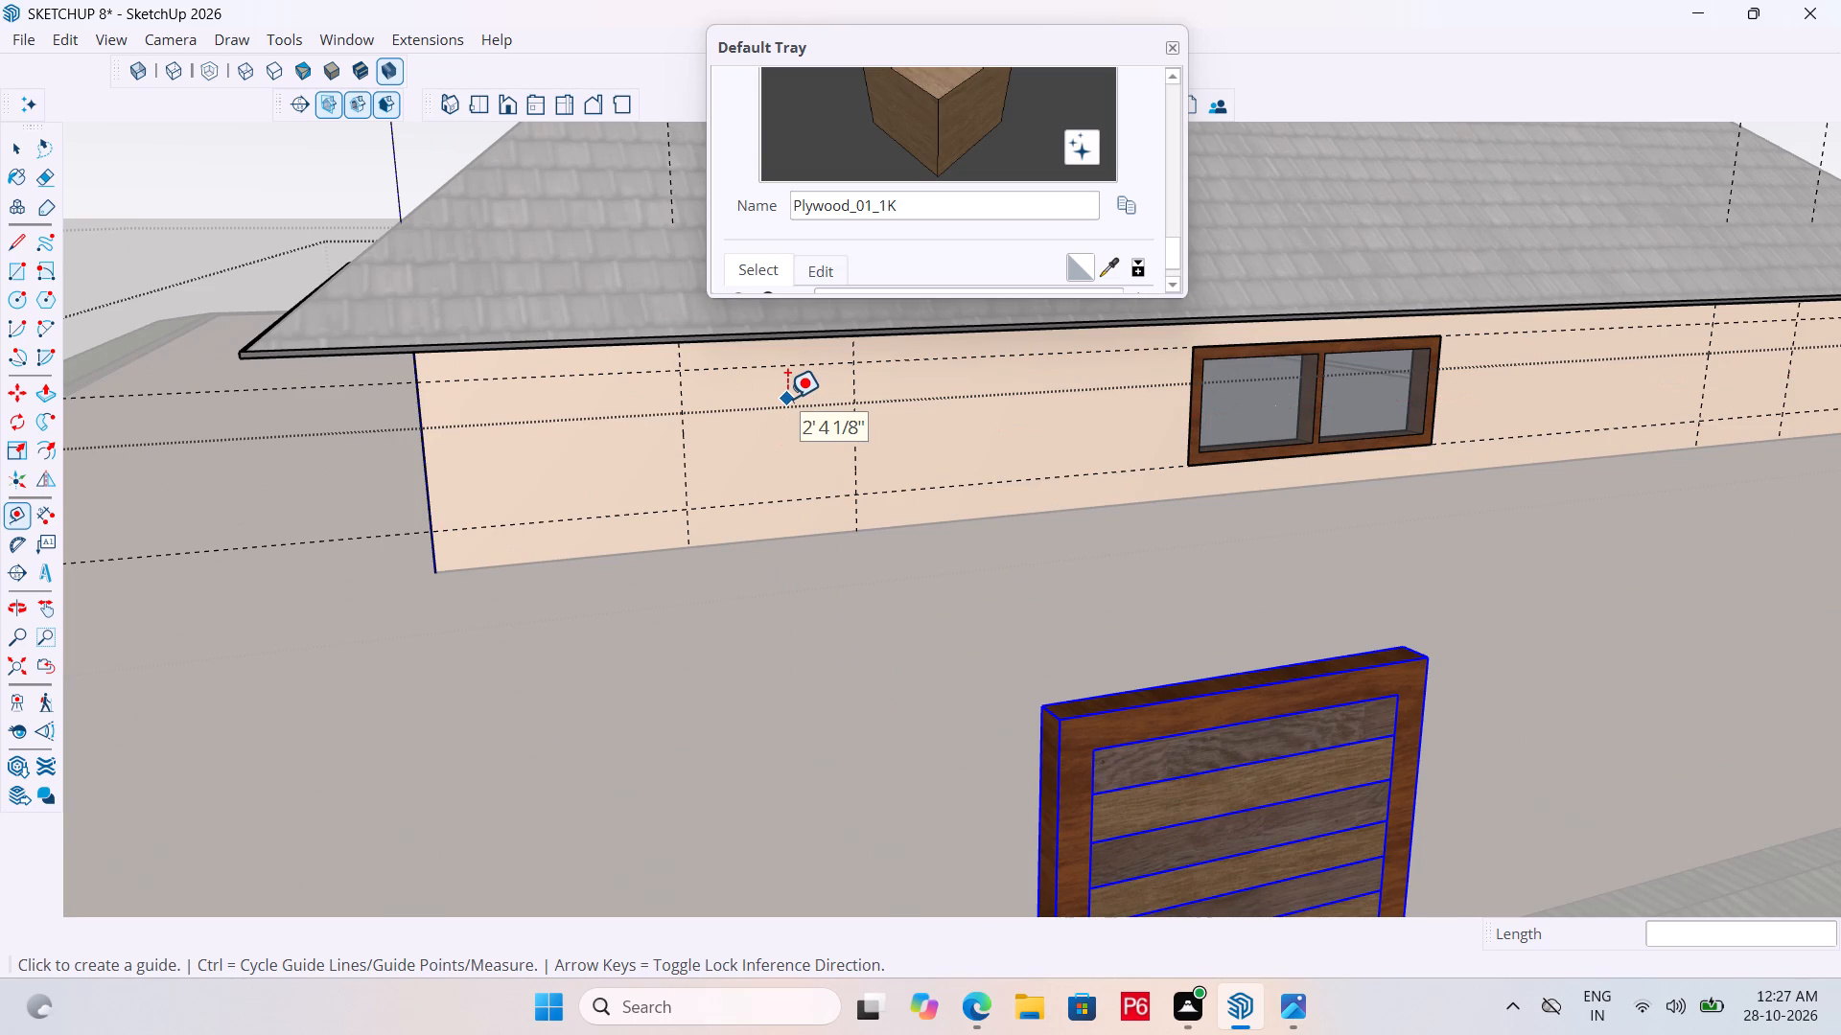
scroll(787, 399, up, 1)
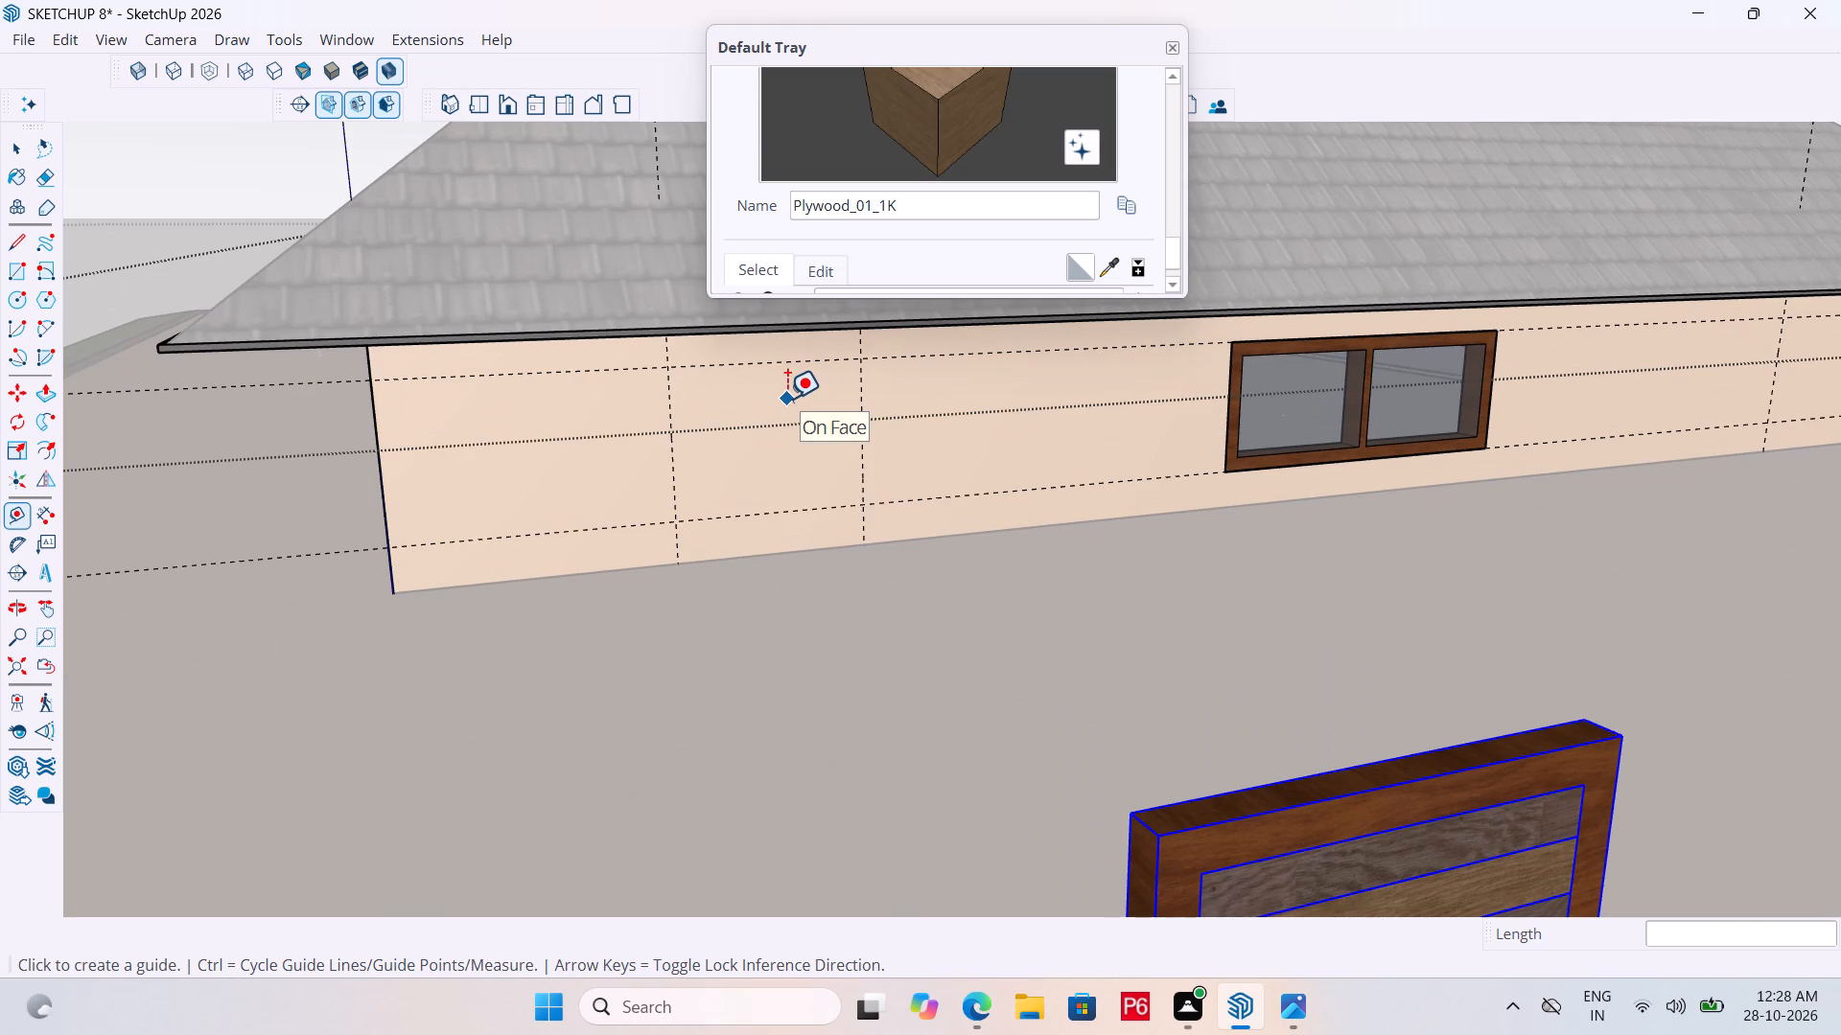
scroll(787, 399, up, 1)
key(r)
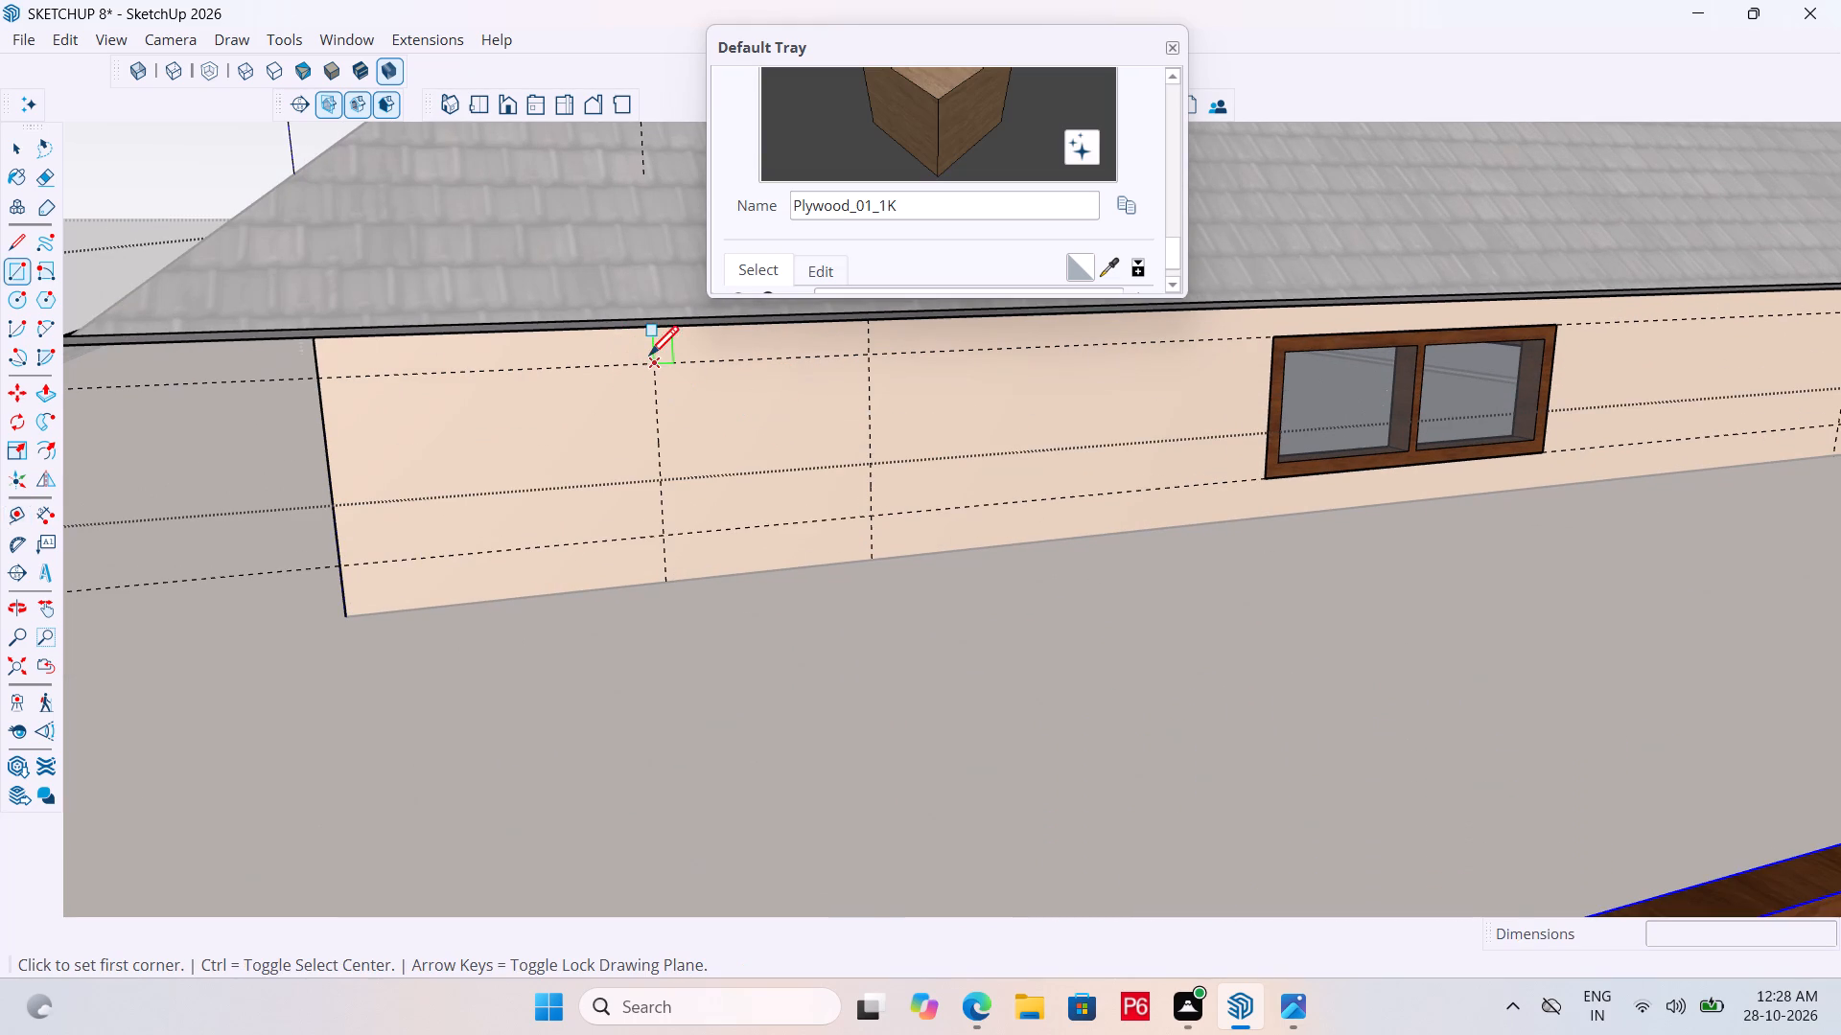
click(652, 362)
click(872, 519)
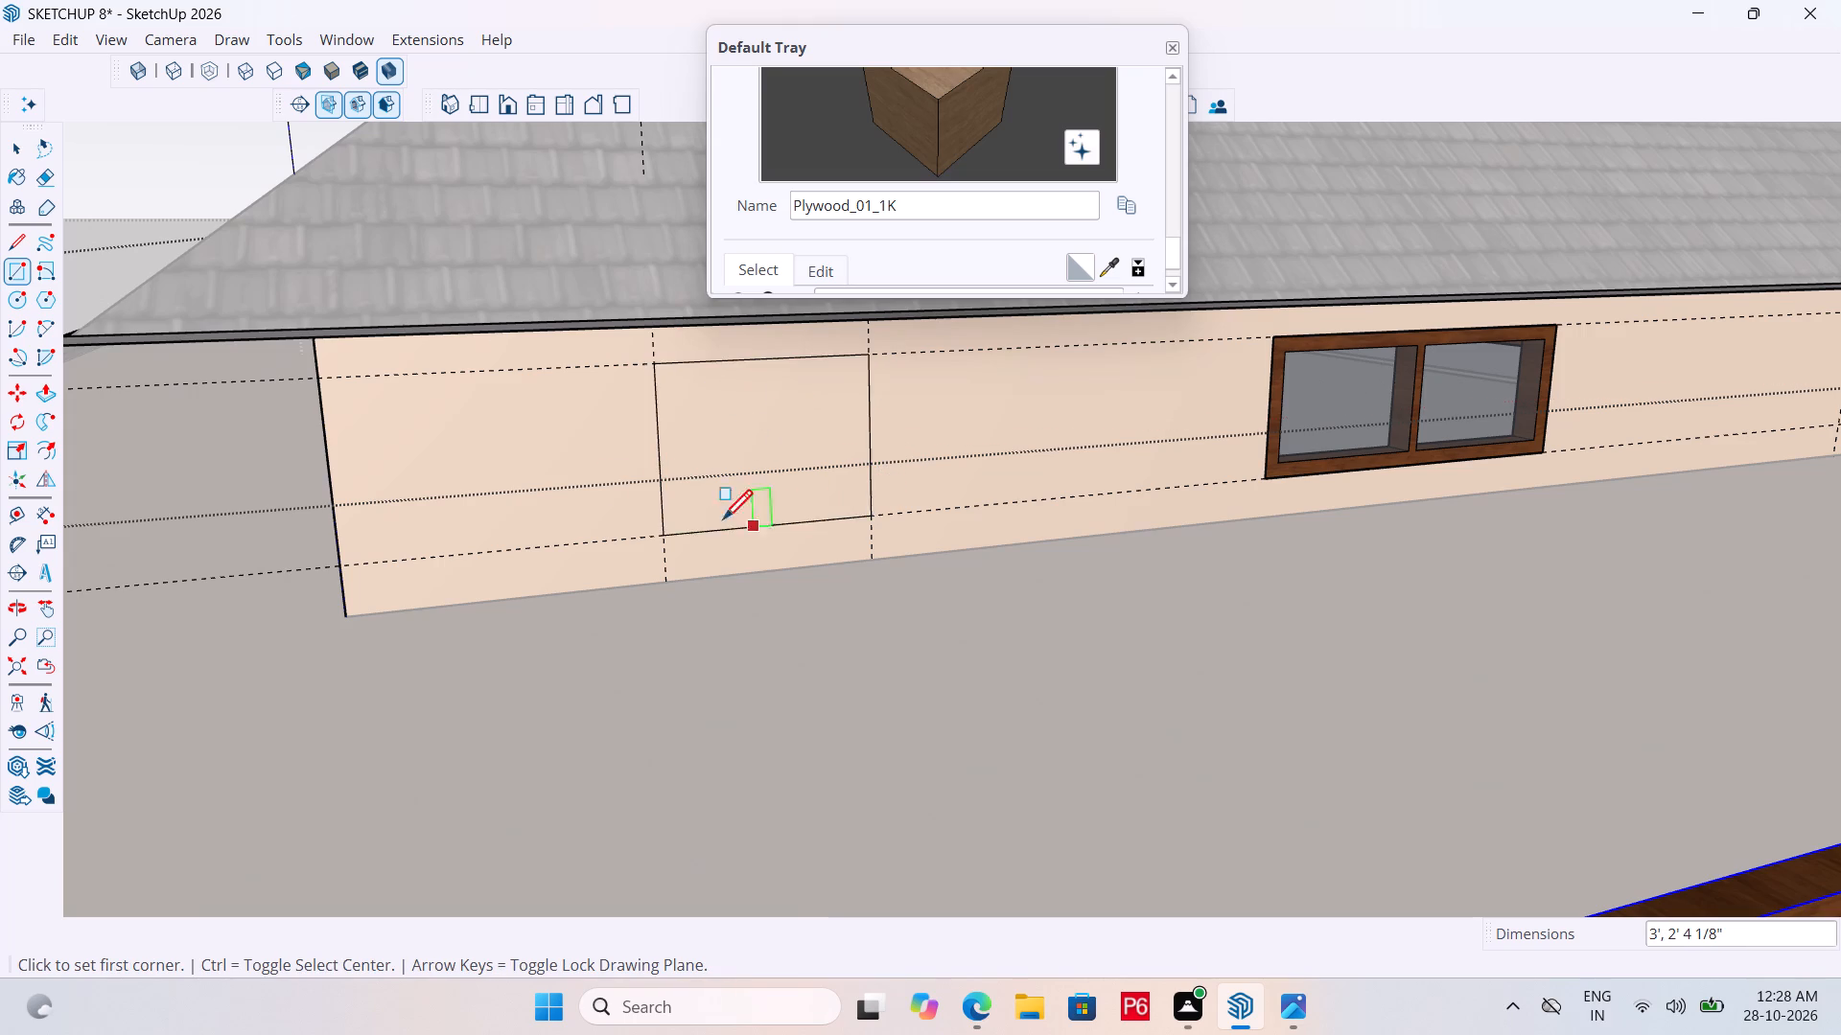
Draw a matching 3' by 2' 4 1/8" rectangle between the guides to the right of the two-pane window.
scroll(366, 498, down, 9)
scroll(1171, 417, up, 5)
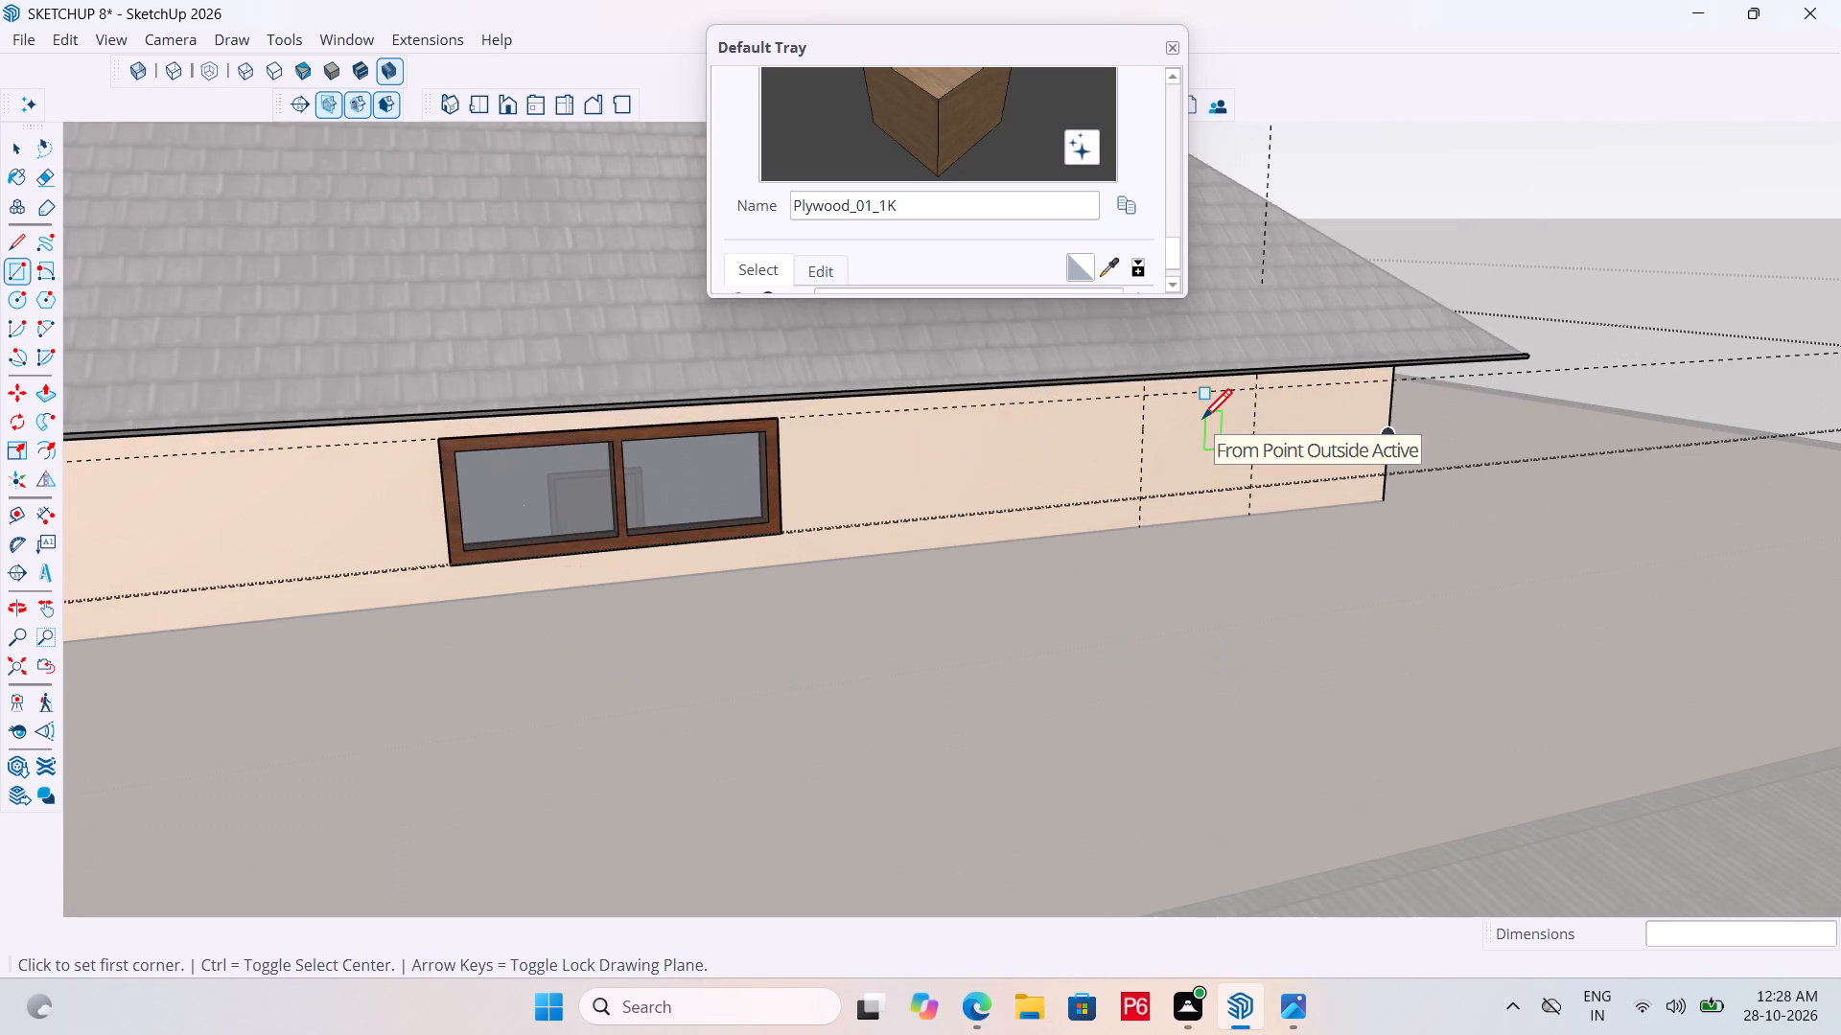
scroll(1202, 422, up, 5)
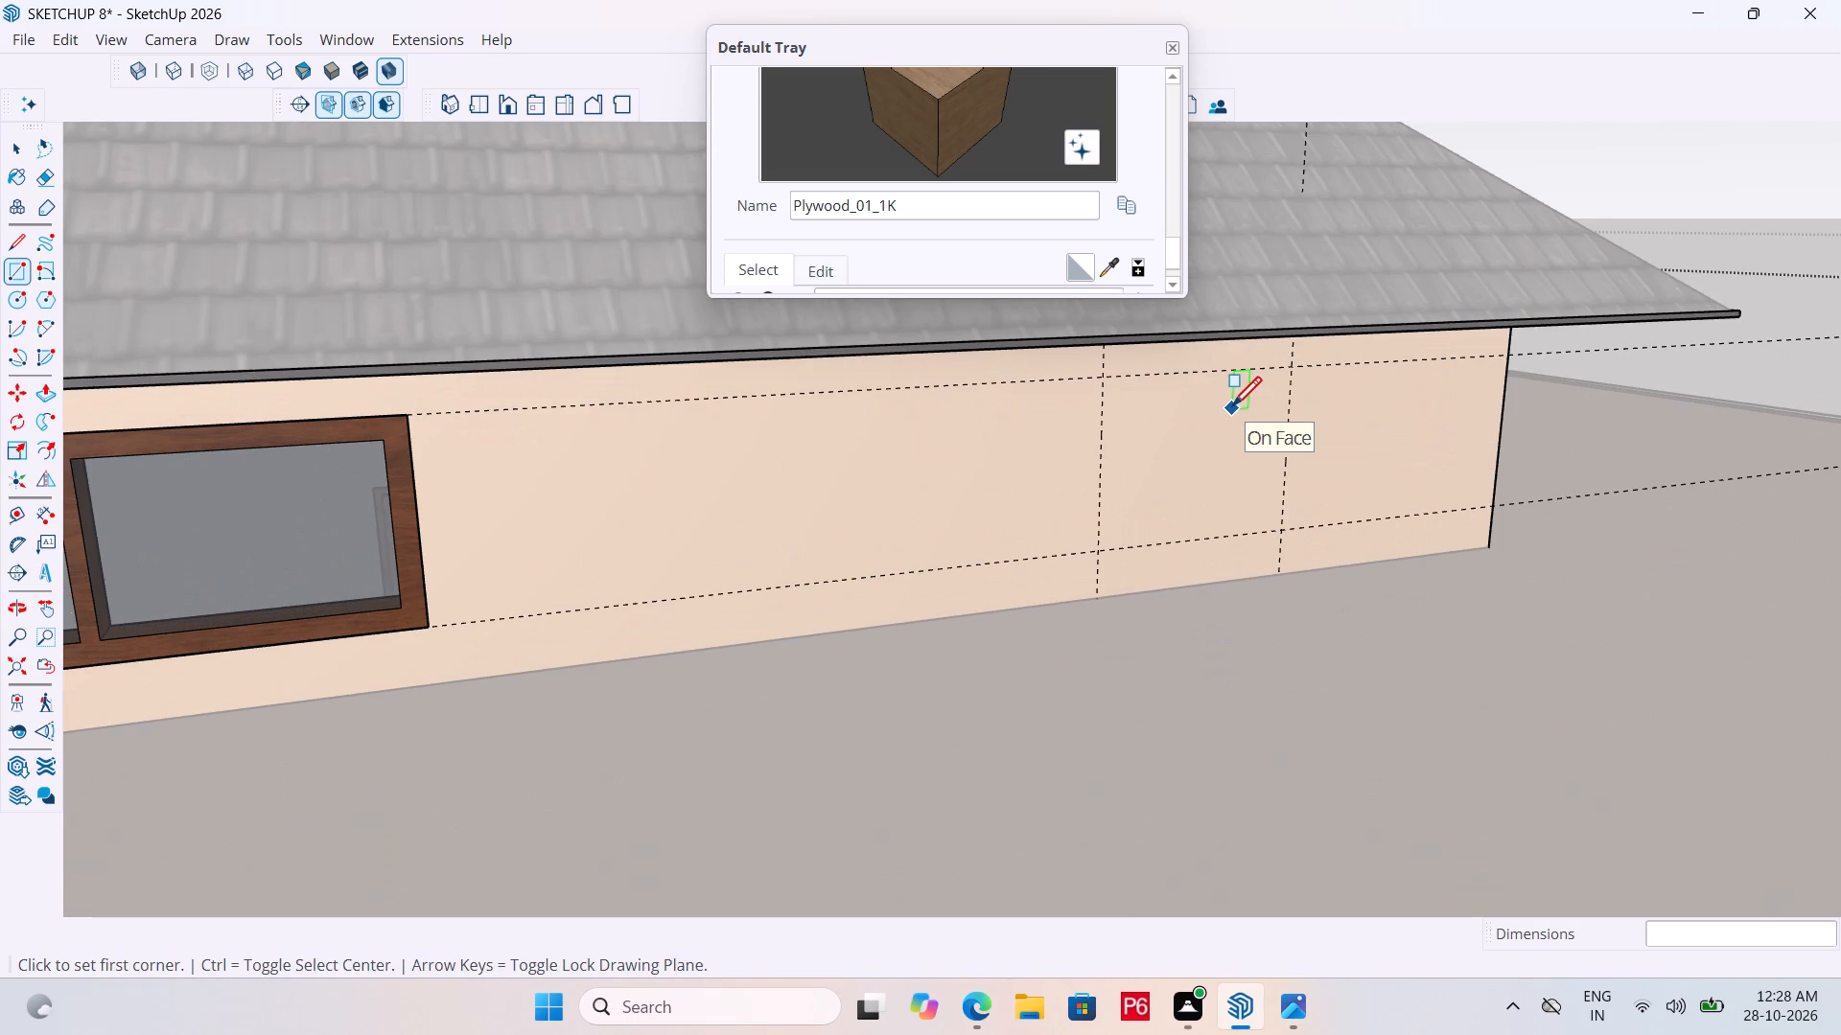
scroll(1232, 409, up, 1)
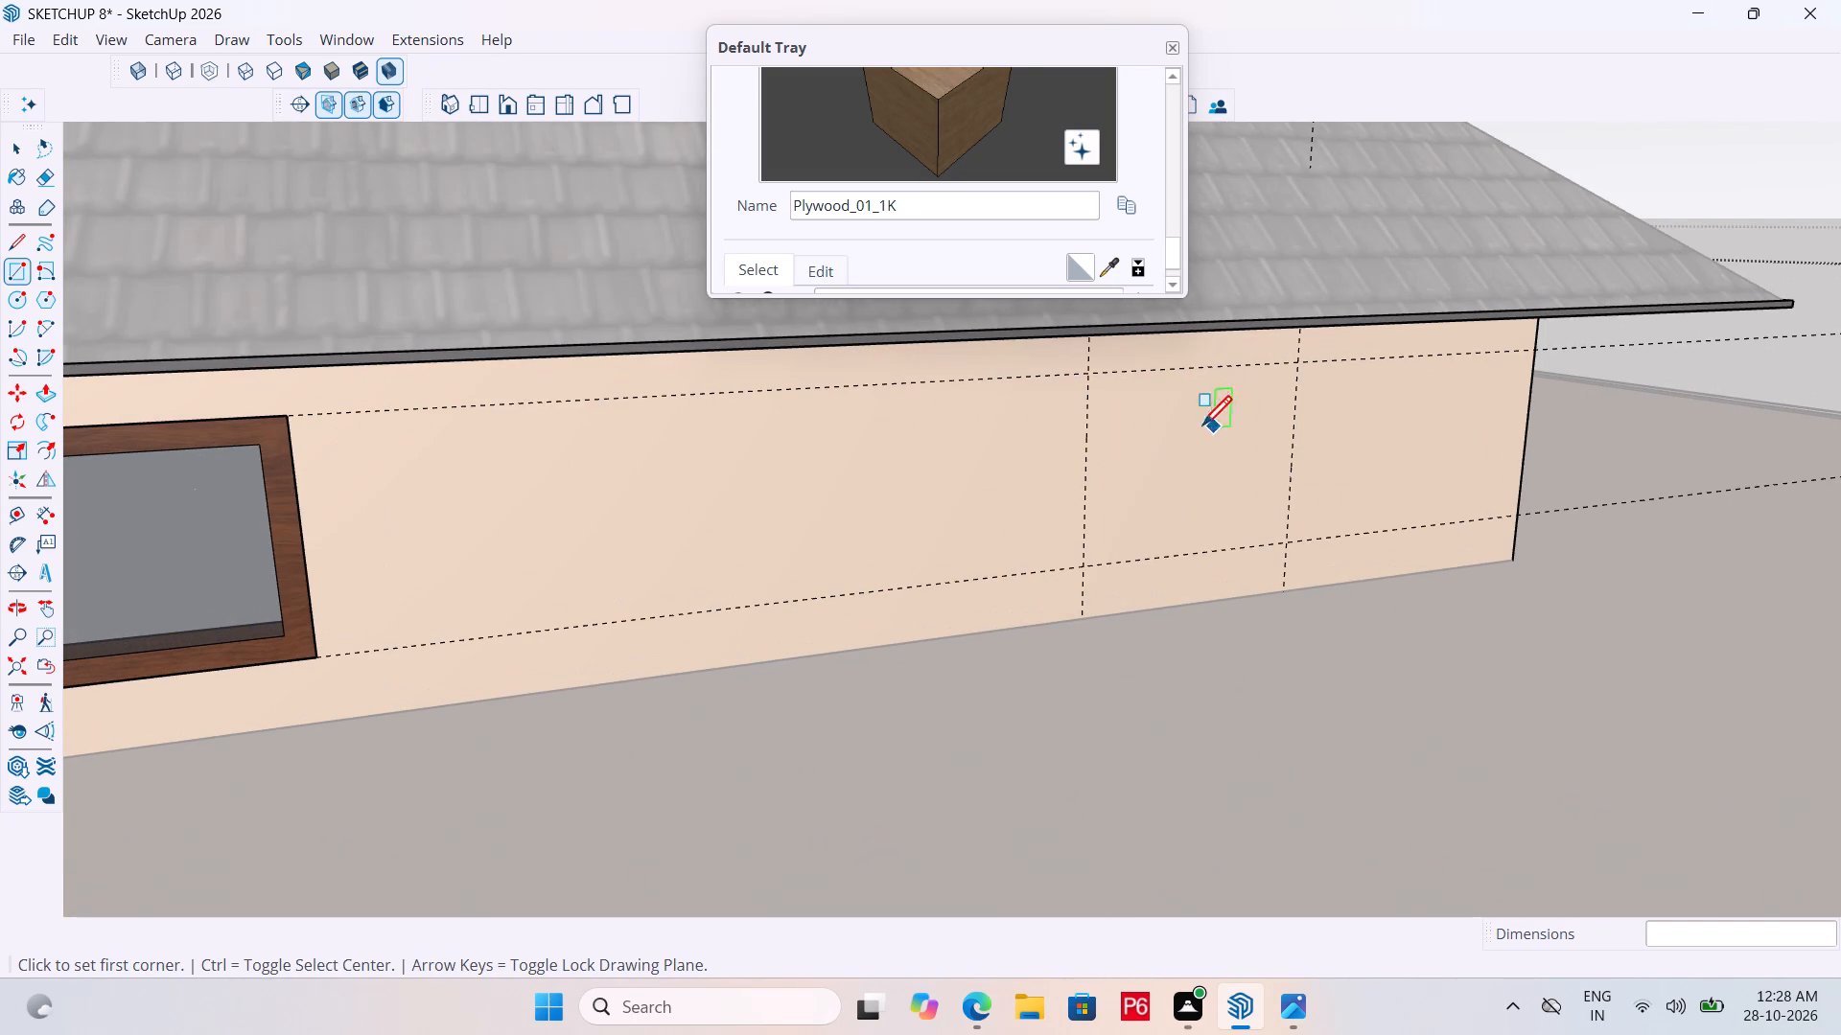
click(1085, 379)
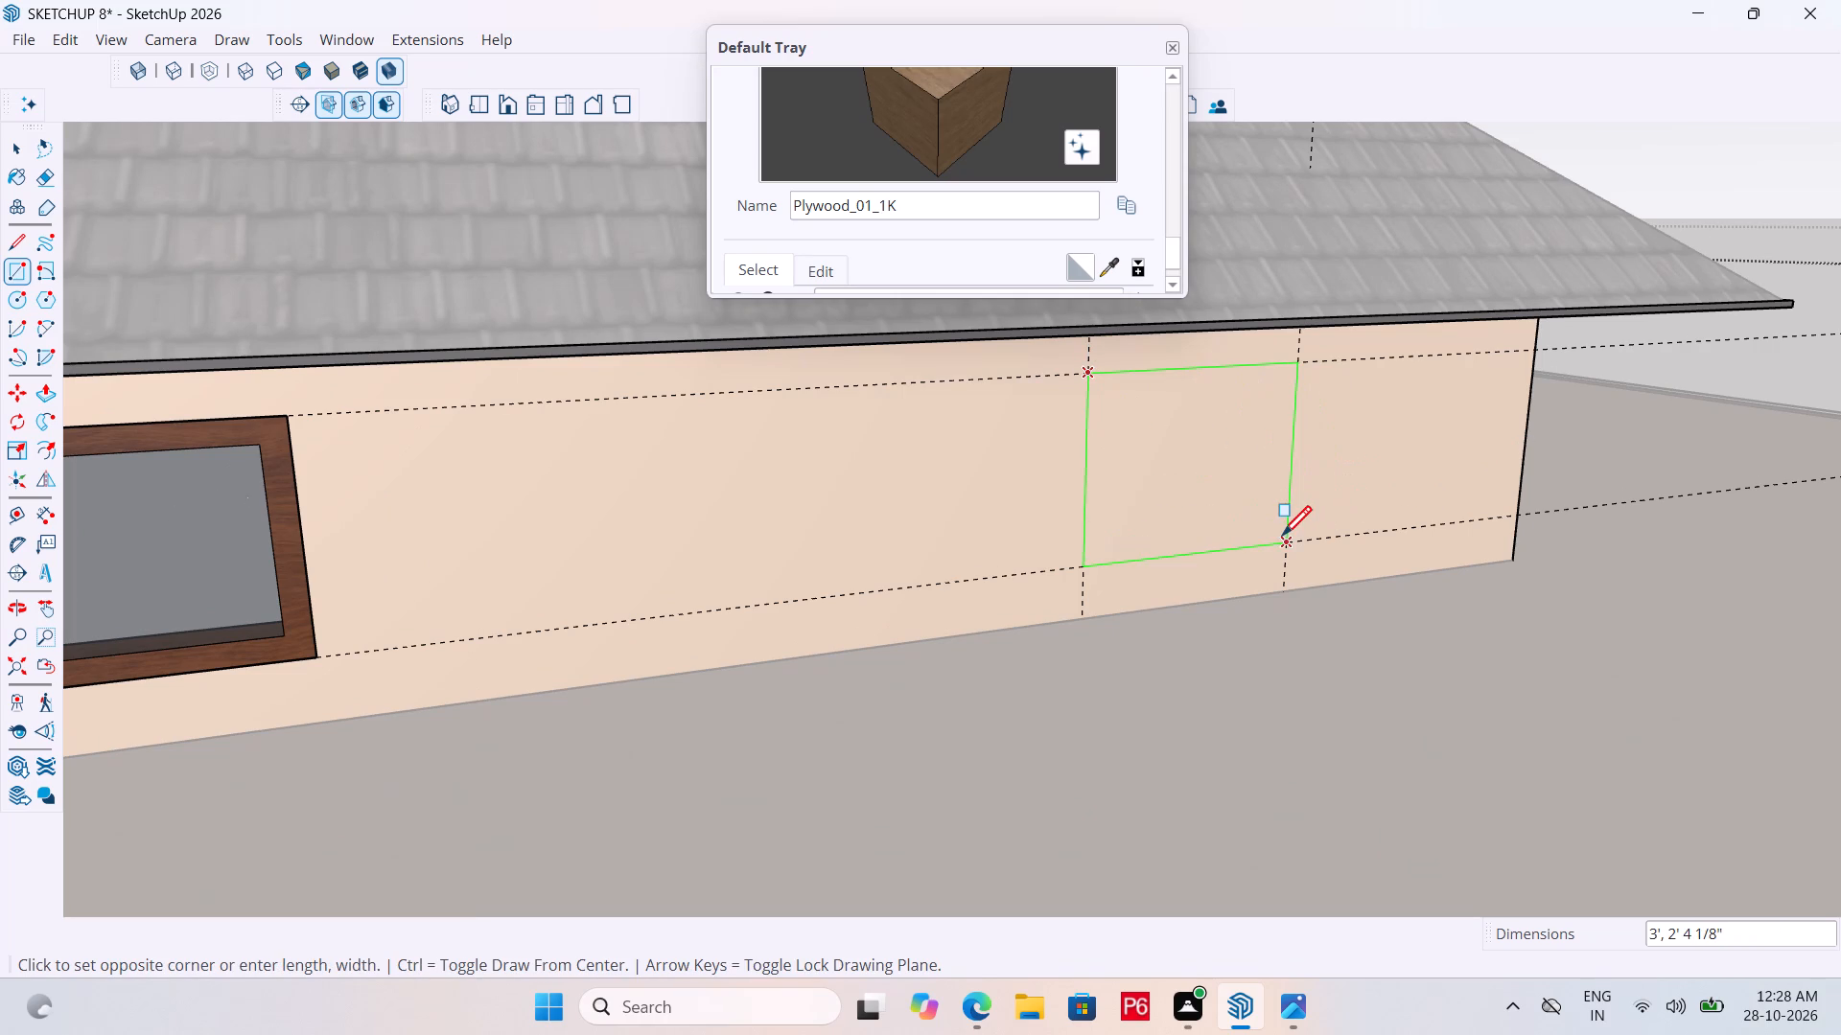
click(1282, 539)
Erase the vertical and horizontal guides around both window rectangles on the entrance-side wall.
scroll(1339, 472, down, 3)
key(space)
middle_drag(1306, 438, 1271, 390)
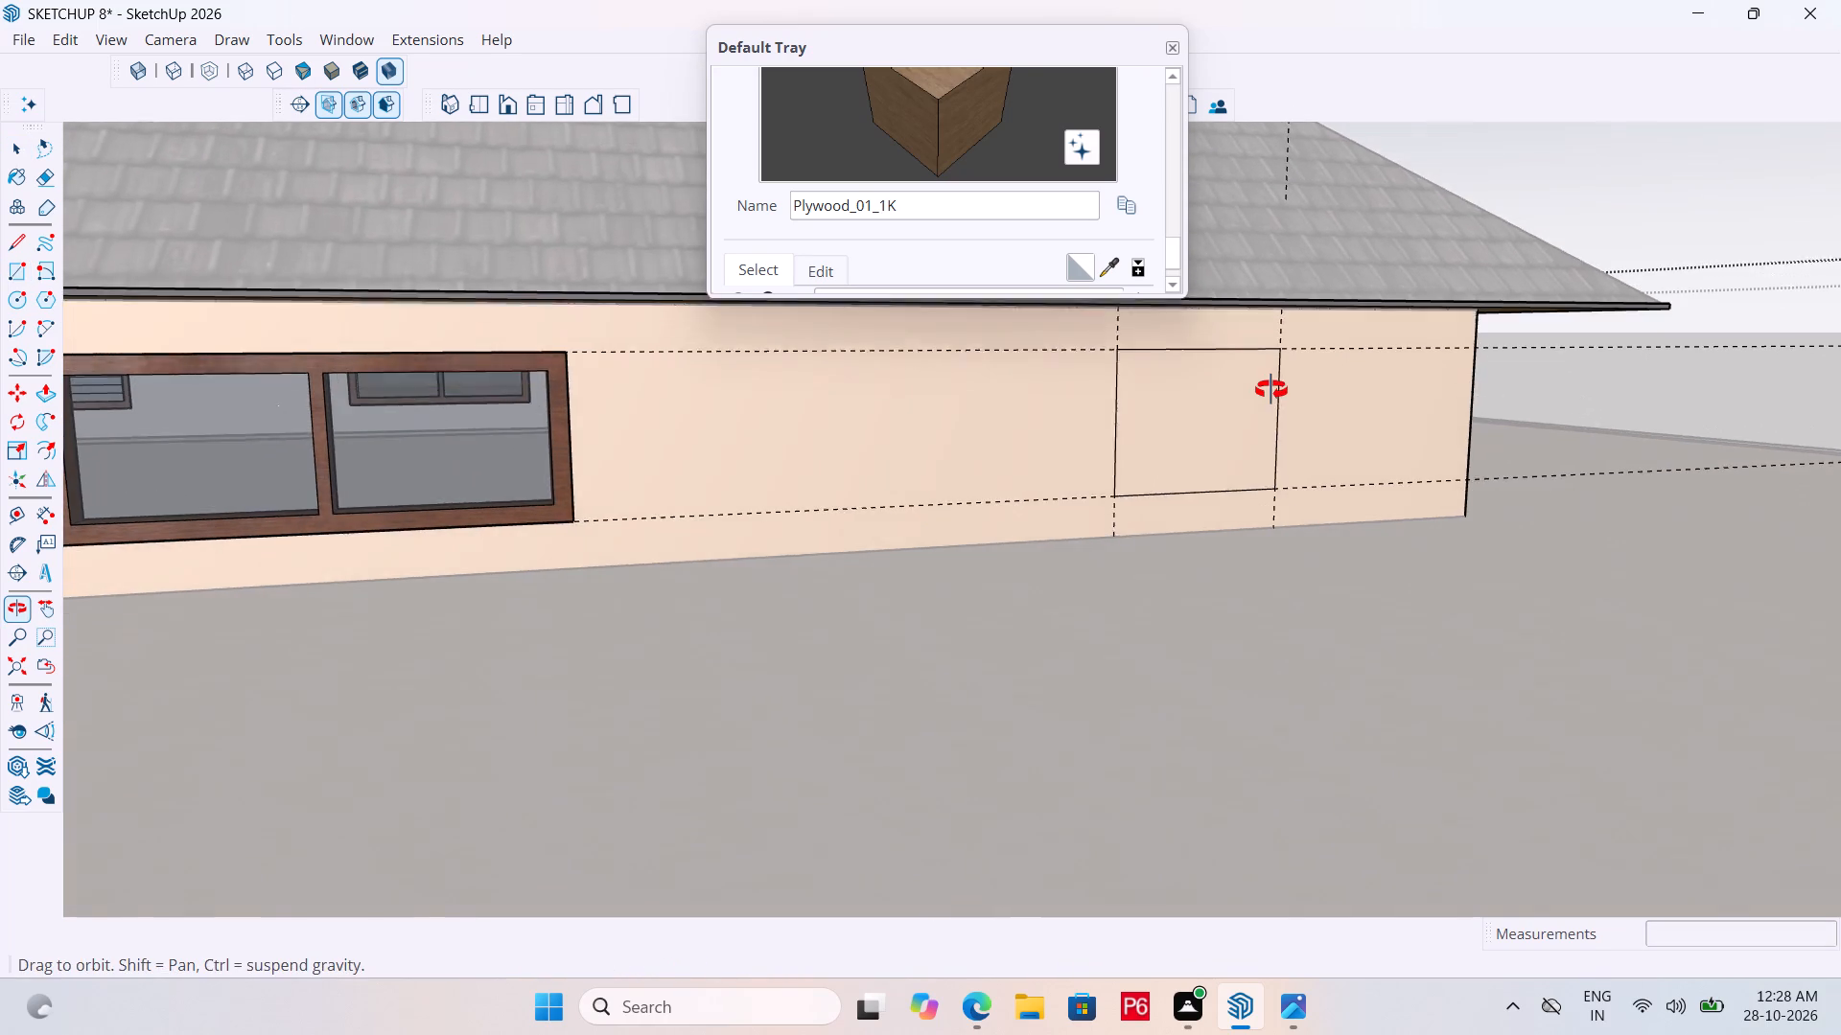
middle_drag(1271, 390, 1271, 389)
key(r)
scroll(1282, 351, up, 4)
key(e)
drag(1311, 345, 1301, 337)
click(1277, 323)
drag(1021, 310, 1048, 321)
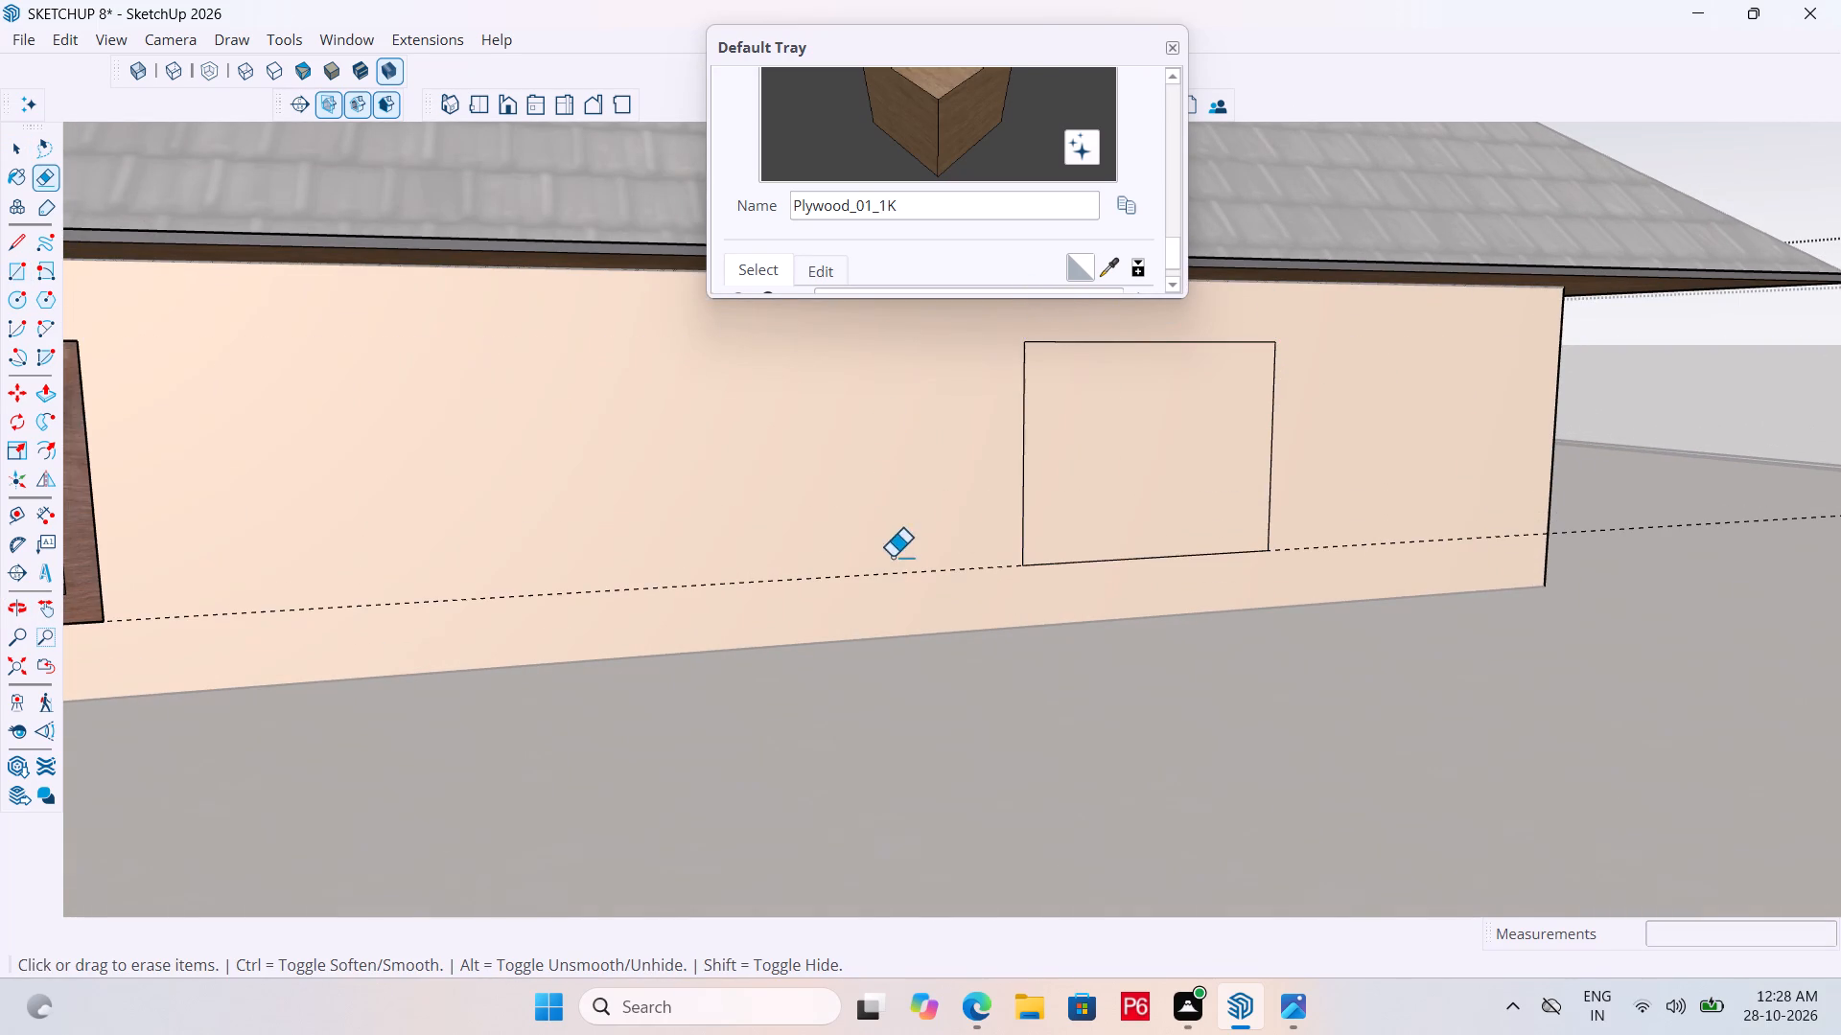
drag(893, 560, 918, 560)
scroll(1372, 488, down, 7)
scroll(1234, 586, down, 6)
scroll(413, 601, up, 12)
drag(886, 665, 483, 685)
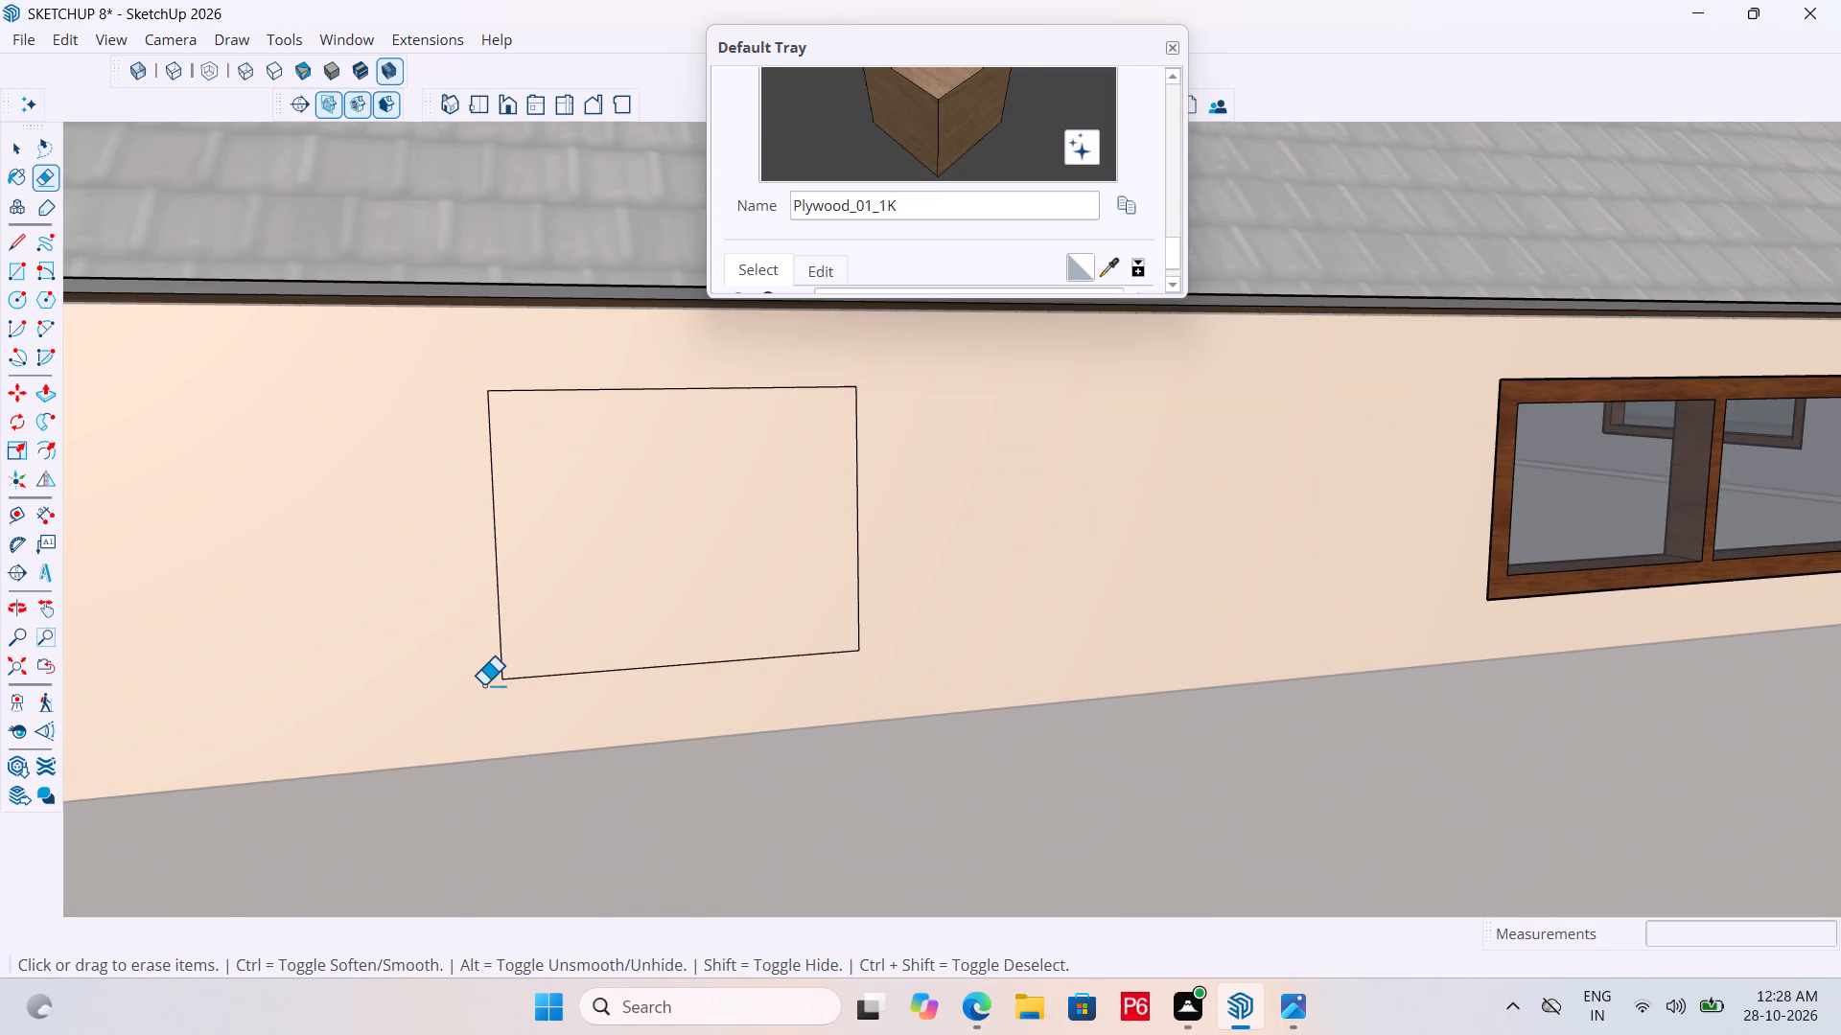
Save the model.
key(ctrl+s)
key(ctrl+s)
key(ctrl+s)
key(ctrl+s)
Push both rectangles through the full thickness of the entrance-side wall to cut two window openings.
key(p)
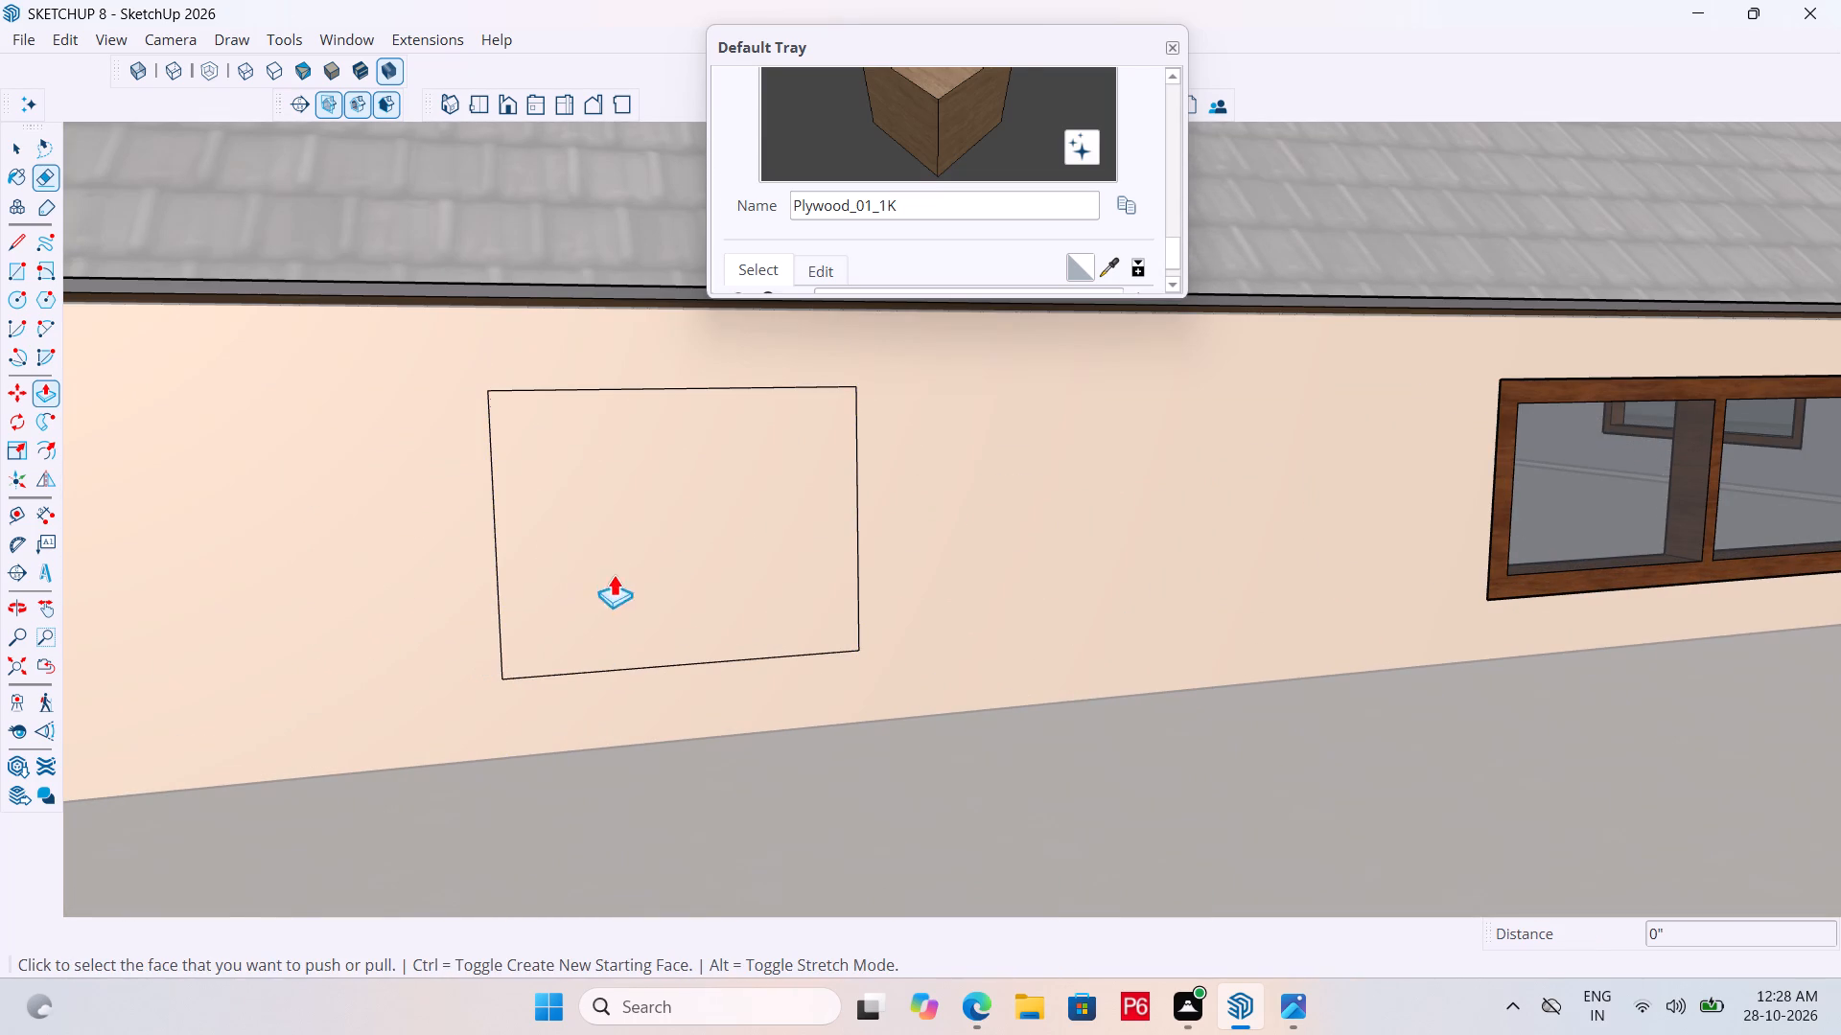
click(669, 554)
click(668, 554)
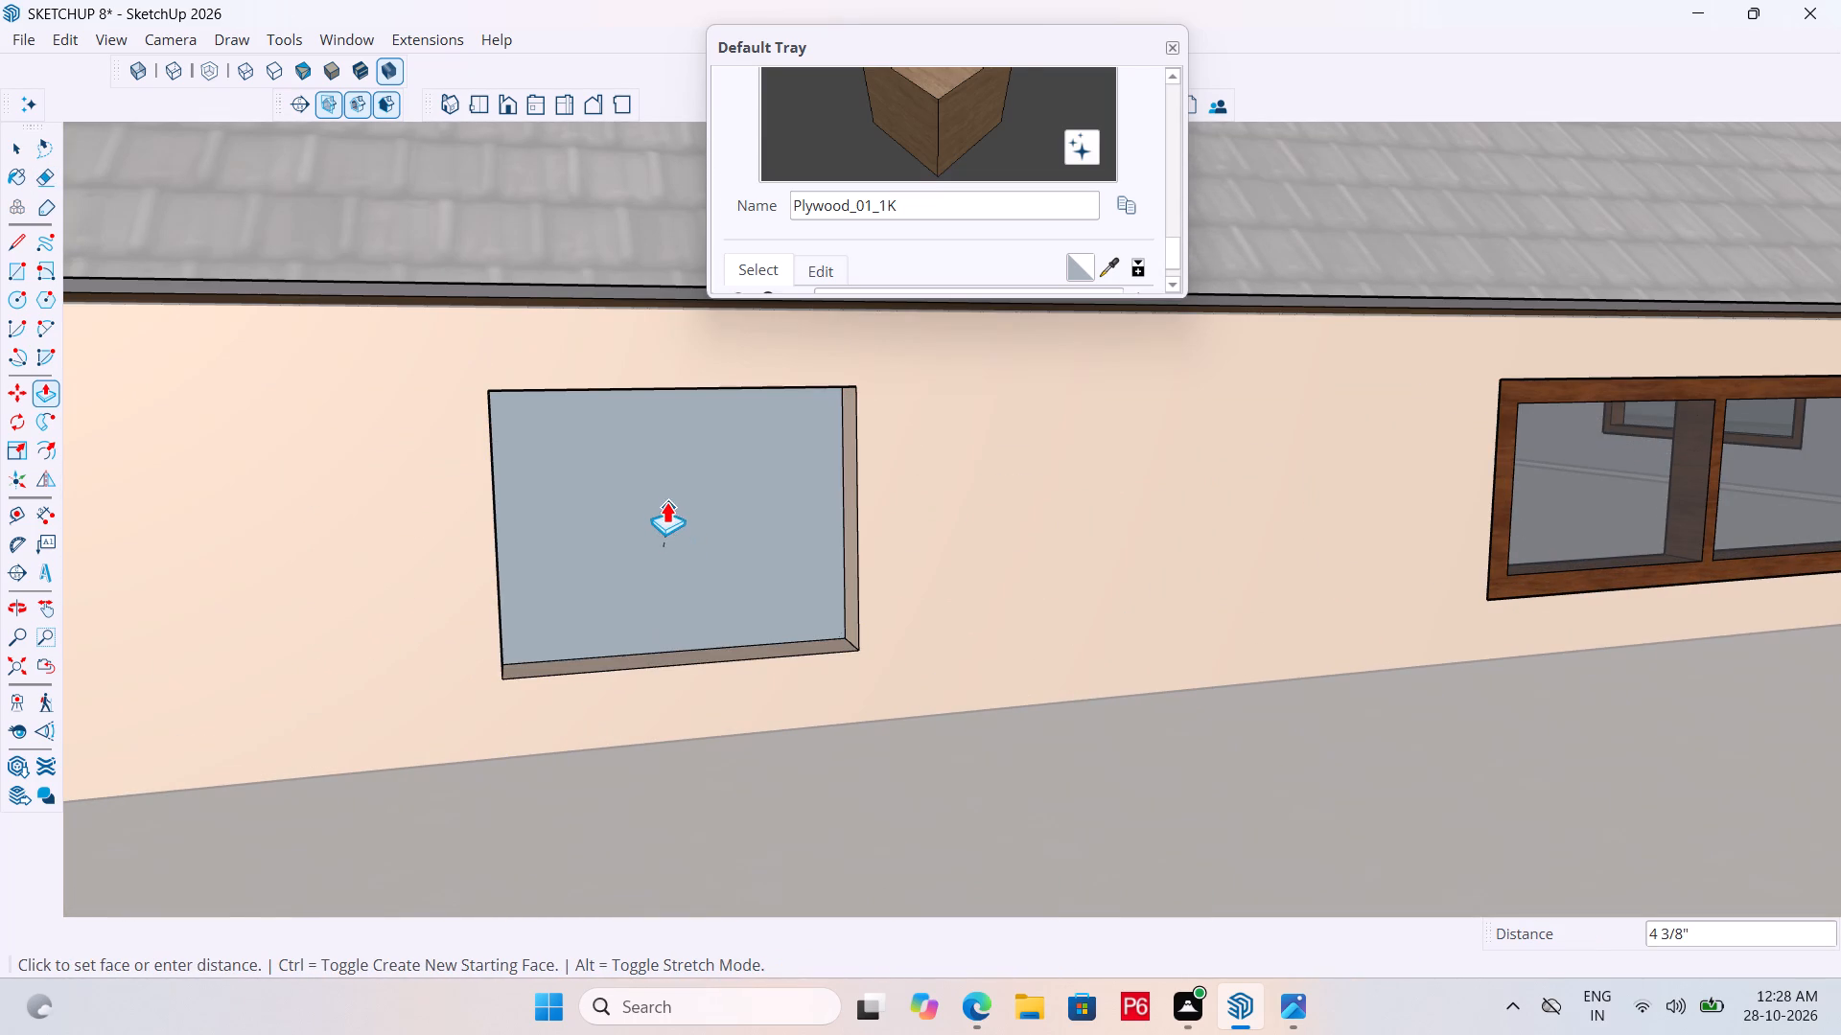
click(666, 501)
scroll(497, 581, down, 12)
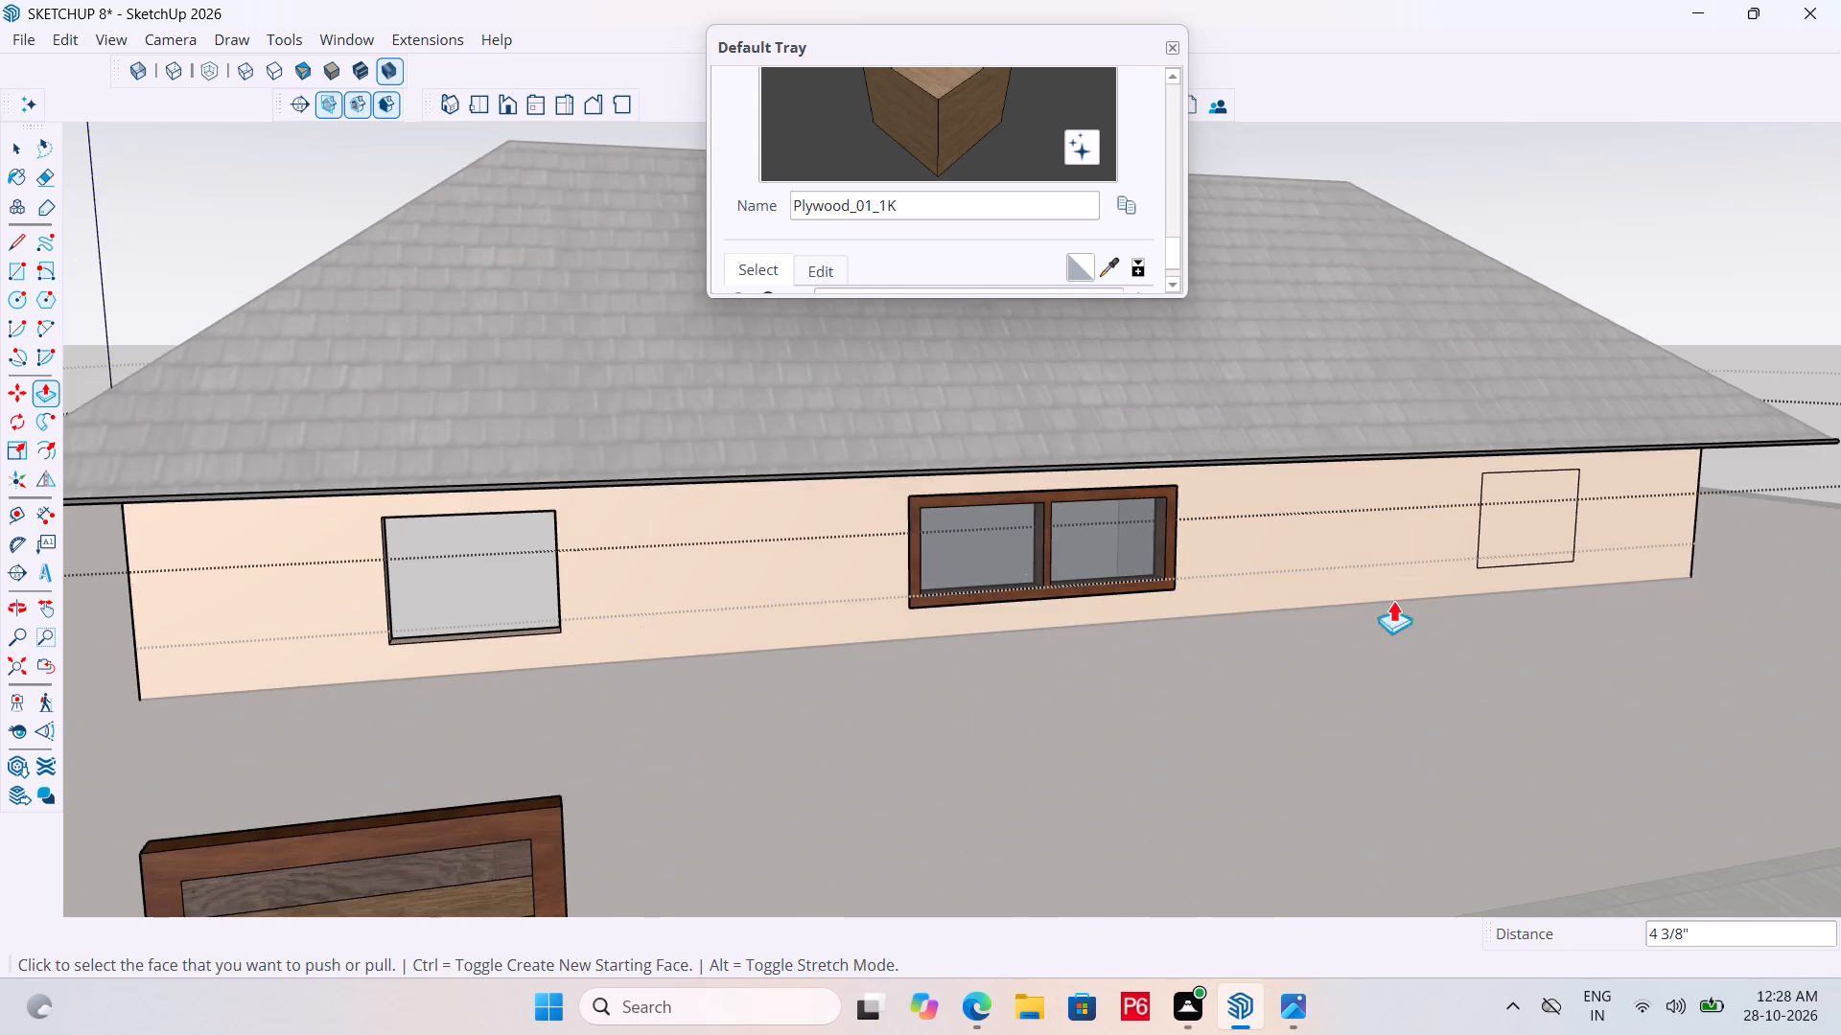
scroll(1456, 594, up, 9)
click(1539, 491)
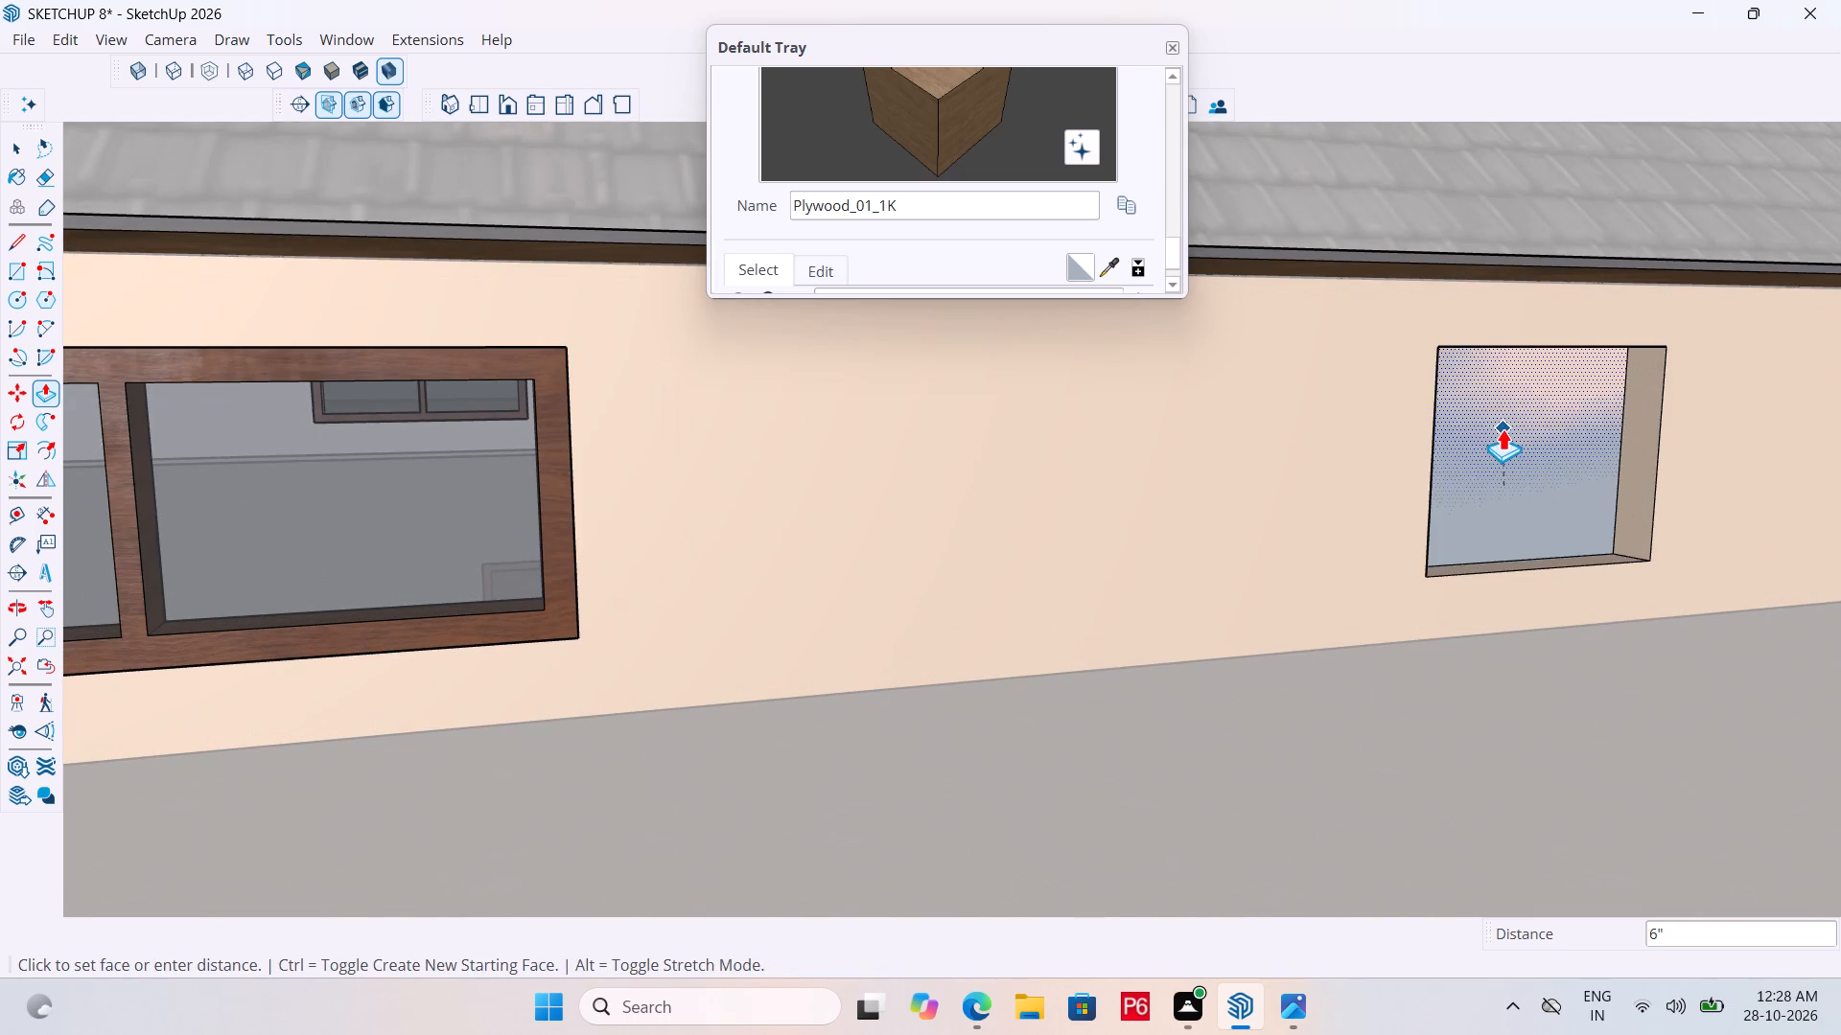
click(1503, 428)
Save the model.
scroll(1593, 470, down, 6)
key(ctrl+s)
key(ctrl+s)
key(ctrl+s)
key(ctrl+s)
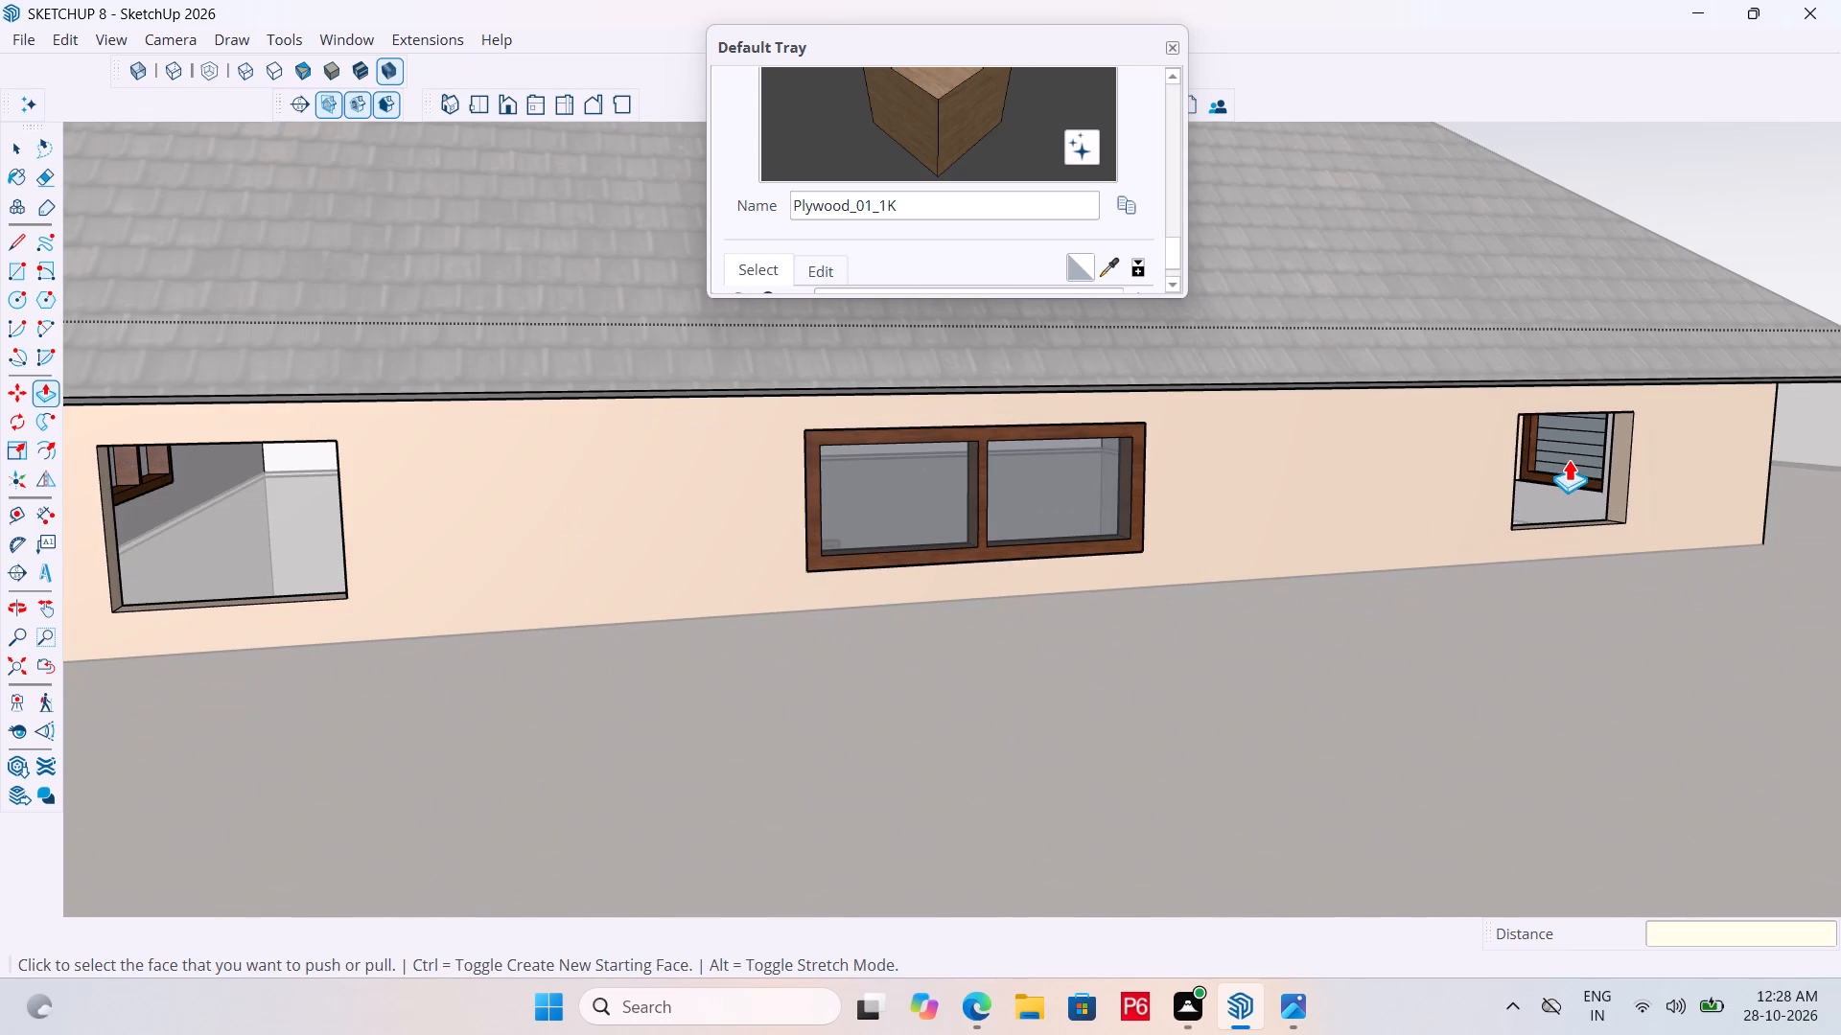
key(ctrl+s)
key(ctrl+s)
key(ctrl+s)
key(ctrl+s)
Move the loose plank window by its lower corner into the opening left of the two-pane window.
scroll(1576, 457, down, 5)
key(space)
scroll(1619, 428, down, 6)
scroll(1413, 525, up, 1)
middle_drag(1412, 526, 1447, 553)
scroll(1370, 587, up, 5)
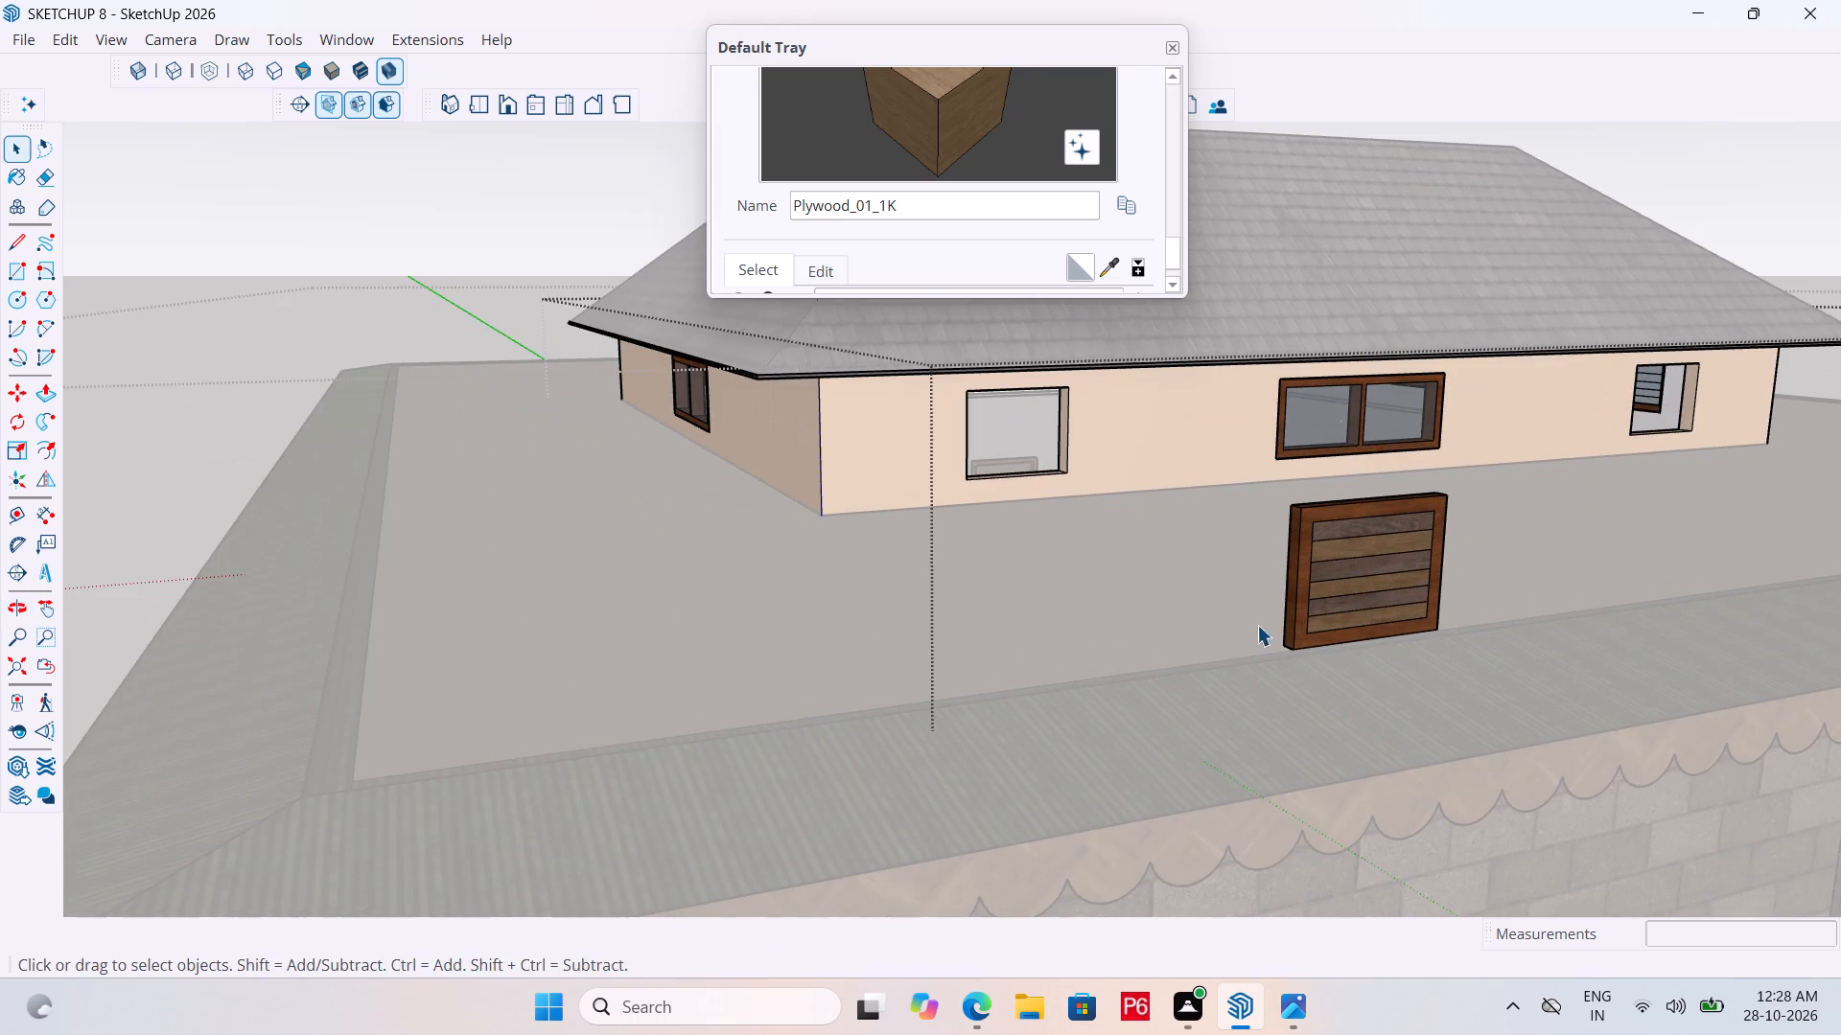
click(1296, 610)
scroll(1299, 610, up, 2)
key(m)
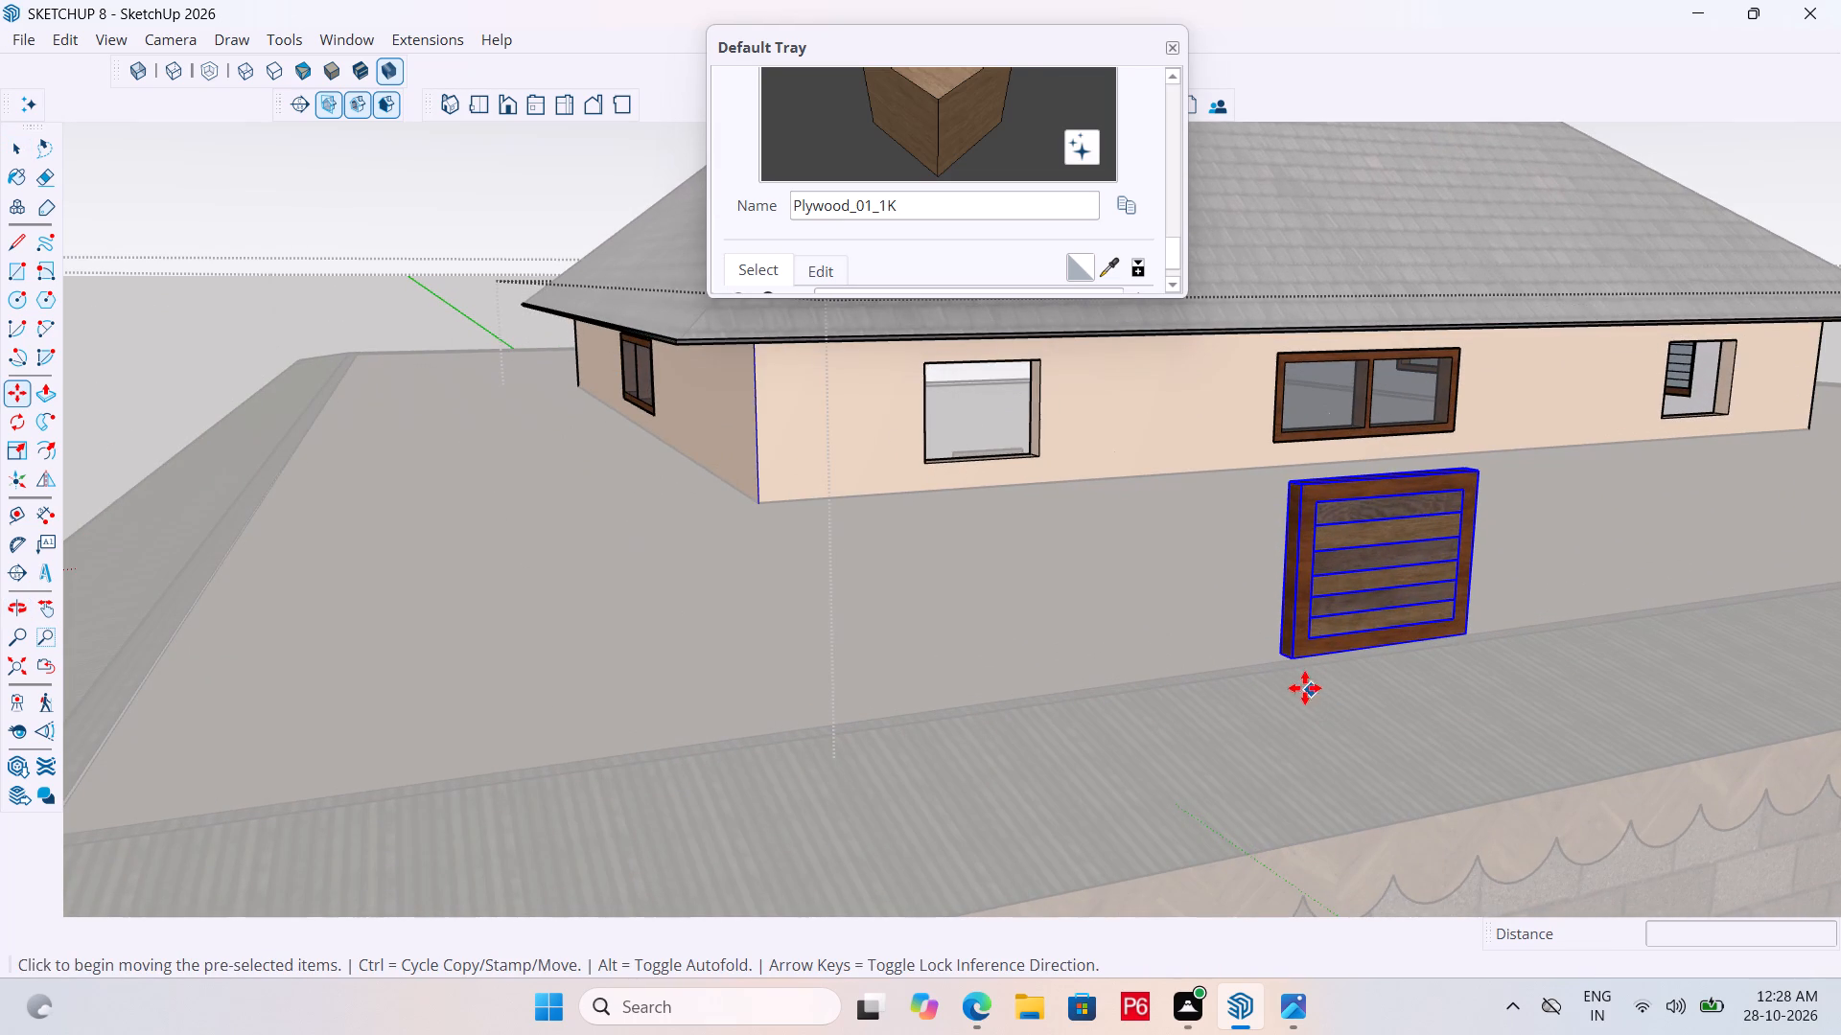
click(1294, 669)
click(935, 463)
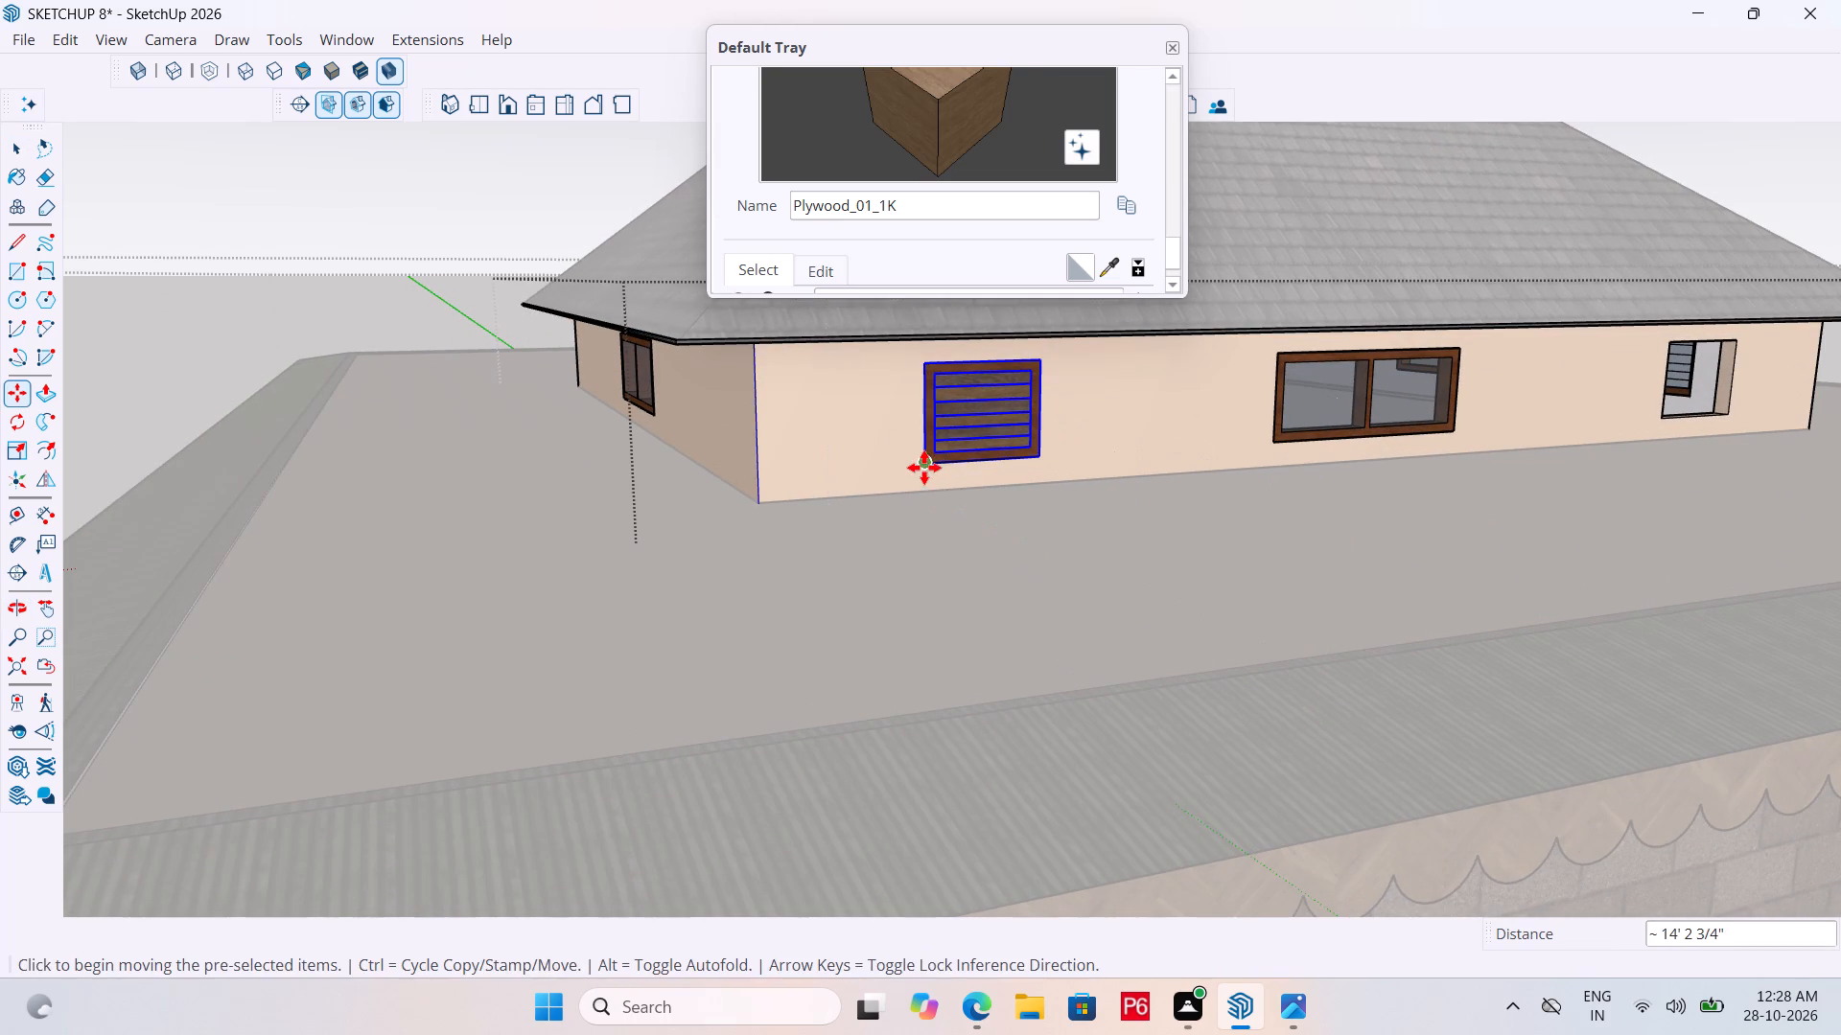
Copy the placed plank window by its lower corner into the opening right of the two-pane window.
click(924, 468)
scroll(681, 575, down, 6)
scroll(1475, 482, up, 11)
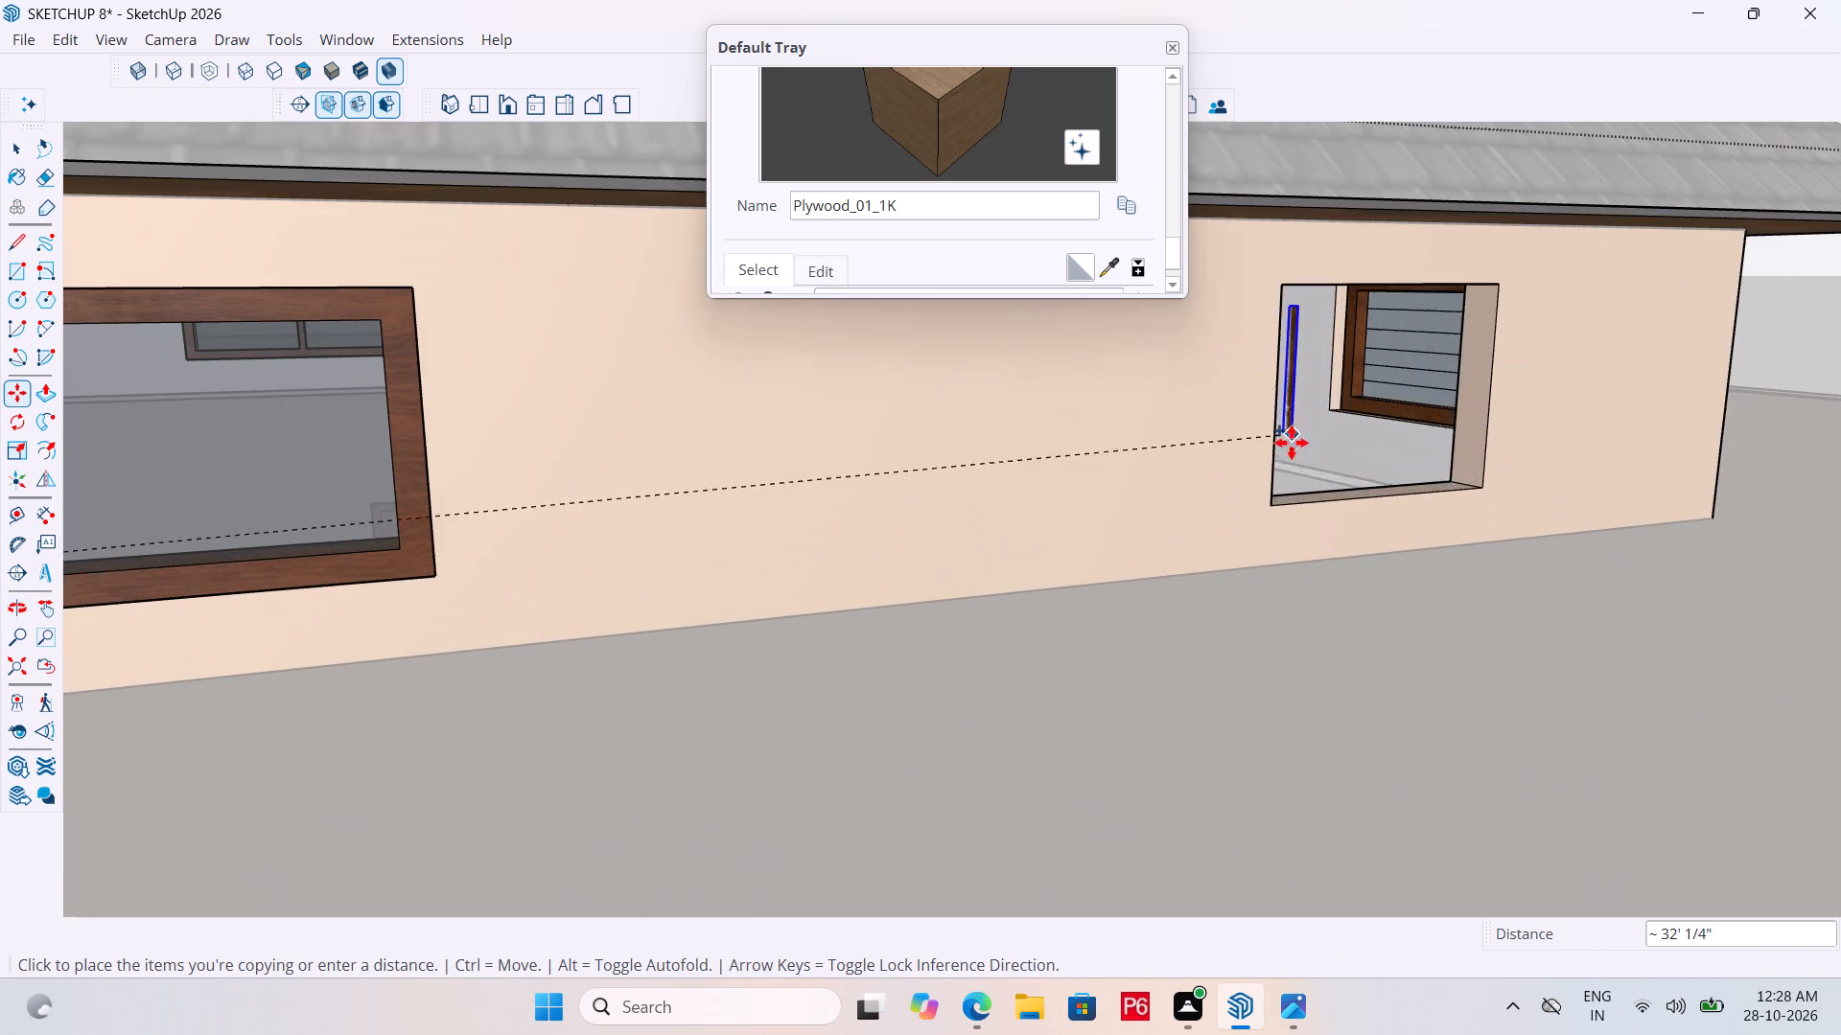
click(1274, 502)
Save the model.
scroll(846, 553, down, 6)
scroll(1236, 526, down, 7)
middle_drag(1561, 547, 1430, 547)
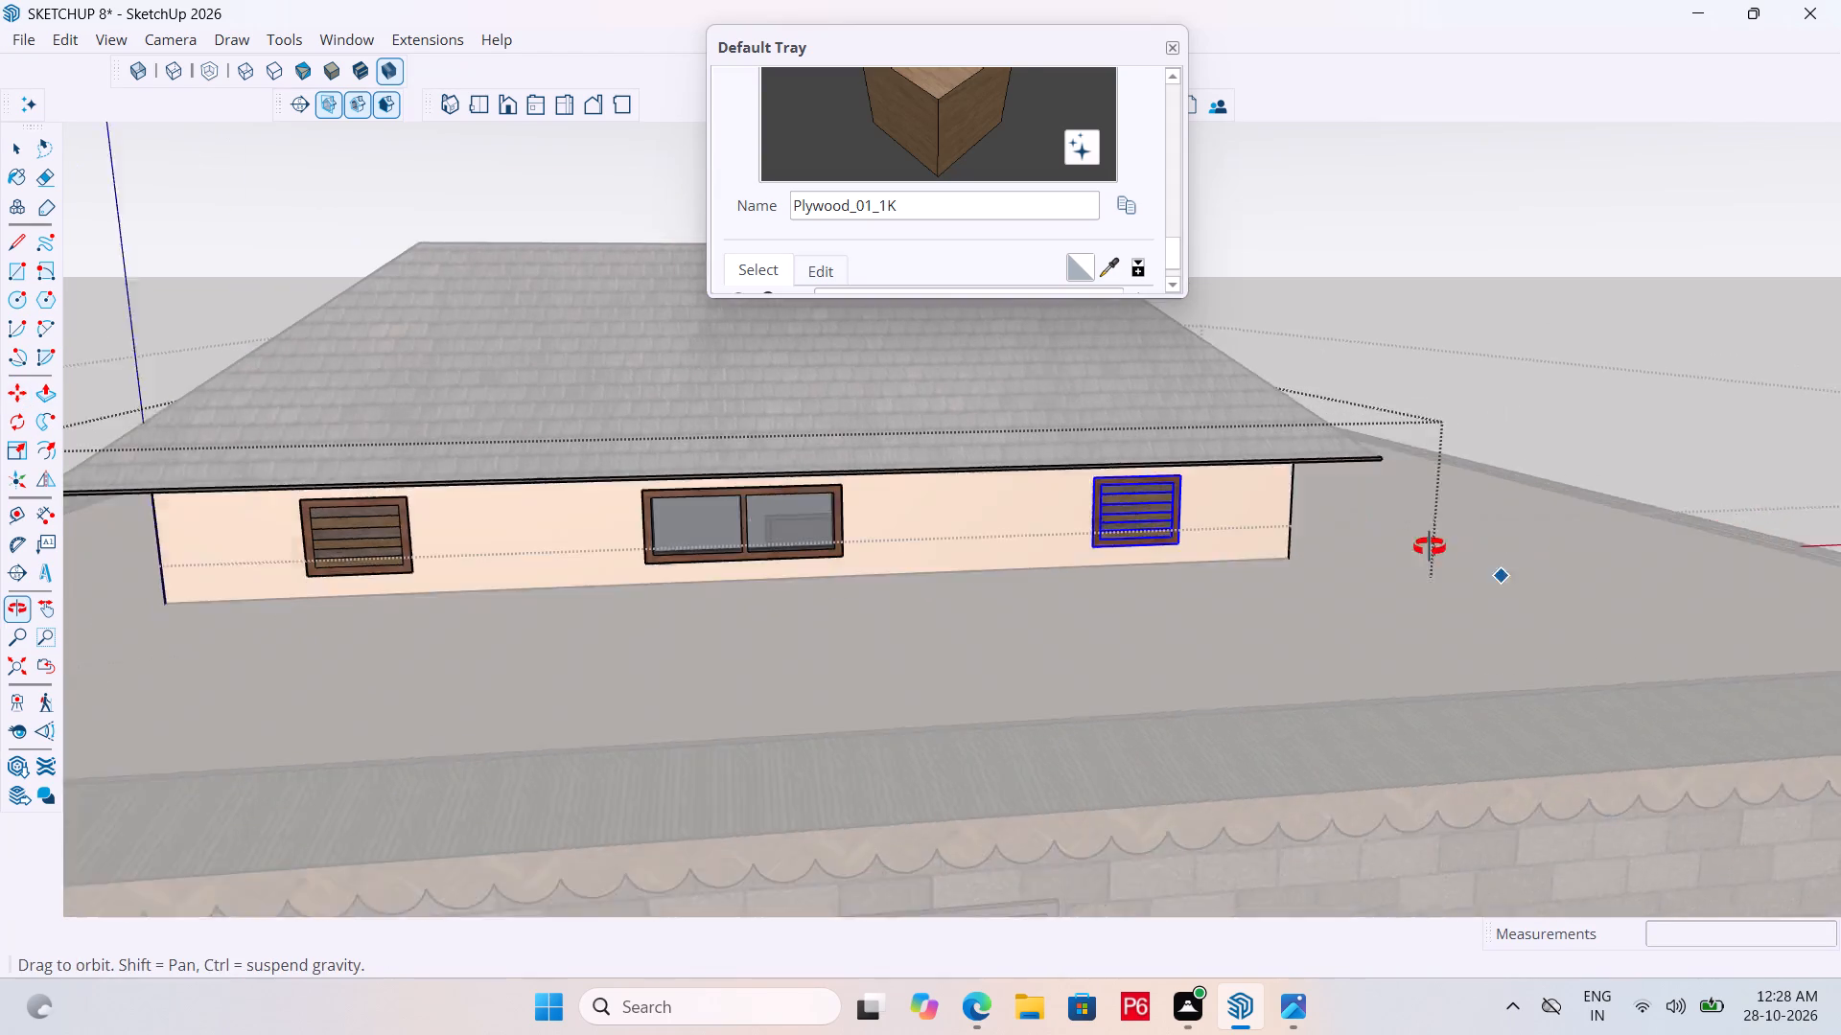
middle_drag(1430, 547, 1252, 547)
key(ctrl+s)
key(ctrl+s)
key(ctrl+s)
key(ctrl+s)
key(ctrl+s)
key(ctrl+s)
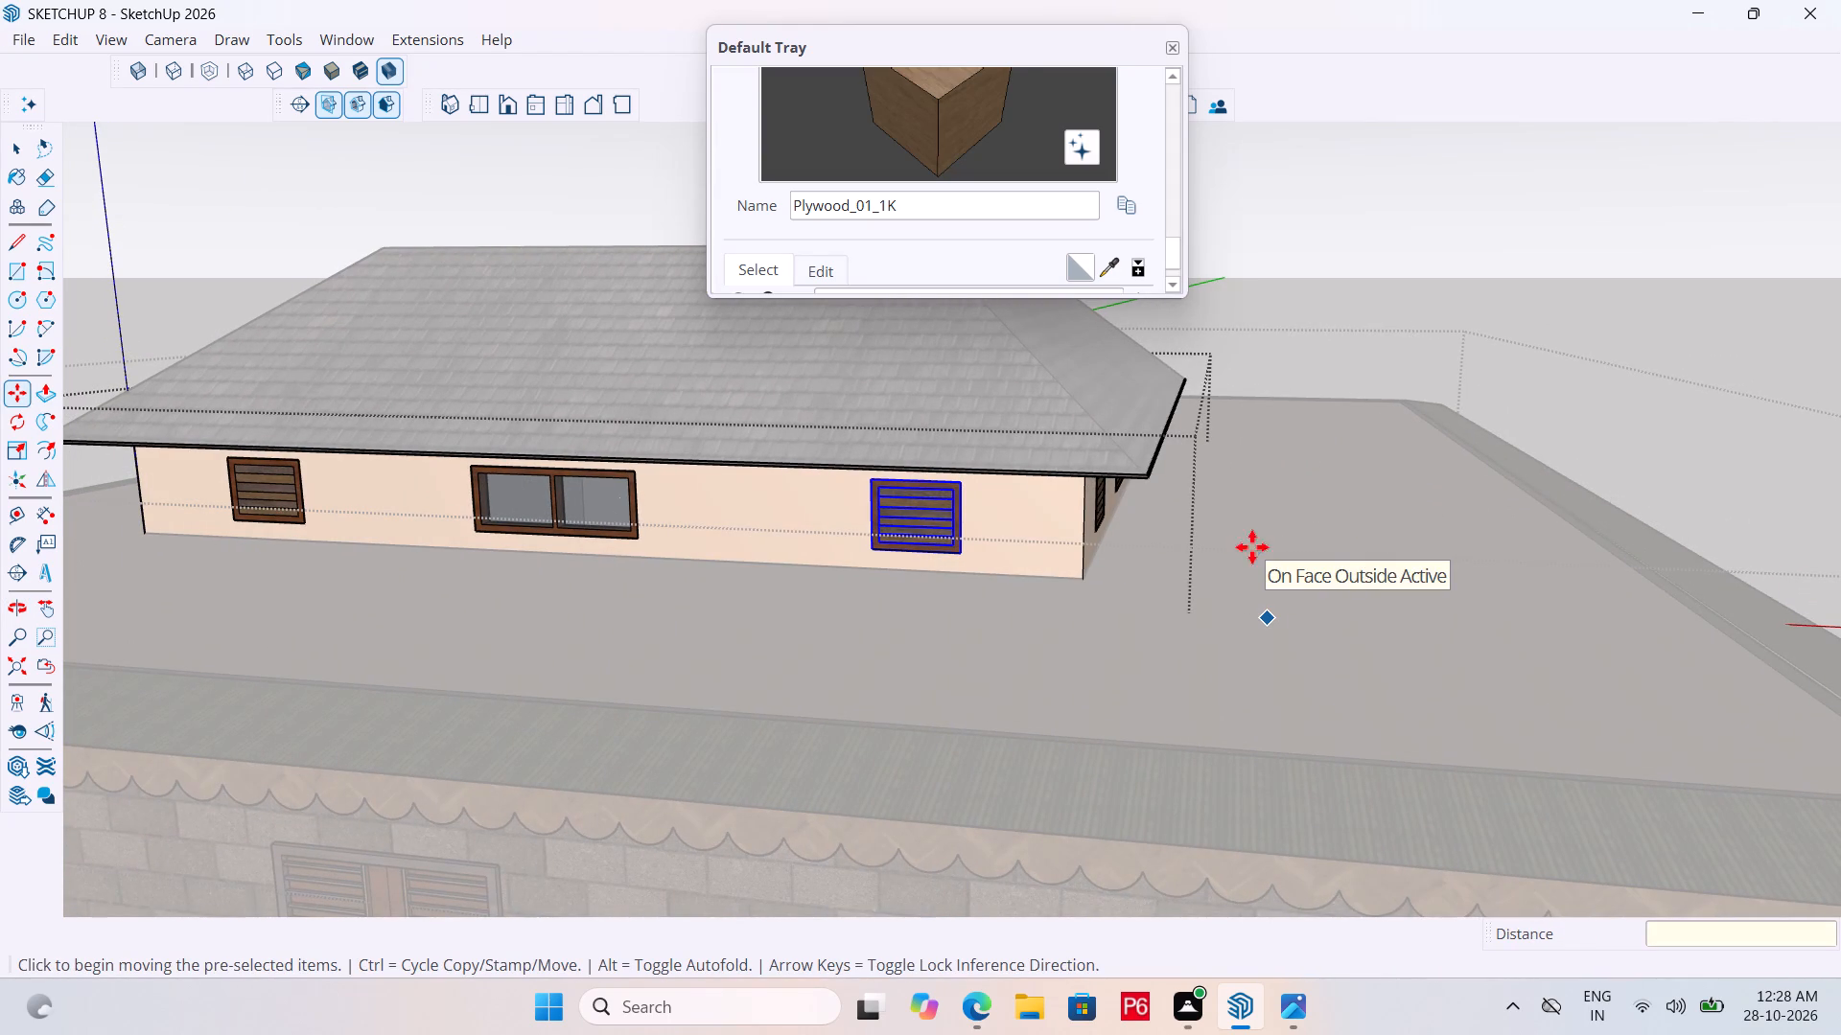
key(ctrl+s)
On the adjacent upper-storey wall without plank windows, place a vertical guide 4' in from each corner edge.
key(space)
middle_drag(1413, 534, 587, 578)
middle_drag(1531, 549, 602, 579)
middle_drag(1471, 553, 499, 553)
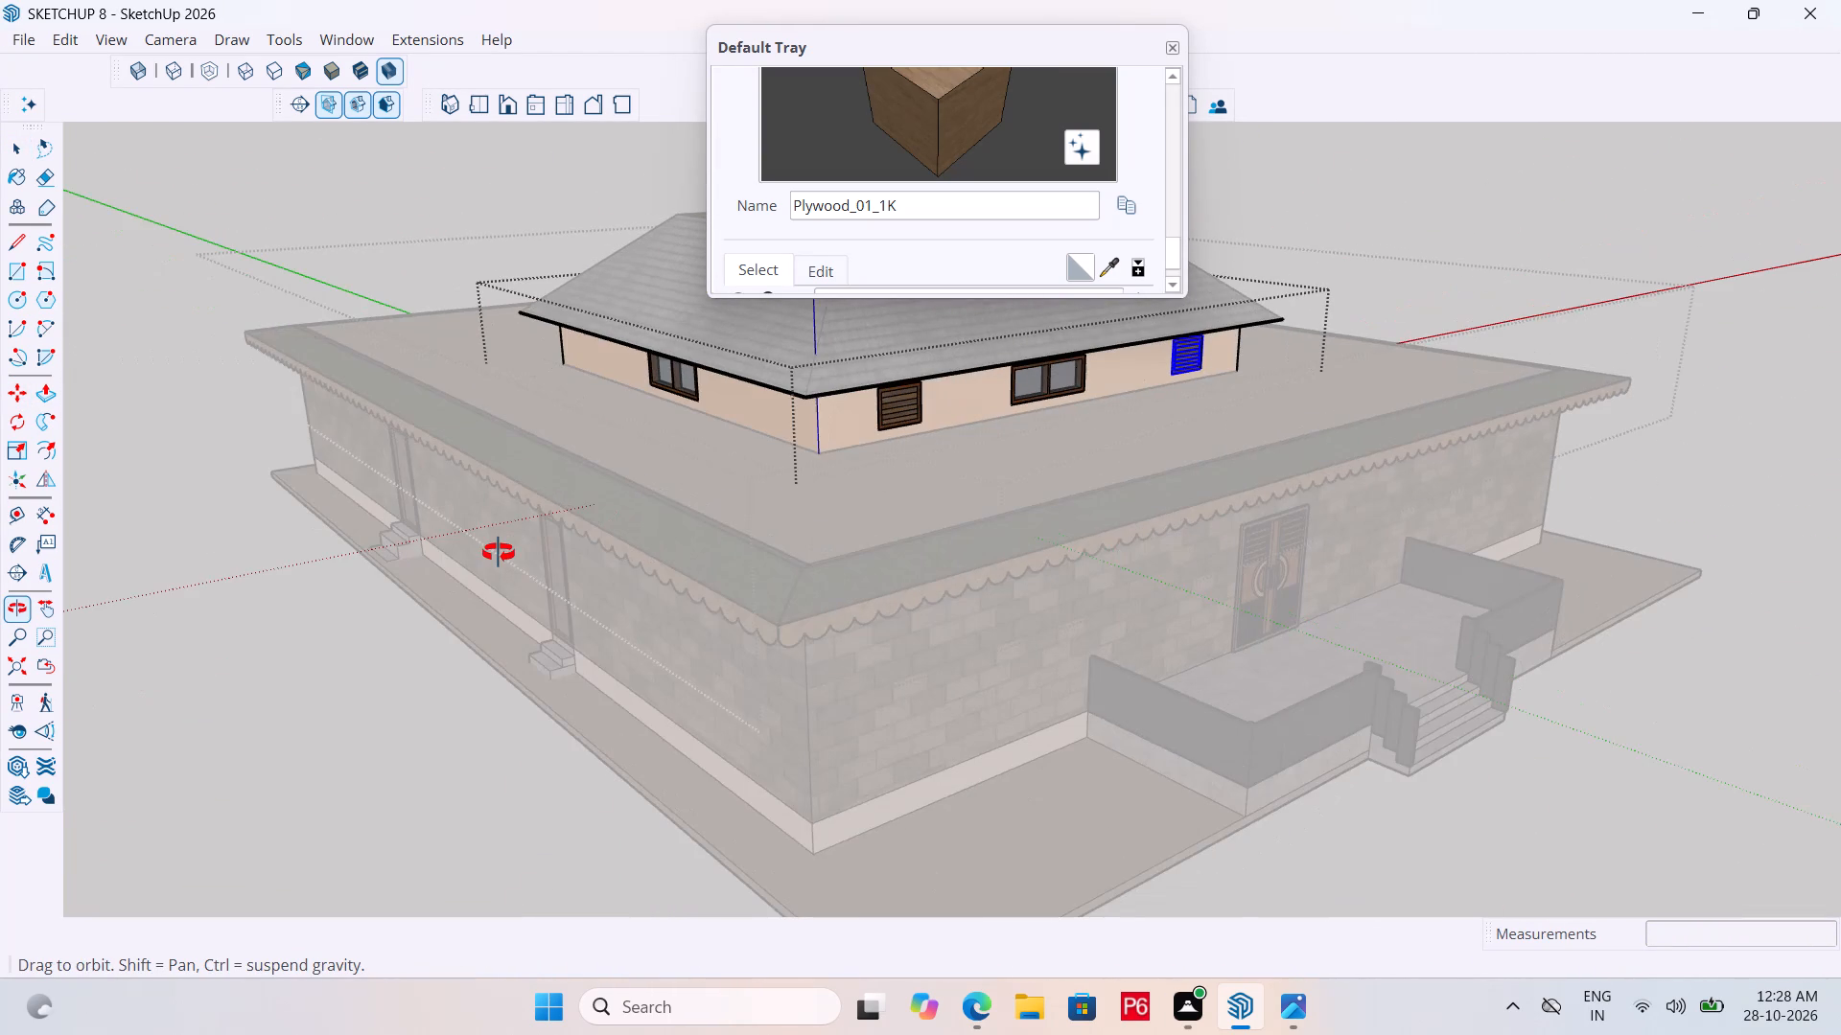
middle_drag(499, 553, 1002, 545)
scroll(680, 366, up, 6)
middle_drag(703, 358, 703, 331)
scroll(703, 358, up, 1)
key(t)
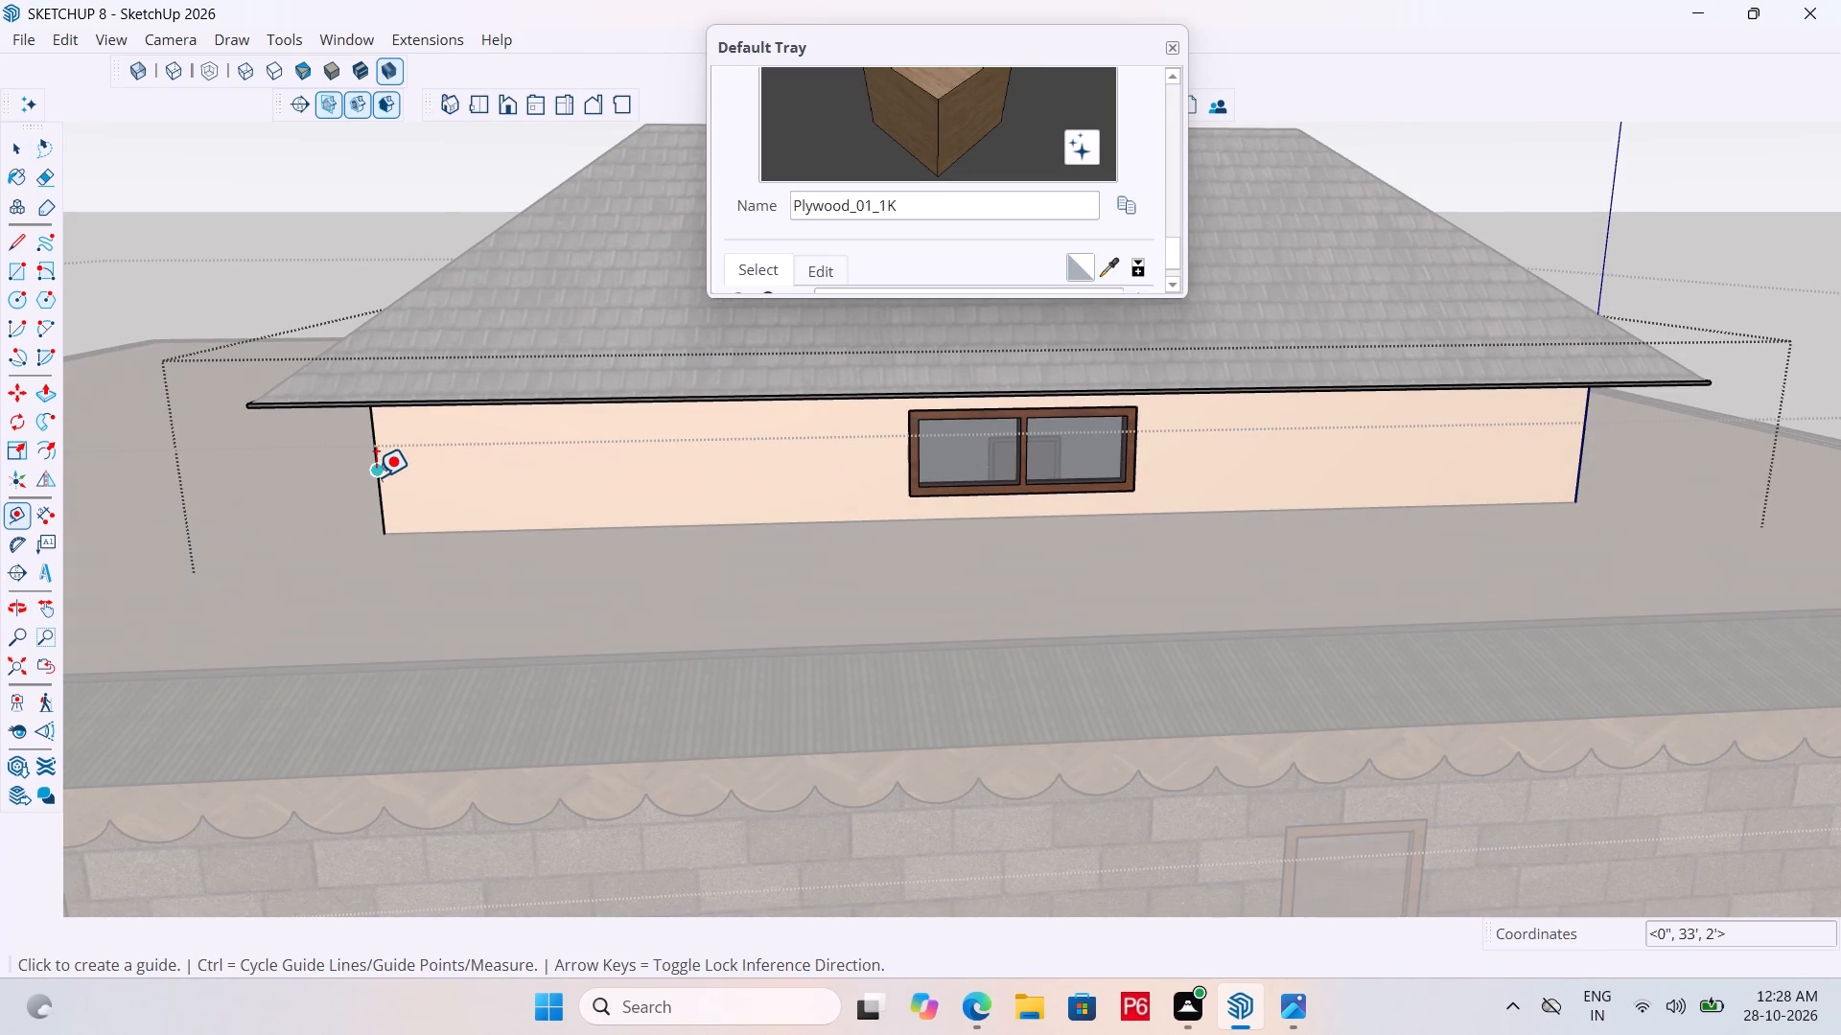
click(376, 477)
text(4')
key(Return)
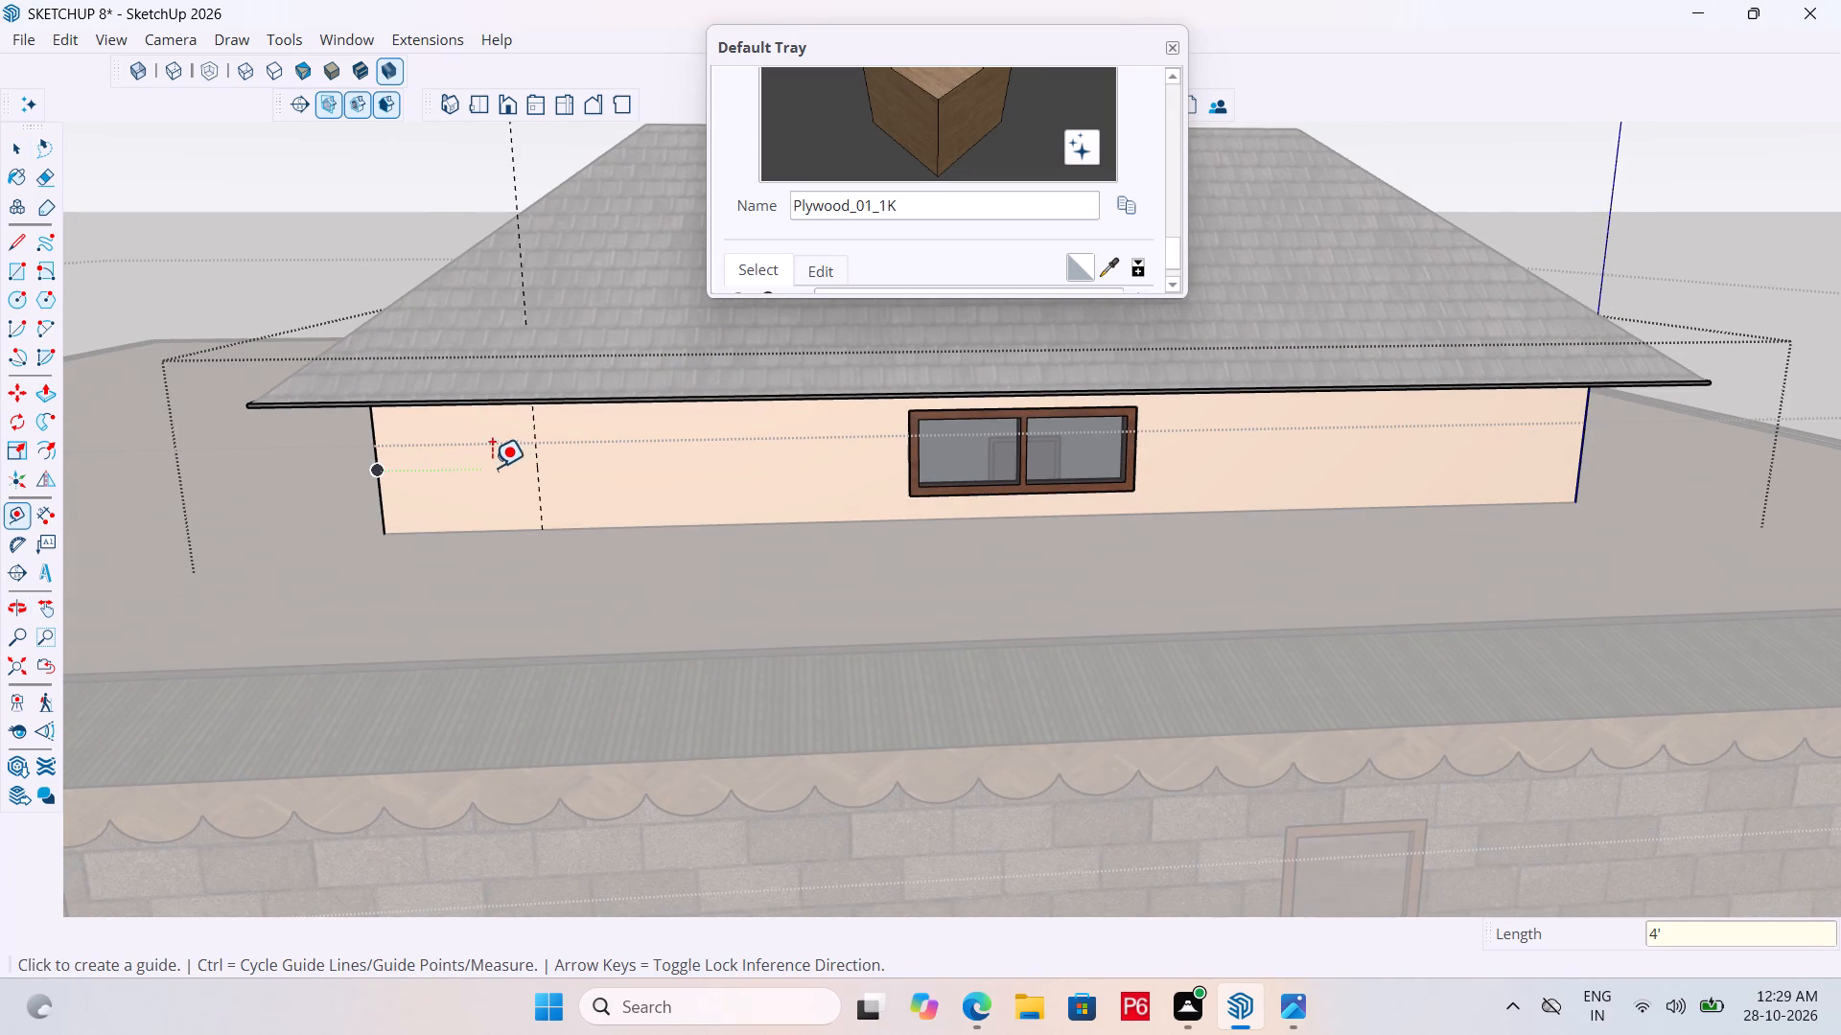
click(1575, 443)
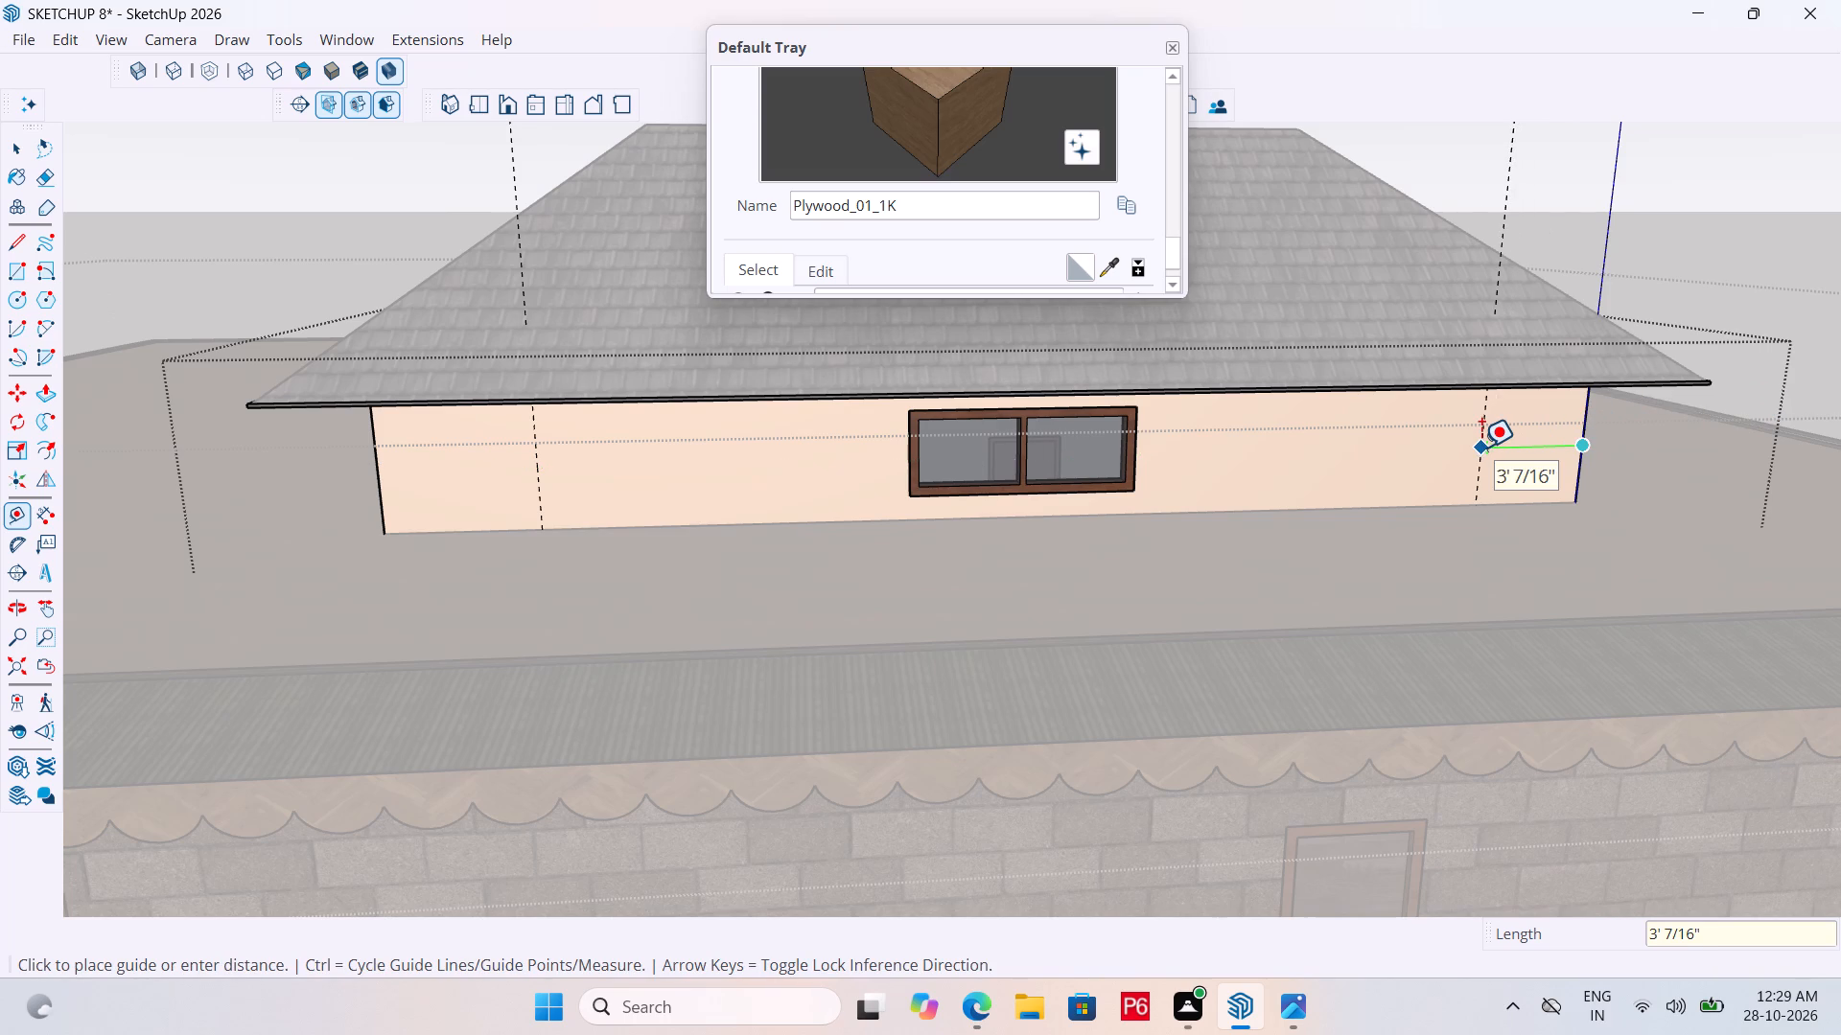
text(4')
key(Return)
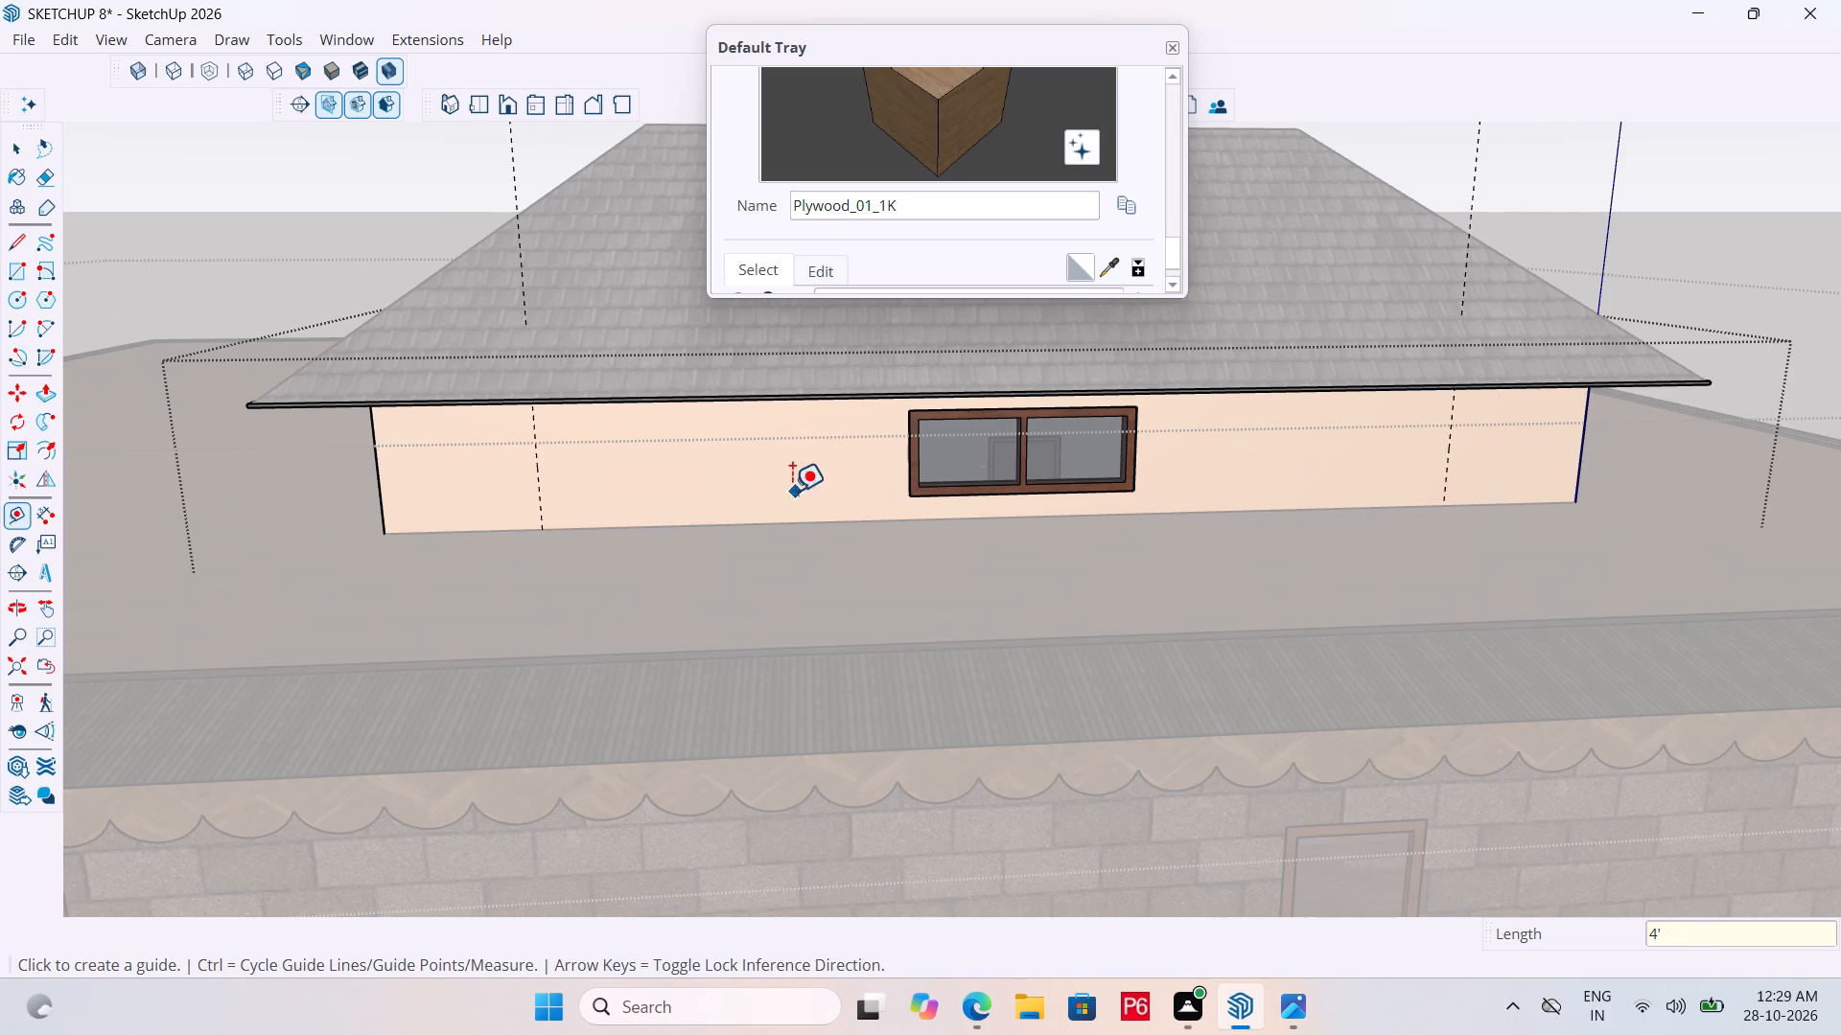
Place a second vertical guide 3' further inward from each 4' guide on this wall.
scroll(865, 418, up, 2)
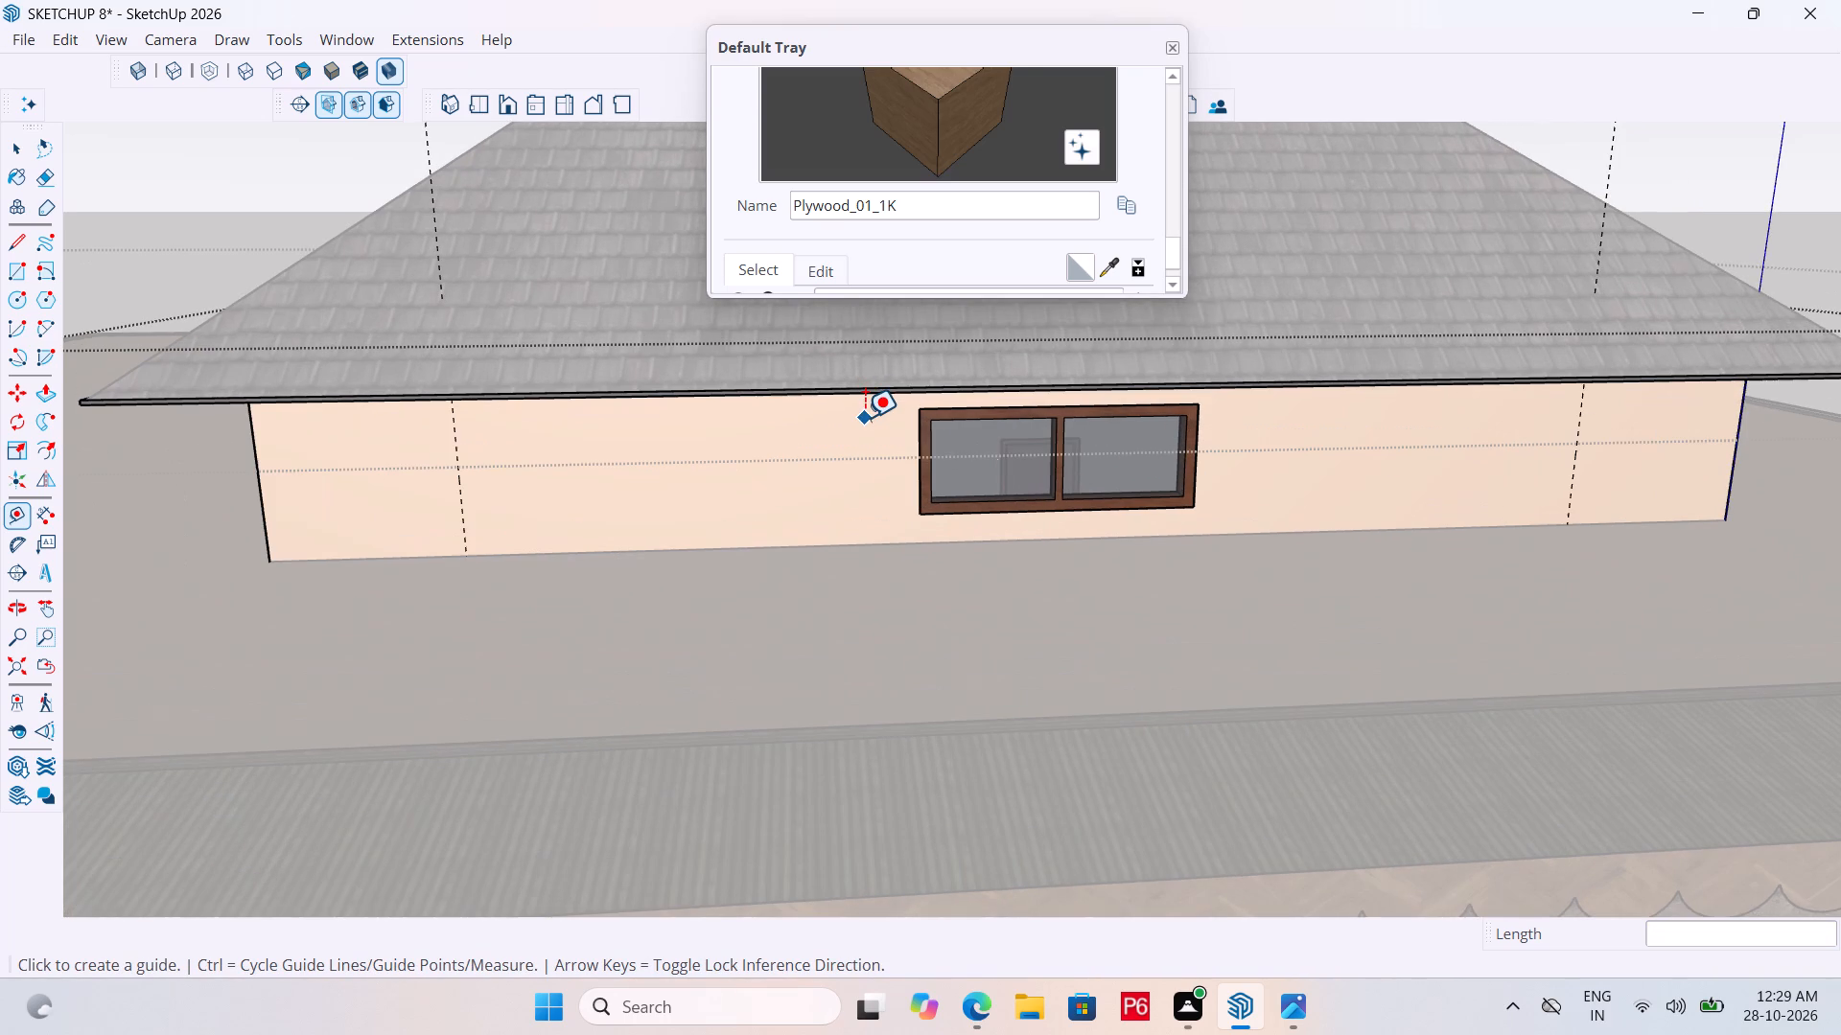
scroll(831, 423, up, 2)
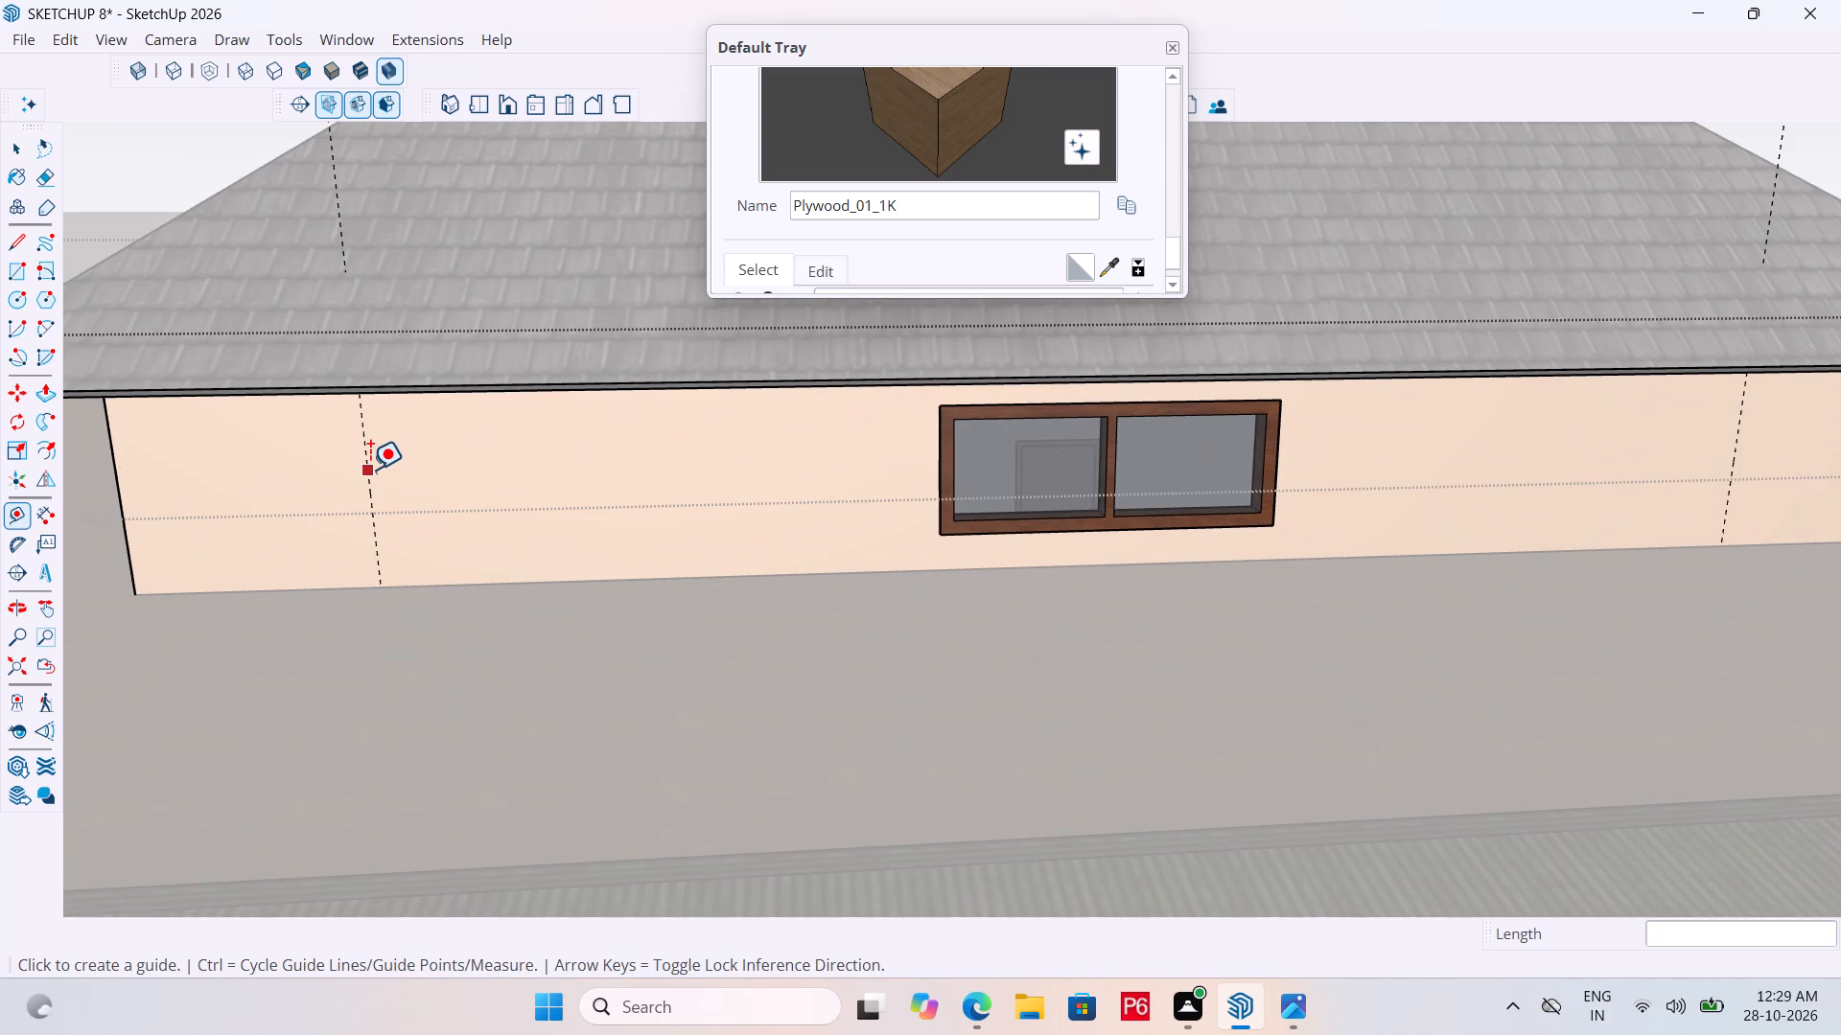
click(370, 468)
text(3')
key(Return)
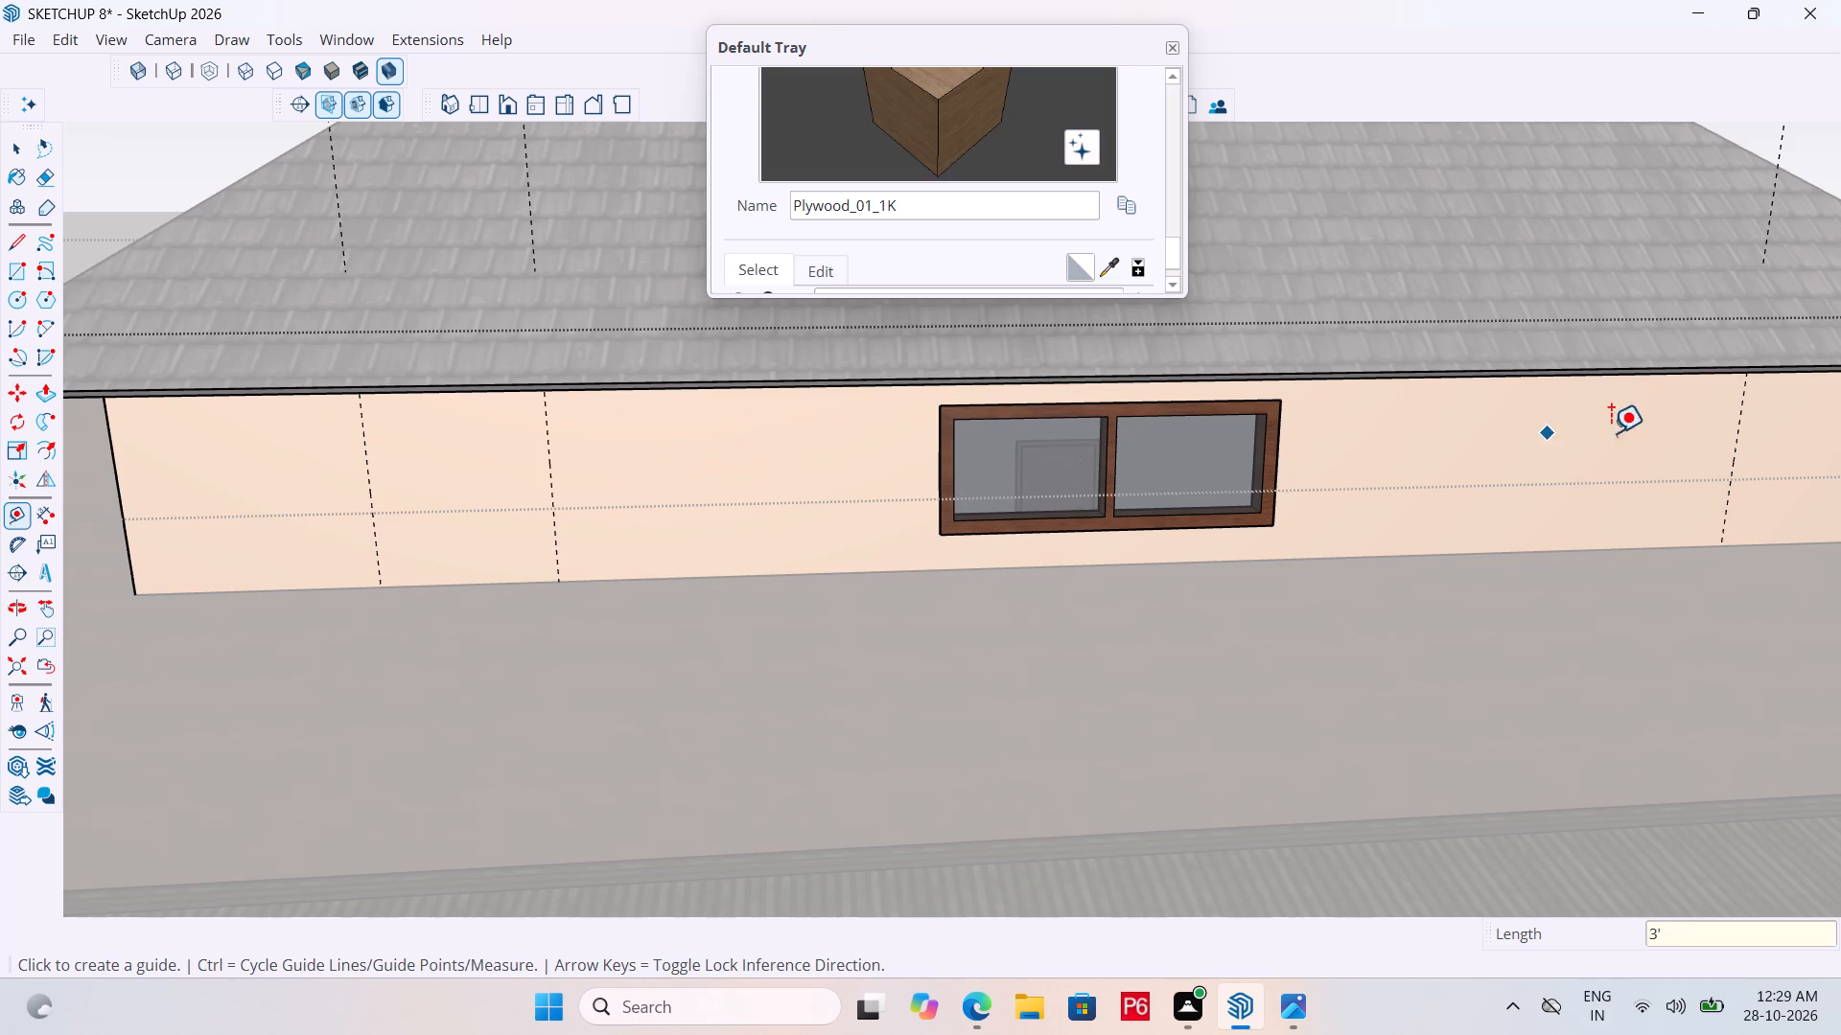
click(1740, 431)
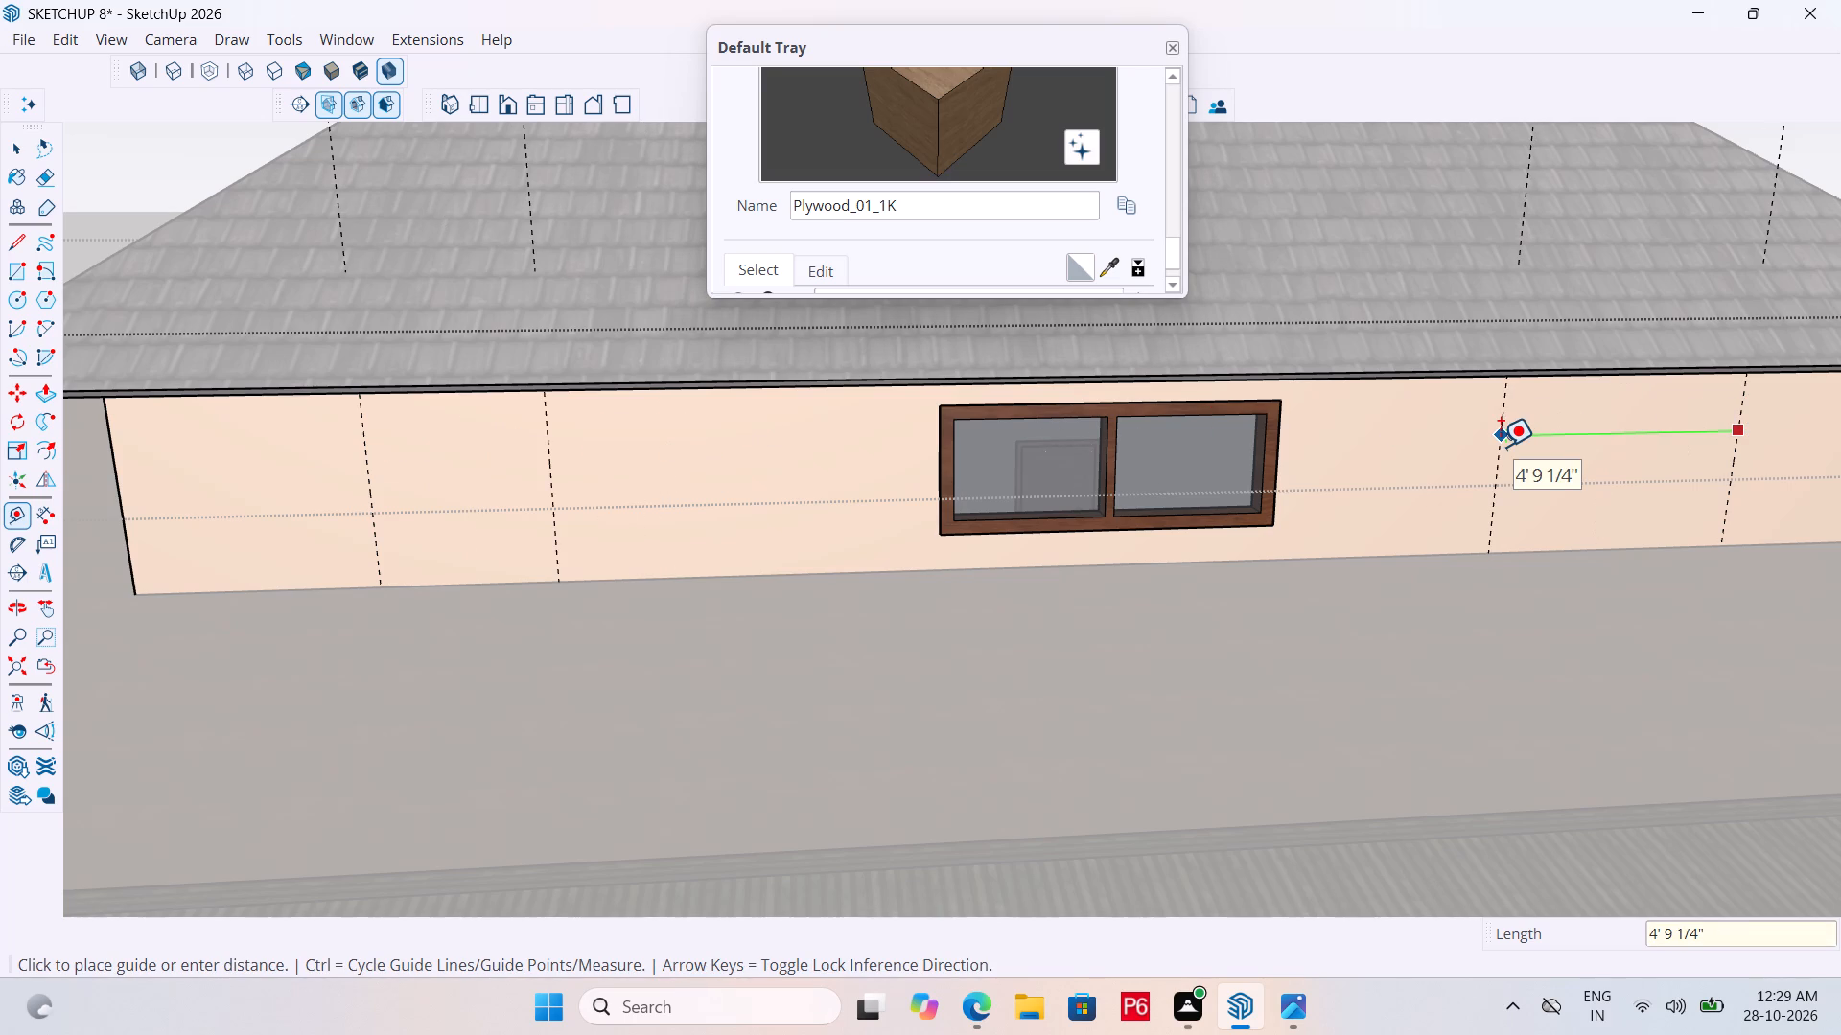
key(3)
key(apostrophe)
key(Return)
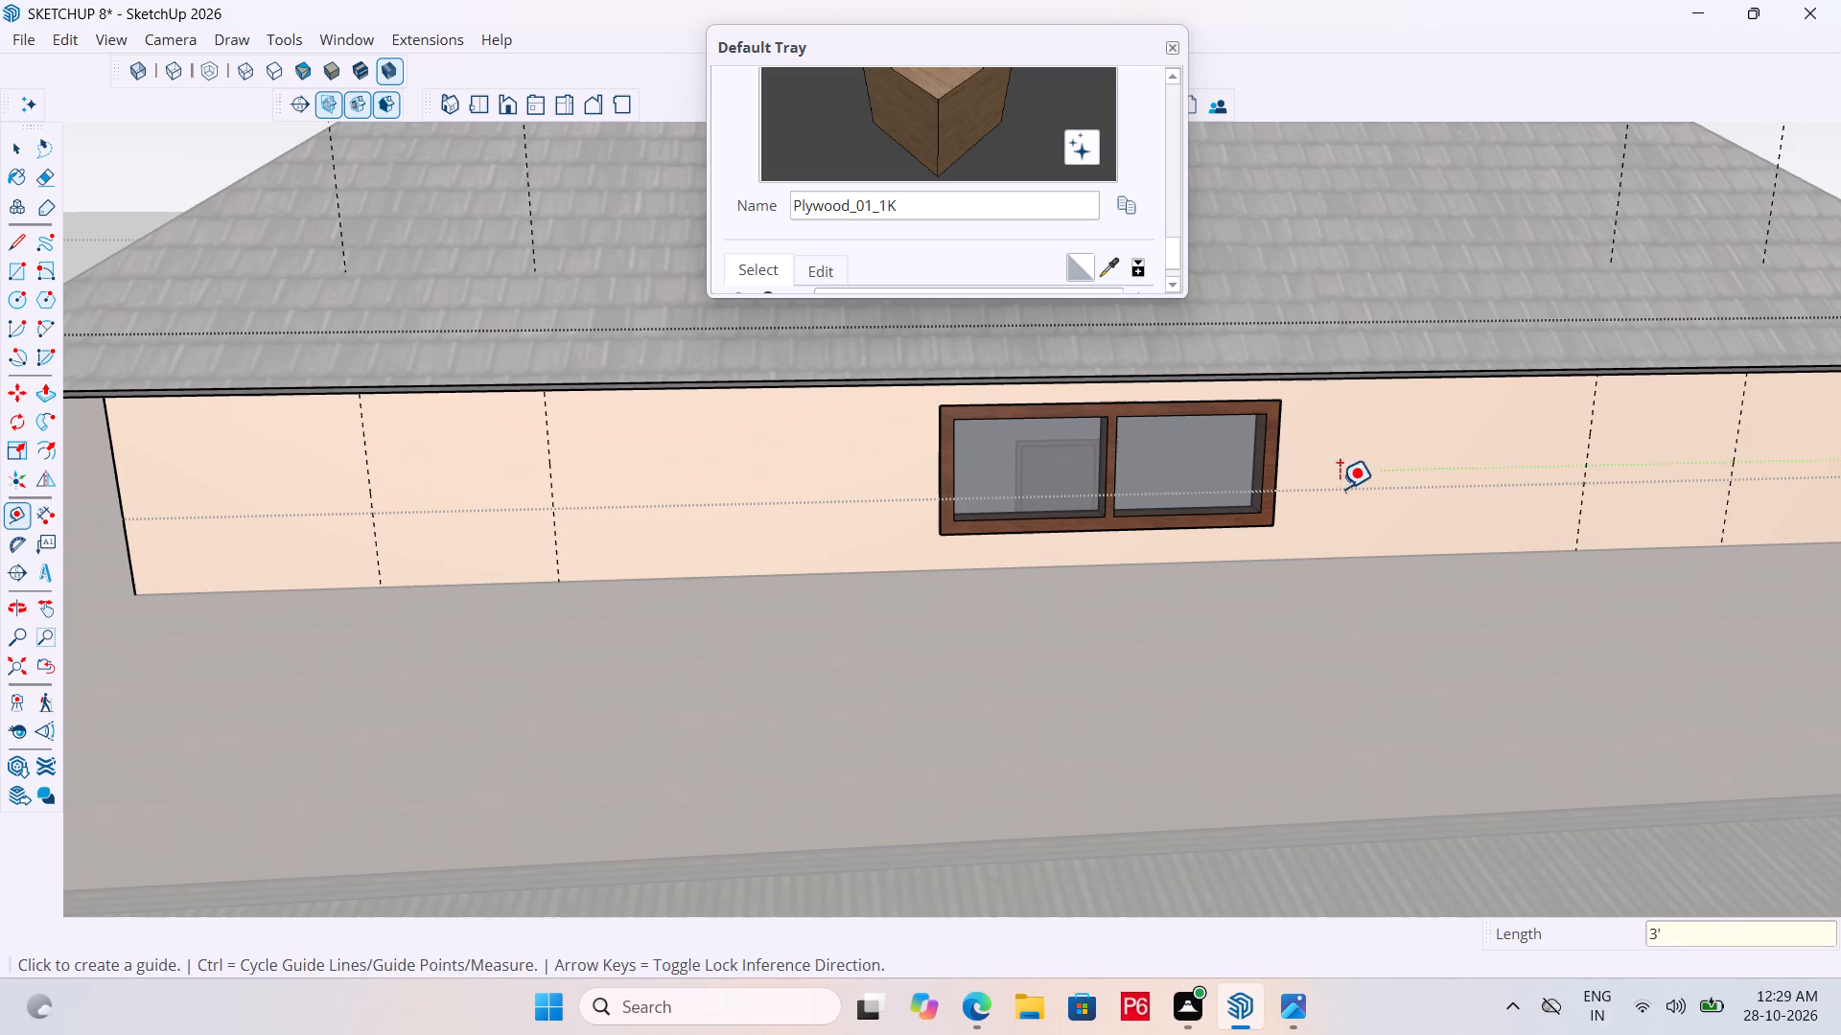
Place horizontal guides across this wall level with the bottom and top edges of the two-pane window.
click(1126, 402)
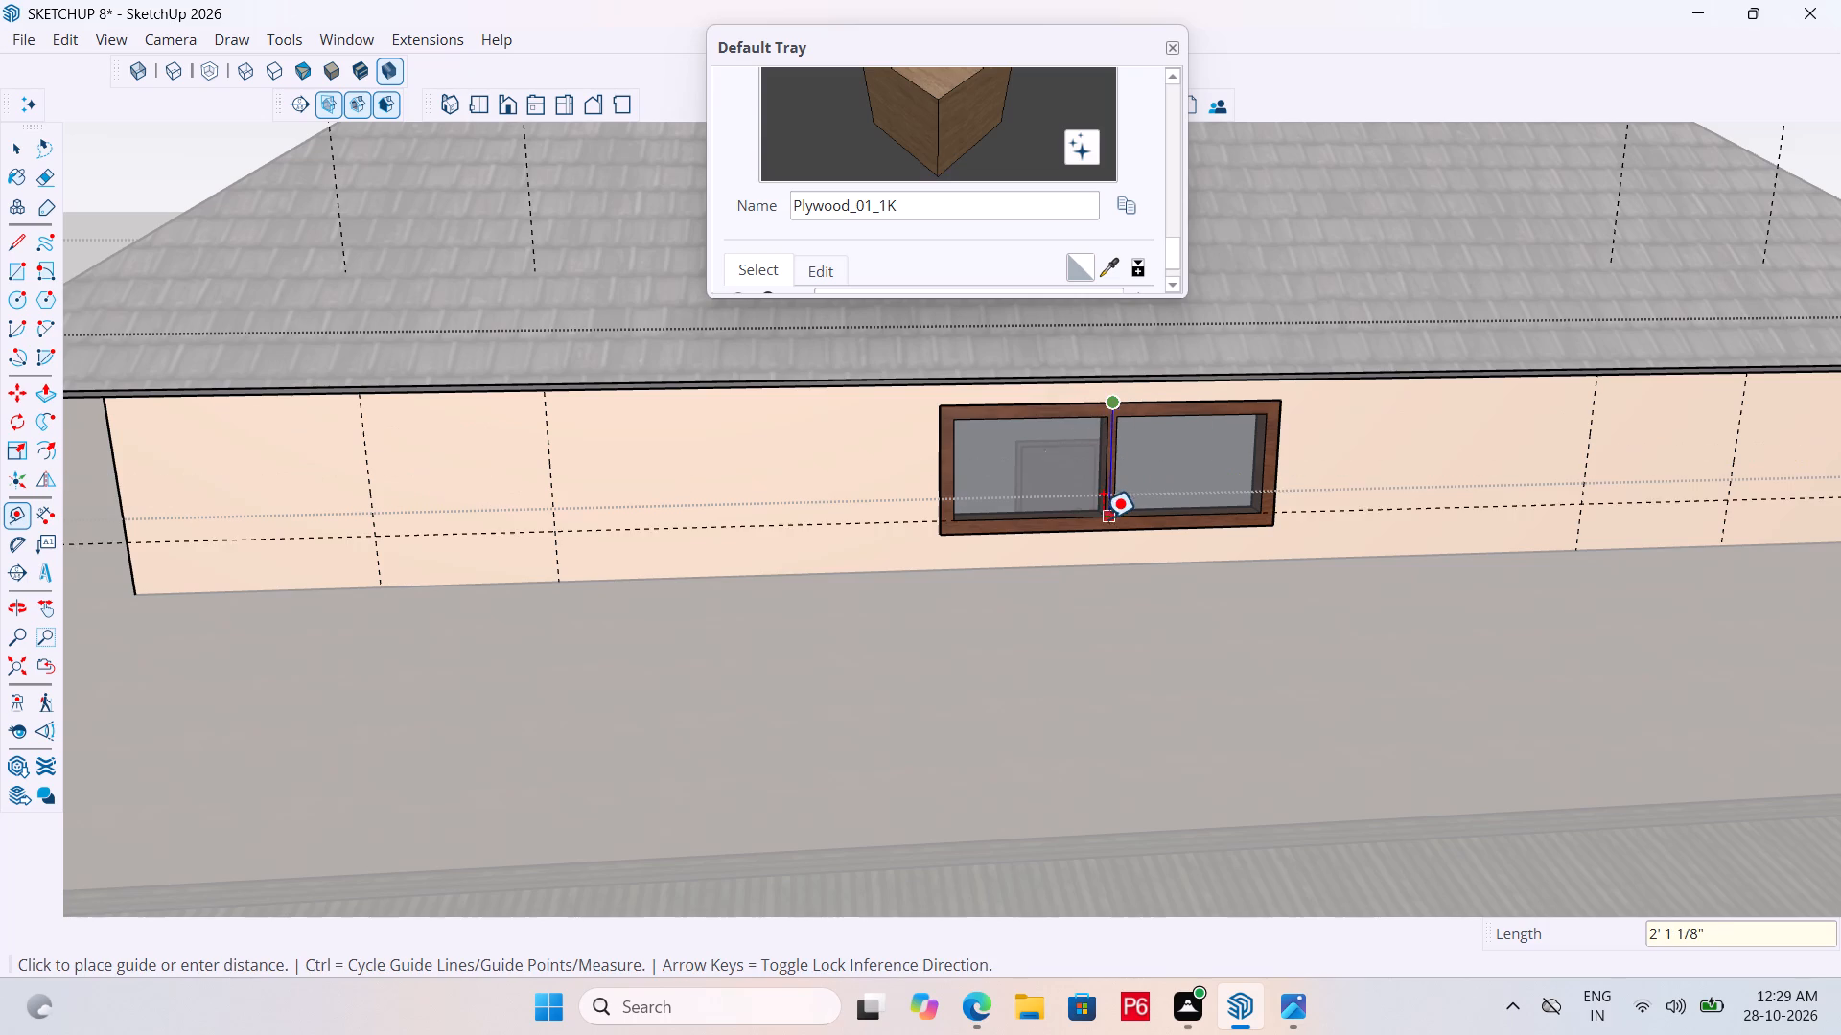
click(1104, 528)
drag(1221, 526, 1223, 516)
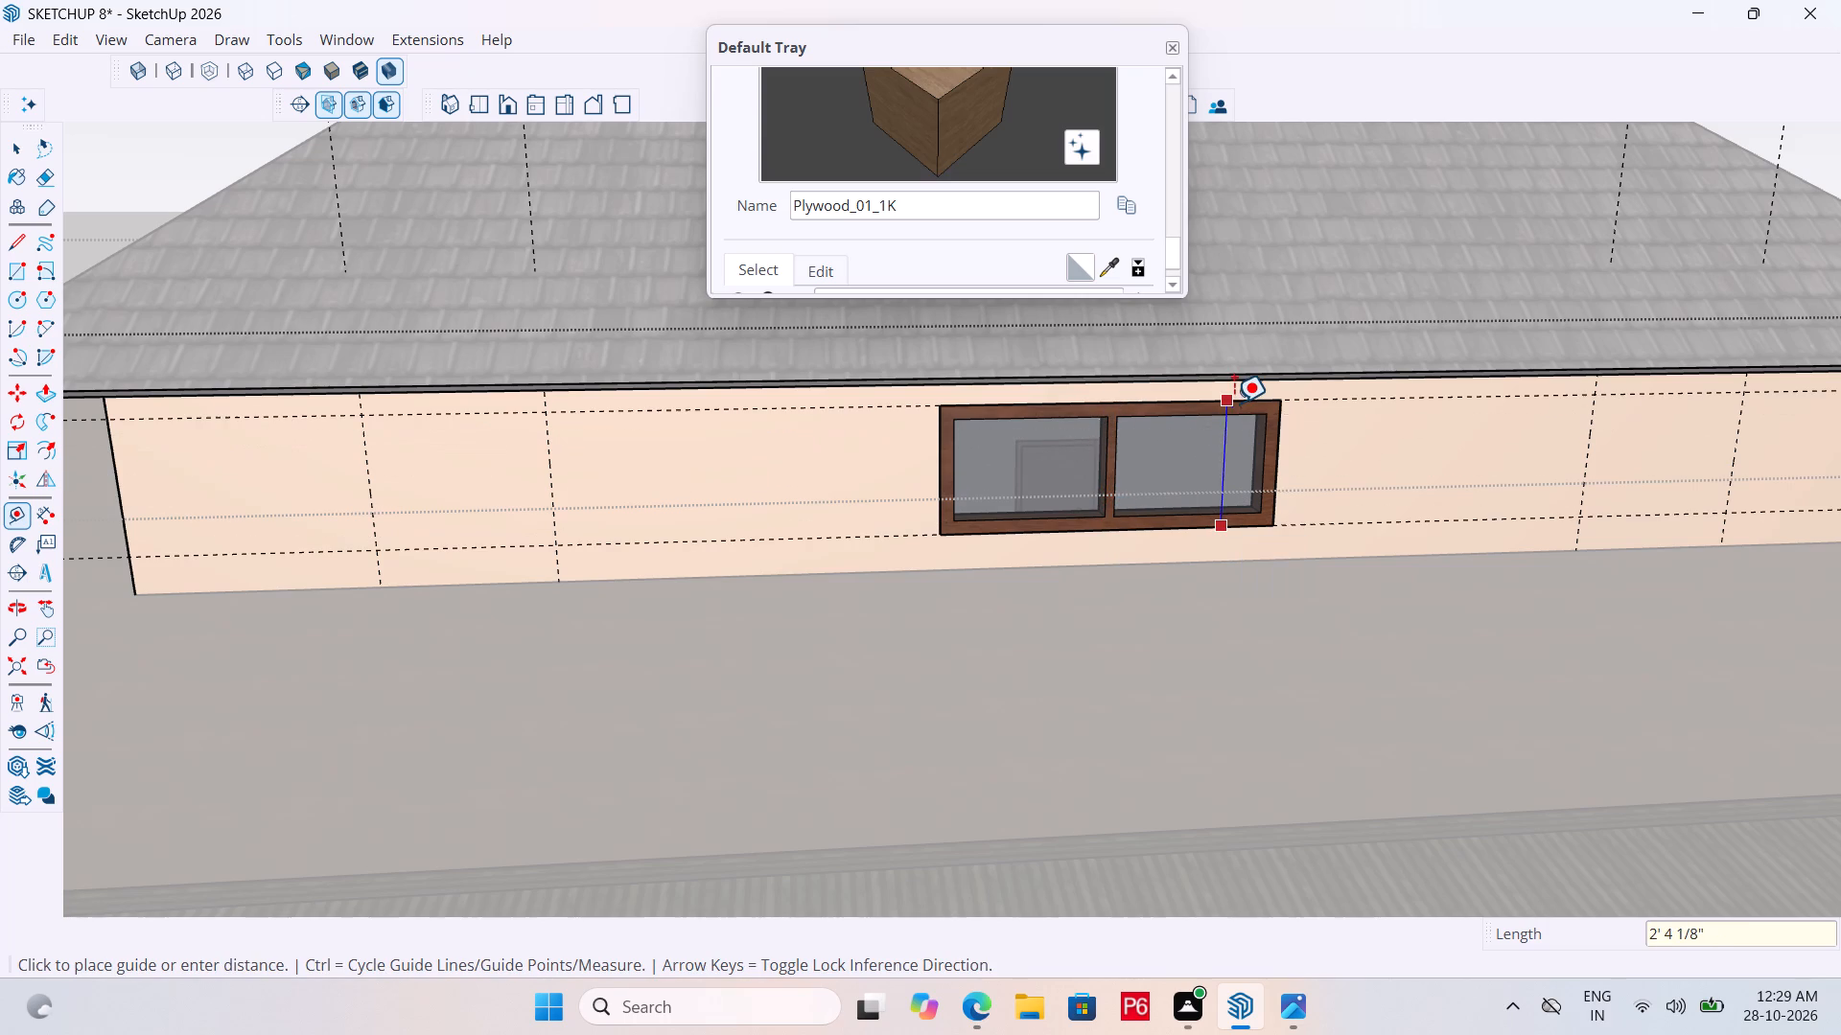
click(1234, 403)
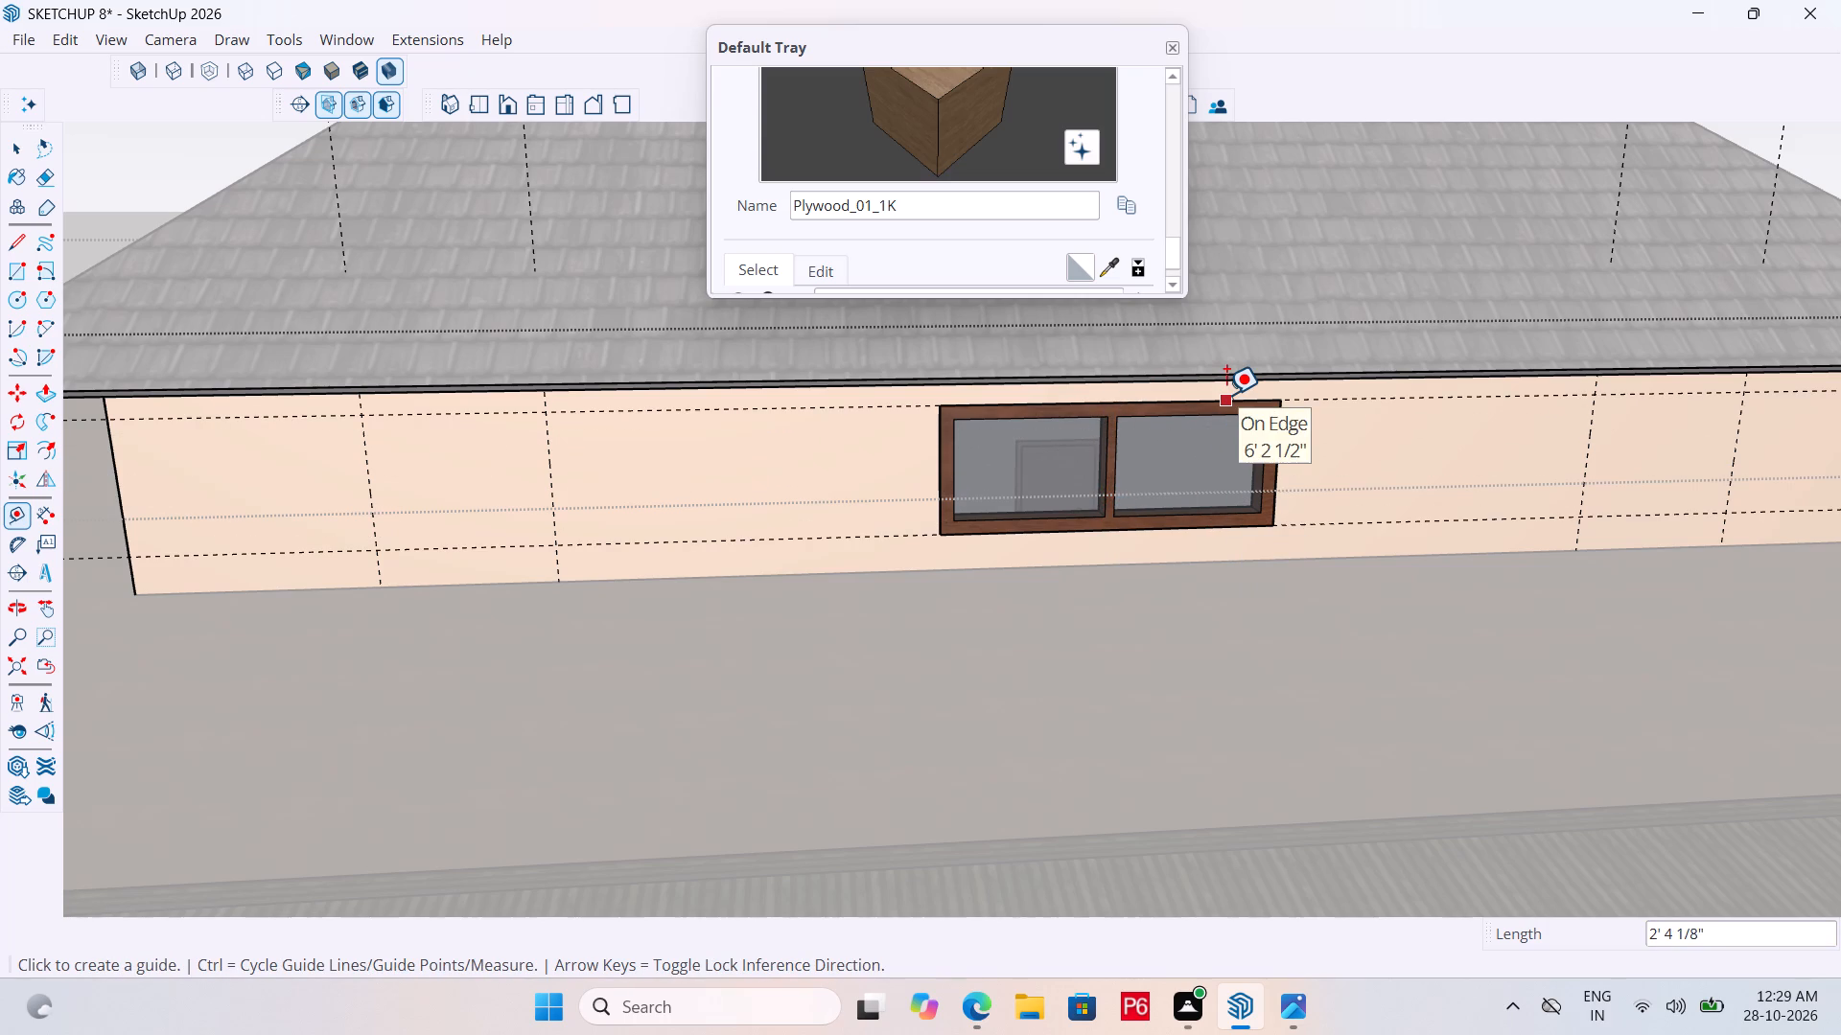
Draw a 3' by 2' 4 1/8" rectangle between the guides on each side of the two-pane window.
key(r)
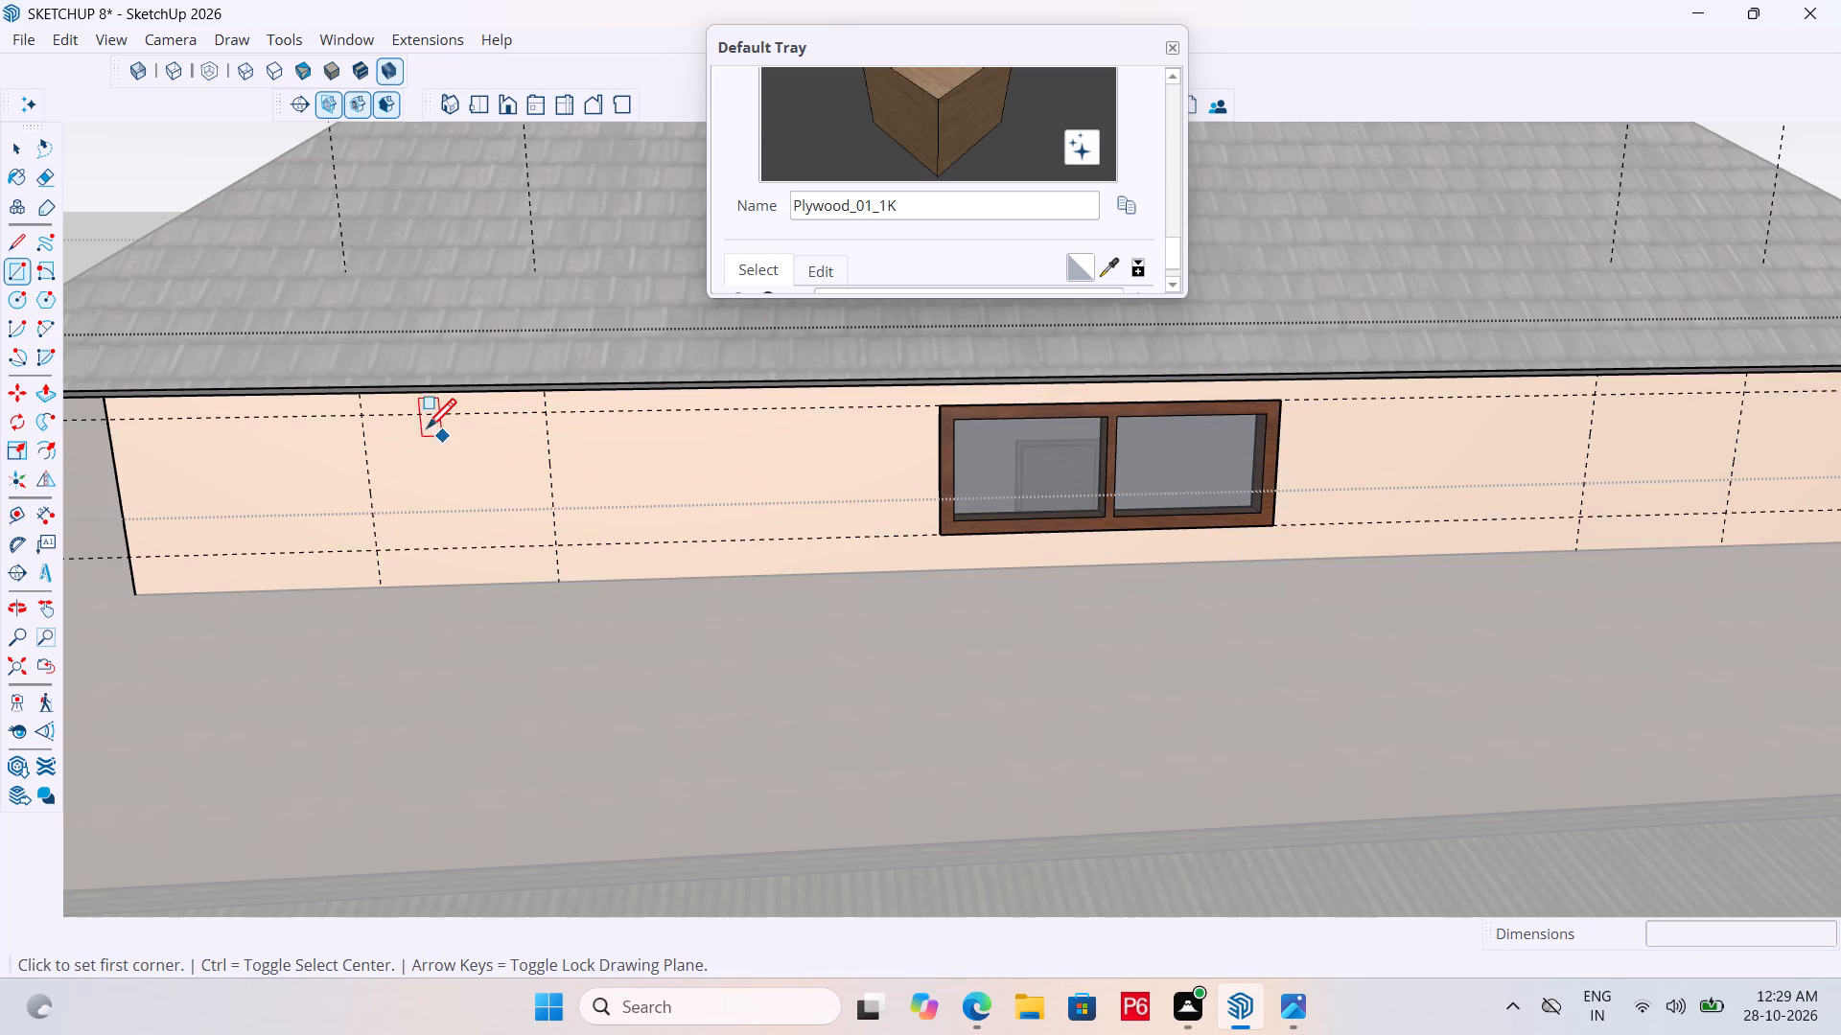
click(362, 415)
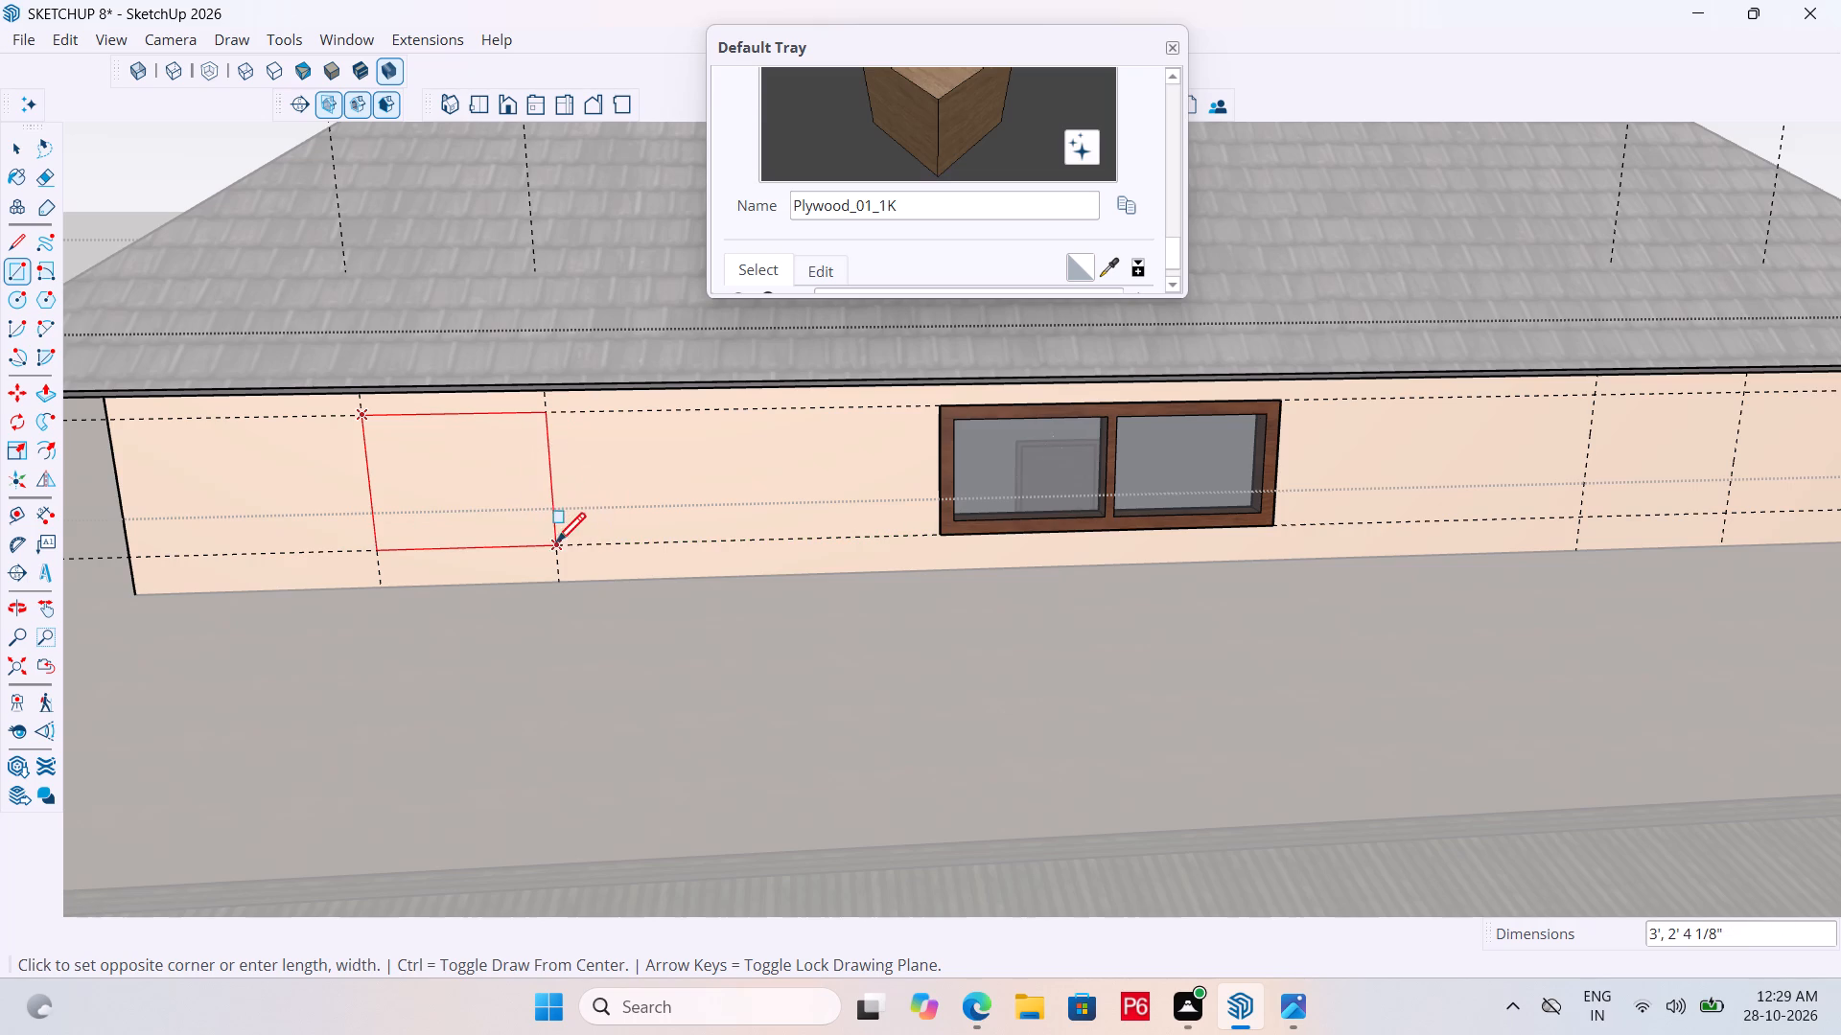
click(558, 545)
drag(1601, 392, 1610, 400)
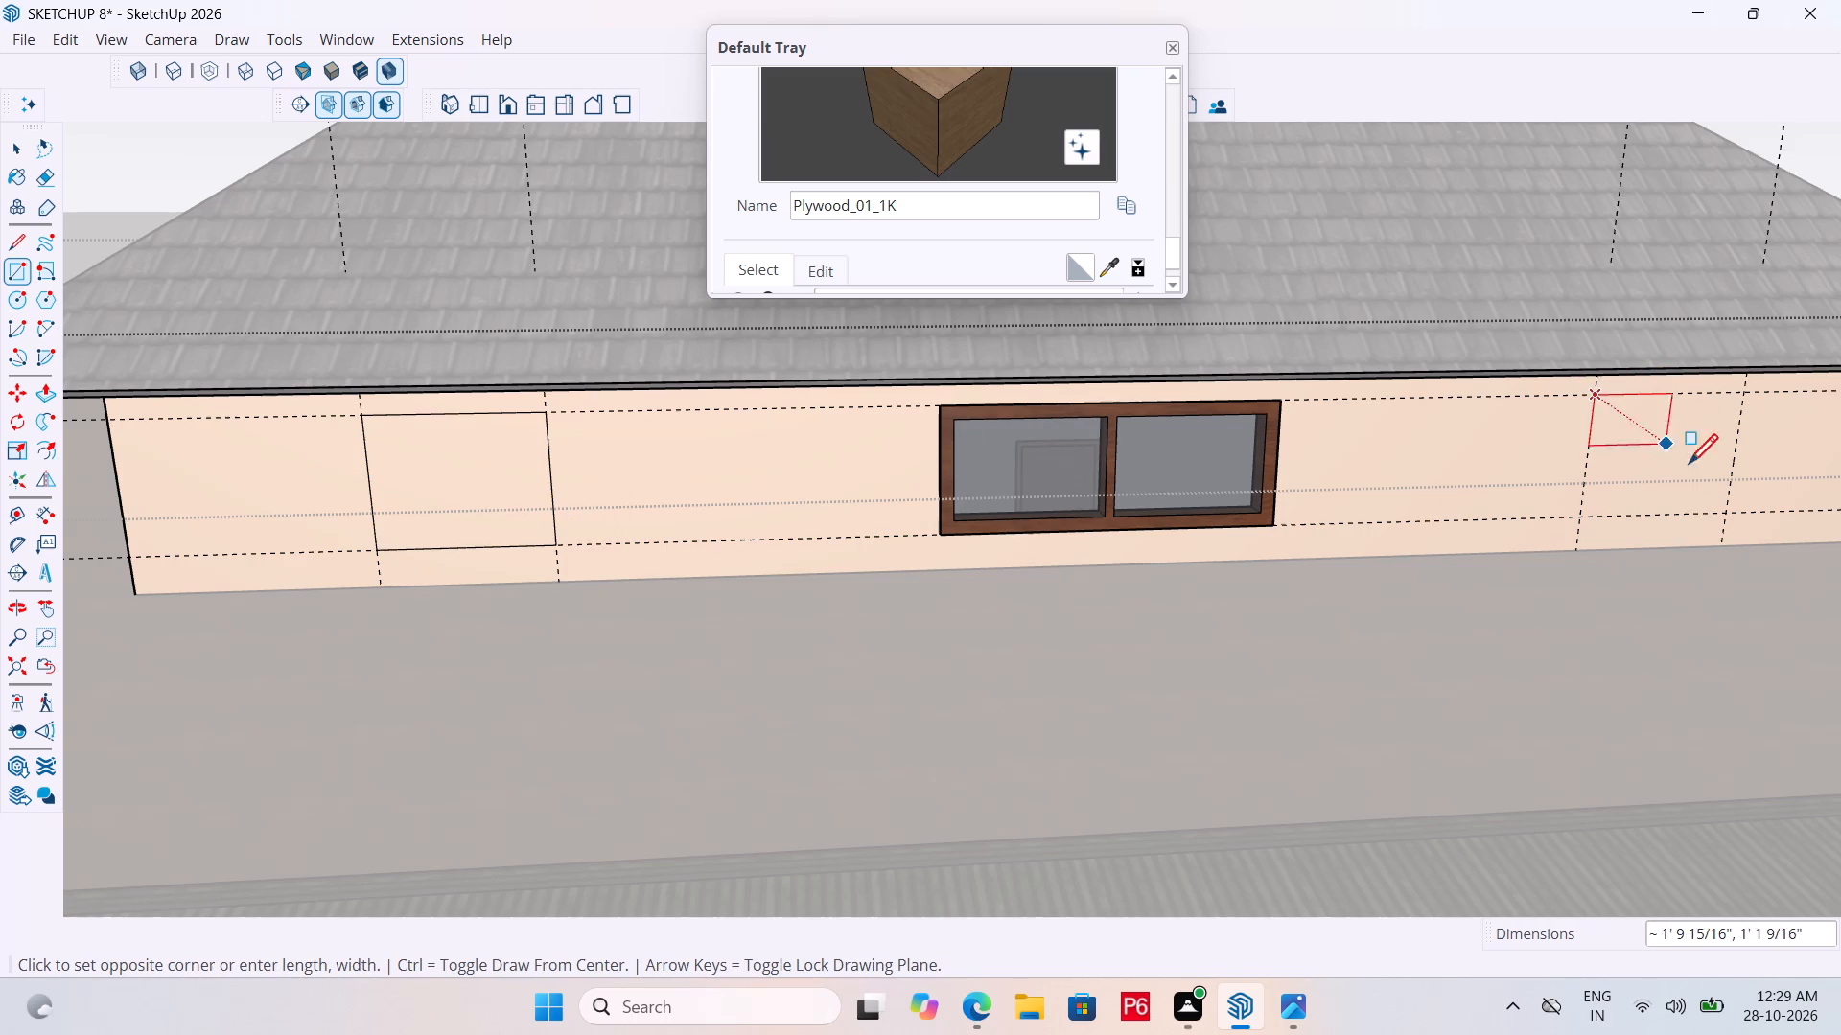
click(1726, 511)
key(space)
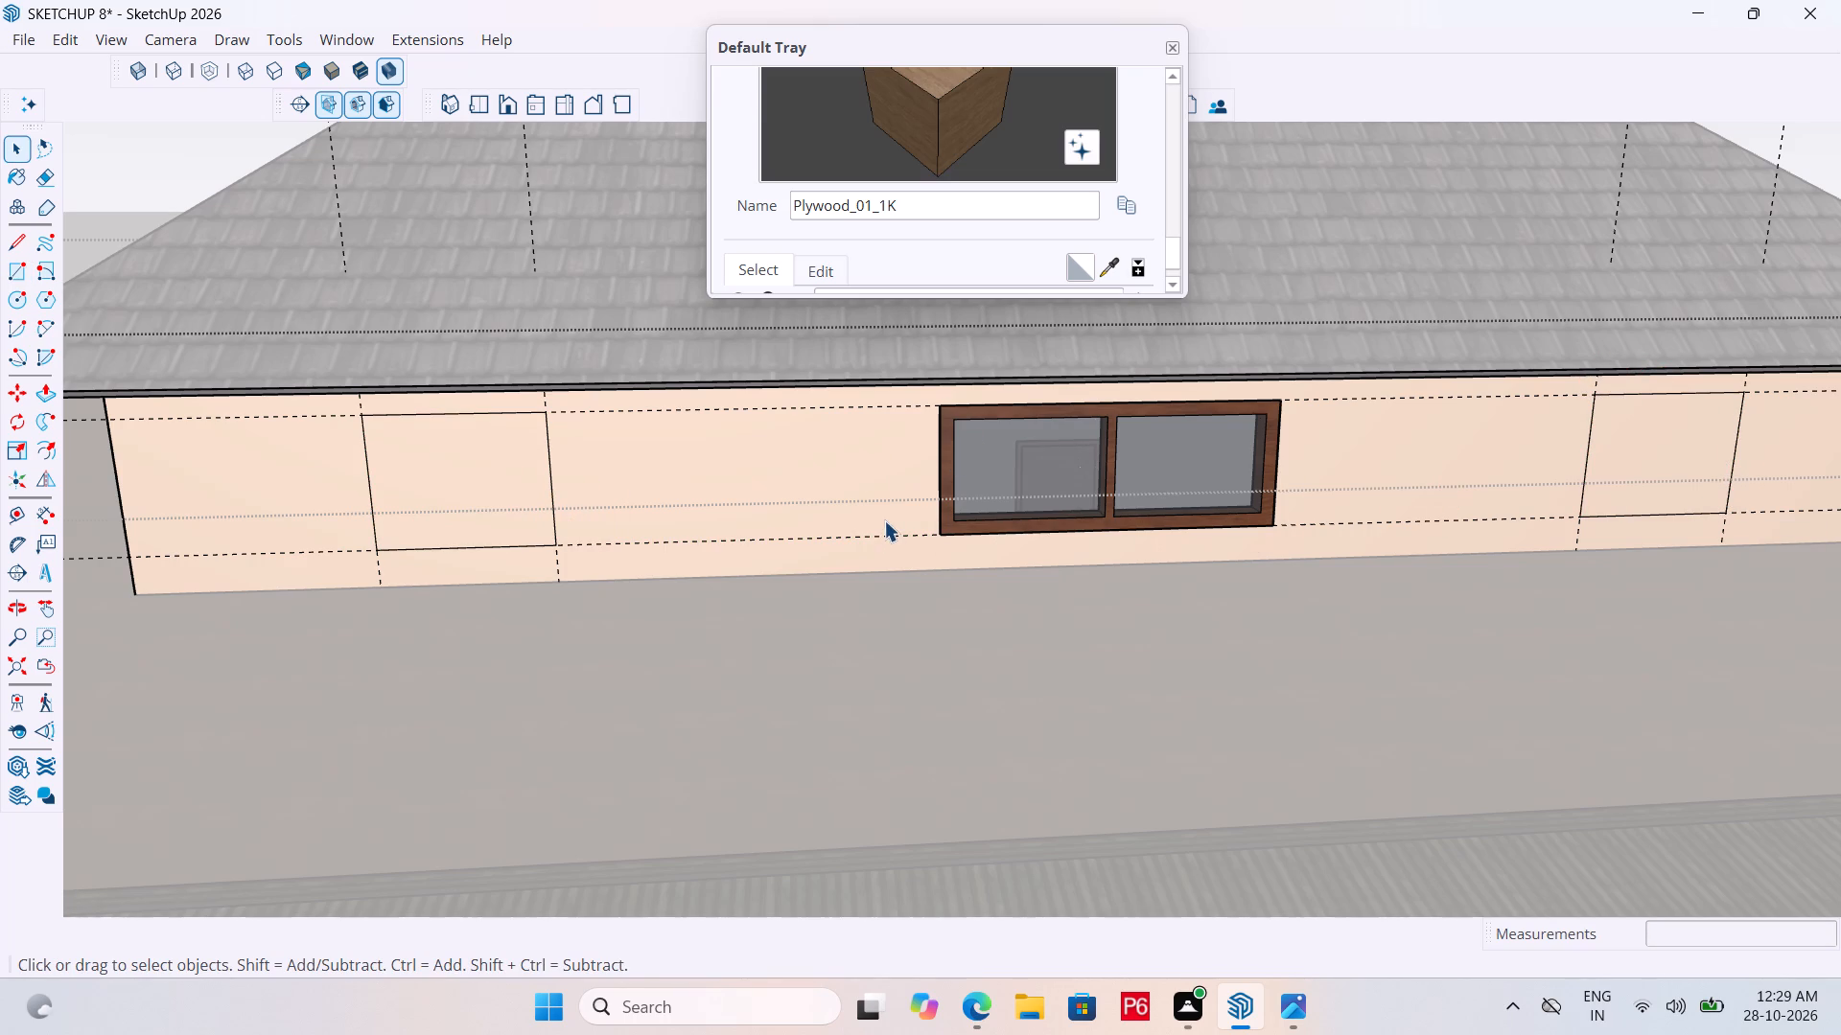
Erase the horizontal guides and the vertical guides around both new rectangles on this wall.
key(e)
click(772, 533)
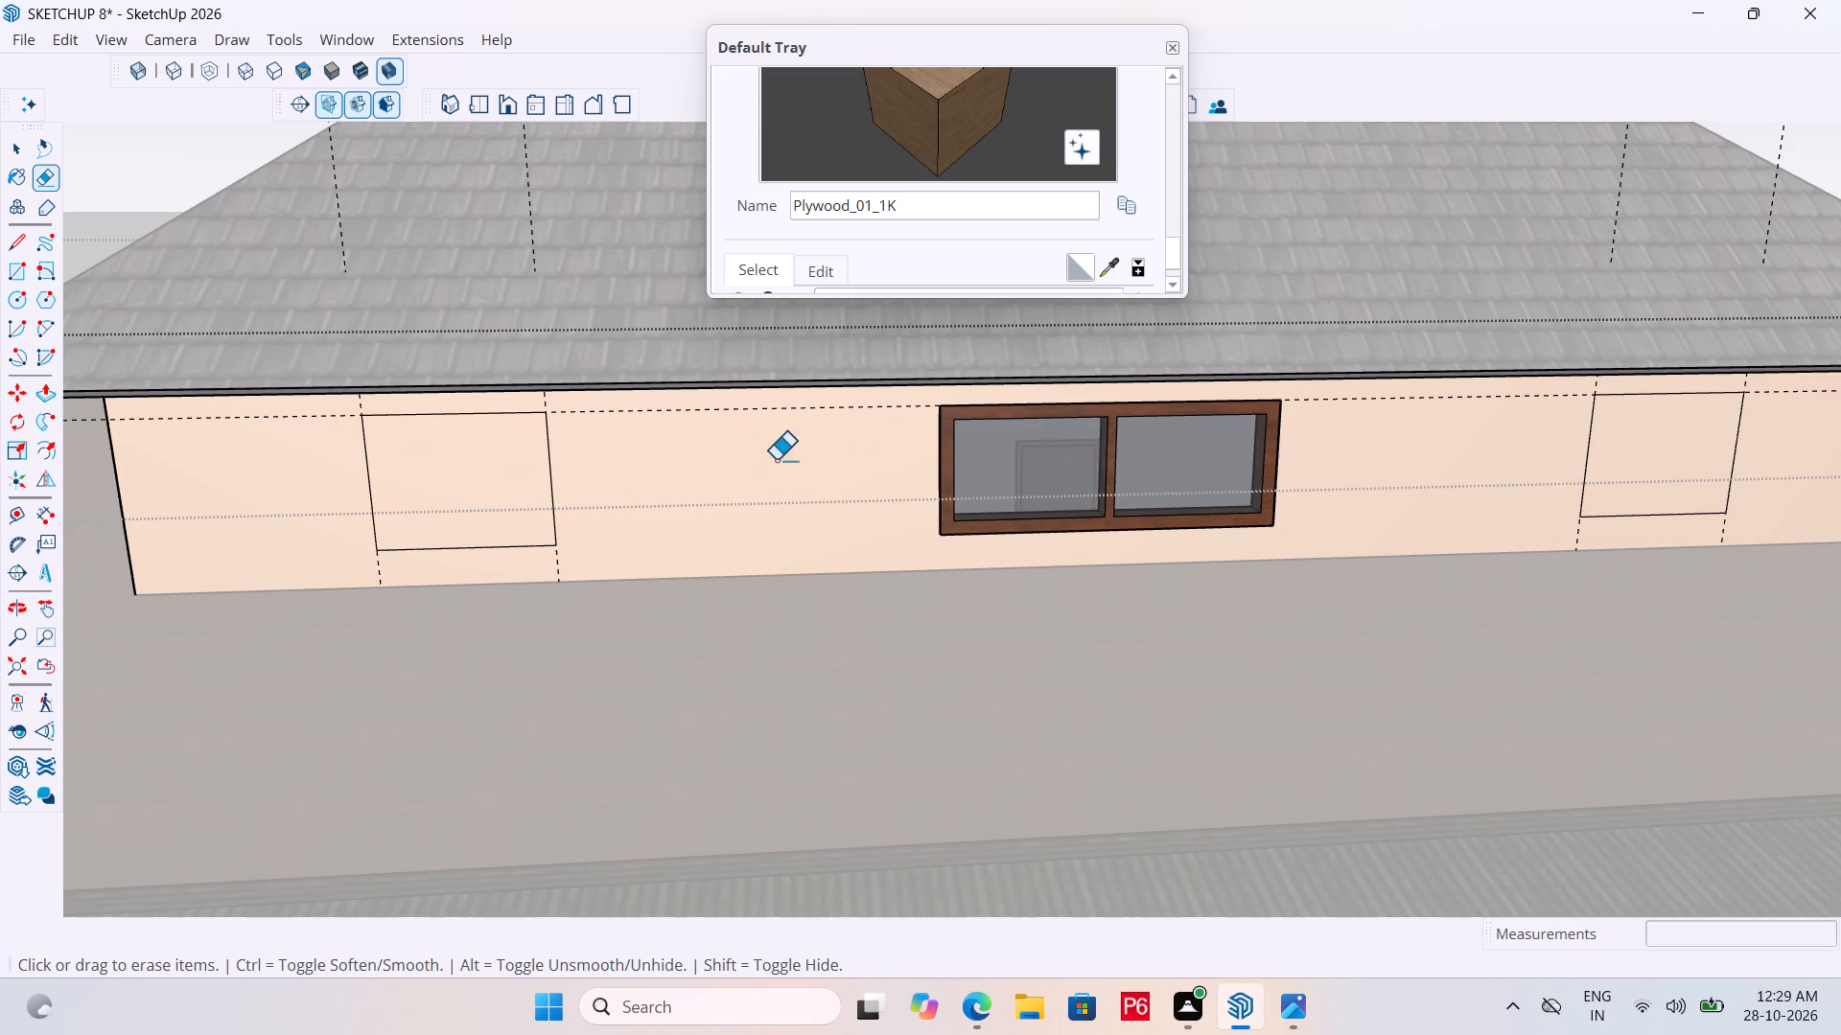
click(798, 409)
scroll(543, 511, up, 2)
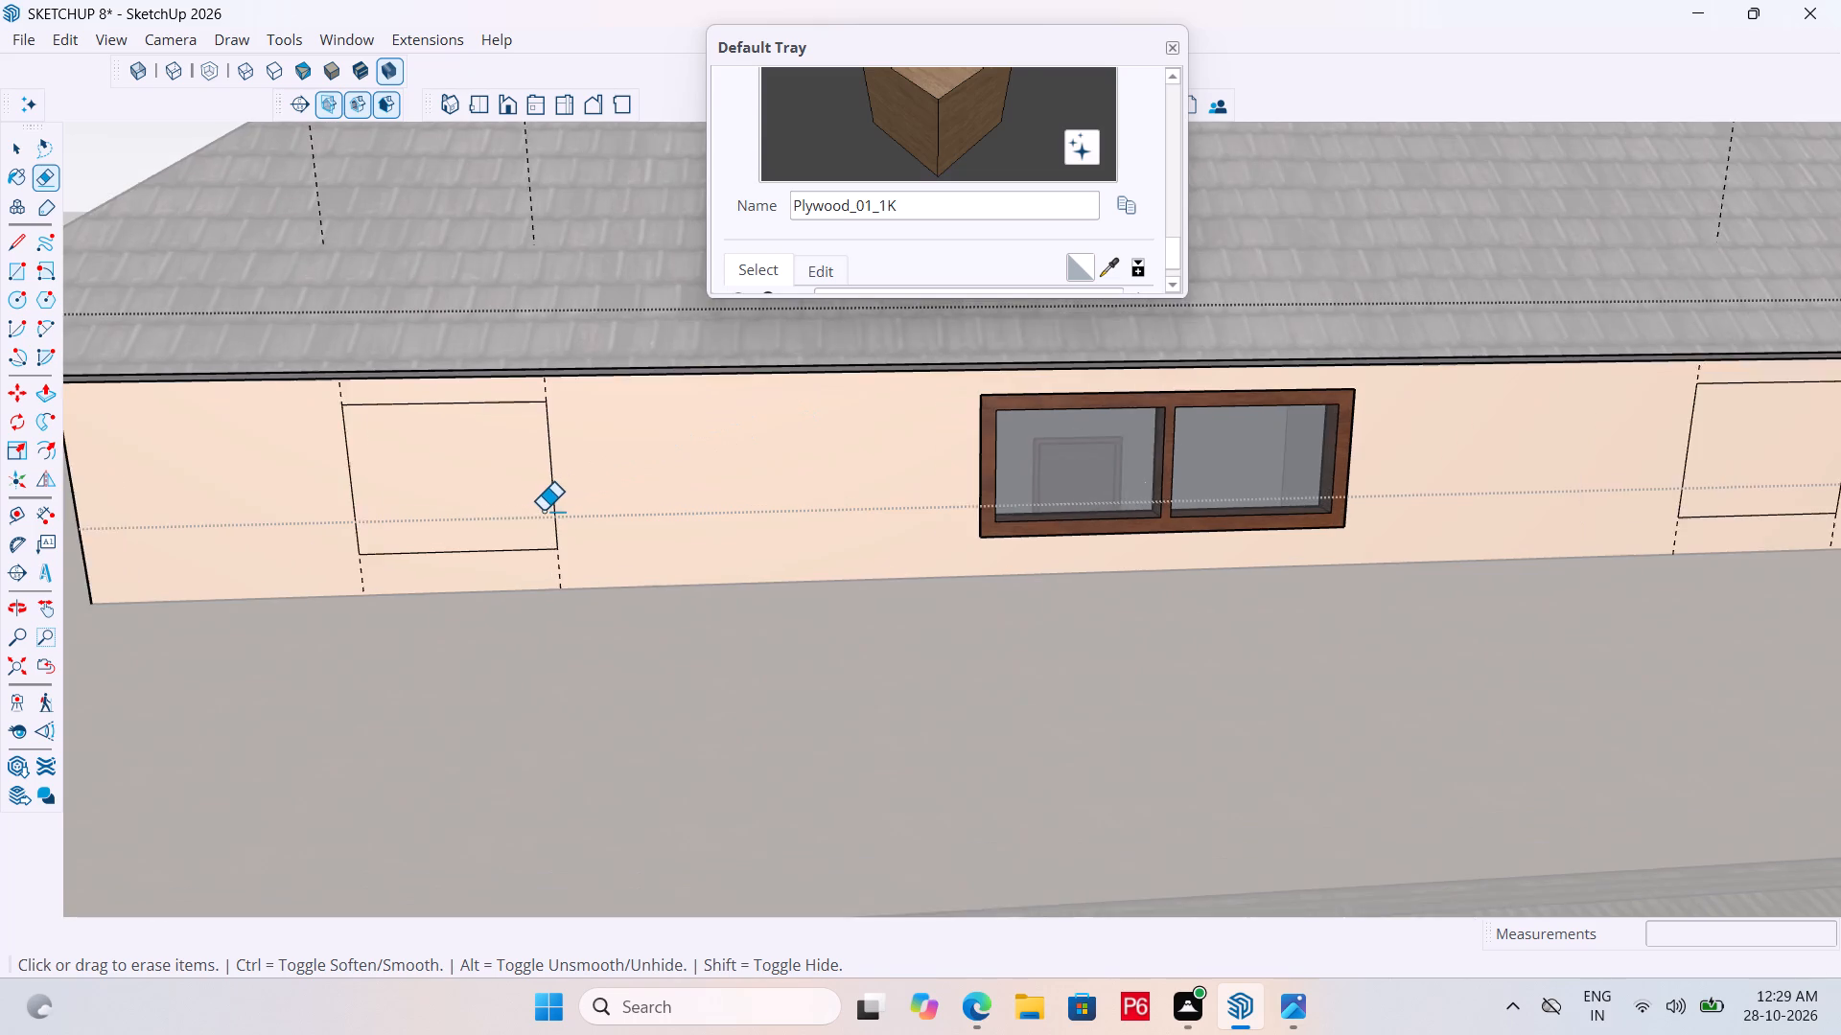
scroll(543, 511, up, 4)
drag(590, 589, 532, 595)
drag(214, 606, 277, 606)
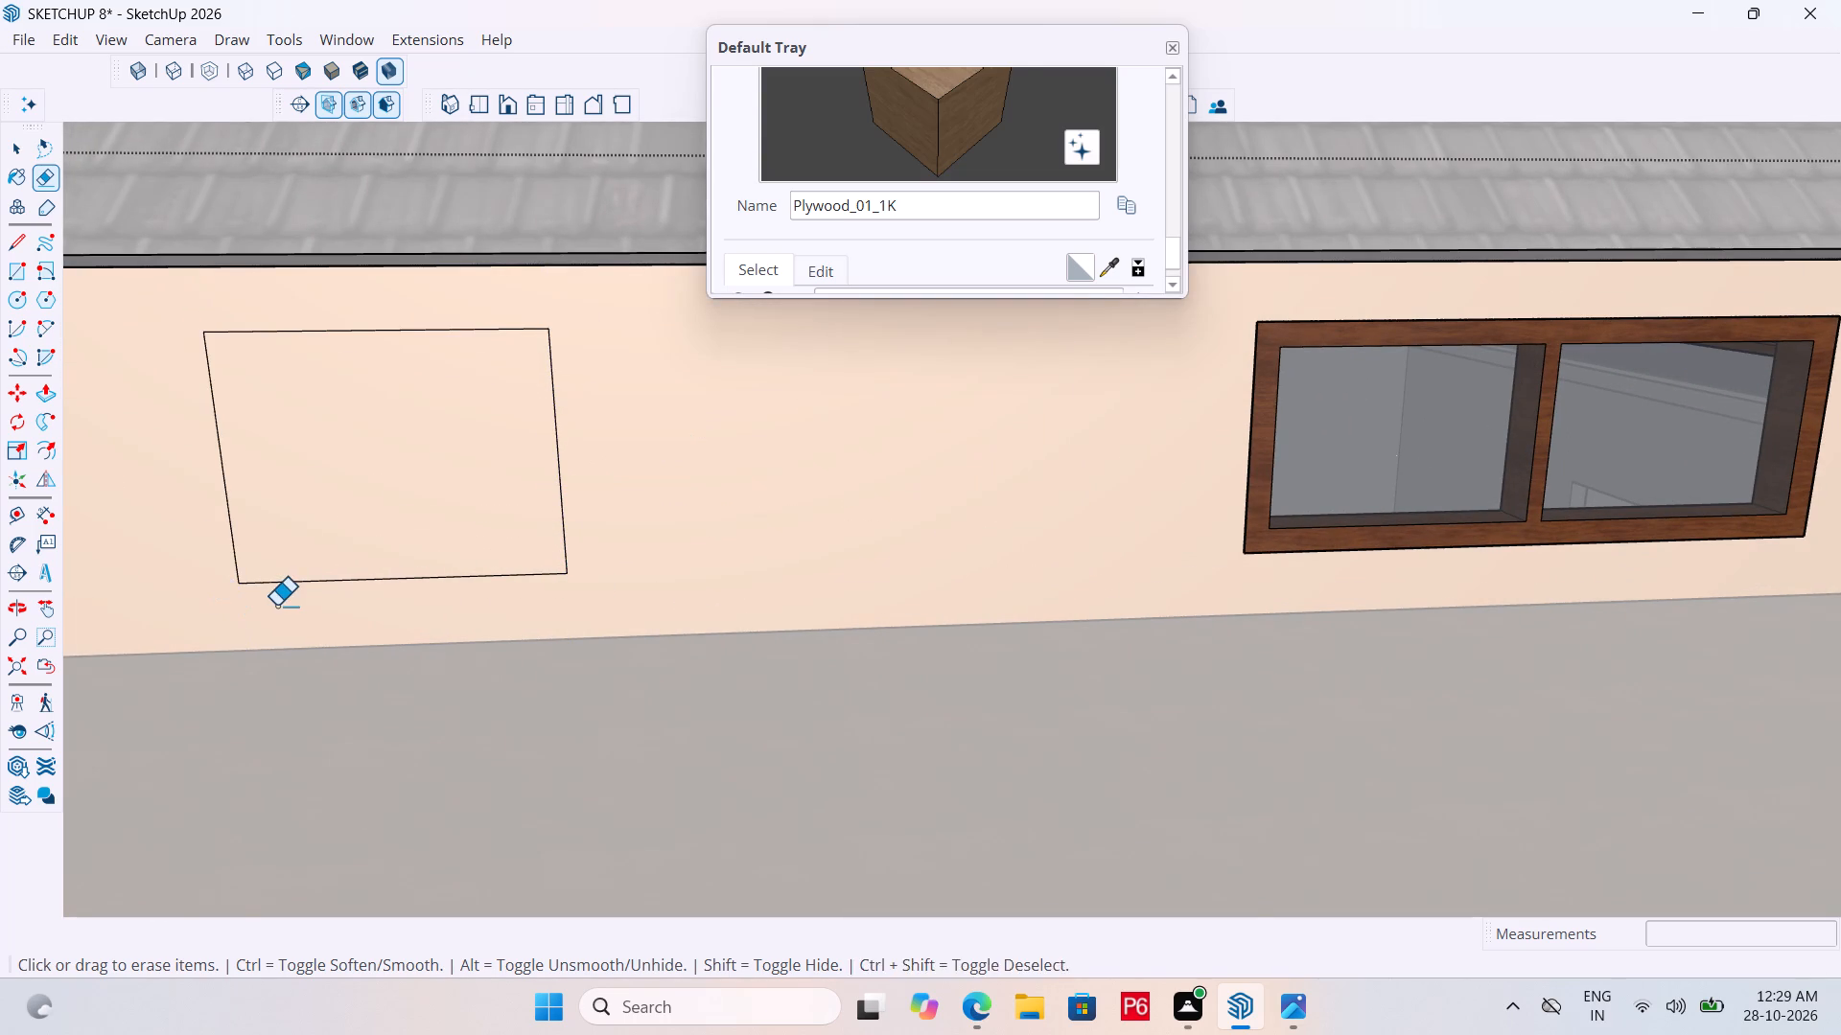
scroll(241, 572, down, 7)
scroll(1690, 557, up, 5)
drag(1617, 557, 1598, 557)
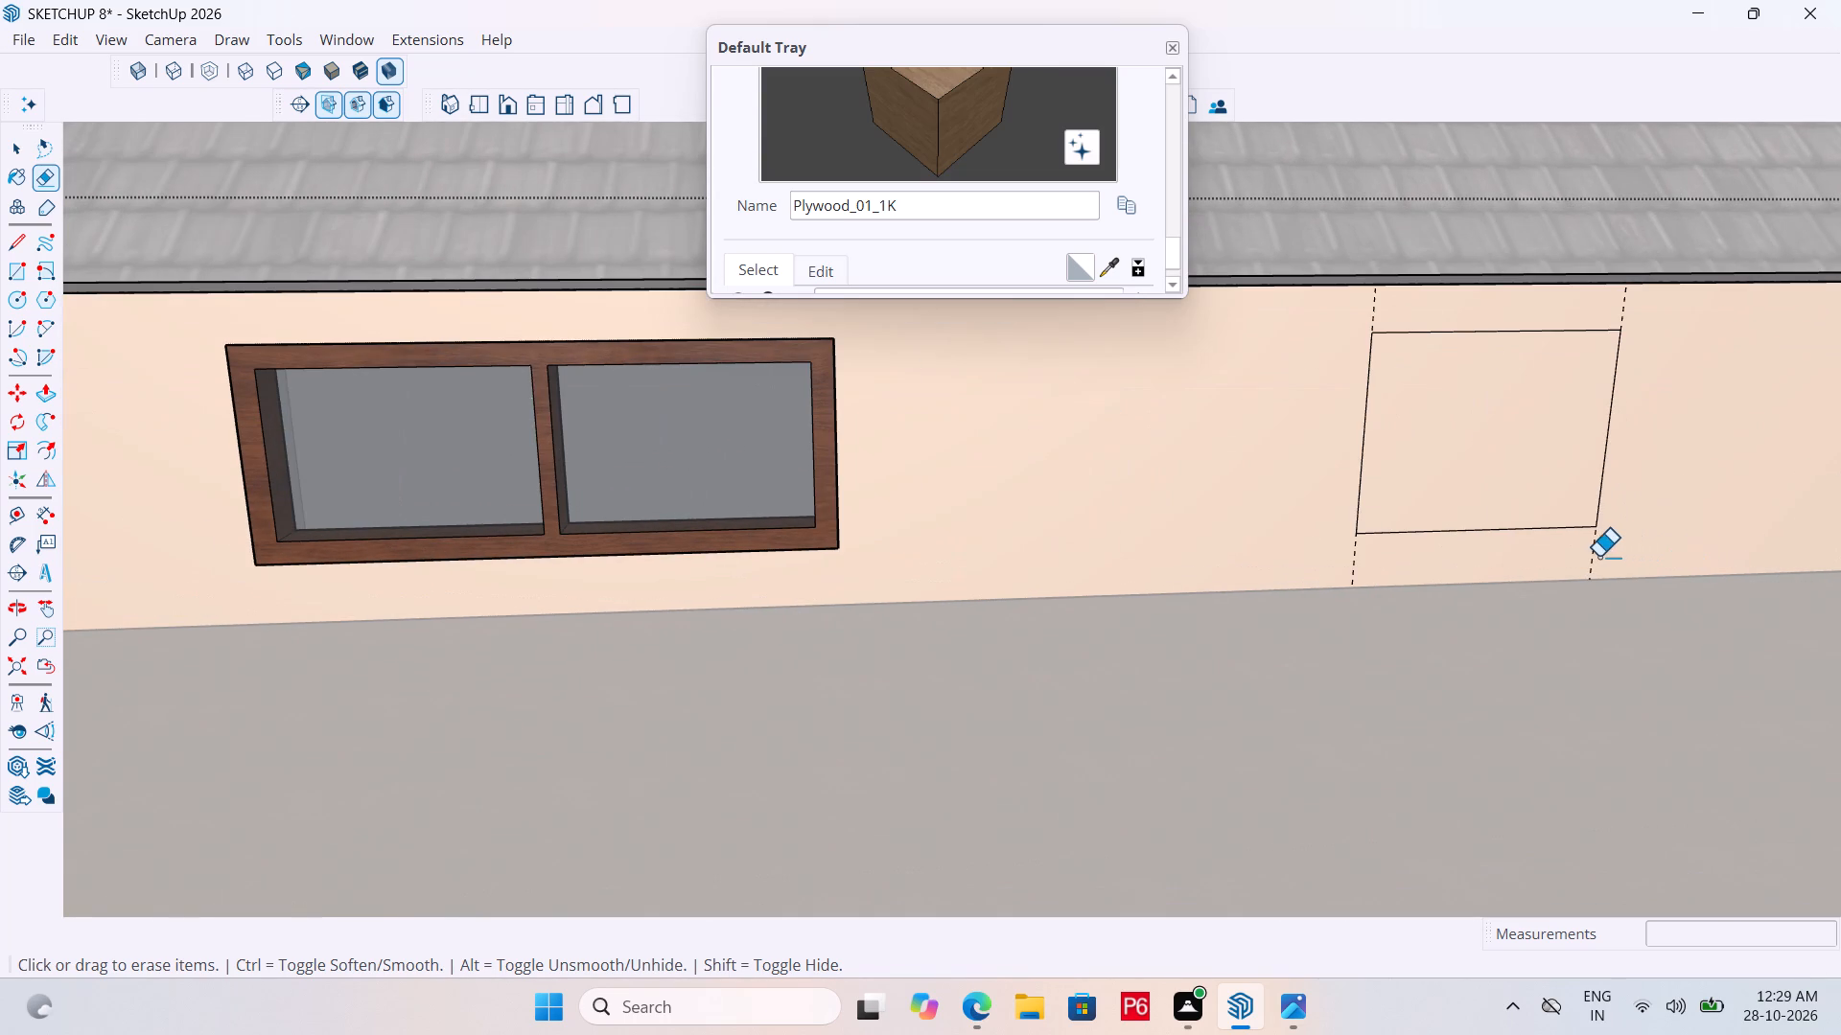
drag(1598, 557, 1477, 560)
drag(1358, 565, 1348, 567)
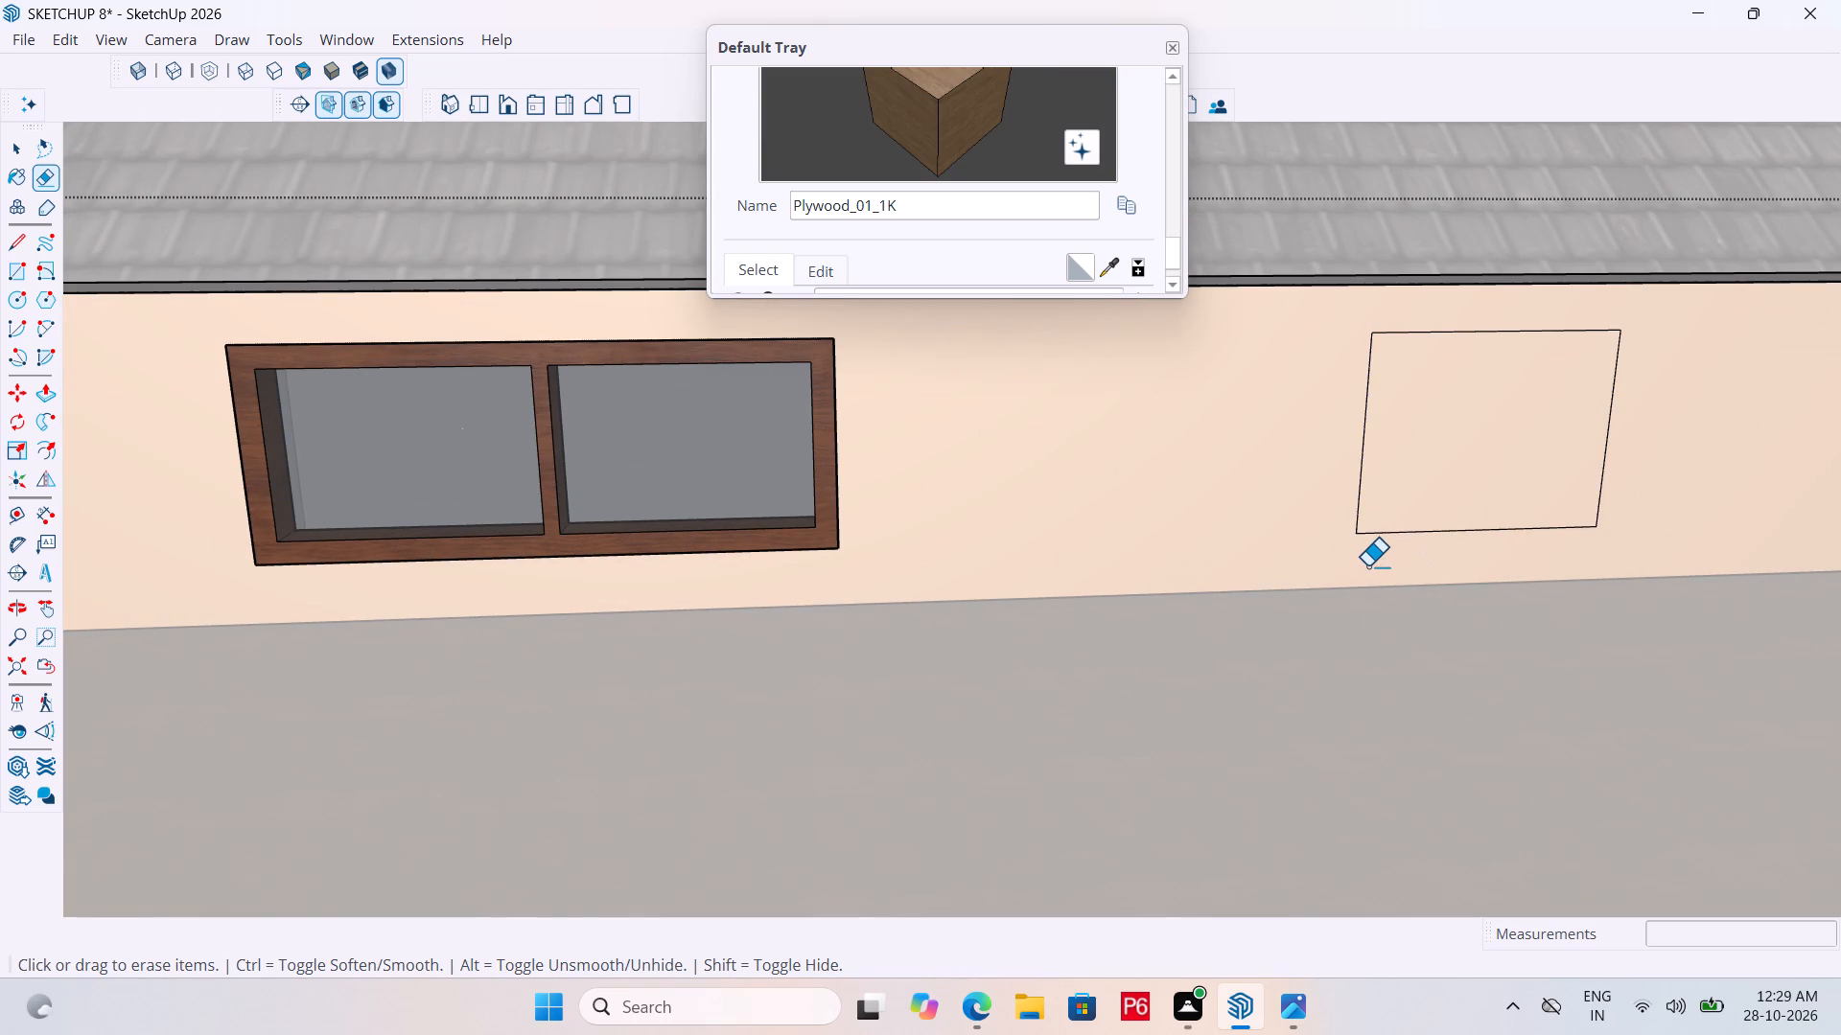
Push the rectangle right of the two-pane window 6" through the wall to cut an opening.
key(p)
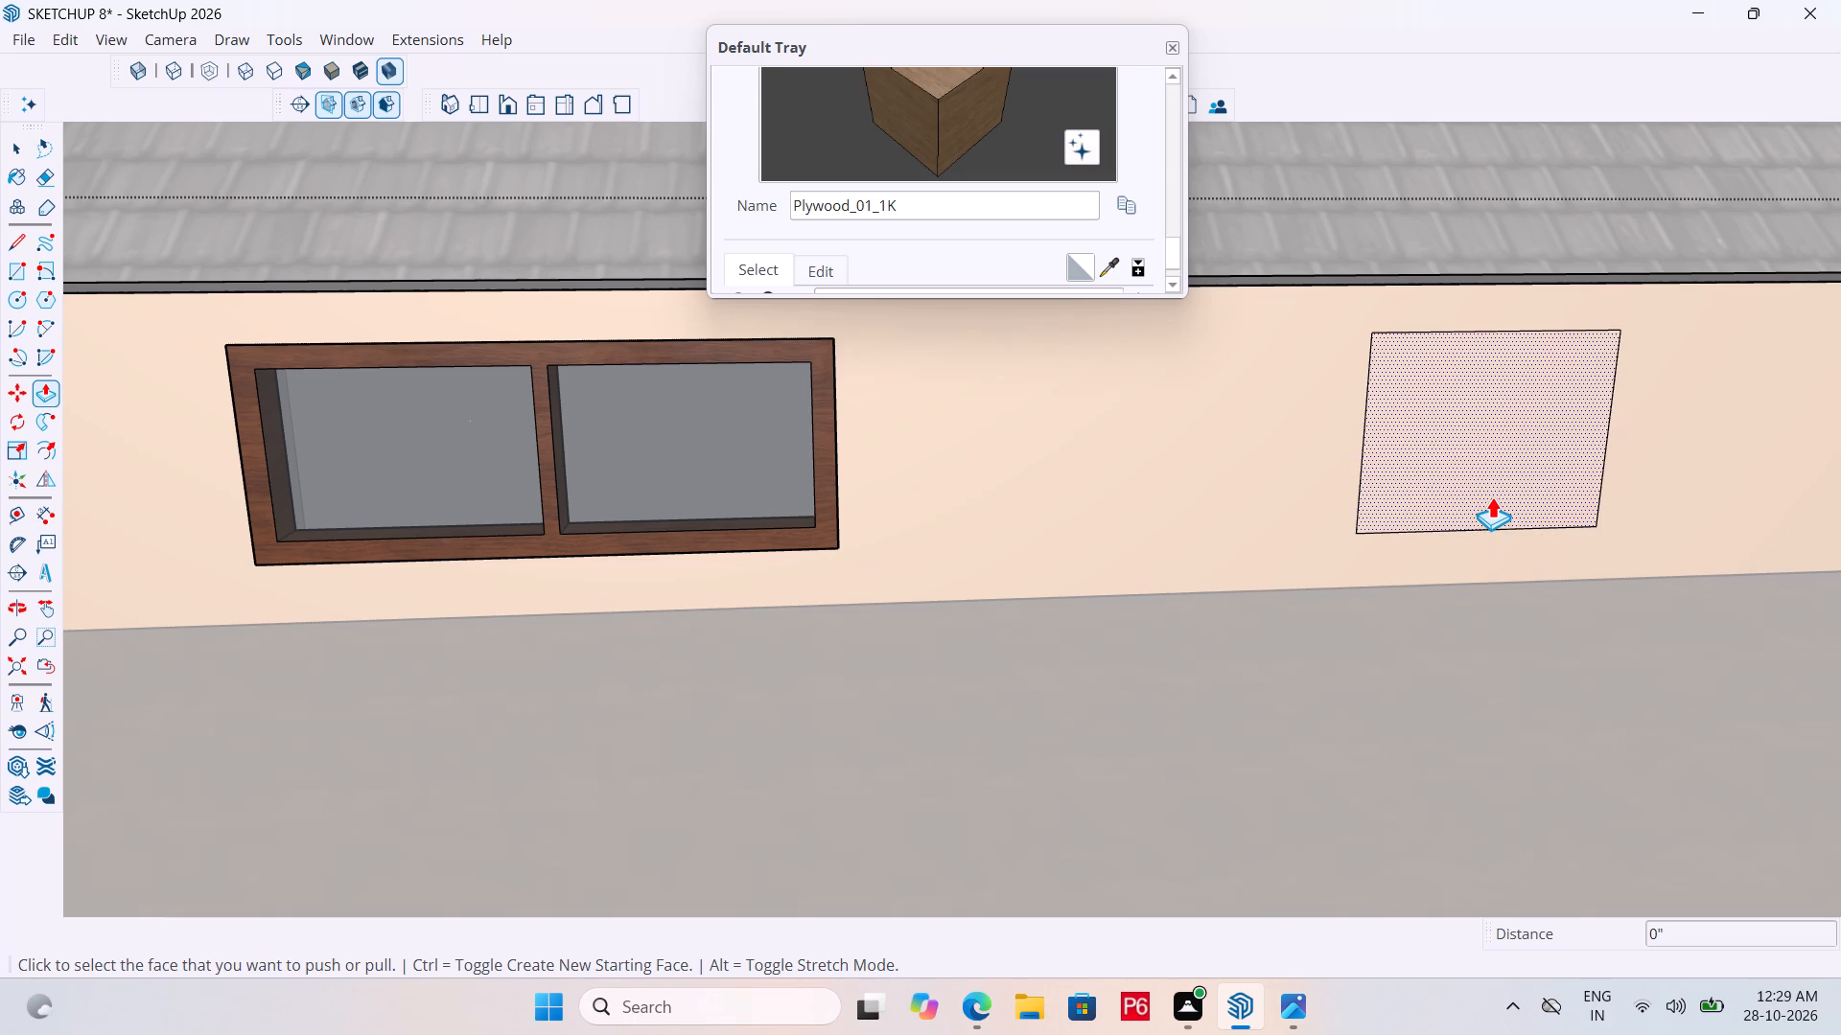
click(1492, 489)
click(1469, 418)
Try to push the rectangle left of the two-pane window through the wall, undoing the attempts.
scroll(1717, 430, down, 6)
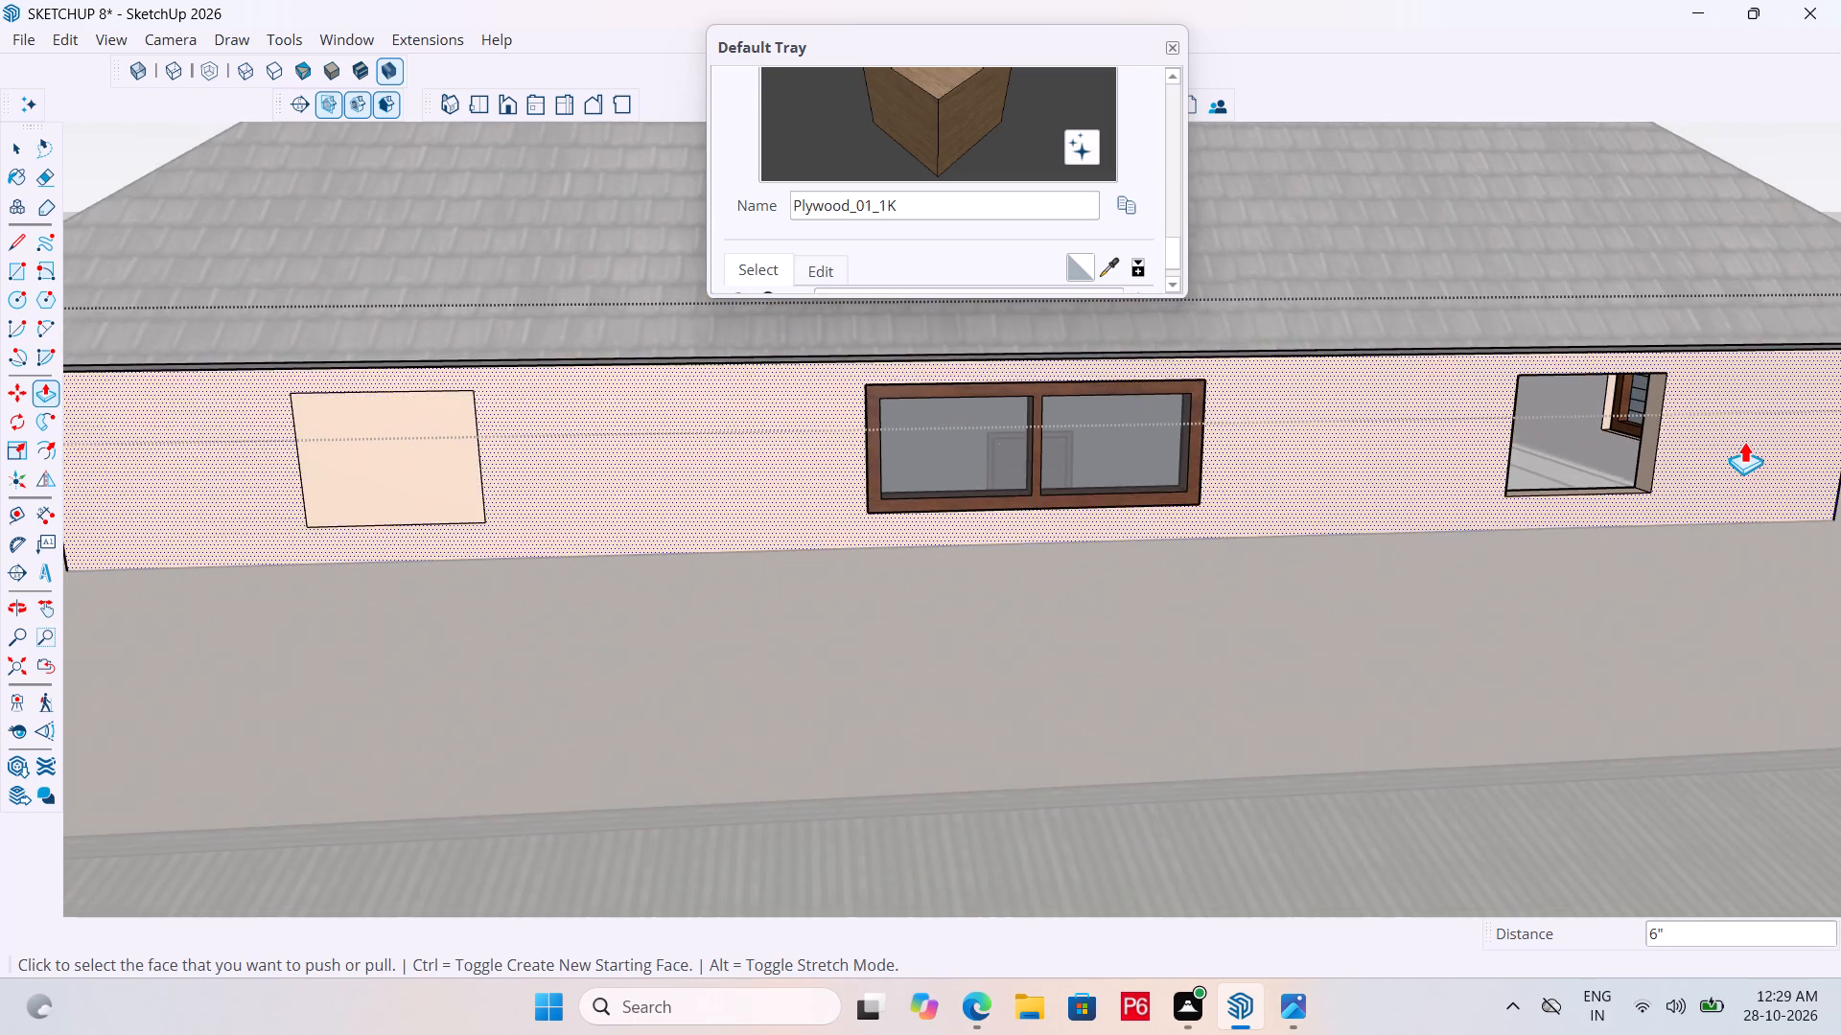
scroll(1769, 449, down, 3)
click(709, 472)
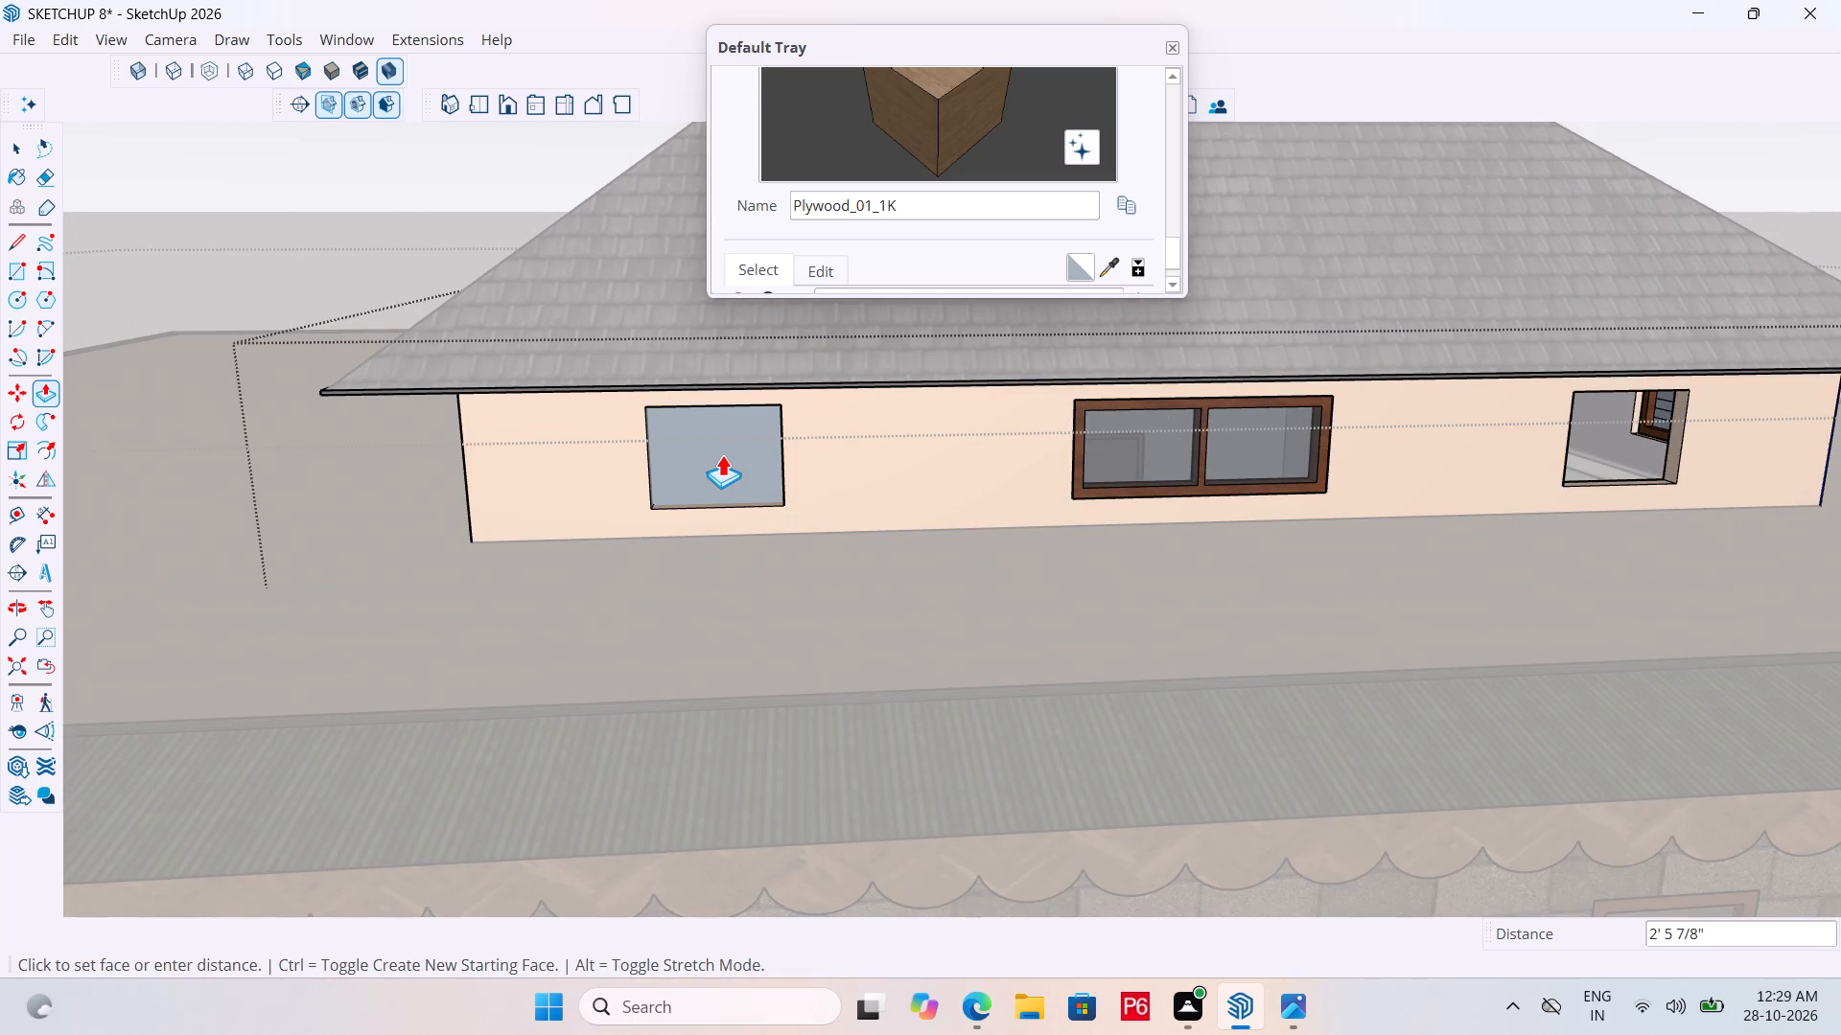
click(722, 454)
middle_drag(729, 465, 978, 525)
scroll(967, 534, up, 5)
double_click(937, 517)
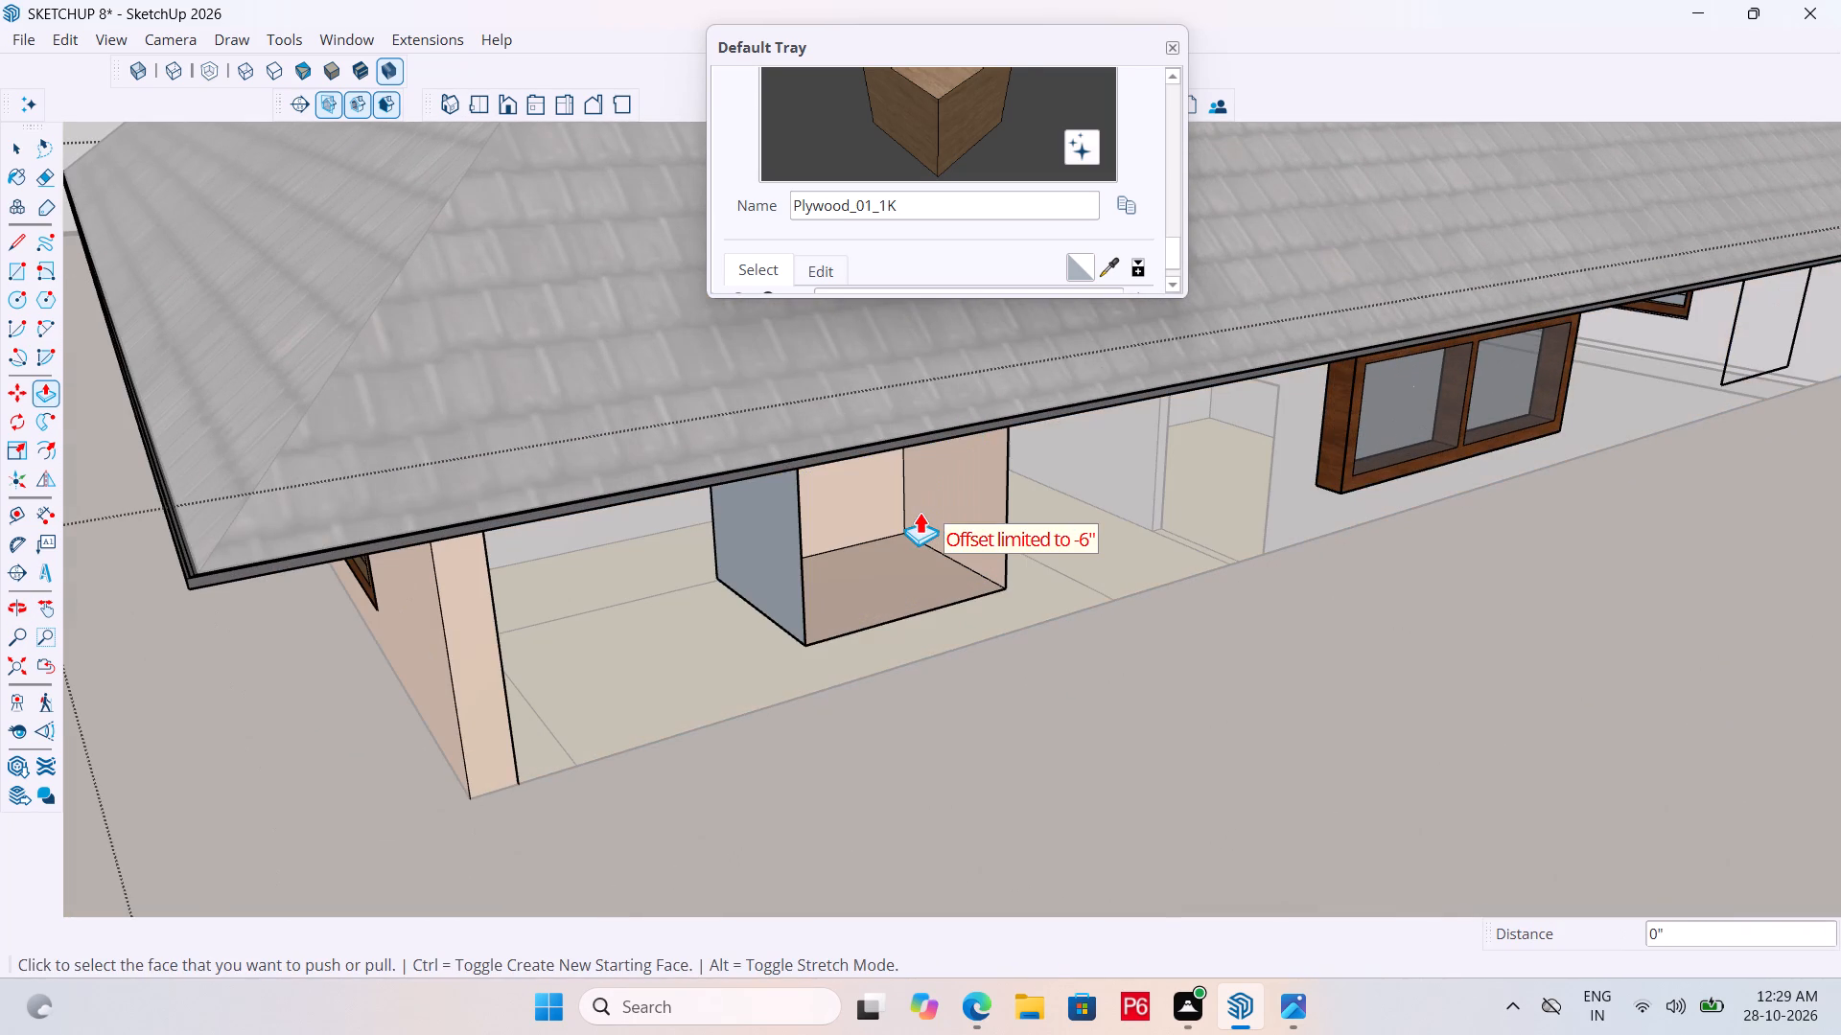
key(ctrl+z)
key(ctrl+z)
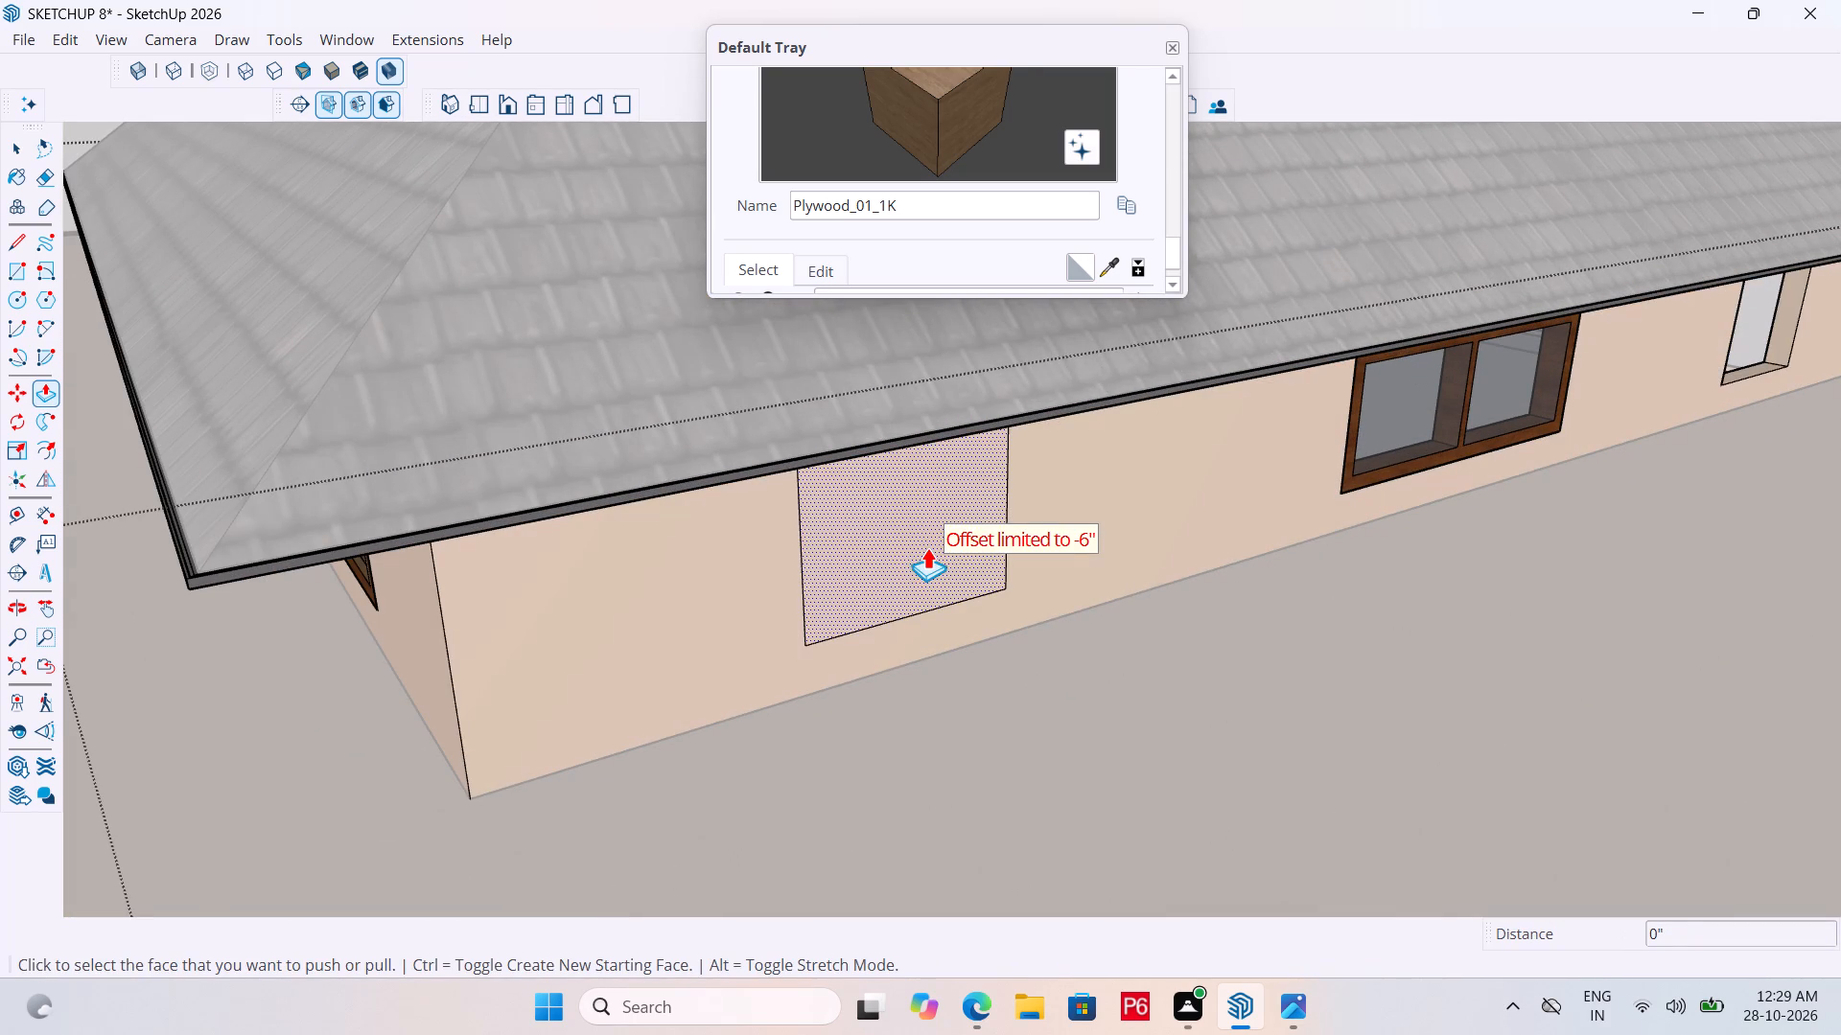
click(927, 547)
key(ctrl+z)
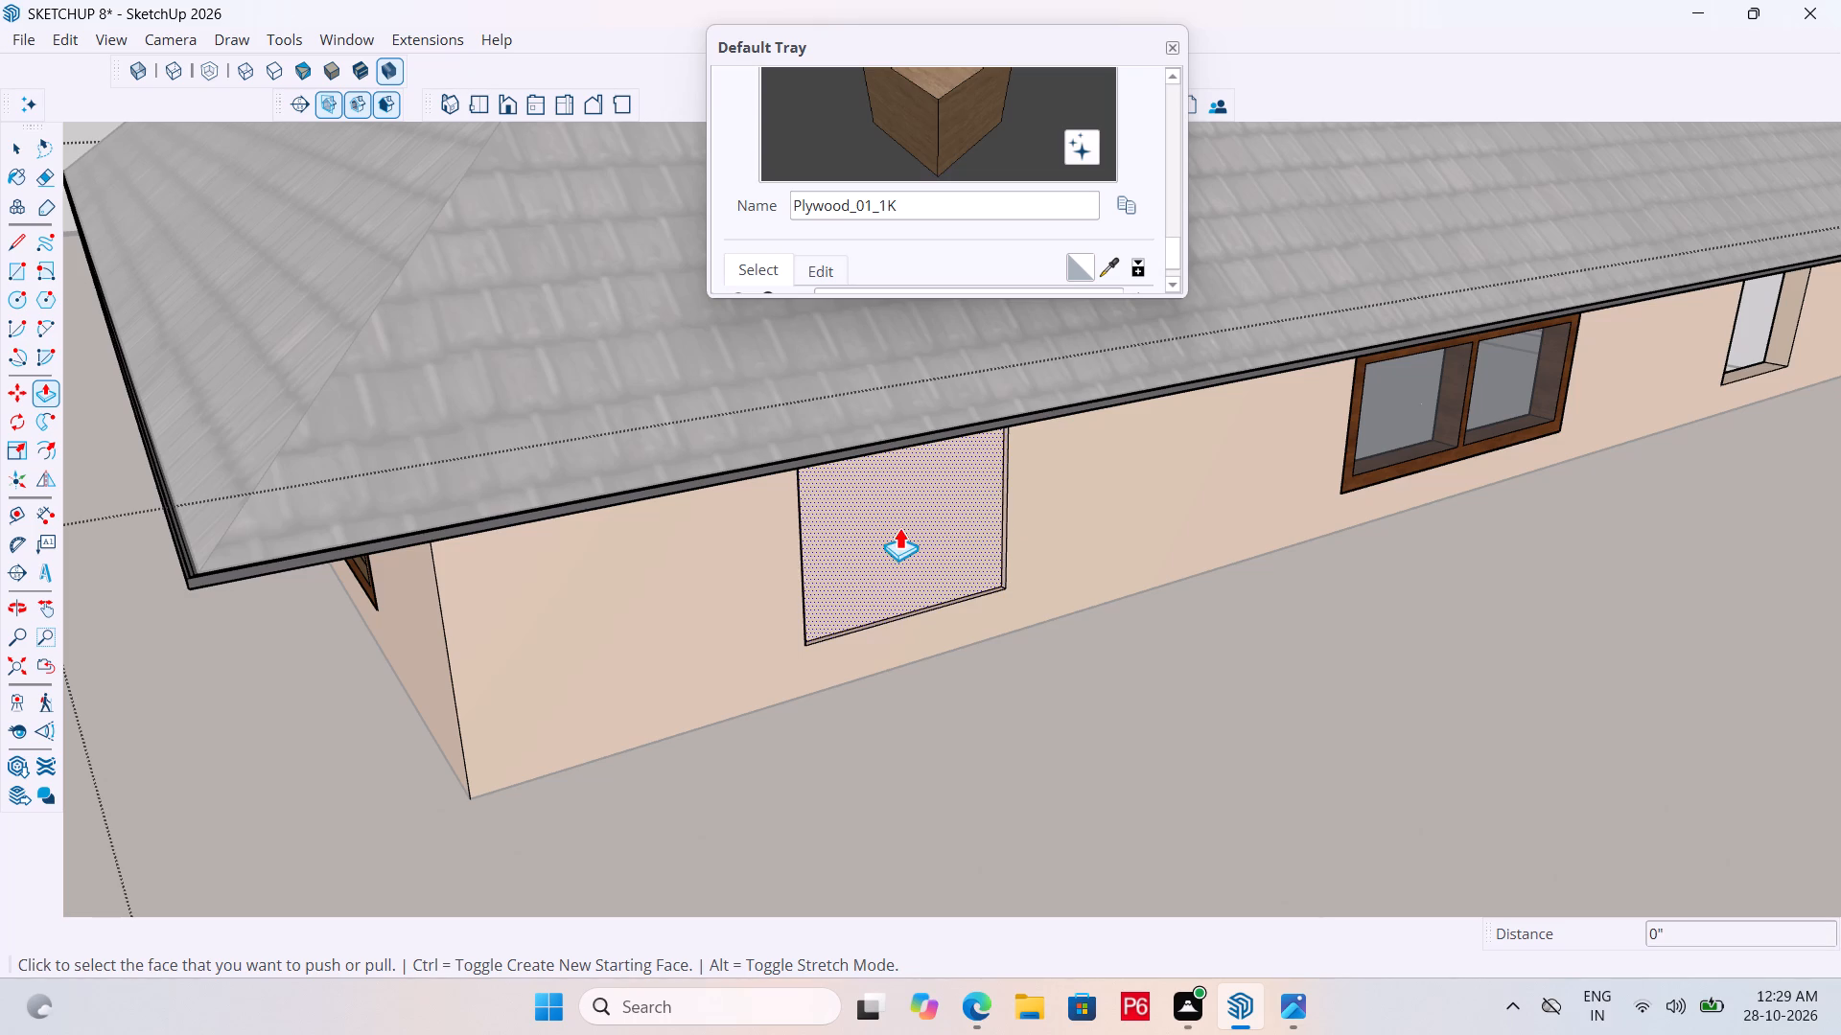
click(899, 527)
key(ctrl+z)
Push the rectangle left of the two-pane window 6" through the wall to cut an opening.
click(899, 521)
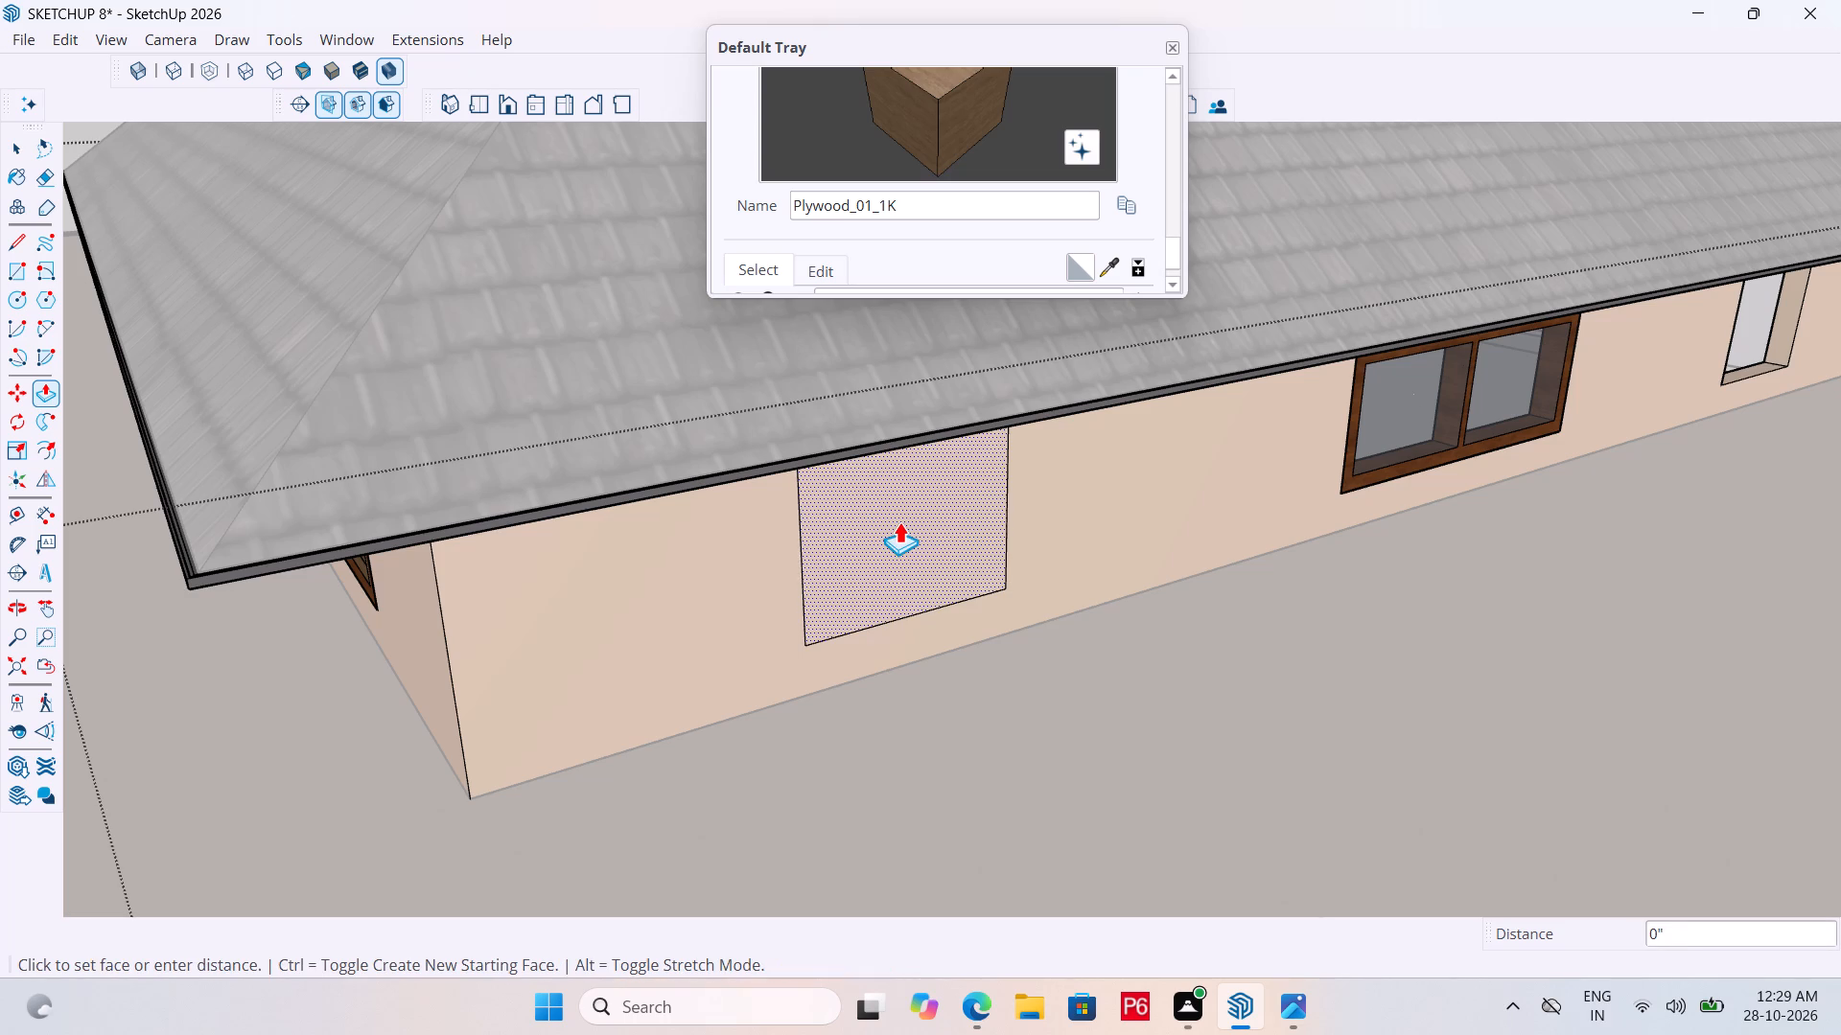
click(881, 486)
Copy the adjacent wall's plank window nearest the shared corner by its lower corner to a spot about 11' 3" away, outside the building corner.
scroll(1106, 484, down, 6)
middle_drag(957, 488, 989, 429)
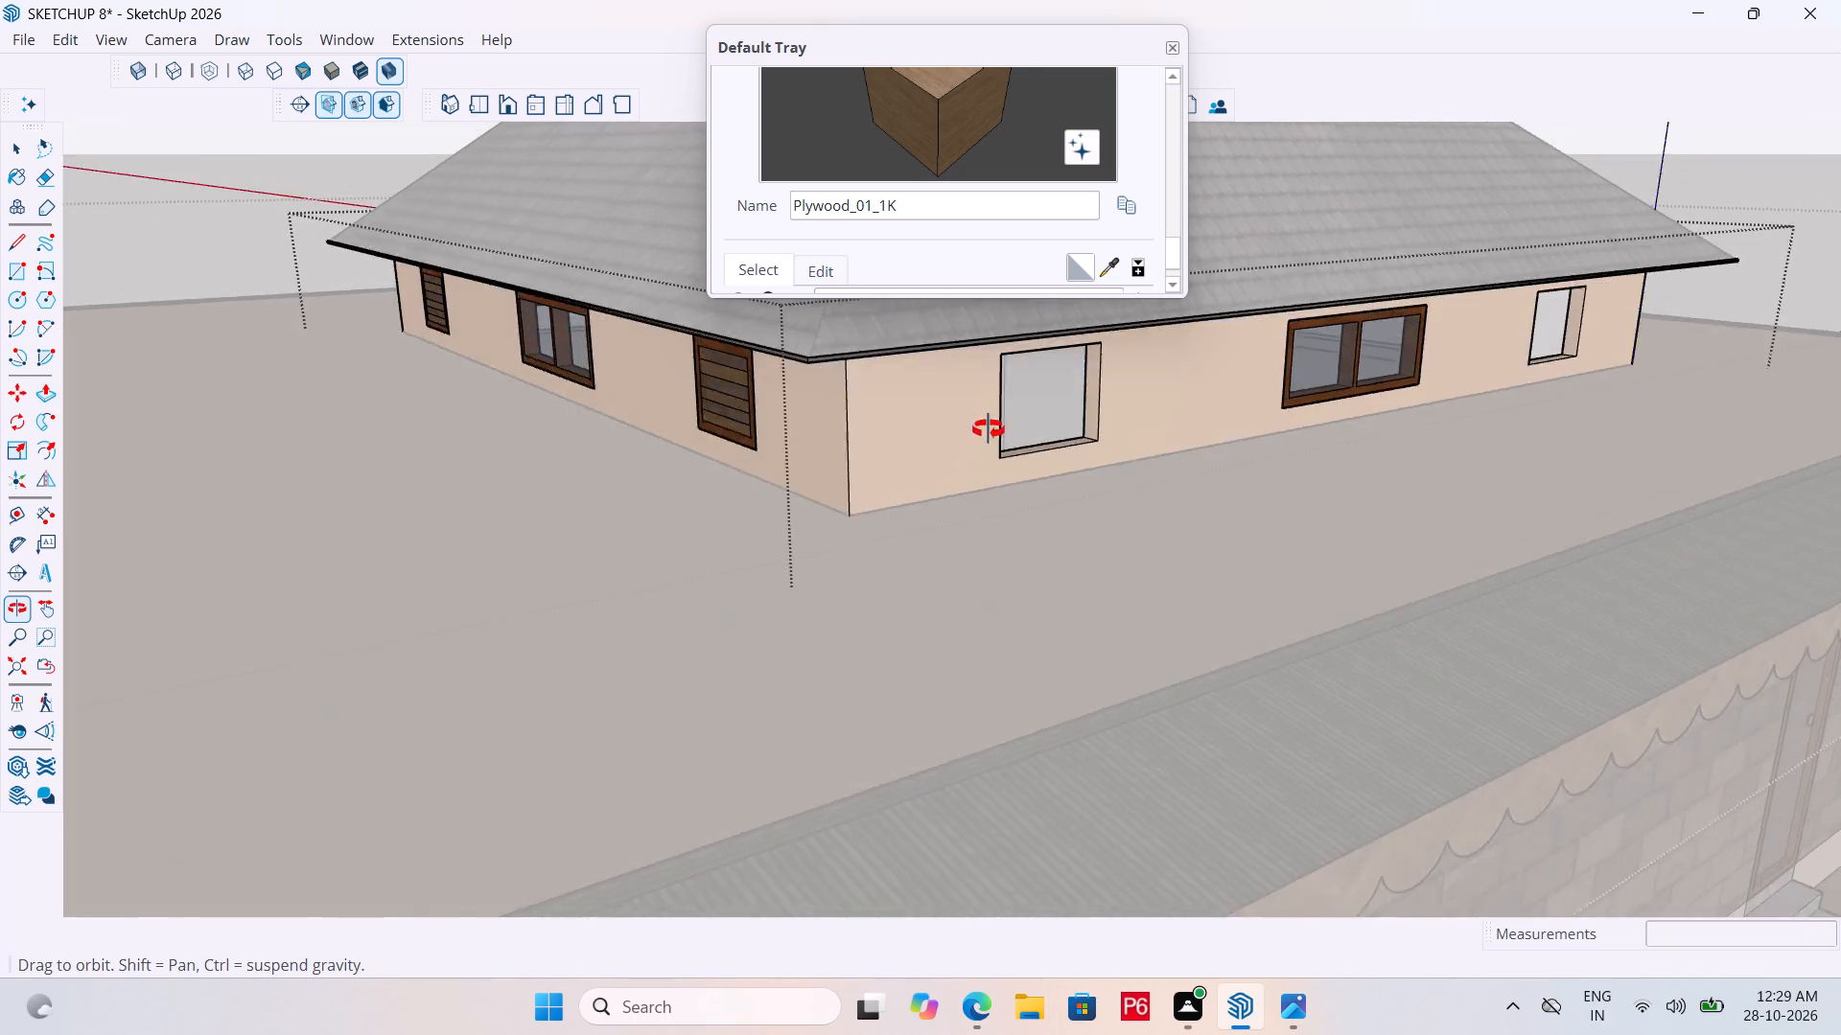
middle_drag(989, 429, 964, 461)
scroll(896, 563, down, 4)
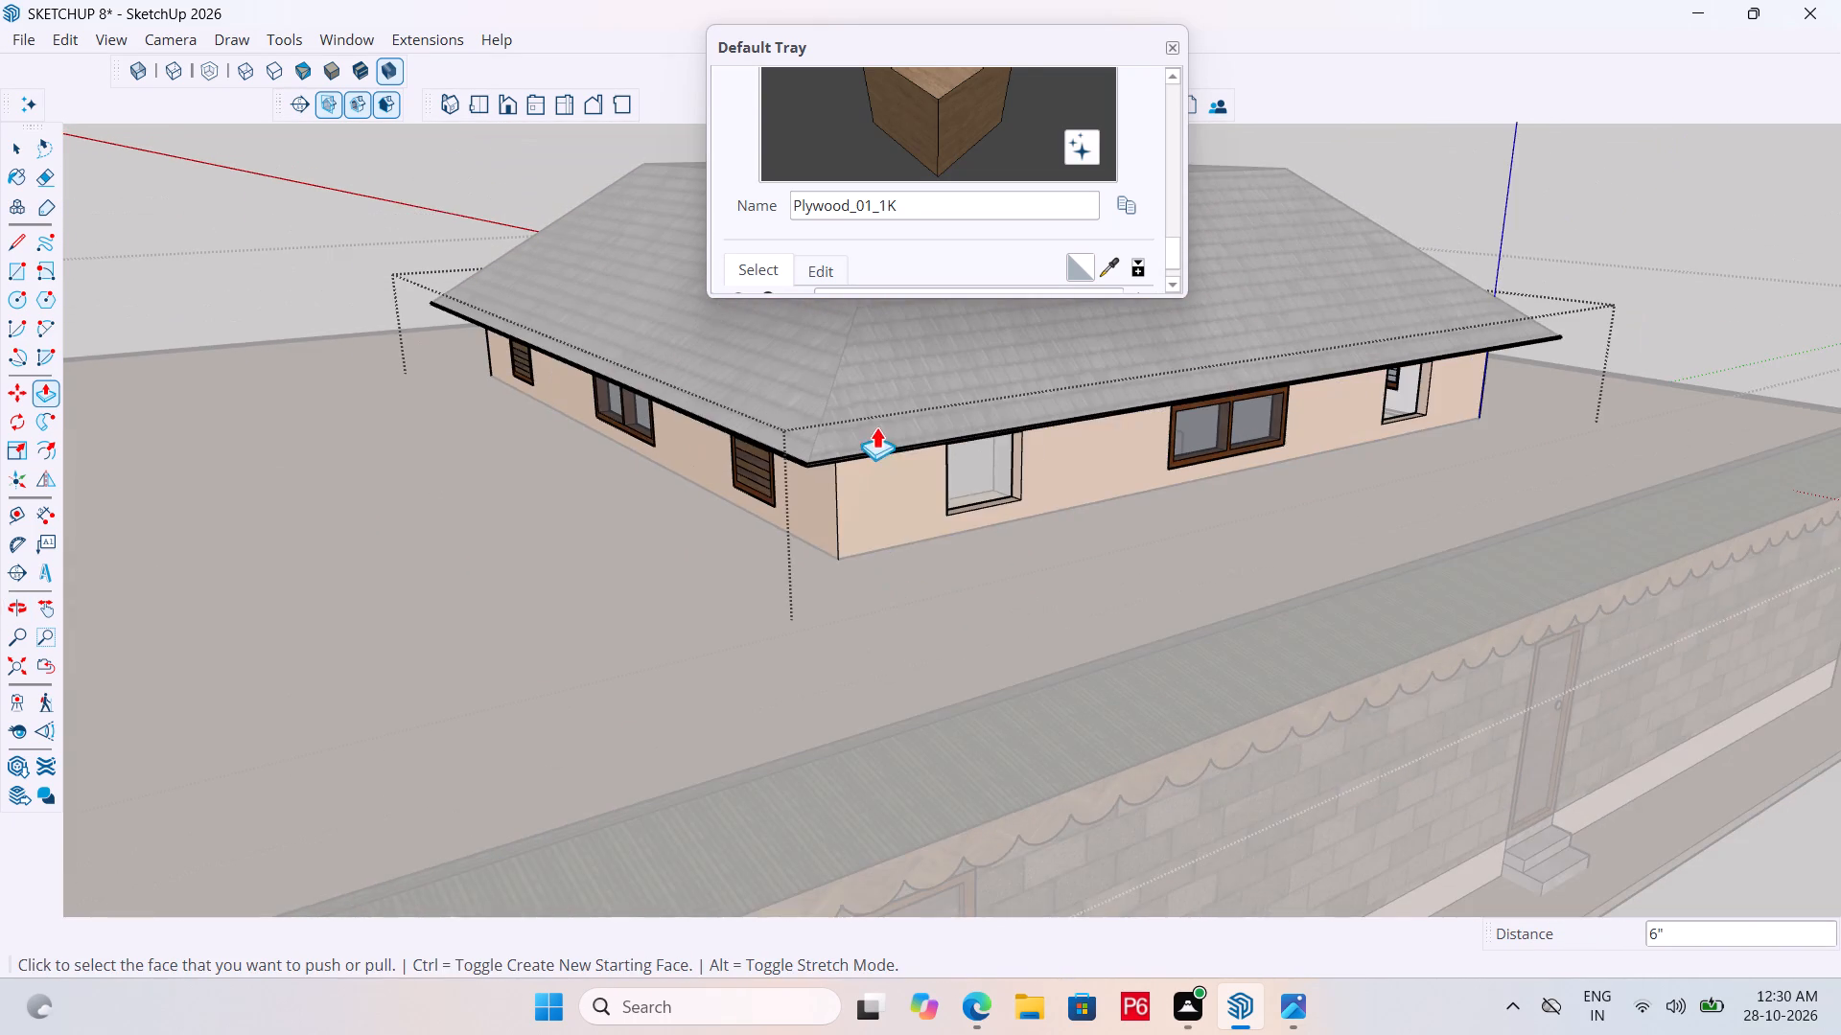
scroll(876, 410, up, 5)
middle_drag(847, 432, 874, 363)
scroll(849, 429, up, 1)
key(space)
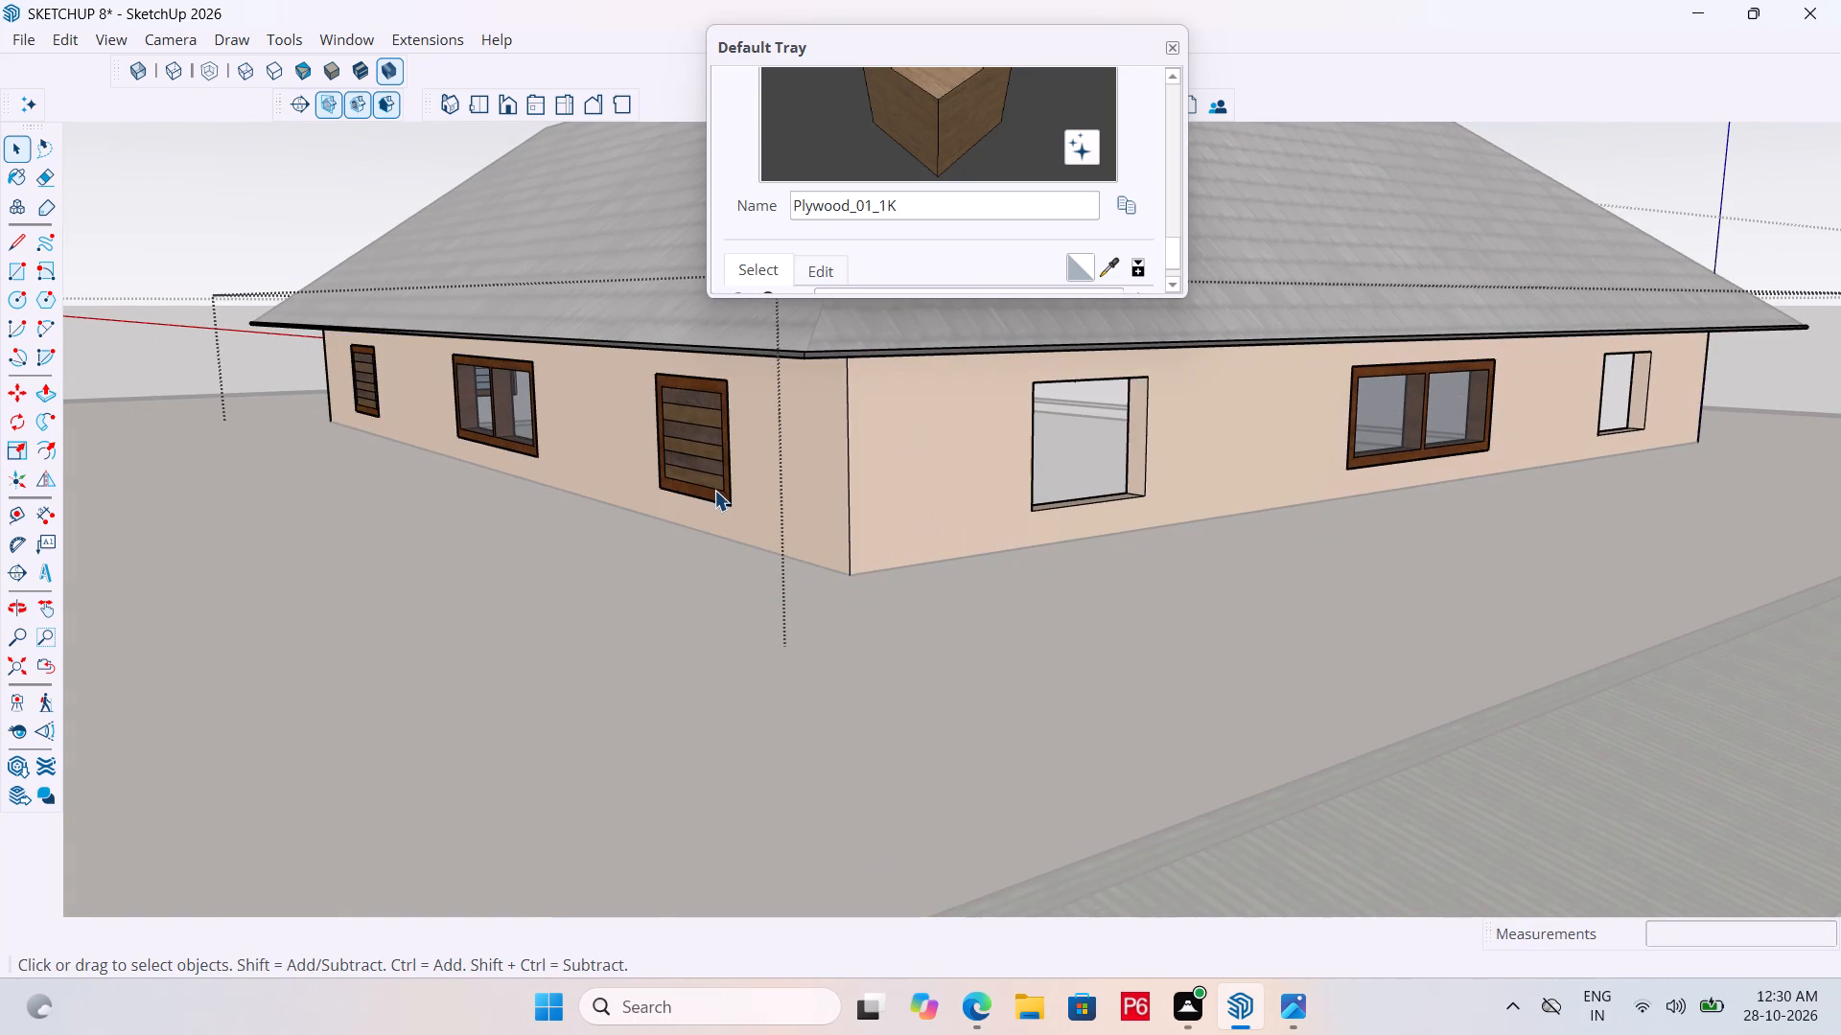
click(717, 490)
scroll(718, 491, up, 4)
key(m)
click(738, 514)
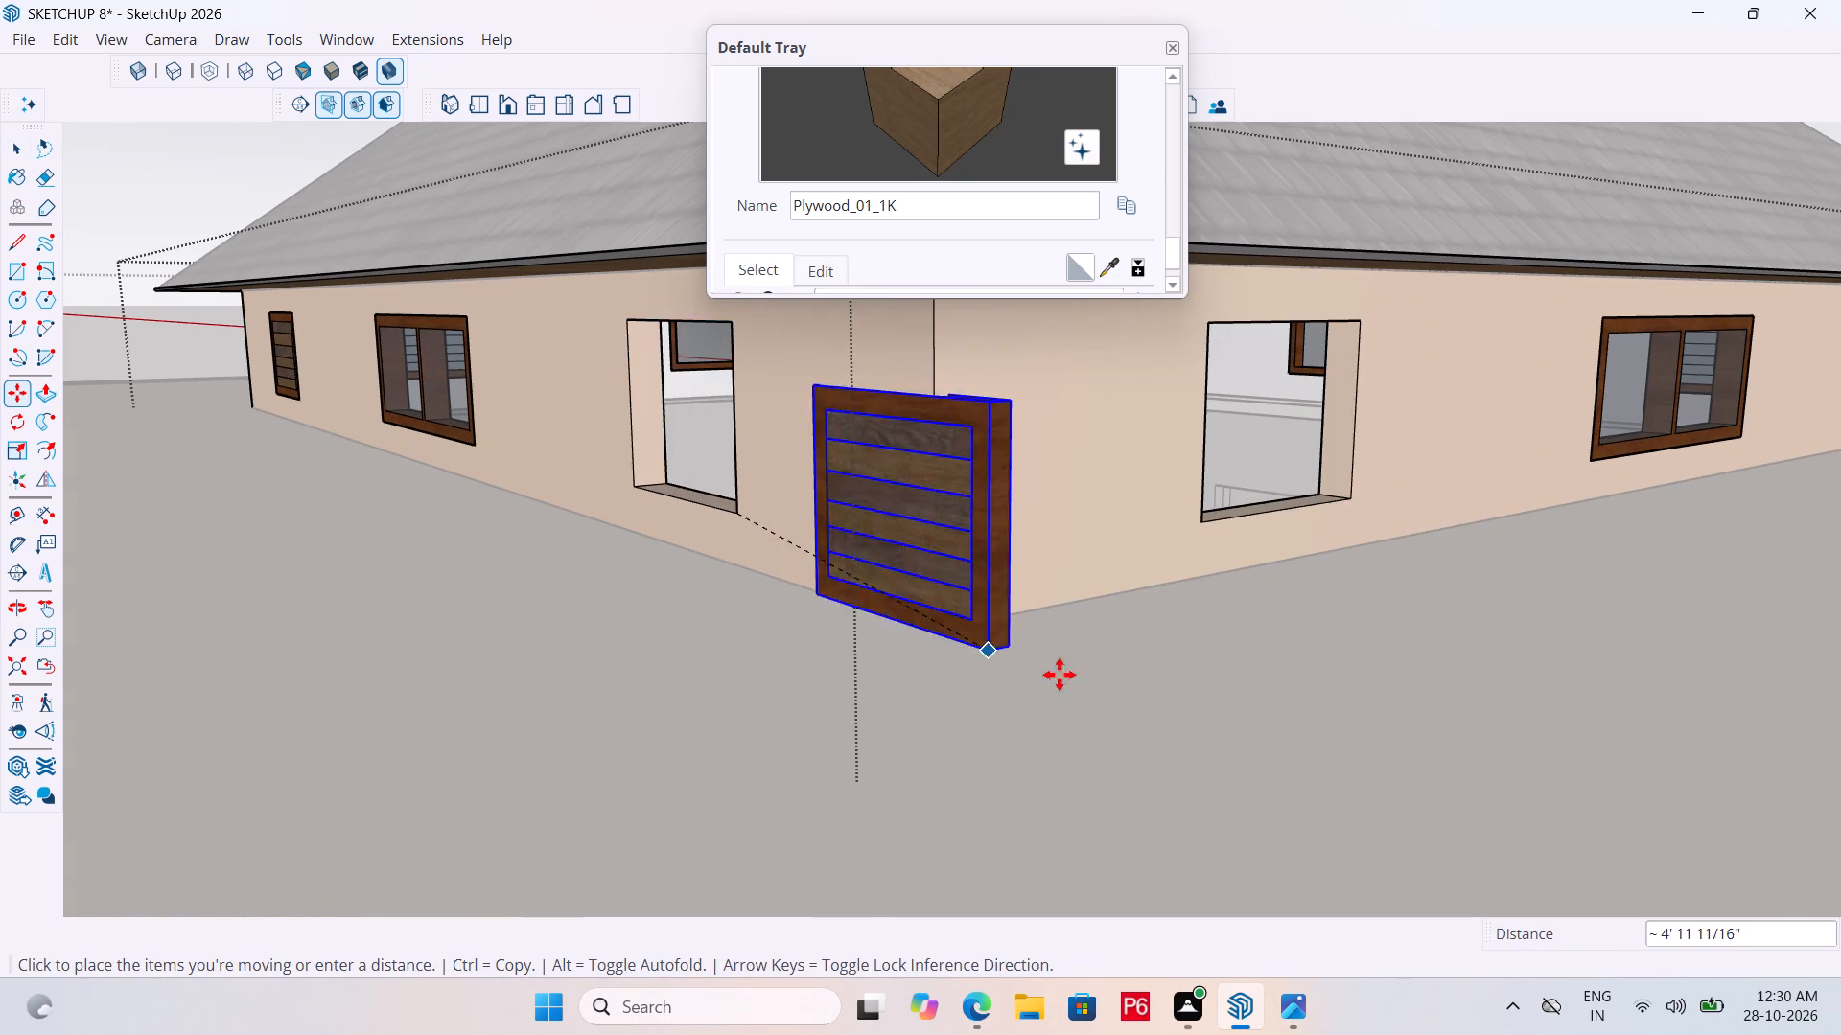
scroll(810, 592, down, 6)
click(980, 720)
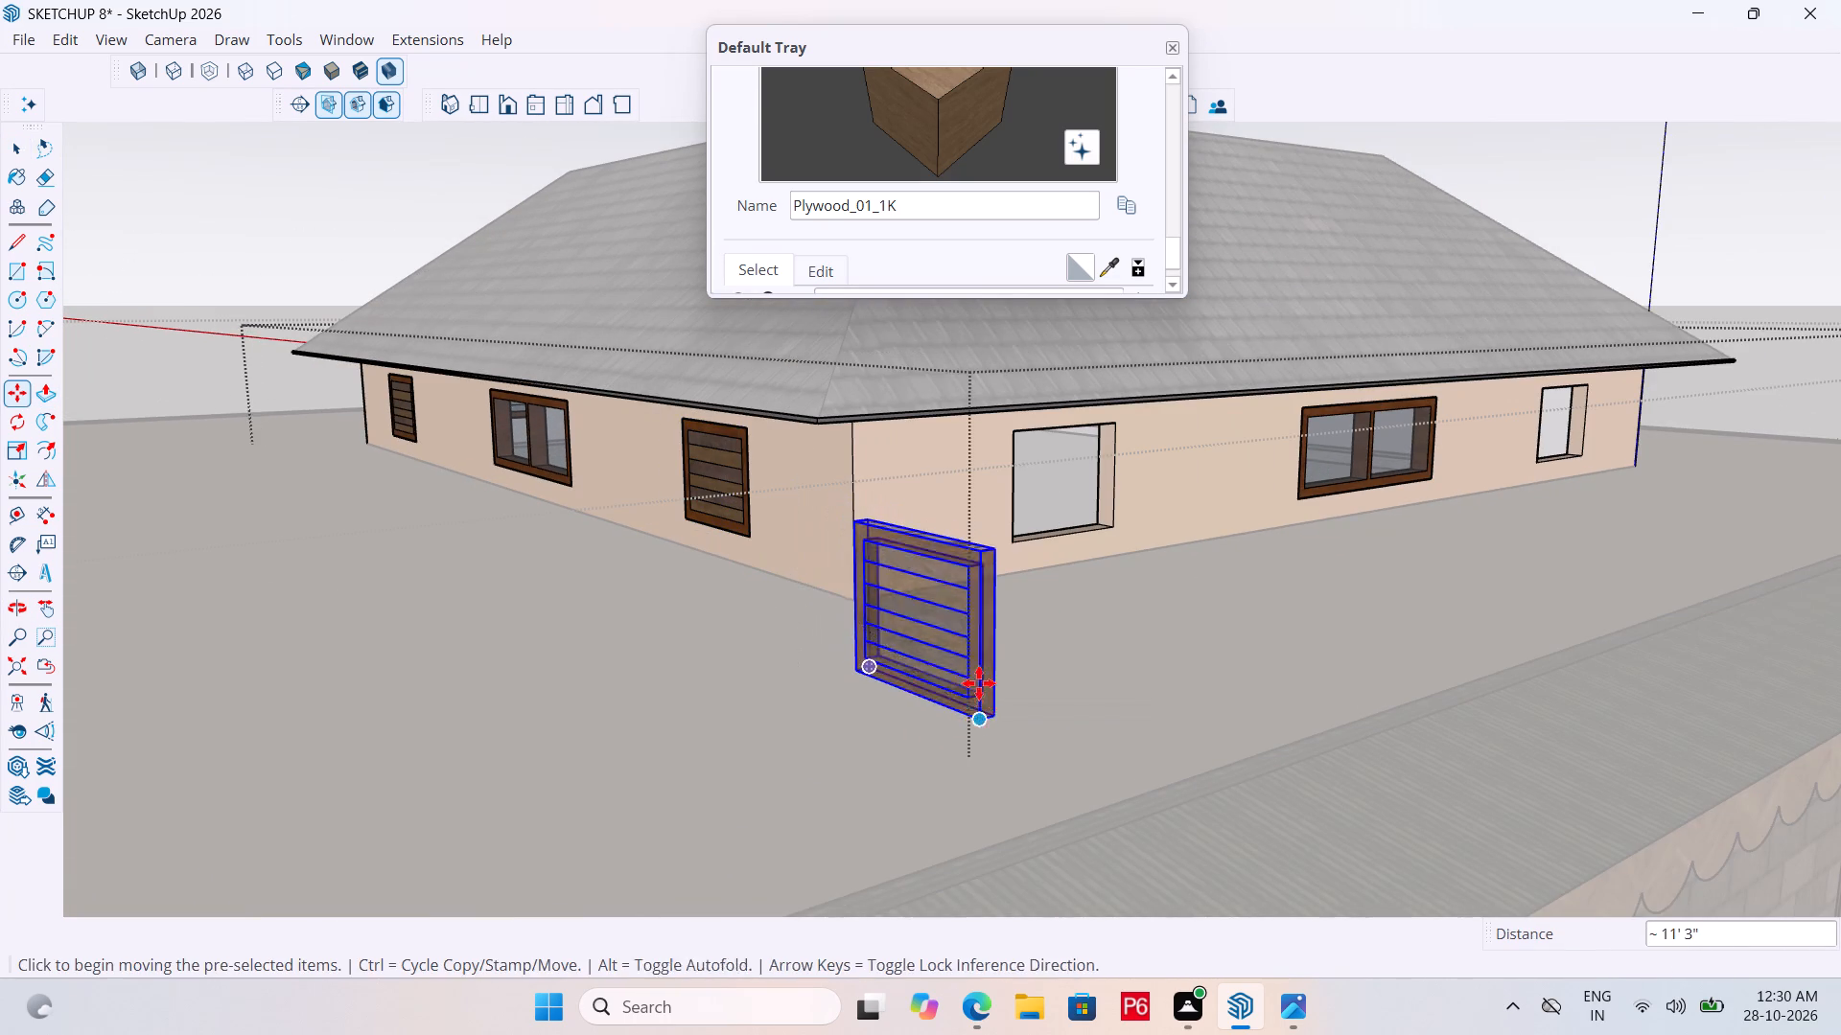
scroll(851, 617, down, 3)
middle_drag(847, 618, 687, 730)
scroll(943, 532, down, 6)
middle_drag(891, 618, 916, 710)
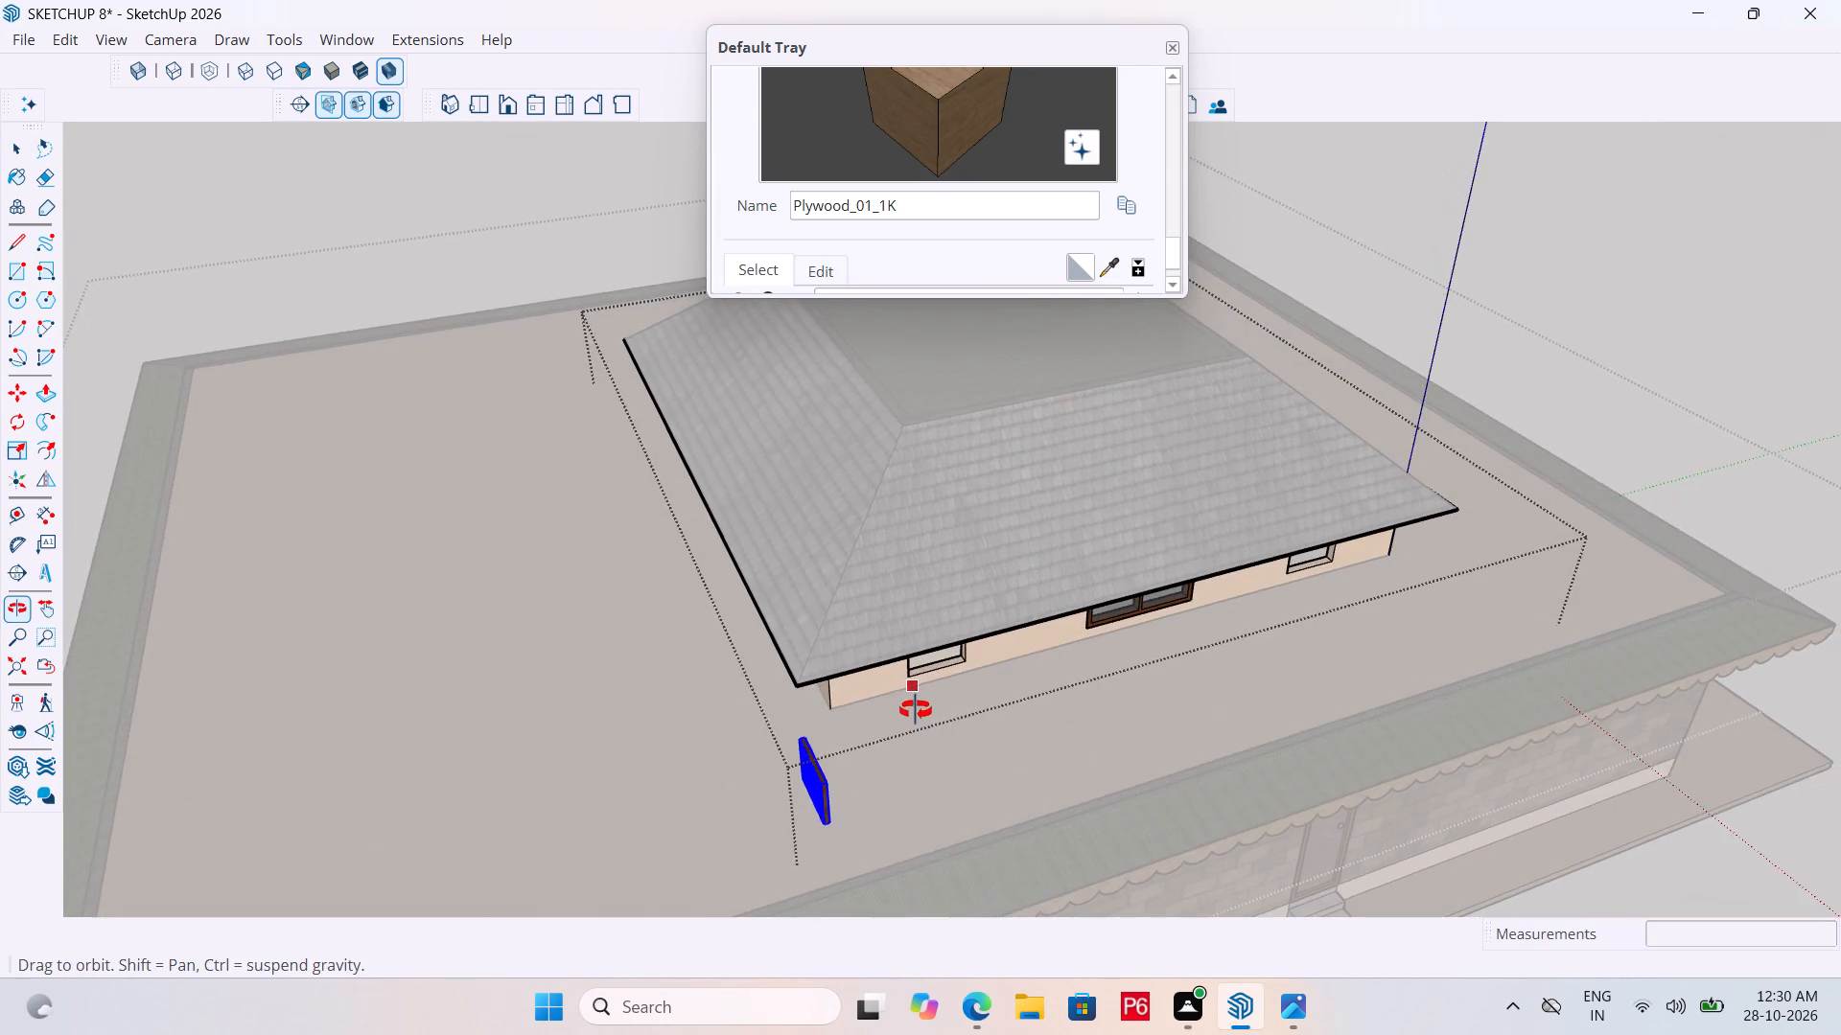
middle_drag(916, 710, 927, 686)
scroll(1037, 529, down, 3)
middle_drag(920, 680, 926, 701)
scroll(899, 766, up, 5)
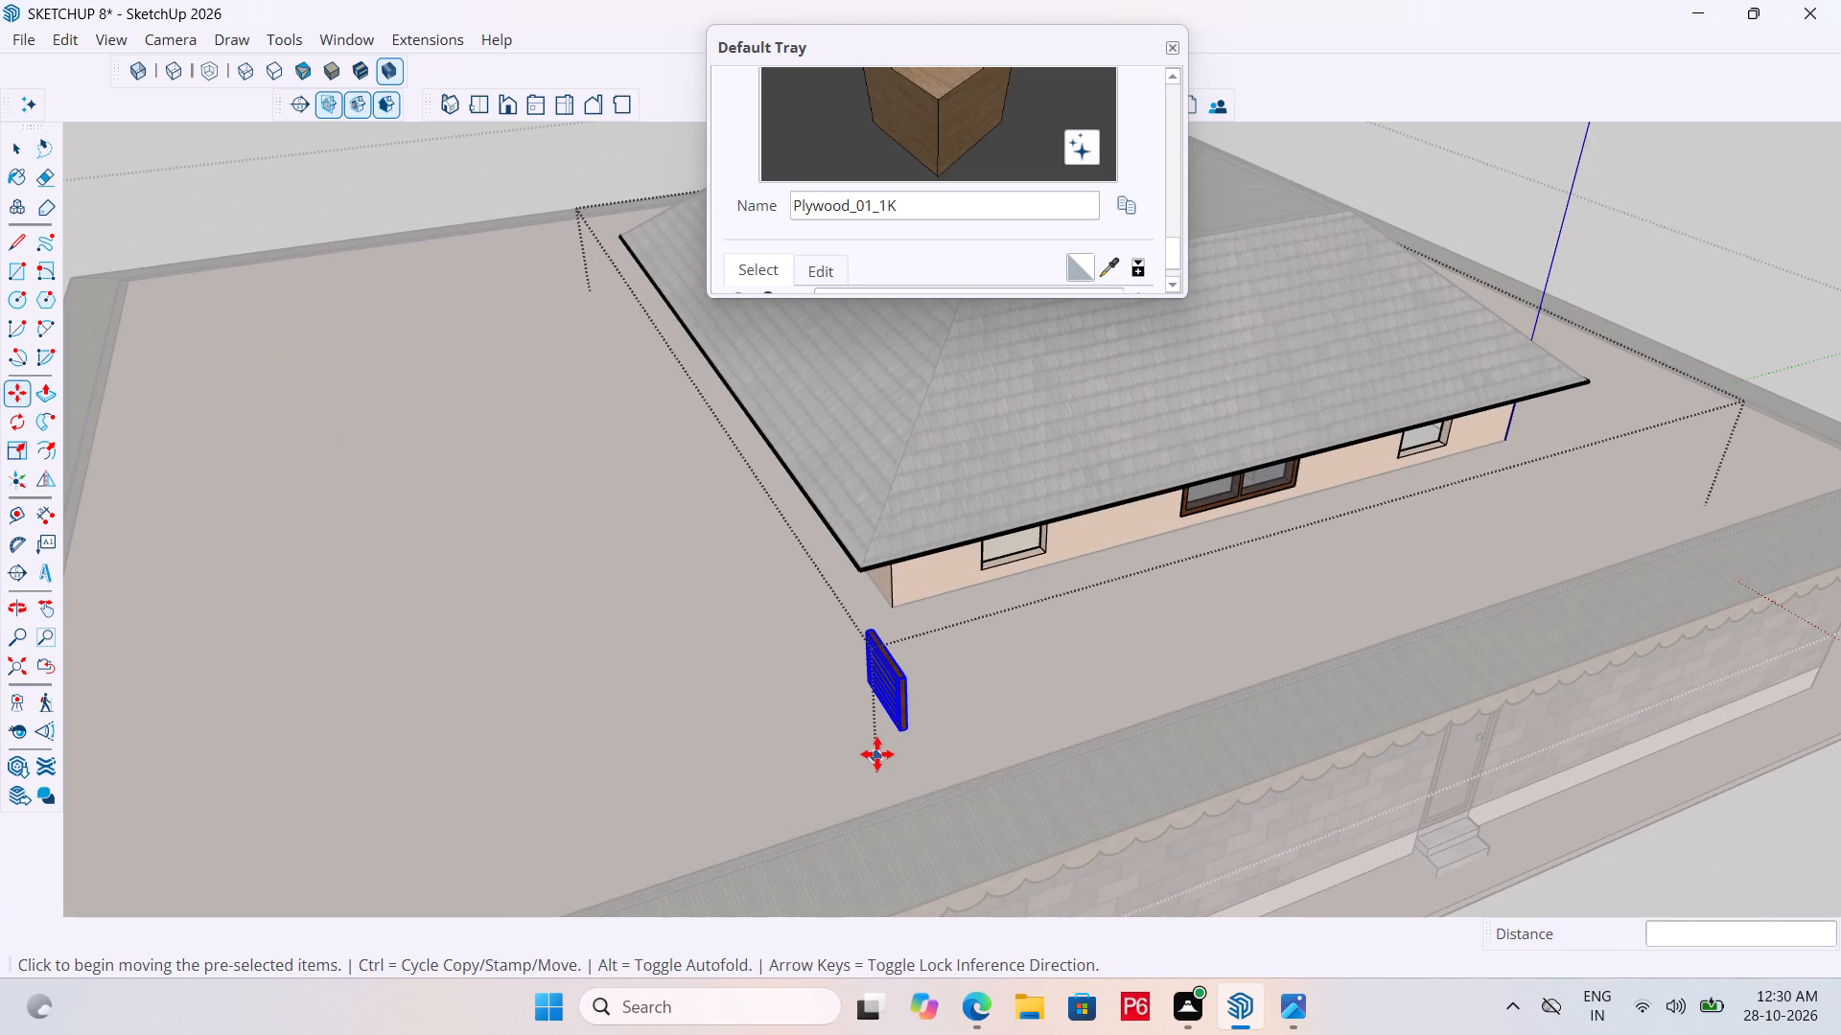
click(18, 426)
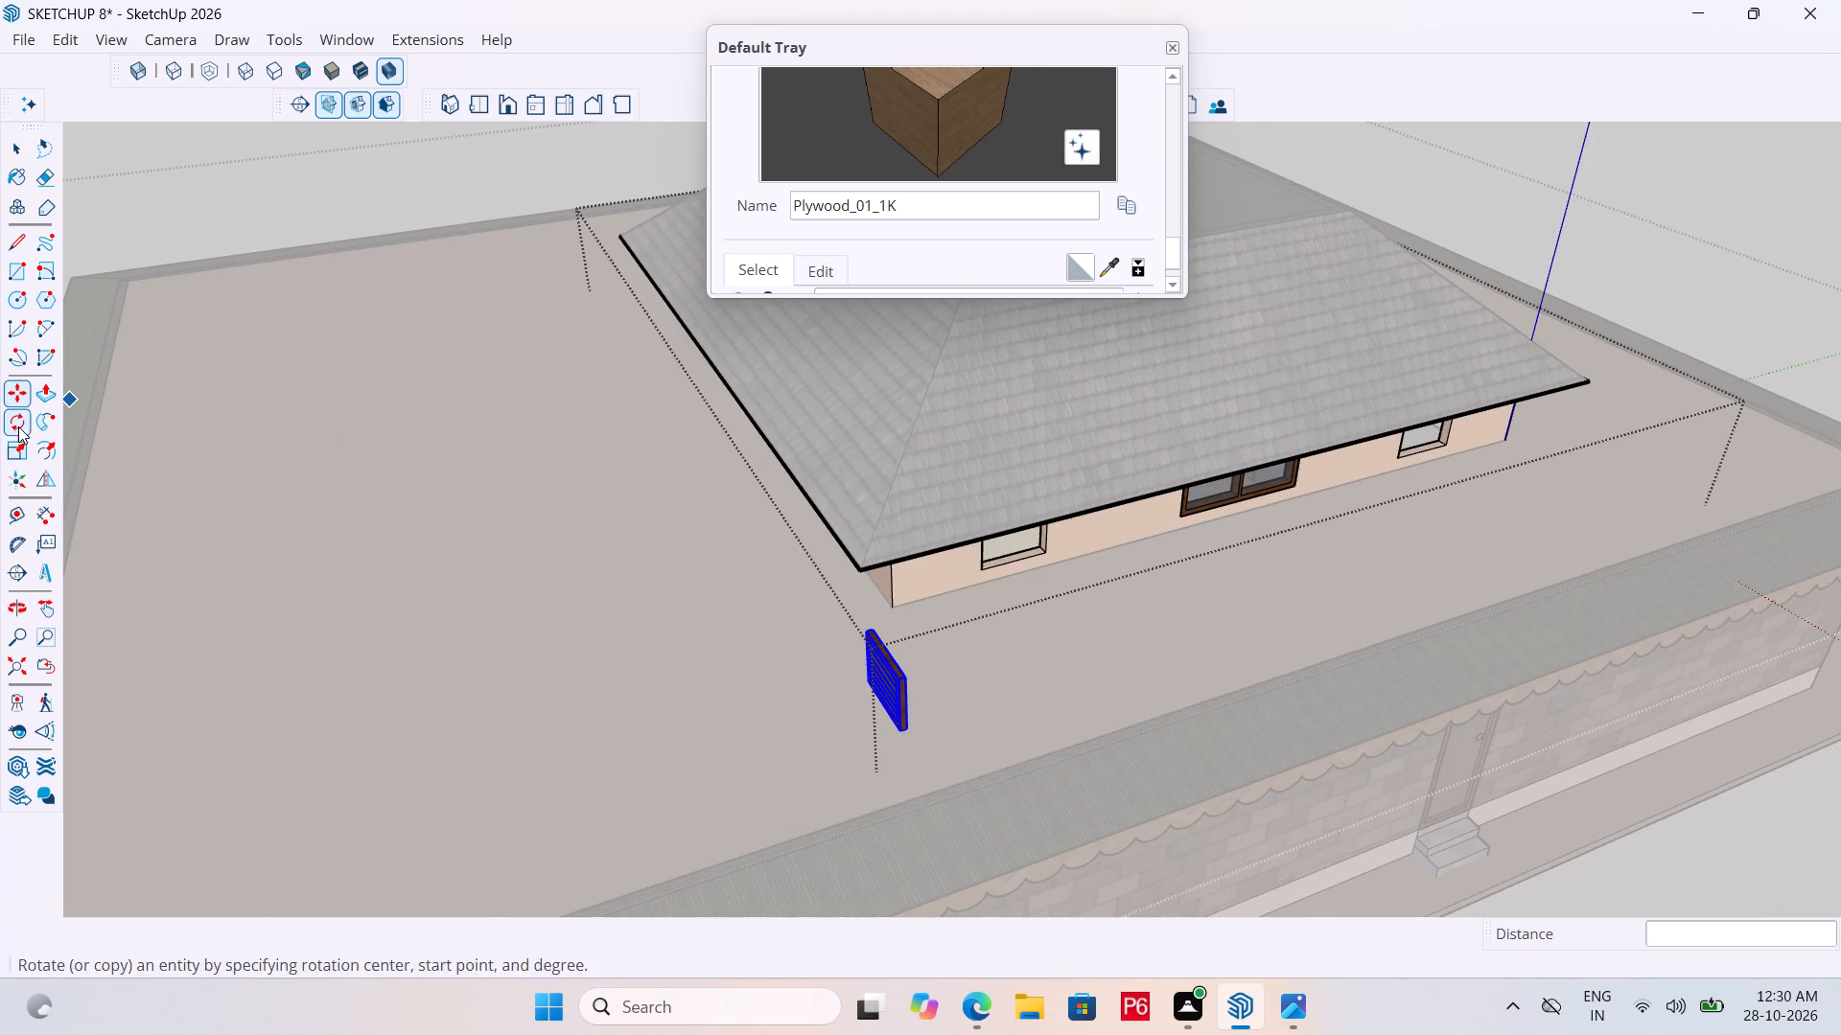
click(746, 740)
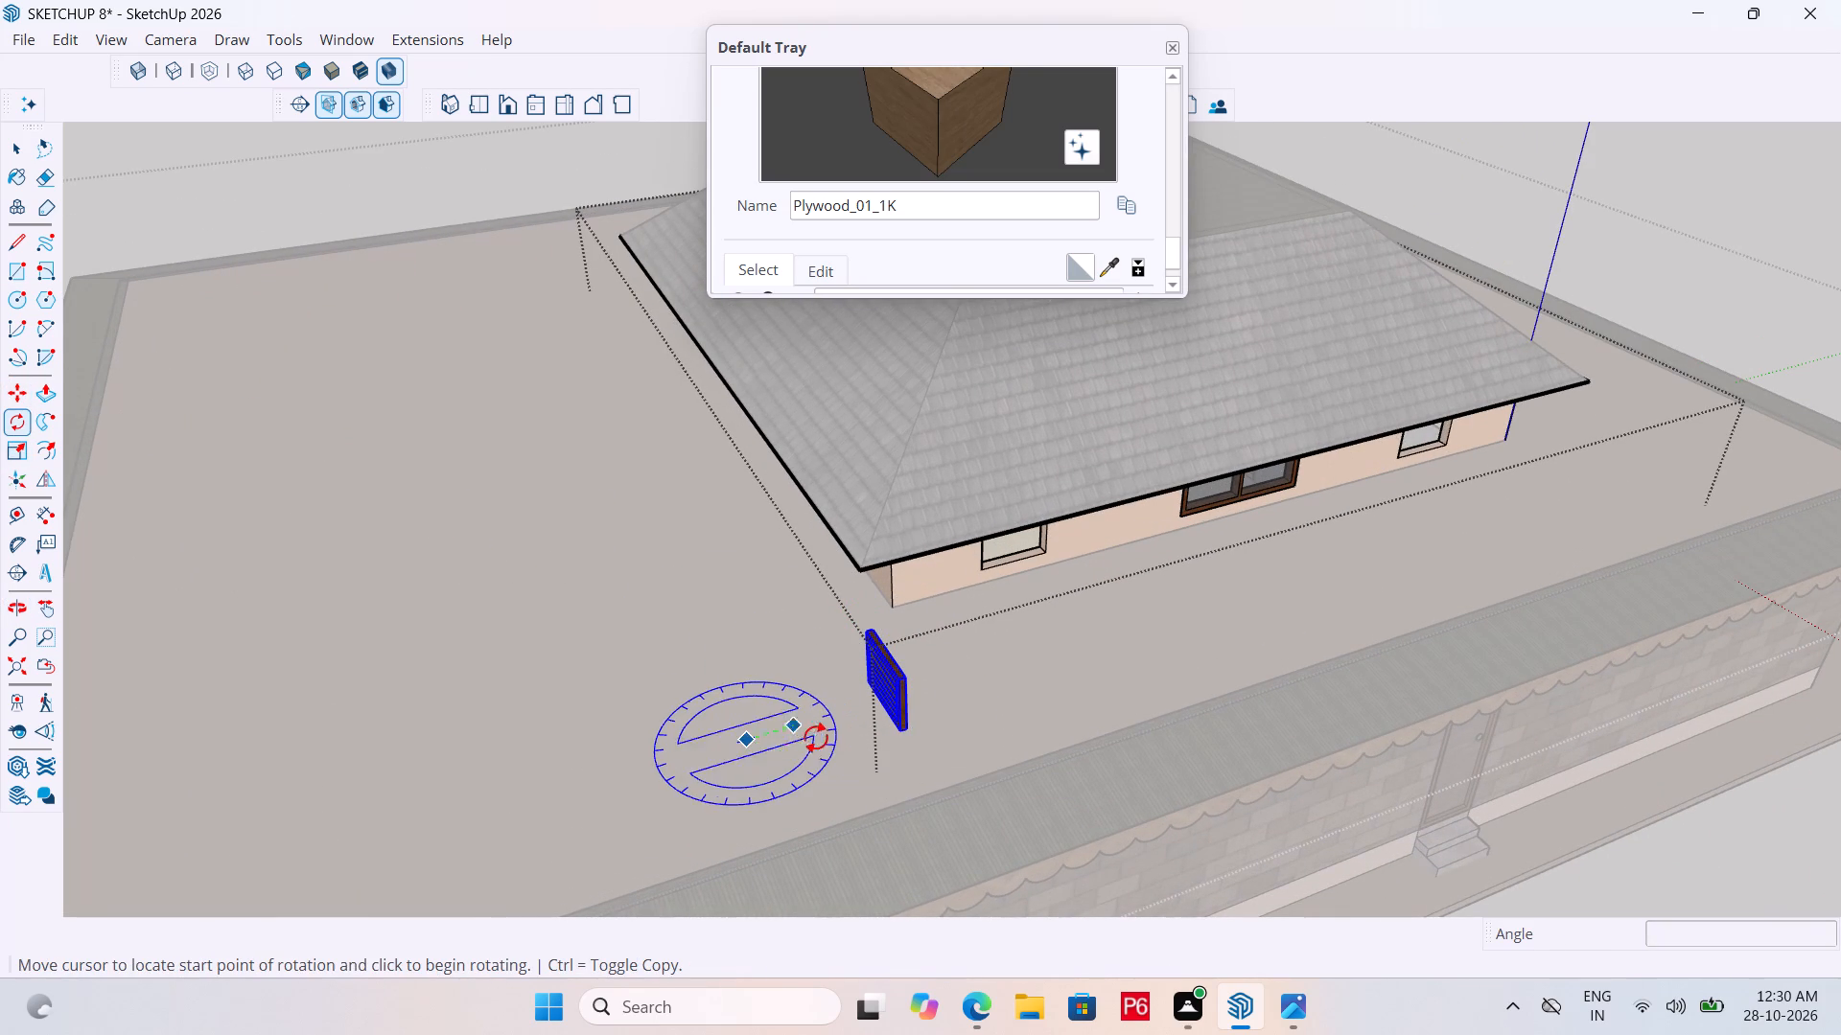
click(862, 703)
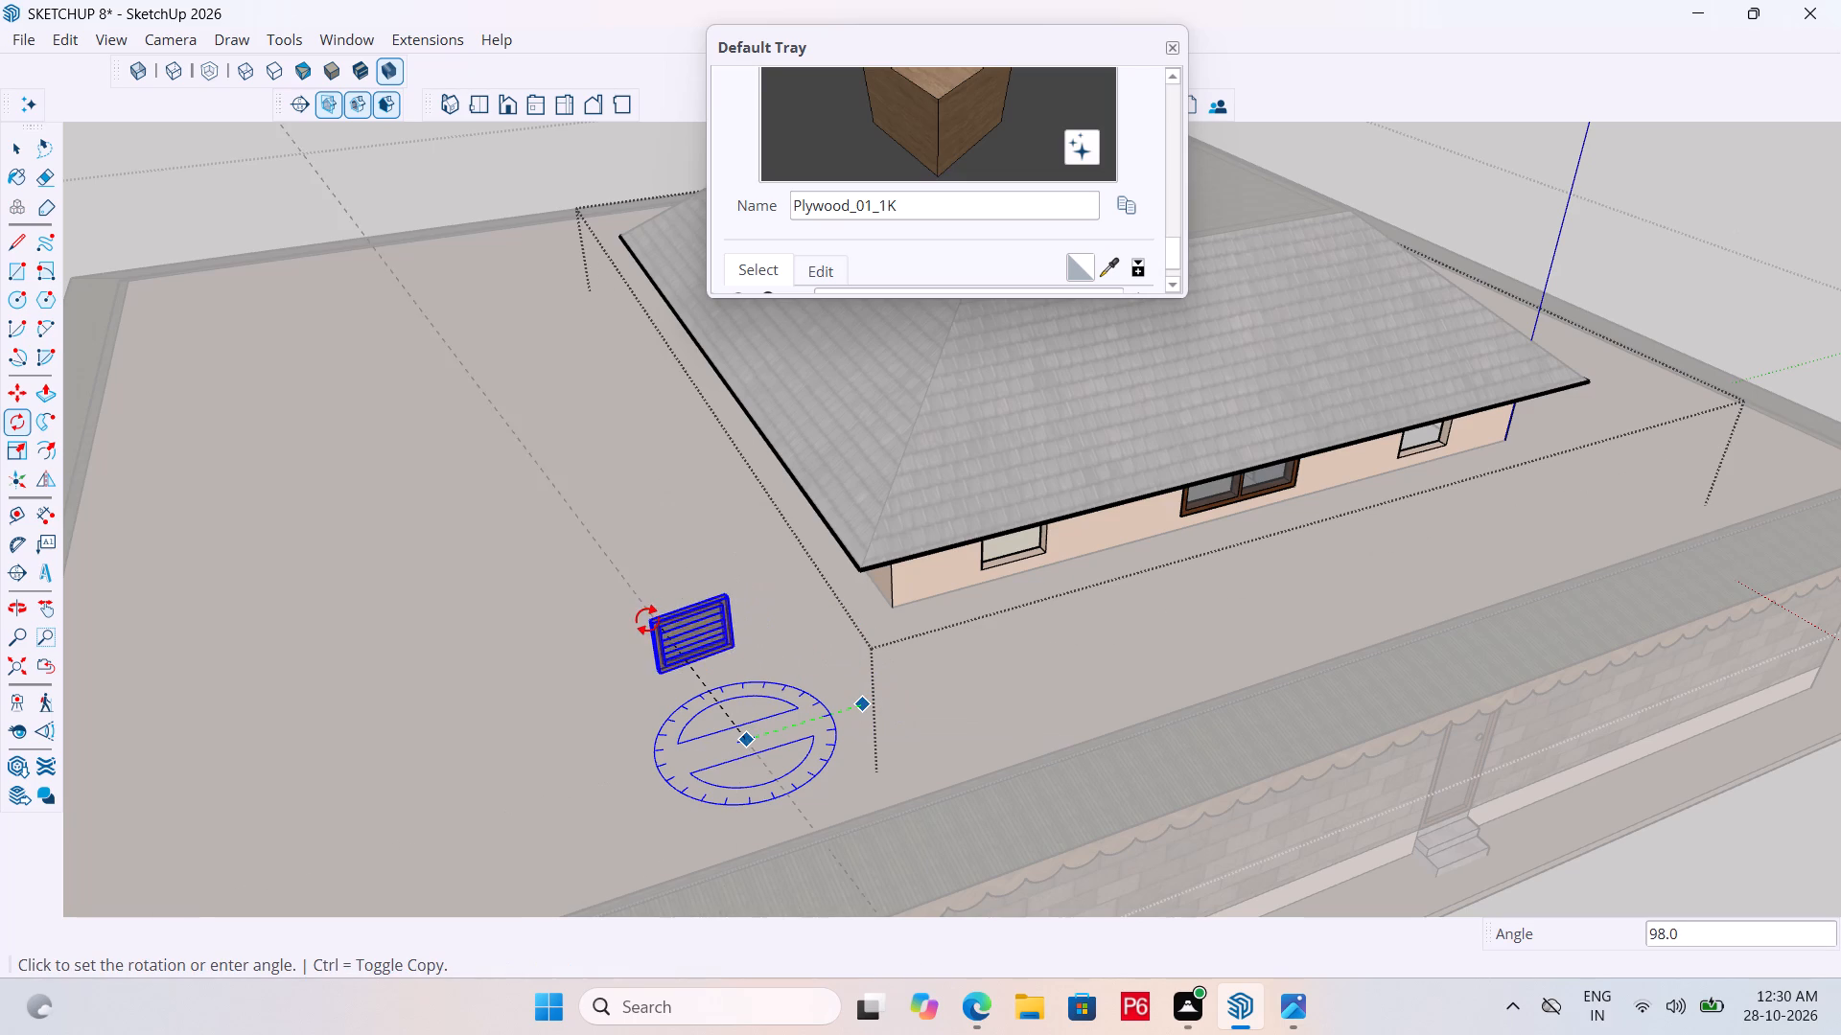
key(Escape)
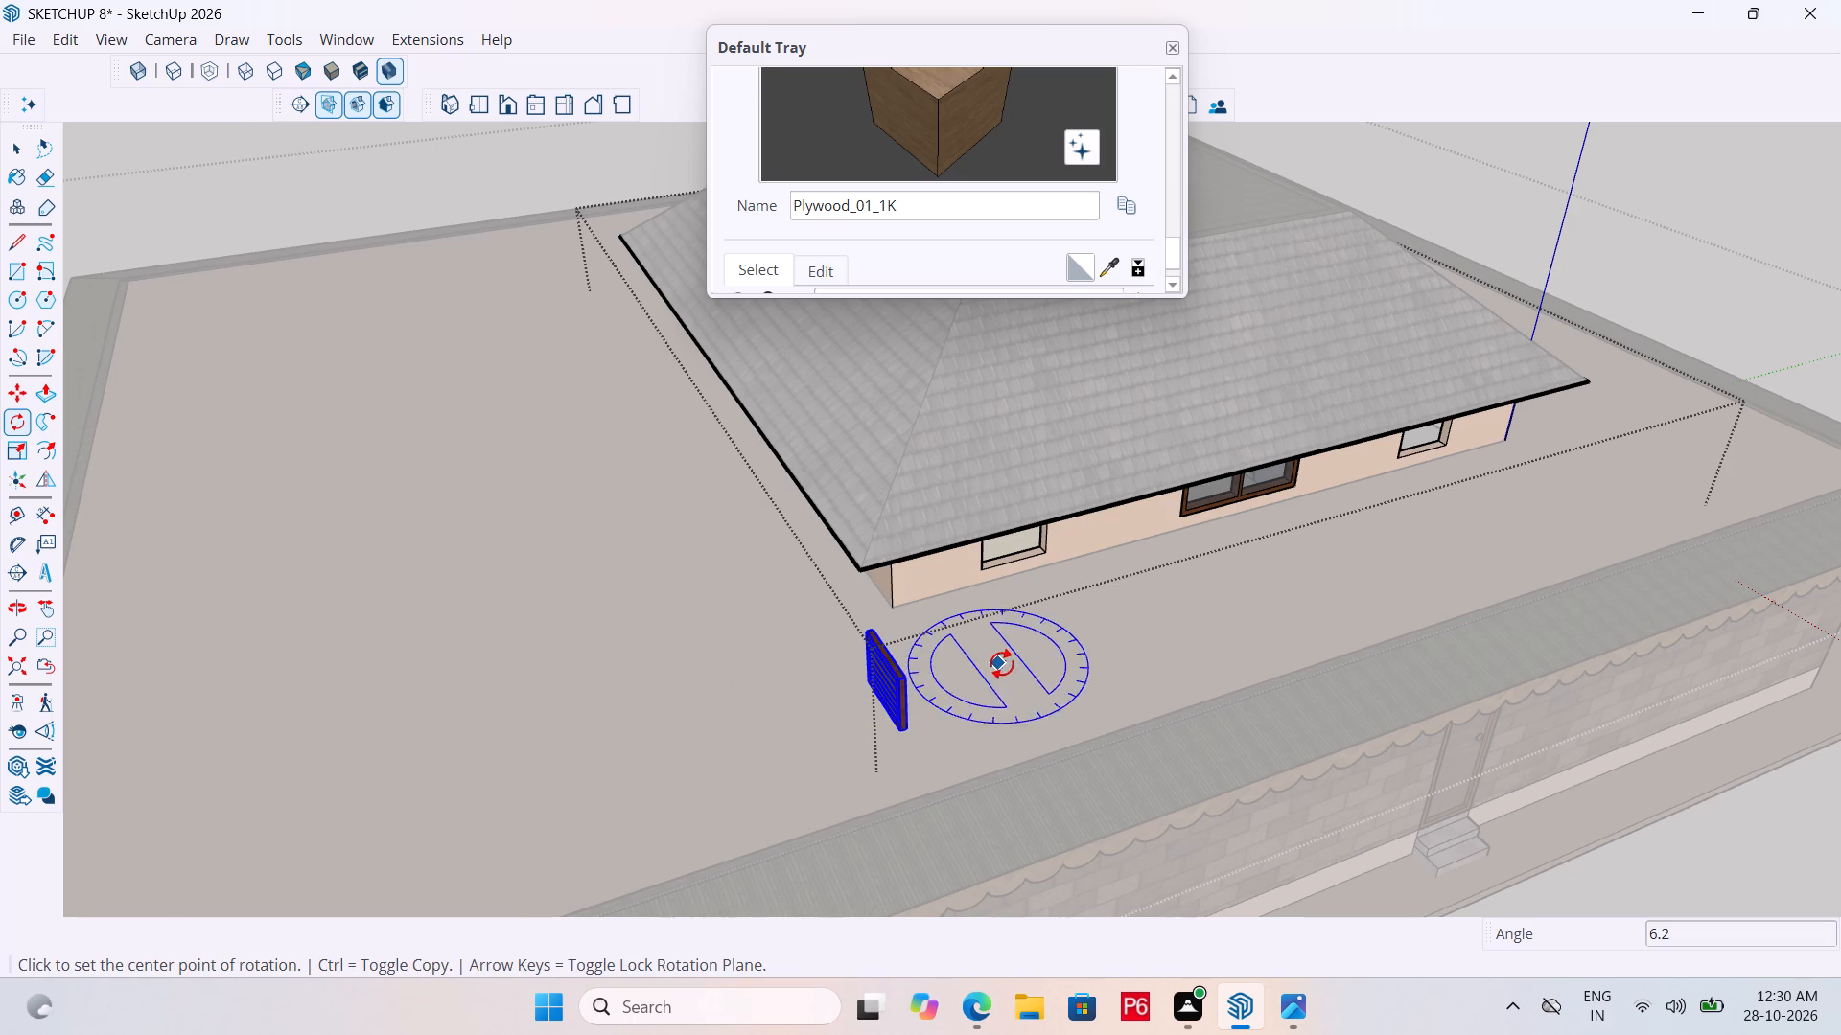
Rotate the copied plank window horizontally by about 90 degrees so it is parallel to the wall with the new openings.
click(734, 741)
click(571, 793)
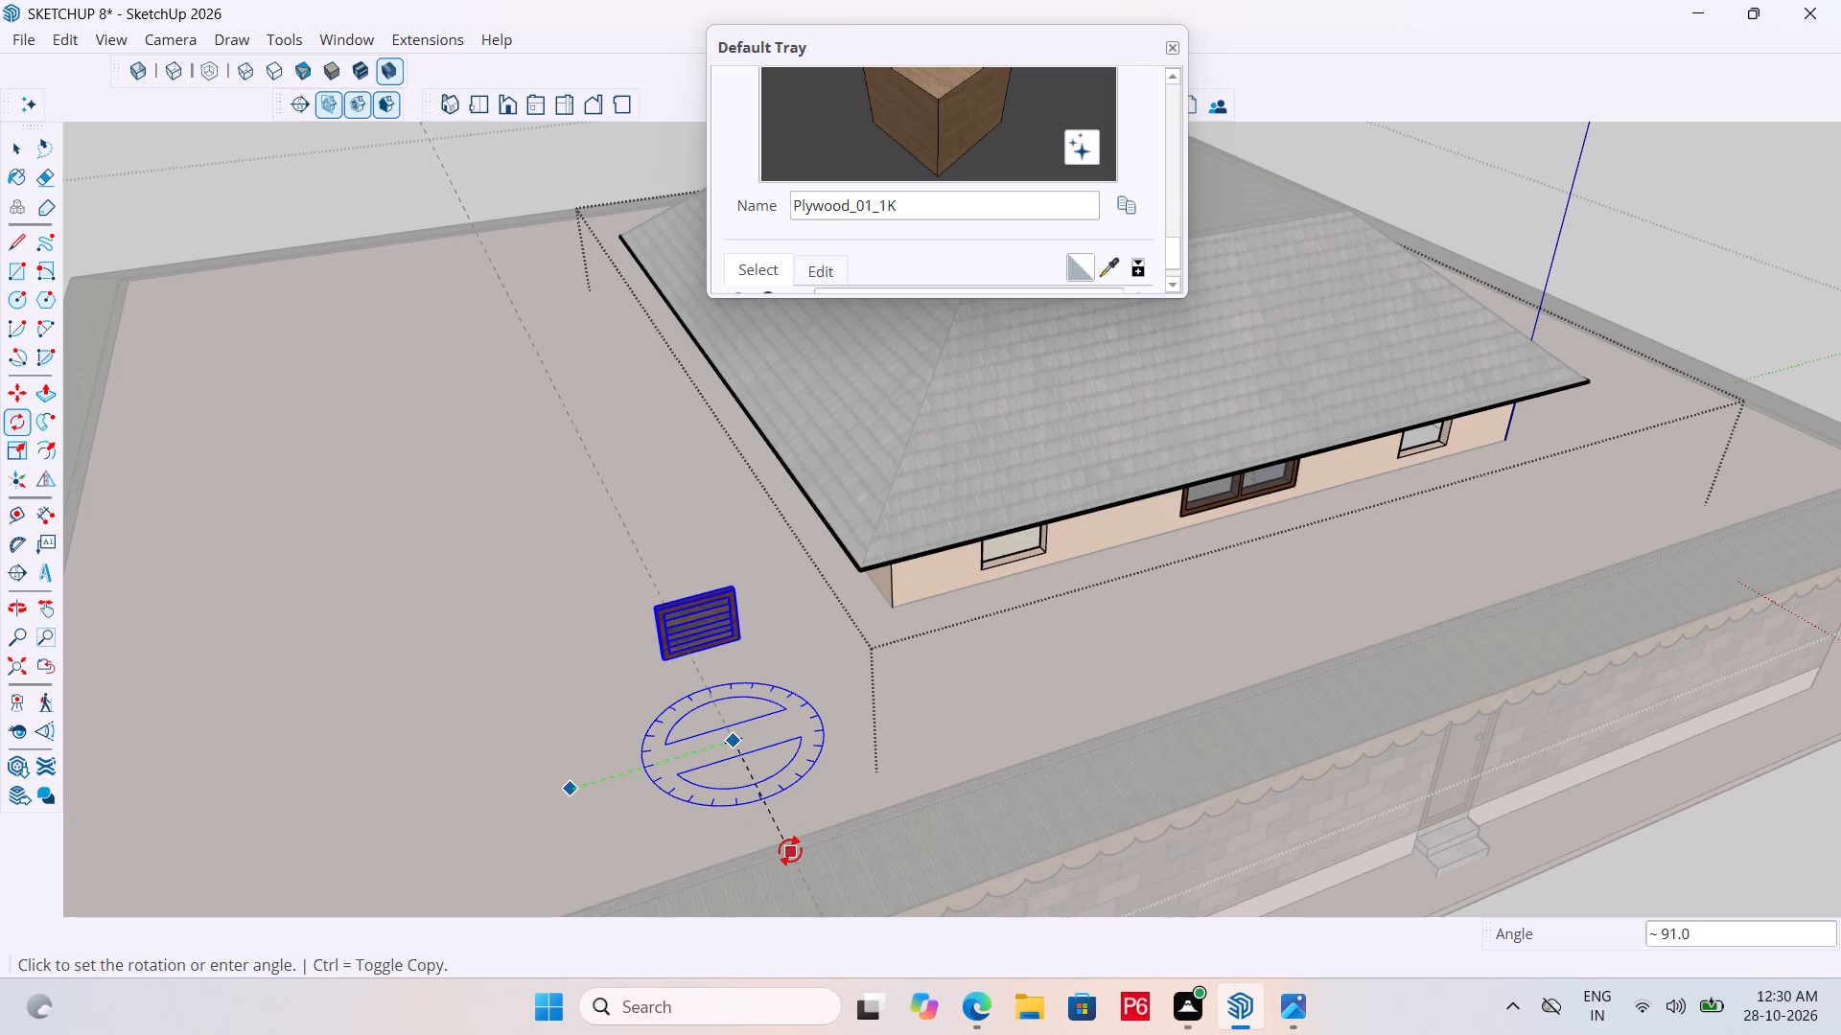
click(786, 852)
key(space)
Move the rotated plank window by its lower front corner into the new opening nearest the building corner.
scroll(694, 591, up, 5)
middle_drag(682, 695, 784, 667)
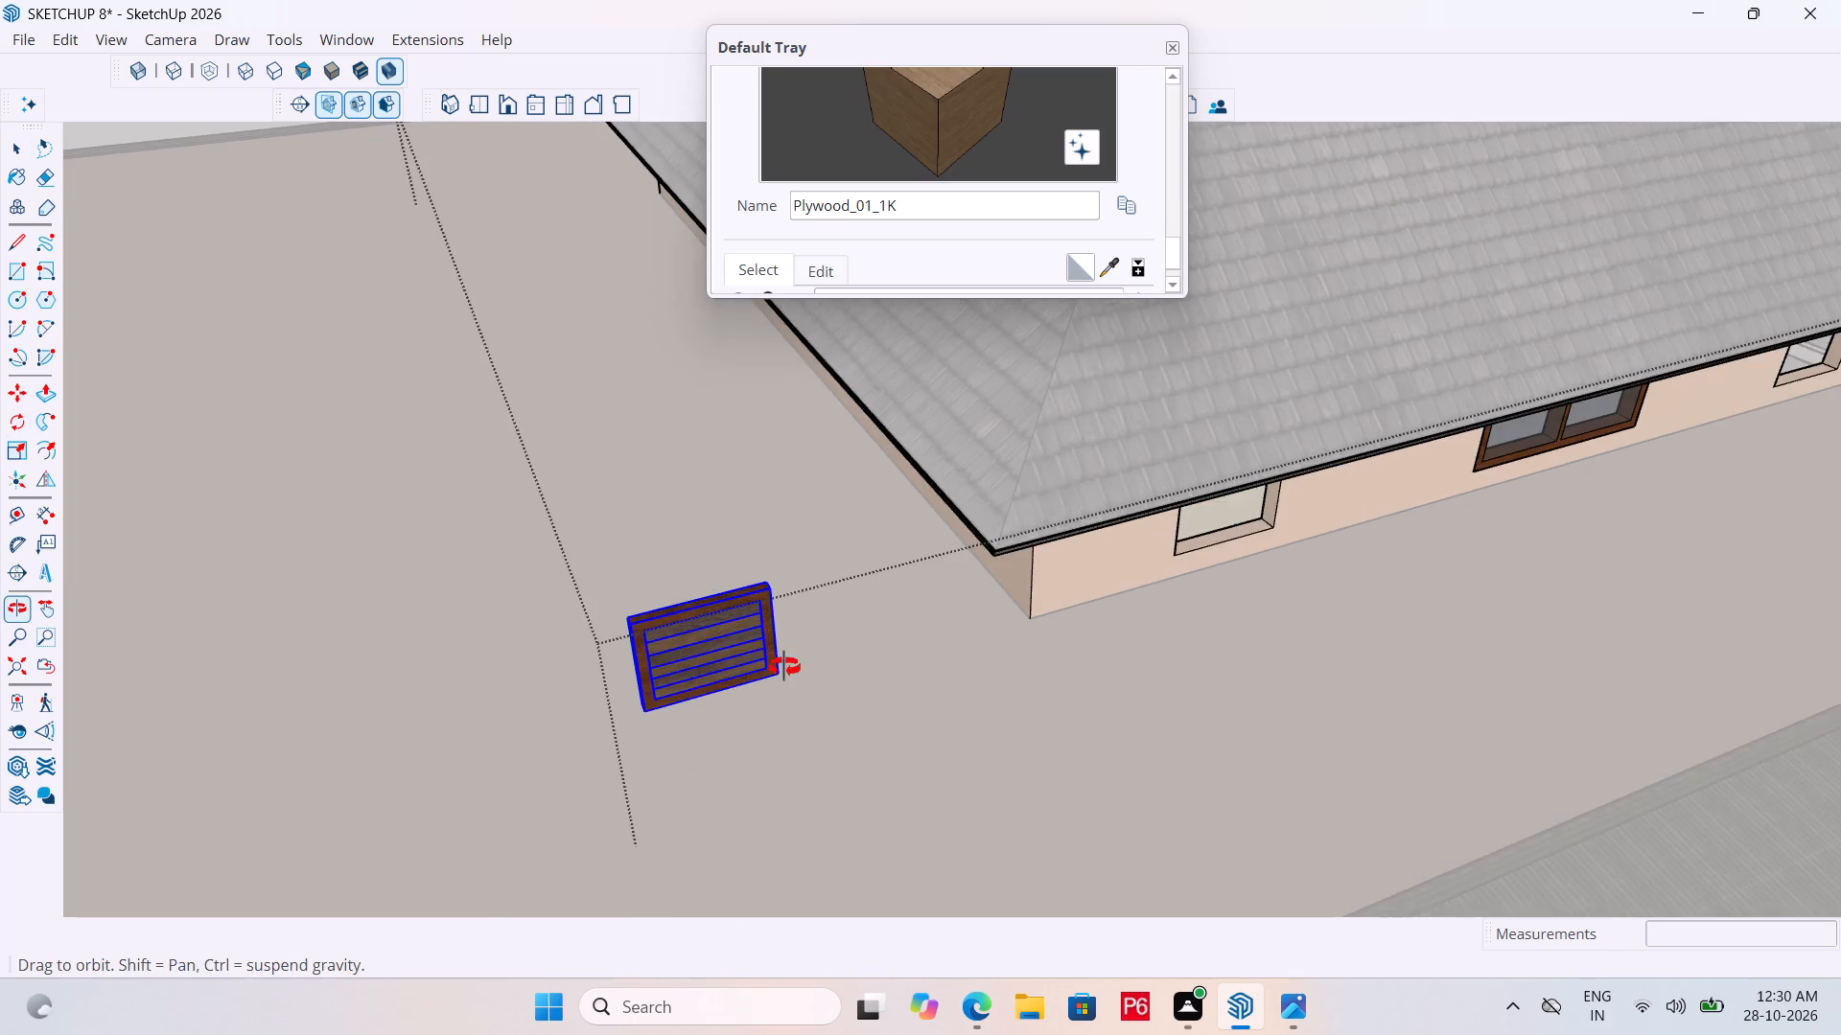
middle_drag(784, 667, 871, 637)
scroll(960, 635, up, 9)
key(m)
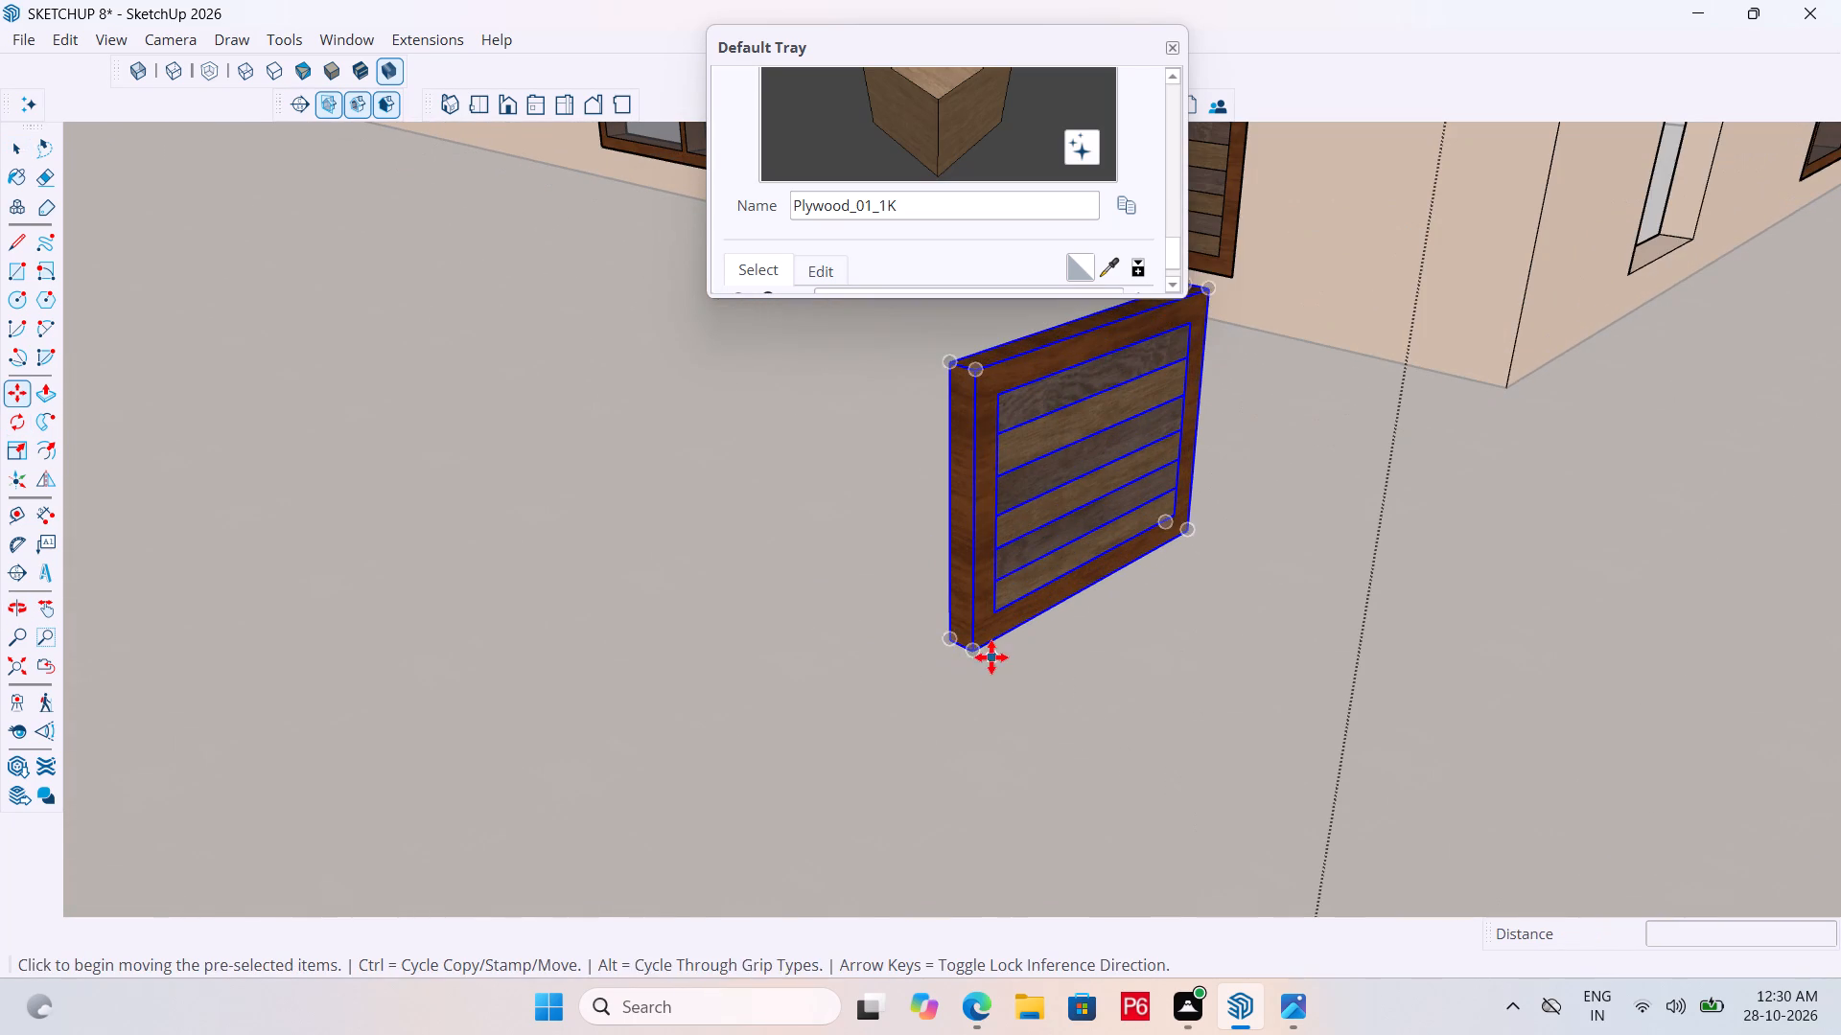
click(981, 657)
scroll(1074, 734, down, 11)
scroll(1411, 594, up, 5)
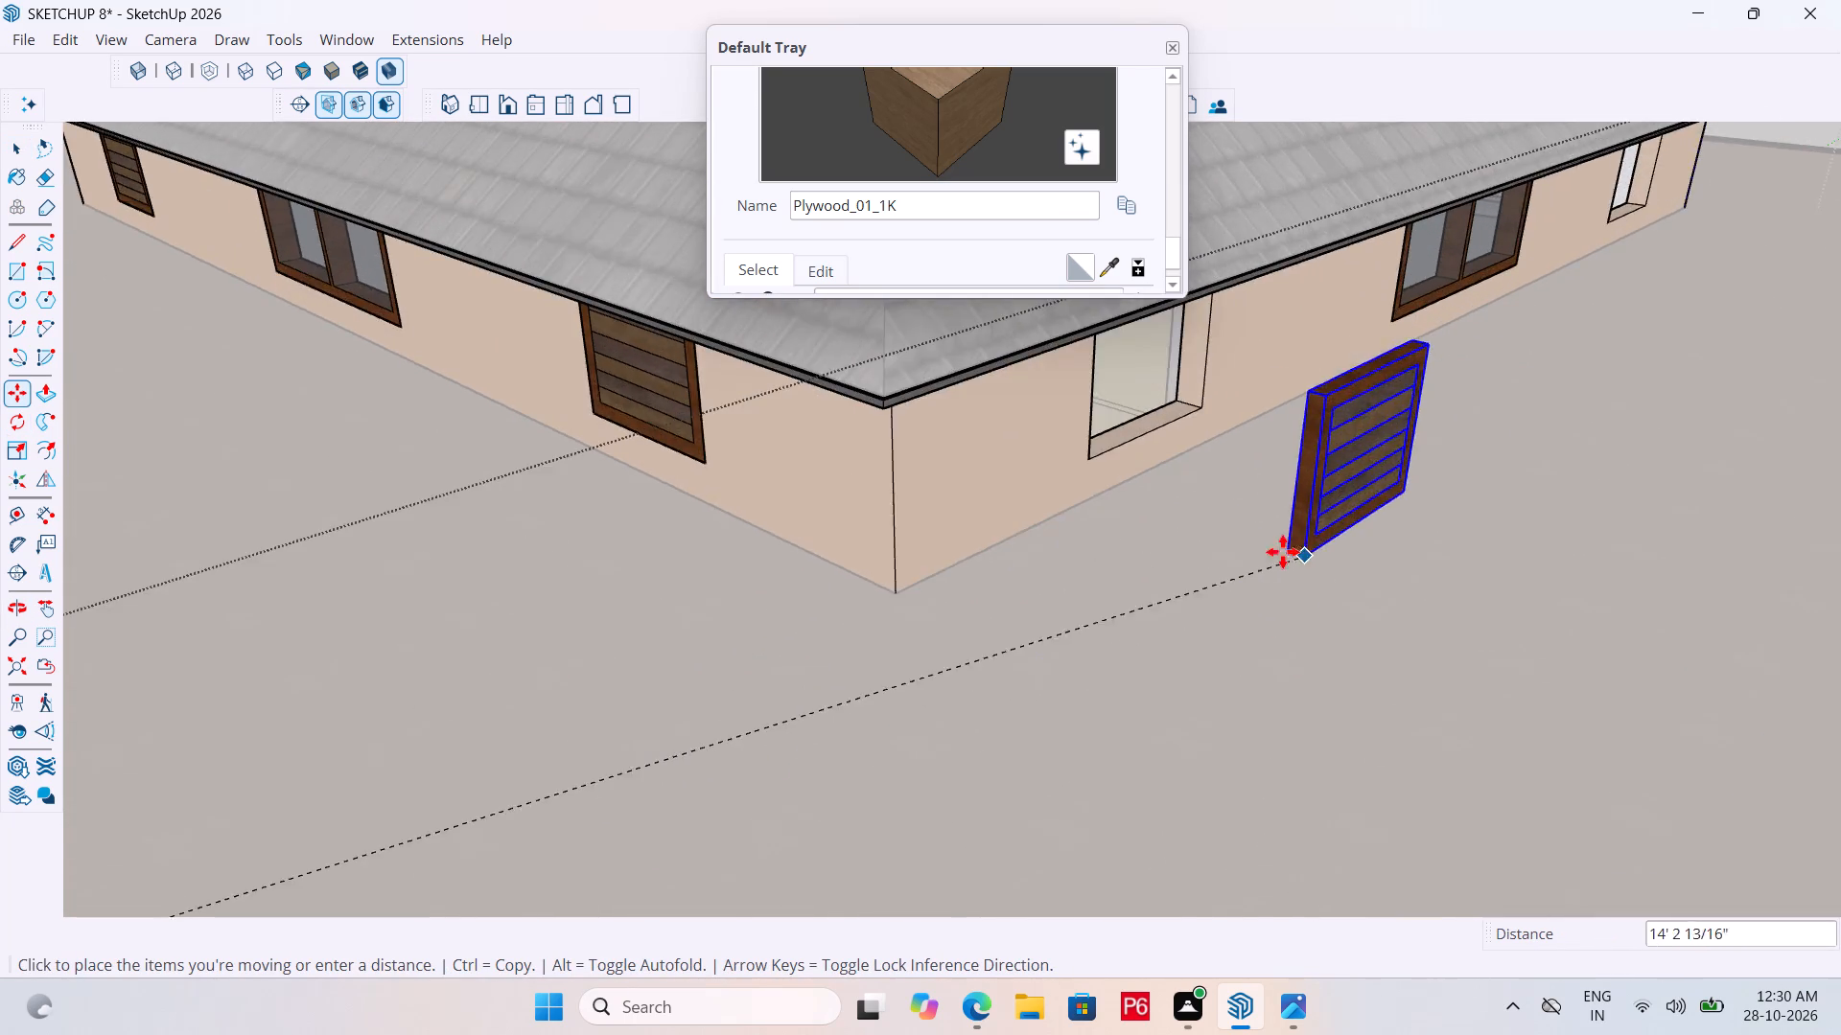
scroll(1283, 552, up, 6)
click(1007, 417)
click(1005, 429)
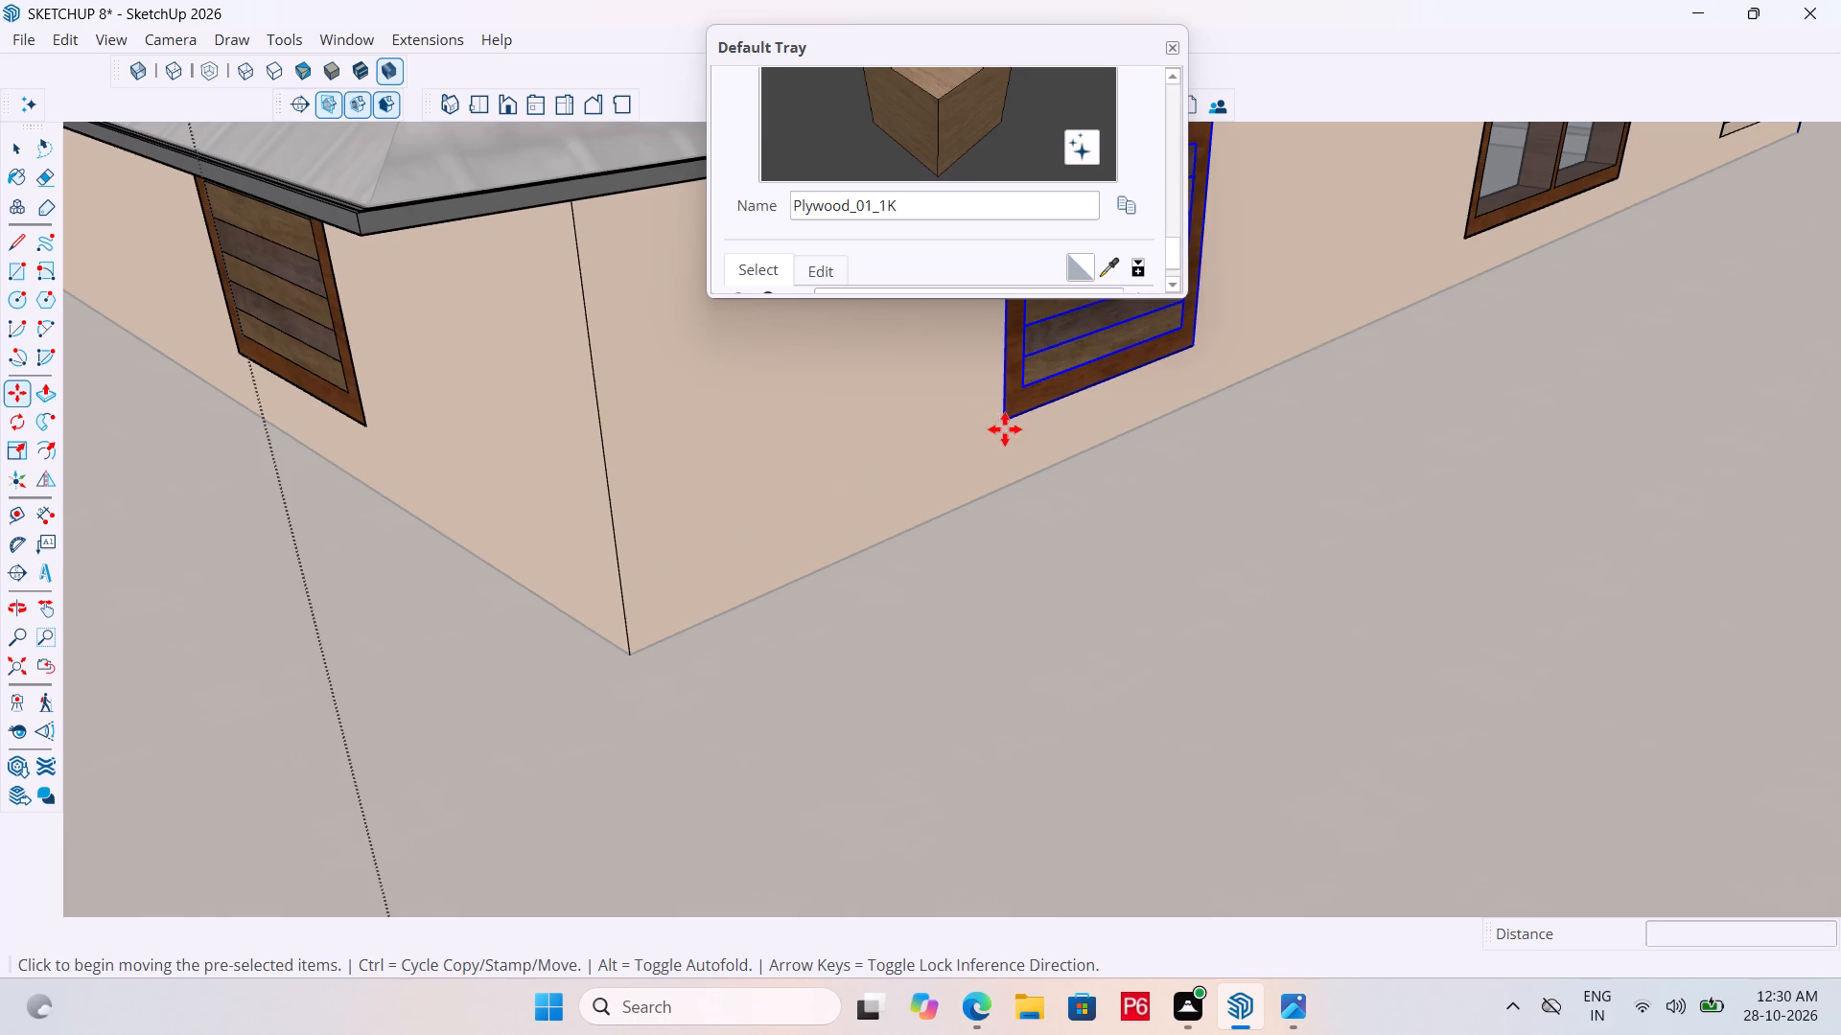
Copy the placed plank window by its lower corner into the empty opening on the other side of the two-pane window.
scroll(892, 690, down, 14)
middle_drag(1340, 488, 1340, 452)
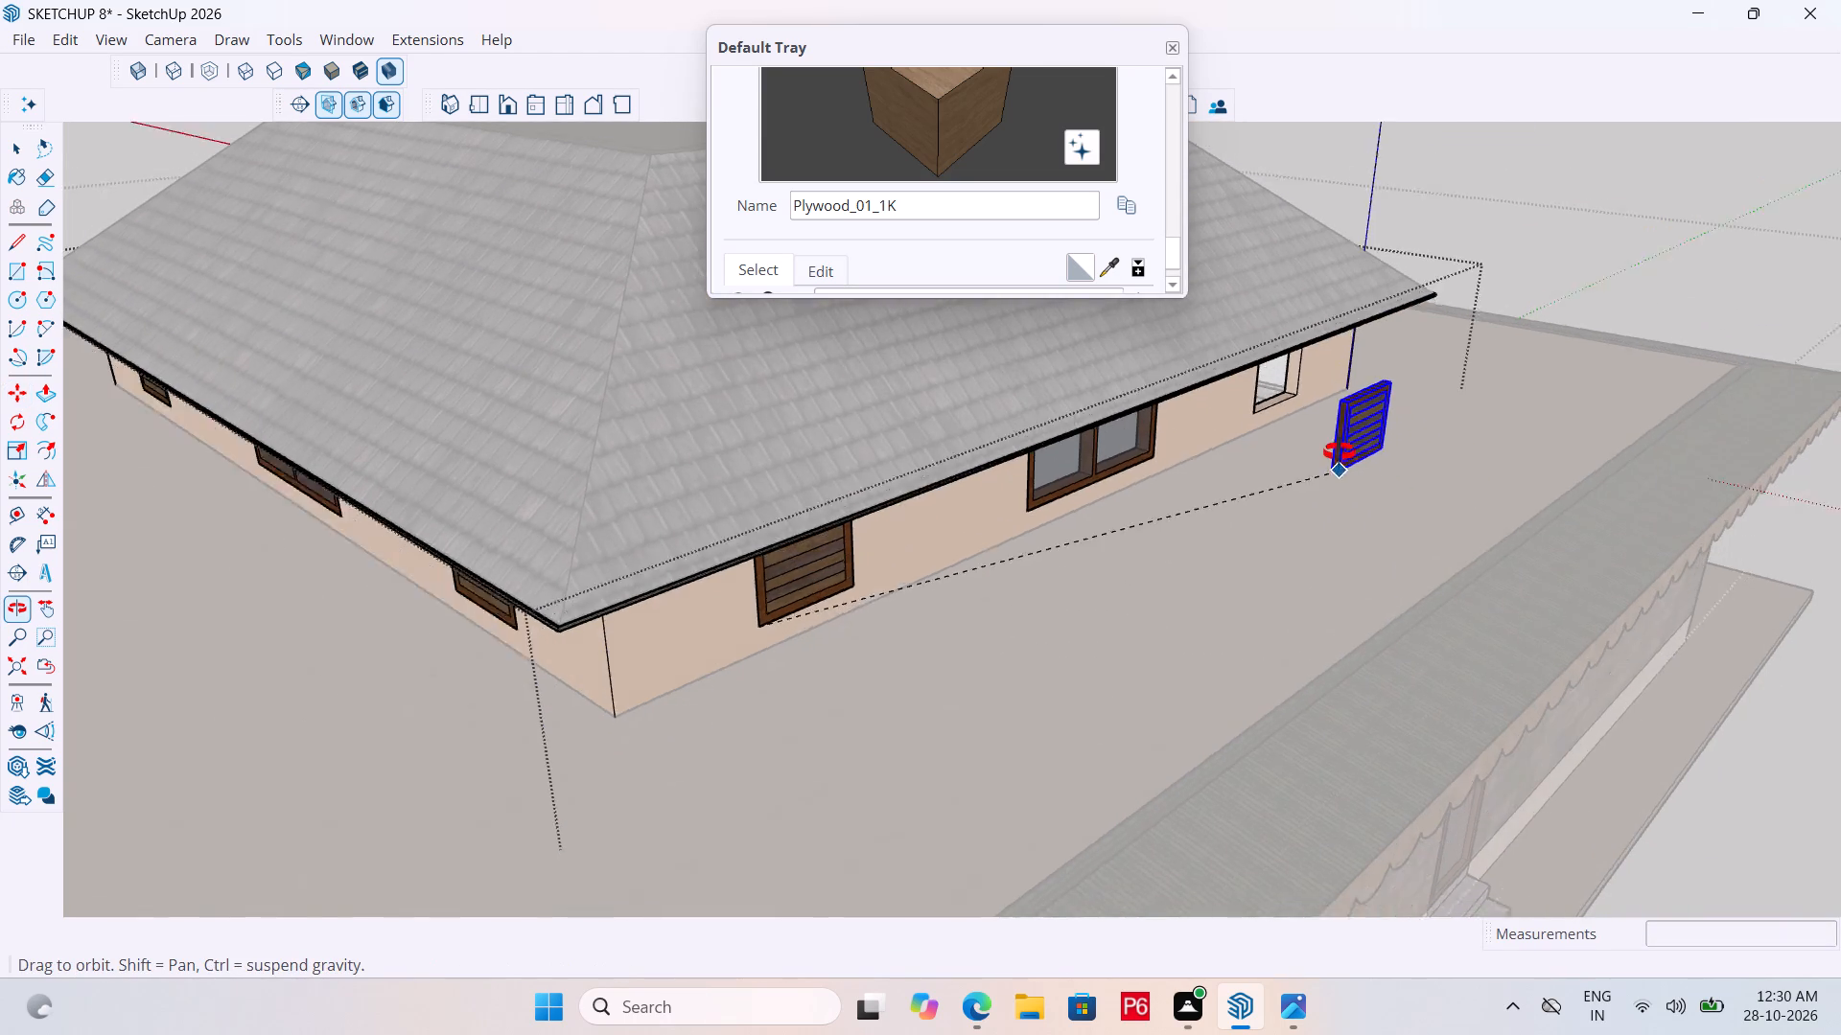
middle_drag(1340, 452, 1326, 383)
scroll(1235, 325, up, 2)
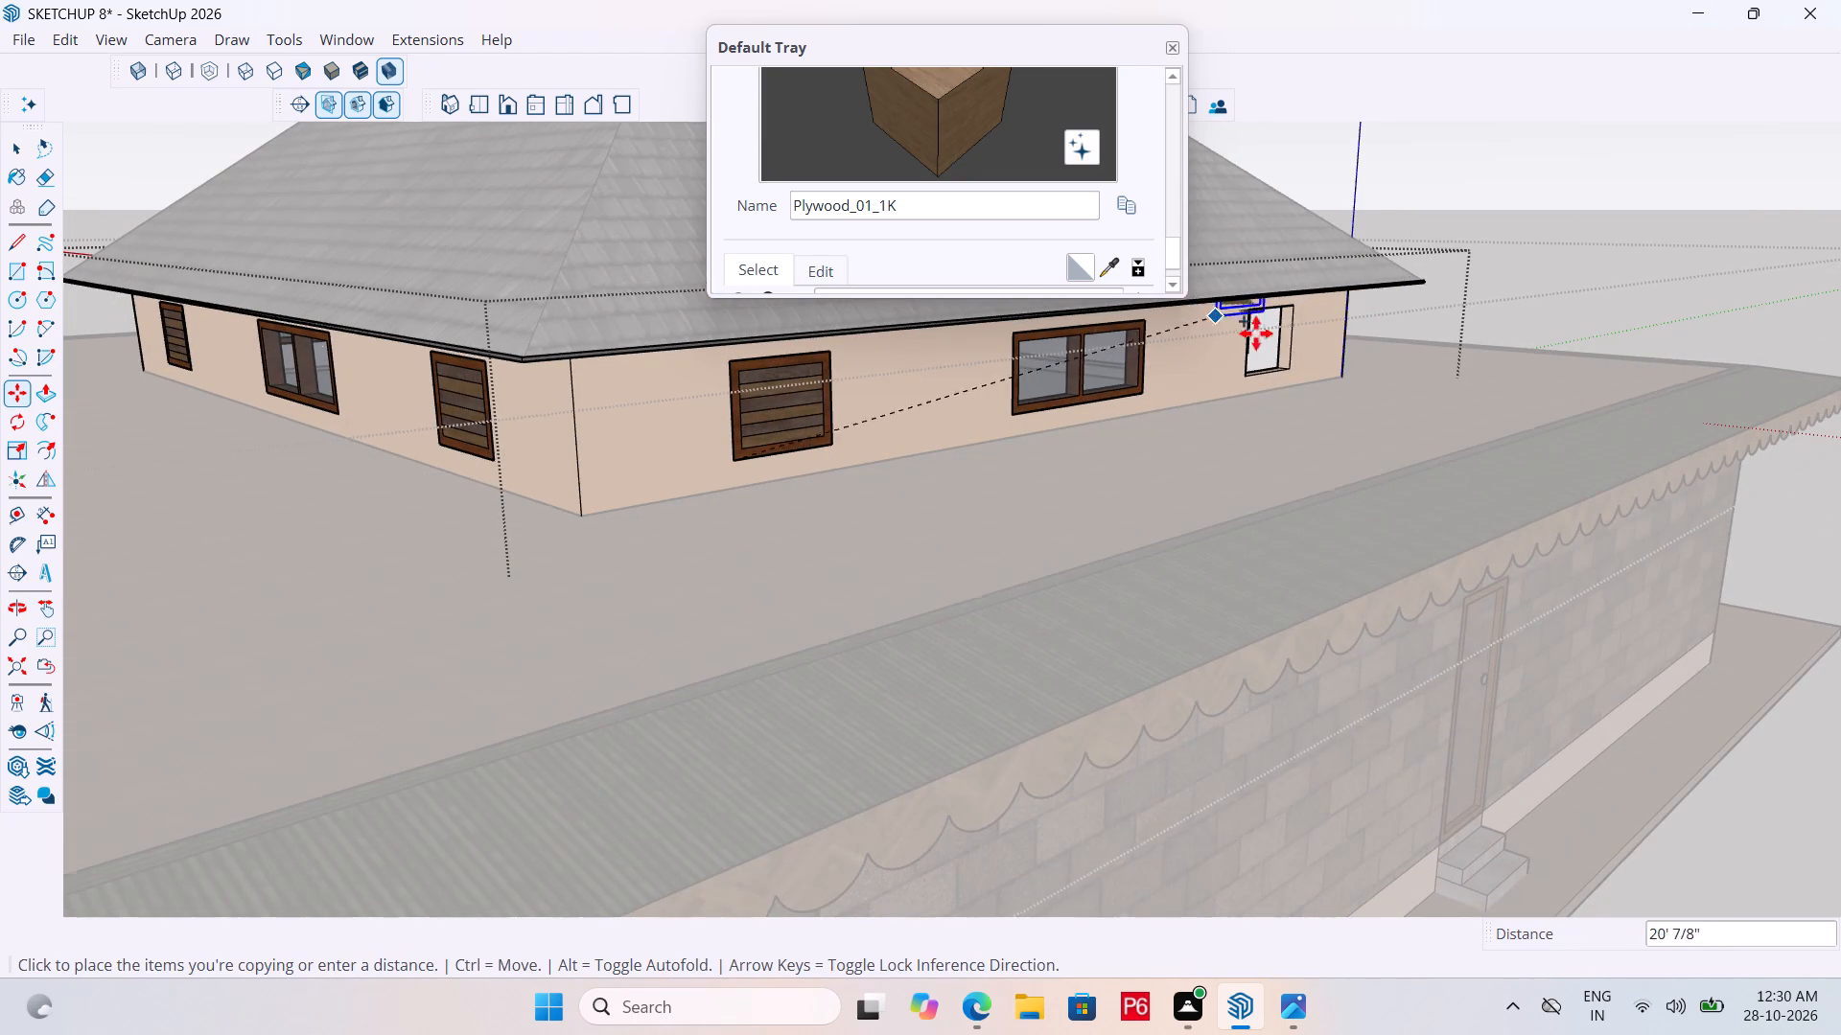
scroll(1256, 333, up, 9)
click(1237, 411)
scroll(1414, 451, down, 3)
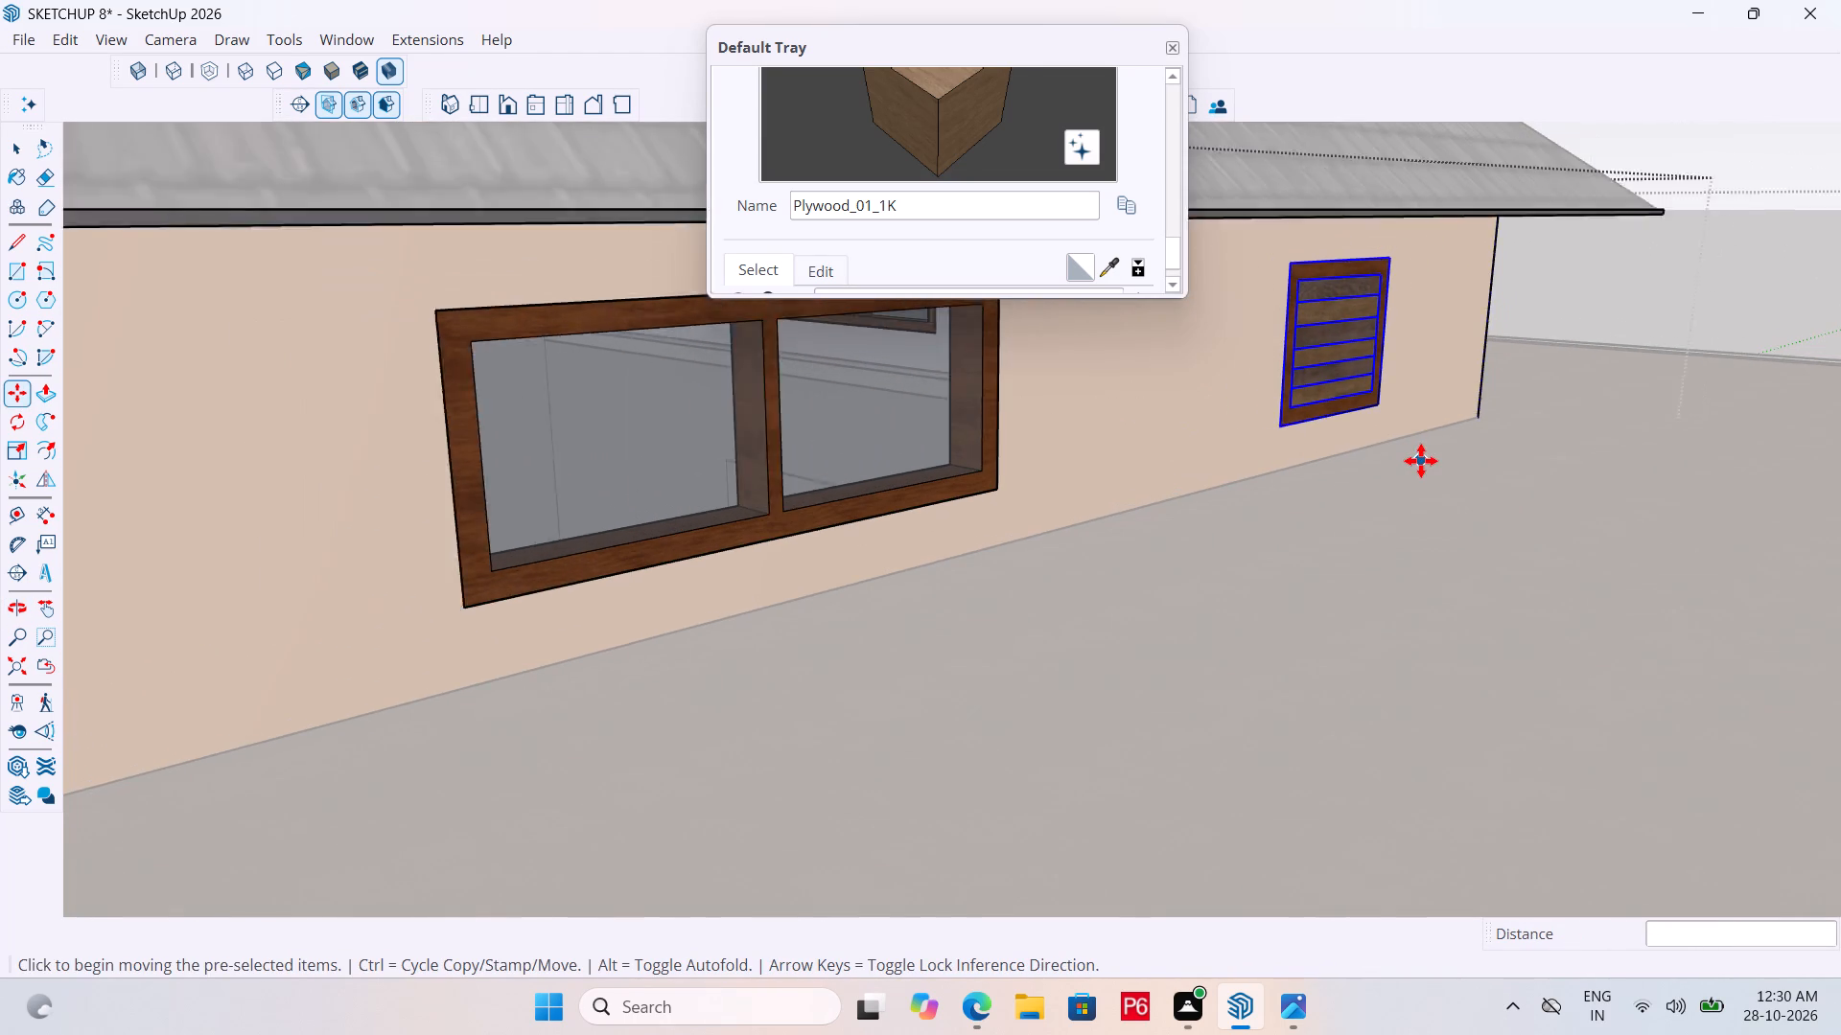
scroll(1421, 461, down, 1)
Save the model.
key(ctrl+s)
key(ctrl+s)
key(ctrl+s)
key(ctrl+s)
key(ctrl+s)
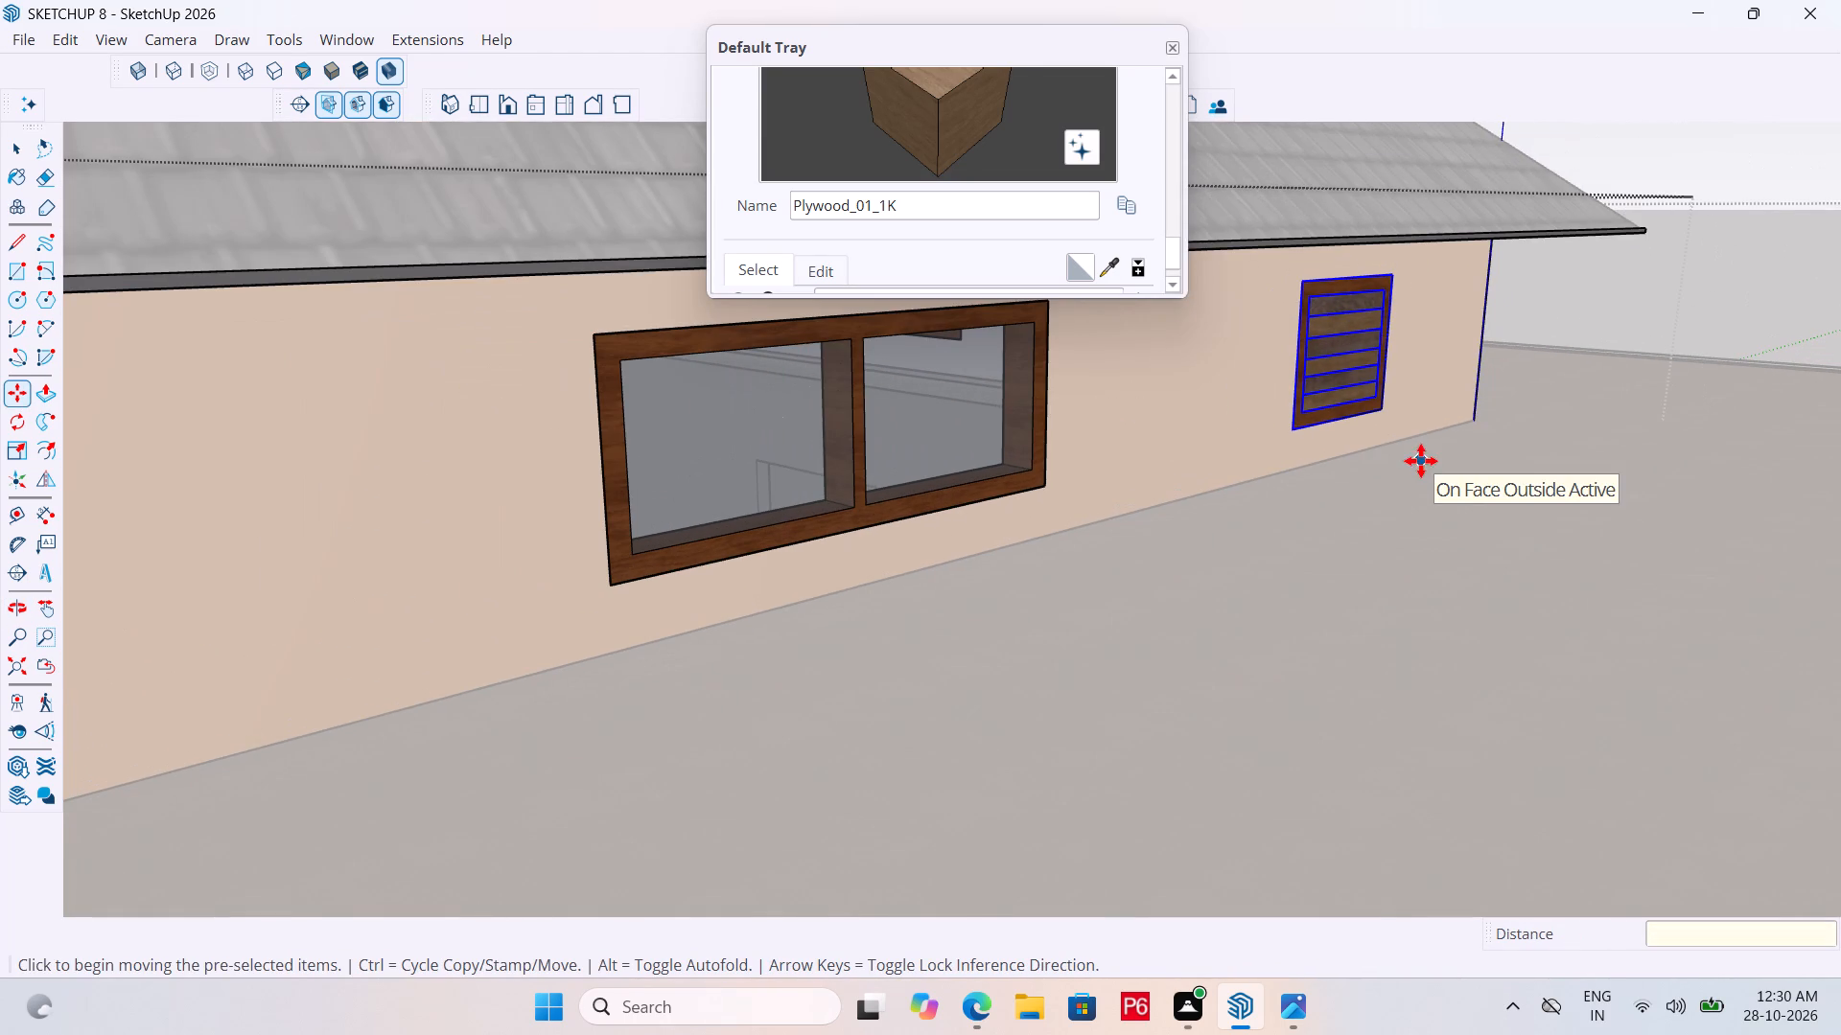
key(ctrl+s)
key(ctrl+s)
key(ctrl+s)
key(ctrl+s)
key(ctrl+s)
key(ctrl+s)
Close the upper-storey group so the whole building is out of edit mode.
scroll(1441, 464, down, 5)
key(space)
scroll(1319, 504, down, 4)
key(space)
middle_drag(1567, 389, 1035, 457)
scroll(1016, 461, down, 1)
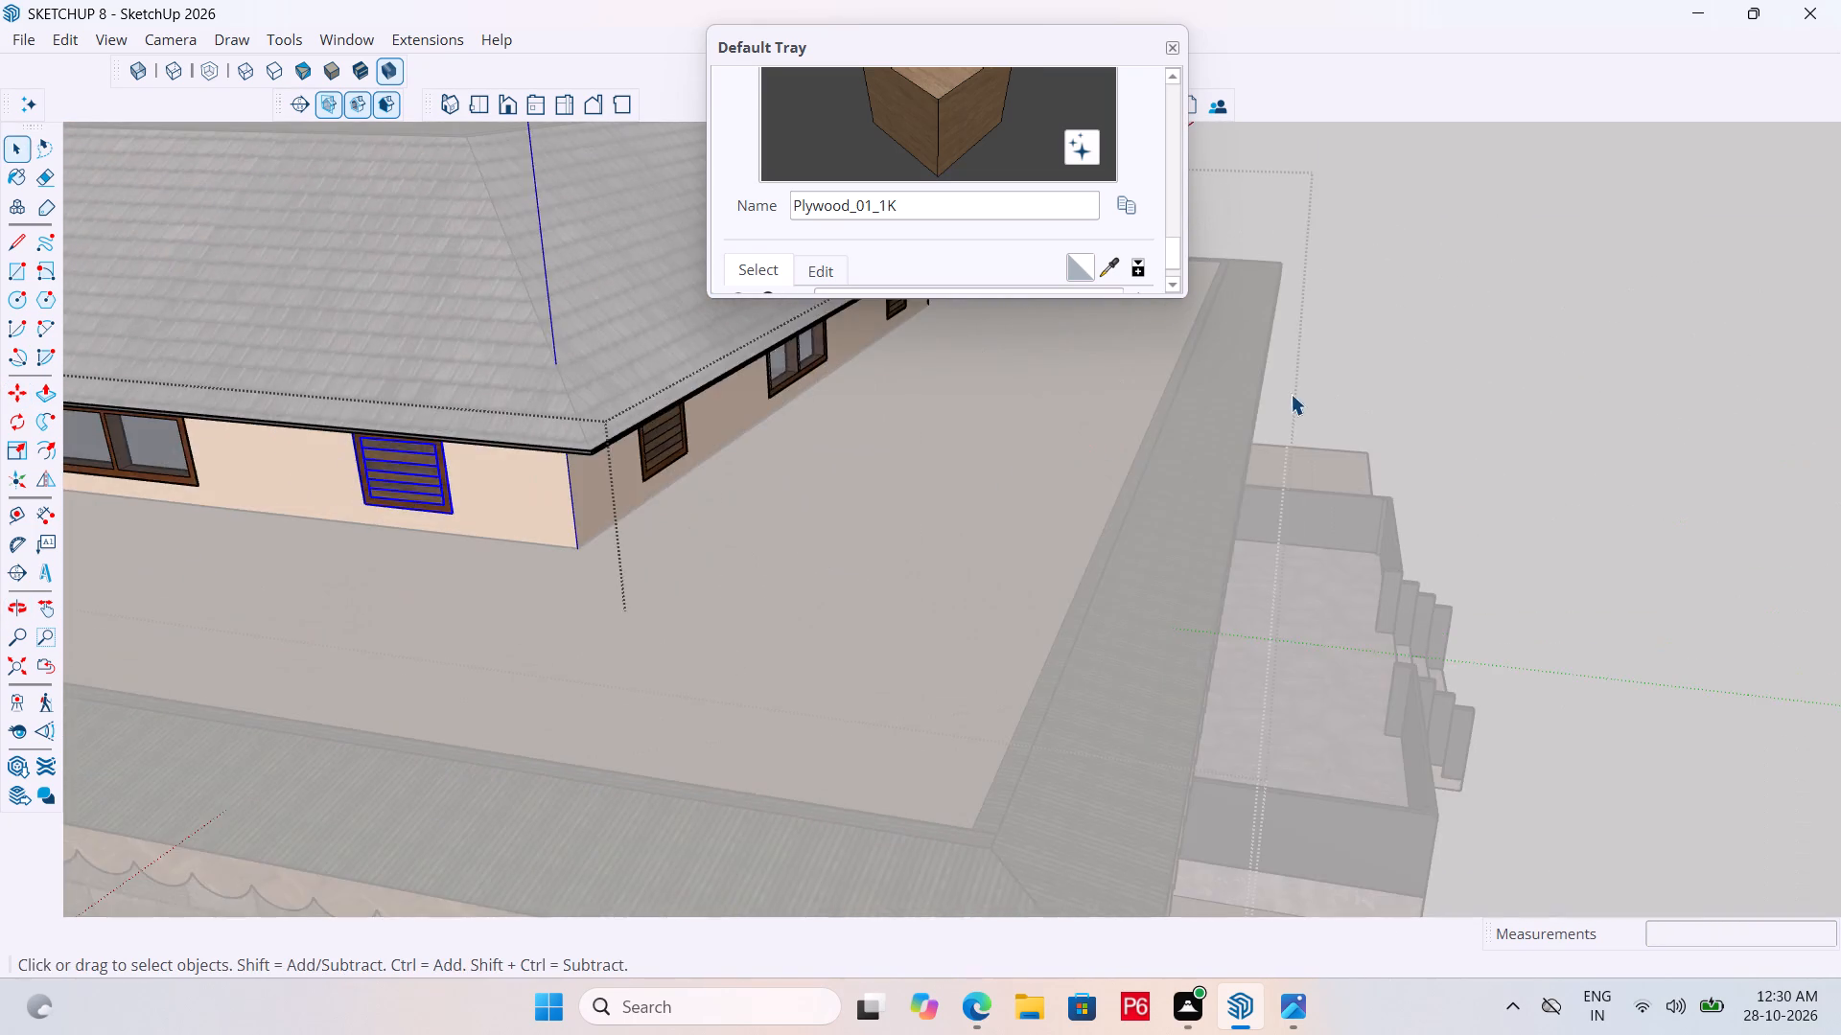
scroll(1395, 432, down, 4)
middle_drag(1423, 484, 1134, 467)
key(space)
click(1692, 405)
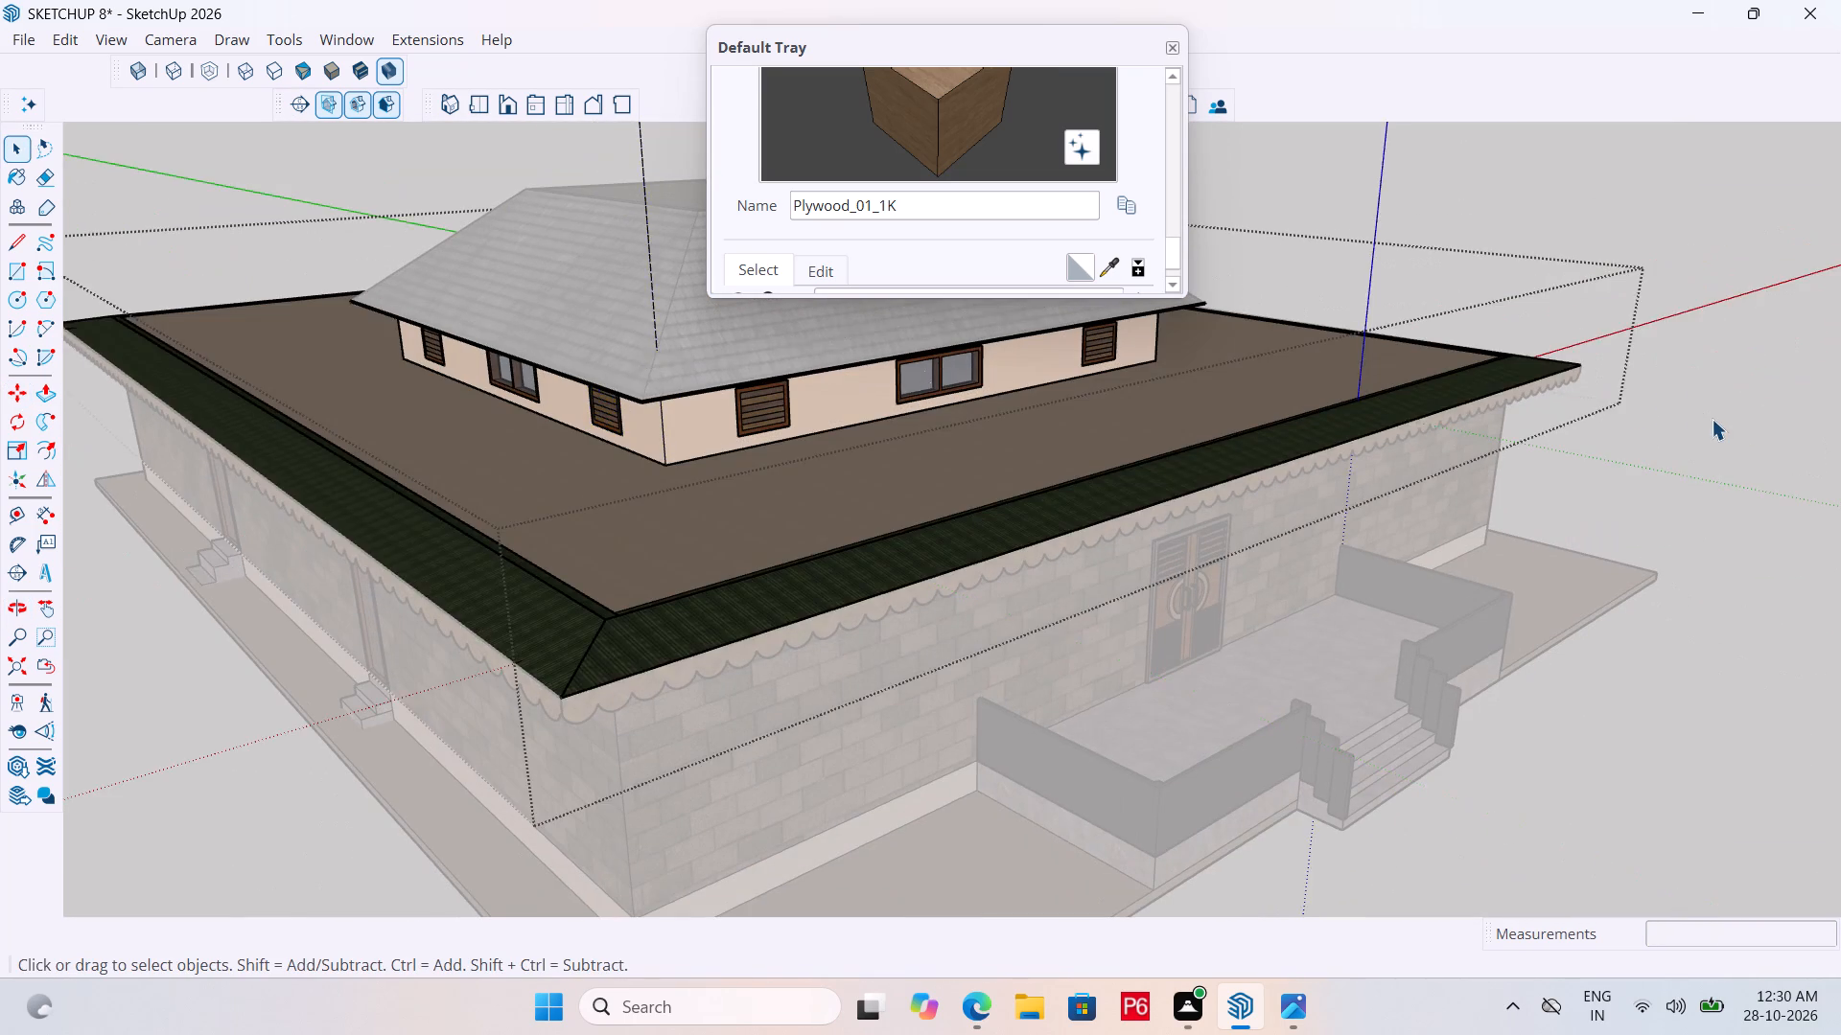
double_click(1712, 419)
Save the model with the completed upper-storey windows.
middle_drag(1382, 598, 1373, 540)
key(ctrl+s)
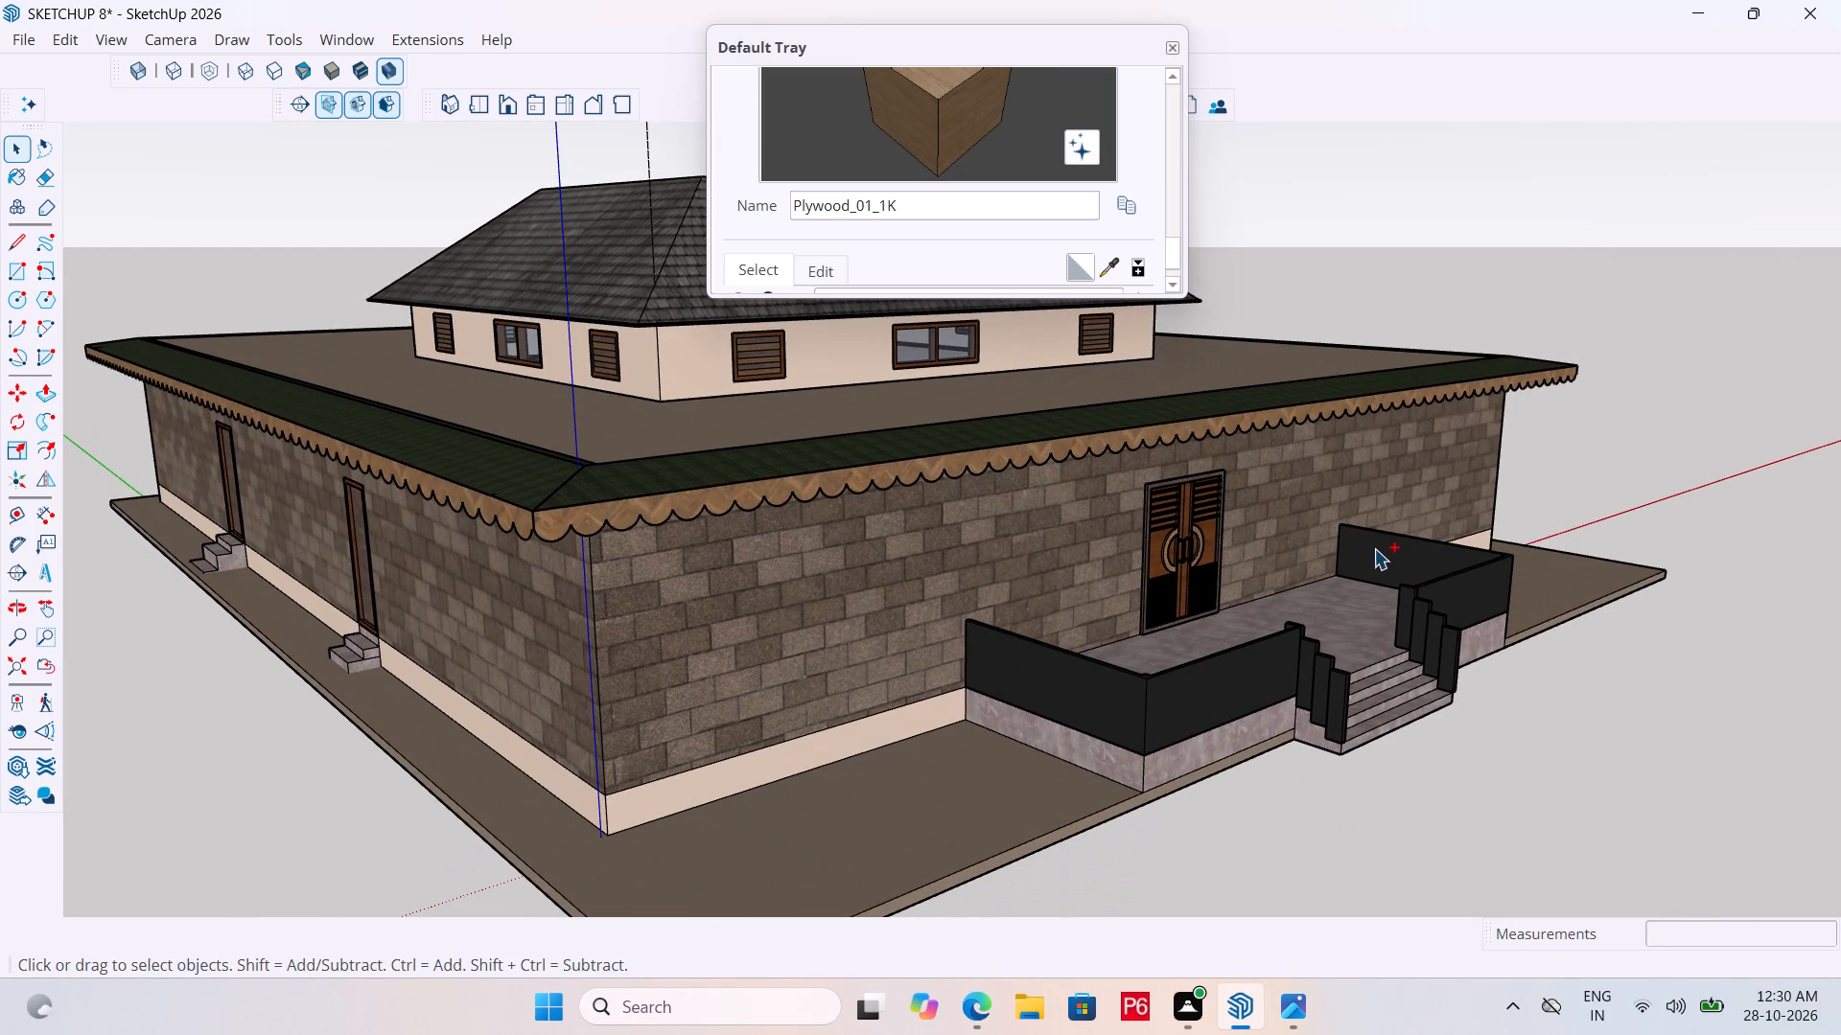
key(ctrl+s)
key(ctrl+s)
key(ctrl+s)
key(ctrl+s)
key(ctrl+s)
key(ctrl+s)
key(ctrl+s)
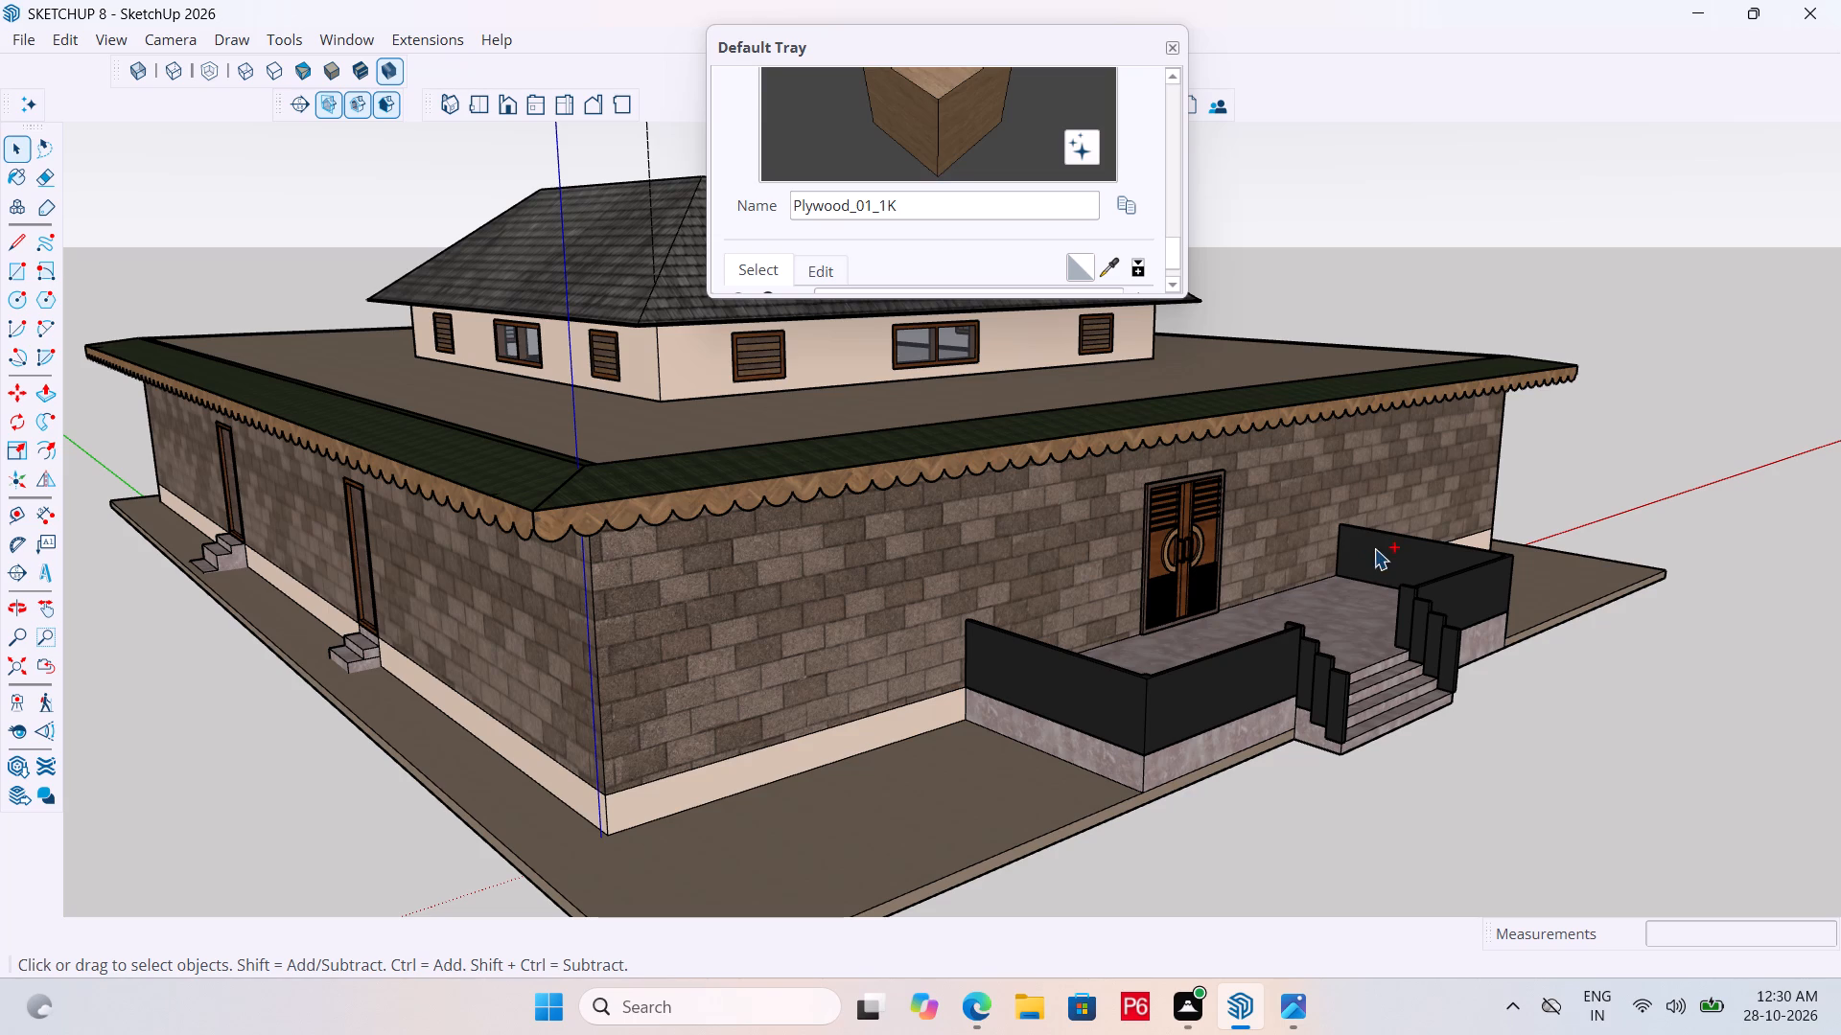
key(space)
Open the ground-floor building group for editing at the front entrance steps.
middle_drag(1275, 517, 1240, 517)
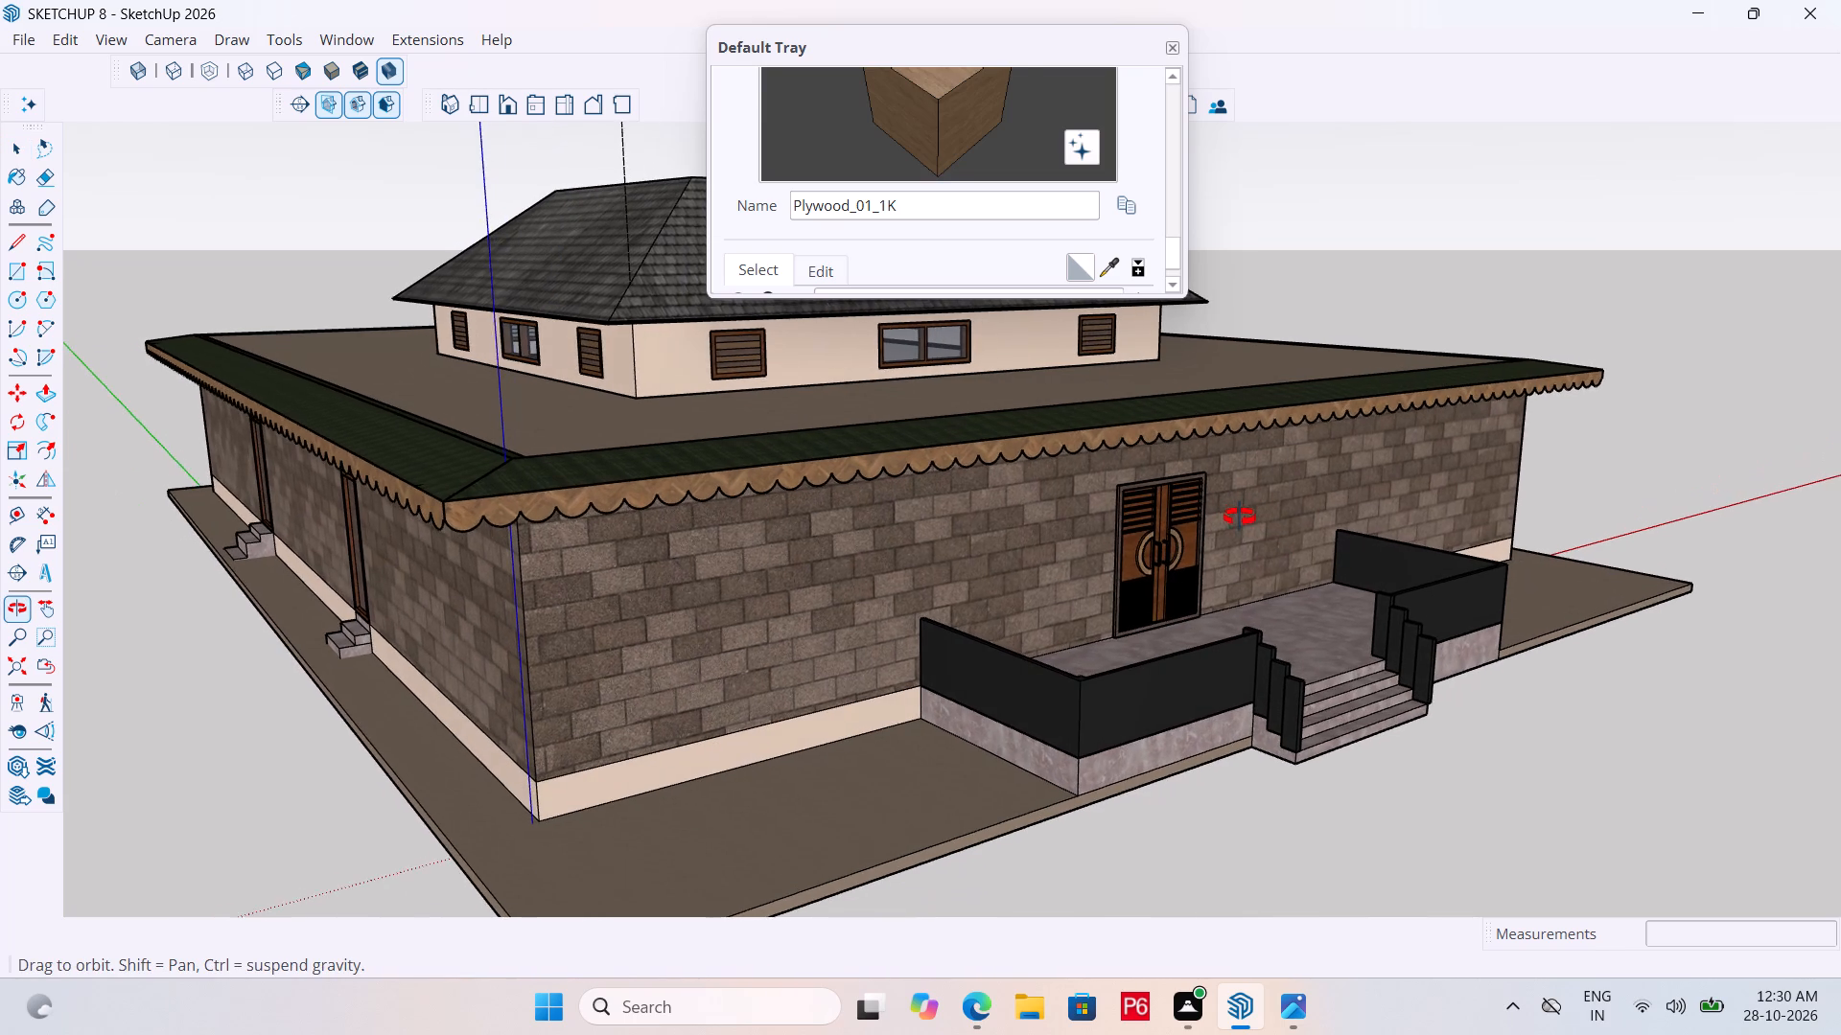
middle_drag(1240, 517, 1244, 521)
middle_click(1244, 521)
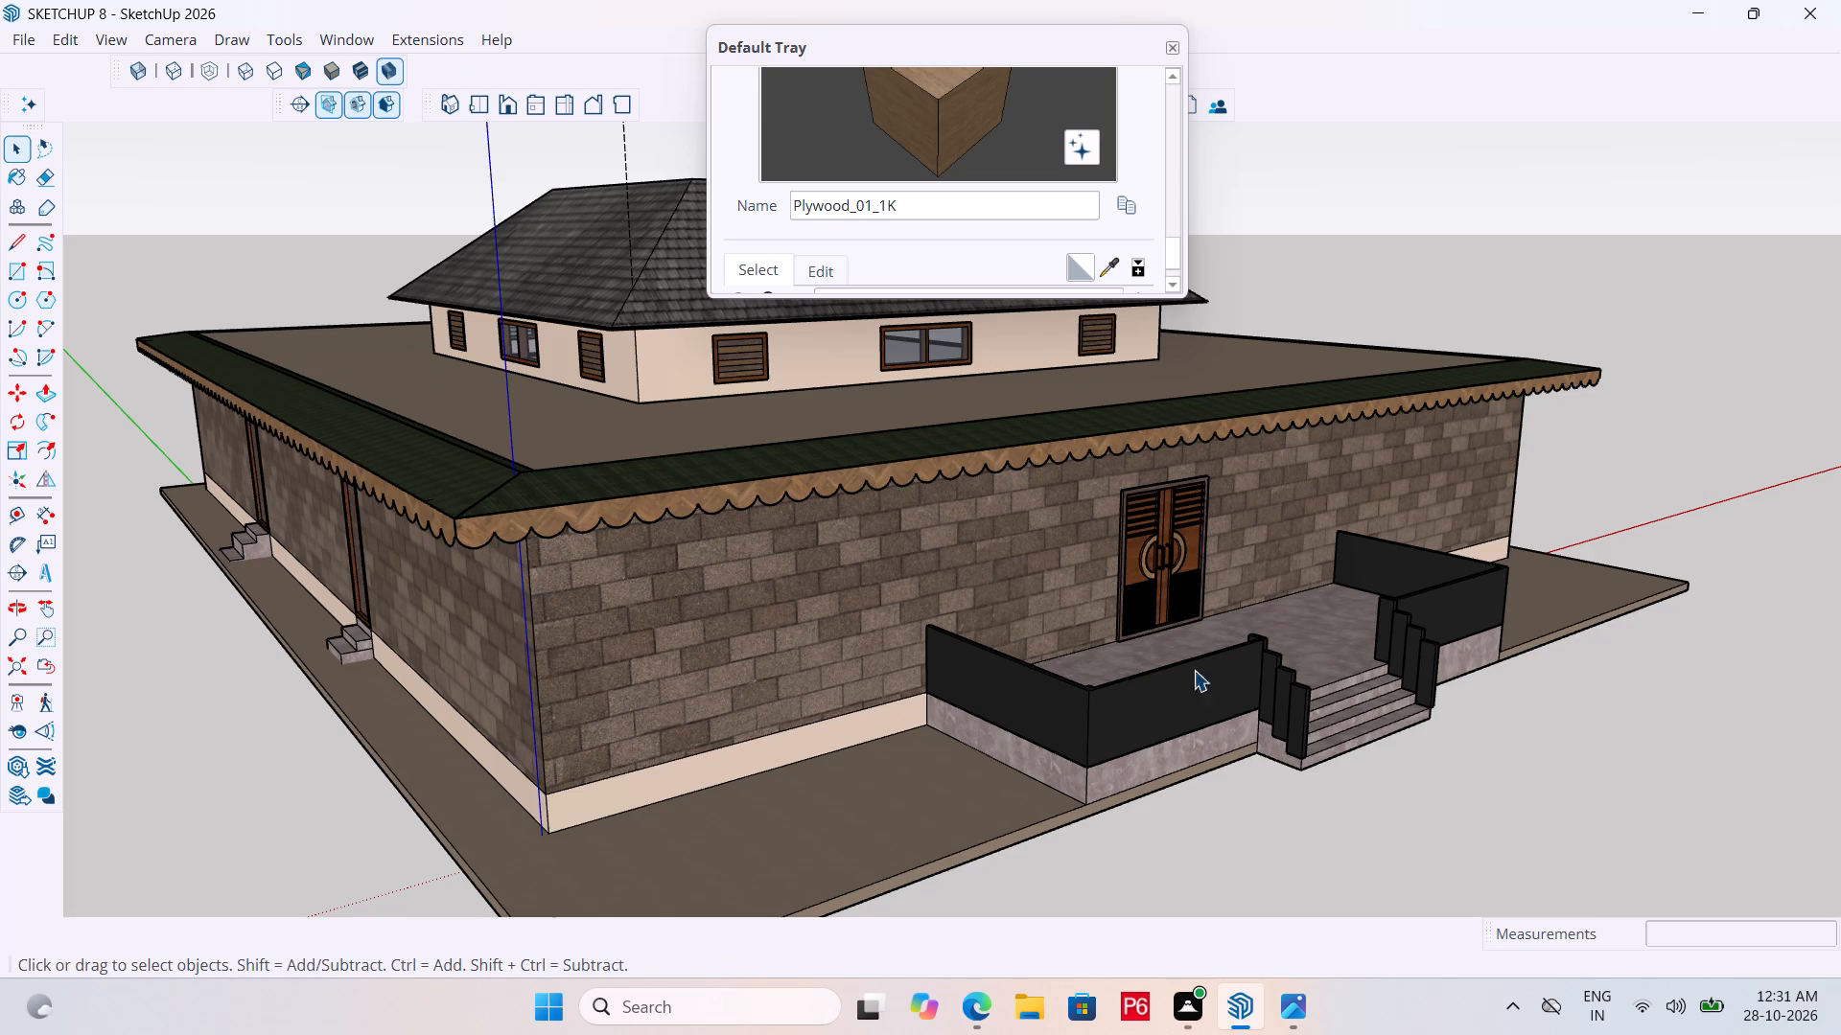
middle_drag(1446, 720, 1340, 712)
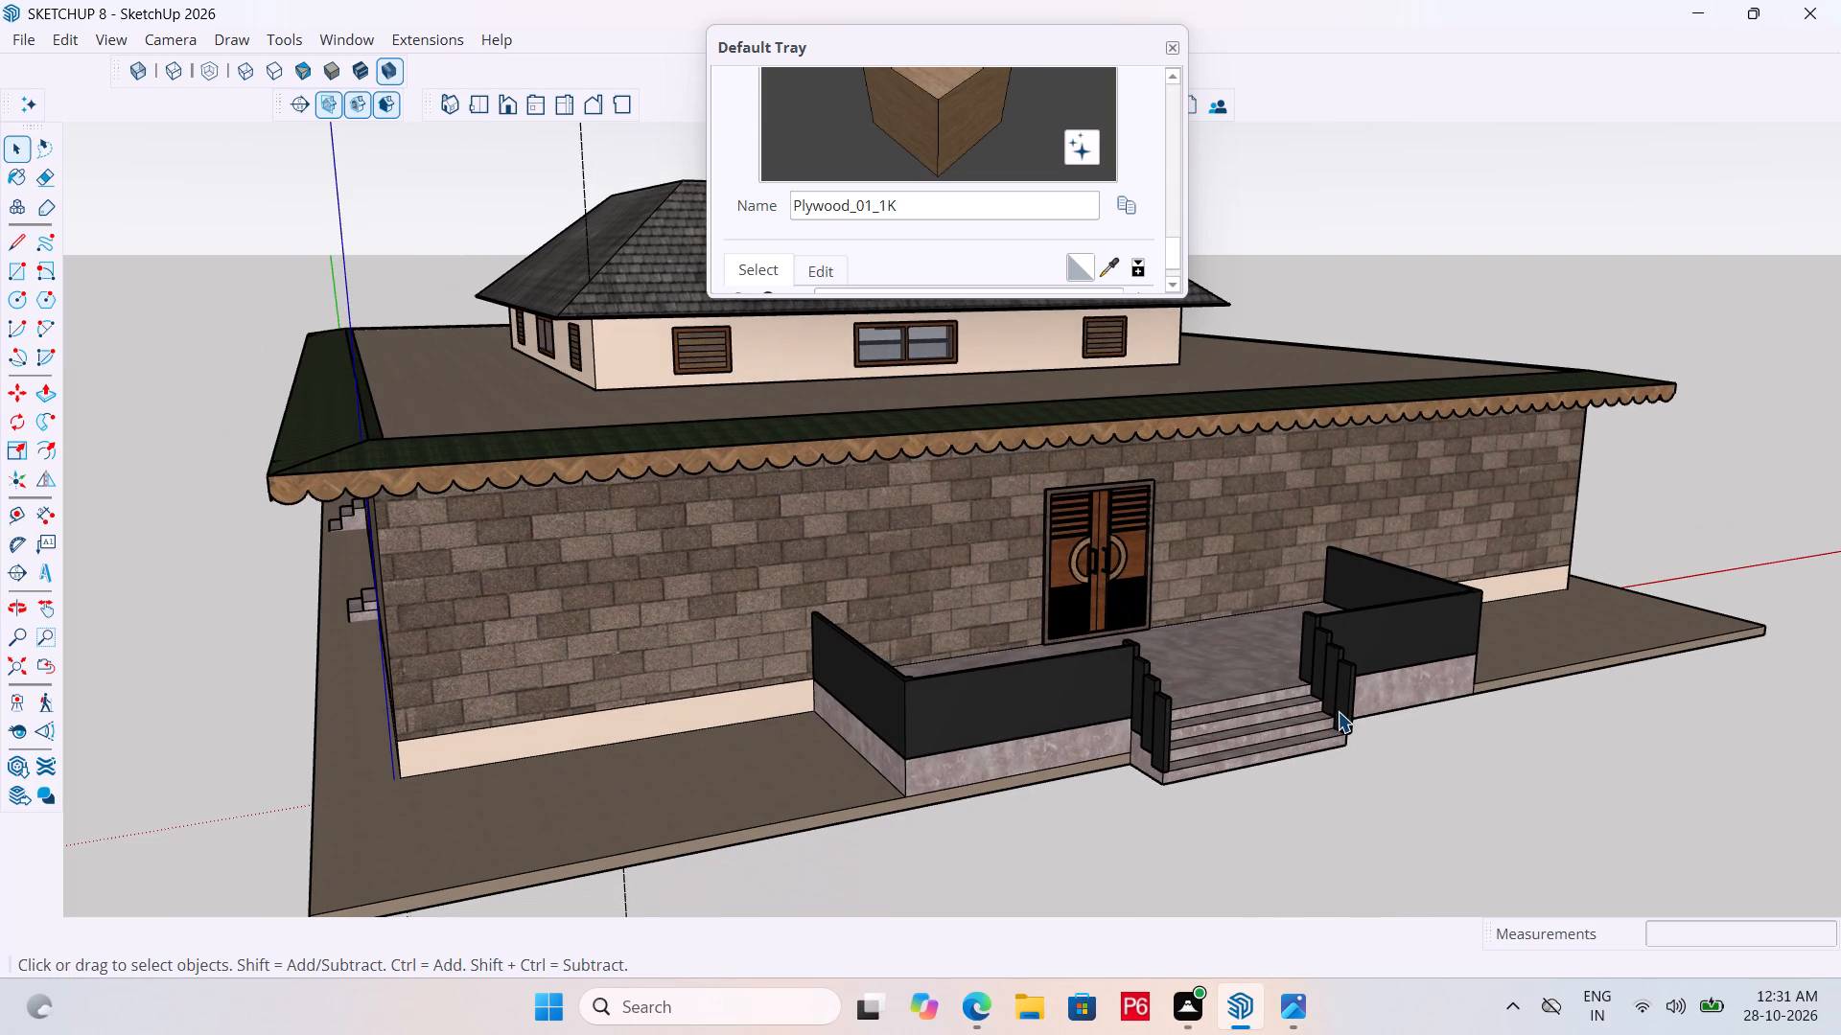
middle_drag(1311, 714, 1249, 688)
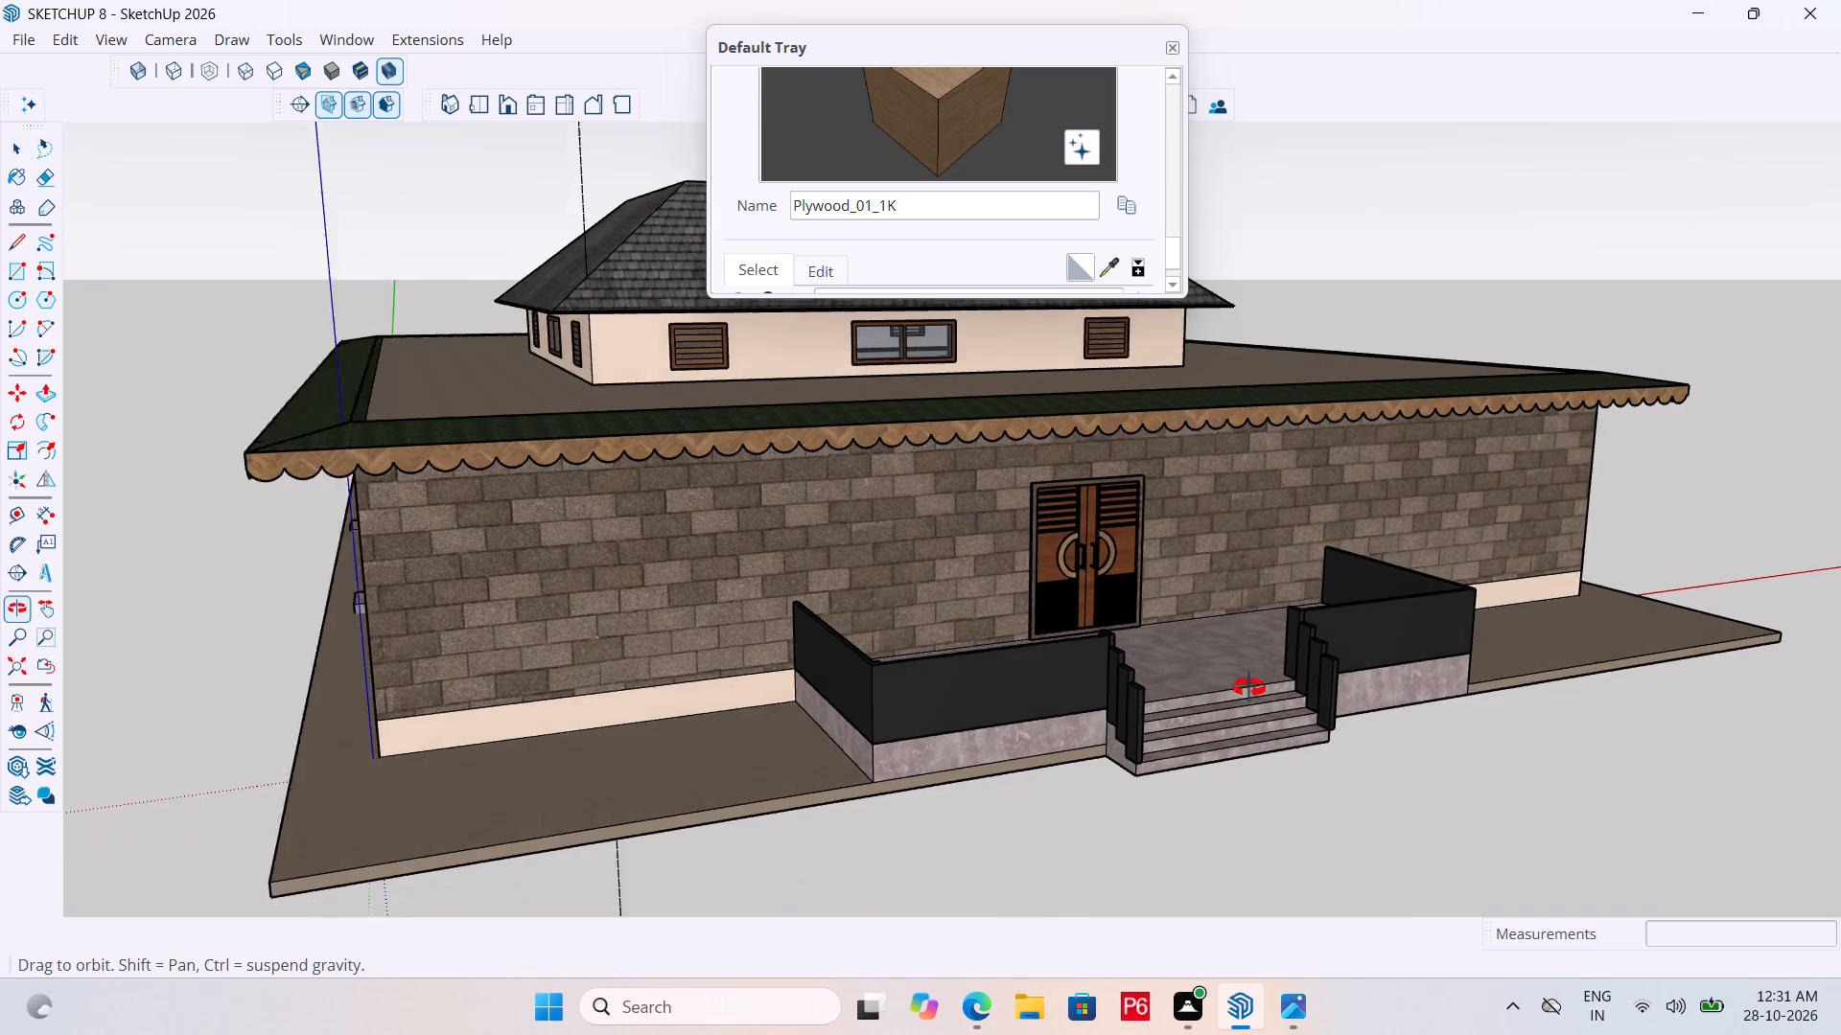
middle_drag(1249, 688, 1113, 689)
scroll(1113, 689, up, 2)
middle_click(1113, 689)
scroll(981, 715, up, 4)
middle_click(981, 715)
middle_drag(1004, 724, 1015, 726)
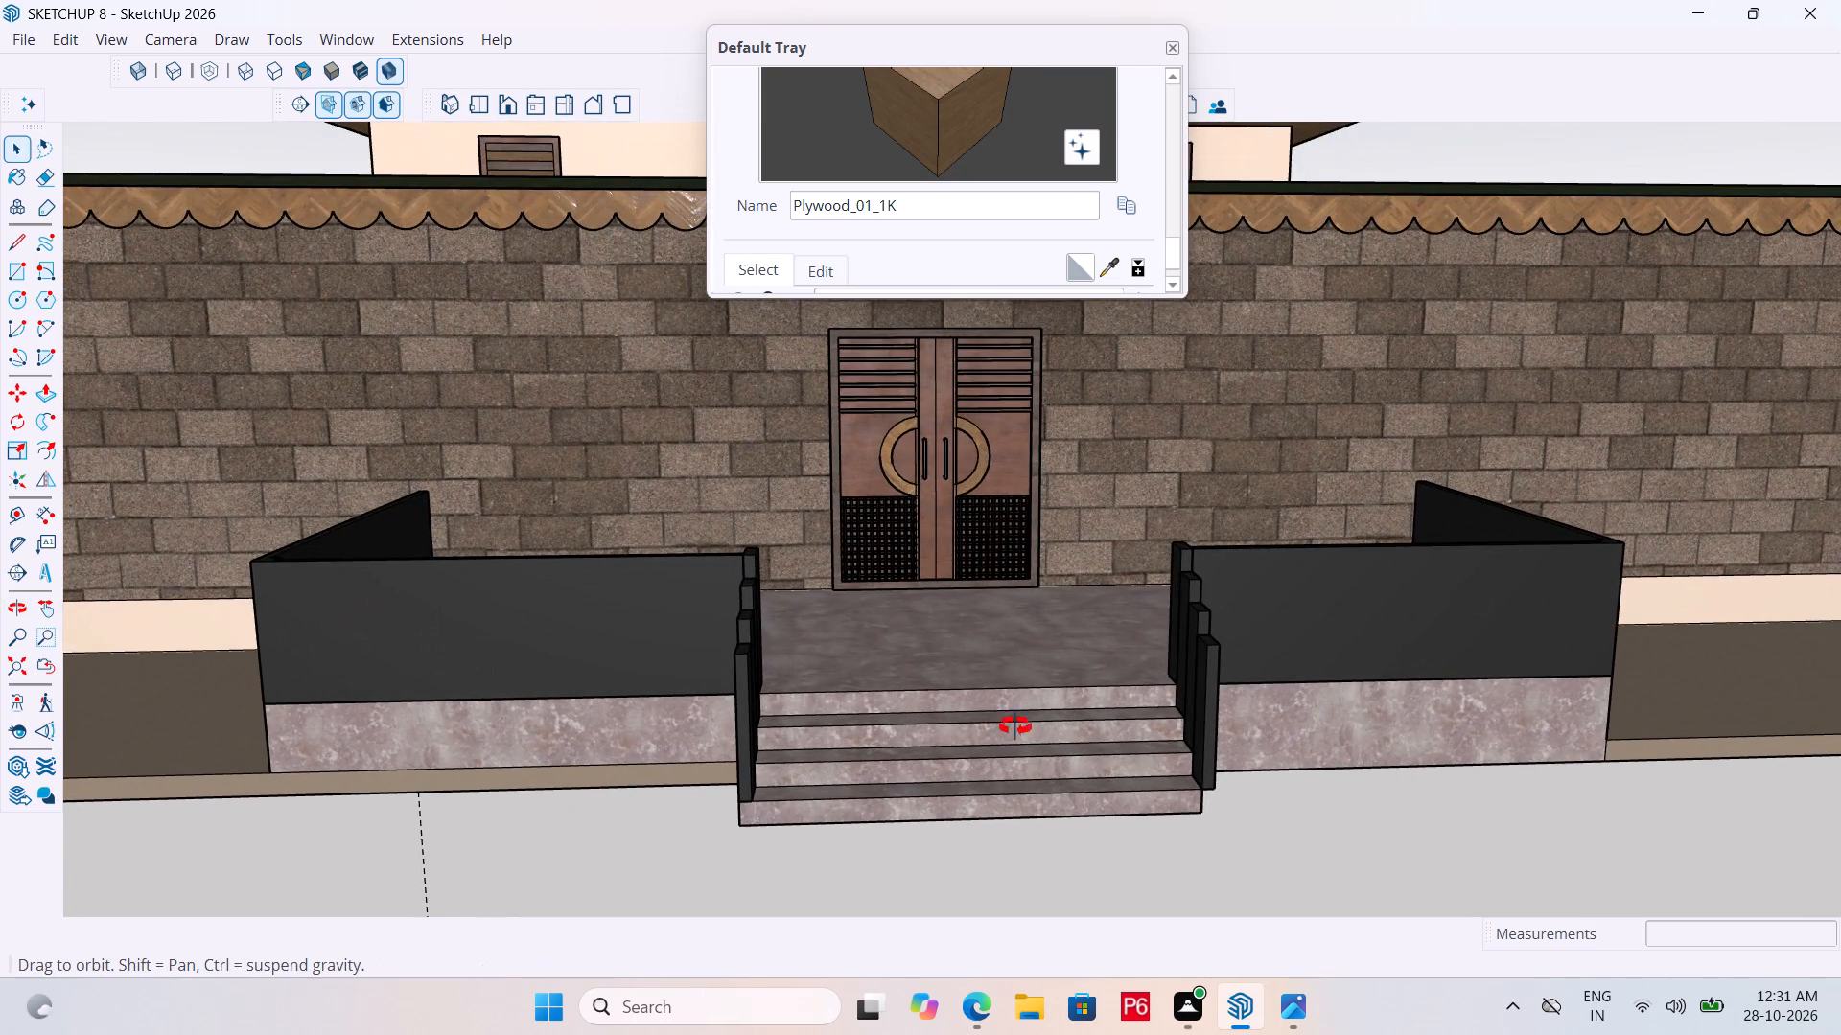
middle_drag(1015, 726, 1099, 724)
scroll(1098, 724, up, 8)
click(1069, 692)
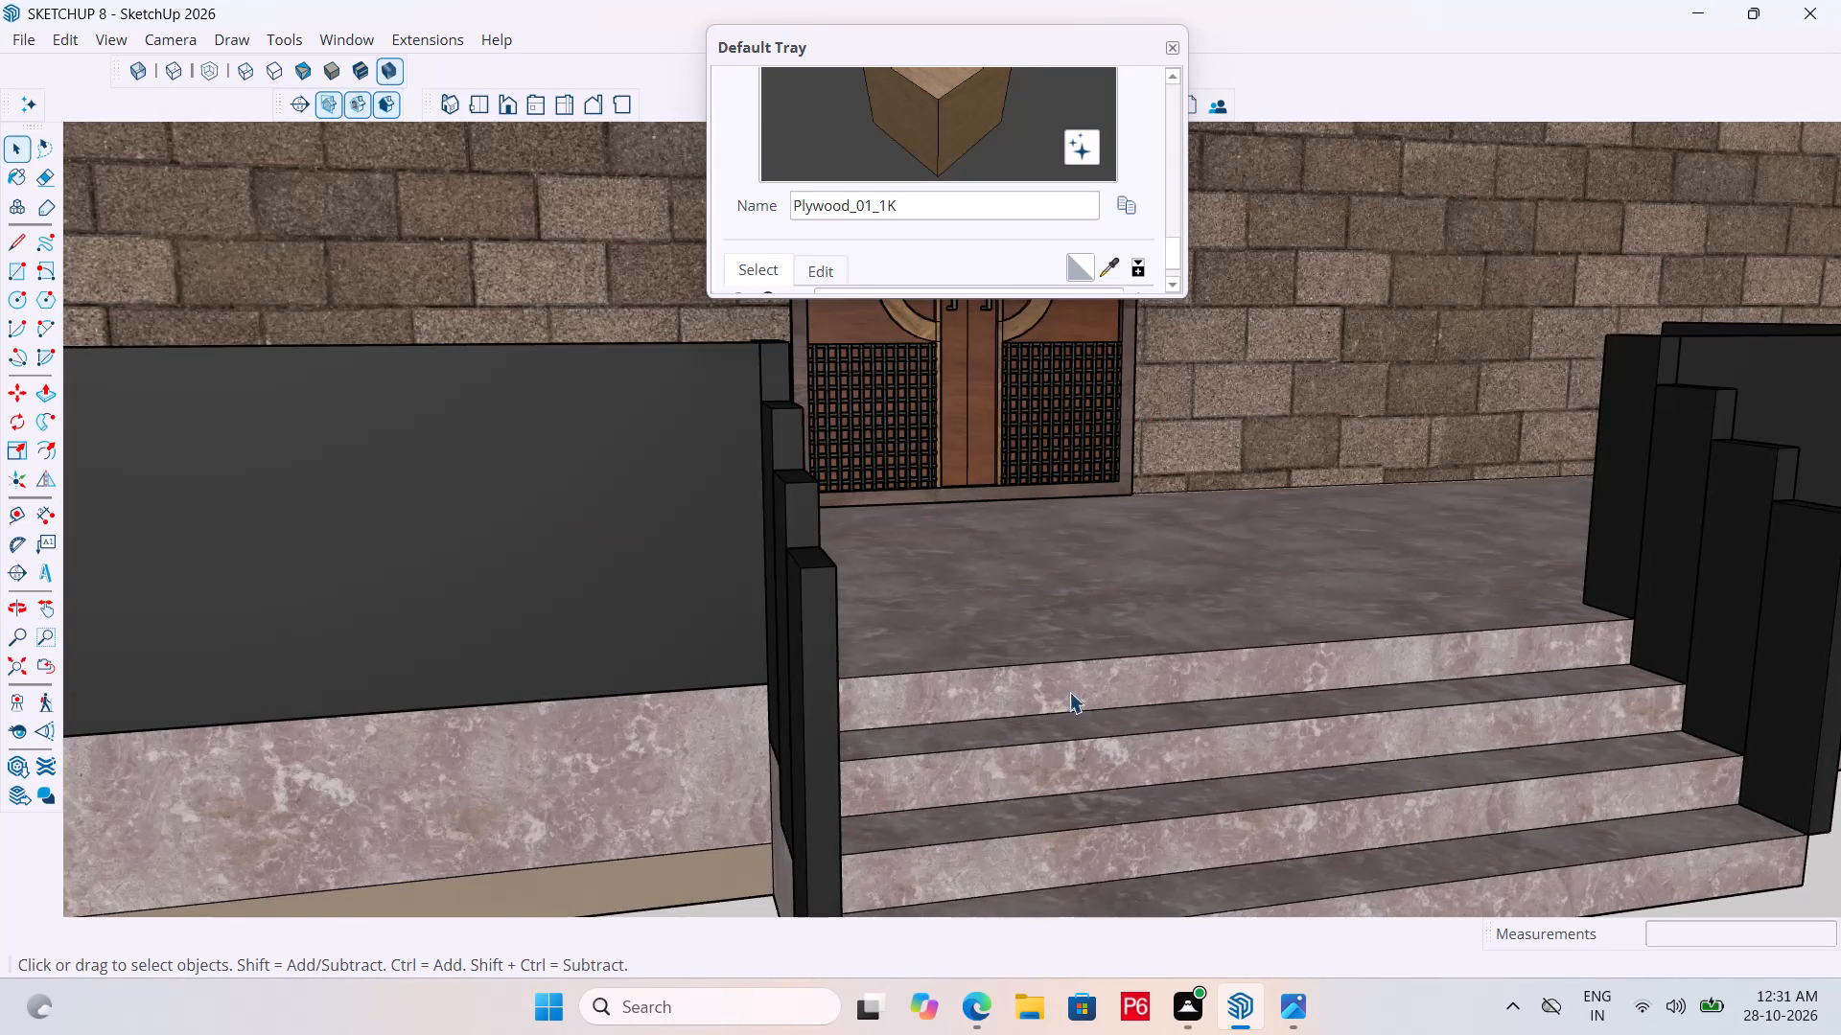
triple_click(1060, 686)
click(1041, 682)
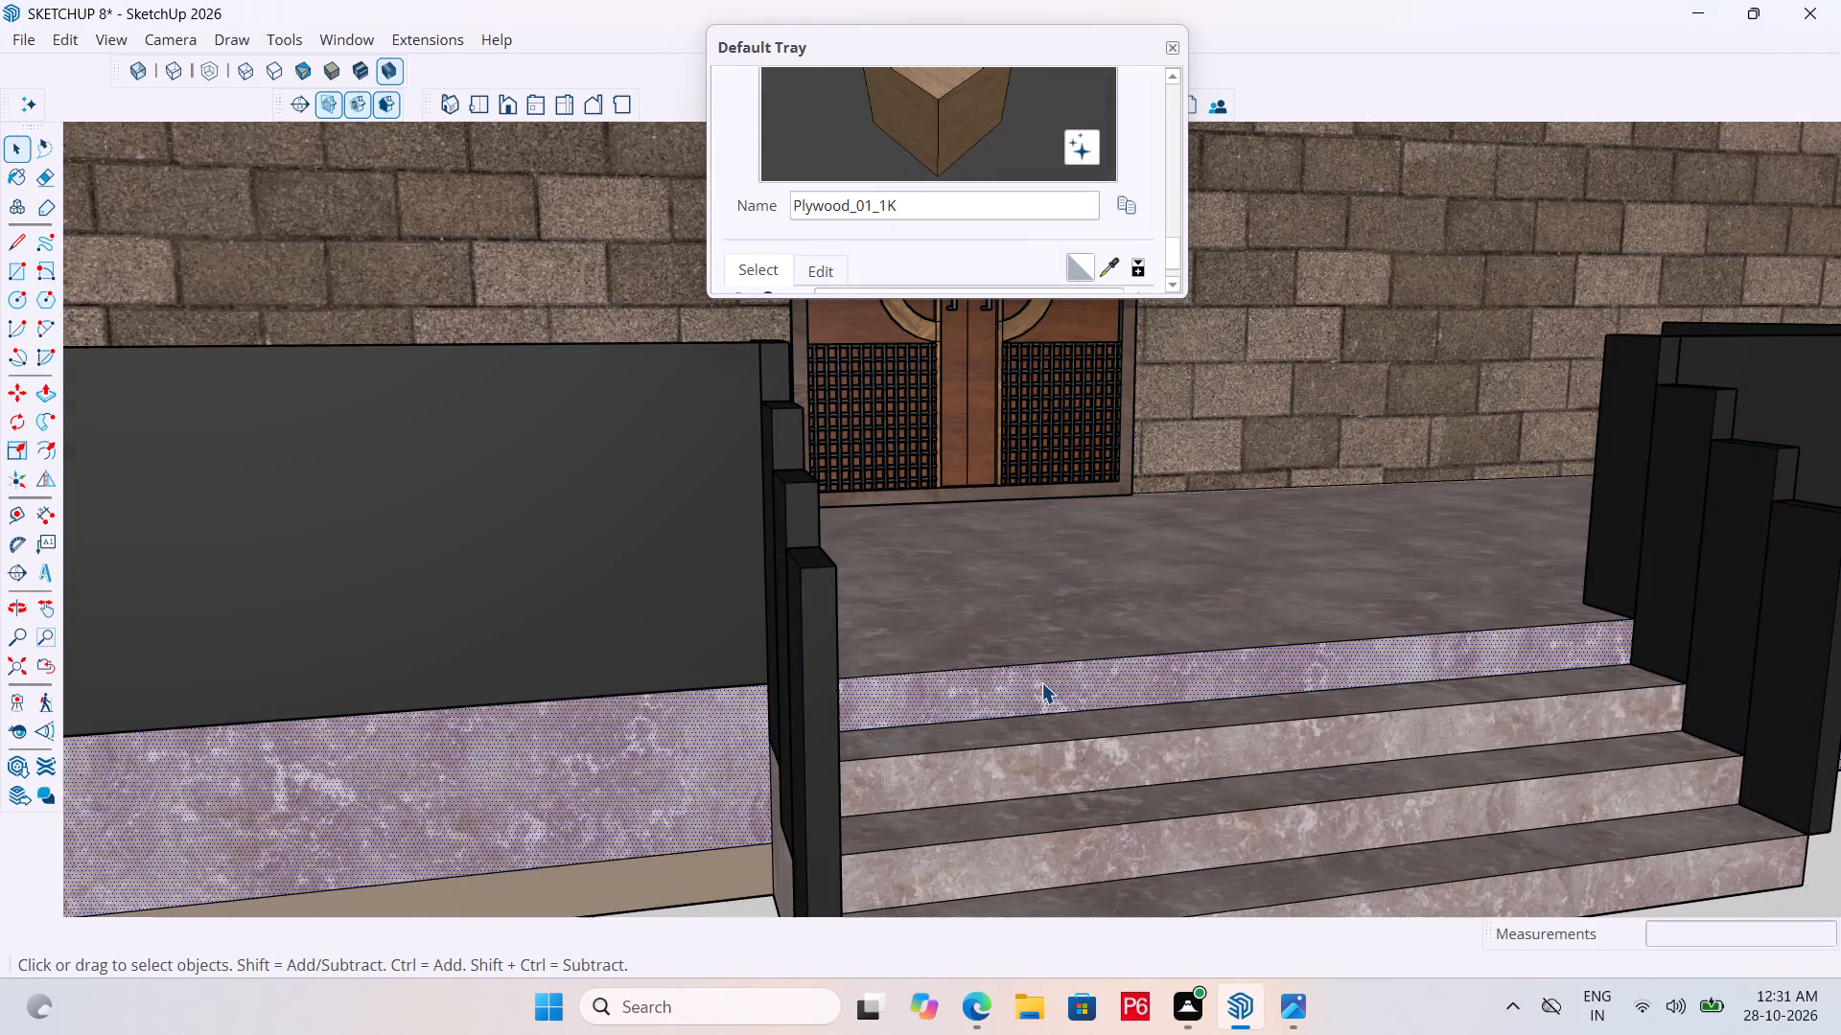
Extrude the highest stair tread, just below the porch floor, by 1".
click(1063, 738)
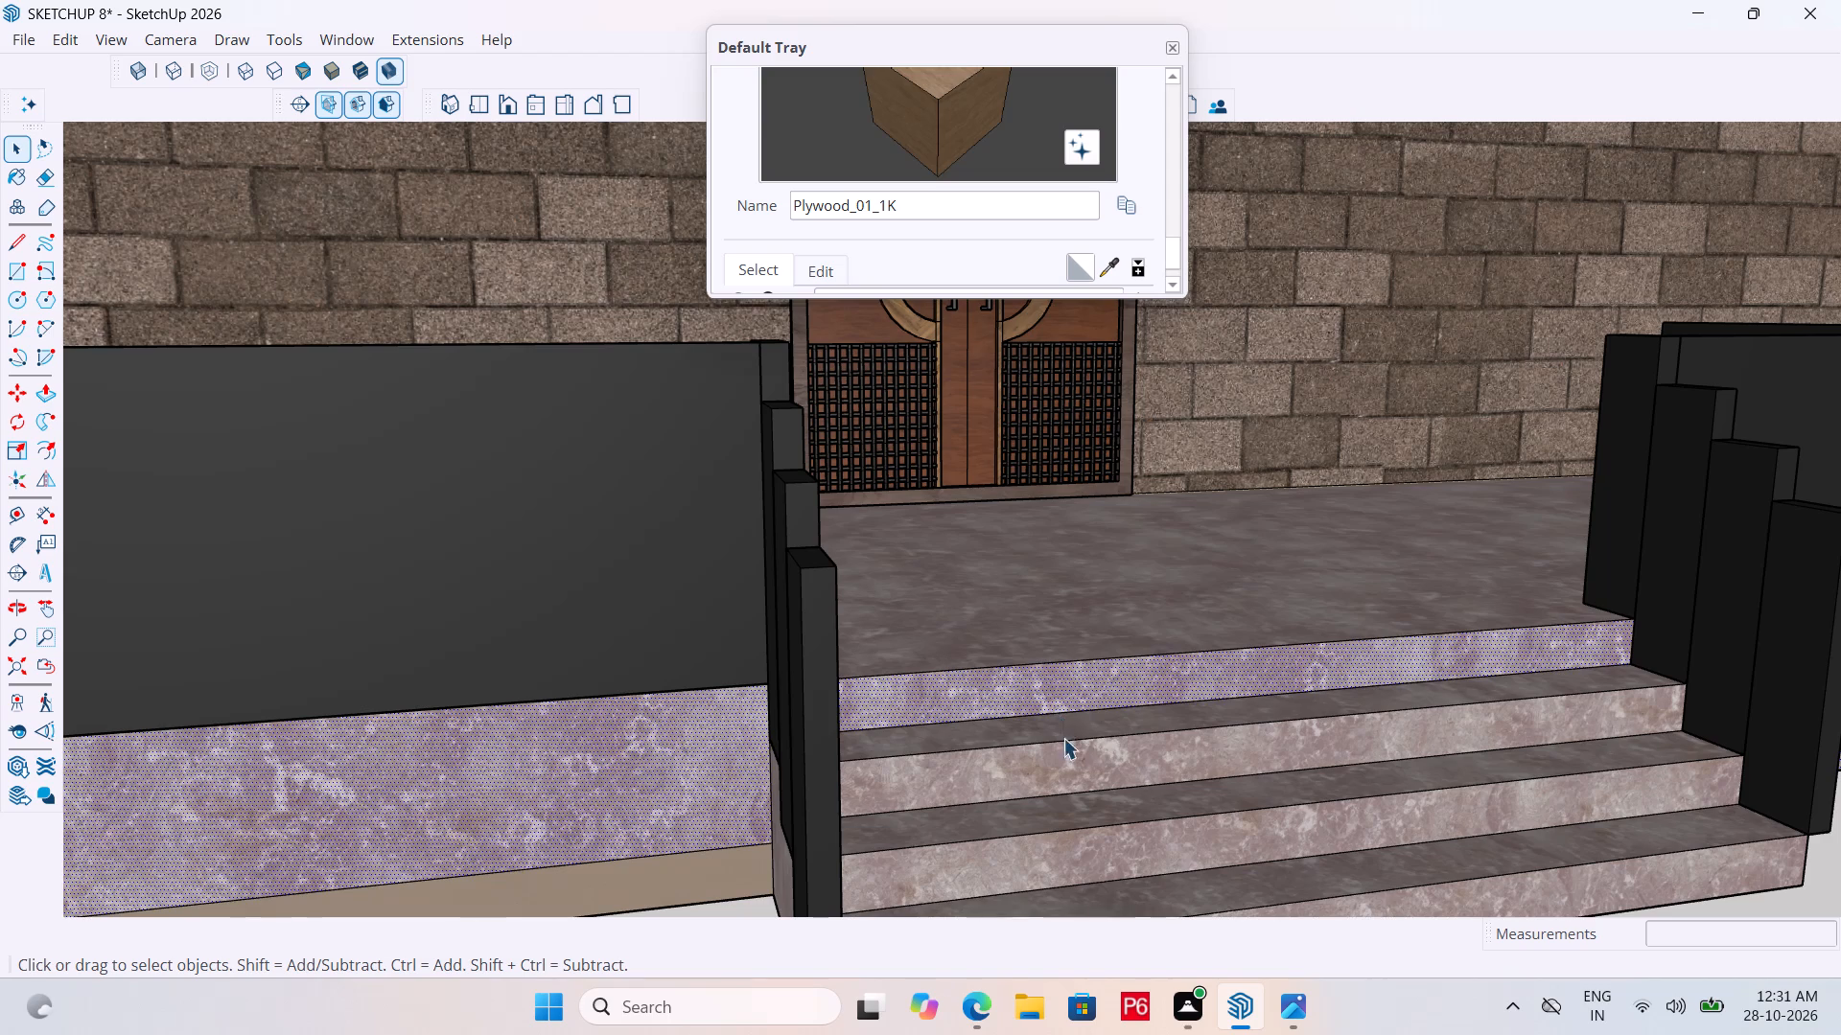
click(1048, 732)
scroll(1063, 727, up, 2)
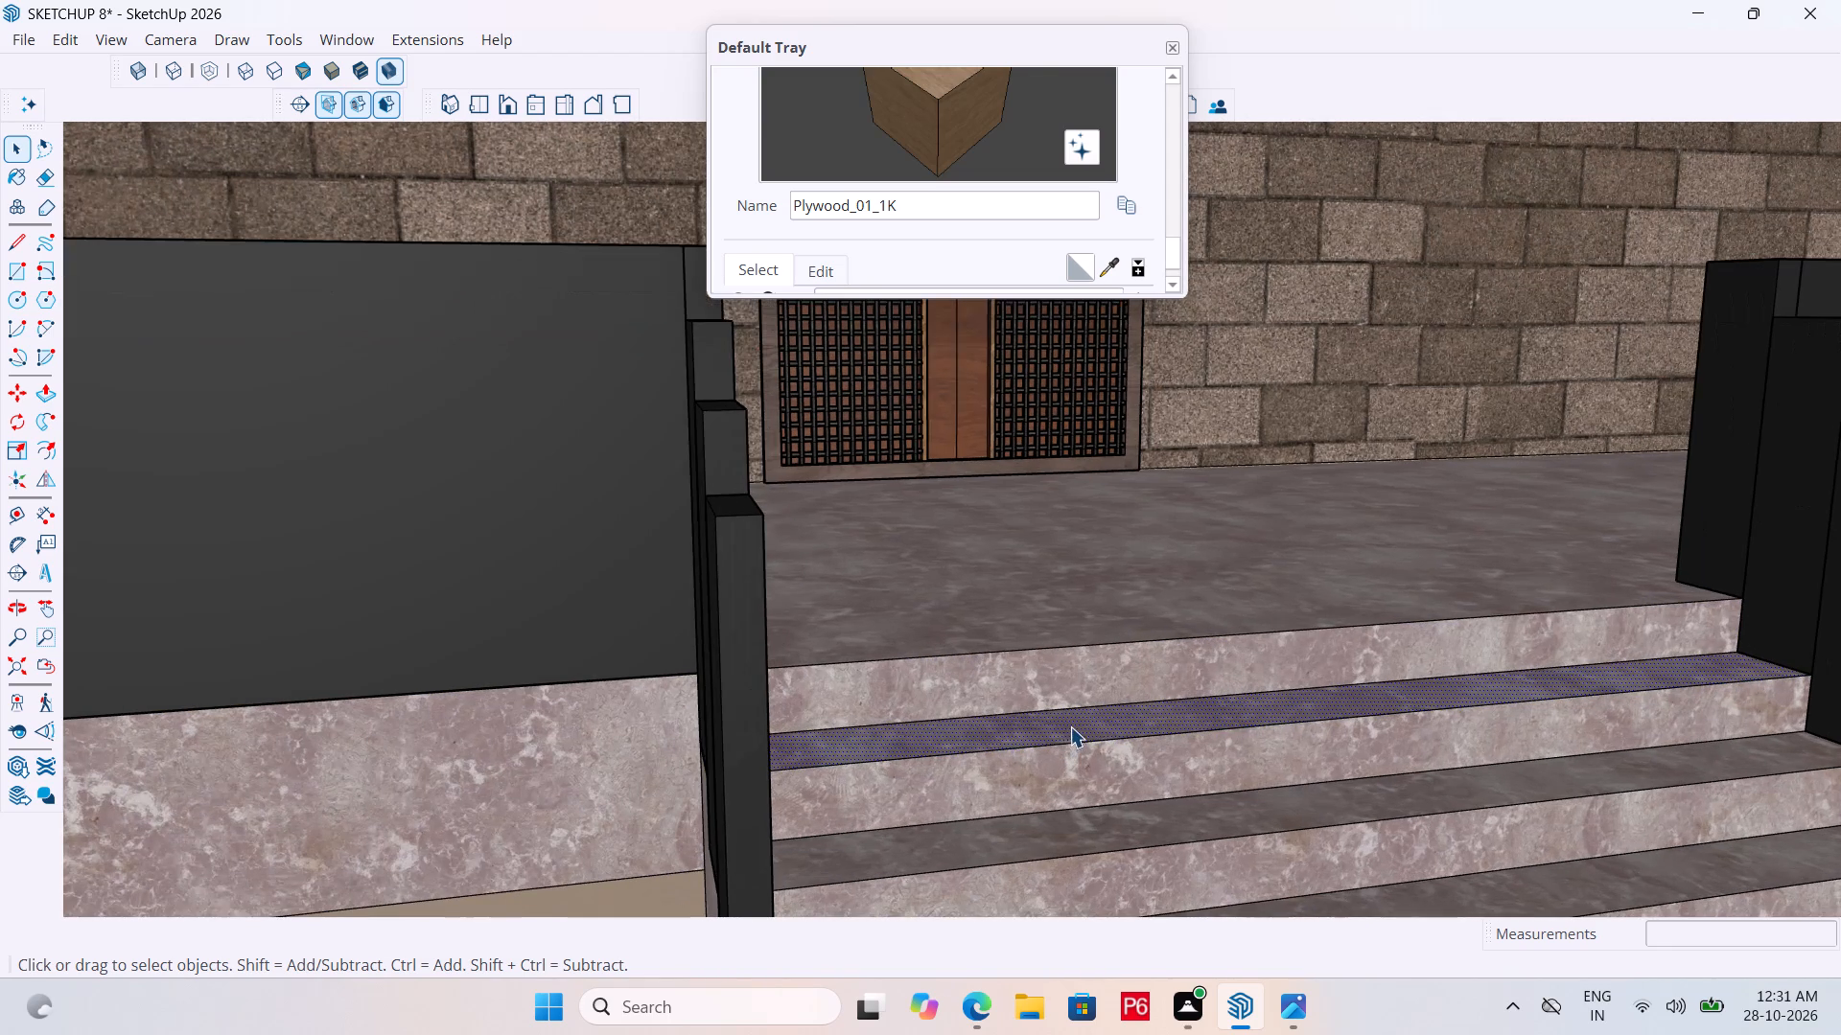
key(p)
click(1067, 726)
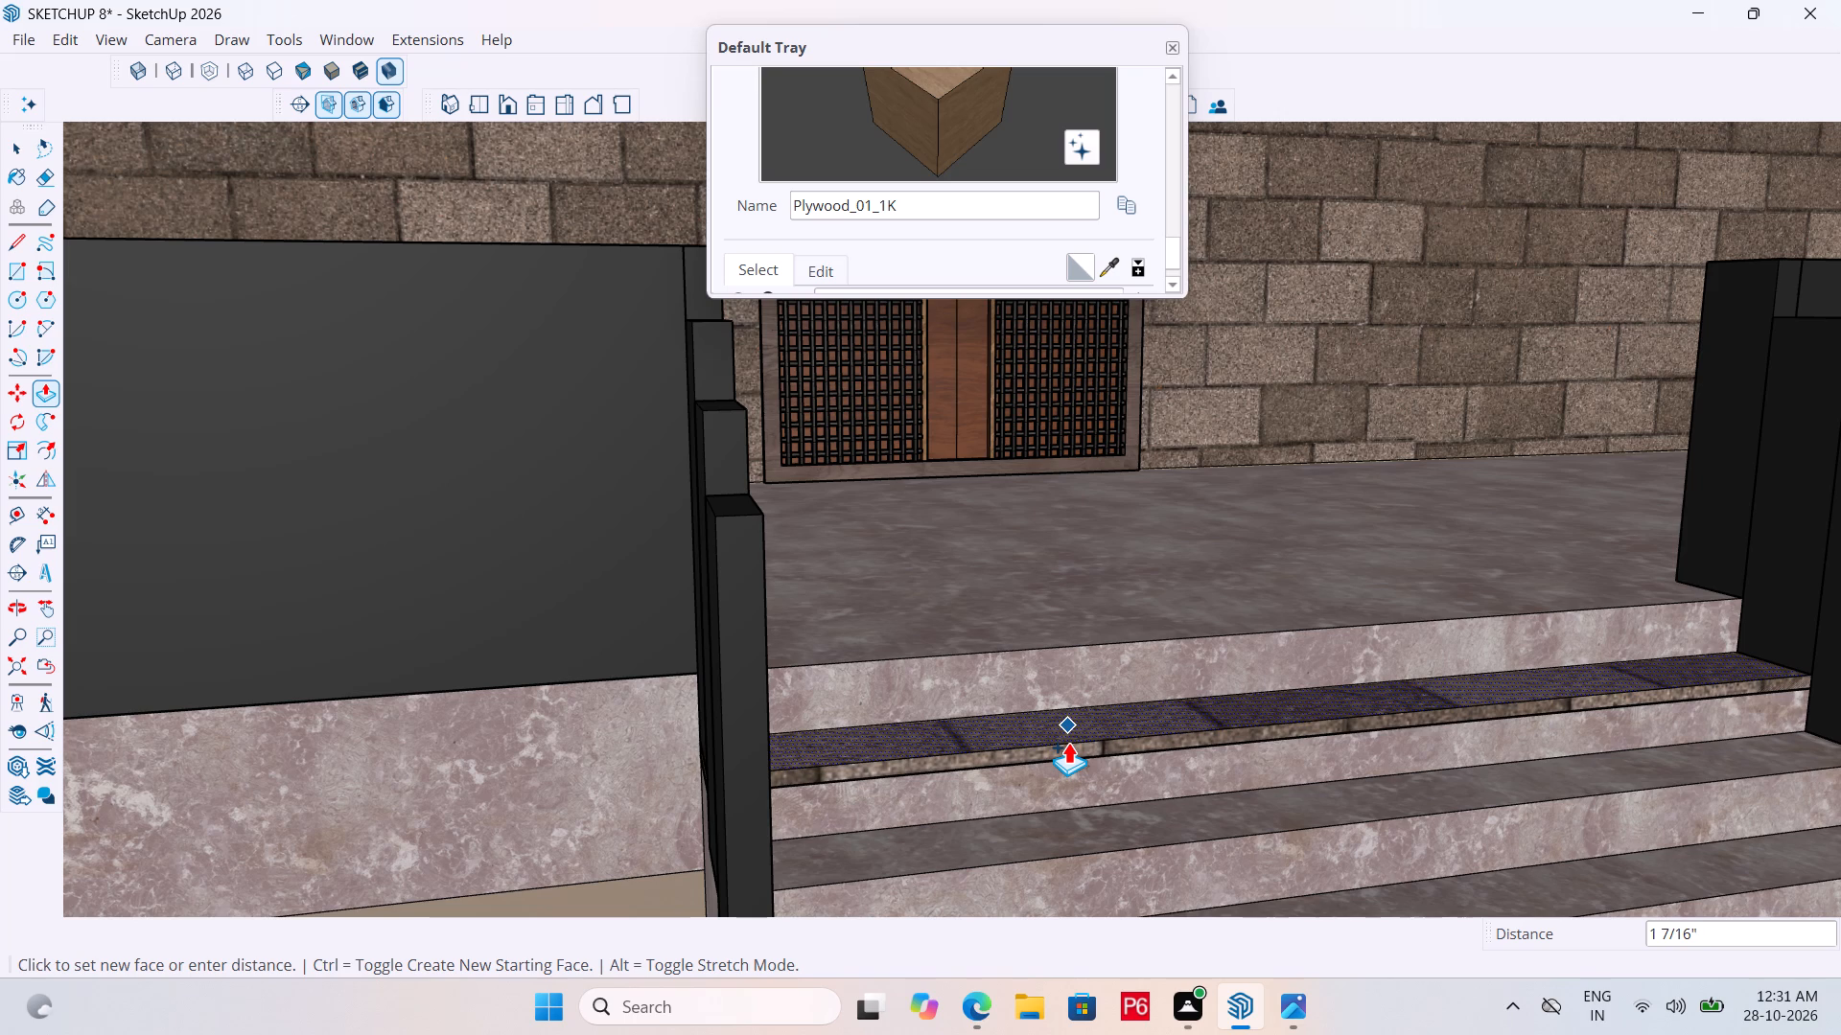
text(1")
key(Return)
Extrude the middle stair tread of the entrance steps by 1".
scroll(1007, 686, down, 4)
key(space)
scroll(1128, 770, up, 5)
click(1167, 770)
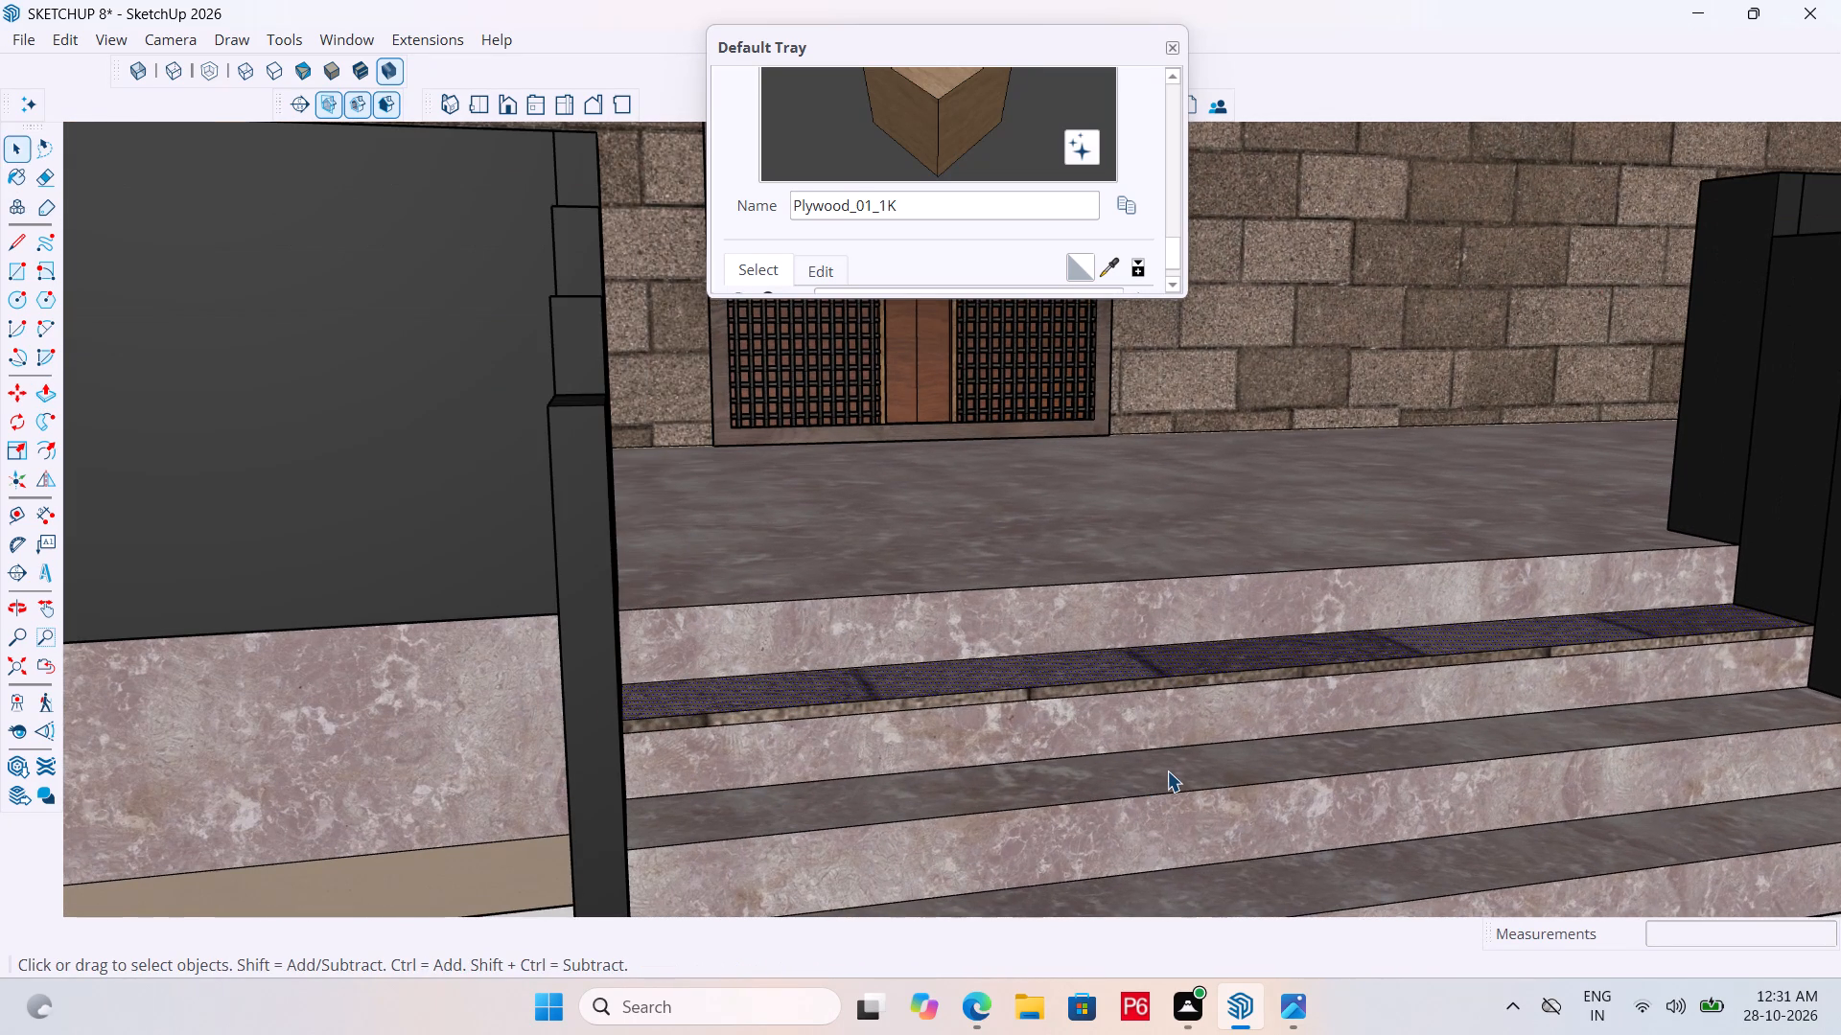
key(p)
triple_click(1167, 770)
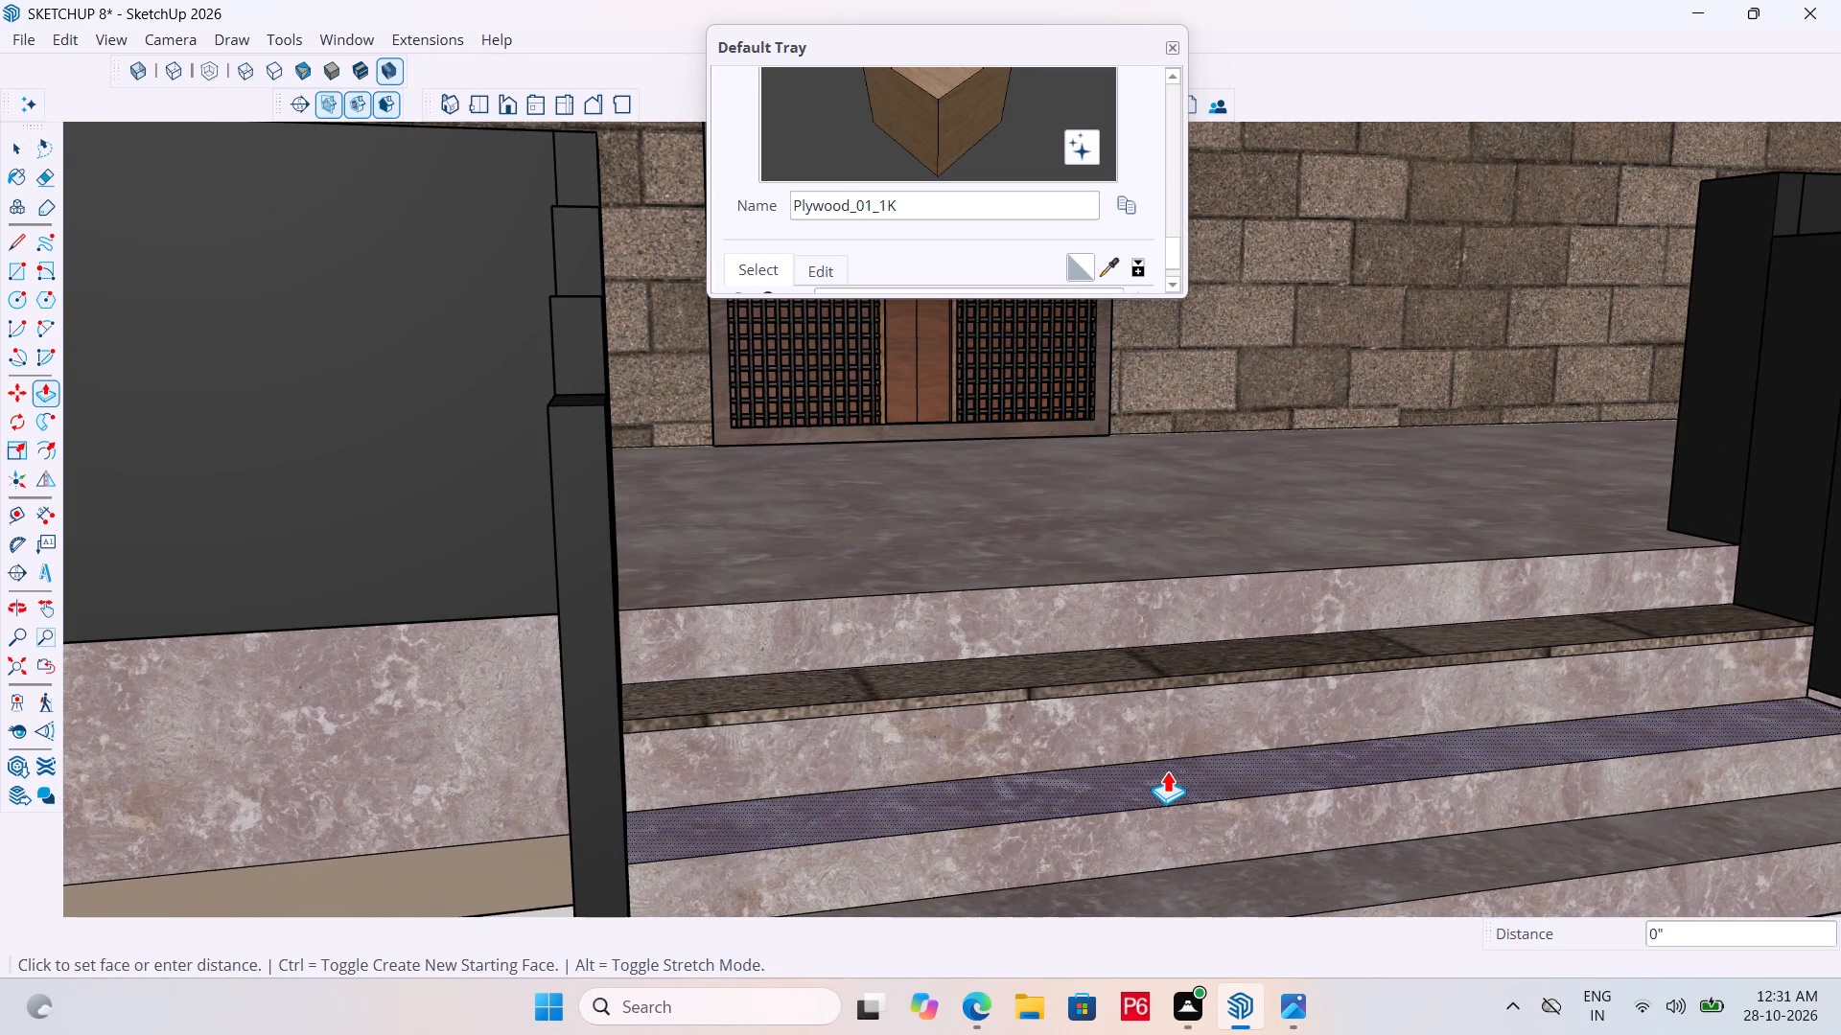
key(ctrl+z)
click(1174, 763)
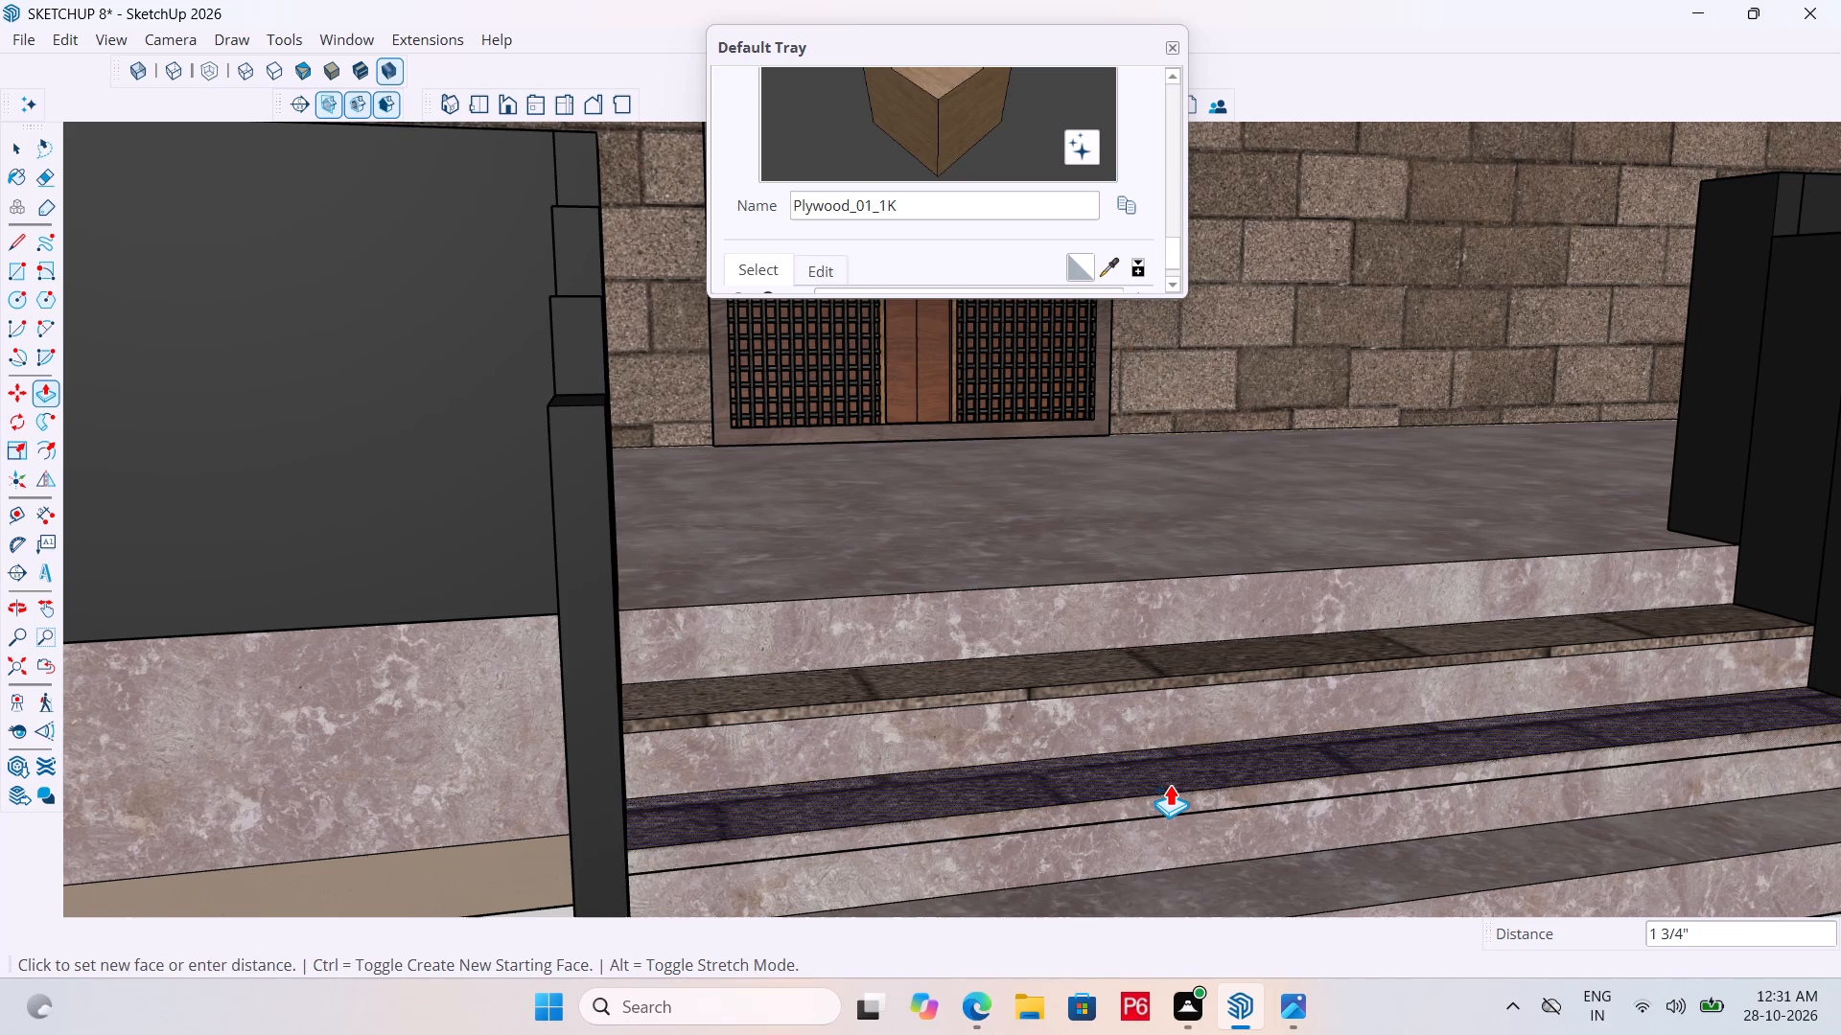
text(1")
key(Return)
Extrude the lowest stair tread of the entrance steps by 1".
scroll(1077, 624, down, 6)
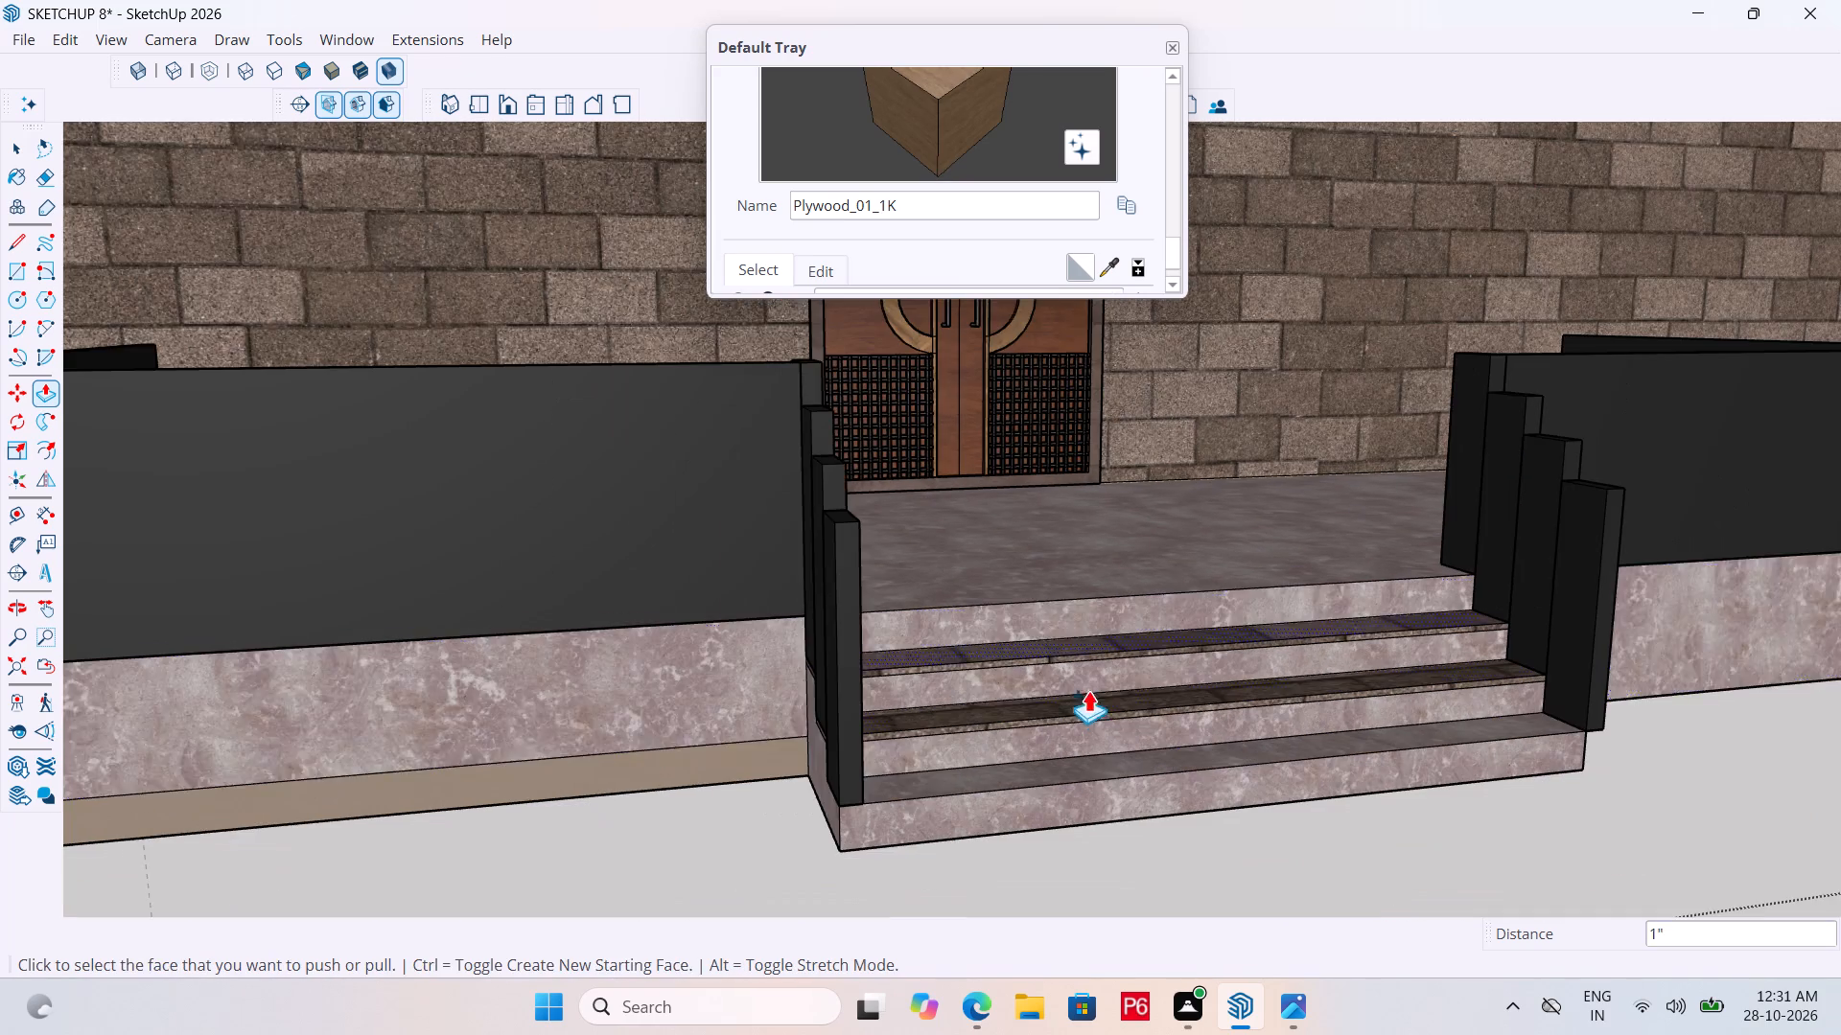
scroll(1106, 708, up, 3)
middle_drag(1152, 763, 1177, 800)
scroll(1177, 800, up, 1)
key(space)
click(1187, 773)
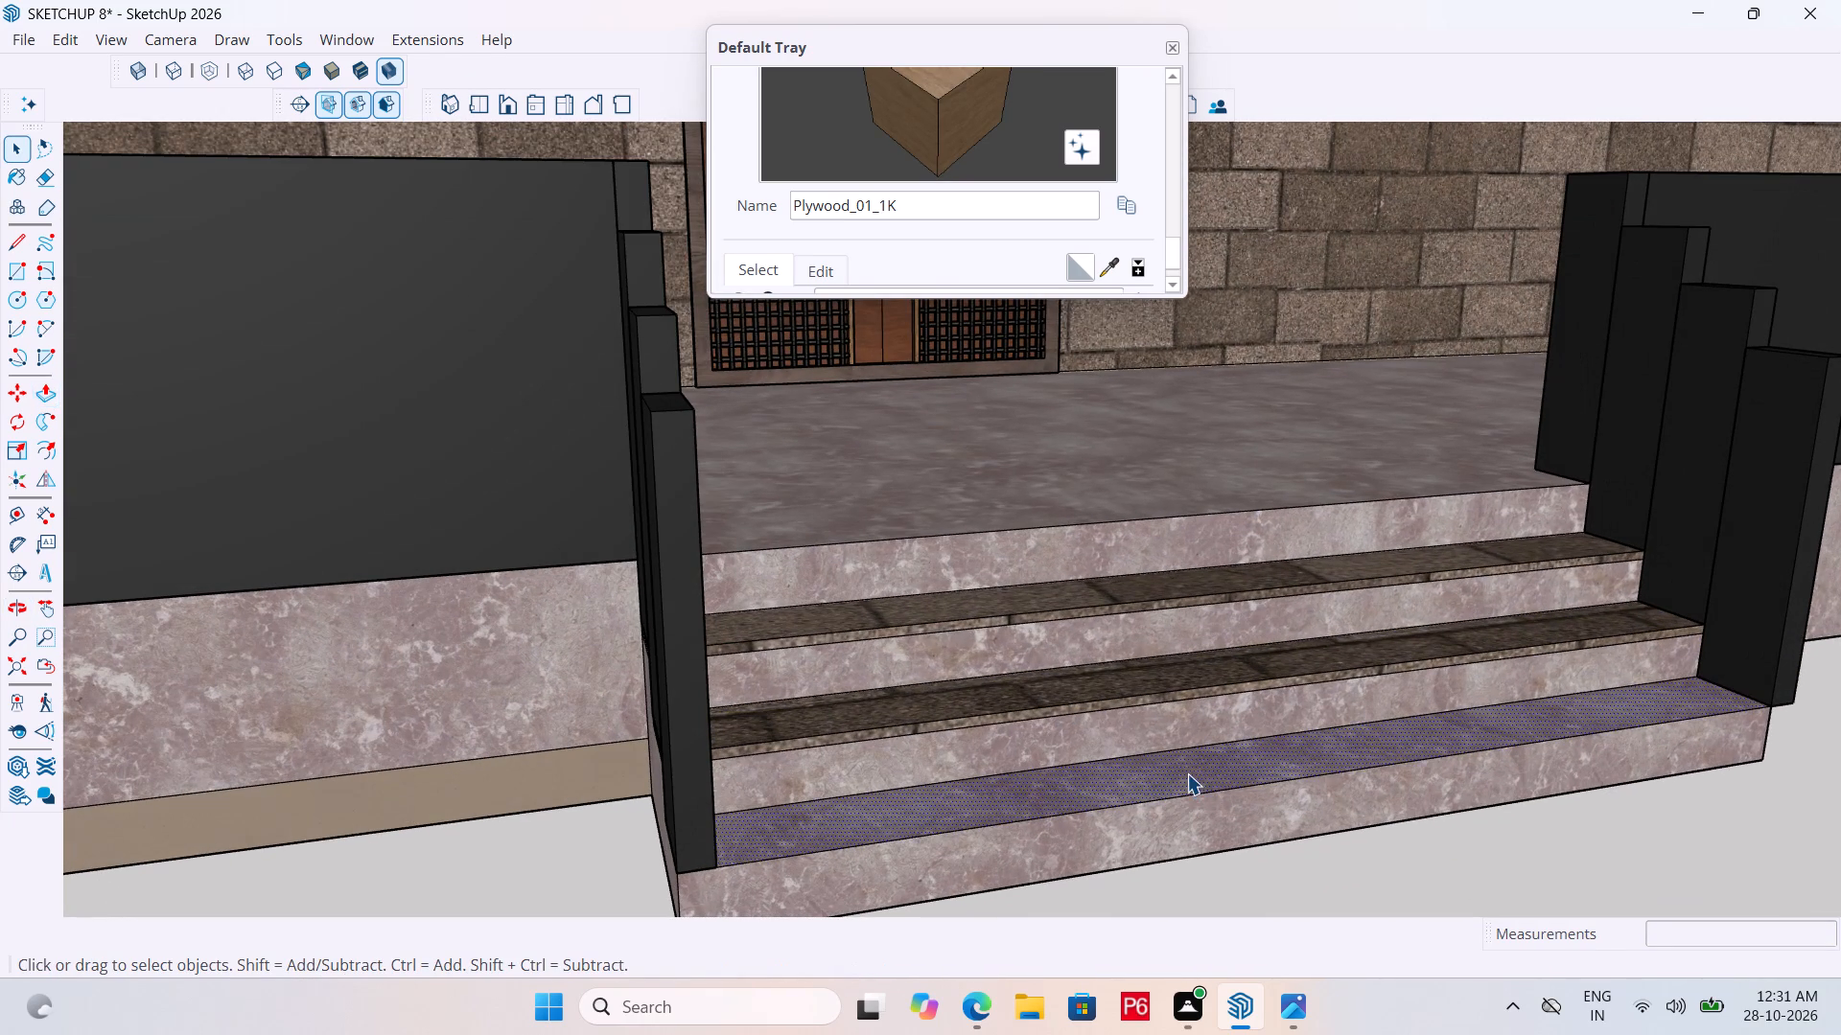
key(p)
double_click(1187, 773)
key(ctrl+z)
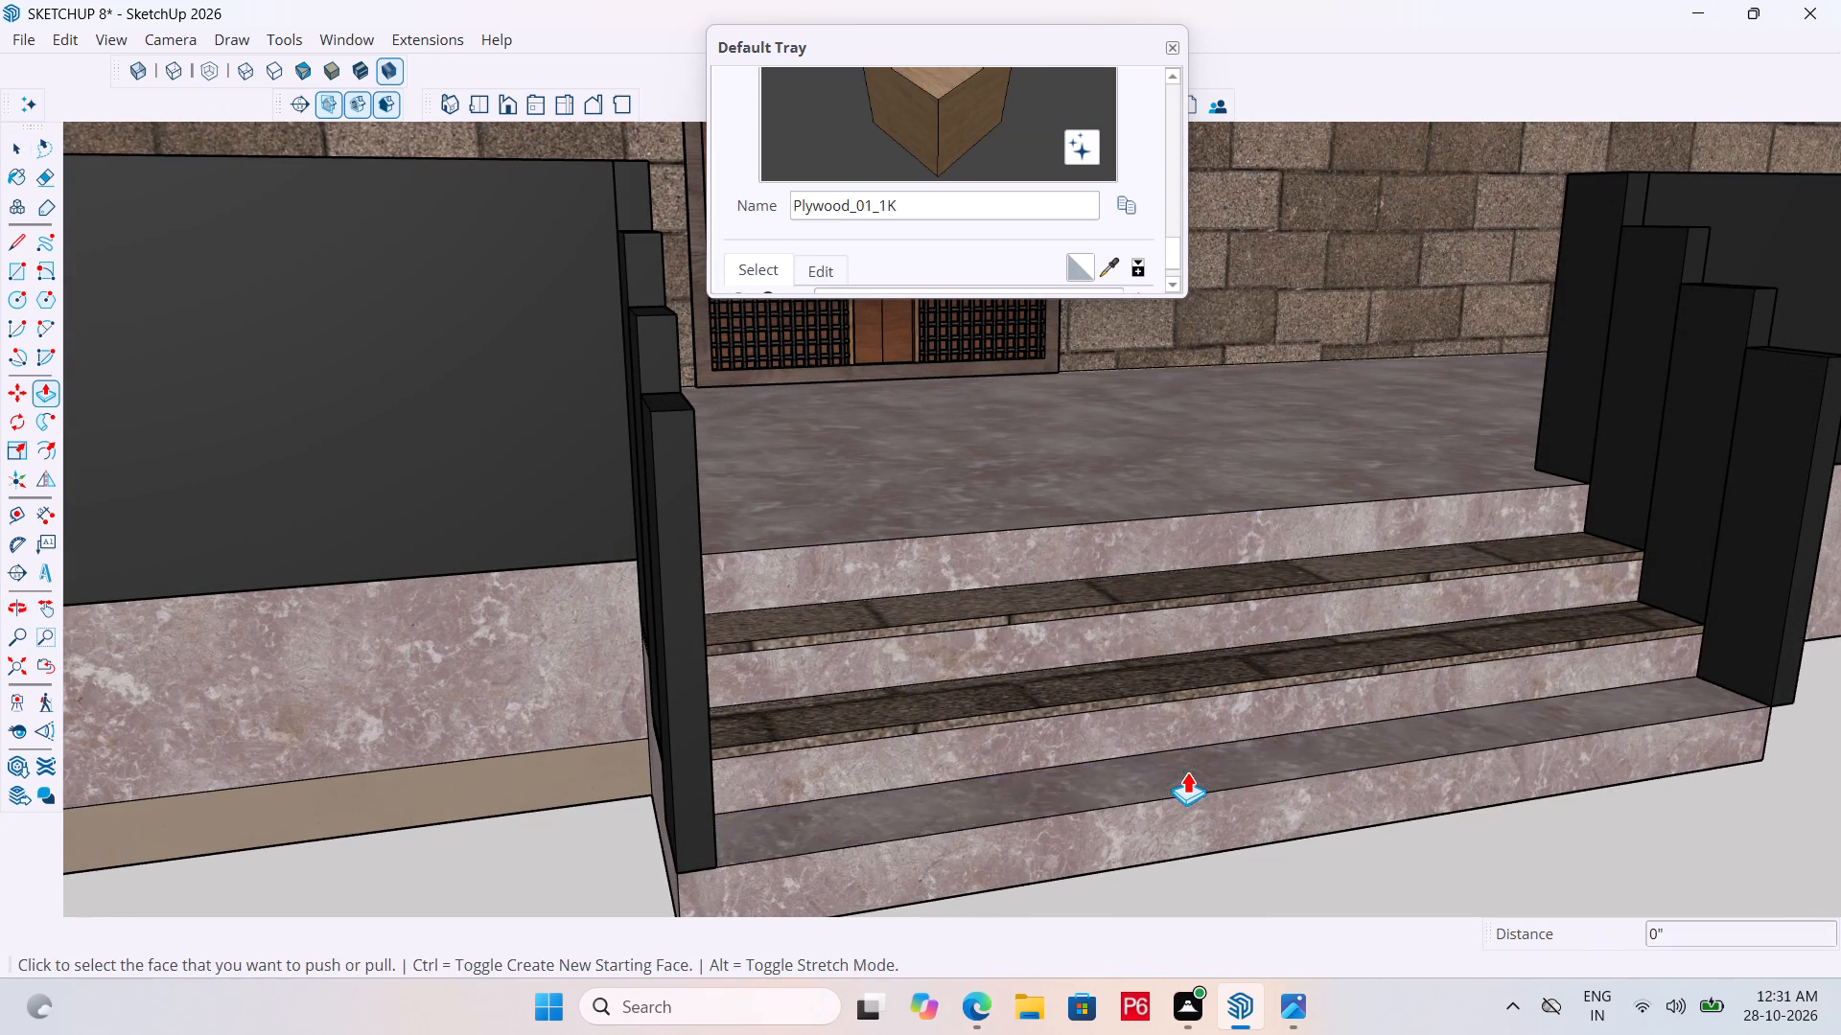
click(1155, 763)
key(1)
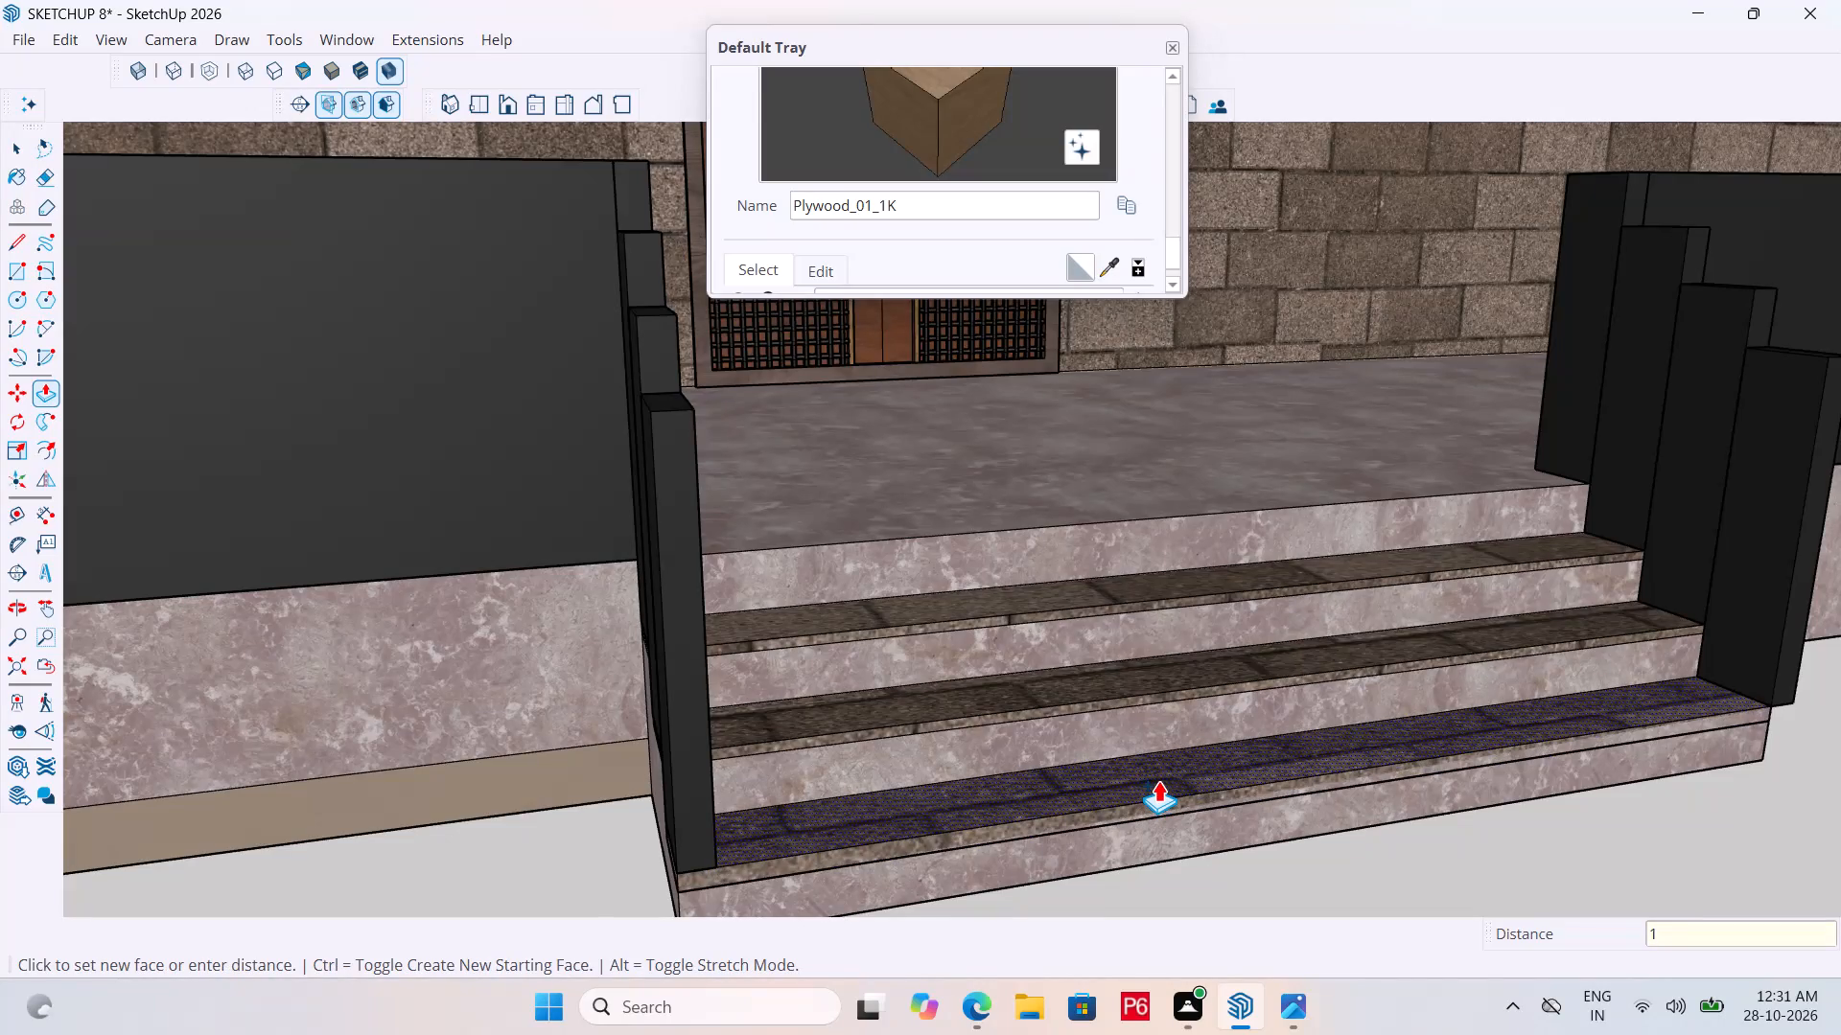
key(shift+quotedbl)
key(Return)
Extrude the porch floor in front of the entrance door by 1".
middle_drag(1229, 733, 1173, 713)
key(space)
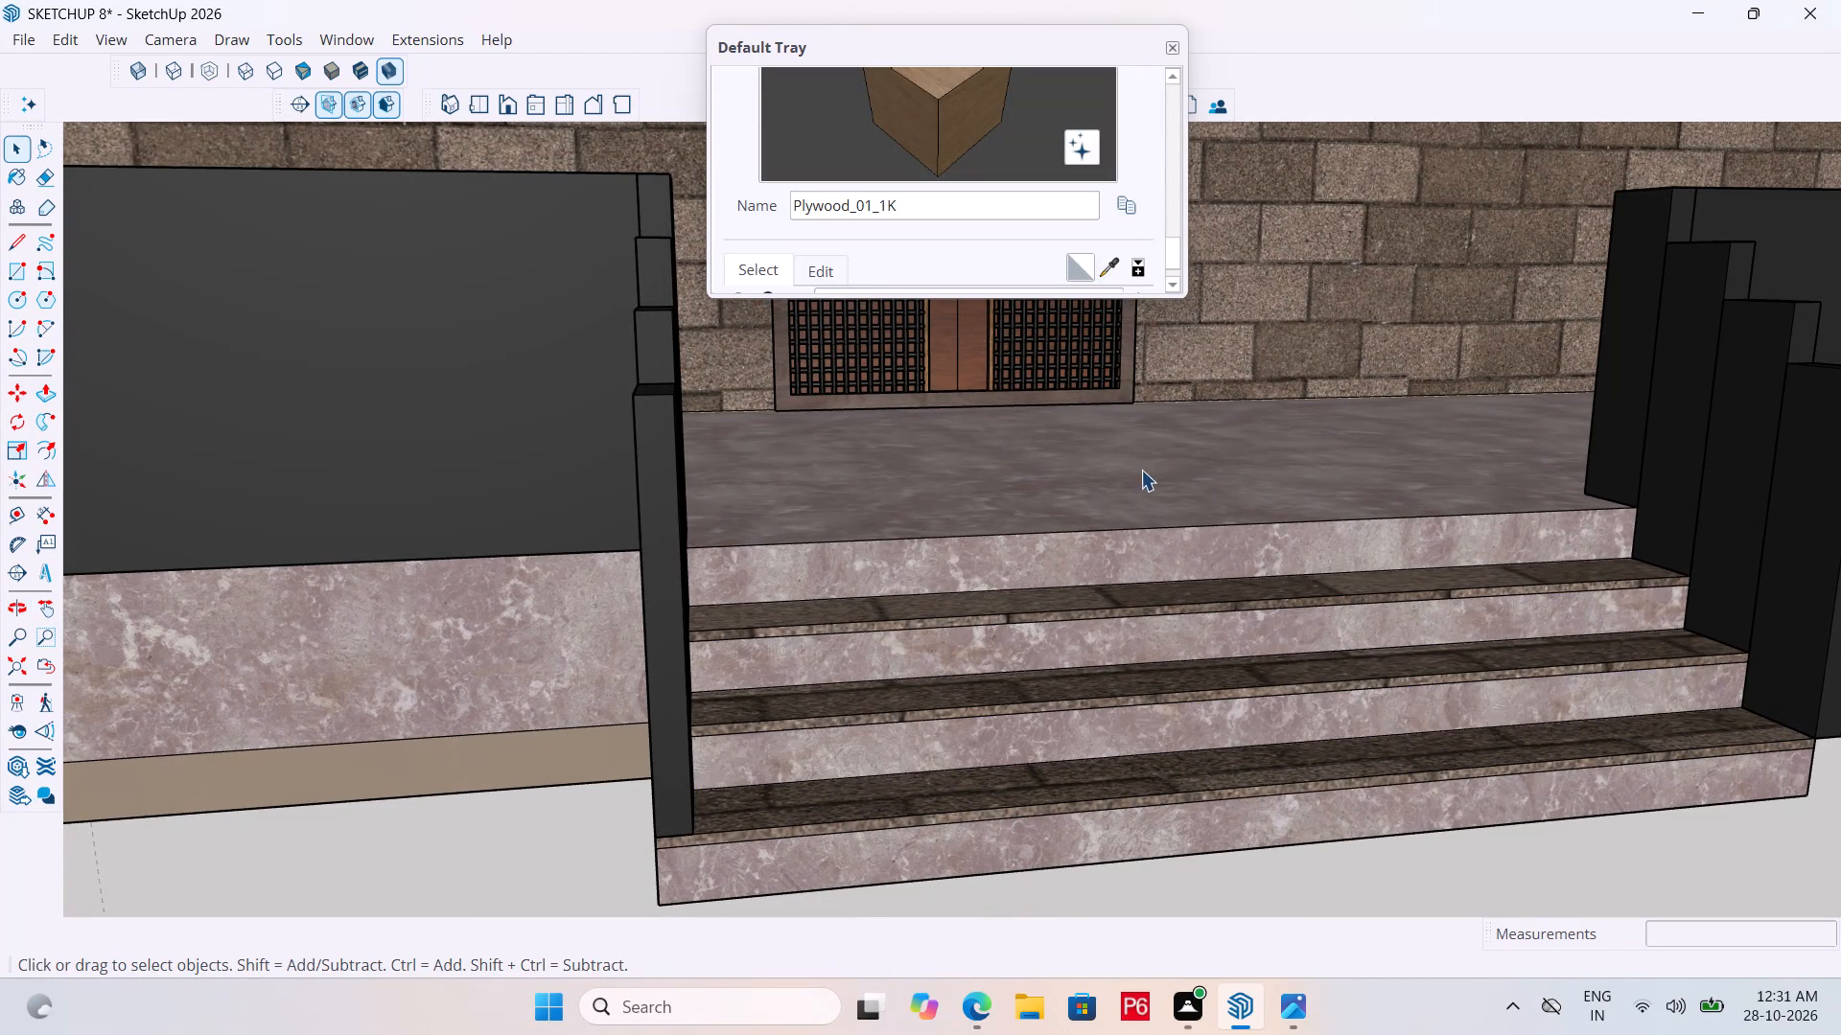
middle_drag(1106, 505, 1110, 648)
click(1136, 504)
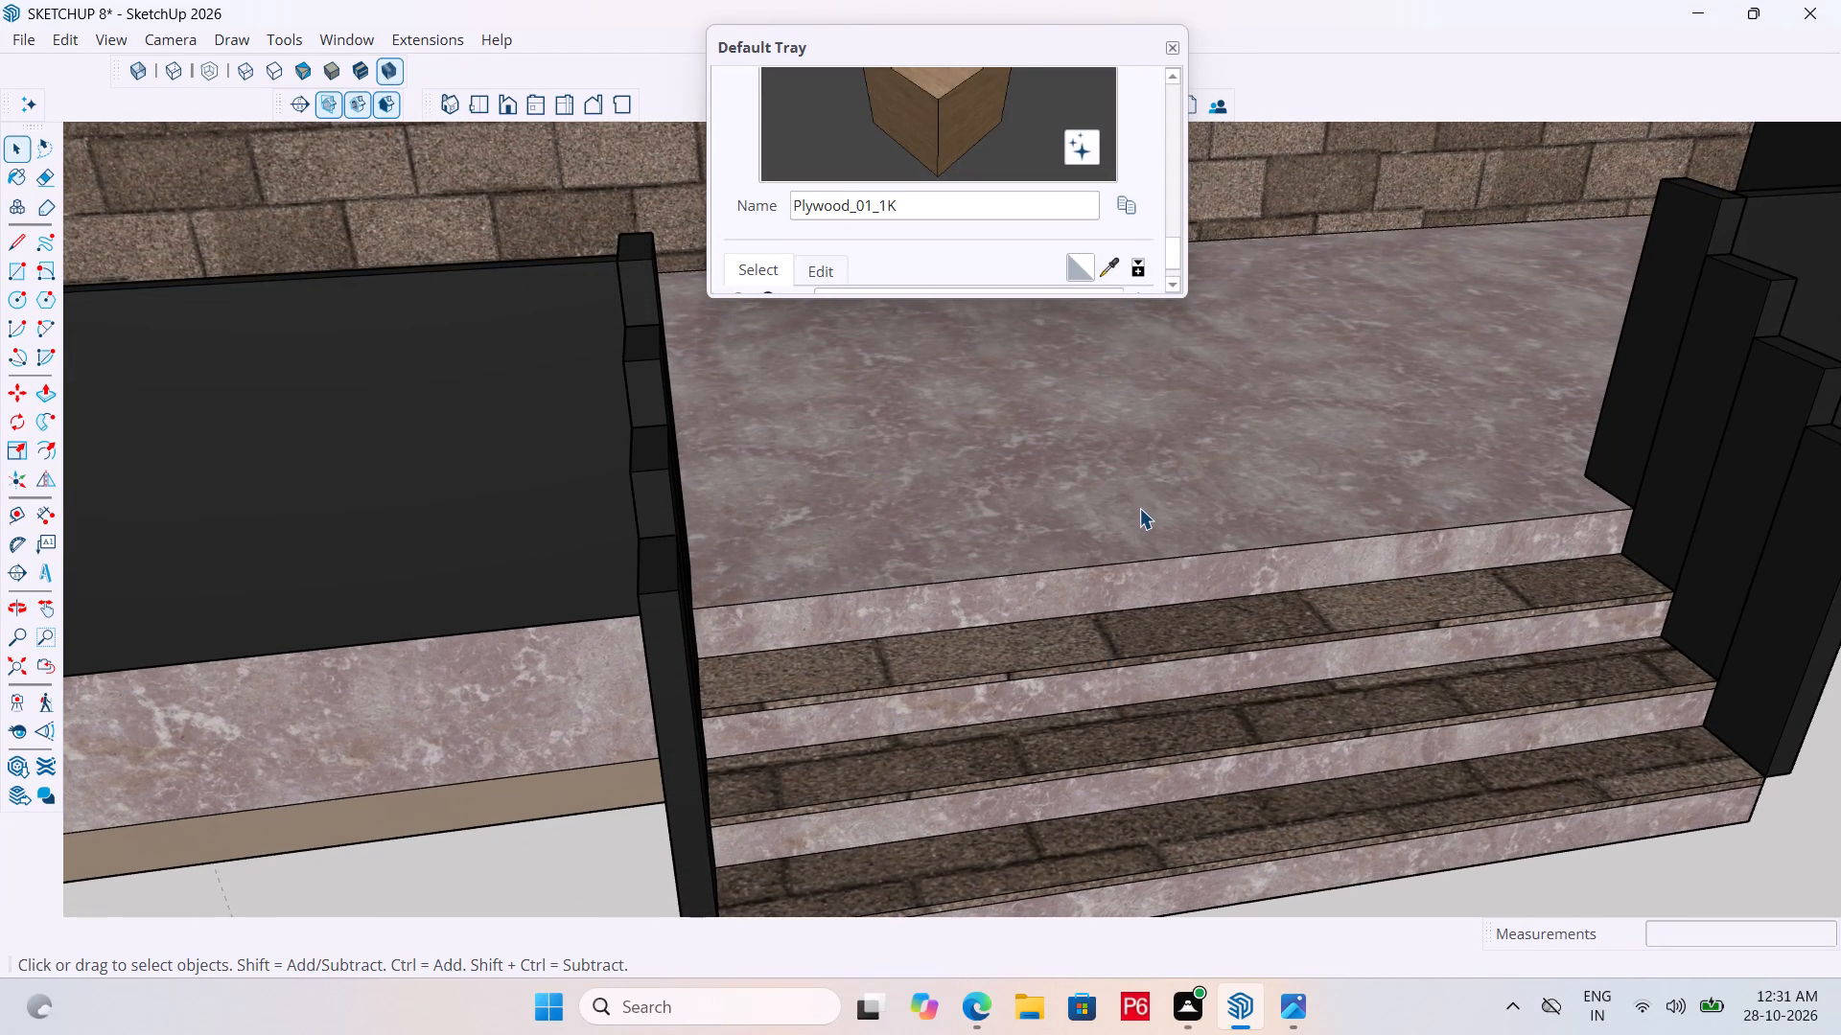
key(p)
click(1139, 510)
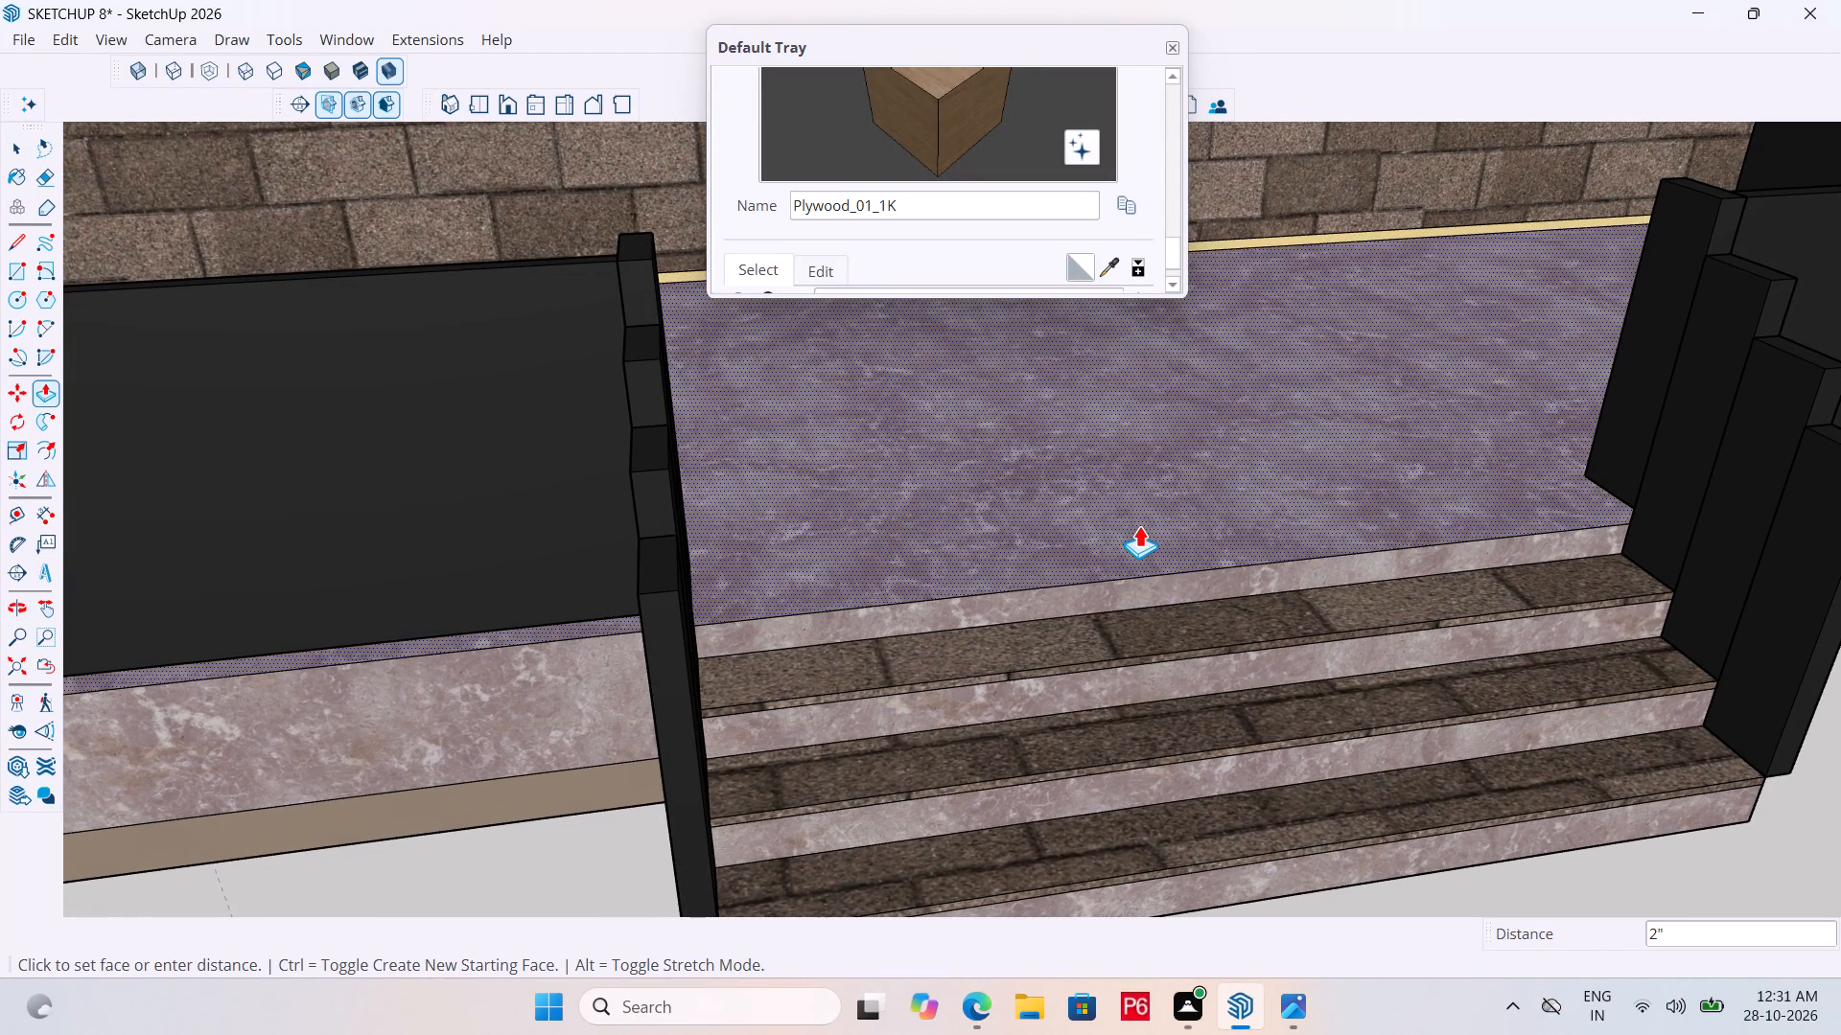
text(1")
key(Return)
middle_drag(1201, 584, 1417, 429)
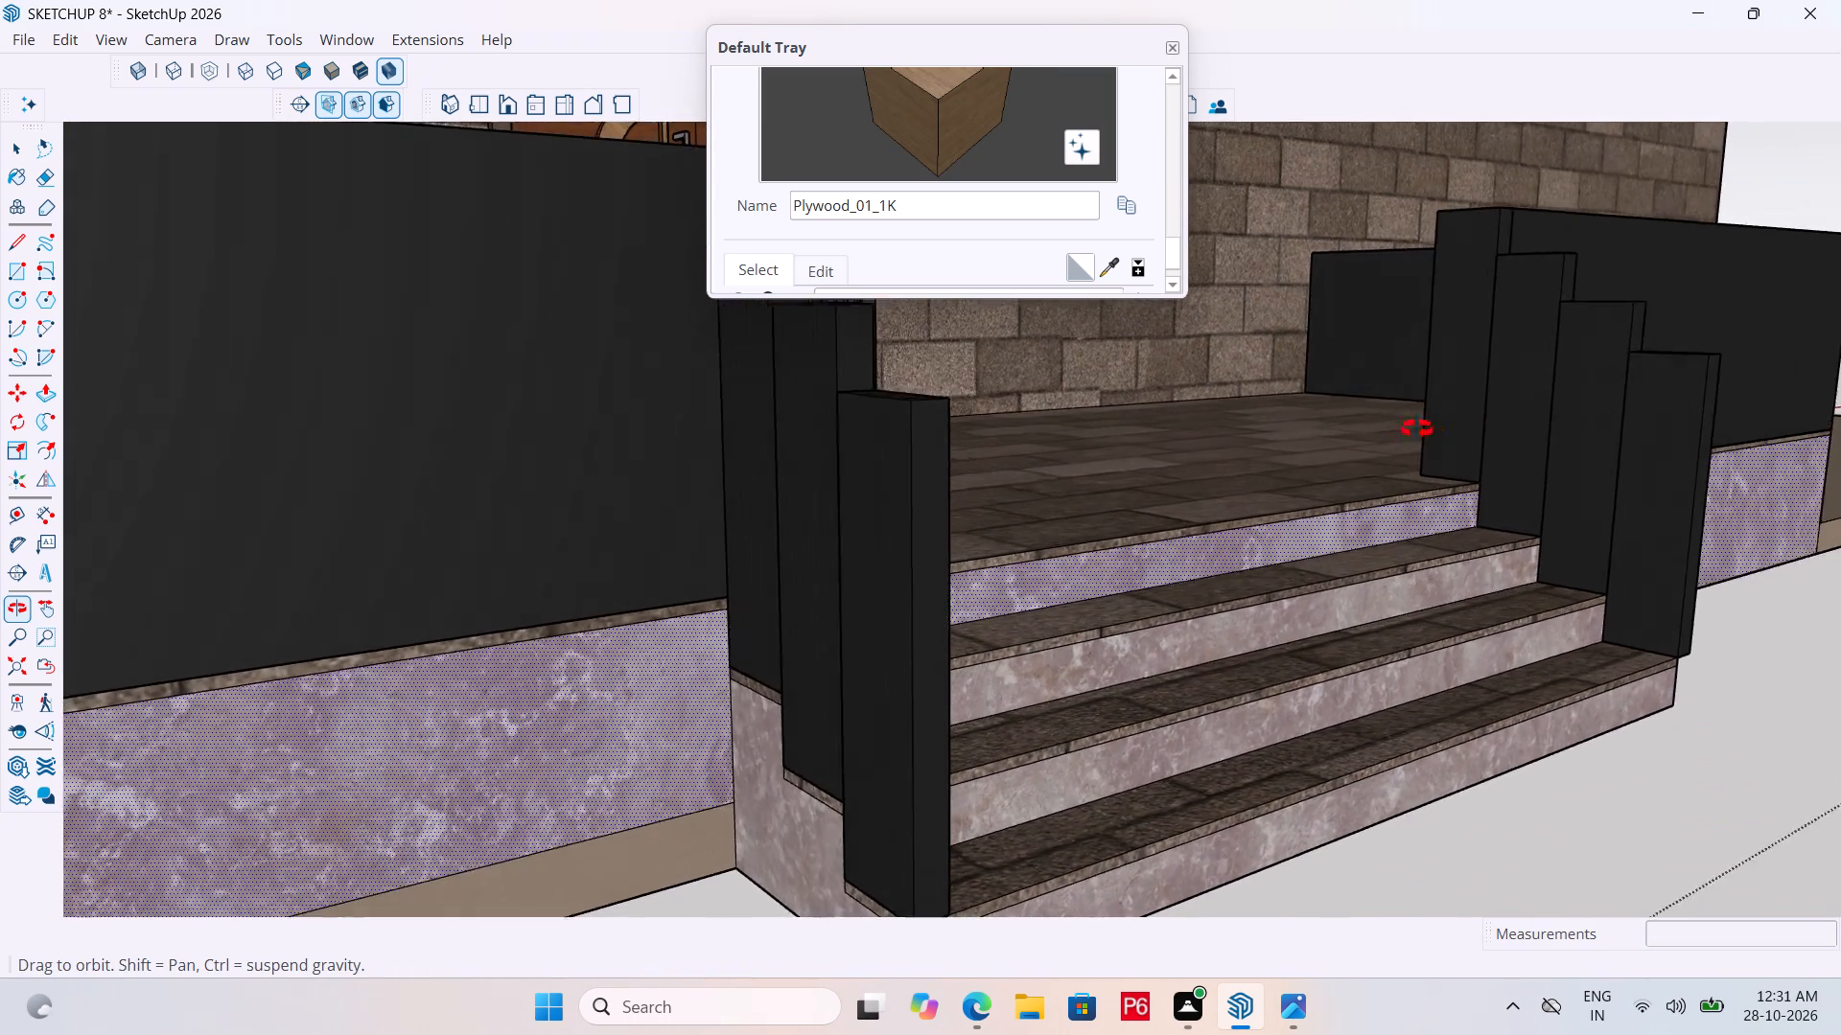
Close the ground-floor building group.
middle_drag(1417, 429, 1322, 432)
key(space)
scroll(1249, 391, down, 6)
click(1797, 793)
double_click(1548, 761)
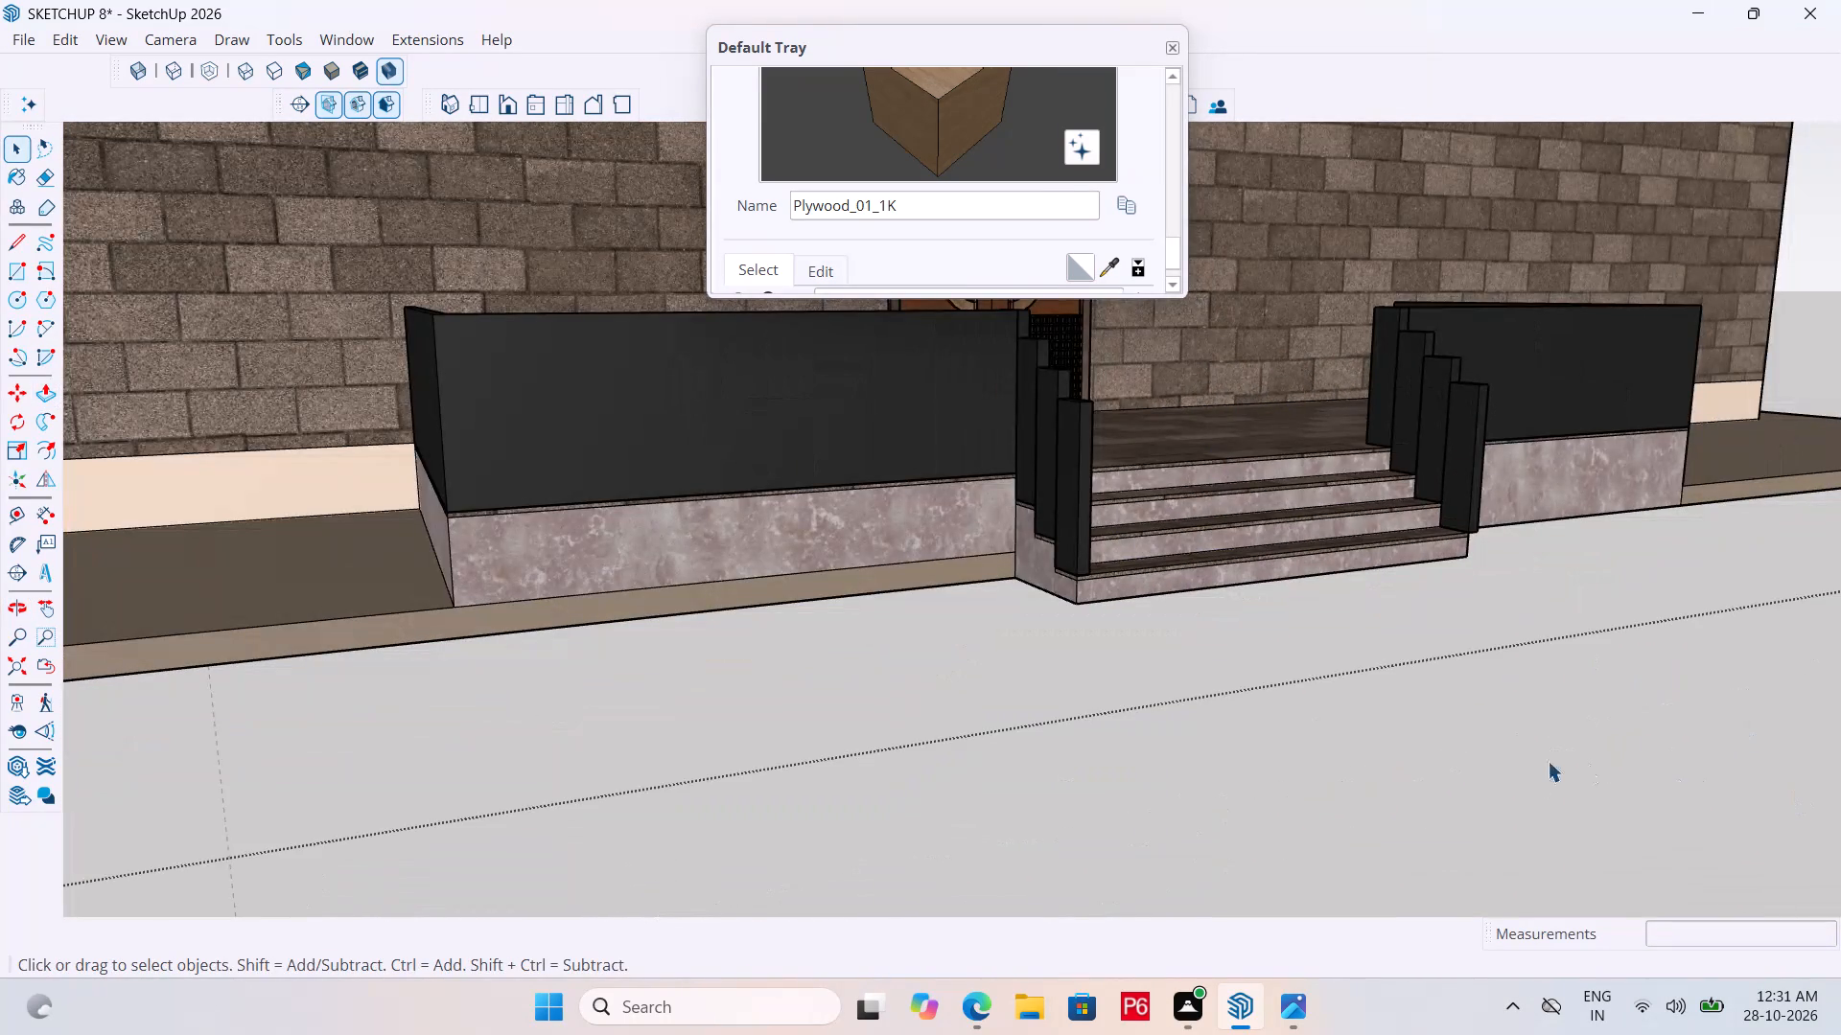
Save the model with the extruded treads and porch floor.
middle_drag(1445, 730, 1382, 777)
key(ctrl+s)
key(ctrl+s)
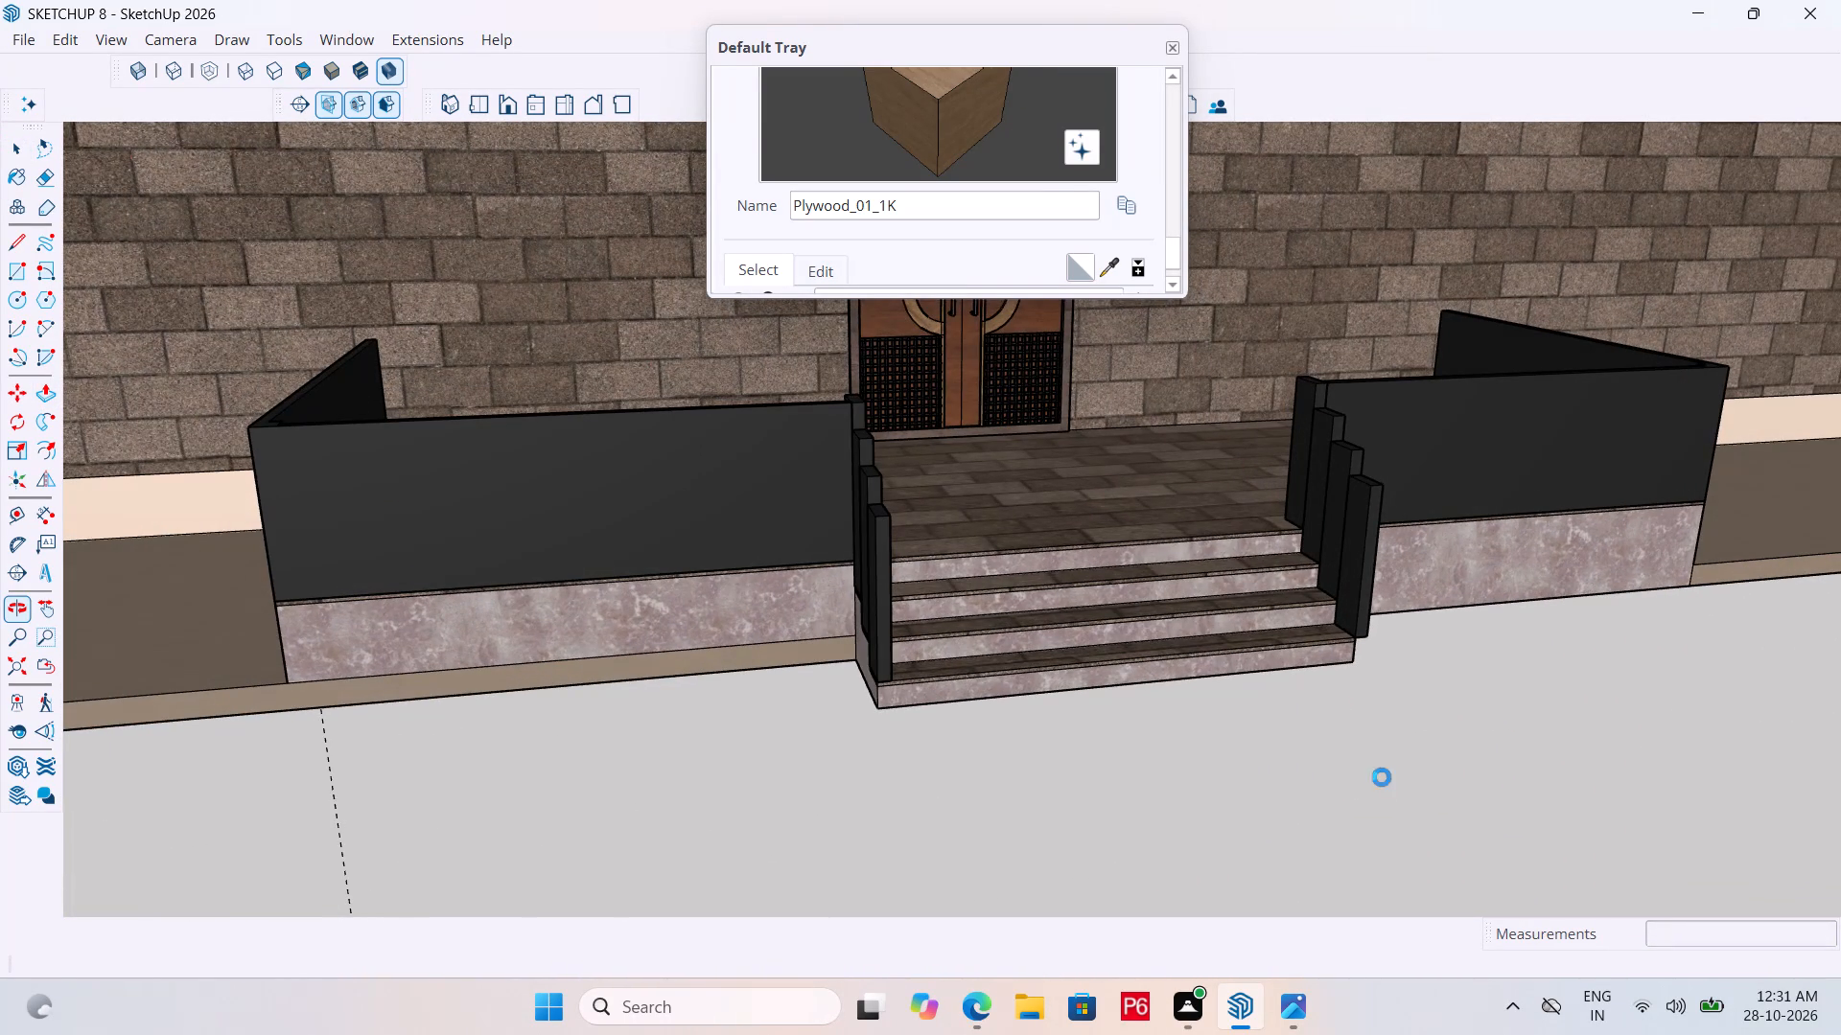
key(ctrl+s)
key(ctrl+s)
Open the ground-floor building group for editing and select the porch floor in front of the entrance door.
middle_drag(1176, 519, 1257, 614)
scroll(1271, 618, up, 2)
click(1275, 632)
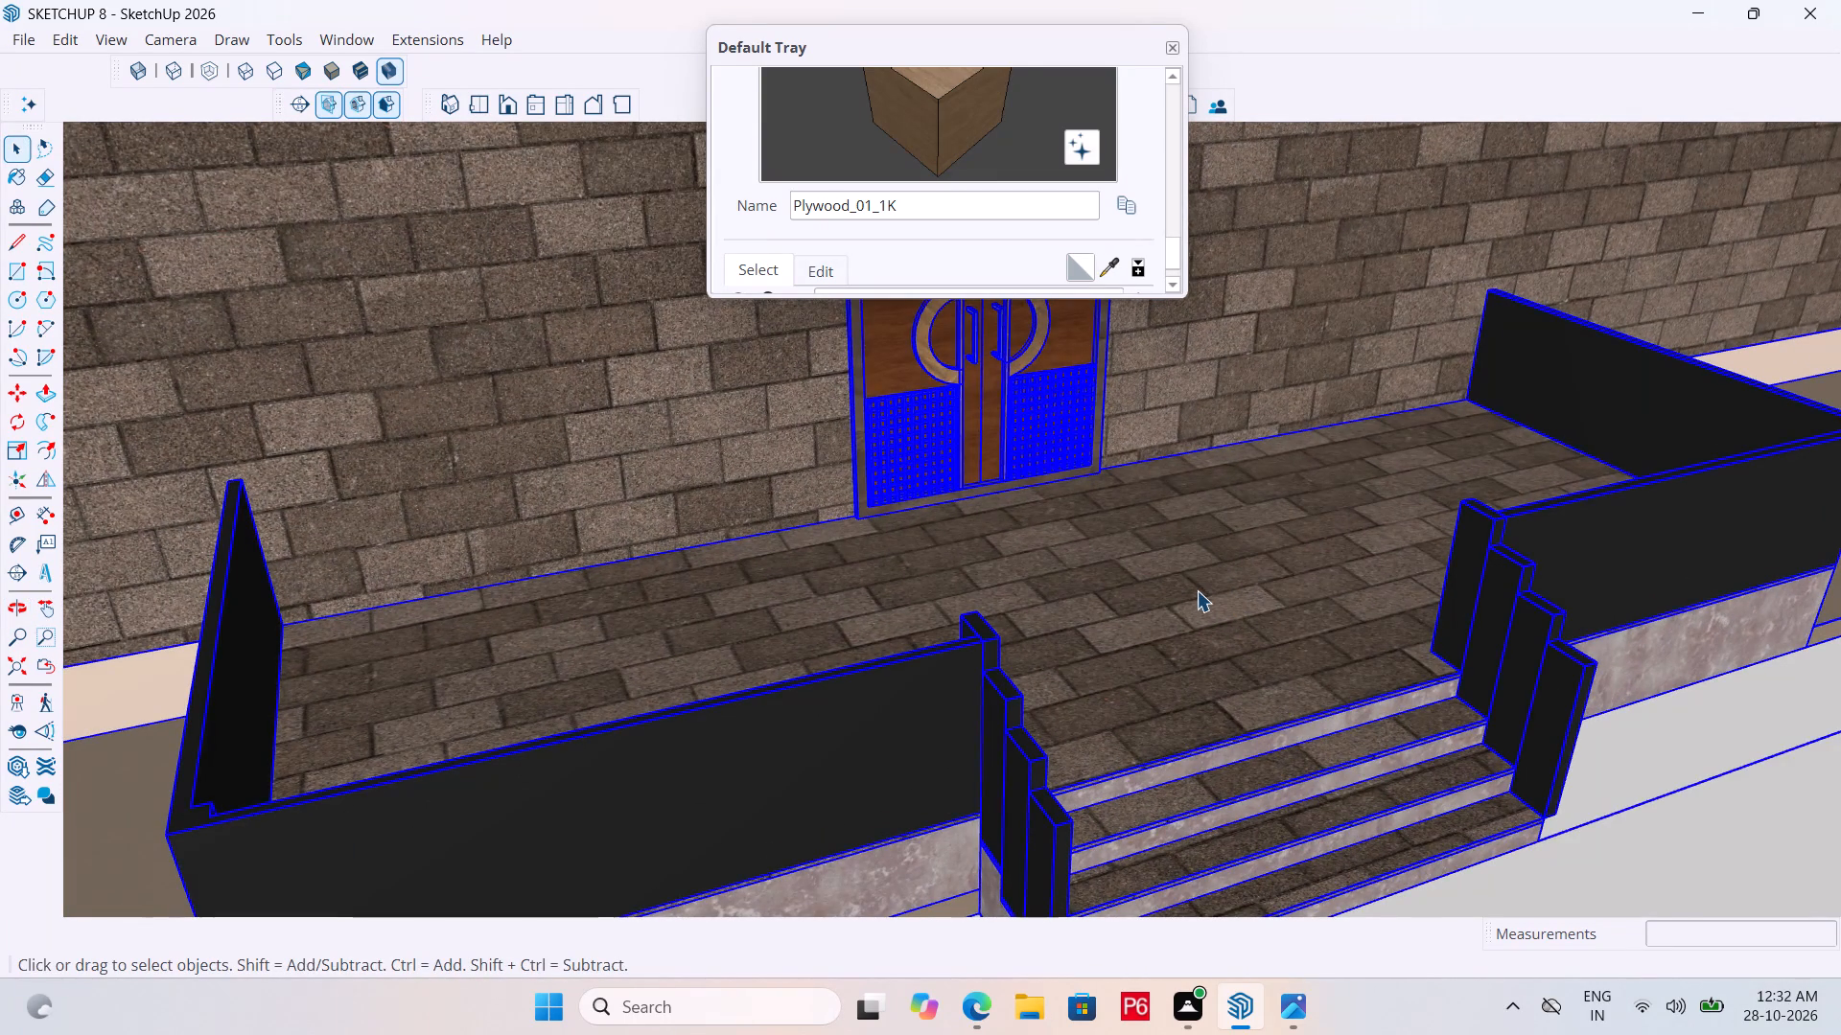
double_click(1197, 590)
click(1104, 523)
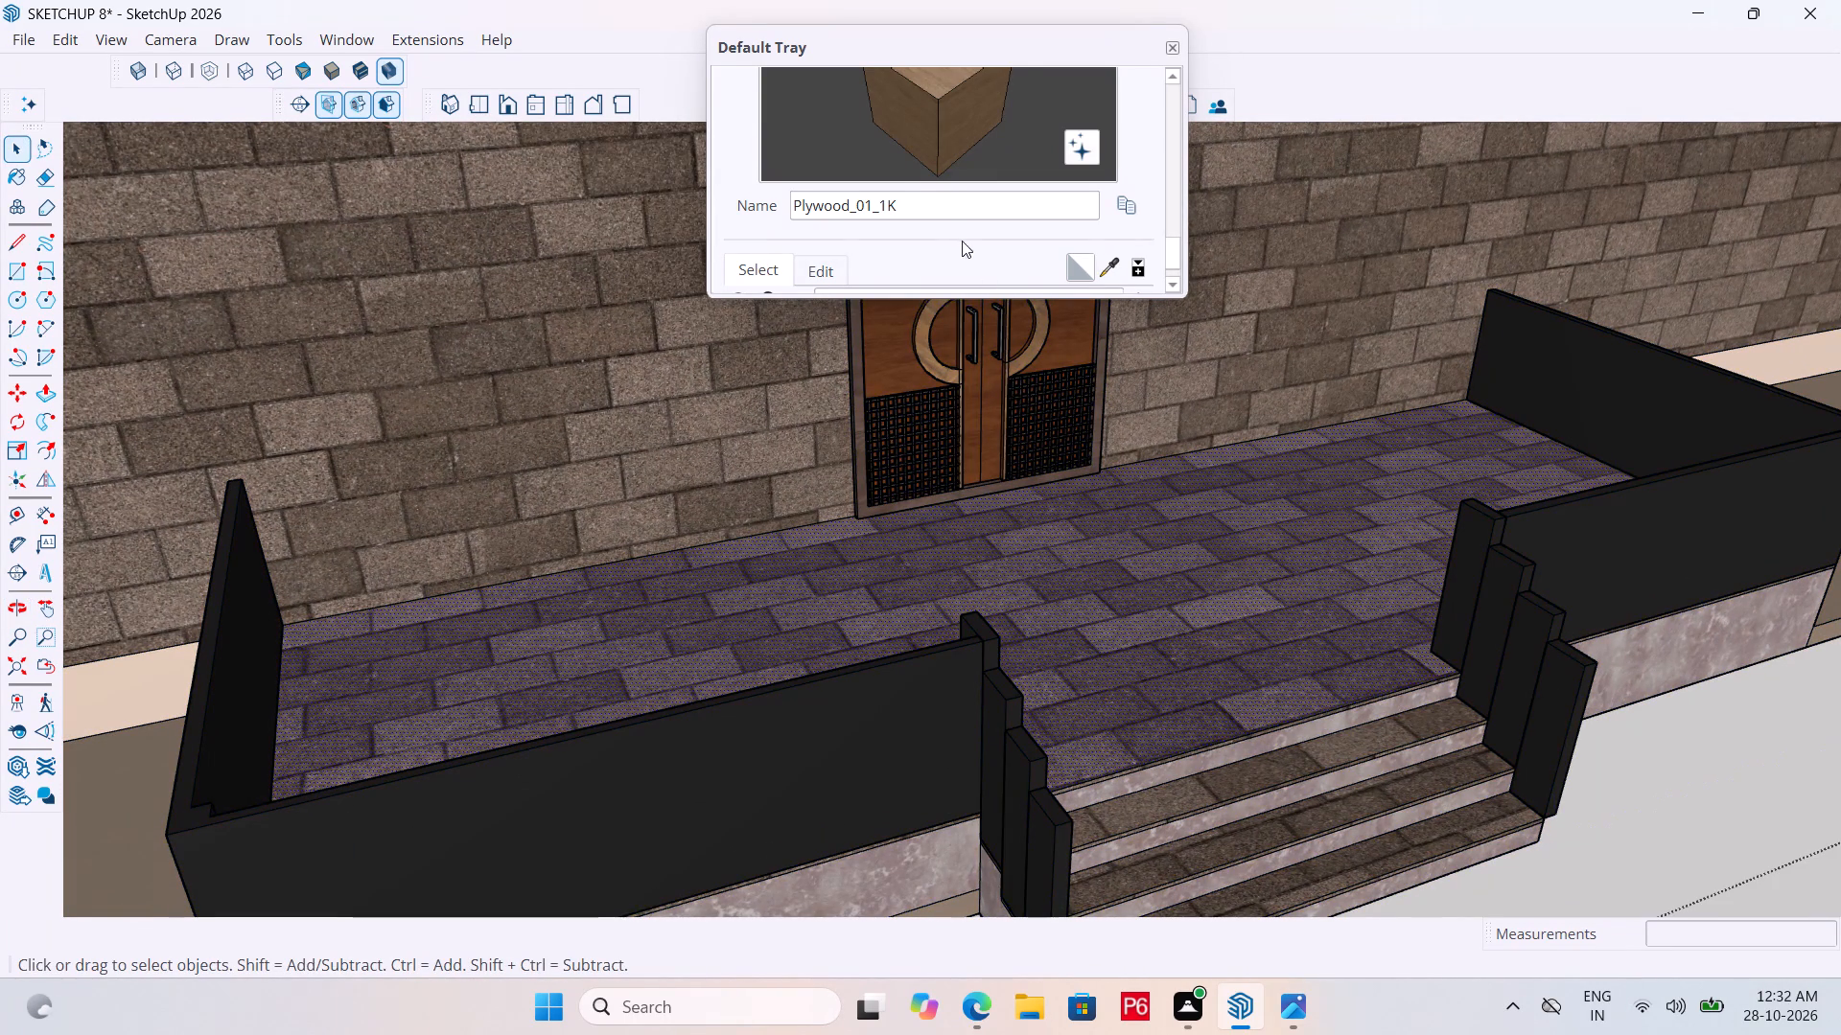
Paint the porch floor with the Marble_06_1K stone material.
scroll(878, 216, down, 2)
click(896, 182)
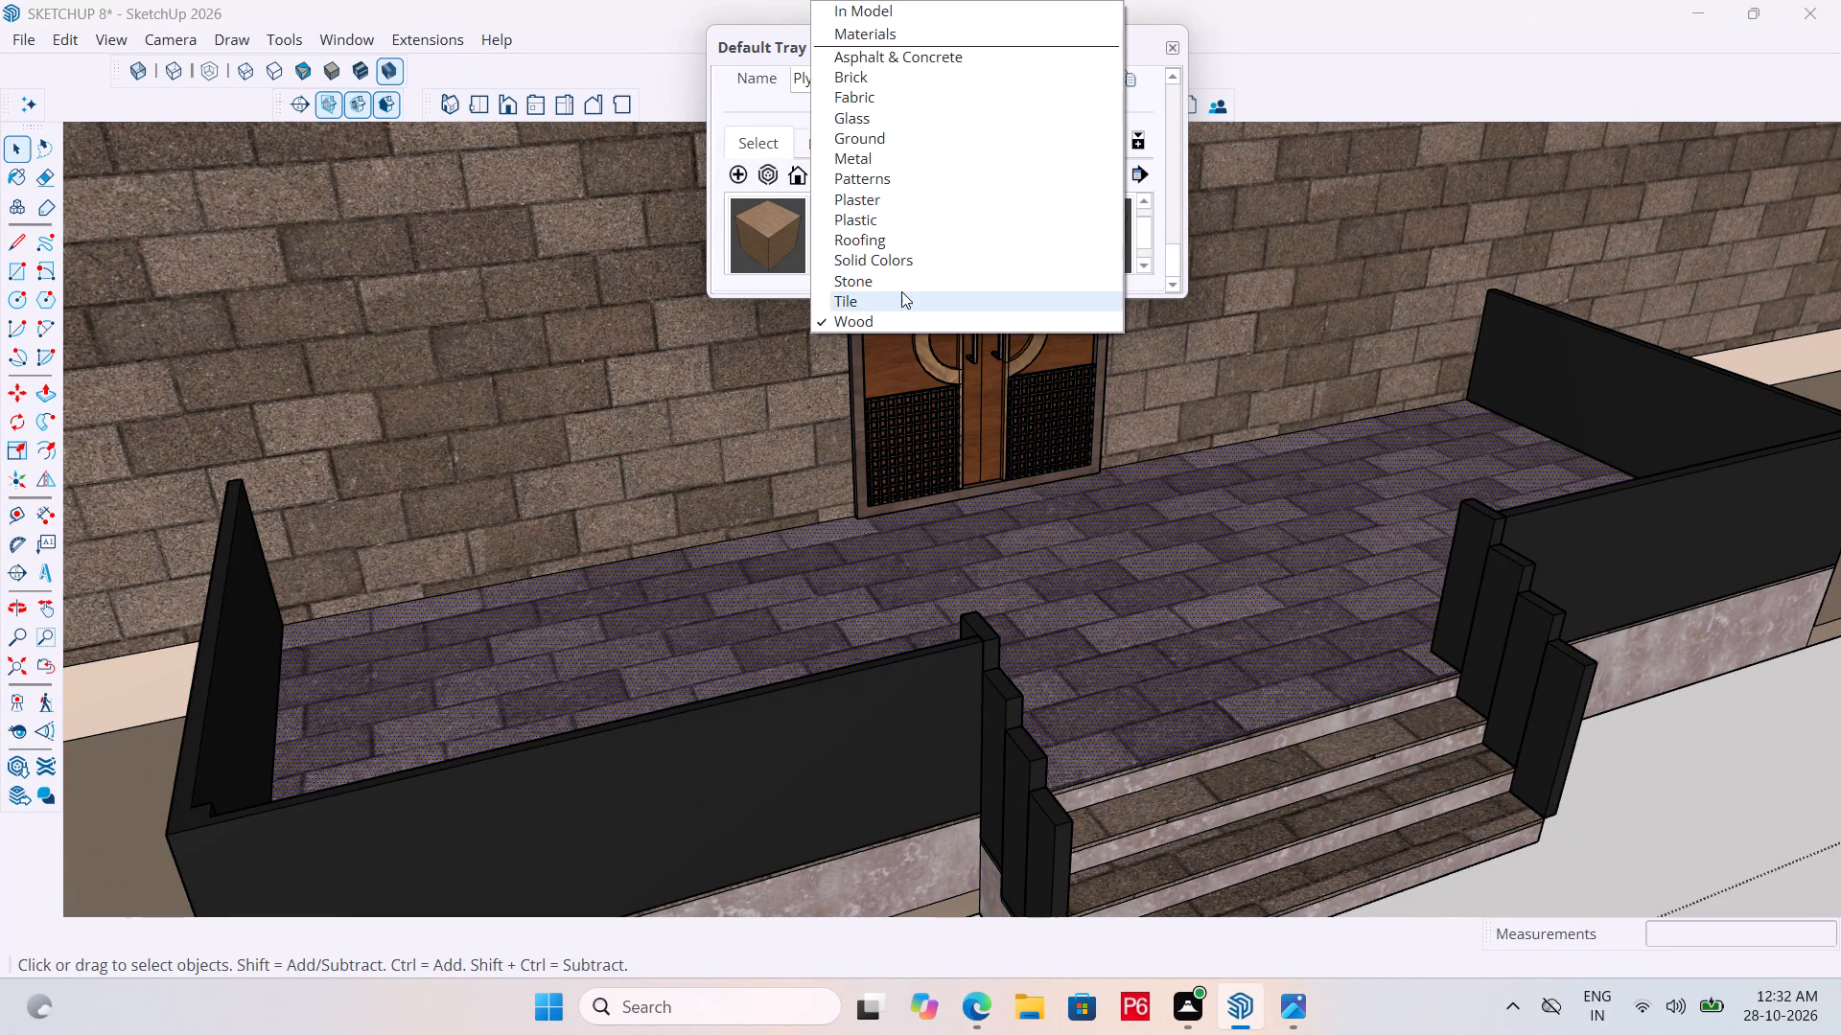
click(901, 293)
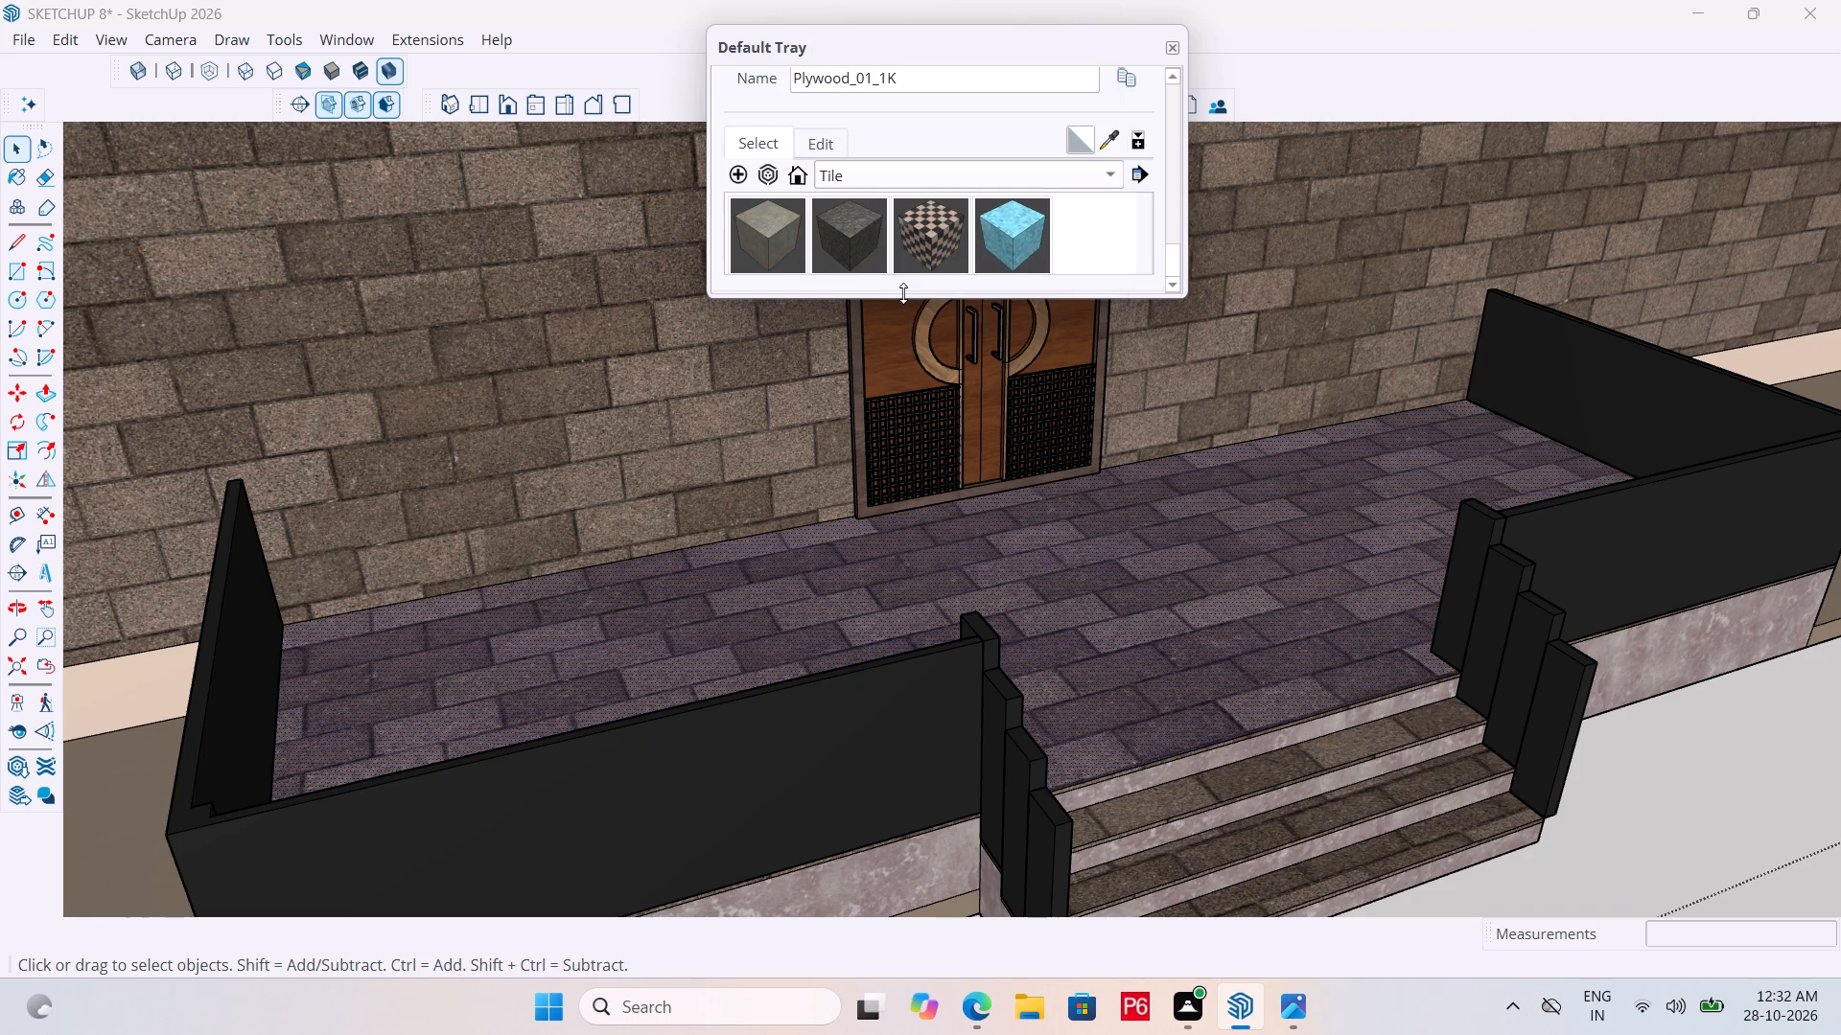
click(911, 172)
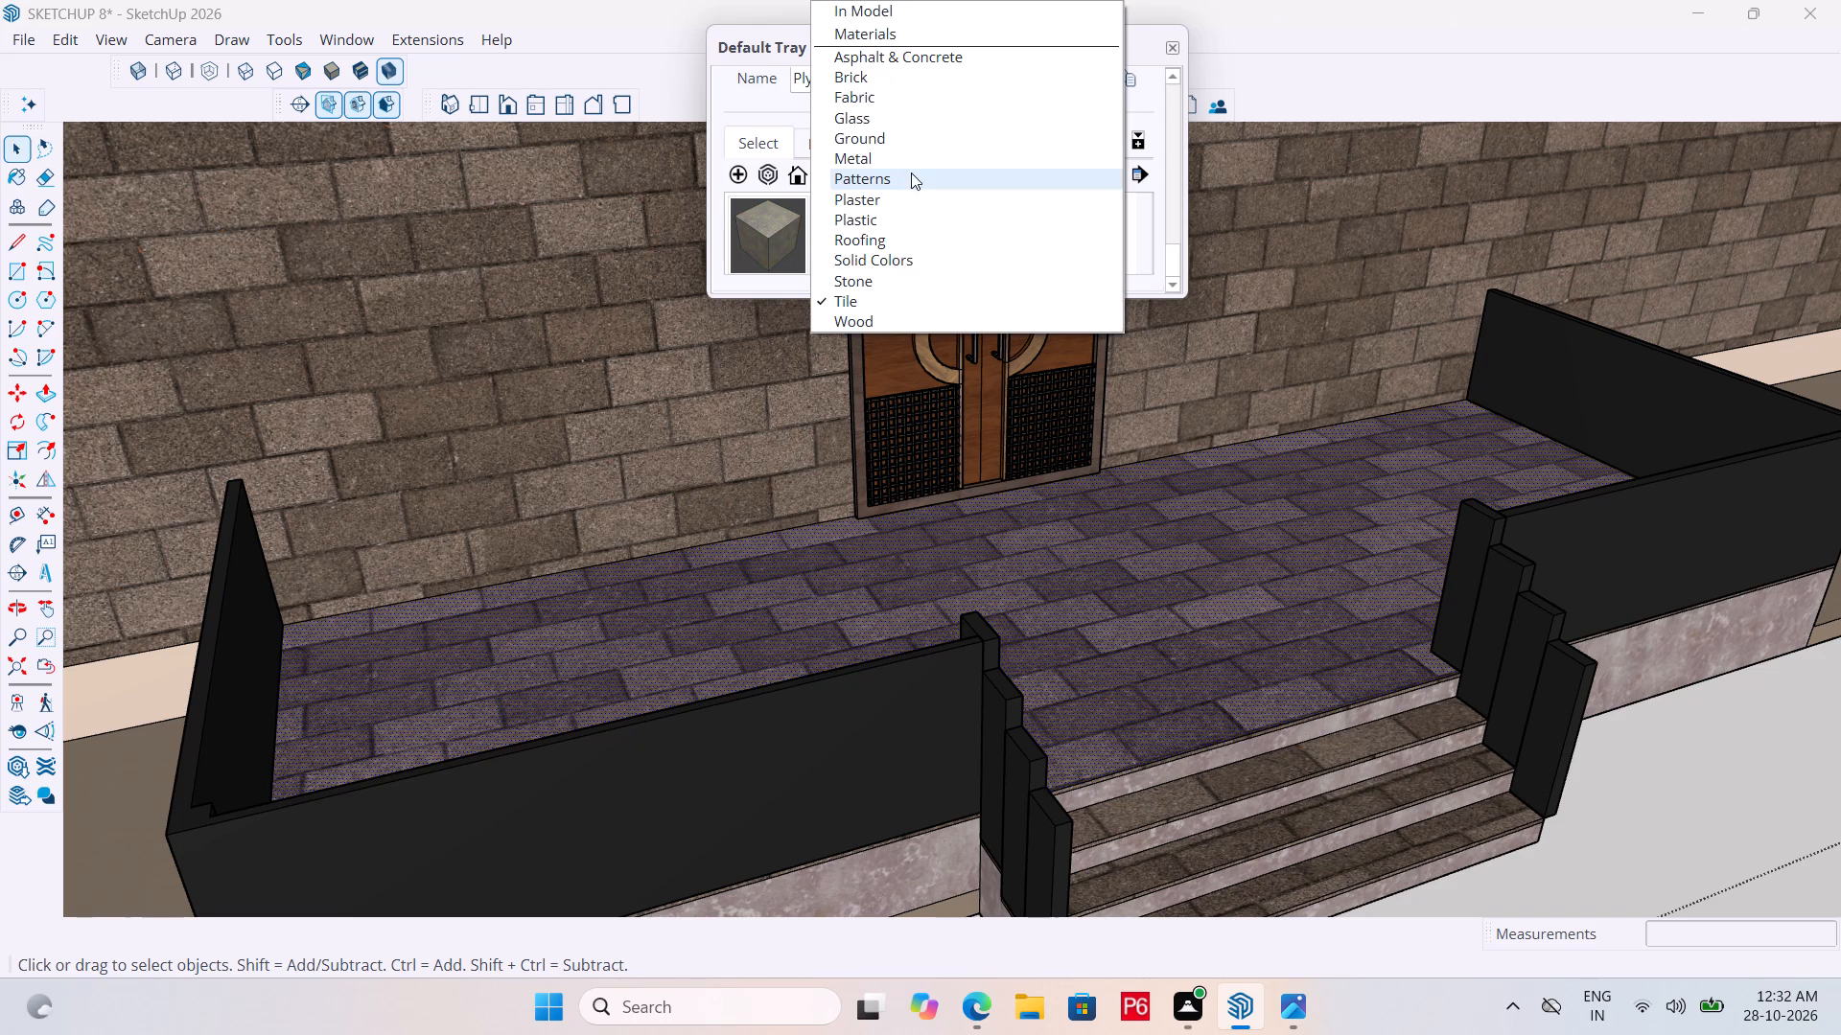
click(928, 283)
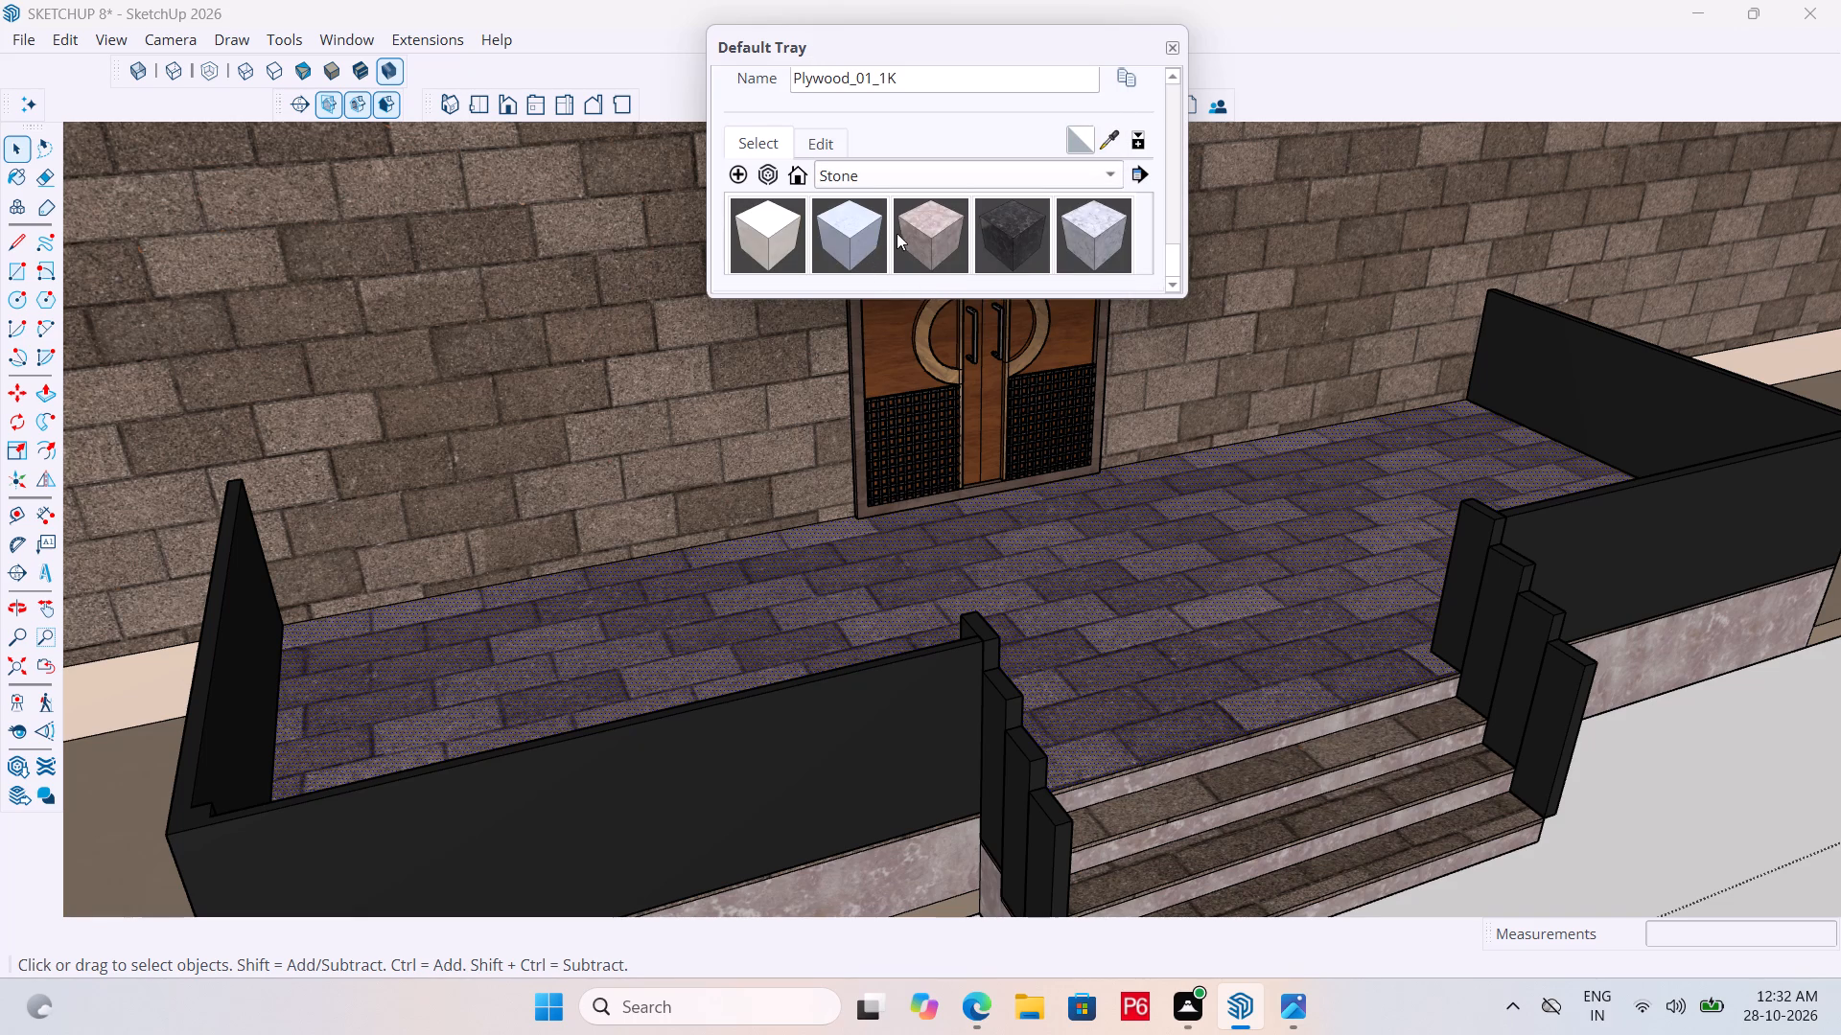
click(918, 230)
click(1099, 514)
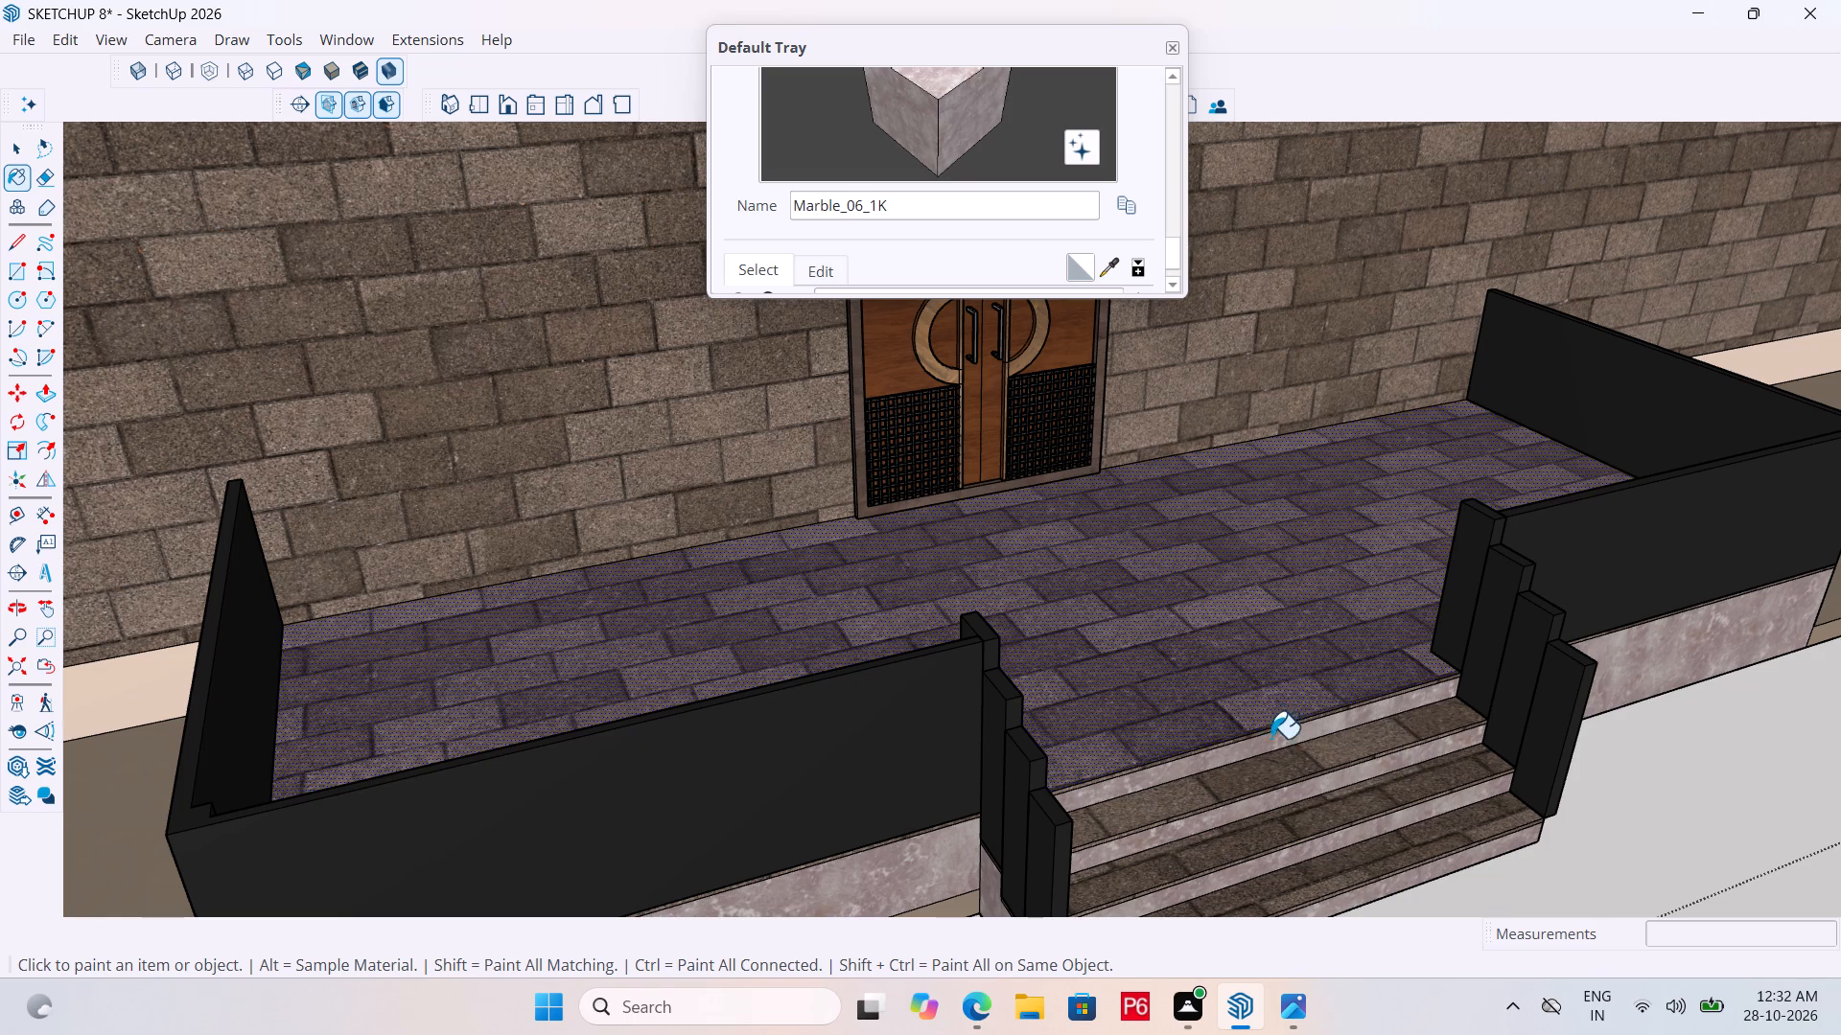
Paint the porch floor and the three stair treads with the Marble_01_1K stone material.
scroll(878, 261, down, 2)
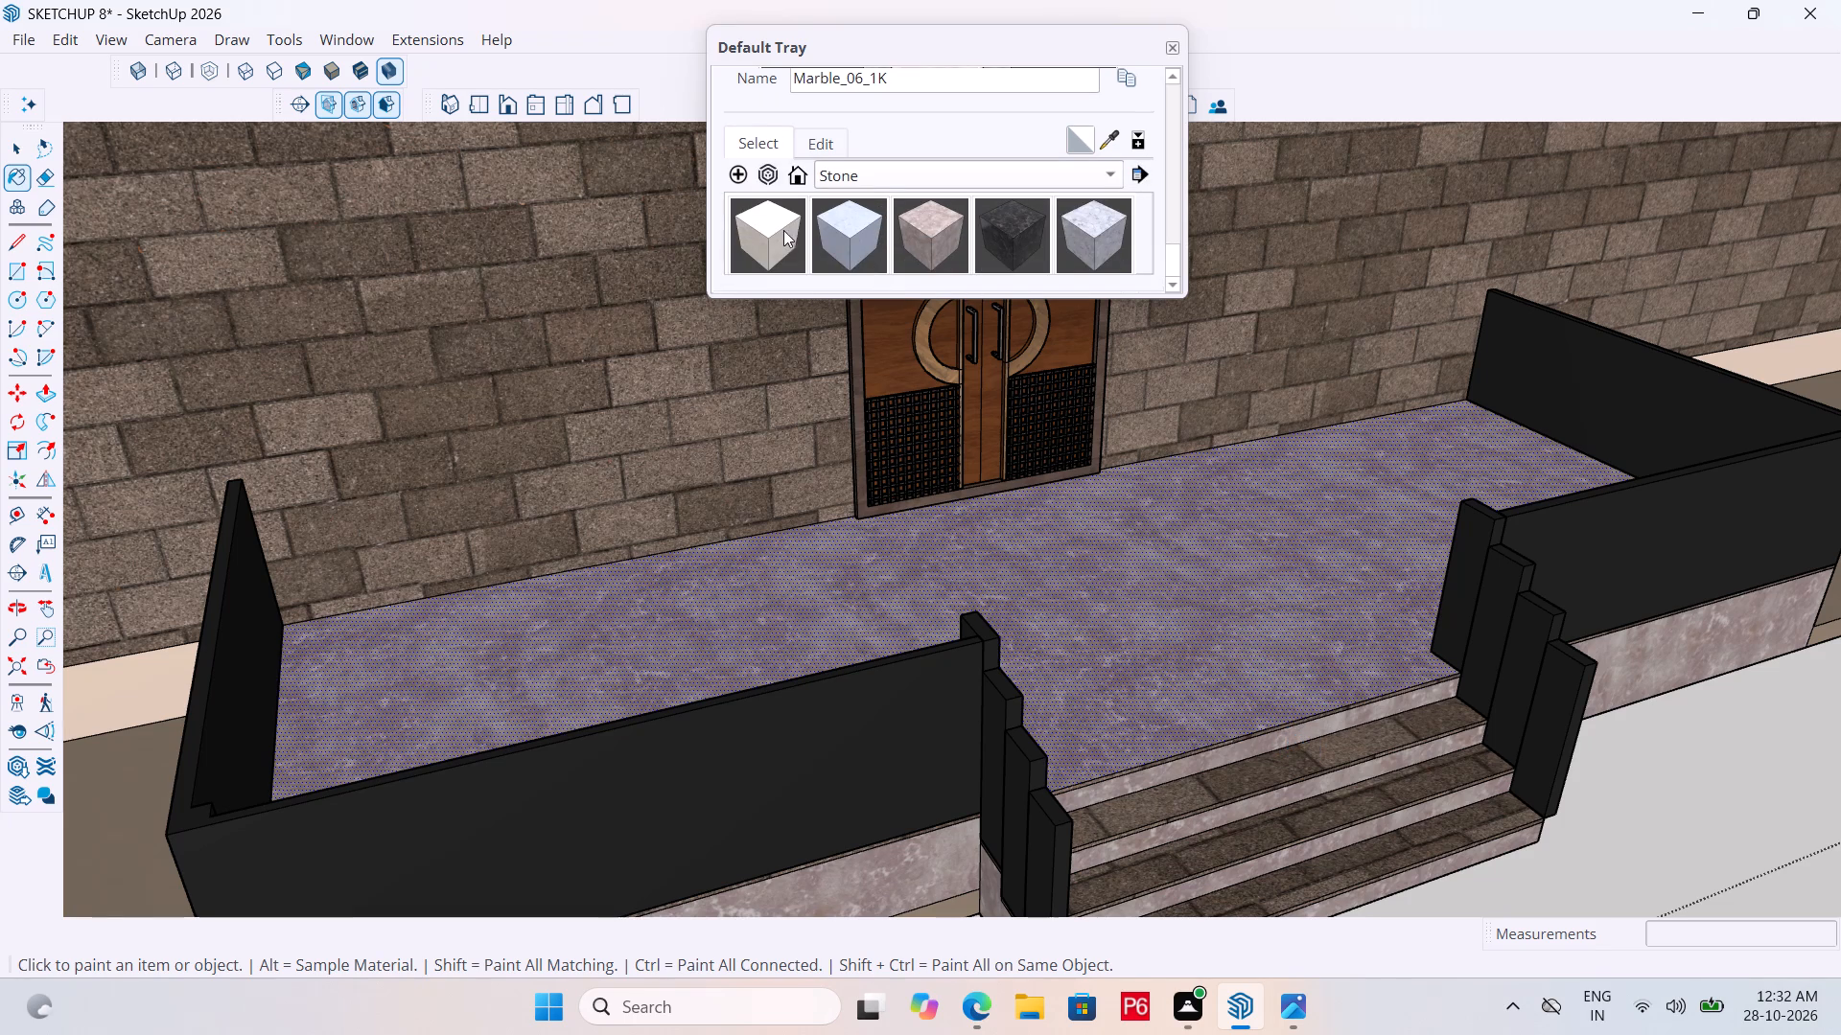
click(778, 231)
click(1176, 563)
scroll(1320, 797, up, 5)
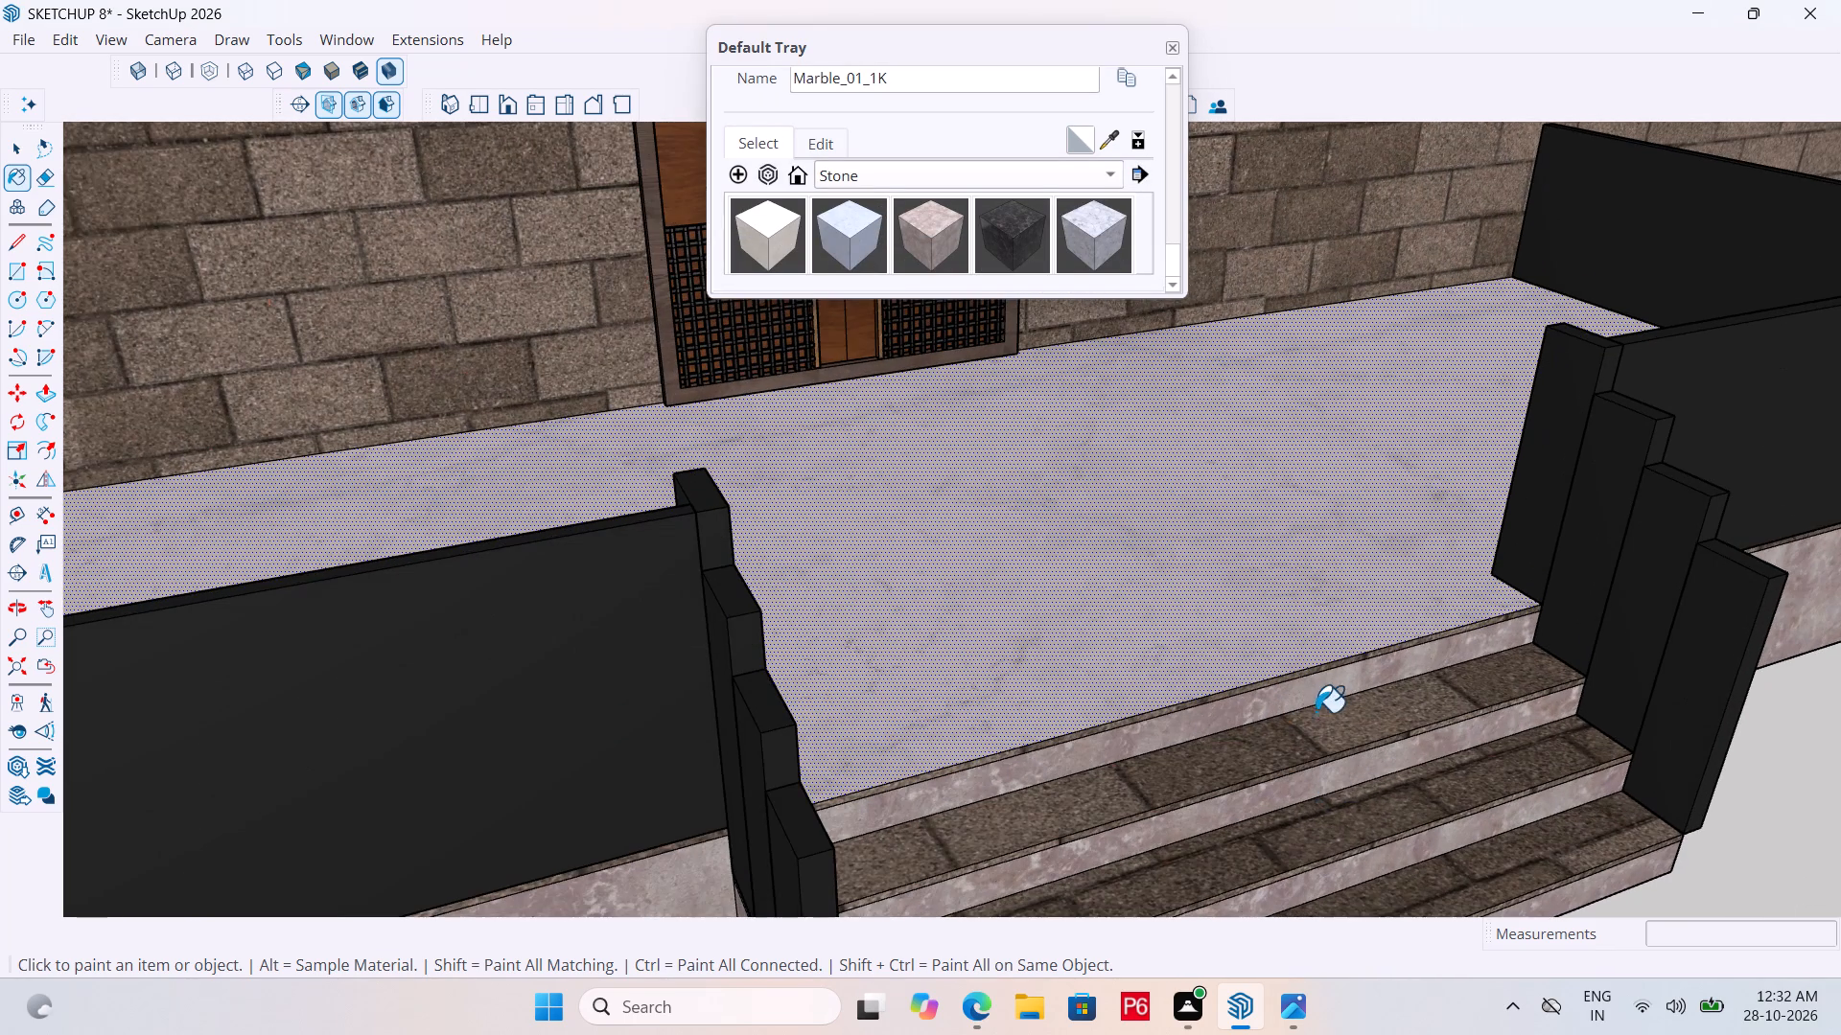
click(1349, 722)
click(1409, 783)
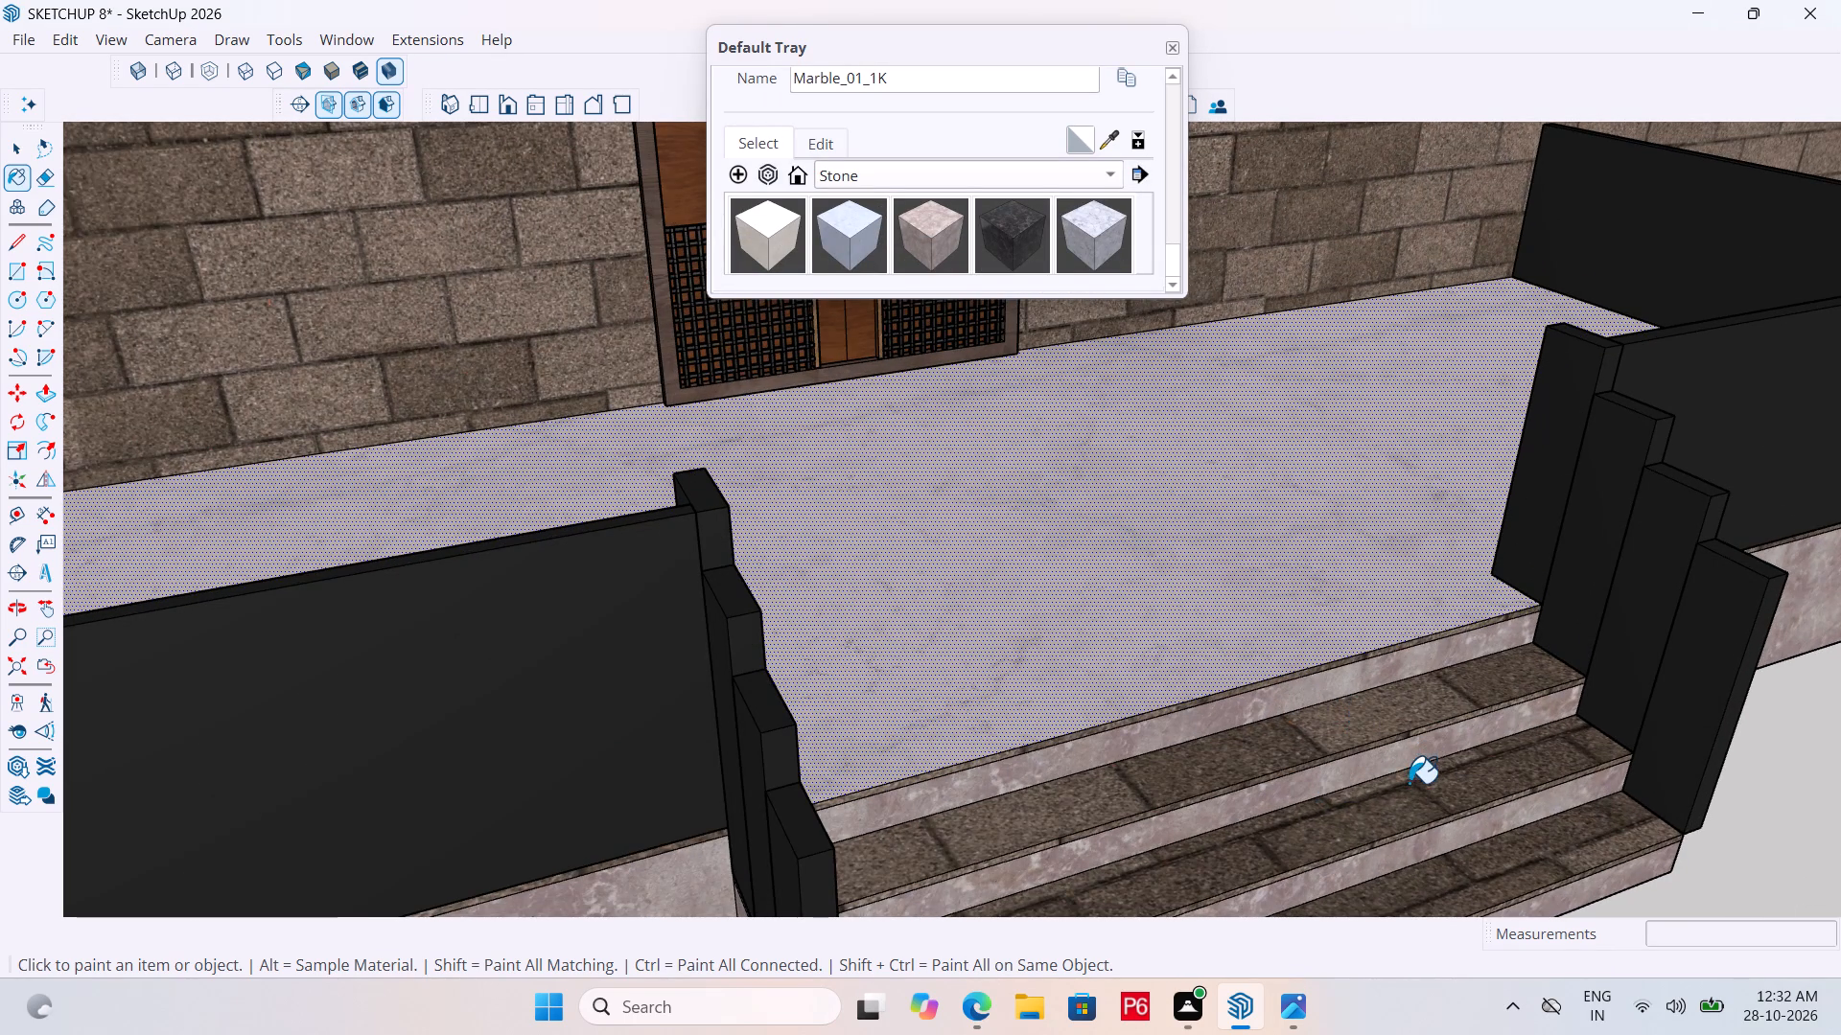
click(1519, 841)
Paint the thin front edges of the stair treads and porch floor slab with Marble_01_1K.
scroll(1530, 840, up, 16)
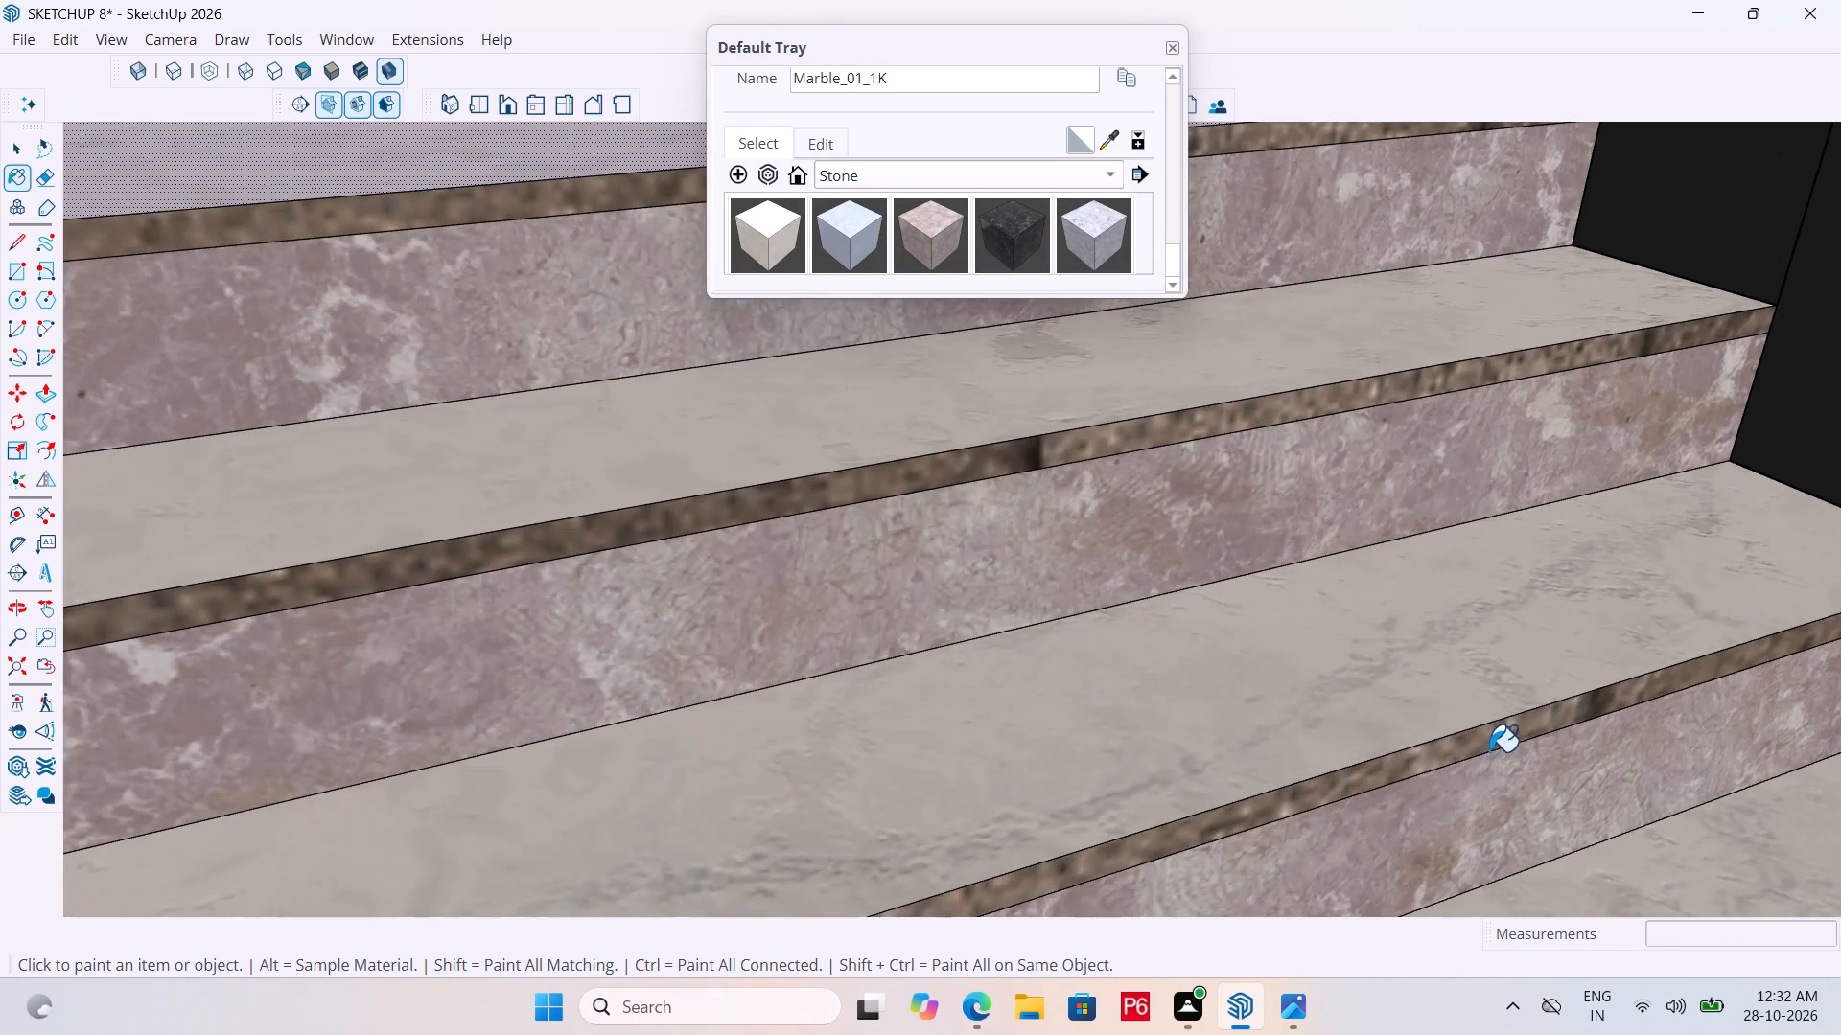
click(1499, 737)
drag(1313, 417, 1327, 403)
scroll(1492, 589, down, 2)
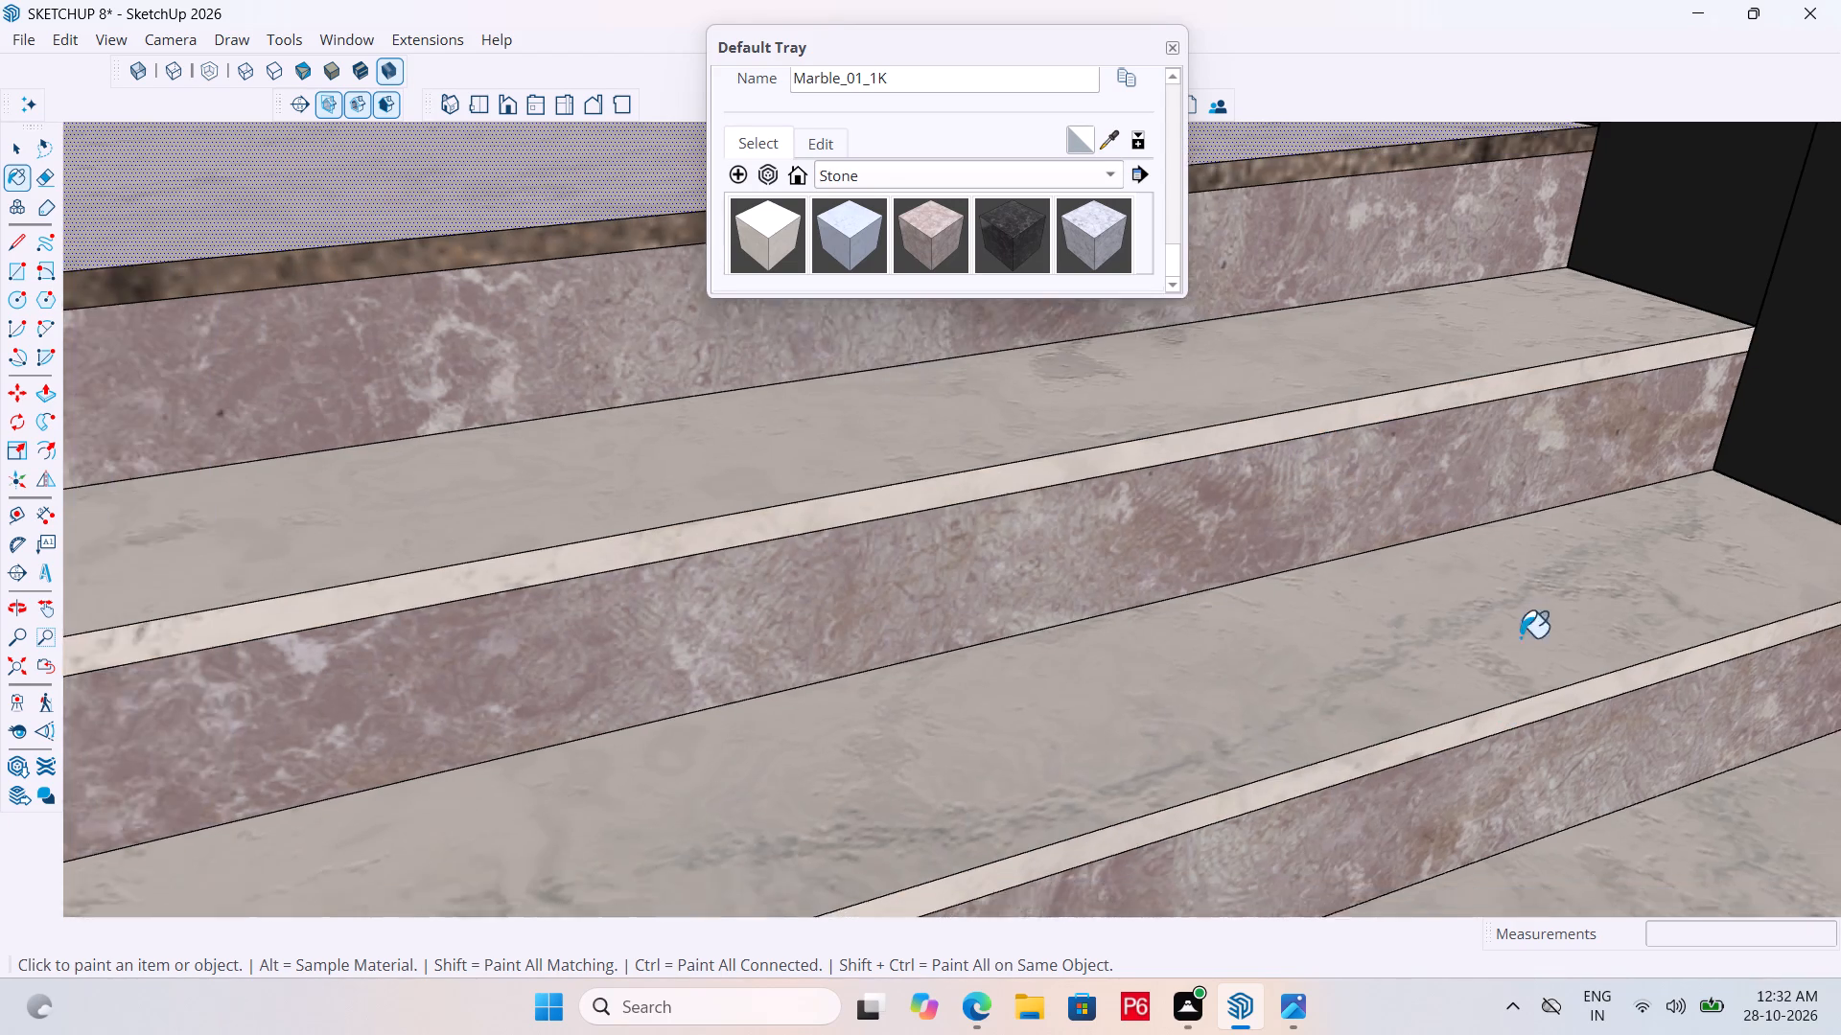
scroll(1520, 637, down, 3)
click(1317, 300)
scroll(1238, 200, down, 6)
scroll(1492, 580, up, 4)
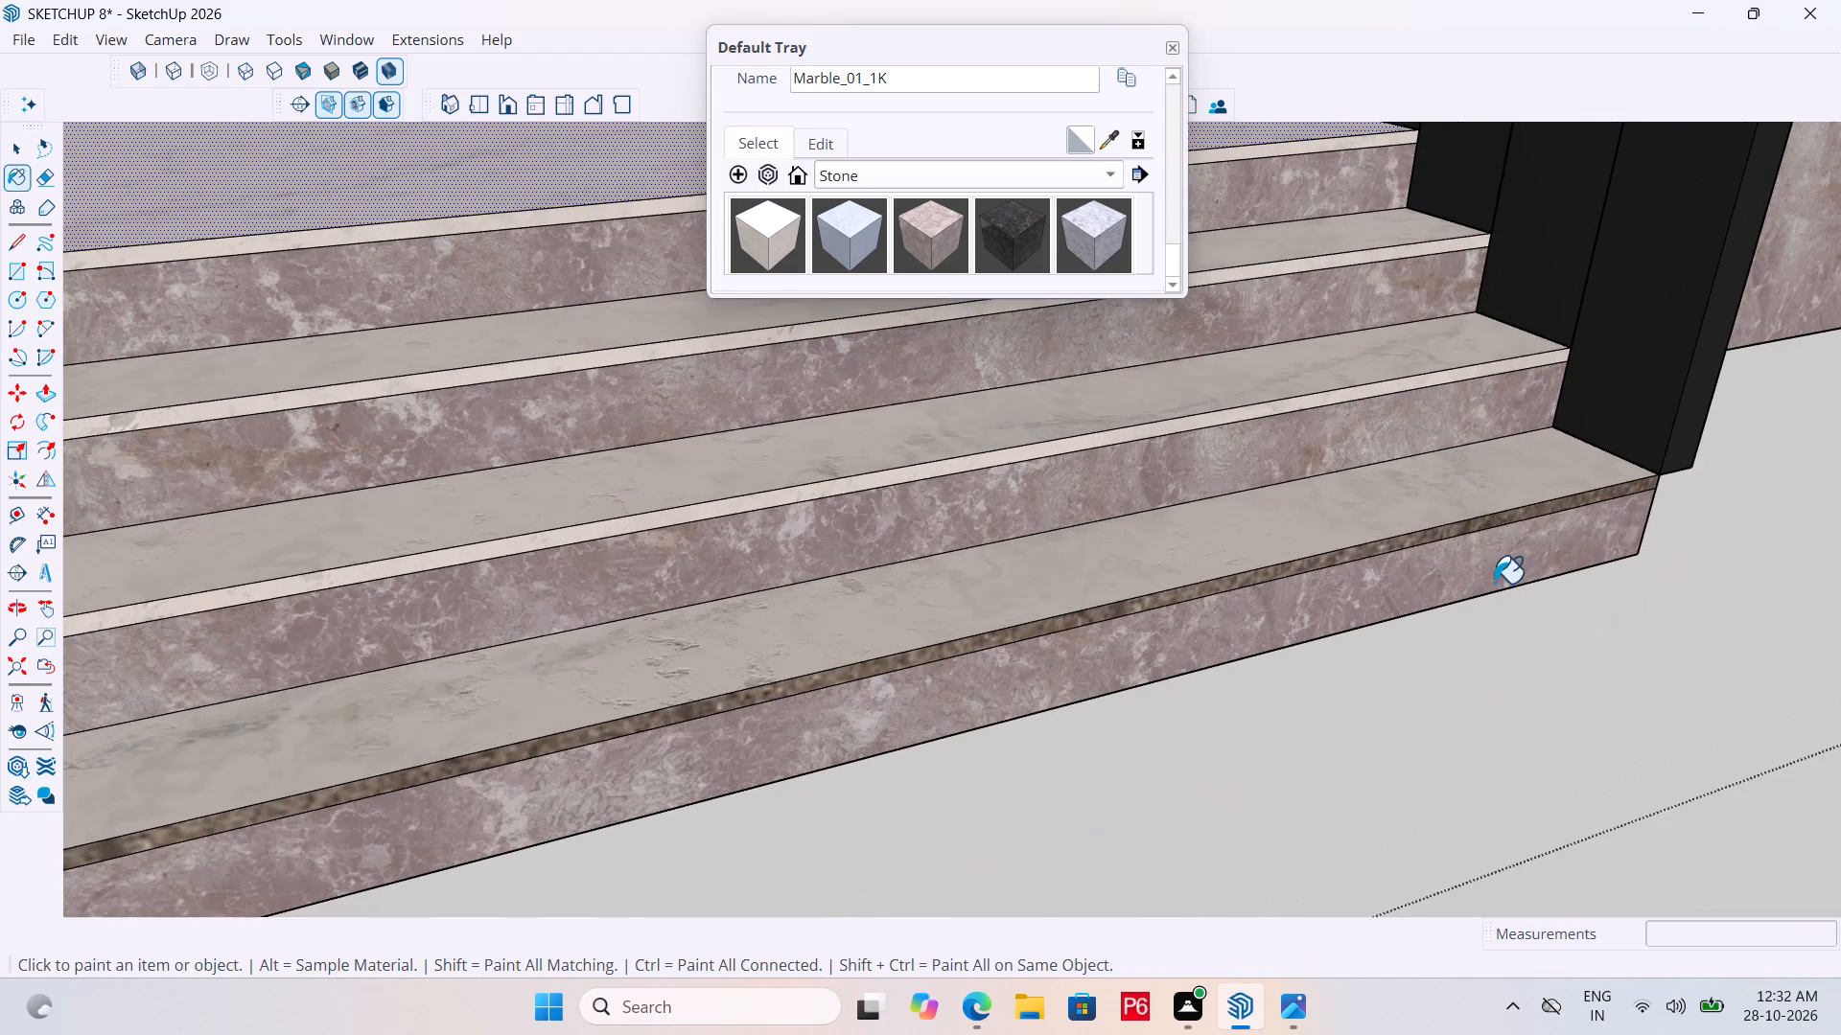
click(1510, 512)
scroll(990, 333, down, 12)
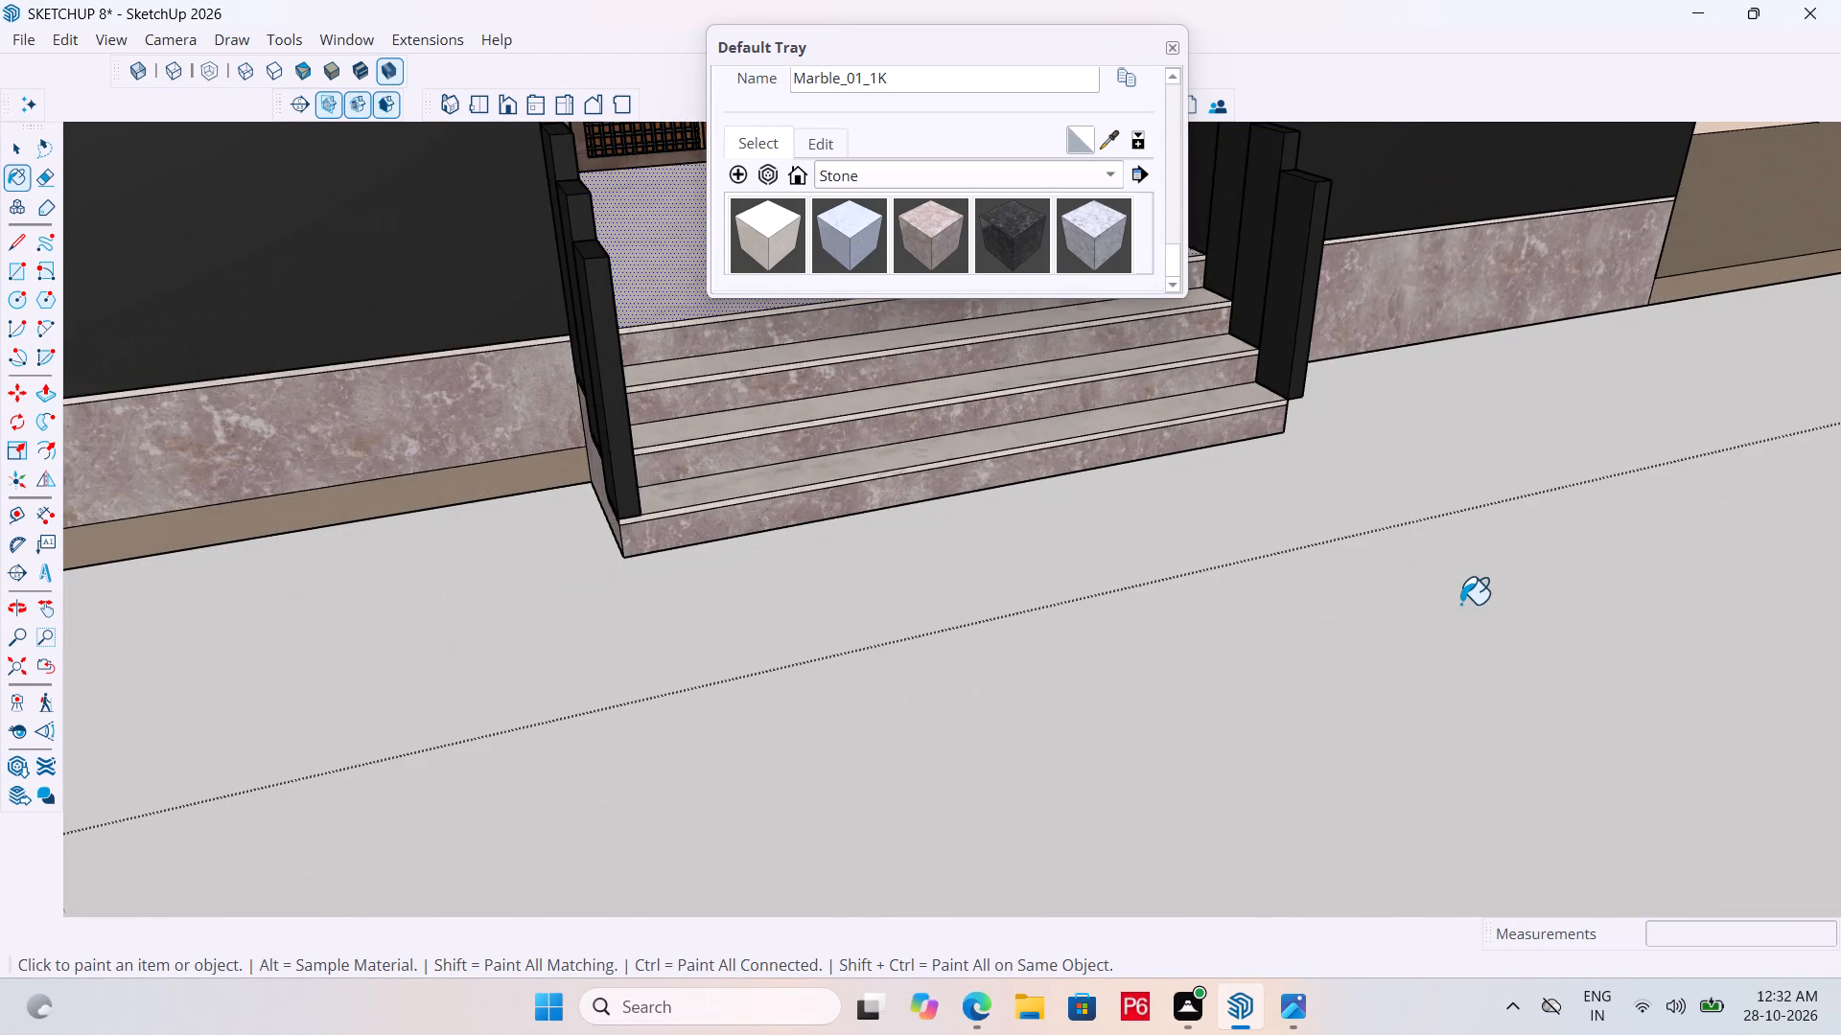
Close the building group and save the model with the marble porch and steps.
key(space)
double_click(1414, 556)
key(ctrl+s)
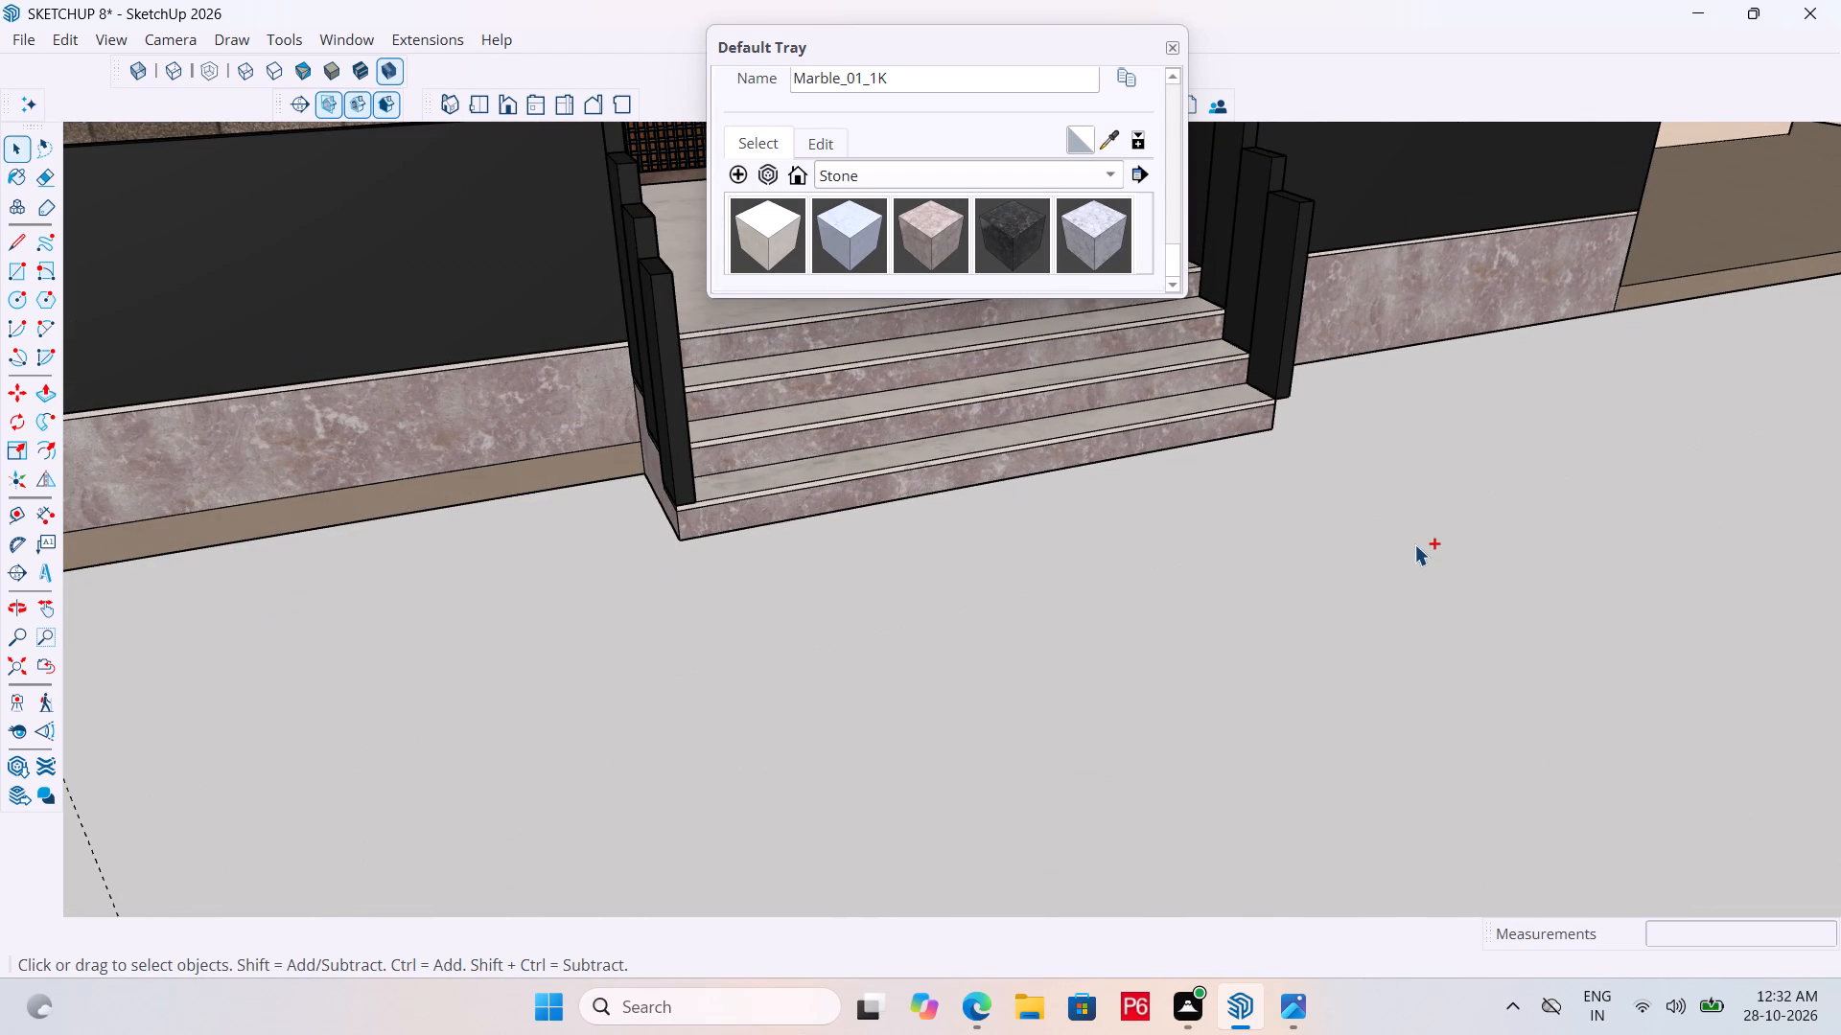
key(ctrl+s)
key(ctrl+s)
key(ctrl+s)
Examine the entrance porch, steps and whole building front from several angles.
scroll(1394, 582, down, 6)
scroll(1293, 580, down, 7)
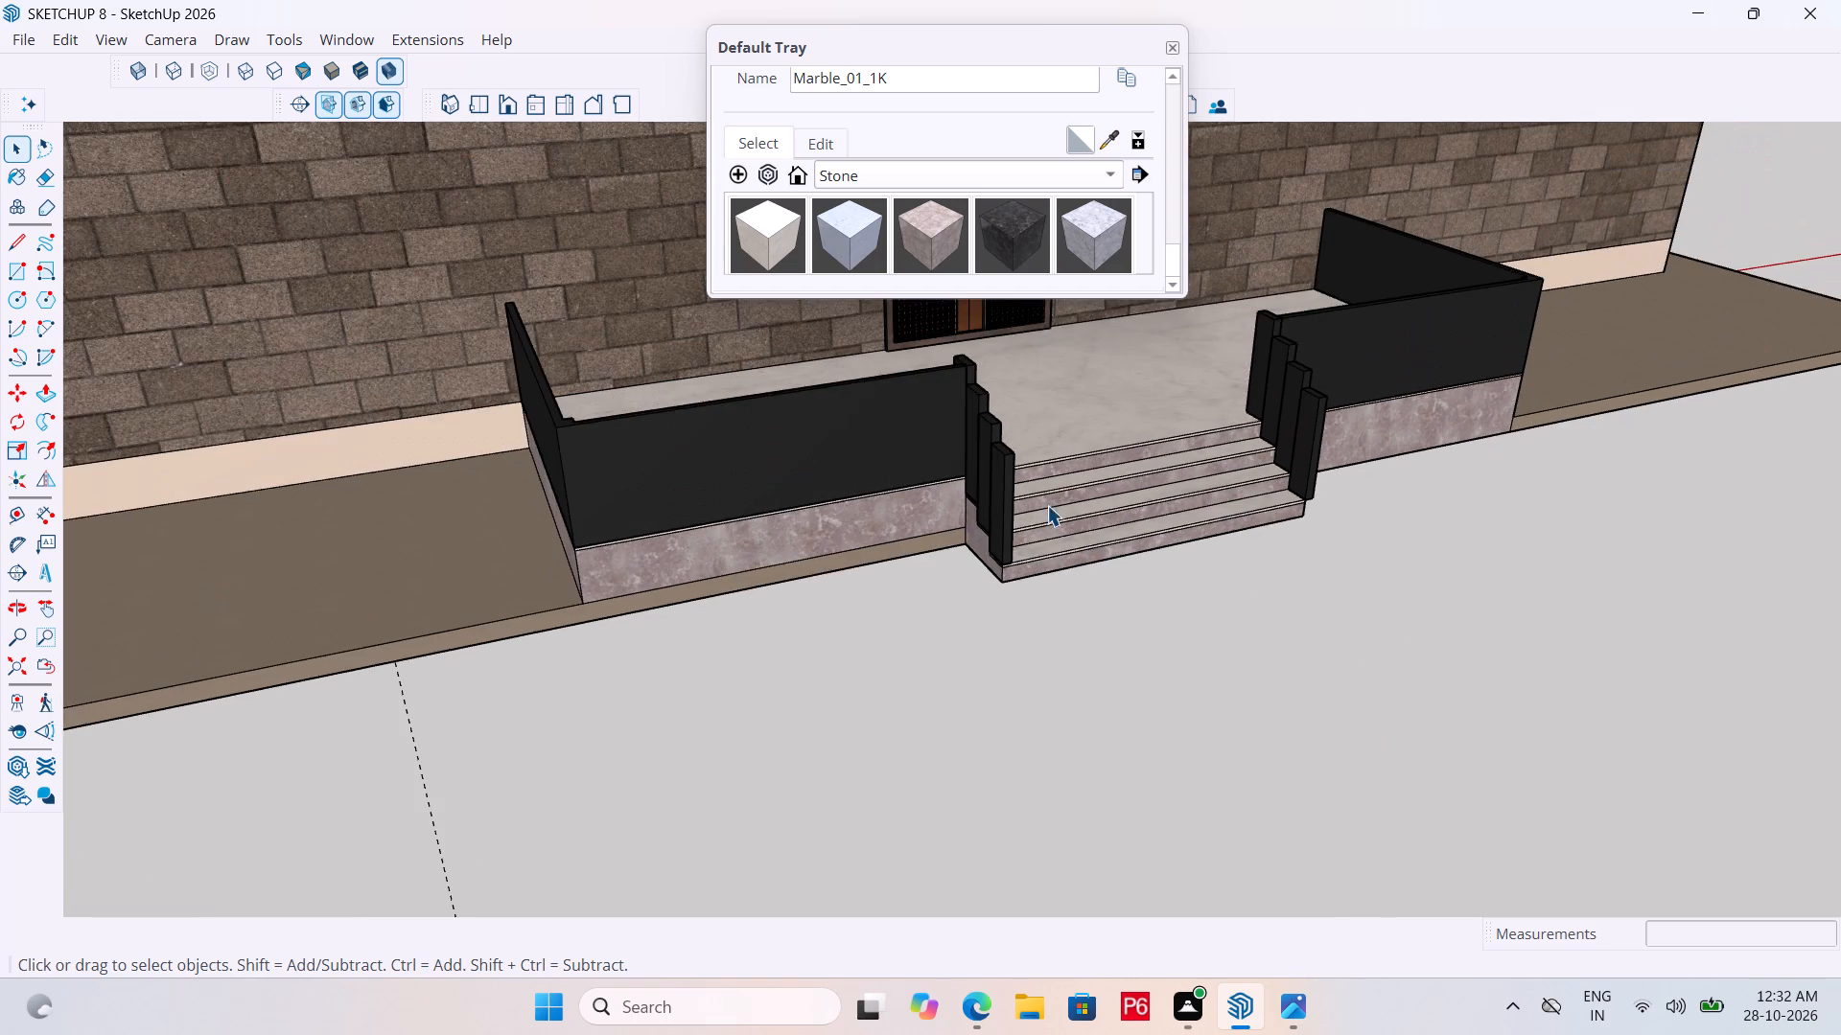
middle_drag(1055, 494, 721, 554)
scroll(1071, 705, down, 7)
middle_drag(1056, 631, 1061, 554)
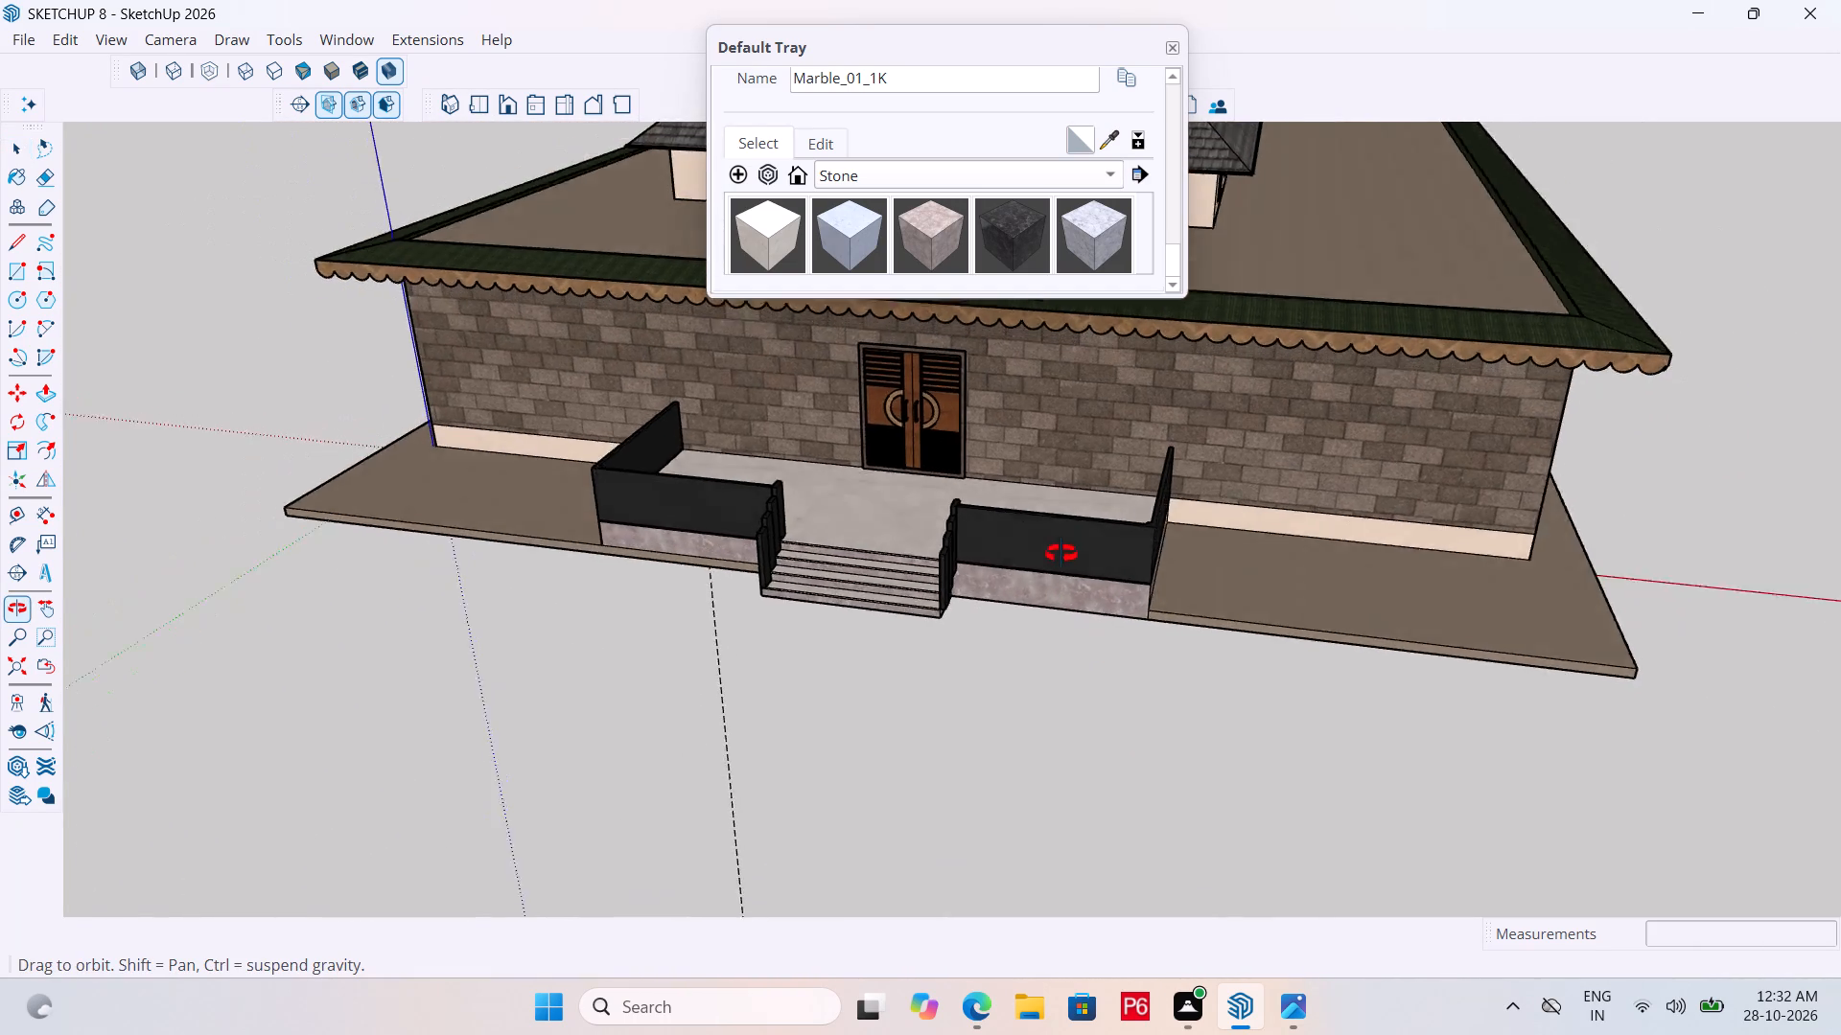
middle_drag(1061, 554, 1063, 525)
scroll(995, 646, down, 7)
scroll(874, 705, down, 5)
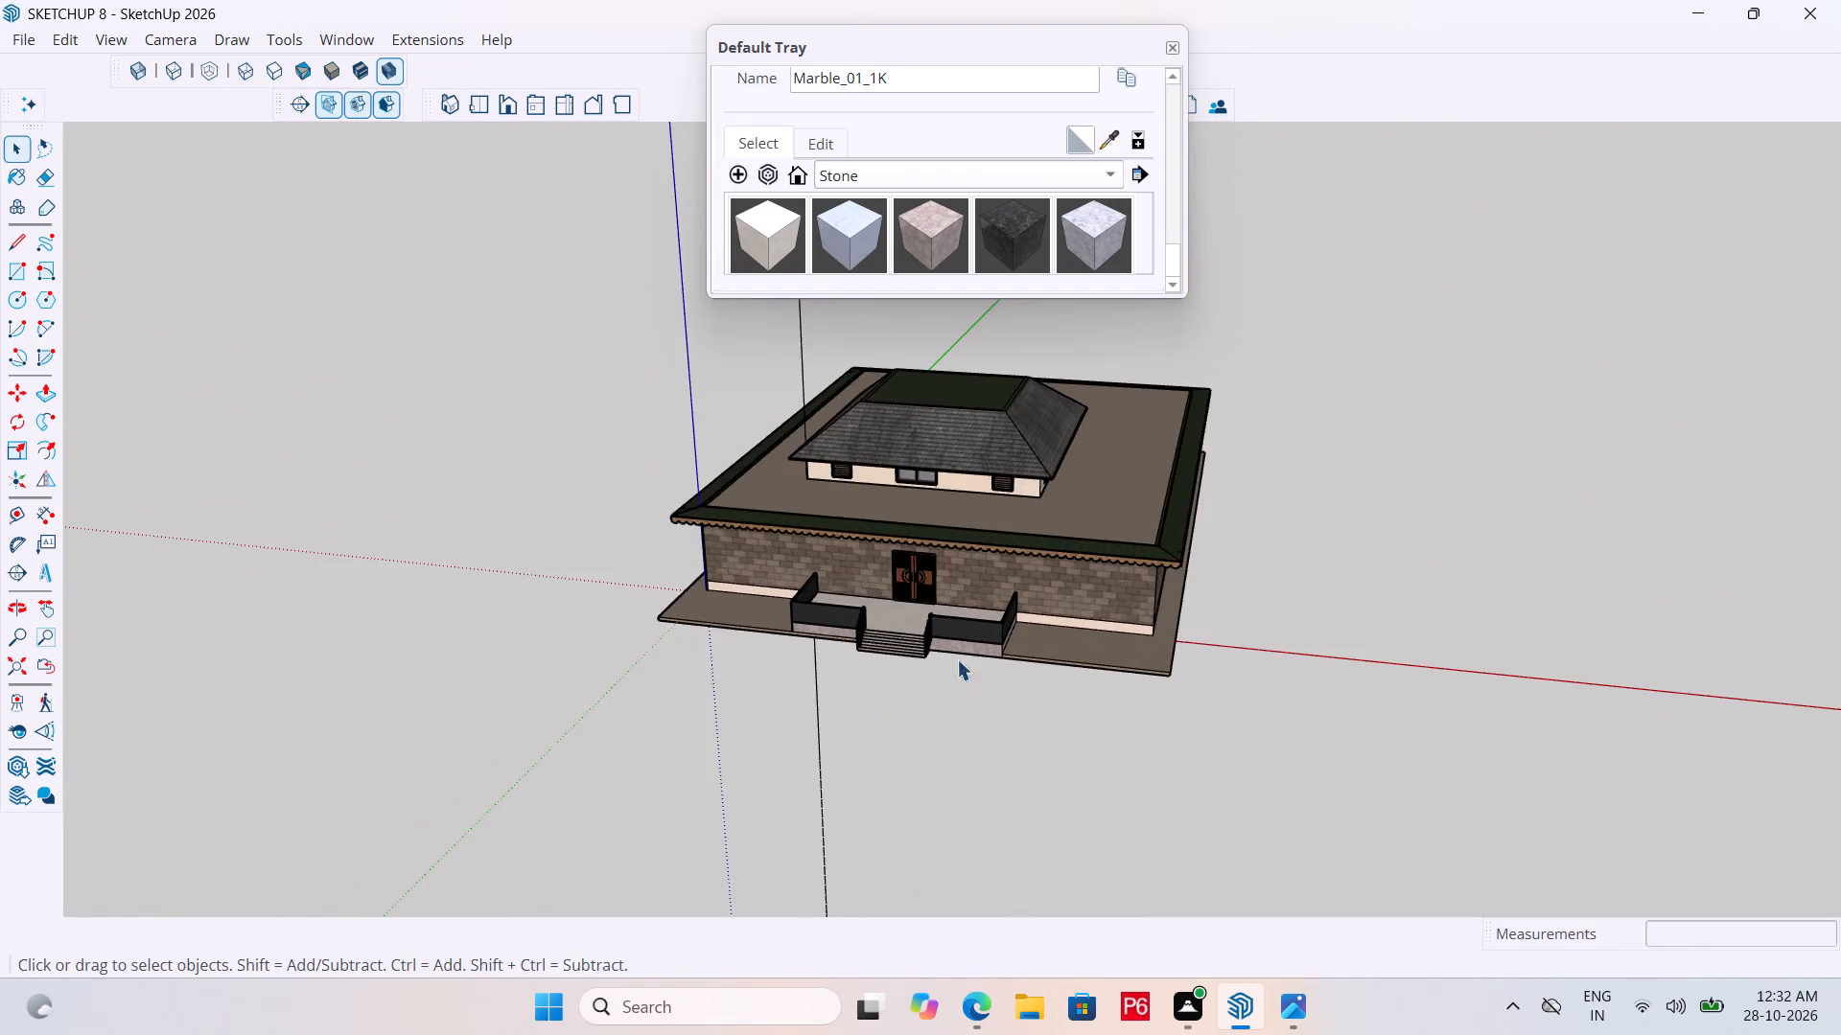
middle_drag(991, 635, 1085, 579)
scroll(1072, 560, up, 11)
scroll(743, 606, up, 4)
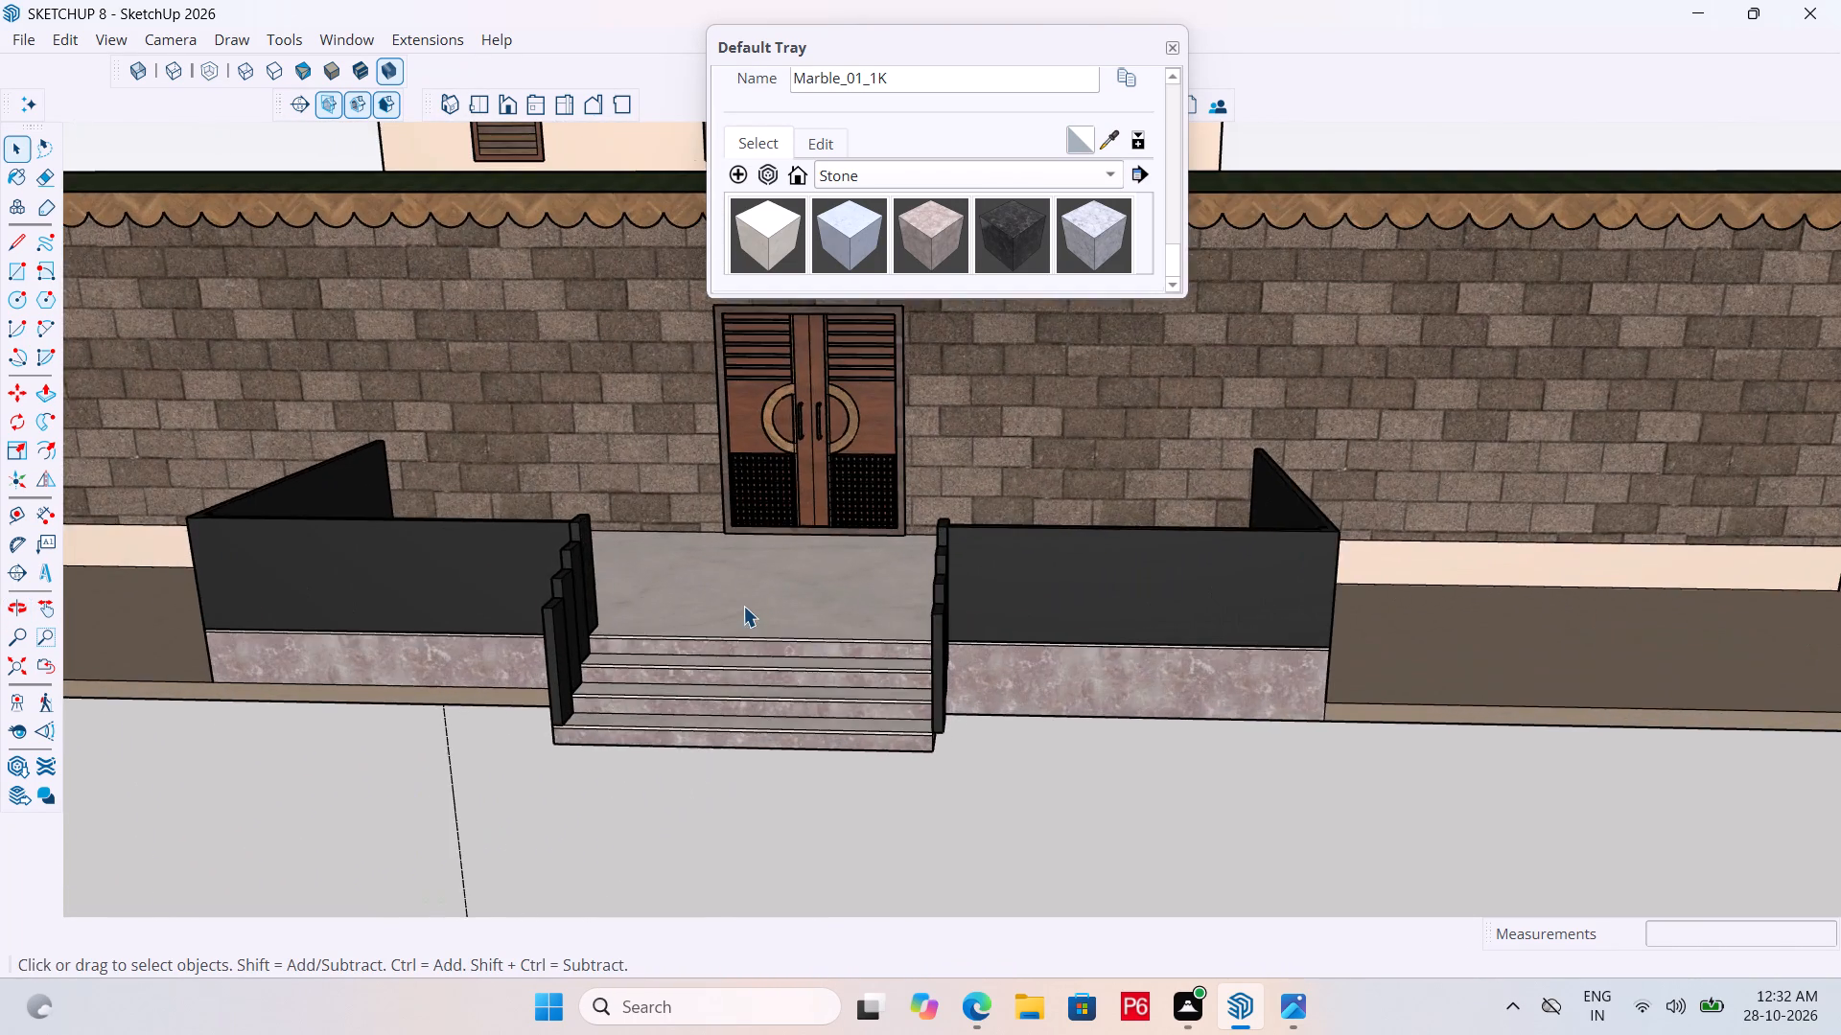
middle_drag(750, 670, 744, 760)
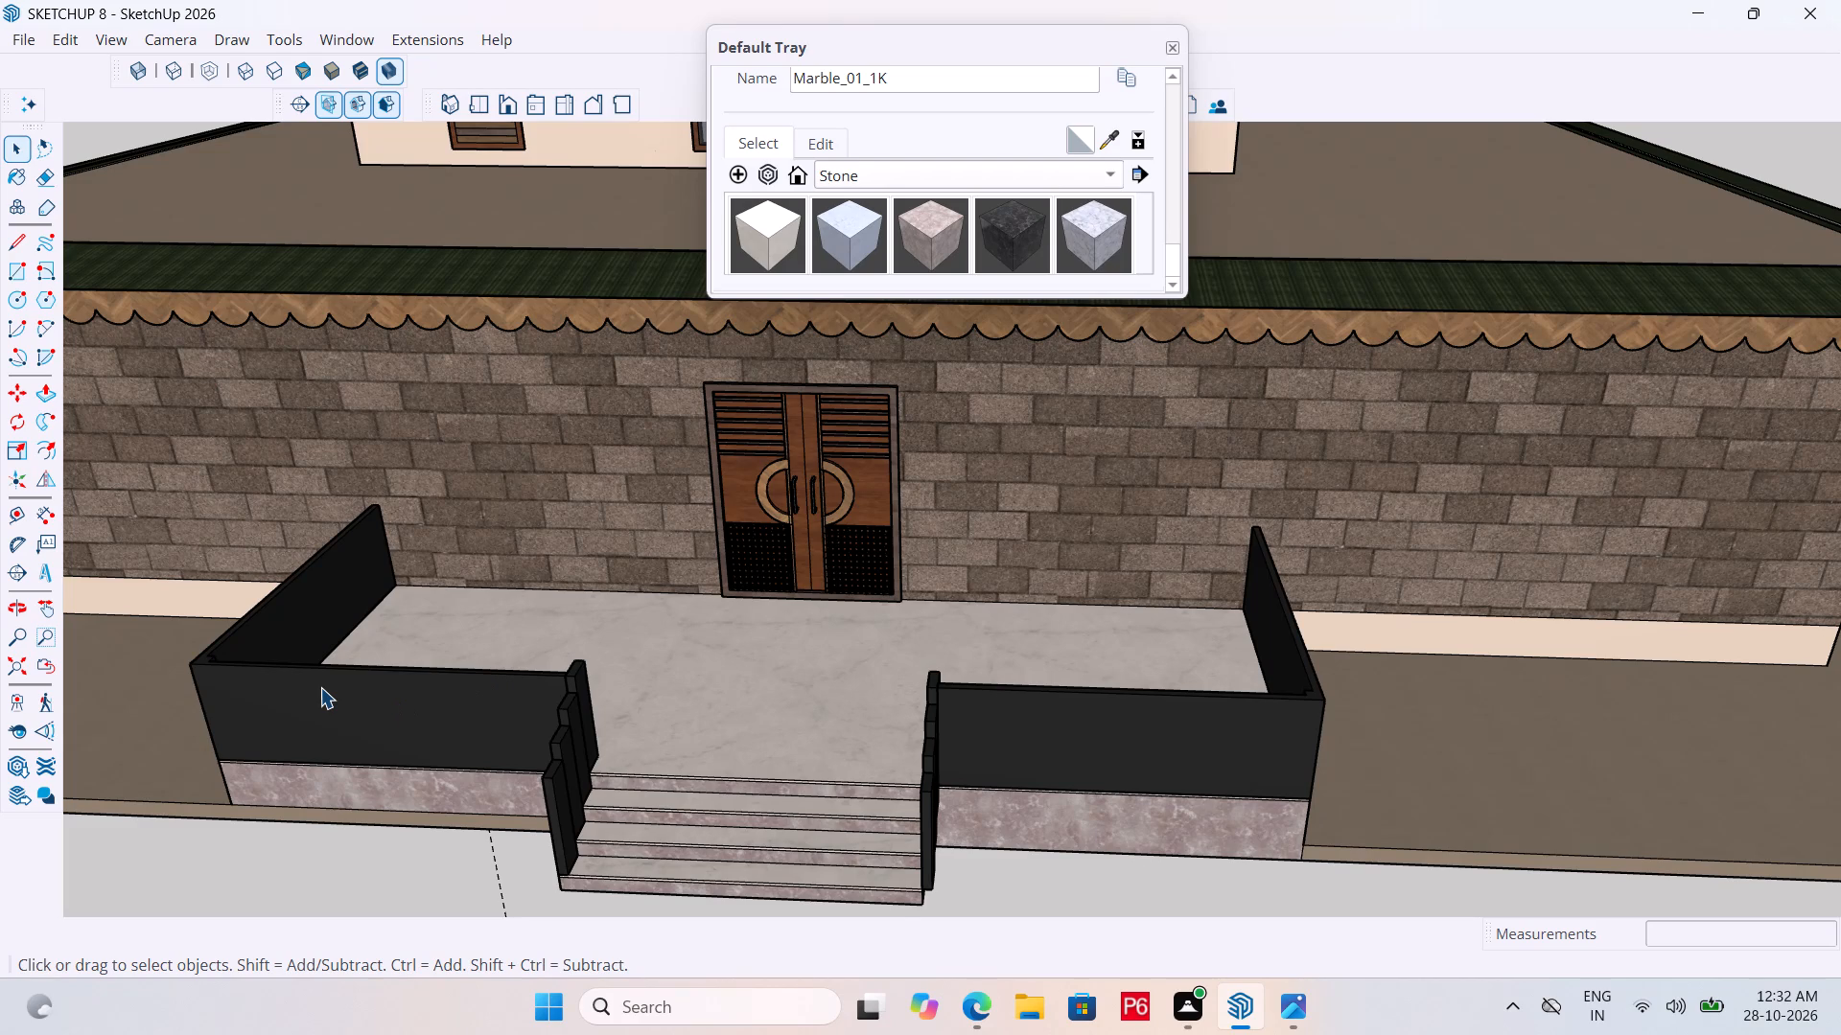
Open the black parapet group beside the entrance and extrude the inner face of its short side wall by 1'.
middle_drag(482, 905, 342, 877)
scroll(937, 663, down, 6)
middle_drag(505, 586, 410, 706)
scroll(411, 703, up, 13)
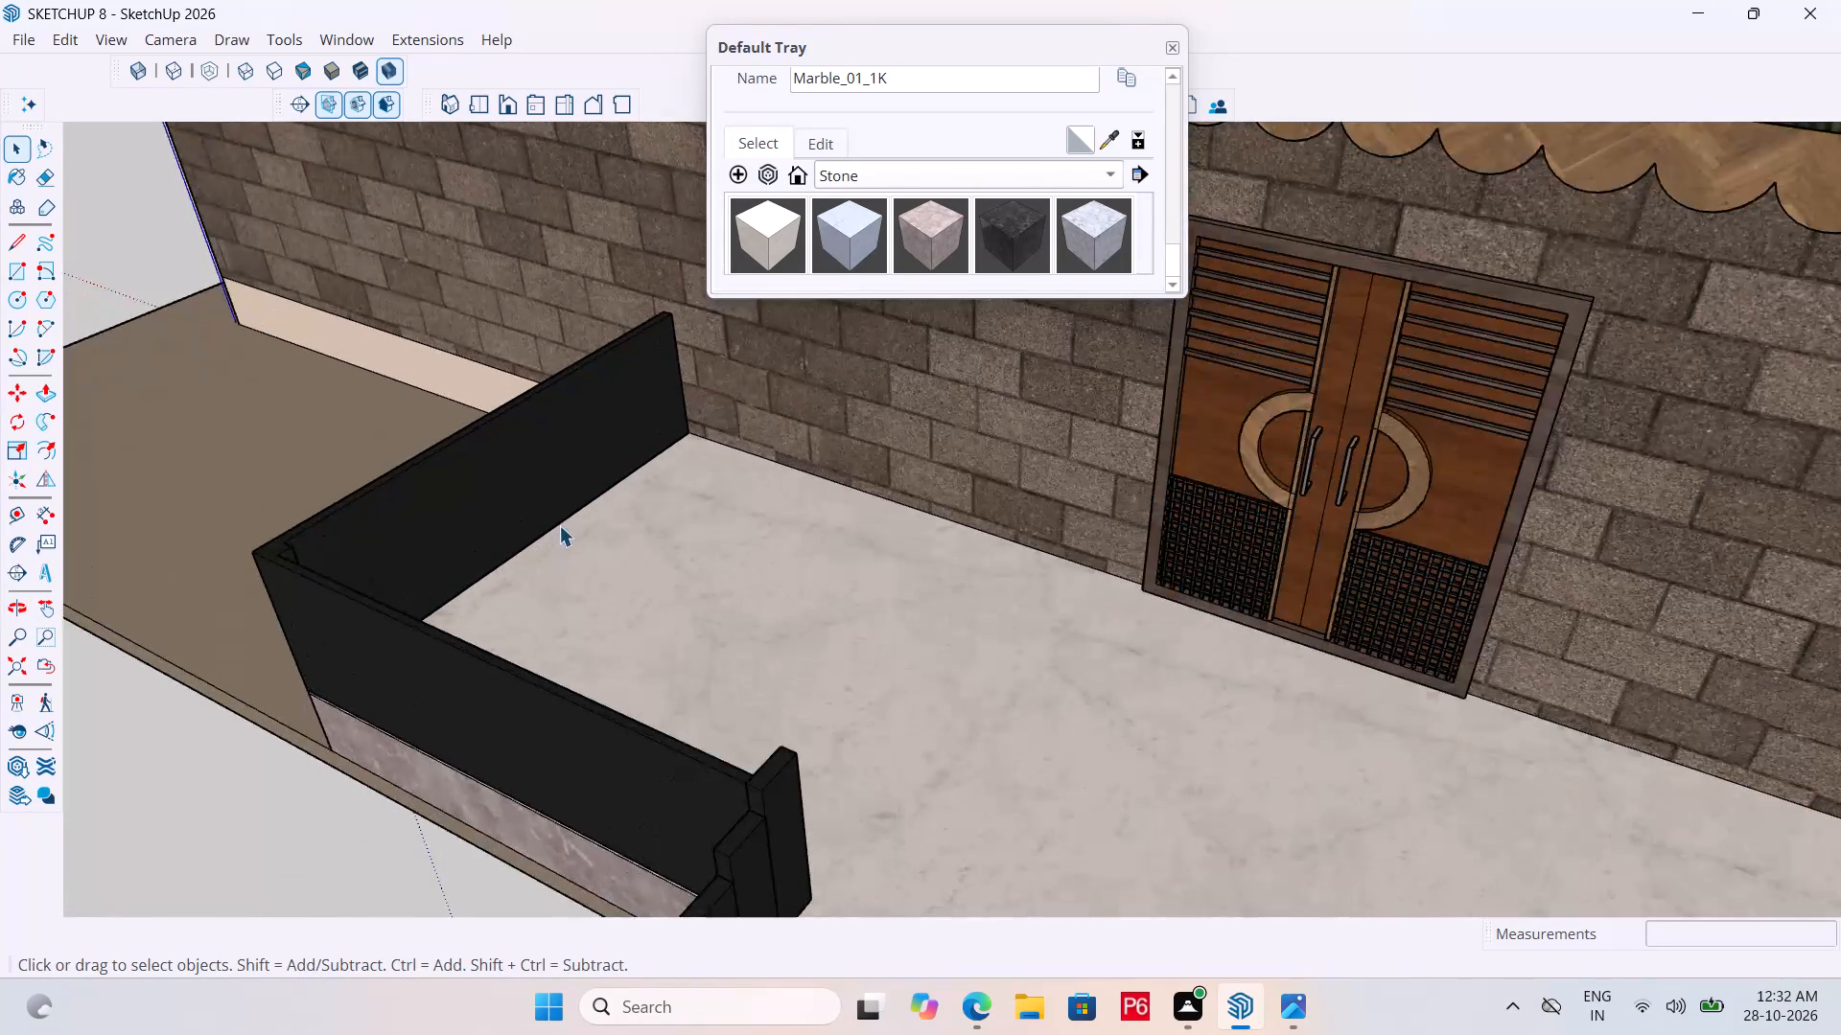
scroll(559, 525, up, 3)
click(554, 420)
double_click(520, 403)
click(503, 399)
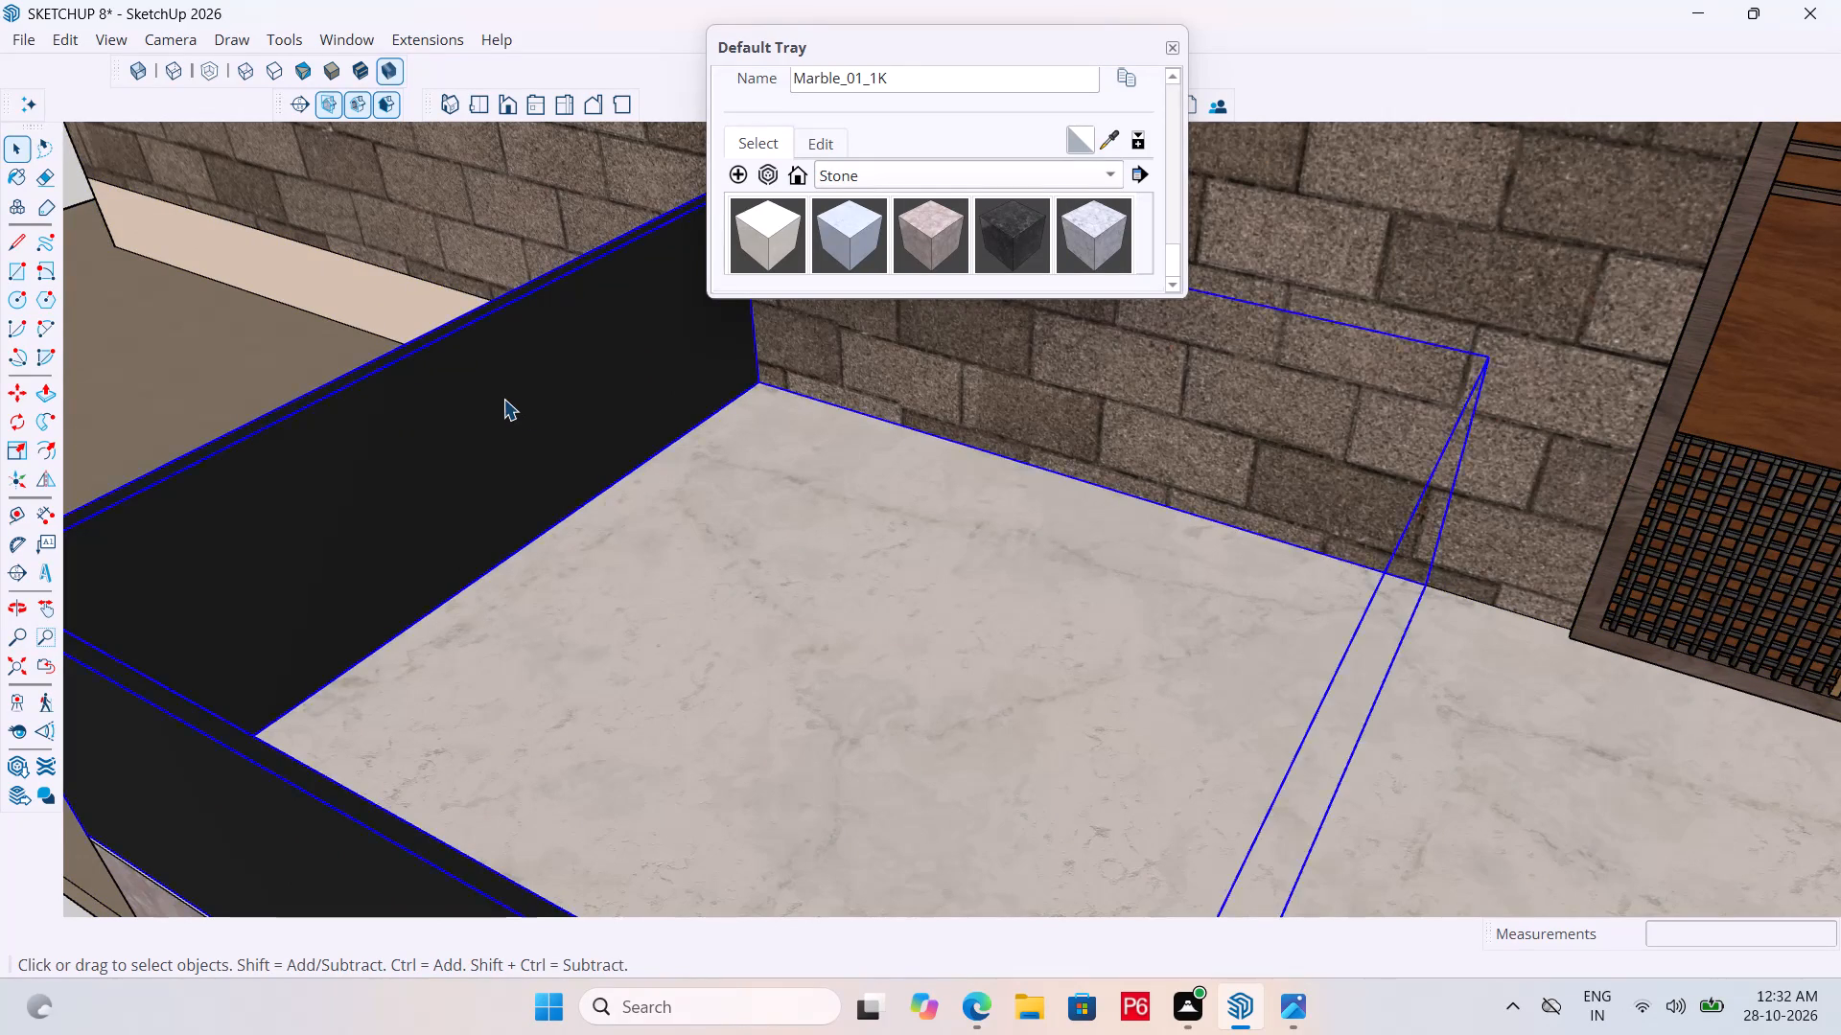
triple_click(503, 399)
key(p)
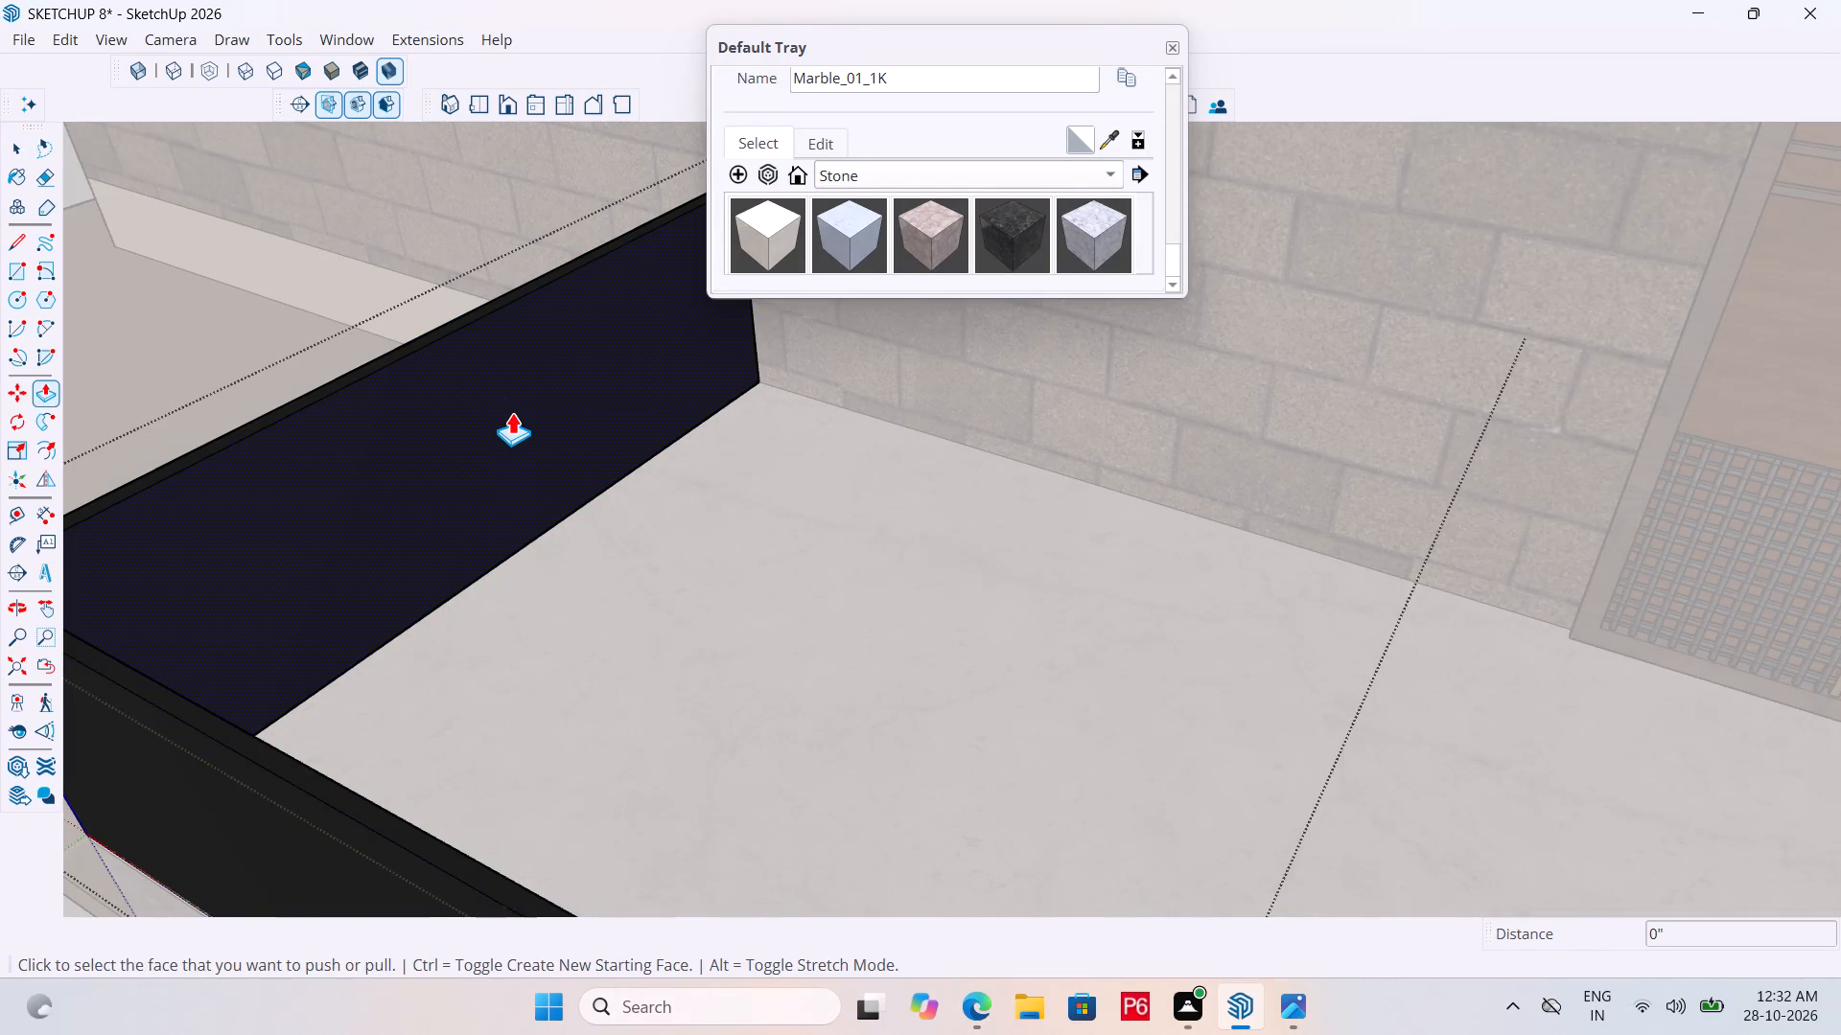
click(512, 412)
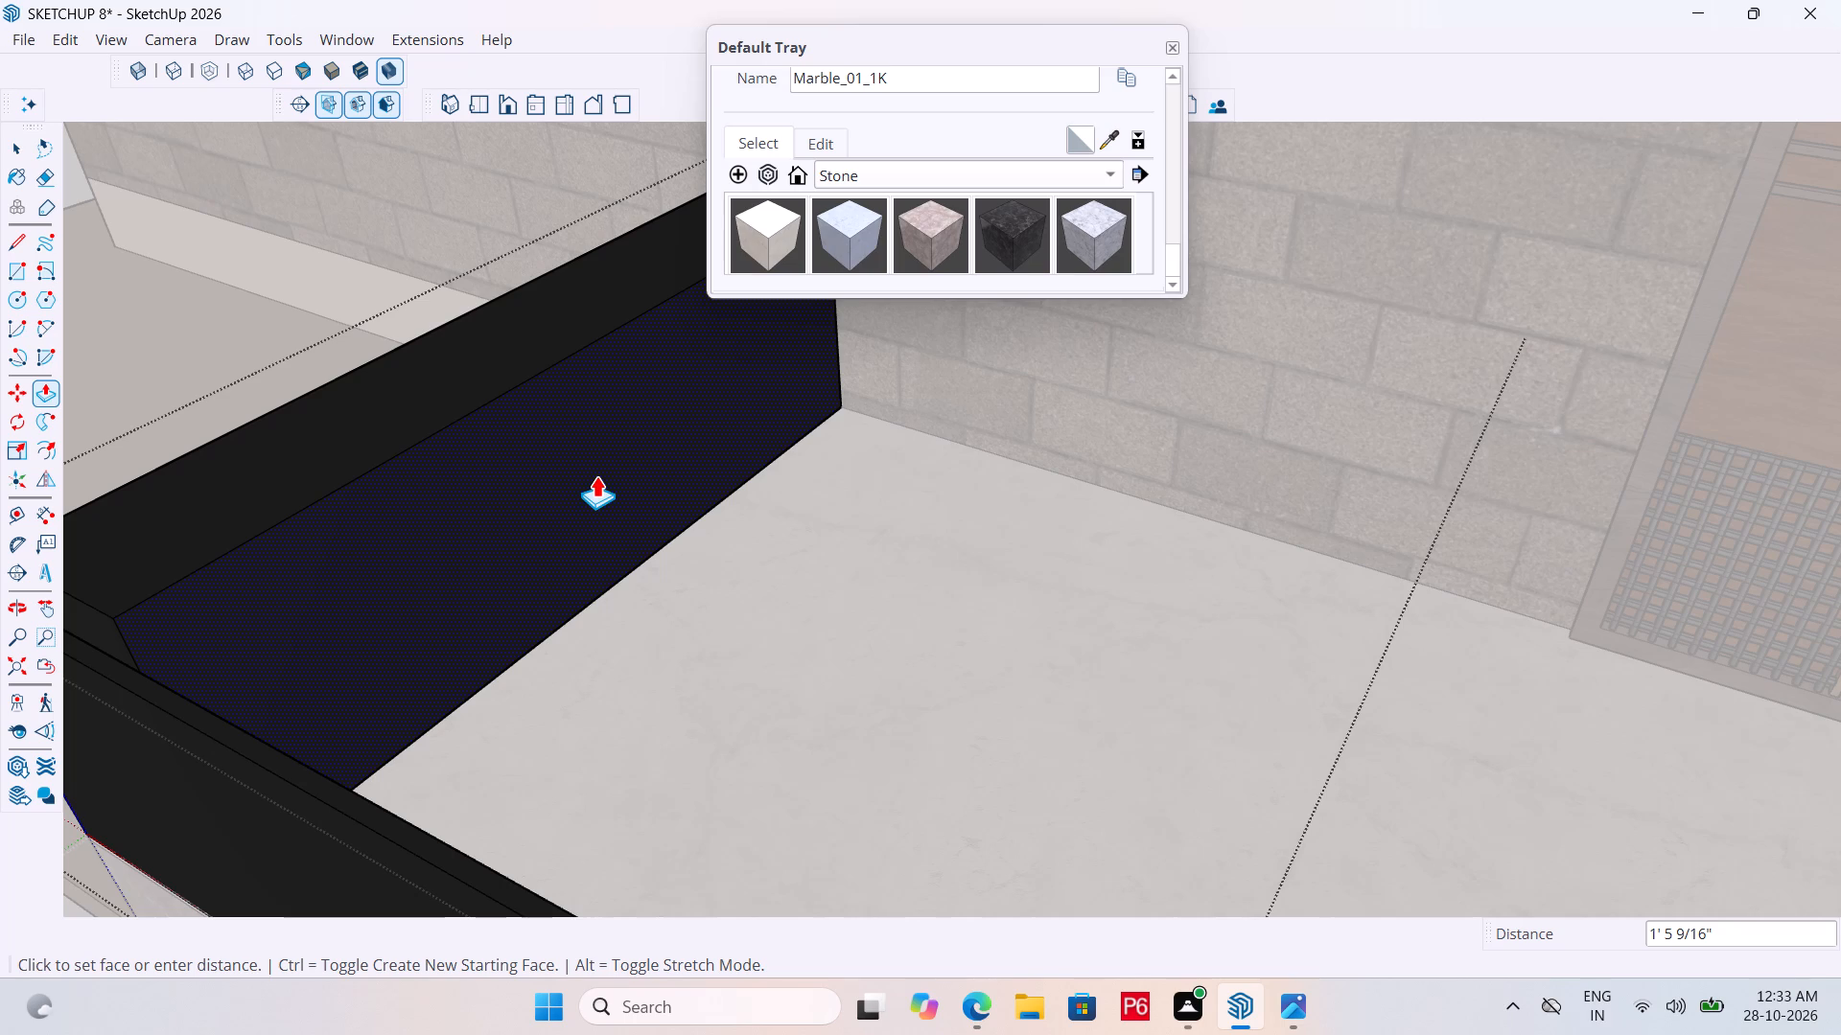
text(1')
key(Return)
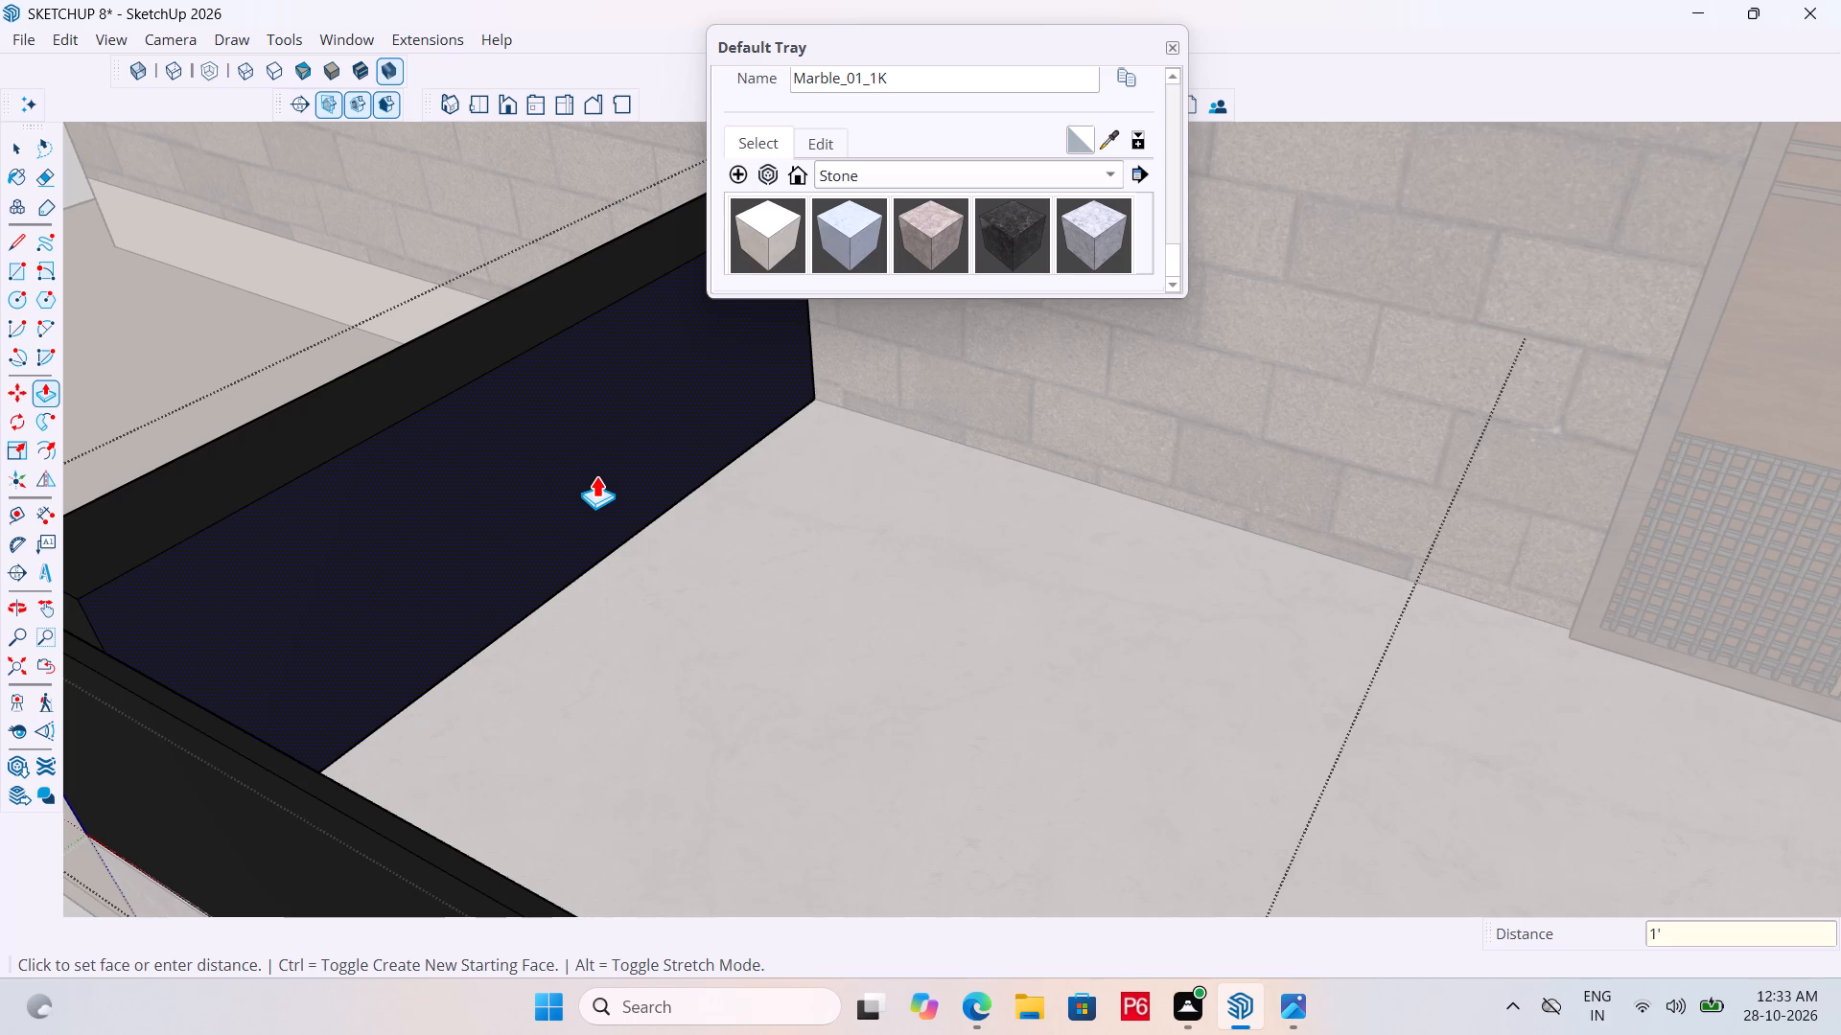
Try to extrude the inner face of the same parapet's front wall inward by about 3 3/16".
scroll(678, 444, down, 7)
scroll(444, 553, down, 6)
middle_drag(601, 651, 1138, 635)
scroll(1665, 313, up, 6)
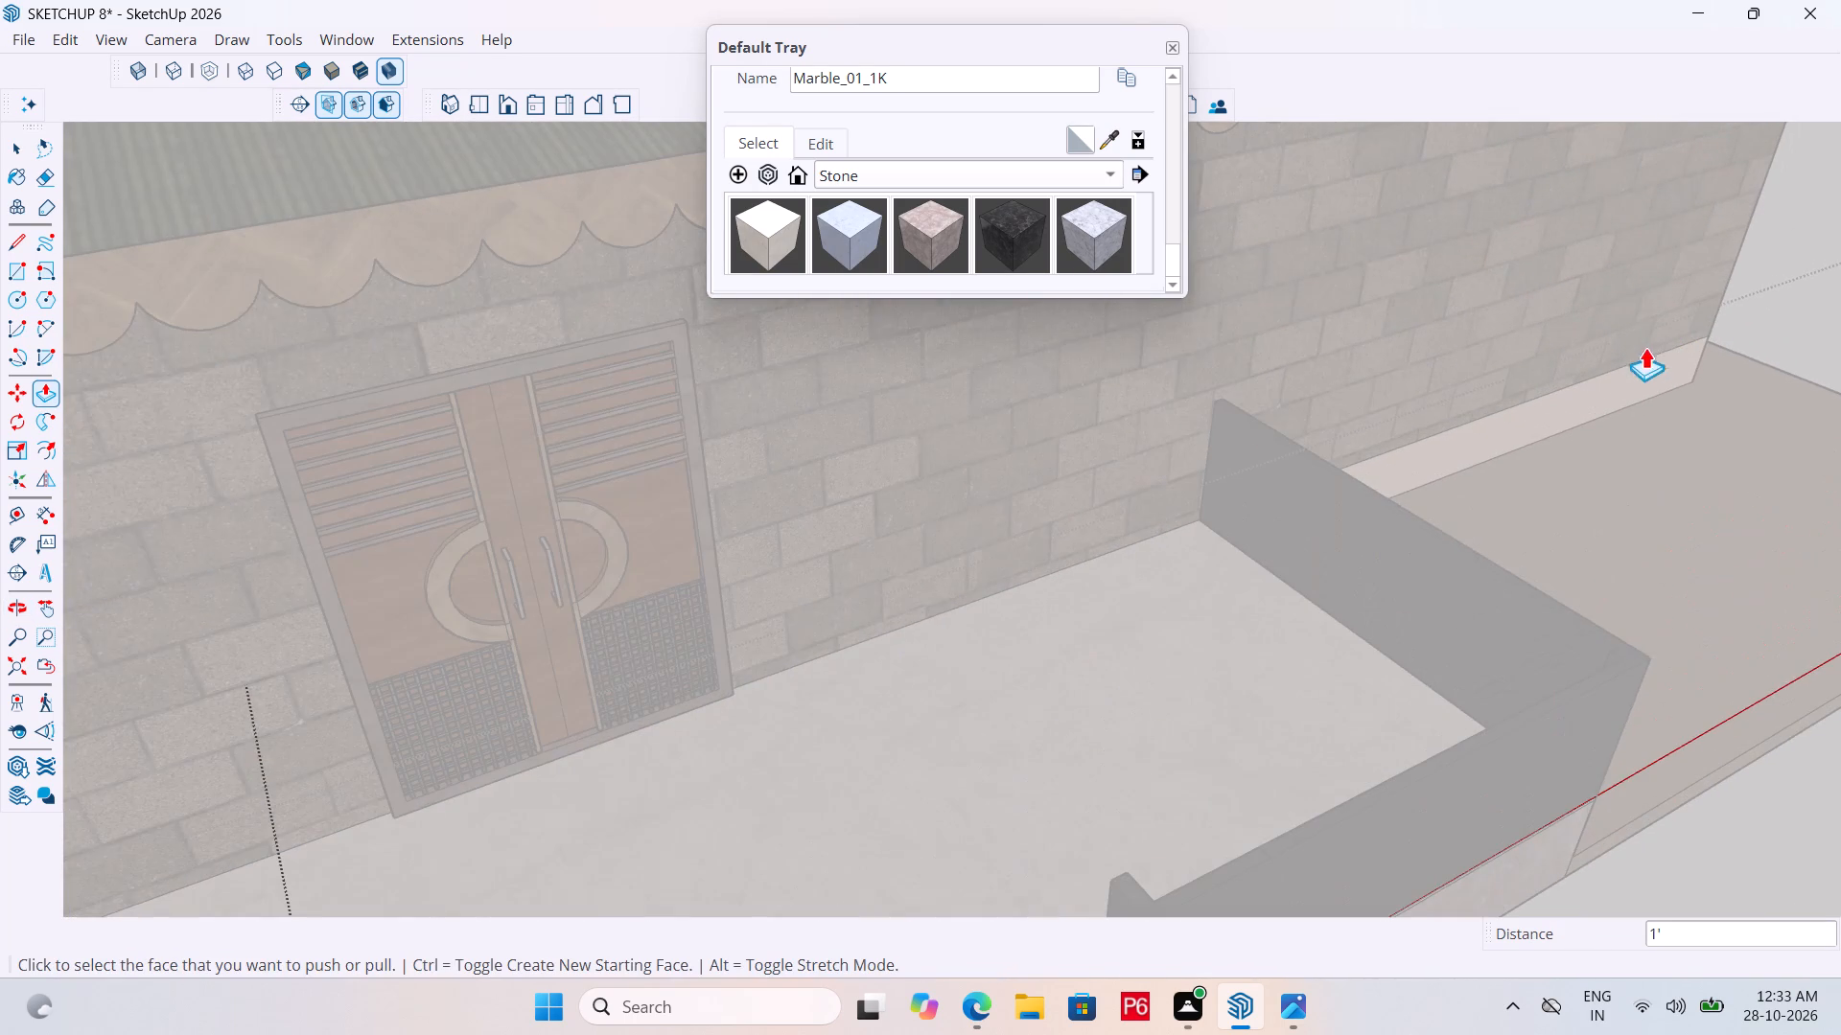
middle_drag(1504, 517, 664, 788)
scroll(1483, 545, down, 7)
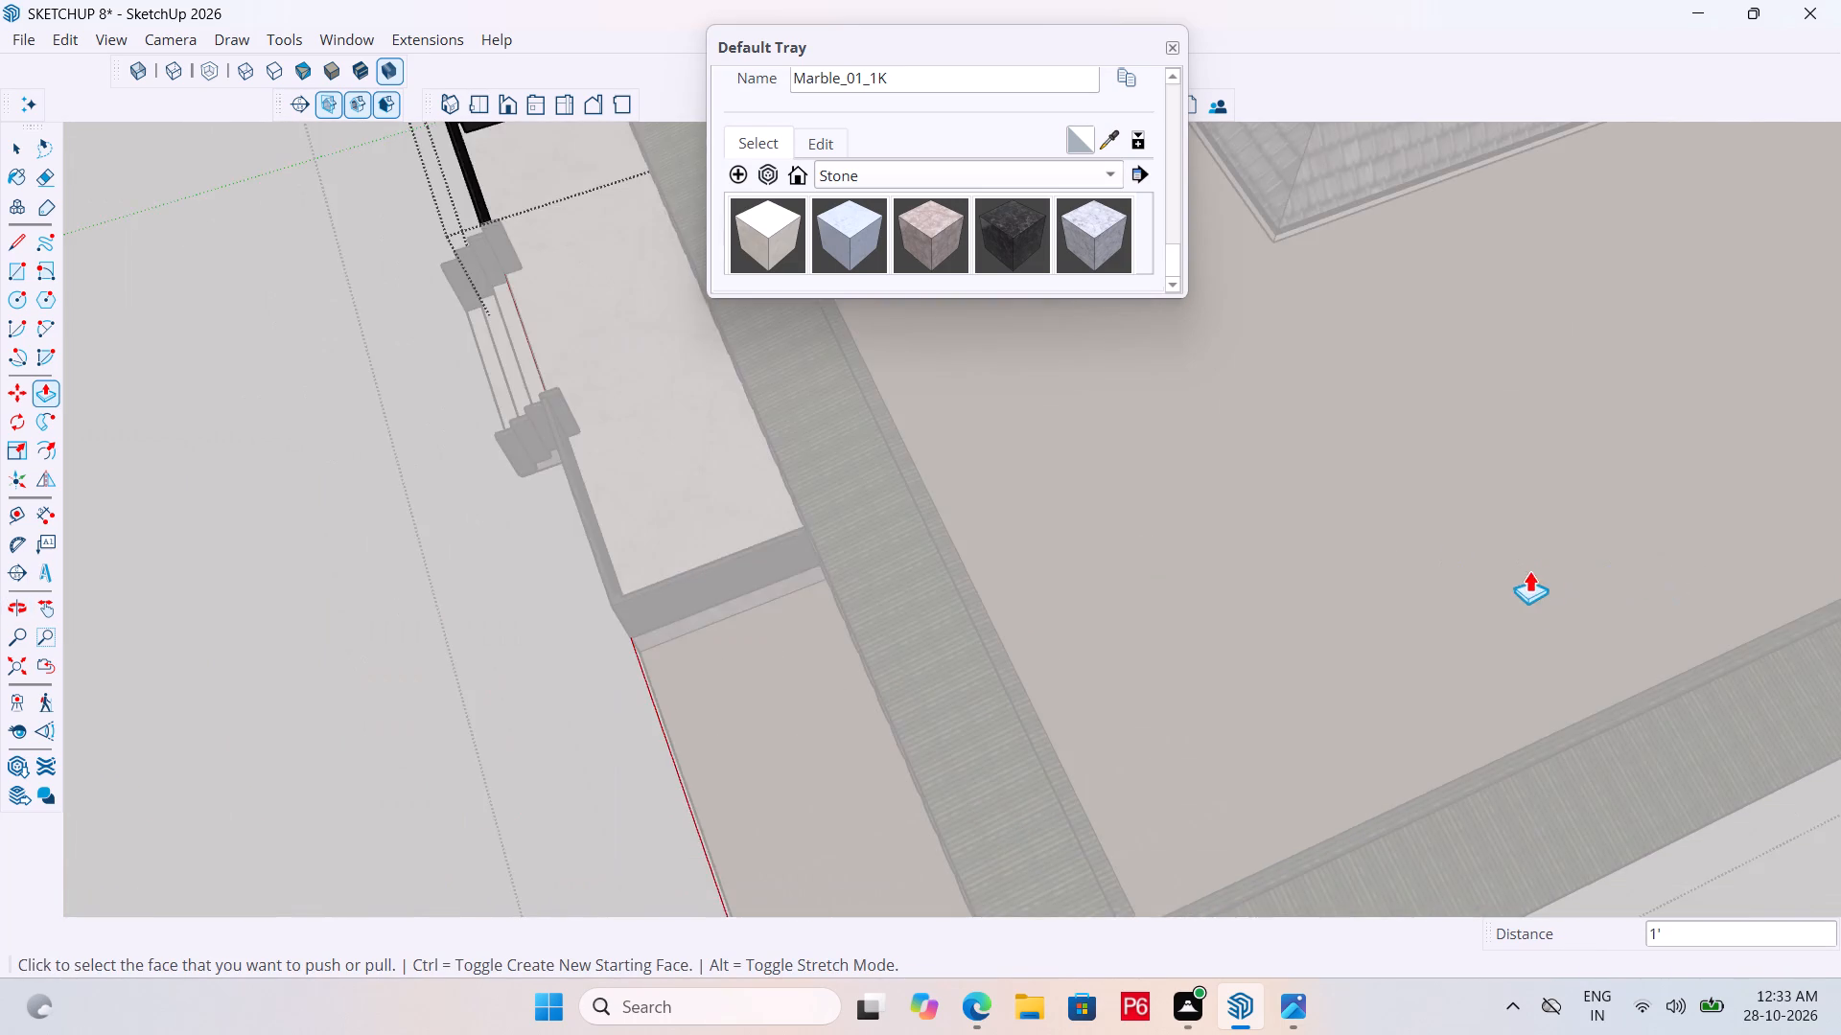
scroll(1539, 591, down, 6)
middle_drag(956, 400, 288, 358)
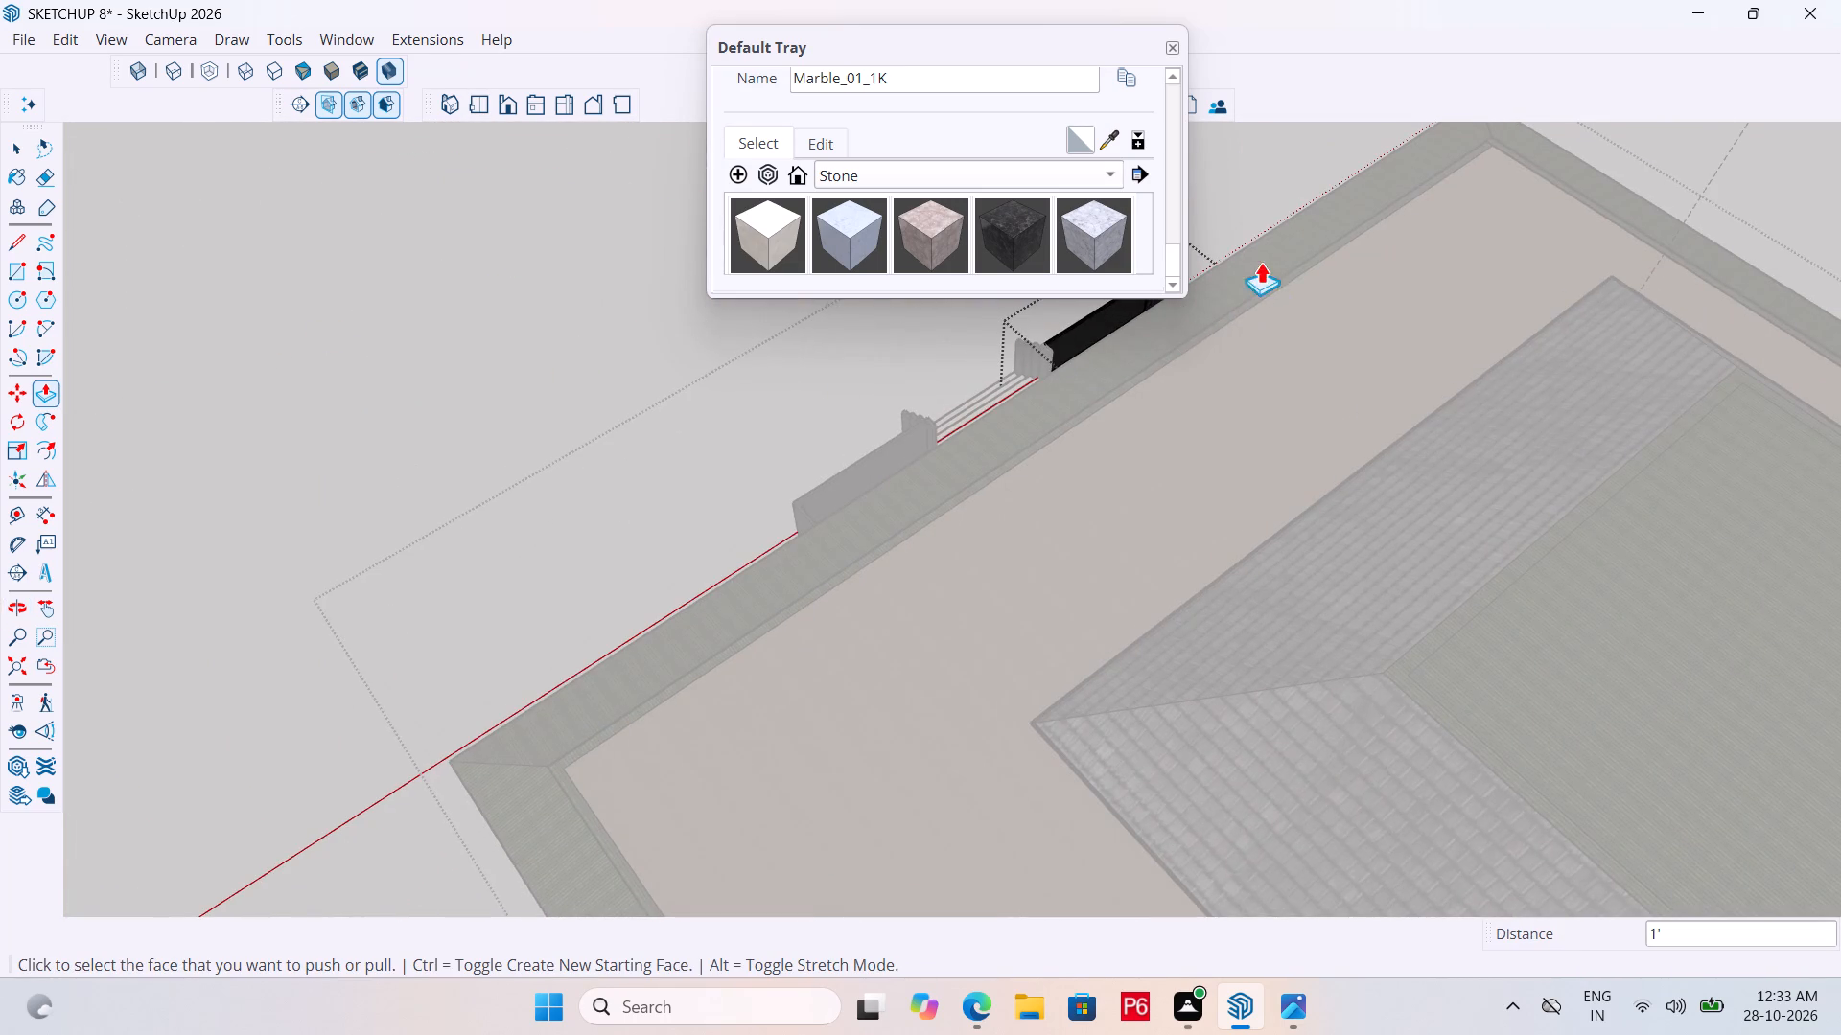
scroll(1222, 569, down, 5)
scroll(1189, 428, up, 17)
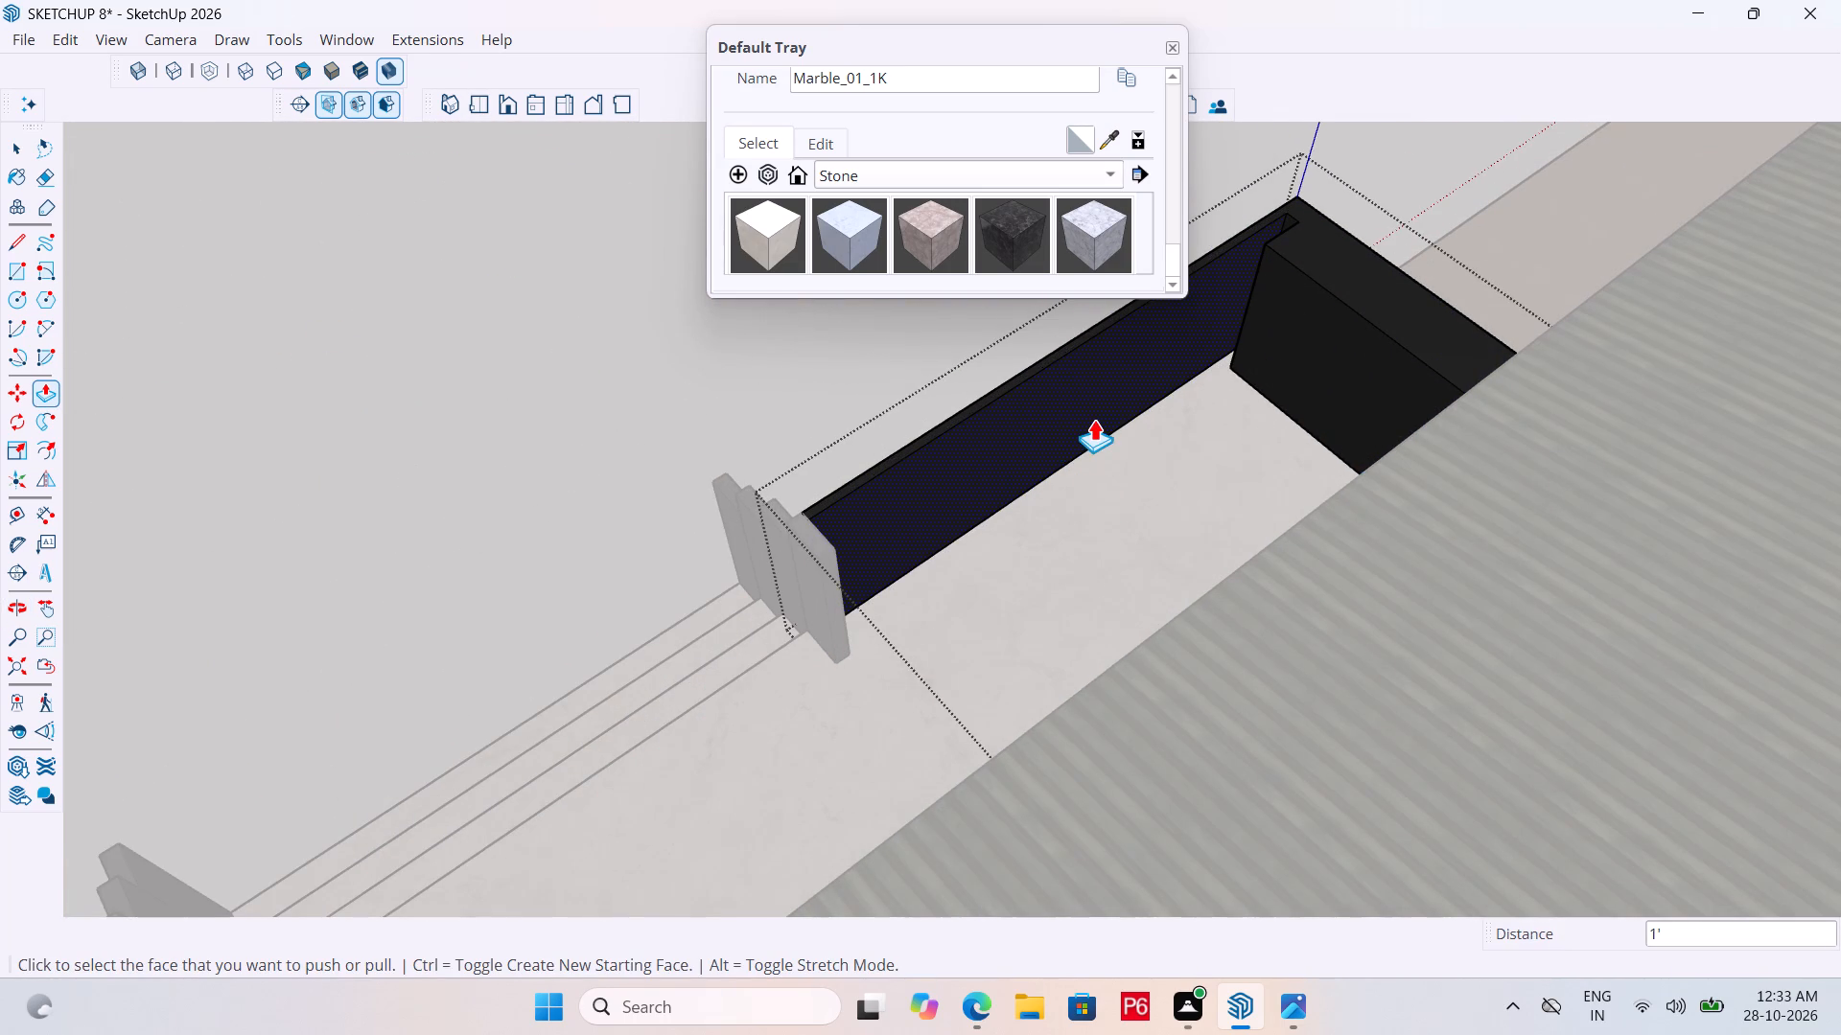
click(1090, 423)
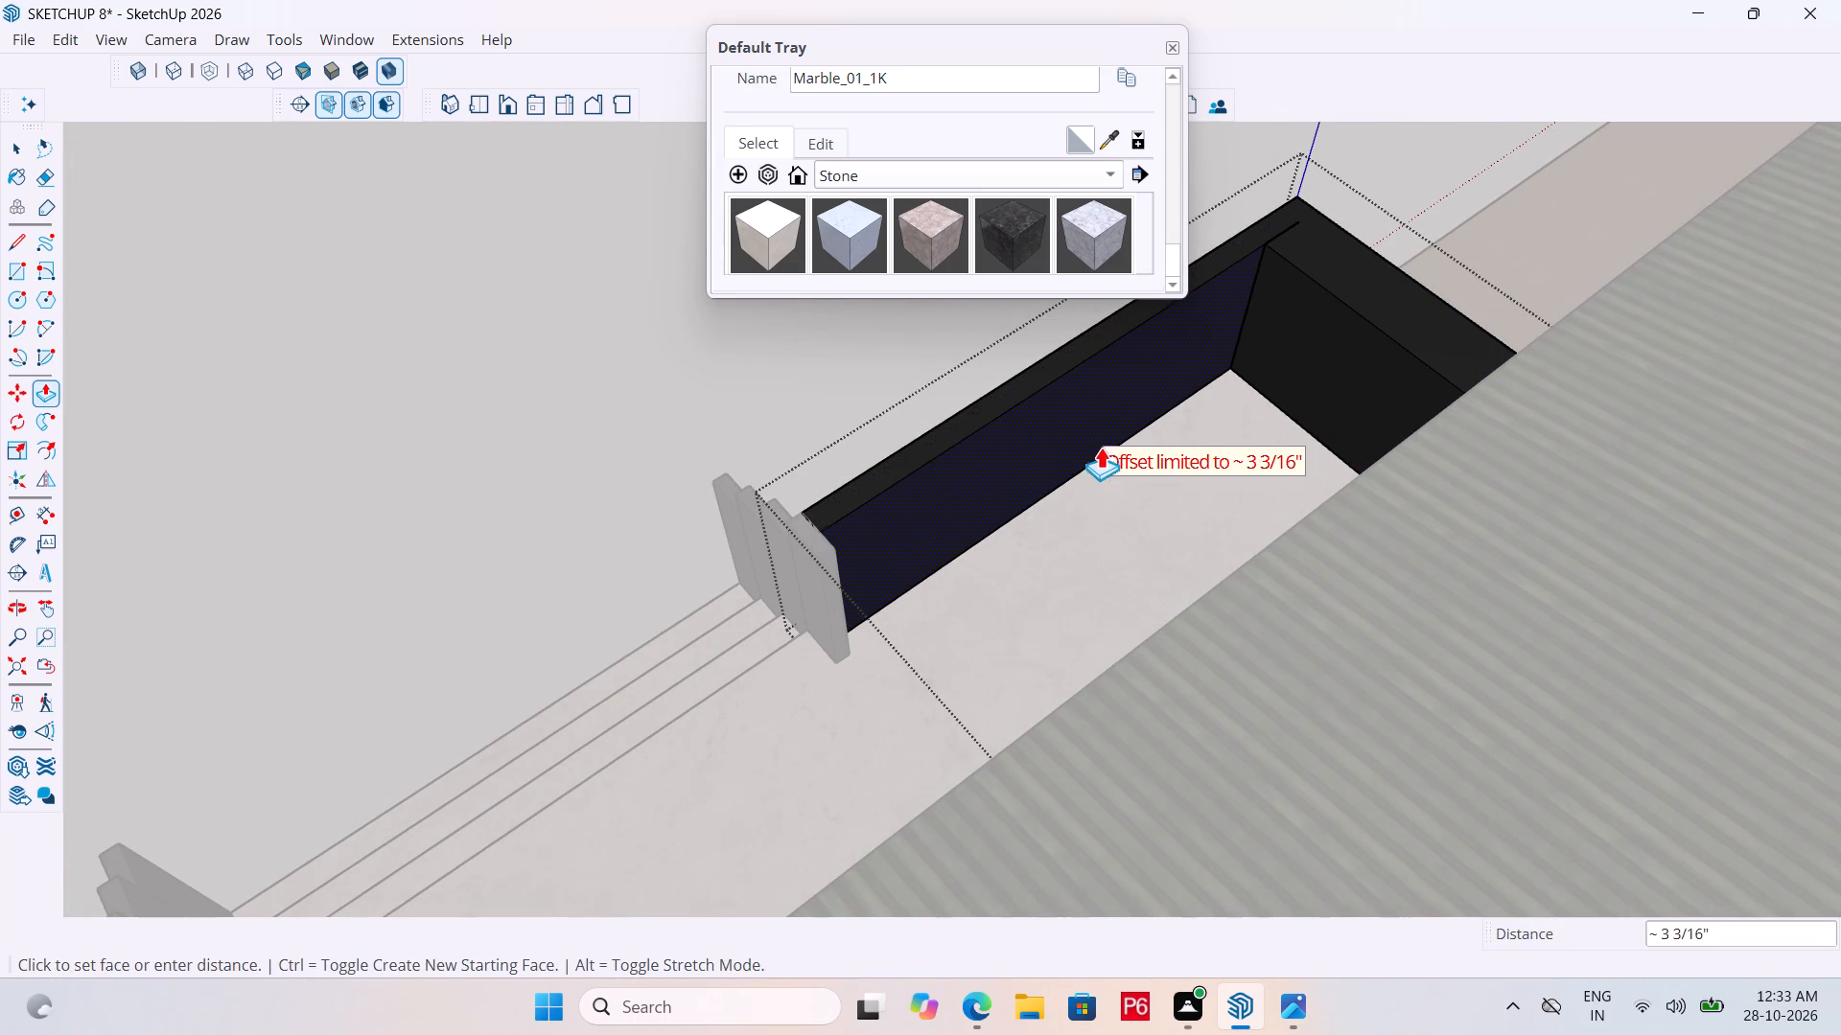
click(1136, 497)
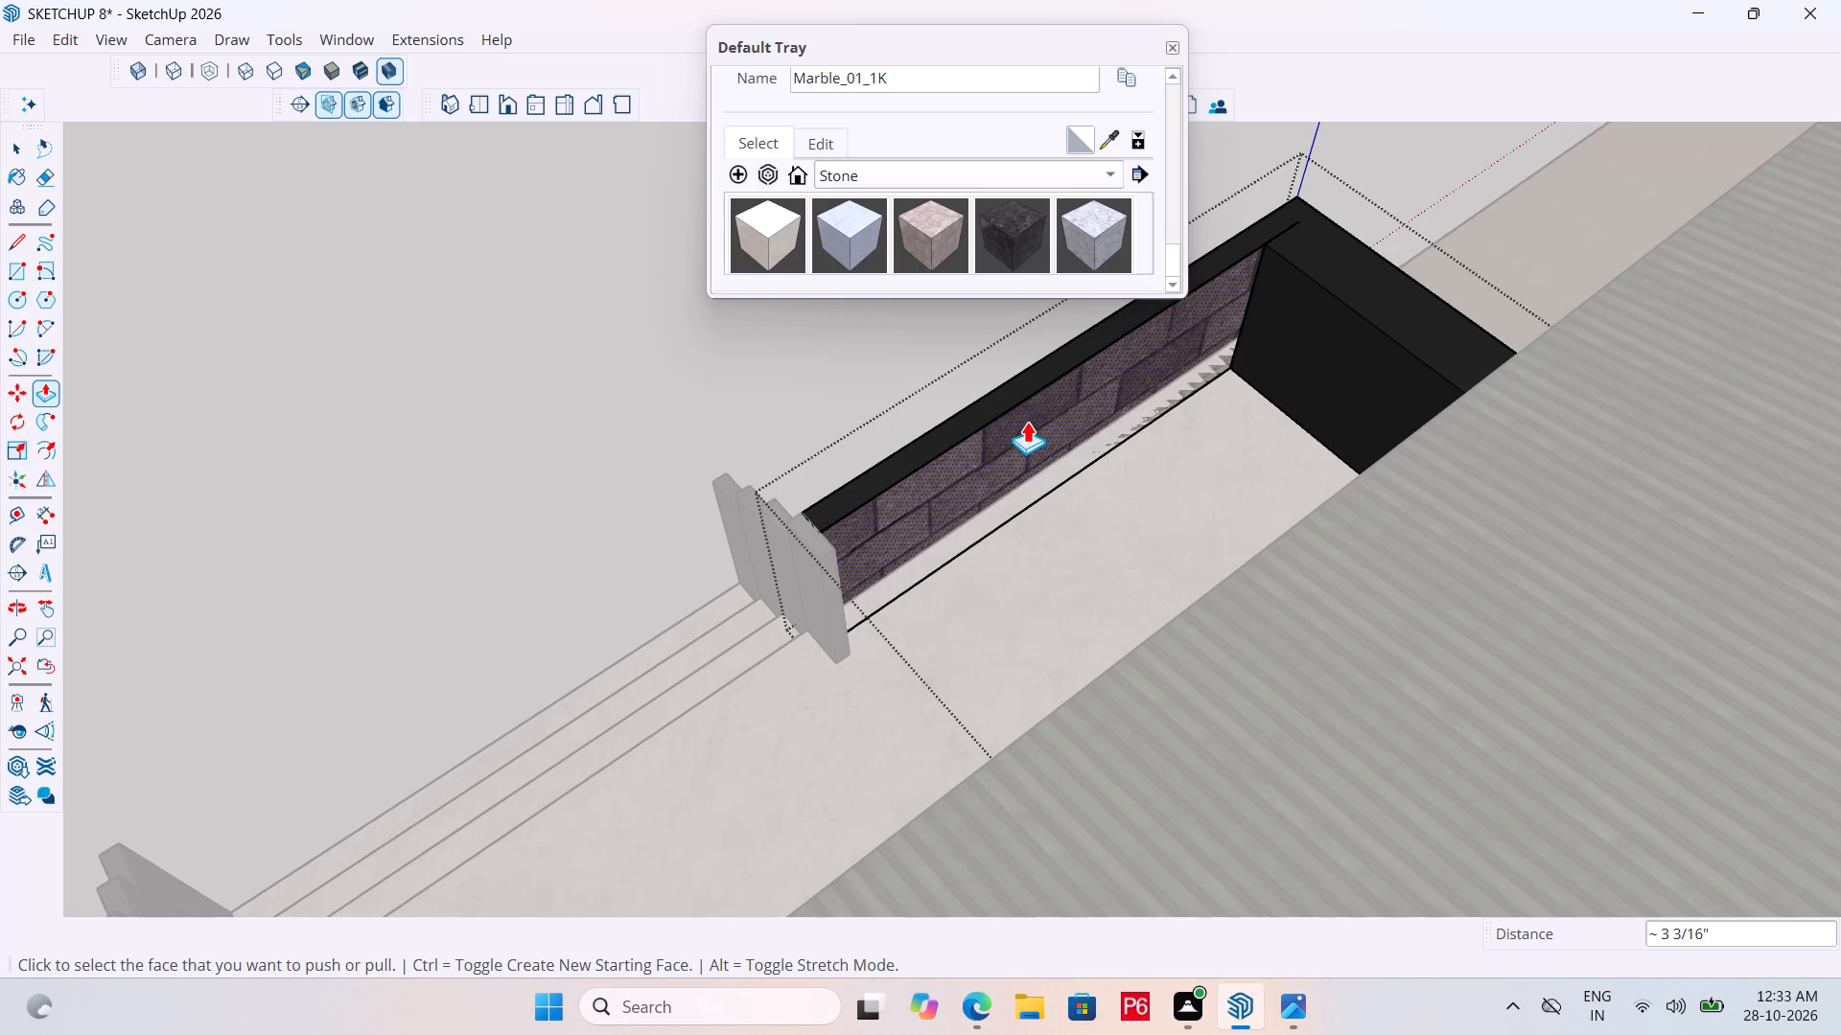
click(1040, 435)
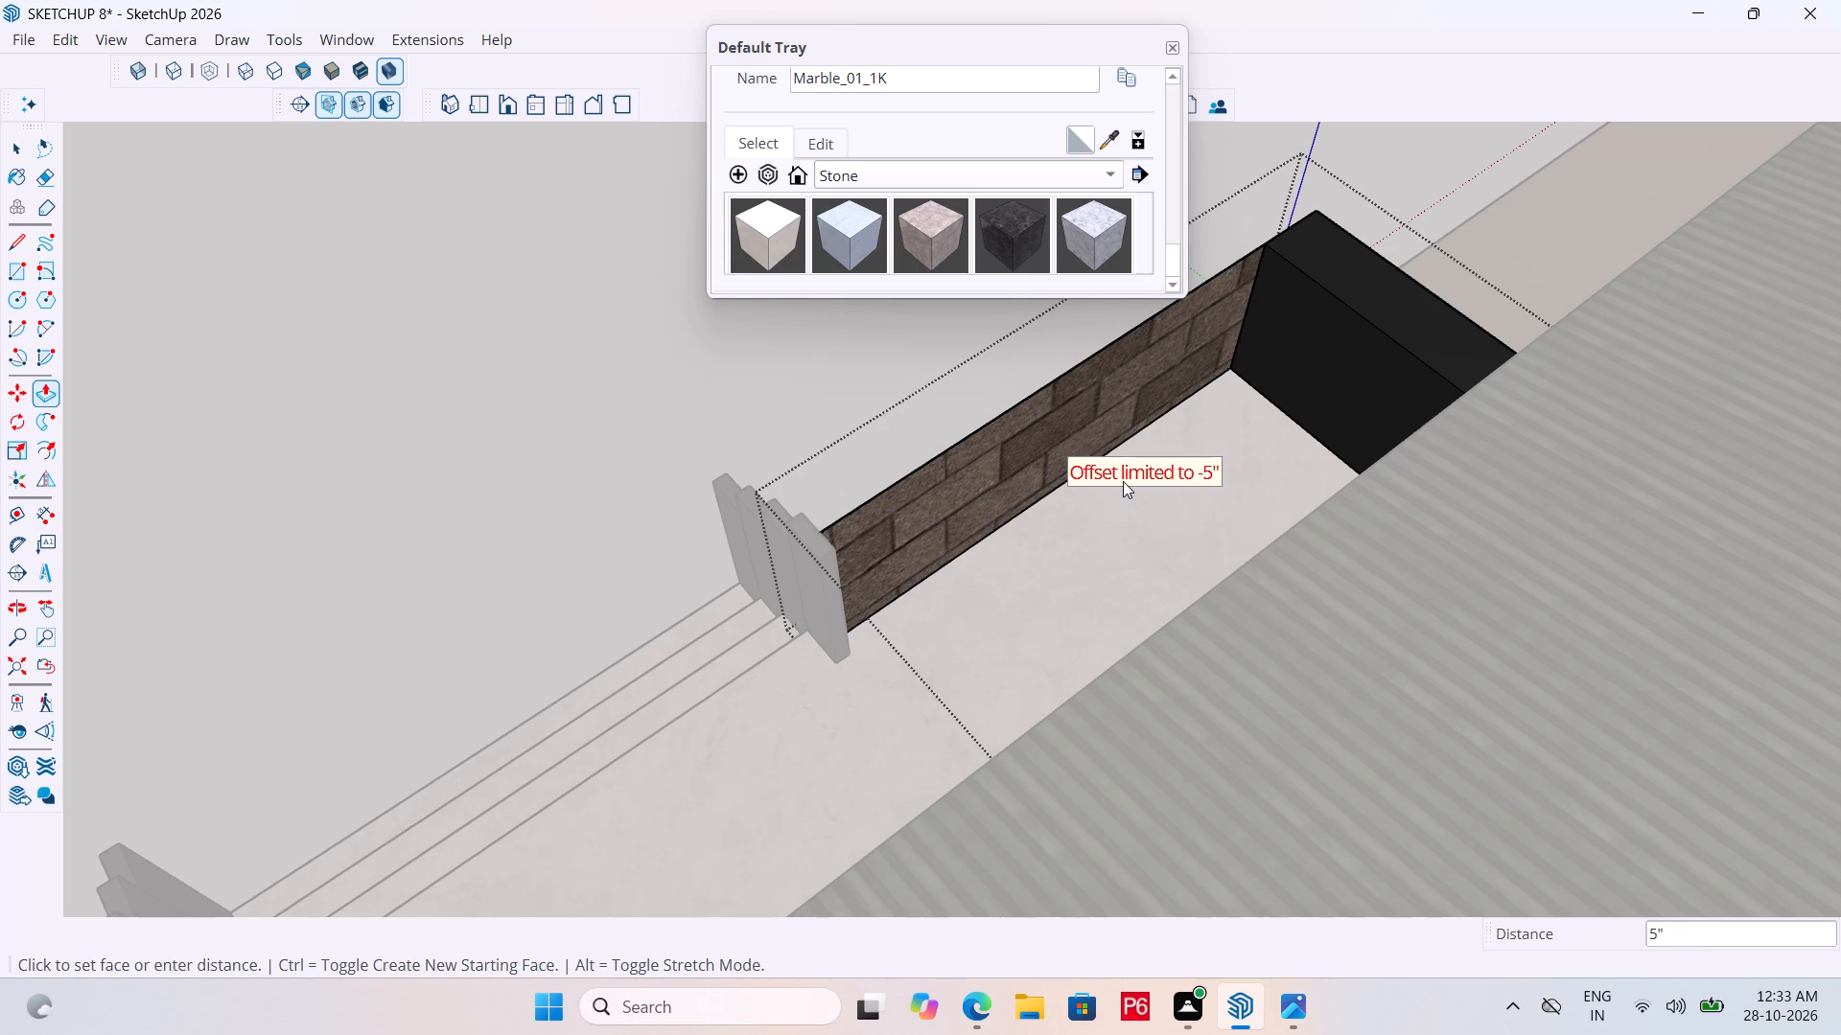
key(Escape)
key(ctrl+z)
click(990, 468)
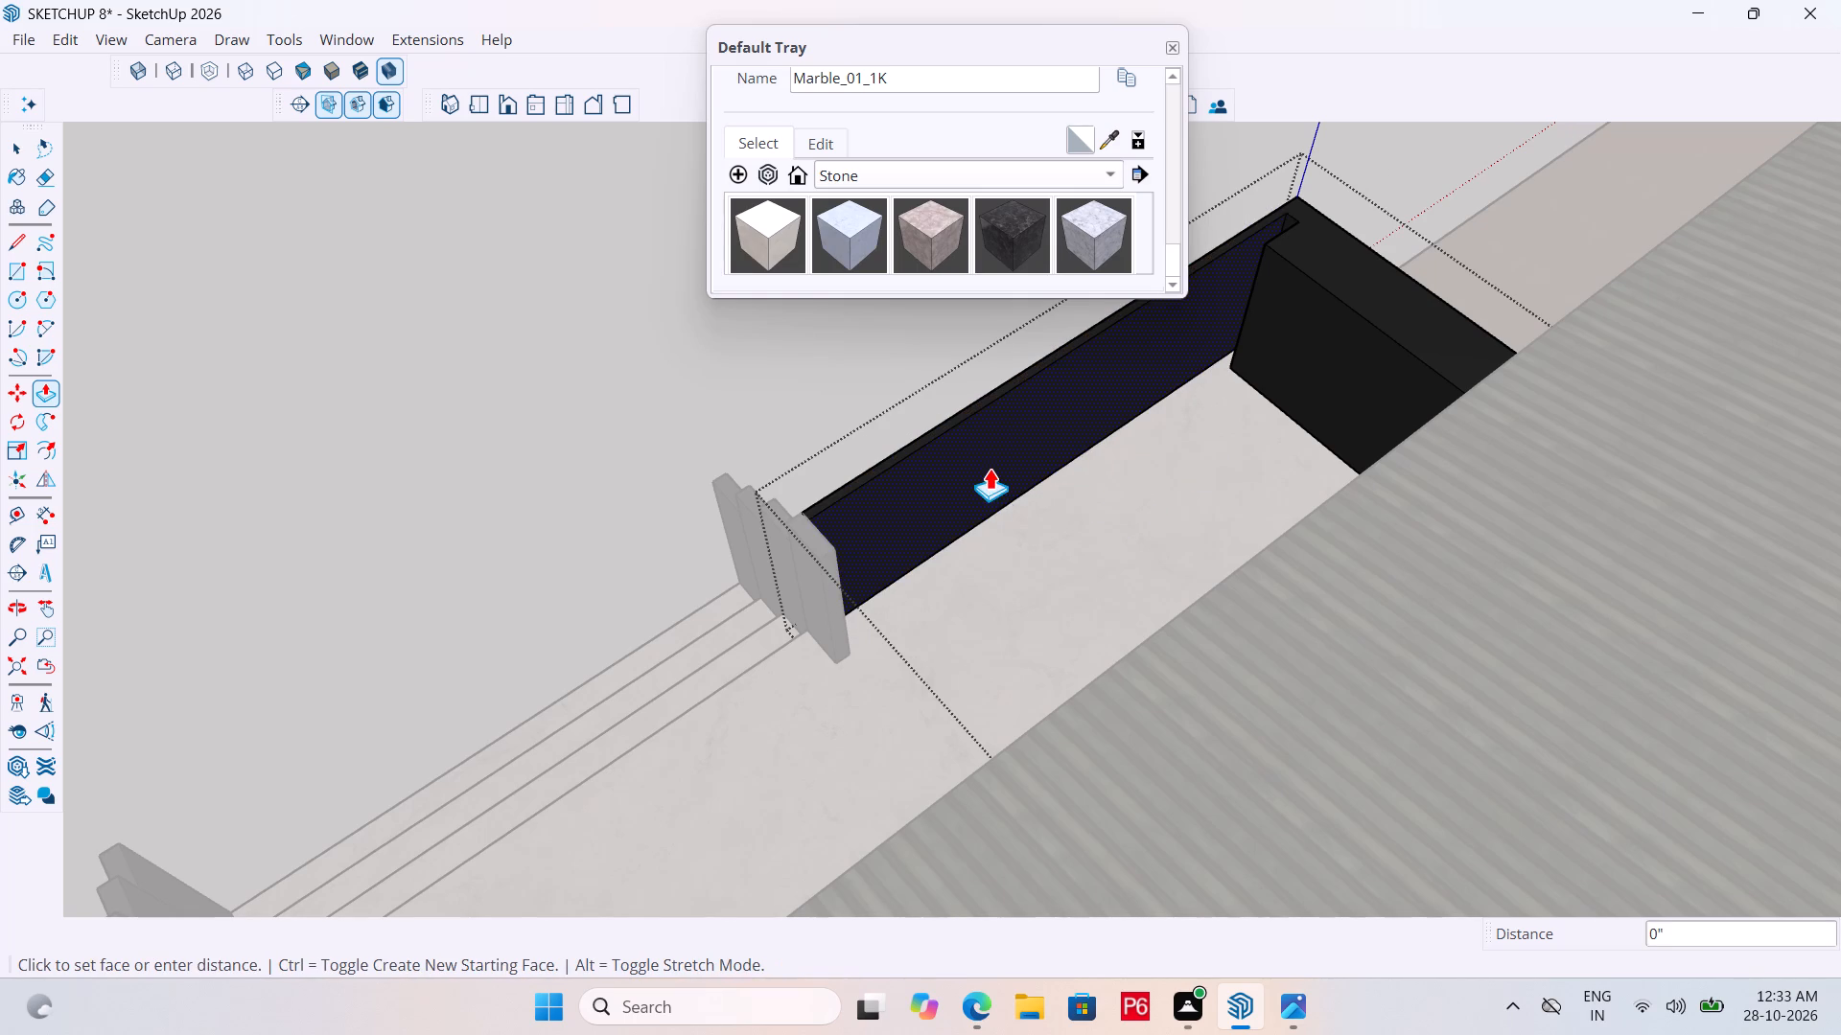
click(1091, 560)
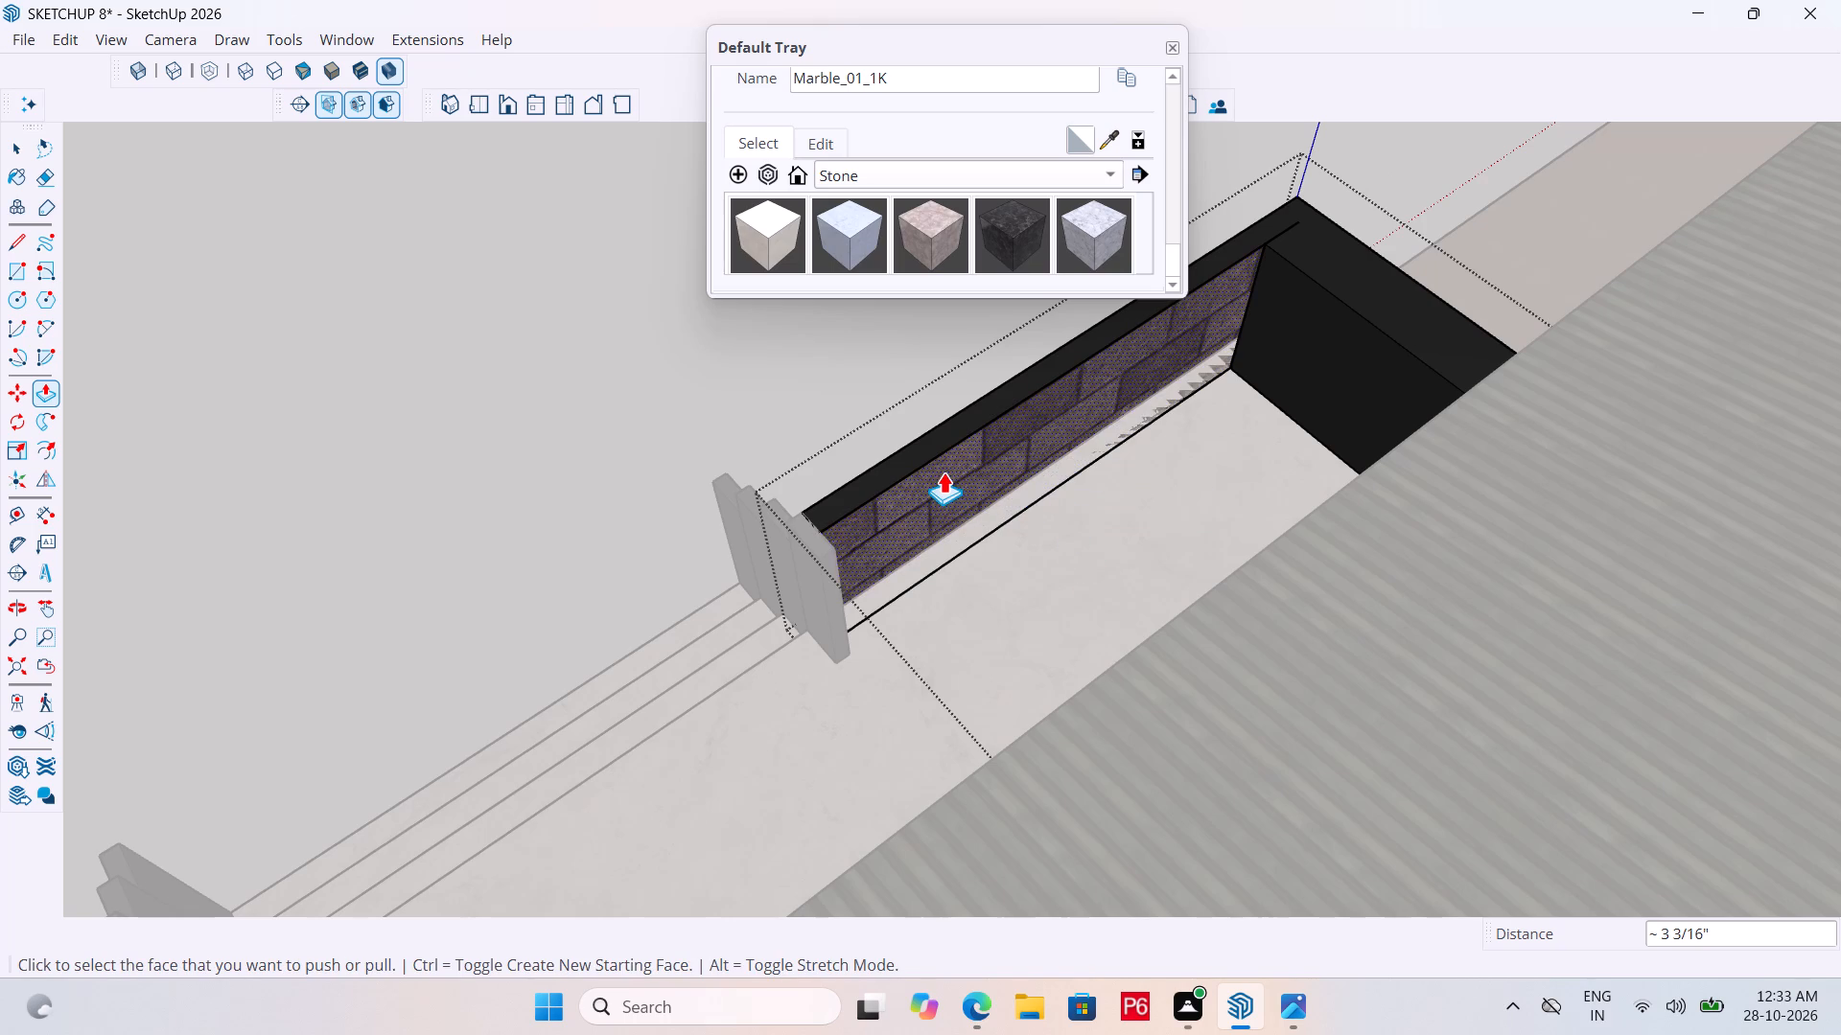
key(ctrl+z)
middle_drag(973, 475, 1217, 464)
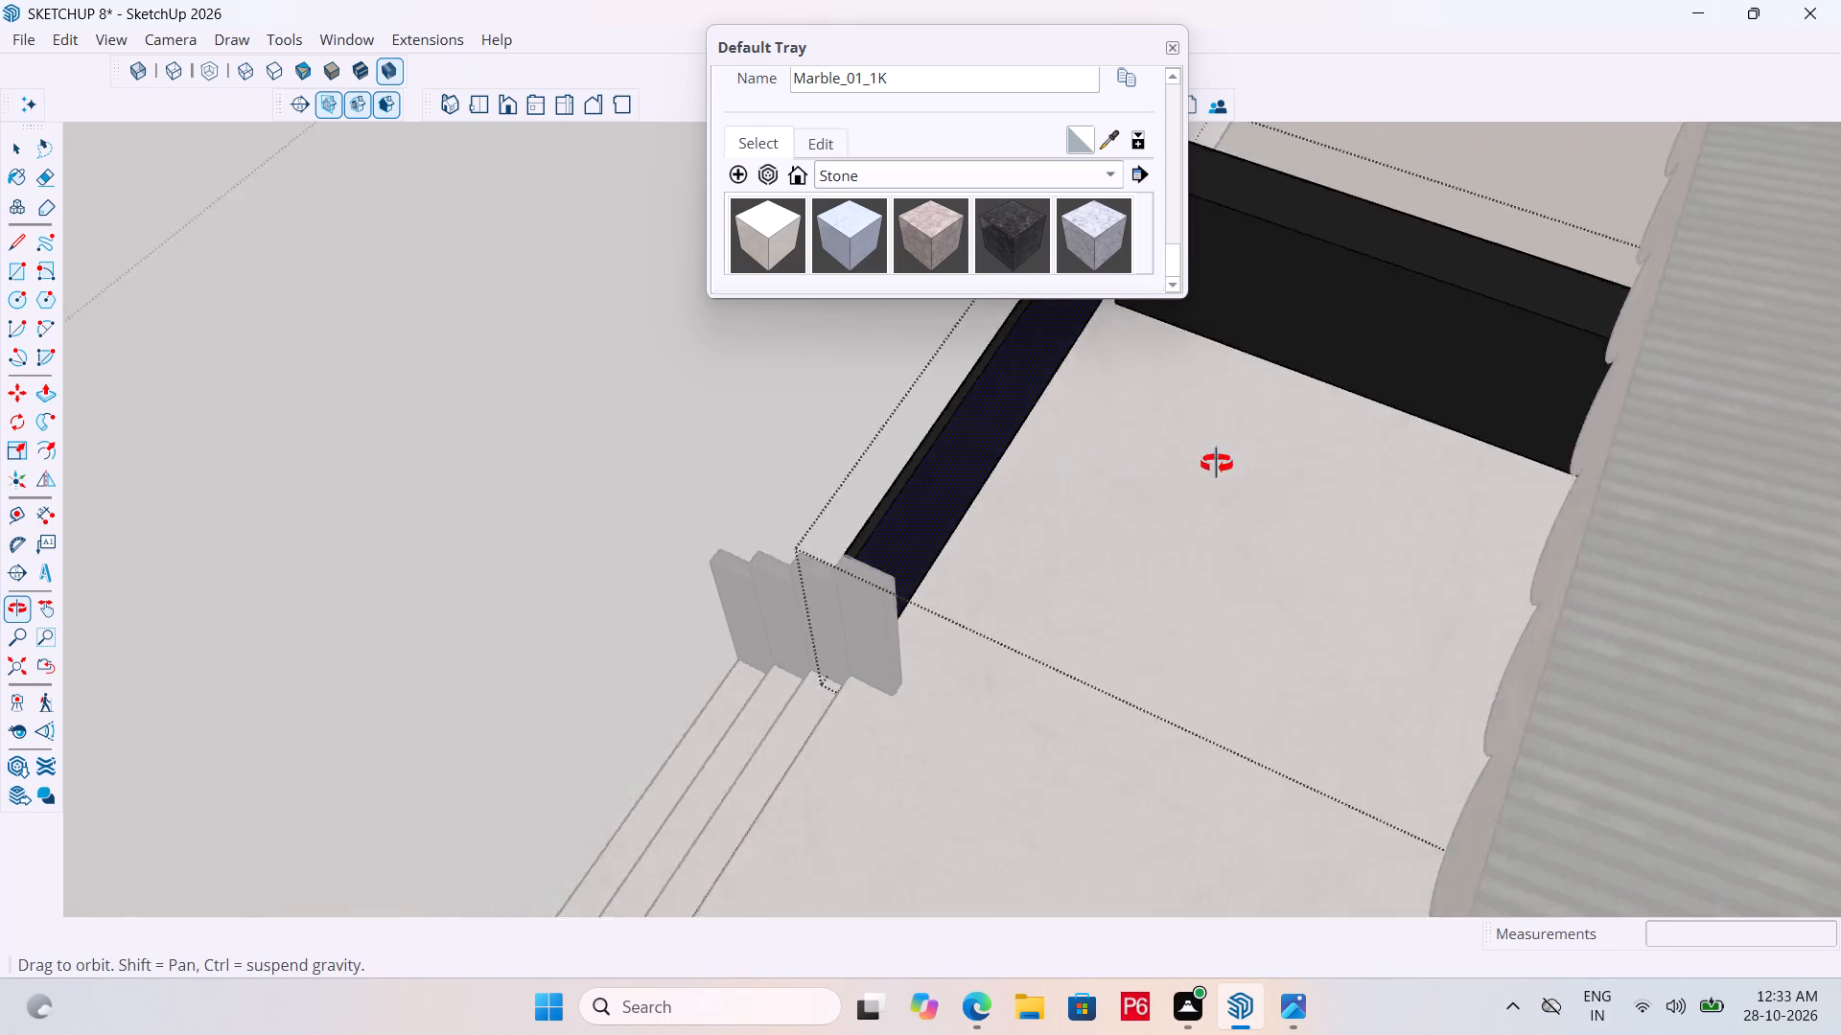
Extrude the small notch face at the inner corner of the left parapet by about 3 3/16".
middle_drag(1217, 464, 1750, 363)
scroll(876, 782, down, 6)
scroll(855, 430, up, 12)
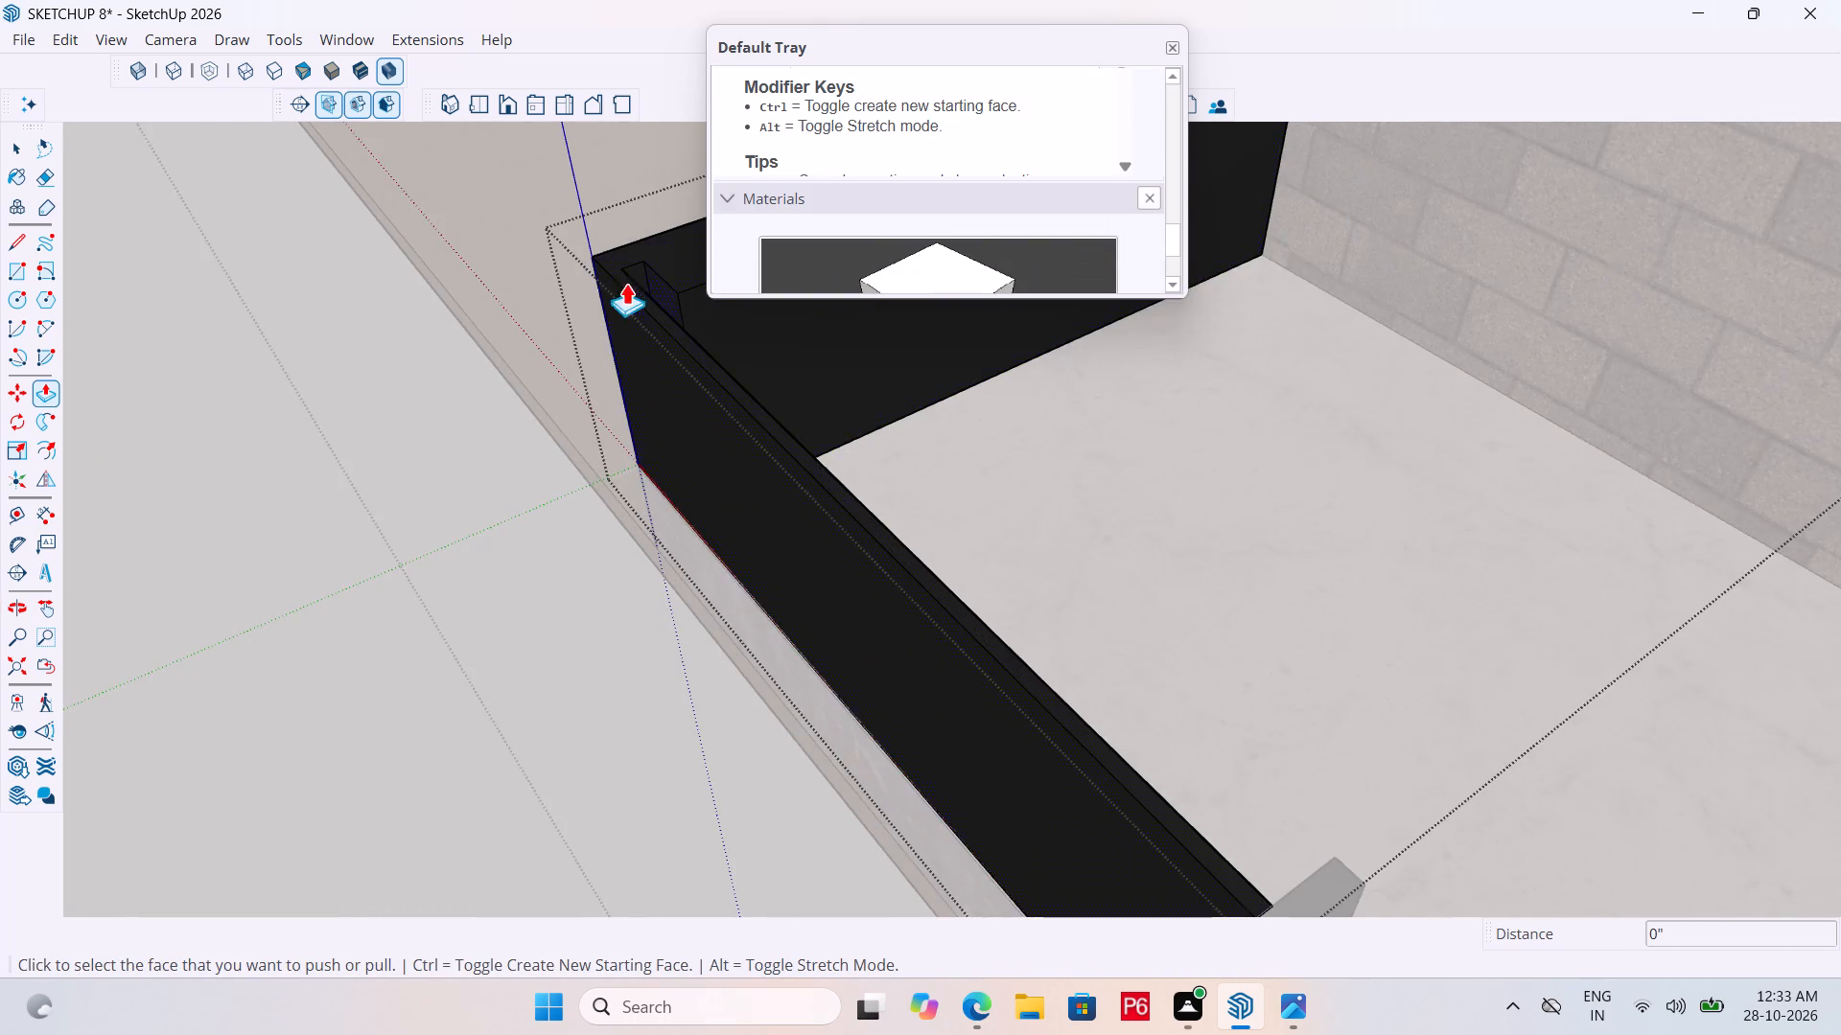
scroll(626, 283, up, 12)
click(1011, 431)
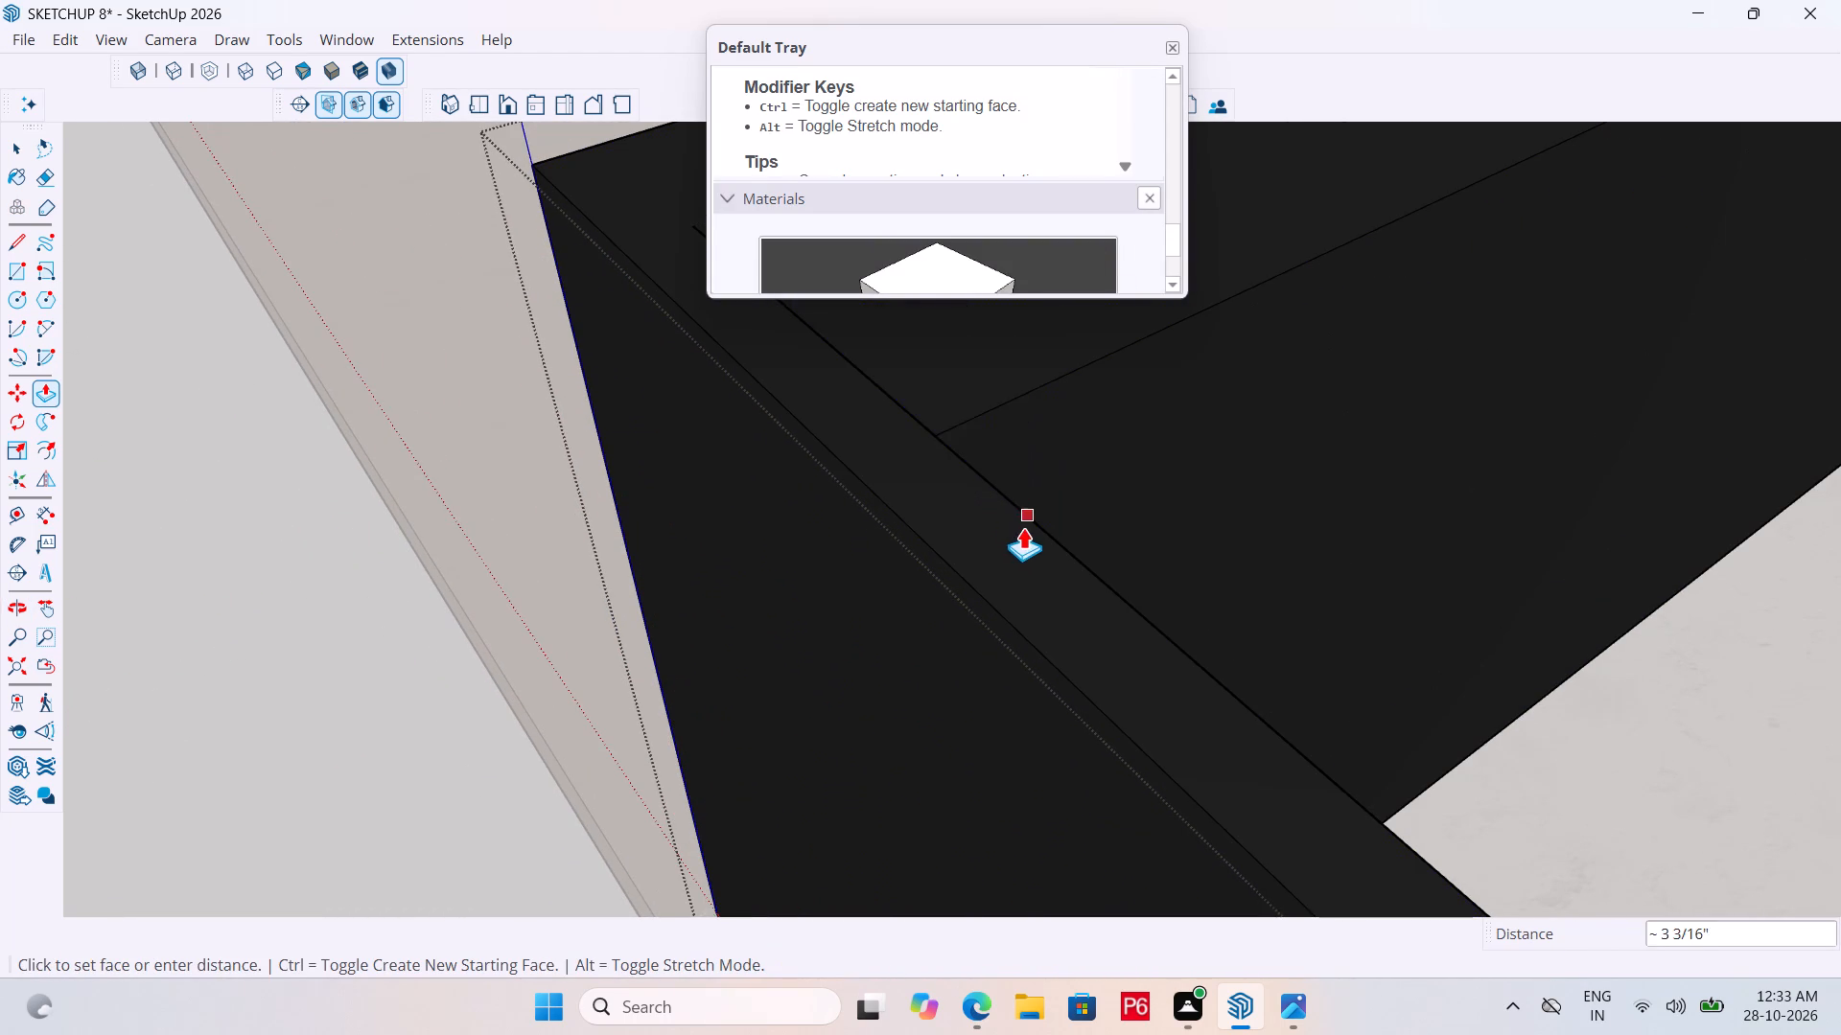
click(1026, 517)
scroll(732, 516, down, 7)
scroll(903, 494, down, 7)
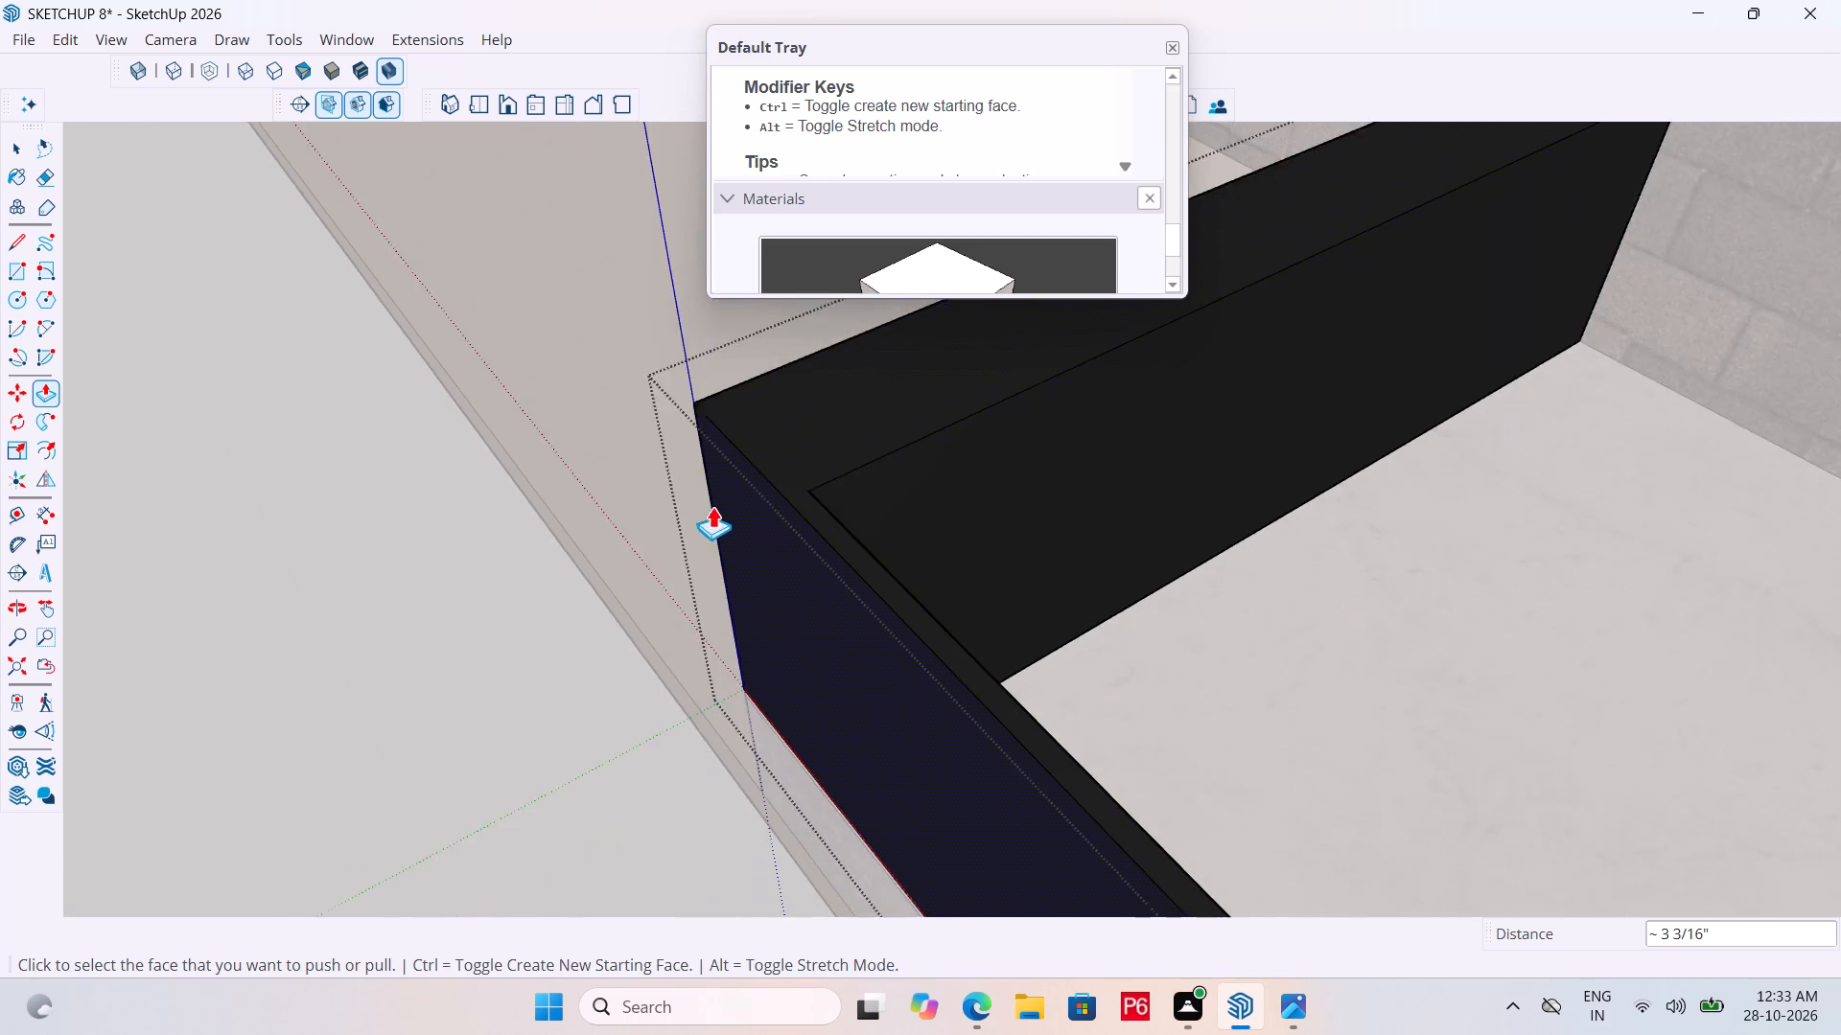
Extrude the inner face of the left parapet's front wall by 1' and close the parapet group.
middle_drag(1170, 588, 947, 601)
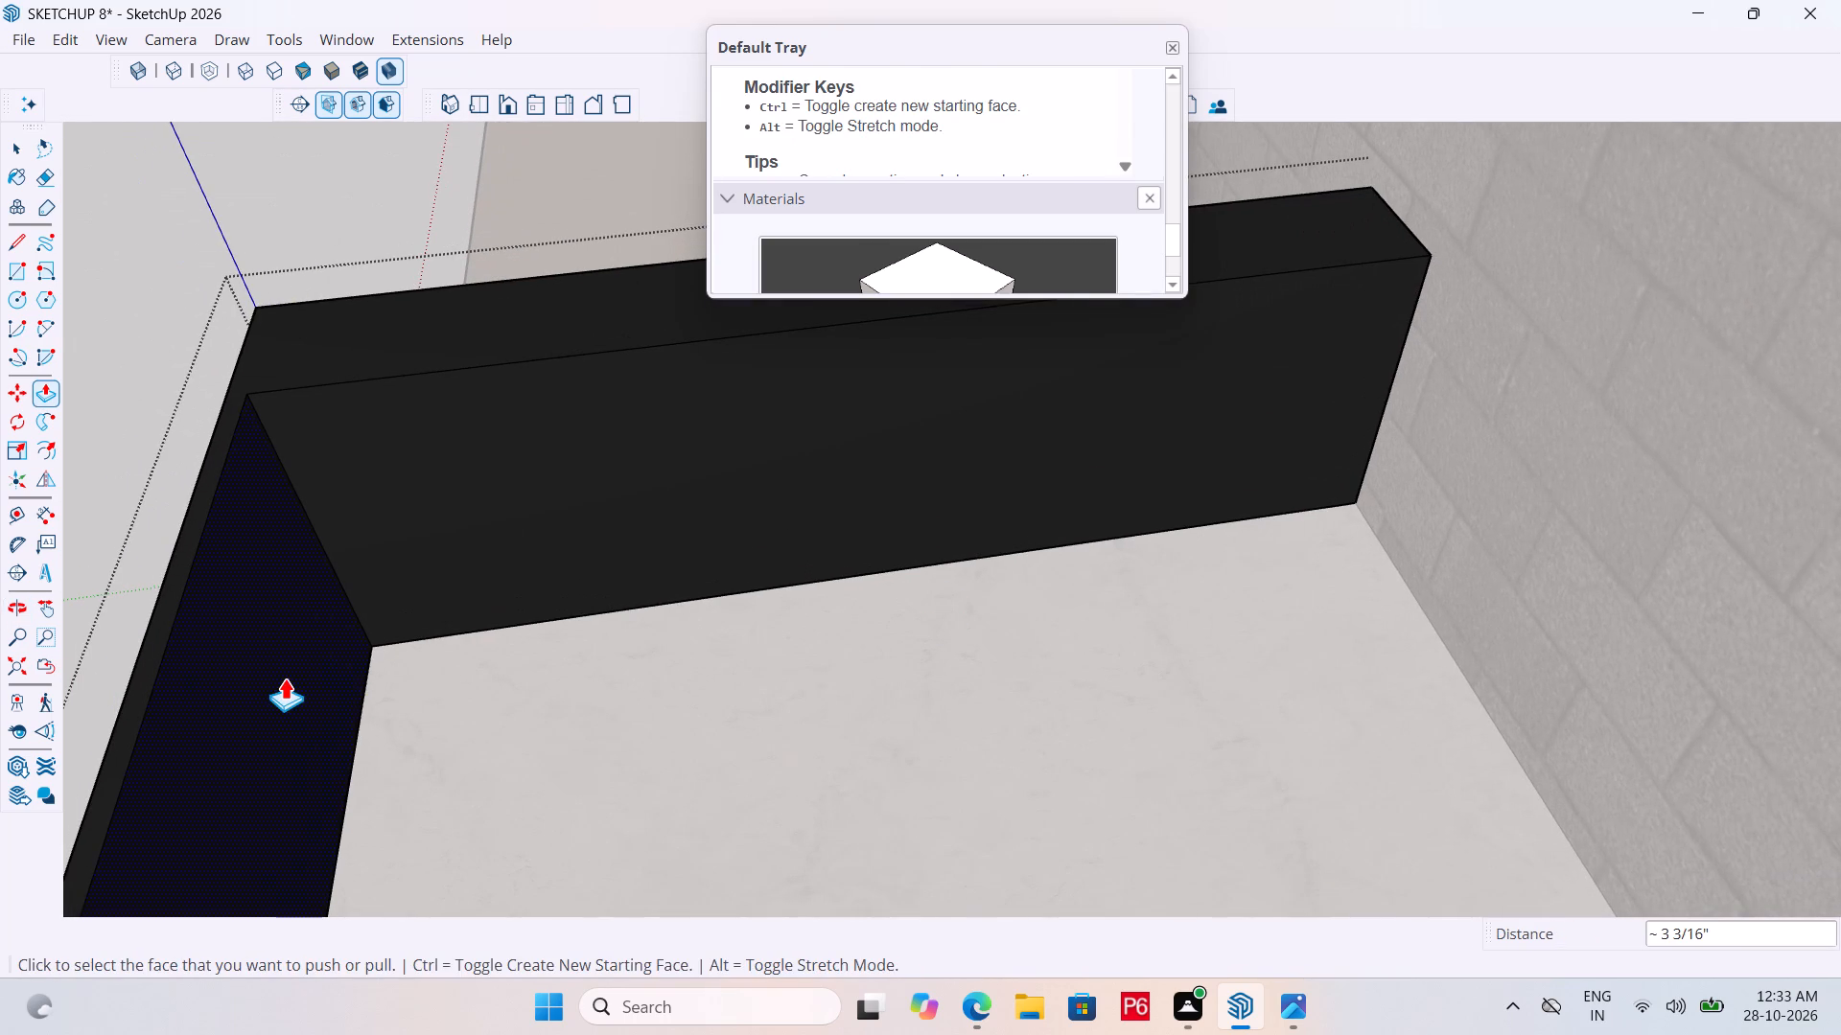
click(285, 678)
text(1')
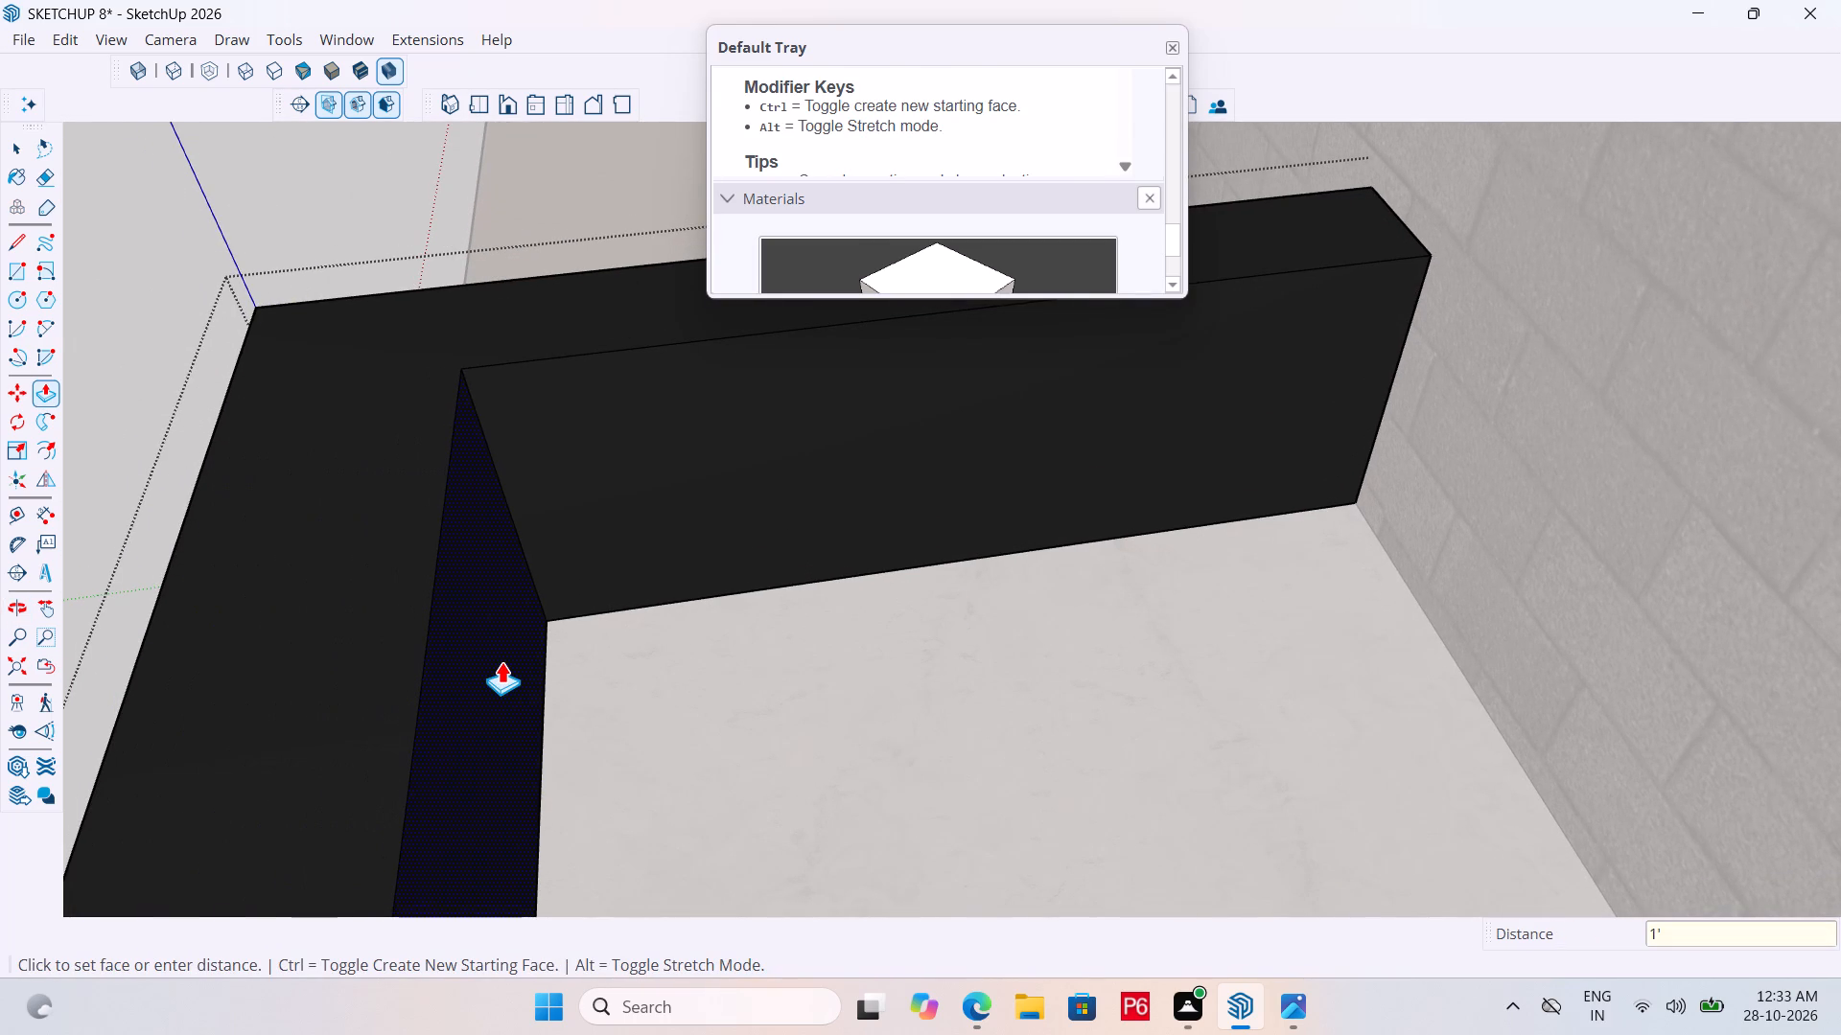
key(Return)
scroll(874, 542, down, 8)
scroll(702, 535, down, 7)
scroll(554, 569, down, 2)
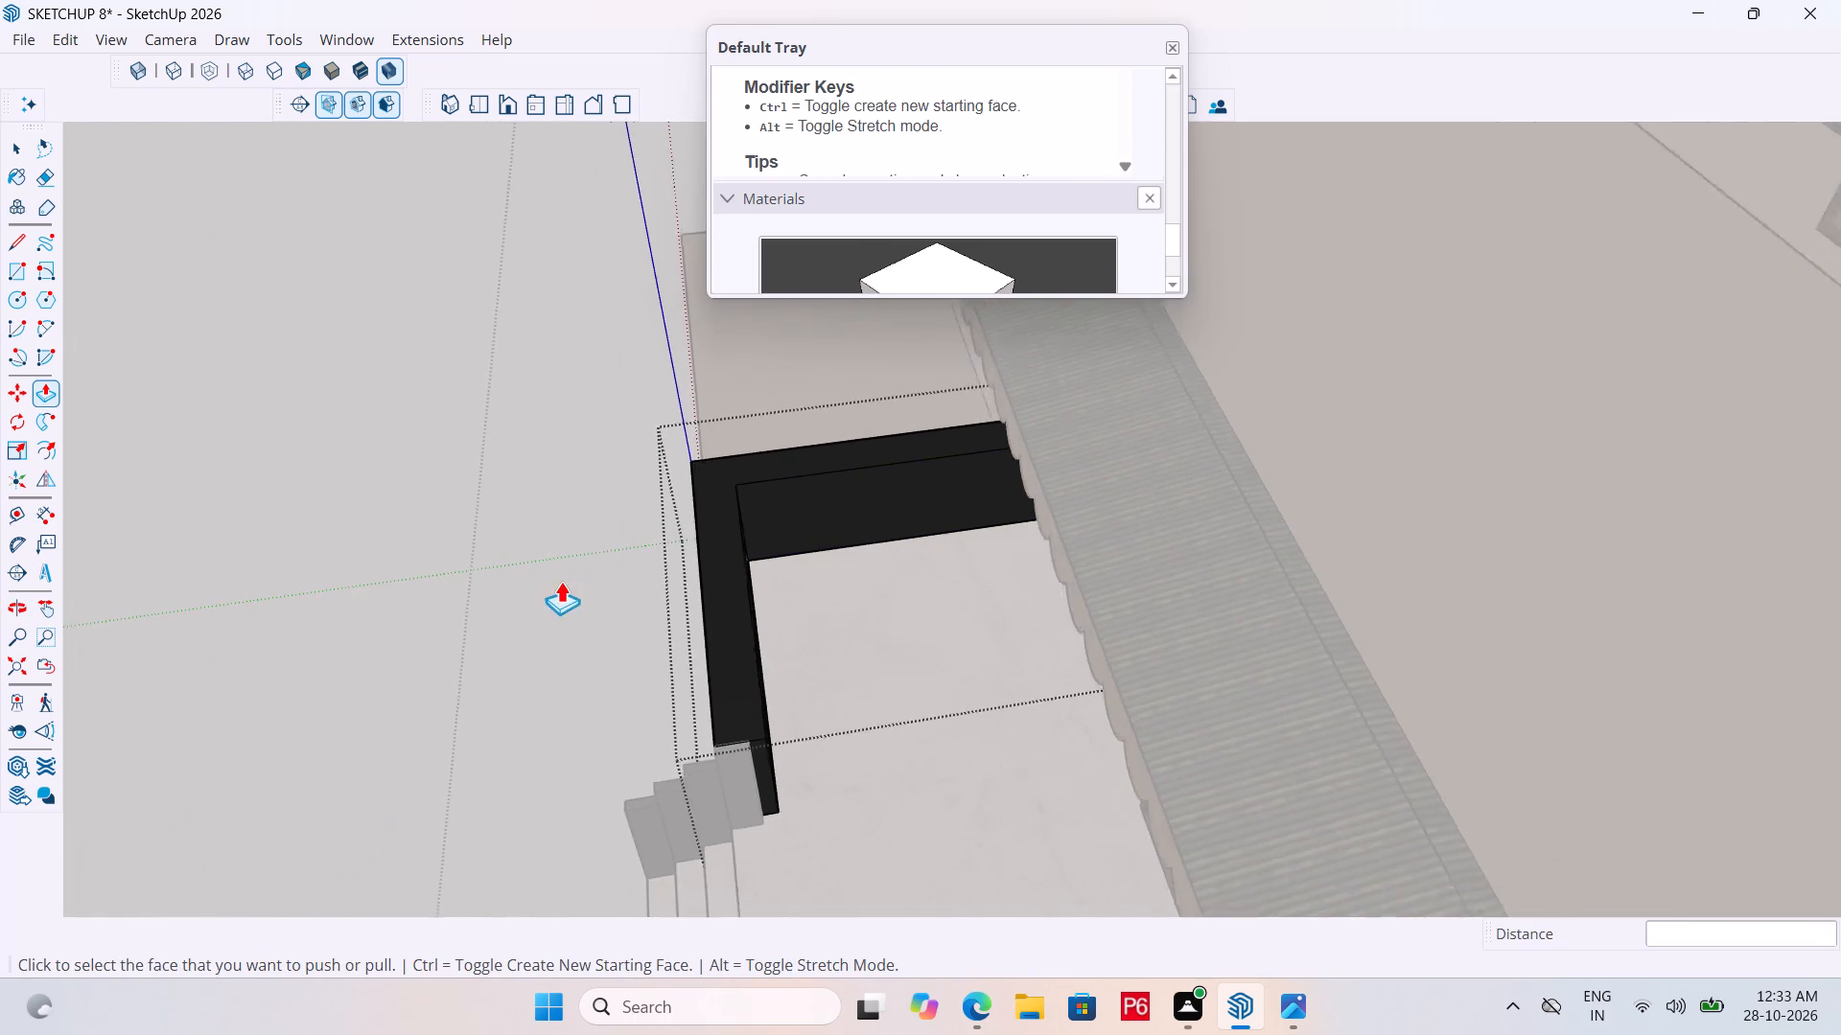
scroll(561, 581, down, 5)
middle_drag(645, 710, 799, 548)
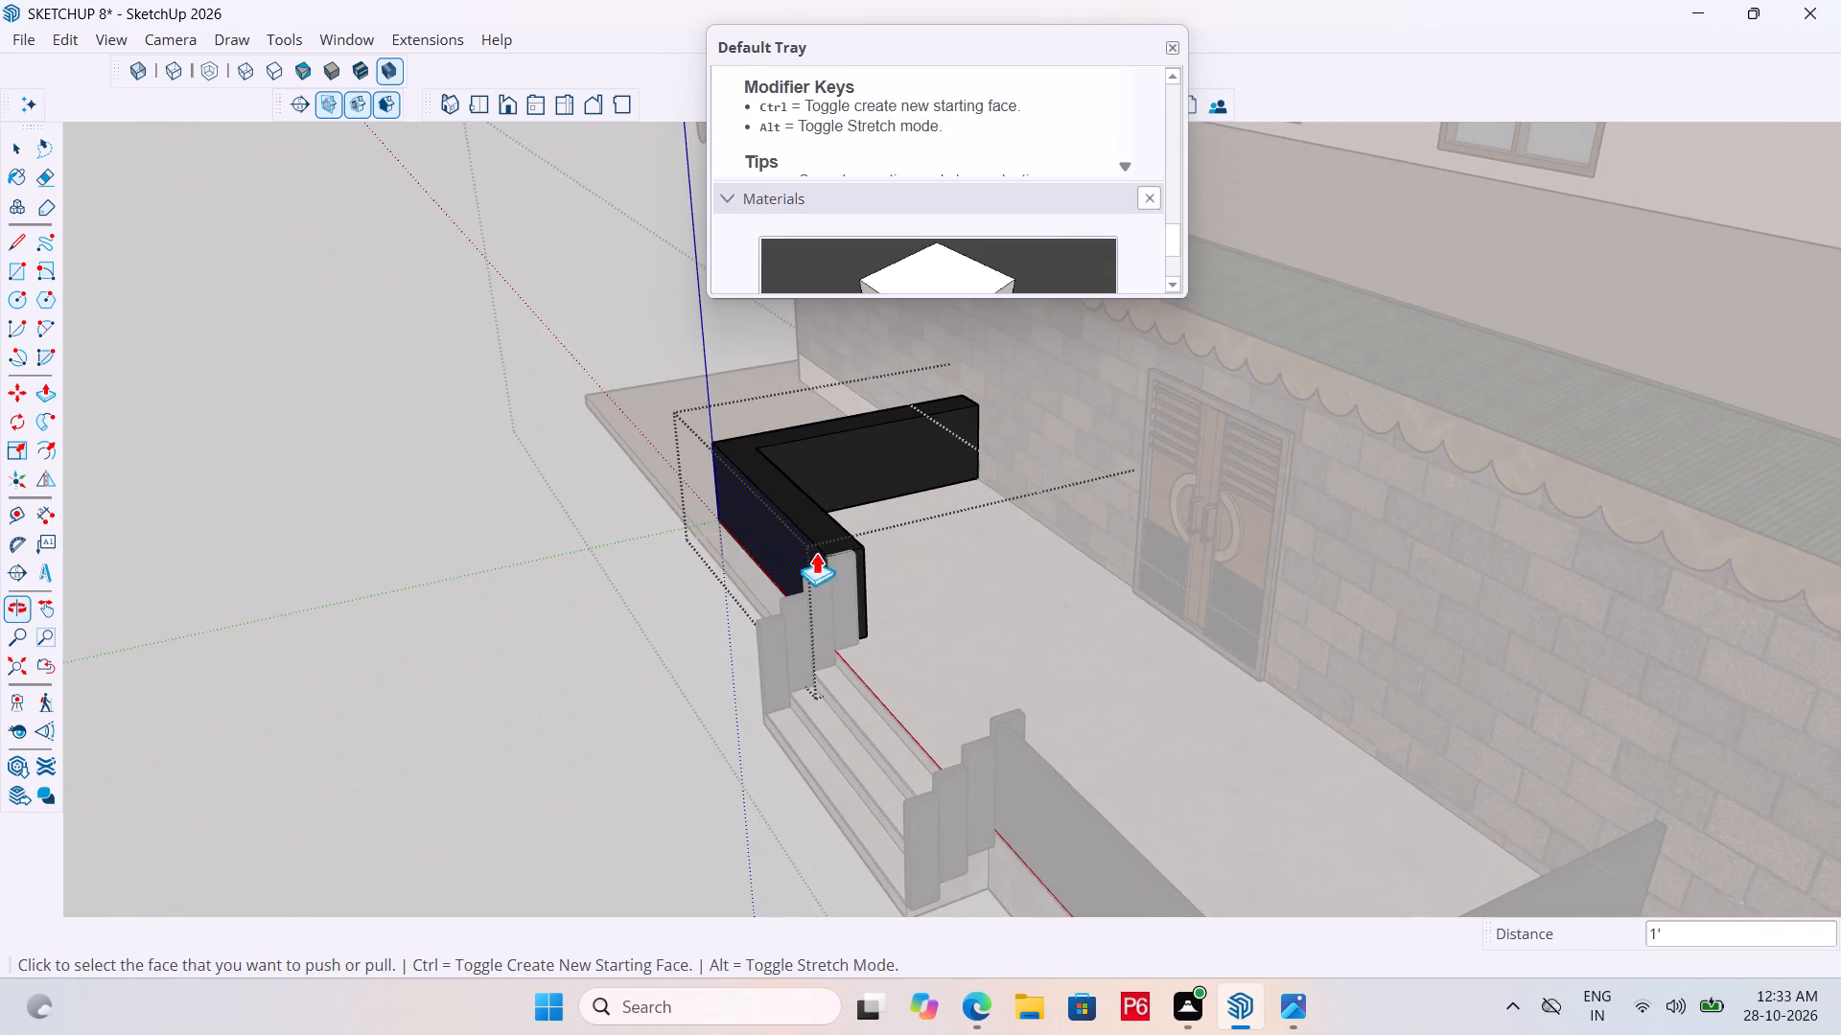
scroll(679, 571, down, 6)
middle_drag(749, 721, 1172, 820)
scroll(761, 733, down, 5)
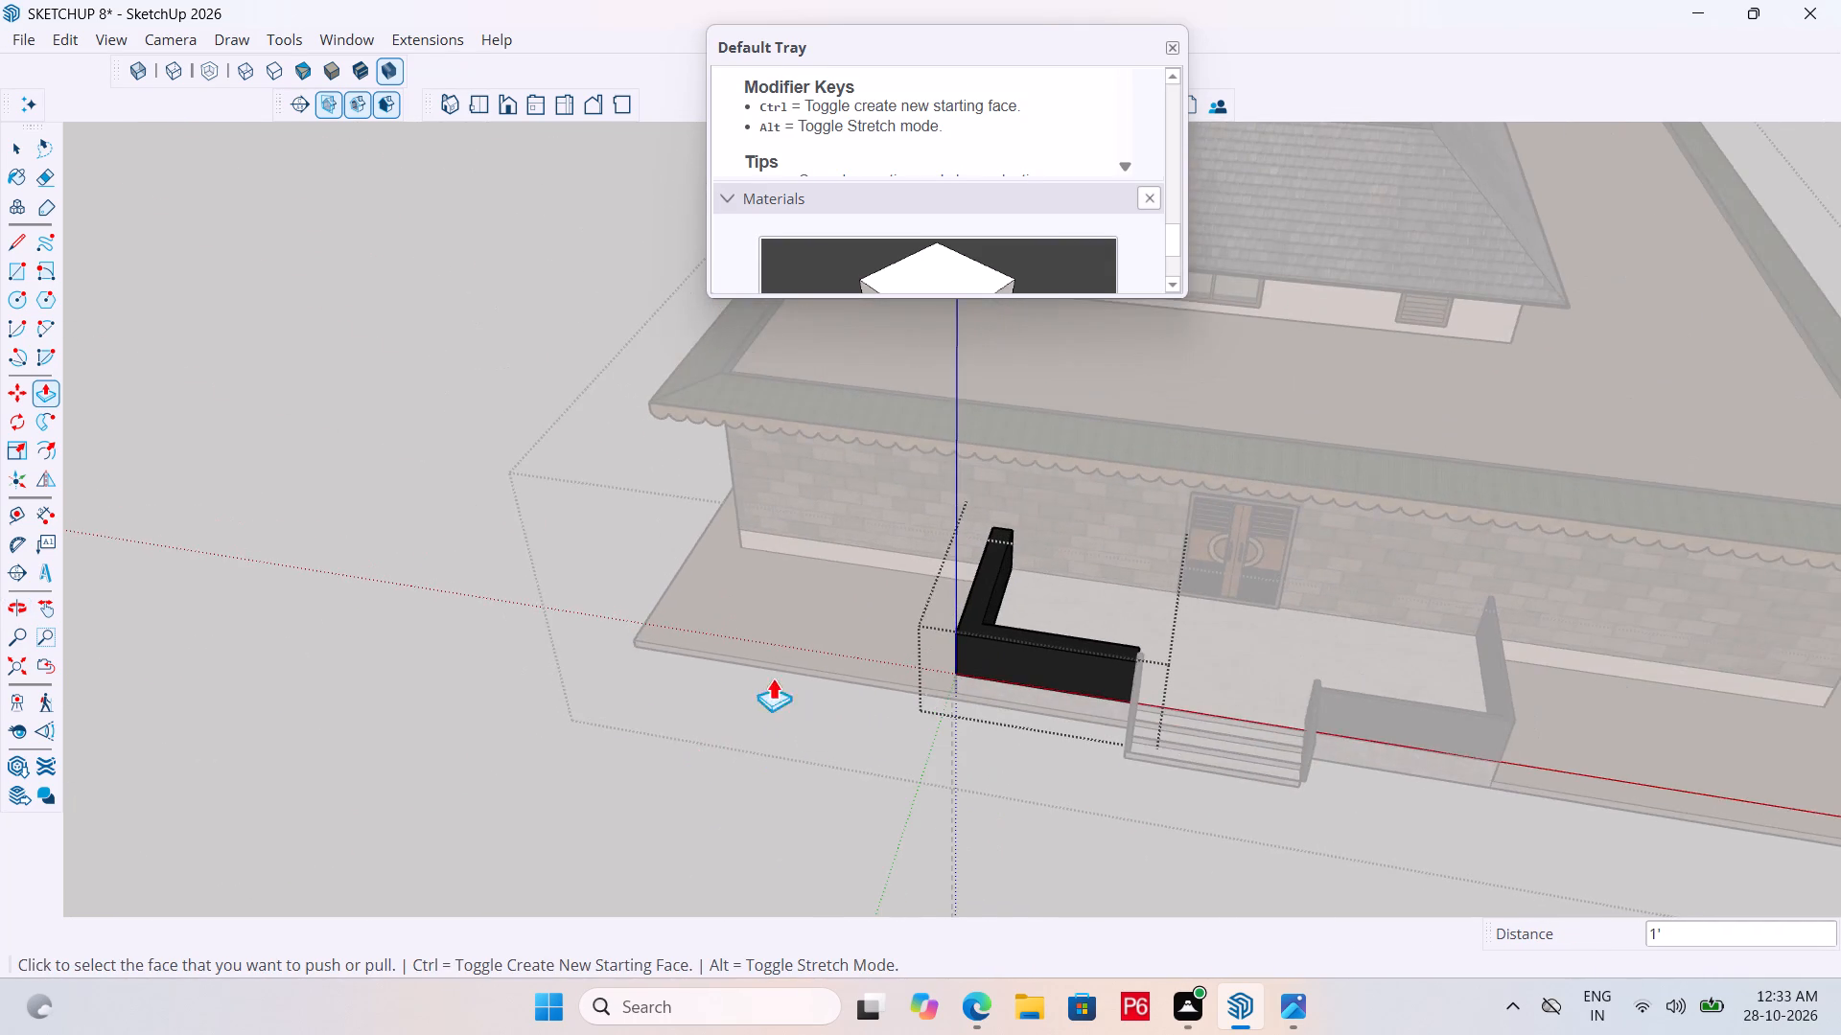
scroll(682, 678, down, 4)
middle_drag(591, 711, 977, 761)
key(space)
click(1448, 636)
Open the black parapet group on the right of the entrance and extrude its side wall's inner face by 1'.
scroll(1399, 472, up, 6)
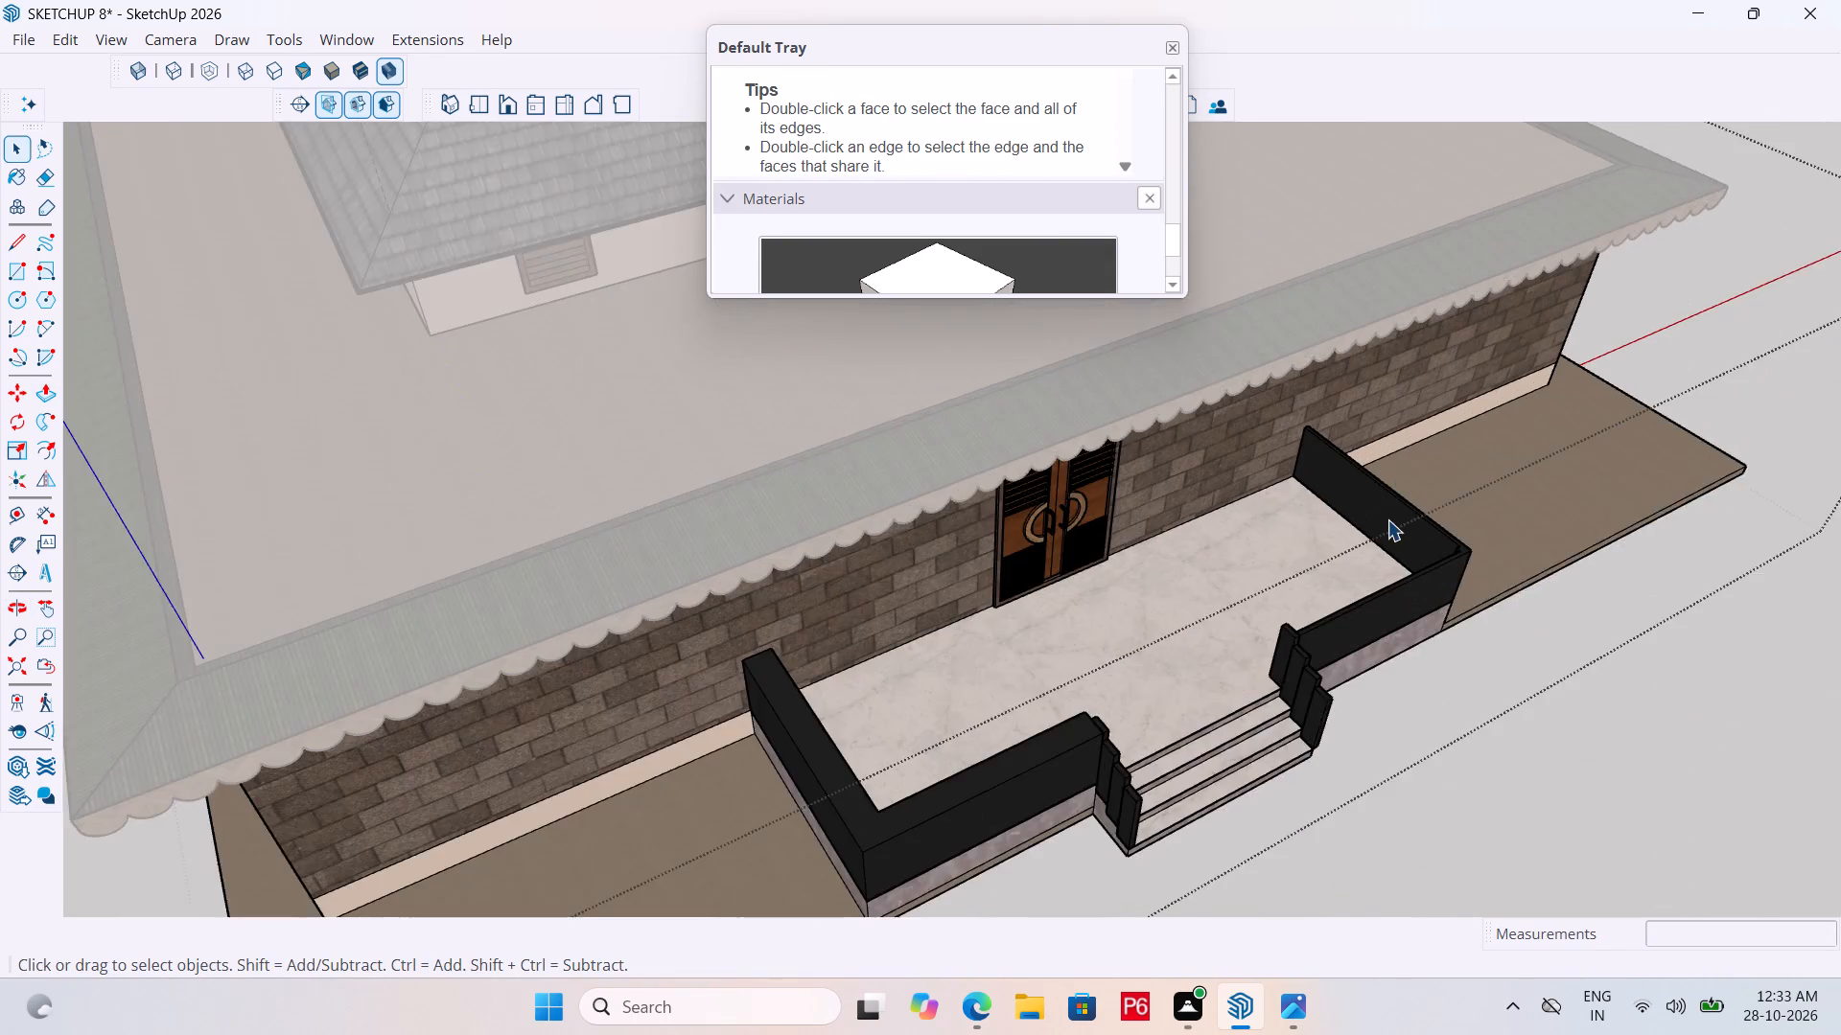
scroll(1387, 519, up, 4)
click(1396, 512)
double_click(1387, 502)
click(1365, 480)
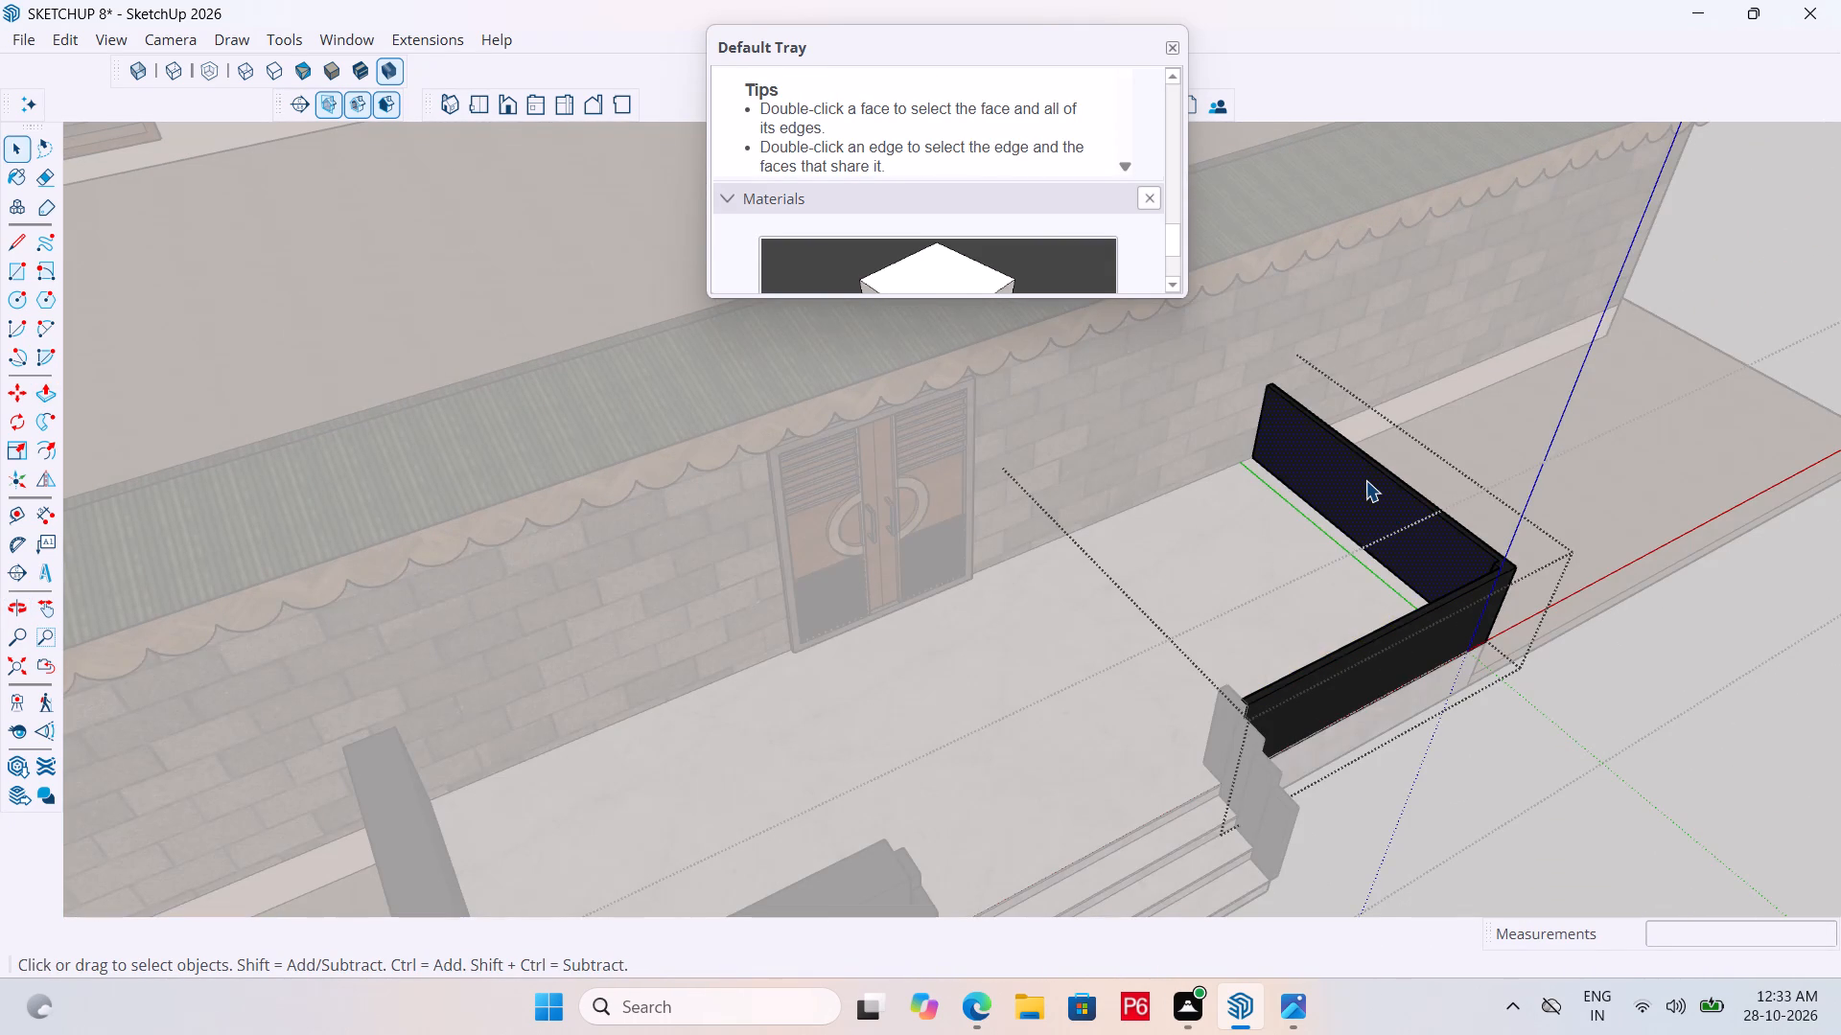
key(p)
click(1365, 480)
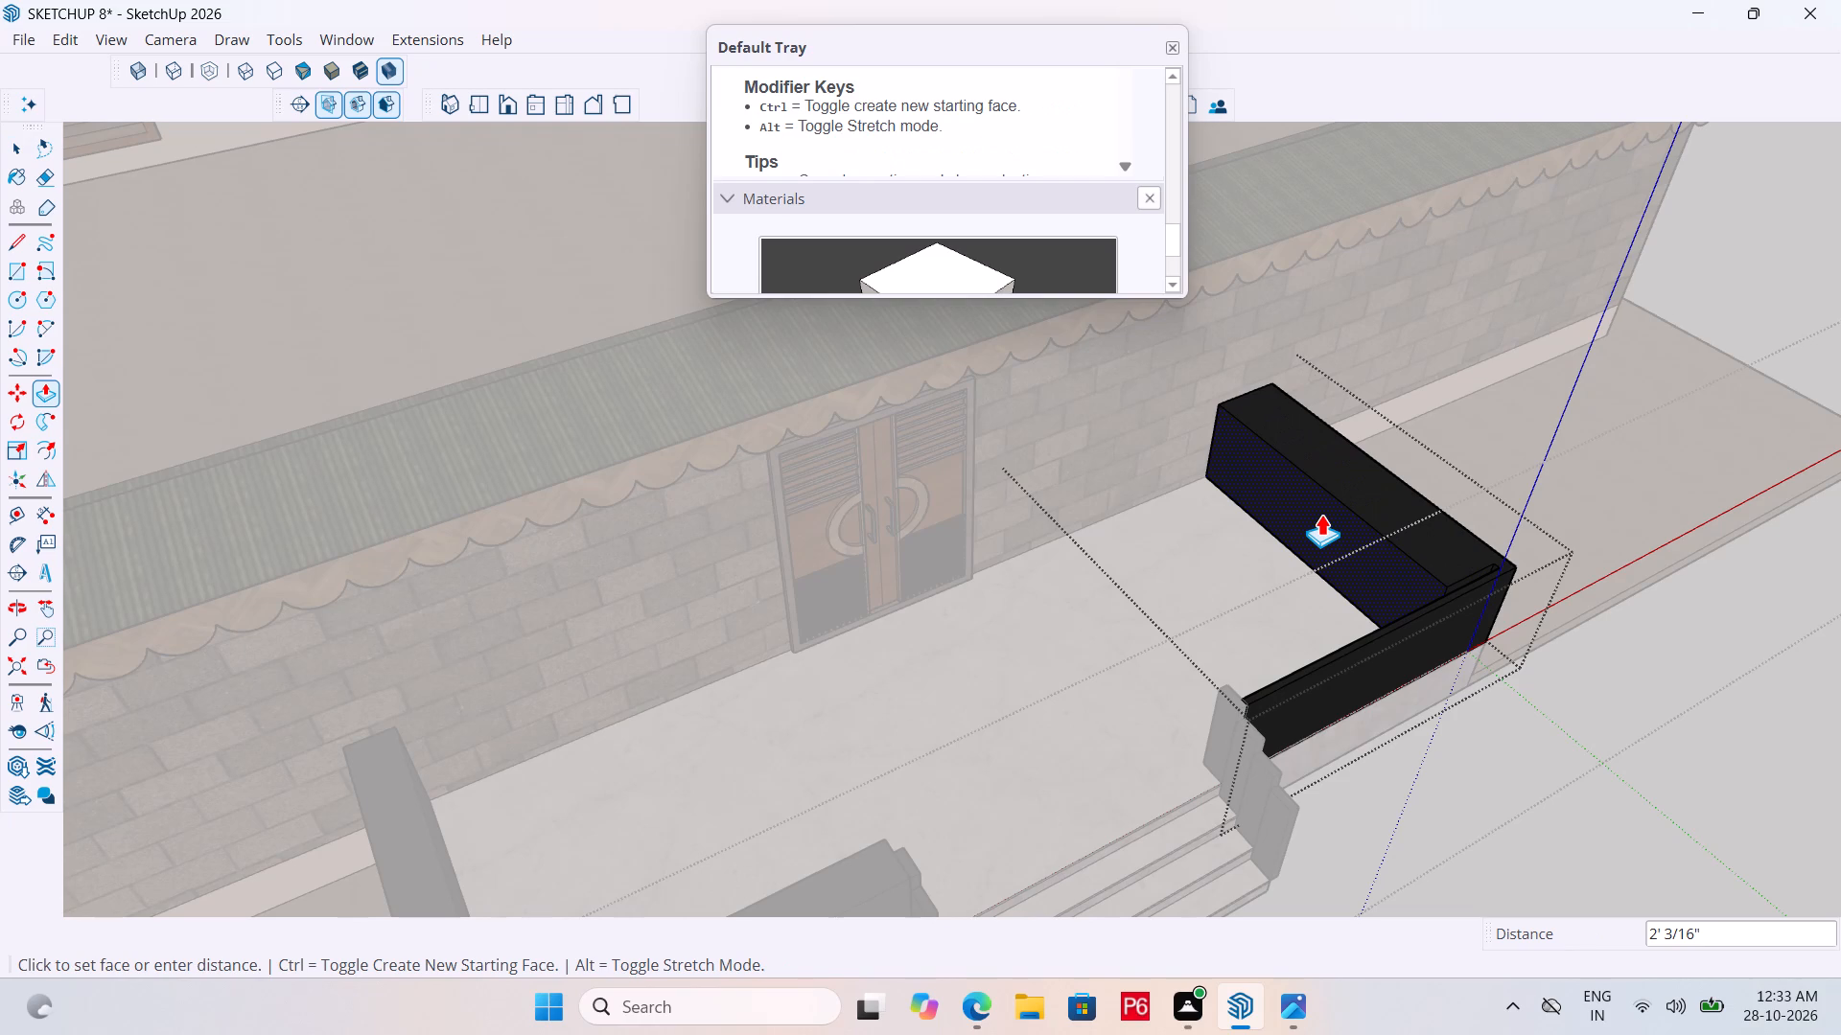
text(1')
key(Return)
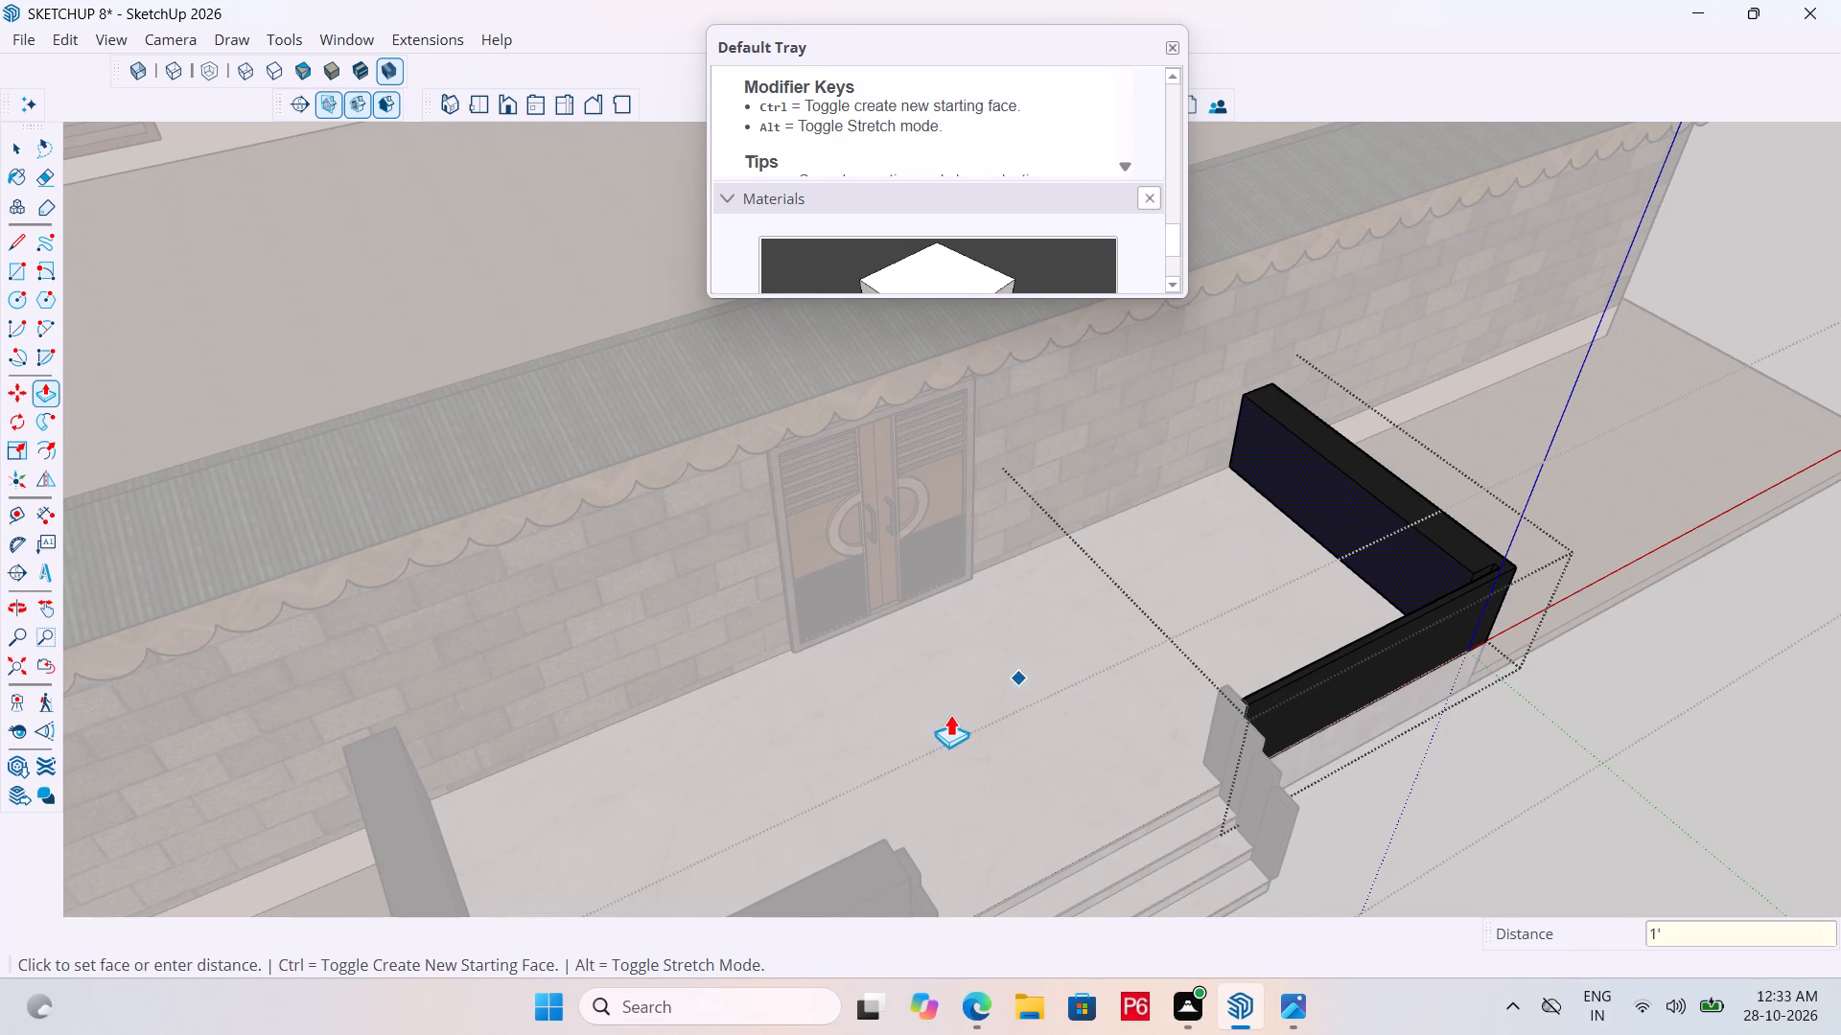
Extrude the small notch face at the right parapet's inner corner until it is flush with the front wall.
middle_drag(950, 714, 1430, 755)
scroll(1480, 478, up, 3)
scroll(1458, 267, up, 7)
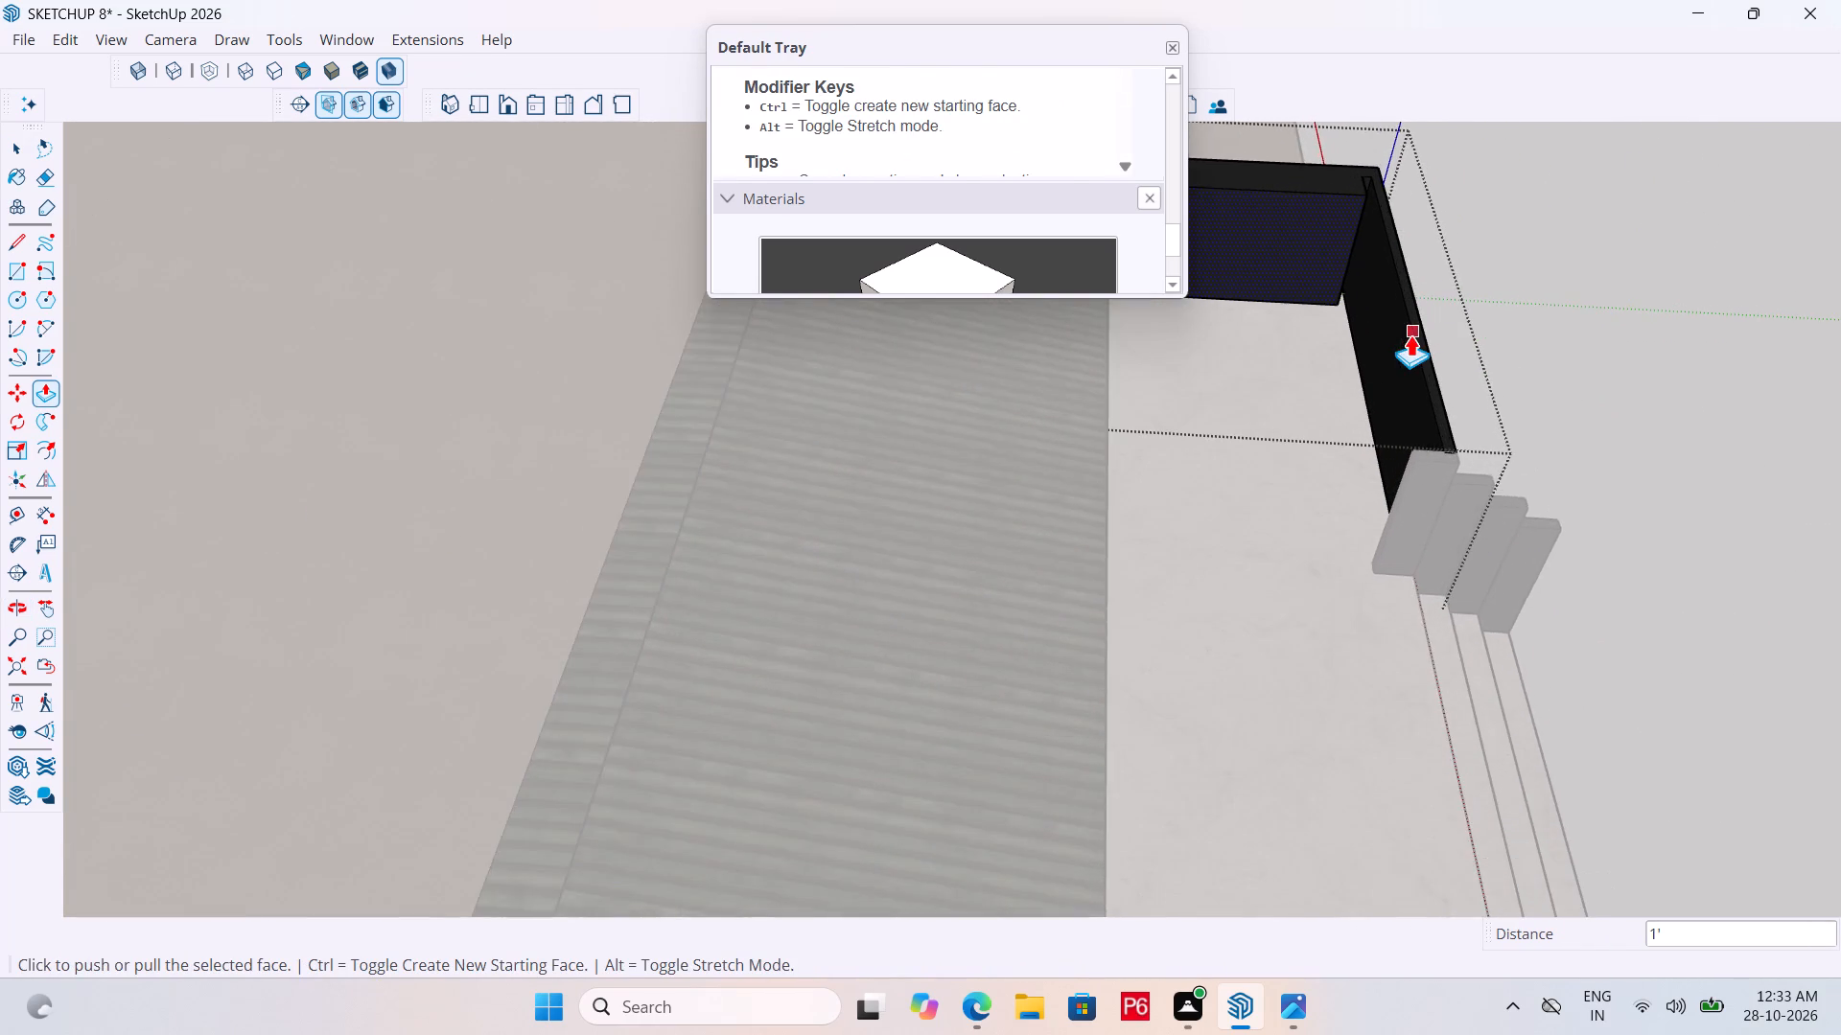
scroll(1410, 334, up, 5)
middle_drag(1479, 229, 1098, 256)
scroll(1158, 270, up, 3)
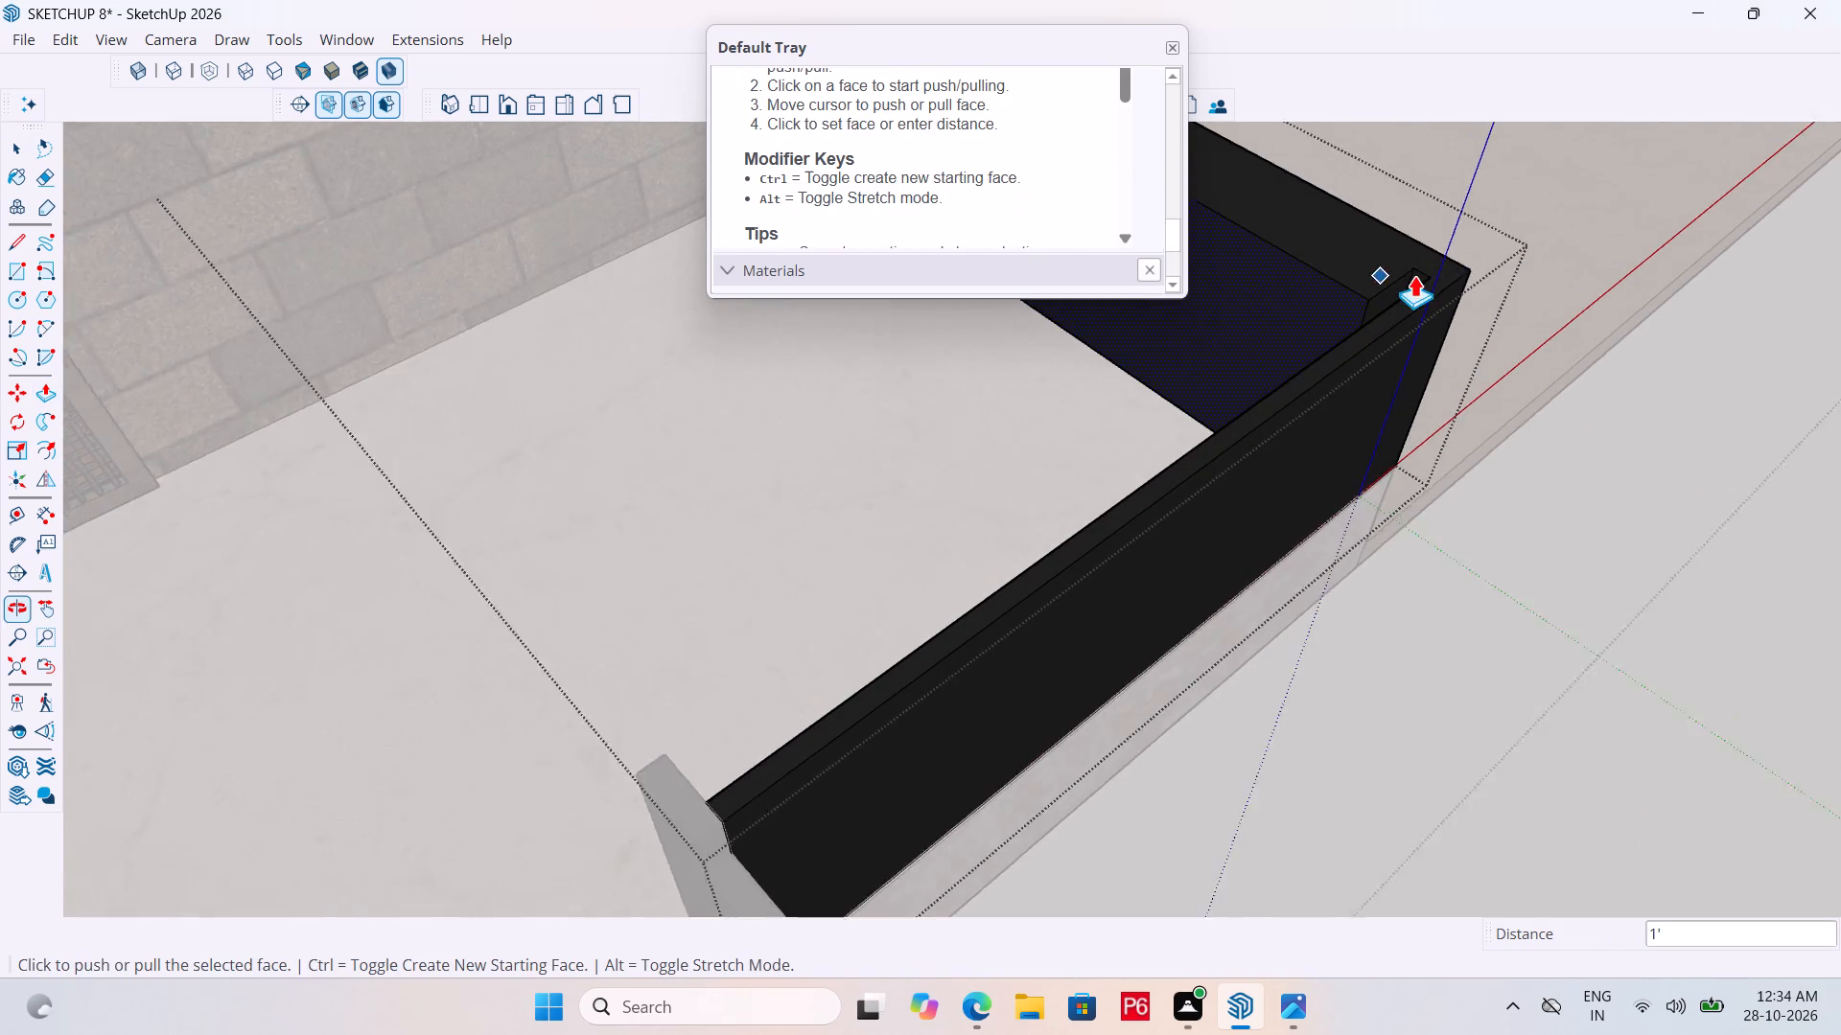
scroll(1414, 275, up, 9)
key(space)
click(1379, 297)
key(p)
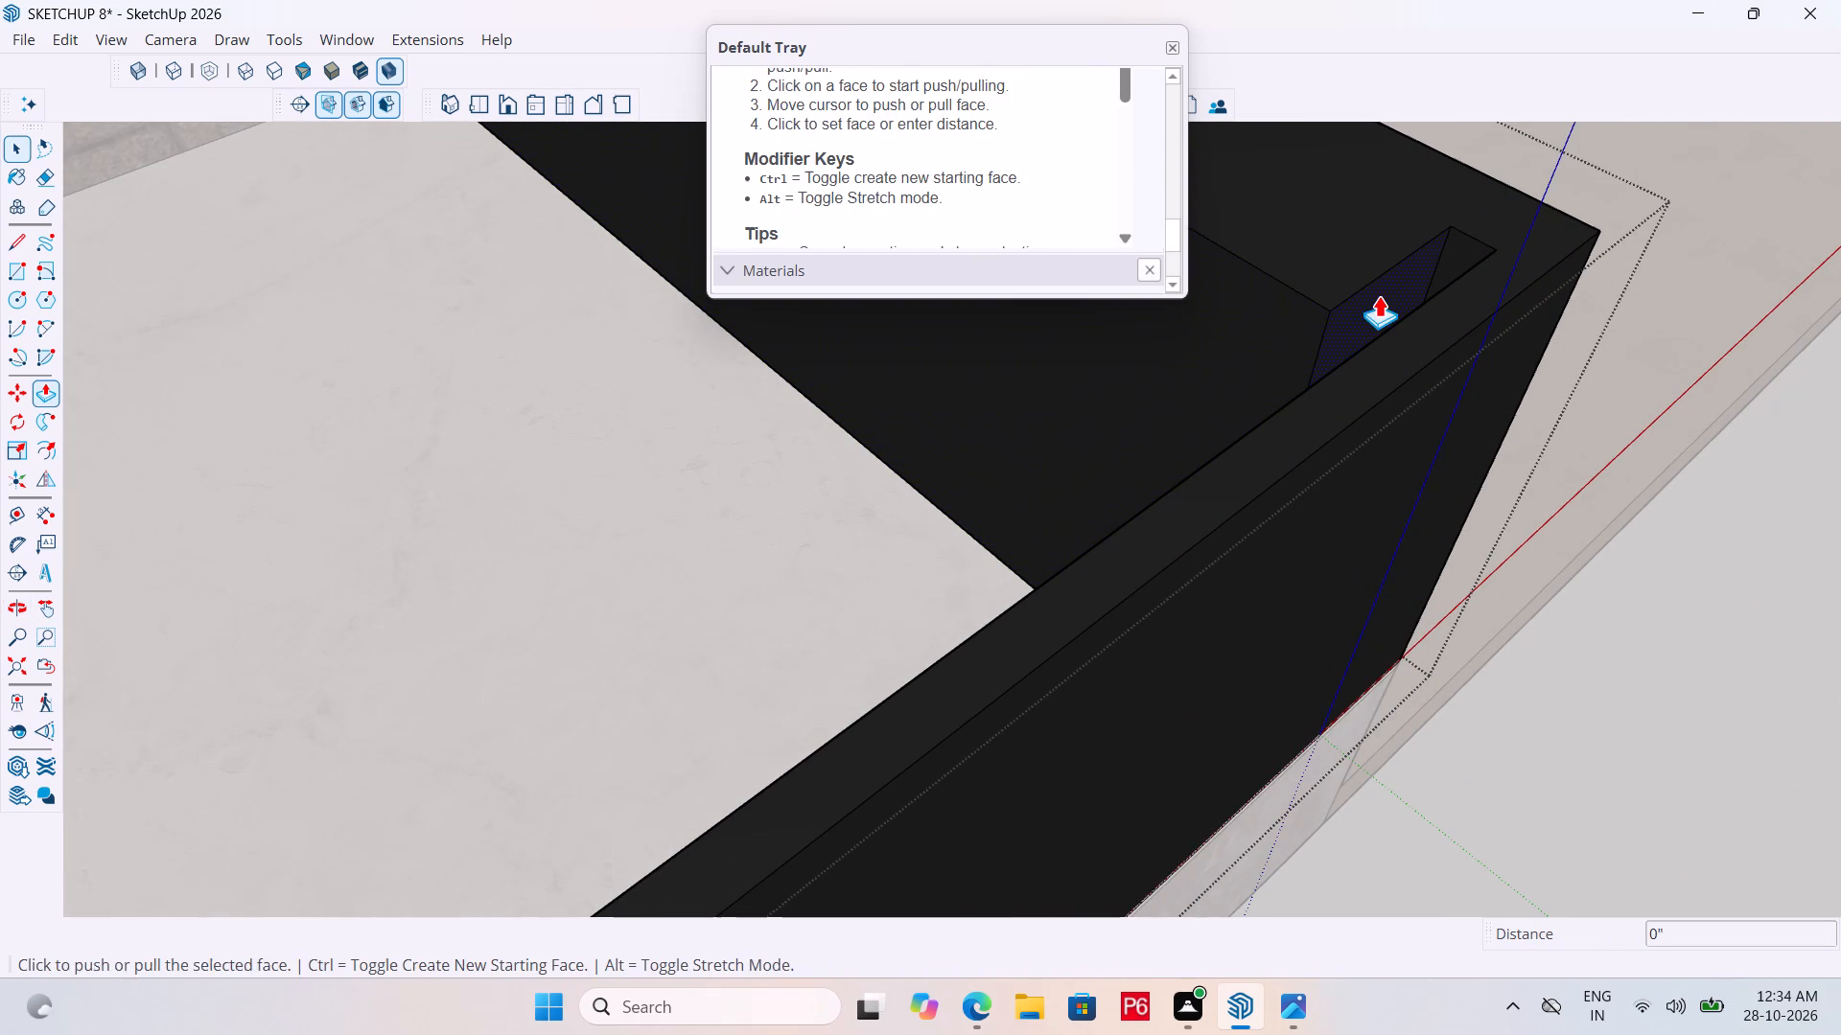
click(1379, 295)
click(1381, 340)
Extrude the inner face of the right parapet's front wall by 1' and close the parapet group.
middle_drag(1182, 493, 1680, 452)
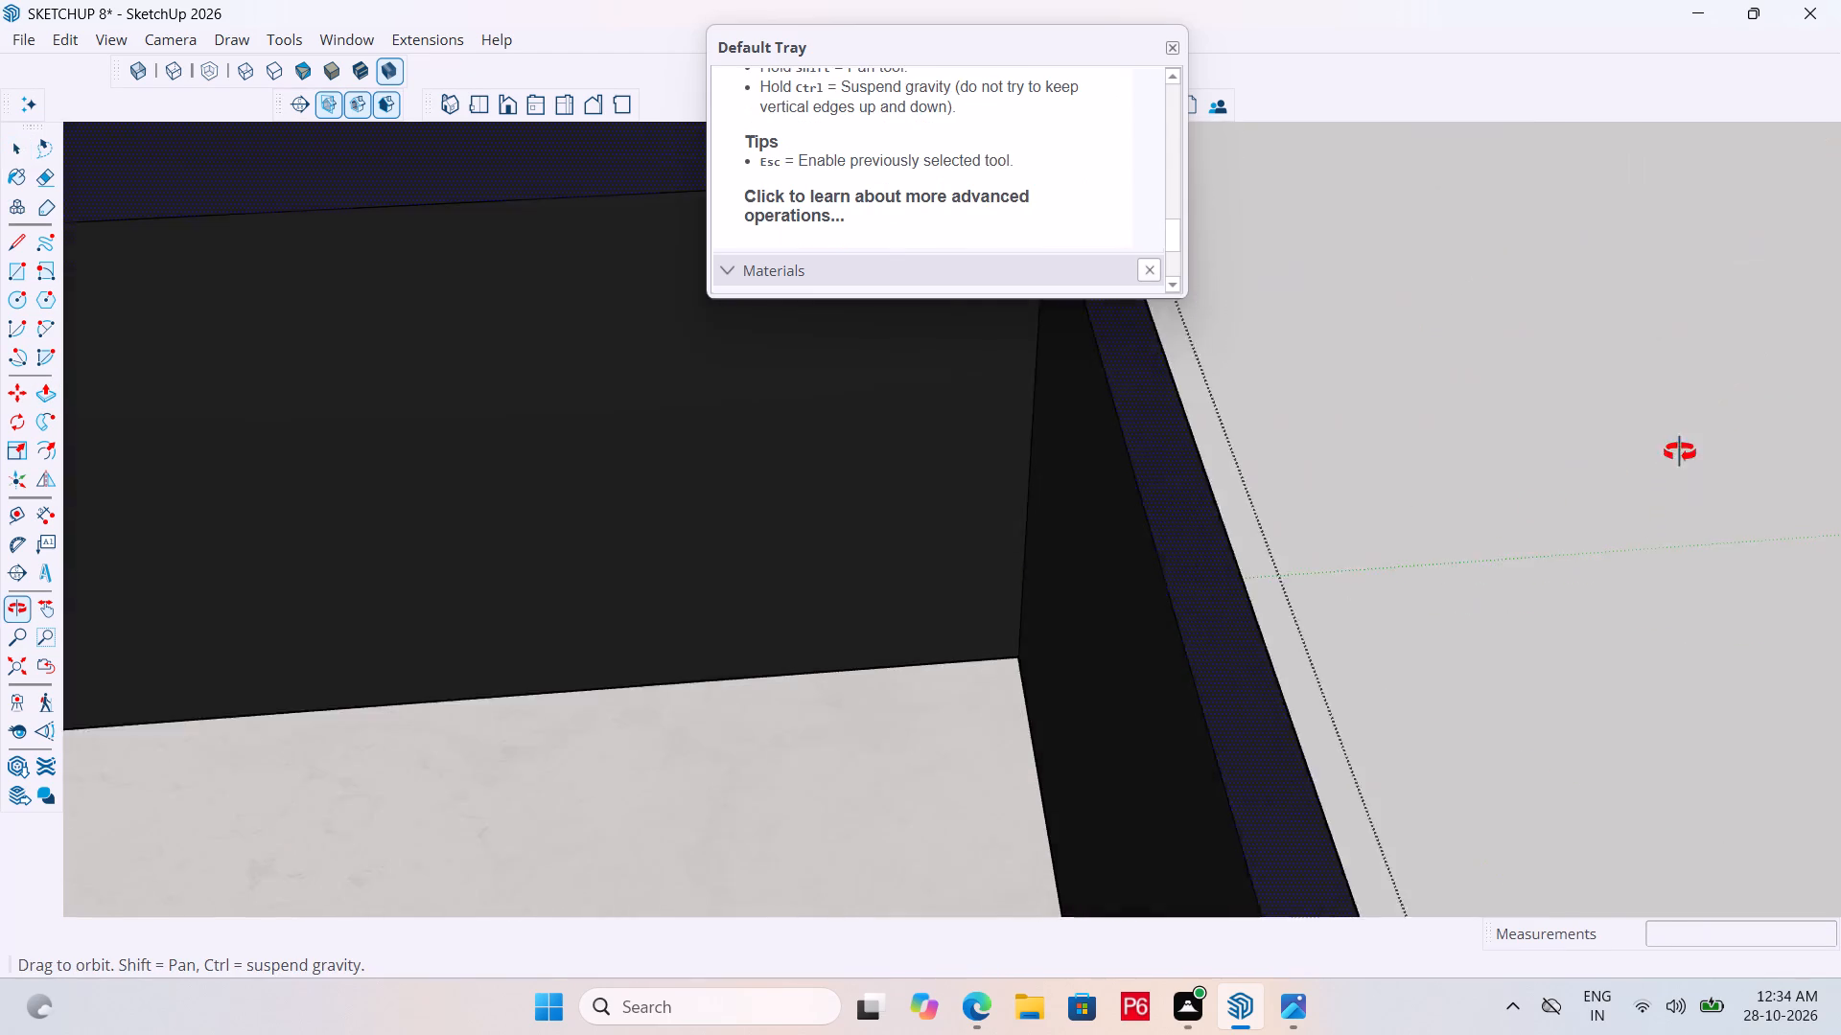
middle_drag(1680, 452, 1728, 435)
key(space)
click(1125, 549)
key(p)
click(1125, 549)
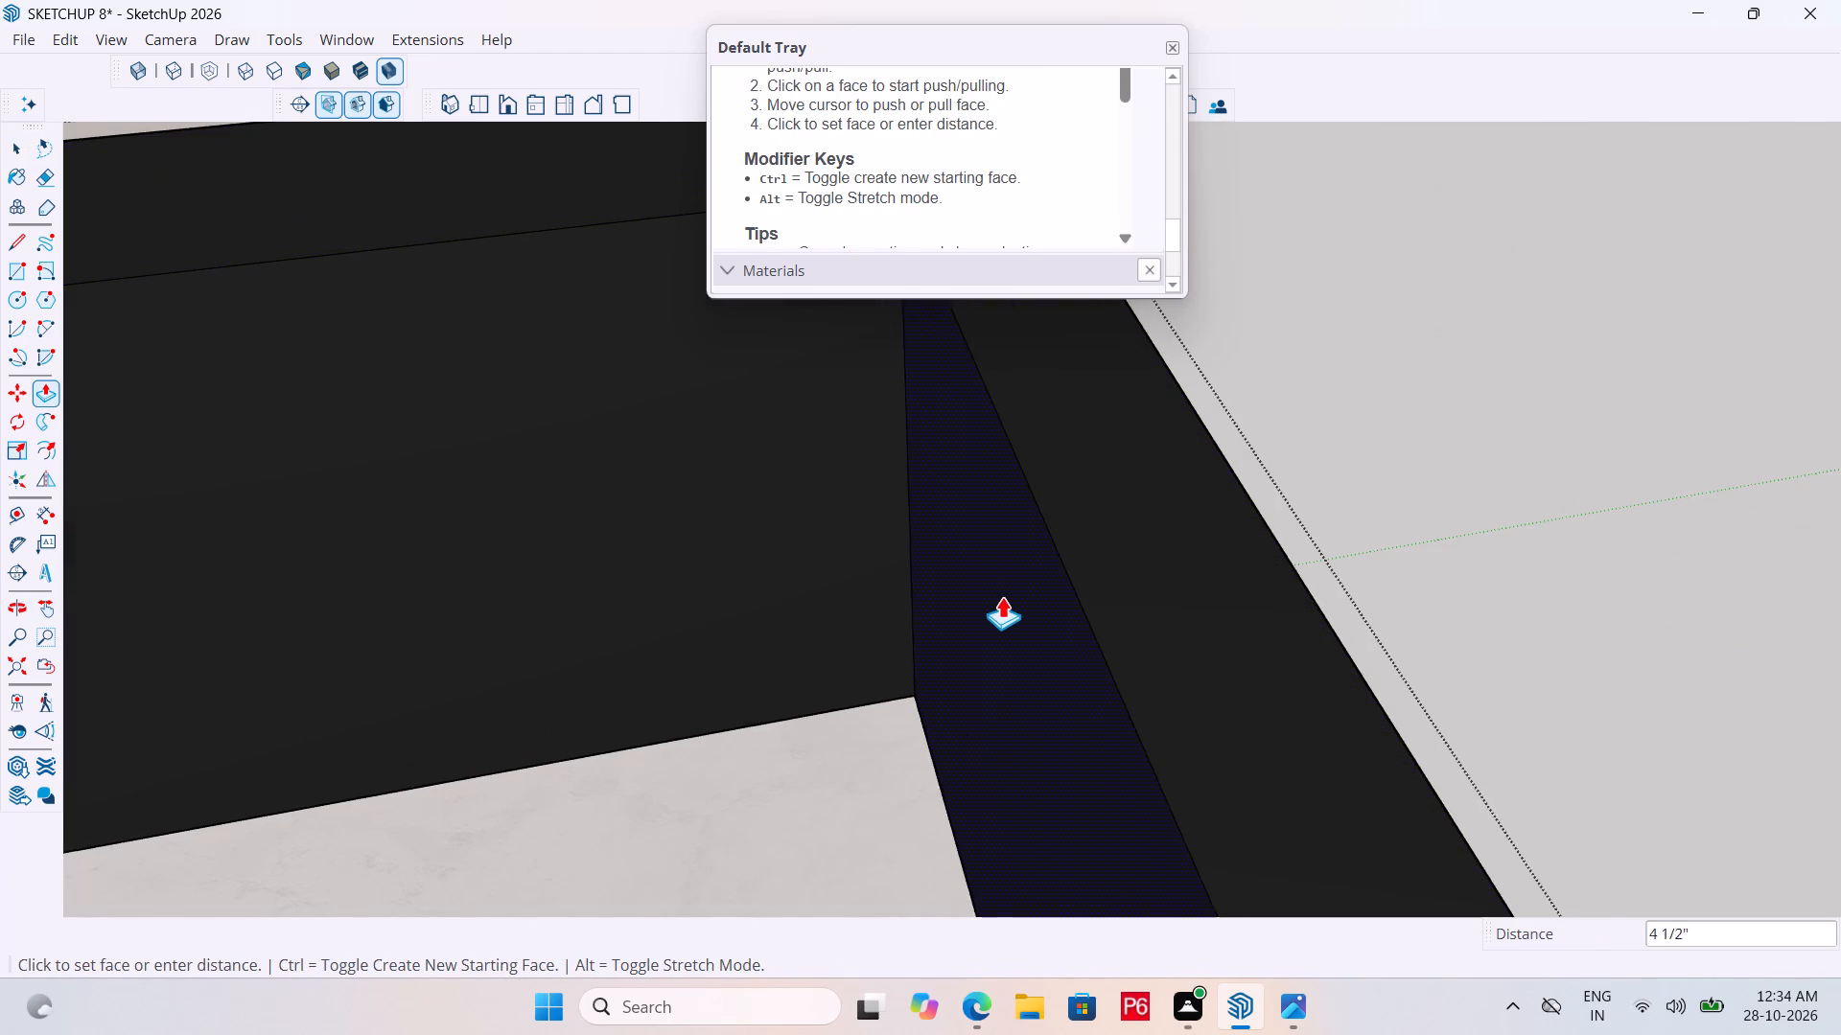
text(1')
key(Return)
scroll(1035, 561, down, 10)
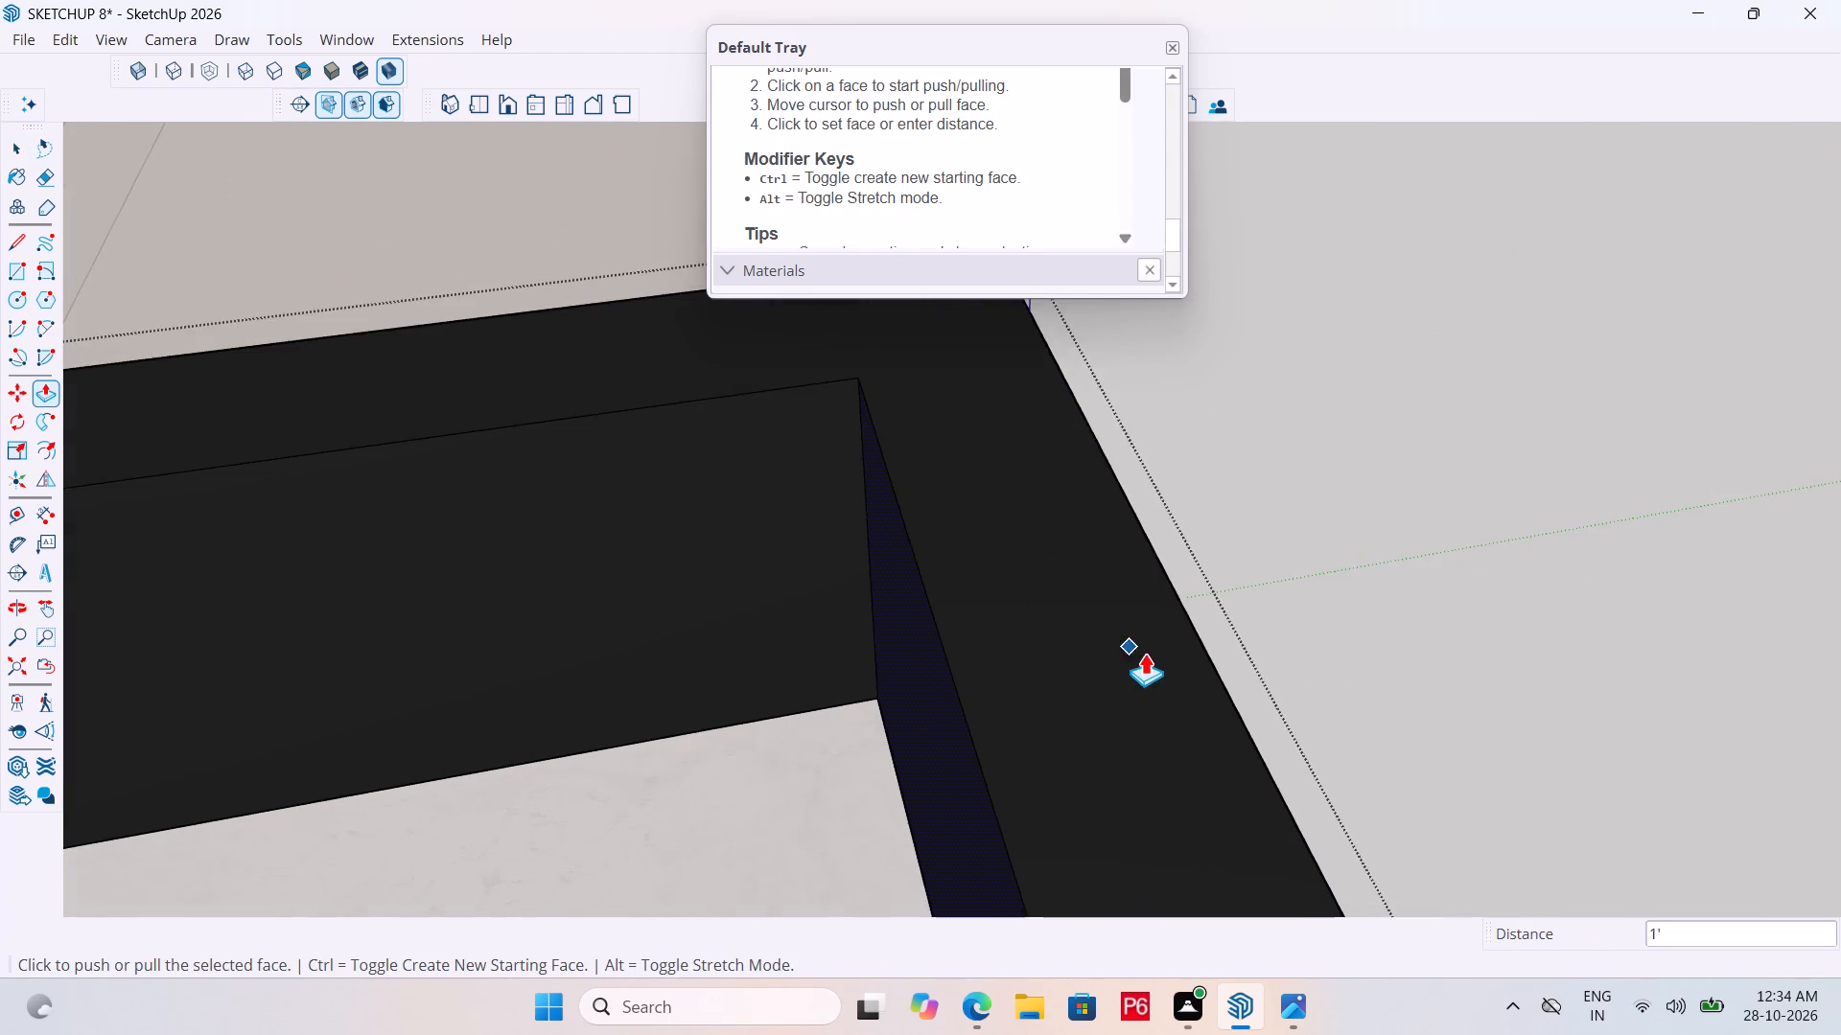
scroll(1145, 653, down, 10)
middle_drag(1258, 635, 514, 560)
scroll(1397, 643, down, 6)
scroll(1606, 716, down, 5)
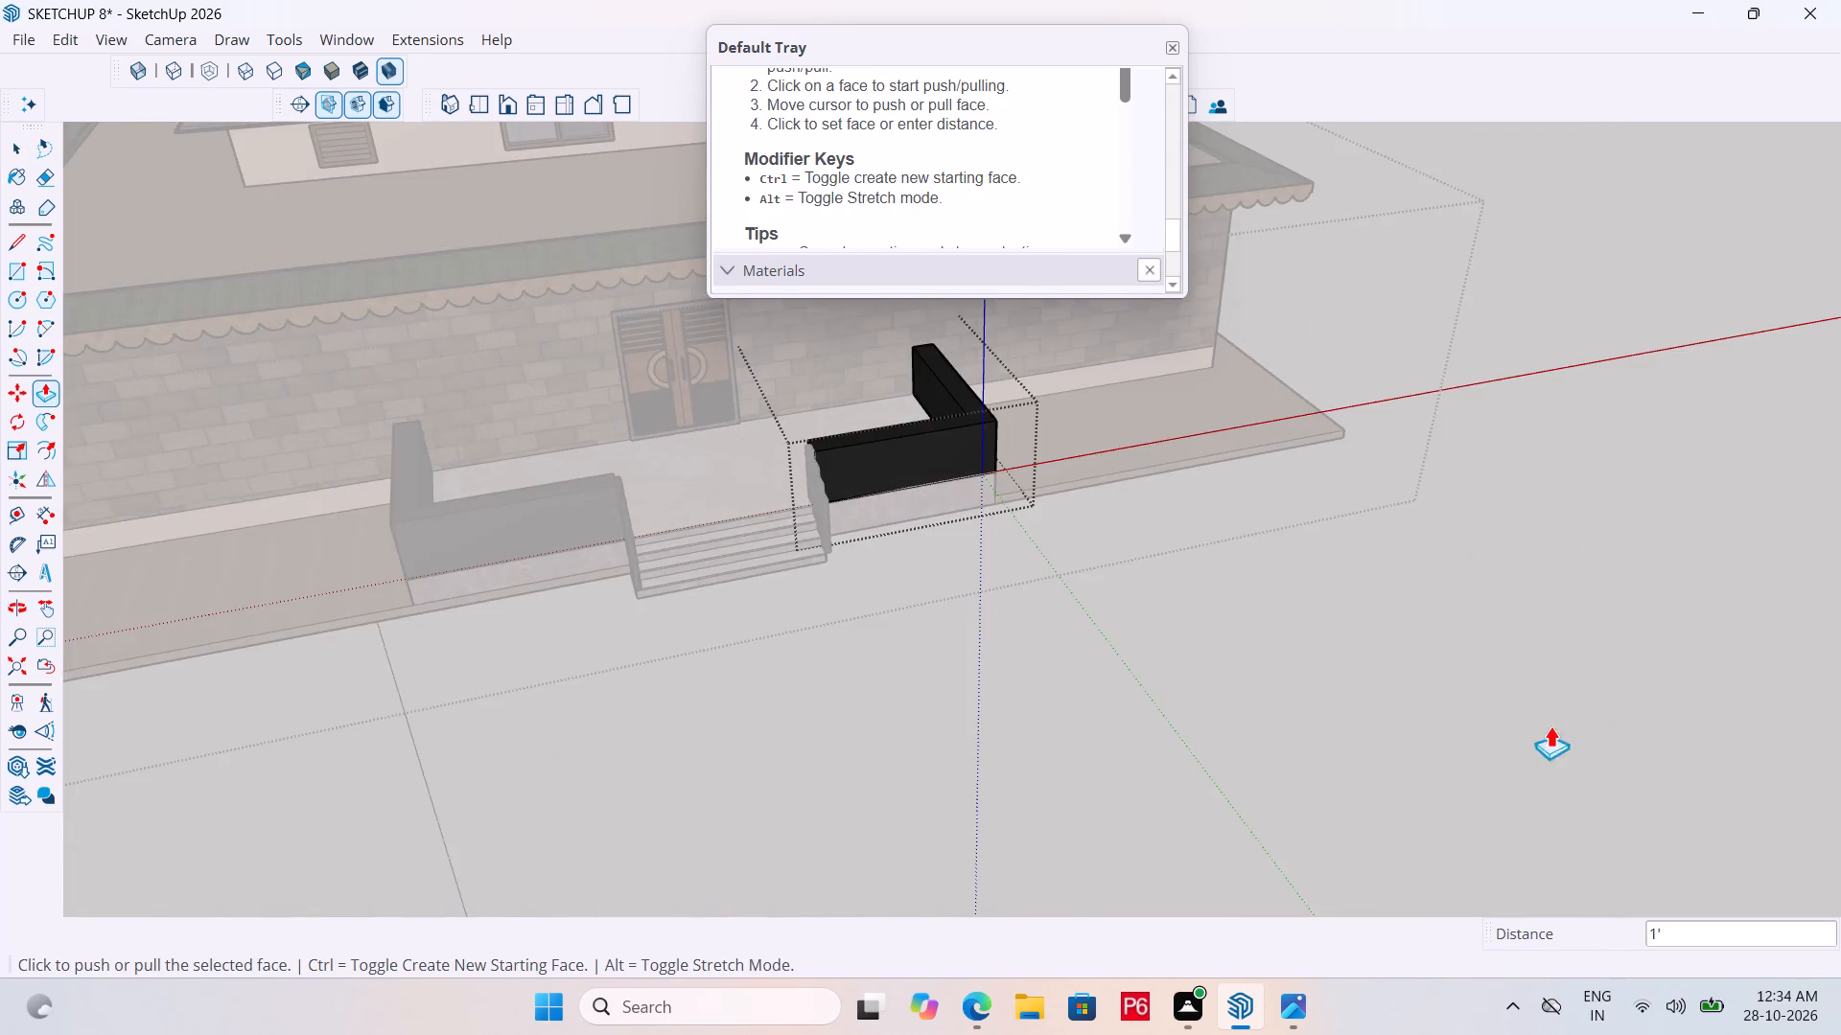
middle_drag(756, 671, 757, 701)
key(space)
scroll(611, 558, up, 6)
middle_drag(711, 517, 392, 466)
scroll(384, 527, up, 4)
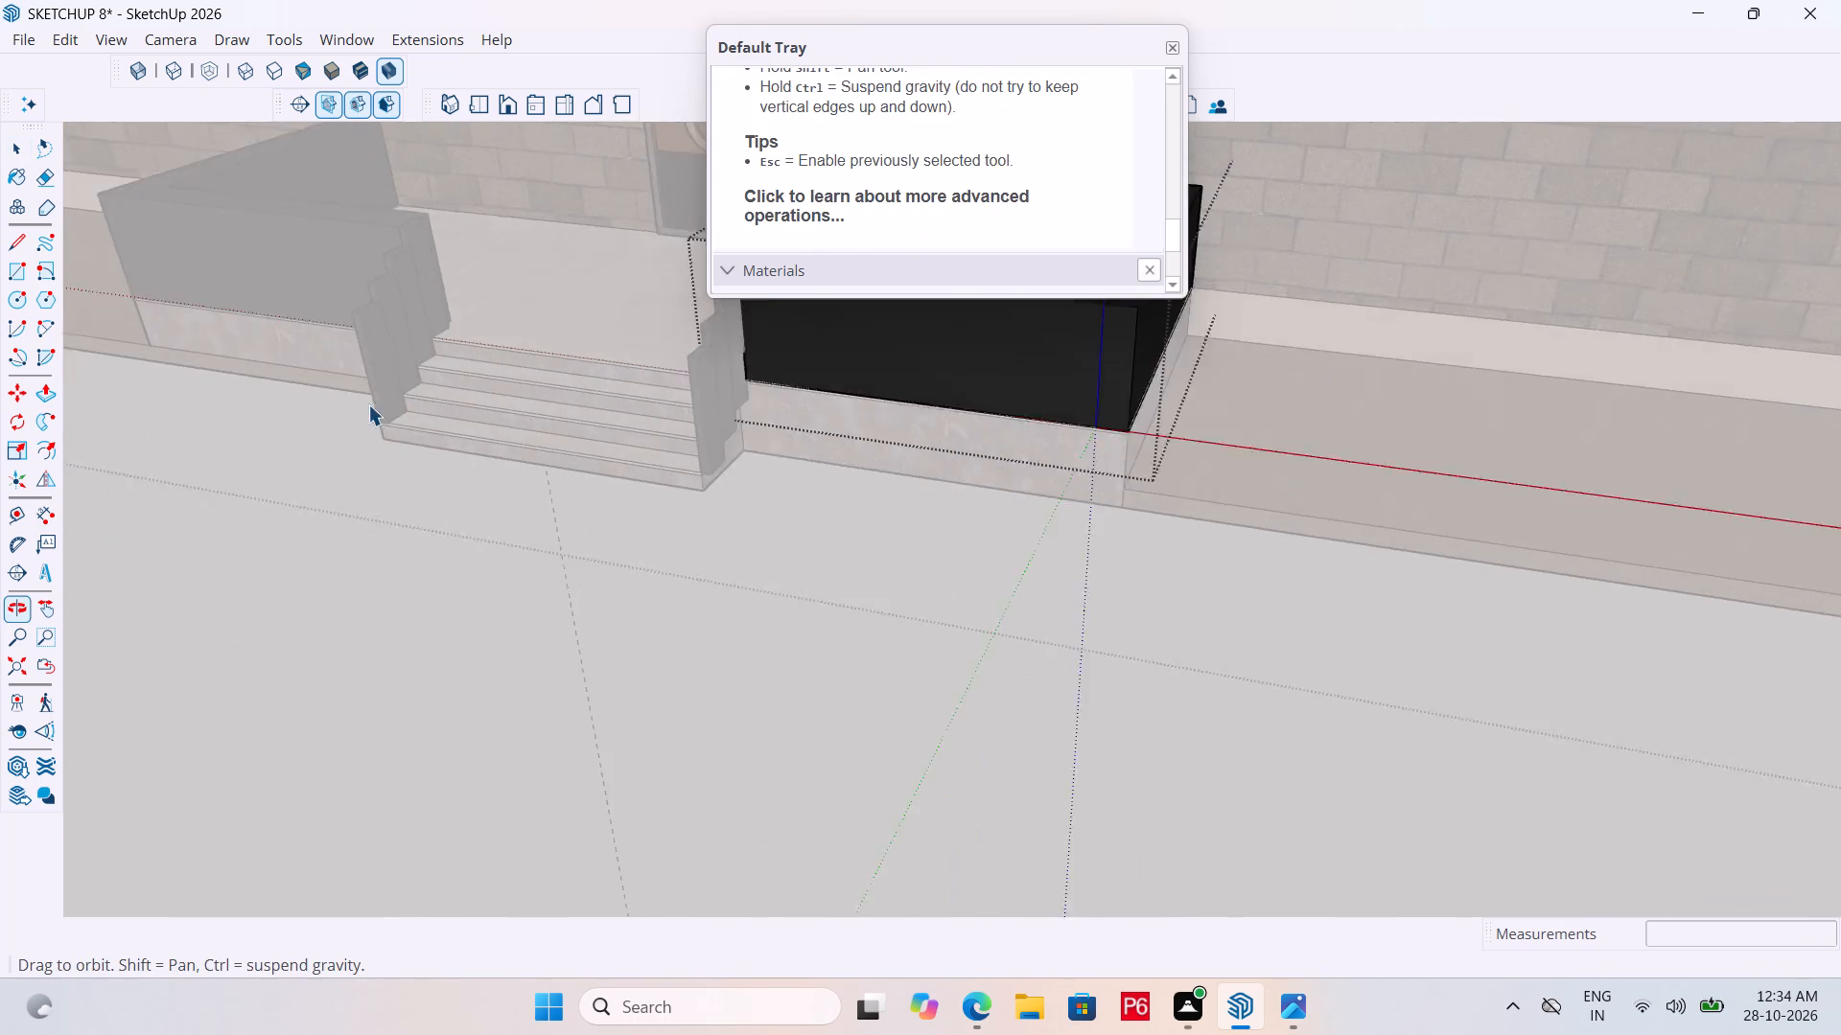
scroll(368, 404, up, 7)
scroll(474, 730, down, 4)
click(455, 728)
double_click(443, 627)
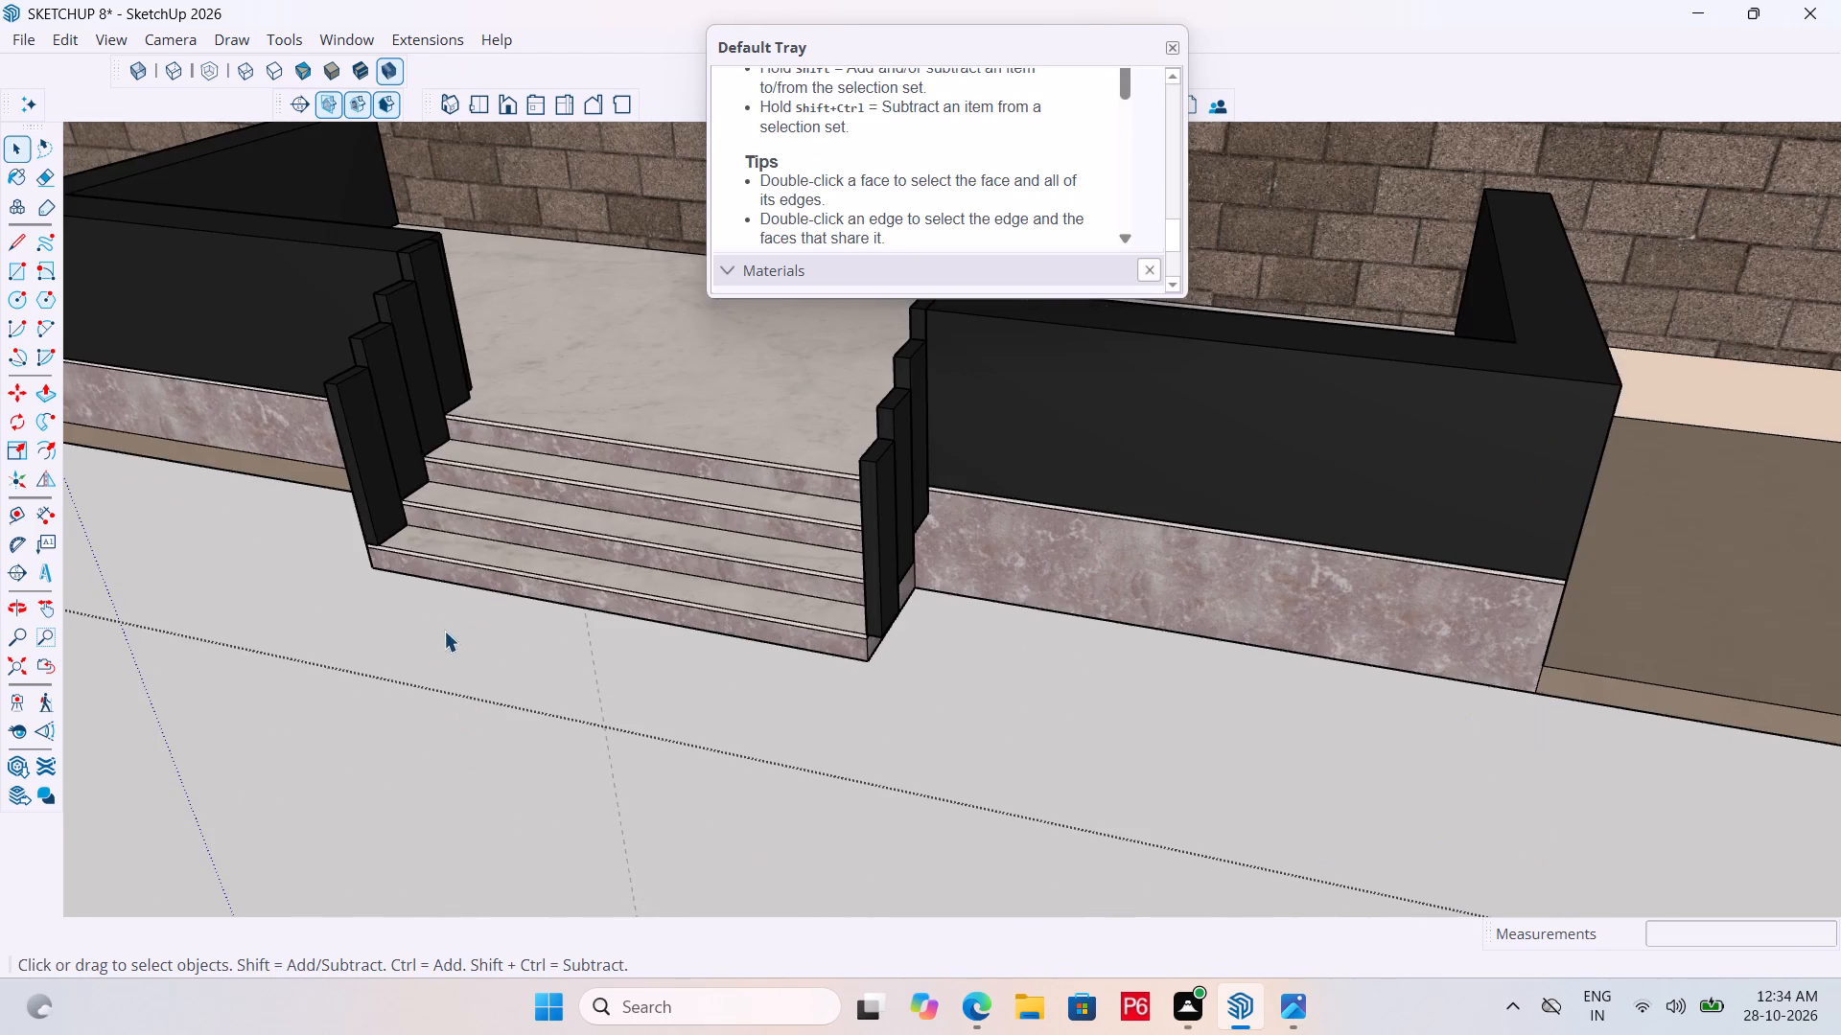
Open the tallest black post at the left of the entrance steps and select its face toward the steps.
scroll(478, 758, down, 5)
scroll(446, 367, up, 5)
scroll(420, 478, up, 5)
click(460, 507)
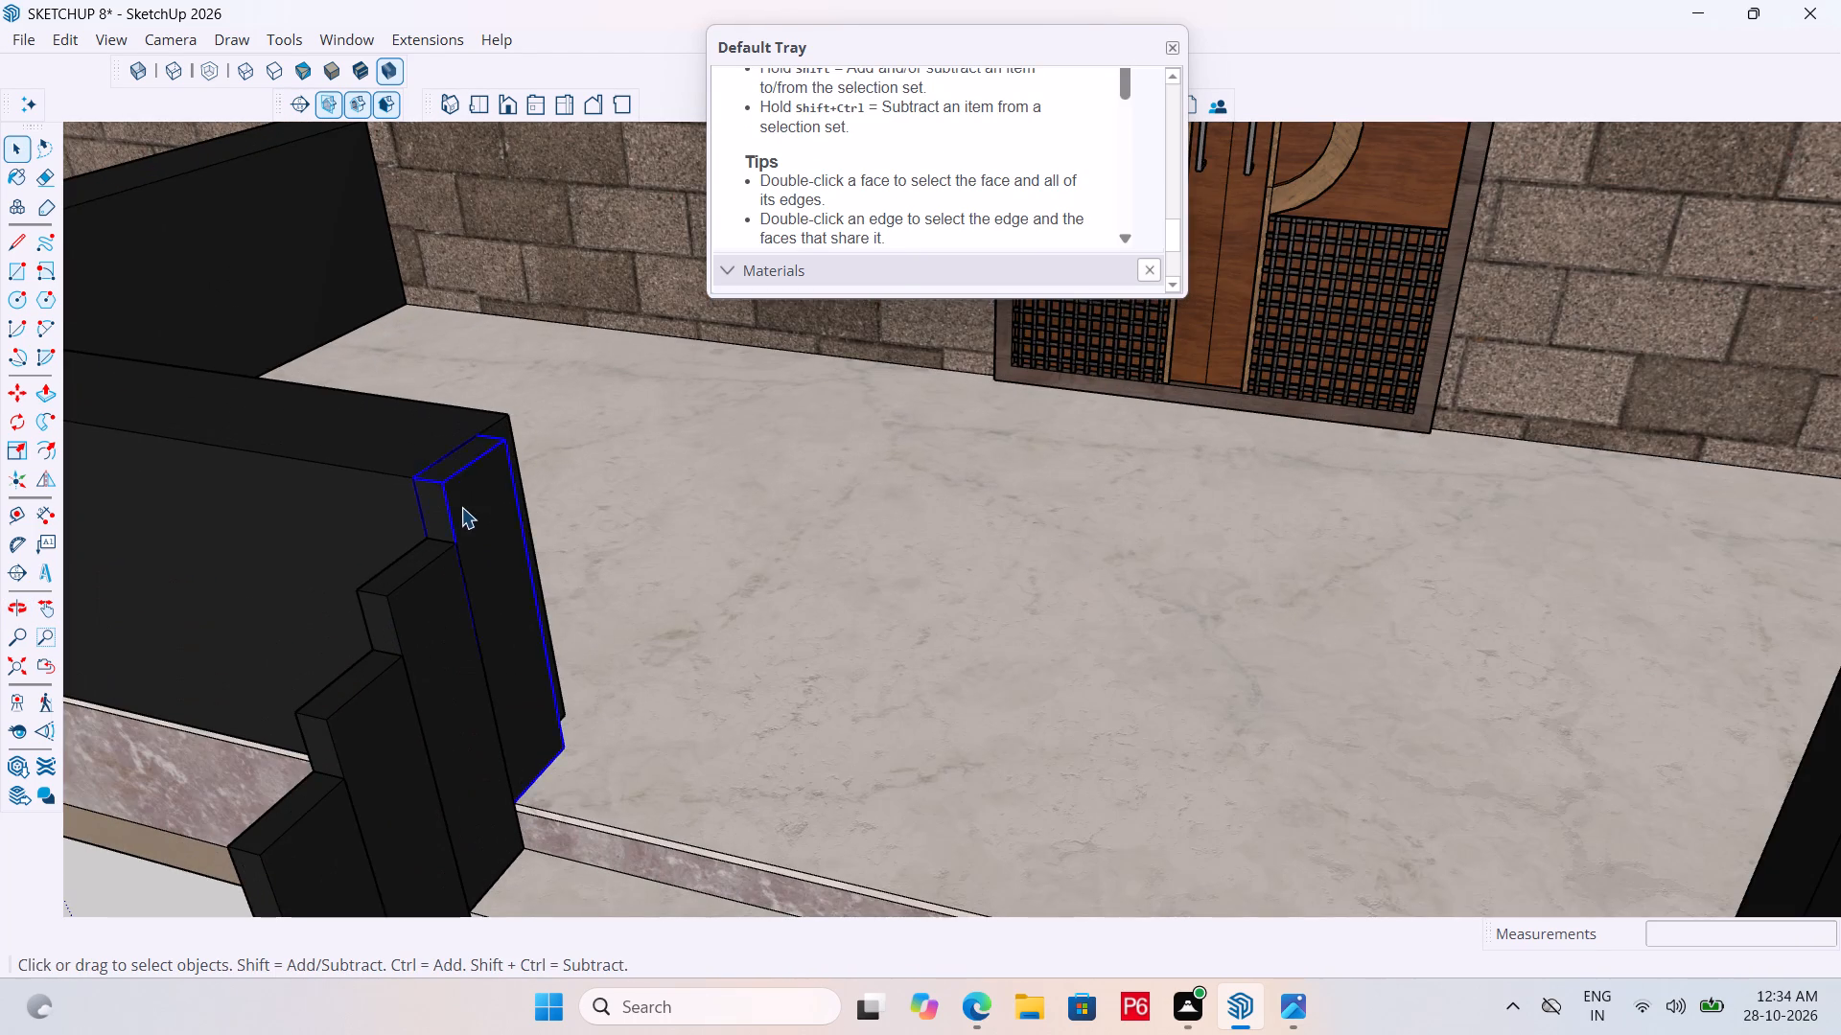
click(467, 498)
click(481, 497)
click(486, 494)
click(495, 500)
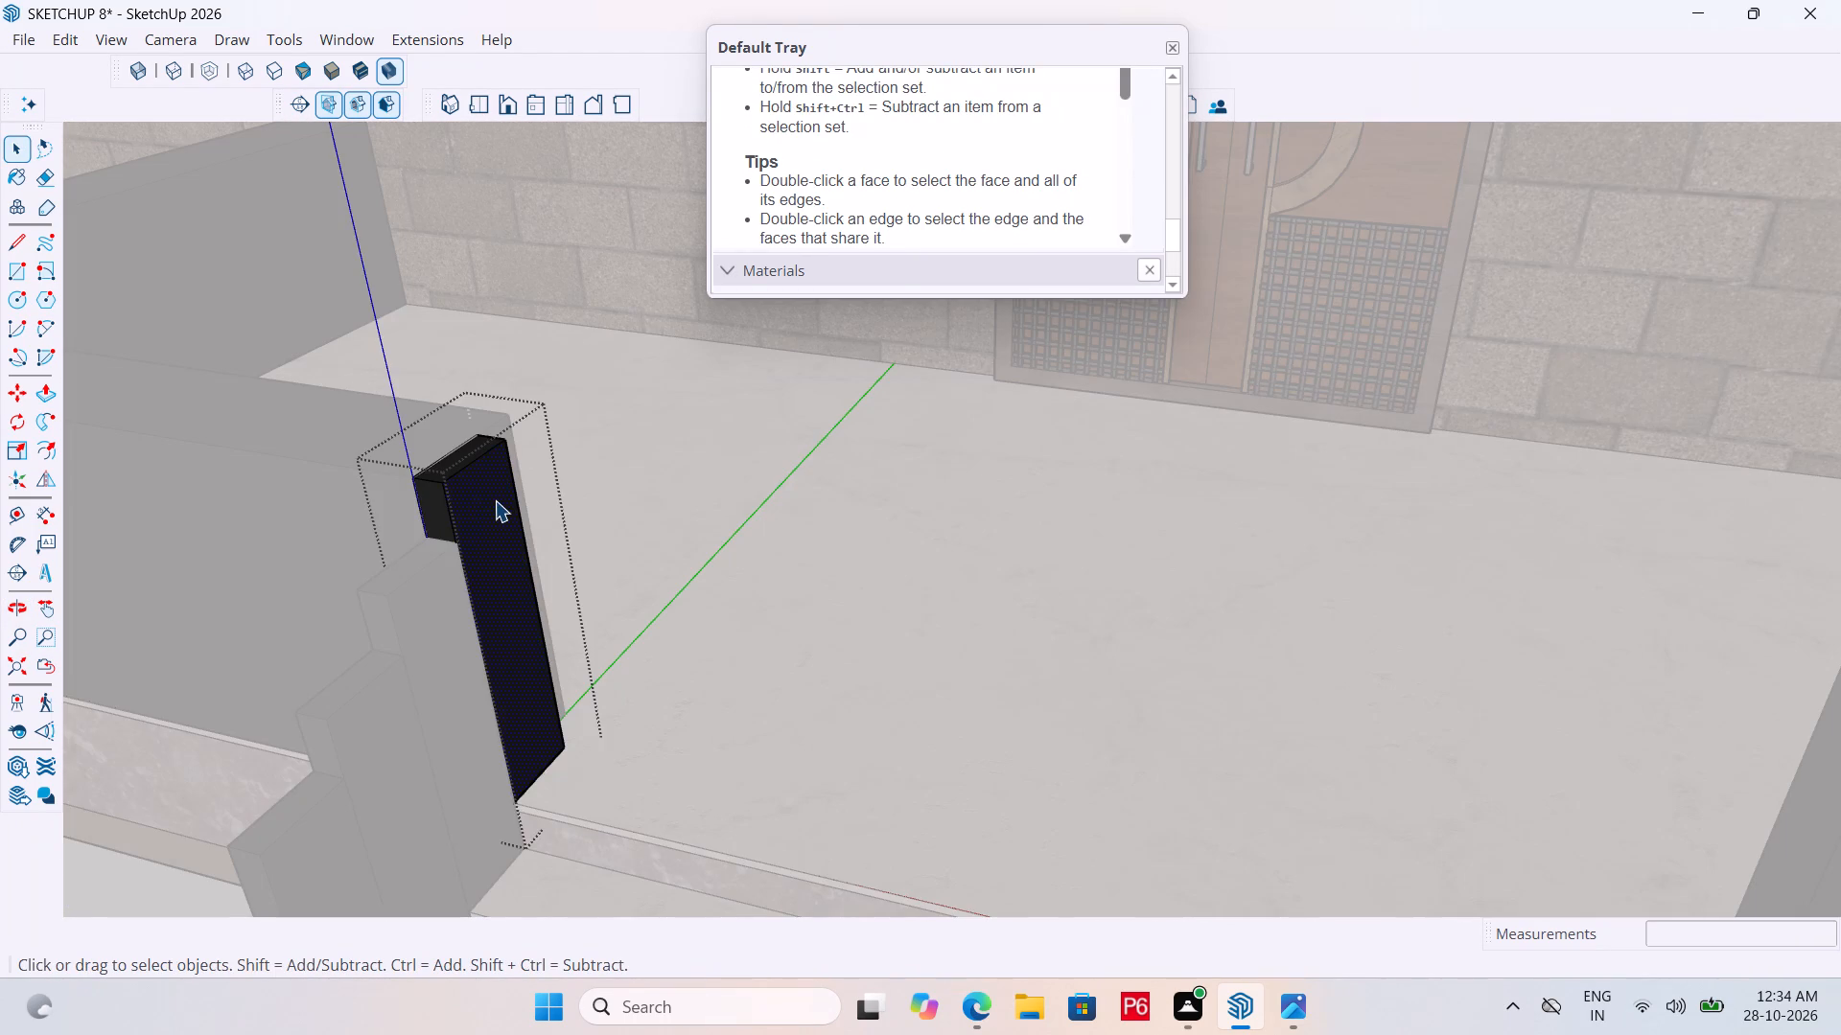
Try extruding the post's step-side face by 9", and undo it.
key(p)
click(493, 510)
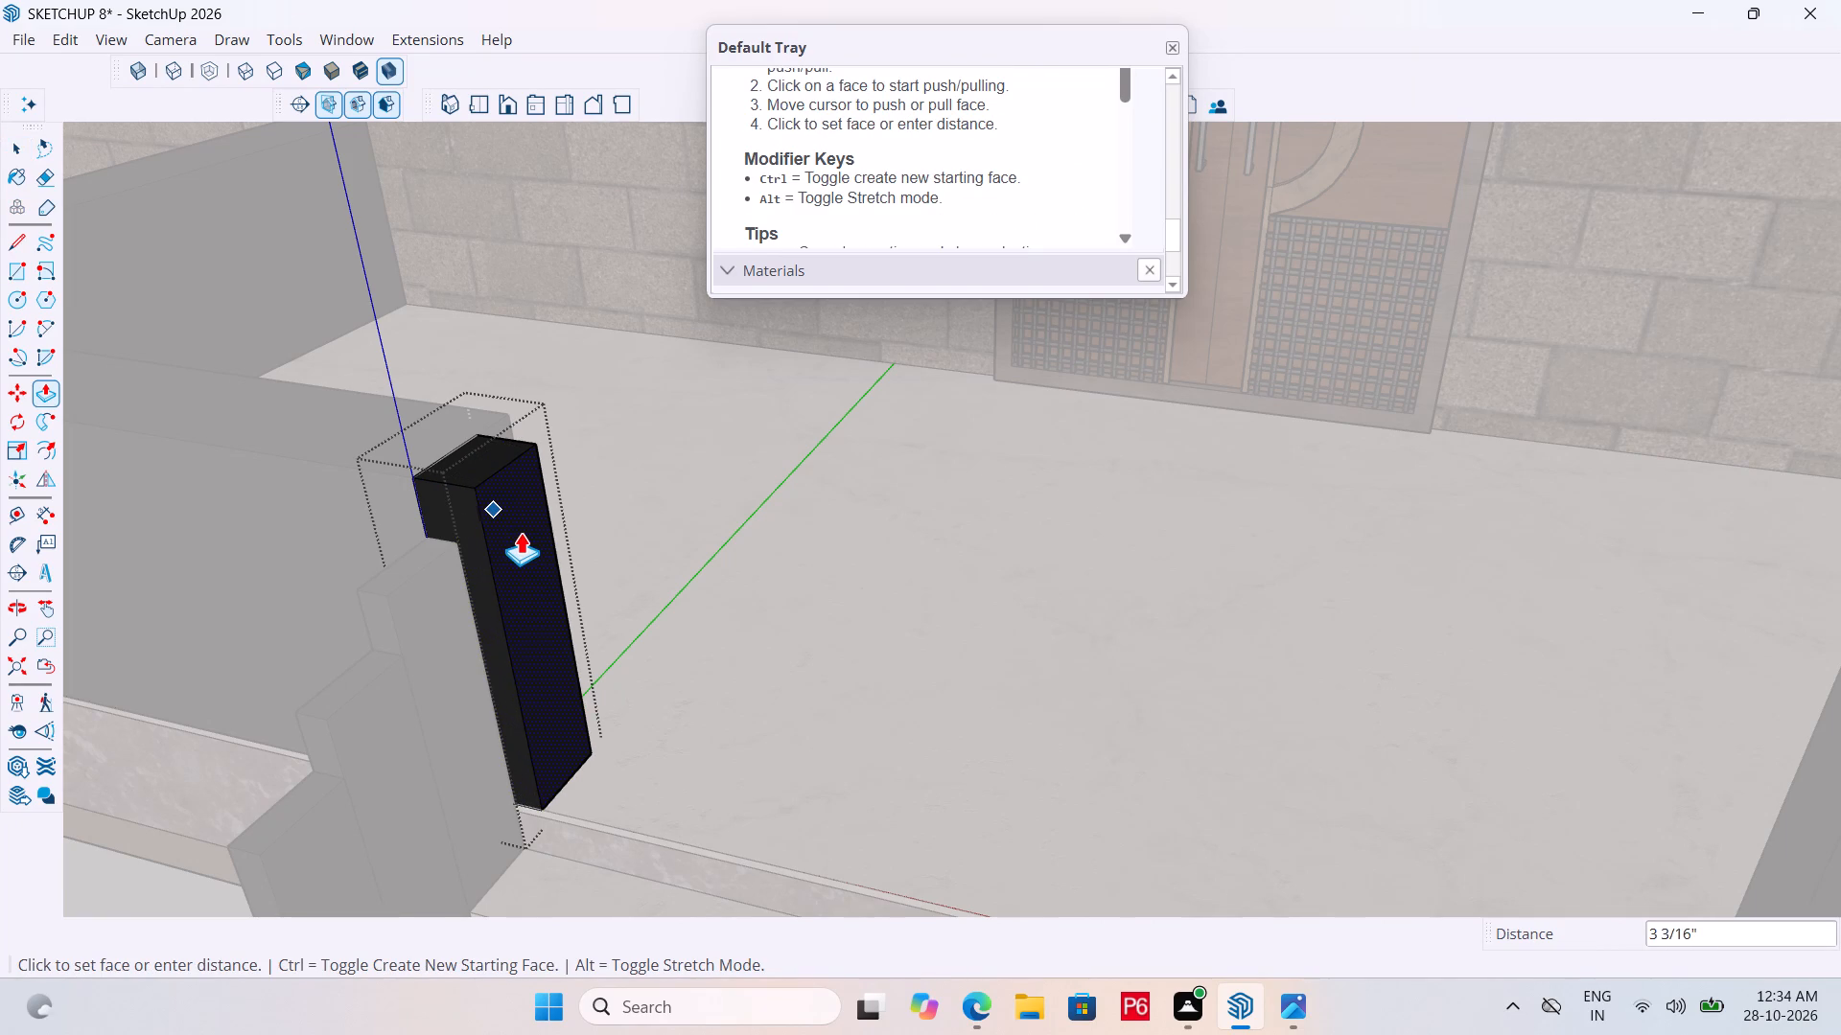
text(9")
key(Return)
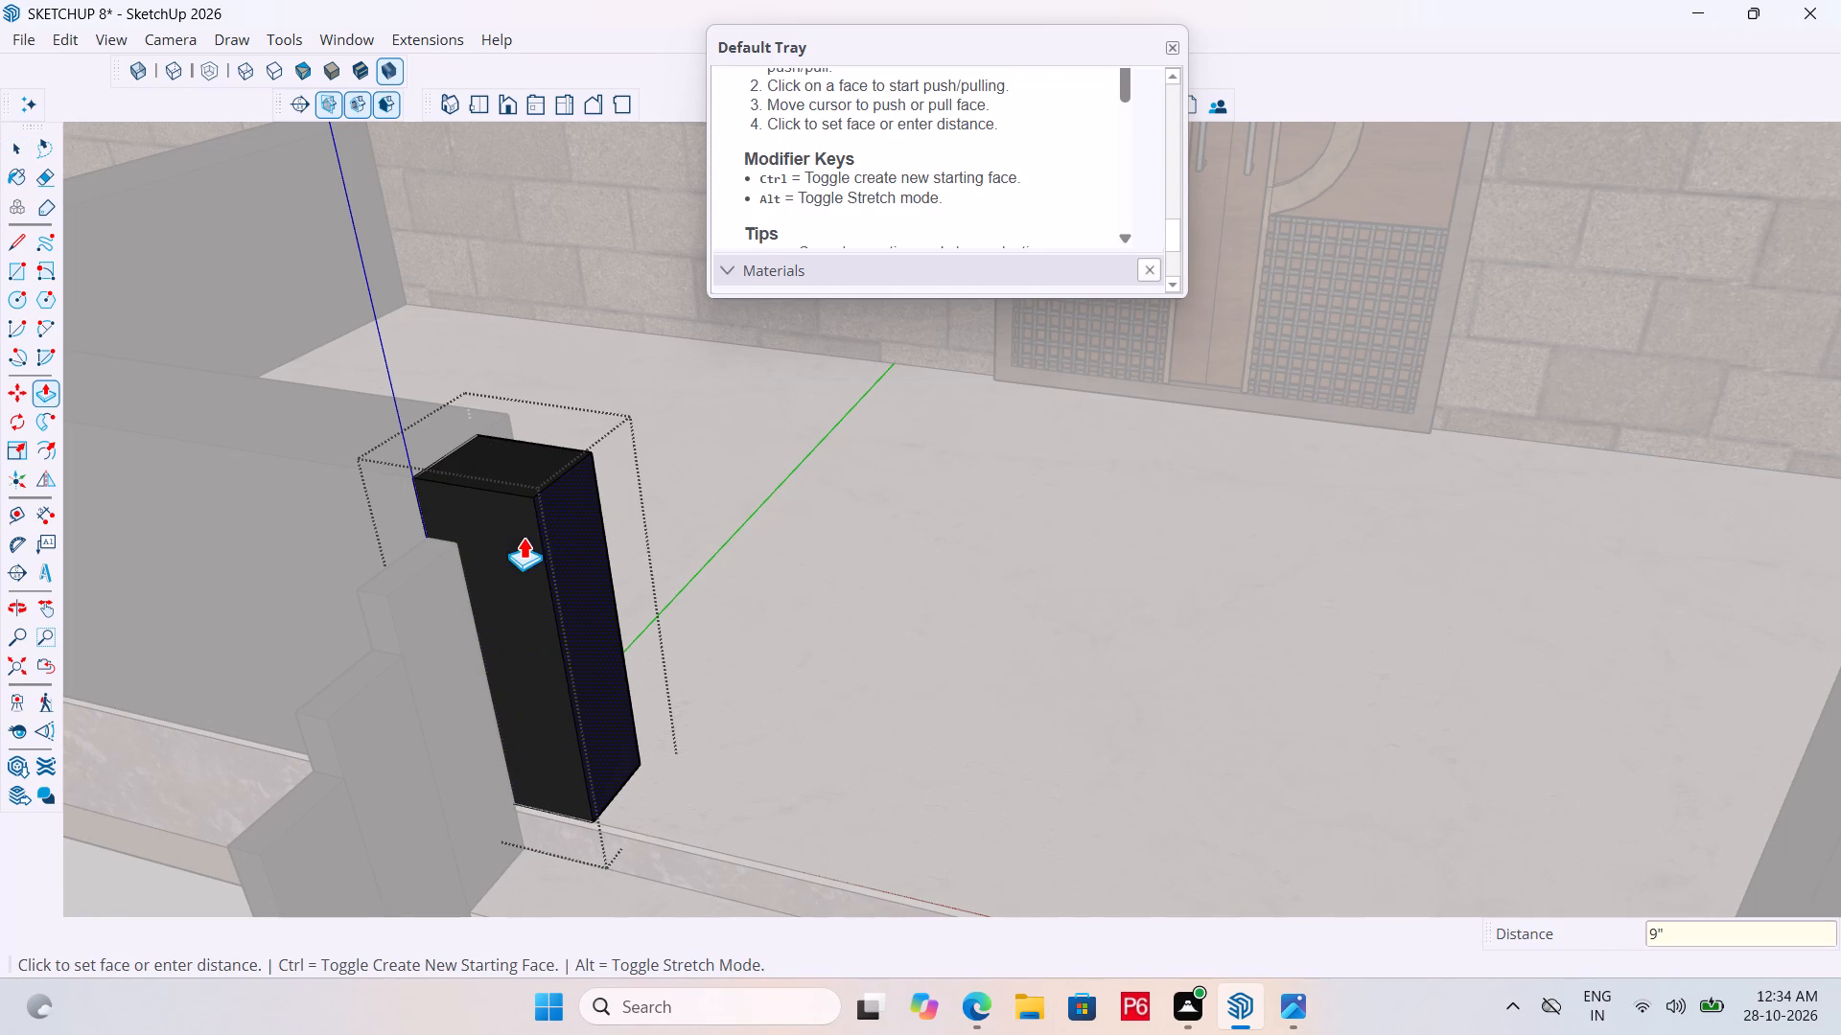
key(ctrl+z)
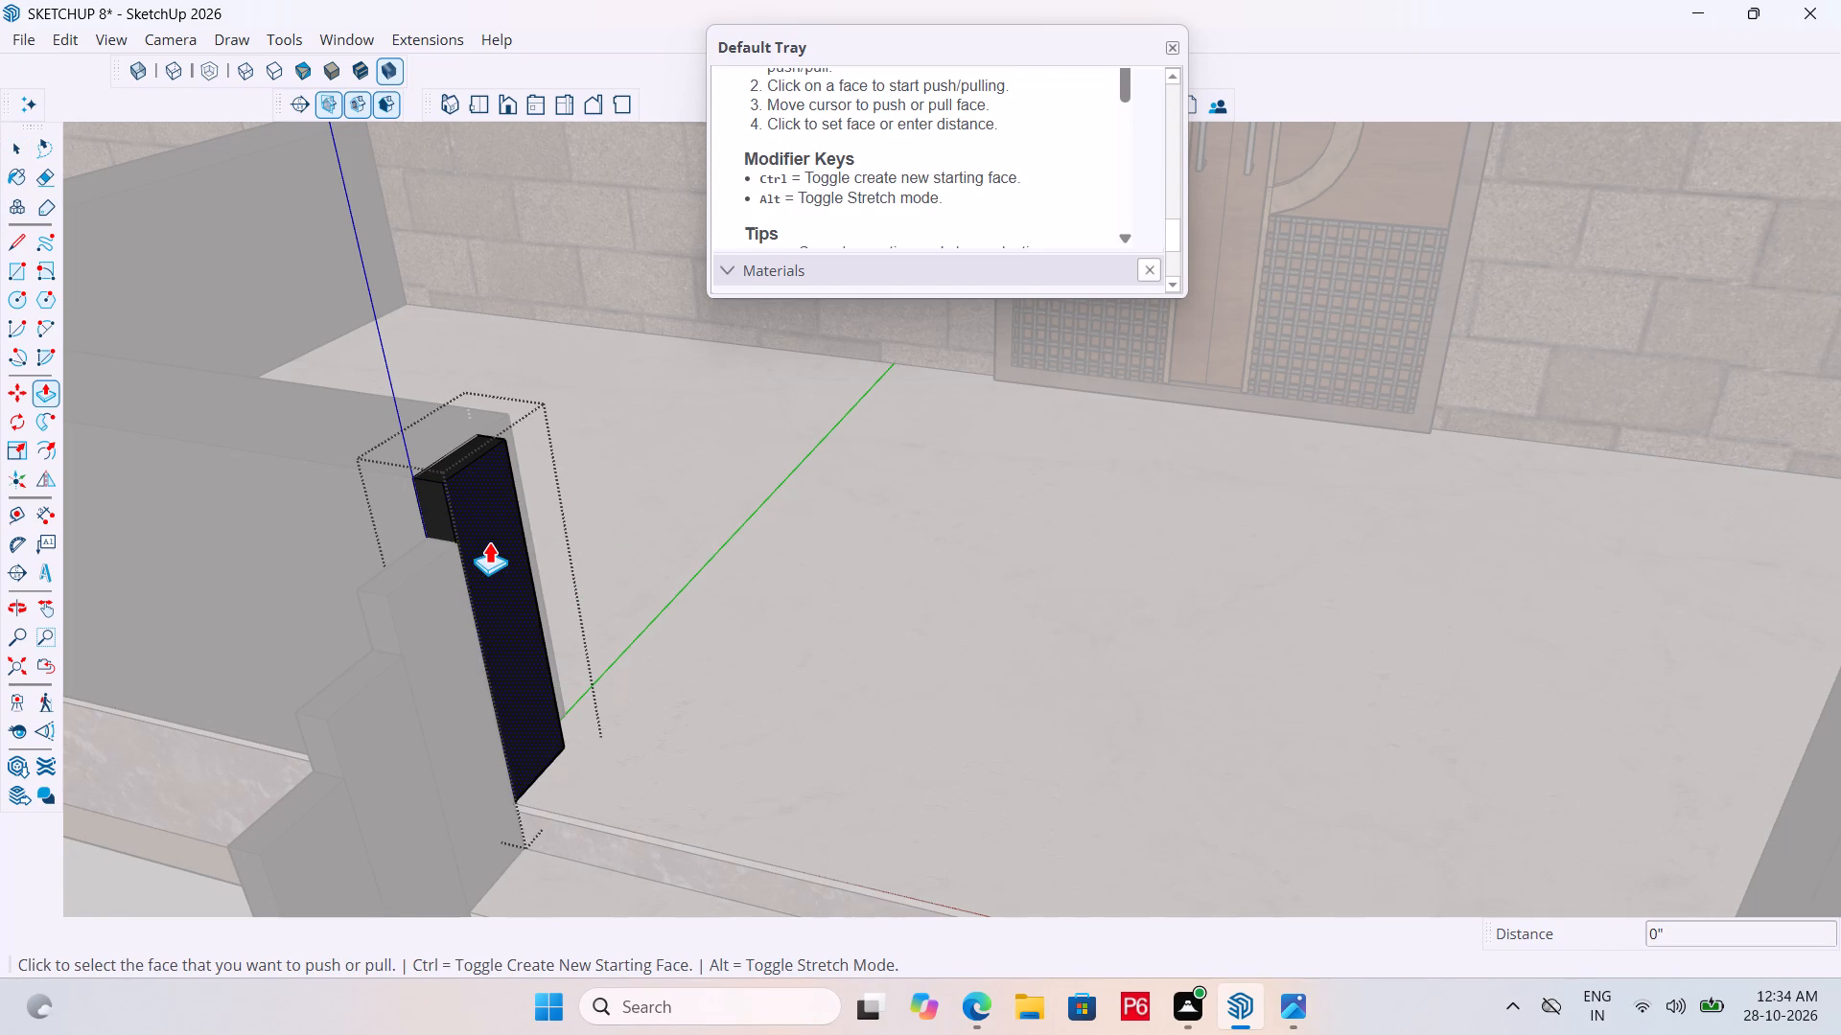
Extrude the post's step-side face by 4".
click(489, 540)
text(4")
key(Return)
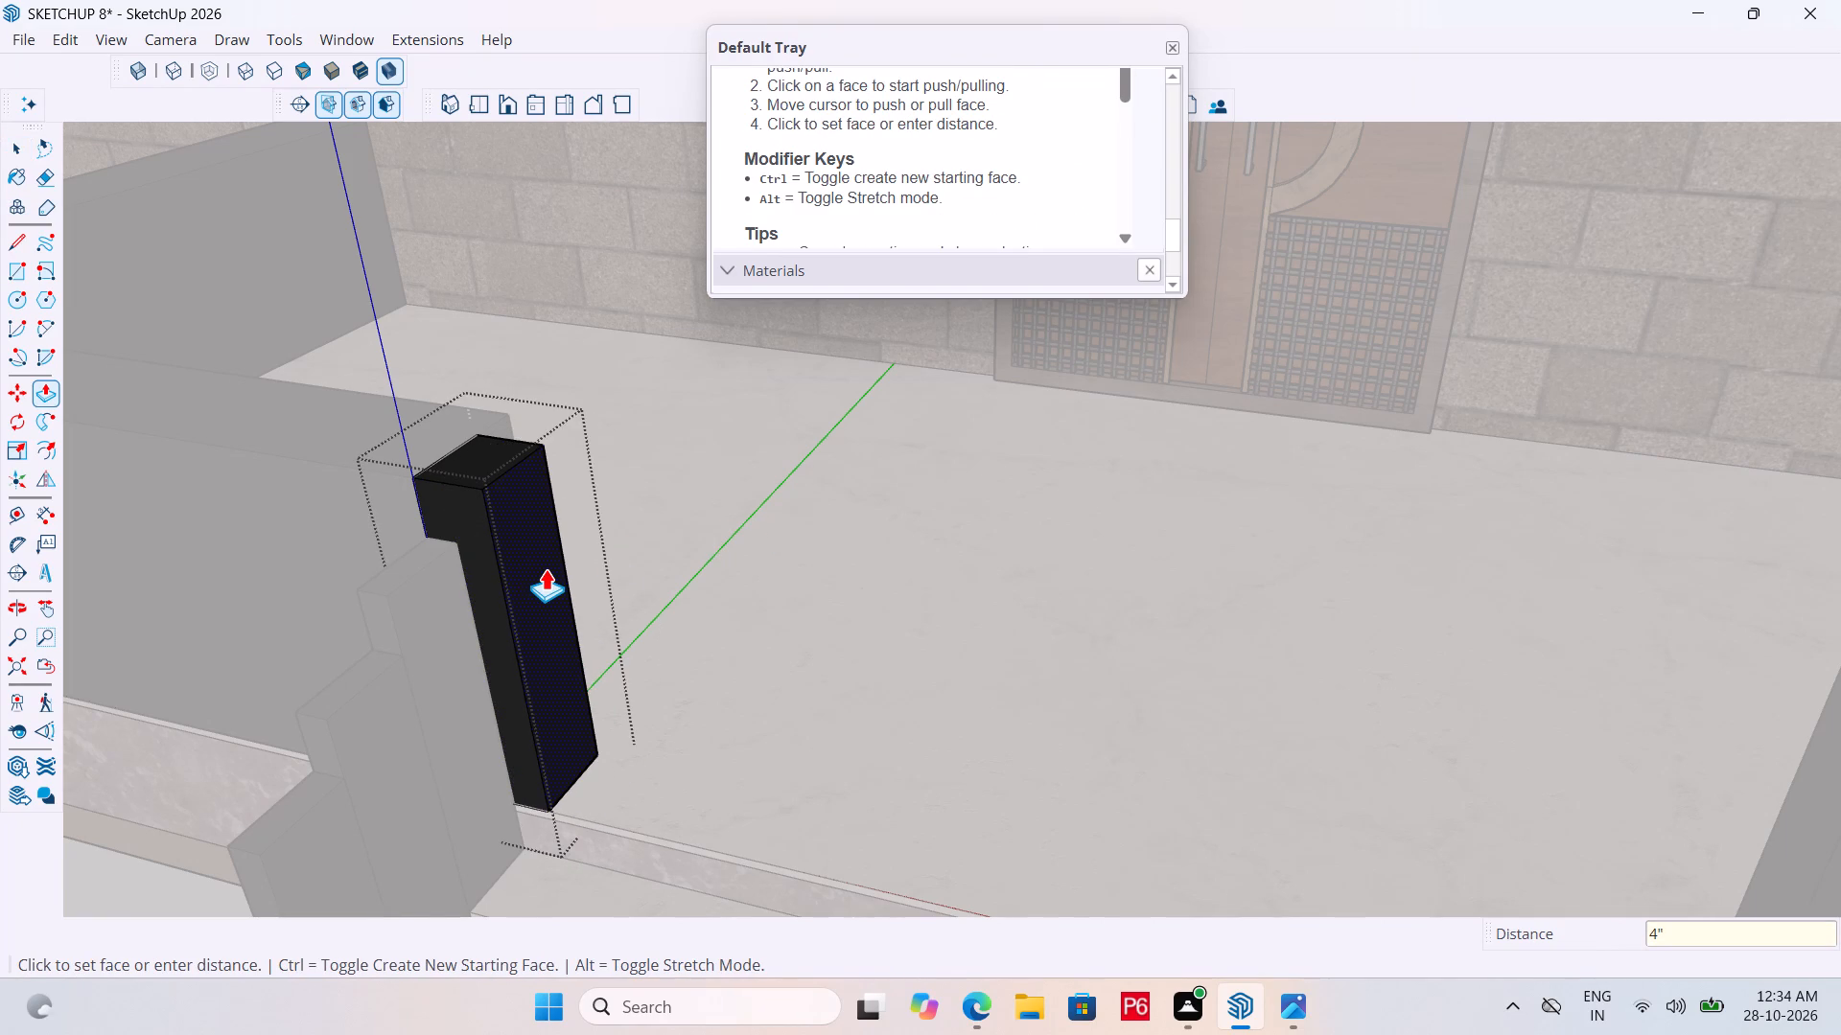
Extrude the post's porch-side face by about 4 13/16" to match the thickened parapet, and close the post group.
middle_drag(792, 560, 94, 565)
scroll(472, 371, up, 10)
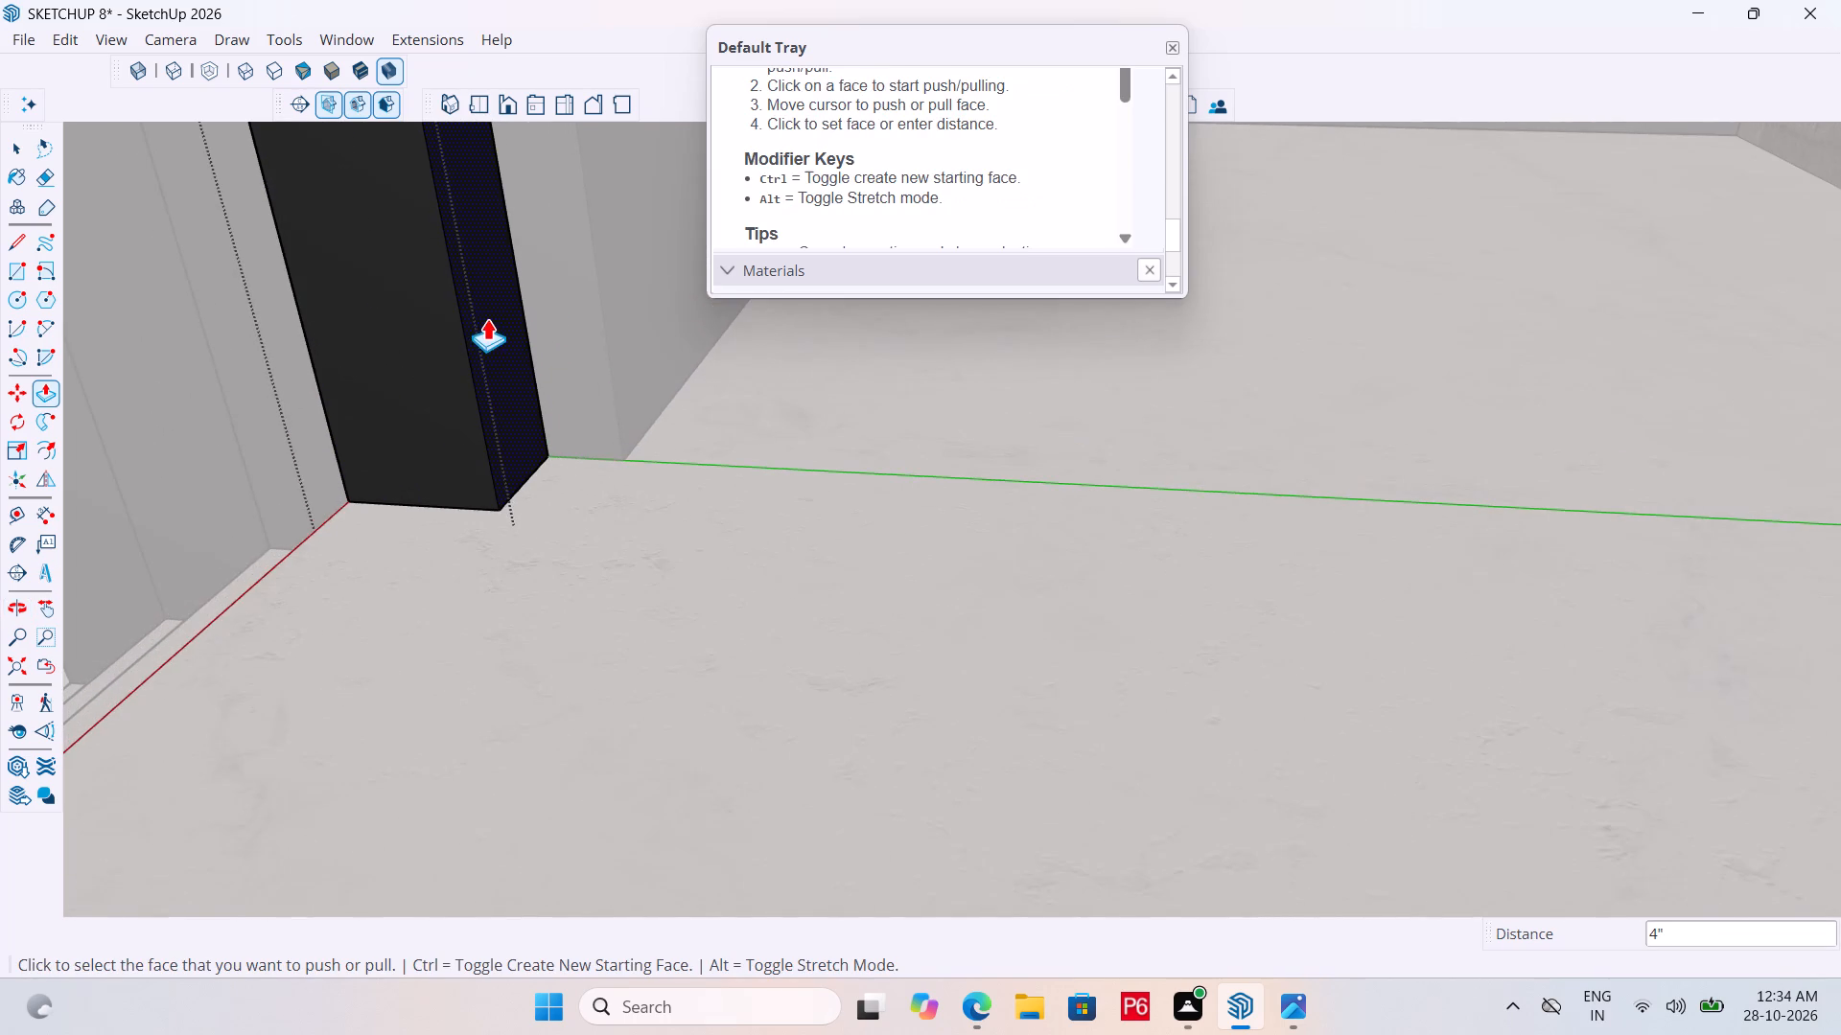
click(489, 321)
middle_drag(661, 339, 409, 367)
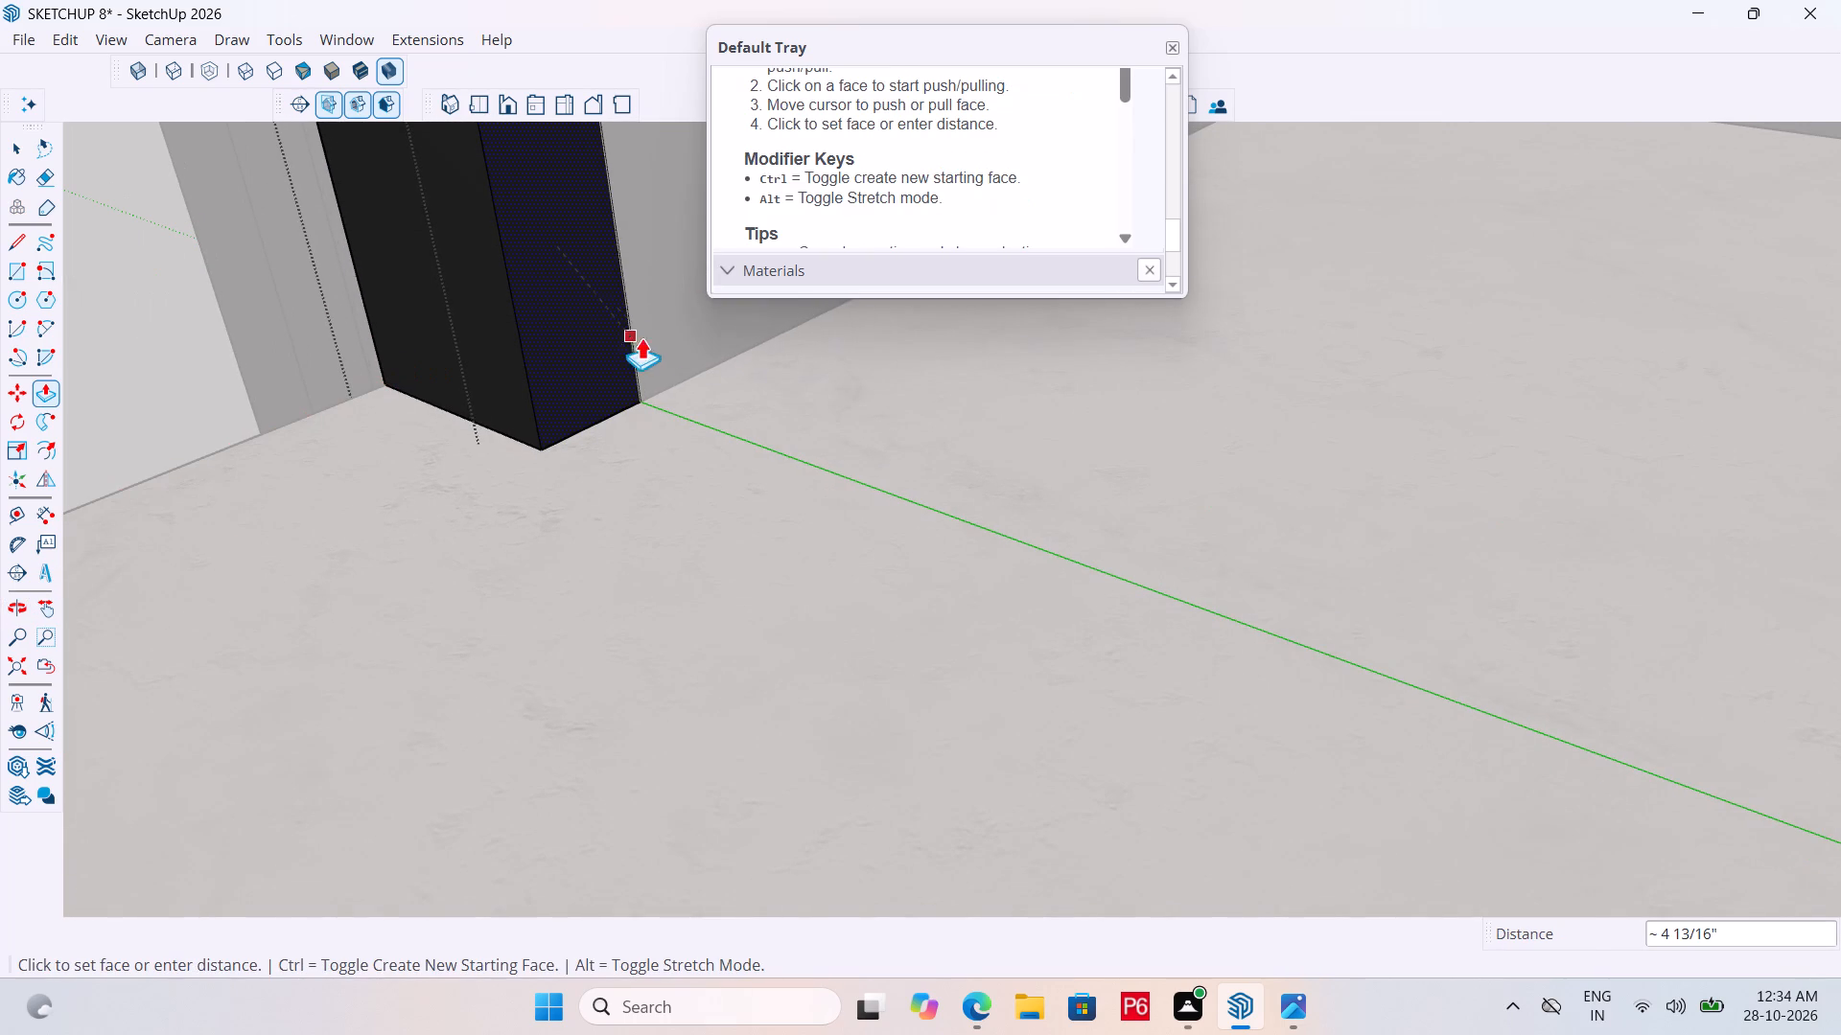
click(670, 335)
scroll(705, 454, down, 14)
middle_drag(490, 543, 641, 547)
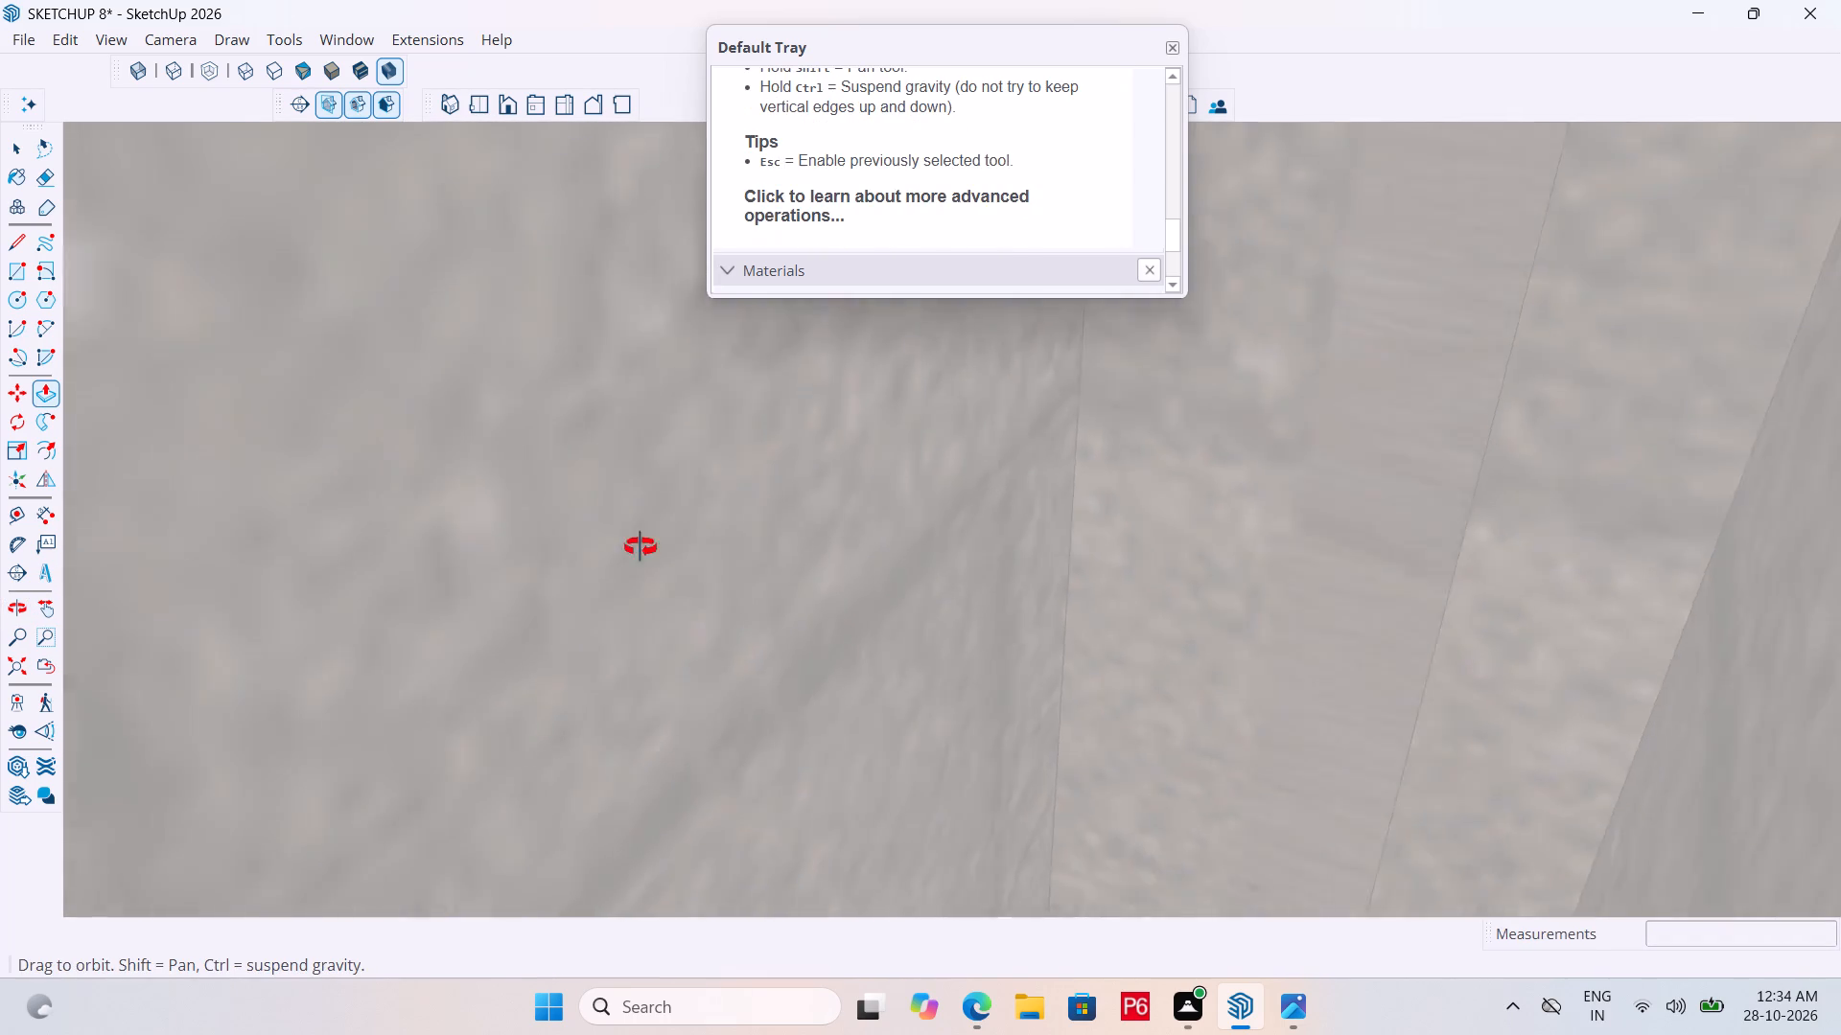
middle_drag(641, 547, 1186, 432)
scroll(1004, 421, down, 7)
scroll(961, 420, down, 20)
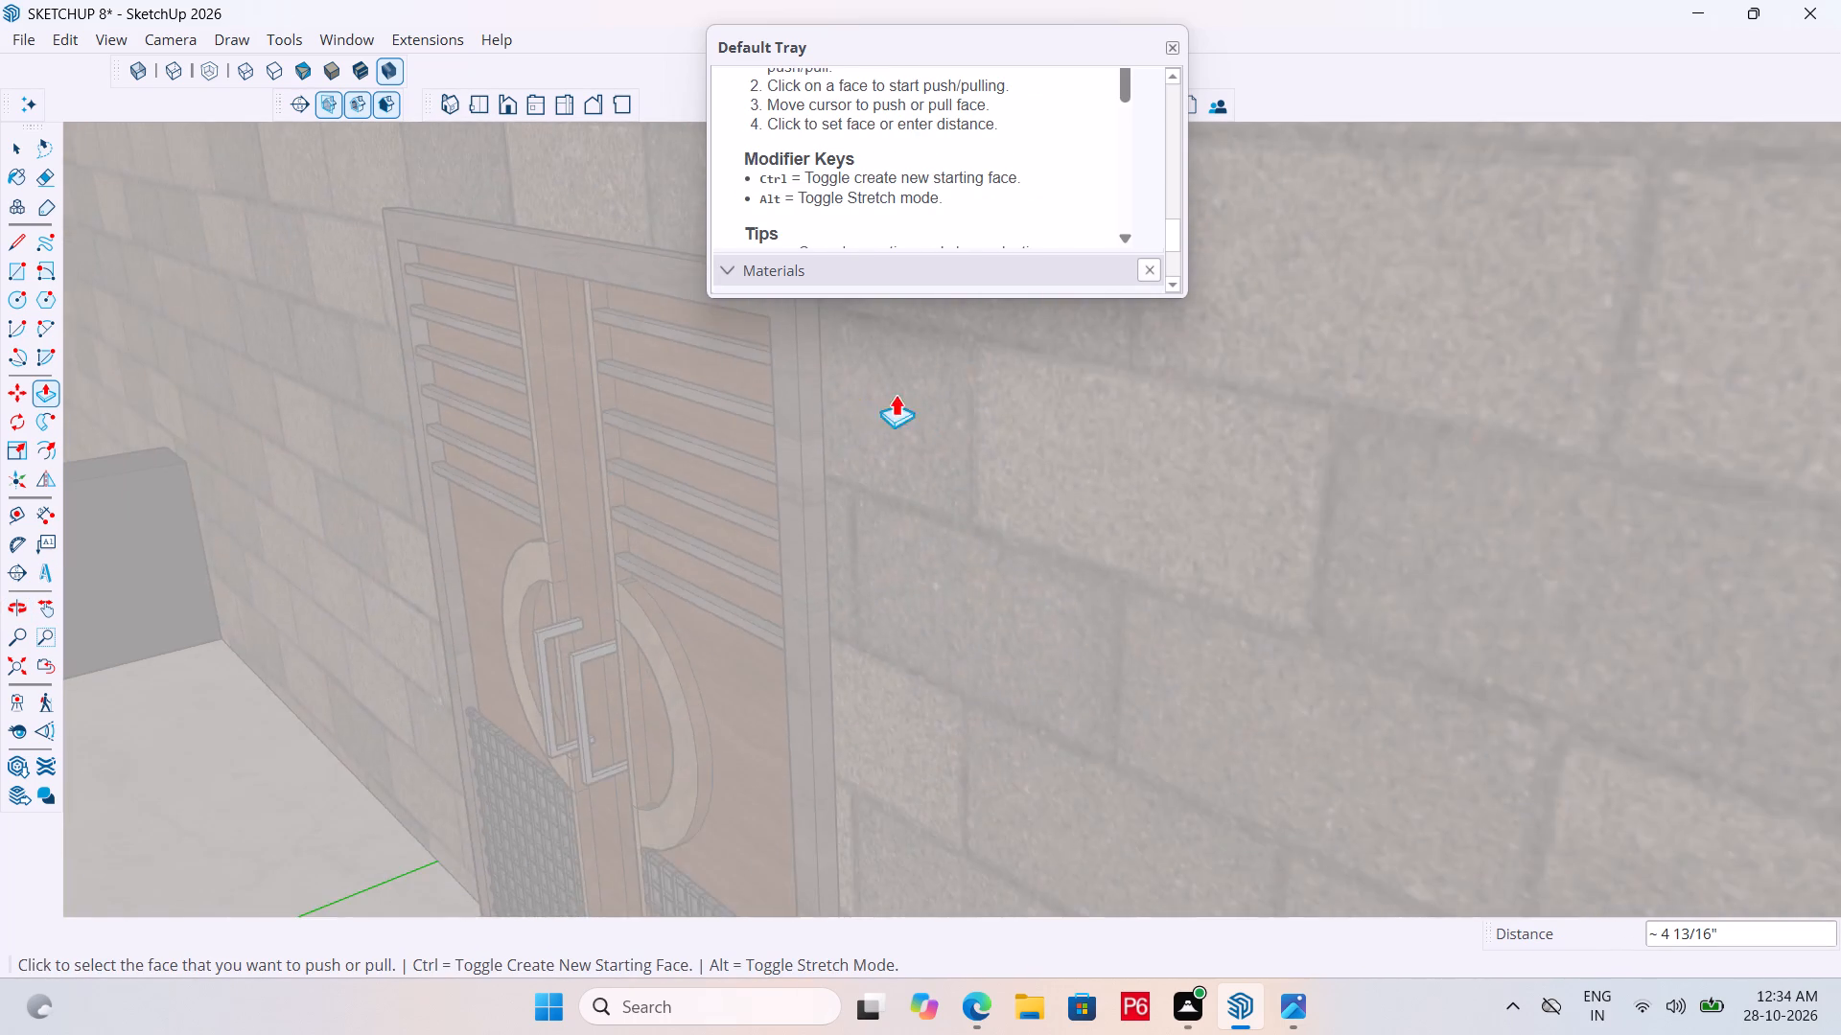
scroll(896, 394, down, 20)
scroll(896, 394, down, 2)
middle_drag(662, 615, 1216, 674)
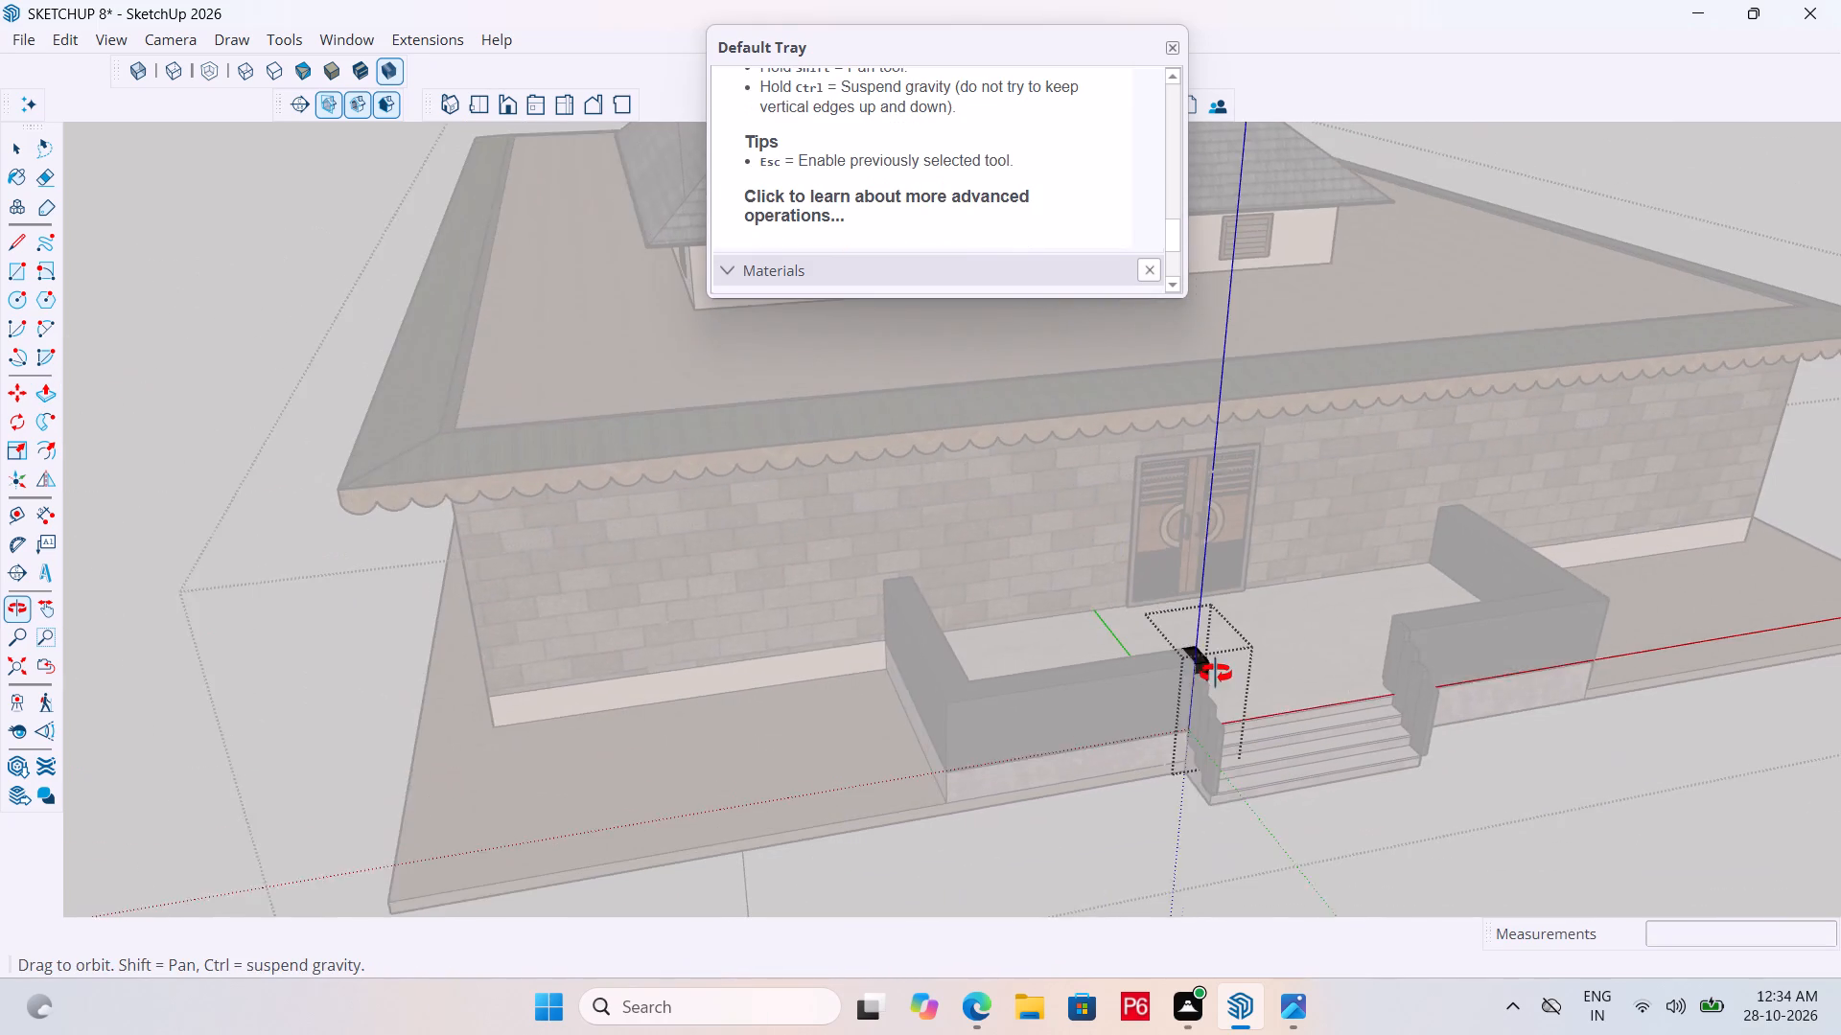
middle_drag(1216, 674, 1226, 671)
key(space)
click(1446, 769)
Delete the tallest black post at the right of the entrance steps.
scroll(1424, 641, up, 11)
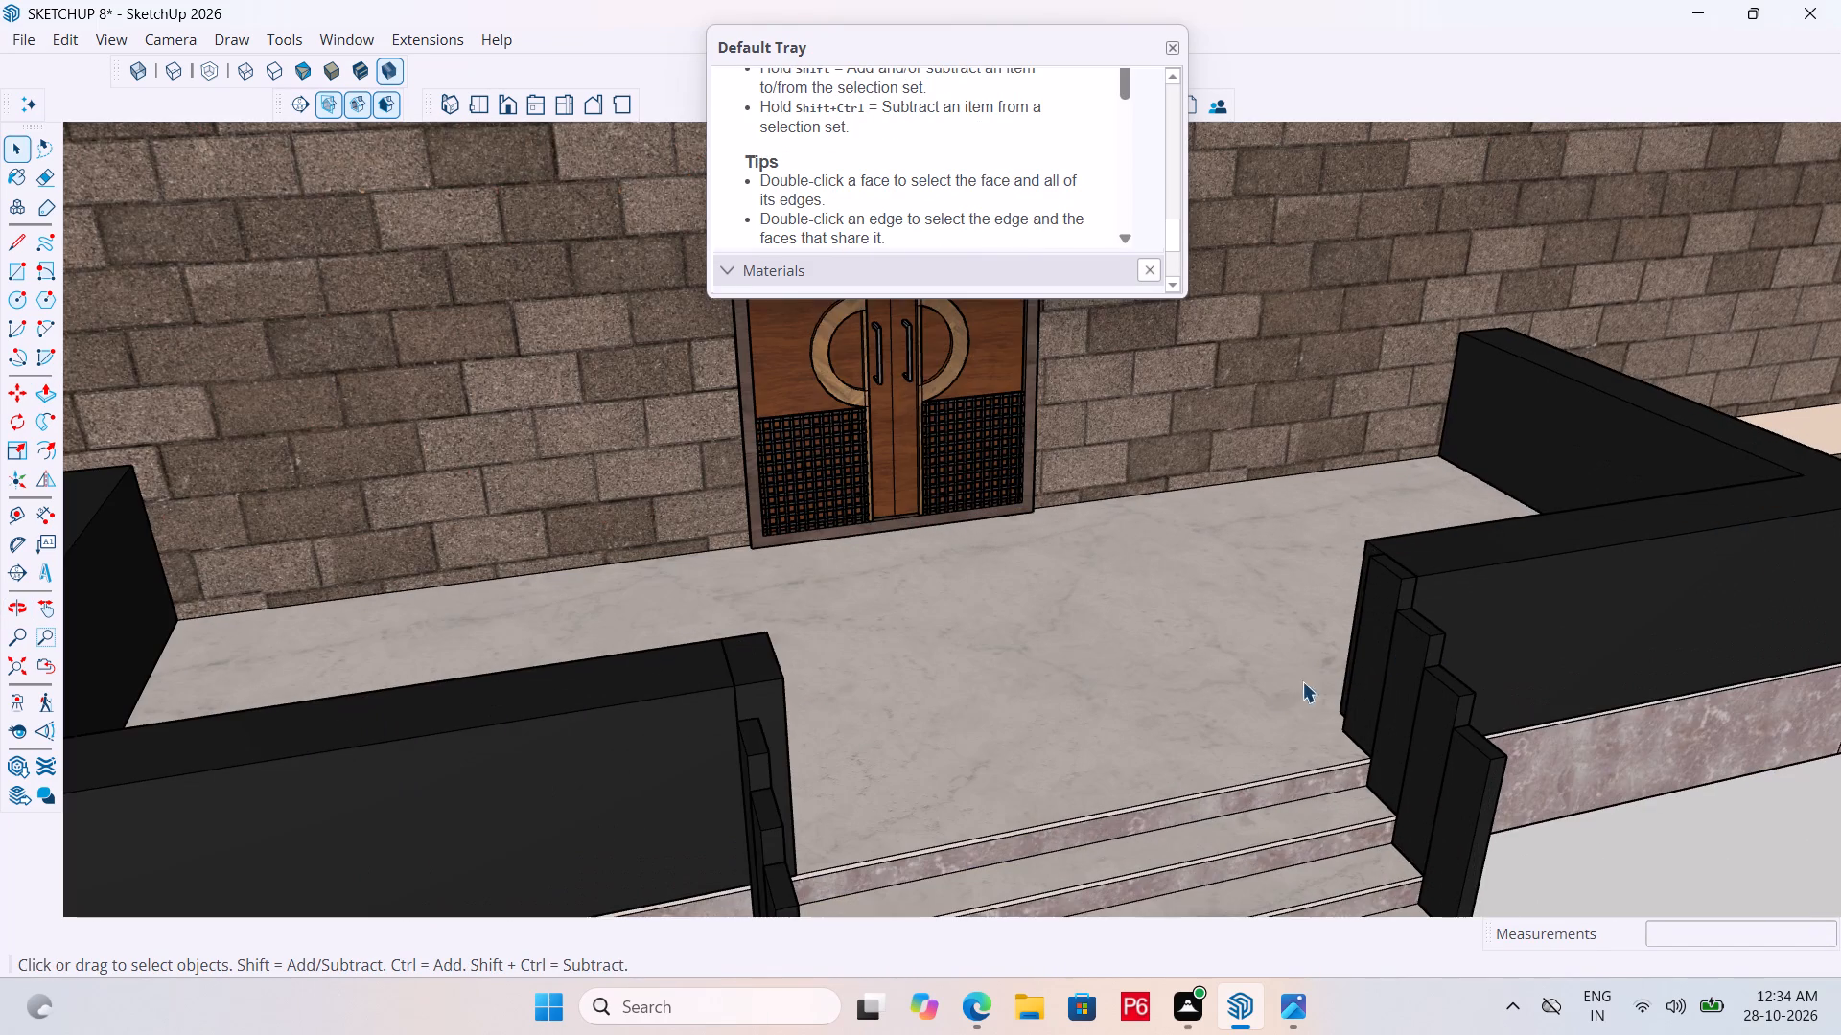
middle_drag(1289, 678, 1279, 678)
scroll(1289, 678, up, 1)
click(1387, 581)
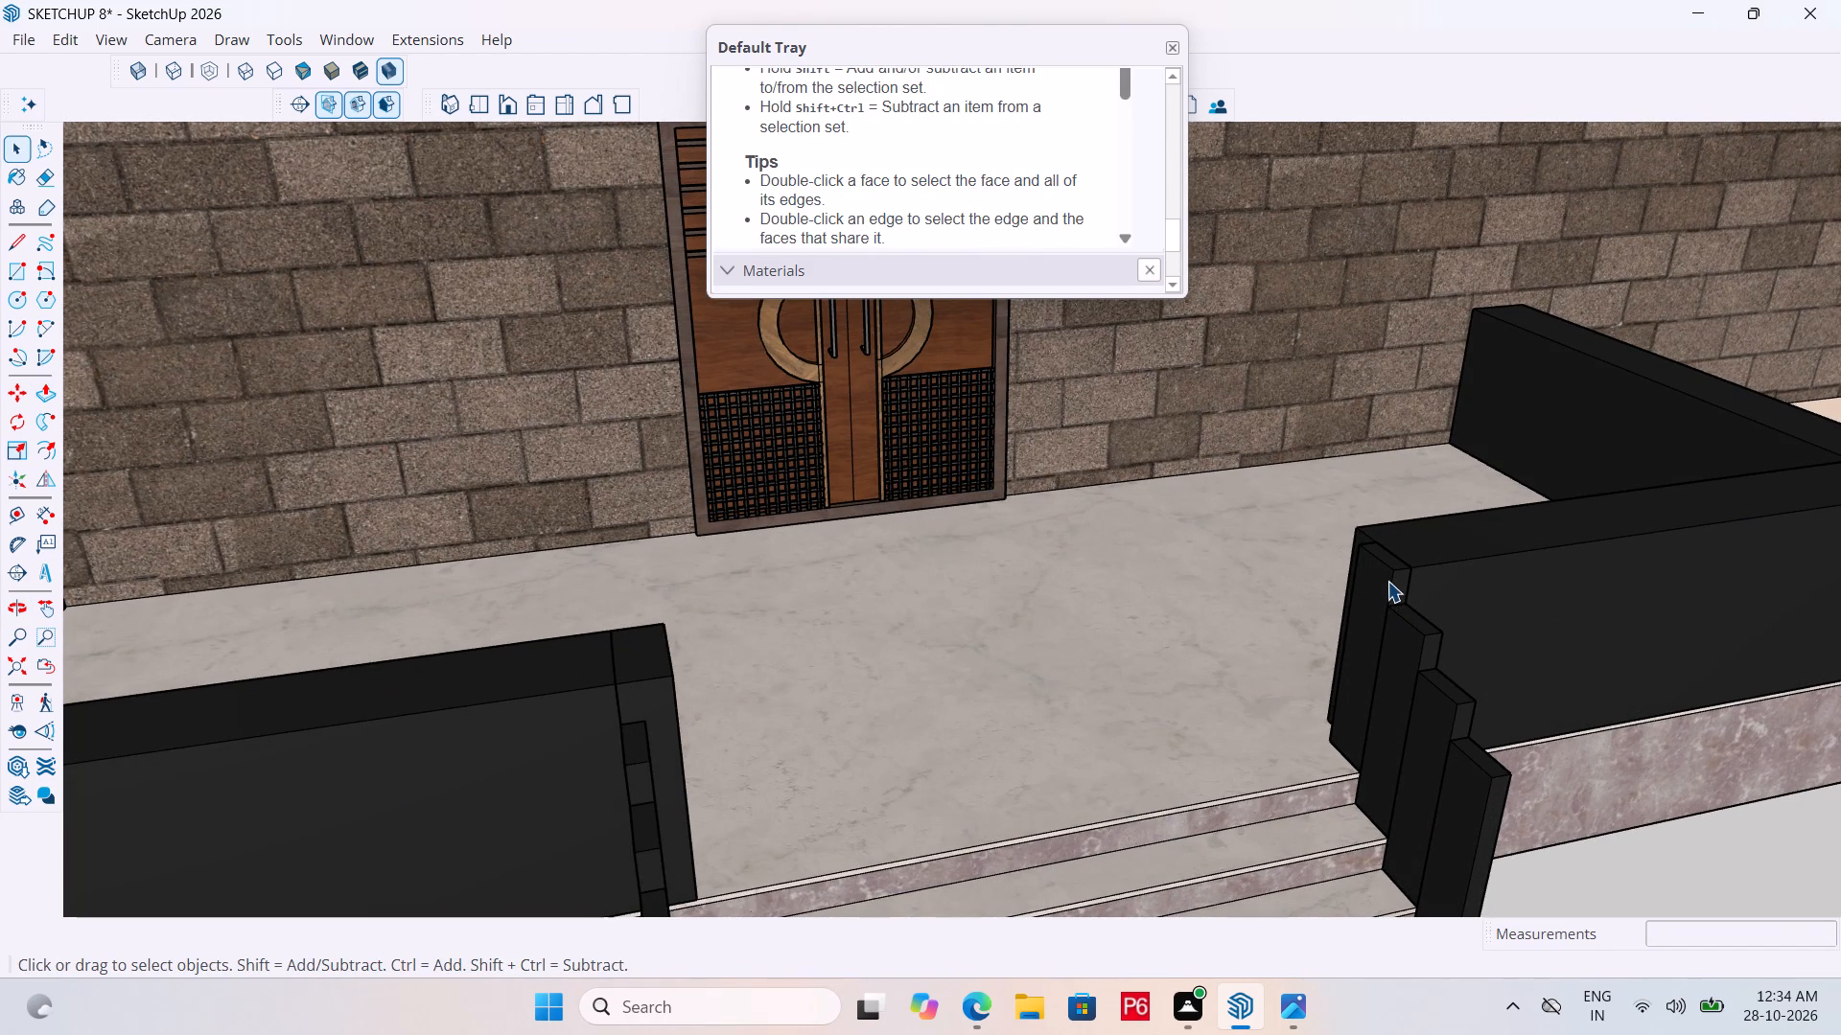
key(Delete)
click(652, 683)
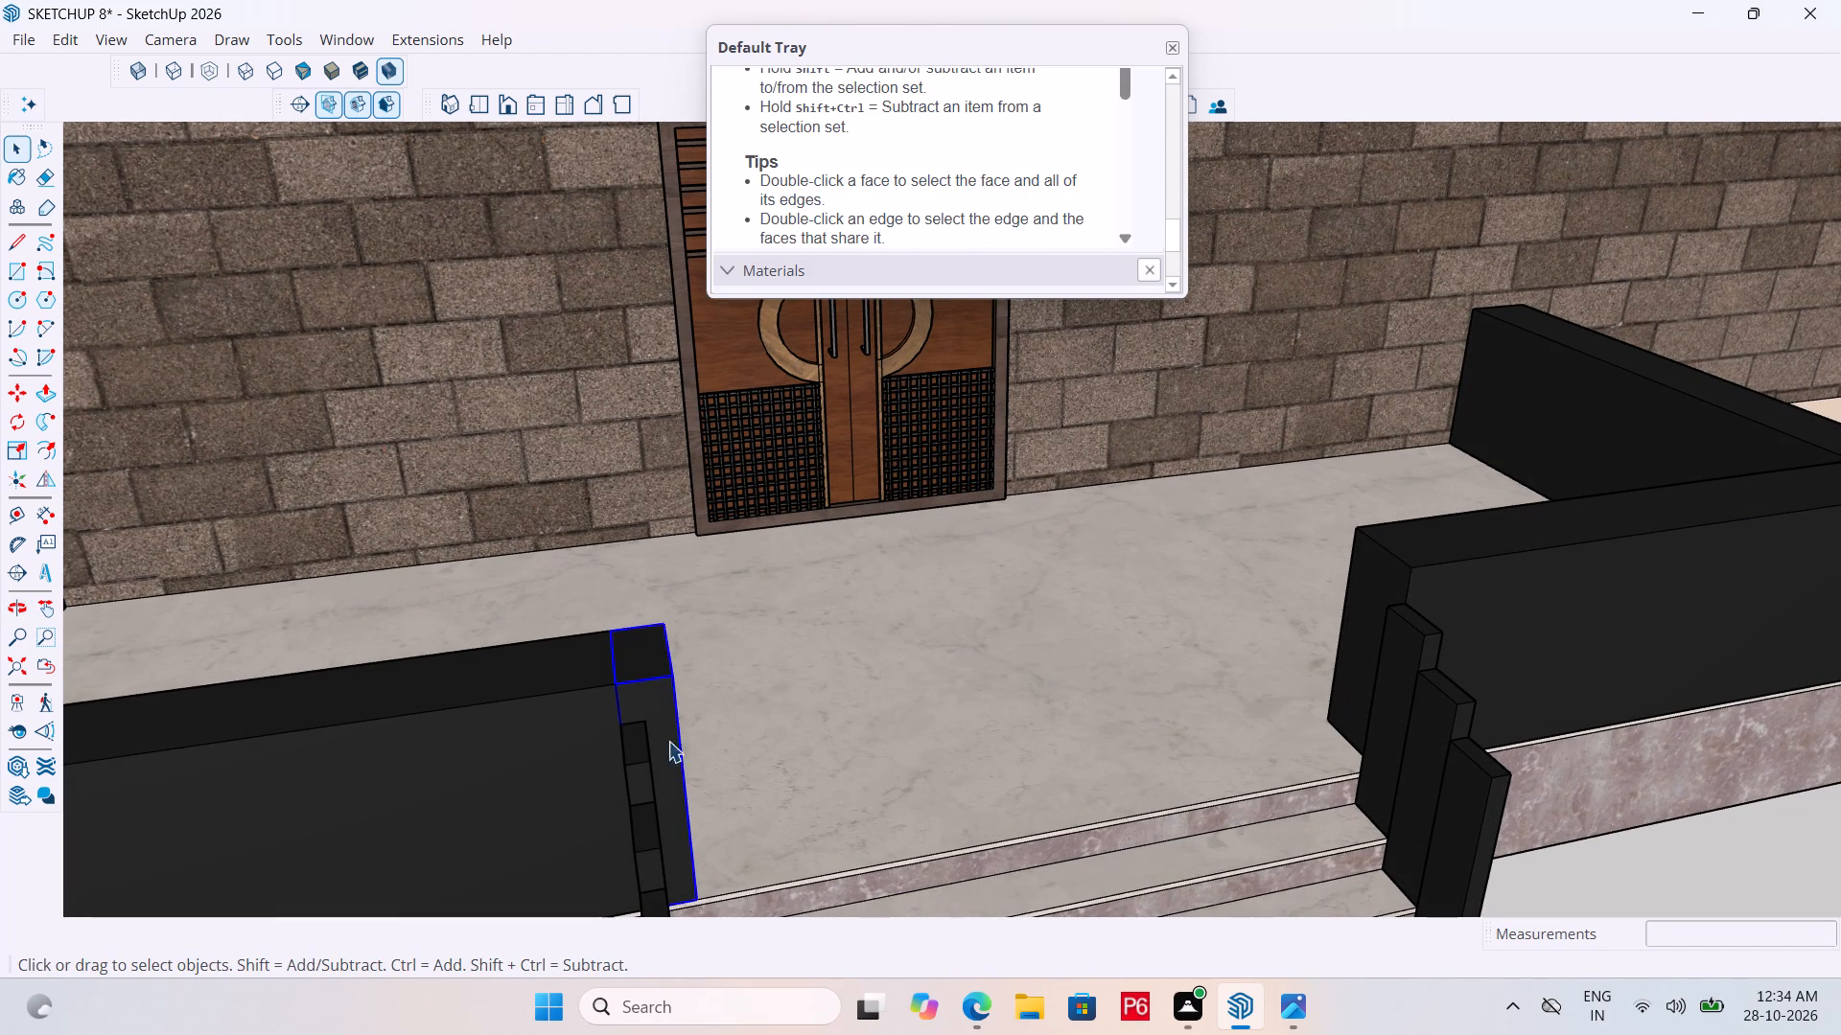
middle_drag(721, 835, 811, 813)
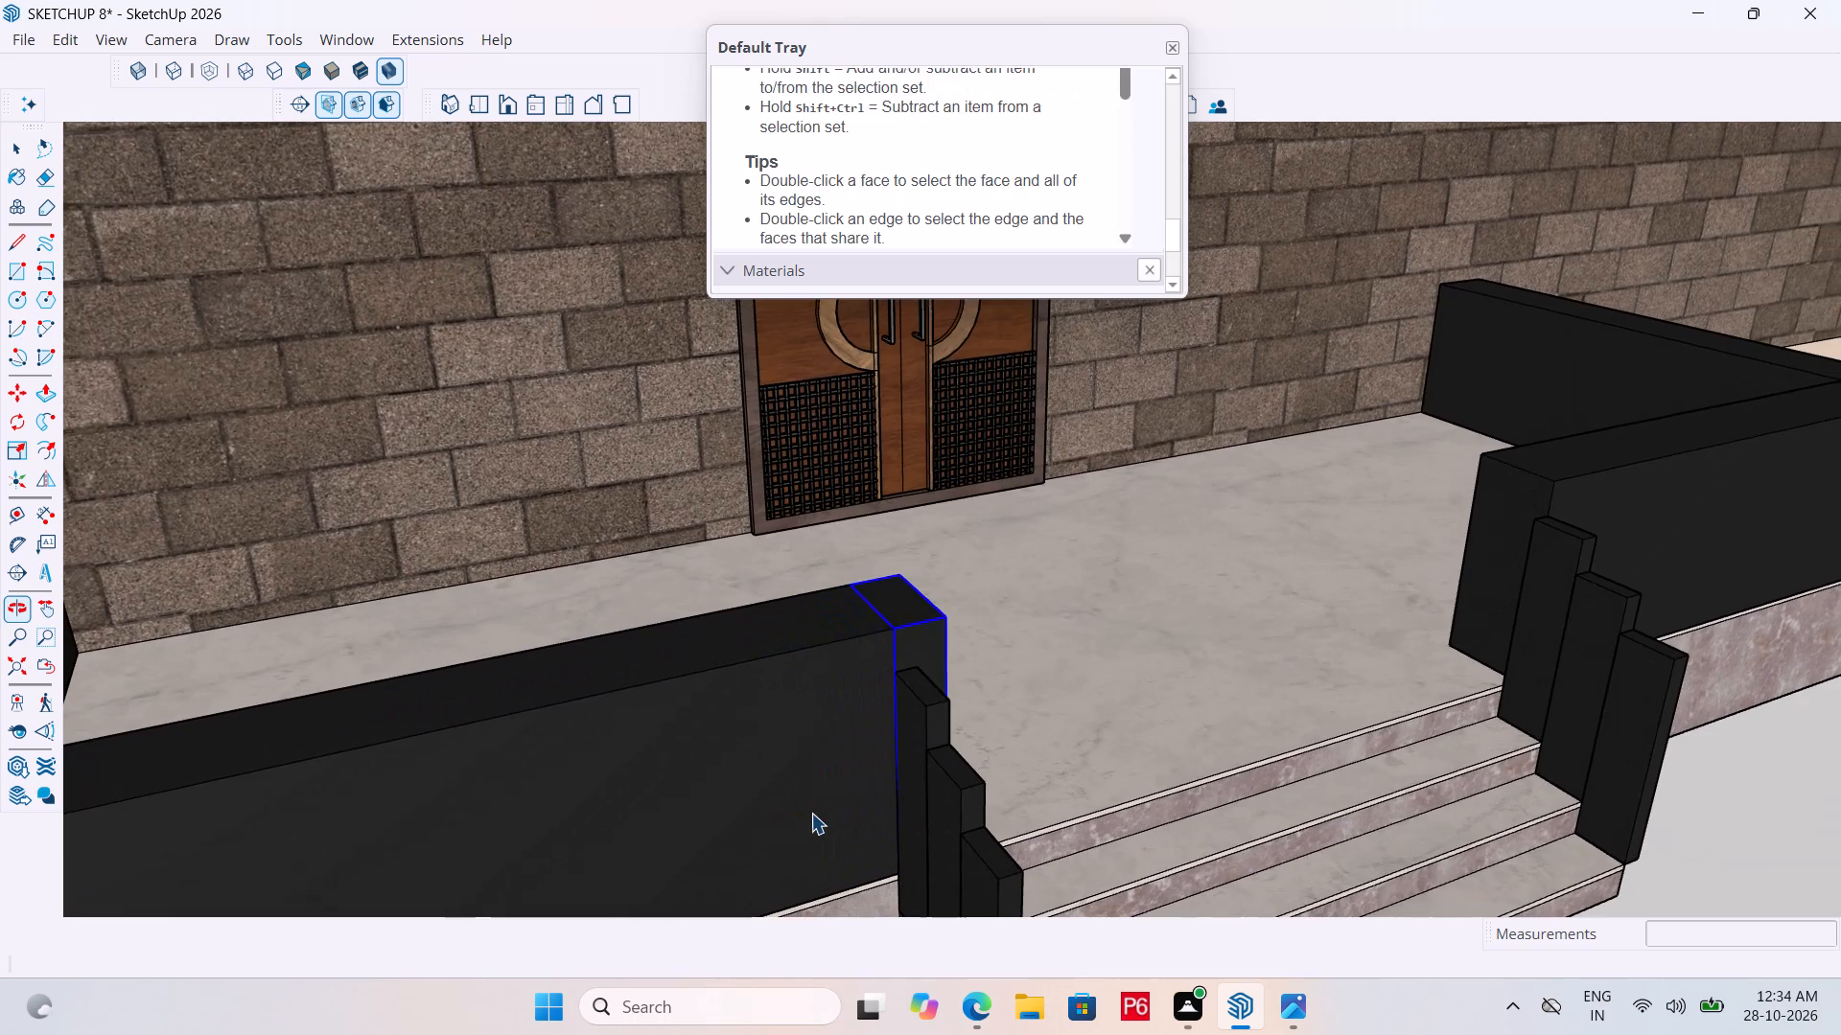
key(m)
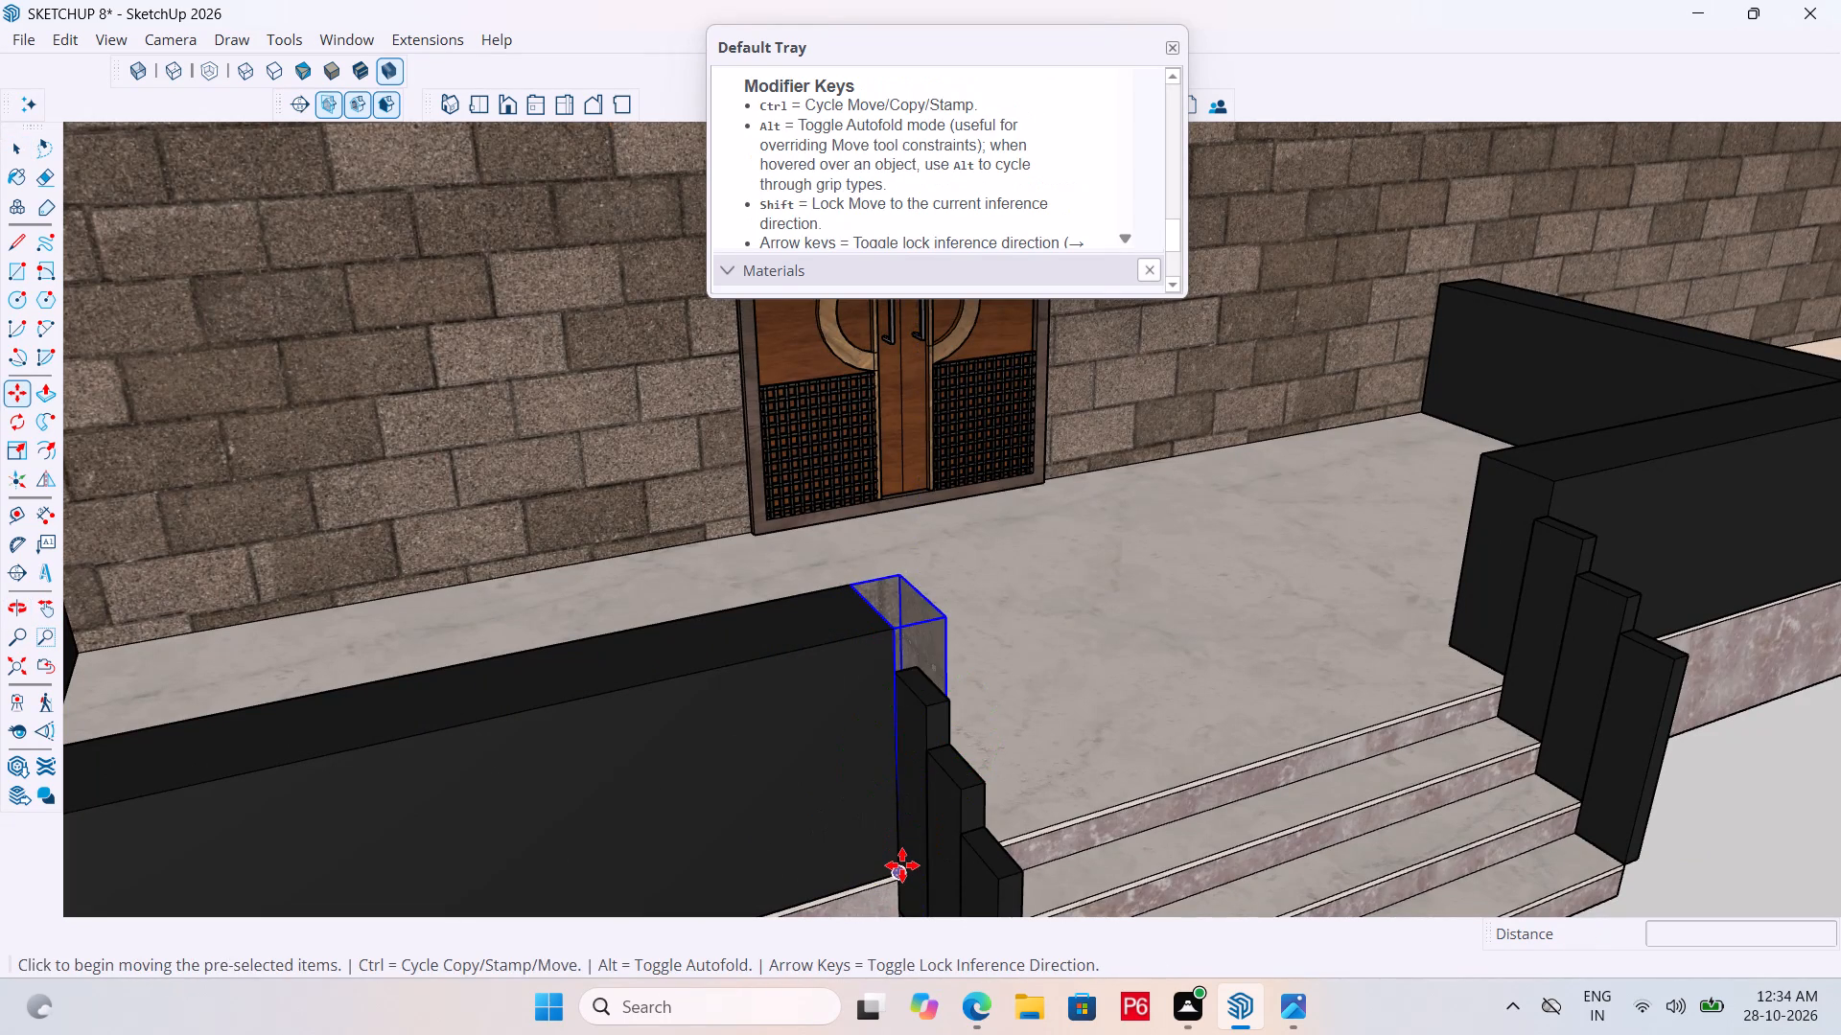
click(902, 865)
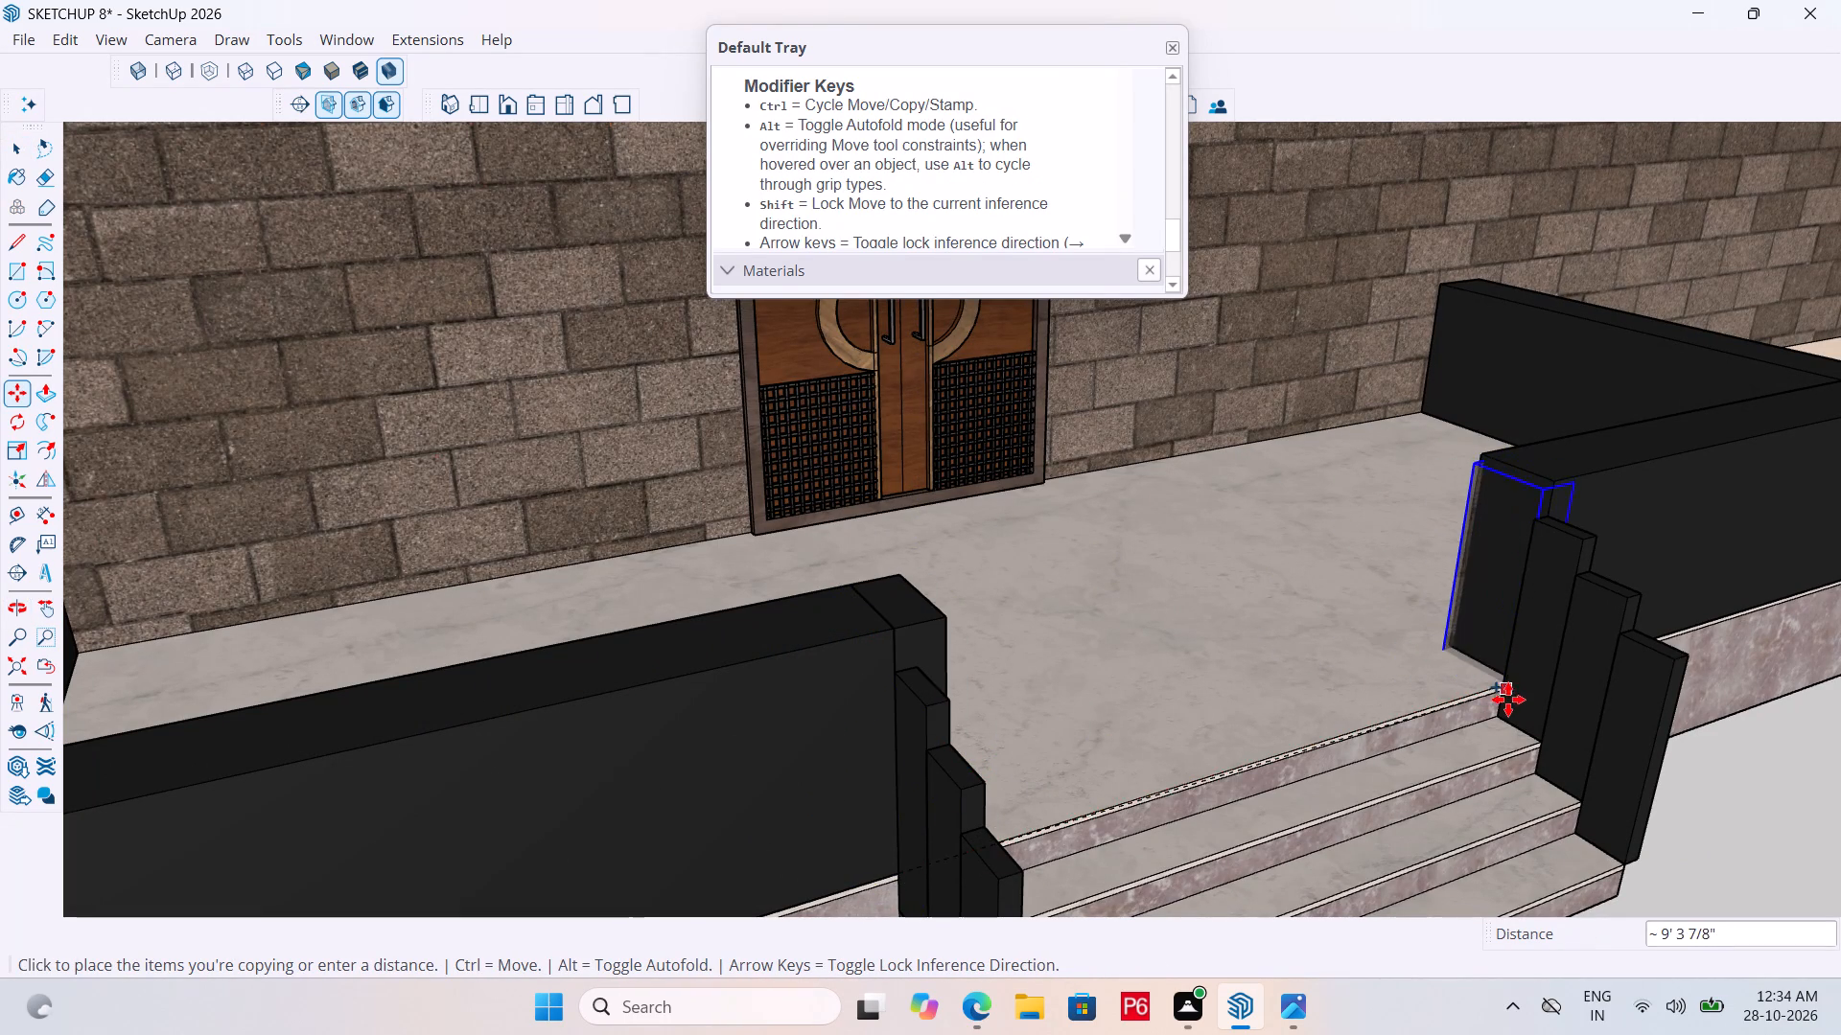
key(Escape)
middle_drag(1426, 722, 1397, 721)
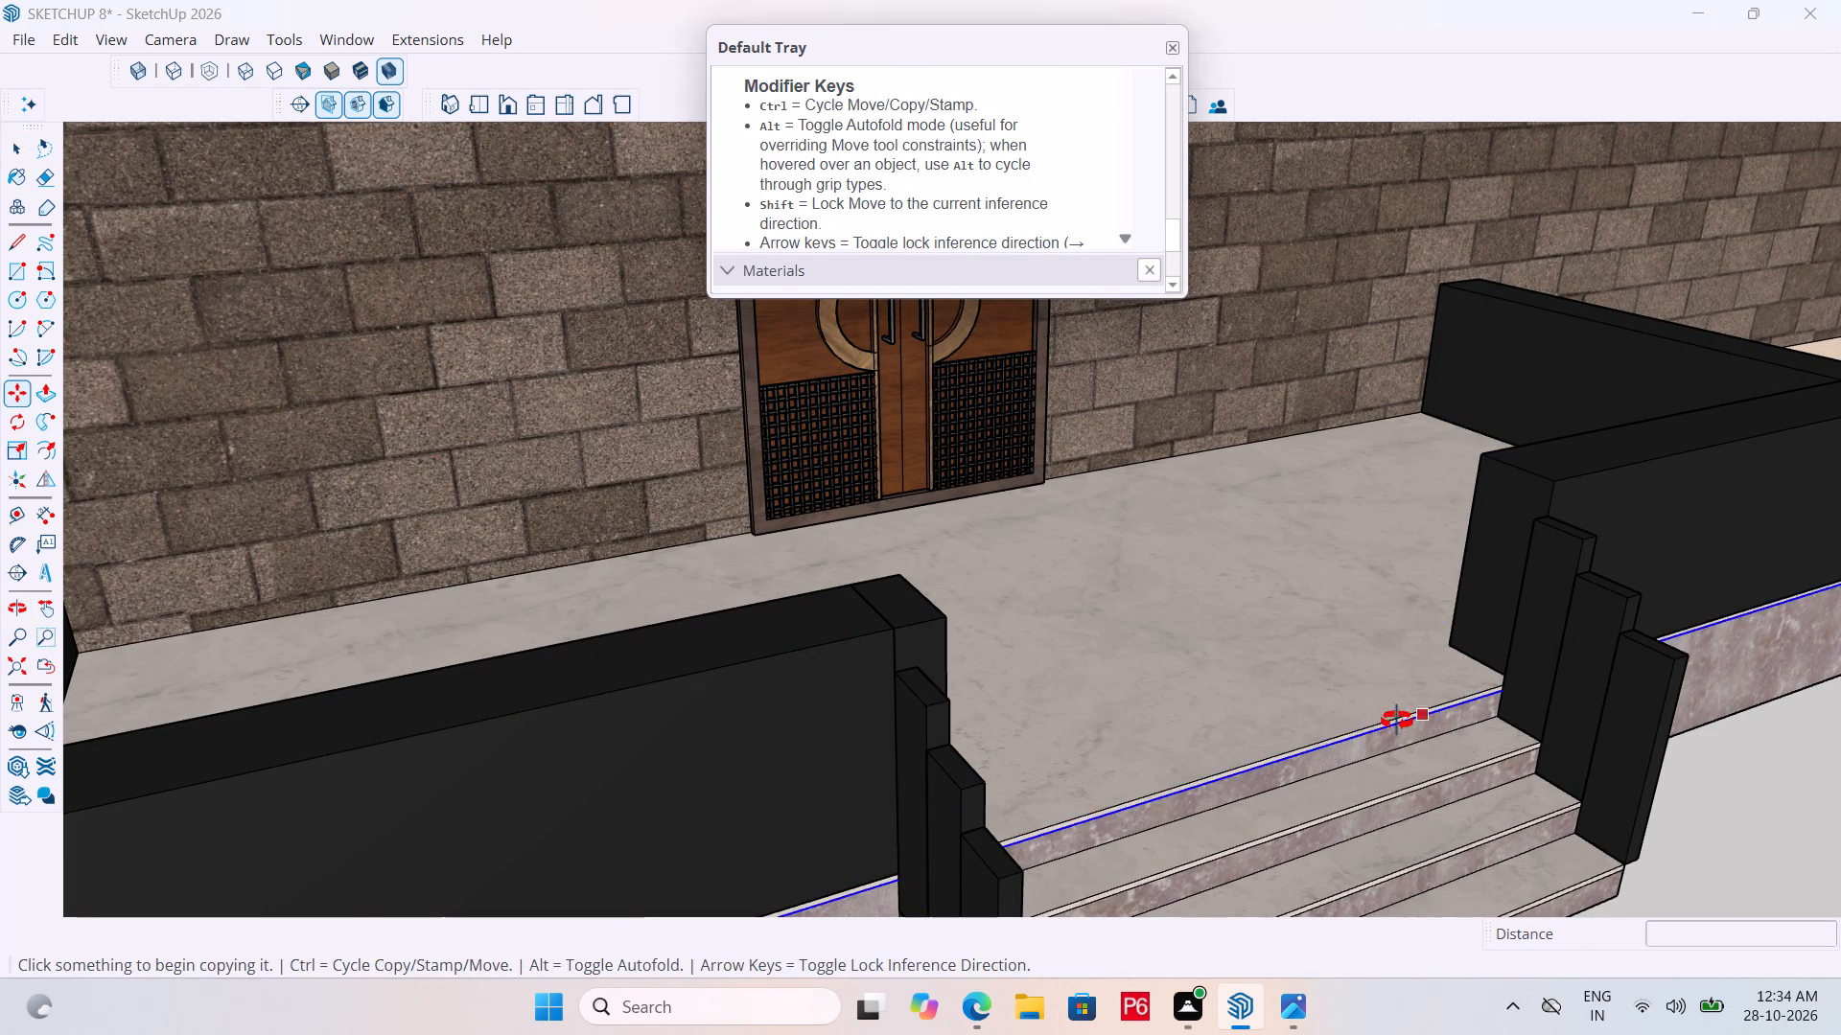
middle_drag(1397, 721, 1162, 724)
Copy the thickened black post about 8' 11" across the entrance to the end of the opposite parapet.
key(space)
click(346, 701)
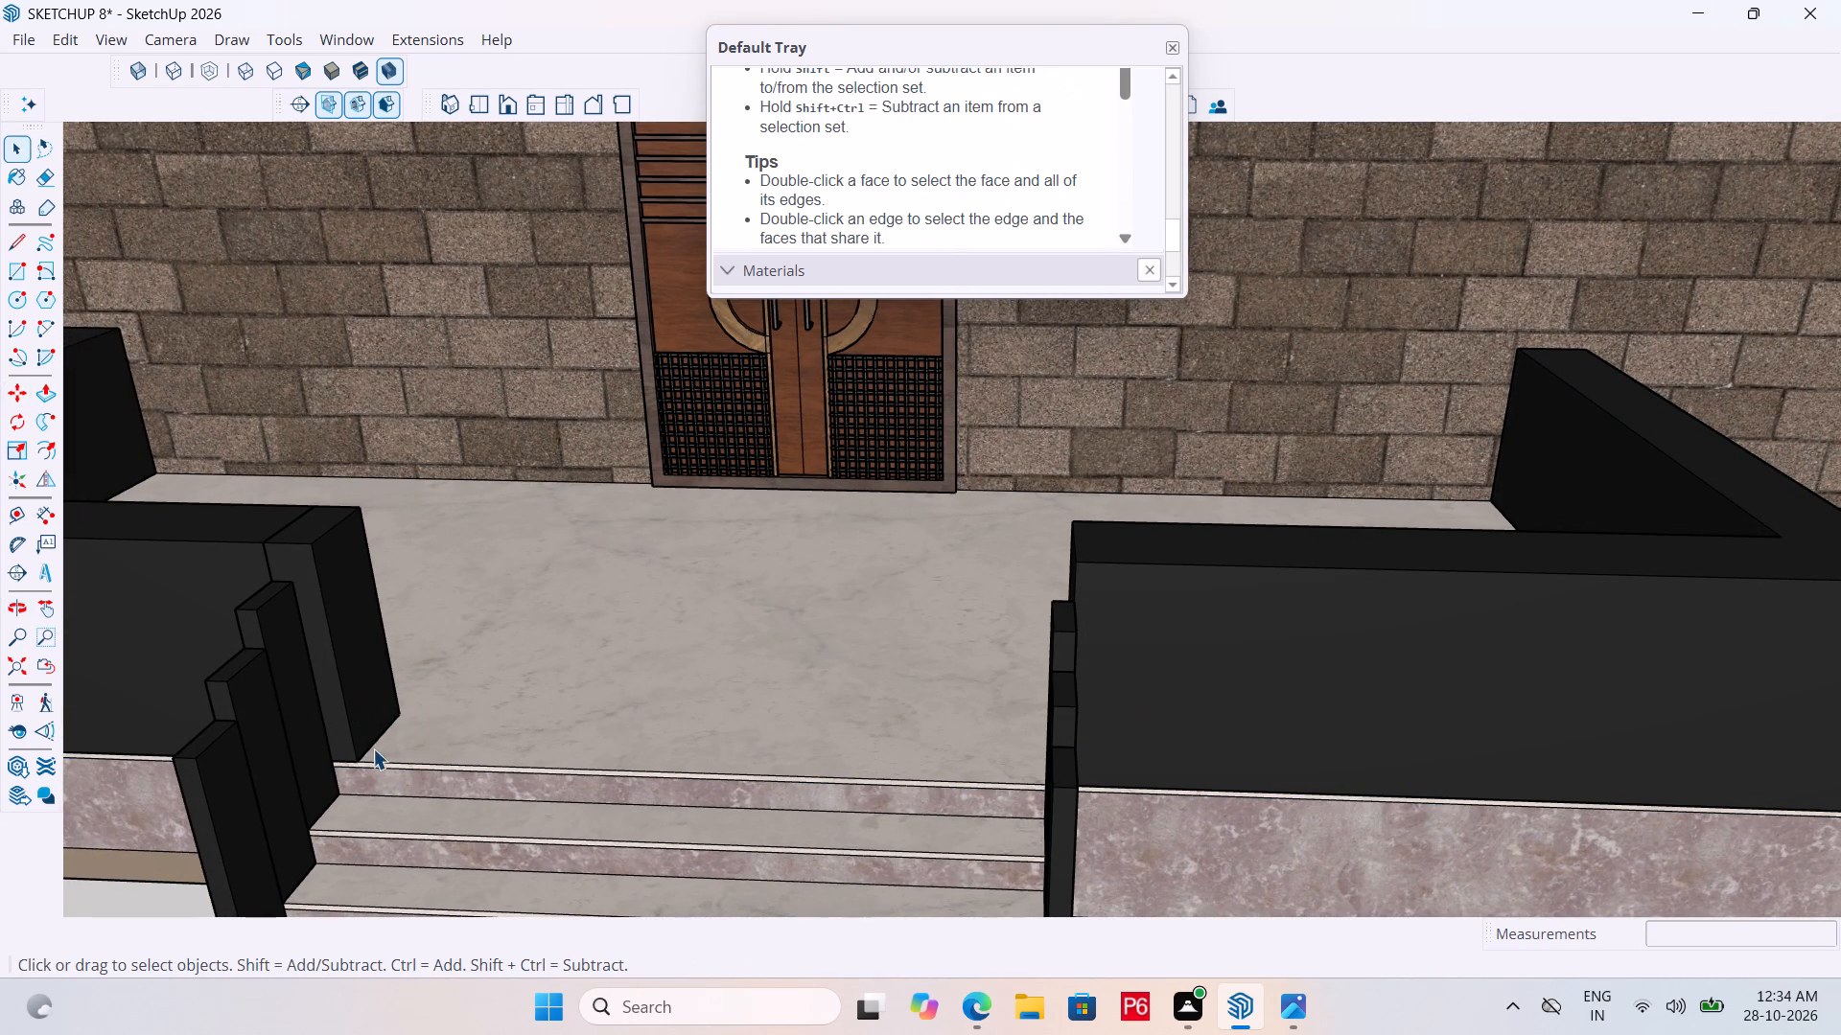
key(m)
click(363, 760)
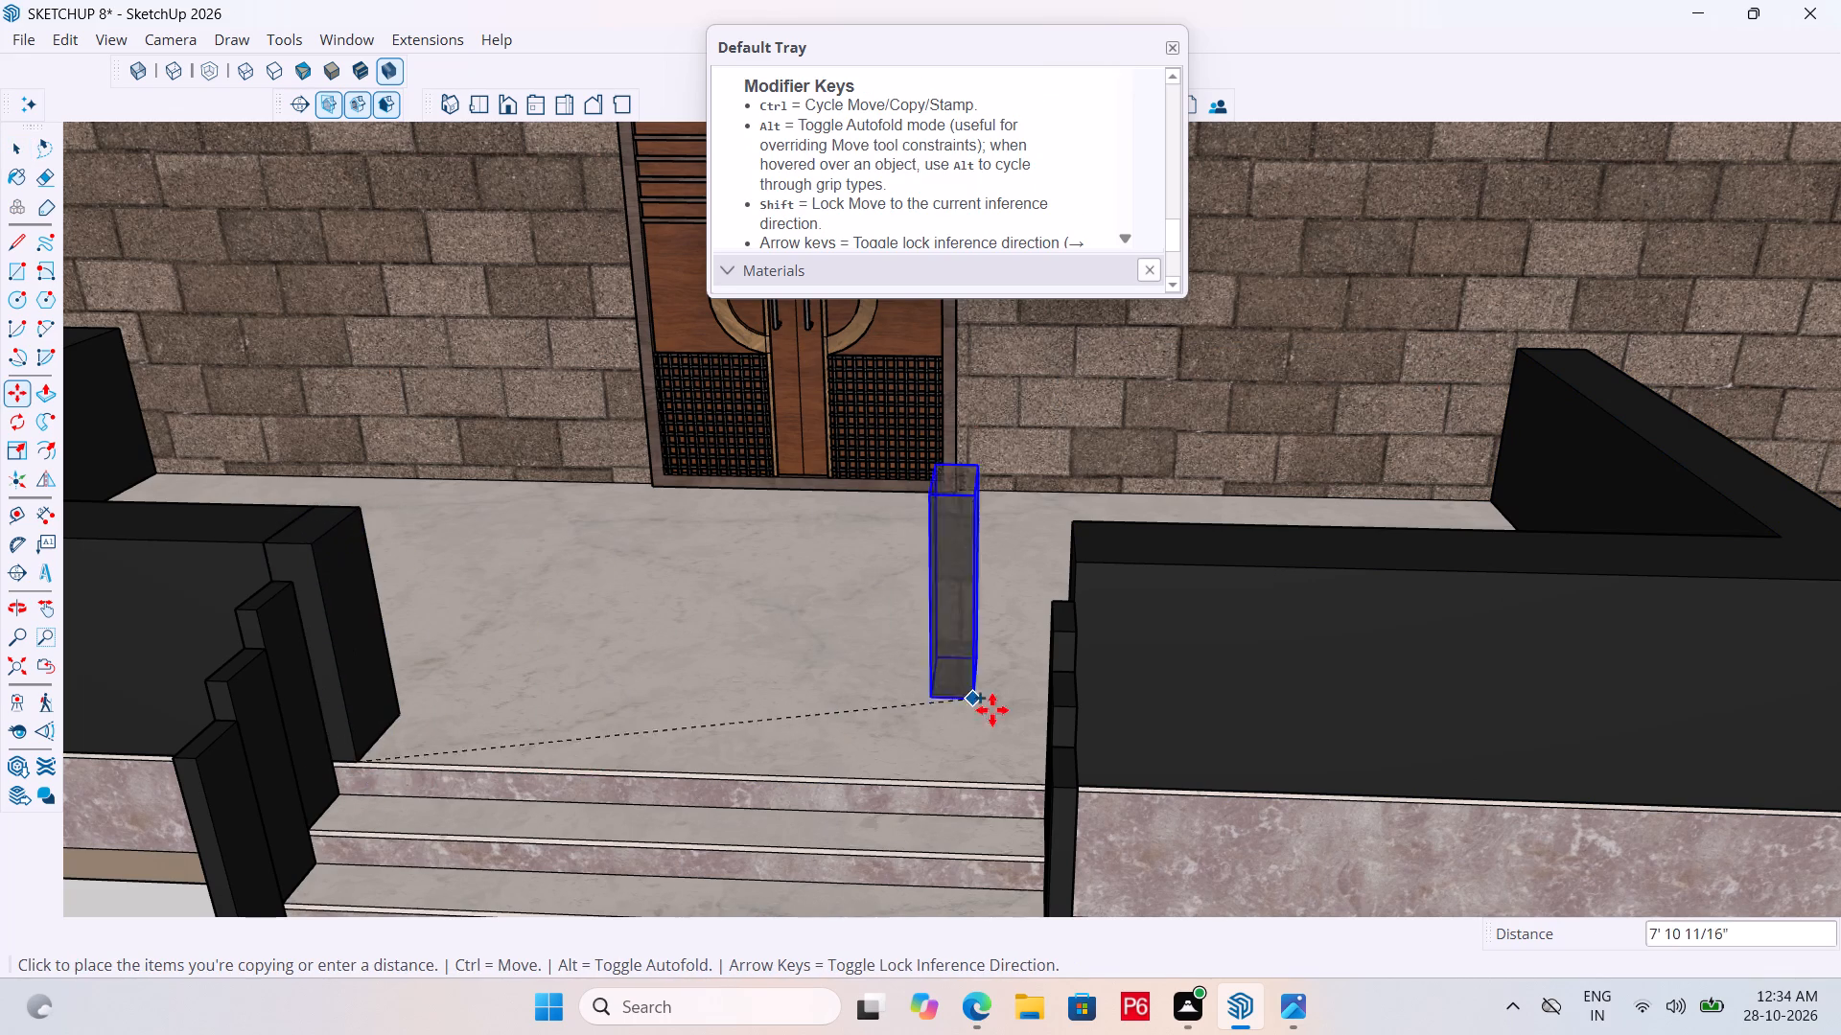
middle_drag(1045, 756, 681, 741)
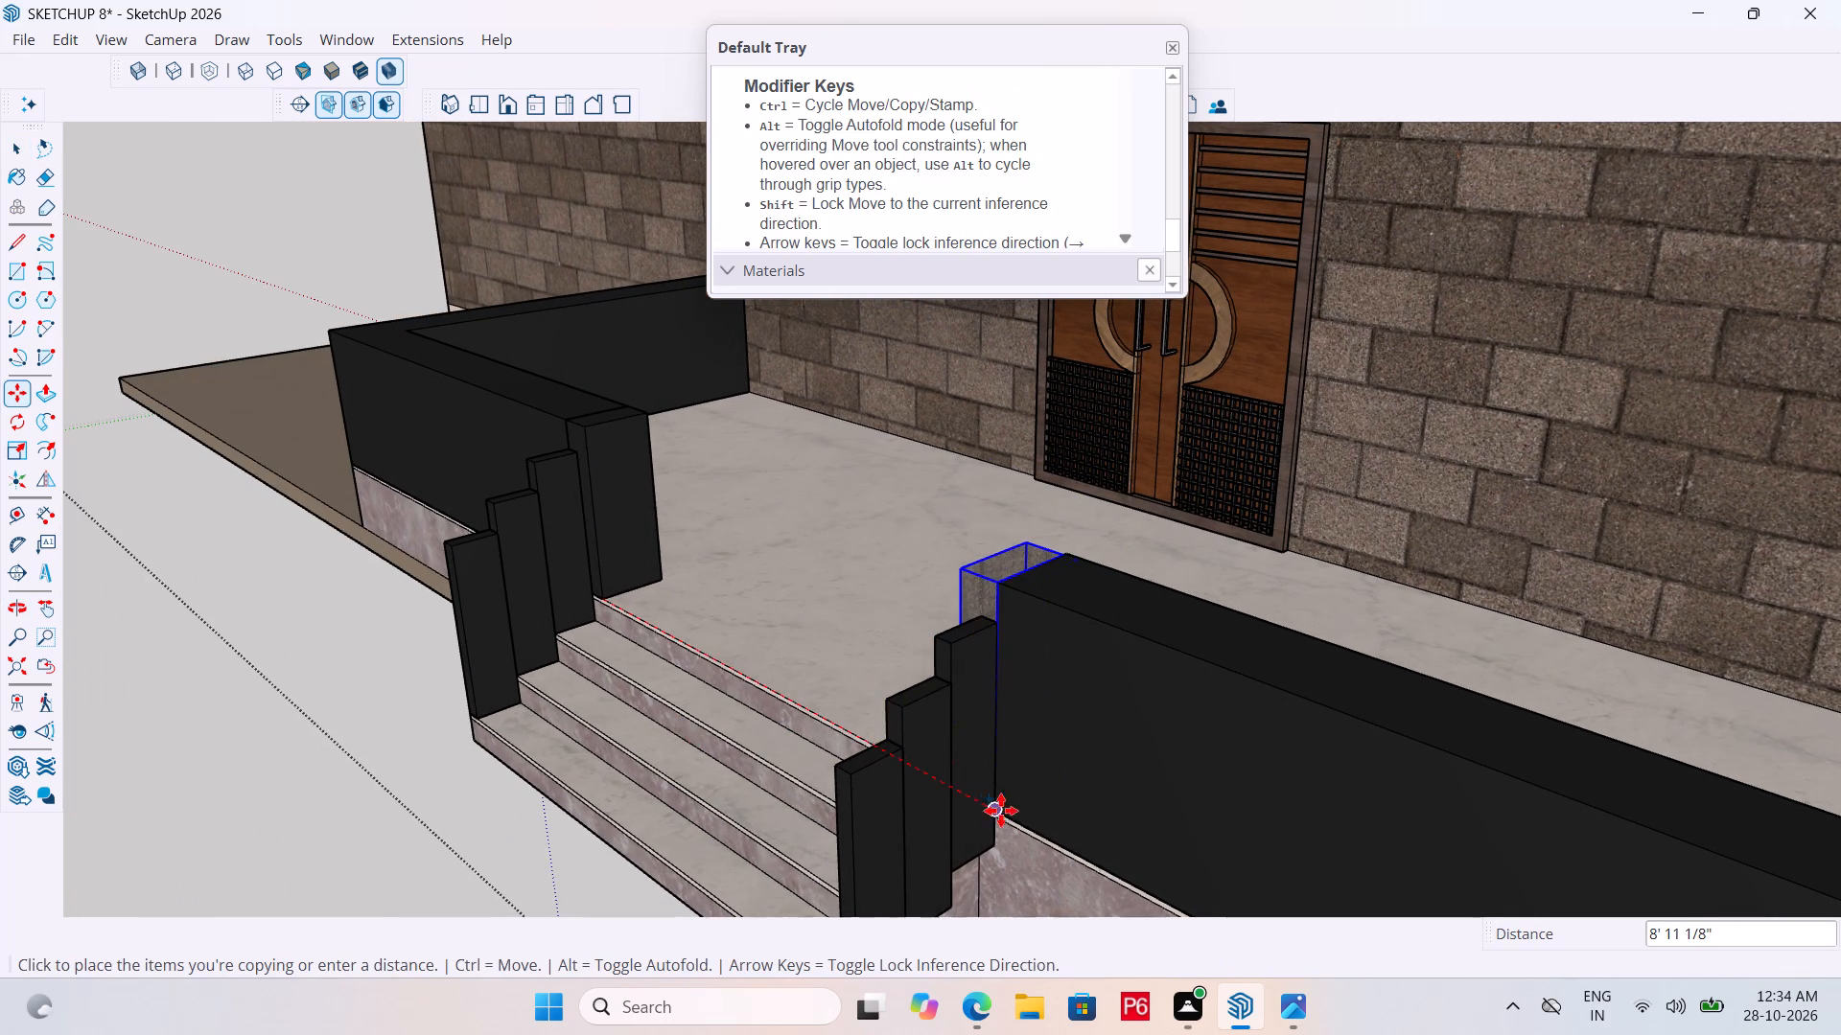
click(990, 809)
middle_drag(846, 782, 1037, 776)
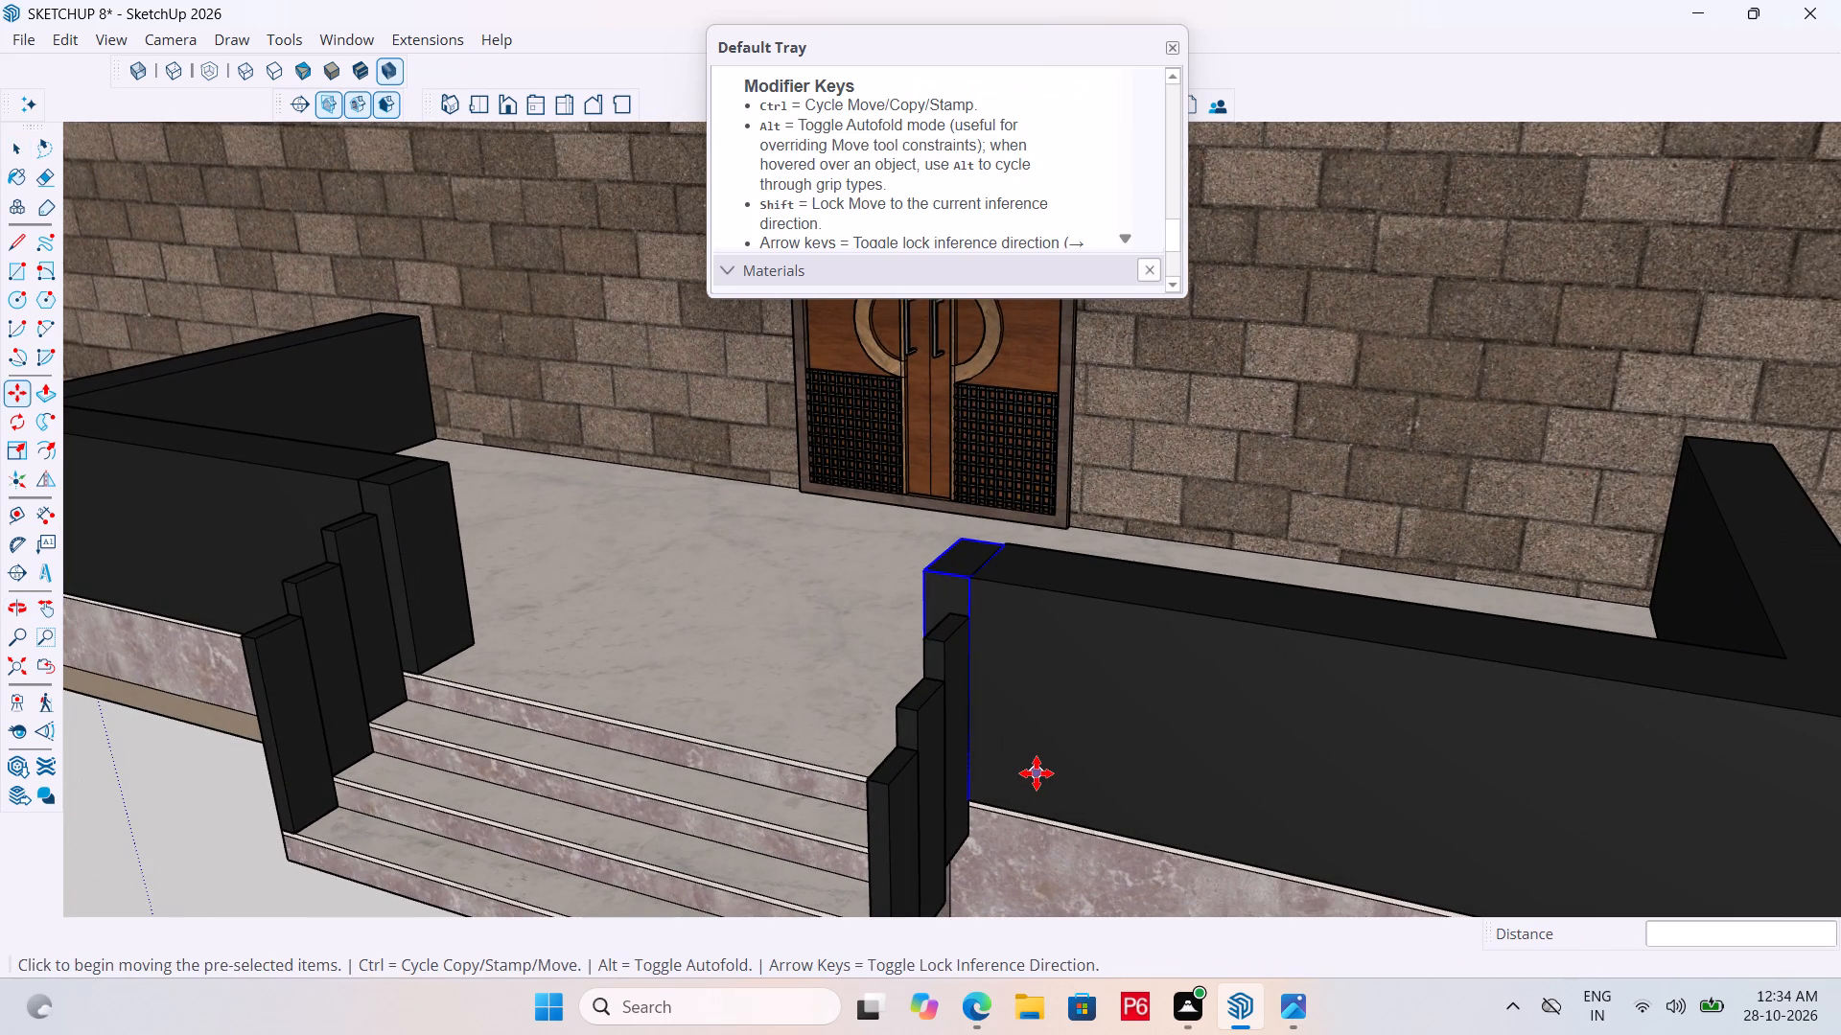
Save the model.
key(ctrl+s)
key(ctrl+s)
key(ctrl+s)
key(ctrl+s)
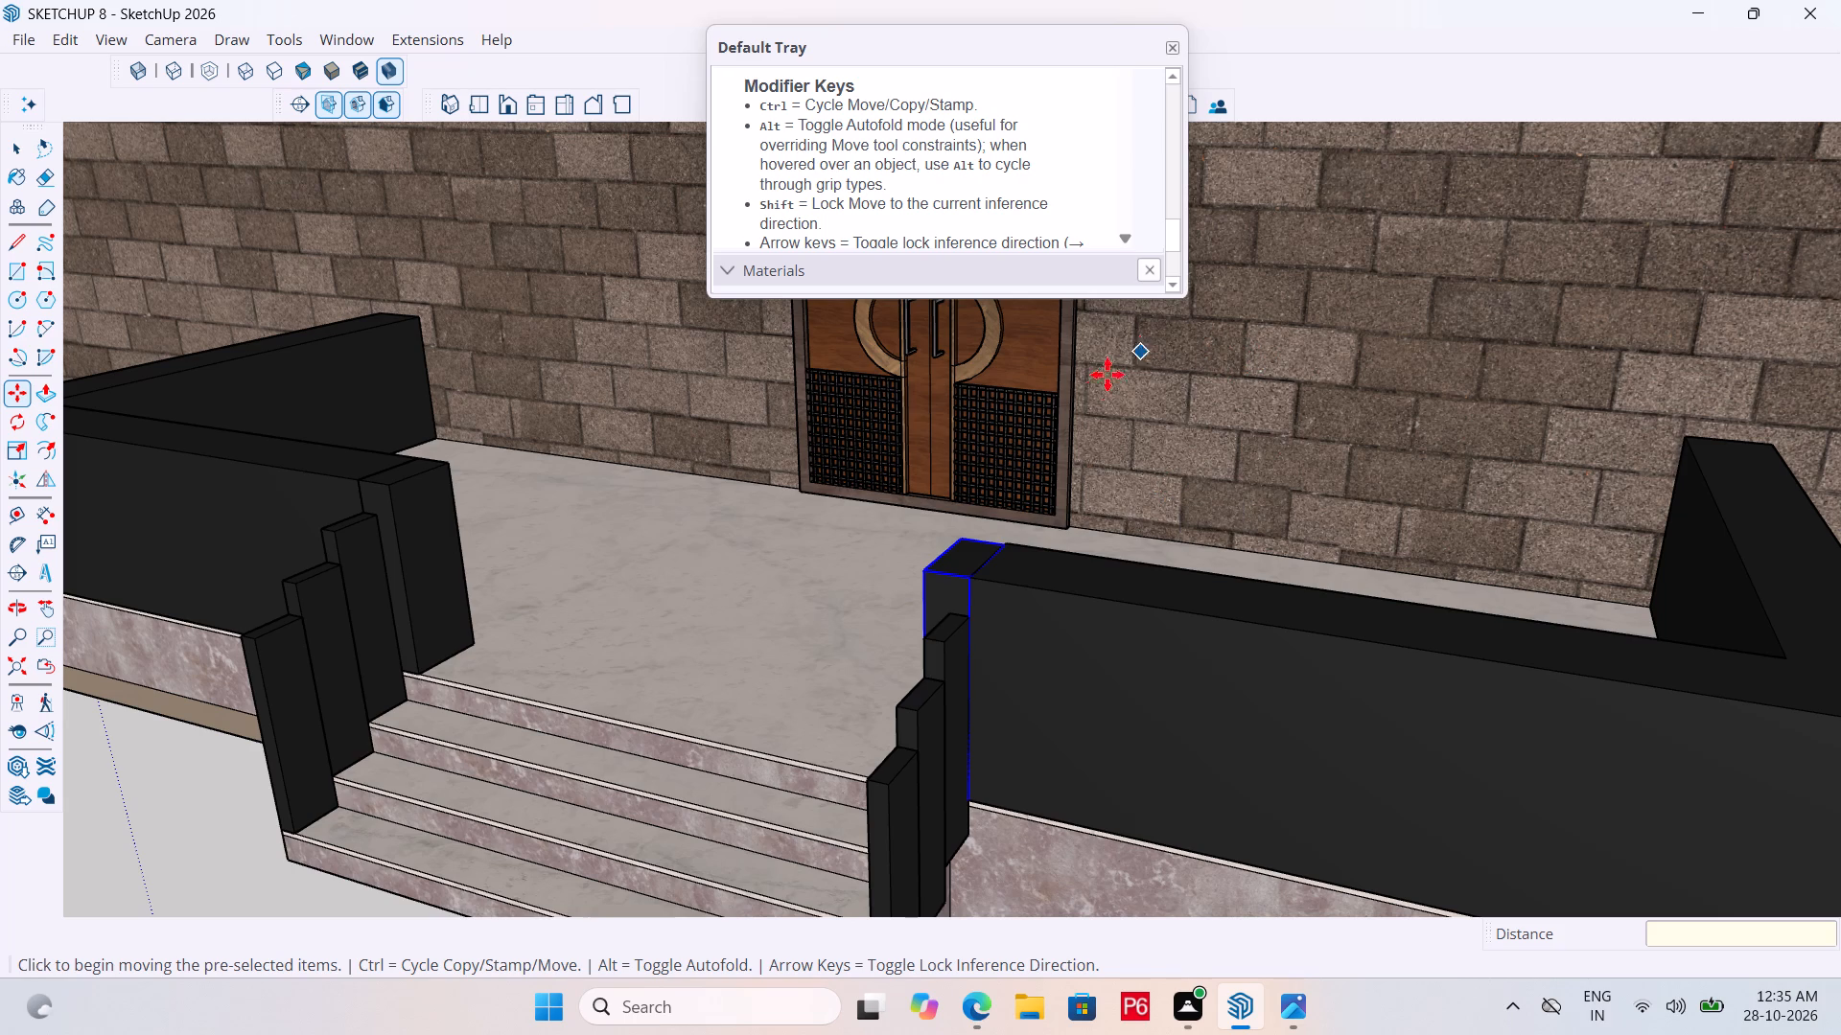
Delete the three stepped black posts on the left side of the entrance steps.
scroll(1181, 453, down, 2)
middle_drag(1062, 527, 993, 552)
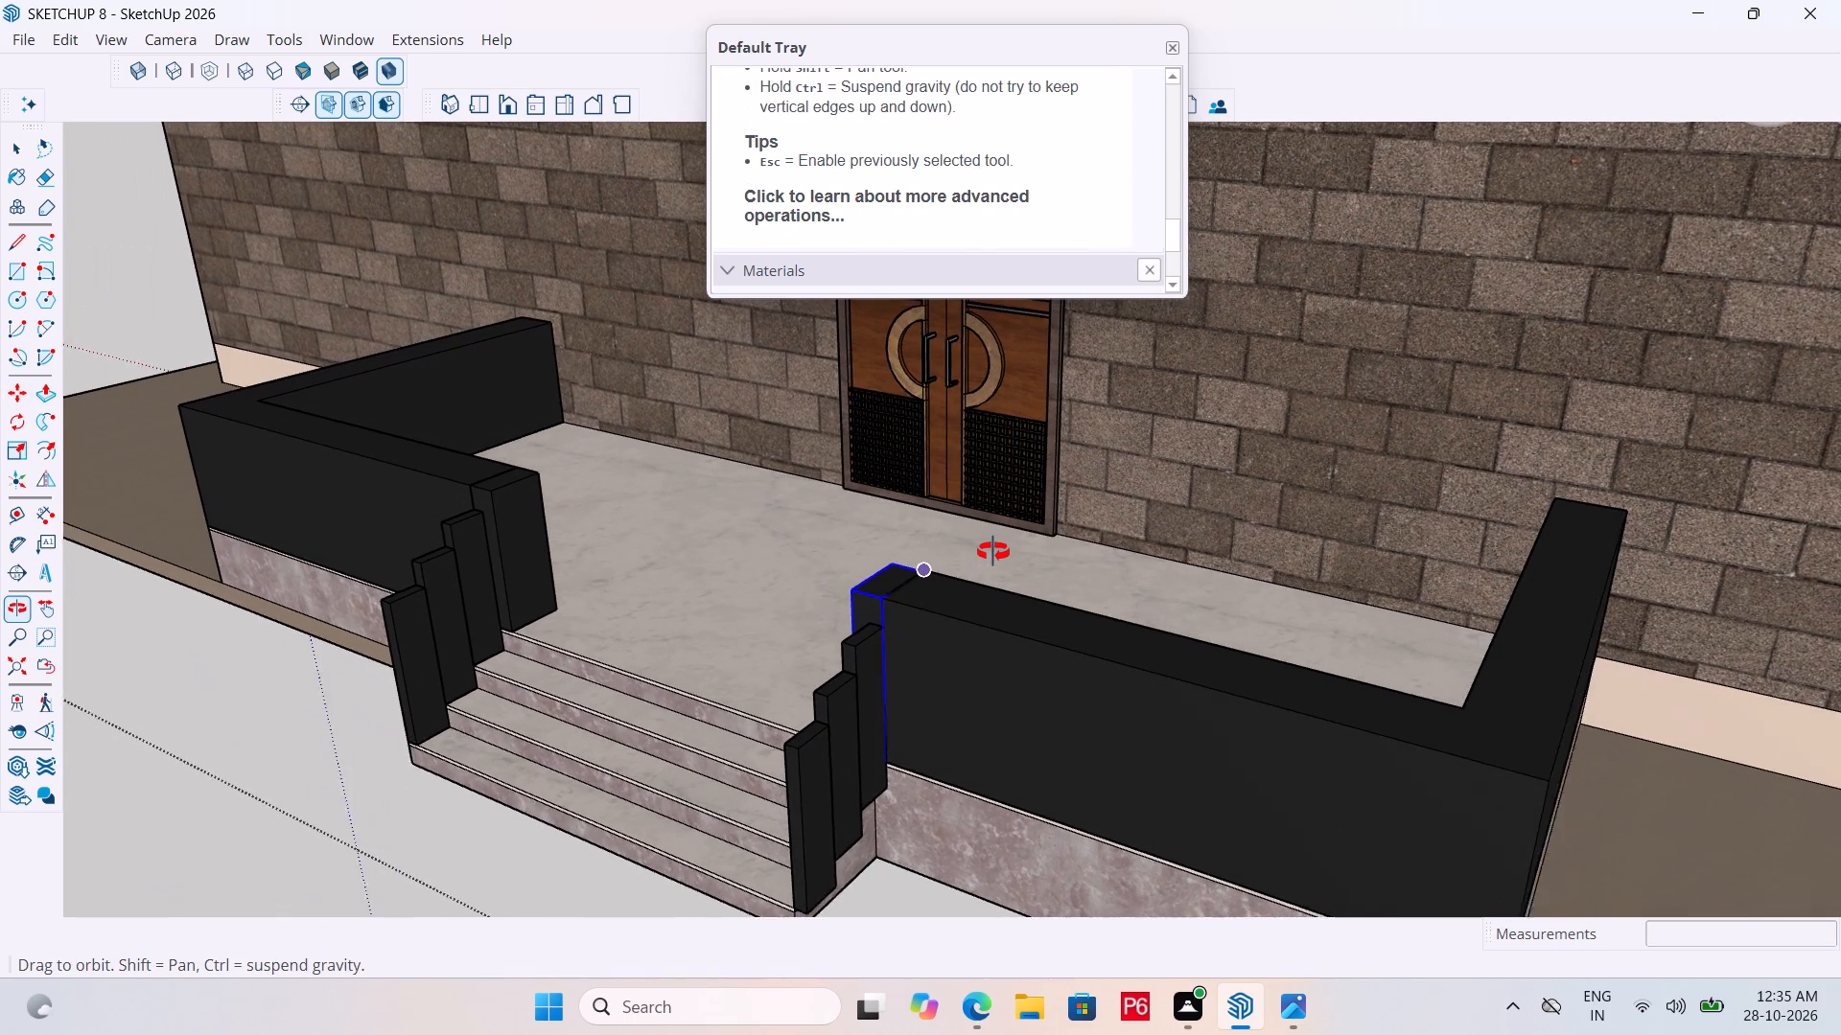
middle_drag(993, 552, 1017, 550)
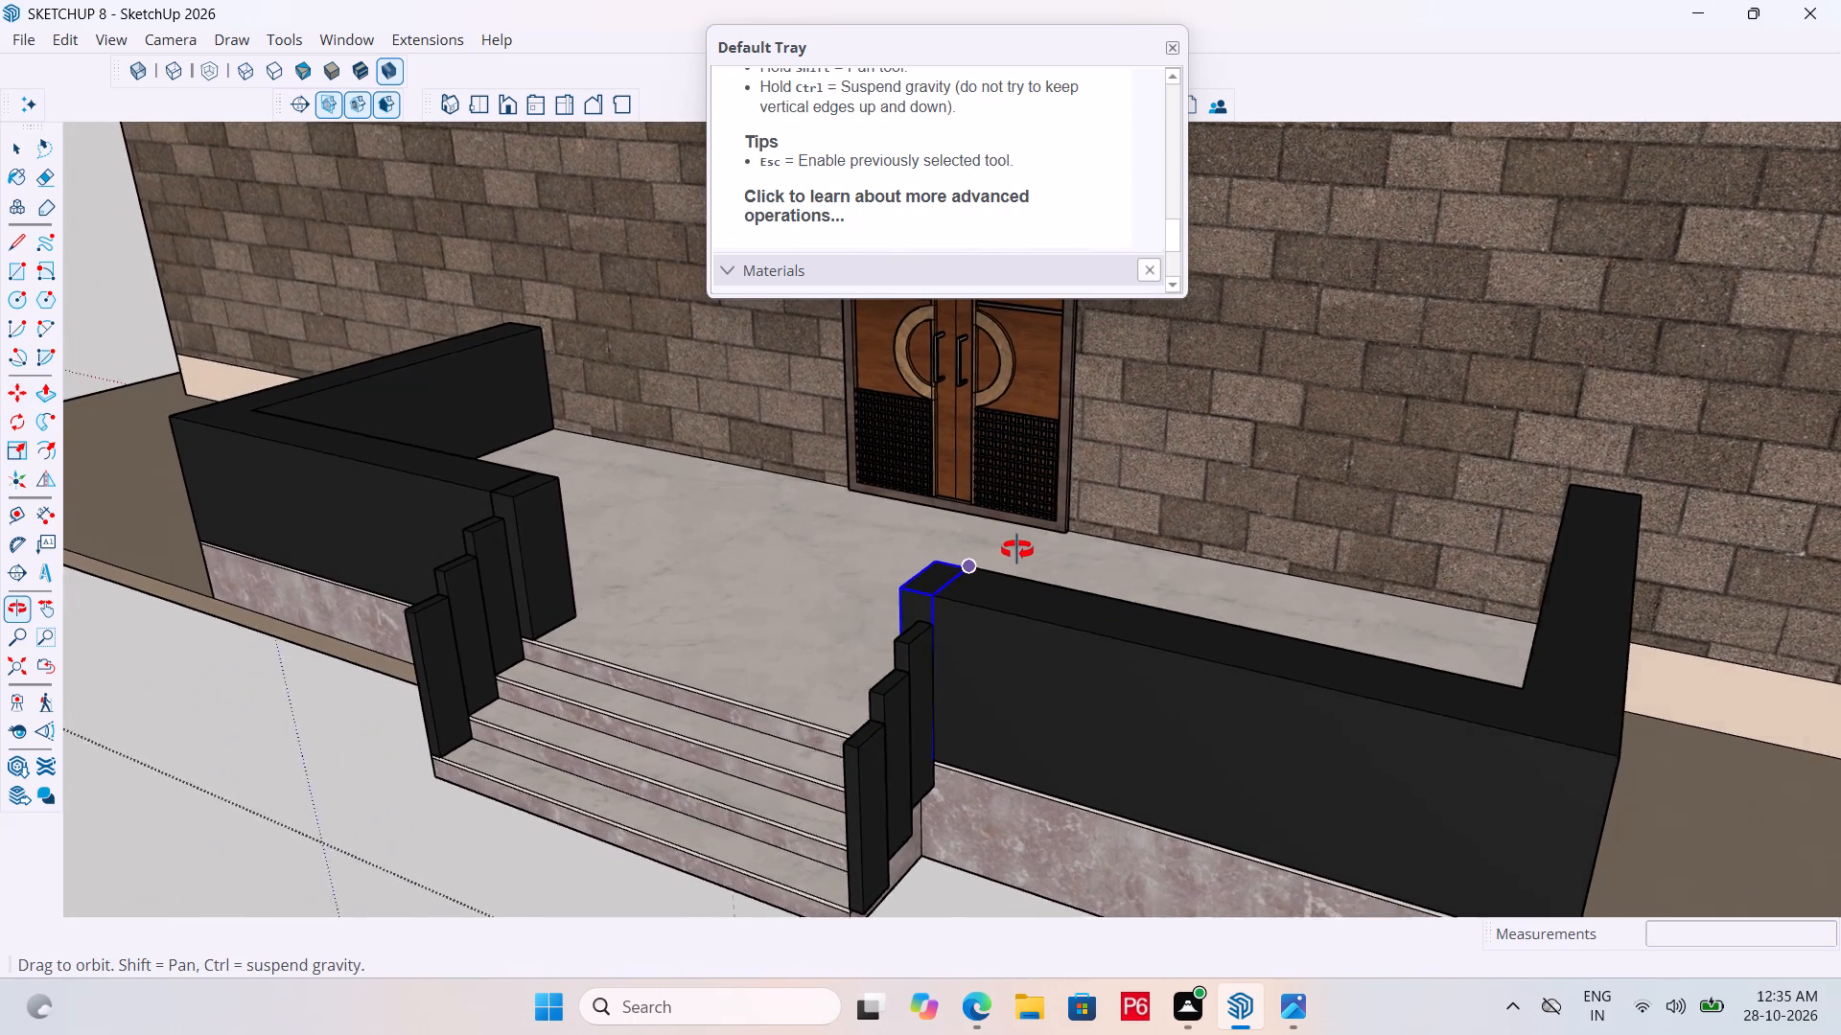
middle_drag(1017, 550, 1053, 546)
scroll(591, 550, up, 5)
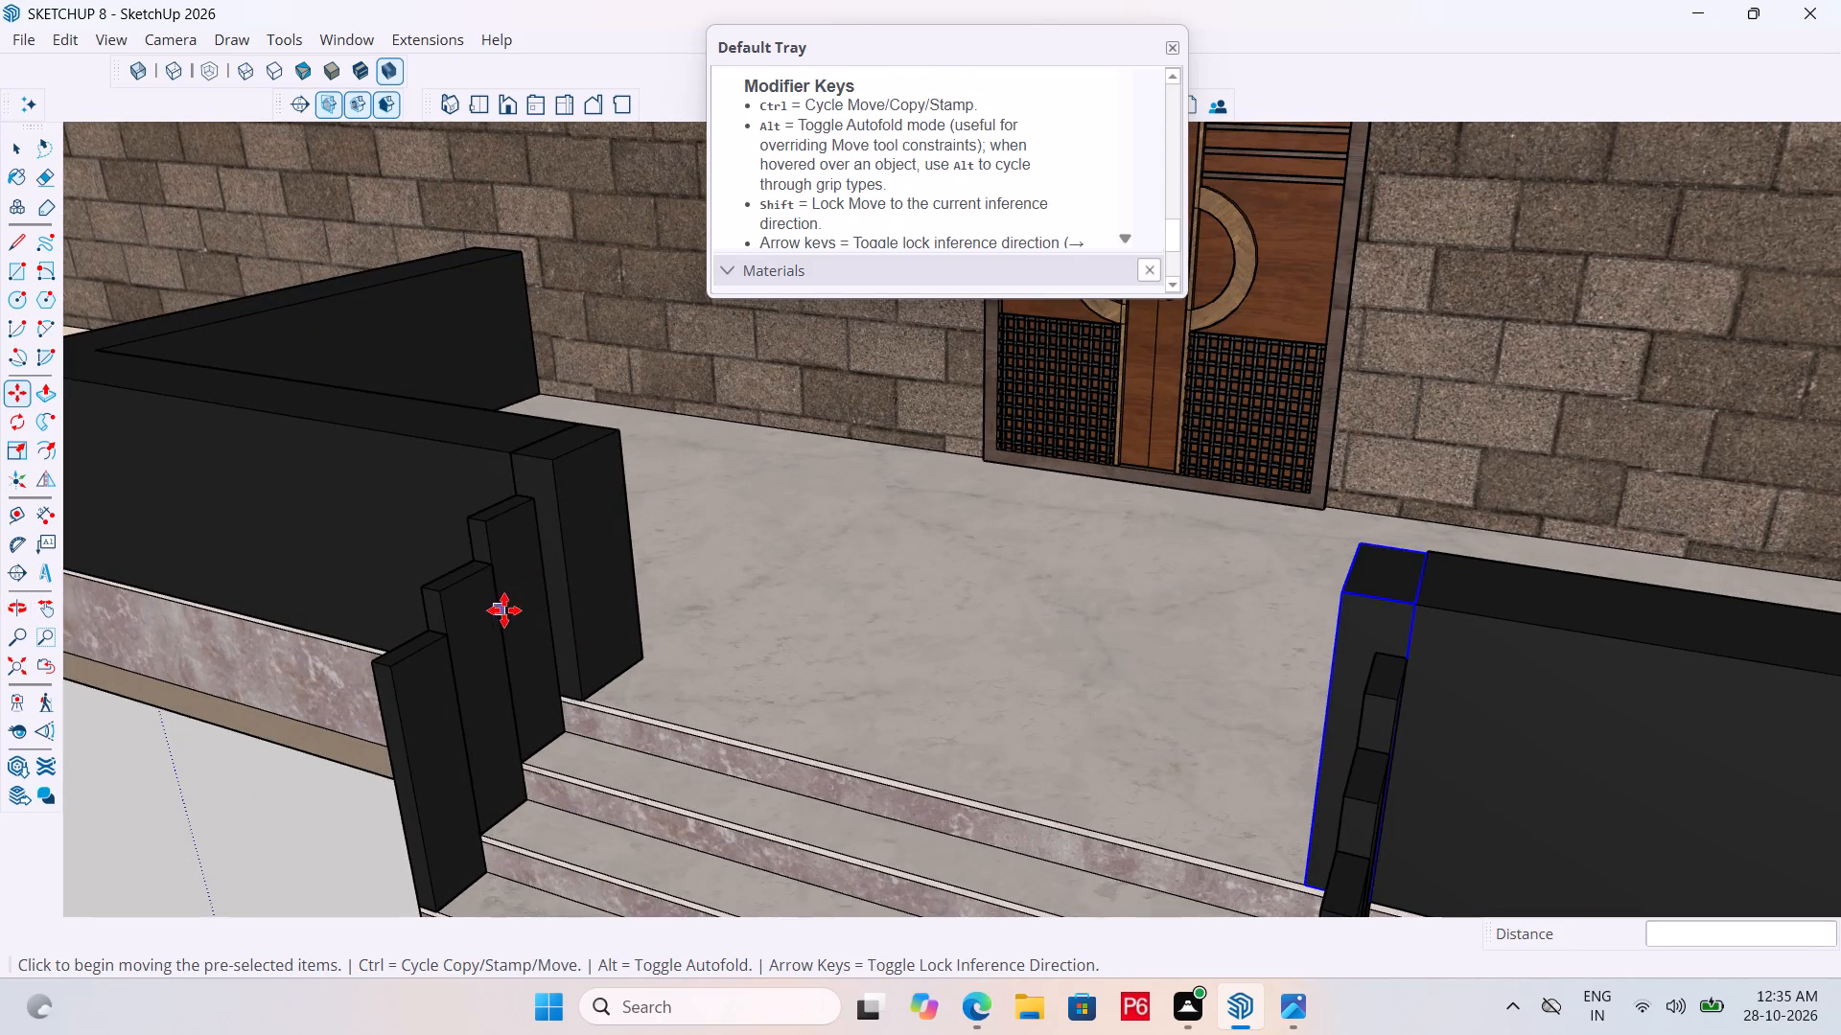
click(524, 609)
key(space)
click(526, 610)
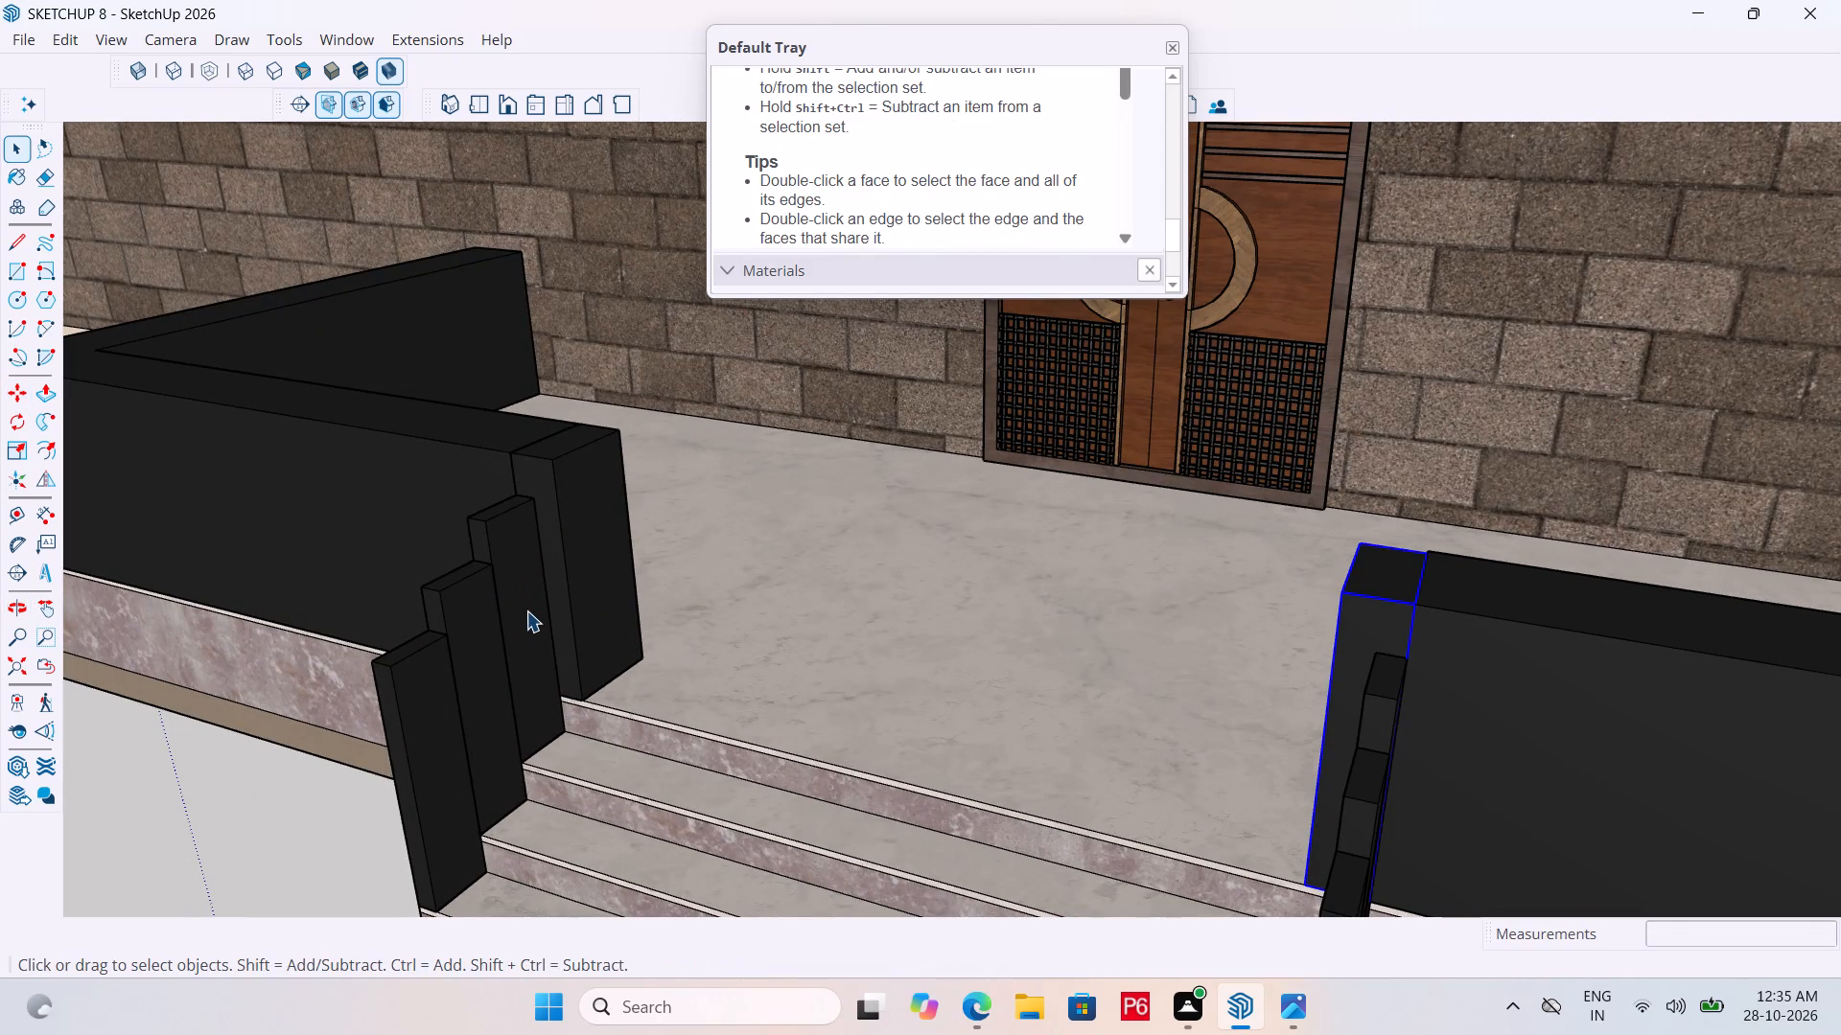
key(Delete)
click(480, 661)
key(Delete)
click(448, 723)
key(Delete)
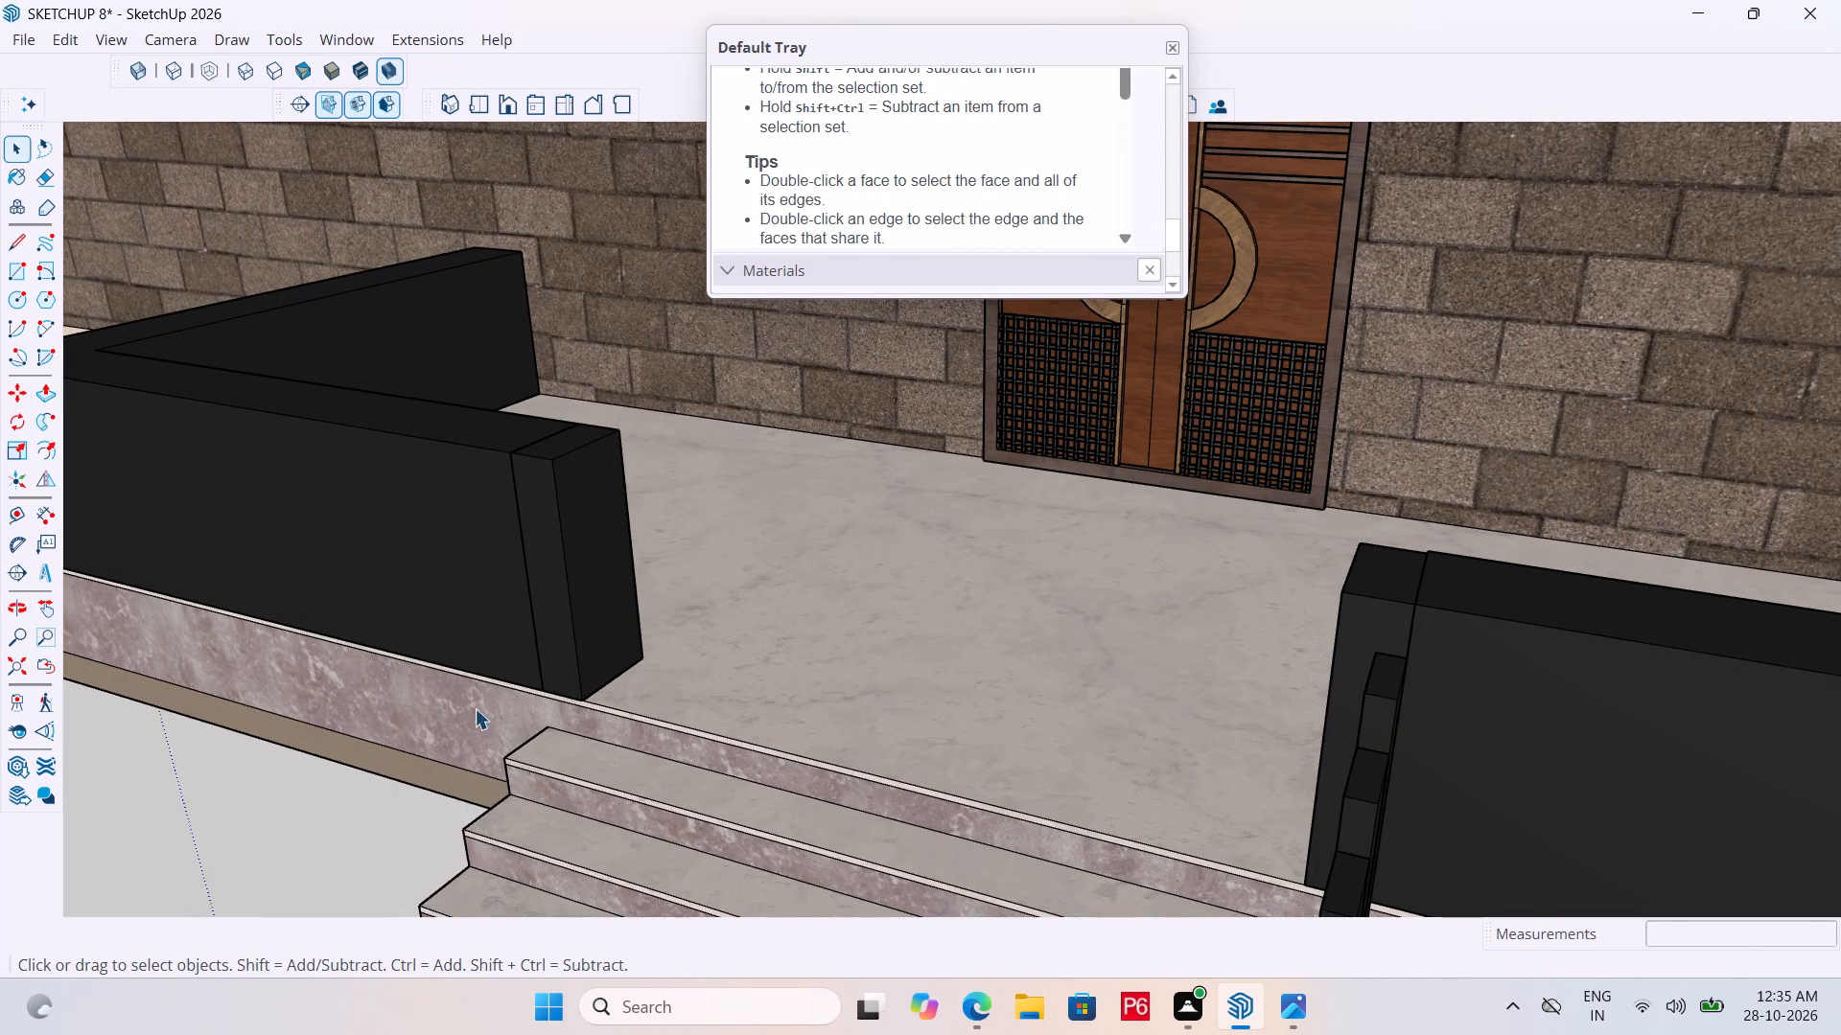
Delete the three stepped black posts on the right side of the entrance steps.
scroll(468, 577, down, 6)
click(869, 768)
key(Delete)
click(903, 713)
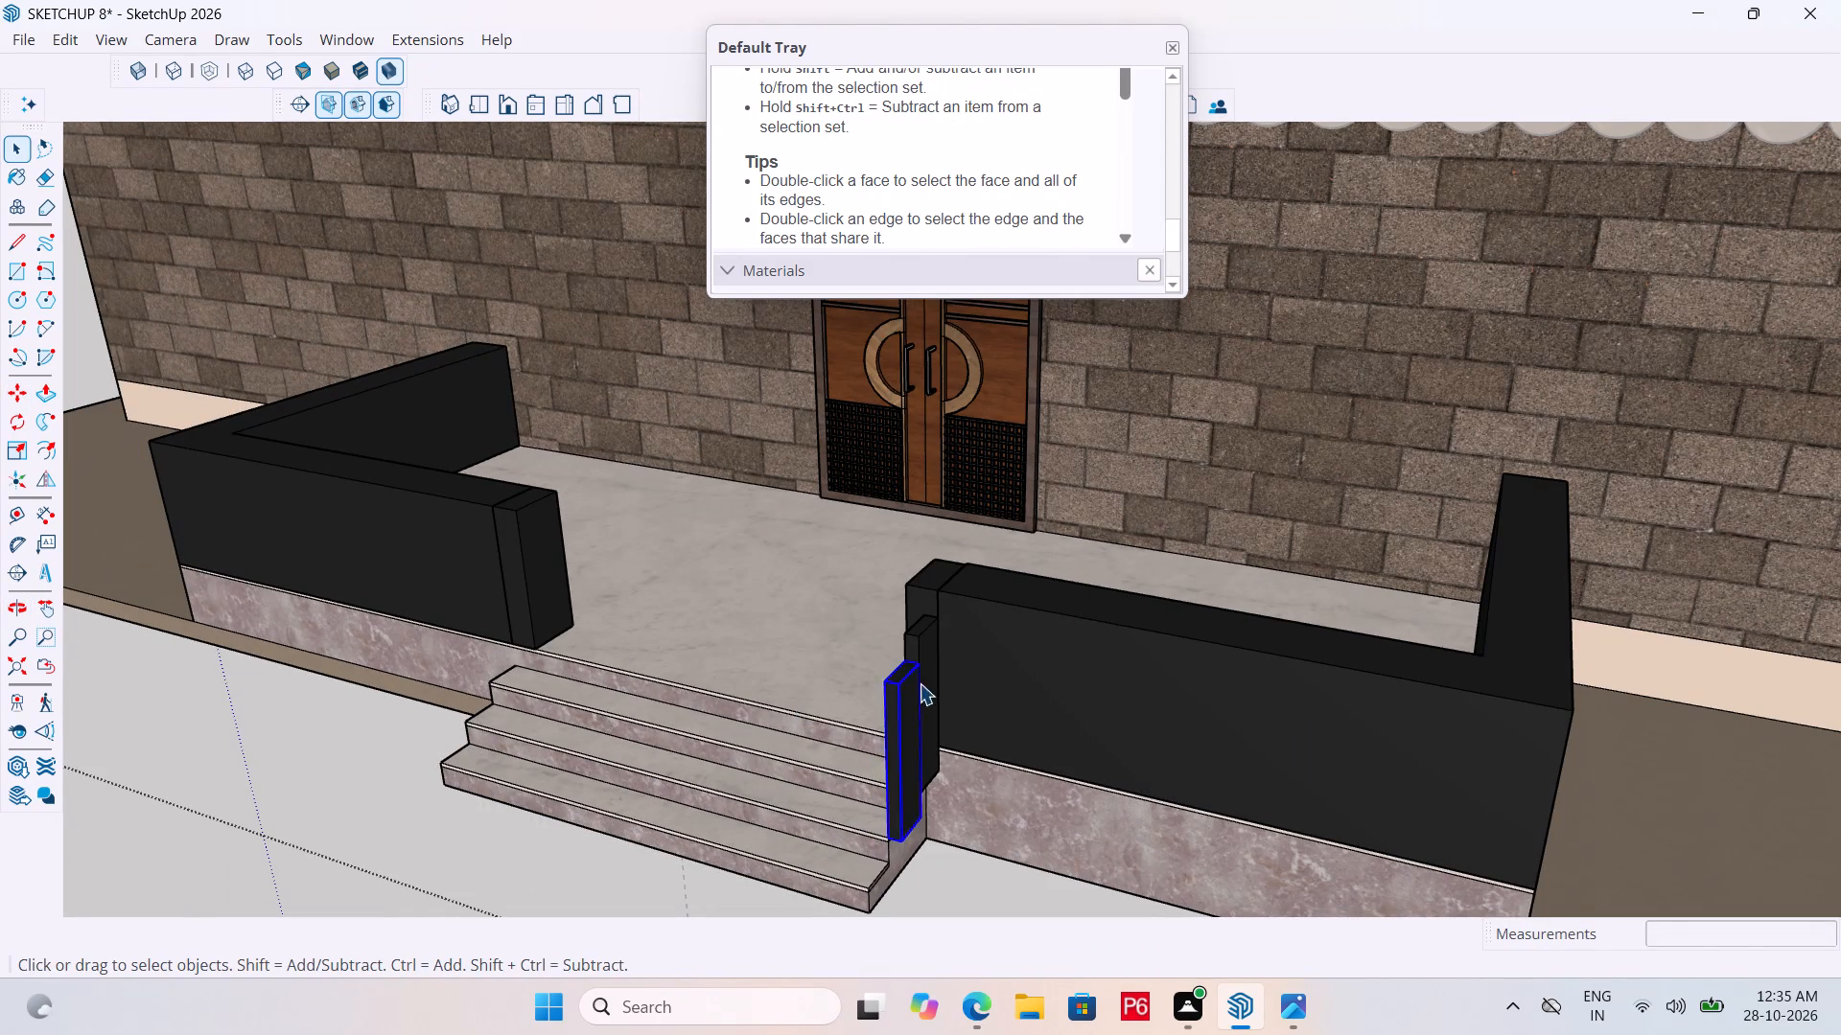
key(Delete)
click(927, 663)
key(Delete)
Open the thickened post left of the entrance steps and extrude its front face outward by 1' 6".
scroll(533, 586, up, 5)
click(505, 605)
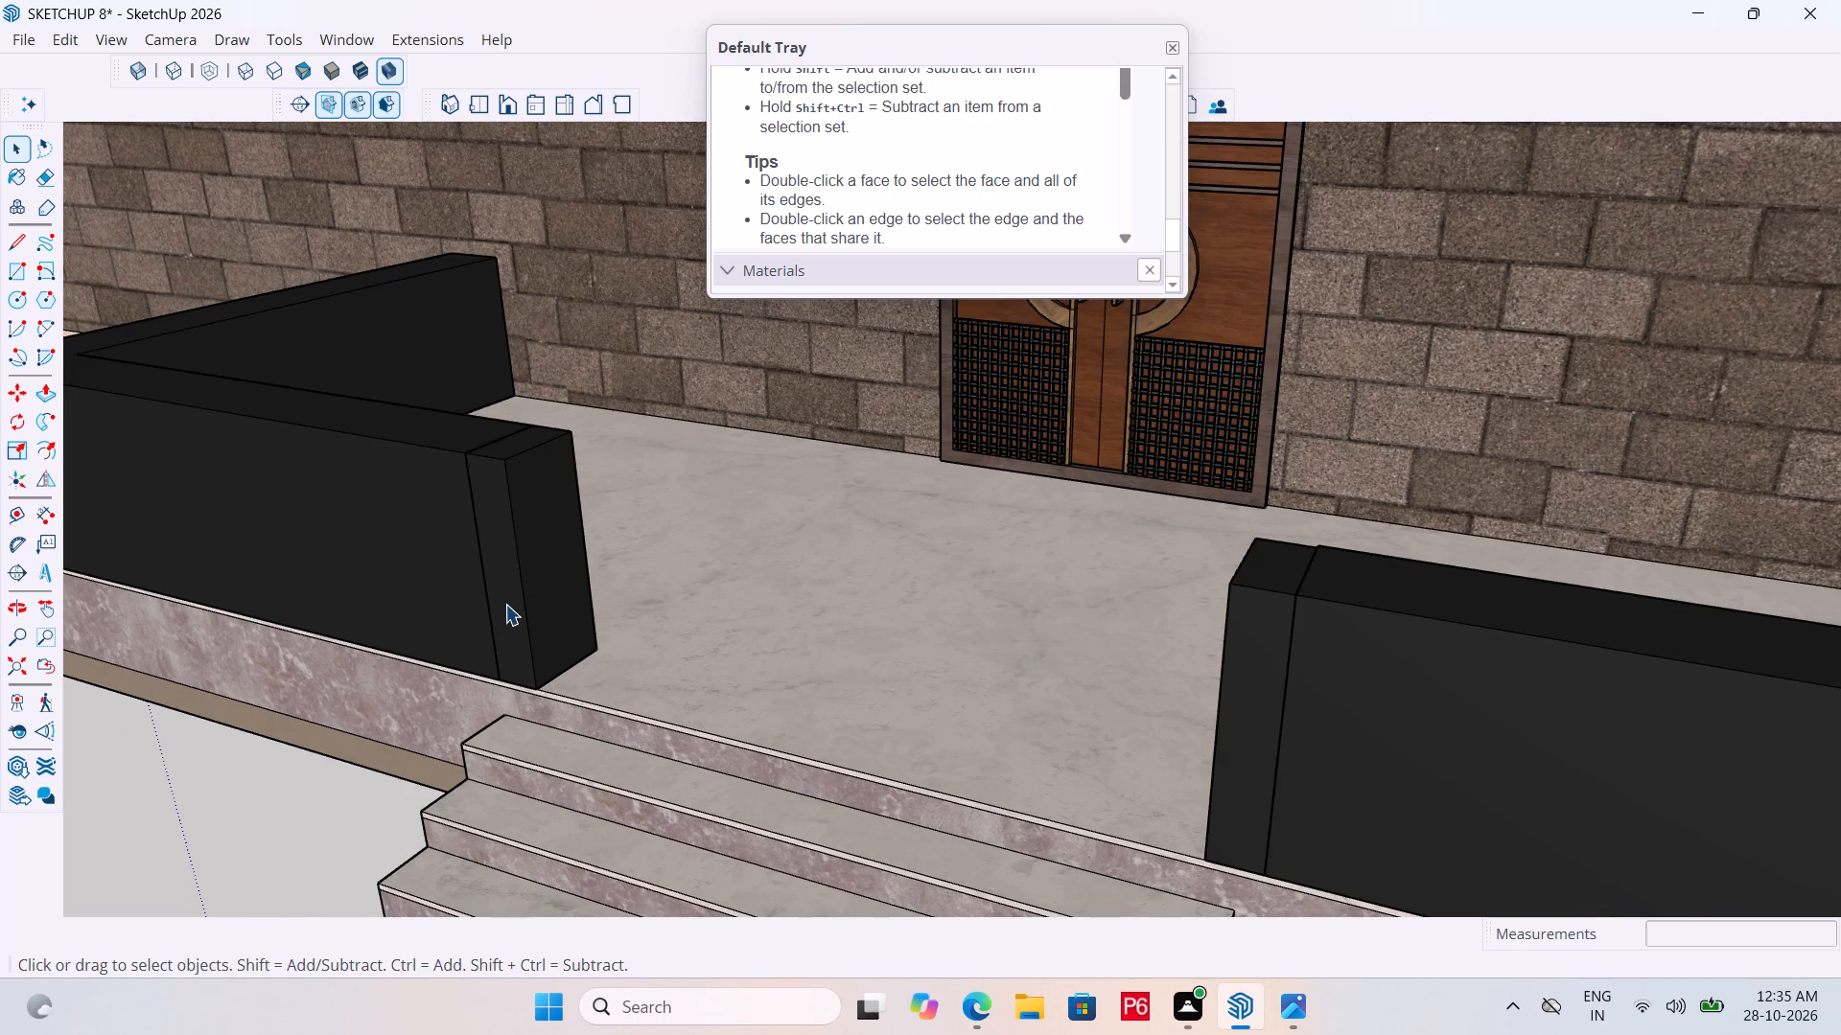
key(p)
click(504, 605)
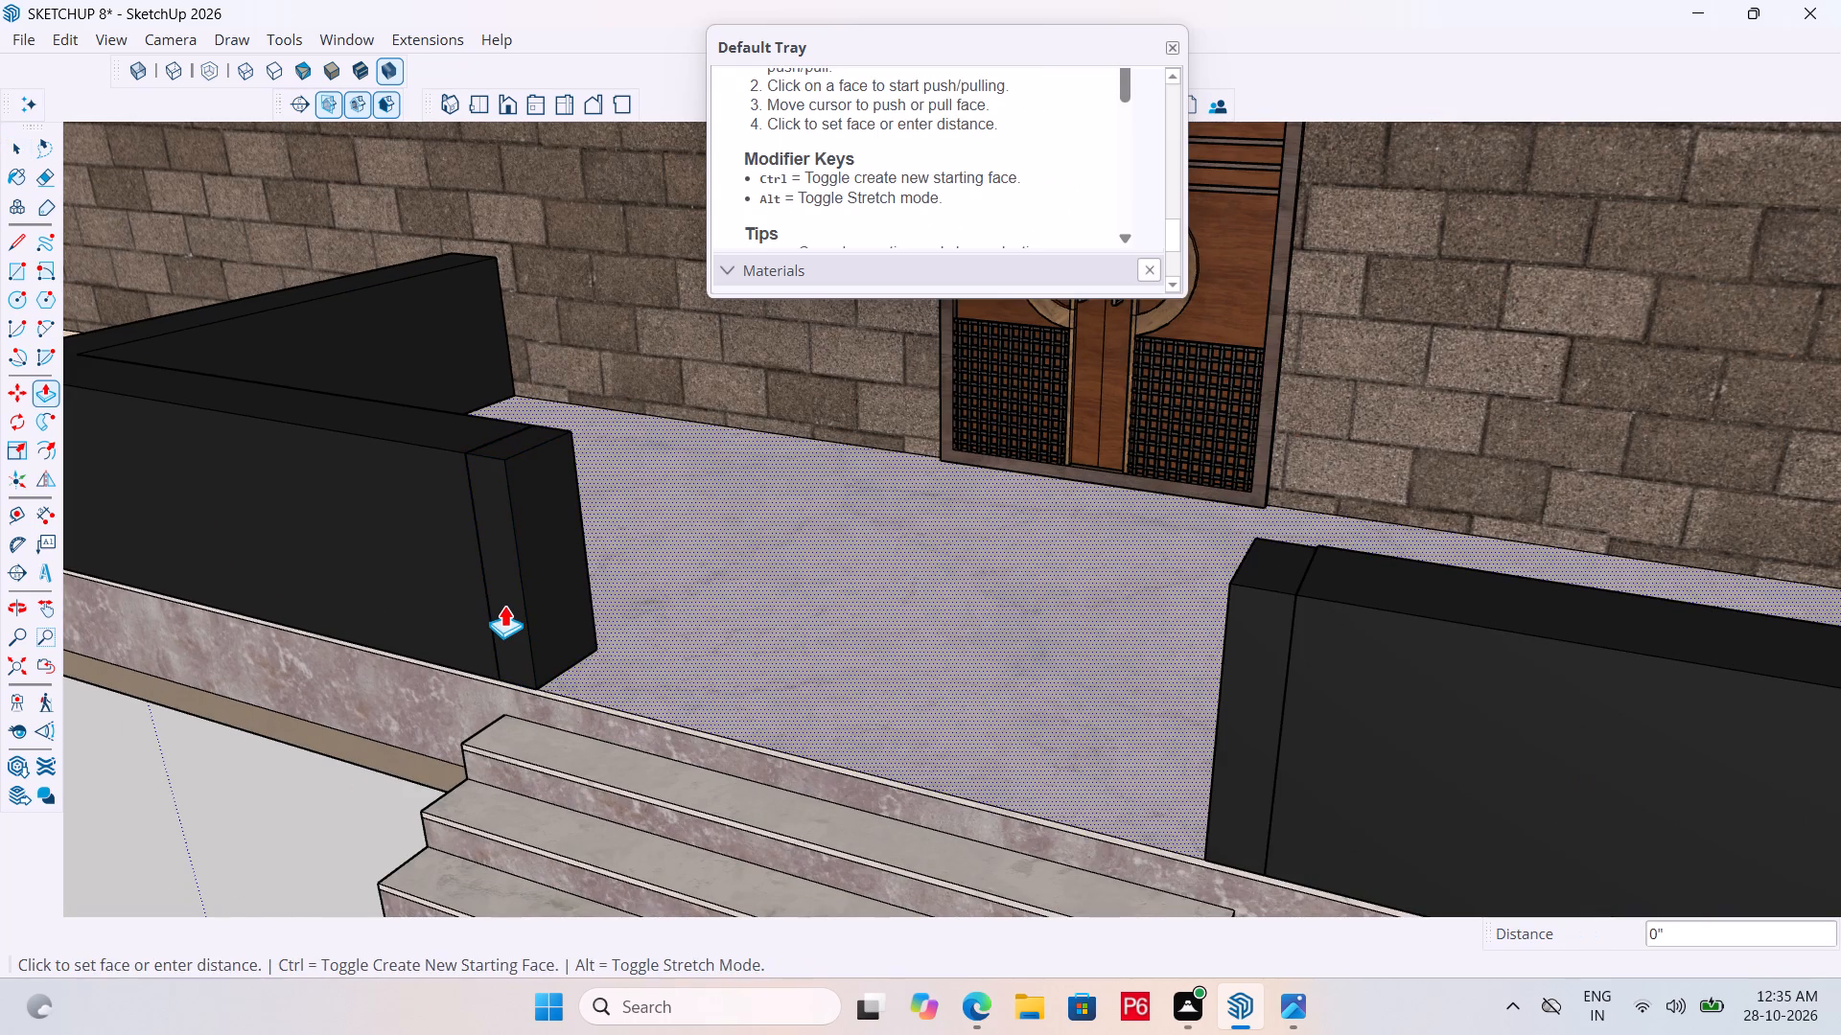
key(space)
click(504, 591)
double_click(504, 577)
click(505, 560)
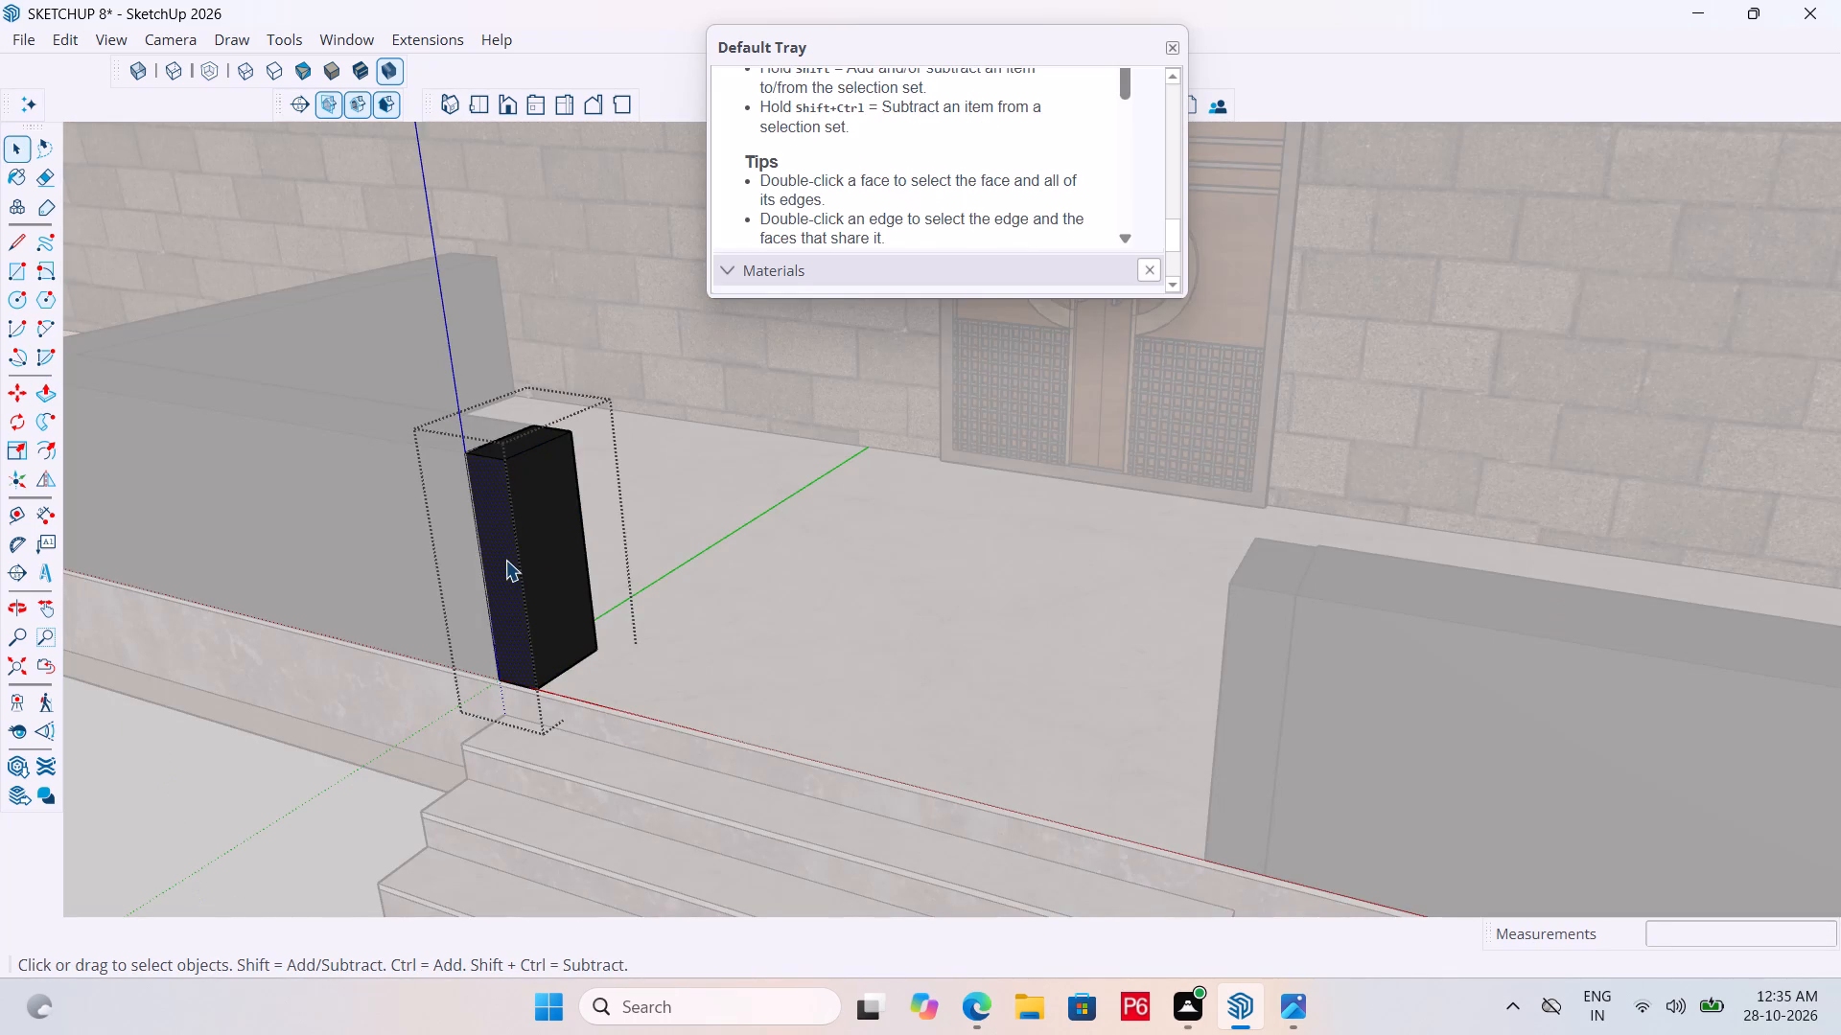
key(p)
click(505, 560)
scroll(473, 591, down, 6)
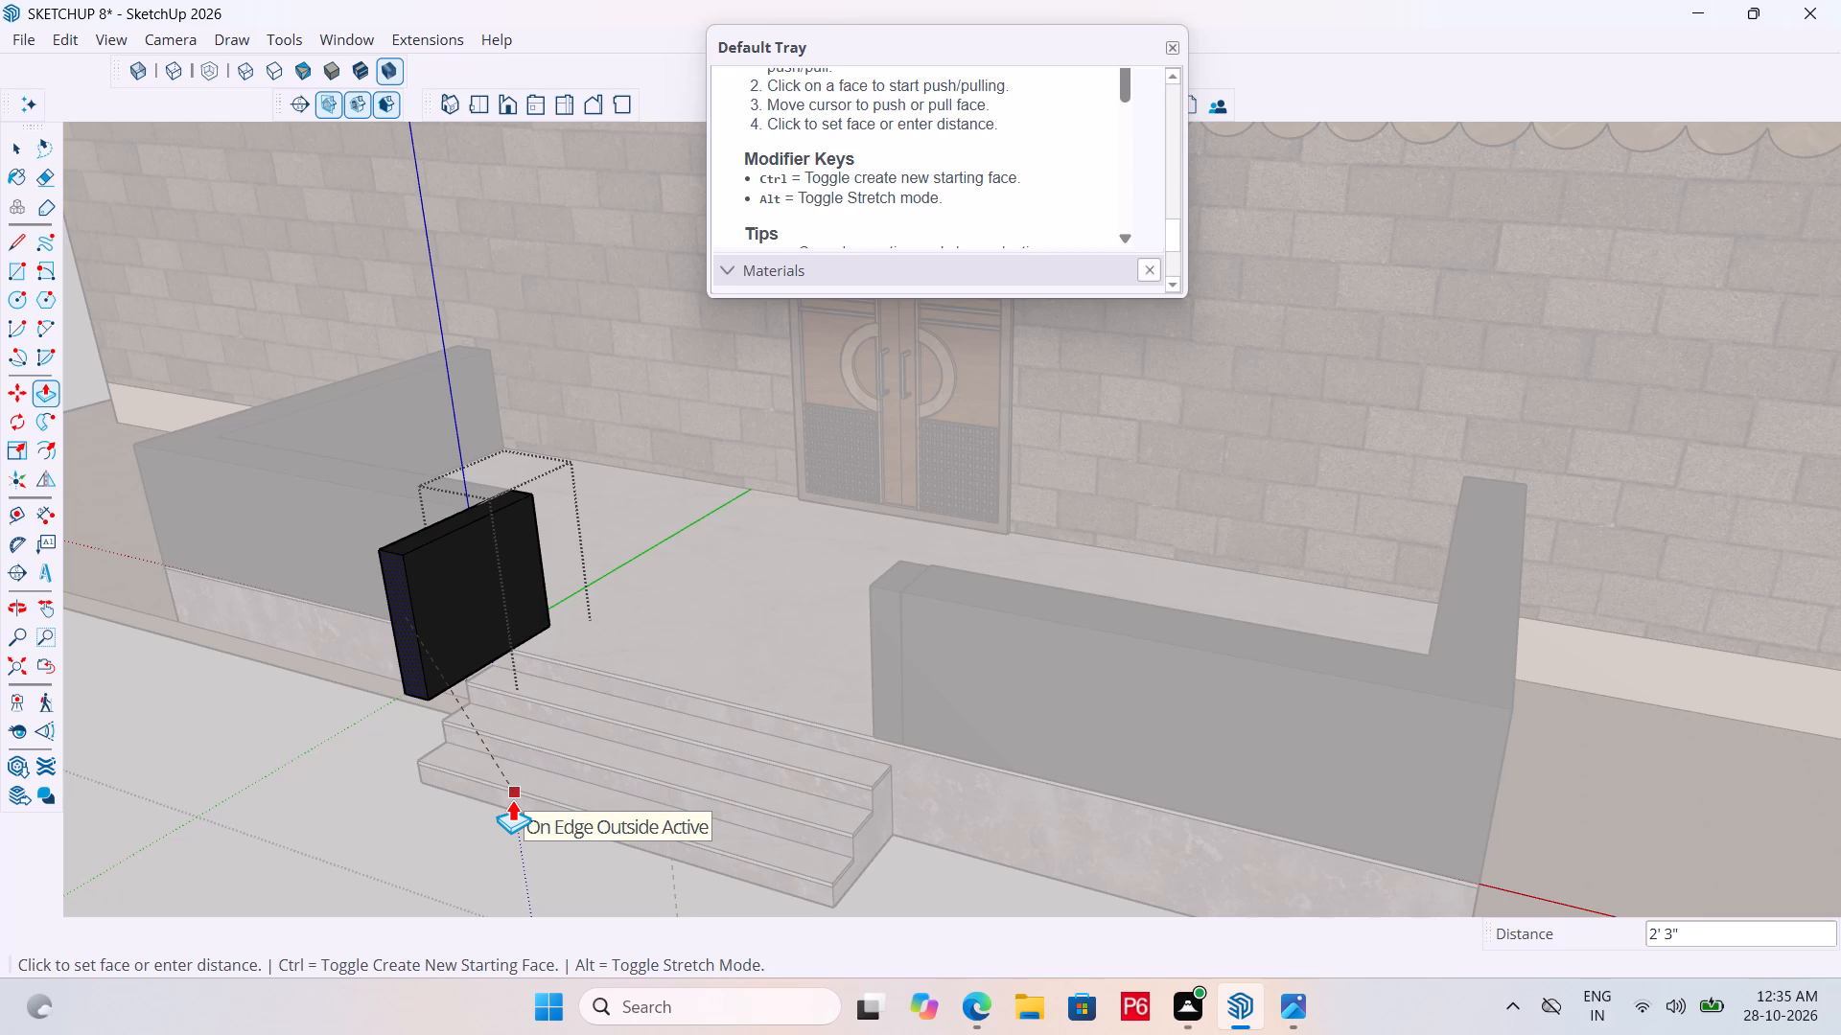
click(525, 749)
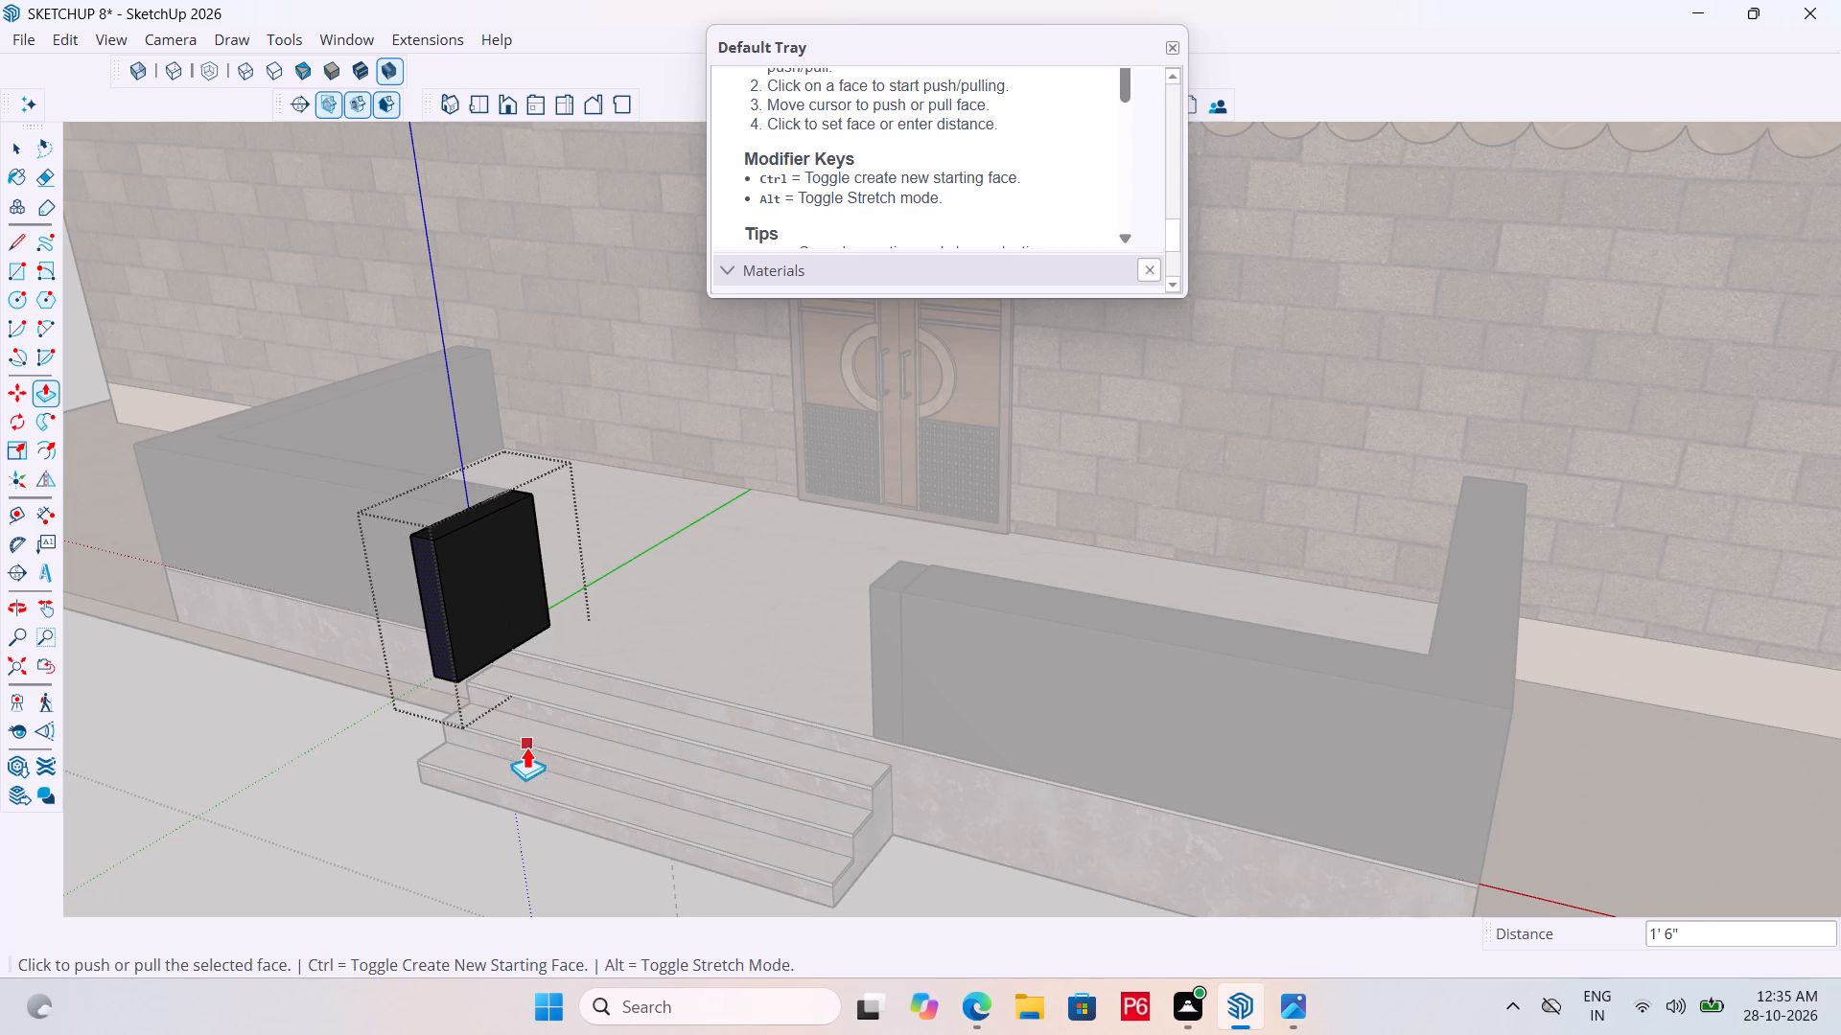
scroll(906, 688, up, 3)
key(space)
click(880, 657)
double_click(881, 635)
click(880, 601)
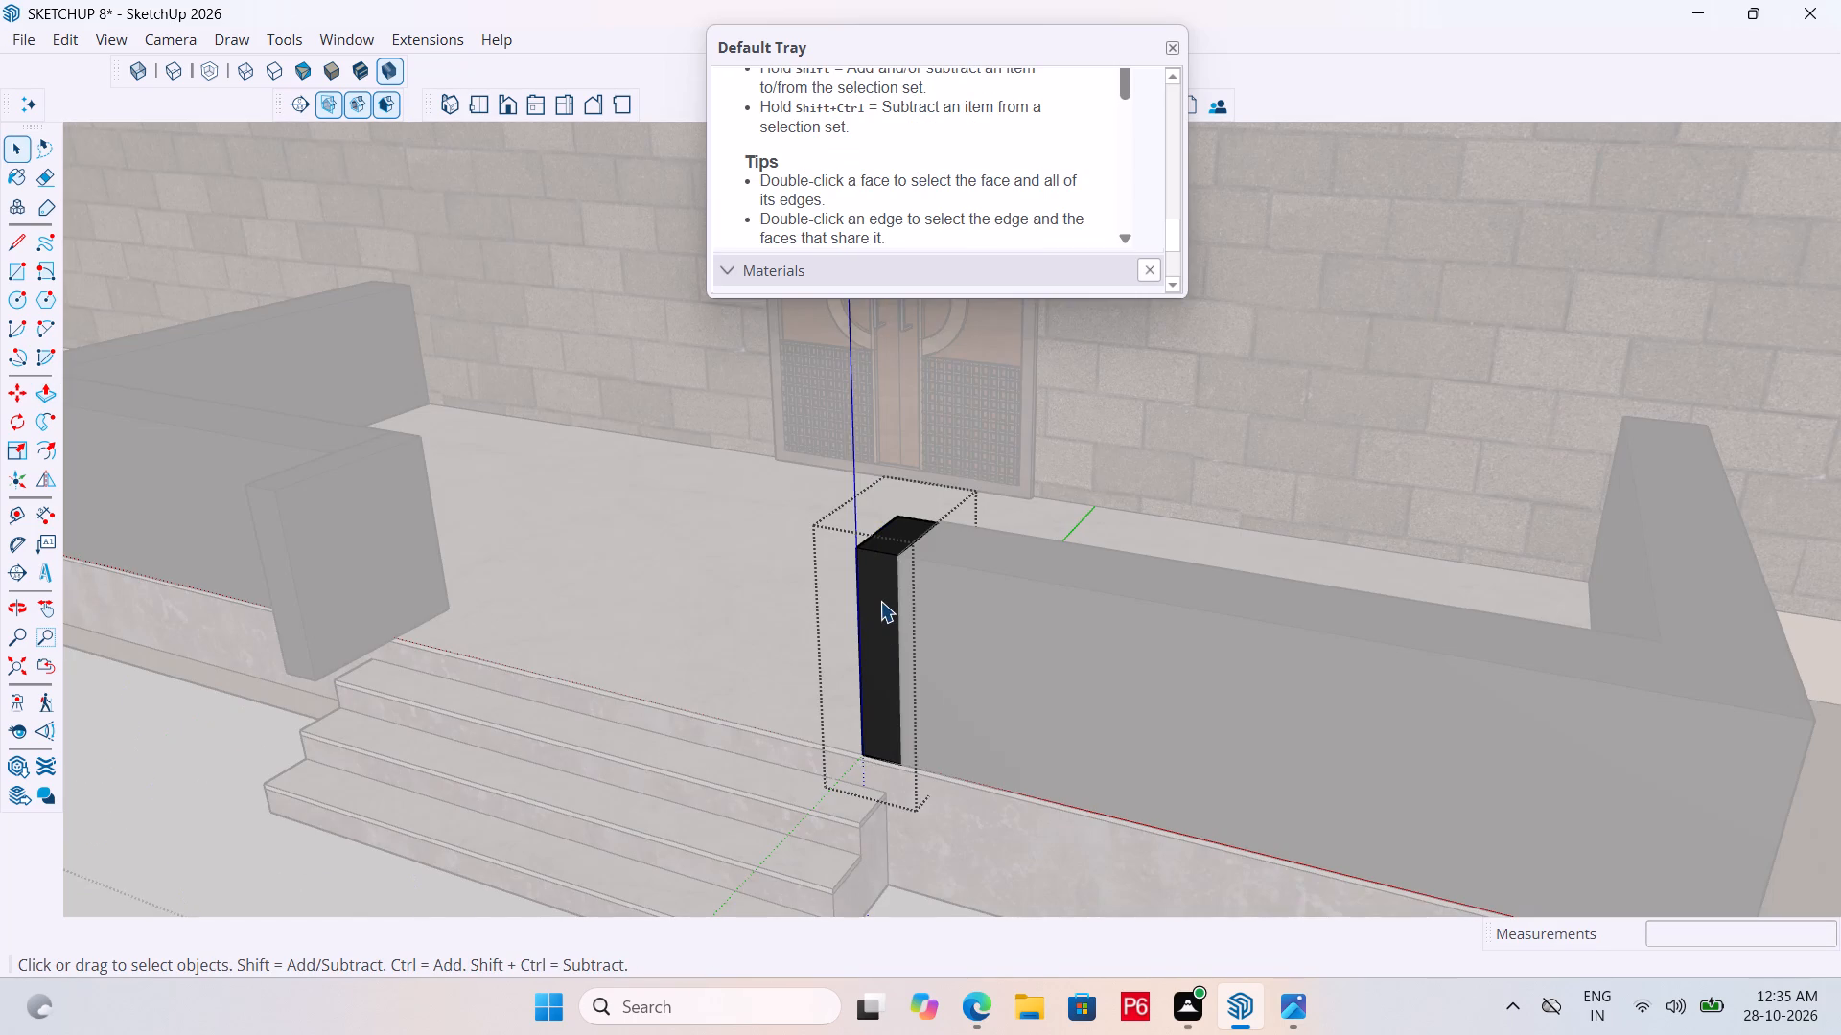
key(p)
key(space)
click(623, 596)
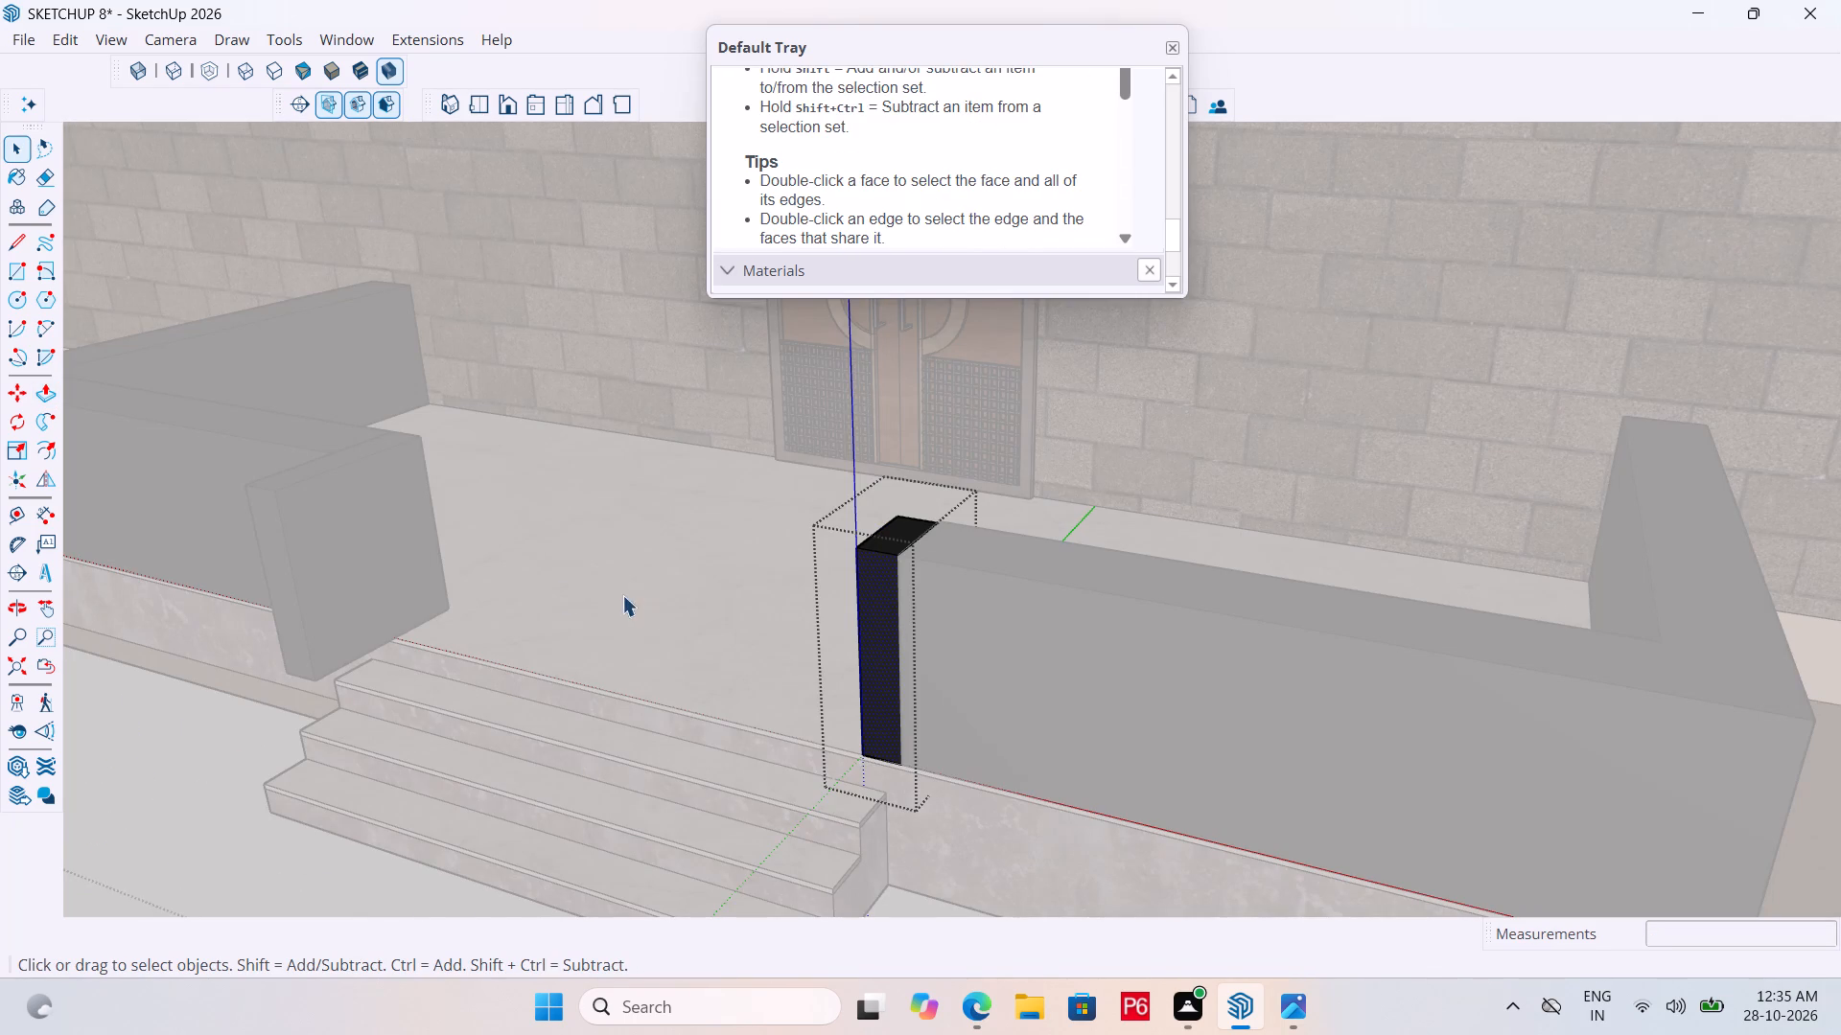
Draw a line about 7" long across the underside of the extended left post, along the porch edge.
click(300, 563)
scroll(216, 609, up, 5)
middle_drag(365, 506, 370, 509)
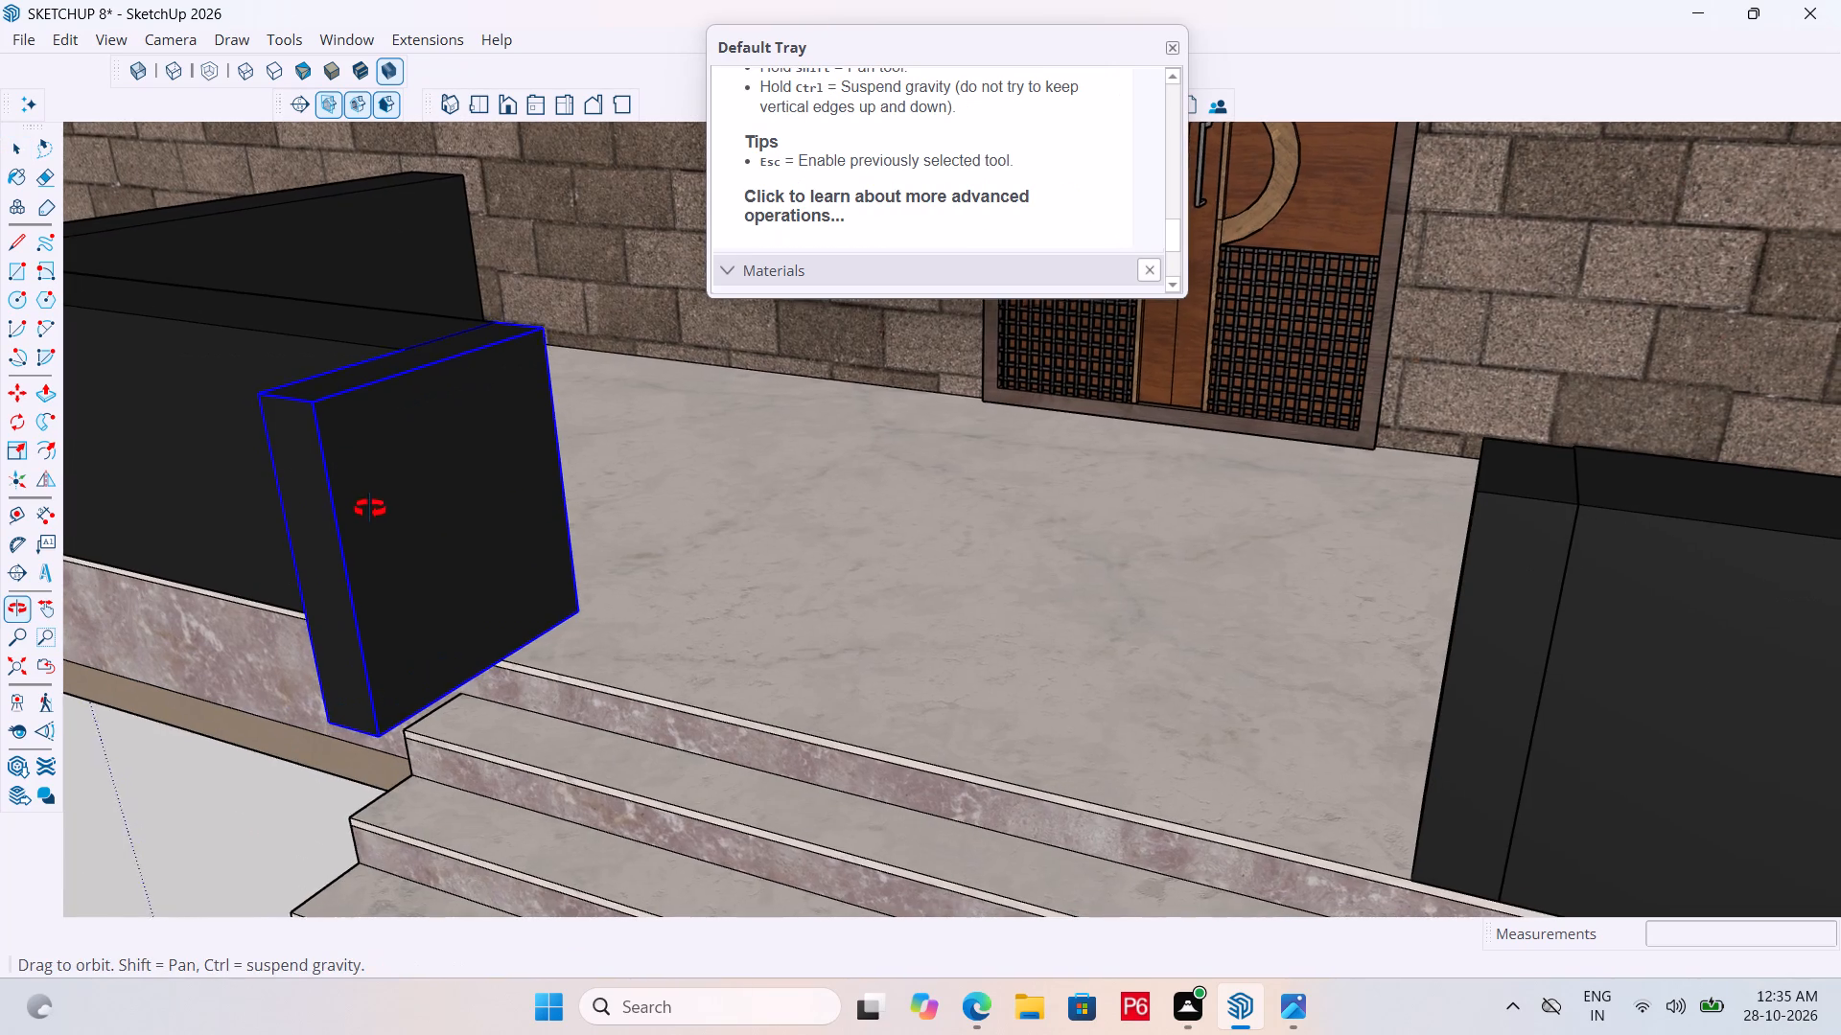
middle_drag(370, 509, 385, 535)
scroll(571, 457, down, 3)
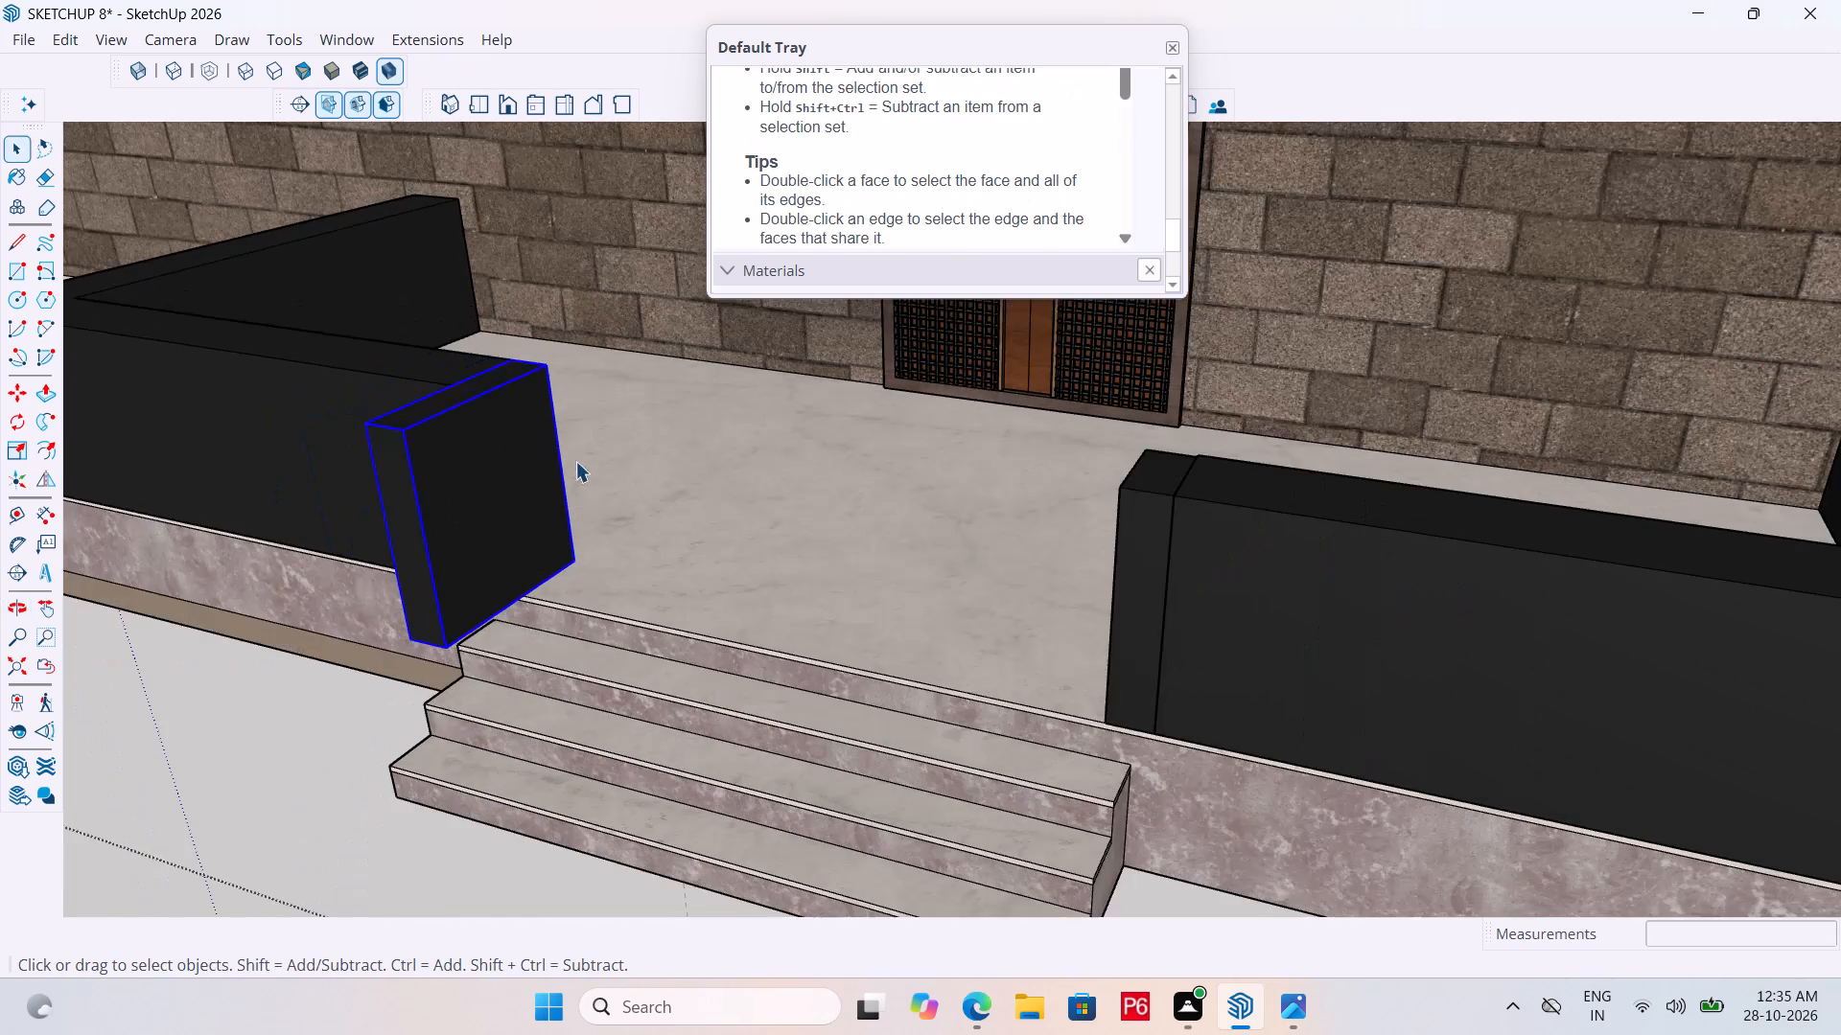
middle_drag(481, 632, 513, 429)
scroll(567, 183, up, 3)
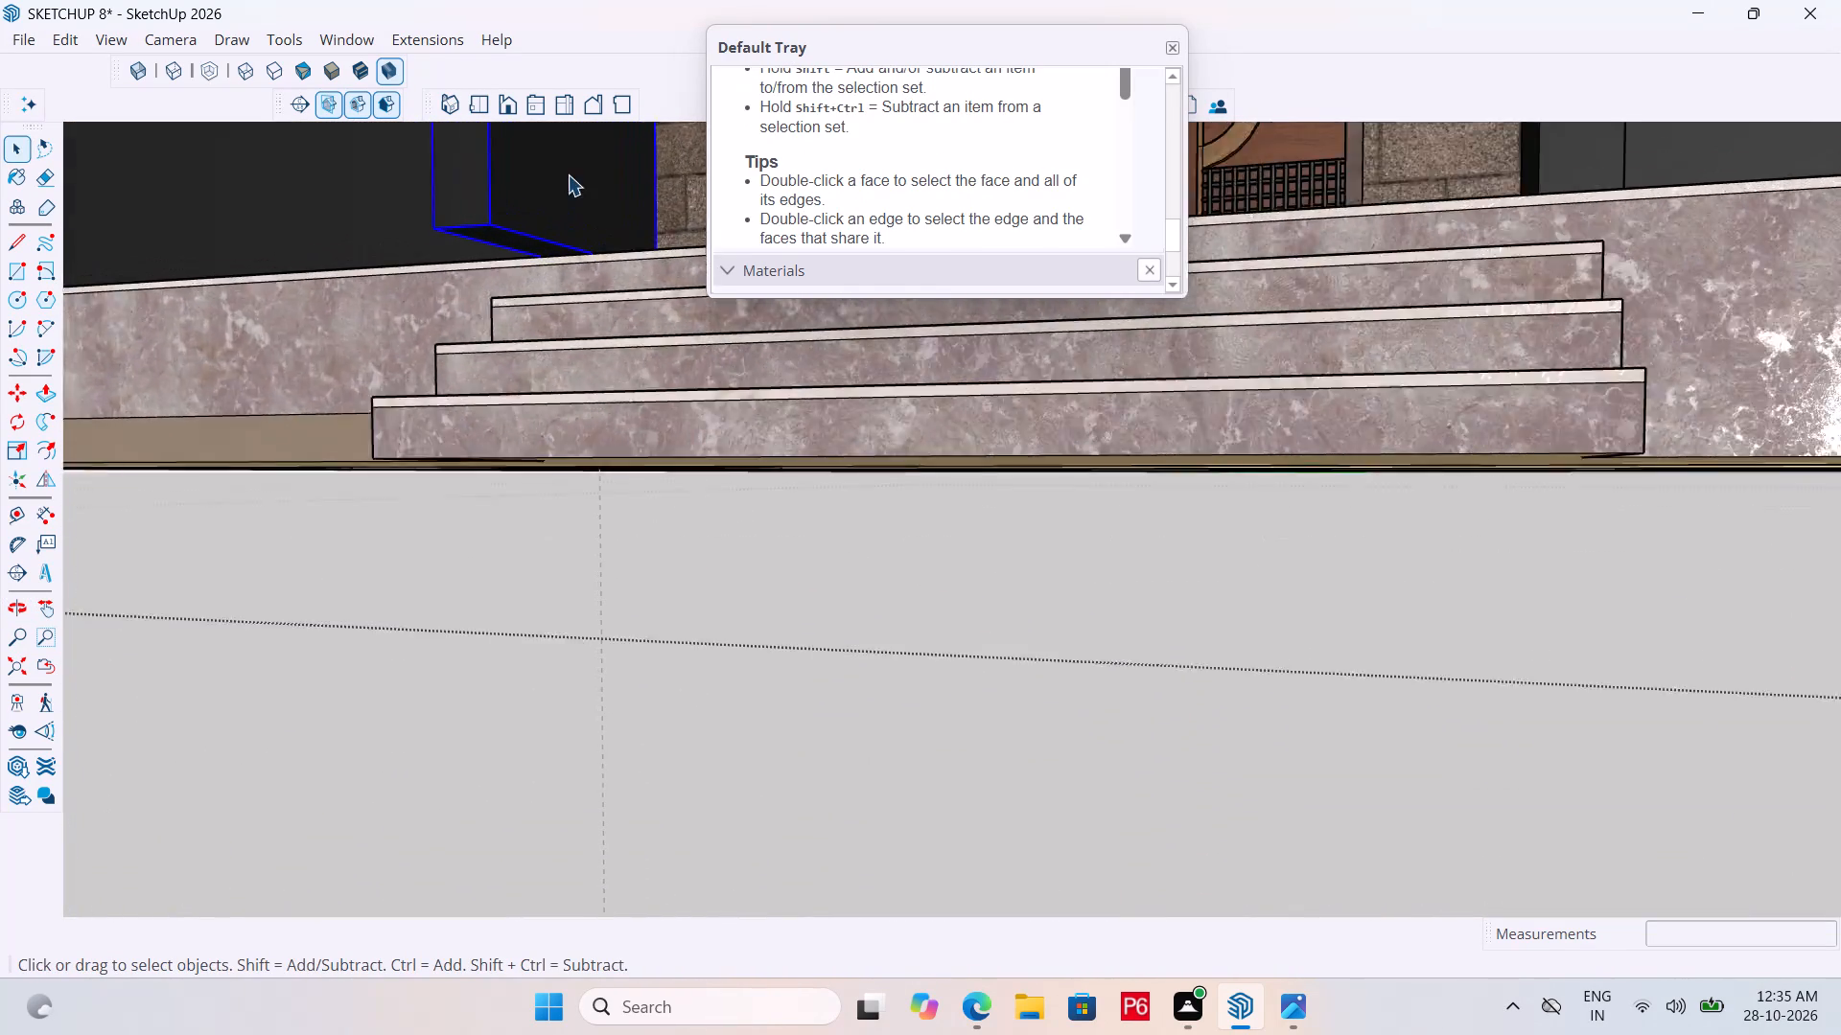
scroll(568, 174, up, 5)
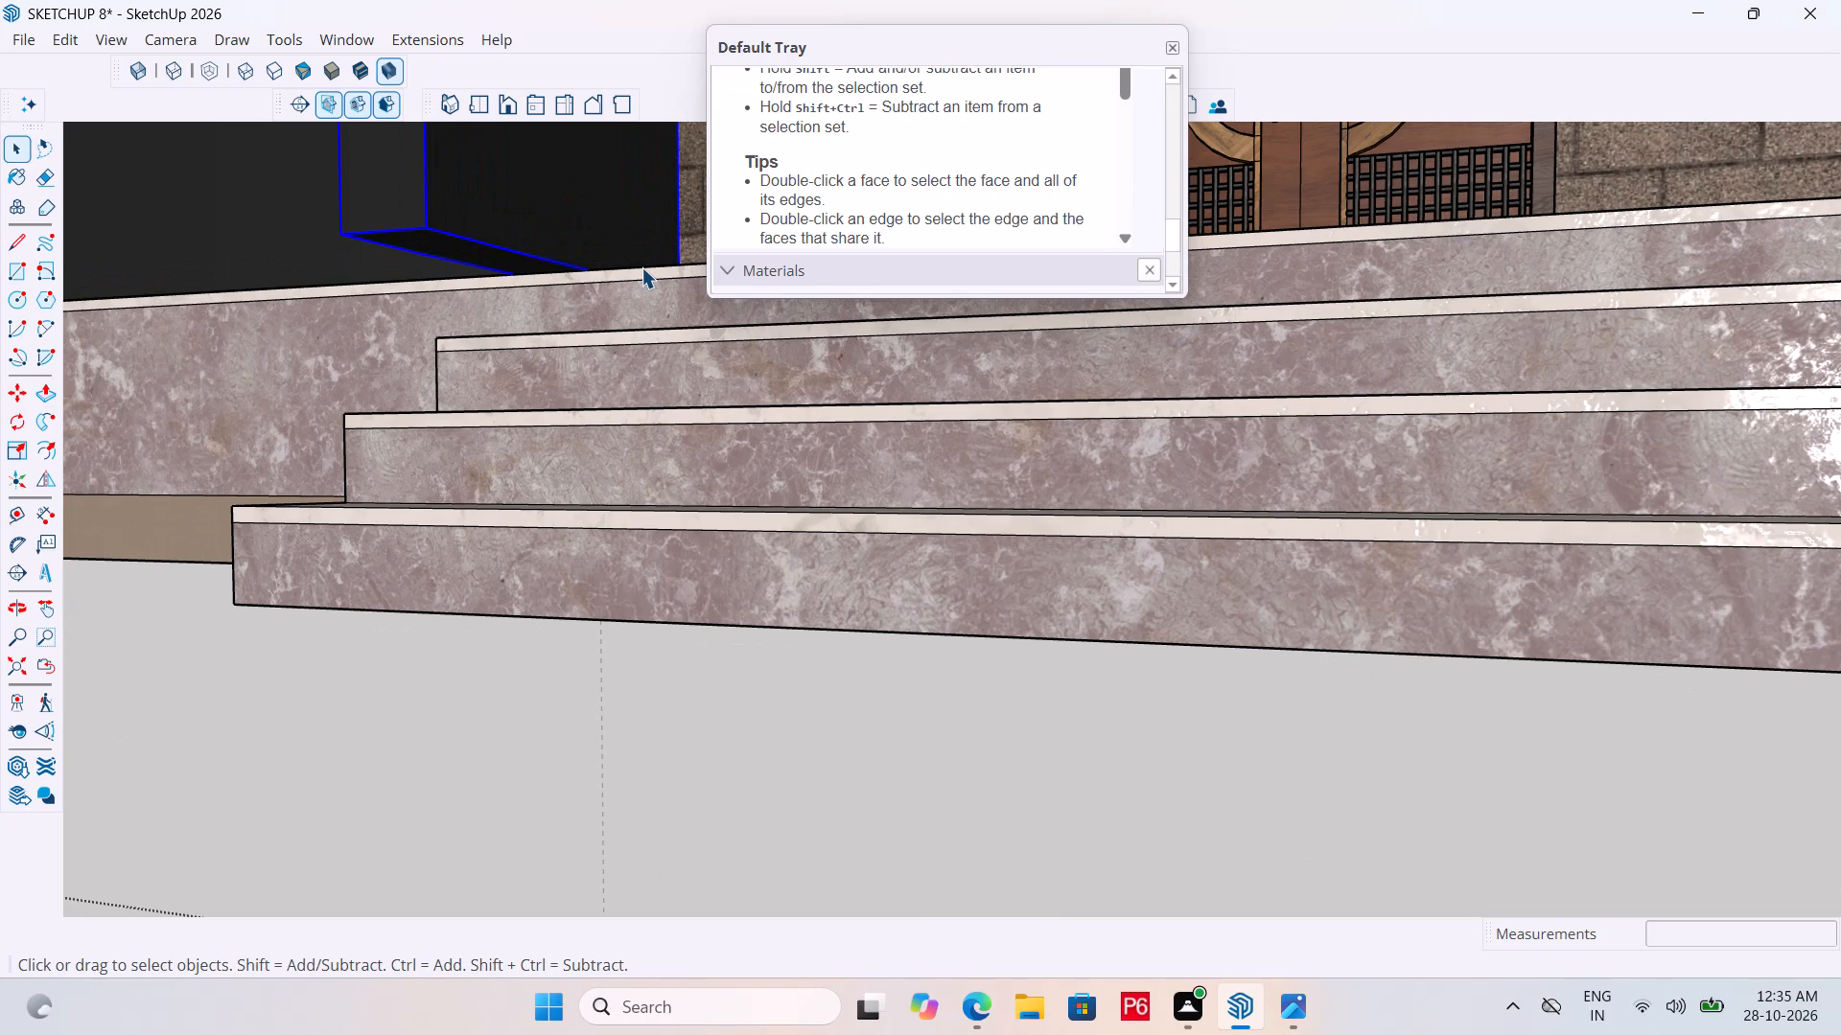
scroll(454, 238, up, 5)
scroll(584, 220, up, 7)
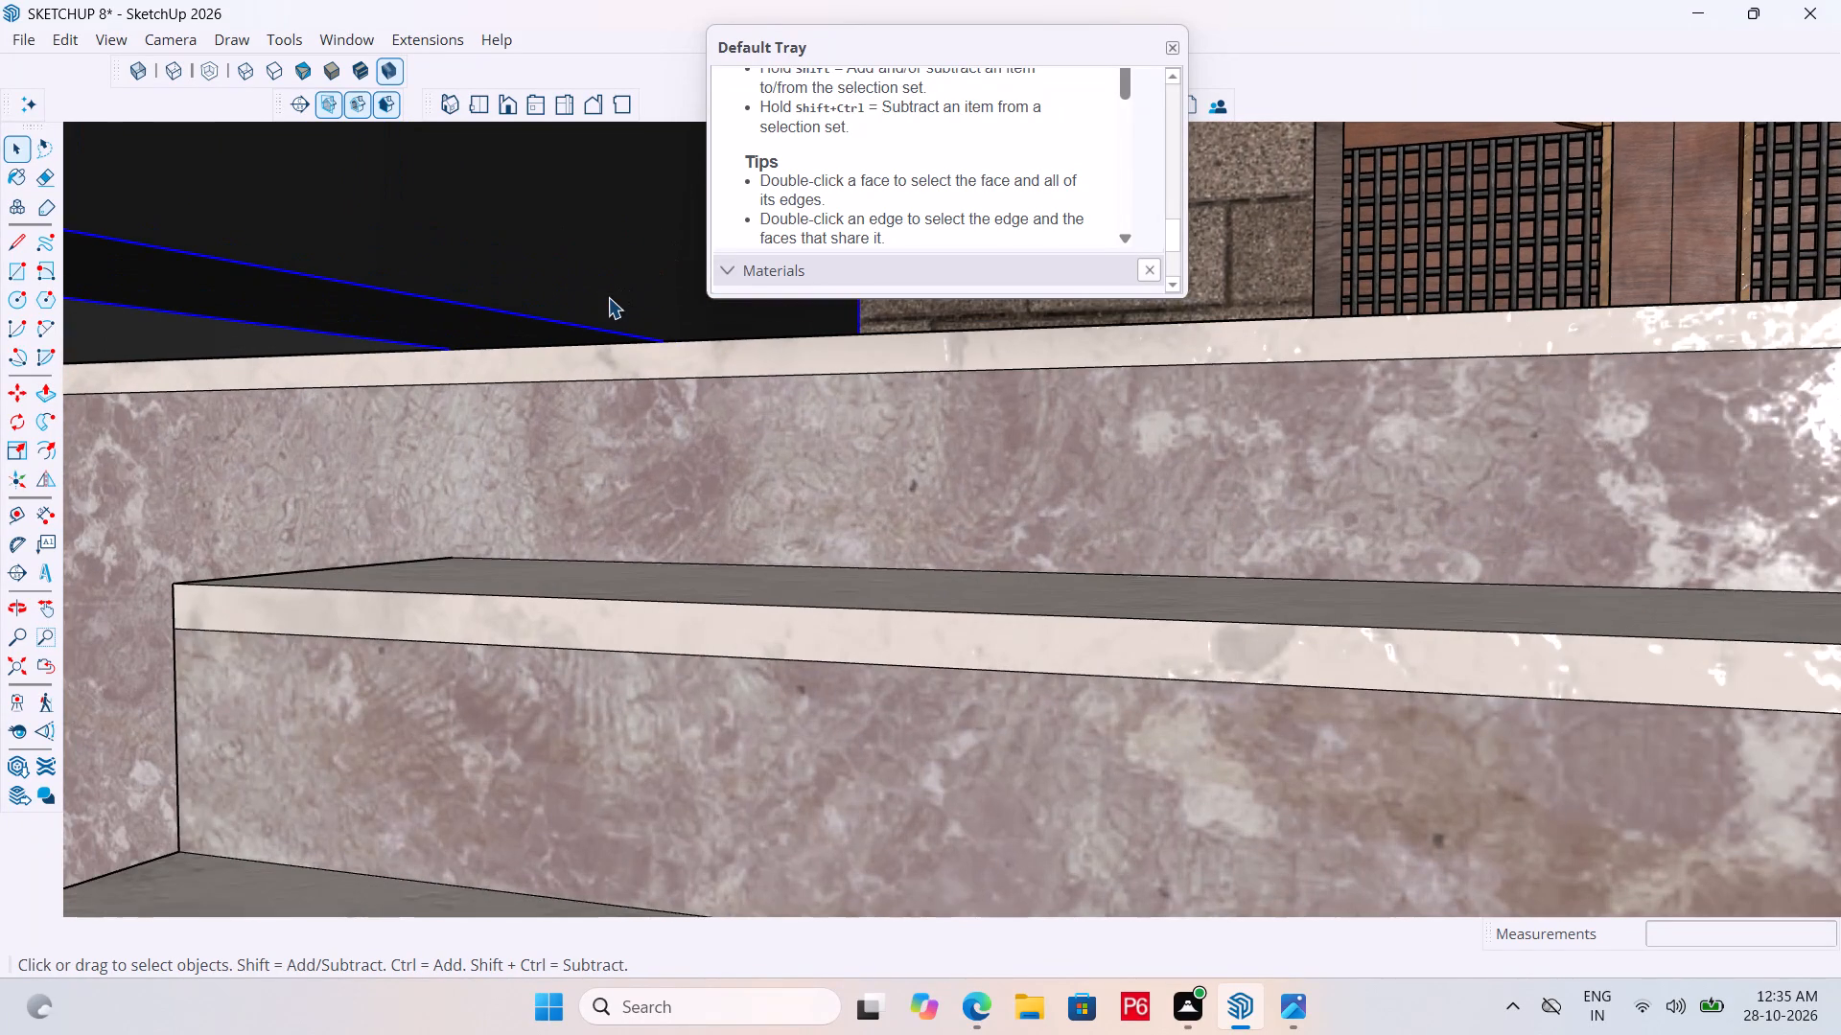
scroll(616, 338, up, 3)
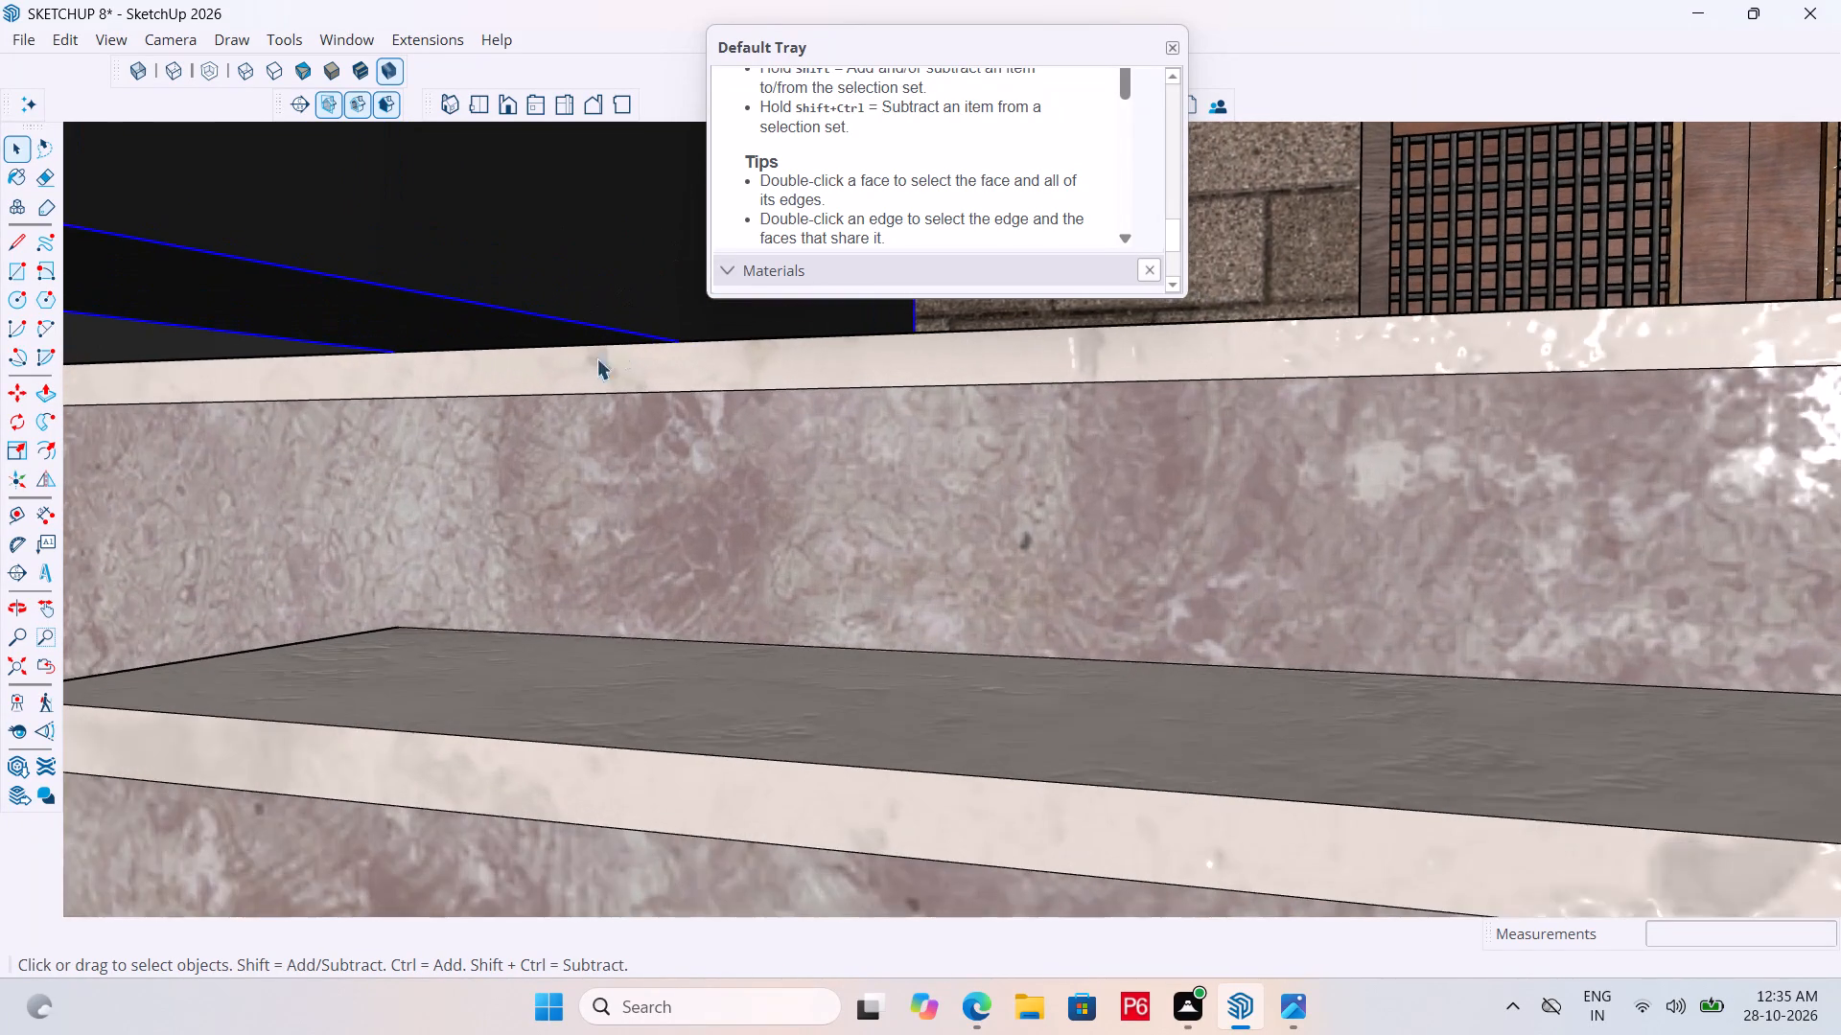
middle_drag(561, 348, 553, 253)
key(l)
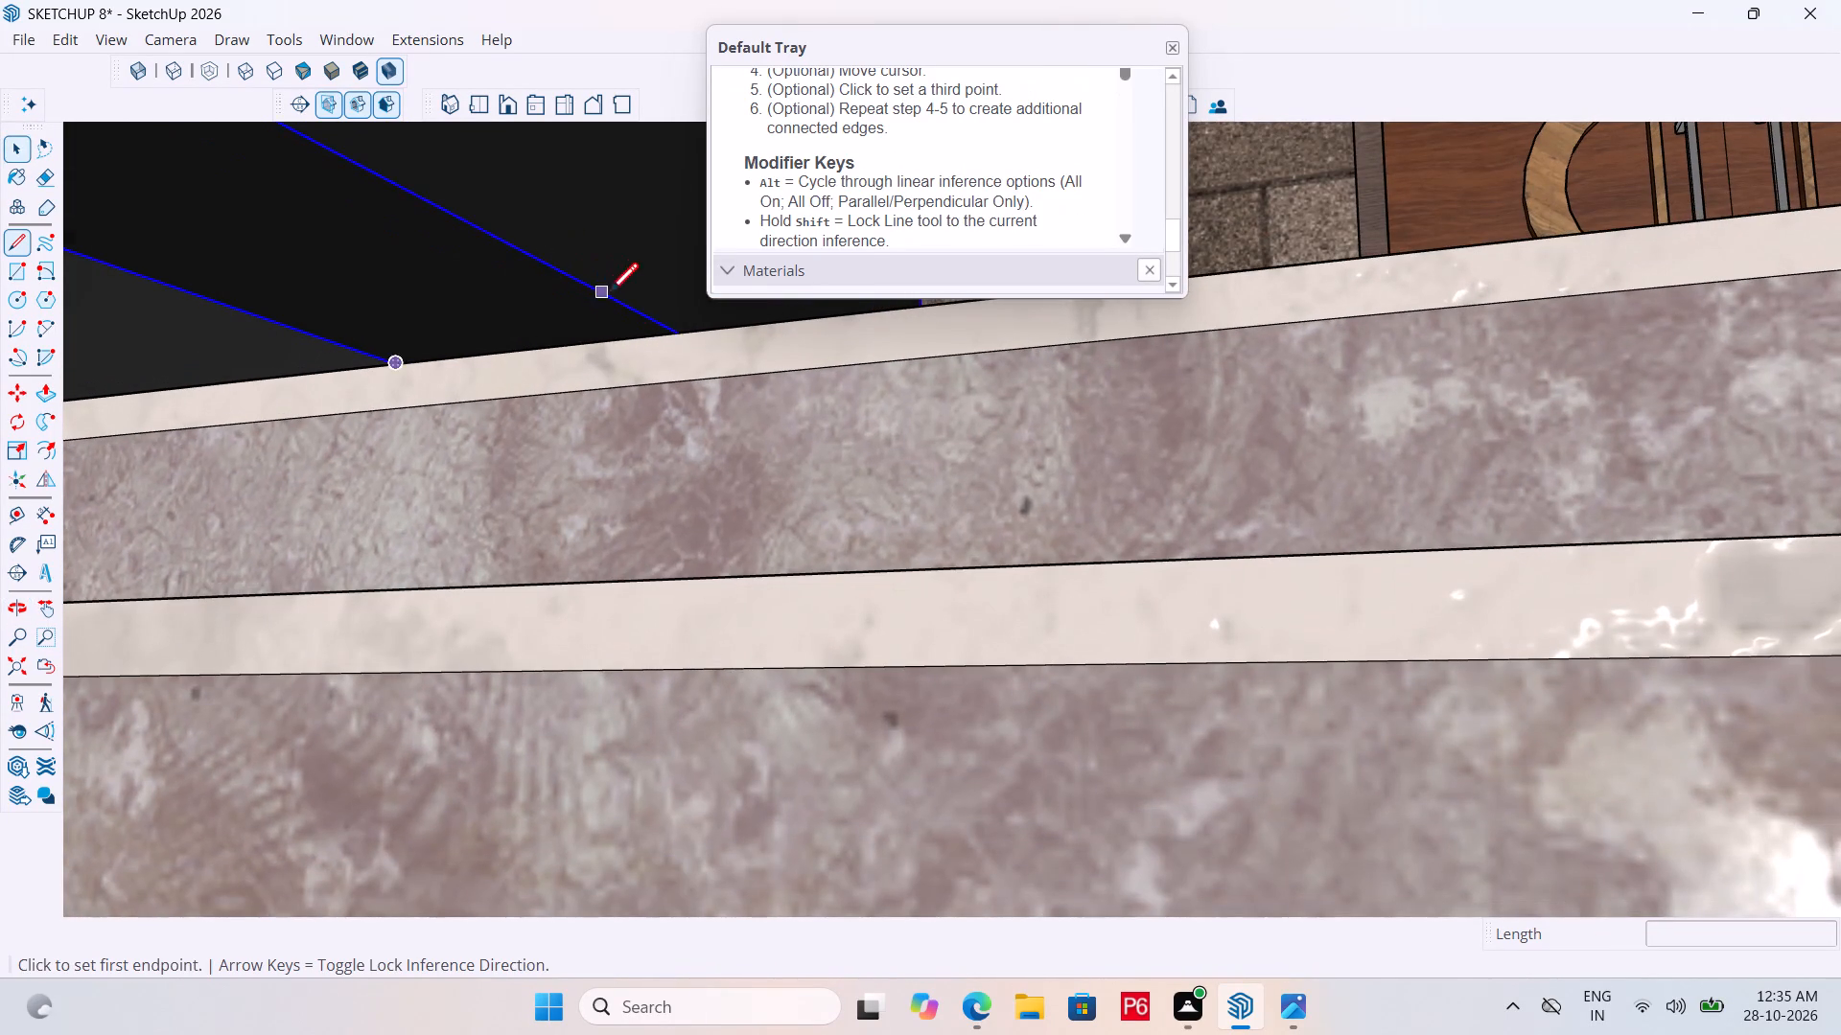
click(674, 331)
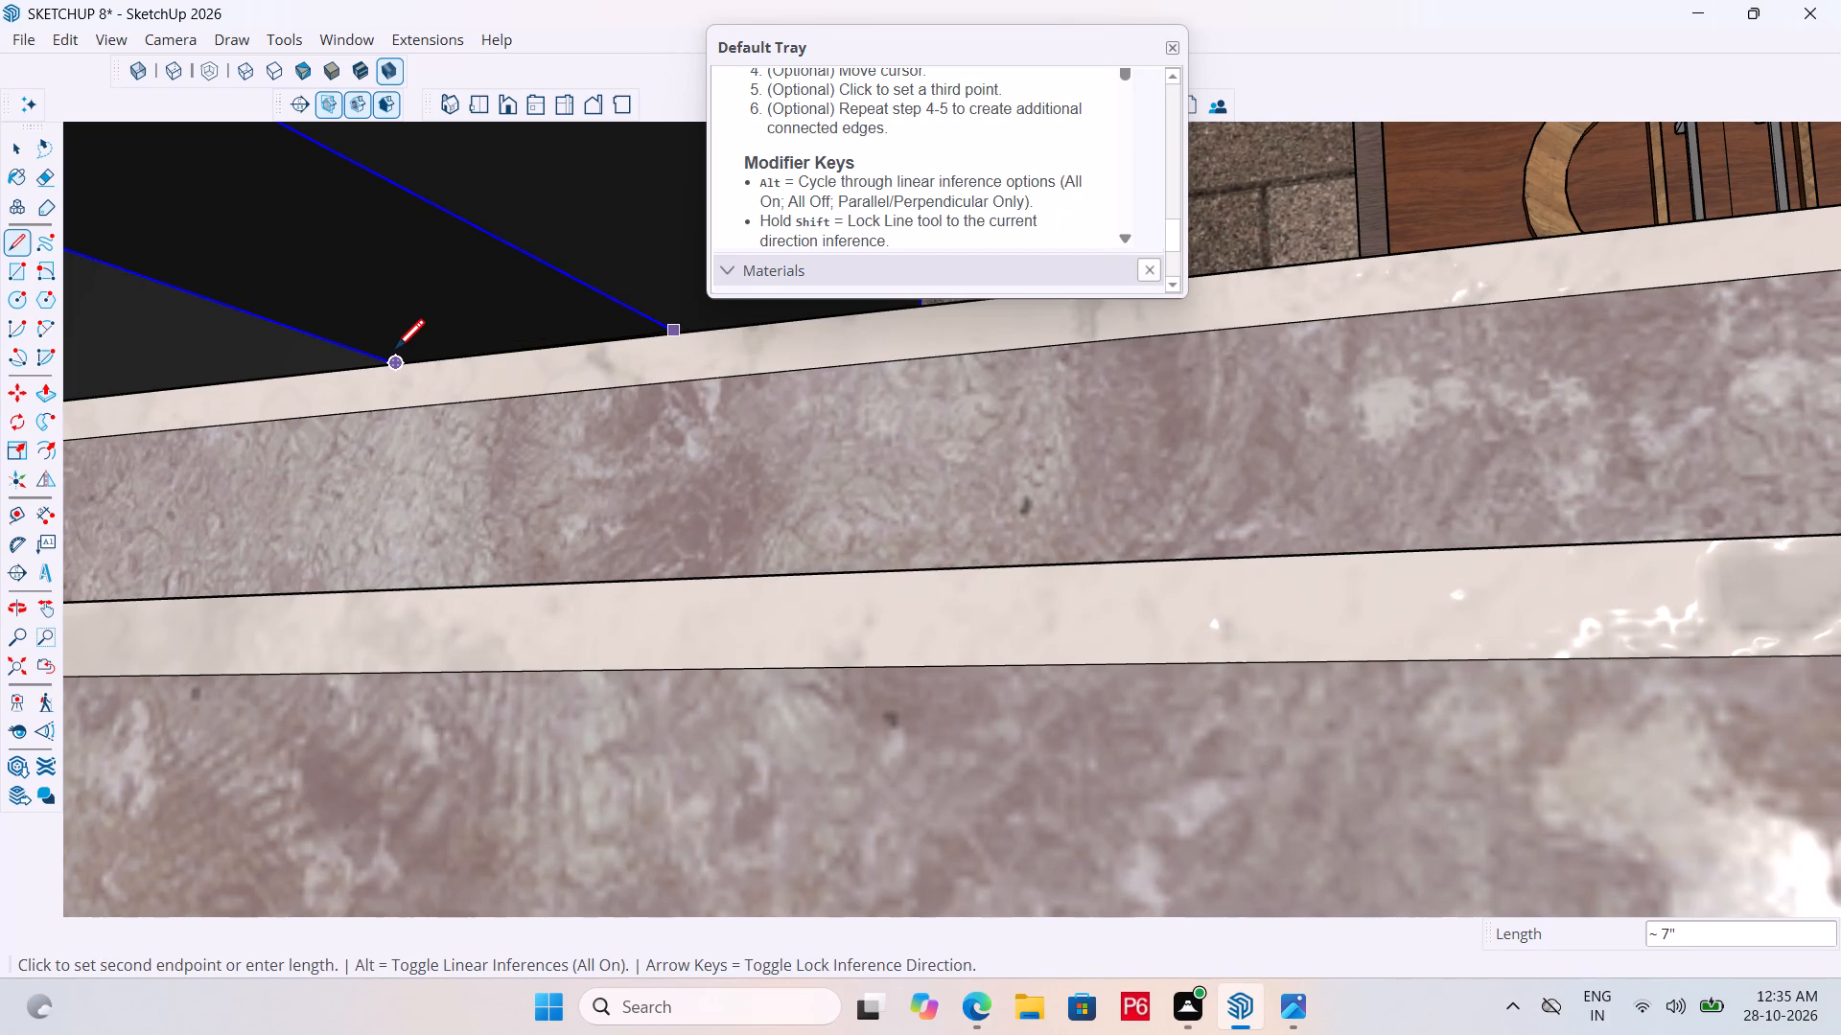
click(387, 363)
key(space)
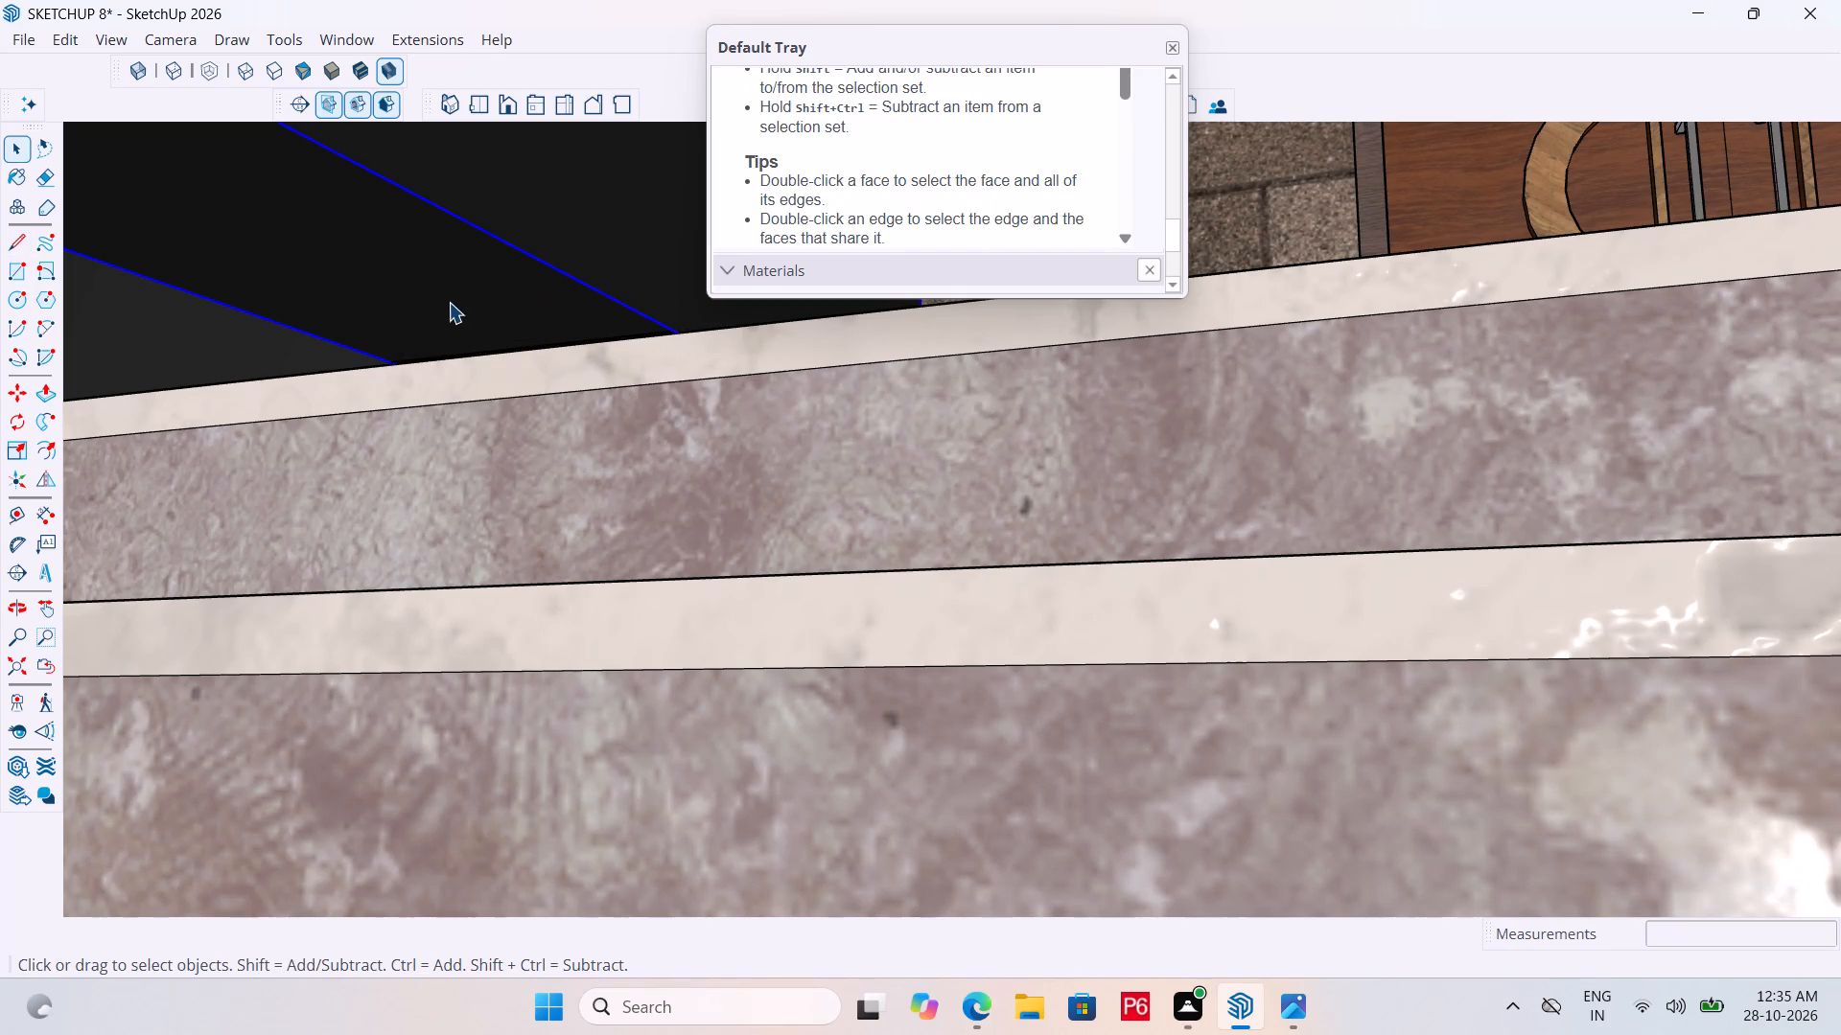
Open the left post's group and extrude the overhanging part of its underside down to the first step below the porch.
click(450, 303)
double_click(447, 276)
key(p)
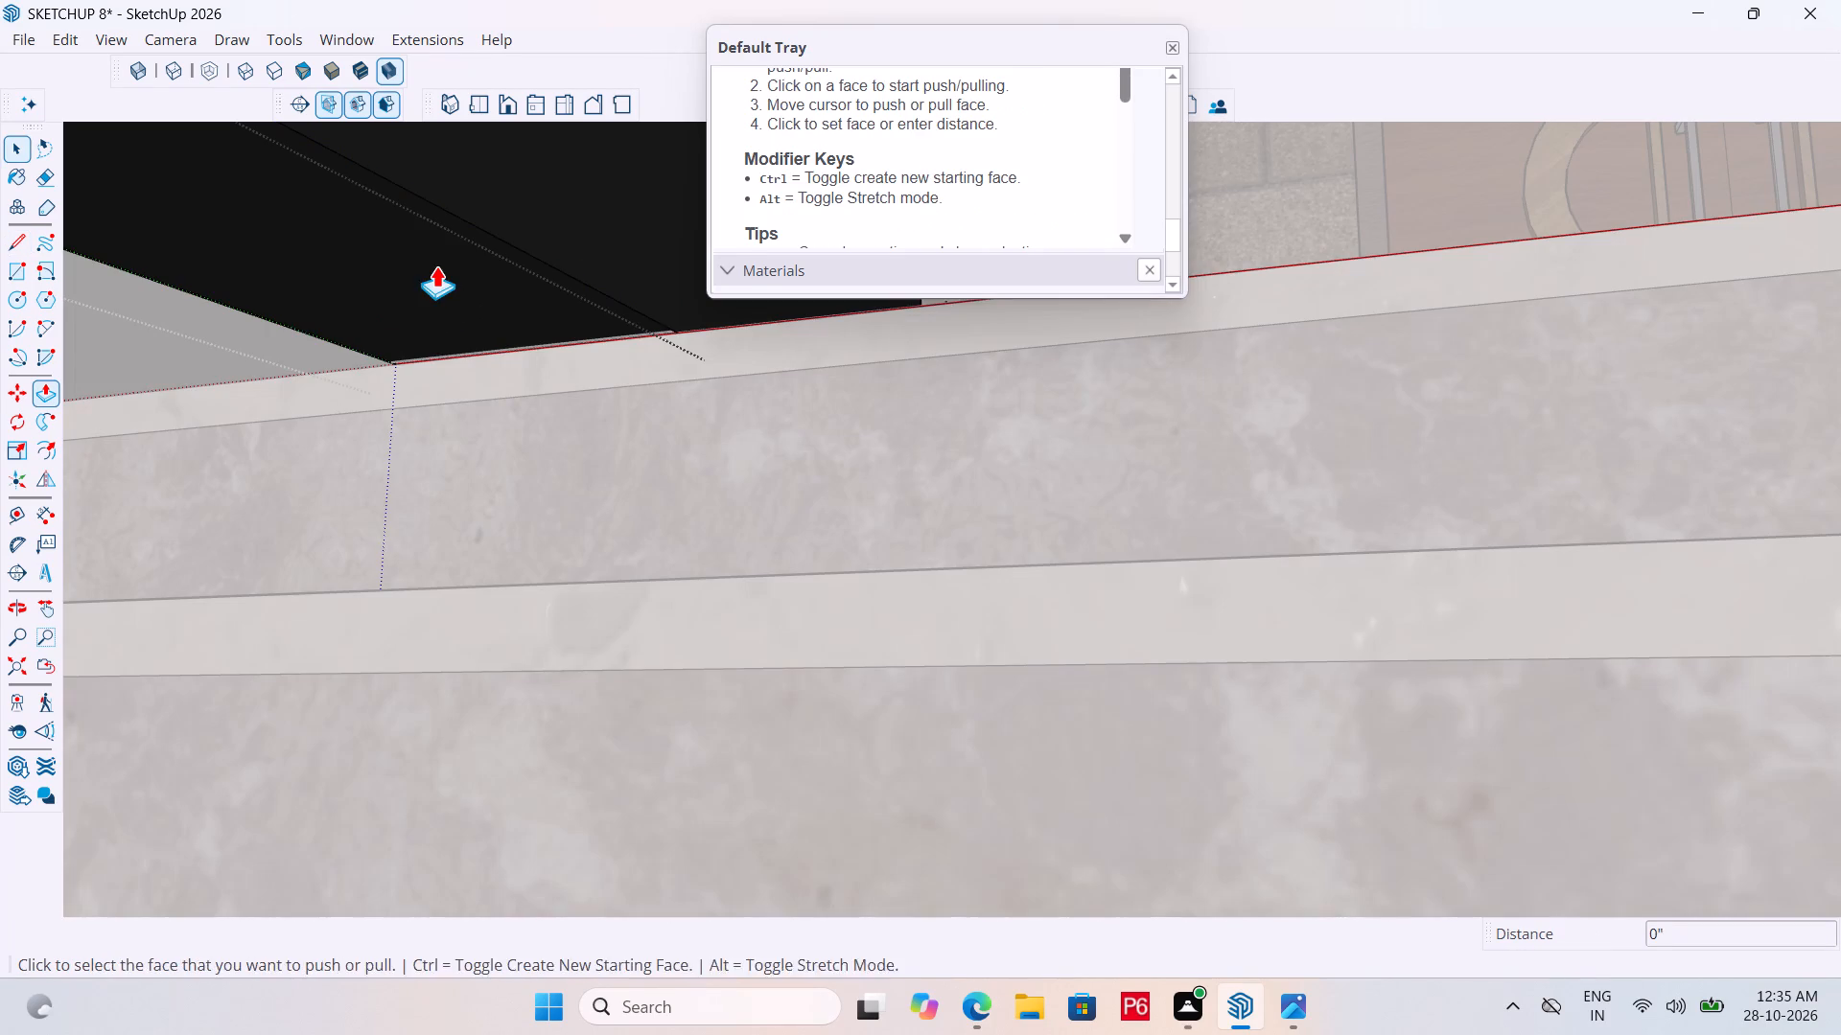
click(436, 265)
scroll(376, 379, down, 6)
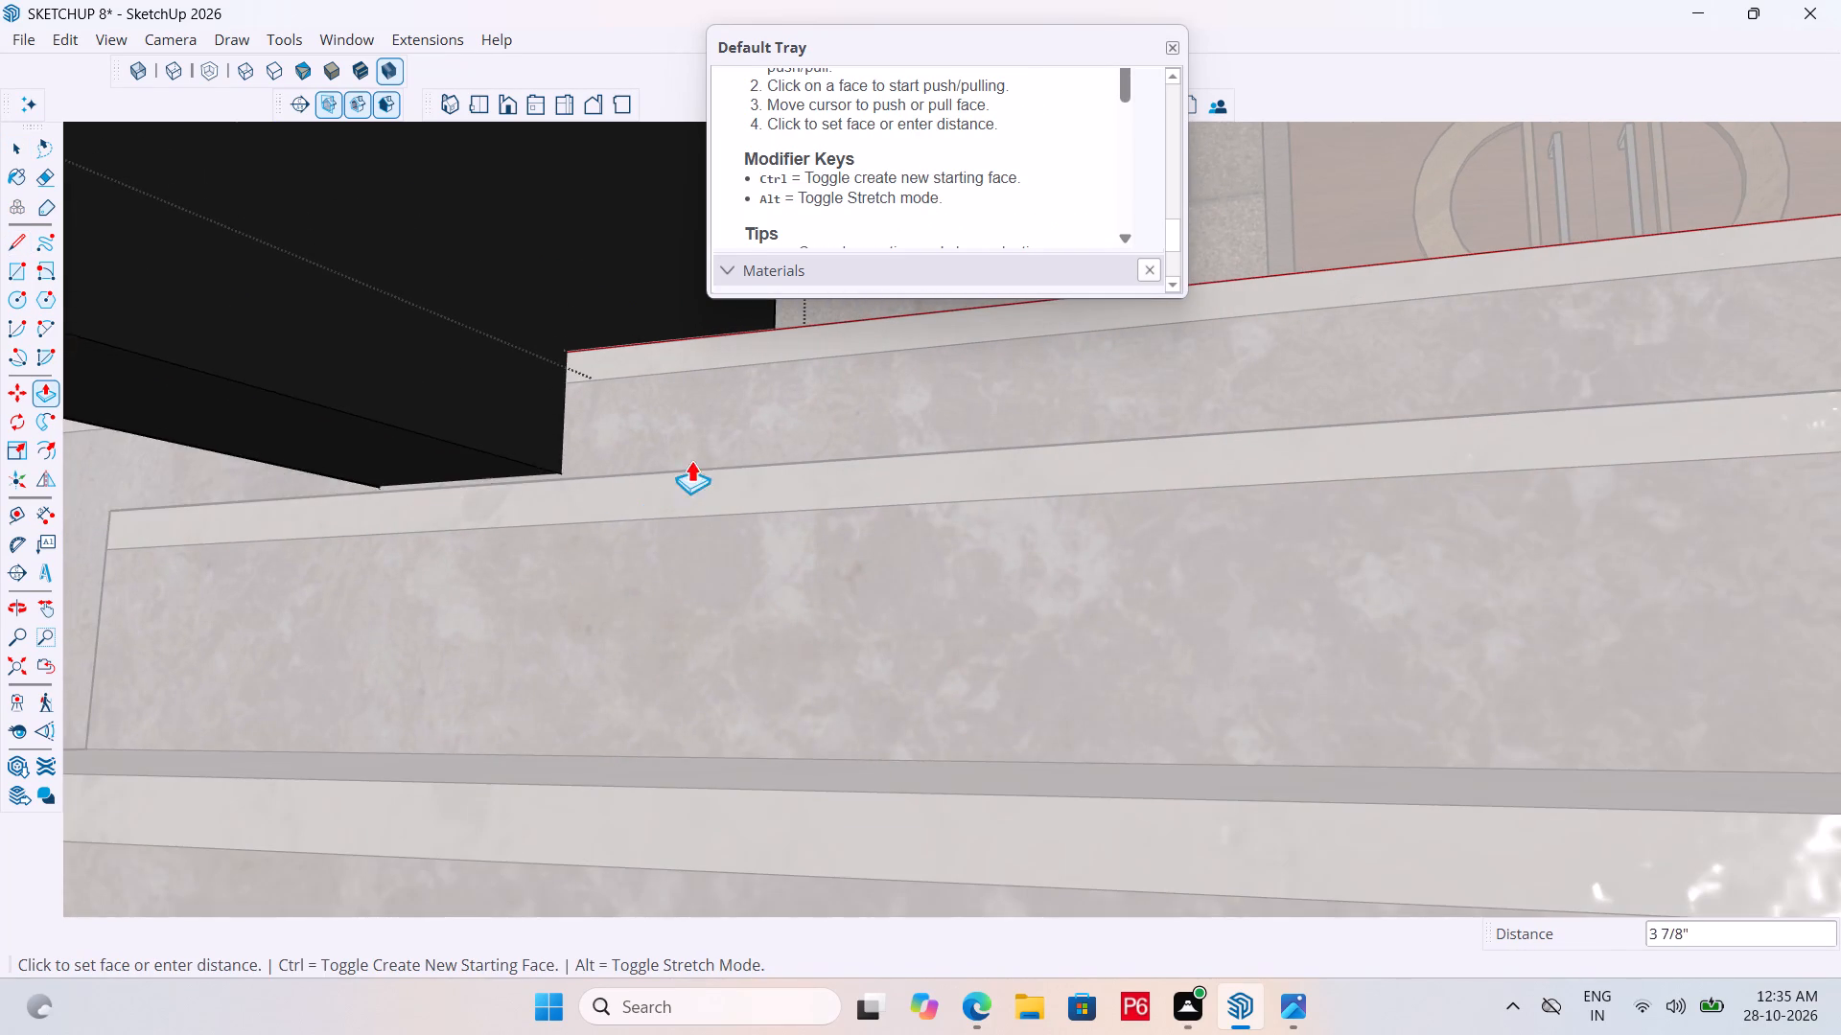
middle_drag(691, 460, 638, 731)
drag(747, 580, 747, 567)
scroll(691, 419, down, 7)
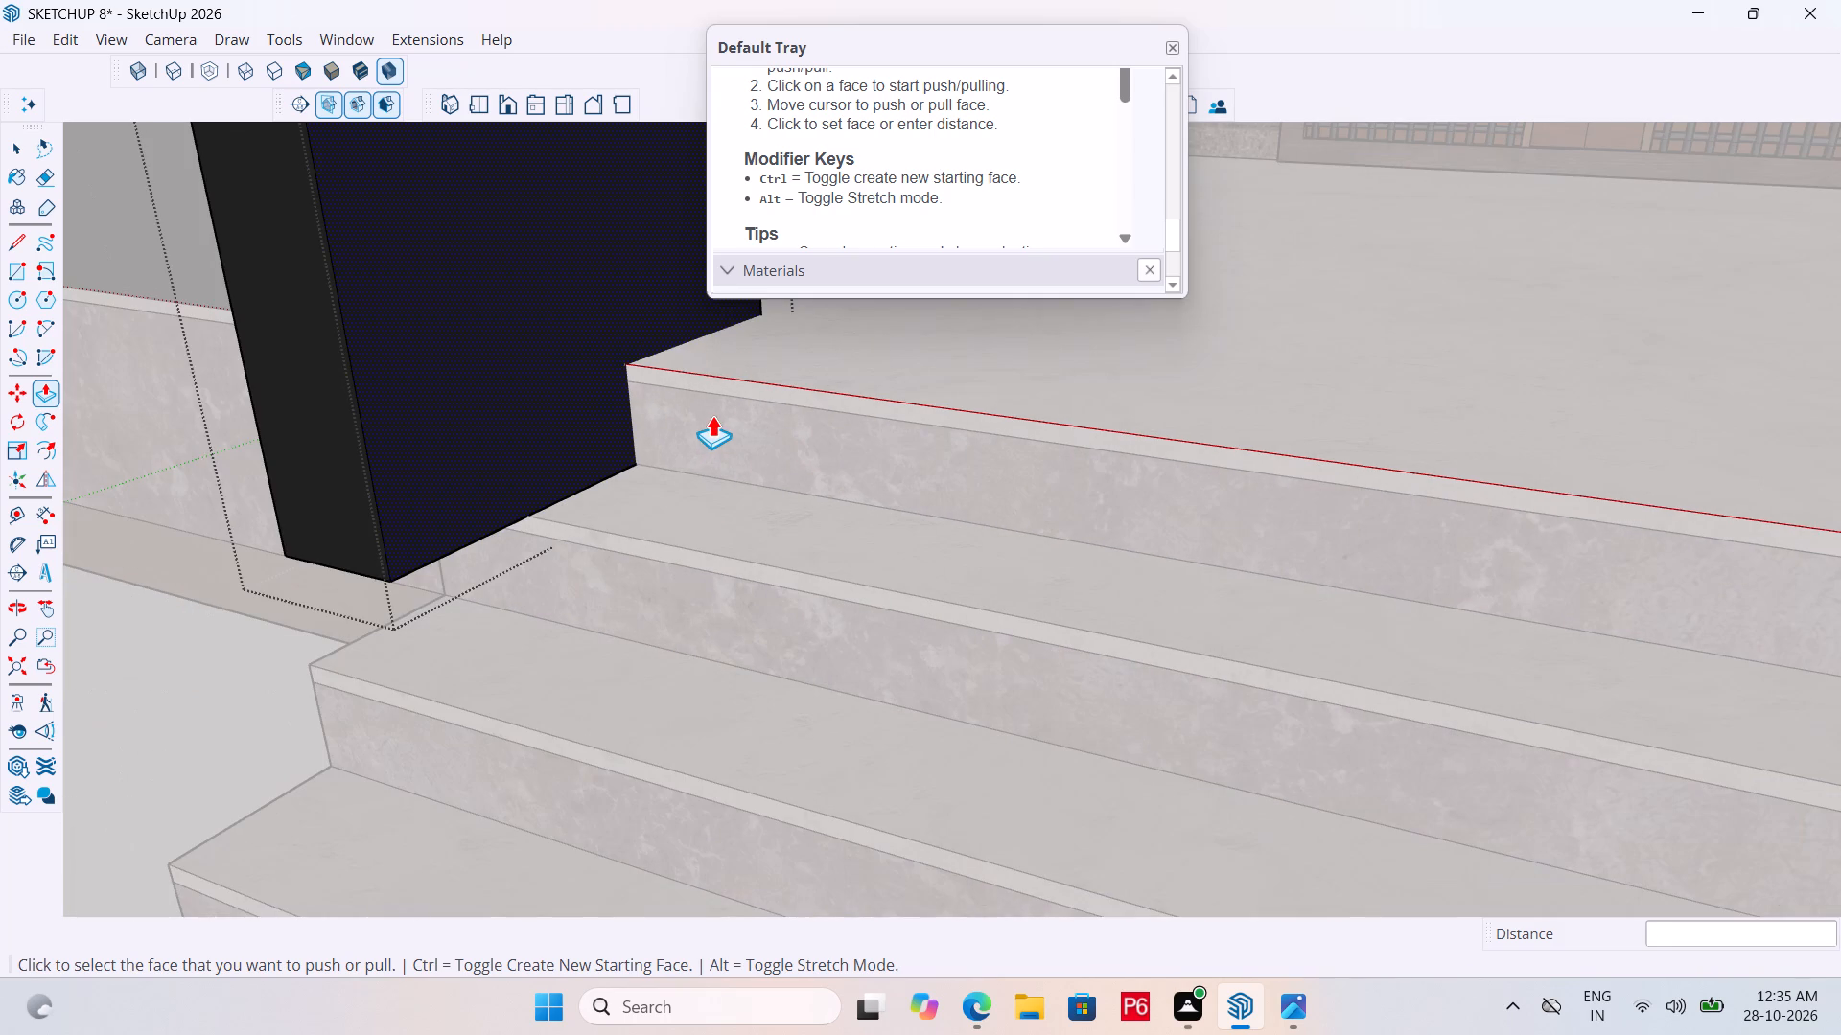
Draw a line across the underside of the left post's lowered part, along the edge of the first step below the porch.
middle_drag(552, 516, 575, 385)
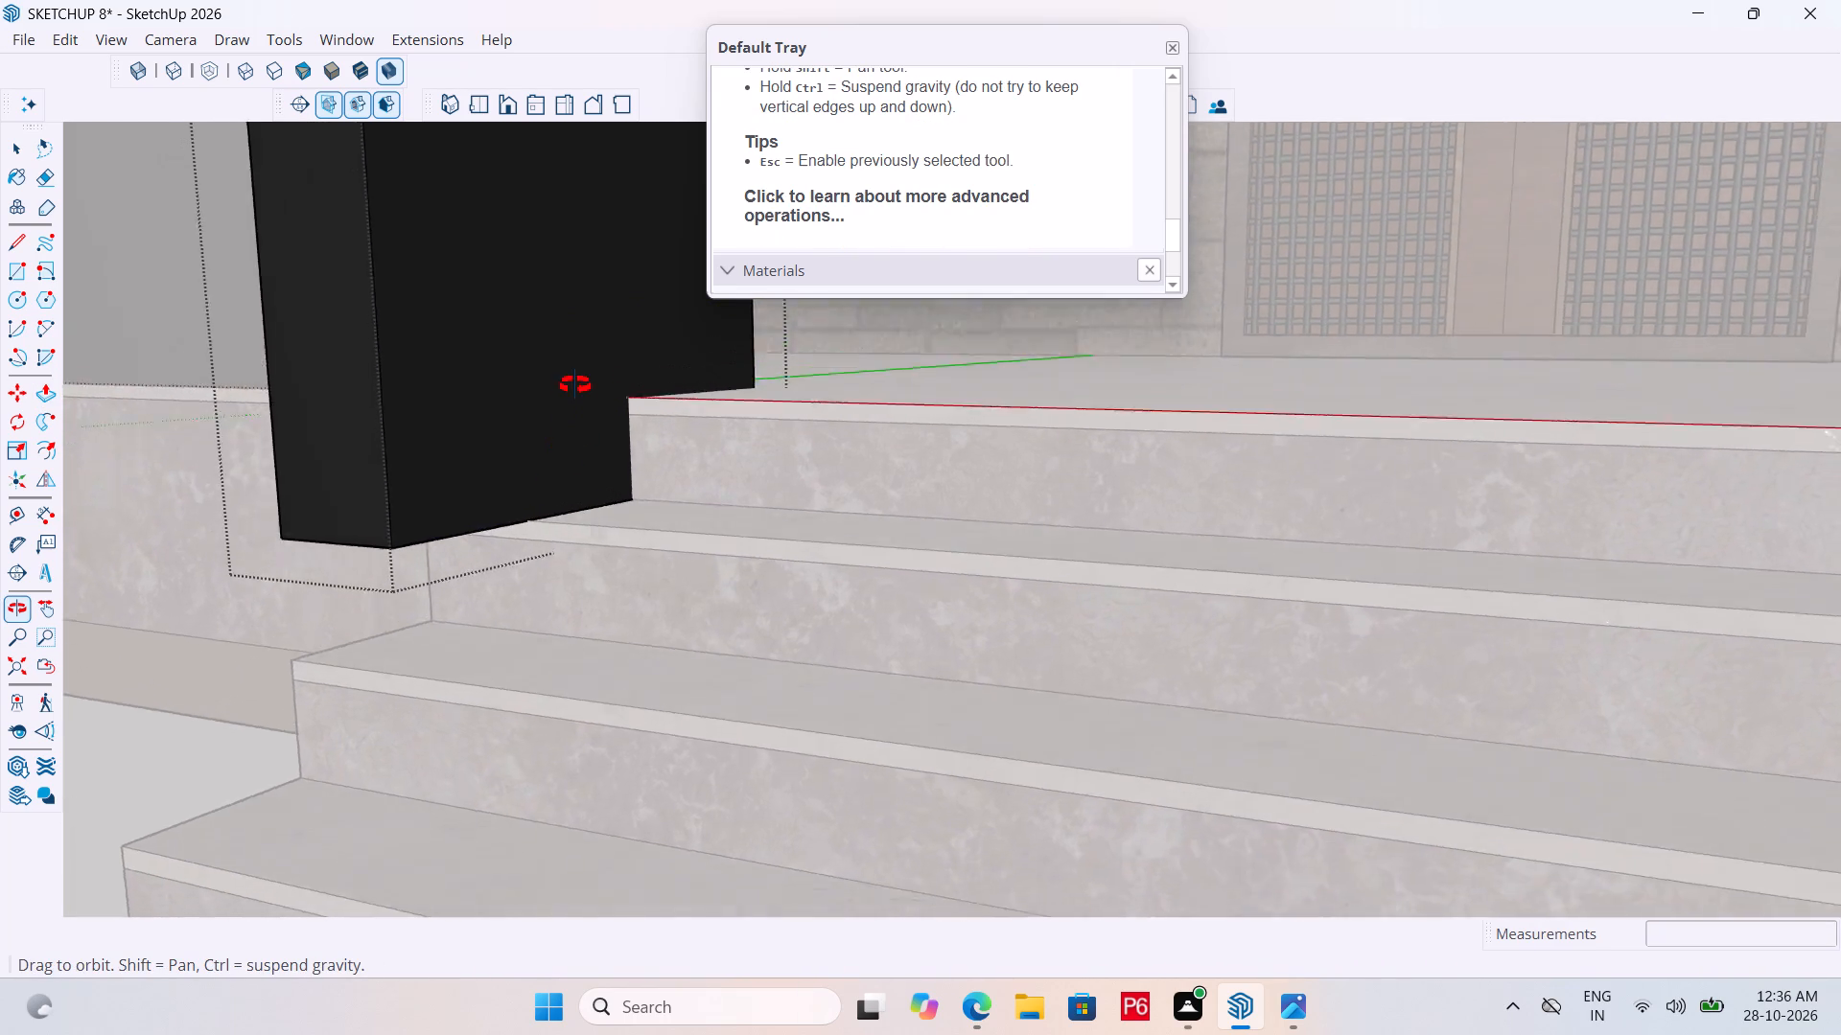
middle_drag(575, 385, 582, 257)
scroll(520, 442, up, 3)
middle_drag(473, 532, 481, 431)
scroll(389, 578, up, 6)
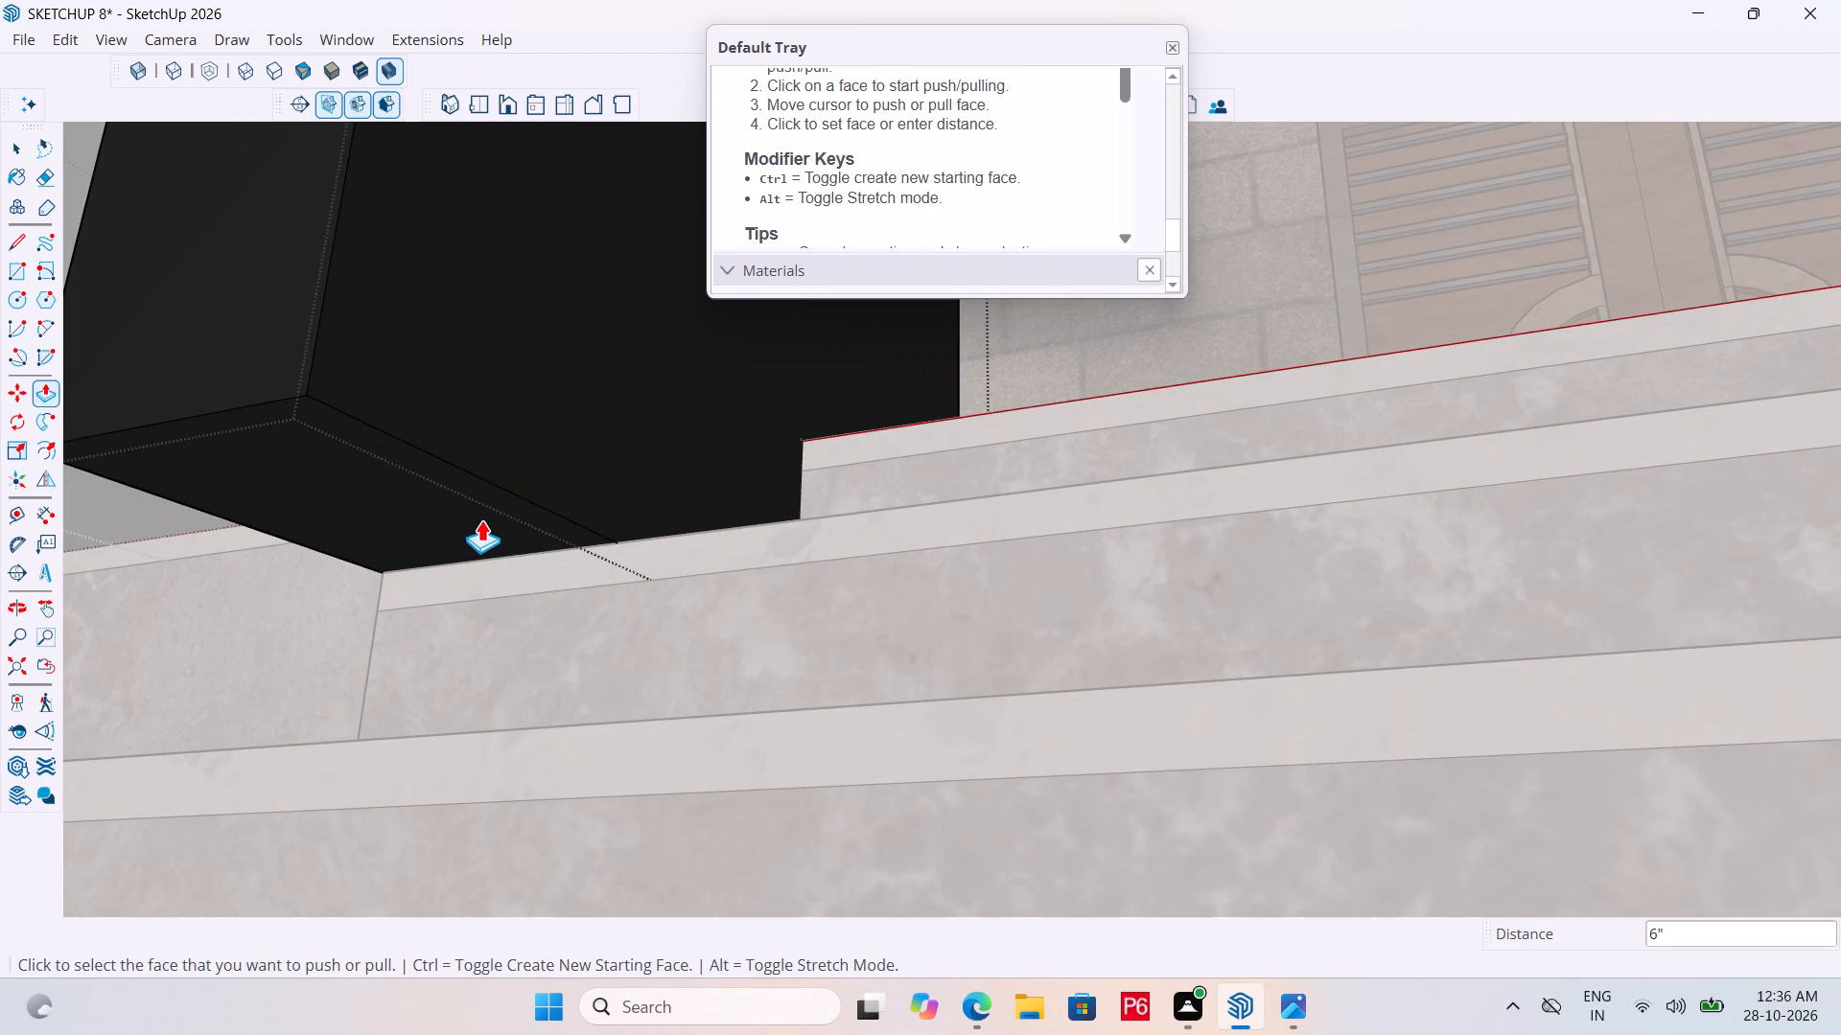
key(l)
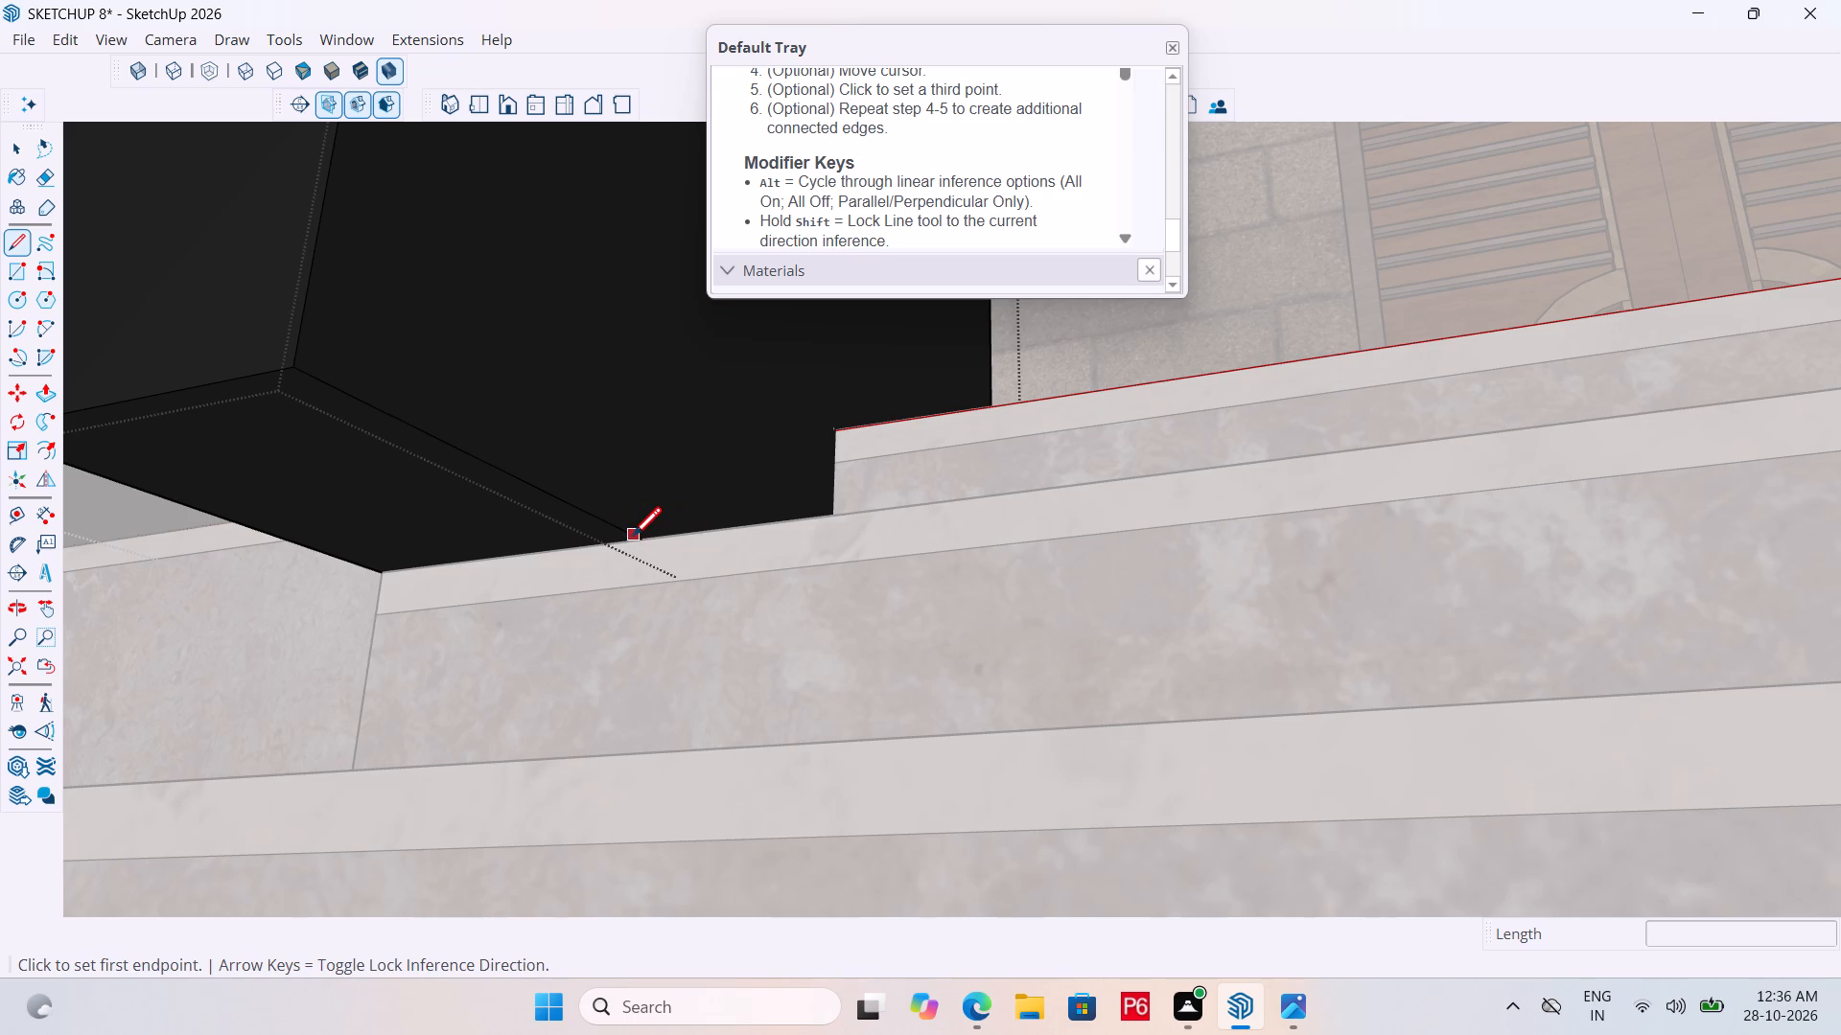
click(633, 539)
click(369, 570)
key(space)
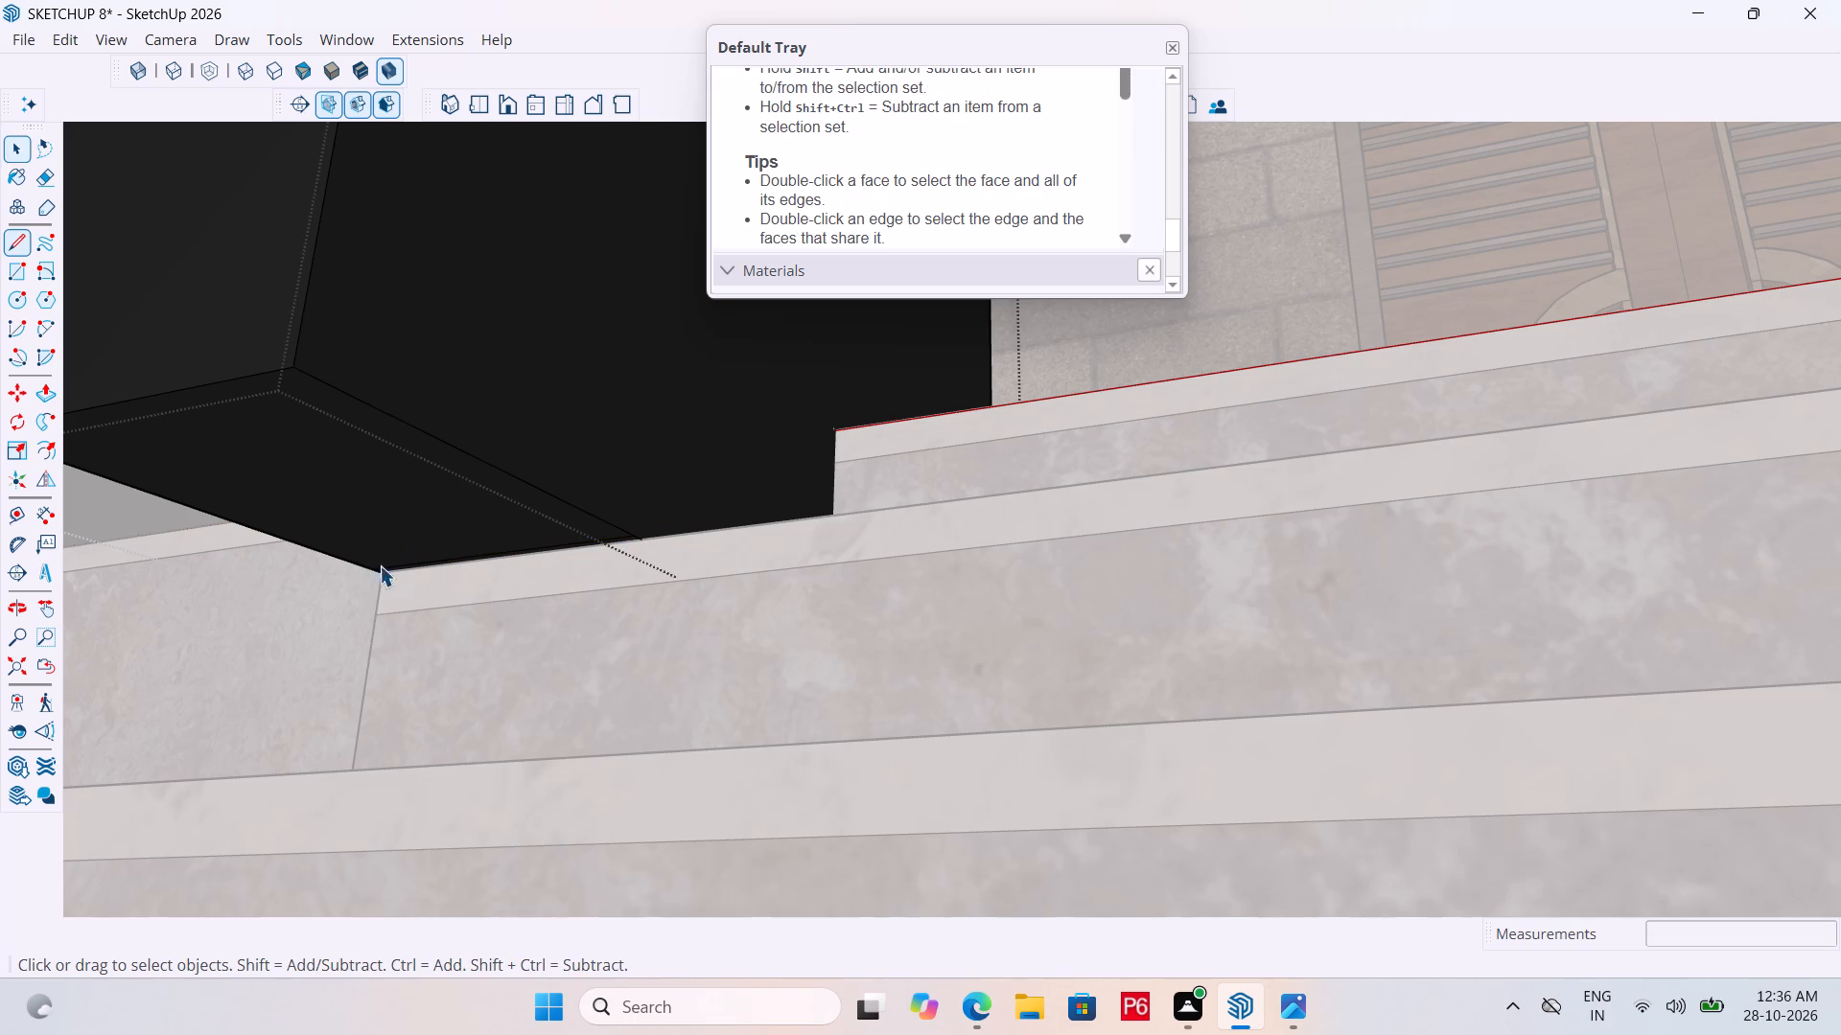
Extrude the overhanging part of the left post's underside down 6" to the second step below the porch.
click(443, 516)
key(p)
click(443, 506)
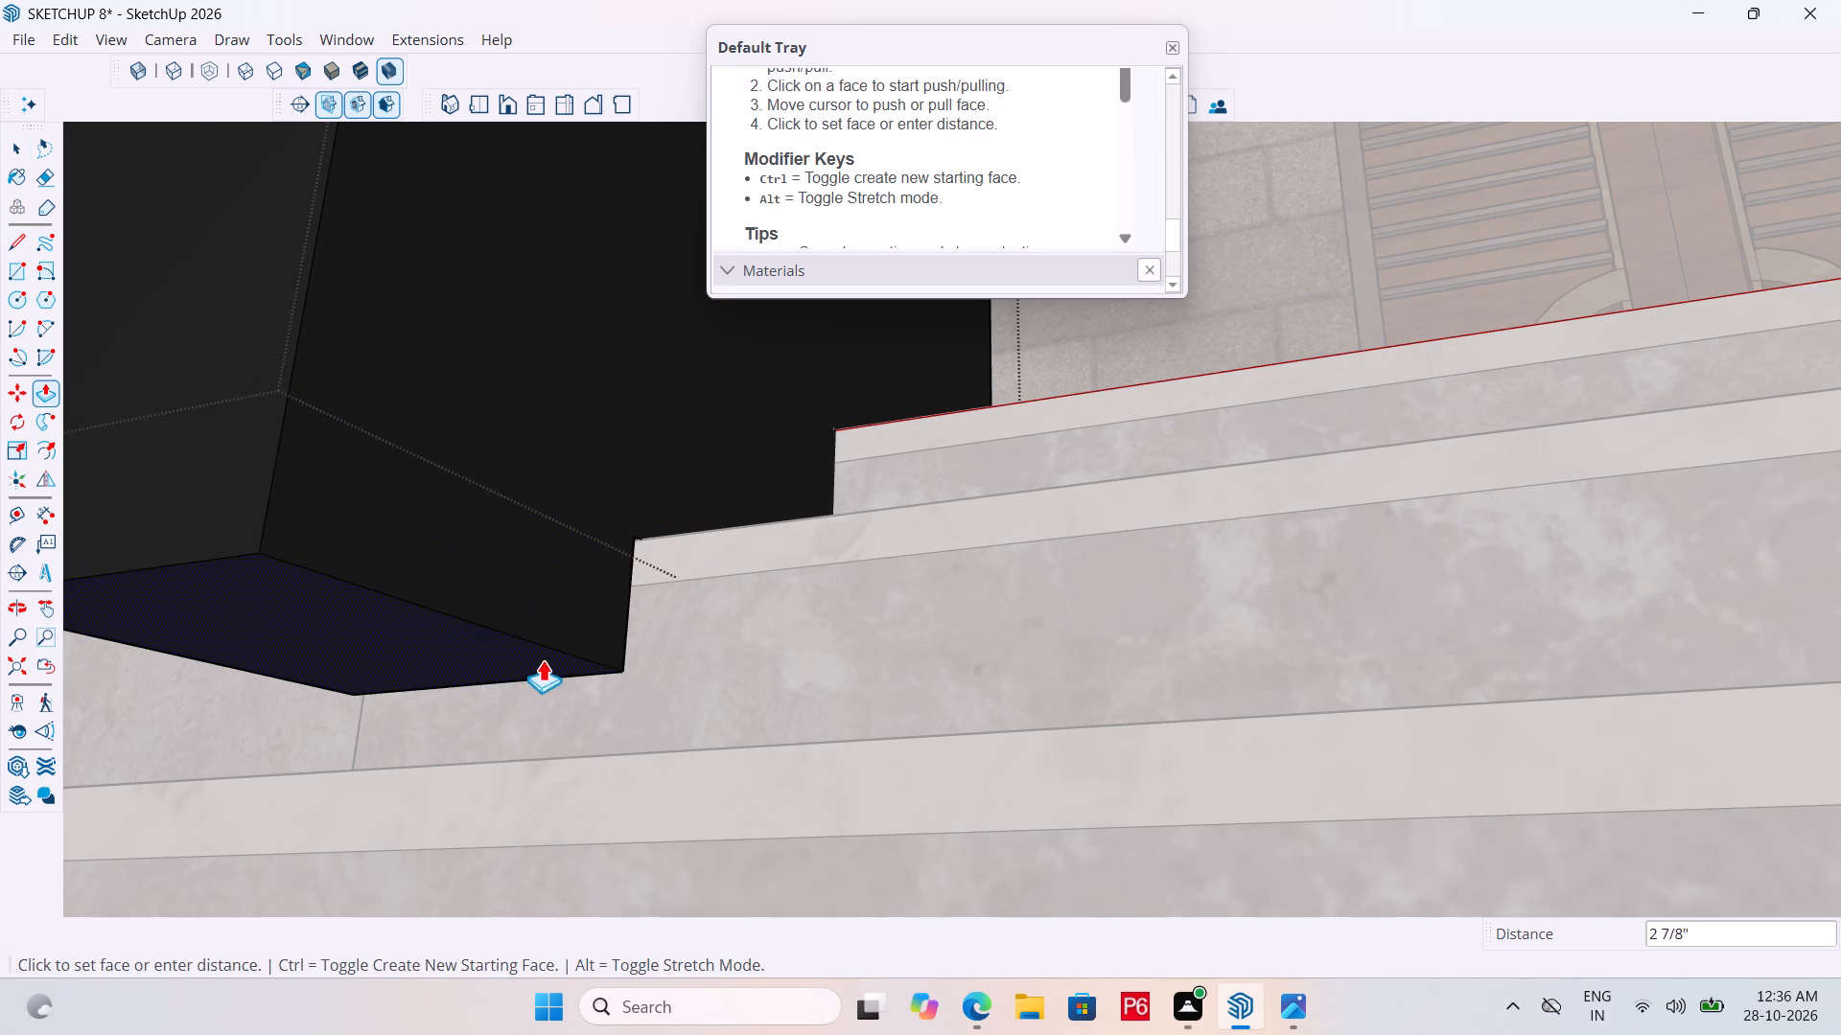
scroll(563, 689, down, 3)
middle_drag(729, 694, 507, 926)
drag(660, 813, 647, 771)
scroll(548, 605, down, 14)
middle_drag(455, 608, 571, 619)
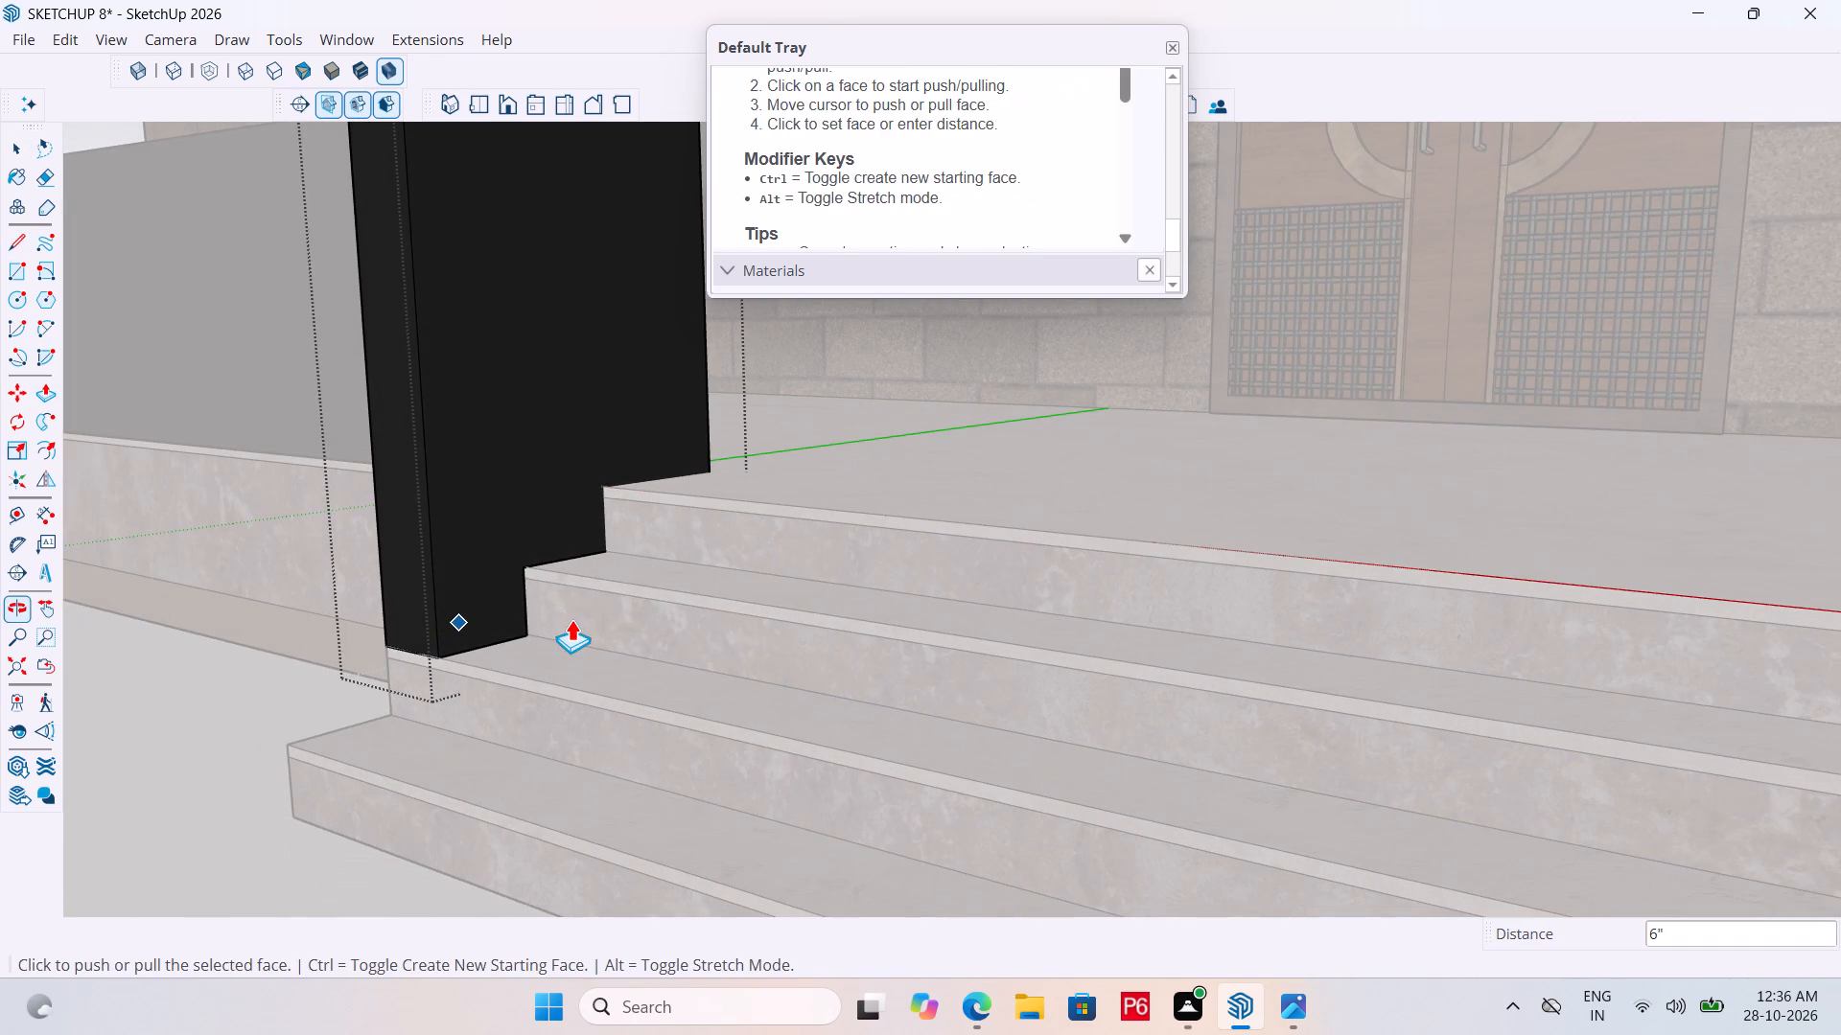
Save the model.
key(ctrl+s)
key(ctrl+s)
key(ctrl+s)
Draw a 7" horizontal line across the left post's front face, at about the height of the porch floor.
middle_drag(542, 589, 608, 624)
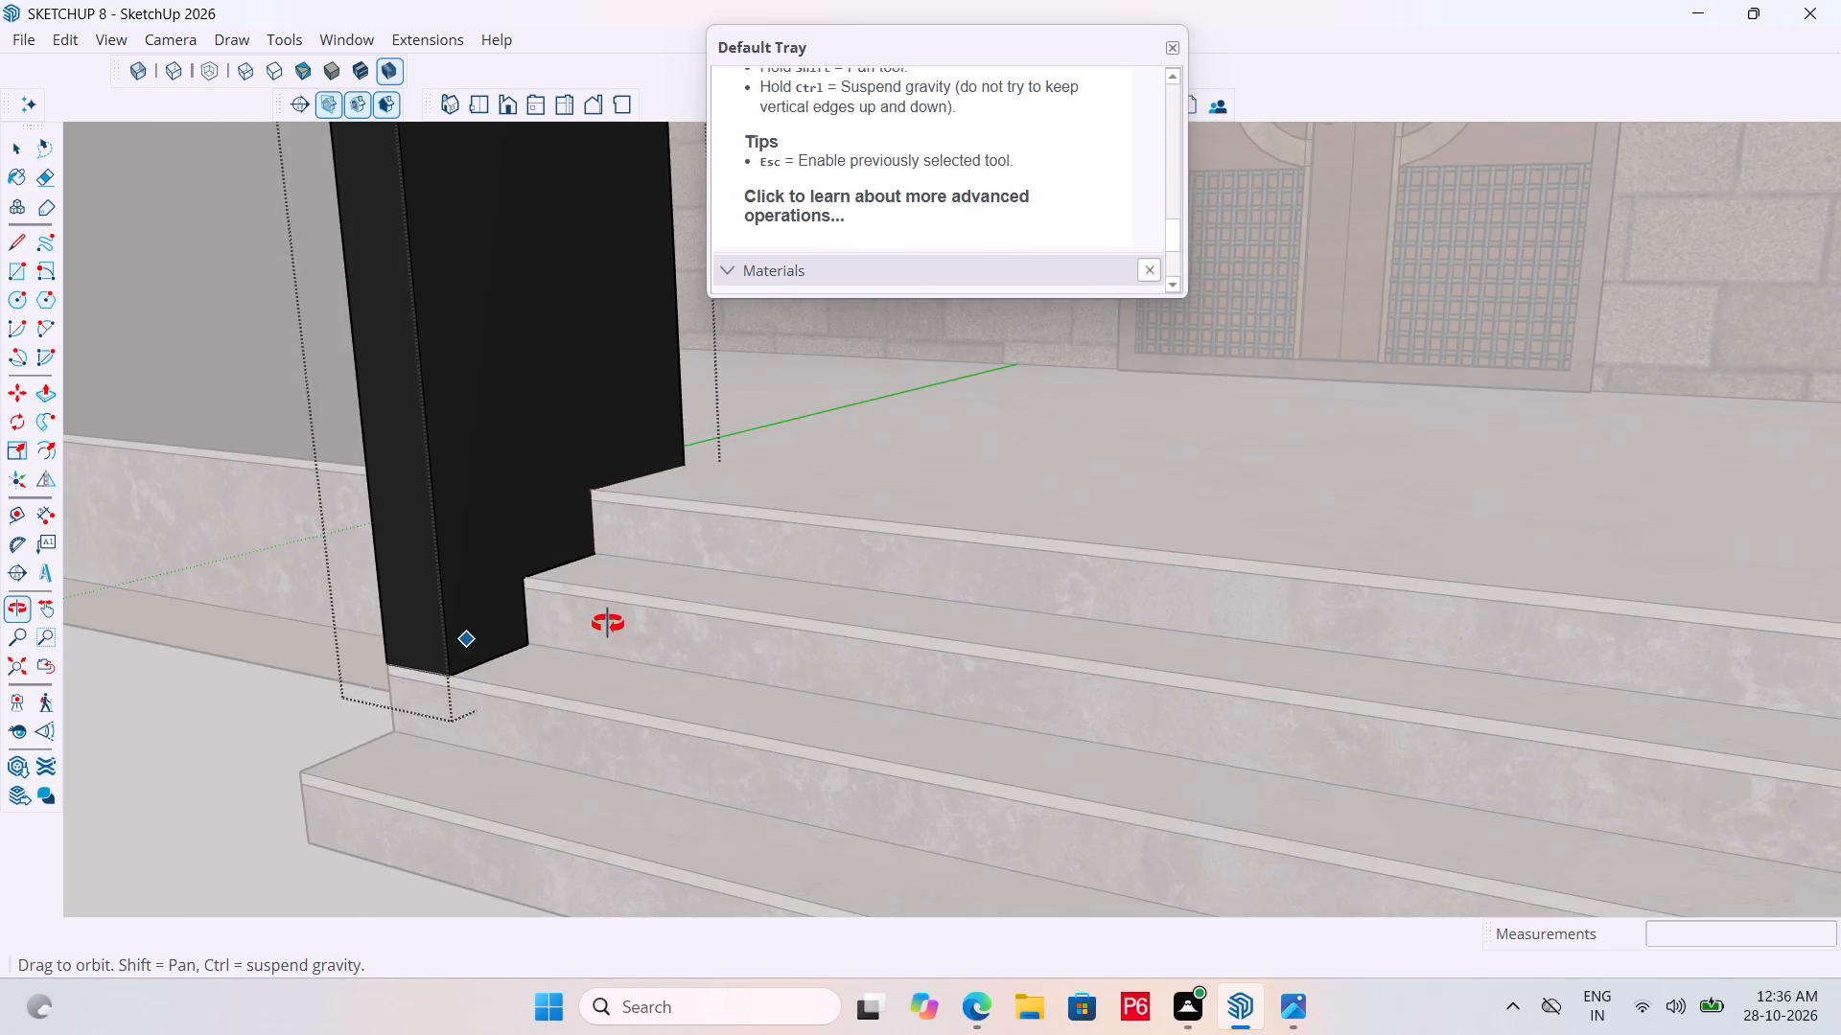
middle_drag(608, 624, 596, 624)
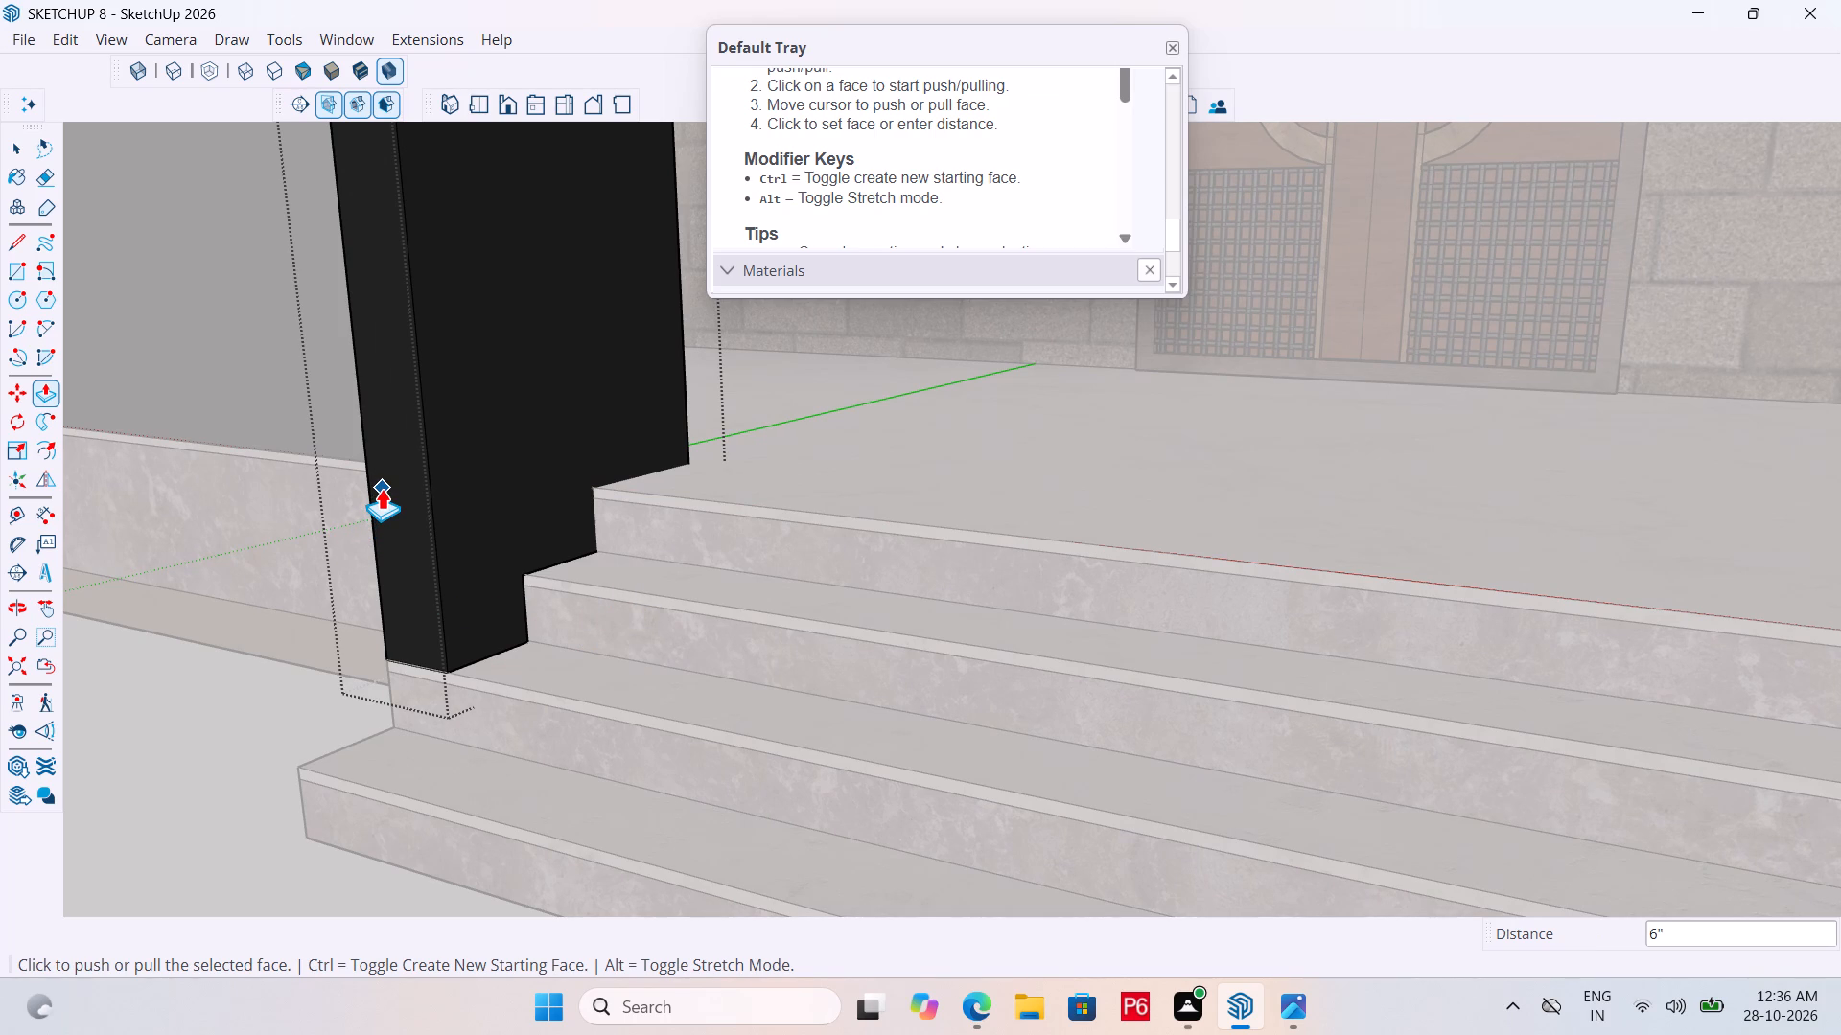
key(l)
click(361, 467)
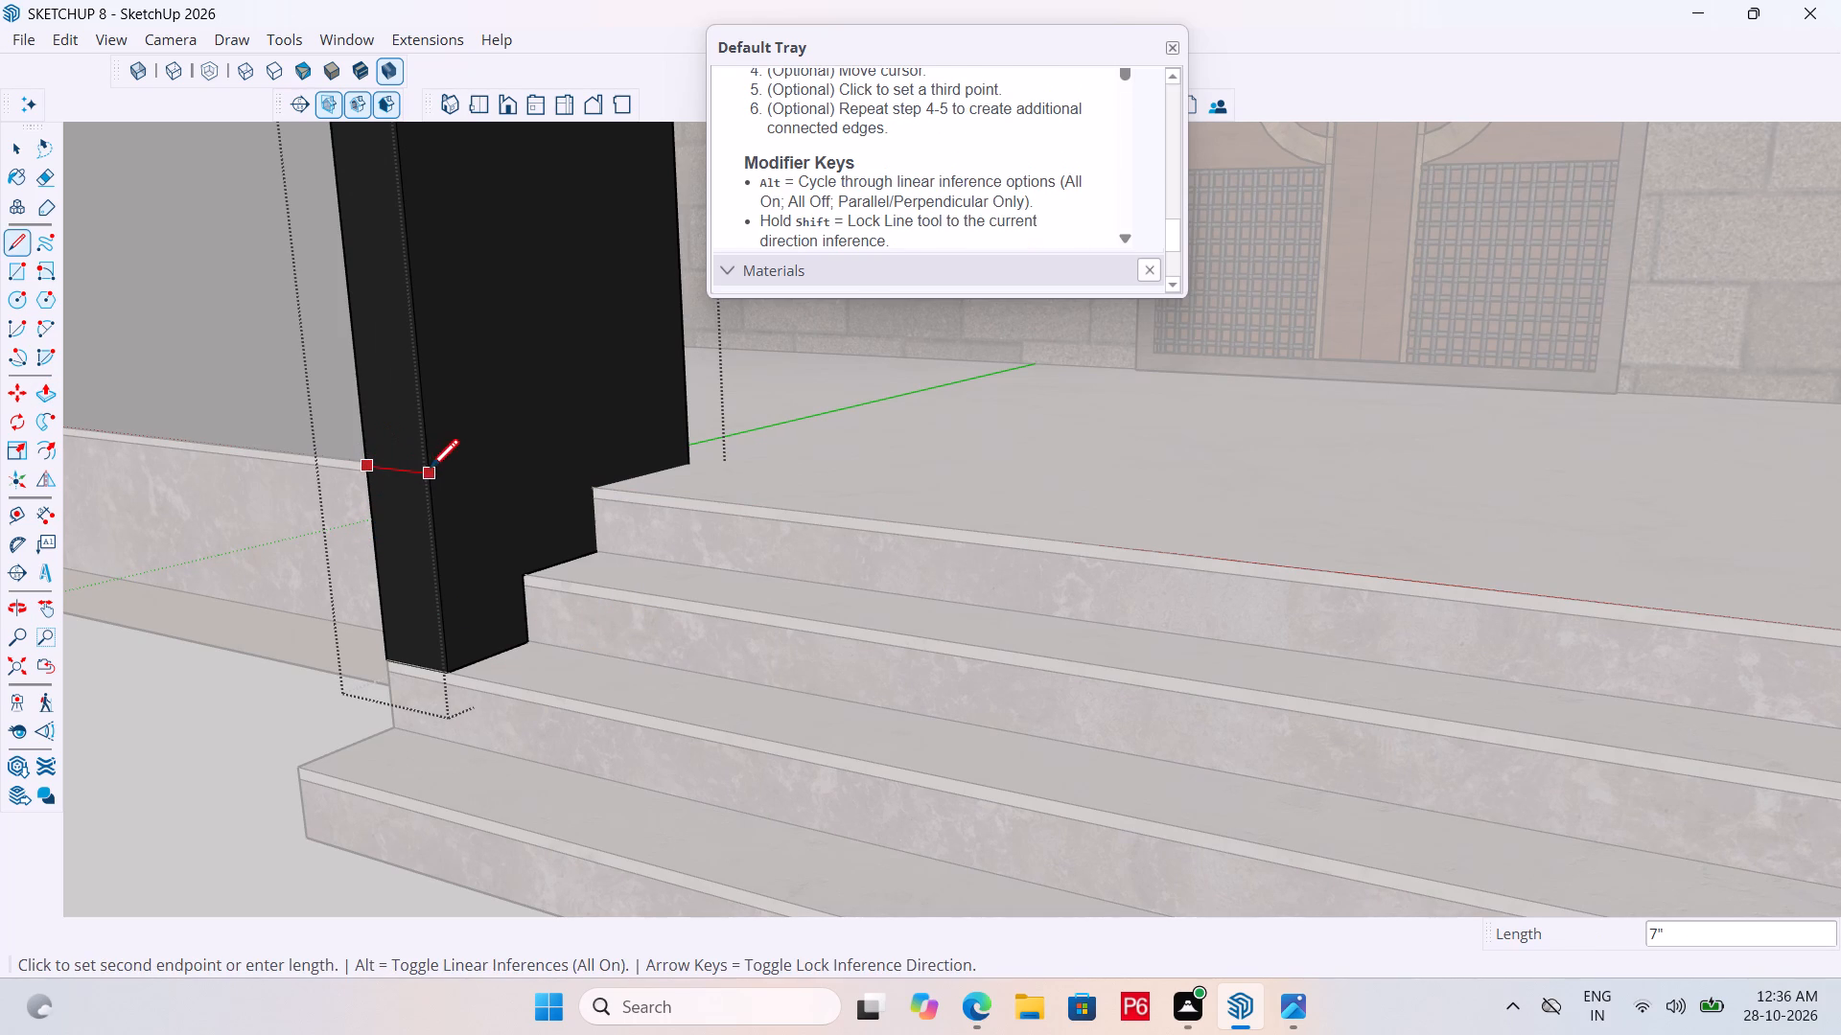
click(429, 468)
key(space)
Extrude the lower part of the left post's front face, below the dividing line, outward by 9".
key(p)
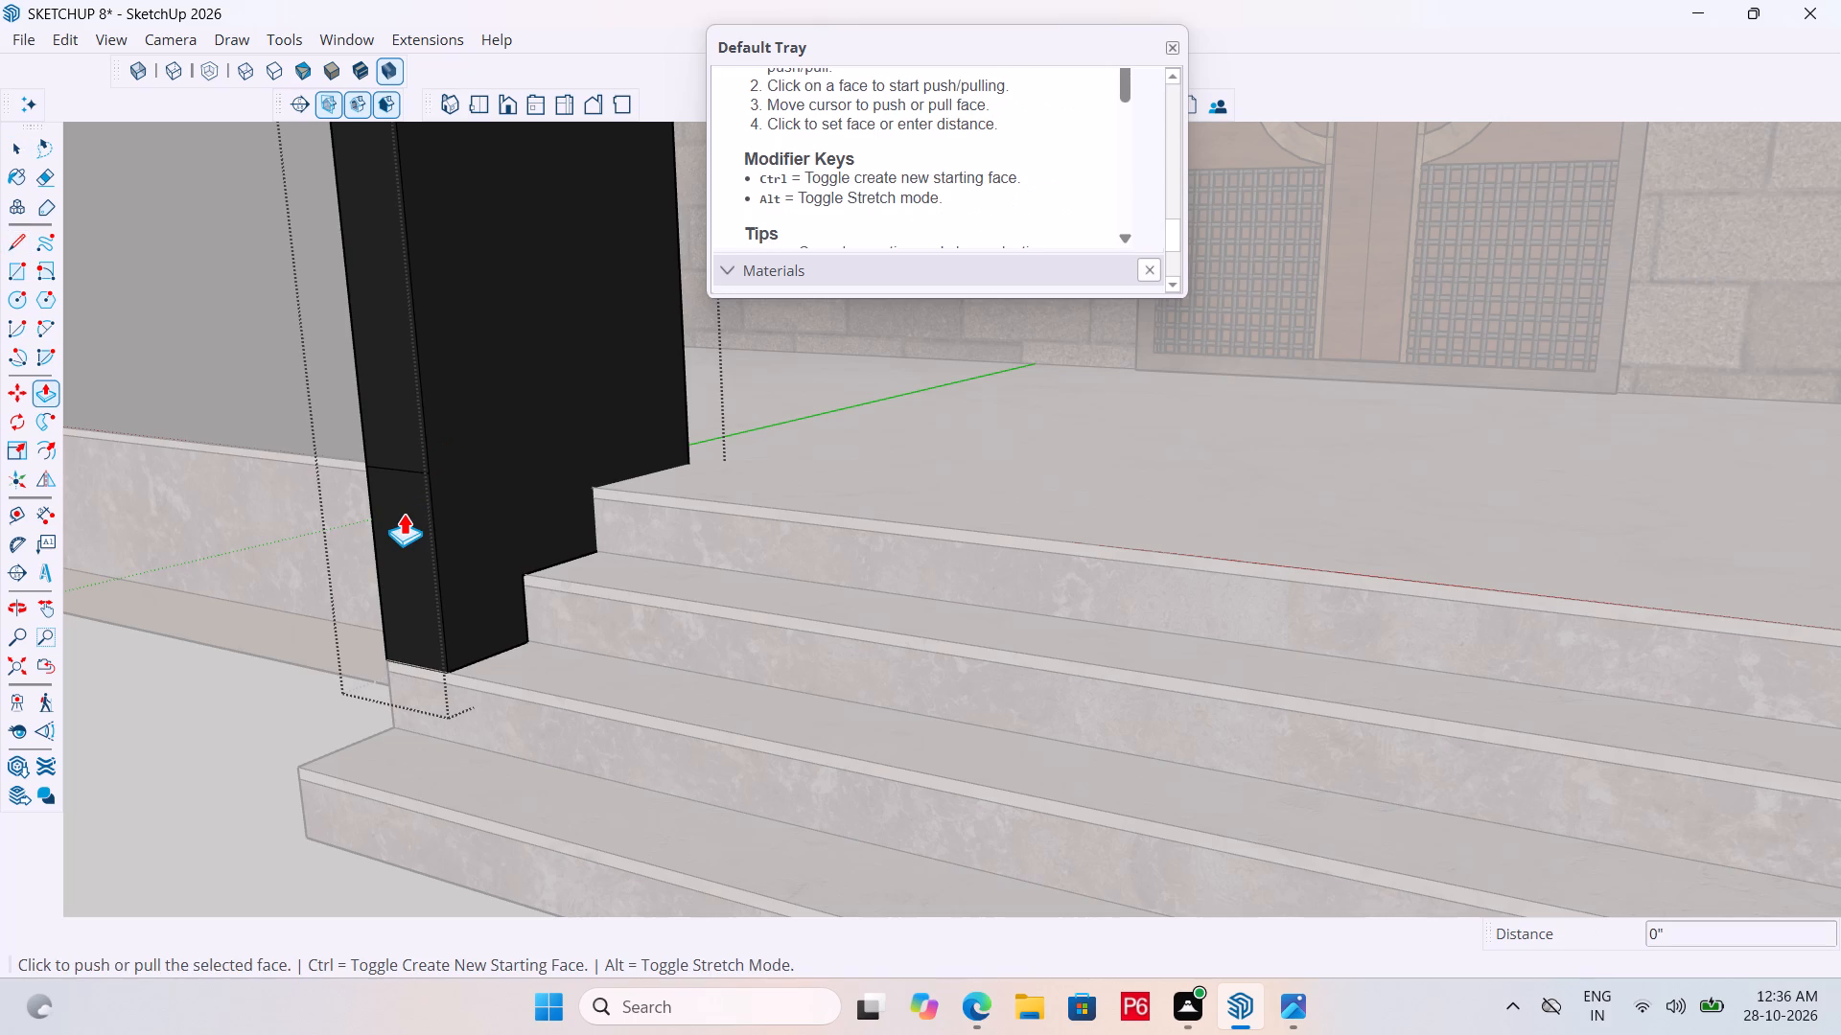
click(404, 513)
key(space)
click(402, 559)
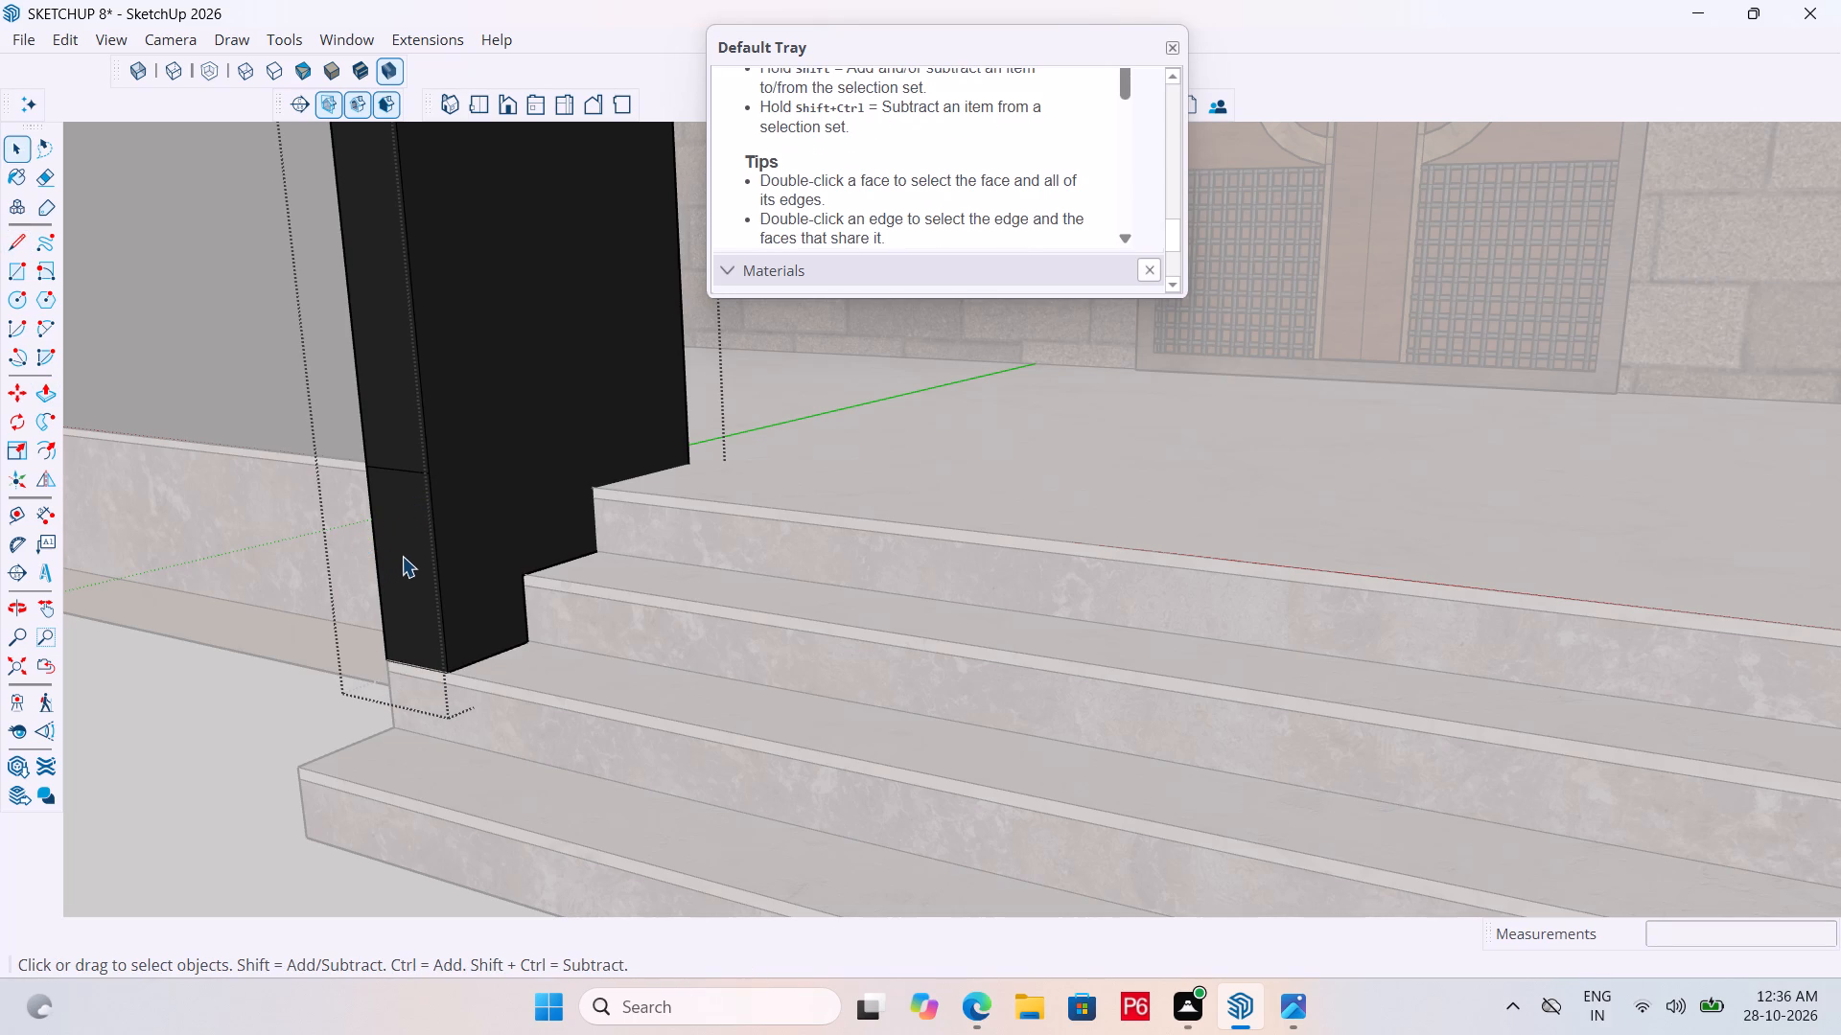
key(p)
click(402, 556)
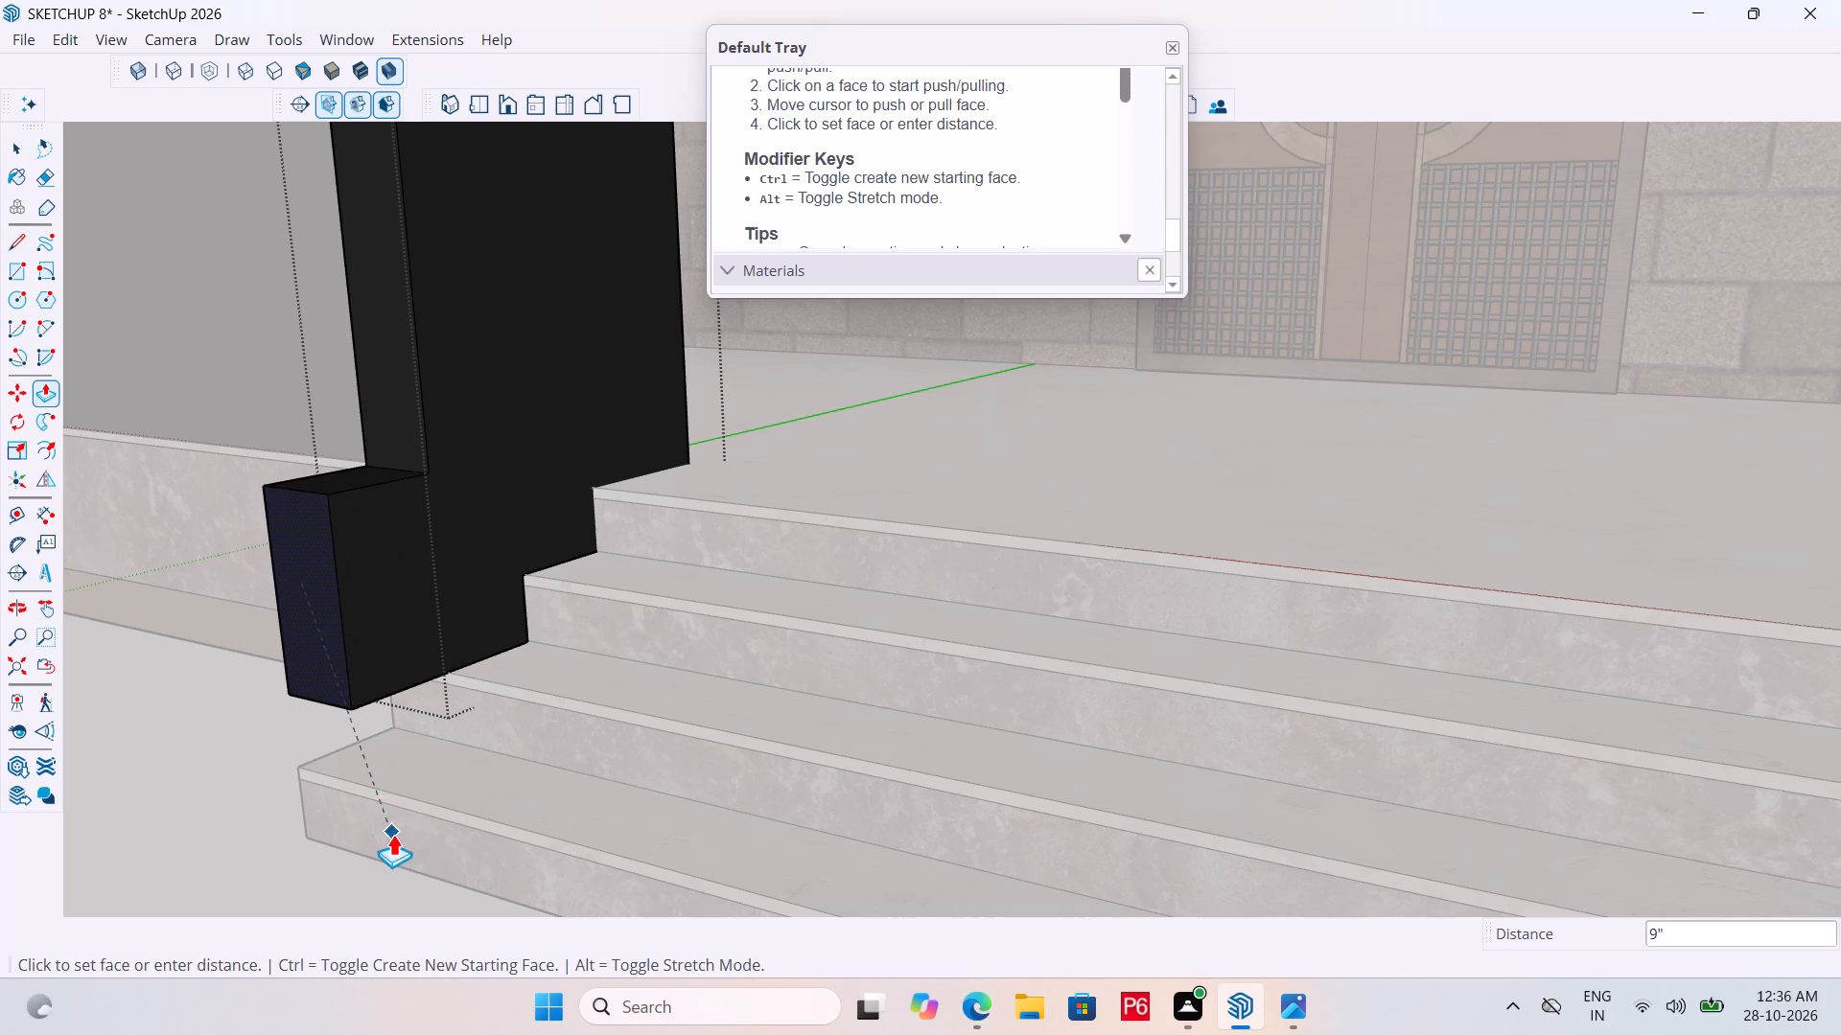
click(401, 827)
Extrude the underside of the left post's new front block down 6" to the third step below the porch.
middle_drag(301, 653, 300, 488)
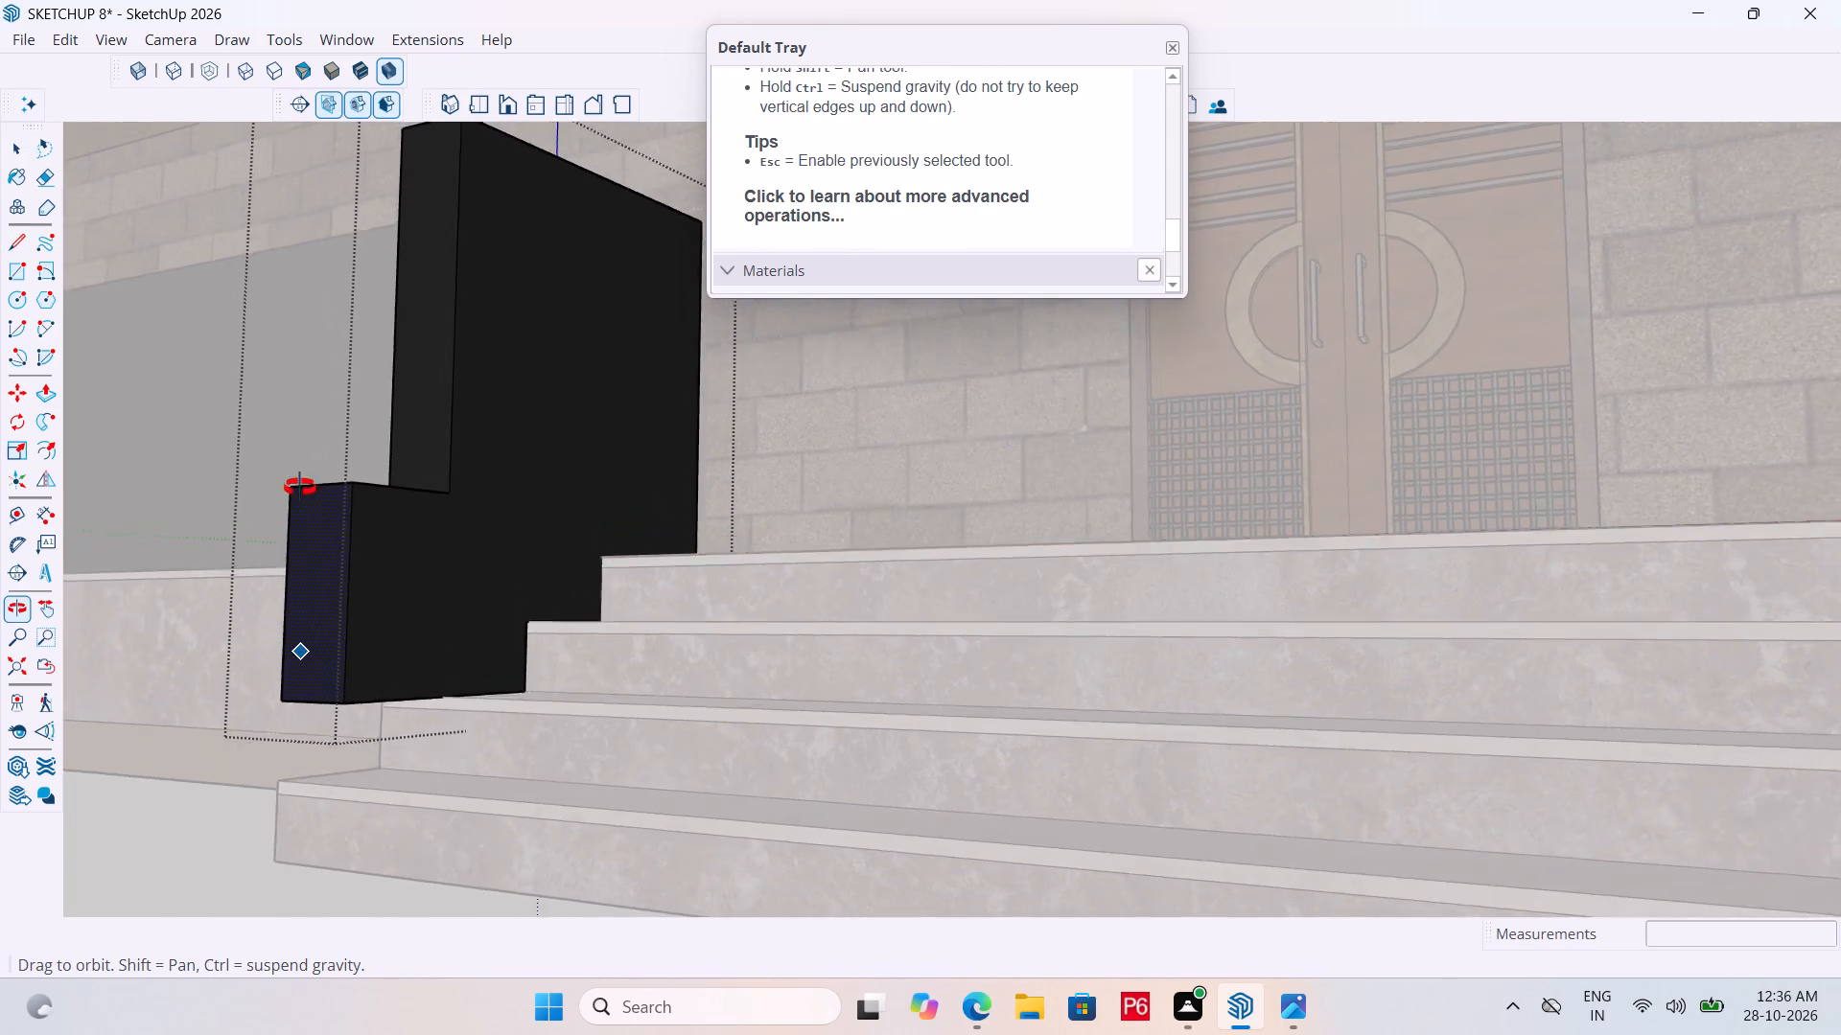
middle_drag(300, 488, 300, 466)
scroll(359, 661, up, 5)
middle_drag(361, 679, 387, 480)
scroll(355, 691, up, 3)
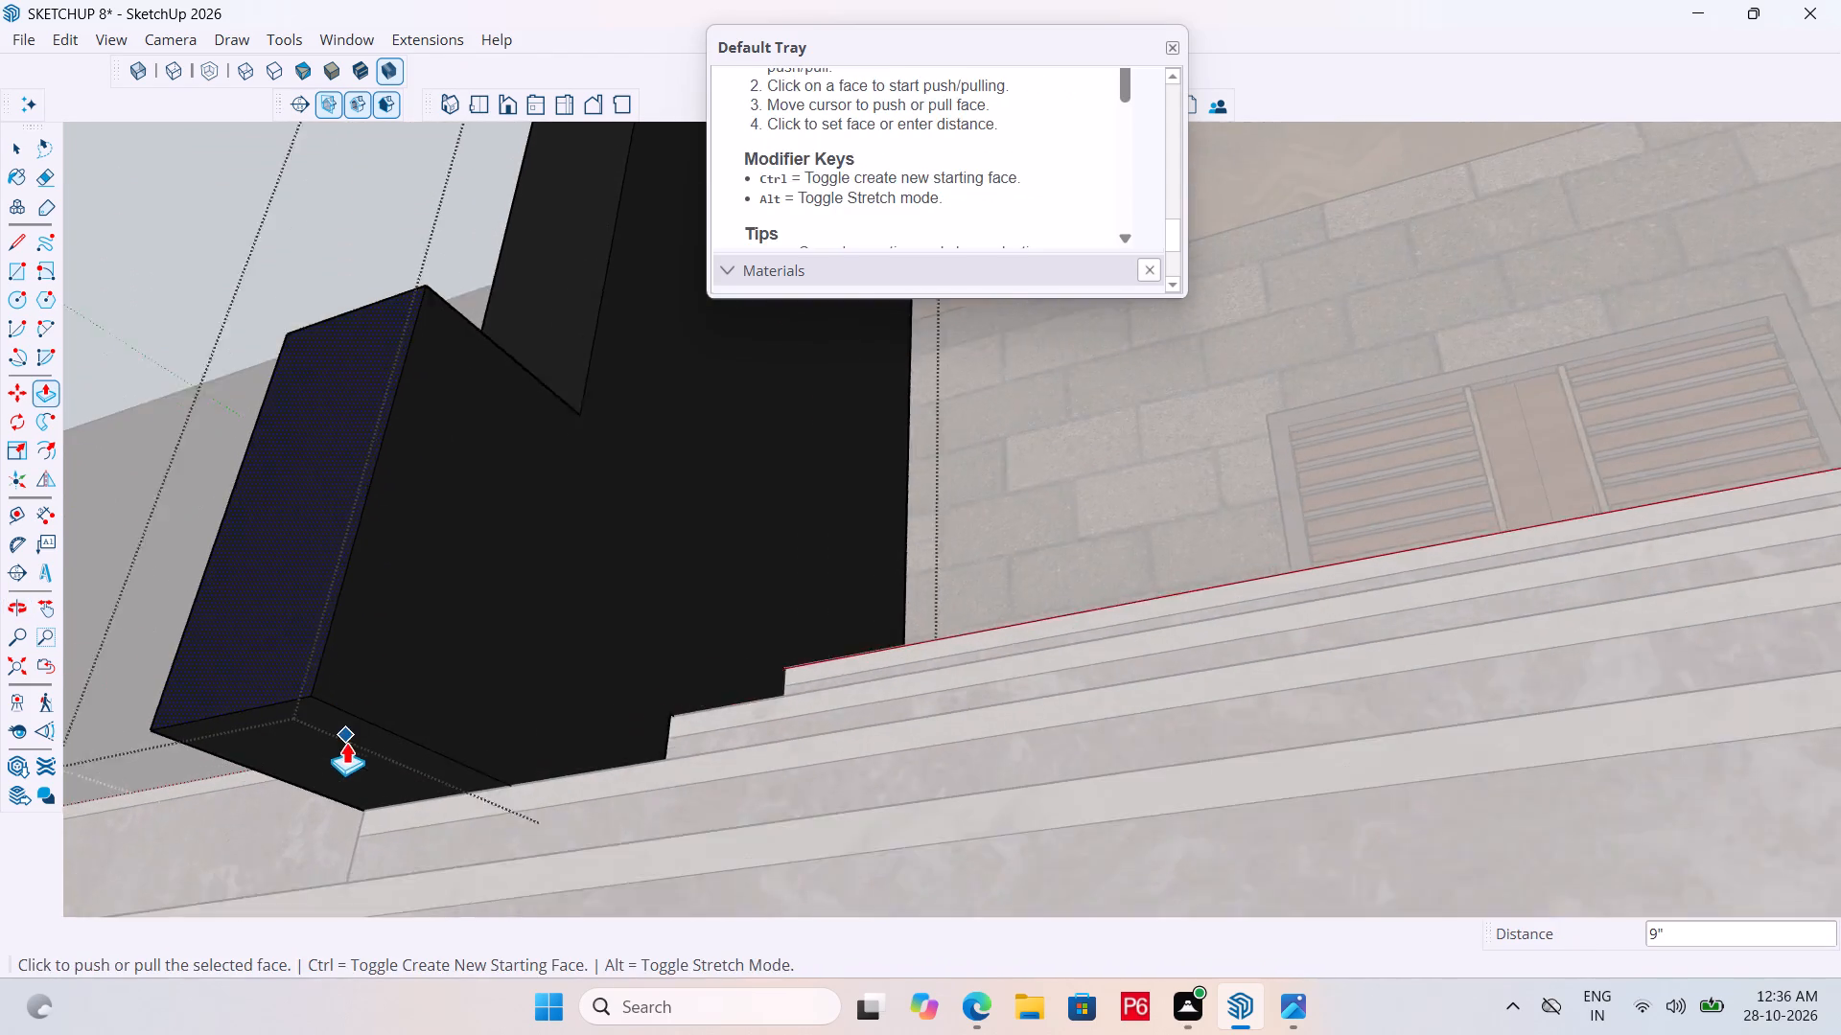
scroll(346, 742, up, 4)
key(space)
click(346, 738)
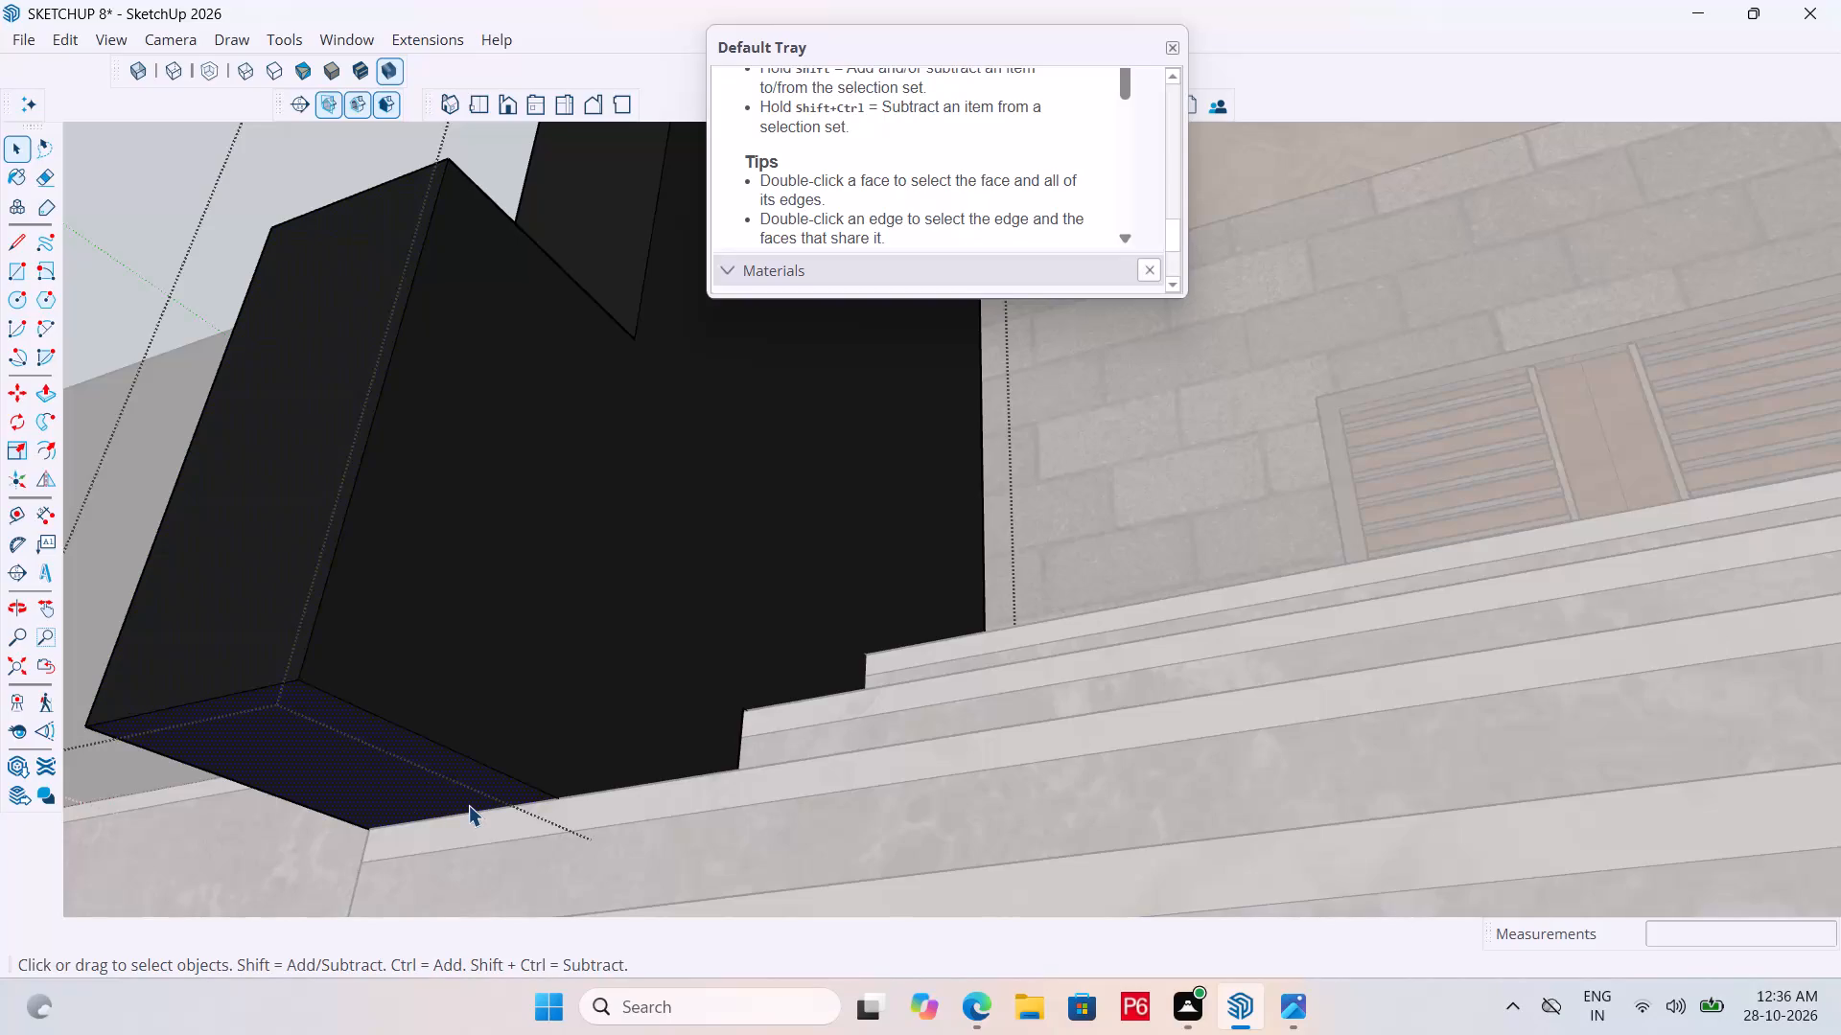
key(p)
click(402, 761)
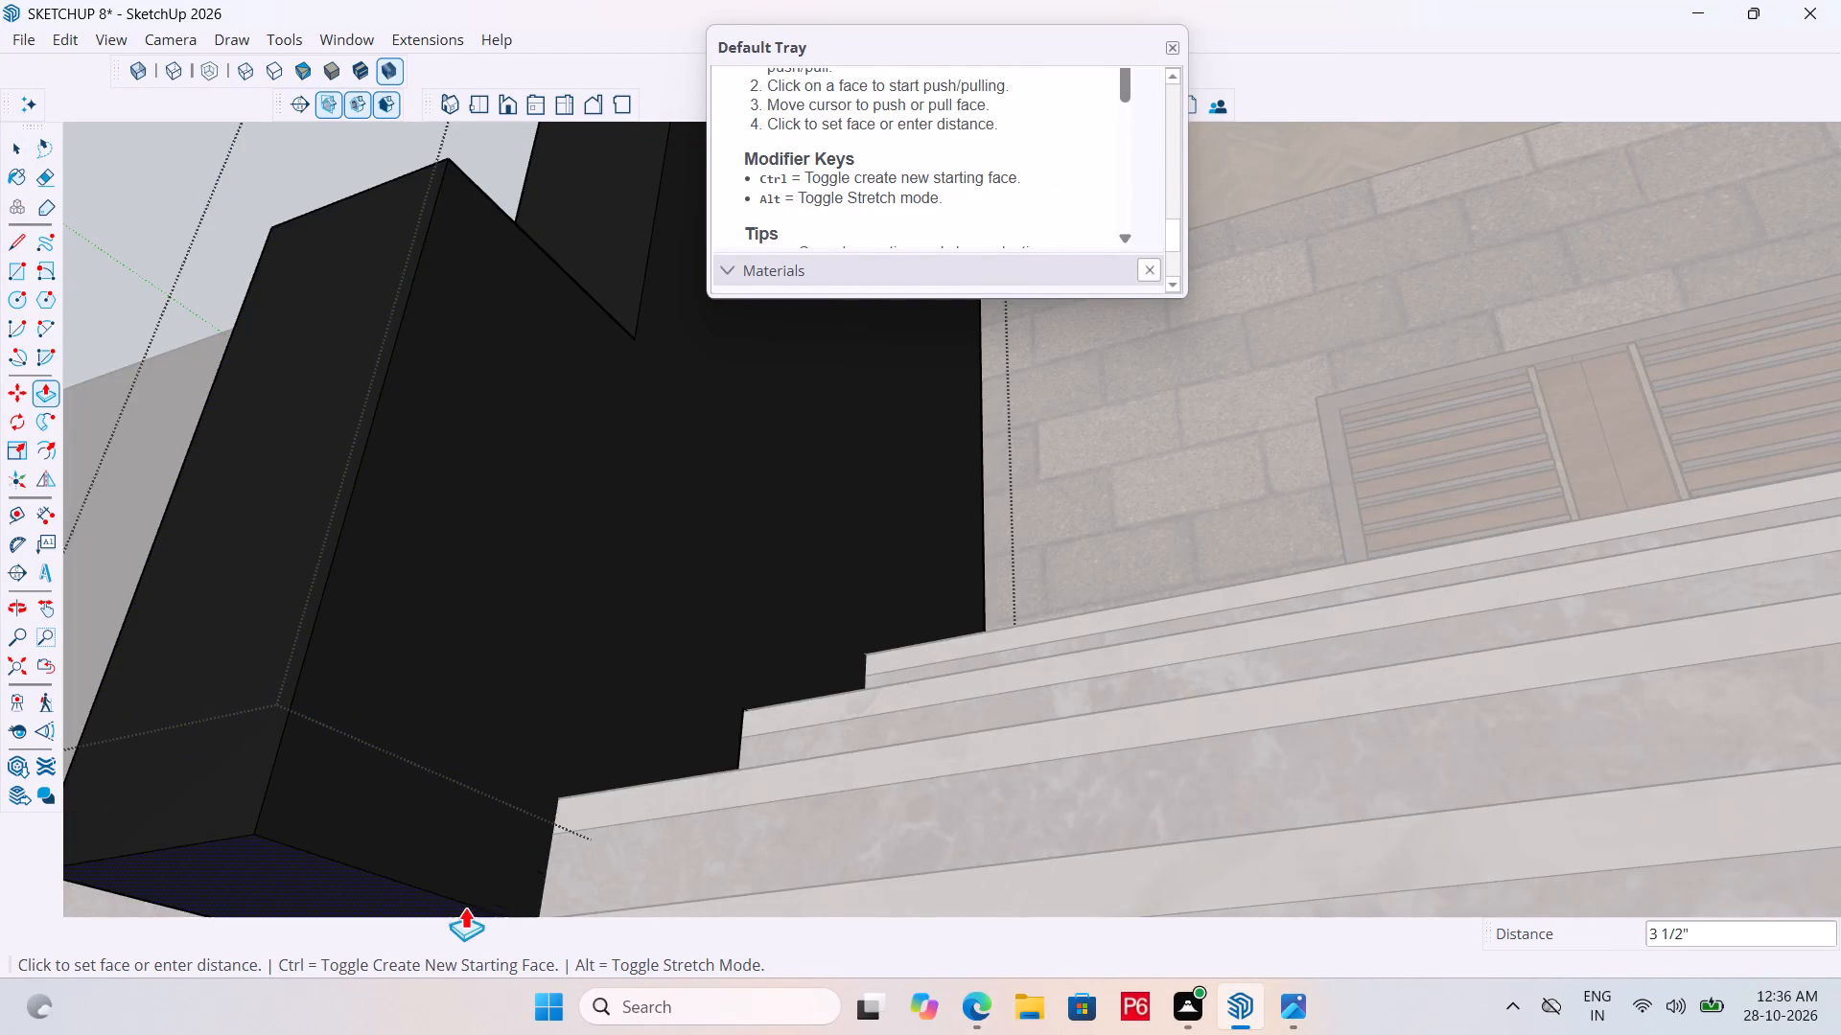
scroll(457, 822, down, 6)
scroll(635, 786, down, 1)
middle_drag(620, 813, 579, 1033)
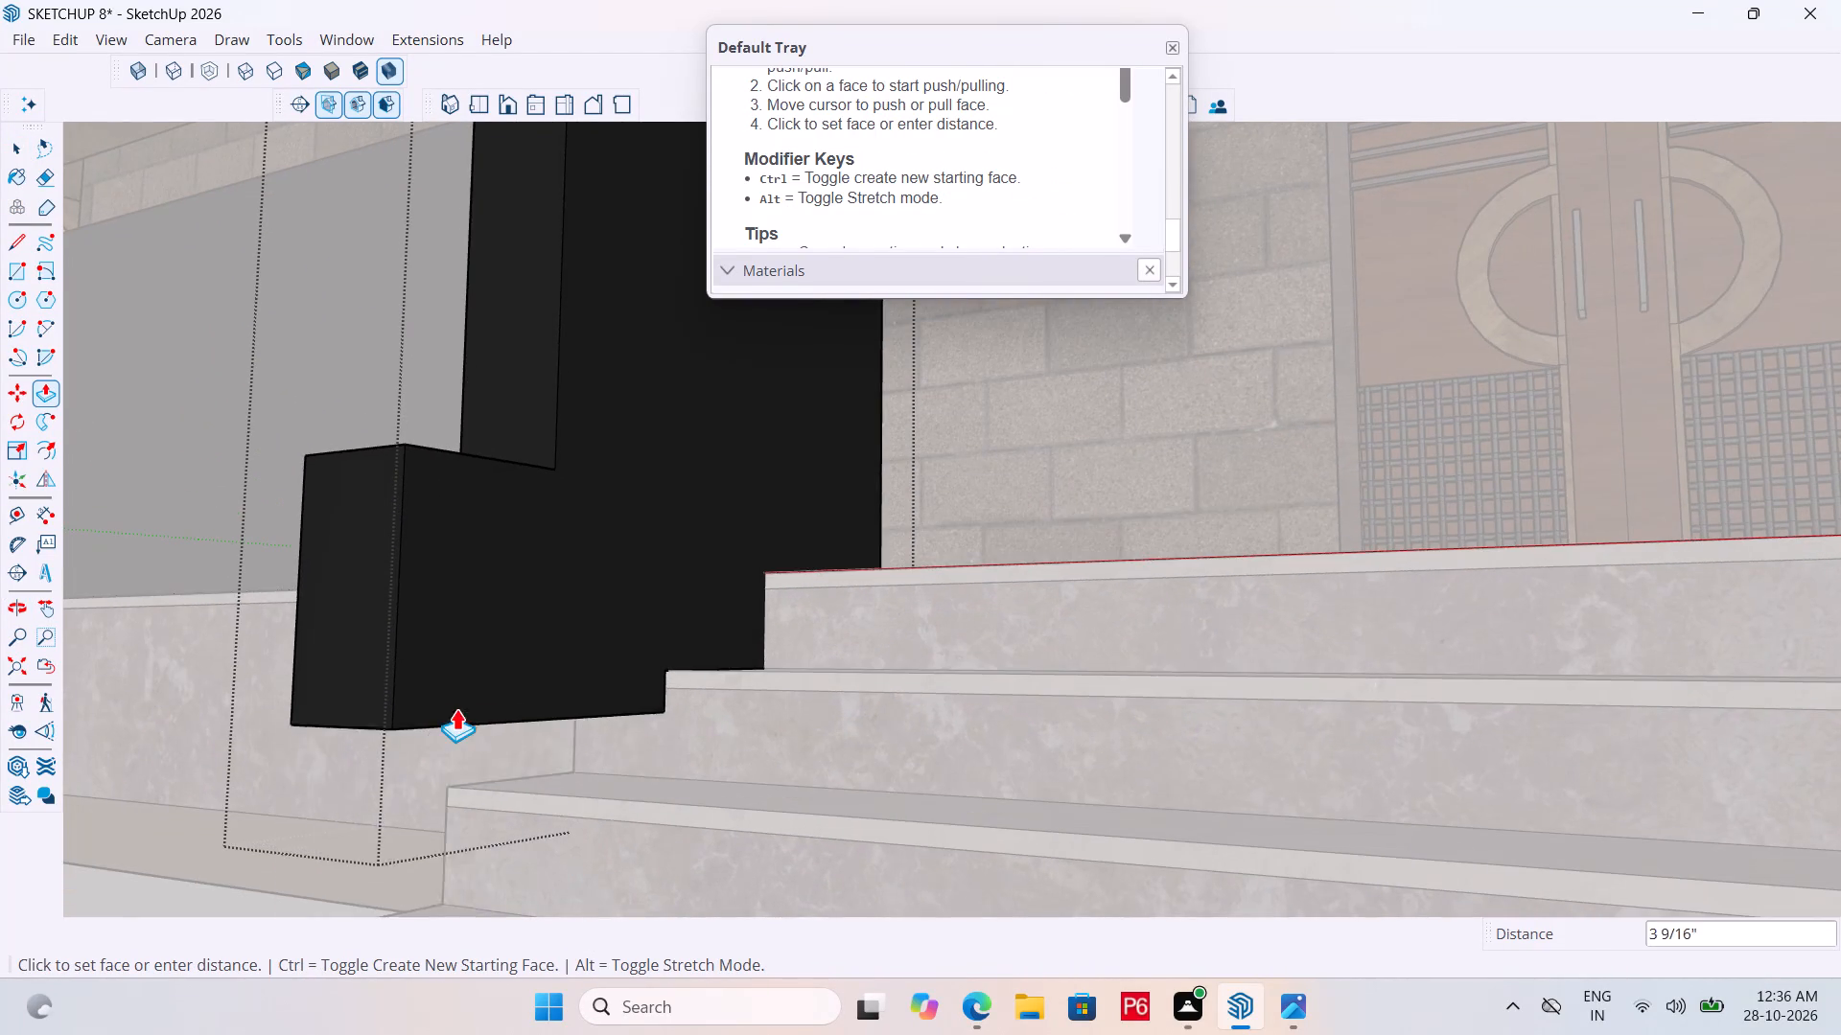
scroll(456, 708, down, 6)
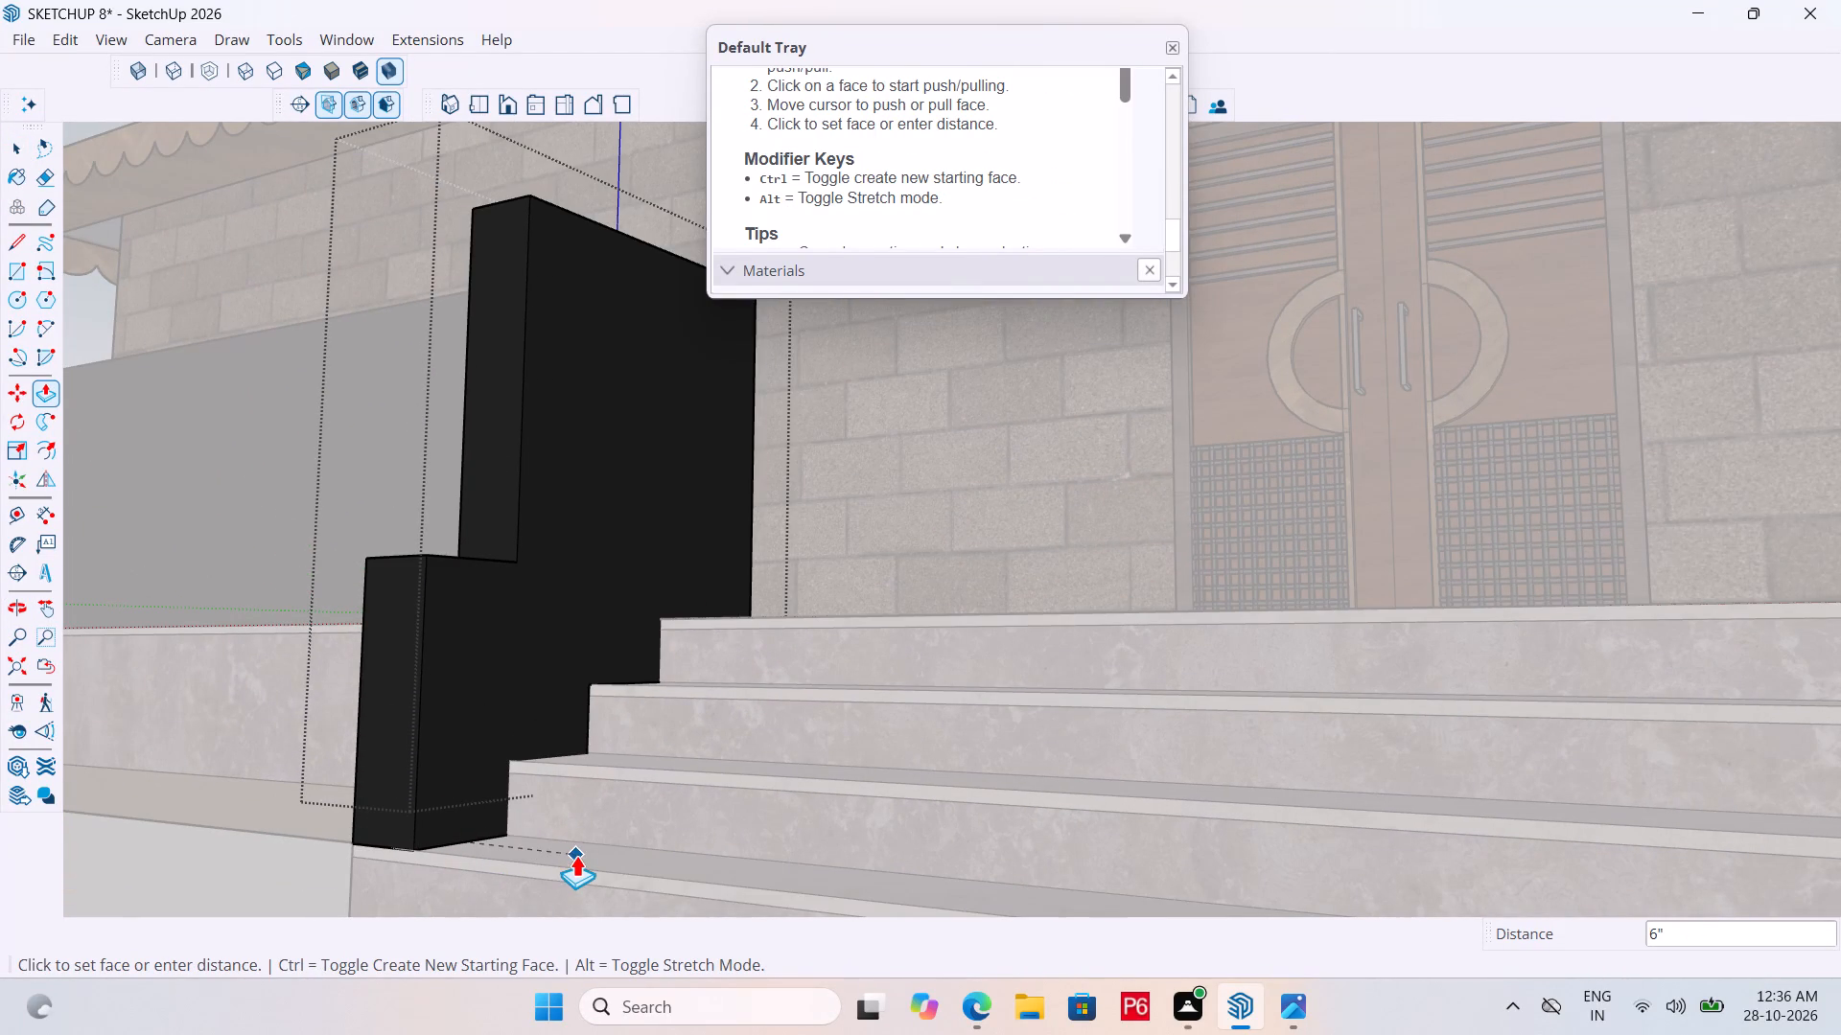
click(576, 855)
scroll(562, 738, down, 1)
middle_drag(562, 738, 533, 809)
Save the model.
key(ctrl+w)
key(ctrl+w)
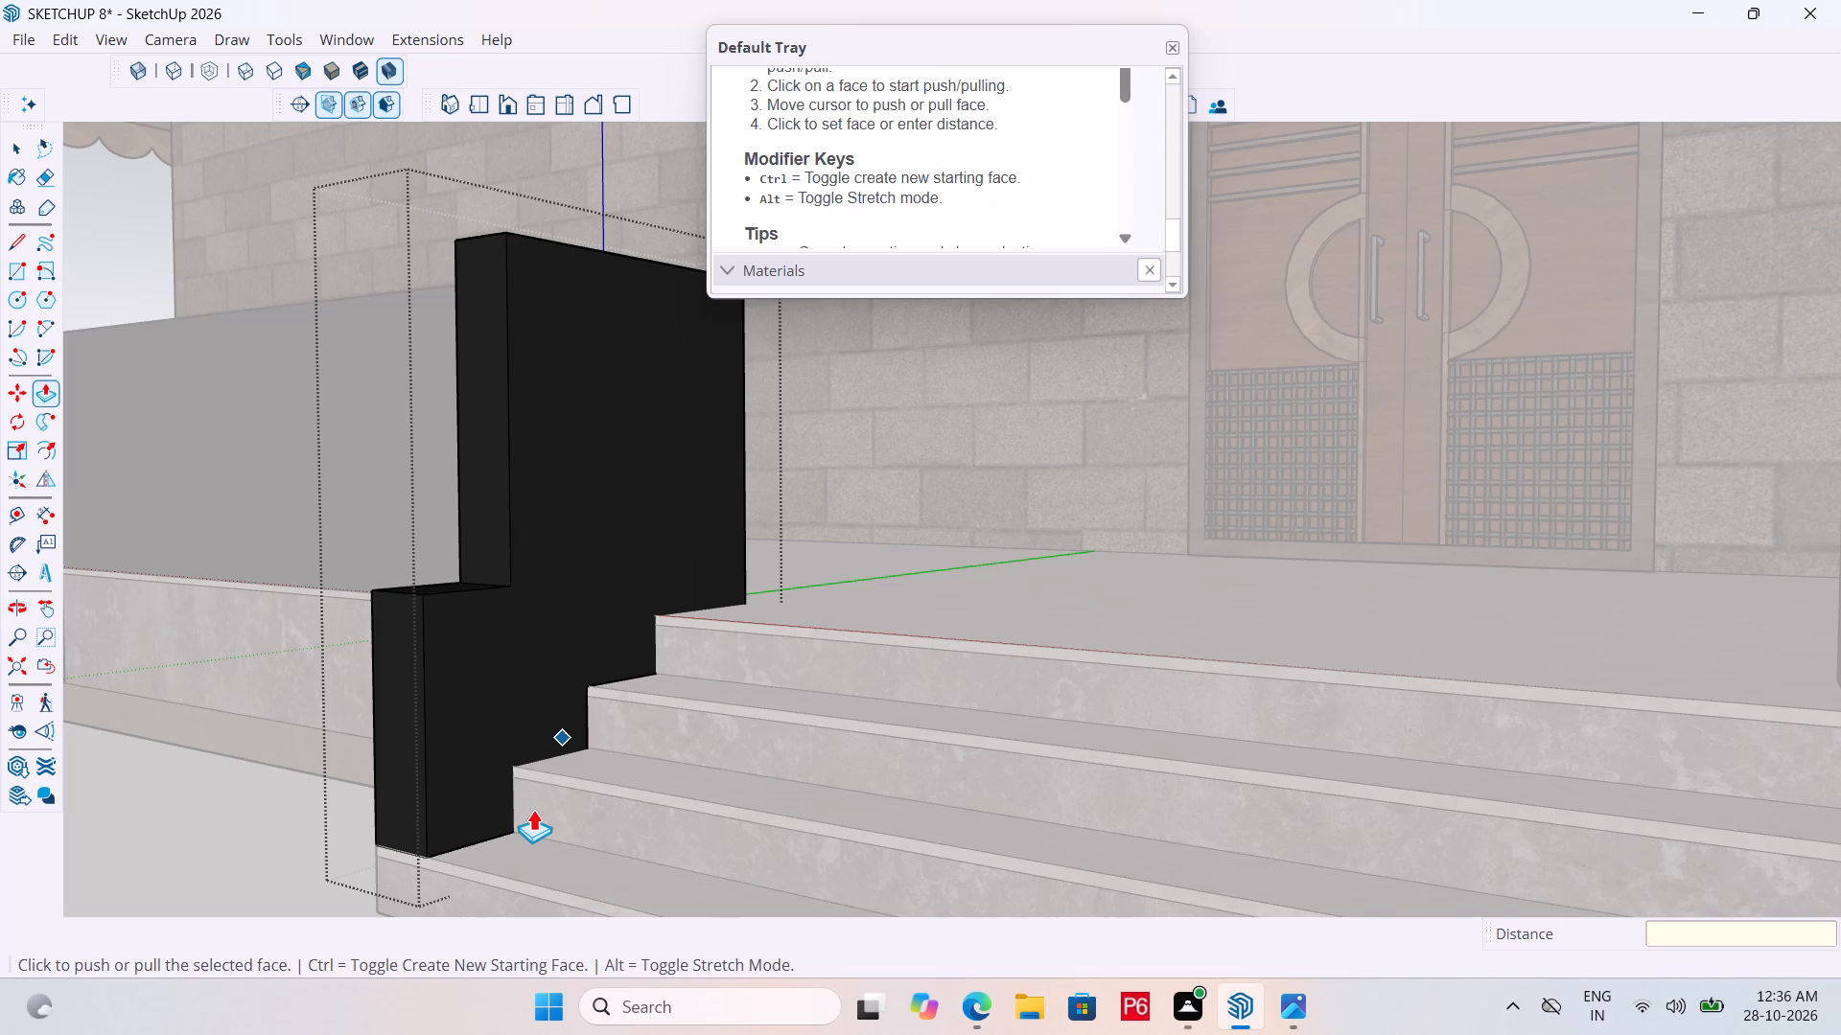
key(ctrl+w)
key(ctrl+s)
key(ctrl+s)
key(ctrl+s)
Draw a 7" horizontal line across the left post's upper front face, a little above the ledge of the front block.
middle_drag(479, 706, 512, 769)
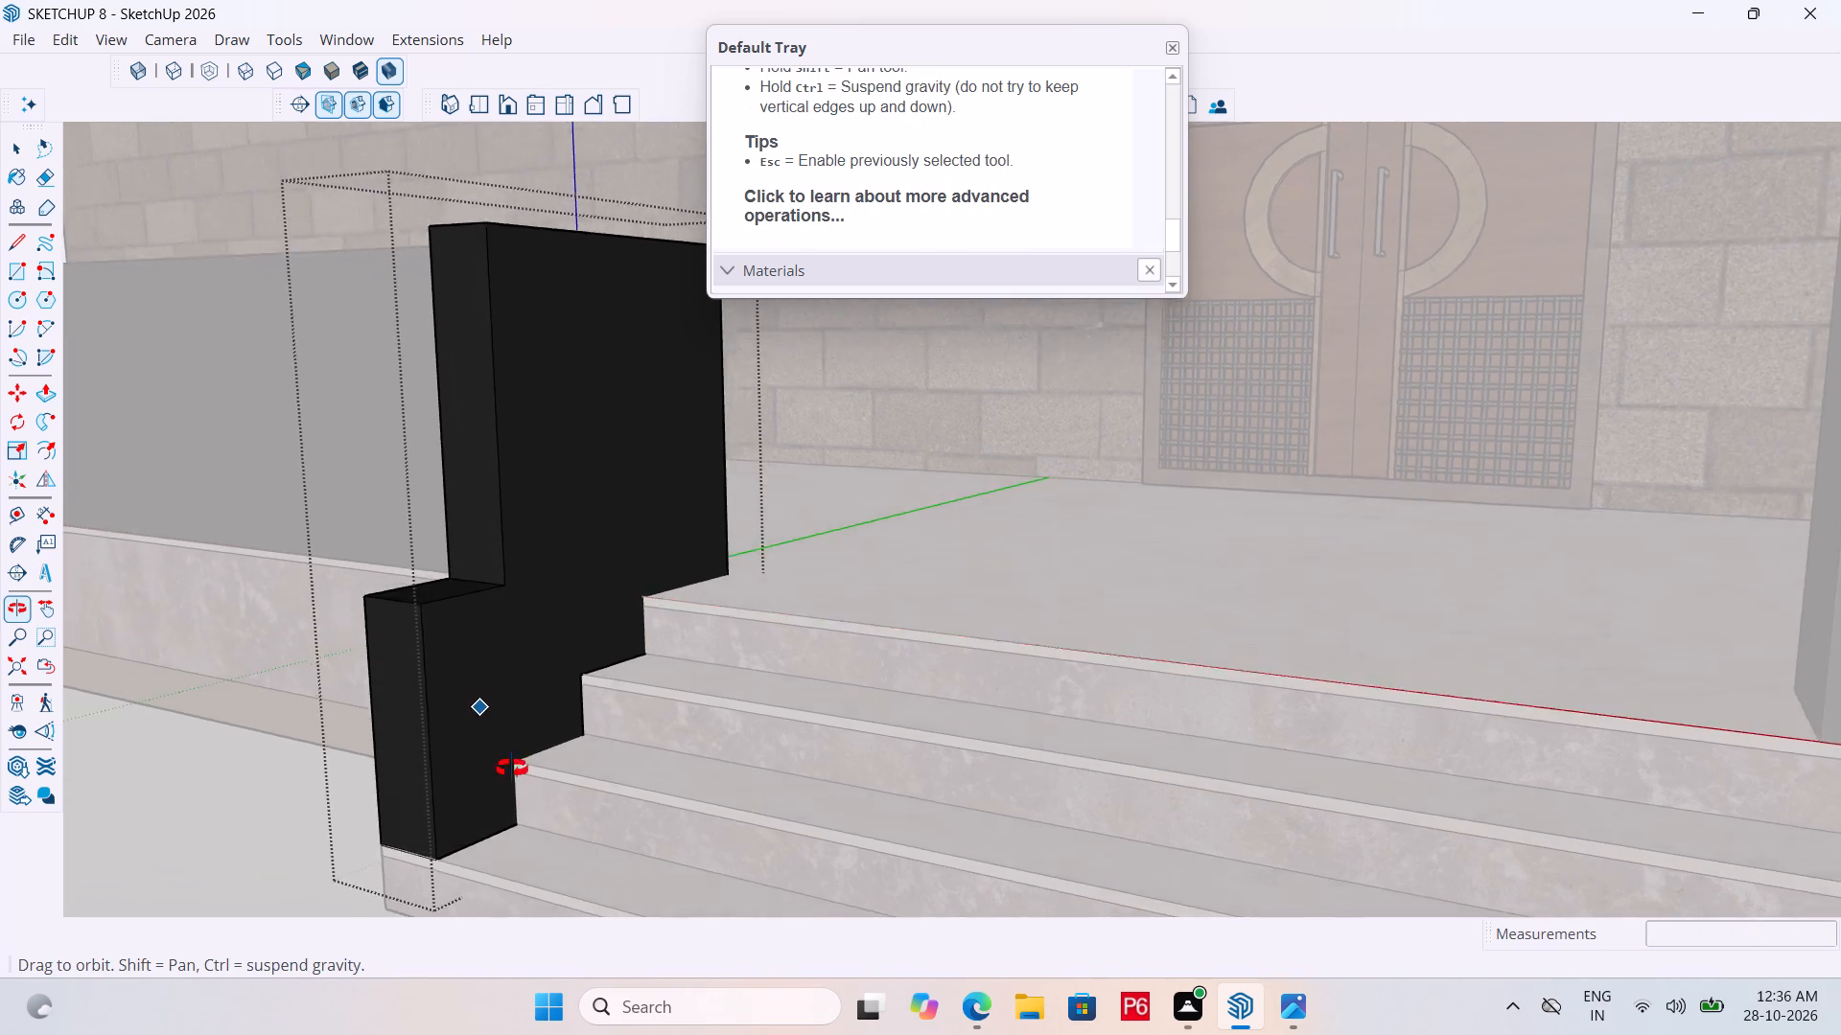
middle_drag(512, 769, 757, 954)
scroll(442, 726, up, 6)
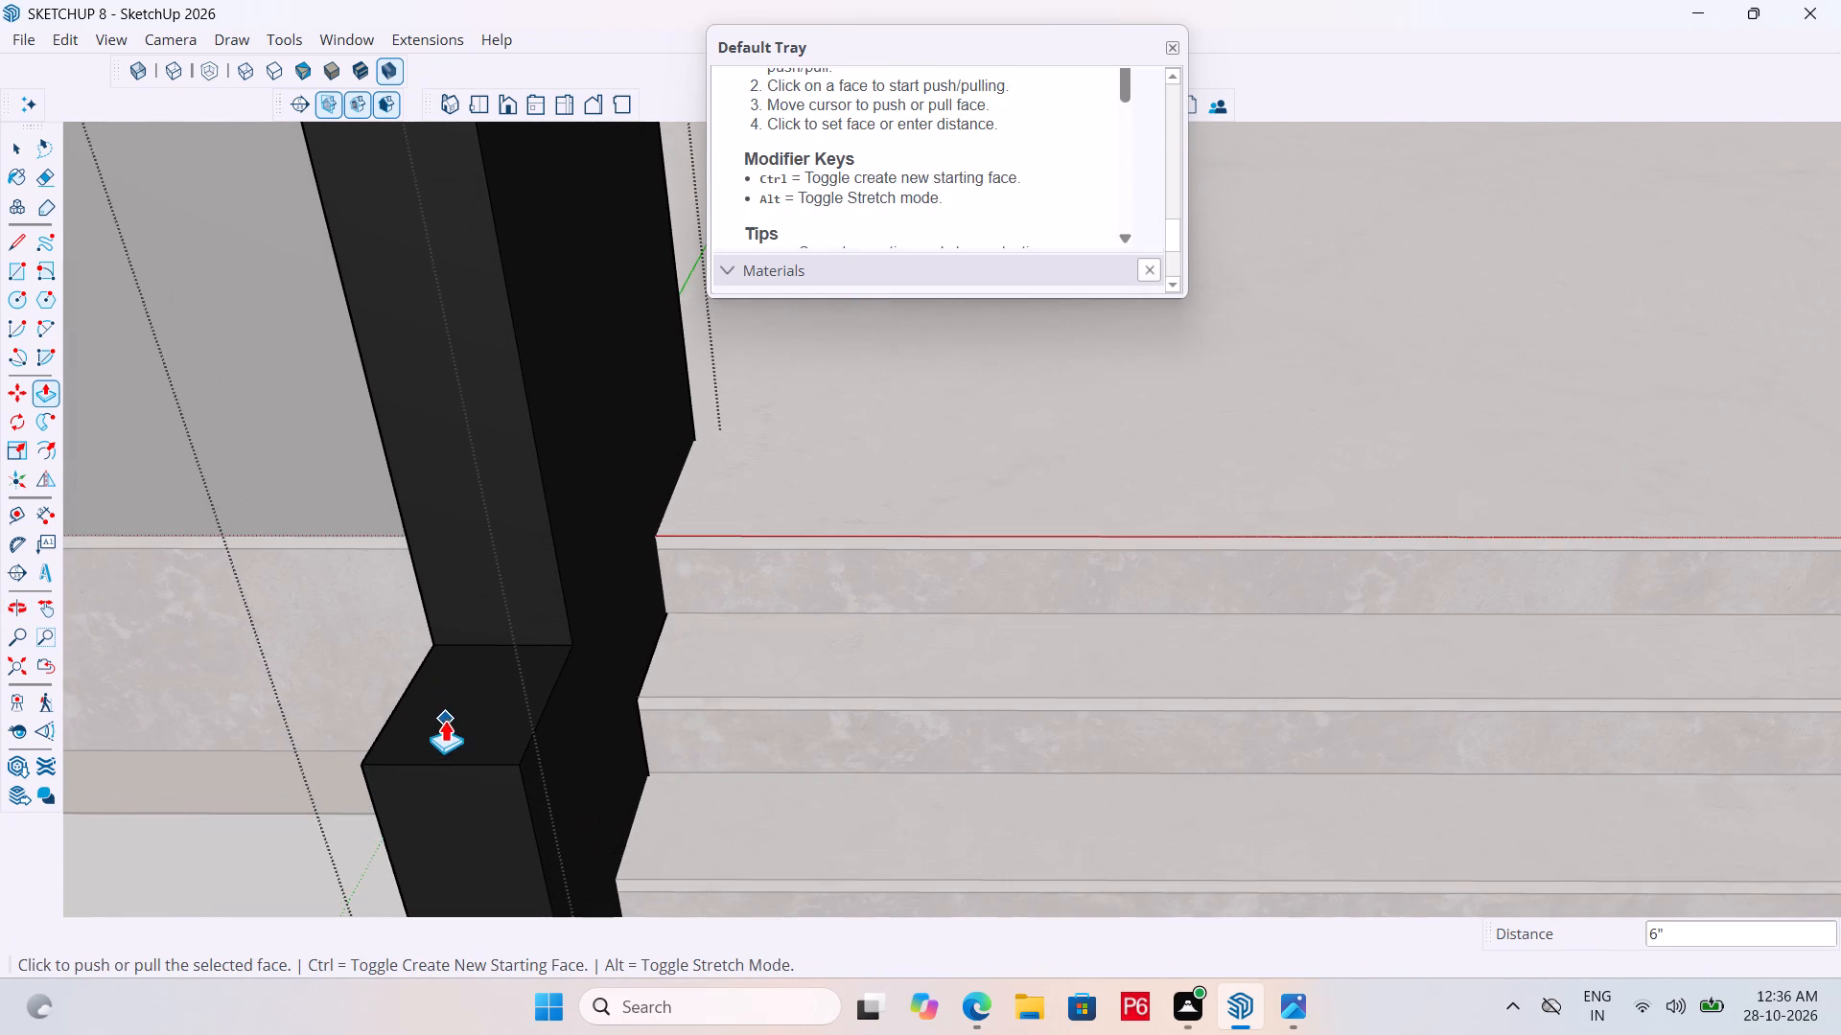
key(l)
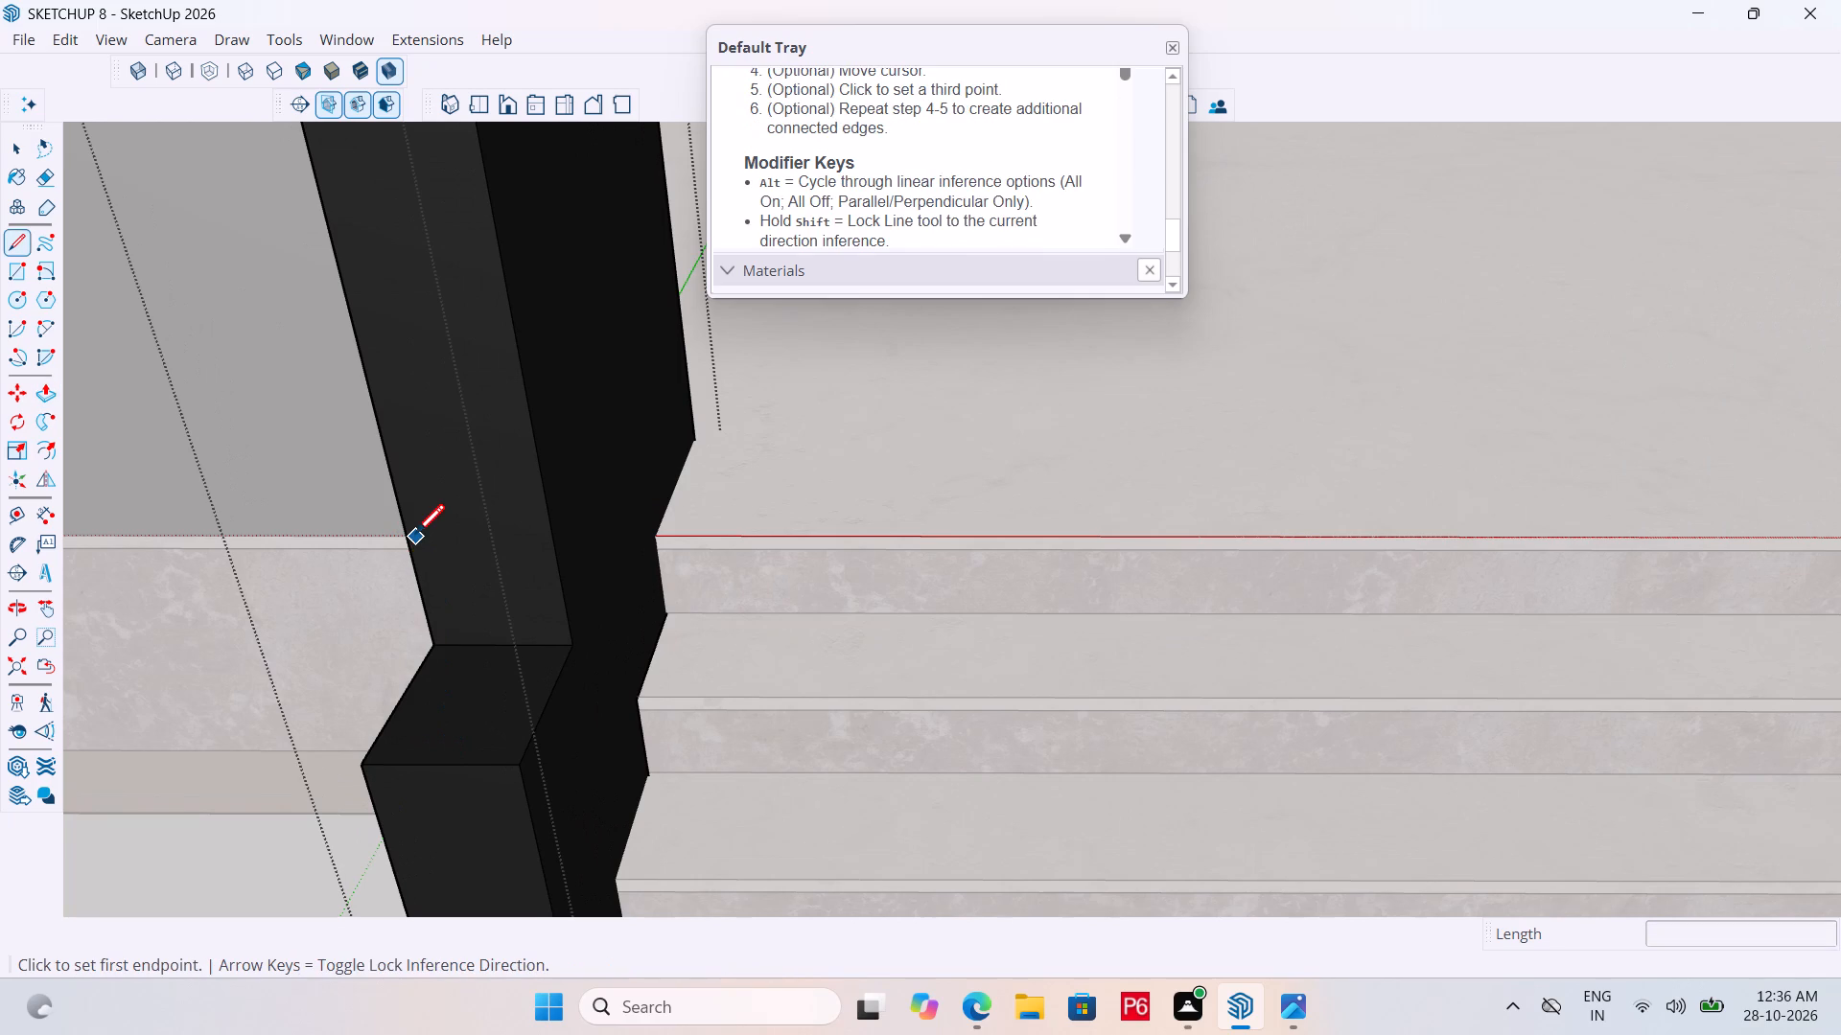
click(406, 544)
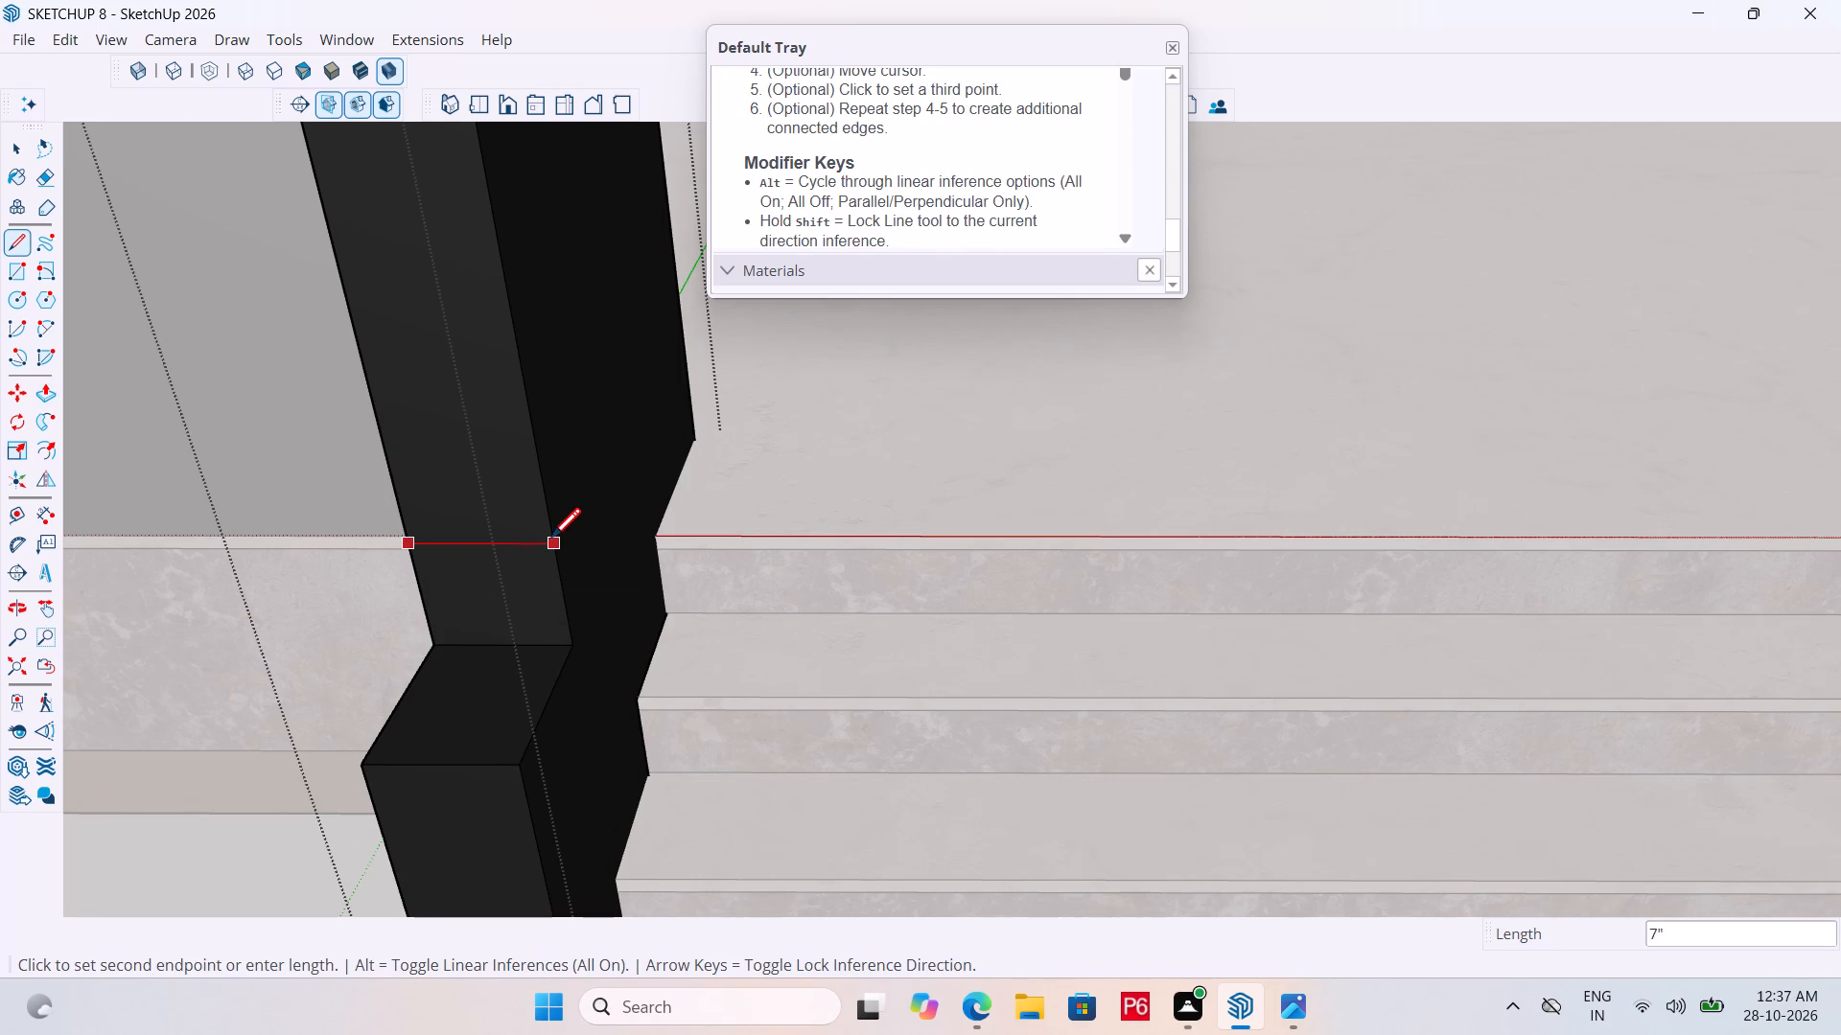
click(550, 540)
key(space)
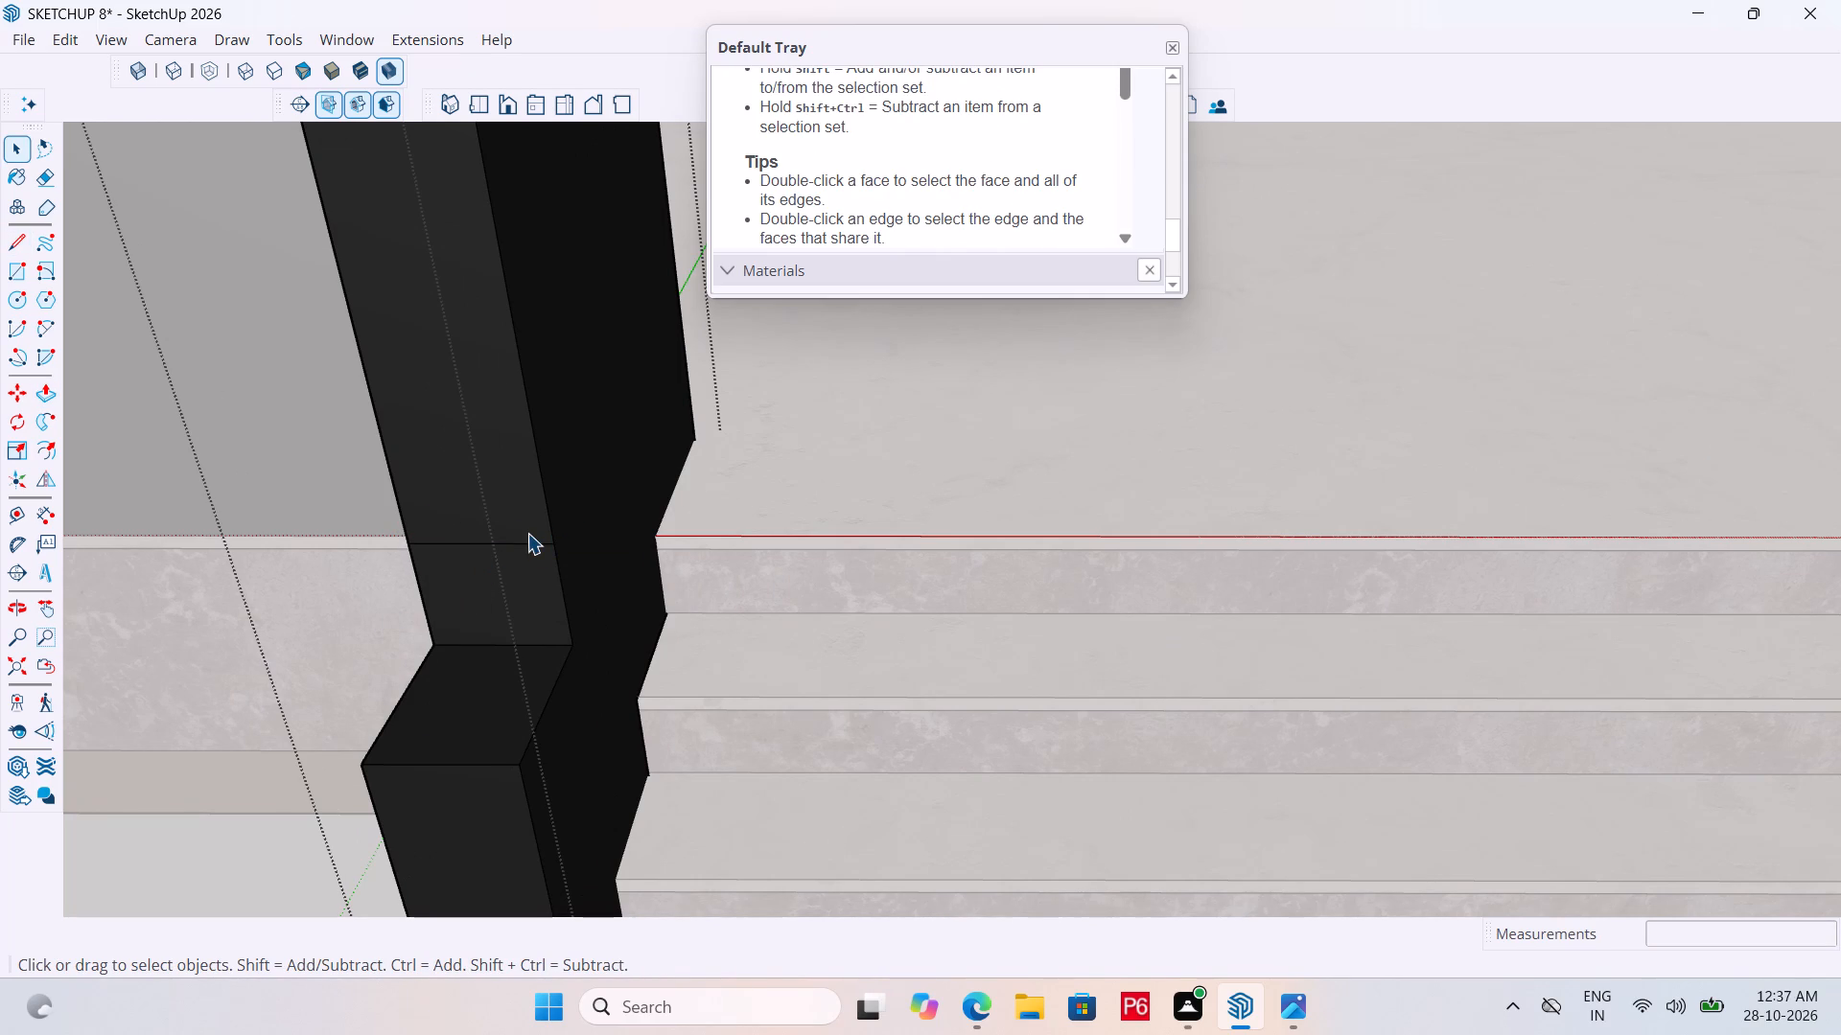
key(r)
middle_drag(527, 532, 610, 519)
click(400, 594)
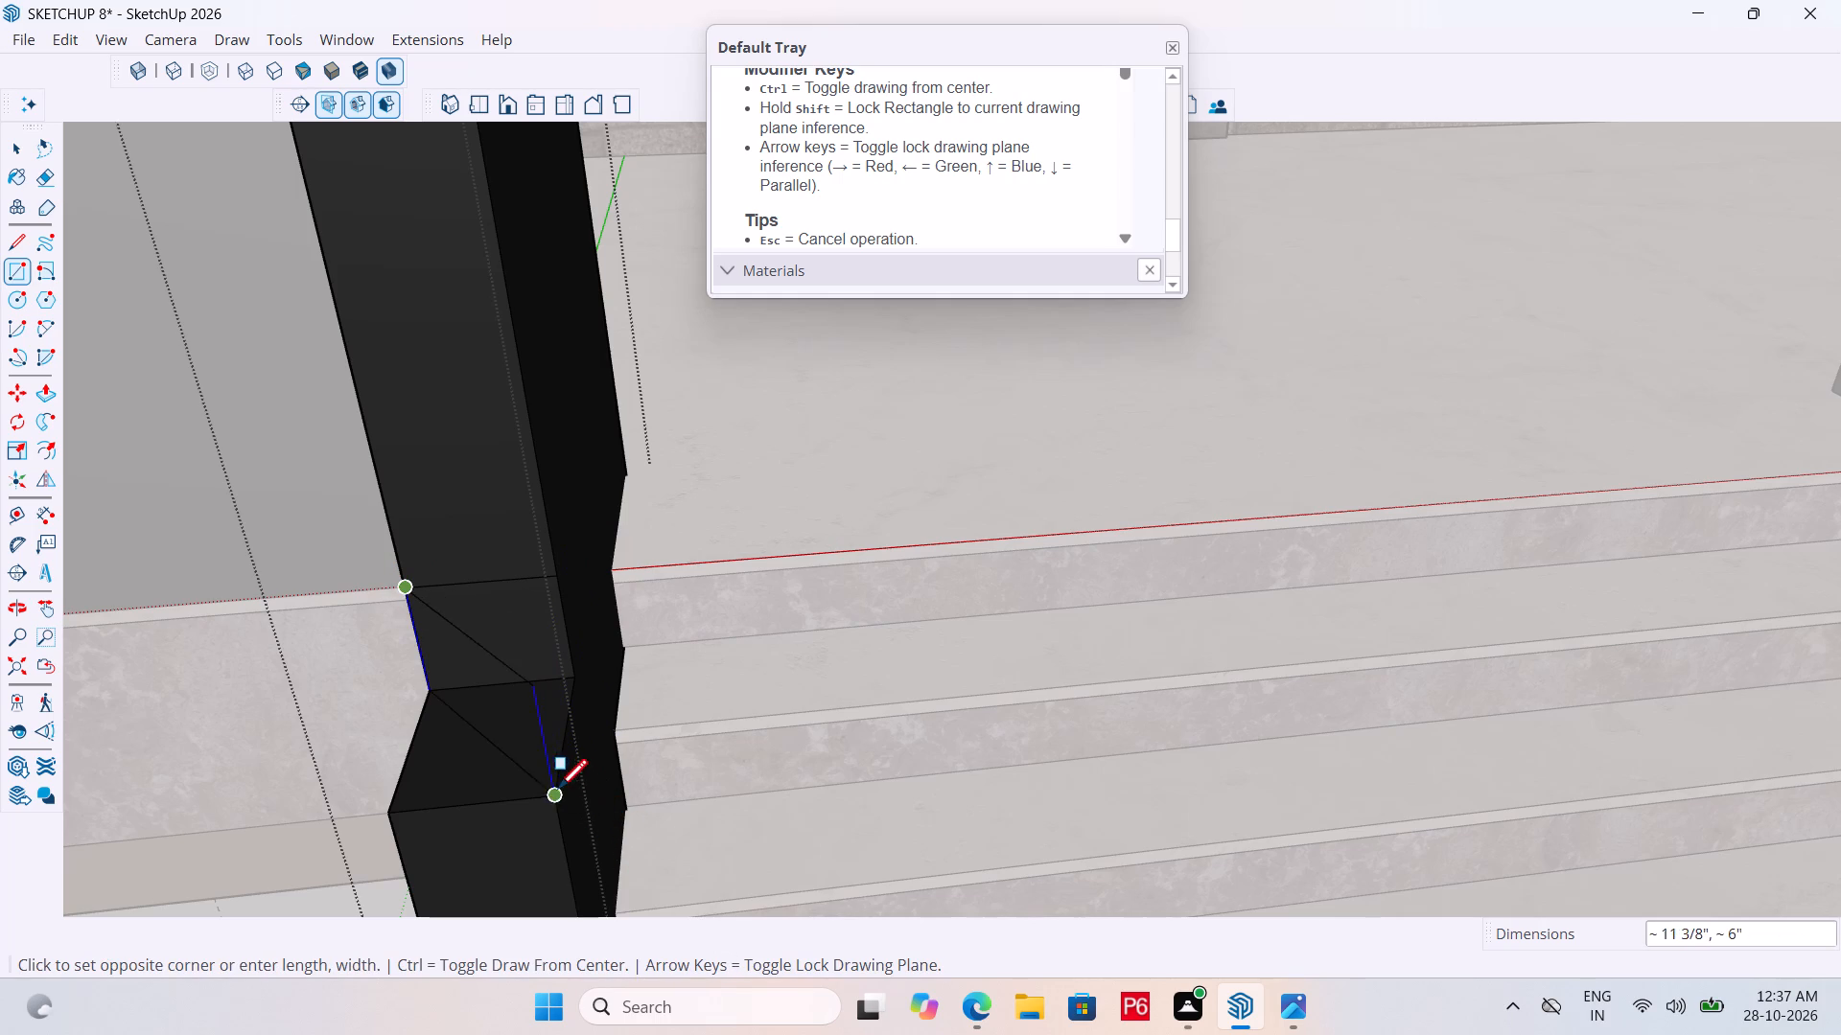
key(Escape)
Draw sloping lines about 10 13/16" long on both sides, from the upper line's ends to the ledge's outer corners, closing a sloped face.
key(l)
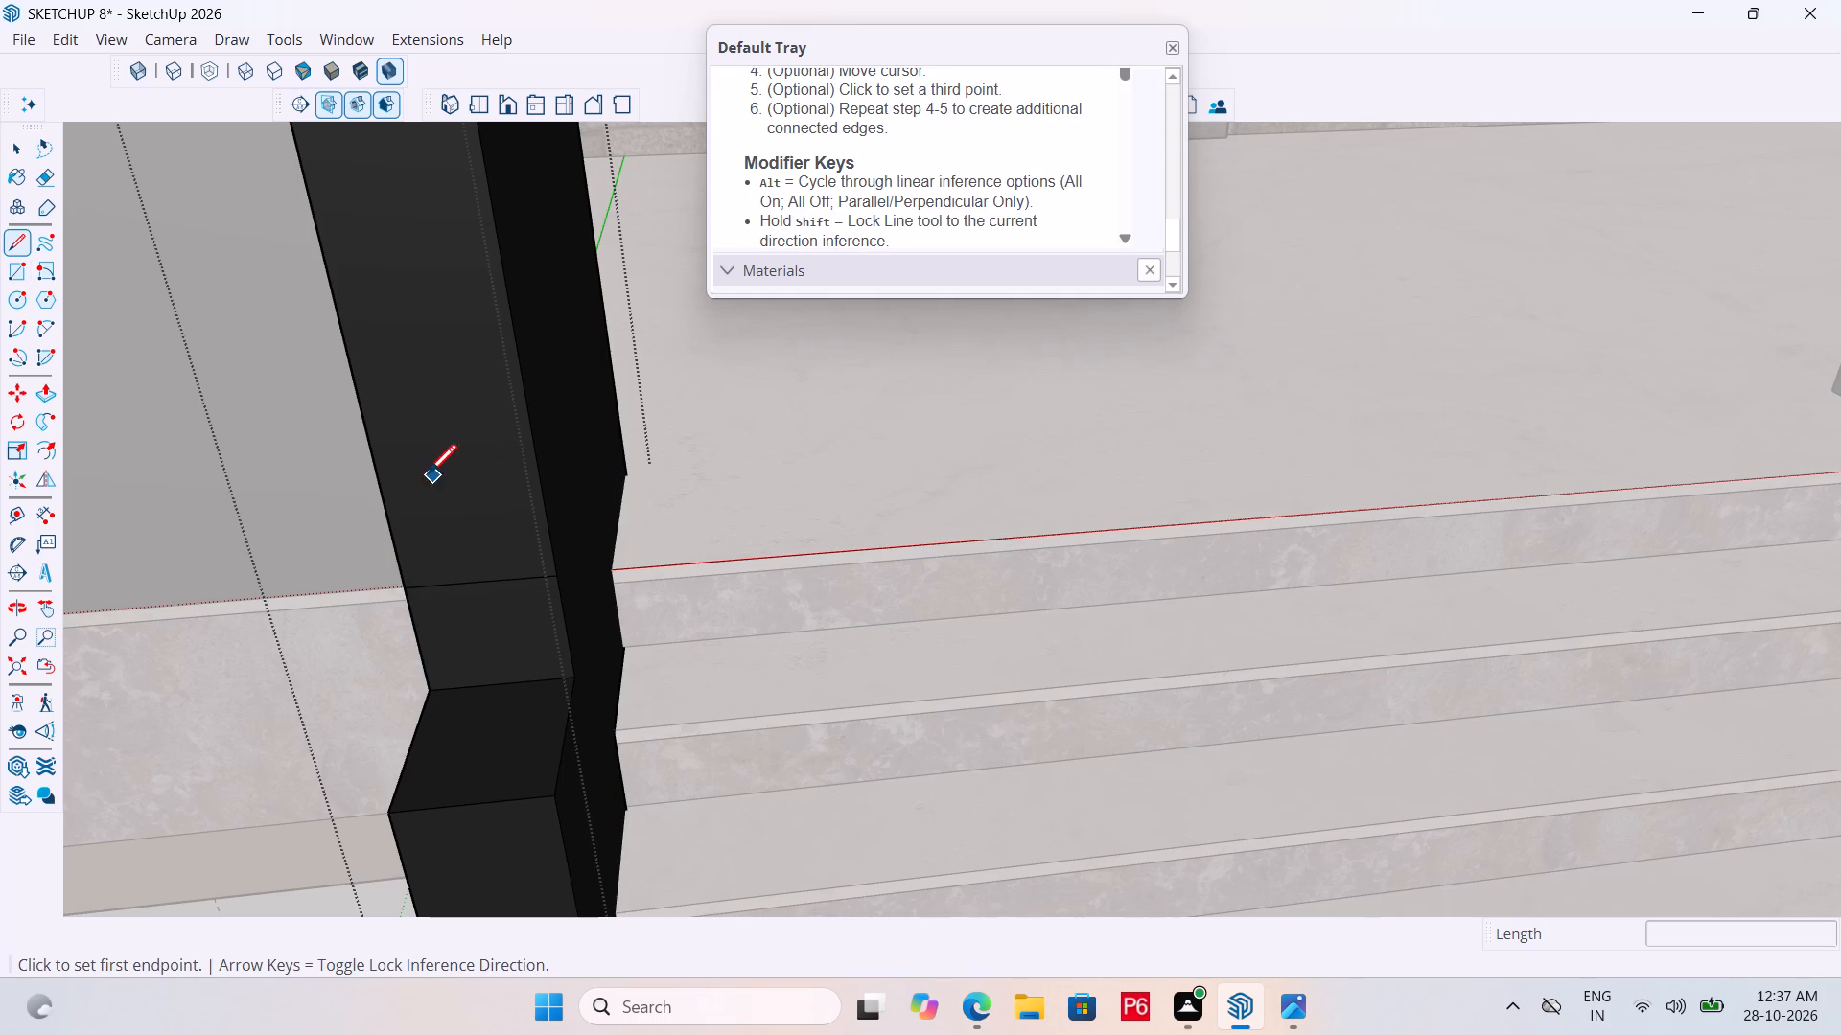
click(393, 581)
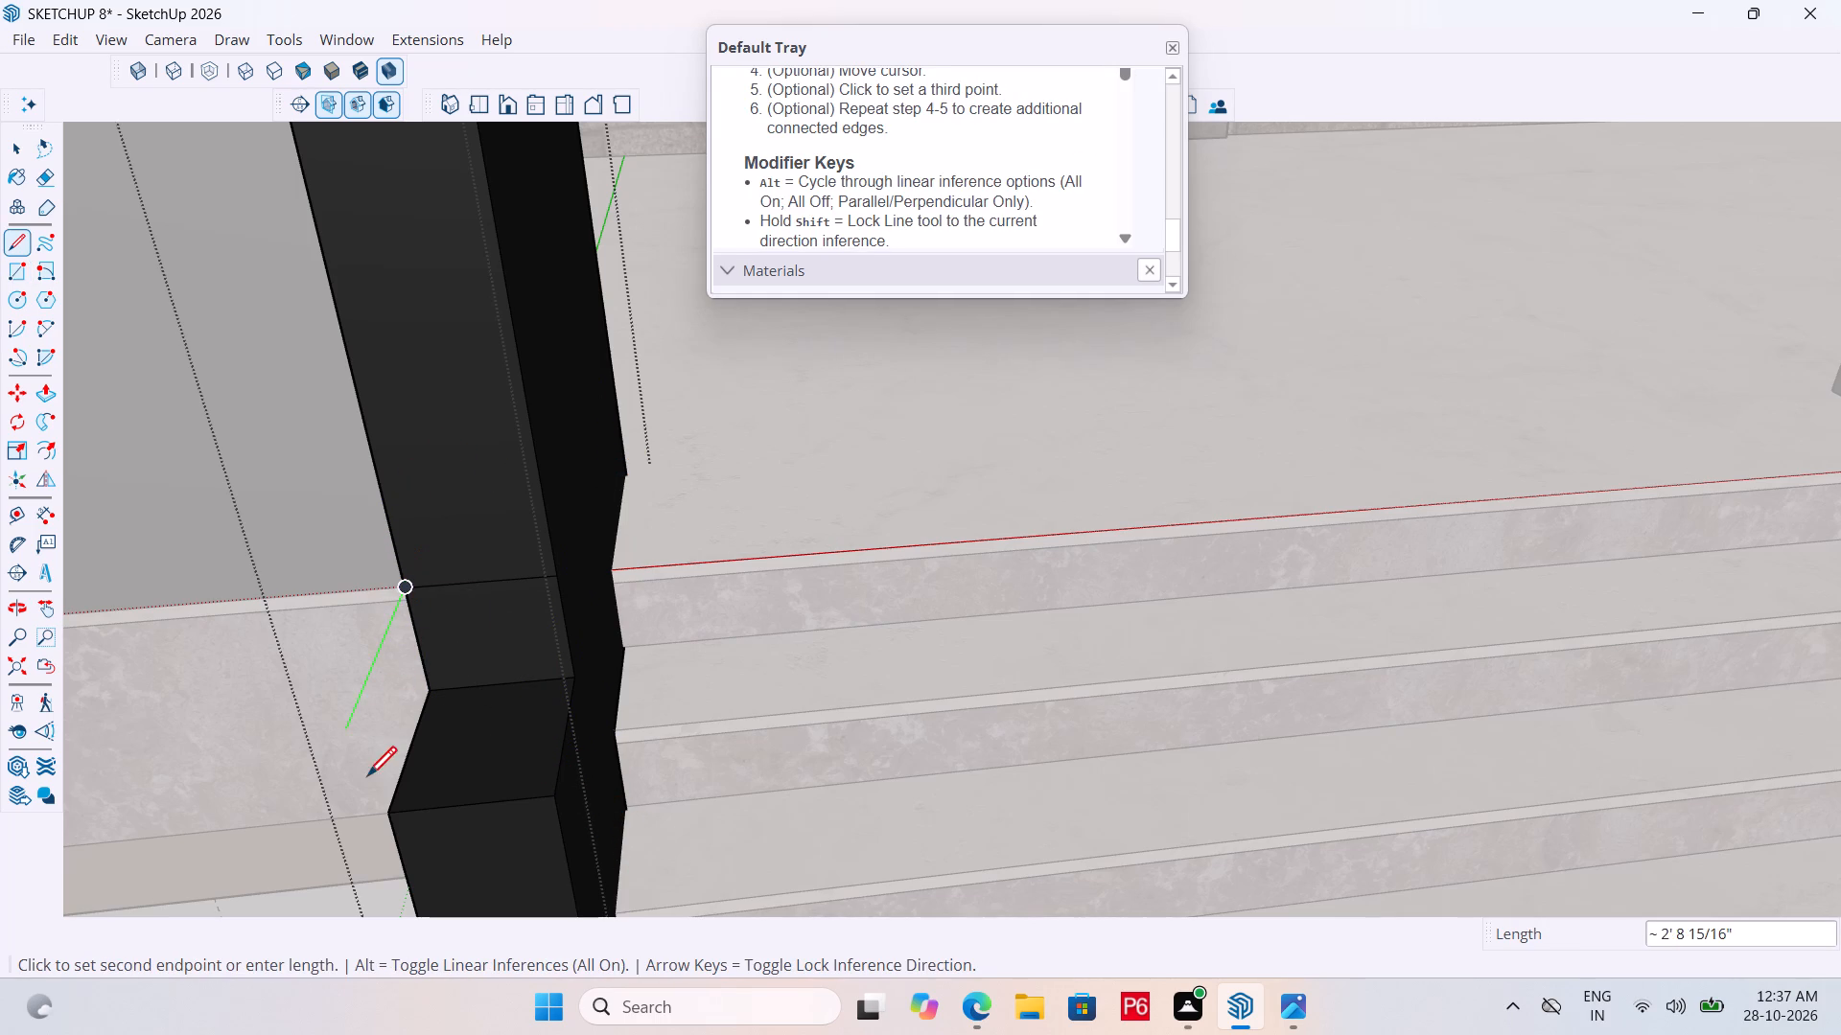
click(384, 805)
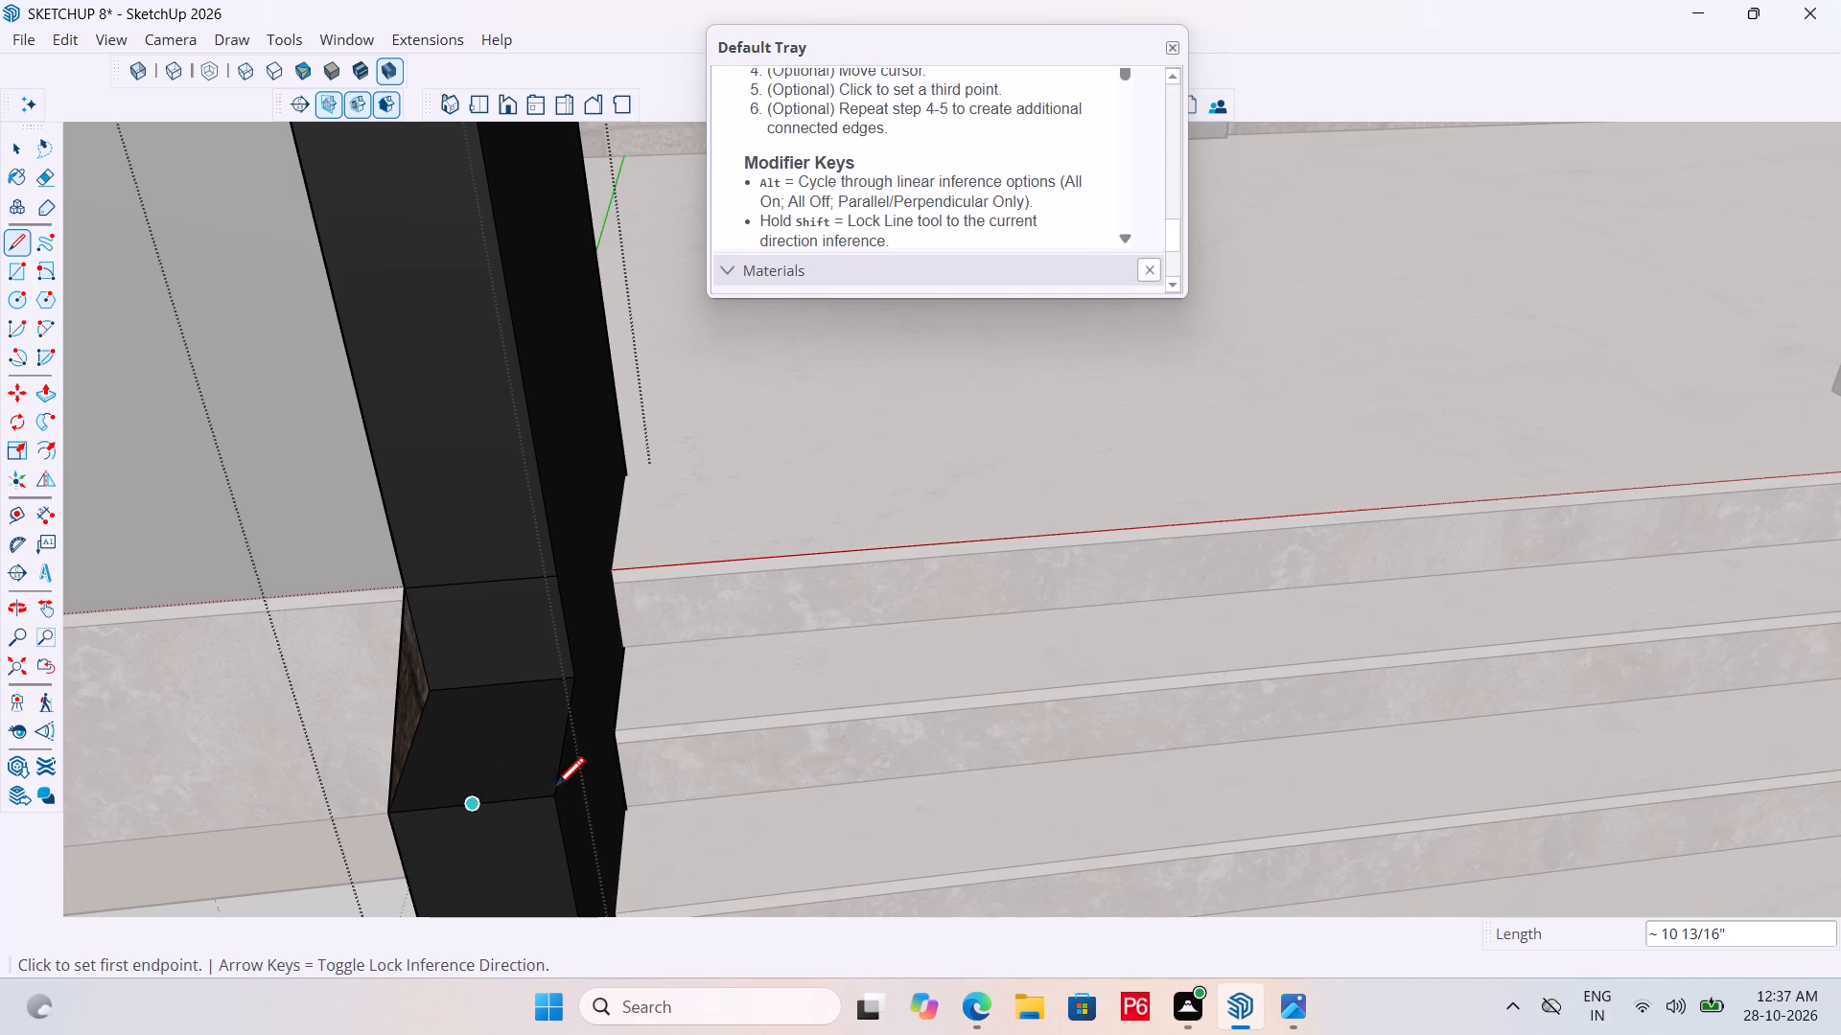
click(555, 788)
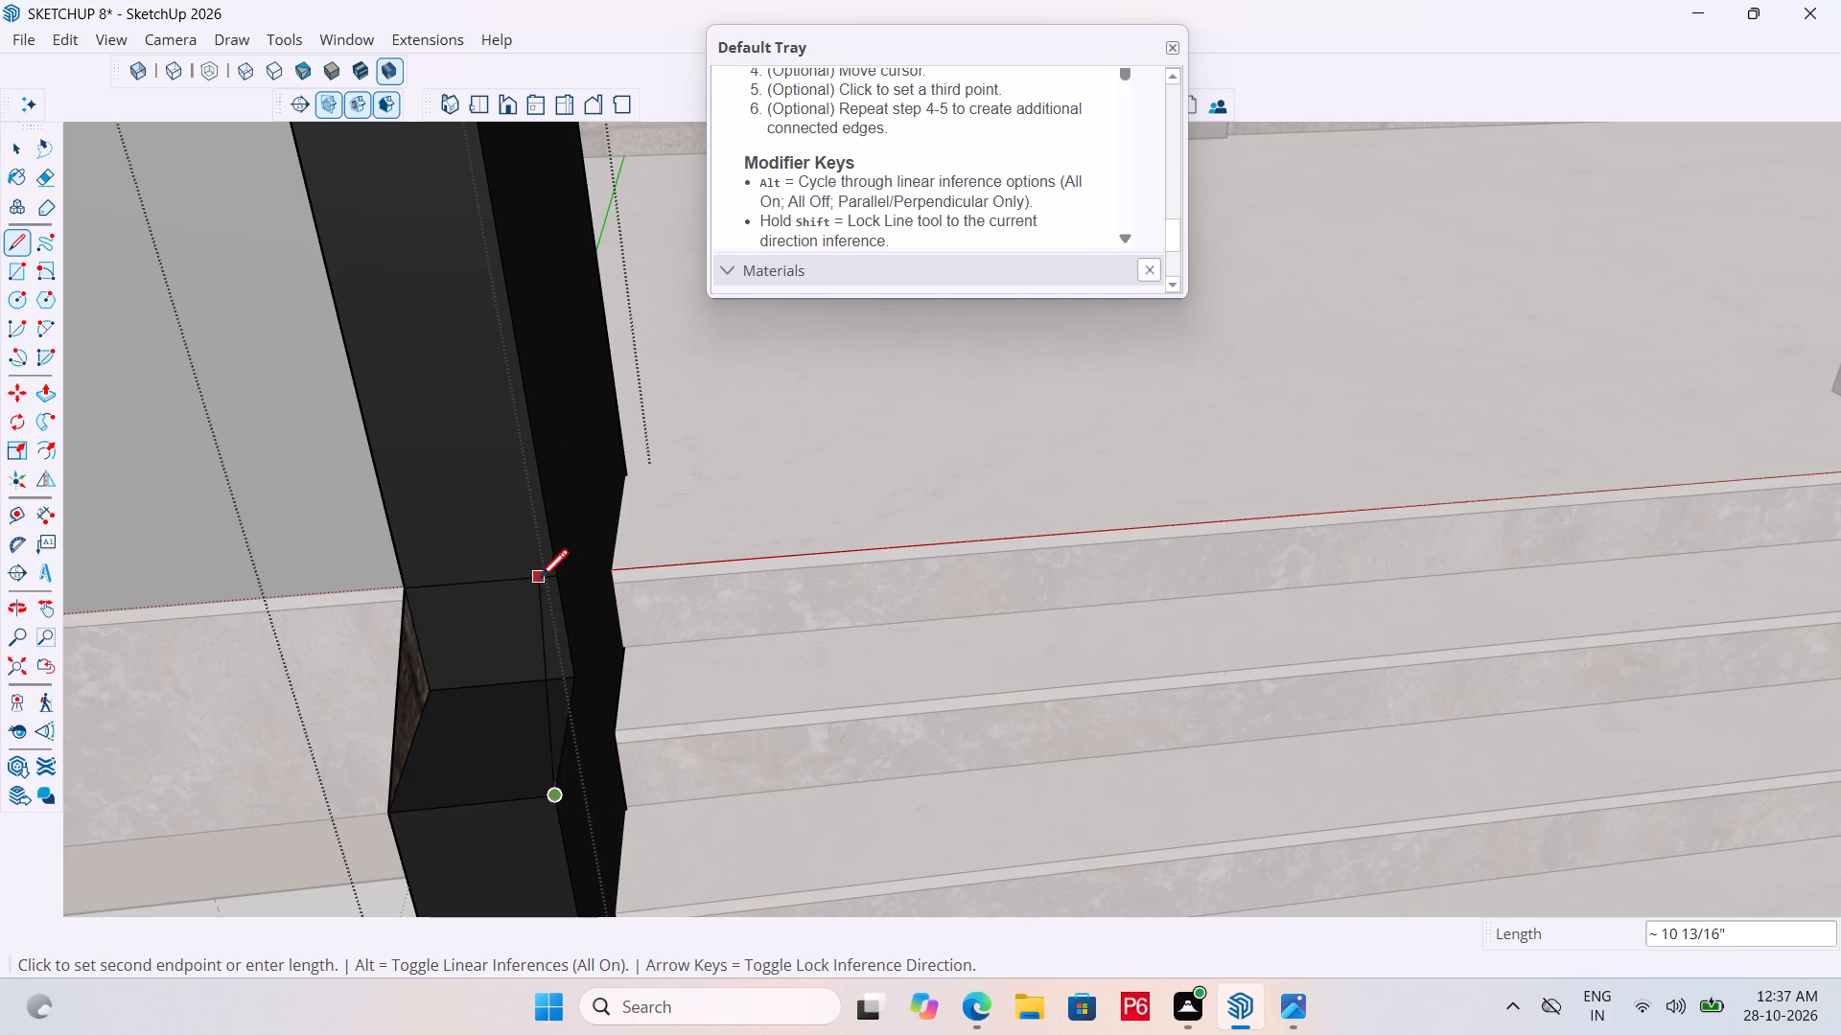
click(556, 583)
Sample the left post's M08_Obsidian_Black material and apply it to the sloped face and the adjoining triangular face on the steps side.
middle_drag(569, 627, 261, 627)
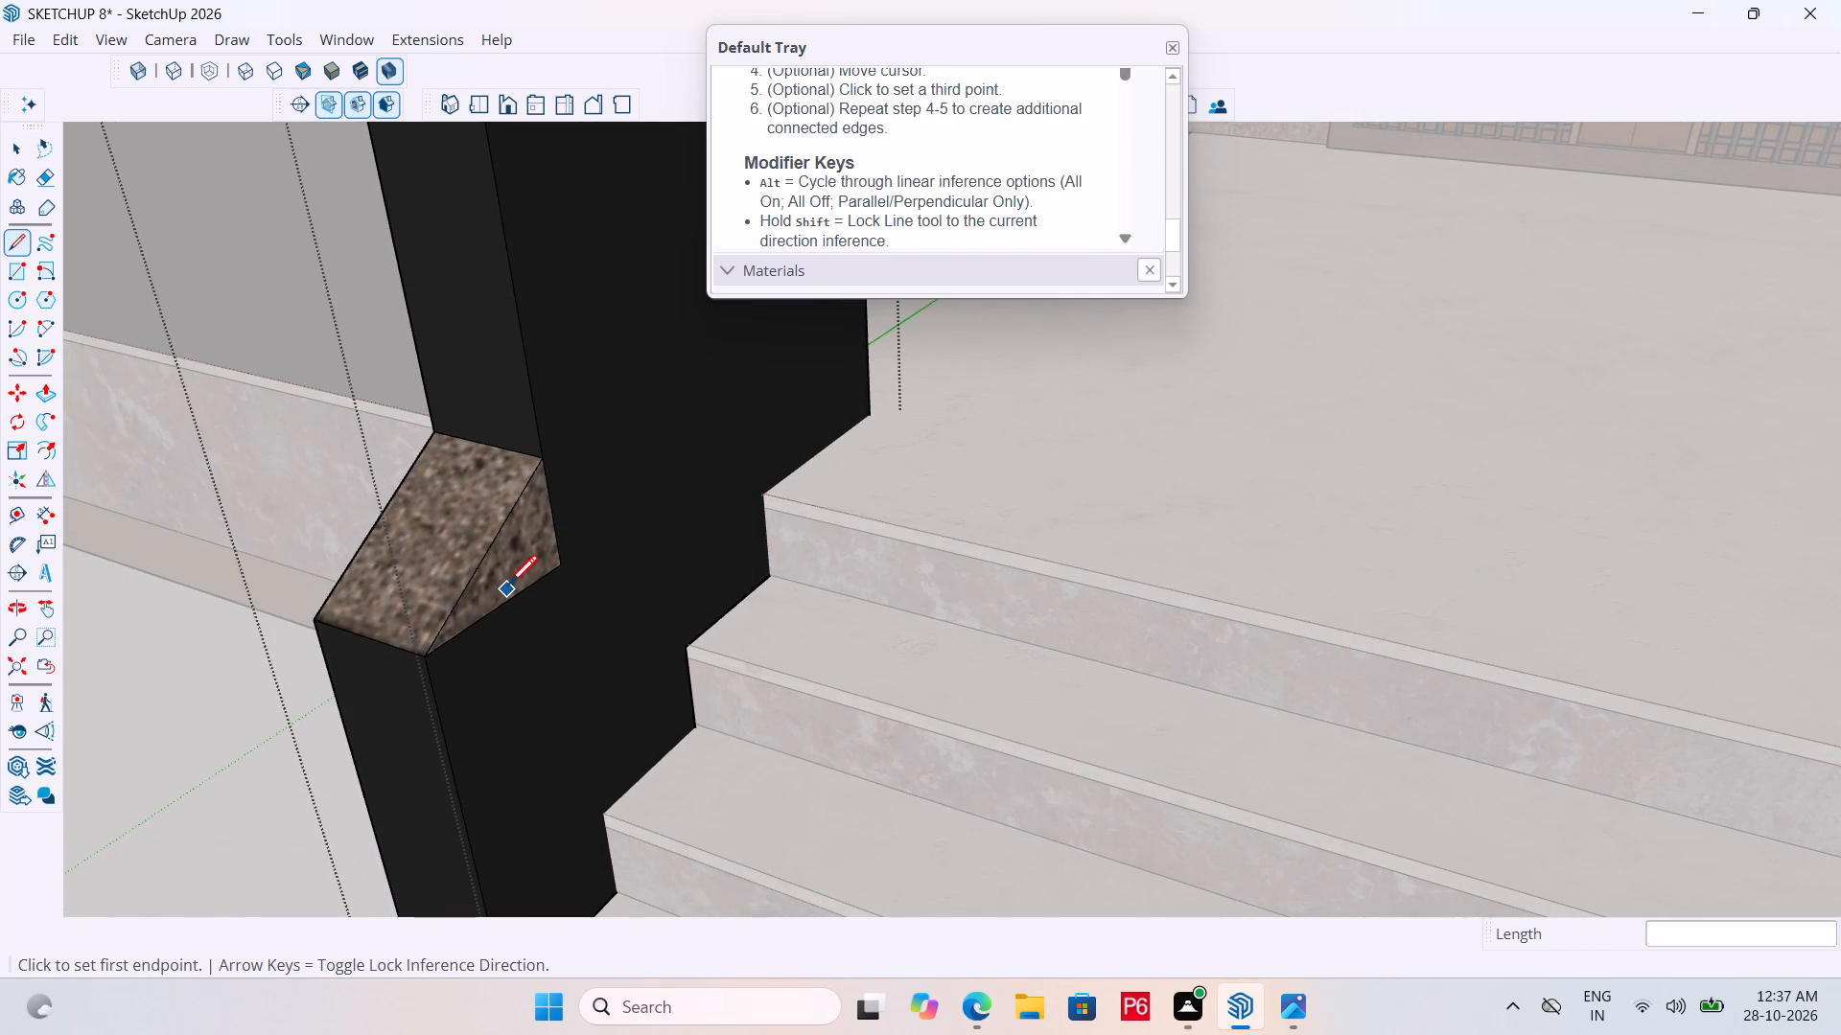
key(space)
scroll(1058, 150, up, 2)
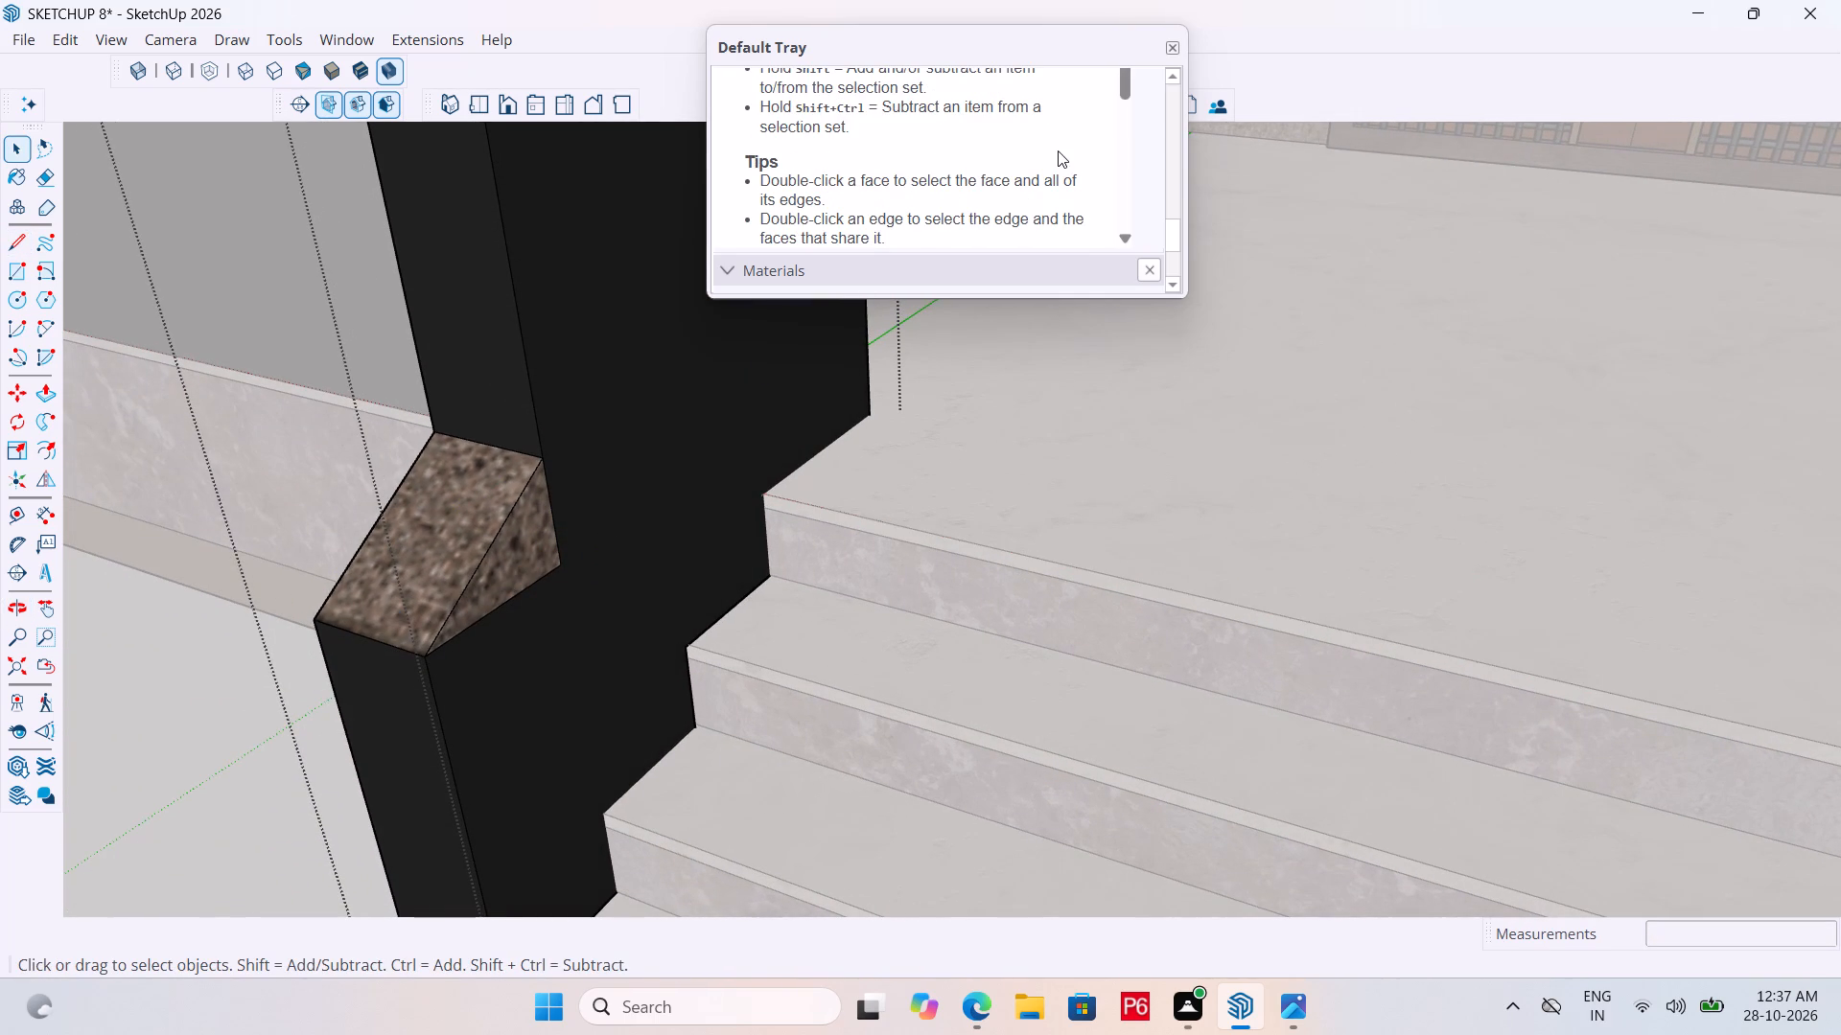
scroll(1058, 150, up, 6)
scroll(843, 156, up, 3)
scroll(887, 168, down, 9)
scroll(1039, 264, down, 2)
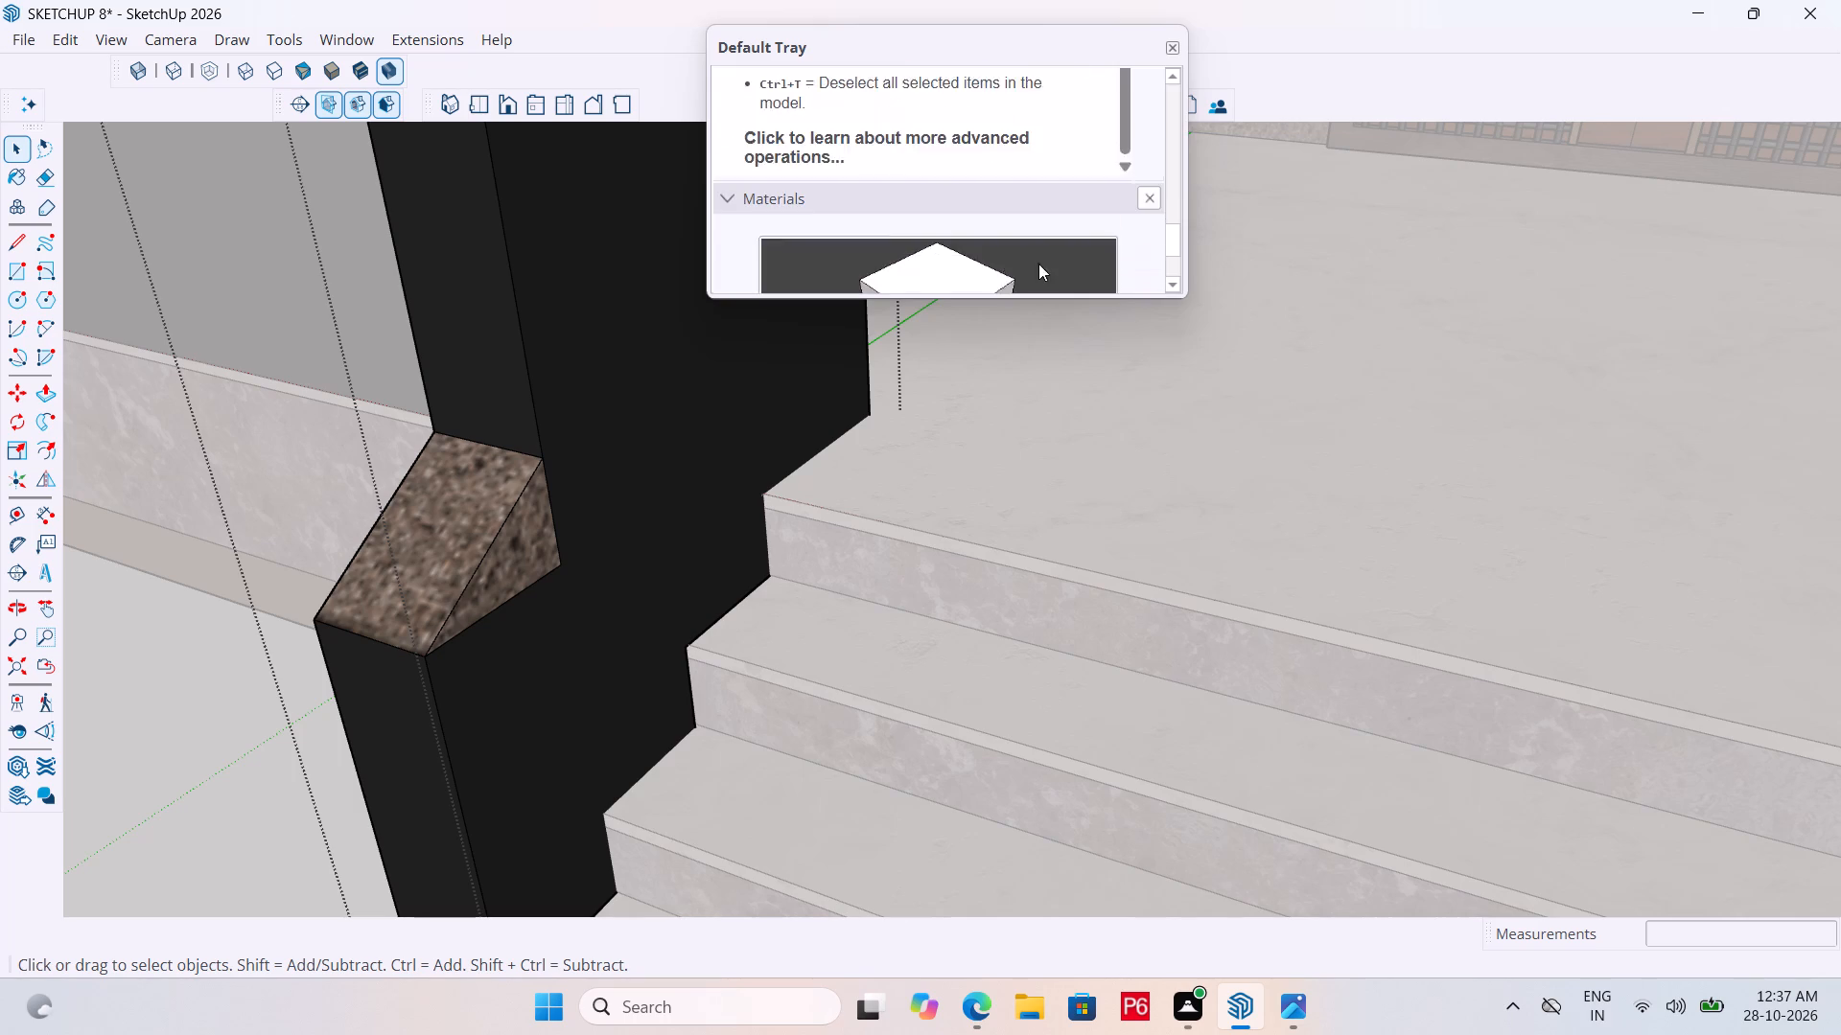
scroll(1038, 264, down, 3)
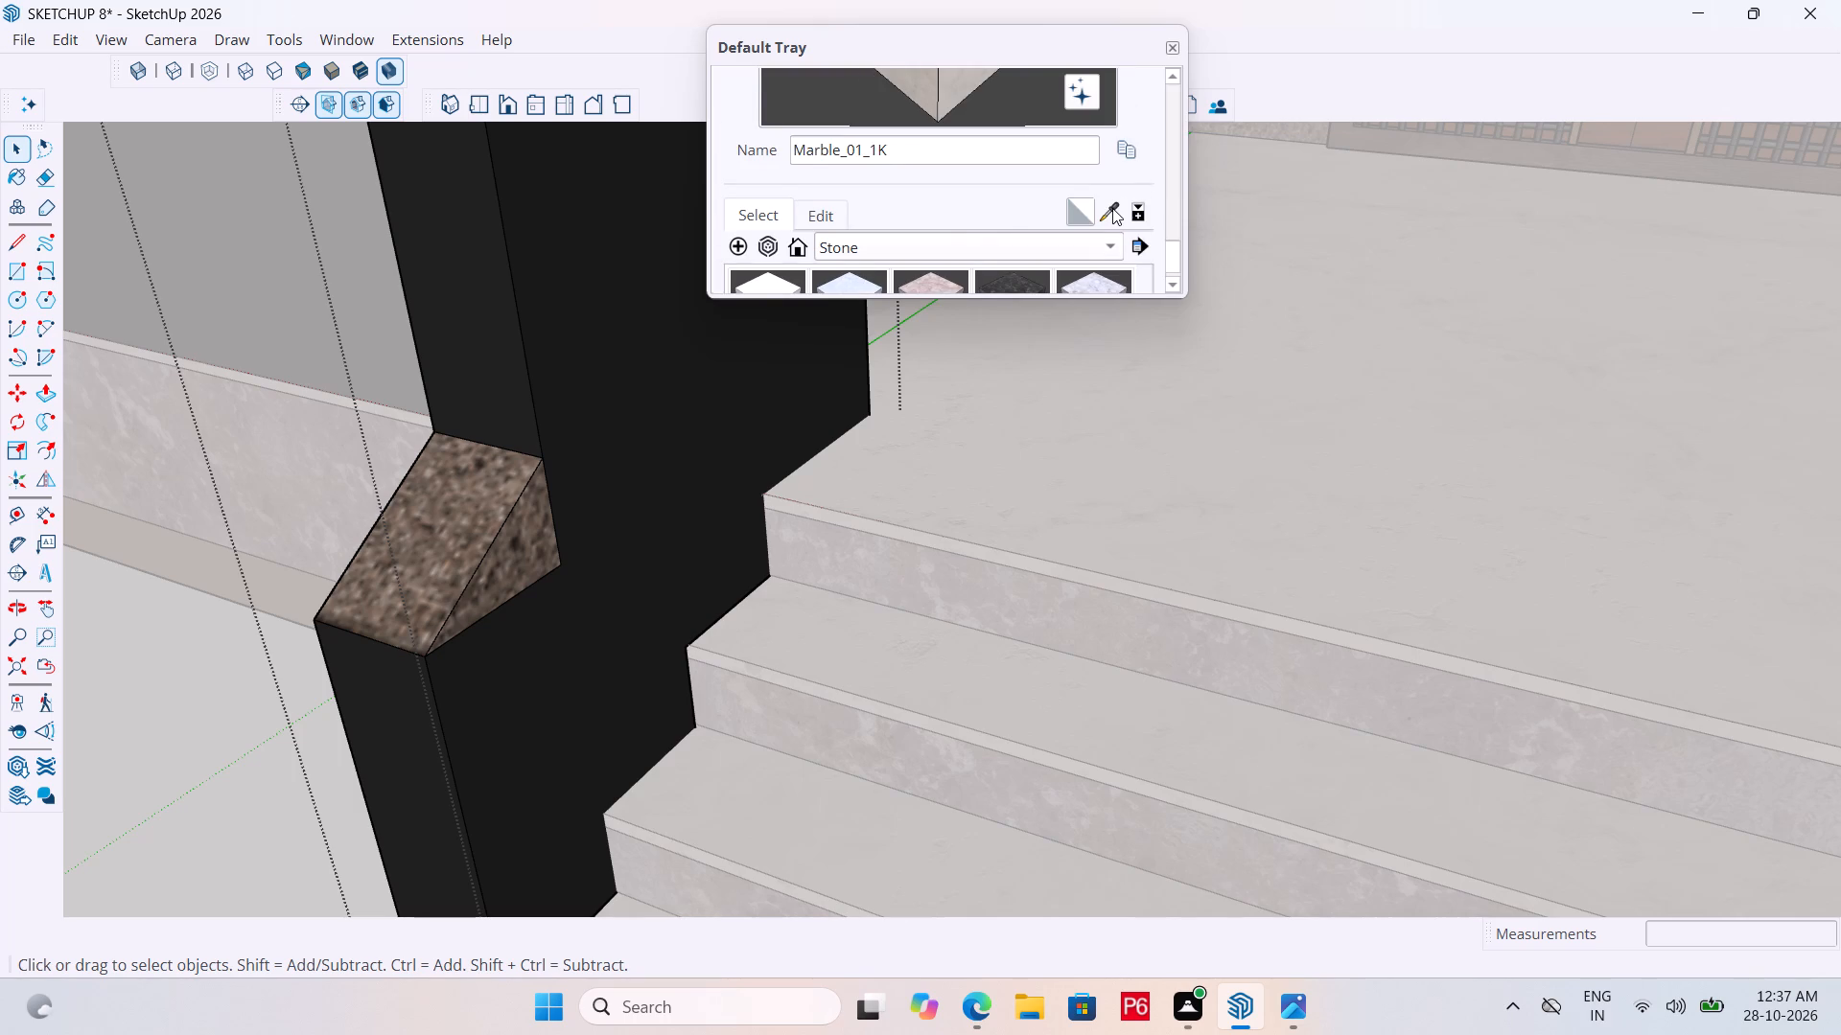
click(1112, 208)
click(550, 416)
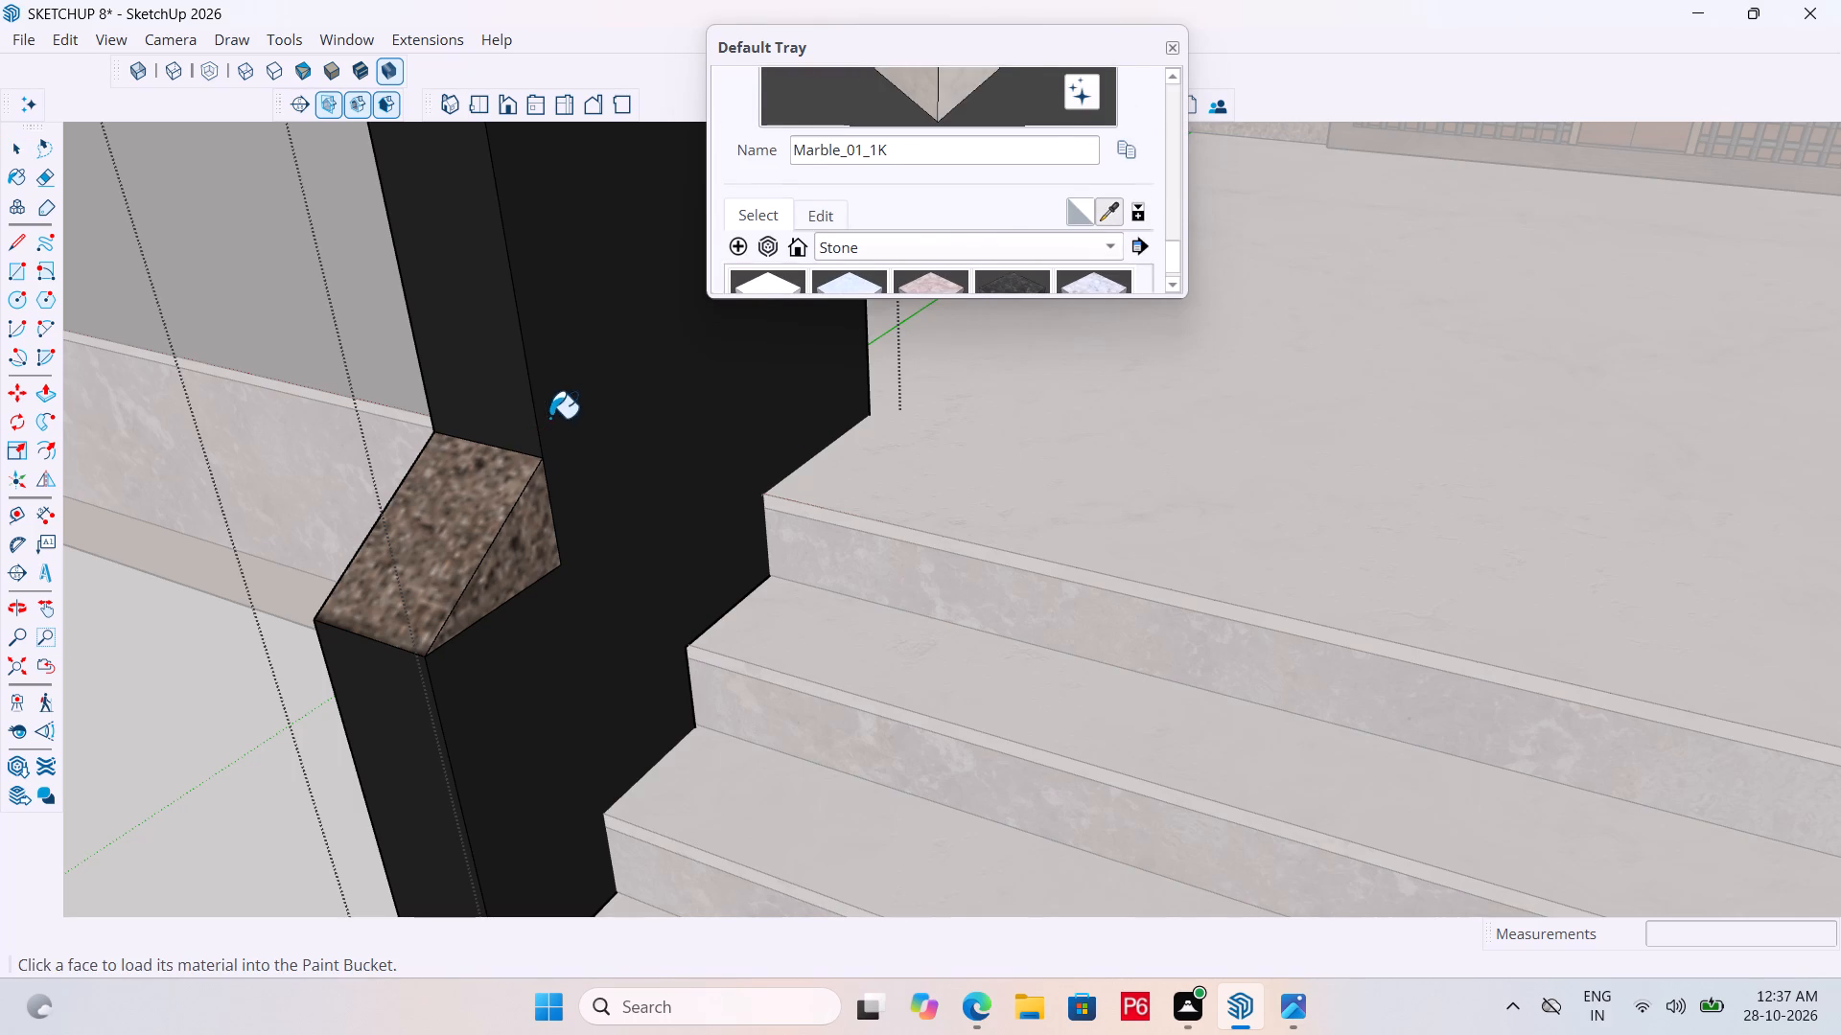
click(531, 489)
click(509, 487)
Paint the remaining triangular face on the outer side of the left post's sloped transition with M08_Obsidian_Black.
middle_drag(338, 620, 855, 606)
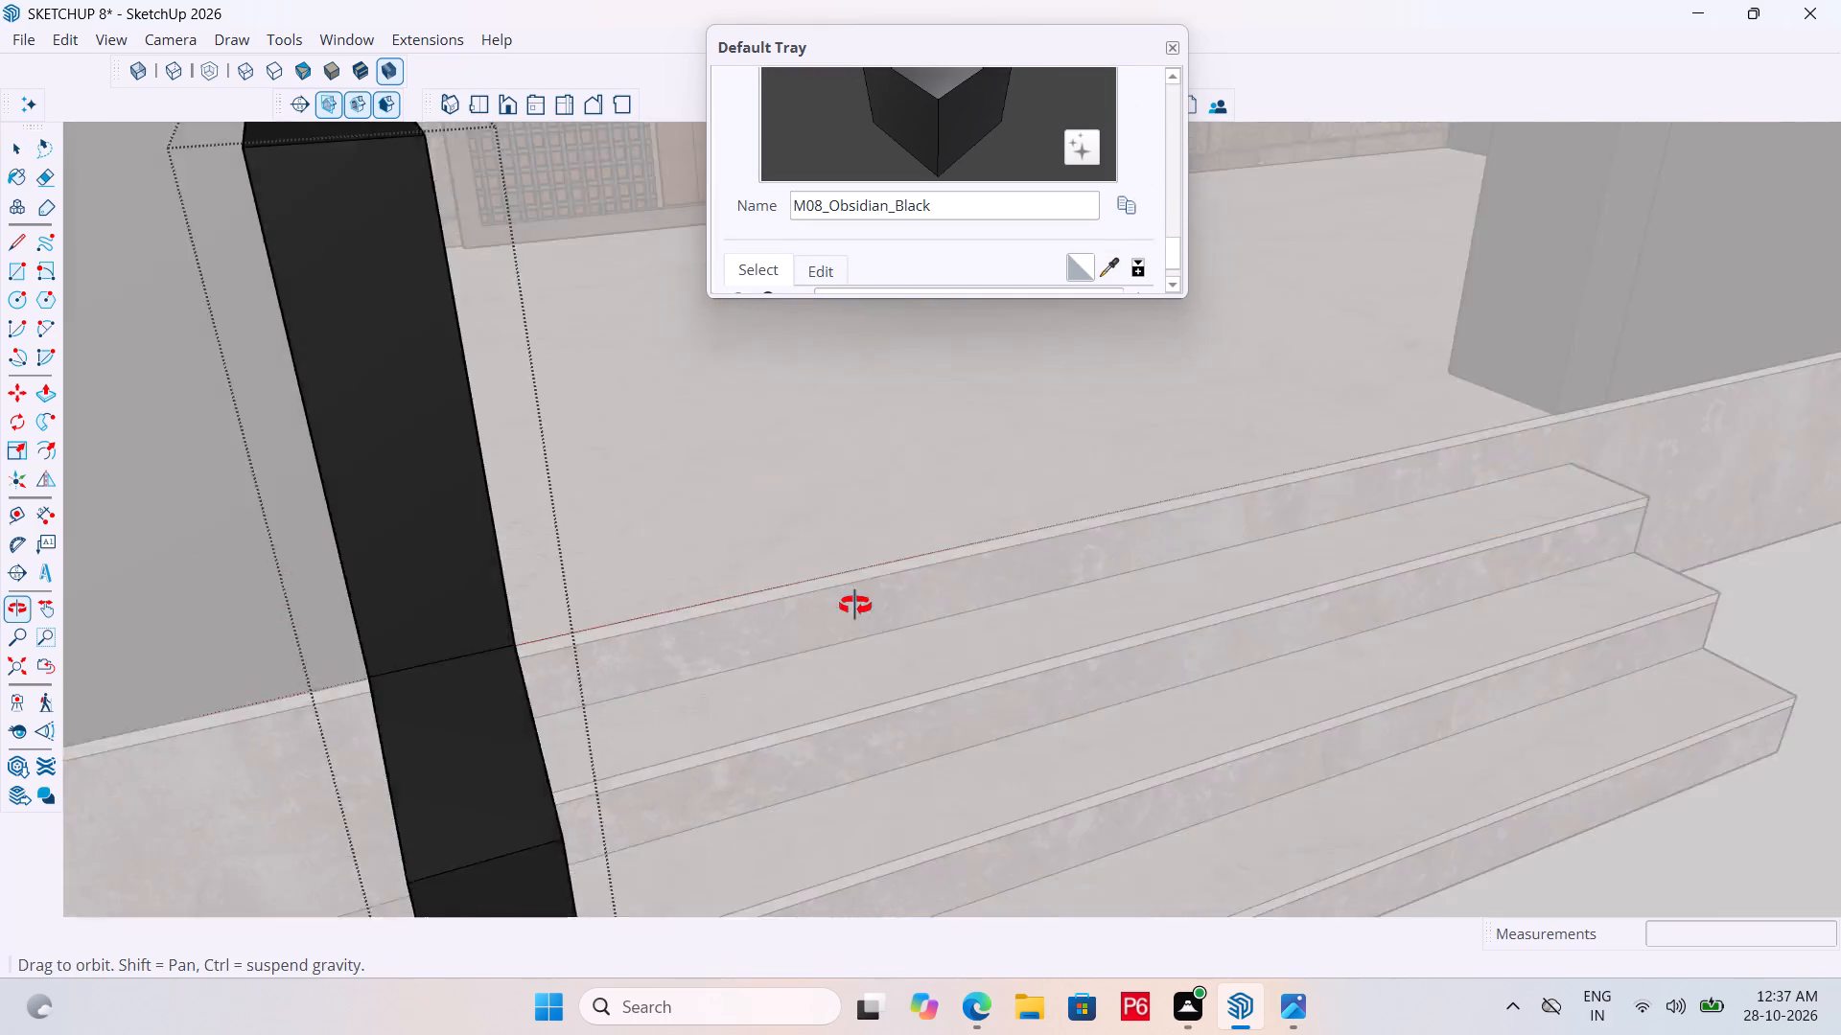
middle_drag(855, 606, 1155, 566)
scroll(915, 529, down, 4)
scroll(457, 943, up, 4)
scroll(773, 736, up, 1)
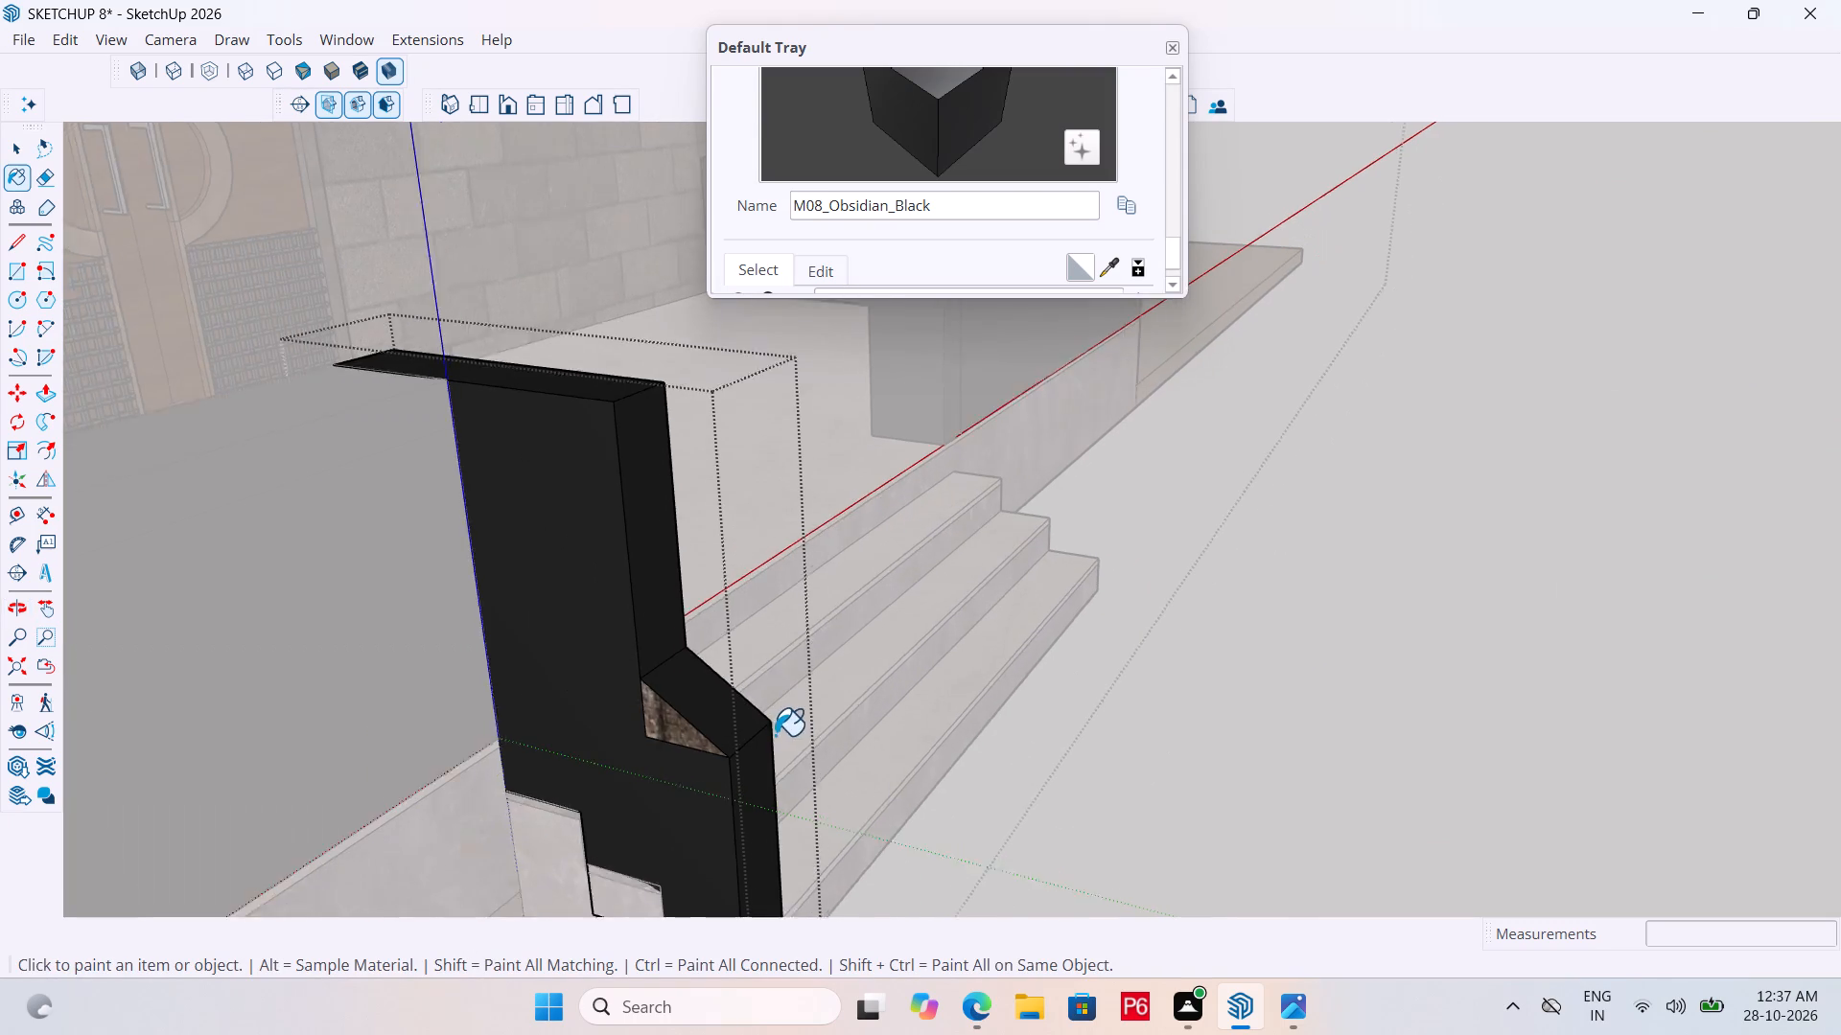
scroll(775, 735, up, 4)
scroll(691, 747, up, 3)
click(550, 721)
scroll(976, 678, down, 4)
middle_drag(943, 695, 909, 701)
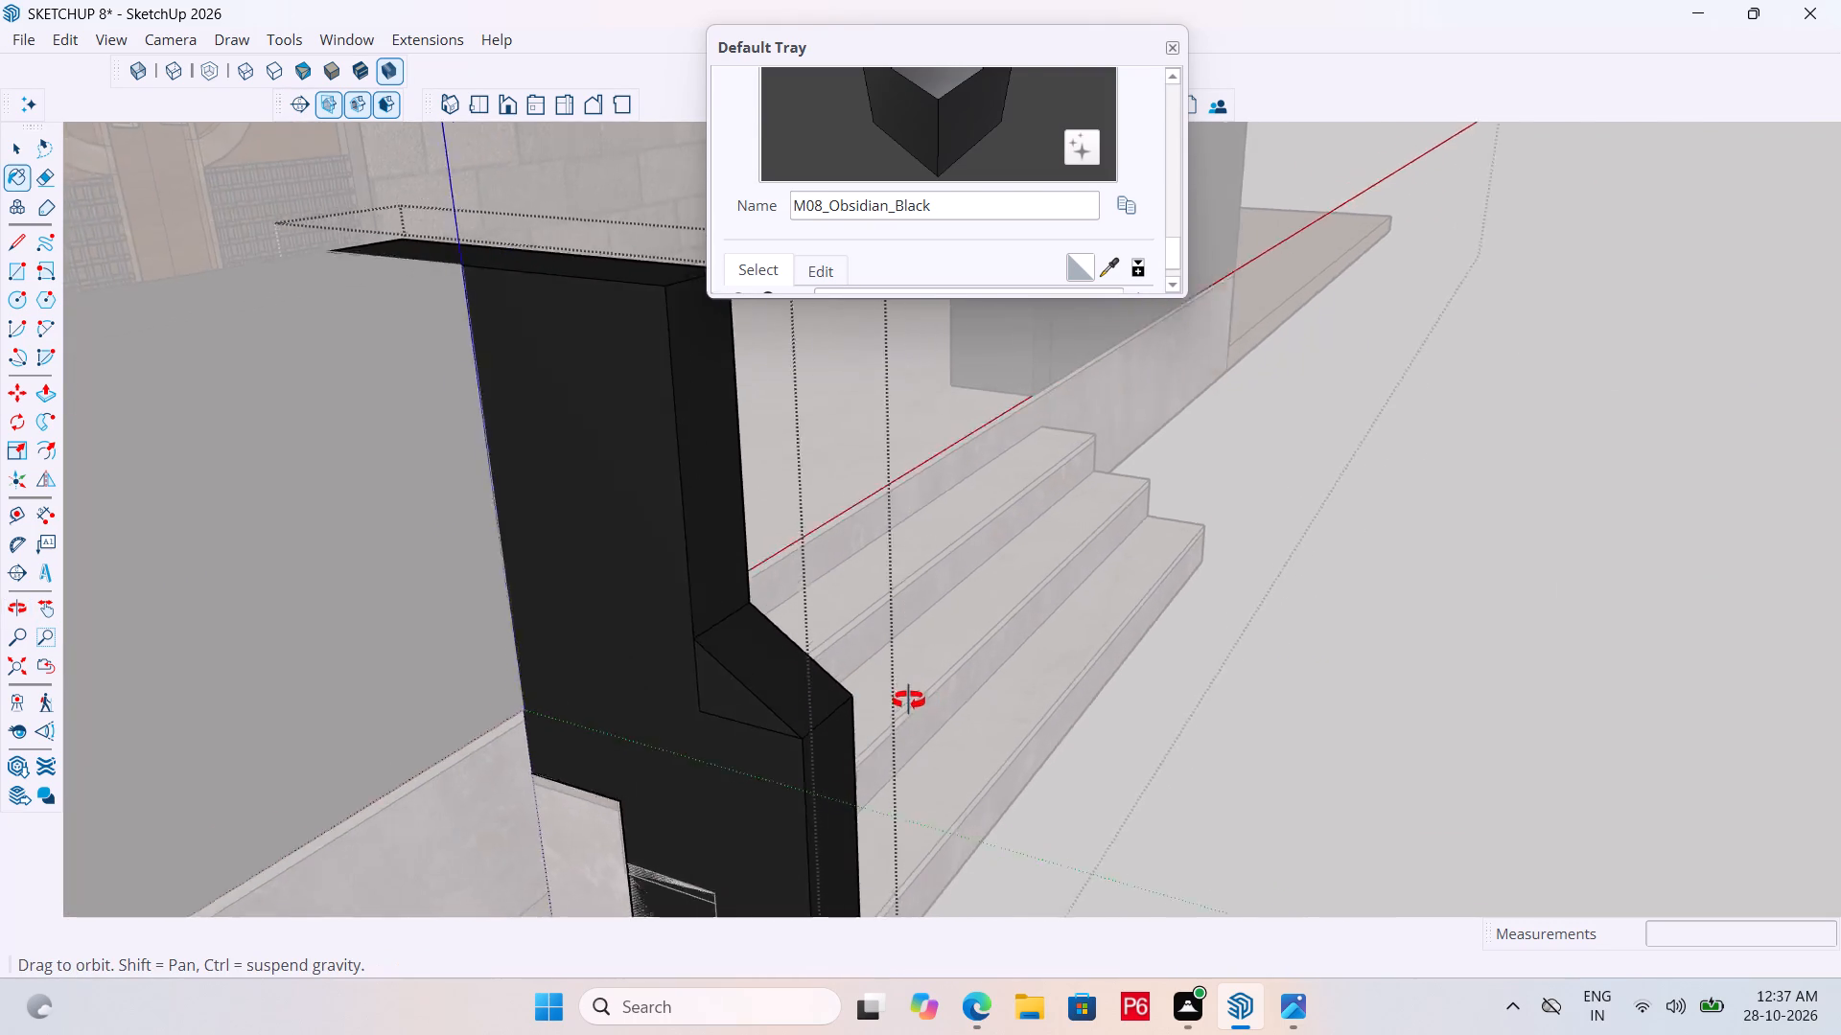
middle_drag(909, 701, 780, 701)
scroll(857, 709, down, 1)
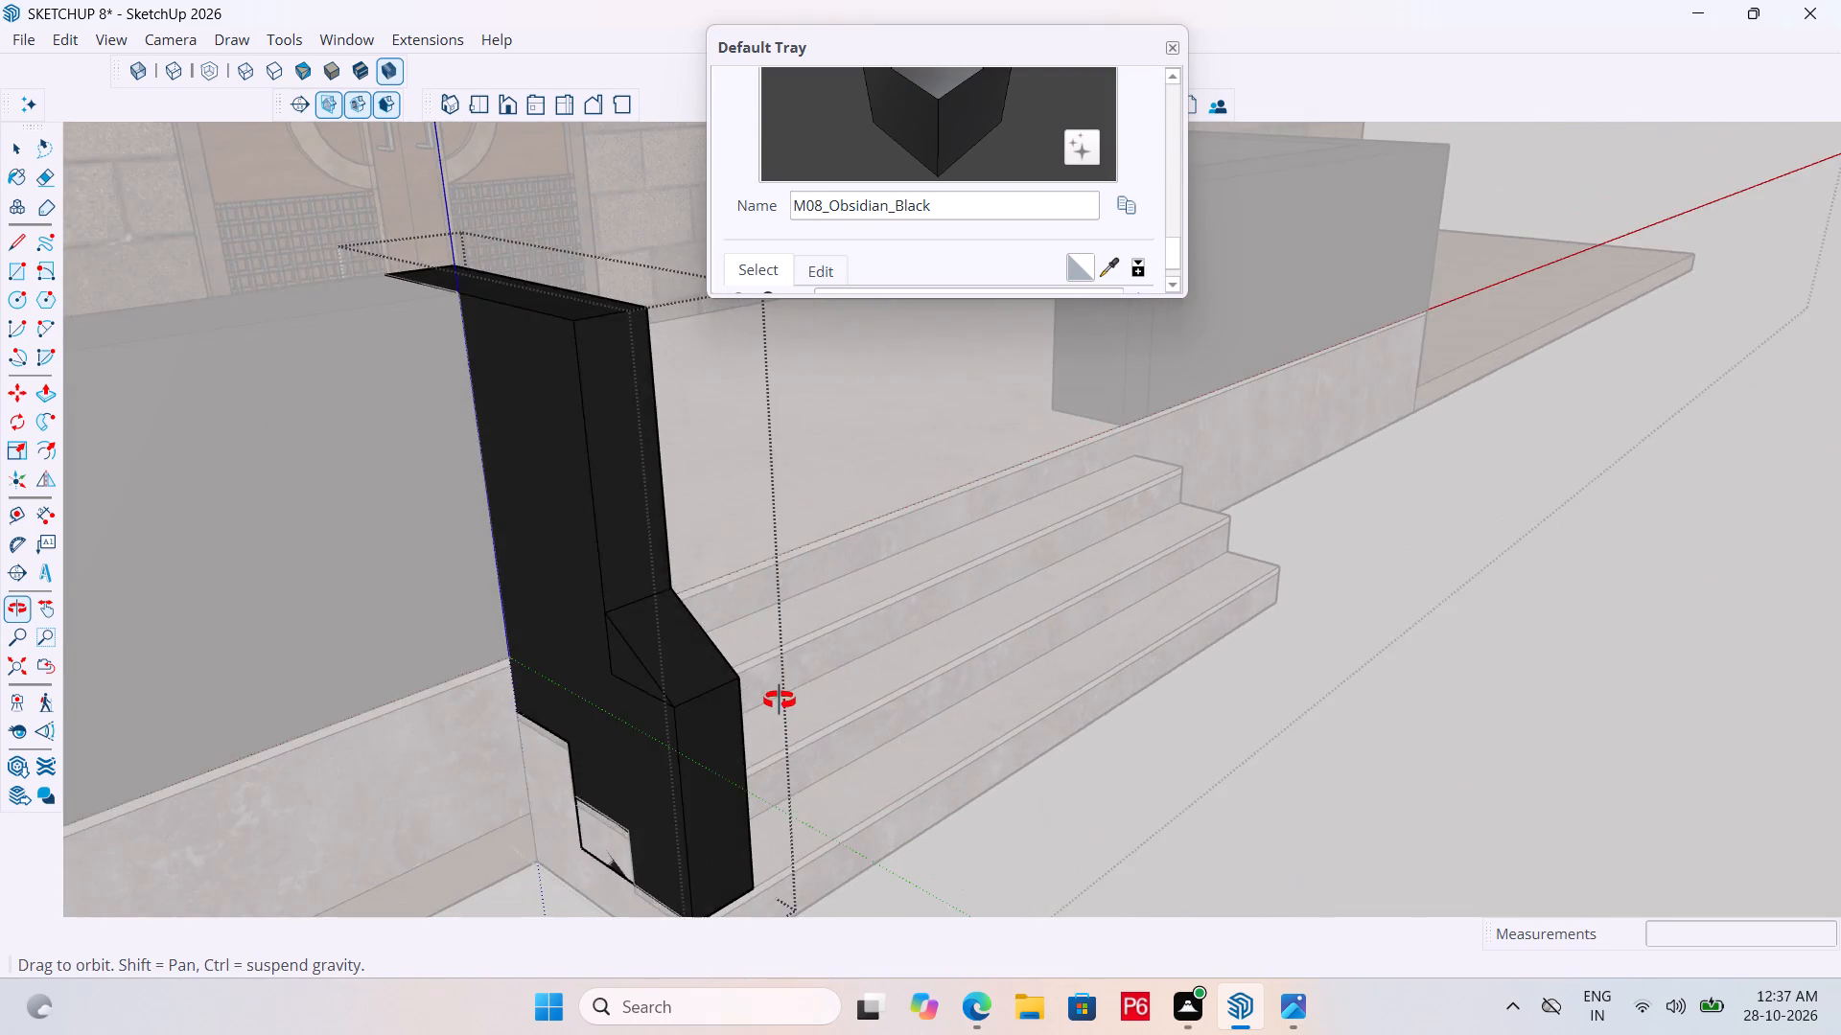
middle_drag(780, 701, 707, 718)
key(space)
click(1185, 743)
Save the model.
middle_drag(1066, 740, 457, 683)
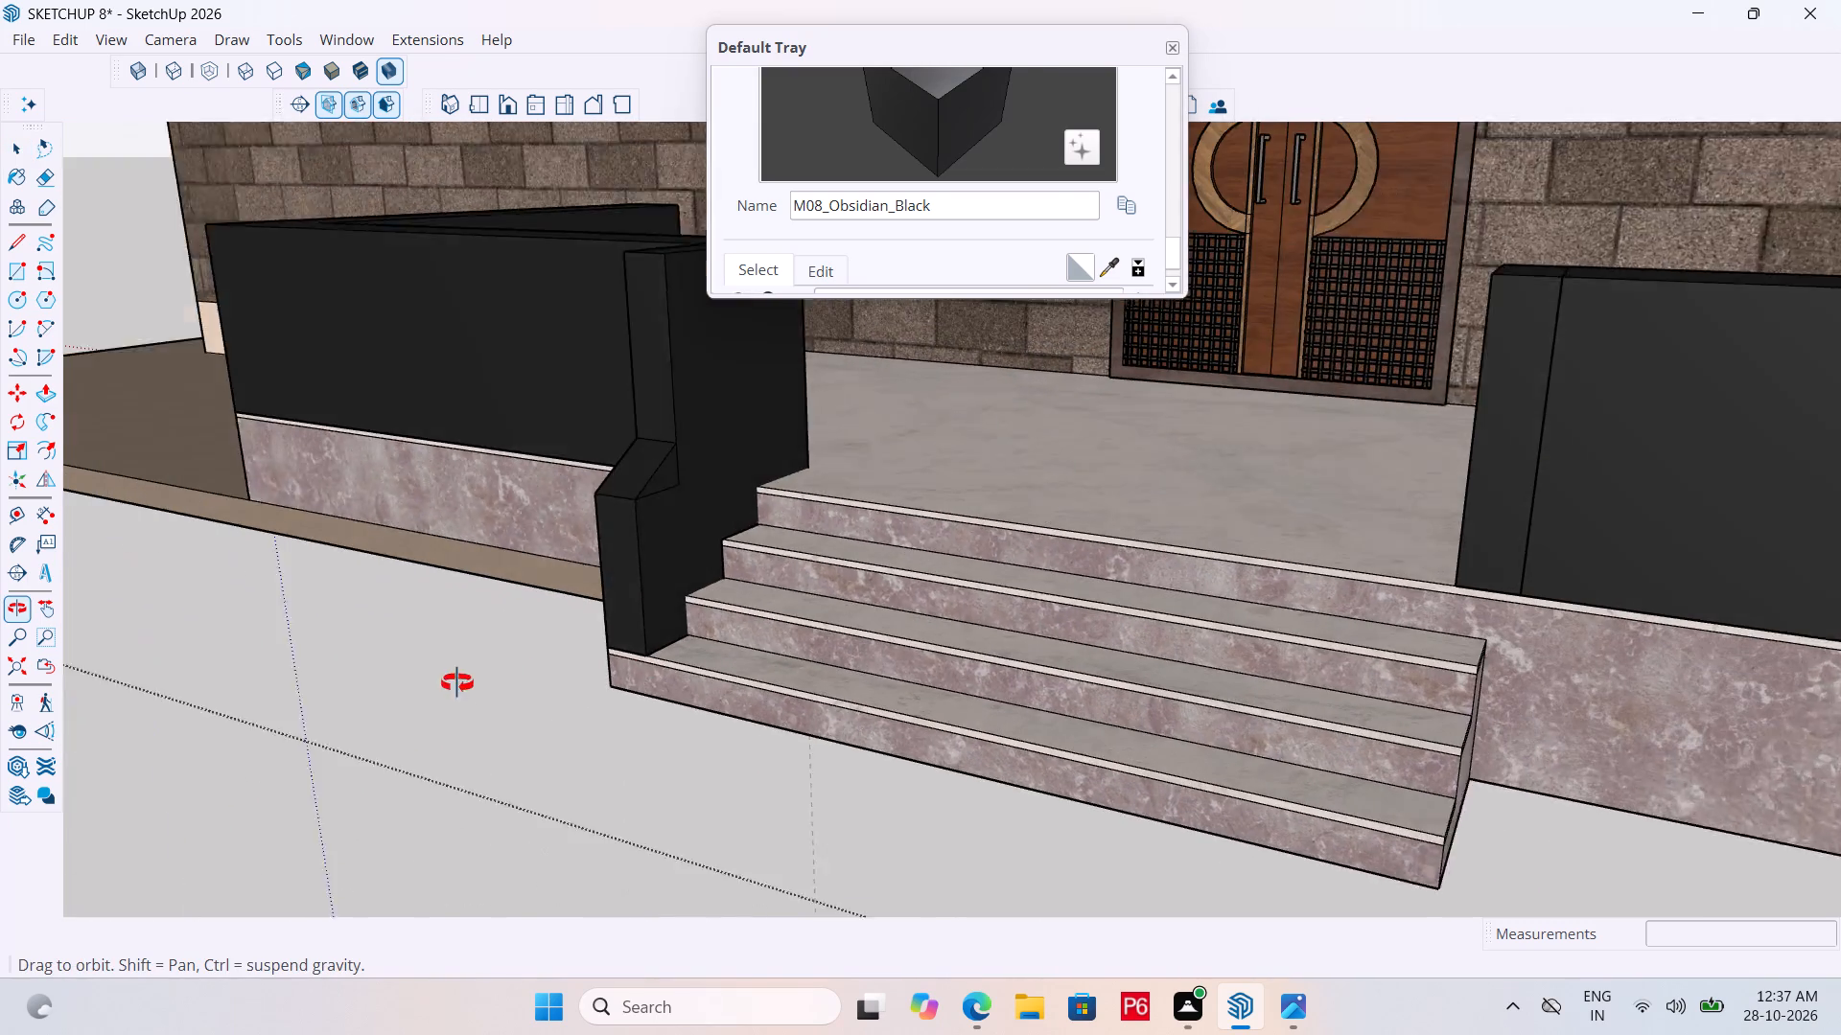
middle_drag(457, 683, 370, 672)
key(ctrl+s)
key(ctrl+s)
key(ctrl+s)
key(ctrl+s)
Erase the leftover triangle edges on both sides of the left post's sloped transition so each side is one face.
ctrl+scroll(663, 490, up, 3)
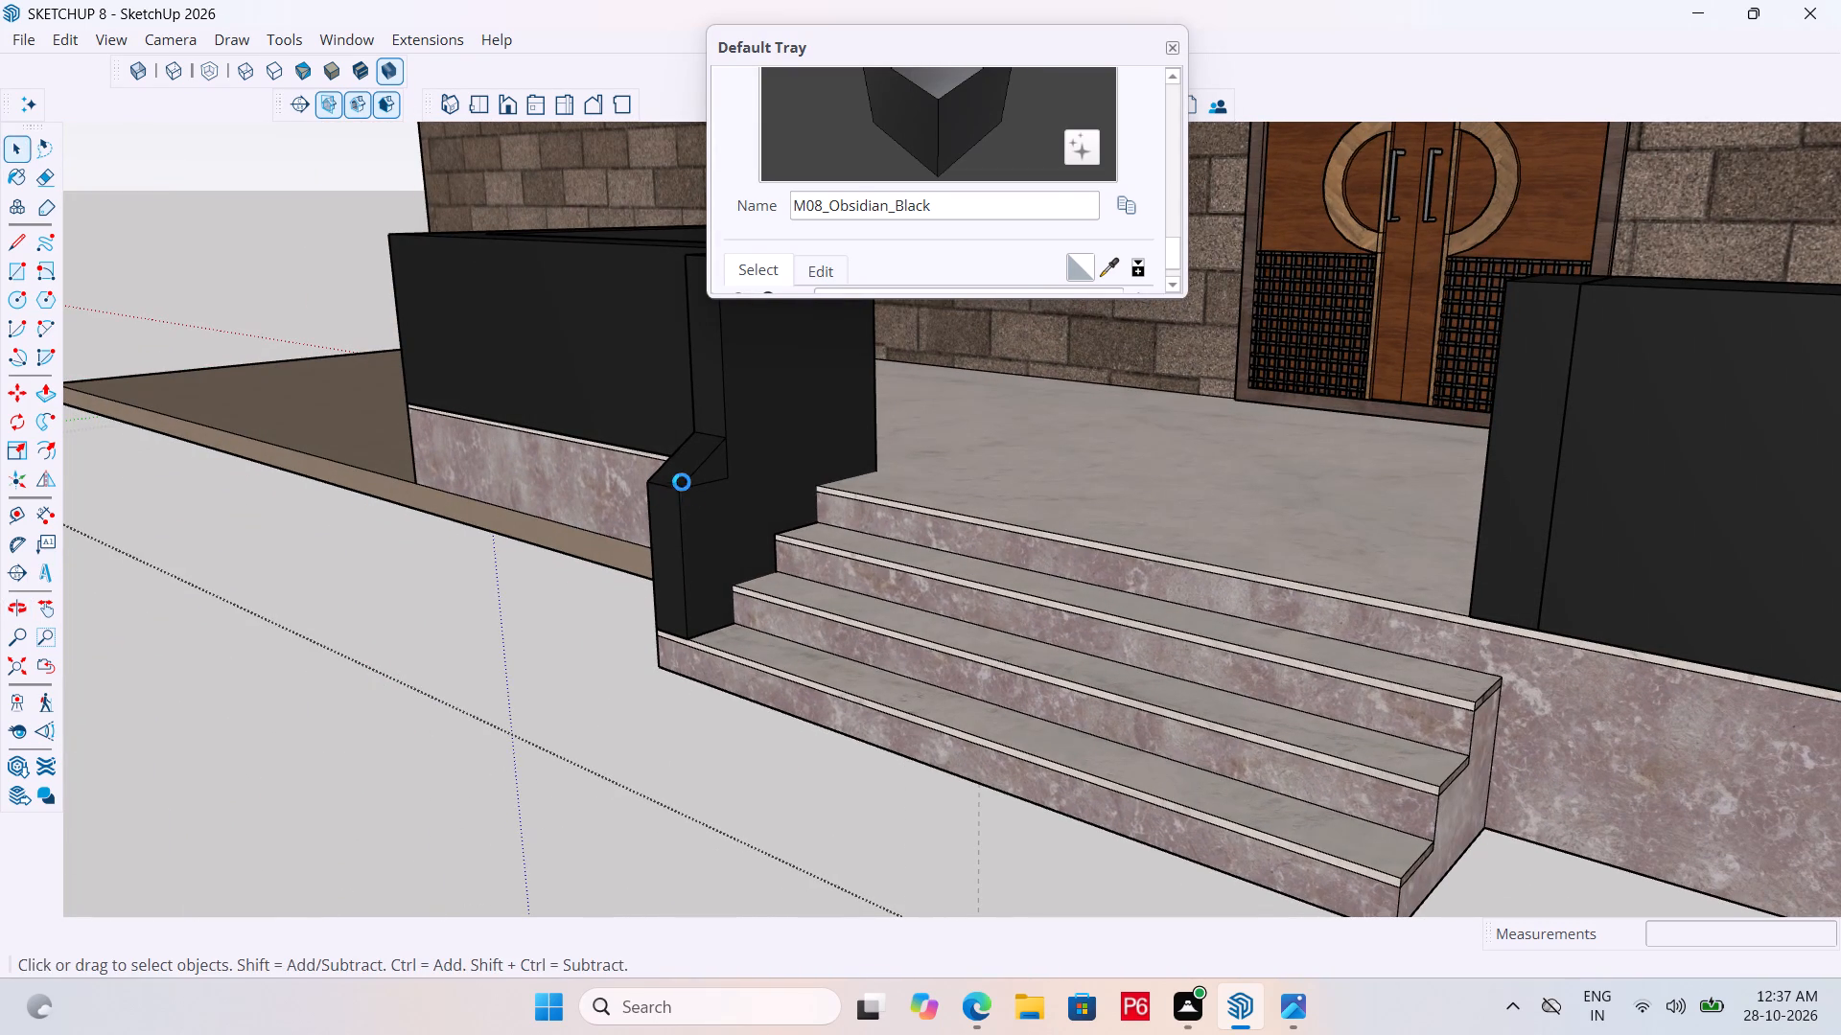
ctrl+scroll(682, 482, up, 12)
key(space)
click(727, 473)
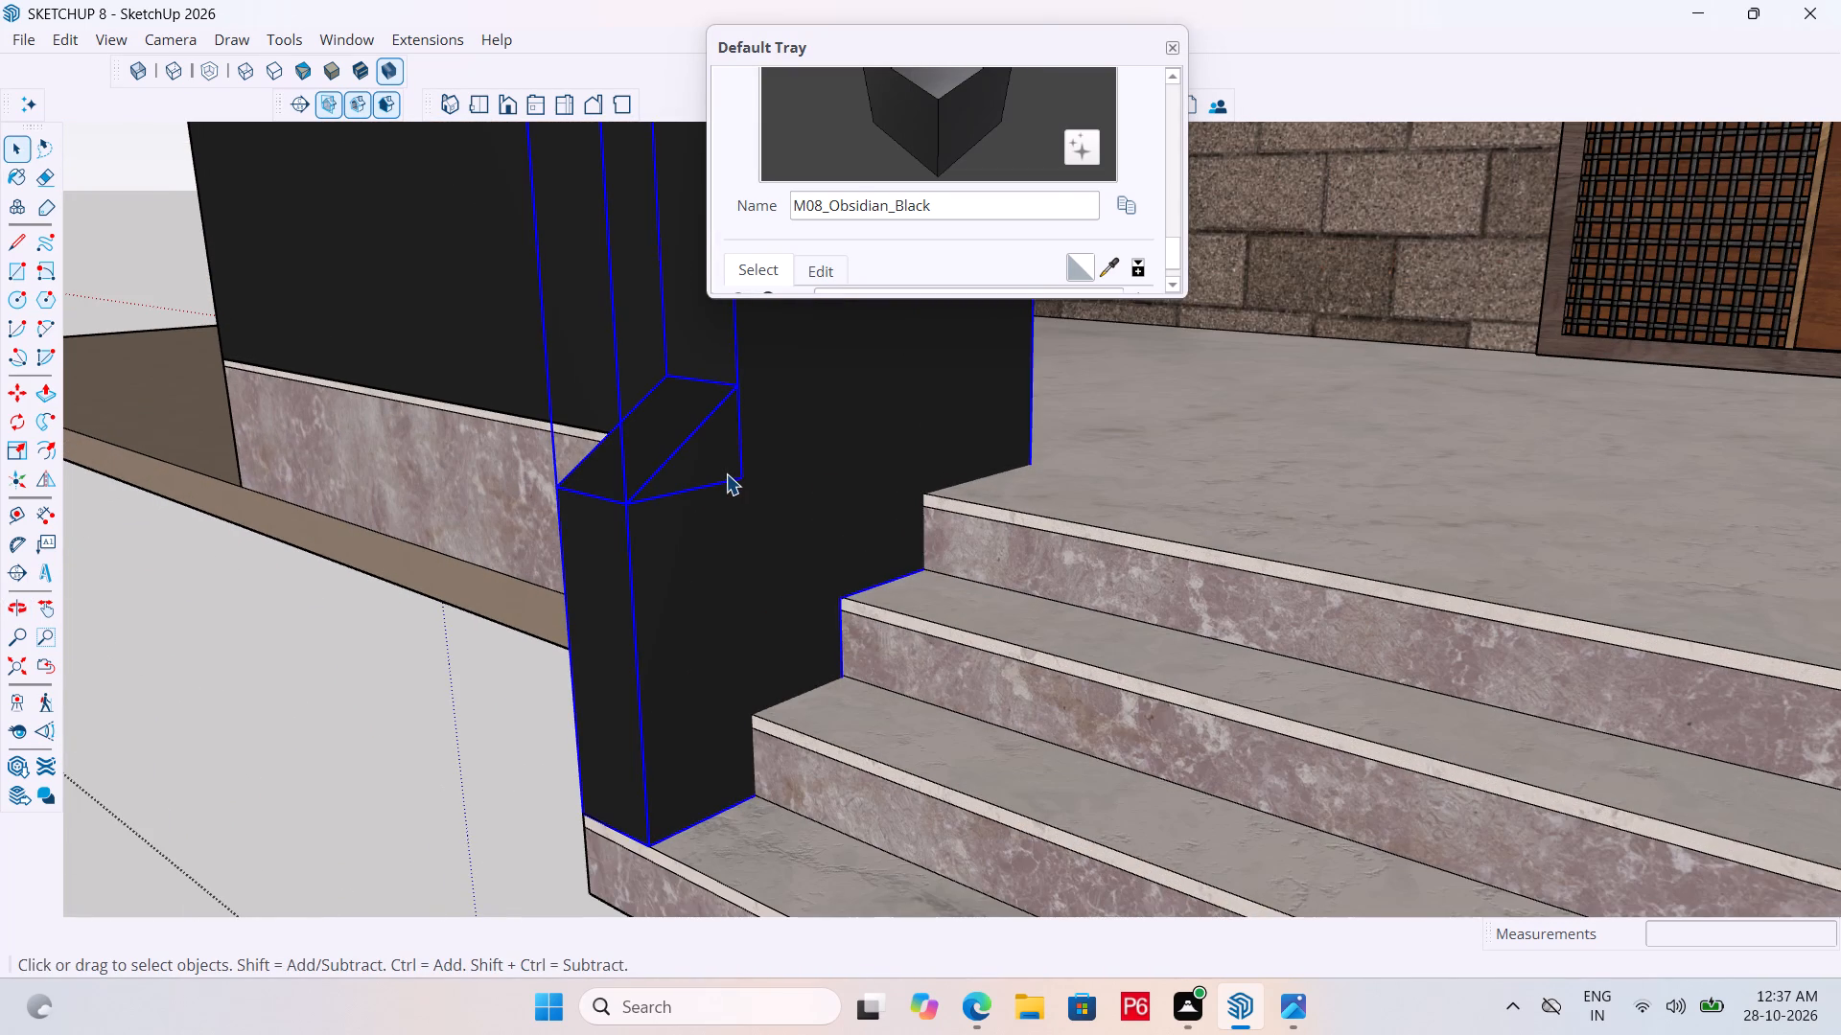
double_click(726, 473)
click(702, 473)
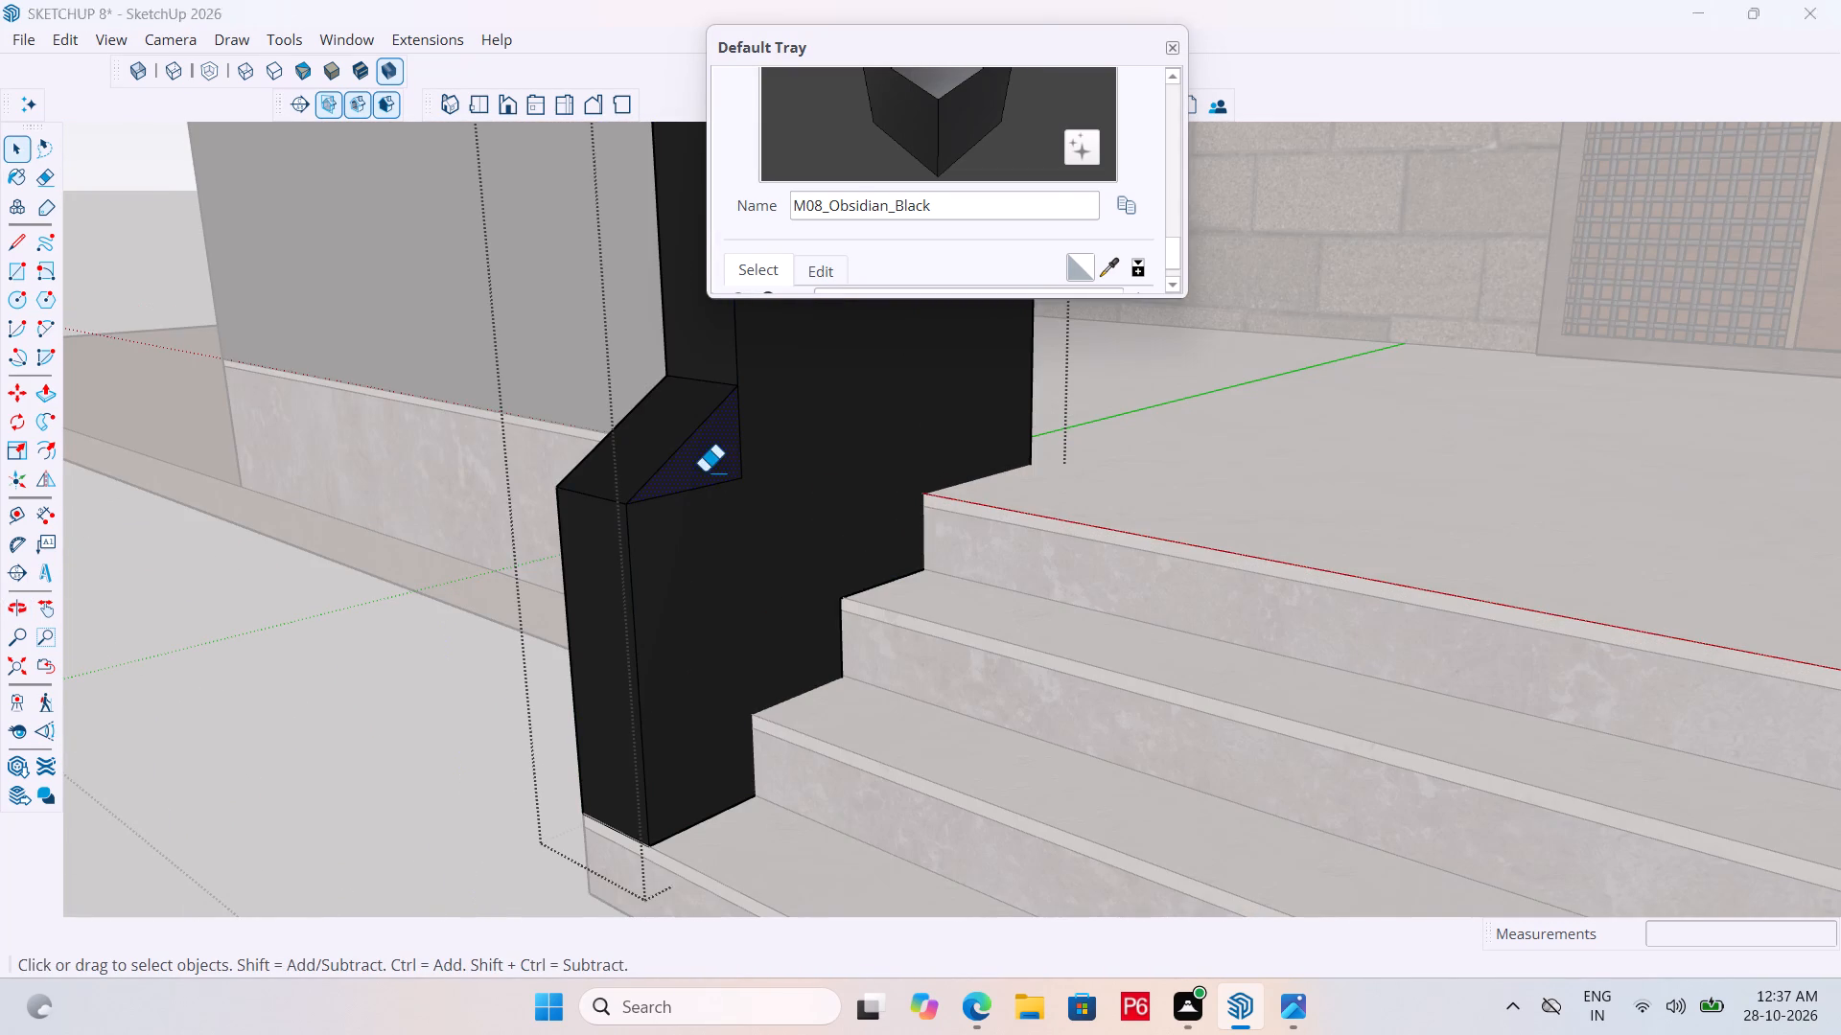
key(e)
drag(704, 472, 707, 494)
drag(707, 494, 718, 484)
drag(734, 463, 748, 448)
click(748, 448)
middle_drag(586, 487, 703, 502)
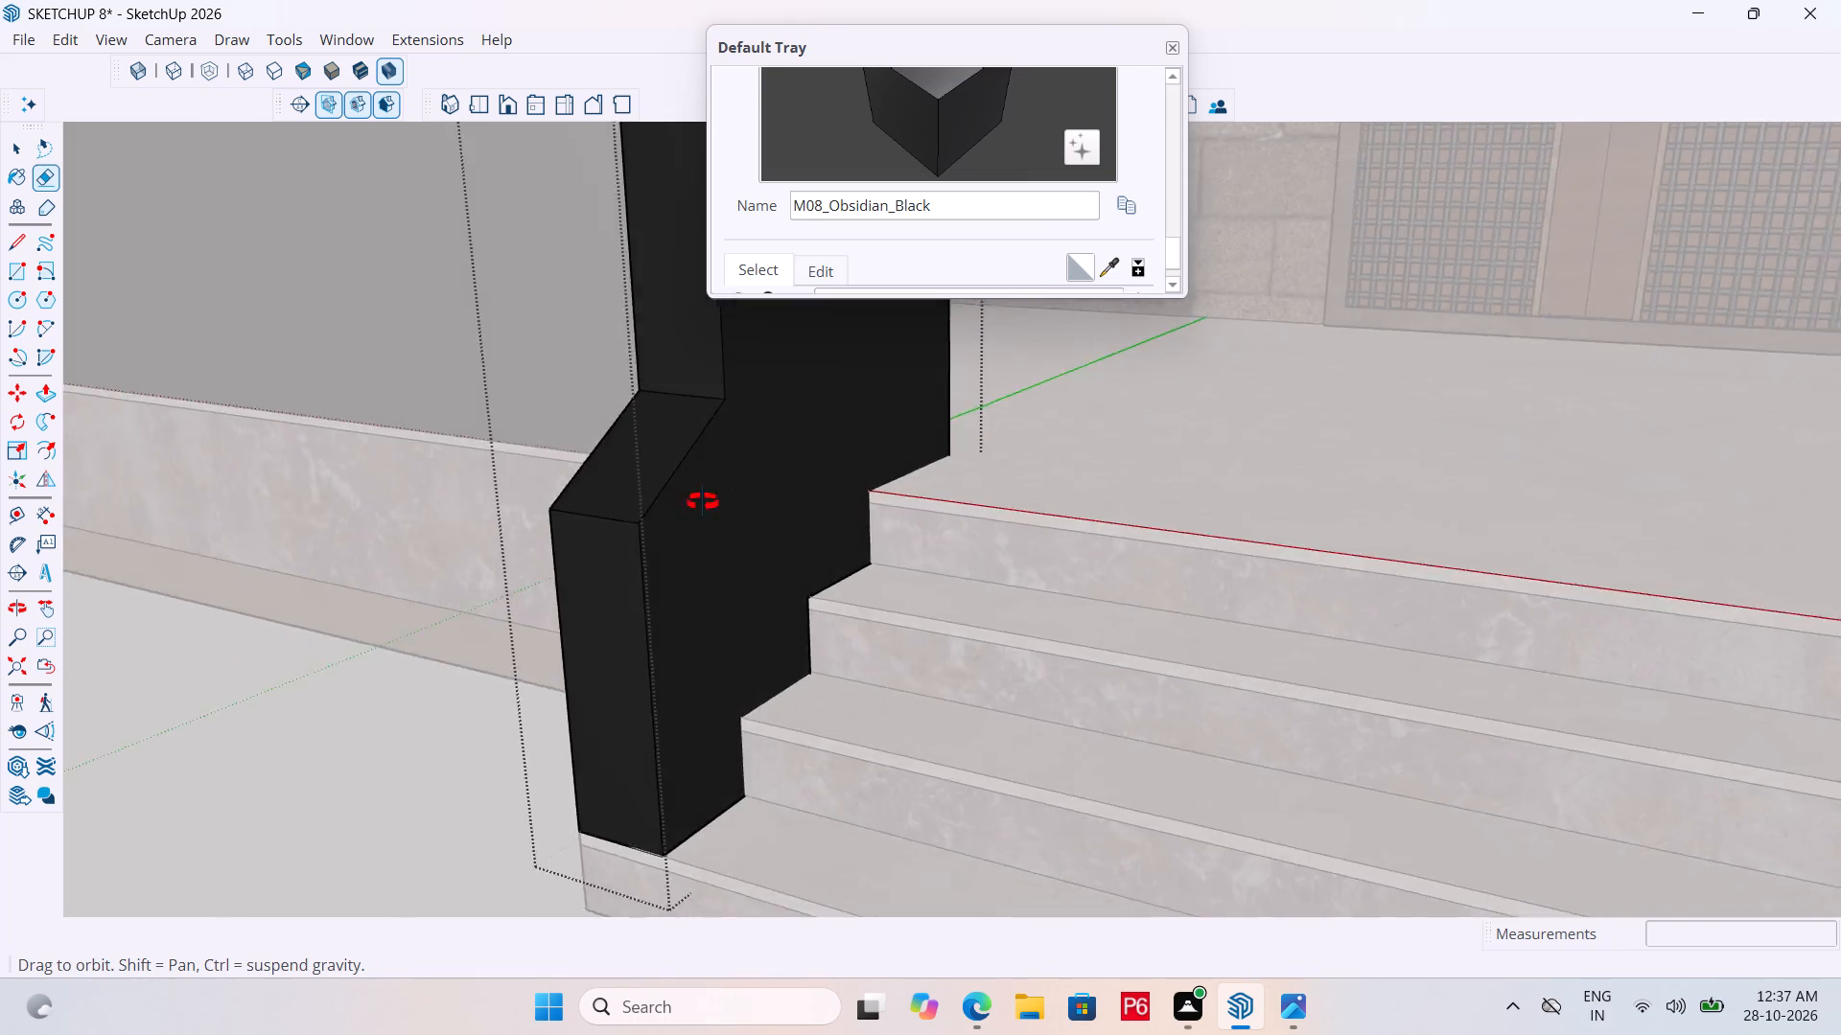
middle_drag(703, 502, 1508, 448)
drag(493, 651, 482, 663)
drag(482, 663, 480, 626)
scroll(760, 617, down, 6)
key(space)
click(1058, 765)
Save the model.
middle_drag(793, 697, 395, 695)
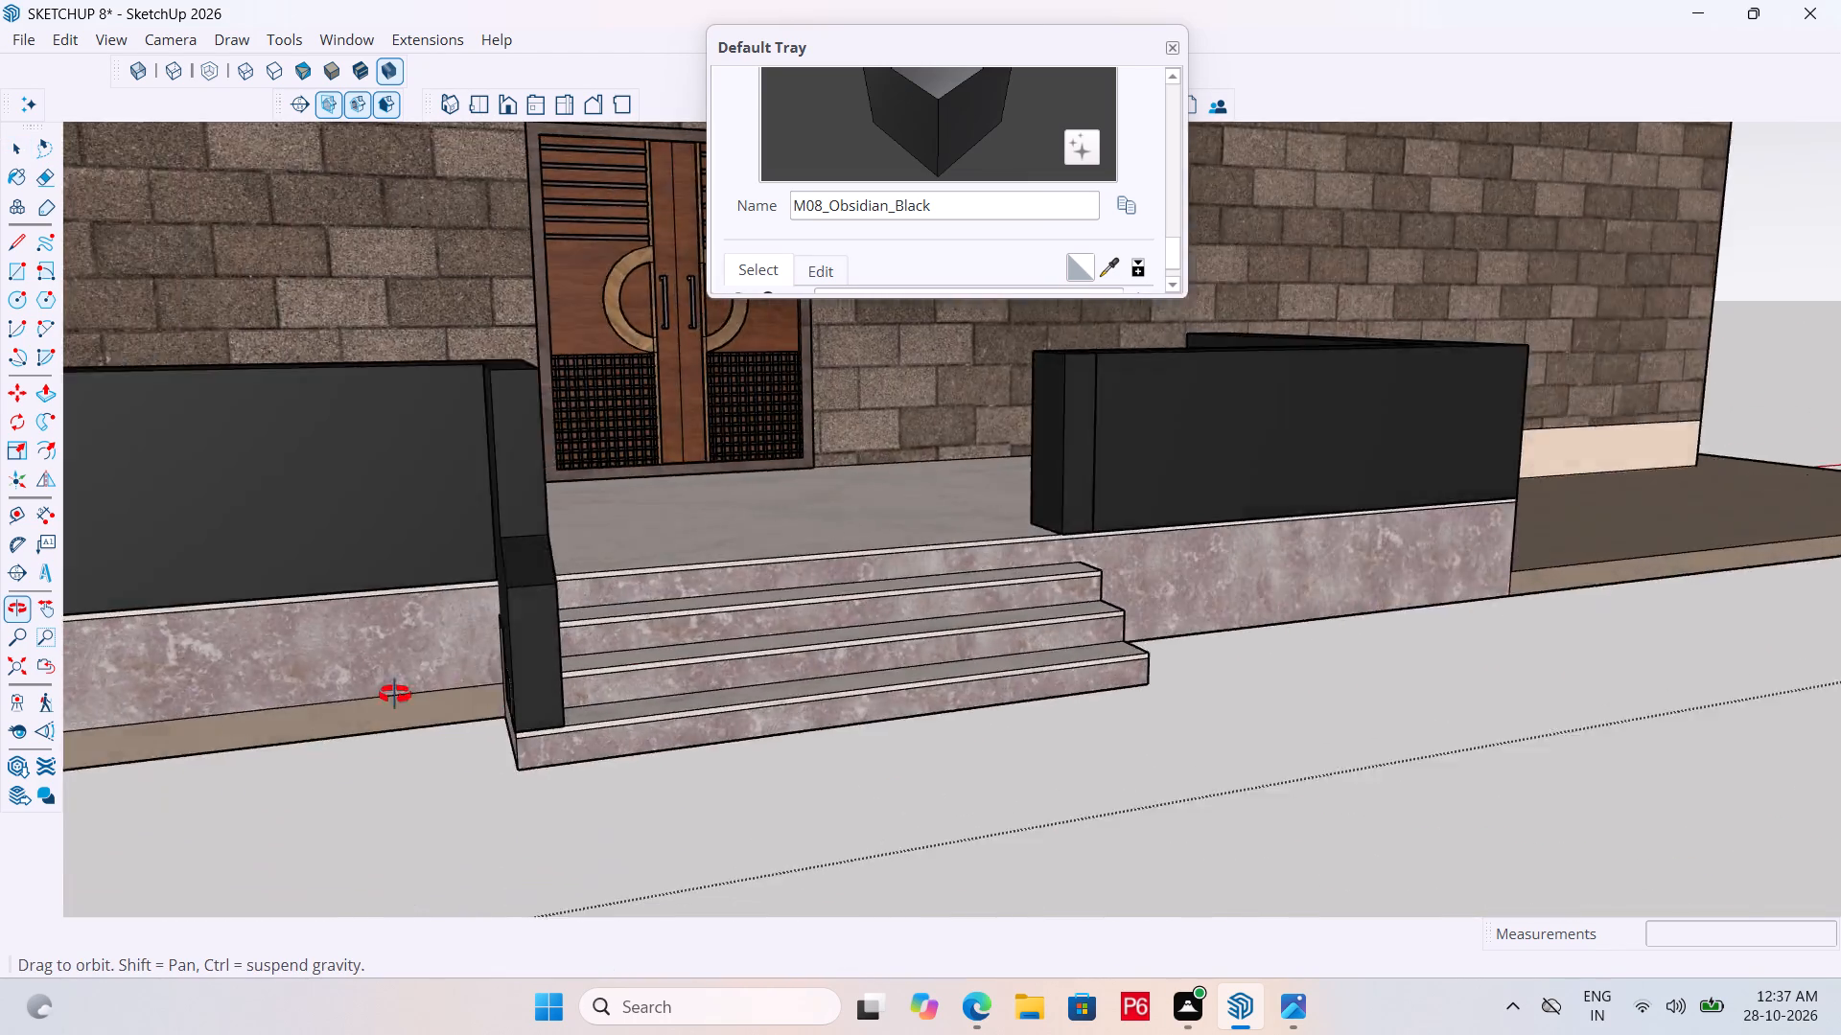
middle_drag(395, 695, 0, 697)
key(ctrl+s)
key(ctrl+s)
key(ctrl+s)
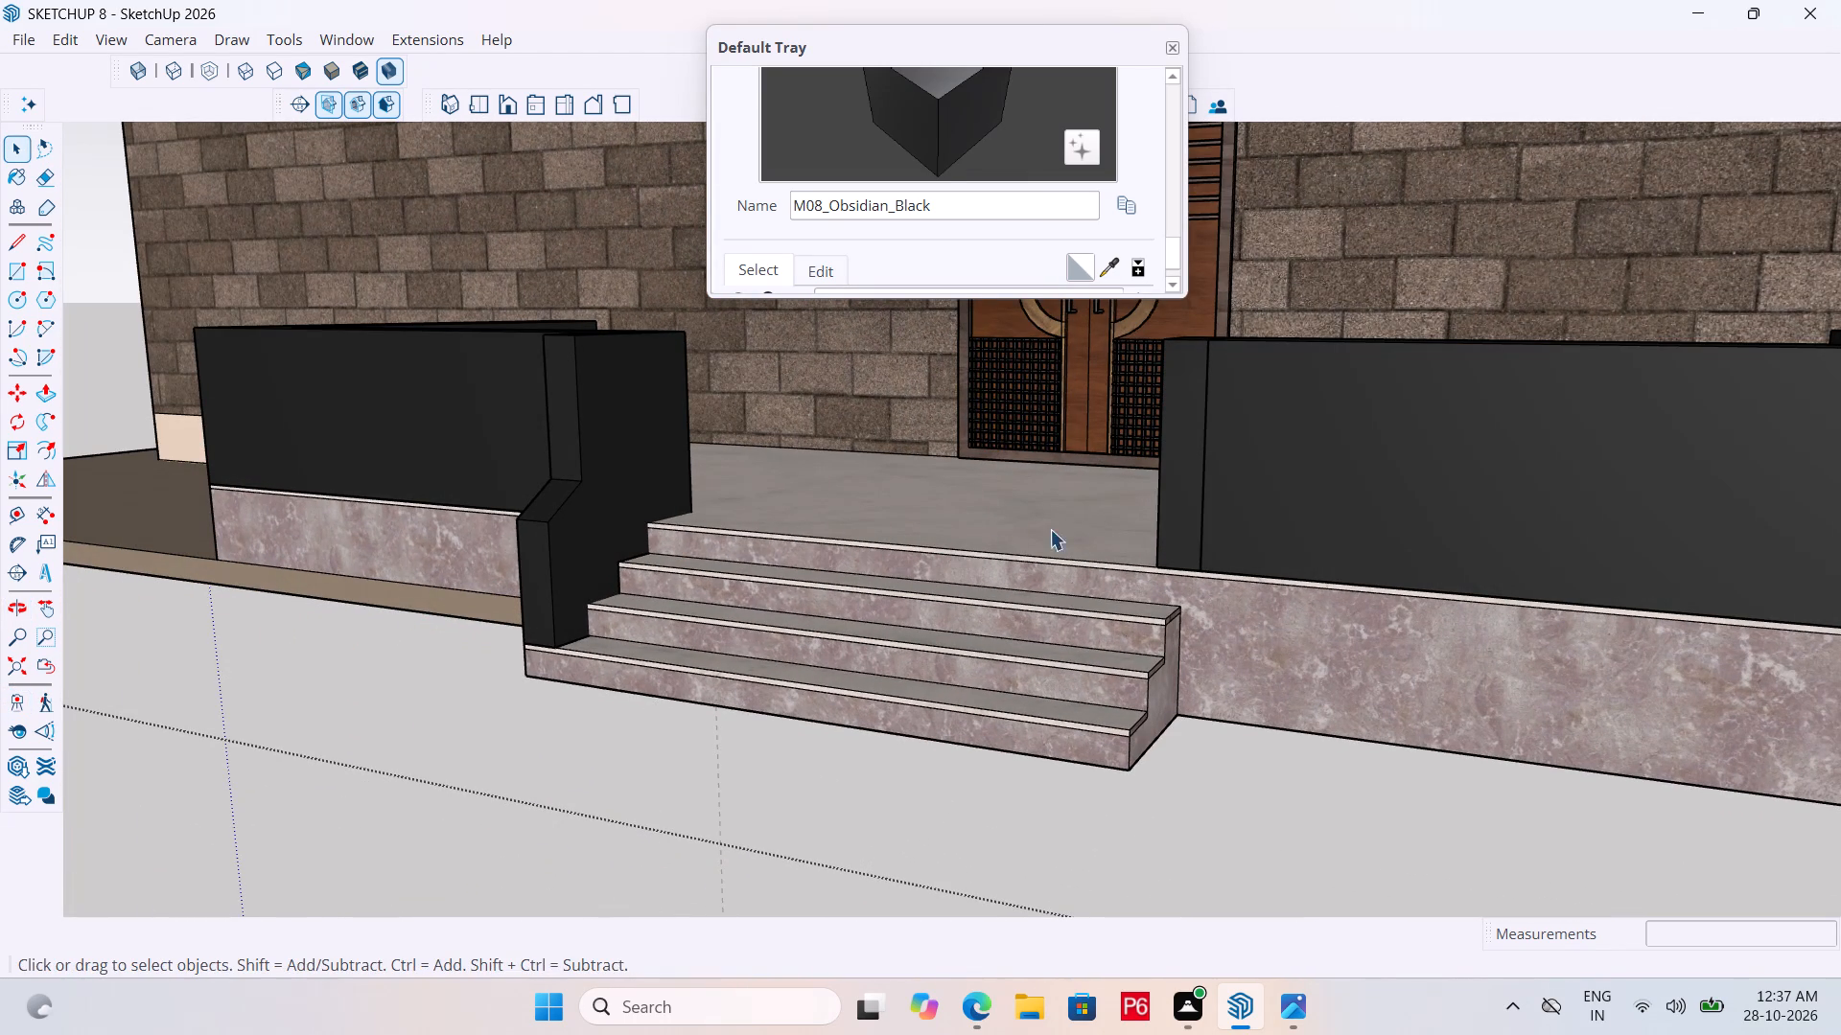
Delete the old post beside the right end of the entrance steps.
key(space)
click(1163, 514)
key(Delete)
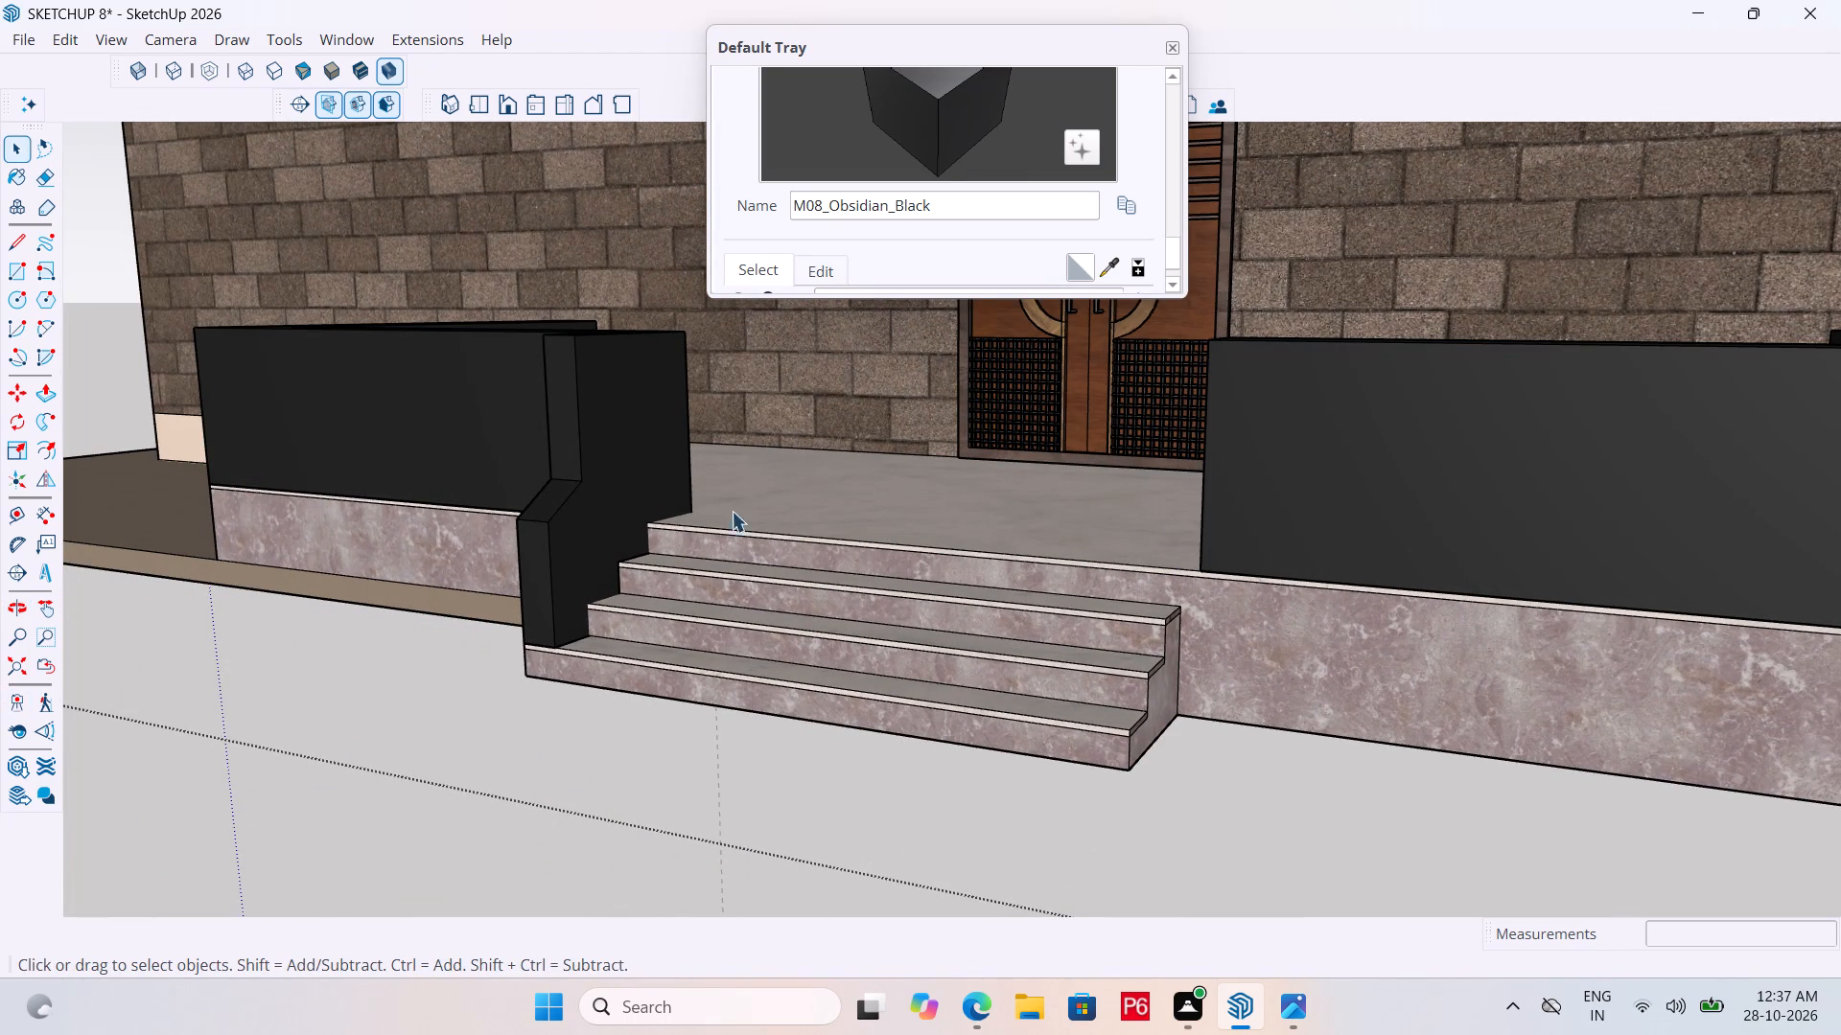
Copy the left stepped side wall 8' 8 1/8" along the bottom step to the right end of the stairs.
click(660, 504)
scroll(615, 541, up, 4)
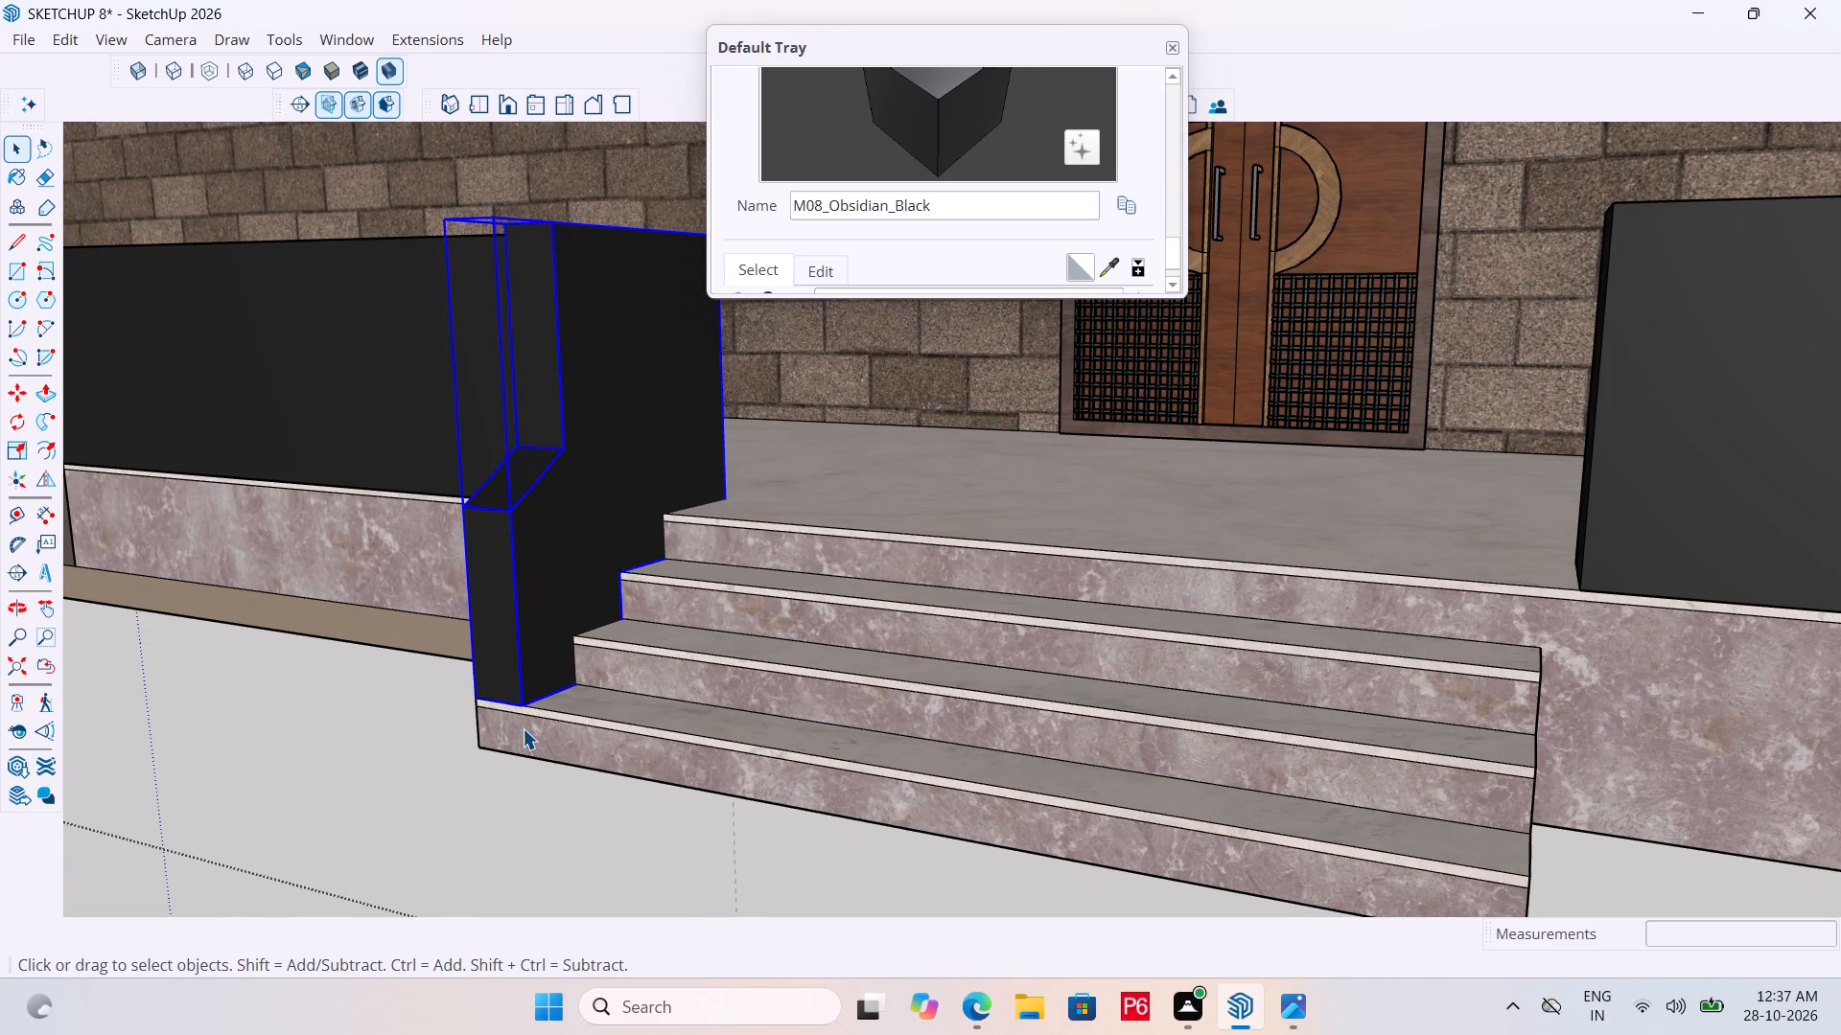
scroll(523, 728, up, 3)
key(m)
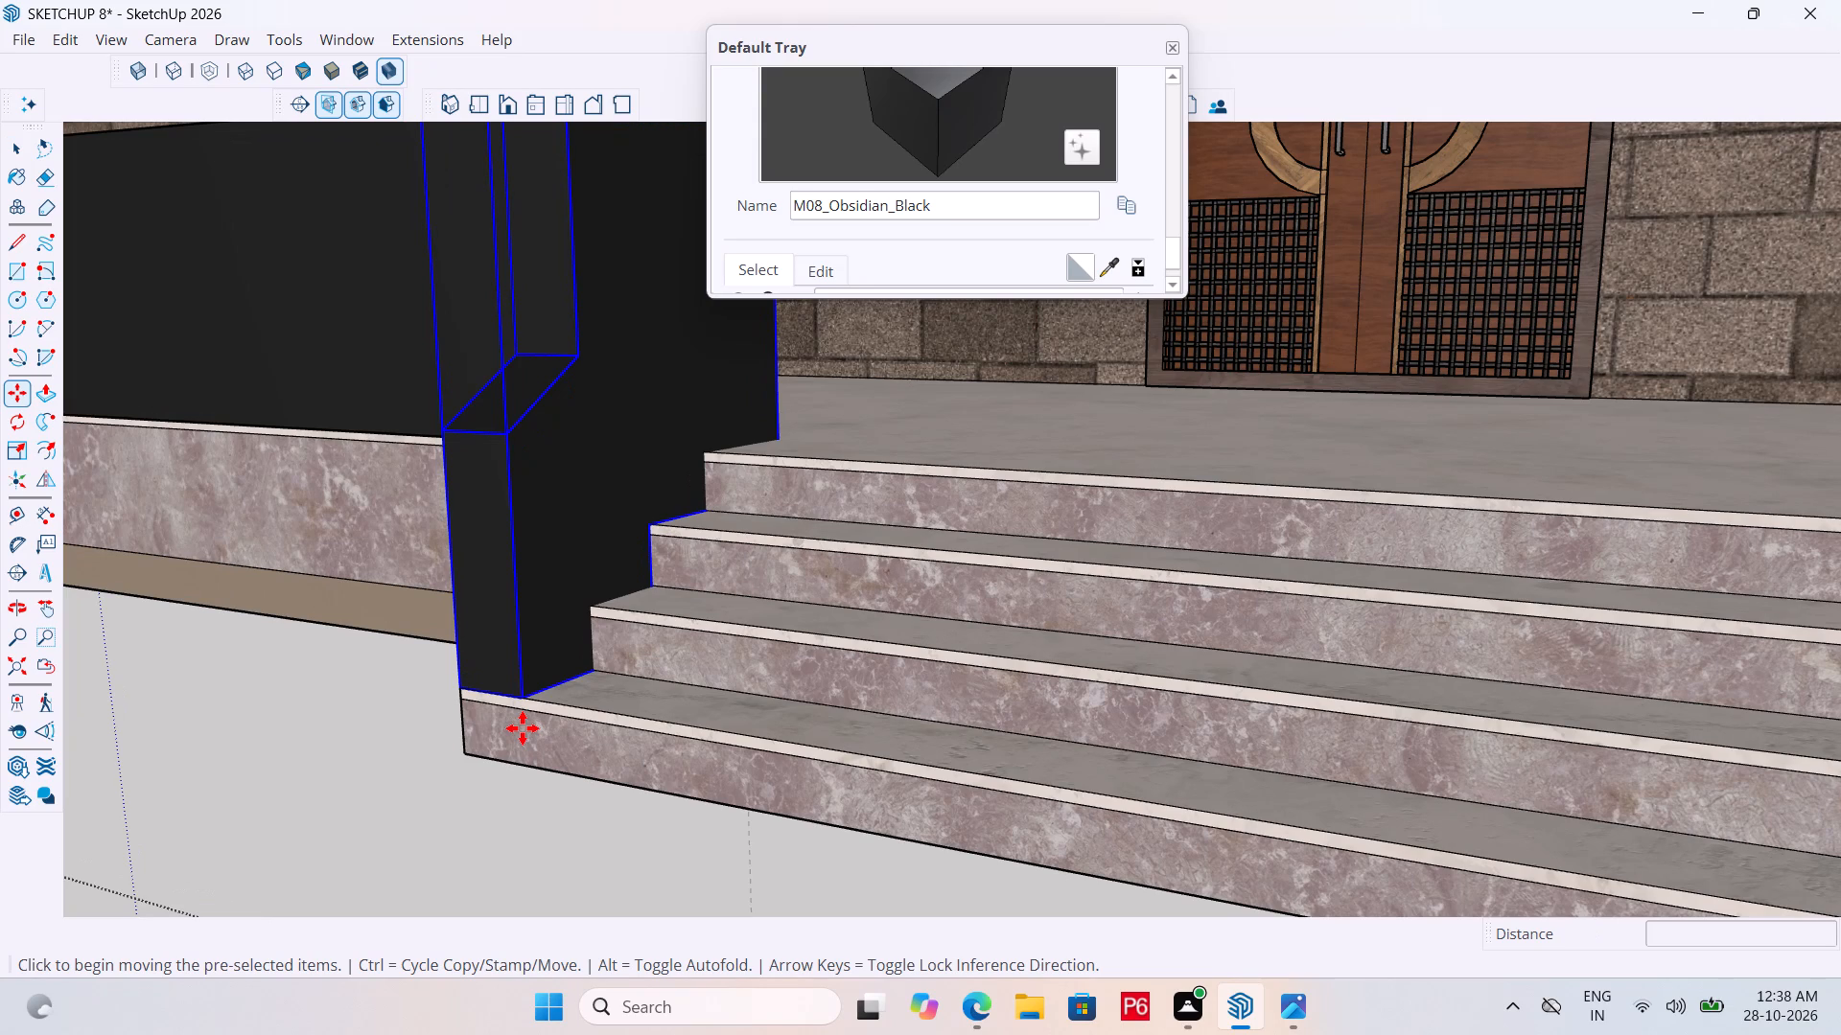
click(524, 700)
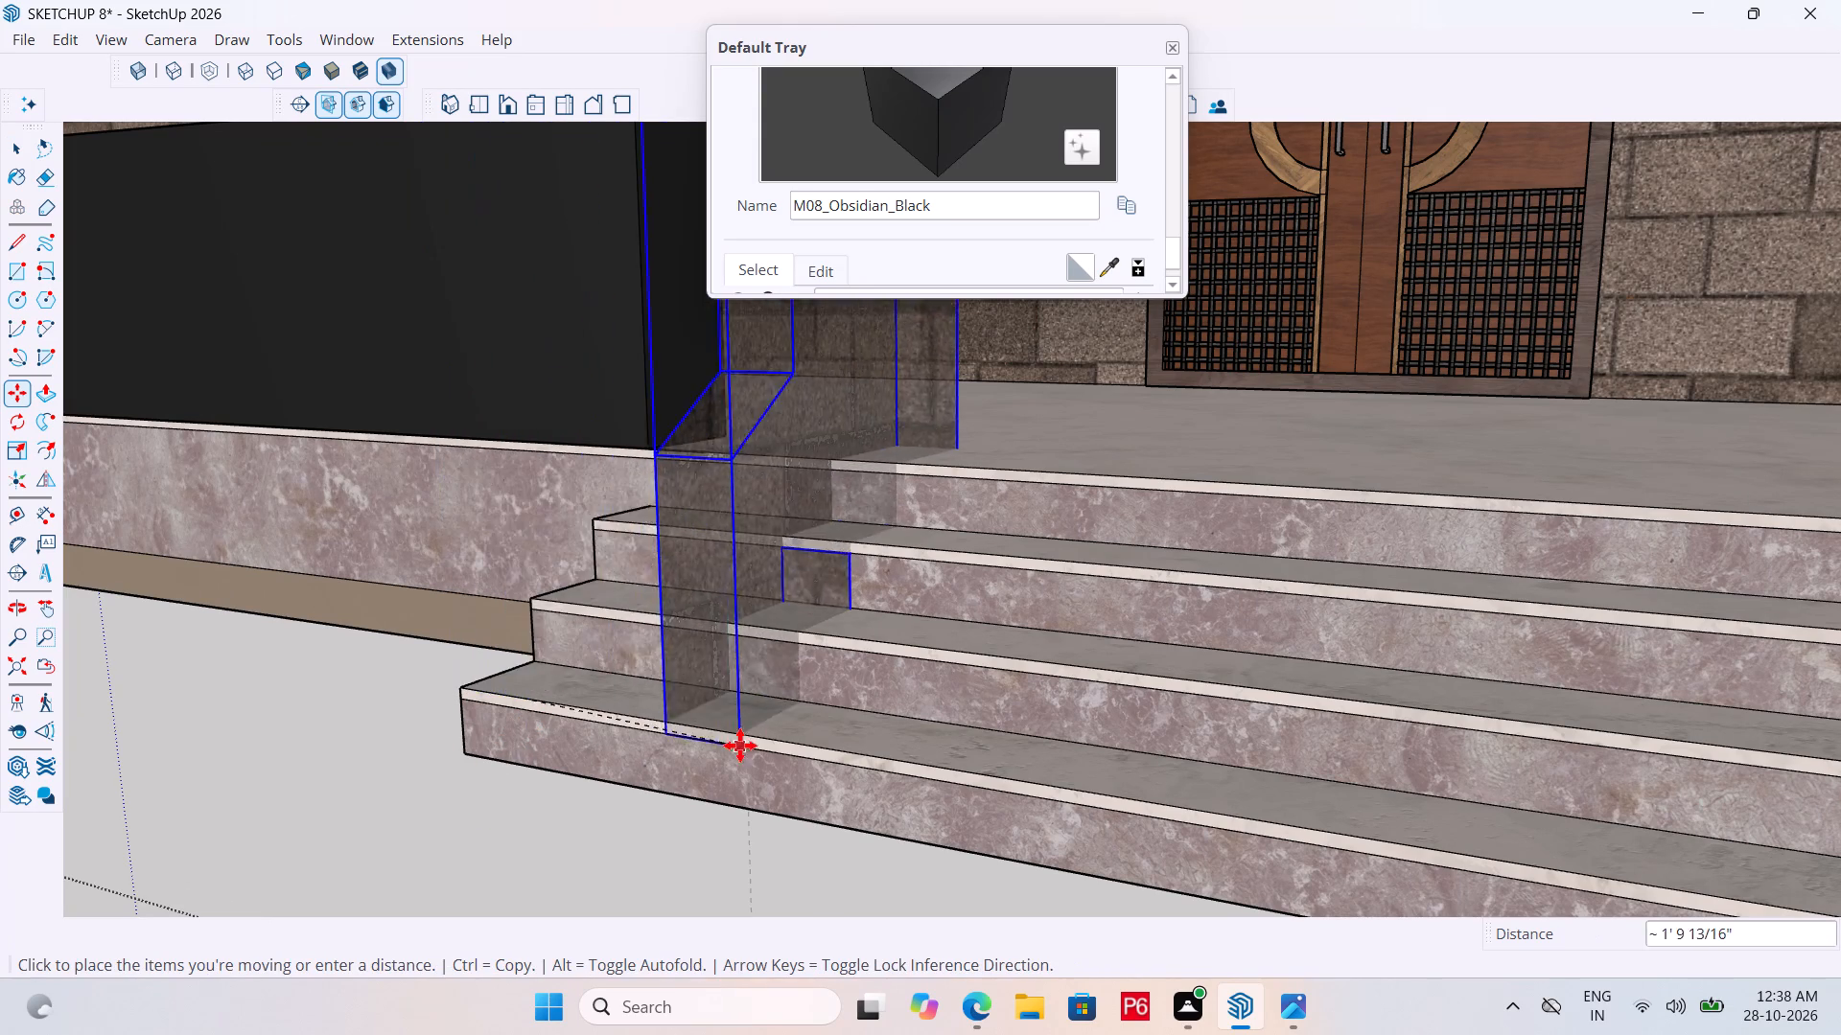
scroll(419, 629, down, 7)
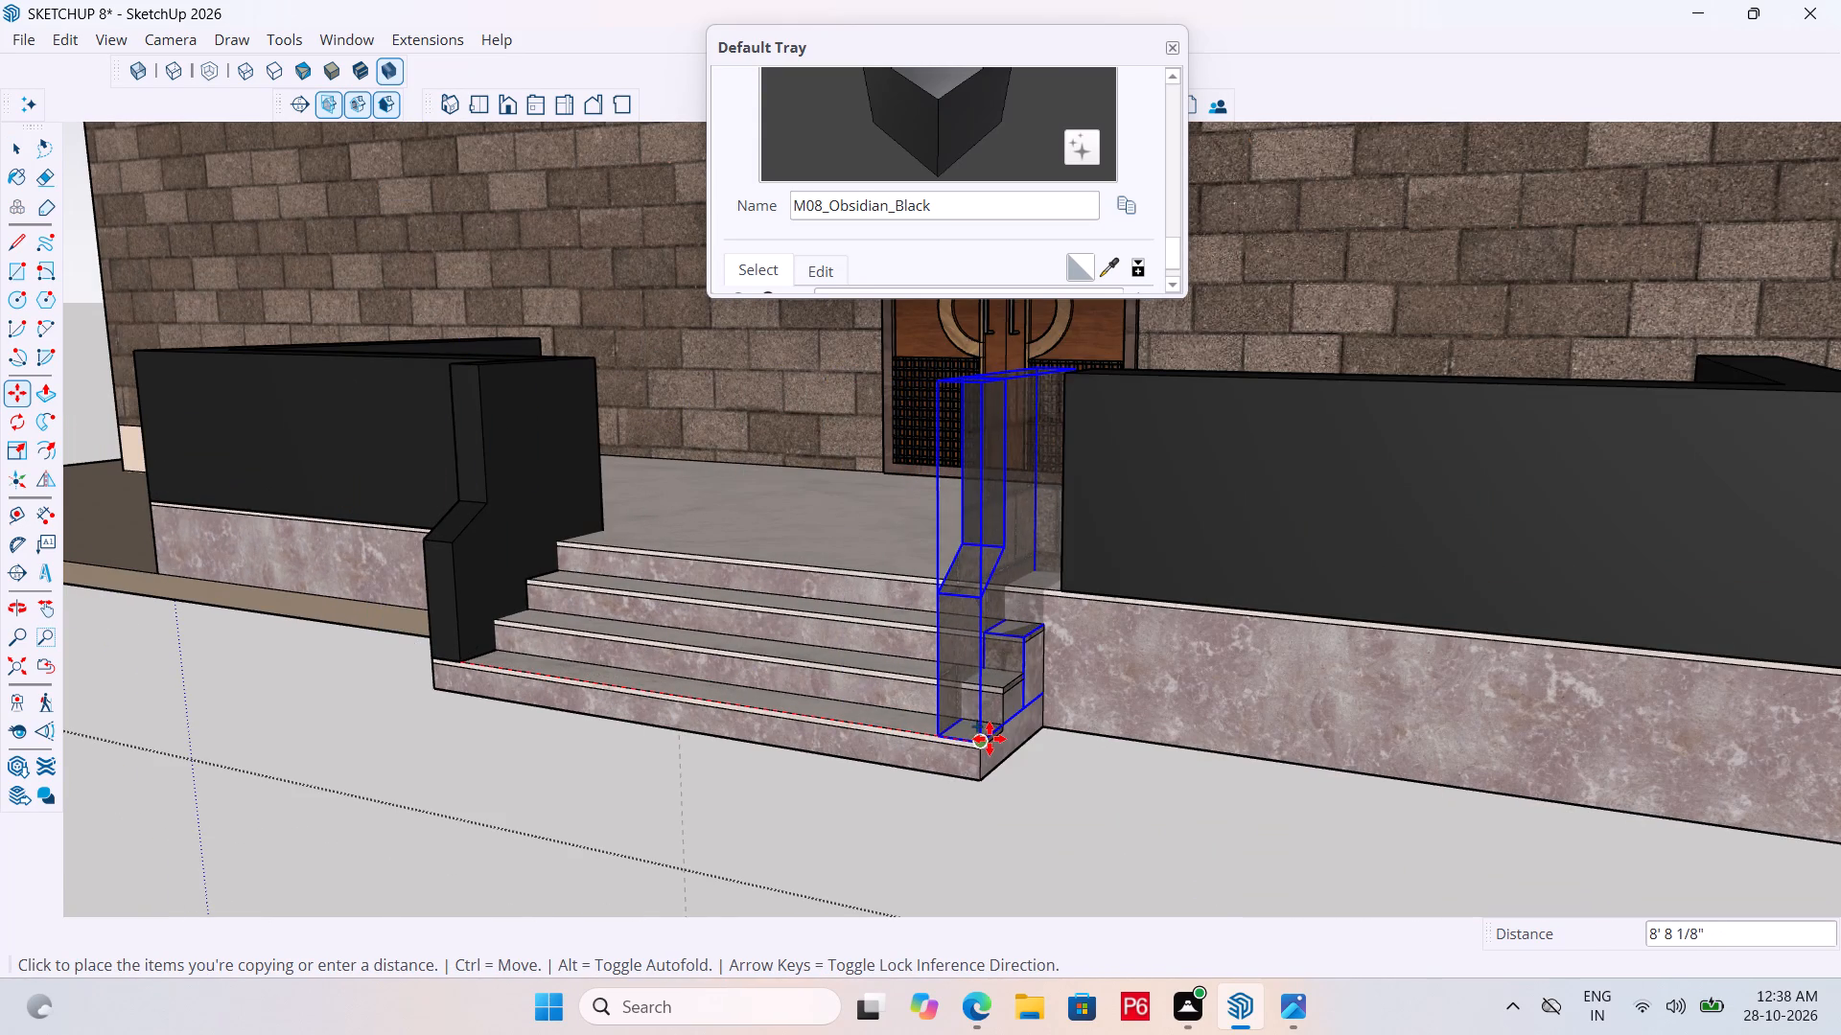
click(990, 739)
Align the copied side wall by its front lower corner with the outer front corner of the bottom step.
middle_drag(869, 757, 852, 755)
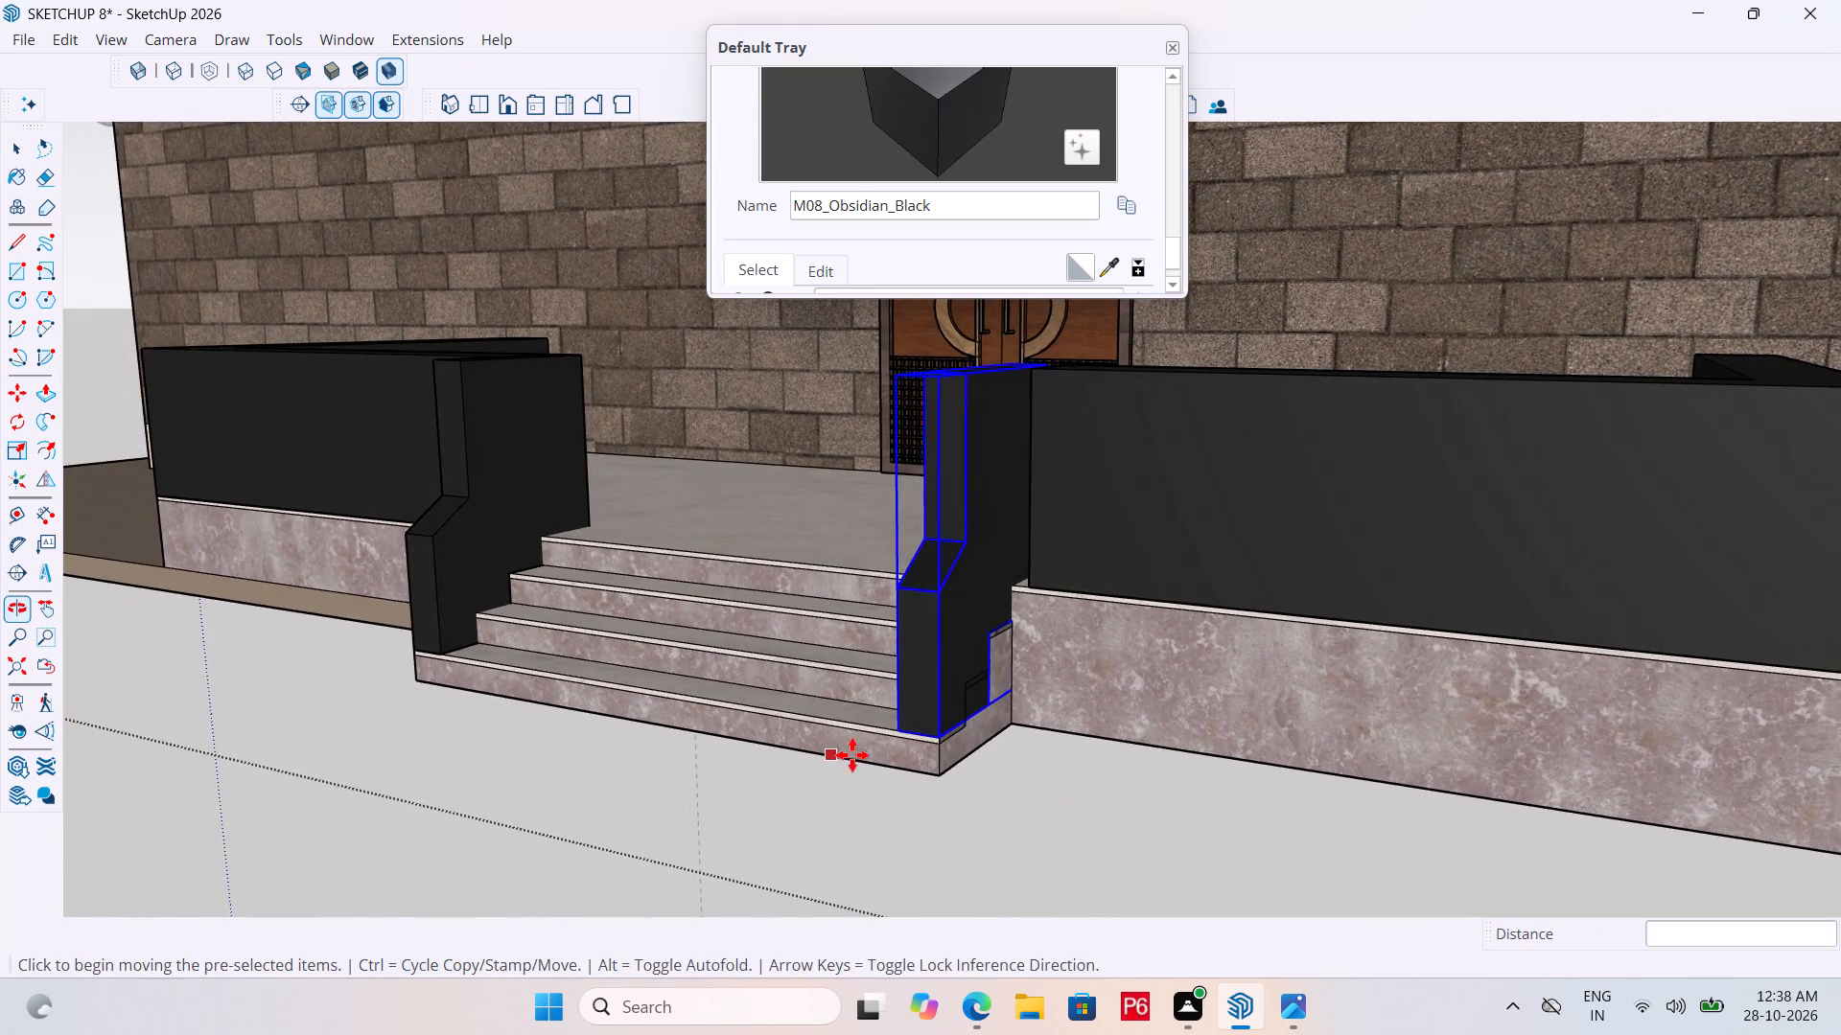
scroll(975, 689, up, 11)
middle_drag(769, 834, 1212, 774)
middle_drag(1017, 818, 596, 800)
scroll(478, 765, up, 3)
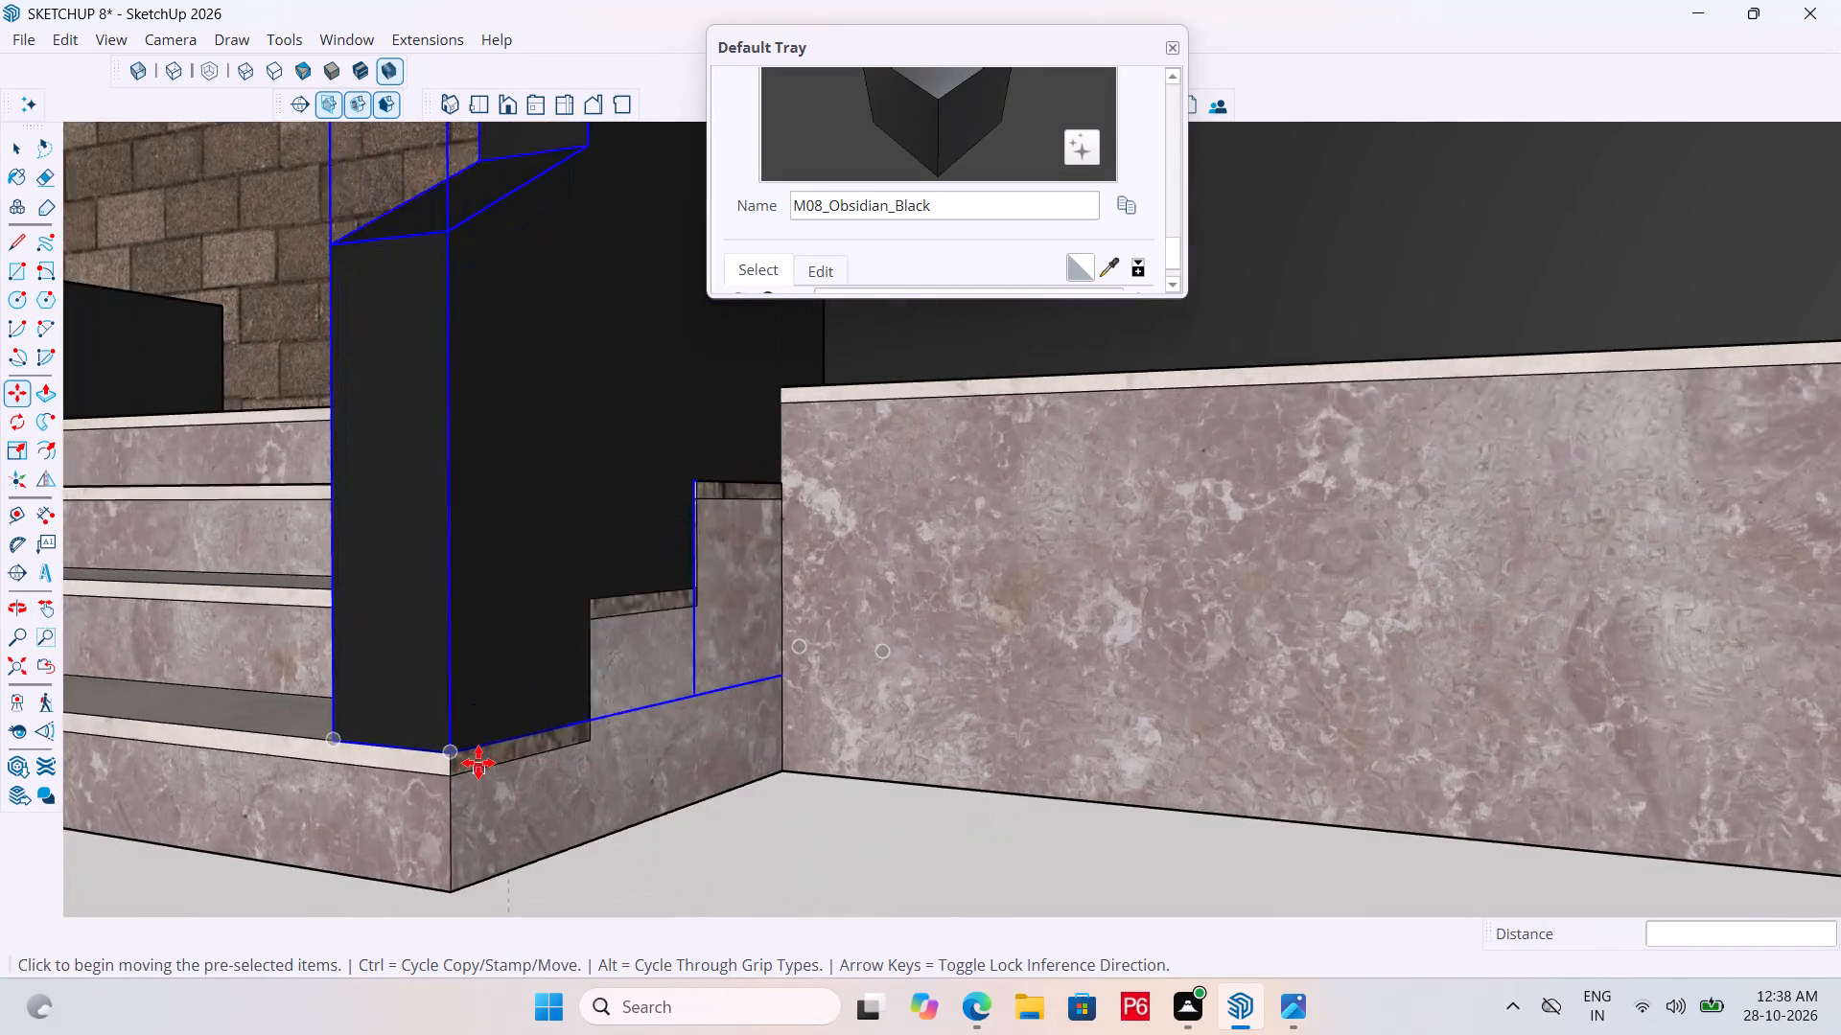
scroll(478, 763, up, 8)
click(408, 746)
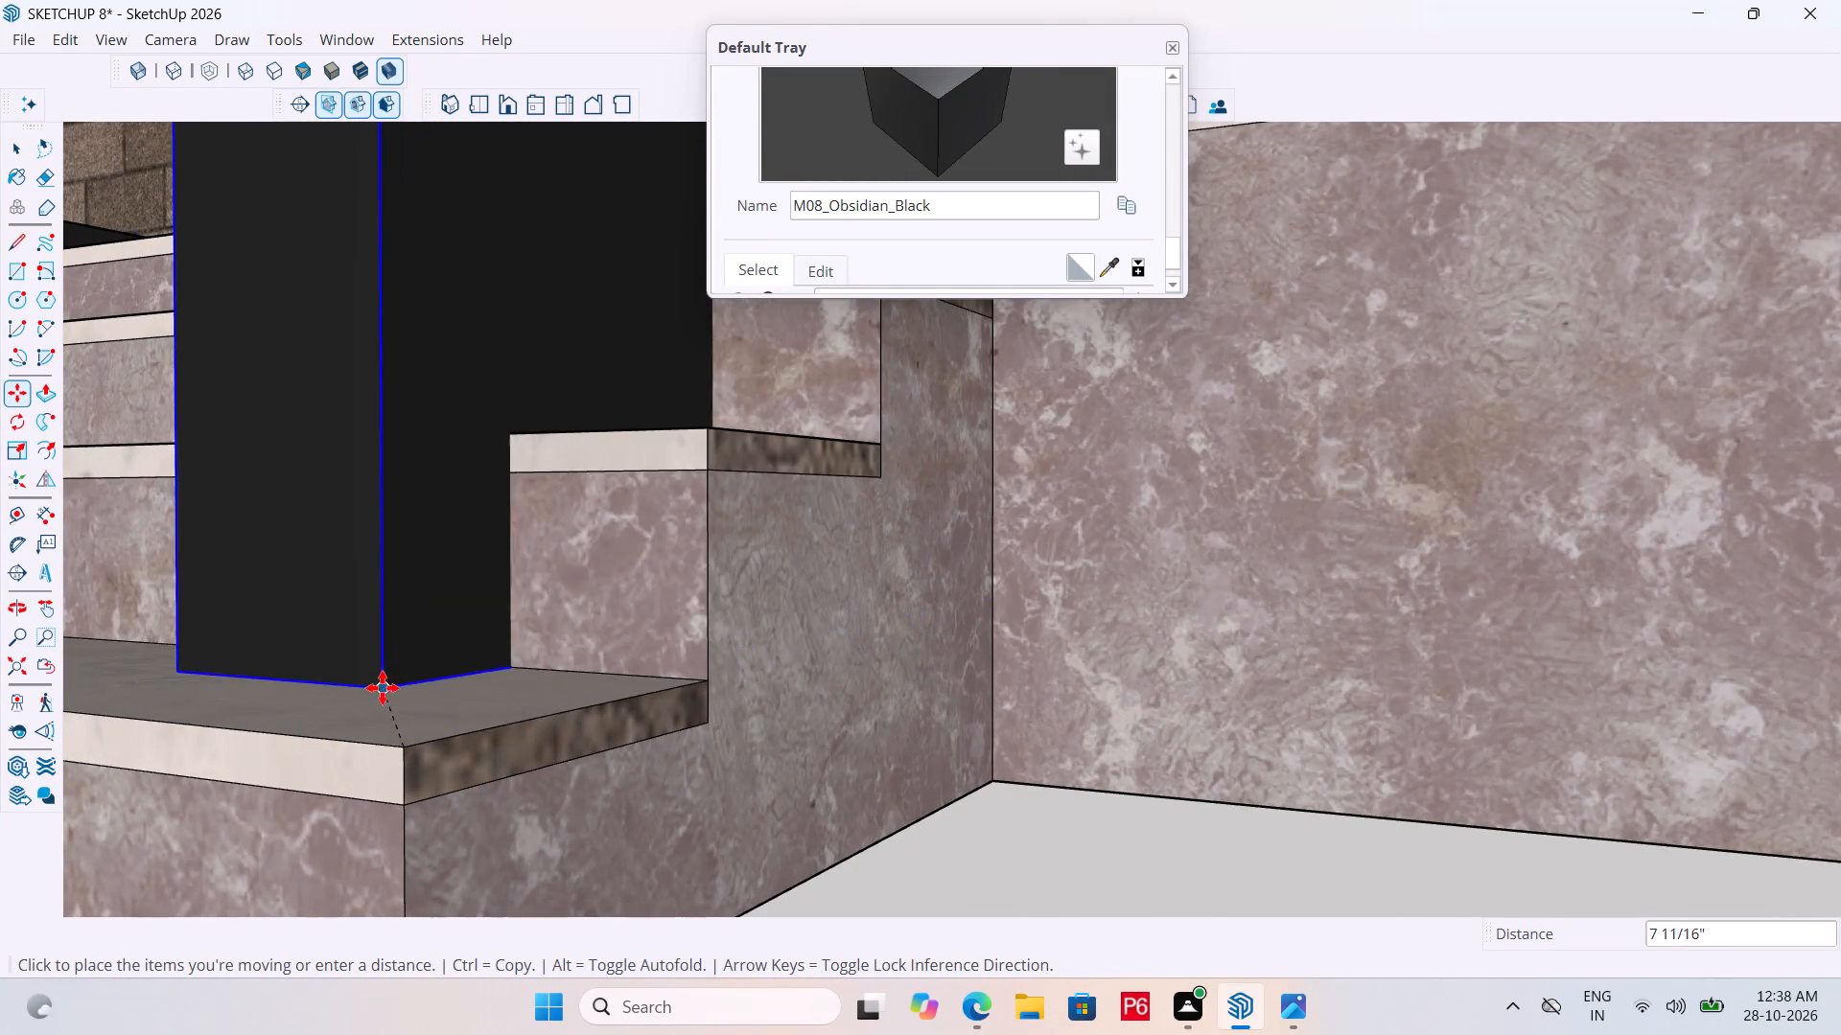
click(398, 749)
Extend the end face of the right porch parapet 3" to meet the copied side wall.
scroll(752, 806, down, 13)
middle_drag(615, 749, 1141, 861)
scroll(617, 256, up, 4)
scroll(236, 489, down, 6)
middle_drag(194, 607, 259, 762)
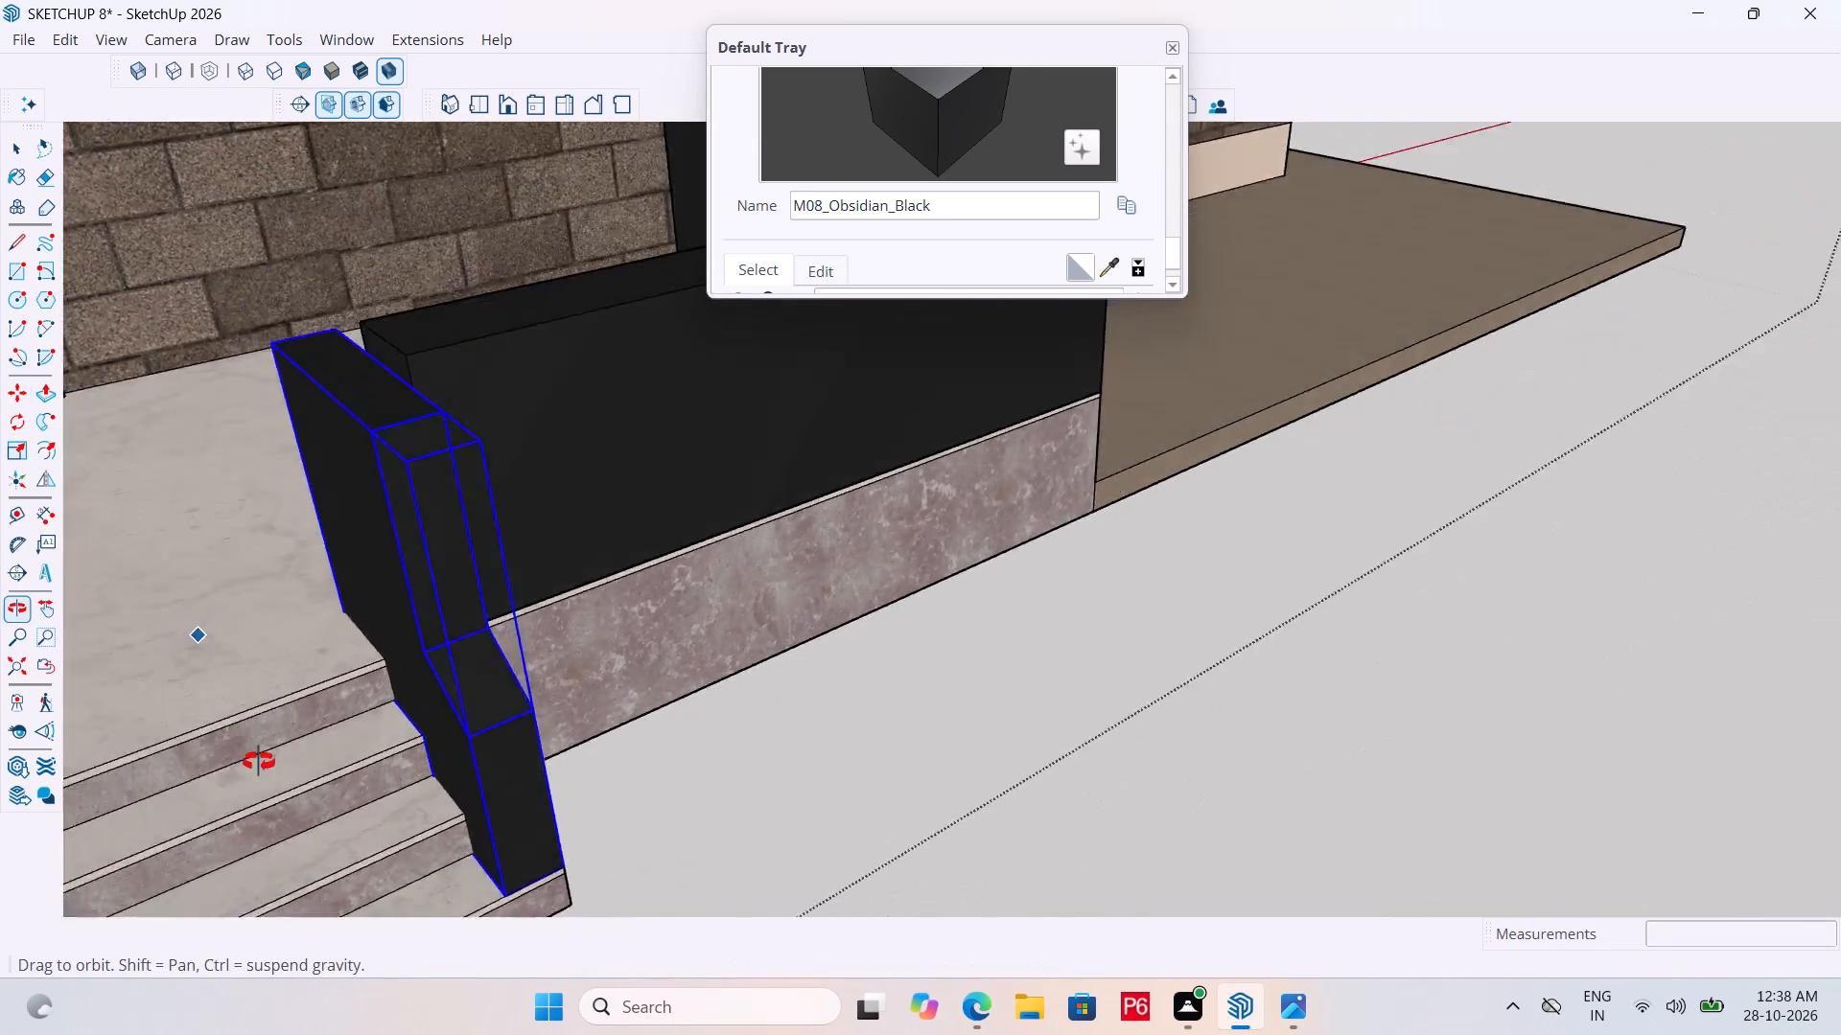
middle_drag(259, 762, 690, 862)
scroll(389, 839, up, 1)
scroll(455, 674, up, 9)
key(space)
click(524, 622)
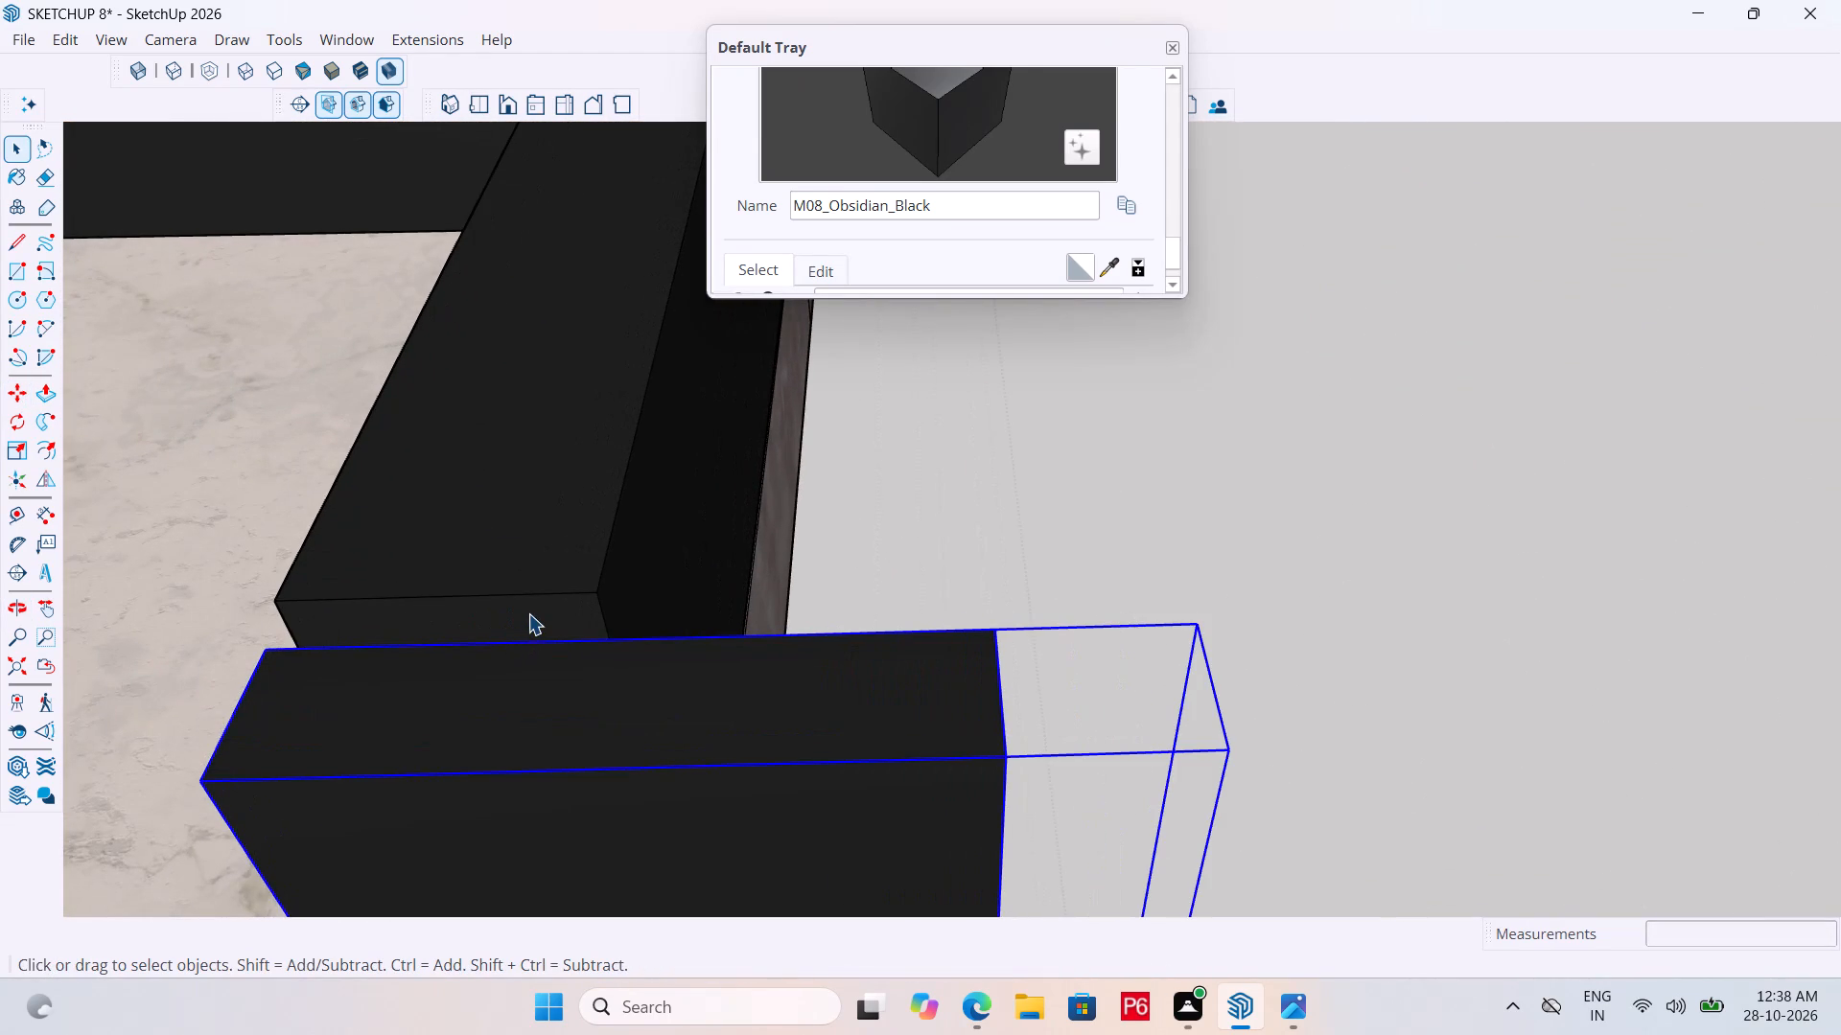
double_click(528, 613)
click(537, 607)
text(OP)
click(537, 607)
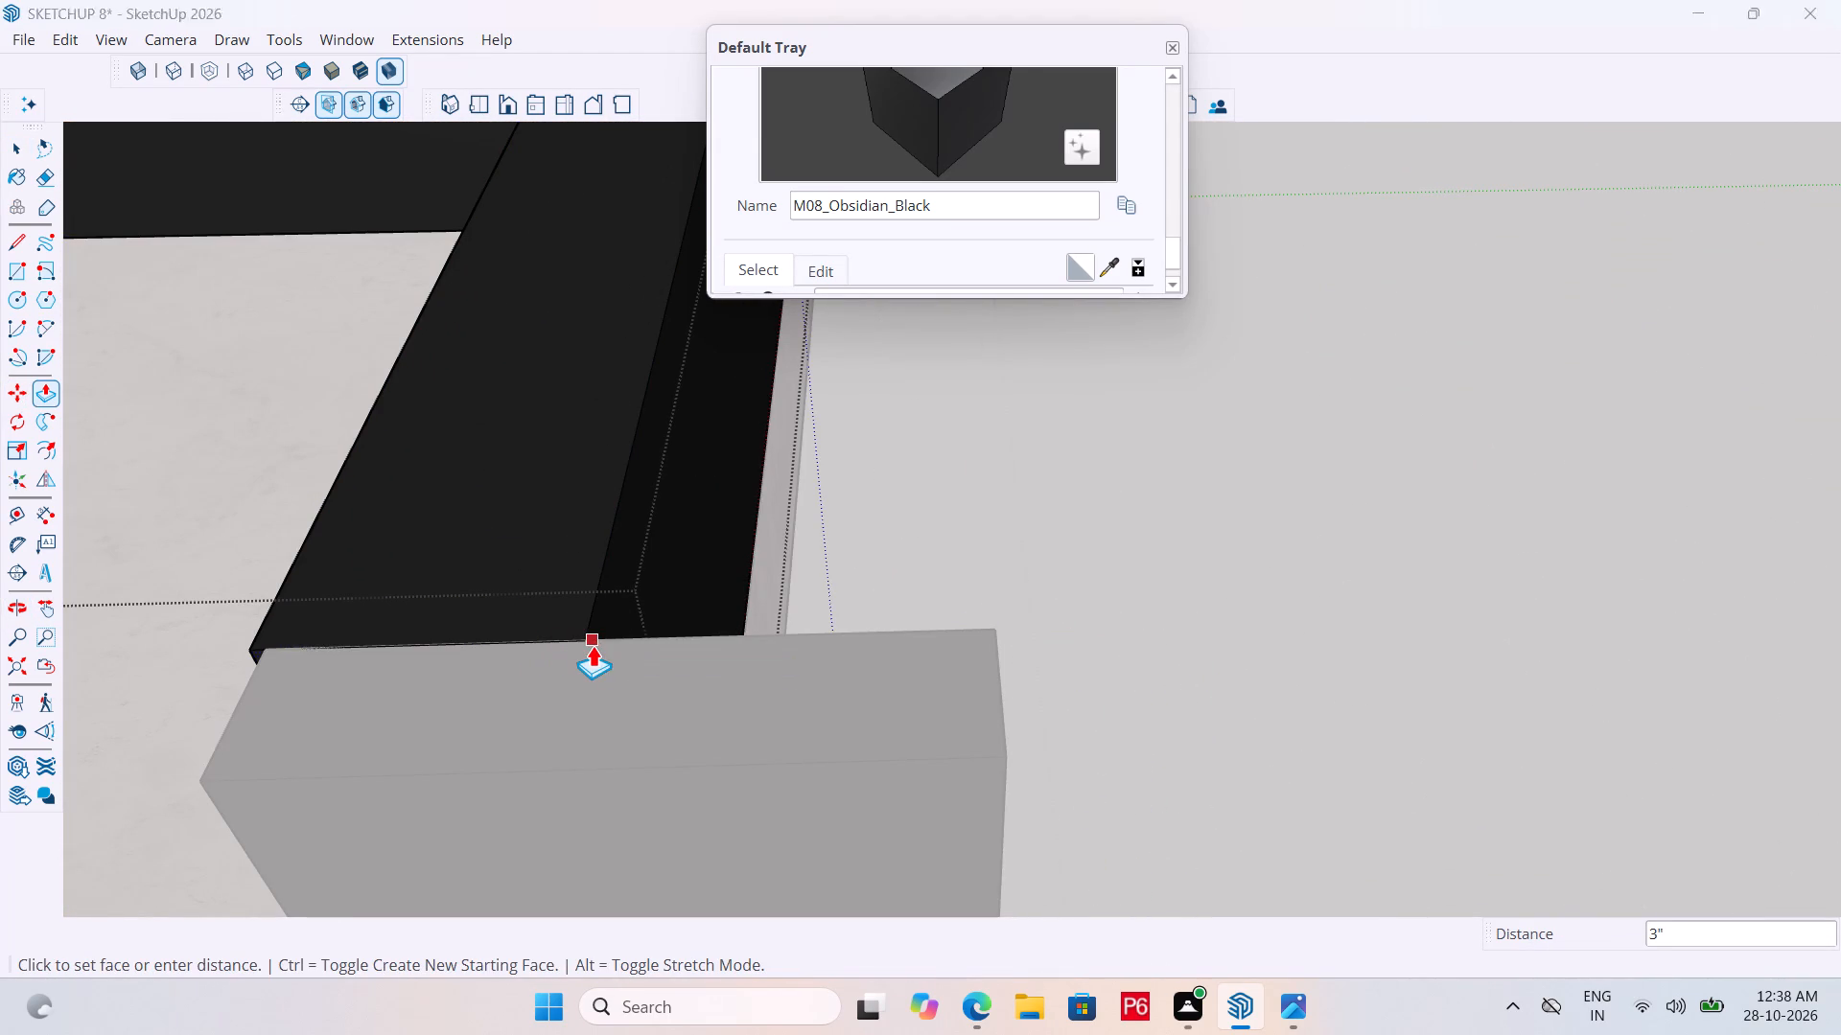
click(593, 645)
Extrude the back end face of the right side wall outward about 11/16".
middle_drag(864, 643, 417, 644)
middle_drag(338, 429, 690, 475)
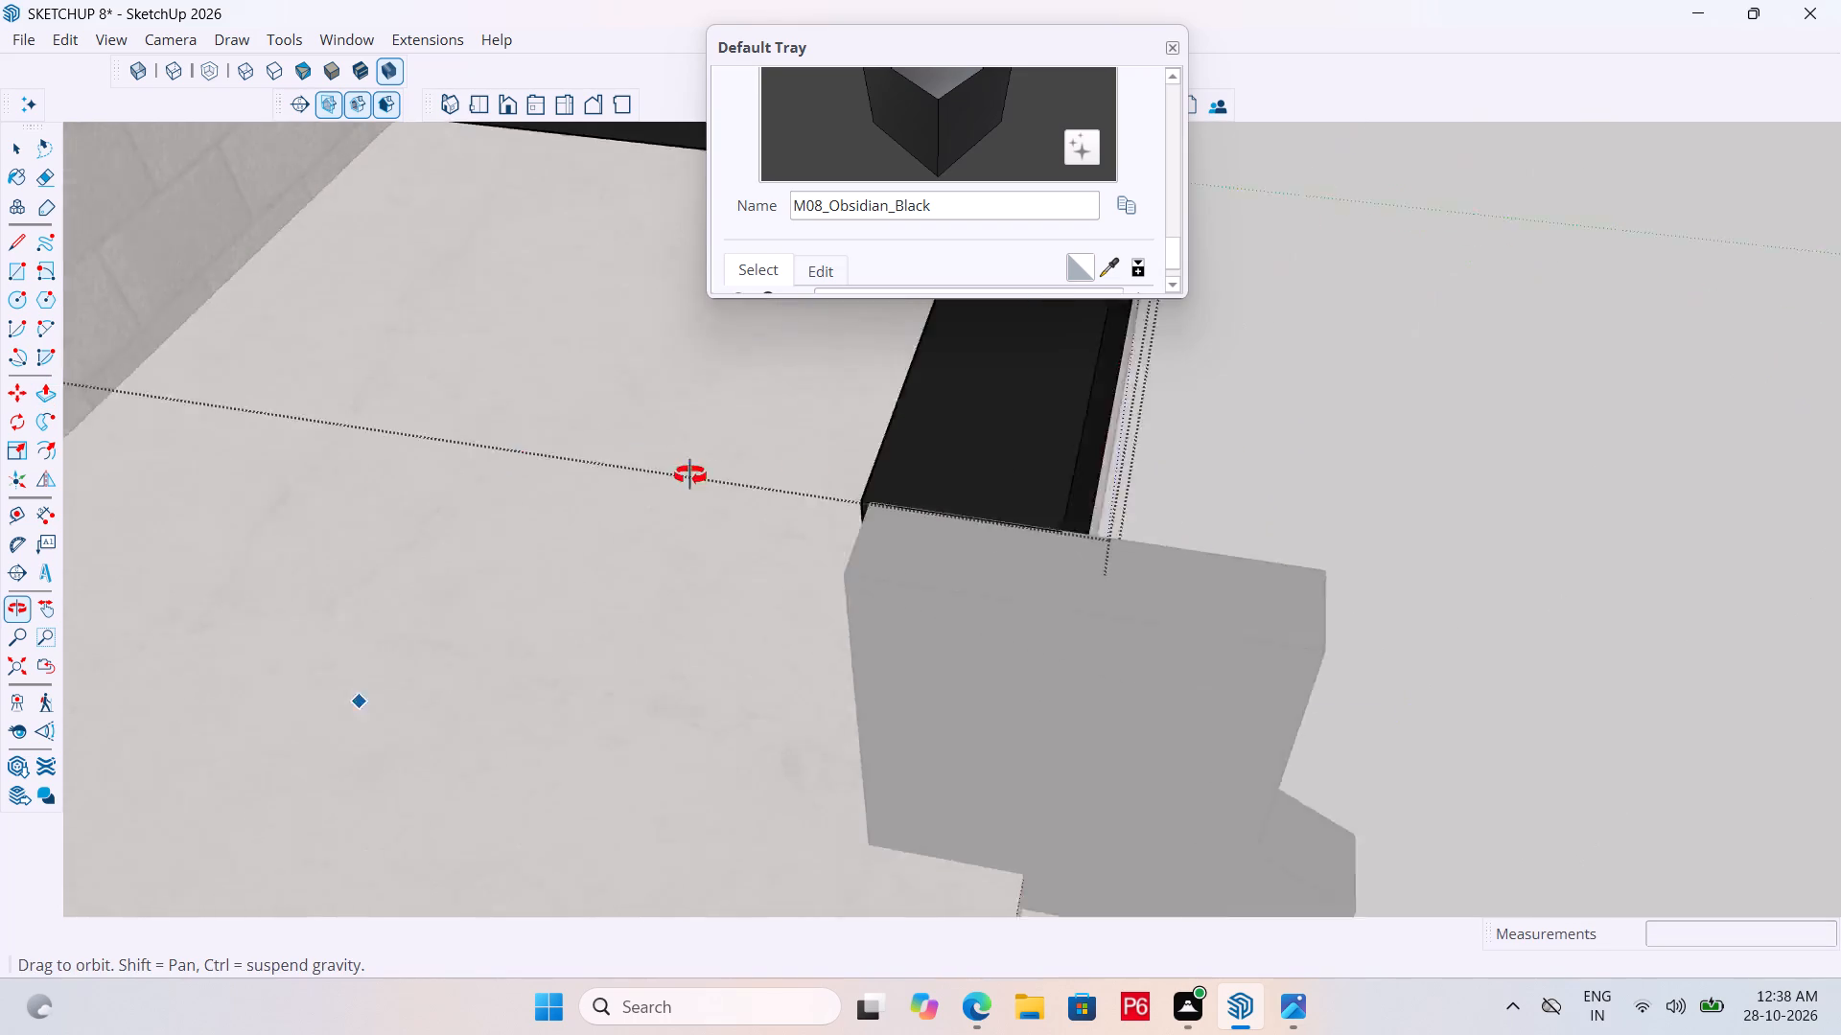
middle_drag(690, 475, 929, 463)
key(space)
scroll(963, 470, up, 4)
click(973, 595)
double_click(985, 586)
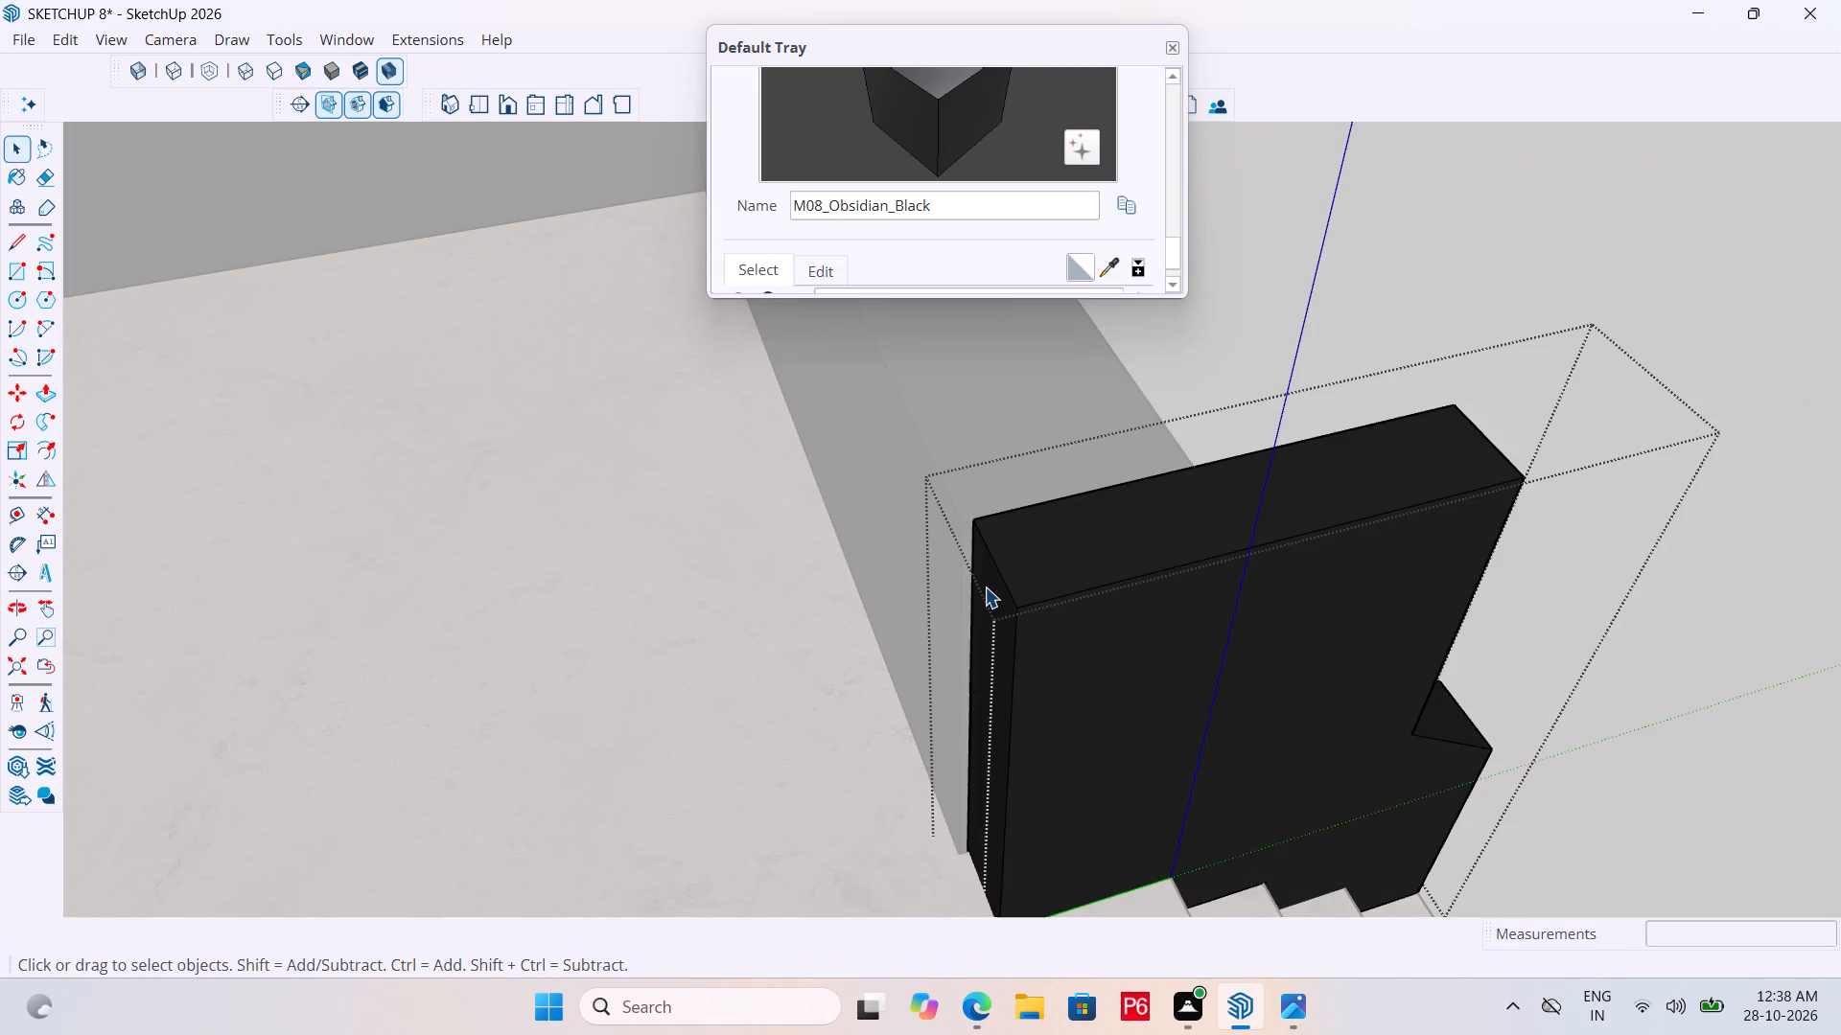
double_click(985, 586)
click(987, 564)
click(975, 542)
click(977, 587)
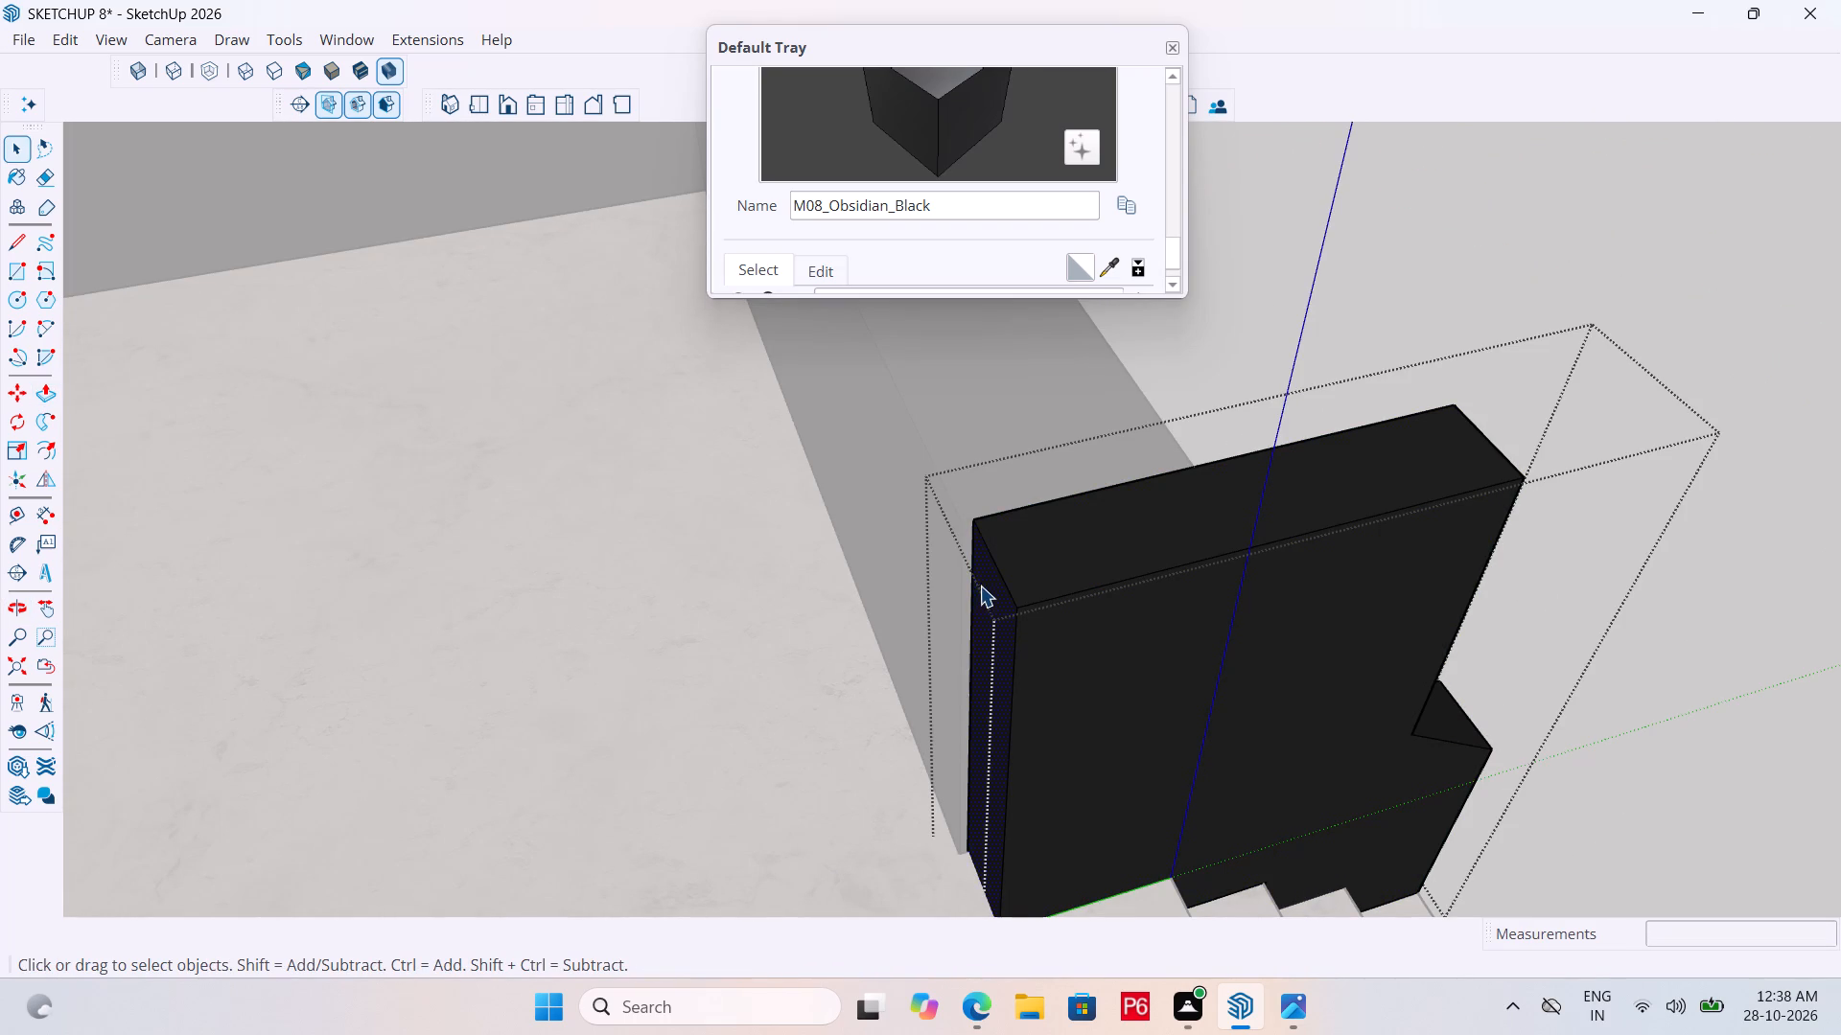
key(p)
click(980, 585)
click(939, 529)
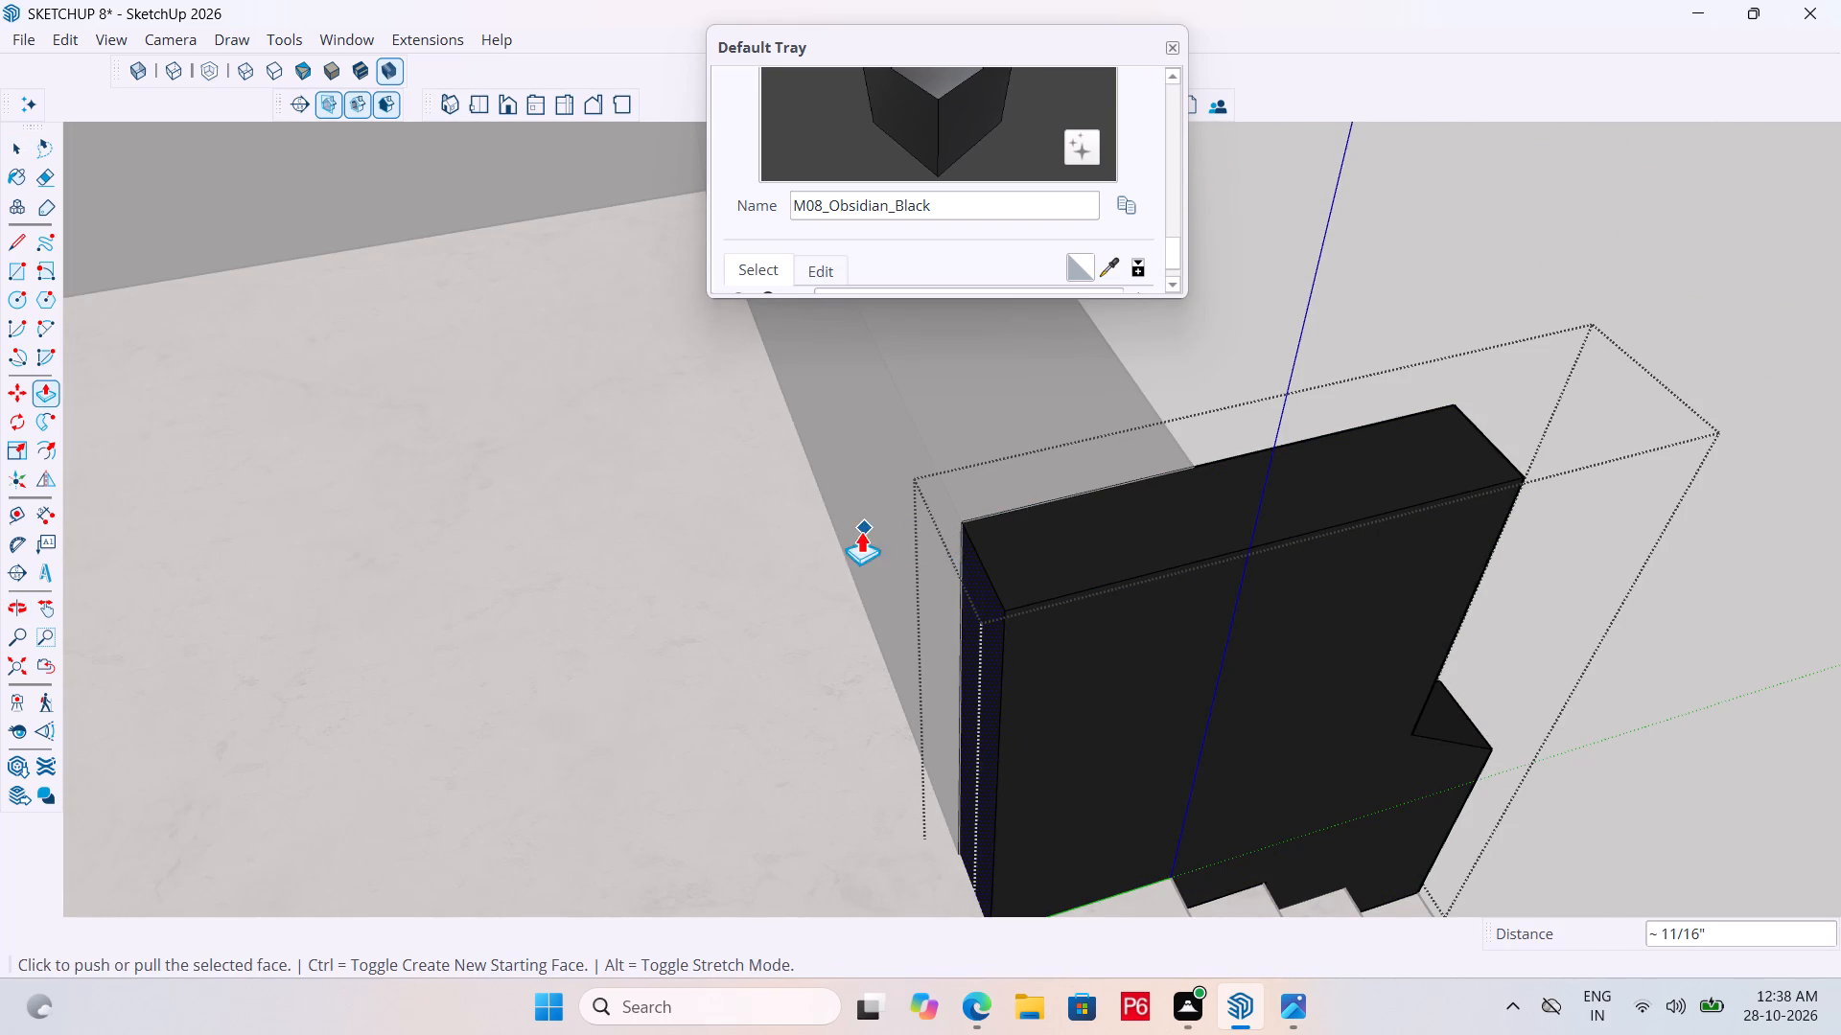
Save the model and leave the right side wall's group.
scroll(861, 531, down, 5)
middle_drag(1149, 587, 383, 423)
key(space)
scroll(566, 438, down, 6)
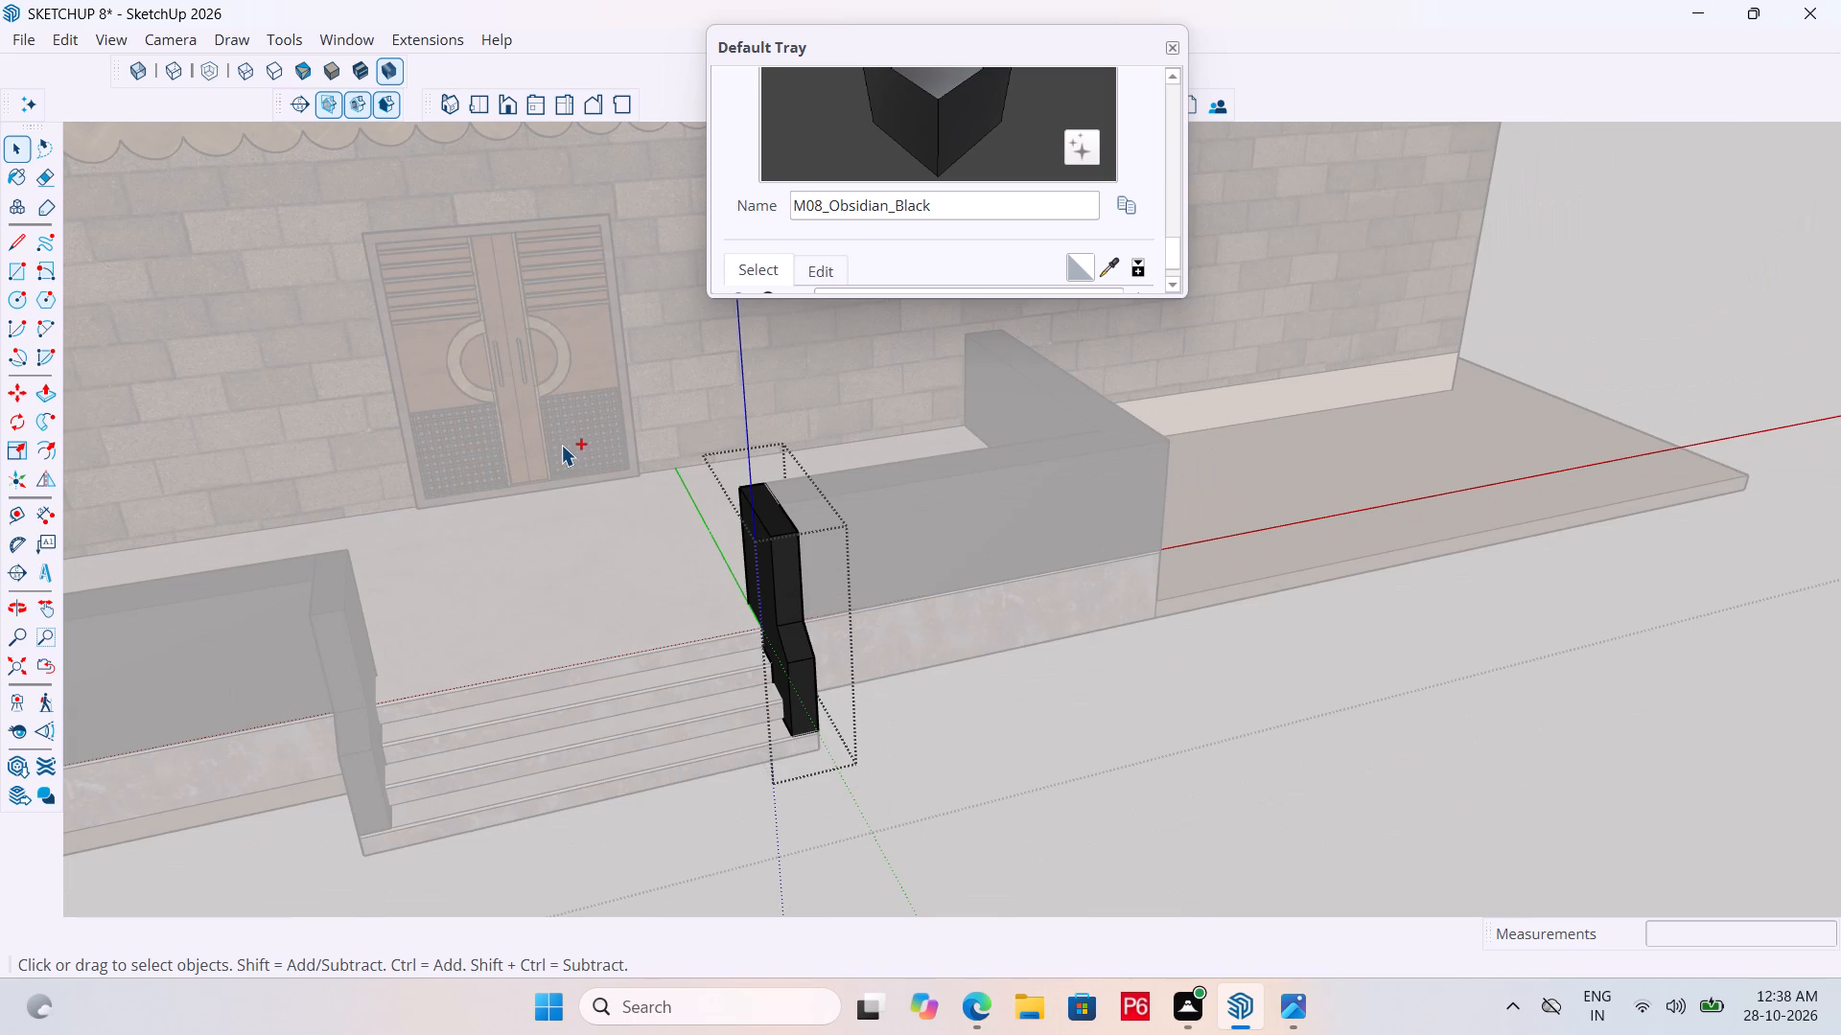
key(ctrl+s)
key(ctrl+s)
key(ctrl+s)
key(ctrl+s)
key(ctrl+s)
key(ctrl+s)
key(ctrl+s)
scroll(563, 448, down, 3)
scroll(721, 488, down, 2)
key(space)
double_click(1139, 724)
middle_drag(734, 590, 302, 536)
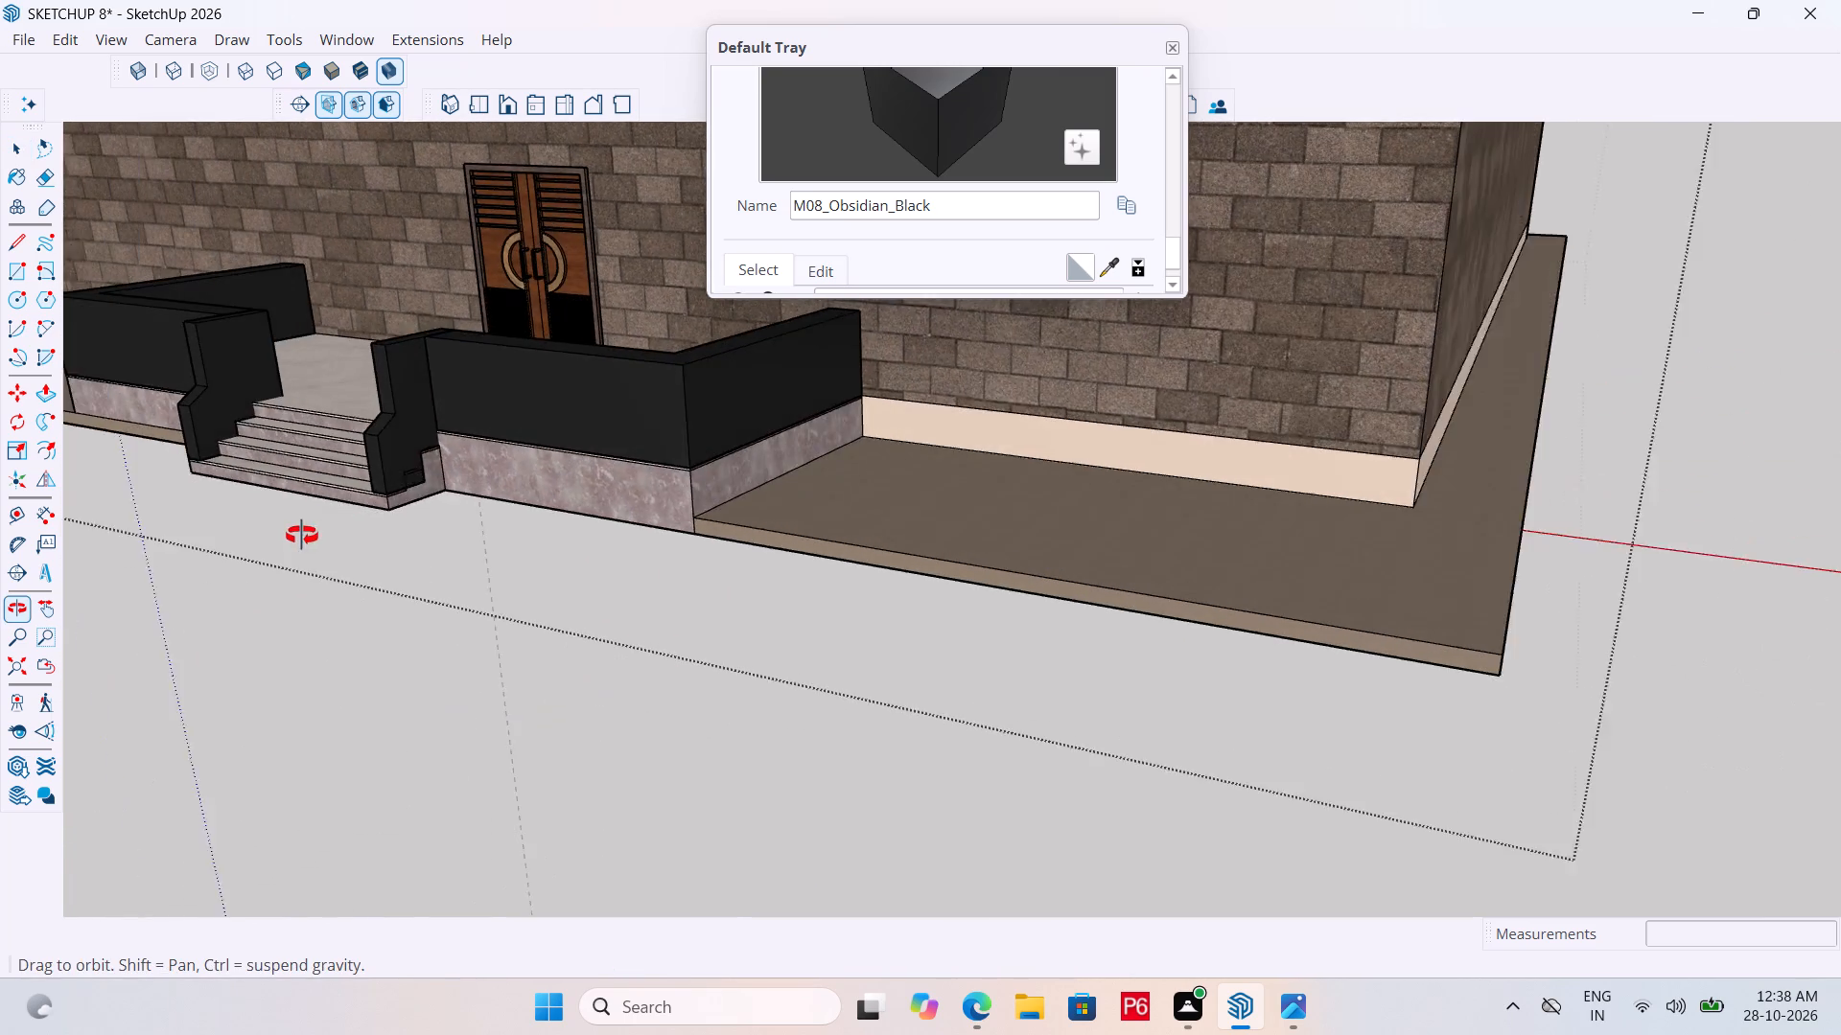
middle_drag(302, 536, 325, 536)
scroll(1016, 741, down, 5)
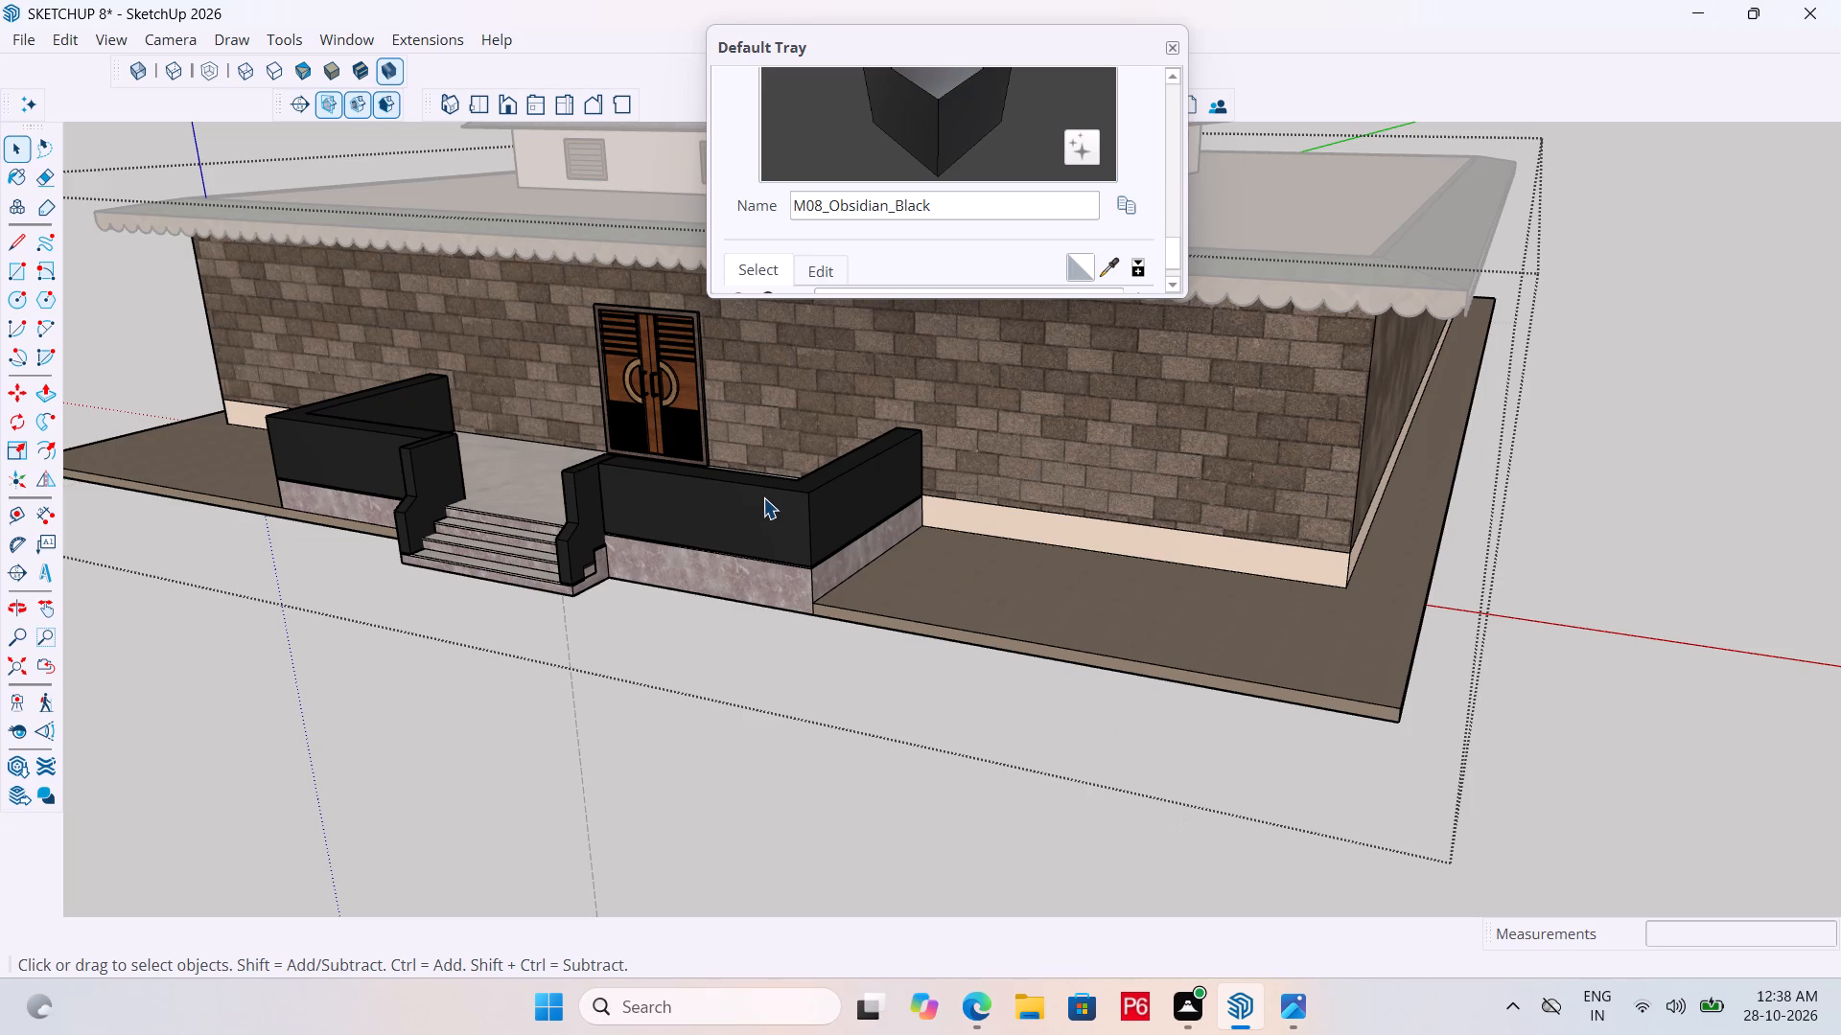
Offset the top face of the left porch parapet 2" downward as a new face with Push/Pull, forming a coping band.
scroll(296, 383, up, 12)
middle_drag(490, 447, 761, 471)
double_click(967, 615)
click(960, 607)
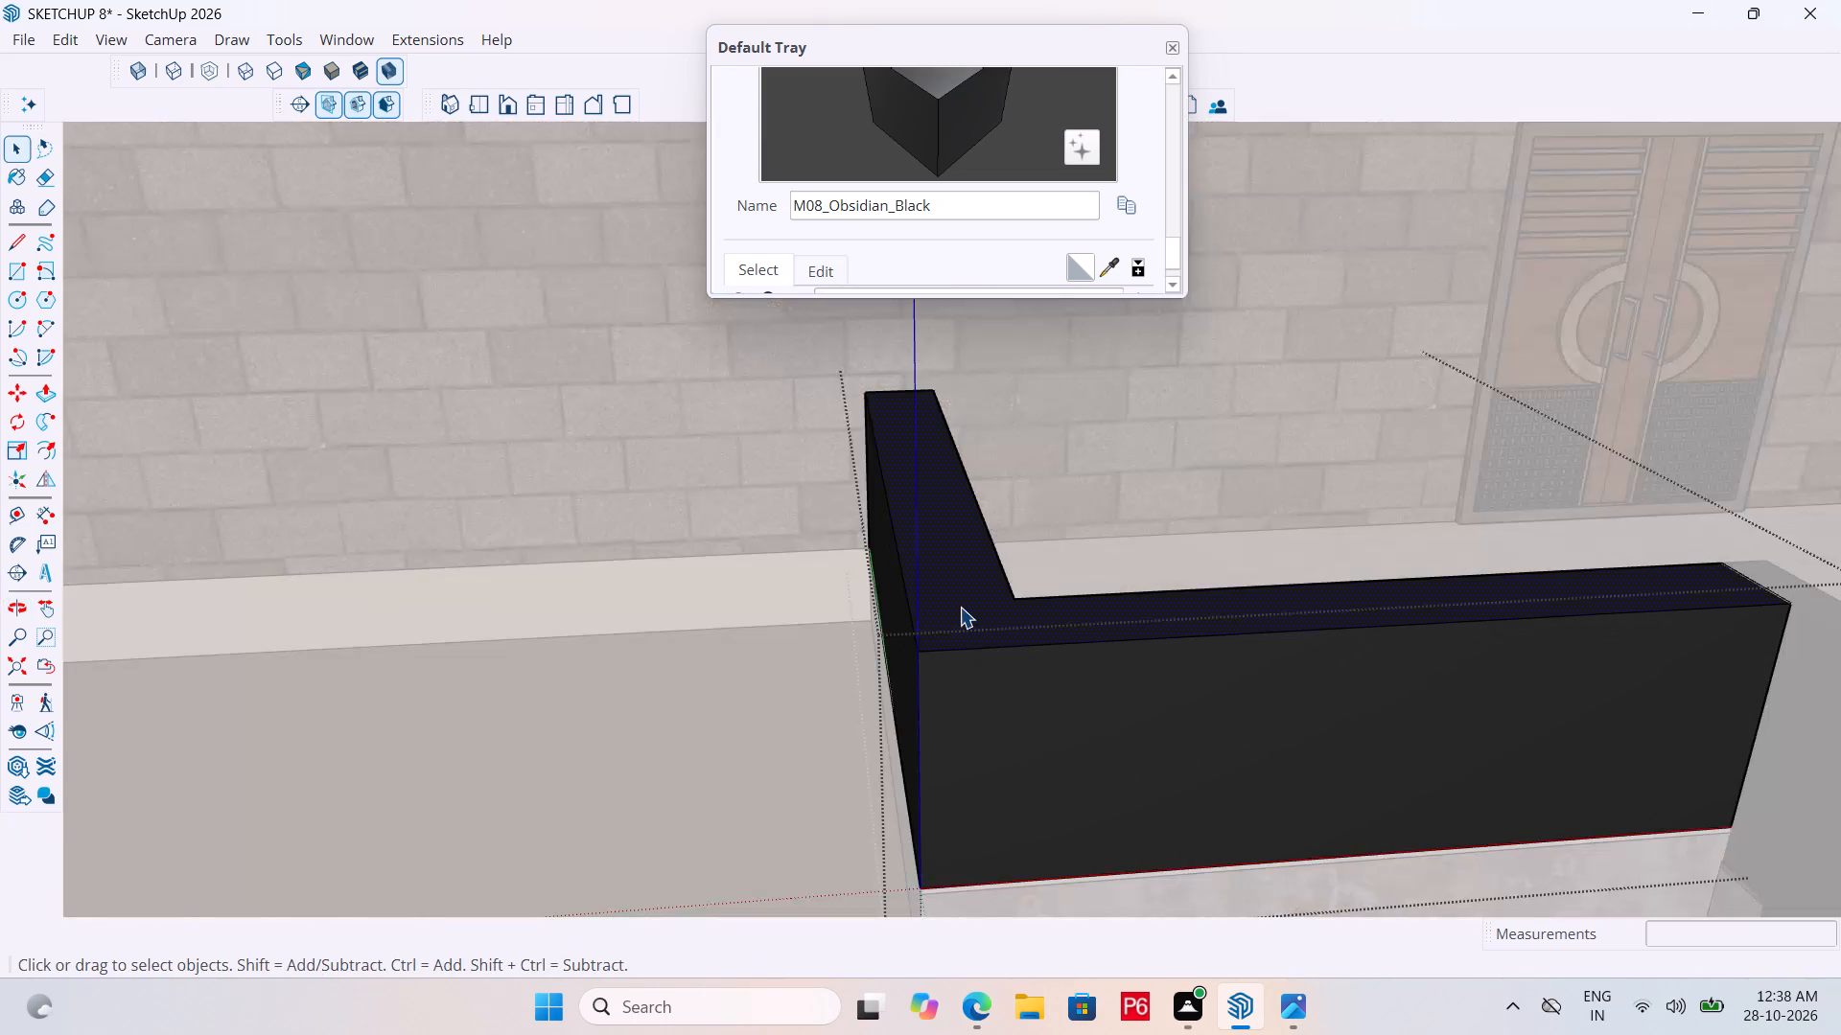
key(p)
double_click(960, 607)
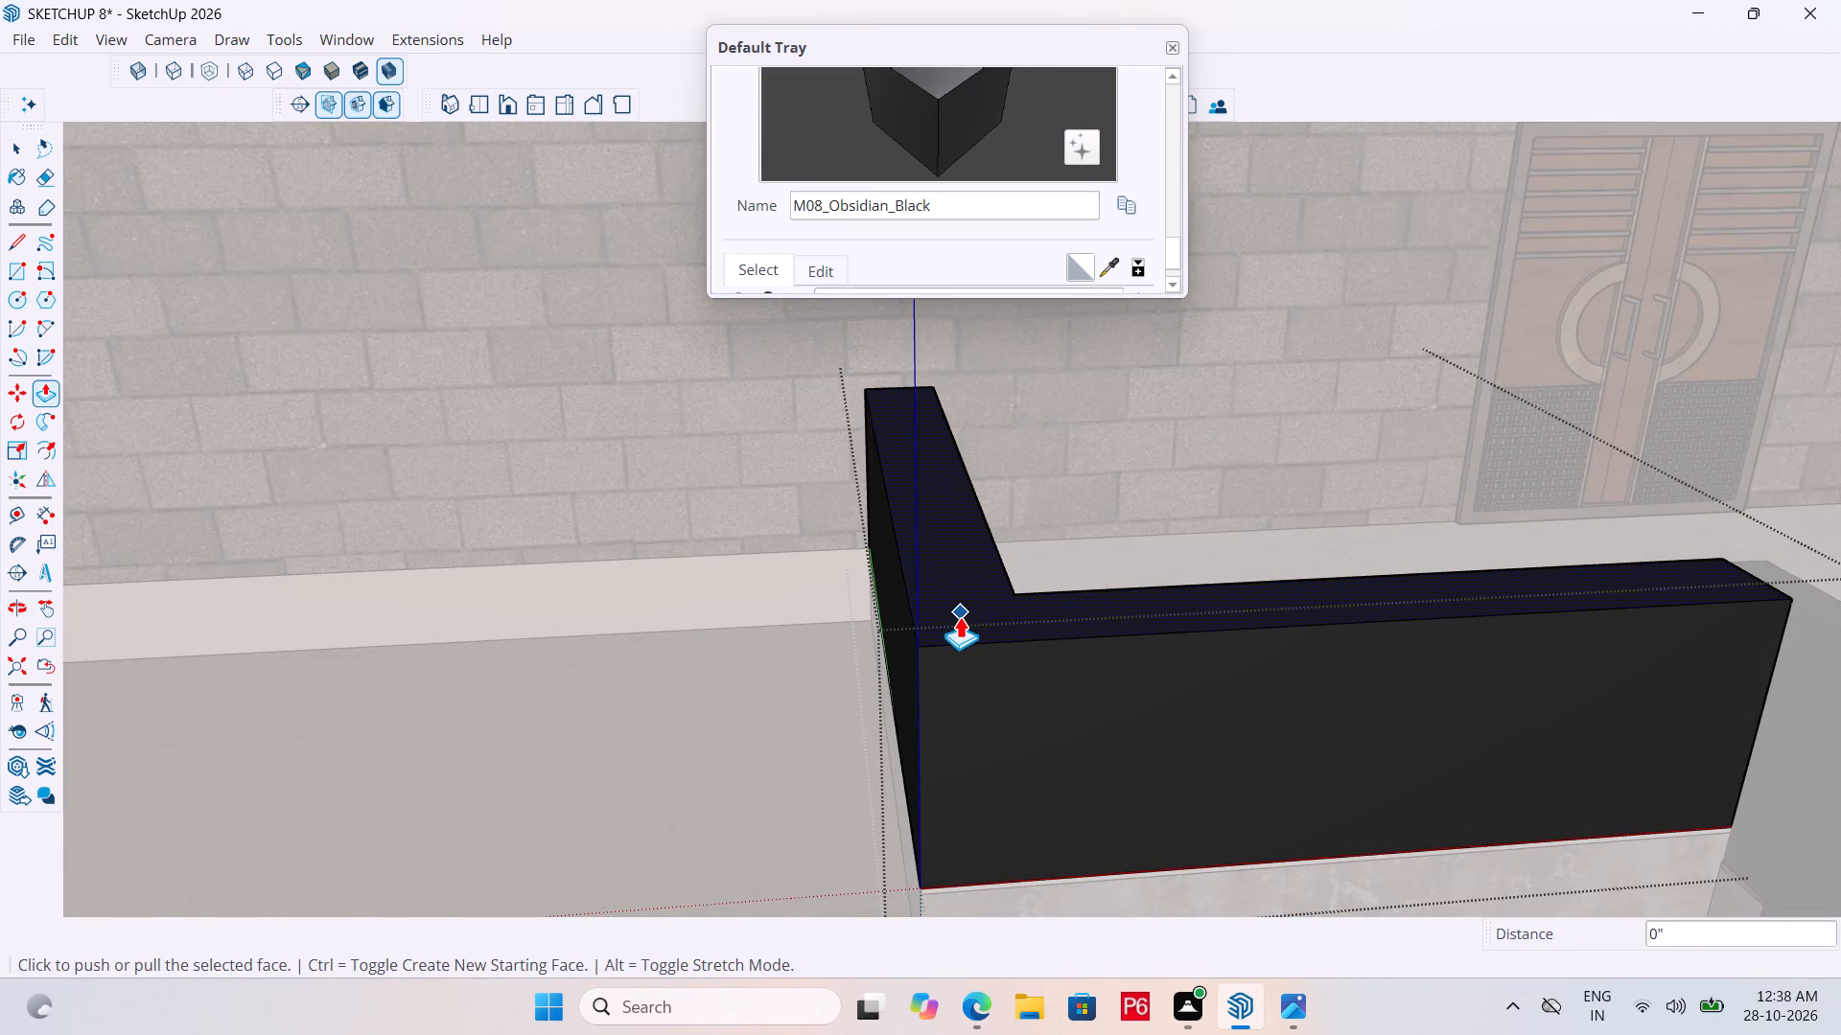
click(964, 602)
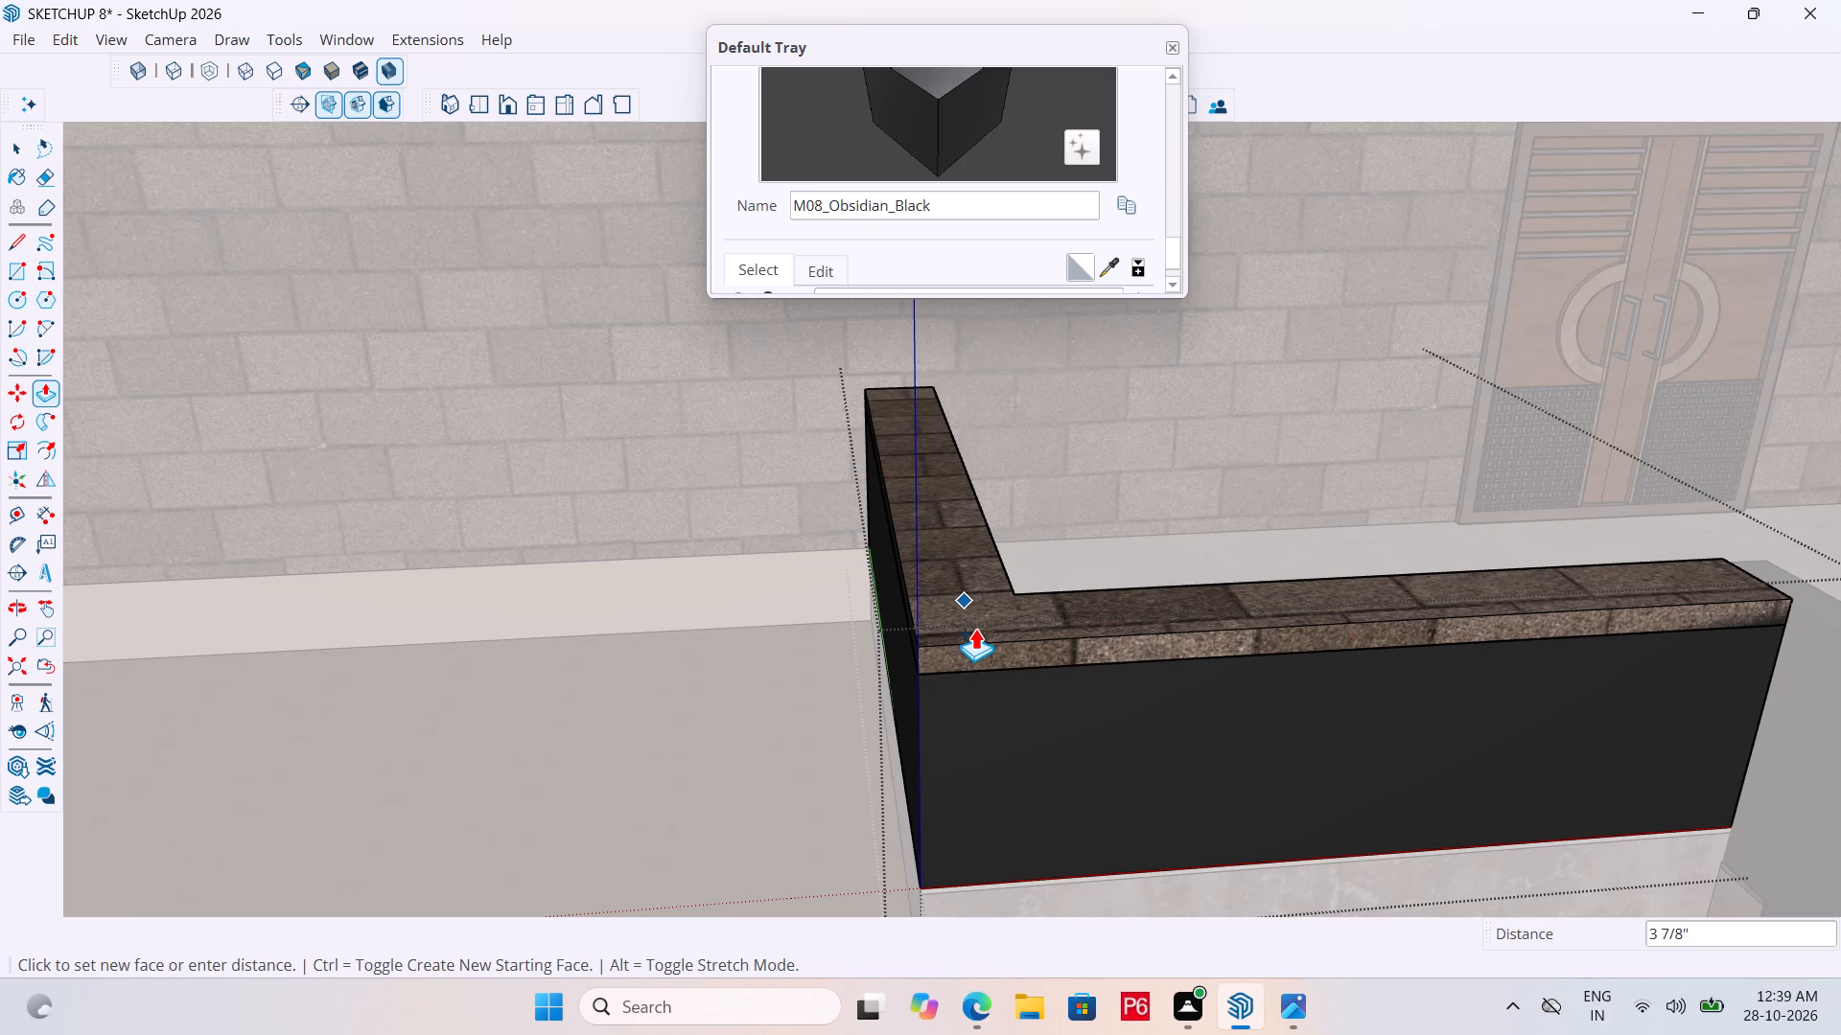
text(2")
key(Return)
Form a matching 2" coping band at the top of the left step side wall with Push/Pull.
scroll(812, 619, down, 6)
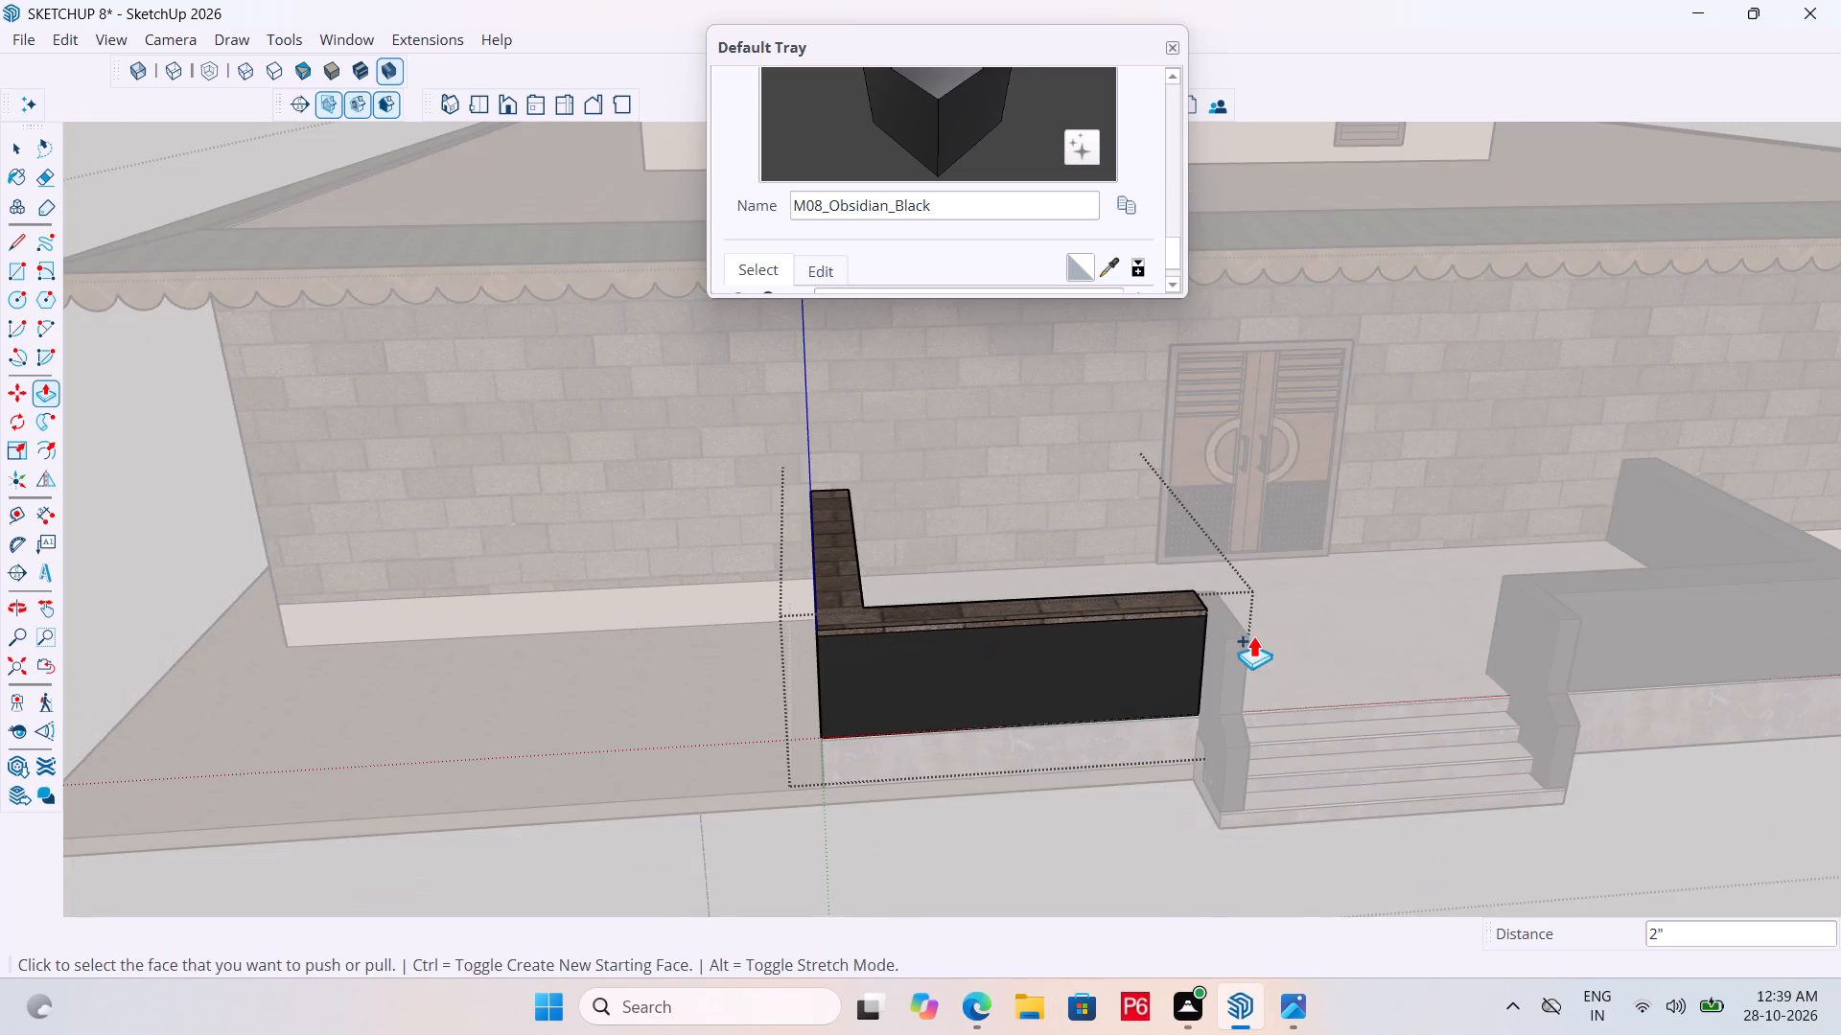
scroll(1253, 635, up, 1)
middle_drag(1253, 635, 1066, 642)
scroll(740, 641, up, 6)
key(space)
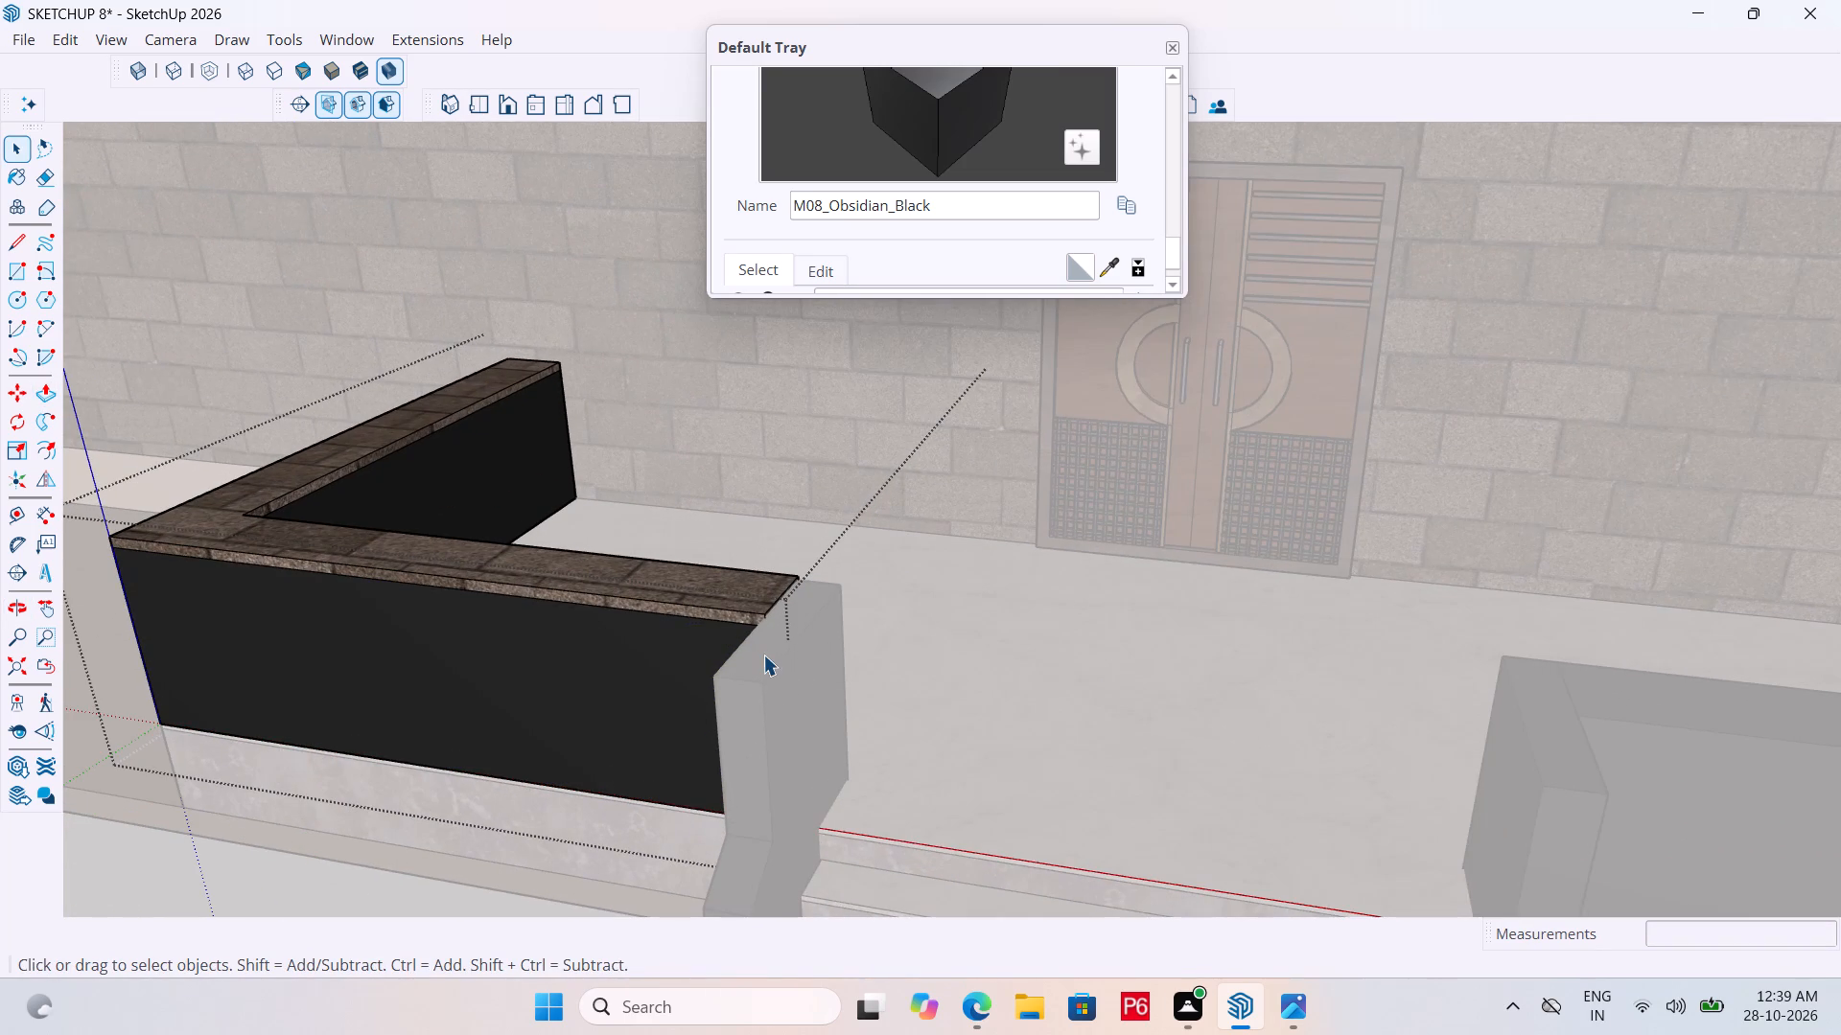
click(763, 655)
click(774, 639)
click(777, 630)
triple_click(797, 615)
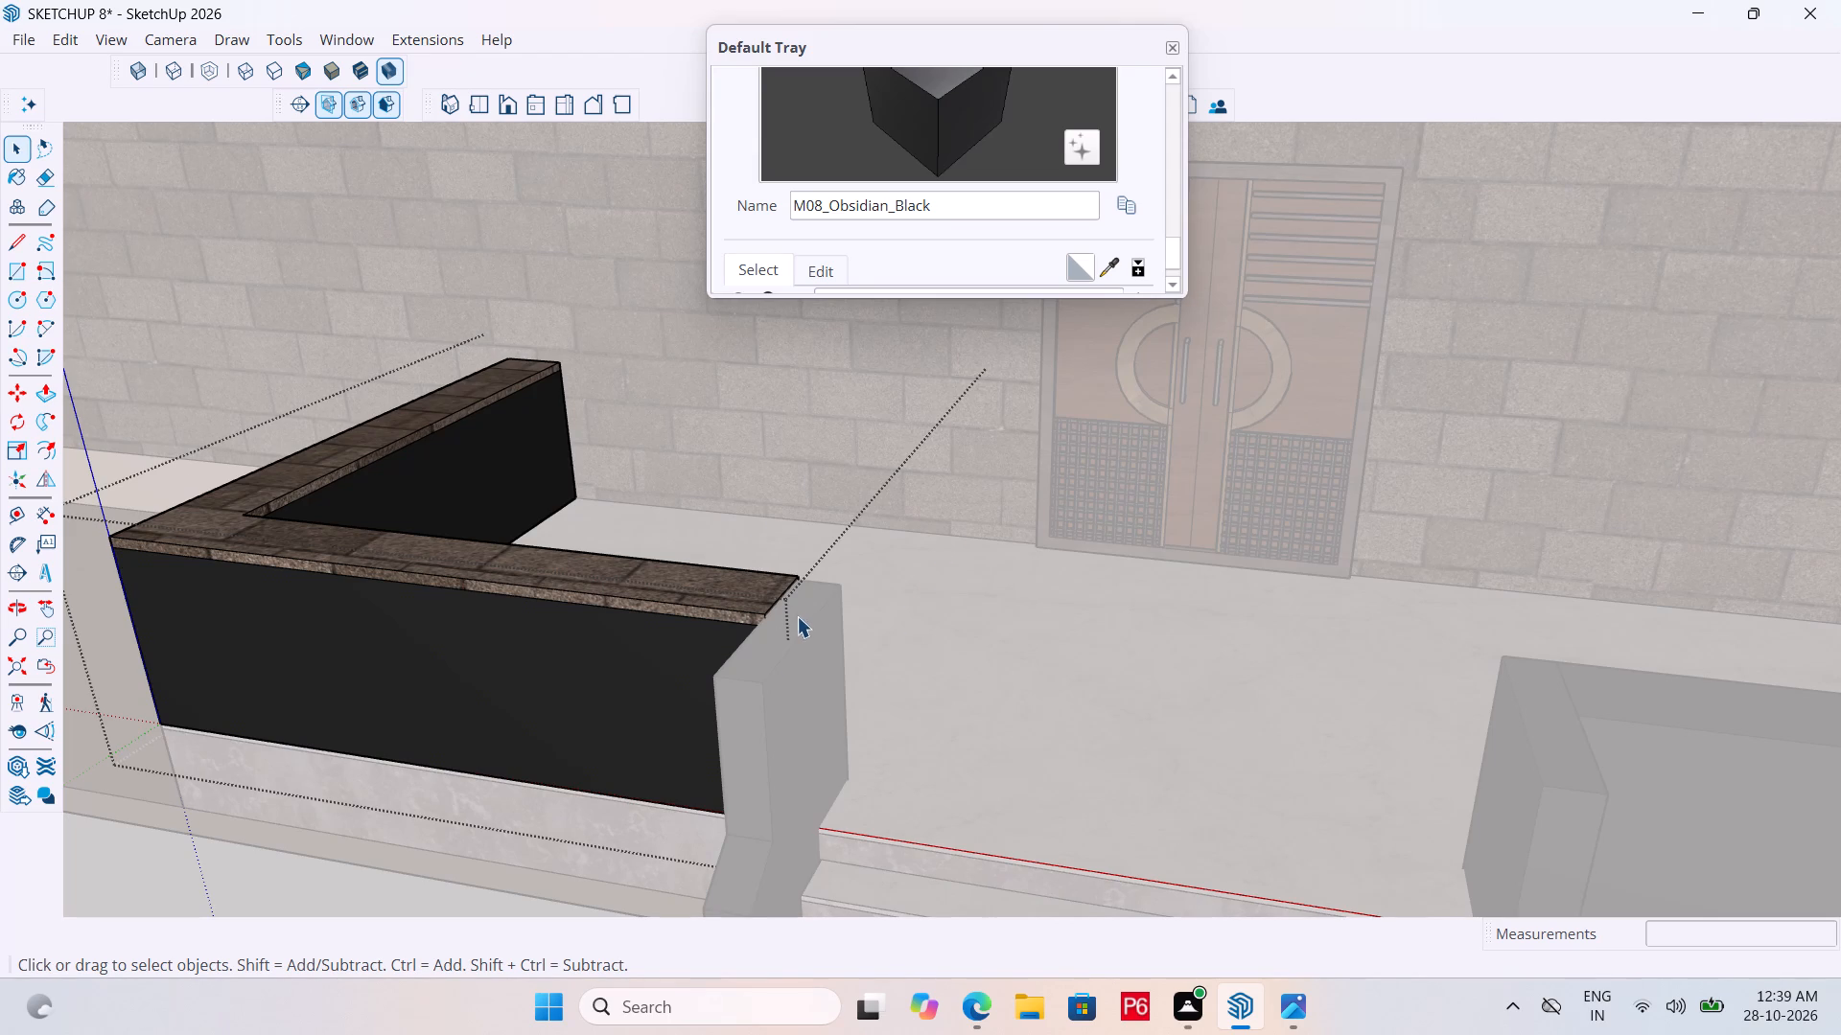
triple_click(795, 618)
triple_click(794, 614)
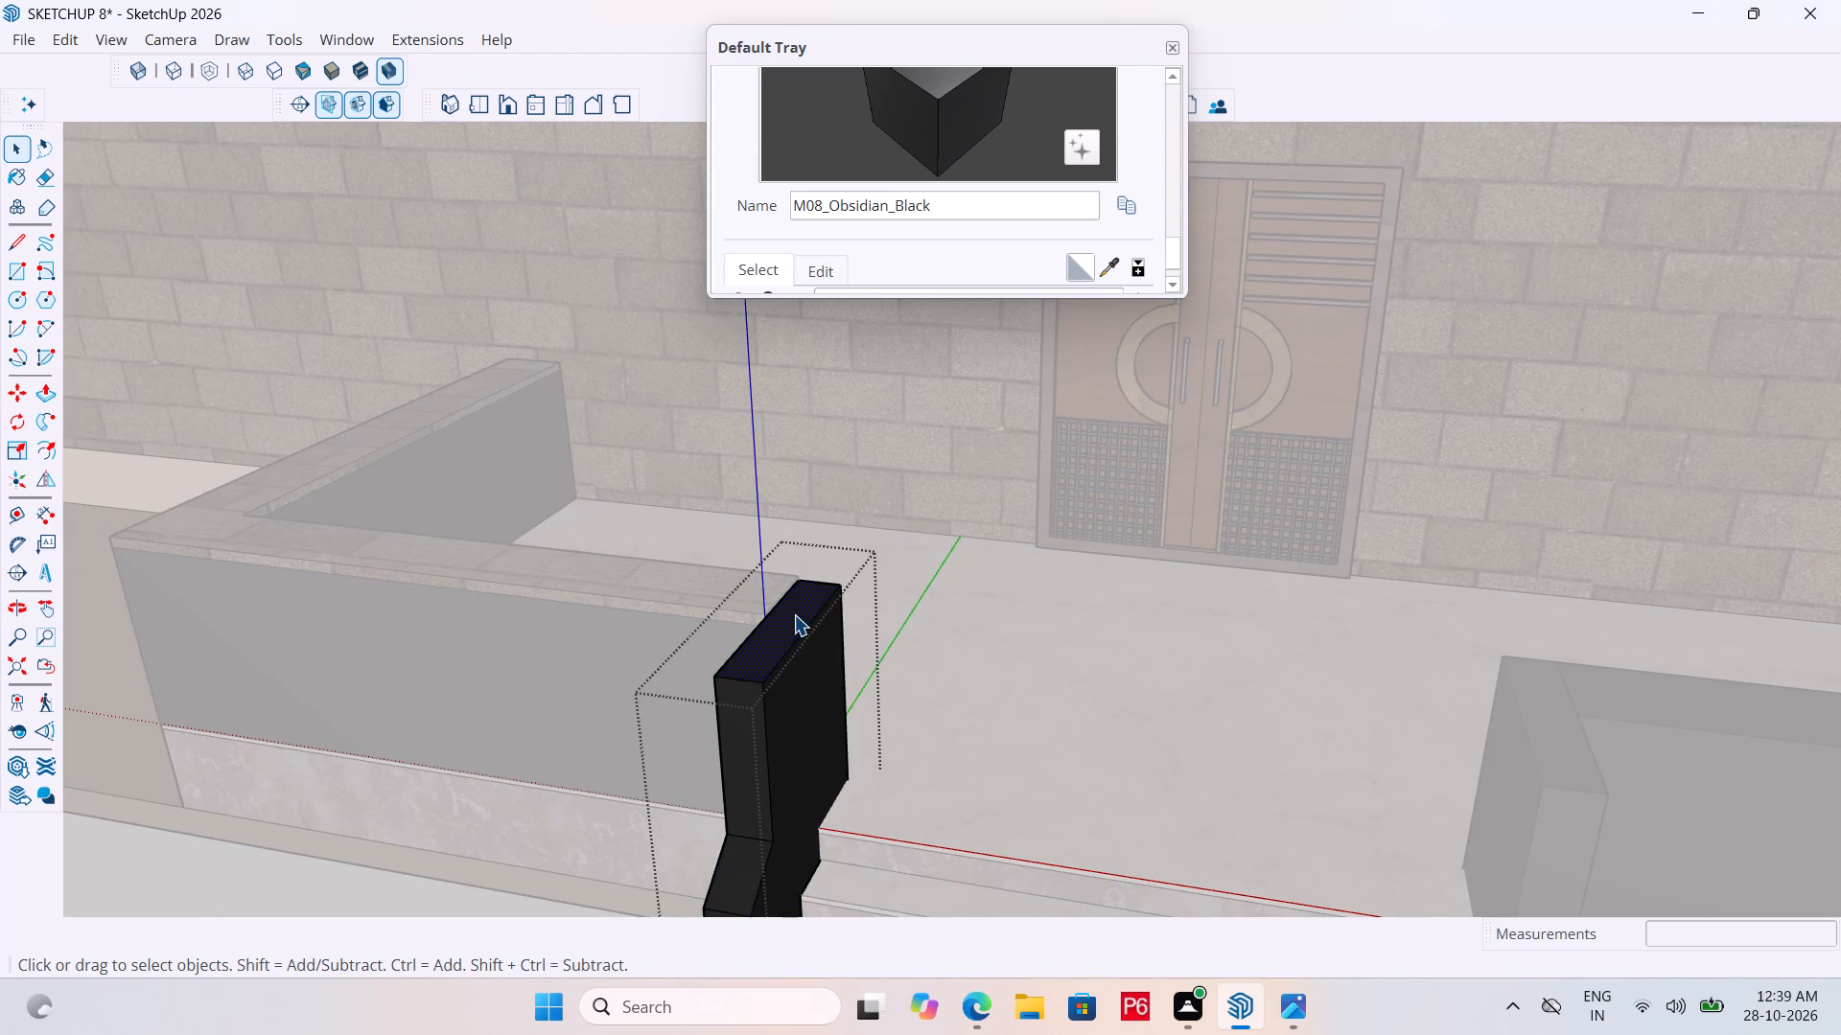
key(p)
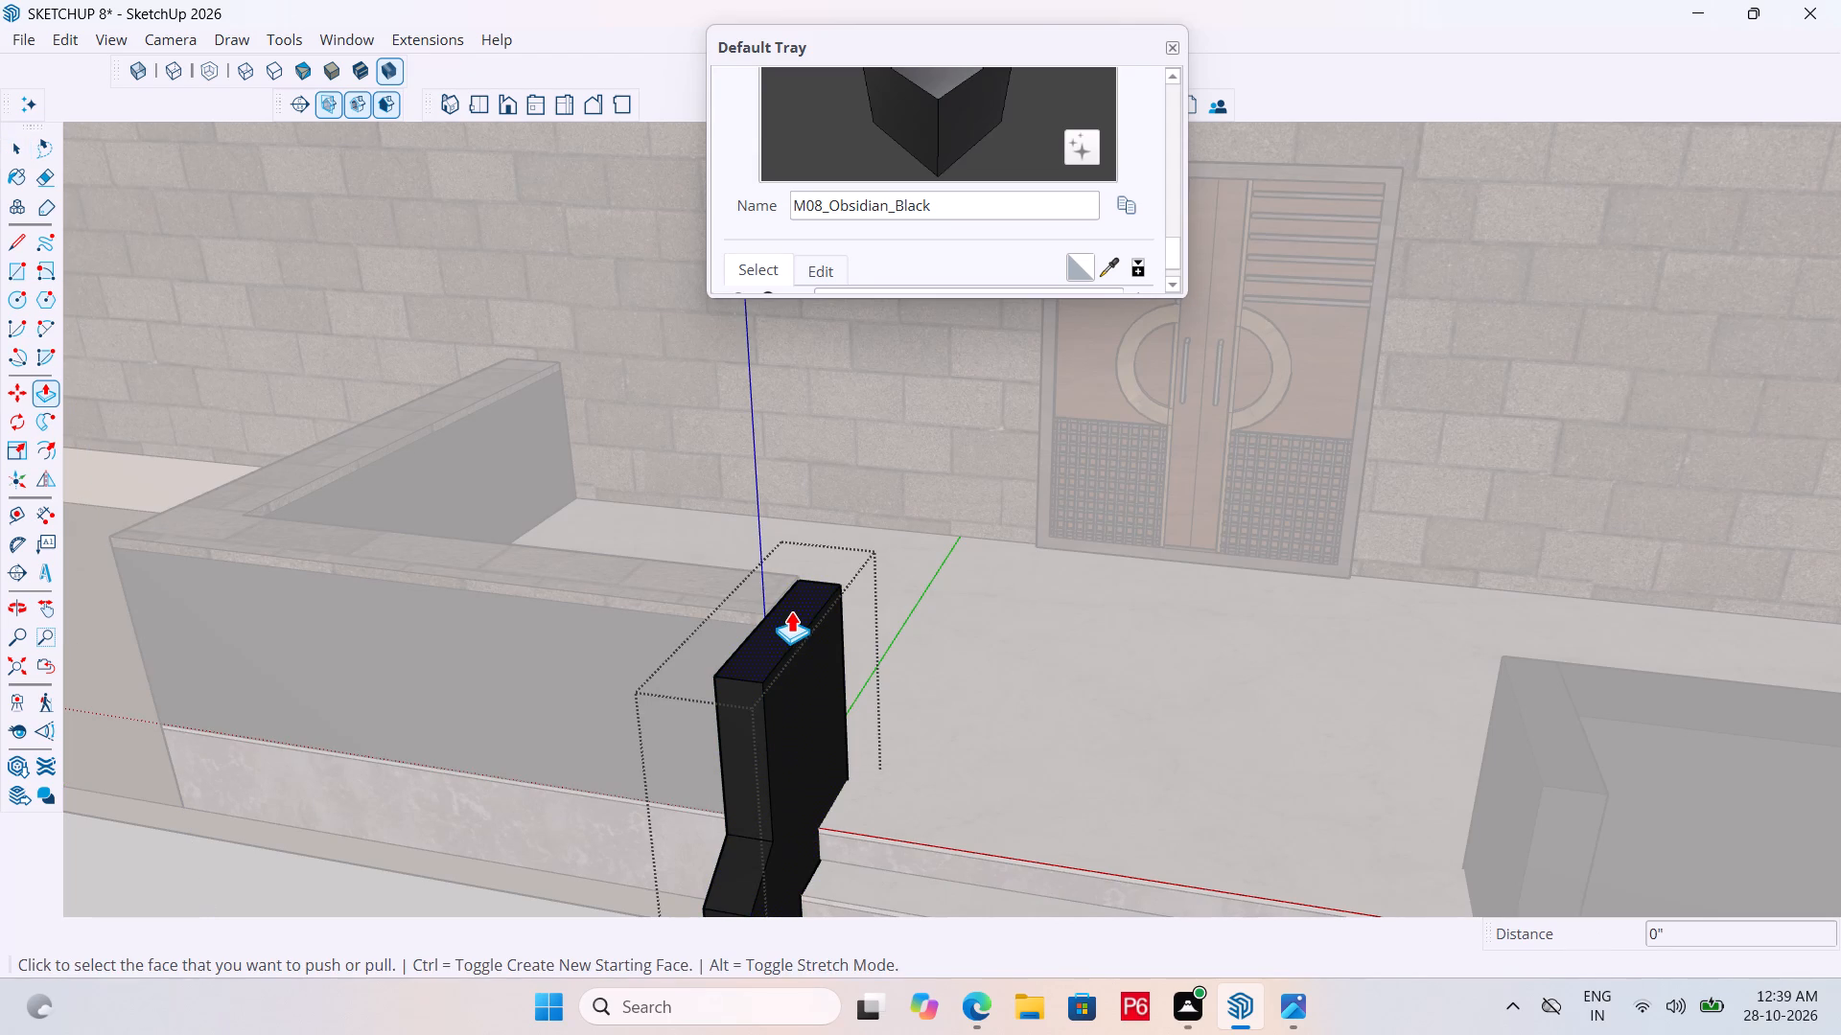
click(787, 614)
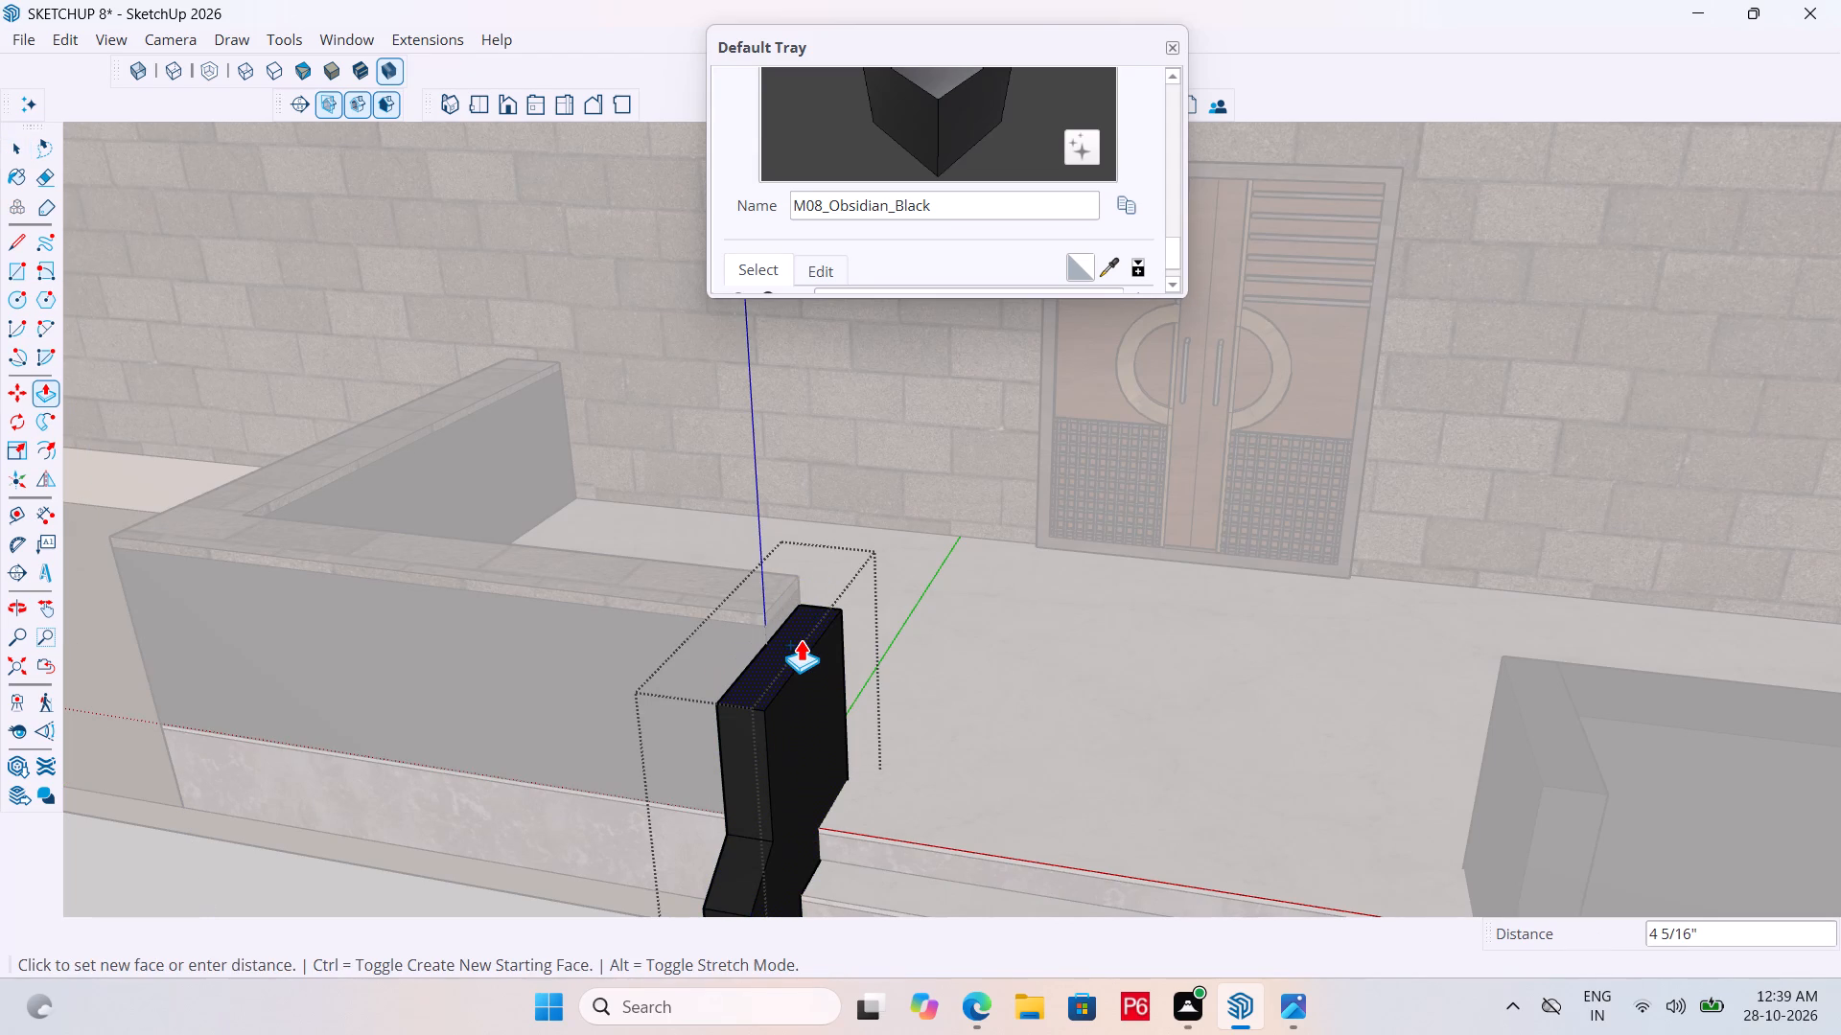
text(2")
key(Return)
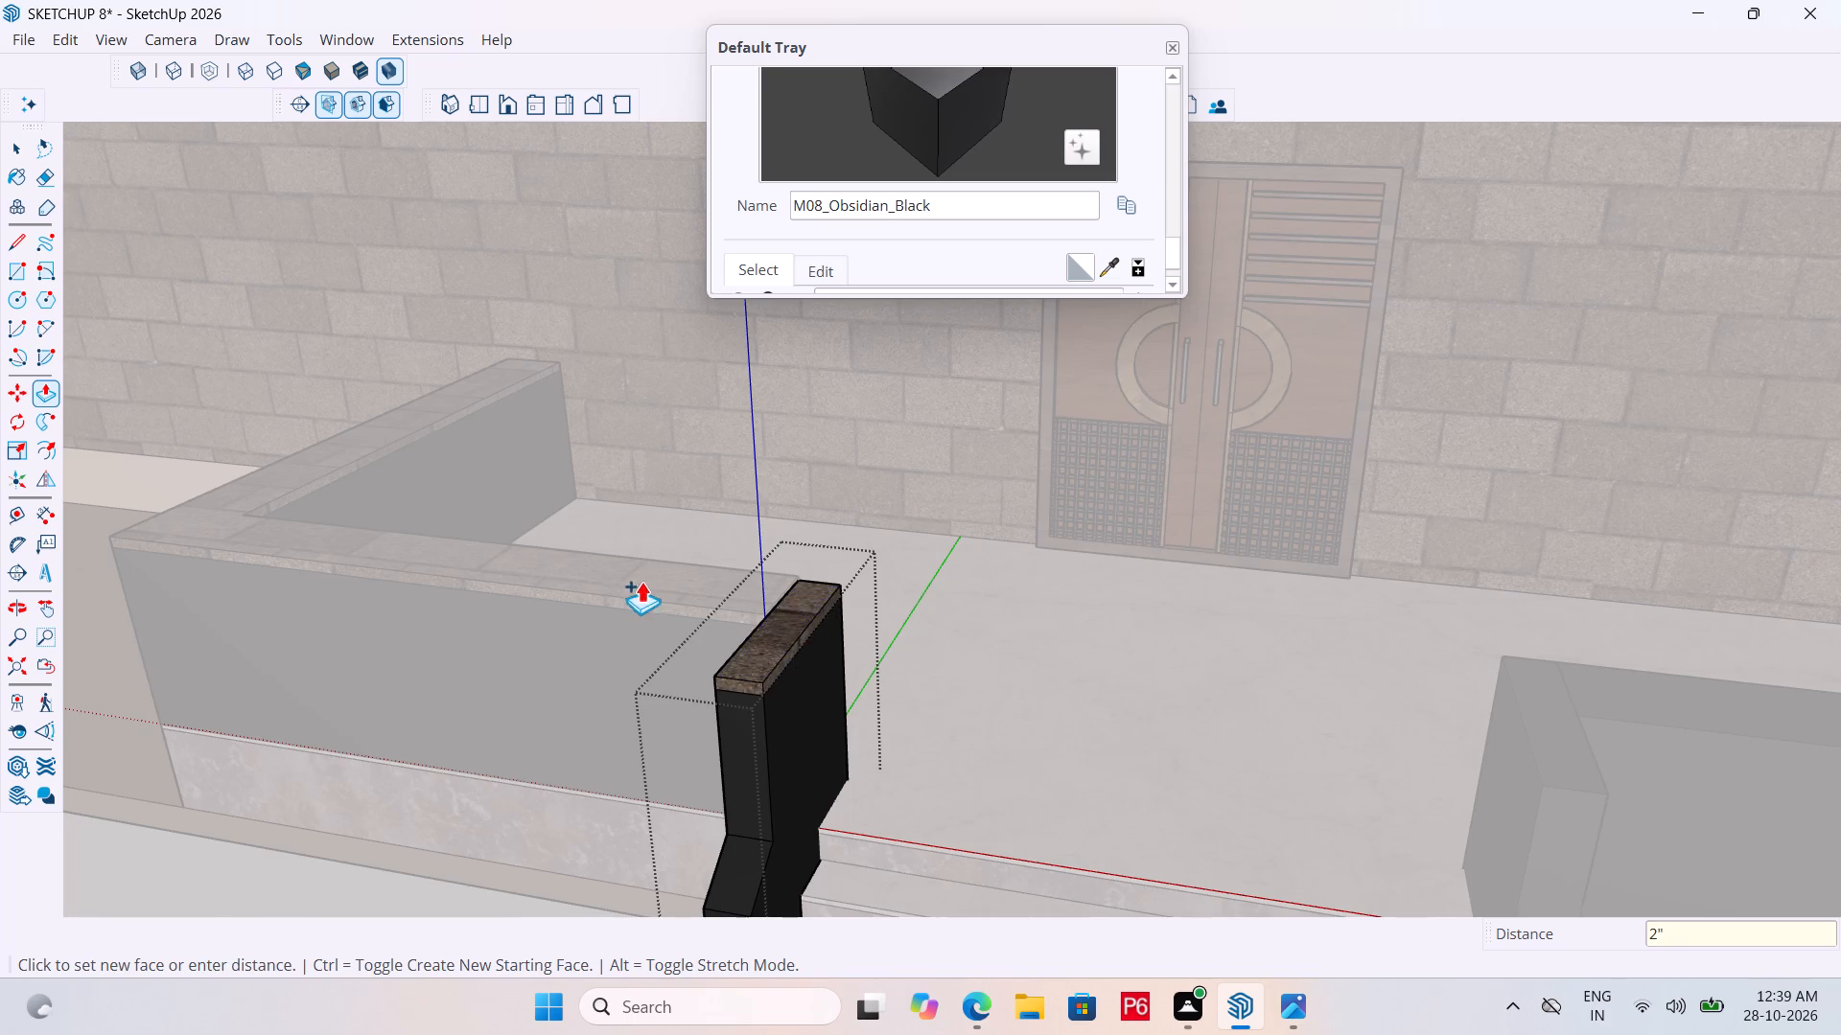
Form a 2" coping band at the top of the right step side wall with Push/Pull.
scroll(623, 585, down, 5)
key(space)
click(1170, 652)
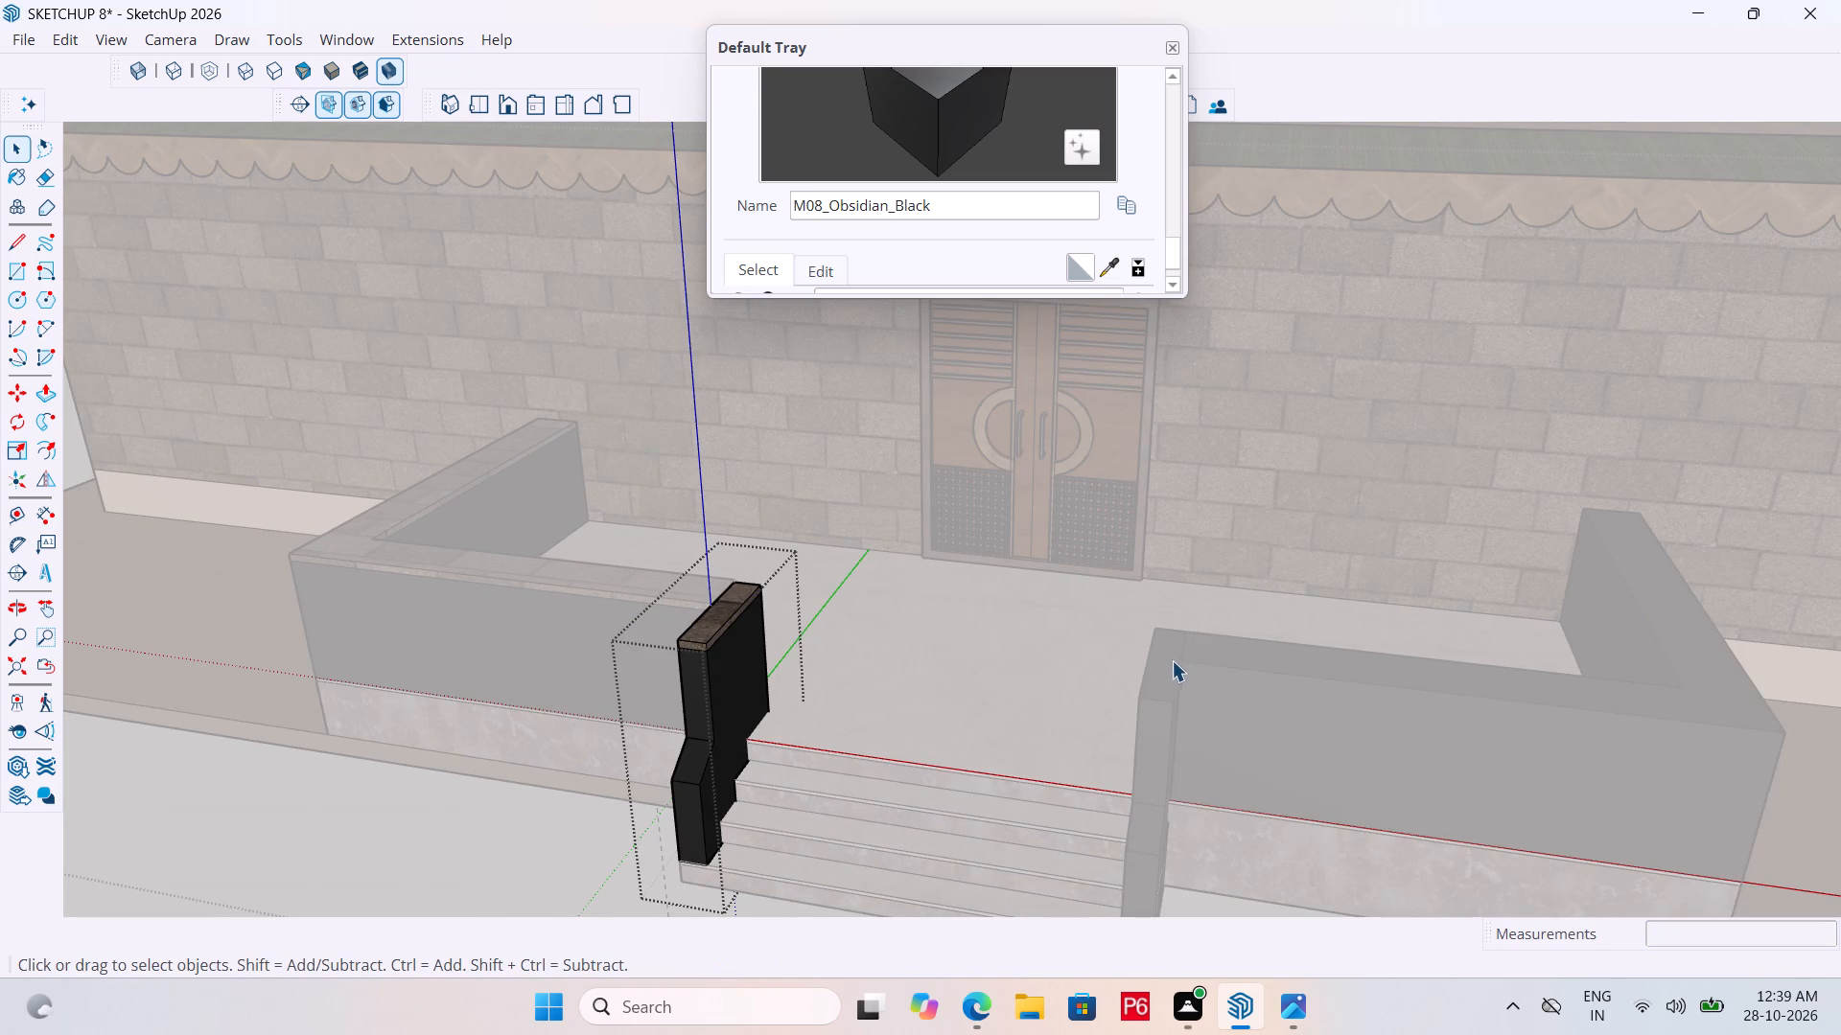
triple_click(1177, 666)
double_click(1168, 655)
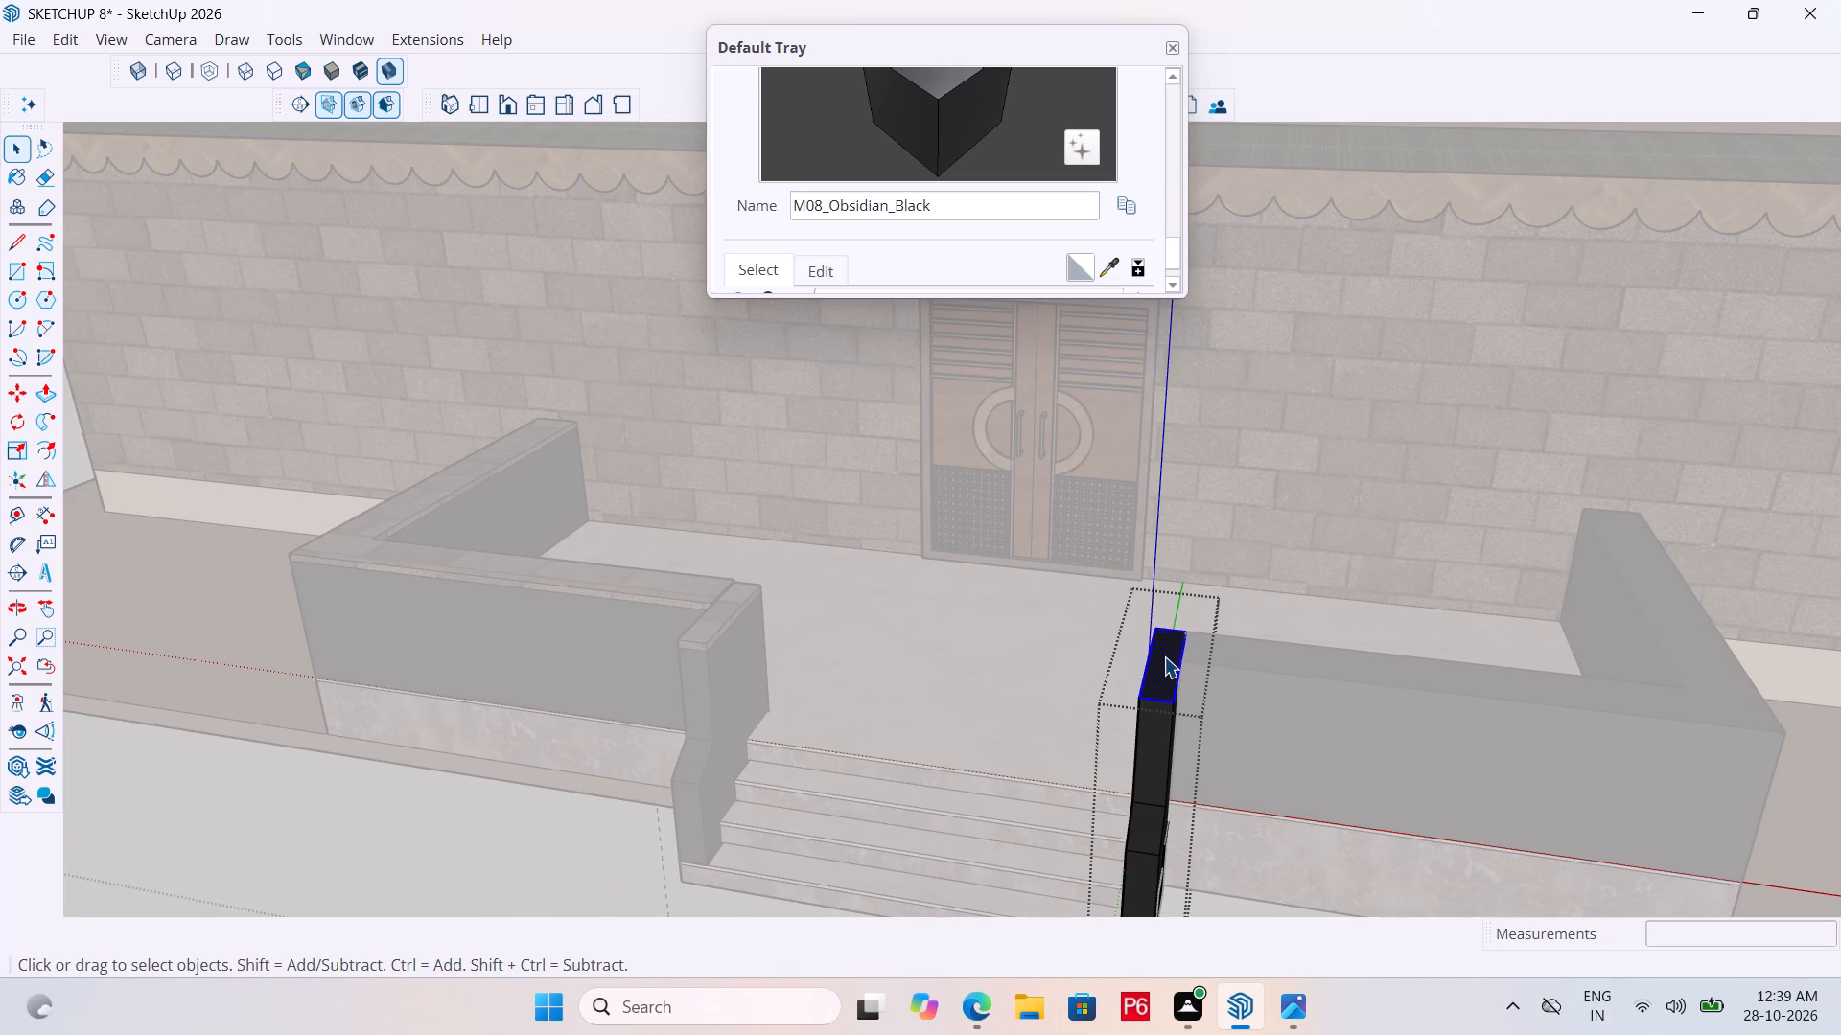
key(p)
click(1164, 656)
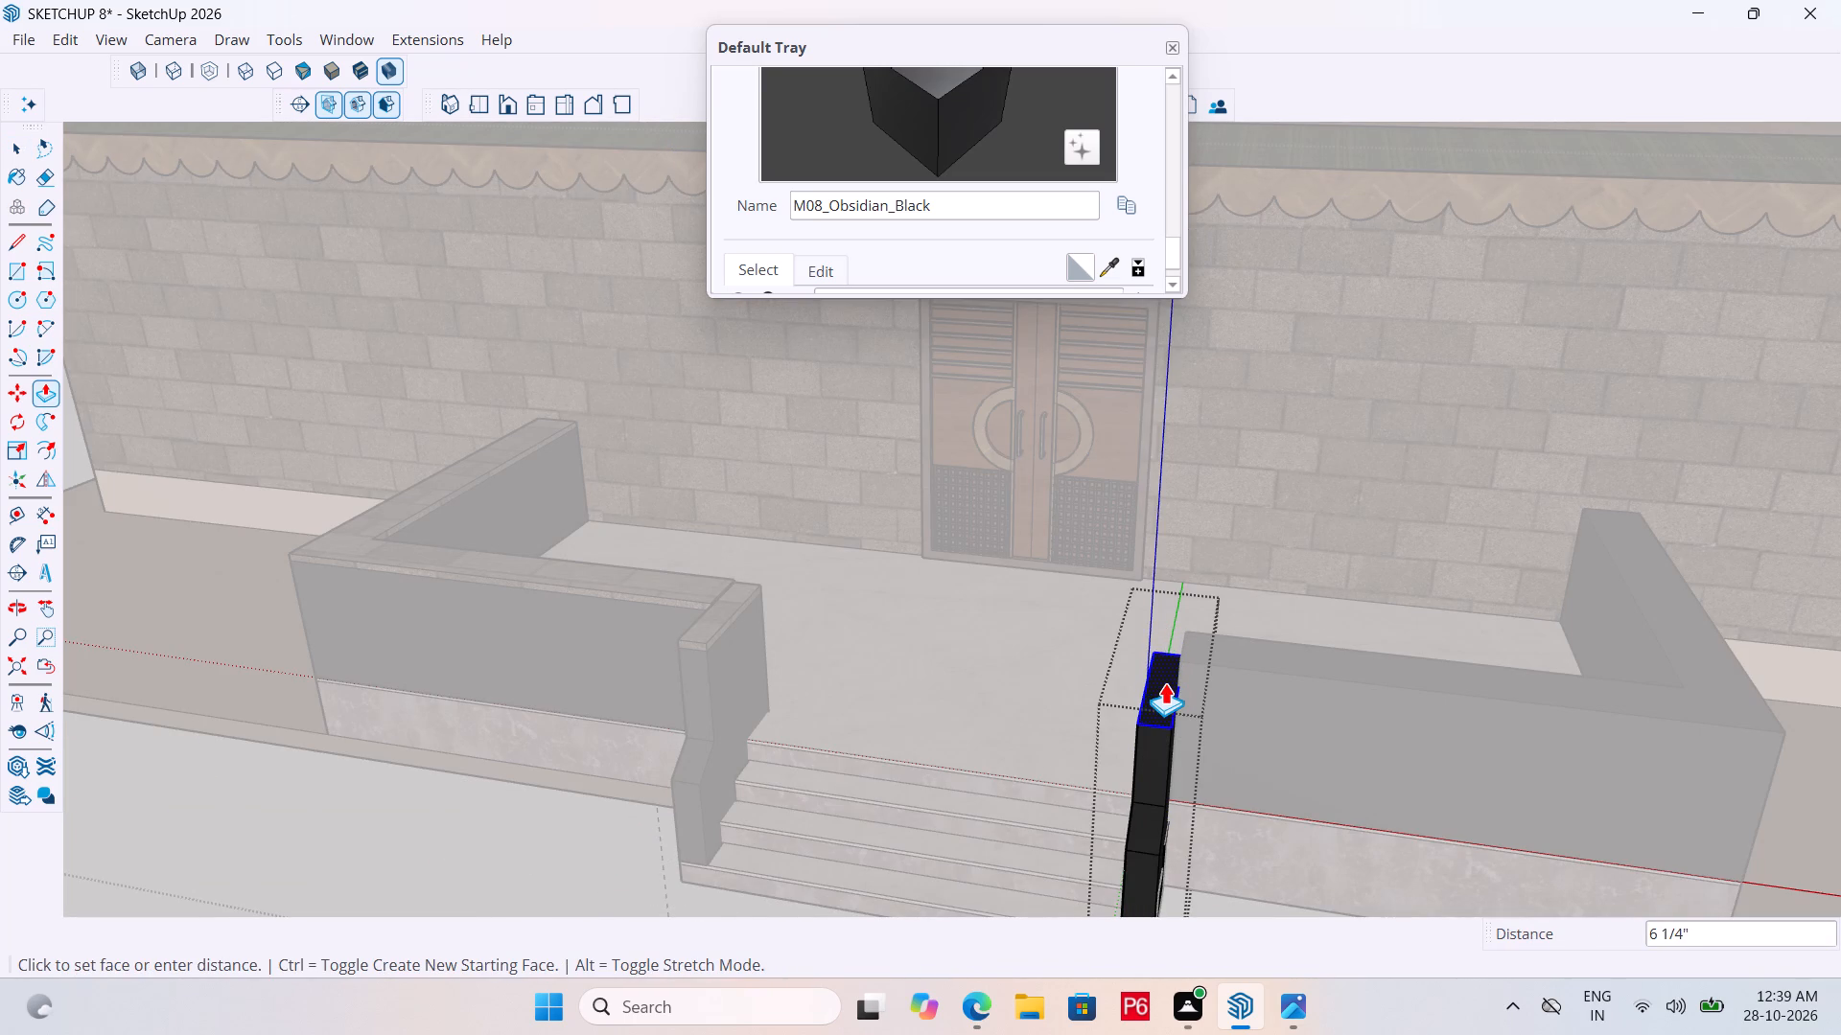
text(2")
key(Return)
Form a 2" coping band along the top of the right porch parapet with Push/Pull.
middle_drag(1256, 663, 1218, 650)
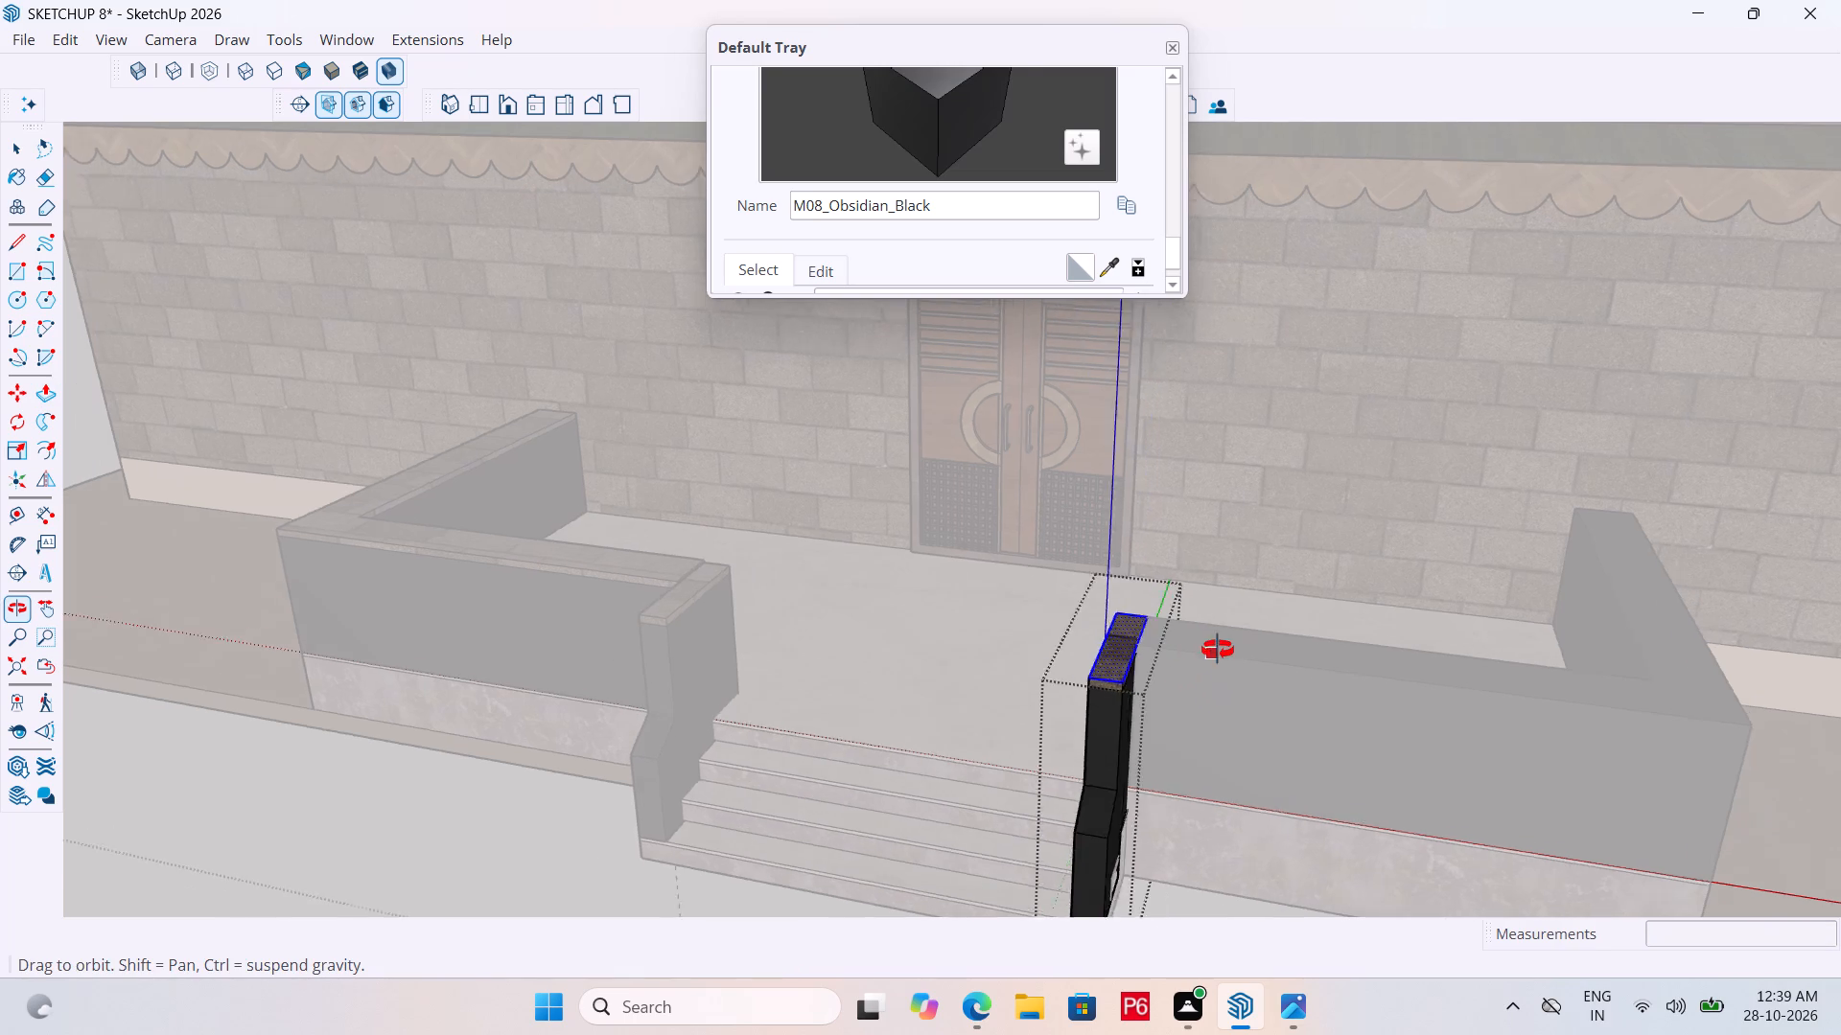
middle_drag(1218, 650, 1110, 663)
key(space)
click(1148, 722)
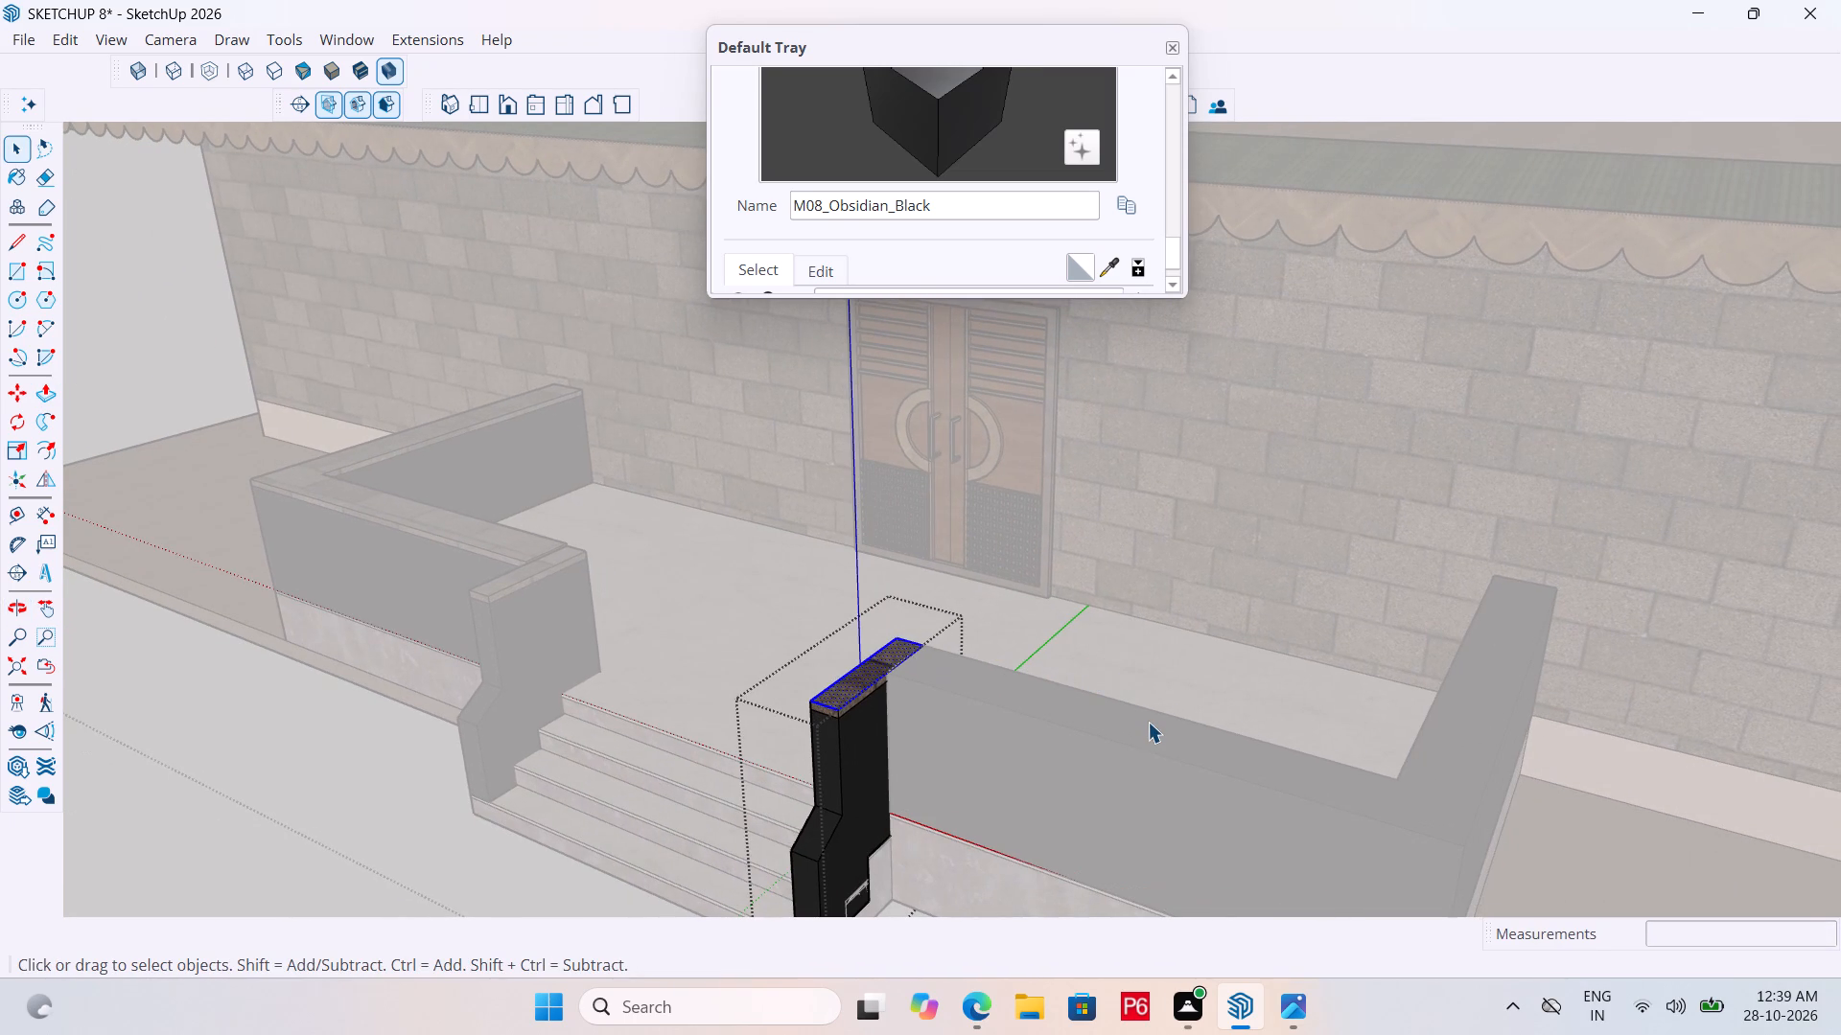
double_click(1148, 725)
click(1130, 722)
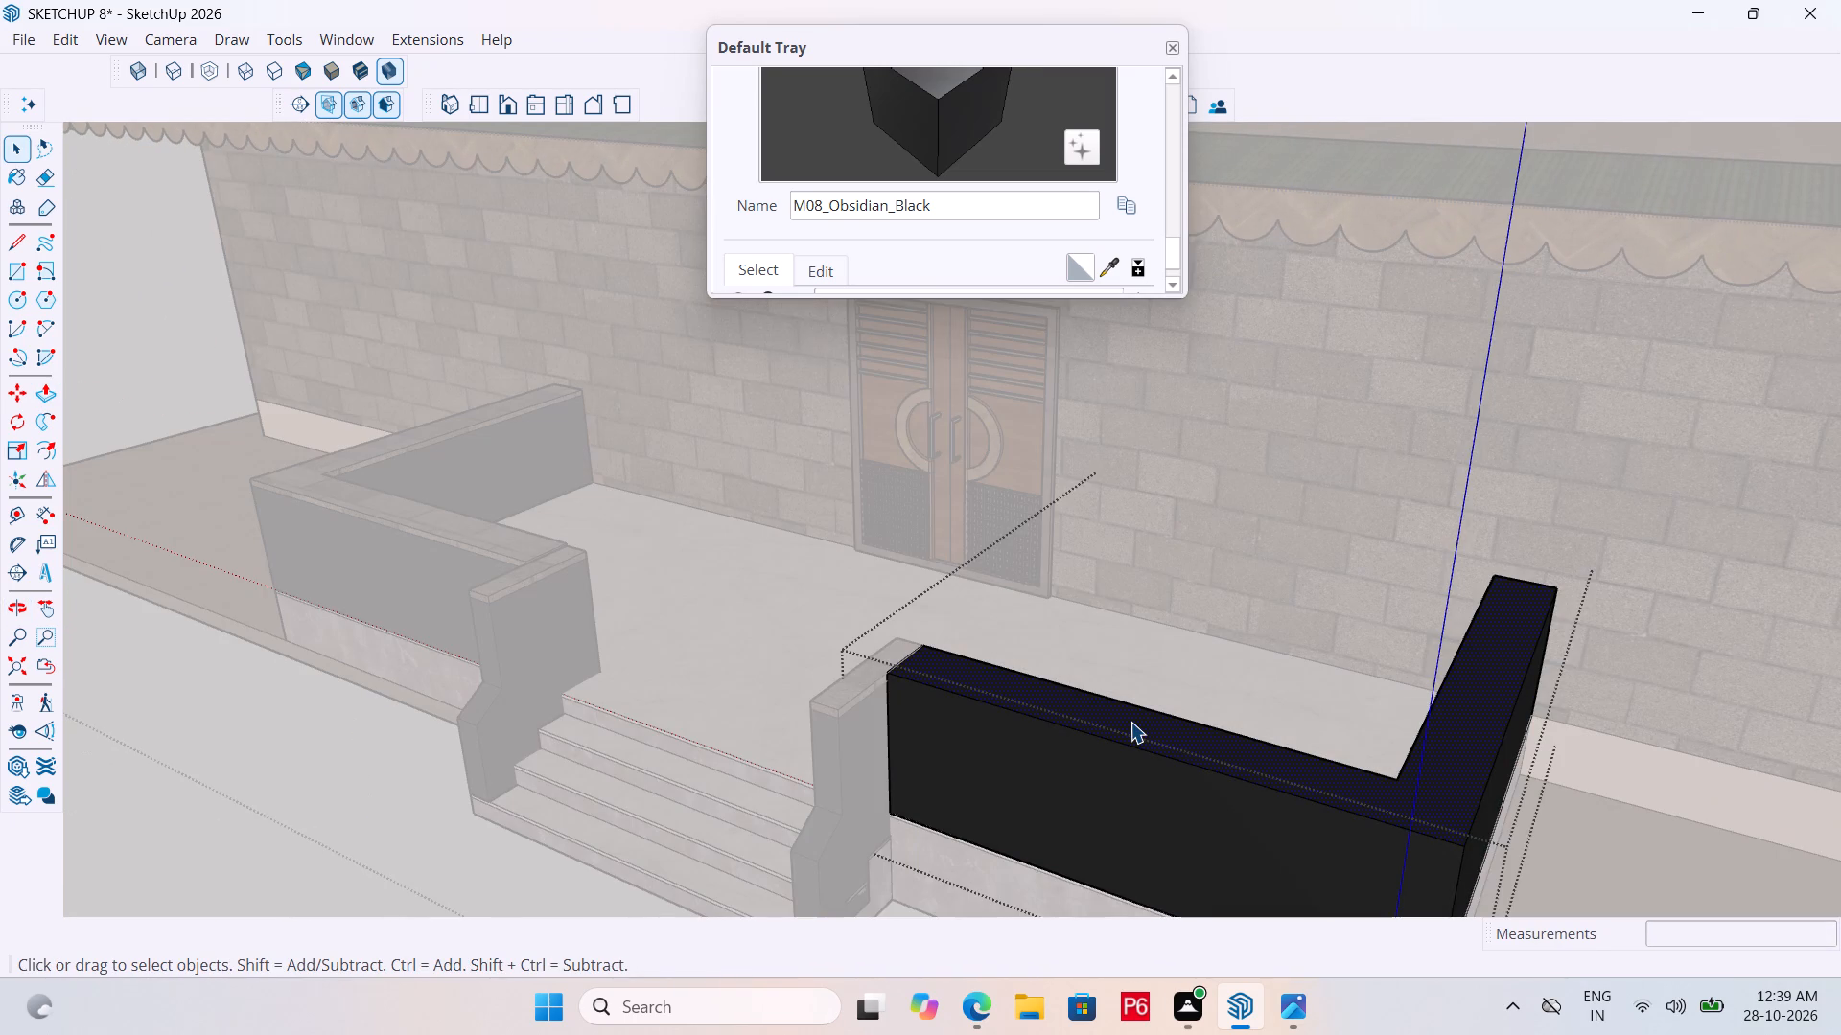
key(p)
click(1130, 722)
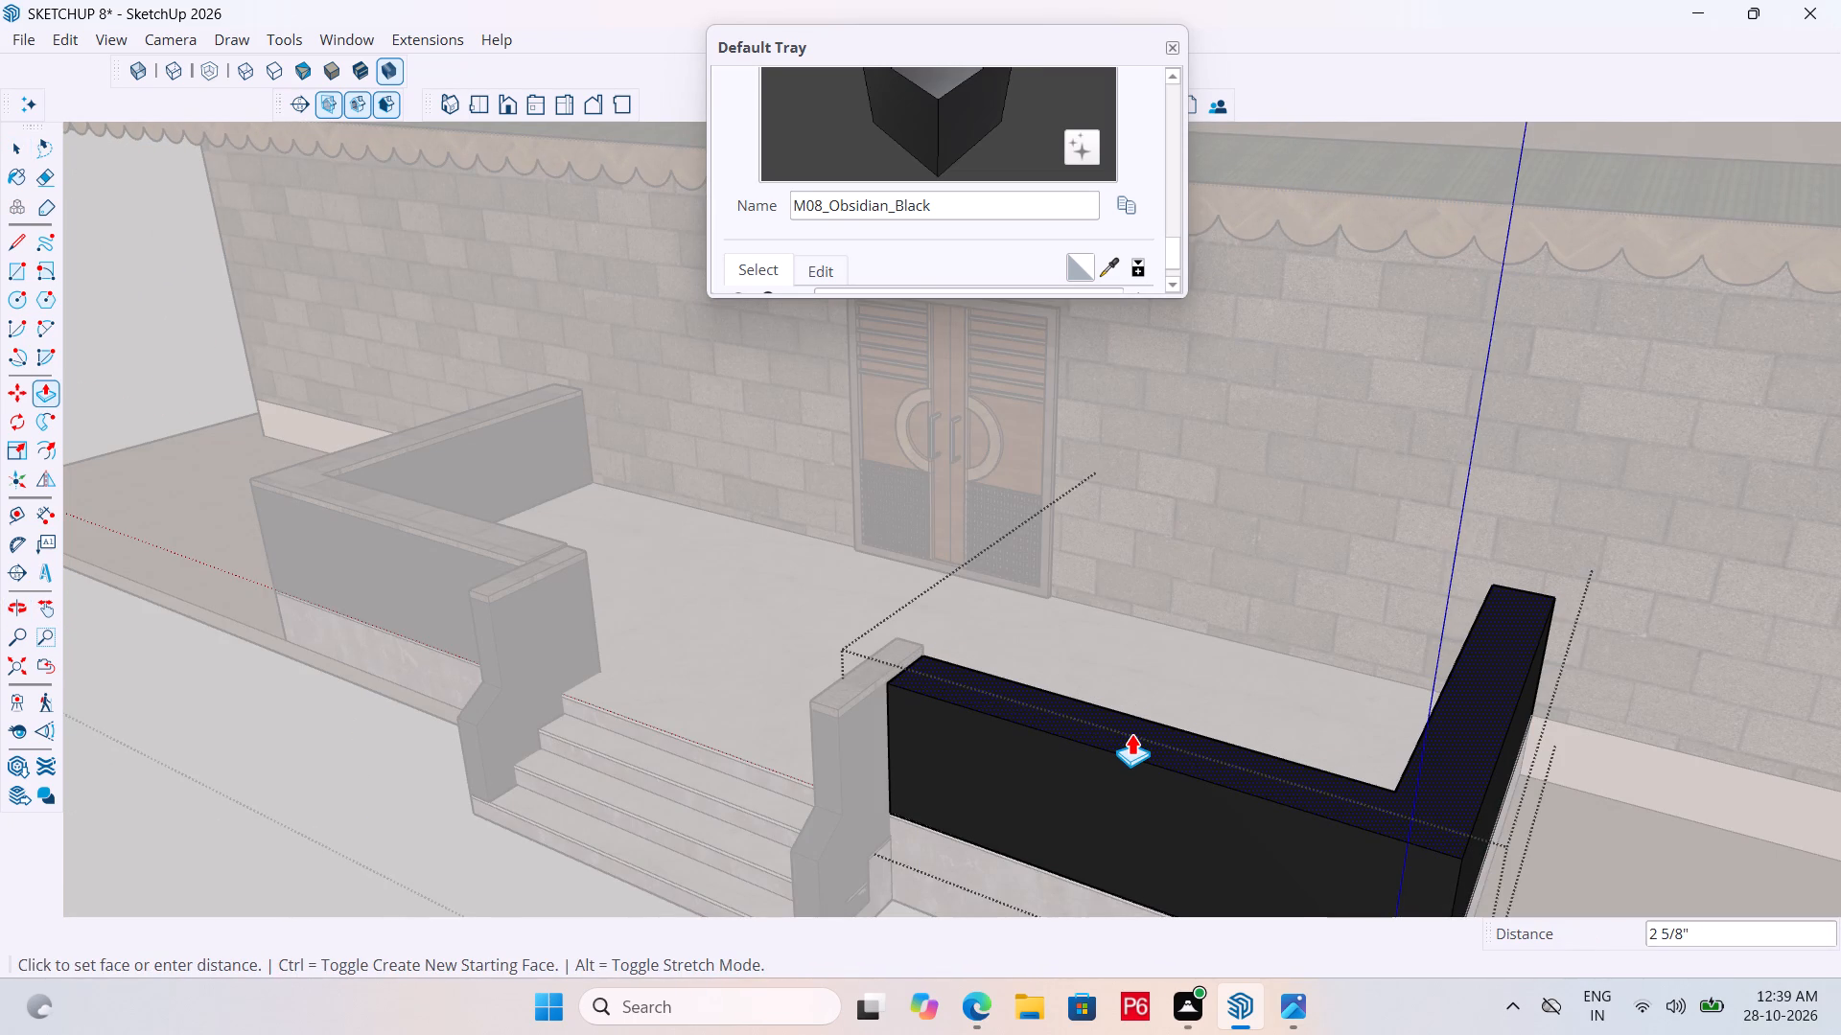
text(2")
key(Return)
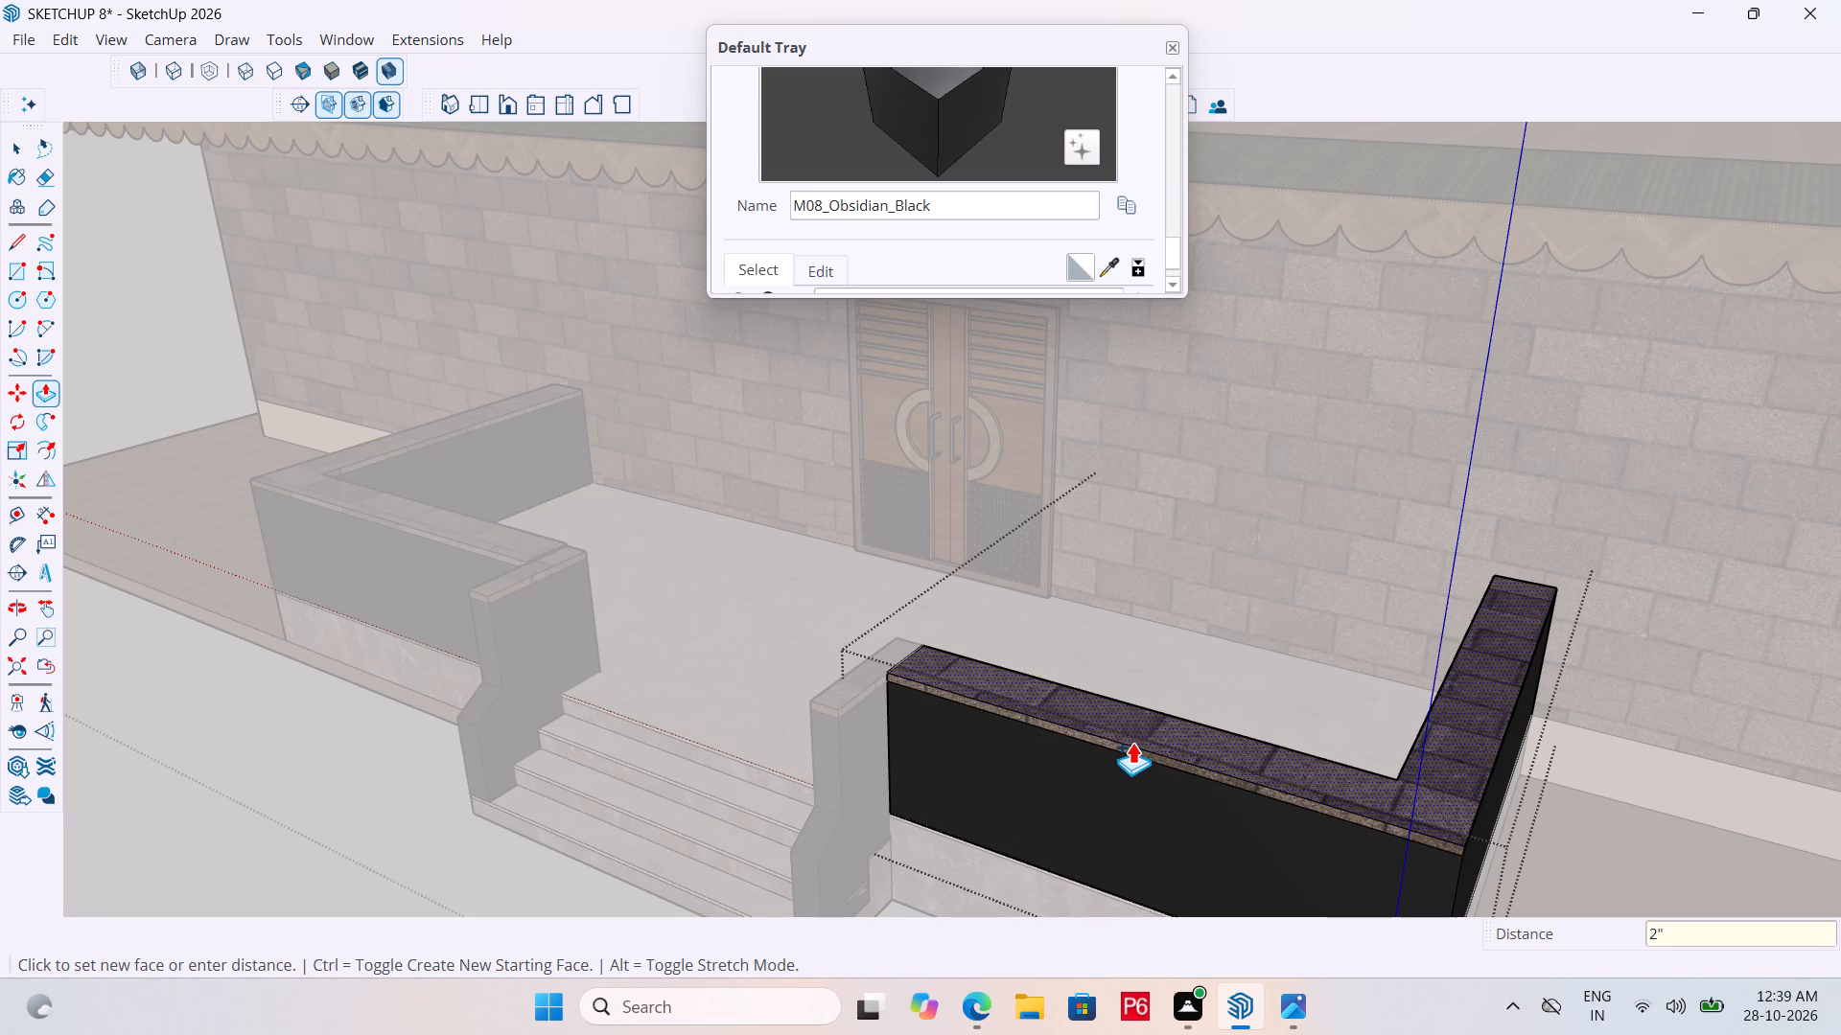
Paint the top, outer and inner faces of the right parapet's coping with Marble_01_1K and leave its group.
scroll(1232, 600, down, 5)
scroll(1324, 712, up, 11)
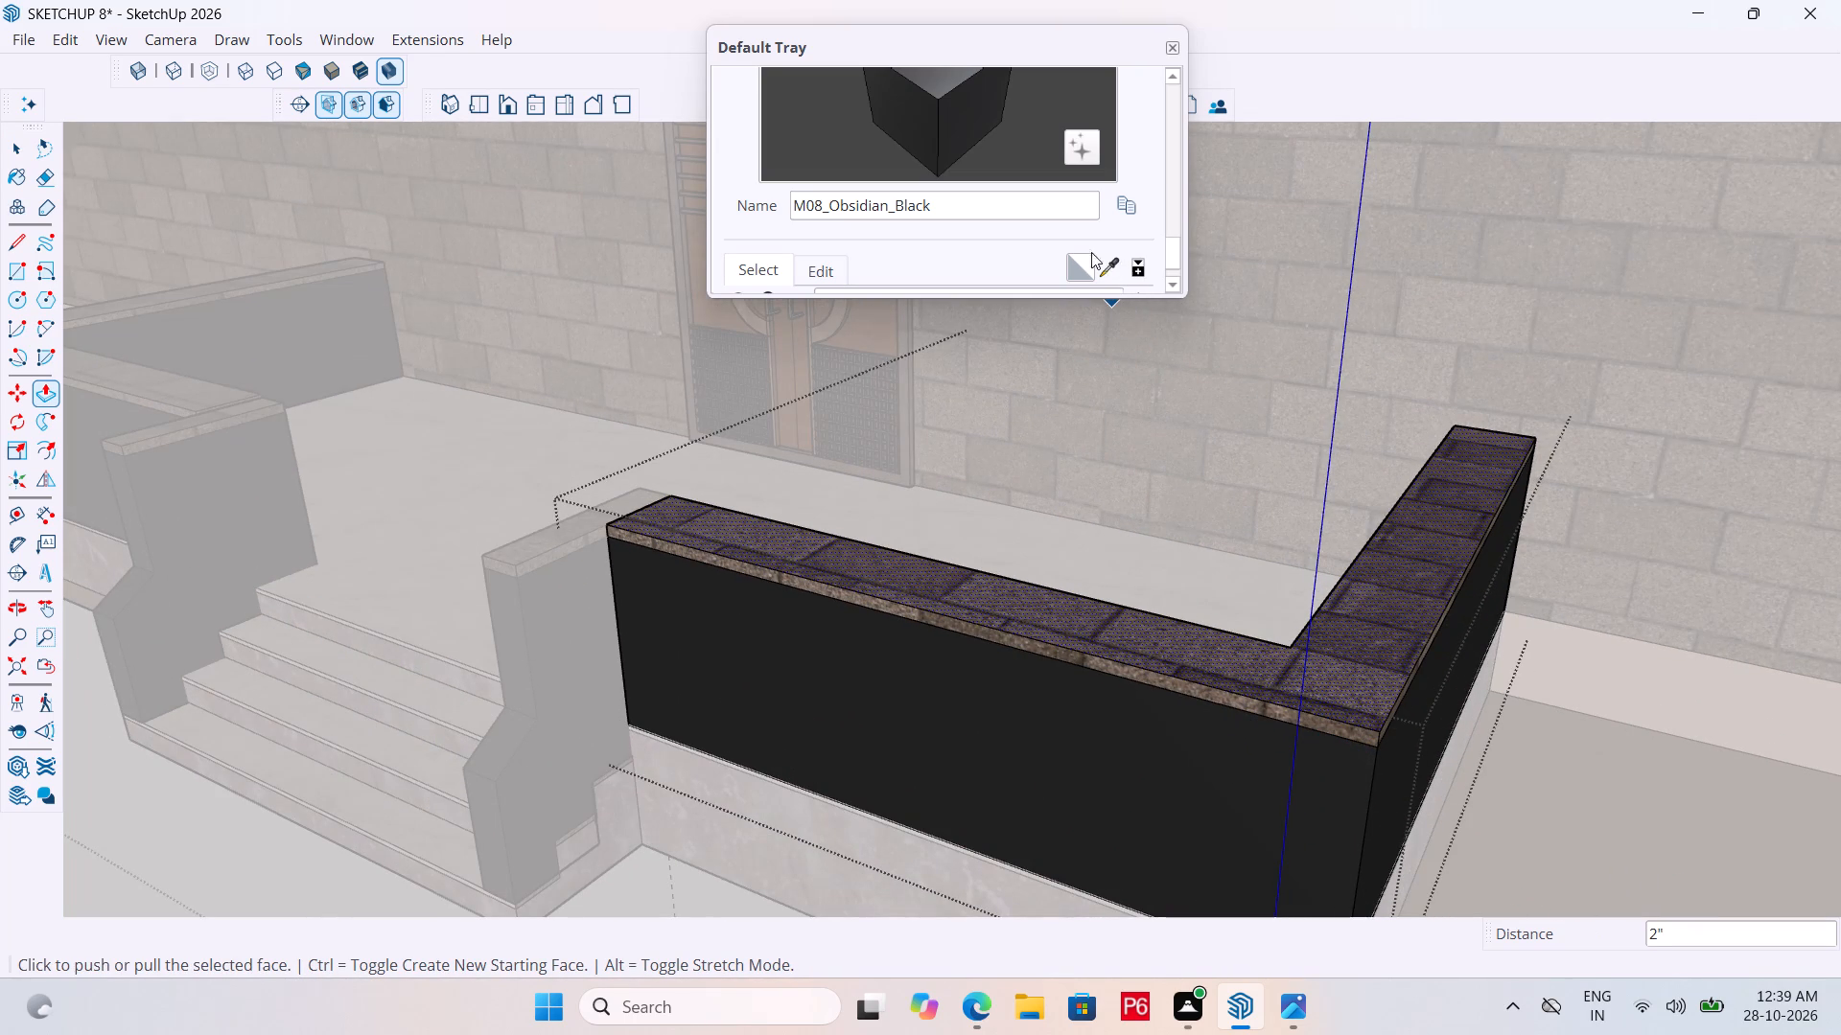
scroll(930, 236, down, 2)
click(784, 225)
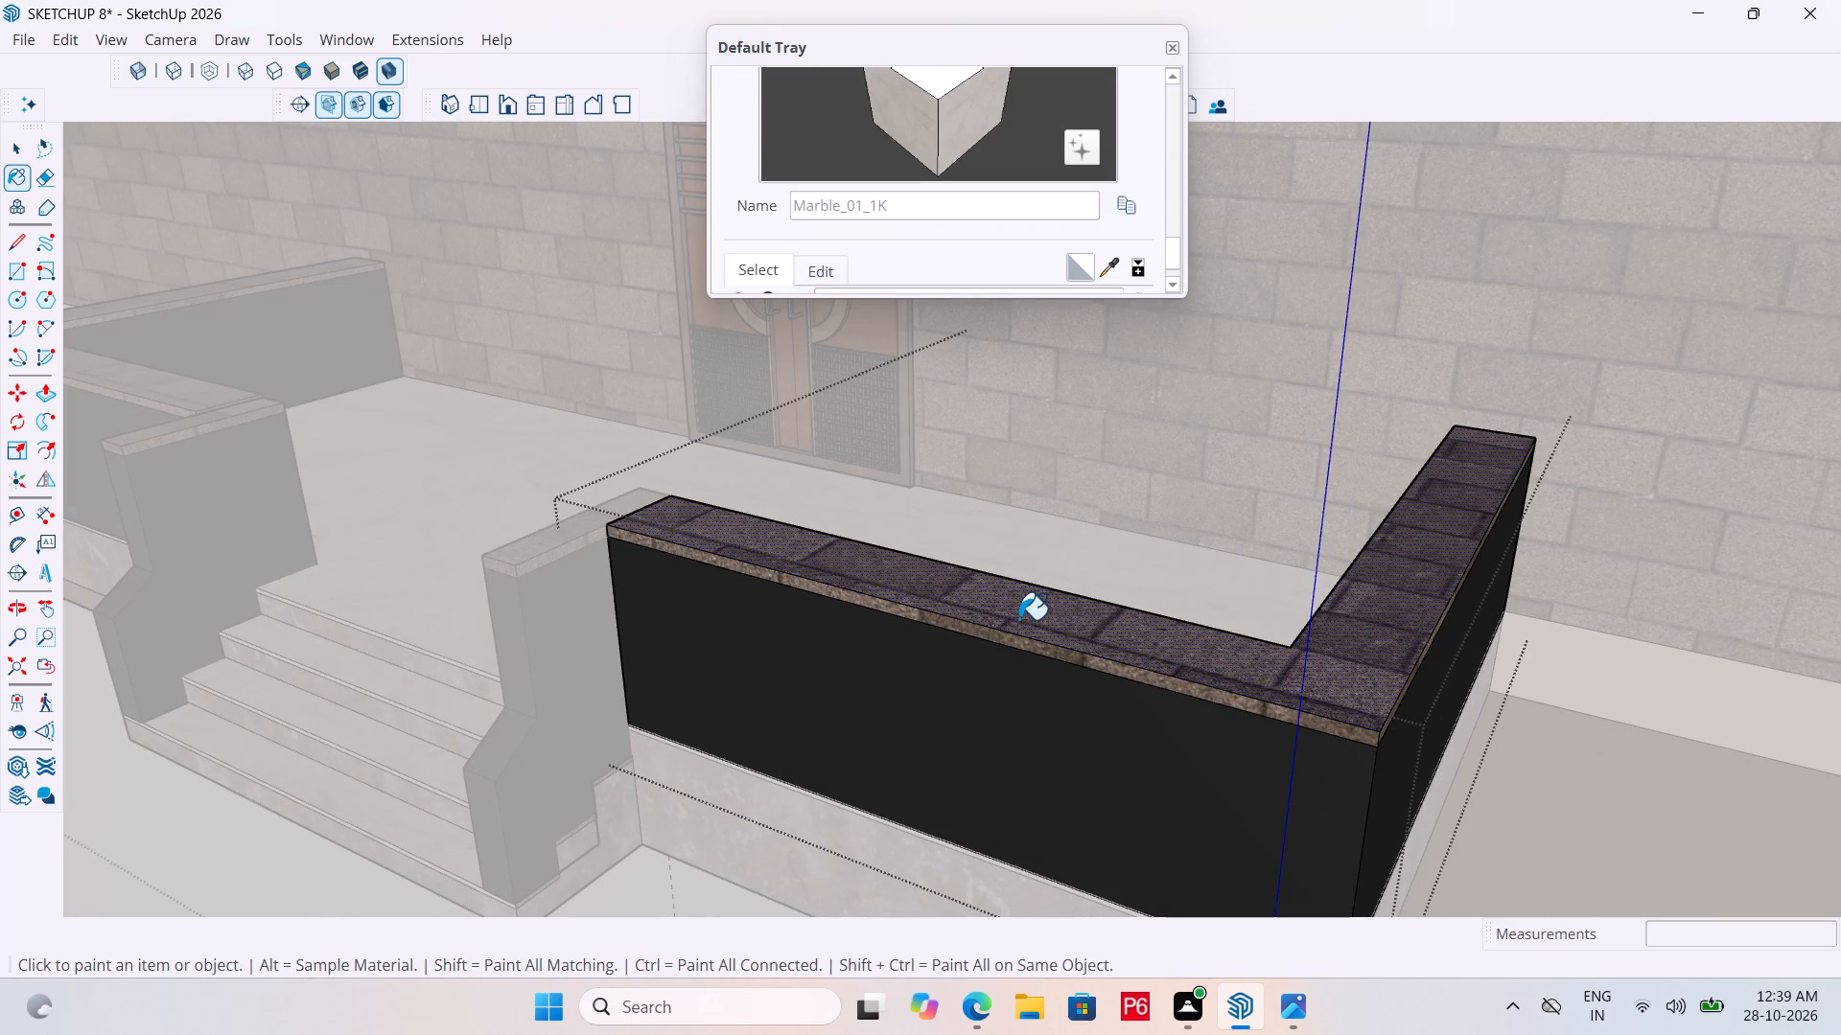
click(1018, 619)
click(1061, 655)
middle_drag(1258, 653, 1774, 676)
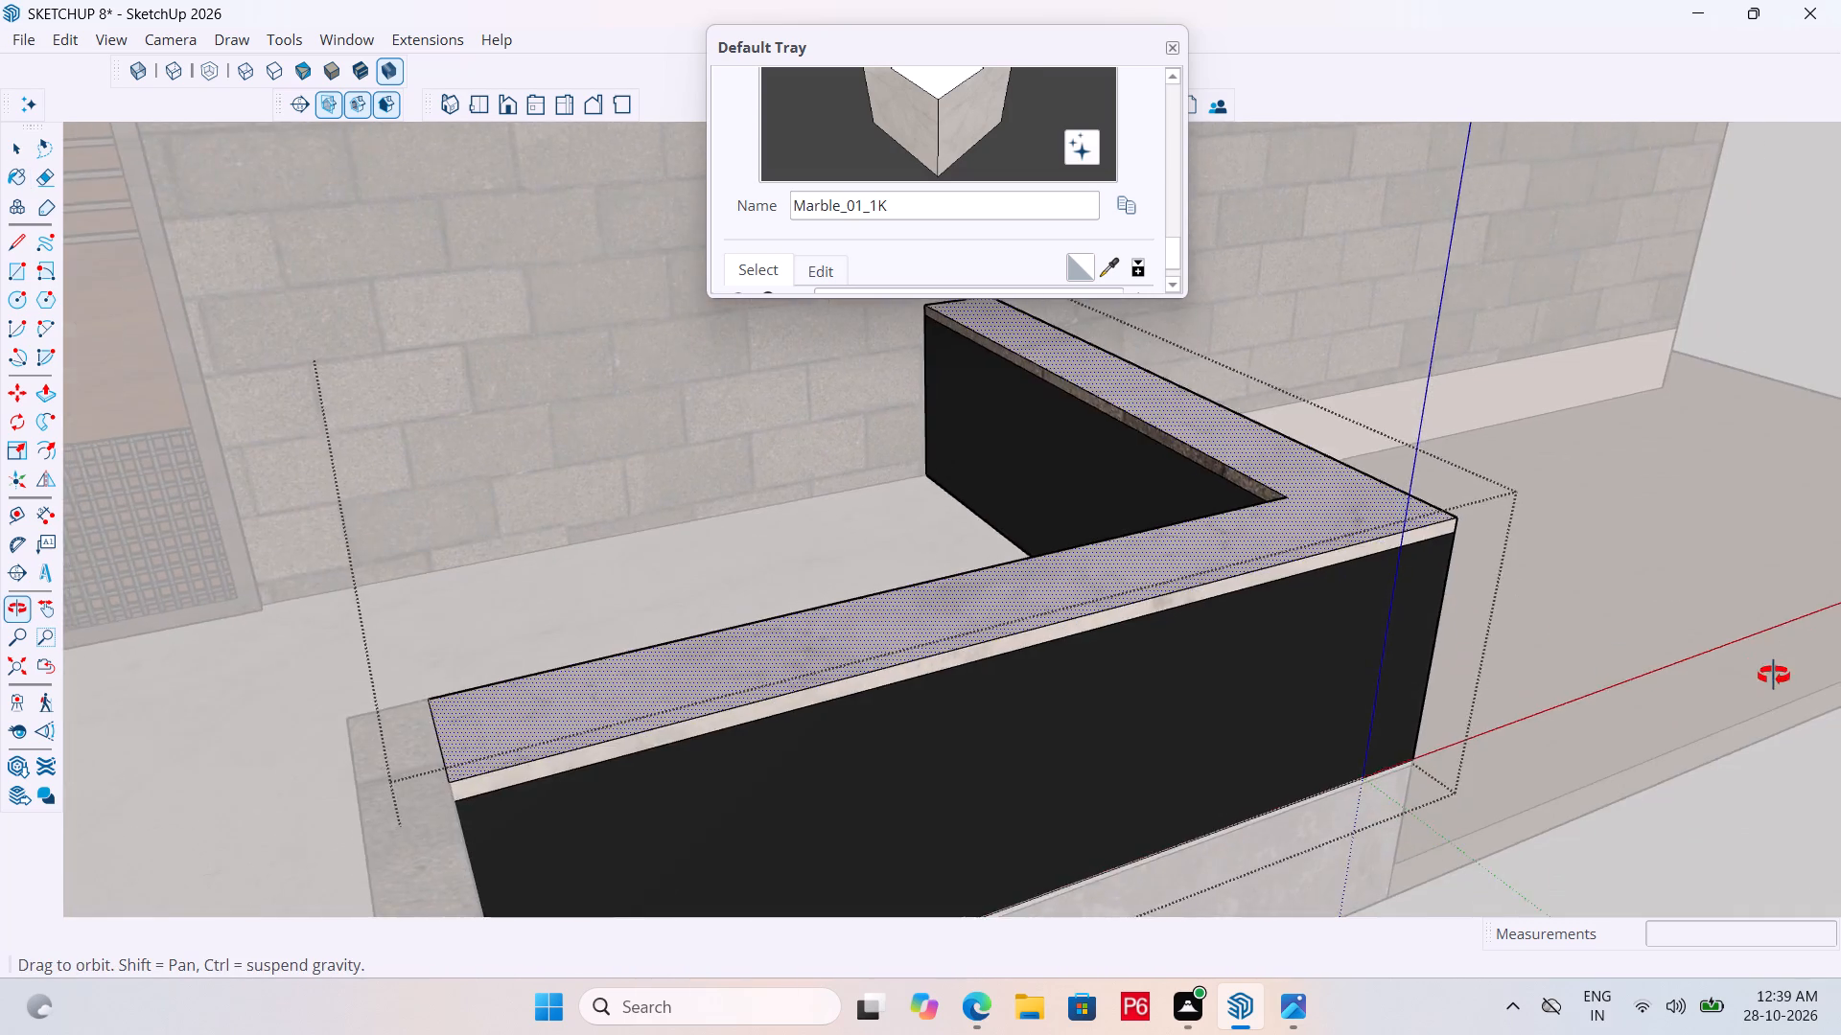
middle_drag(1774, 676, 1774, 675)
scroll(1152, 435, up, 5)
click(1215, 458)
middle_drag(806, 715, 895, 719)
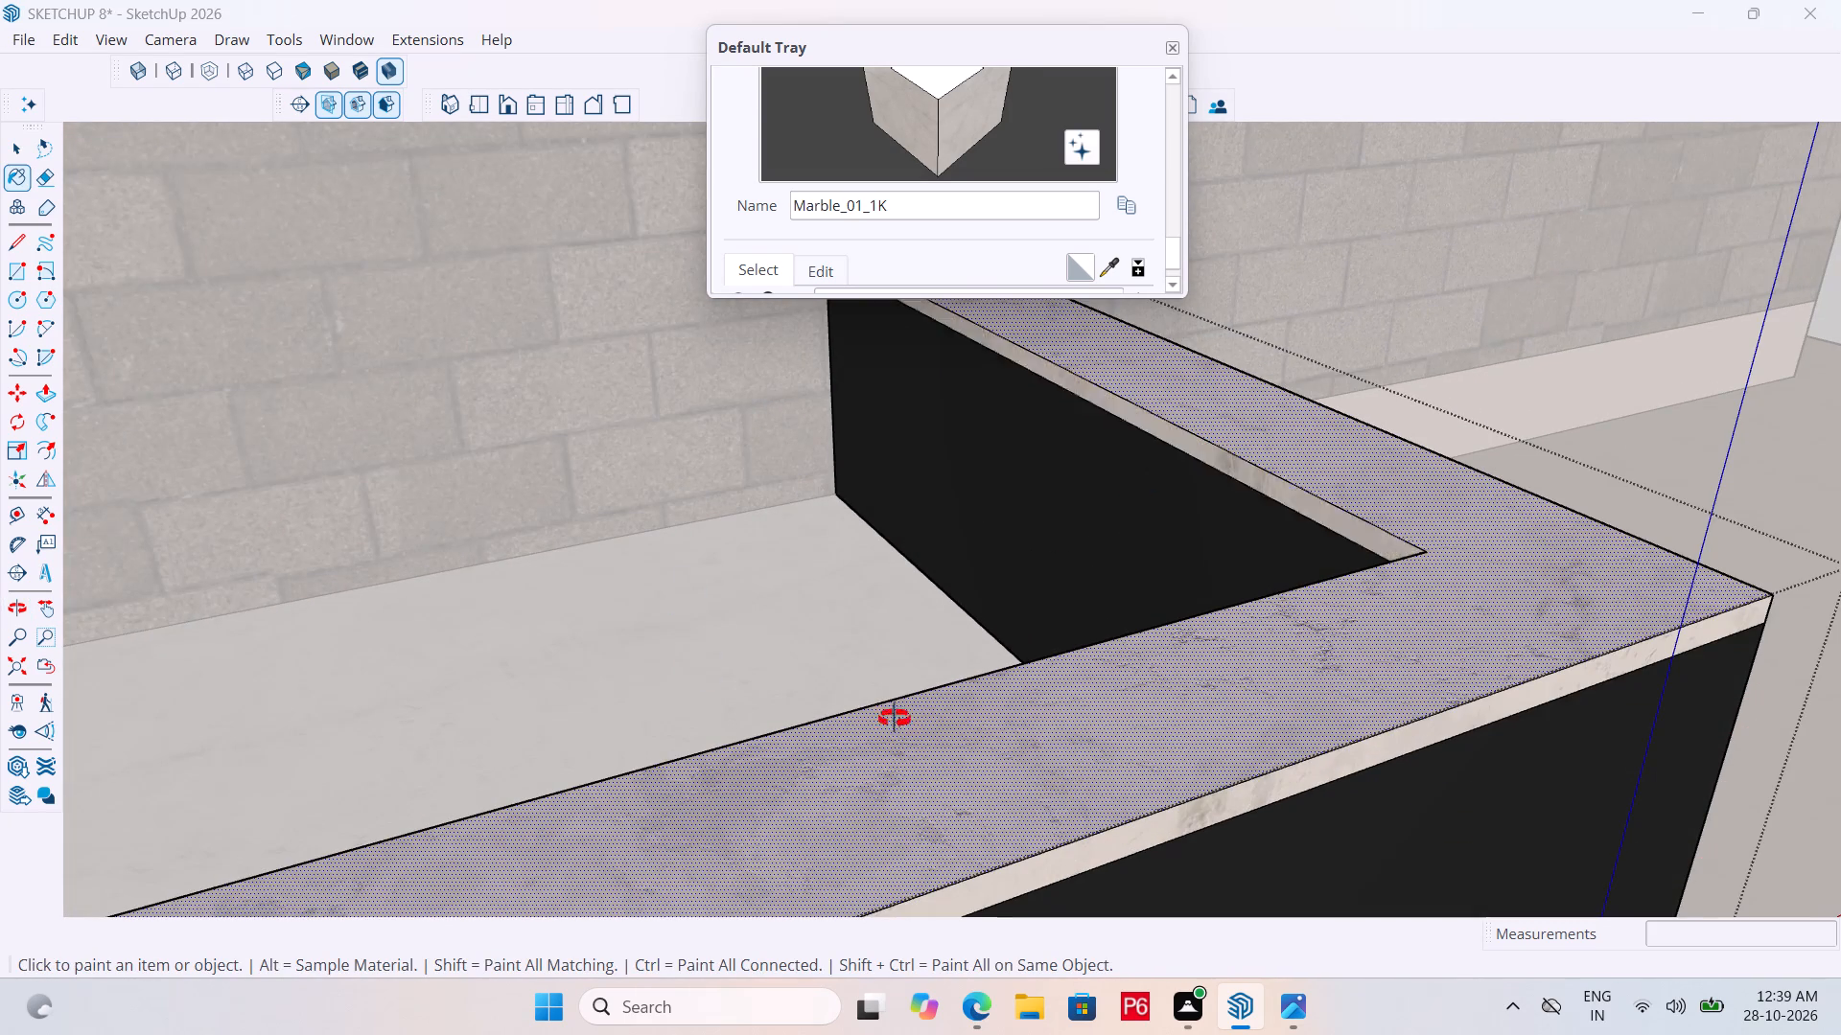
middle_drag(895, 719, 1419, 674)
click(1620, 517)
middle_drag(1666, 518, 1433, 533)
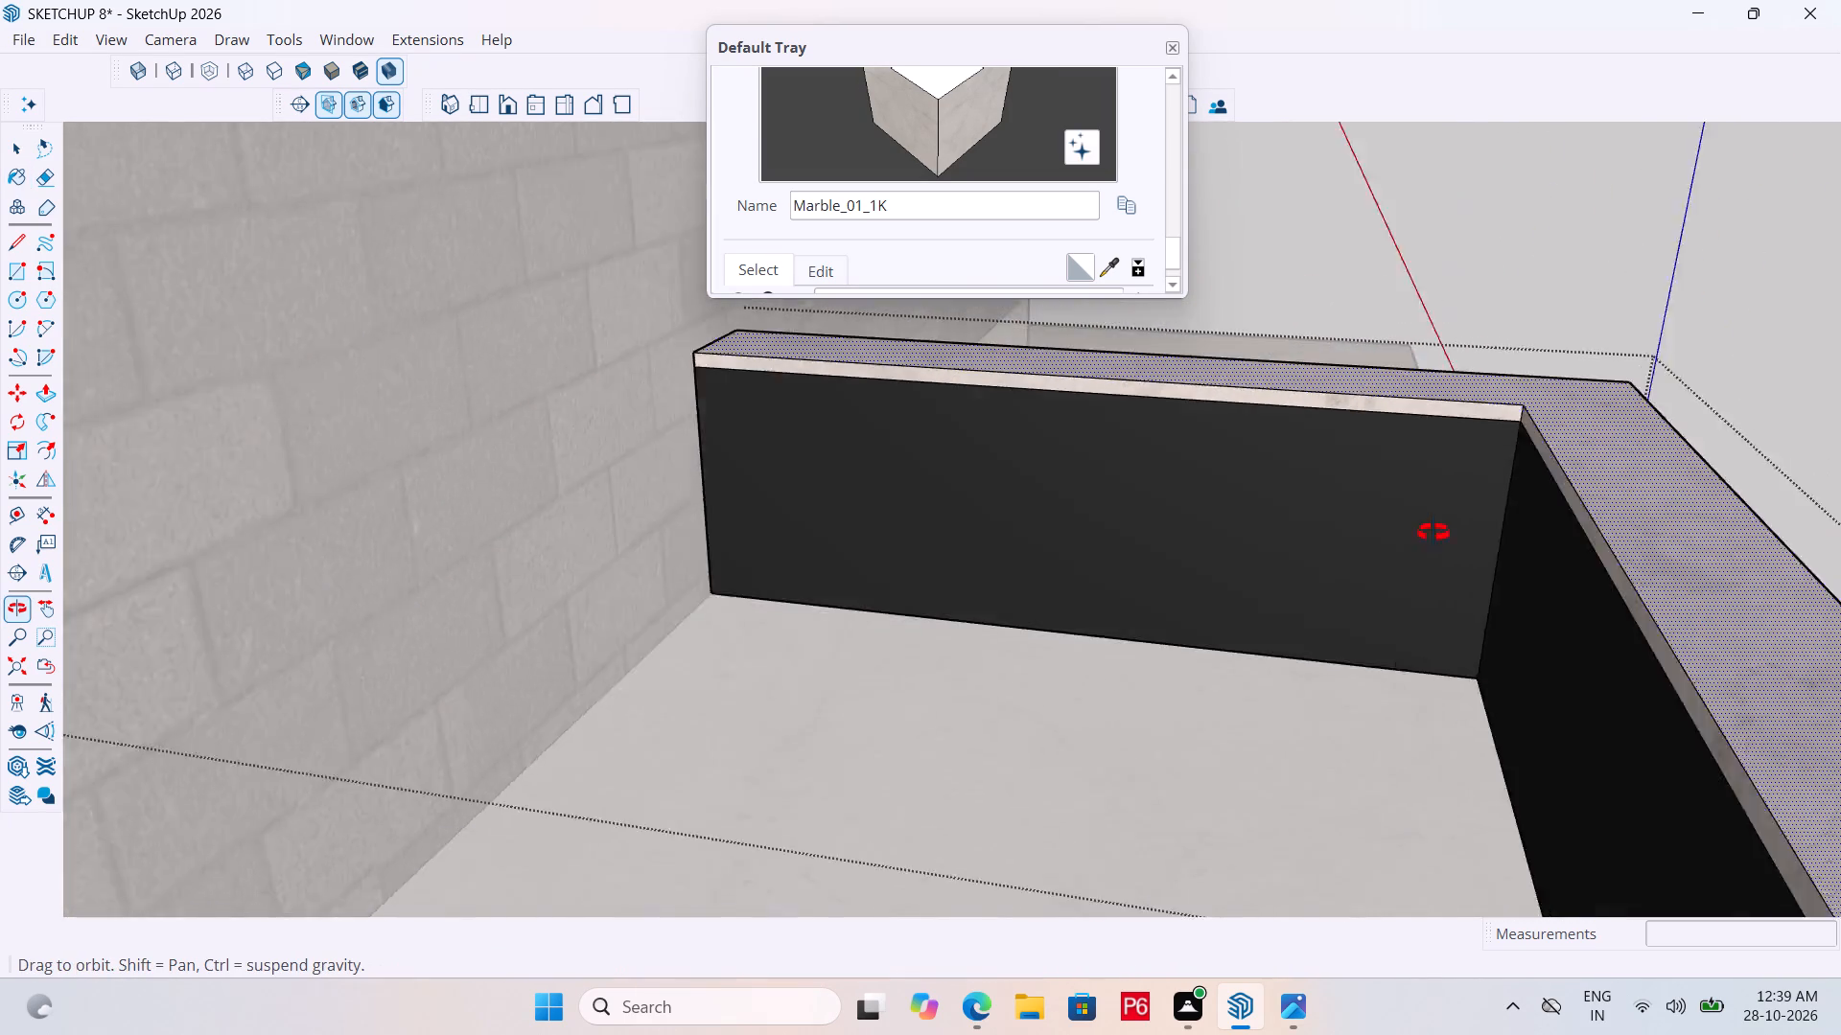
middle_drag(1433, 533, 995, 484)
scroll(1293, 453, down, 5)
scroll(1147, 514, down, 4)
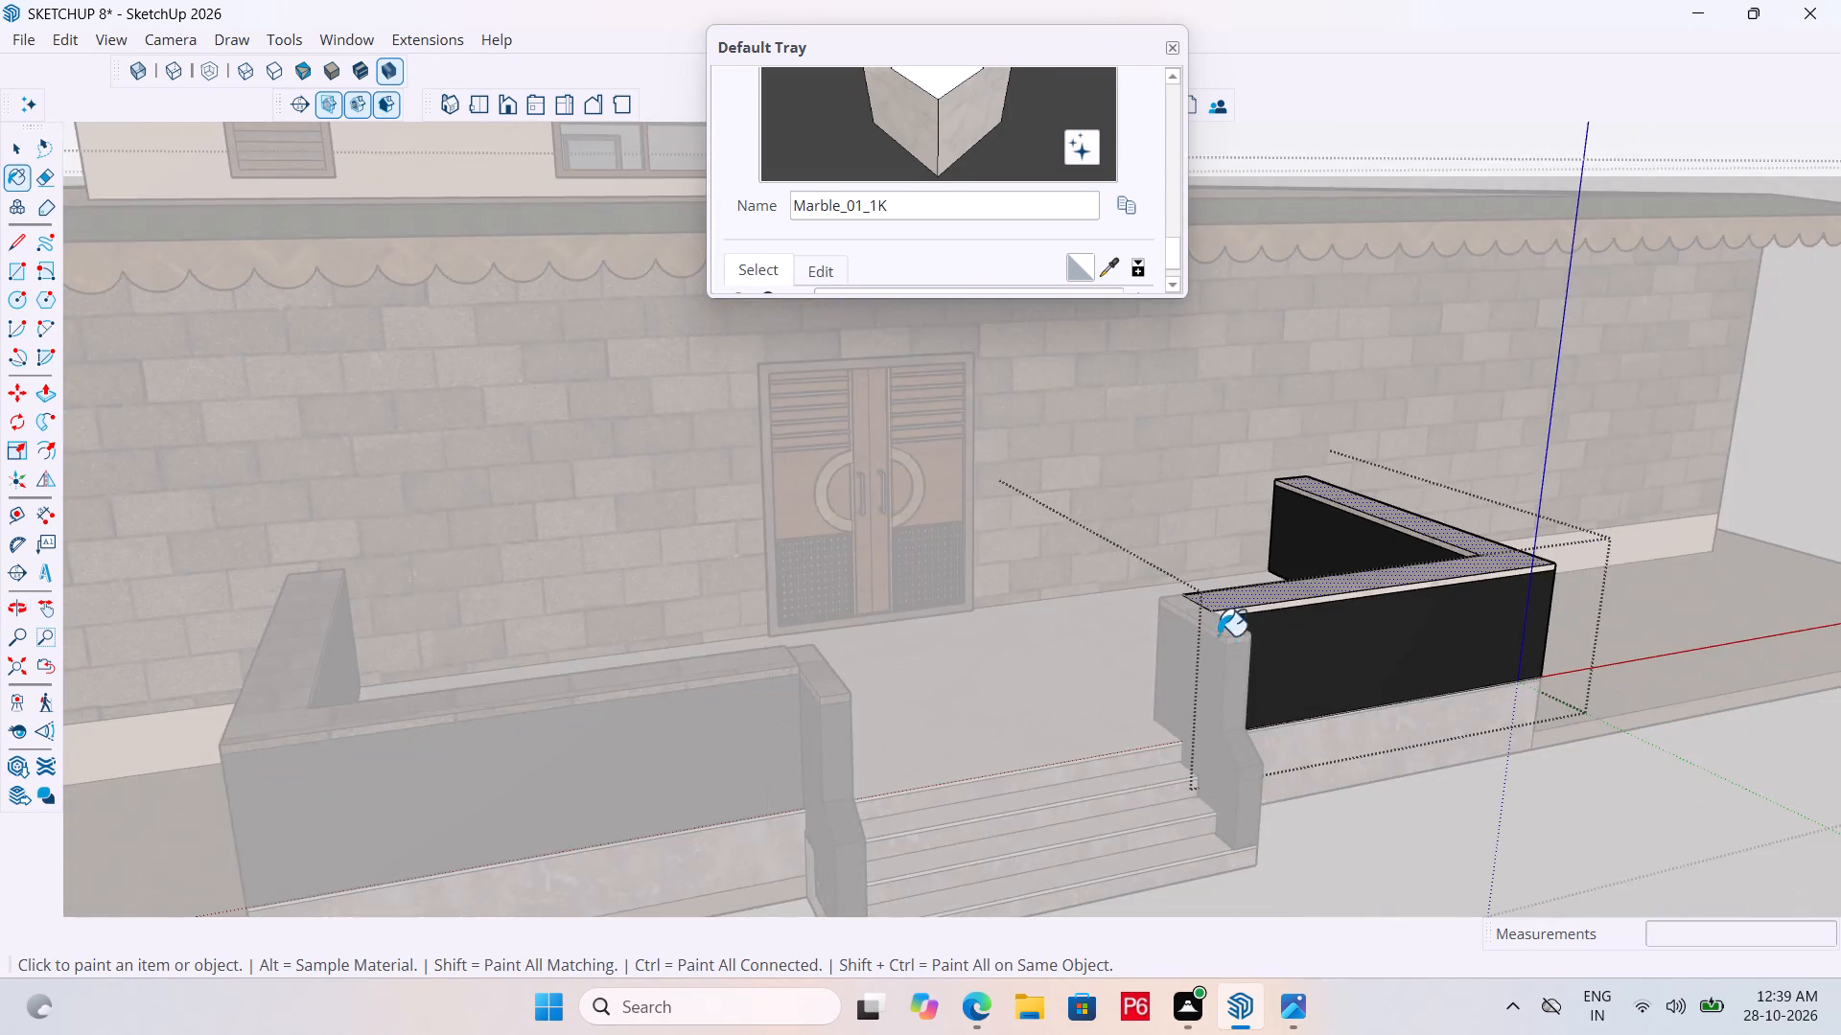
scroll(1115, 519, down, 4)
key(space)
click(1094, 771)
Sample Marble_01_1K from the right parapet's coping and paint the top, front and side coping faces of the right step side wall.
scroll(1168, 579, up, 7)
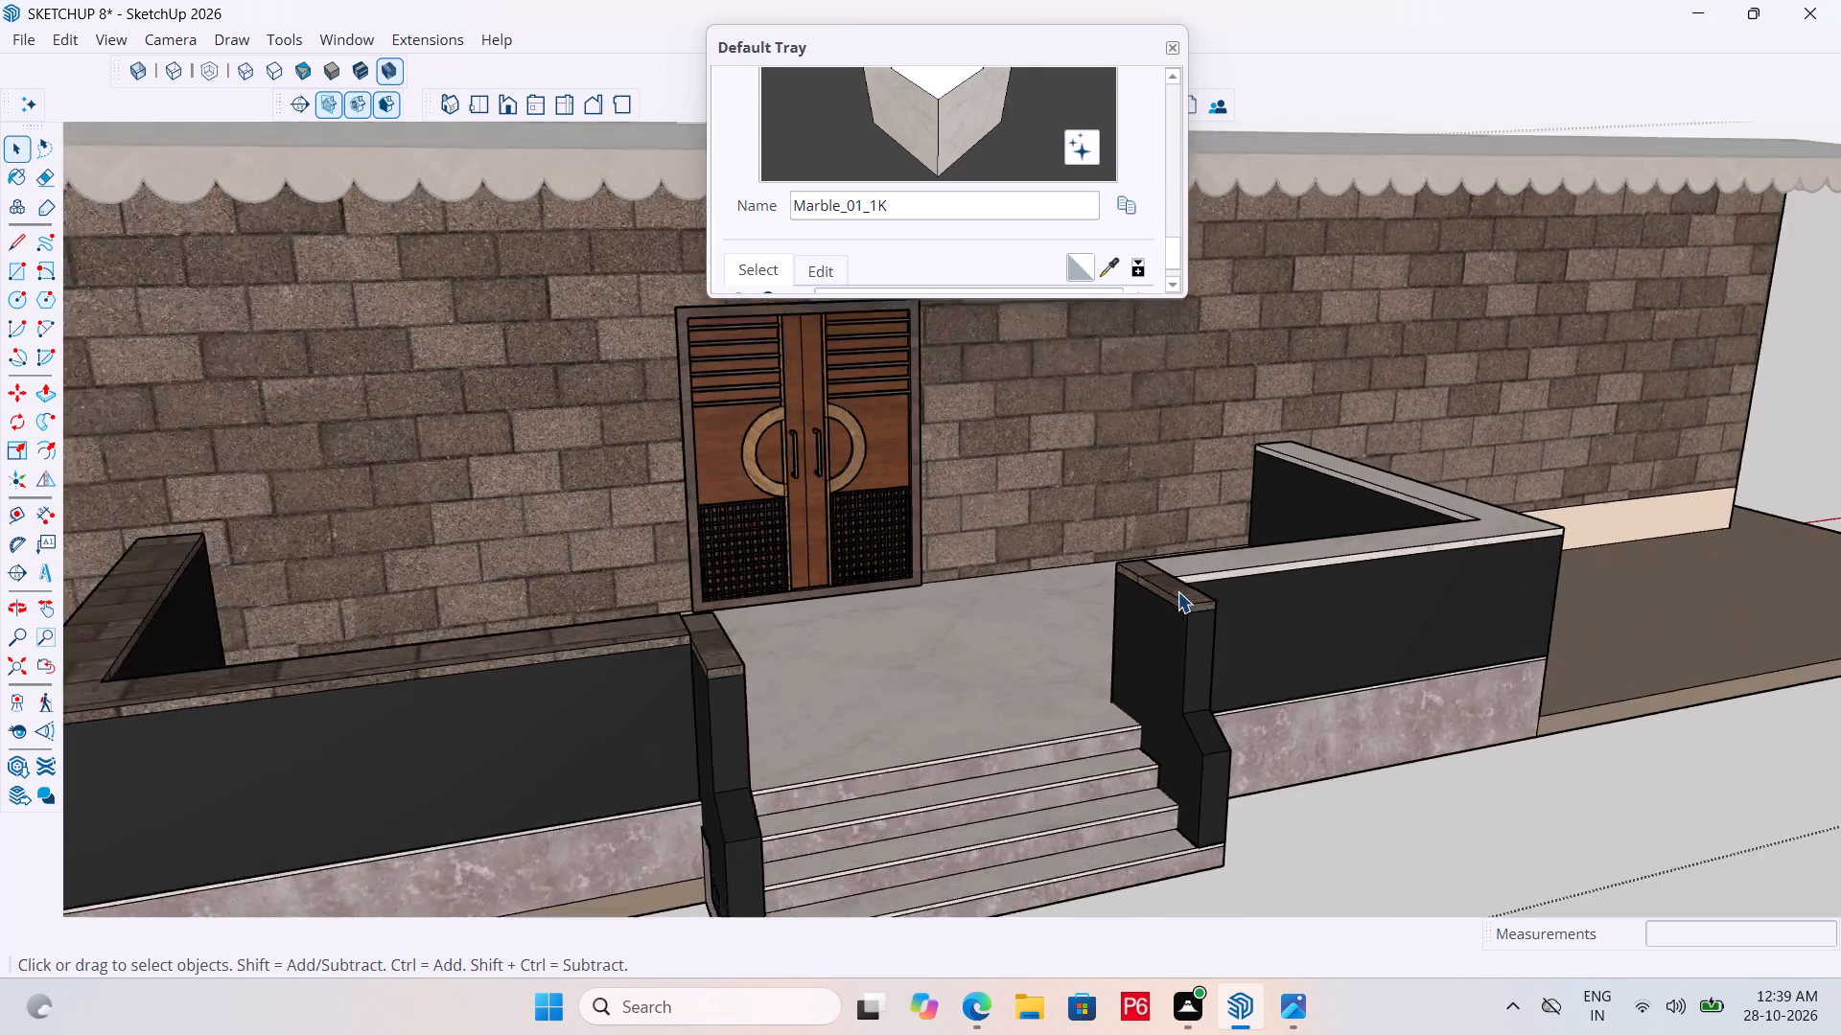
scroll(1177, 591, up, 3)
click(1185, 591)
triple_click(1188, 598)
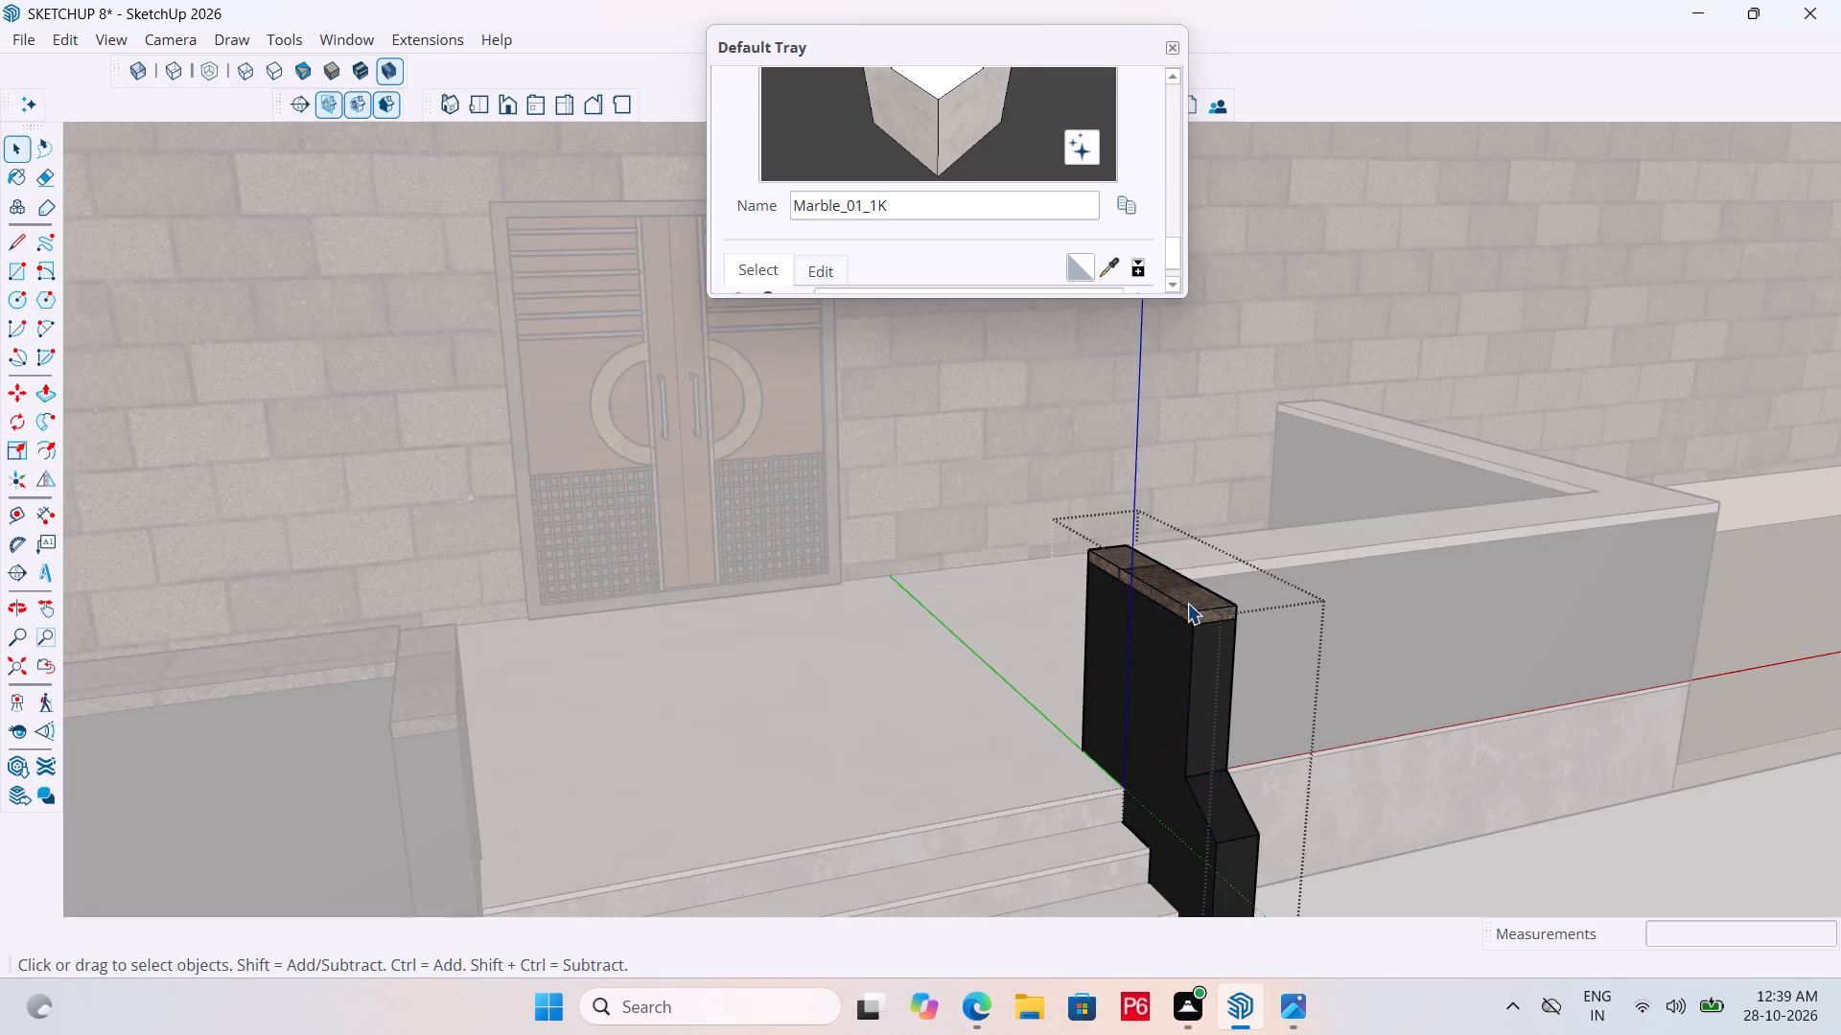
scroll(1187, 603, up, 5)
triple_click(1187, 603)
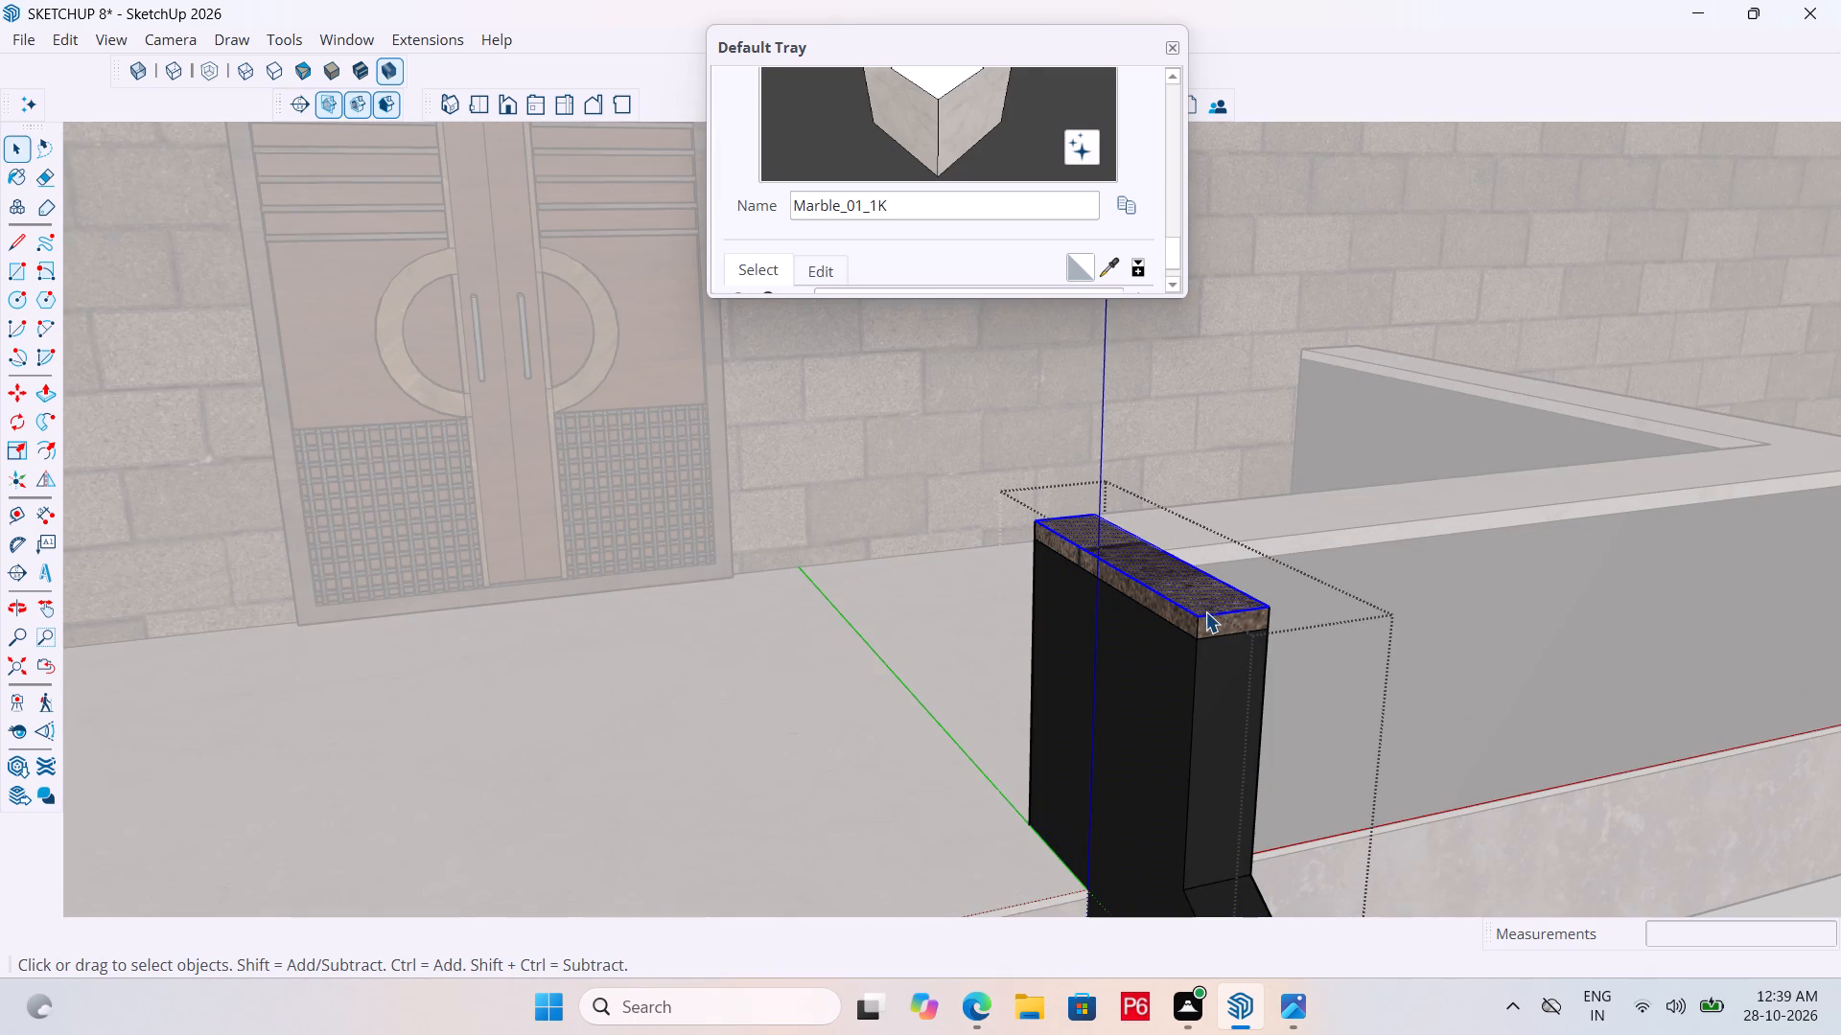
click(1205, 611)
click(1111, 262)
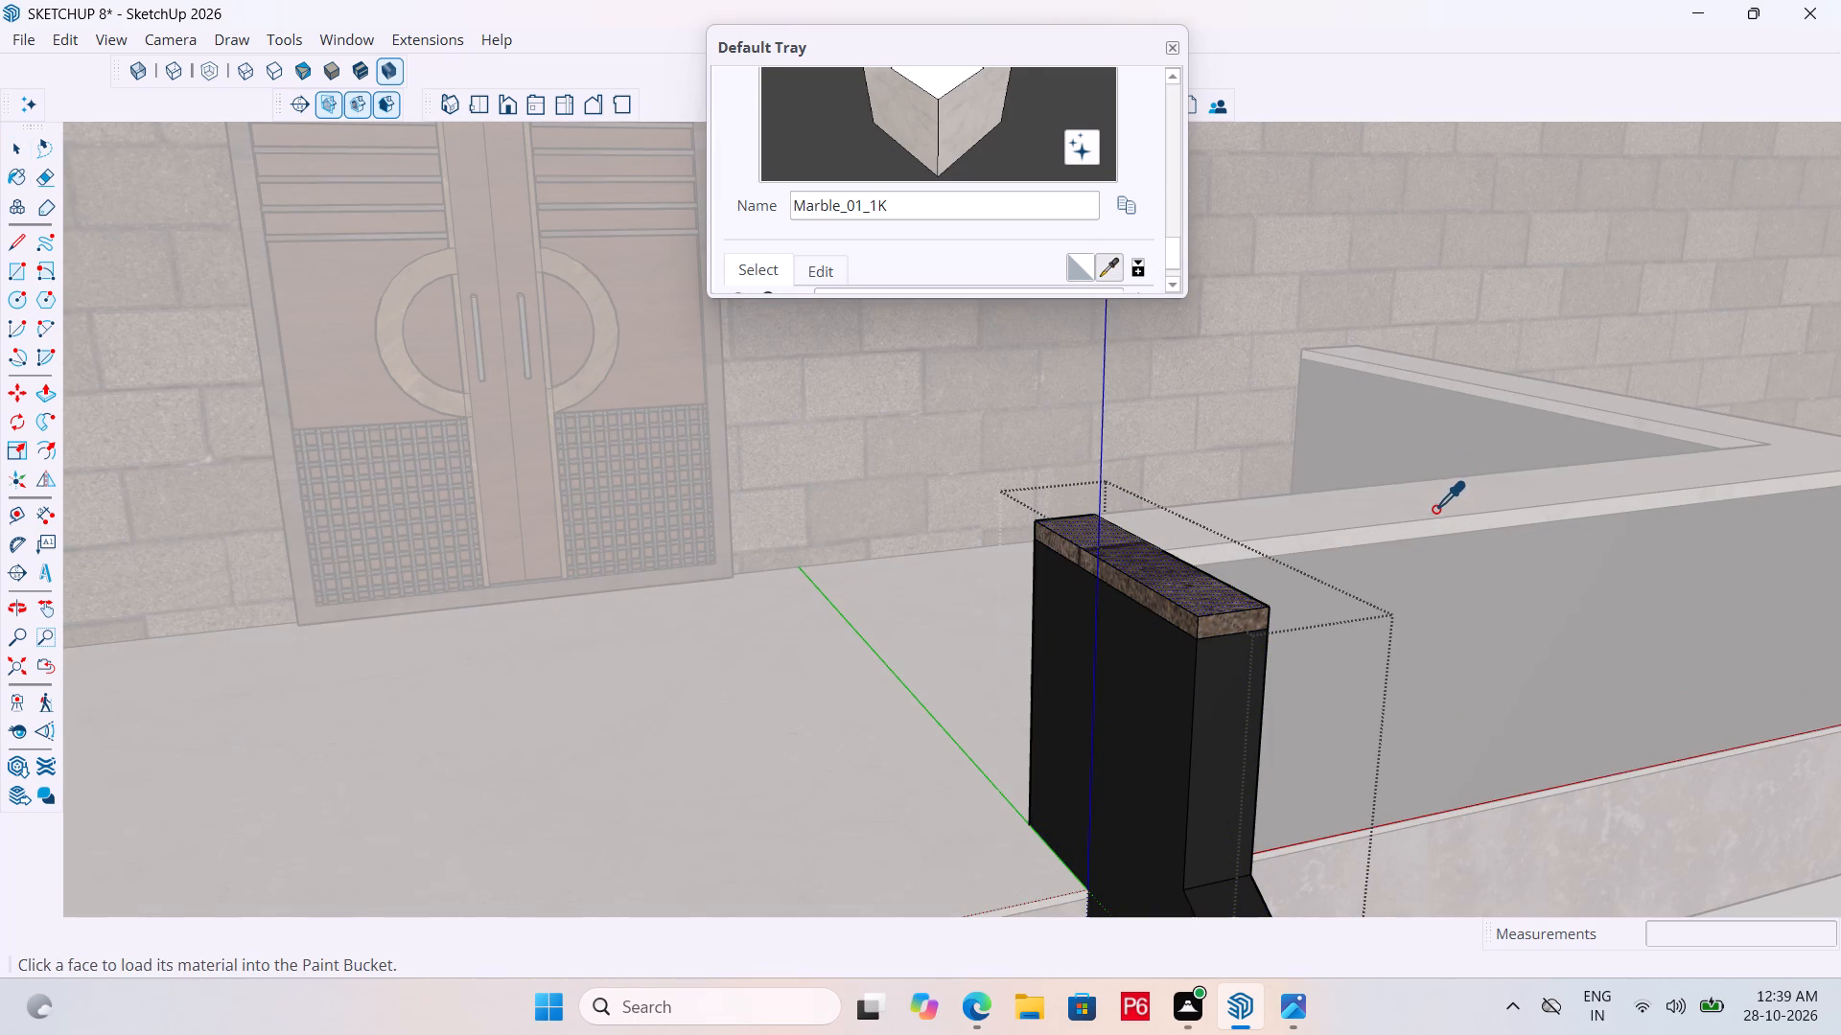
click(1434, 509)
scroll(1263, 620, up, 4)
click(1224, 594)
click(1223, 616)
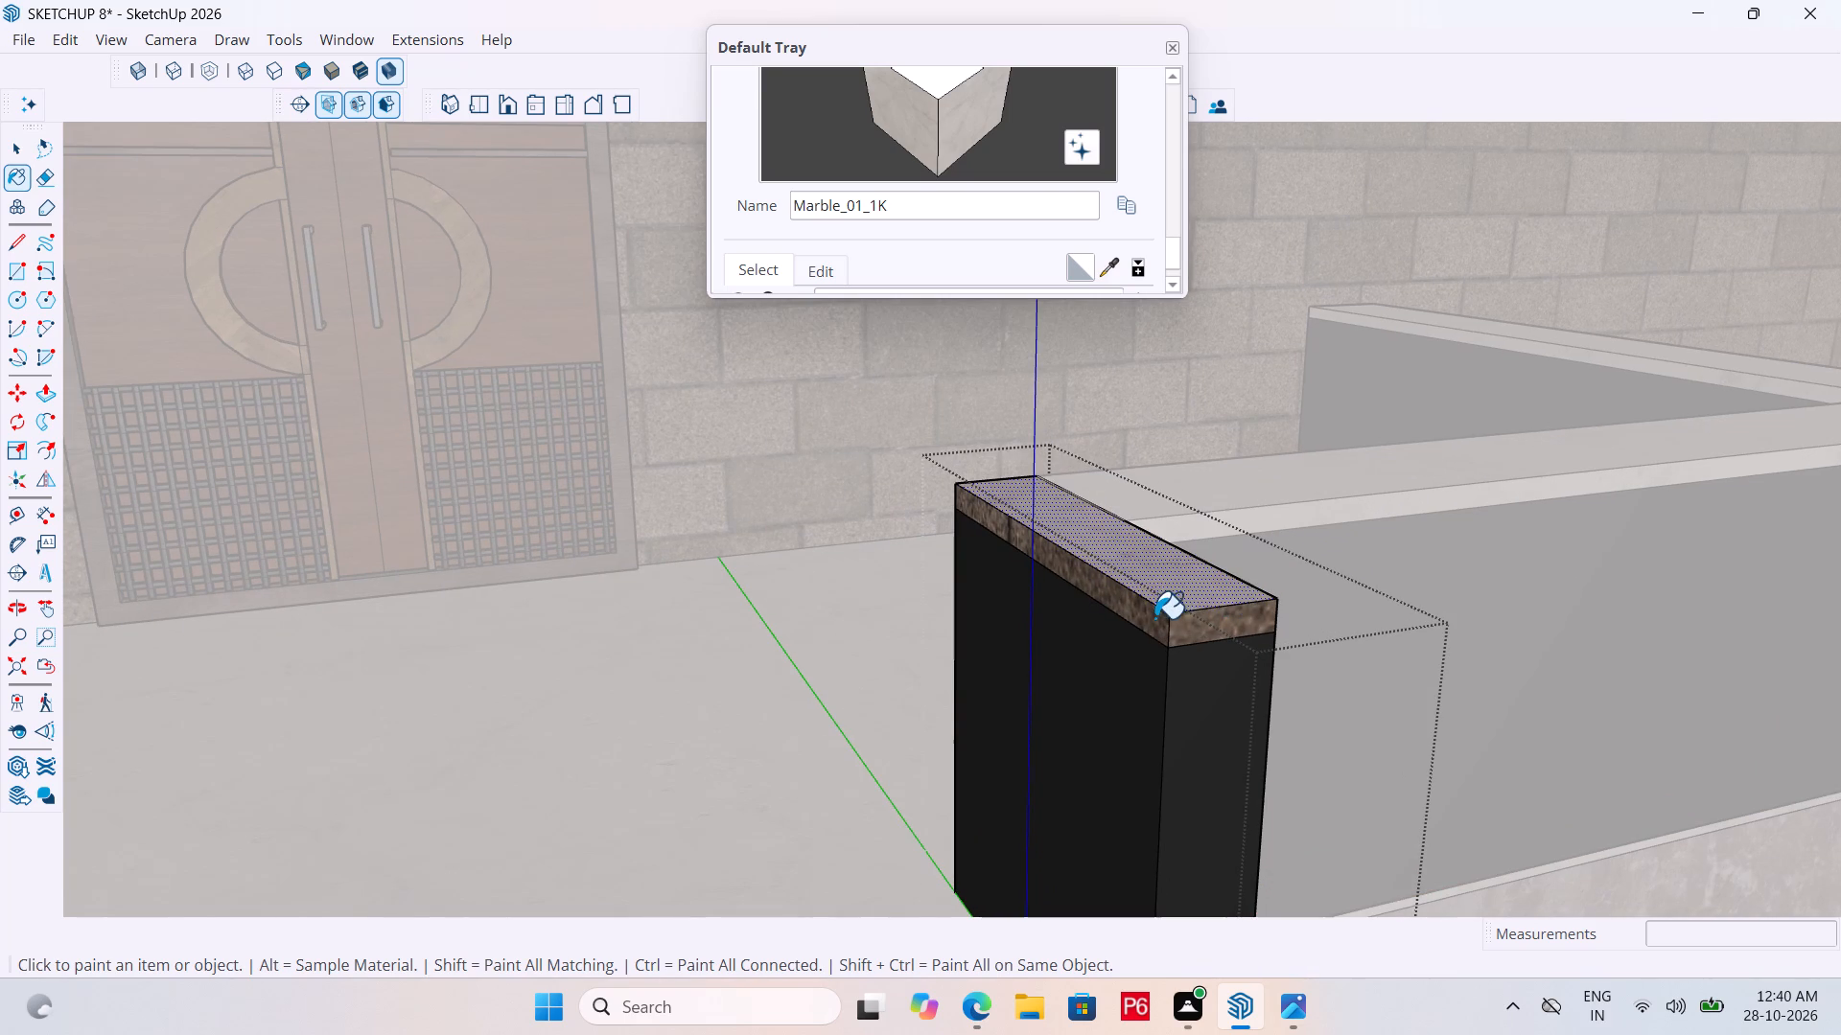
click(1154, 618)
middle_drag(1223, 592, 739, 573)
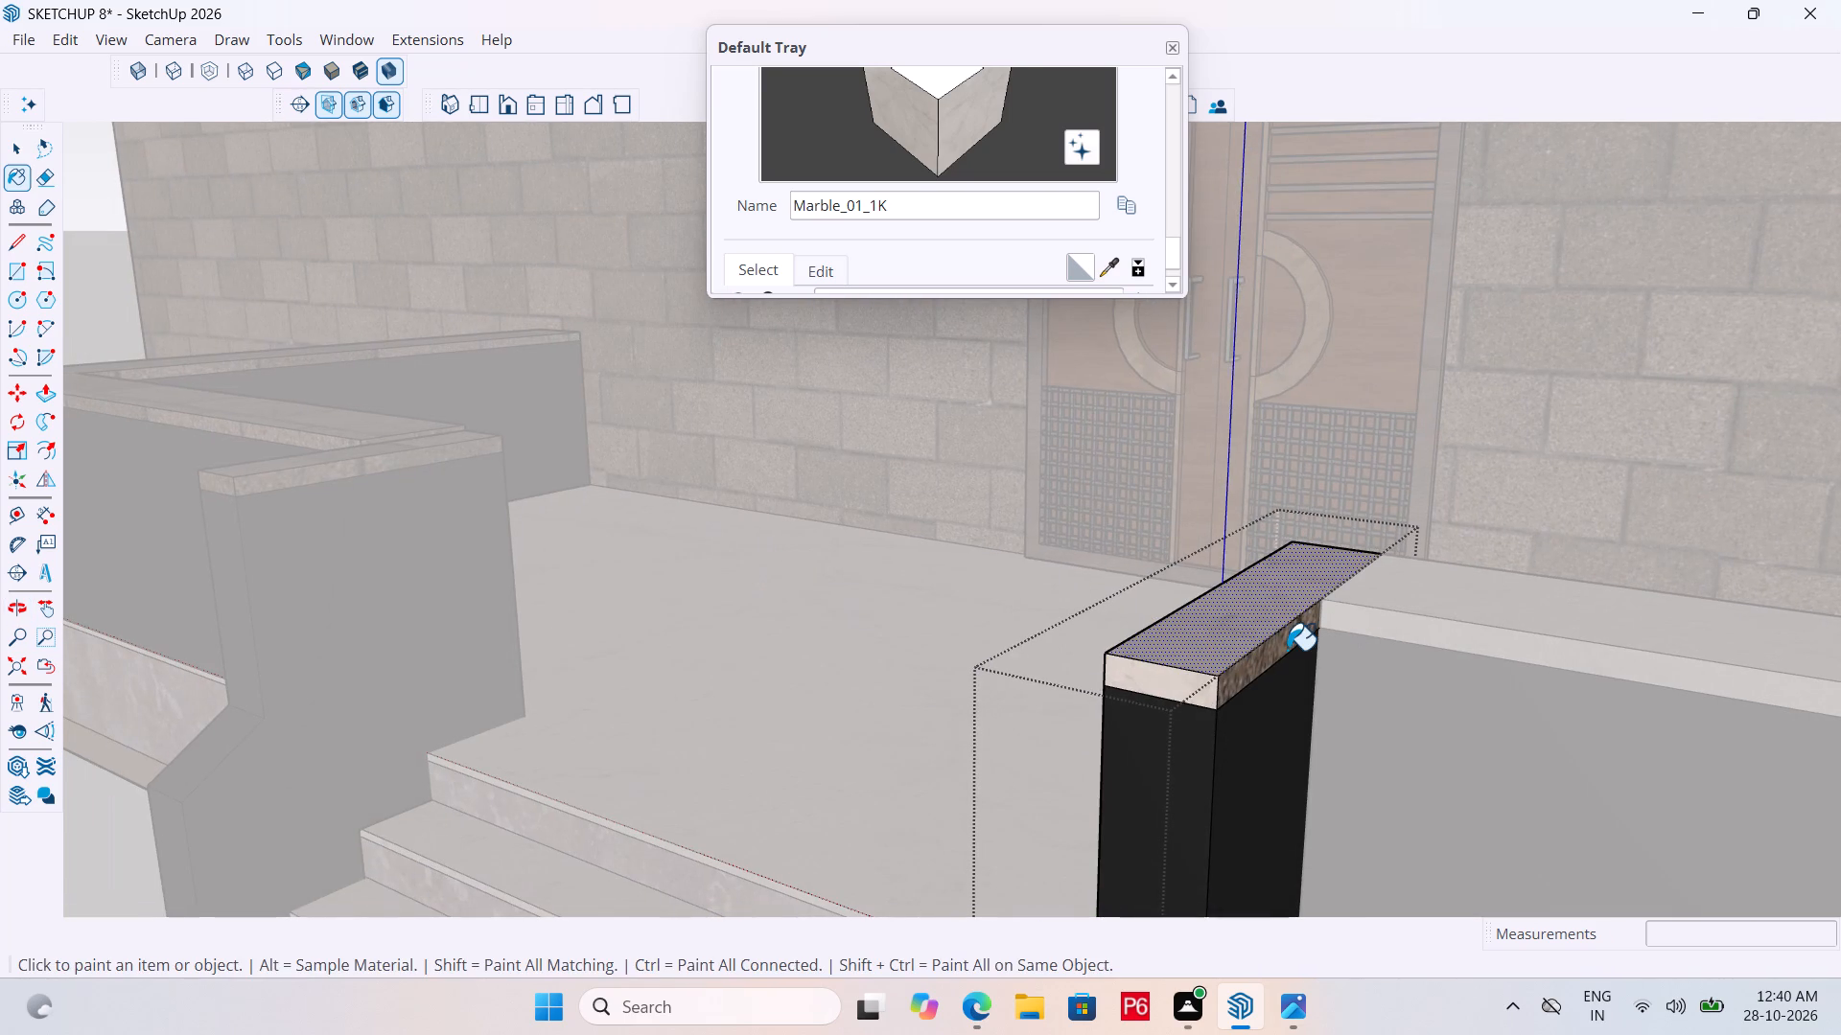
click(1287, 646)
middle_drag(1059, 661, 1840, 832)
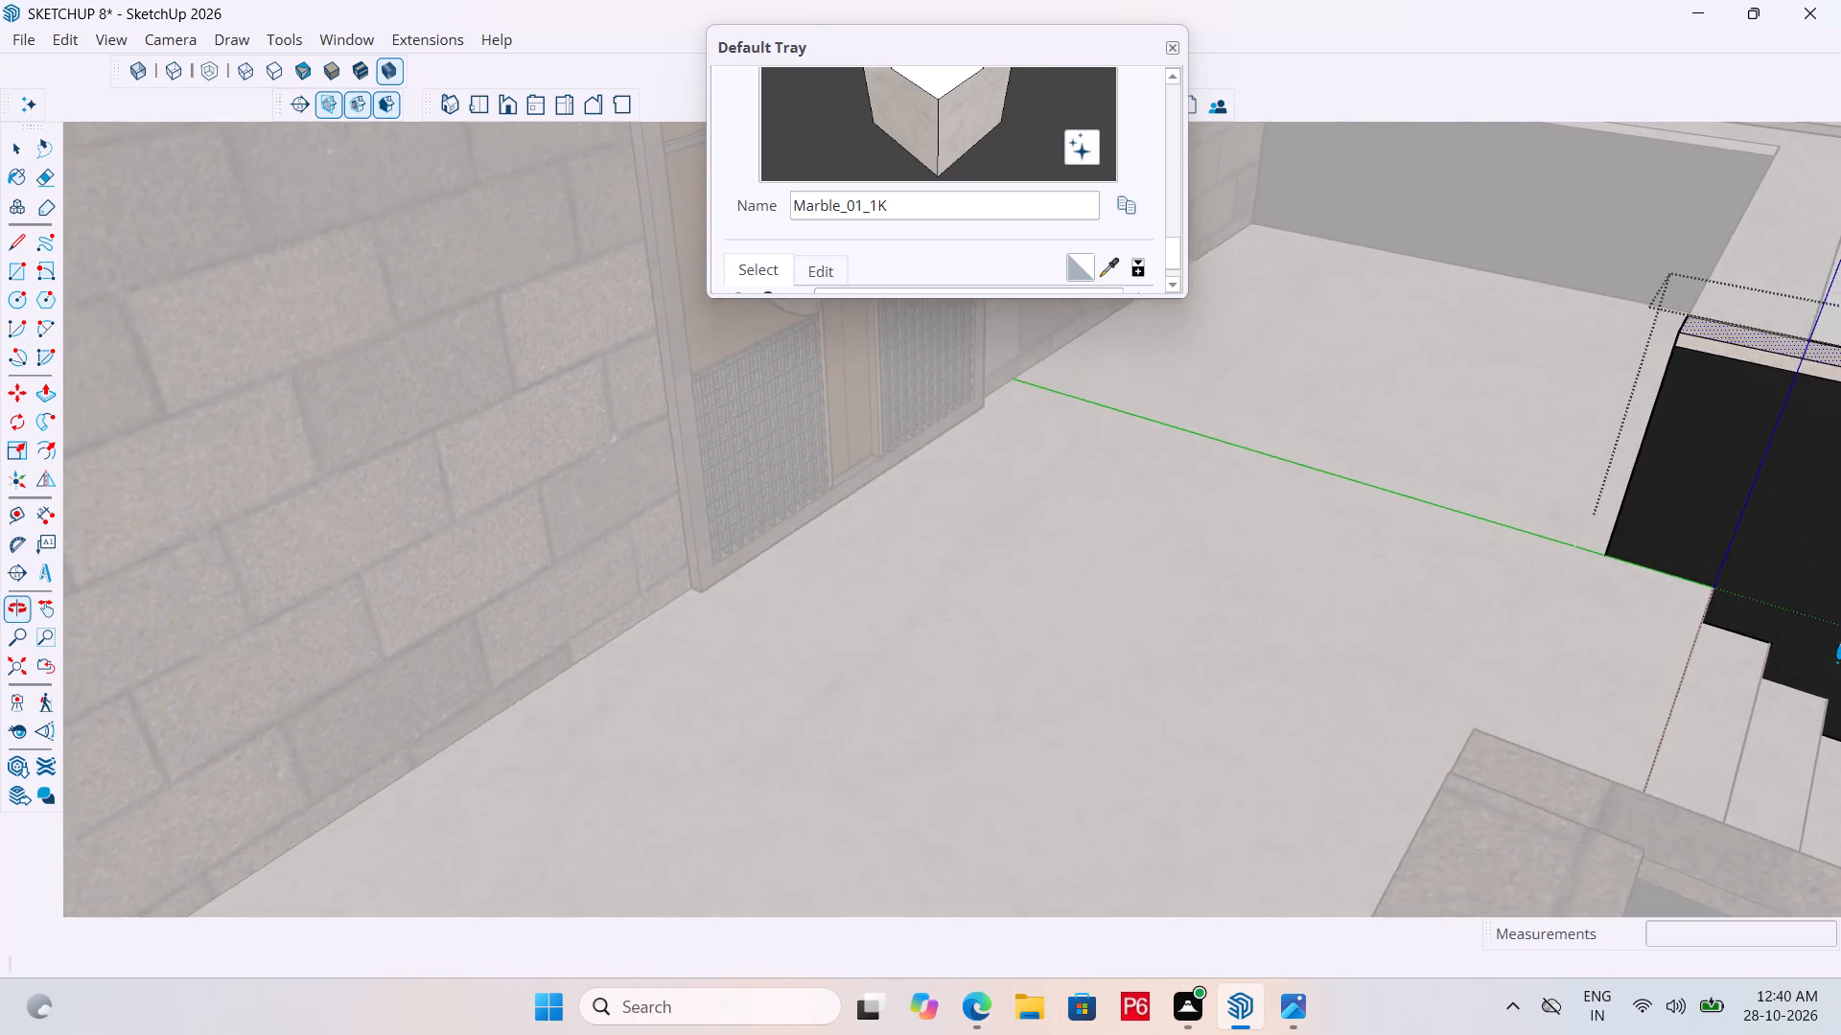
scroll(1768, 416, up, 9)
middle_drag(1633, 328, 1832, 354)
scroll(1659, 233, up, 5)
click(1541, 221)
scroll(1142, 425, down, 5)
middle_drag(1629, 443, 670, 240)
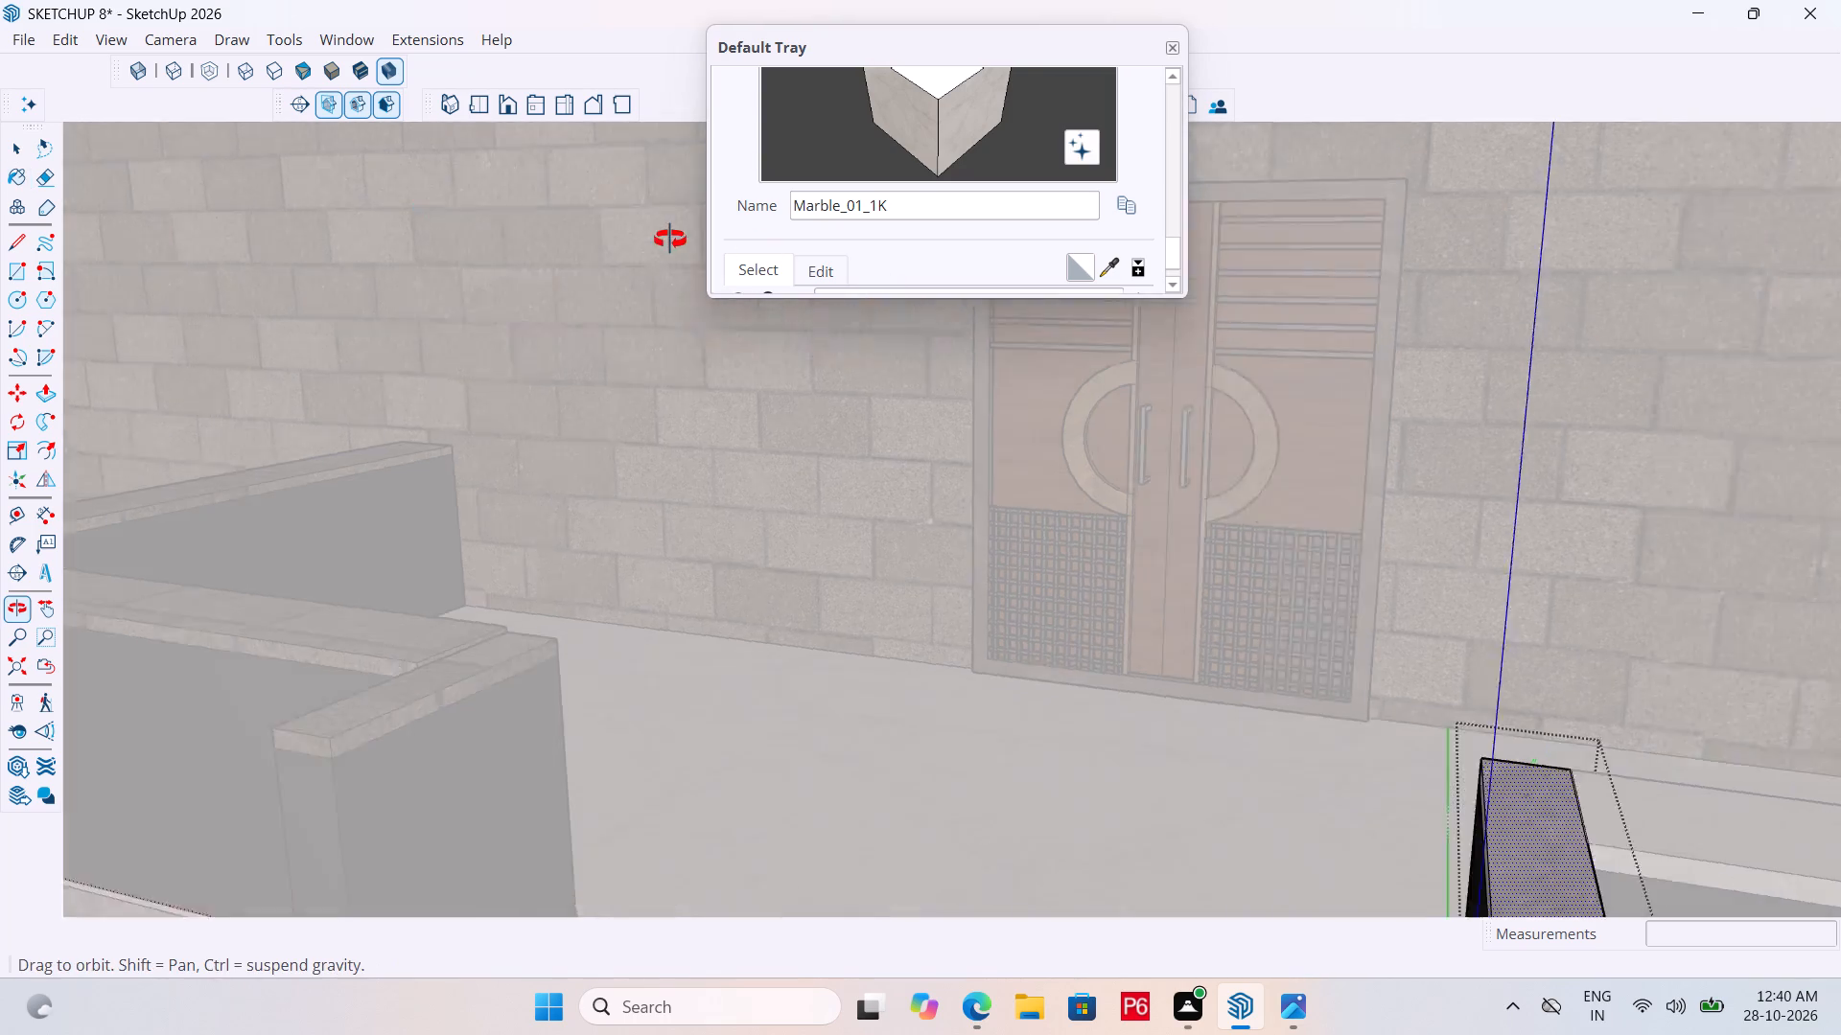
middle_drag(670, 240, 650, 242)
Save the model.
scroll(830, 279, down, 6)
scroll(830, 485, down, 6)
key(ctrl+s)
key(ctrl+s)
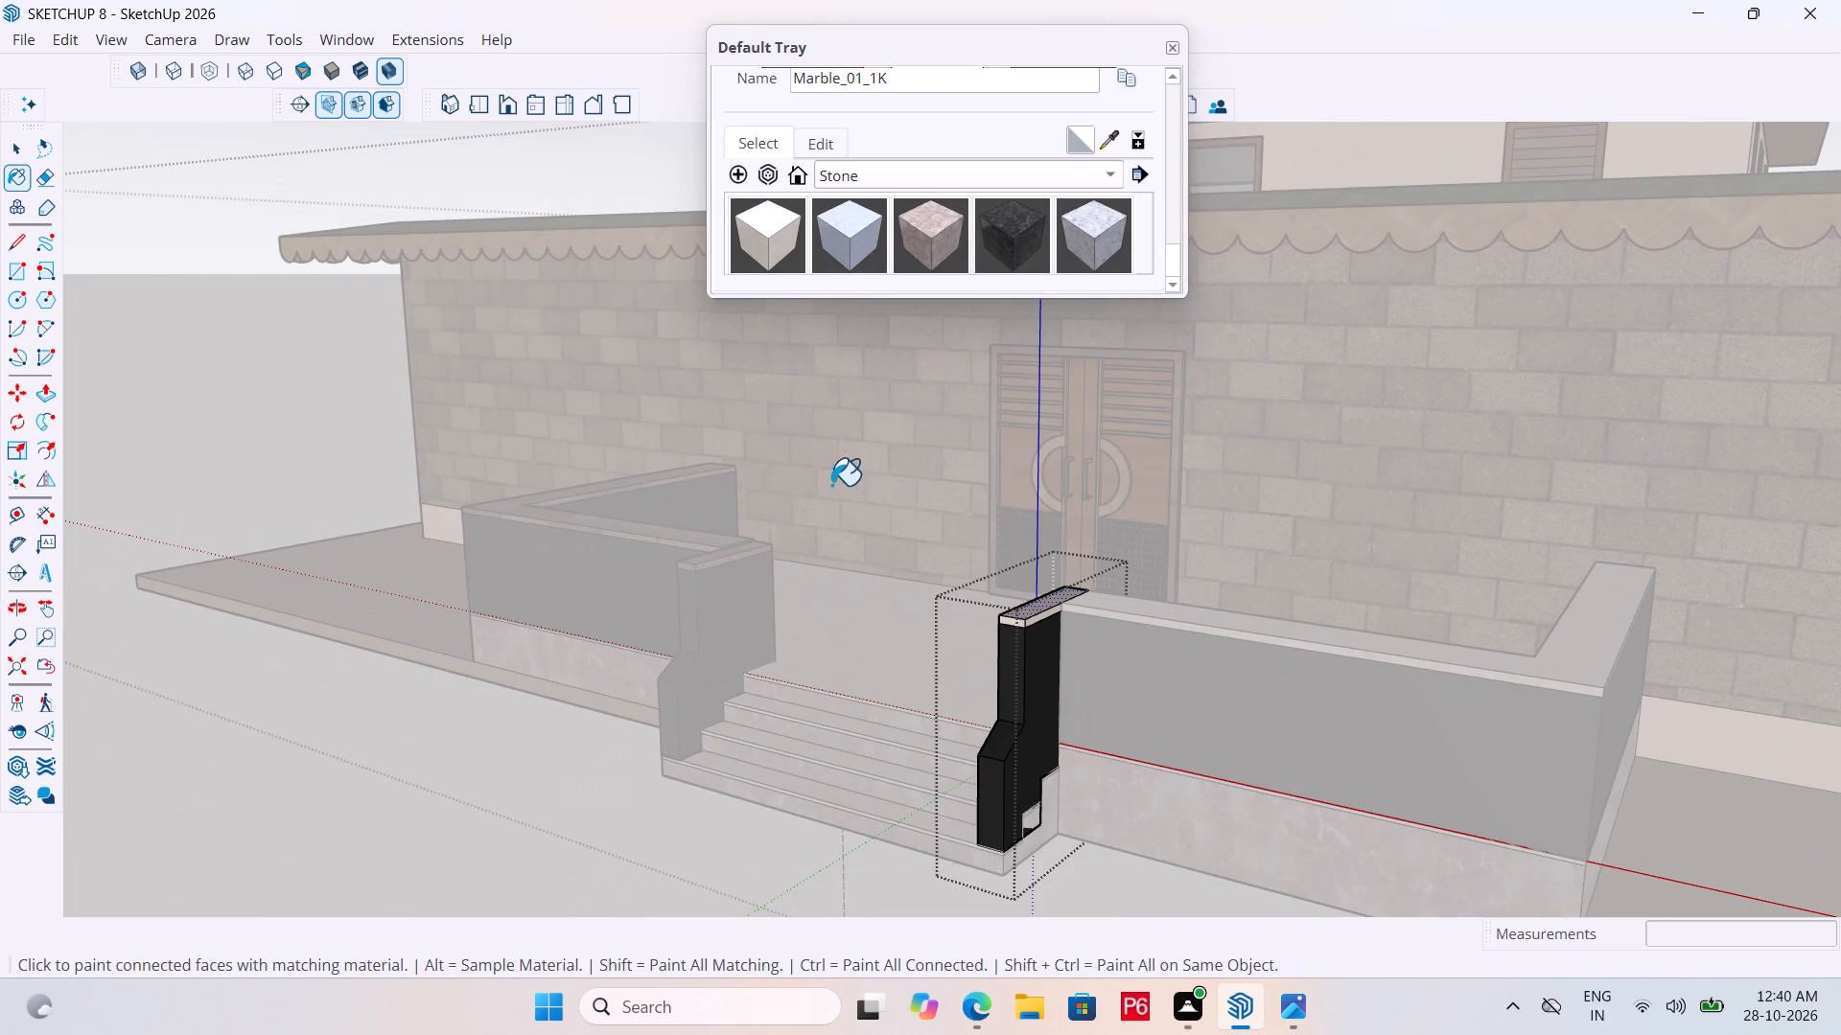
key(ctrl+s)
key(ctrl+s)
key(ctrl+s)
key(ctrl+s)
key(ctrl+s)
key(ctrl+s)
key(ctrl+s)
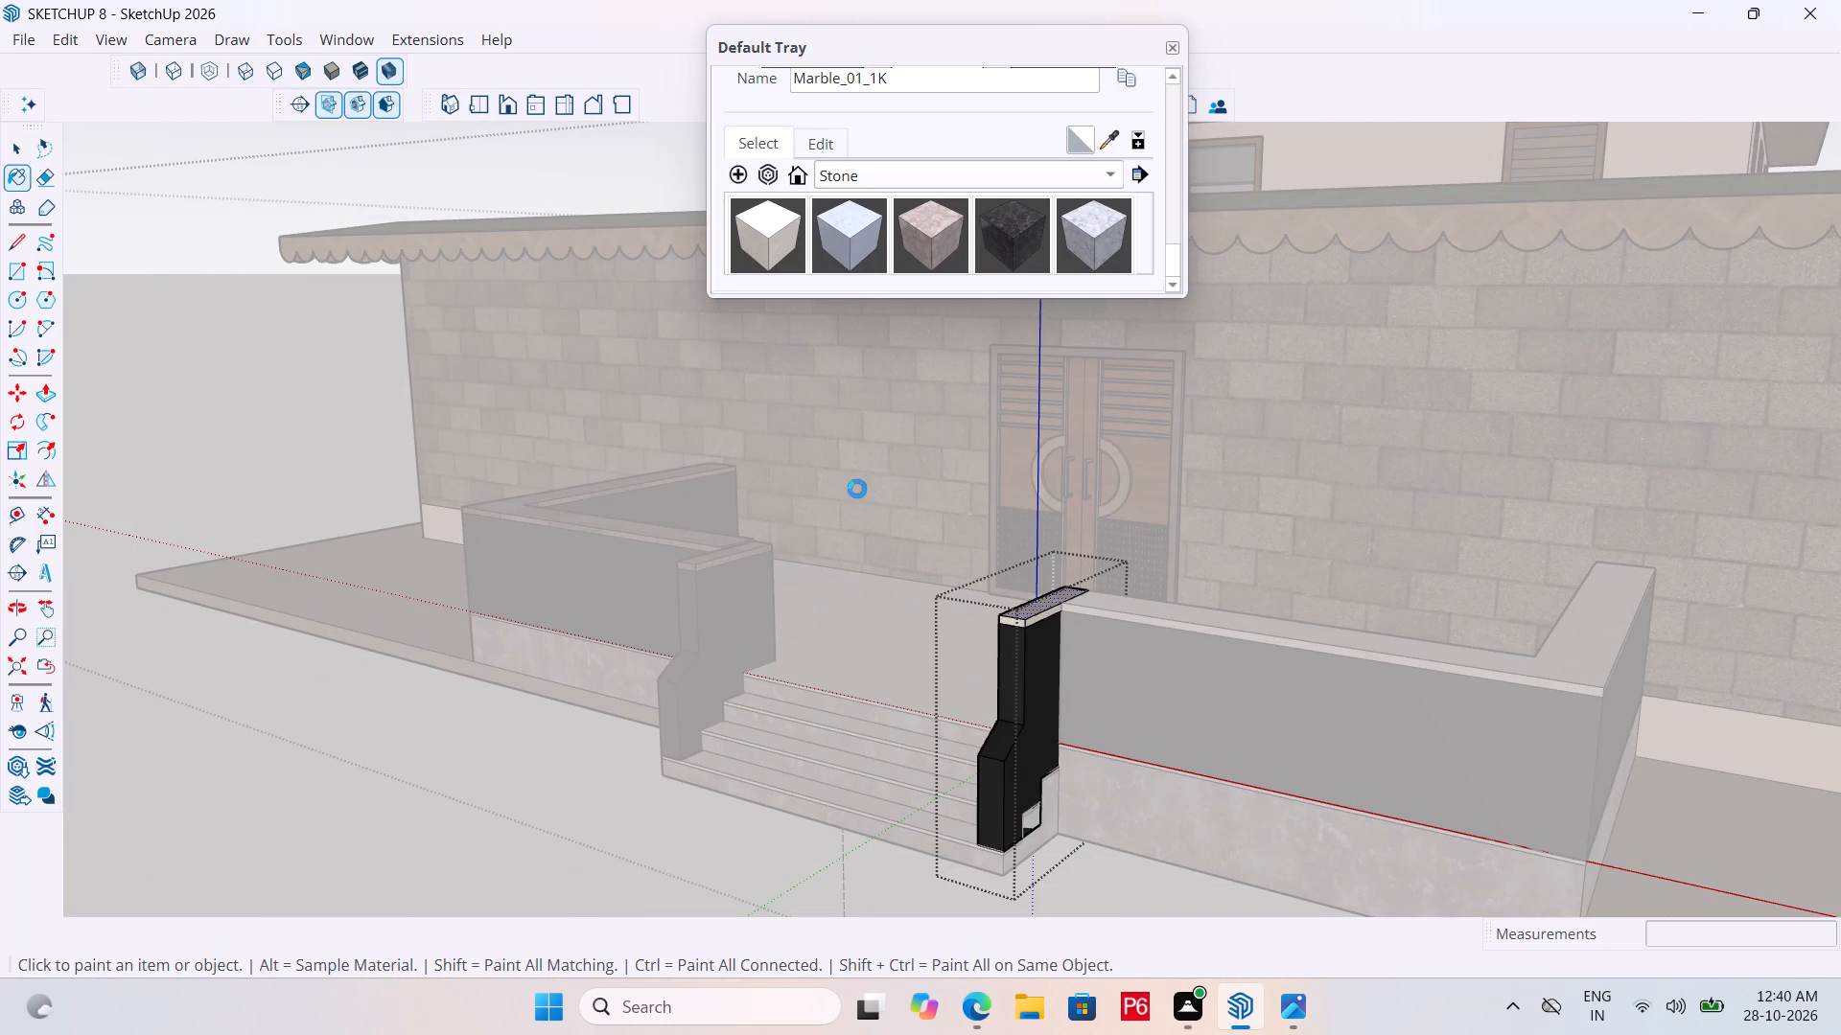
key(ctrl+s)
key(ctrl+s)
Save the model and leave the right step side wall's group.
key(ctrl+s)
key(ctrl+s)
key(ctrl+s)
key(ctrl+s)
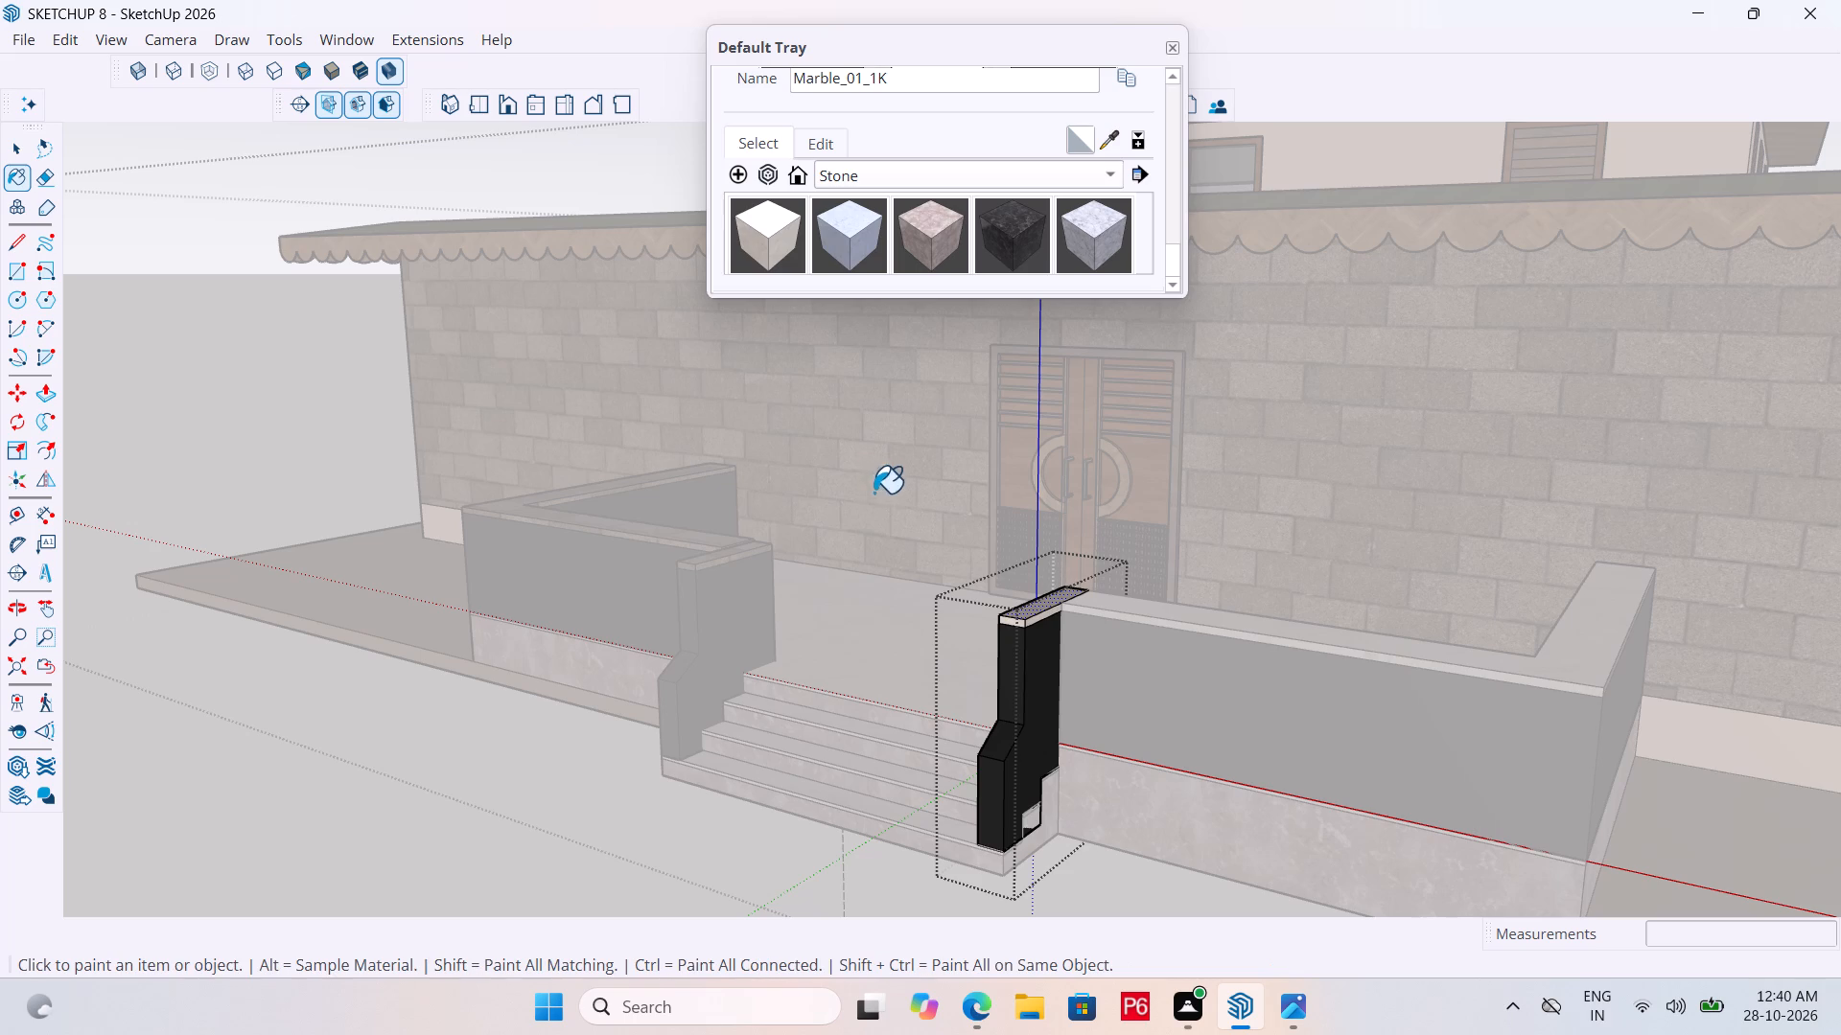
scroll(801, 532, down, 3)
middle_drag(731, 621, 740, 632)
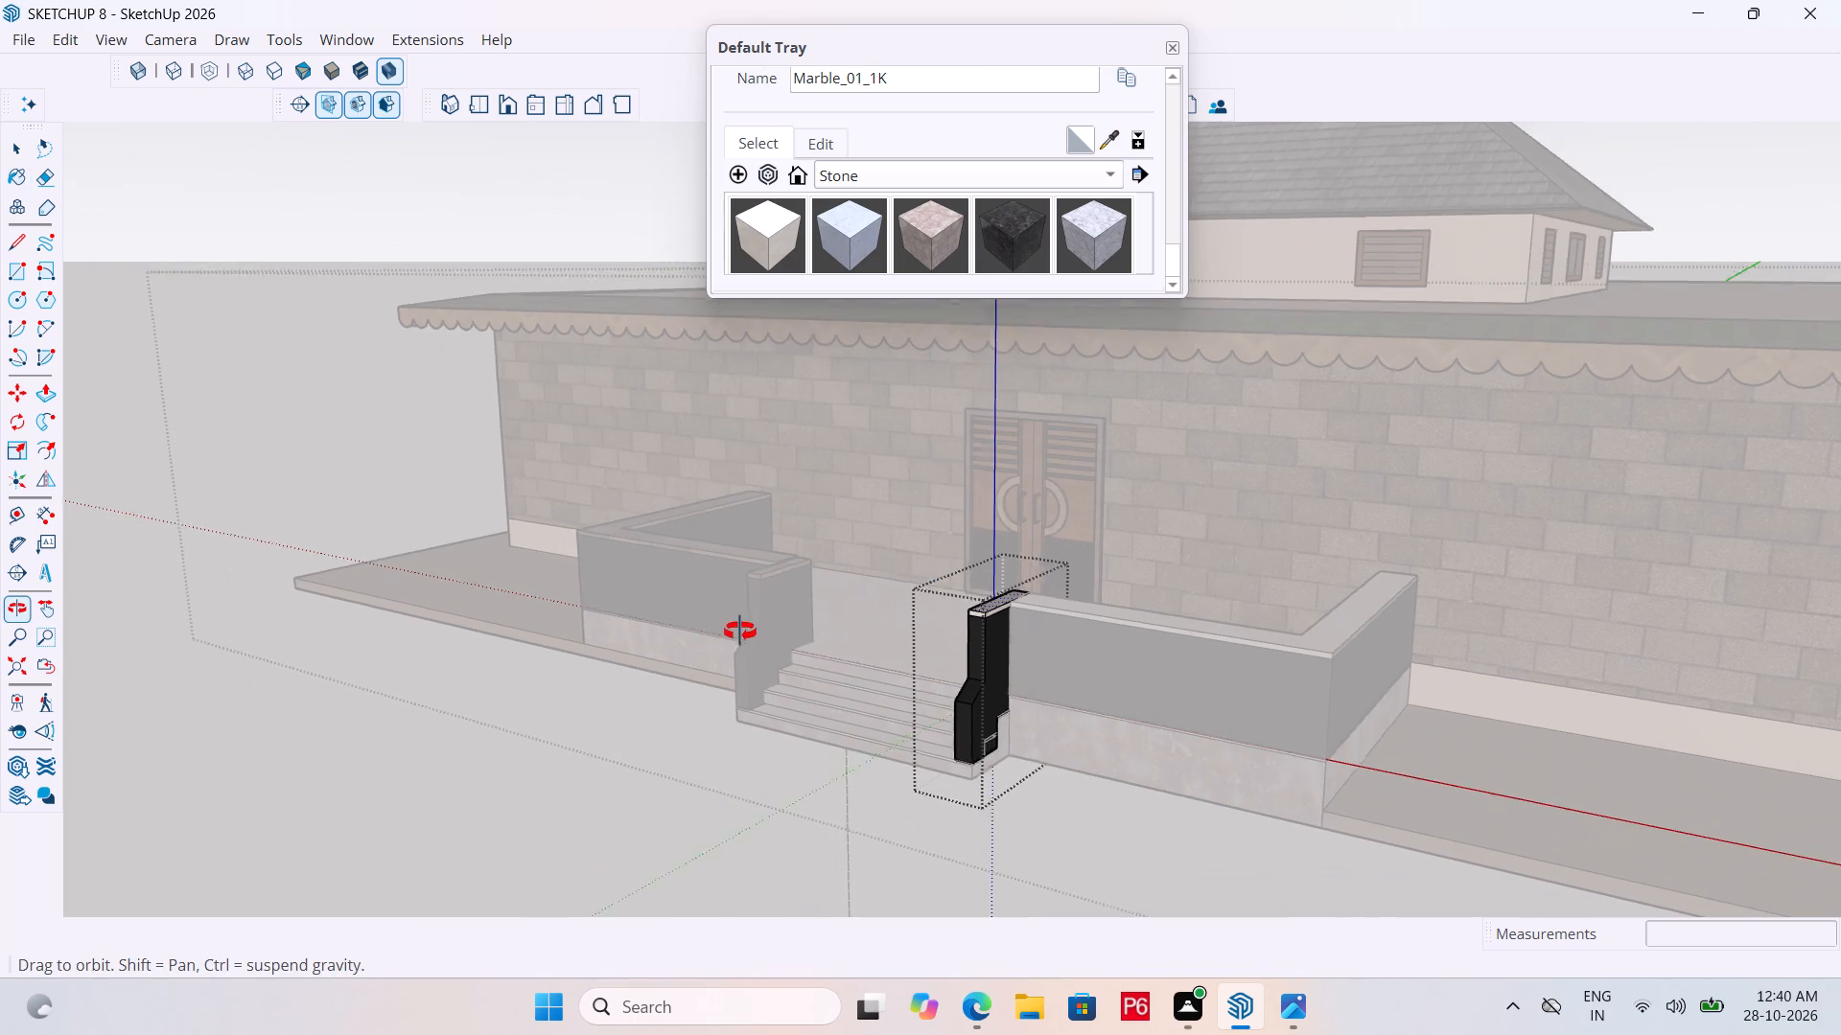
middle_drag(740, 632, 745, 639)
key(space)
click(633, 772)
Open the left step side wall's group and raise its top face about 11/16" with Push/Pull.
scroll(791, 532, up, 6)
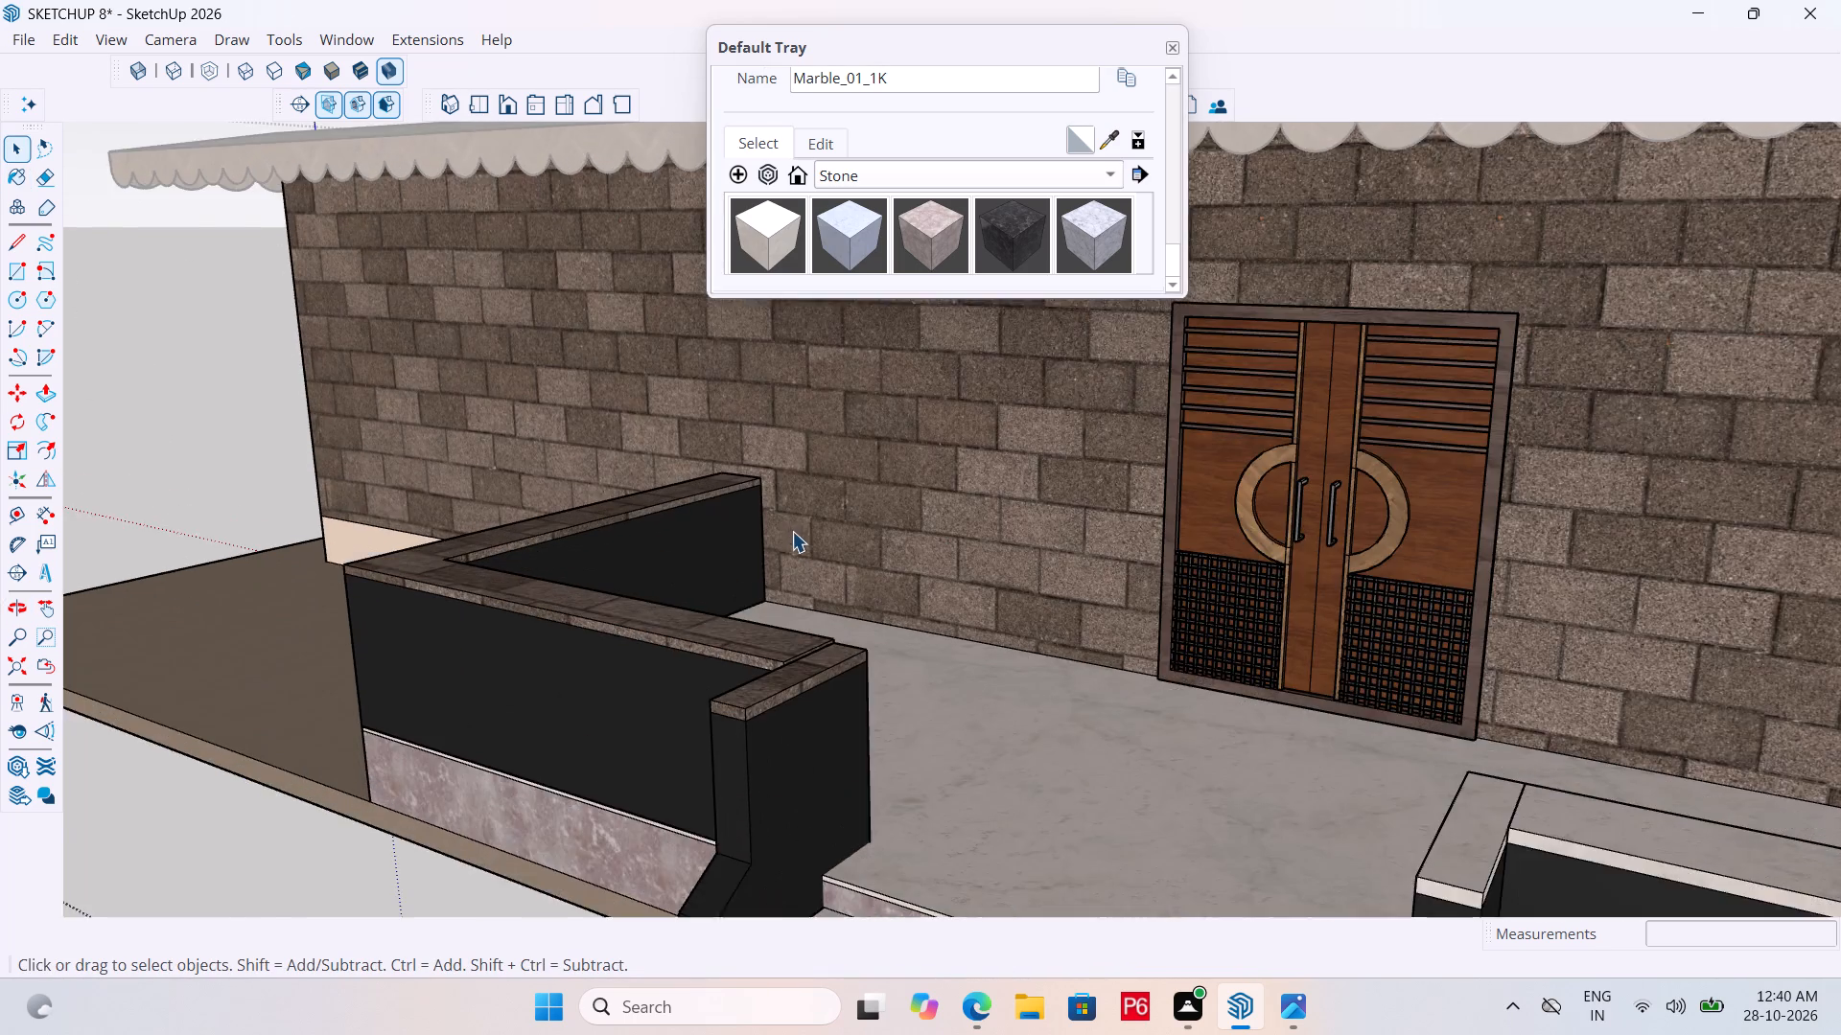
scroll(735, 594, up, 5)
scroll(879, 608, down, 2)
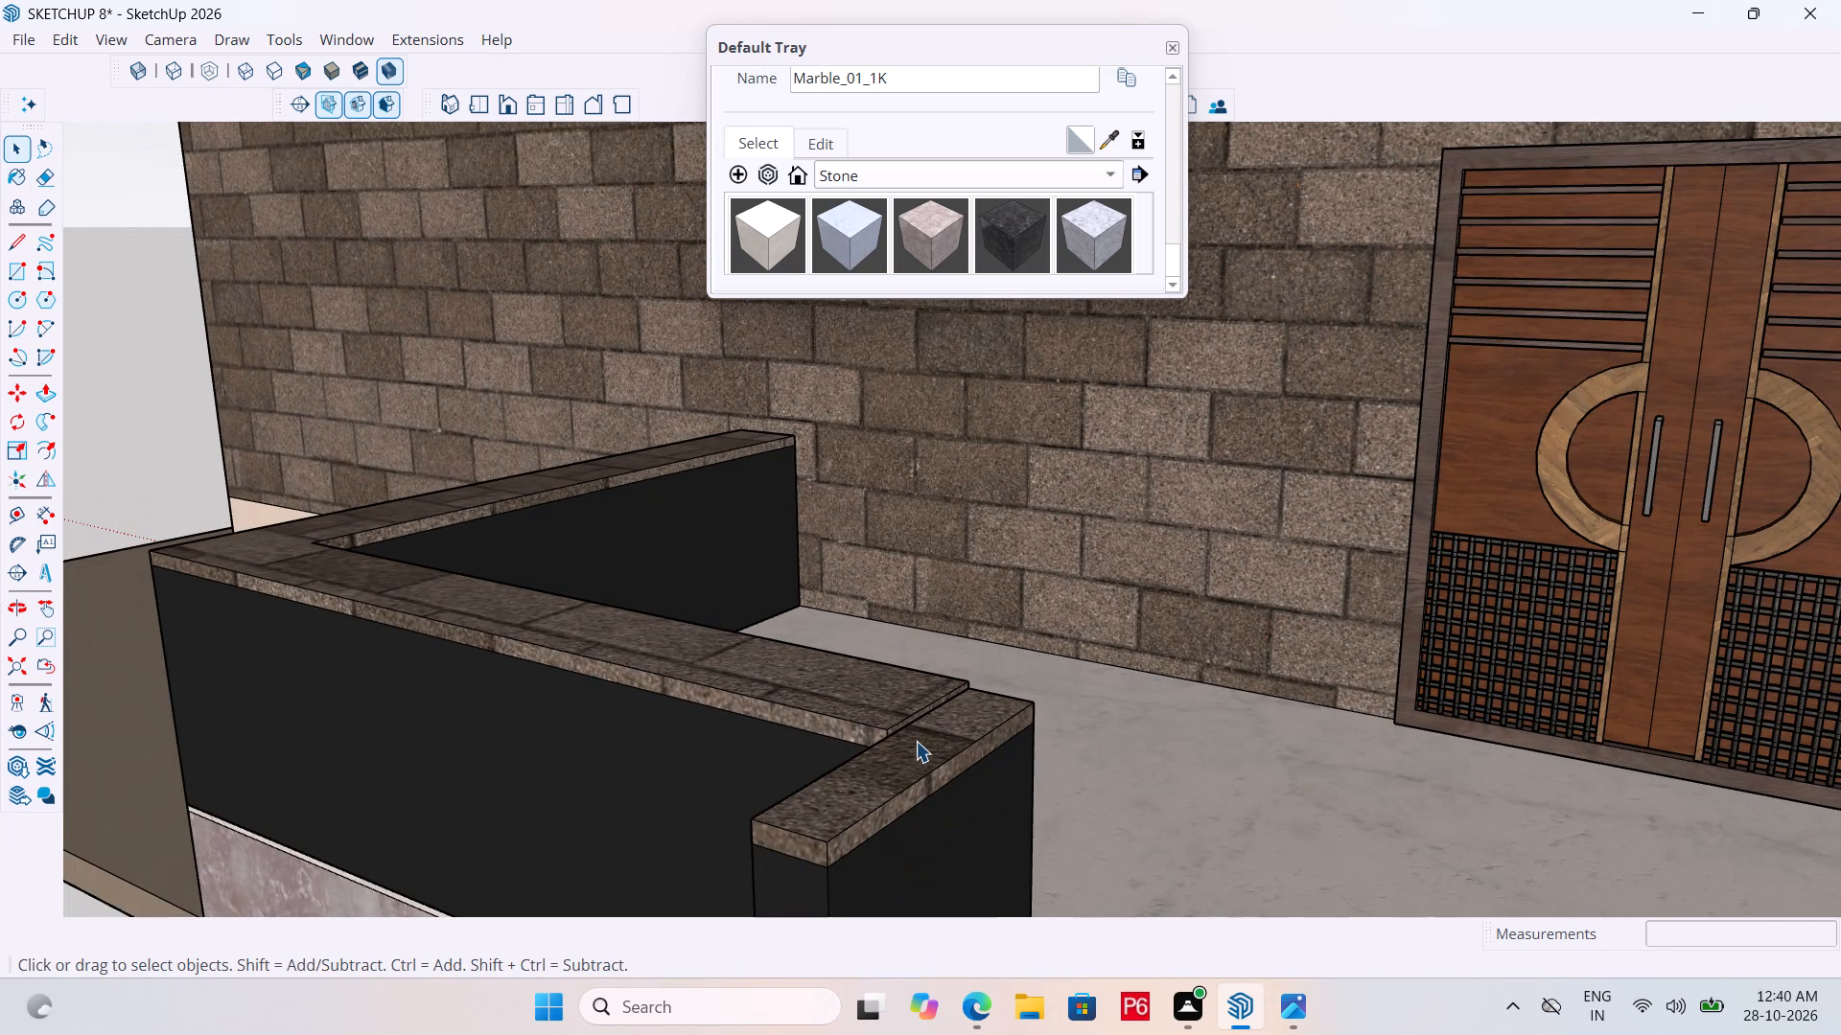
click(916, 741)
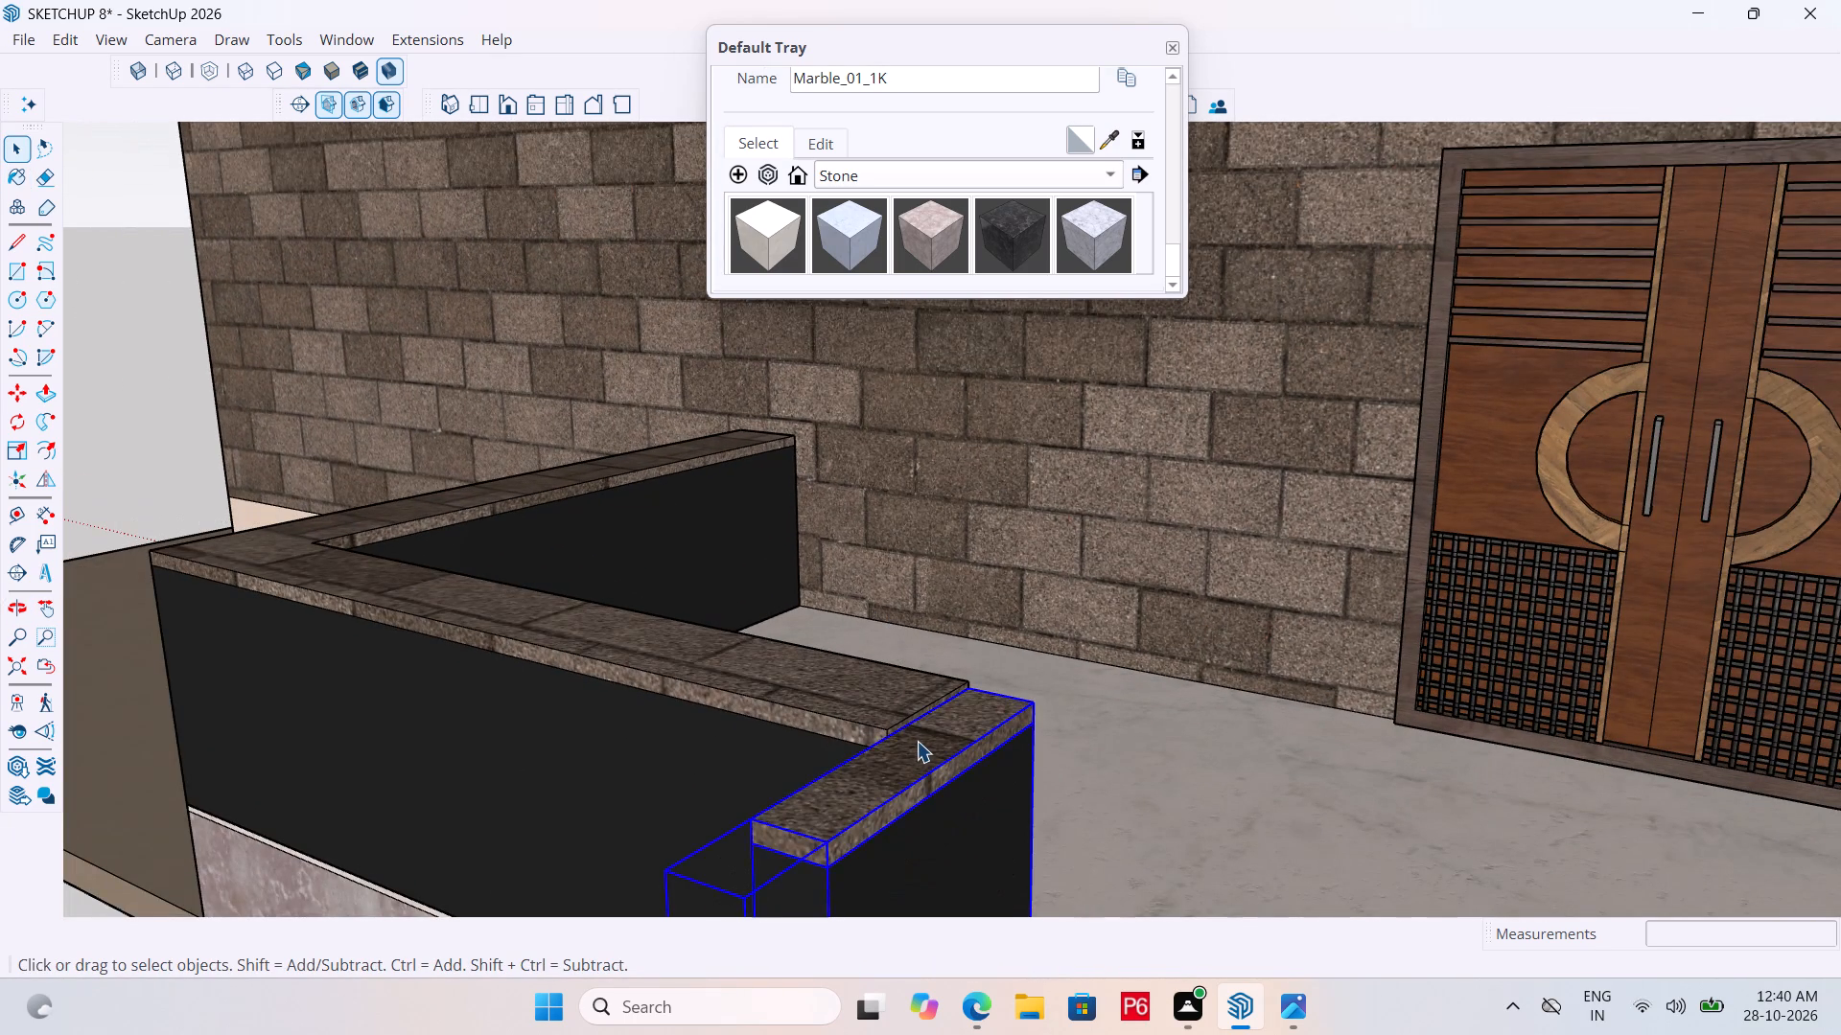
double_click(917, 741)
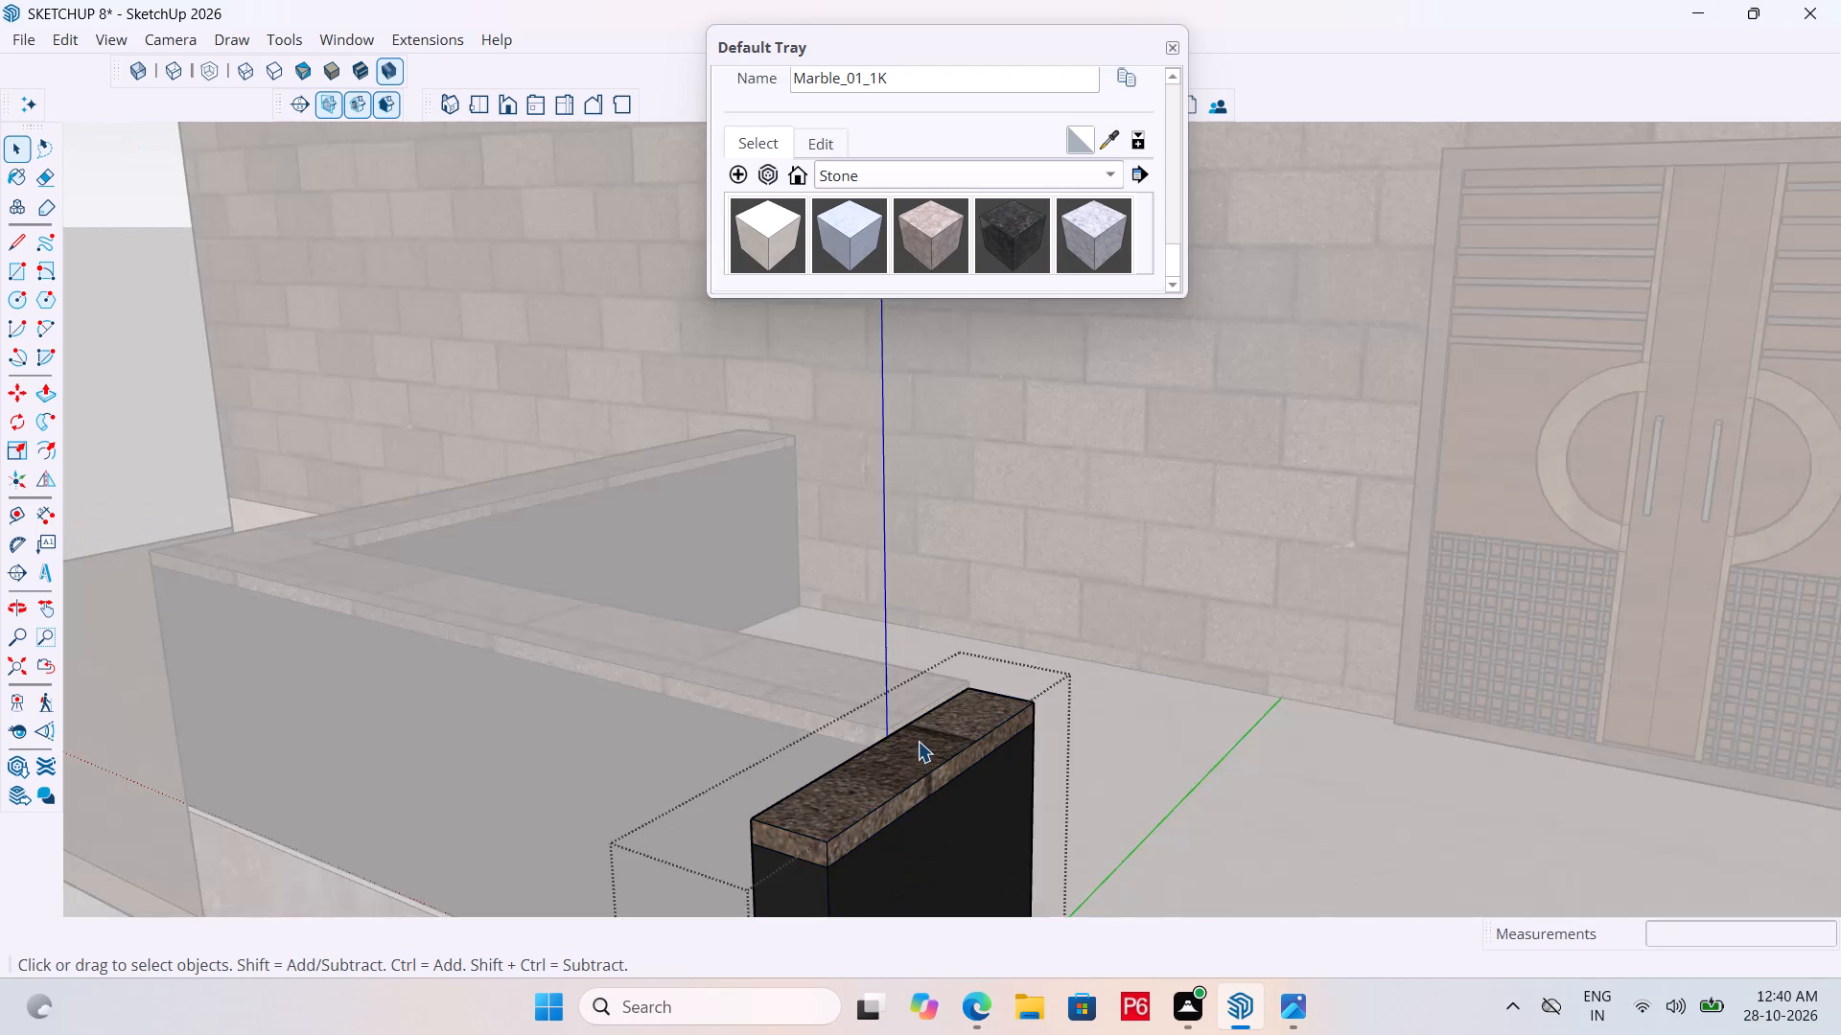
click(931, 735)
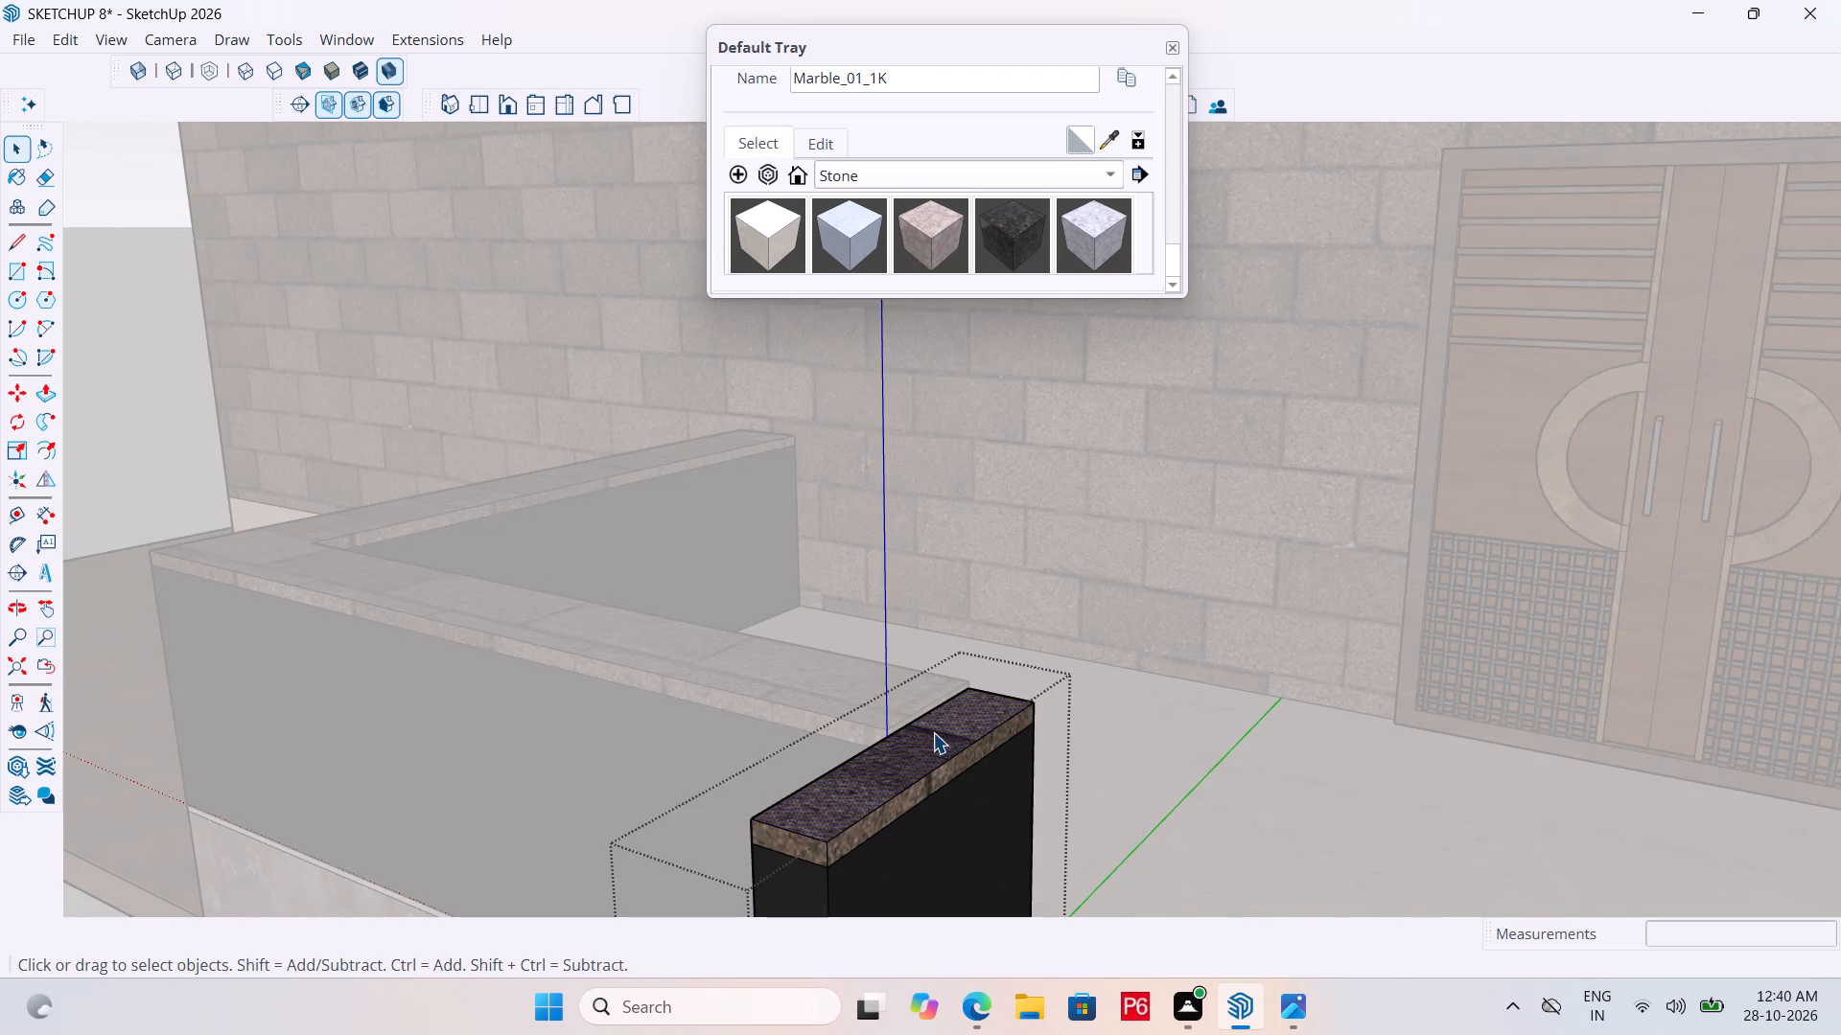
key(p)
click(933, 732)
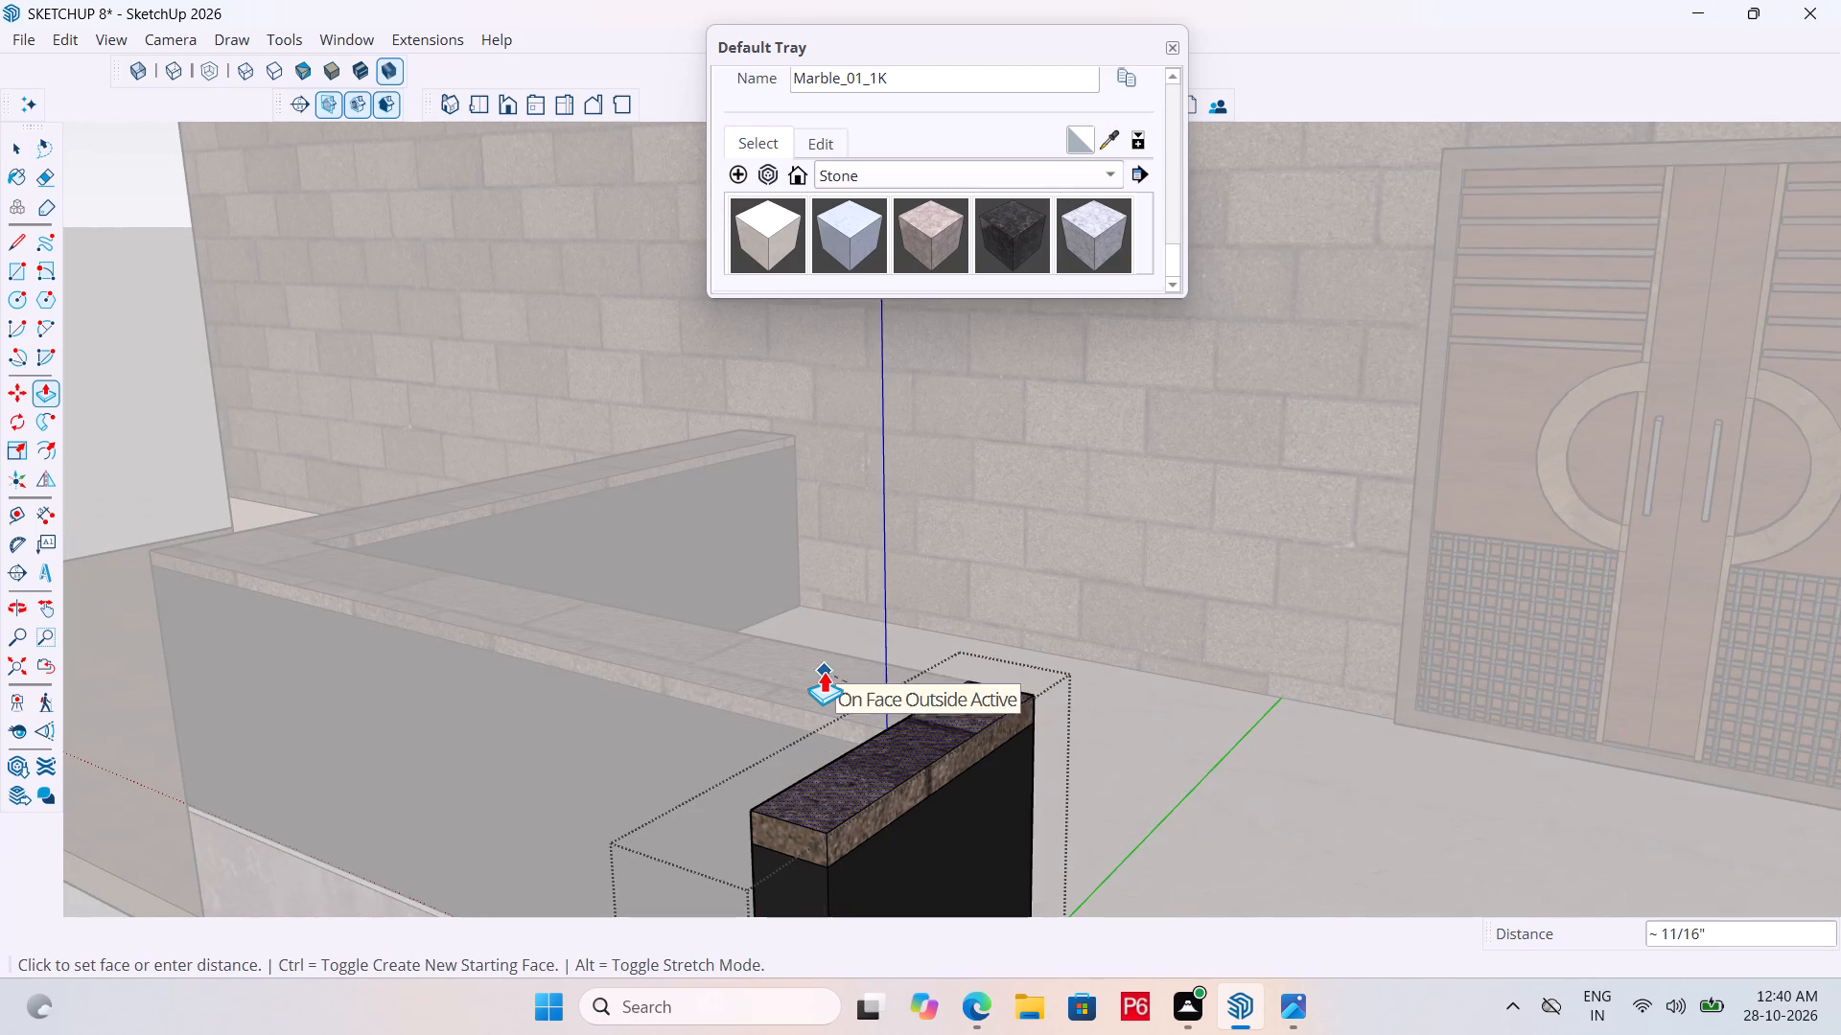
click(824, 671)
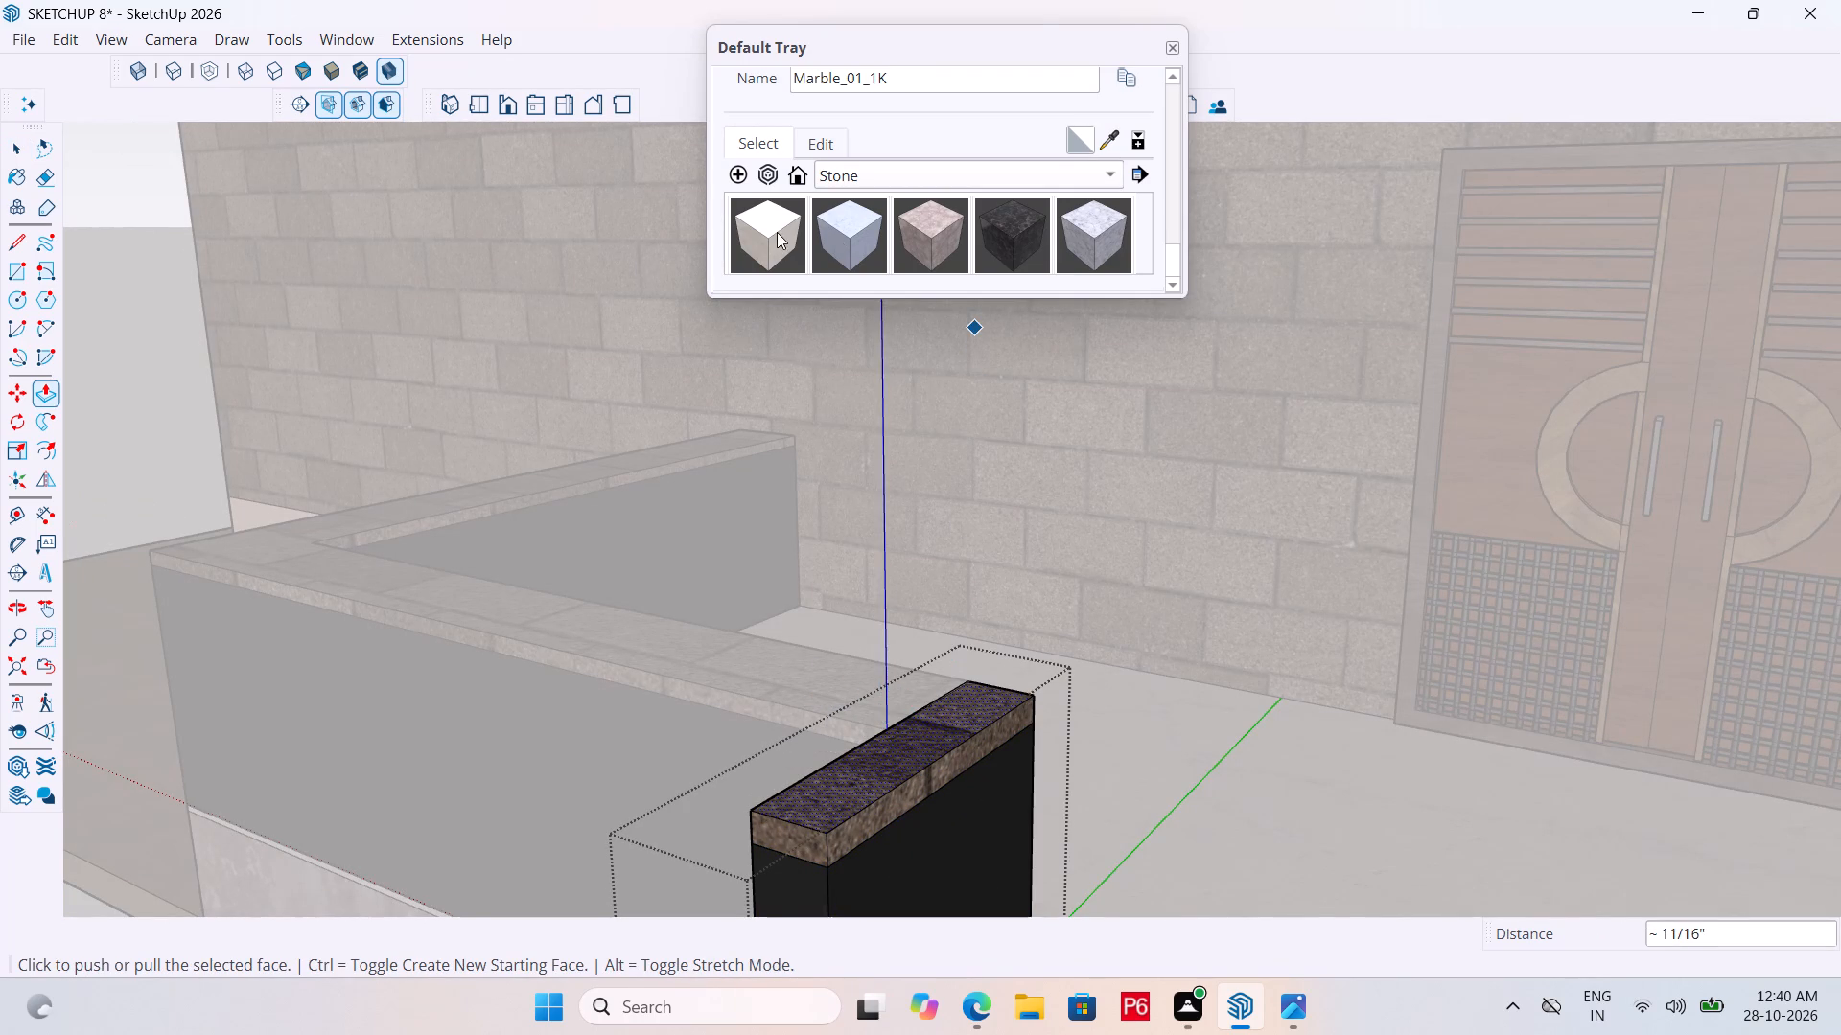
Paint the top, both sides and both ends of the left step side wall's coping with Marble_01_1K.
click(777, 232)
click(941, 719)
click(932, 781)
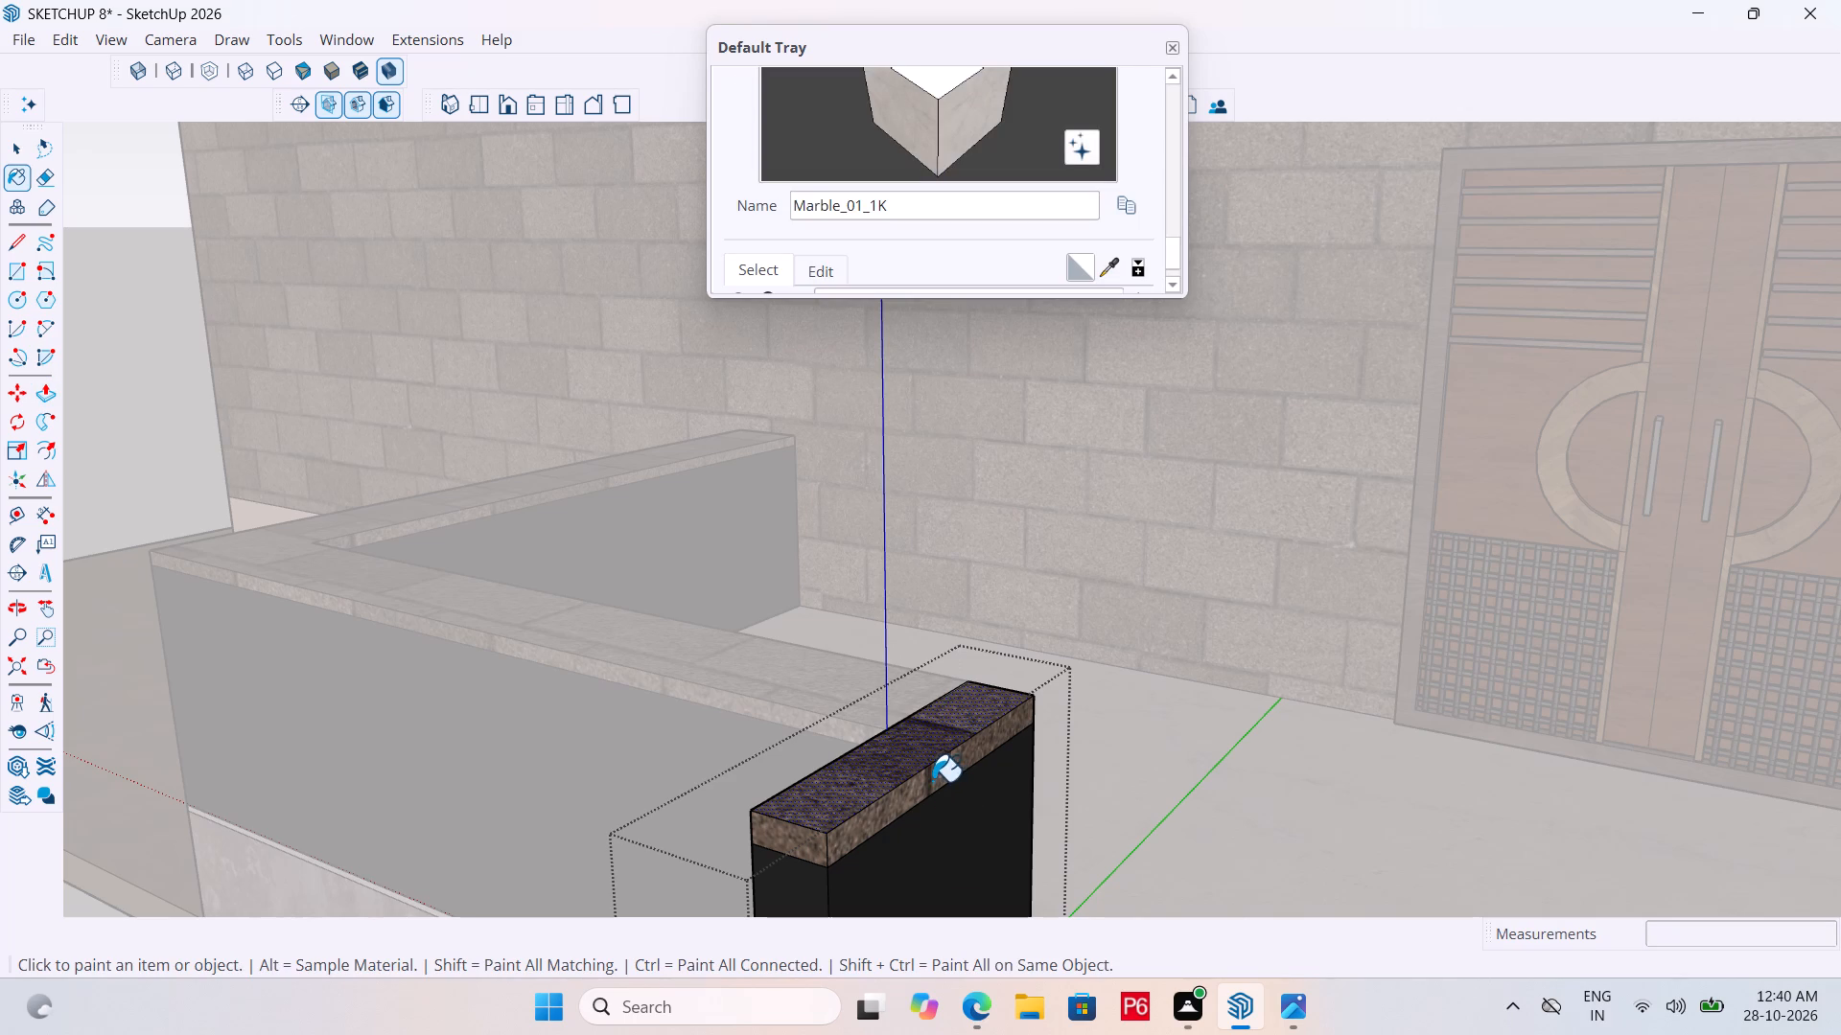
click(811, 839)
middle_drag(1005, 723, 732, 735)
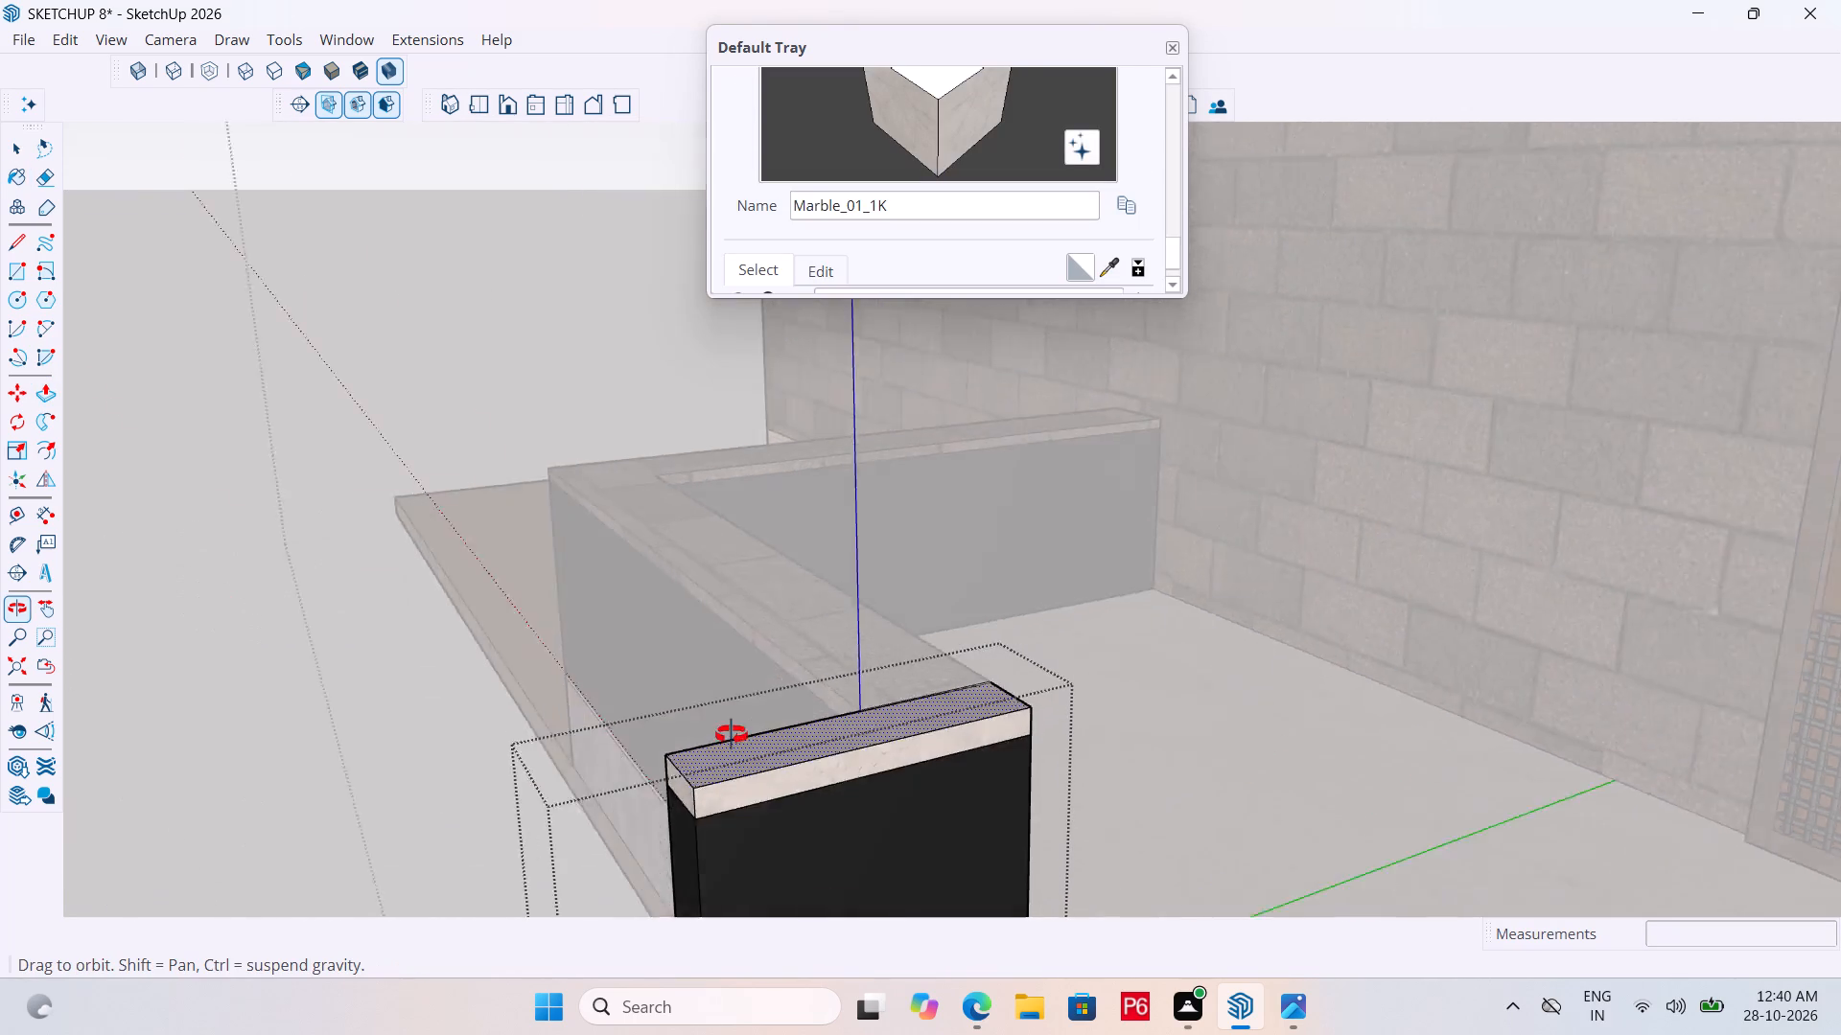
middle_drag(732, 735, 90, 695)
click(1005, 745)
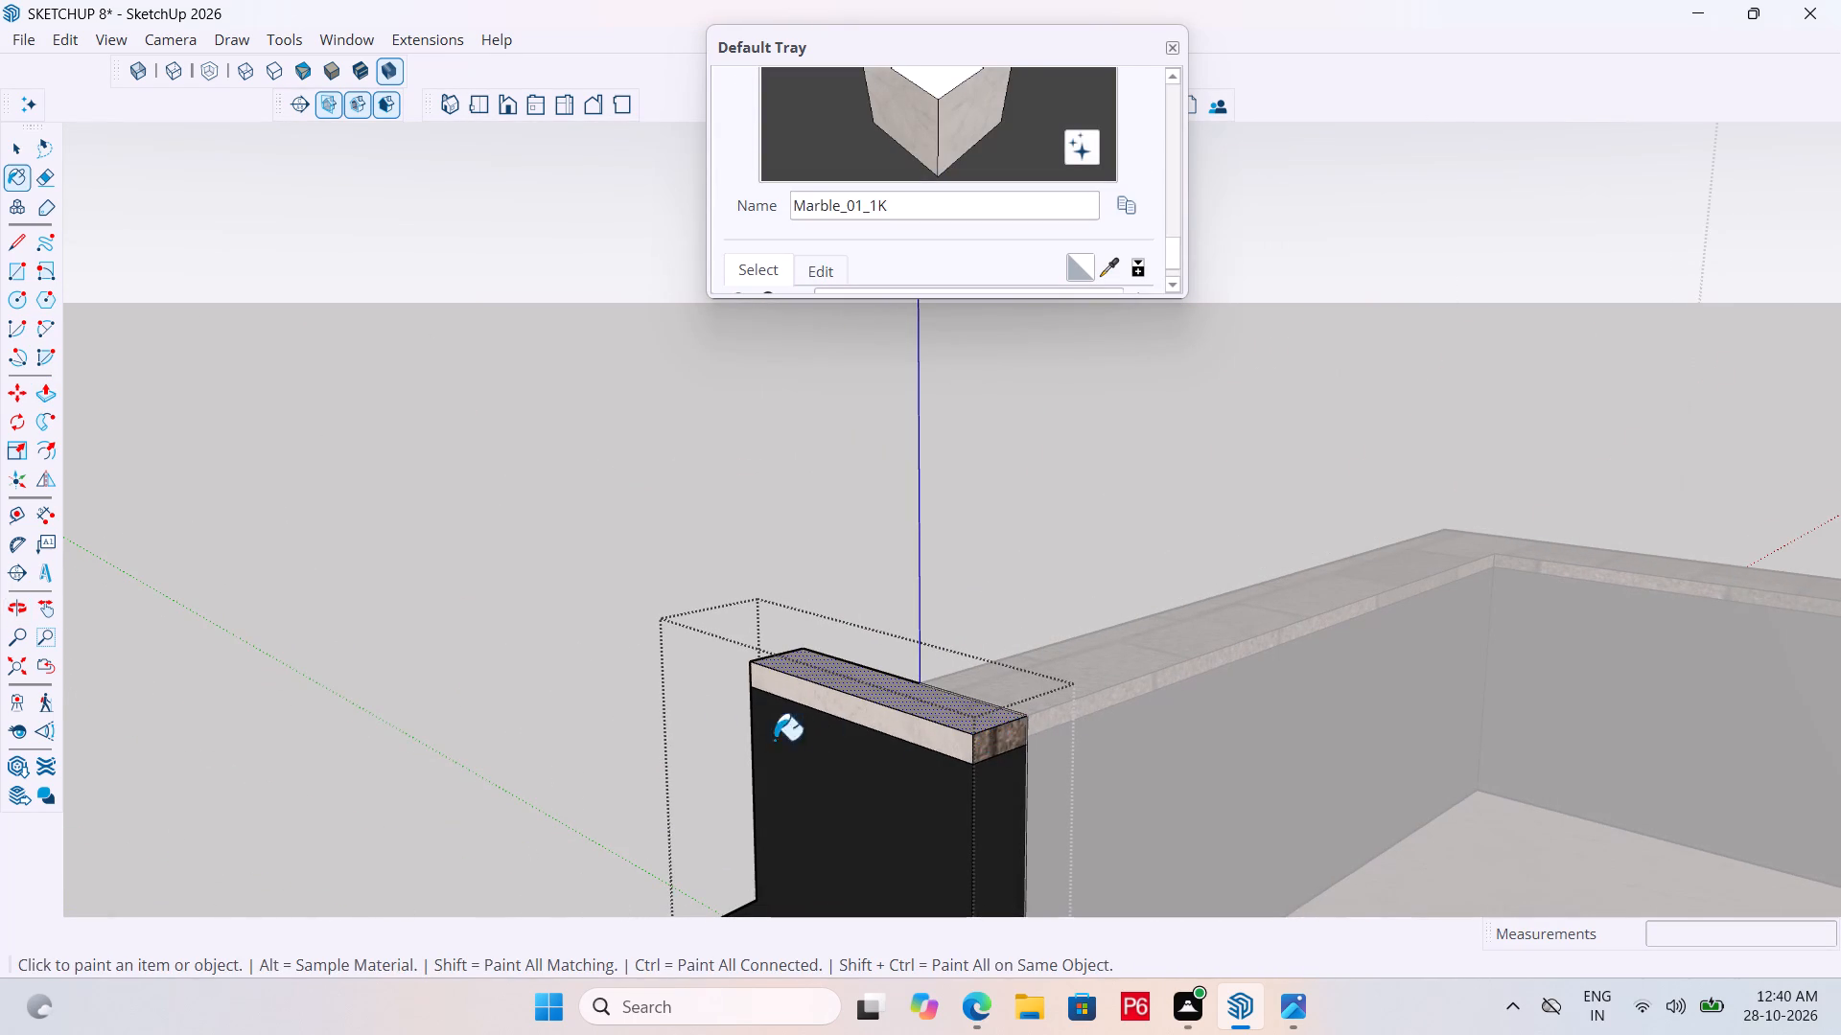
middle_drag(1006, 756, 1679, 733)
middle_drag(1001, 751, 1578, 731)
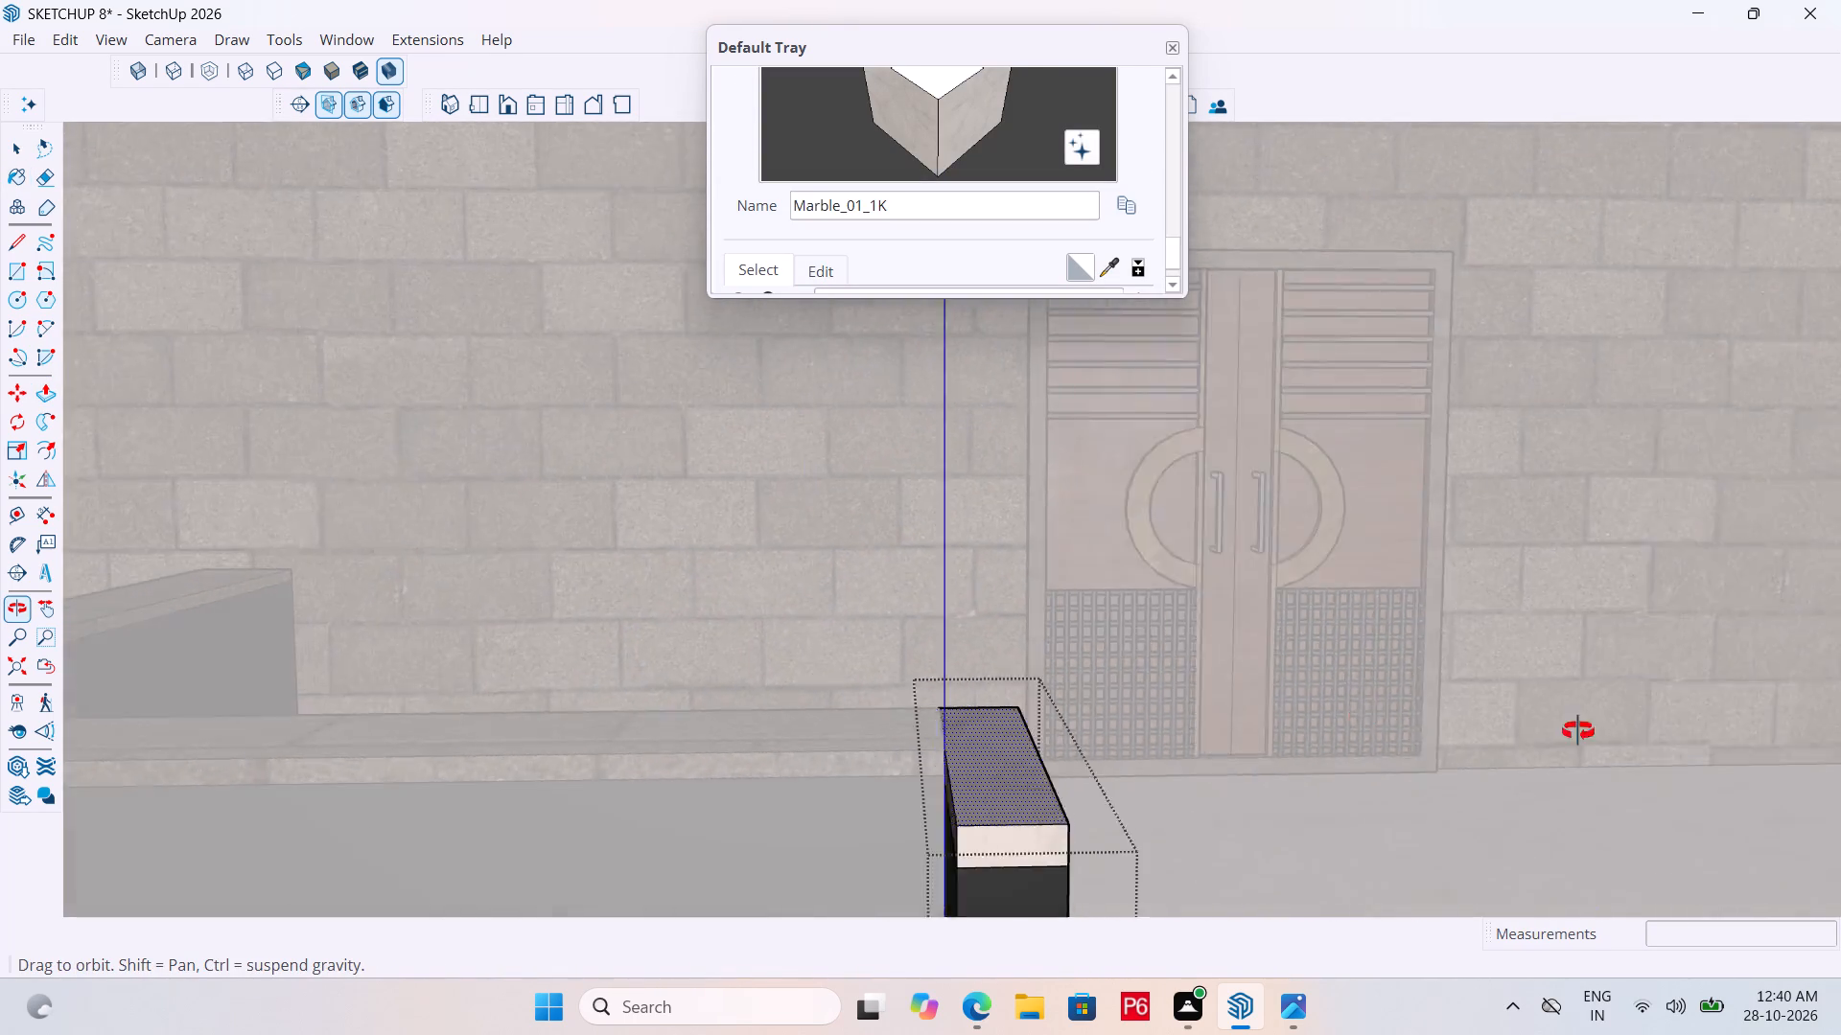
middle_drag(1578, 731, 1786, 769)
scroll(1130, 813, up, 2)
click(1090, 834)
scroll(1229, 667, down, 4)
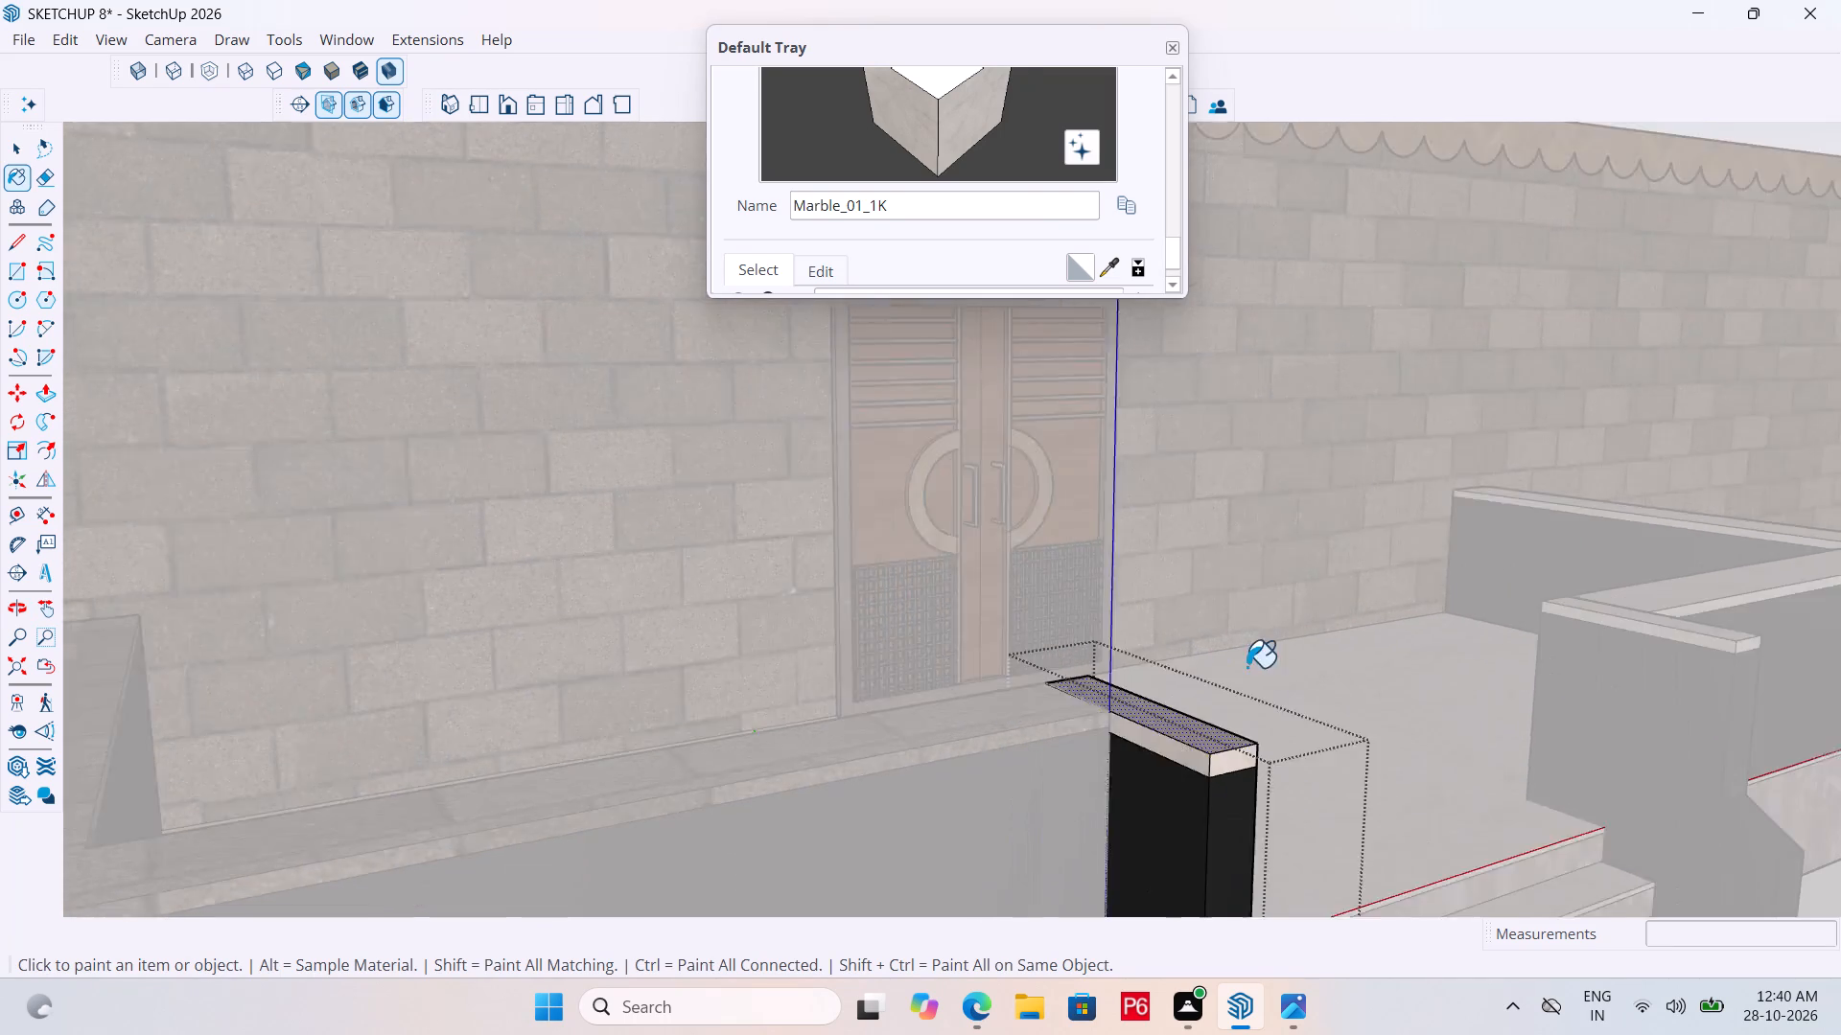
scroll(1247, 667, down, 2)
Open the left parapet's group and paint its coping's top, outer and inner faces with Marble_01_1K.
key(space)
click(1021, 706)
double_click(984, 719)
click(938, 734)
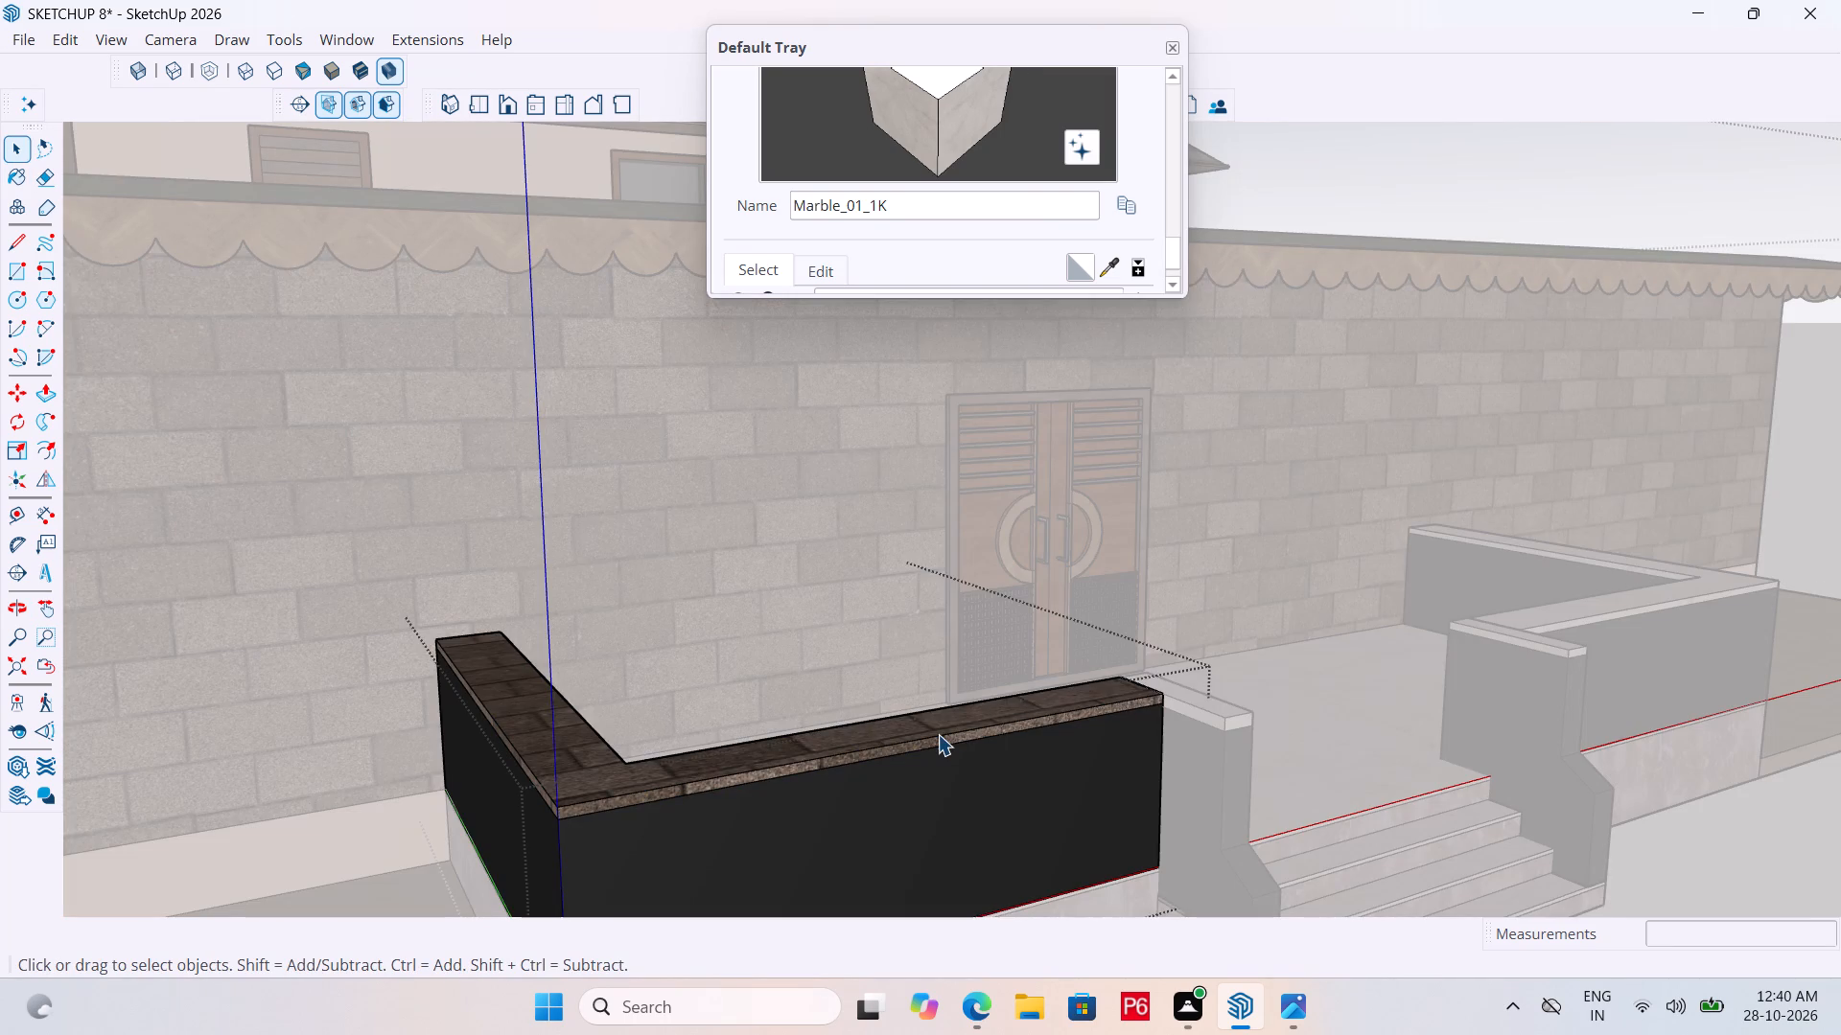
click(934, 724)
scroll(902, 723, up, 6)
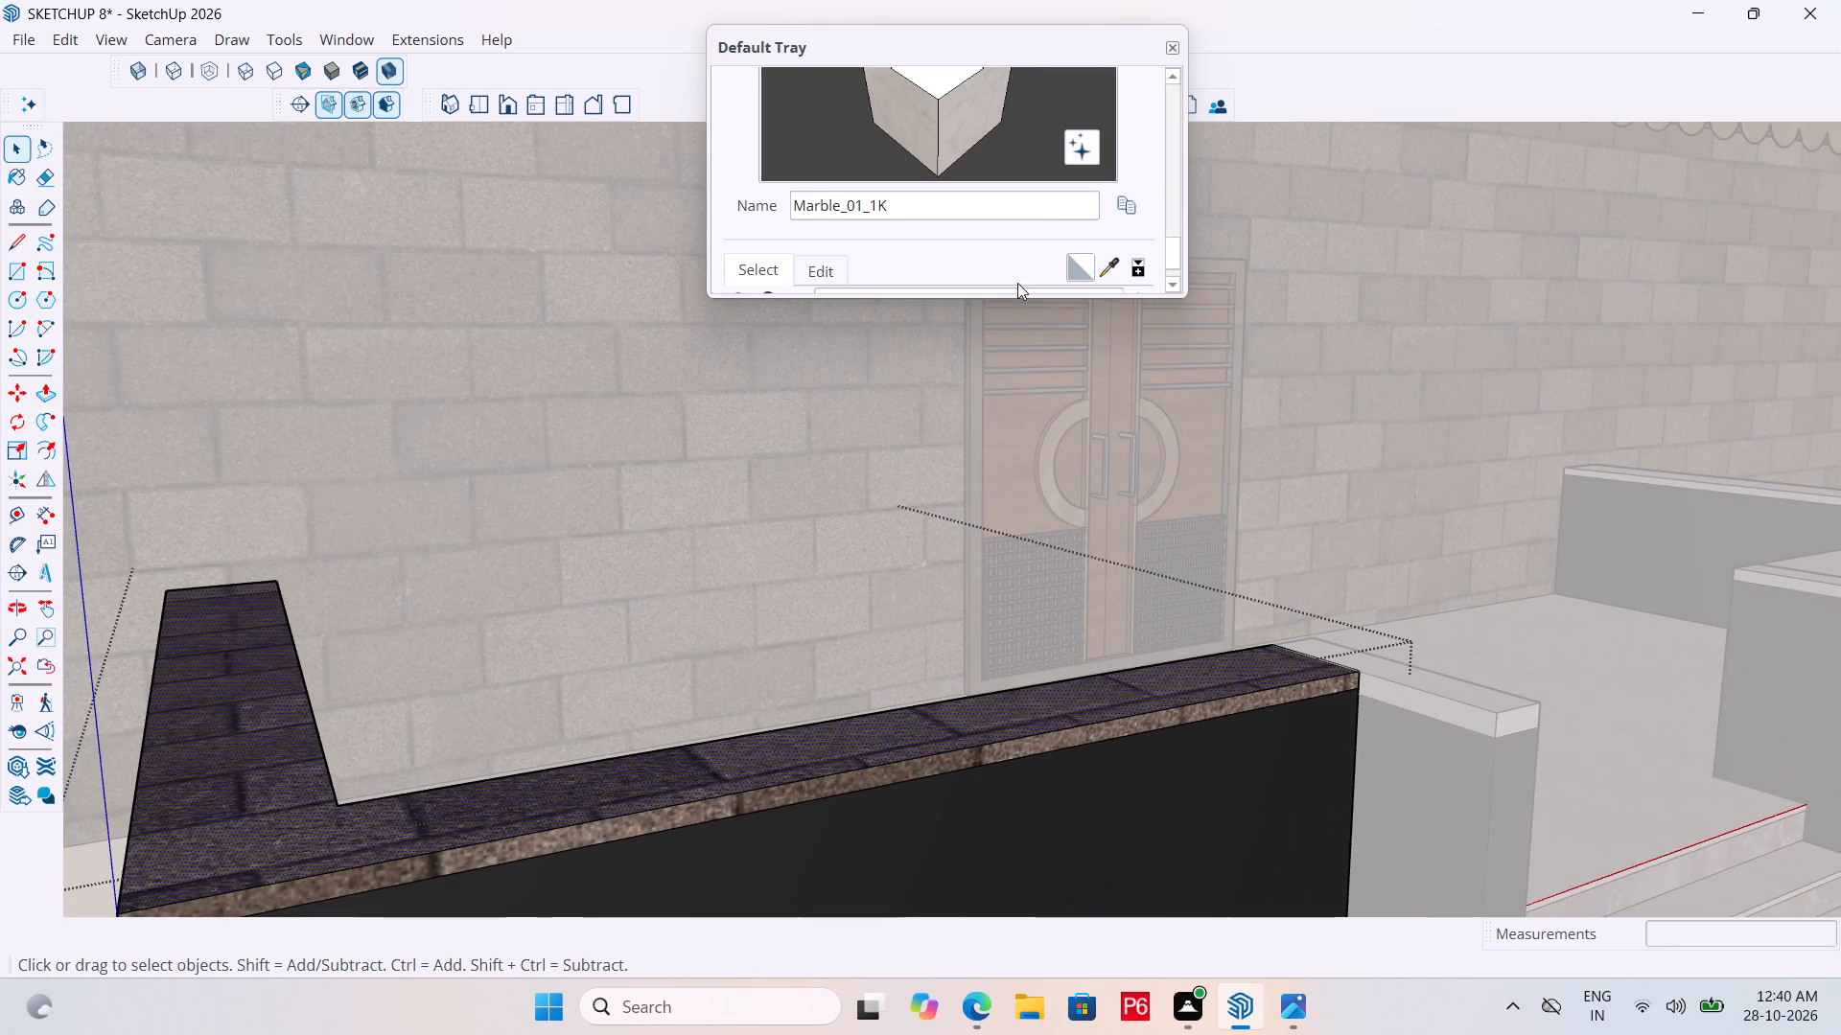
scroll(925, 265, down, 2)
click(766, 249)
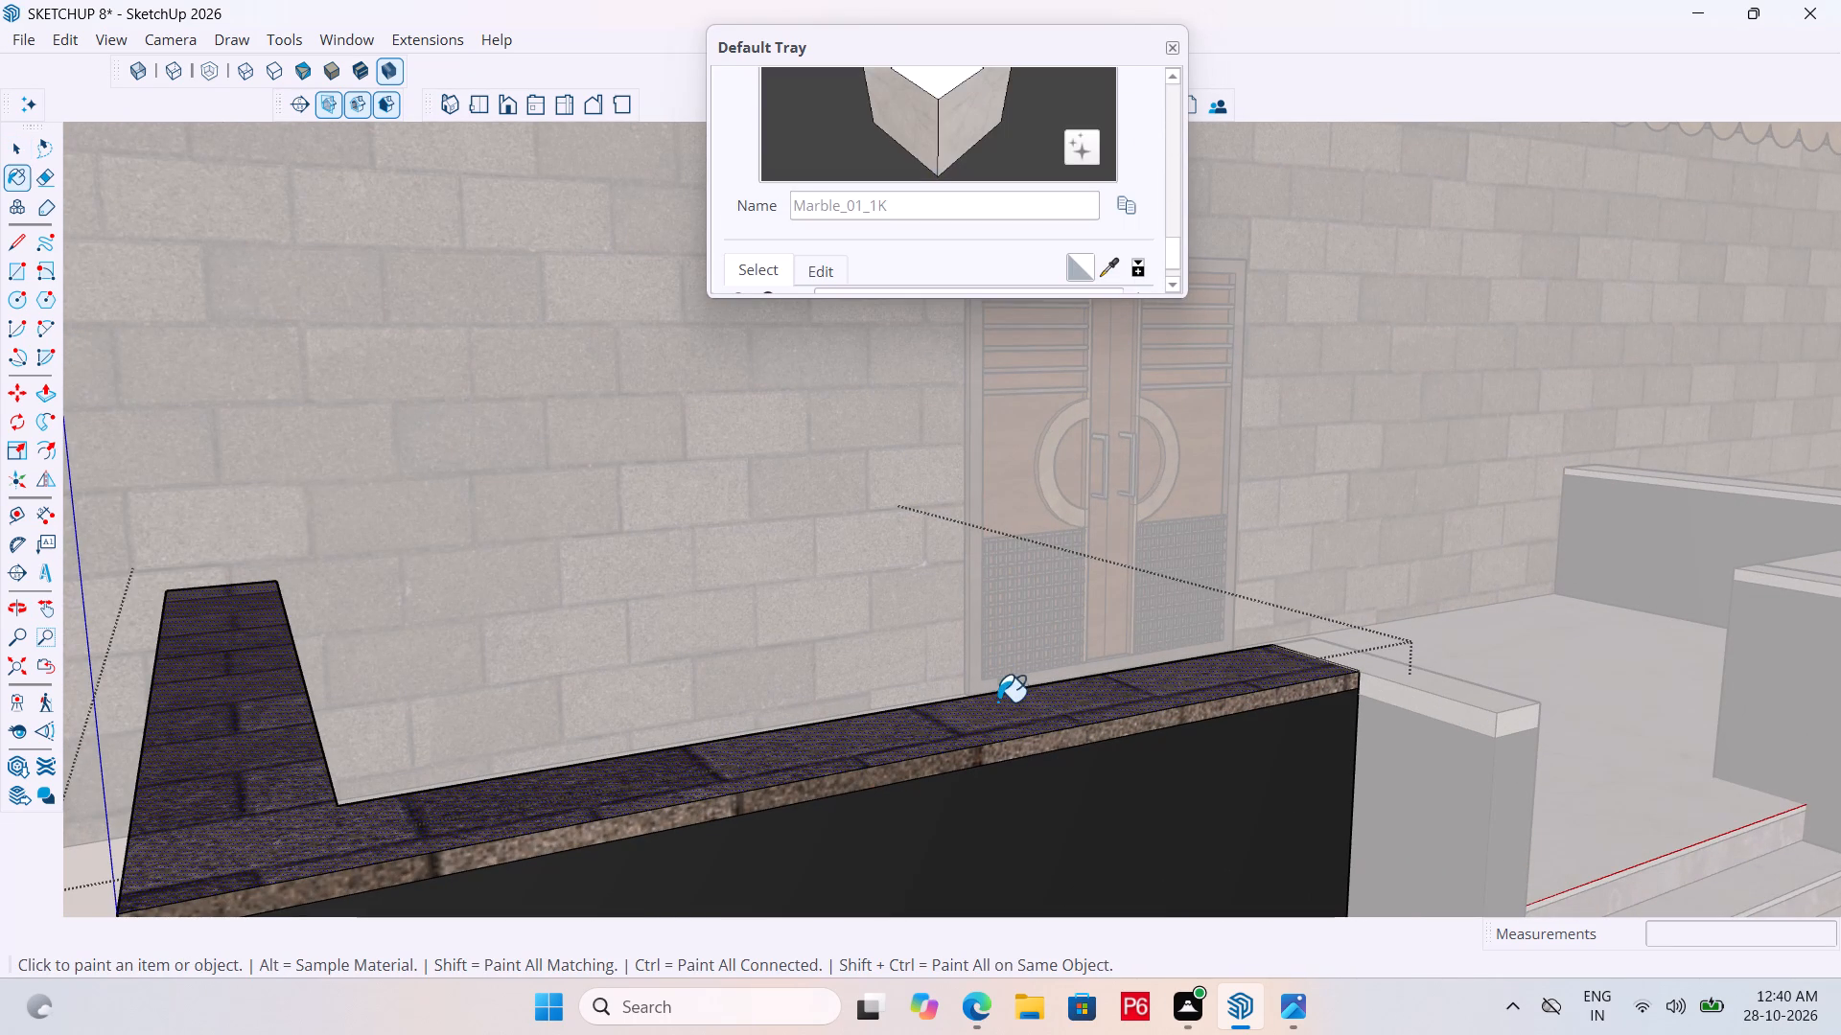
click(999, 709)
click(1018, 749)
scroll(1226, 626, down, 5)
scroll(638, 765, up, 6)
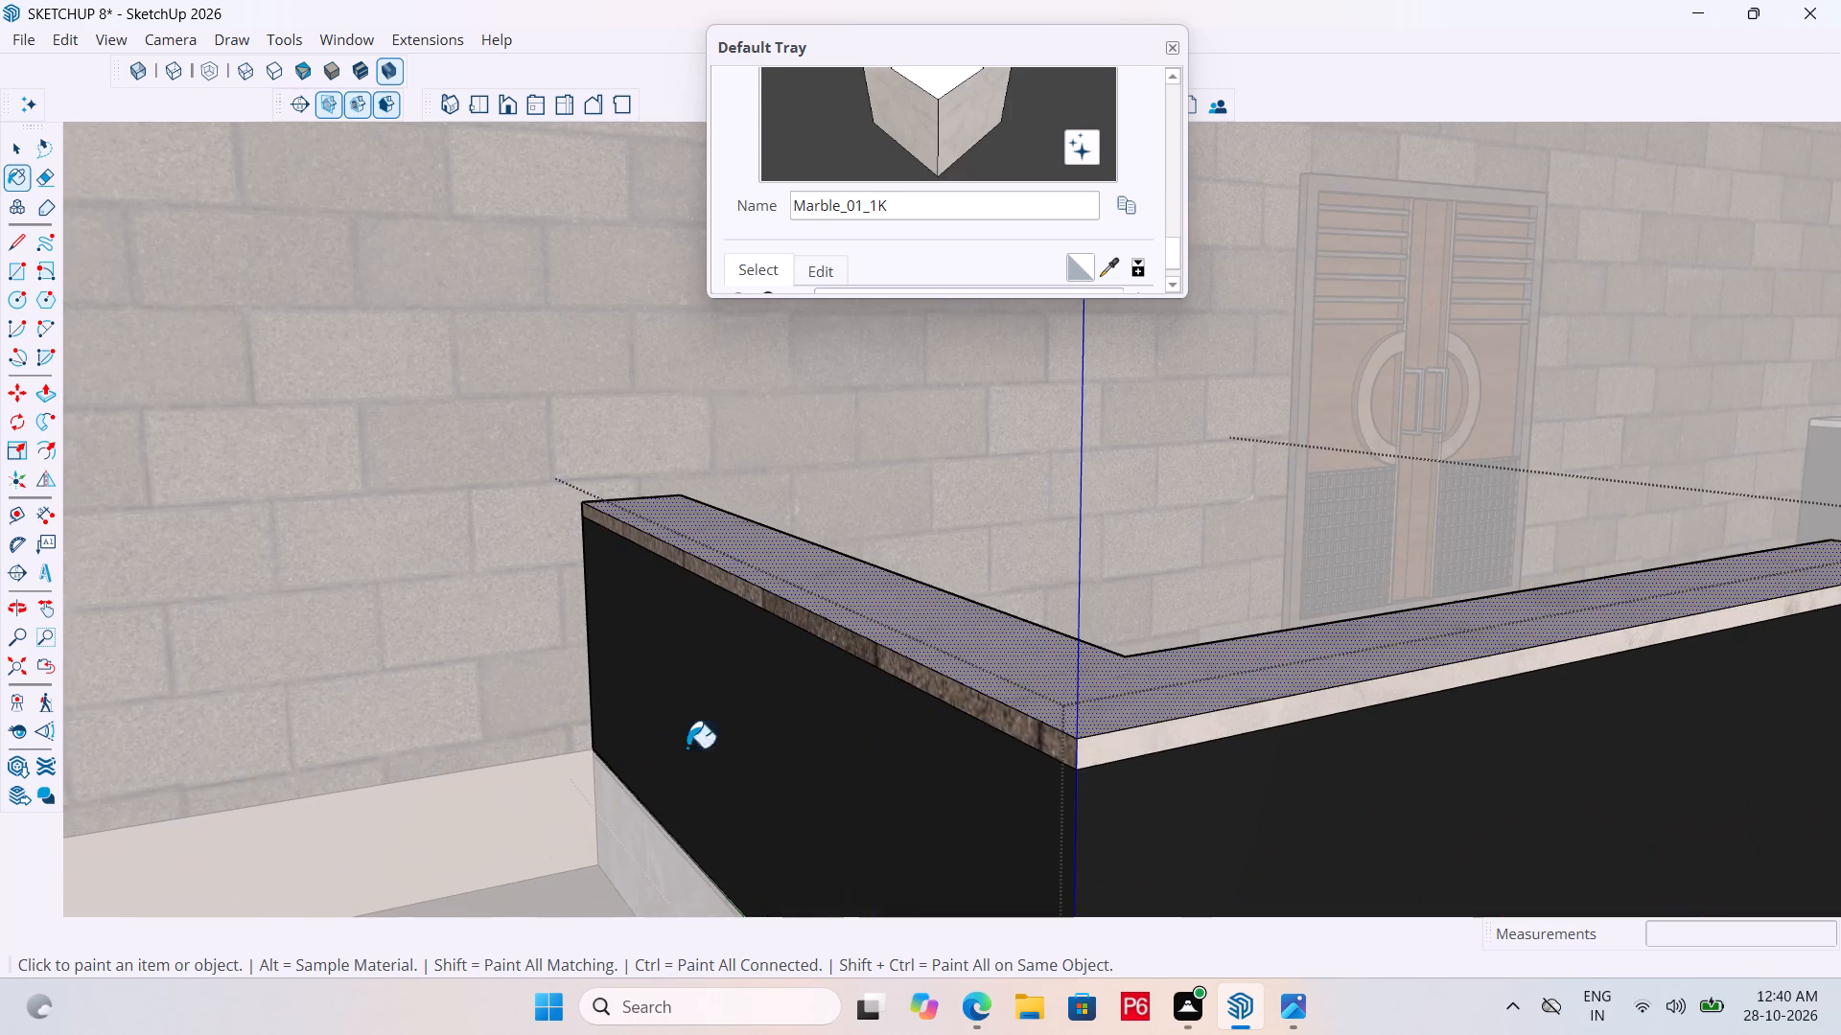
drag(1024, 724, 1033, 715)
click(1061, 735)
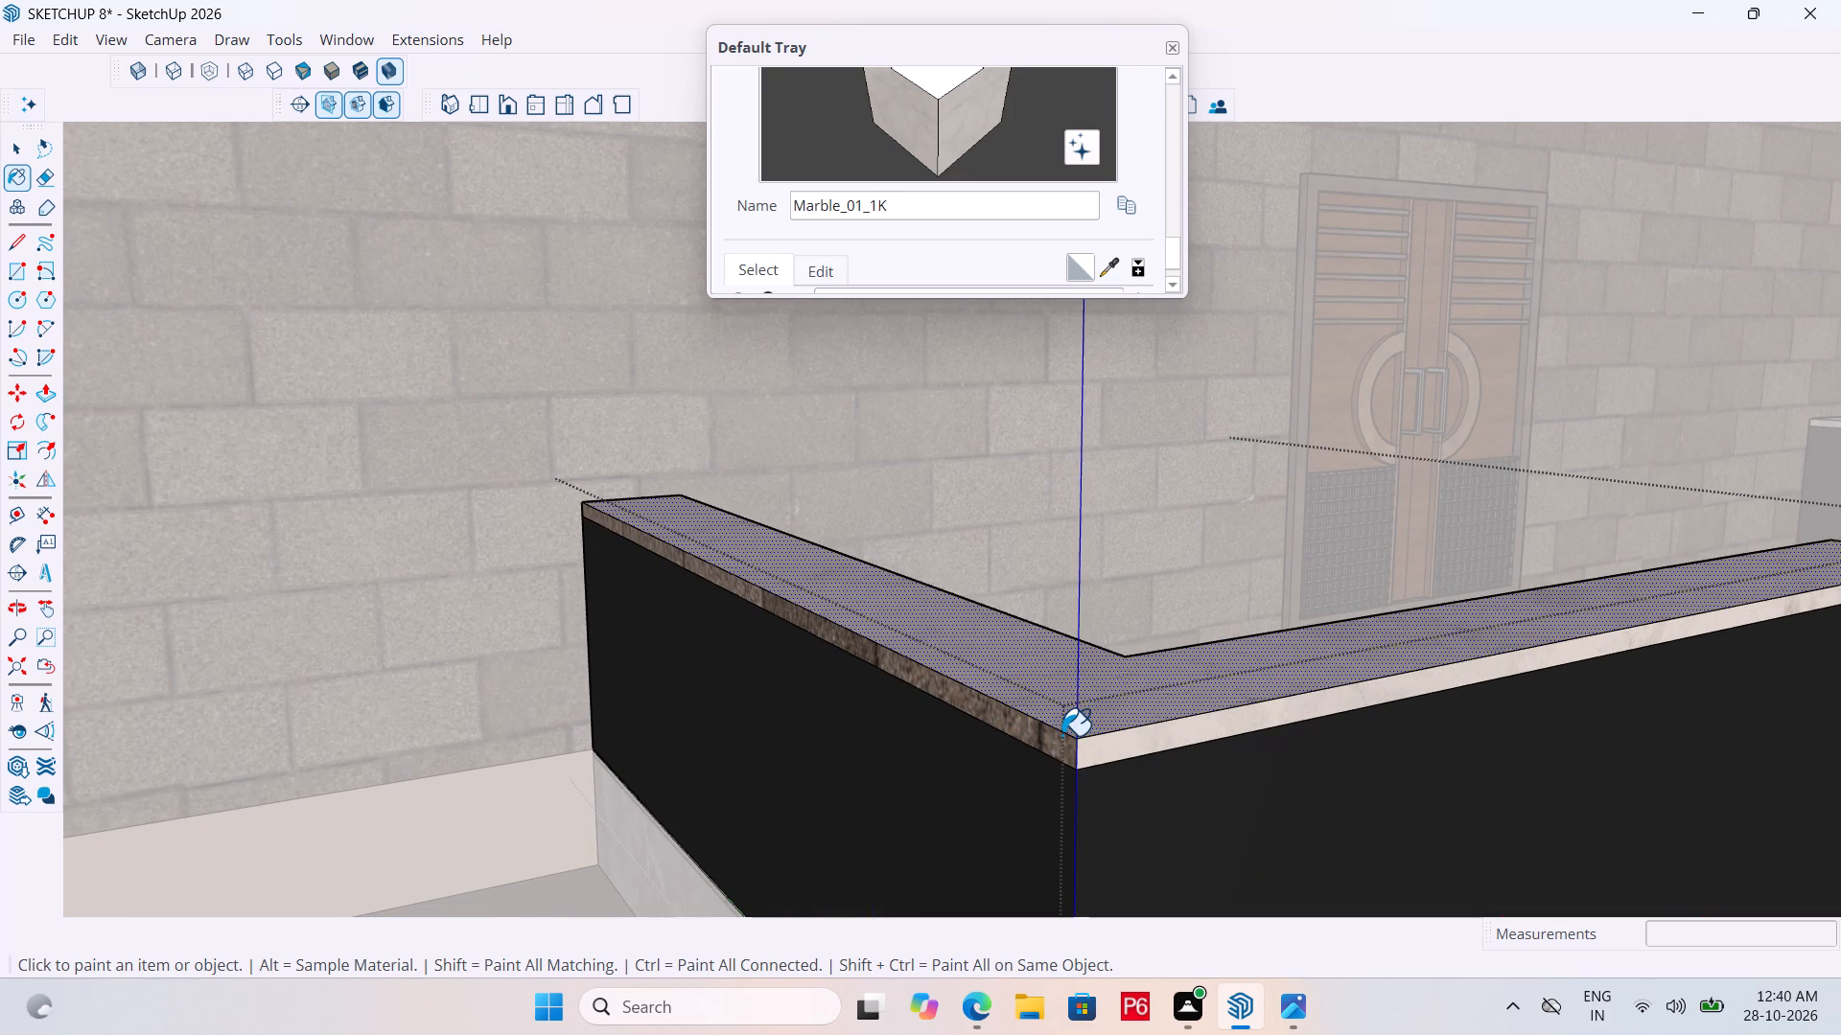
middle_drag(1380, 618, 0, 626)
scroll(1133, 726, up, 4)
drag(1393, 782, 1434, 770)
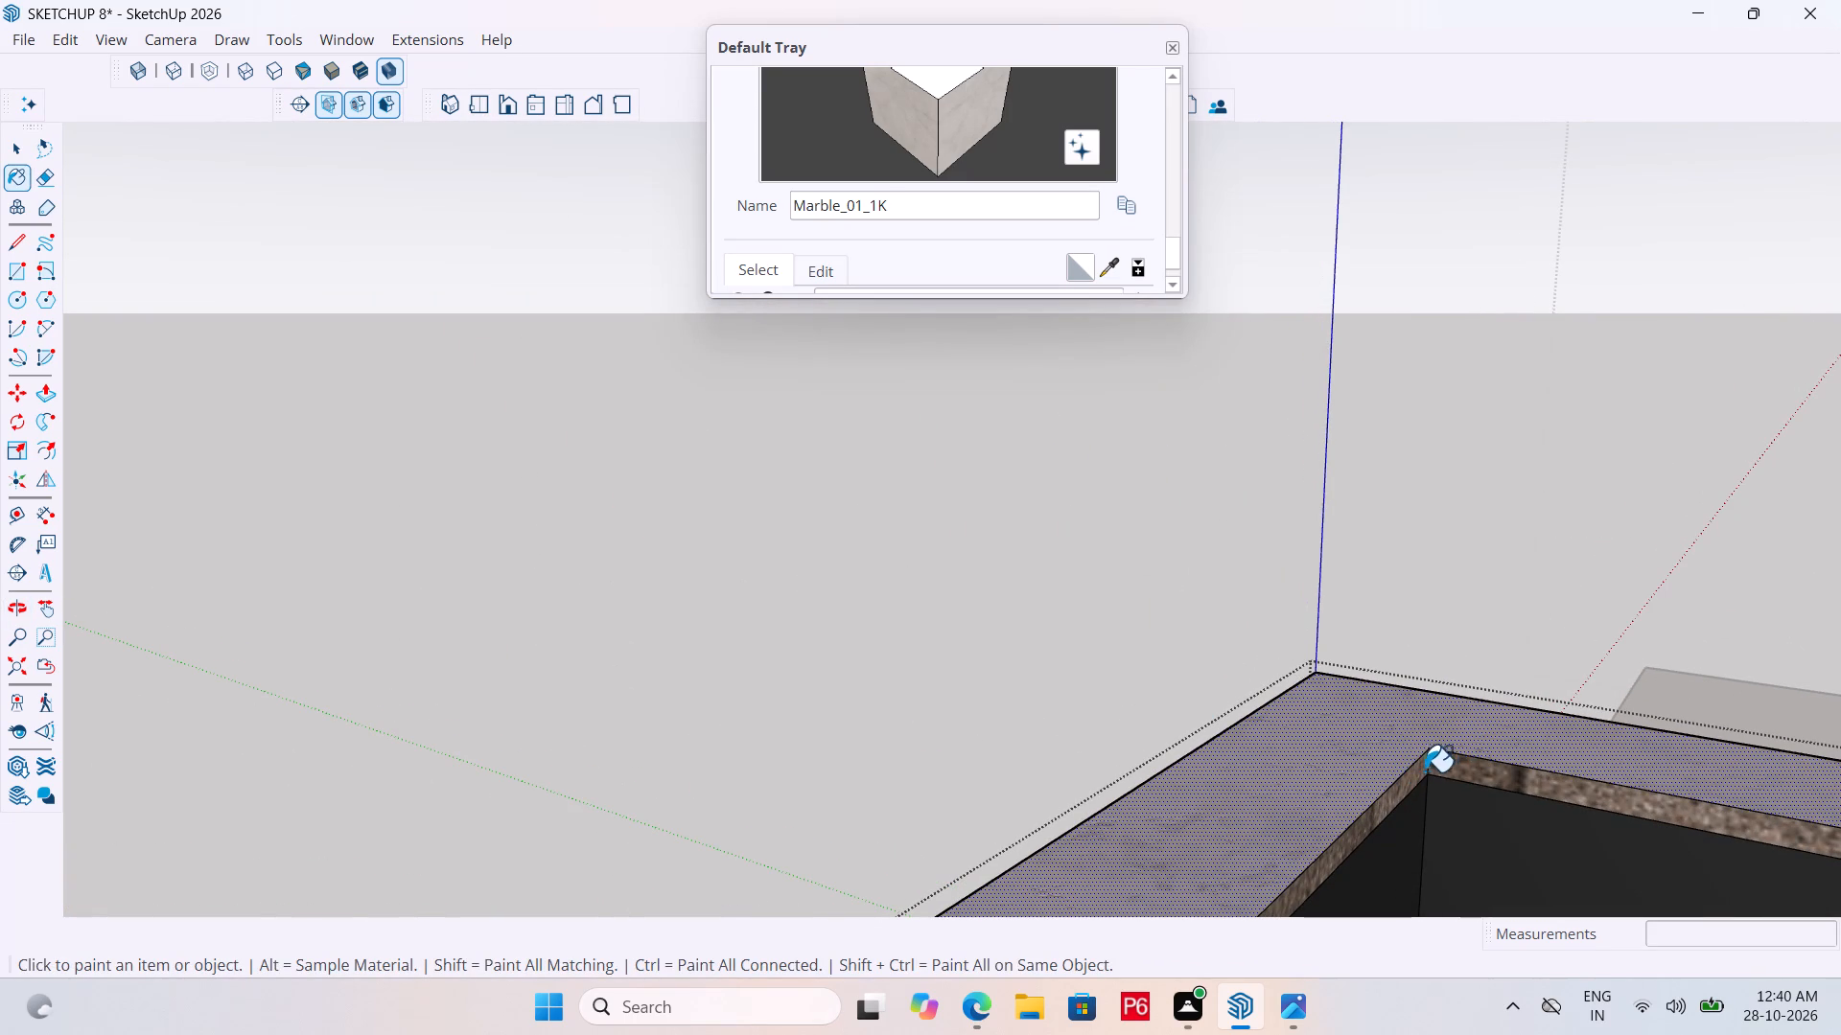
click(1410, 772)
scroll(1419, 636, down, 6)
scroll(1497, 645, down, 6)
scroll(1408, 615, down, 4)
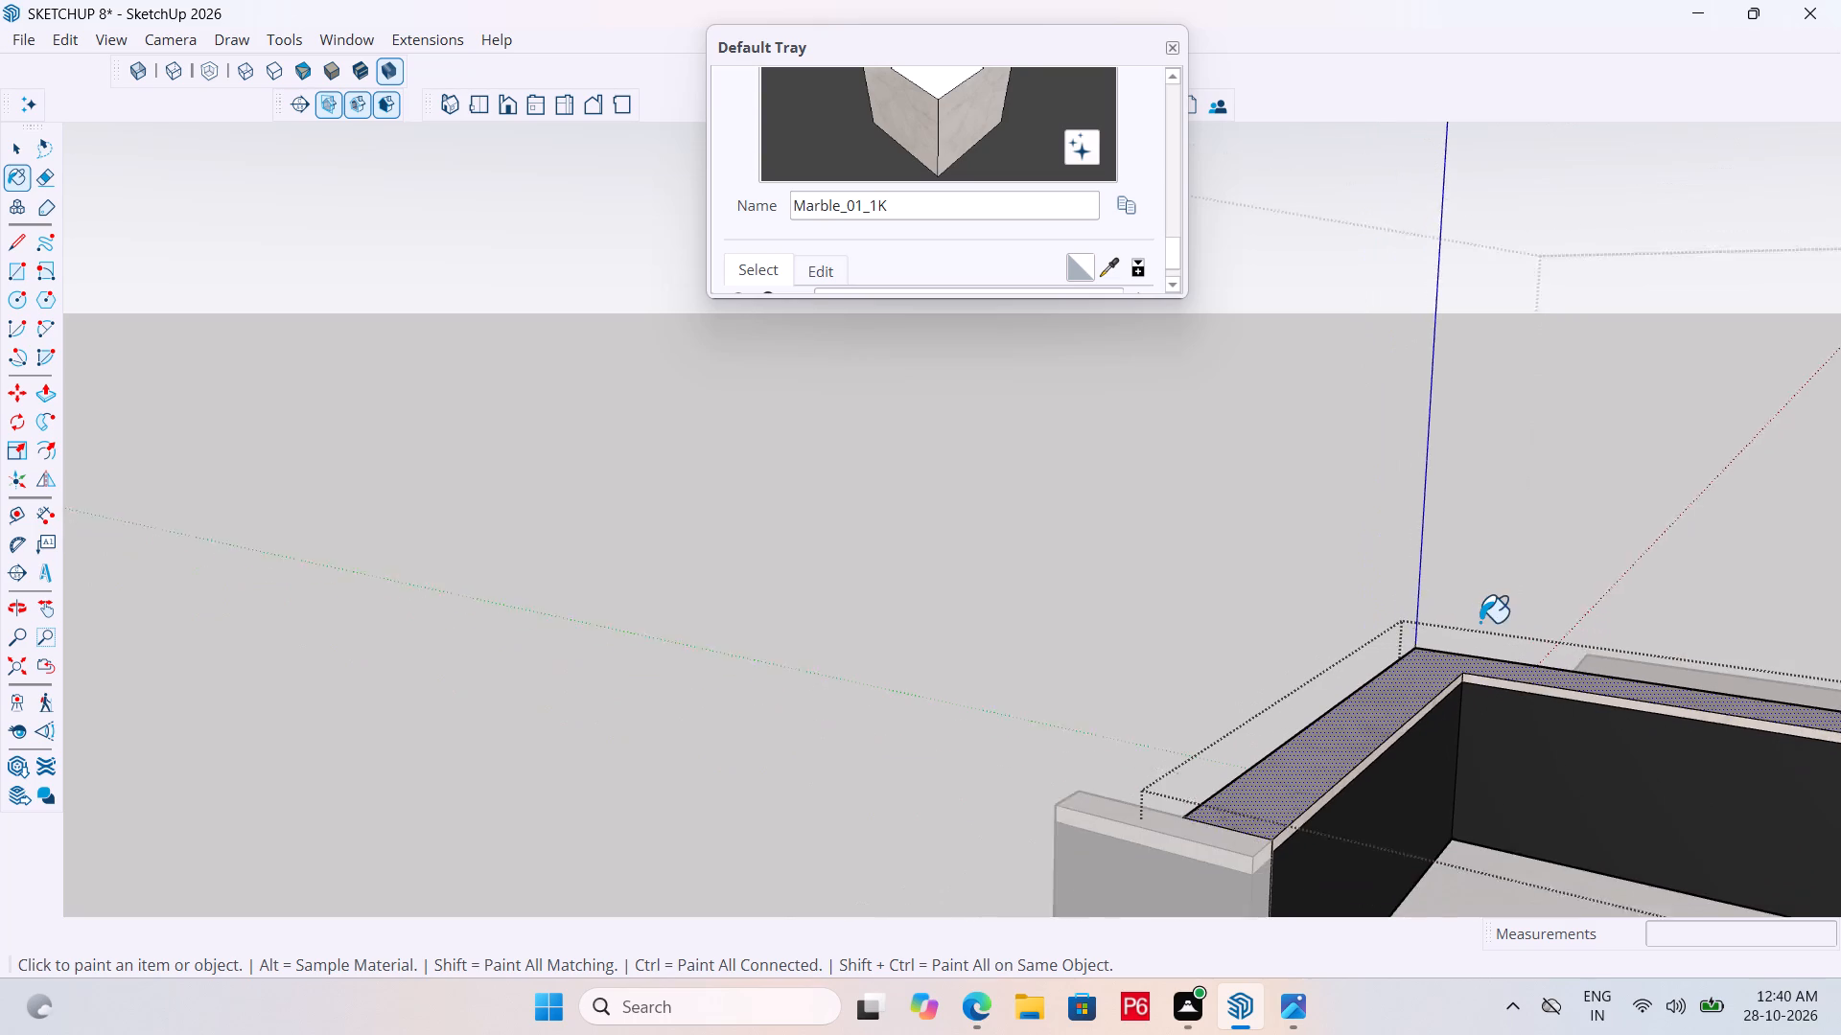
scroll(1480, 622, down, 2)
middle_drag(1212, 876, 1840, 825)
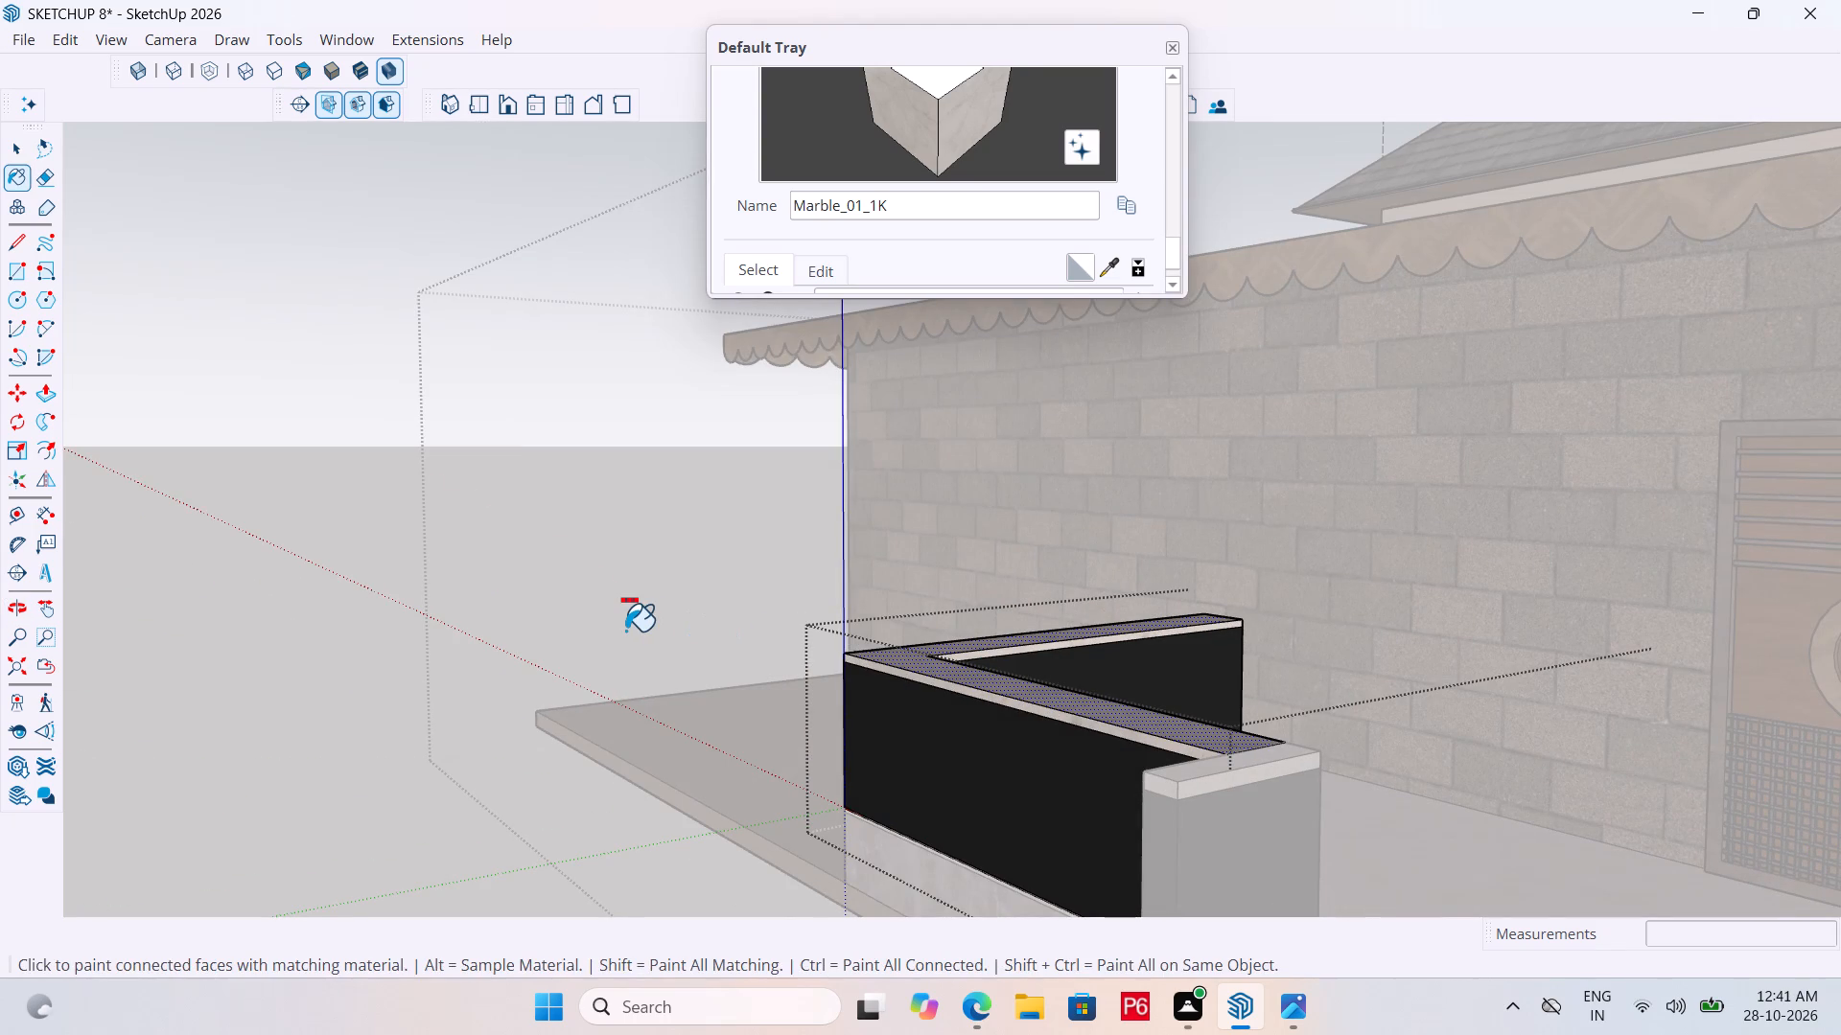
Save the model and leave the left parapet's group and the building group around it.
key(ctrl+s)
key(ctrl+s)
key(space)
double_click(635, 623)
click(590, 586)
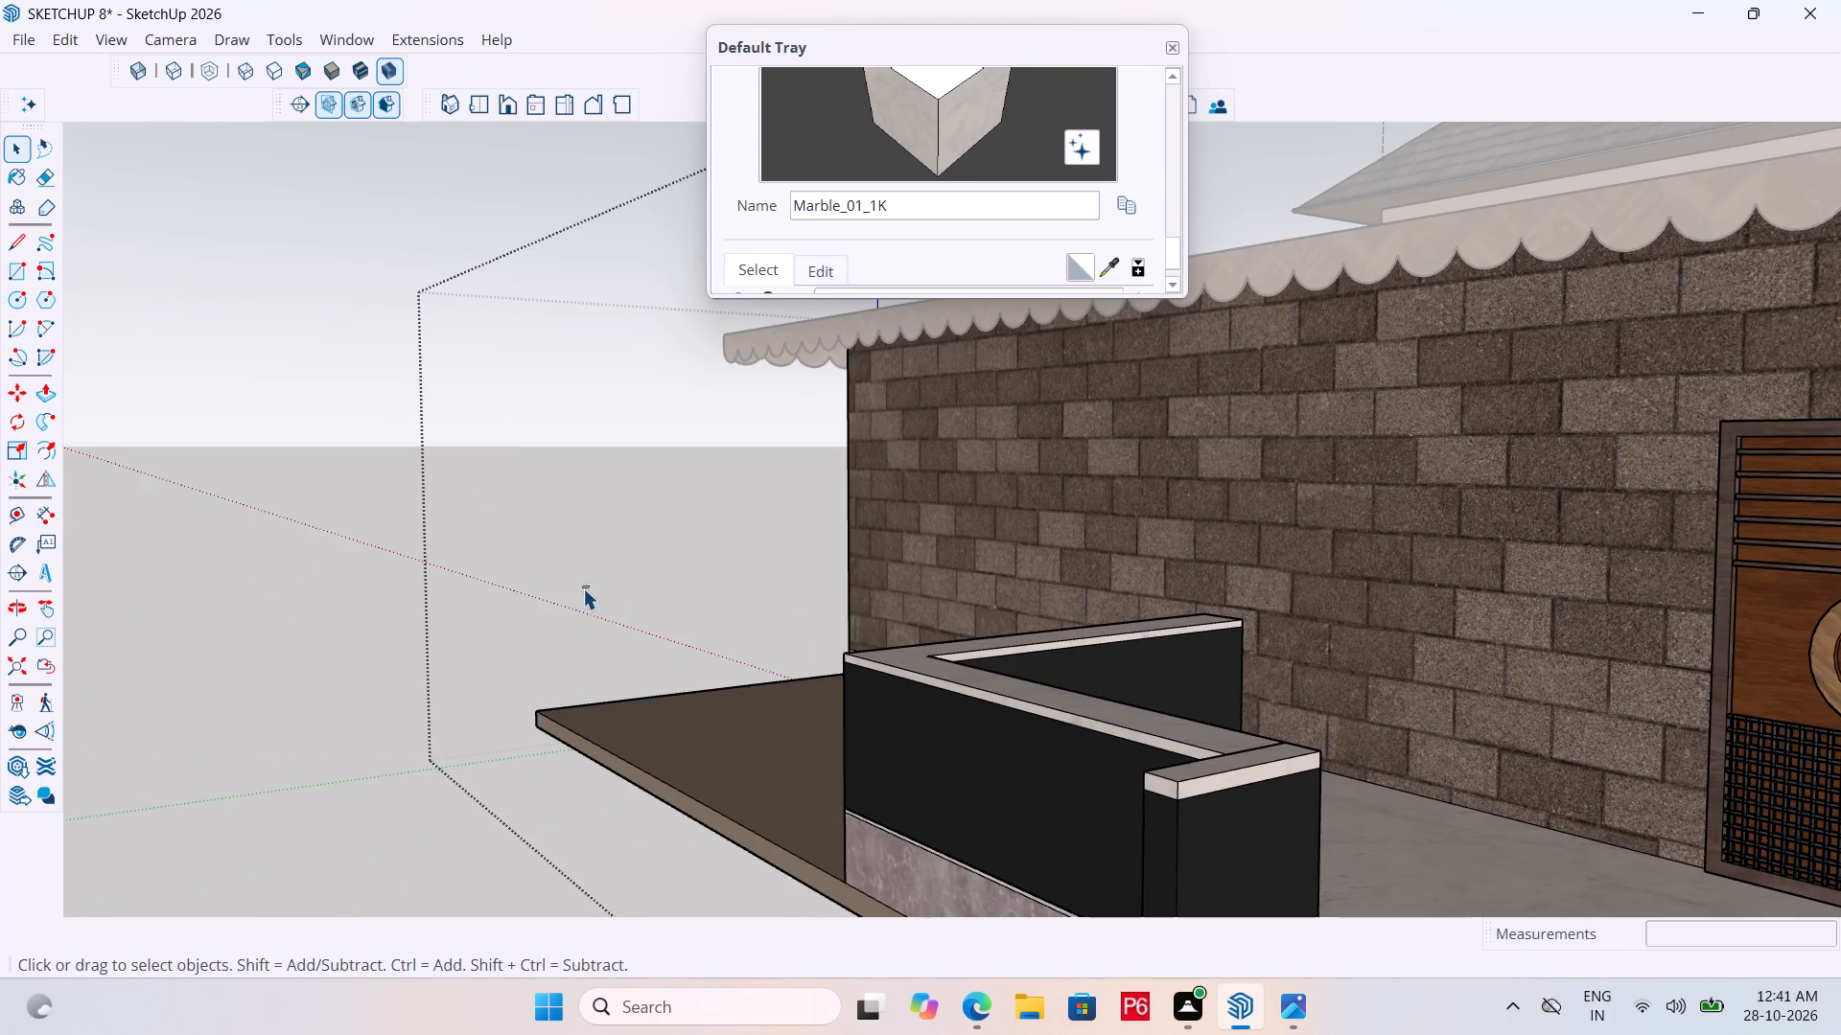
scroll(580, 586, down, 10)
middle_drag(851, 705, 1143, 792)
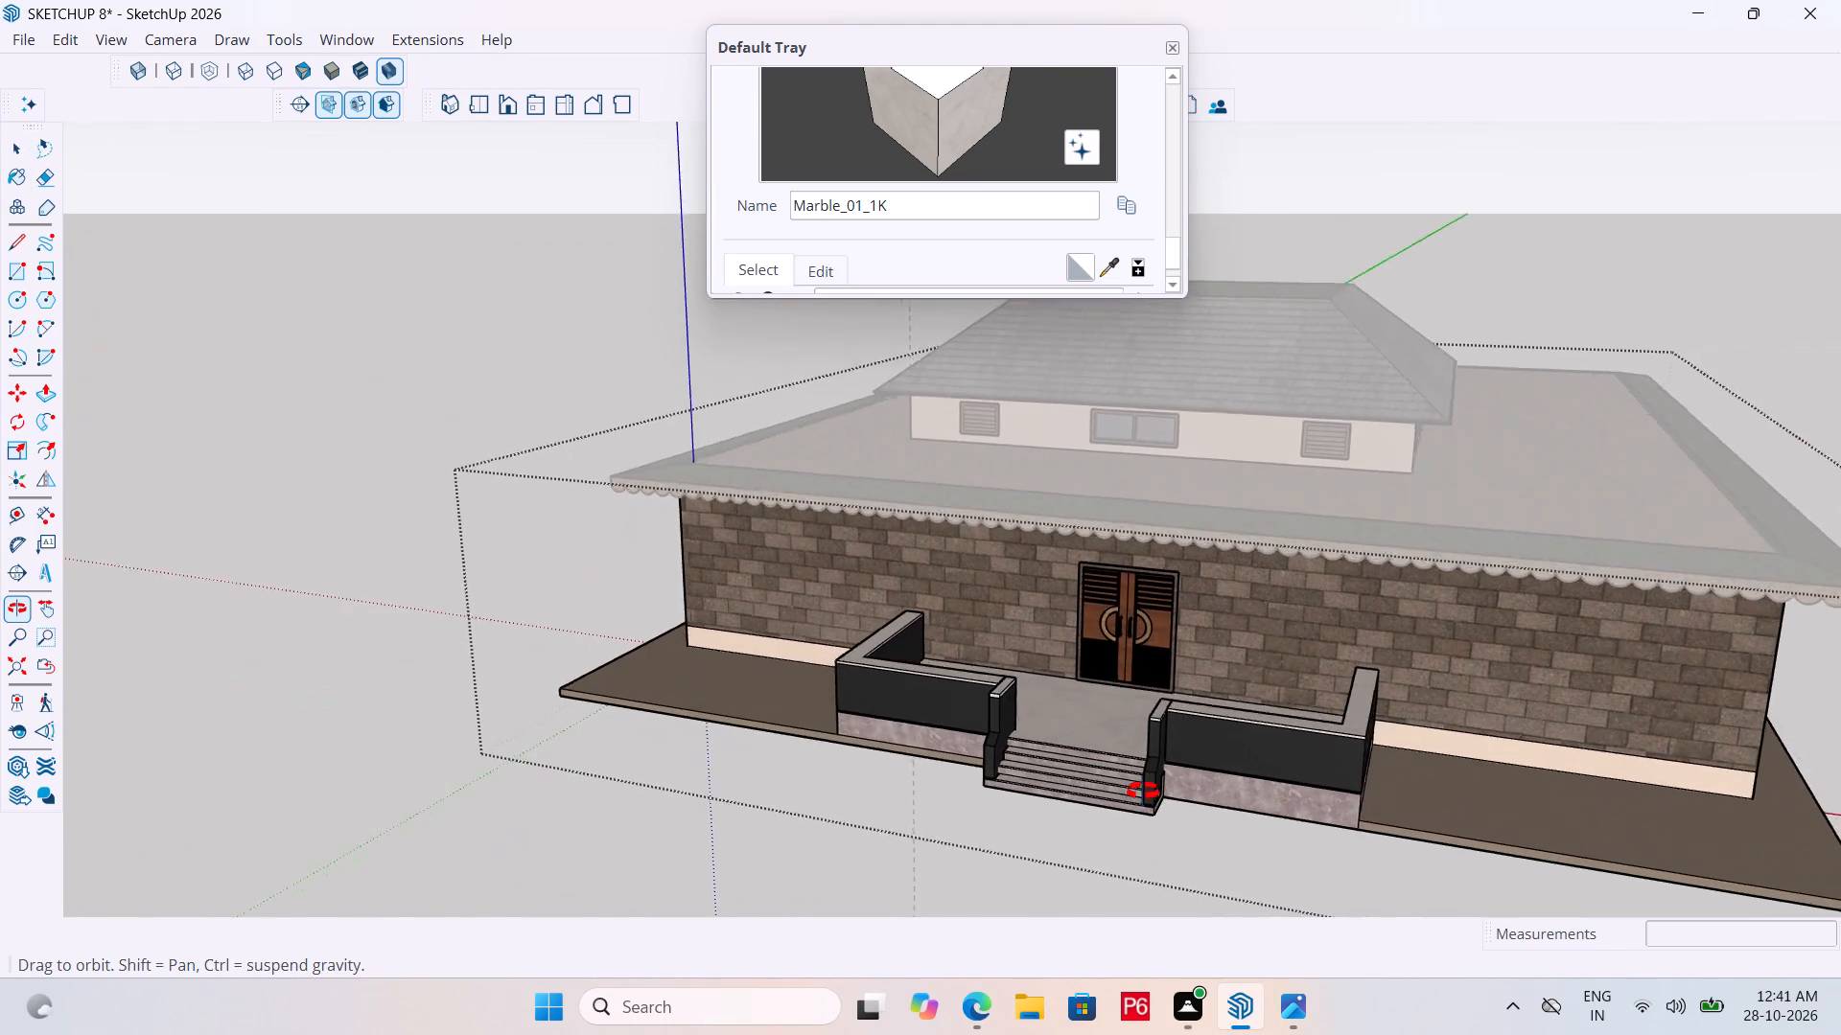
middle_drag(1143, 792, 1106, 795)
click(747, 821)
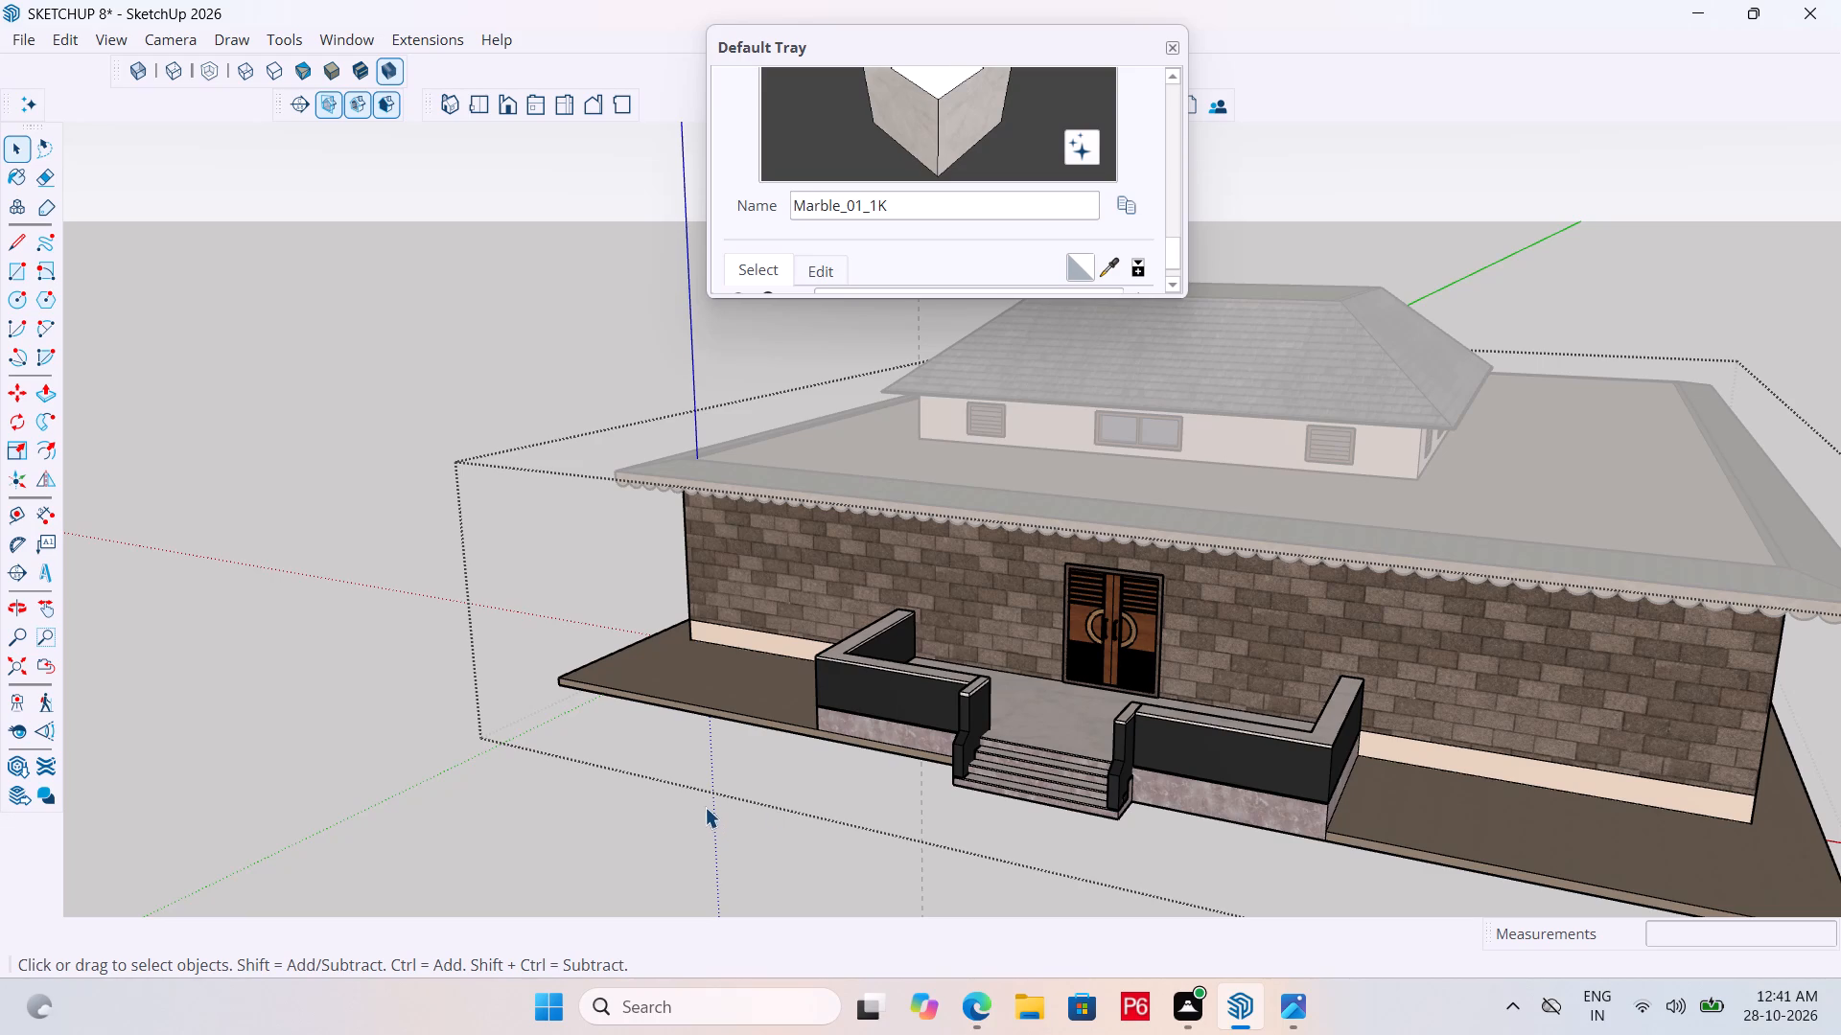
Open the right parapet's group and extend its front coping face outward 1" with Push/Pull.
scroll(1195, 754, up, 5)
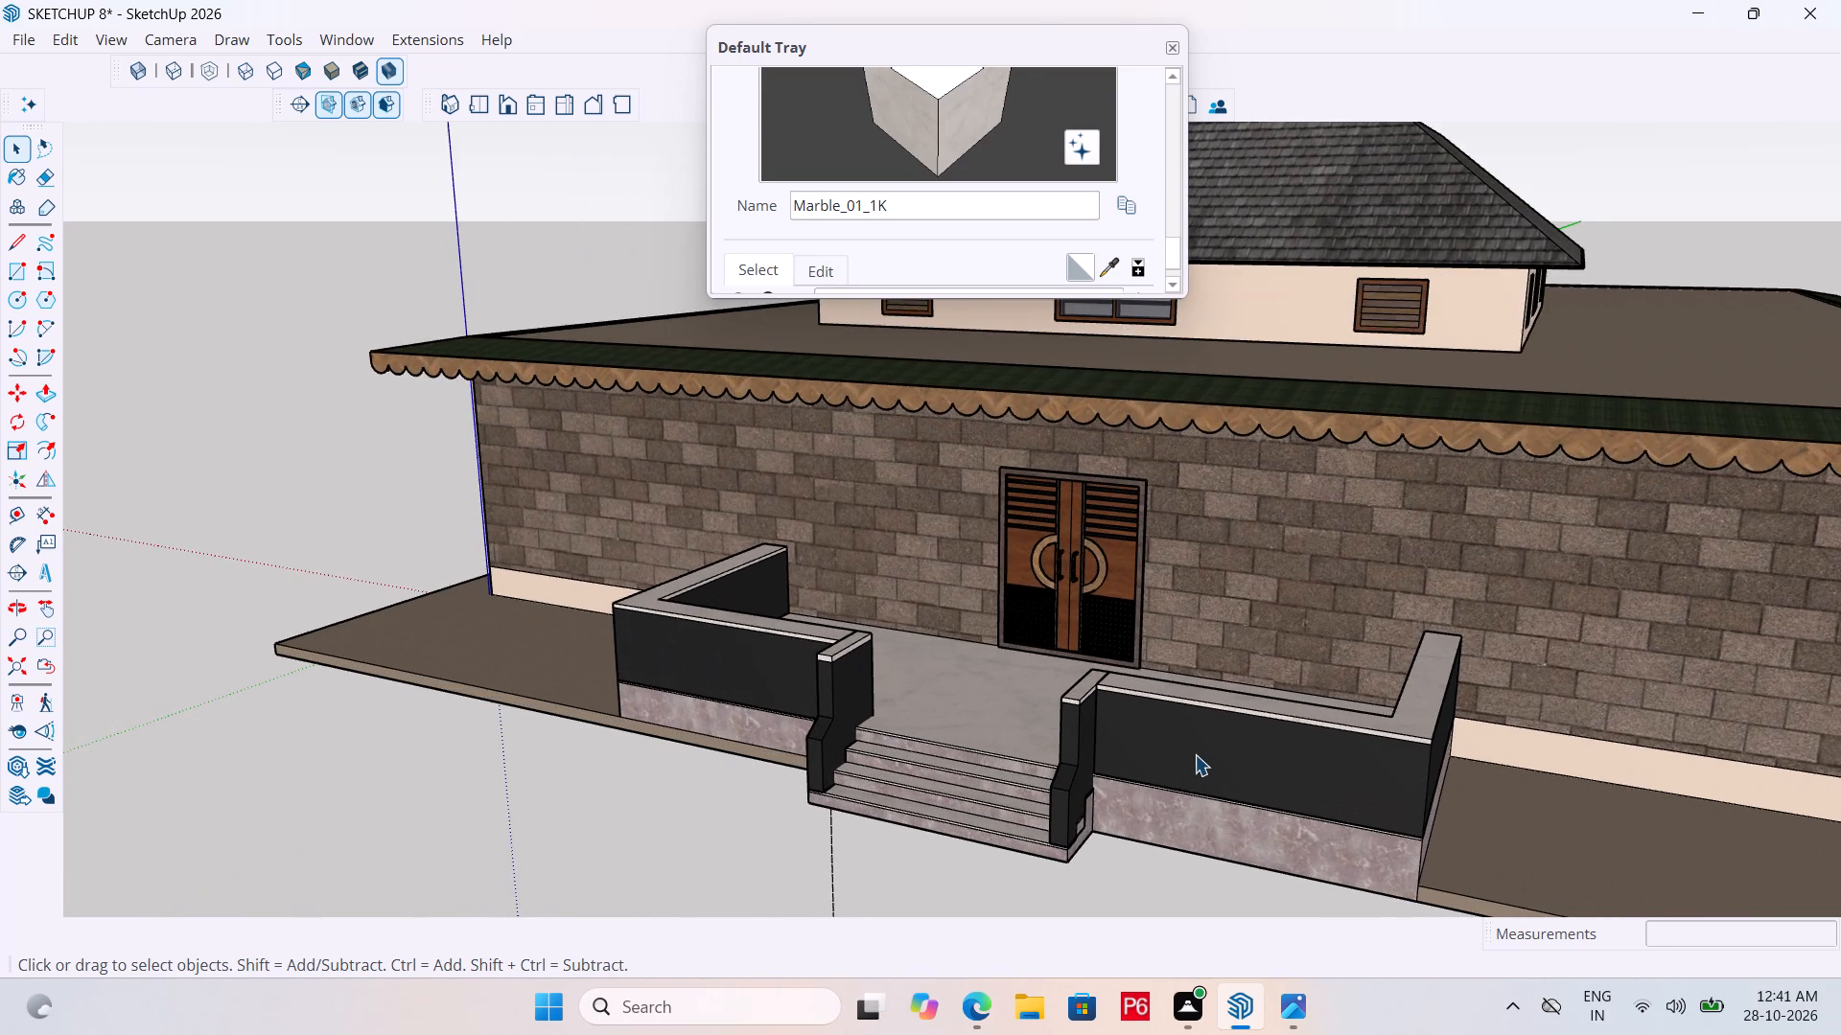
scroll(1167, 701, up, 16)
click(1063, 671)
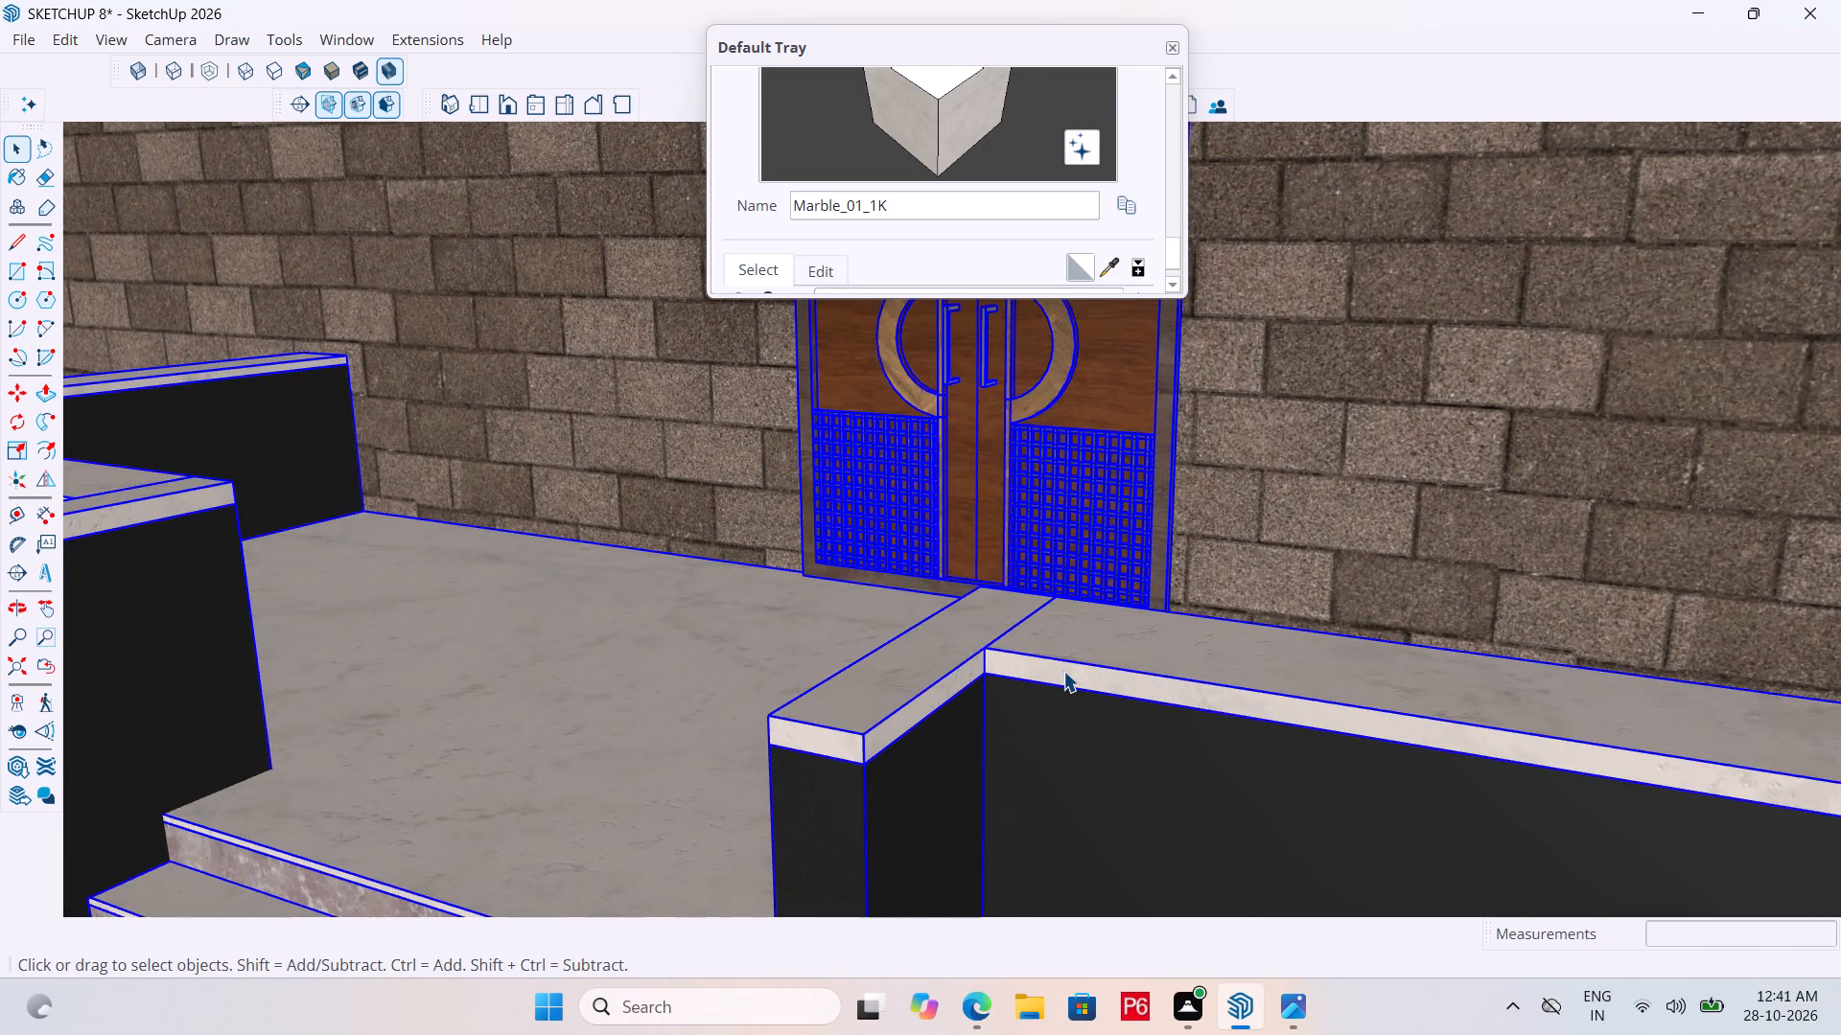
triple_click(1054, 674)
double_click(1052, 671)
click(1051, 669)
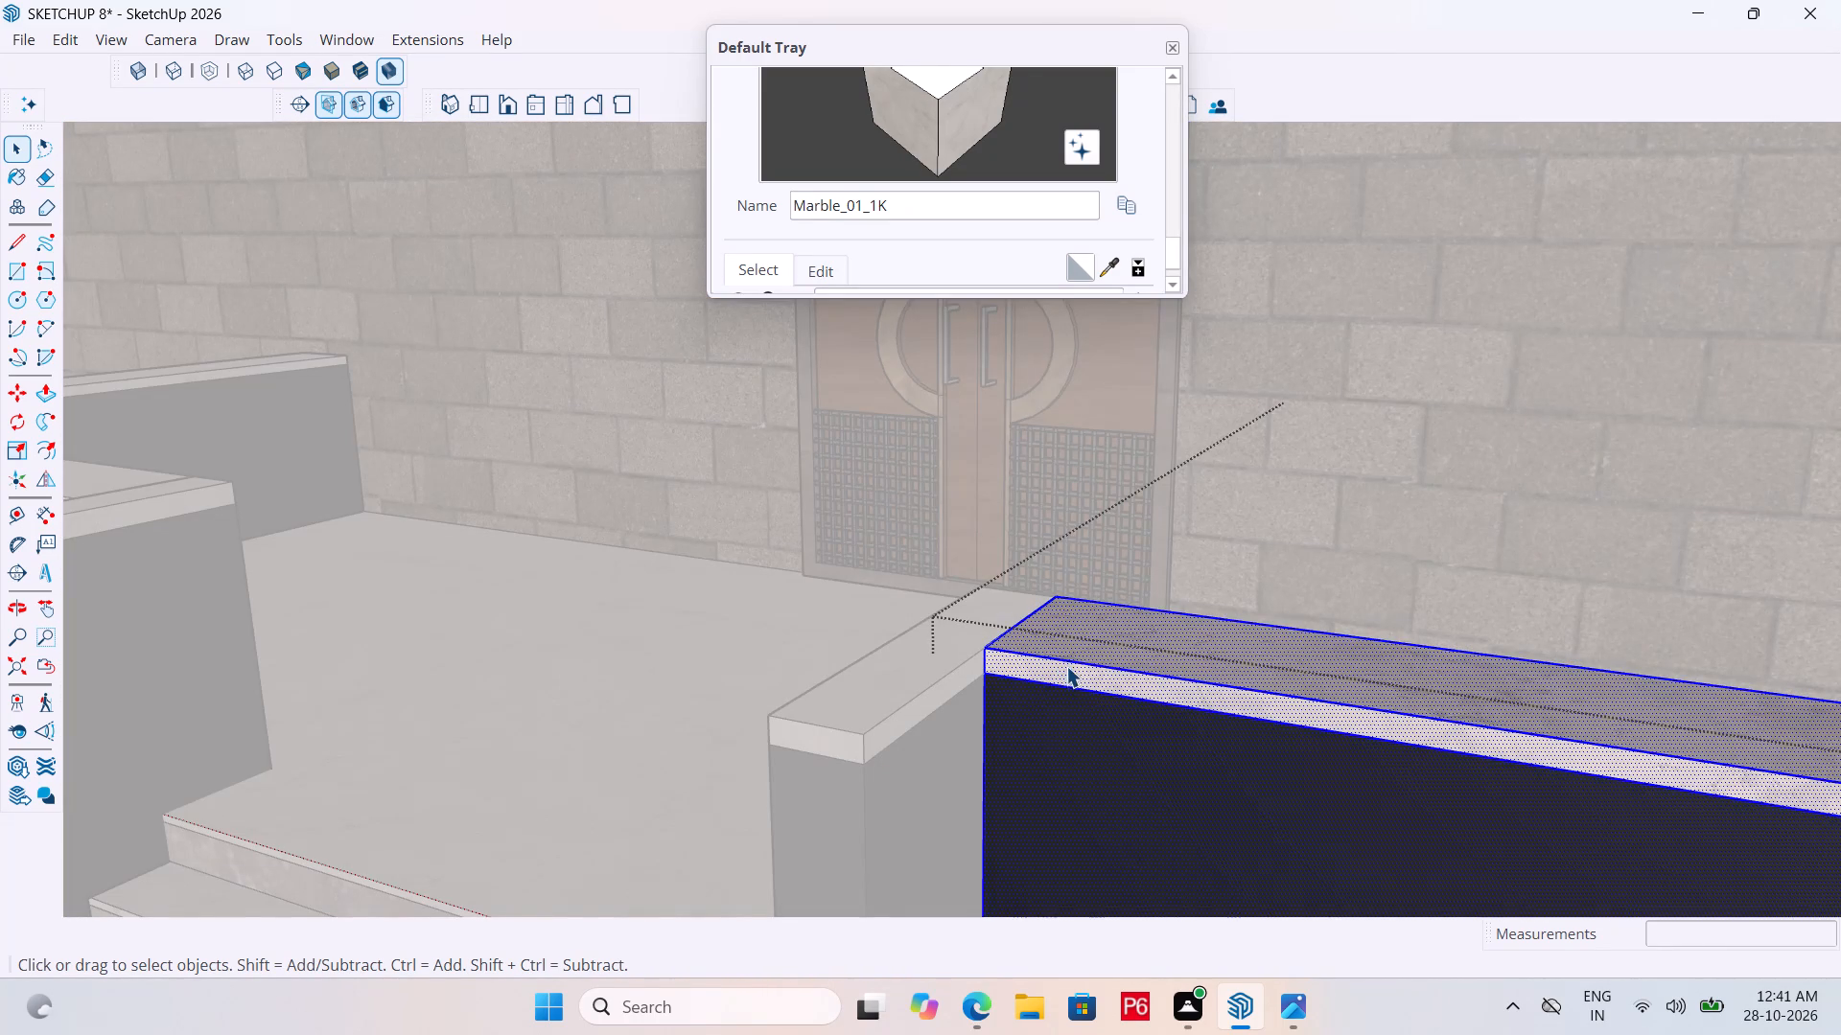
click(1069, 668)
key(p)
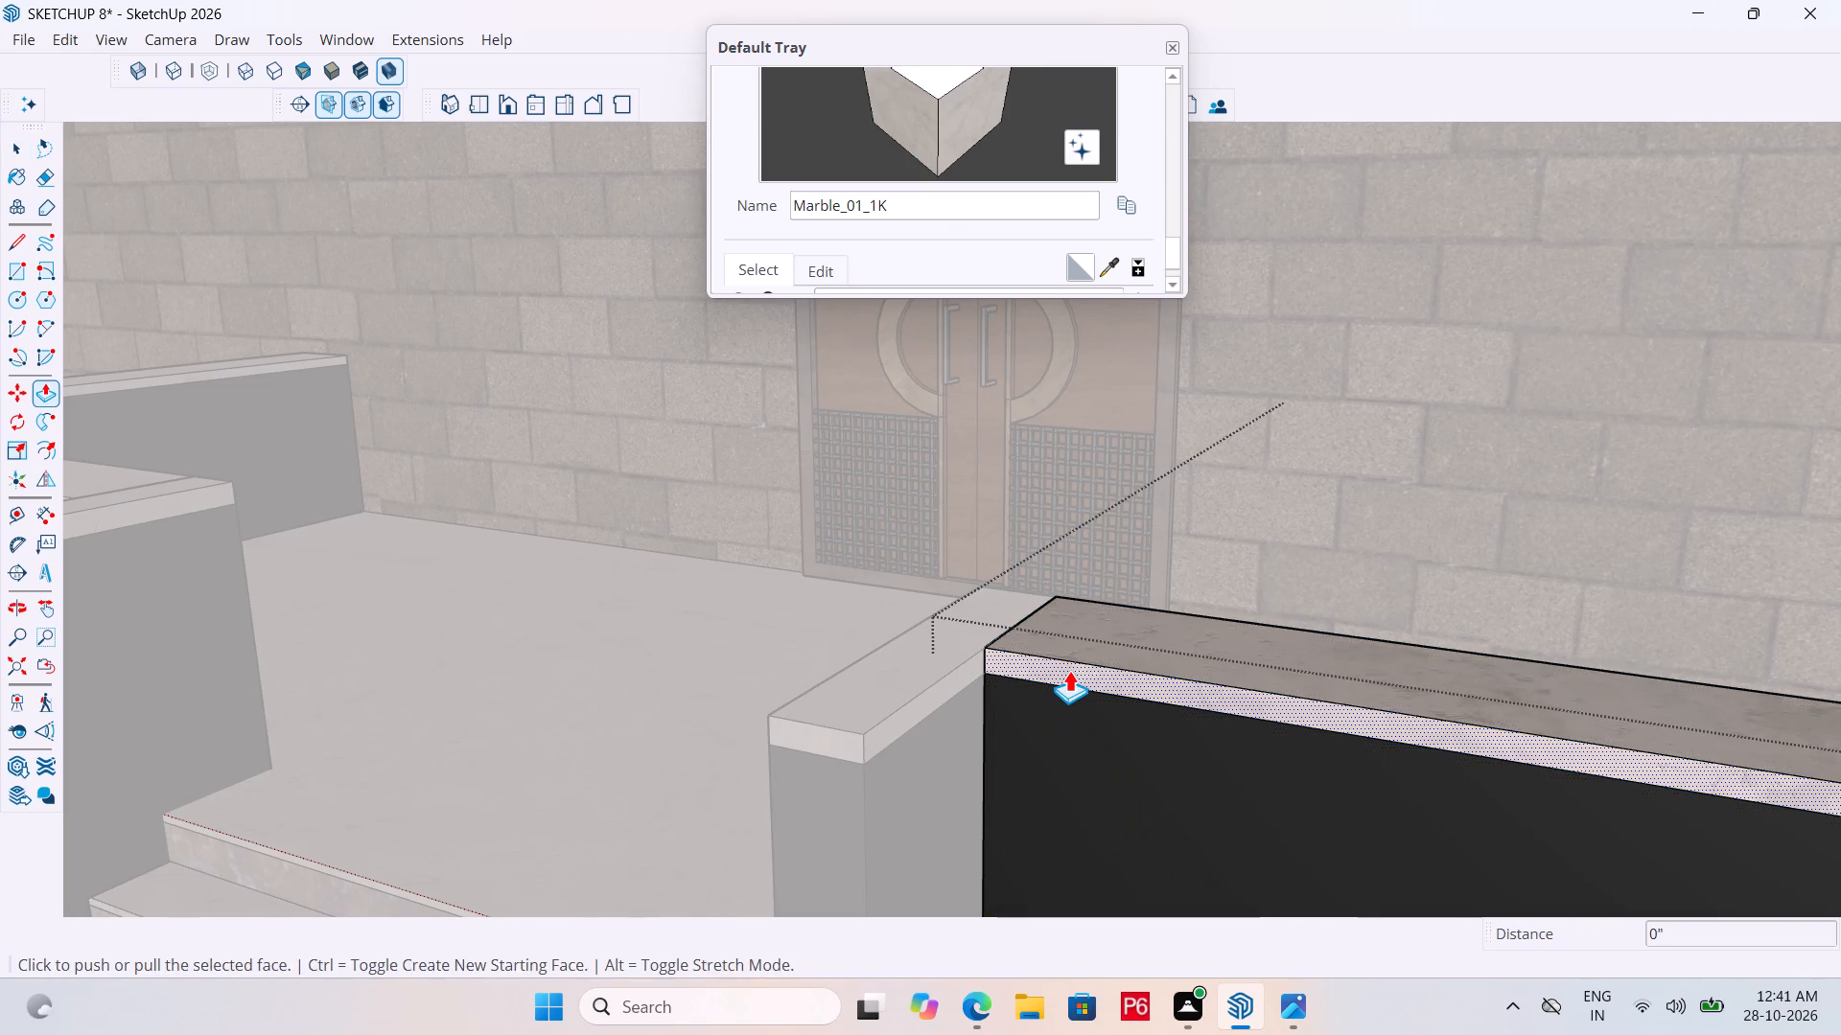
double_click(1069, 670)
middle_drag(1138, 704, 1170, 444)
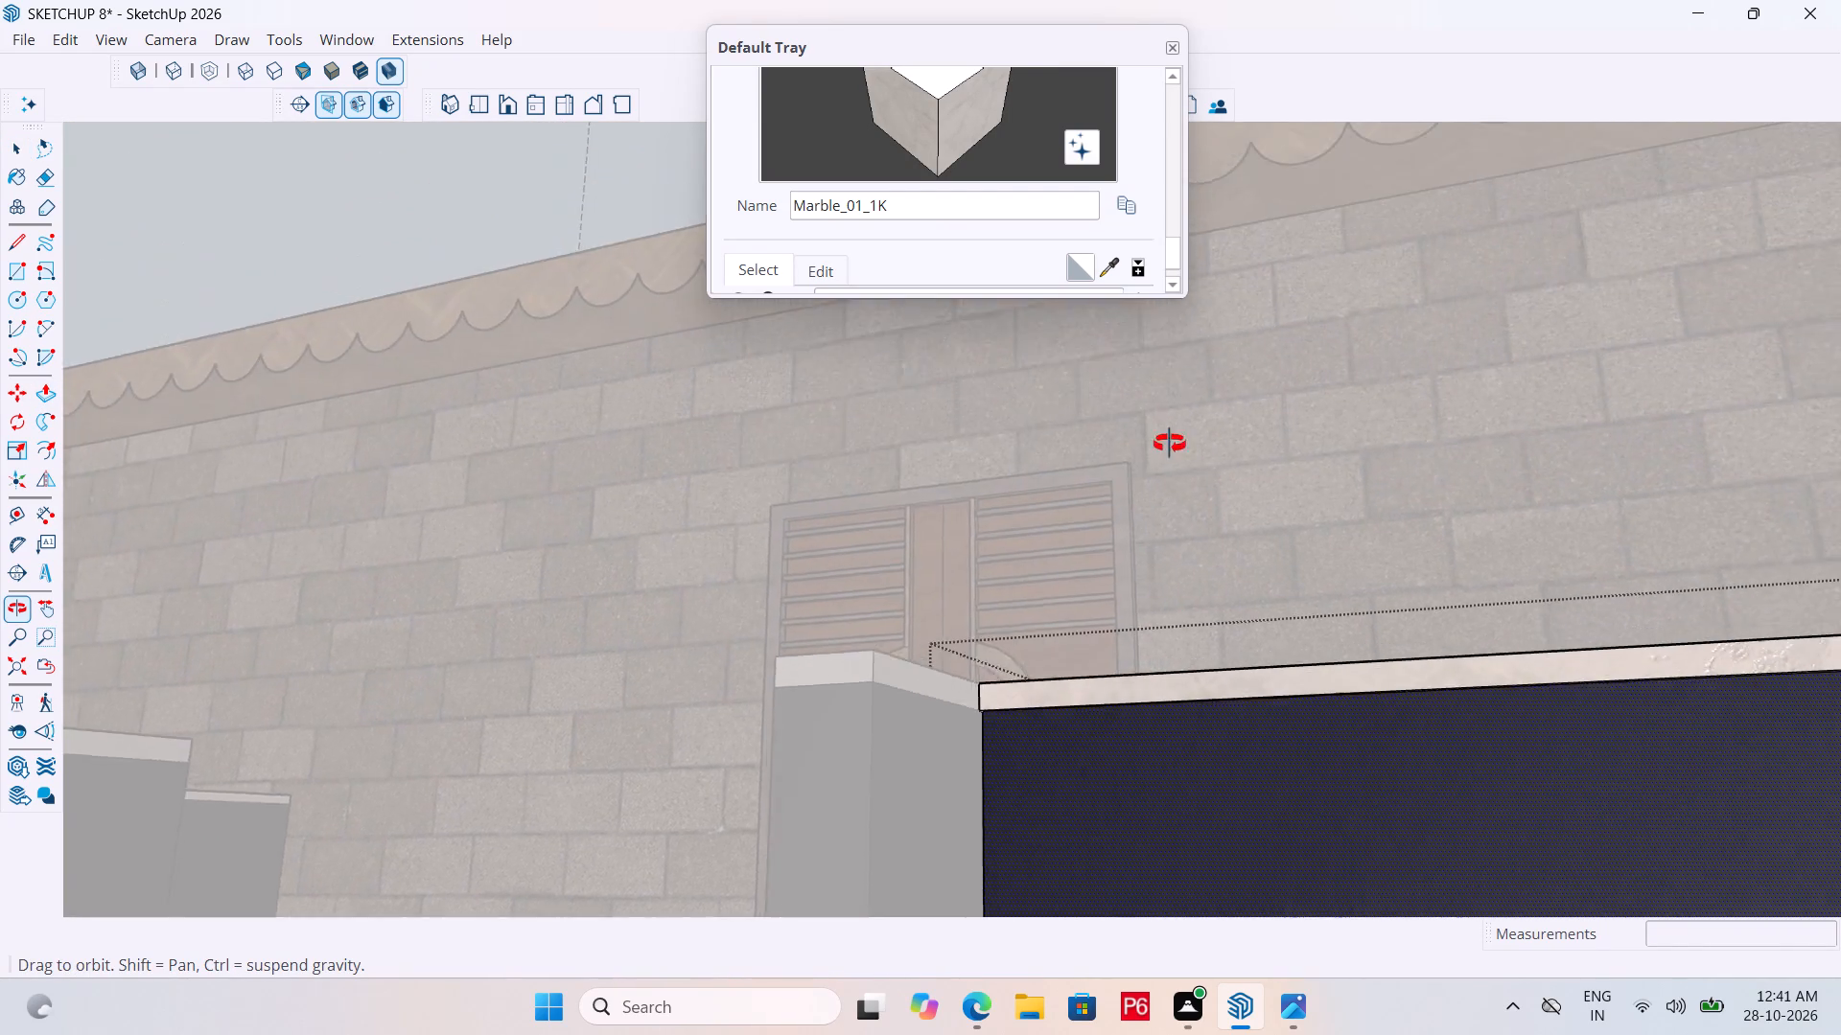
middle_drag(1170, 444, 1539, 754)
scroll(1225, 726, up, 4)
click(1201, 687)
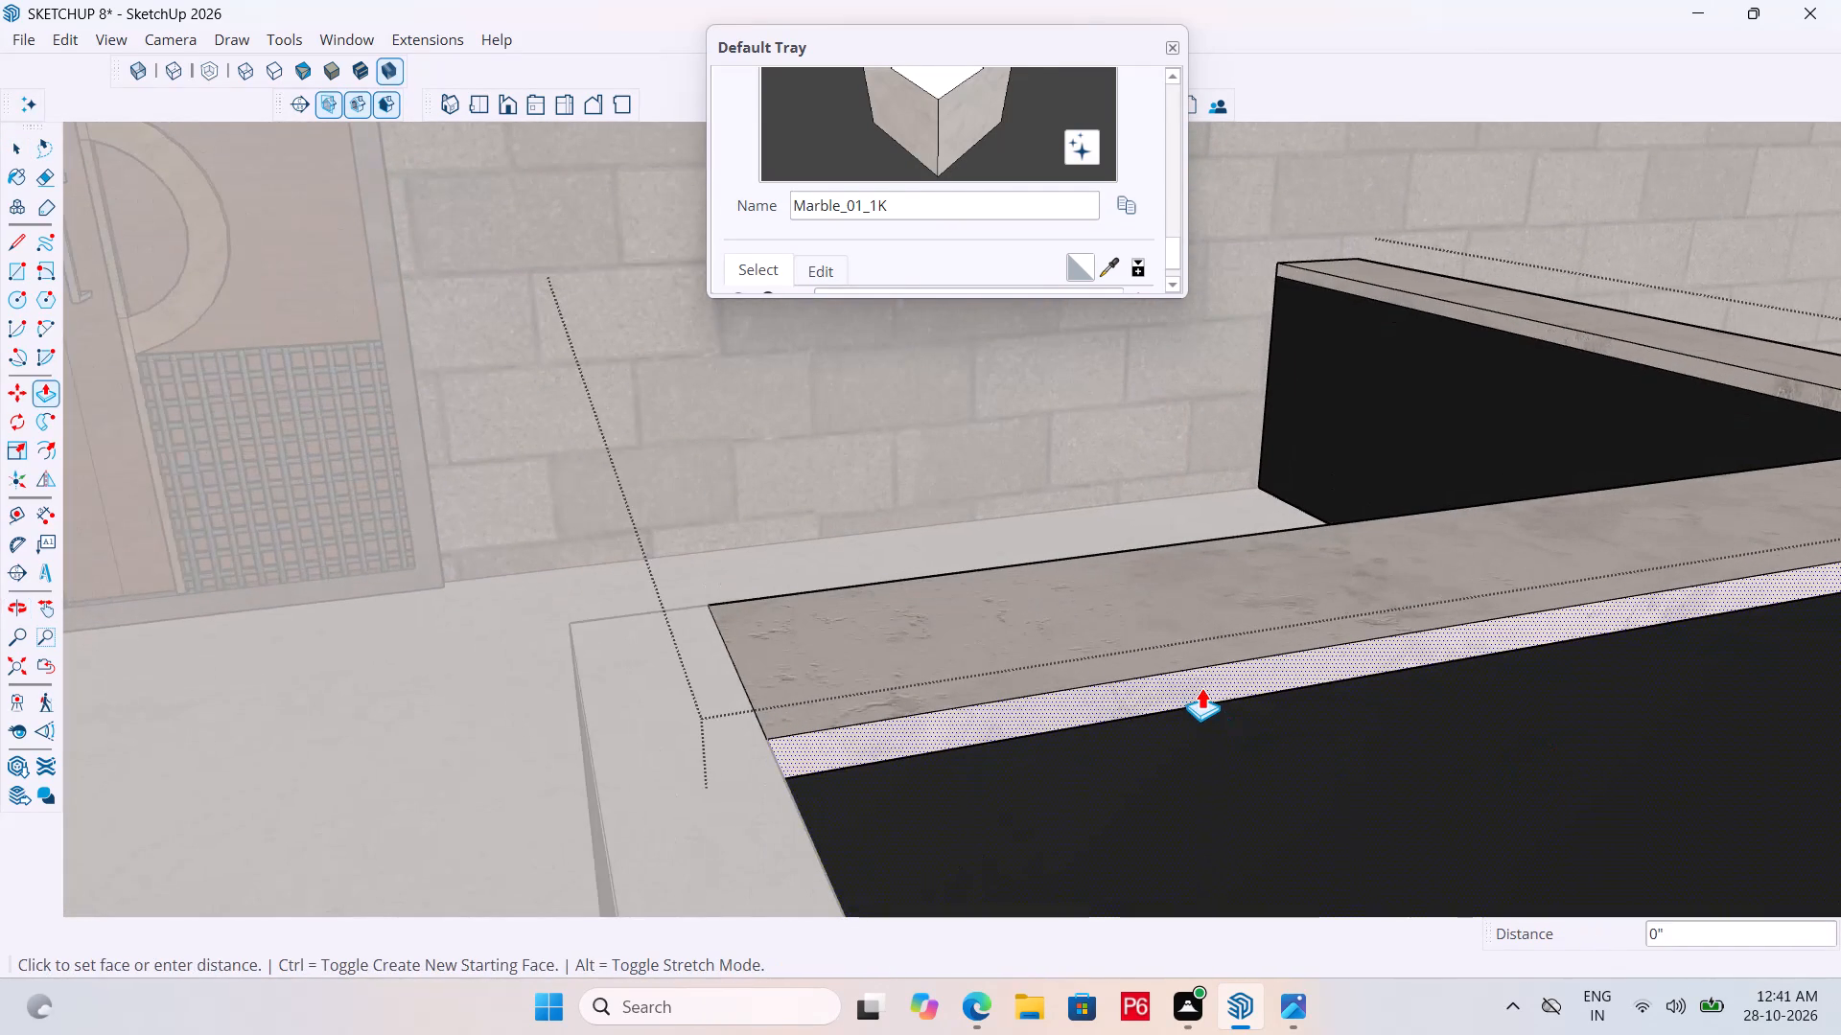
text(1")
key(Return)
middle_drag(929, 787, 559, 717)
scroll(905, 767, down, 1)
Open the right step side wall's group and extend its coping's outer side face 1" with Push/Pull.
key(space)
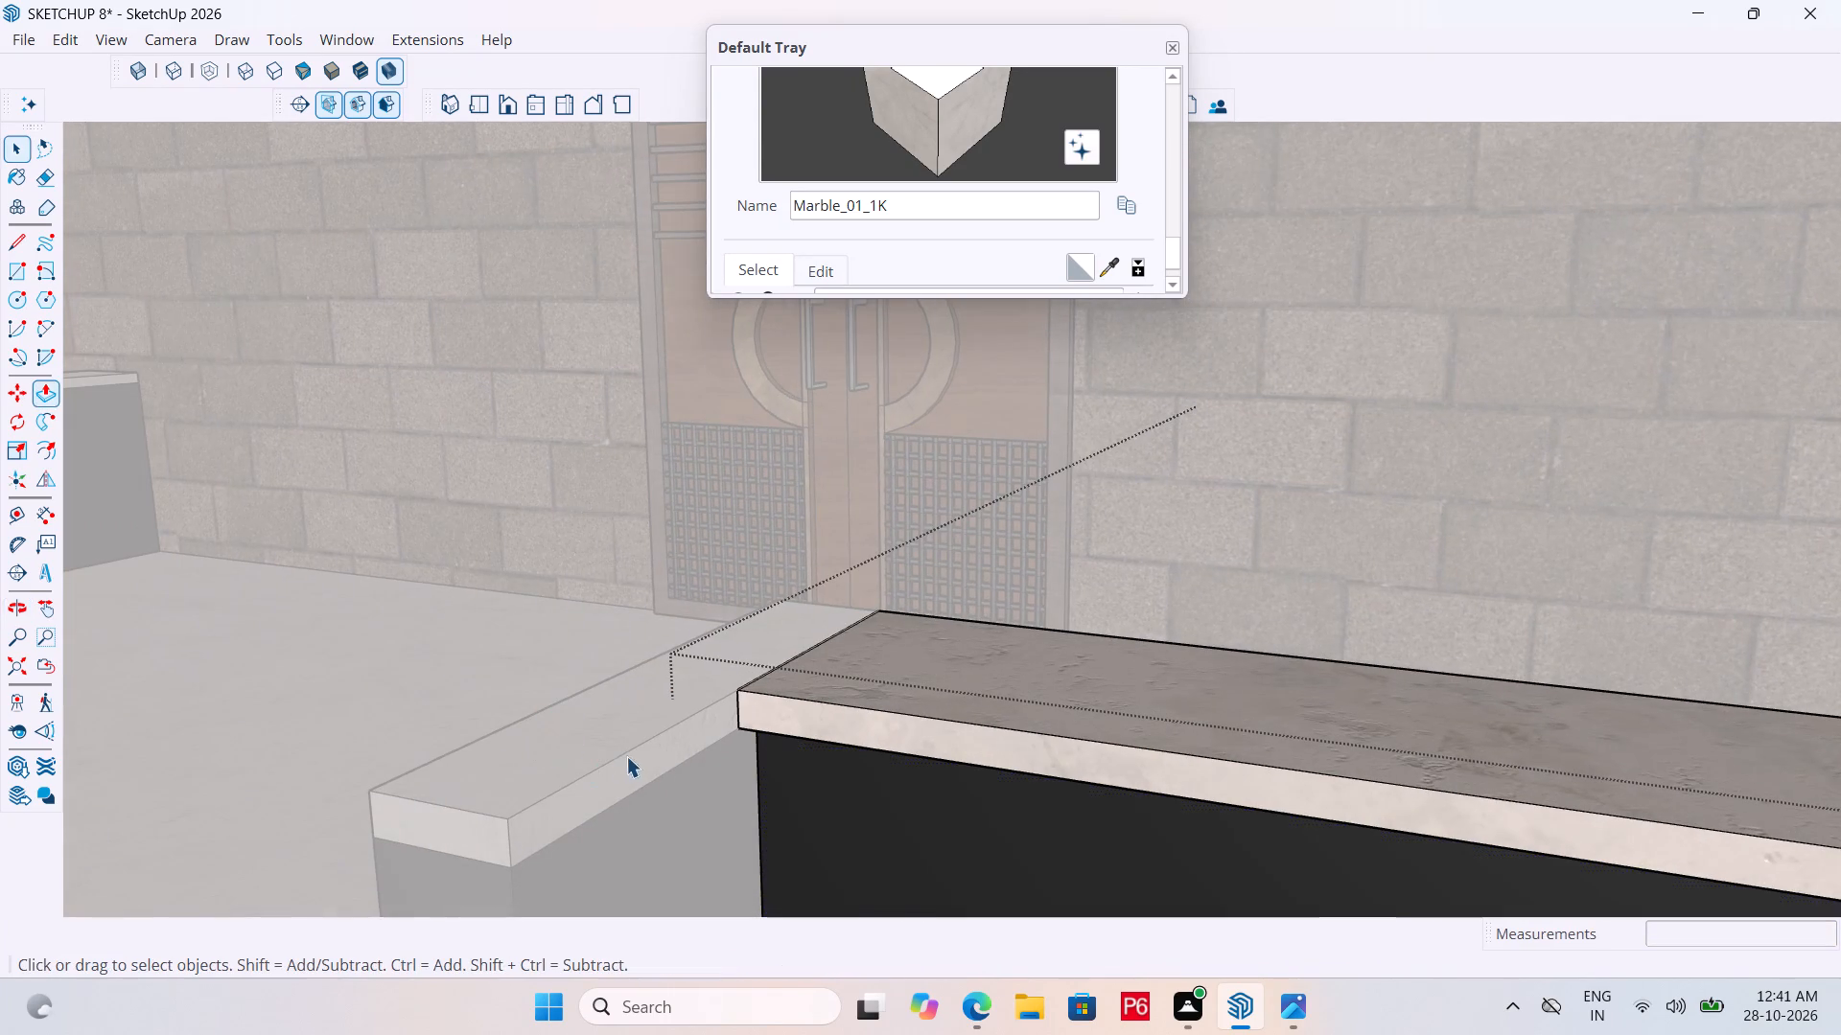
click(637, 768)
double_click(637, 768)
click(629, 770)
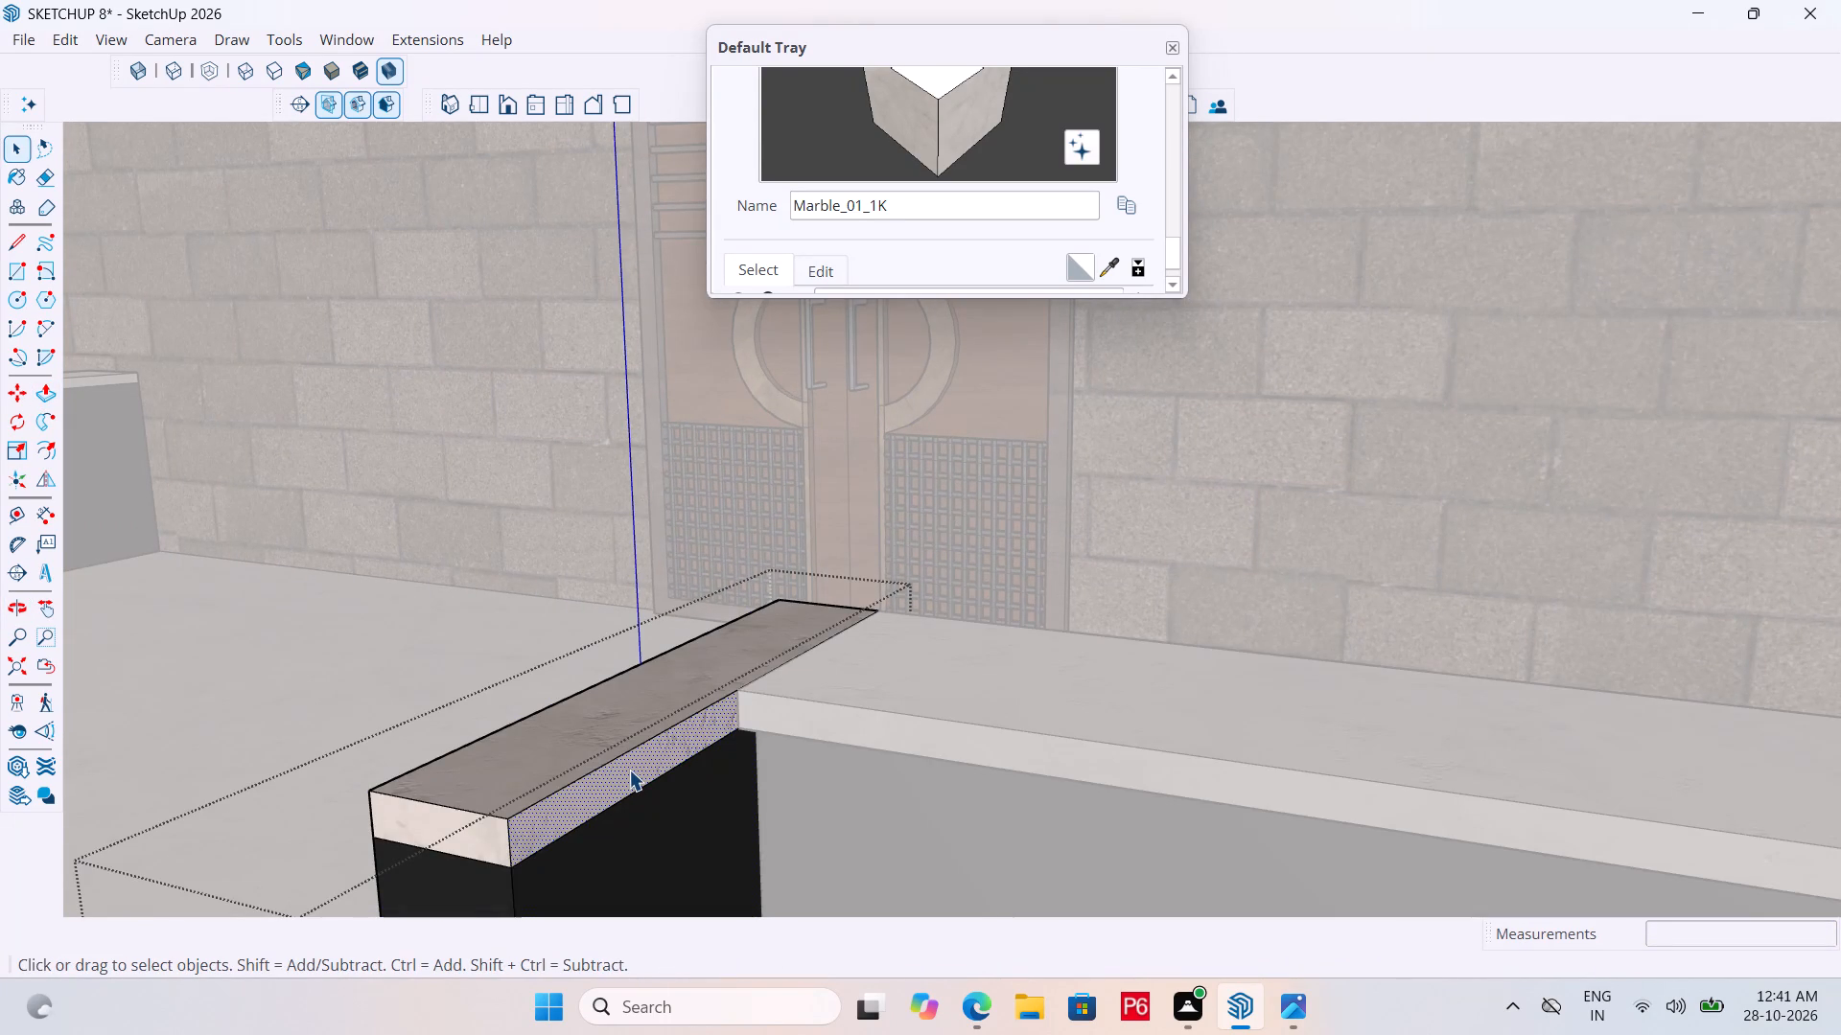
key(p)
click(629, 770)
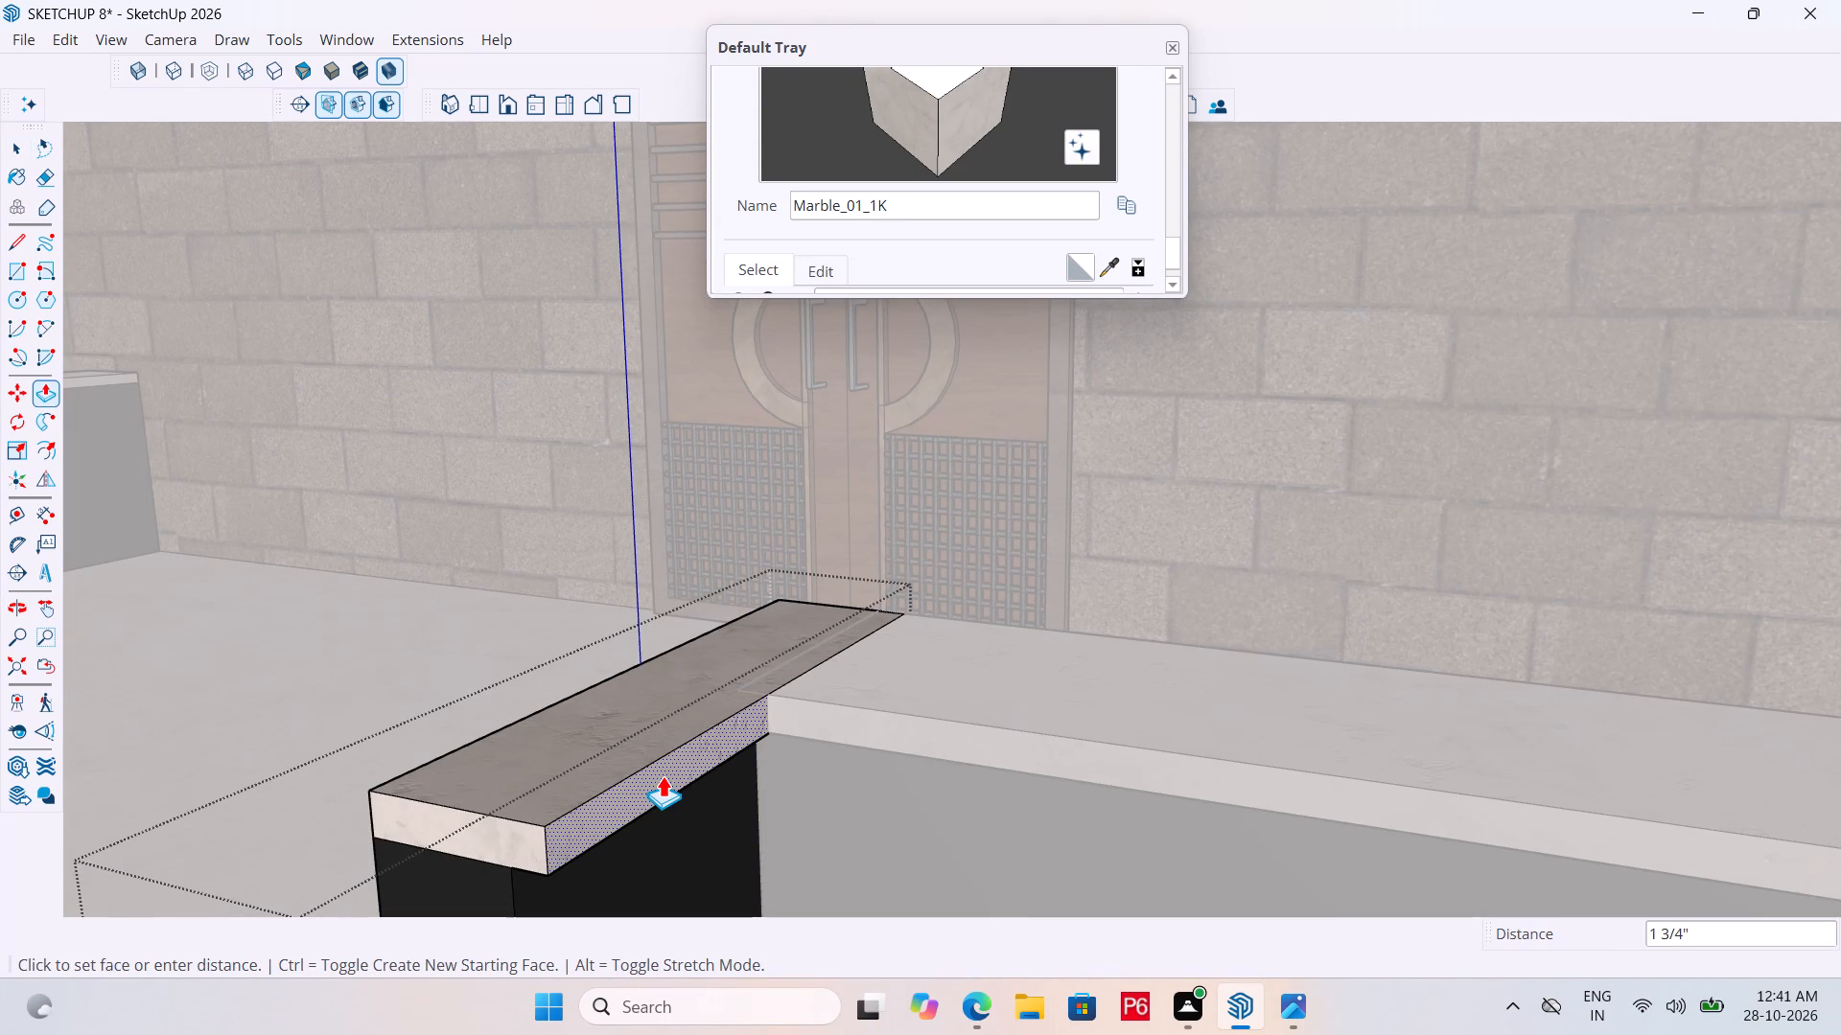
text(1")
key(Return)
Reopen the right parapet's group, sample Marble_01_1K from its coping and paint the outer coping face of its side return.
scroll(1060, 655, down, 7)
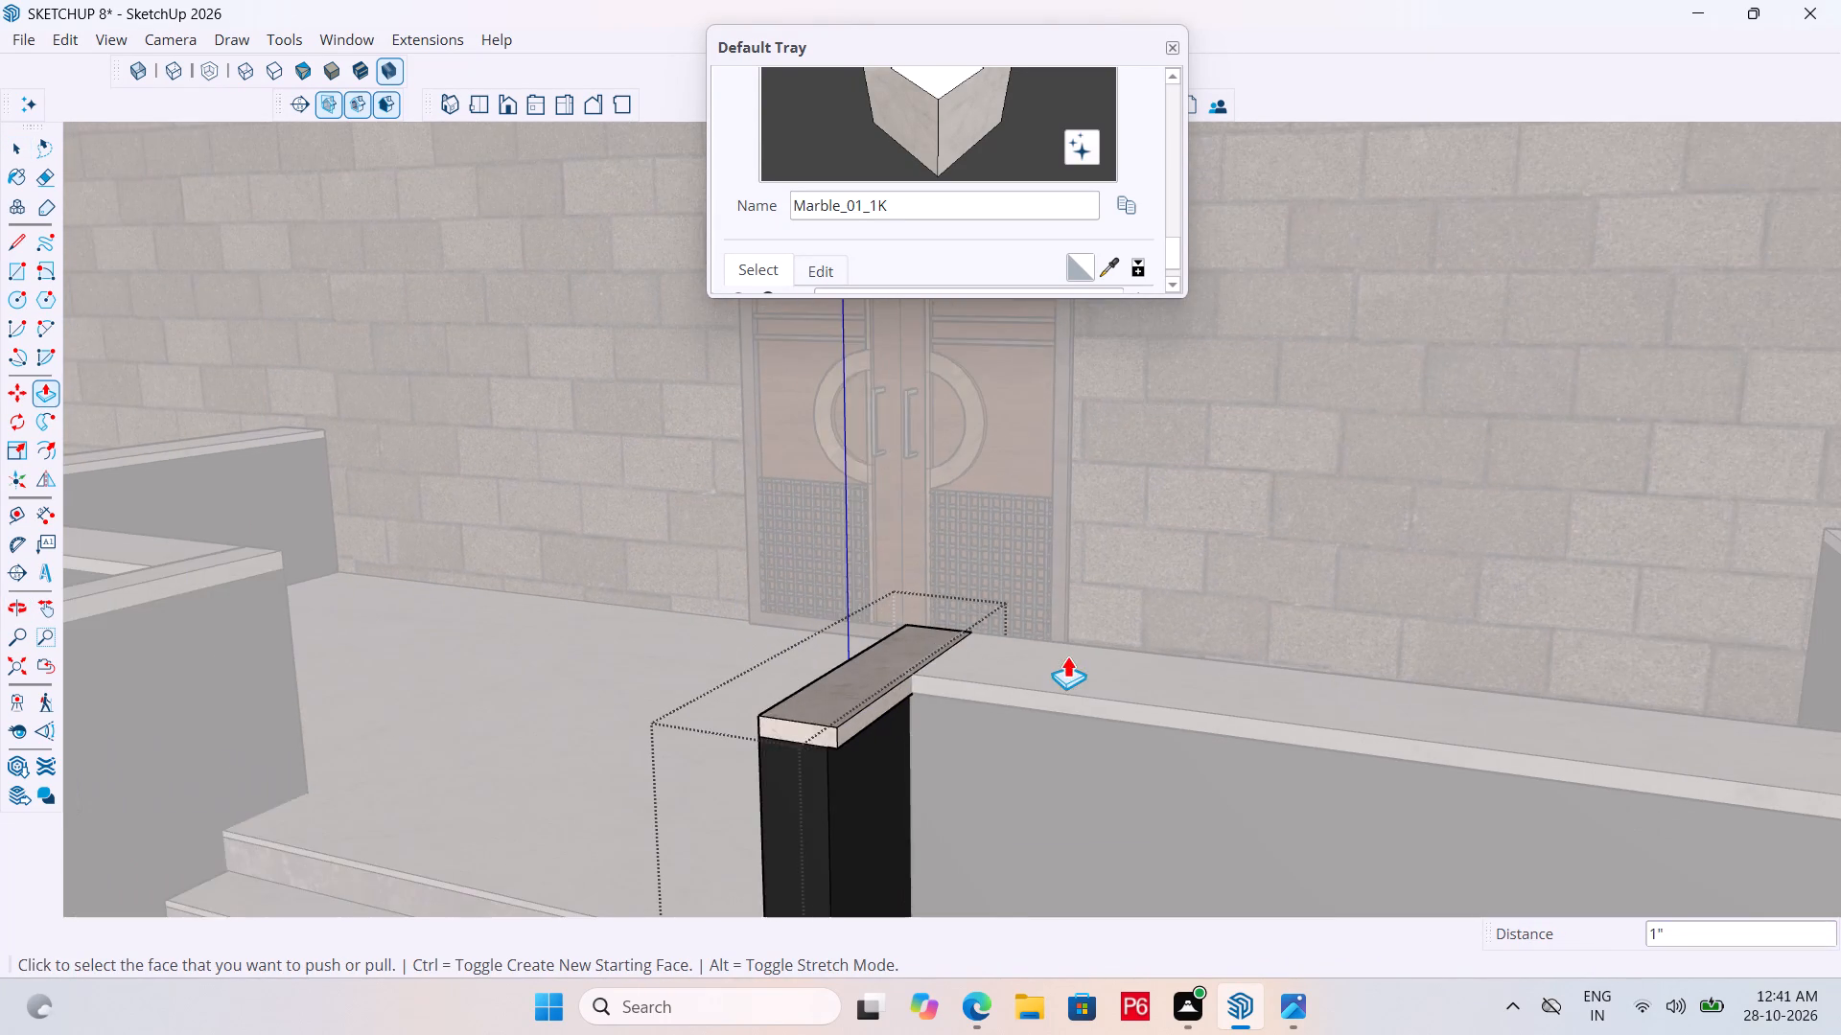
scroll(1317, 740, down, 4)
scroll(1223, 681, down, 7)
middle_drag(1665, 751, 1309, 719)
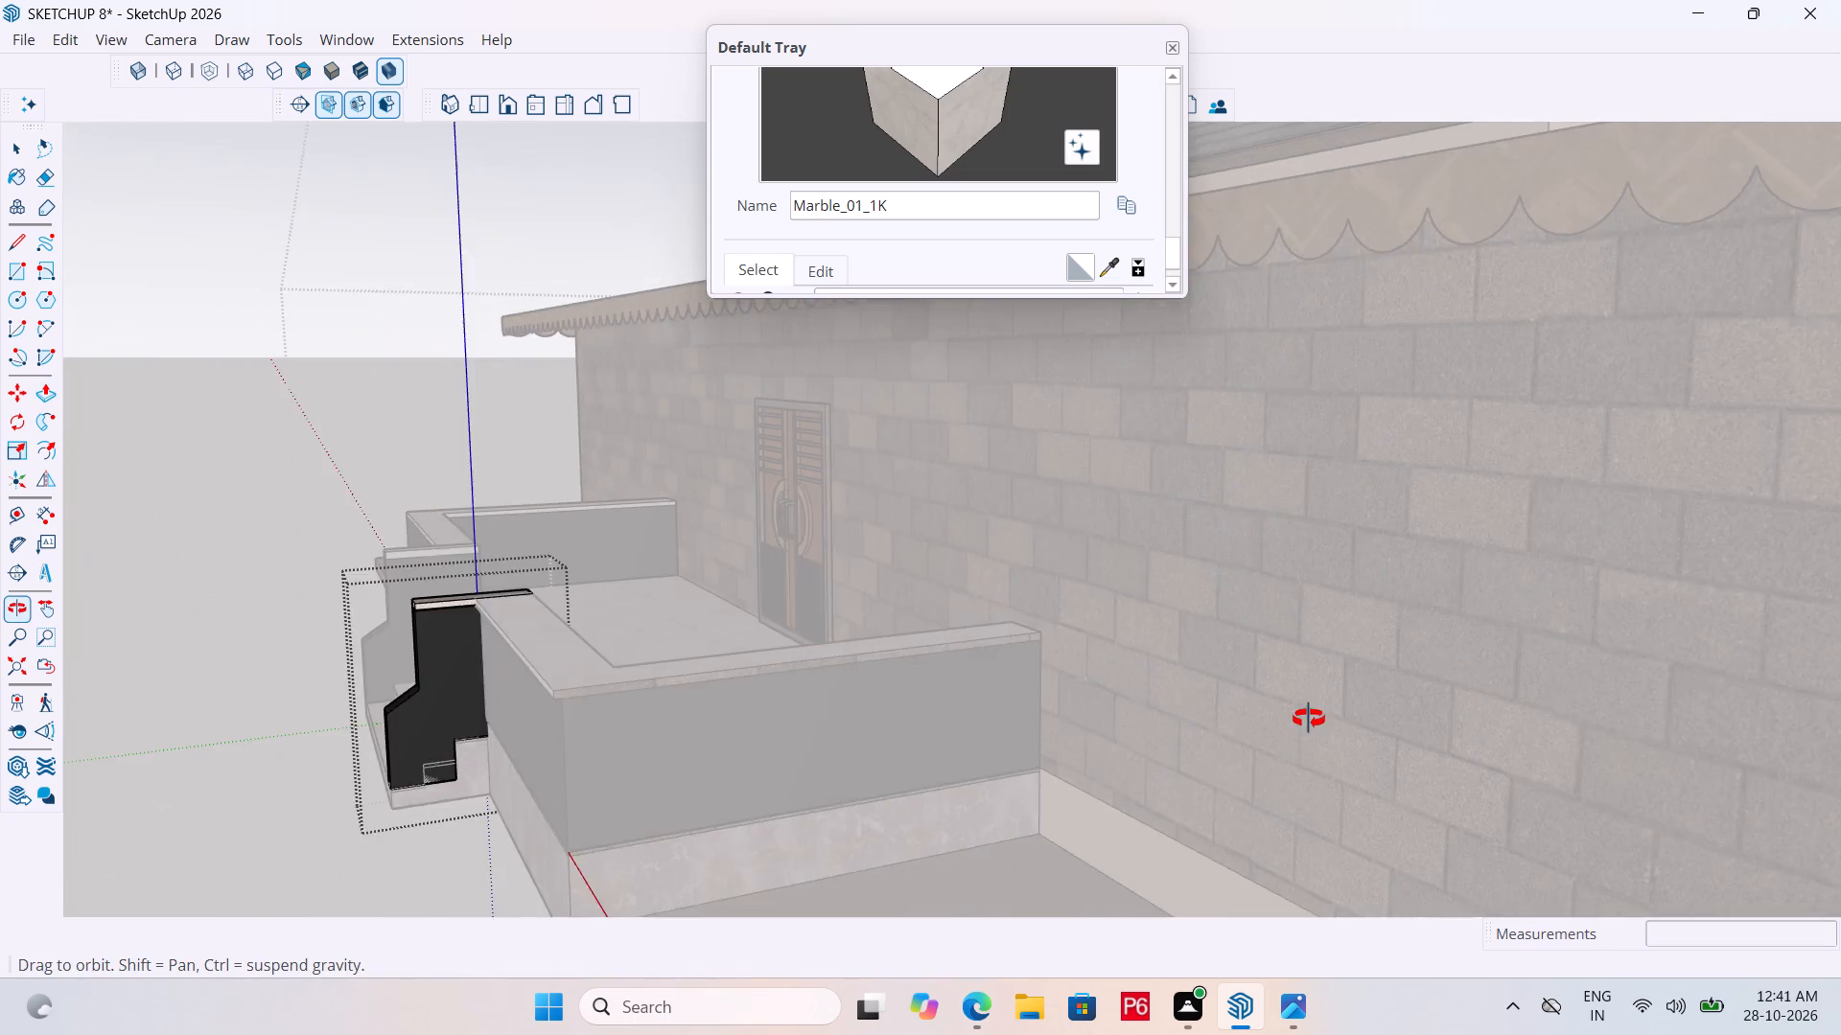
middle_drag(1309, 719, 1440, 742)
scroll(1065, 791, up, 10)
key(space)
click(948, 738)
click(950, 742)
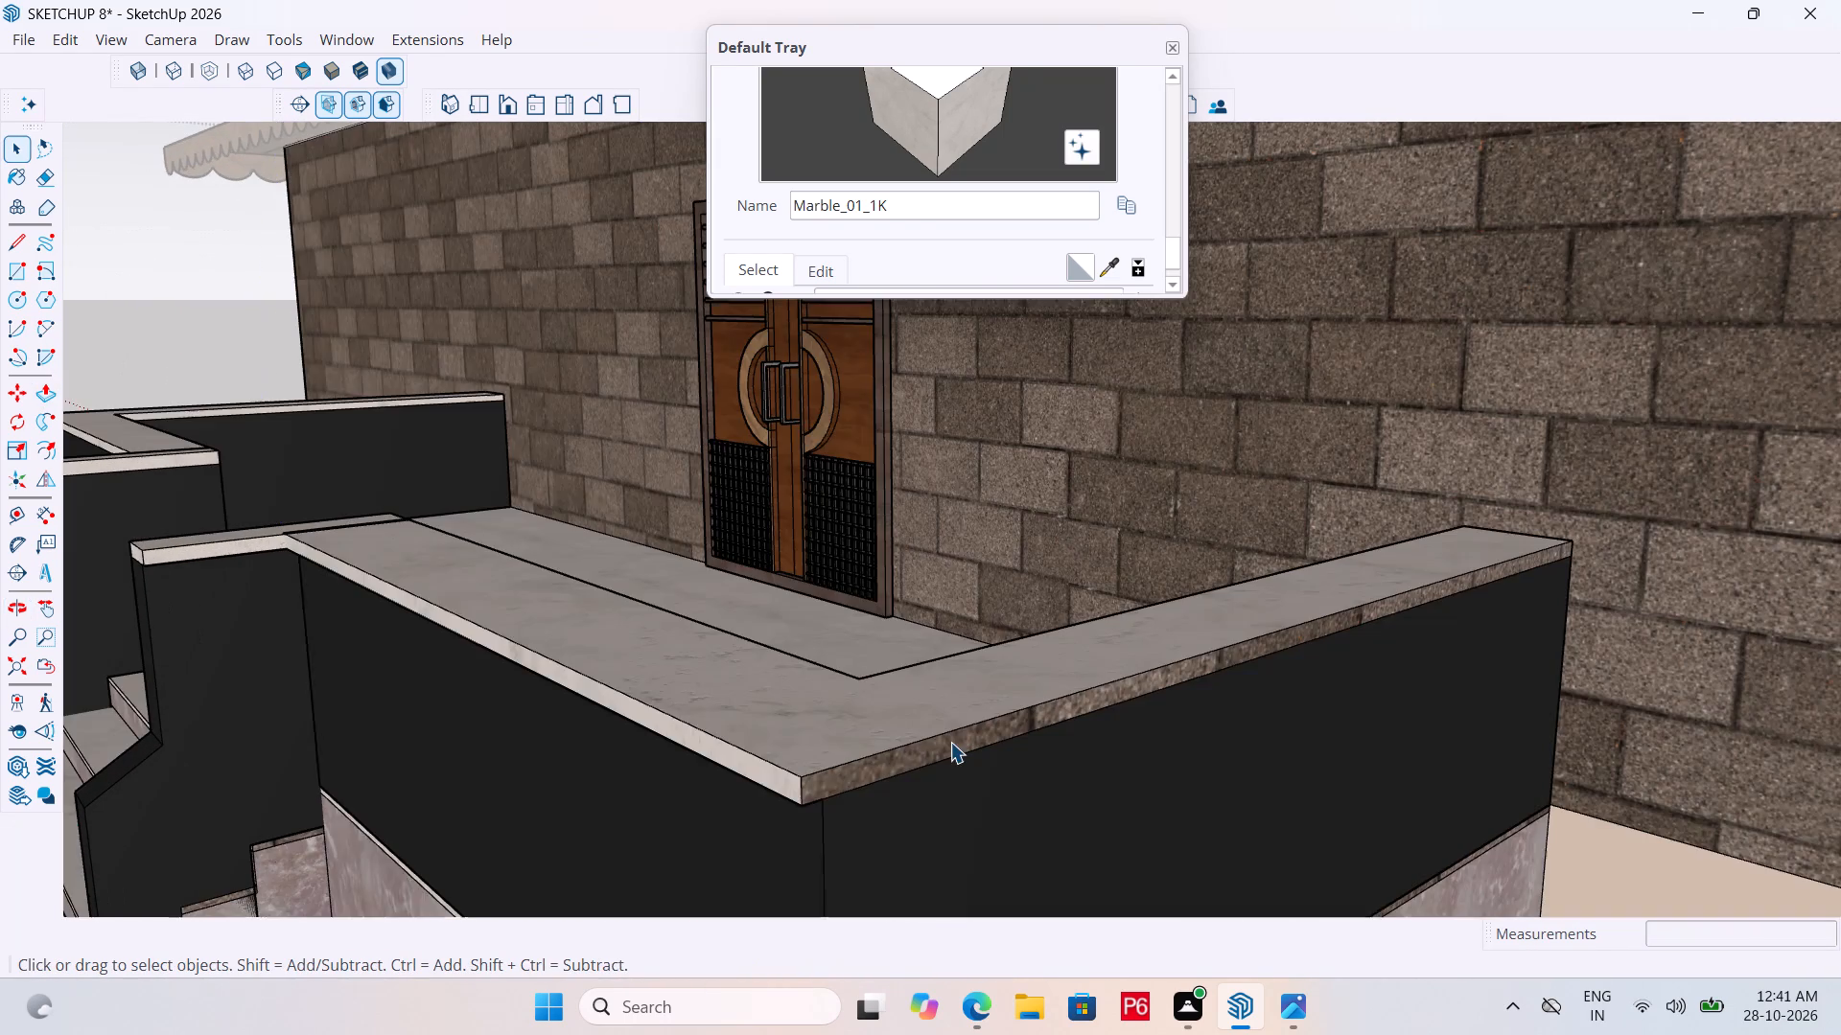
triple_click(946, 749)
click(946, 749)
click(943, 748)
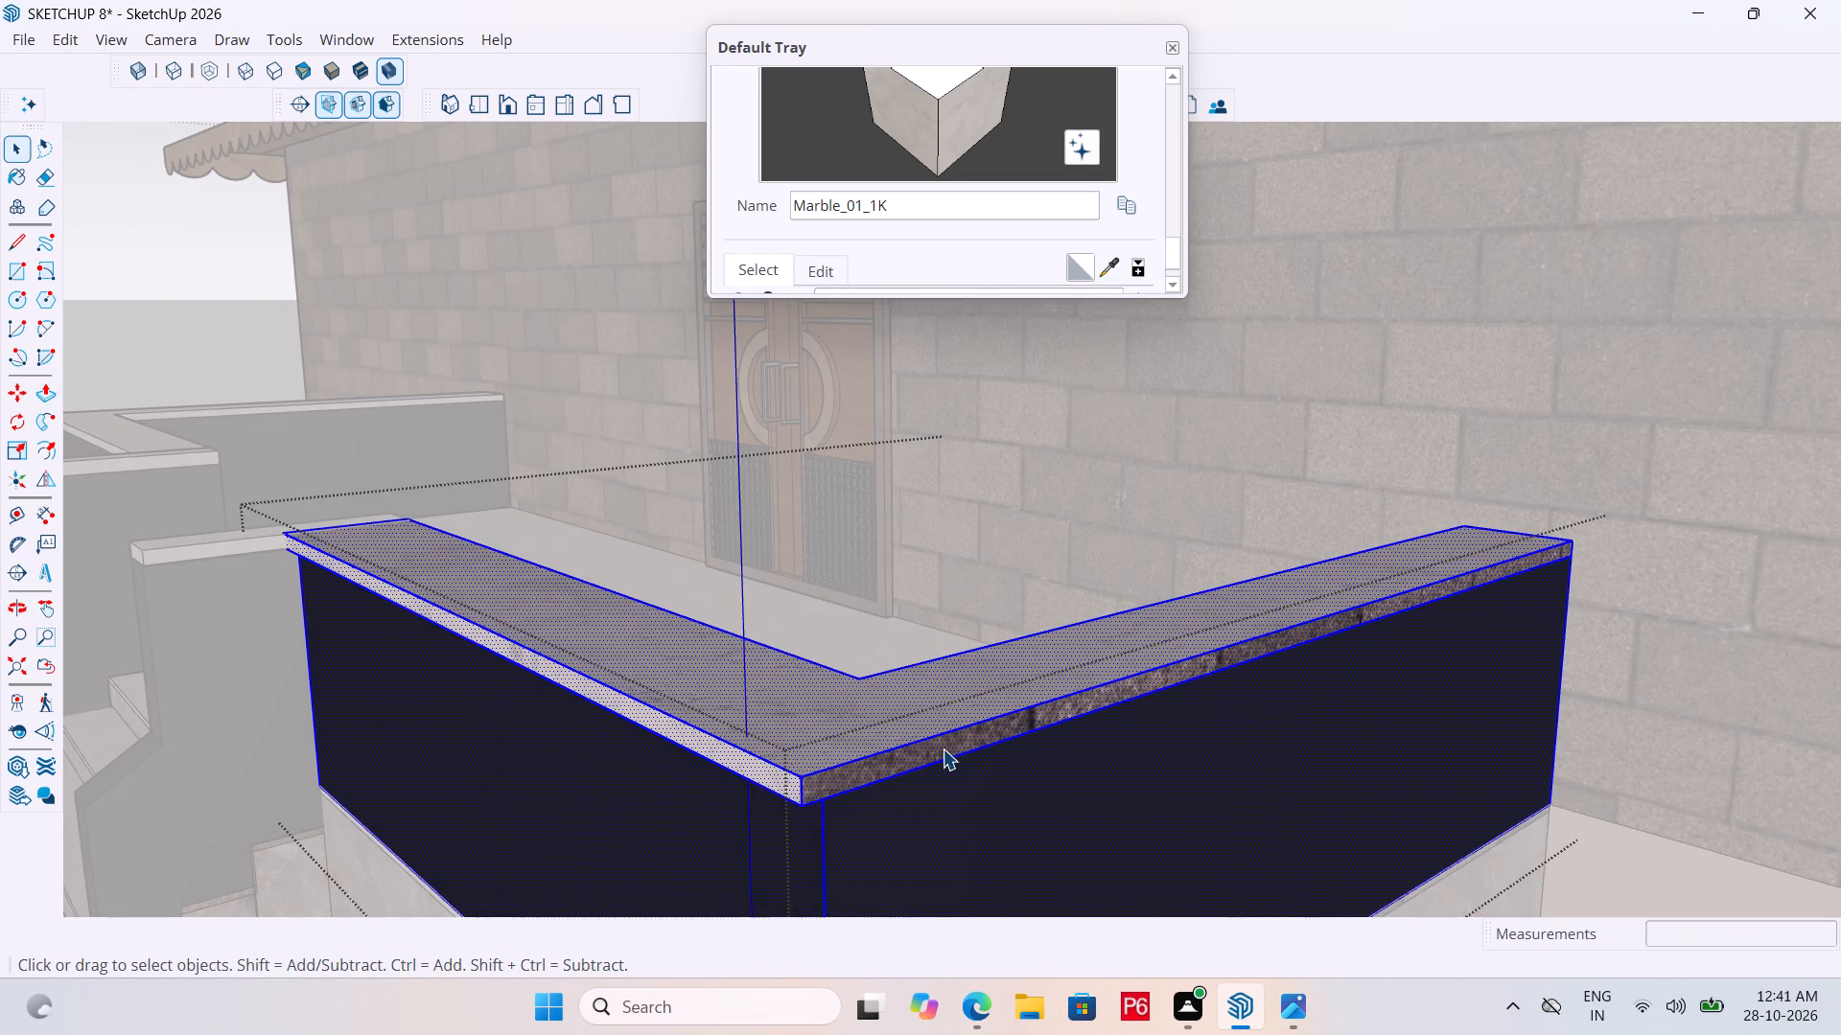
click(943, 748)
double_click(923, 756)
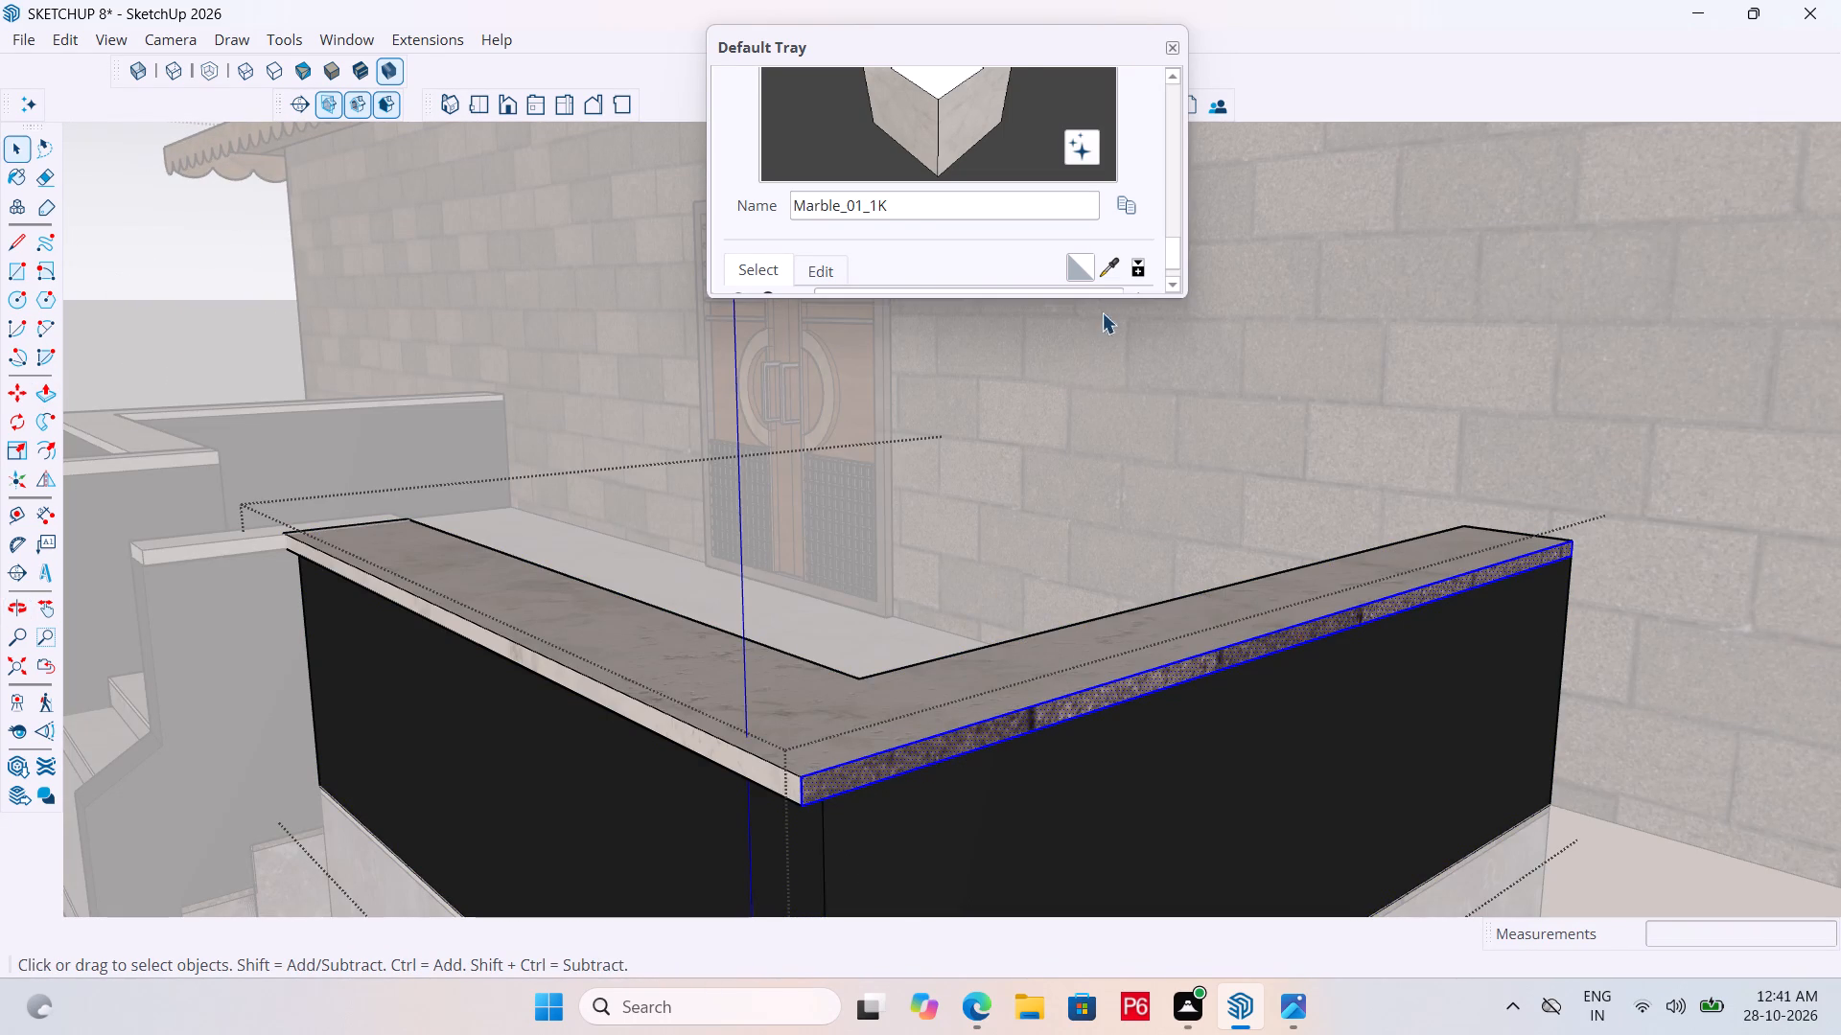
click(1107, 267)
click(1057, 664)
click(1042, 714)
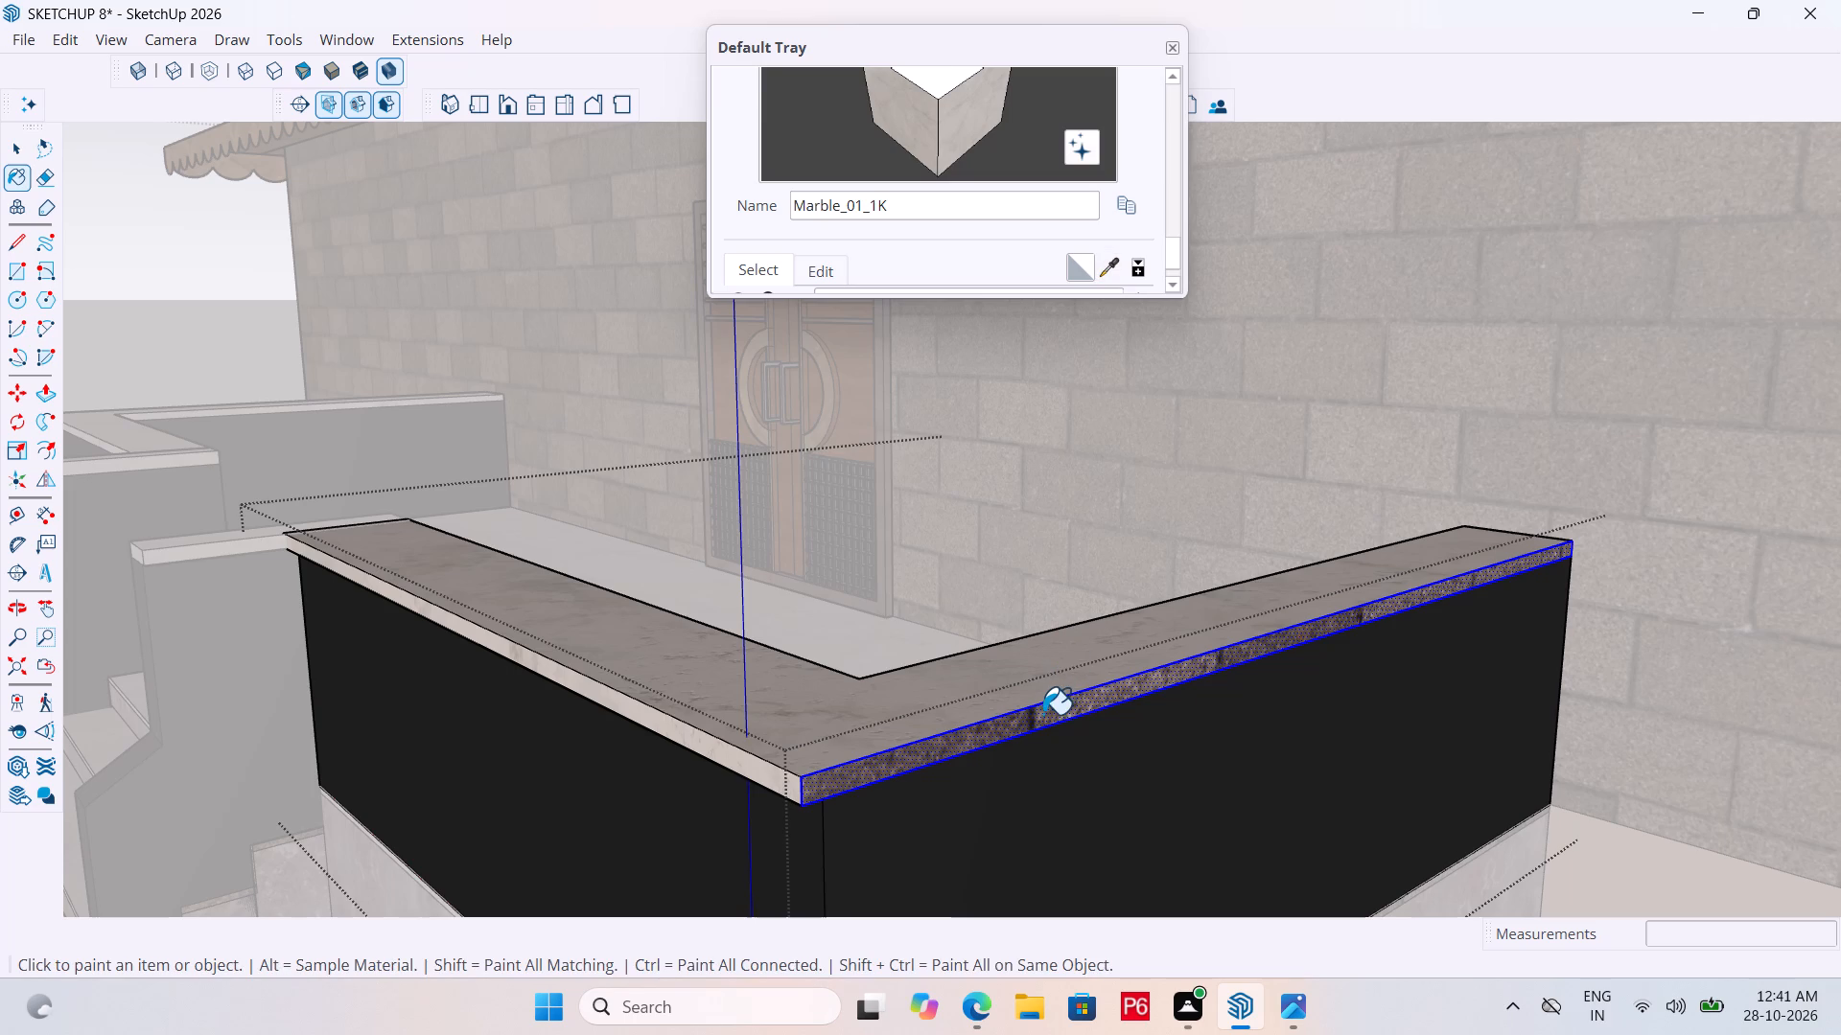
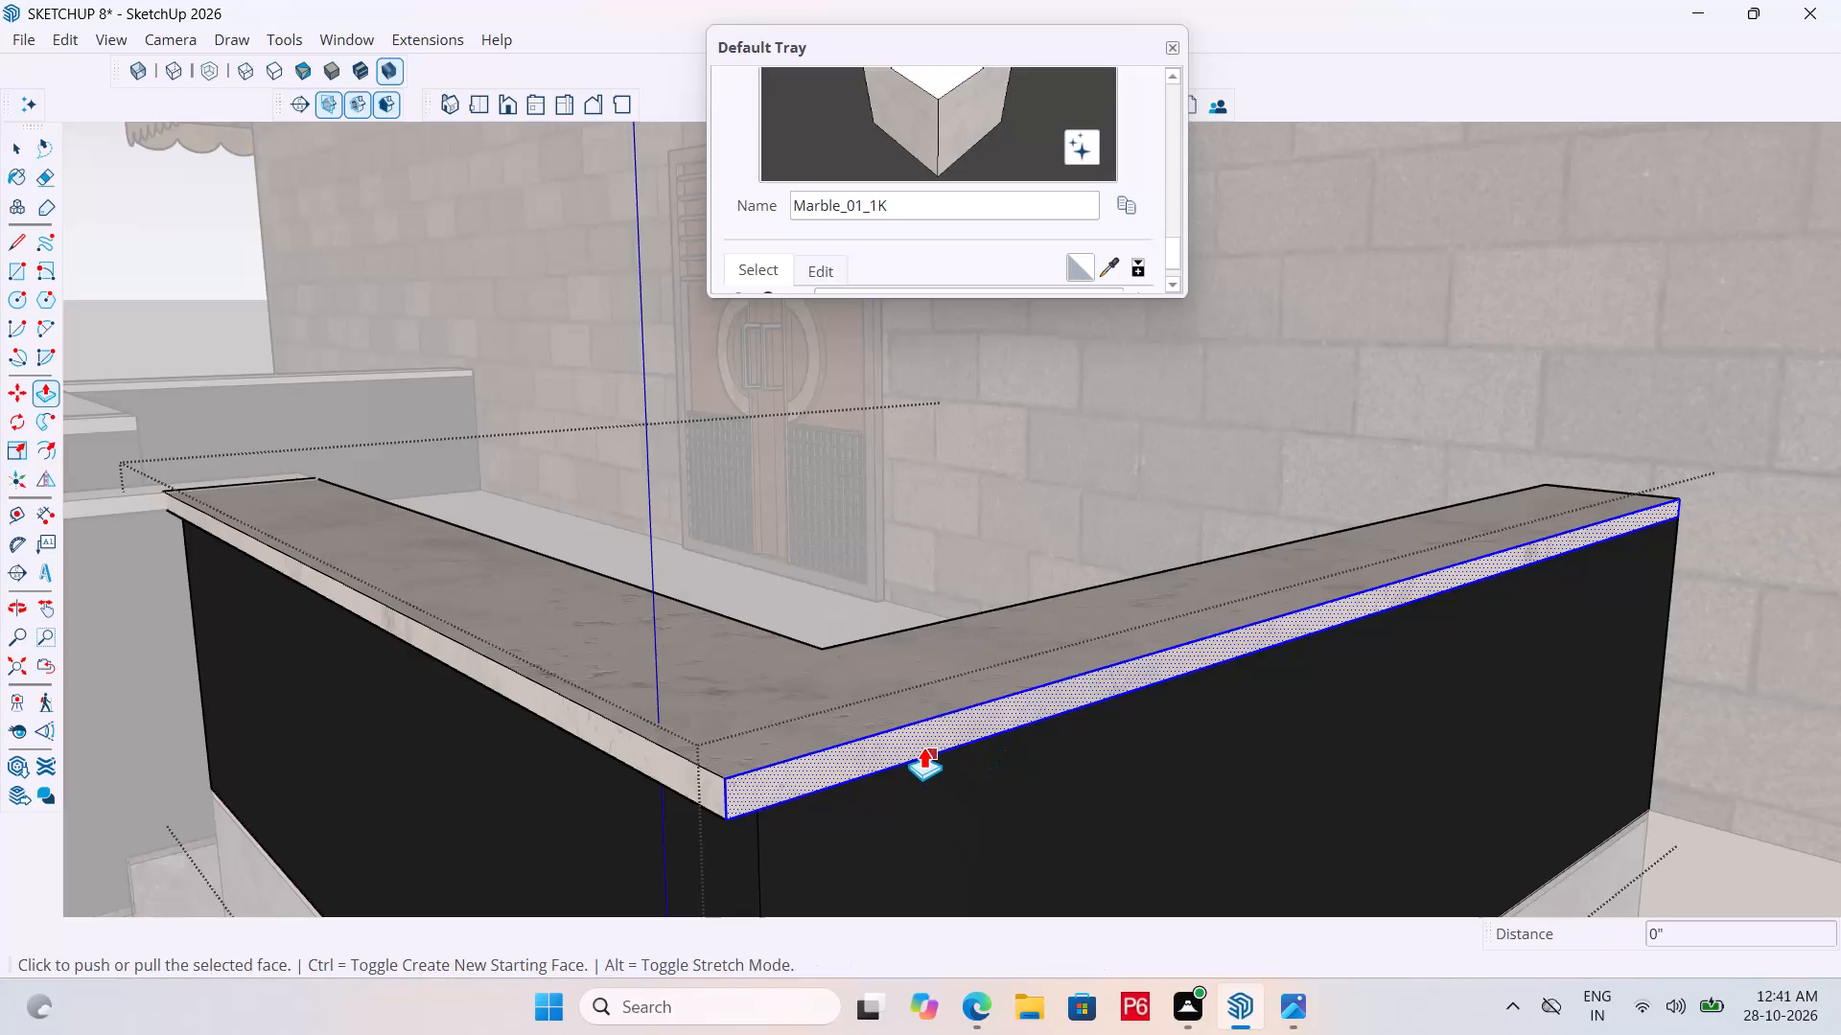
Push/Pull the outer side face of the marble coping on the right L-shaped porch wall outward by 1".
click(923, 744)
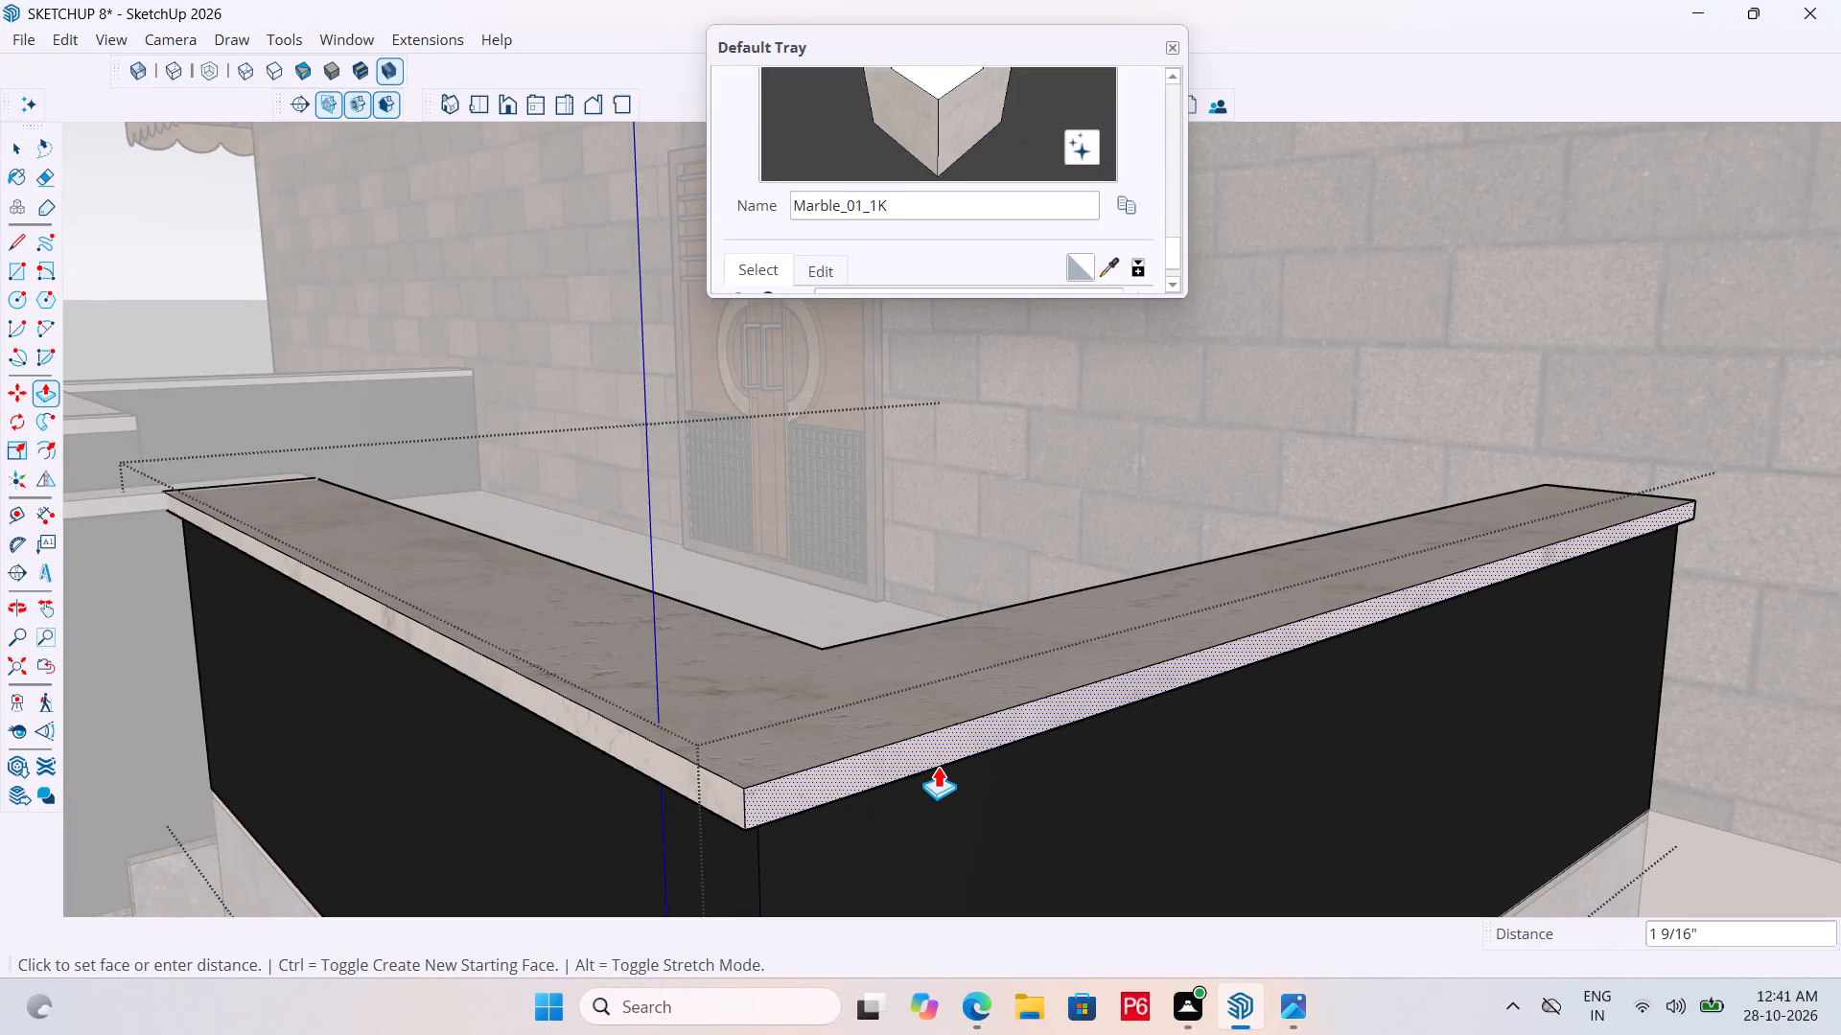
text(1")
key(Return)
scroll(1251, 676, down, 6)
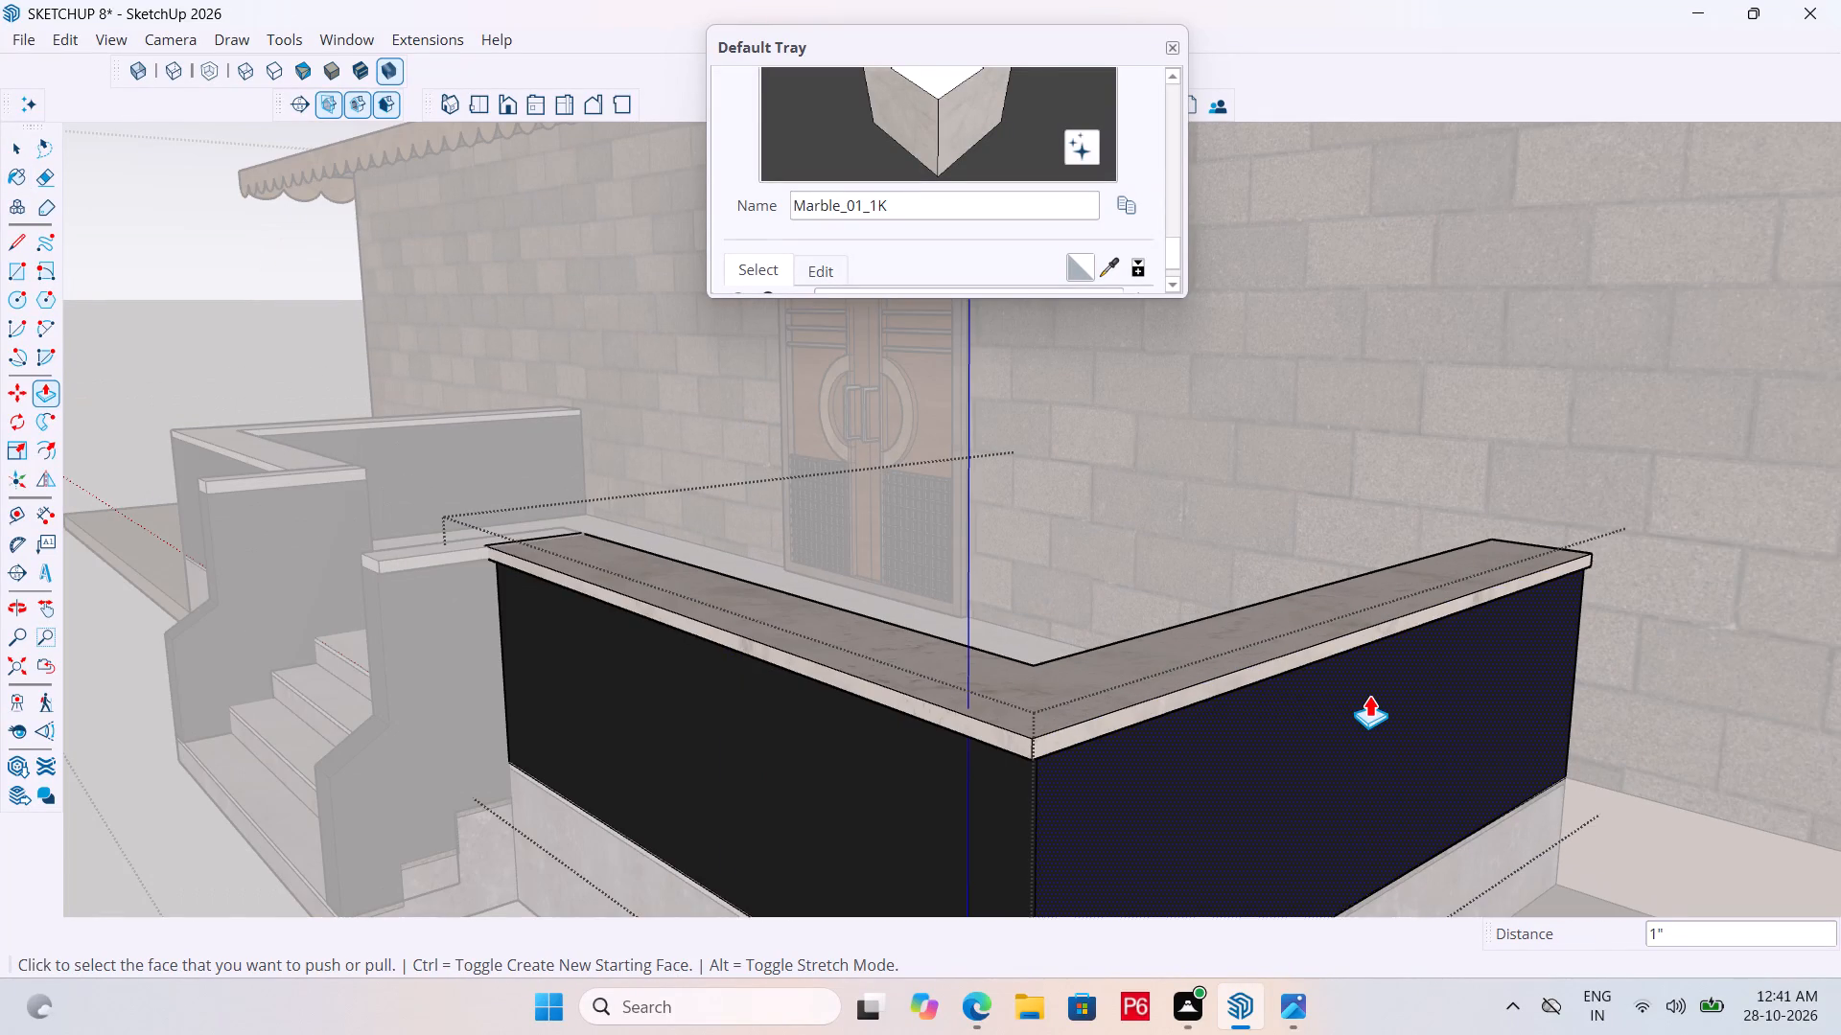
Save the model.
key(ctrl+s)
key(ctrl+s)
key(ctrl+s)
key(ctrl+s)
key(ctrl+s)
key(ctrl+s)
key(ctrl+s)
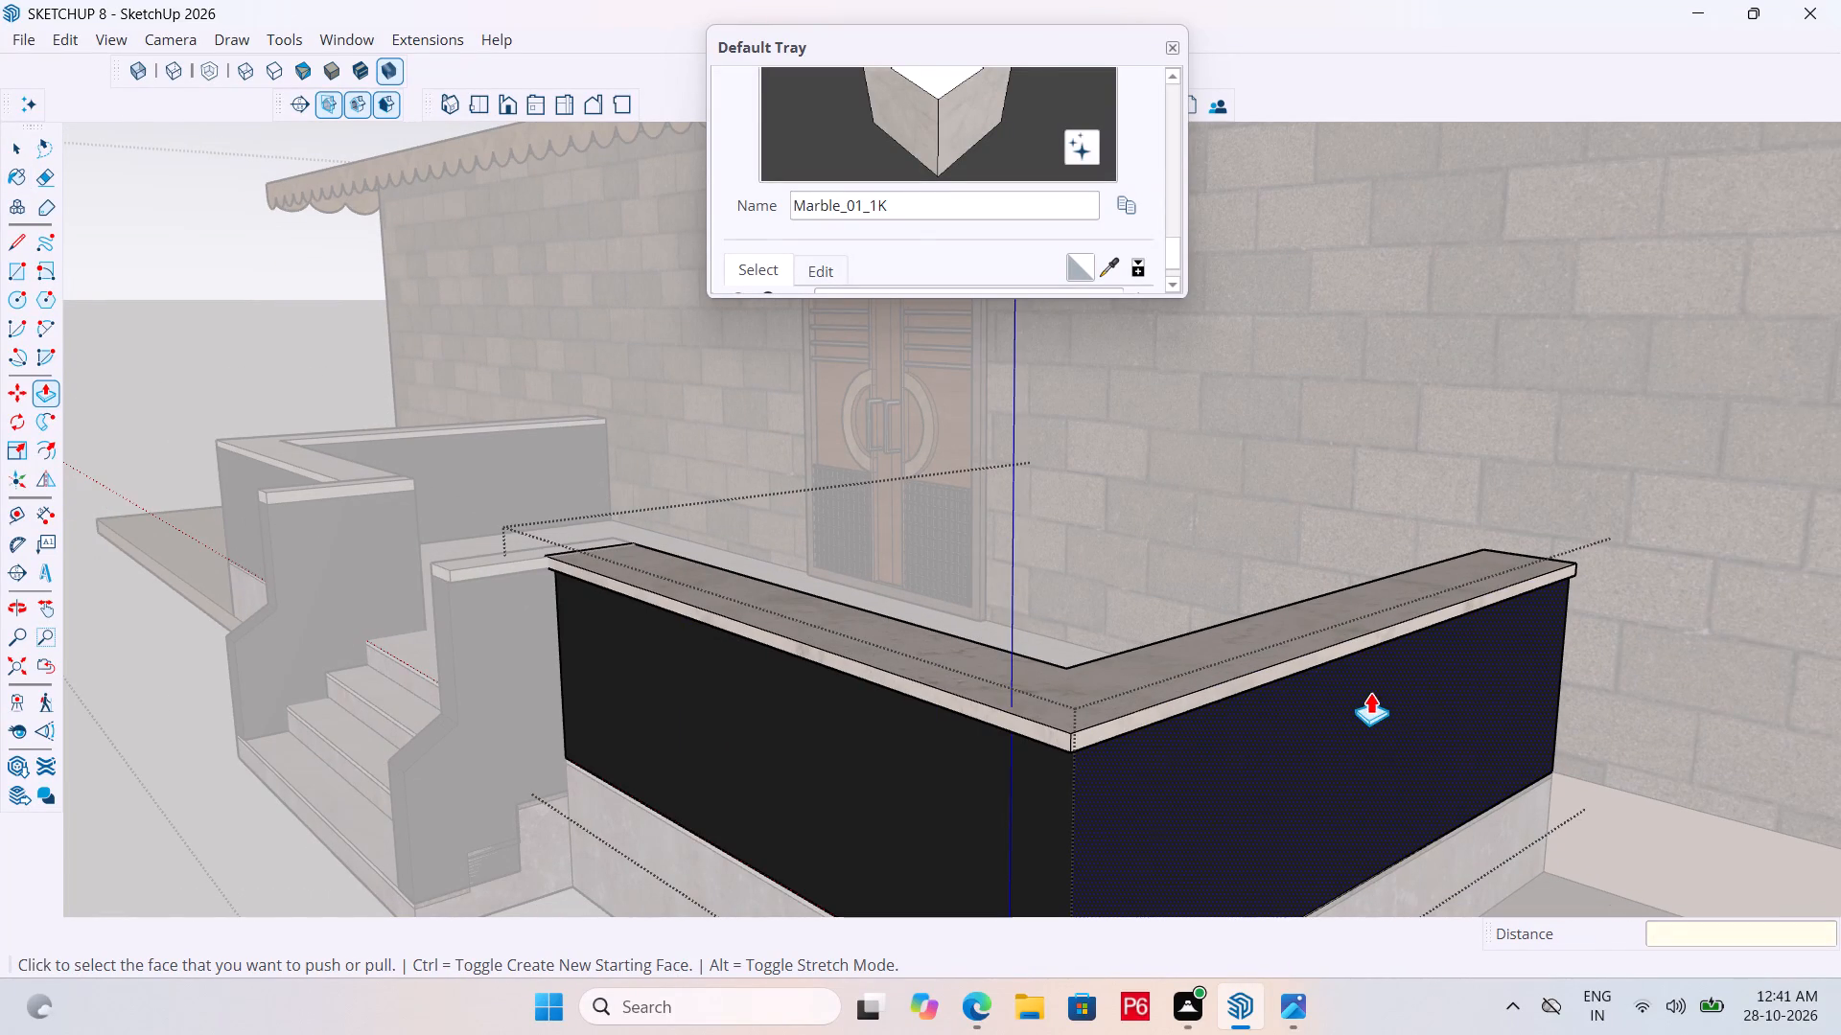
key(ctrl+s)
key(ctrl+s)
key(ctrl+s)
Open the right stair parapet's group and extend its marble cap 1" outward on the stair-facing side and the front end.
scroll(1391, 705, down, 7)
middle_drag(941, 655, 1352, 726)
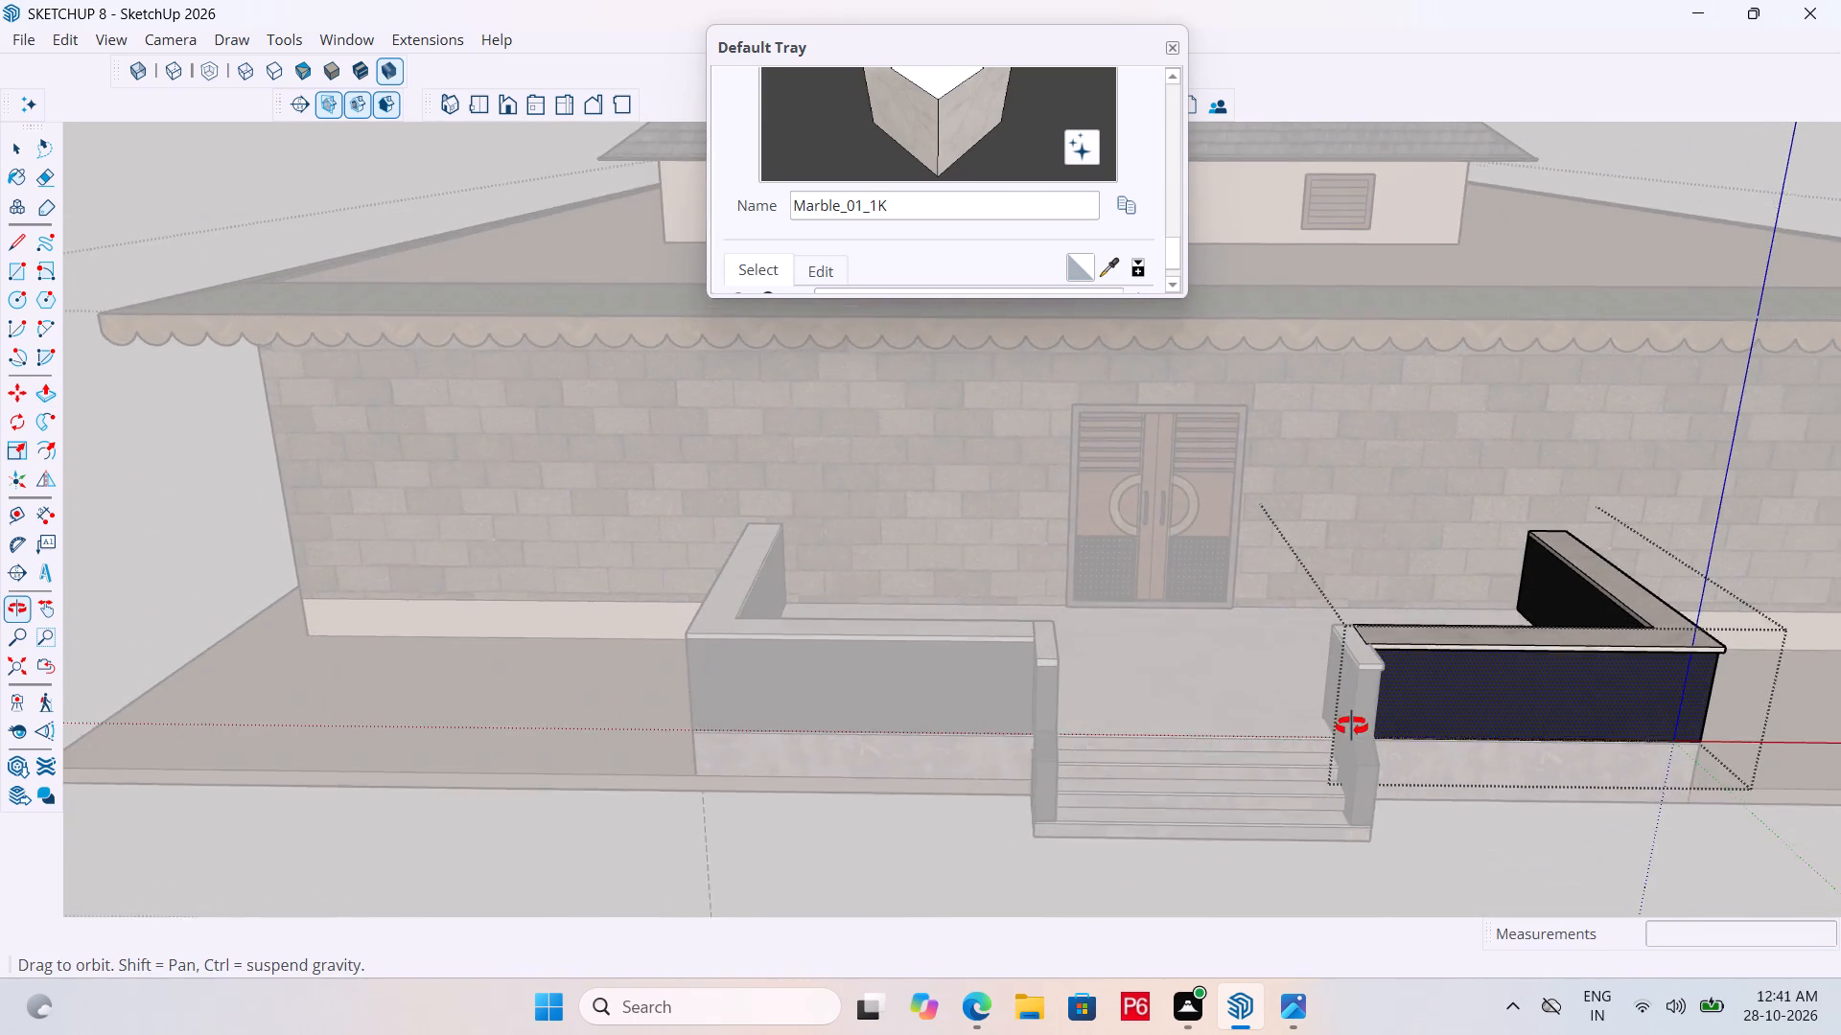
middle_drag(1352, 726, 1358, 723)
scroll(1360, 723, up, 5)
key(space)
scroll(1373, 659, up, 10)
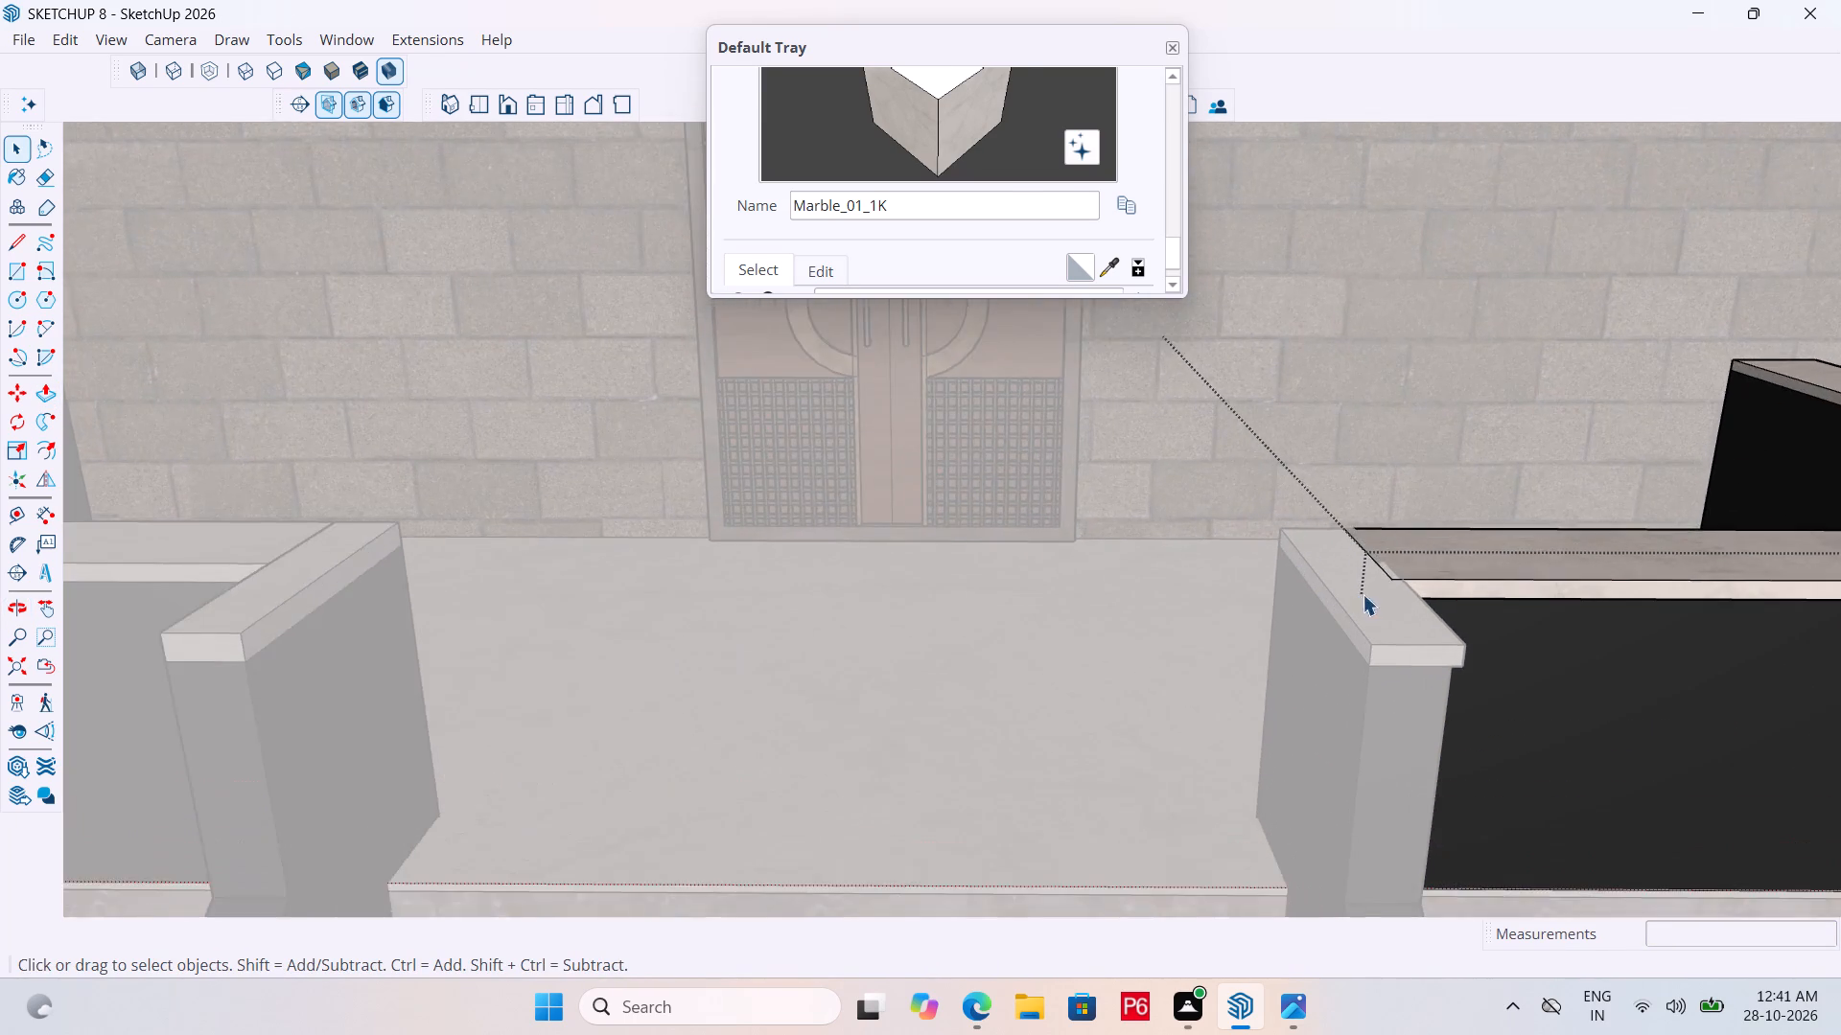
scroll(1363, 594, up, 7)
click(1349, 670)
triple_click(1350, 664)
double_click(1351, 661)
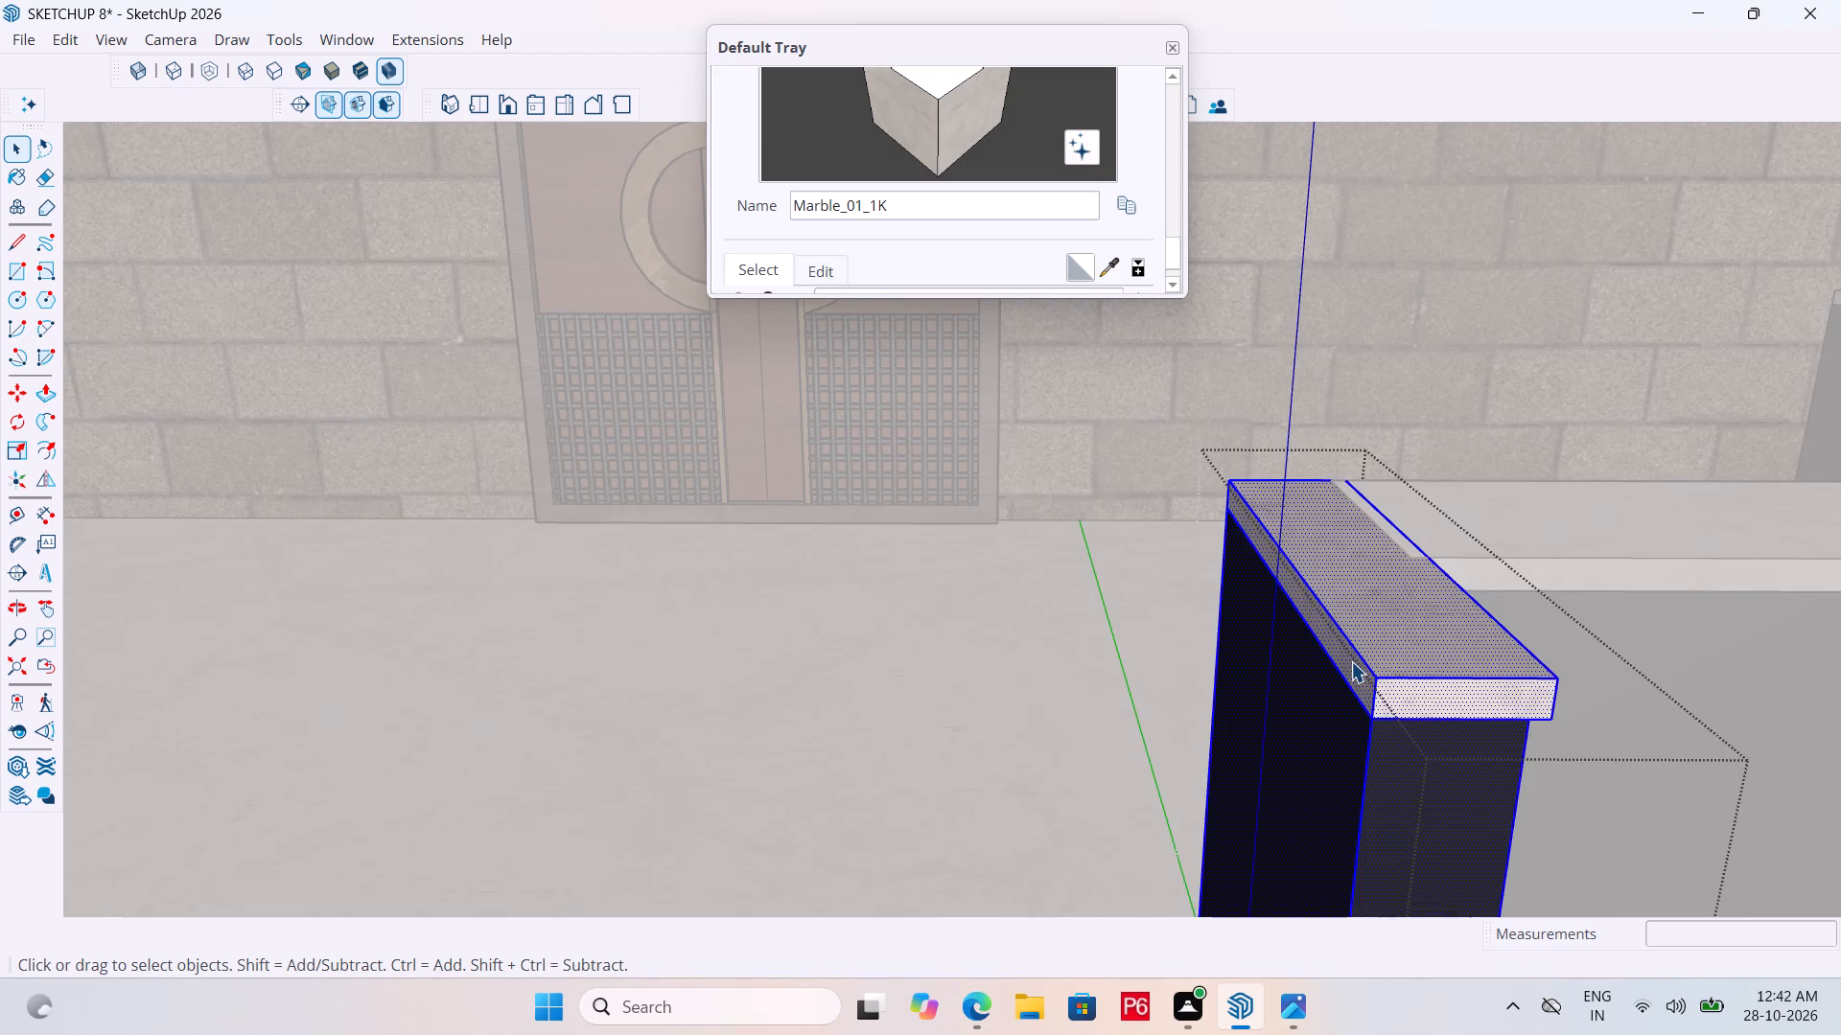
triple_click(1344, 652)
click(1344, 652)
double_click(1332, 638)
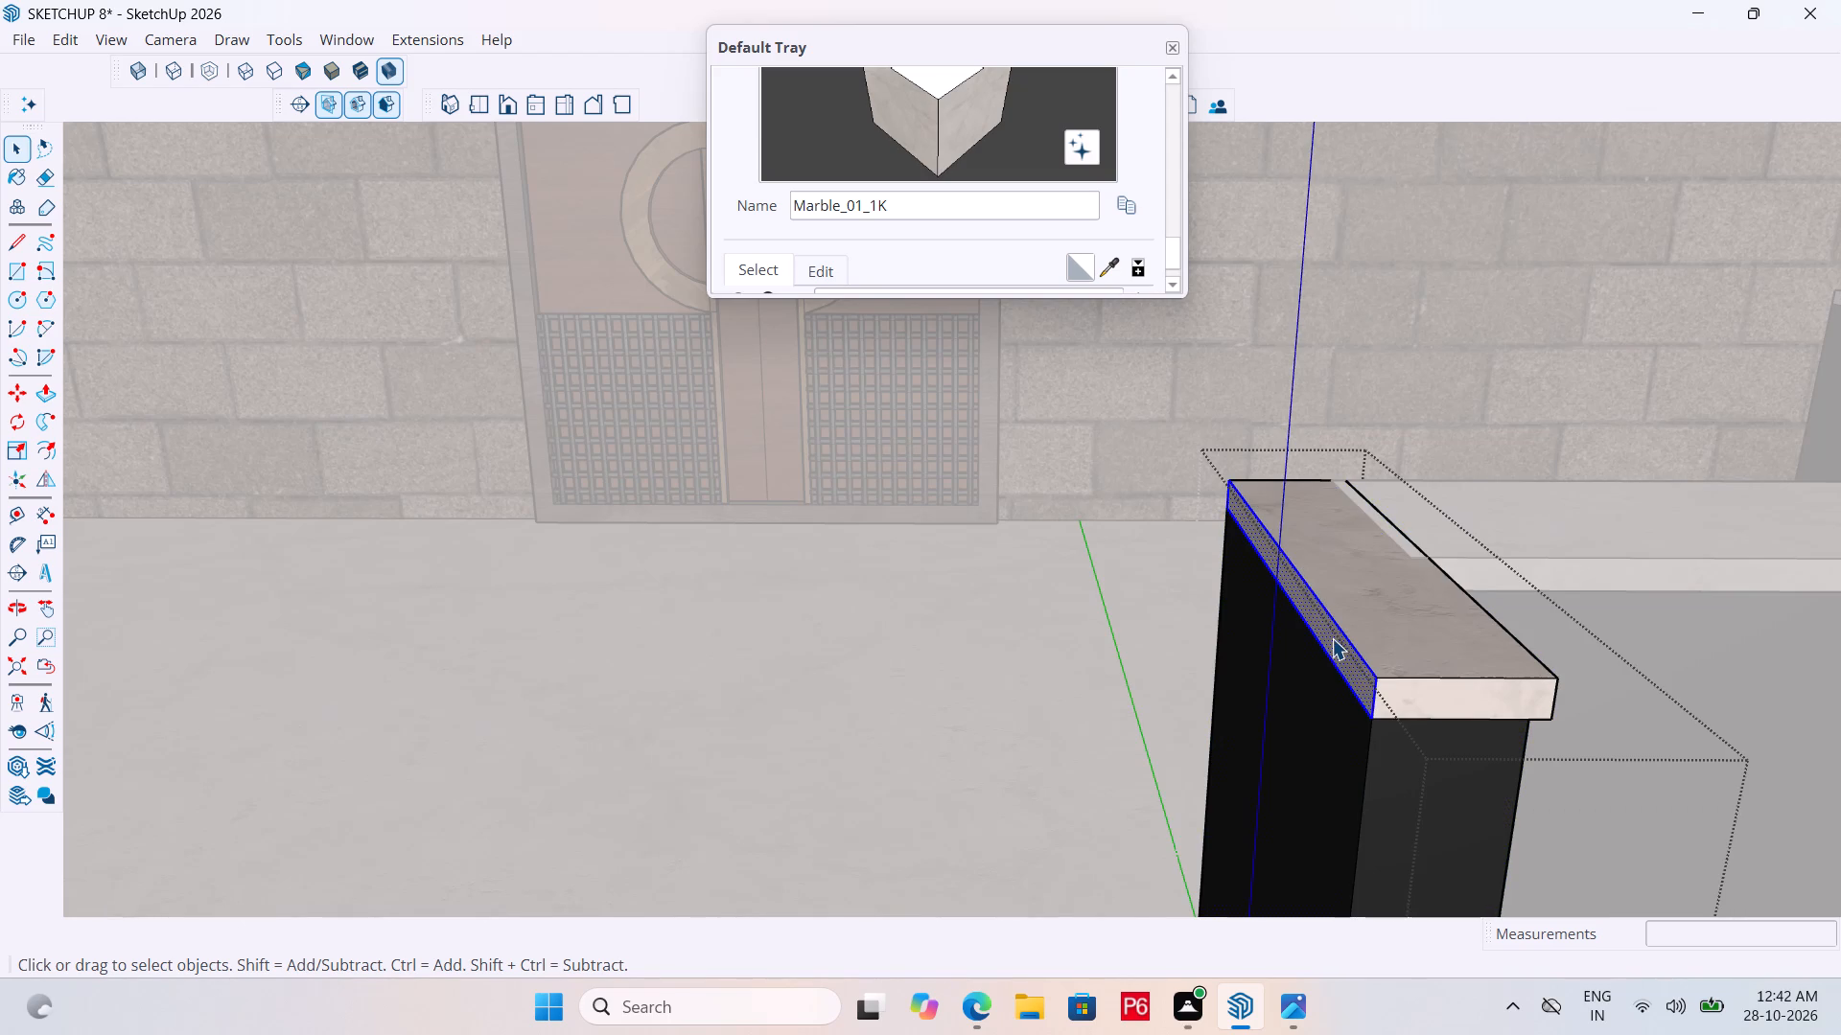
key(p)
click(1332, 638)
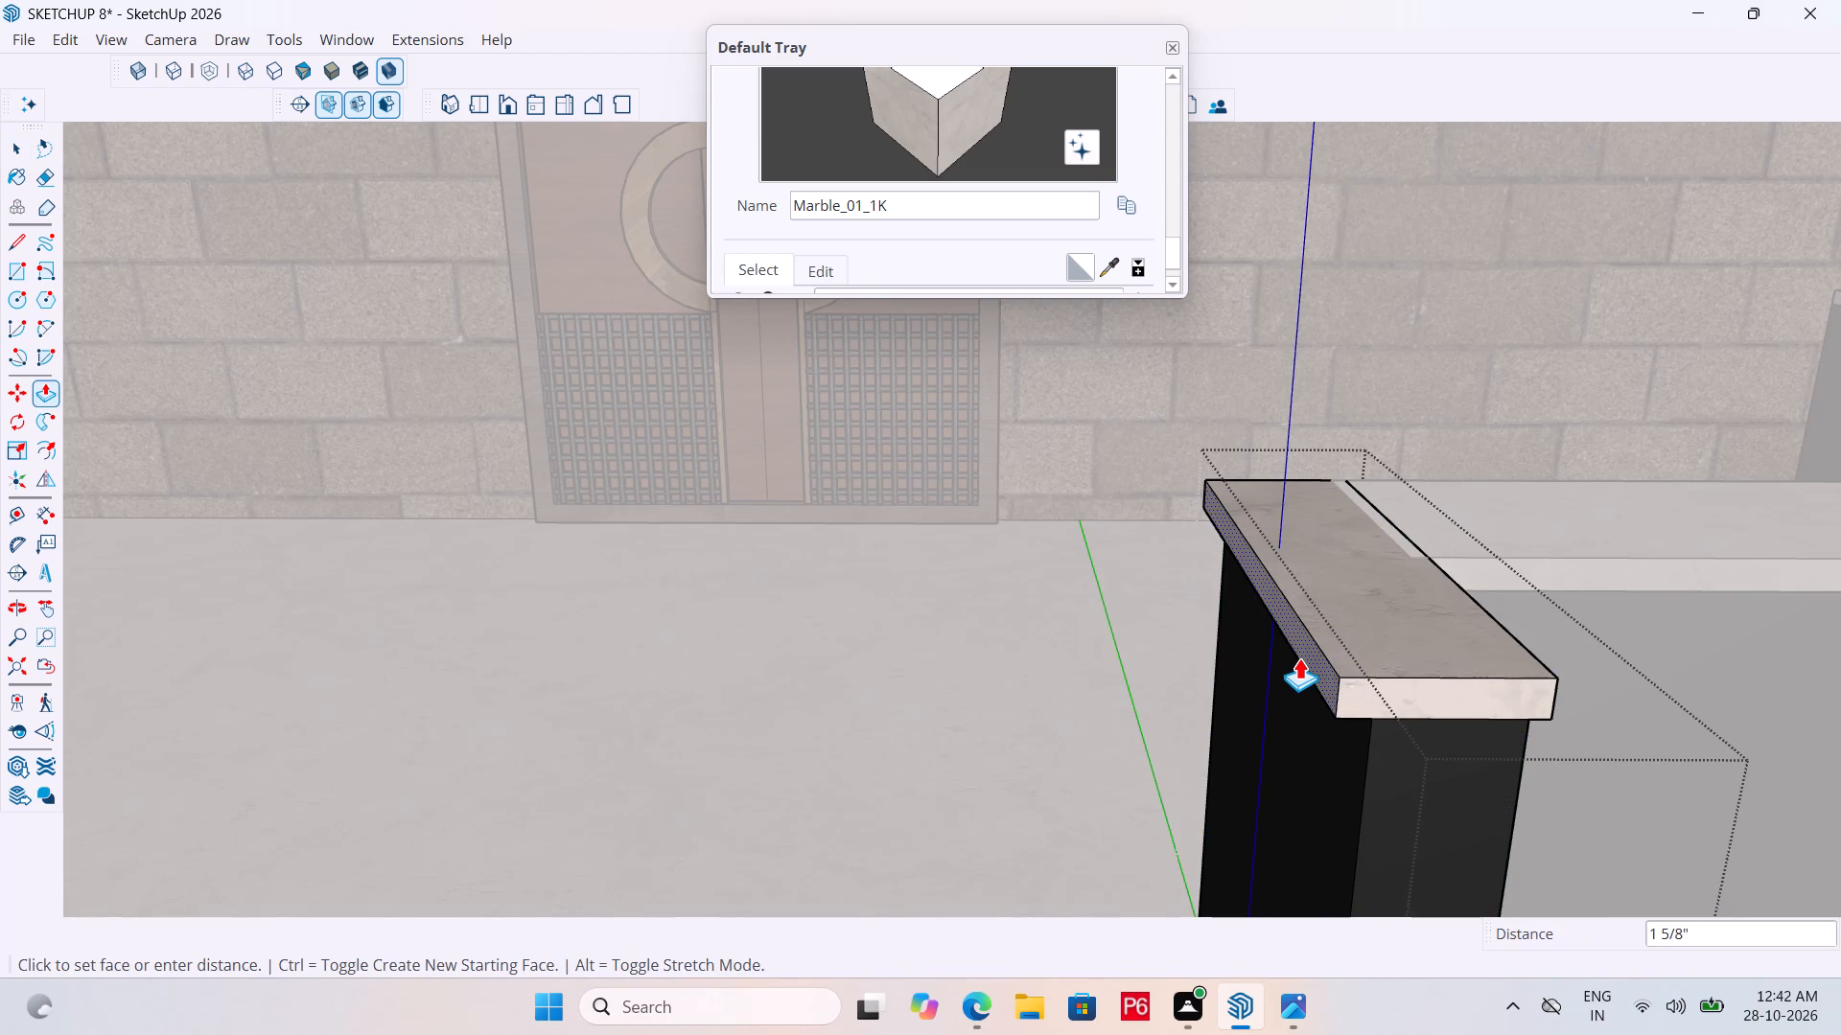
text(1")
key(Return)
scroll(1539, 714, up, 4)
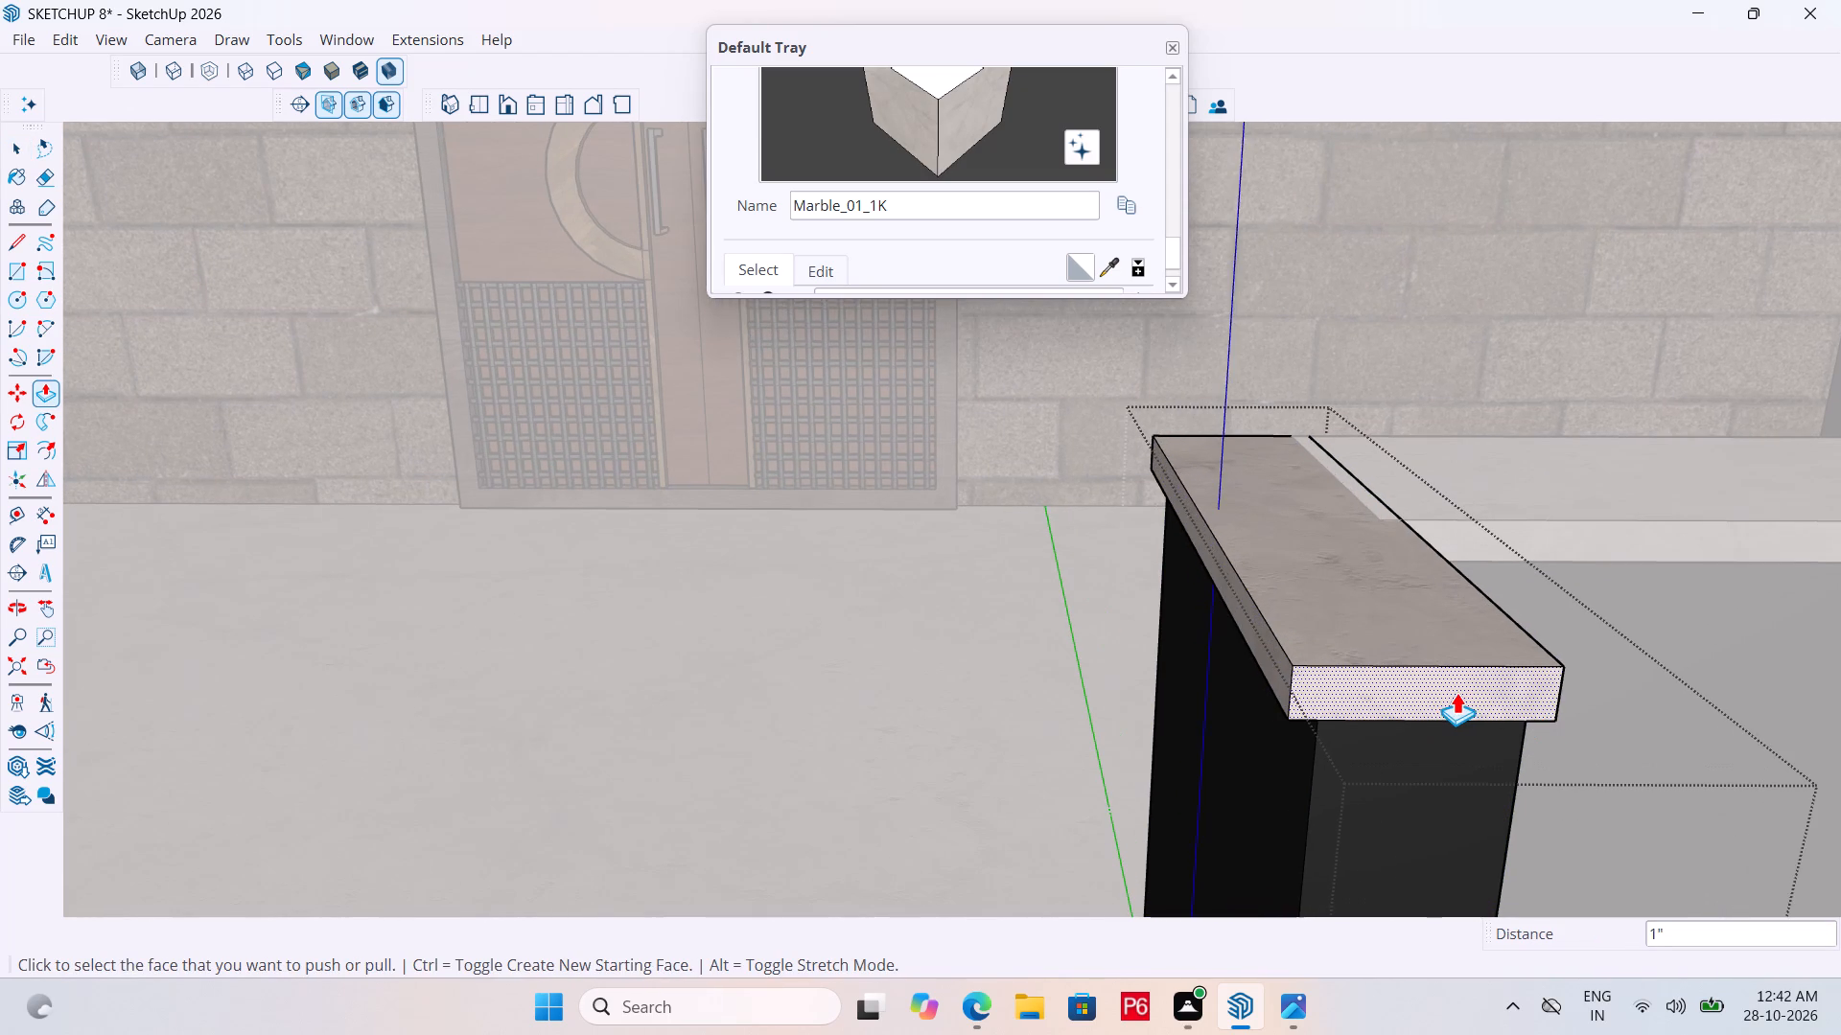
double_click(1456, 692)
Open the left stair parapet's group and pull the front end face of its marble cap outward by 1".
scroll(1388, 628, down, 12)
scroll(1473, 610, down, 6)
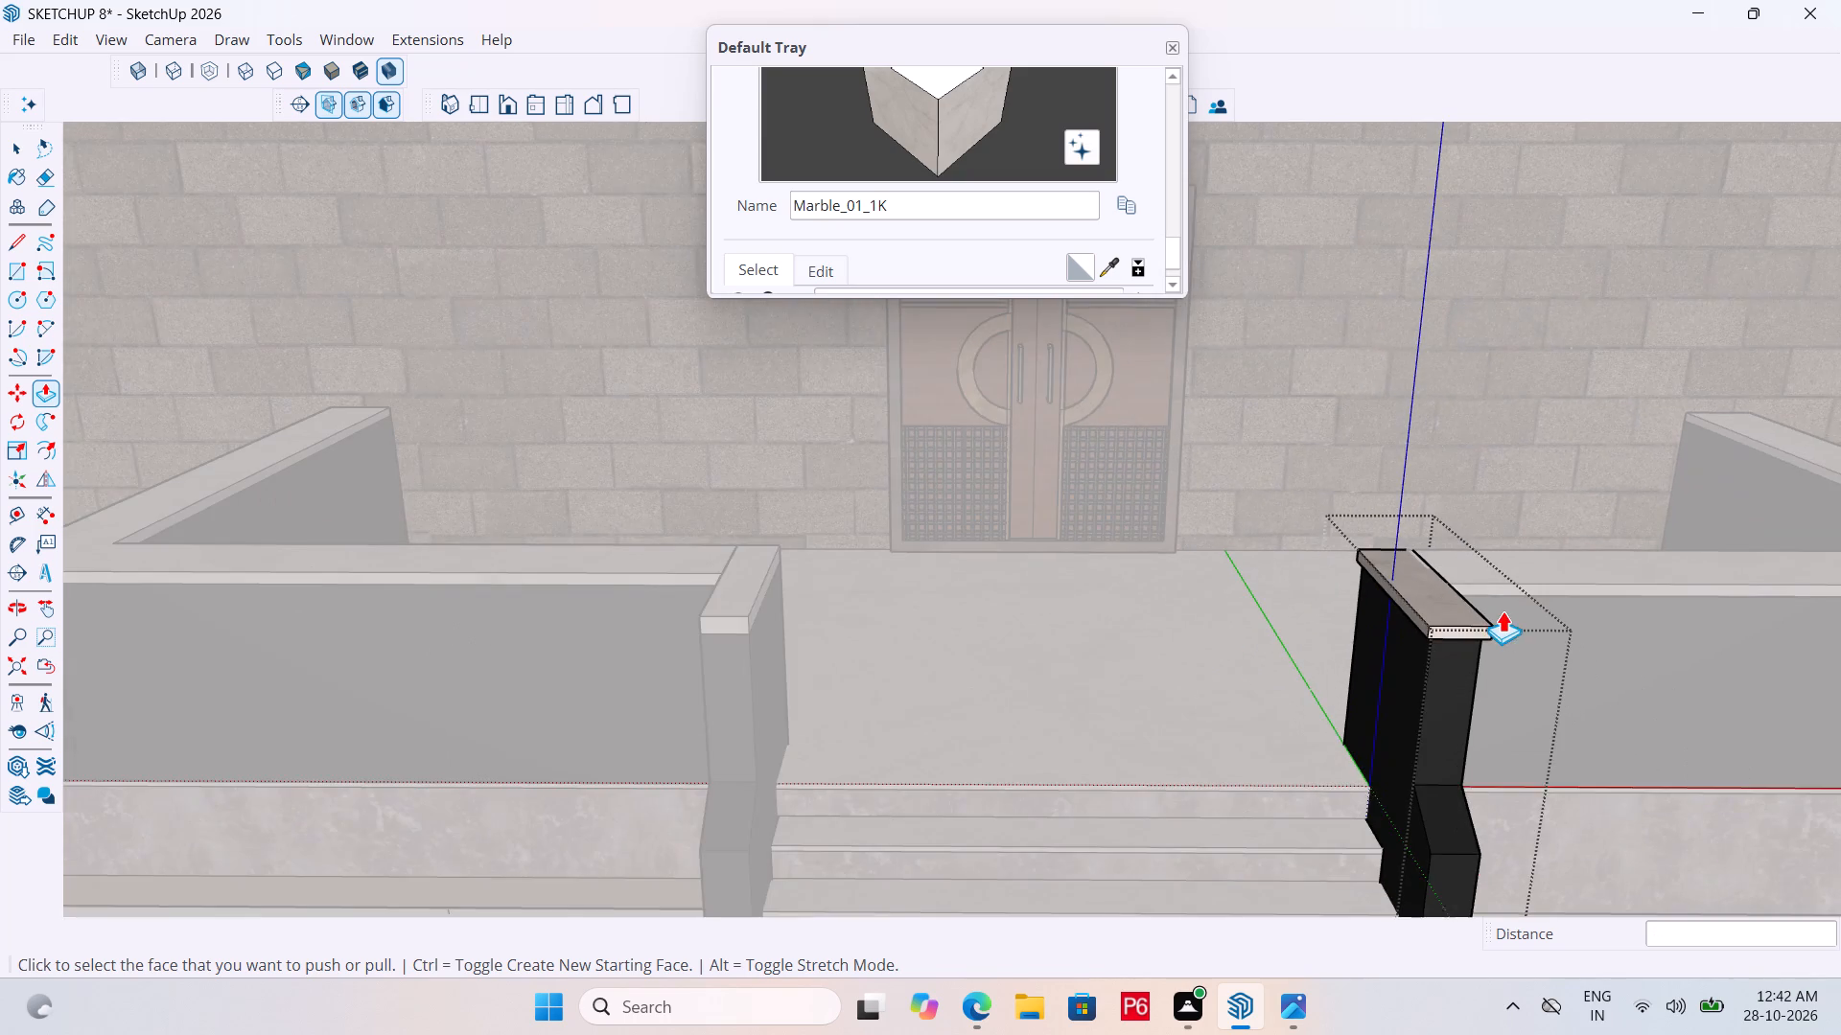
scroll(1503, 610, down, 1)
key(space)
drag(591, 858, 594, 846)
scroll(736, 647, up, 4)
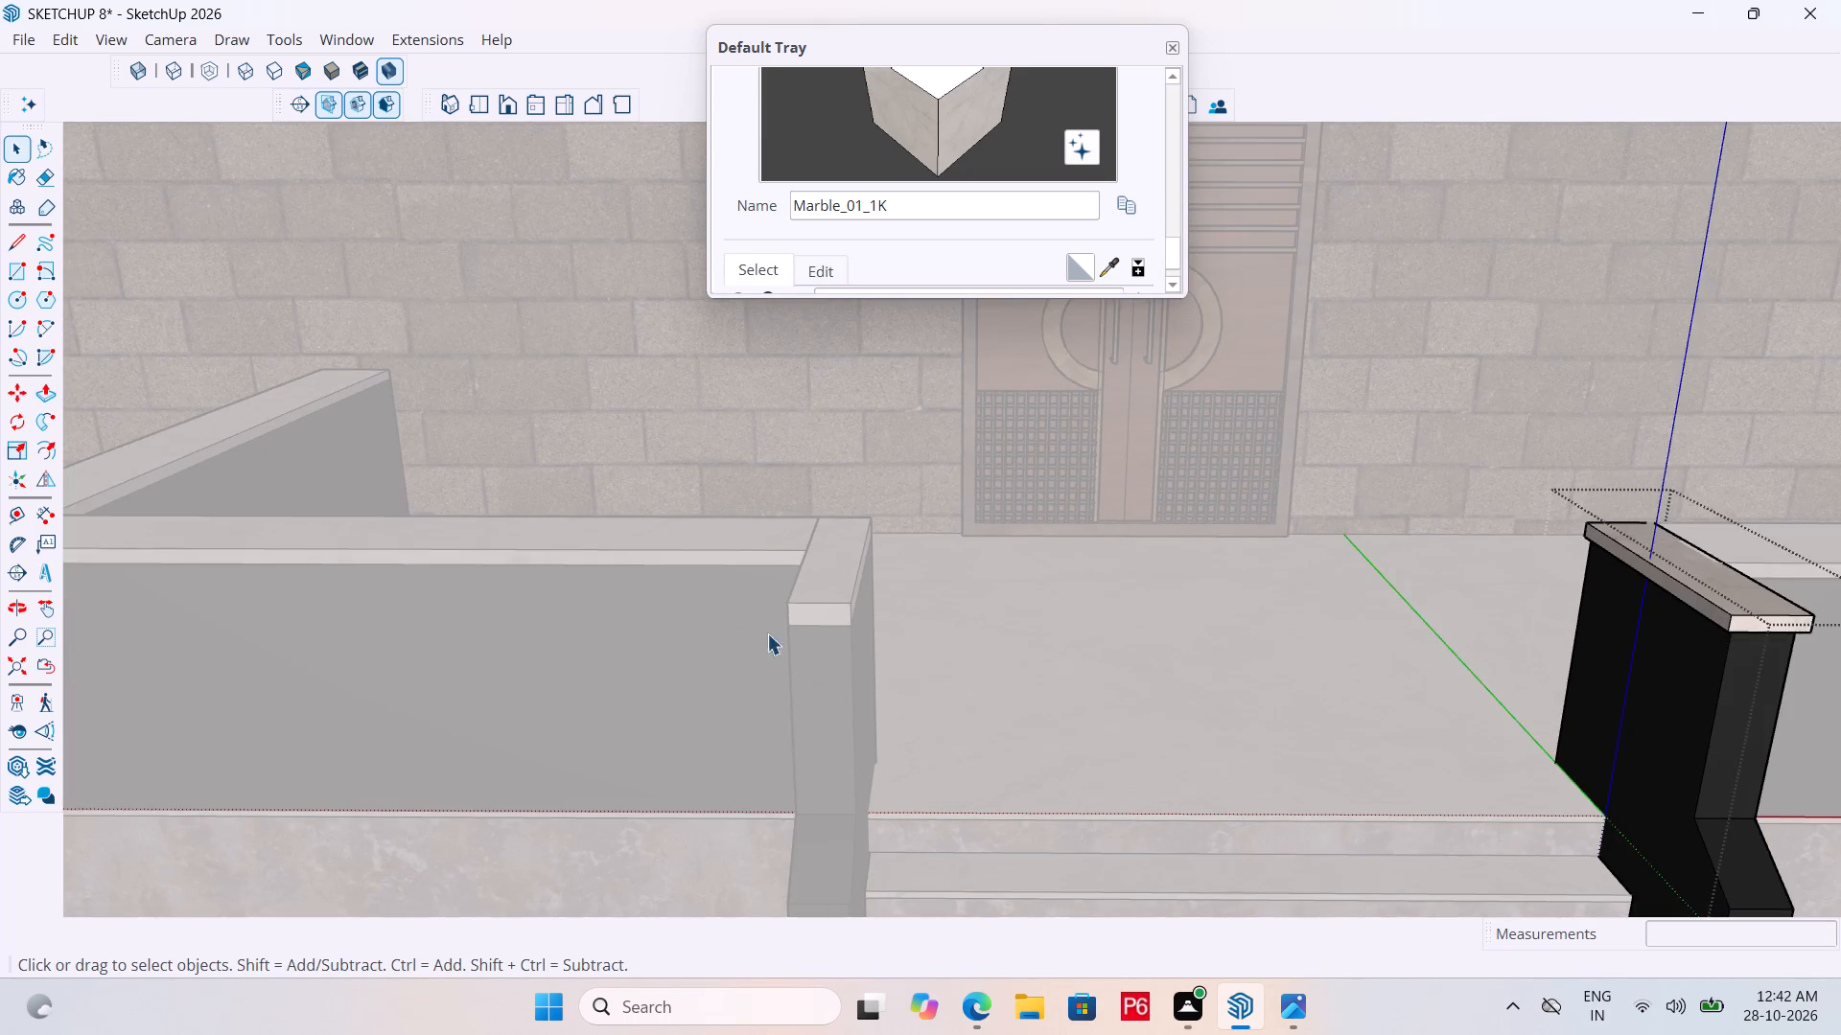
click(826, 615)
click(827, 610)
double_click(827, 610)
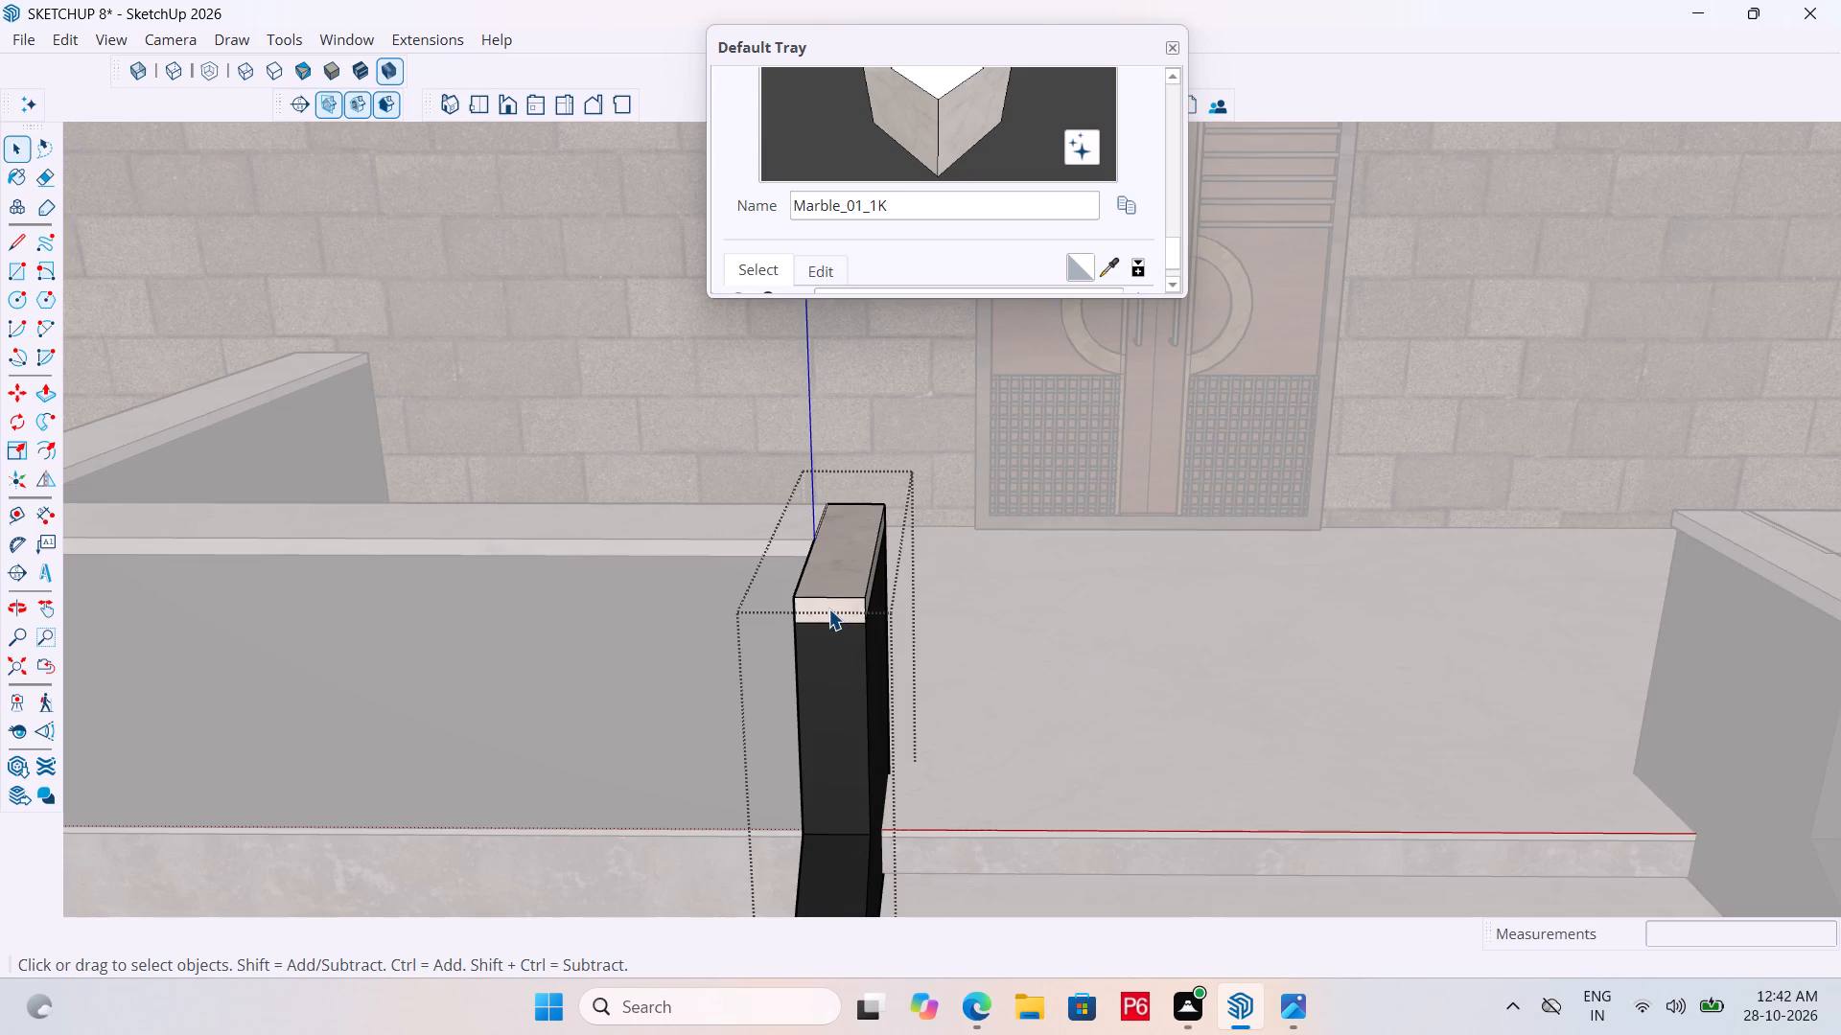
click(828, 609)
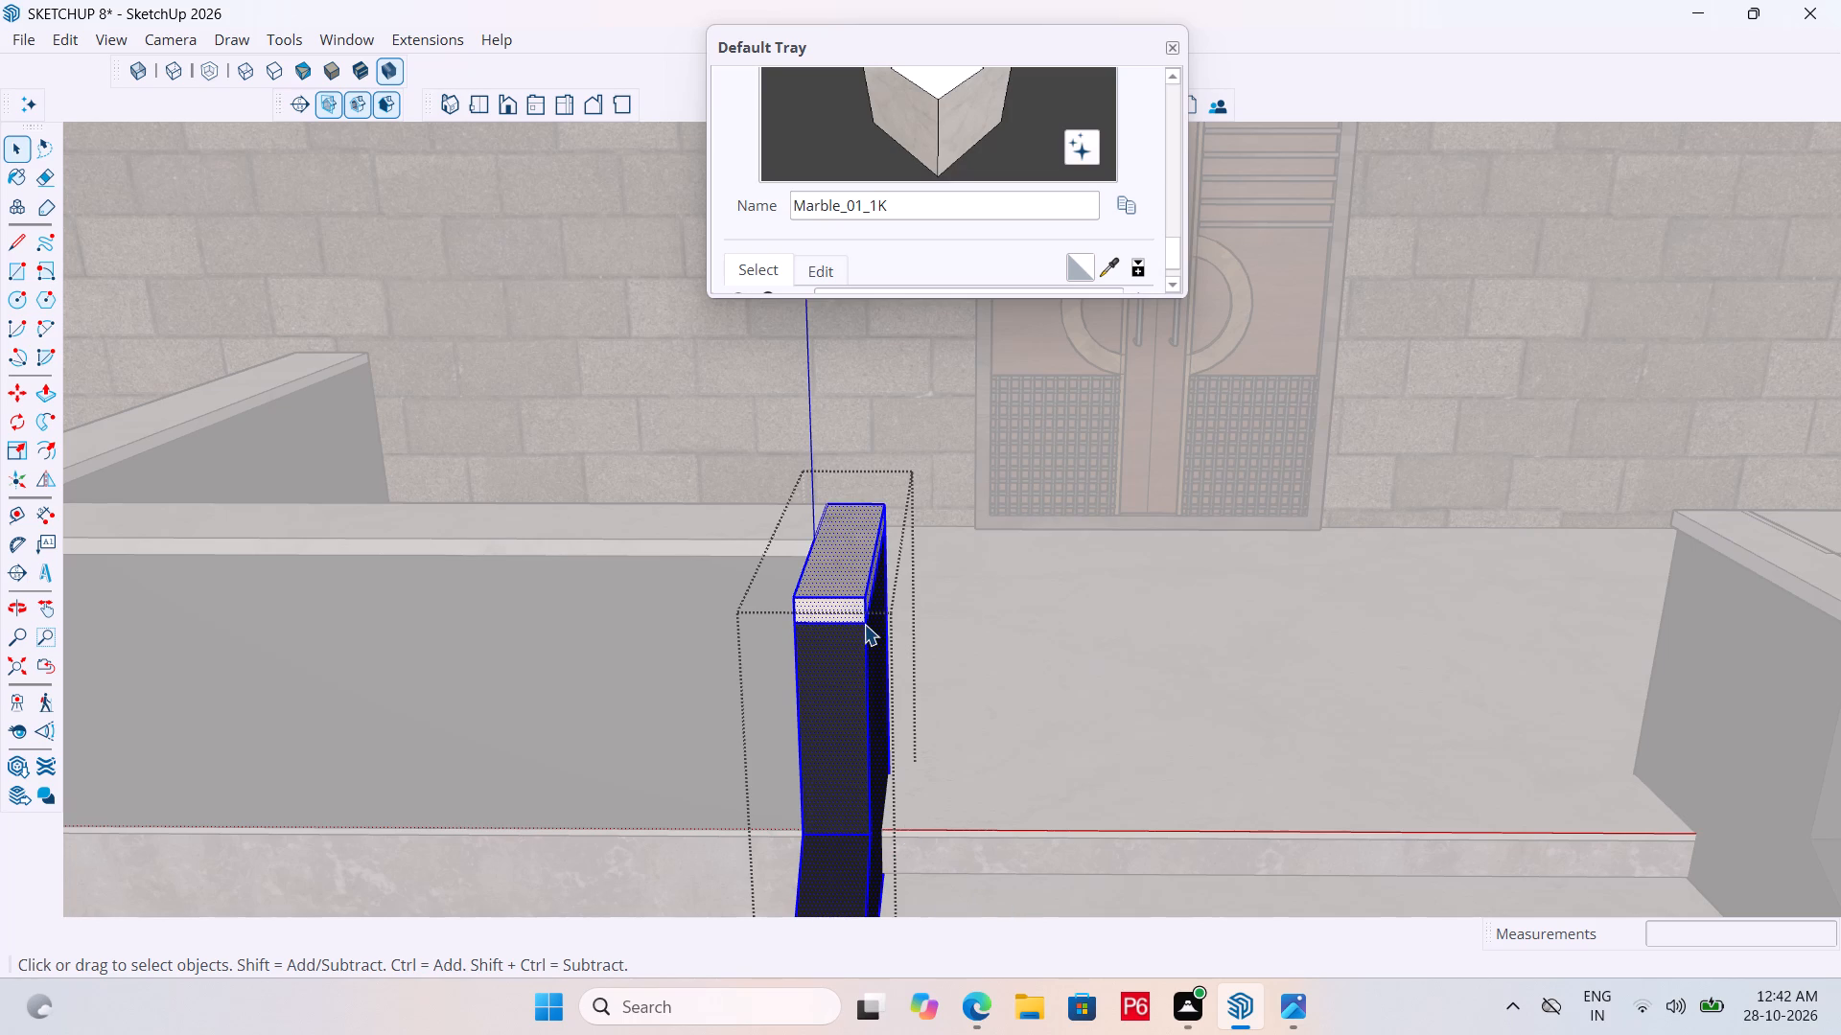
scroll(864, 624, up, 6)
click(795, 601)
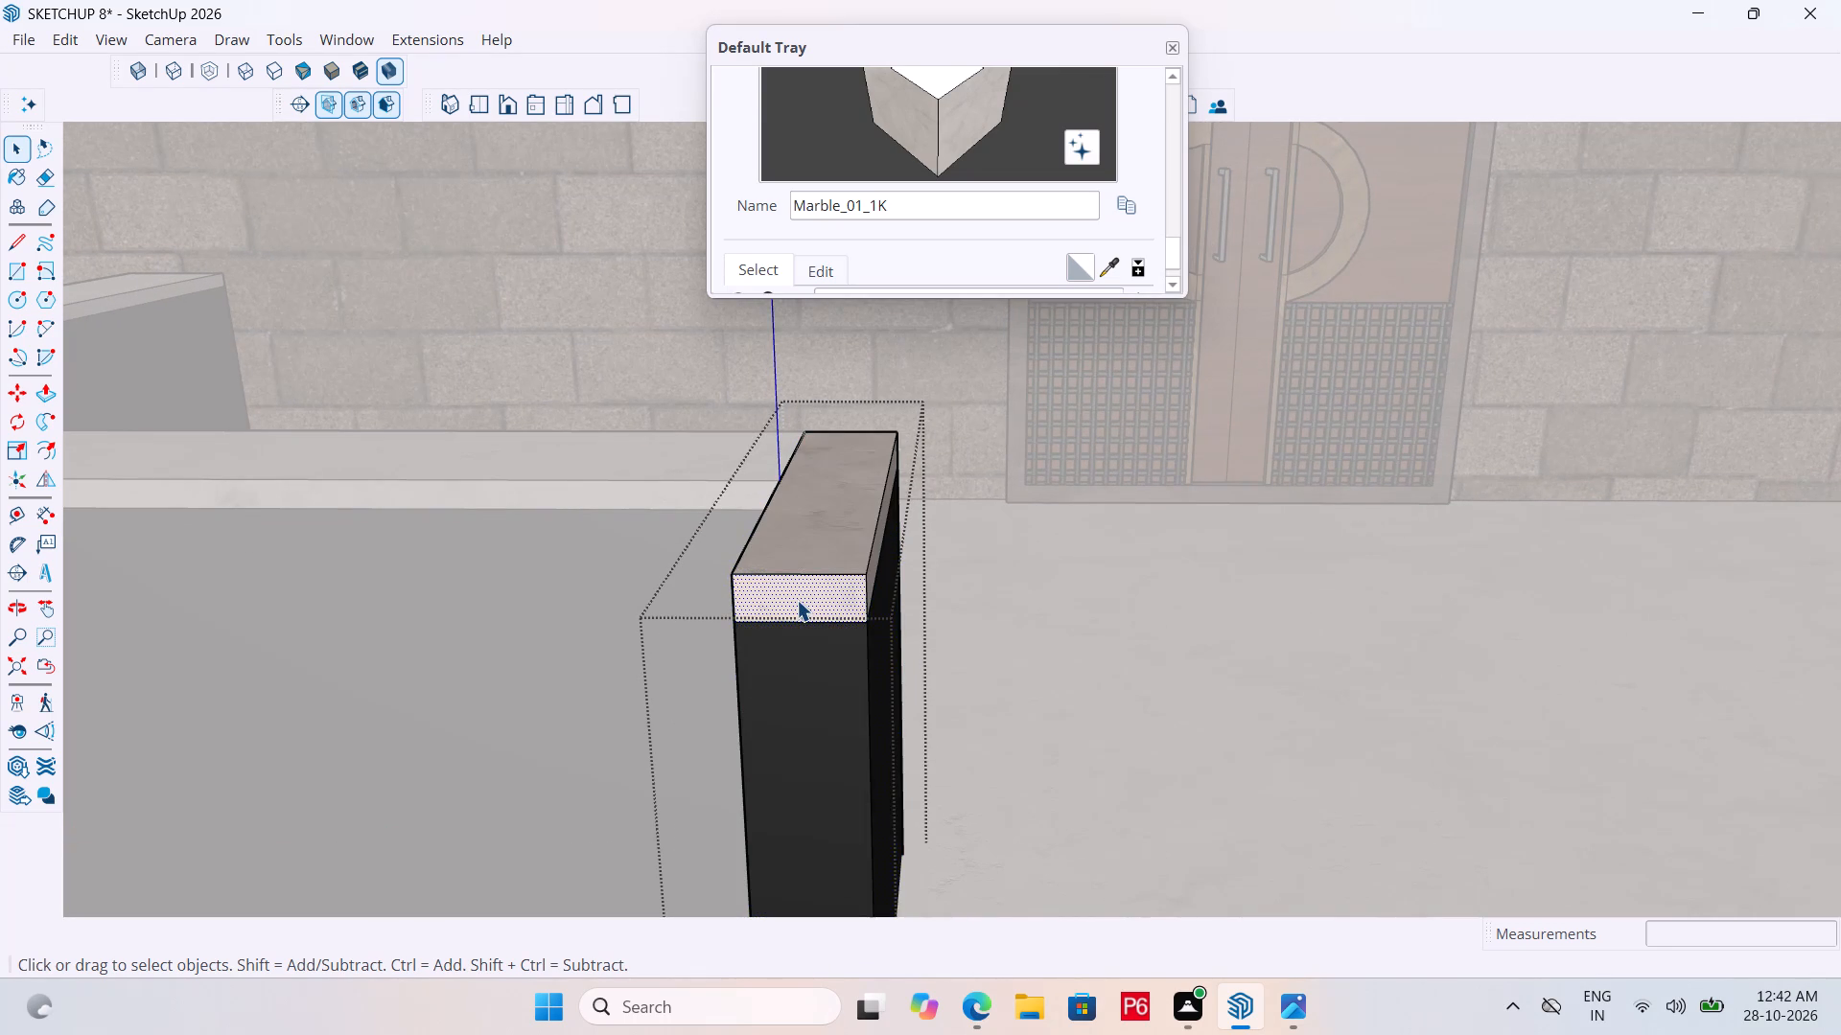
key(p)
double_click(797, 600)
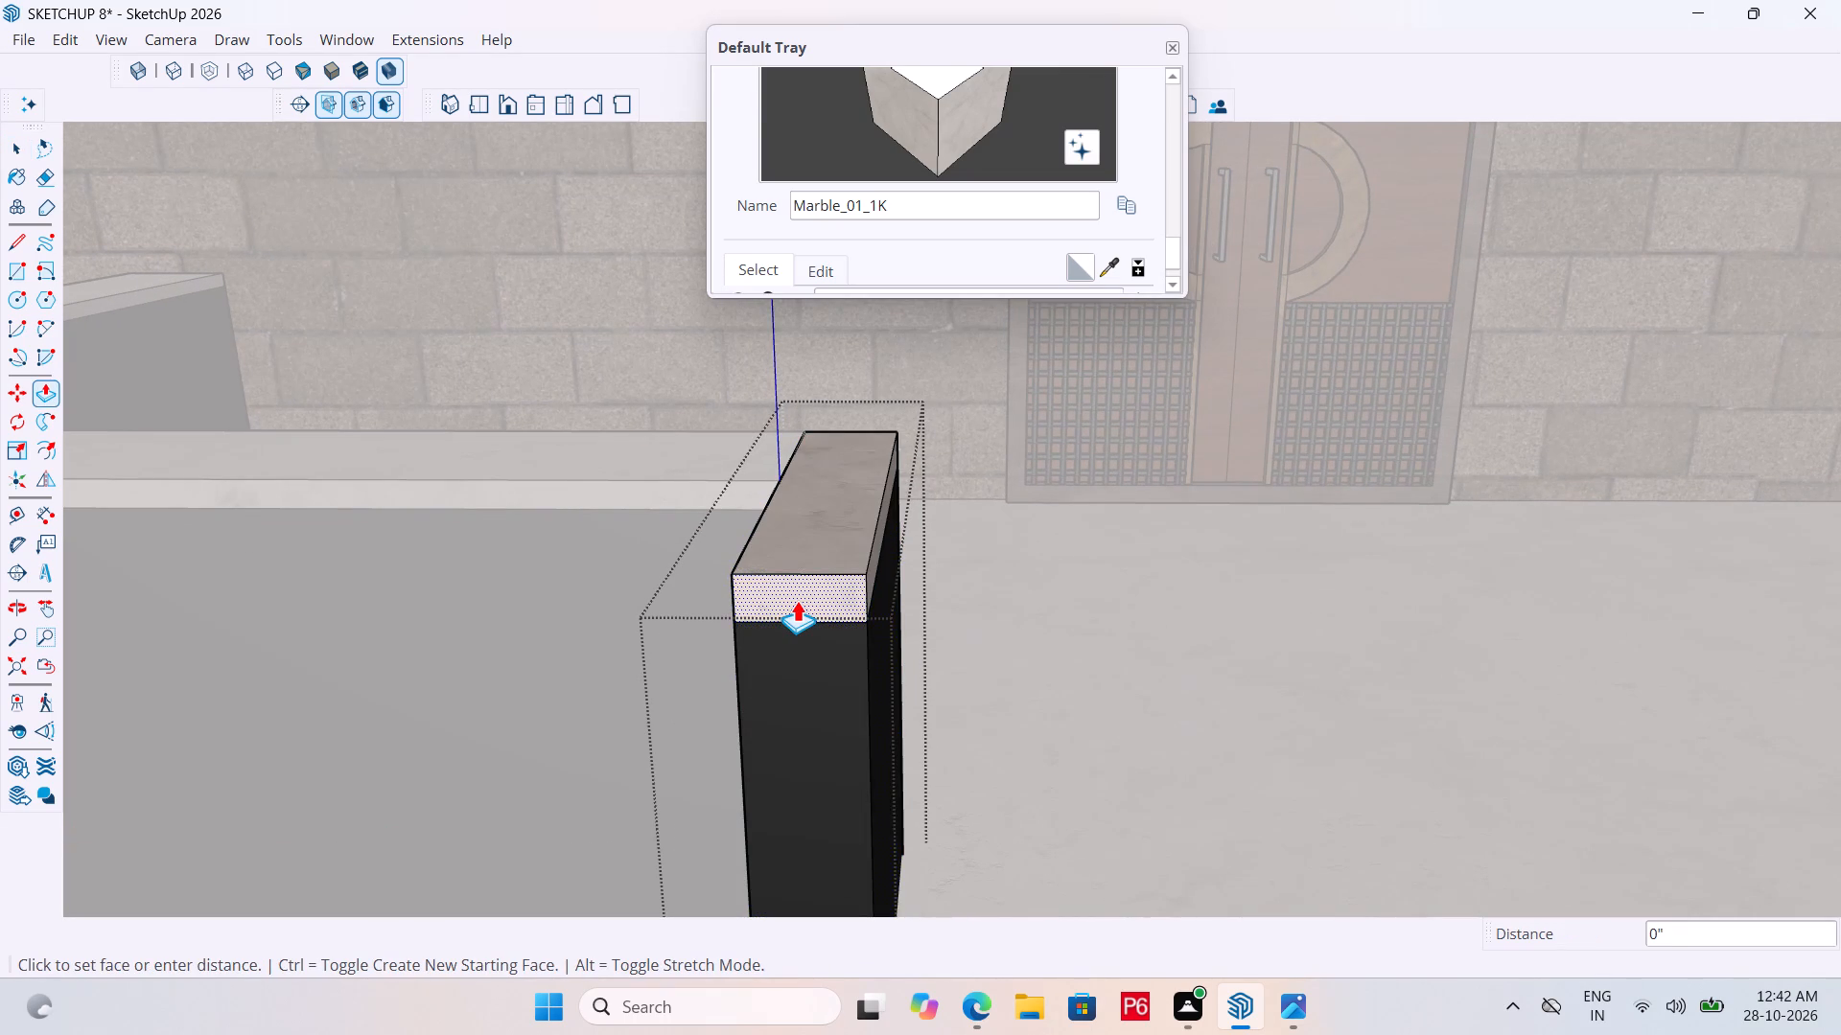
middle_drag(827, 613, 448, 598)
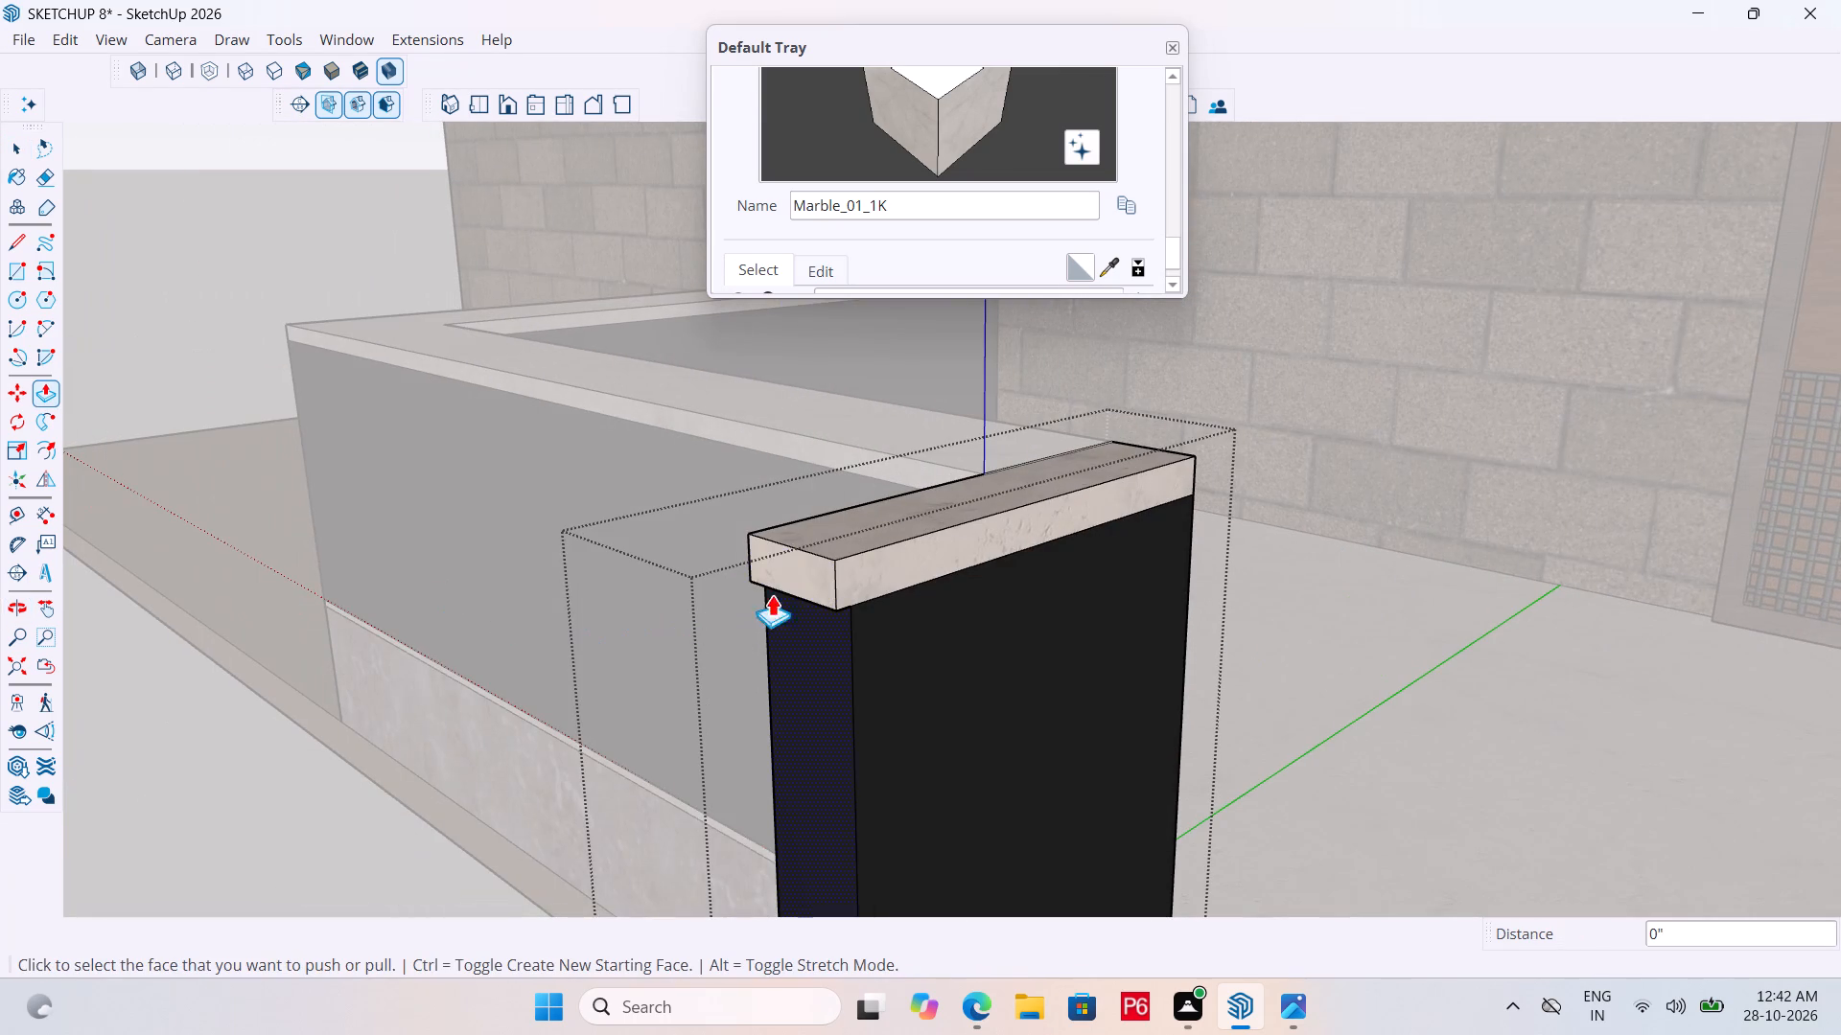
key(ctrl+z)
click(816, 583)
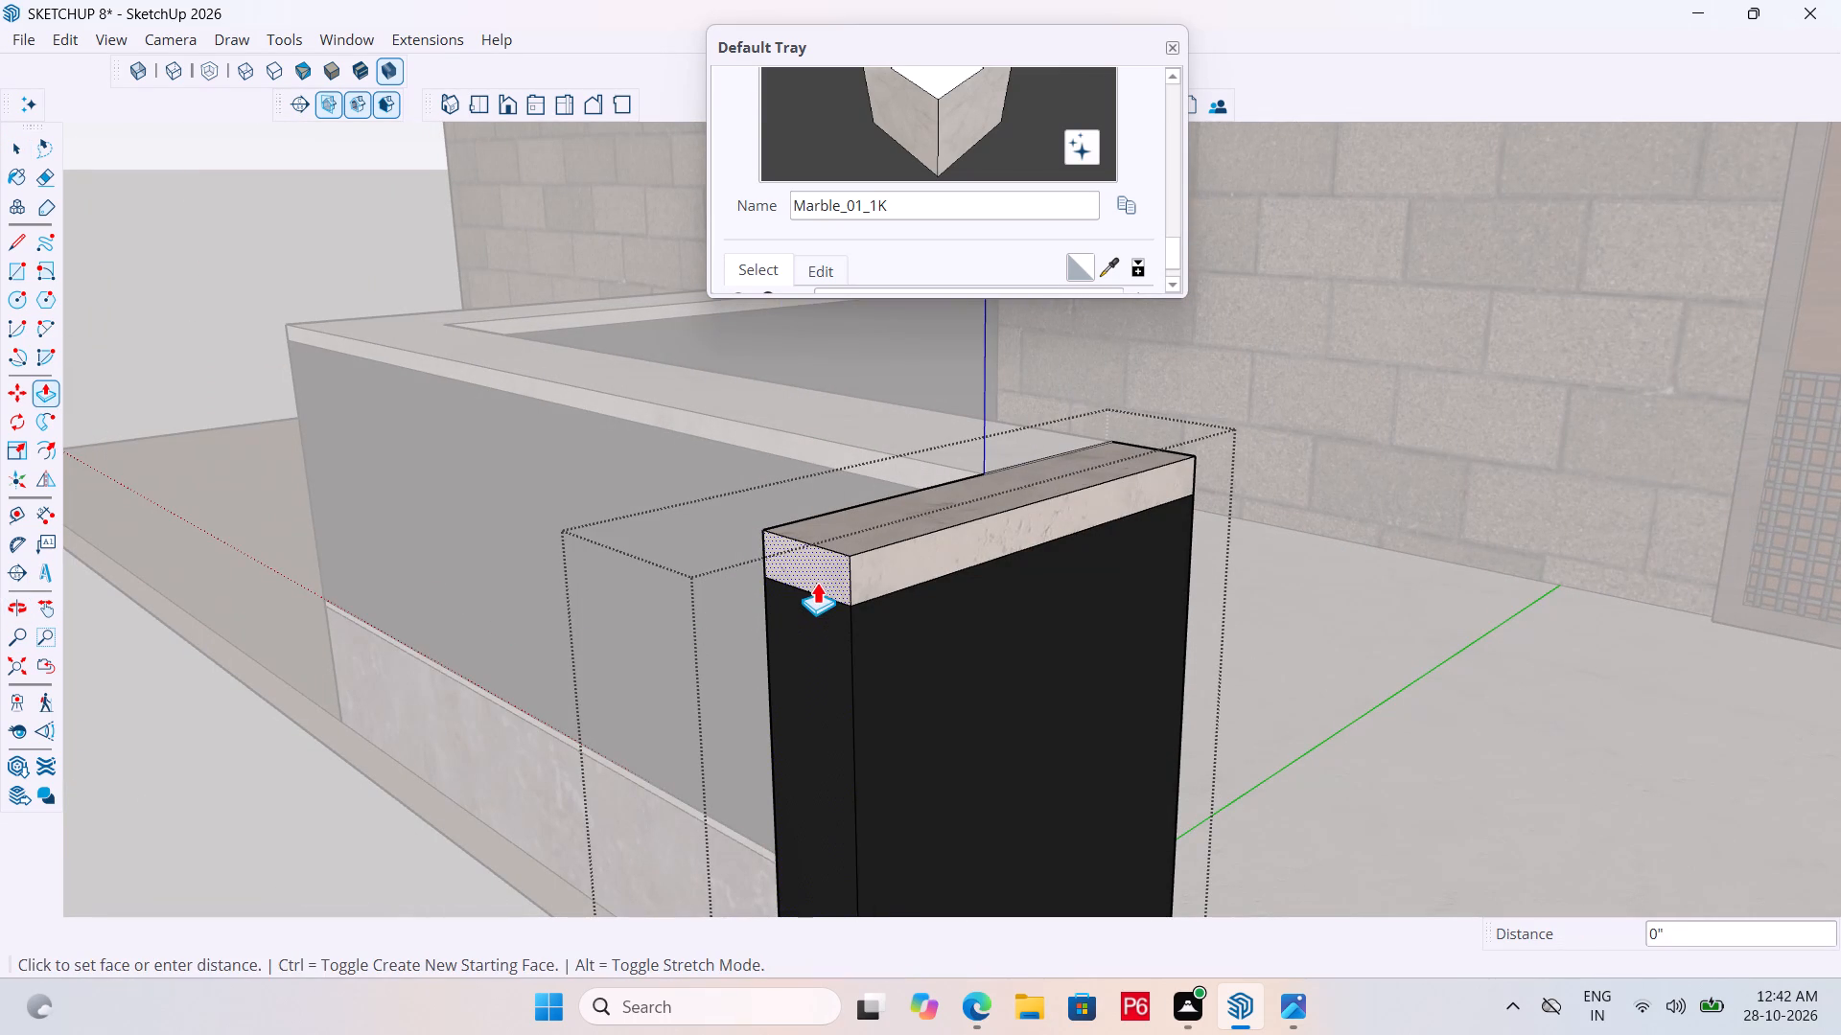
text(1")
key(Return)
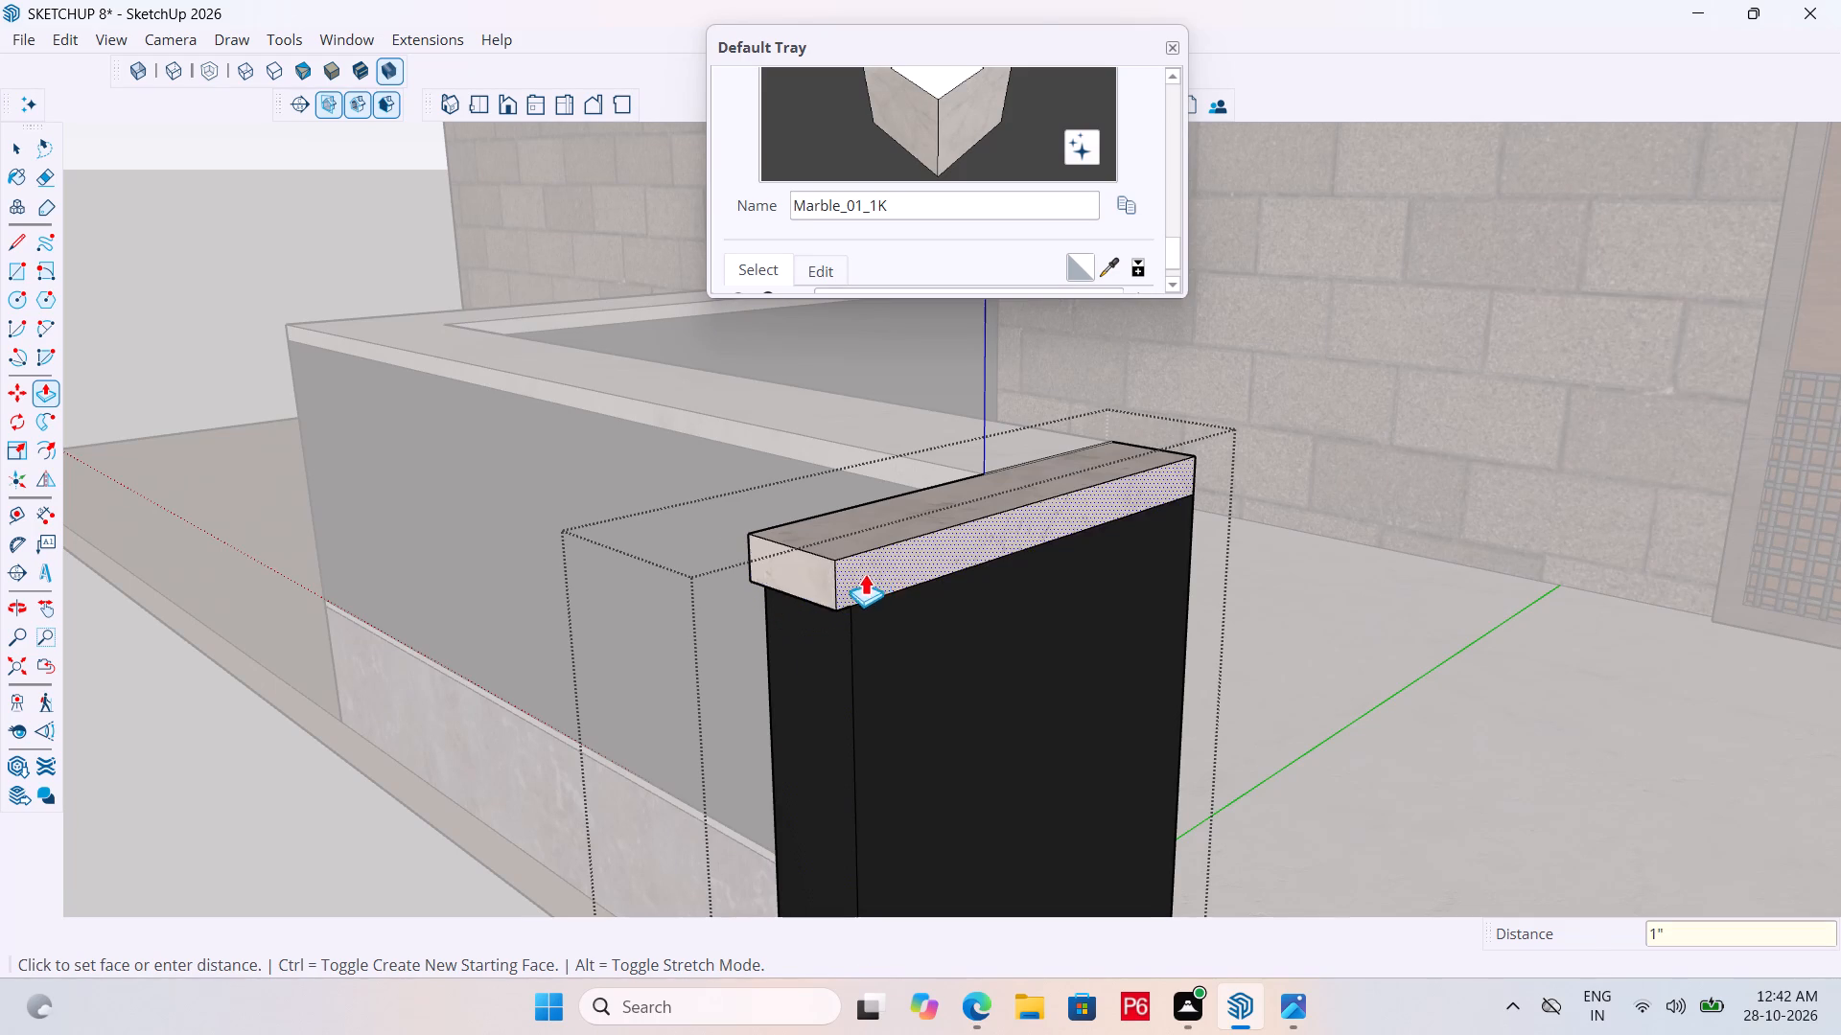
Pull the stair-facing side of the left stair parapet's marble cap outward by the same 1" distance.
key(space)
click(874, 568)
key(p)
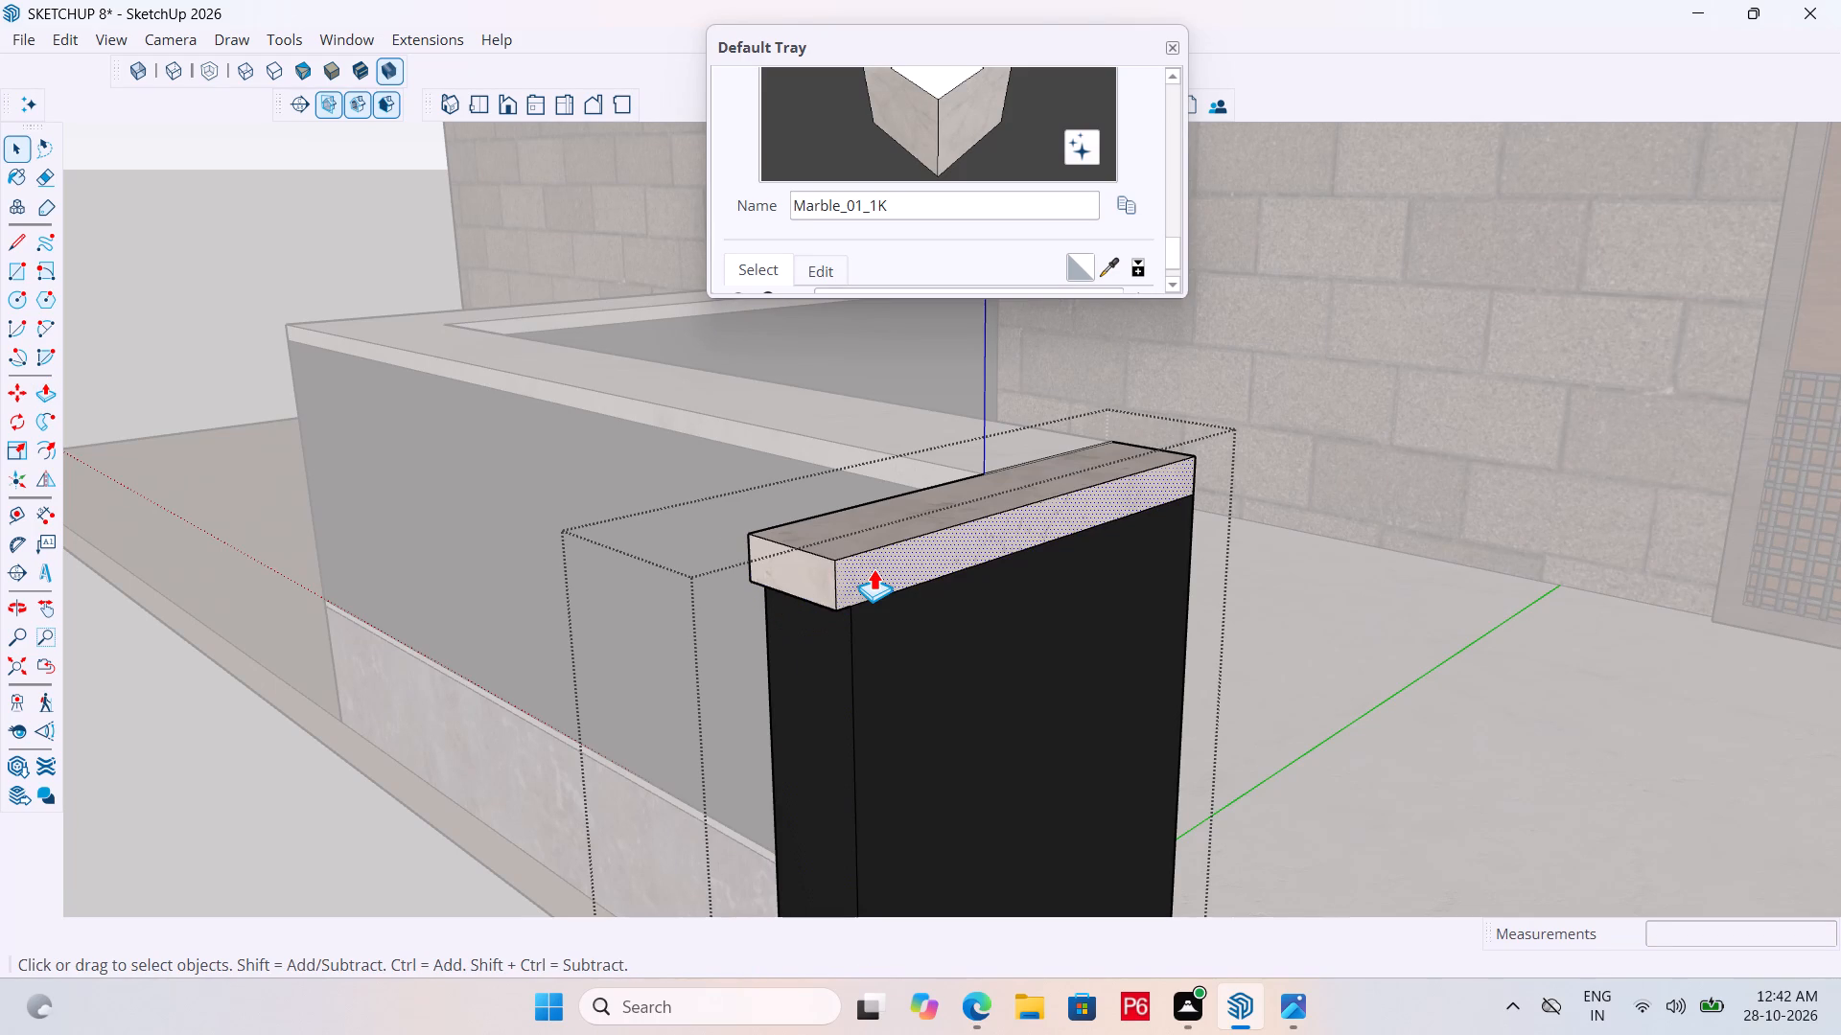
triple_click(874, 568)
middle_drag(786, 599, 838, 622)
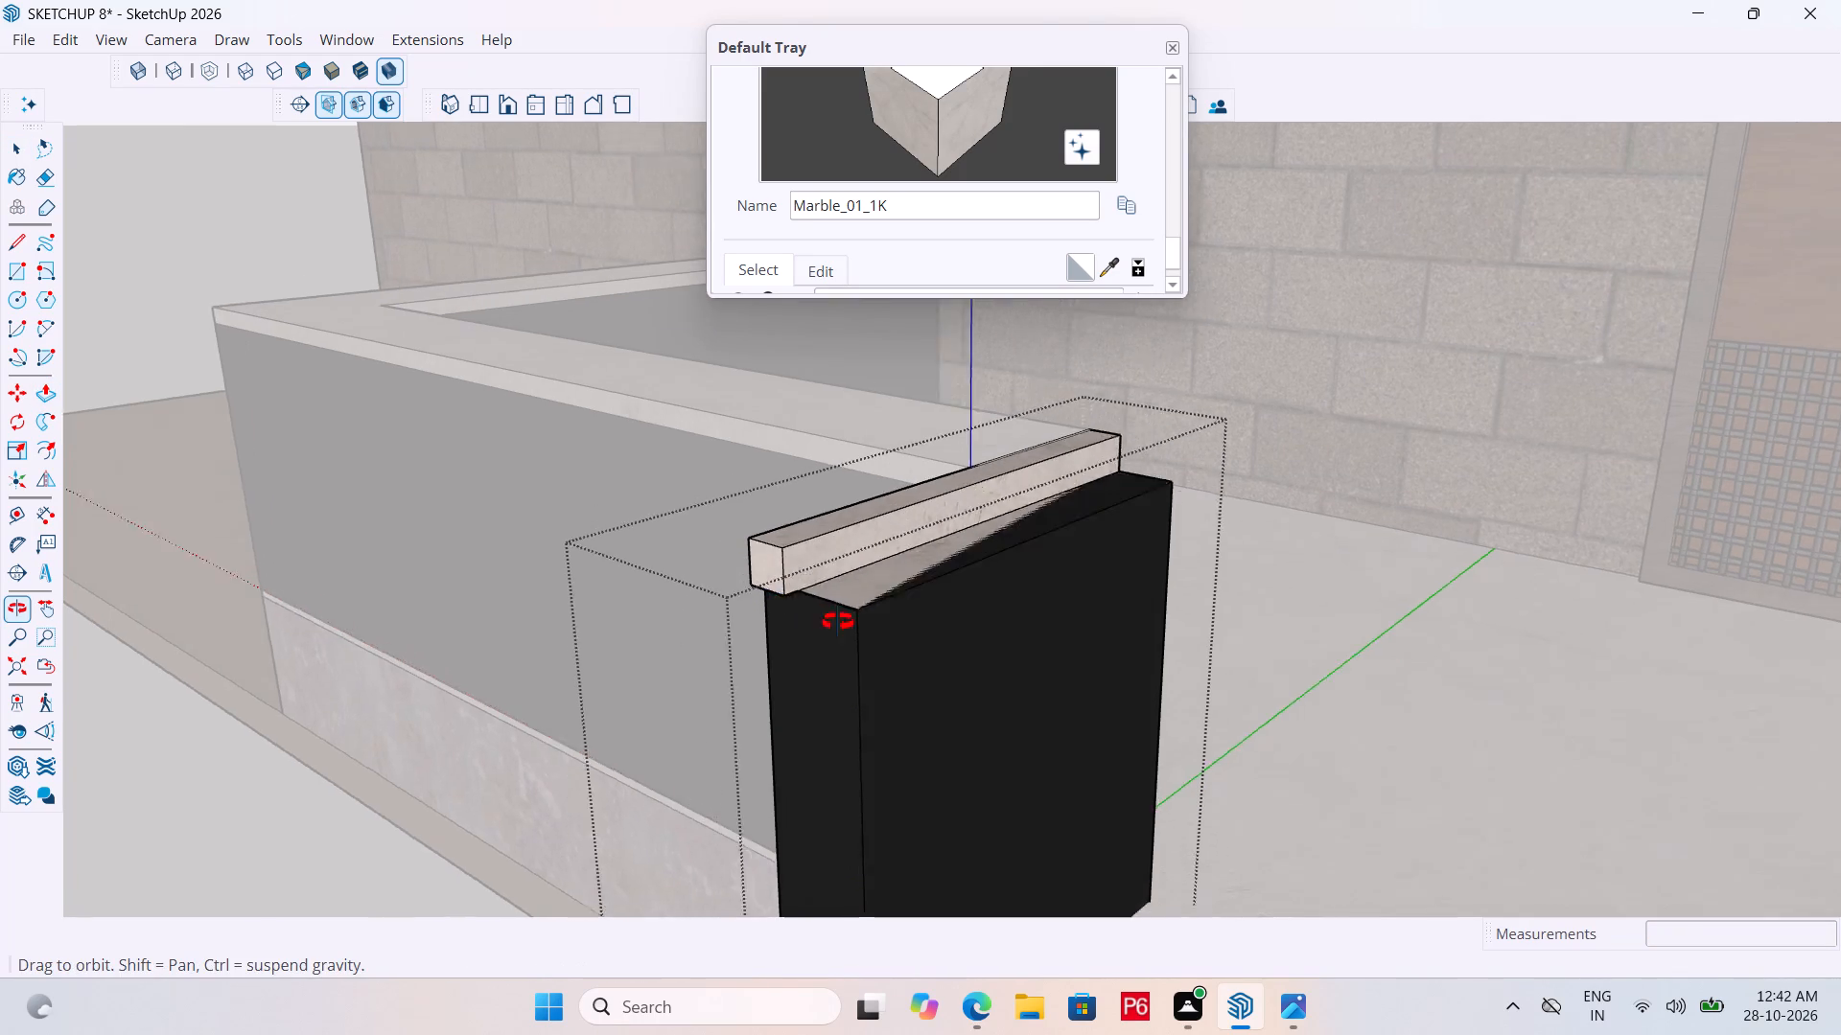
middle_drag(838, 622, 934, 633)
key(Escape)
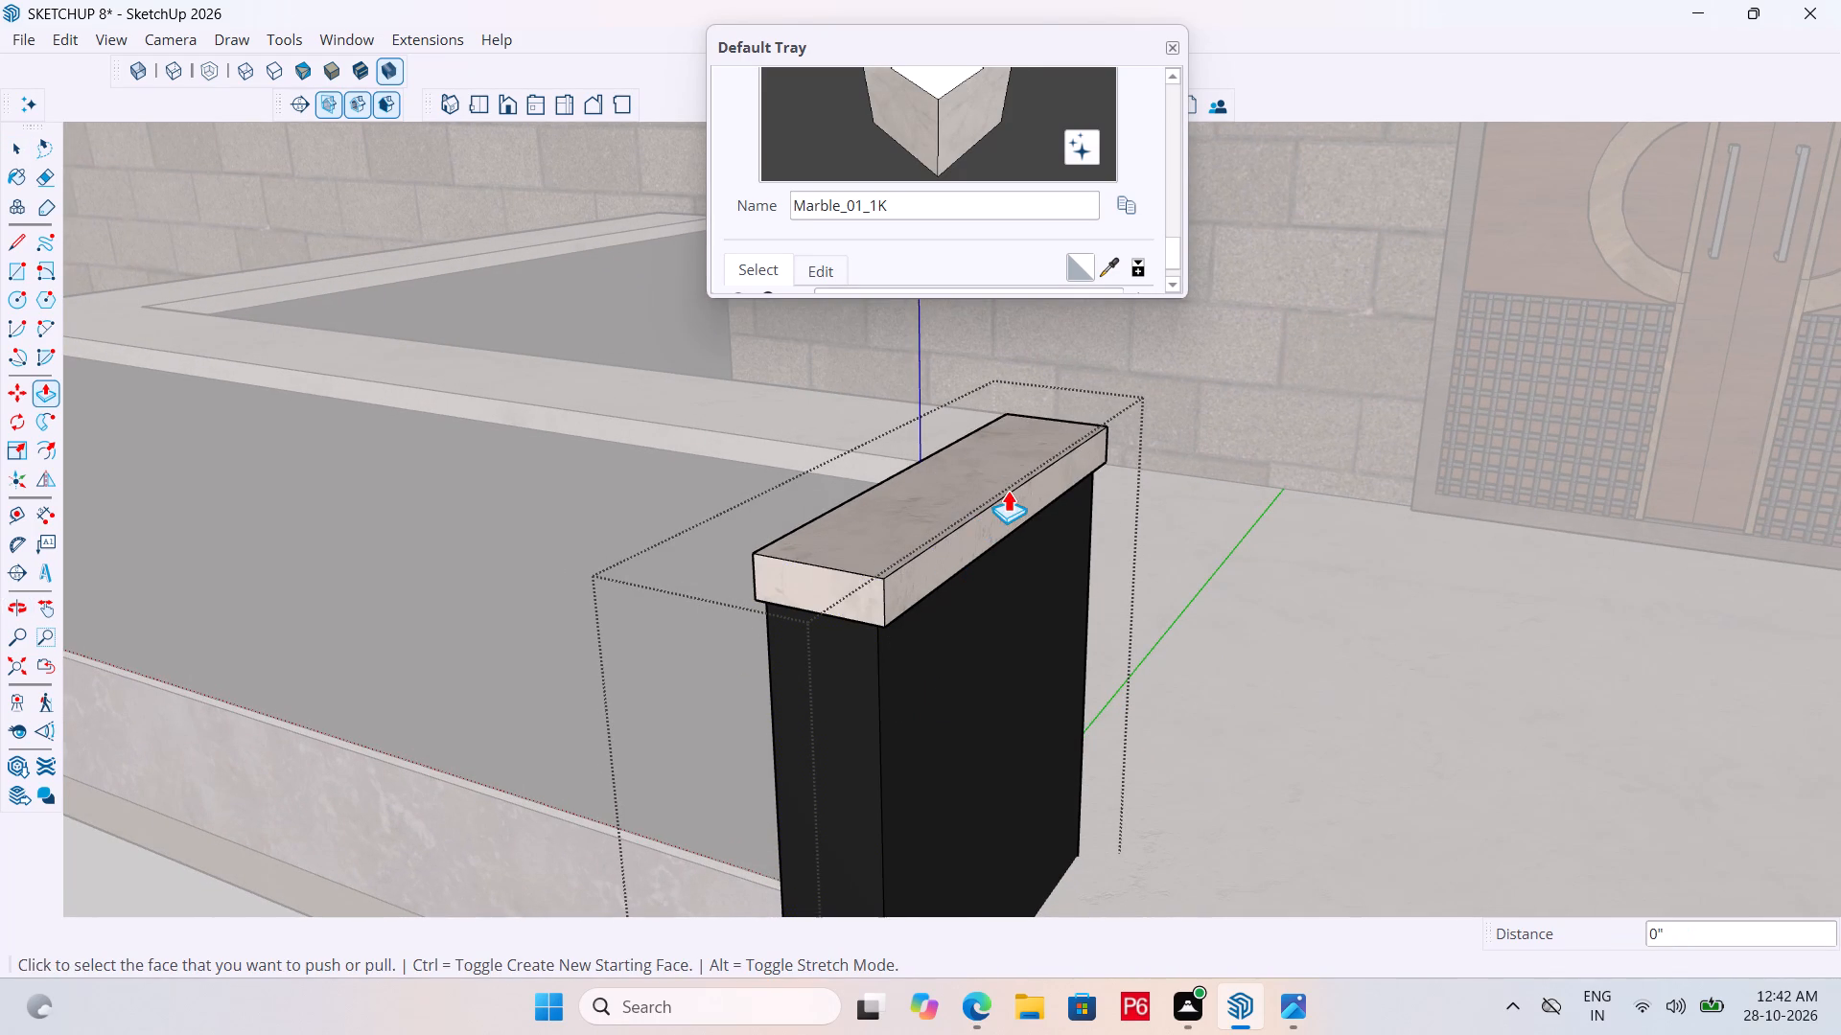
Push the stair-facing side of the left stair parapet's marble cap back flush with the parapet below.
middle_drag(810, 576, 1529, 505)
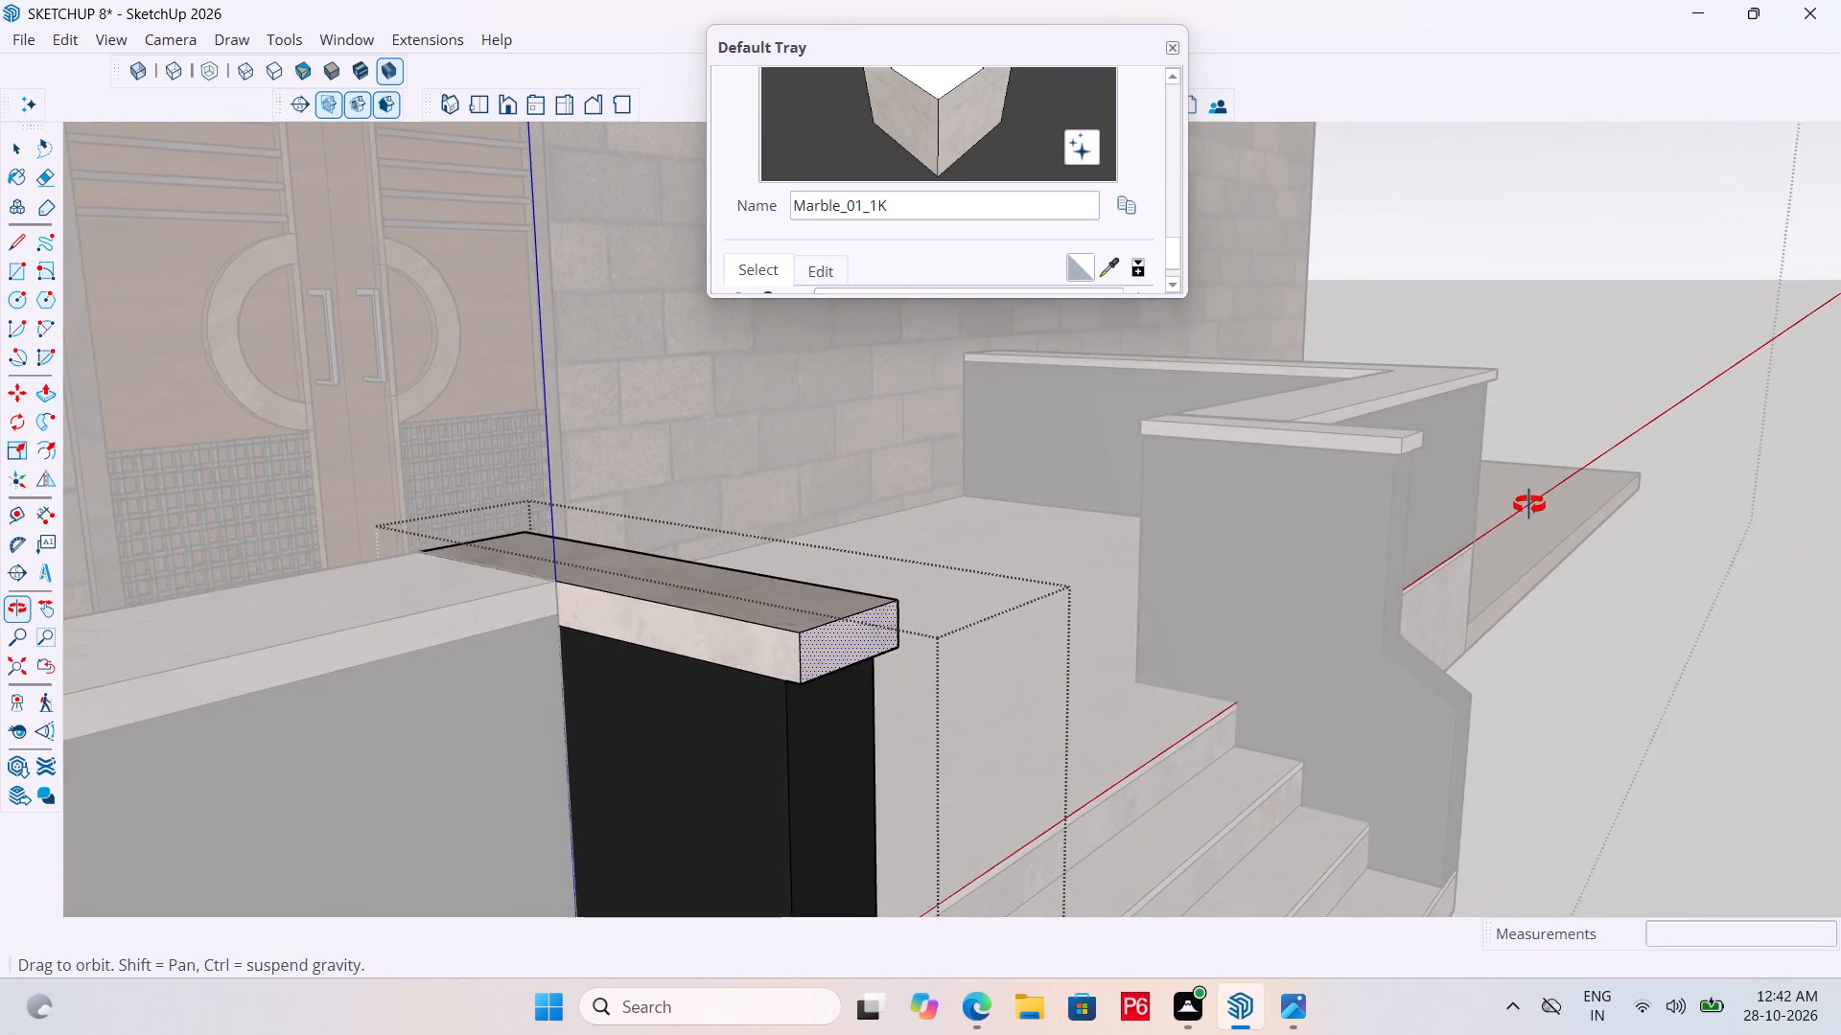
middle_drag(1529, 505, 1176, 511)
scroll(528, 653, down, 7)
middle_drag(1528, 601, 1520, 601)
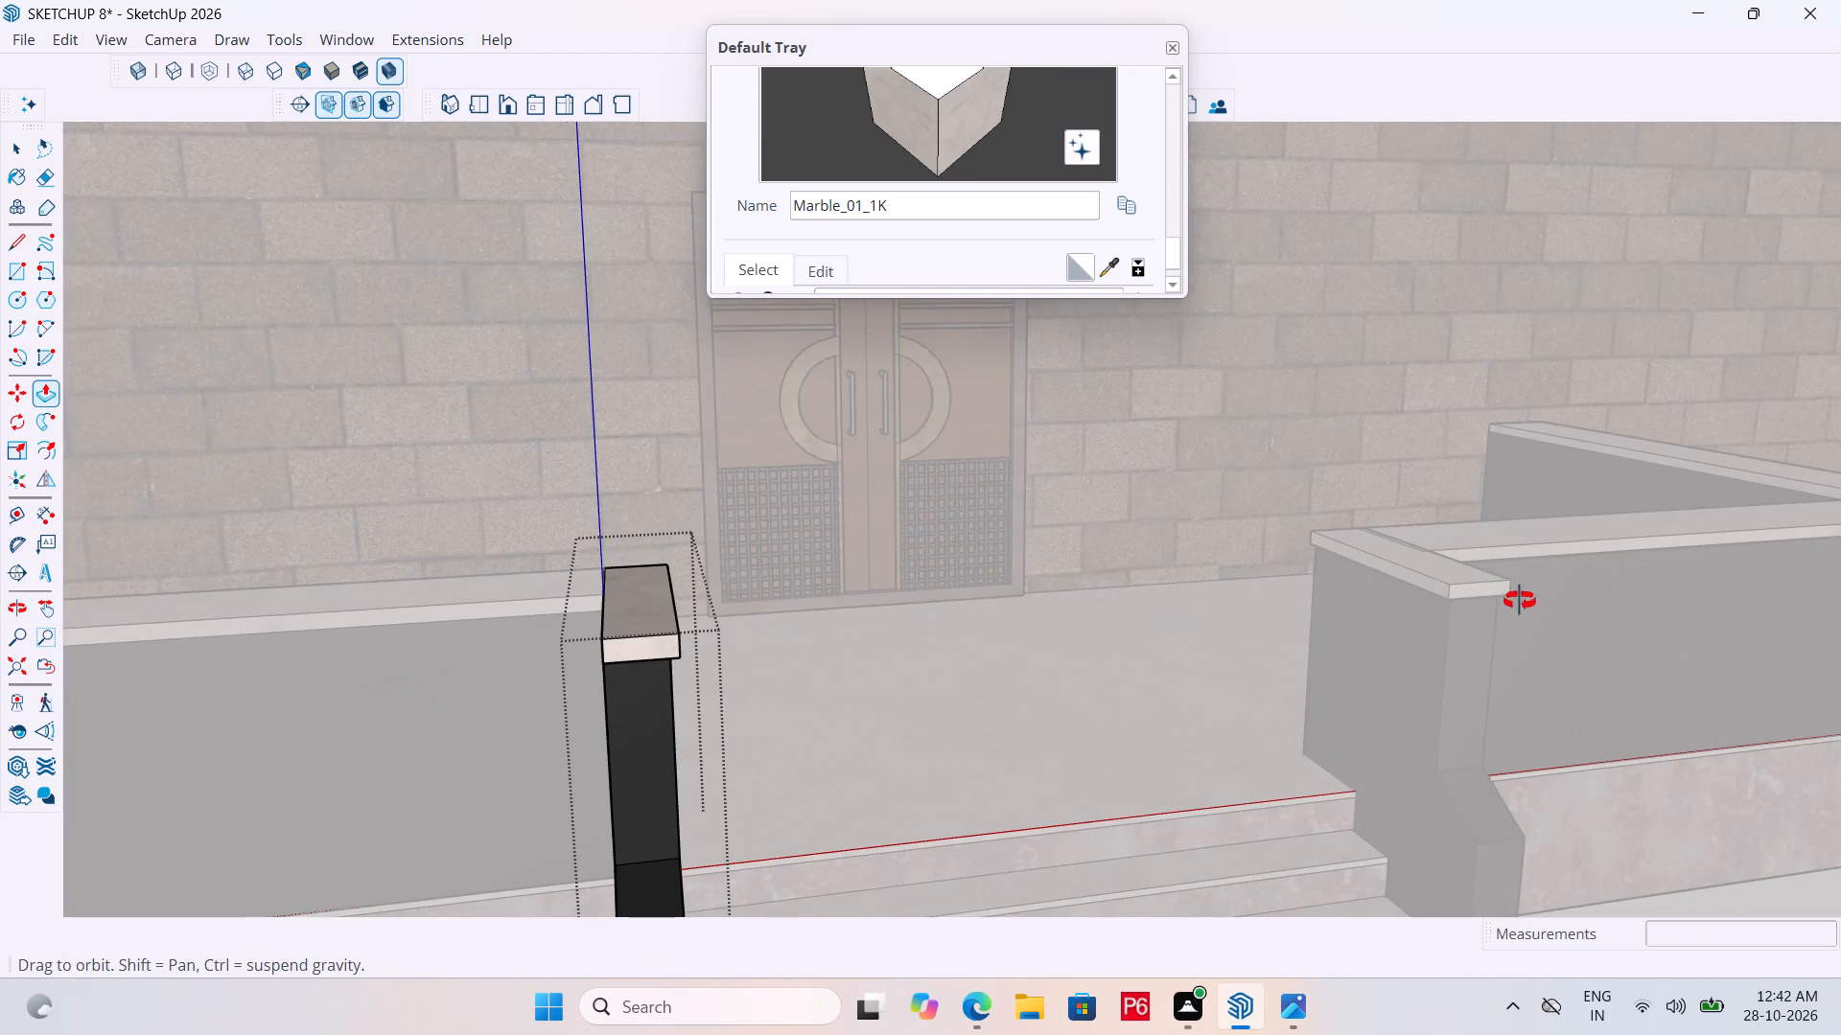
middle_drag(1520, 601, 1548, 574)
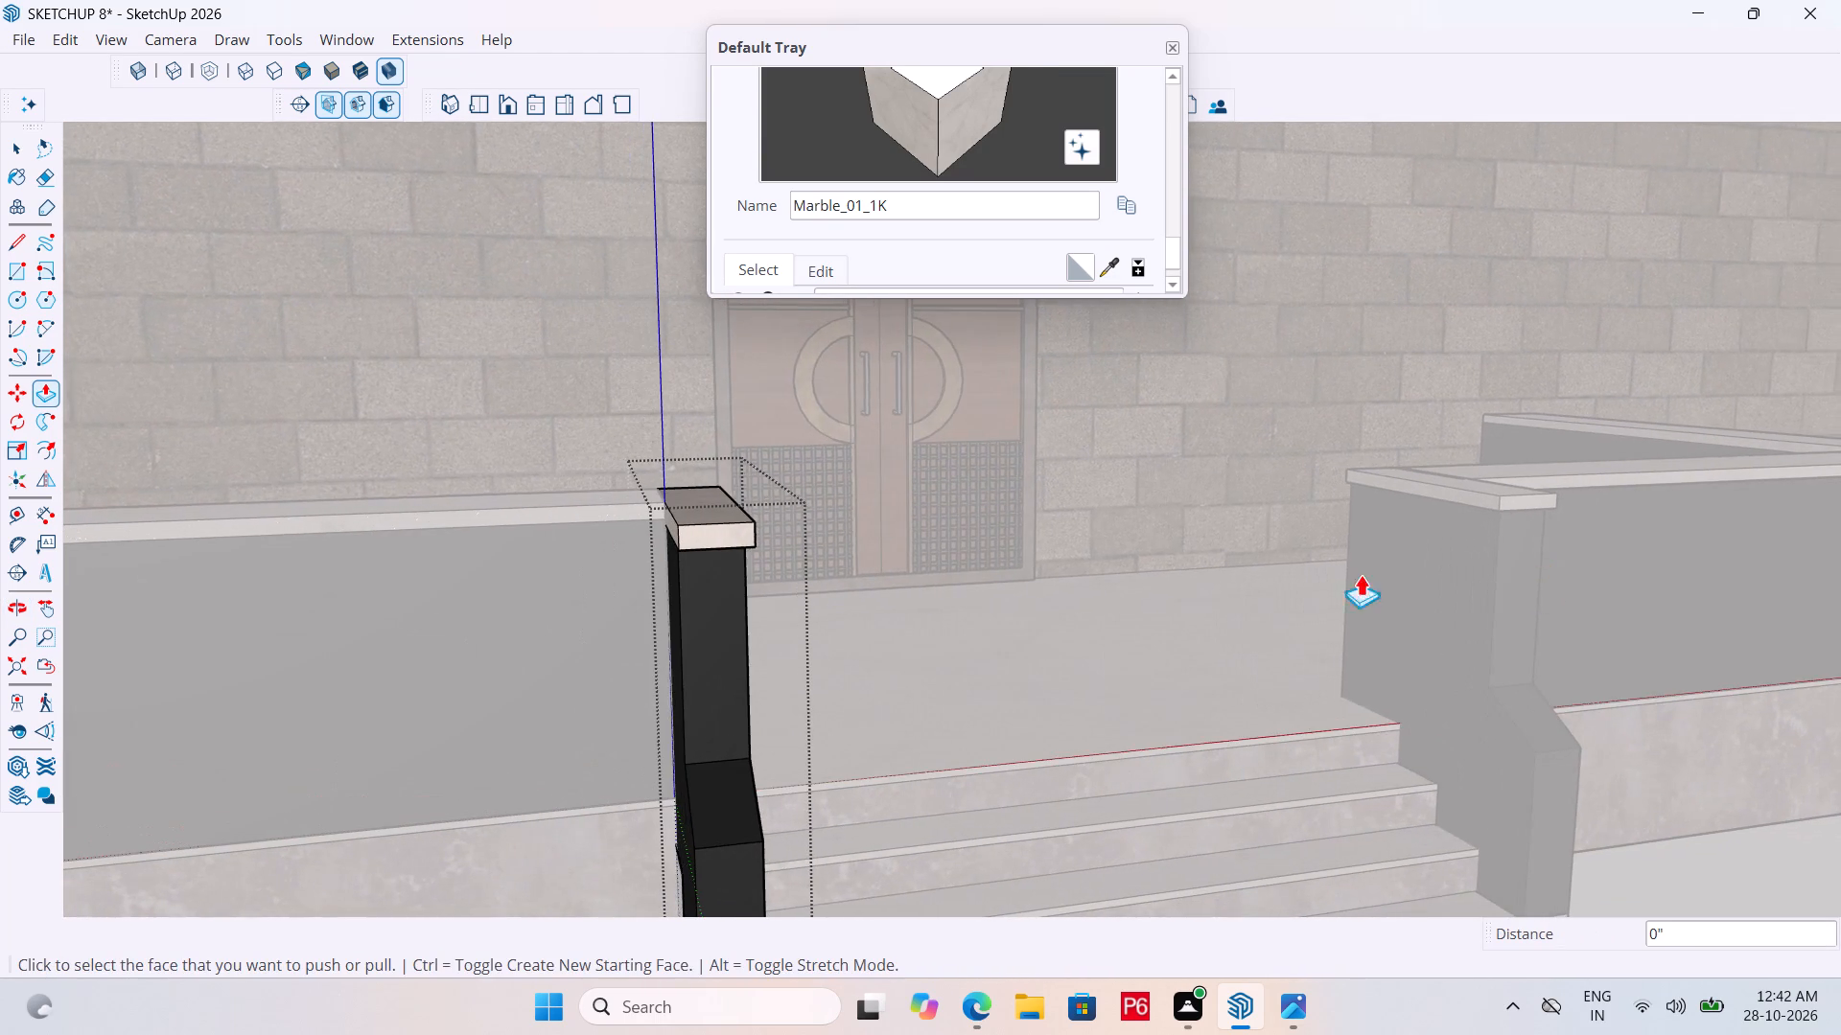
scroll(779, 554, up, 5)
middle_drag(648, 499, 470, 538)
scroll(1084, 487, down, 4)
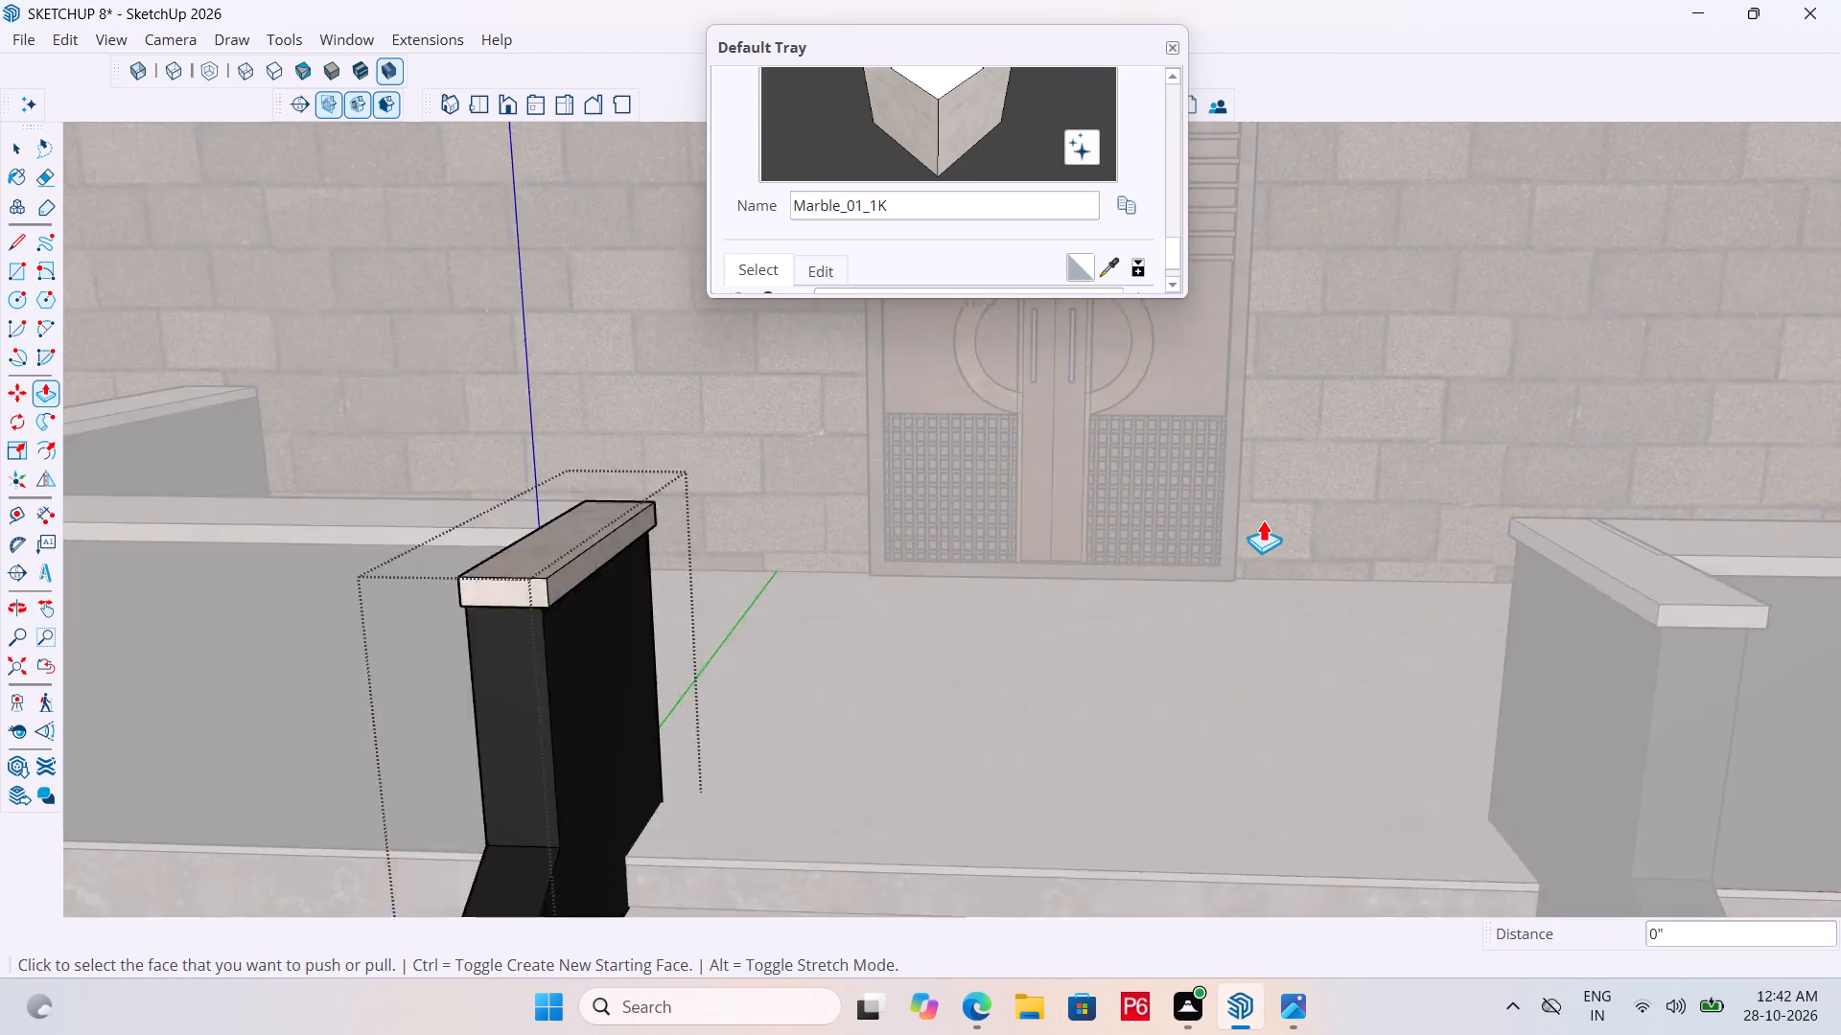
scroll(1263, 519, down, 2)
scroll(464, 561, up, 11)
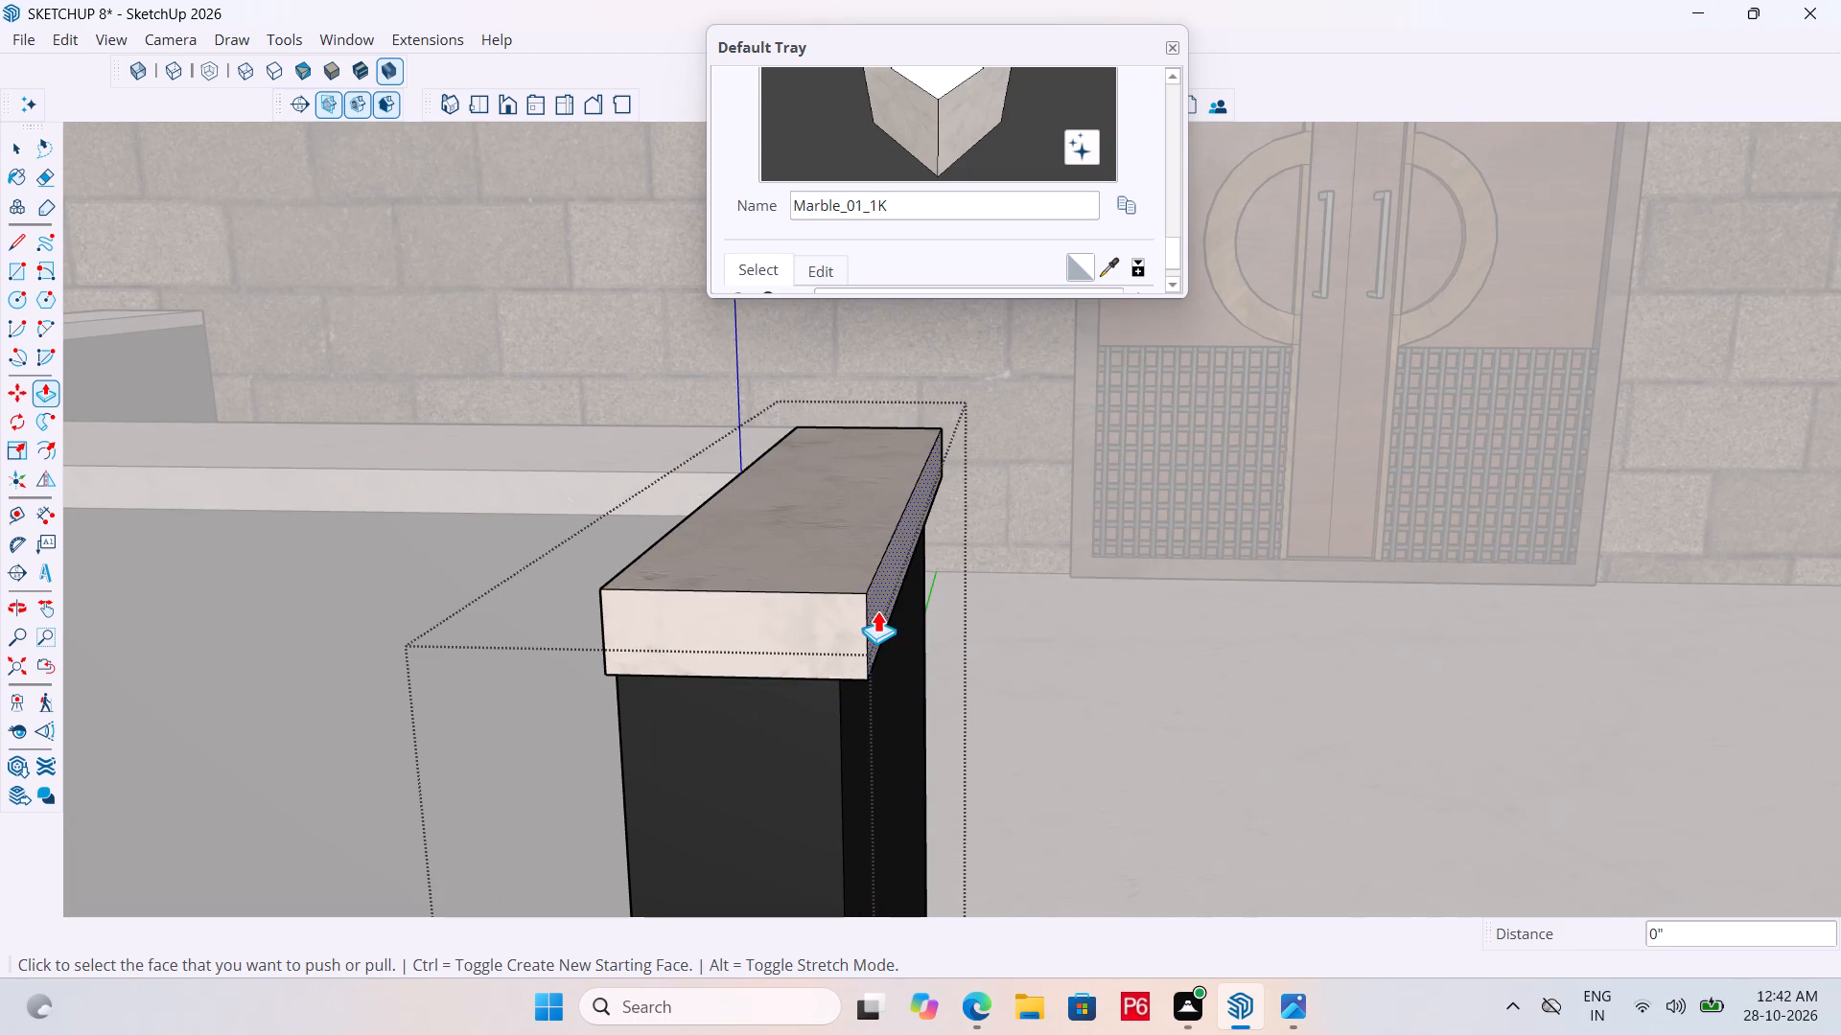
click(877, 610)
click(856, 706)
Pull the side face of the left stair parapet's marble cap that faces away from the steps outward by 1".
middle_drag(740, 713, 804, 718)
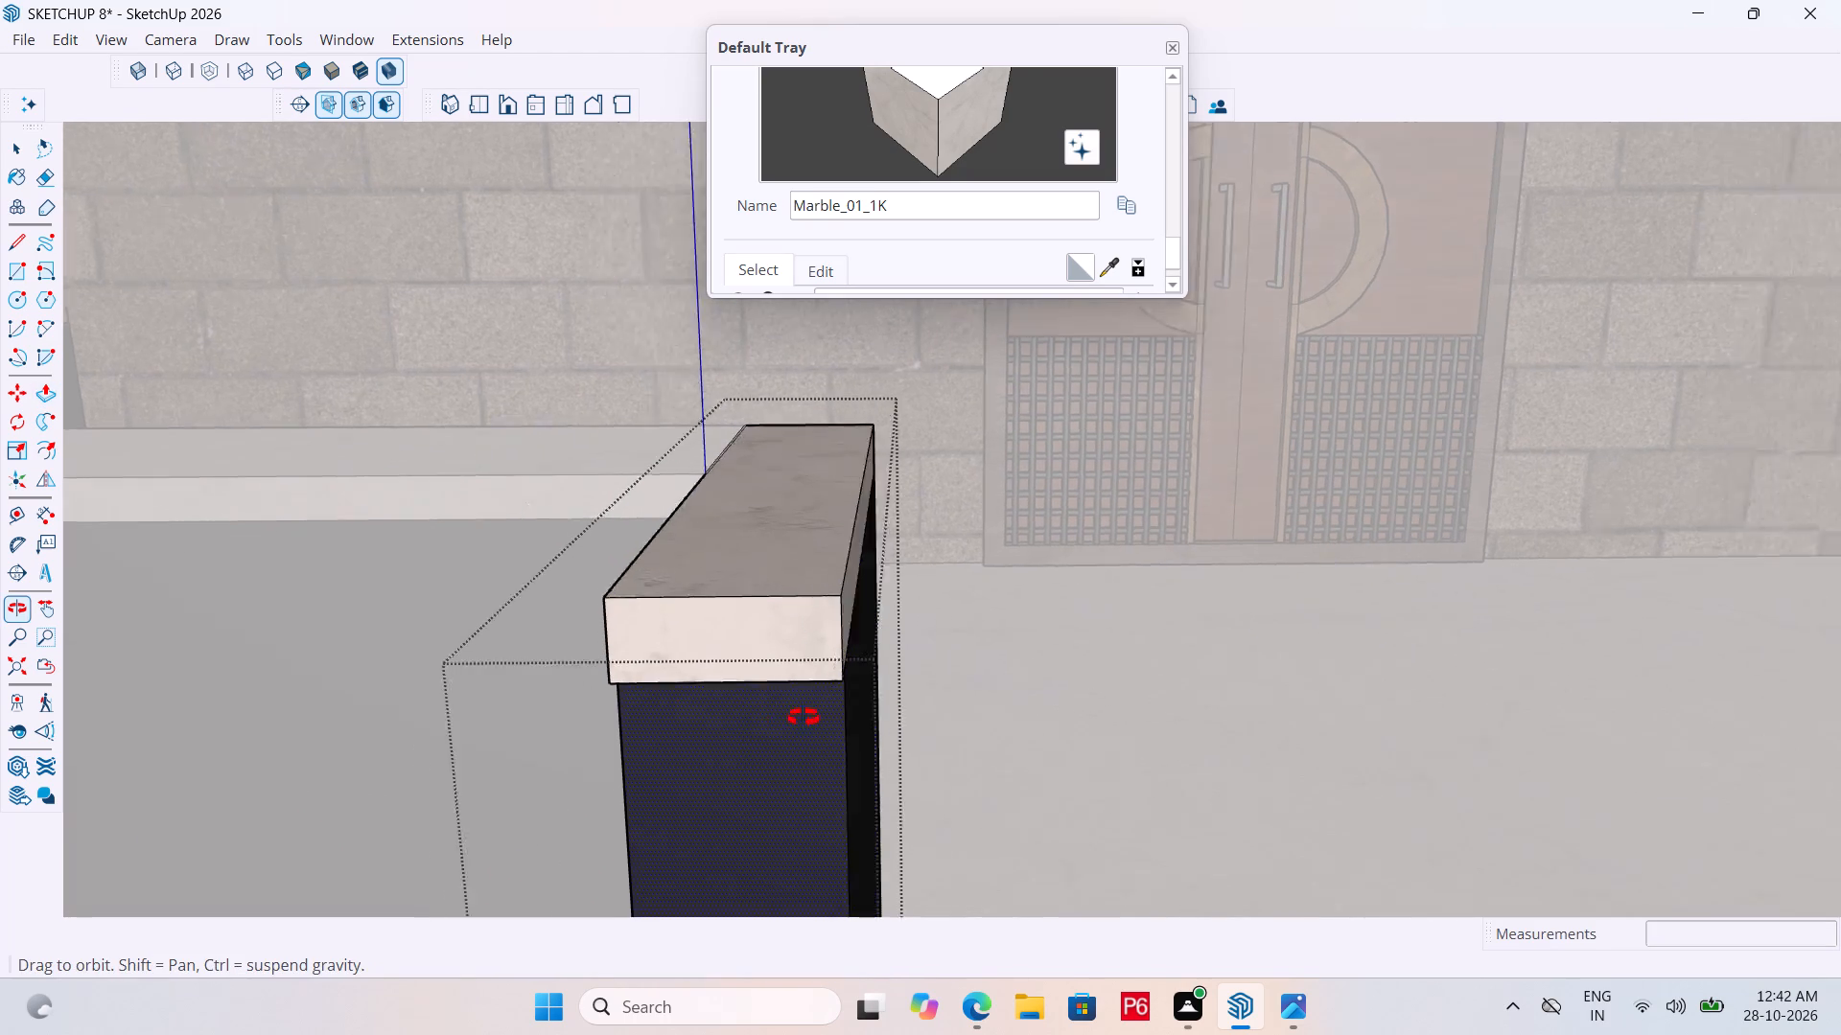
middle_drag(804, 718, 1217, 722)
click(608, 680)
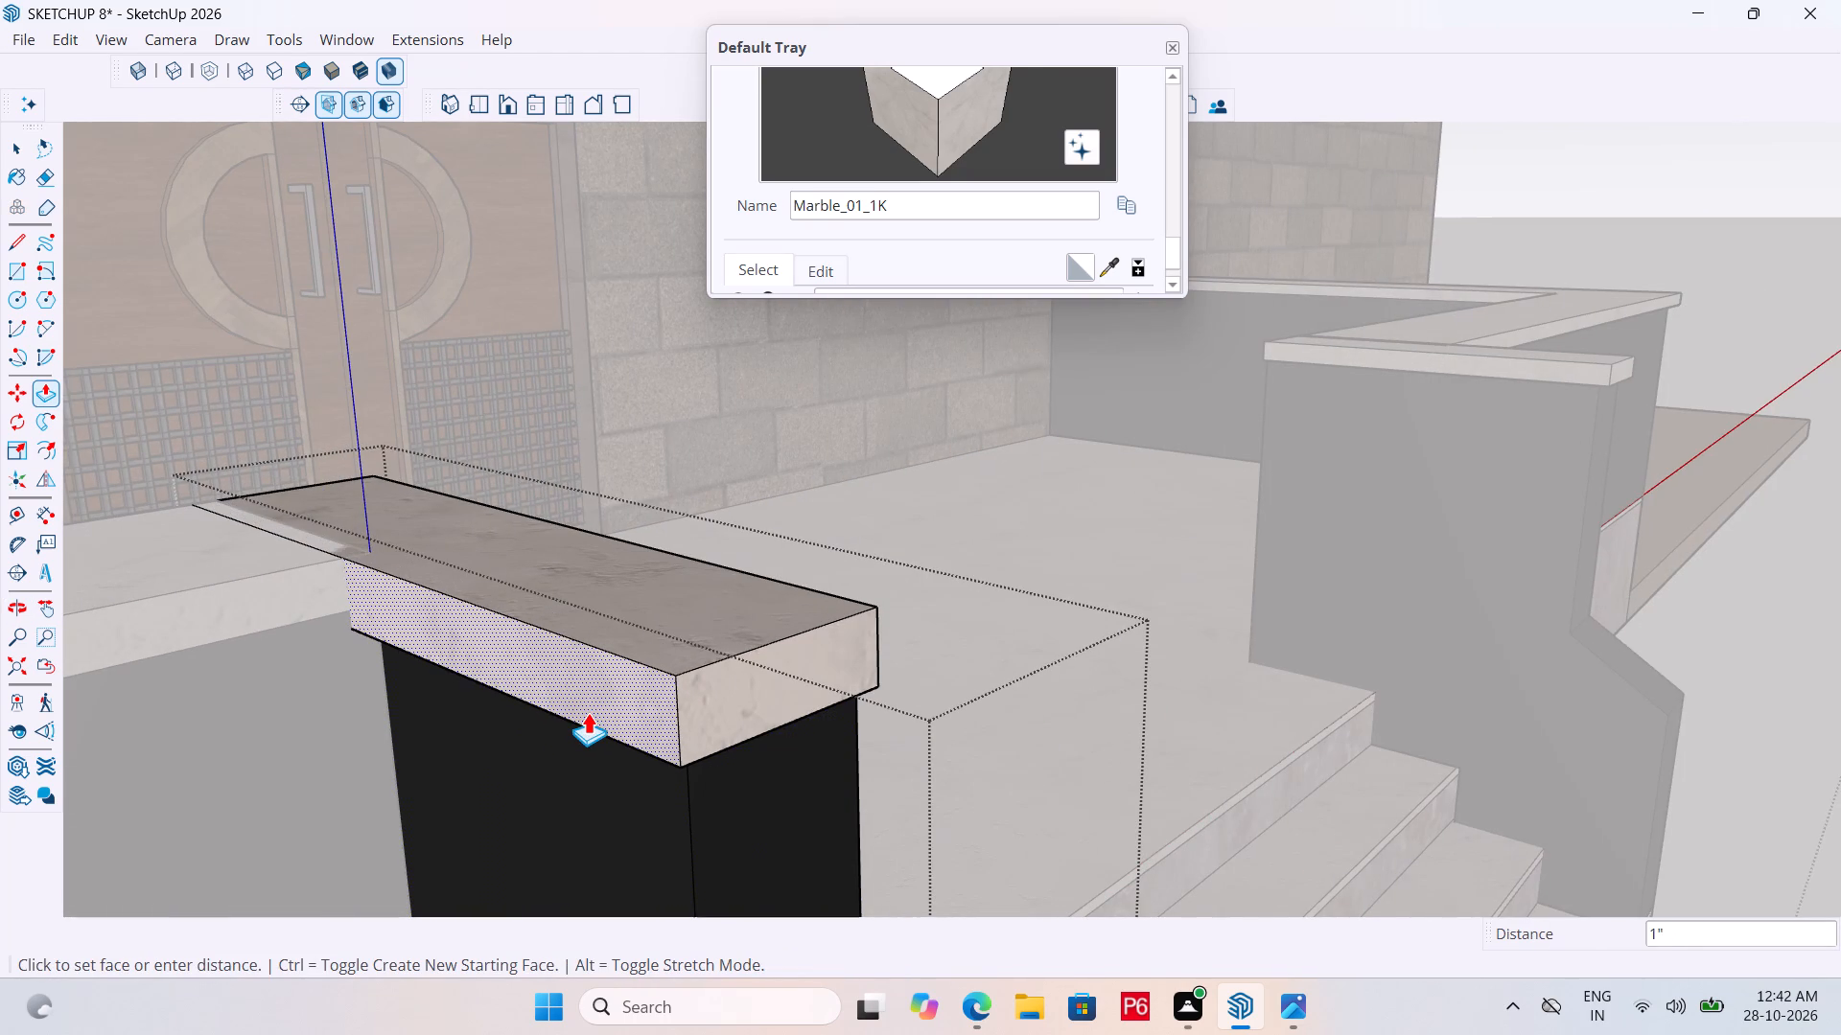
text(1")
key(Return)
Open the left L-shaped porch wall's group and pull the front face of its marble coping outward by 1".
scroll(744, 589, down, 5)
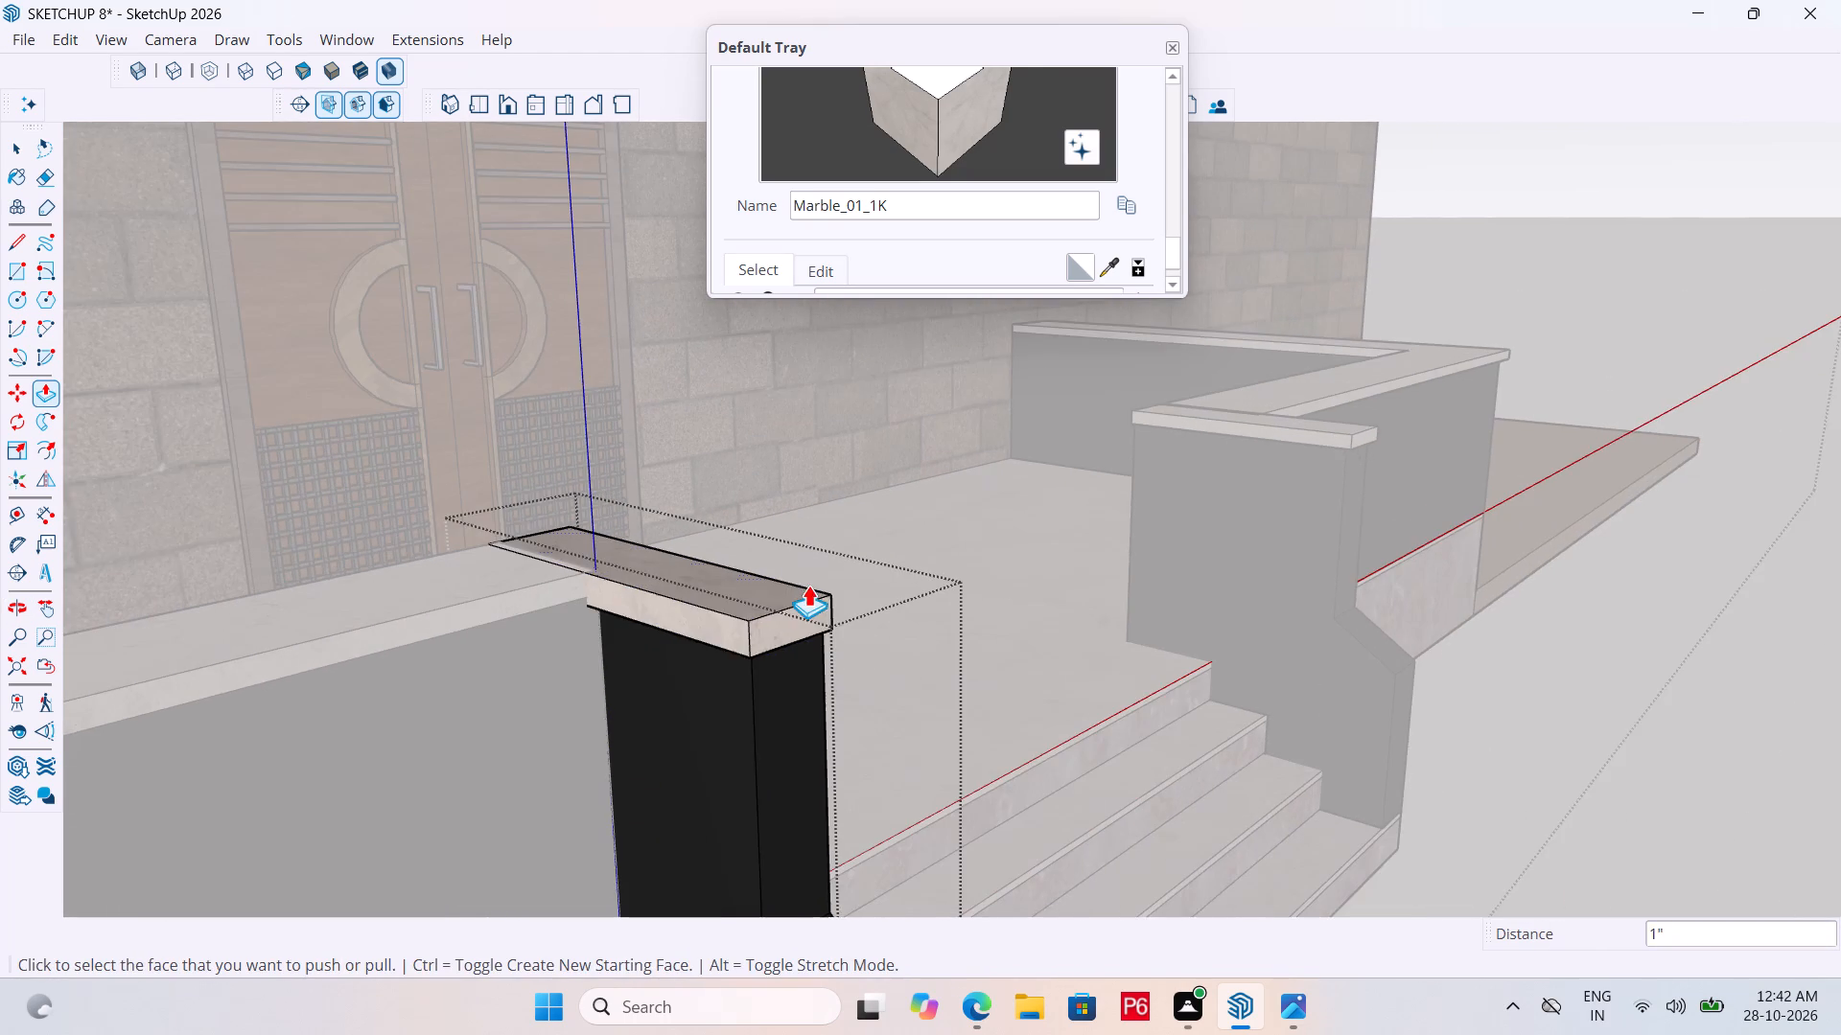
middle_drag(739, 630, 684, 641)
key(space)
scroll(594, 627, up, 4)
click(566, 559)
click(527, 559)
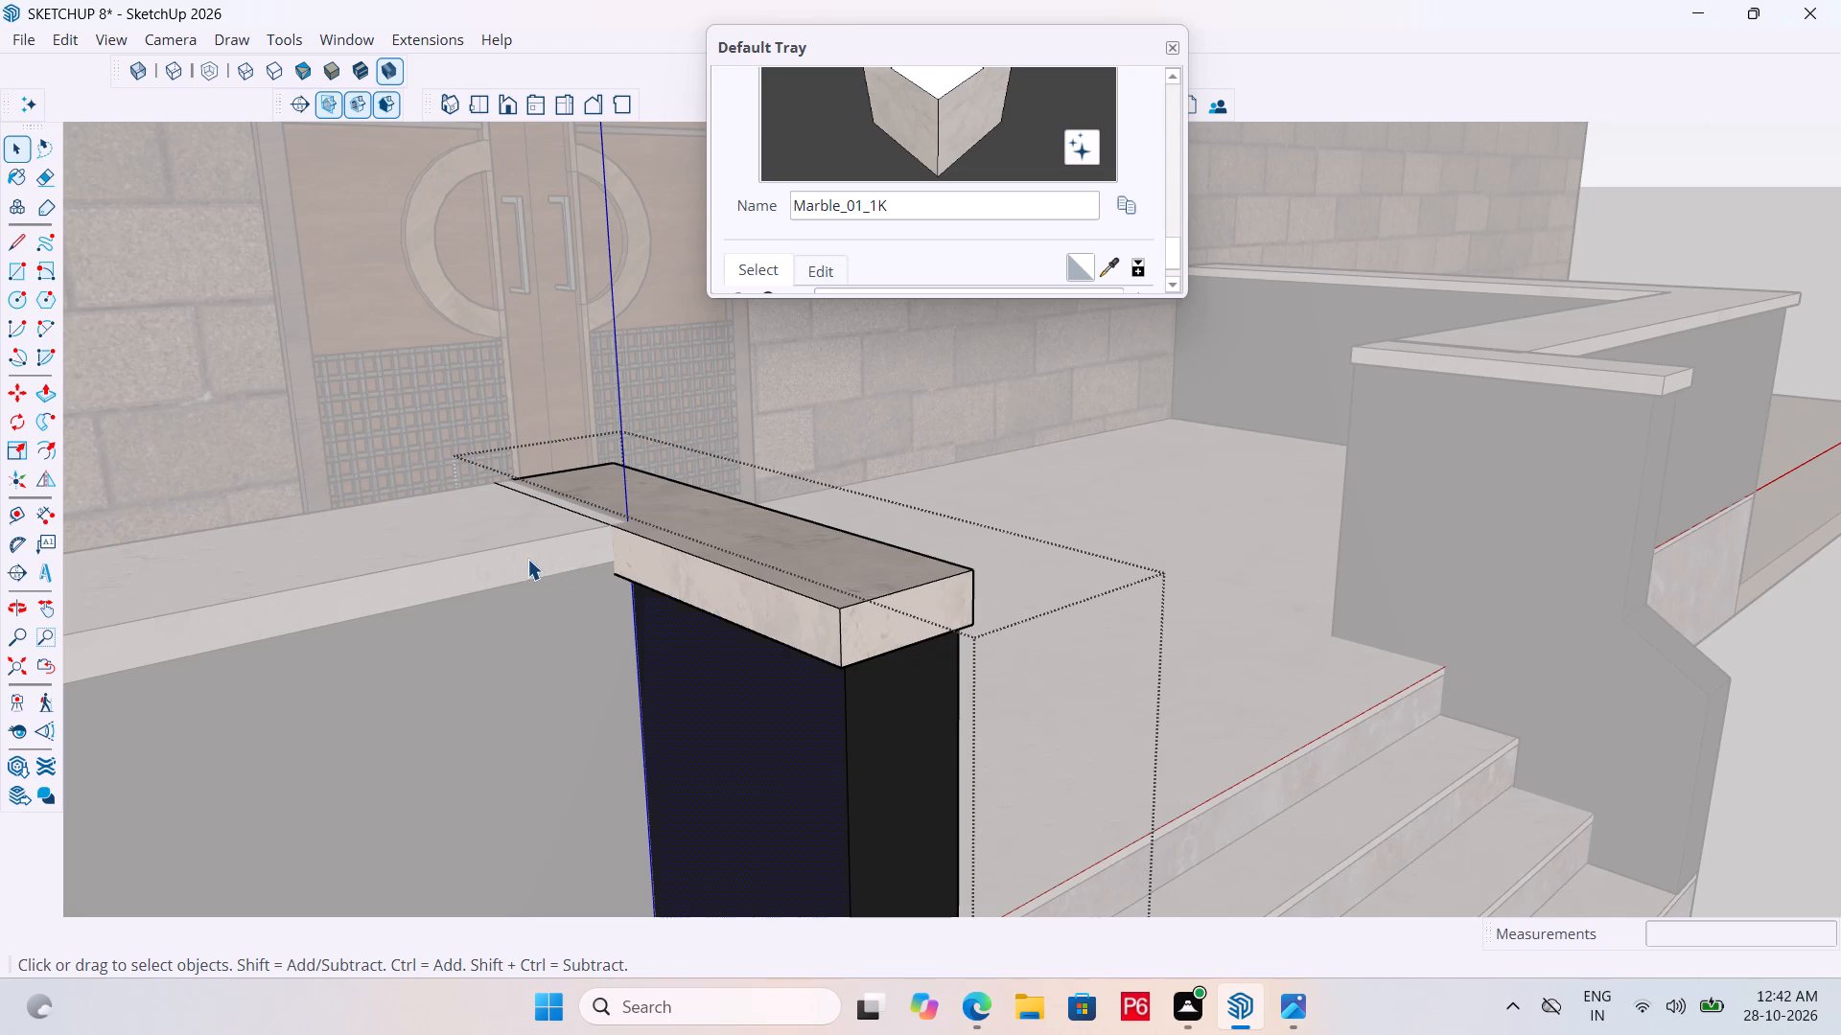
drag(461, 560, 473, 554)
double_click(478, 551)
click(463, 530)
double_click(494, 572)
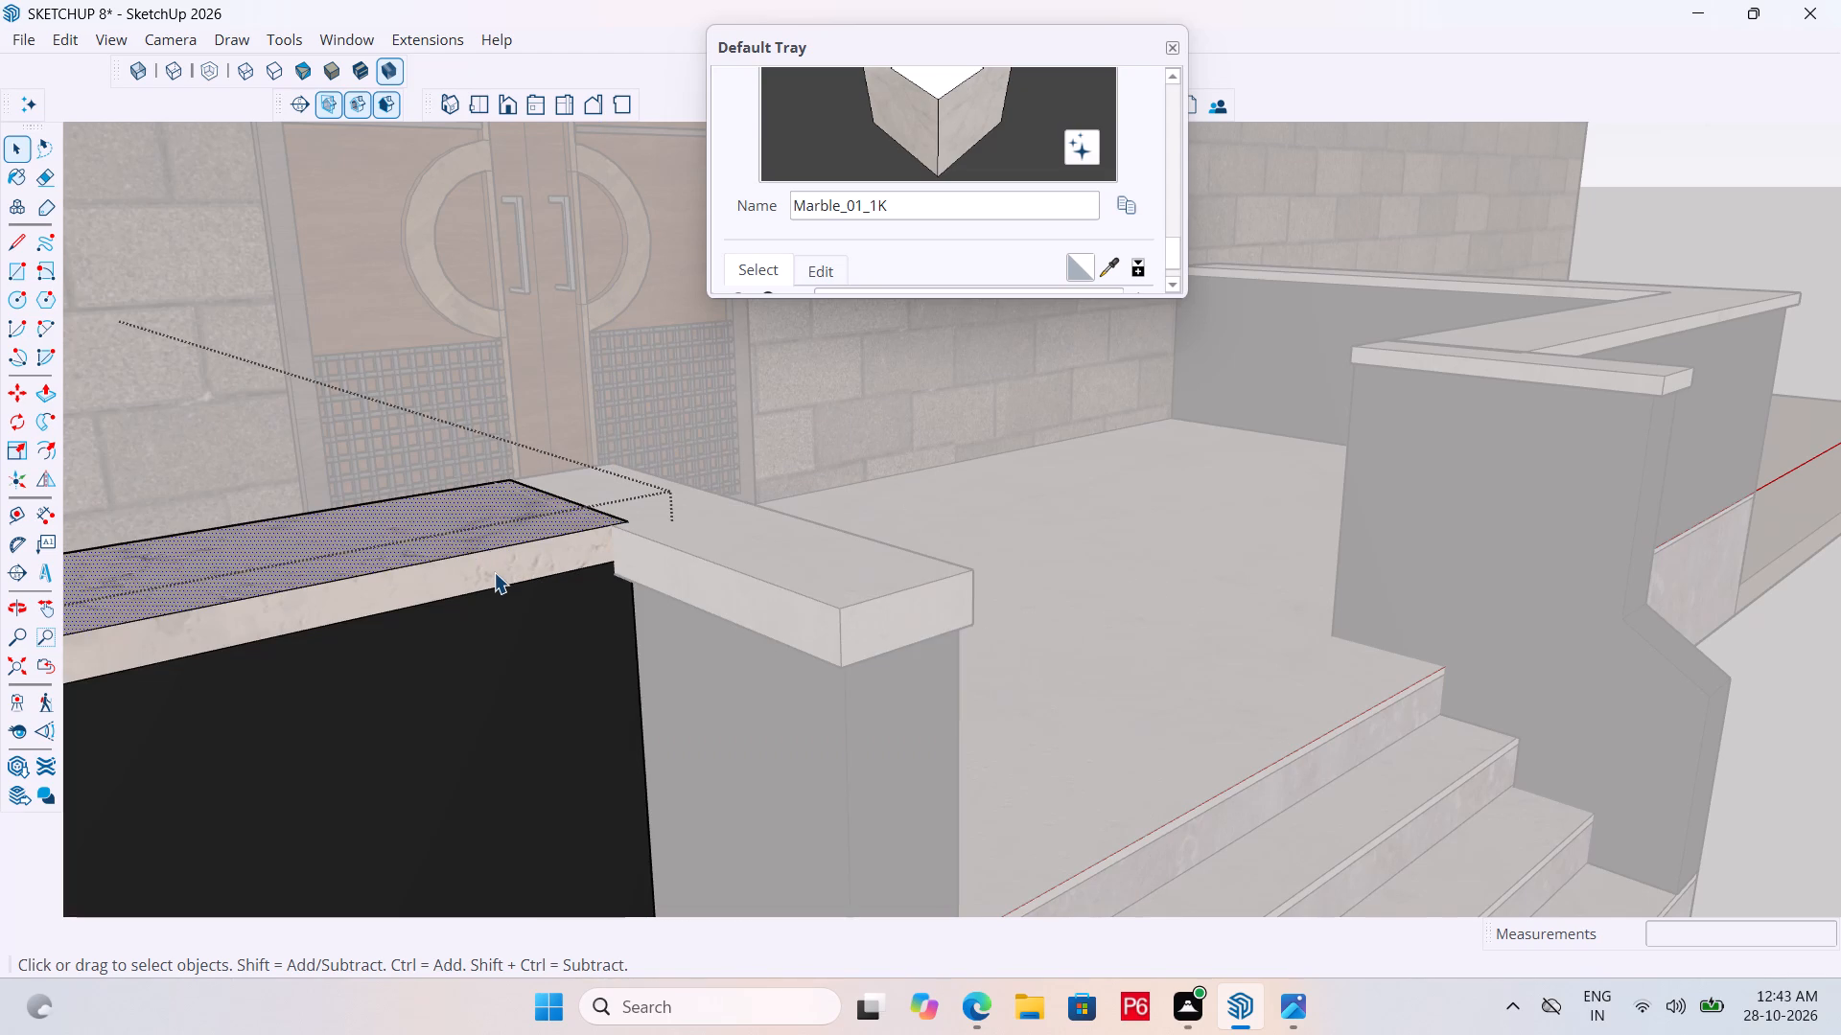
key(p)
click(500, 559)
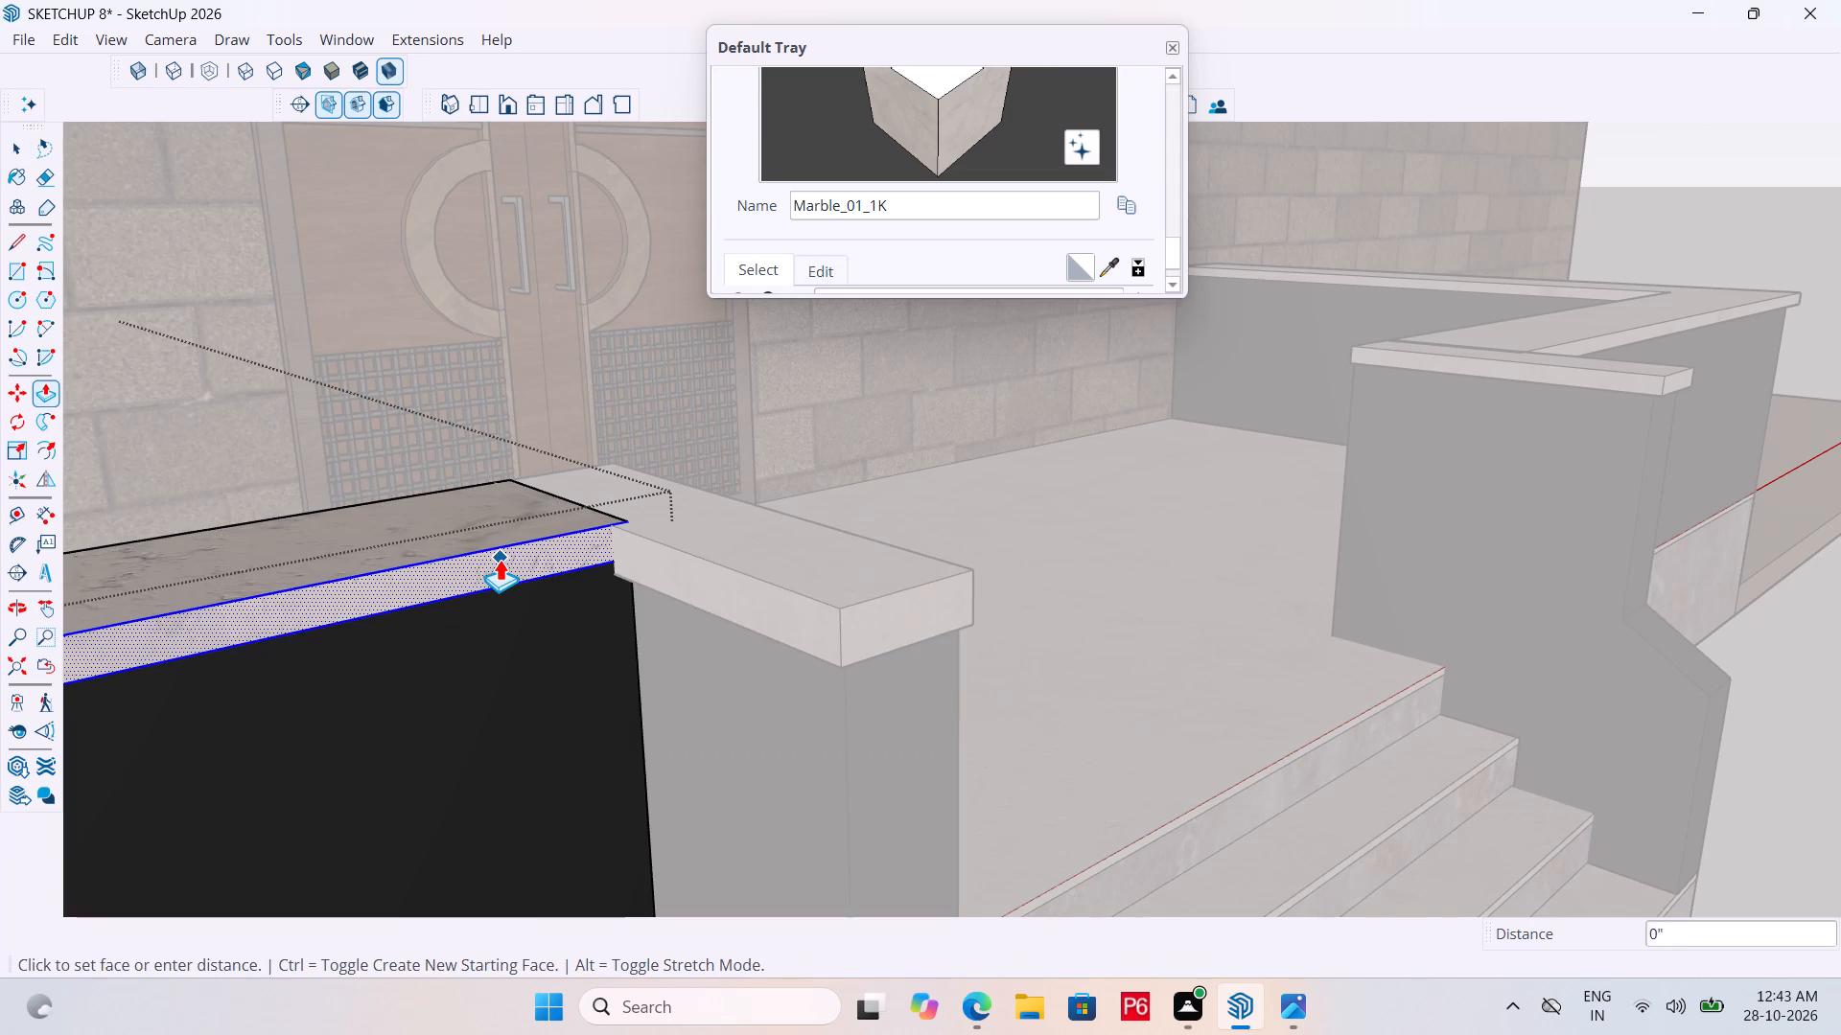
text(1")
key(Return)
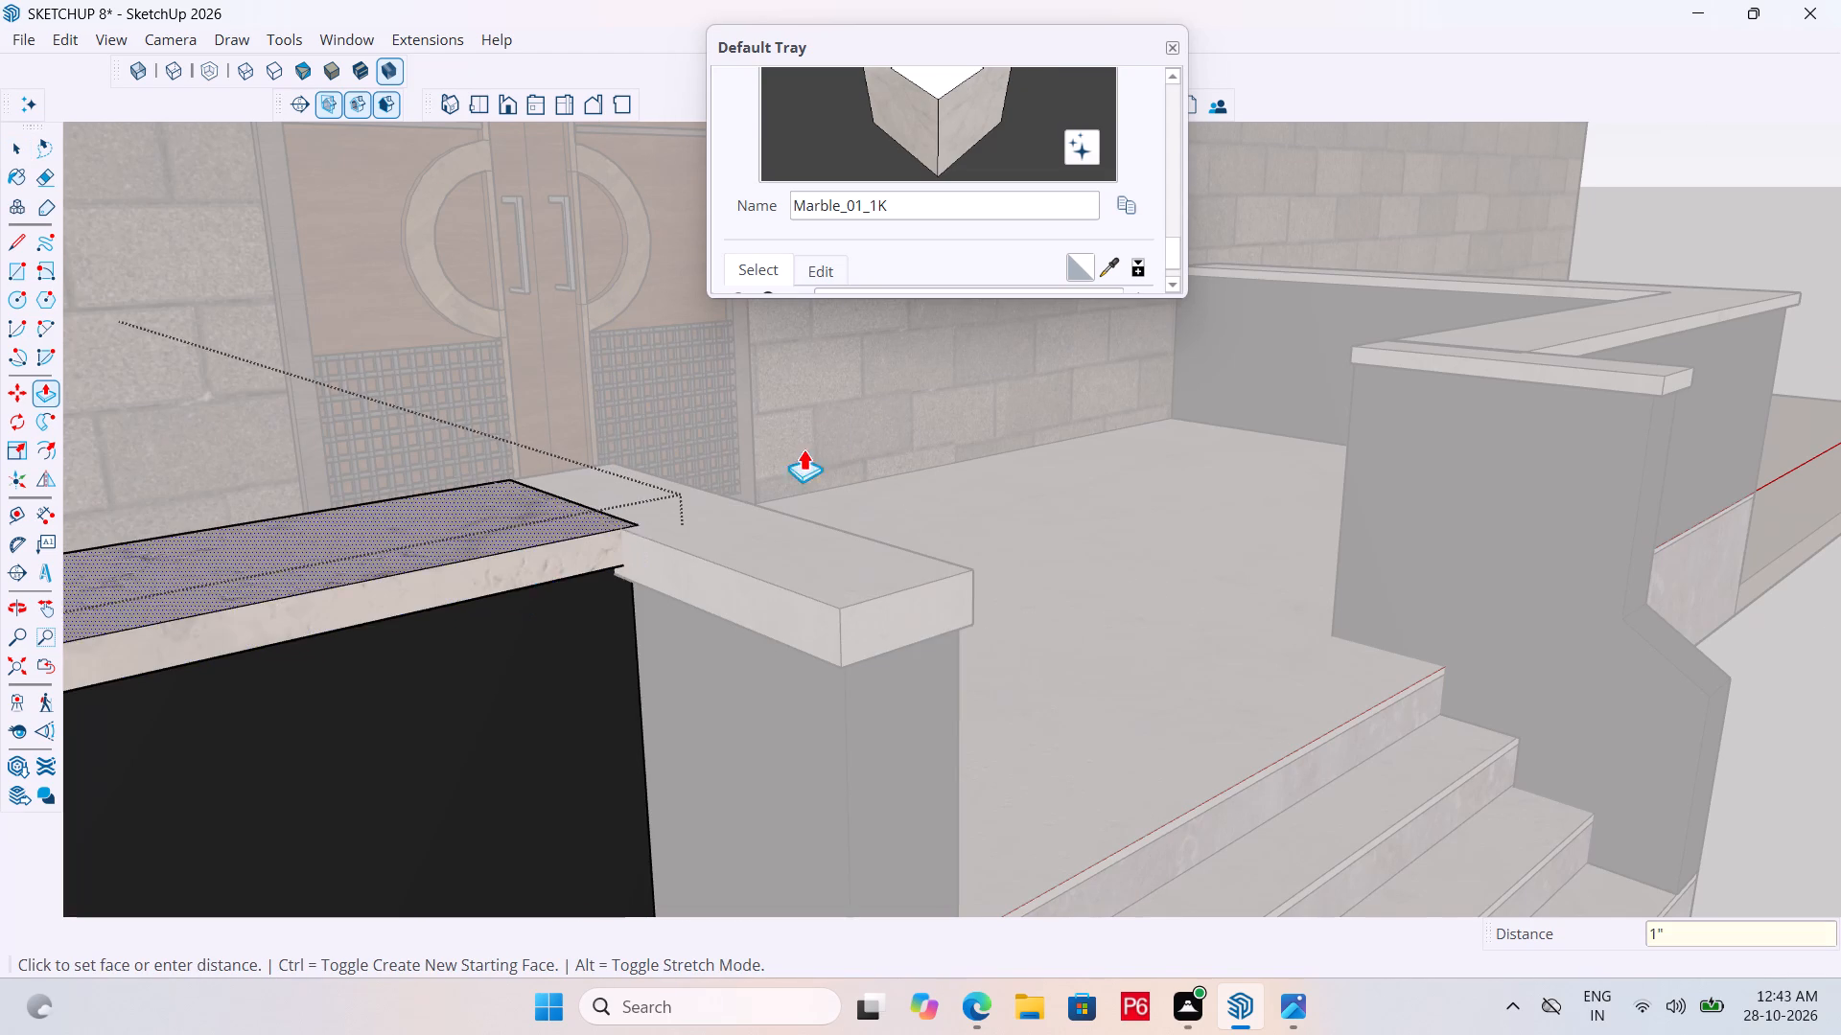
Pull the outer side face of the left L-shaped porch wall's marble coping outward by the same 1" distance.
scroll(883, 441, down, 6)
scroll(1073, 488, down, 1)
scroll(308, 506, up, 10)
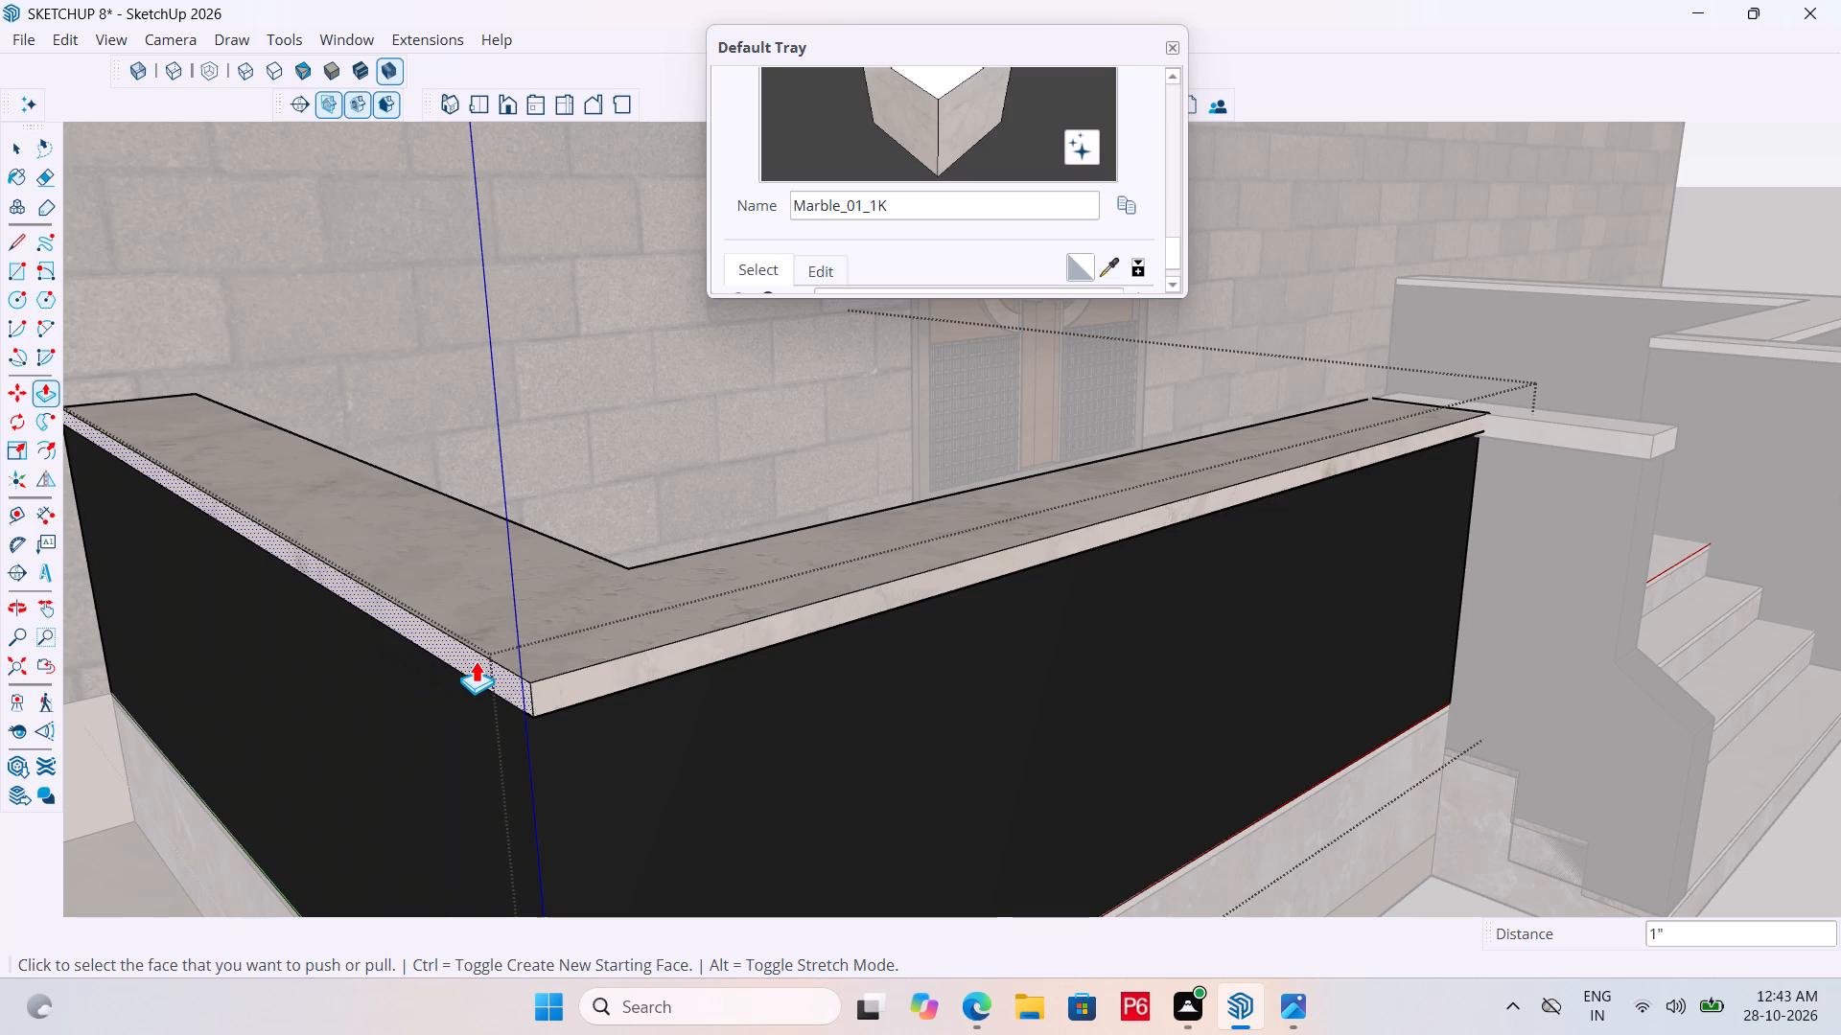
scroll(494, 673, up, 4)
triple_click(499, 669)
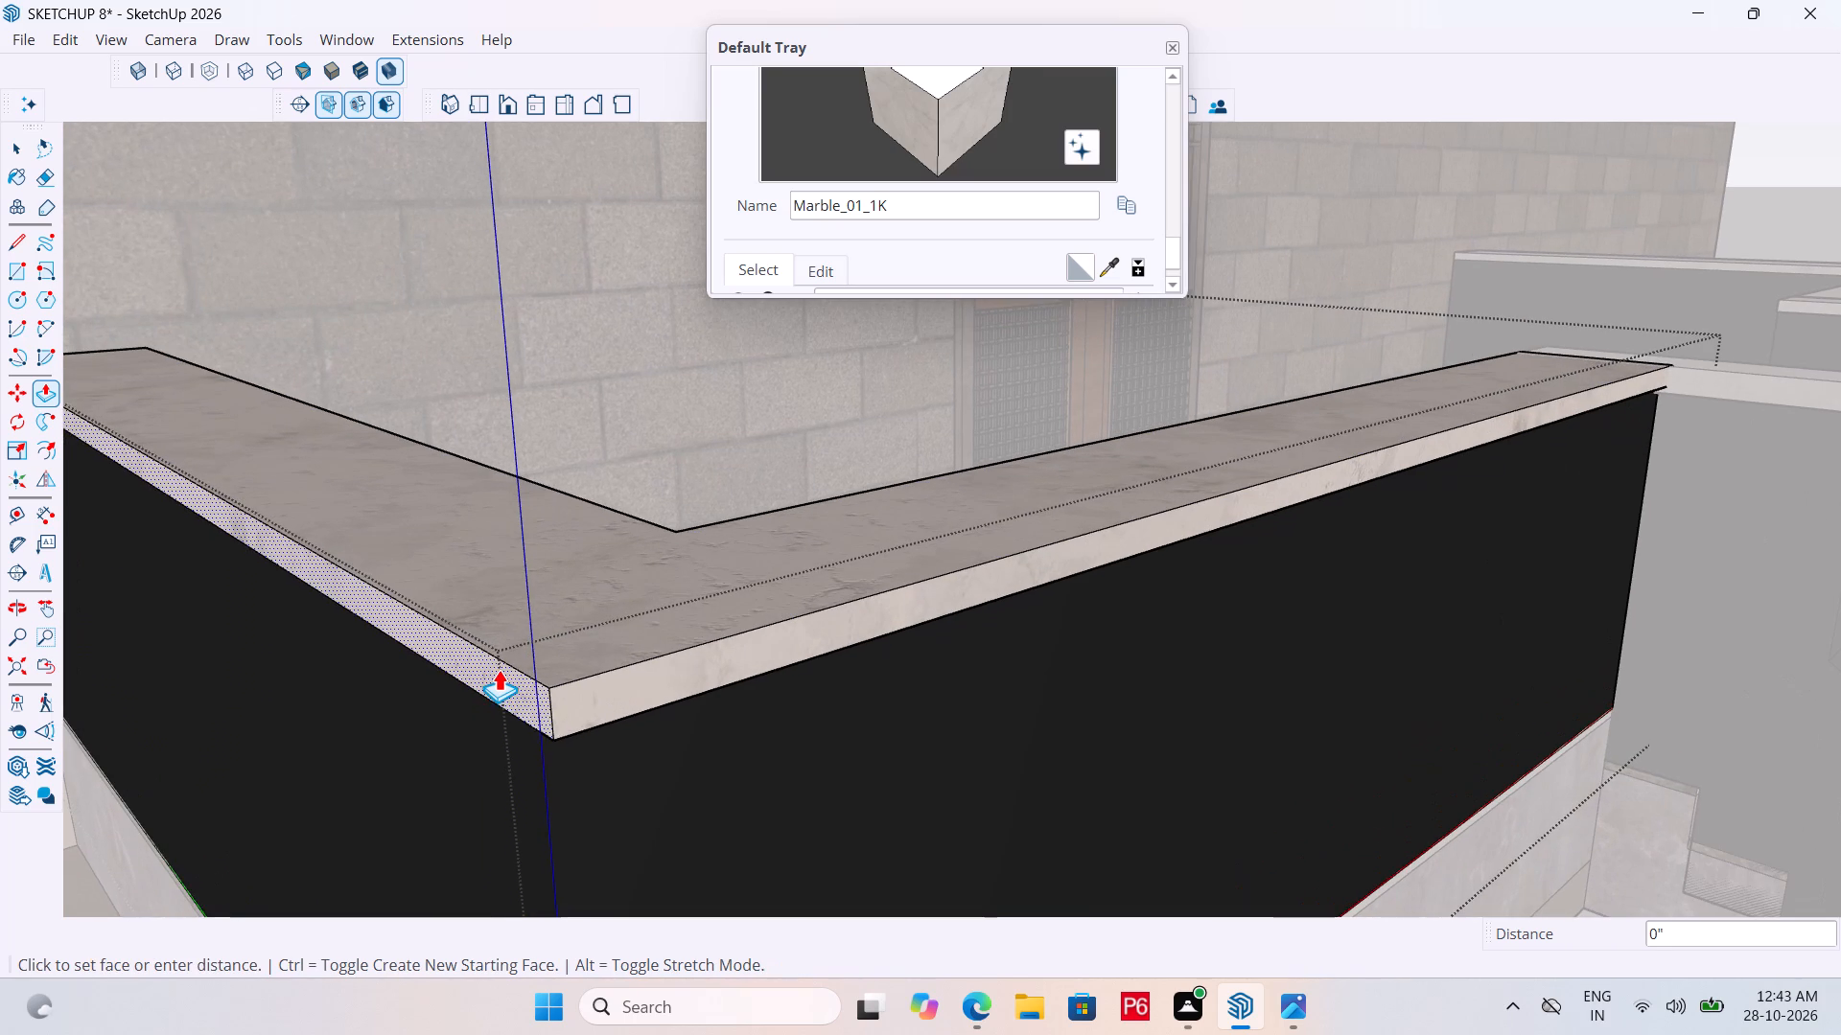
scroll(499, 666, down, 4)
Save the model and leave the left L-shaped porch wall's group.
key(ctrl+s)
key(ctrl+s)
key(ctrl+s)
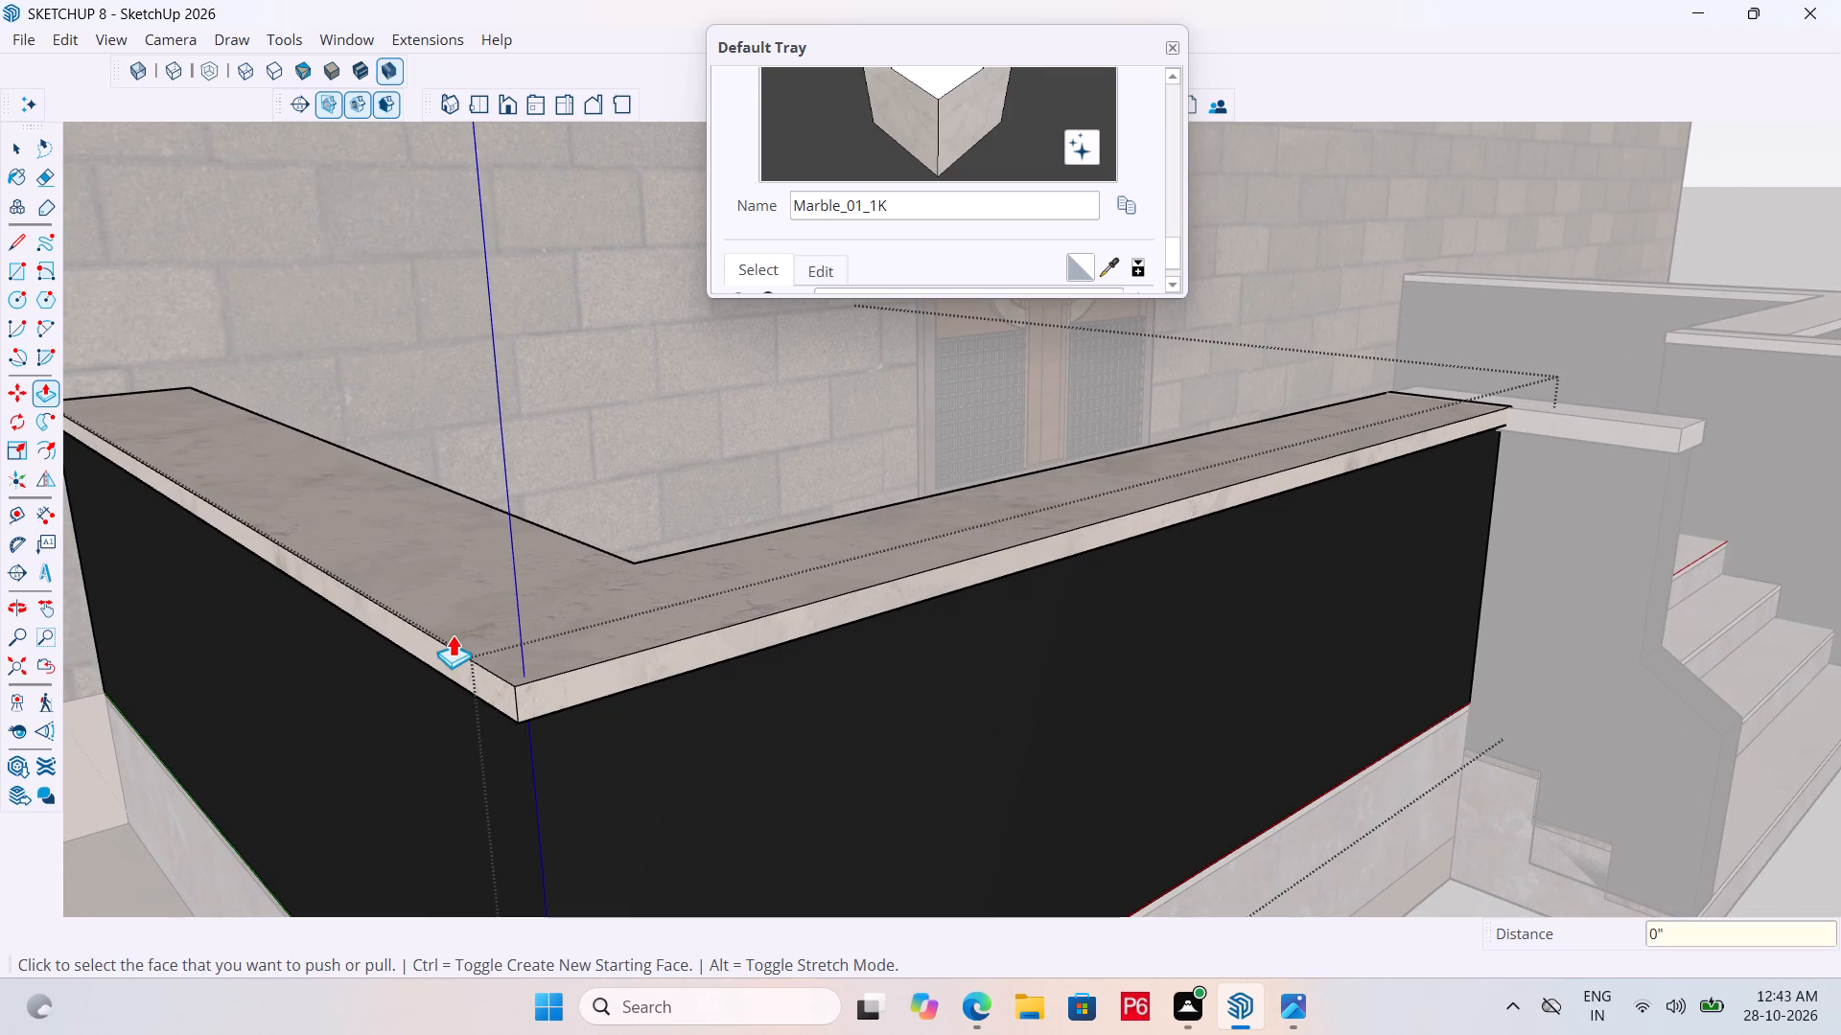
key(ctrl+s)
key(ctrl+s)
key(ctrl+s)
scroll(384, 589, down, 7)
key(space)
scroll(398, 529, down, 12)
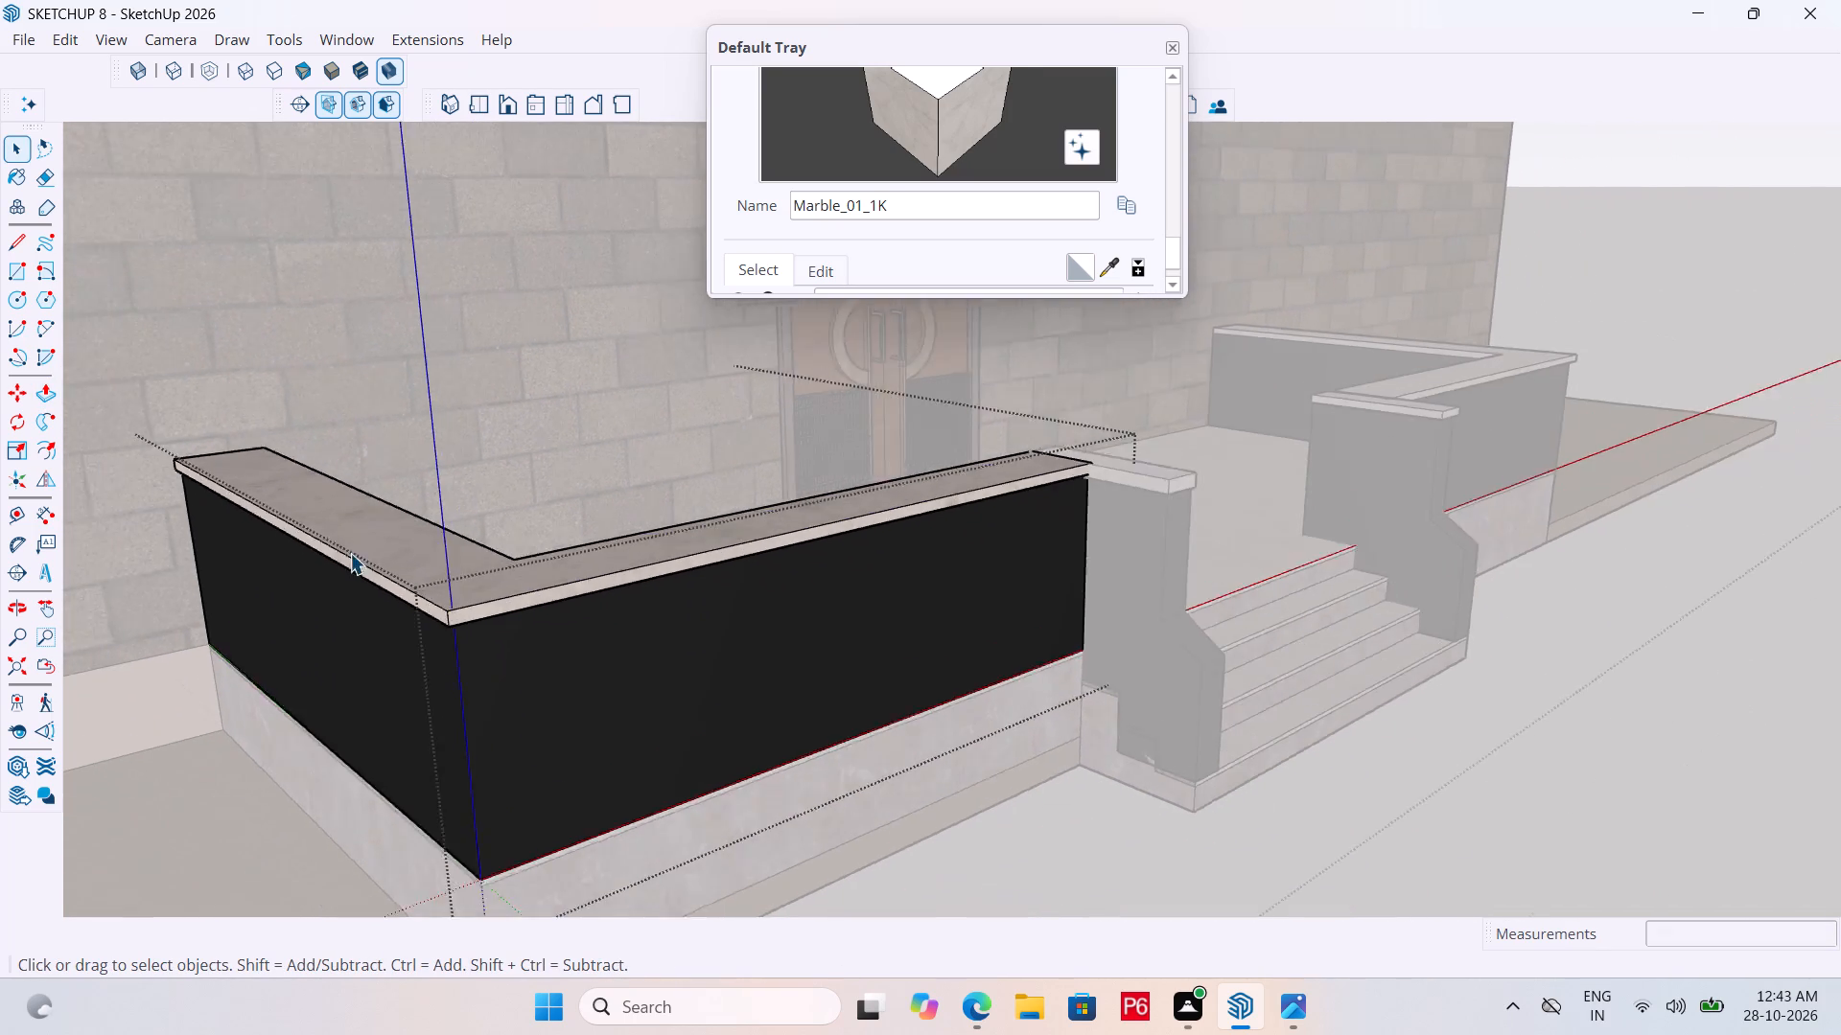
scroll(350, 553, down, 6)
click(999, 756)
click(970, 728)
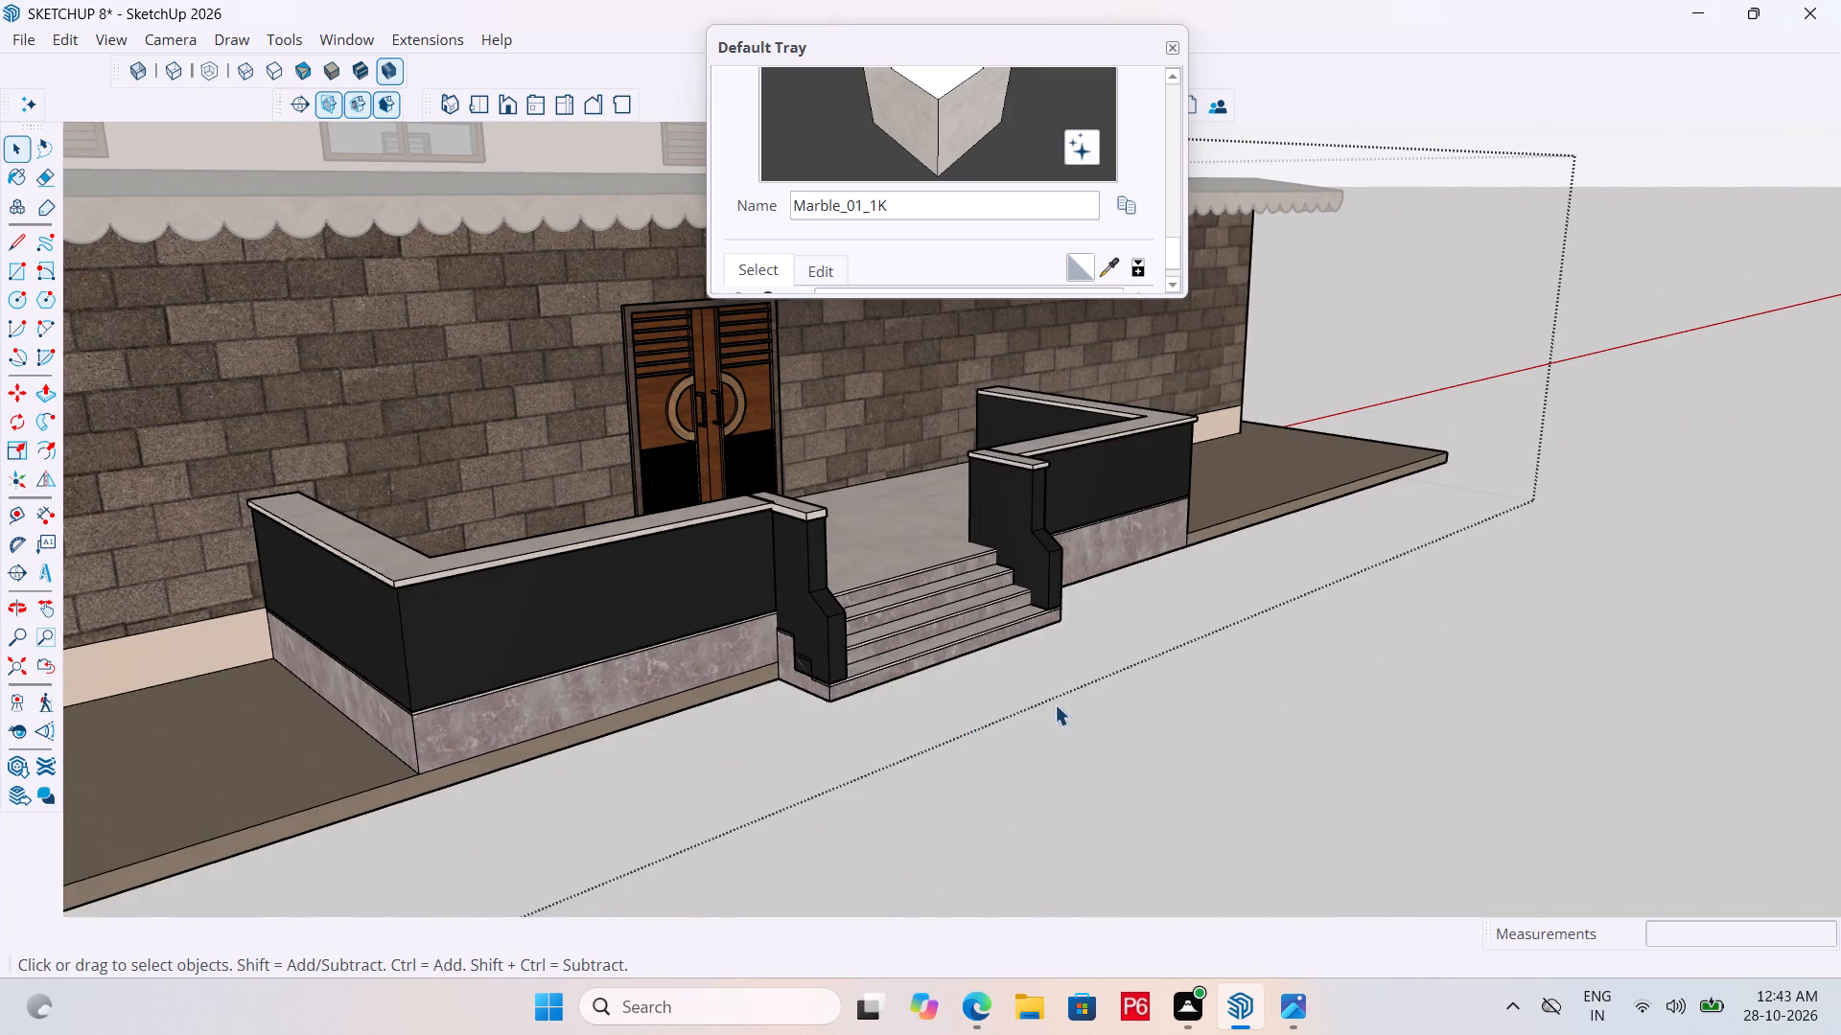
Push the stair-side end face of the left L-shaped porch wall's coping back 1" to meet the stair parapet's cap, leaving the group.
scroll(1055, 704, down, 1)
middle_drag(1055, 704, 902, 905)
scroll(548, 788, up, 10)
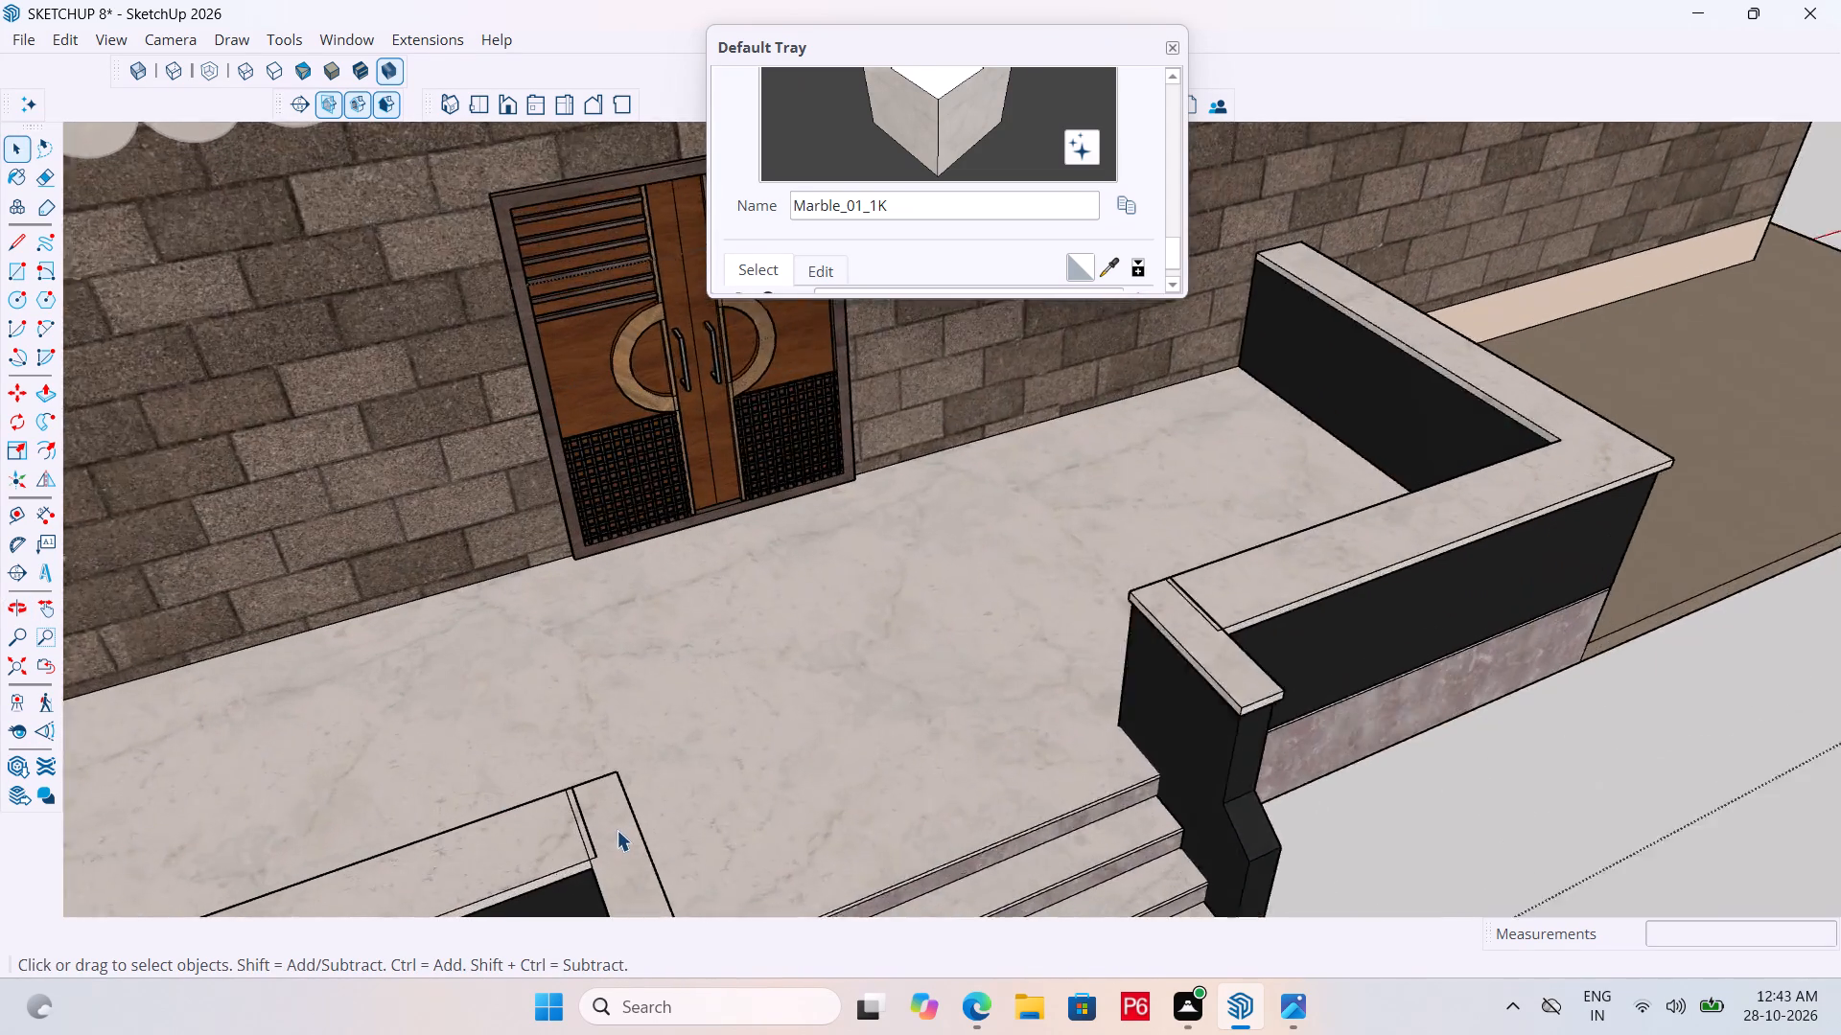
scroll(617, 830, up, 7)
scroll(647, 715, down, 5)
scroll(576, 795, up, 5)
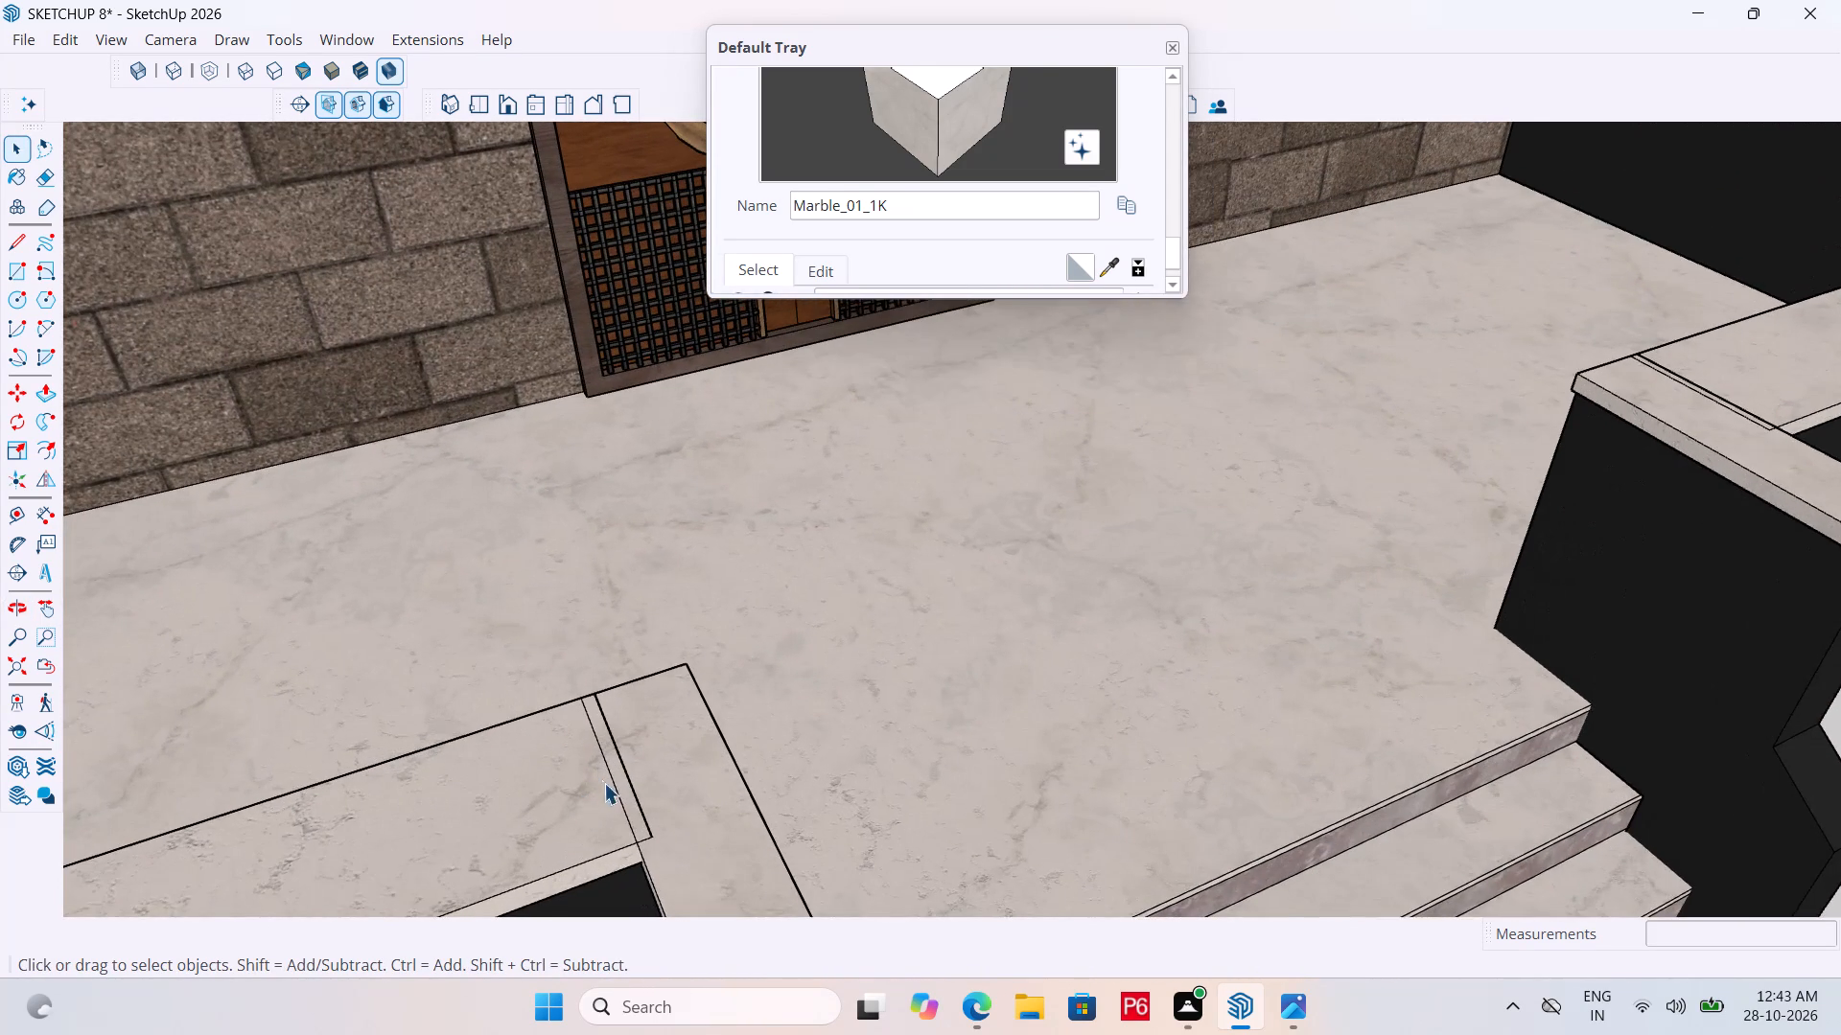
scroll(627, 773, up, 1)
double_click(646, 763)
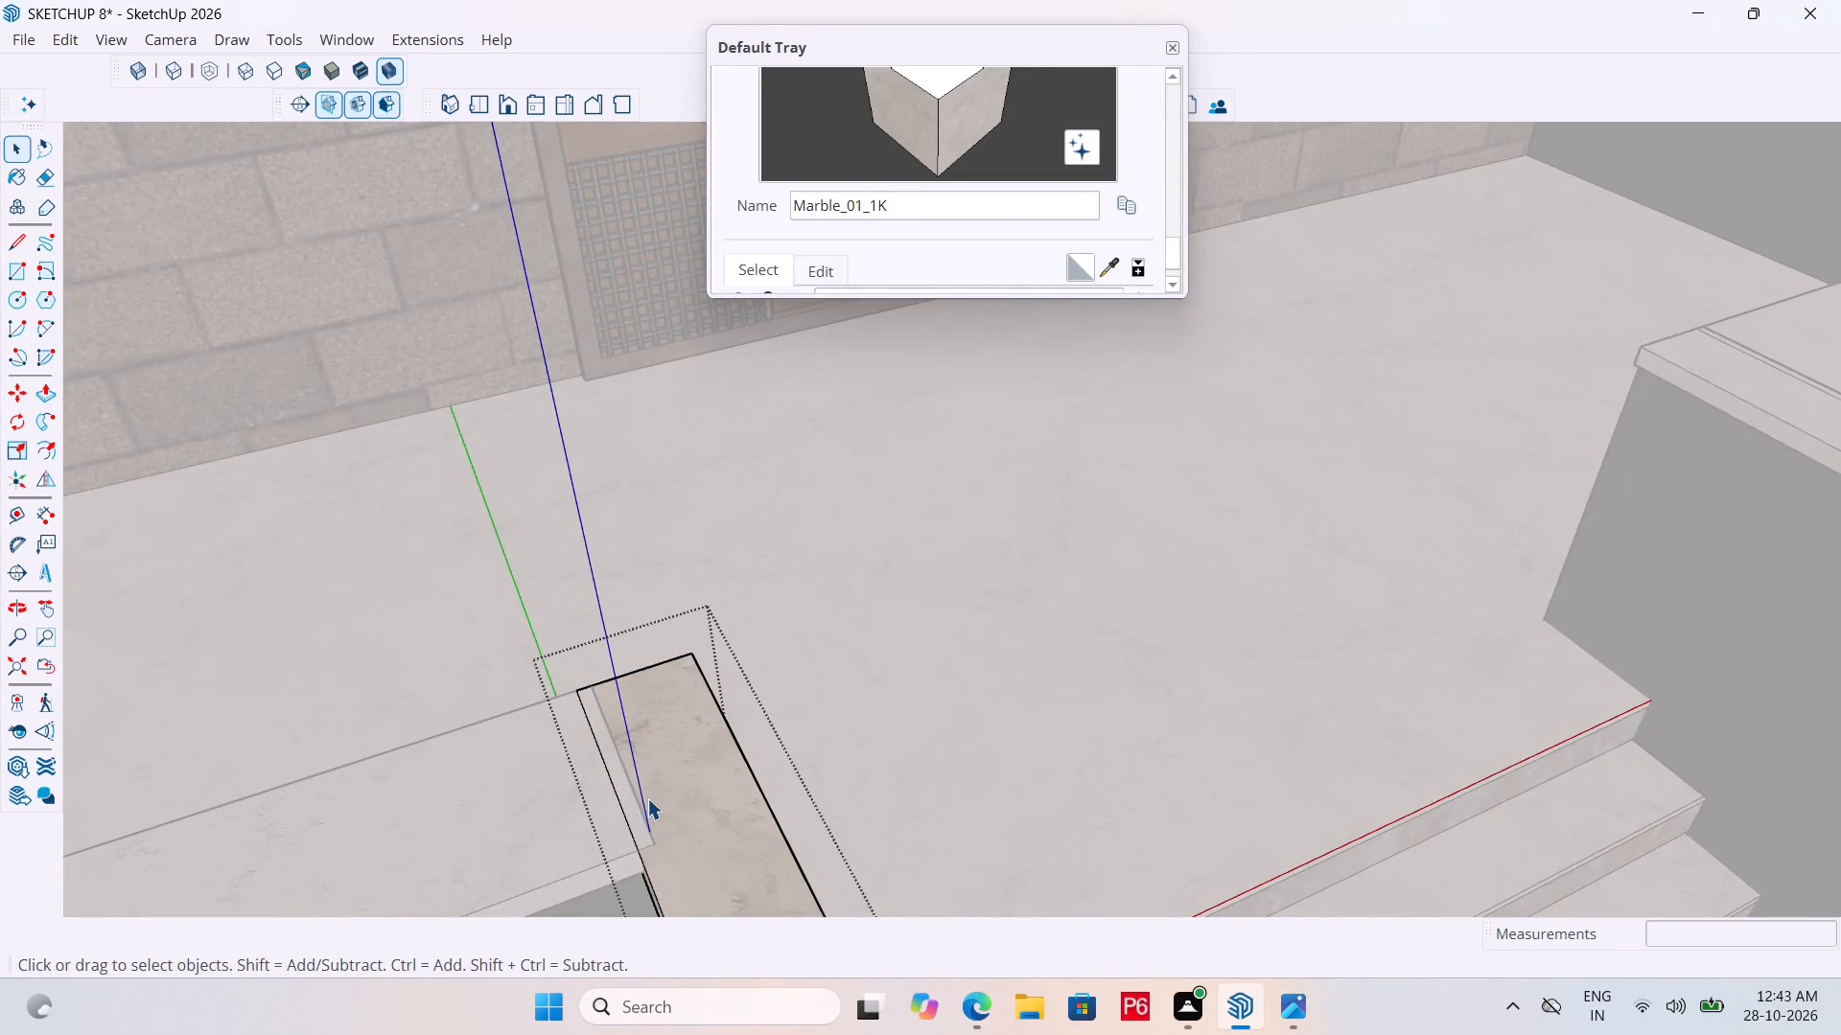
middle_drag(647, 797, 269, 747)
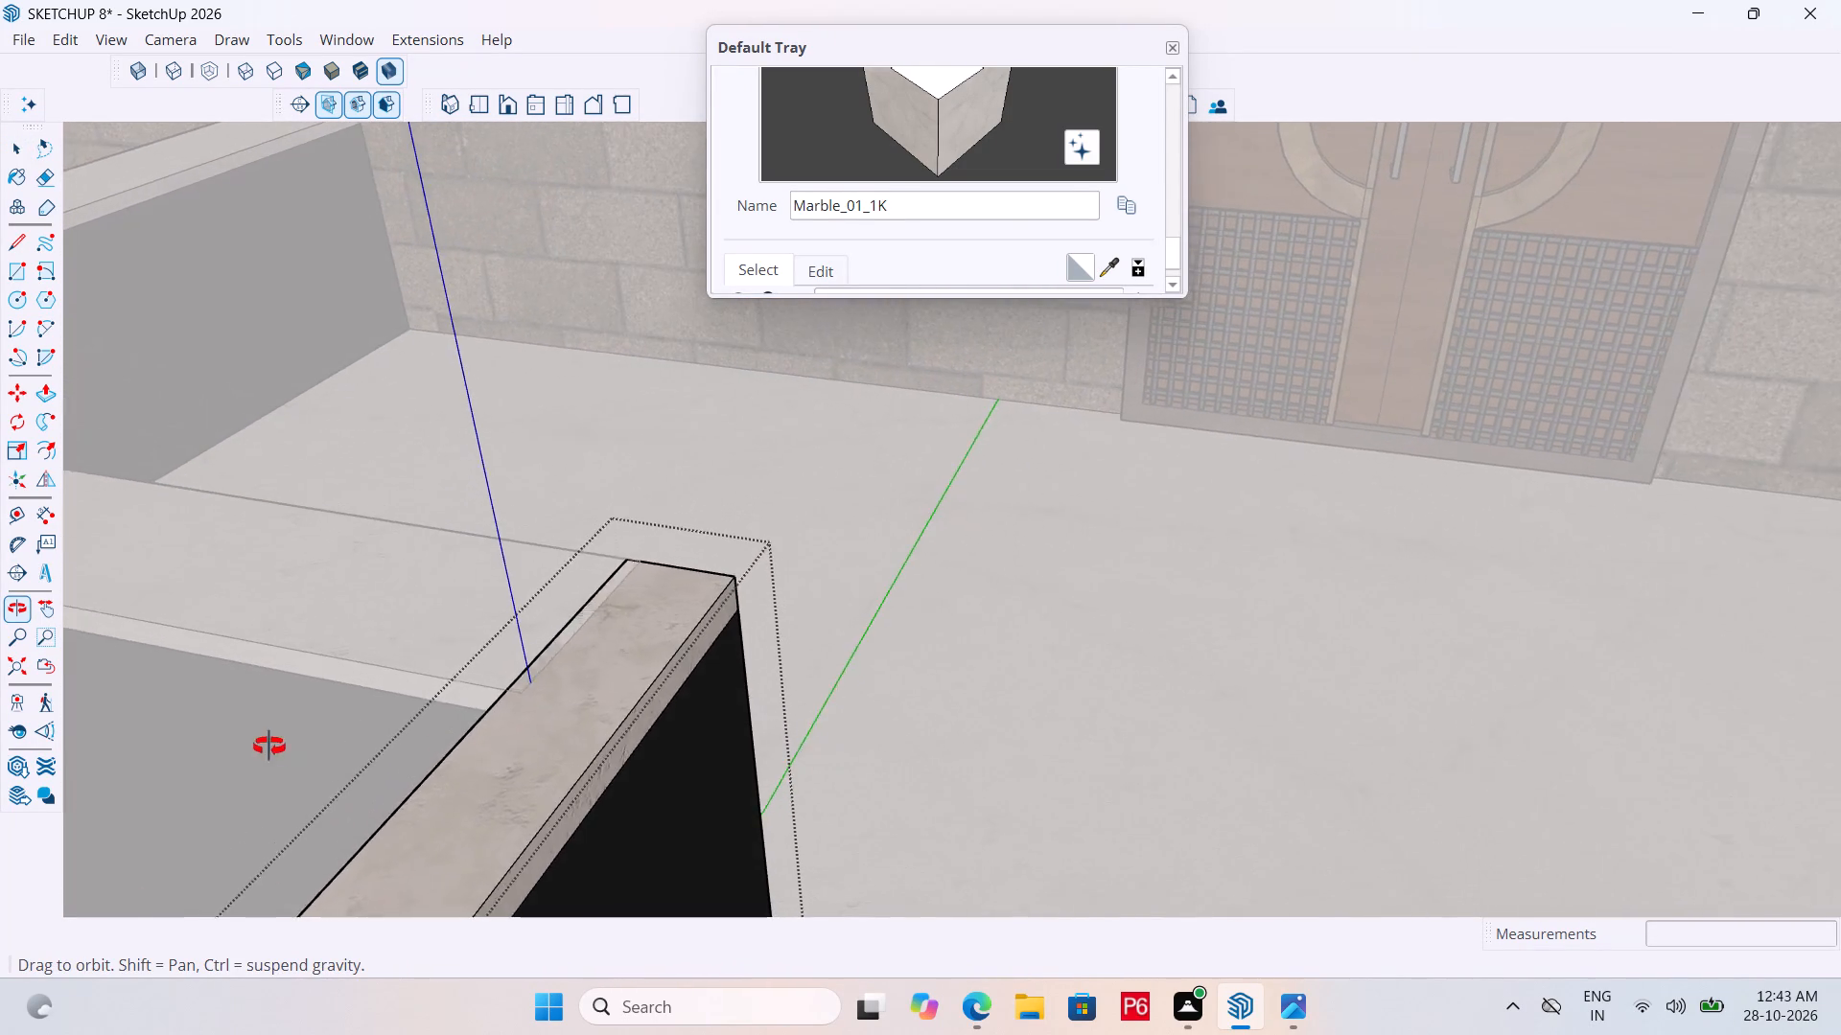
middle_drag(269, 747, 274, 747)
double_click(401, 632)
scroll(578, 669, up, 3)
key(p)
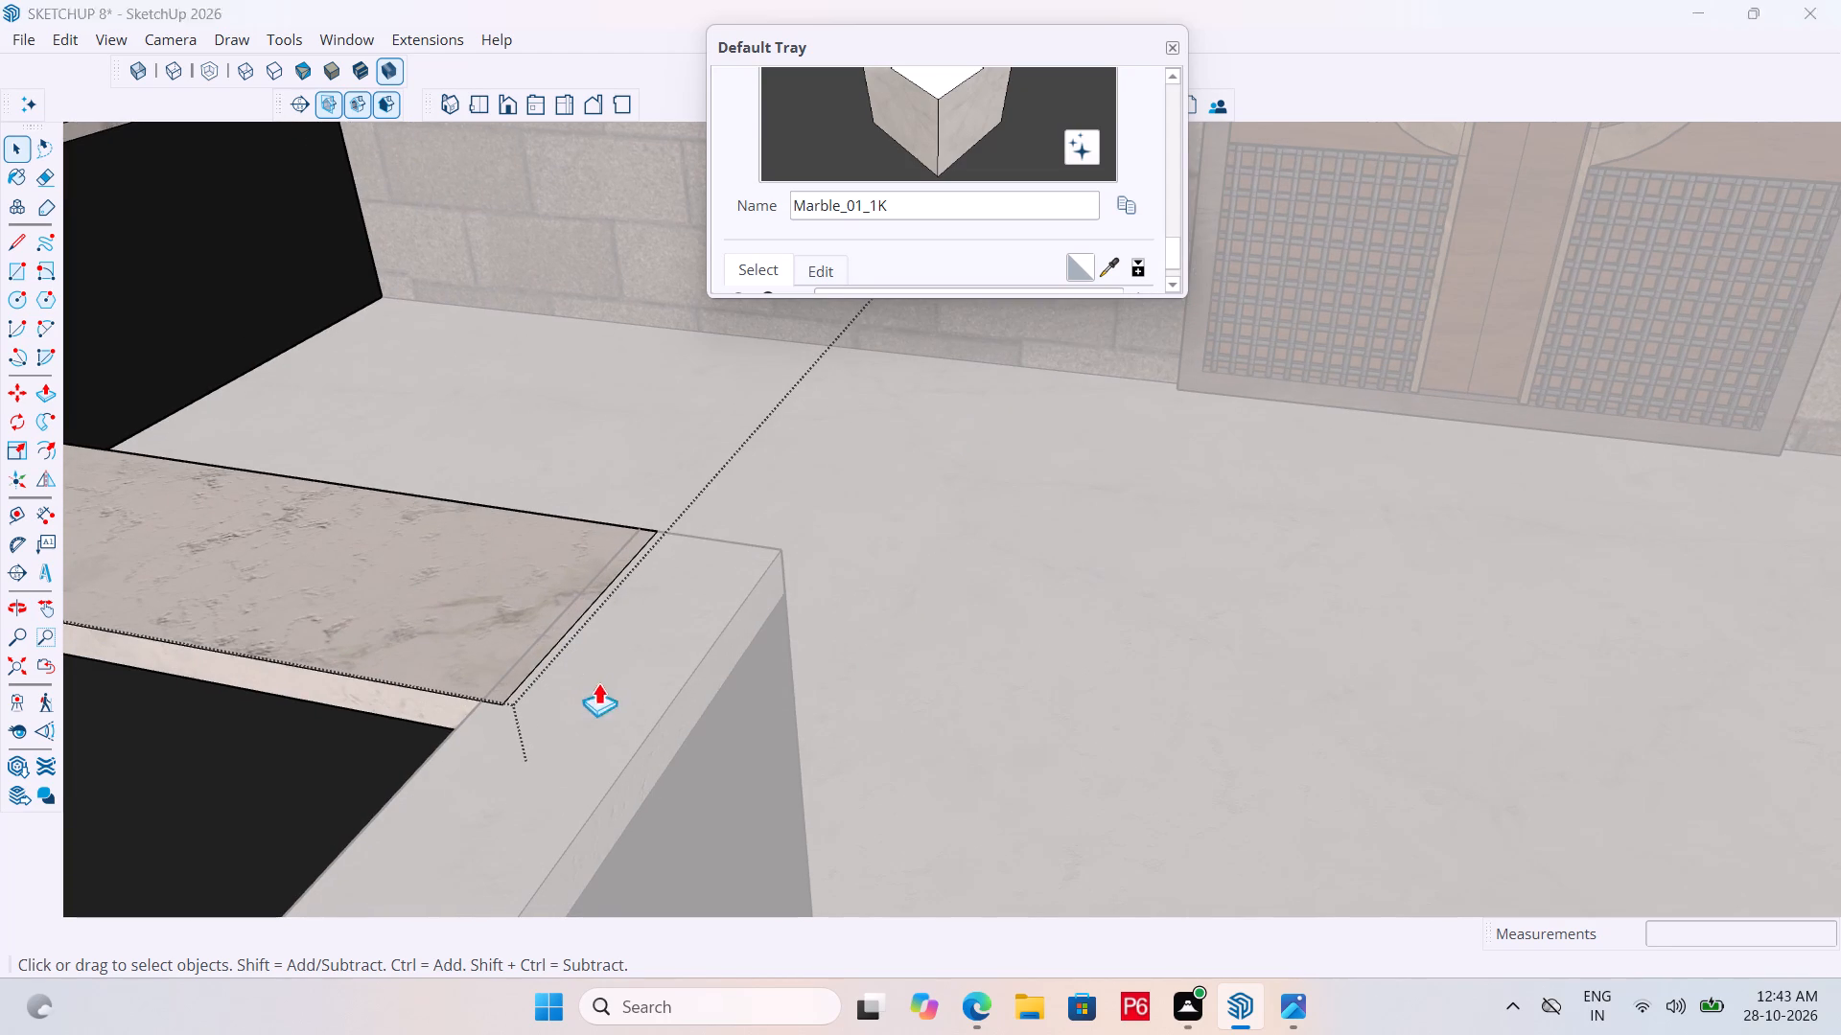
click(565, 647)
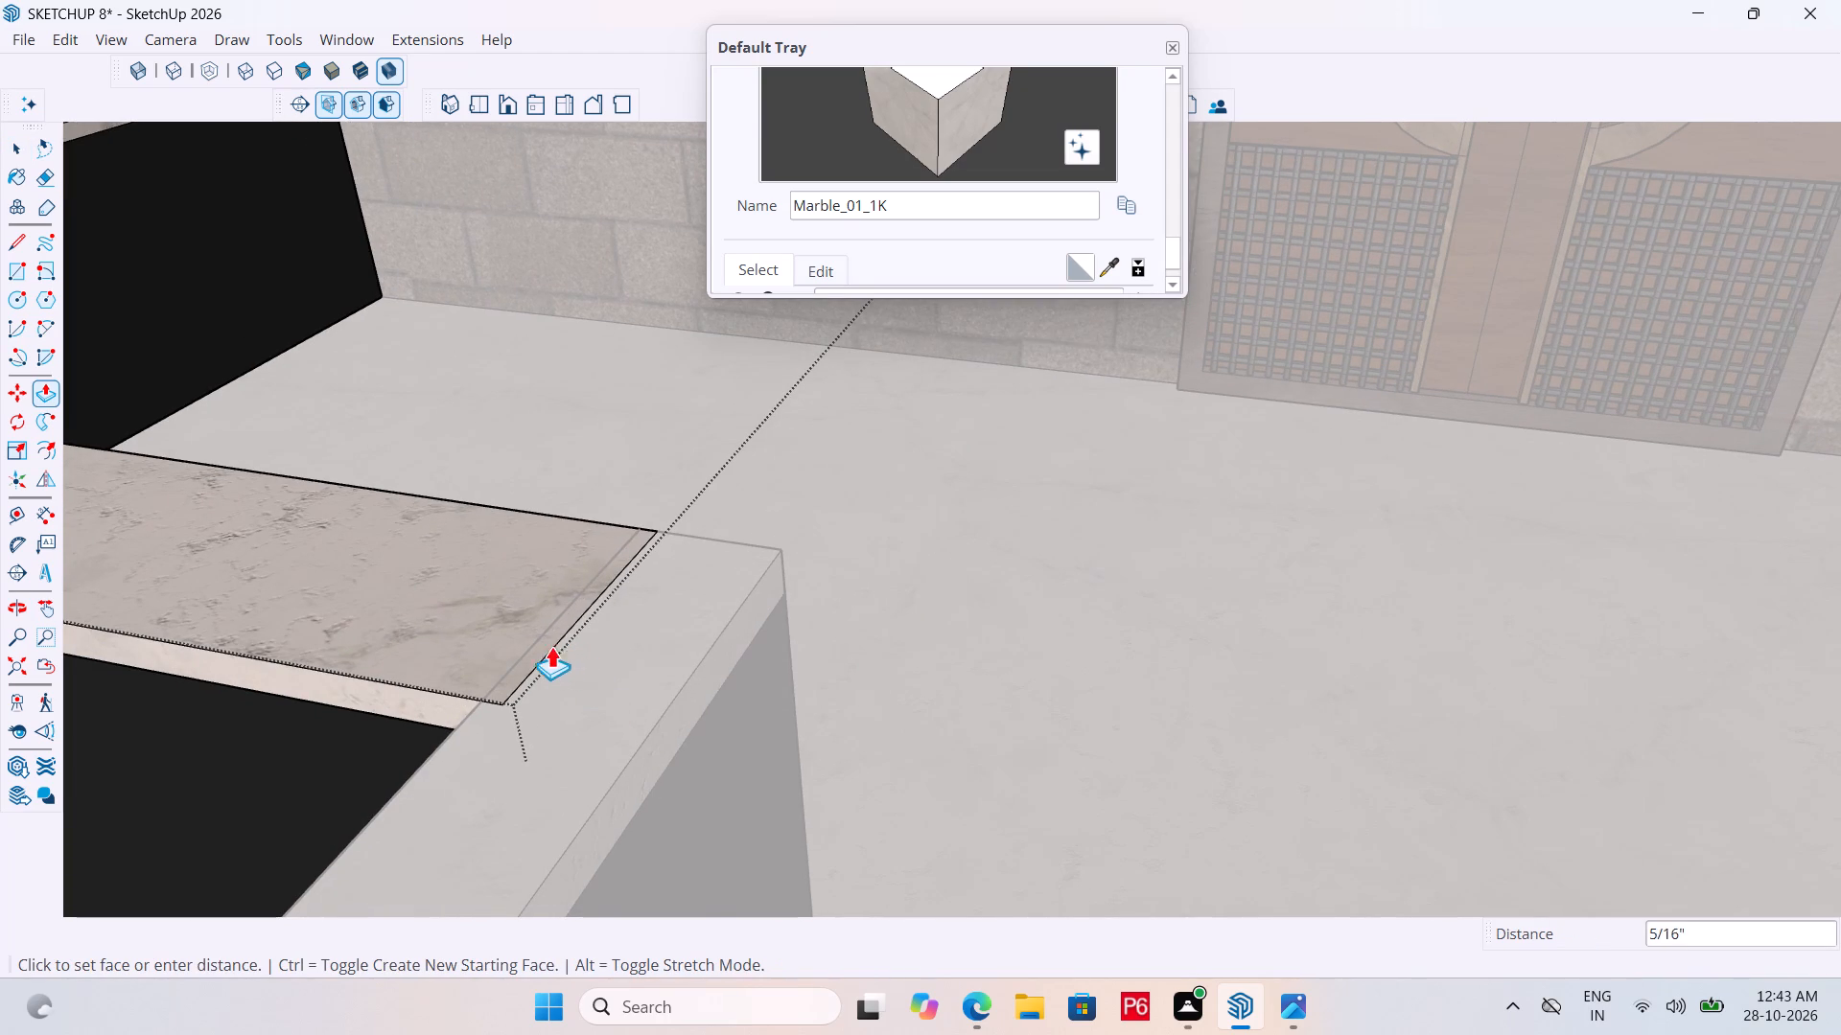
click(502, 681)
scroll(473, 632, down, 7)
scroll(347, 637, down, 7)
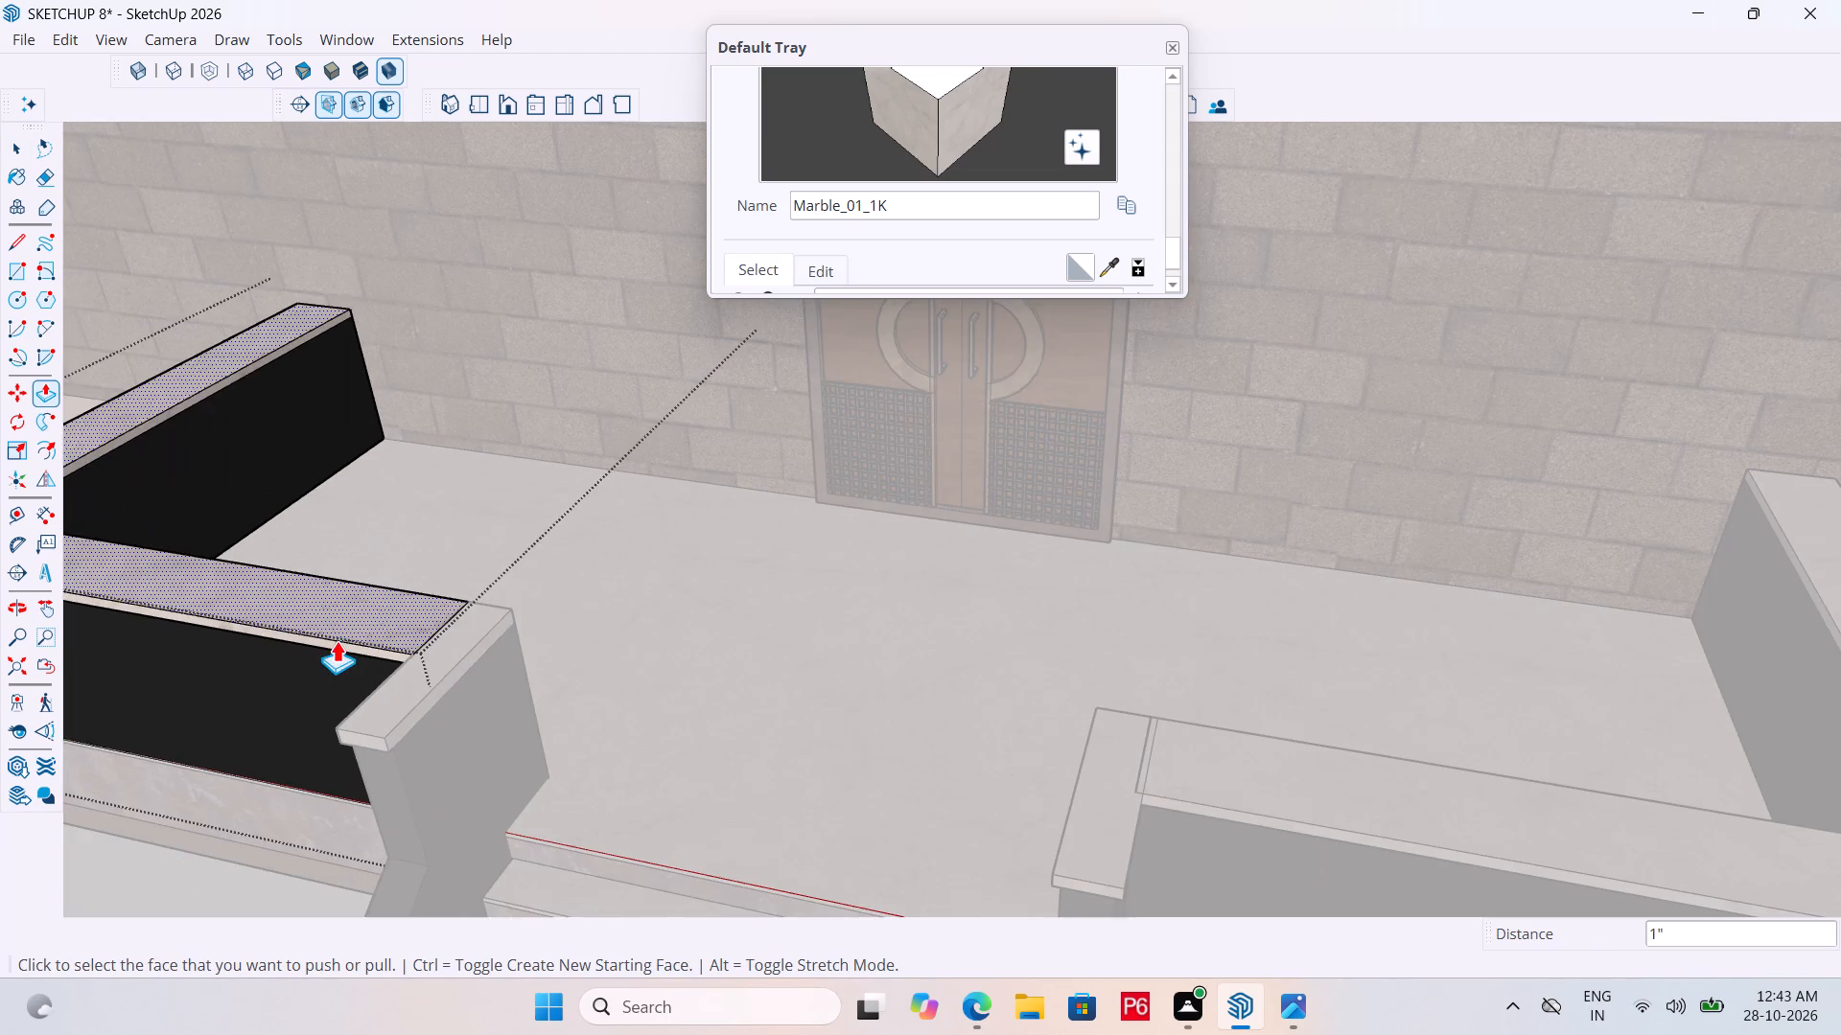
middle_drag(1074, 766, 1064, 785)
key(space)
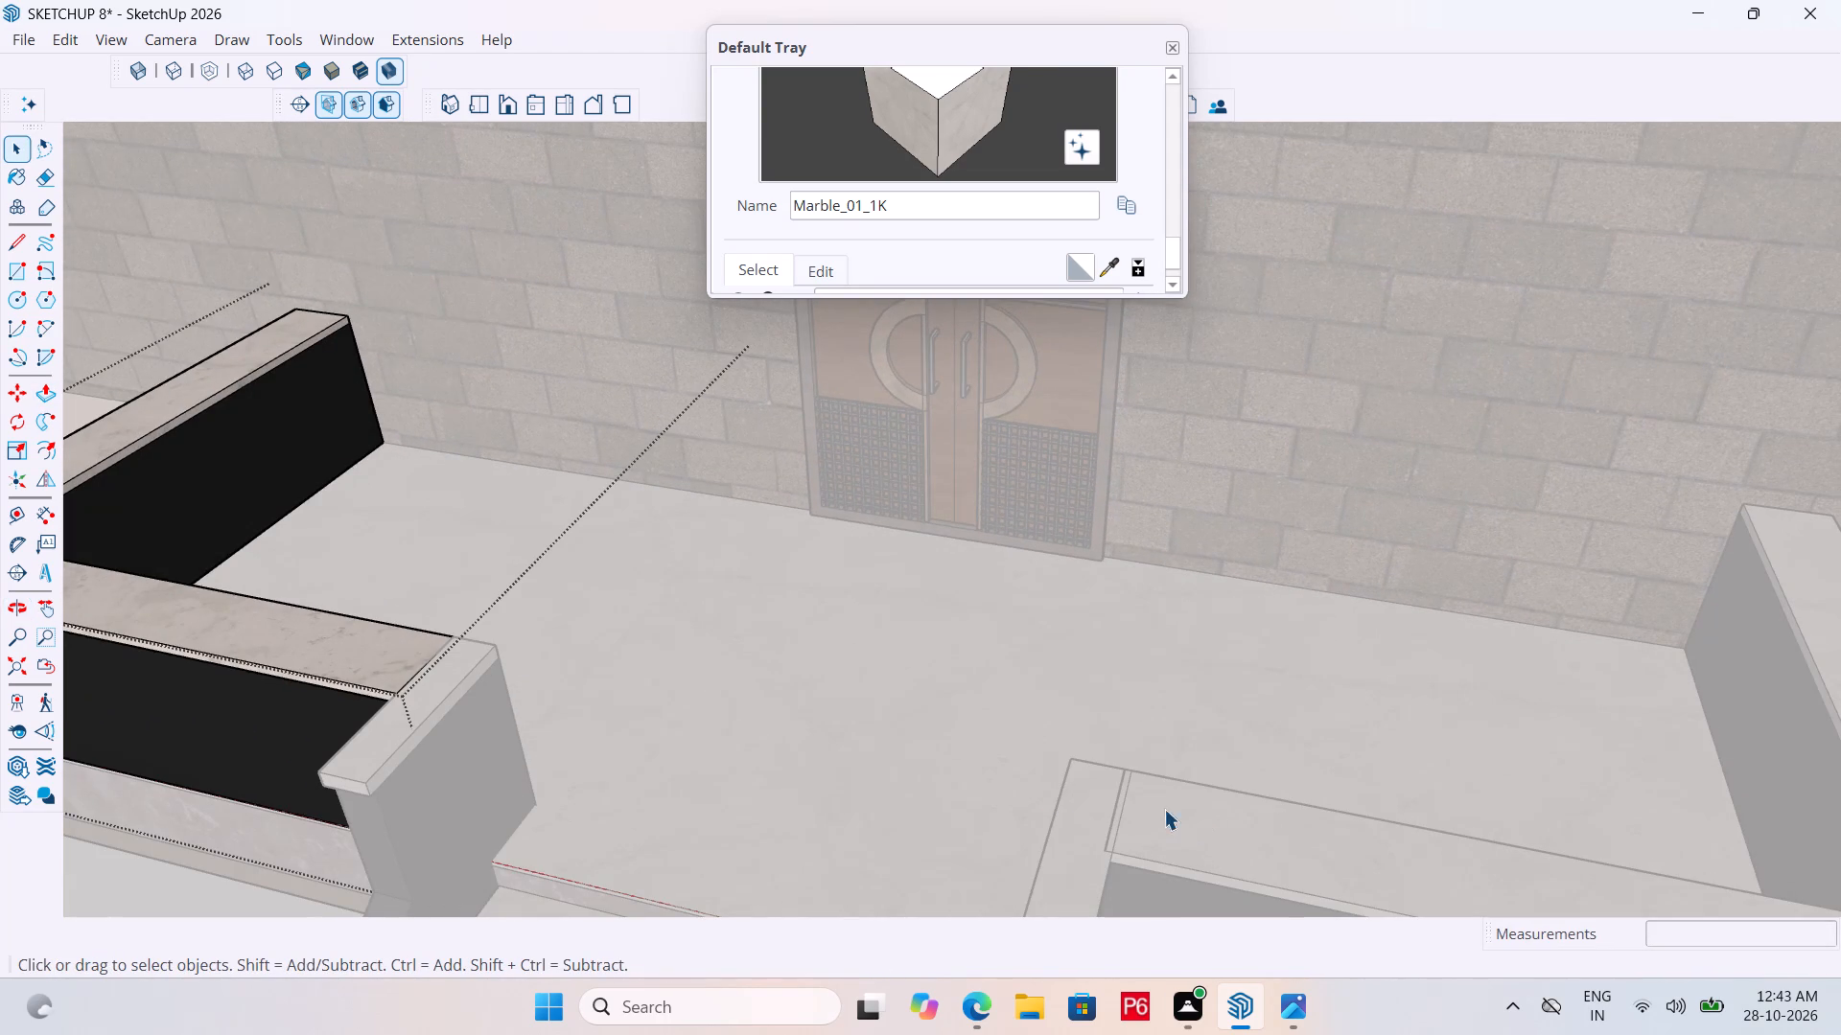
click(1164, 809)
Open the right L-shaped porch wall's group and push its marble coping's stair-side end face back 1" to the stair parapet's cap.
scroll(426, 701, down, 5)
middle_drag(600, 810, 957, 825)
scroll(293, 762, down, 4)
scroll(1017, 784, up, 2)
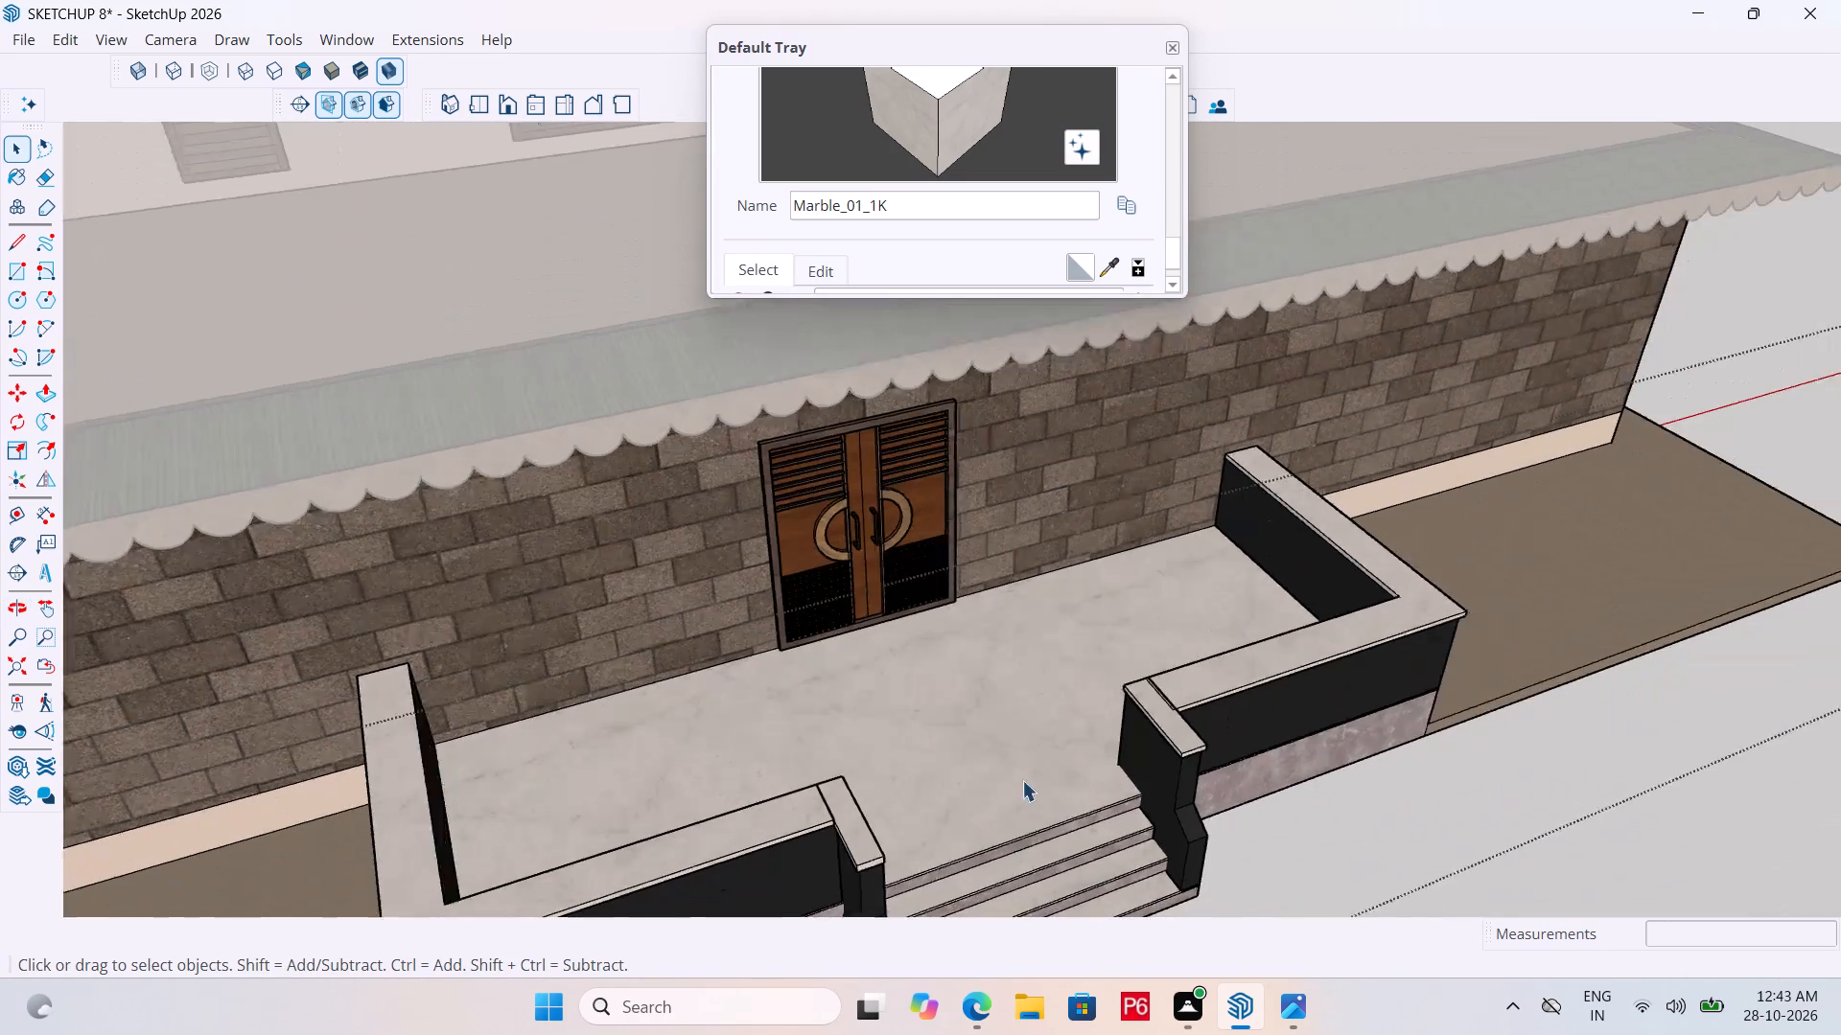
scroll(1022, 780, up, 13)
double_click(1244, 597)
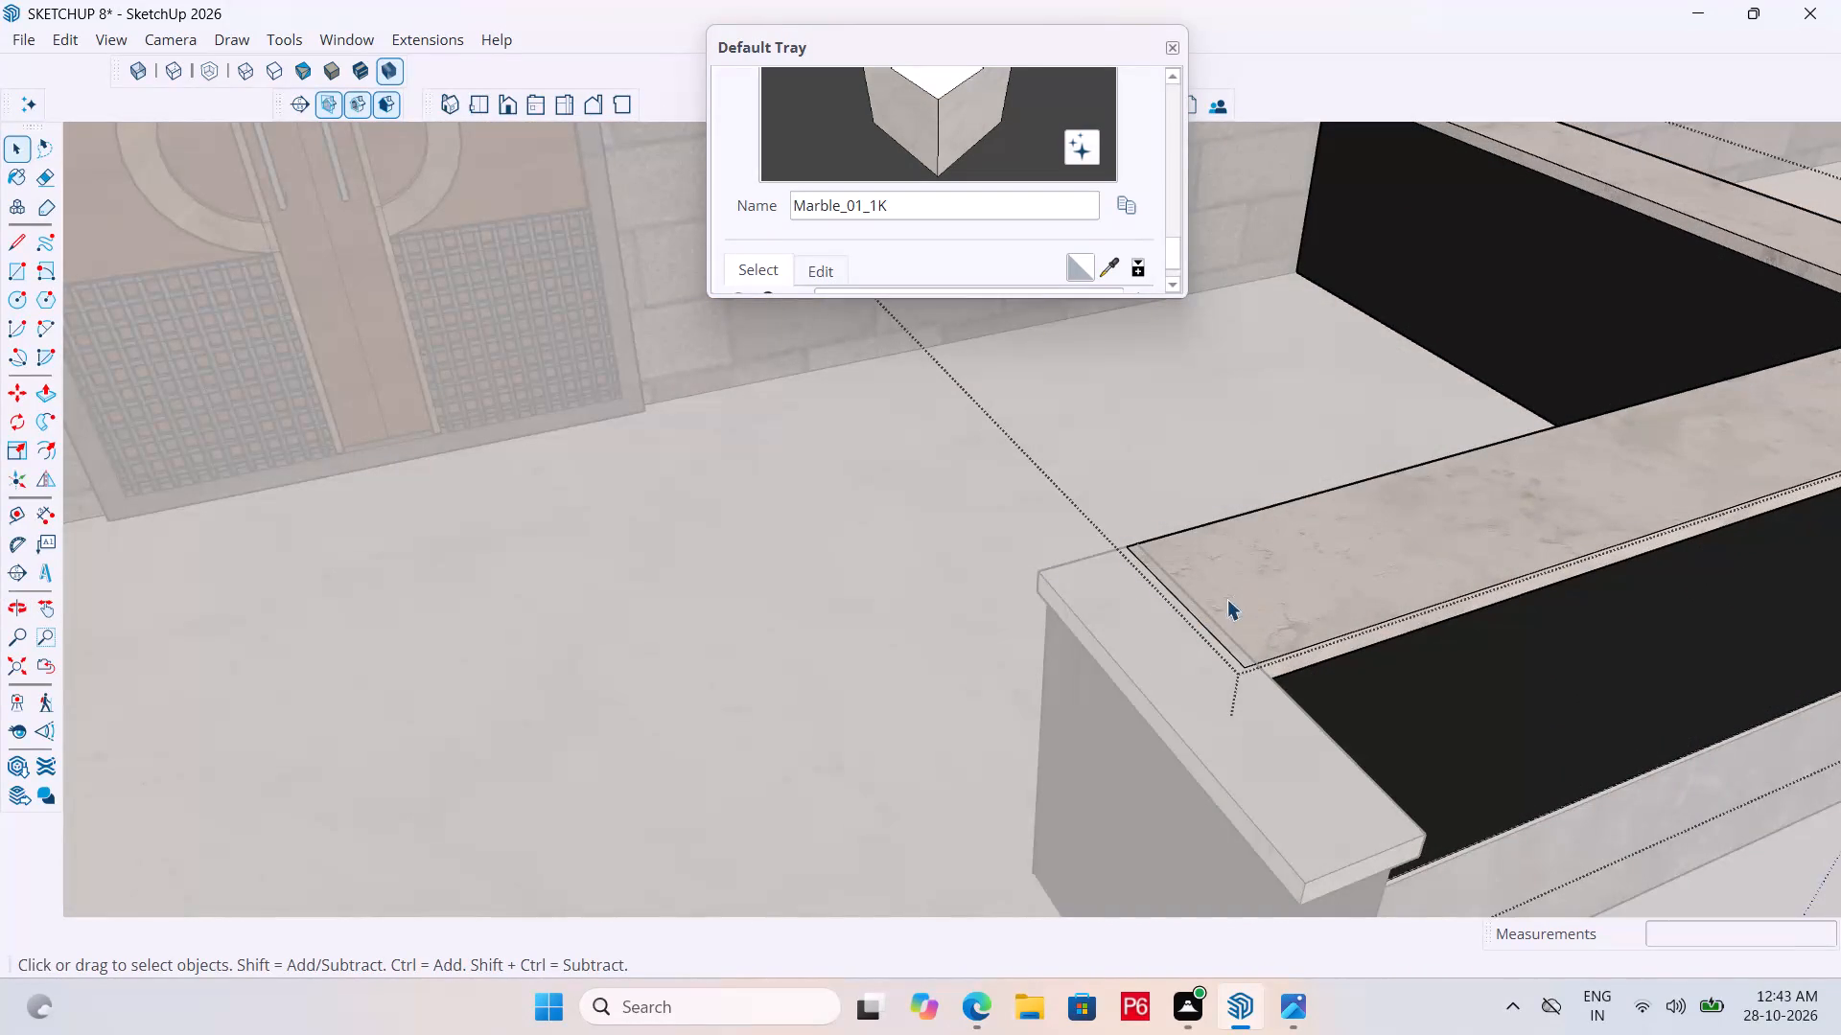
key(p)
click(1209, 637)
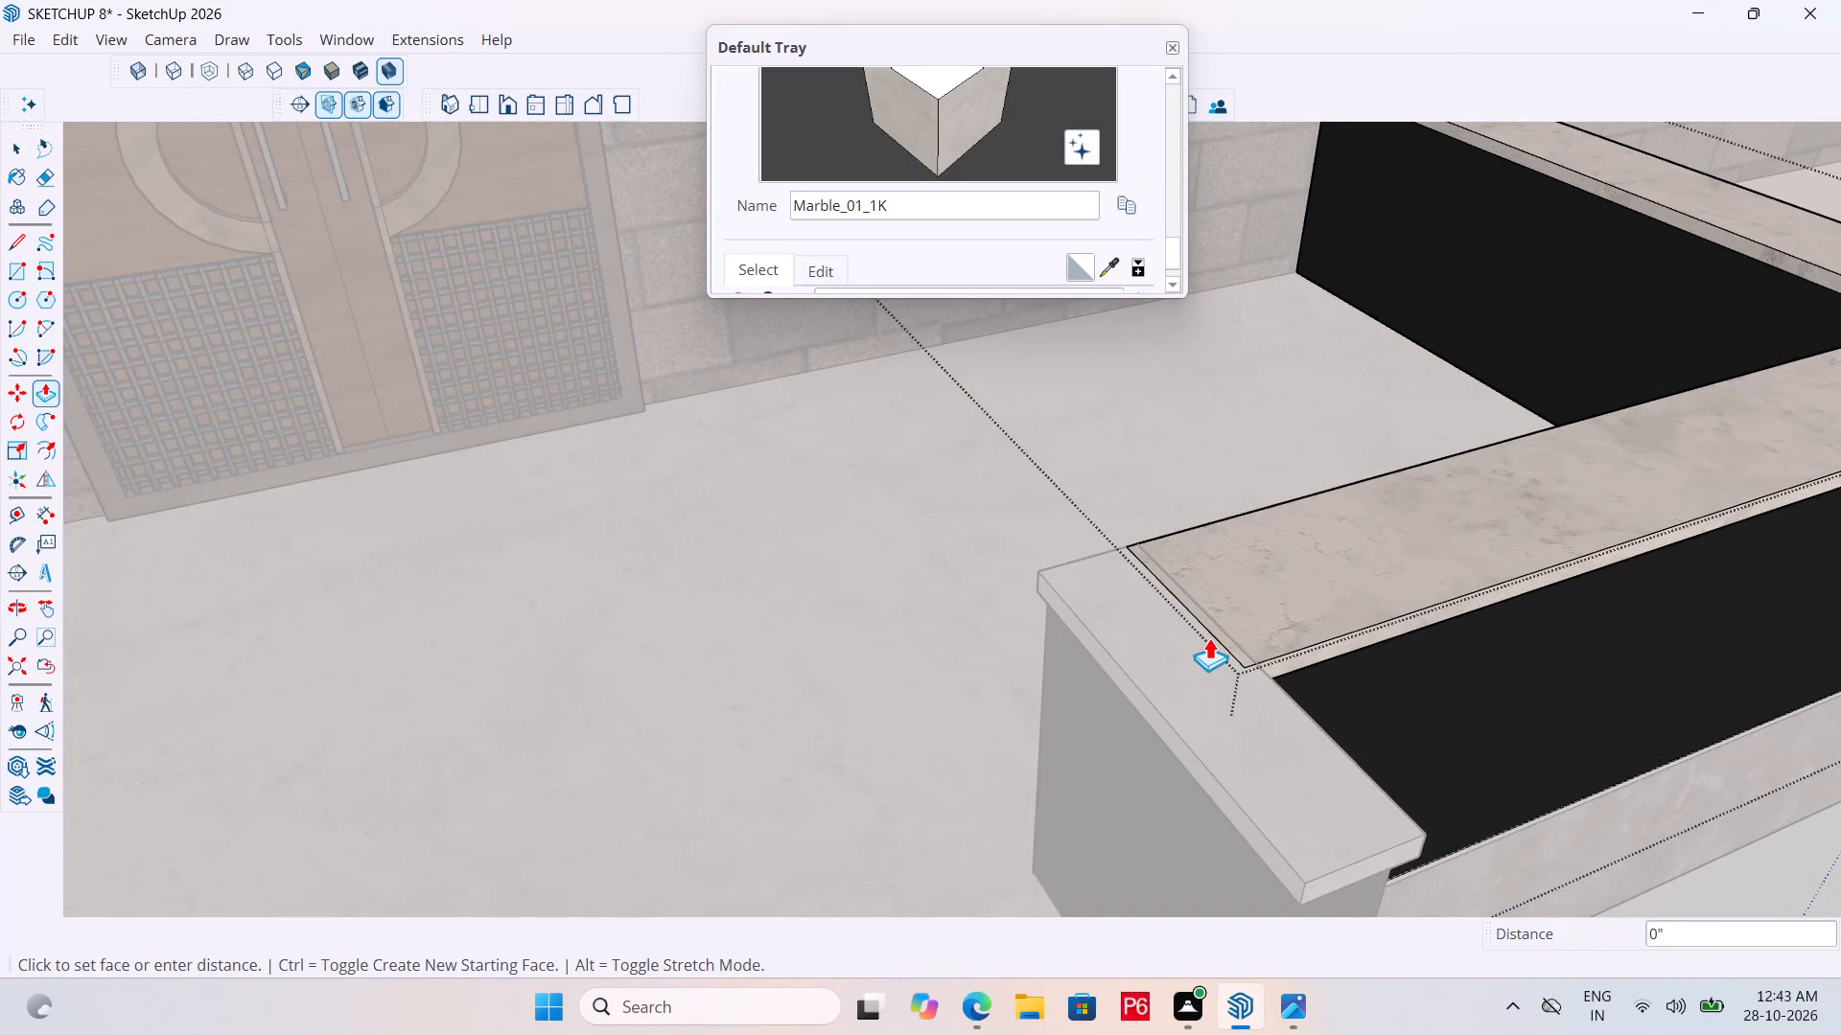
click(1251, 661)
Save the model and leave the right L-shaped porch wall's group.
scroll(992, 607, down, 10)
key(ctrl+s)
key(ctrl+s)
key(ctrl+s)
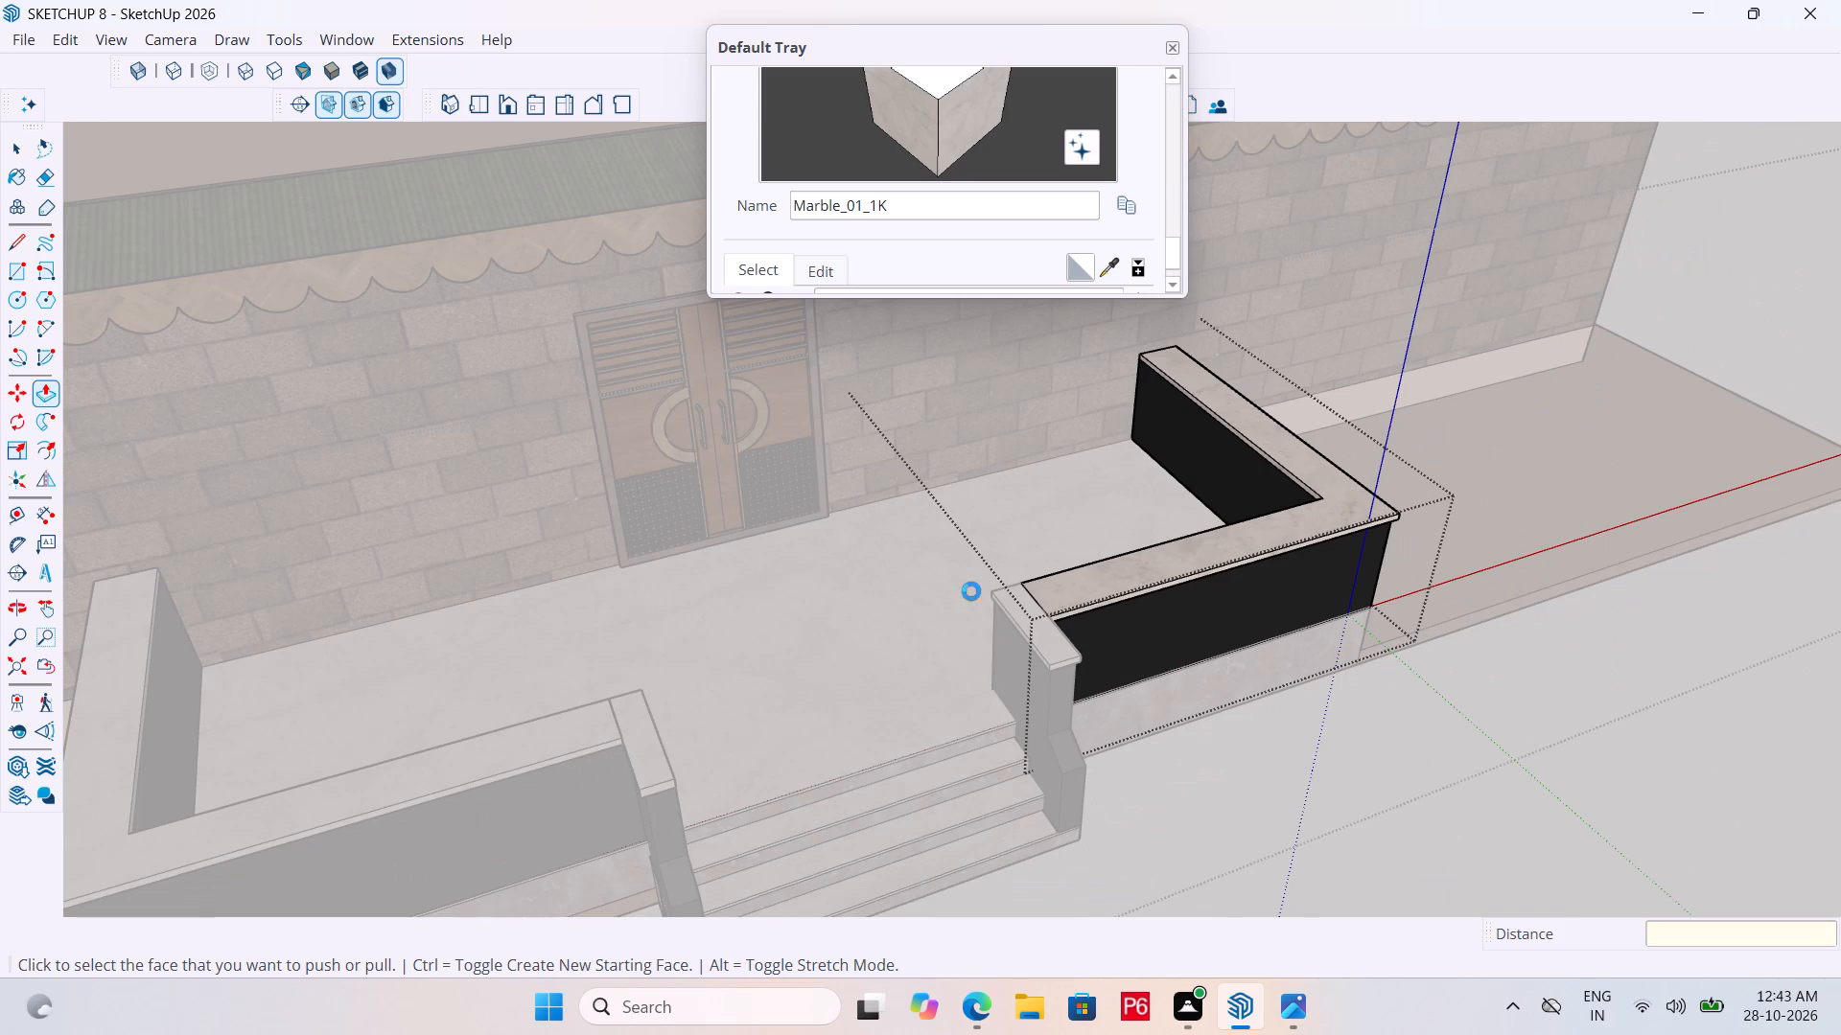
key(ctrl+s)
key(ctrl+s)
key(space)
scroll(877, 609, down, 5)
scroll(886, 528, down, 6)
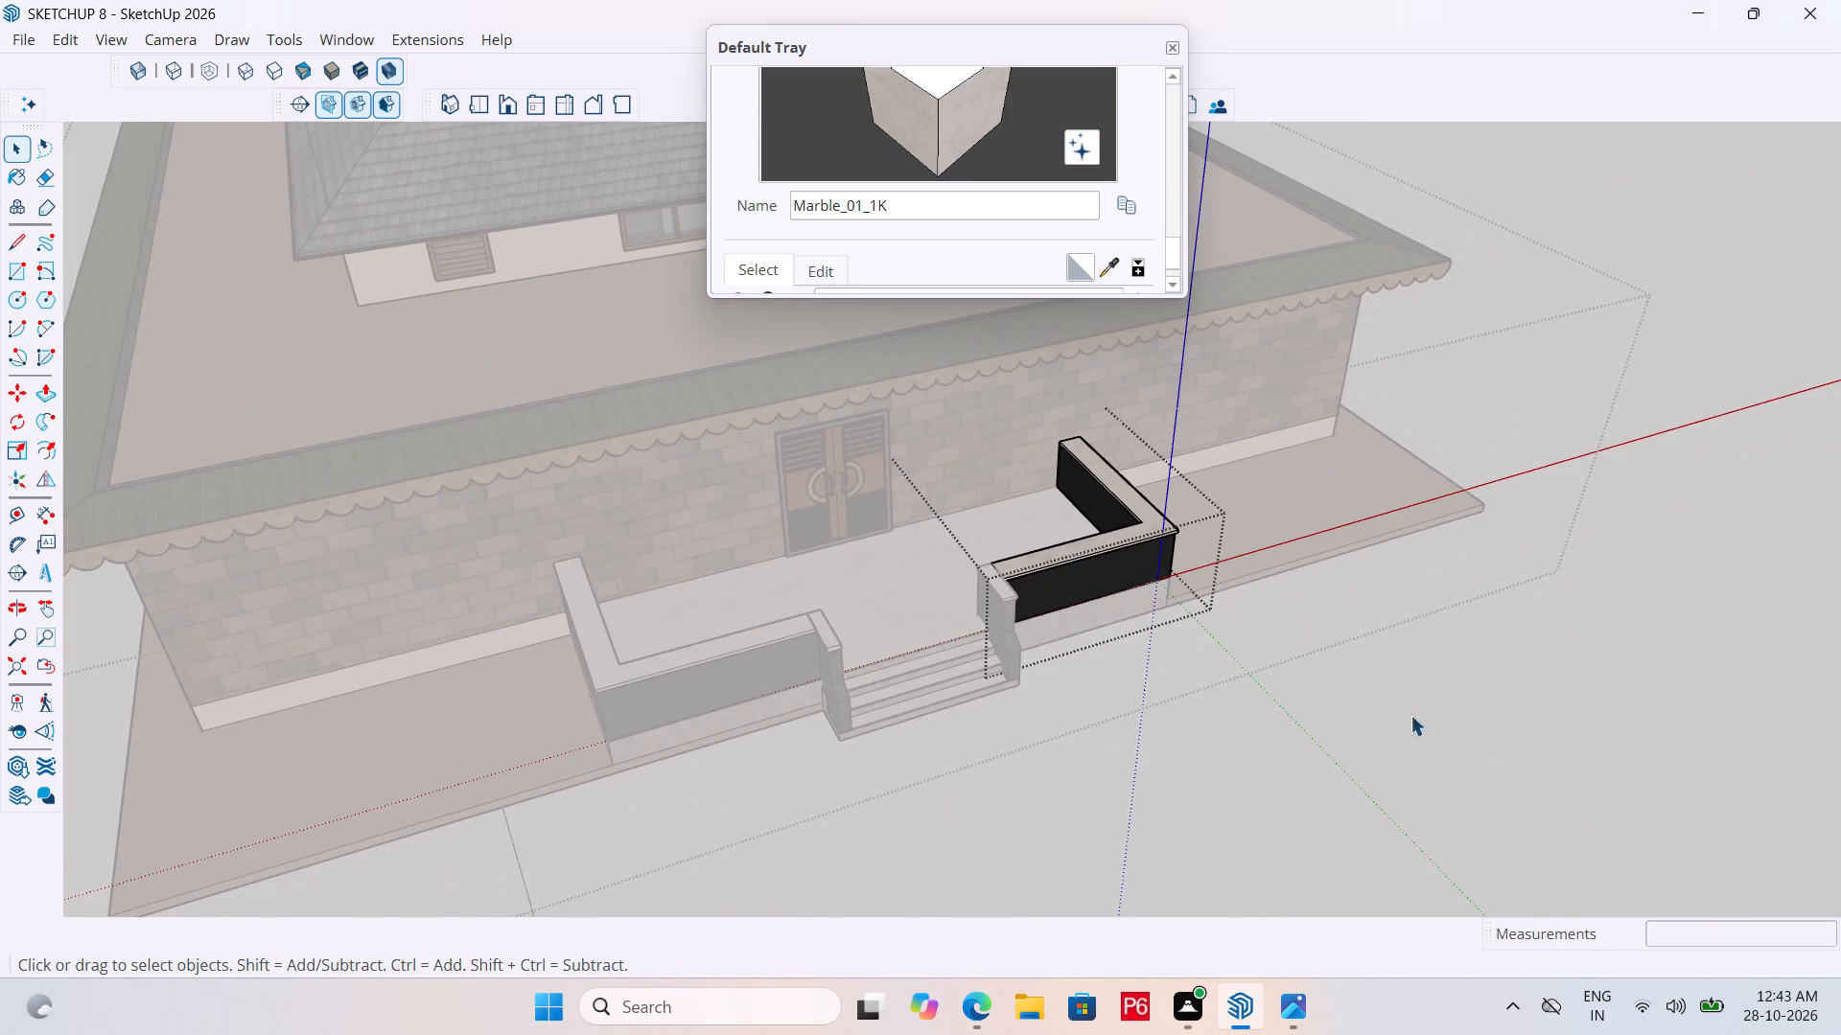
click(1430, 720)
Clear the selection and save the model with the whole house in view.
middle_drag(1130, 686, 855, 552)
click(1271, 737)
double_click(1272, 743)
drag(1272, 750, 1264, 762)
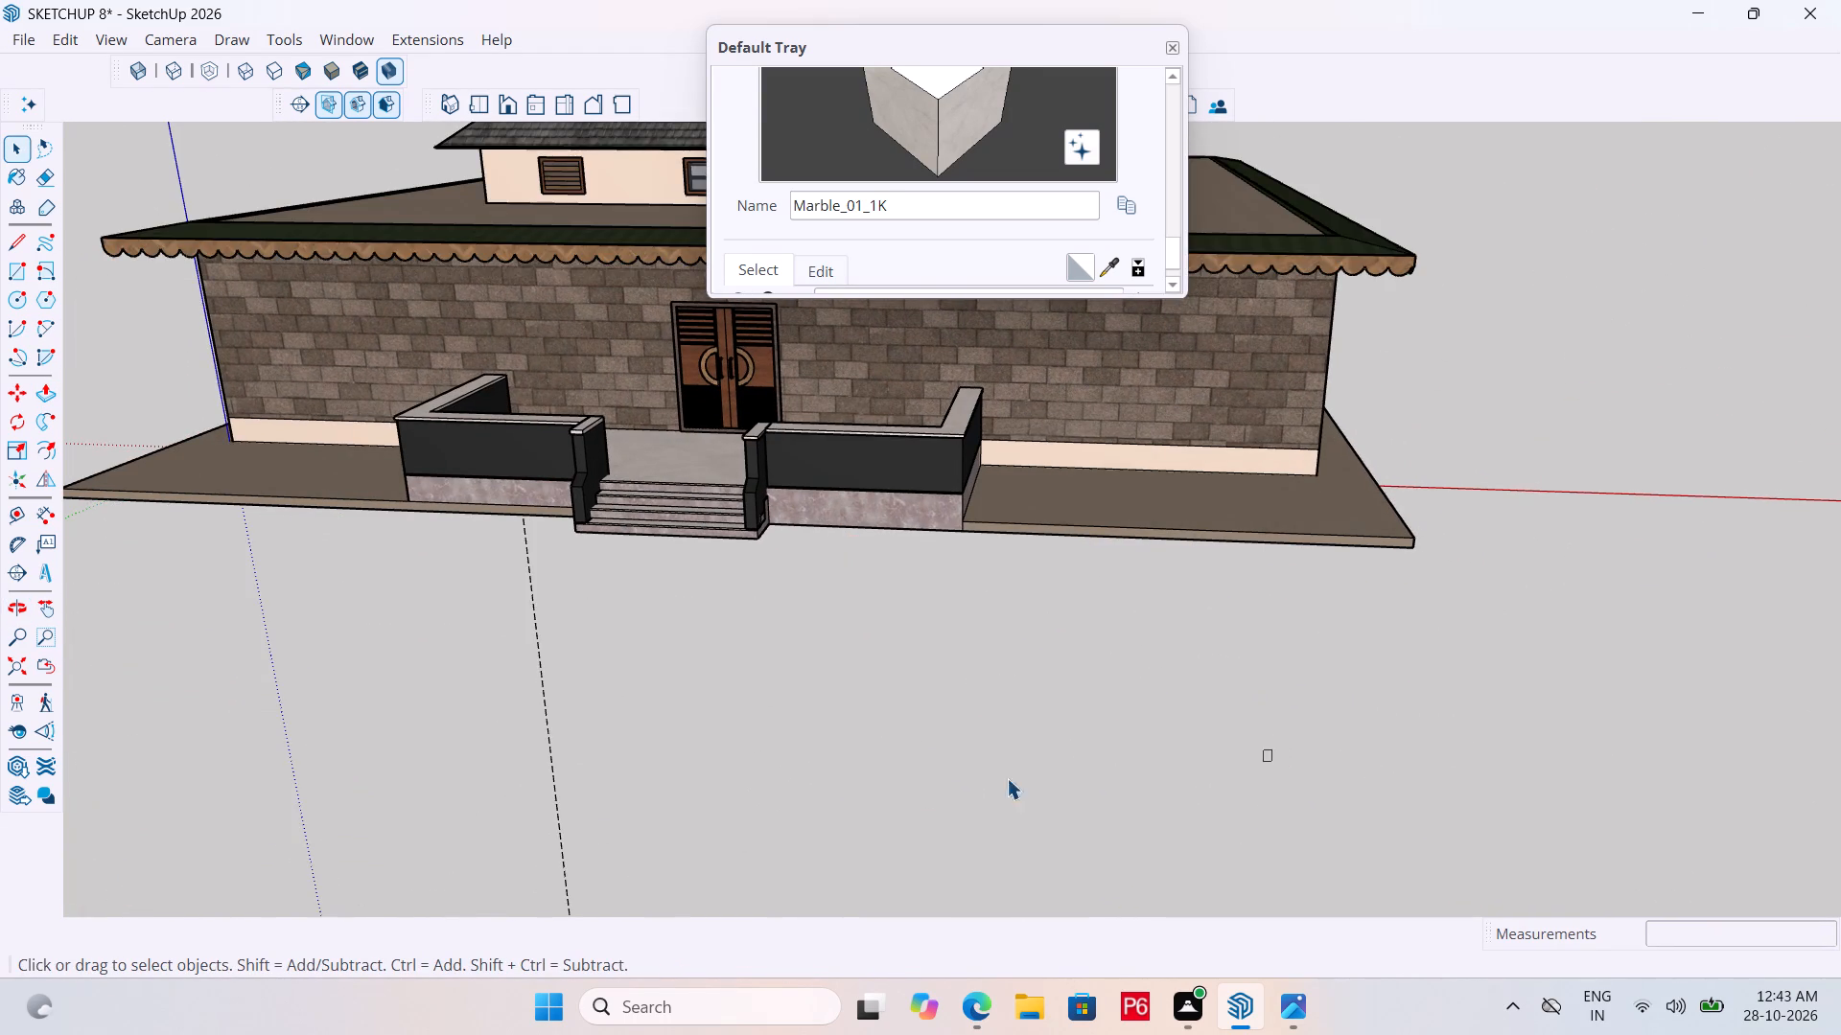
scroll(942, 783, down, 6)
scroll(771, 749, down, 4)
scroll(880, 643, down, 1)
middle_drag(880, 643, 730, 622)
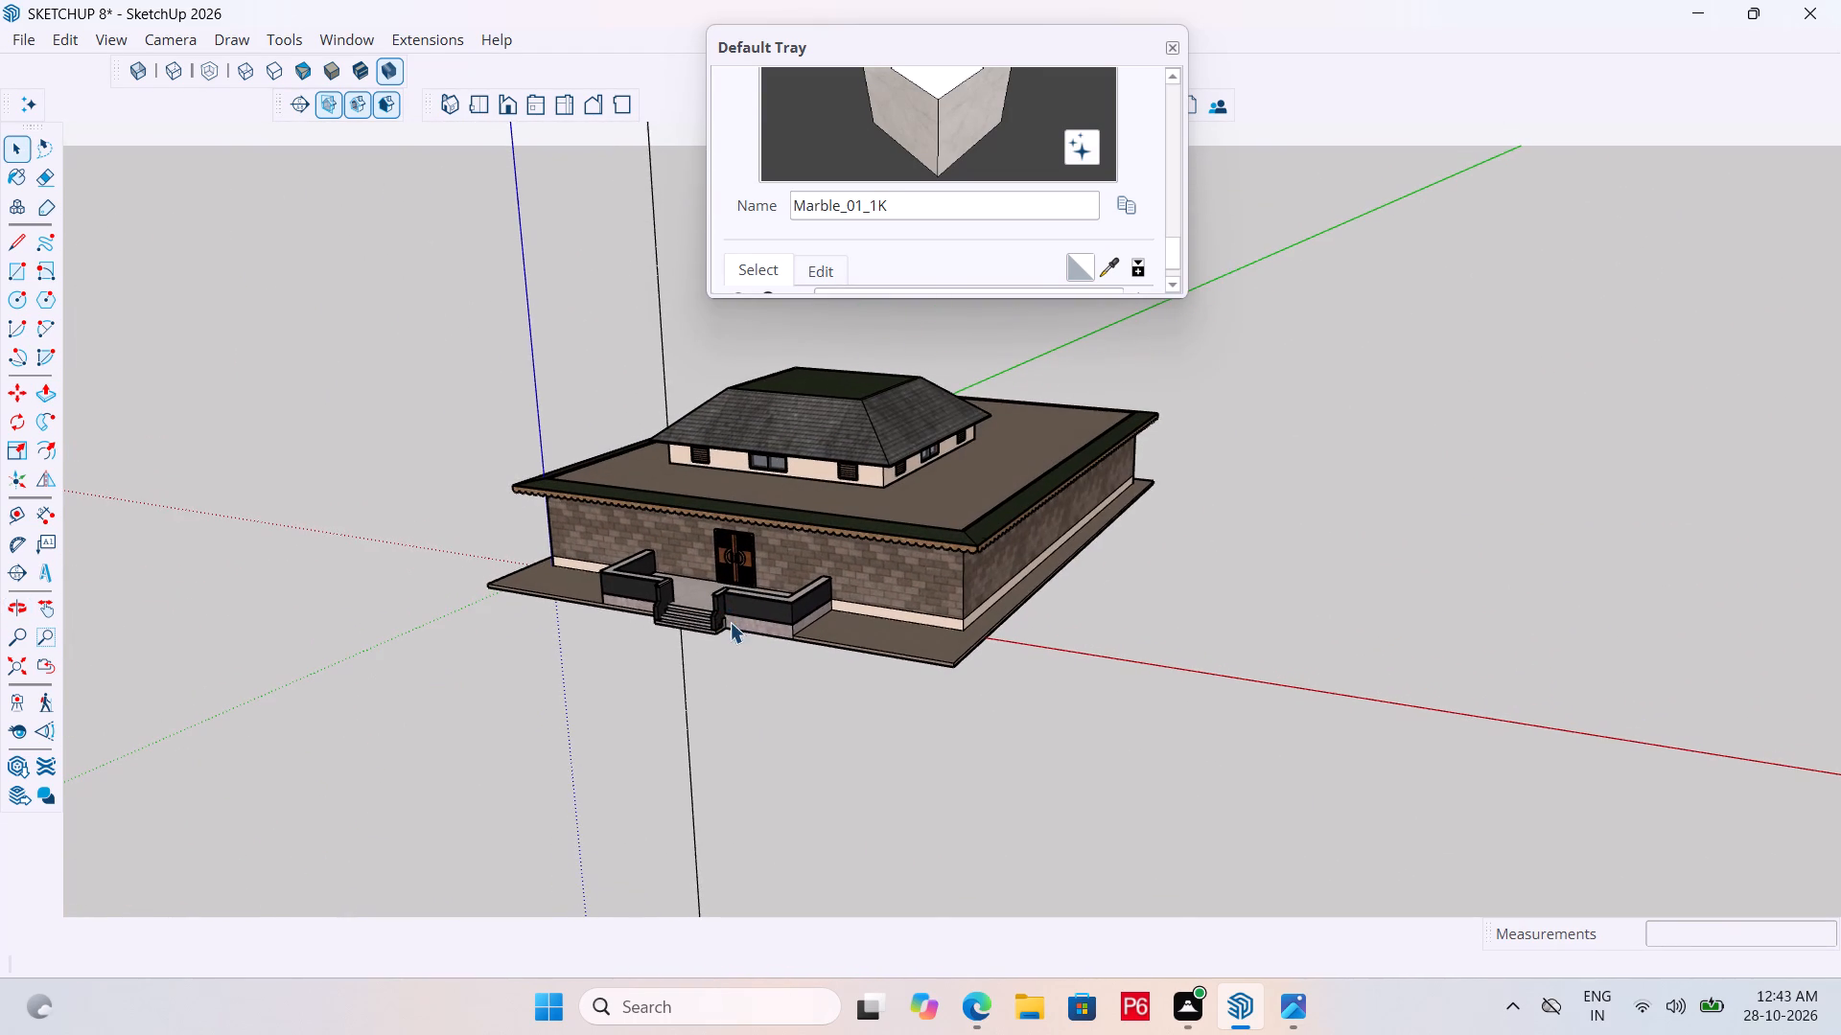
key(ctrl+s)
key(ctrl+s)
key(ctrl+s)
key(ctrl+s)
key(ctrl+s)
scroll(842, 755, down, 5)
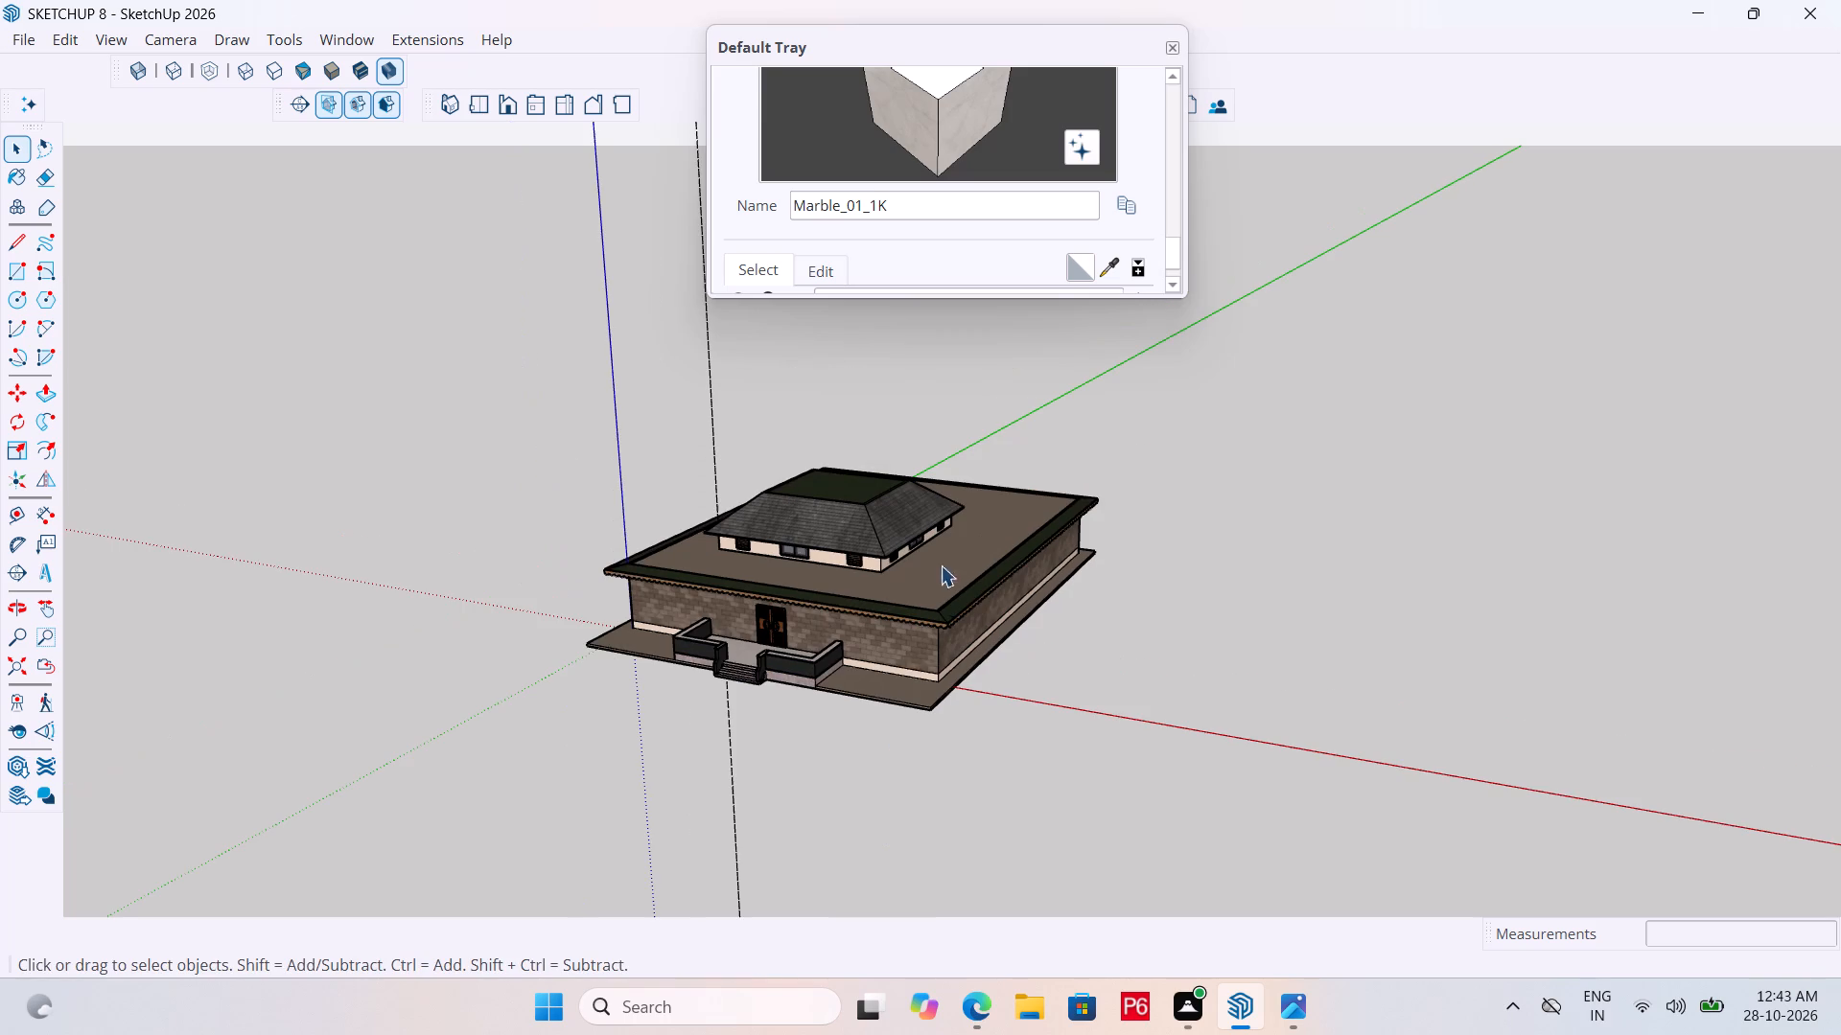
Close the floating Default Tray.
click(1167, 45)
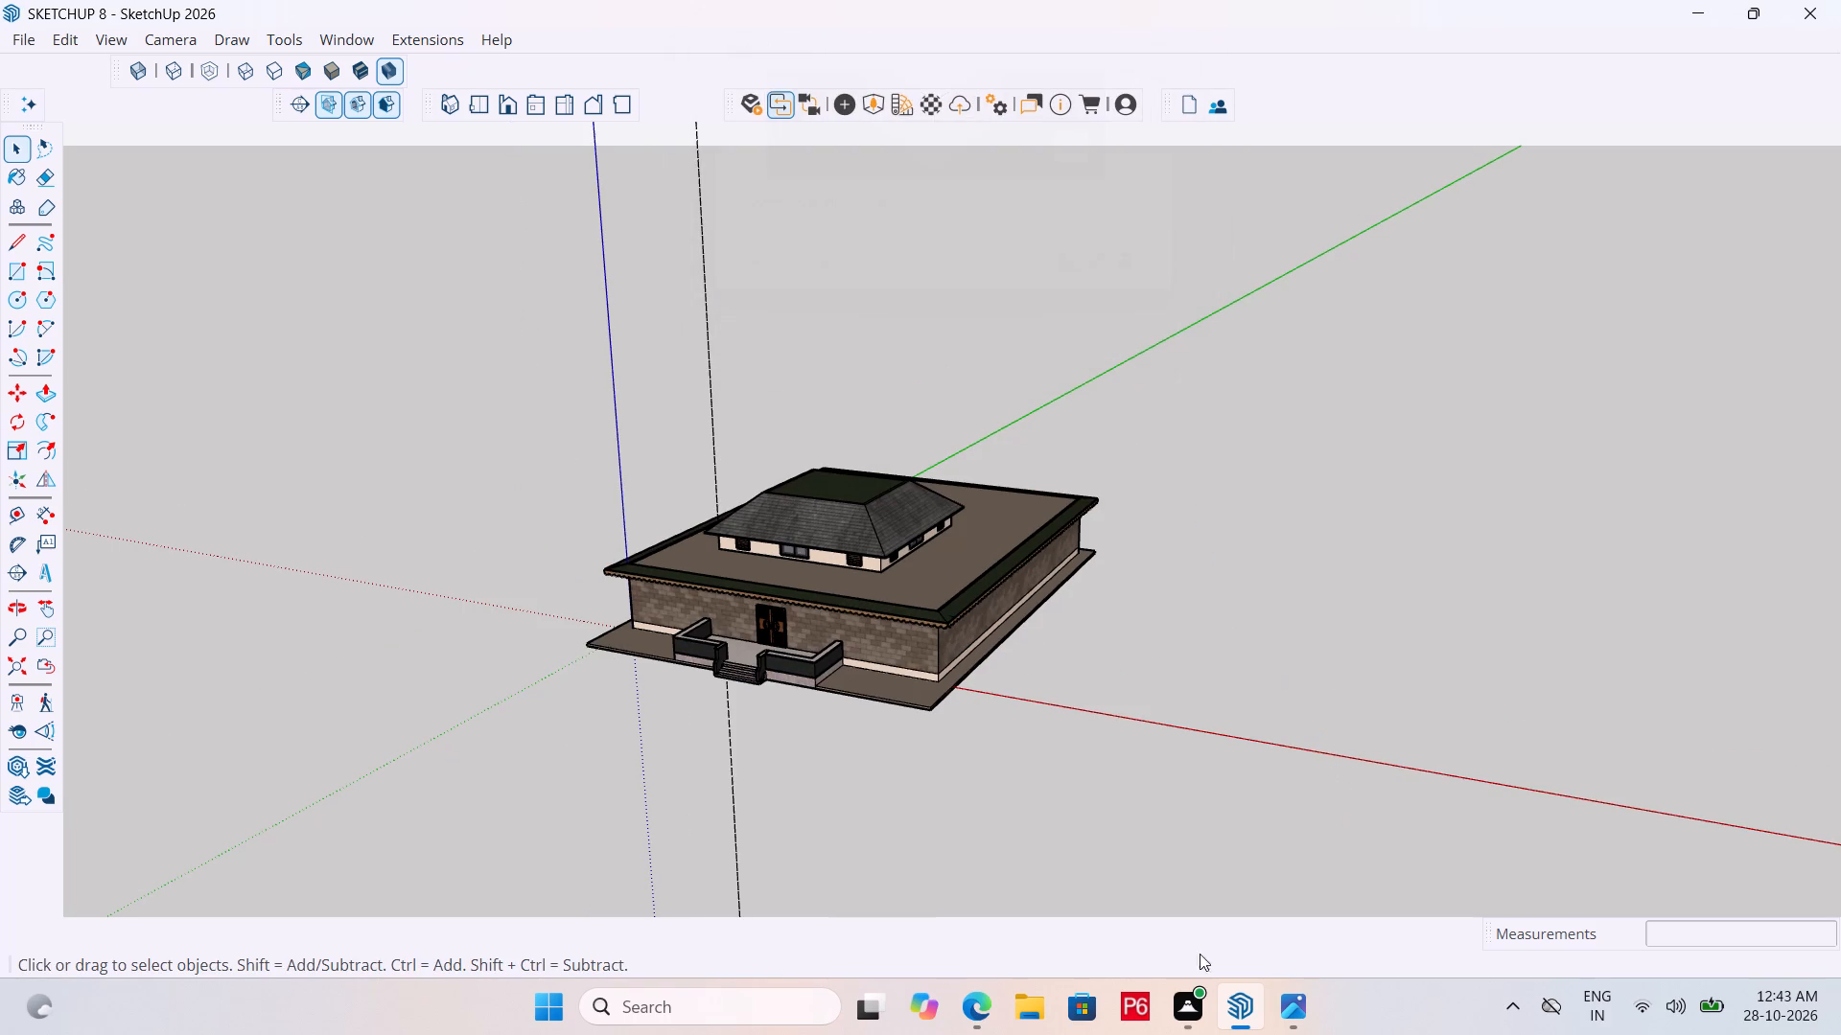
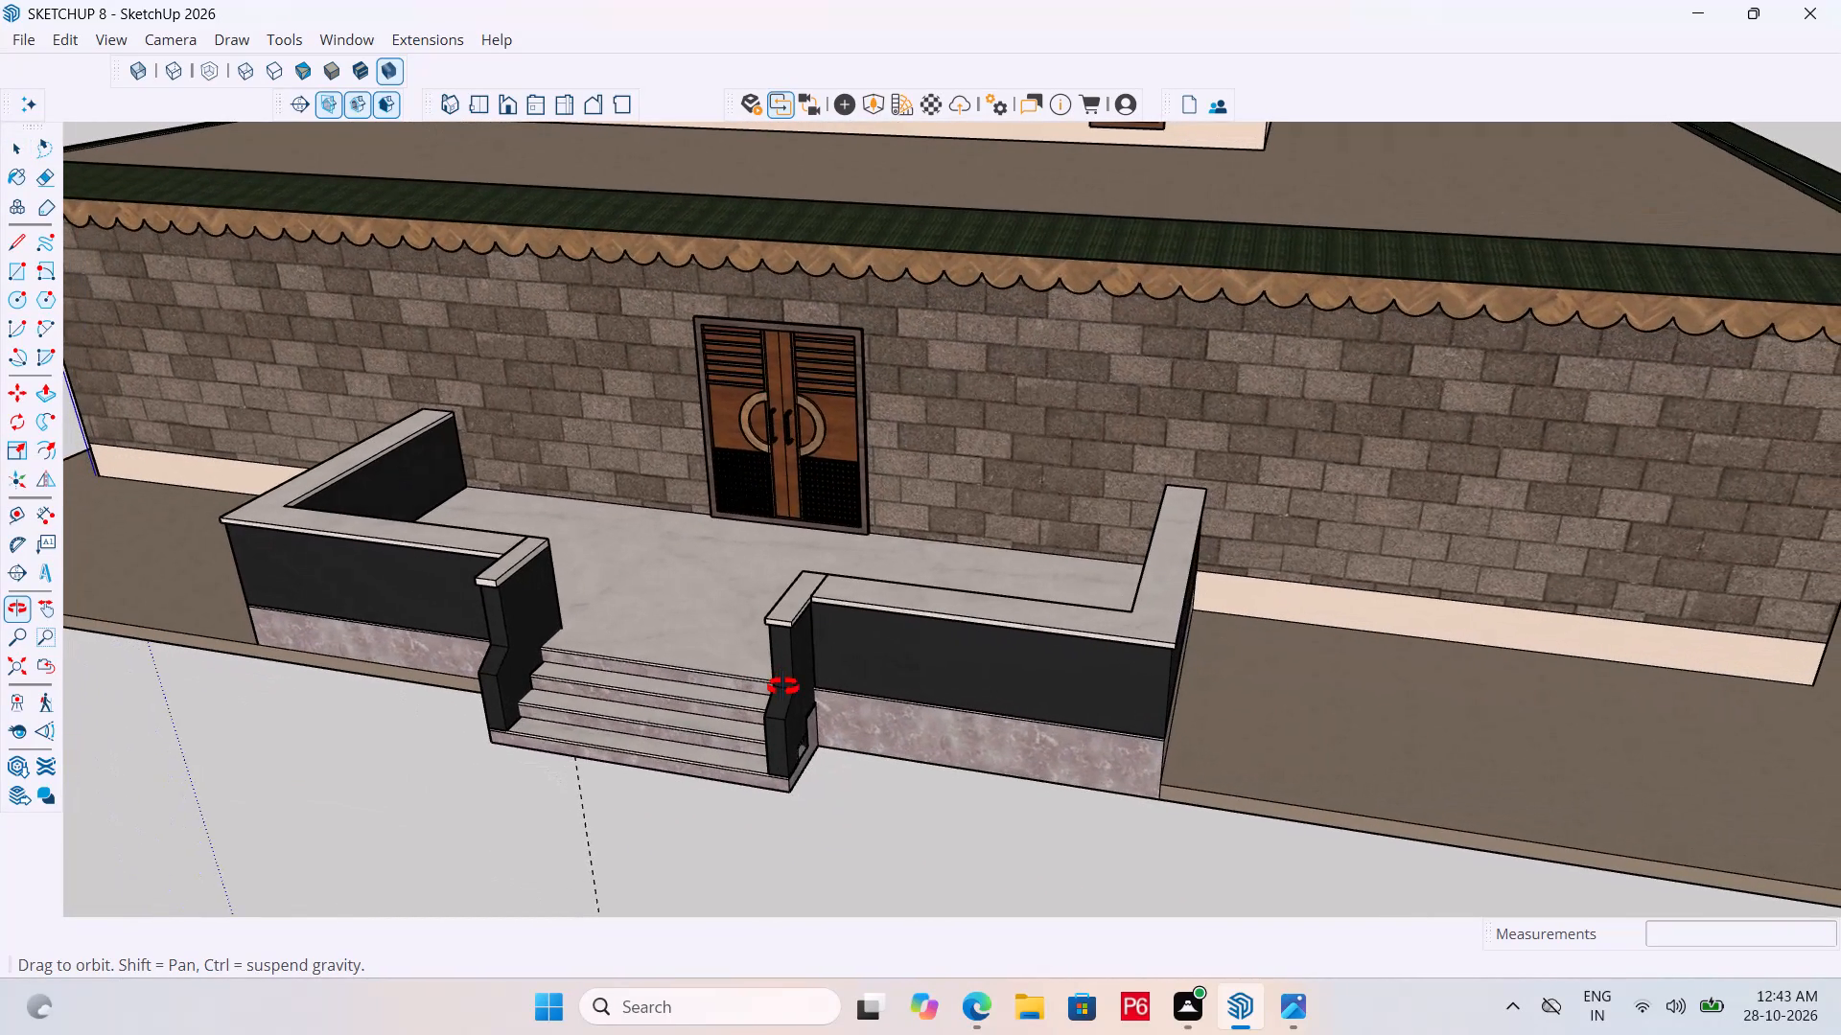
Inspect the porch, front door and exterior of the house from the front and both sides.
scroll(819, 684, down, 3)
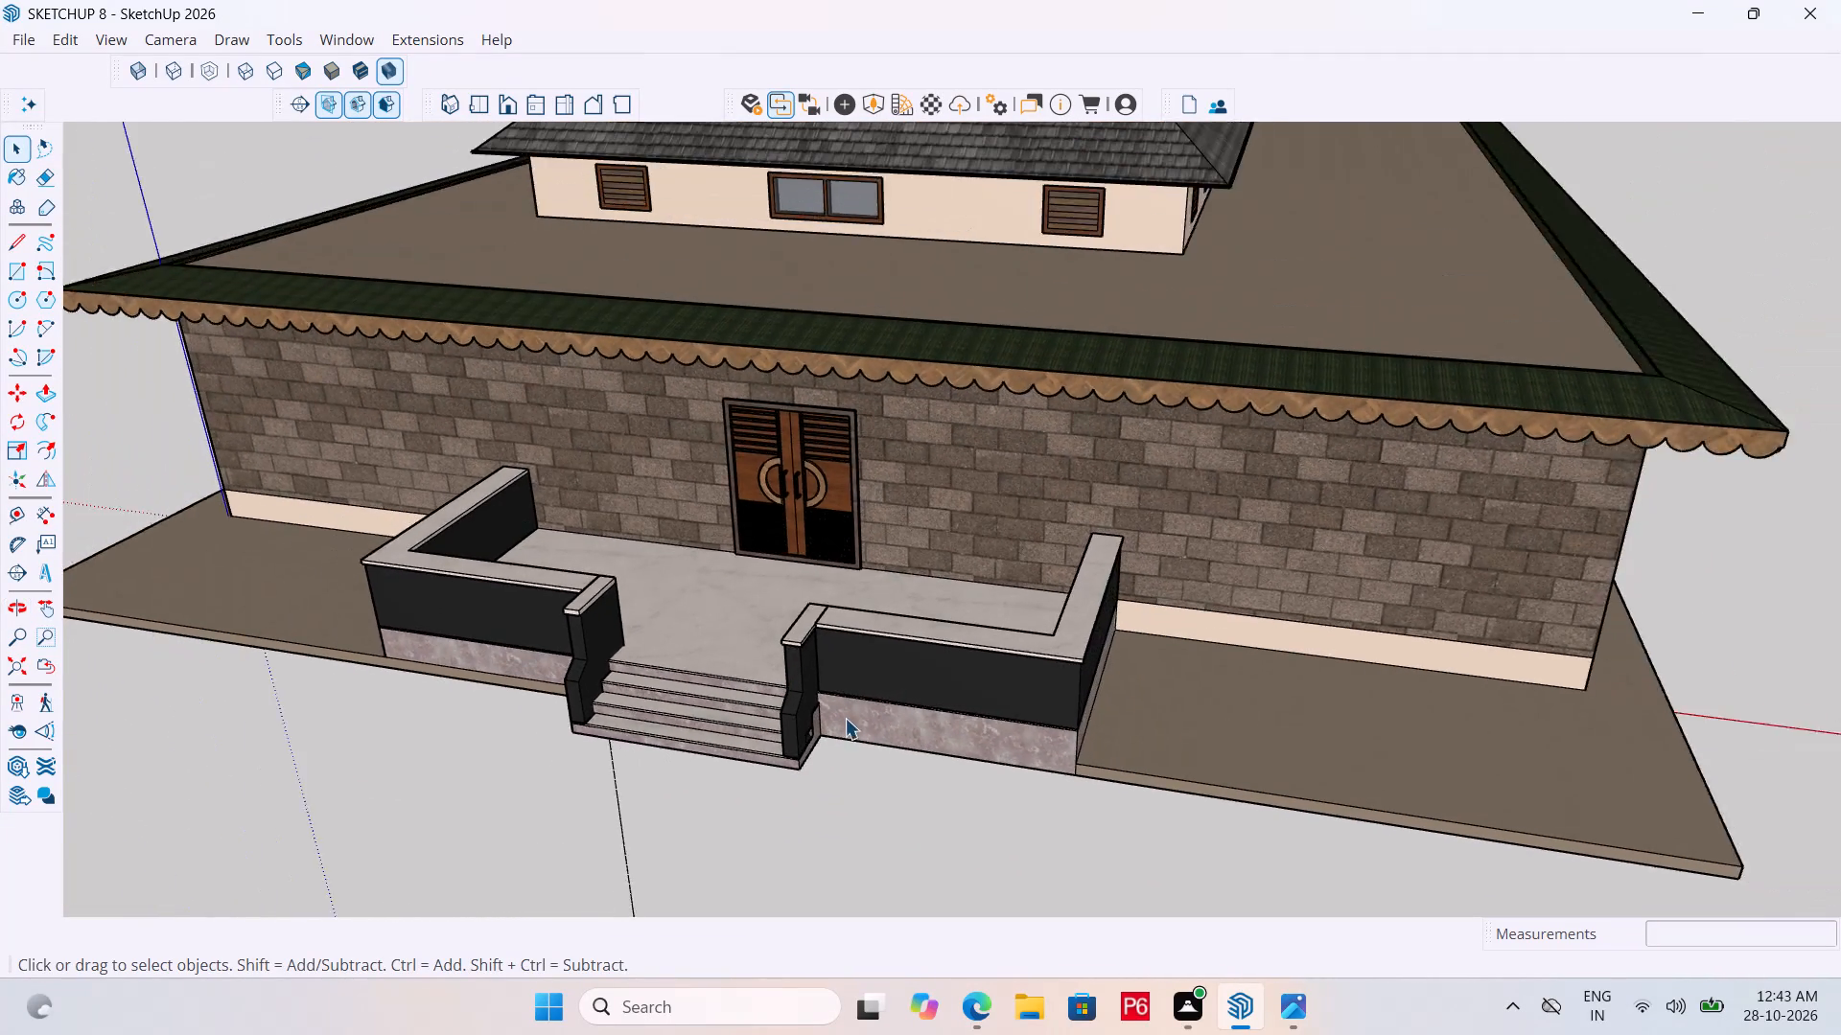
scroll(845, 718, down, 3)
middle_drag(911, 632, 869, 573)
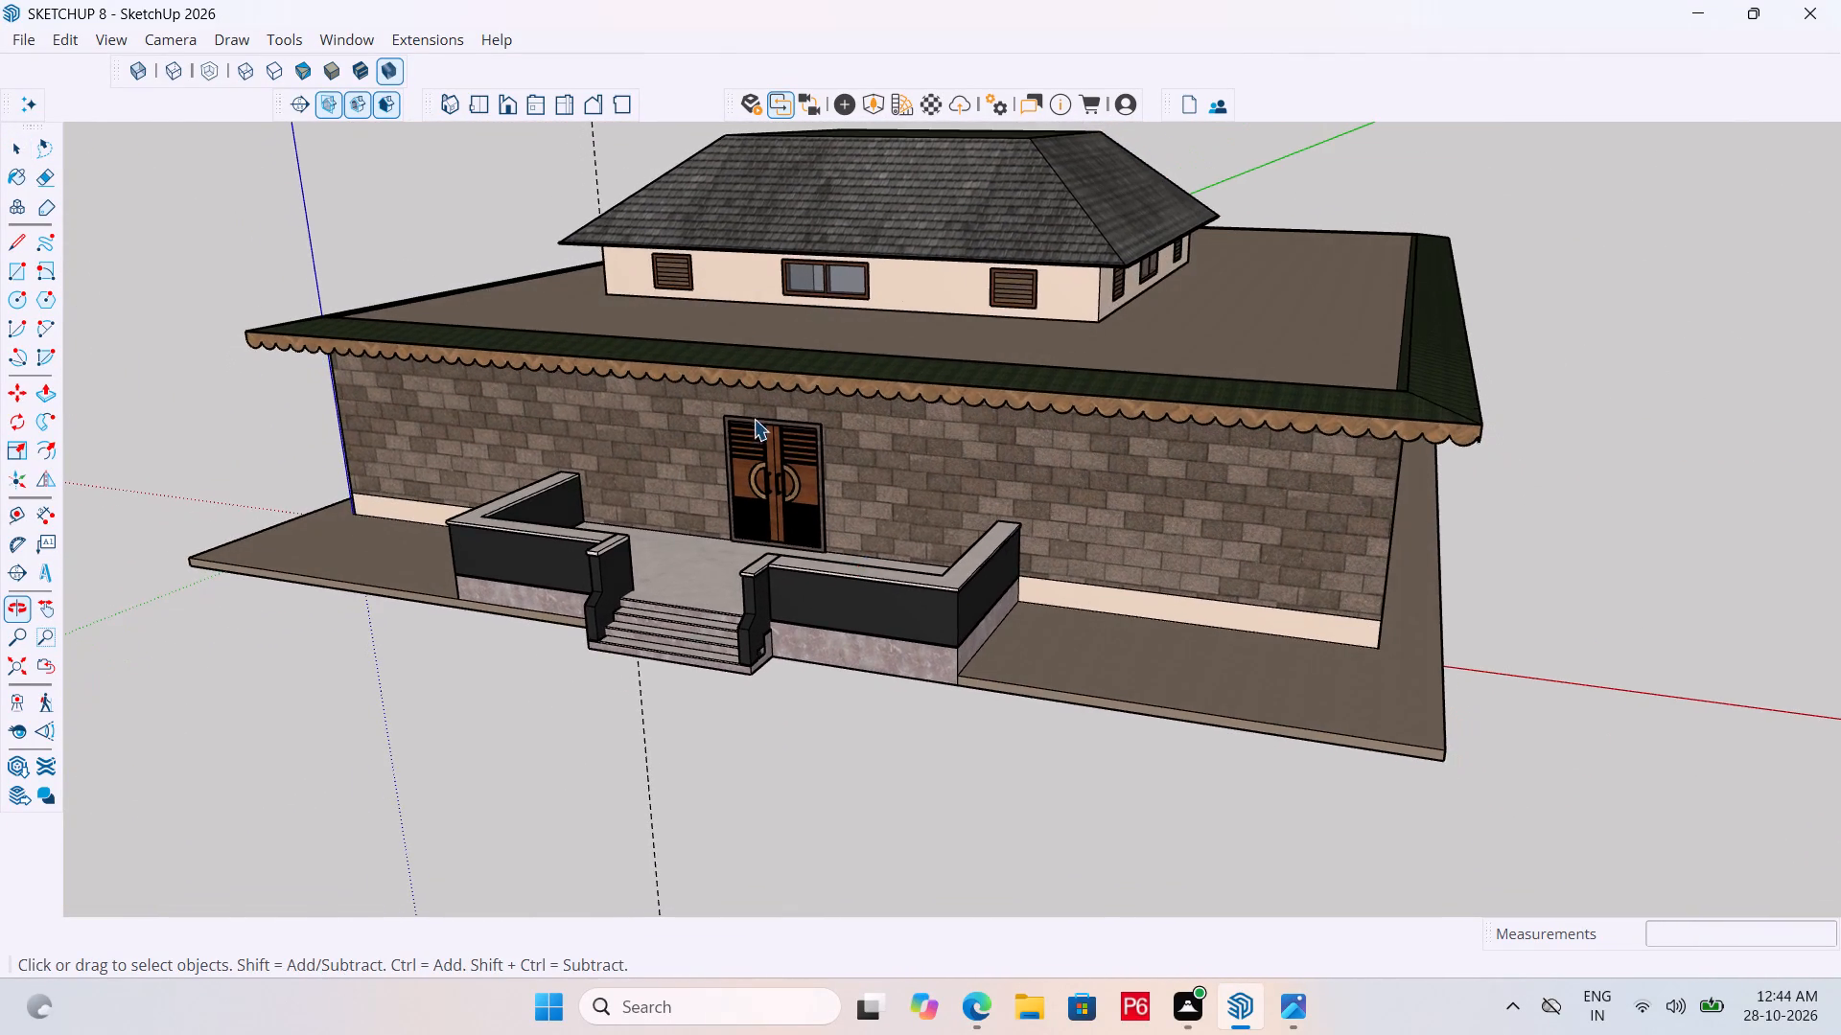
scroll(752, 418, up, 13)
middle_drag(718, 496, 828, 508)
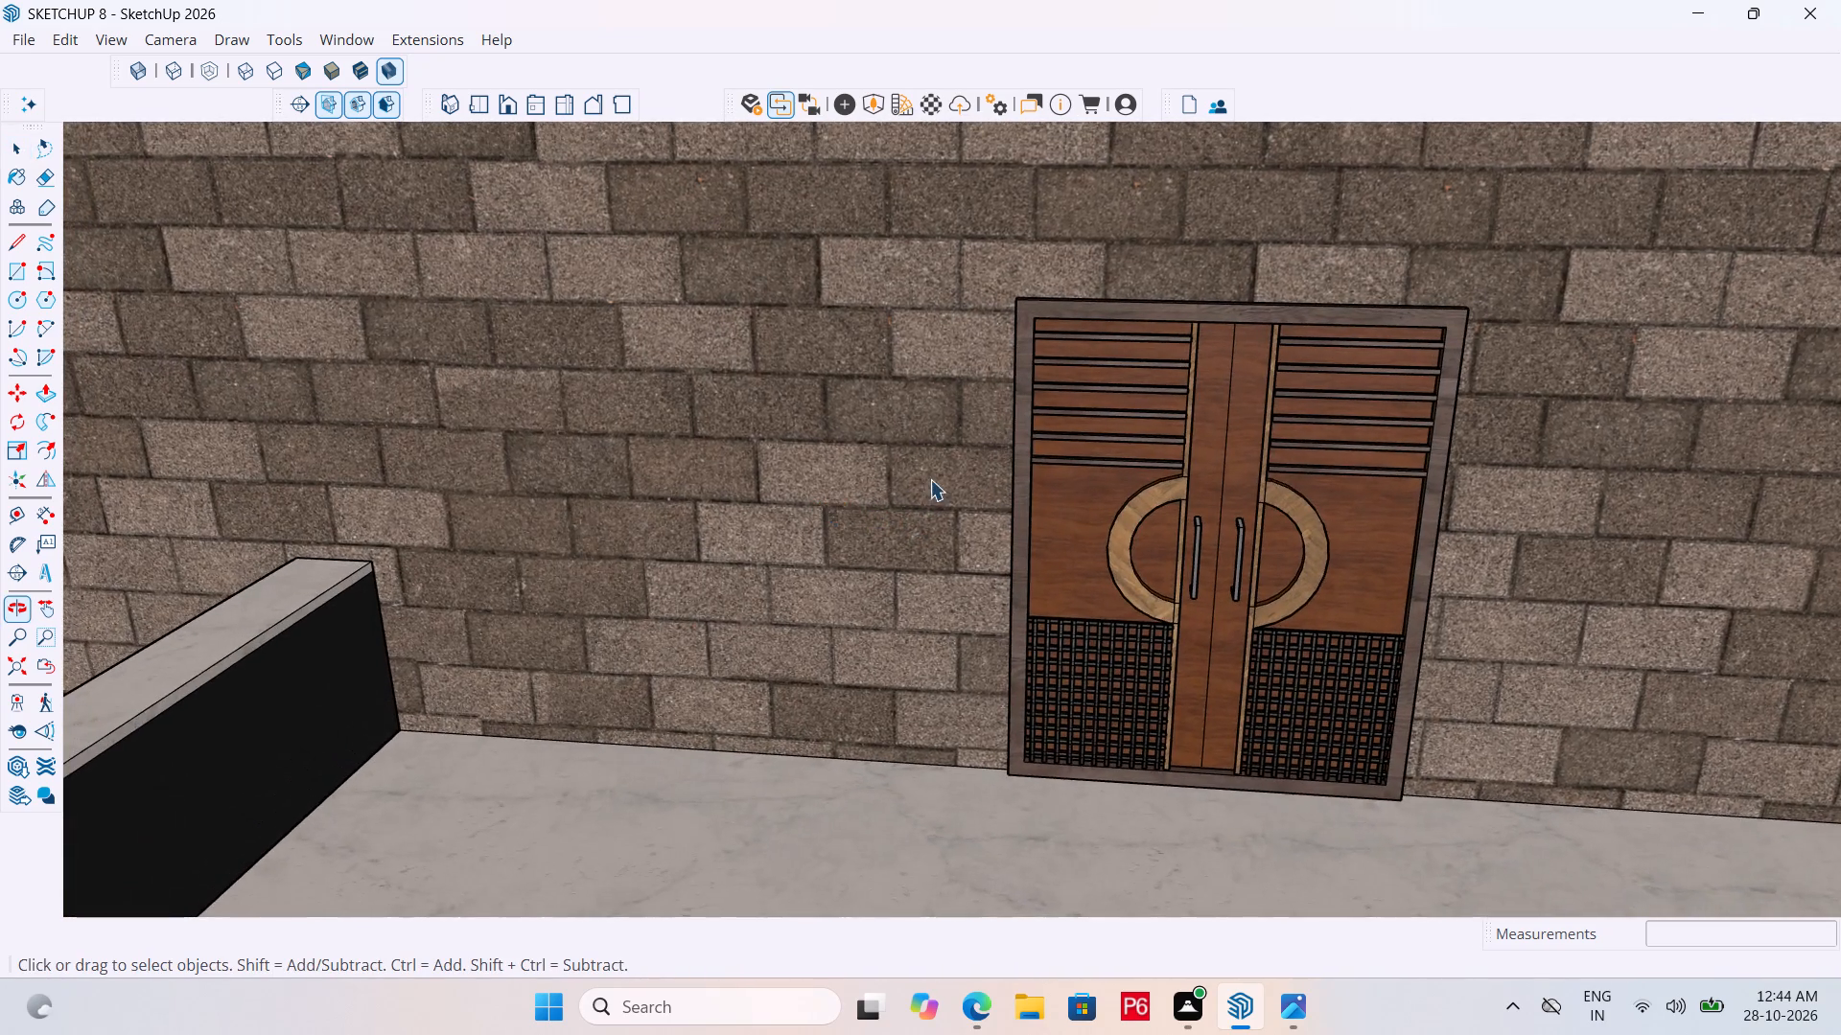
scroll(930, 479, up, 4)
scroll(716, 622, down, 16)
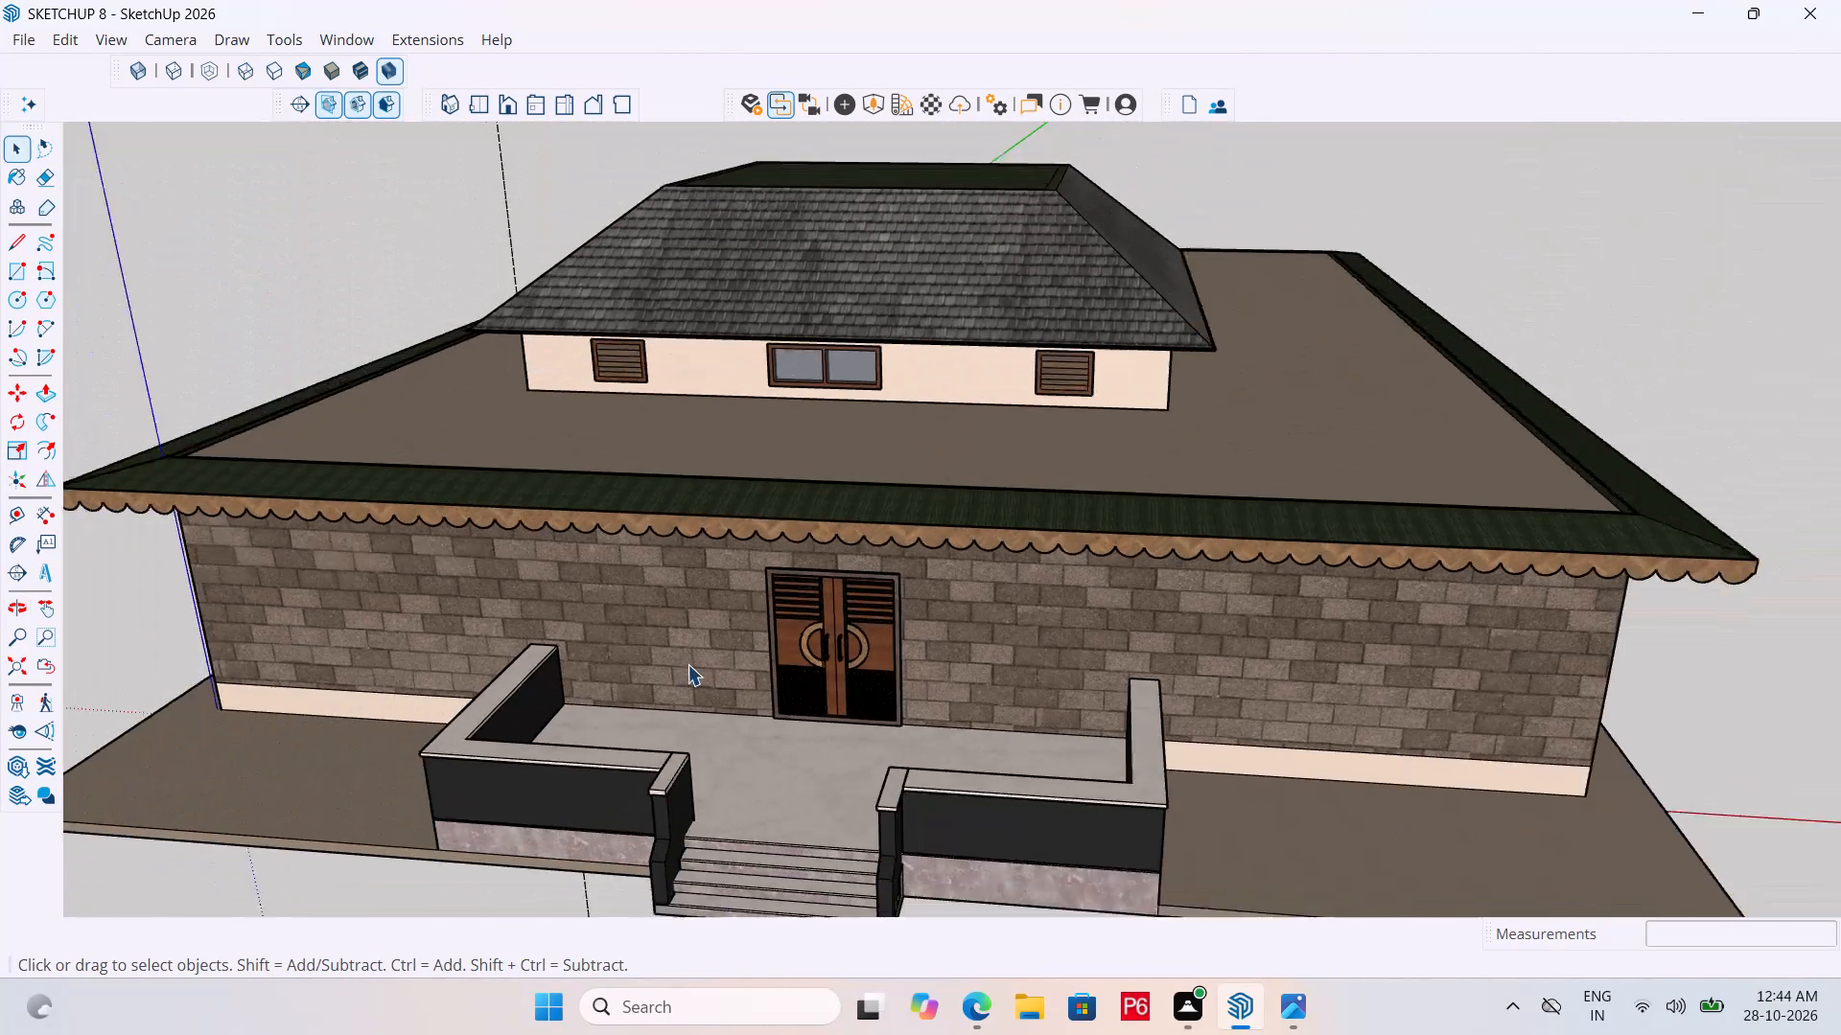
scroll(687, 664, down, 3)
middle_drag(733, 678, 827, 599)
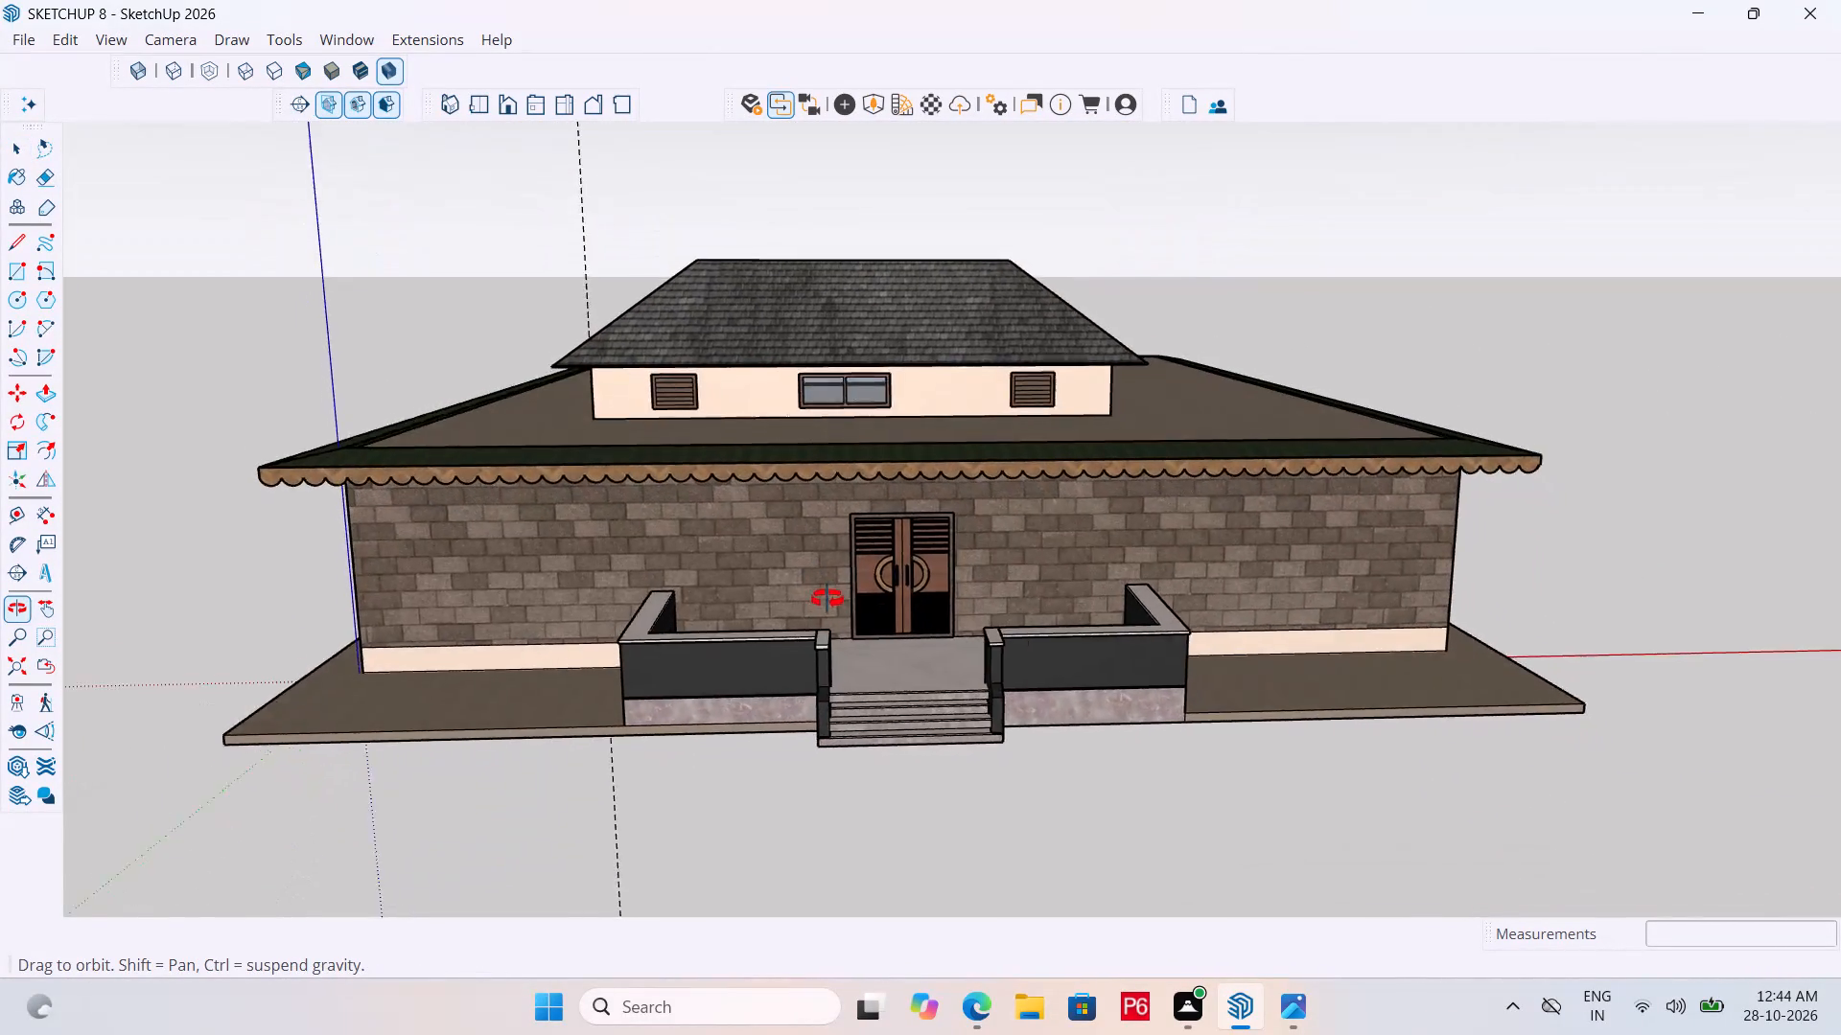
middle_drag(827, 599, 499, 625)
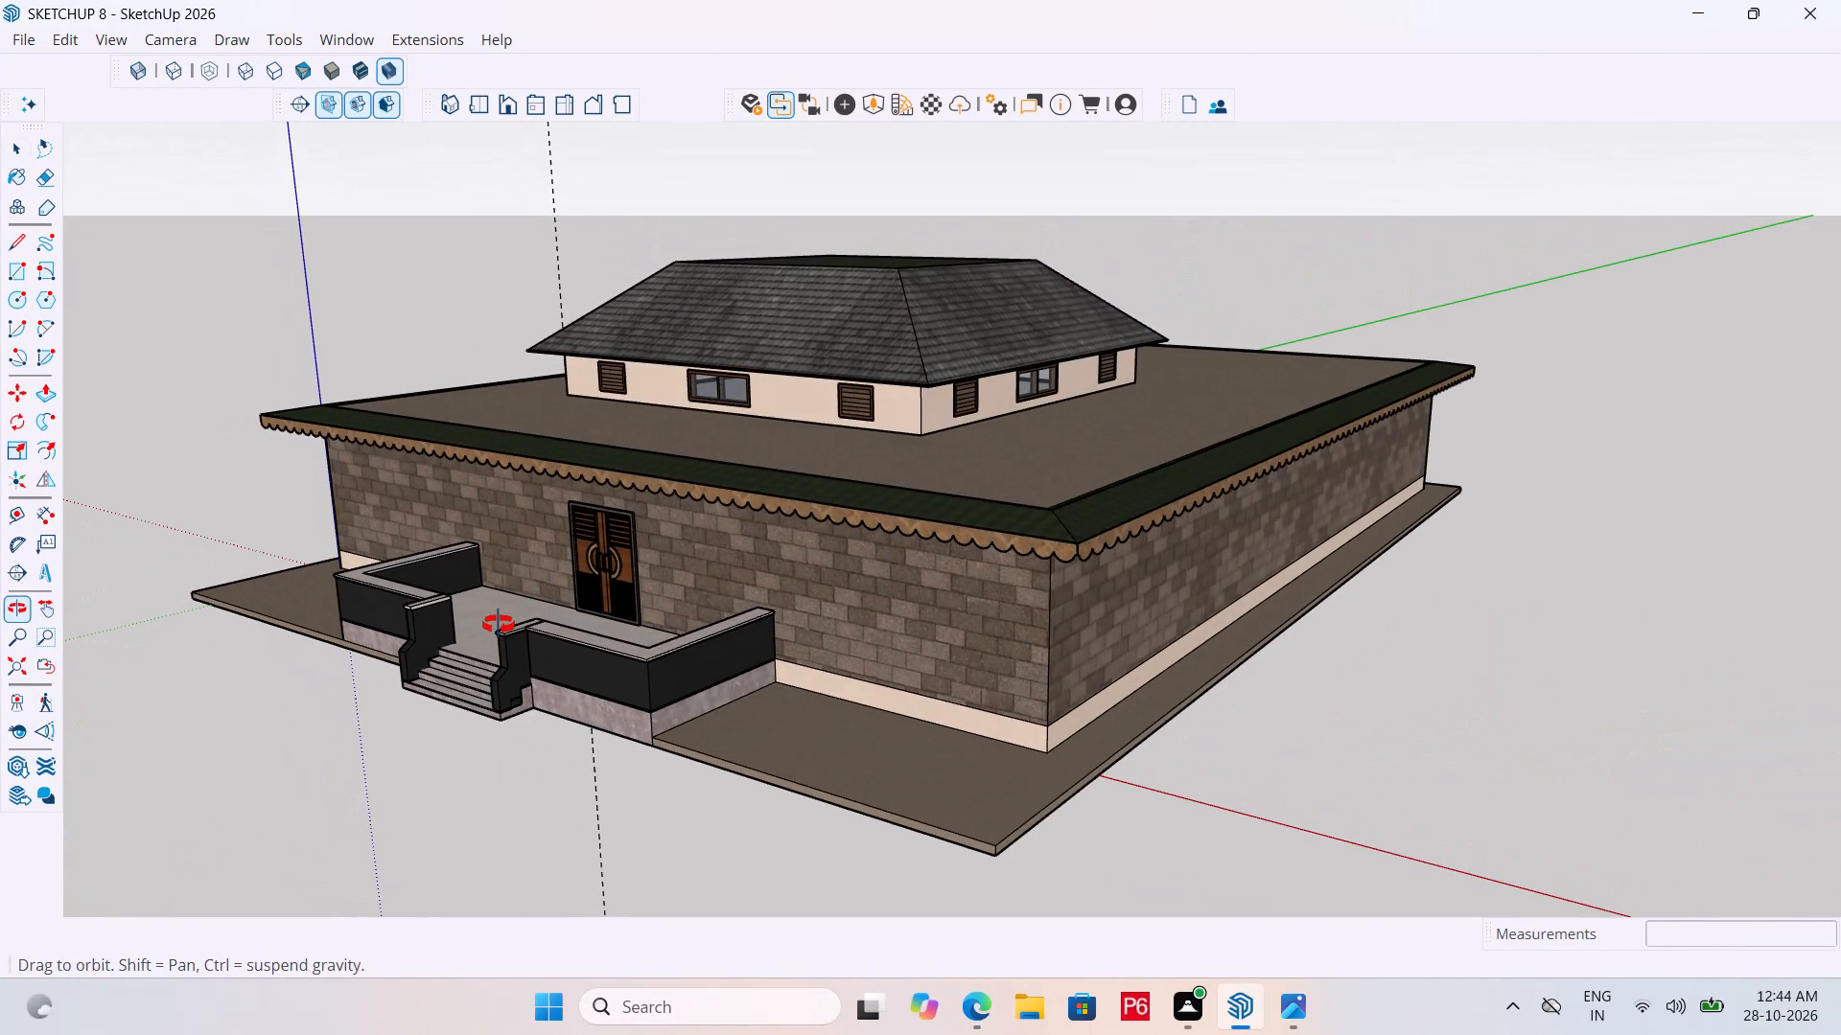
middle_drag(499, 625, 1382, 612)
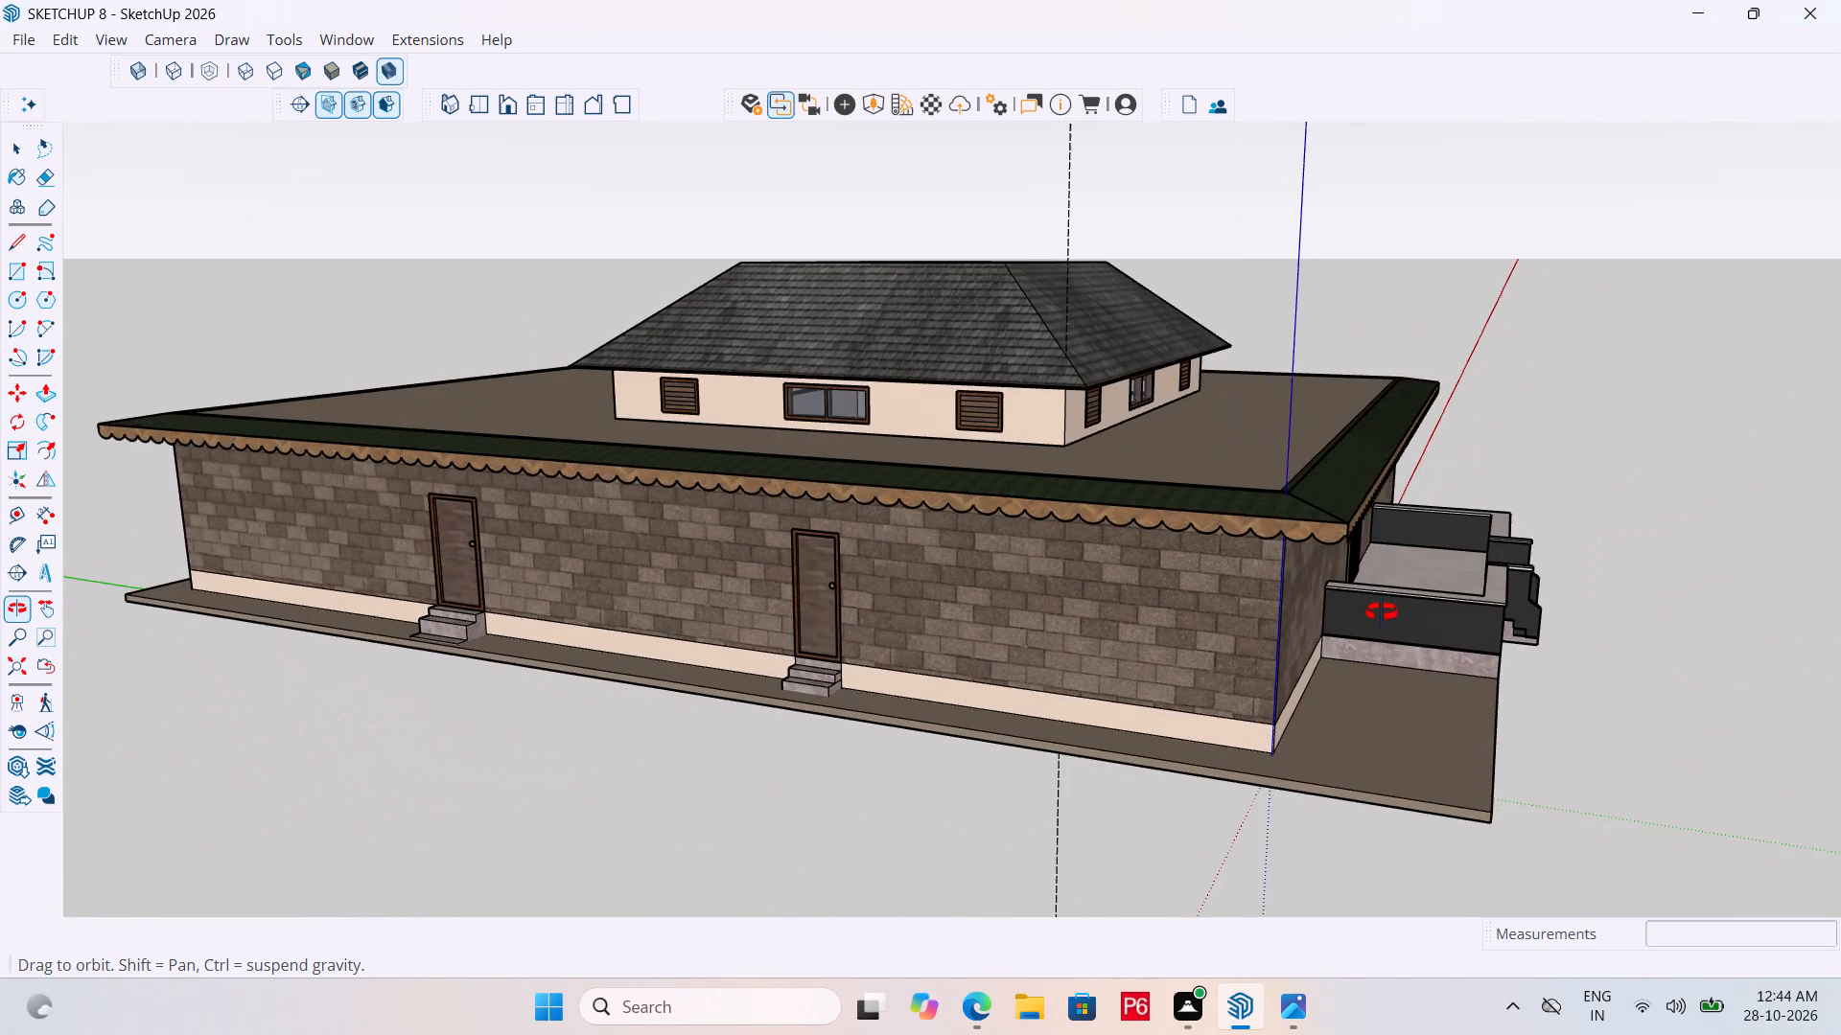
middle_drag(1382, 612, 1072, 586)
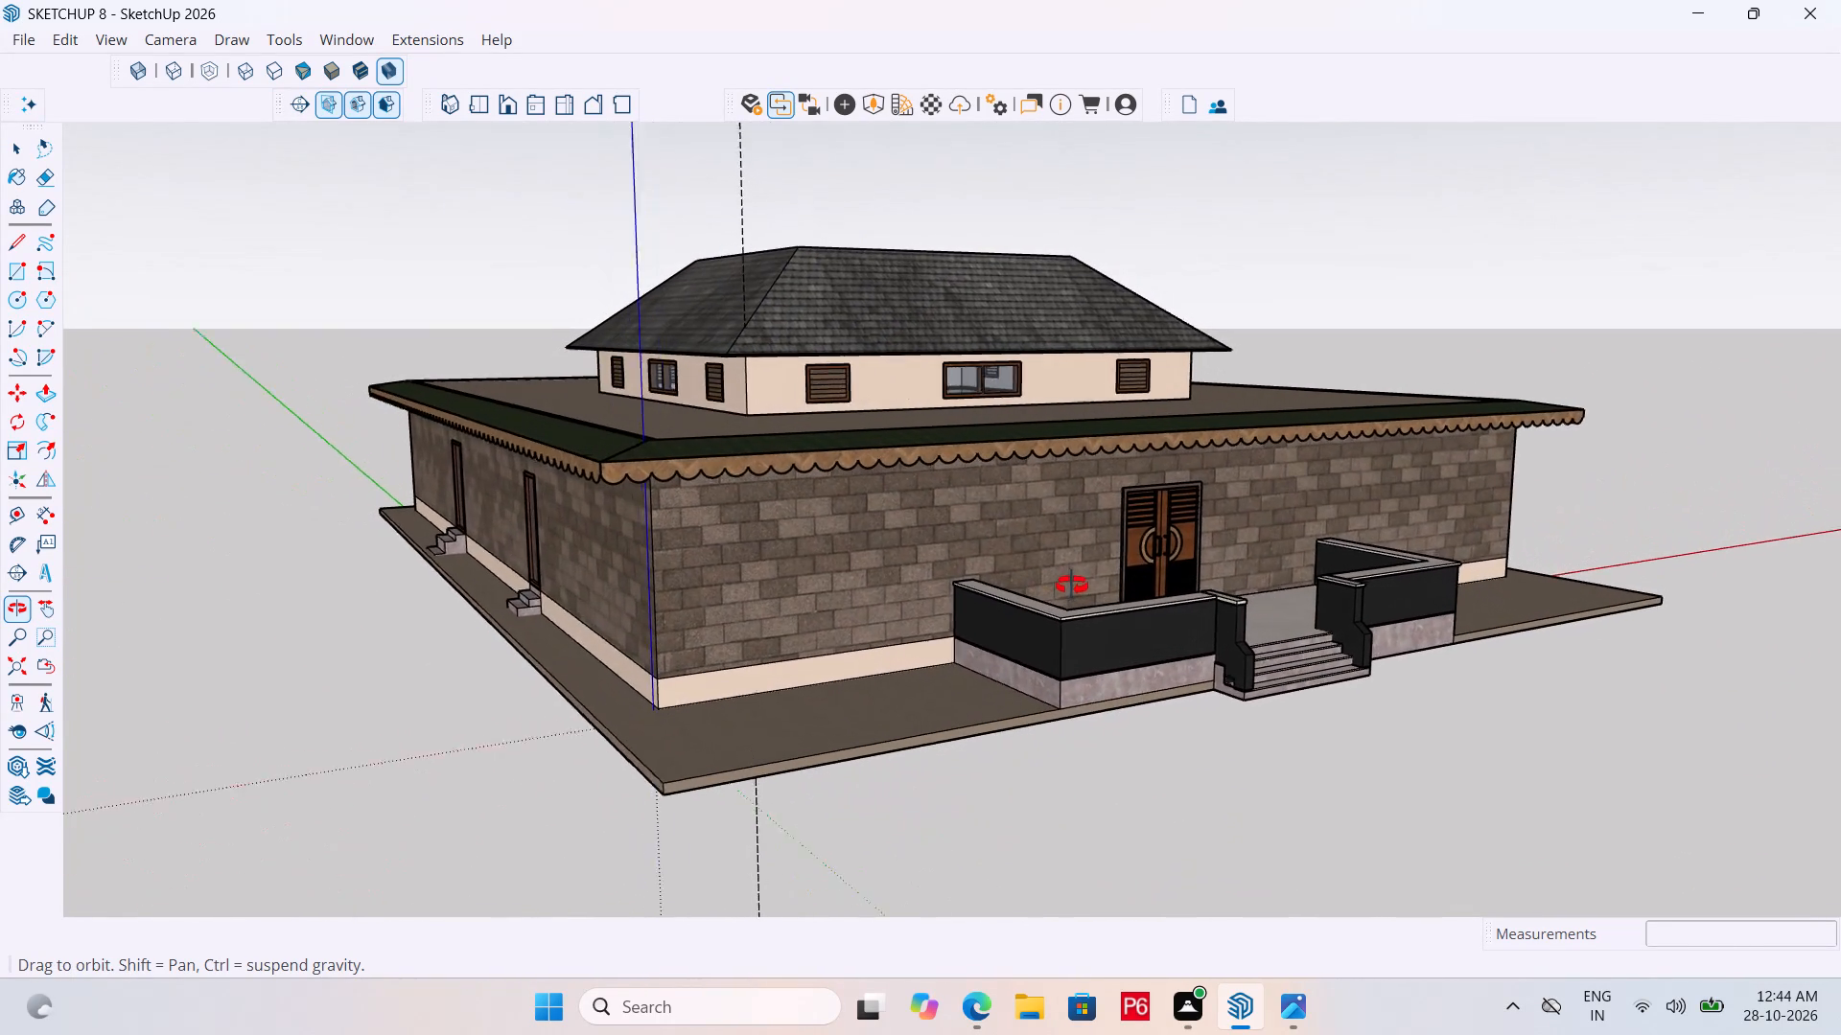
middle_drag(1072, 586, 1086, 588)
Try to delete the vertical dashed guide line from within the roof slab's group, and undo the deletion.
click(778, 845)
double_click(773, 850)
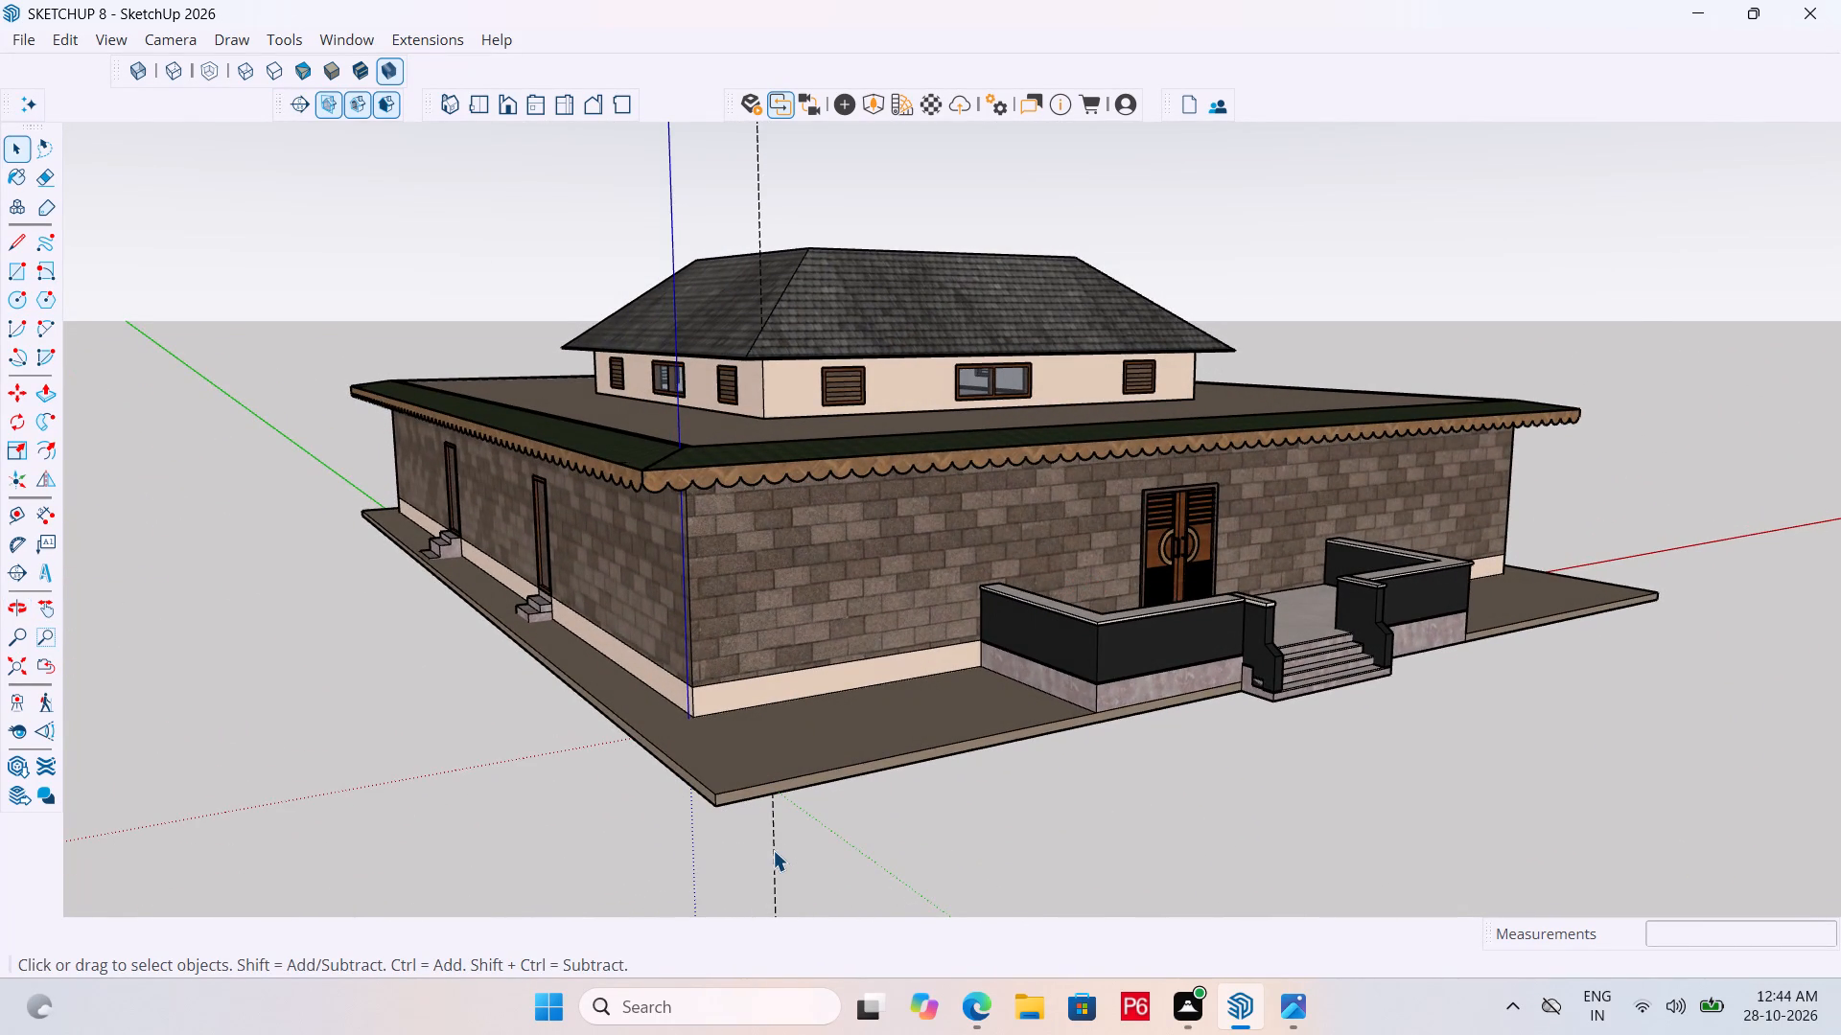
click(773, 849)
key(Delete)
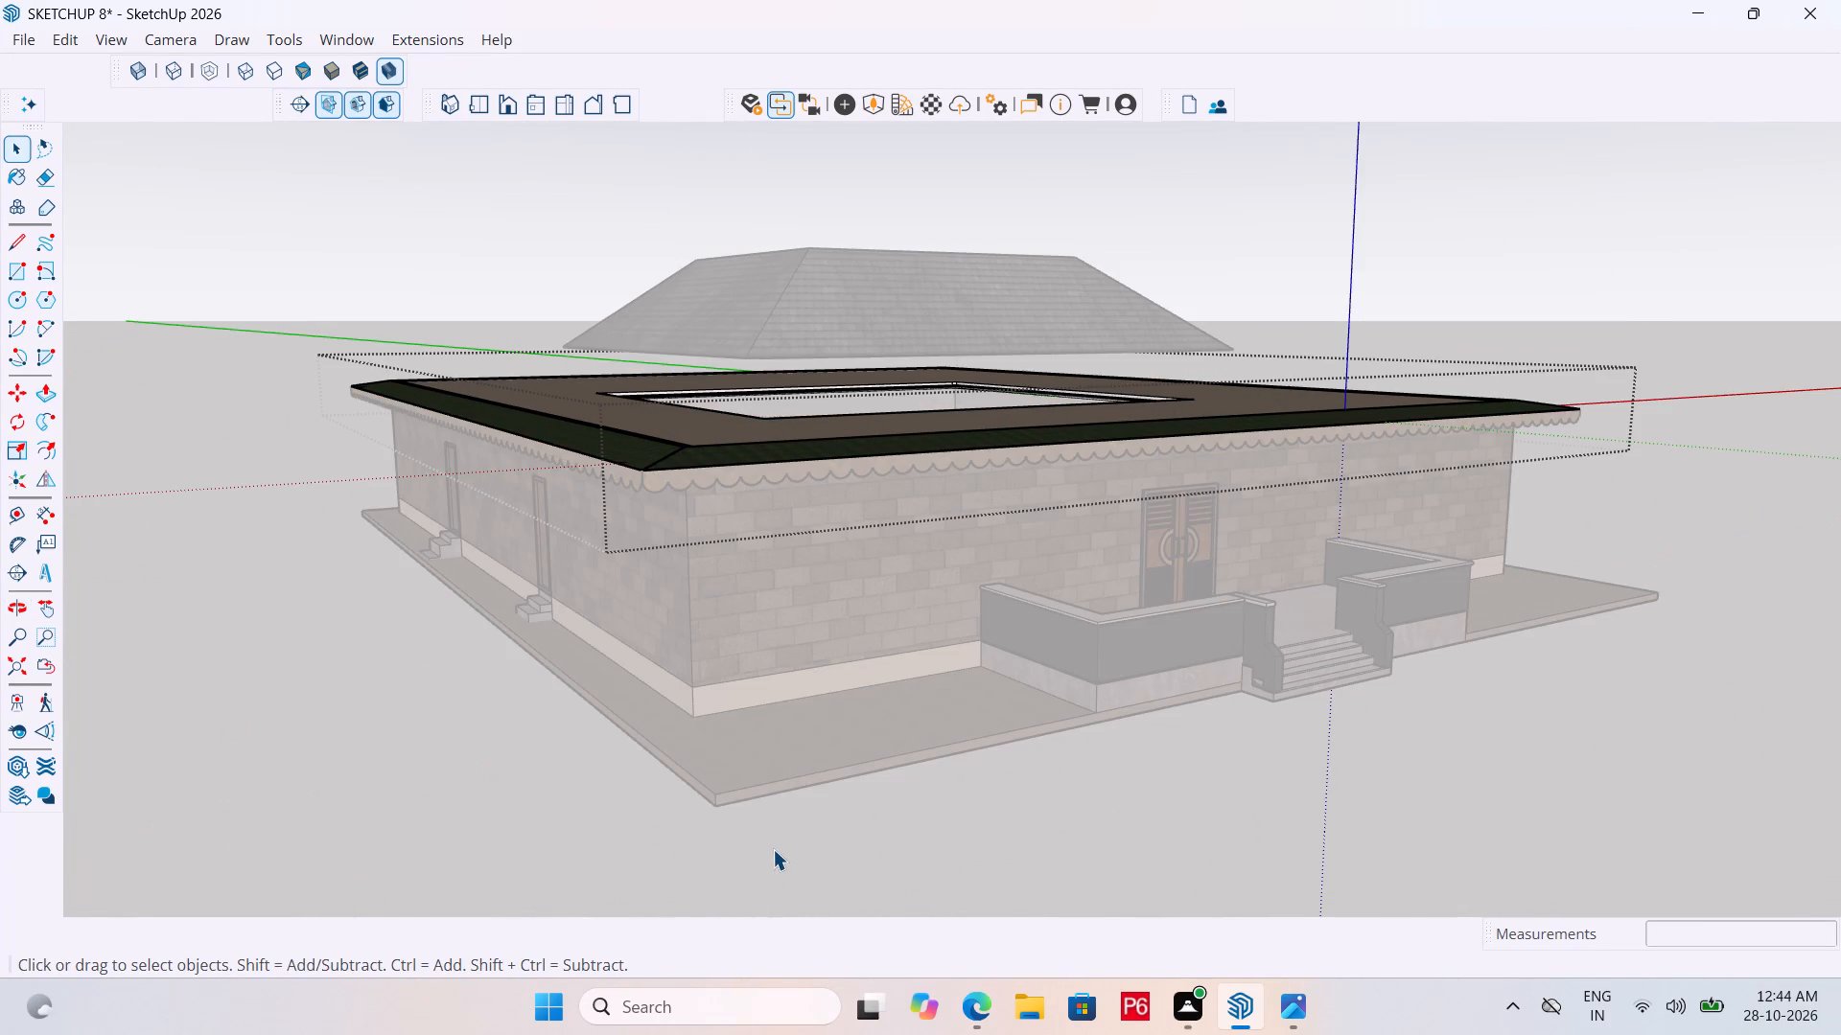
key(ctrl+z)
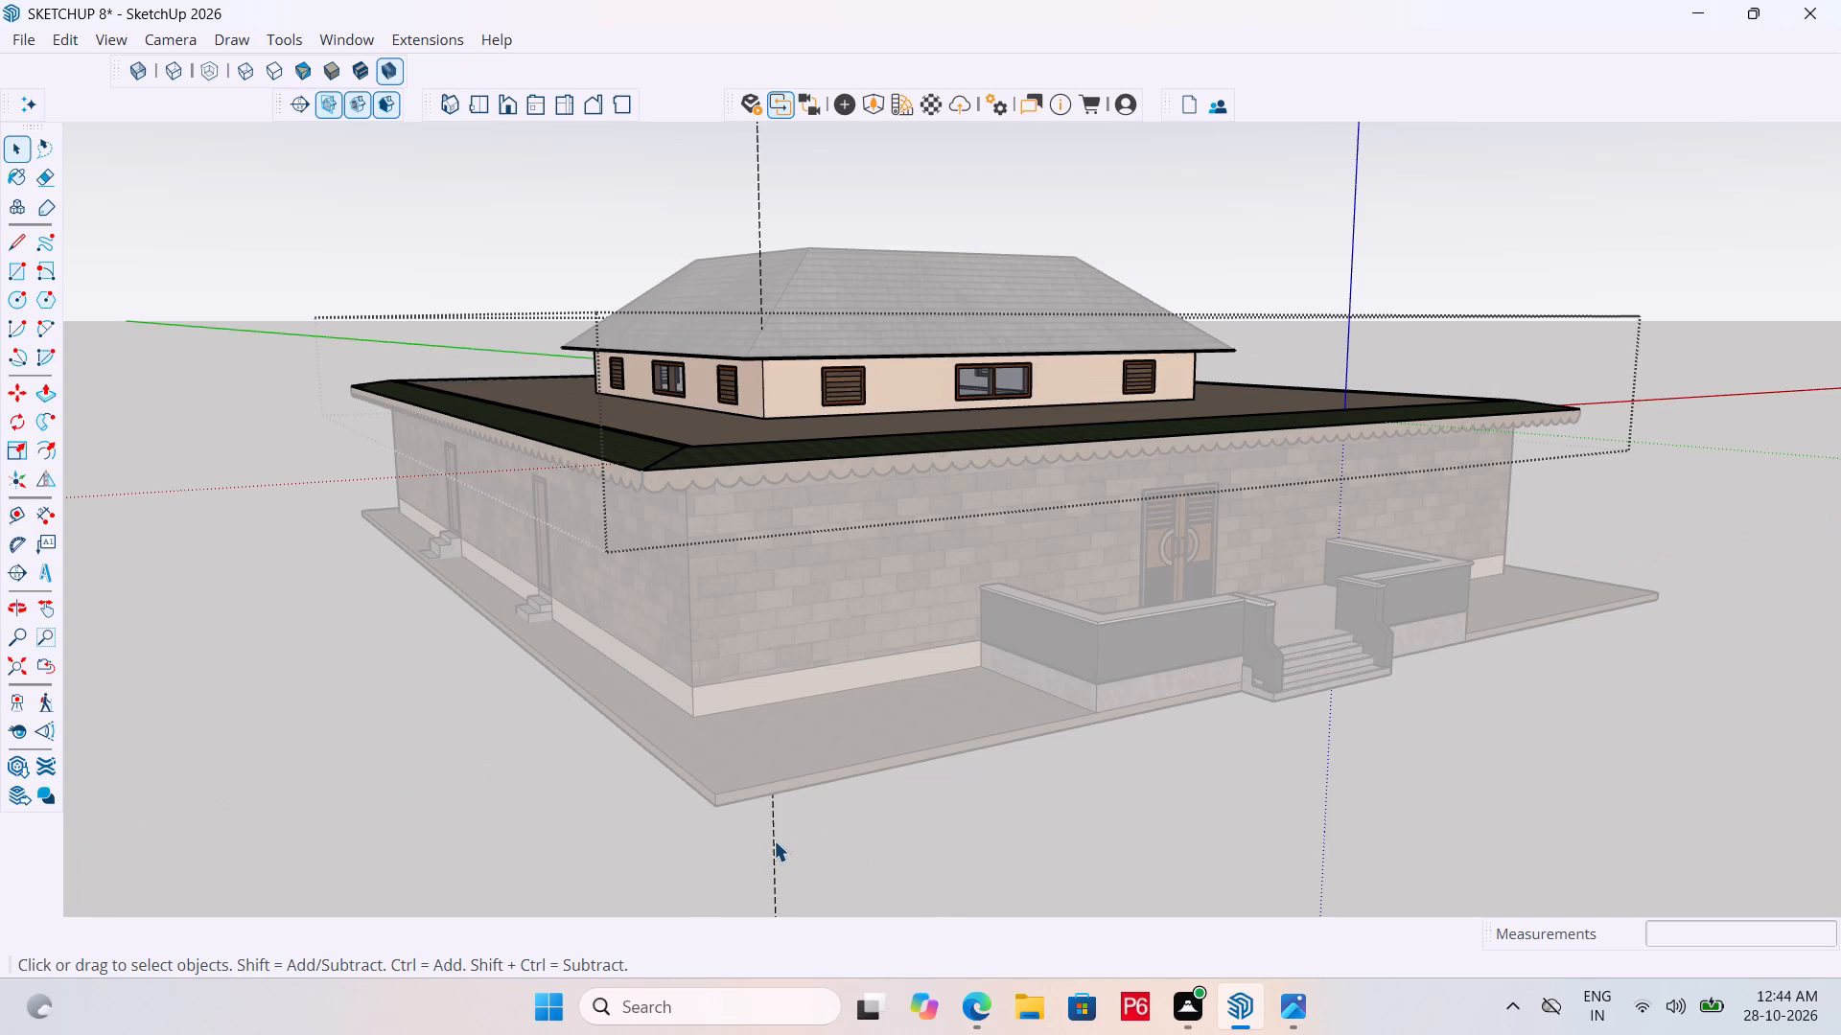
Open the upper storey's nested group and erase the vertical dashed guide line running through the house corner.
triple_click(774, 840)
double_click(774, 829)
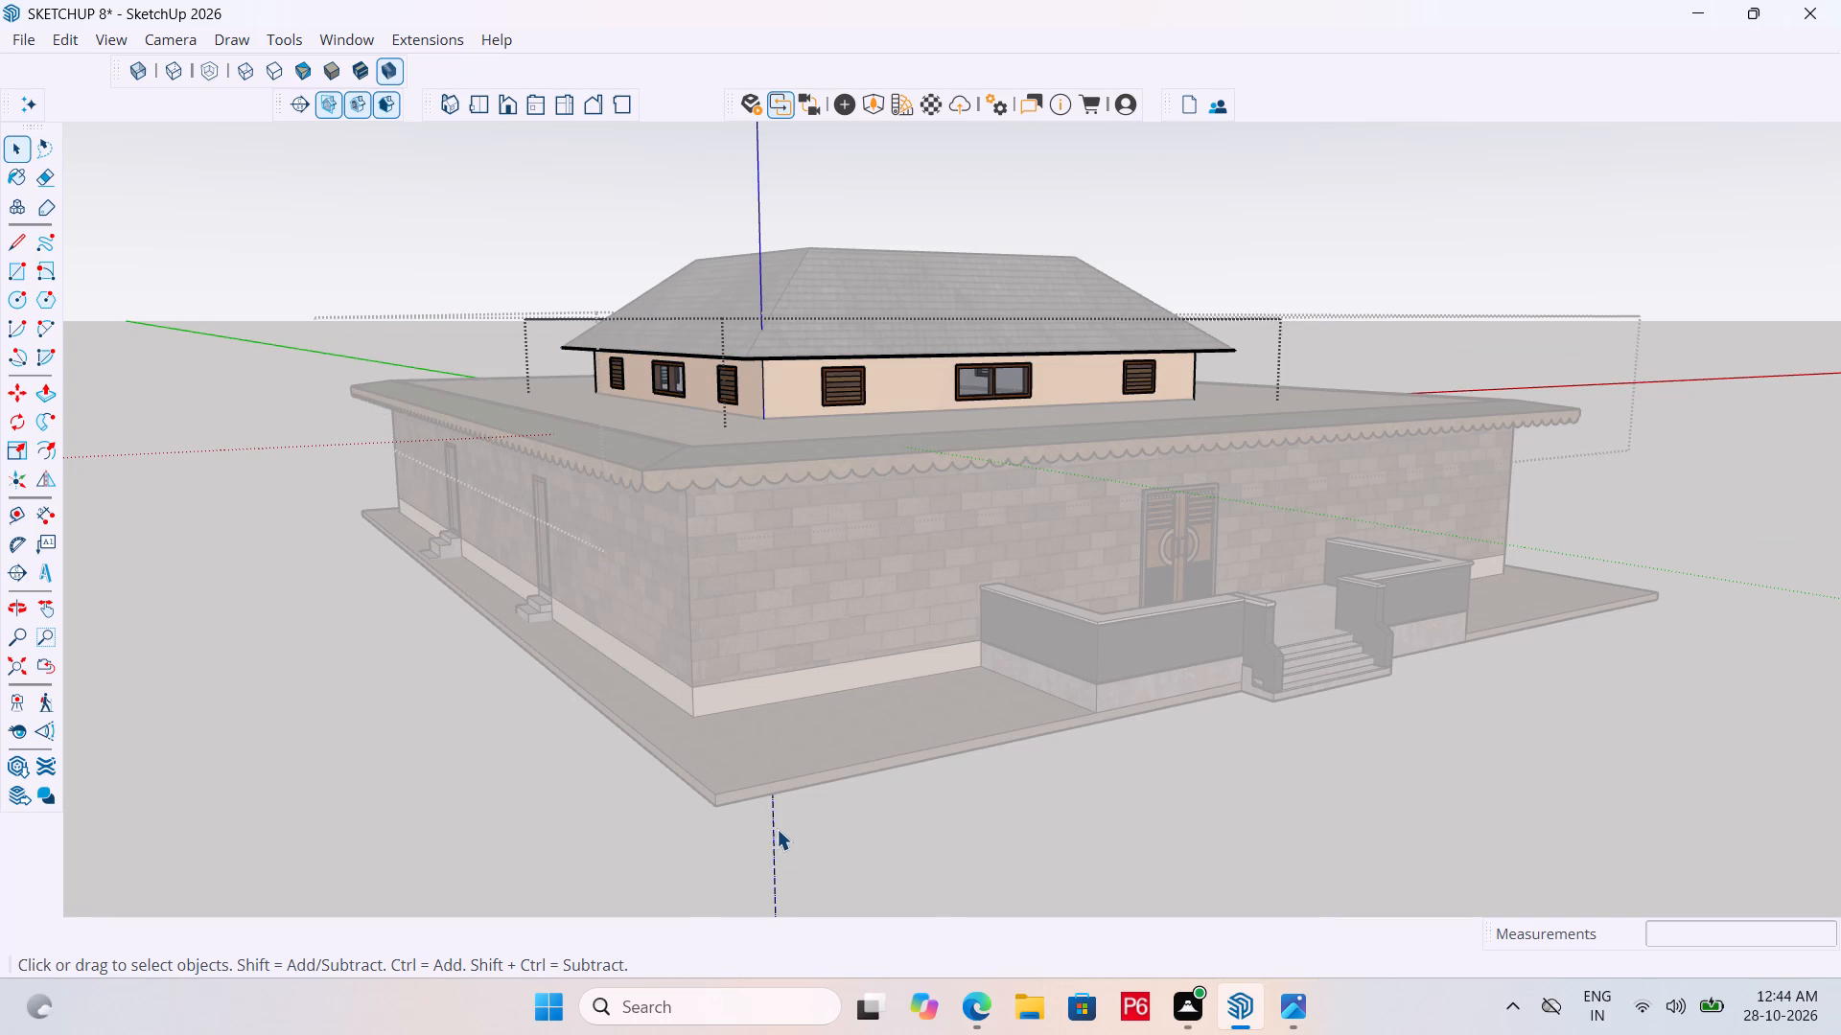
key(e)
drag(812, 842, 753, 853)
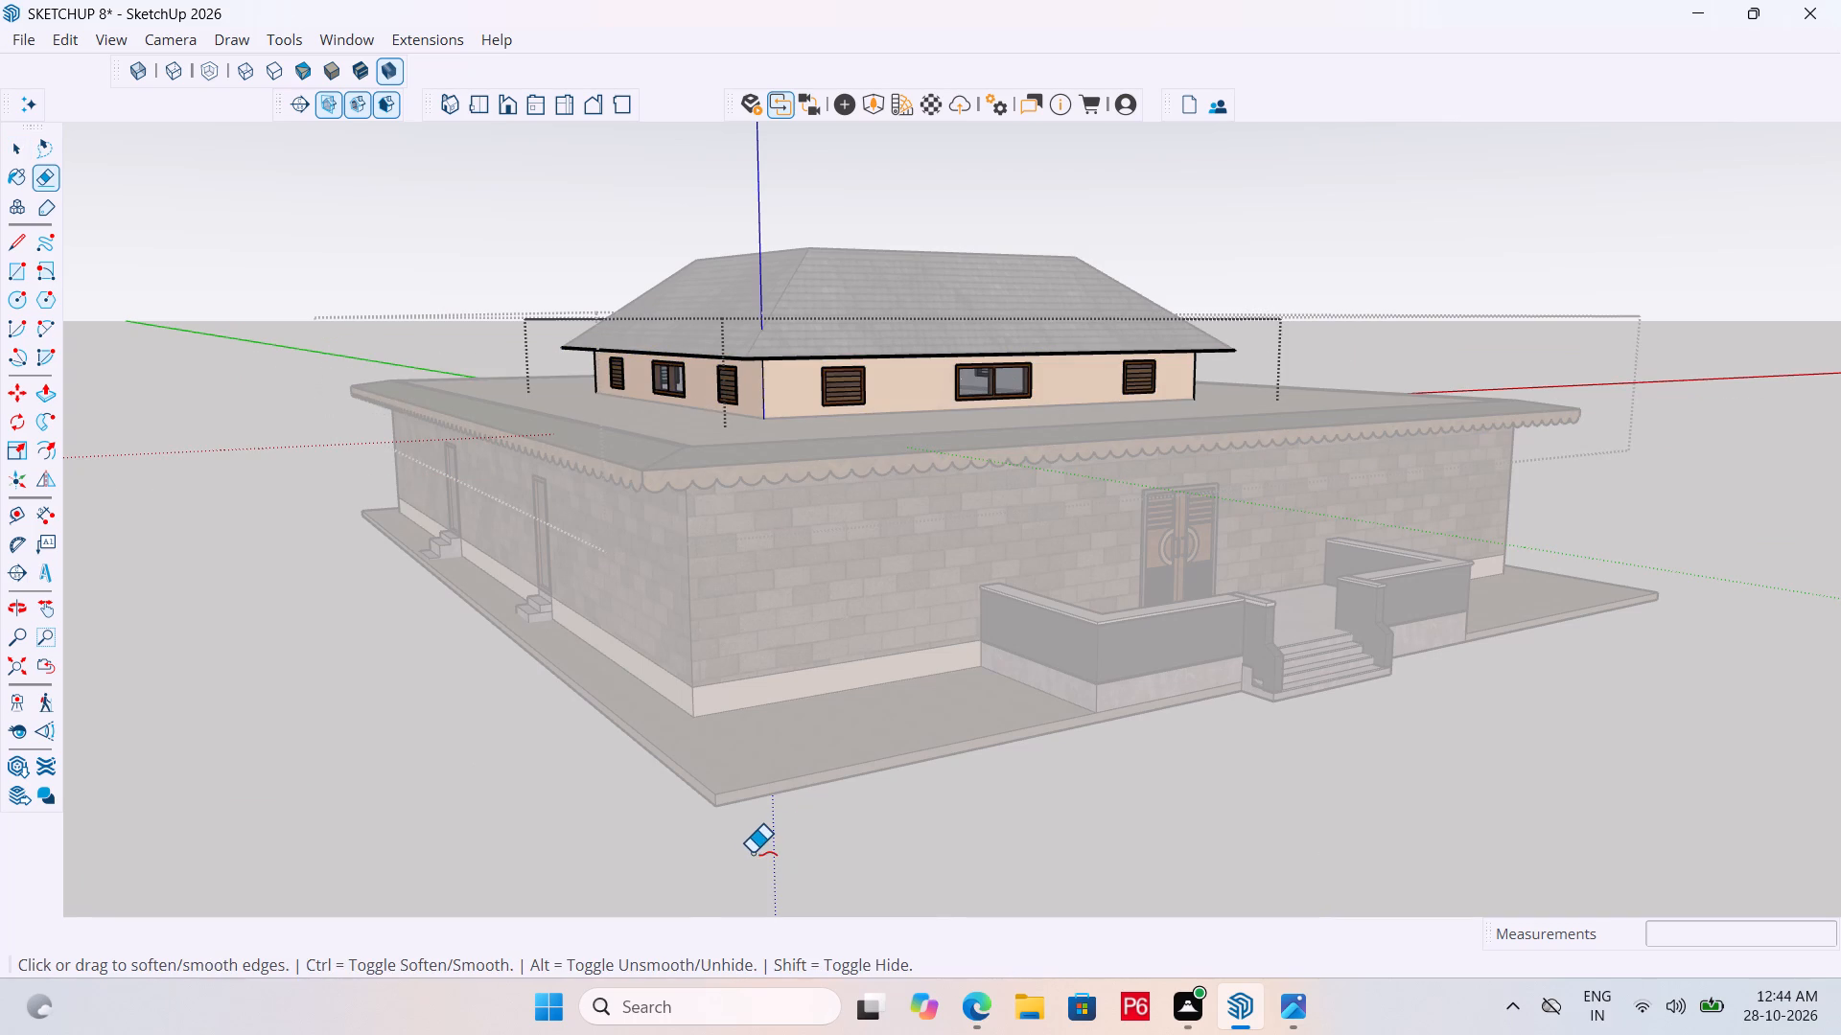
Save the model and leave the upper storey's and roof slab's groups.
key(ctrl+s)
key(ctrl+s)
key(ctrl+s)
key(ctrl+s)
key(space)
click(1274, 794)
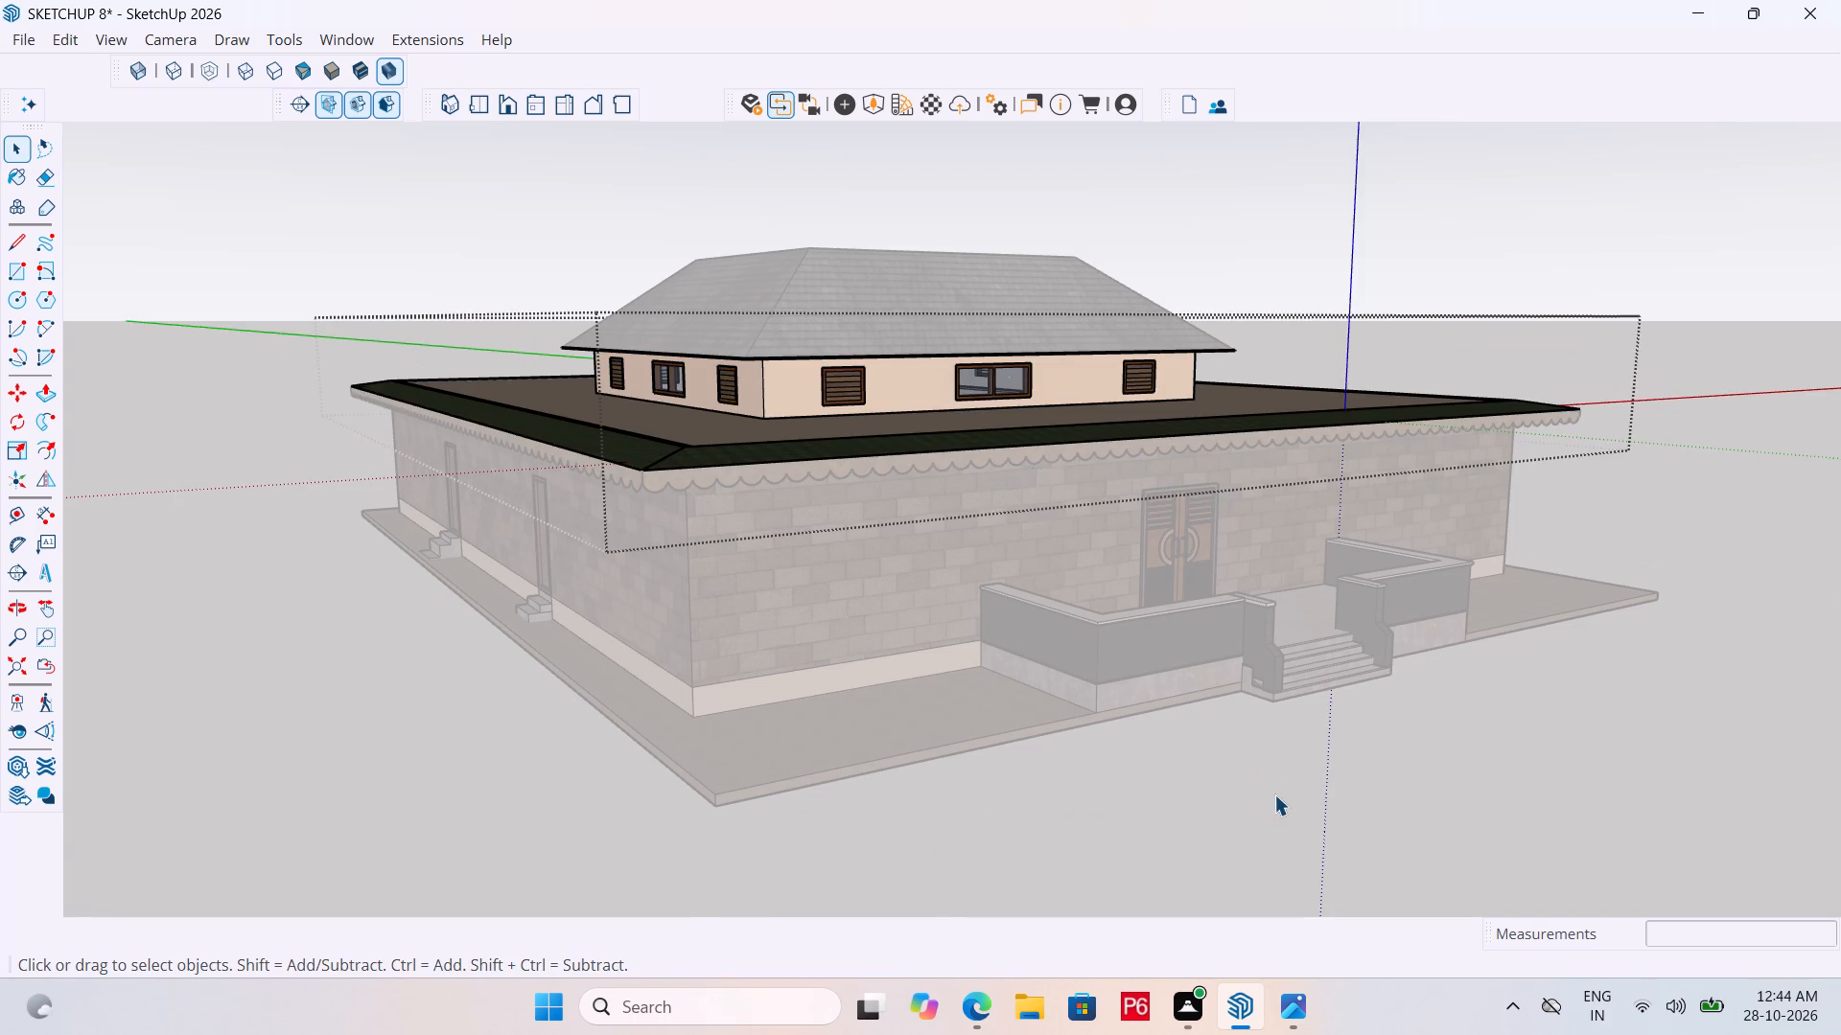
triple_click(1274, 794)
Examine the whole house from the sides and front, including its roof, eaves and porch.
middle_drag(926, 706, 1007, 730)
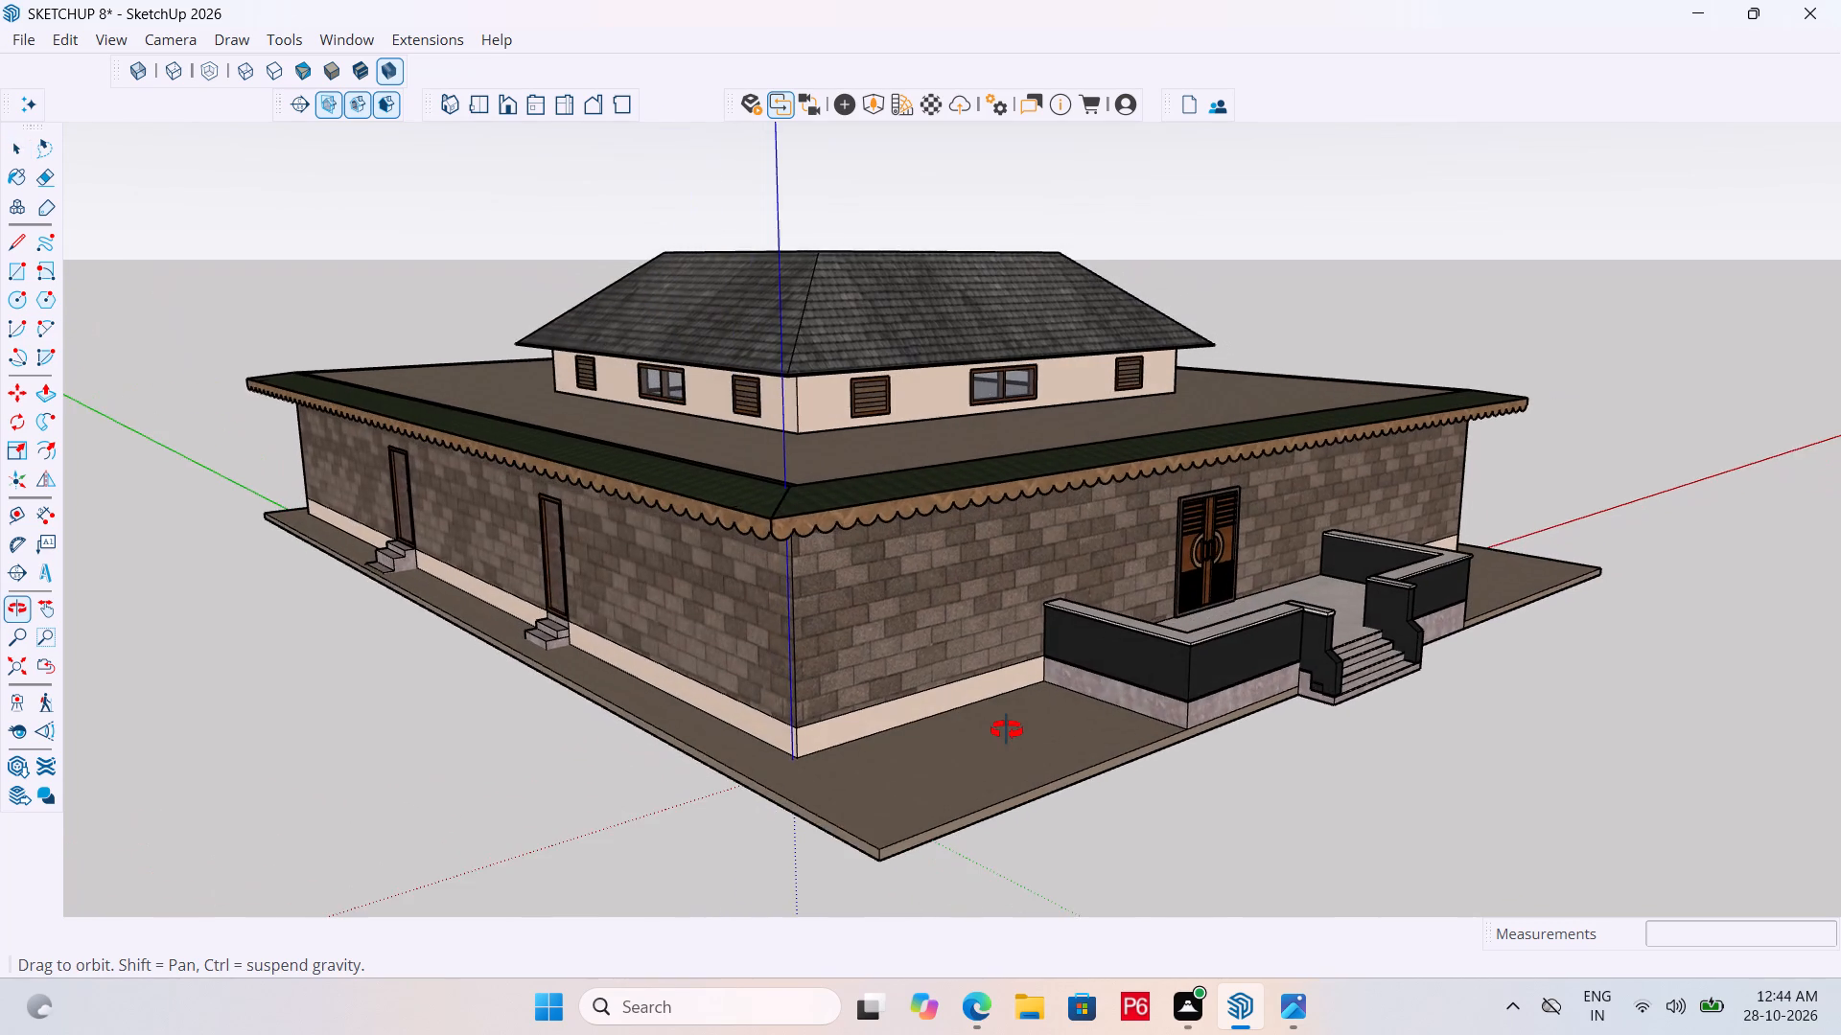
middle_drag(1007, 730, 1839, 675)
middle_drag(798, 685, 1470, 661)
middle_drag(573, 643, 807, 677)
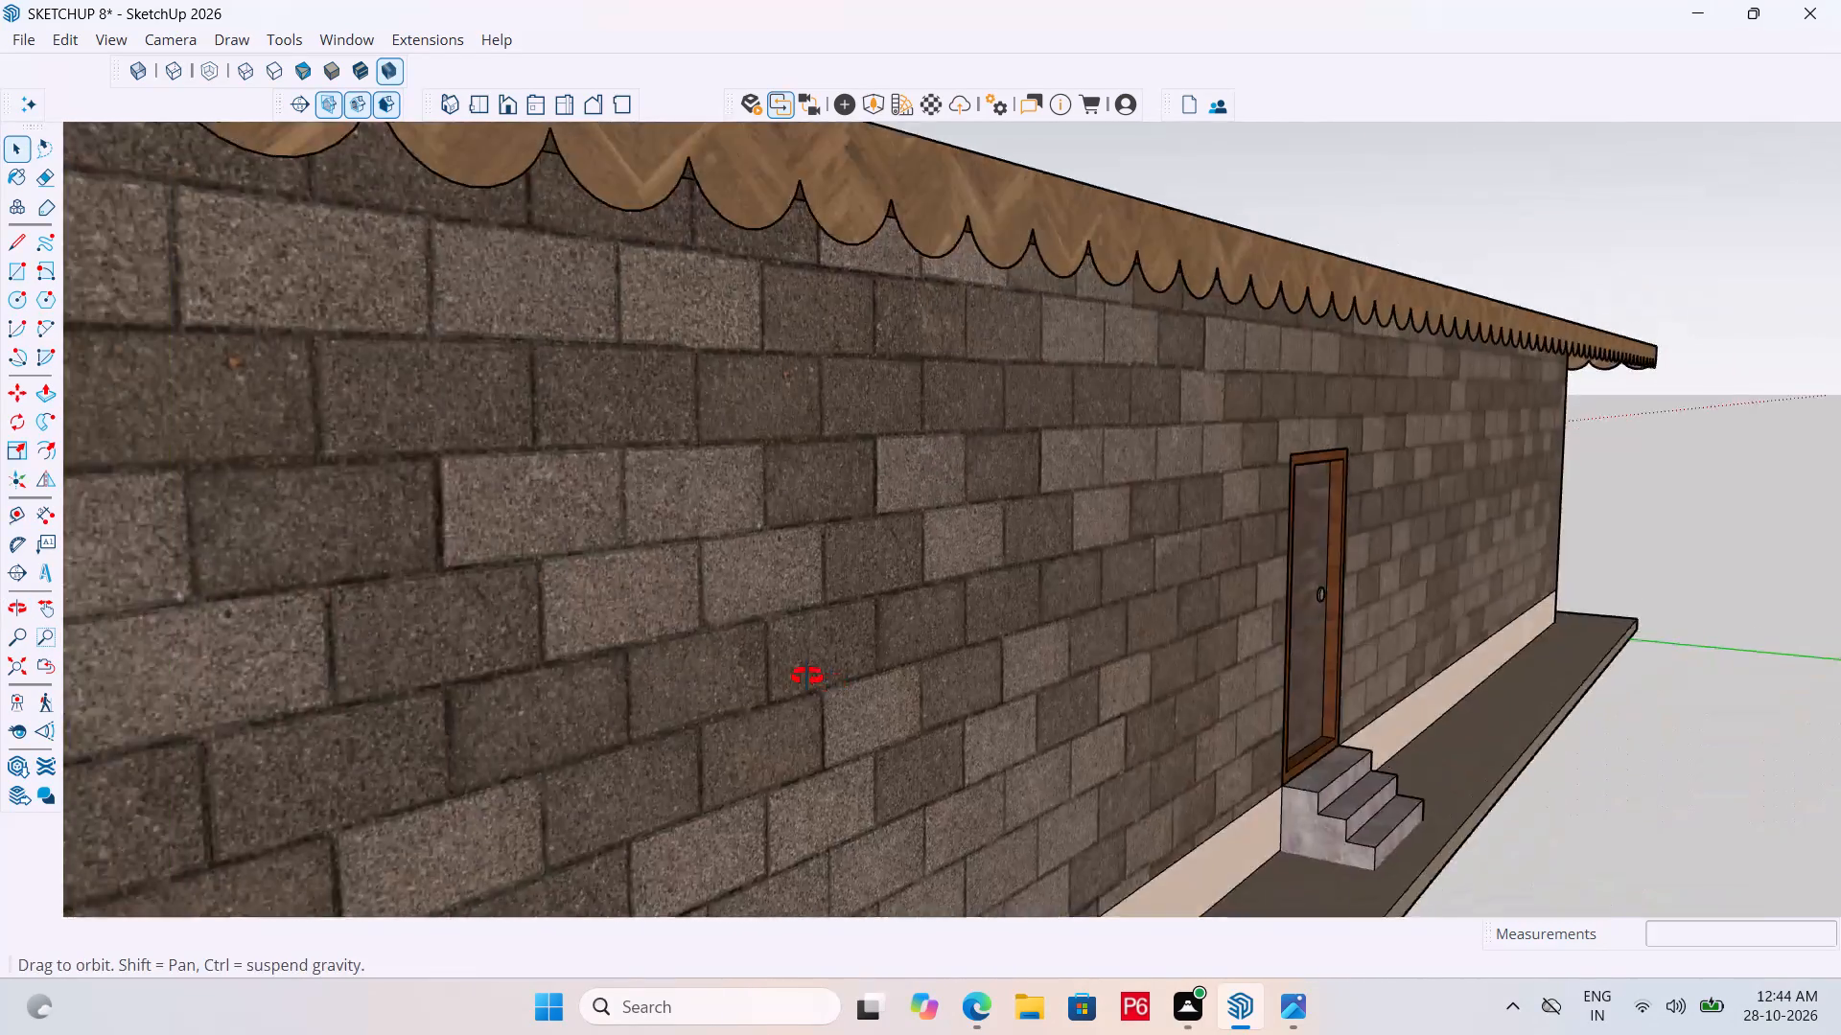
middle_drag(807, 677, 1198, 678)
scroll(668, 648, down, 20)
scroll(668, 648, down, 1)
scroll(1043, 676, down, 7)
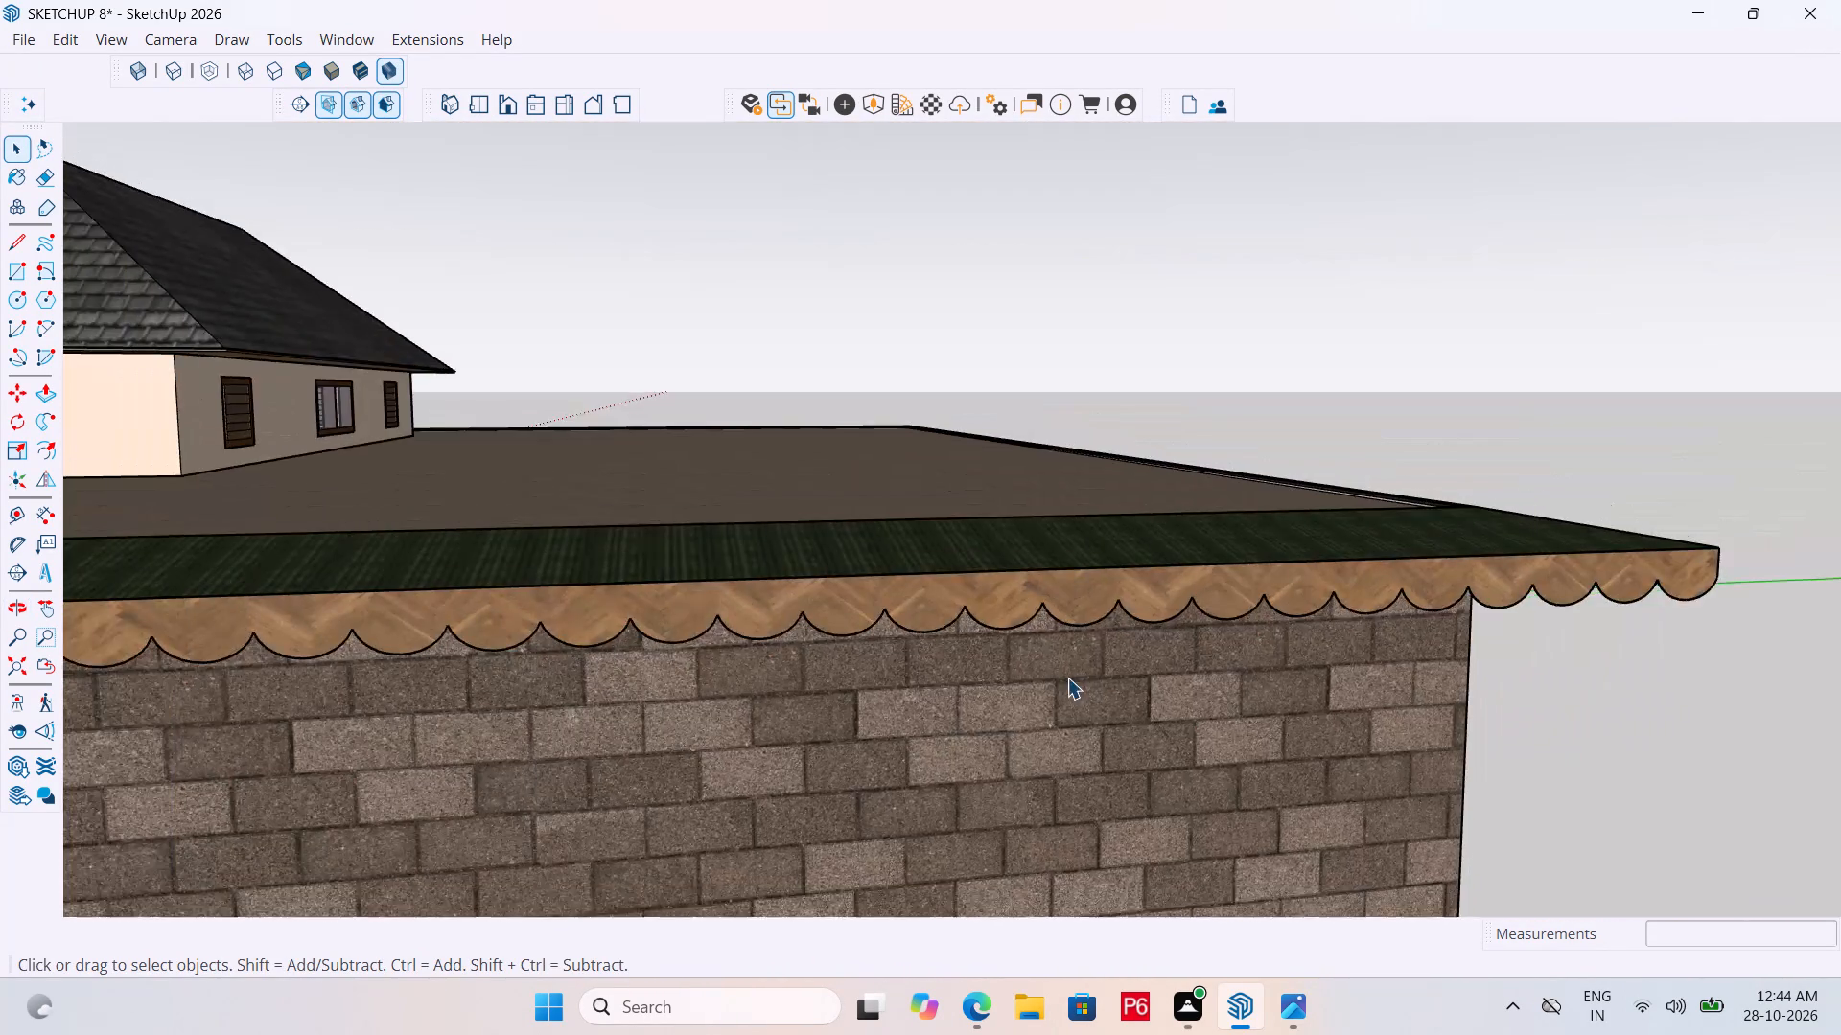
scroll(1189, 675, down, 13)
scroll(1310, 703, down, 7)
middle_drag(492, 796, 611, 813)
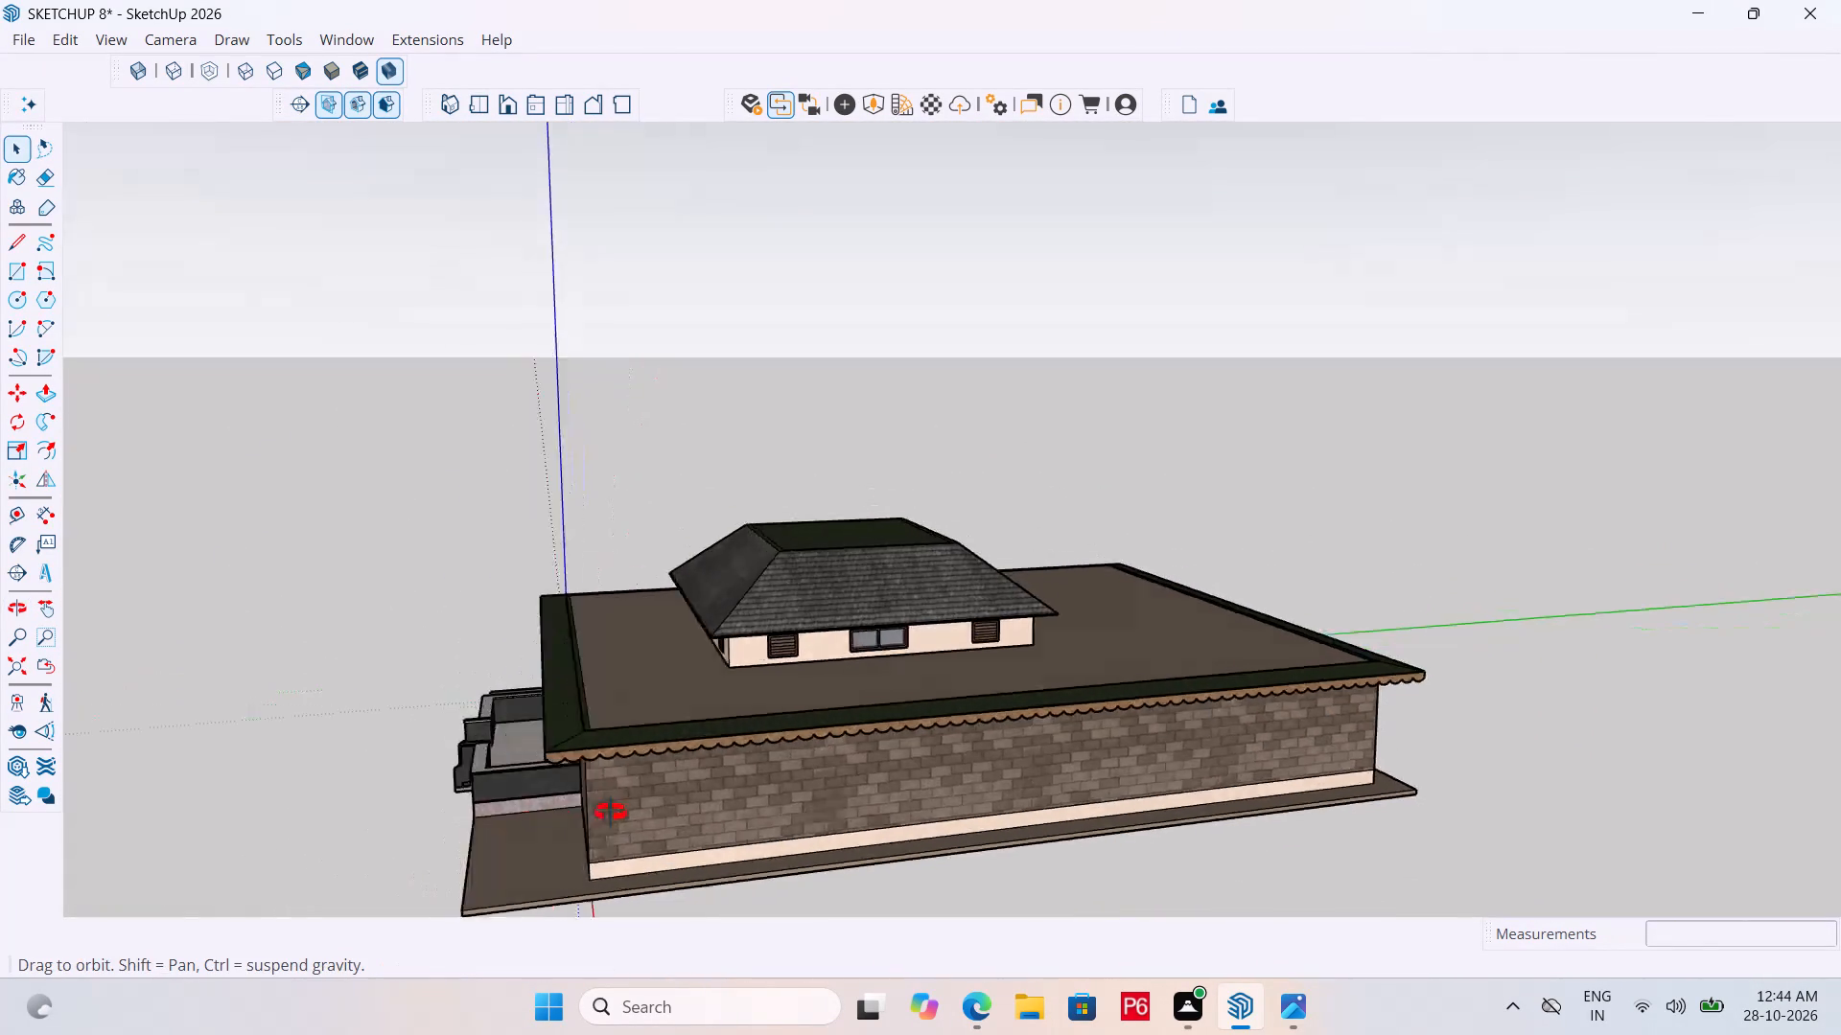
middle_drag(611, 813, 902, 694)
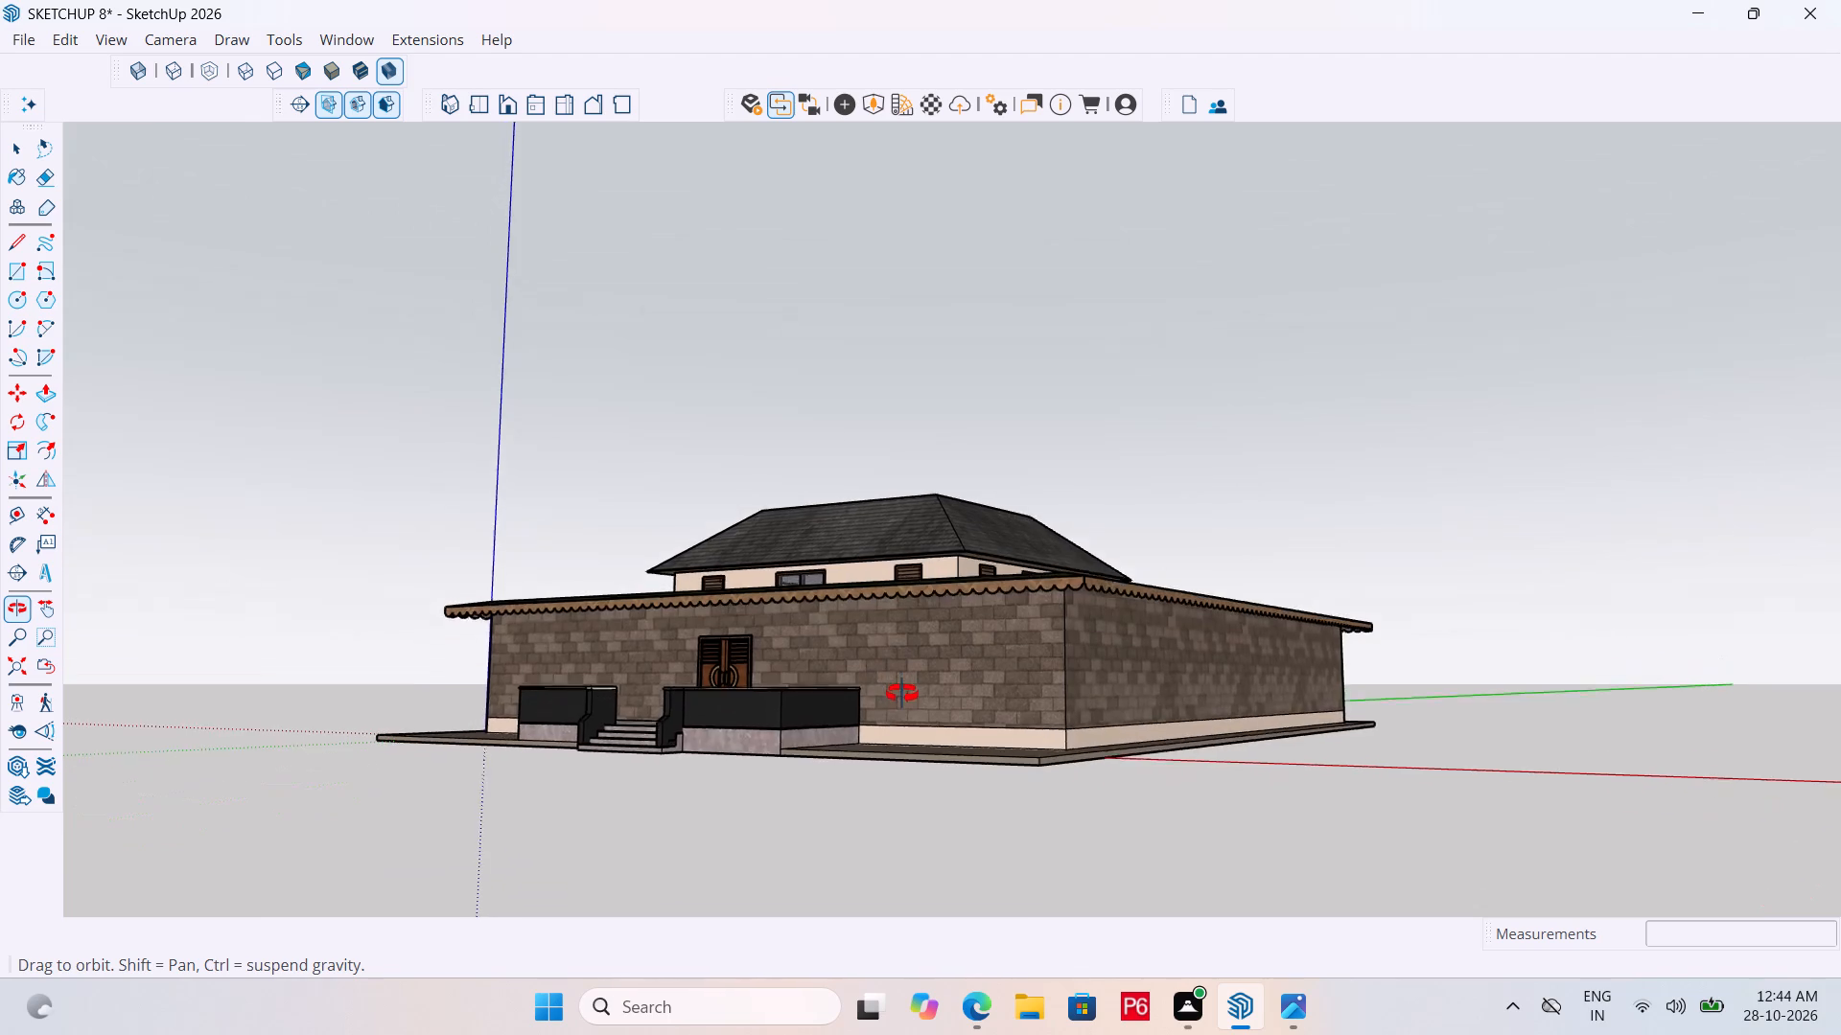
middle_drag(902, 694, 925, 750)
scroll(848, 536, down, 5)
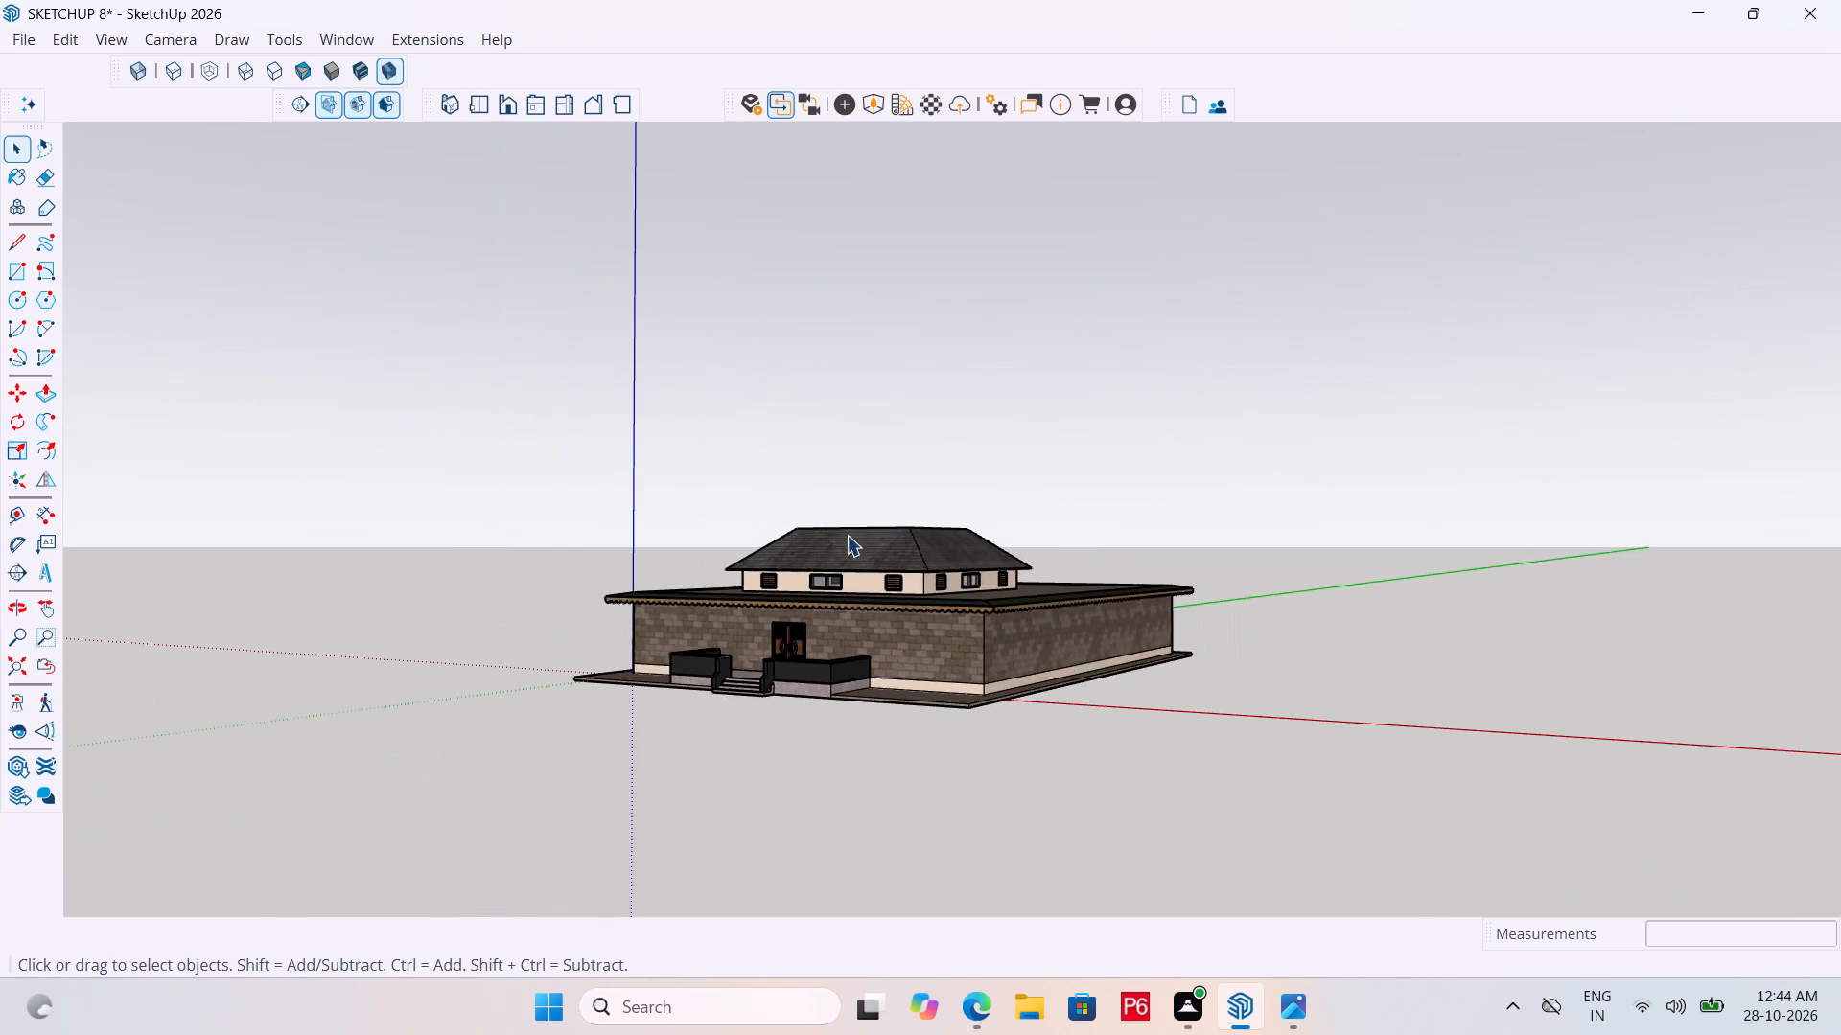
middle_drag(845, 673, 906, 760)
scroll(907, 764, up, 5)
middle_drag(923, 586, 910, 545)
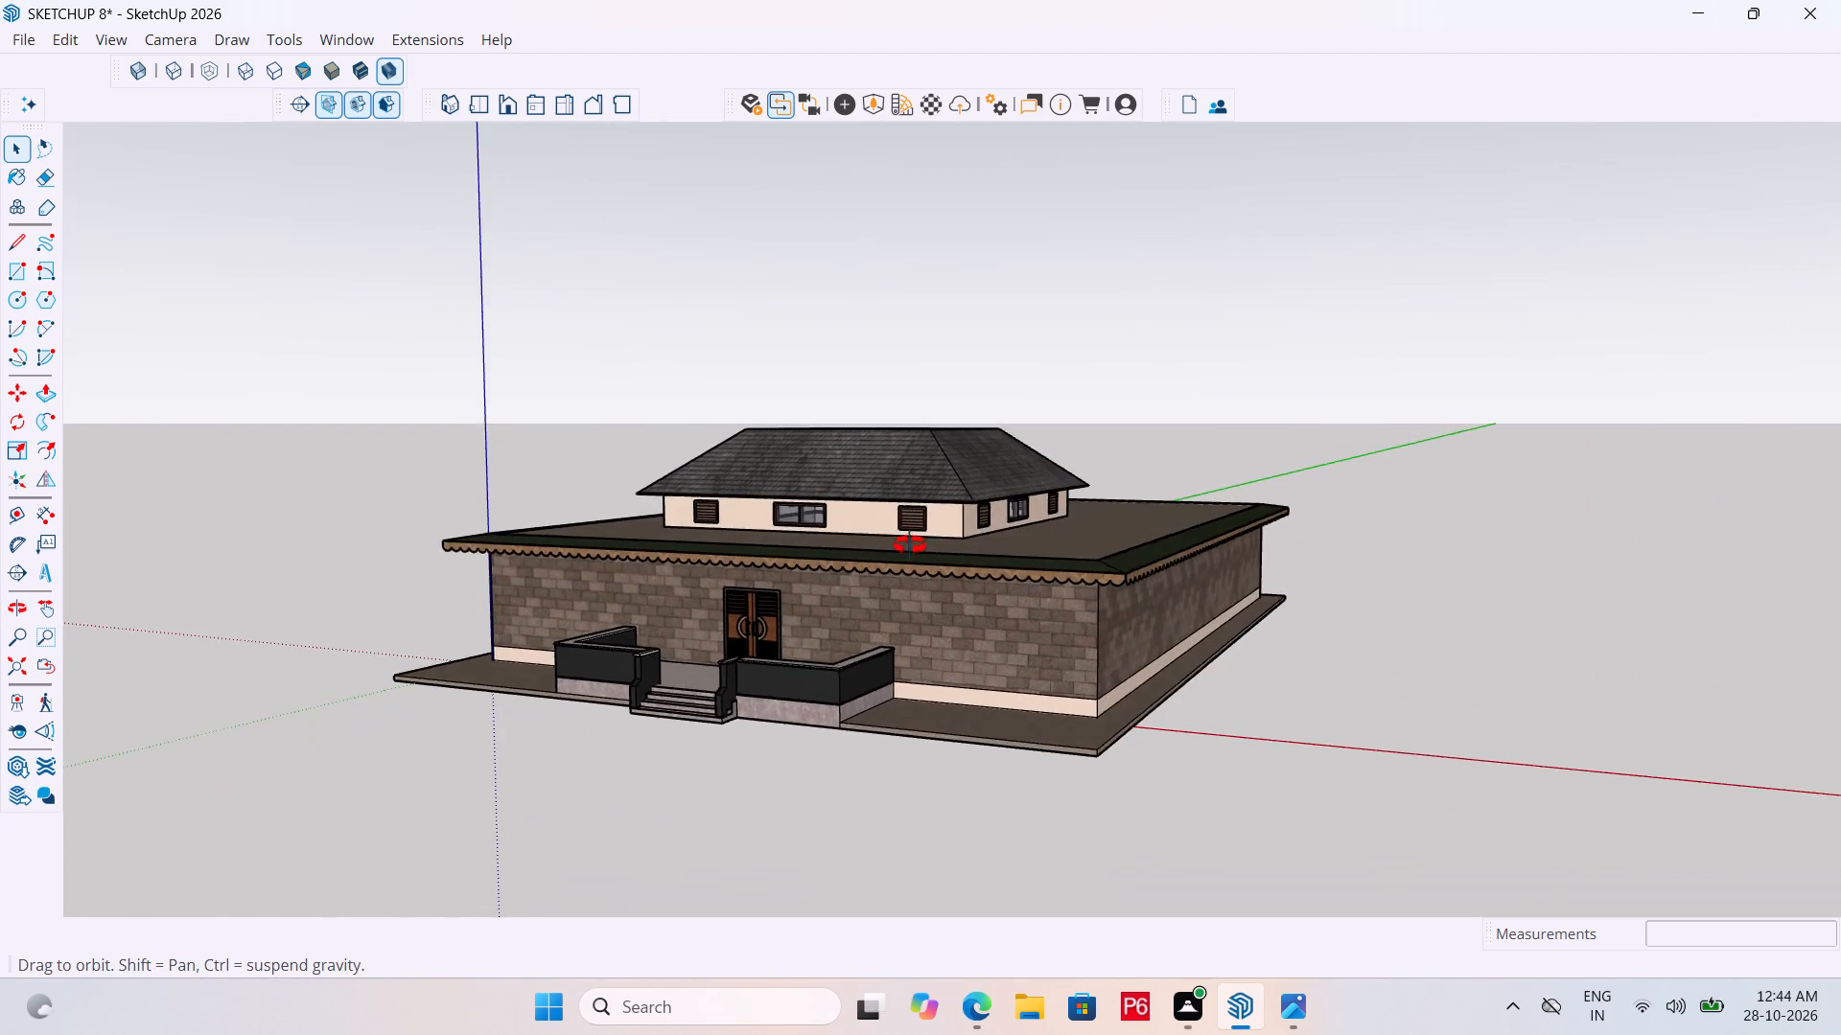
middle_drag(910, 545, 899, 560)
Examine the front double door and the block wall around it up close.
scroll(899, 560, up, 3)
scroll(606, 700, up, 8)
middle_click(685, 623)
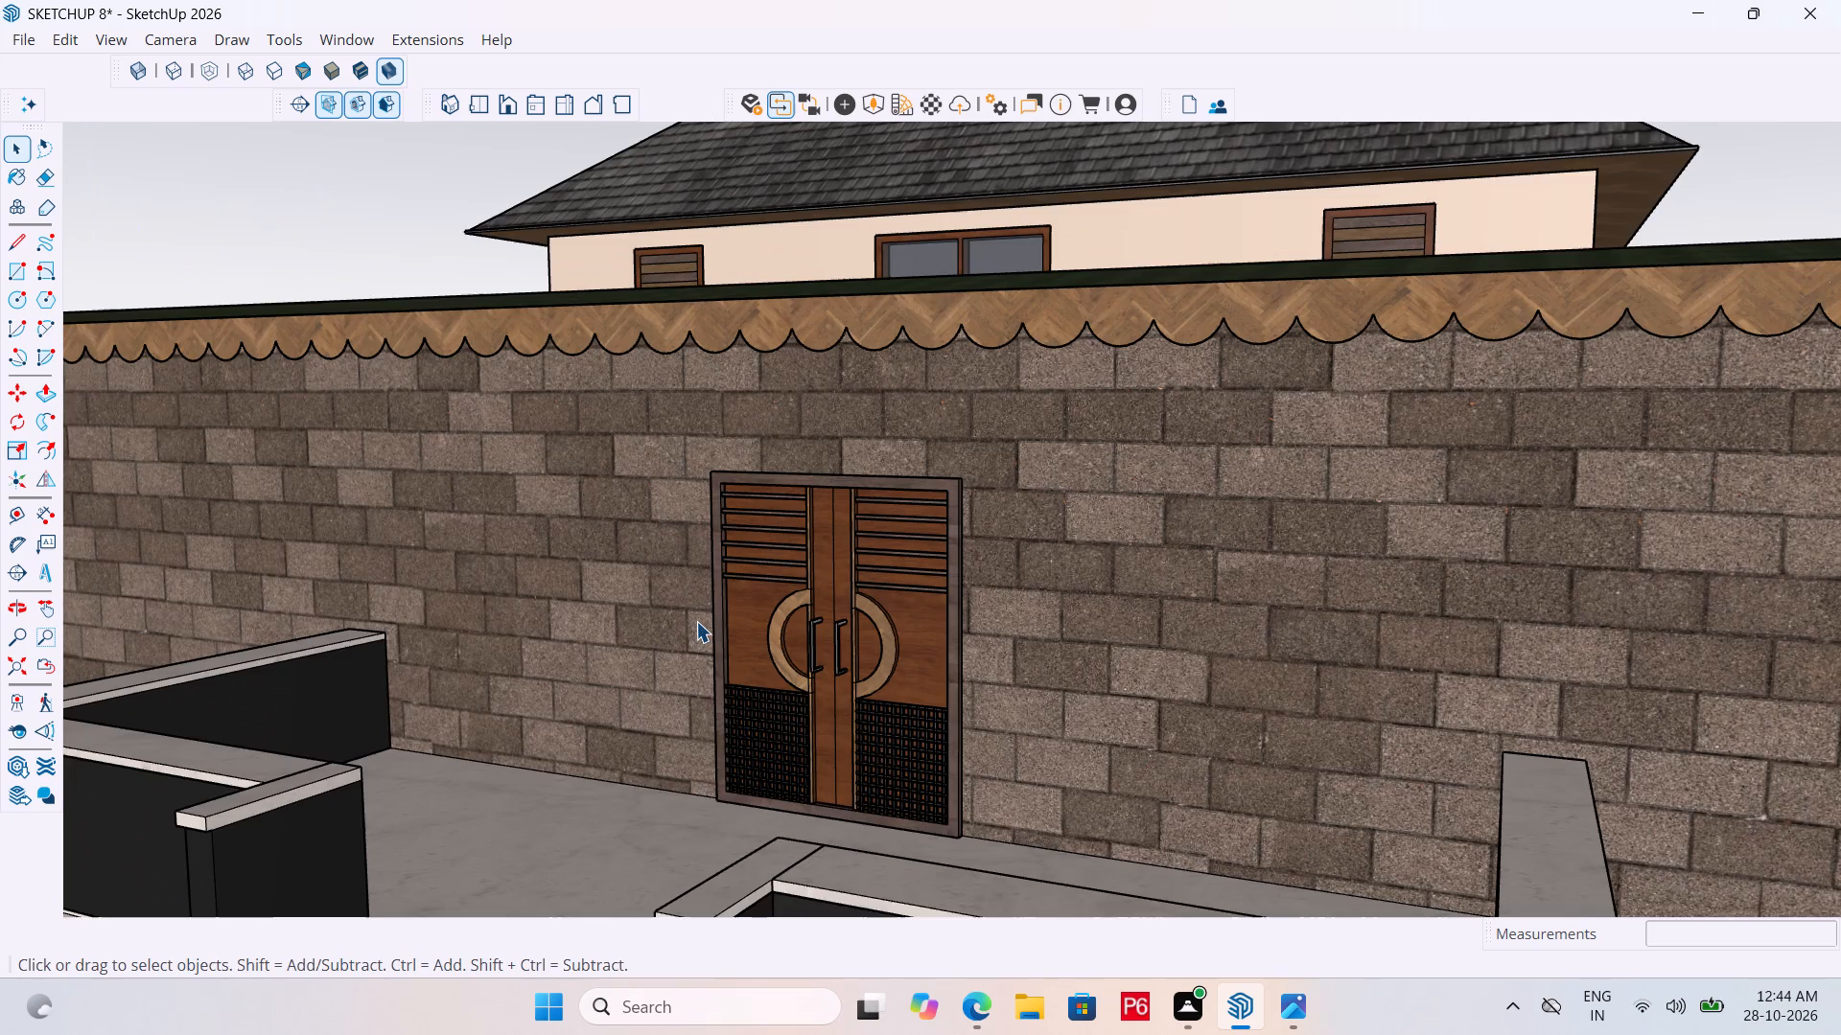
scroll(696, 621, up, 4)
middle_drag(711, 621, 841, 613)
scroll(840, 617, up, 4)
scroll(787, 507, up, 4)
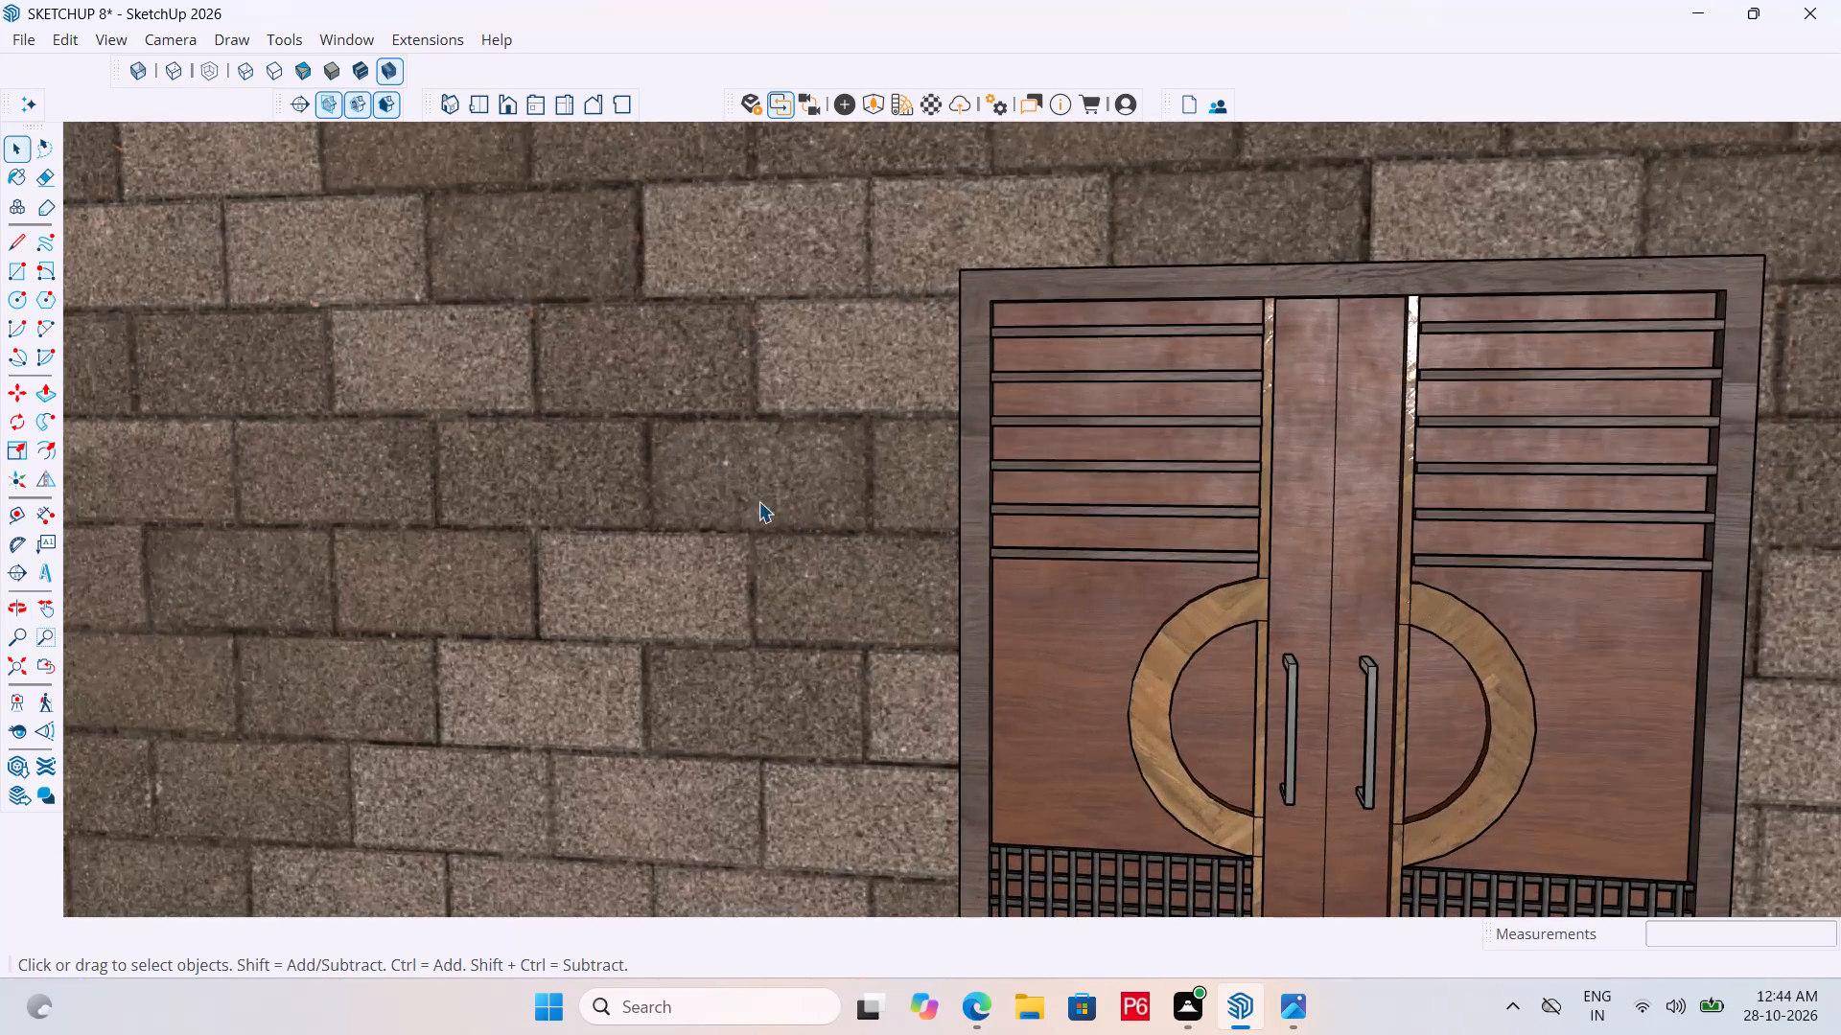
scroll(708, 473, down, 5)
middle_drag(756, 564, 822, 543)
middle_drag(822, 543, 807, 574)
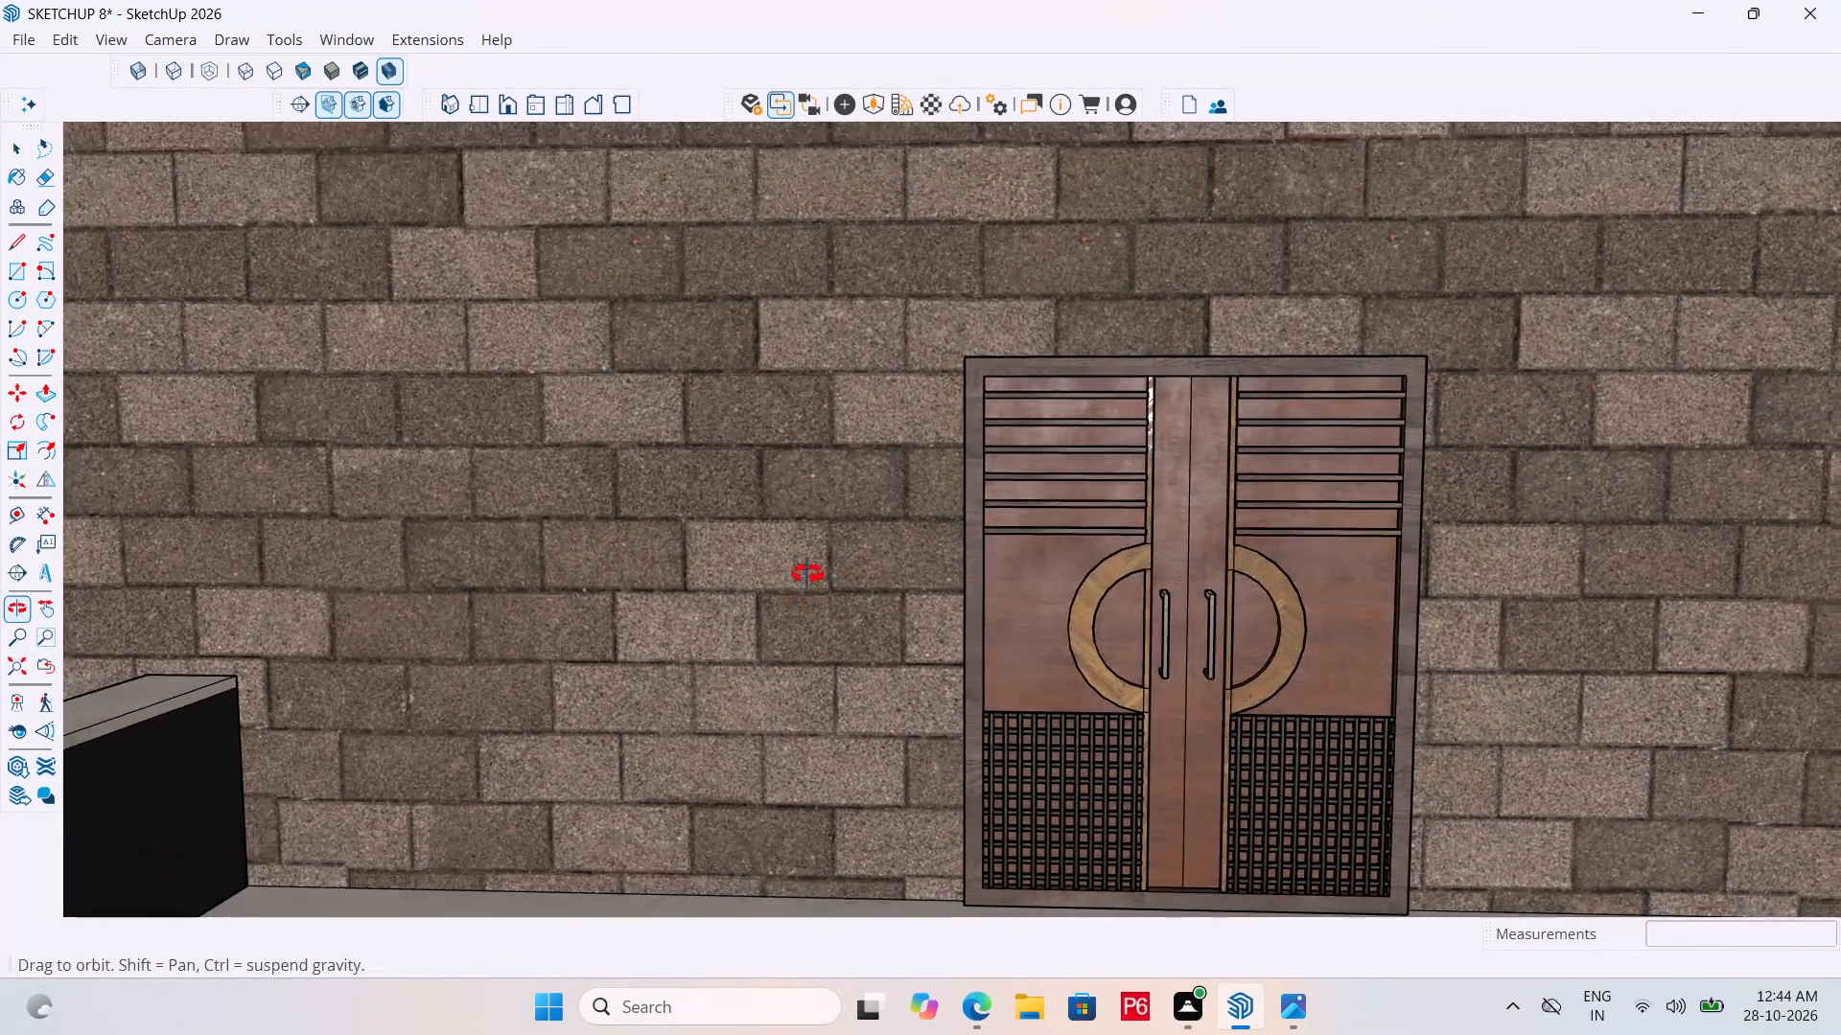
middle_drag(807, 574, 813, 555)
scroll(778, 377, down, 5)
middle_drag(774, 460, 774, 496)
scroll(782, 559, up, 5)
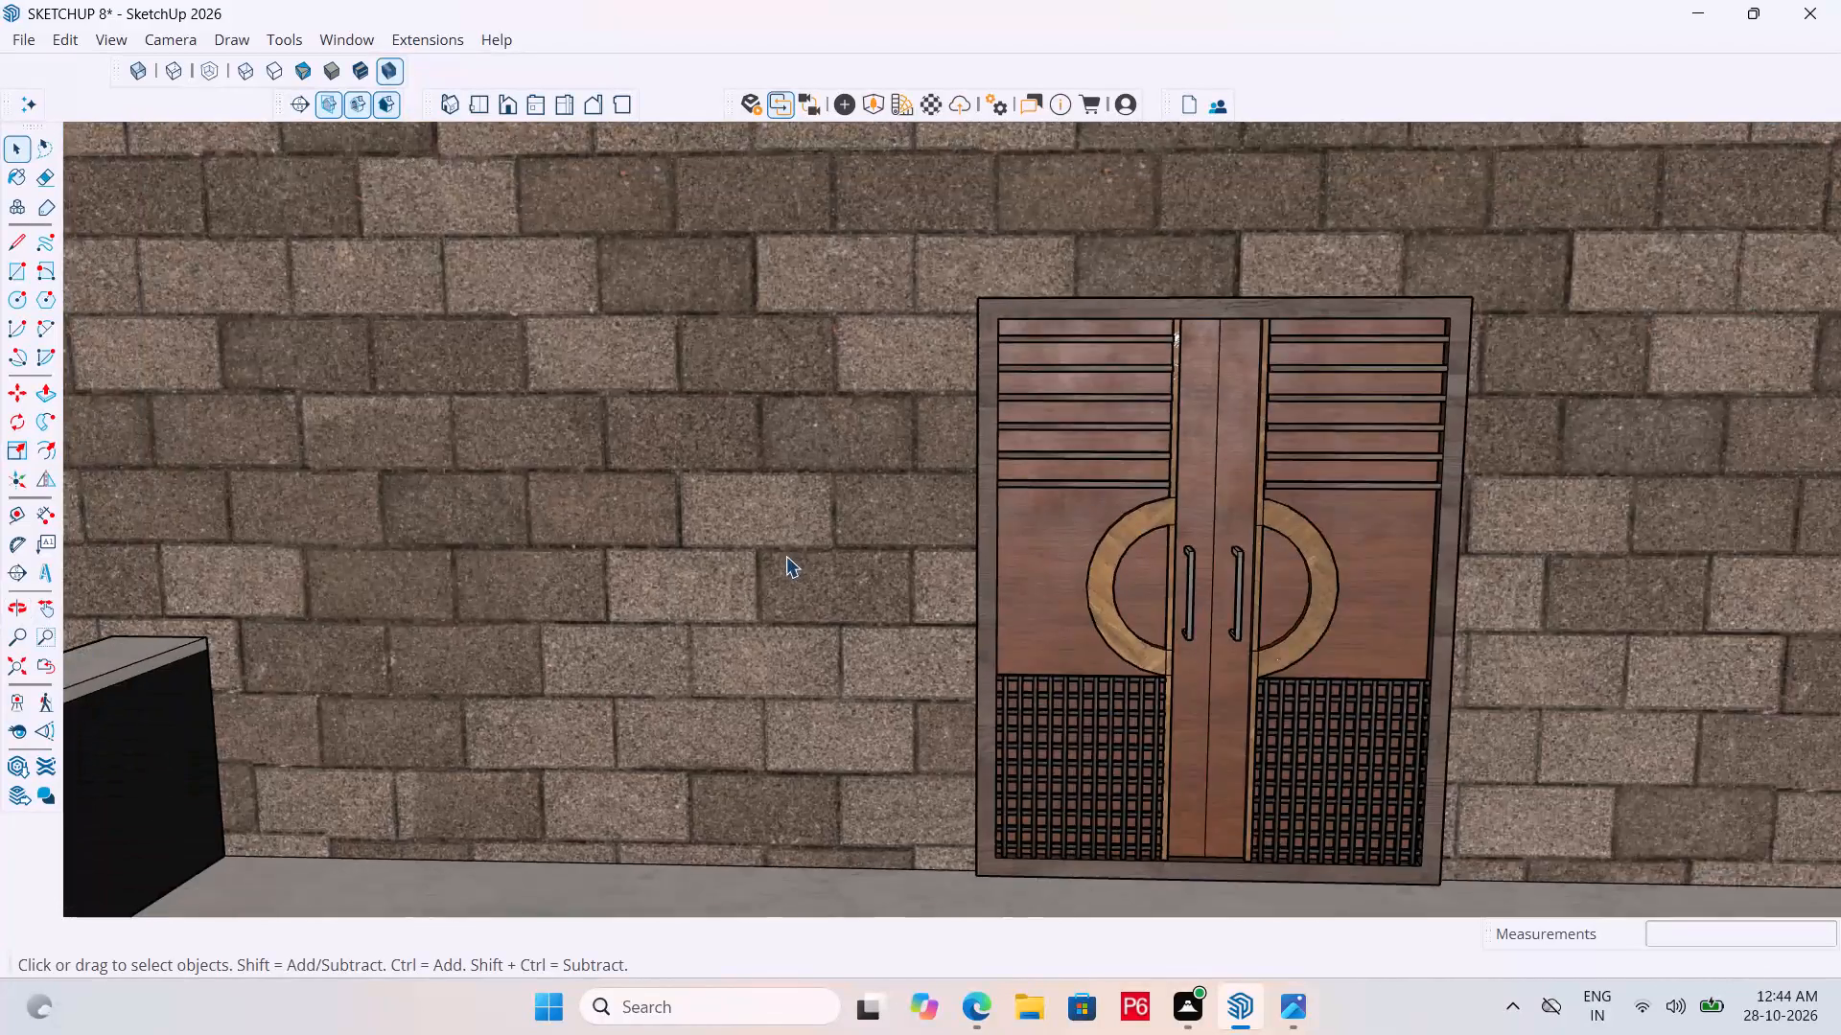
scroll(785, 556, up, 1)
scroll(875, 472, up, 3)
scroll(732, 456, down, 4)
scroll(587, 437, down, 3)
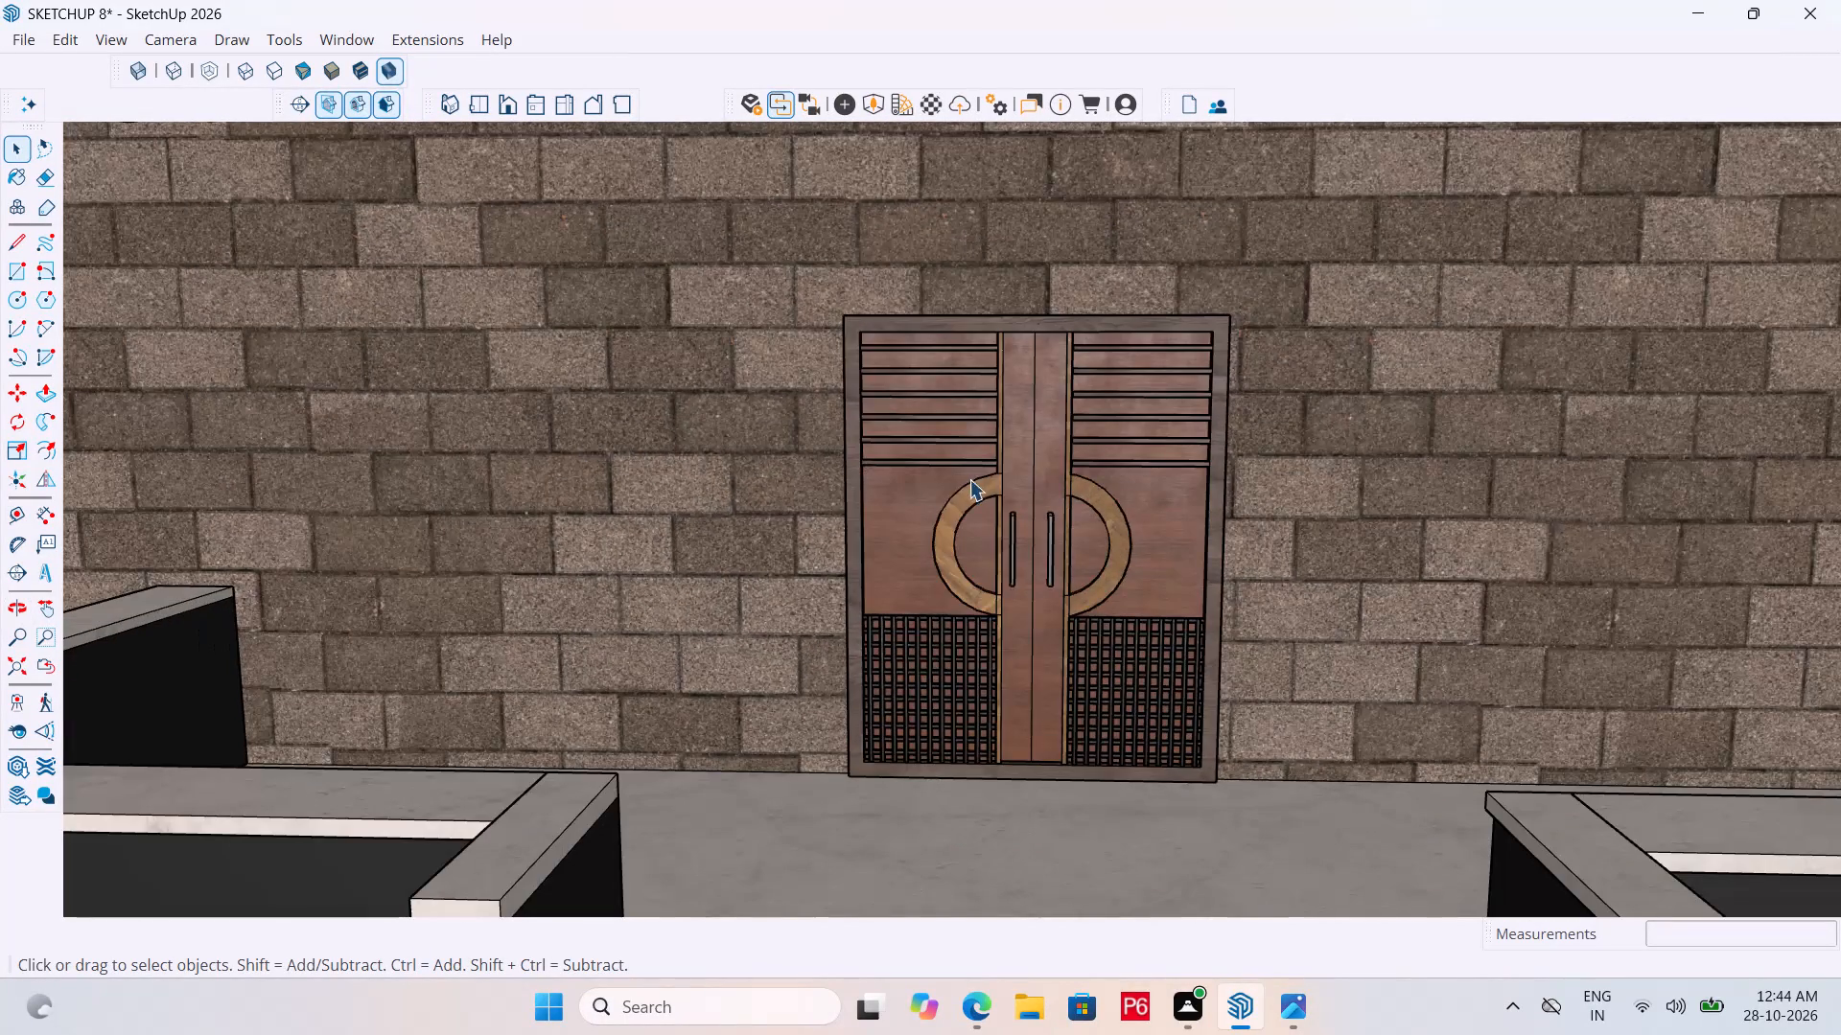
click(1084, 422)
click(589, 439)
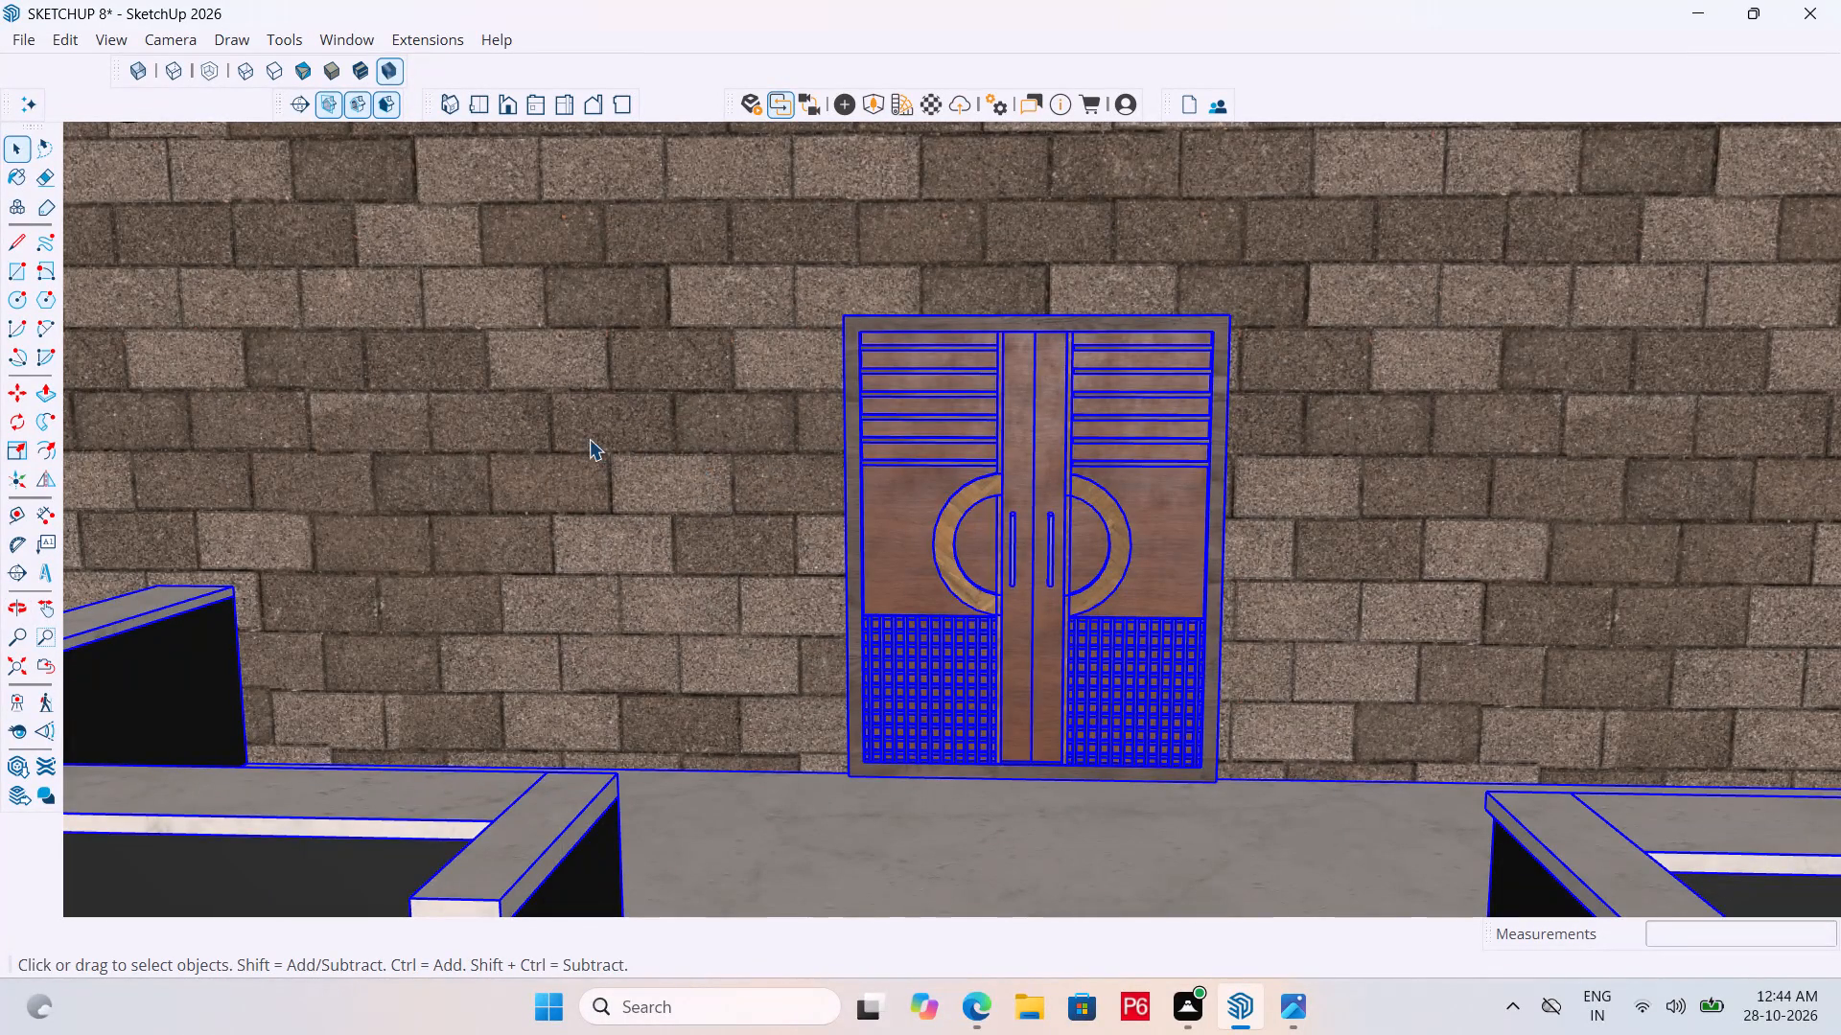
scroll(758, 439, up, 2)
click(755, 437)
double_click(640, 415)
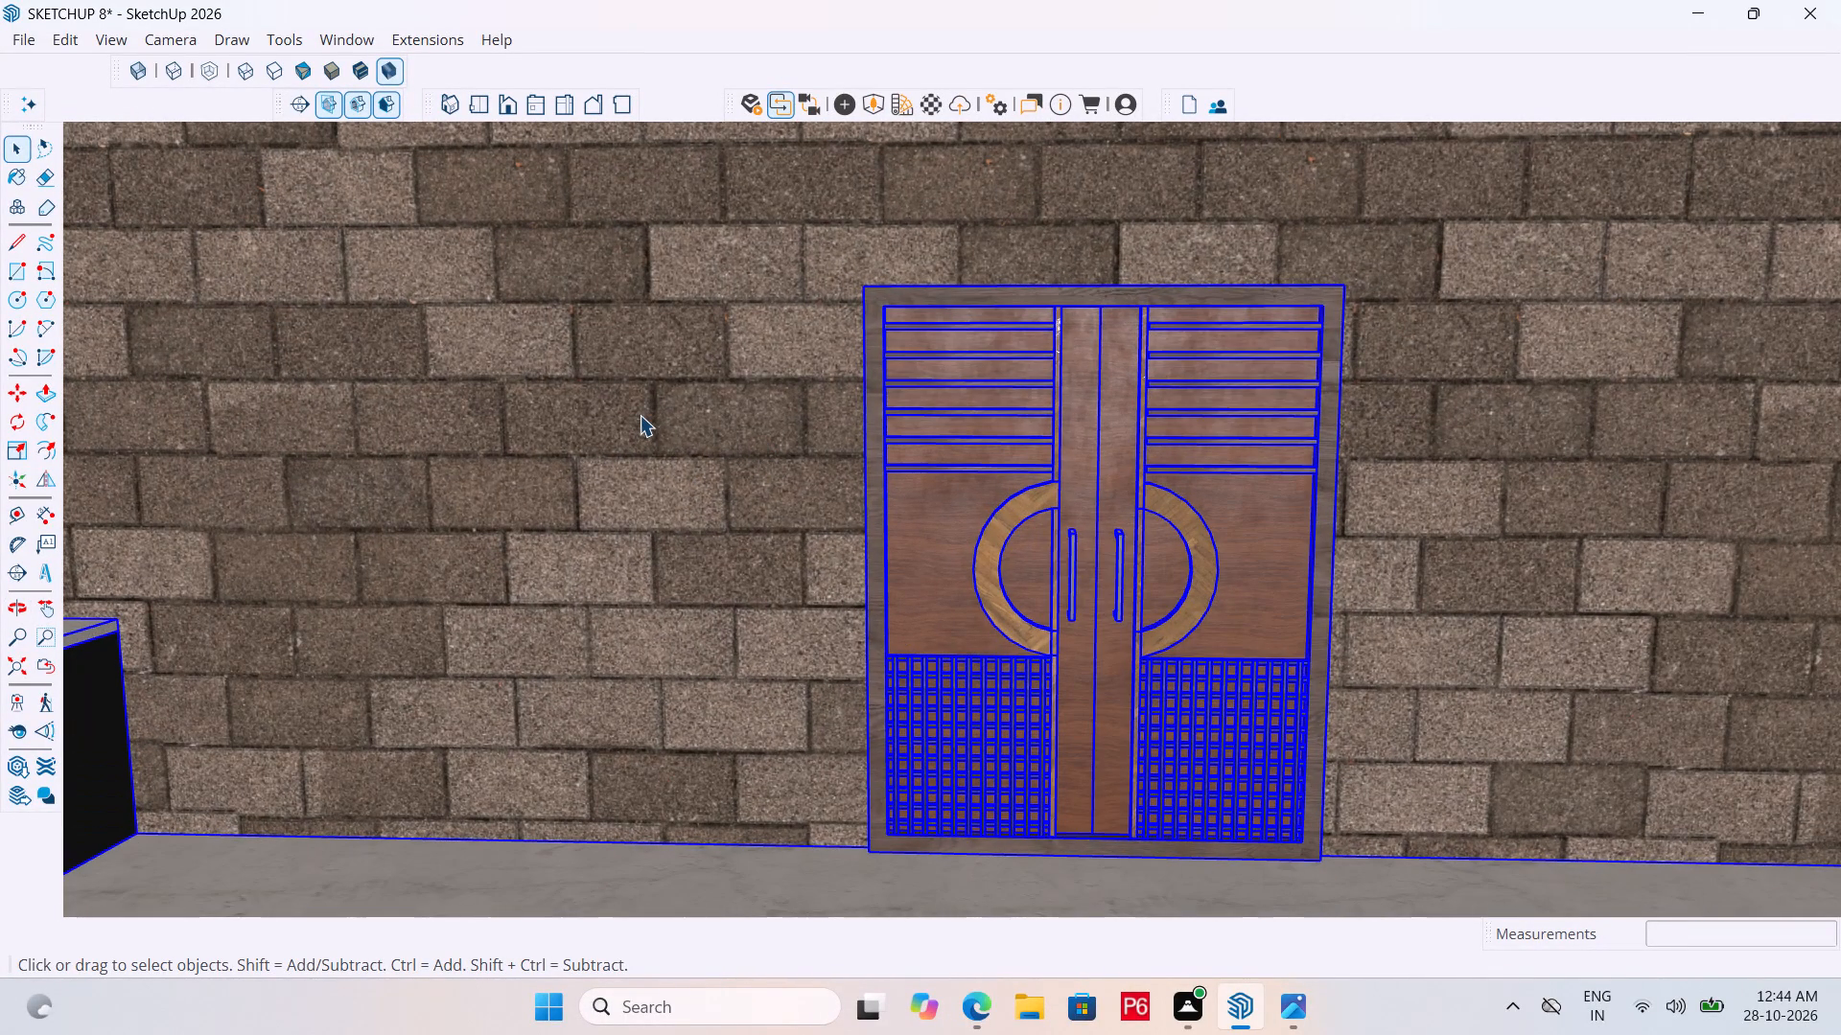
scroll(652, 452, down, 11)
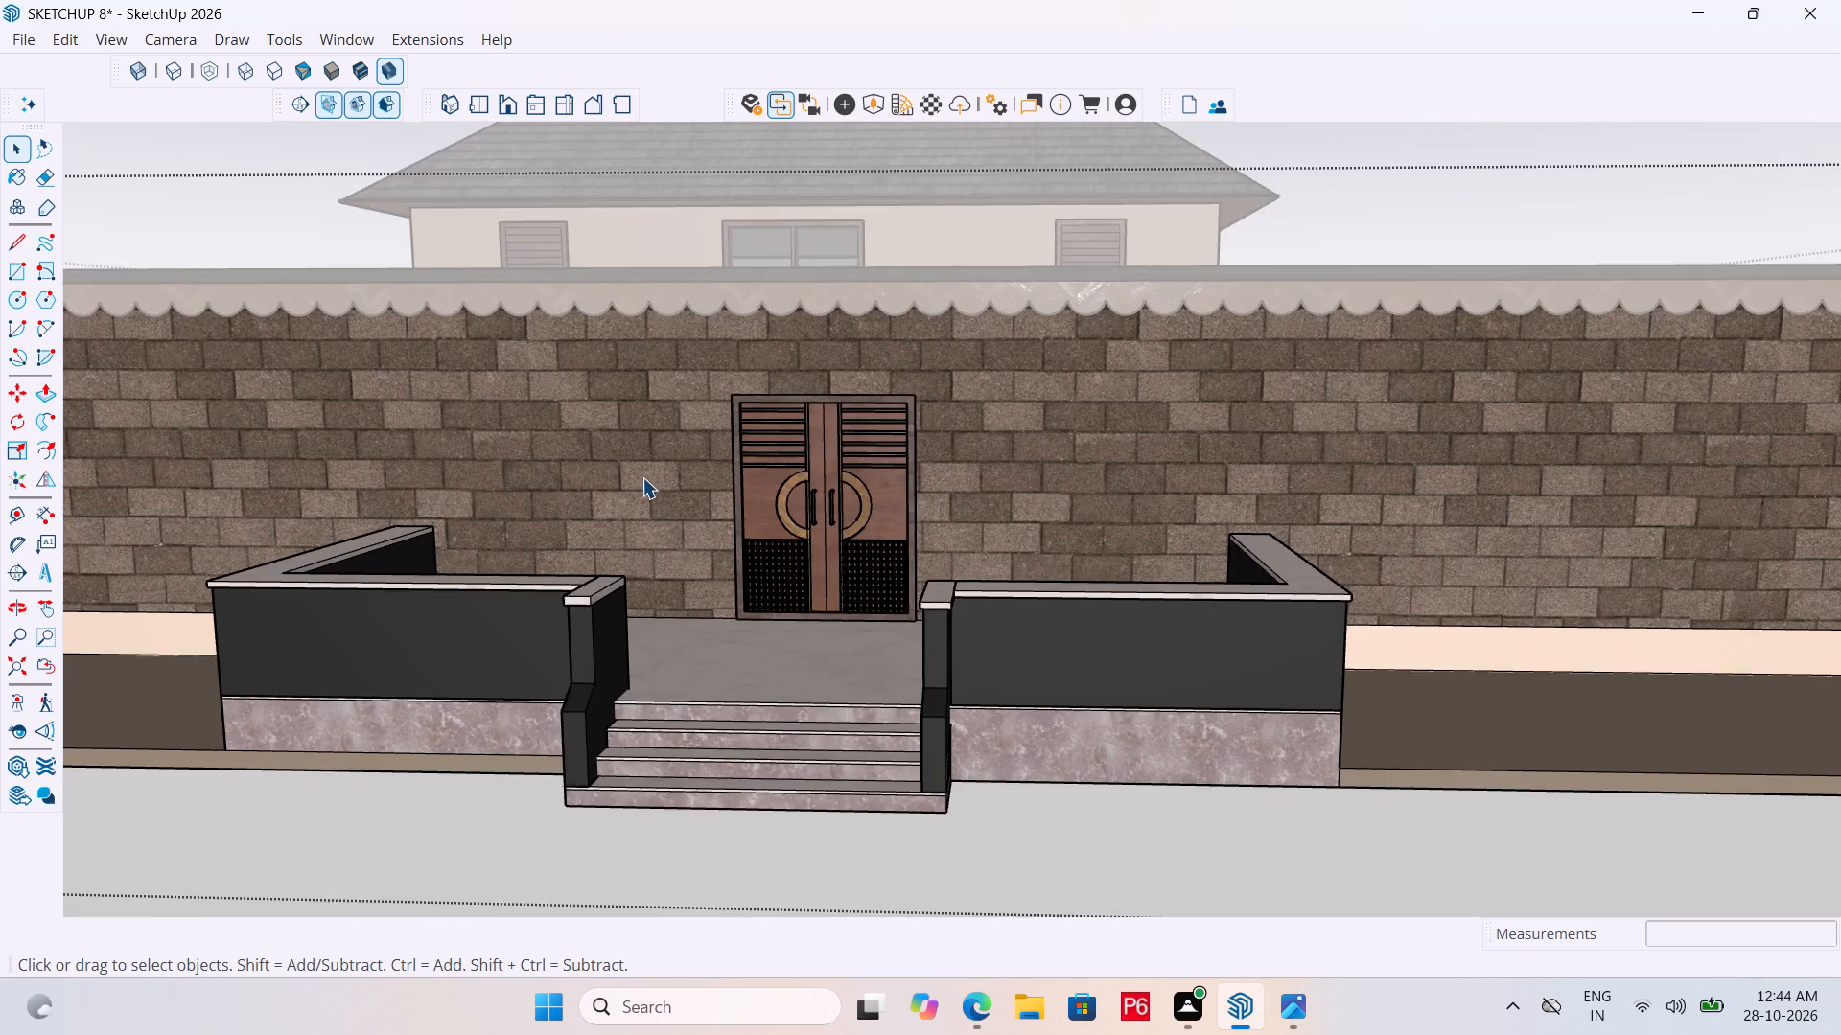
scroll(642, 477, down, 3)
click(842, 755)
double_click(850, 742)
Draw a small, narrow upright rectangle on the block wall just left of the front double door and make it a group.
scroll(714, 499, up, 3)
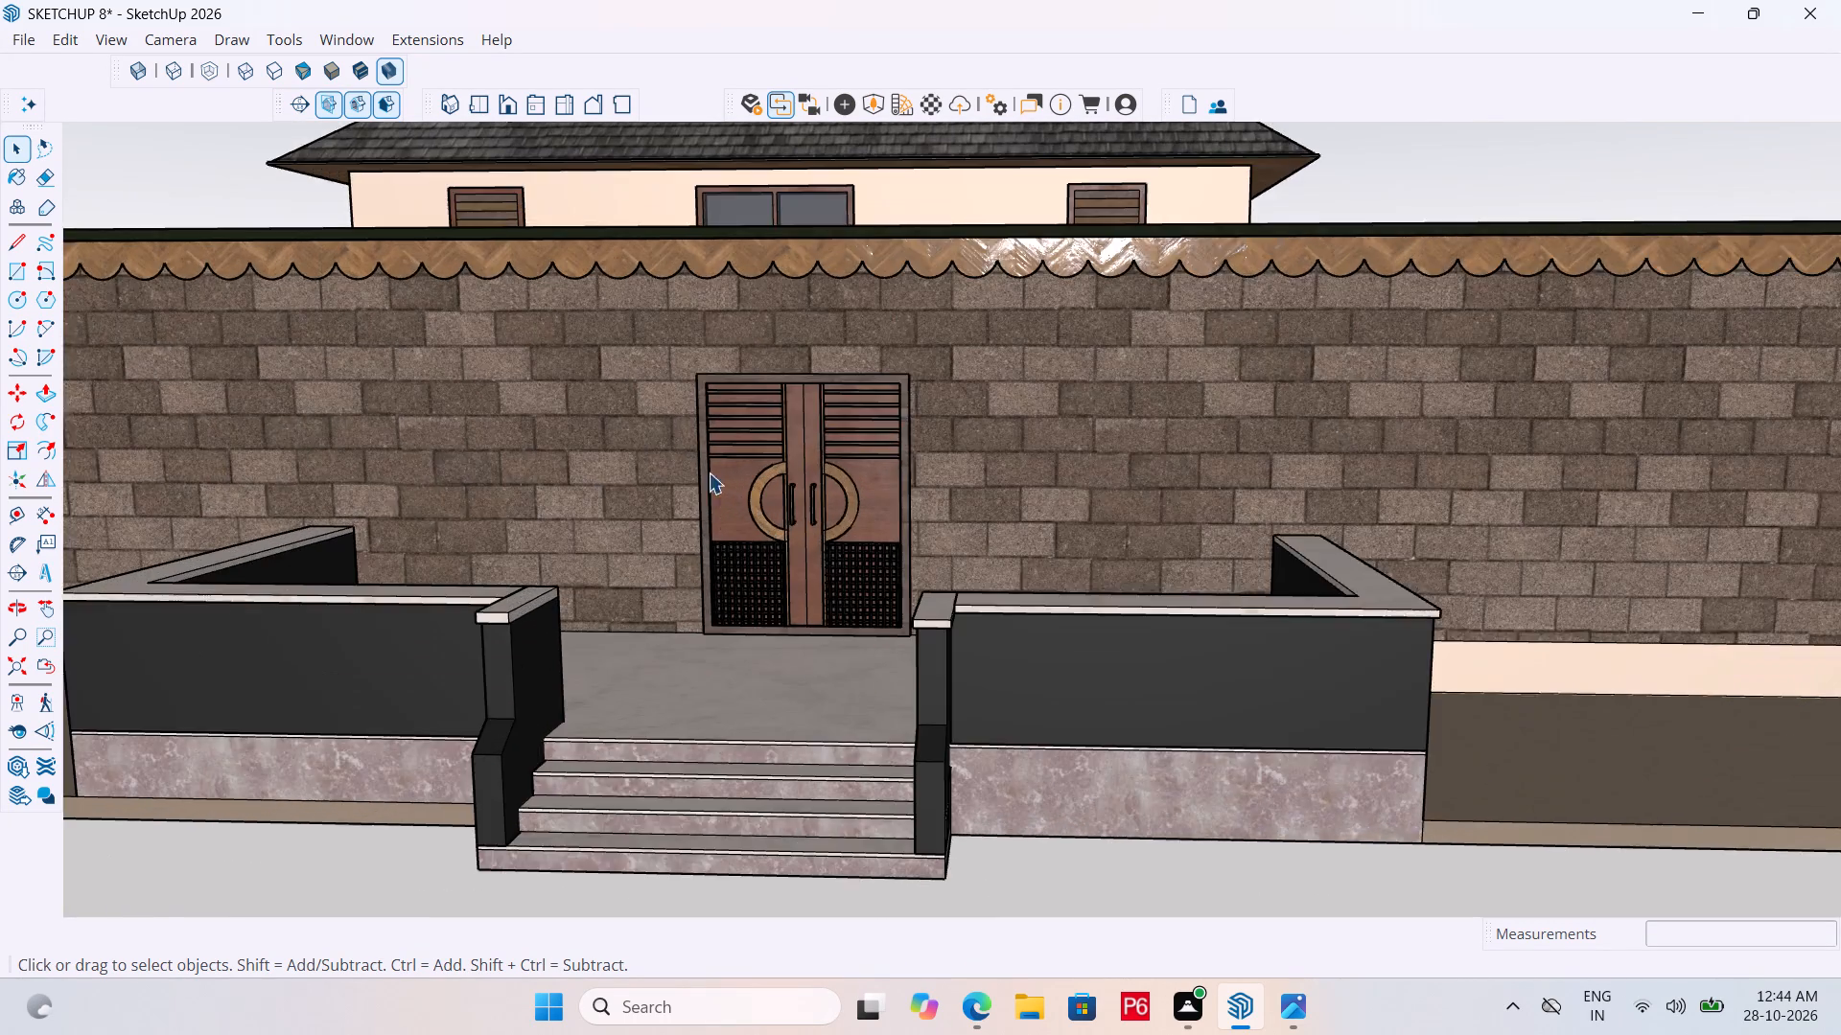
scroll(709, 472, up, 11)
key(r)
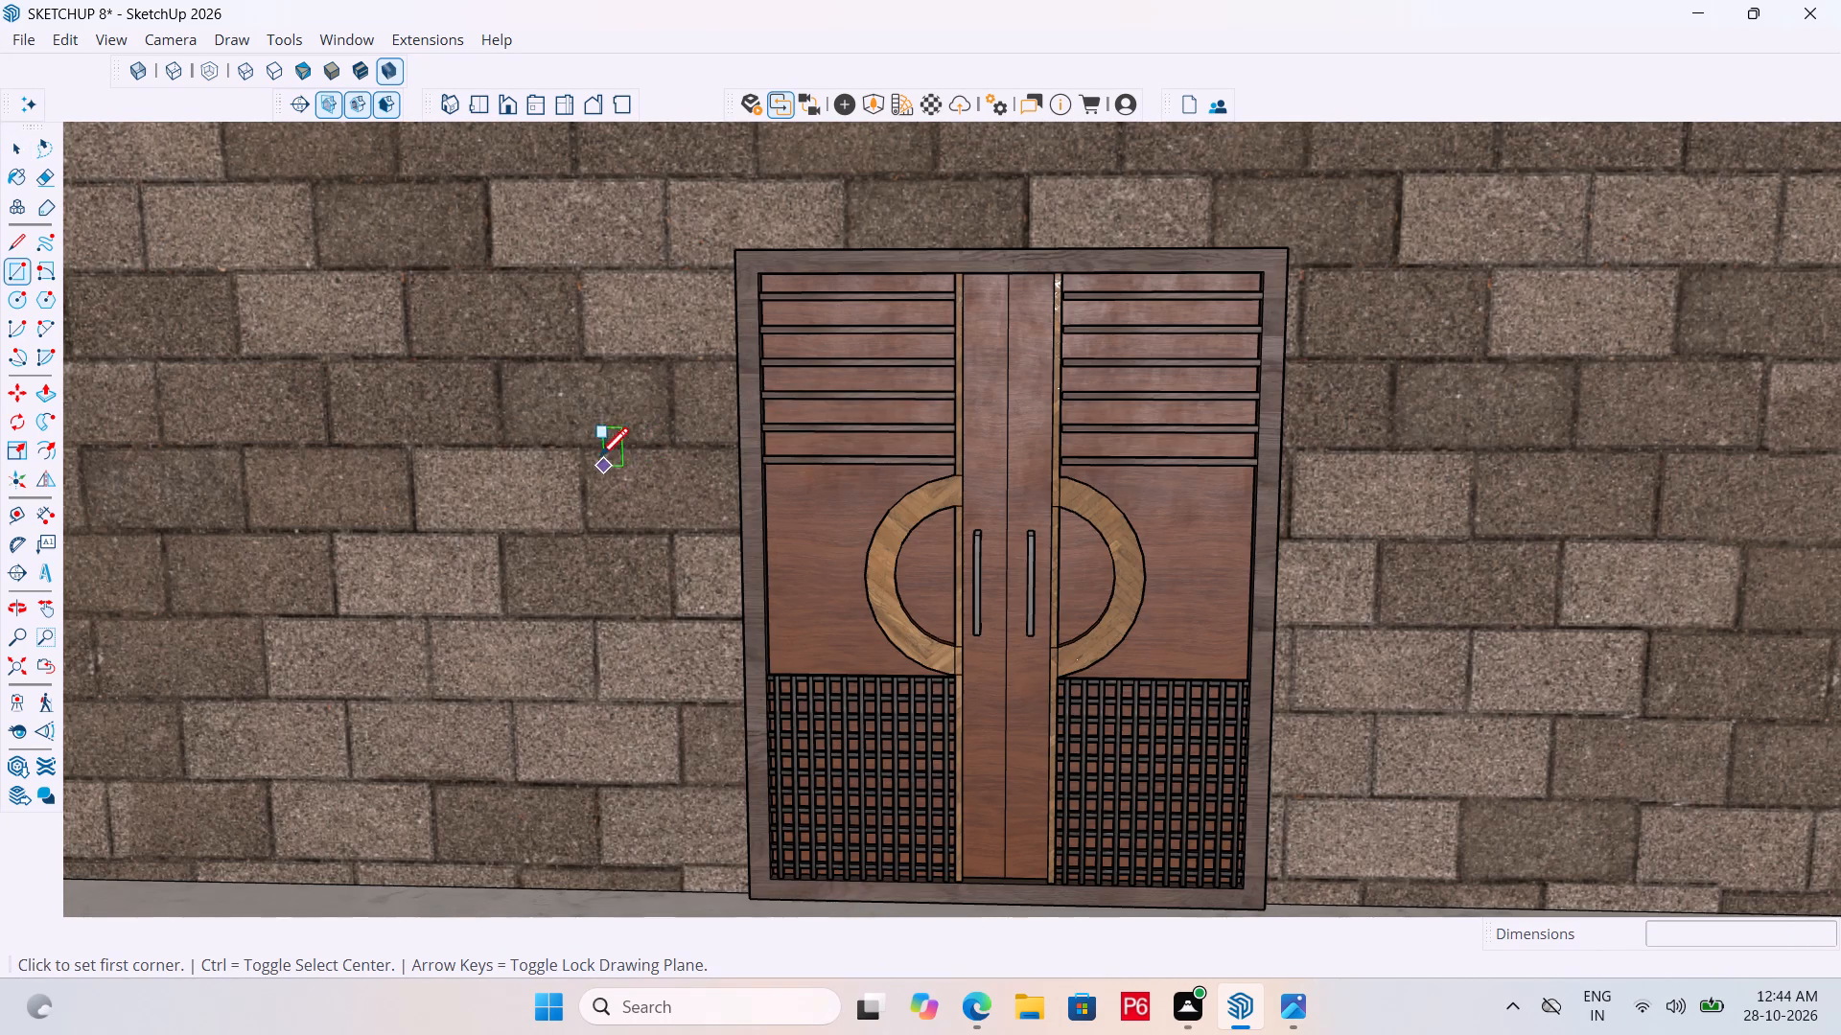
click(588, 412)
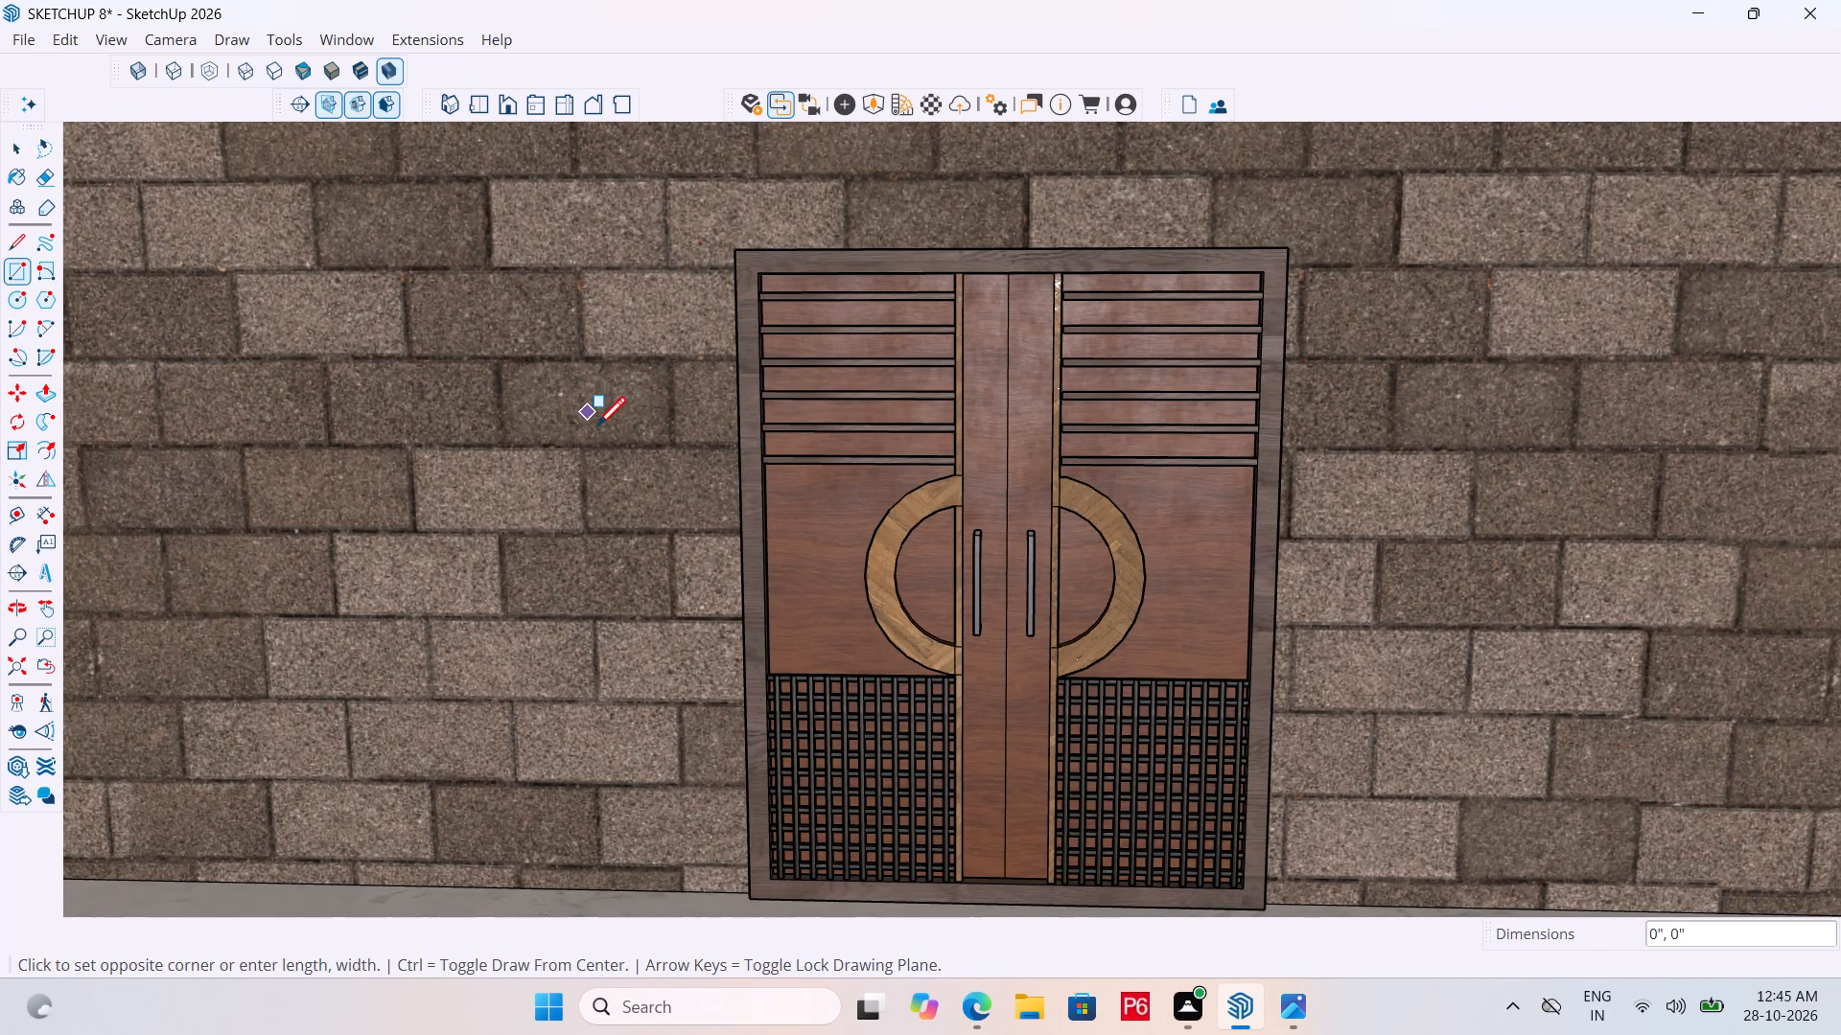
click(640, 547)
key(space)
double_click(615, 495)
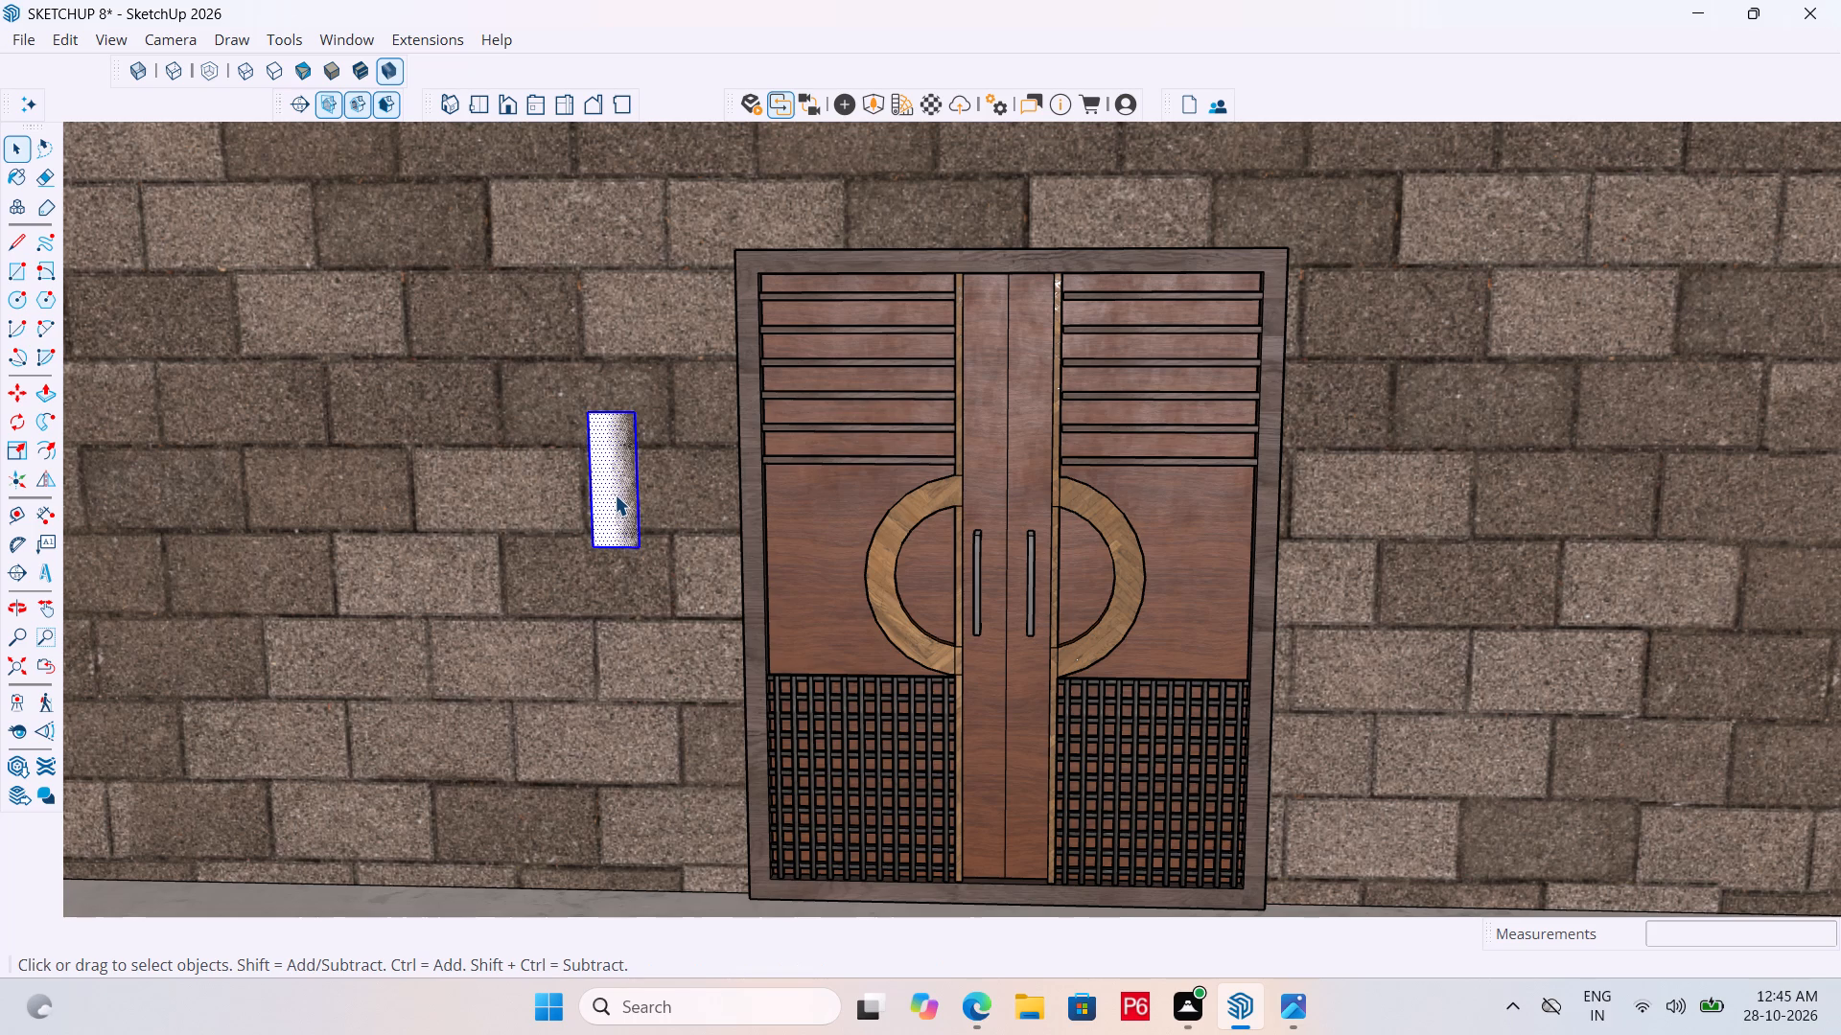
right_click(615, 494)
click(712, 720)
Open the small rectangle group beside the front door and paint its face with M09_Shadow_Night from the Solid Colors materials.
click(611, 511)
click(620, 478)
double_click(614, 434)
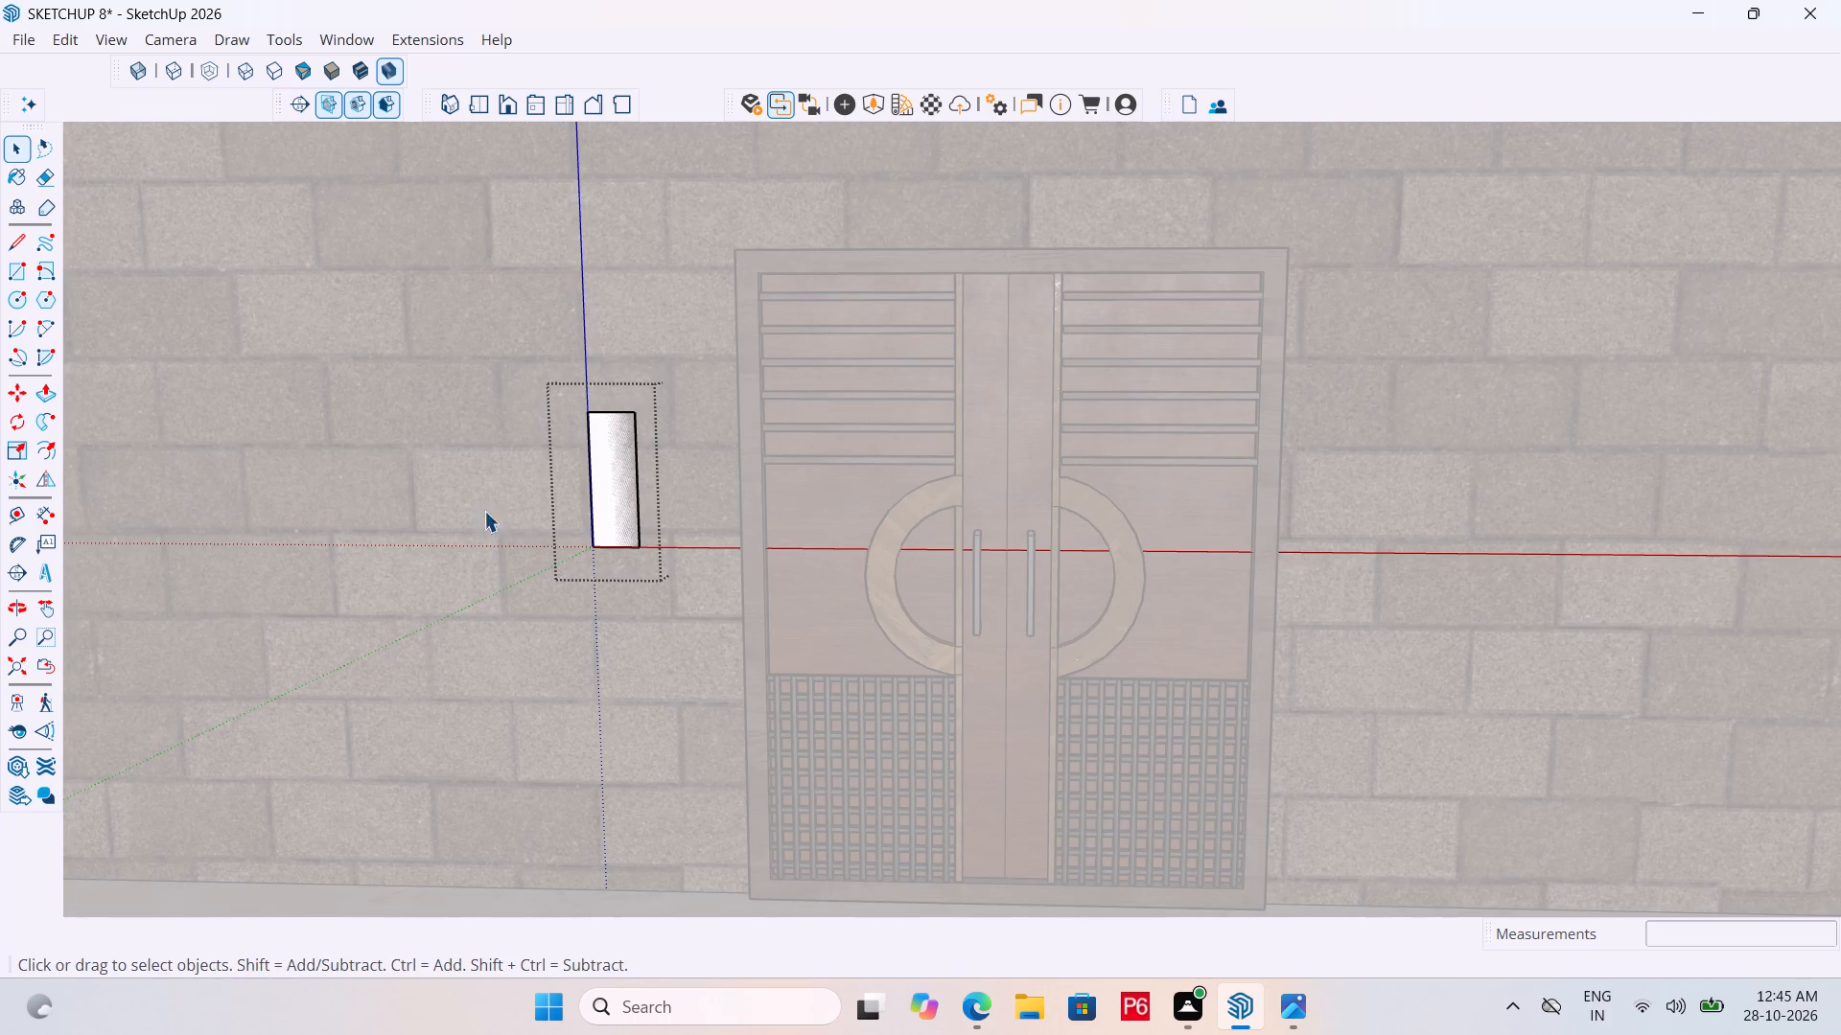
key(b)
scroll(968, 253, down, 5)
scroll(1010, 175, down, 3)
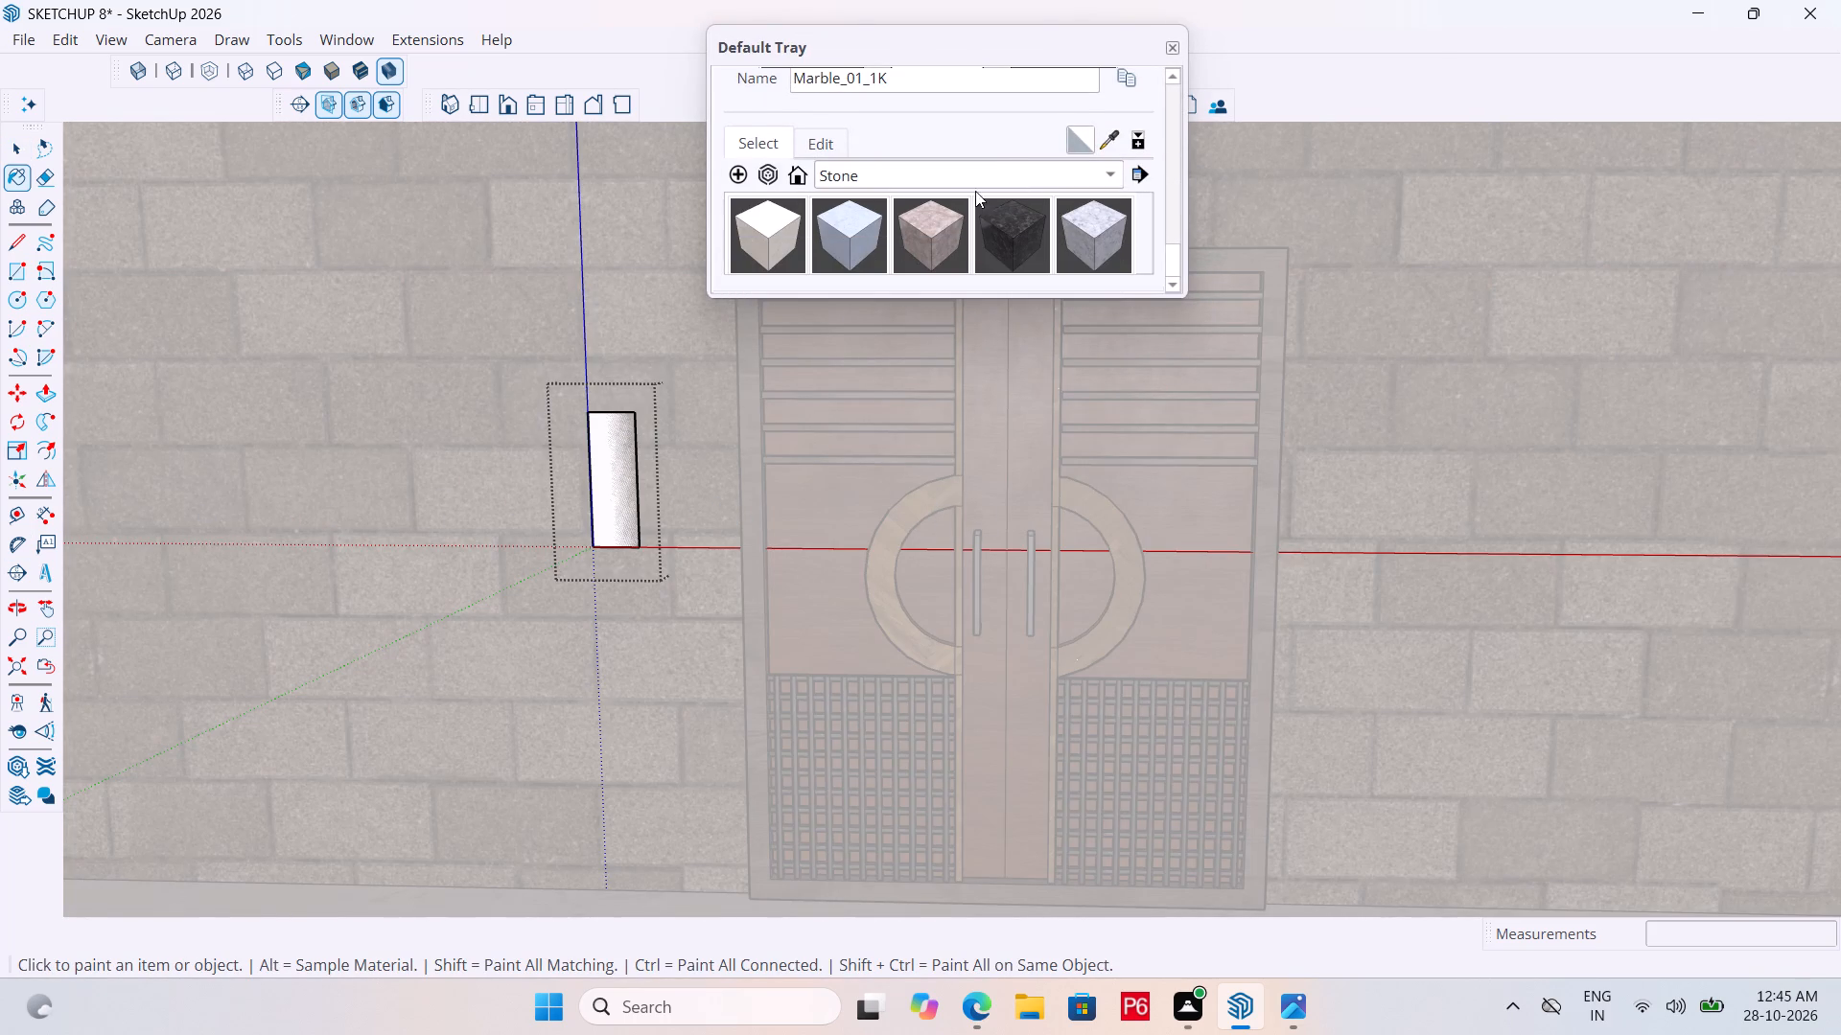
click(980, 181)
click(905, 264)
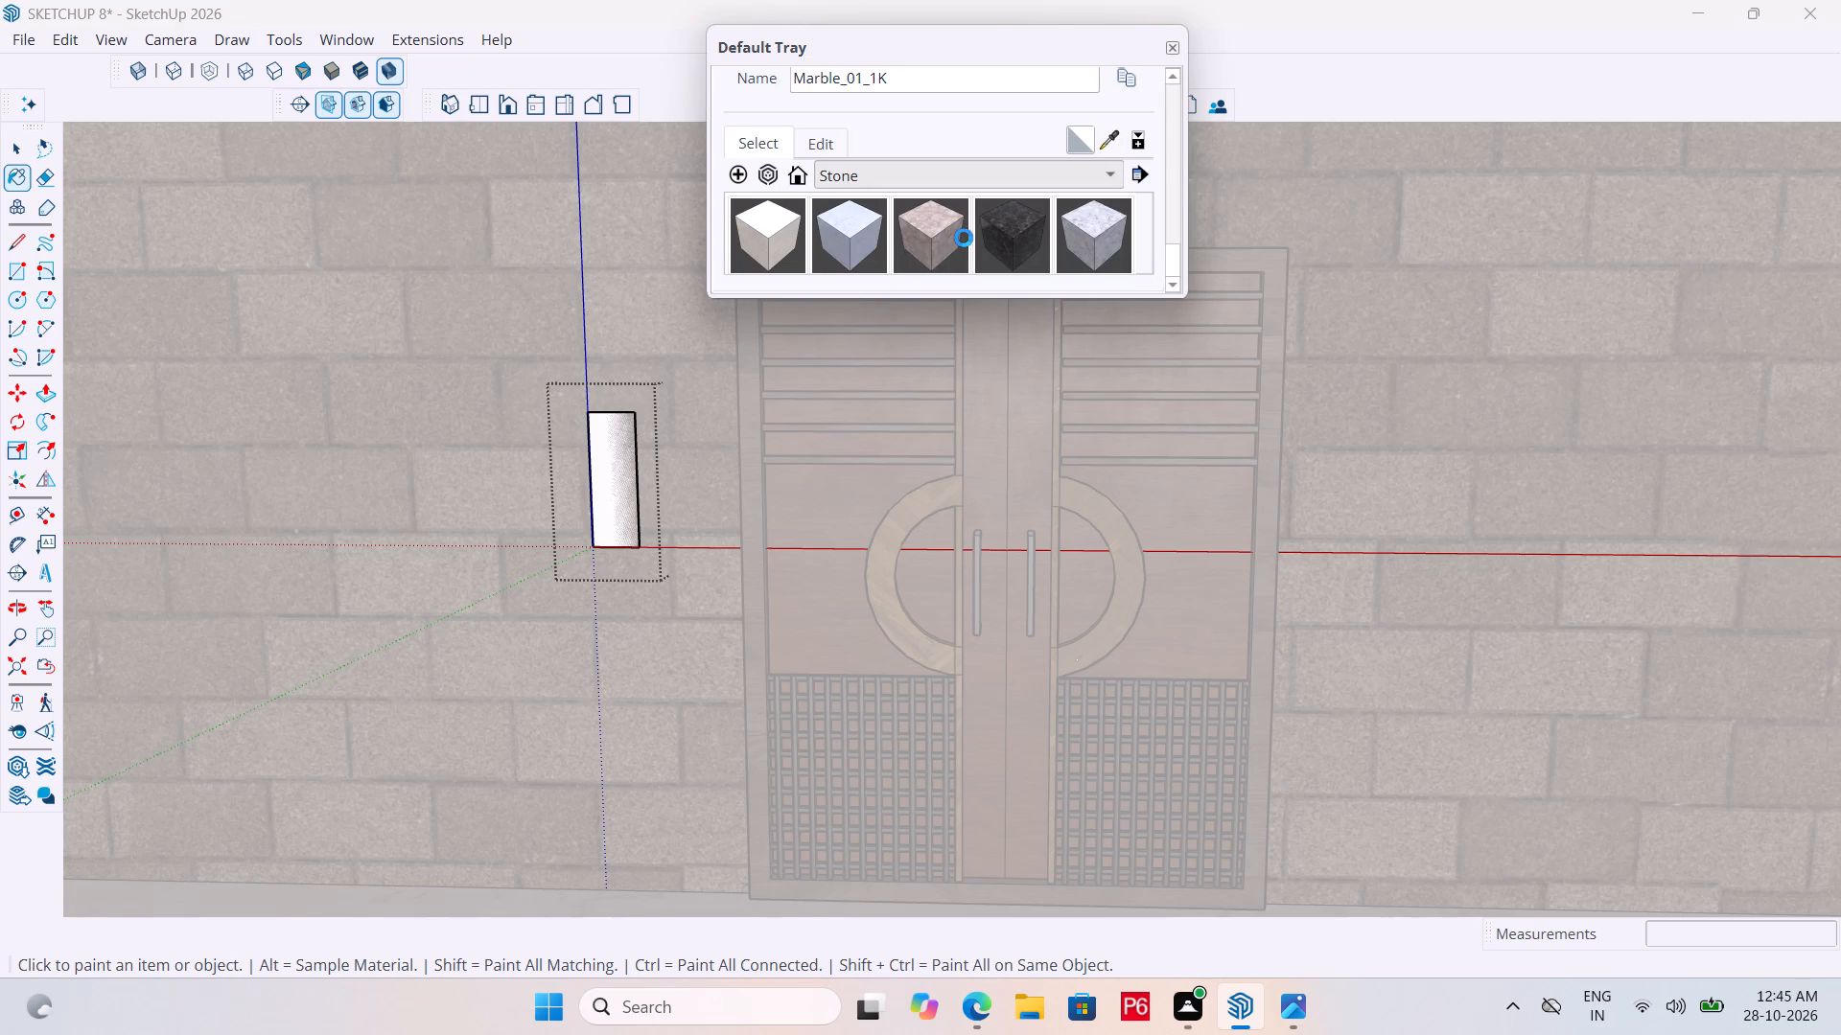
scroll(964, 238, down, 13)
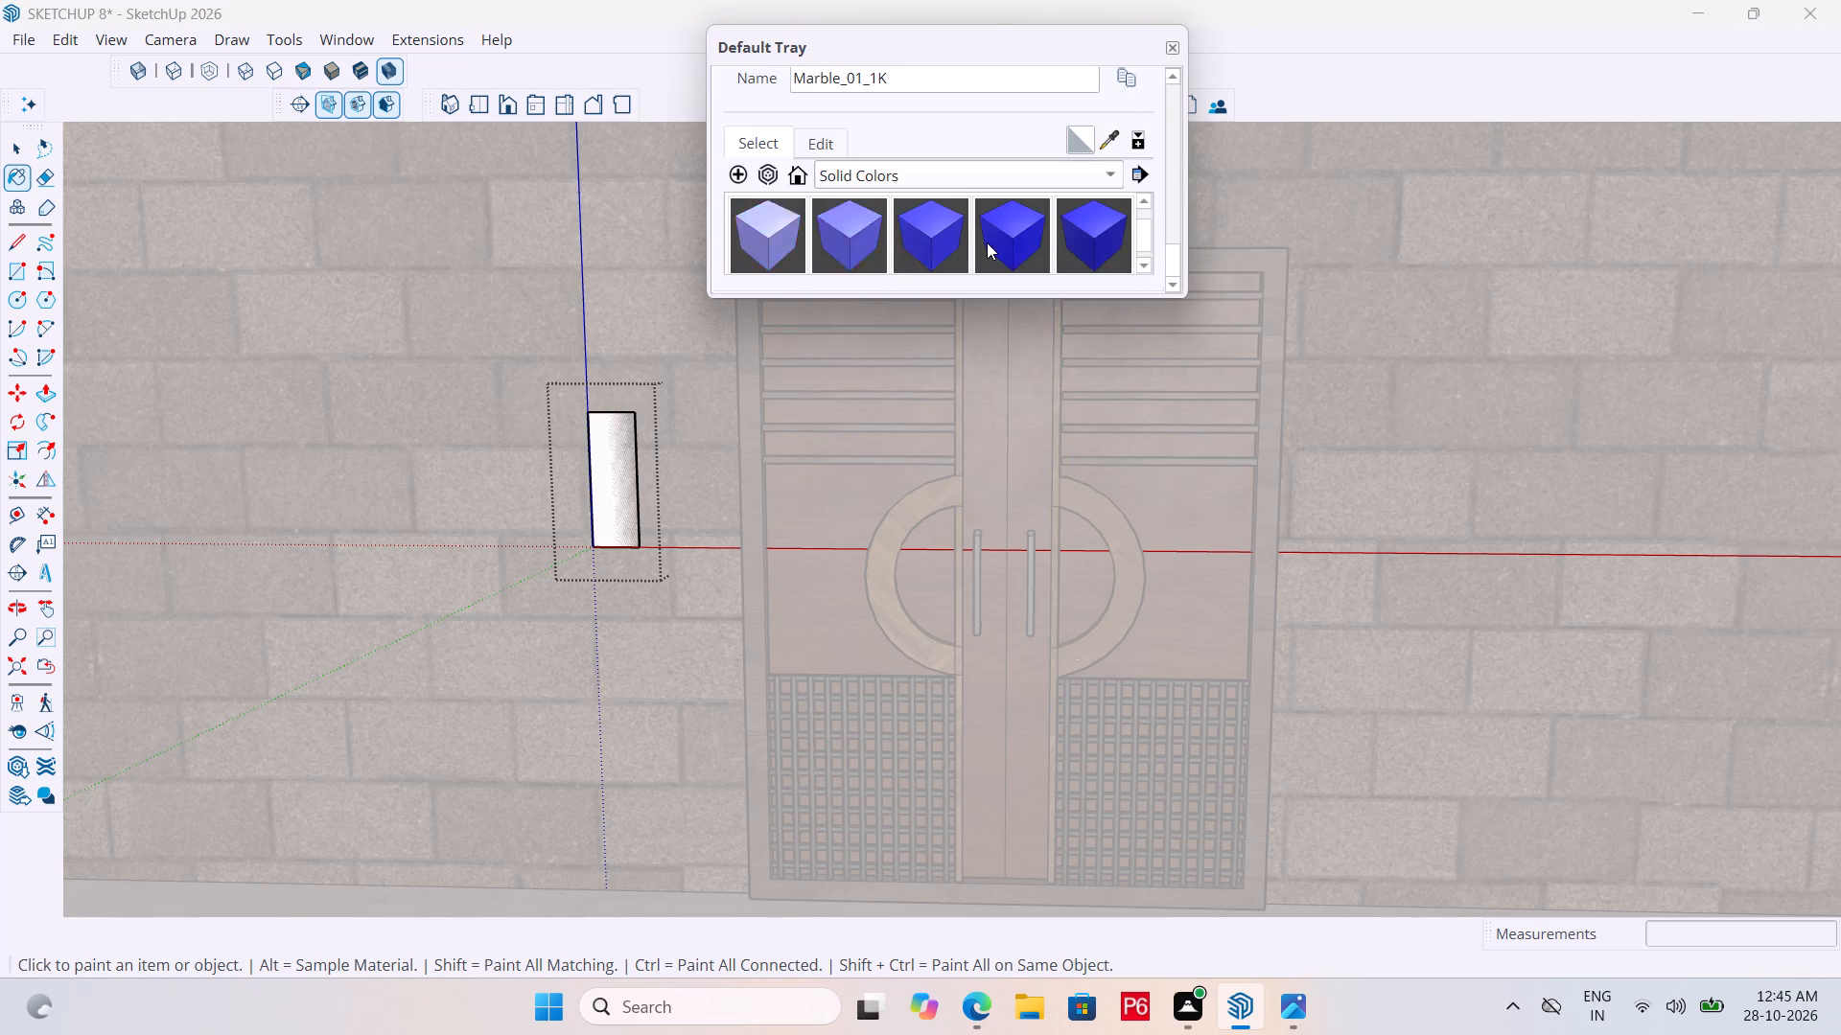
scroll(987, 242, down, 14)
click(783, 235)
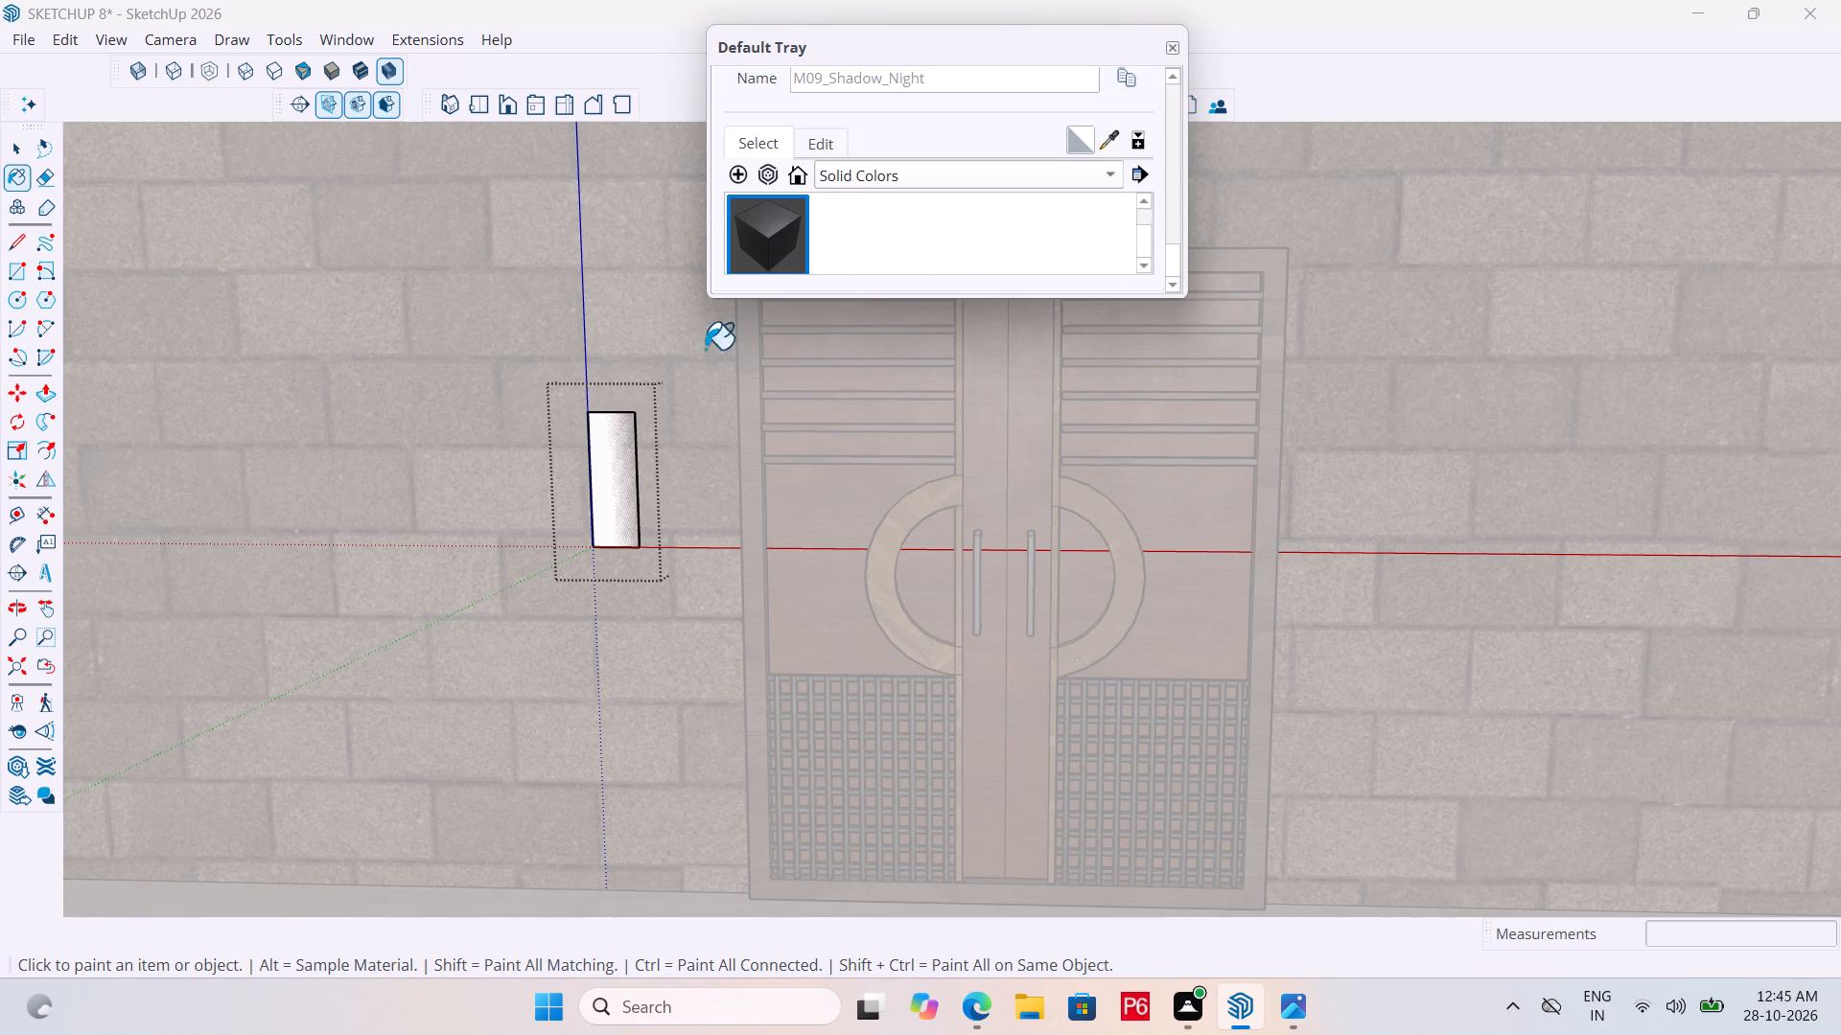
click(621, 459)
Push/Pull the dark rectangle outward from the wall by about 3 7/16" and leave its group.
key(p)
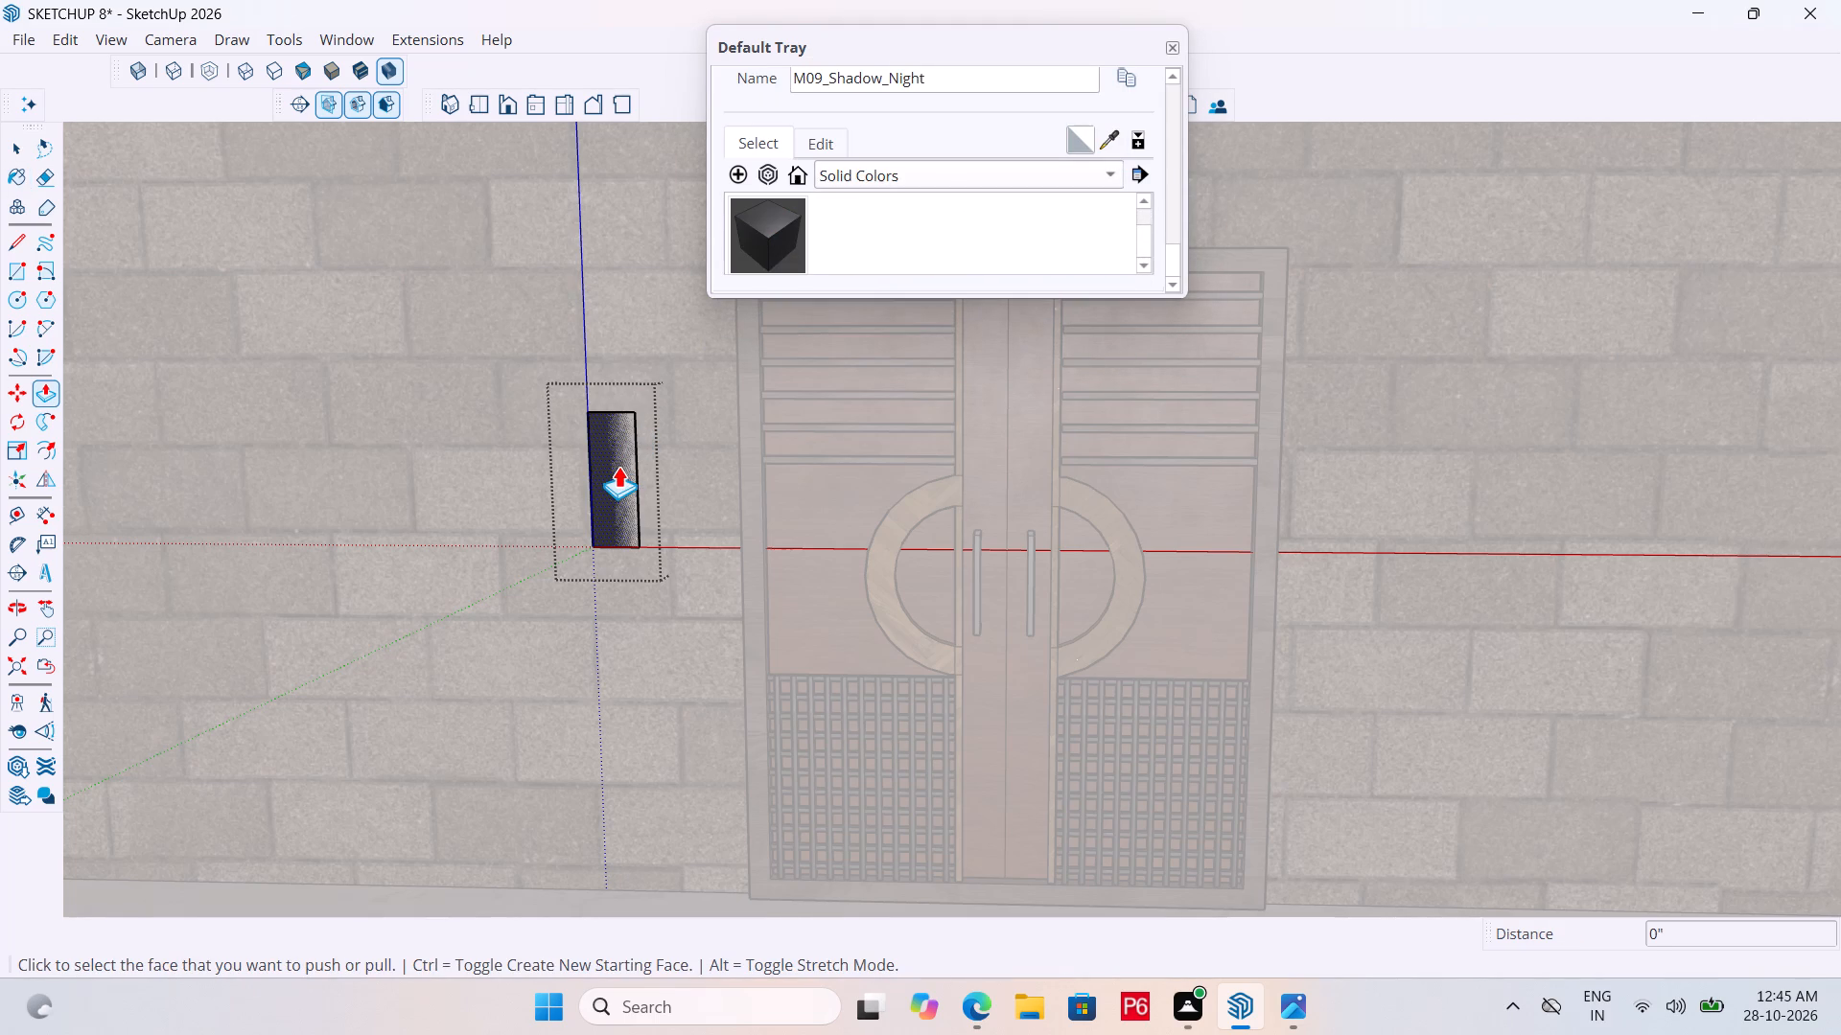
click(618, 466)
middle_drag(603, 492, 172, 493)
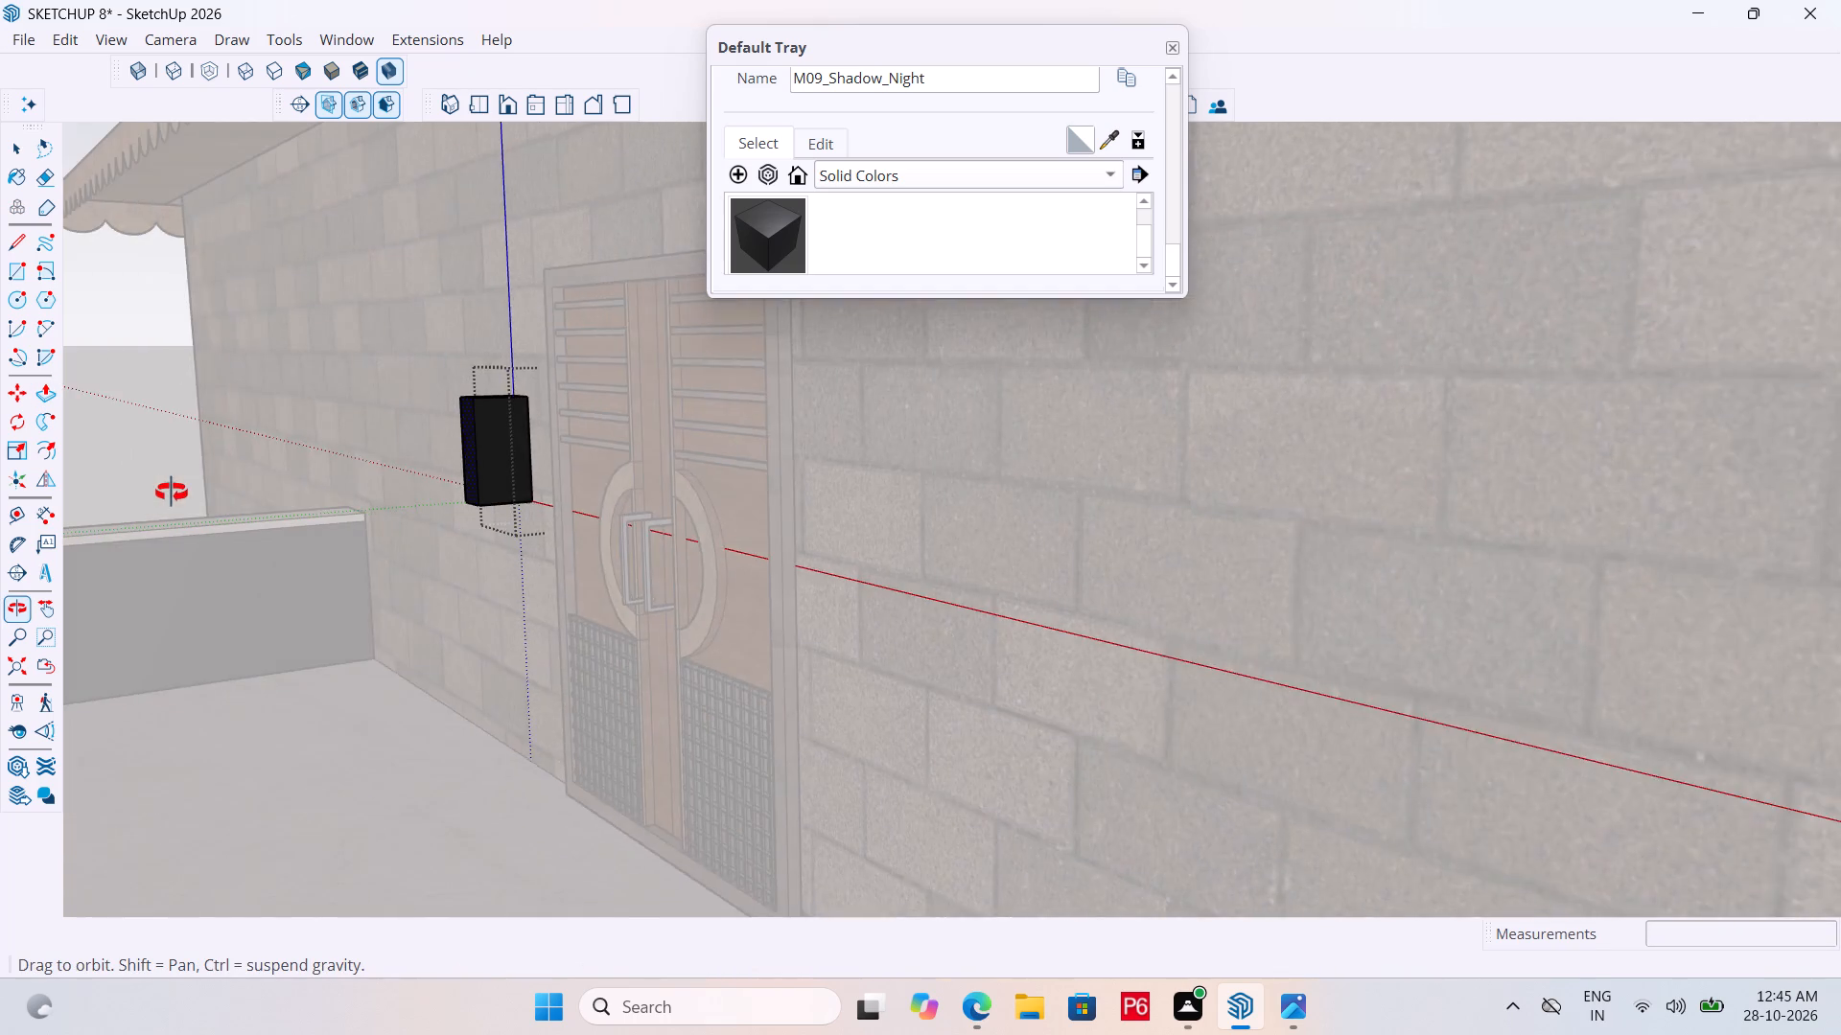
middle_drag(172, 493, 246, 488)
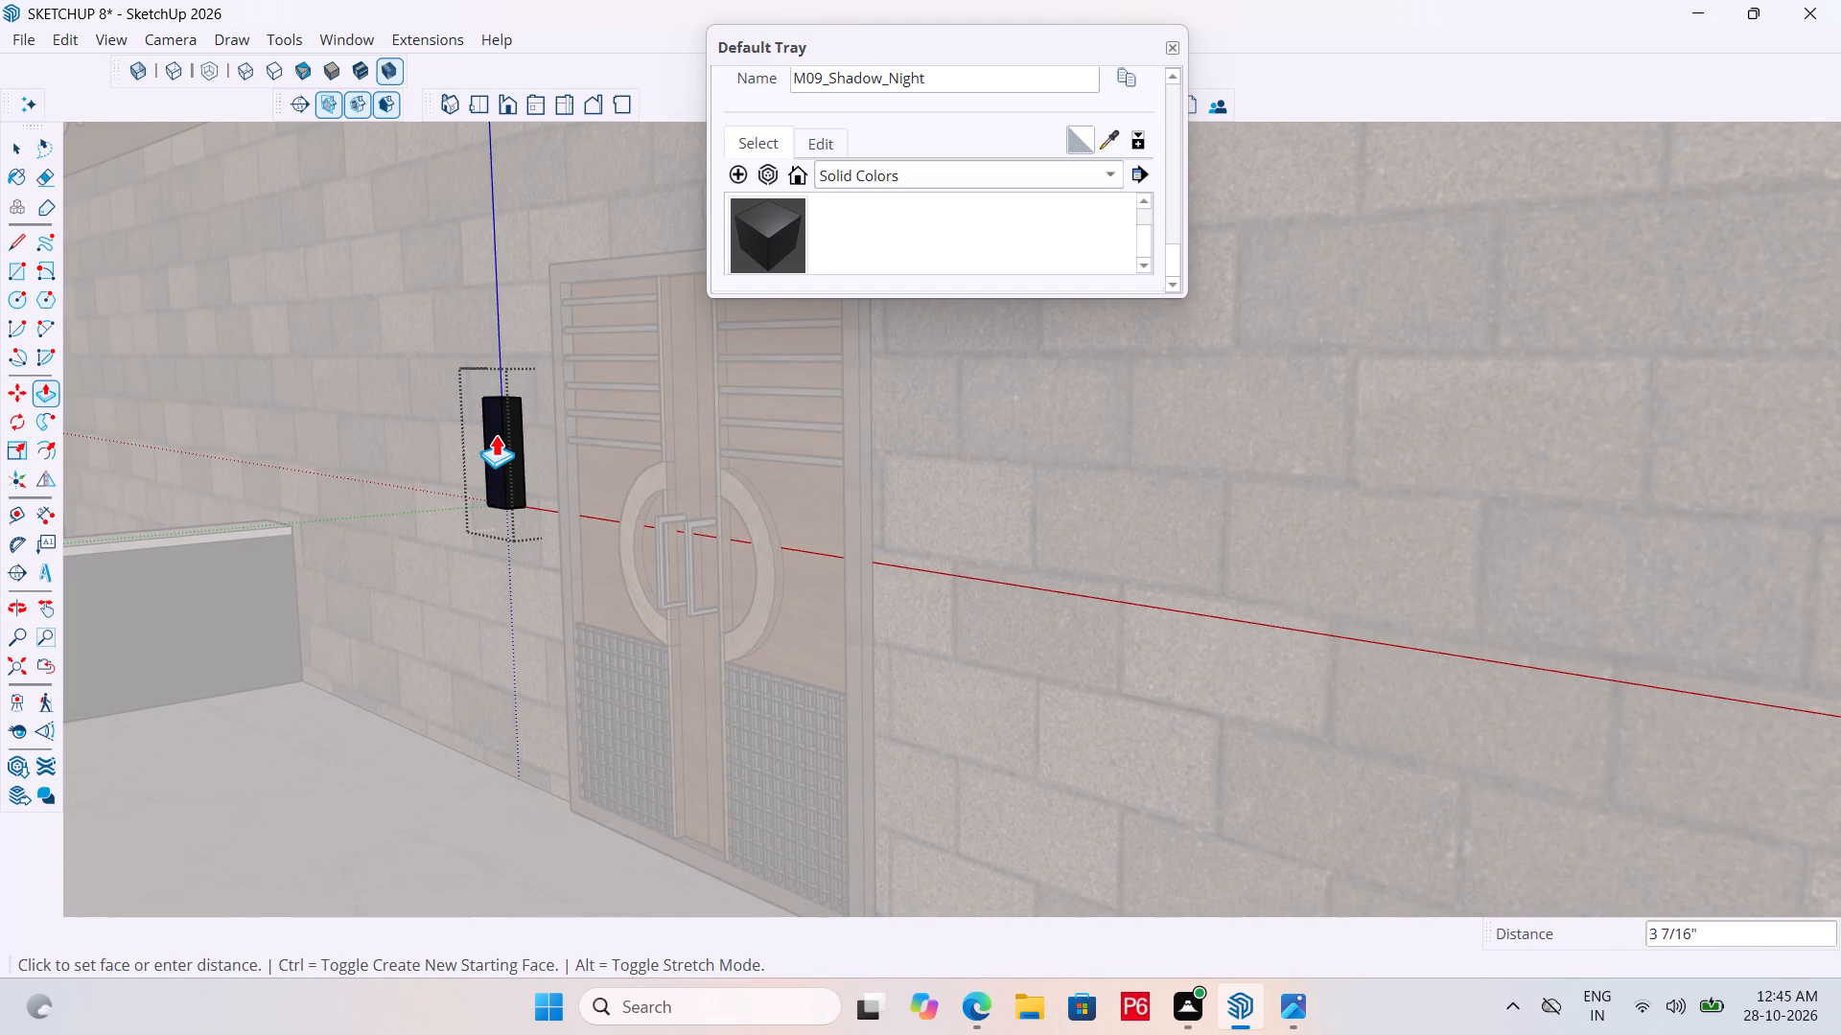
click(496, 434)
key(space)
click(941, 511)
Copy the dark wall box along the red axis to the other side of the double door, about 8' 10 9/16" away.
click(518, 476)
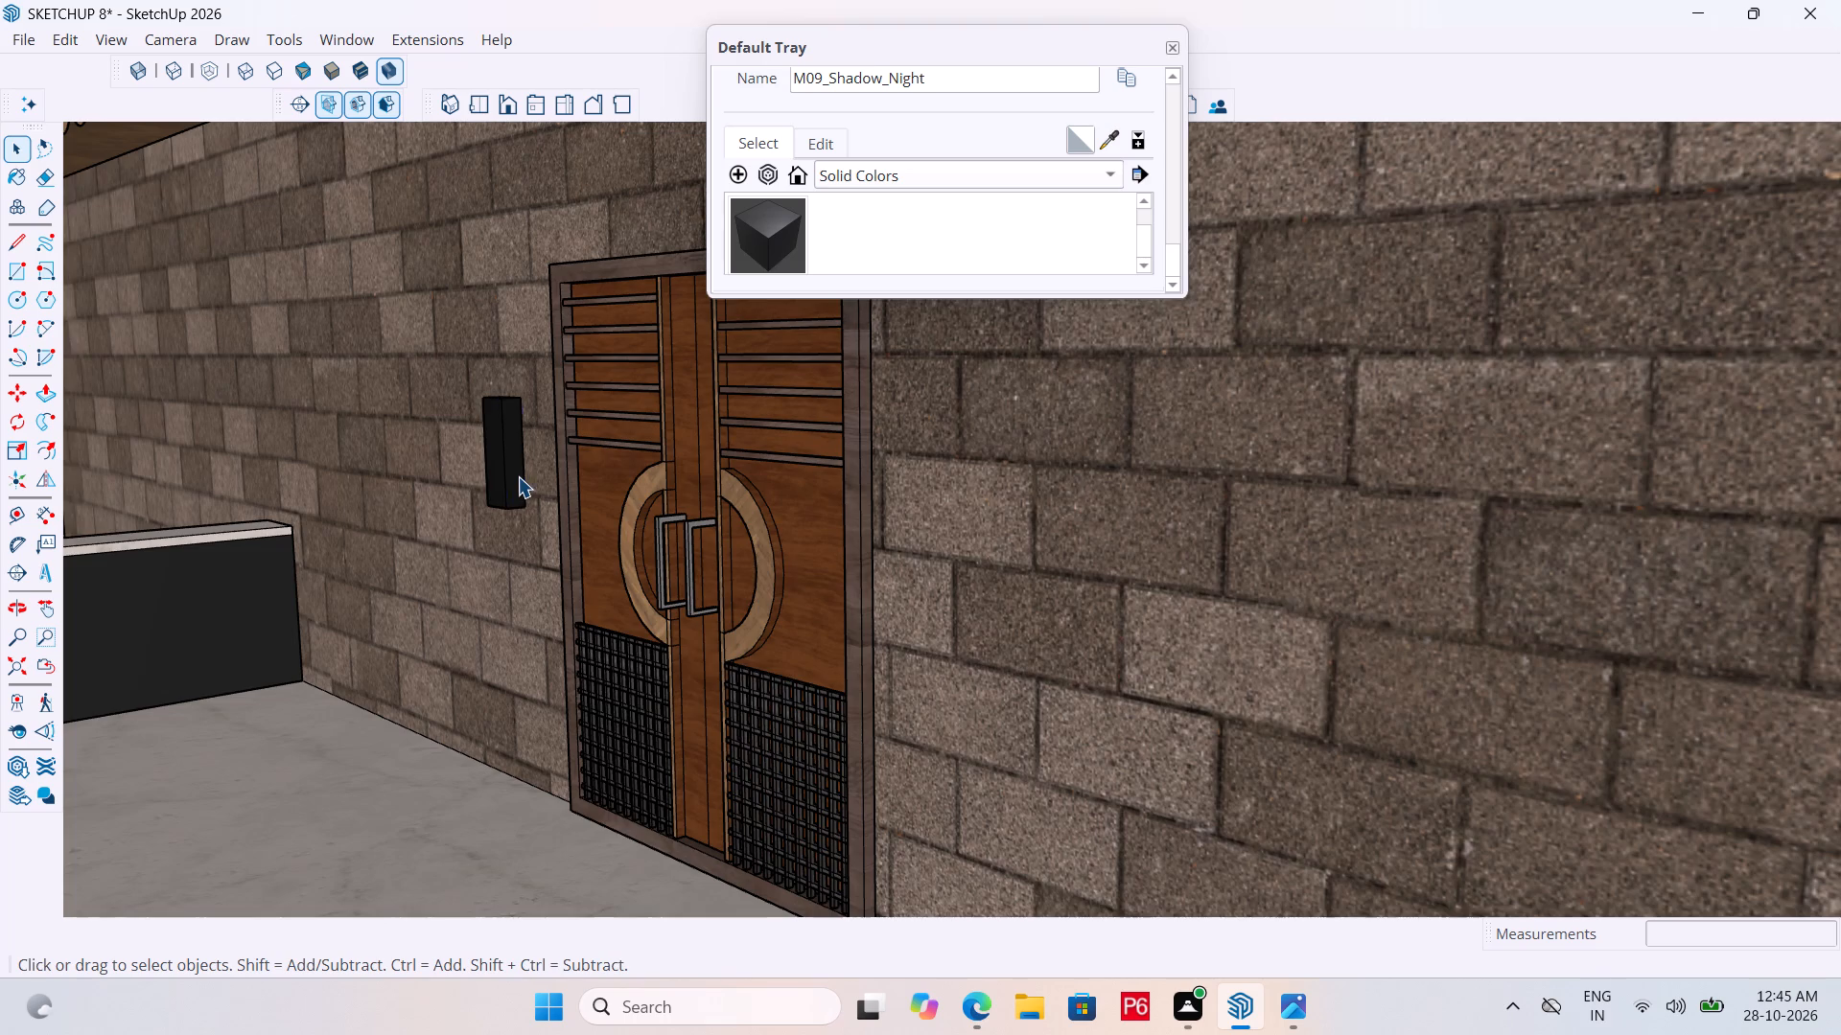
scroll(497, 511, up, 1)
middle_drag(497, 513, 564, 528)
key(m)
scroll(616, 534, up, 4)
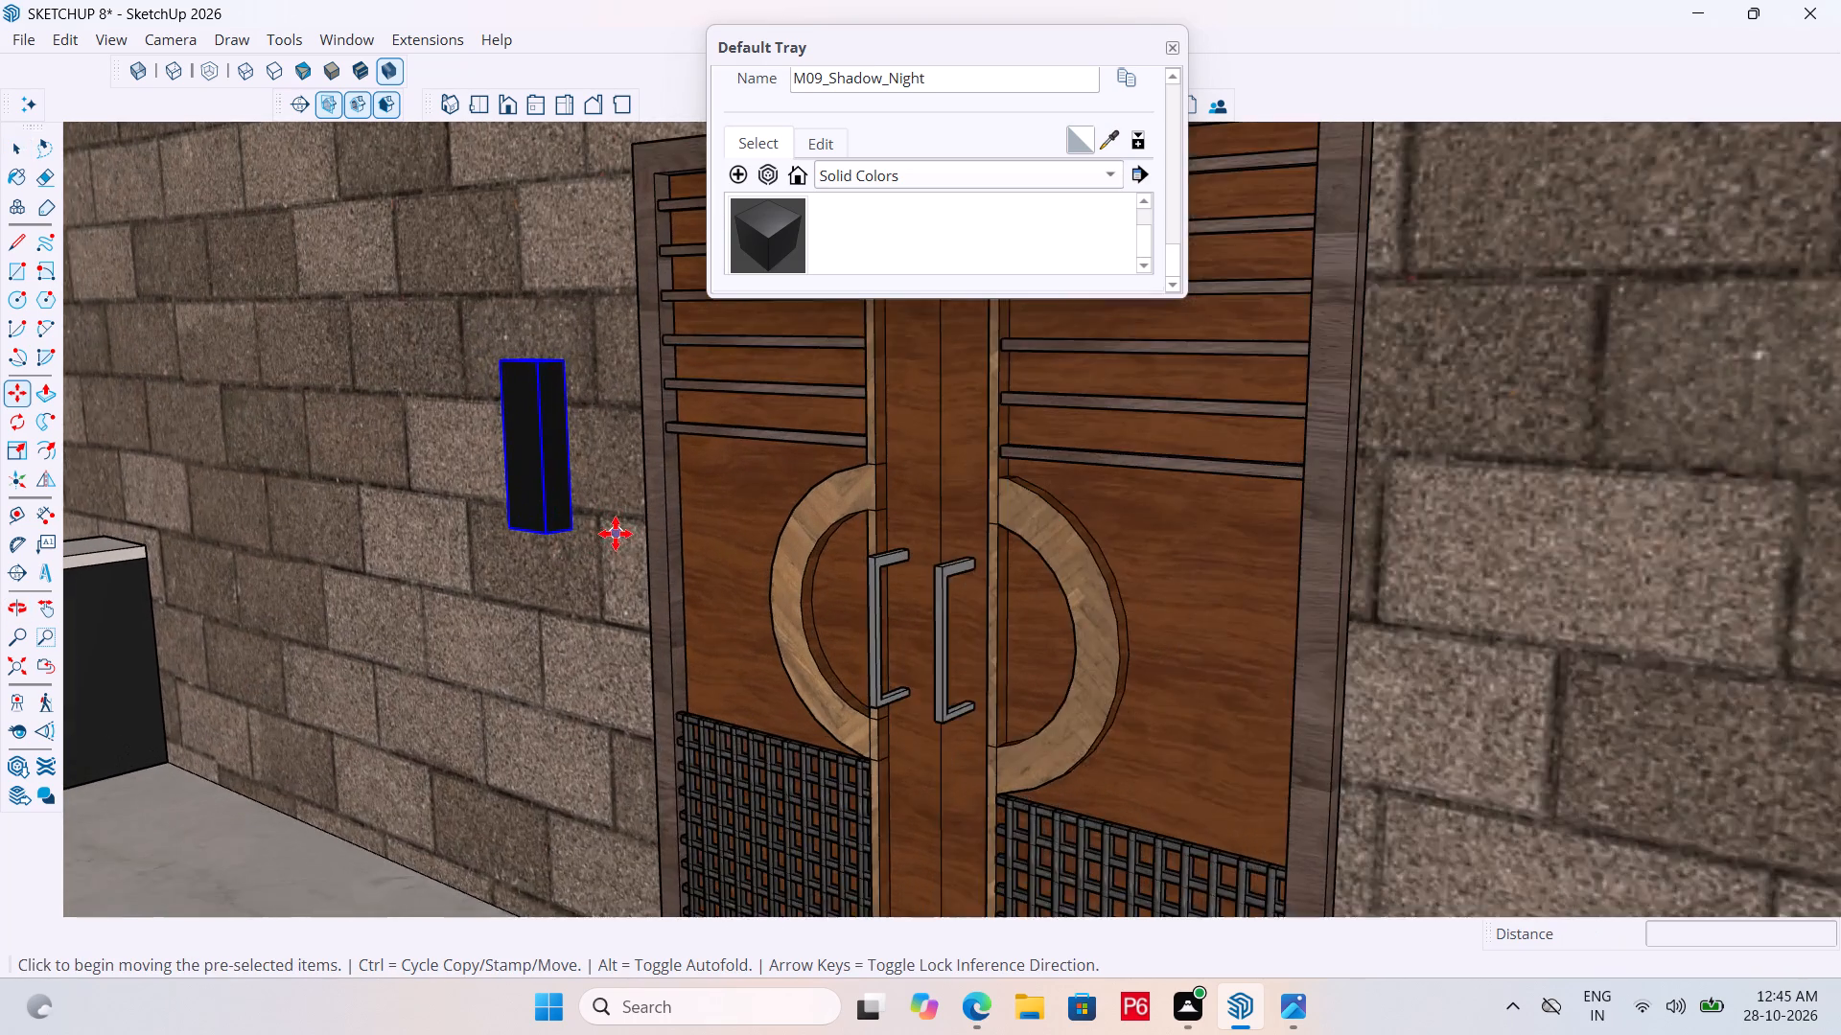
click(578, 530)
scroll(760, 511, down, 6)
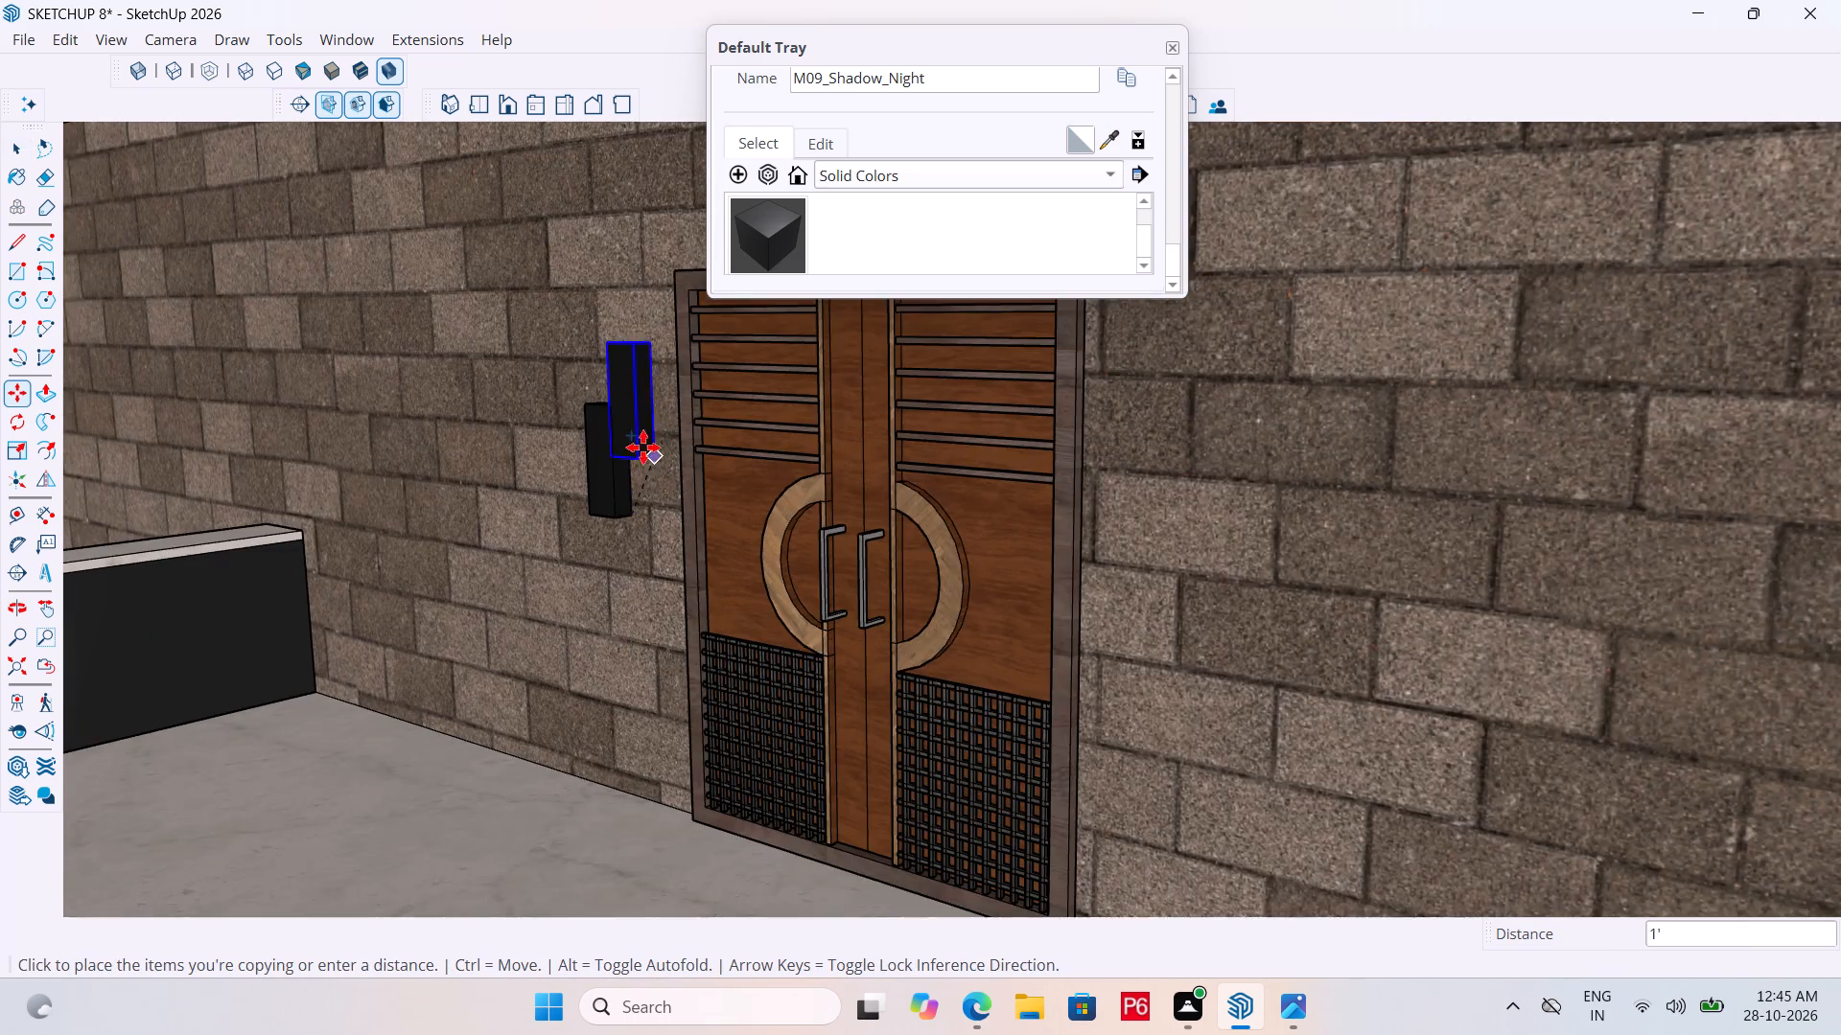
scroll(510, 442, down, 3)
scroll(956, 540, up, 5)
middle_drag(981, 554, 1007, 561)
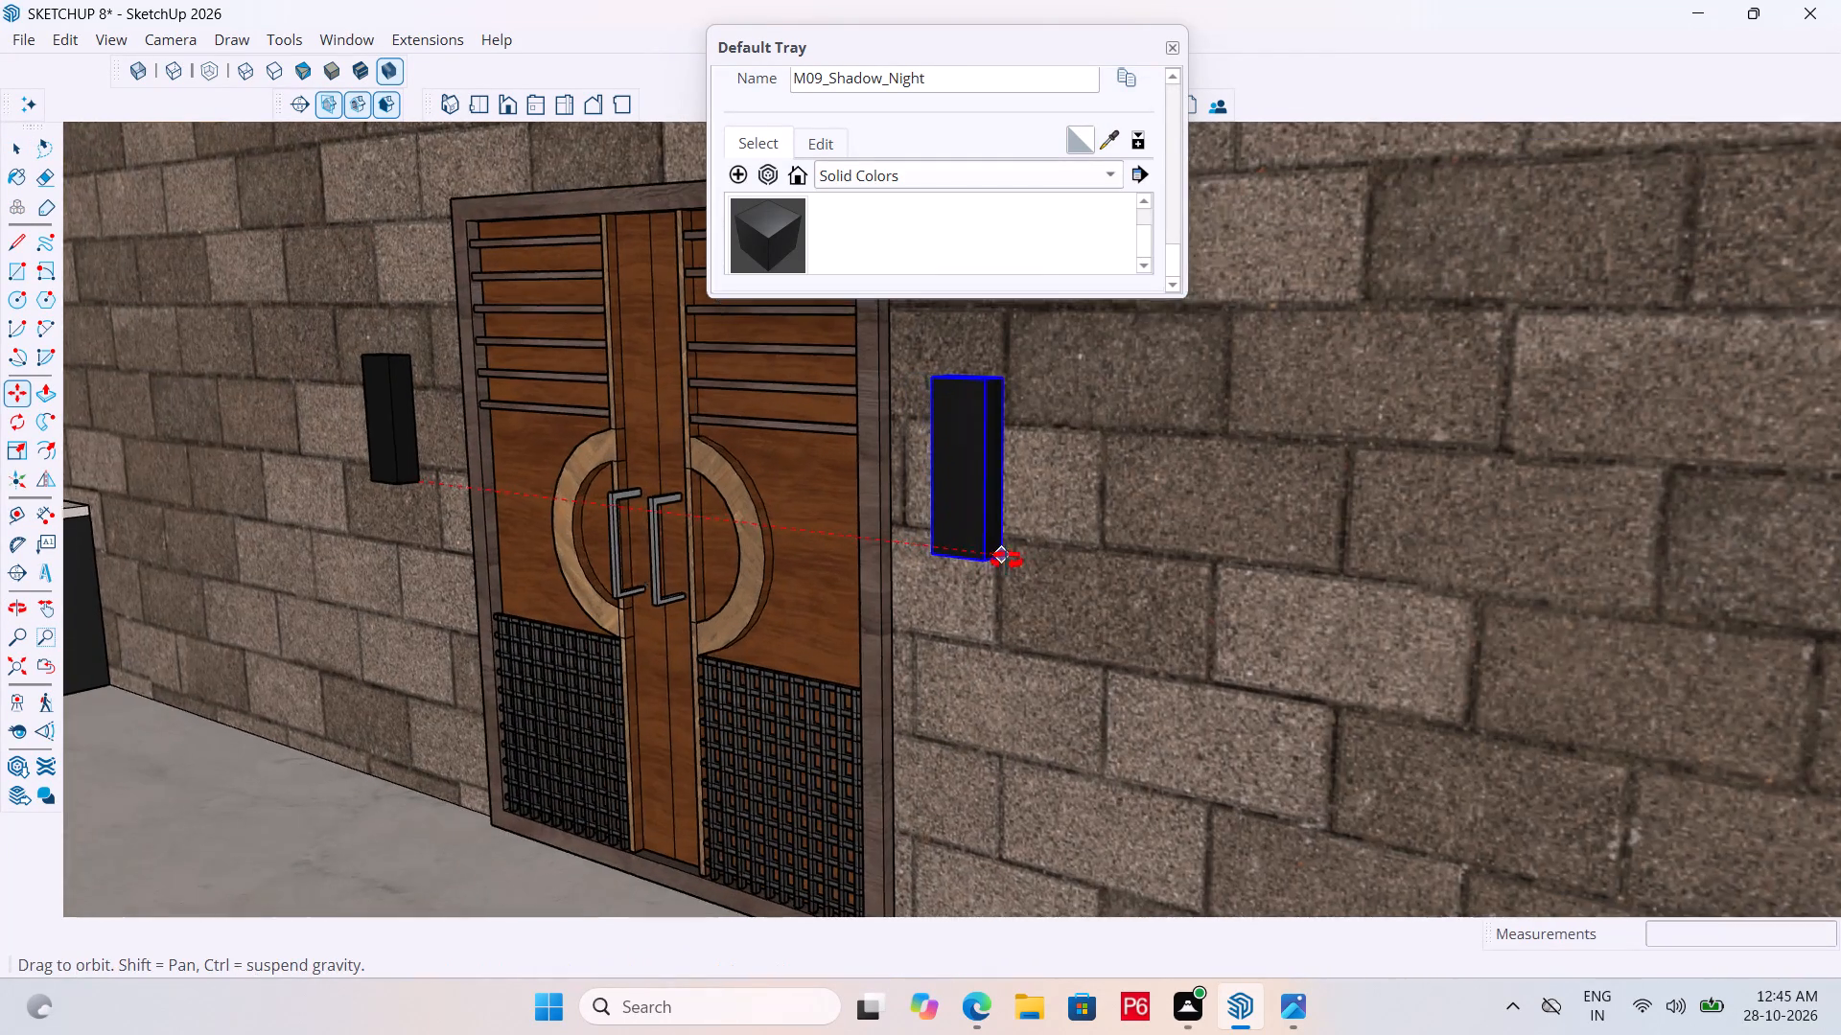
middle_drag(1007, 561, 1257, 555)
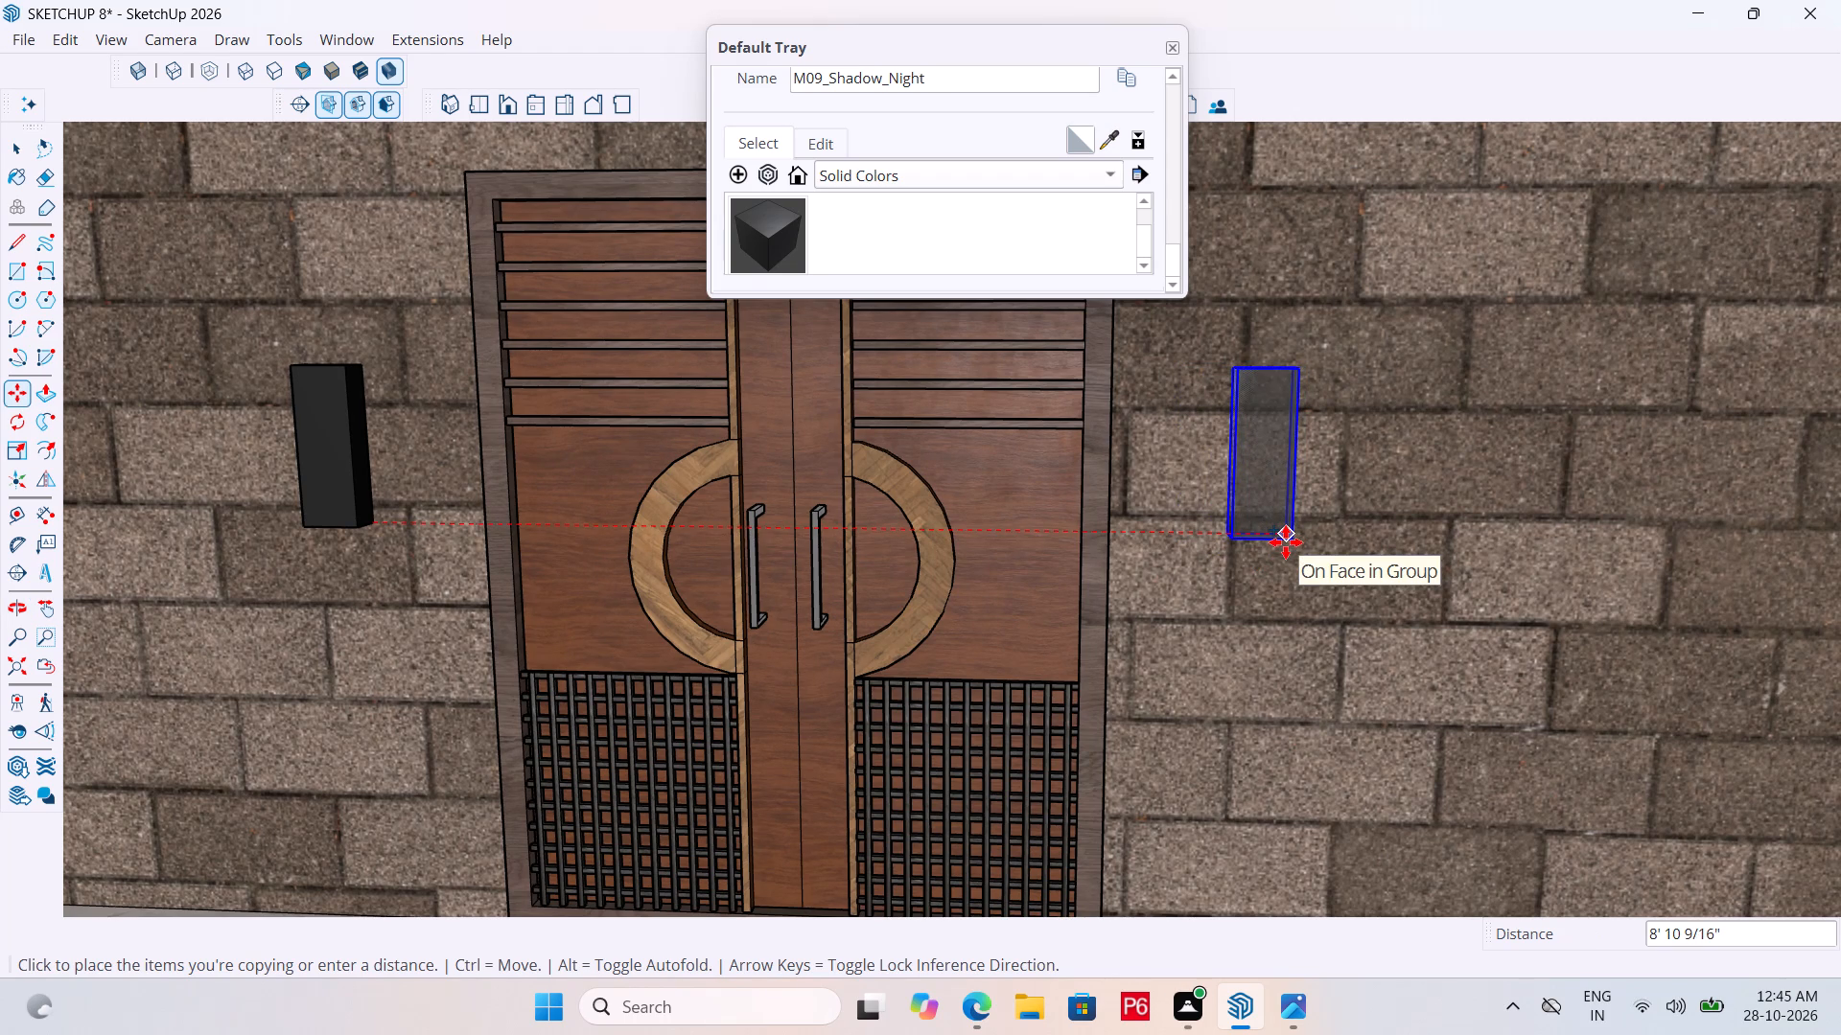
click(1286, 542)
Save the model with both wall boxes in place and clear the selection.
scroll(859, 563, down, 7)
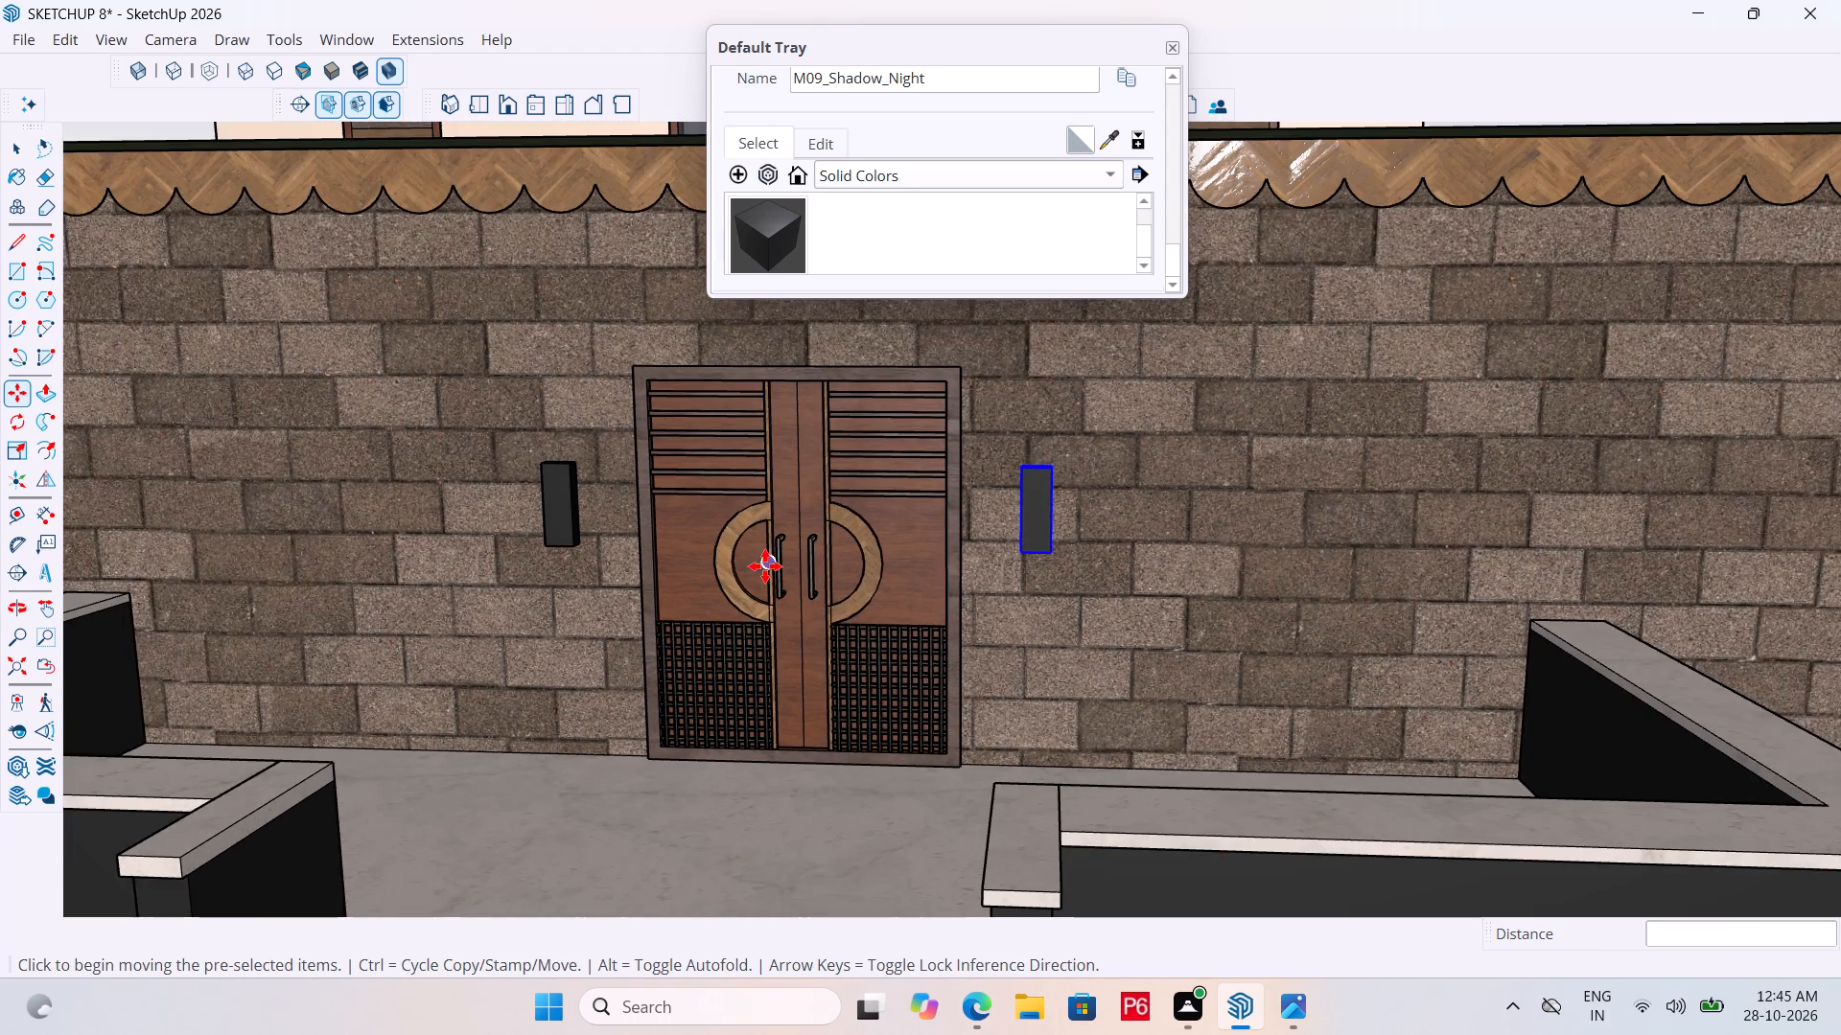
scroll(769, 547, down, 6)
key(ctrl+s)
key(ctrl+s)
key(ctrl+s)
key(ctrl+s)
key(ctrl+s)
key(ctrl+s)
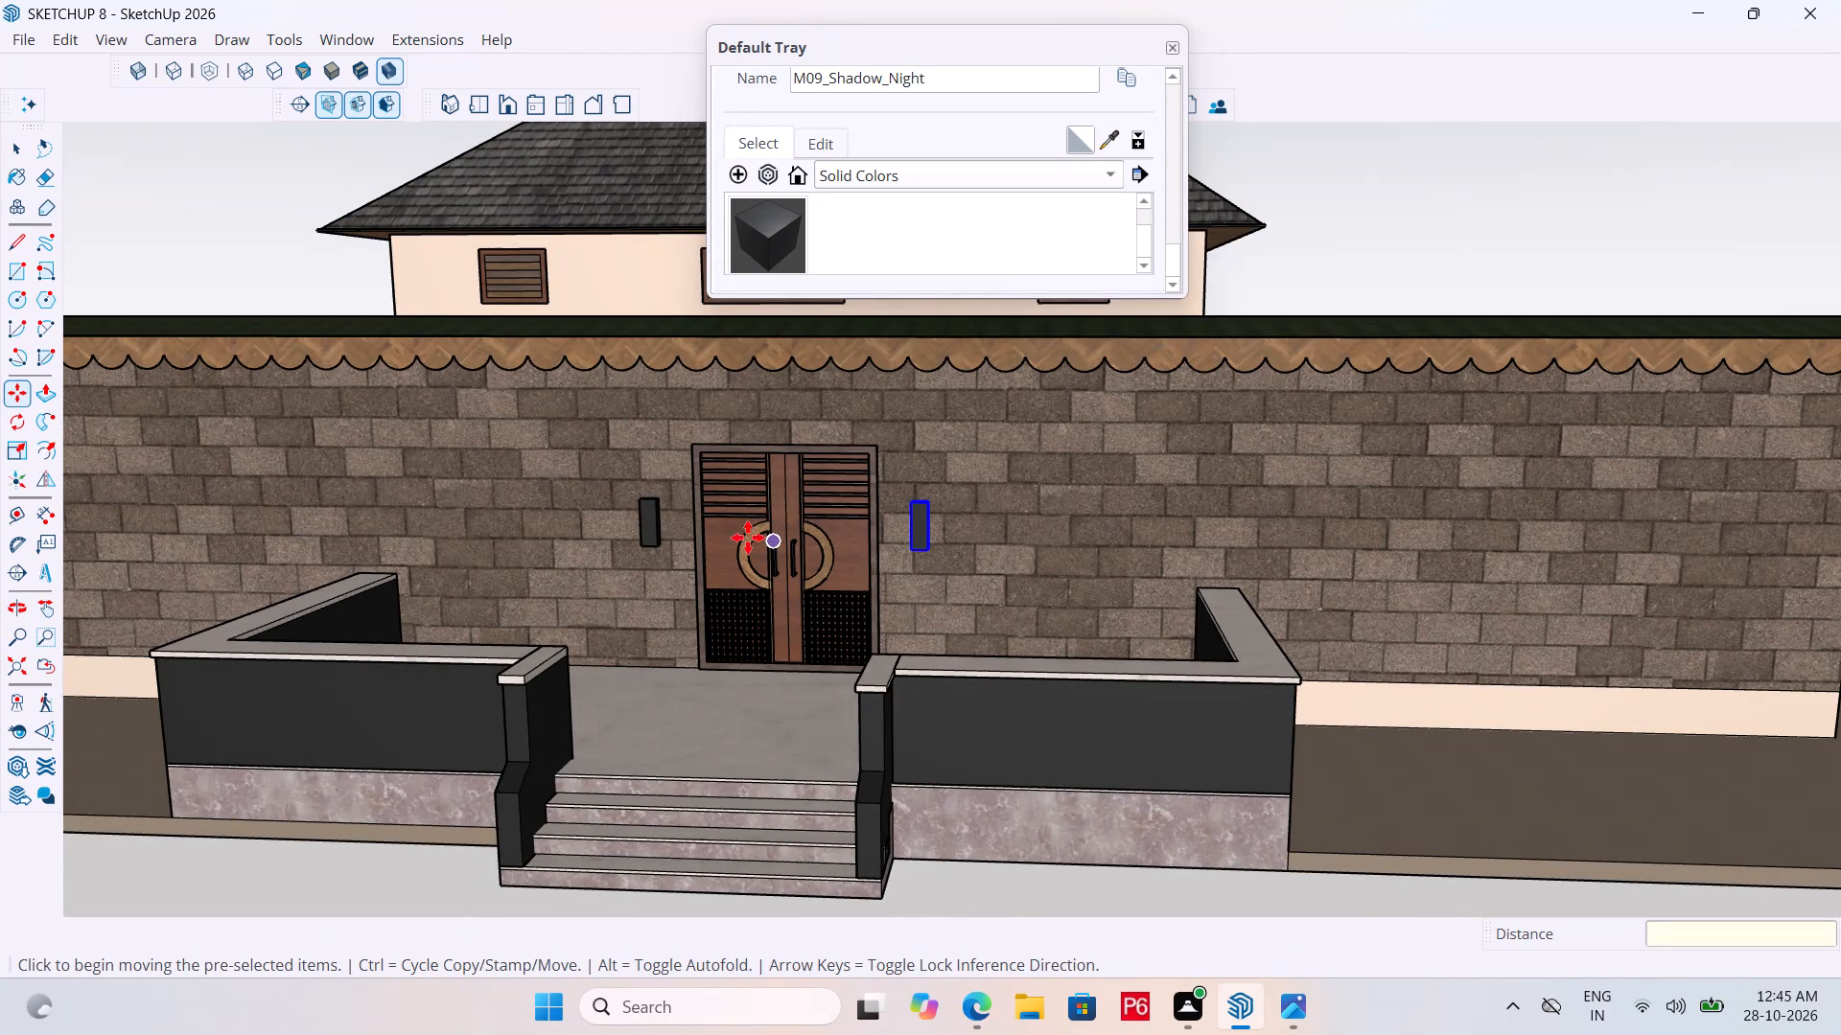
key(ctrl+s)
scroll(761, 512, down, 6)
key(space)
scroll(770, 491, down, 4)
click(924, 715)
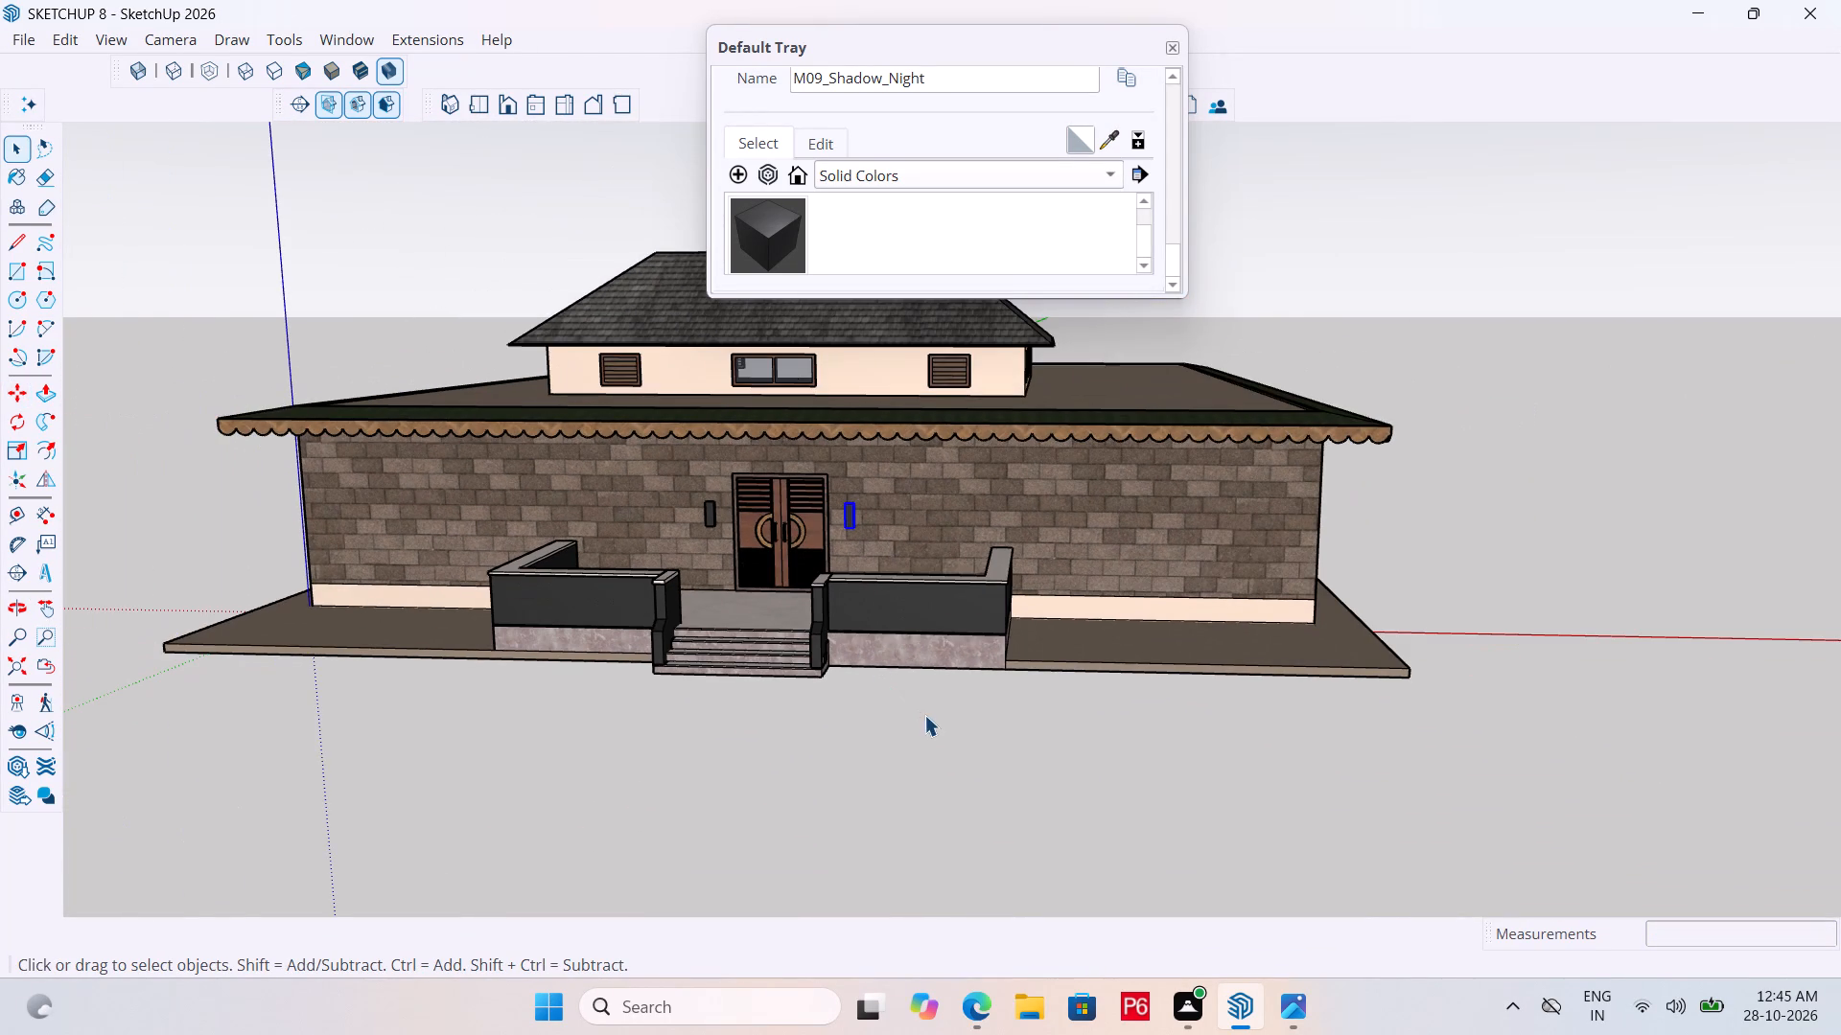
Close the materials tray and save the house model again.
middle_drag(748, 586, 758, 638)
scroll(761, 691, down, 2)
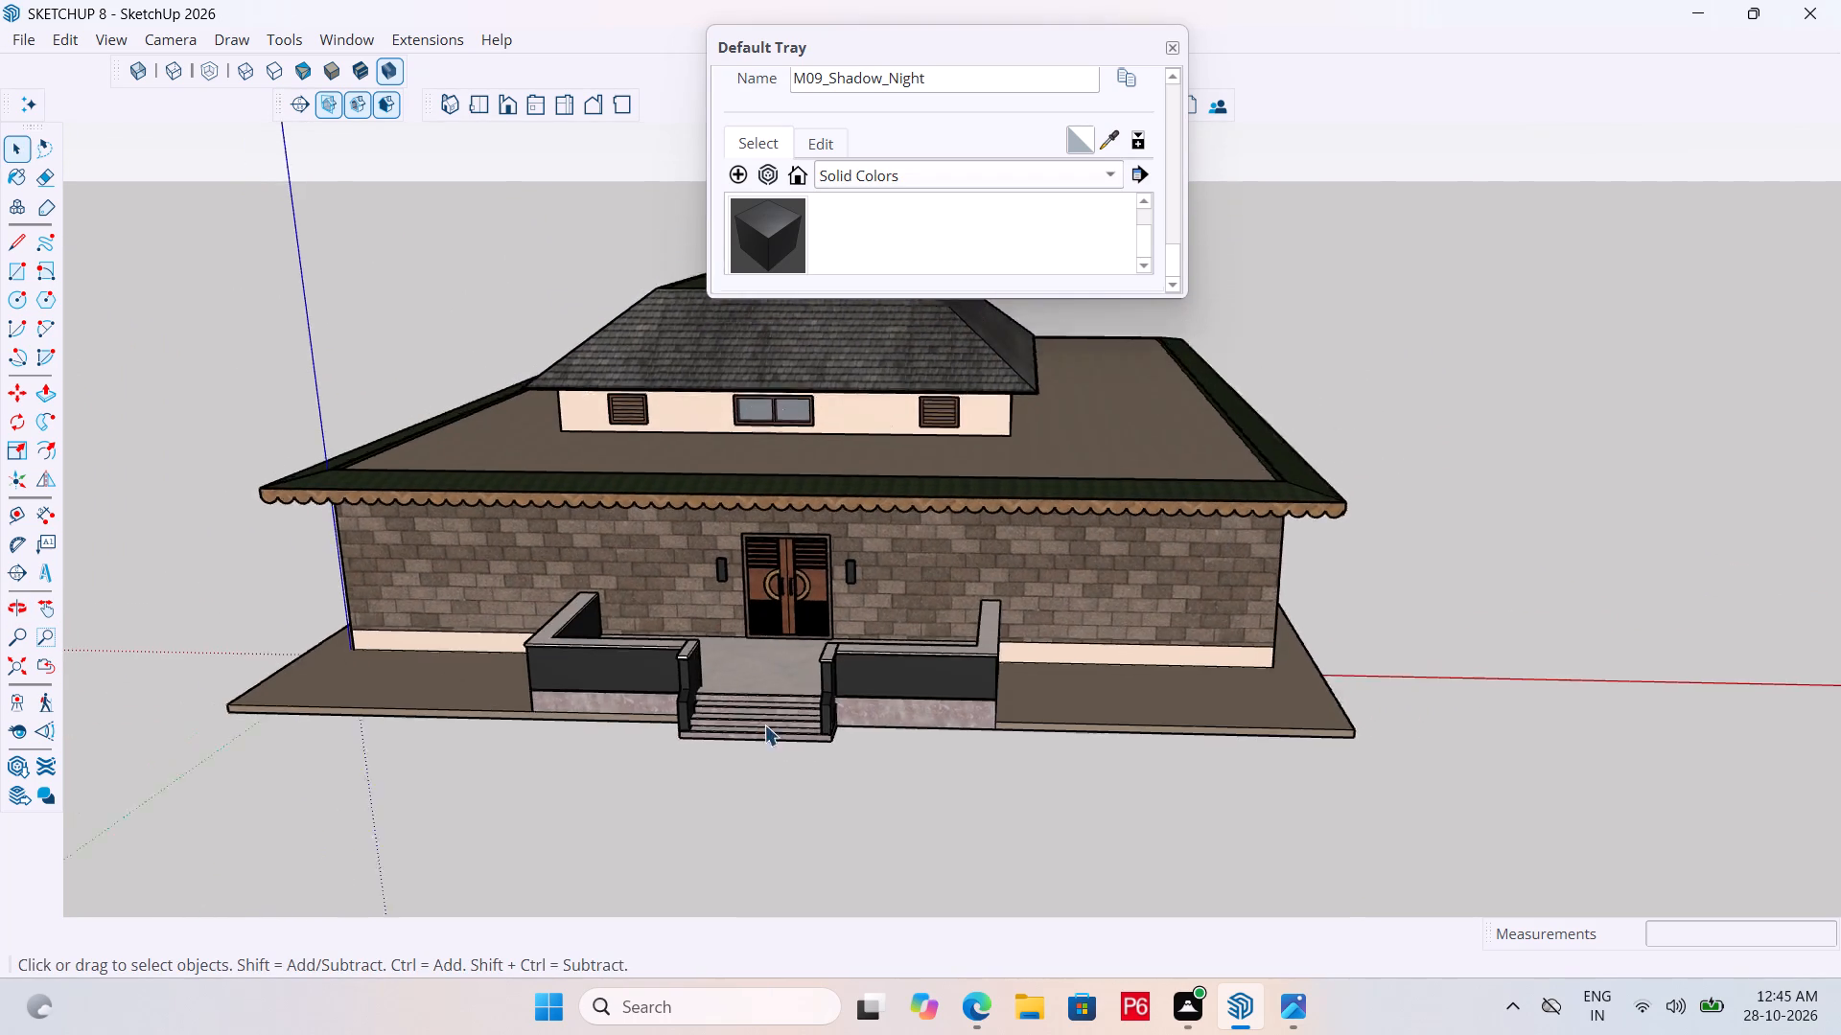
scroll(764, 724, down, 4)
middle_drag(994, 581, 973, 499)
click(1171, 47)
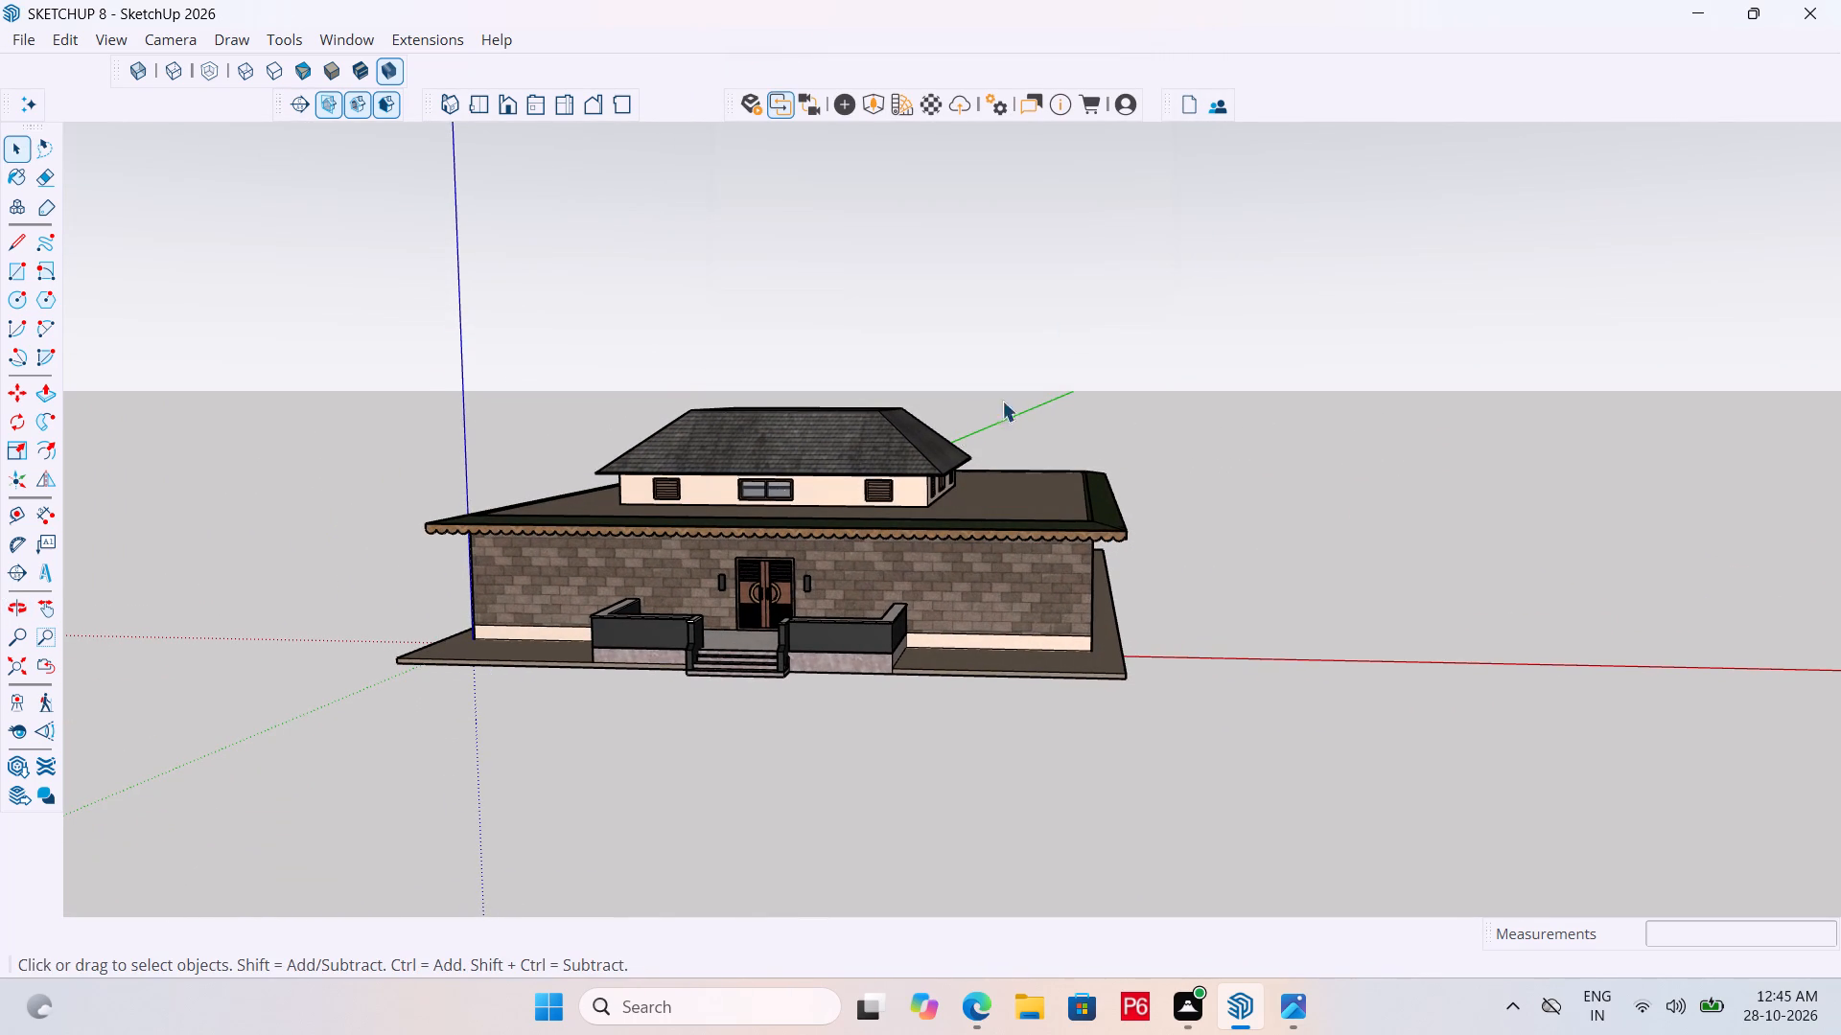
middle_drag(954, 424, 844, 415)
key(ctrl+s)
key(ctrl+s)
key(ctrl+s)
key(ctrl+s)
key(ctrl+s)
Examine the whole house from the front and from above, including its porch and roof.
ctrl+scroll(887, 655, up, 2)
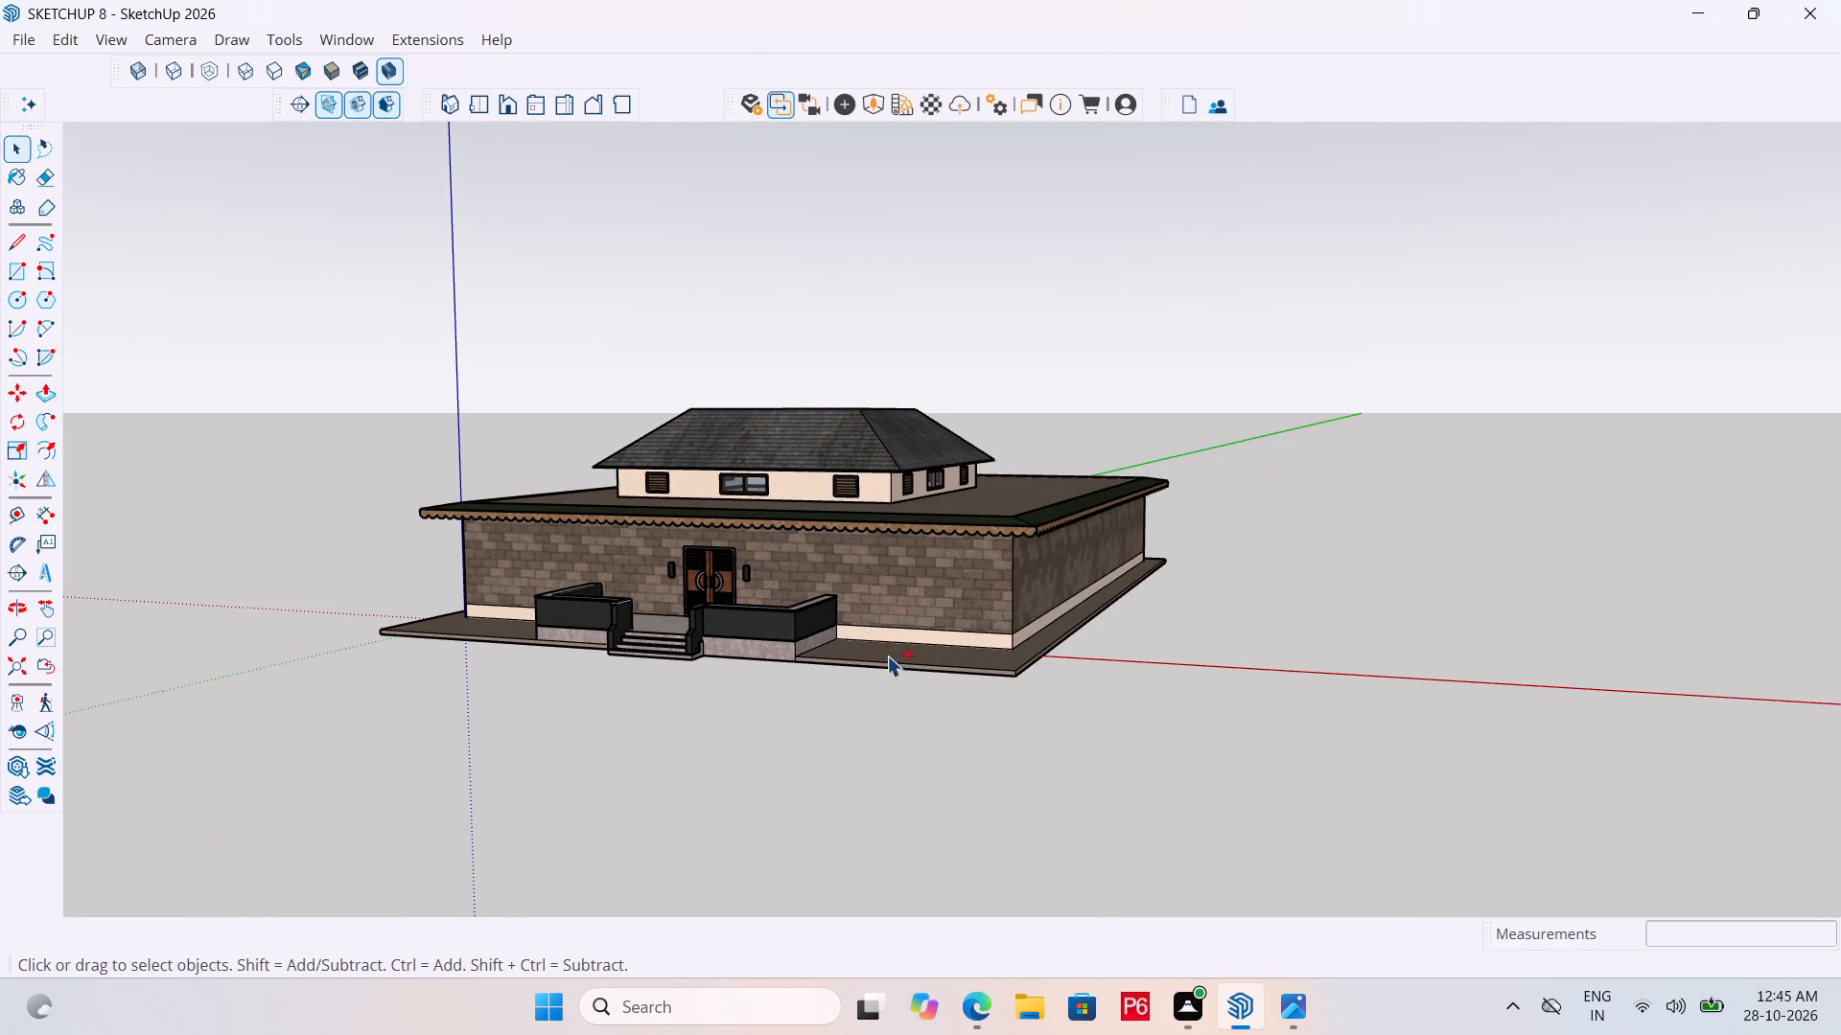
ctrl+scroll(887, 655, up, 4)
scroll(839, 597, up, 1)
middle_drag(839, 610, 895, 665)
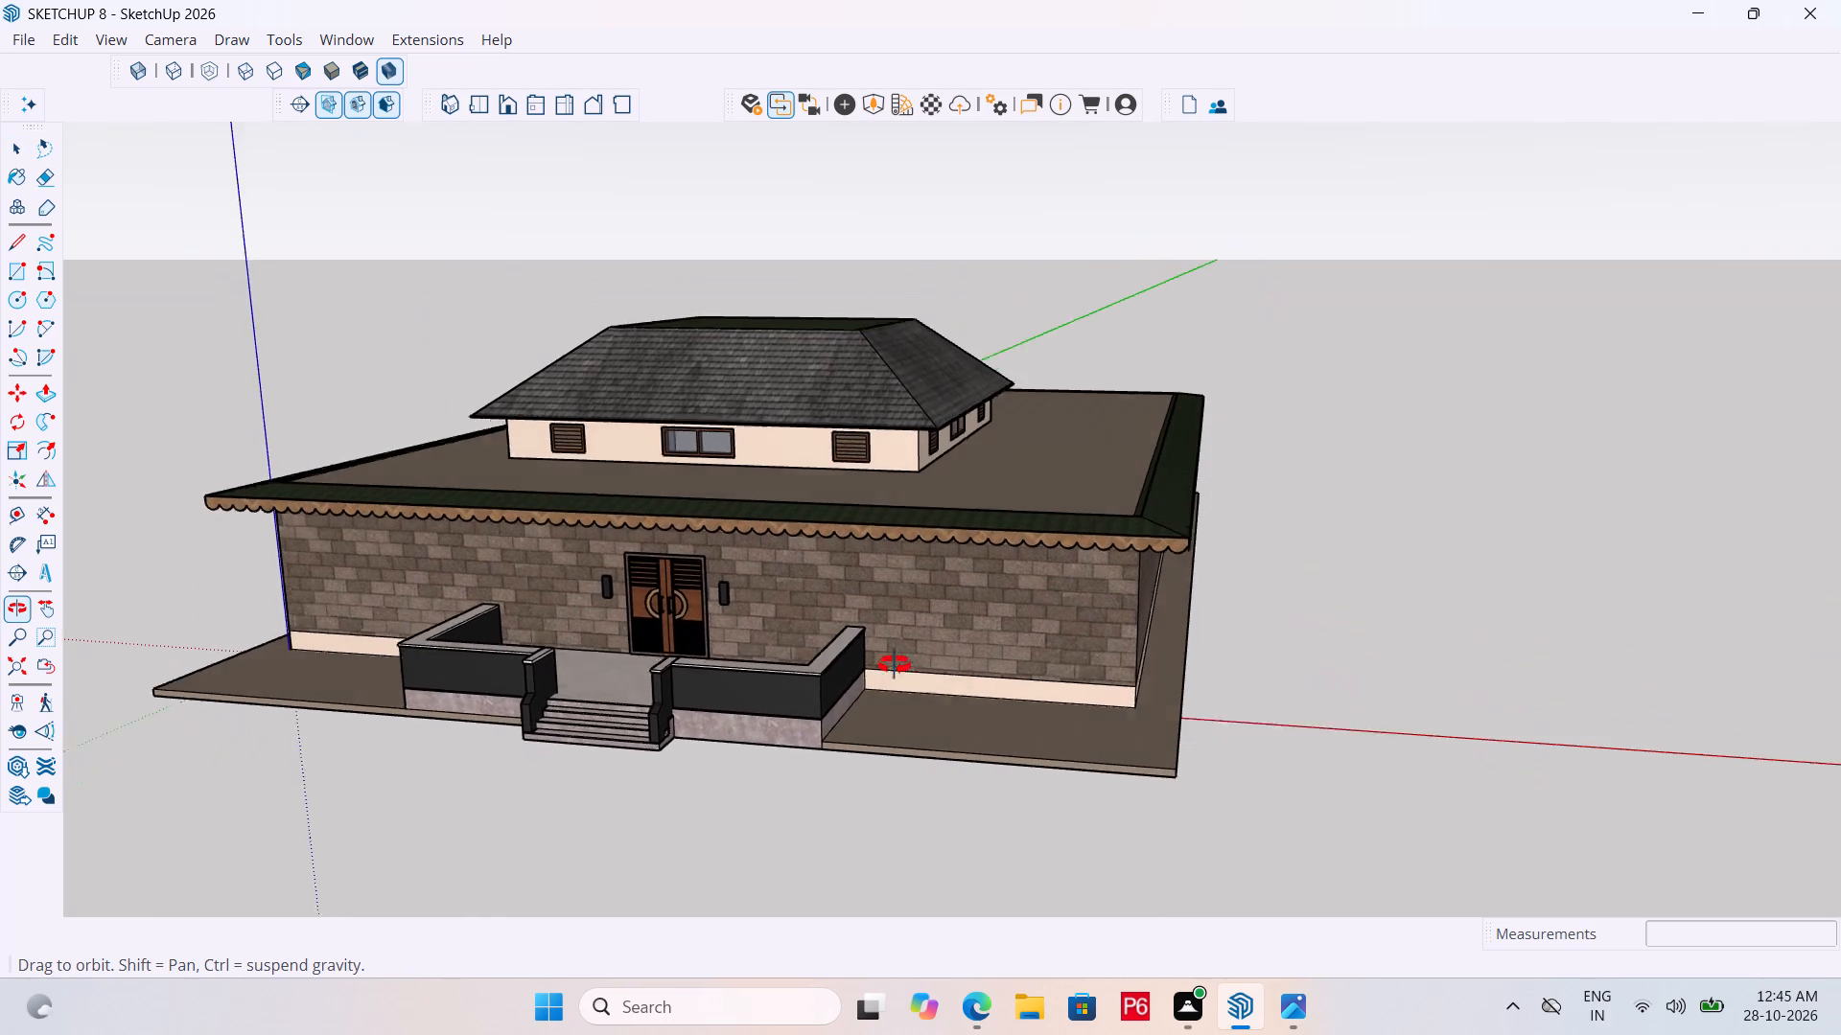
middle_drag(895, 665, 895, 660)
scroll(1003, 471, down, 7)
scroll(887, 466, down, 5)
middle_drag(849, 498, 679, 689)
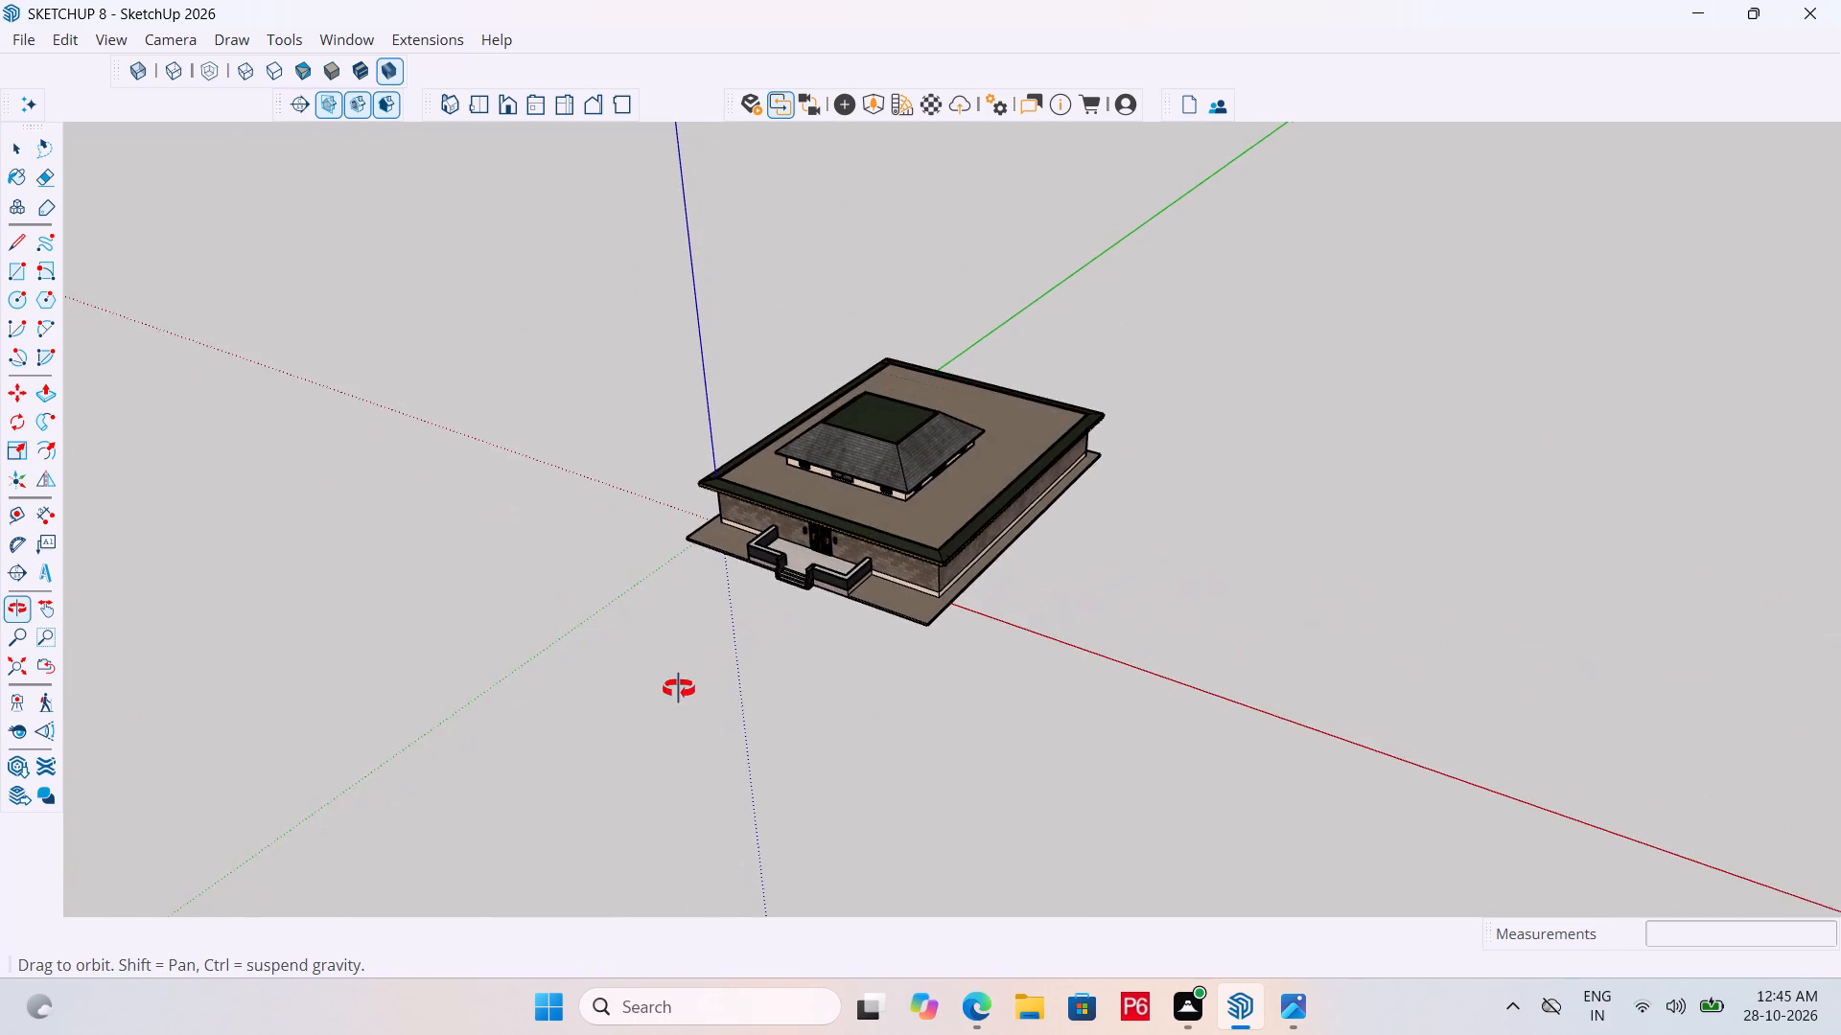
middle_drag(679, 689, 725, 719)
scroll(689, 679, up, 5)
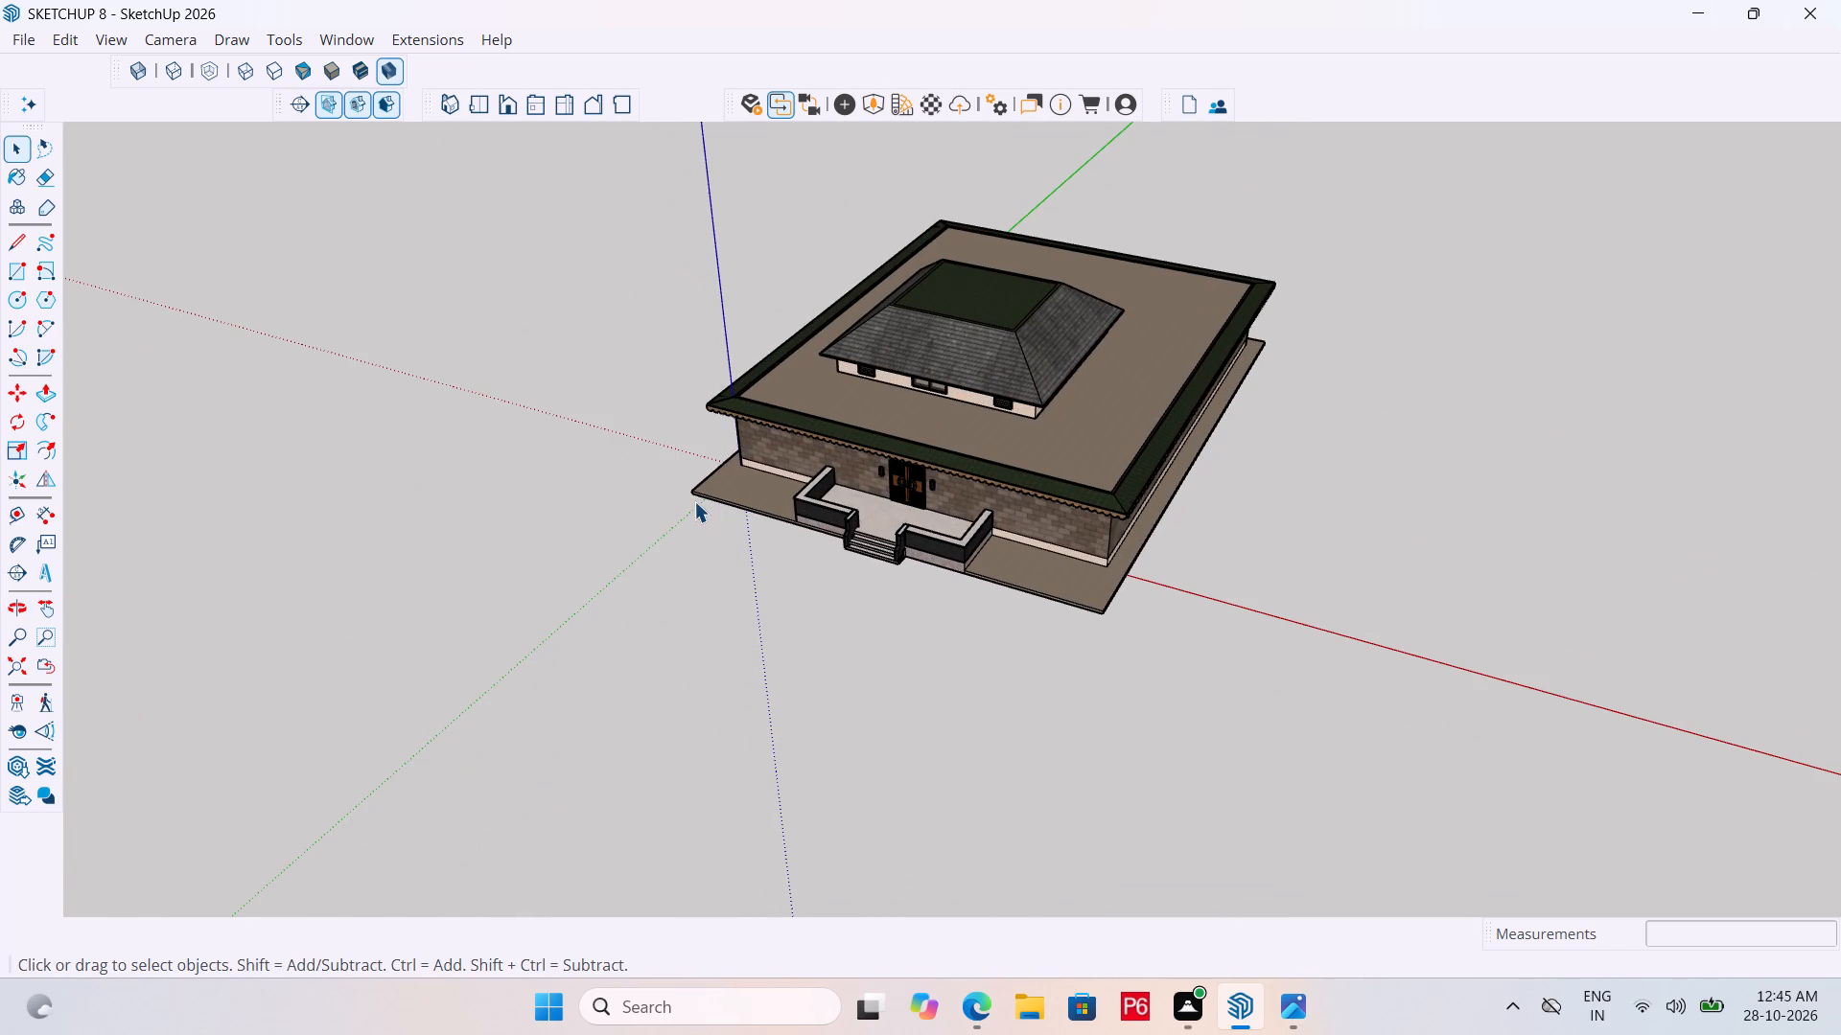
Draw a large rectangle flat on the ground, beside and in front of the house.
scroll(213, 443, down, 4)
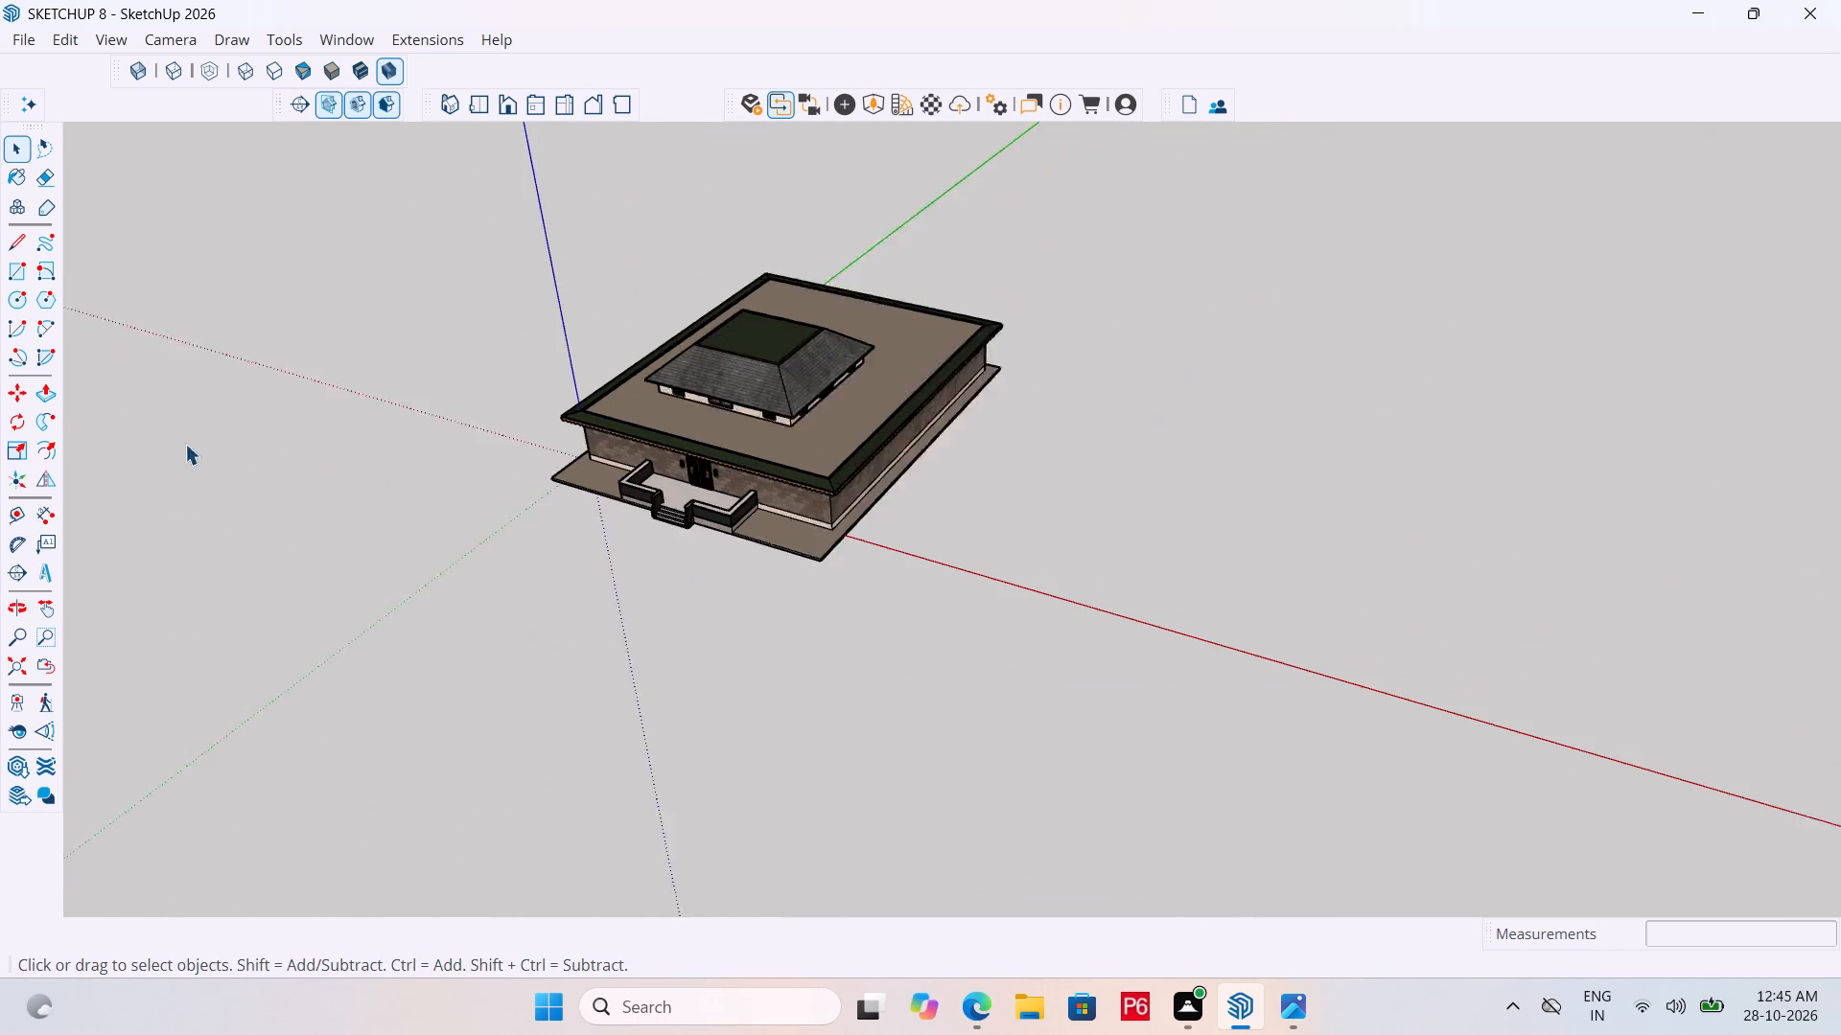
scroll(185, 444, down, 8)
key(r)
drag(471, 690, 533, 695)
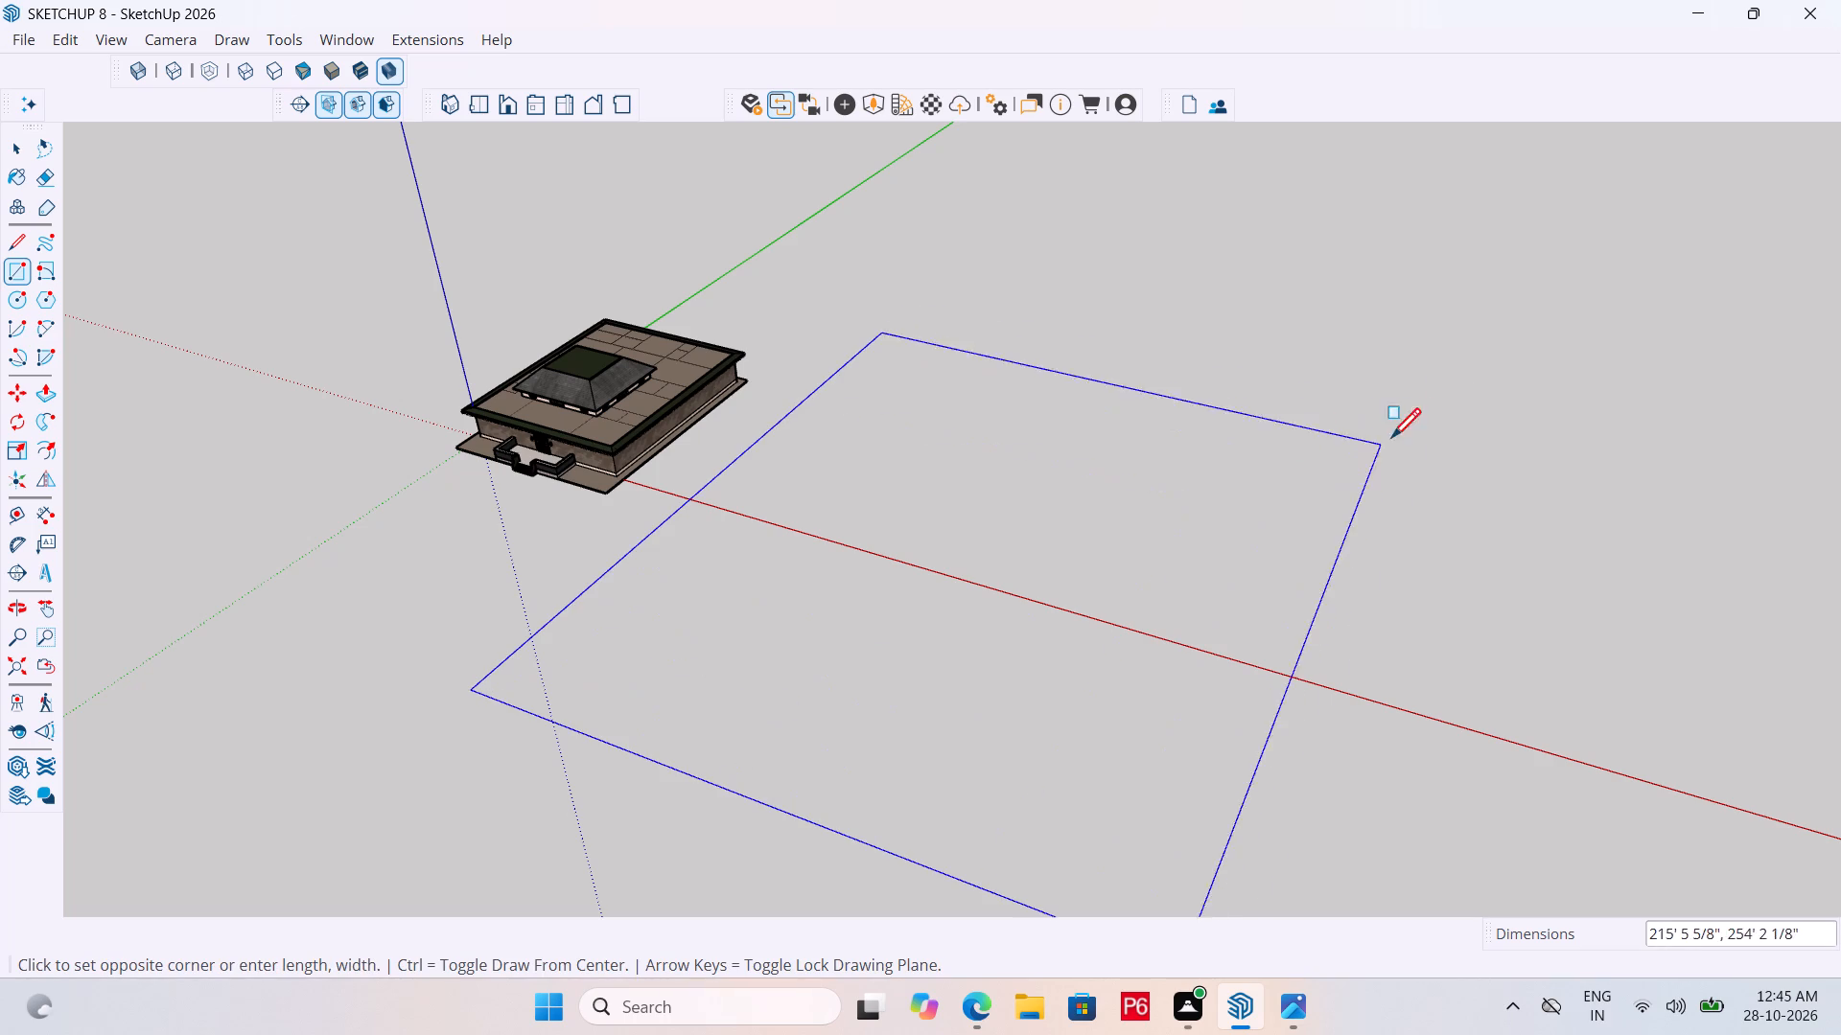
click(1496, 432)
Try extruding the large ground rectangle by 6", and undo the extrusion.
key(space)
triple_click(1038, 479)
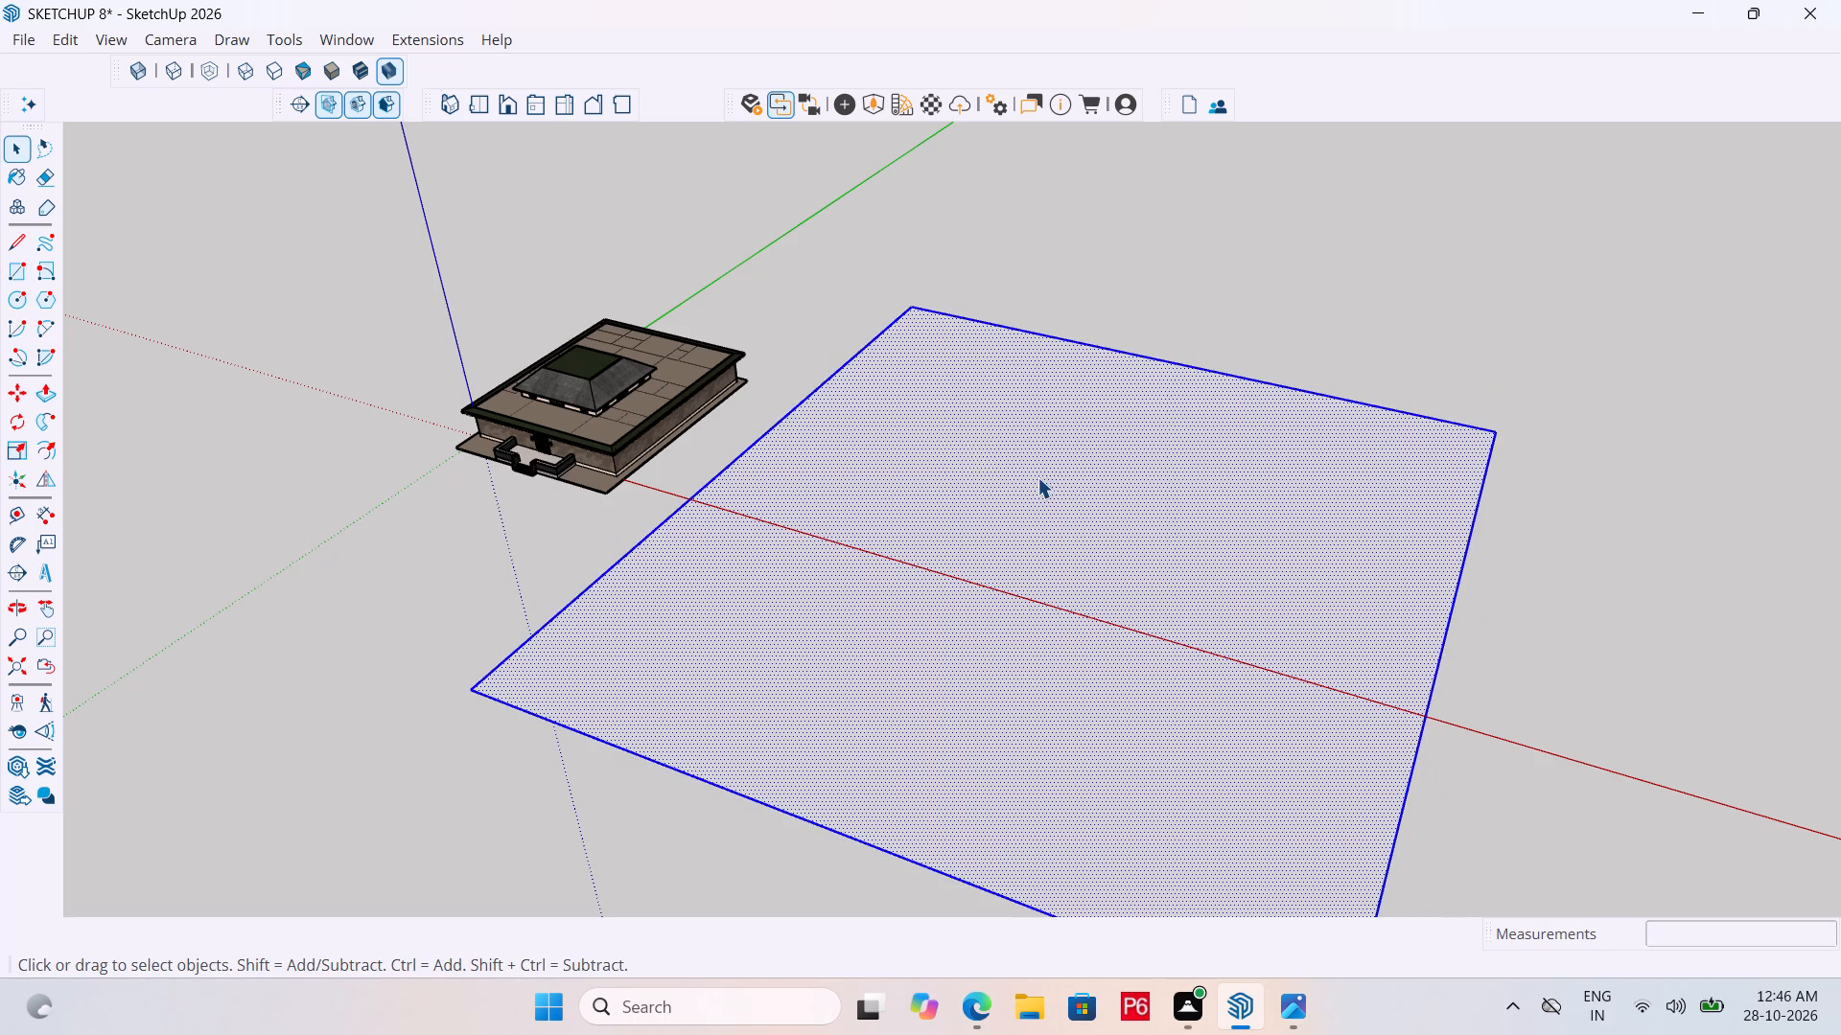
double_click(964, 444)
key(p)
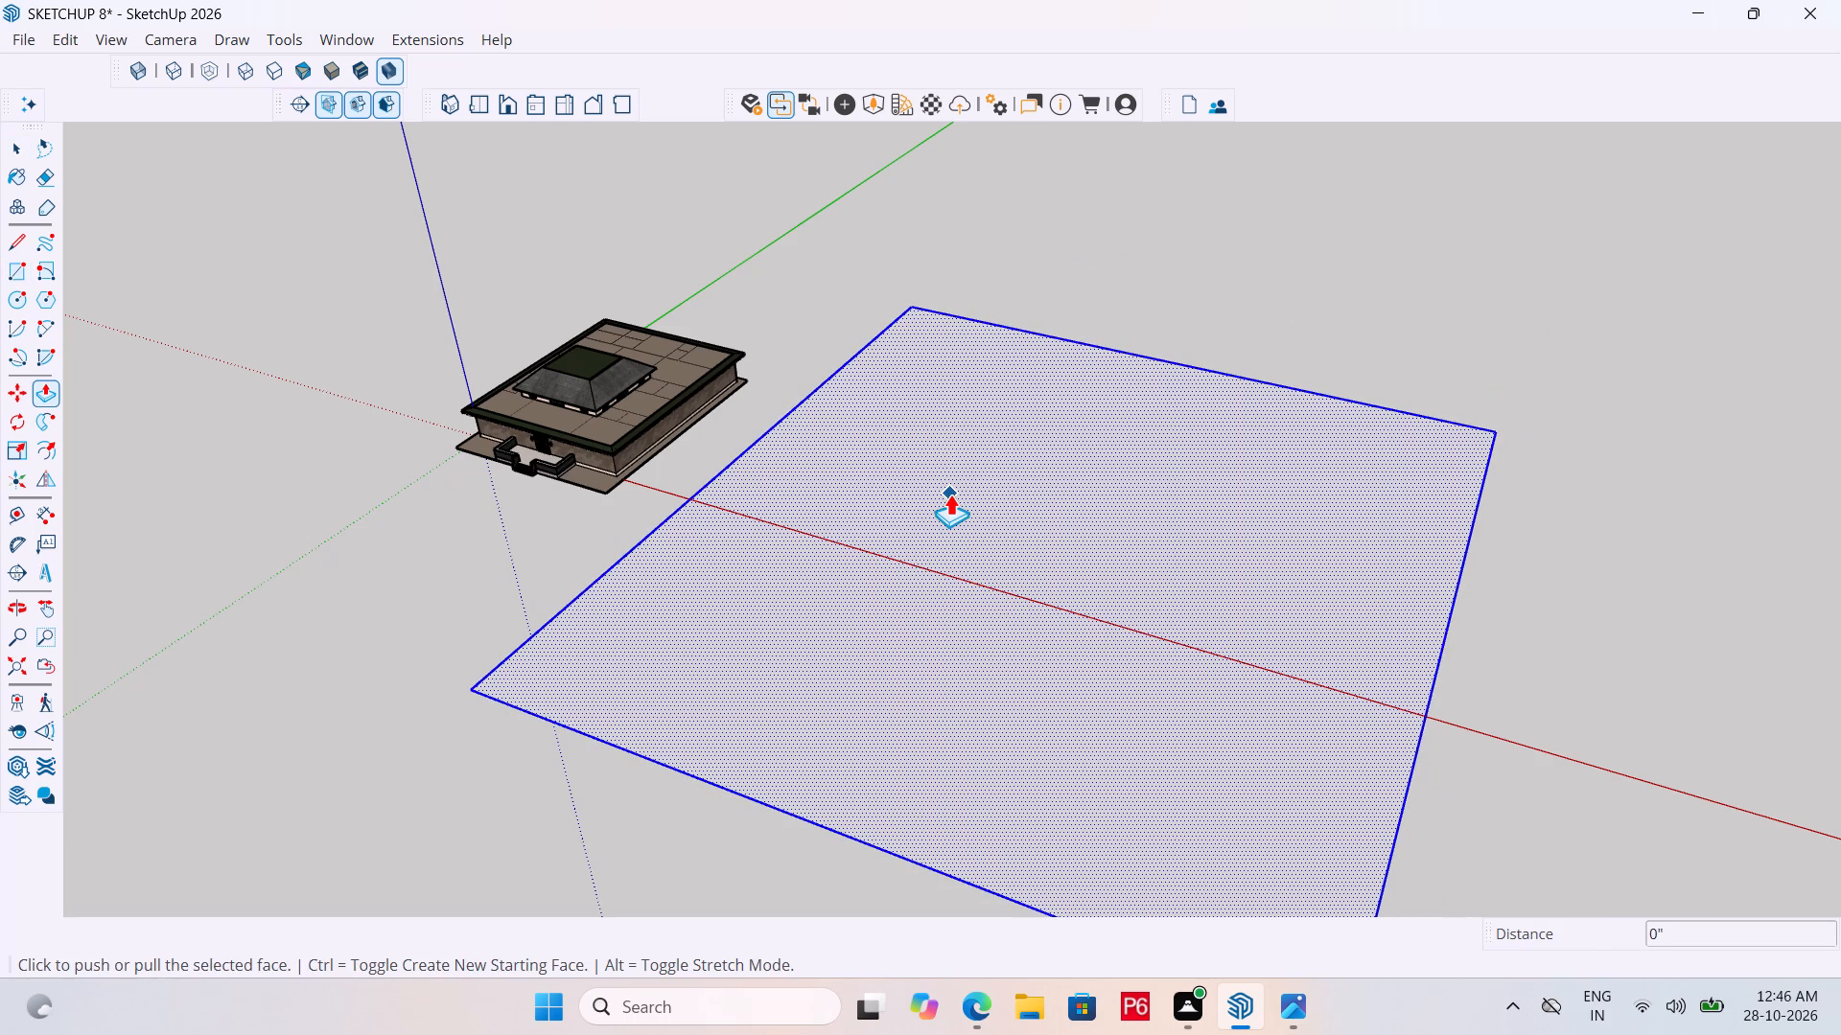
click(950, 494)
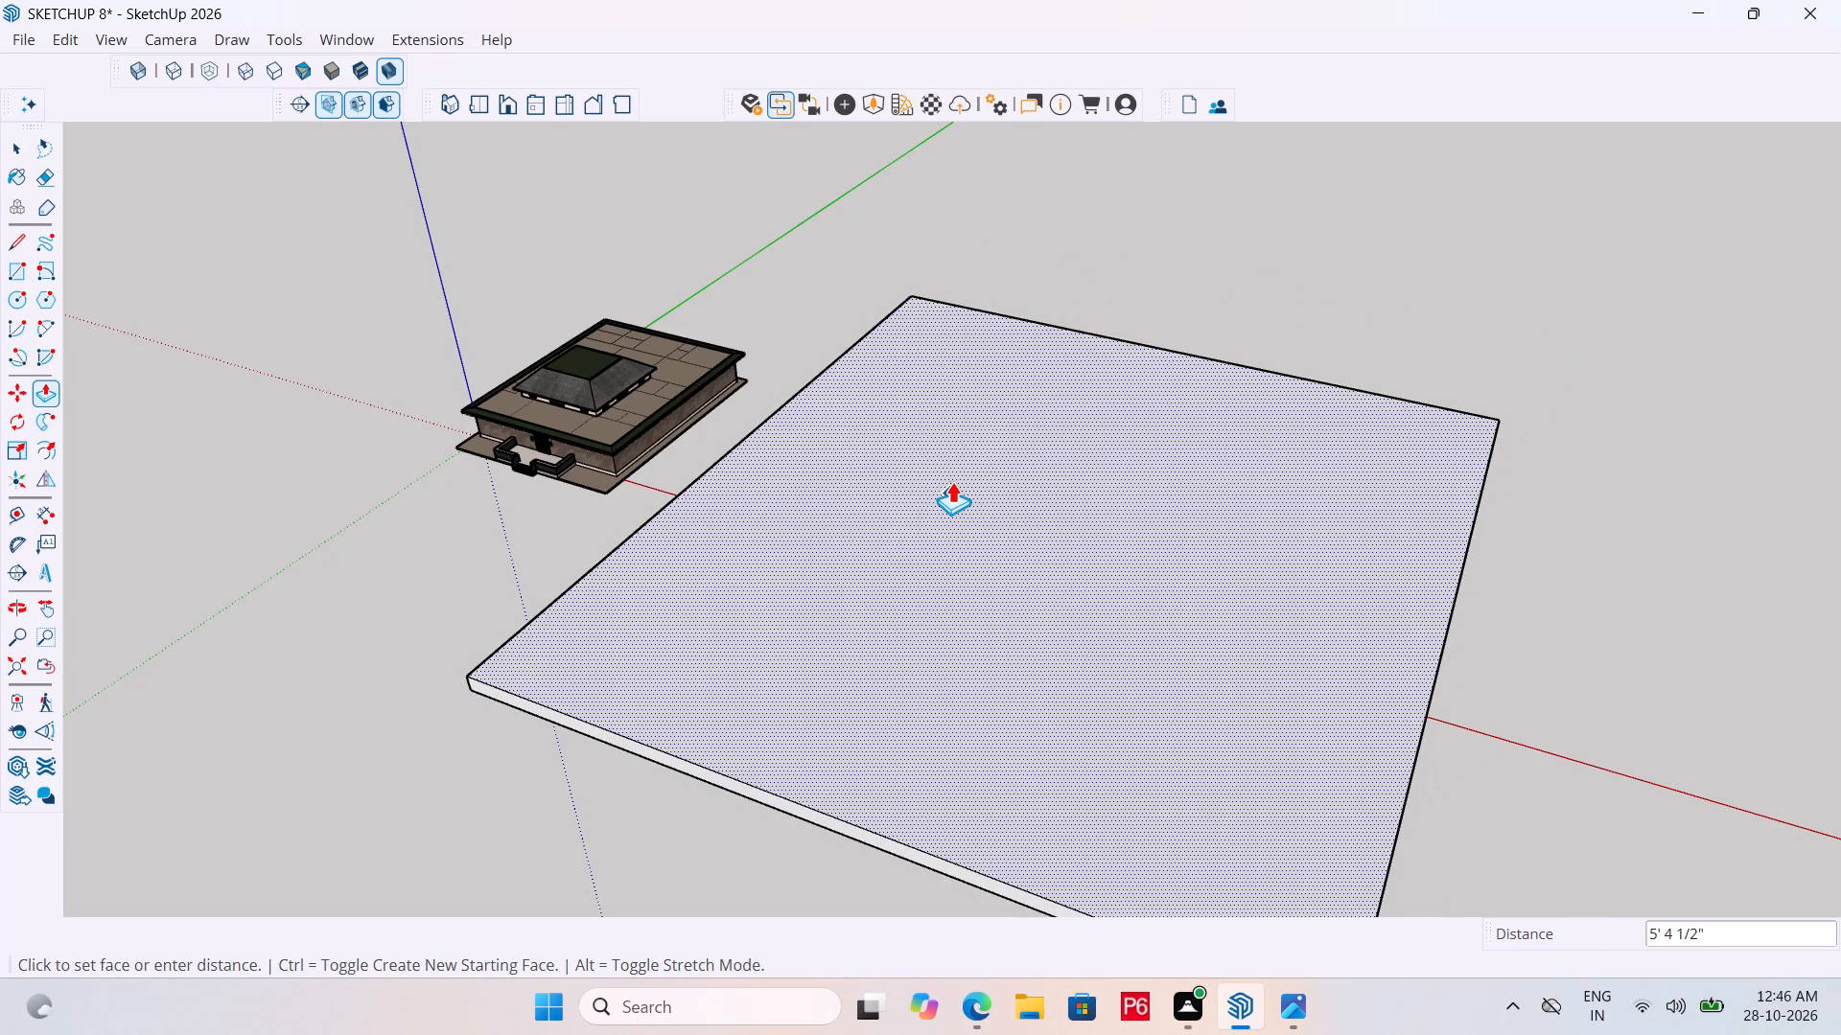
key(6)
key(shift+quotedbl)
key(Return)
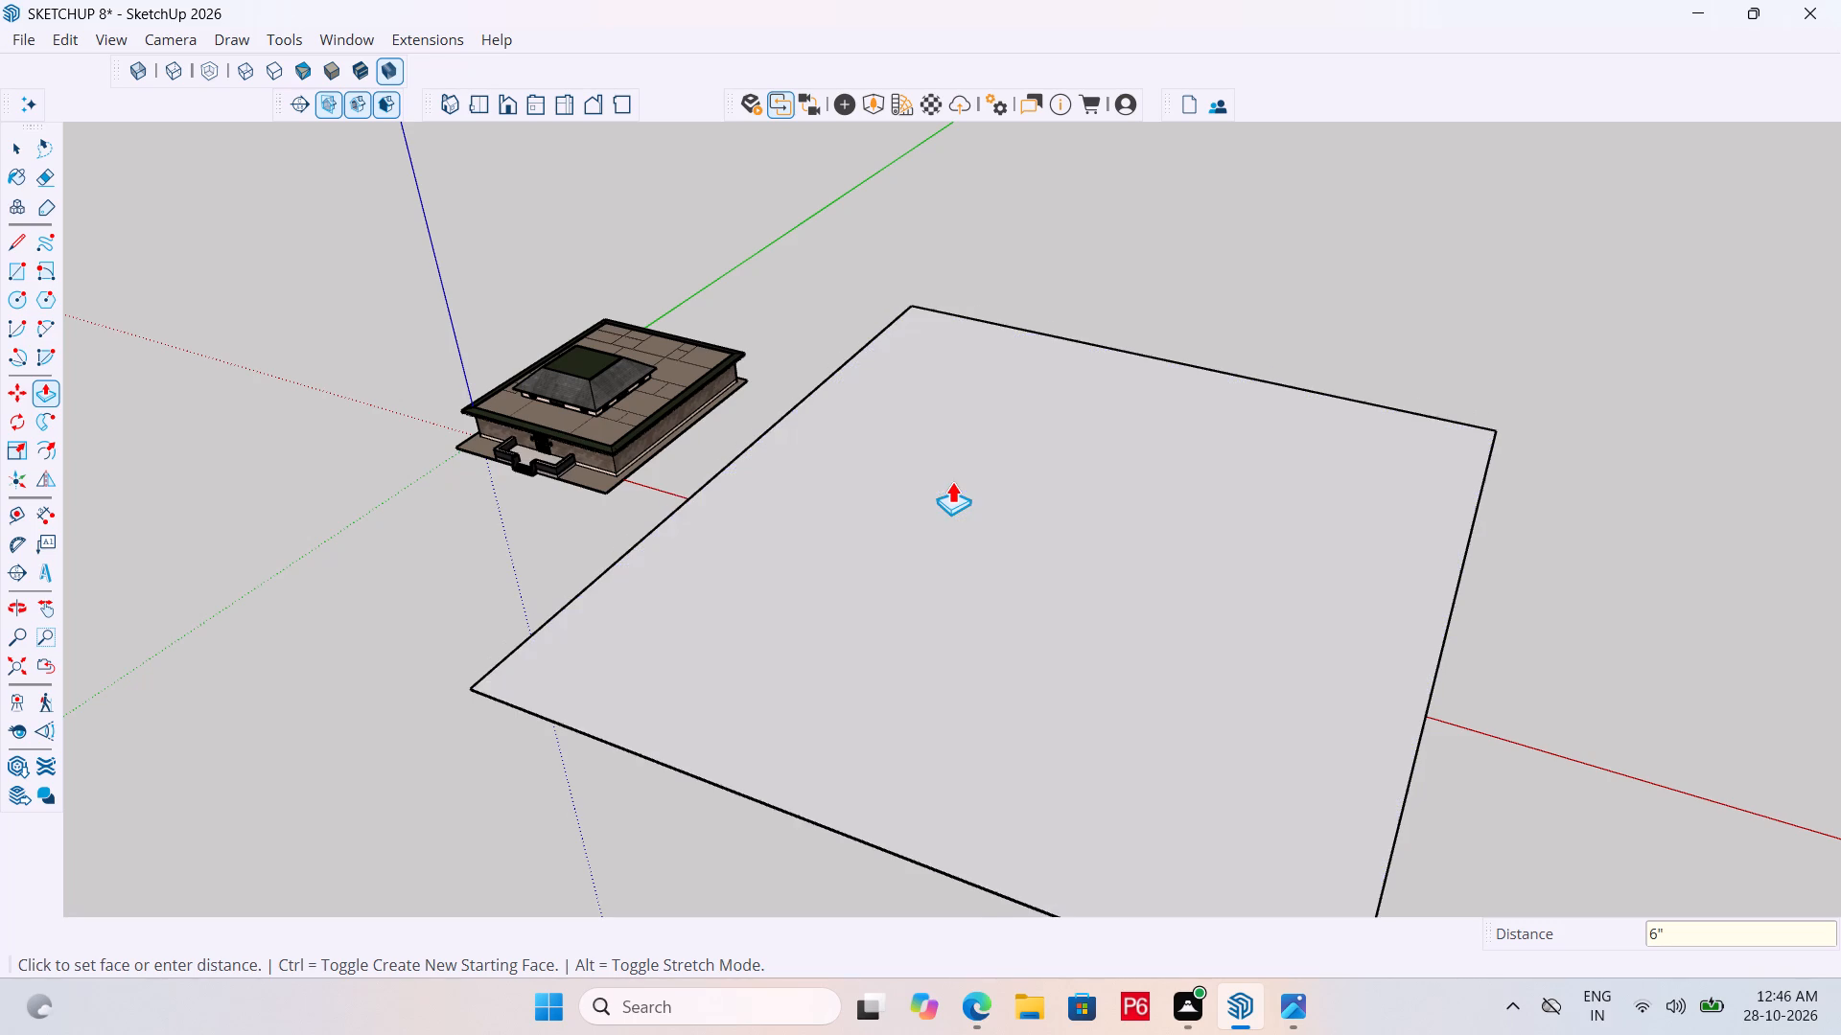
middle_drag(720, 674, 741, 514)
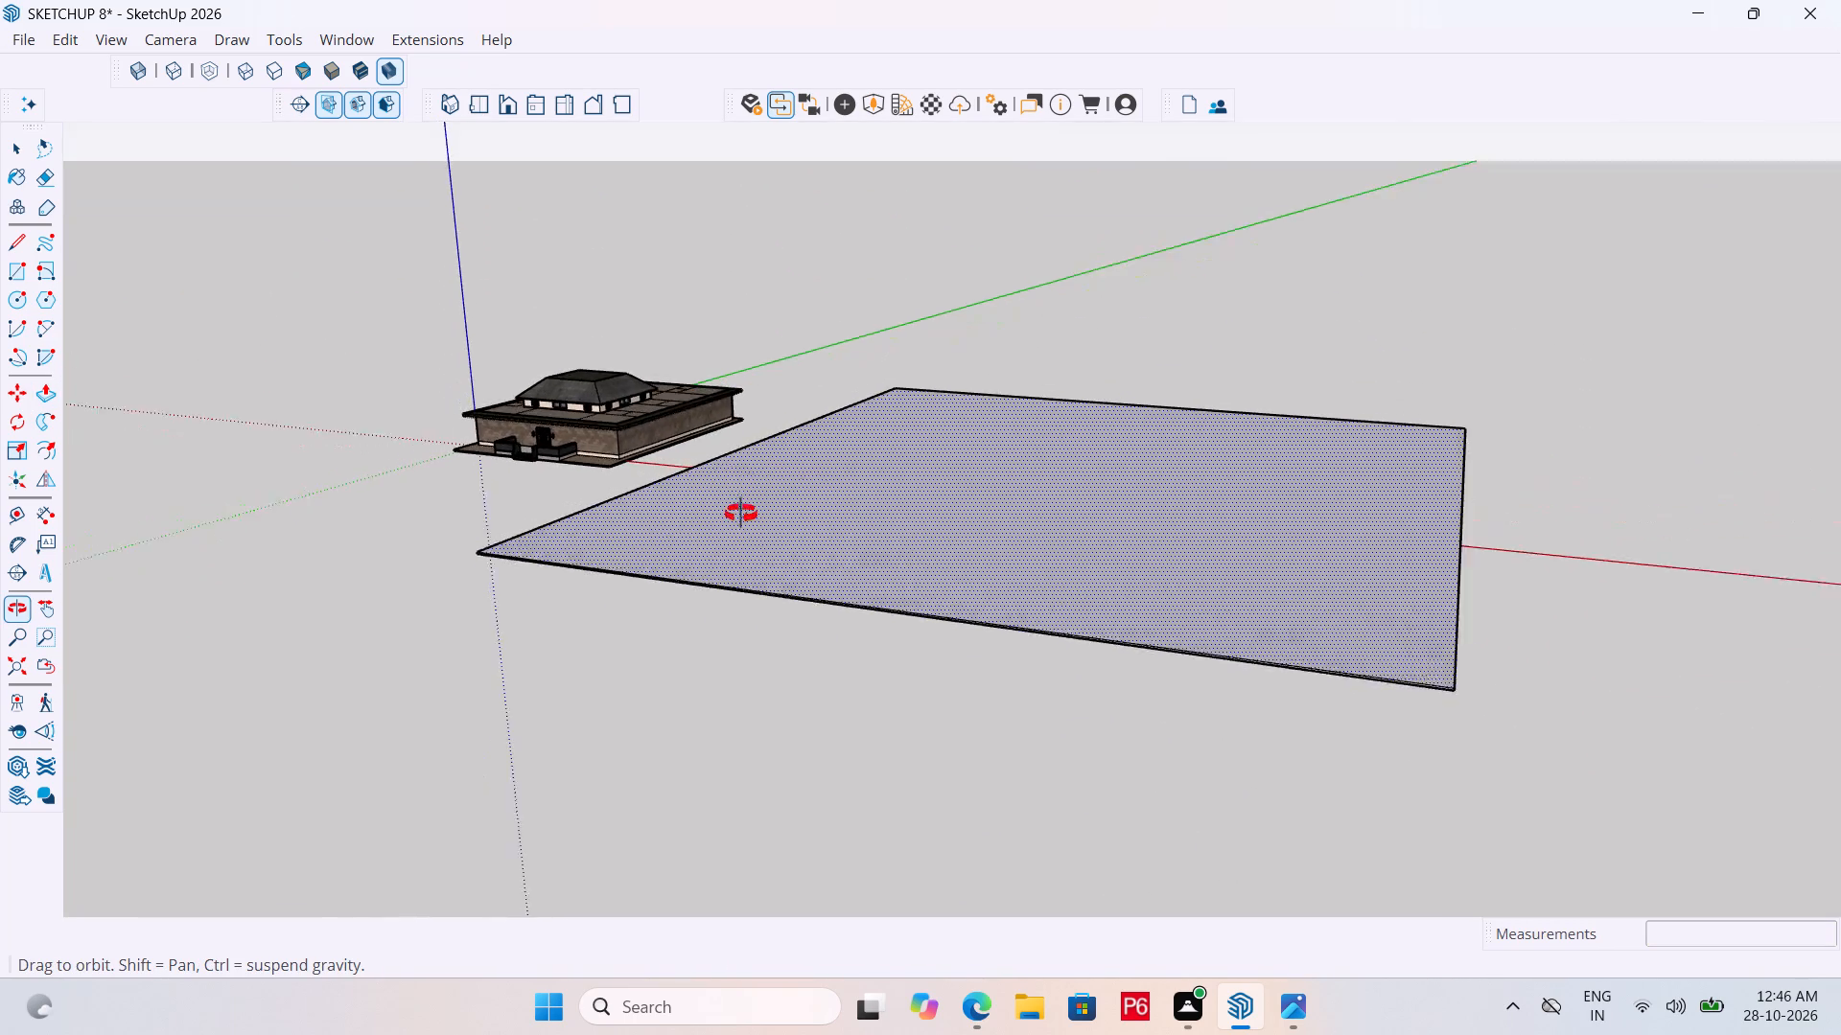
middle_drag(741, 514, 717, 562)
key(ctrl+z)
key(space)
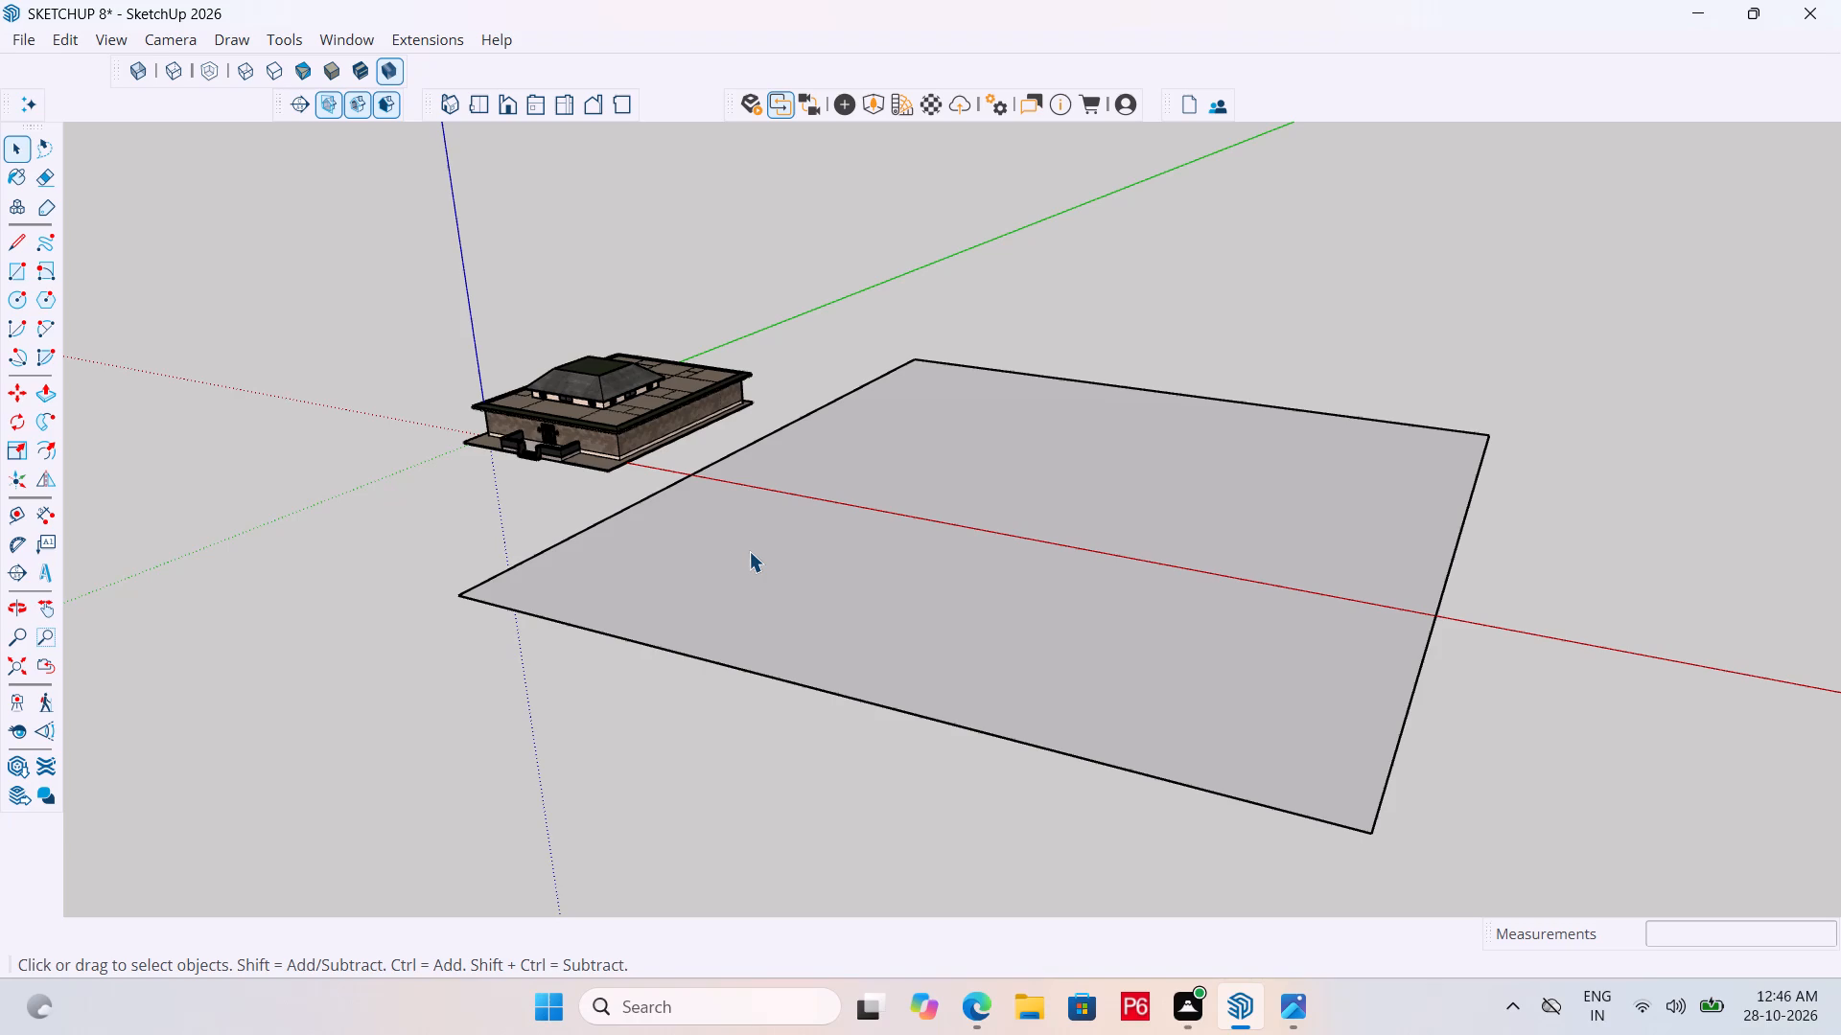
Make the large ground rectangle's face and edges into a group.
click(749, 551)
right_click(749, 551)
triple_click(731, 548)
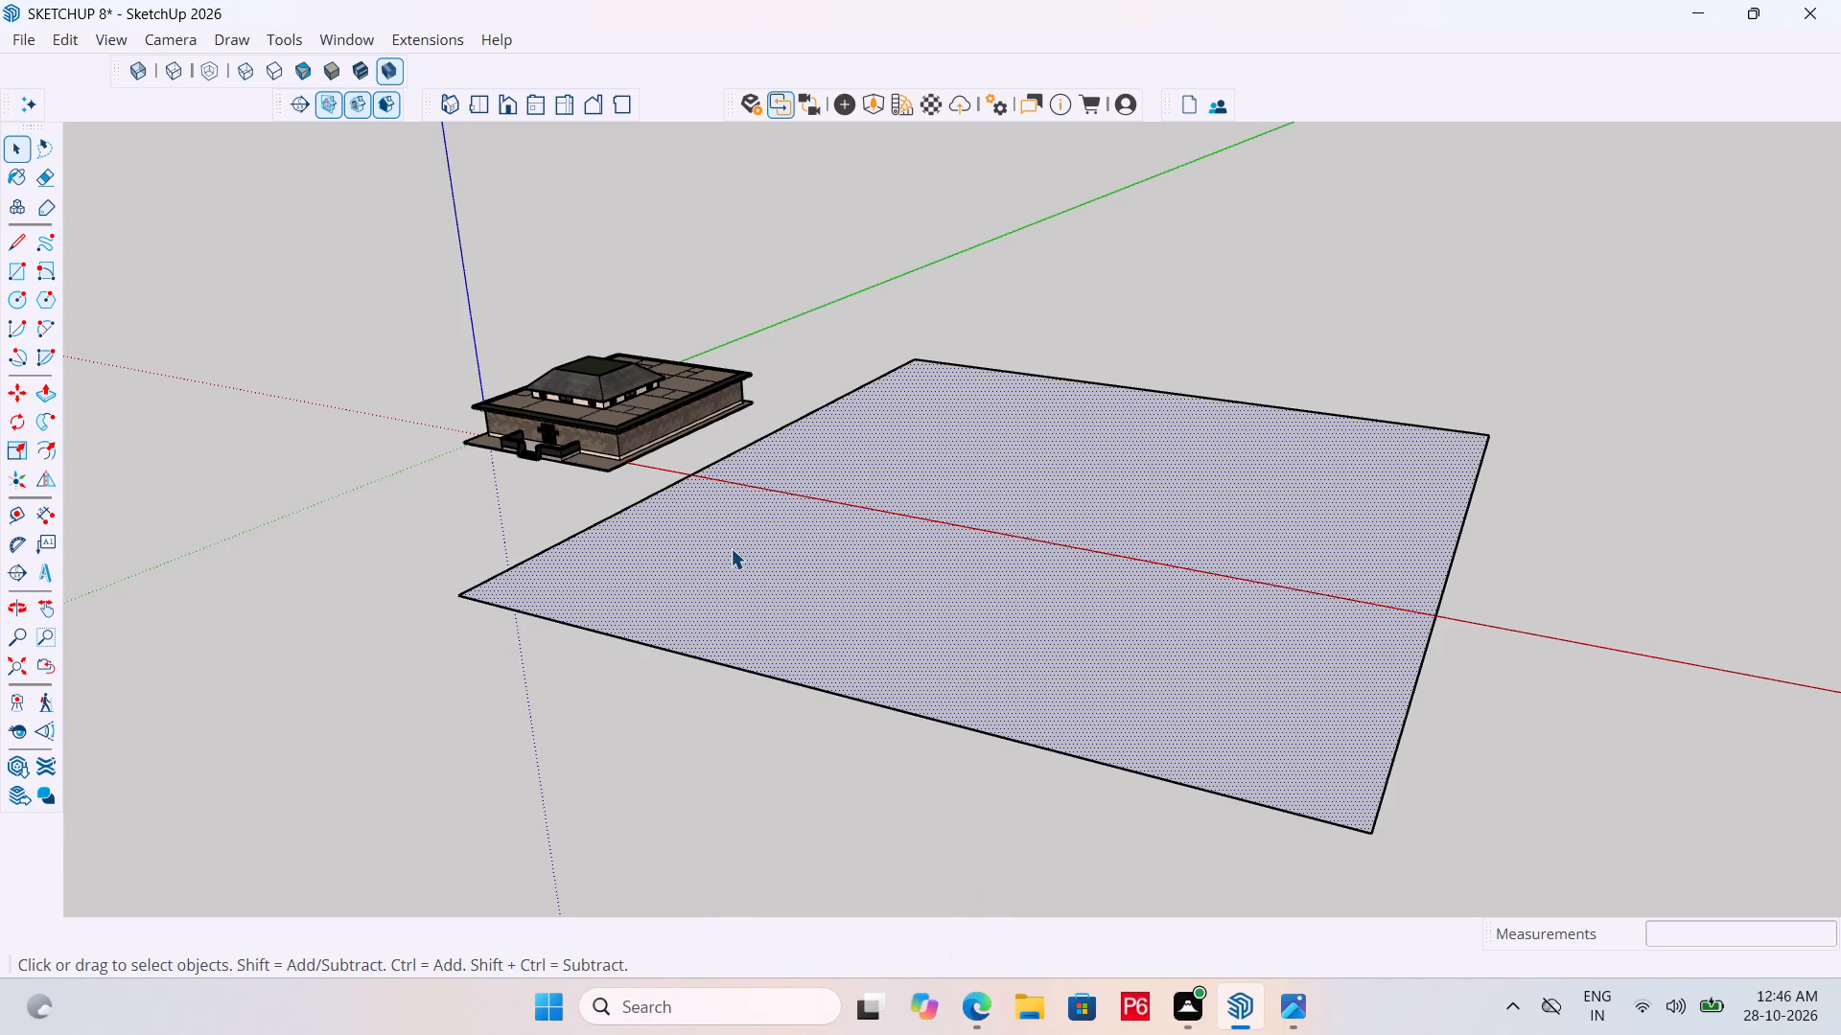
right_click(730, 546)
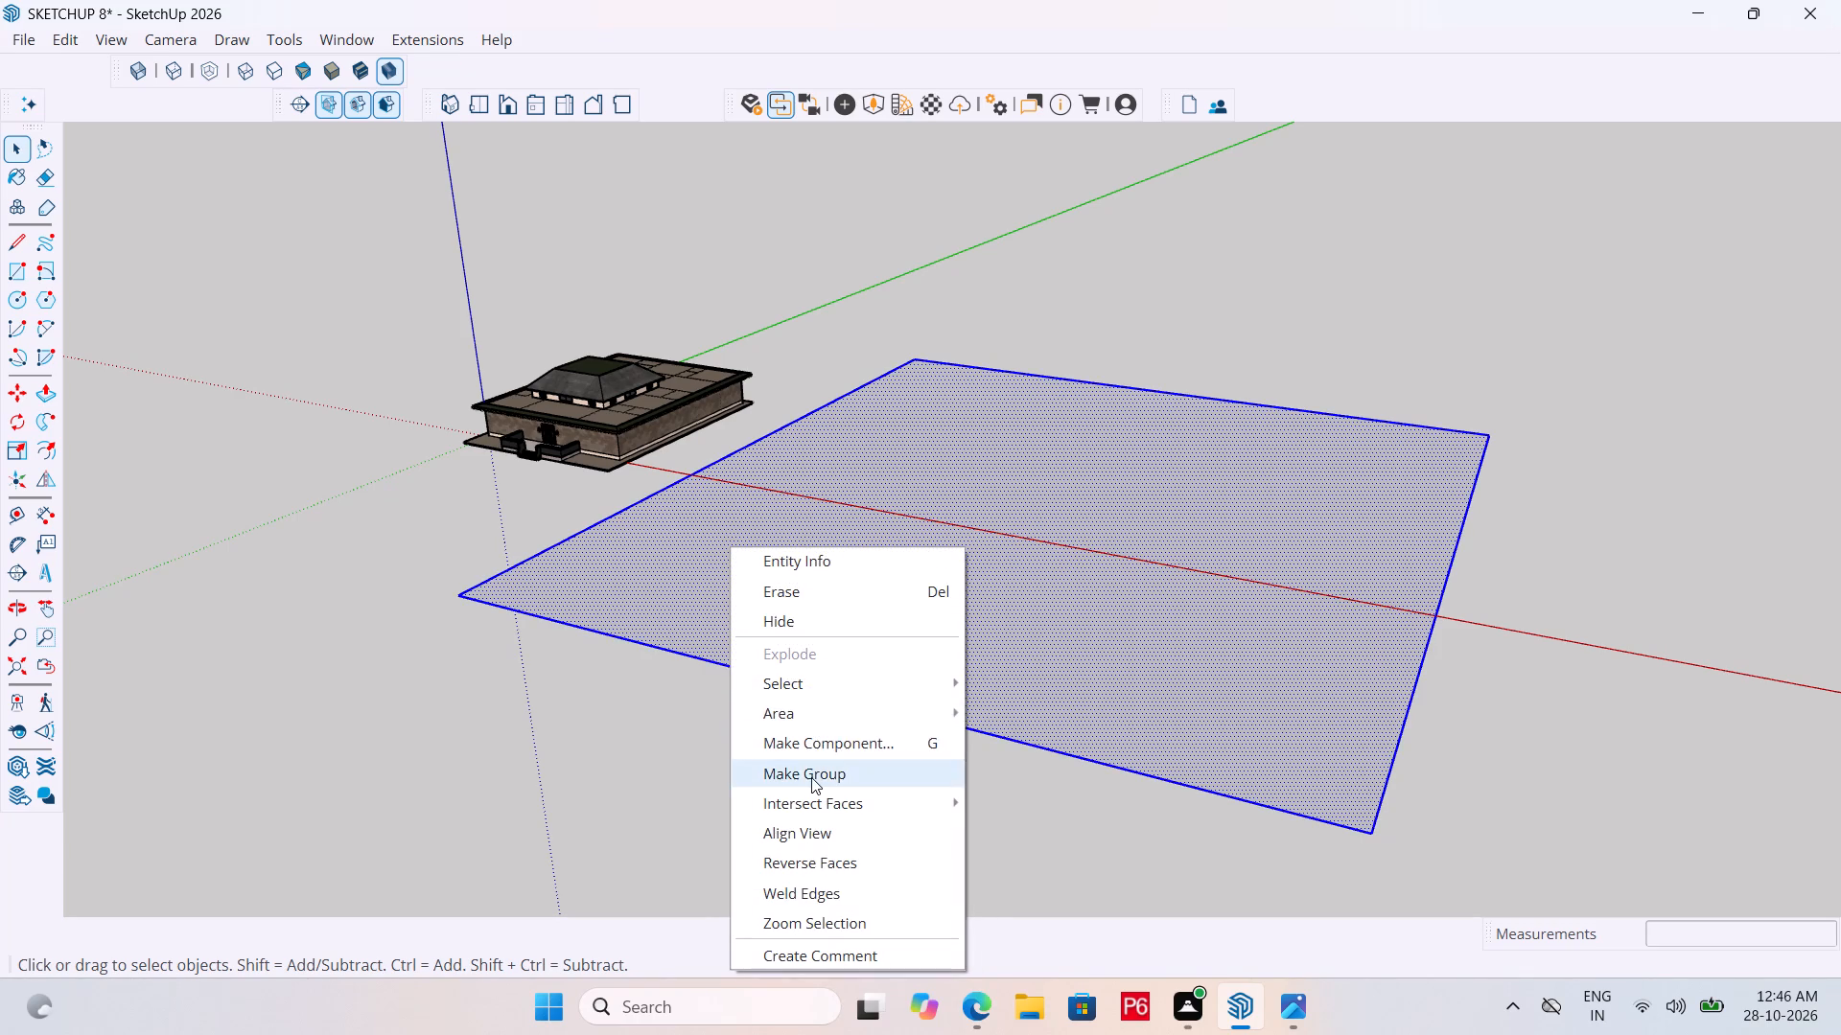
click(811, 777)
key(space)
Paint the large ground rectangle's face inside its group with the Soil_04_1K material from the Ground collection.
double_click(804, 644)
click(790, 607)
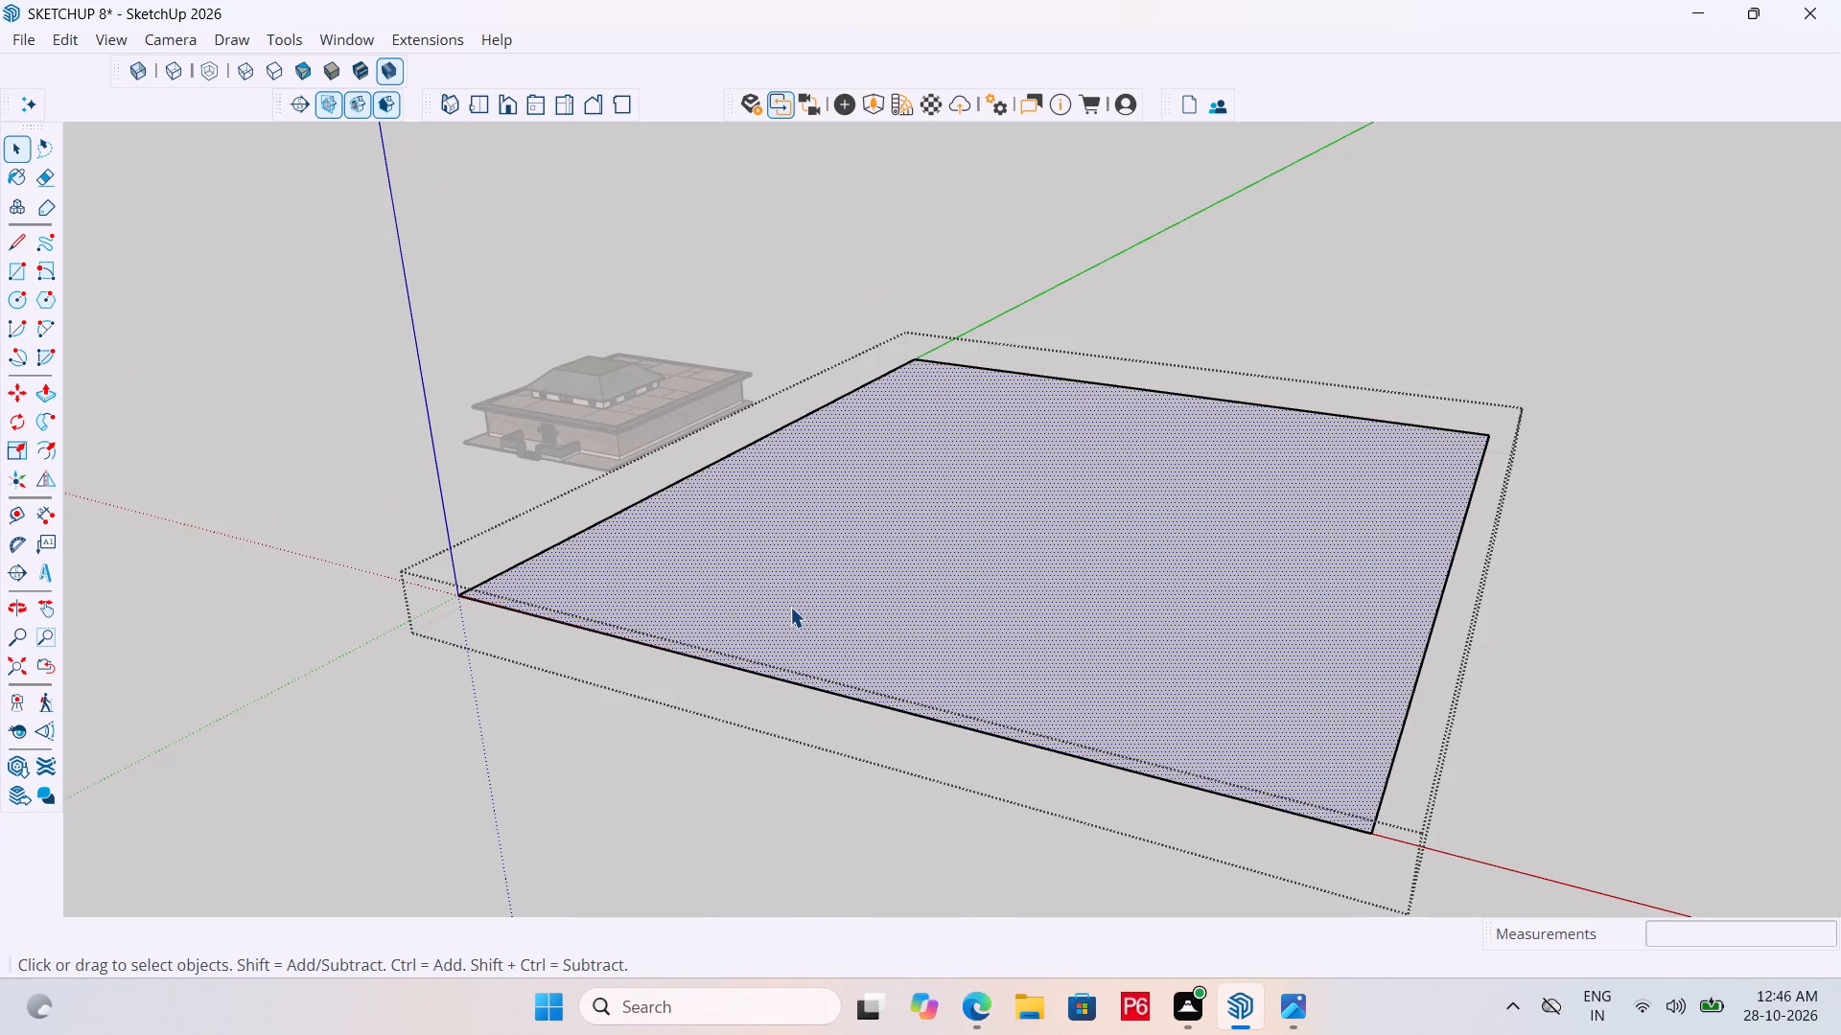
key(p)
key(space)
key(b)
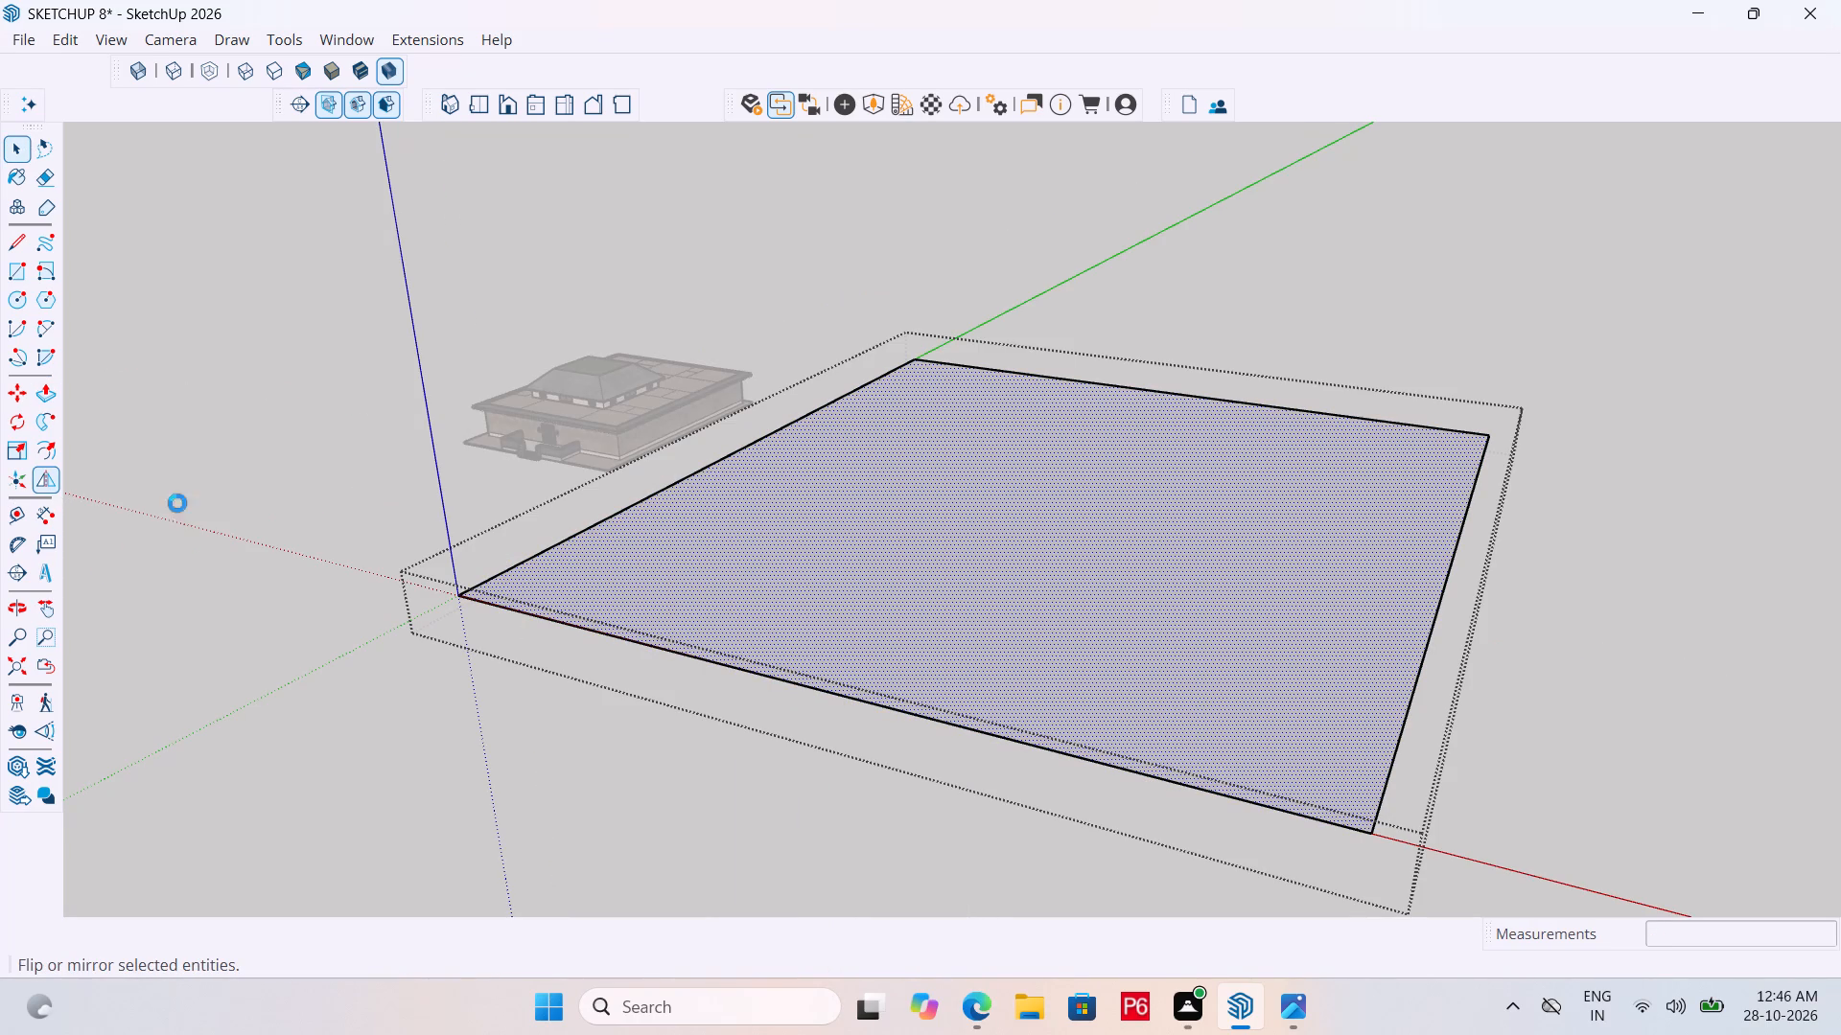
scroll(841, 213, down, 2)
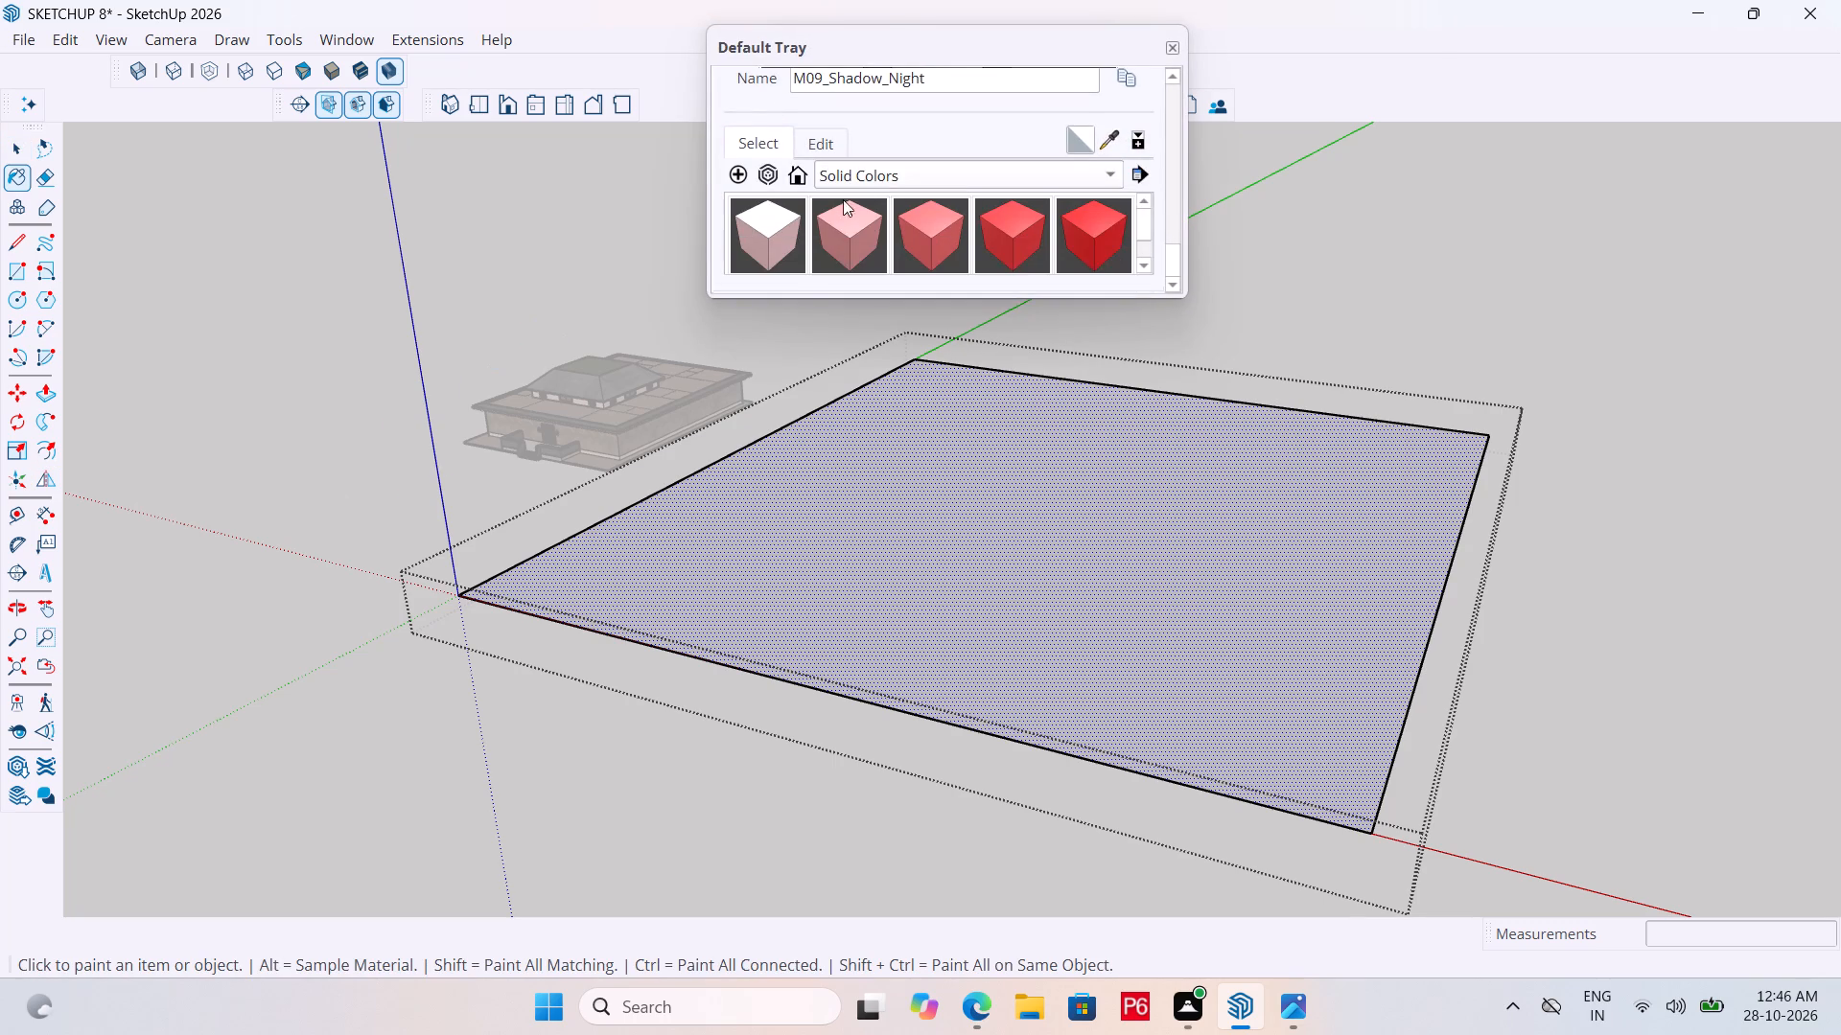
click(878, 181)
click(895, 140)
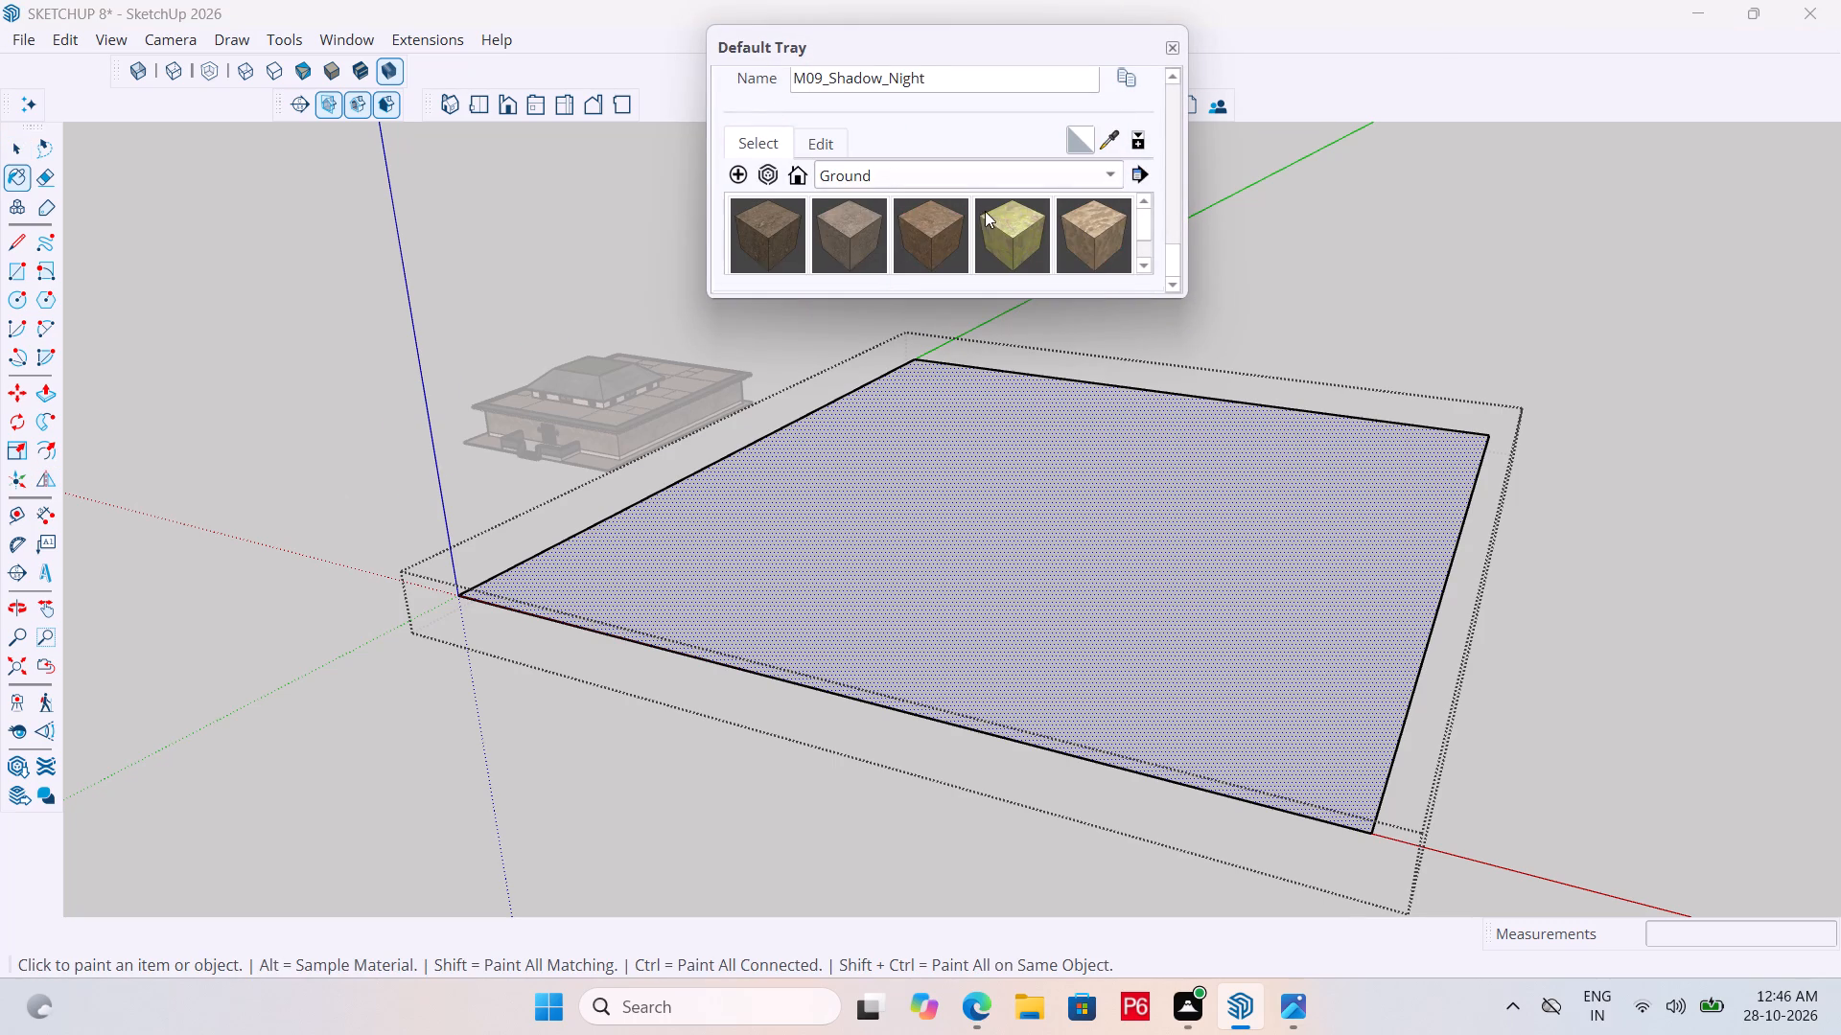
click(1005, 229)
click(1007, 474)
key(space)
click(1514, 563)
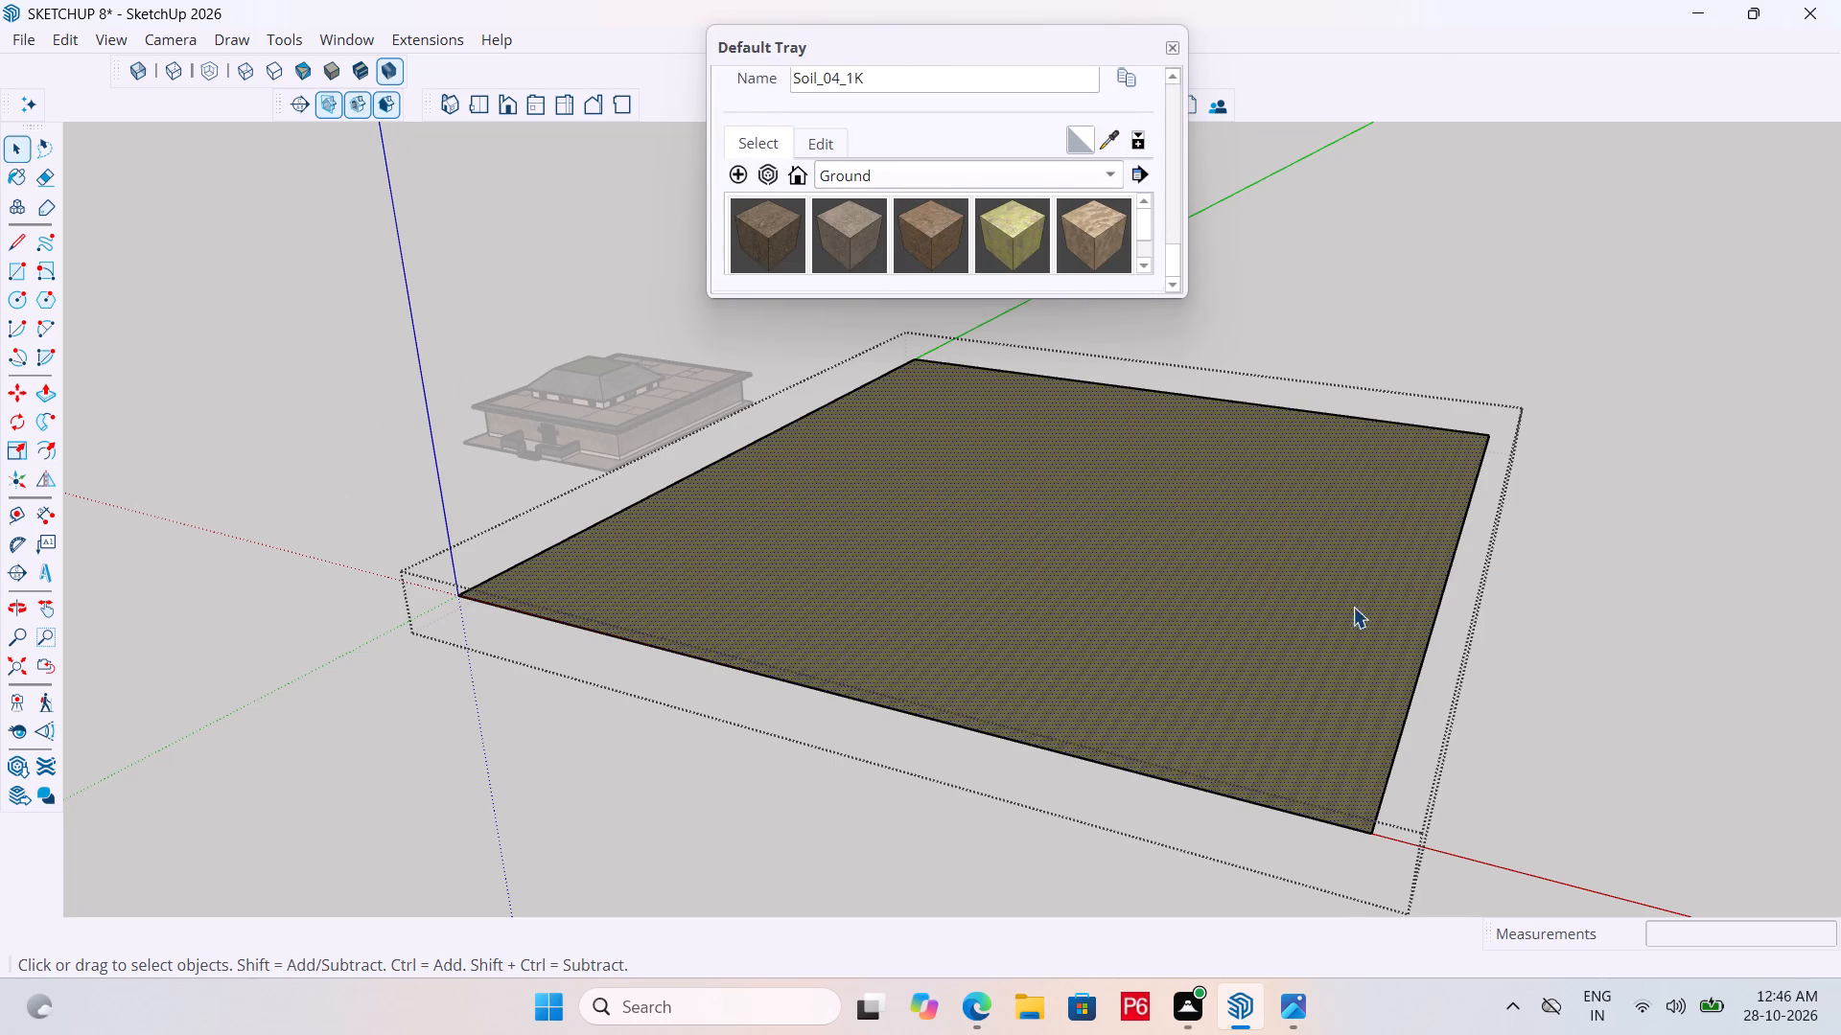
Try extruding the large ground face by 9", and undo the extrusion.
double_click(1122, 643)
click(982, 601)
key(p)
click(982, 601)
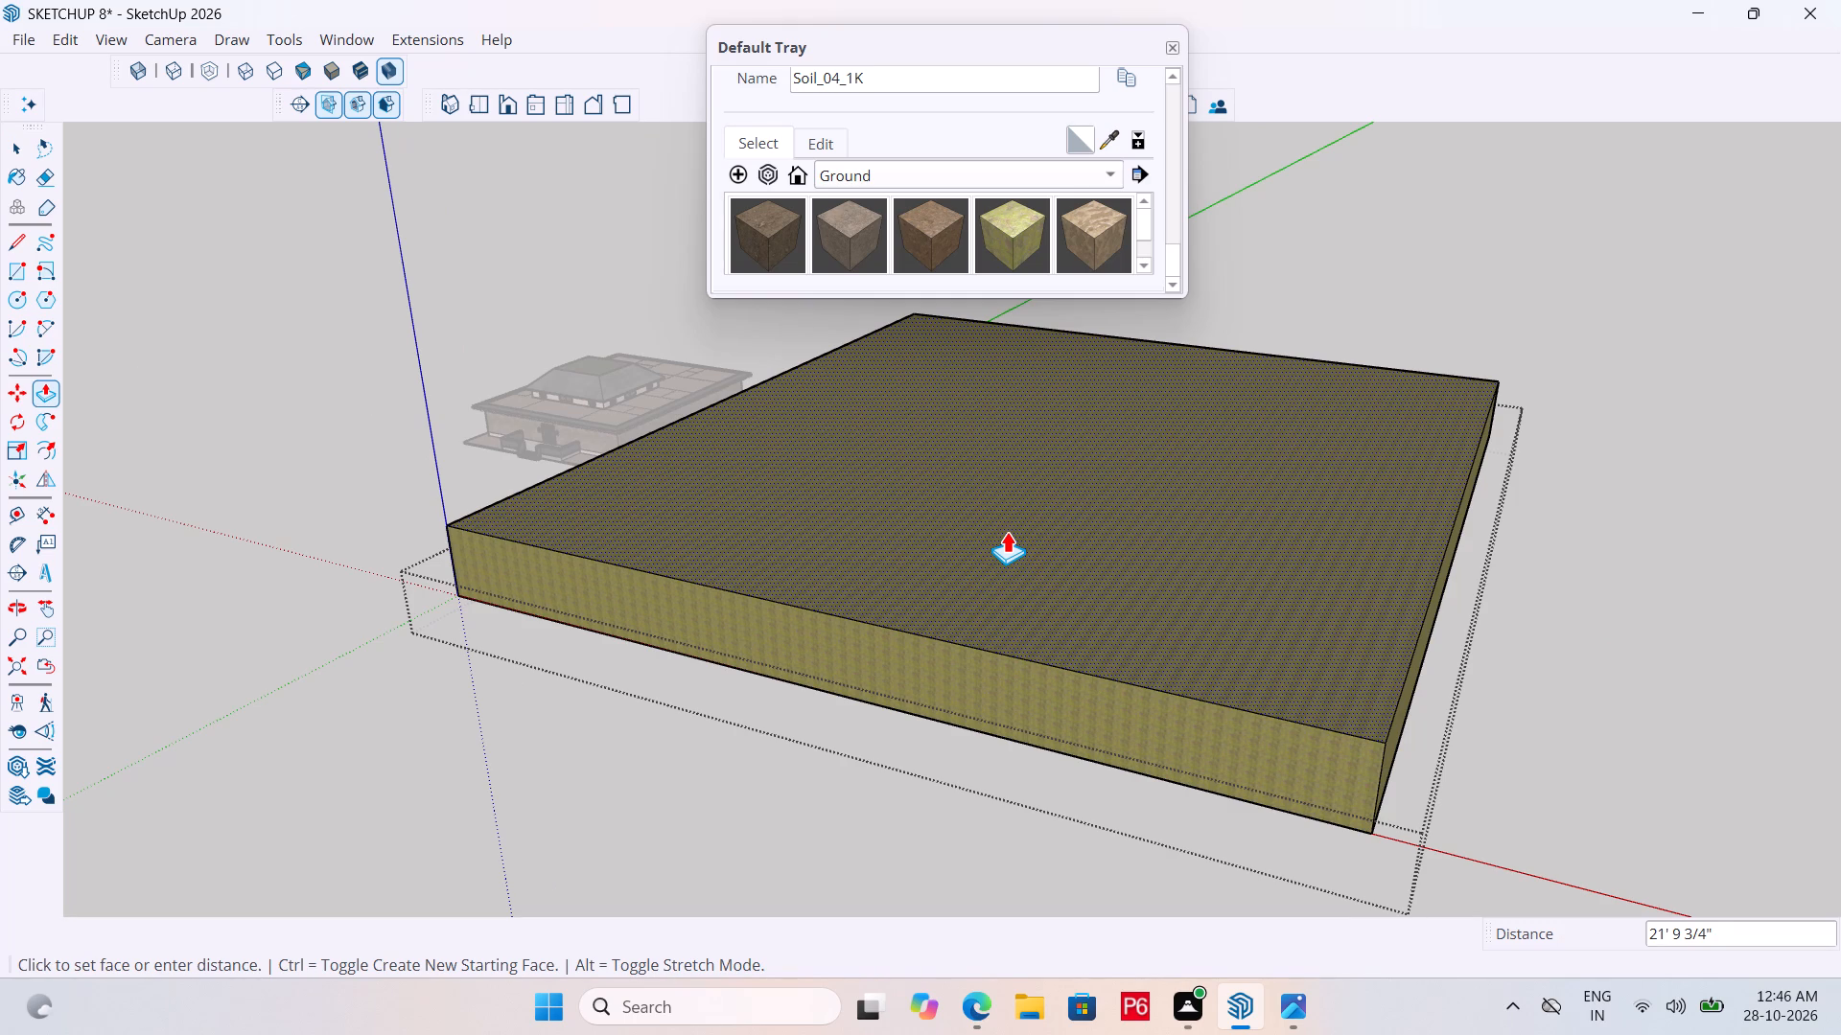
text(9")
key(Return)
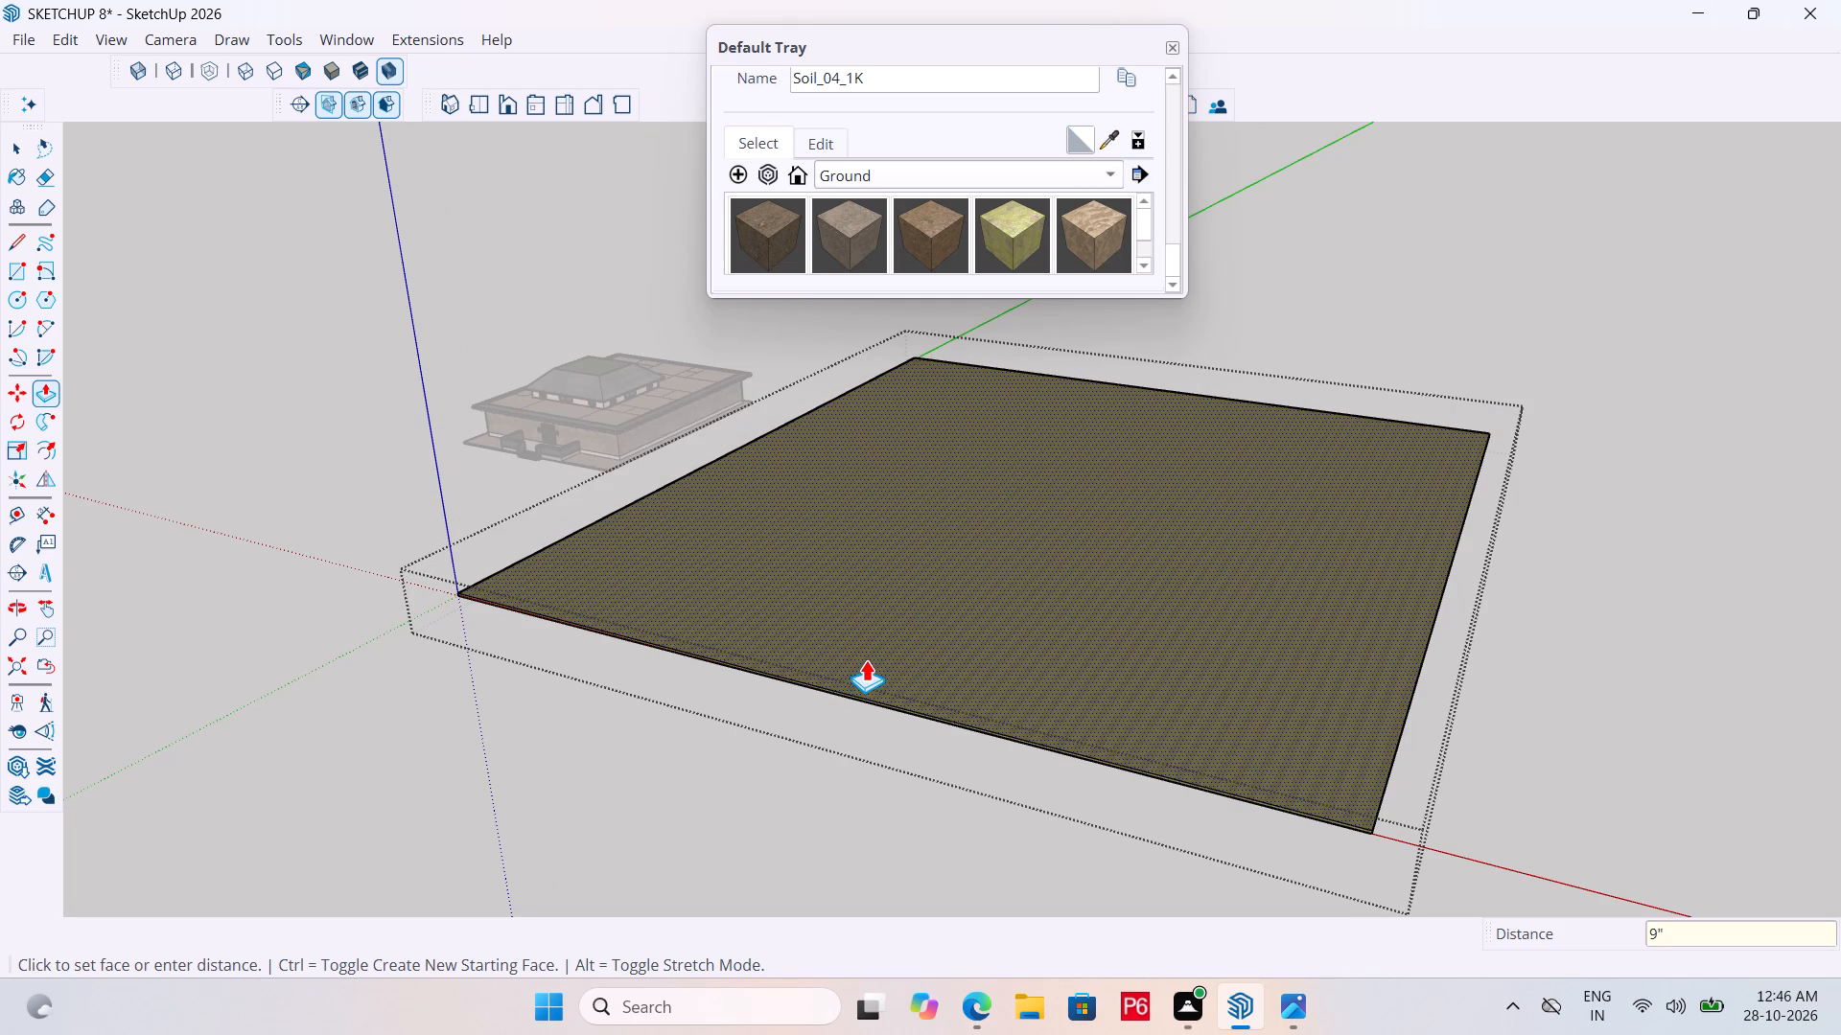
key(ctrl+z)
Extrude the large ground face upward by 1'.
click(926, 626)
text(1')
key(Return)
key(space)
click(671, 715)
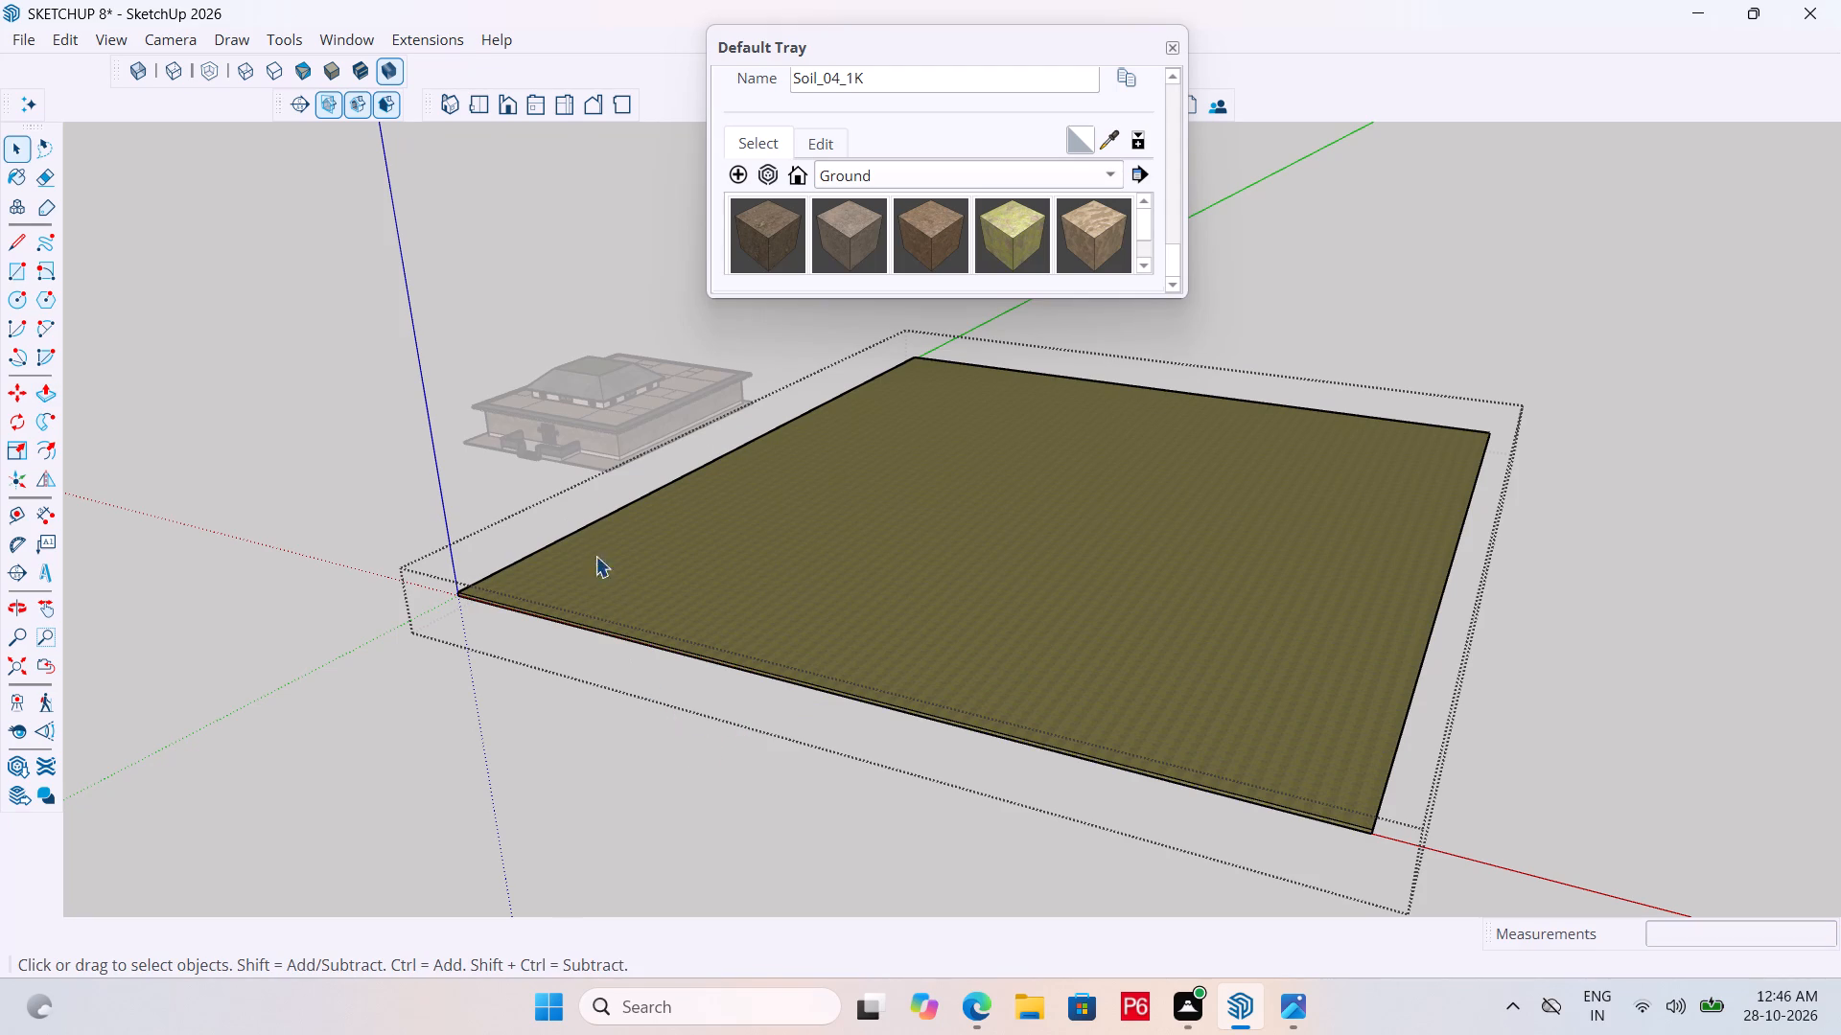
Move the whole house from beside the ground slab onto it, near the slab's middle.
scroll(611, 436, up, 5)
middle_drag(627, 498, 930, 673)
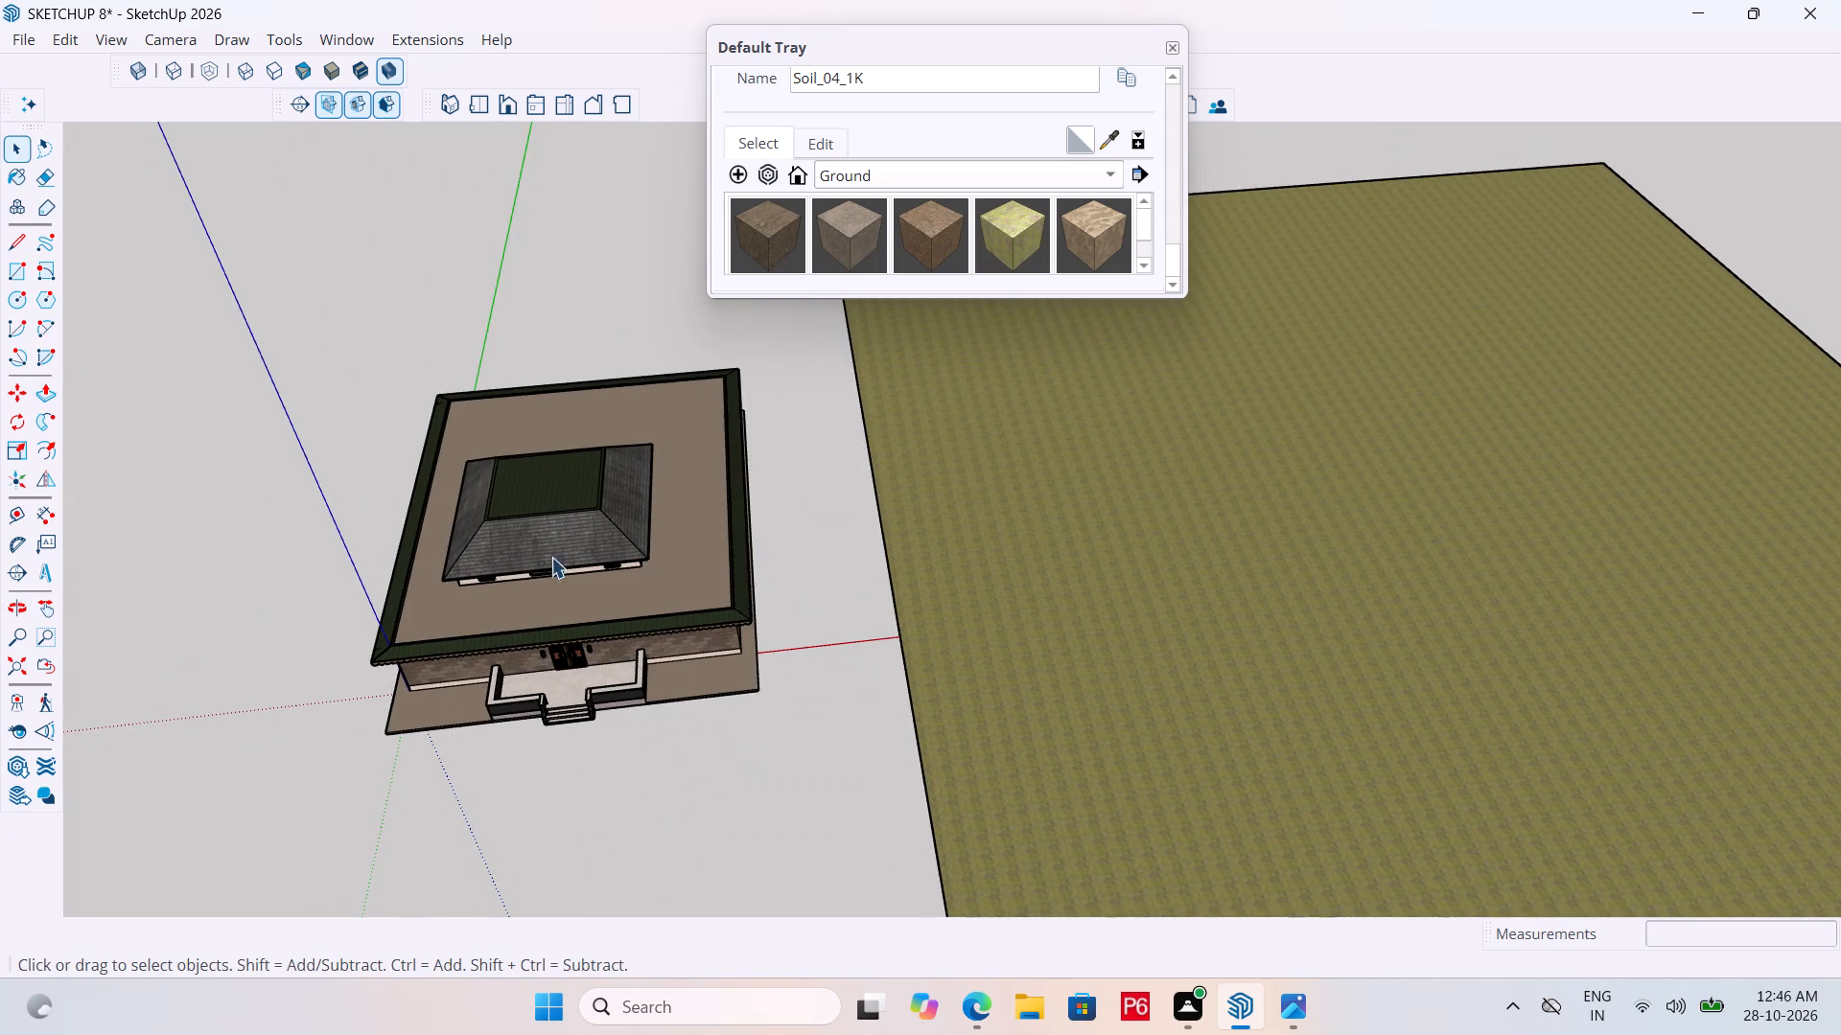
scroll(548, 568, down, 6)
drag(319, 400, 707, 730)
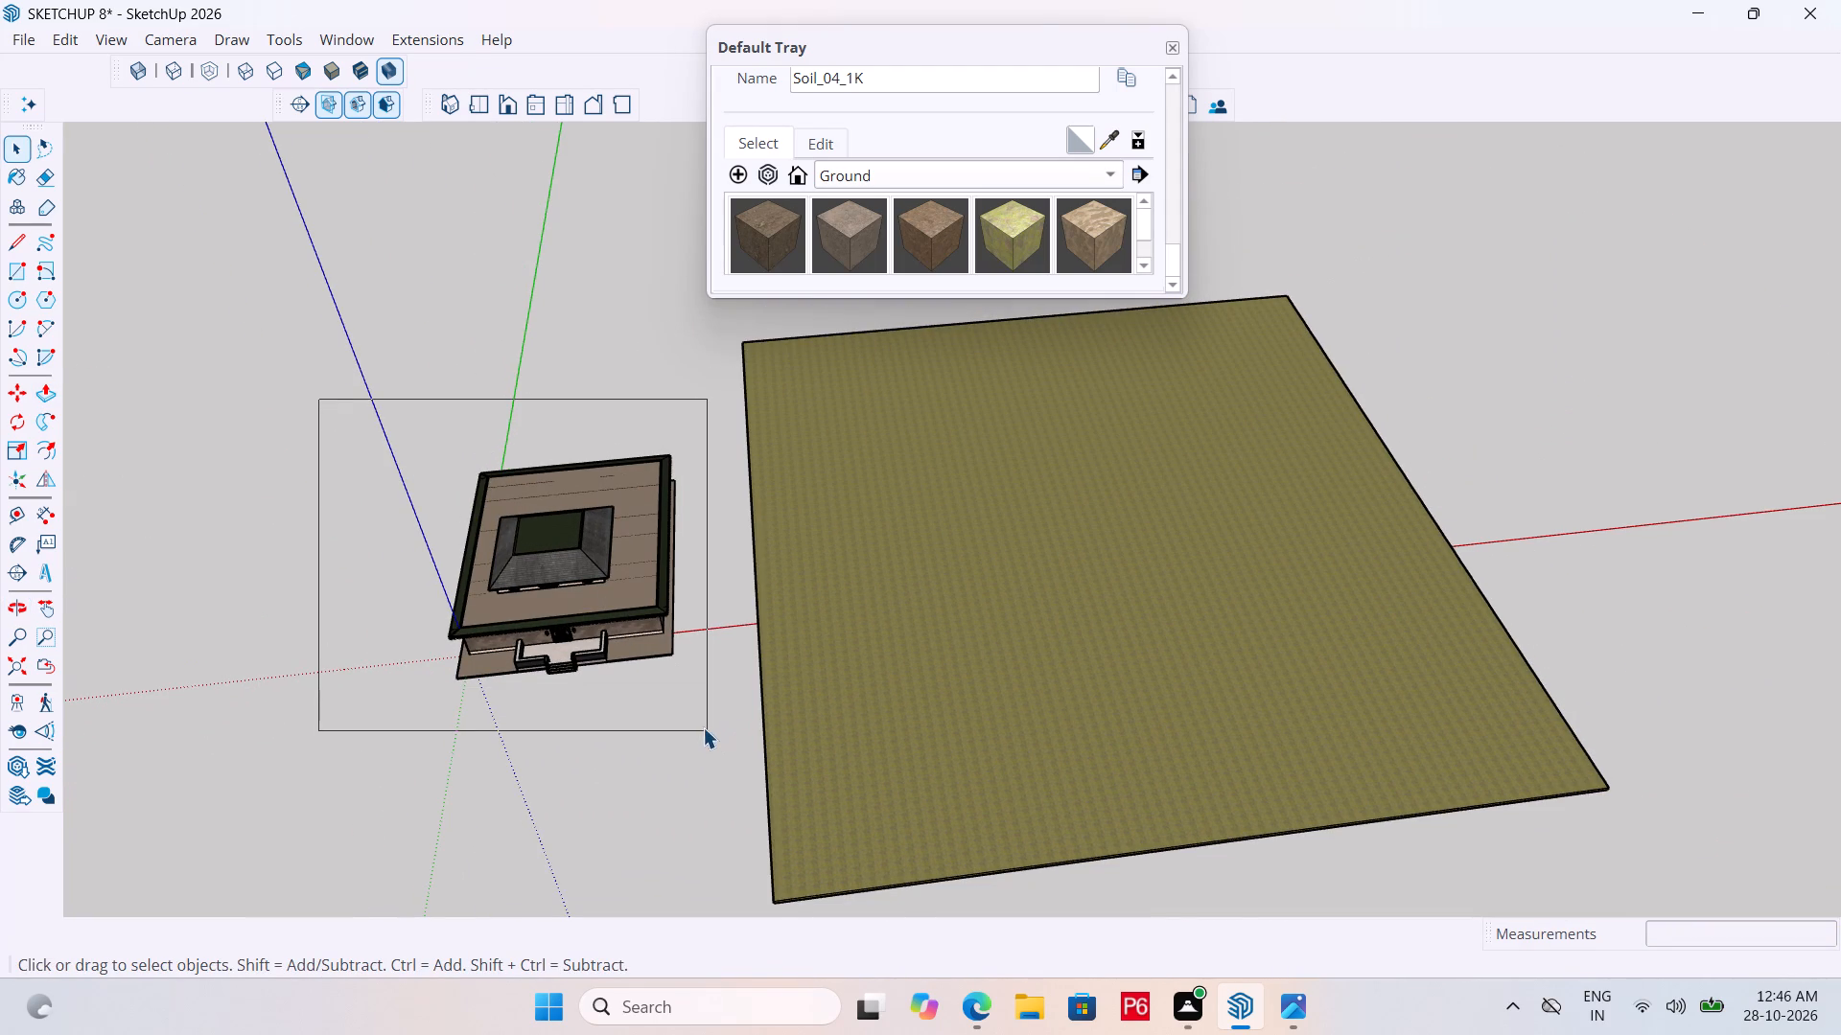
middle_drag(662, 675, 494, 531)
key(m)
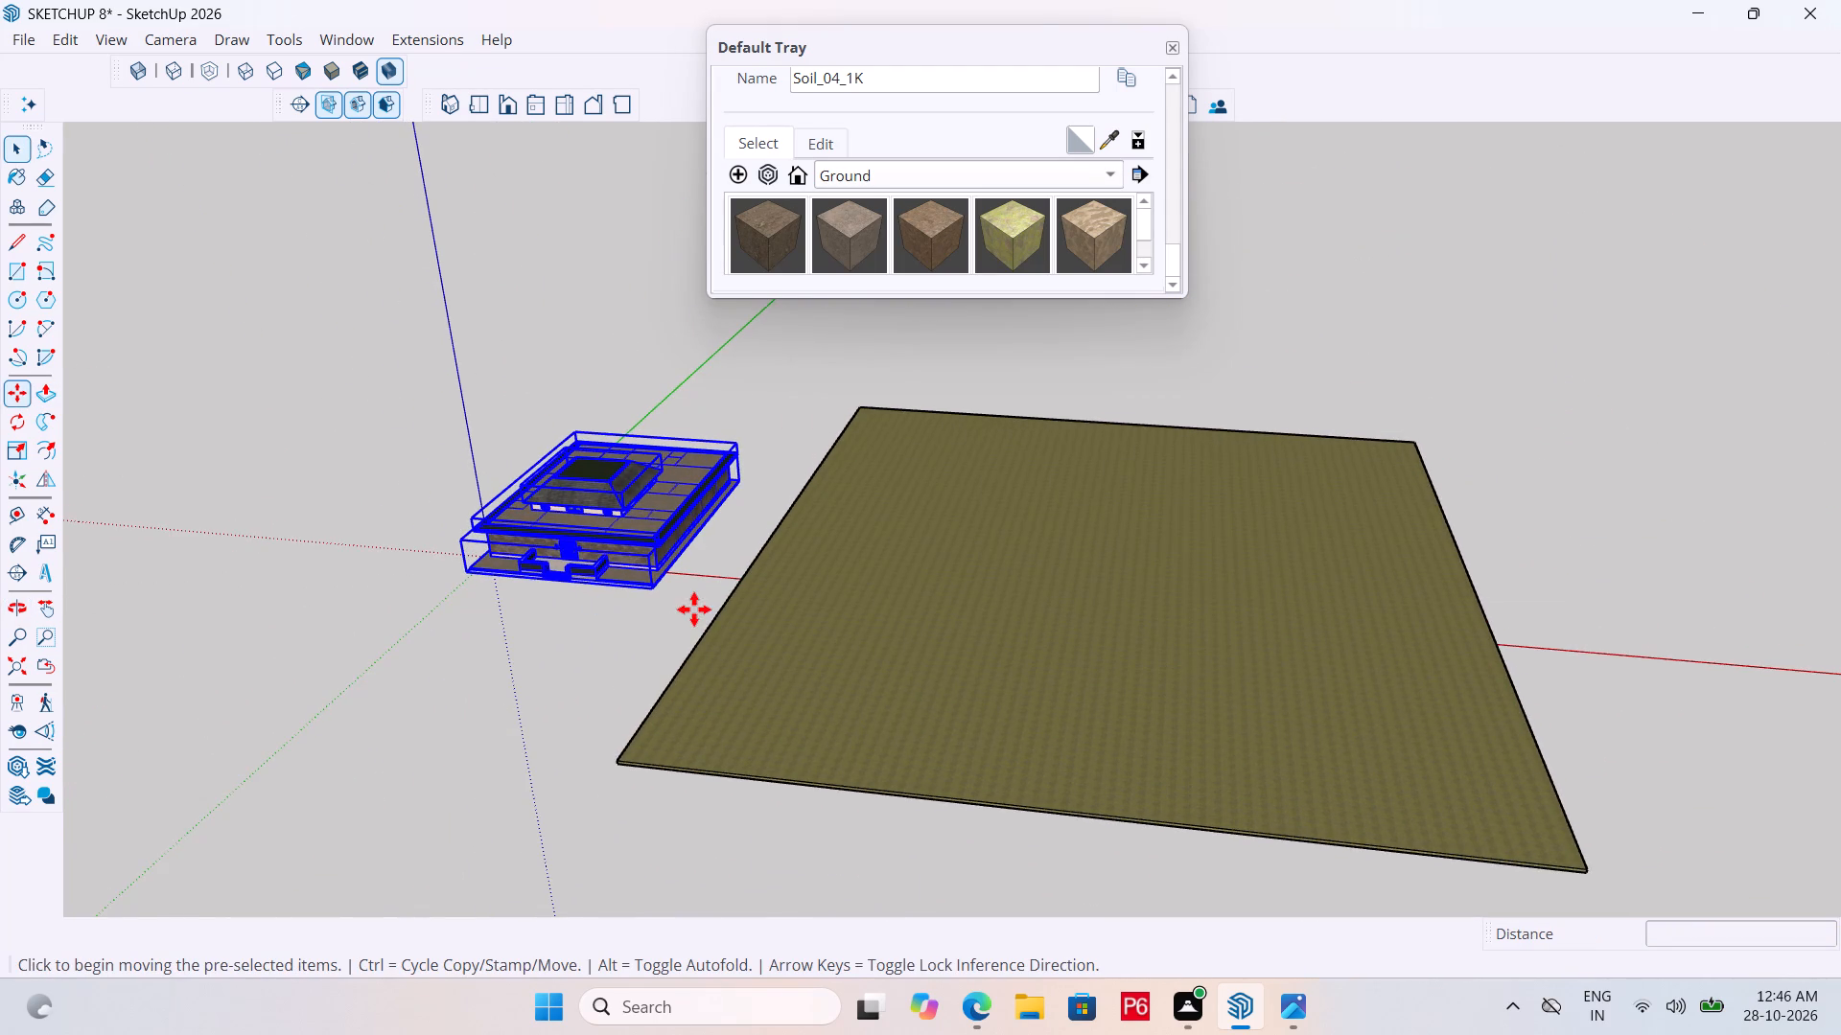
scroll(694, 609, up, 18)
click(630, 509)
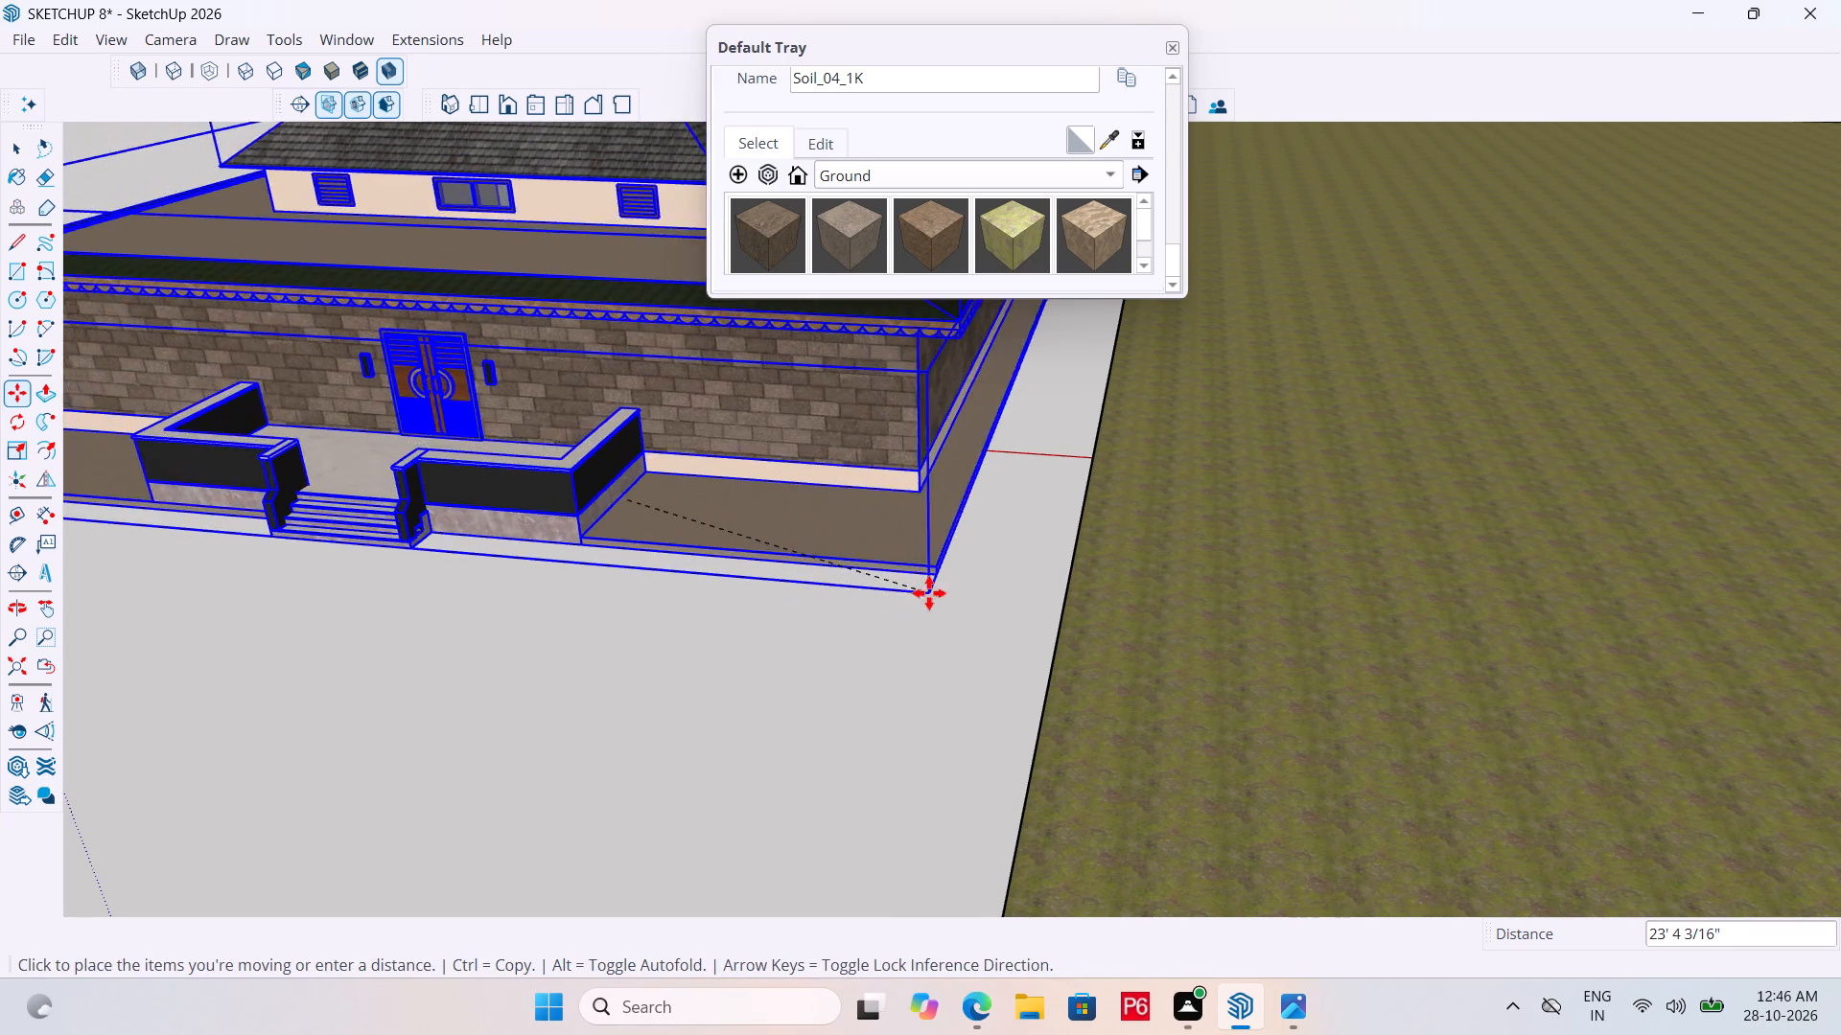
scroll(1069, 544, down, 20)
scroll(1069, 544, down, 2)
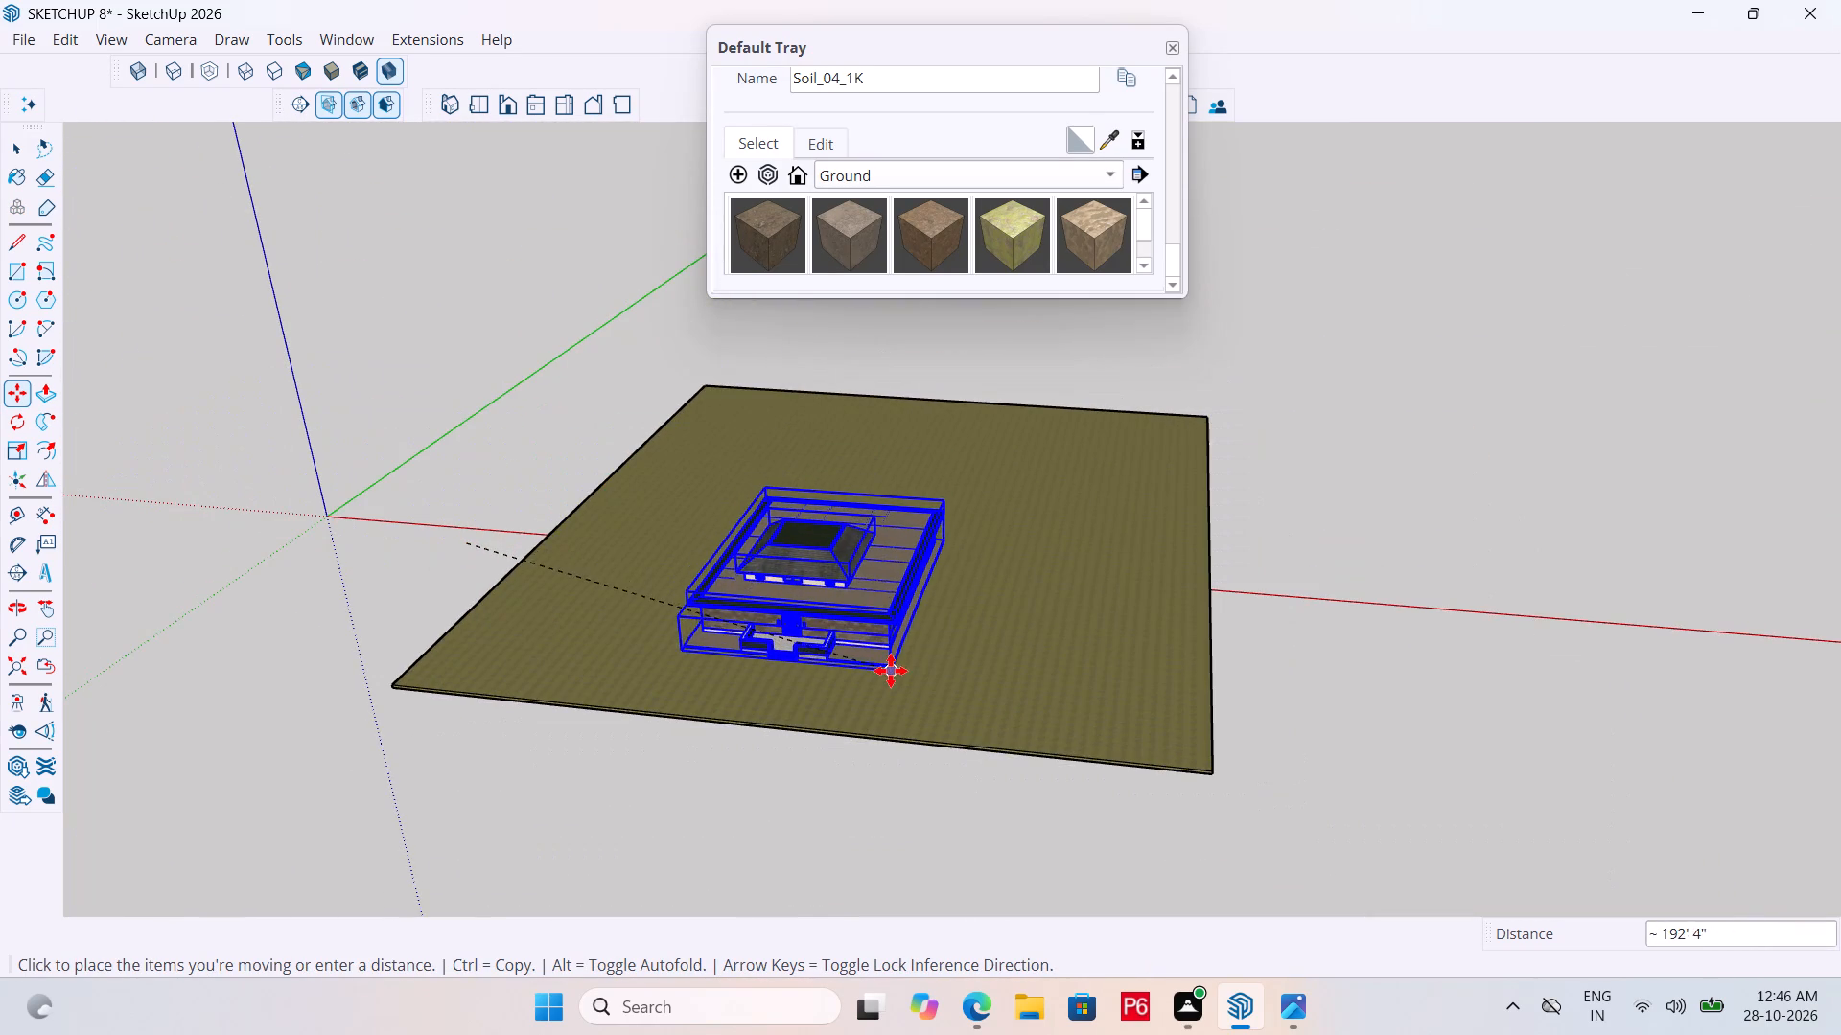
click(919, 641)
middle_drag(951, 641, 745, 604)
key(space)
click(1394, 696)
Save the model with the house placed on the ground slab.
scroll(791, 570, up, 10)
ctrl+middle_drag(876, 510, 938, 478)
key(ctrl+s)
key(ctrl+s)
key(ctrl+s)
key(ctrl+s)
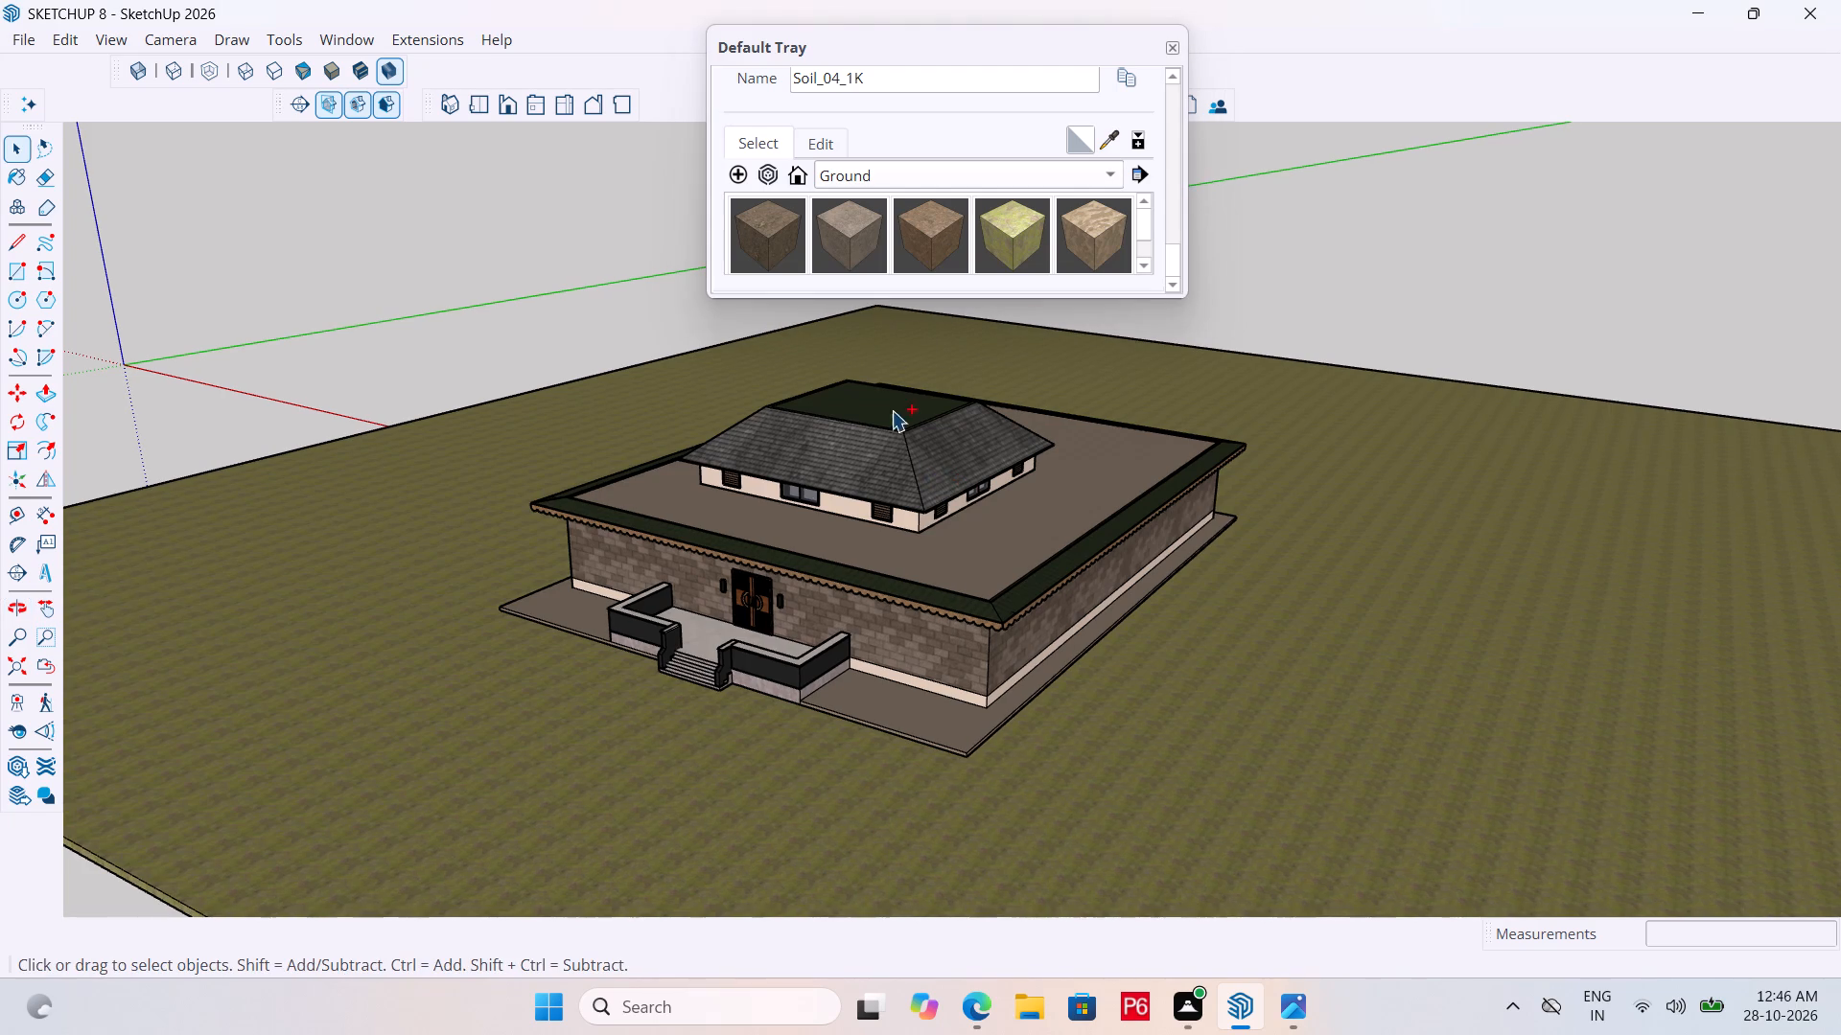
Examine the house on its ground slab from the front, and close the materials tray.
scroll(809, 405, down, 6)
middle_drag(816, 538, 971, 556)
scroll(904, 475, up, 5)
scroll(971, 556, up, 1)
scroll(761, 448, down, 5)
scroll(801, 504, up, 2)
middle_drag(801, 504, 751, 509)
click(1172, 48)
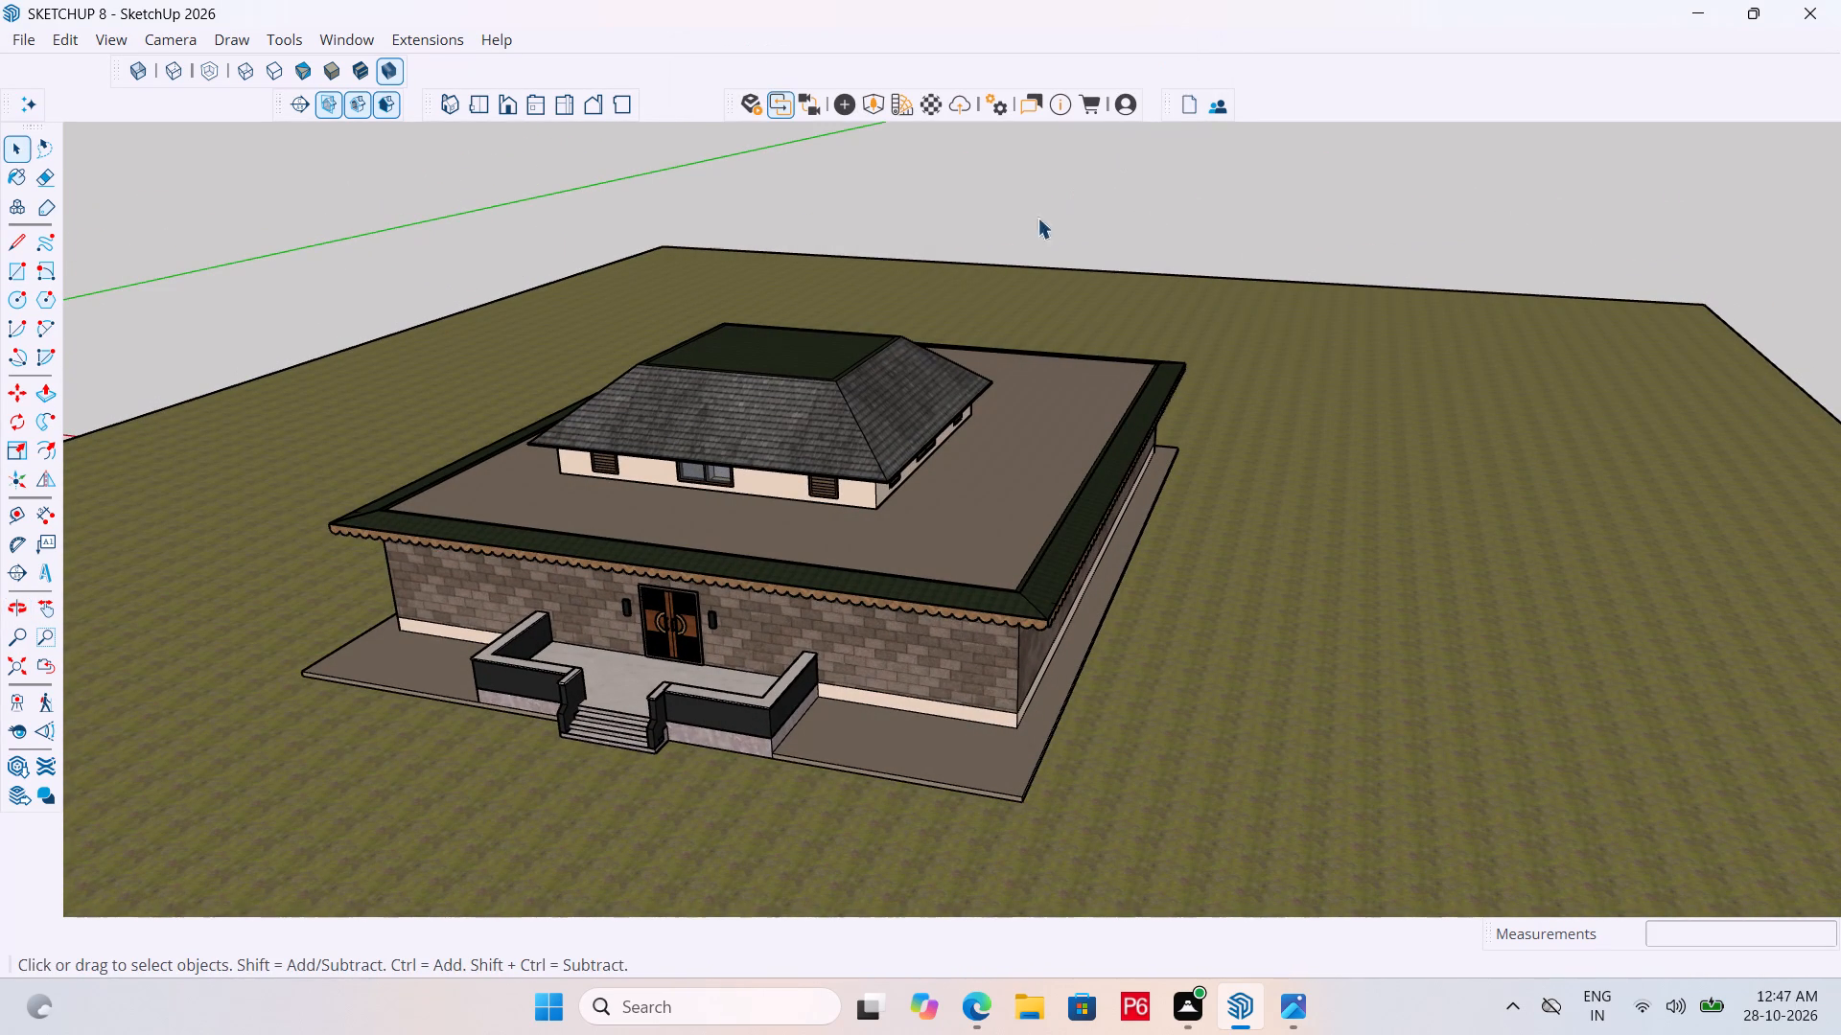
Push/pull the ground slab's edge face outward on the house's two-door side to enlarge the site.
scroll(856, 455, down, 5)
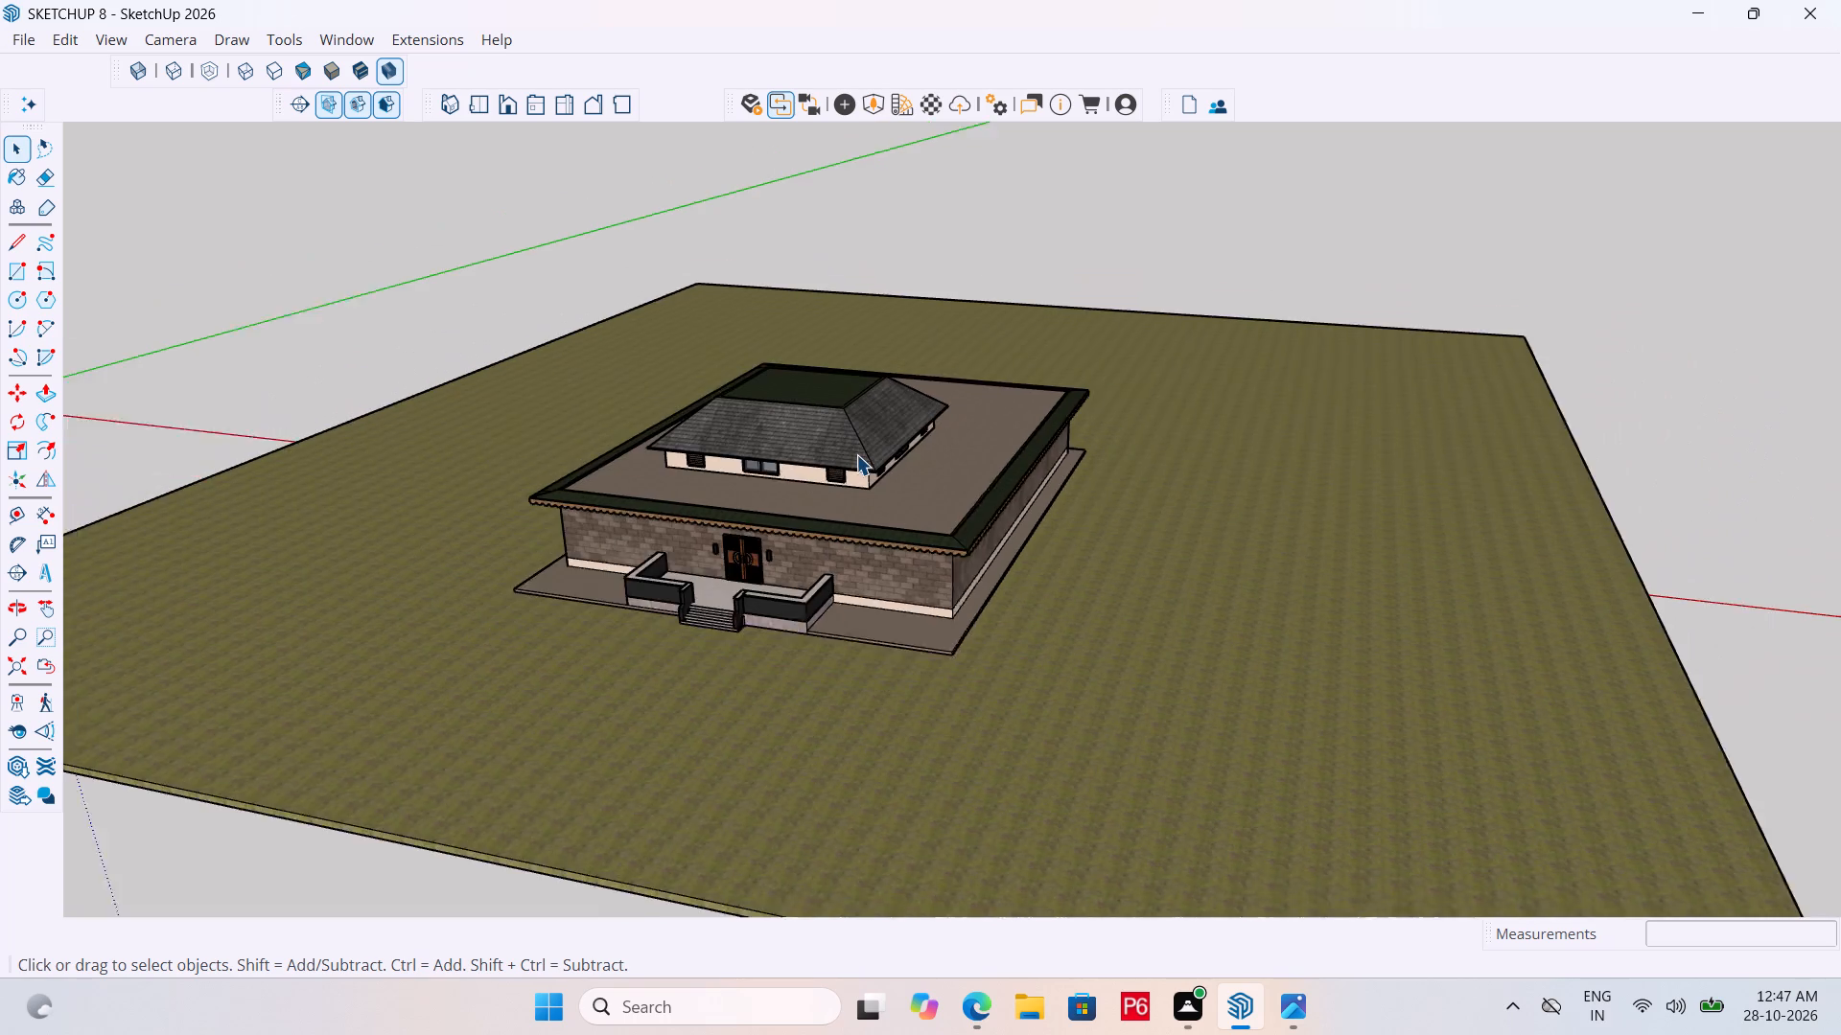
scroll(856, 454, down, 1)
scroll(986, 475, down, 5)
middle_drag(703, 442, 1487, 414)
scroll(974, 710, up, 1)
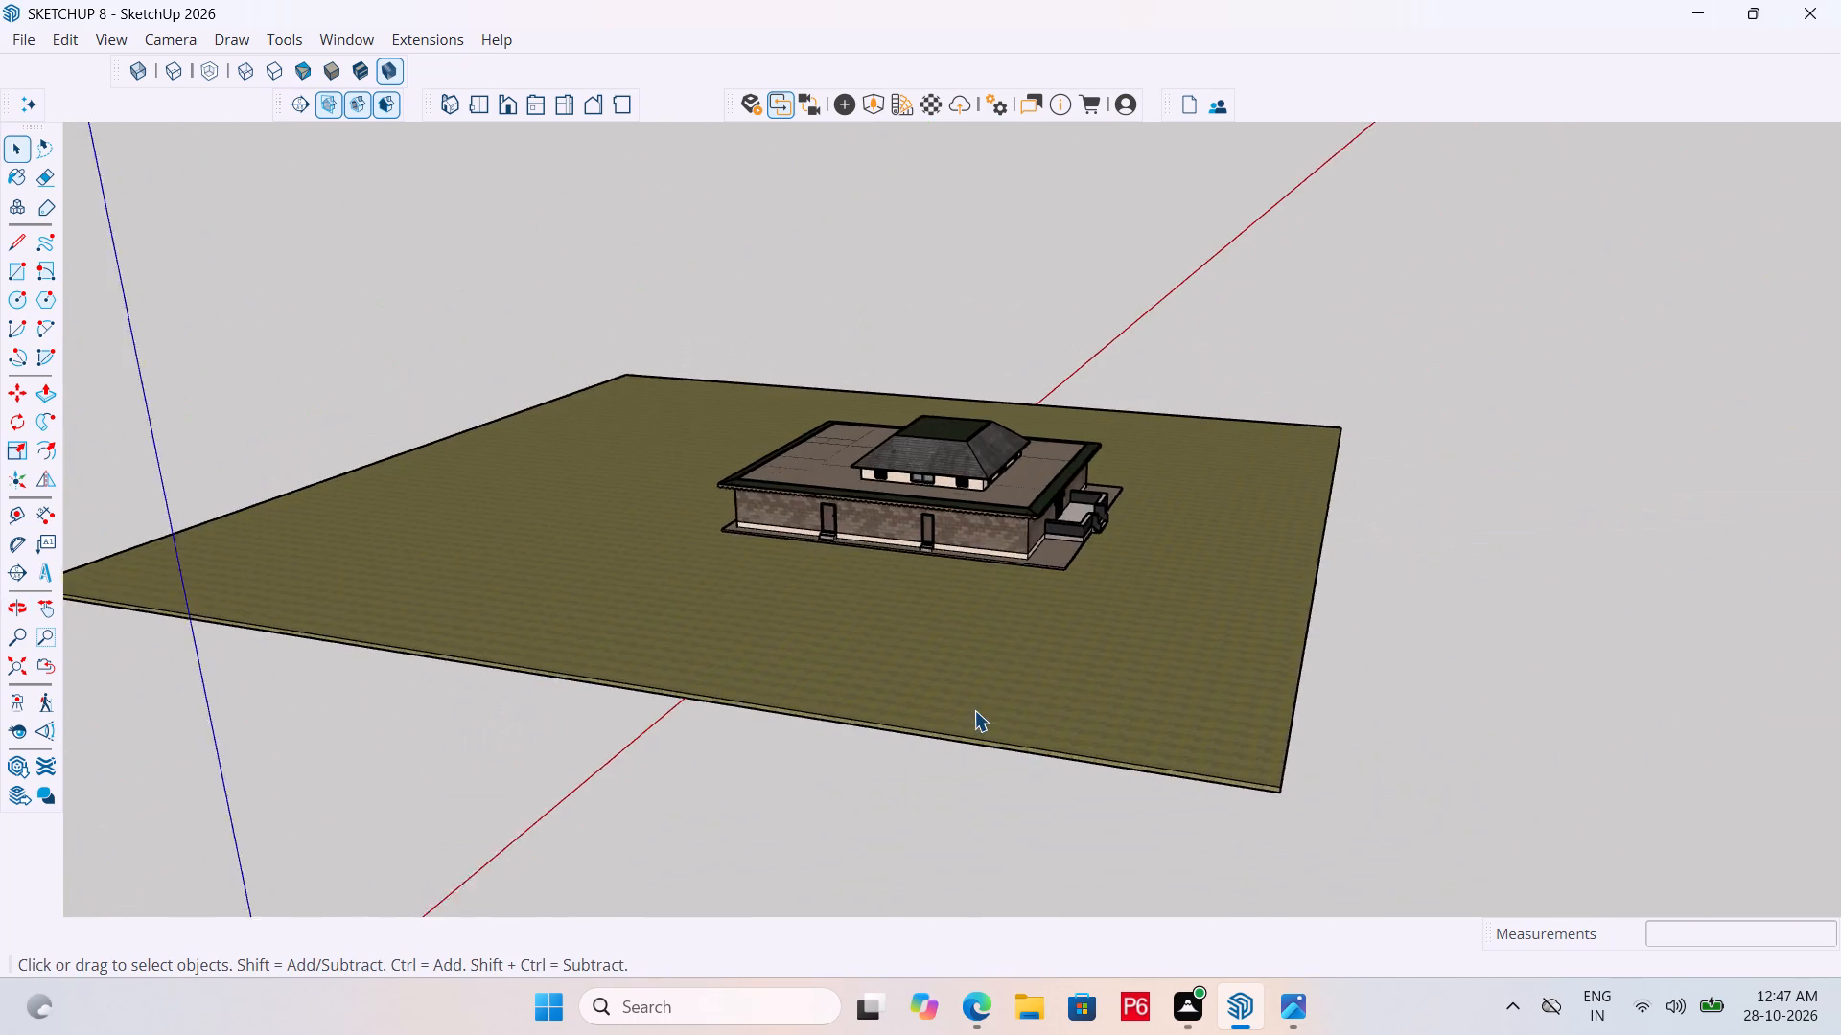
scroll(974, 710, up, 10)
click(945, 766)
click(939, 761)
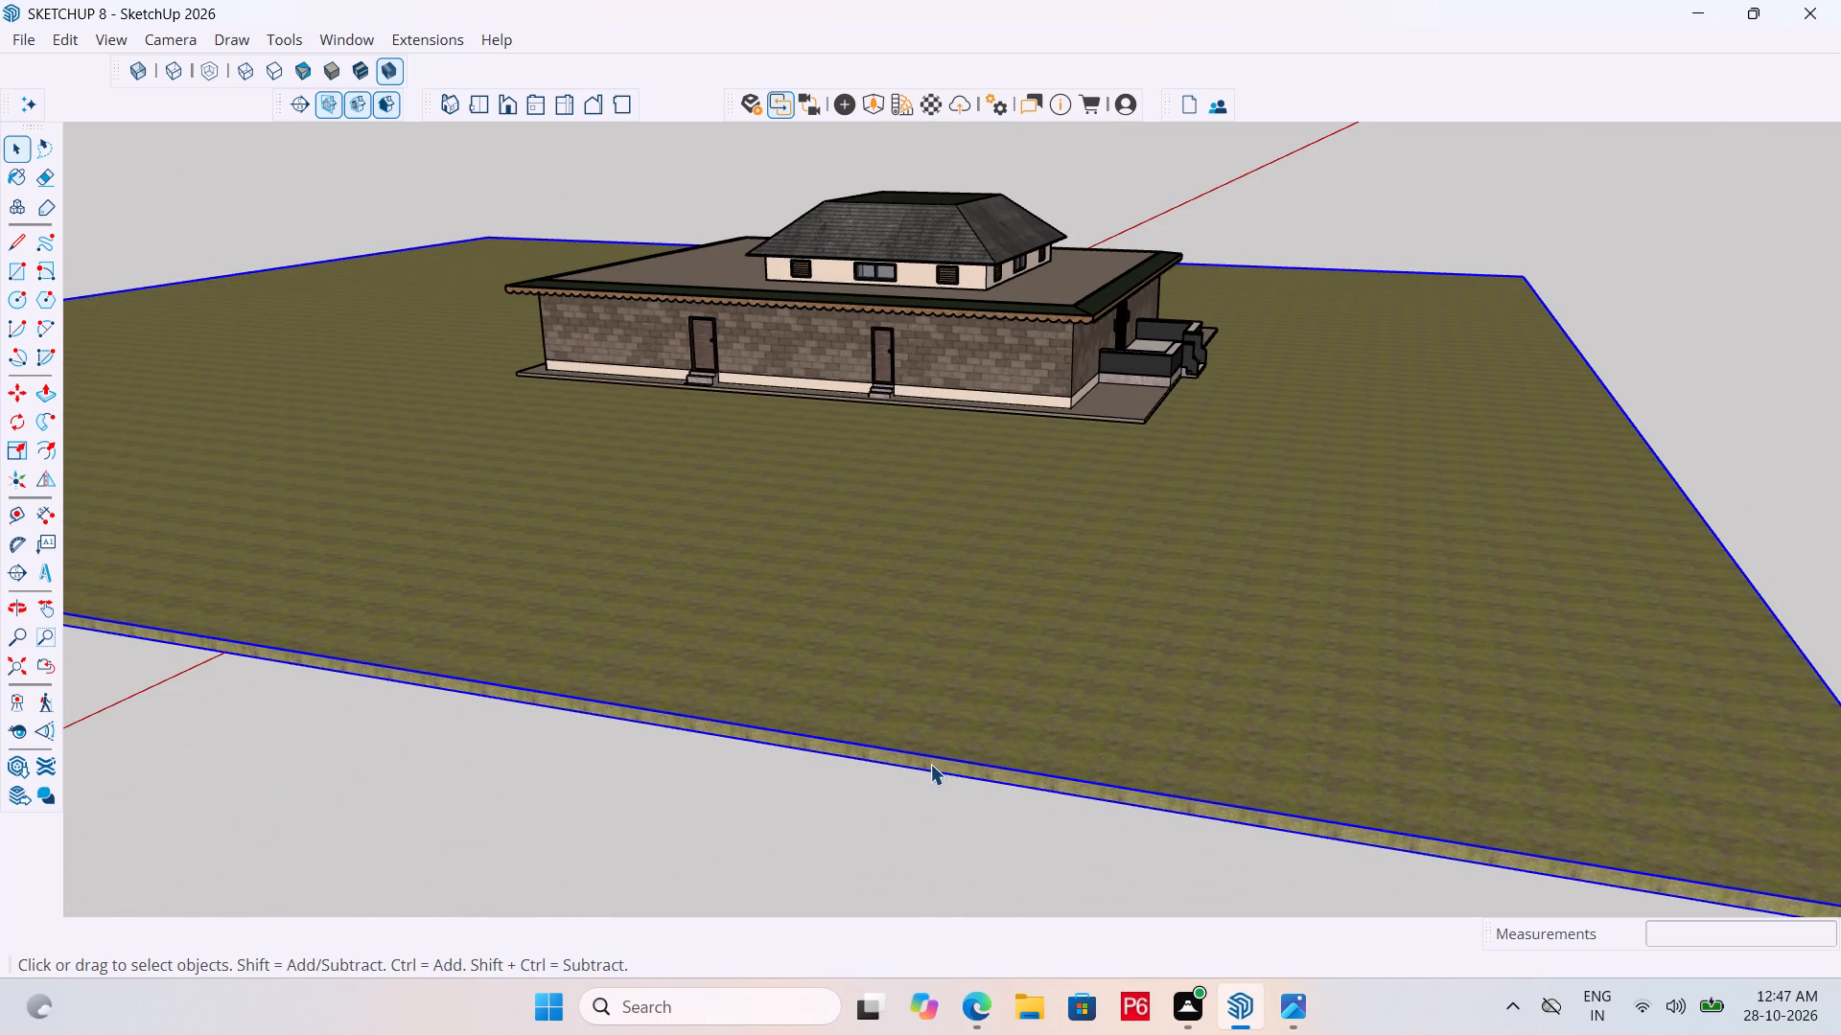
double_click(930, 764)
click(918, 766)
click(918, 766)
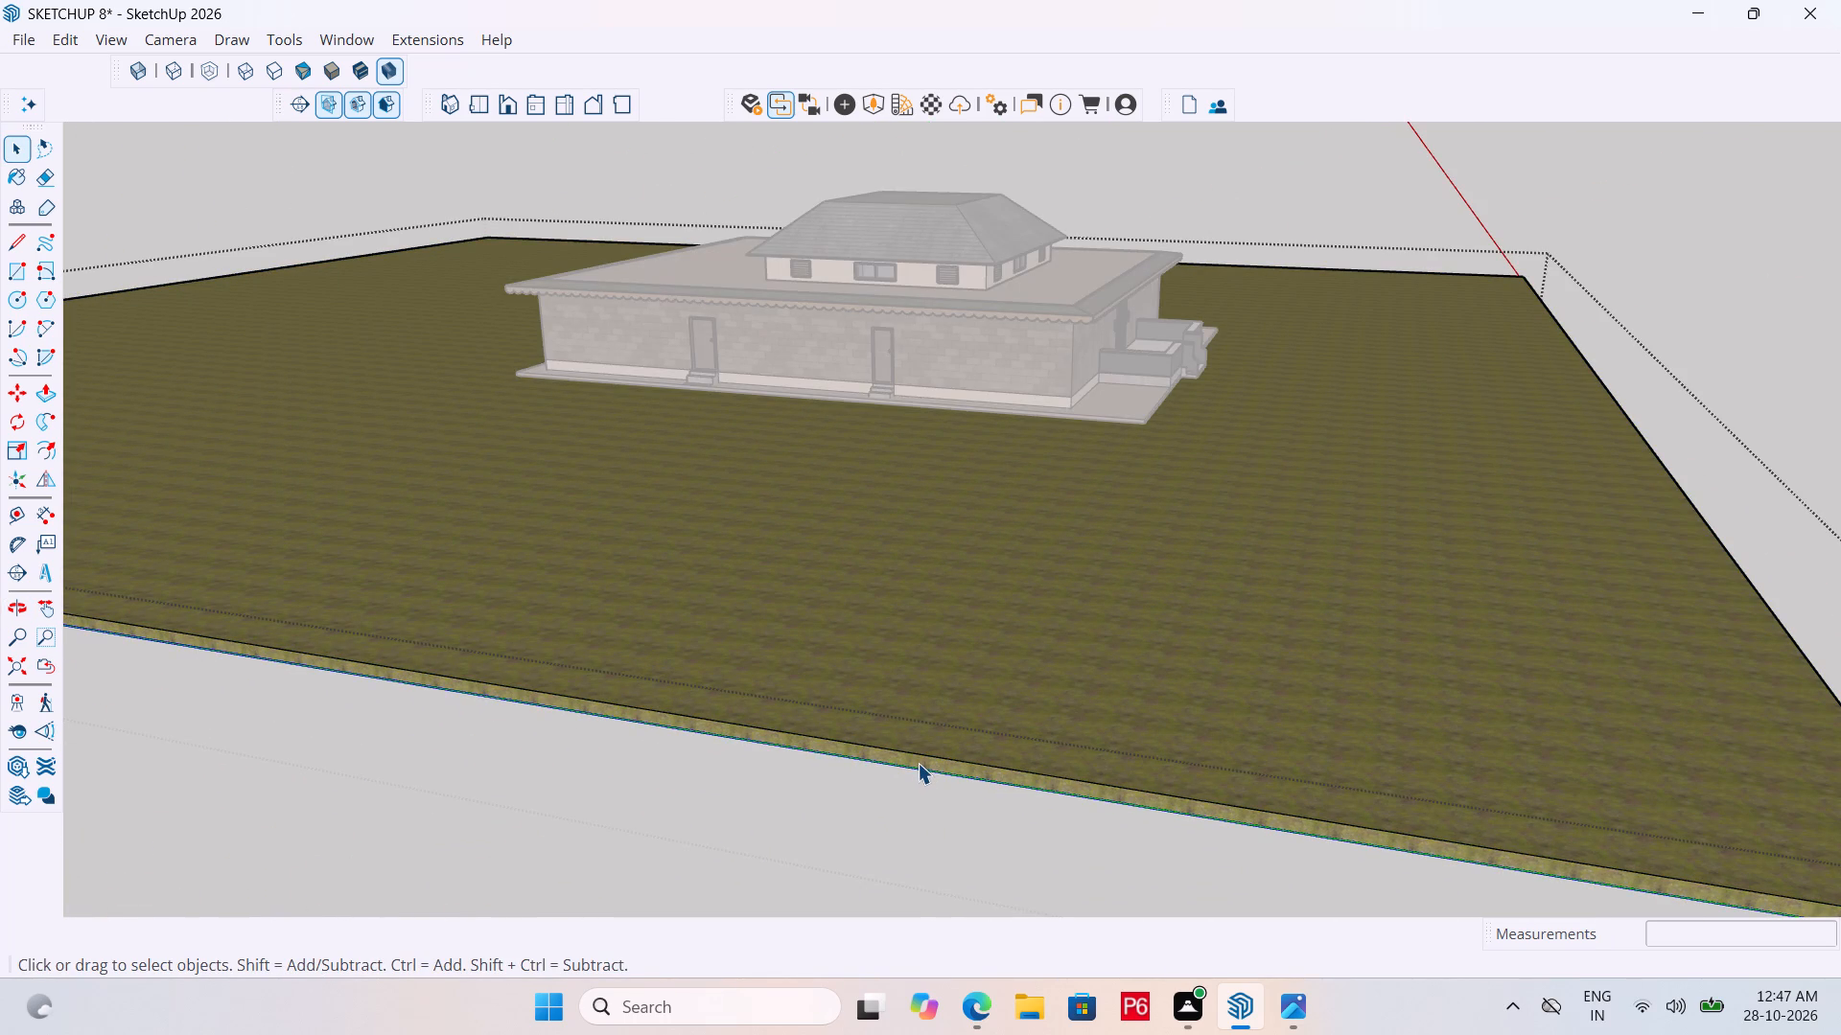
double_click(918, 763)
click(923, 764)
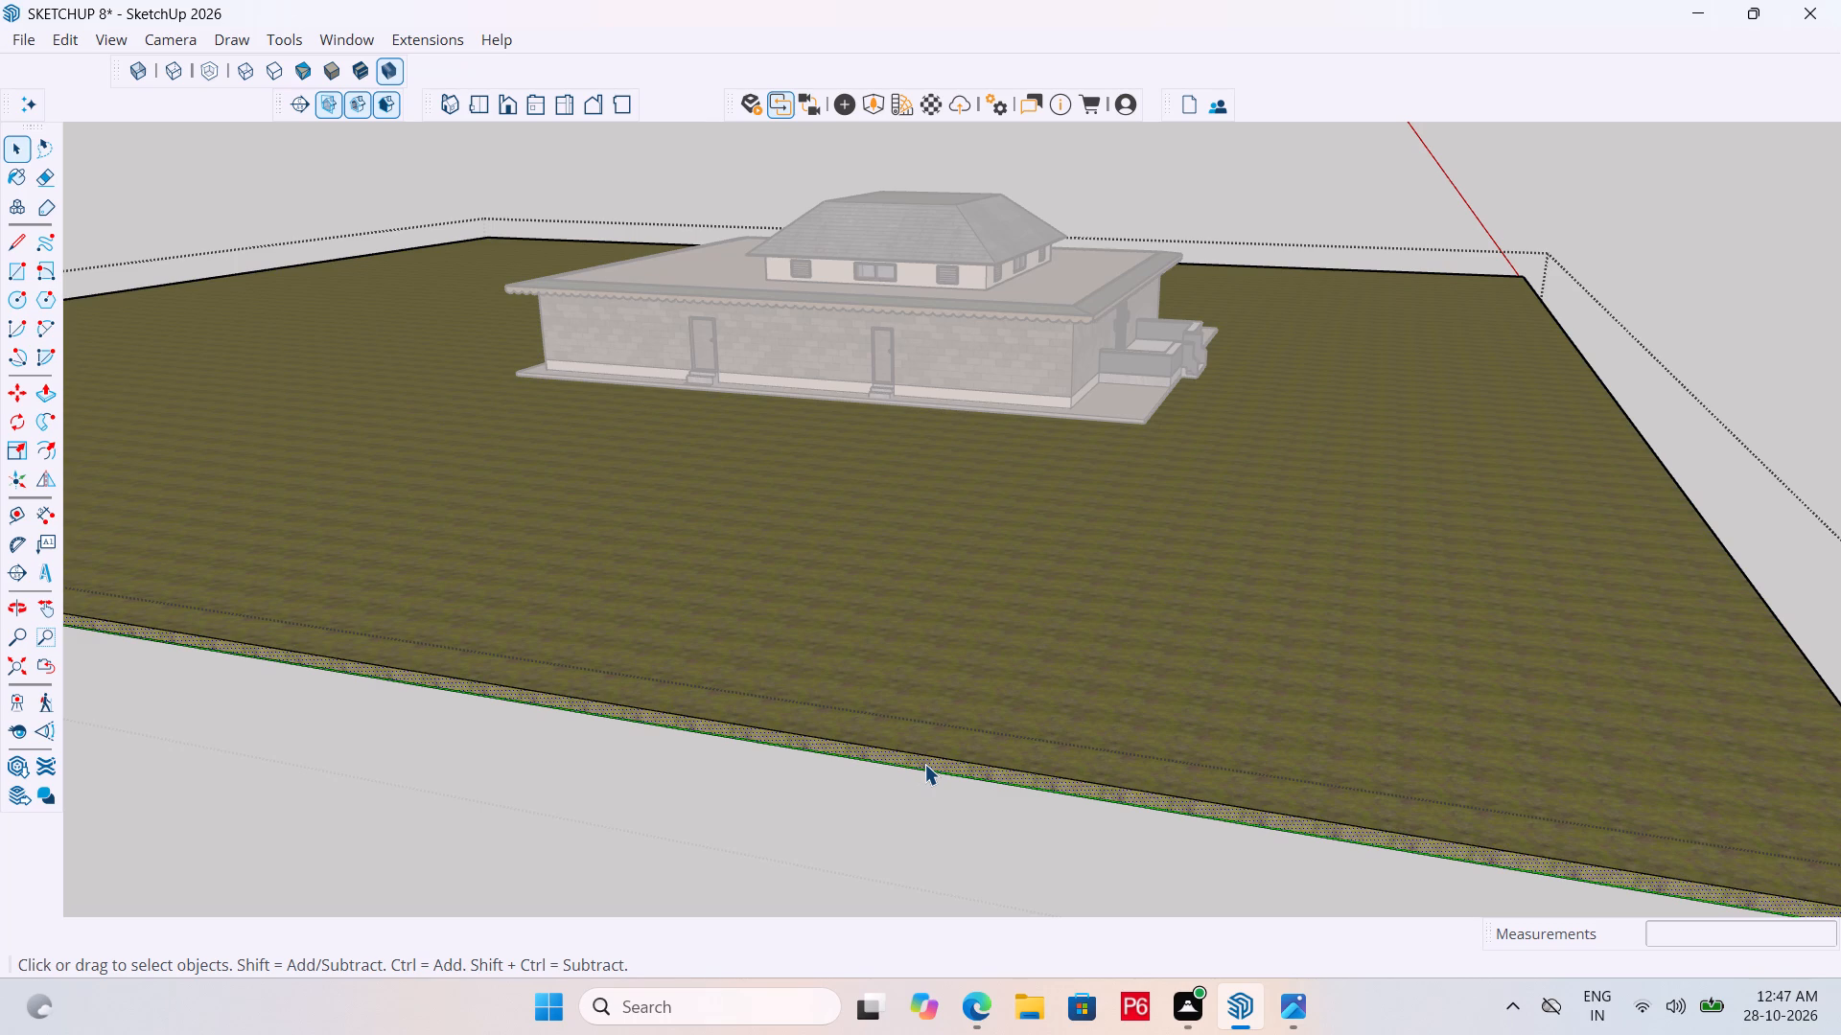
key(p)
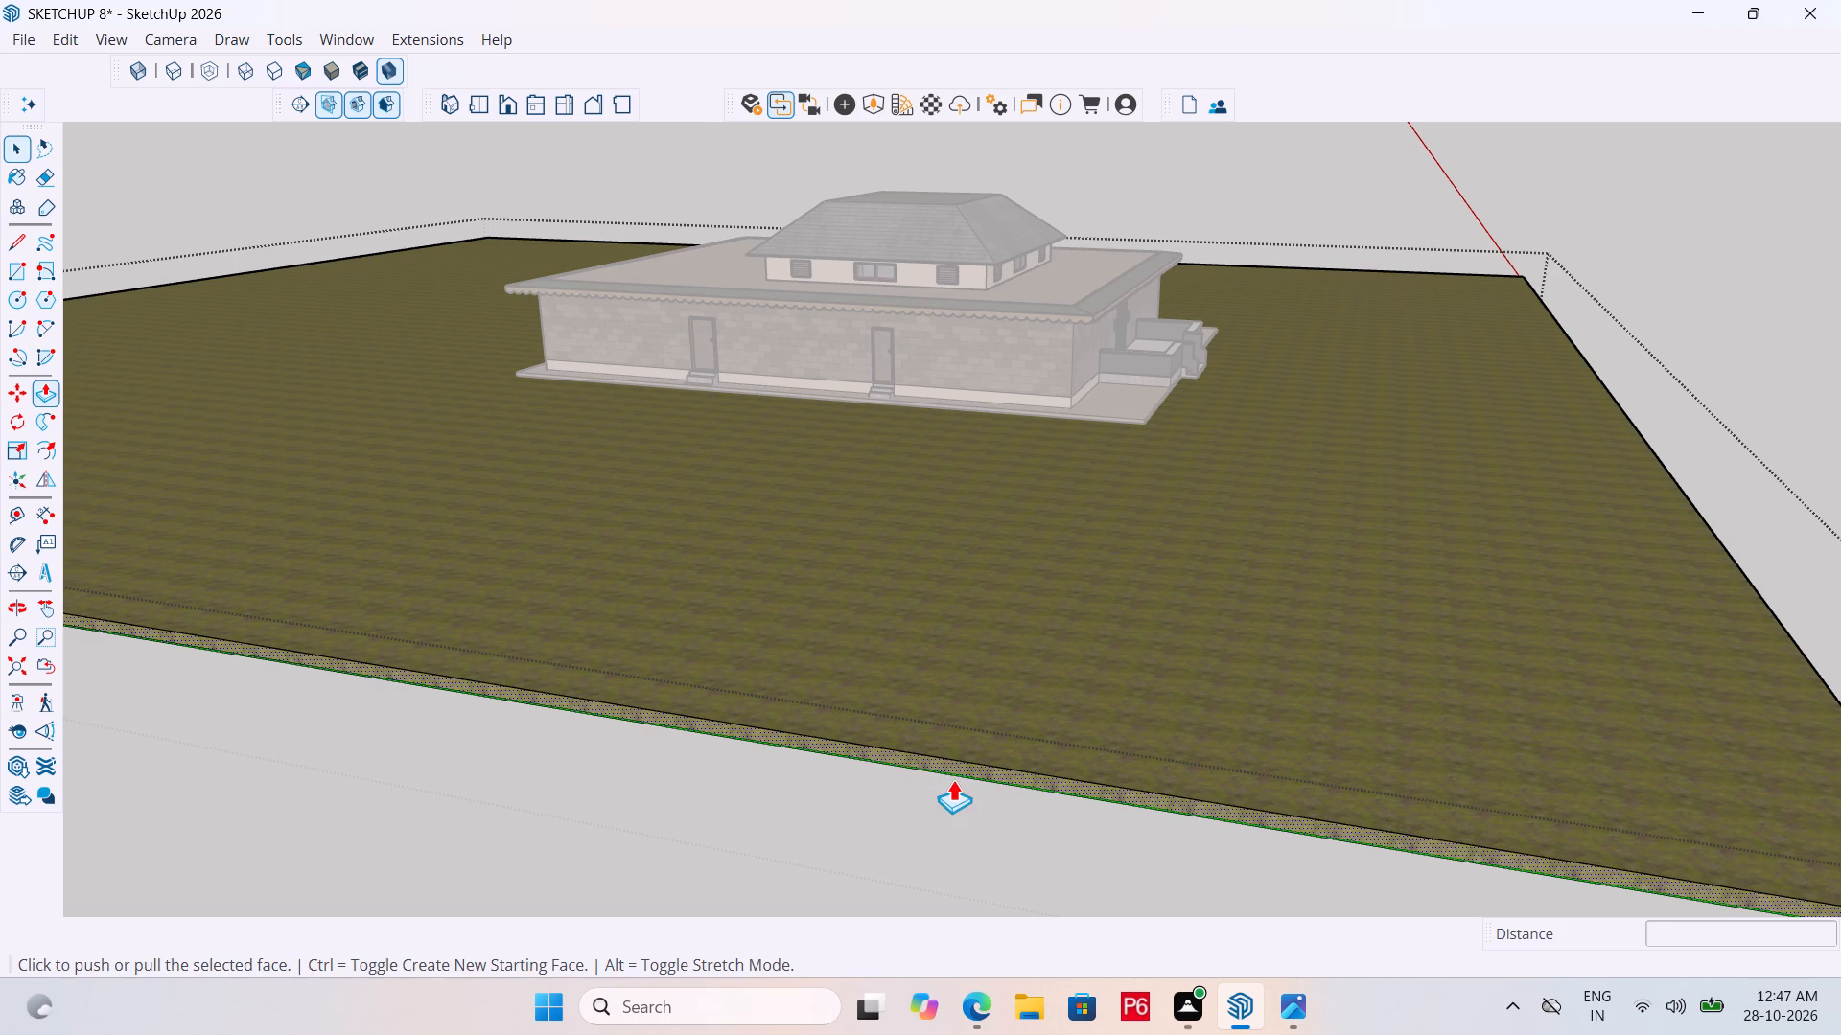
click(936, 764)
scroll(782, 700, down, 15)
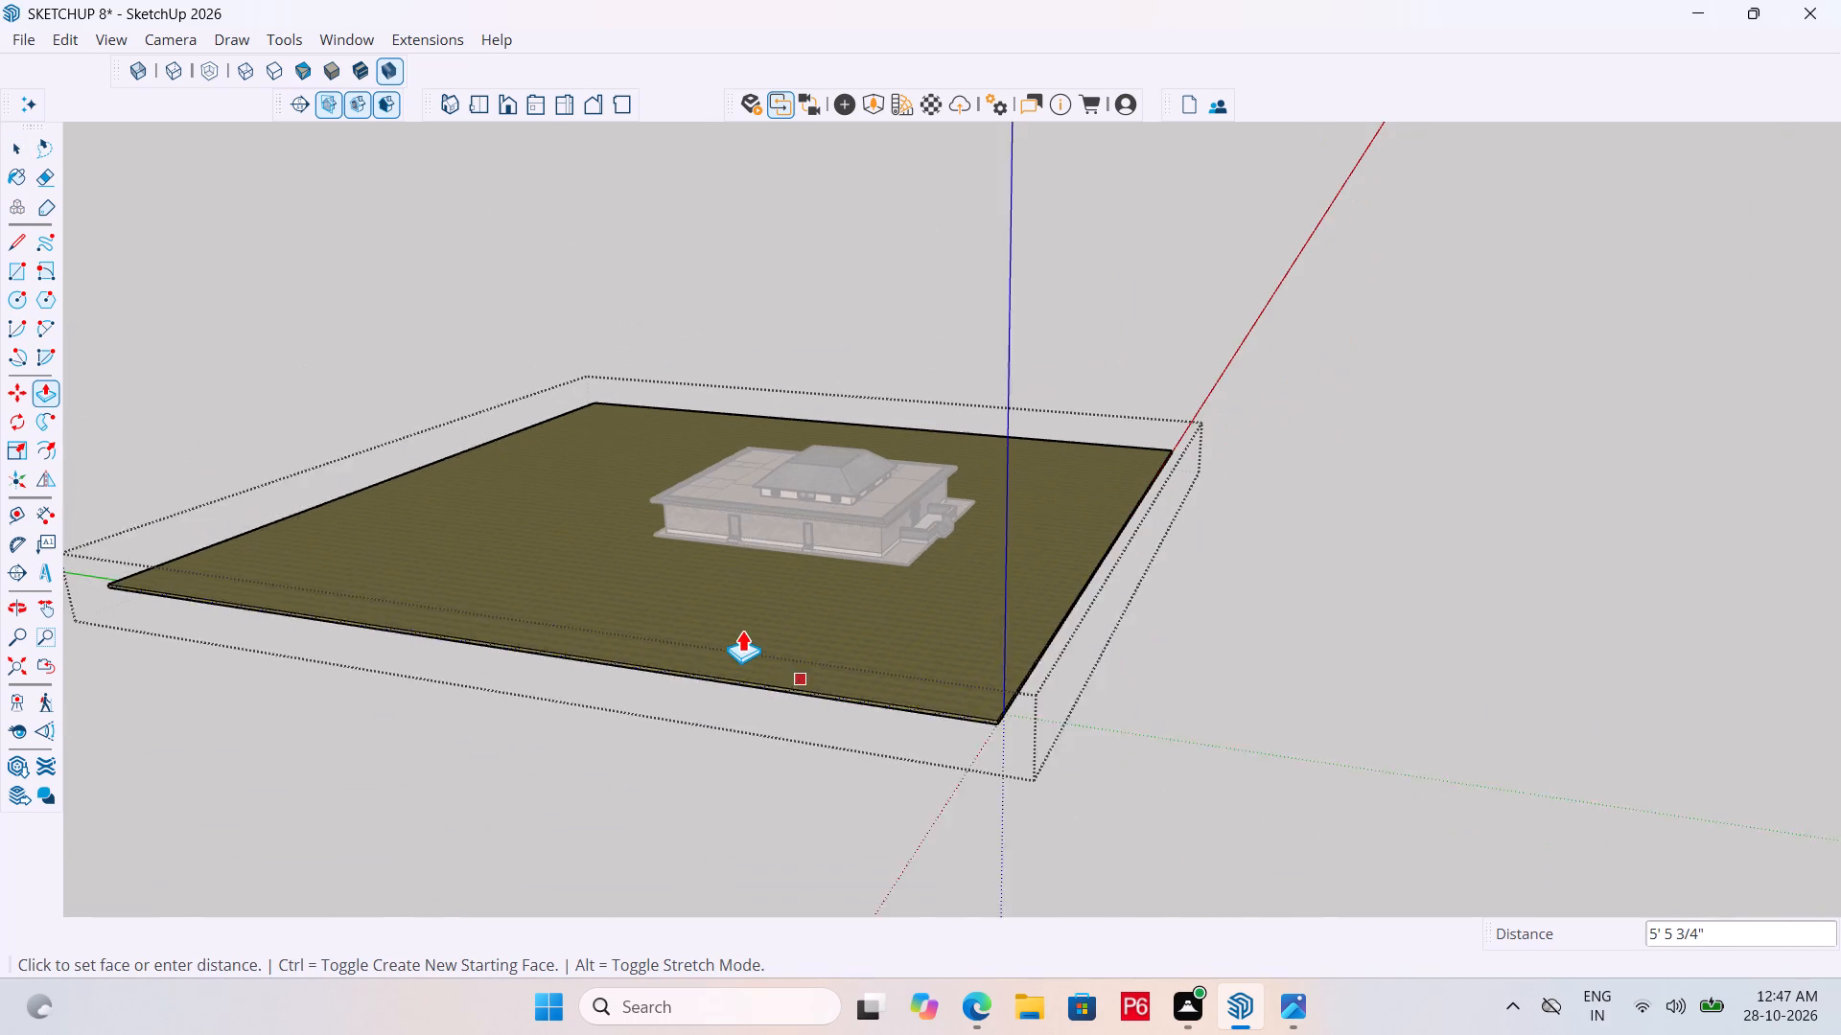
click(501, 839)
Push/pull the ground slab's edge face behind the house outward to extend the site at the rear.
scroll(874, 608, down, 2)
middle_drag(878, 608, 1590, 484)
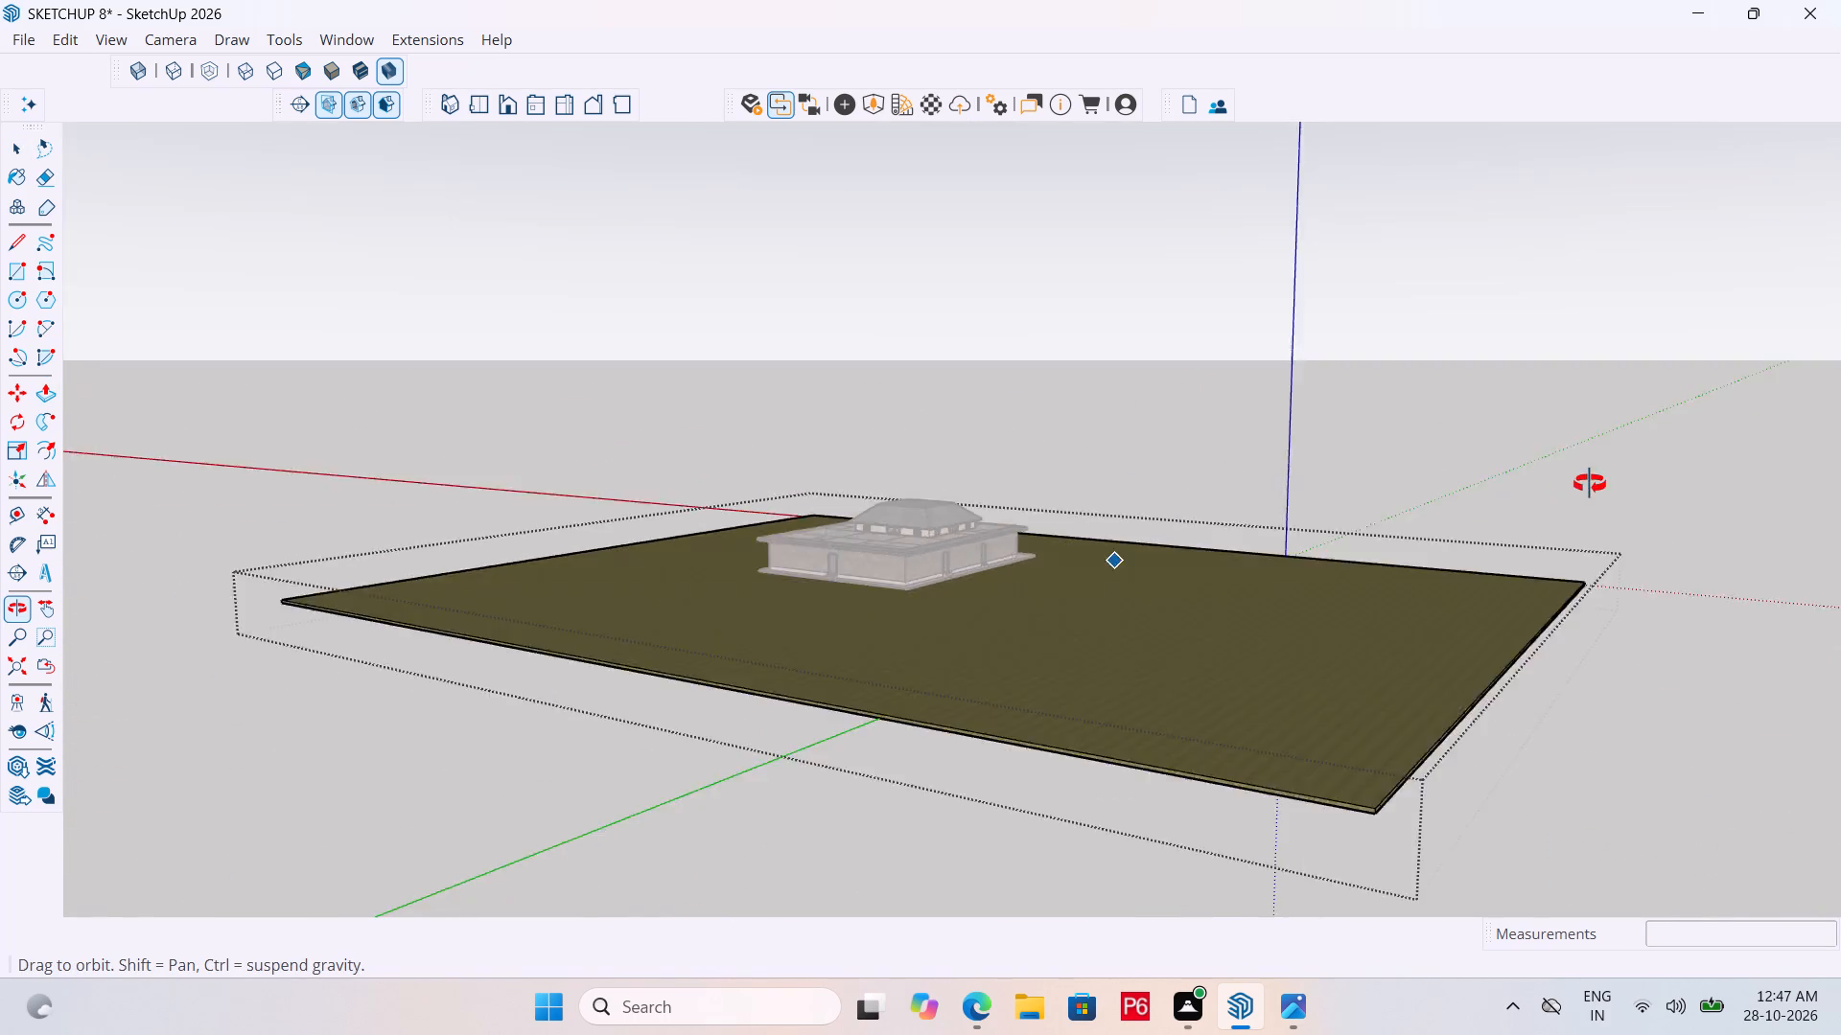
middle_drag(1590, 484, 1540, 511)
scroll(990, 700, up, 16)
key(space)
double_click(1078, 737)
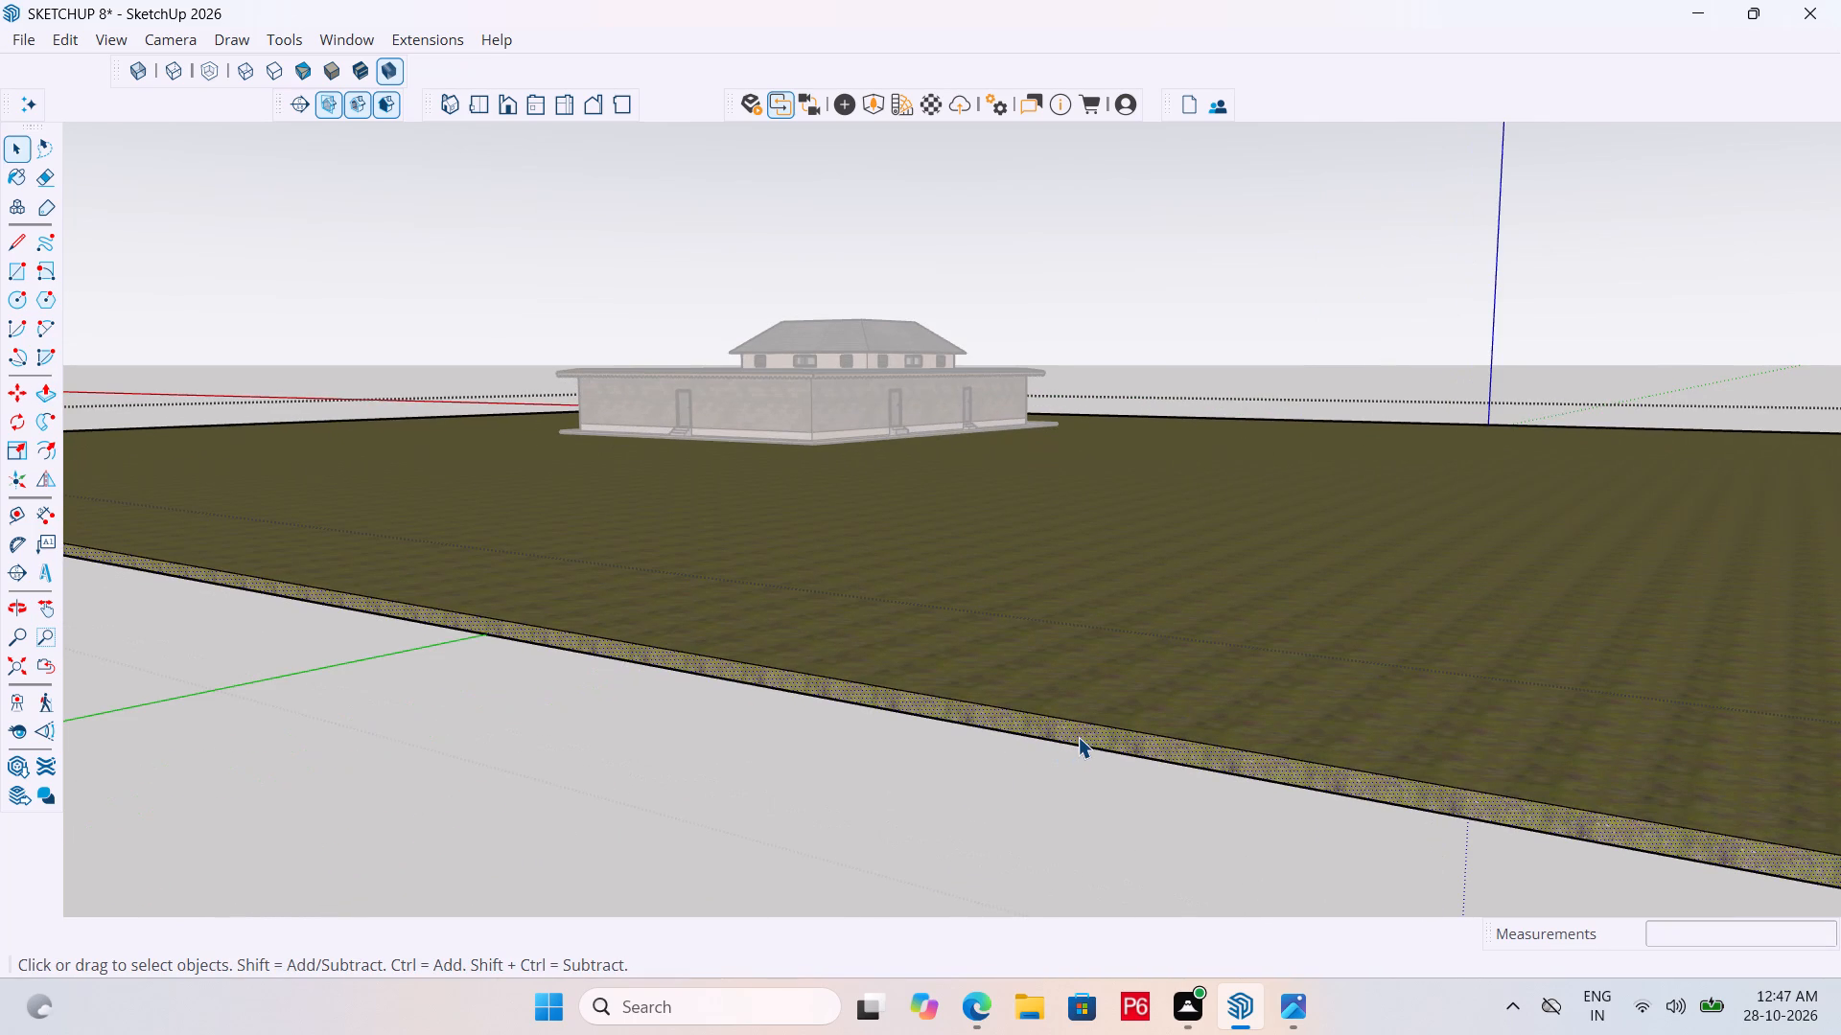
click(1078, 737)
click(1078, 737)
key(p)
click(1080, 735)
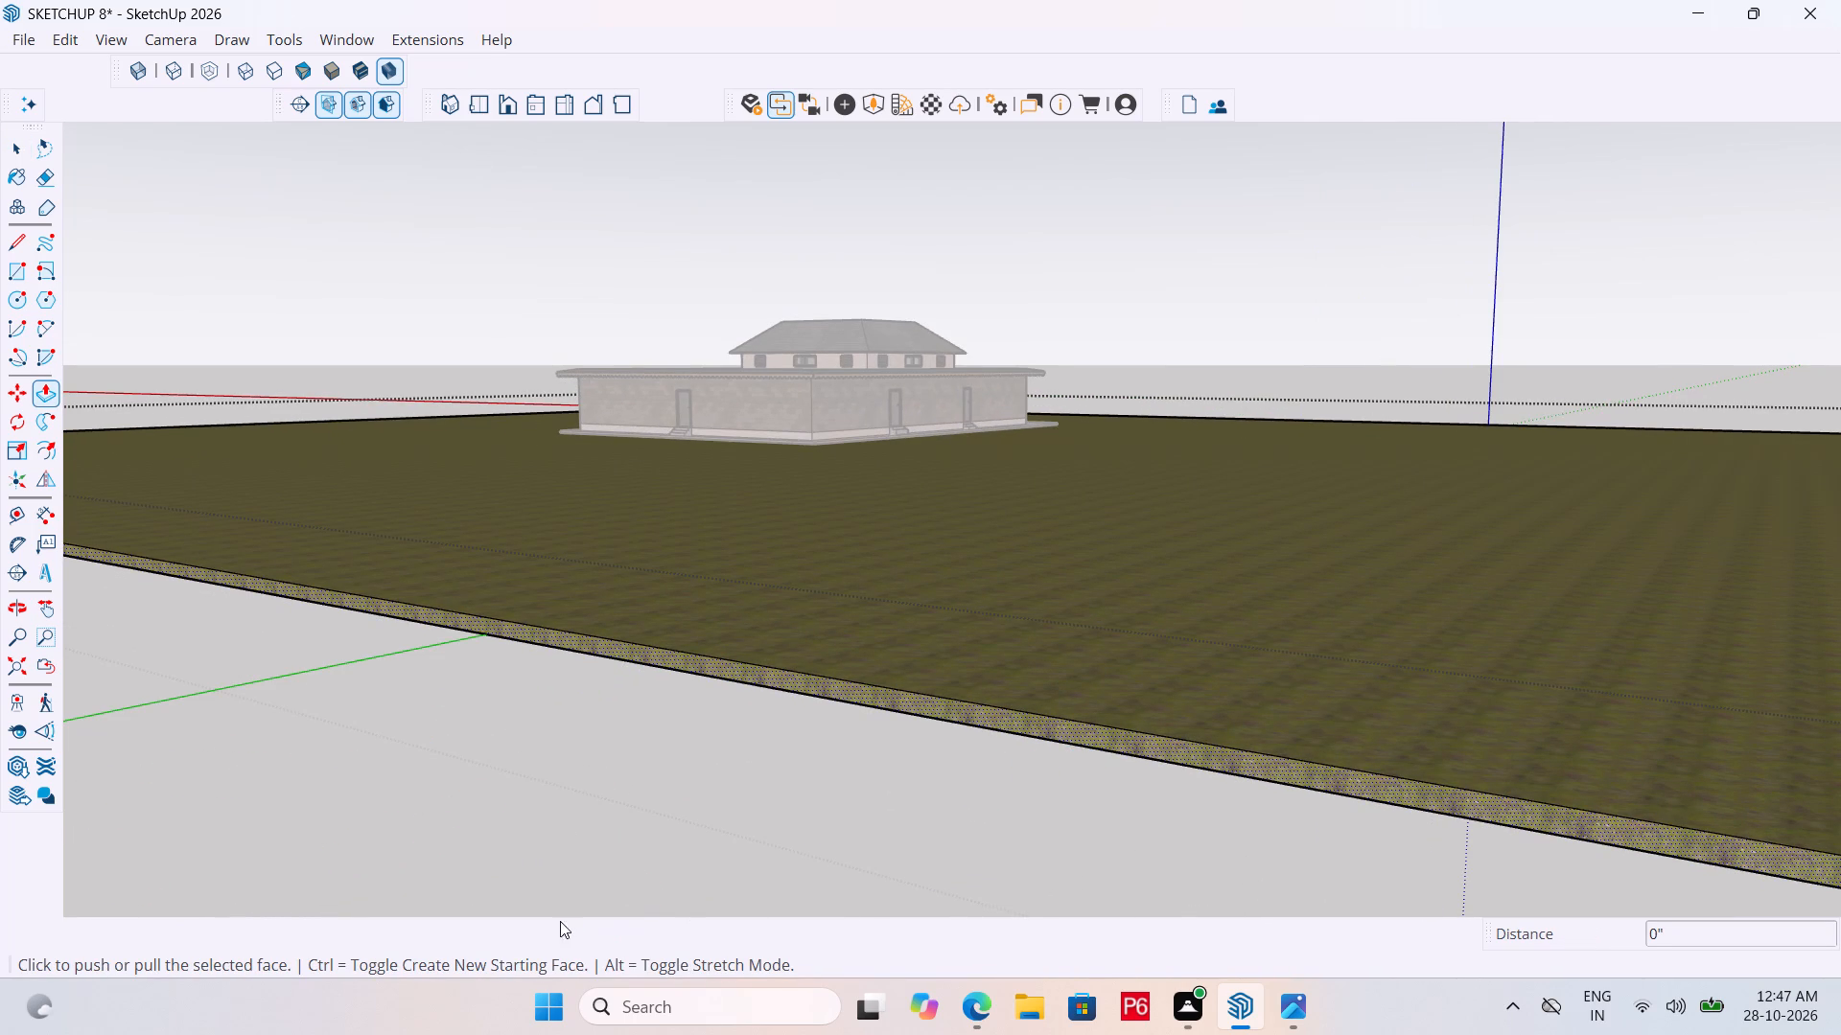
click(1053, 722)
scroll(554, 749, down, 16)
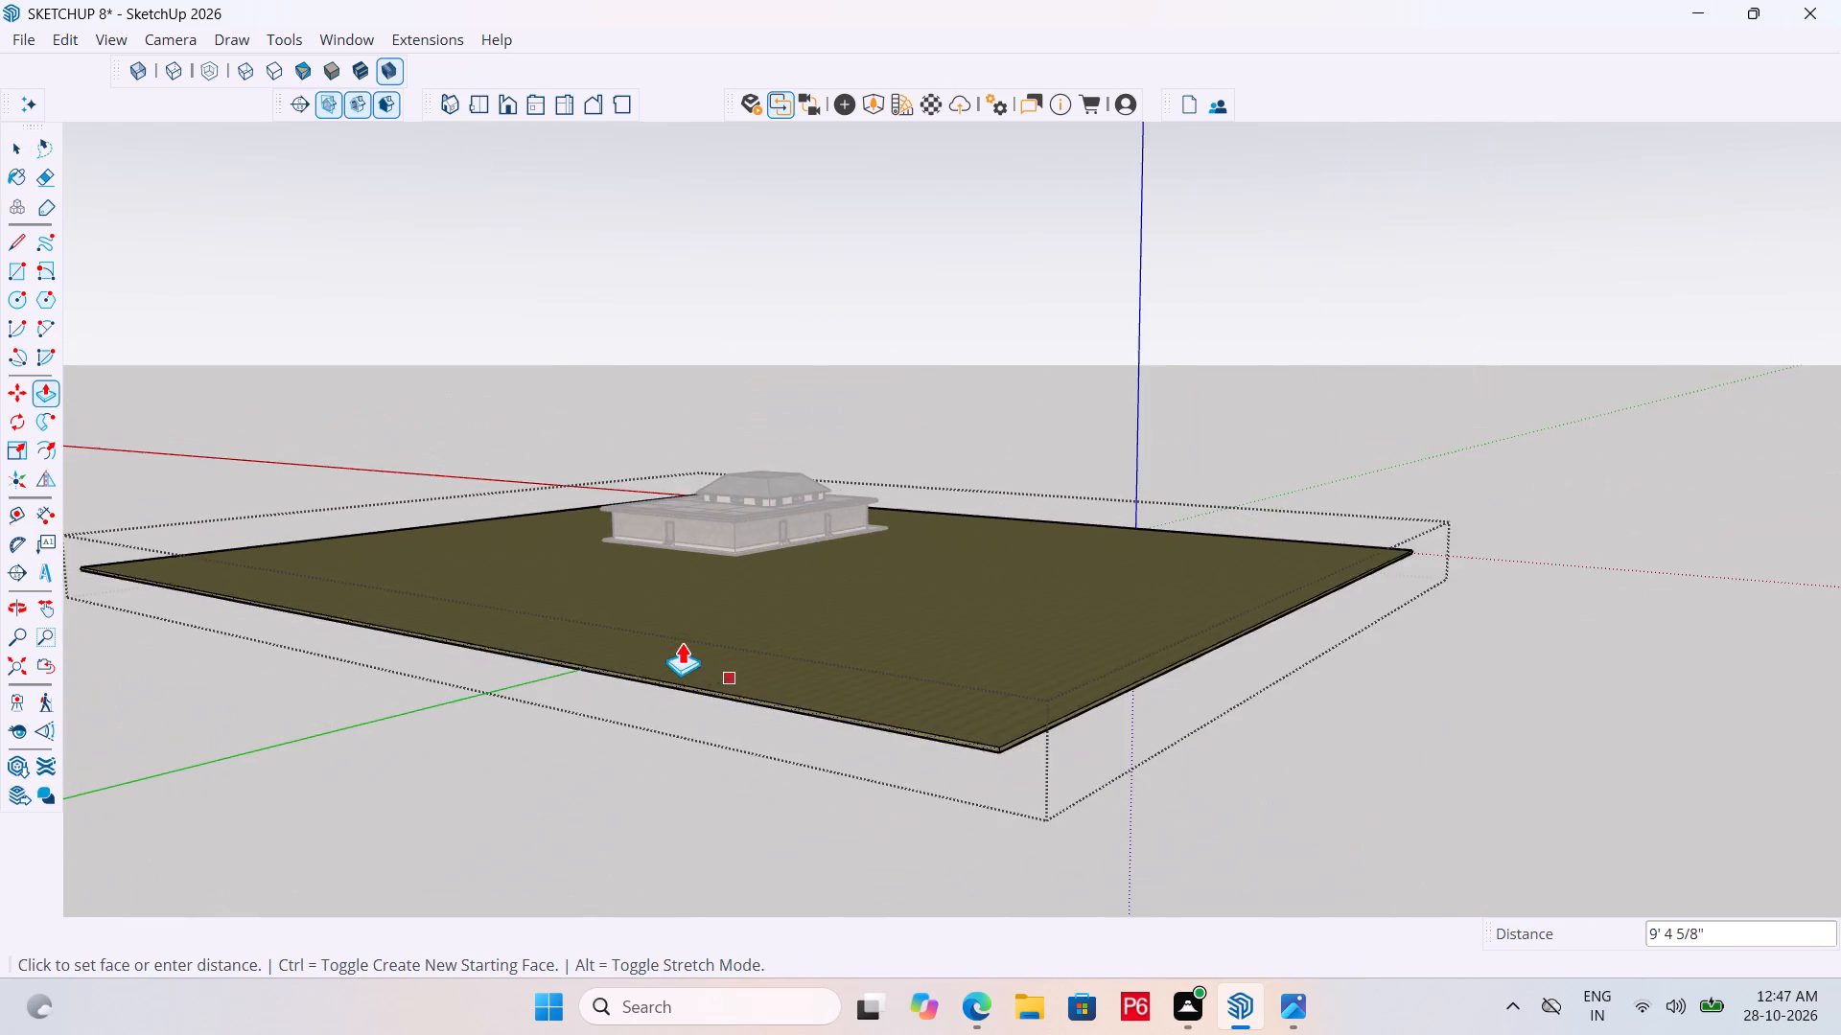
scroll(682, 642, down, 8)
click(366, 824)
Return to a front view of the house from slightly above and leave the ground slab's group.
middle_drag(1030, 727, 0, 857)
middle_drag(1230, 608, 845, 534)
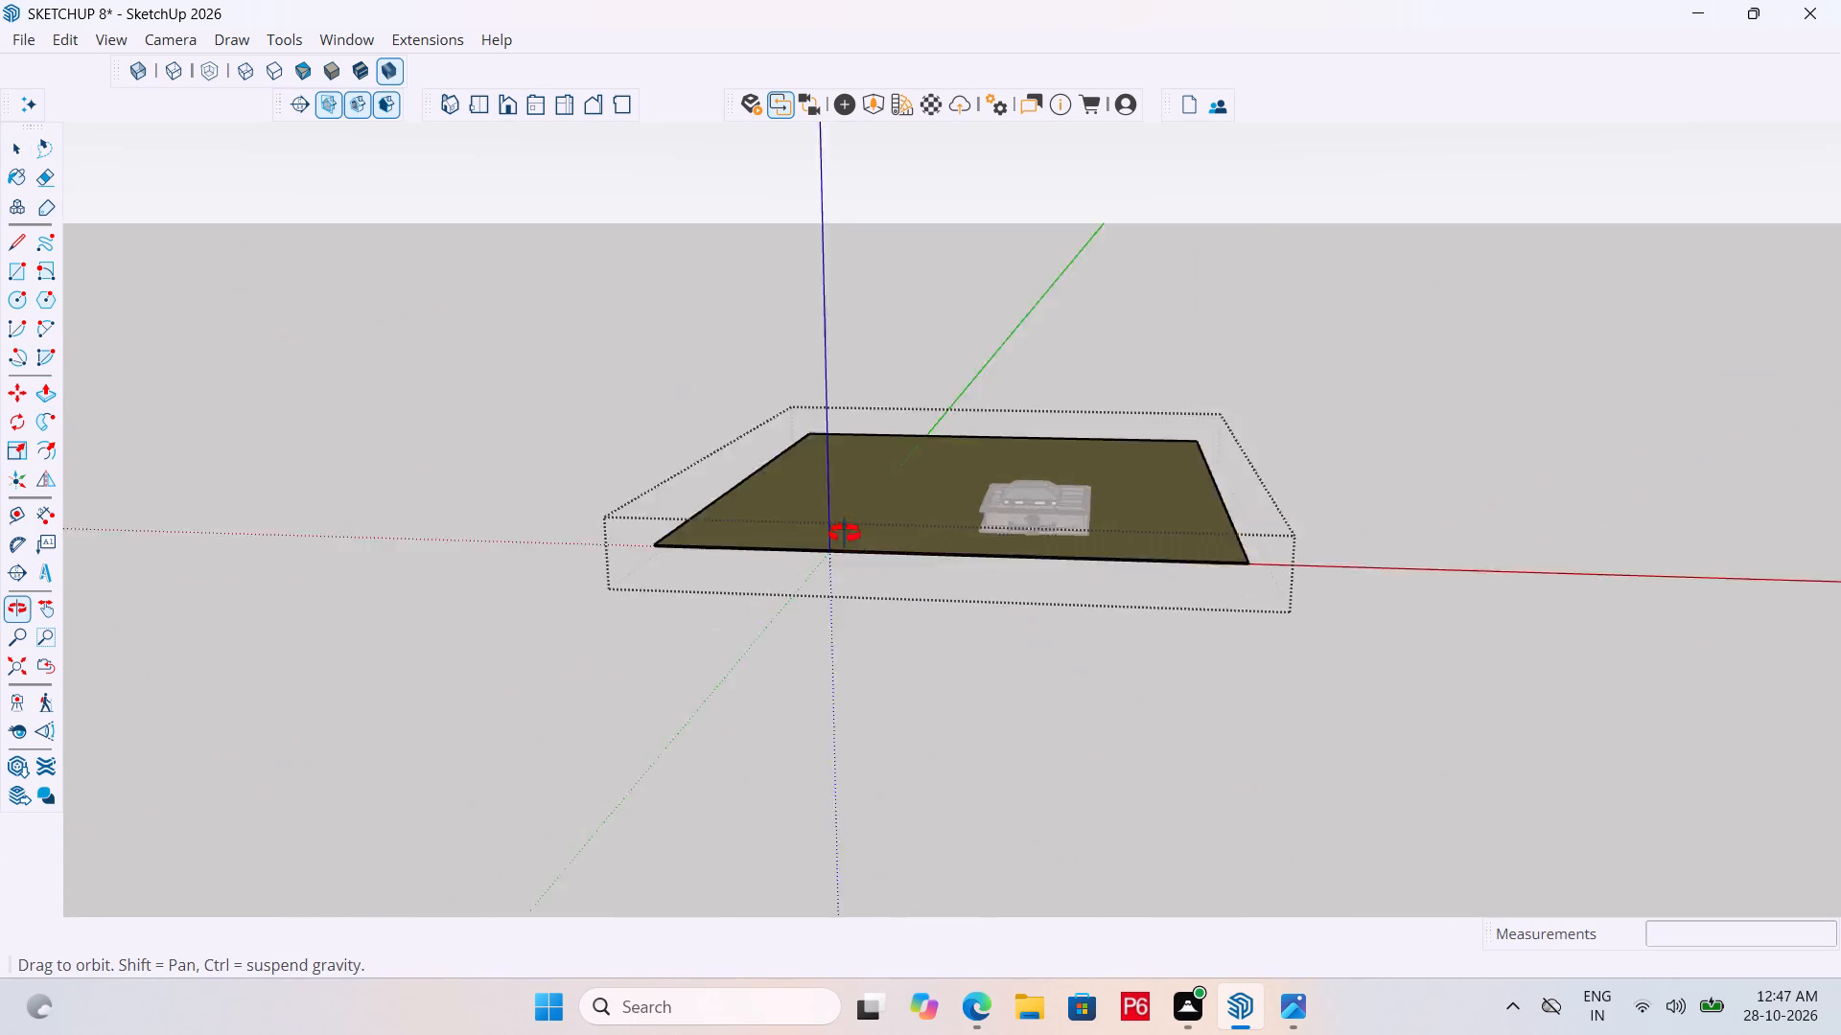
middle_drag(845, 534, 804, 518)
scroll(849, 502, up, 11)
scroll(1155, 638, up, 9)
middle_drag(1068, 759, 1070, 789)
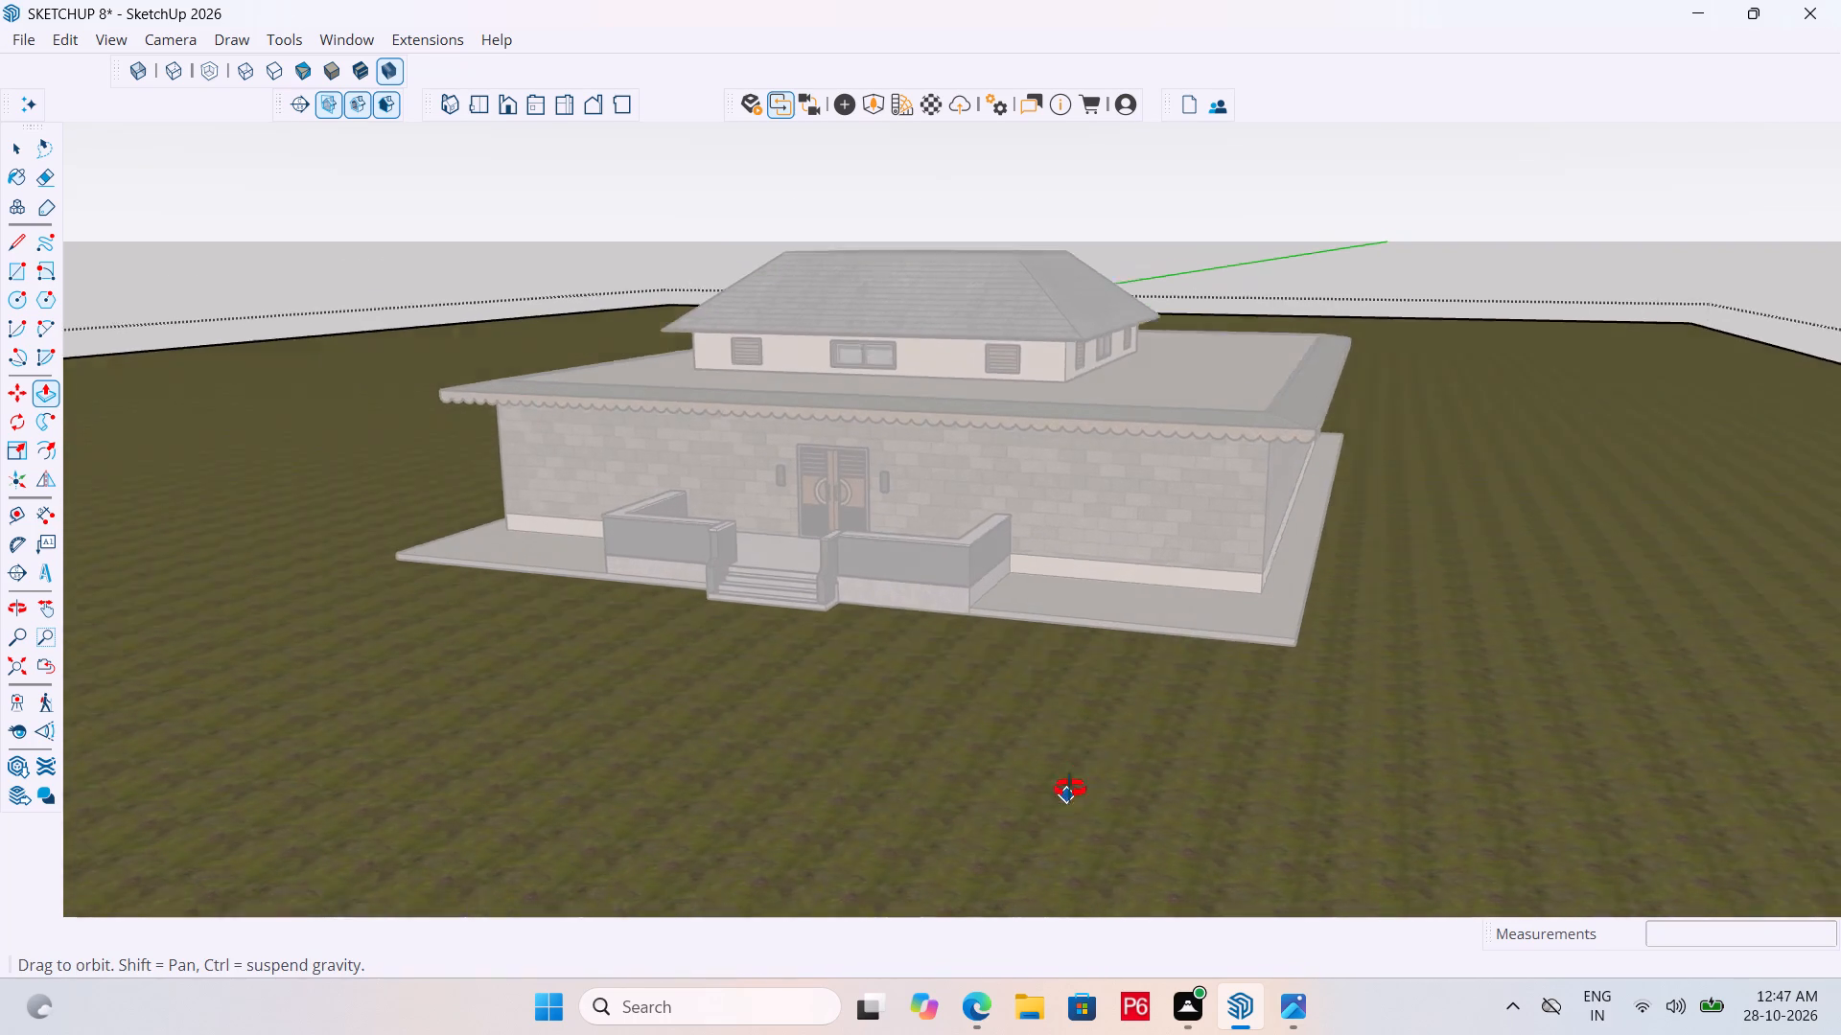
middle_drag(1070, 789, 1084, 892)
key(space)
click(1371, 618)
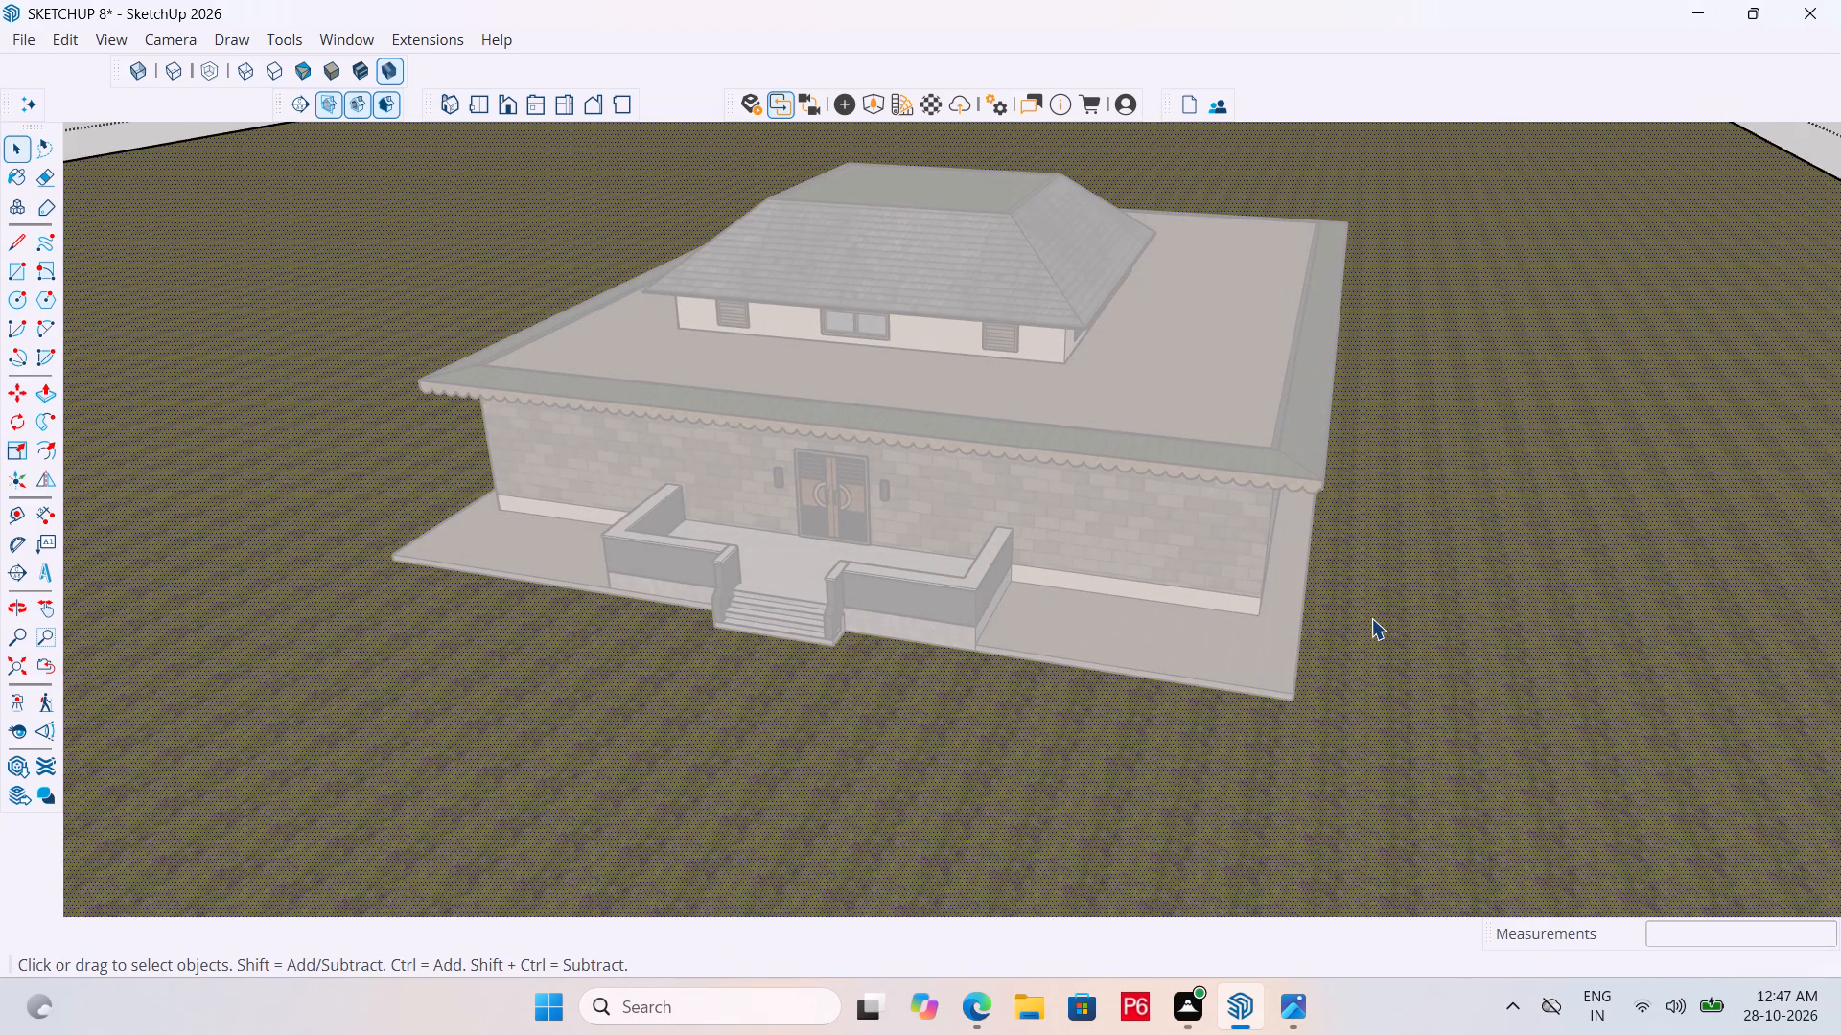
double_click(1792, 135)
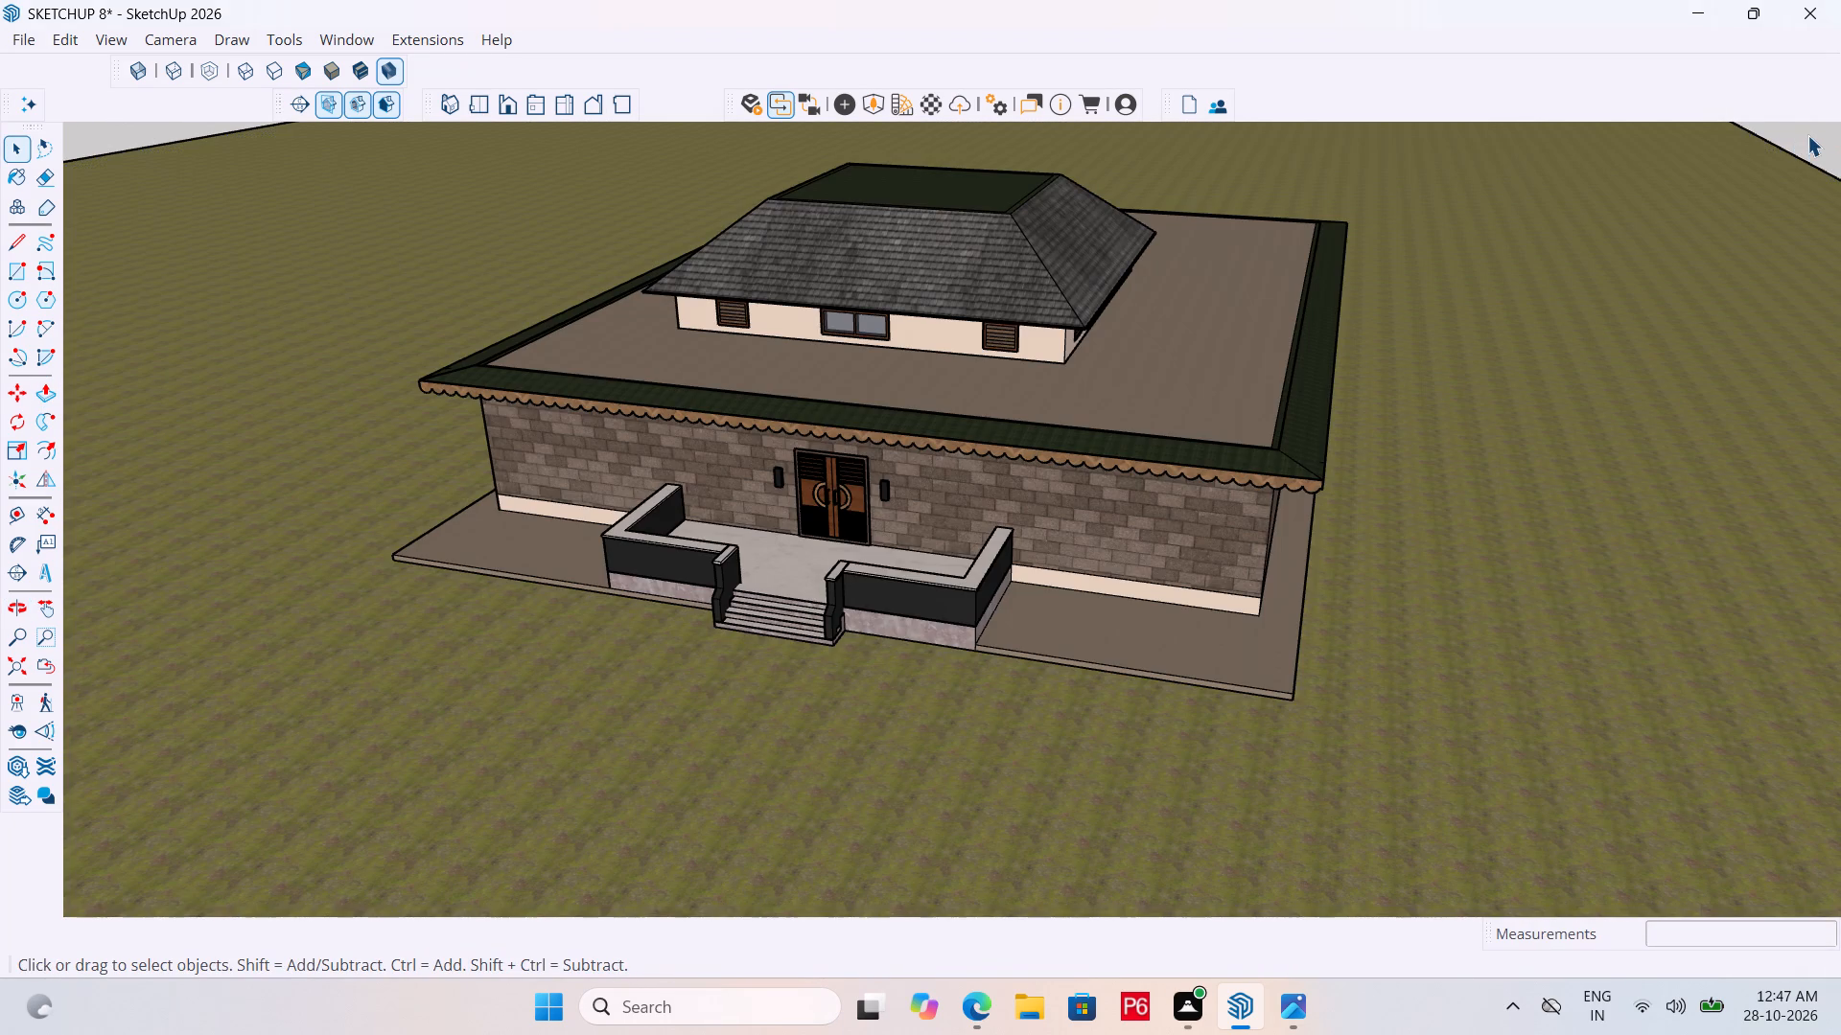
Save the model with the enlarged ground slab.
middle_drag(1229, 242, 1243, 255)
key(ctrl+s)
key(ctrl+s)
key(ctrl+s)
key(ctrl+s)
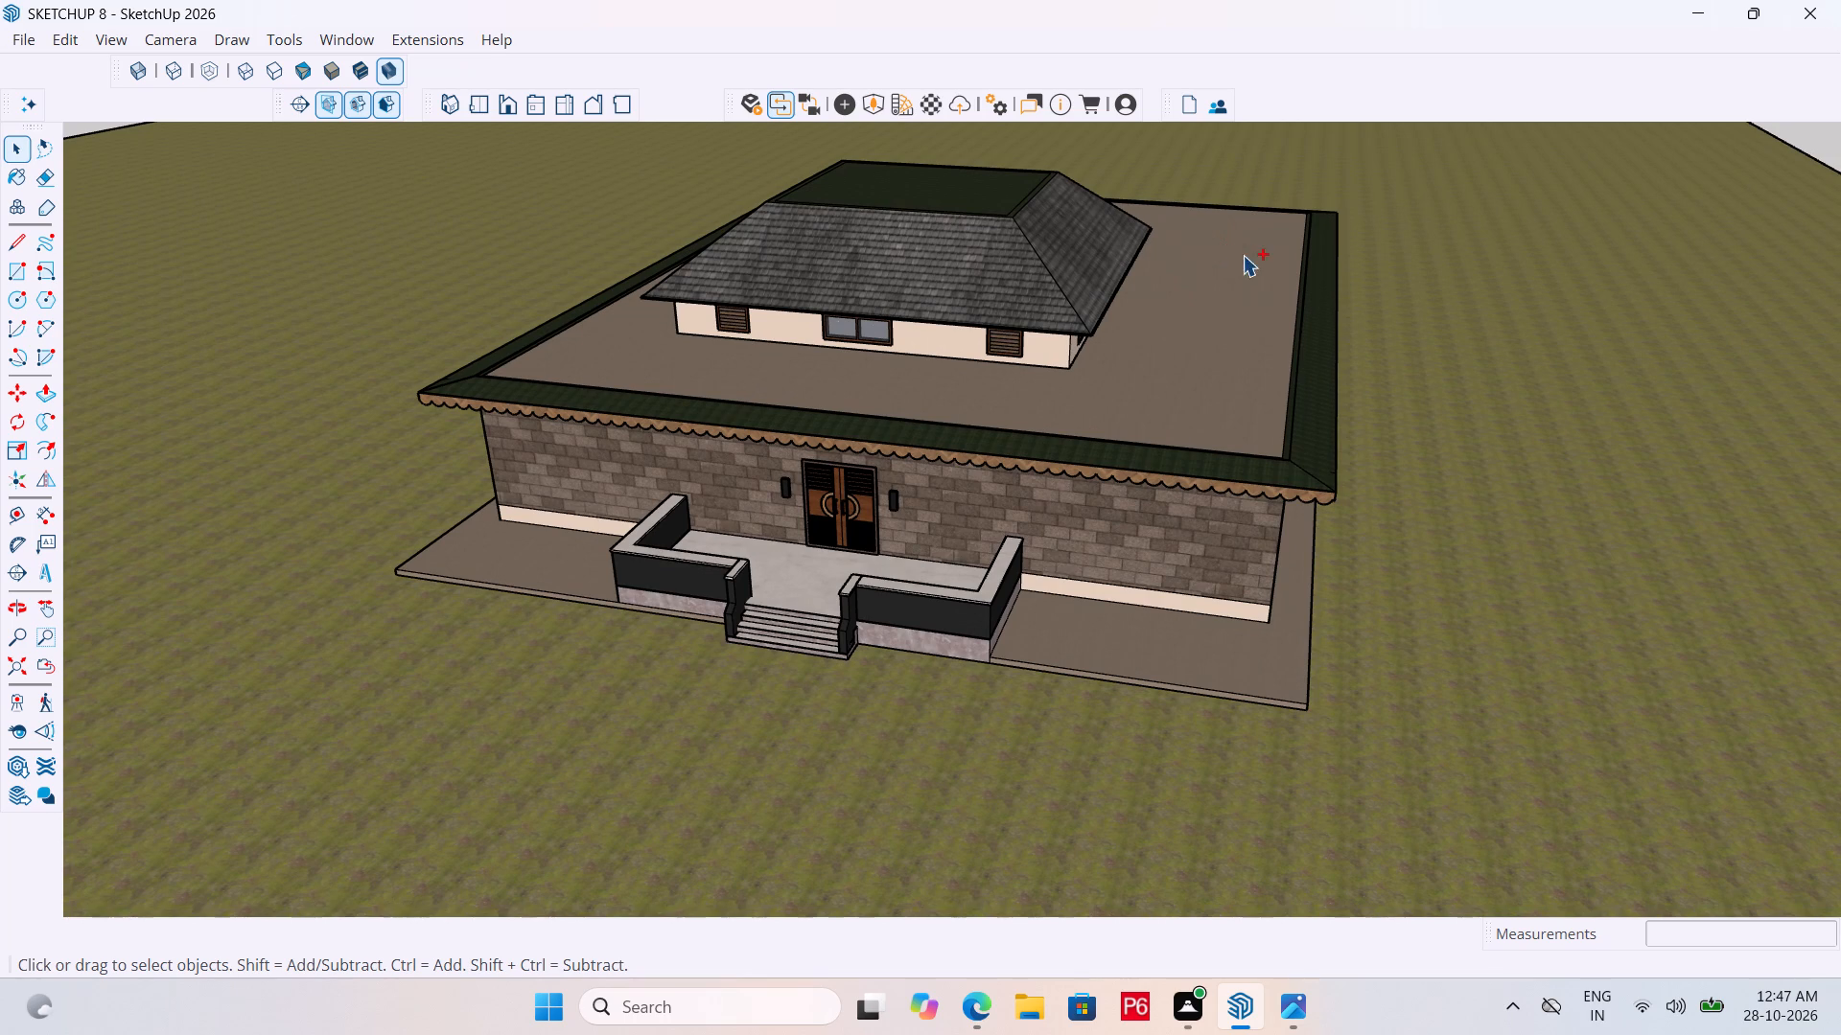
key(ctrl+s)
key(ctrl+s)
key(ctrl+s)
key(ctrl+s)
key(ctrl+s)
Preview the current view's print on Microsoft Print to PDF, enlarge the preview to check the house, and send it to print.
key(ctrl+p)
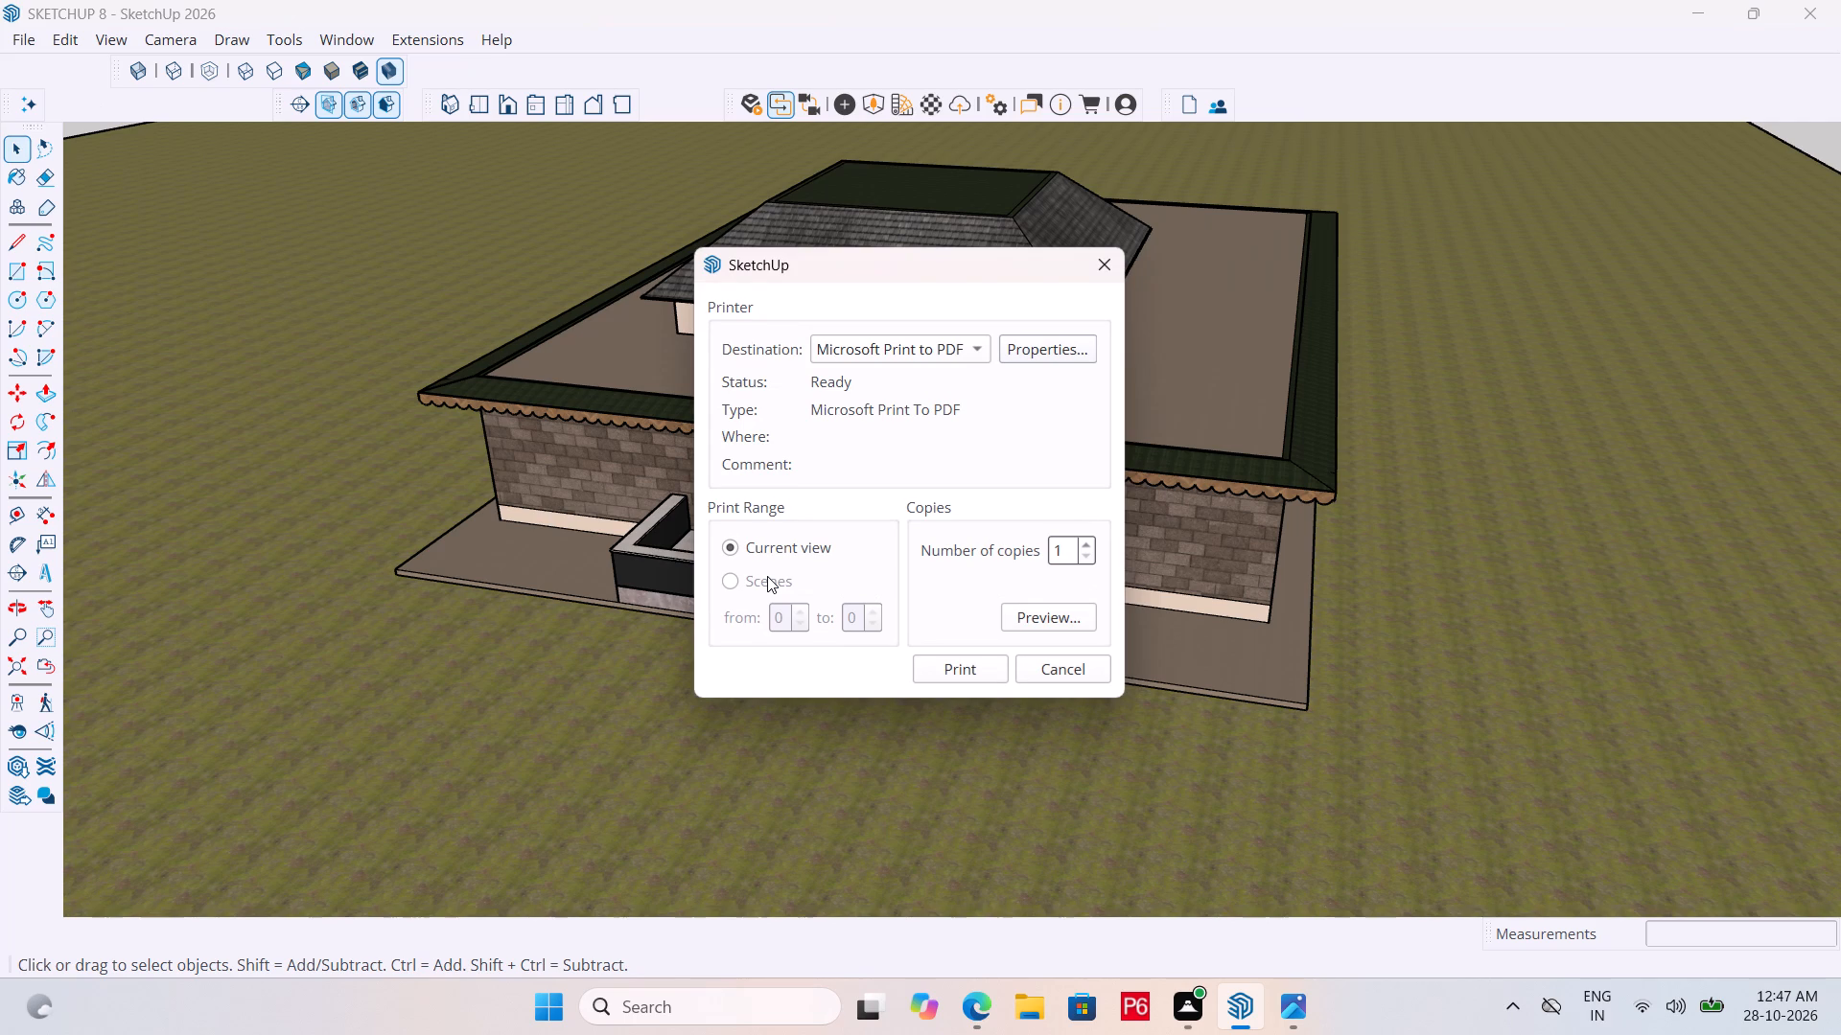
click(1057, 609)
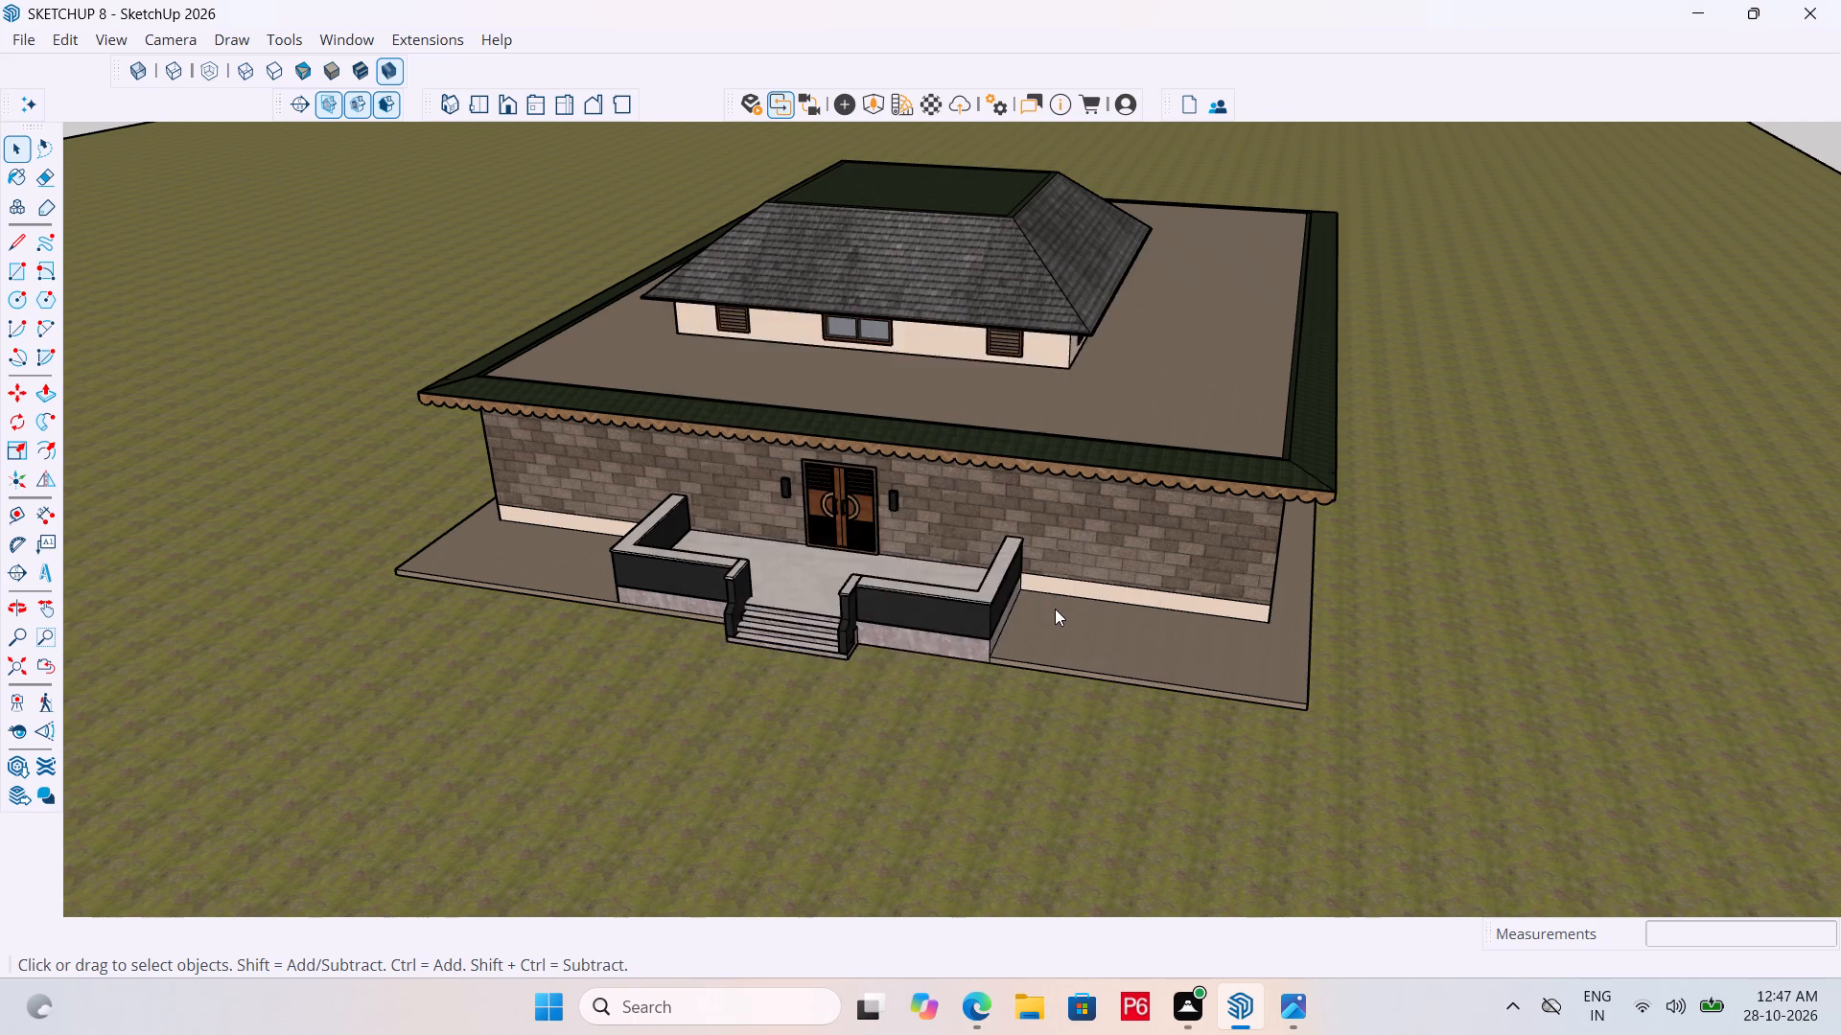
triple_click(448, 197)
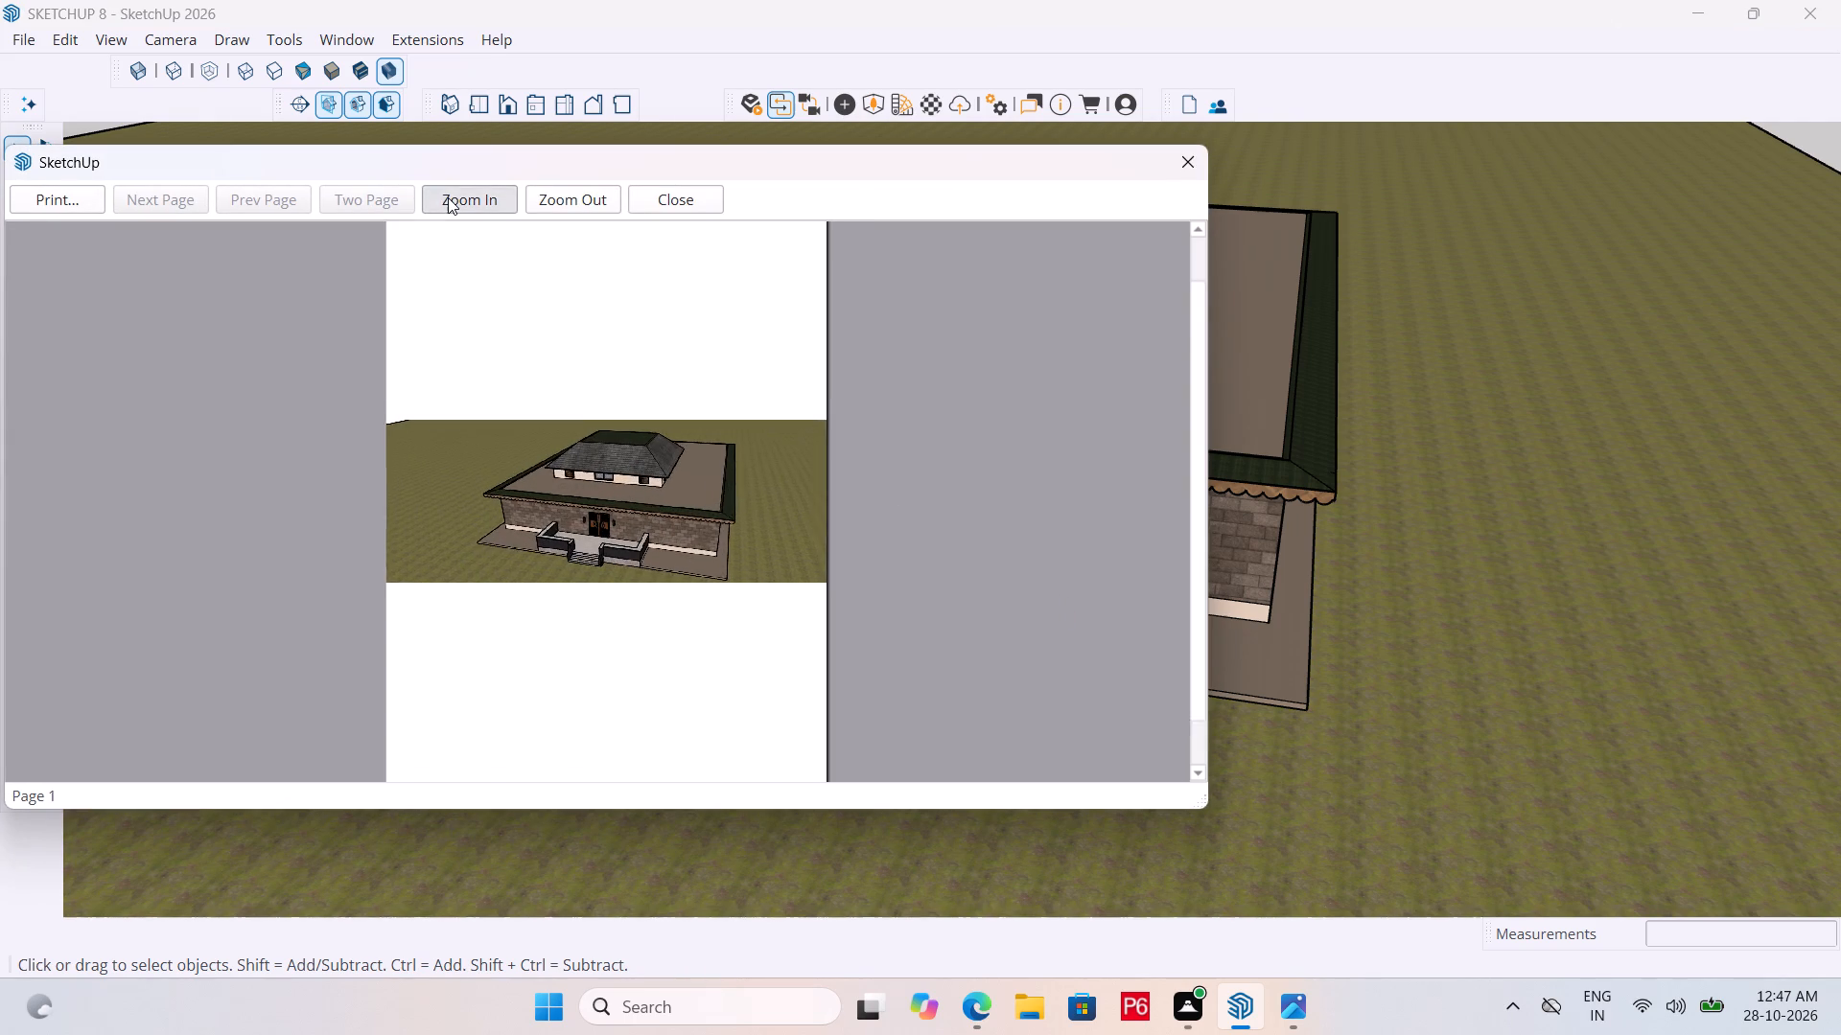
triple_click(448, 197)
triple_click(448, 197)
triple_click(448, 197)
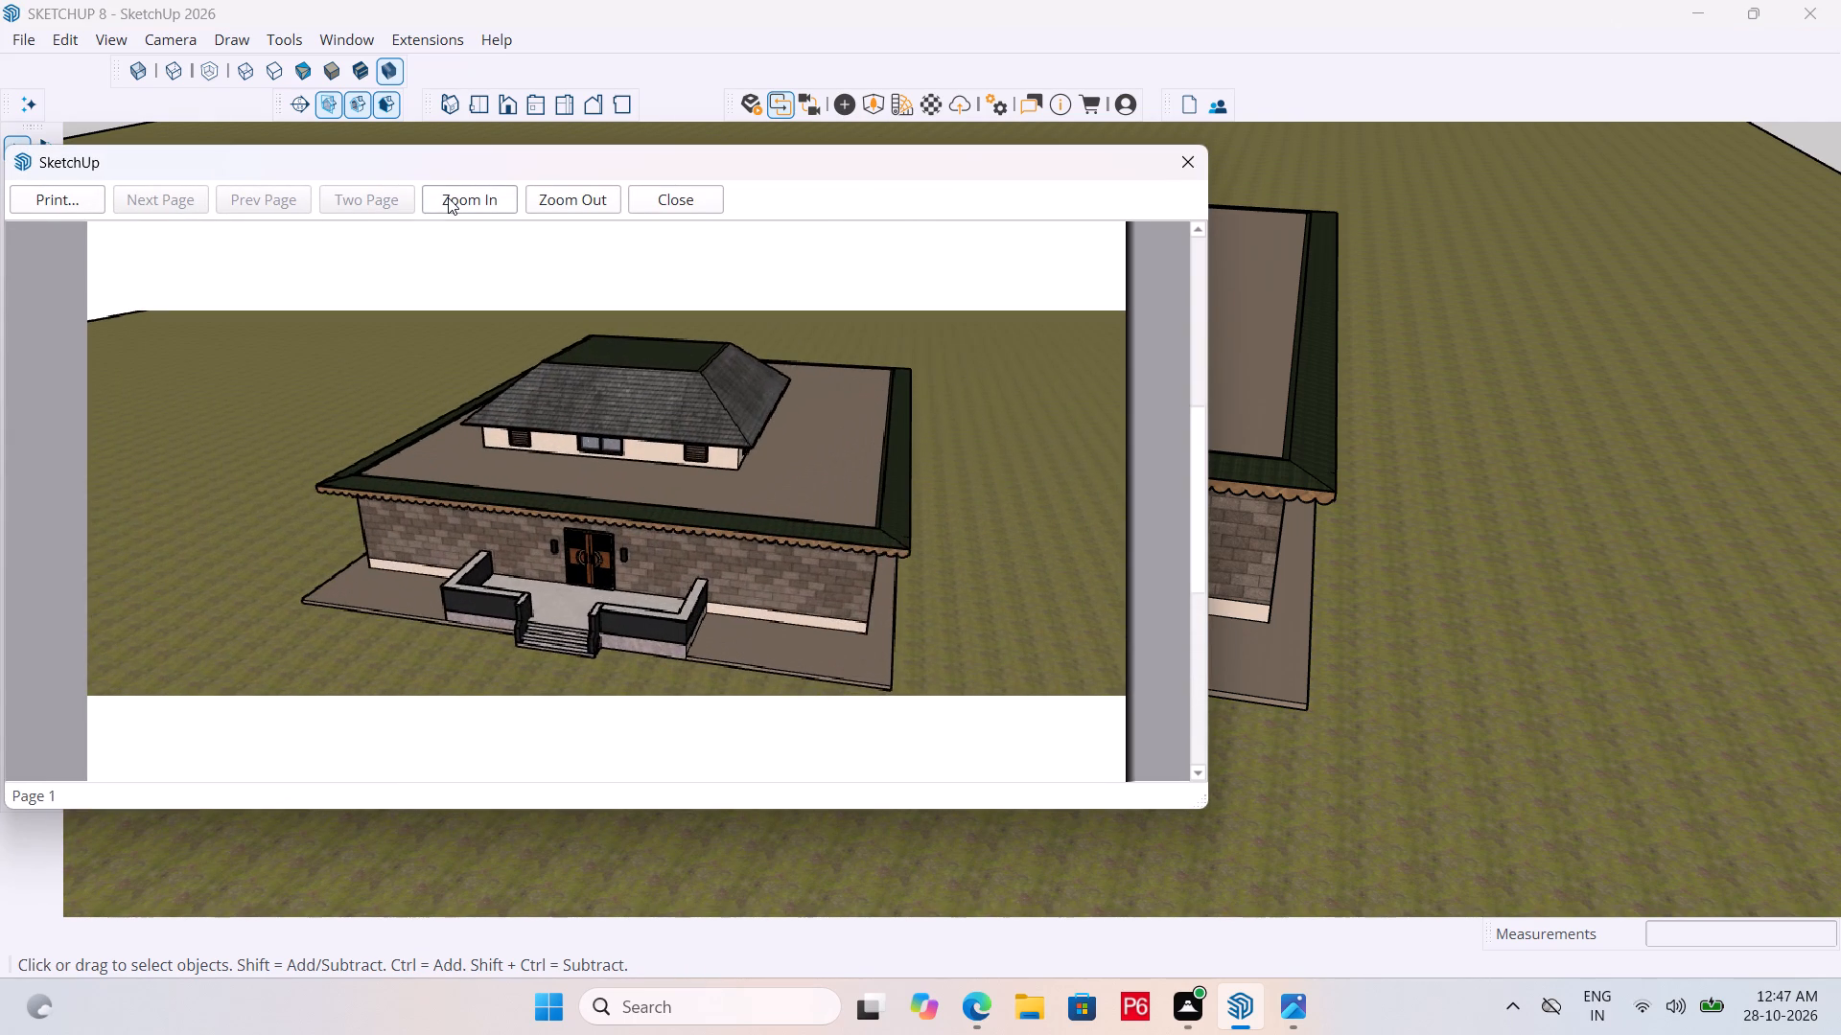
click(448, 197)
click(448, 197)
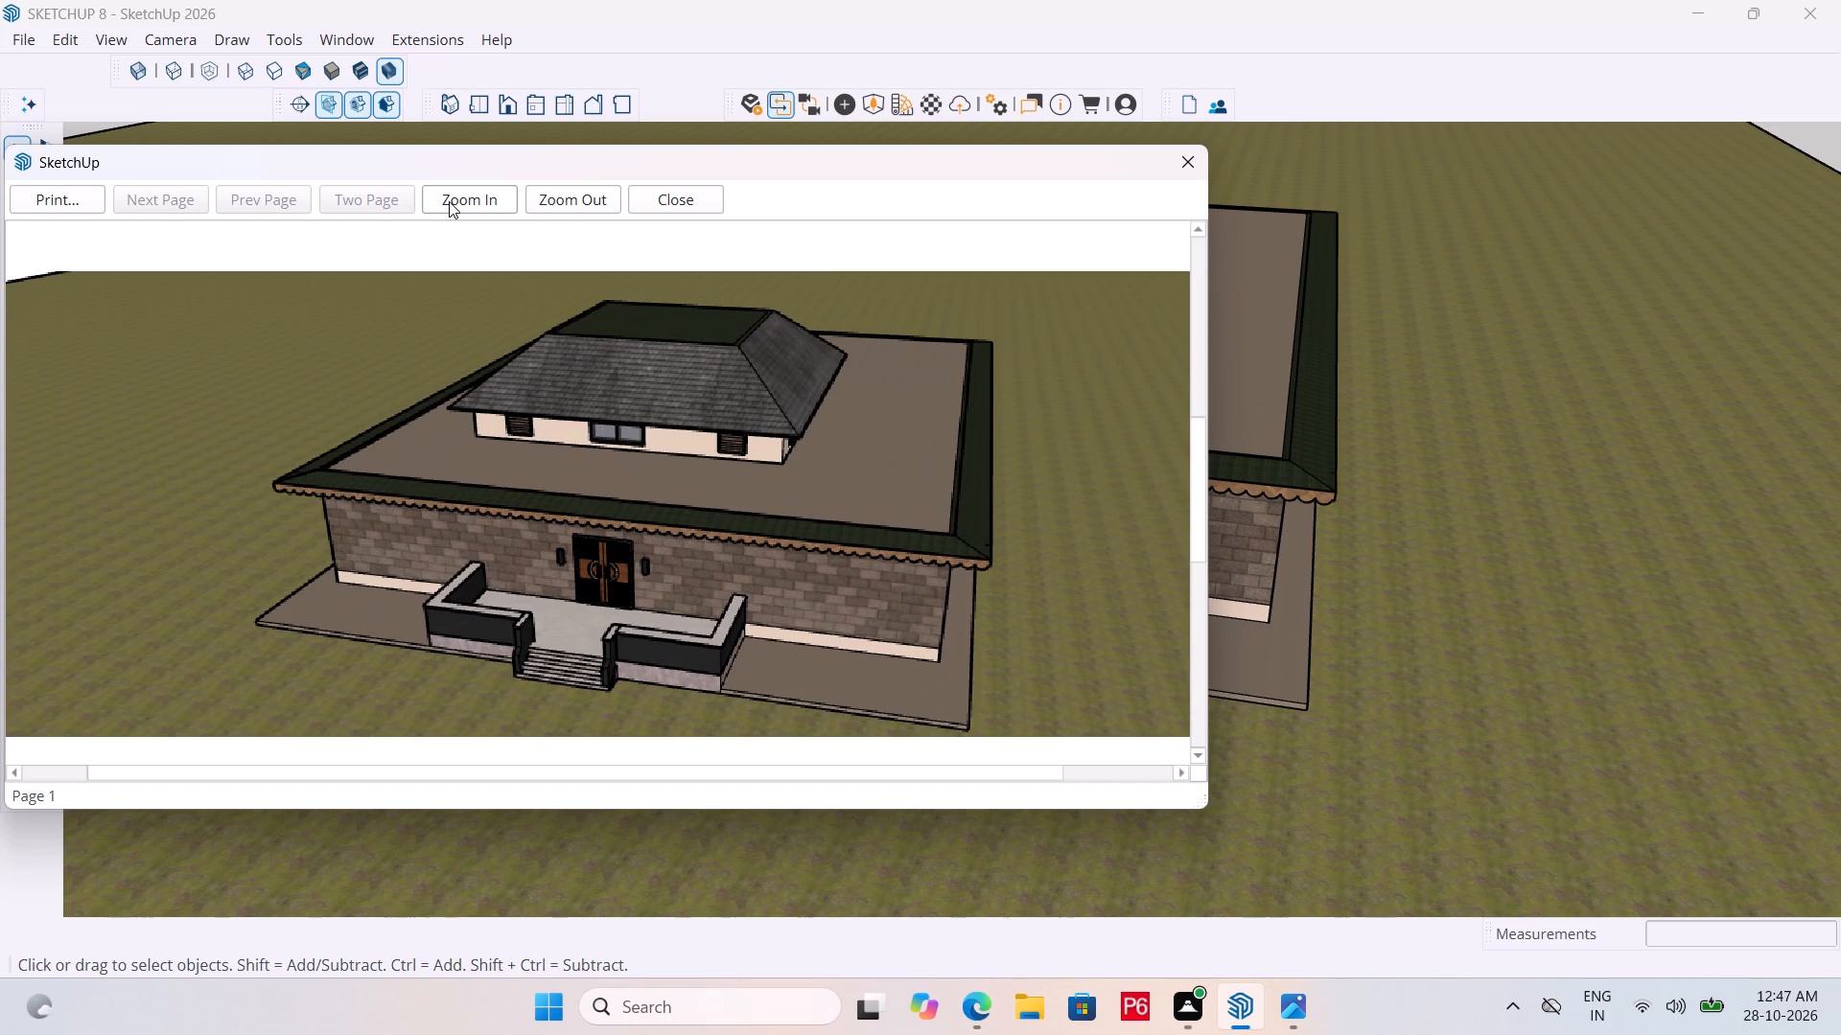
double_click(67, 209)
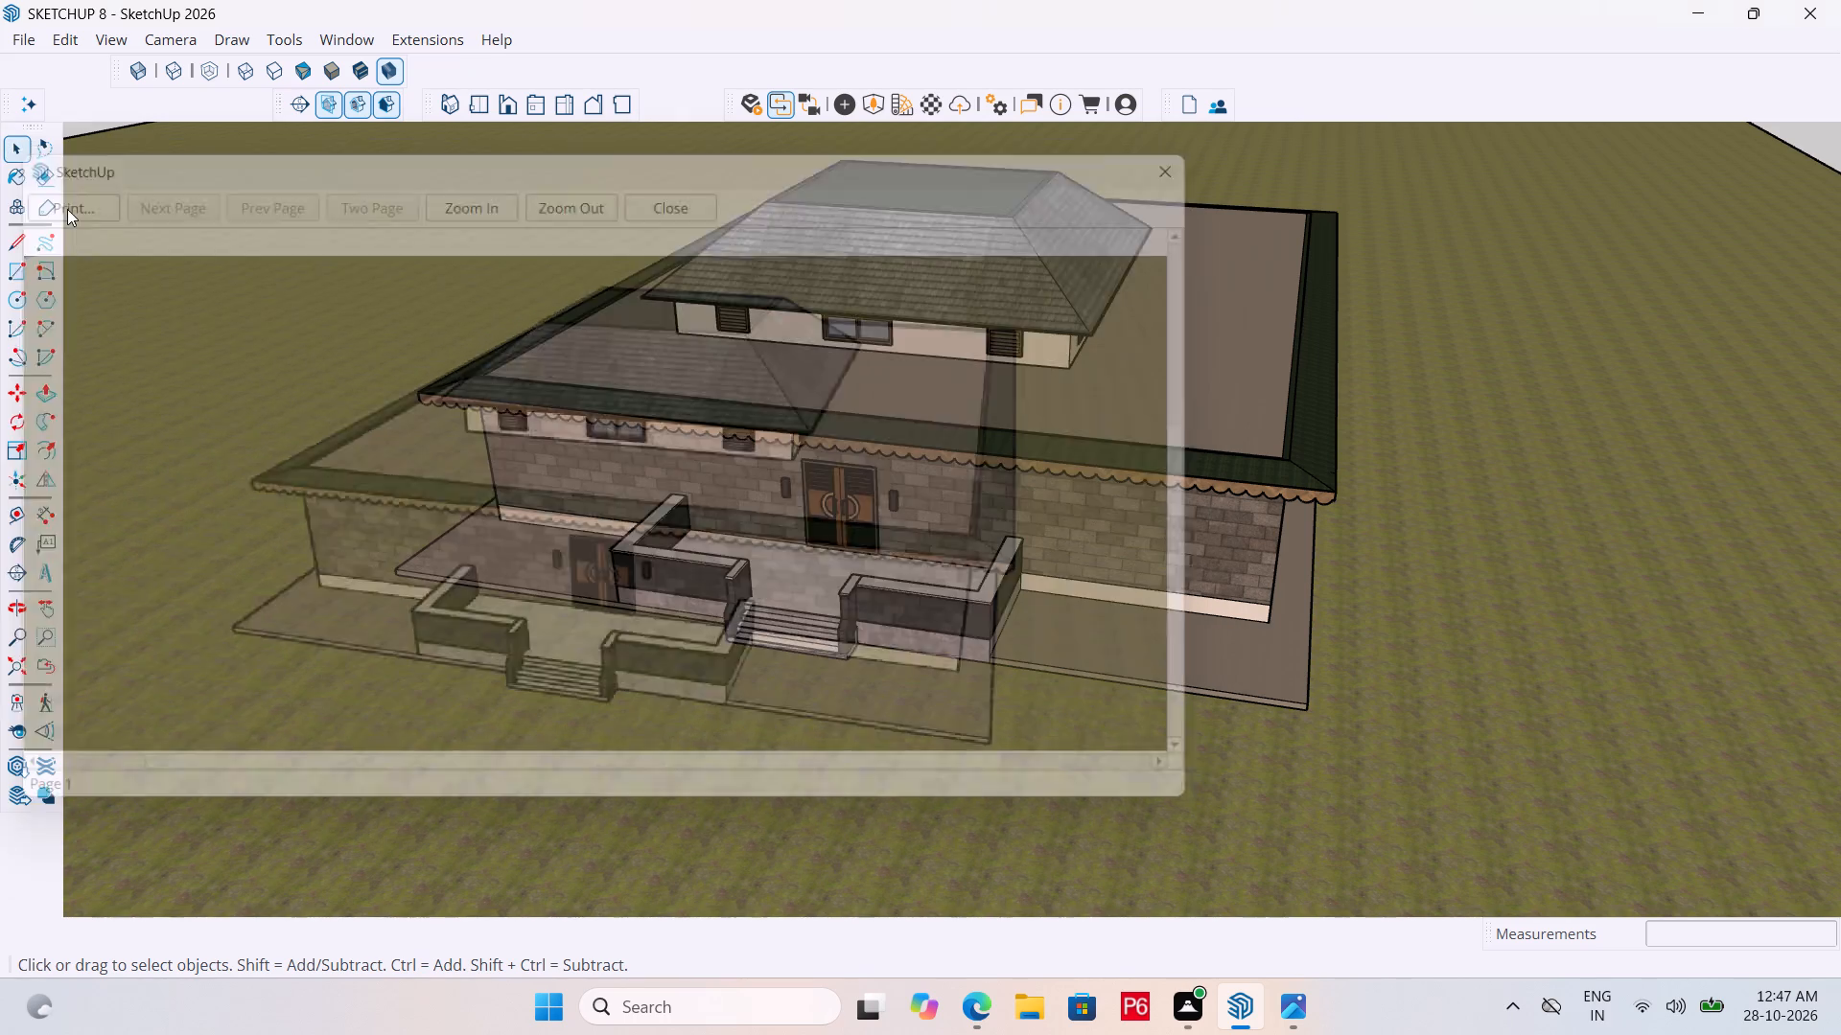
Save the print output in the cad folder as a PDF named SKETCHUP 8 FRONT PDF.
scroll(101, 306, down, 3)
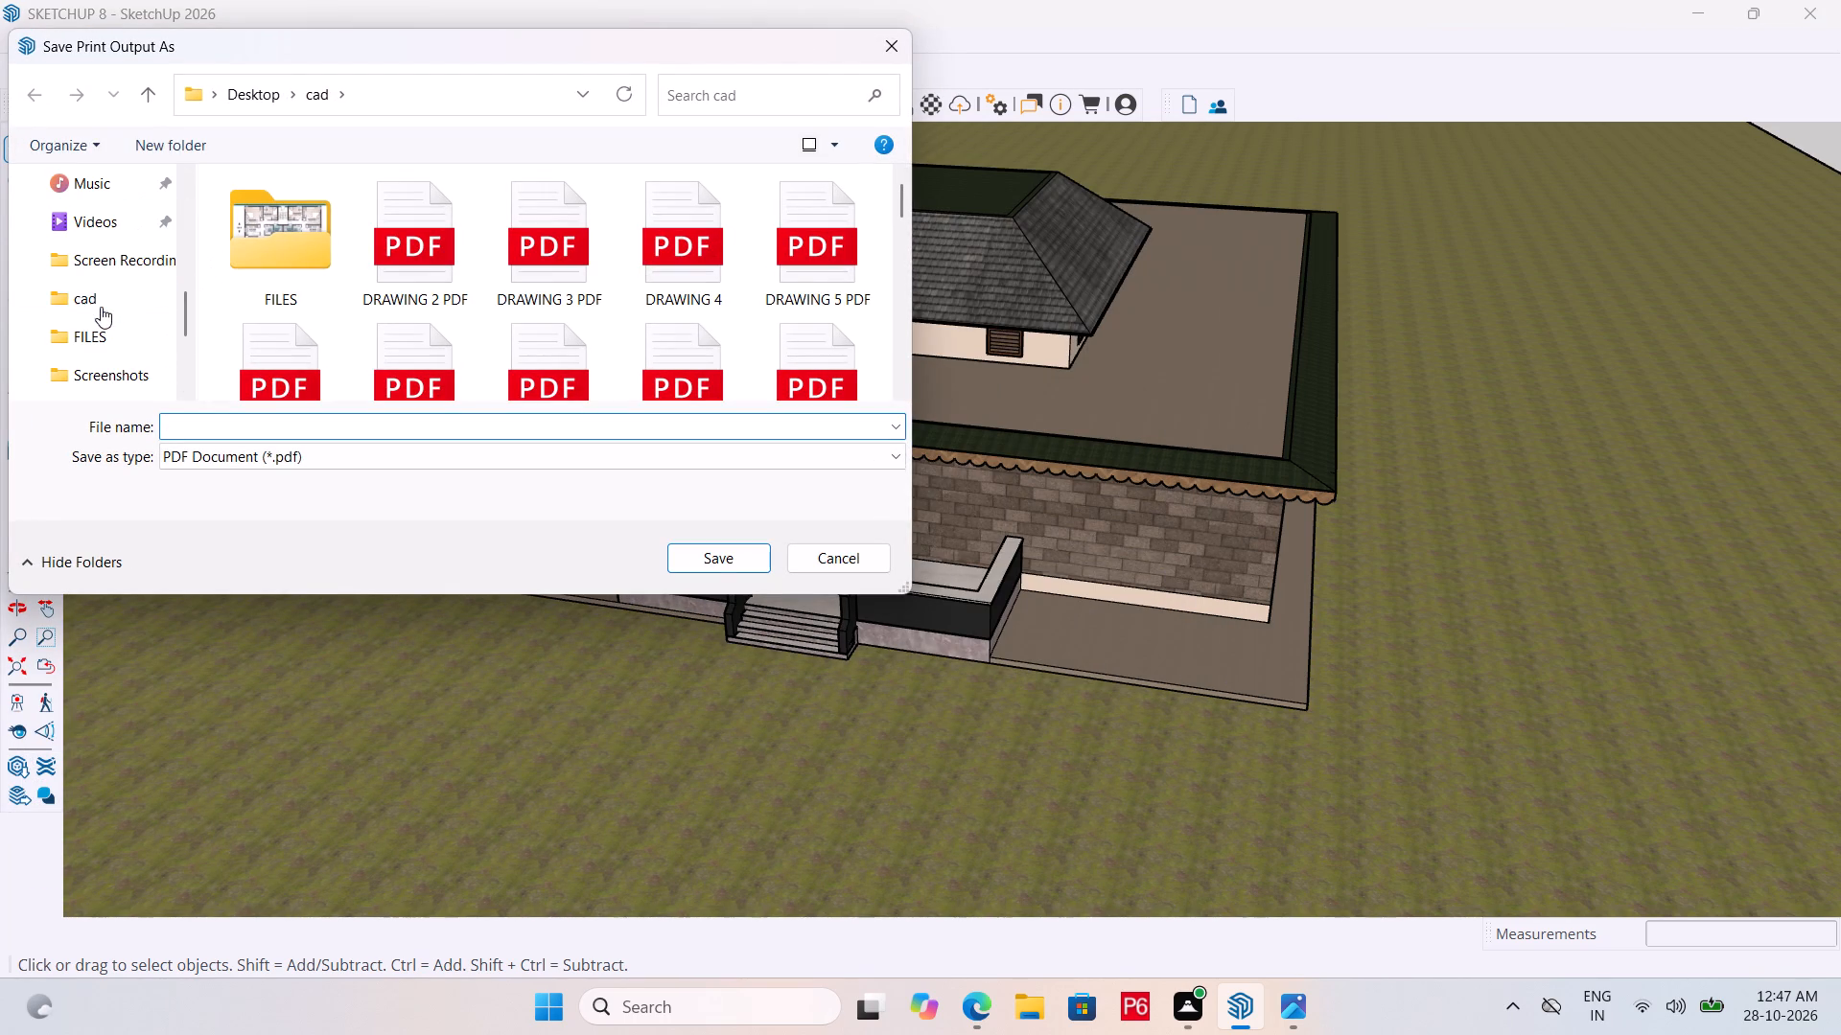
click(110, 299)
double_click(110, 299)
double_click(116, 295)
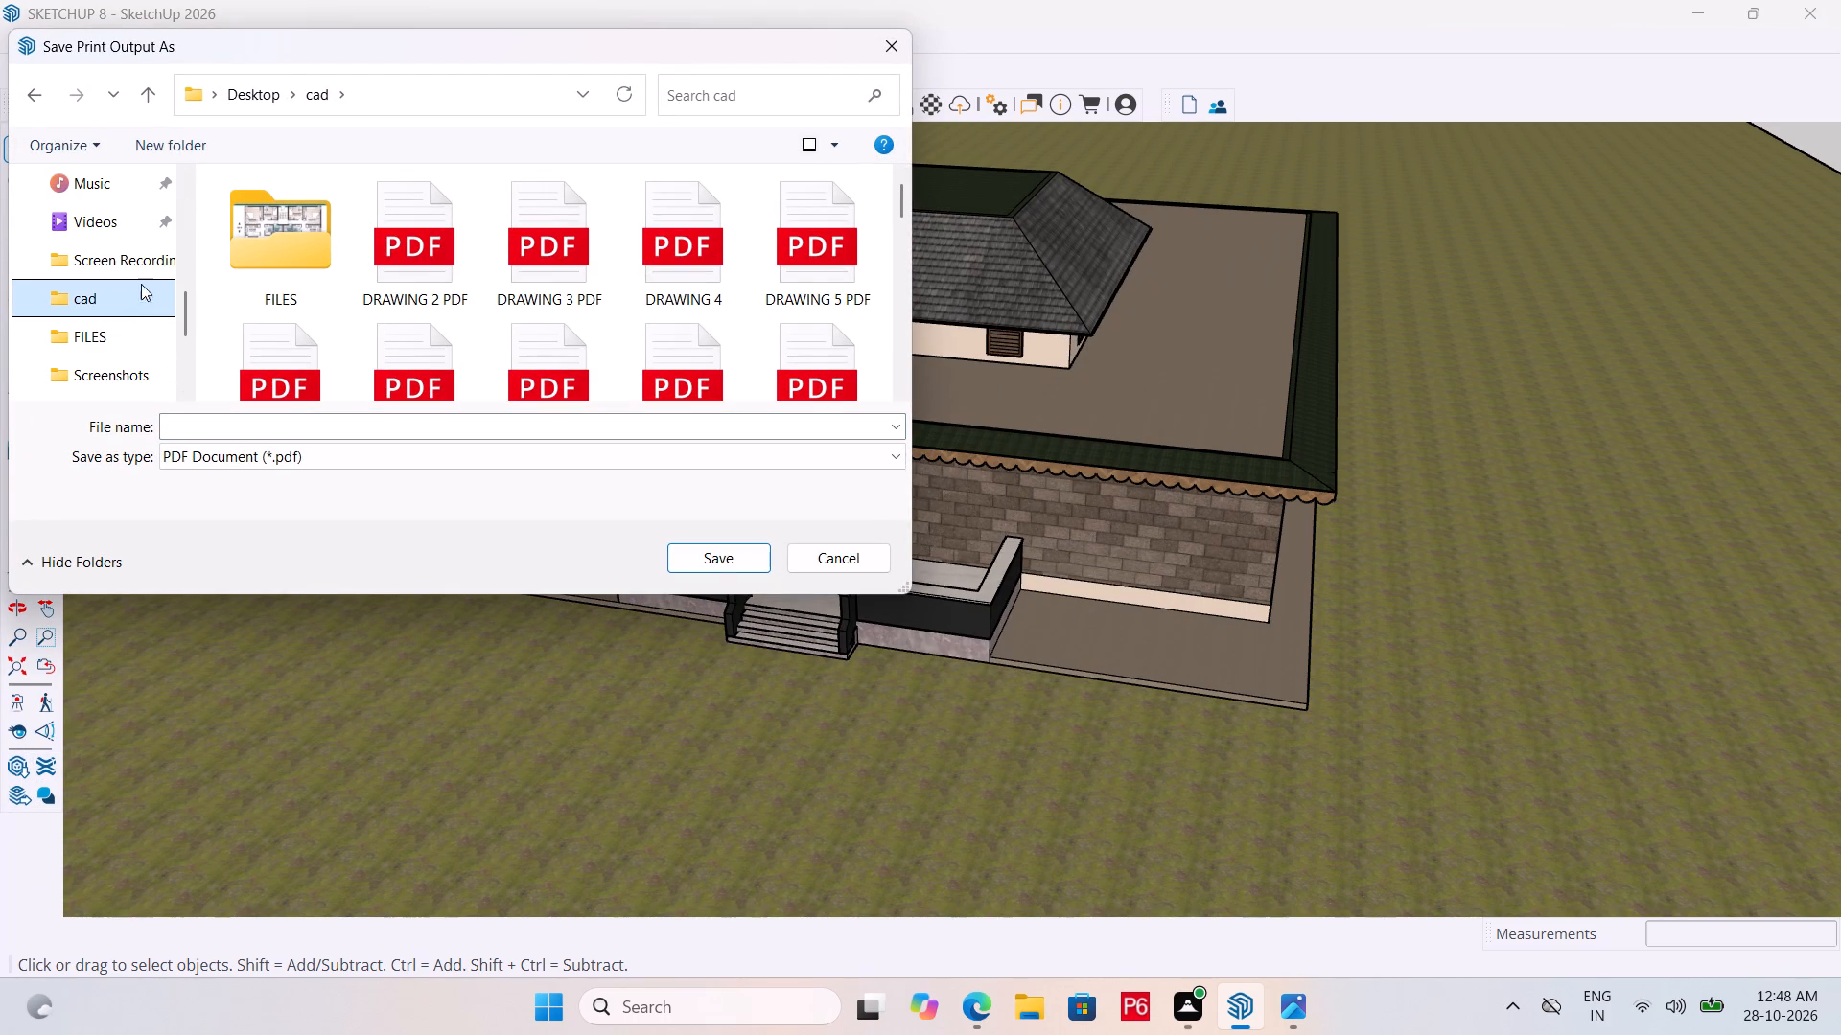
click(298, 430)
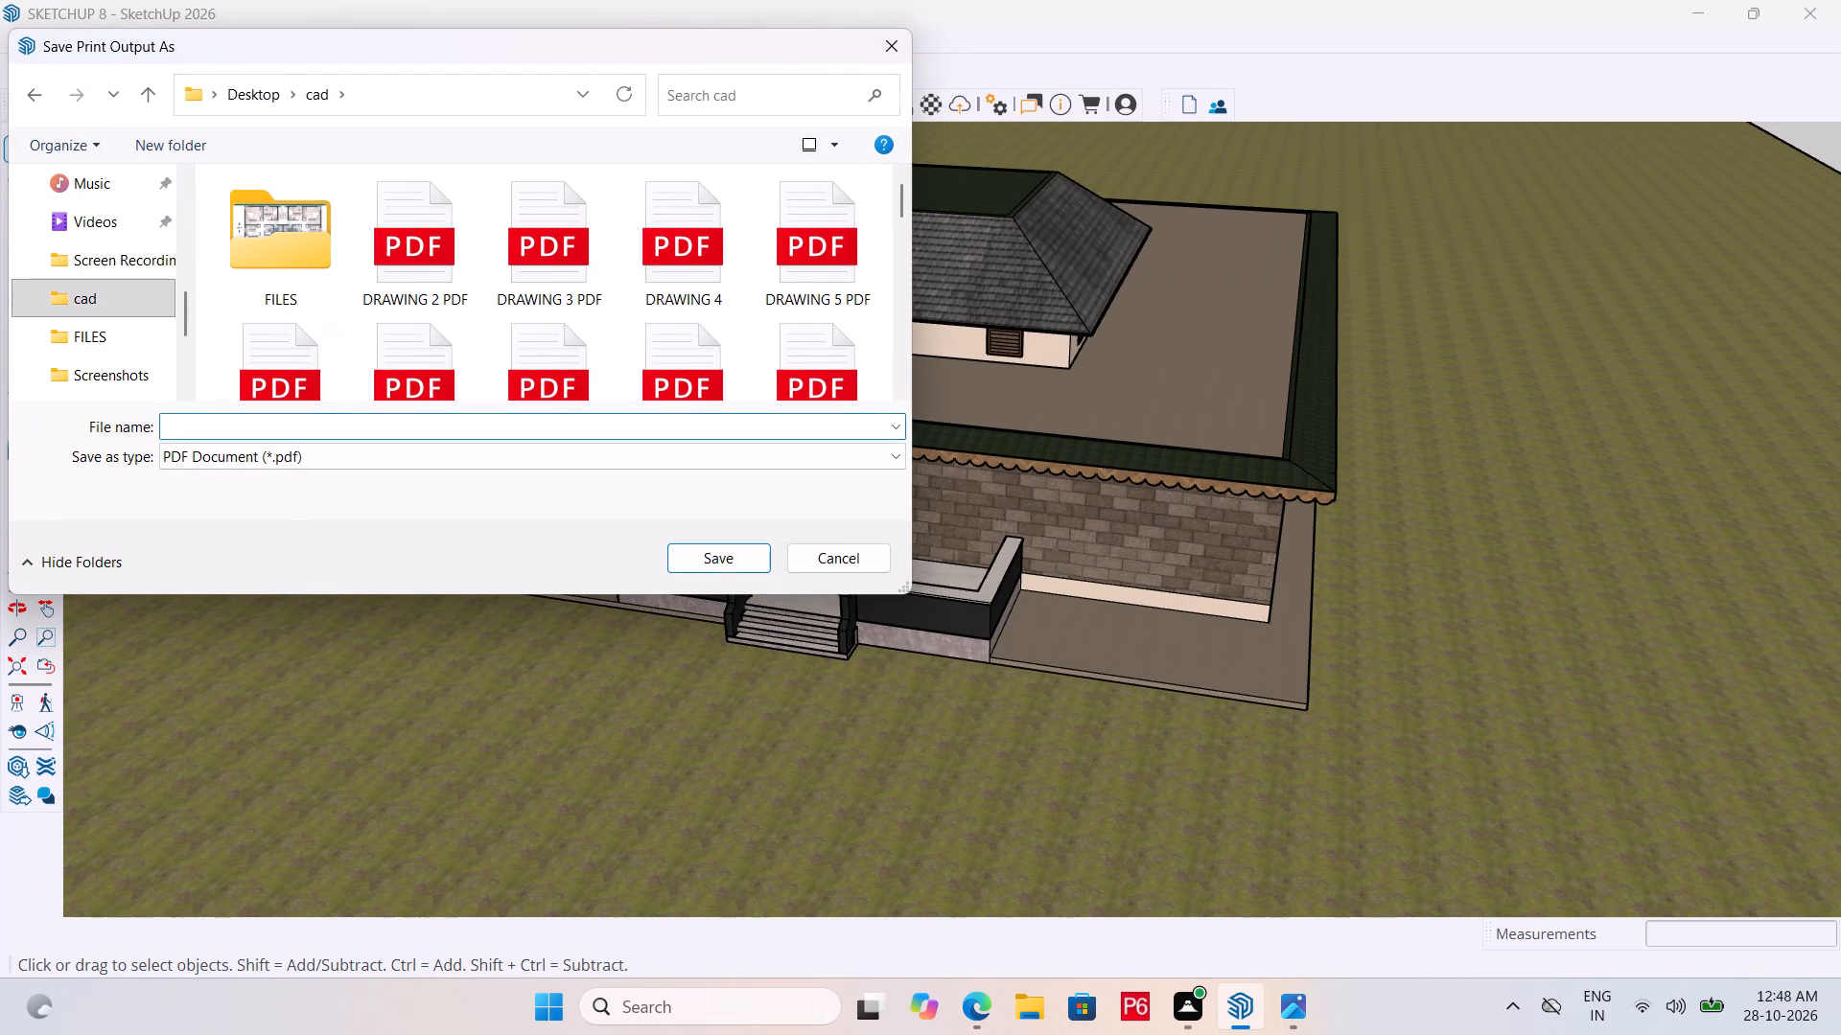
text(SKET)
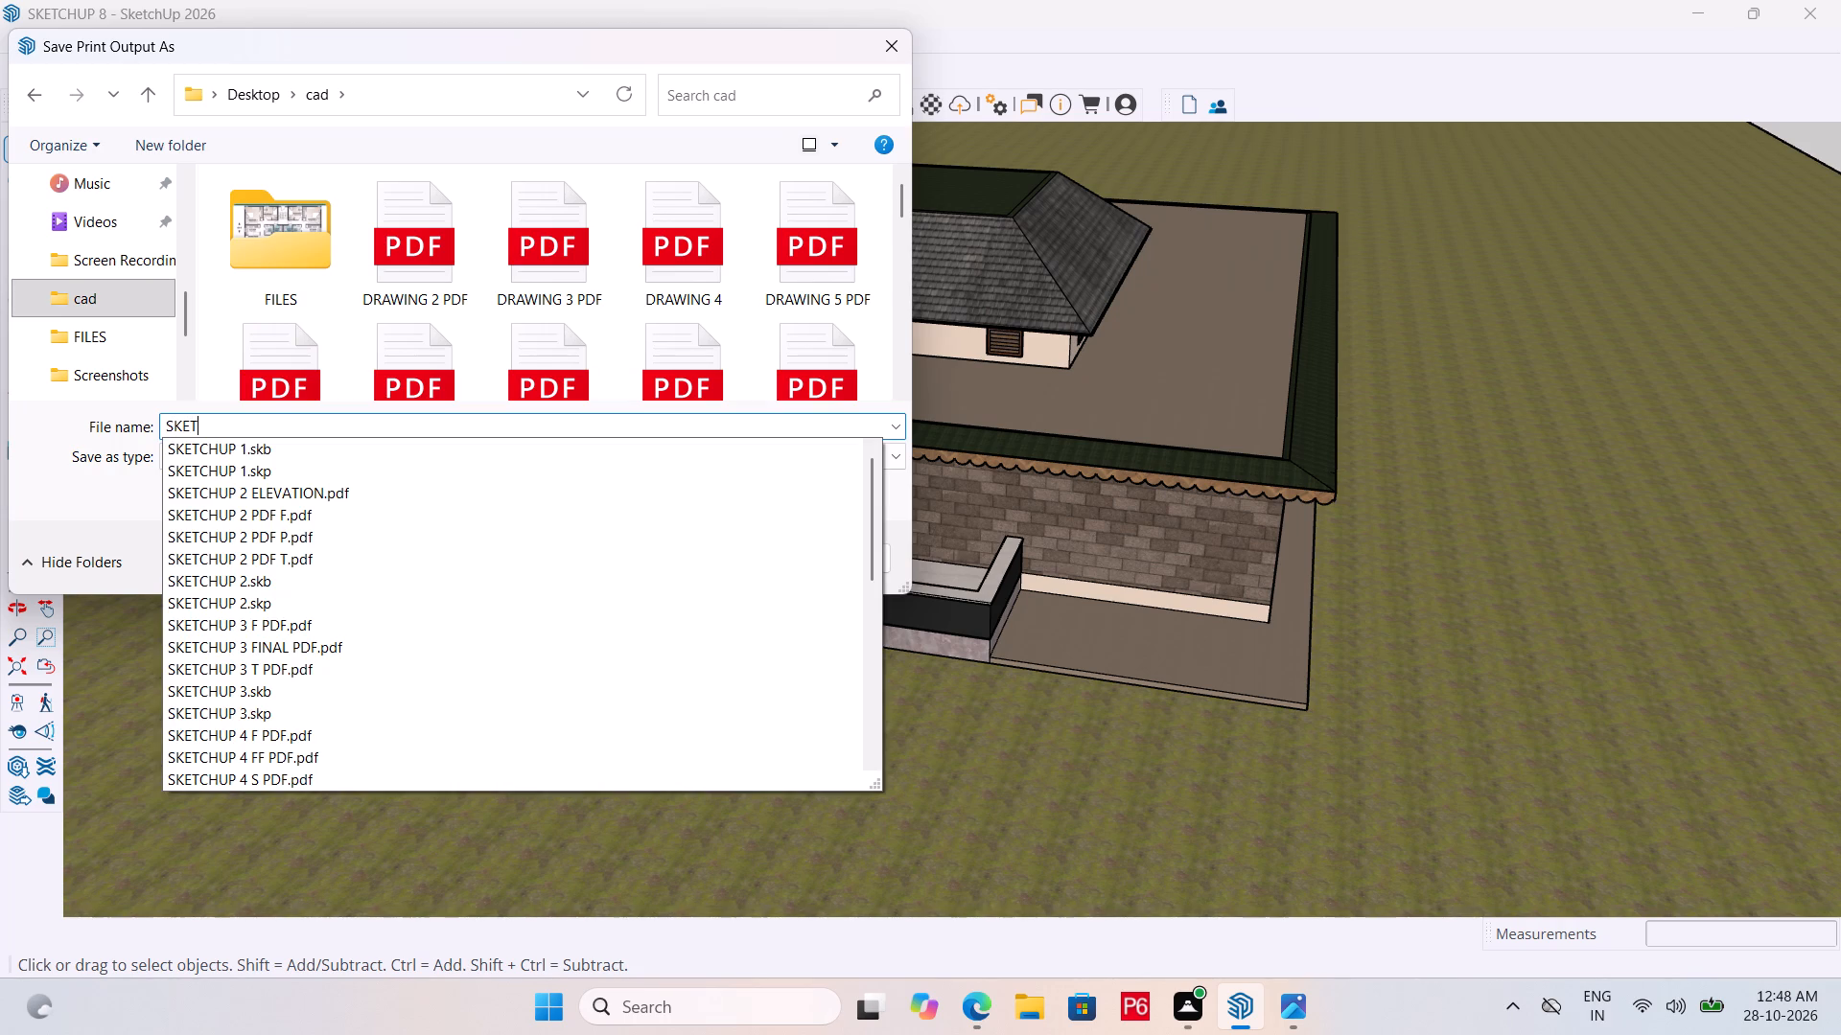
key(c)
text(HU)
text(P)
key(space)
key(8)
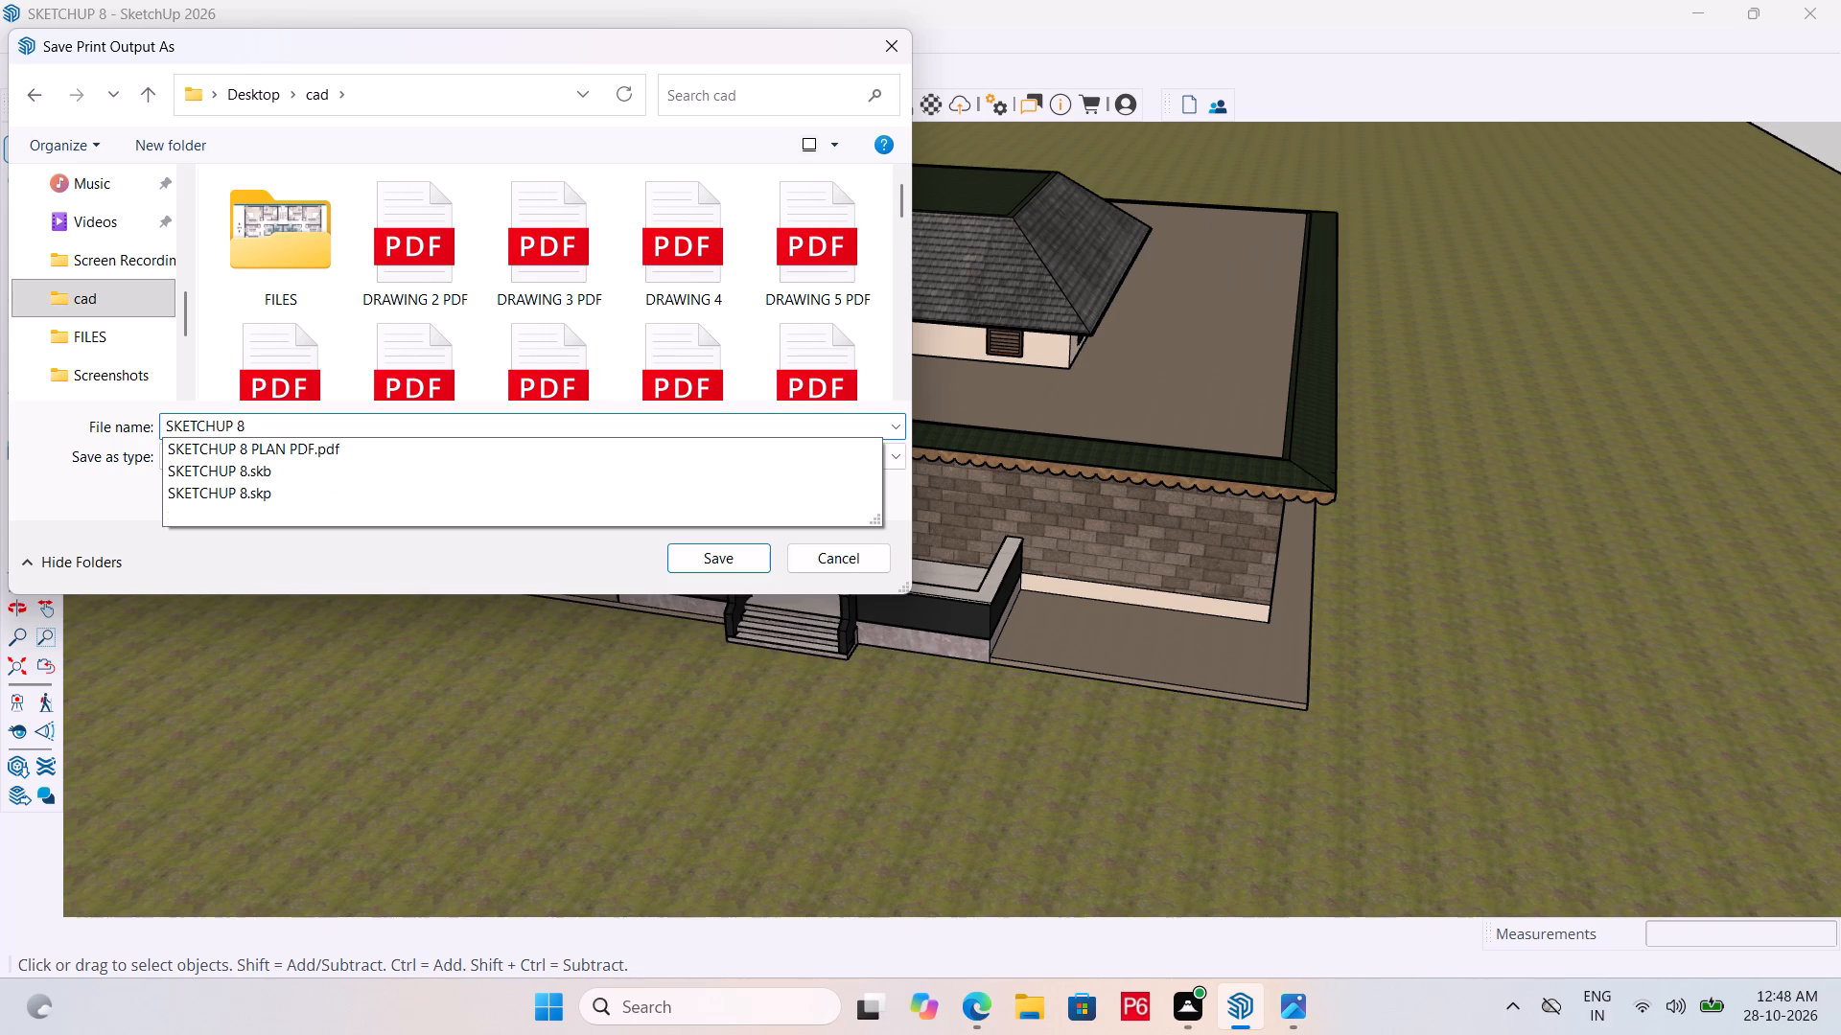
key(space)
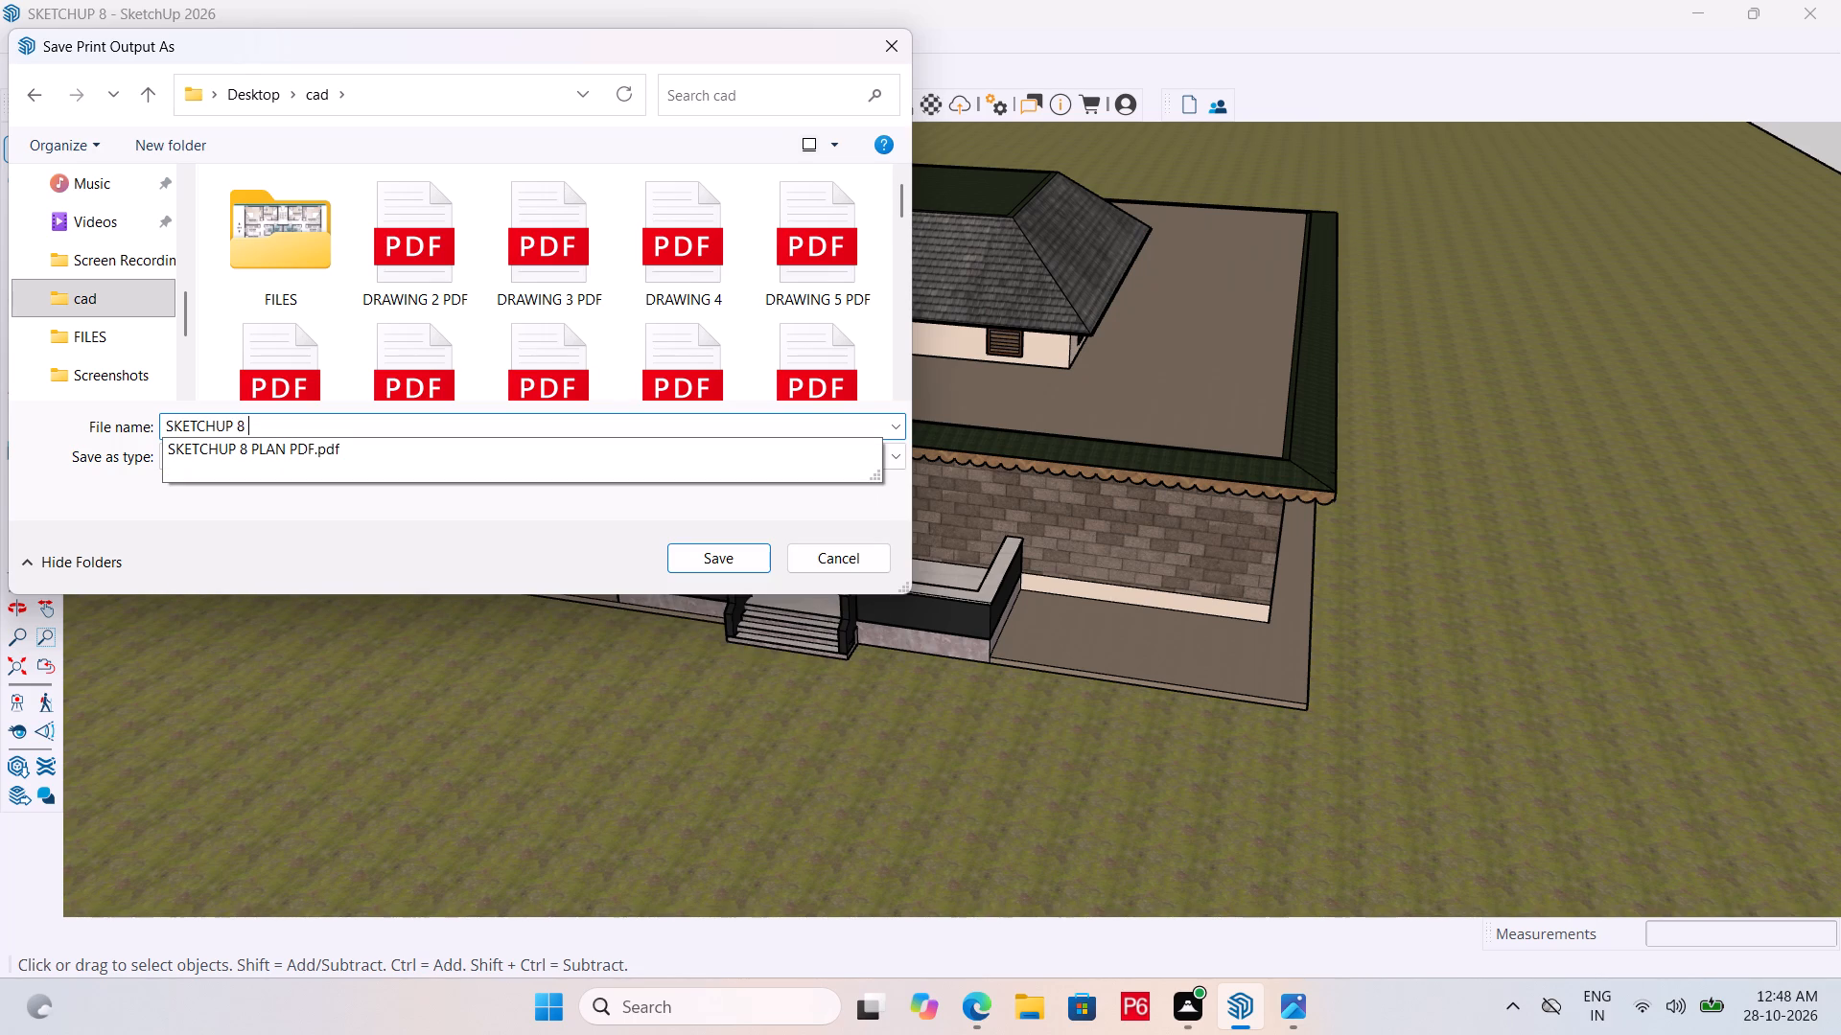
text(FRONT PDF)
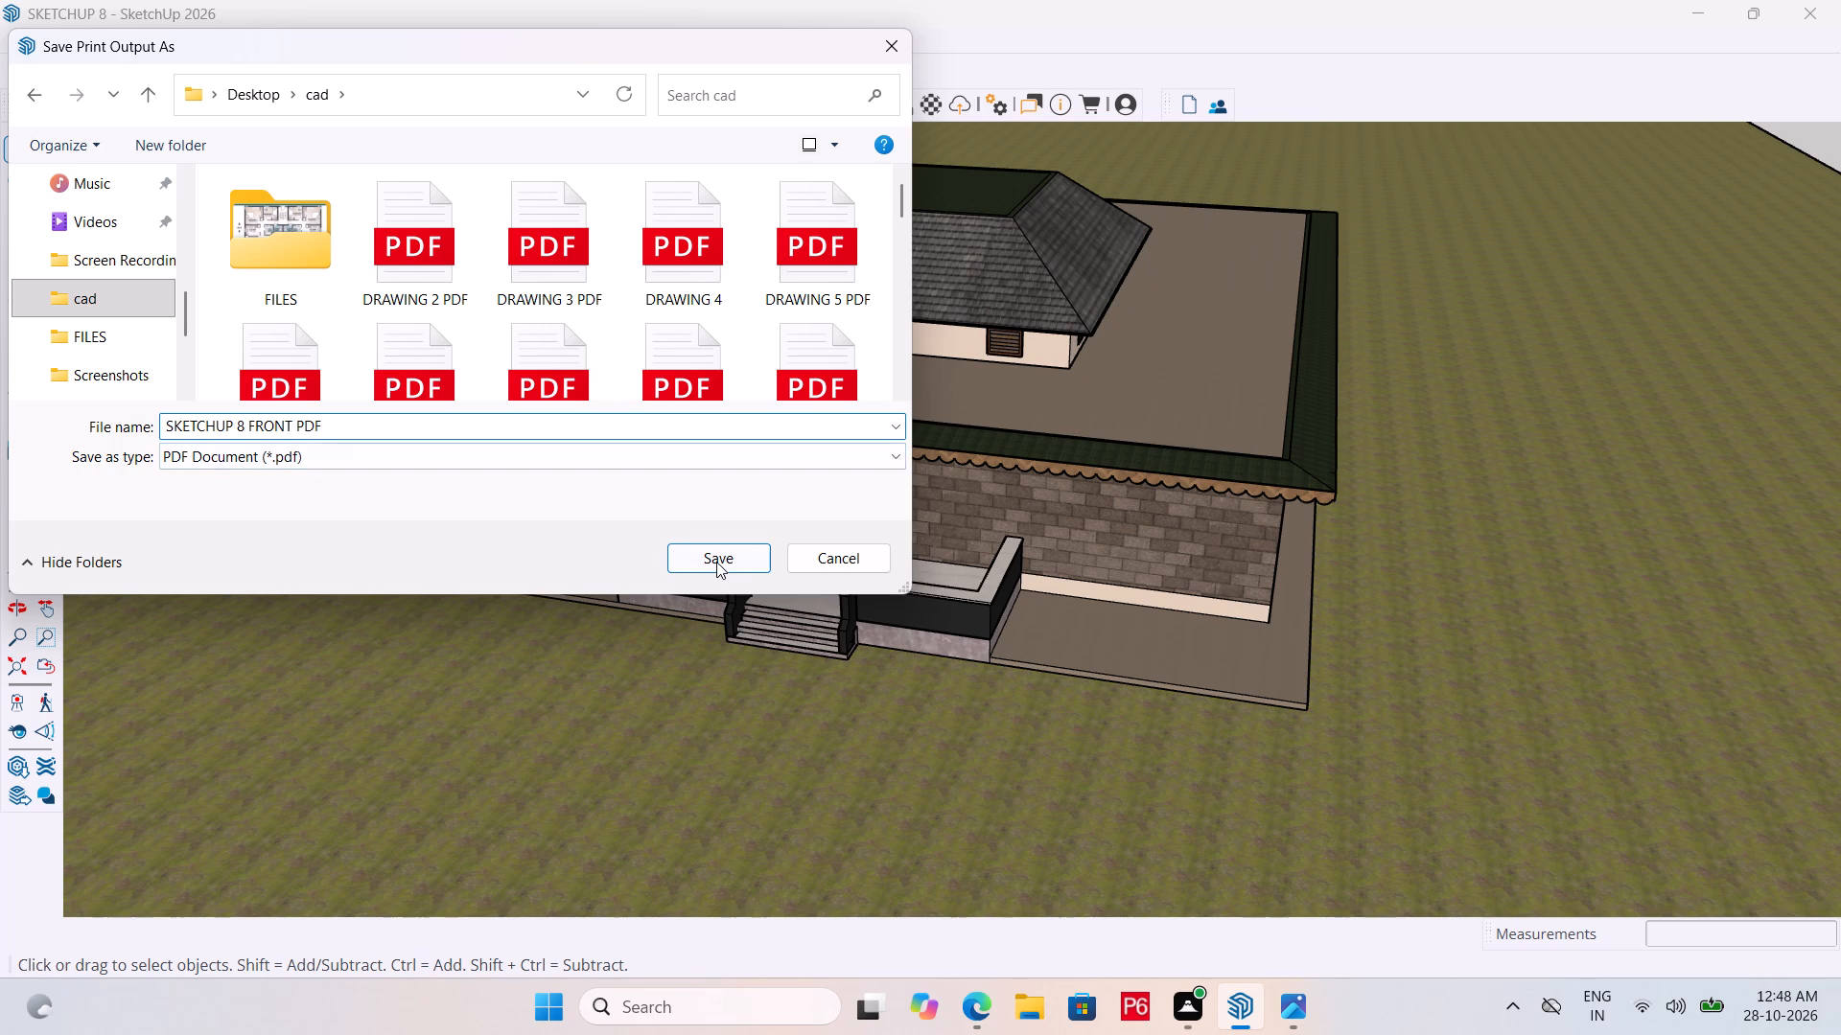
double_click(718, 562)
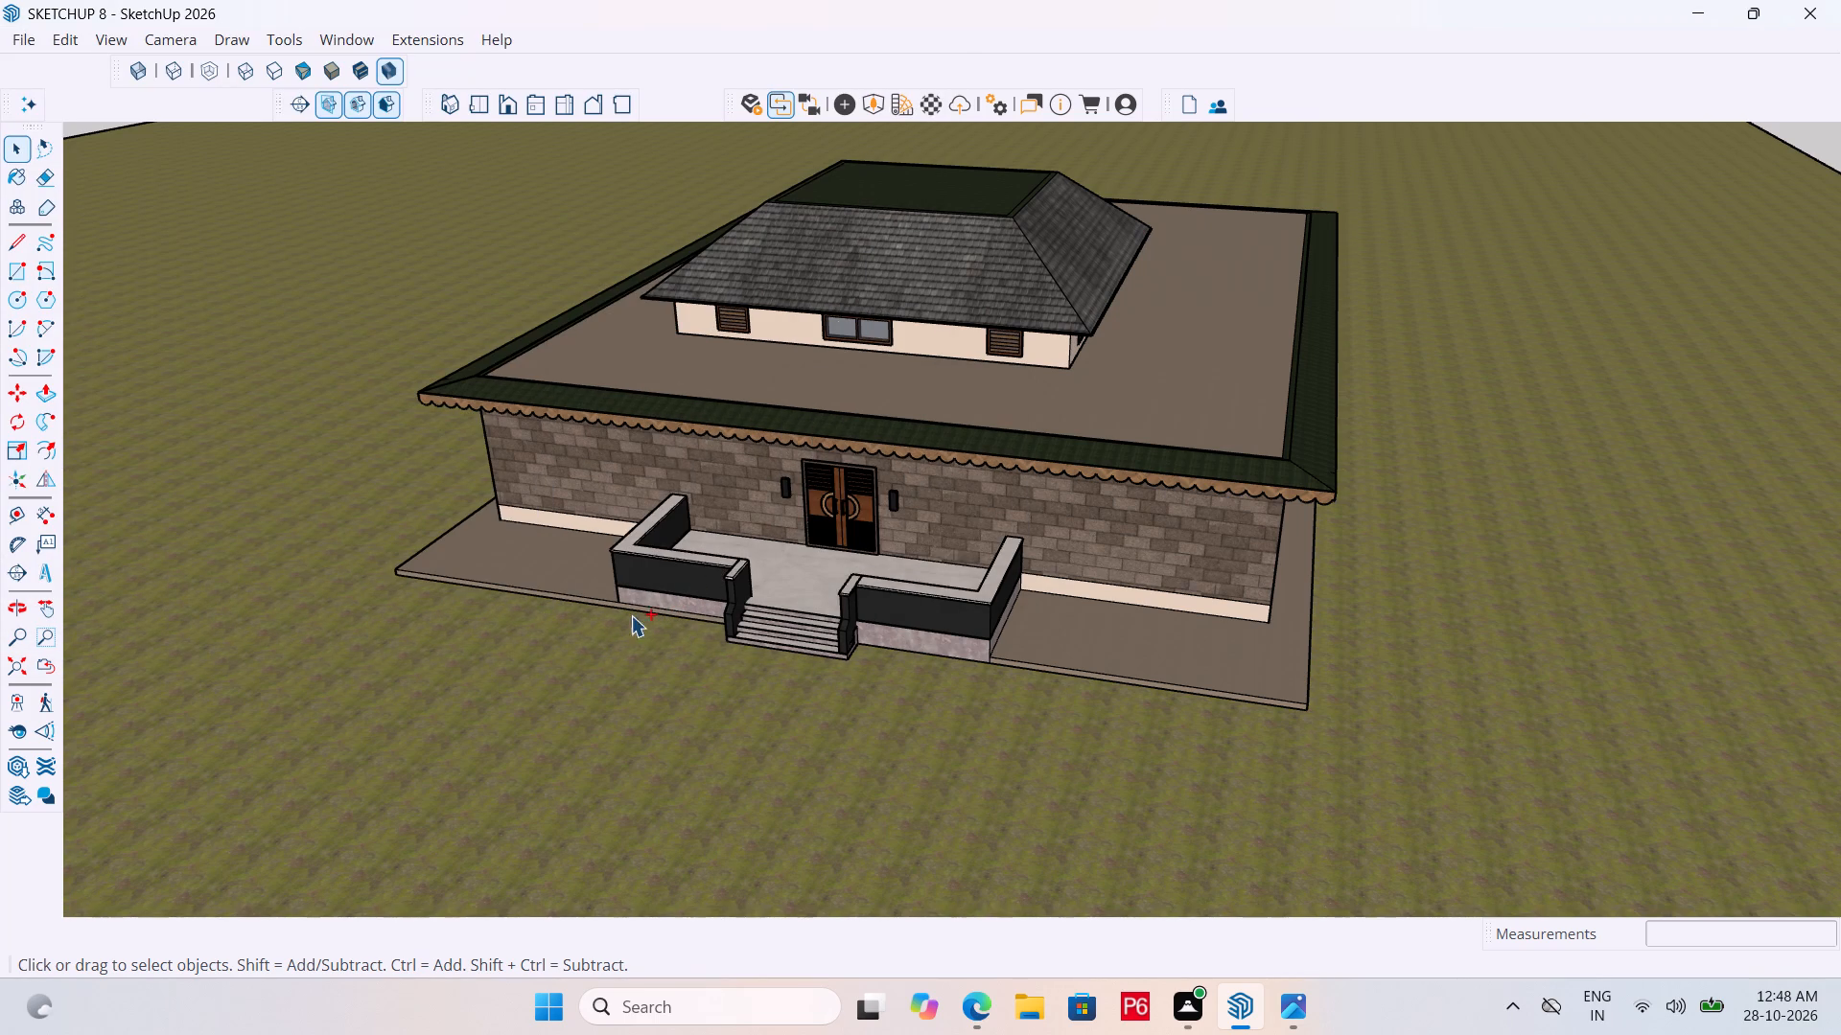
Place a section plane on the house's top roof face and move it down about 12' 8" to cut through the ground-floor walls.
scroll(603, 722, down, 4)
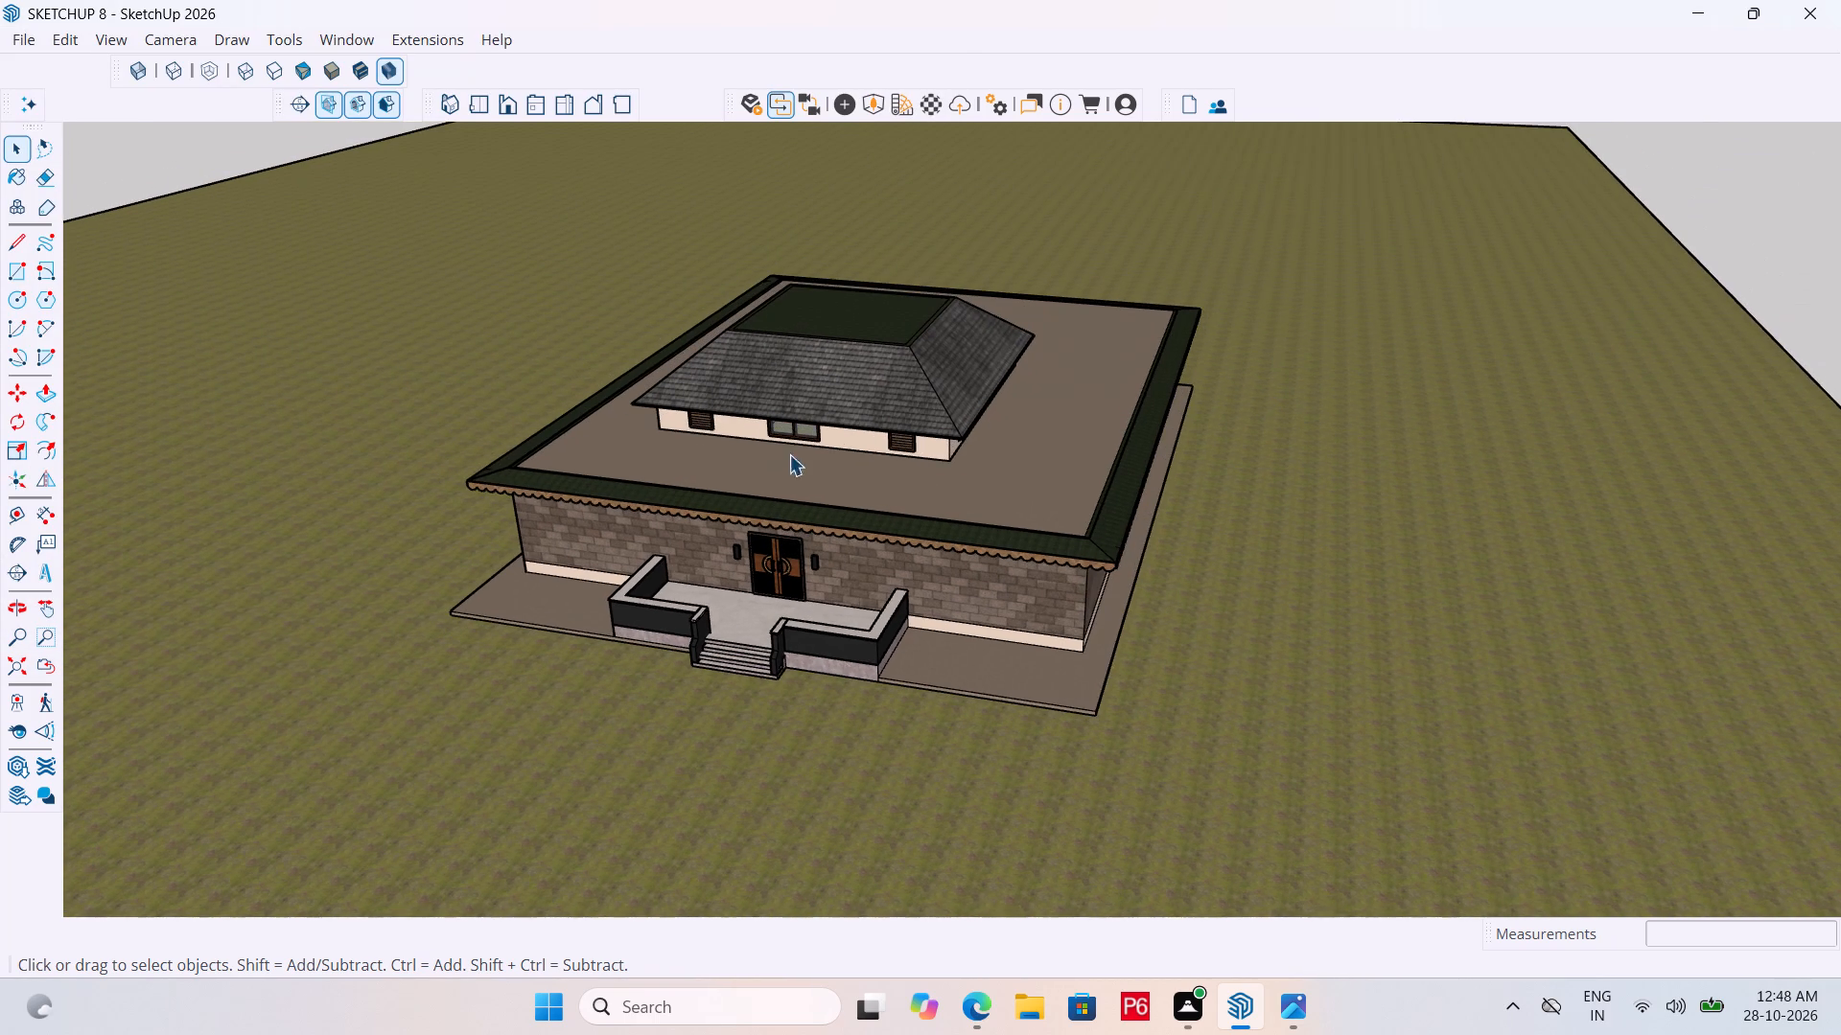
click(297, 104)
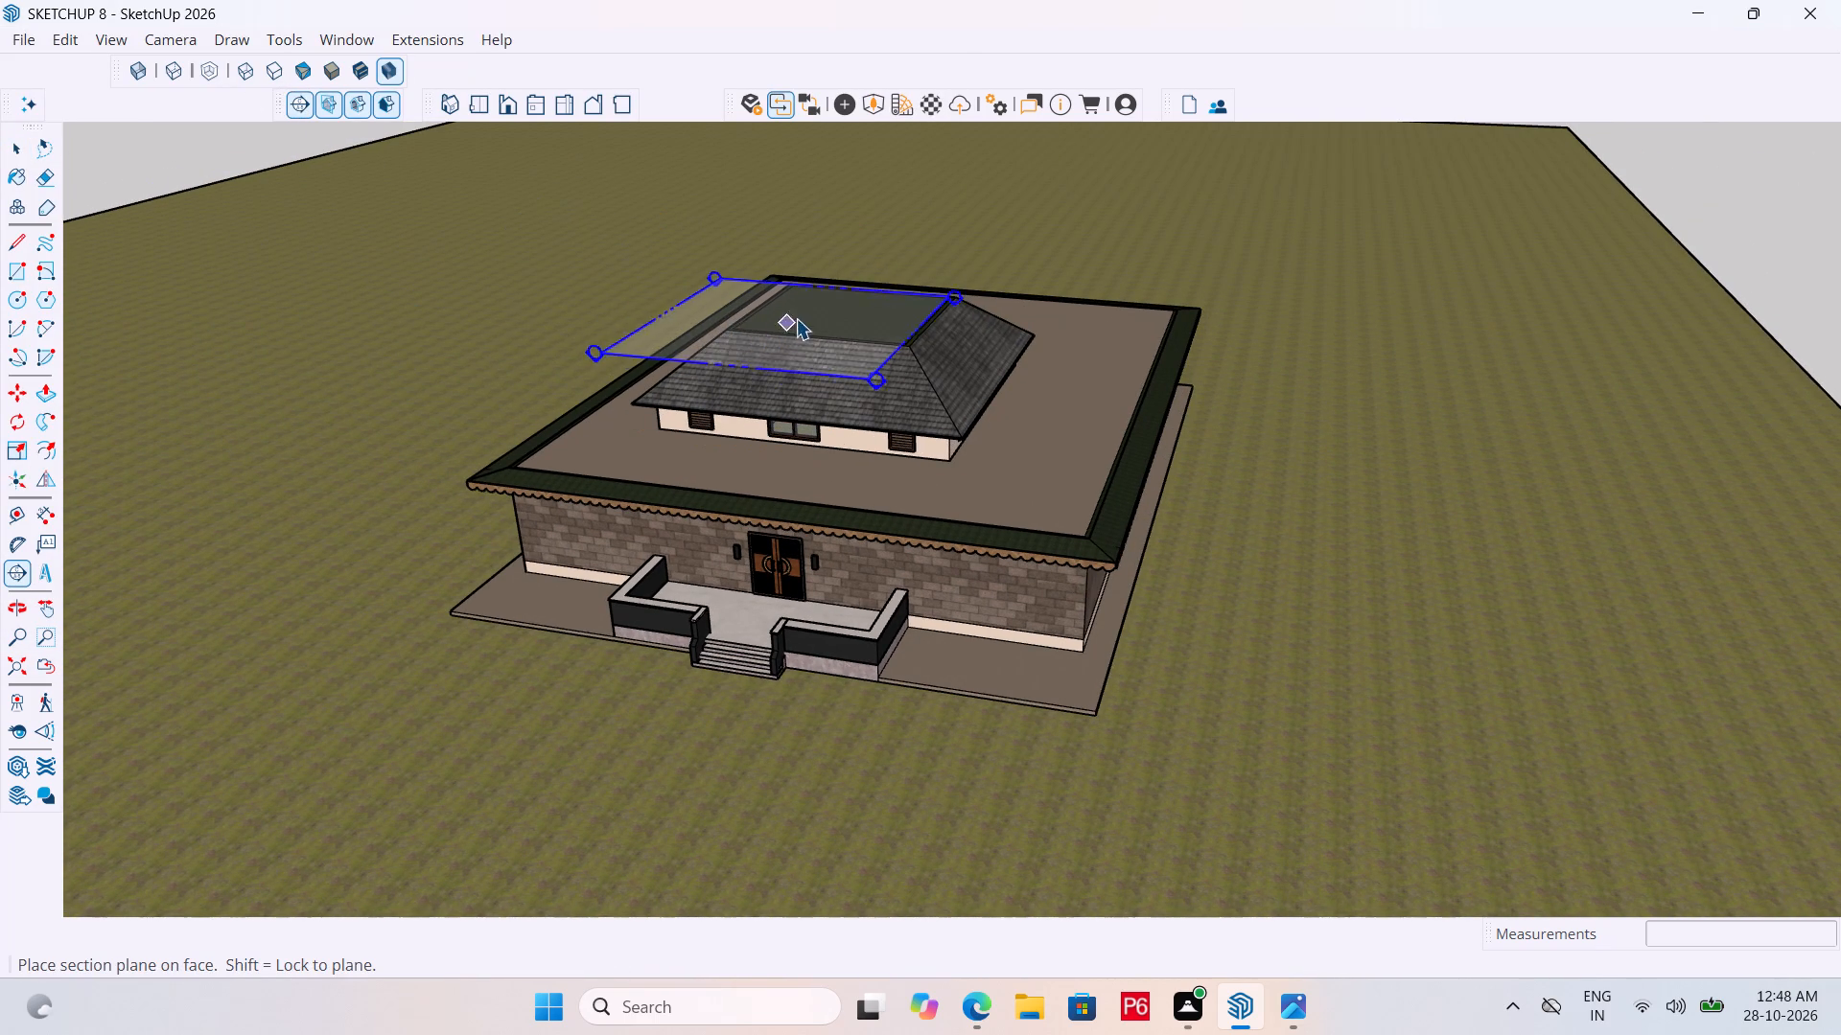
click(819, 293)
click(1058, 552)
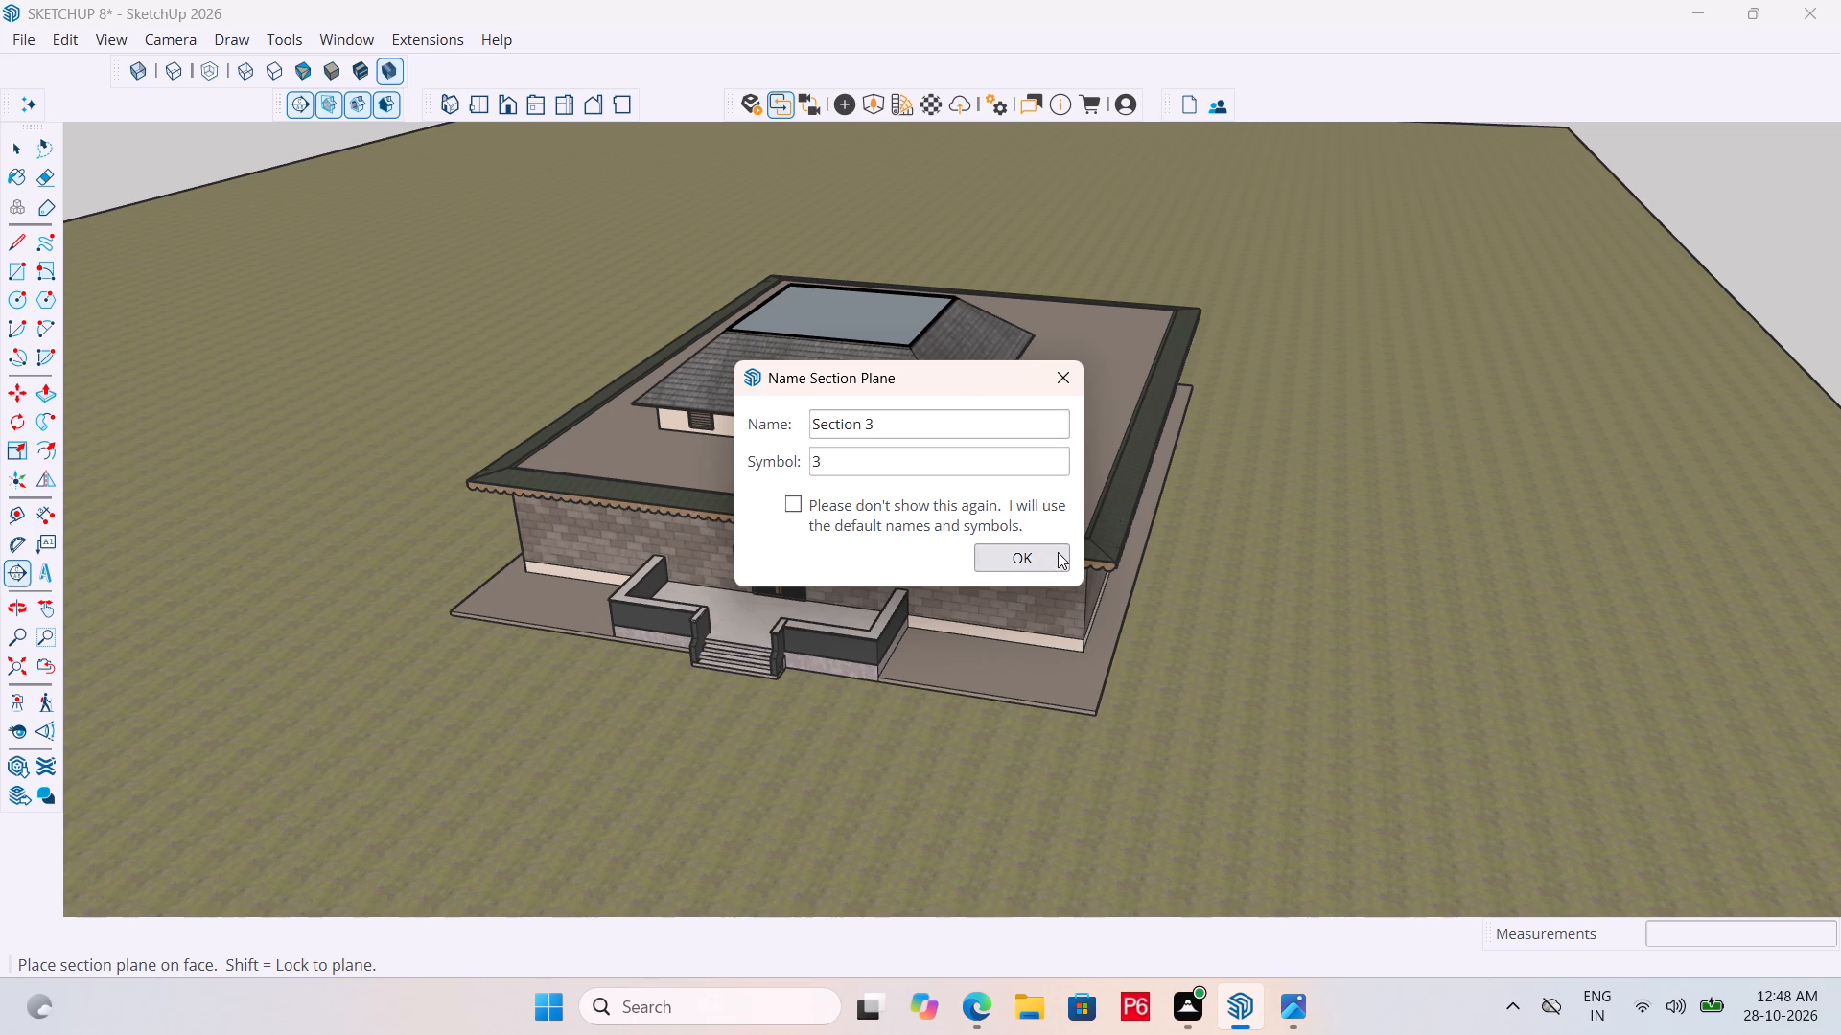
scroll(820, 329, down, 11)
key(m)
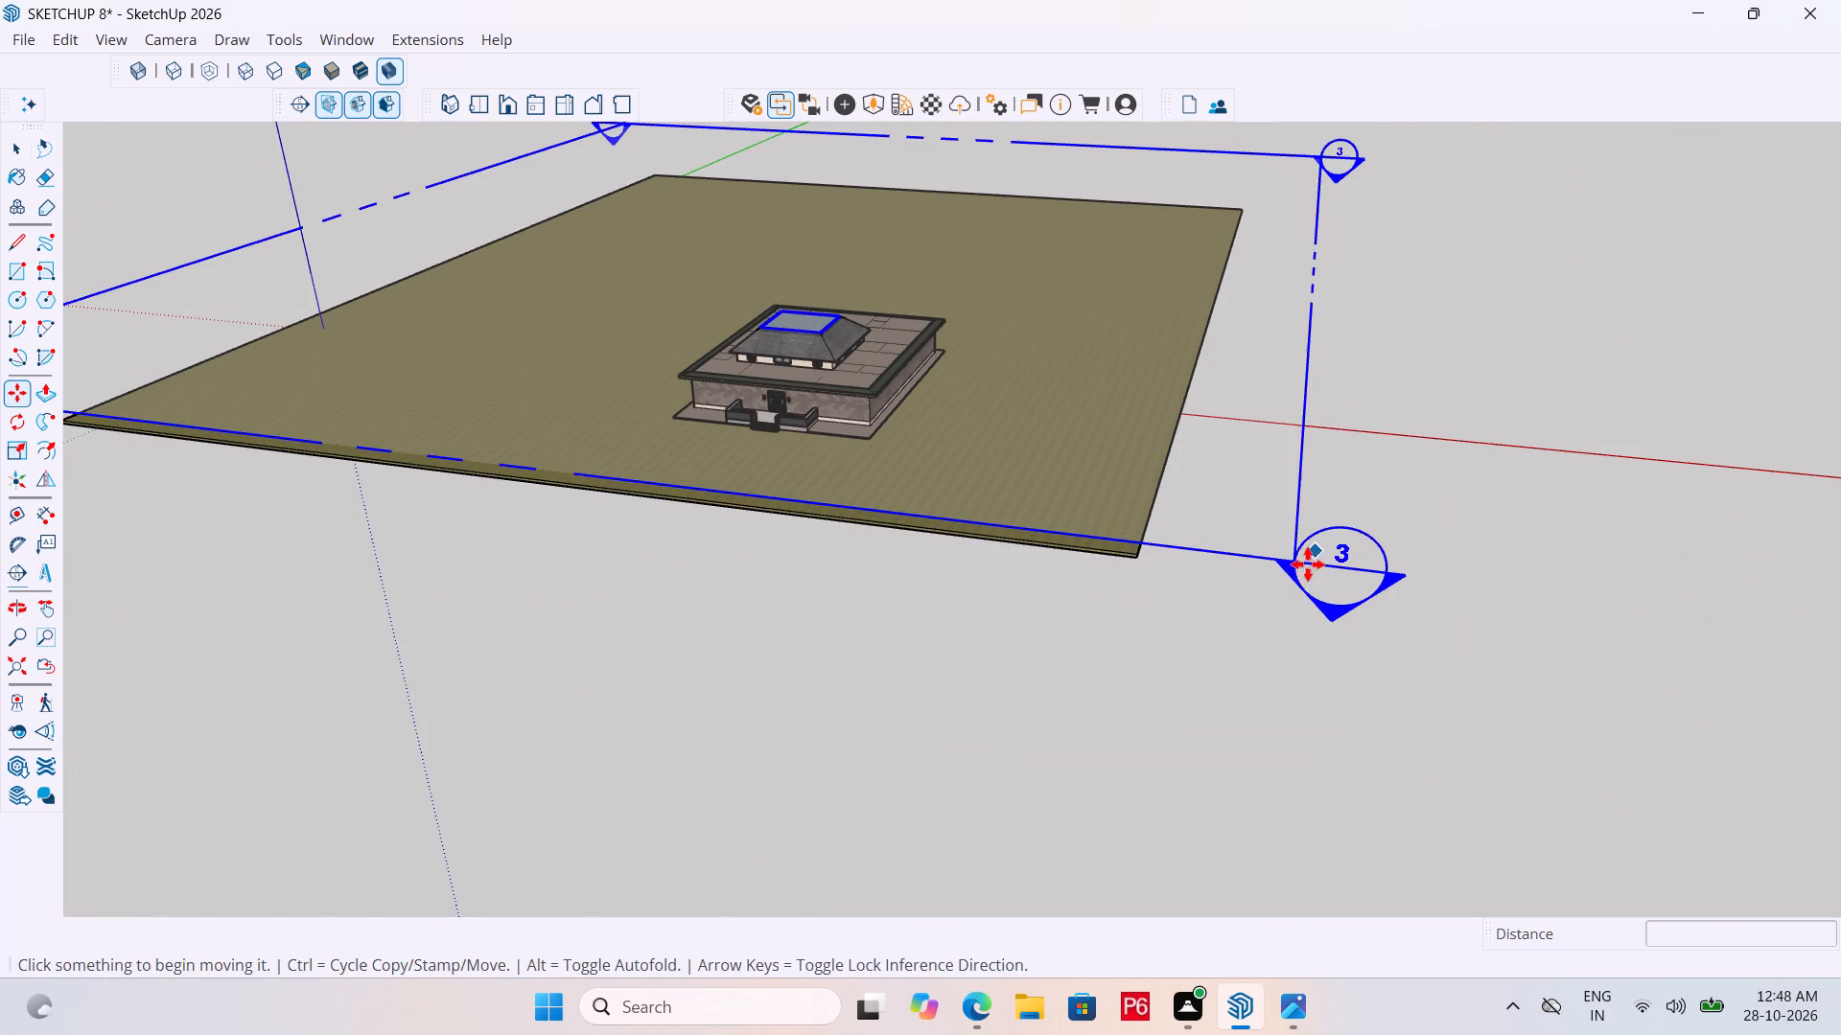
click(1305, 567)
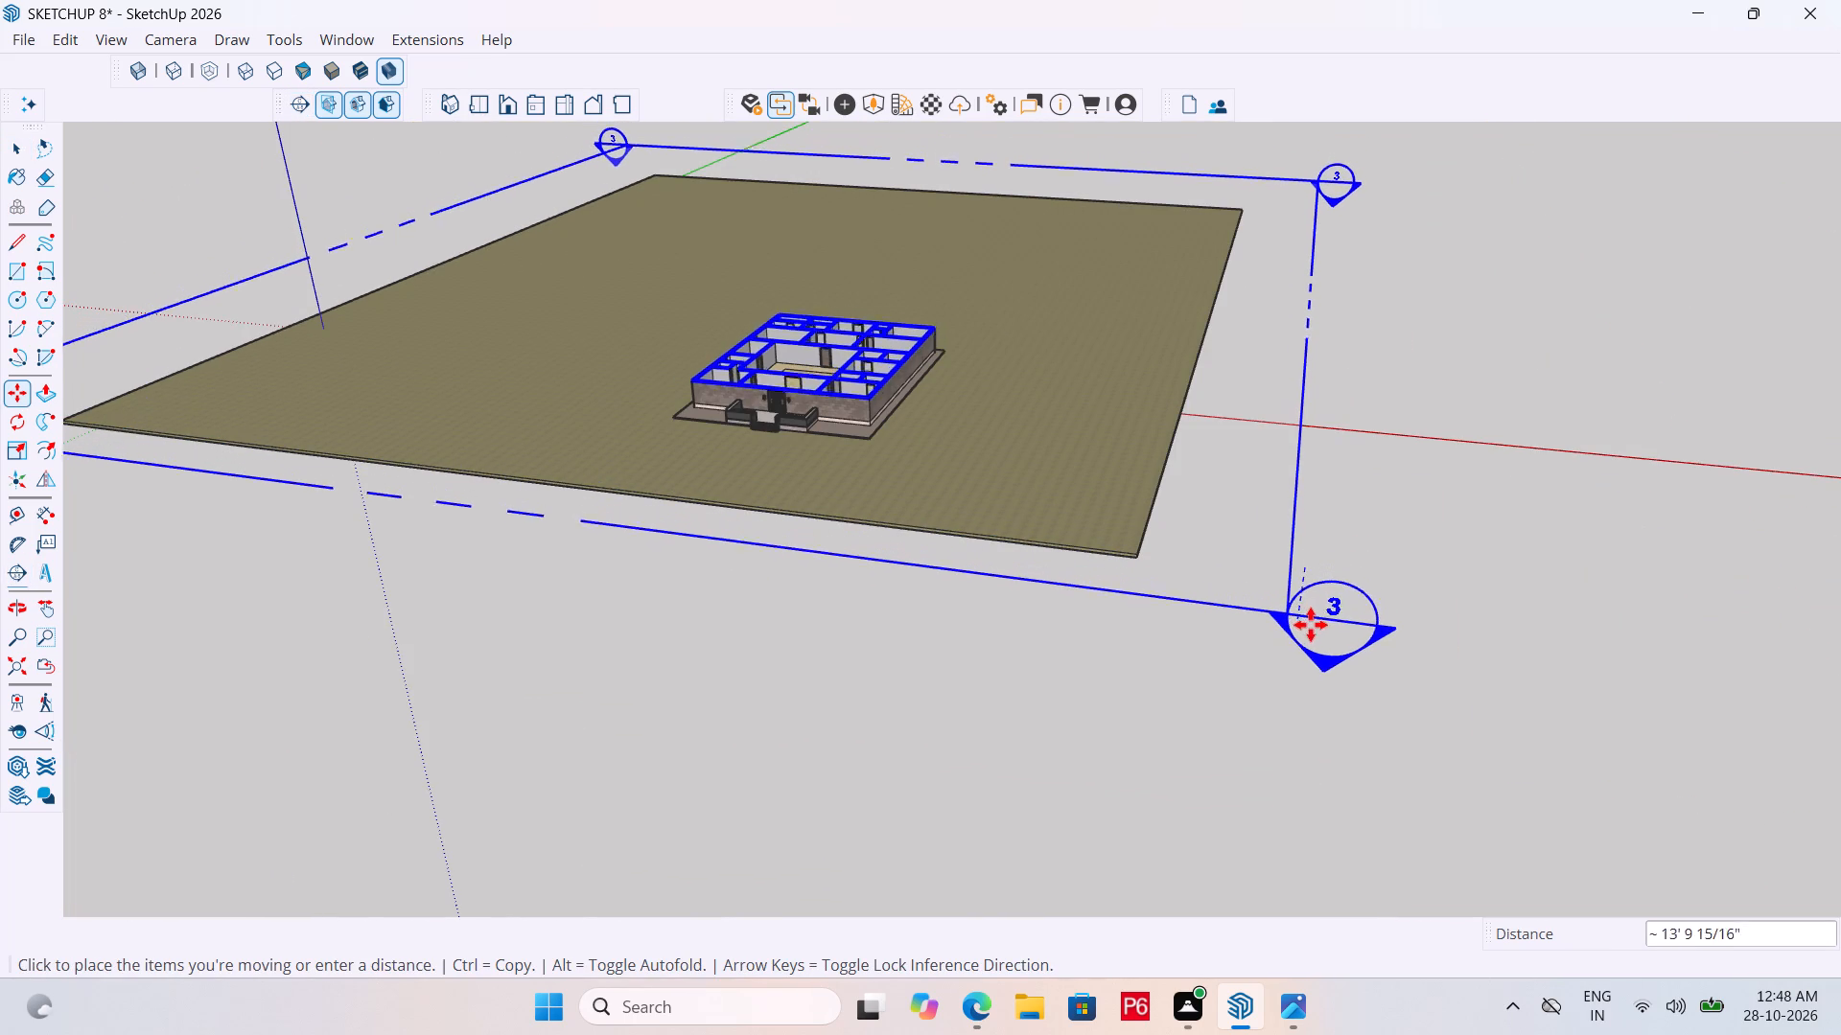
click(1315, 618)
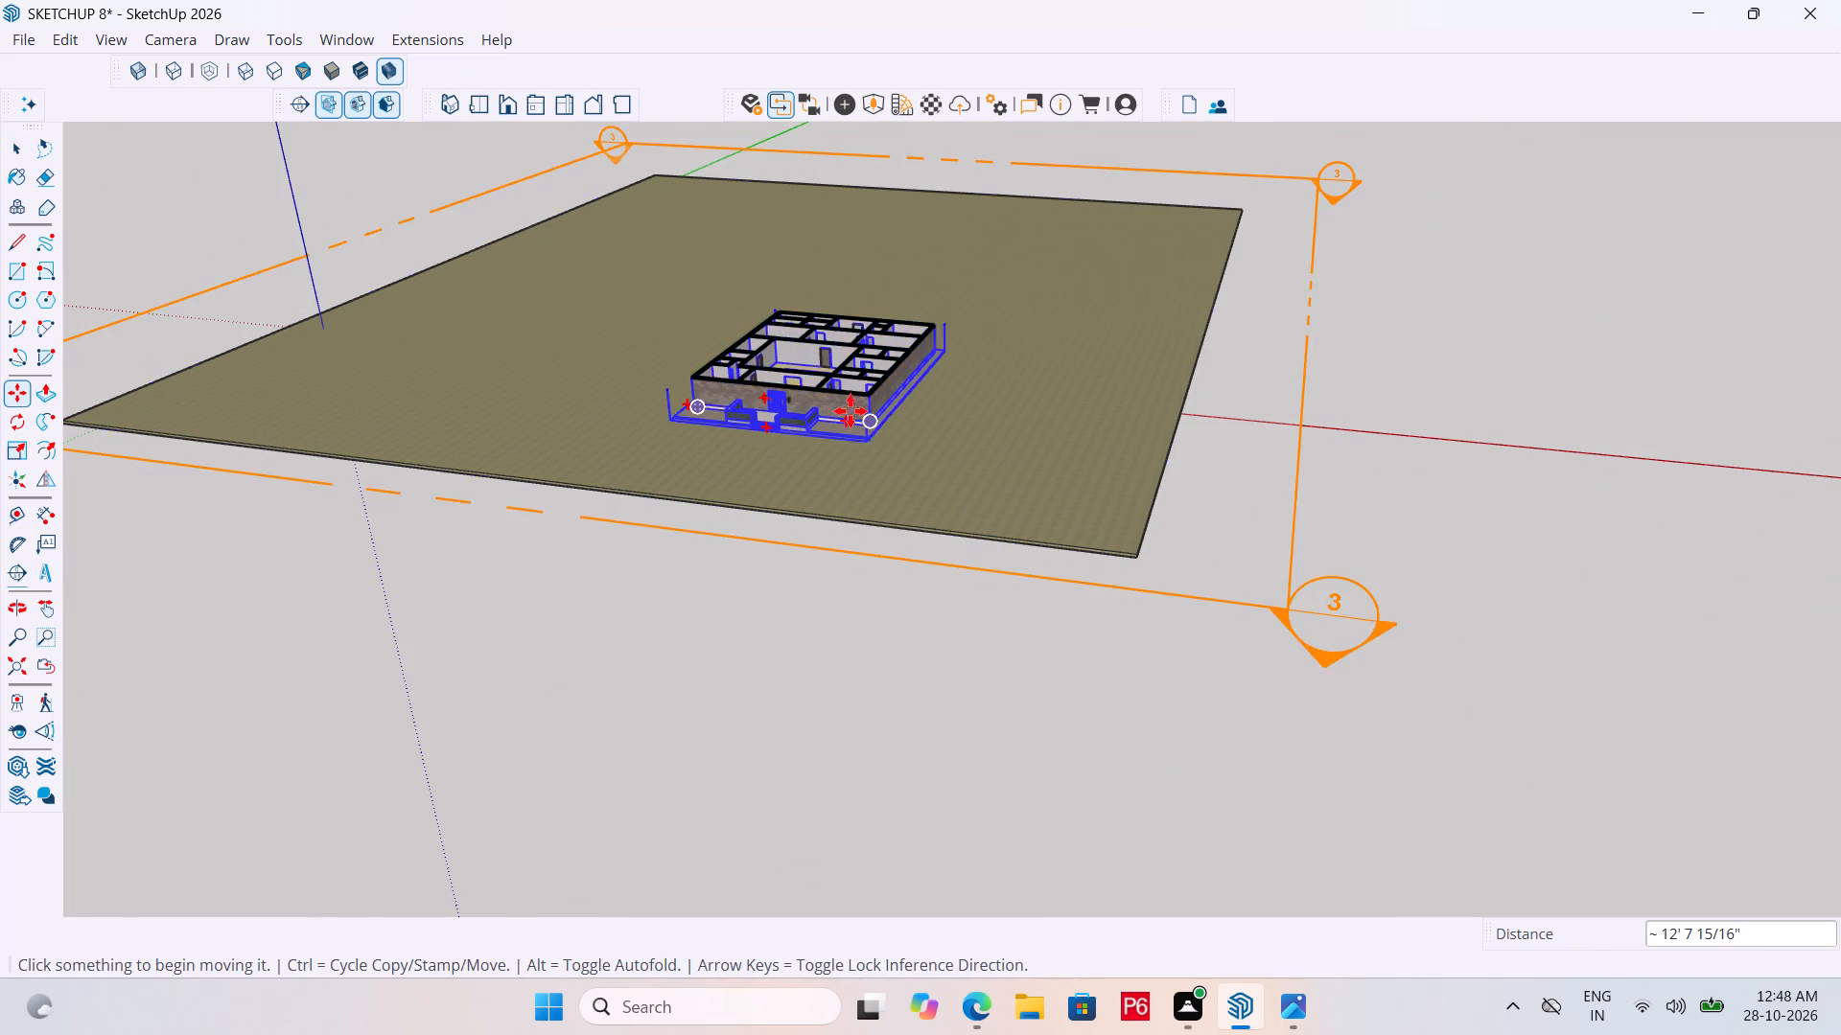
Examine the room layout exposed by the section cut from above and from the front.
middle_drag(851, 408, 1014, 734)
scroll(732, 447, up, 6)
scroll(959, 353, up, 4)
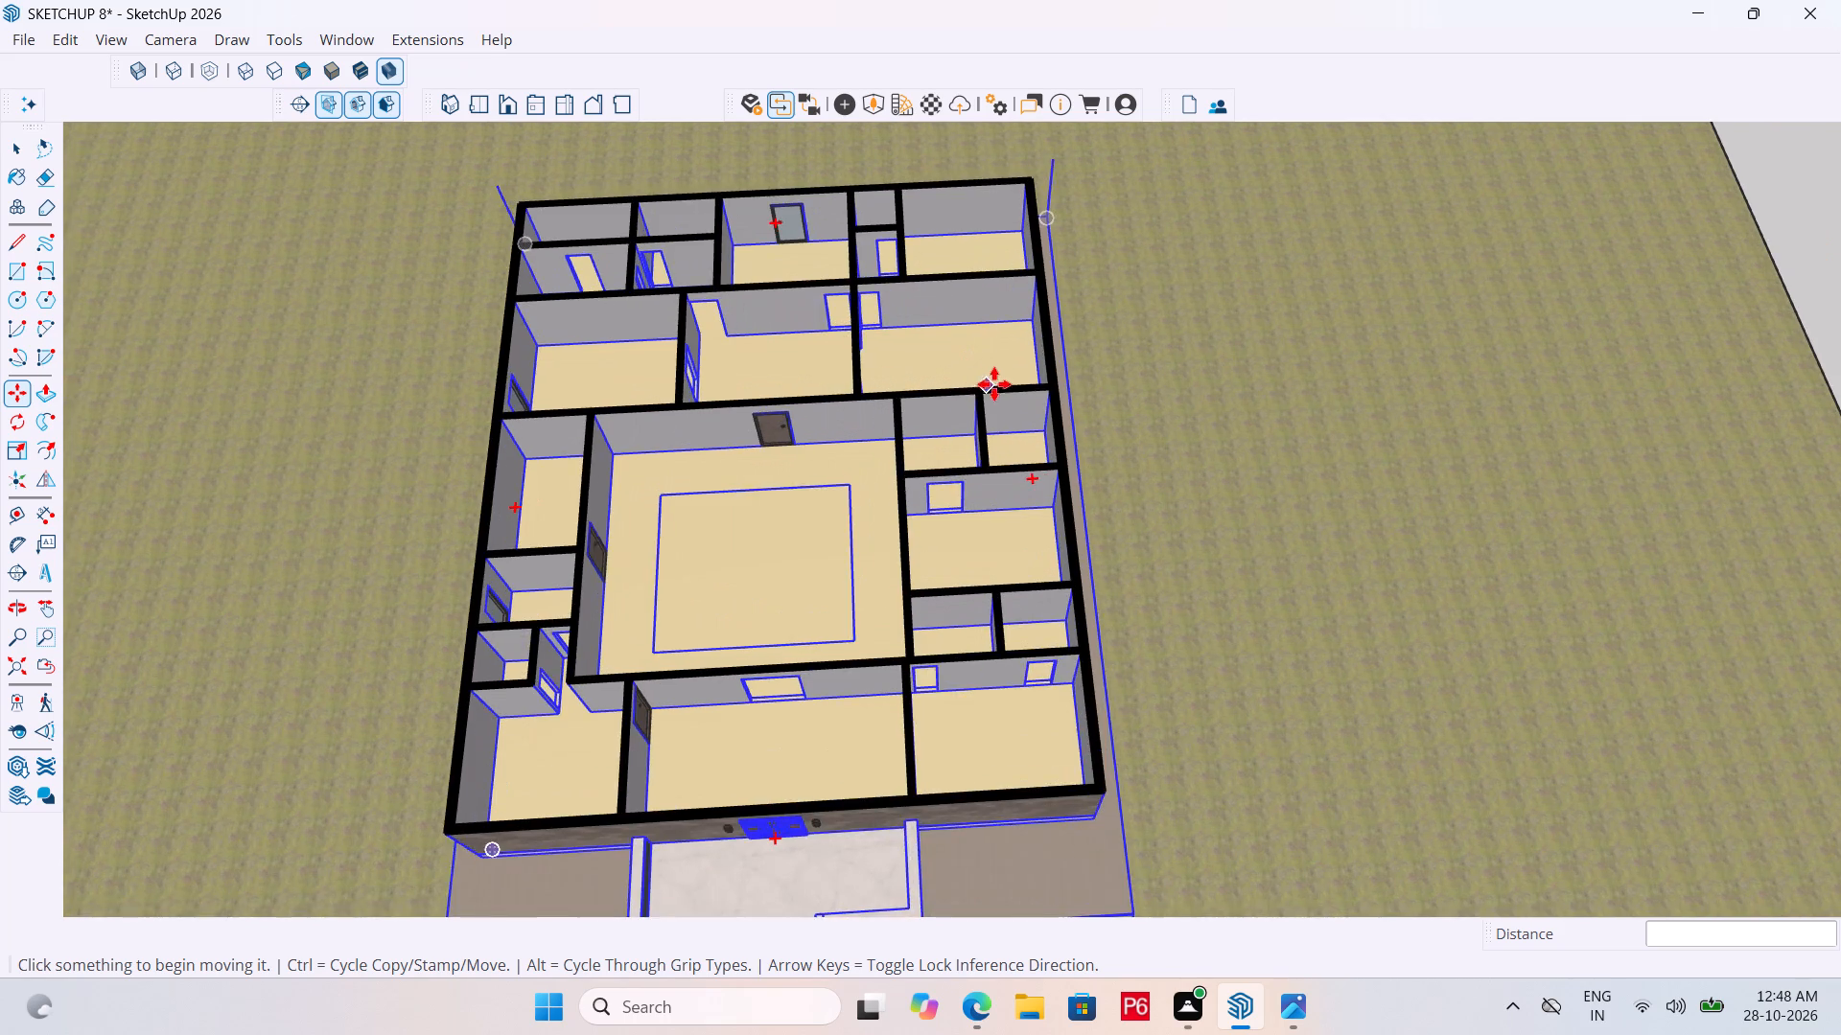
scroll(1006, 382, down, 6)
middle_drag(1025, 414, 821, 175)
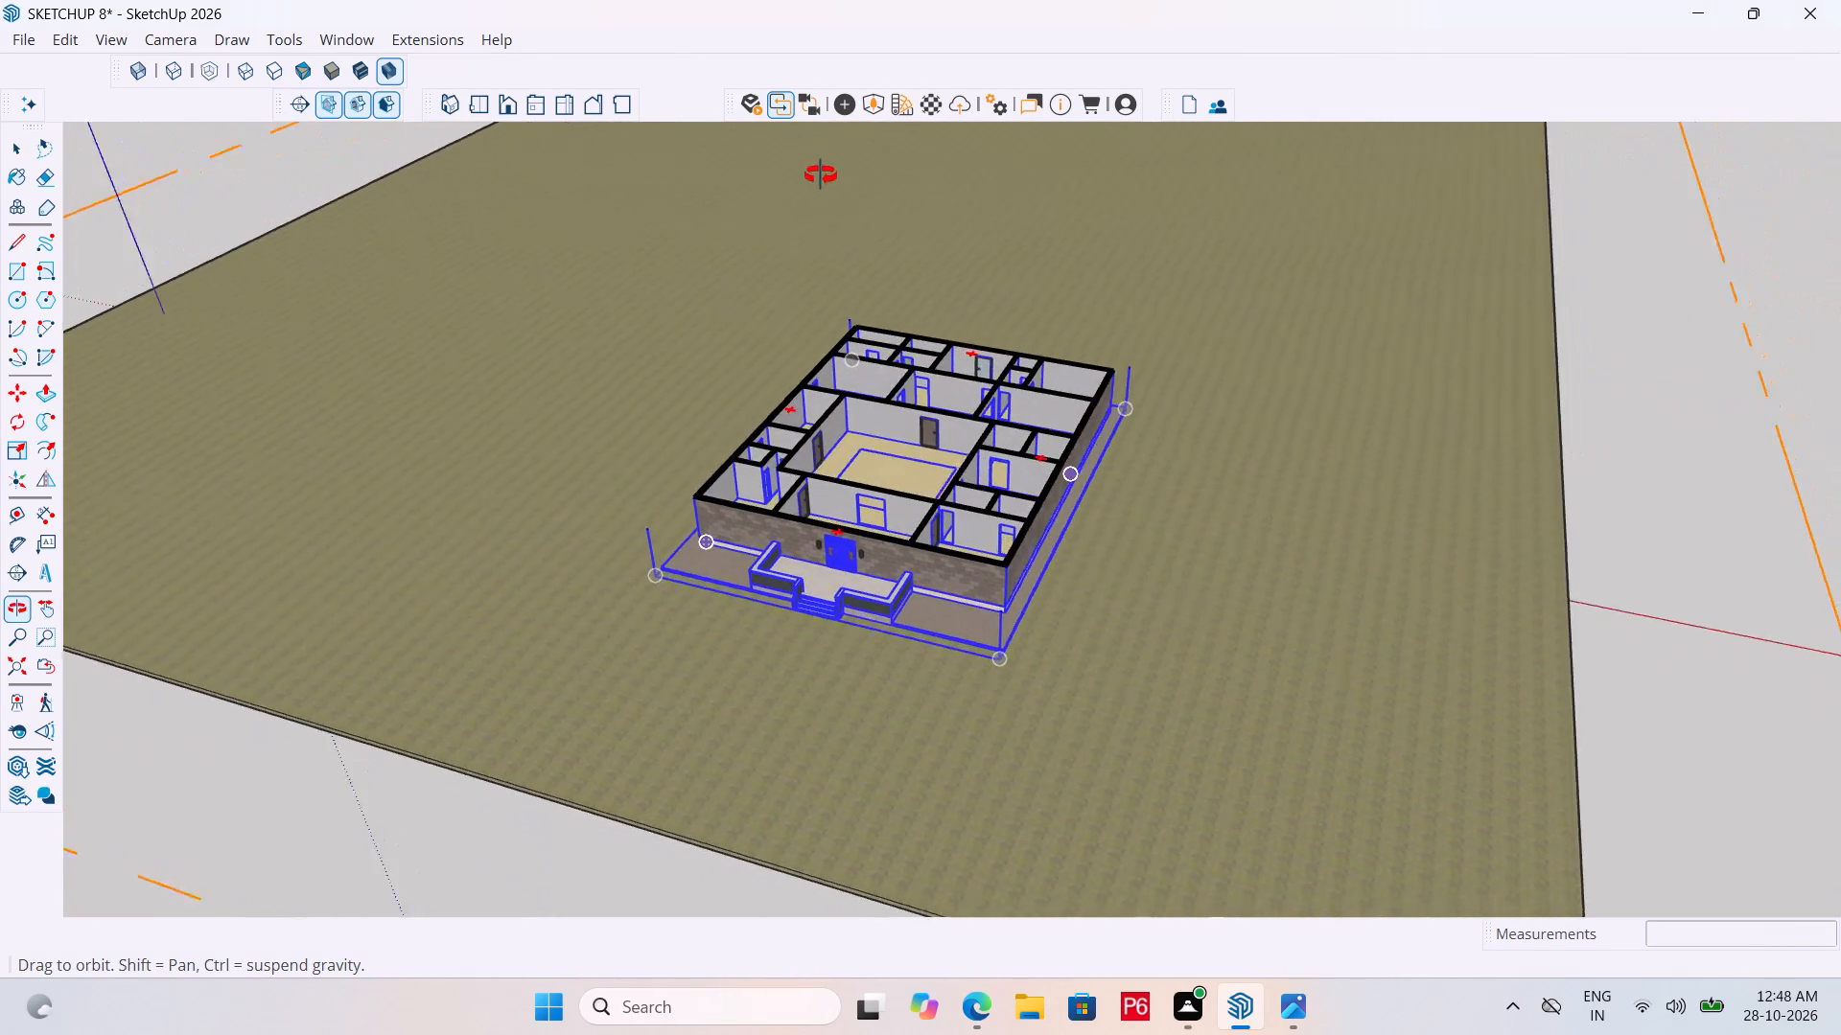
middle_drag(821, 175, 834, 186)
scroll(475, 371, down, 5)
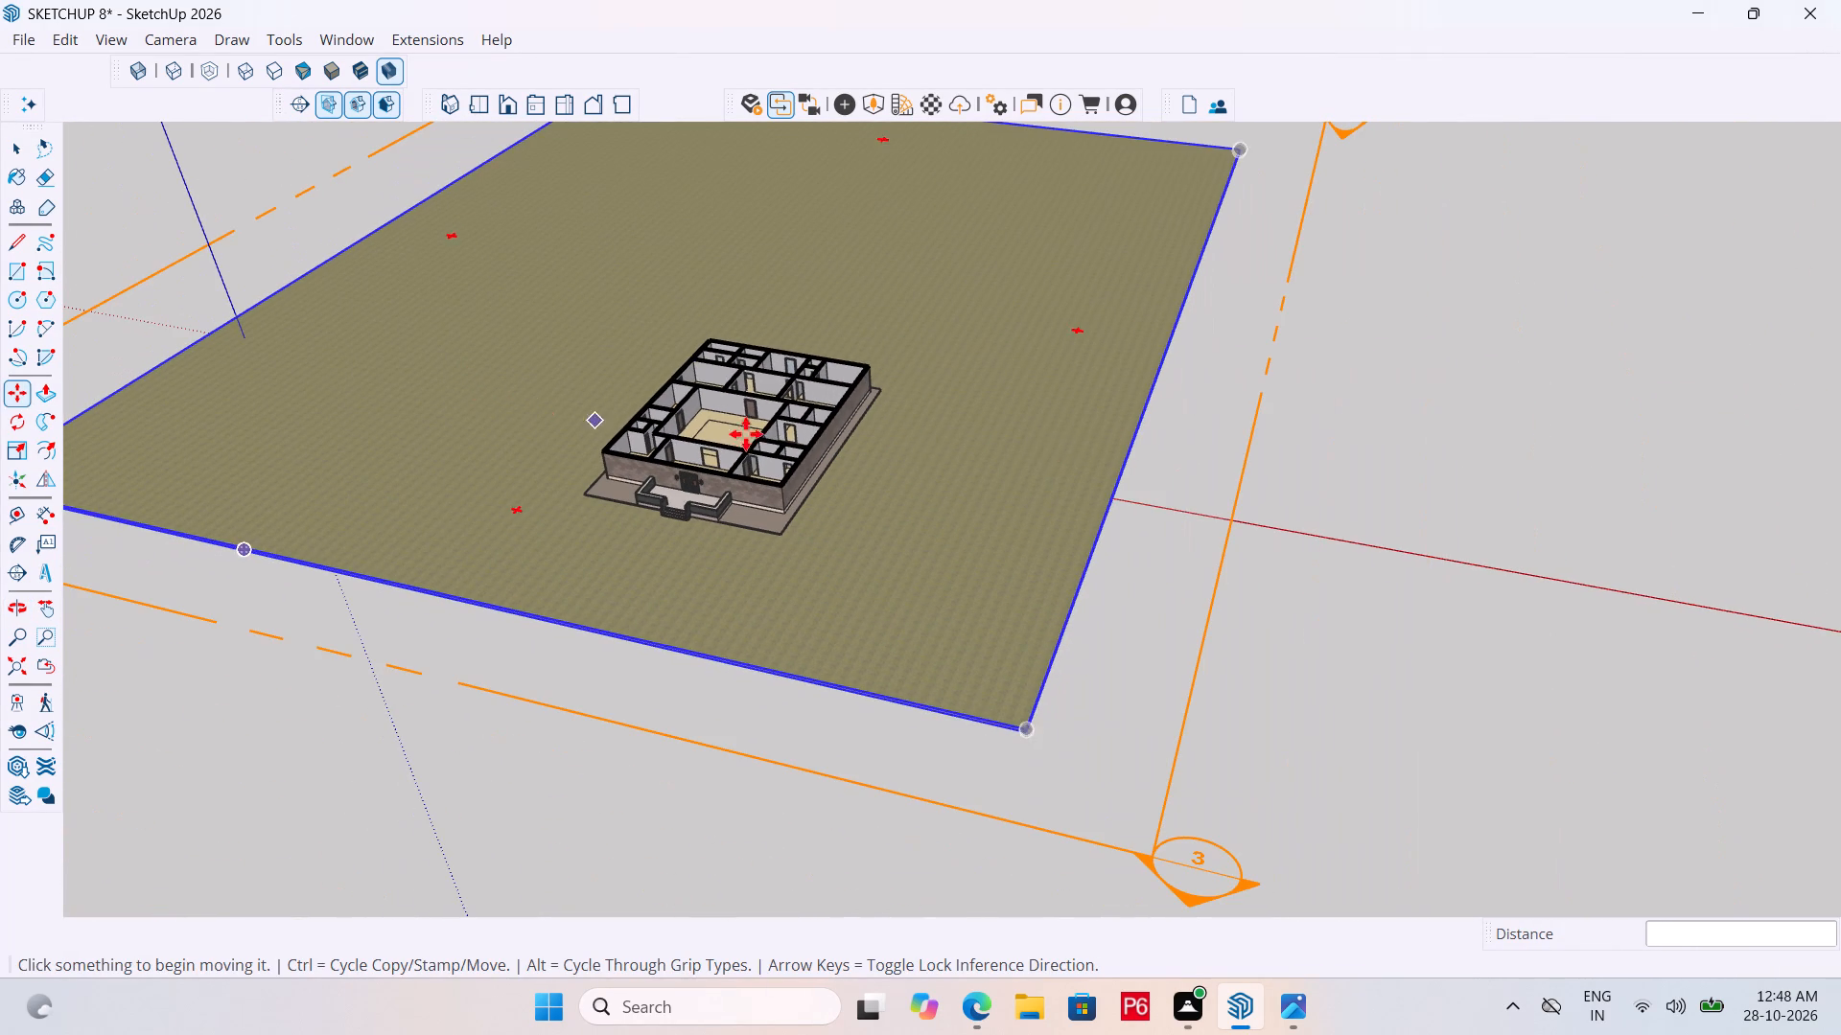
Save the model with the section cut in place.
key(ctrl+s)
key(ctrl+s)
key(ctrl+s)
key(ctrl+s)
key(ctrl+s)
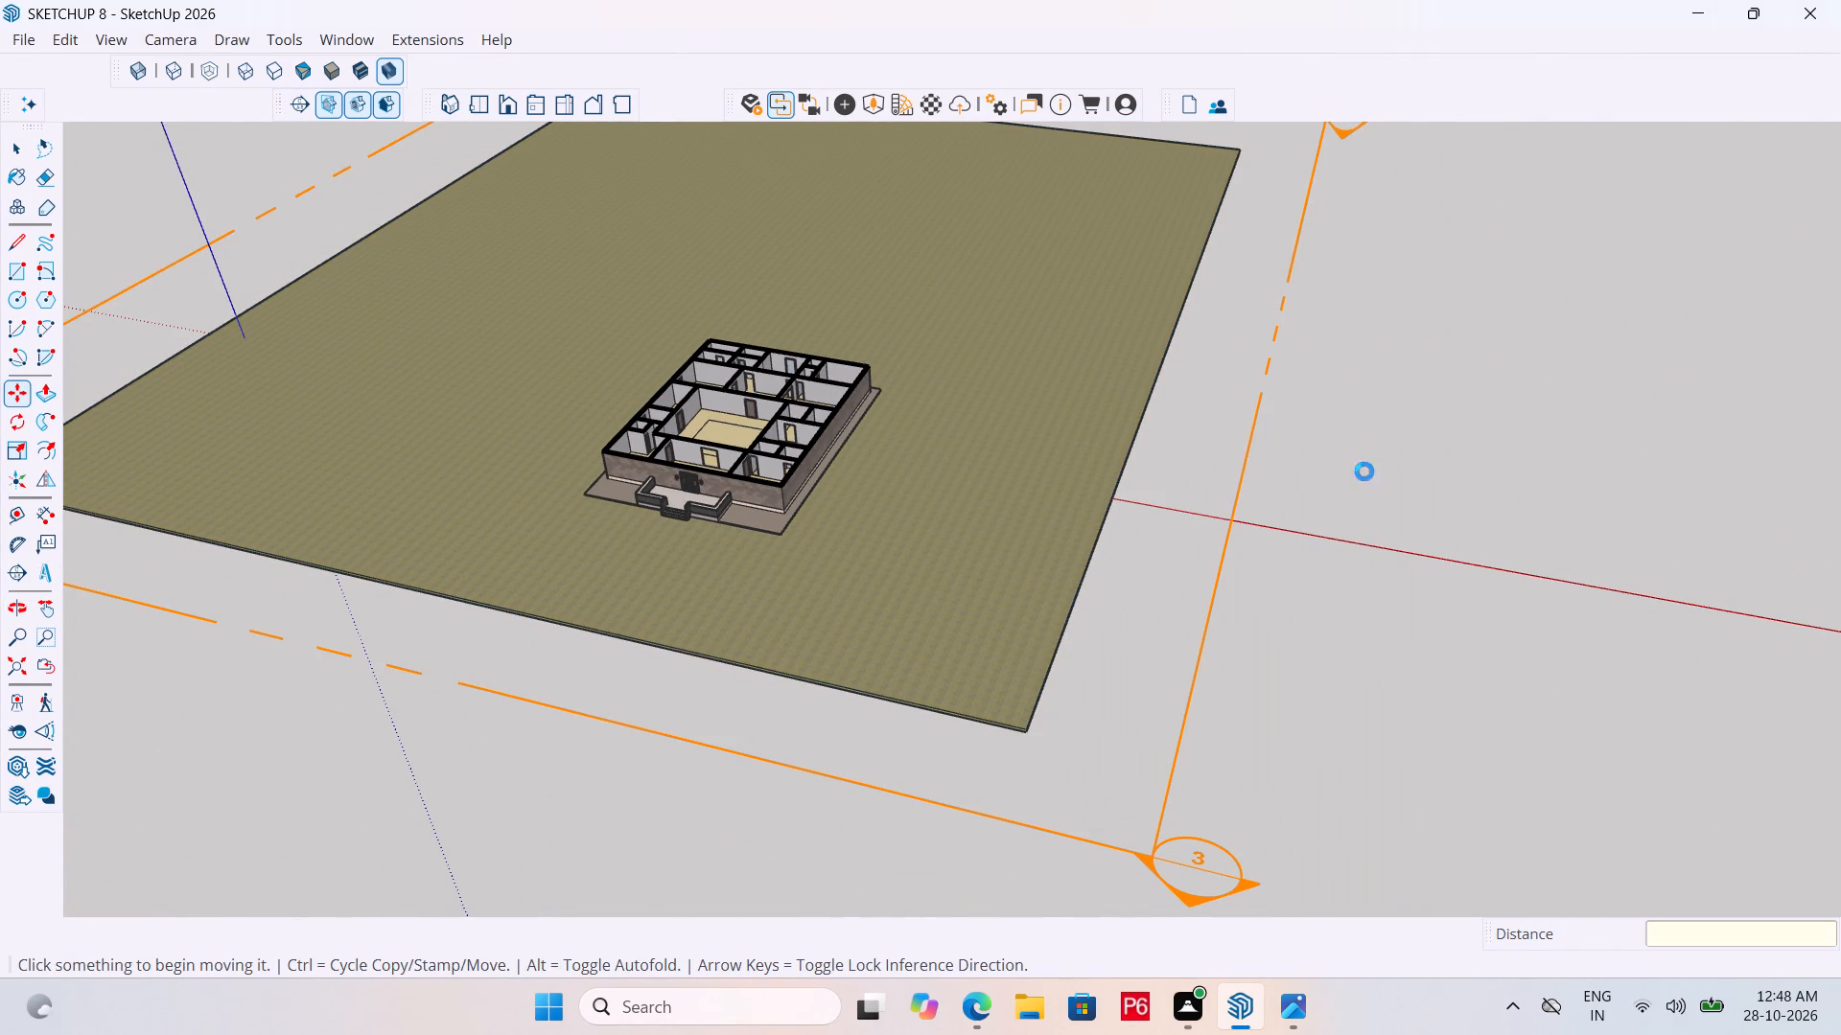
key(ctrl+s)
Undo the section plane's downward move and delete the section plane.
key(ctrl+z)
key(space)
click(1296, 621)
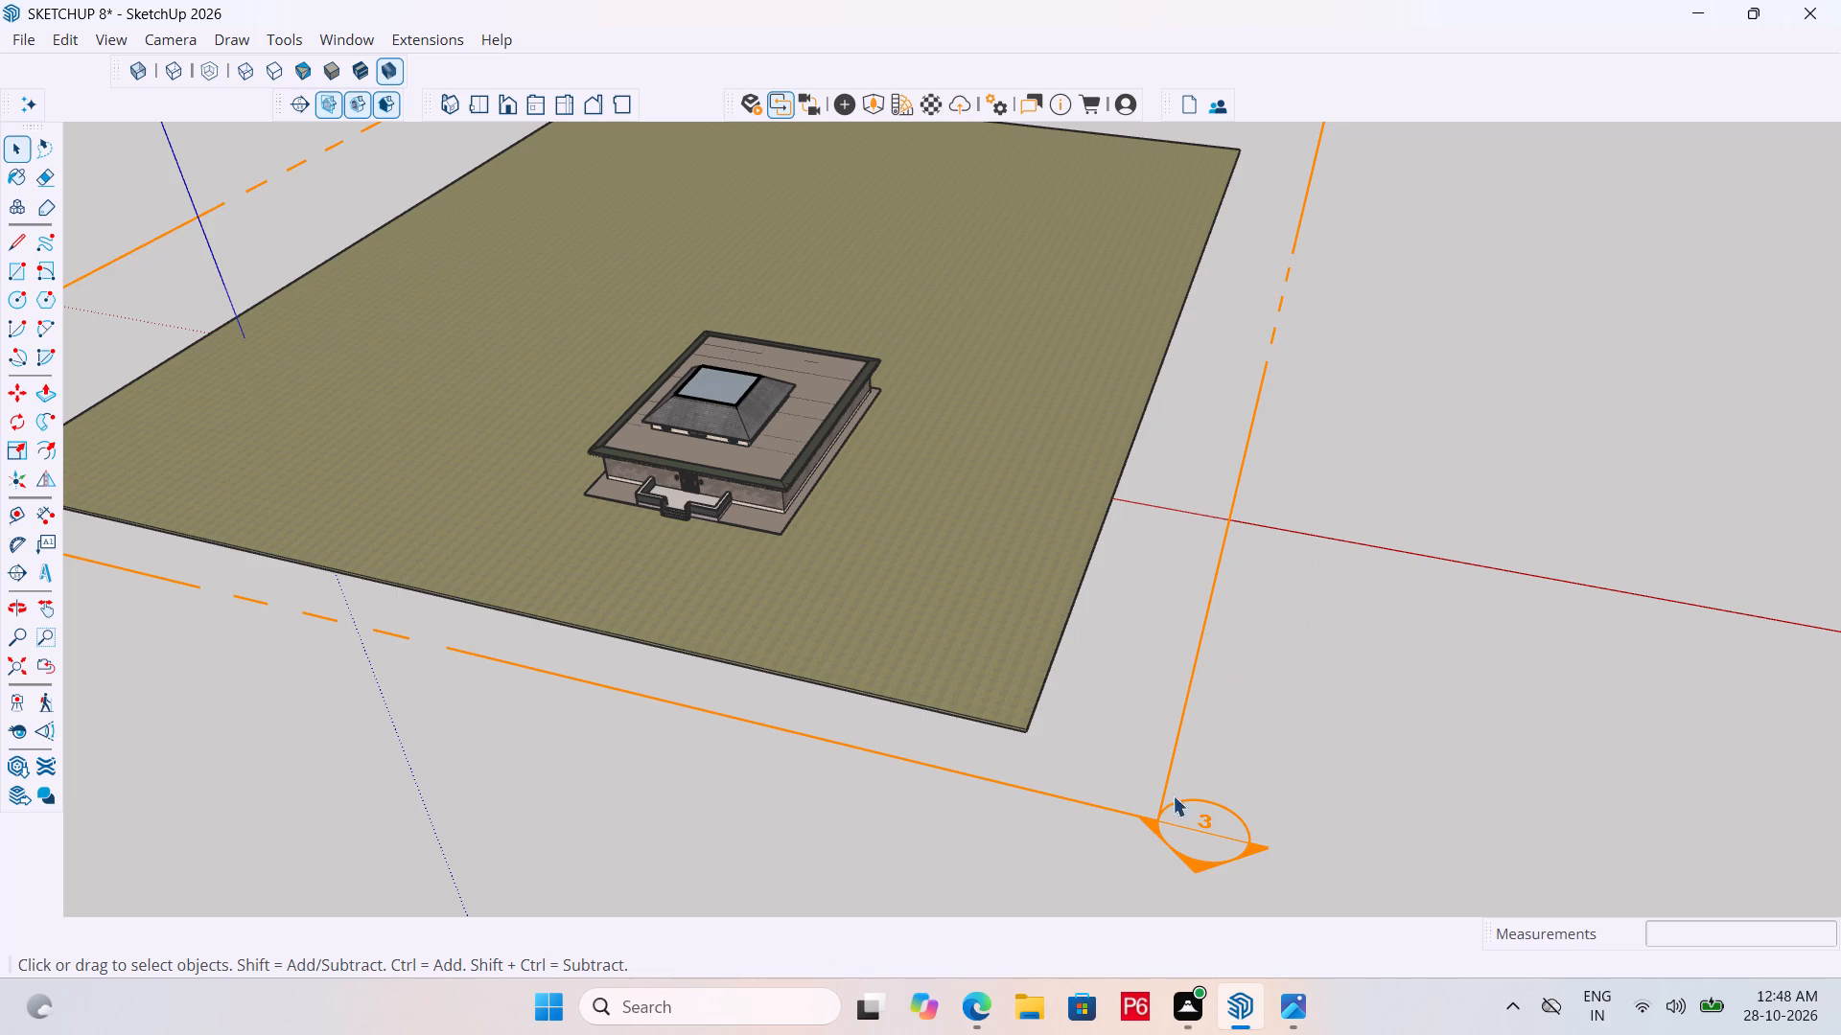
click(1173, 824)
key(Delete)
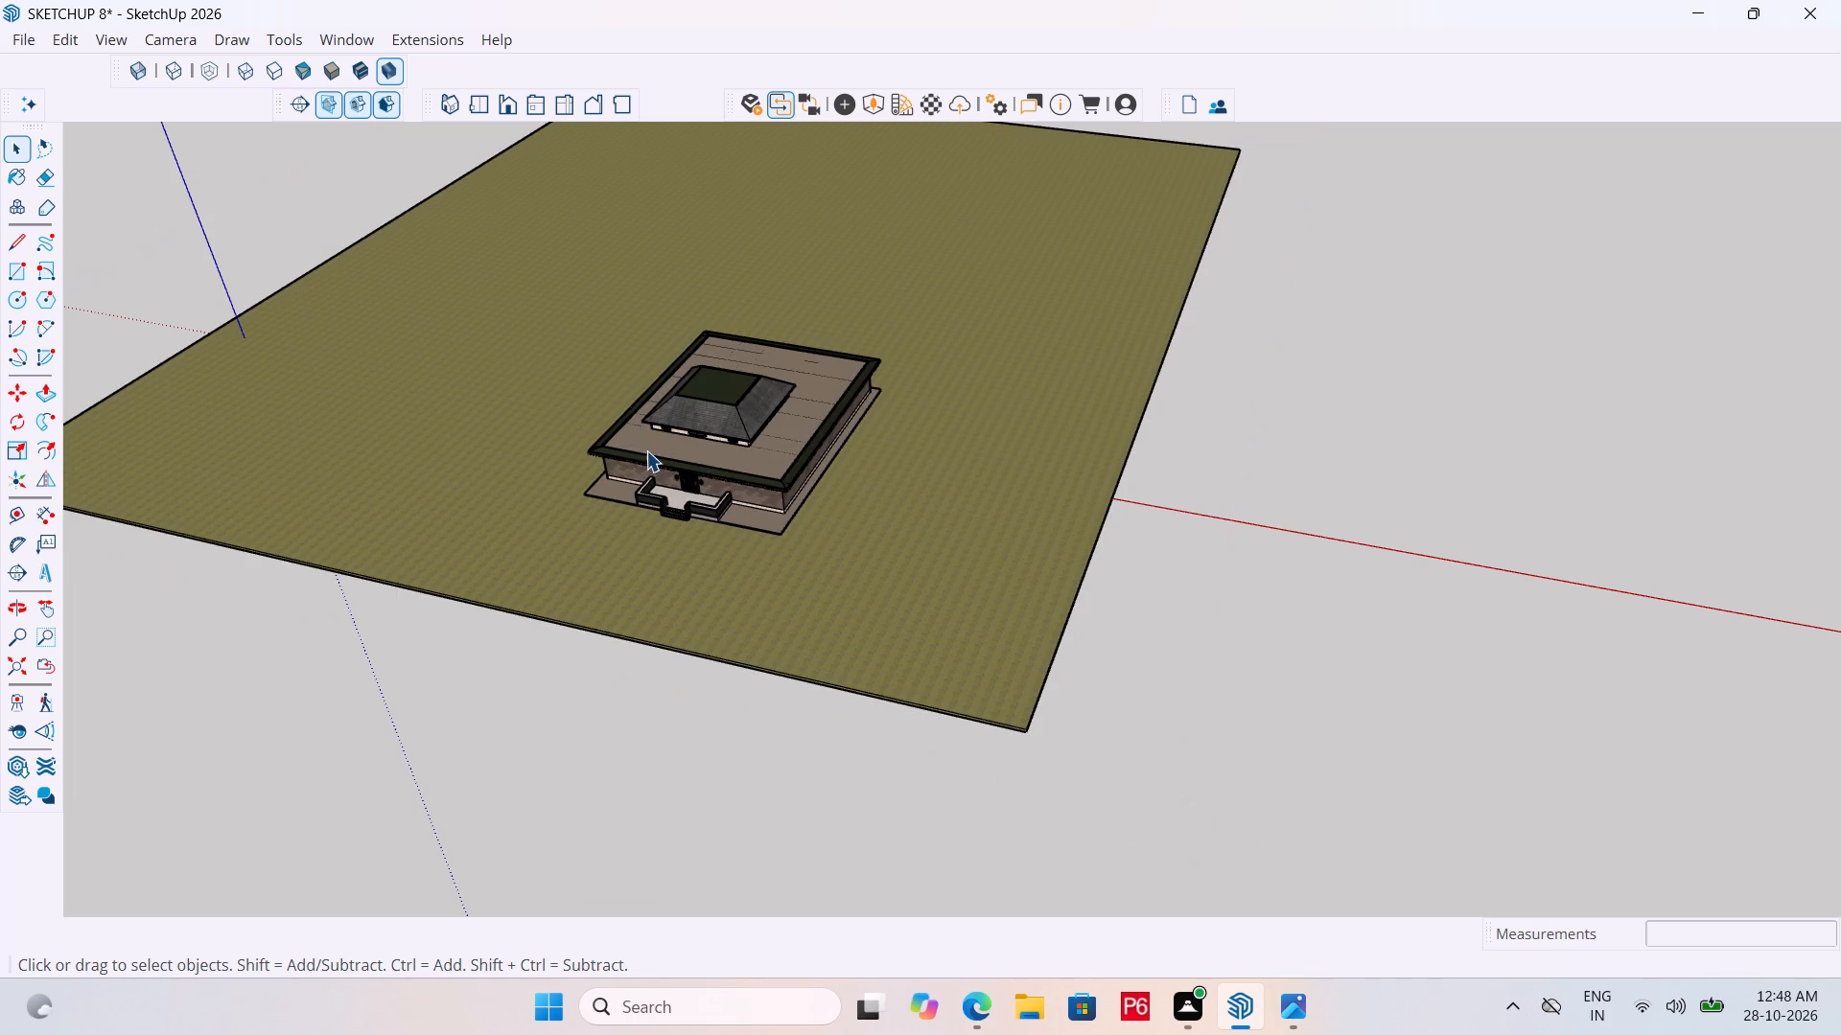
Save the complete, uncut model in a closer view of the house's front.
scroll(641, 406, up, 12)
middle_drag(887, 494, 916, 407)
key(ctrl+s)
key(ctrl+s)
key(ctrl+s)
key(ctrl+s)
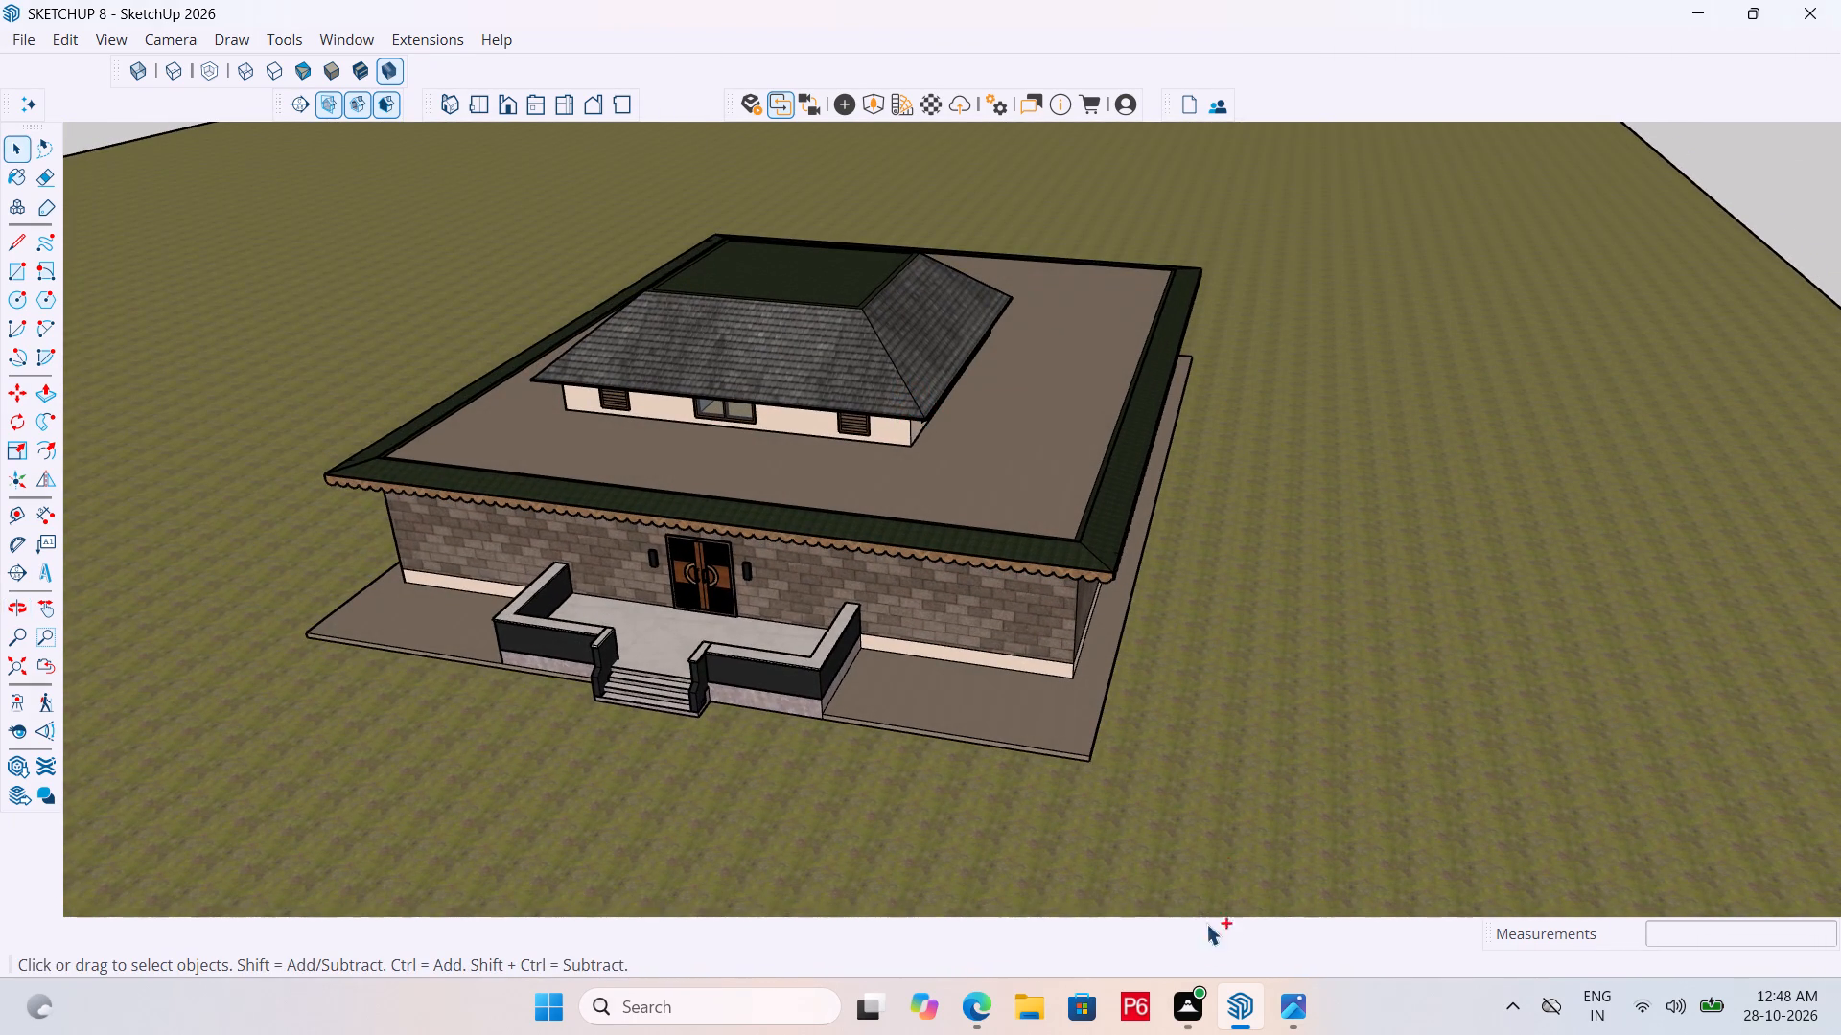